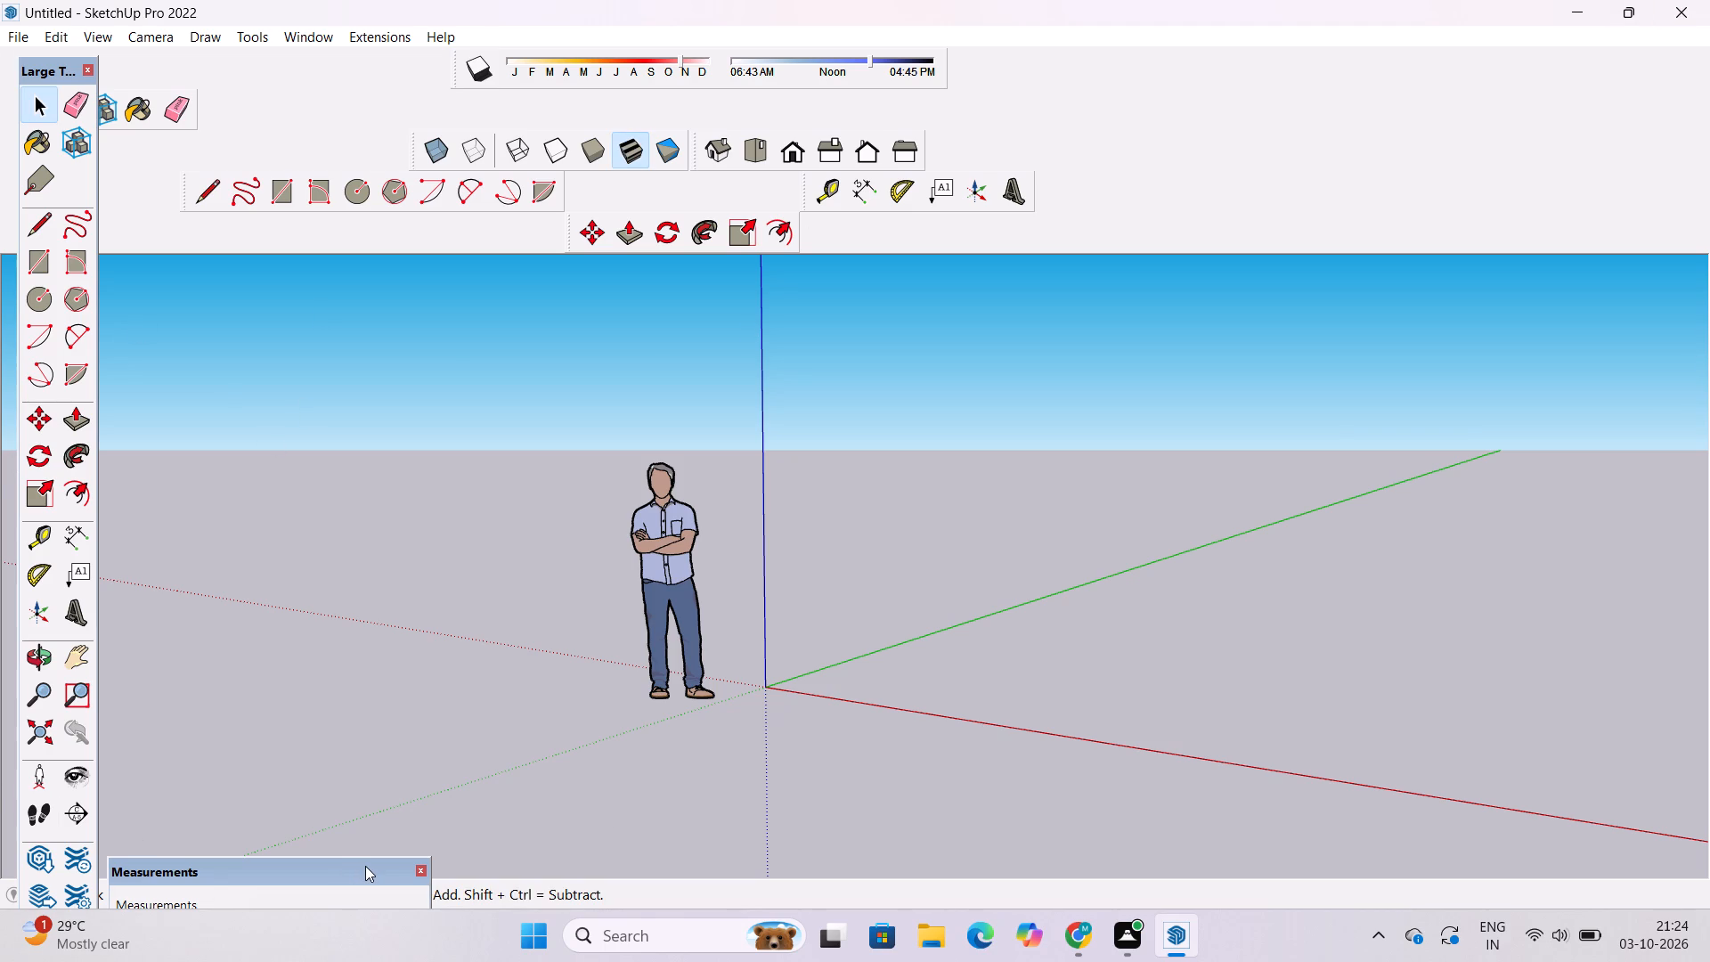
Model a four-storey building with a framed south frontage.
Switch the camera to the top view.
left_click(756, 143)
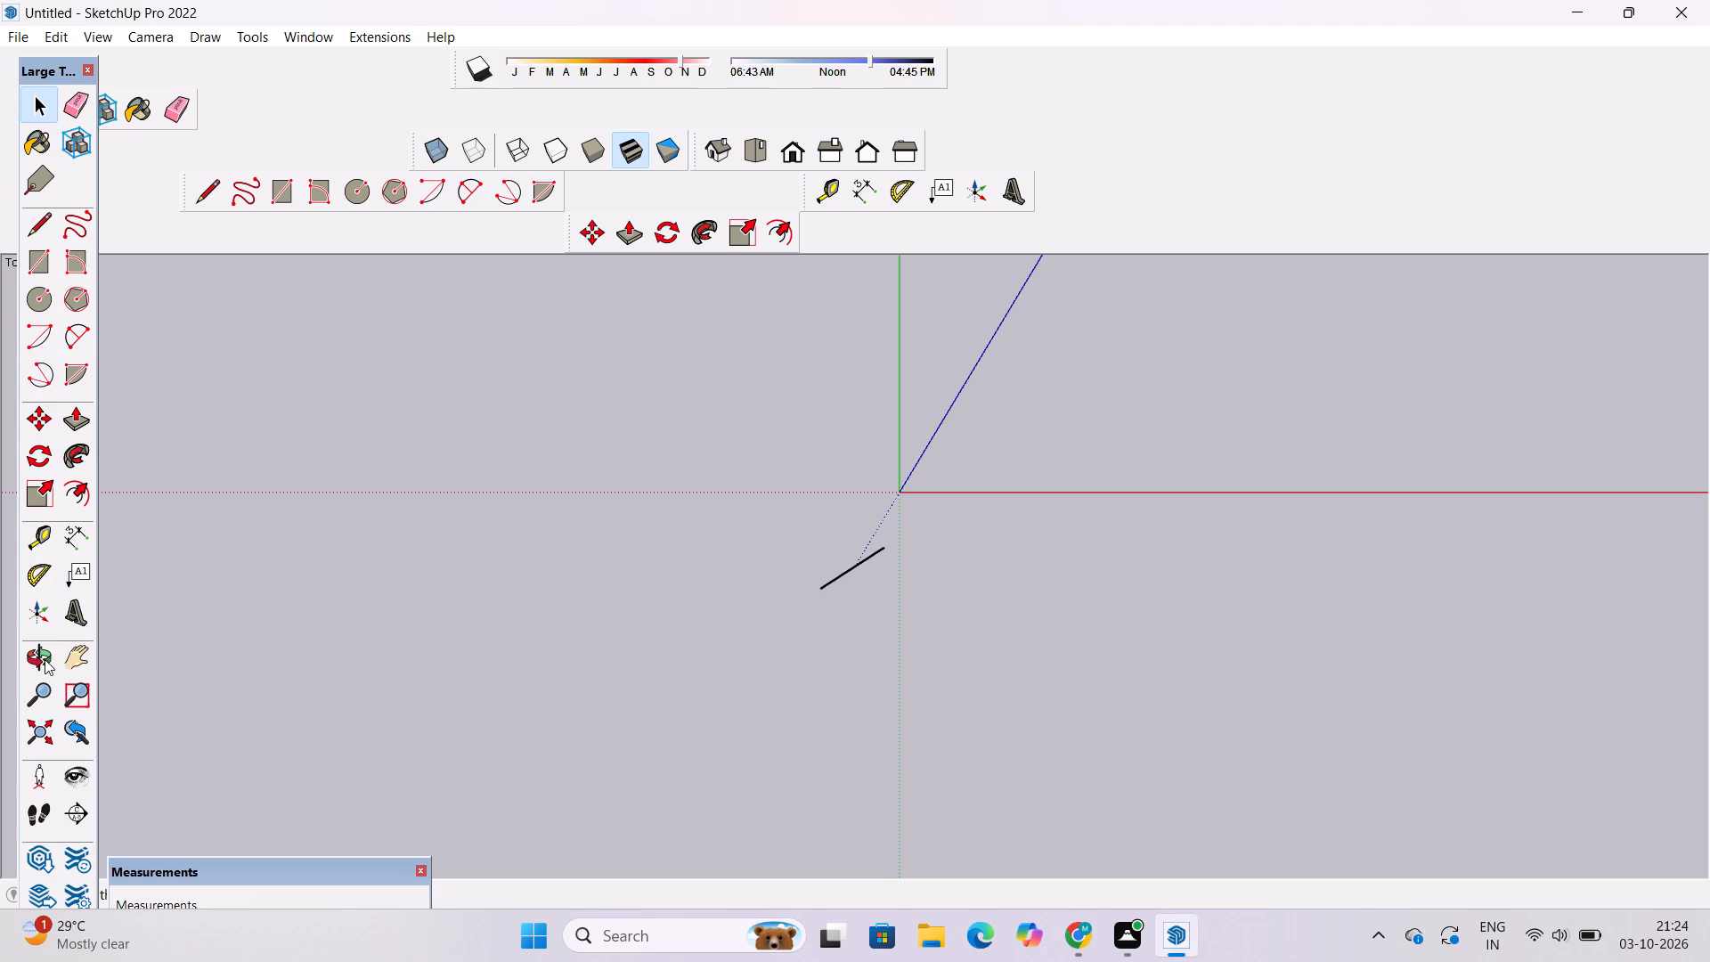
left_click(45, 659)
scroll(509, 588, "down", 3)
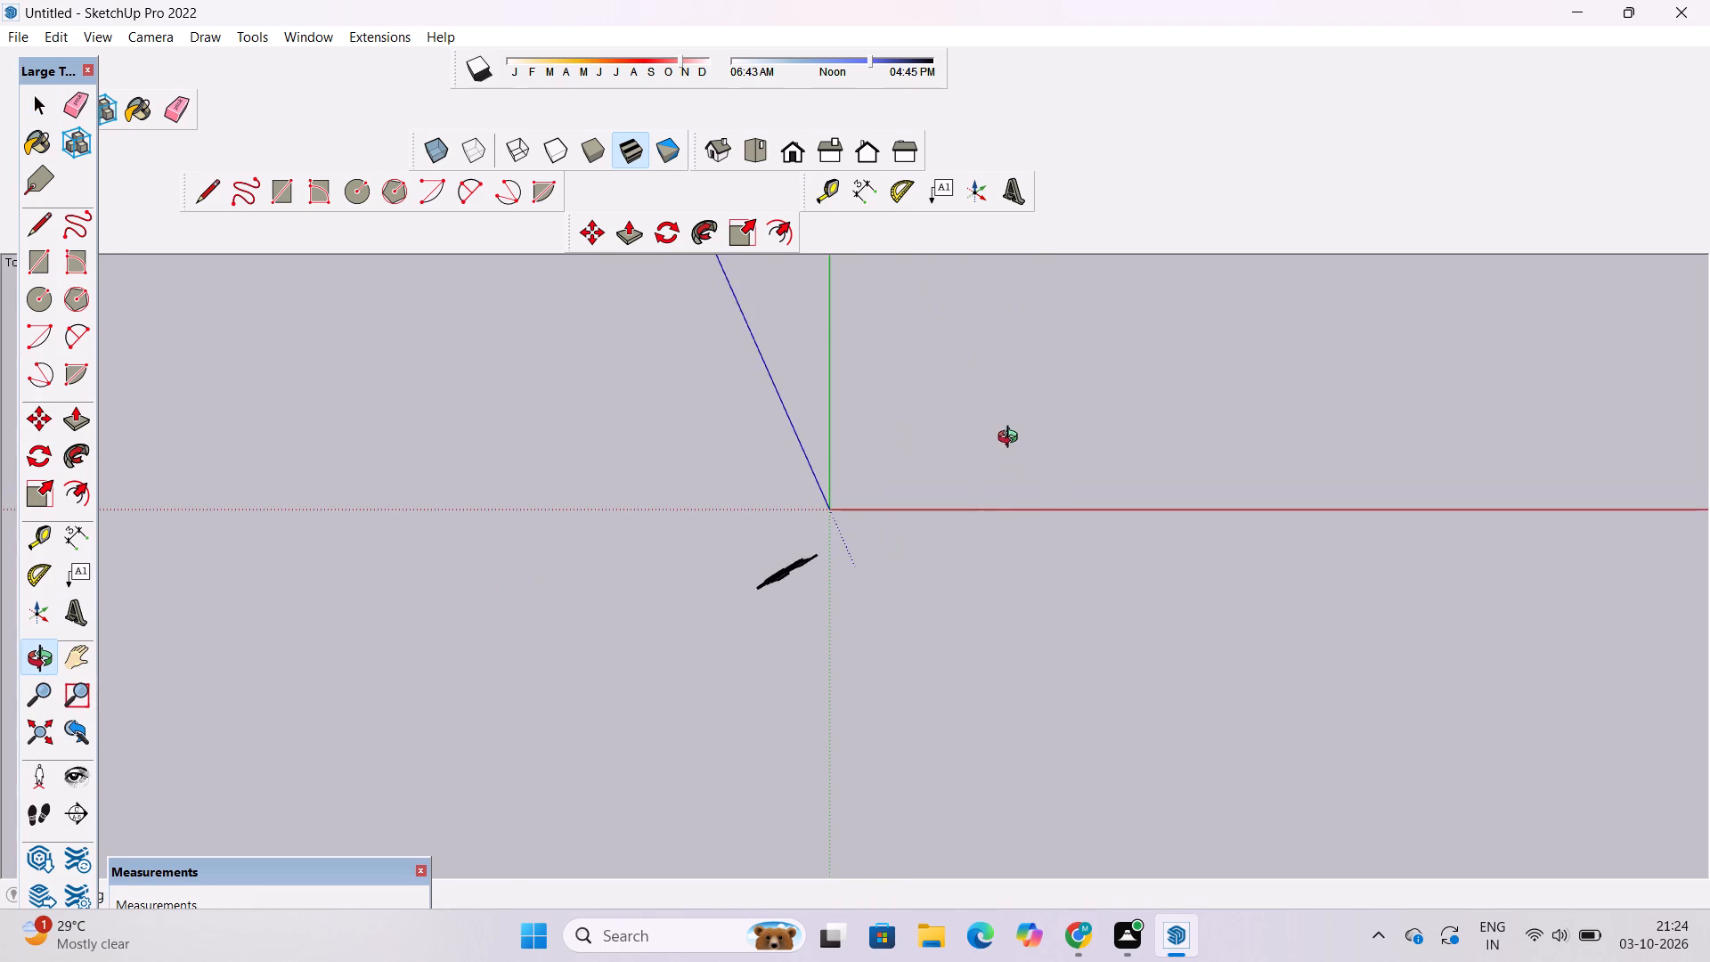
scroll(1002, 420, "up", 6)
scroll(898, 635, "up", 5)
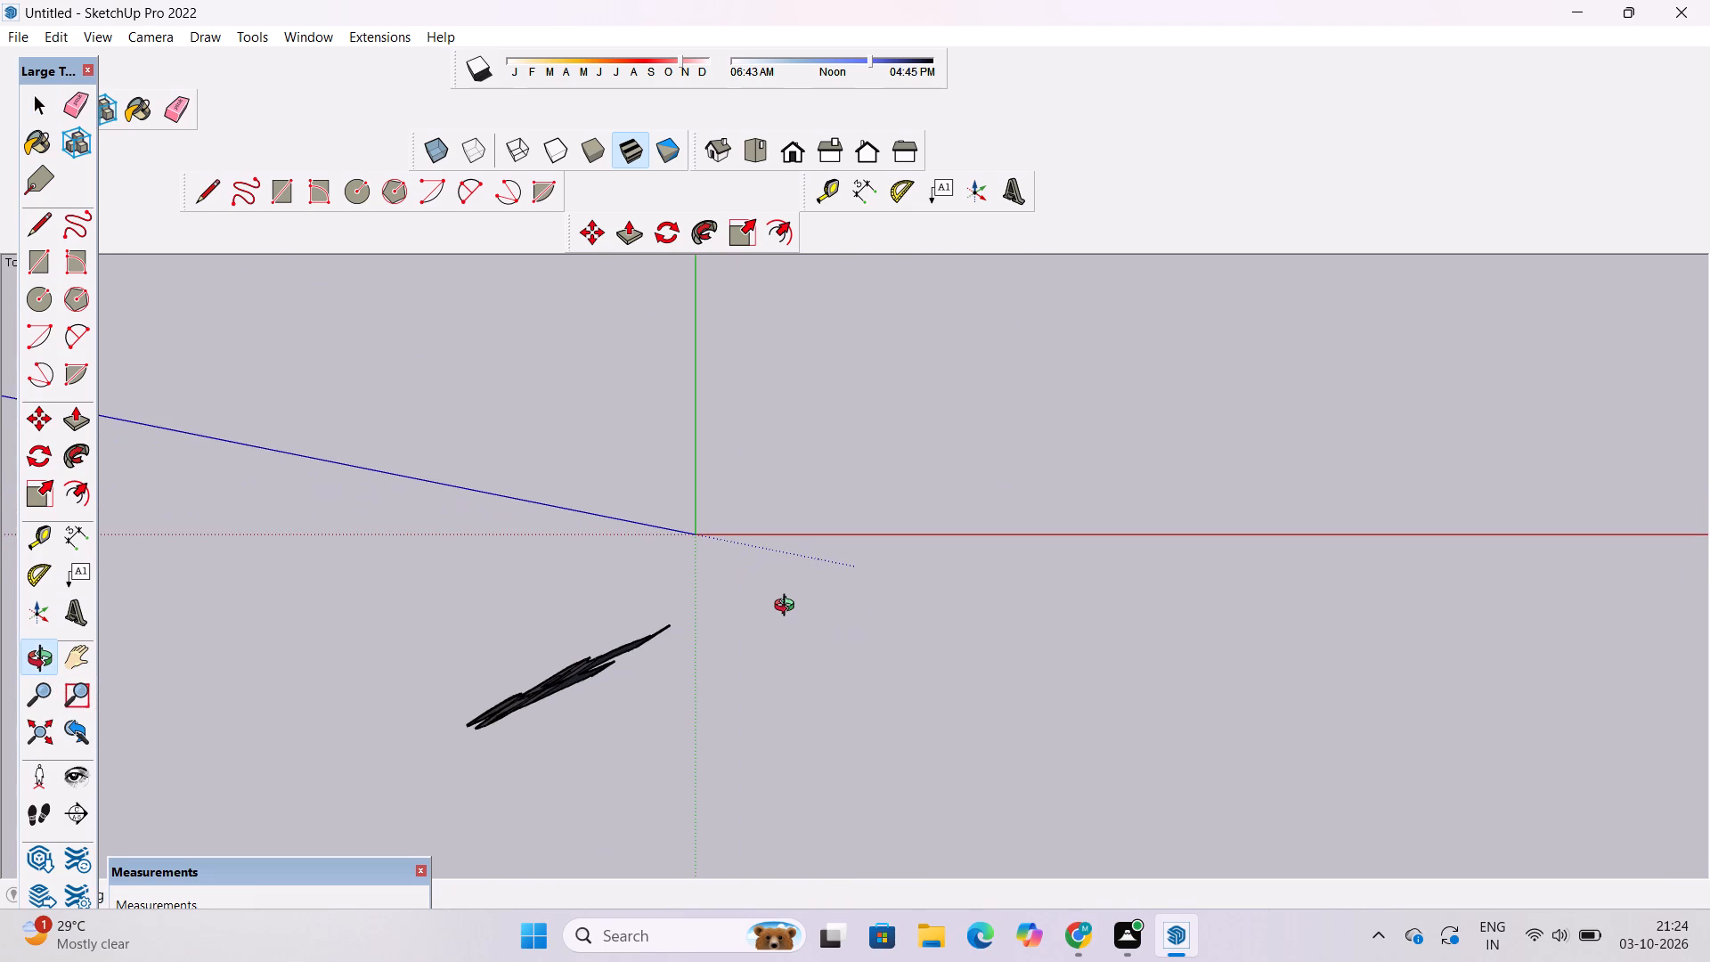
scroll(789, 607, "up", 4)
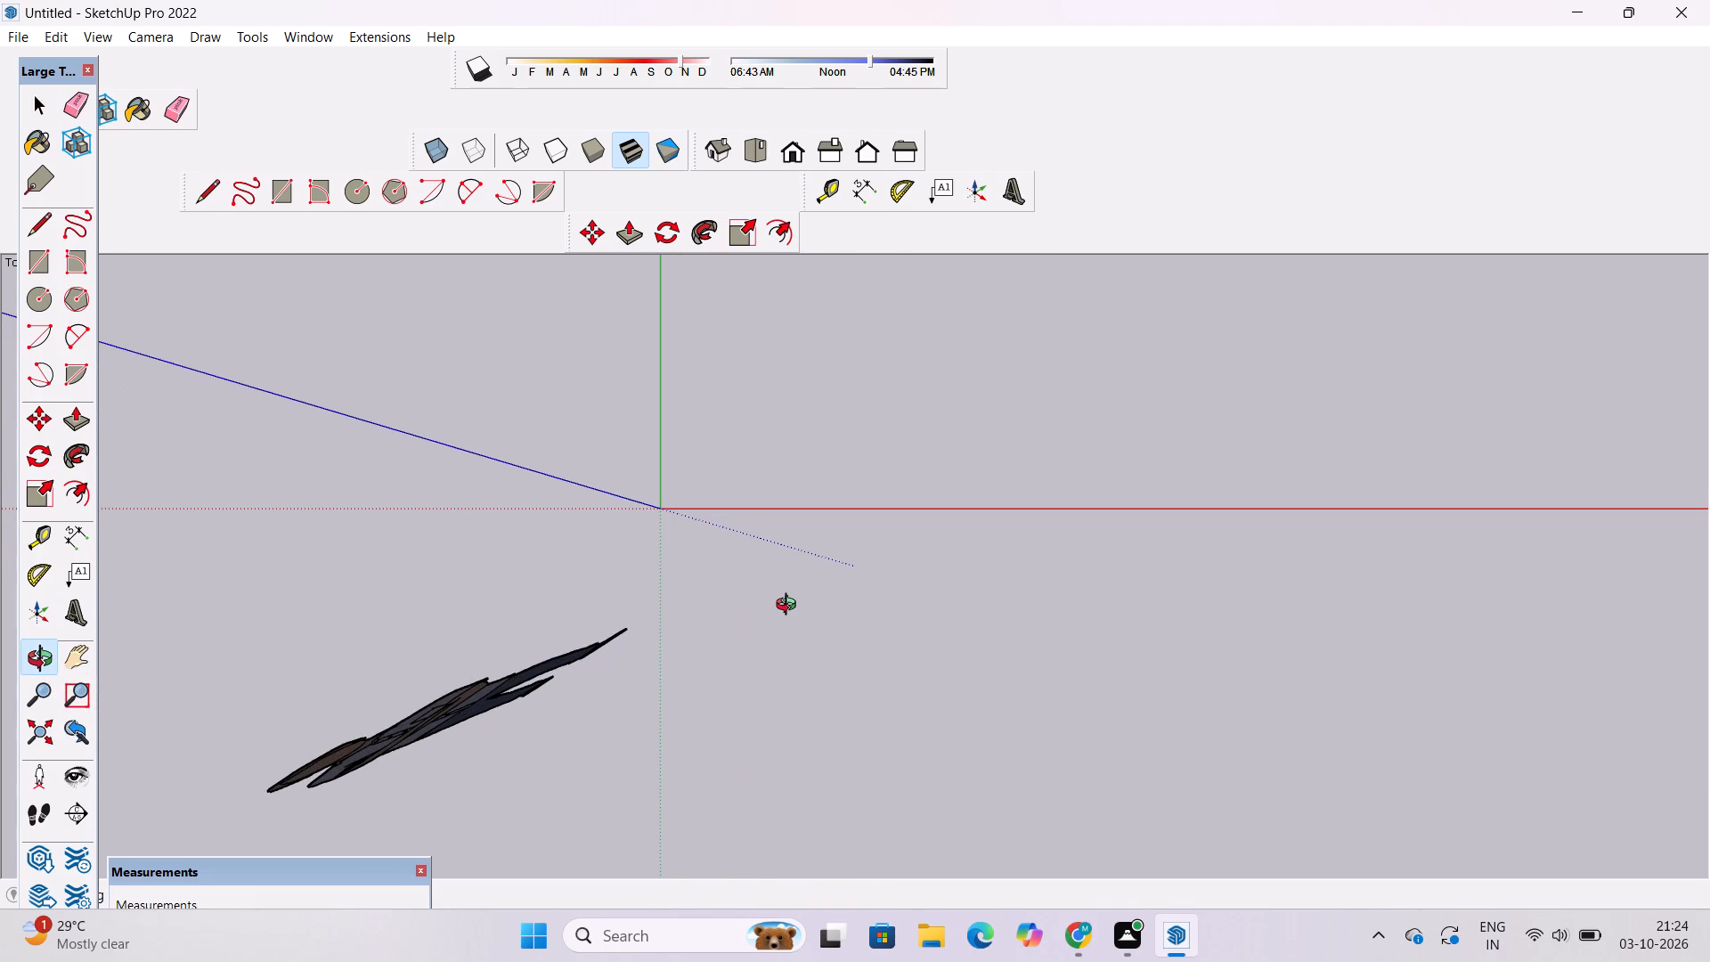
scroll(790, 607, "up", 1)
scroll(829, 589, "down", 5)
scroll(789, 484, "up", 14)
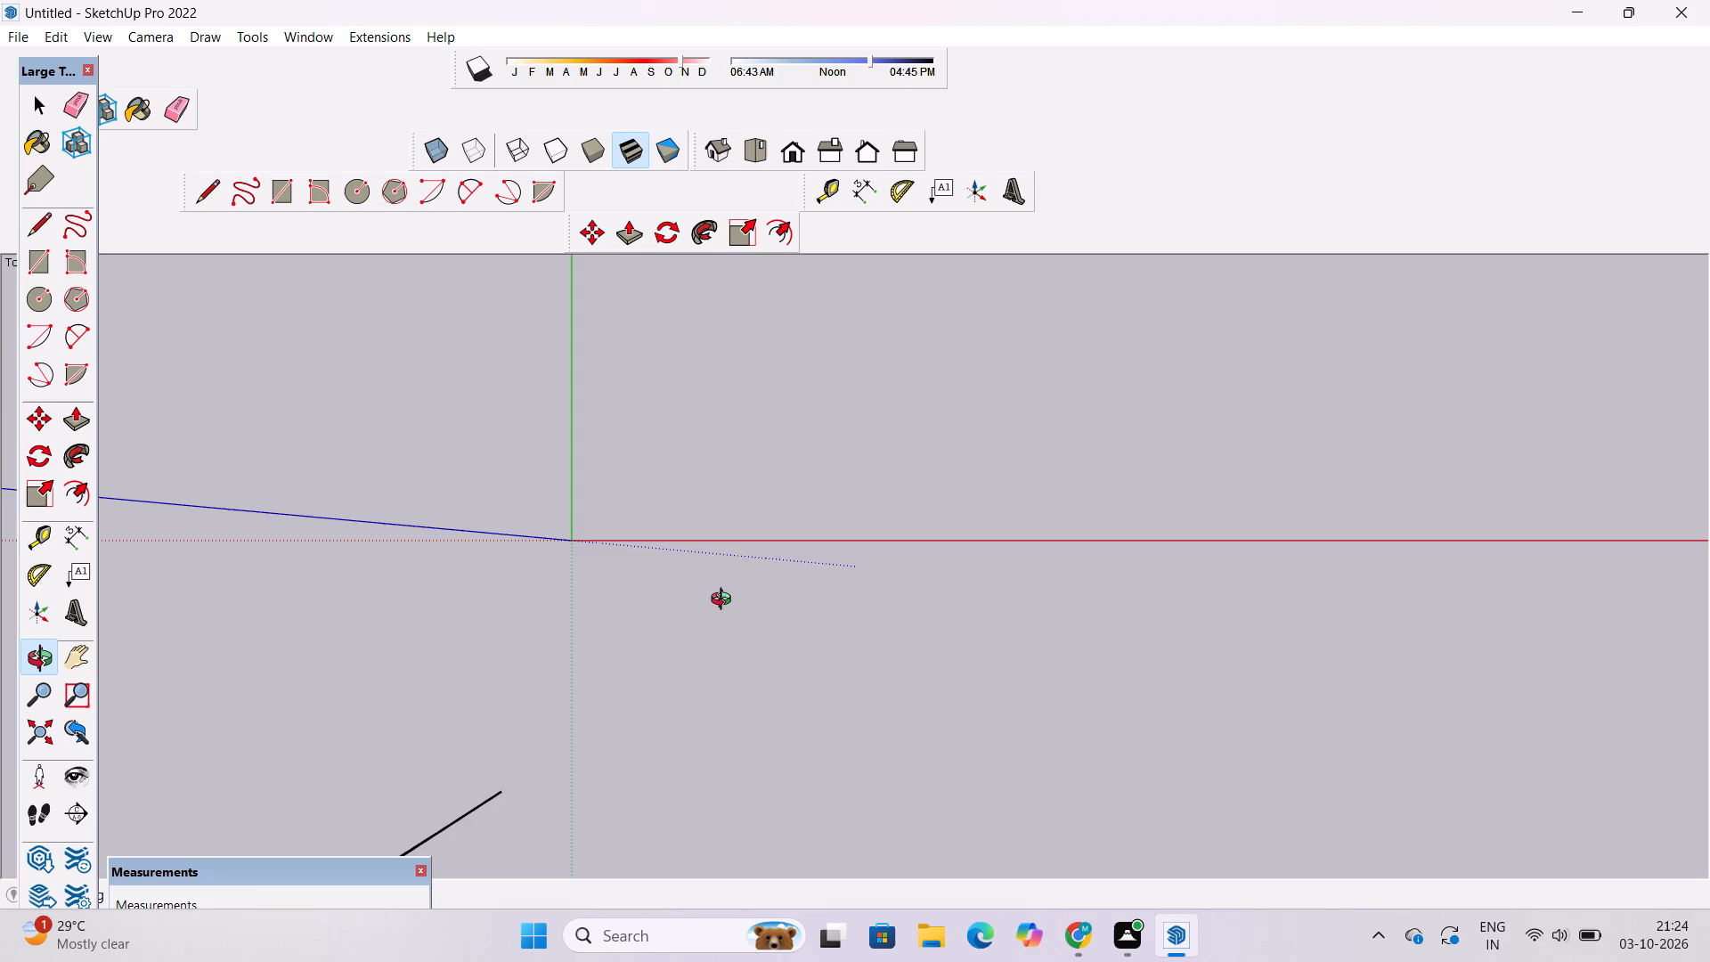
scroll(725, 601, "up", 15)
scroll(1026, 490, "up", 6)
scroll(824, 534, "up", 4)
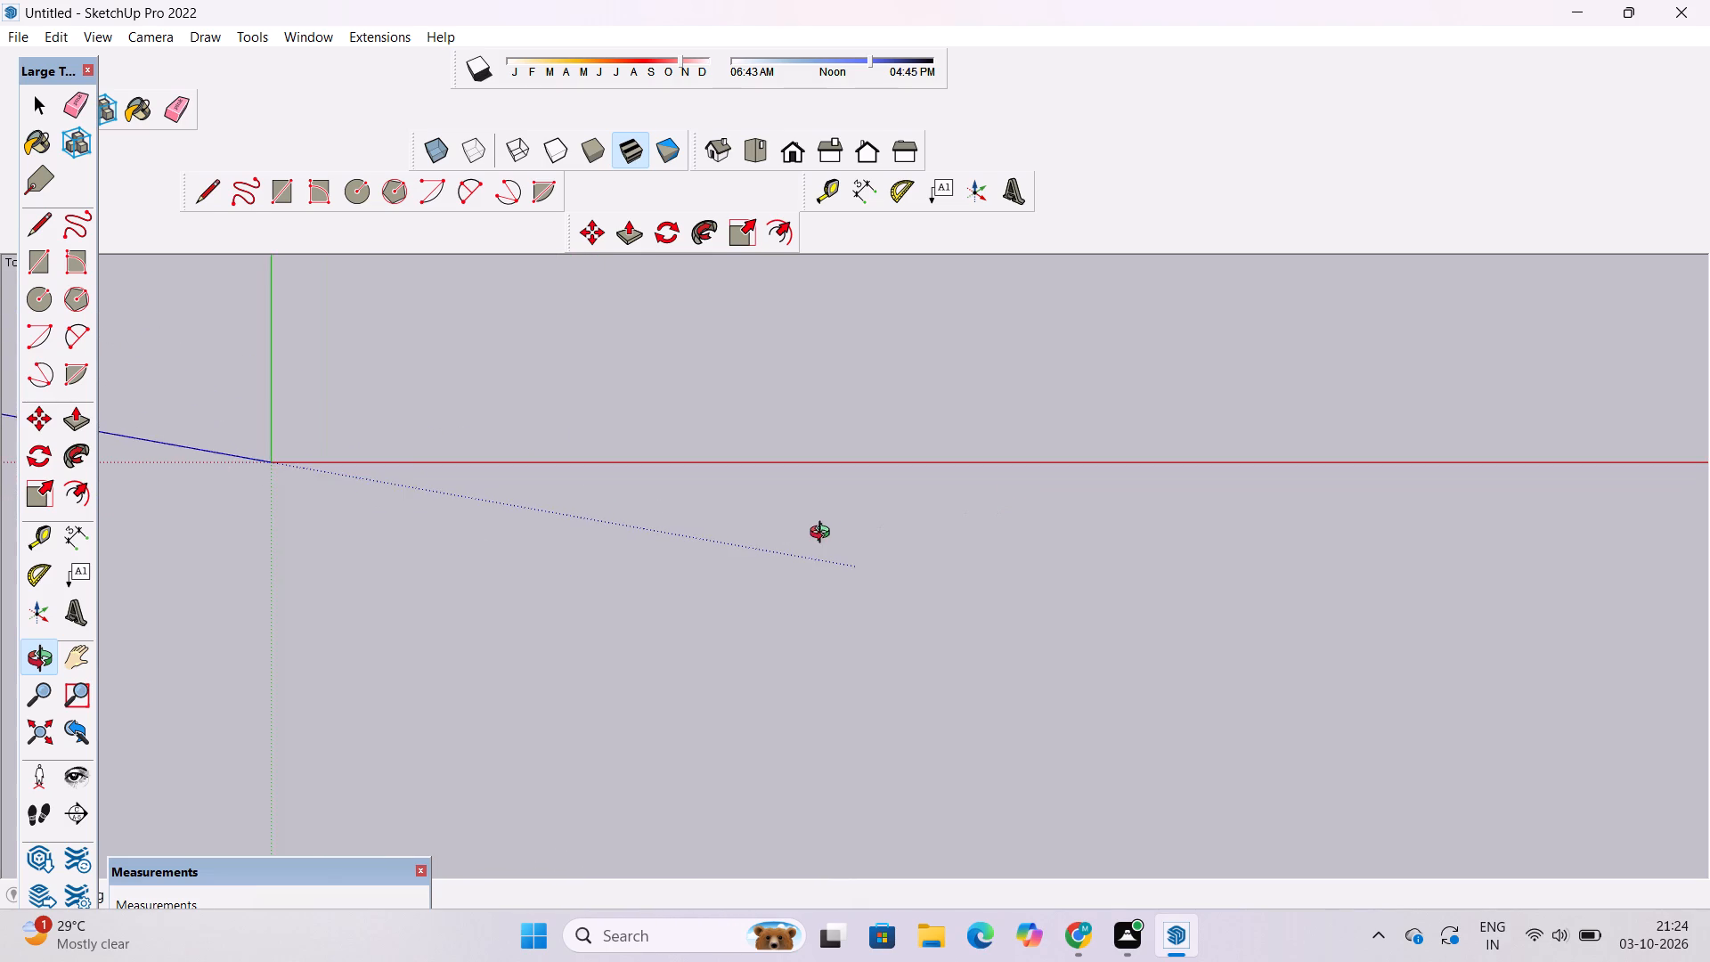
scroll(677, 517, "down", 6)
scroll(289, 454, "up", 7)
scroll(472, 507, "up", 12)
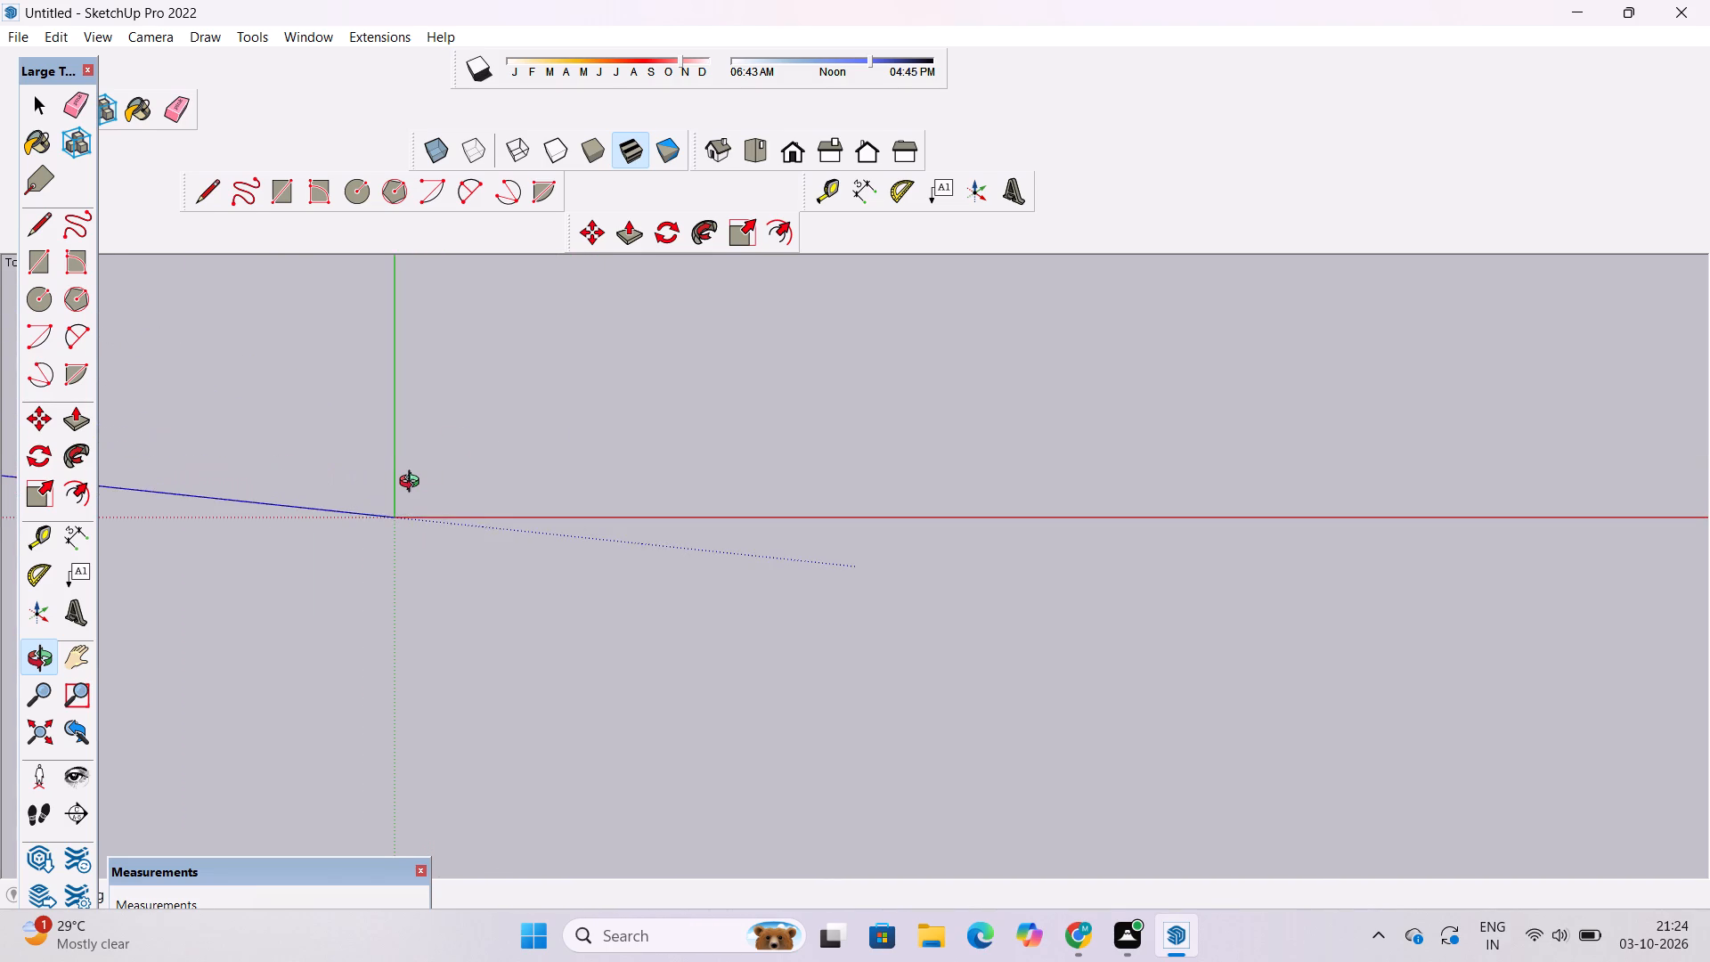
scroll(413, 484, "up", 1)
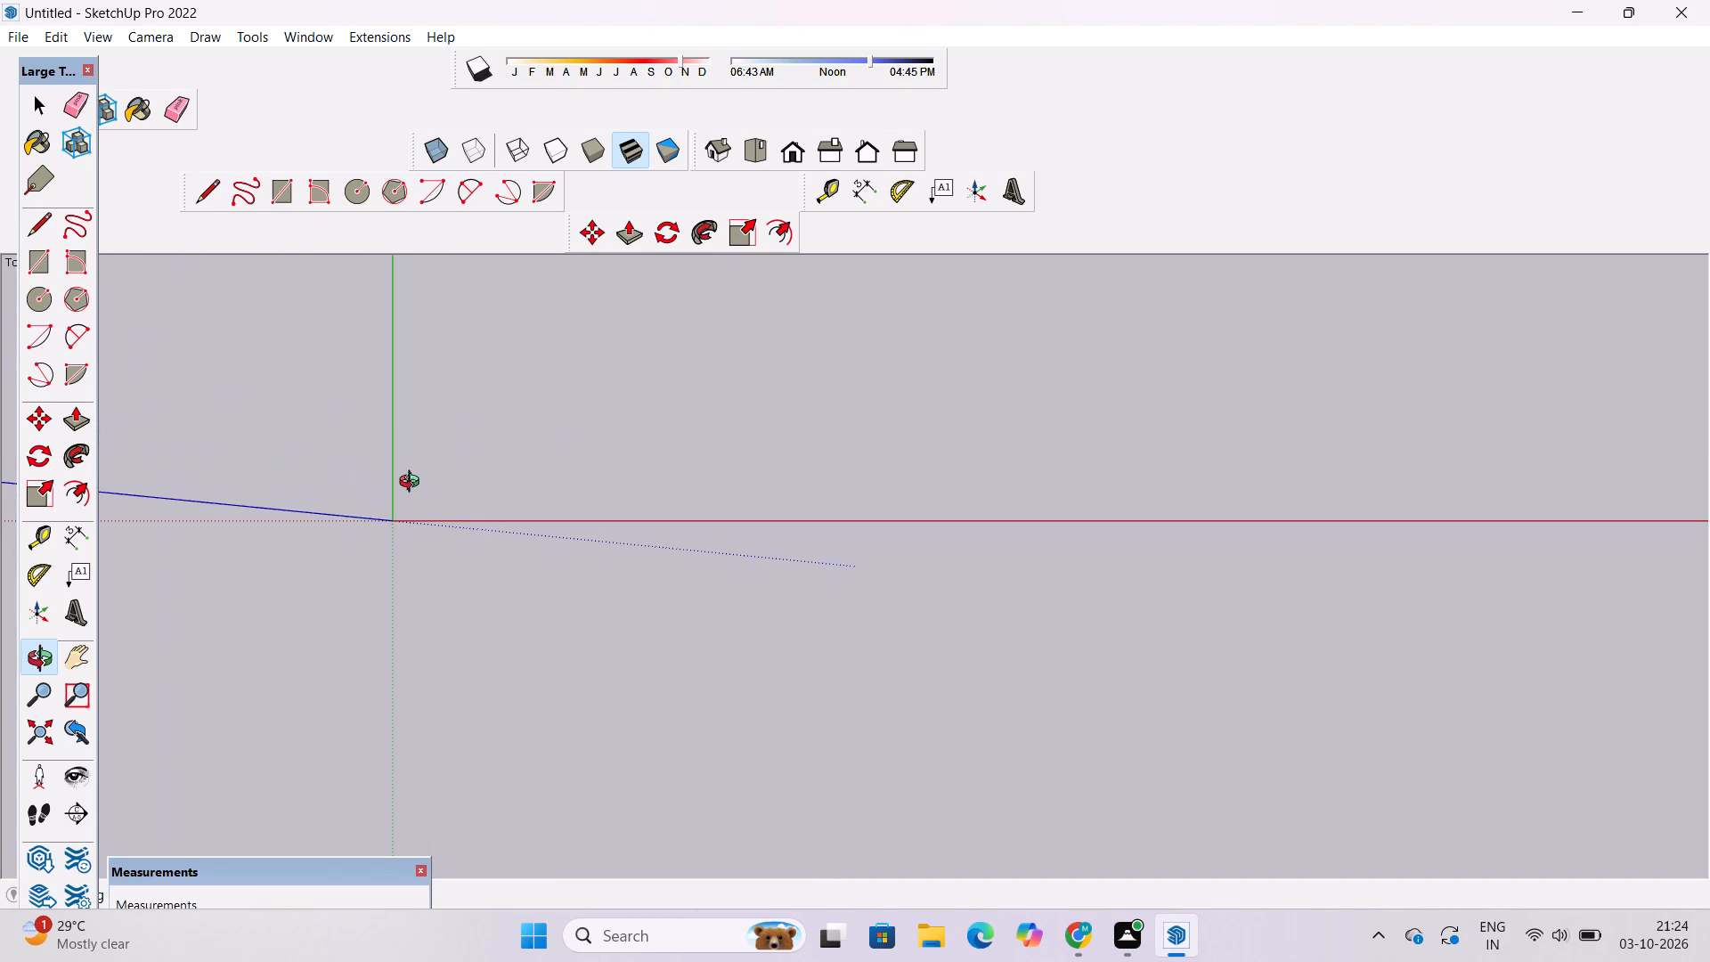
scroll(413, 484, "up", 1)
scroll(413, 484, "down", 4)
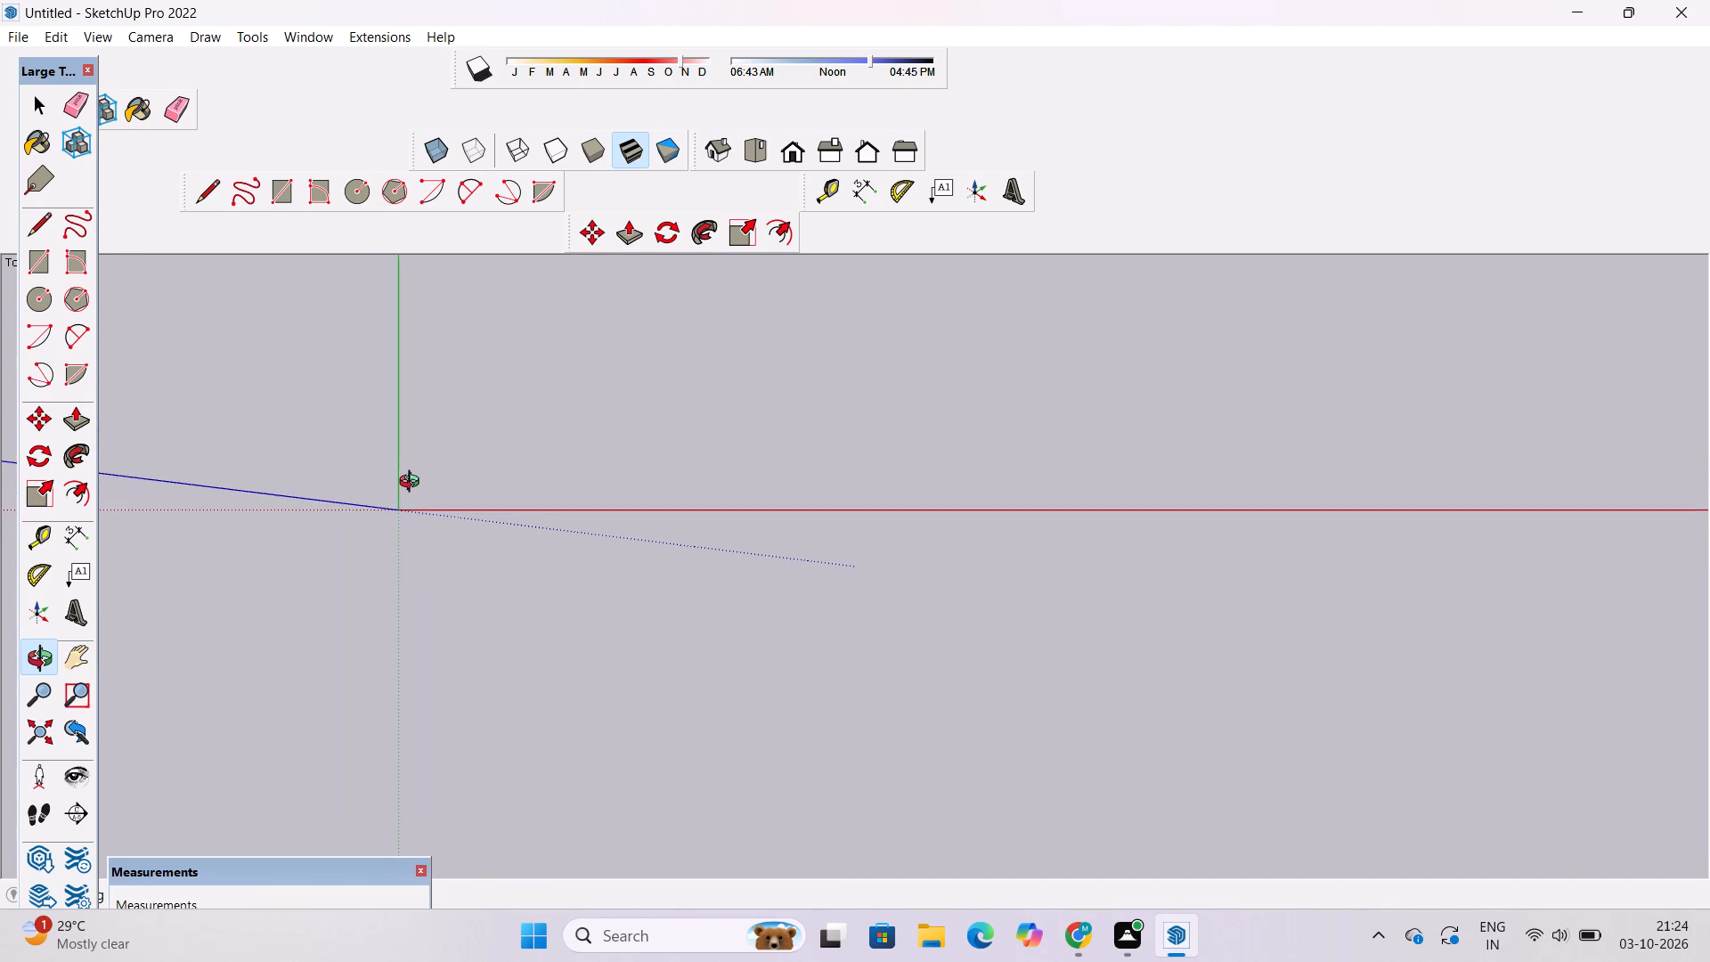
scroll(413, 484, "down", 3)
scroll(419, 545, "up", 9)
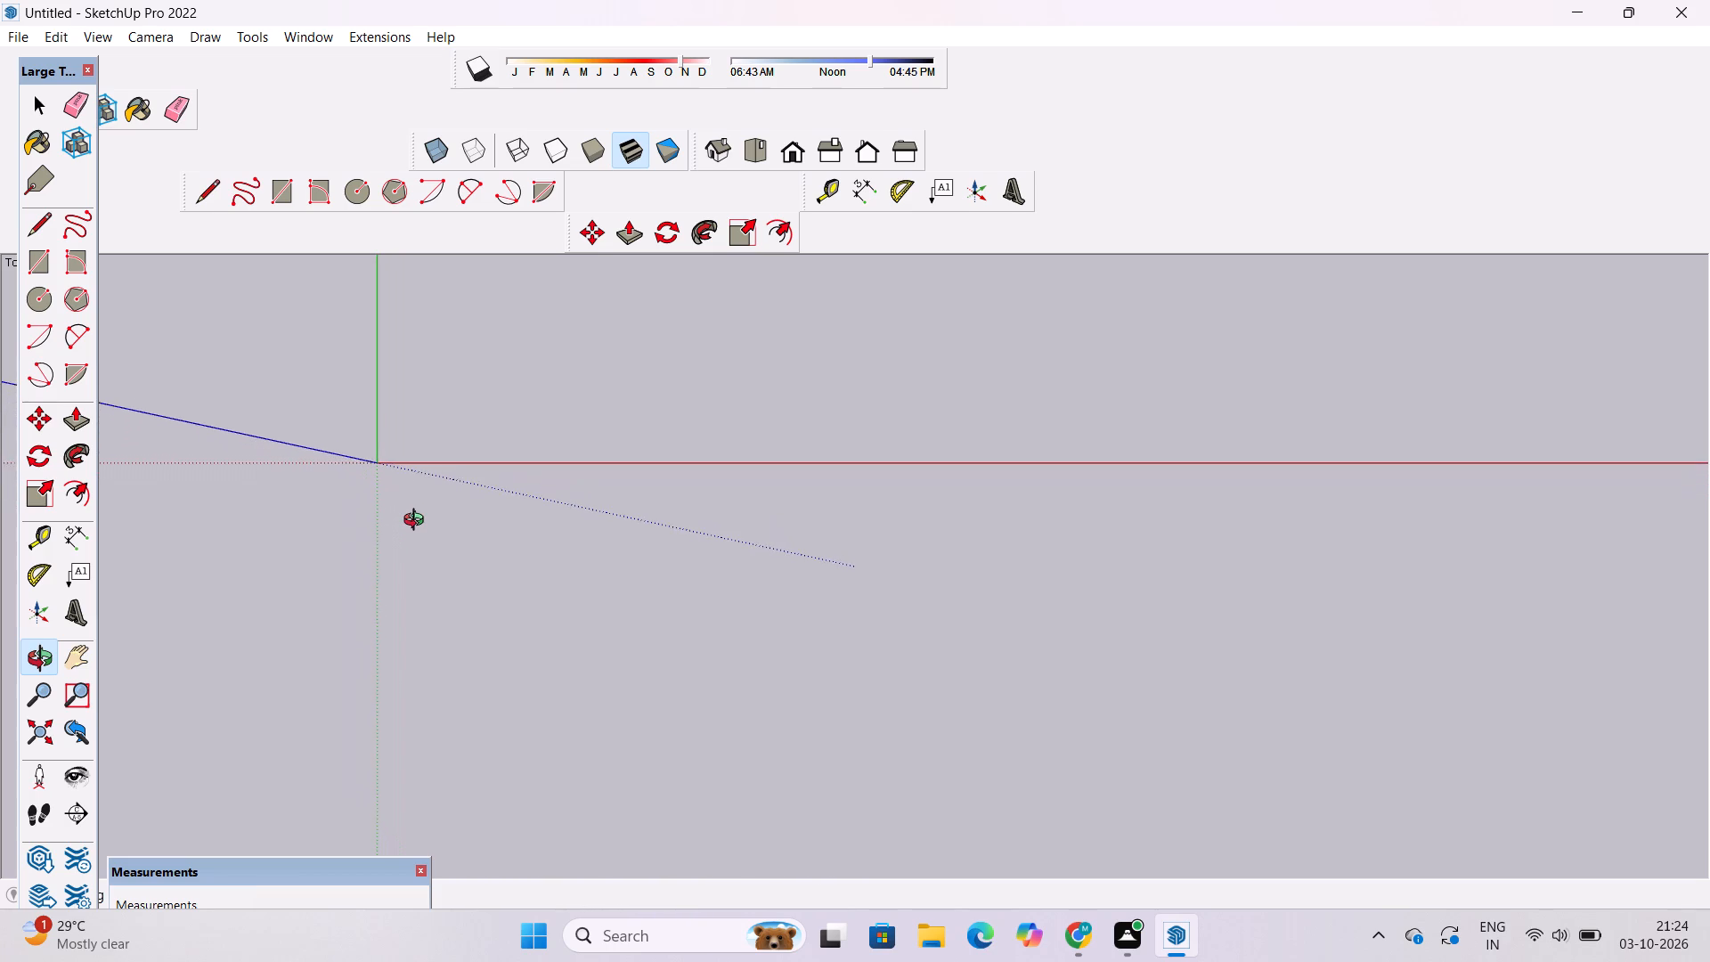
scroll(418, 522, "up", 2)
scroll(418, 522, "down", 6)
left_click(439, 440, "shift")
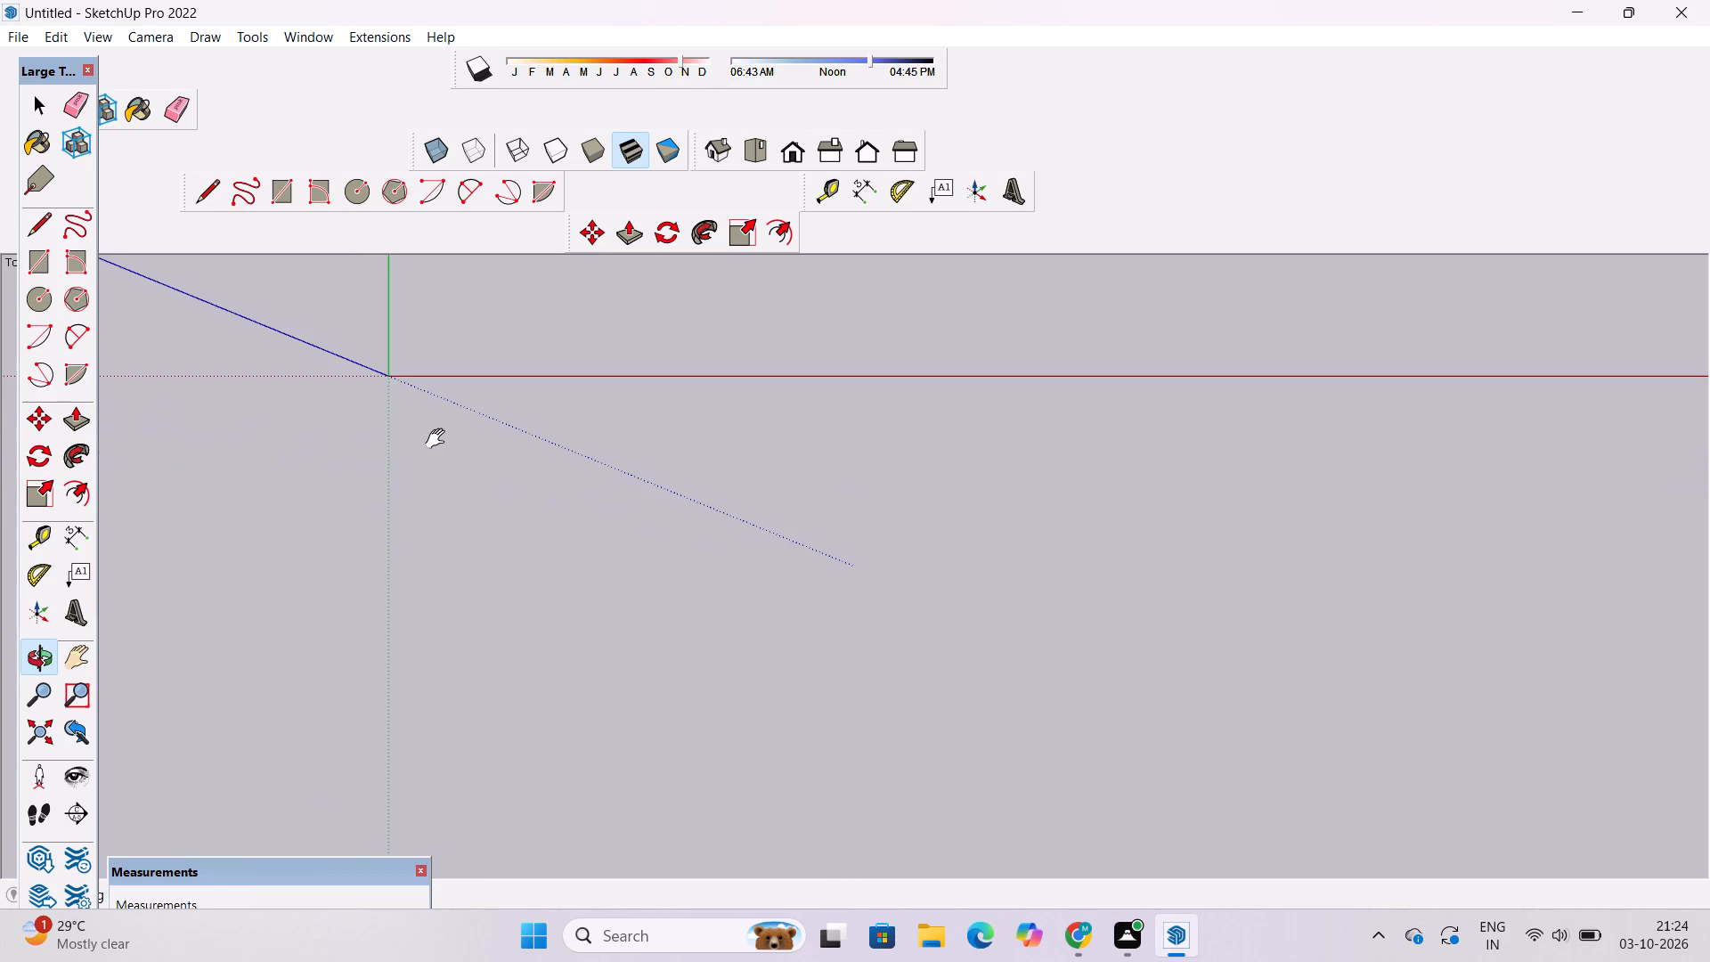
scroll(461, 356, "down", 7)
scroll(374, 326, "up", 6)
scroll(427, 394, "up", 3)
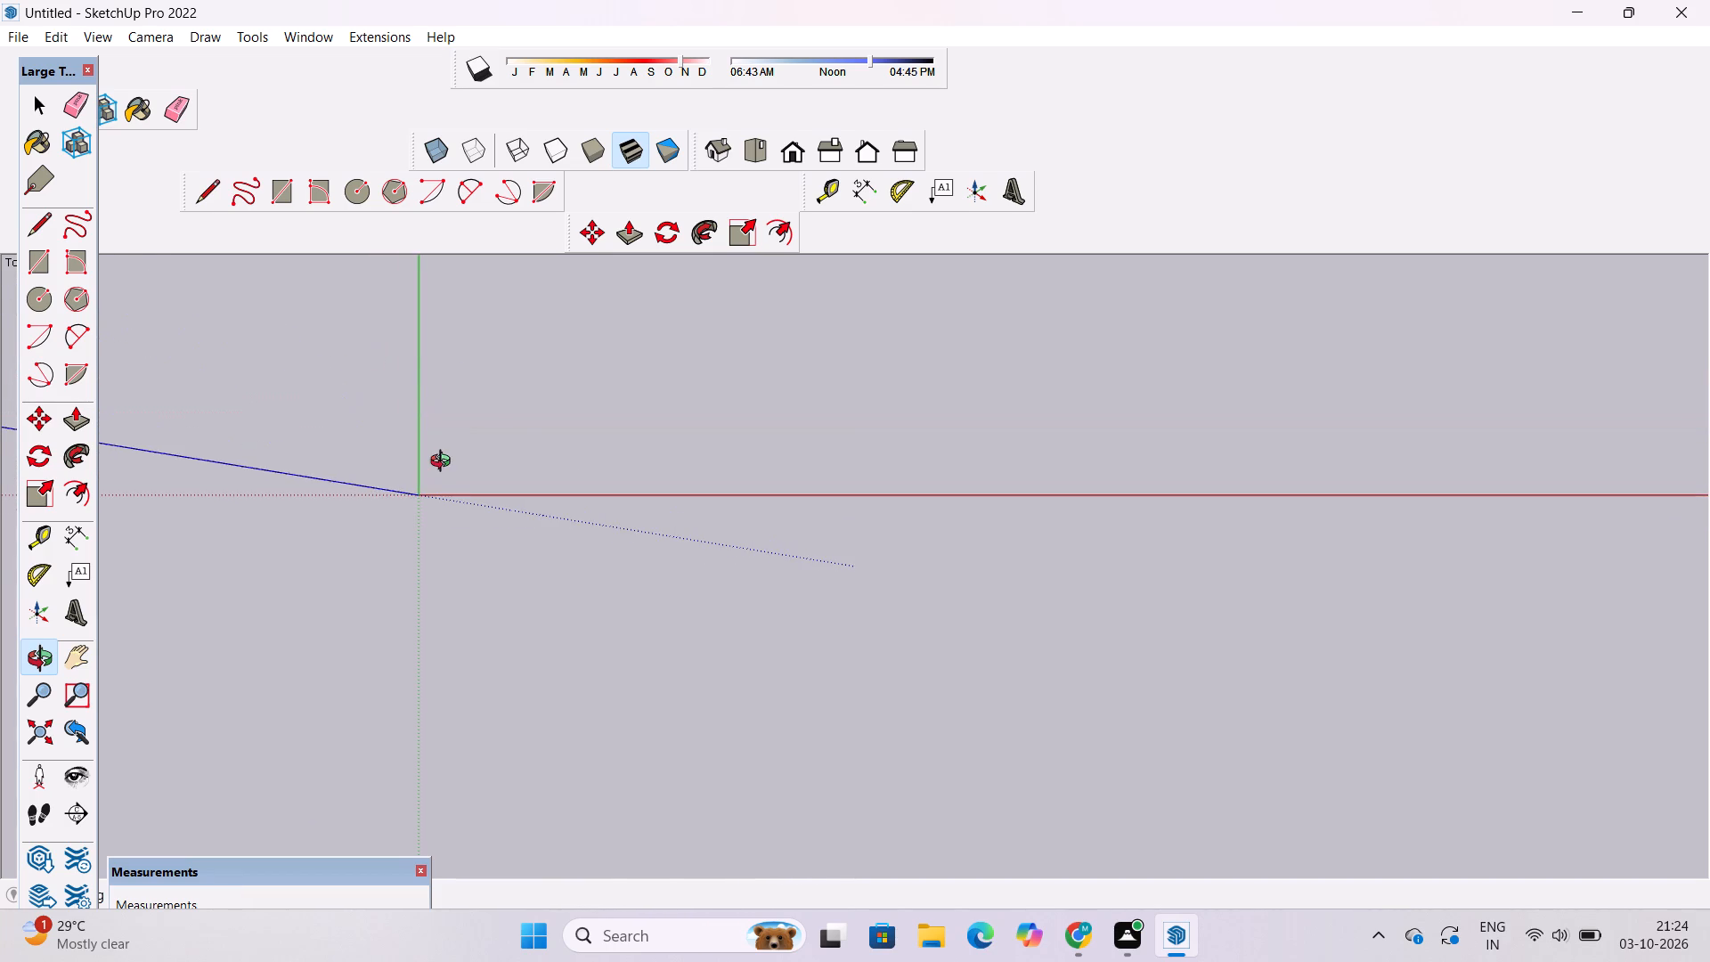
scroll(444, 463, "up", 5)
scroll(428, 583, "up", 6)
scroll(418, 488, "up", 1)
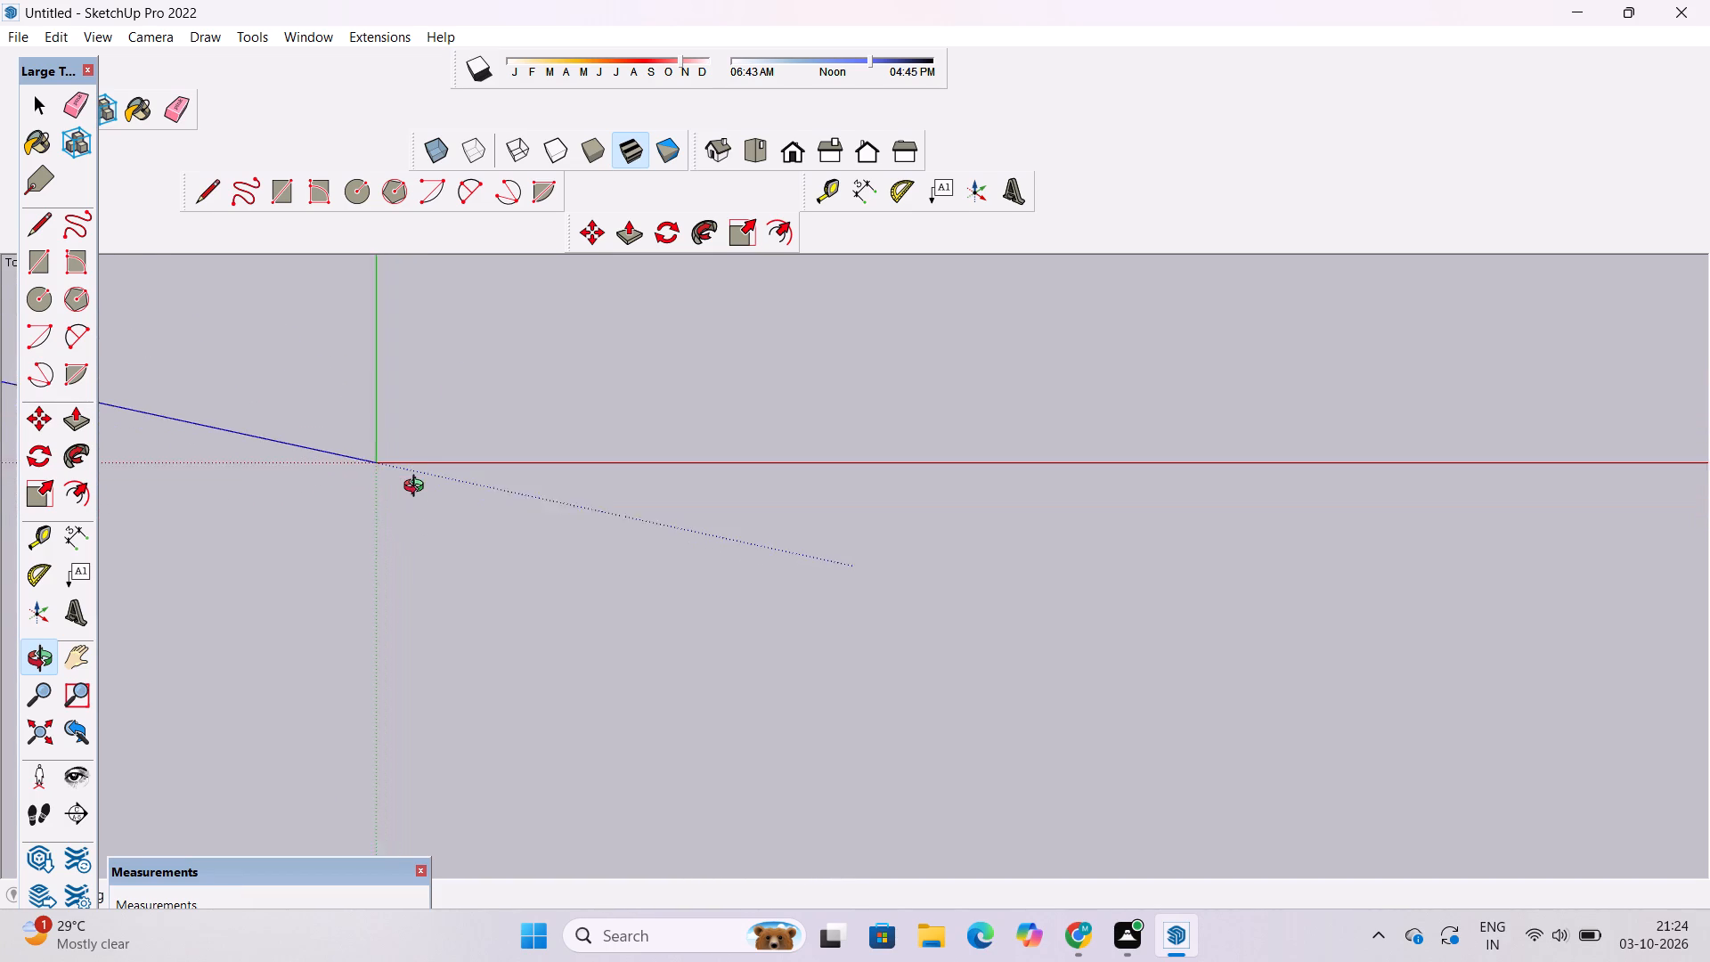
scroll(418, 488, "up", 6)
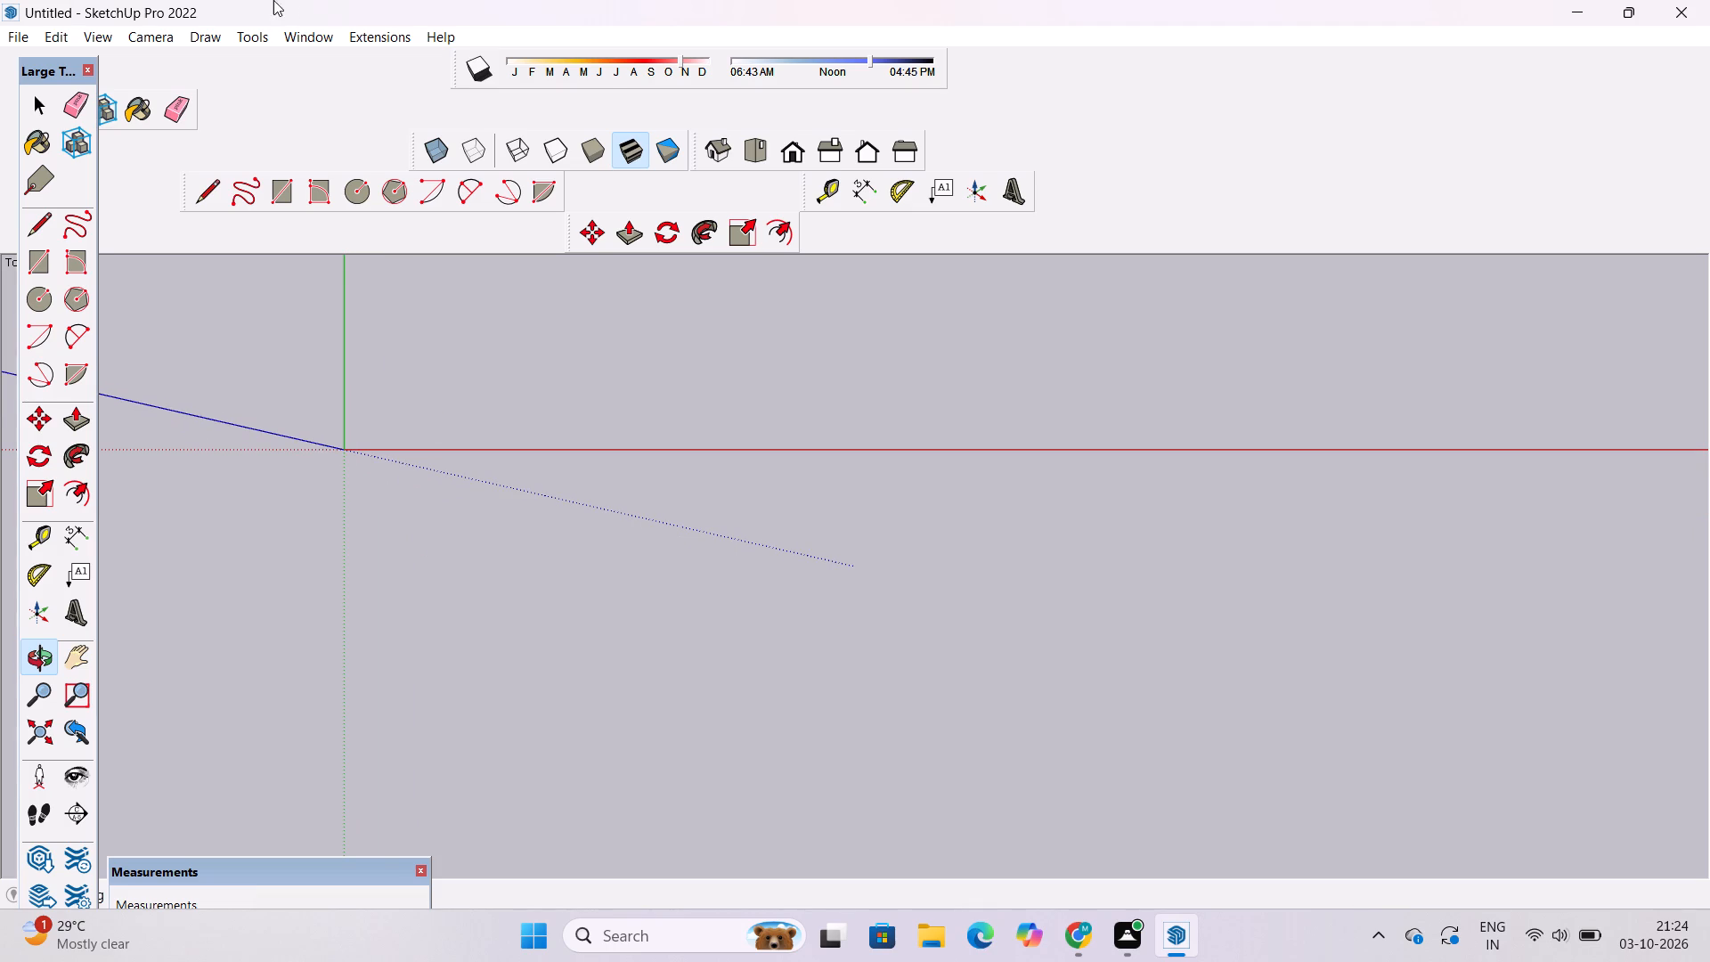
Draw a 50' line parallel to the red axis, starting right beside the origin.
left_click(197, 197)
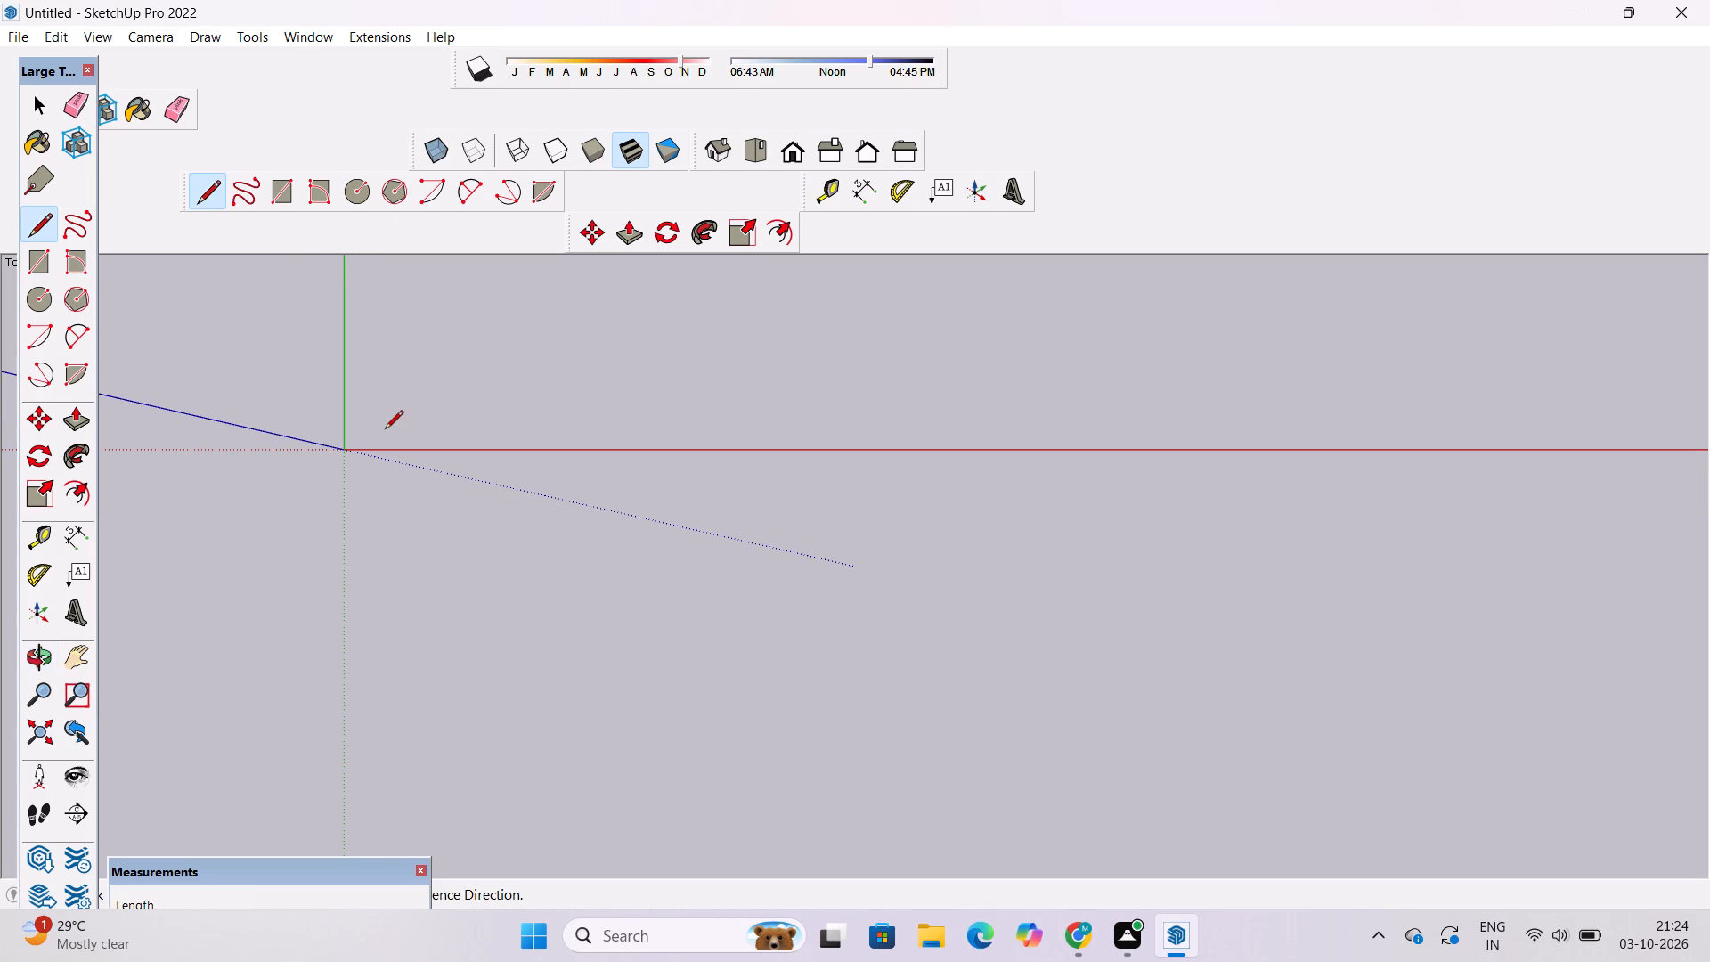
left_click(378, 428)
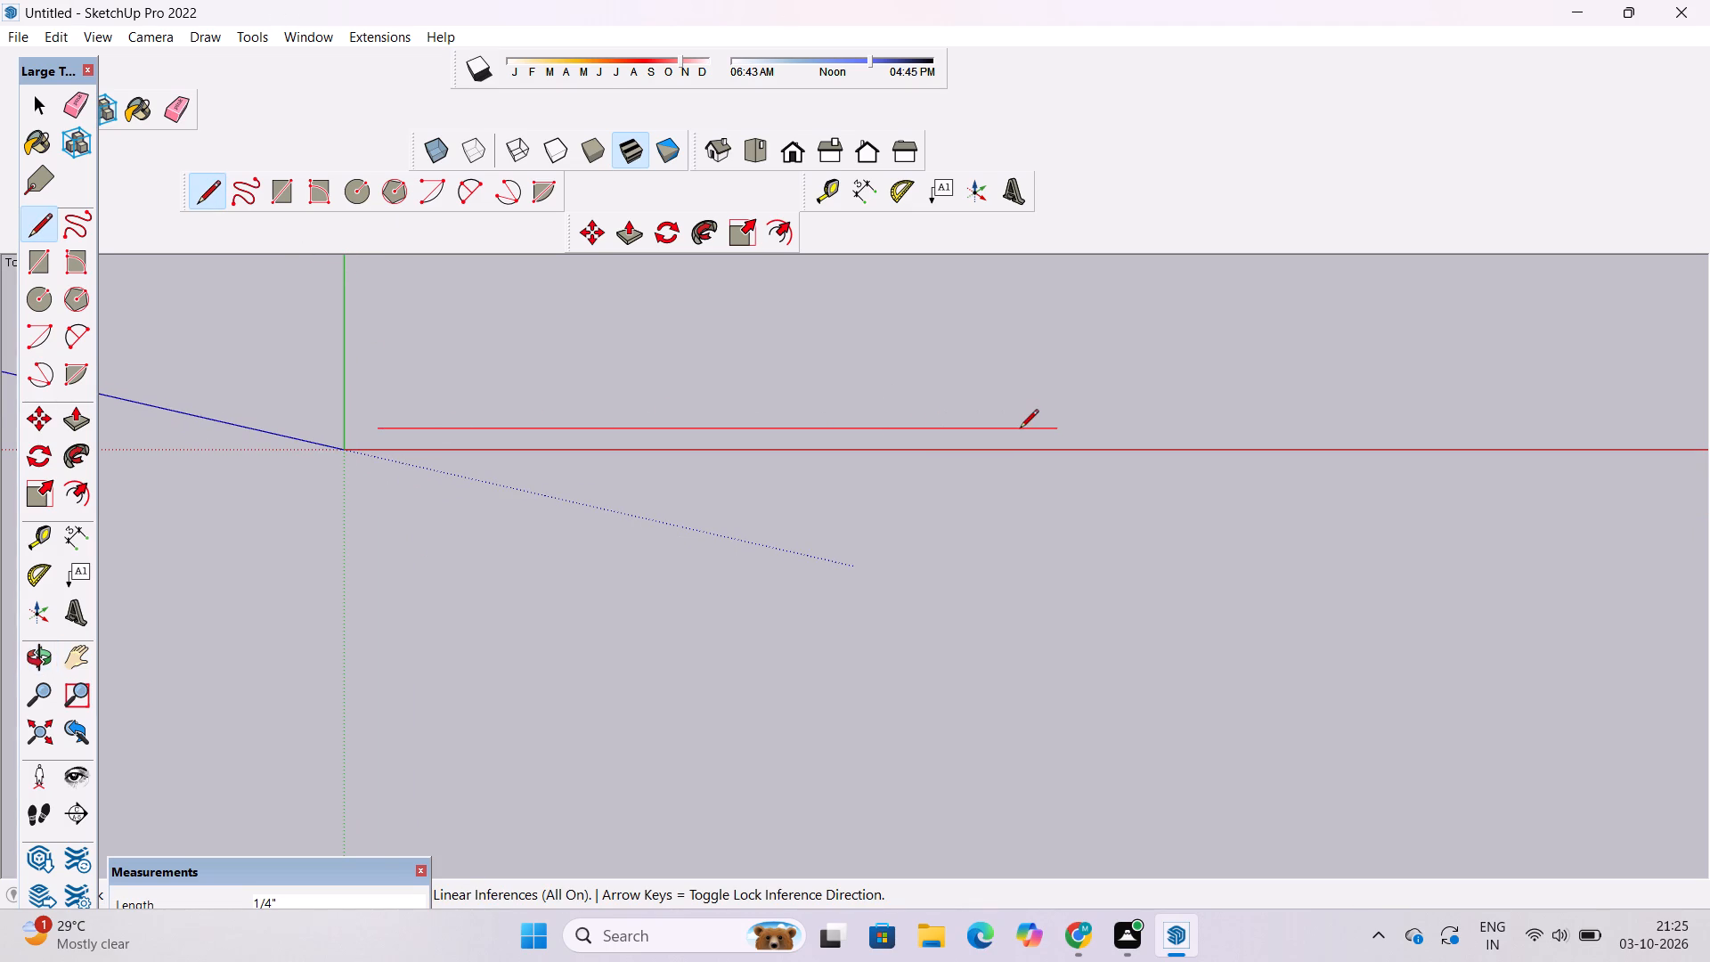
type("50'")
key("Return")
key("space")
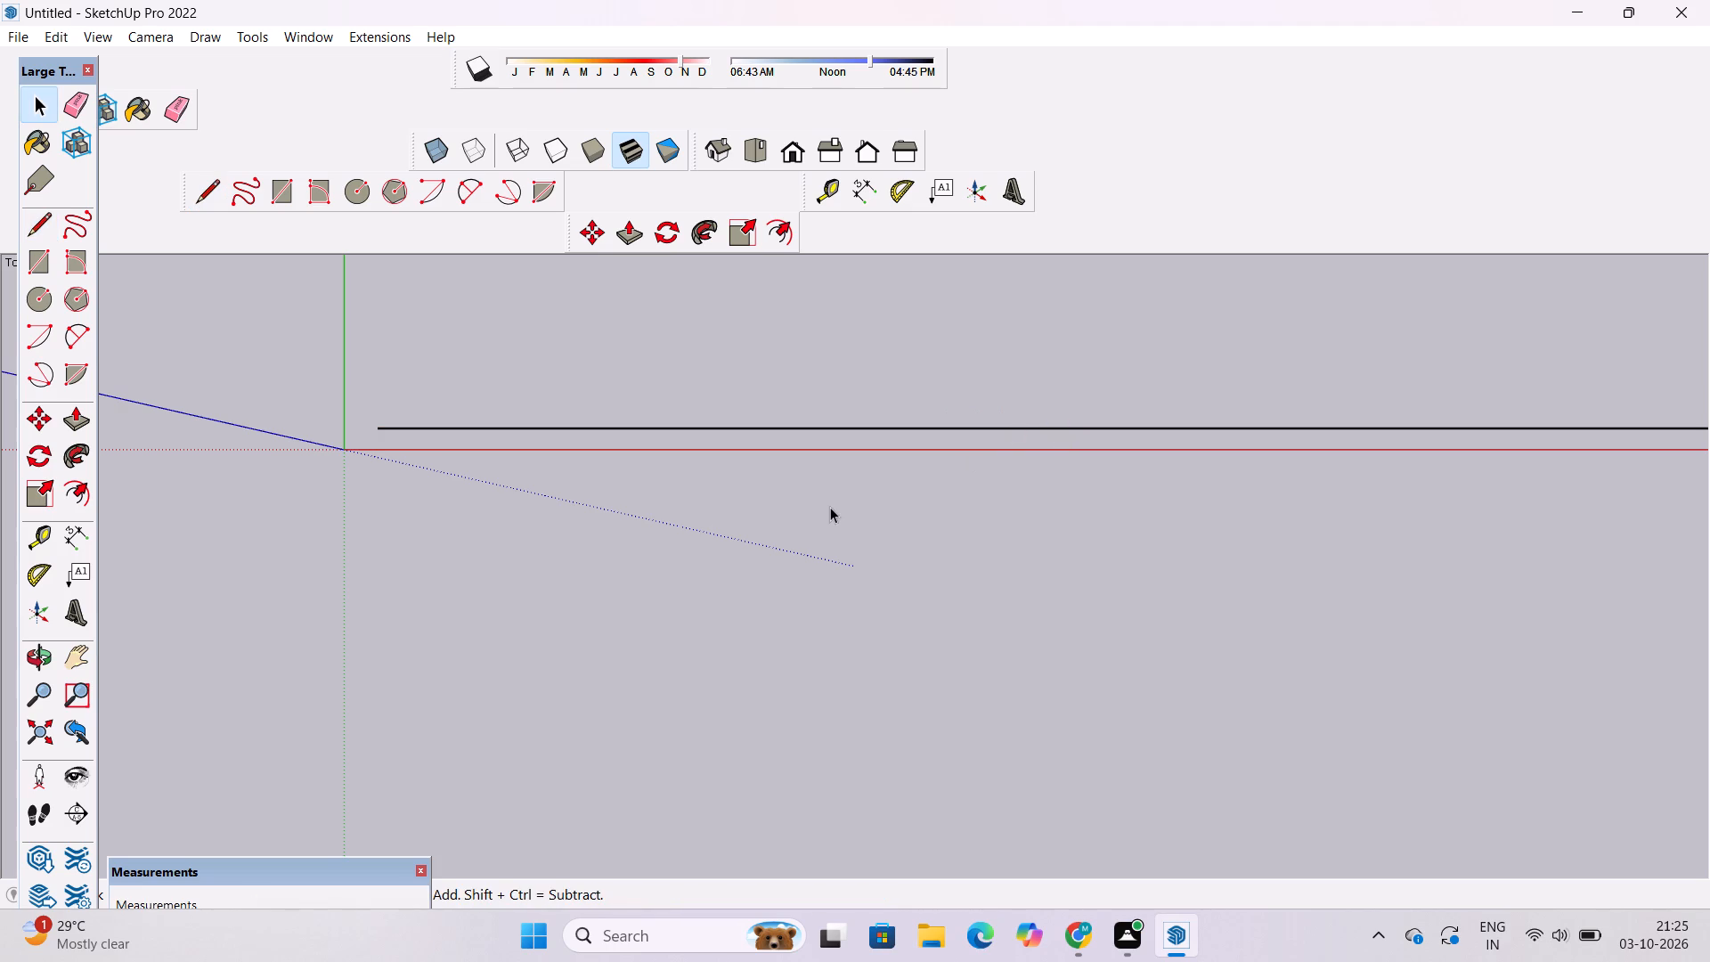
Examine the full extent of the 50' line along the red axis and locate its far end.
key("o")
scroll(768, 530, "down", 20)
scroll(768, 530, "down", 12)
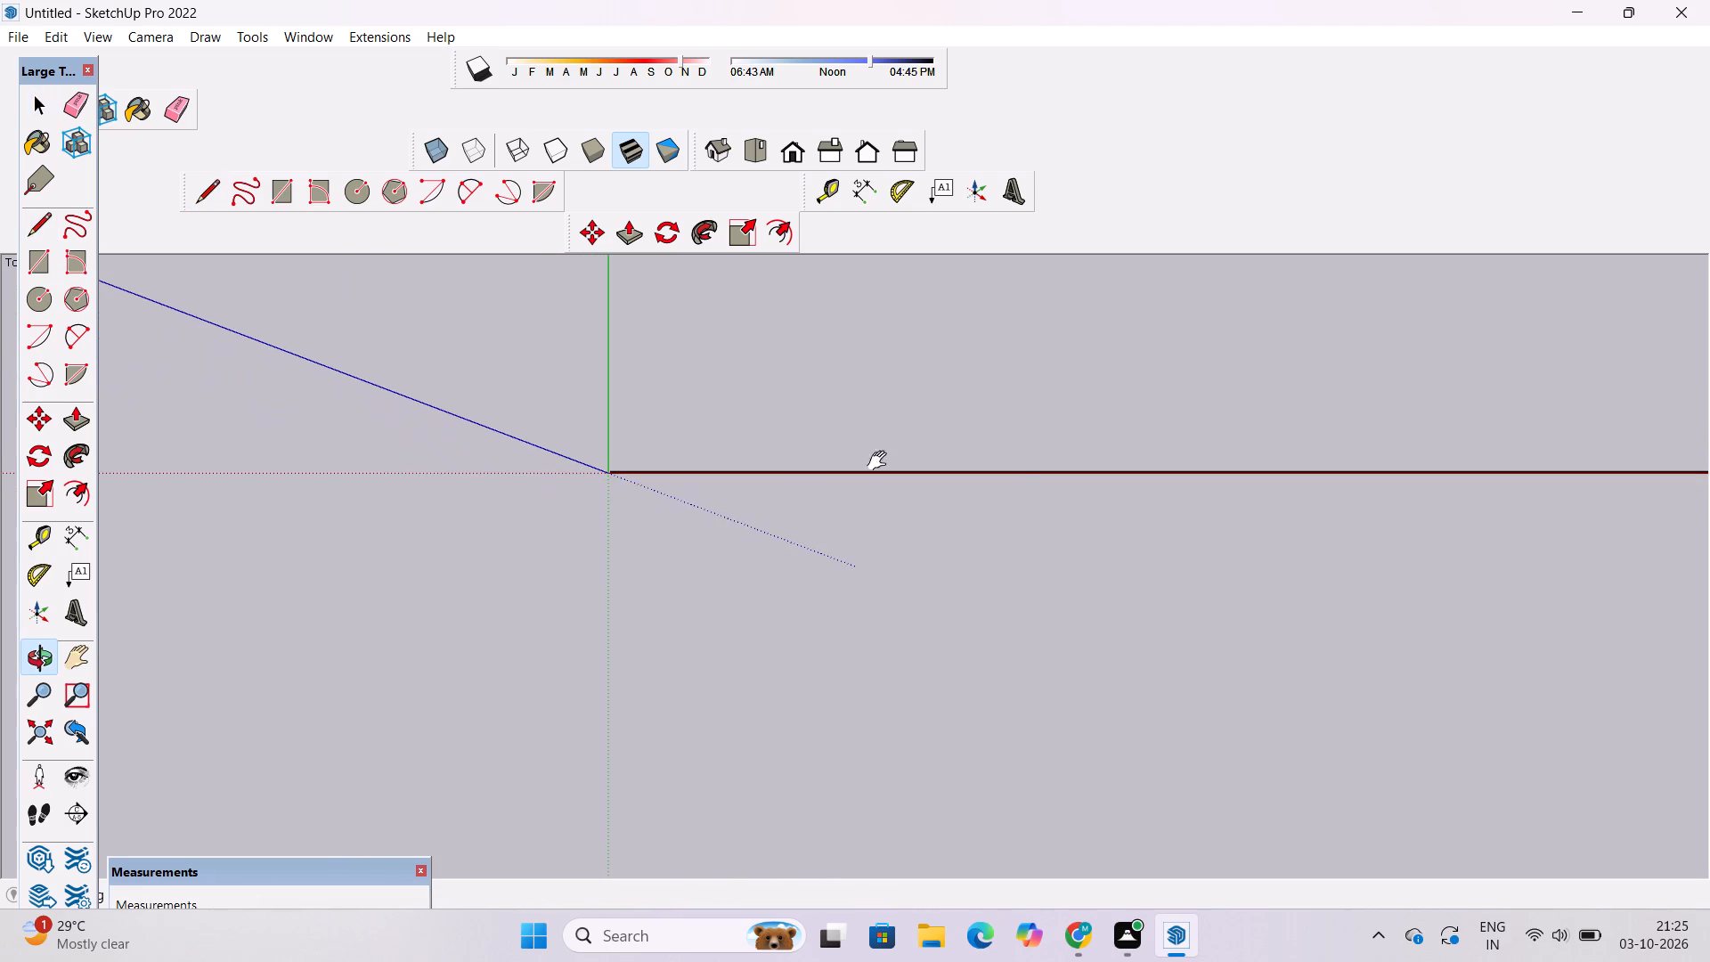
left_click_drag(1344, 502, 981, 493, "shift")
scroll(896, 465, "down", 11, "shift")
left_click_drag(1277, 465, 712, 421, "shift")
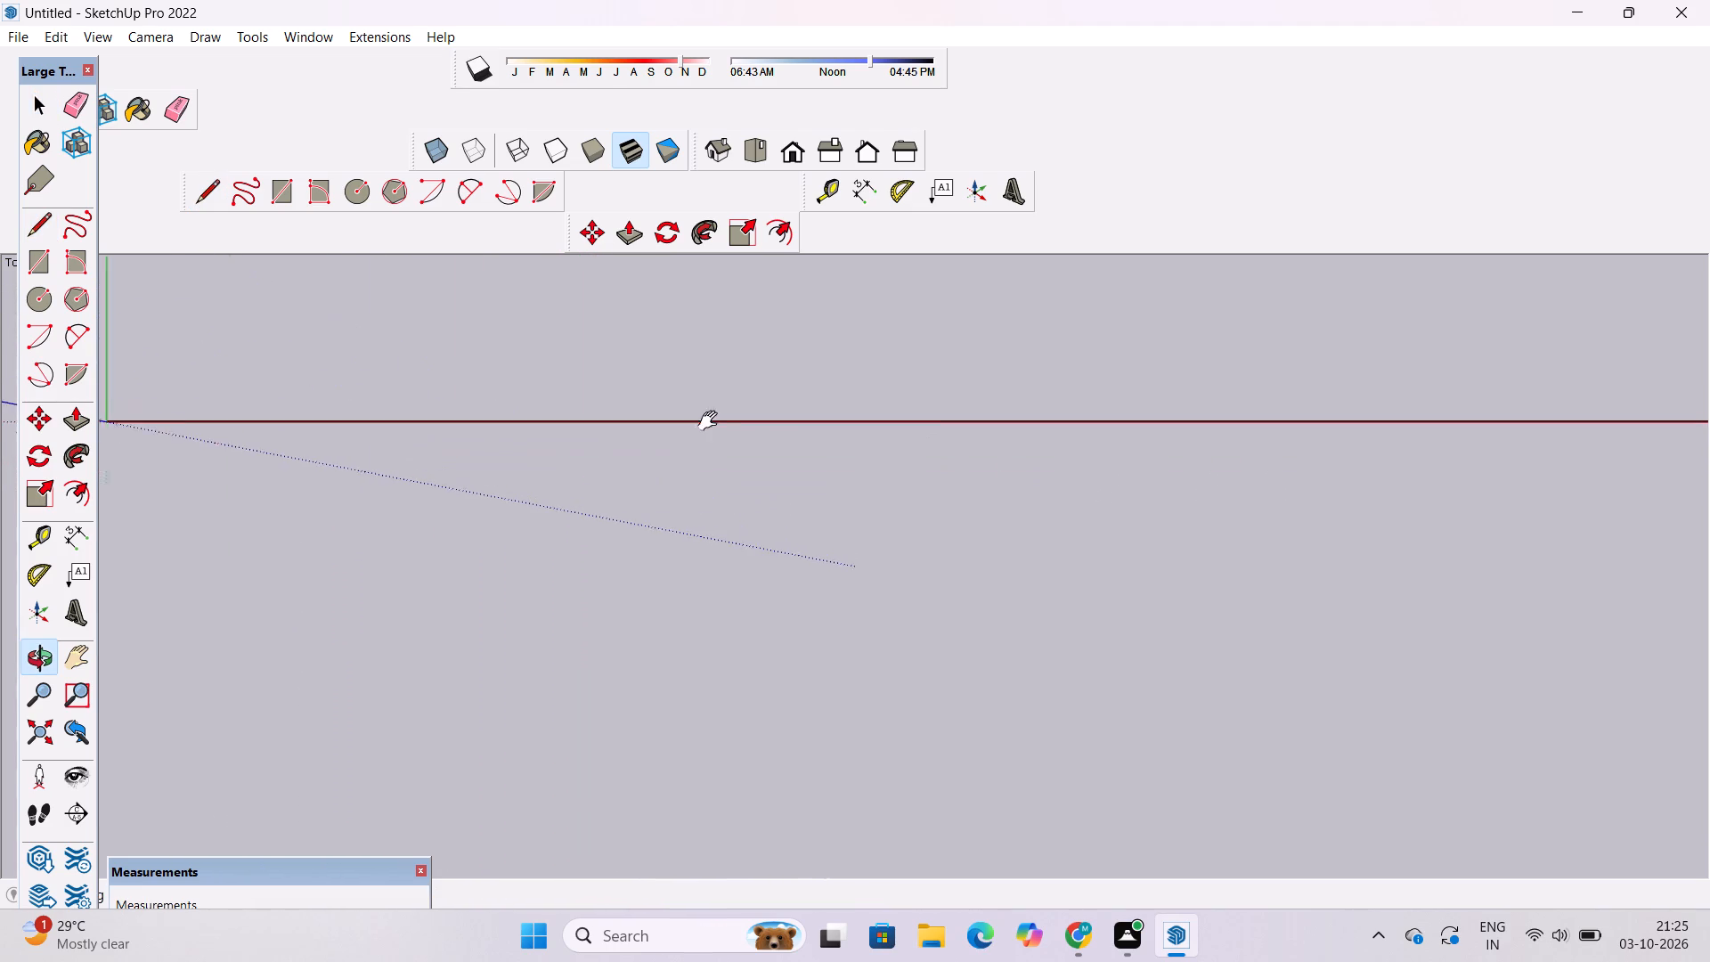
left_click_drag(712, 421, 707, 420, "shift")
scroll(676, 416, "down", 20)
scroll(676, 416, "down", 20)
scroll(676, 416, "down", 11)
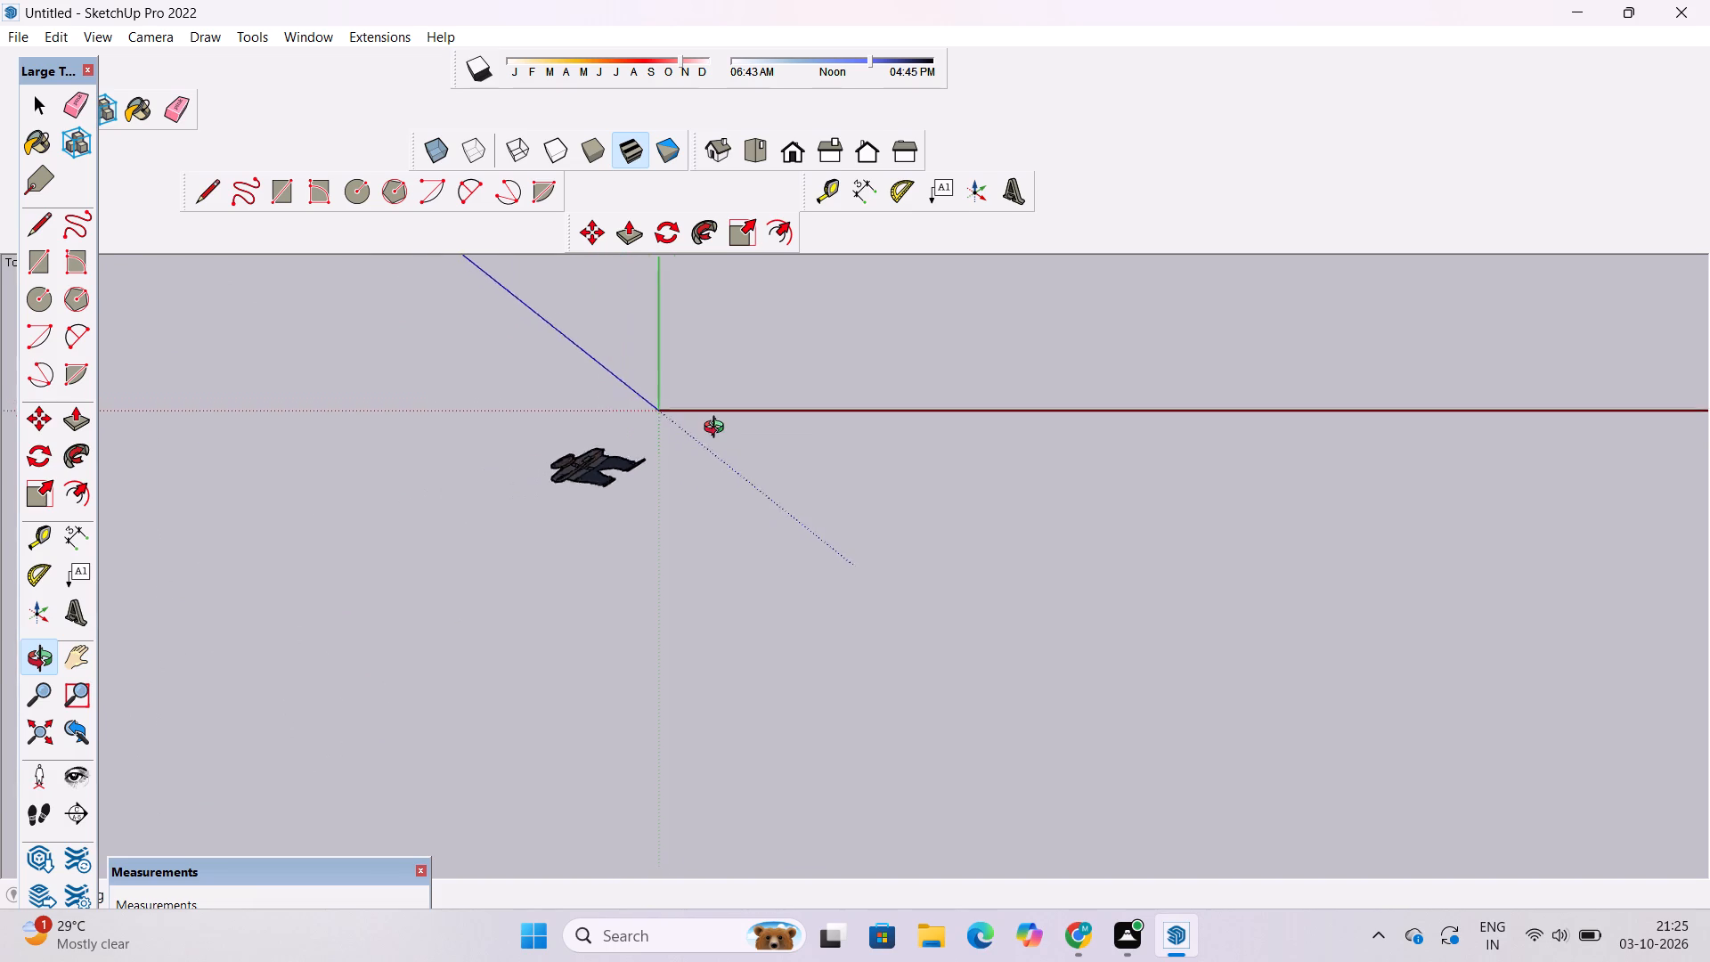
scroll(718, 429, "down", 20)
scroll(718, 429, "down", 6)
left_click_drag(761, 446, 715, 510, "shift")
scroll(755, 534, "up", 7)
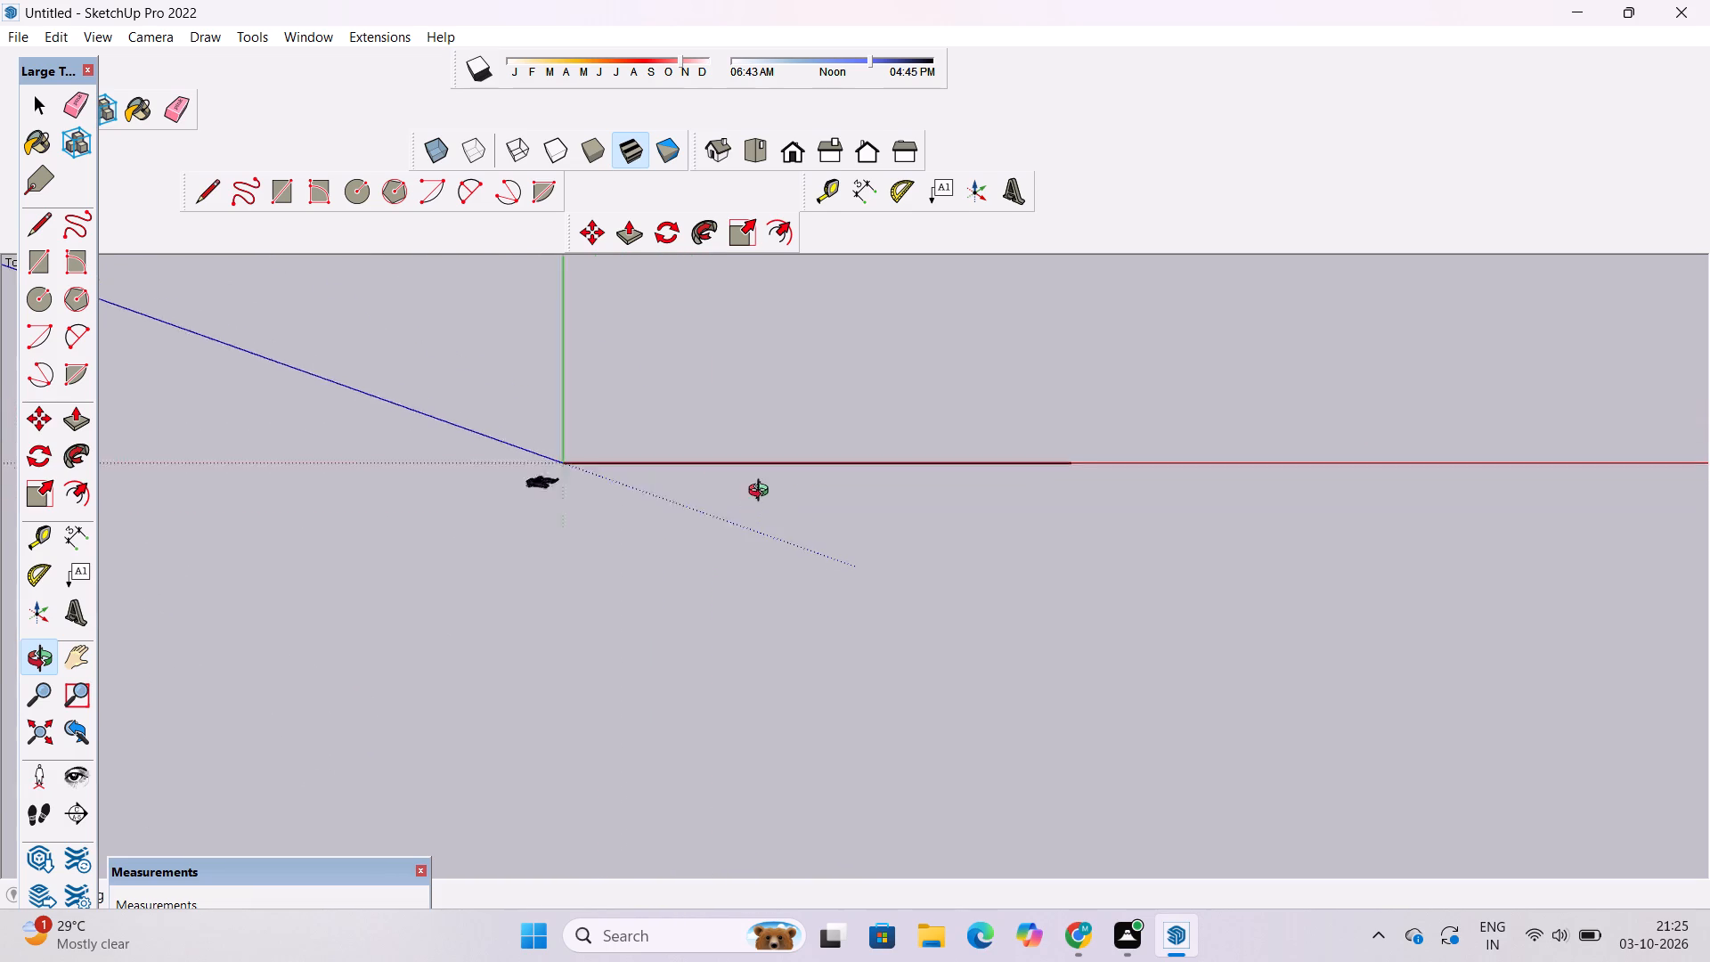
scroll(762, 493, "up", 9)
left_click_drag(1090, 439, 997, 461, "shift")
scroll(997, 461, "up", 1)
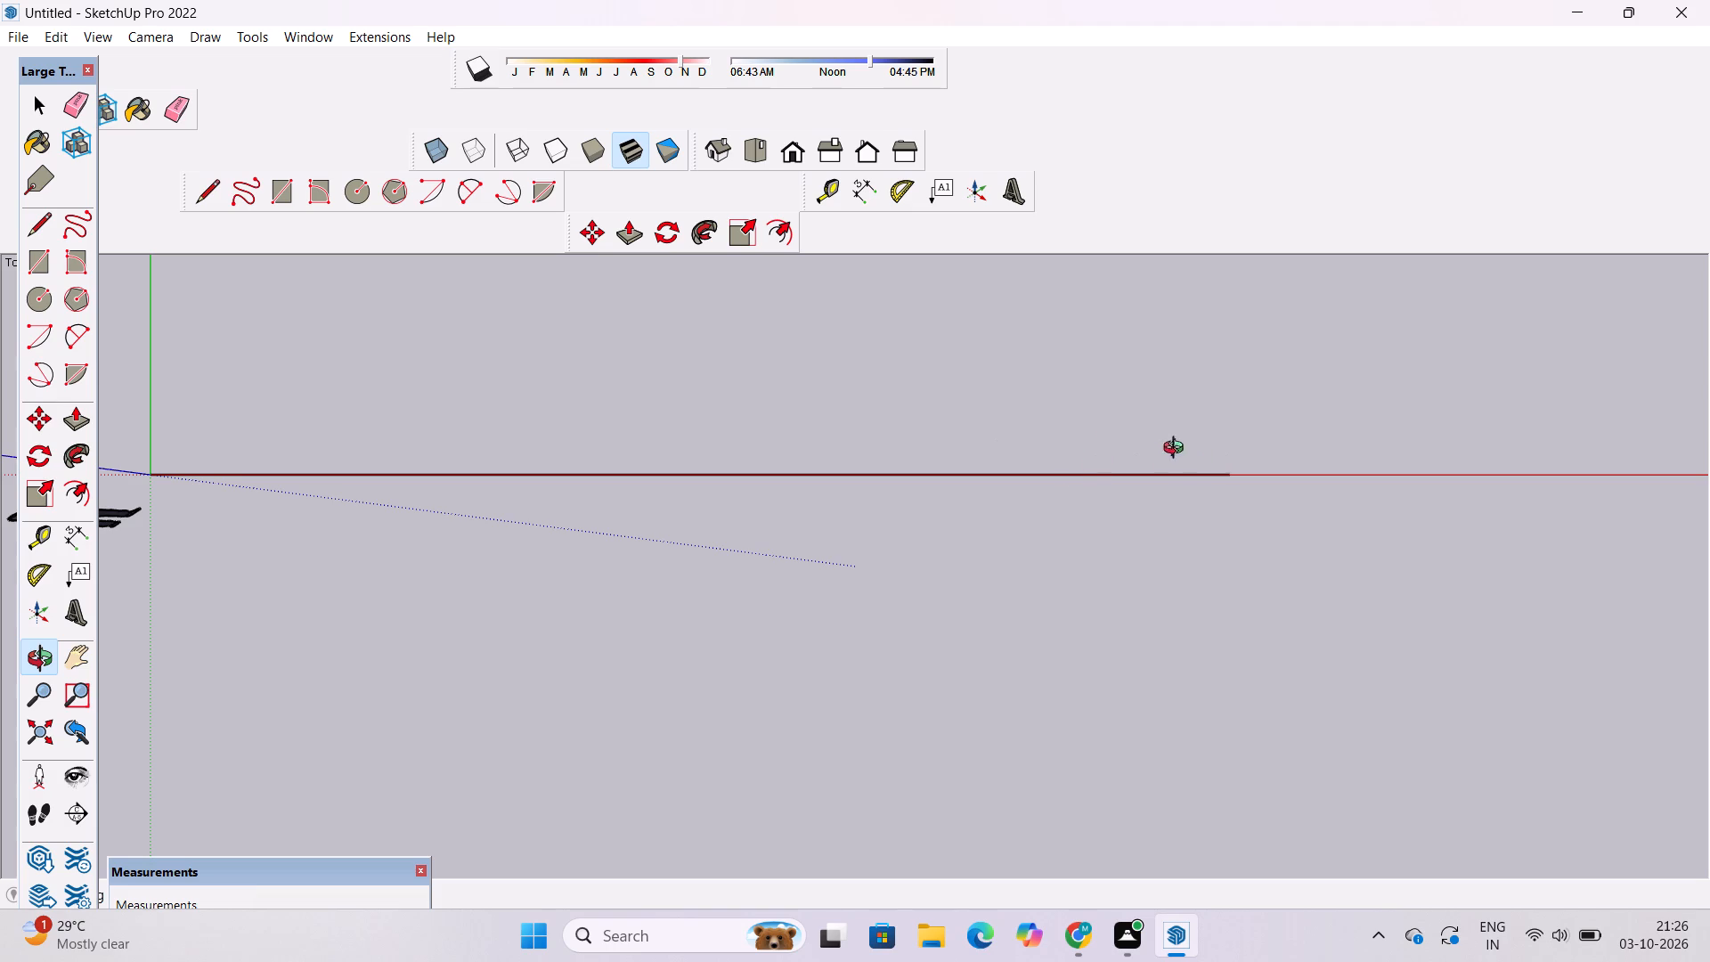
scroll(332, 673, "down", 2)
scroll(424, 662, "up", 2)
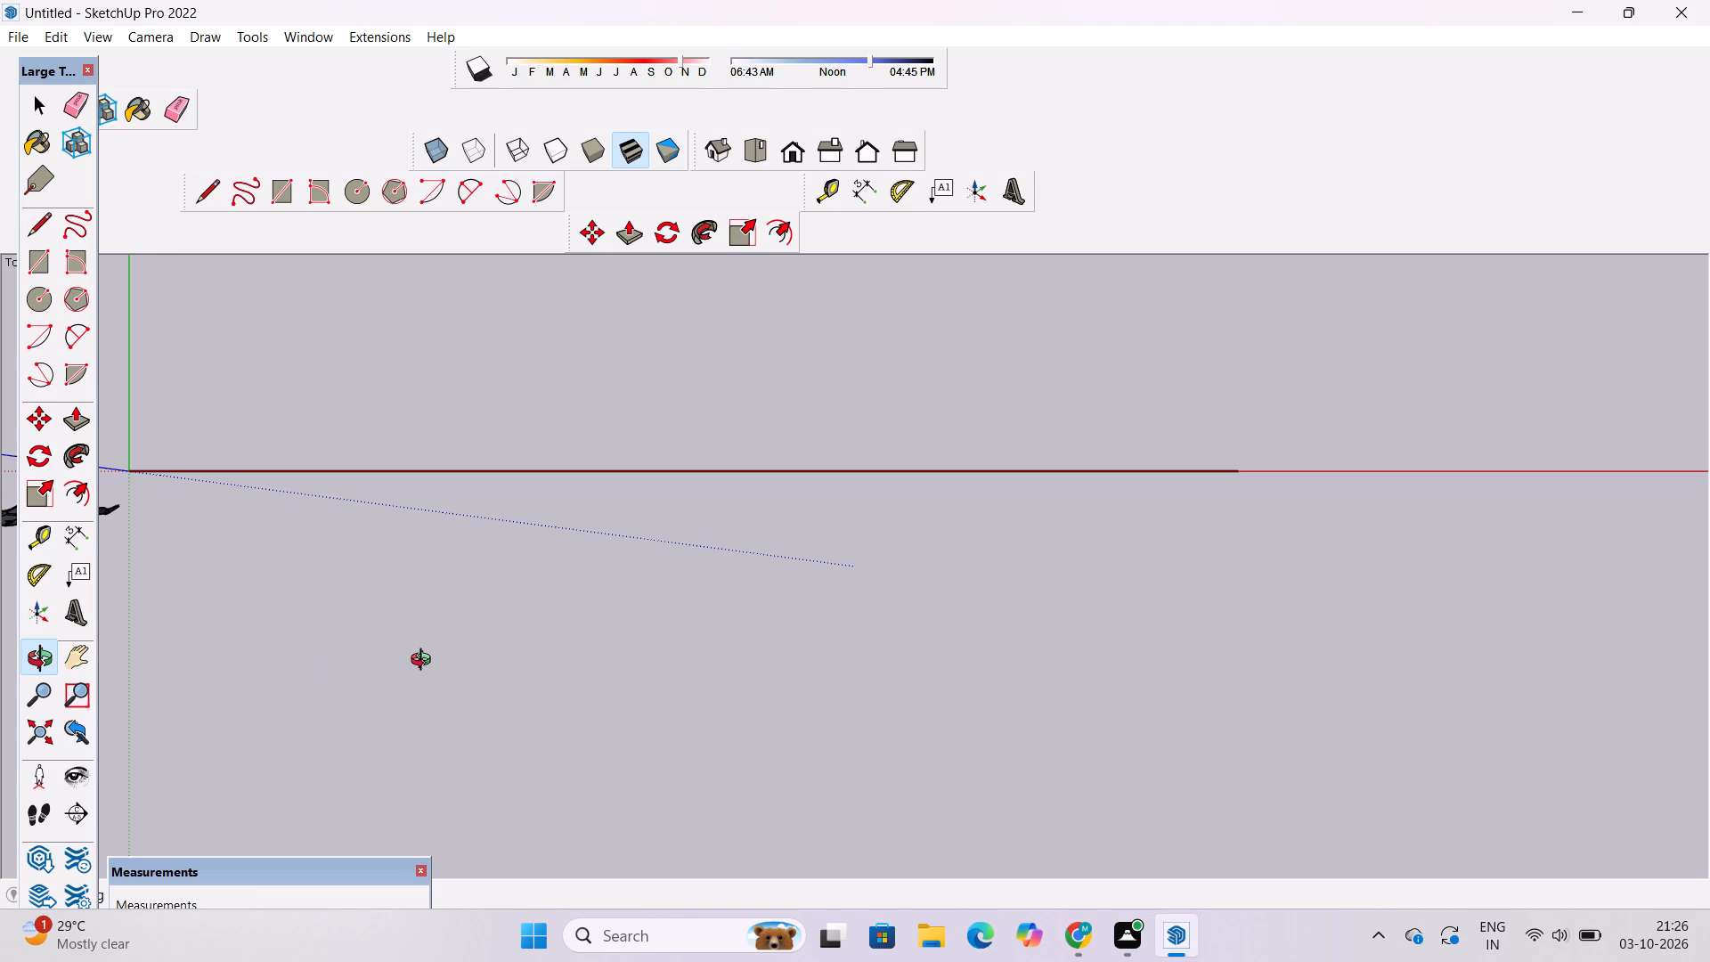
scroll(741, 513, "down", 1)
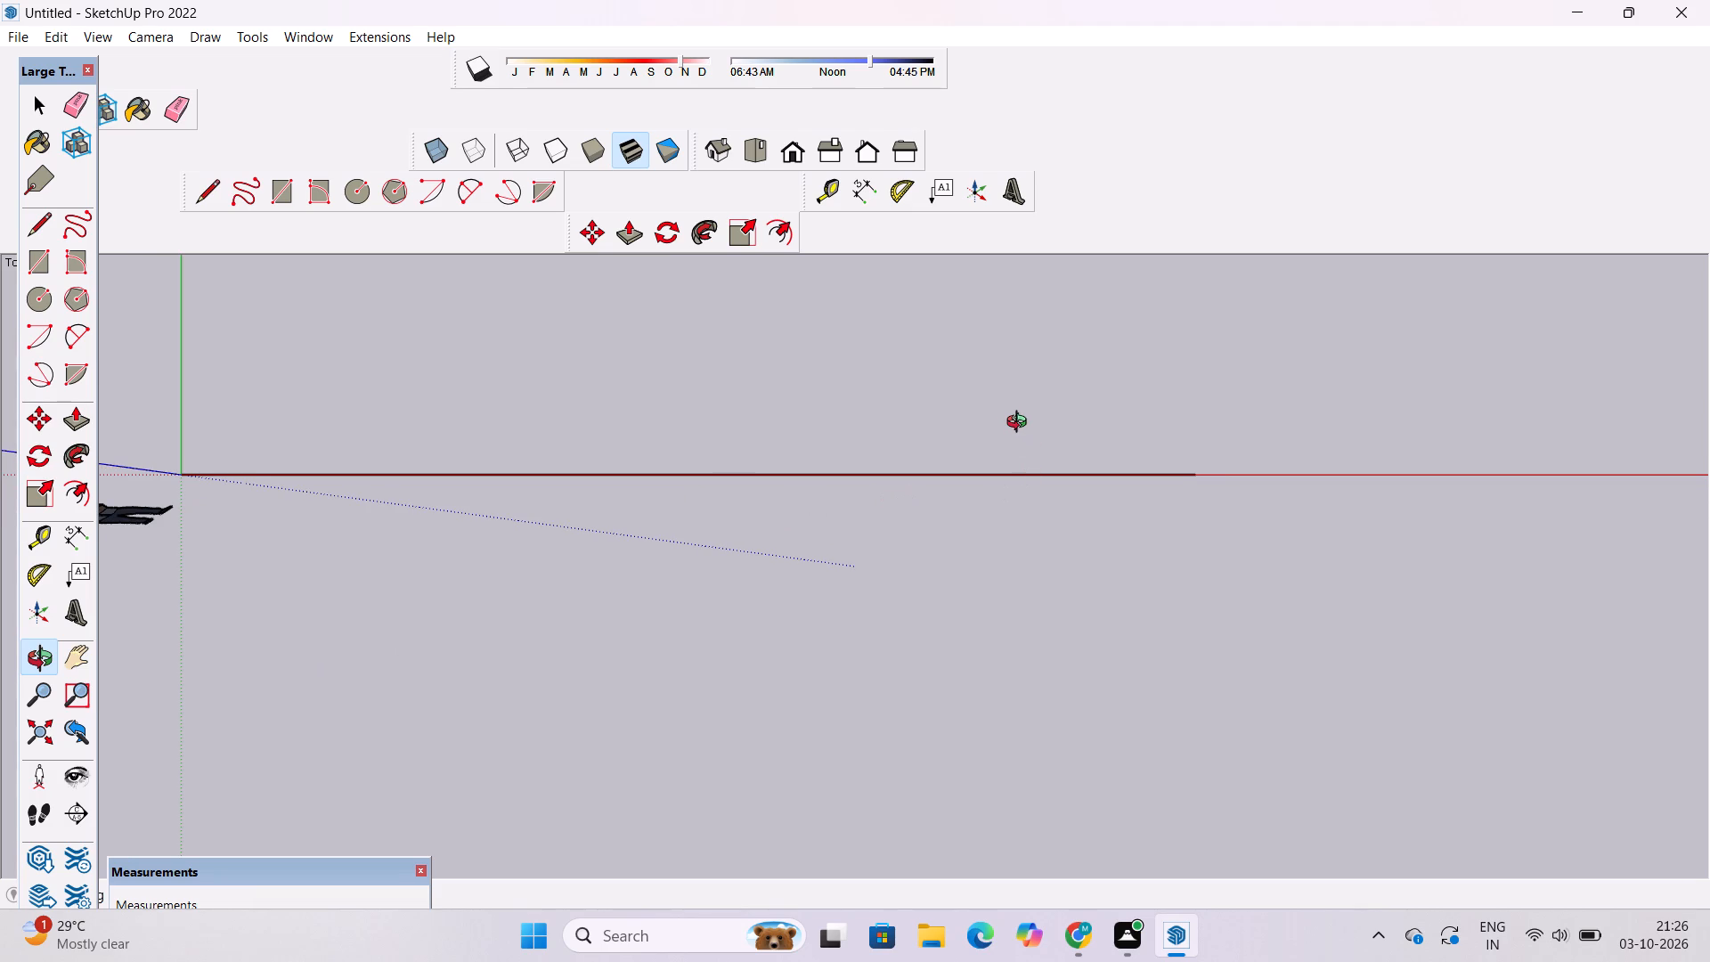
scroll(1018, 452, "up", 1)
scroll(1018, 452, "down", 1)
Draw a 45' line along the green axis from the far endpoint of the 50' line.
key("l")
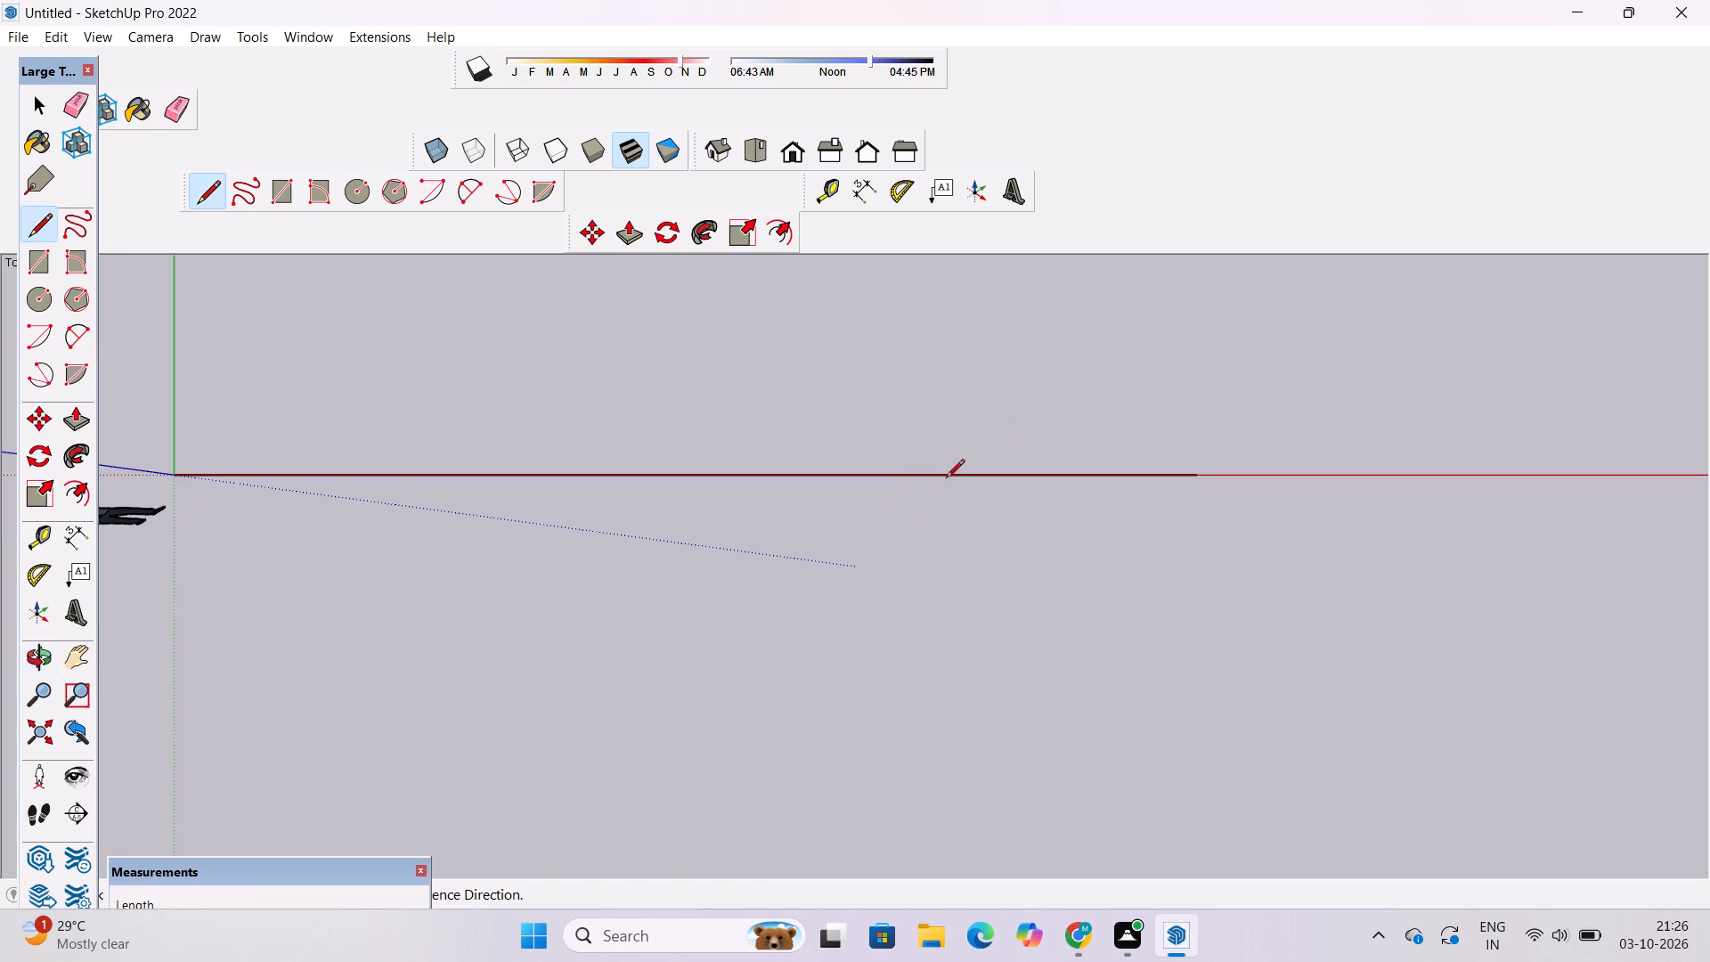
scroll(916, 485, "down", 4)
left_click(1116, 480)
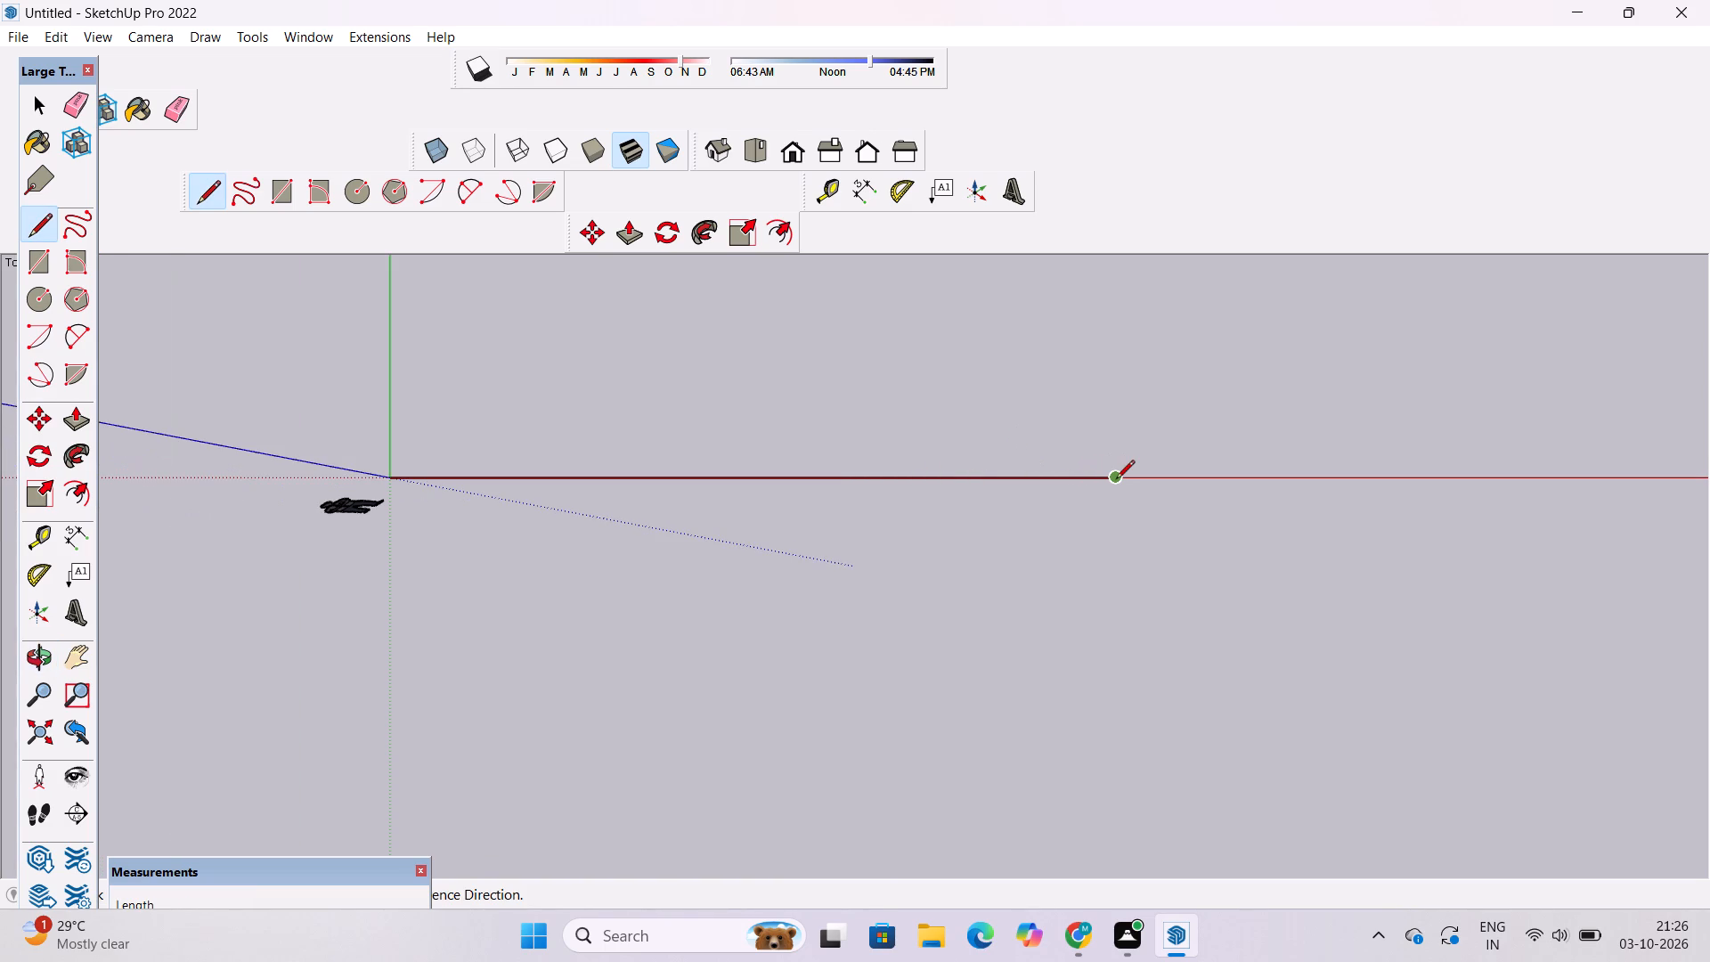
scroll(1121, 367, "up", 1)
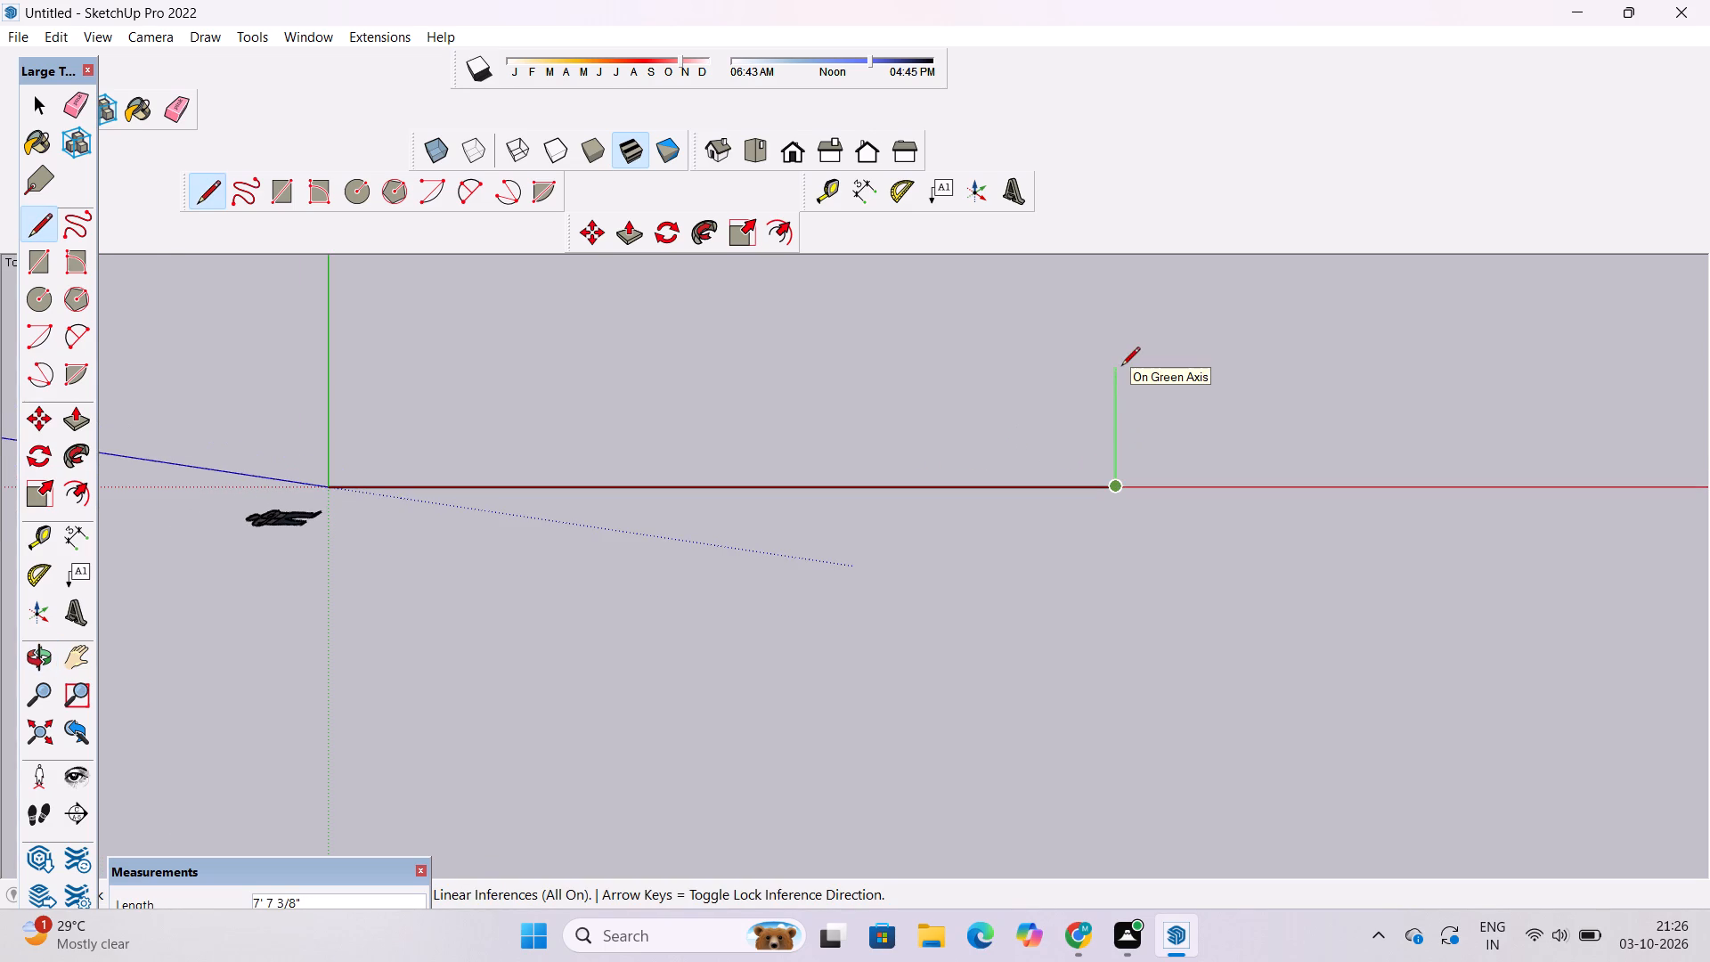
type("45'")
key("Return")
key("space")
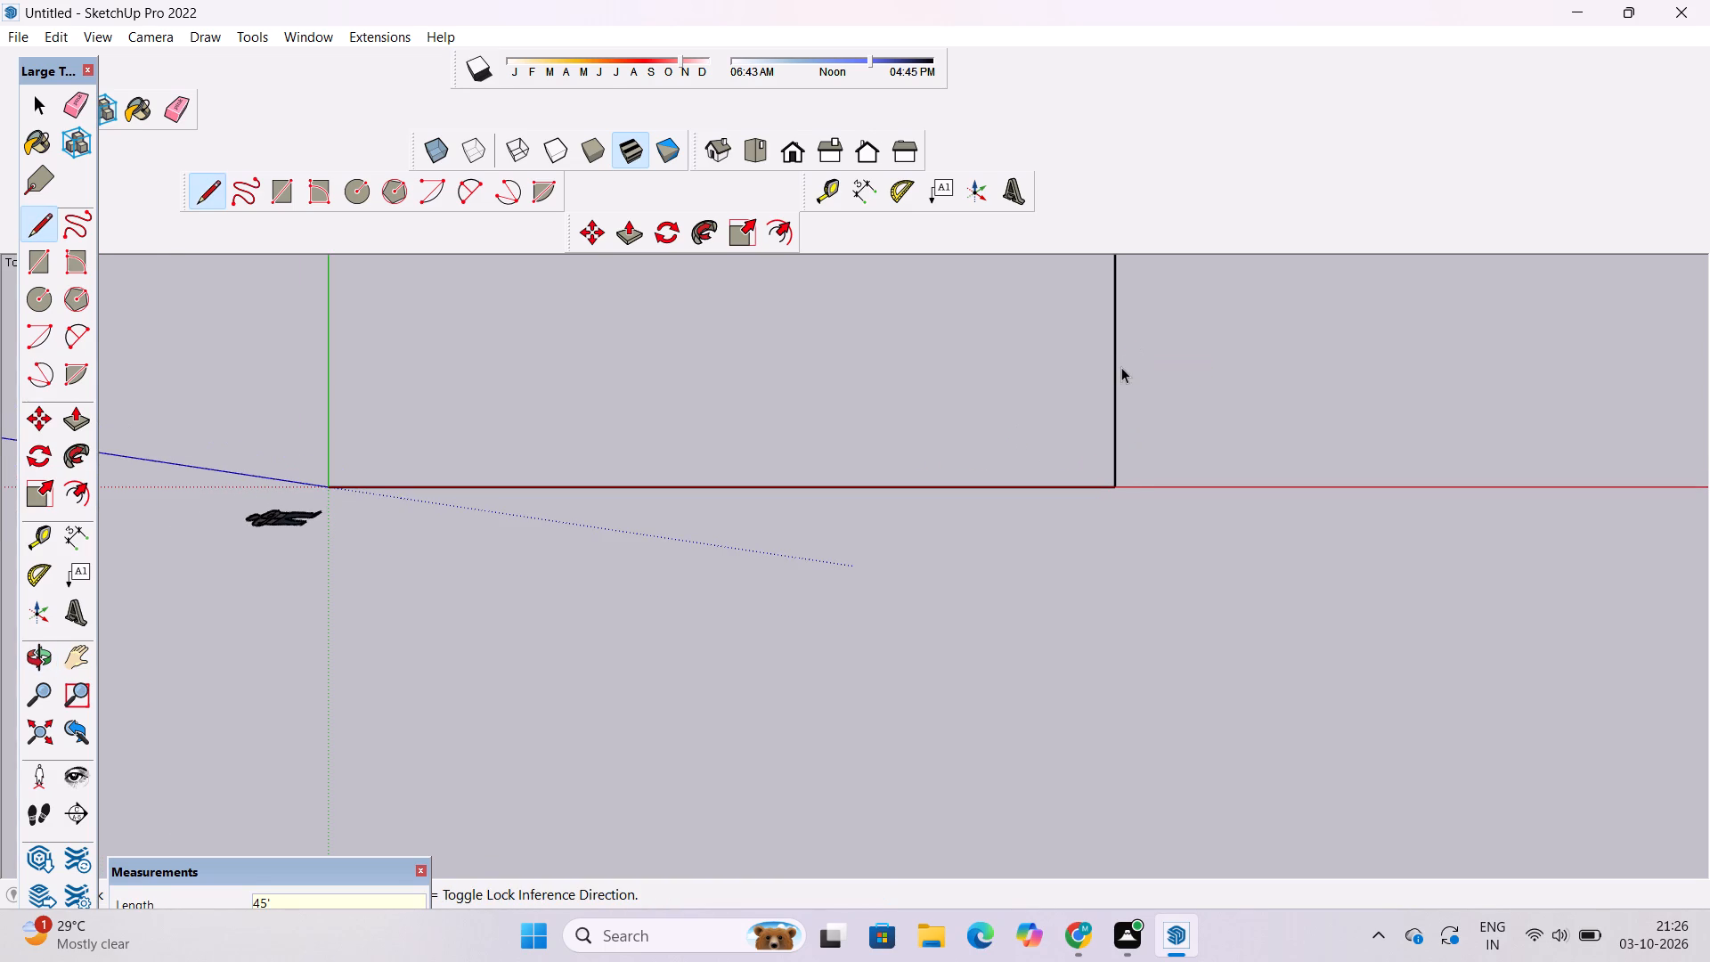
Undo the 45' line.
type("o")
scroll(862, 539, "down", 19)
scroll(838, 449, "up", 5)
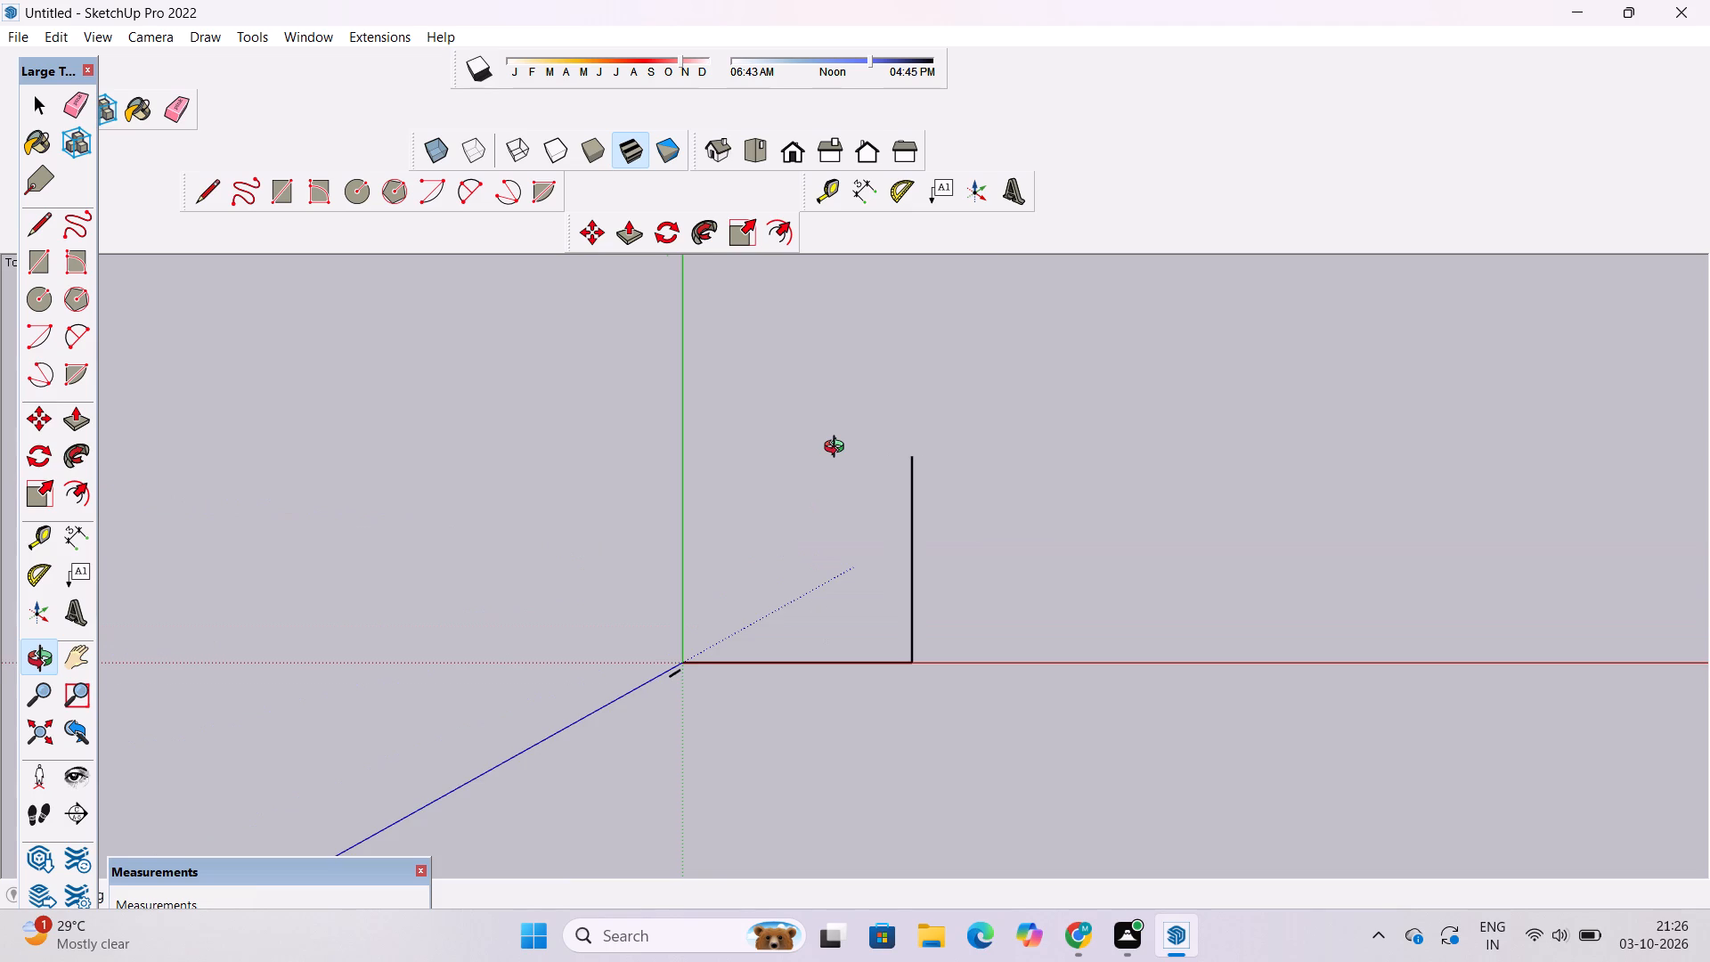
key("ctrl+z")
Draw a 35' line along the green axis from the far endpoint of the 50' base line.
scroll(957, 631, "up", 1)
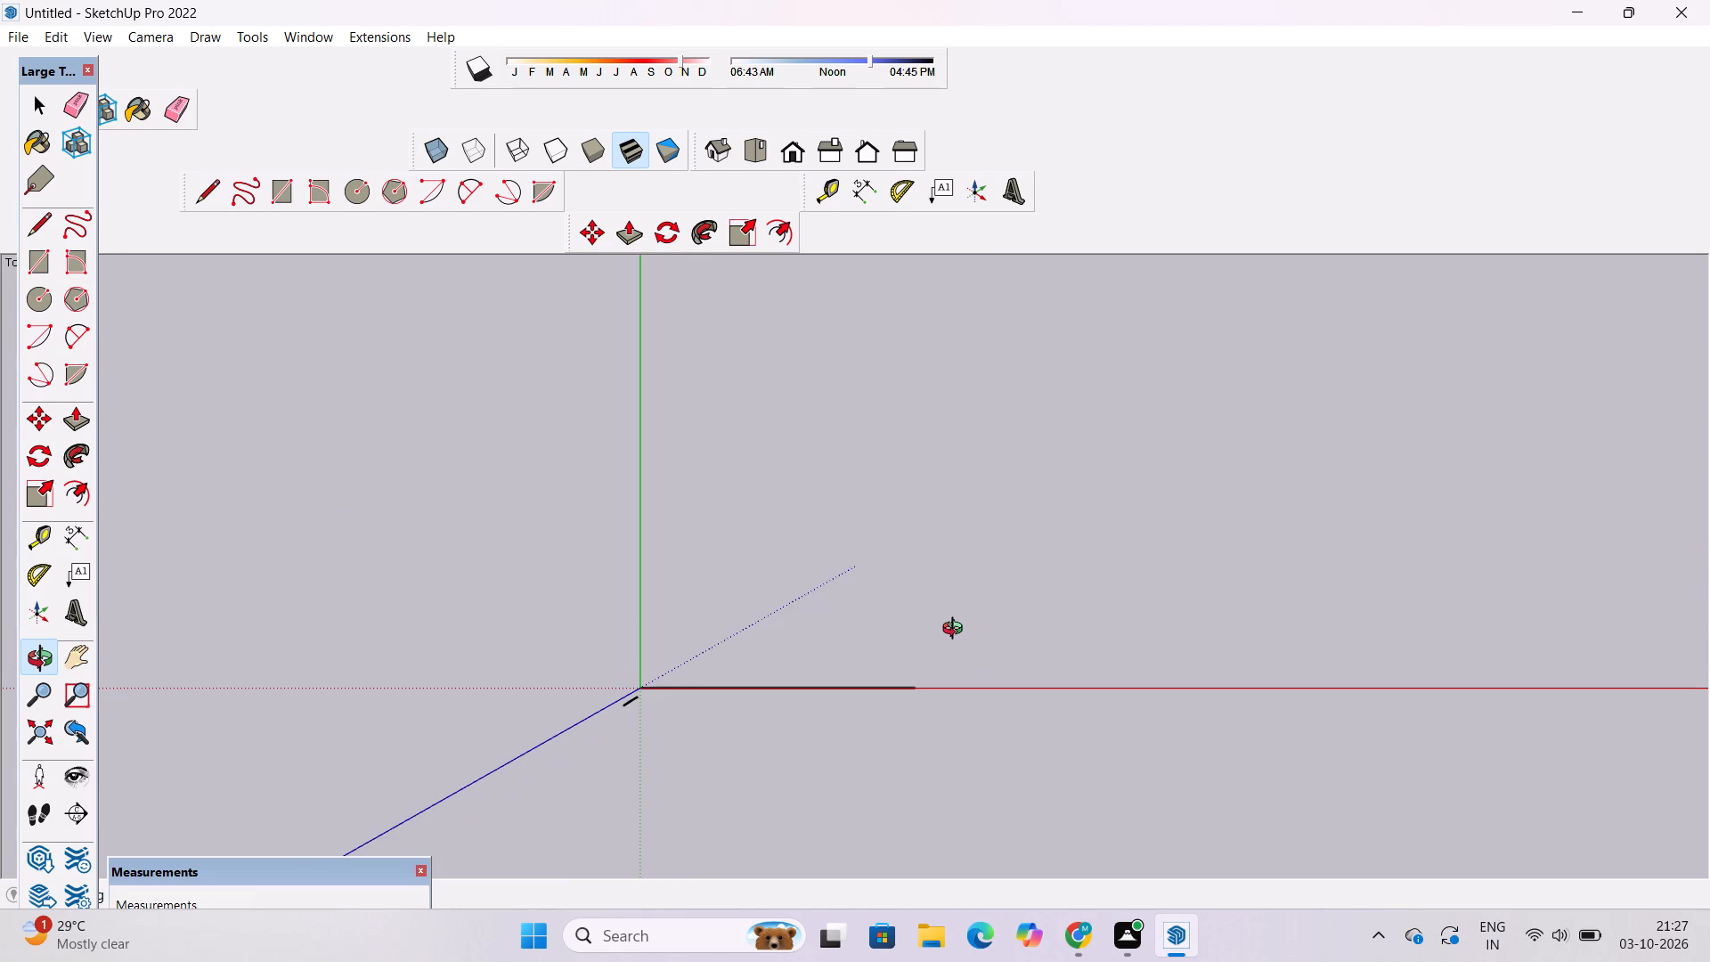
scroll(957, 631, "up", 2)
key("l")
scroll(832, 866, "down", 2)
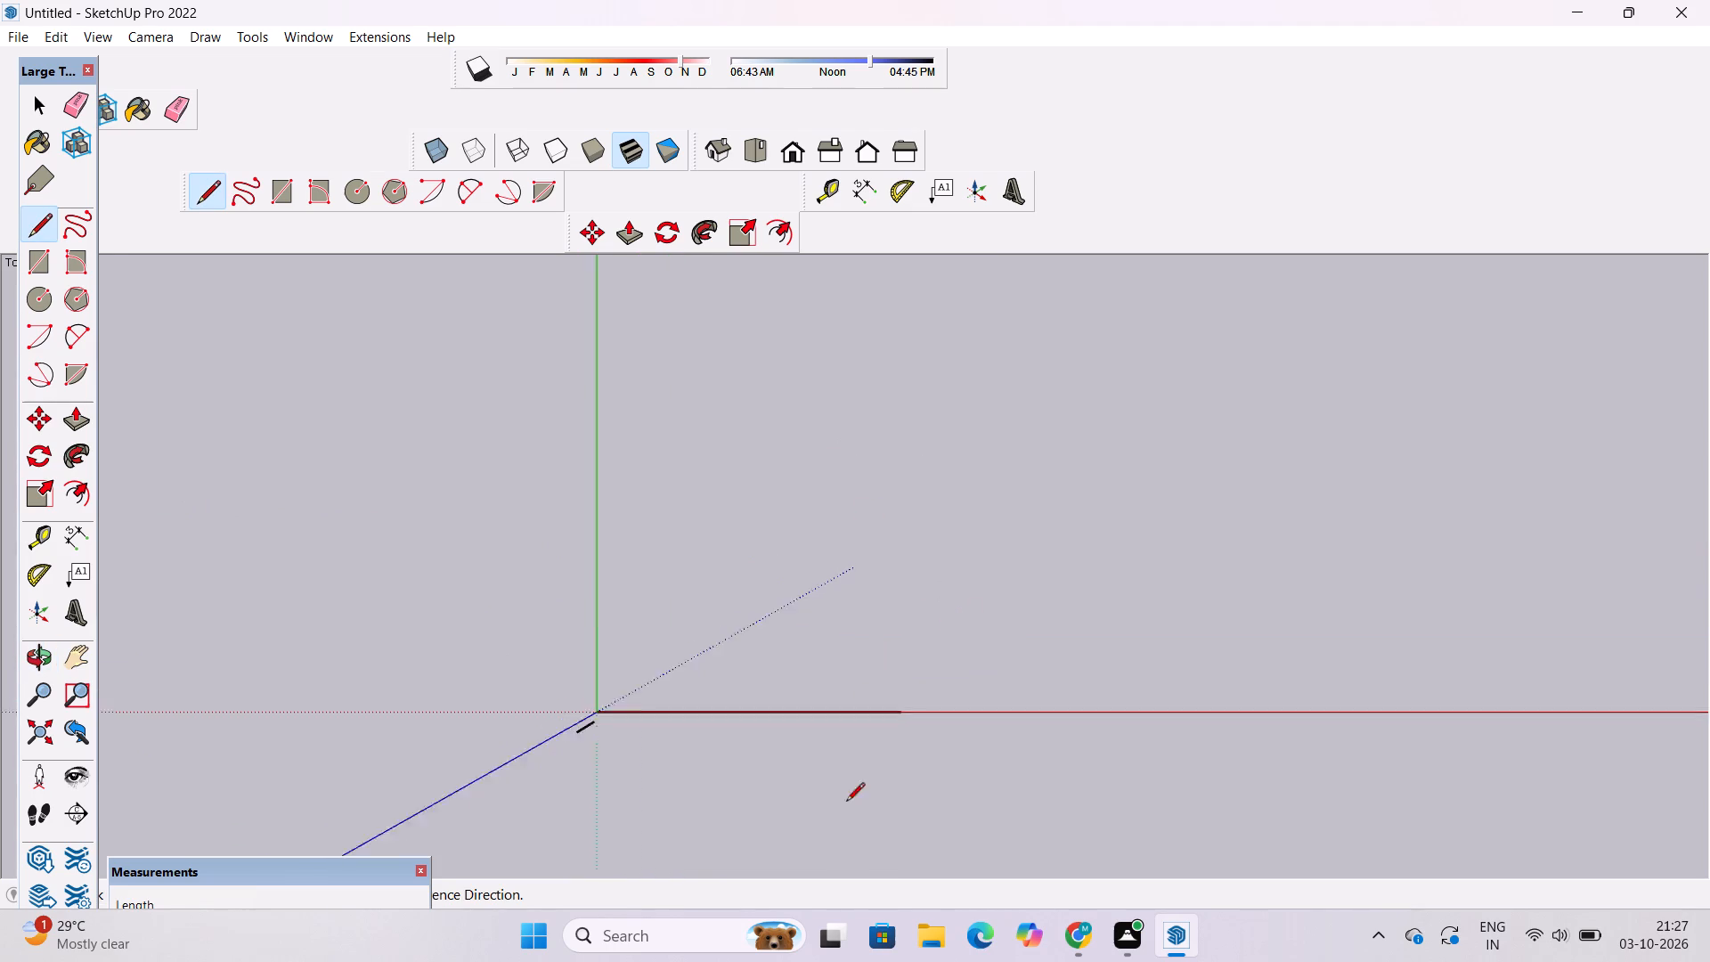
scroll(846, 803, "down", 1)
scroll(876, 821, "up", 10)
scroll(876, 767, "down", 1)
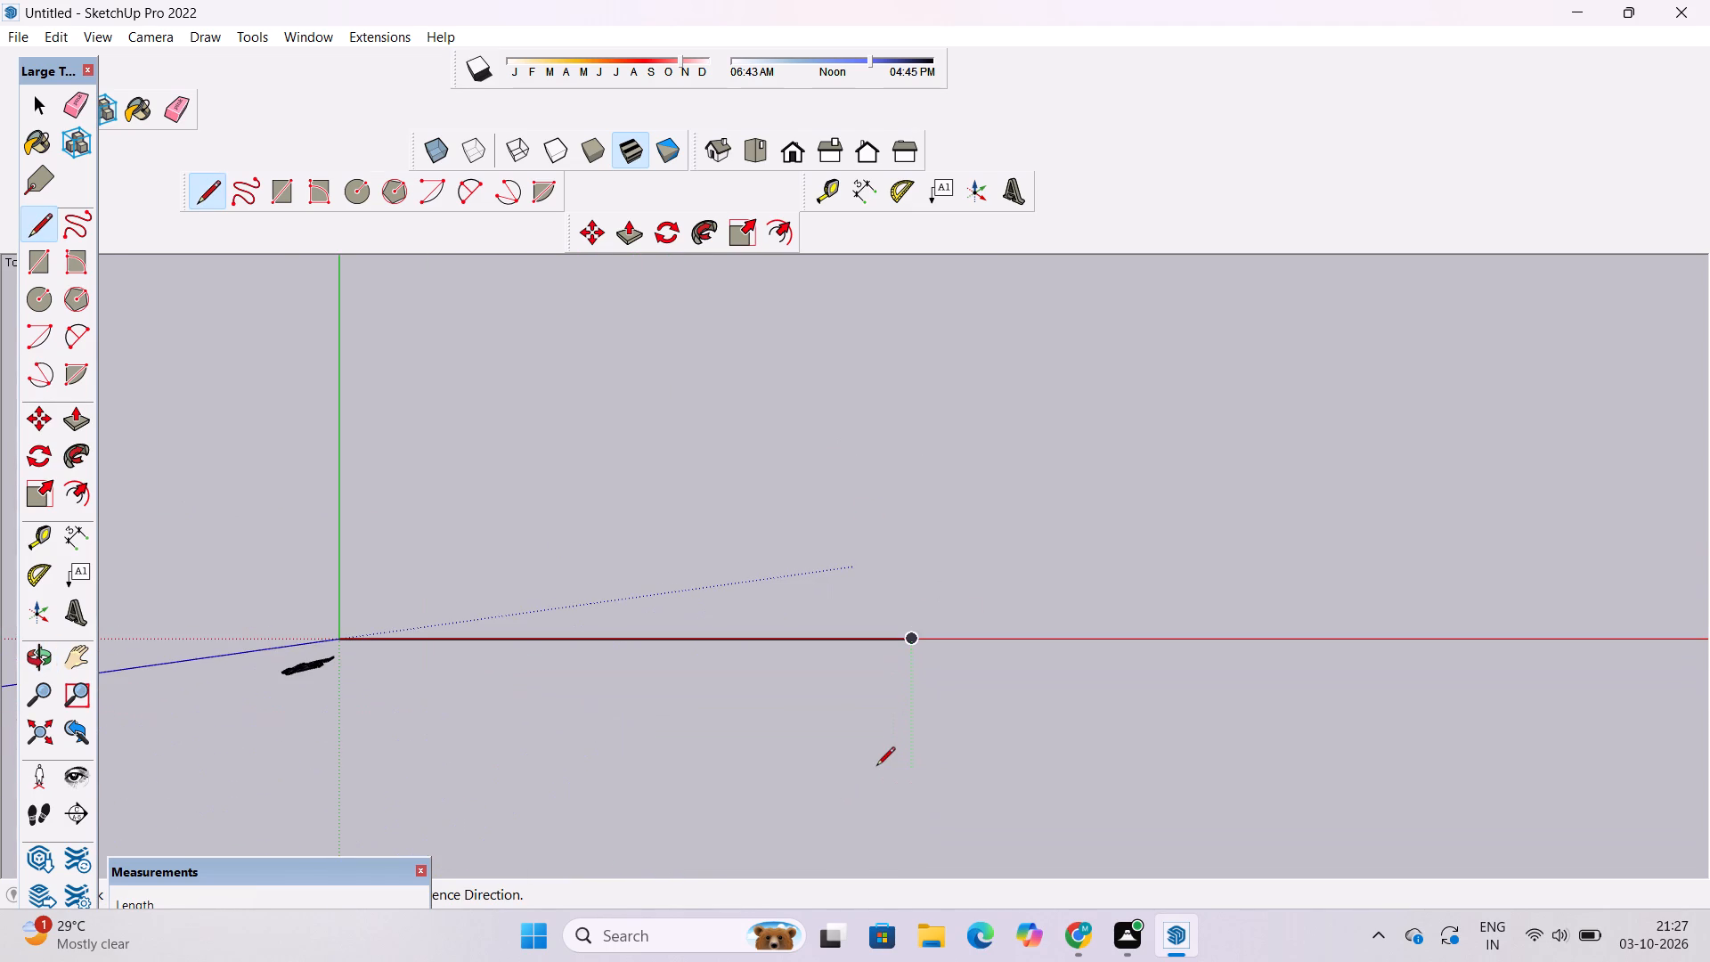
scroll(876, 767, "down", 2)
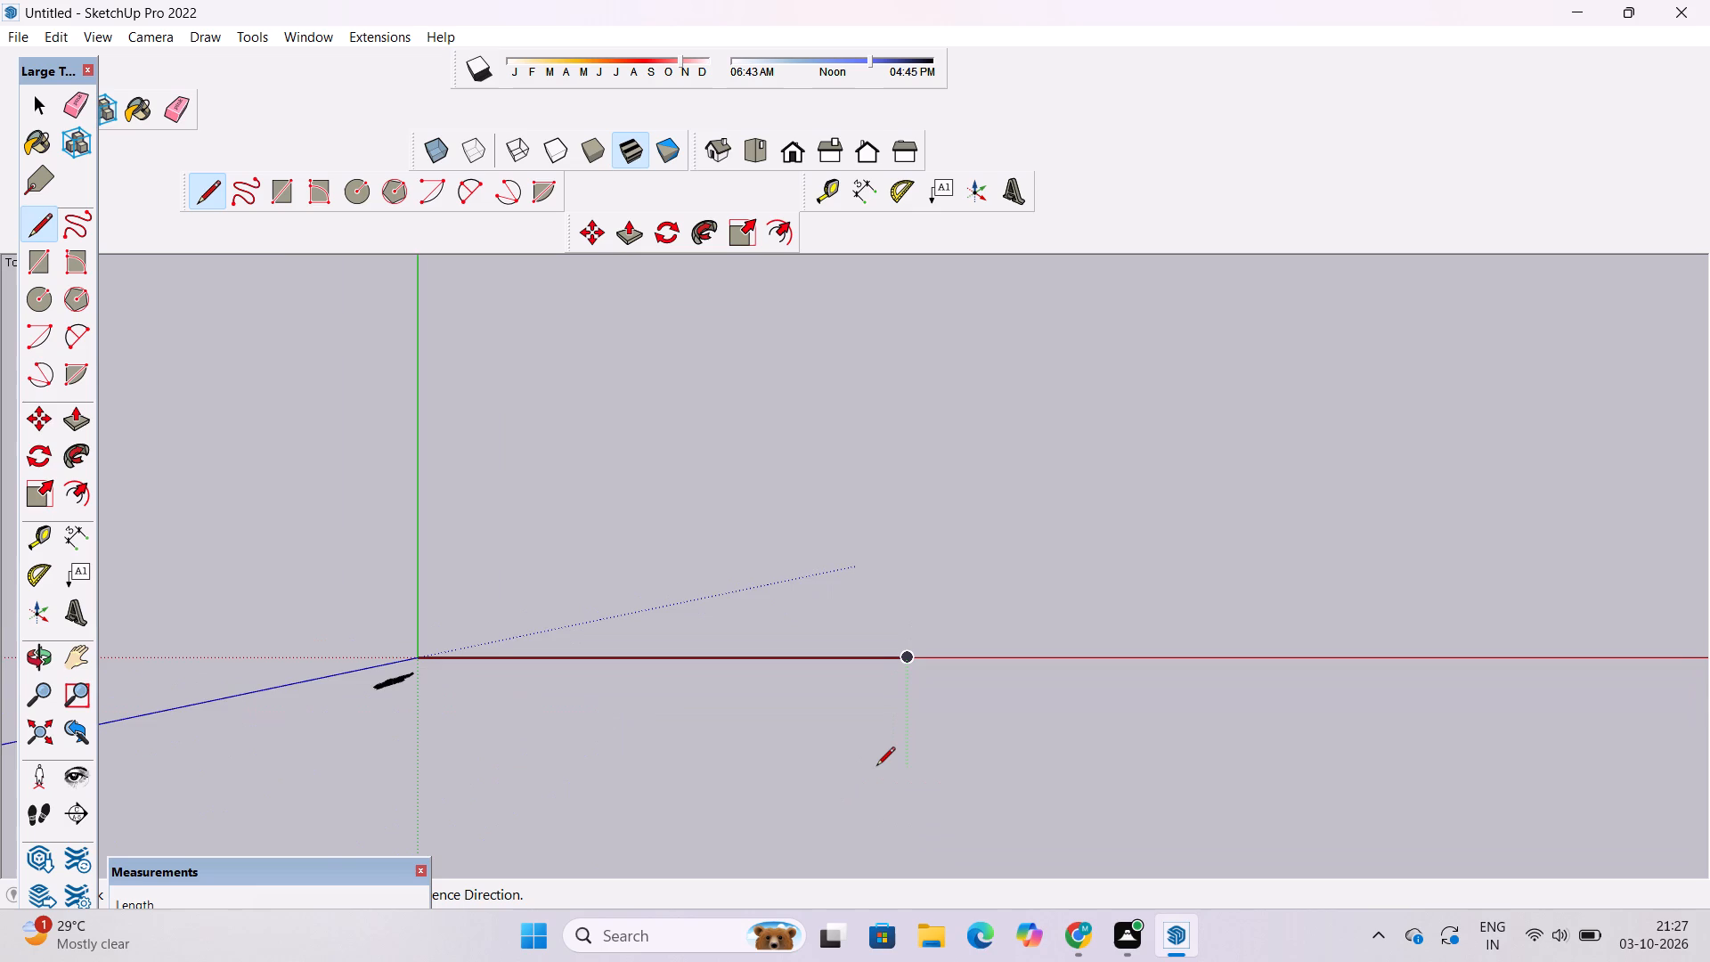
scroll(876, 767, "up", 1)
scroll(876, 767, "down", 3)
scroll(876, 767, "up", 3)
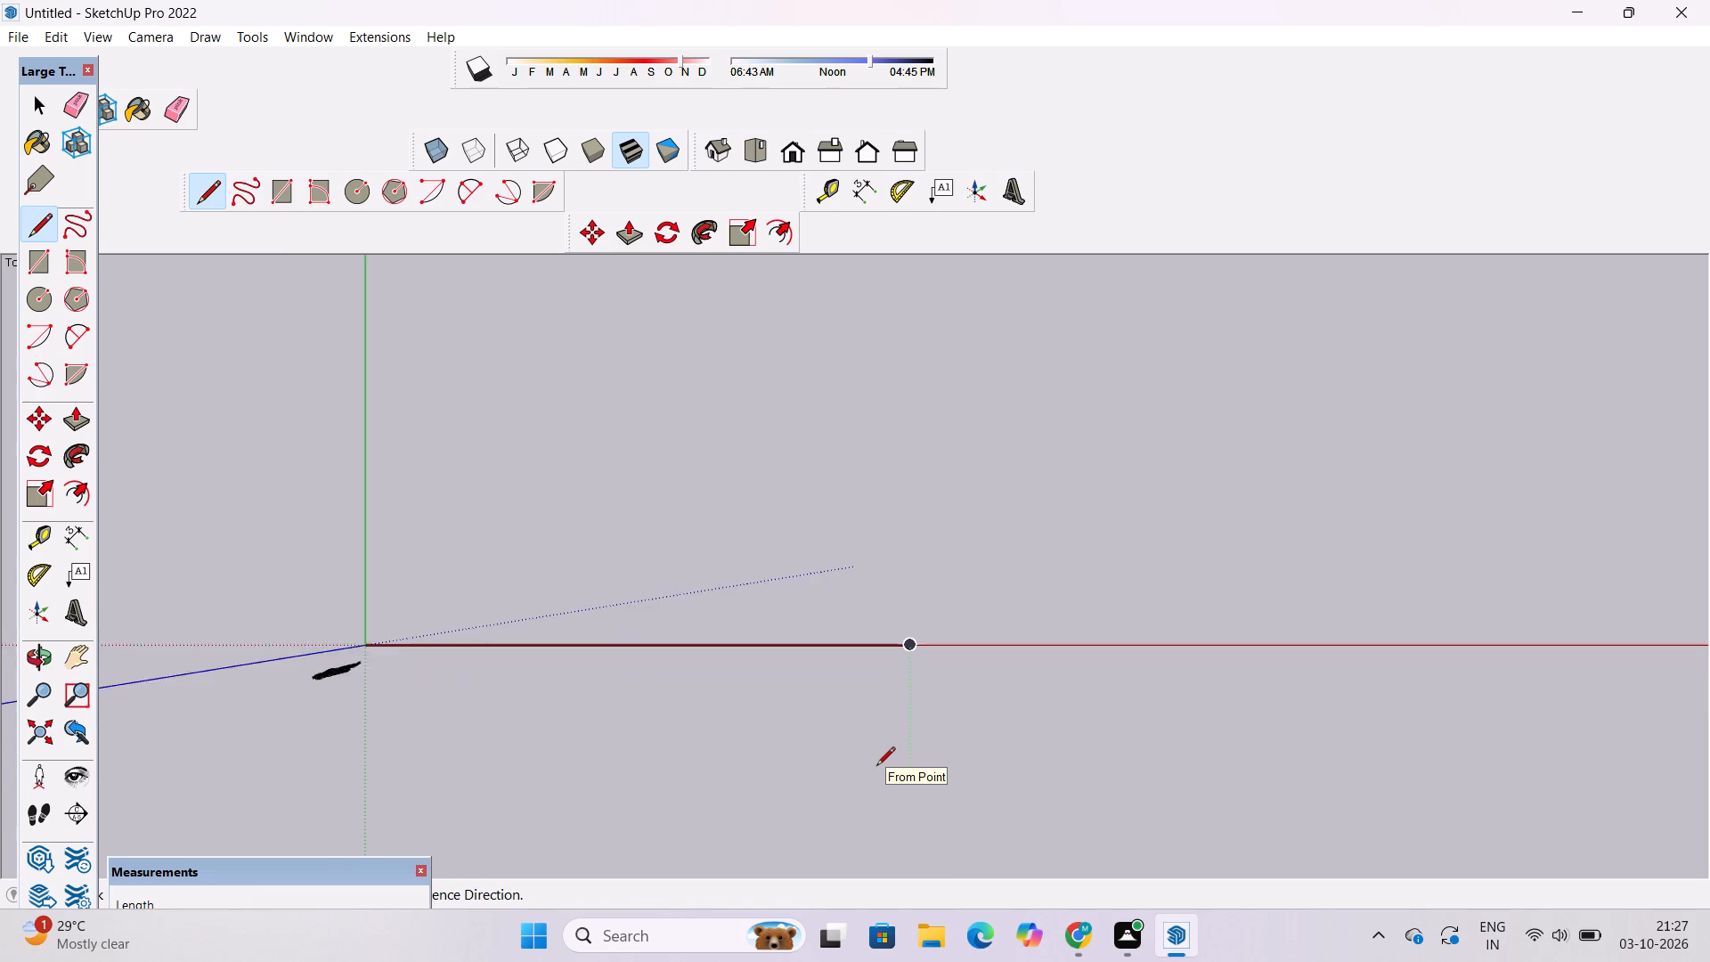
scroll(876, 767, "down", 4)
scroll(876, 767, "up", 5)
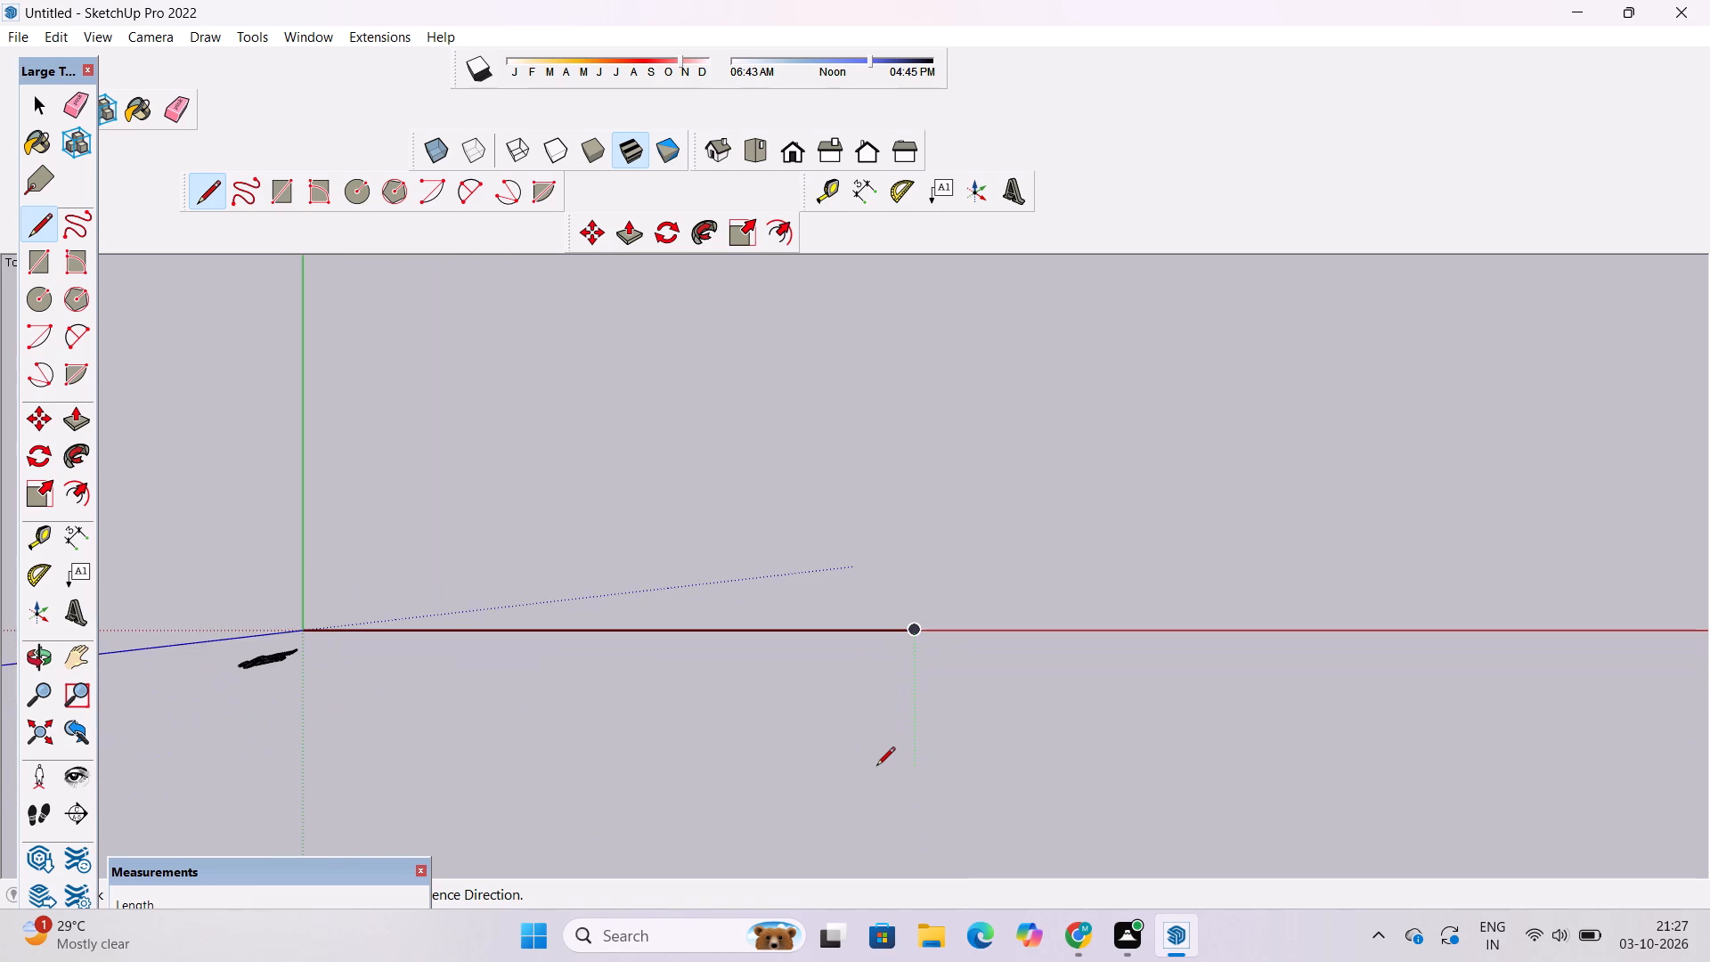
scroll(876, 767, "down", 1)
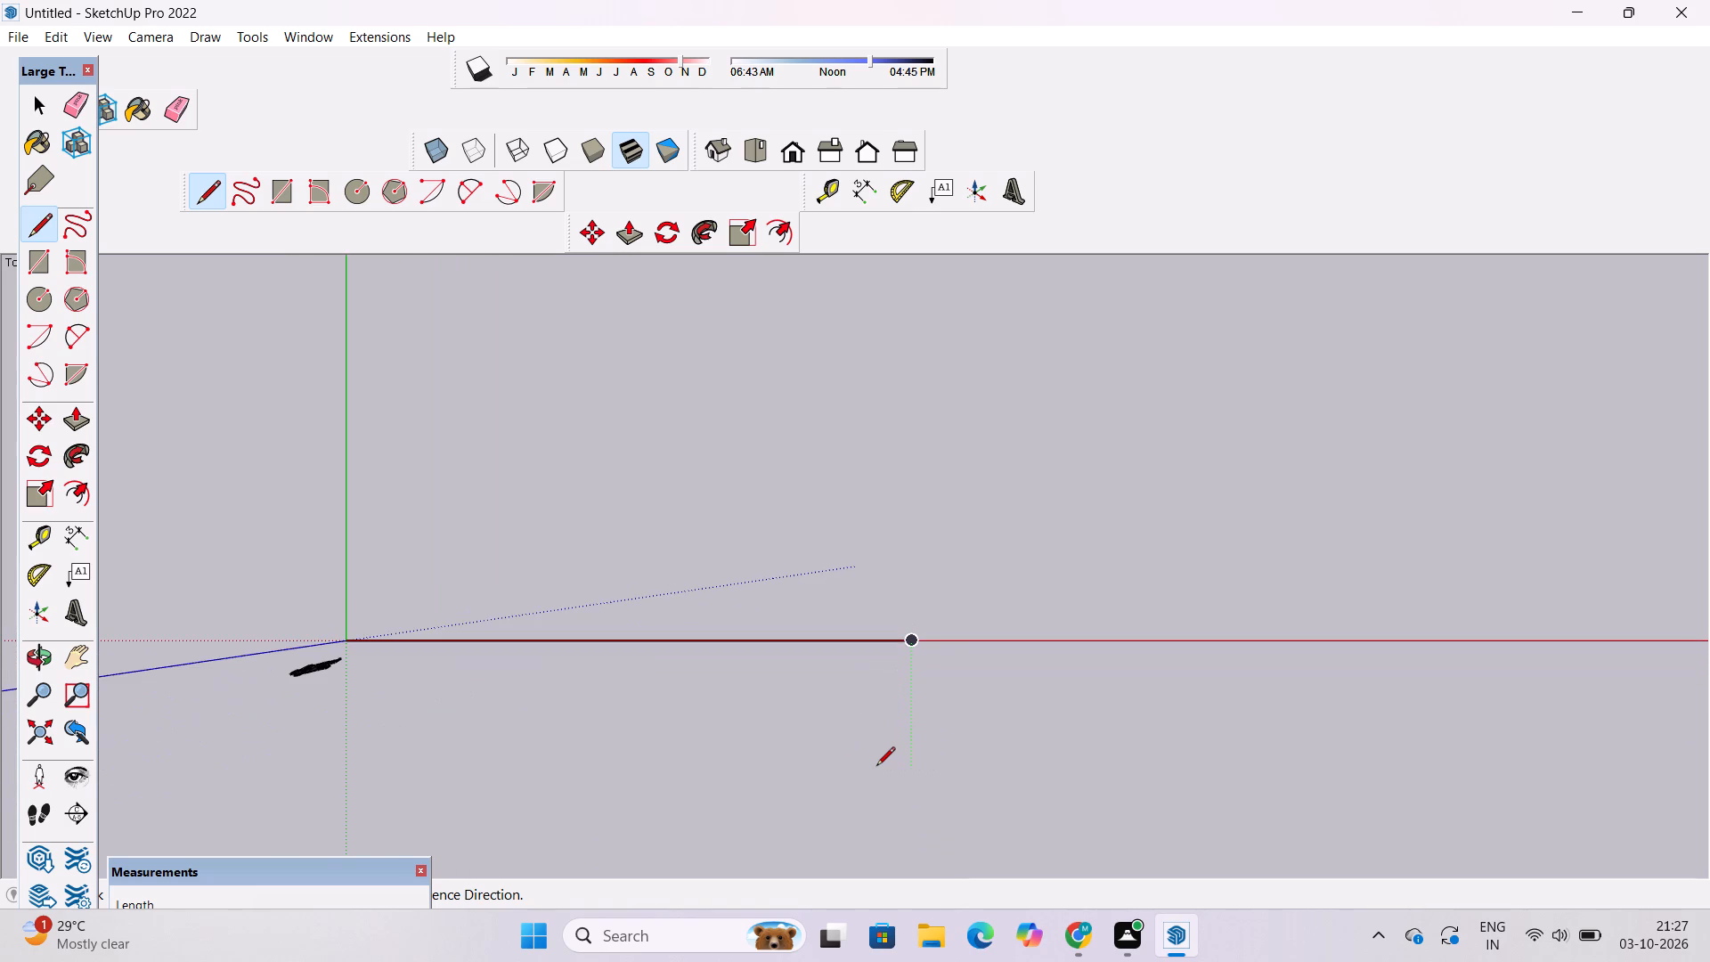
scroll(876, 767, "down", 1)
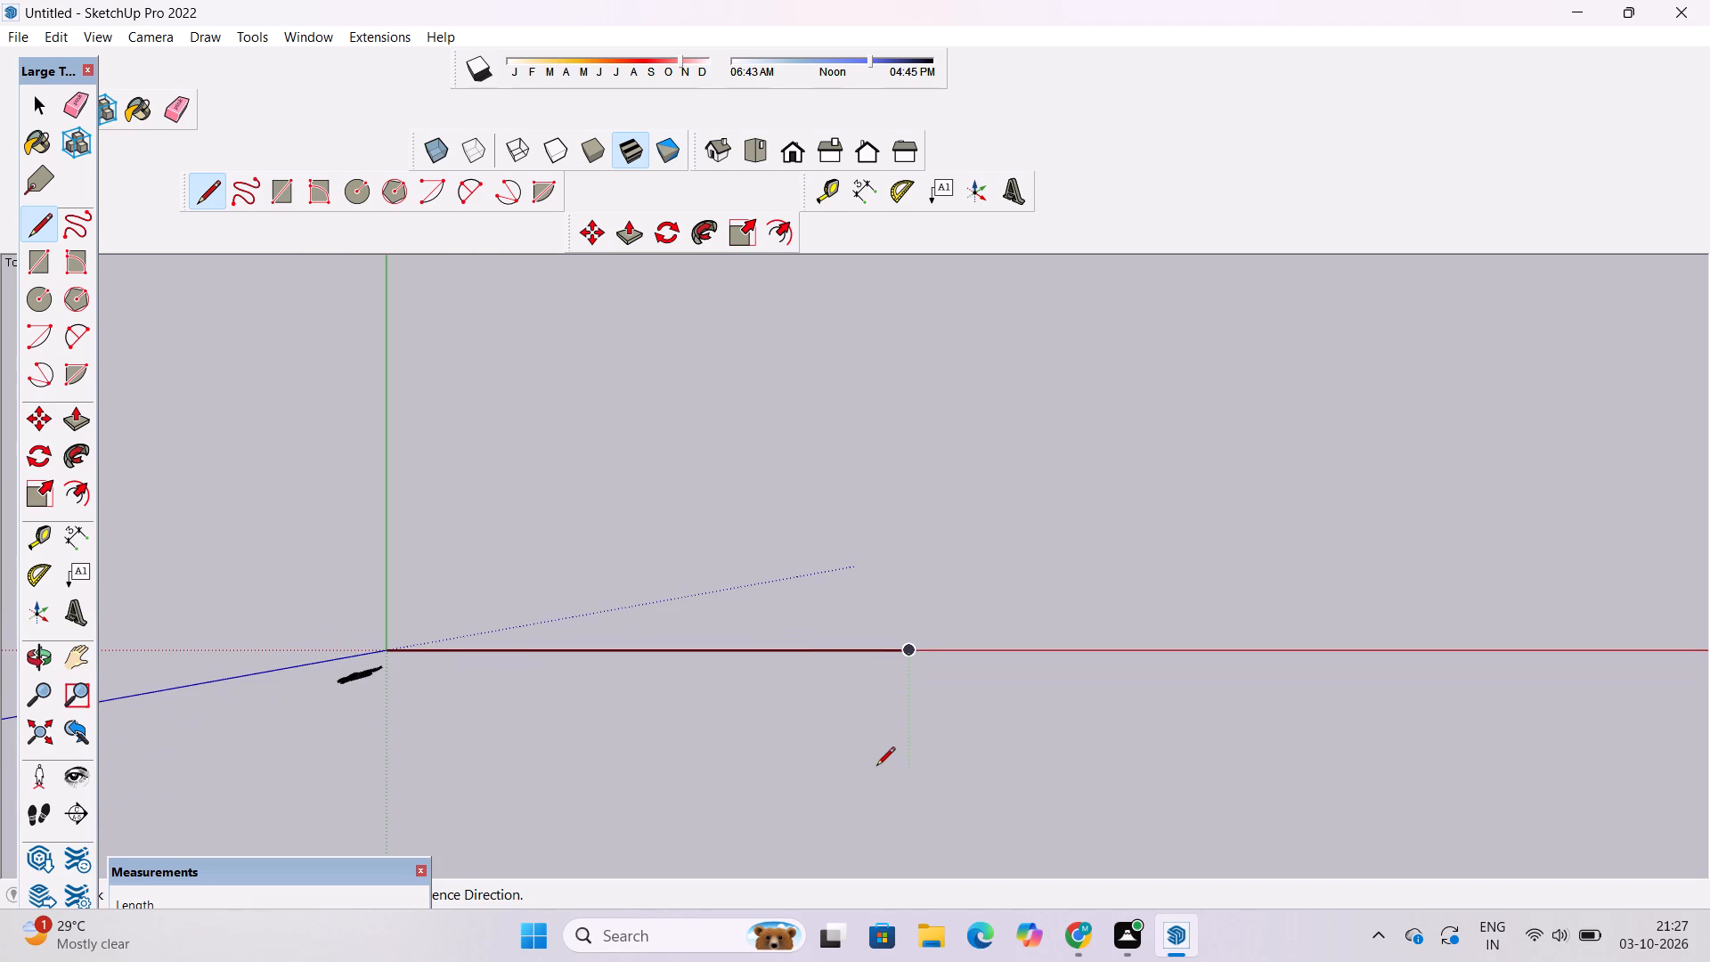
scroll(876, 767, "down", 1)
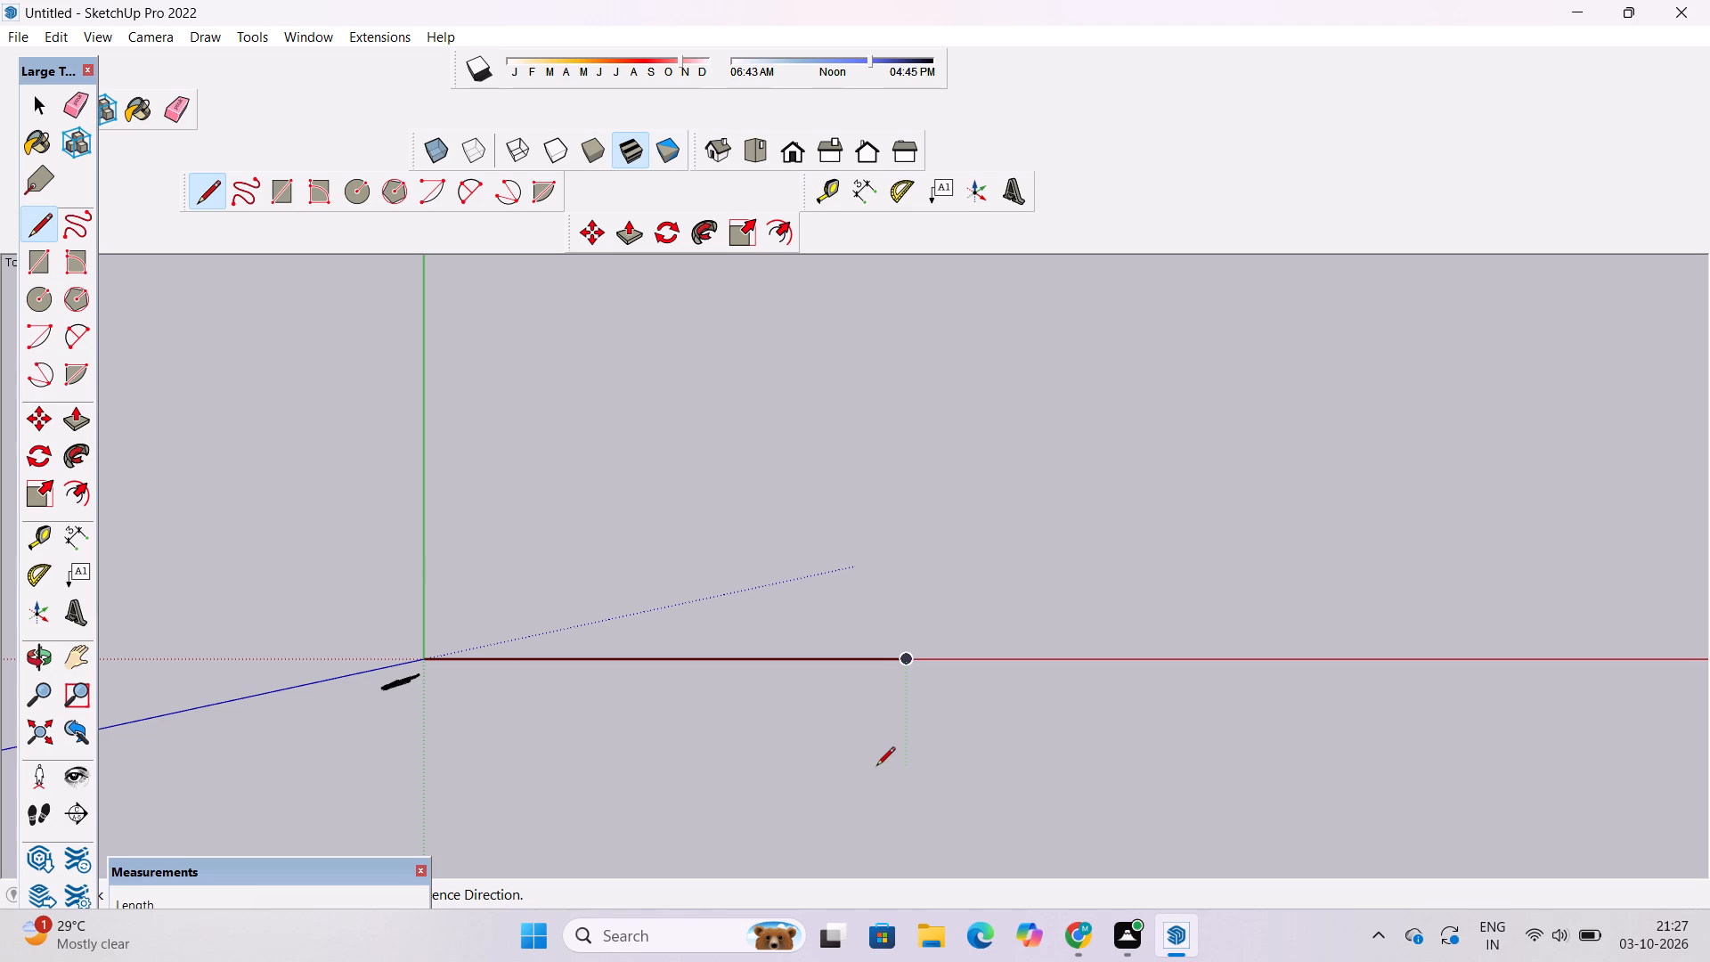
scroll(877, 767, "down", 3)
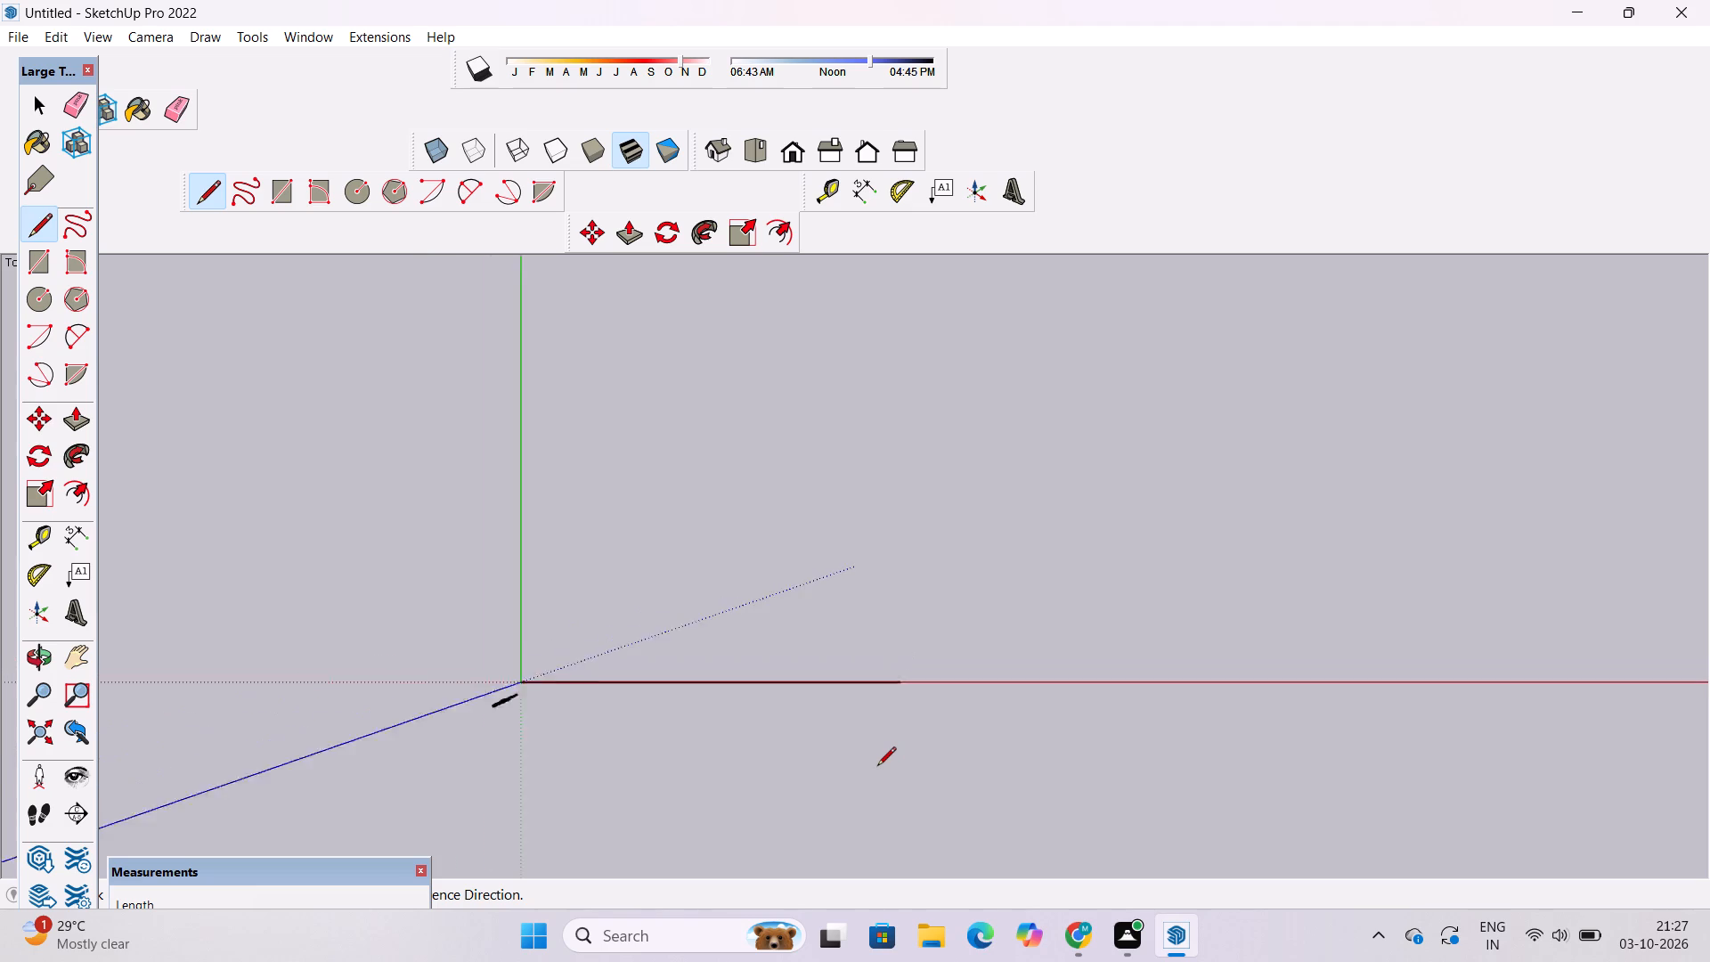
scroll(877, 767, "down", 1)
scroll(885, 675, "down", 1)
scroll(889, 710, "up", 8)
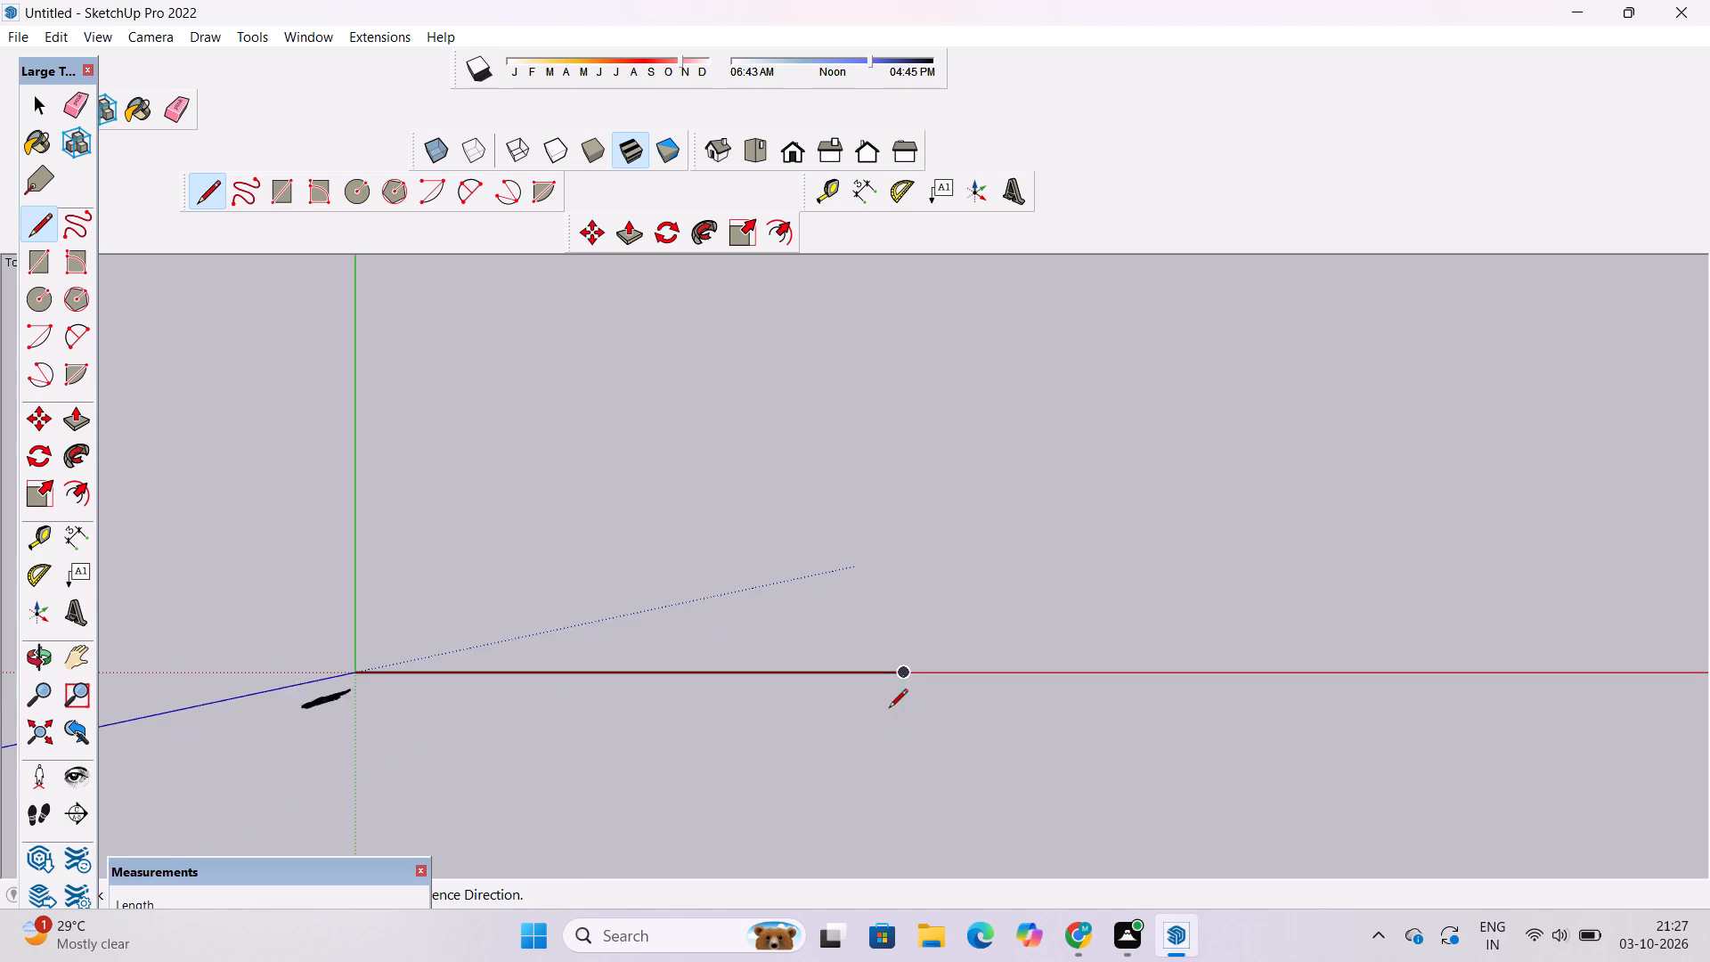
scroll(889, 709, "up", 3)
scroll(932, 642, "up", 10)
scroll(996, 675, "down", 3)
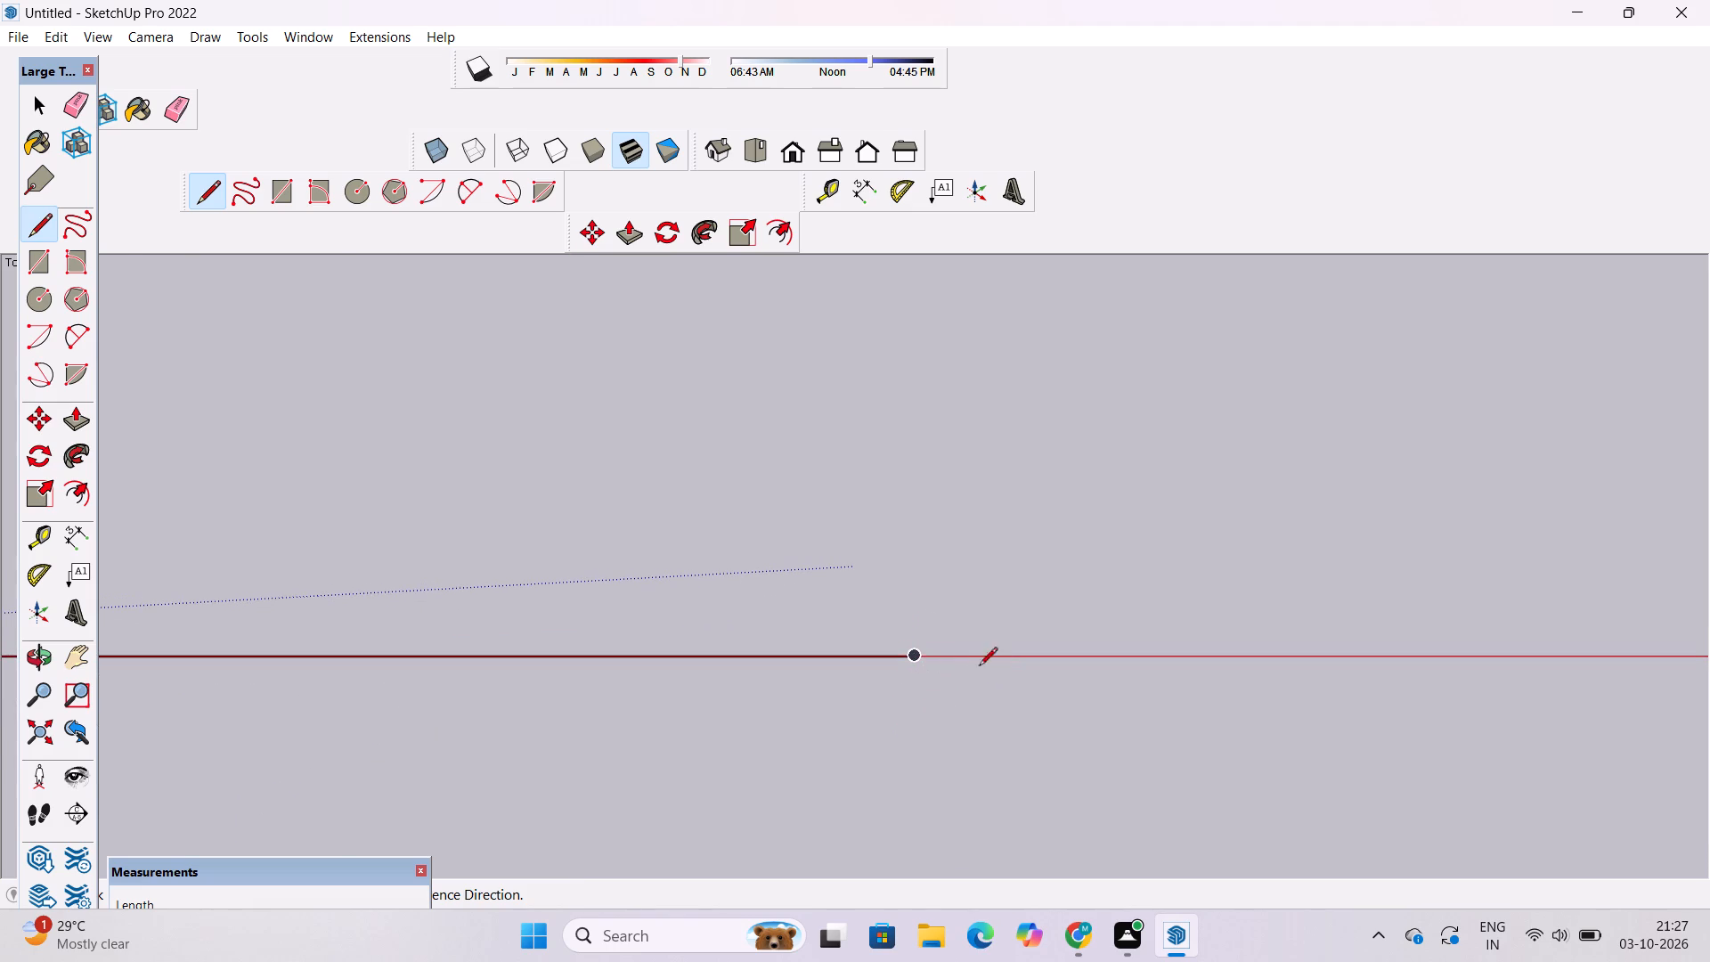
scroll(914, 604, "up", 5)
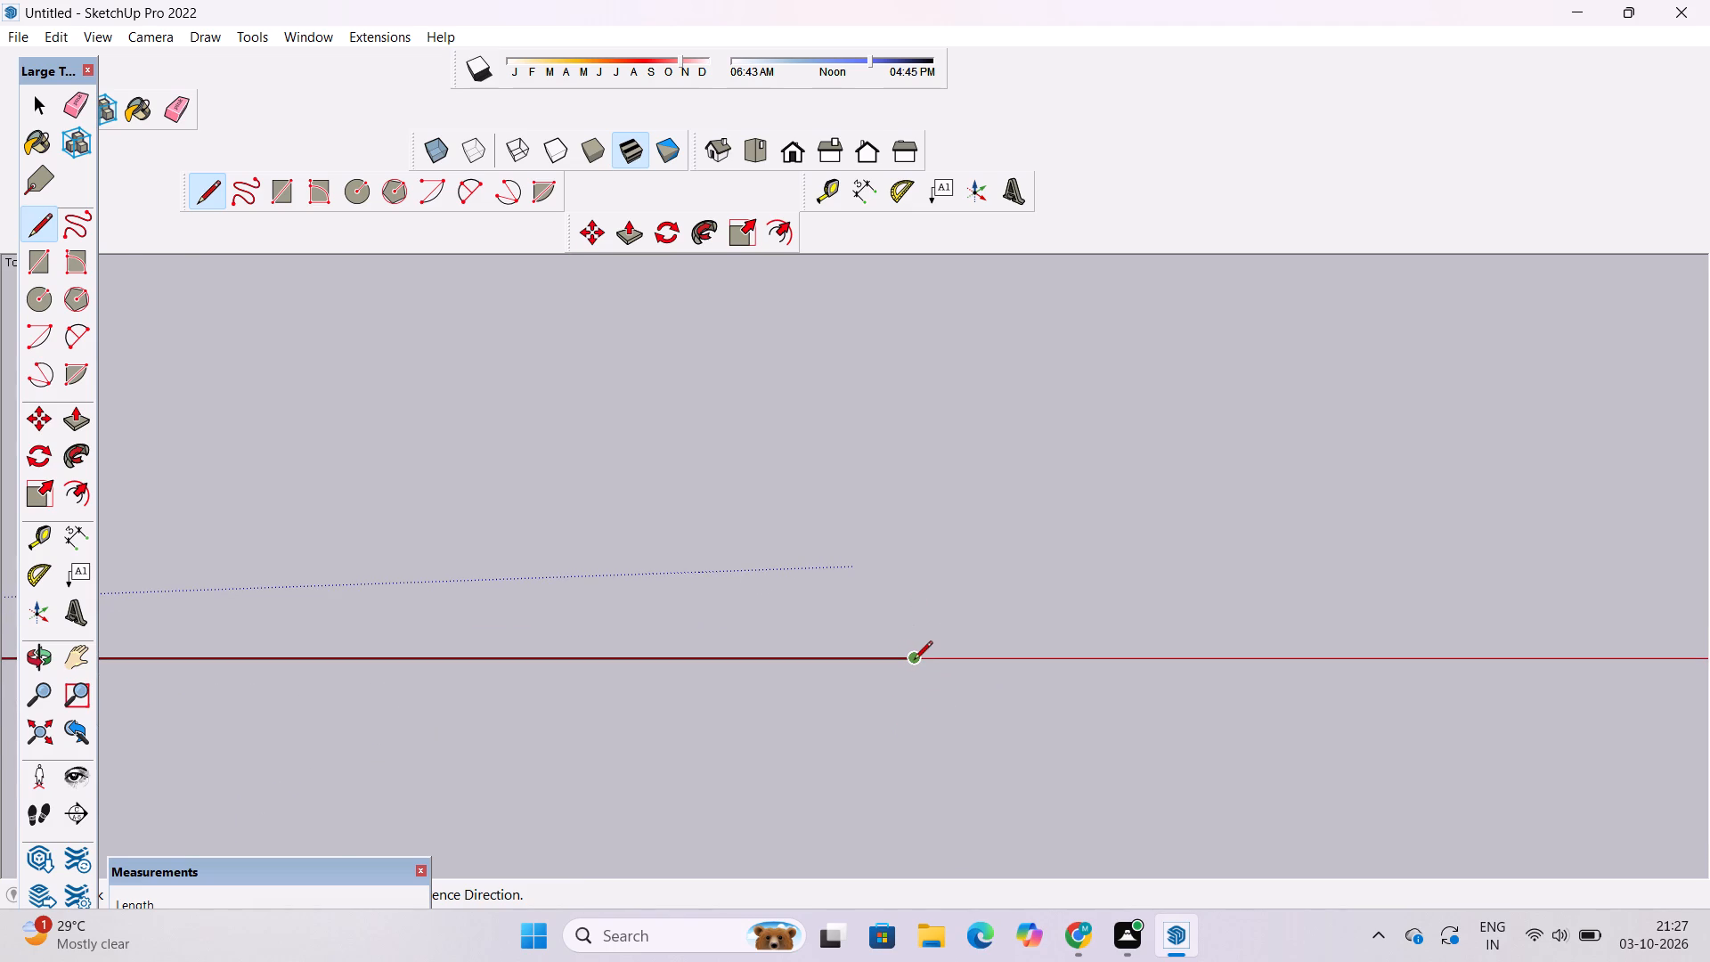
left_click(914, 661)
scroll(900, 542, "down", 5)
scroll(913, 472, "down", 6)
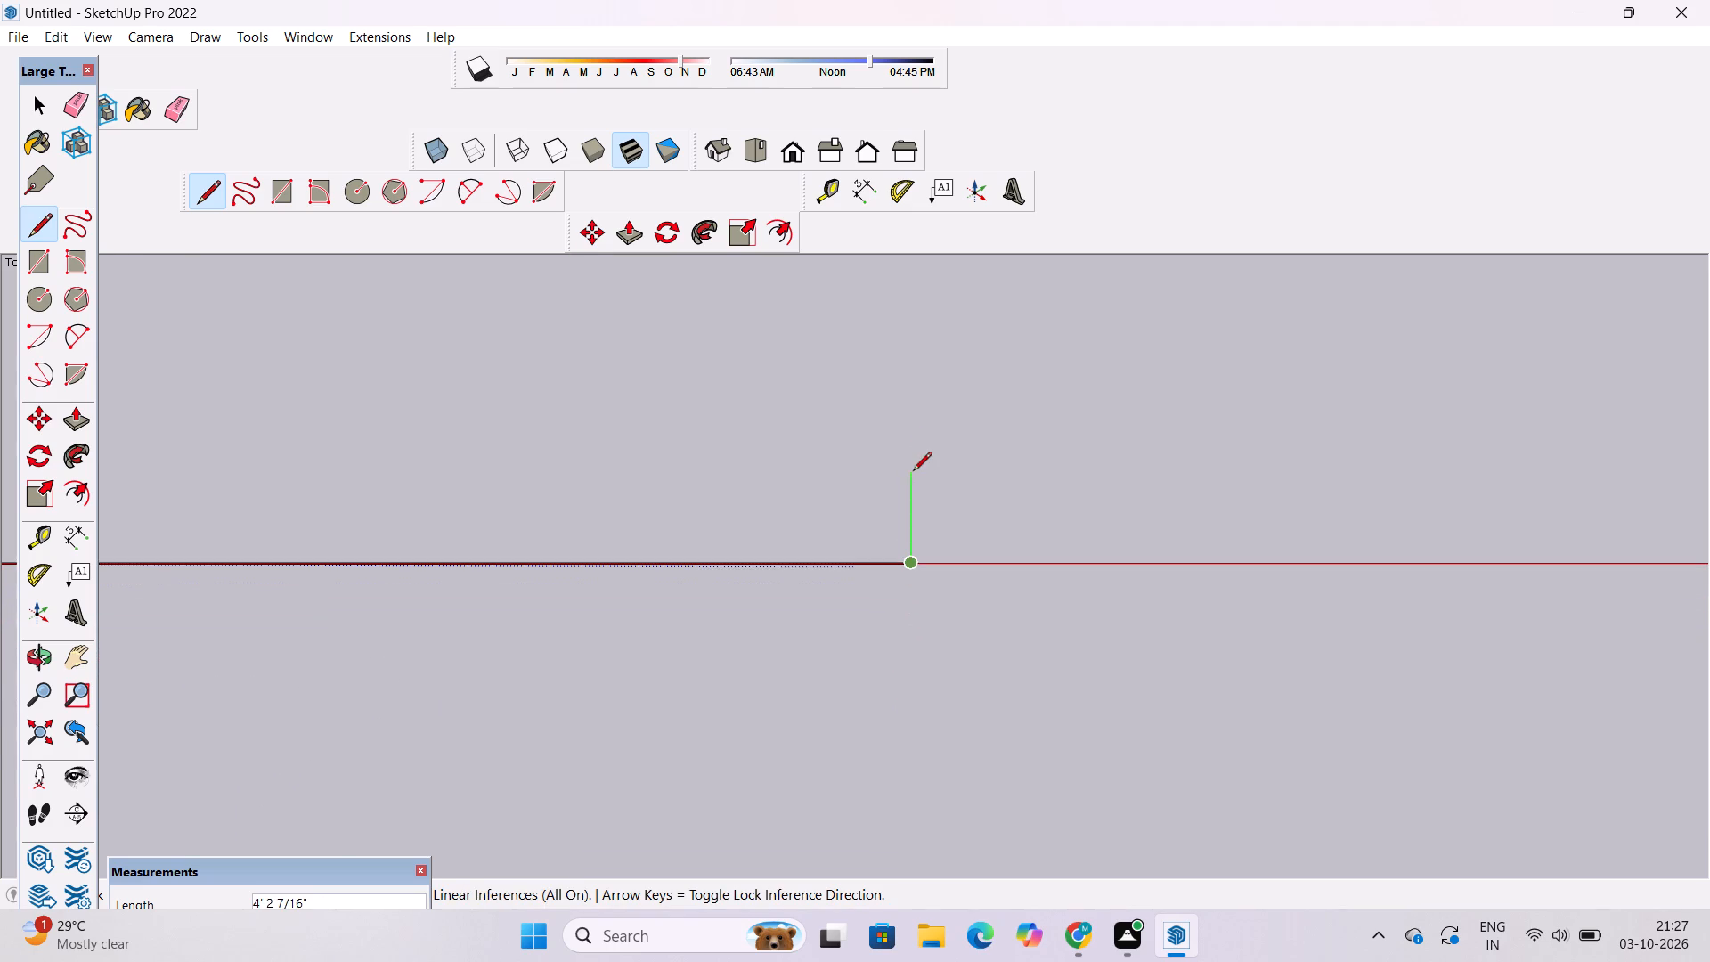
scroll(915, 428, "down", 7)
scroll(932, 382, "up", 4)
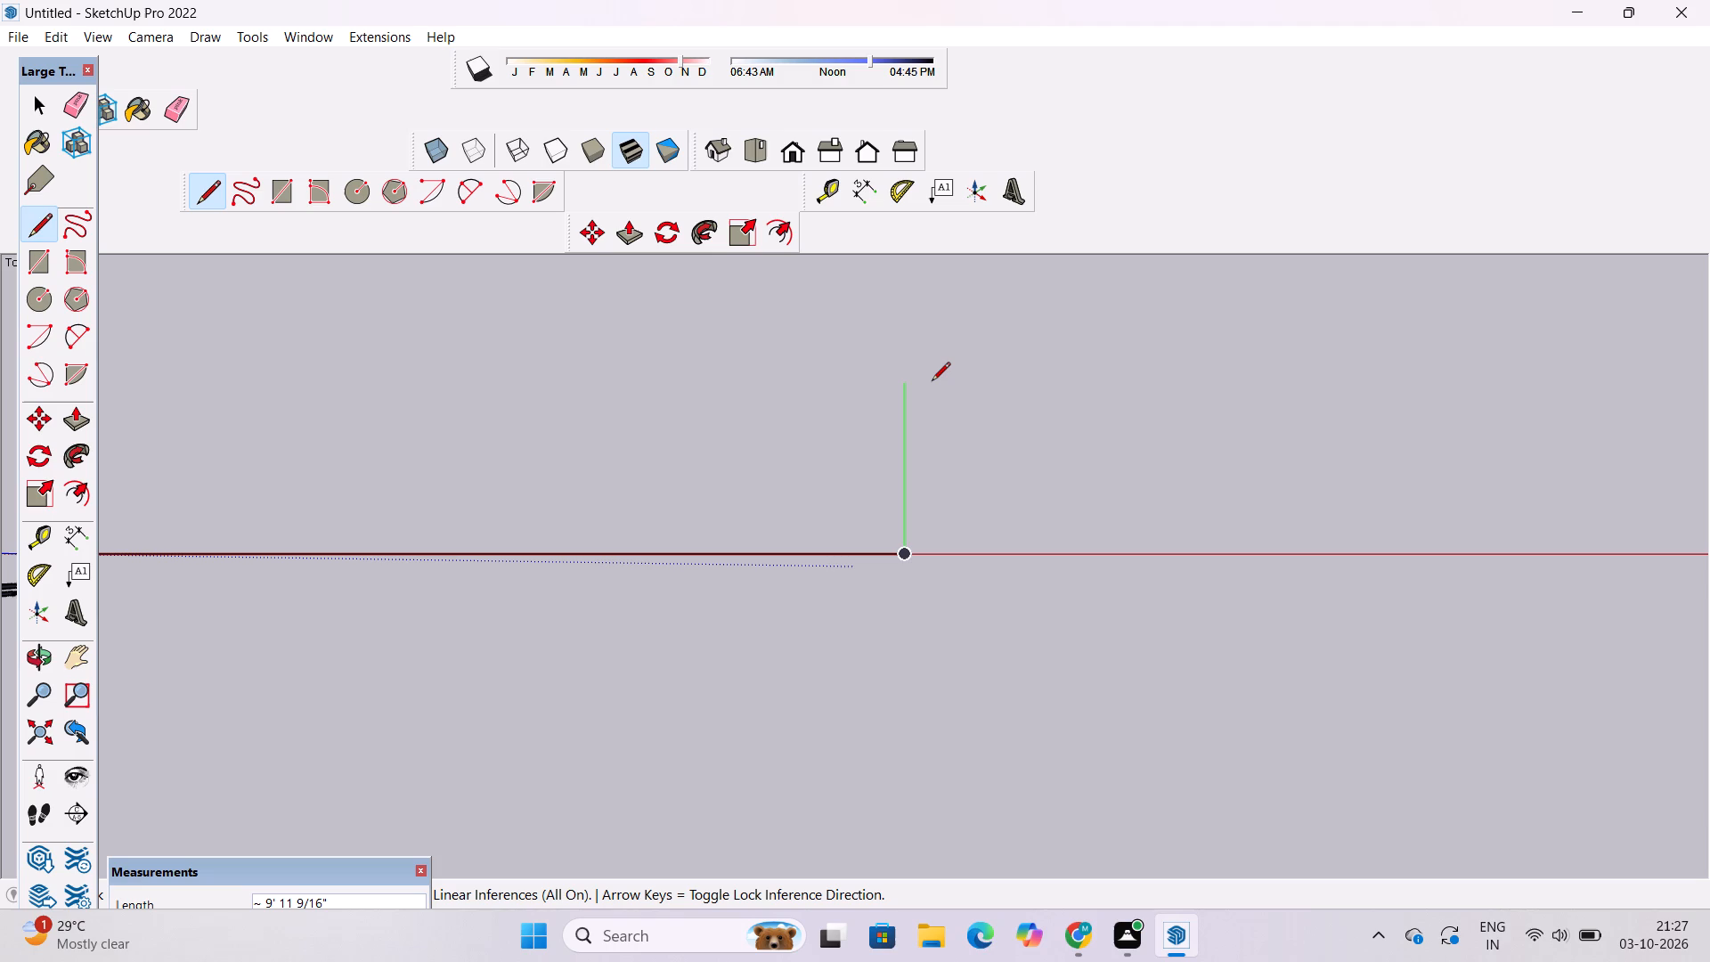
type("35'")
key("Return")
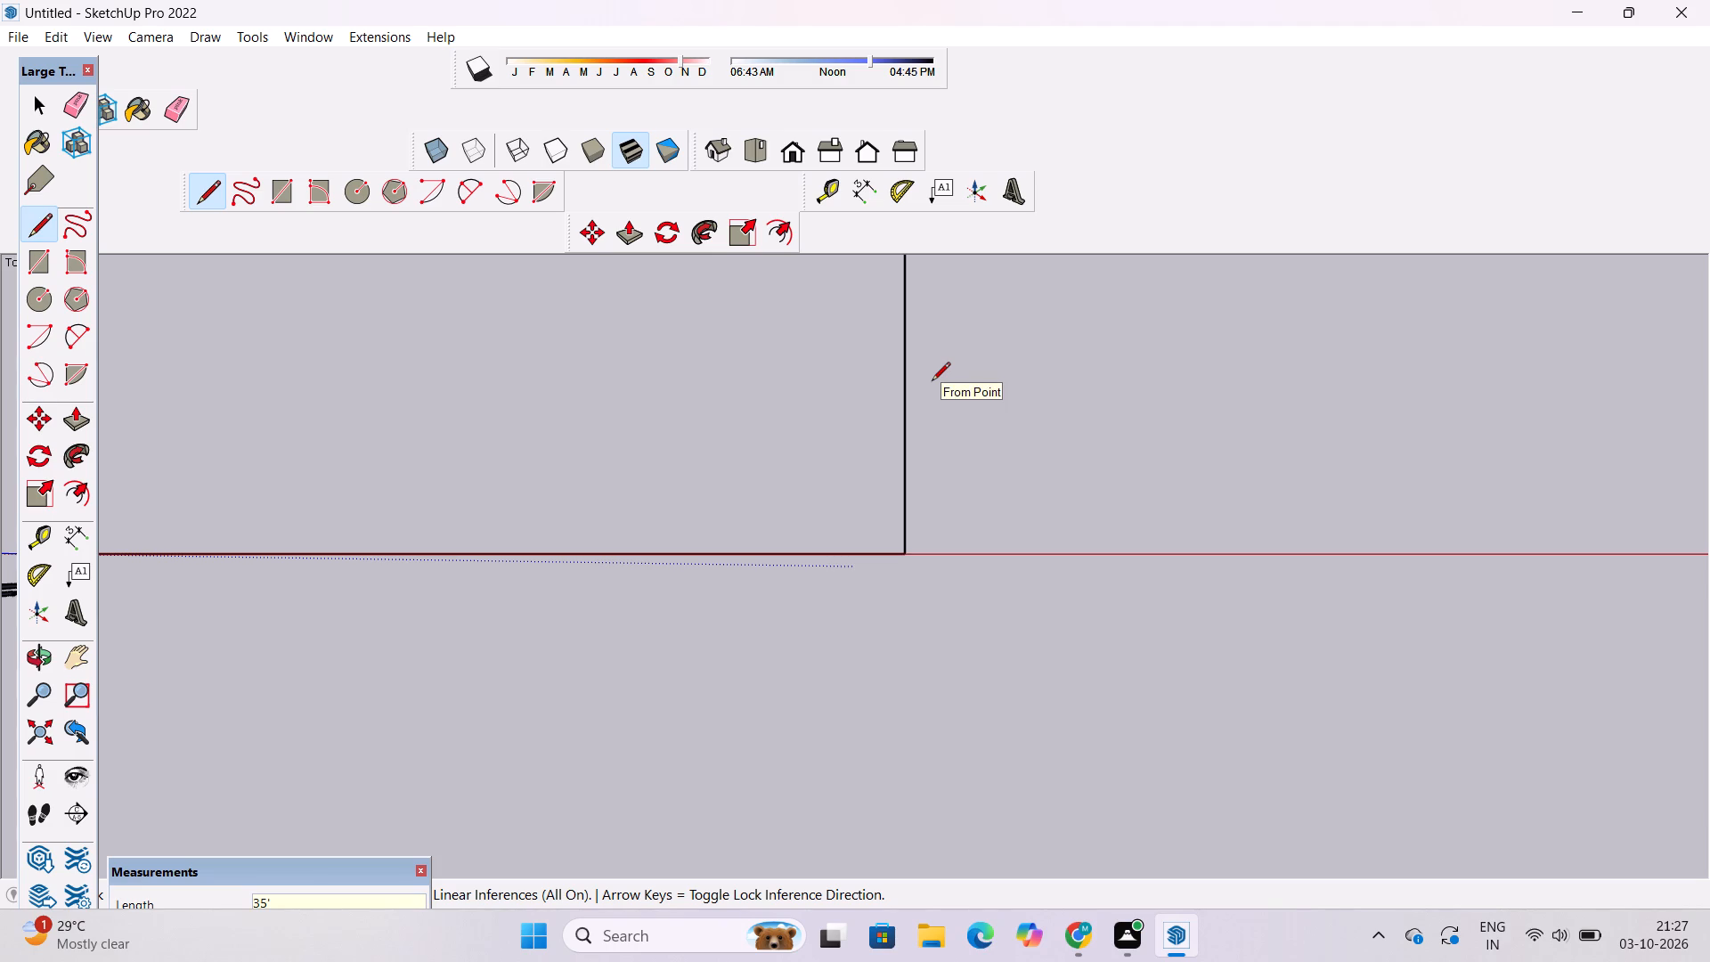
Draw a 50' line parallel to the red axis from the top of the 35' side back to the green axis.
scroll(938, 401, "down", 18)
scroll(941, 257, "up", 5)
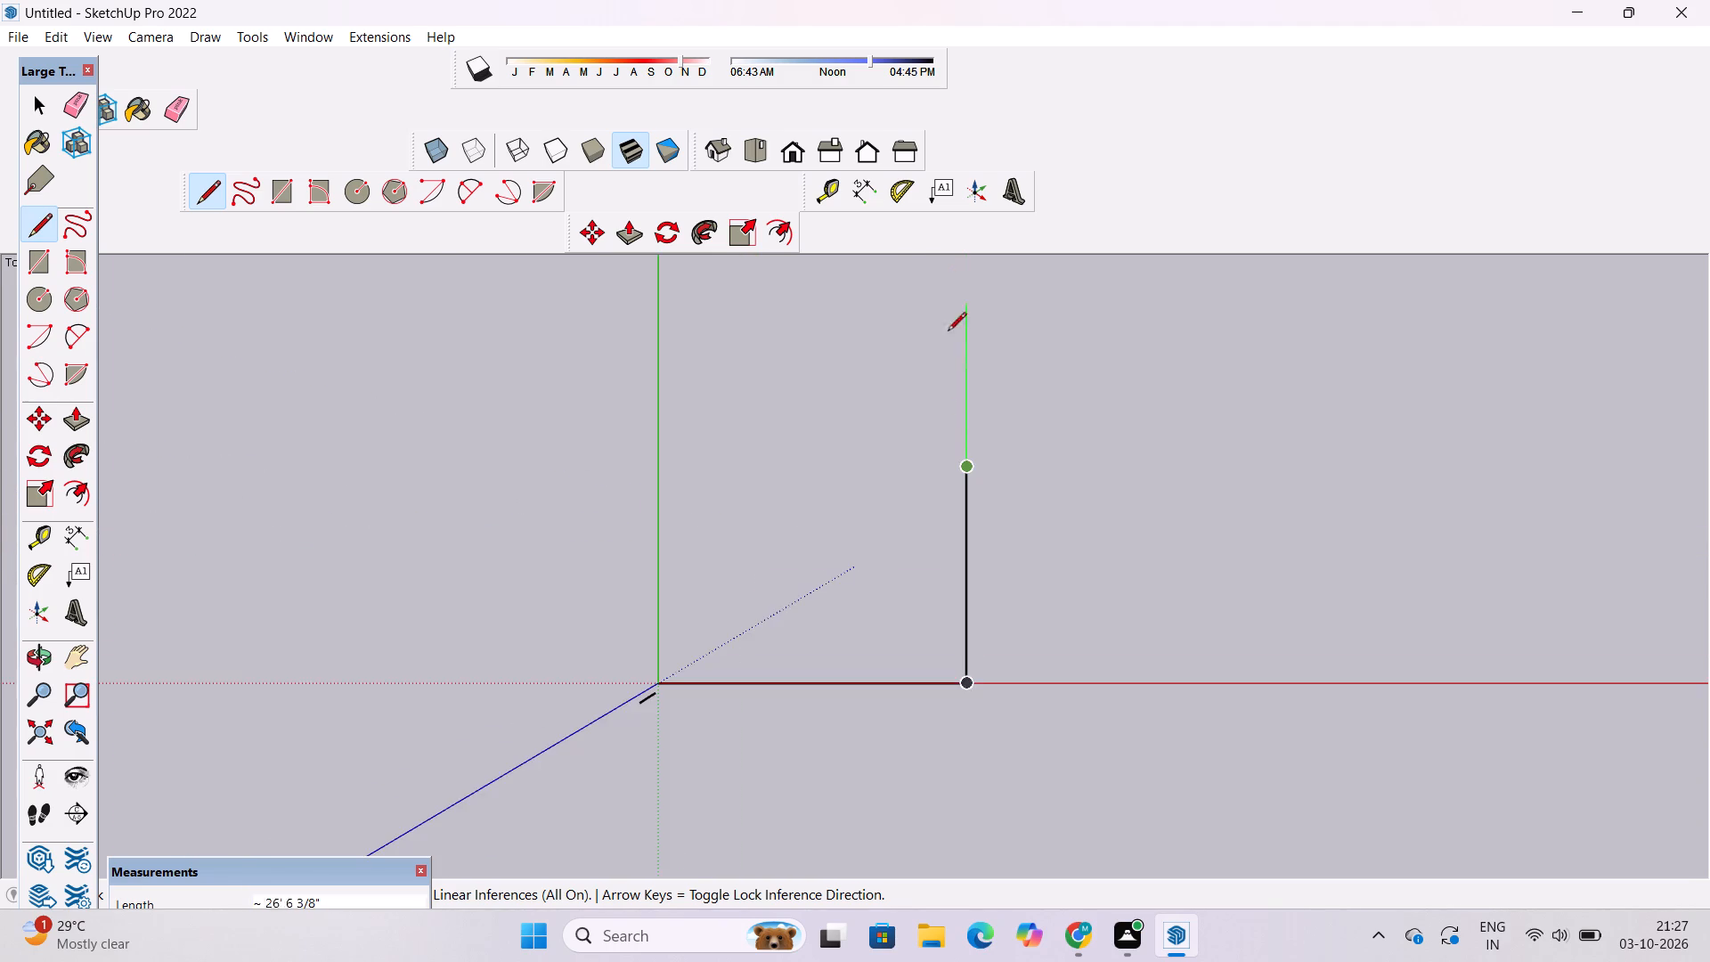
scroll(969, 389, "down", 5)
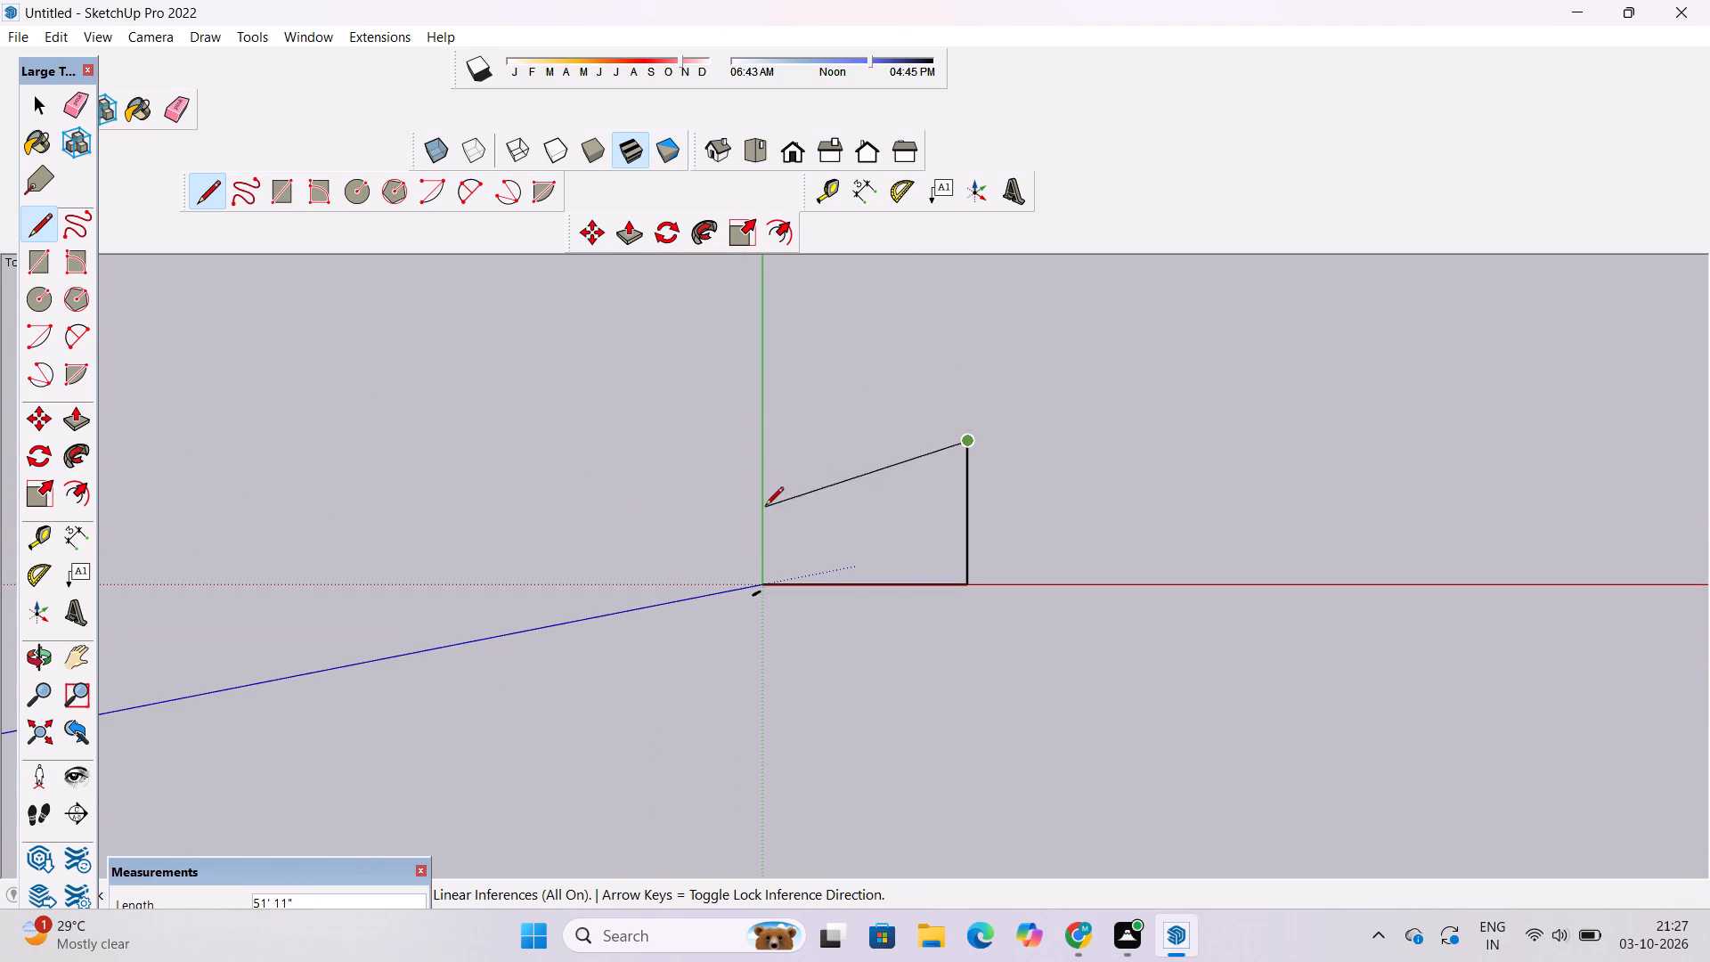
scroll(757, 556, "up", 4)
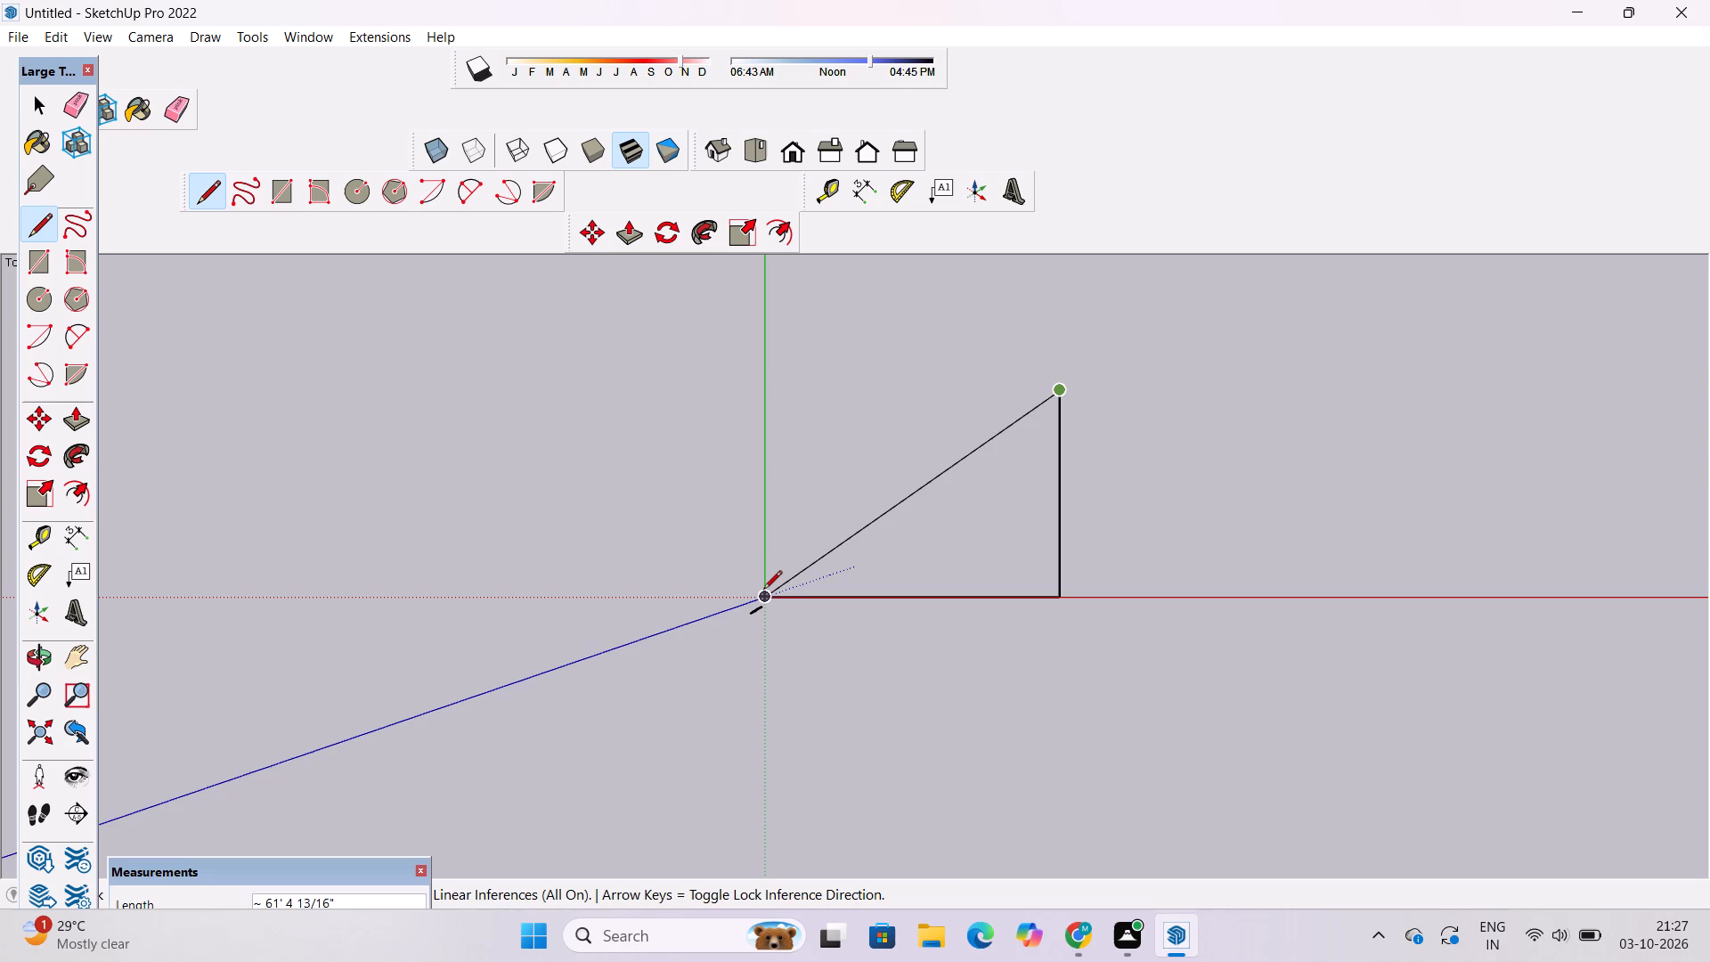
scroll(765, 598, "up", 4)
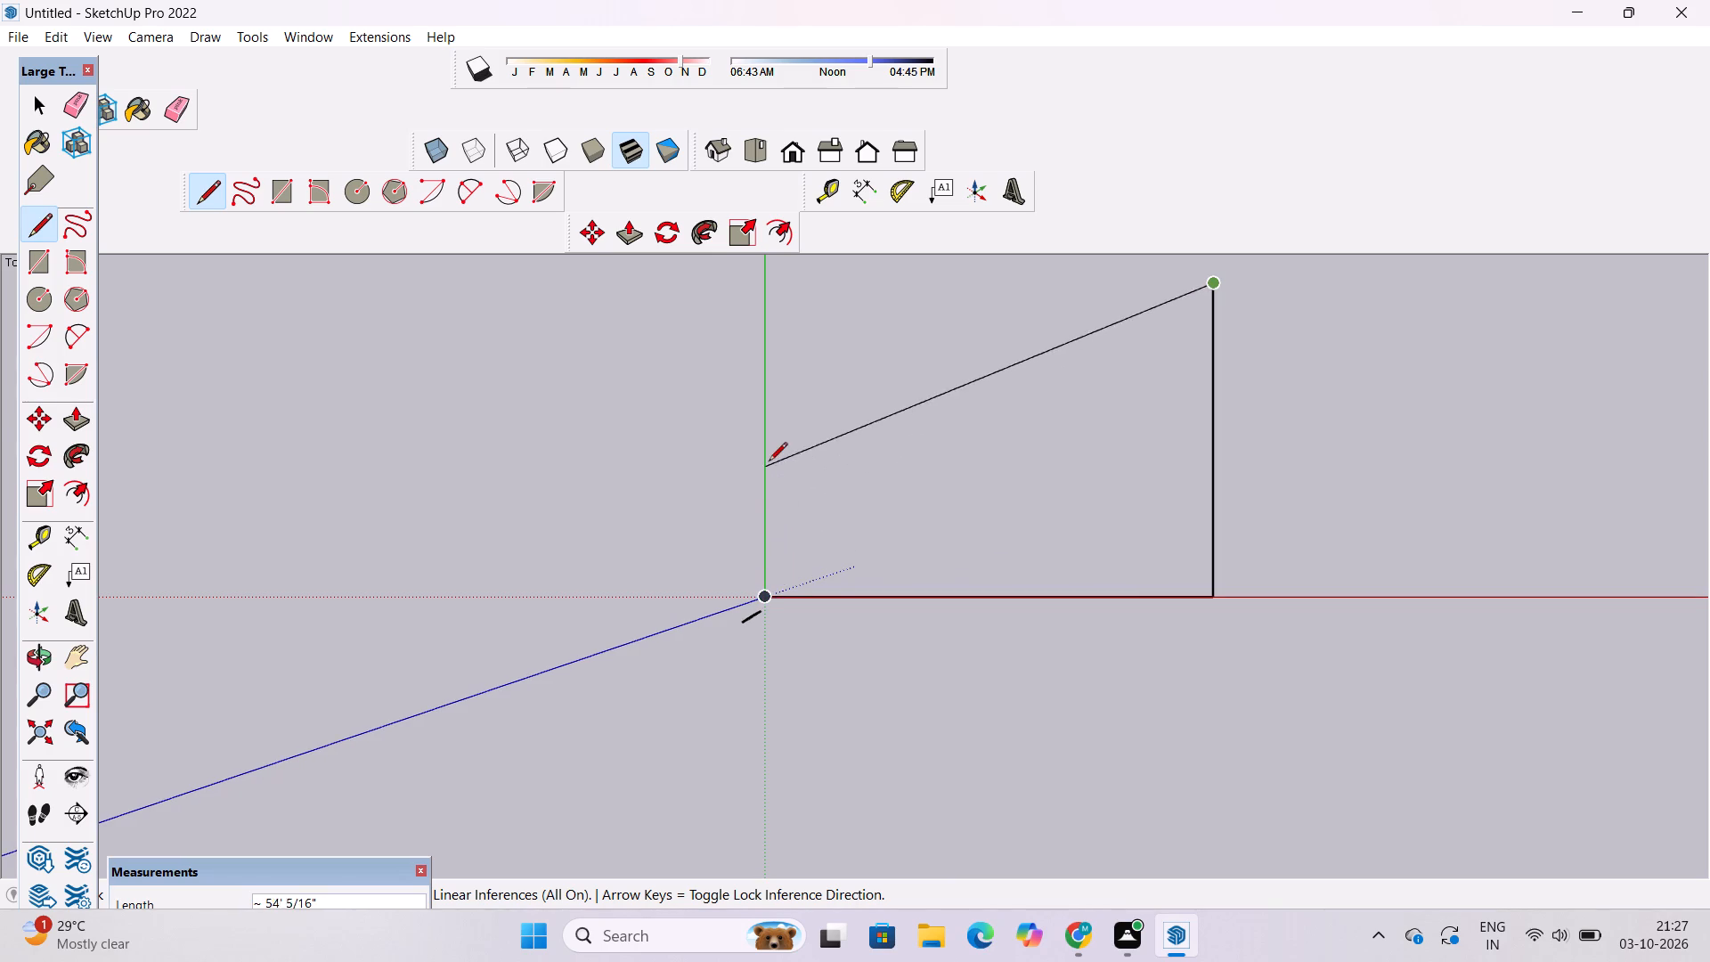
scroll(769, 462, "down", 13)
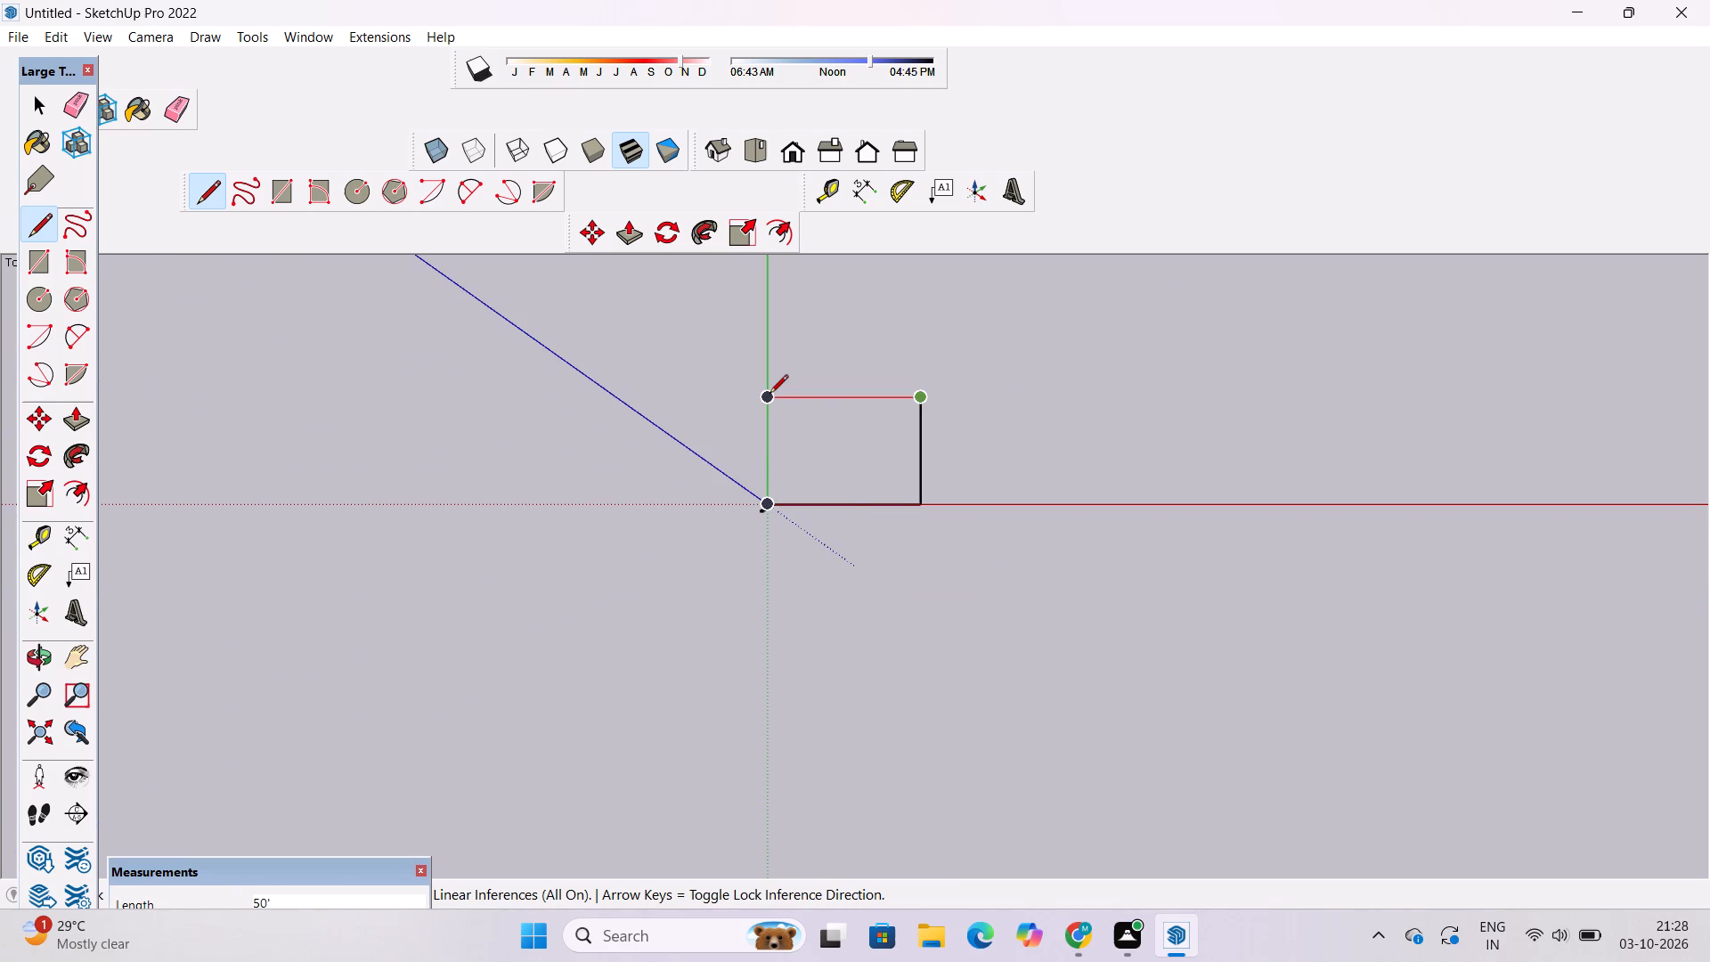
type("50'")
key("Return")
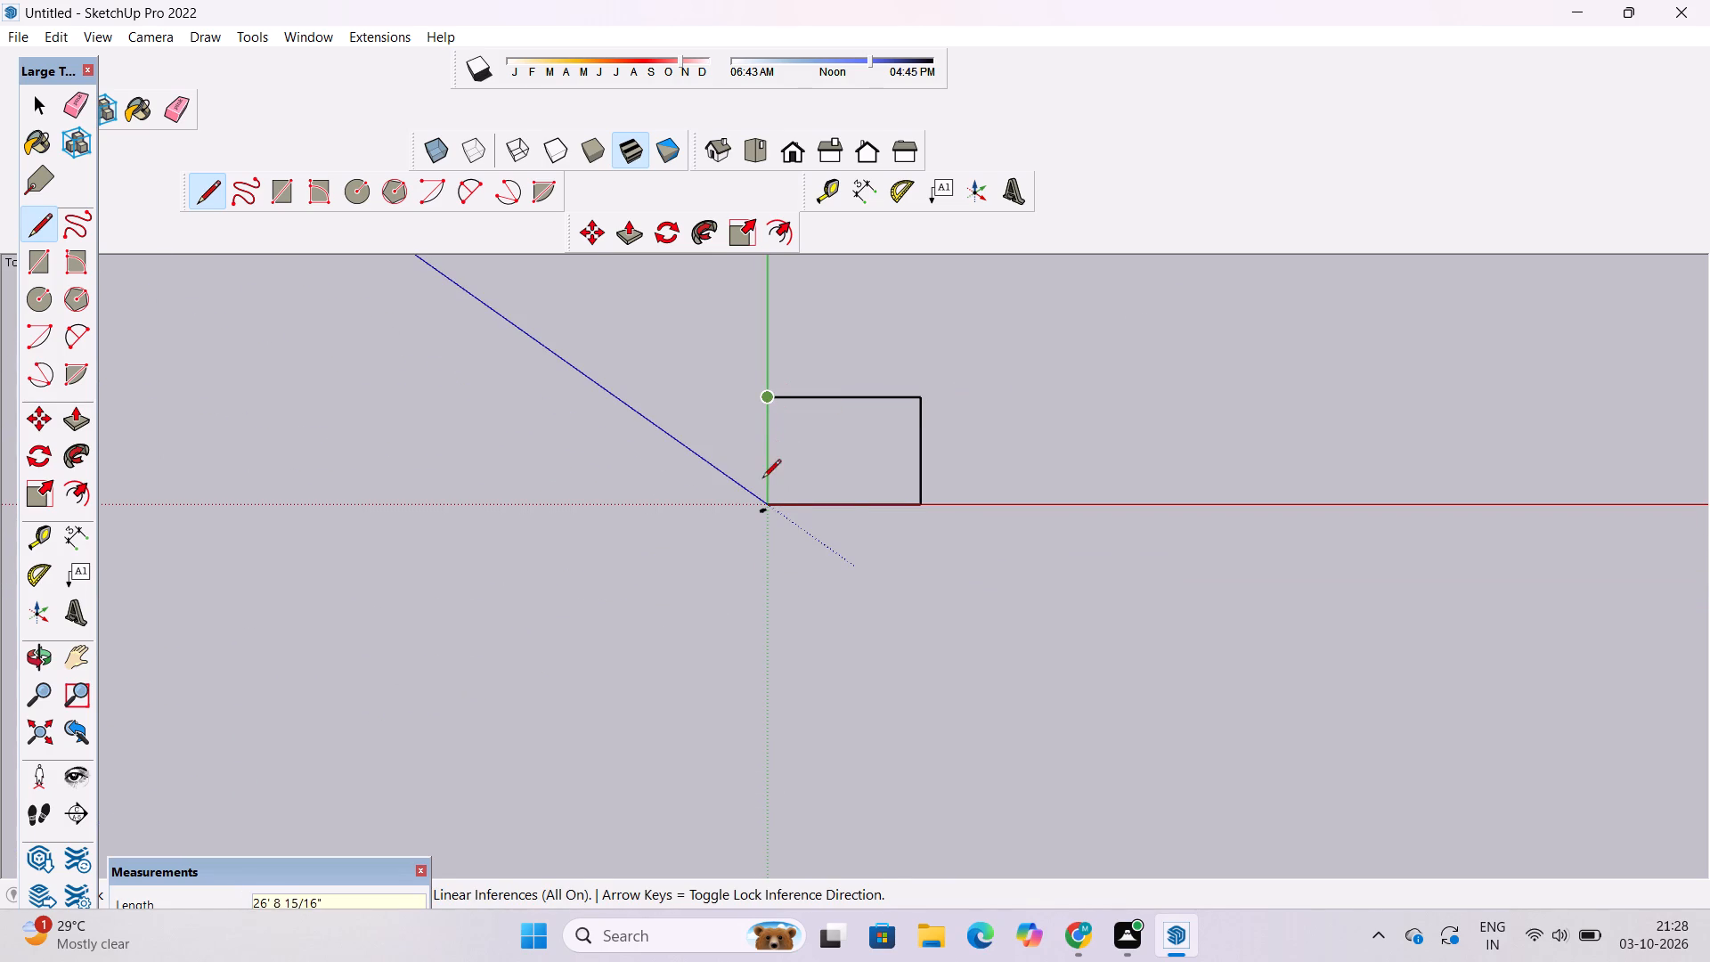
Close the rectangular outline with a 35' line along the green axis down to the origin.
scroll(771, 510, "up", 11)
scroll(772, 484, "down", 11)
scroll(758, 314, "up", 6)
scroll(774, 435, "up", 4)
left_click(766, 431)
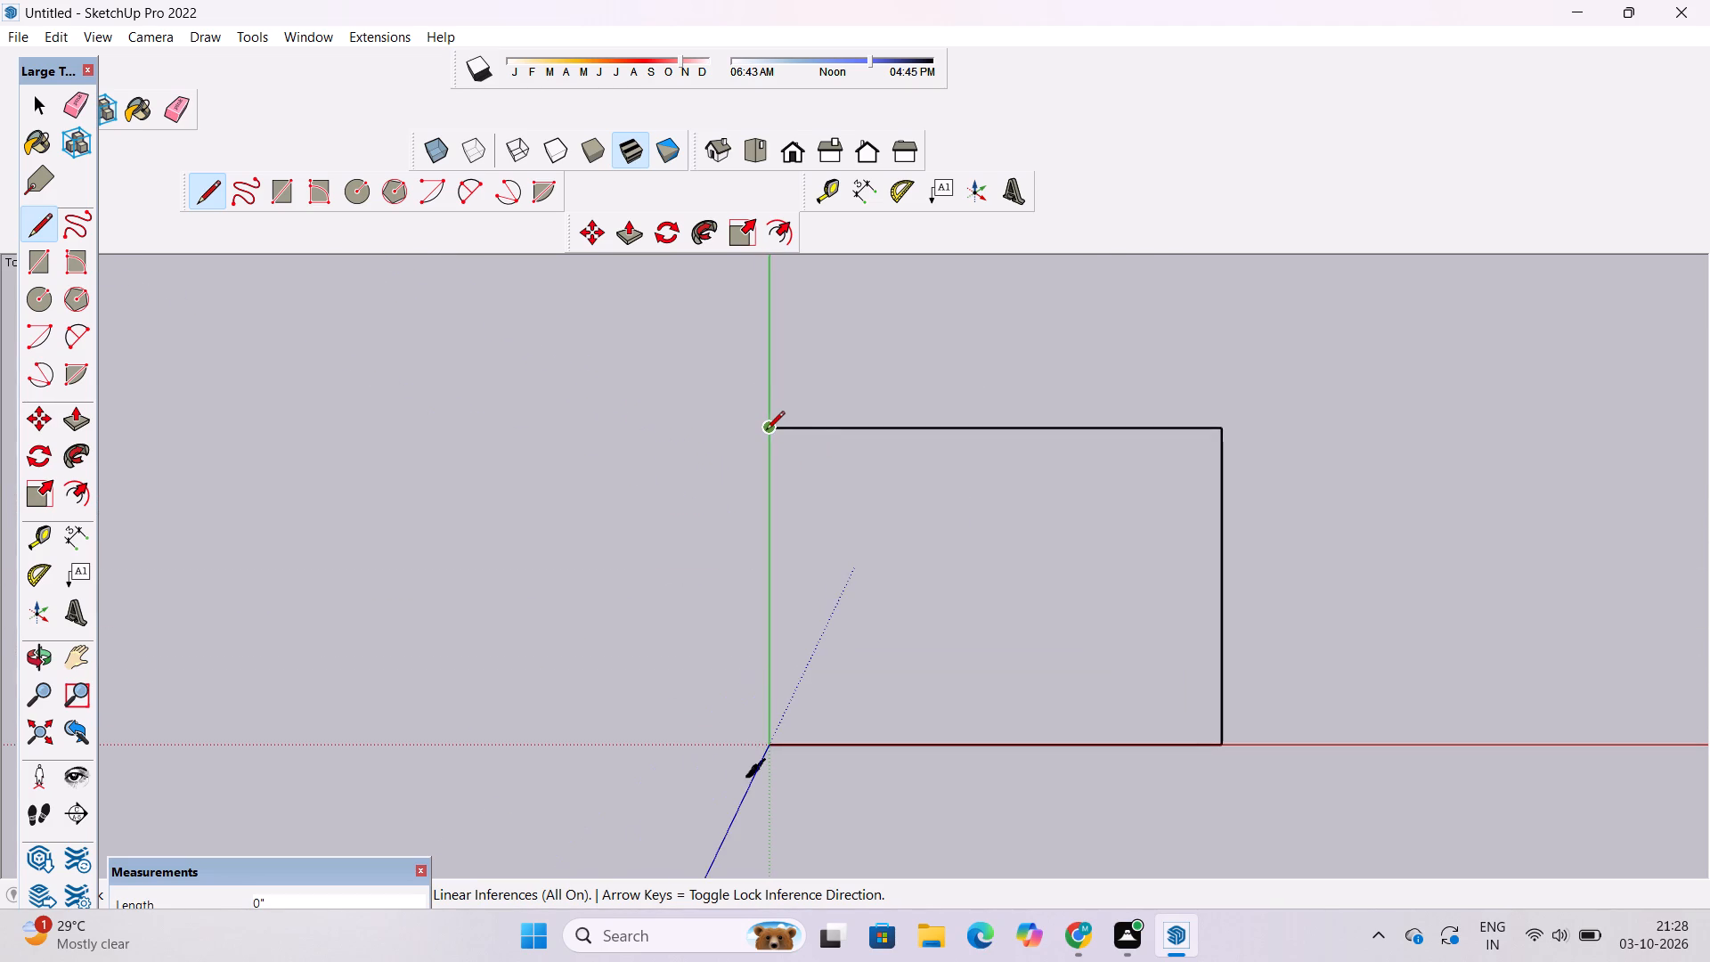
scroll(766, 431, "down", 7)
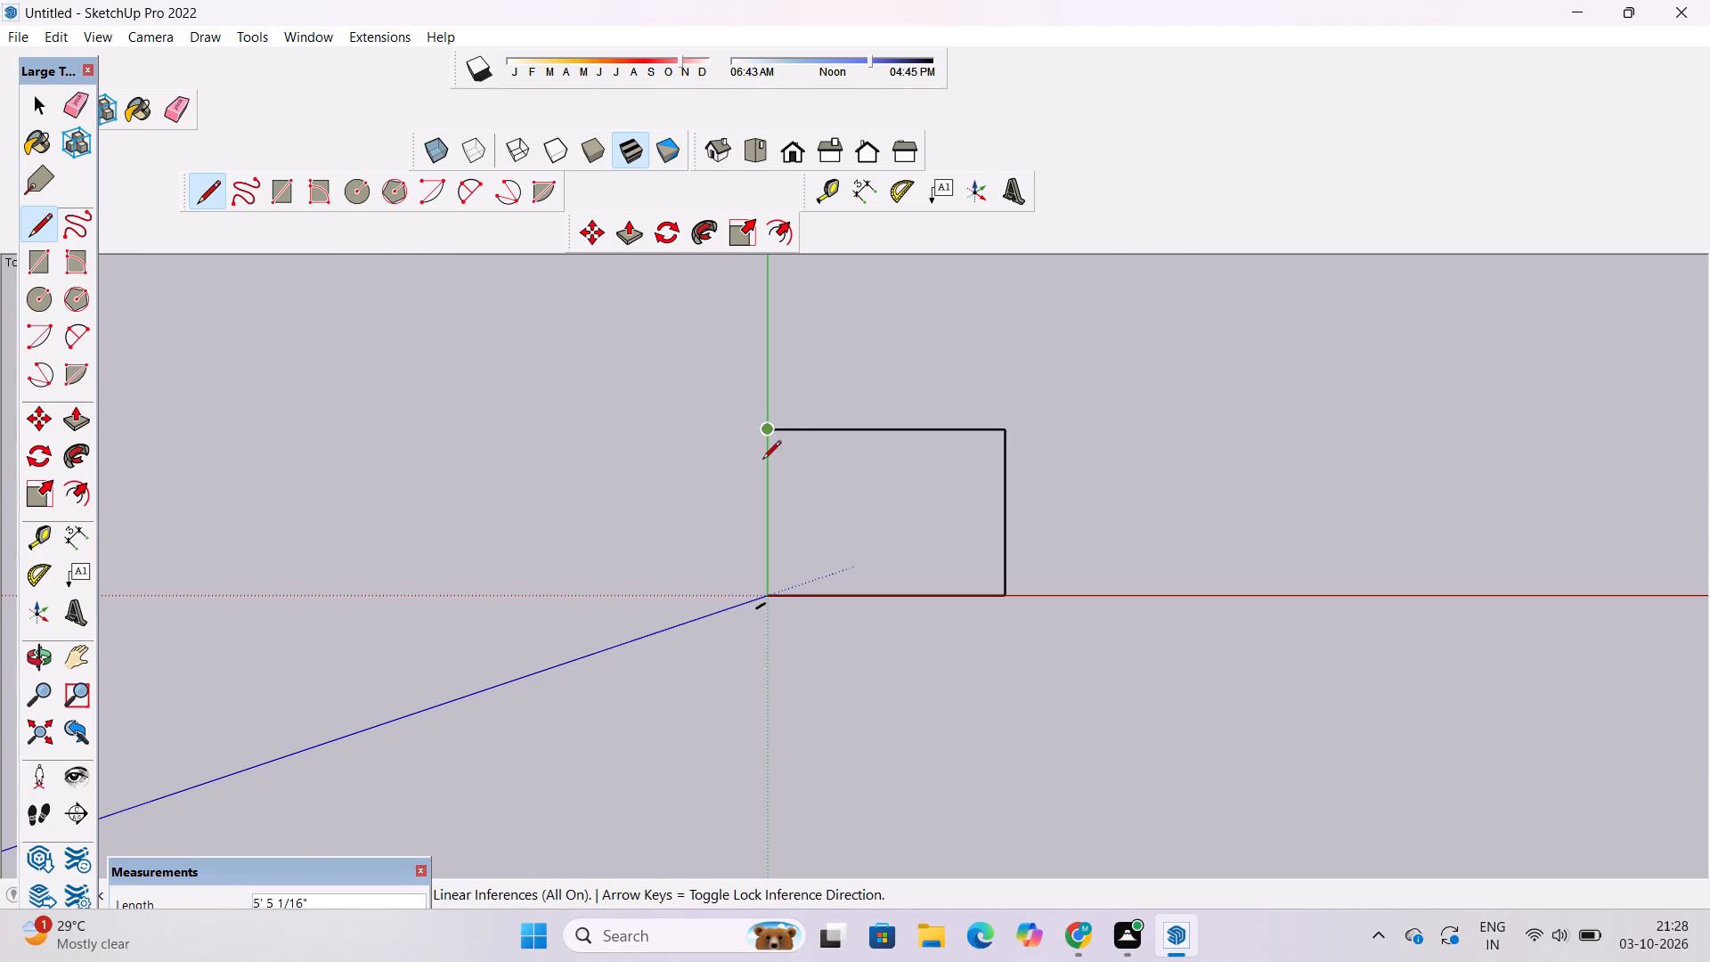
scroll(762, 526, "up", 5)
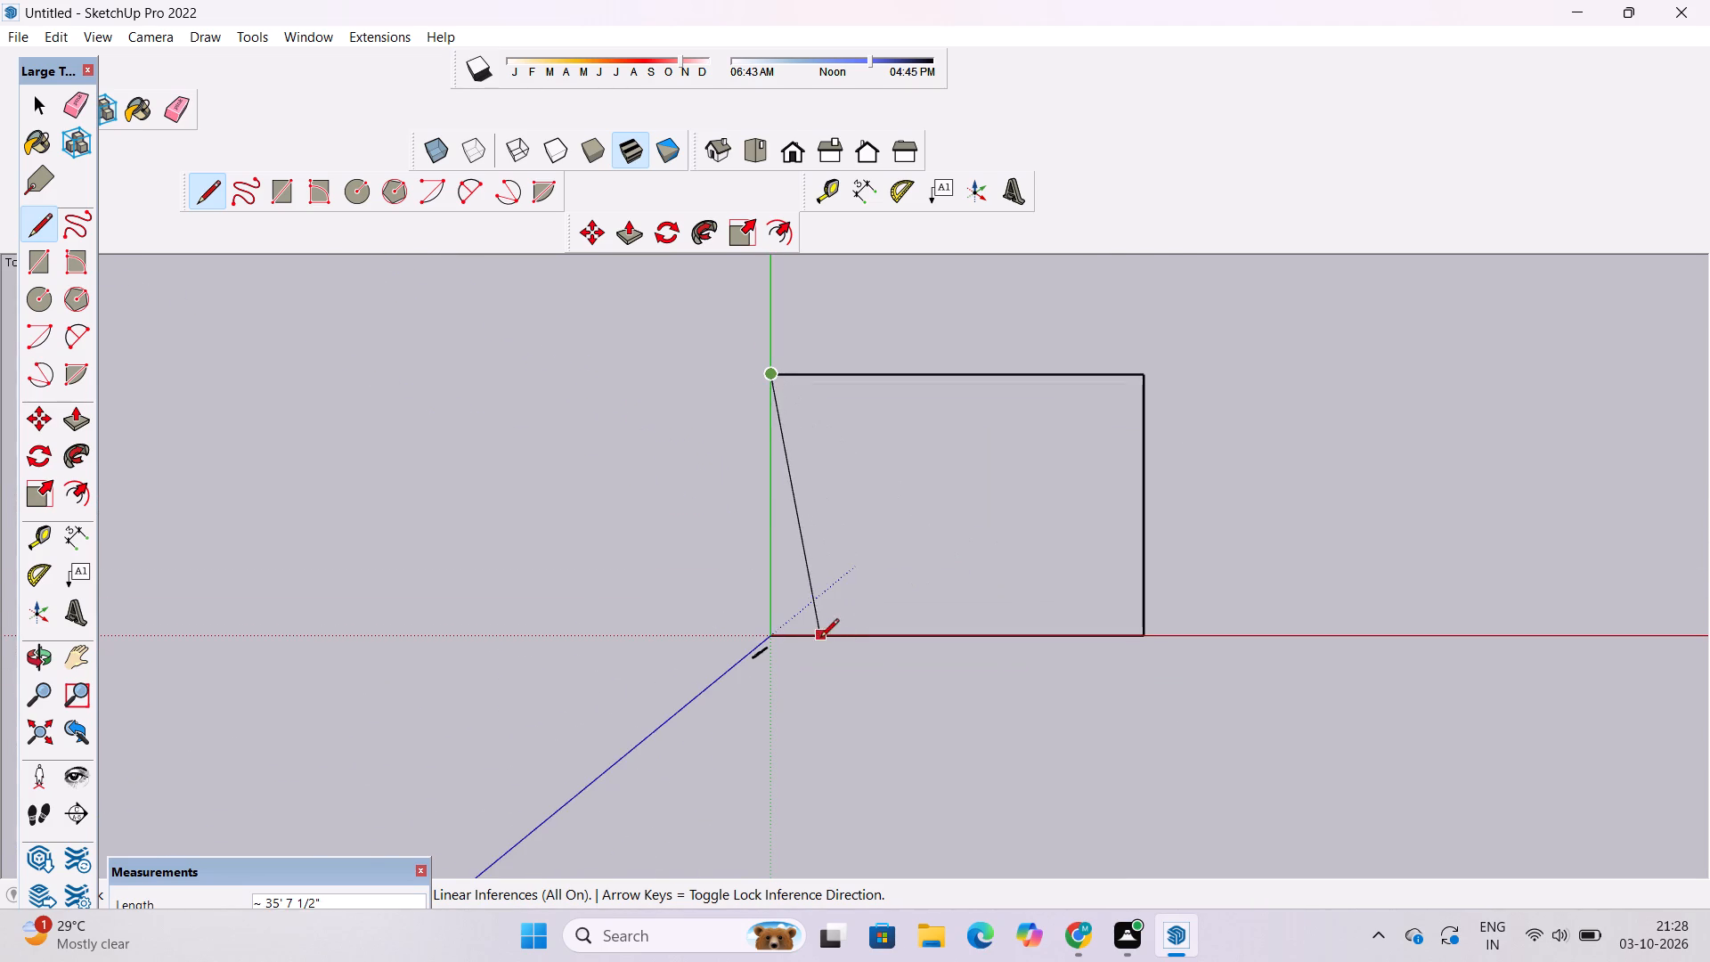
scroll(820, 639, "up", 5)
left_click(738, 636)
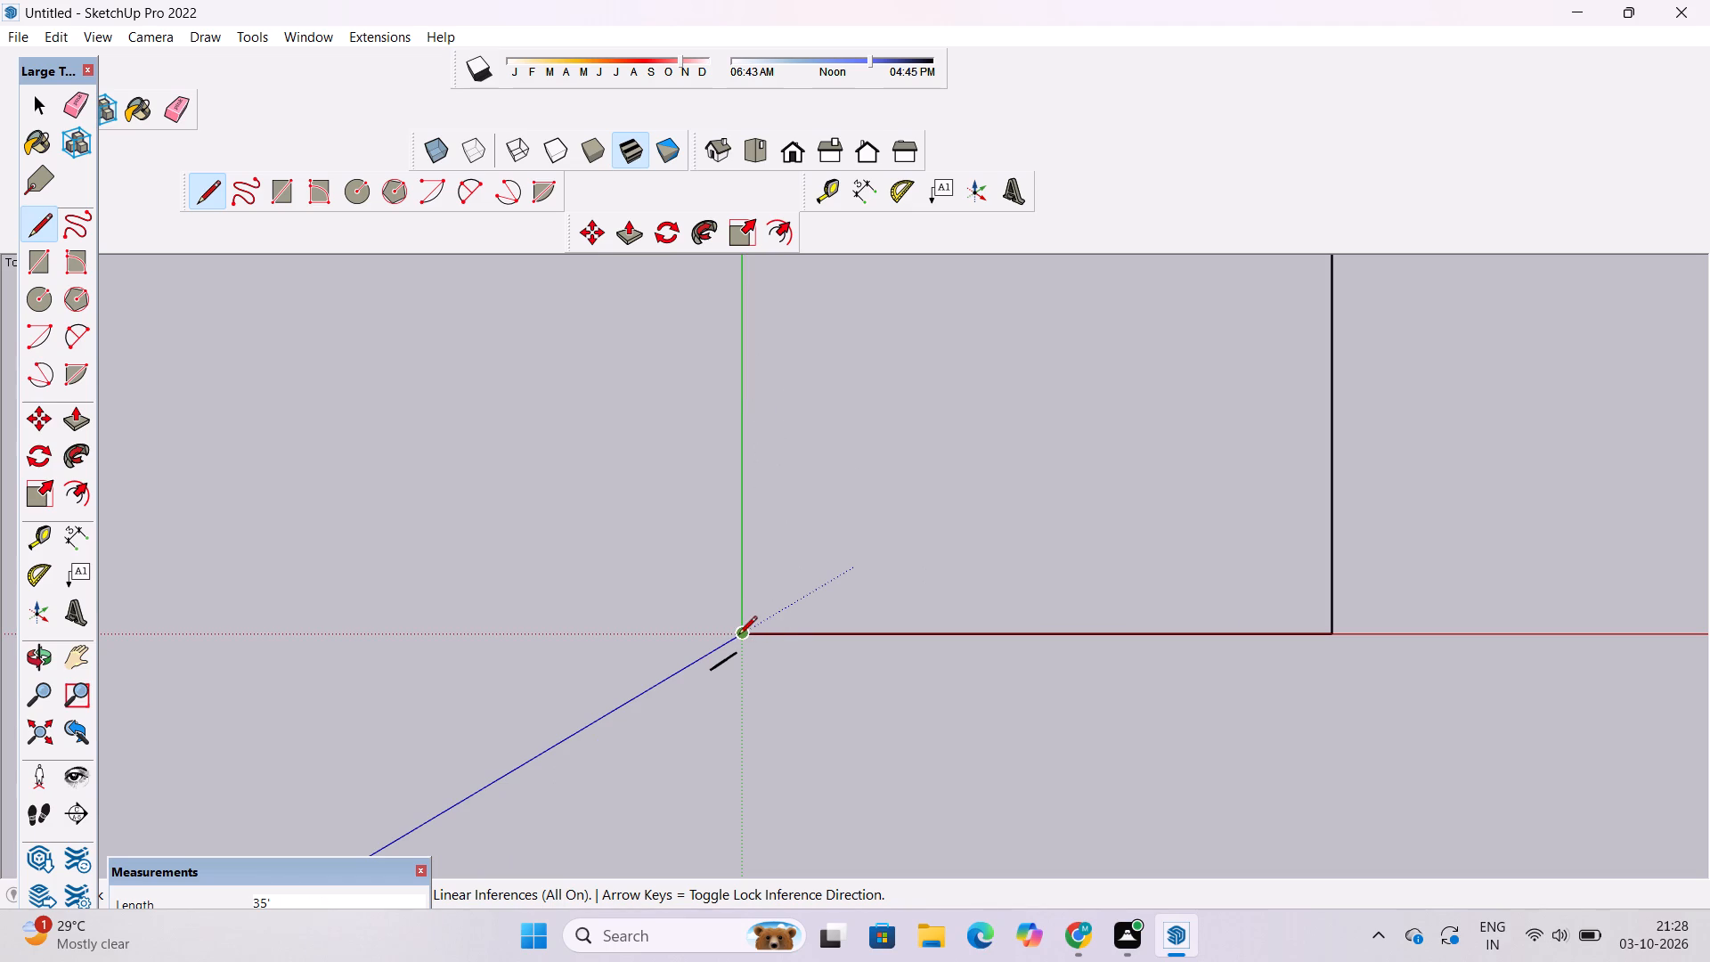
key("space")
Examine the closed rectangular face and its edges at several zoom levels.
type("o")
scroll(582, 615, "down", 7)
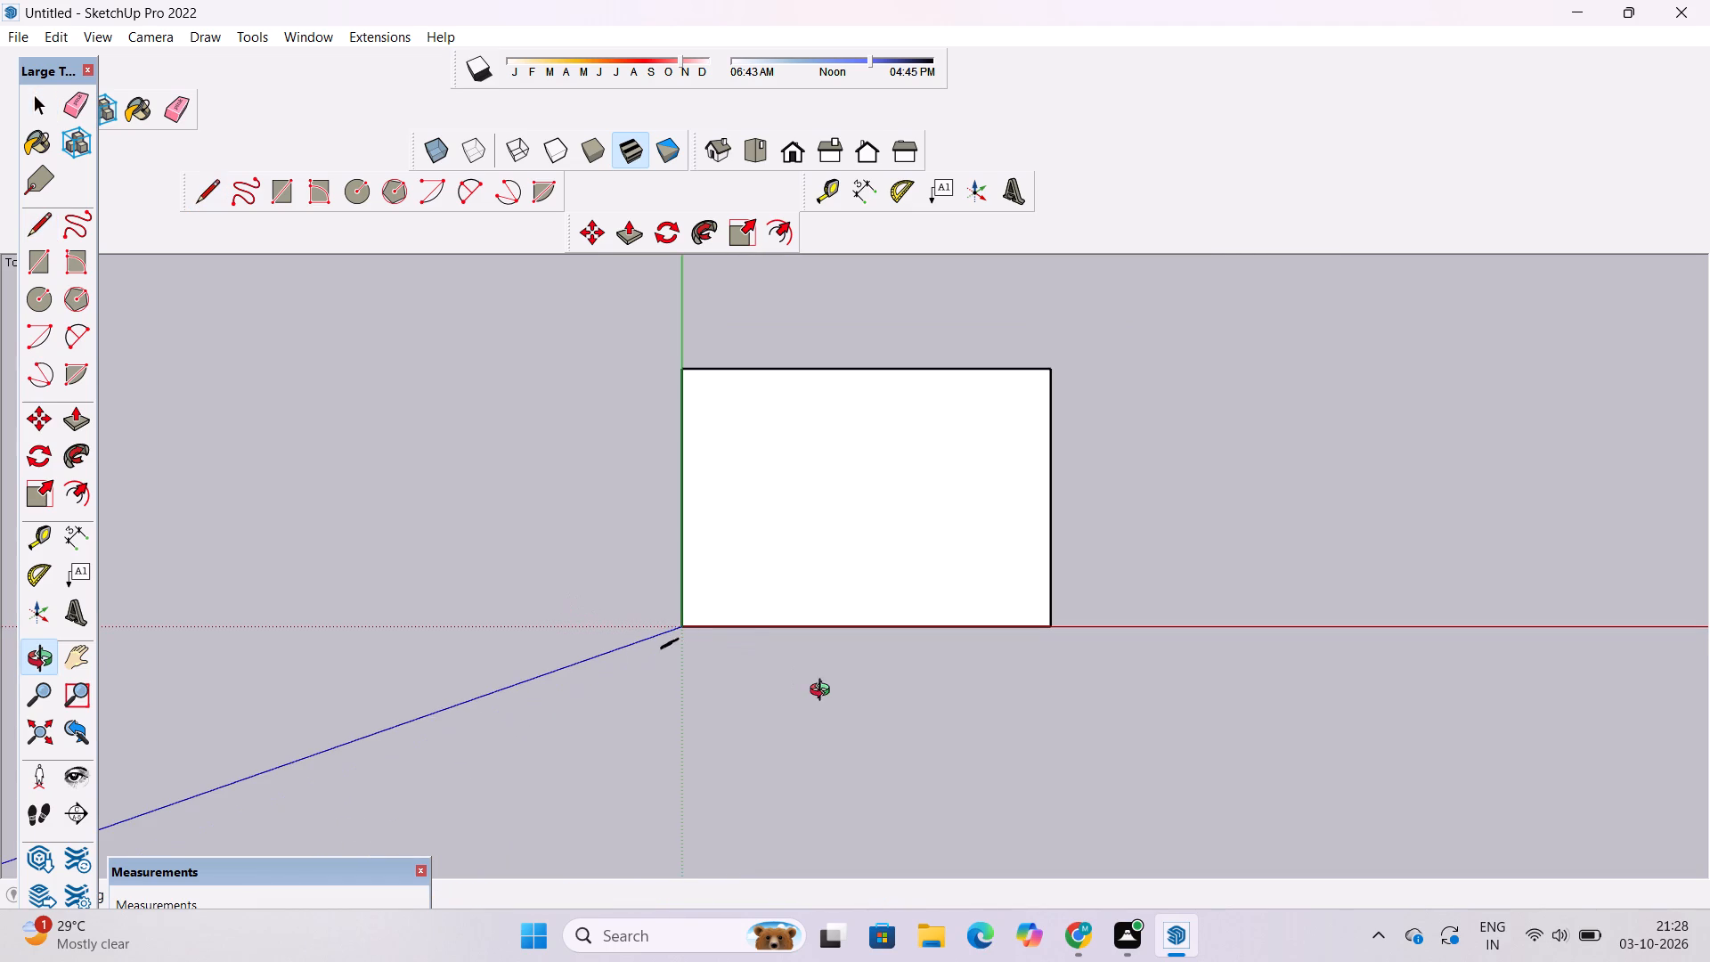
scroll(605, 548, "up", 1)
scroll(1137, 603, "up", 5)
scroll(1137, 602, "down", 3)
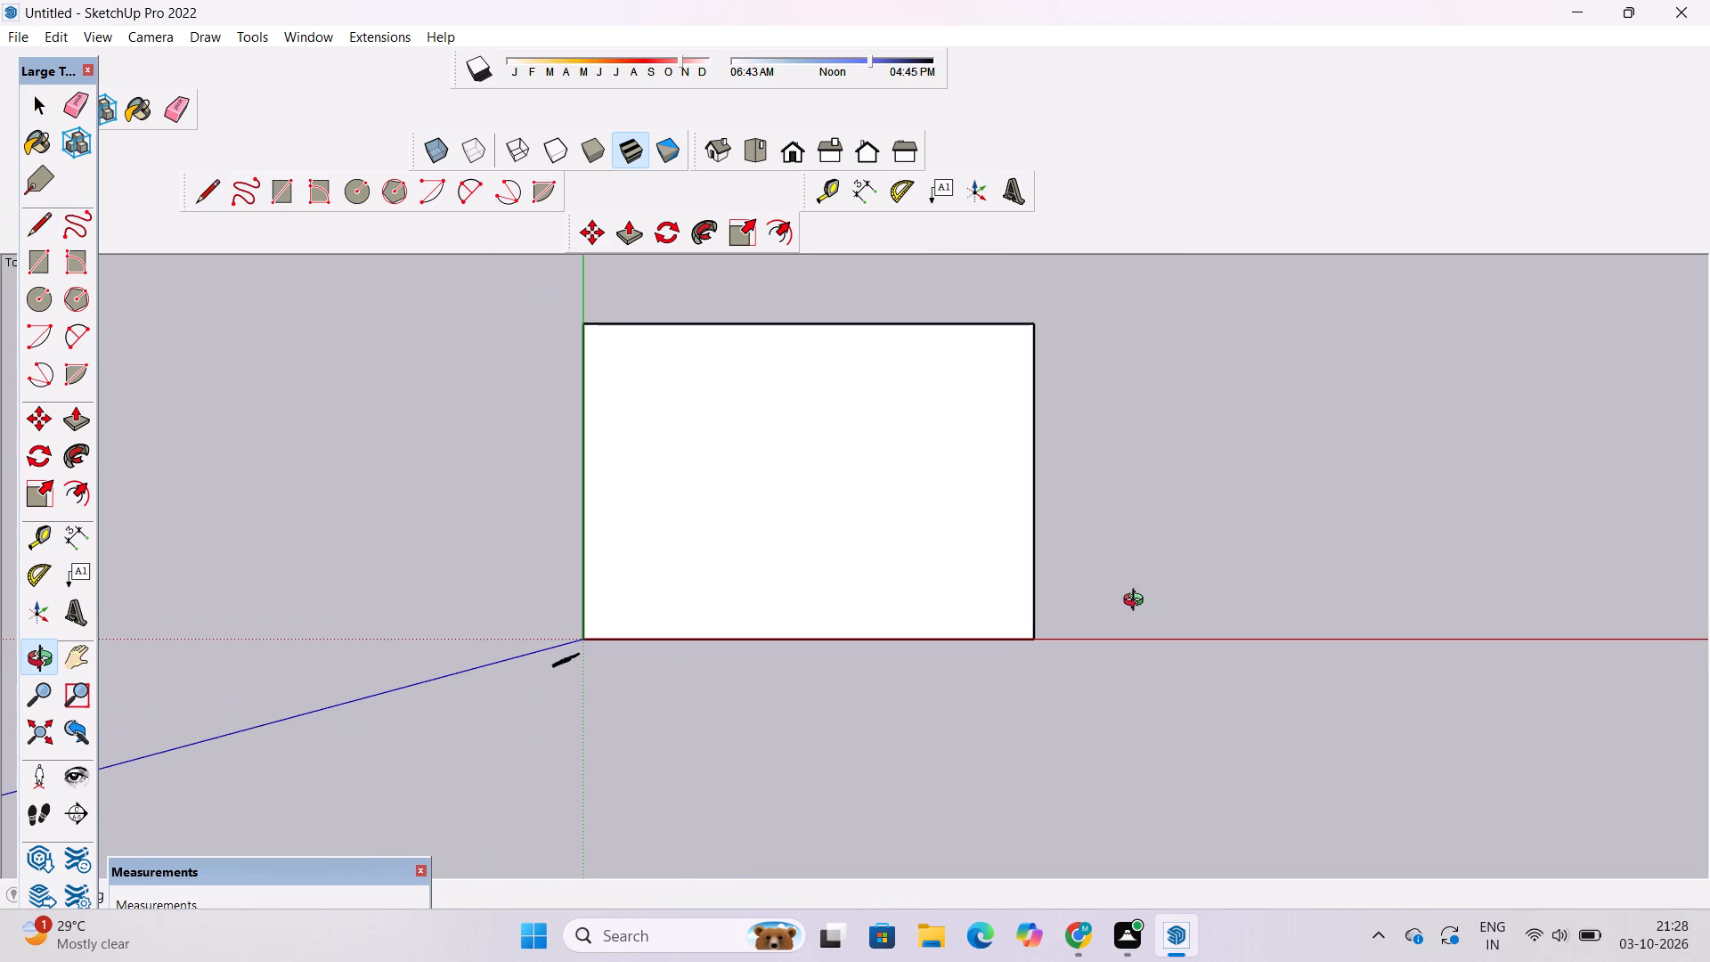
scroll(1137, 602, "up", 4)
scroll(1137, 602, "down", 4)
scroll(1137, 602, "up", 4)
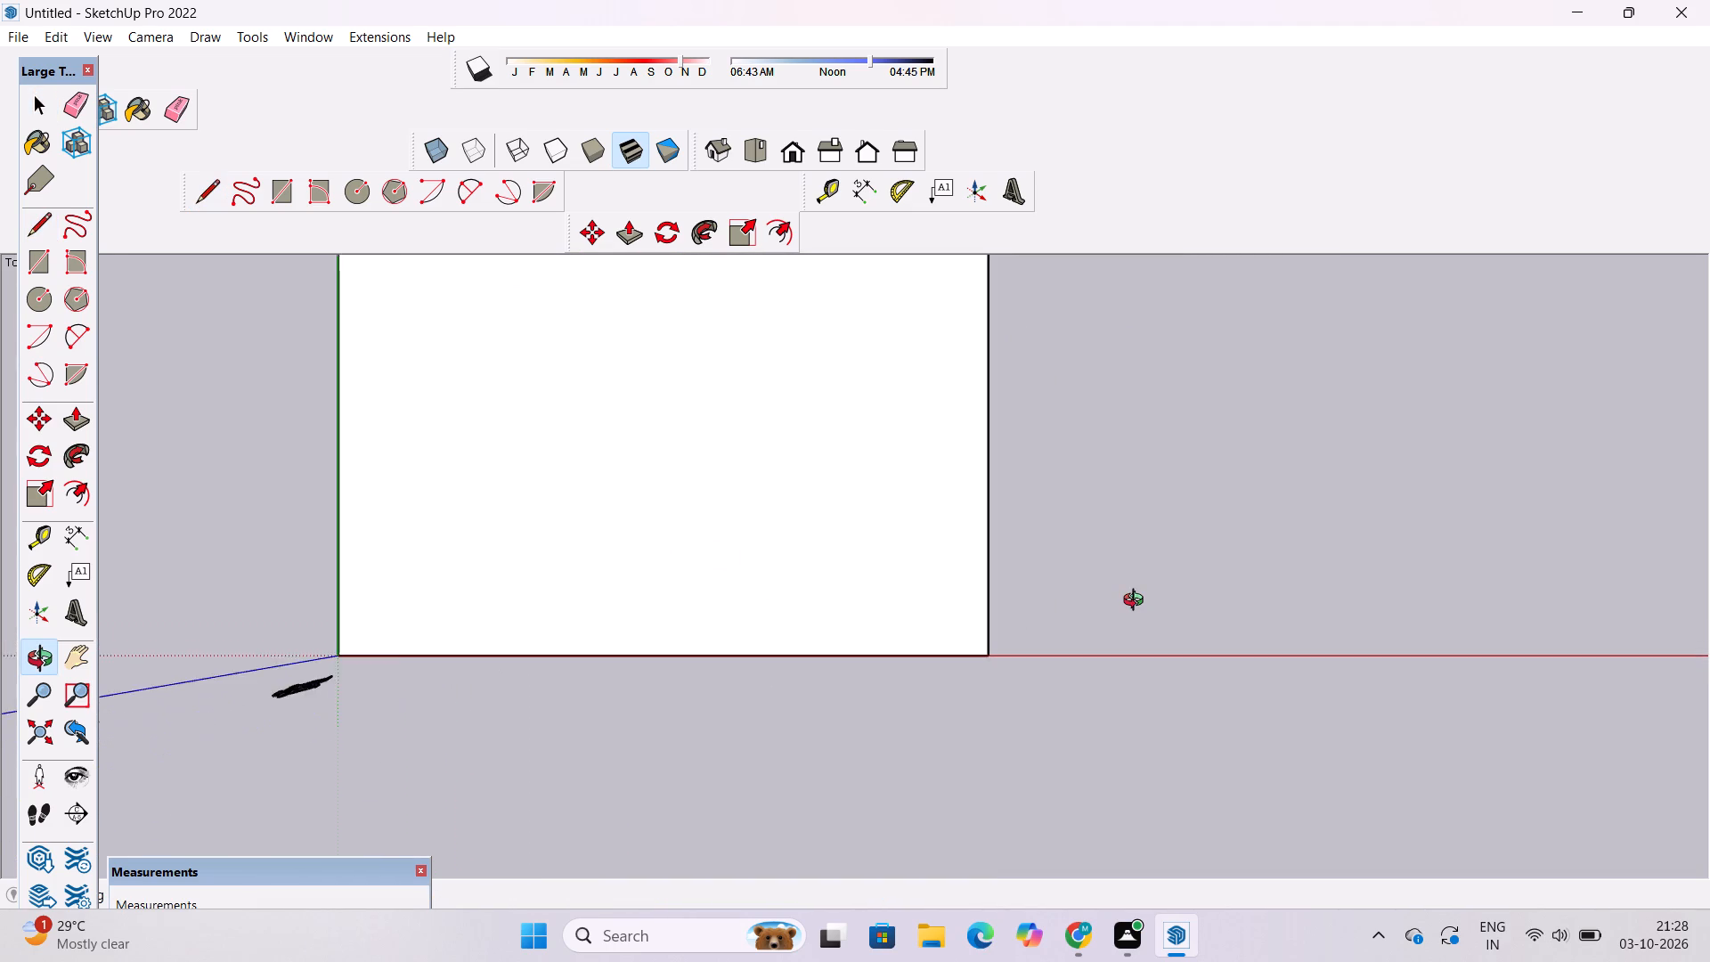
scroll(1137, 602, "down", 3)
scroll(1137, 602, "up", 3)
scroll(1137, 602, "down", 7)
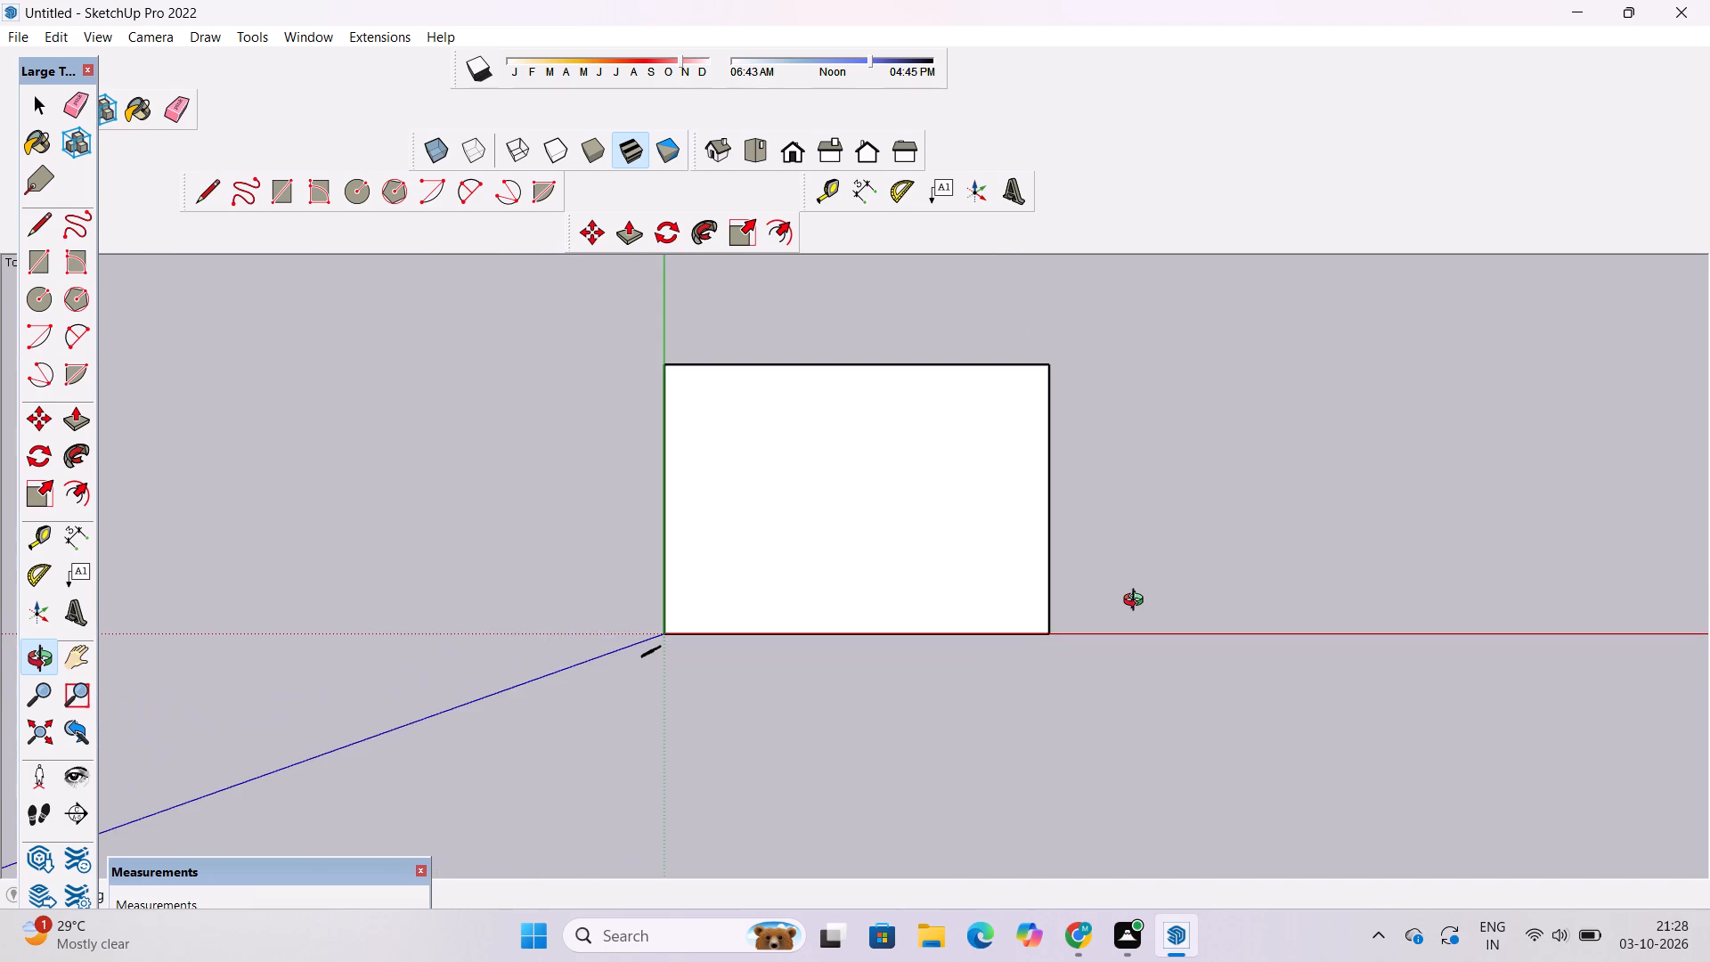
scroll(1137, 602, "up", 4)
scroll(1137, 602, "down", 2)
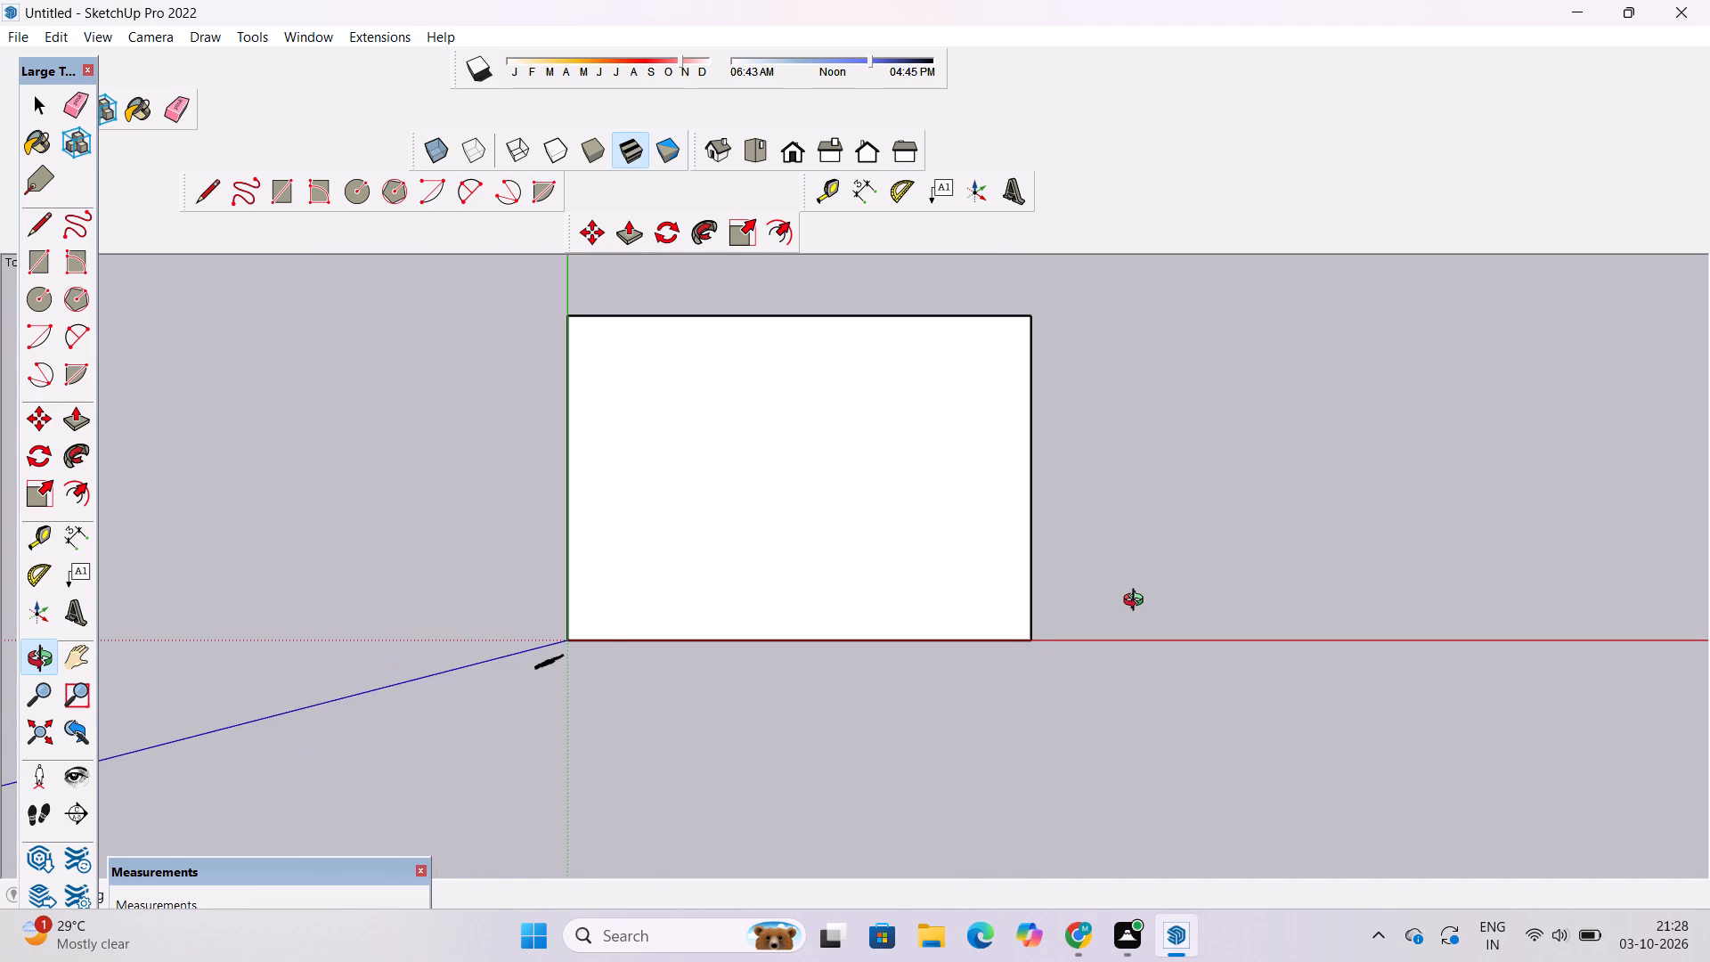
scroll(1137, 602, "down", 2)
scroll(1137, 602, "up", 4)
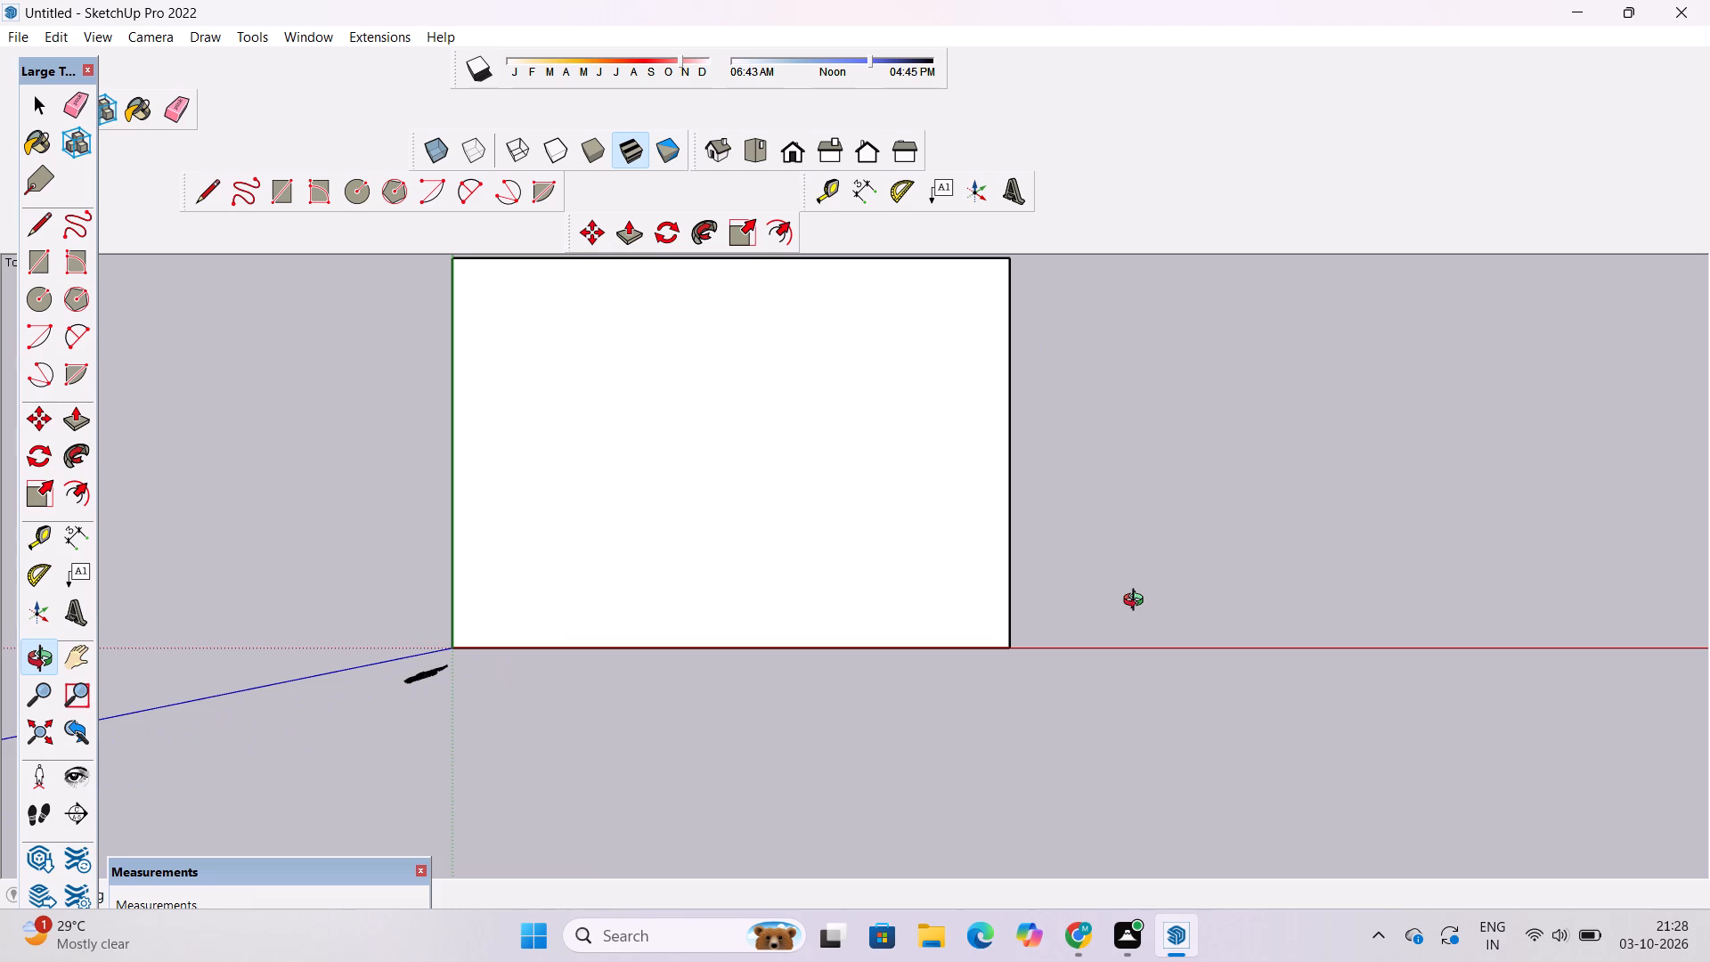
scroll(1137, 602, "down", 7)
scroll(1060, 692, "up", 5)
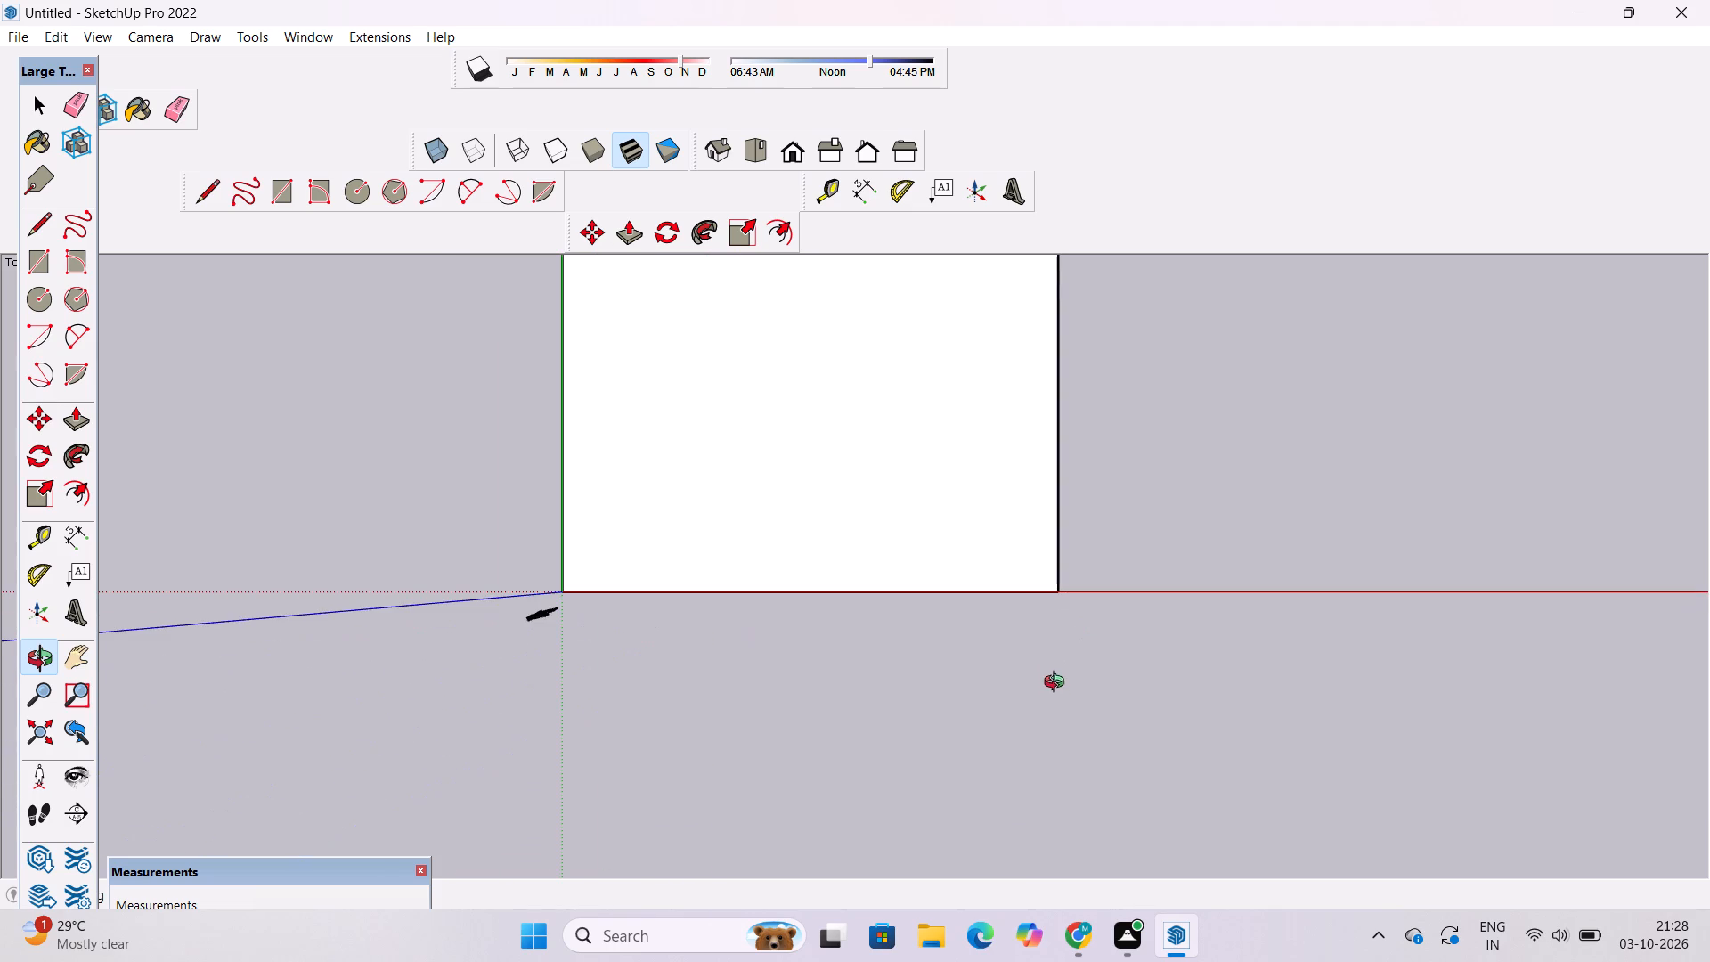
Move the whole rectangle with its edges about 21' along the red axis, away from the origin, from its far base corner.
key("space")
triple_click(916, 492)
left_click(916, 492)
key("m")
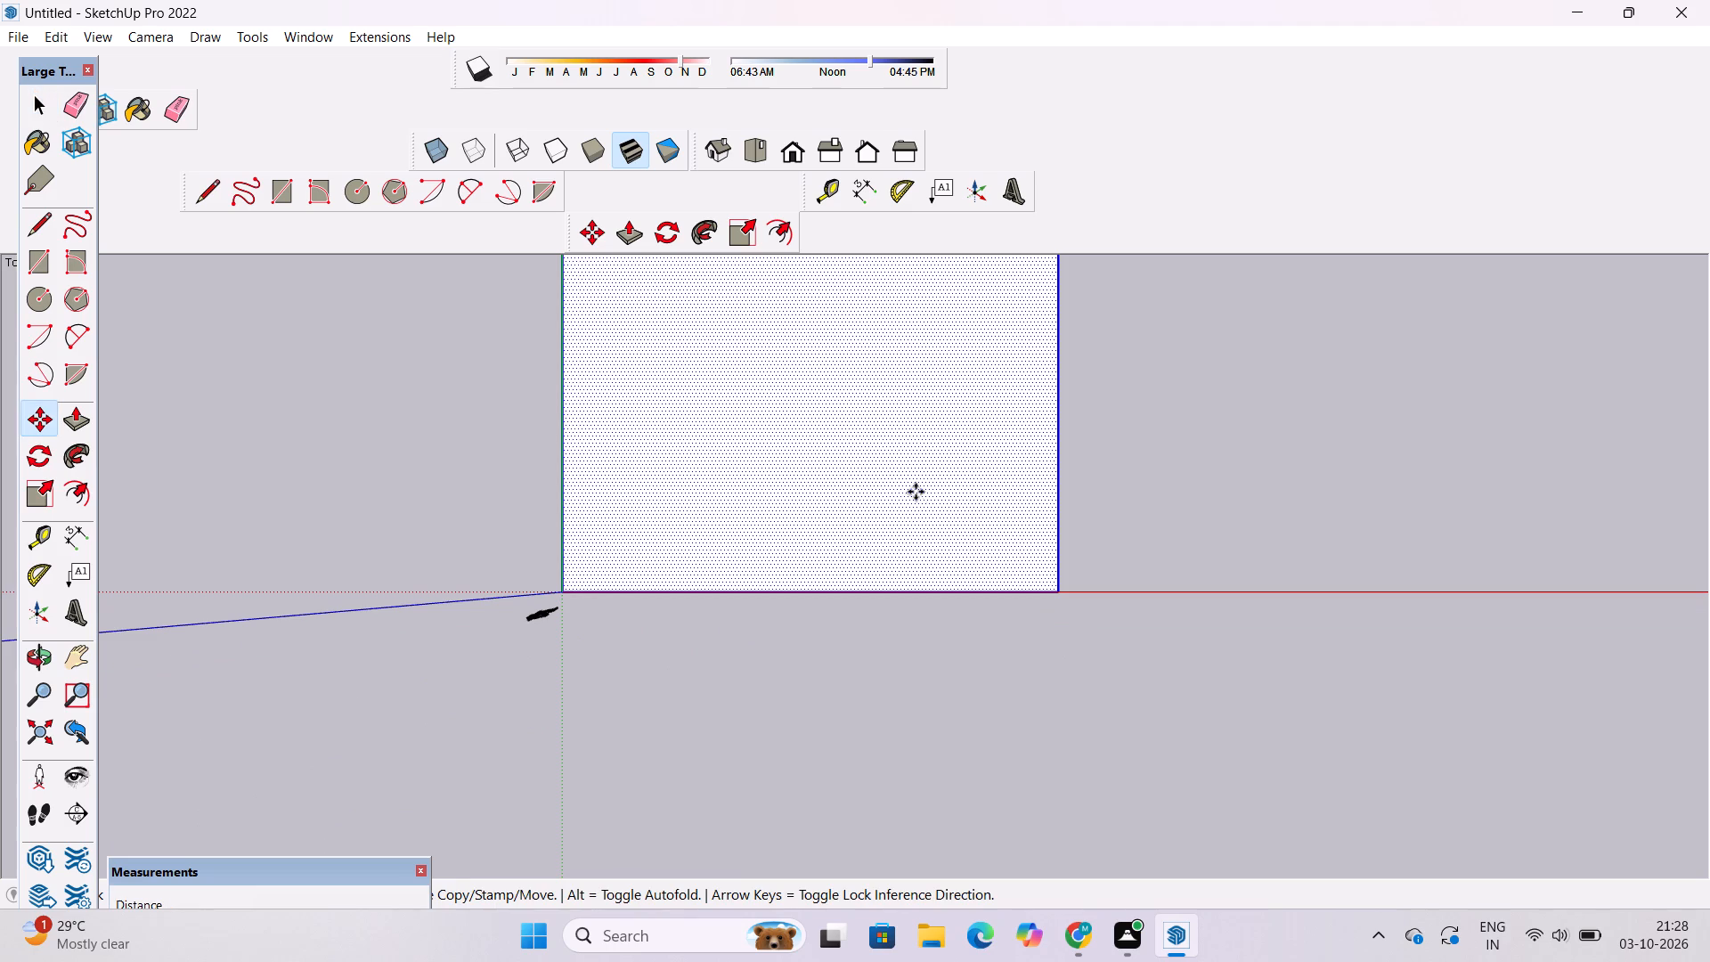
scroll(789, 465, "down", 2)
scroll(990, 613, "up", 5)
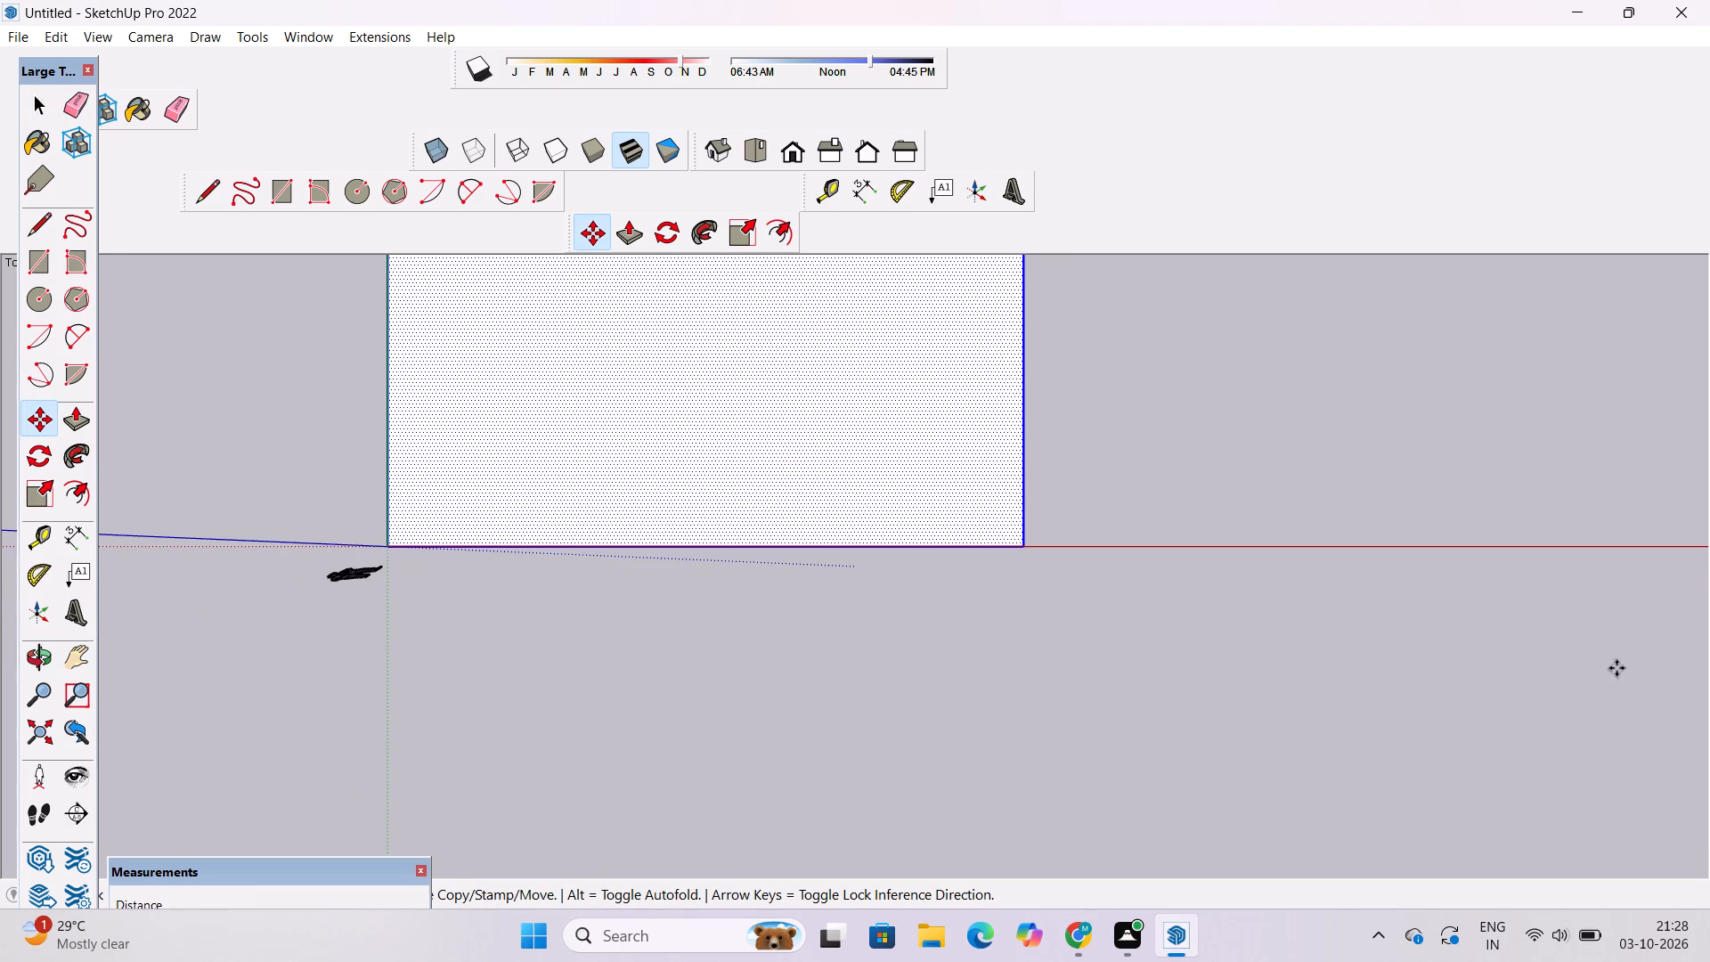
scroll(1629, 586, "up", 6)
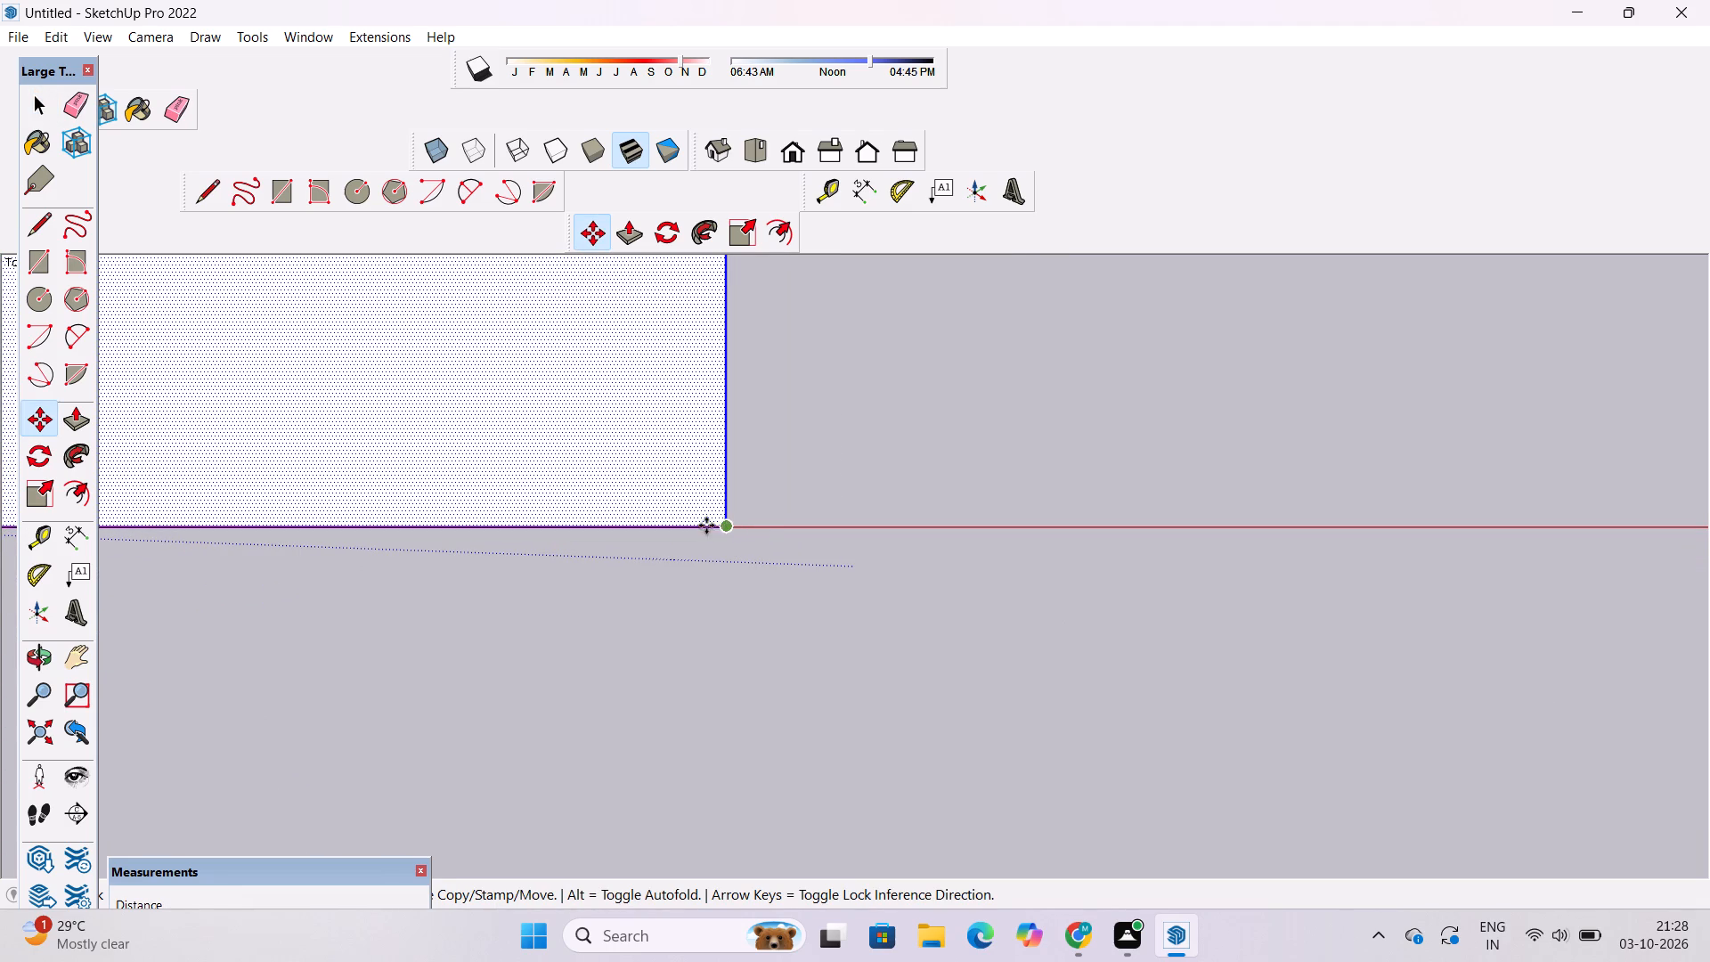
left_click(724, 523)
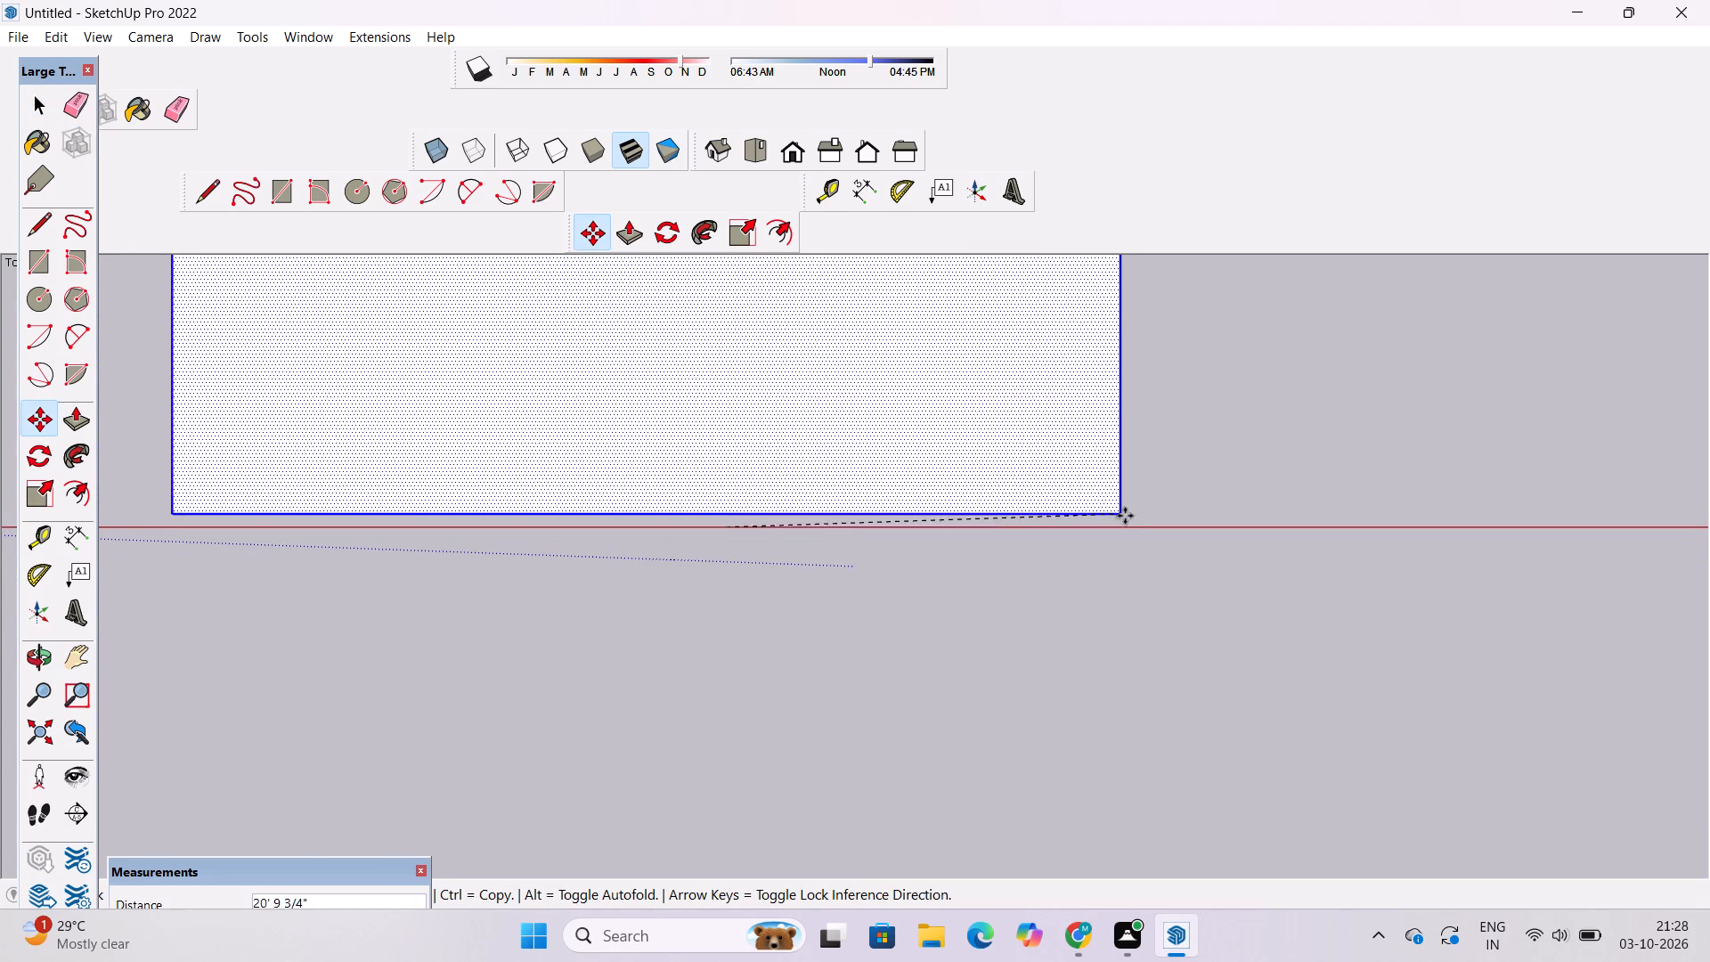
left_click(1133, 522)
key("space")
double_click(1250, 522)
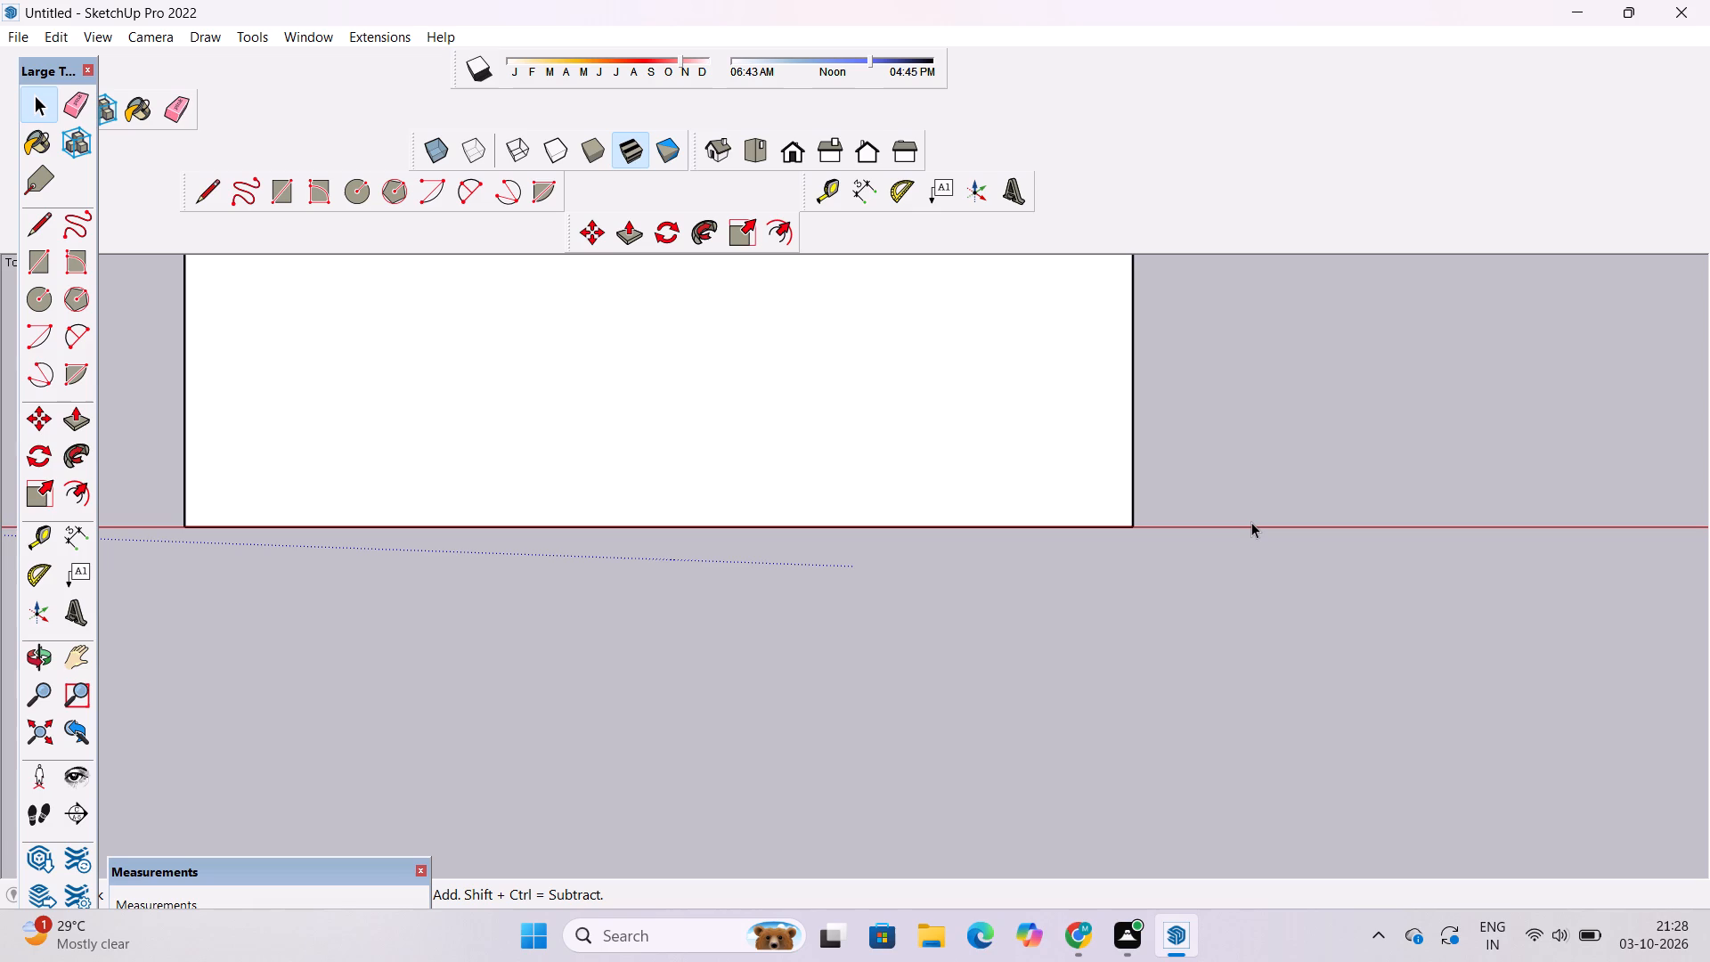
Examine the moved rectangular face and its position relative to the origin and axes from top and angled 3D views.
key("o")
scroll(1251, 522, "down", 9)
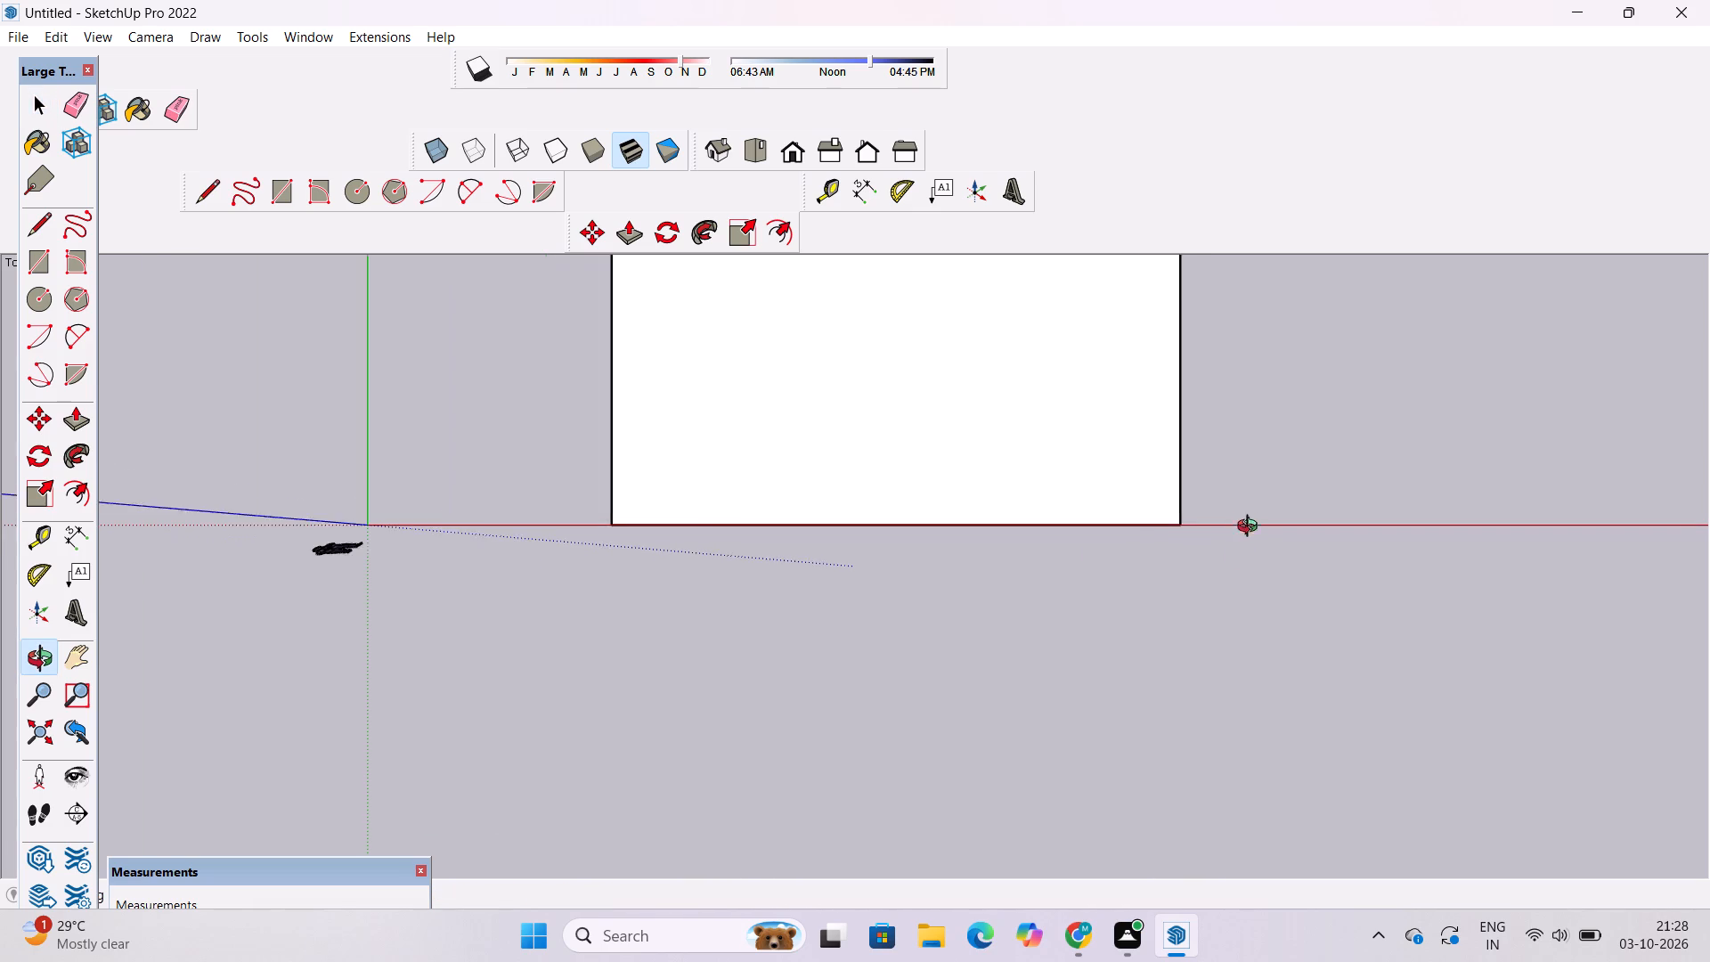
scroll(1251, 528, "down", 2)
left_click_drag(1198, 641, 1194, 566)
left_click(747, 142)
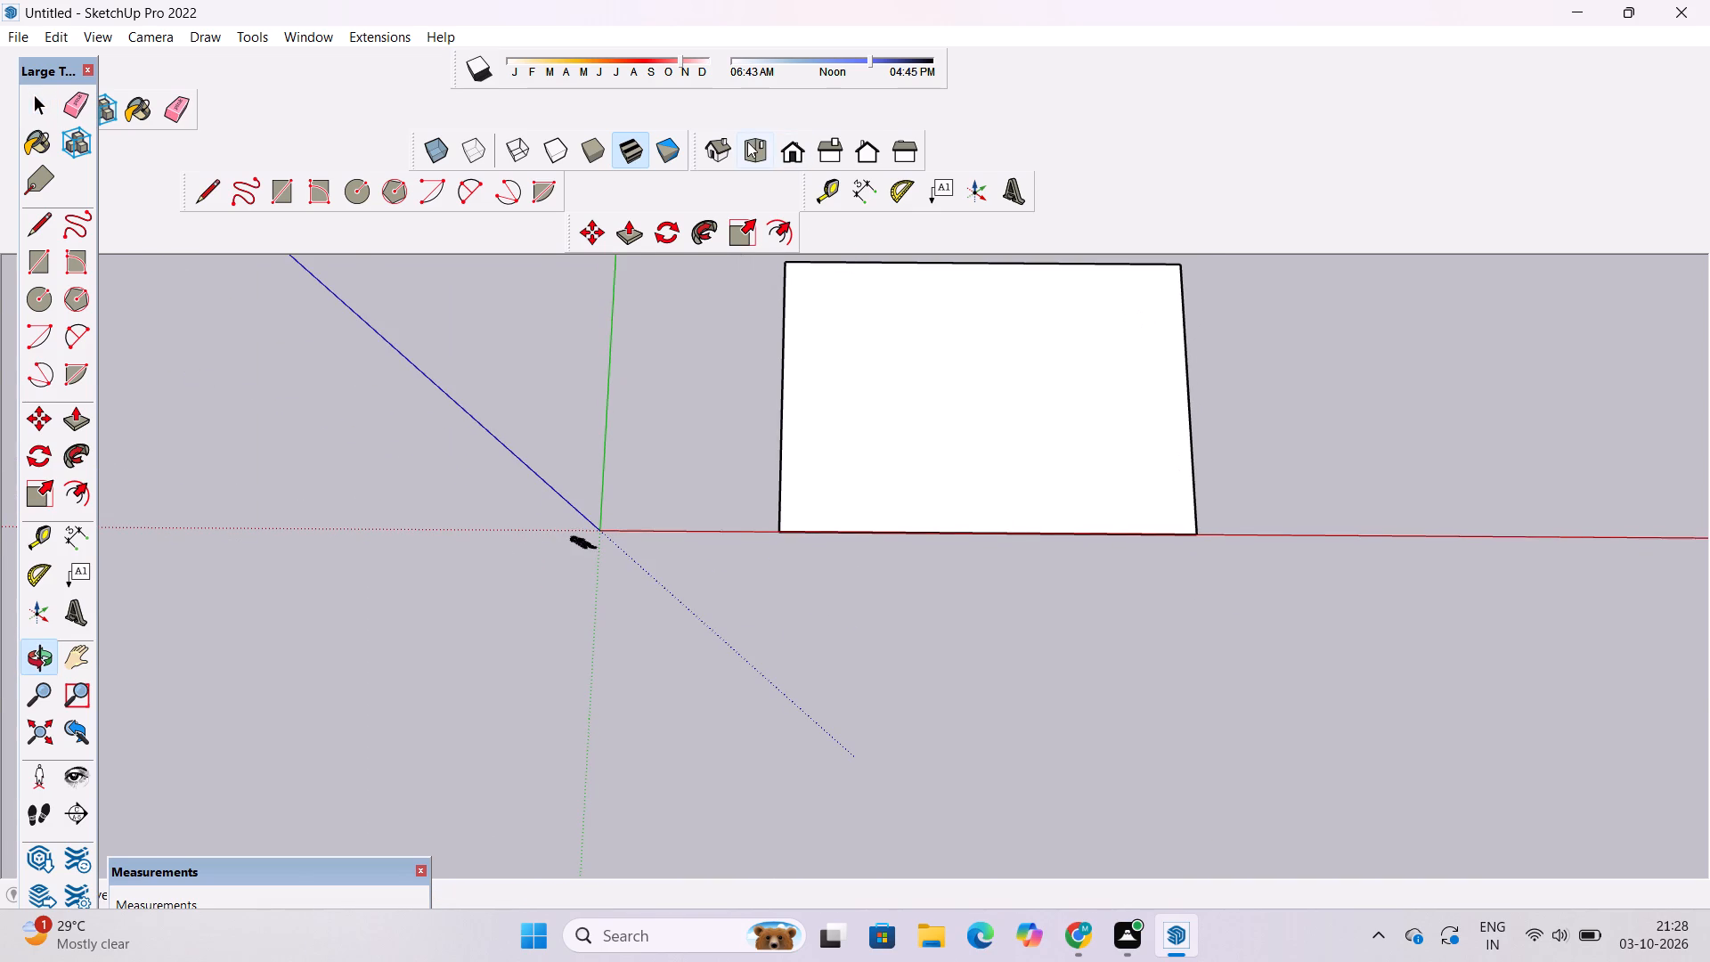
scroll(998, 609, "up", 6)
scroll(990, 606, "down", 7)
left_click_drag(964, 787, 938, 458)
scroll(973, 671, "up", 6)
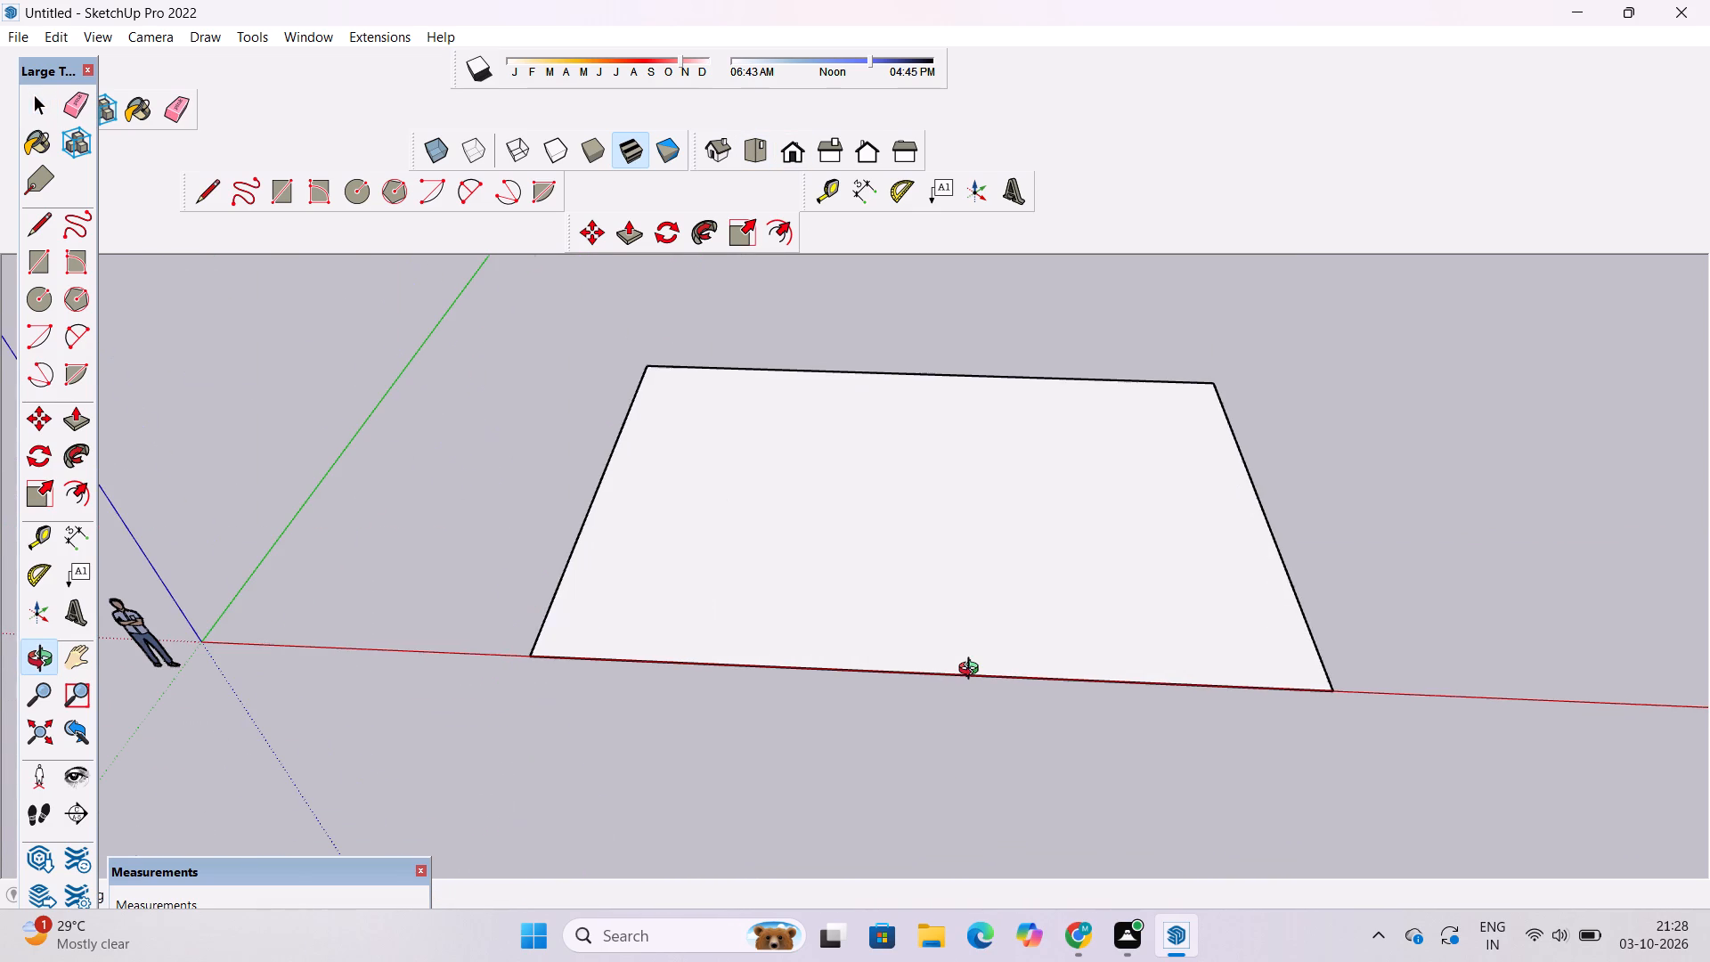
scroll(973, 671, "down", 3)
left_click_drag(1011, 654, 787, 641, "shift")
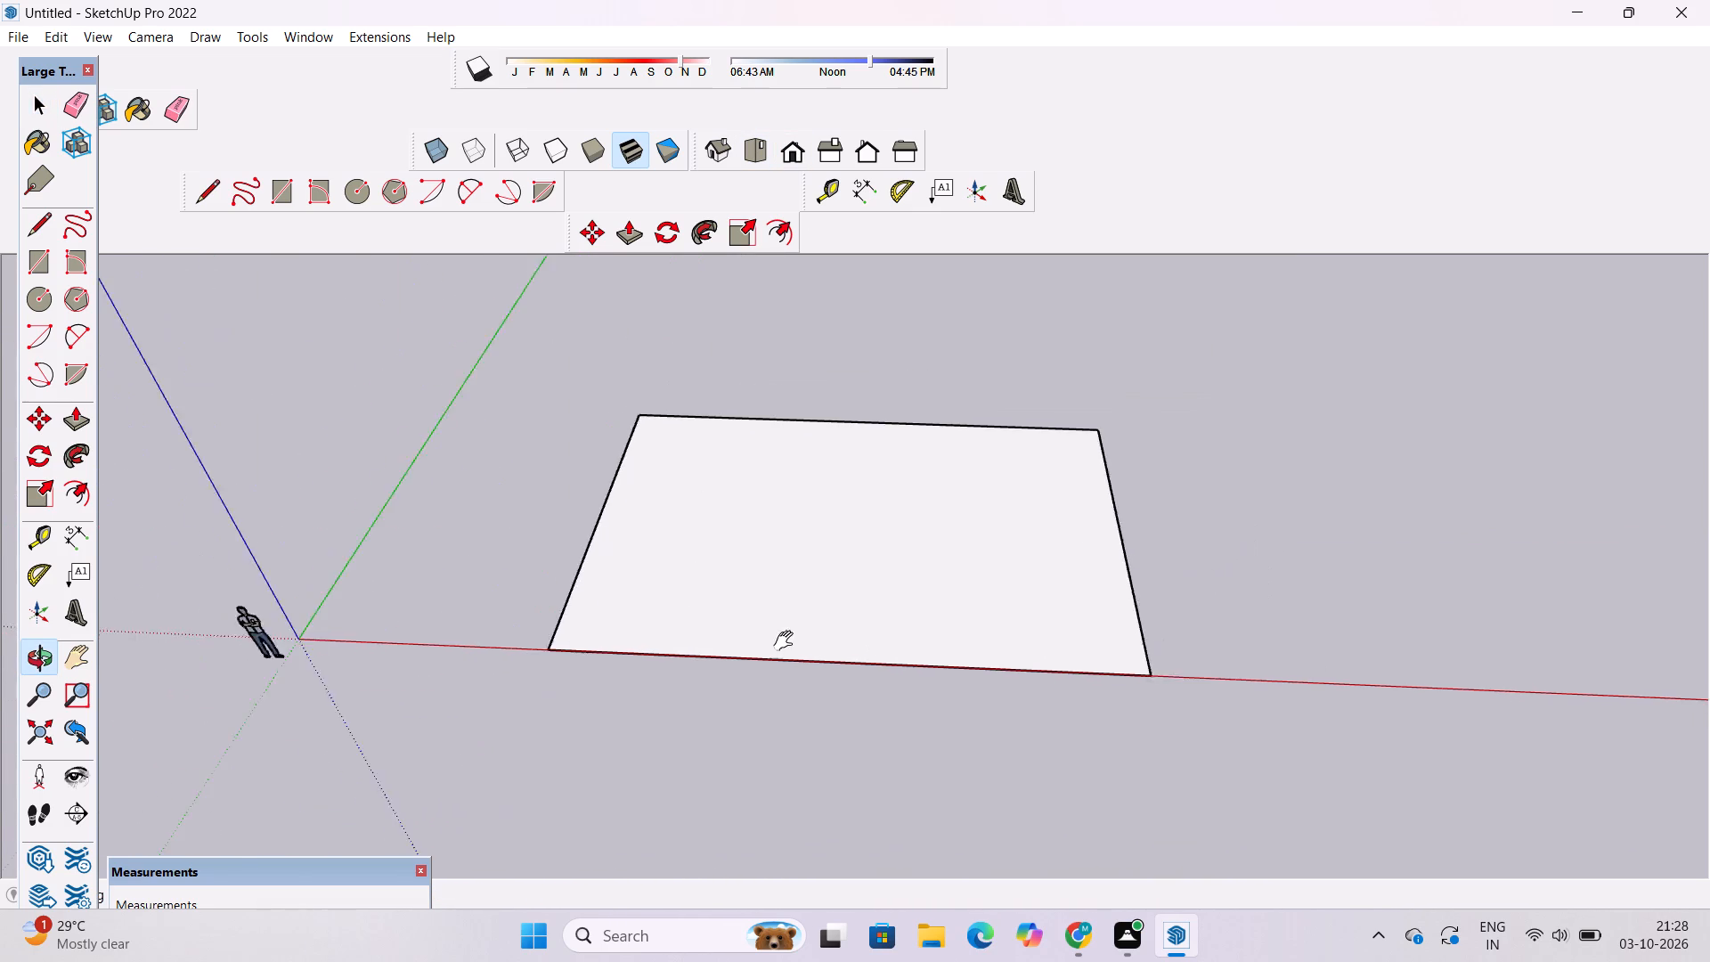
left_click_drag(787, 641, 773, 638, "shift")
left_click_drag(703, 628, 754, 679)
scroll(745, 671, "down", 4)
left_click_drag(734, 665, 820, 653, "shift")
scroll(824, 658, "up", 6)
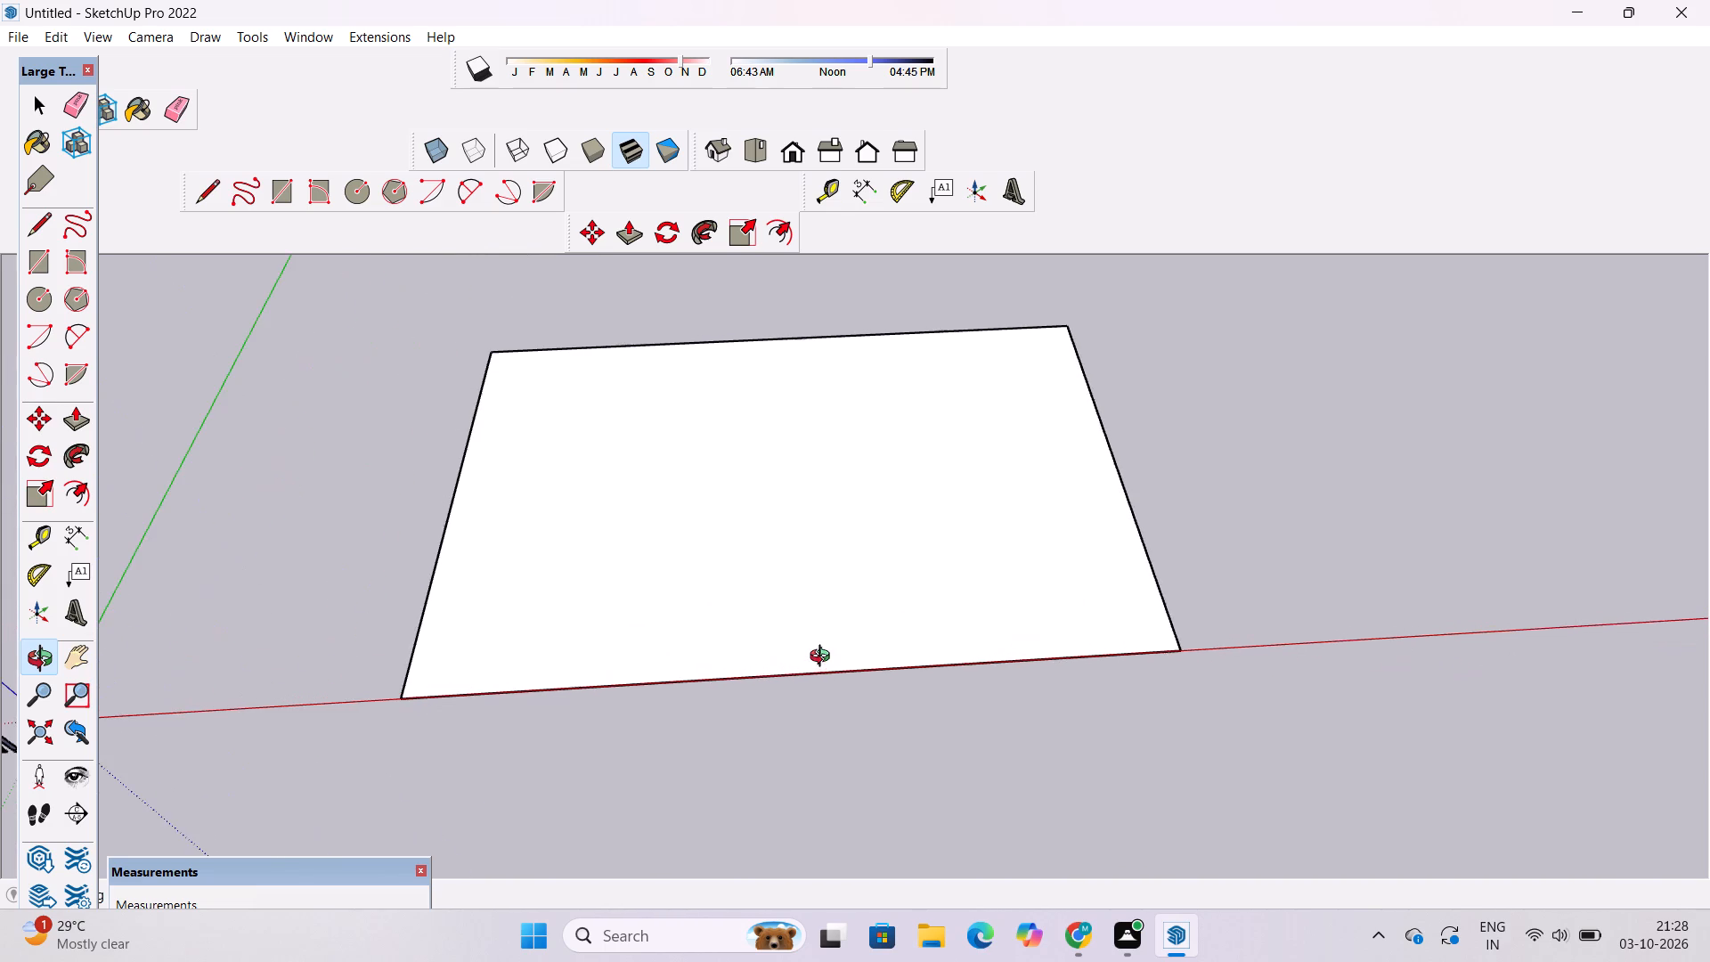
left_click_drag(886, 622, 838, 640, "shift")
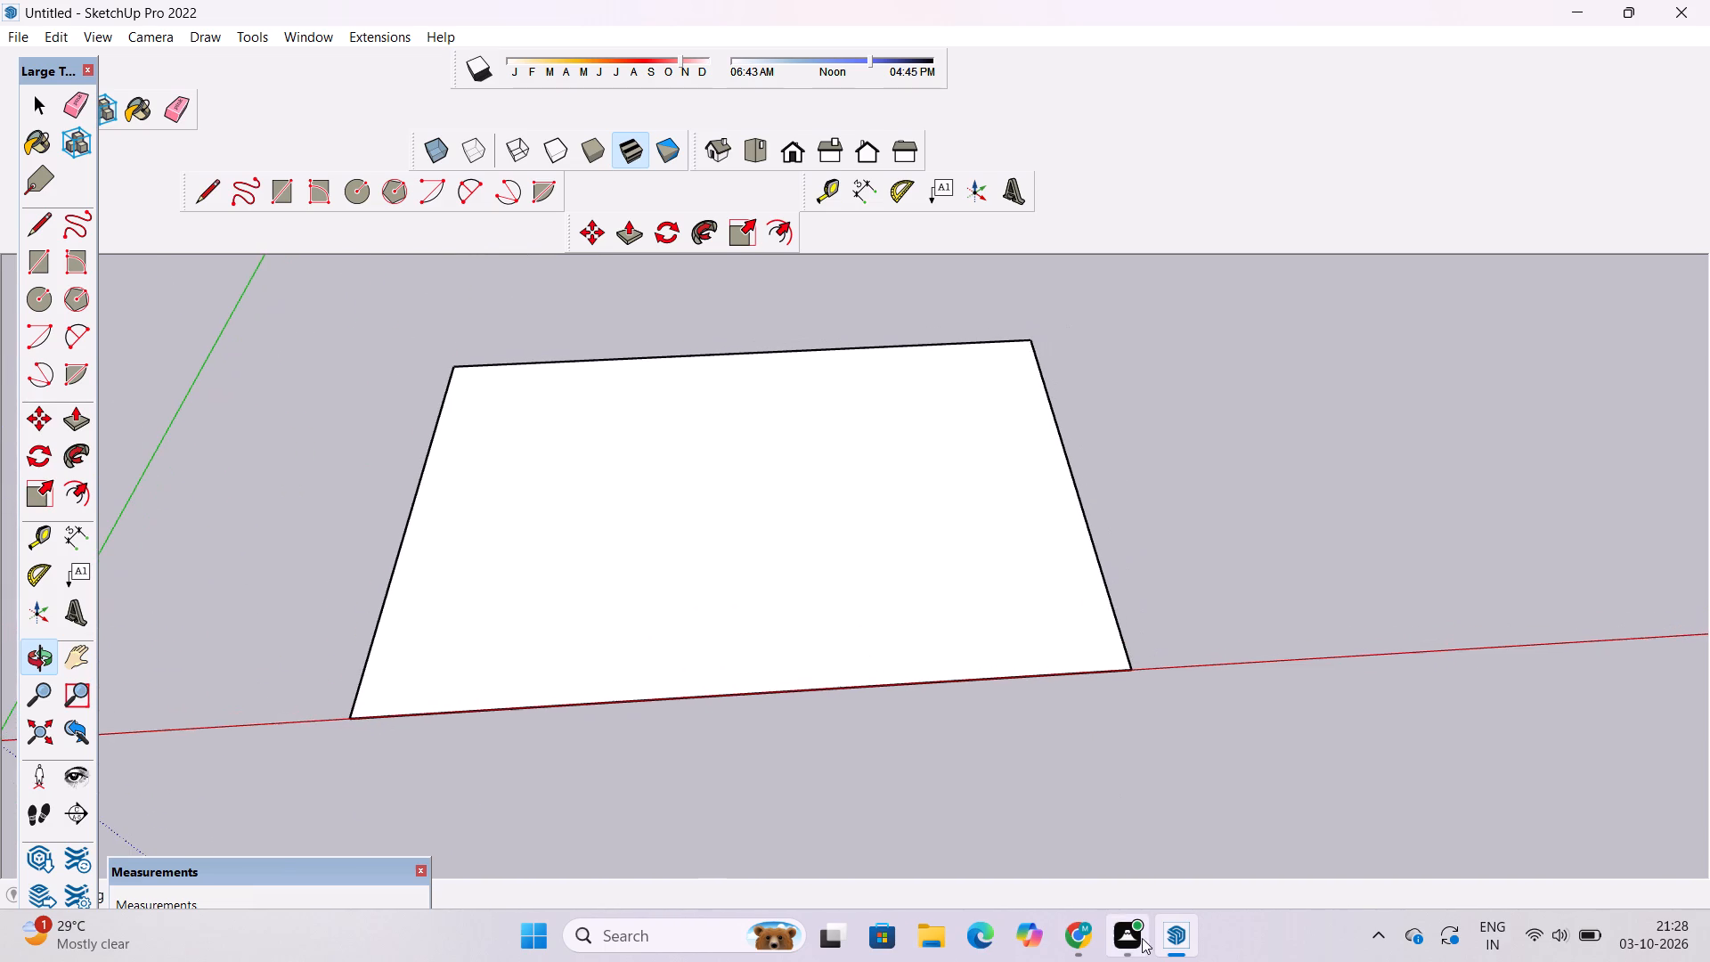
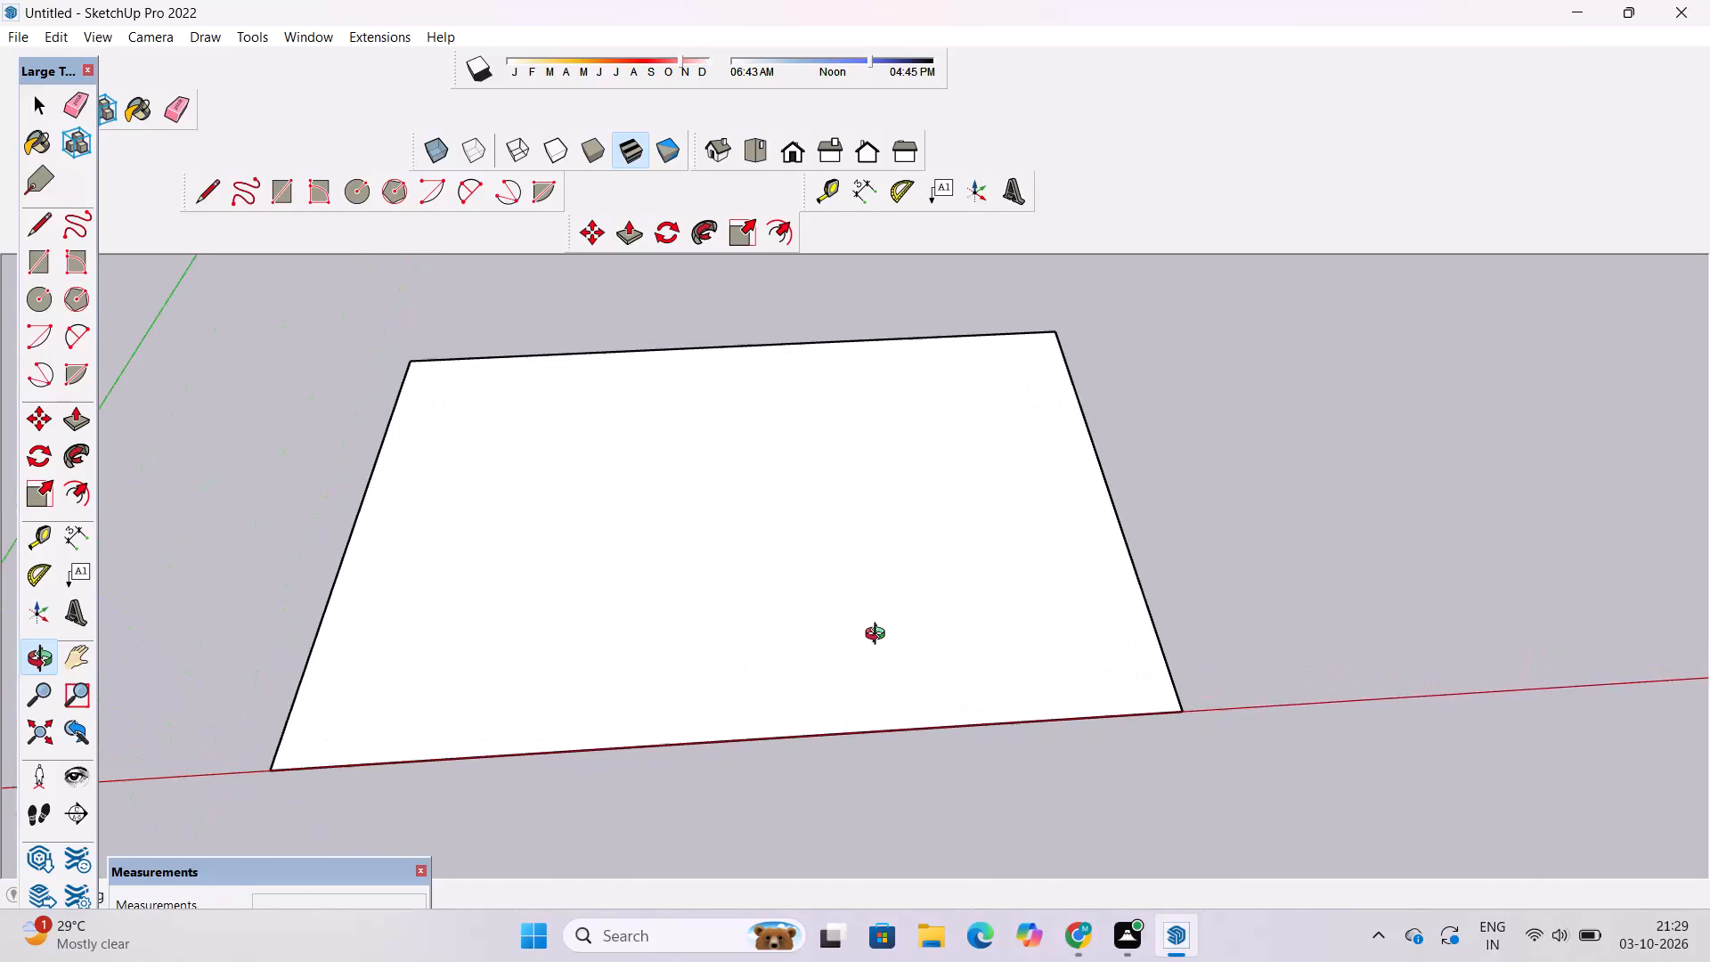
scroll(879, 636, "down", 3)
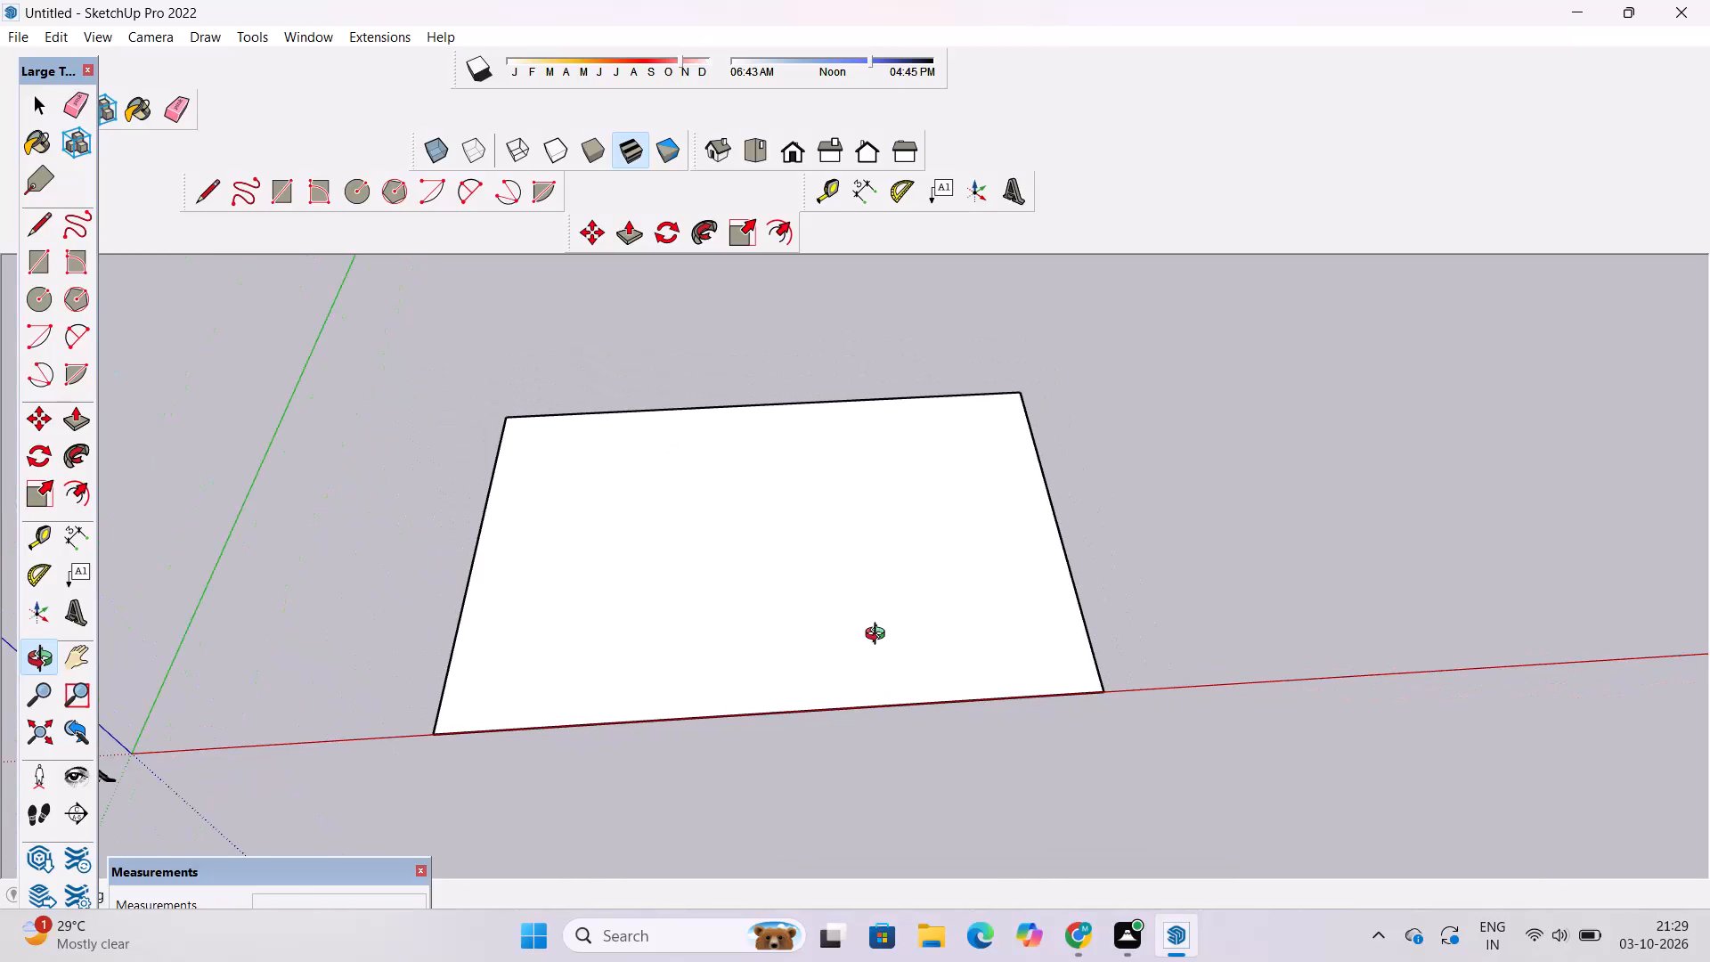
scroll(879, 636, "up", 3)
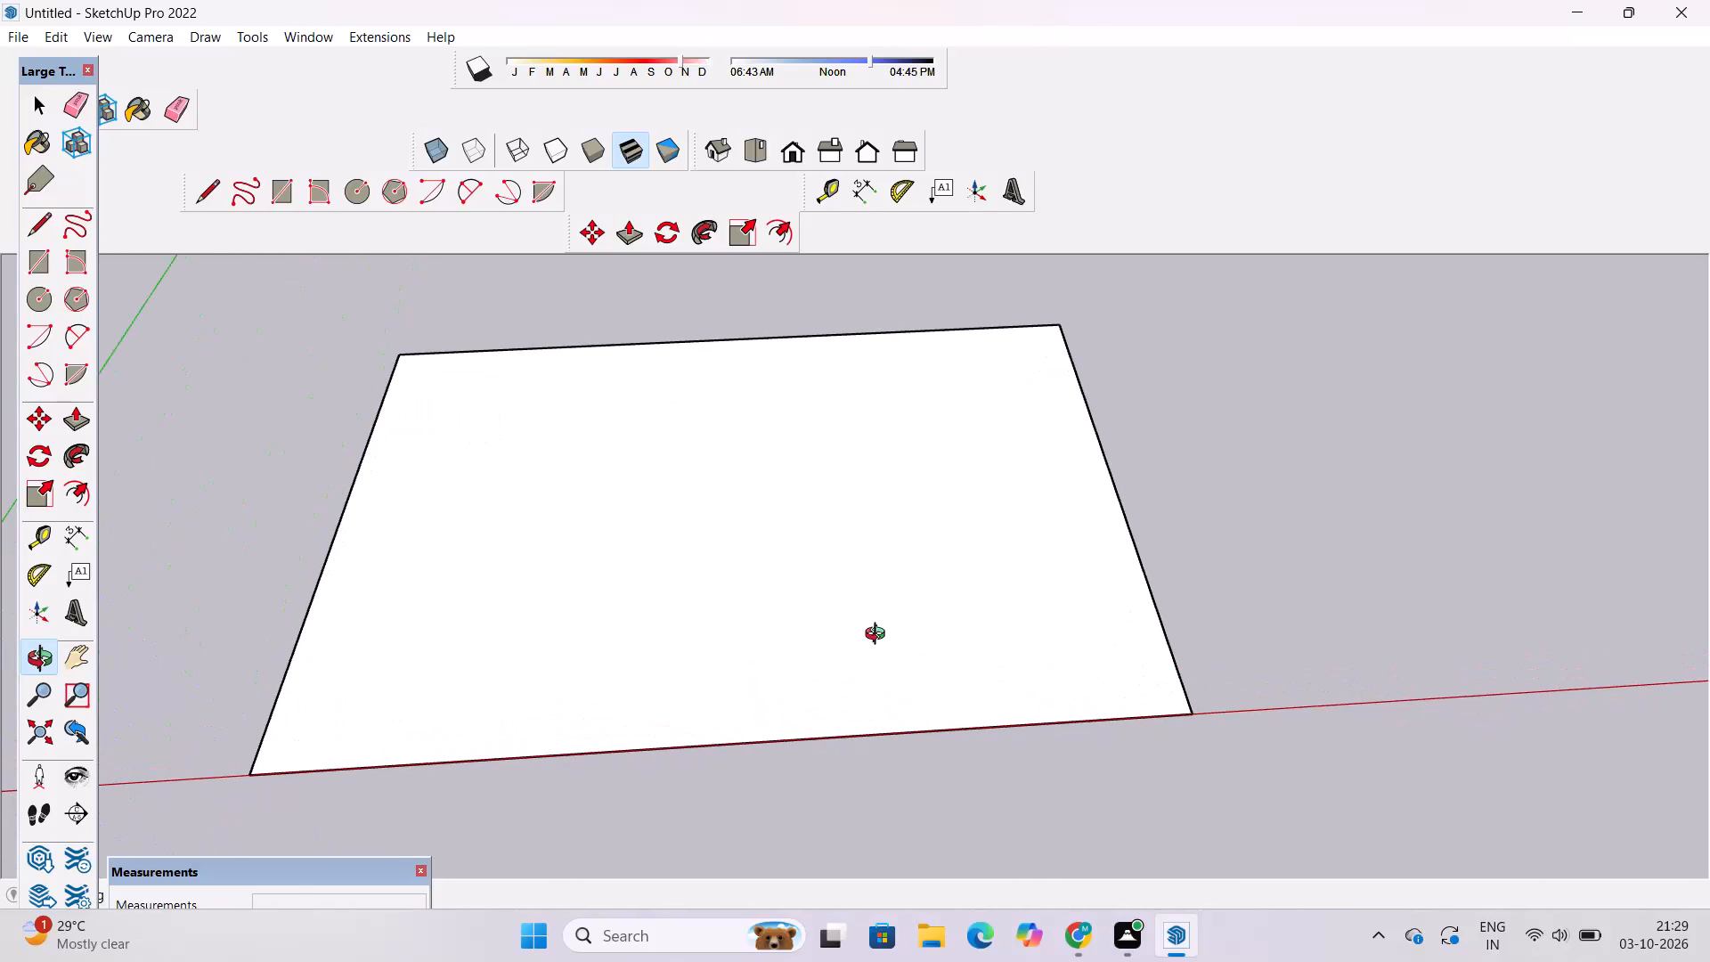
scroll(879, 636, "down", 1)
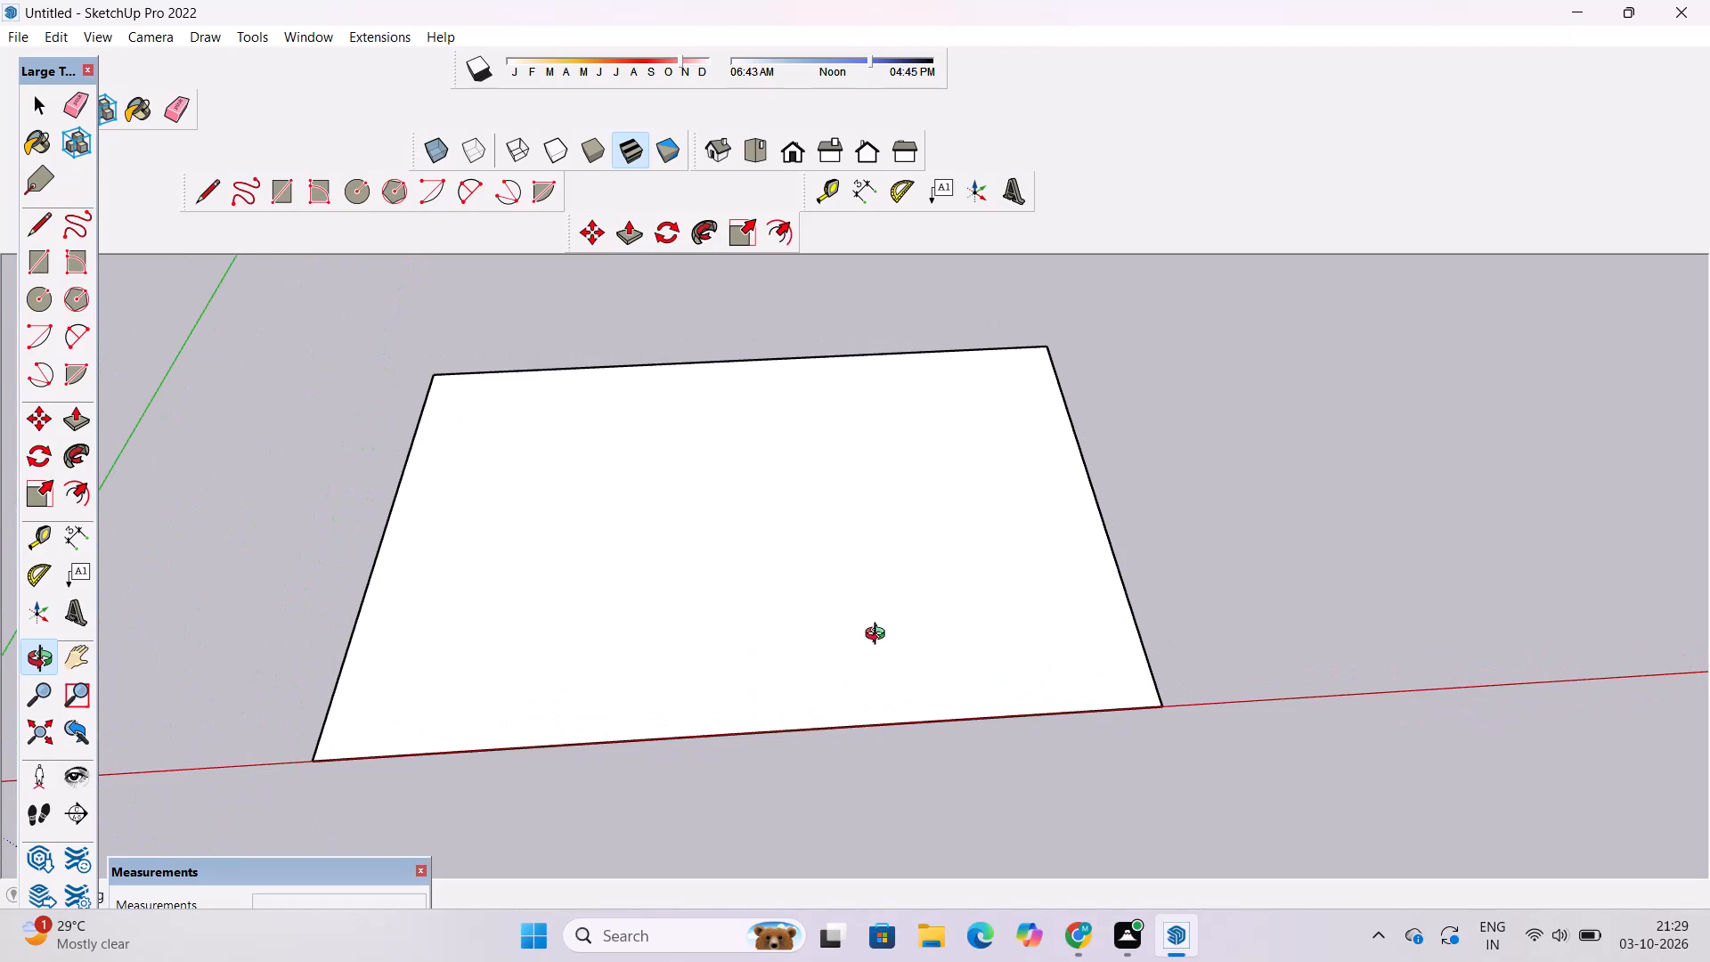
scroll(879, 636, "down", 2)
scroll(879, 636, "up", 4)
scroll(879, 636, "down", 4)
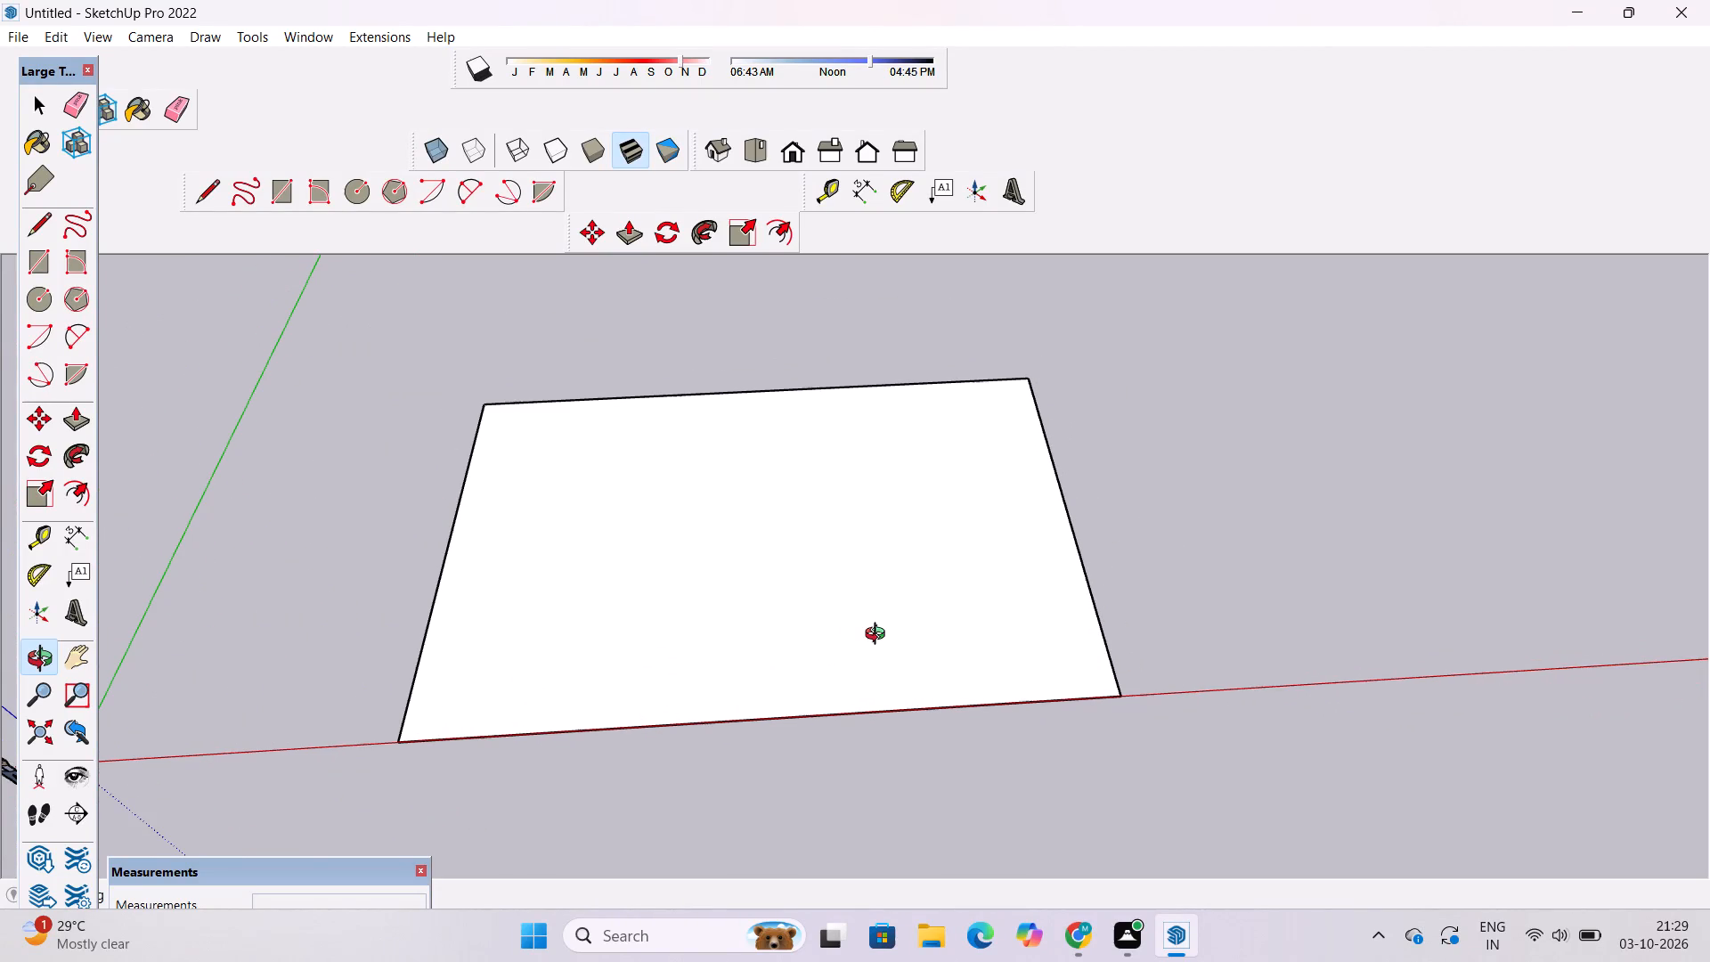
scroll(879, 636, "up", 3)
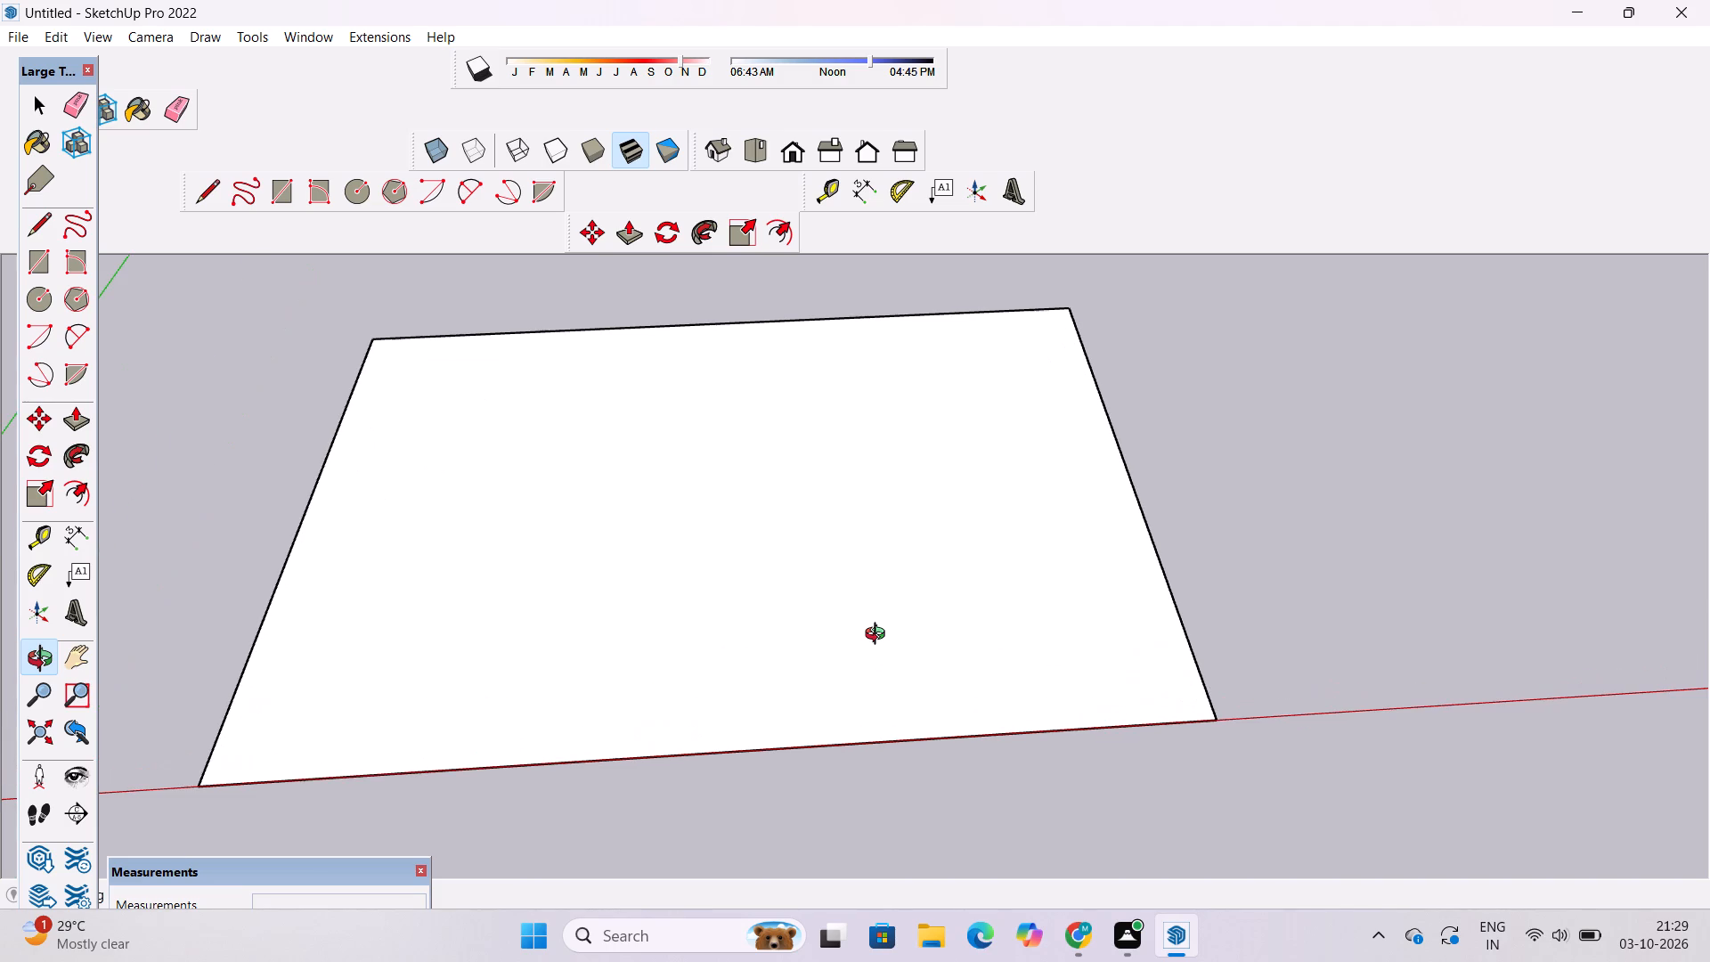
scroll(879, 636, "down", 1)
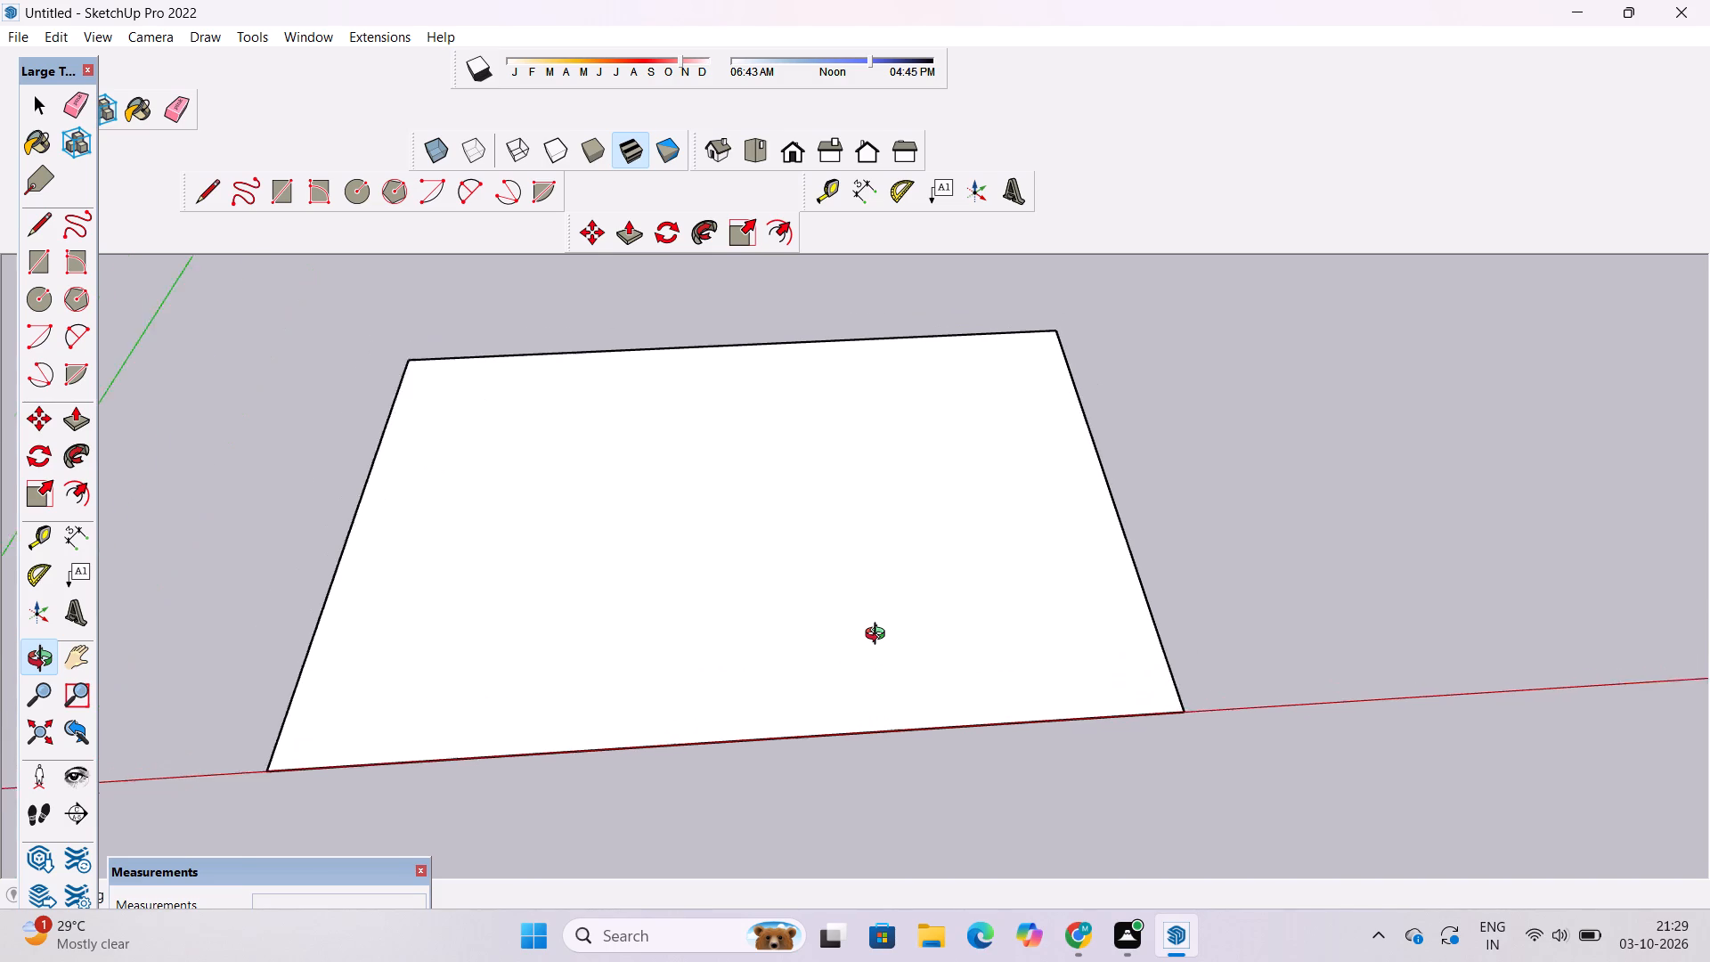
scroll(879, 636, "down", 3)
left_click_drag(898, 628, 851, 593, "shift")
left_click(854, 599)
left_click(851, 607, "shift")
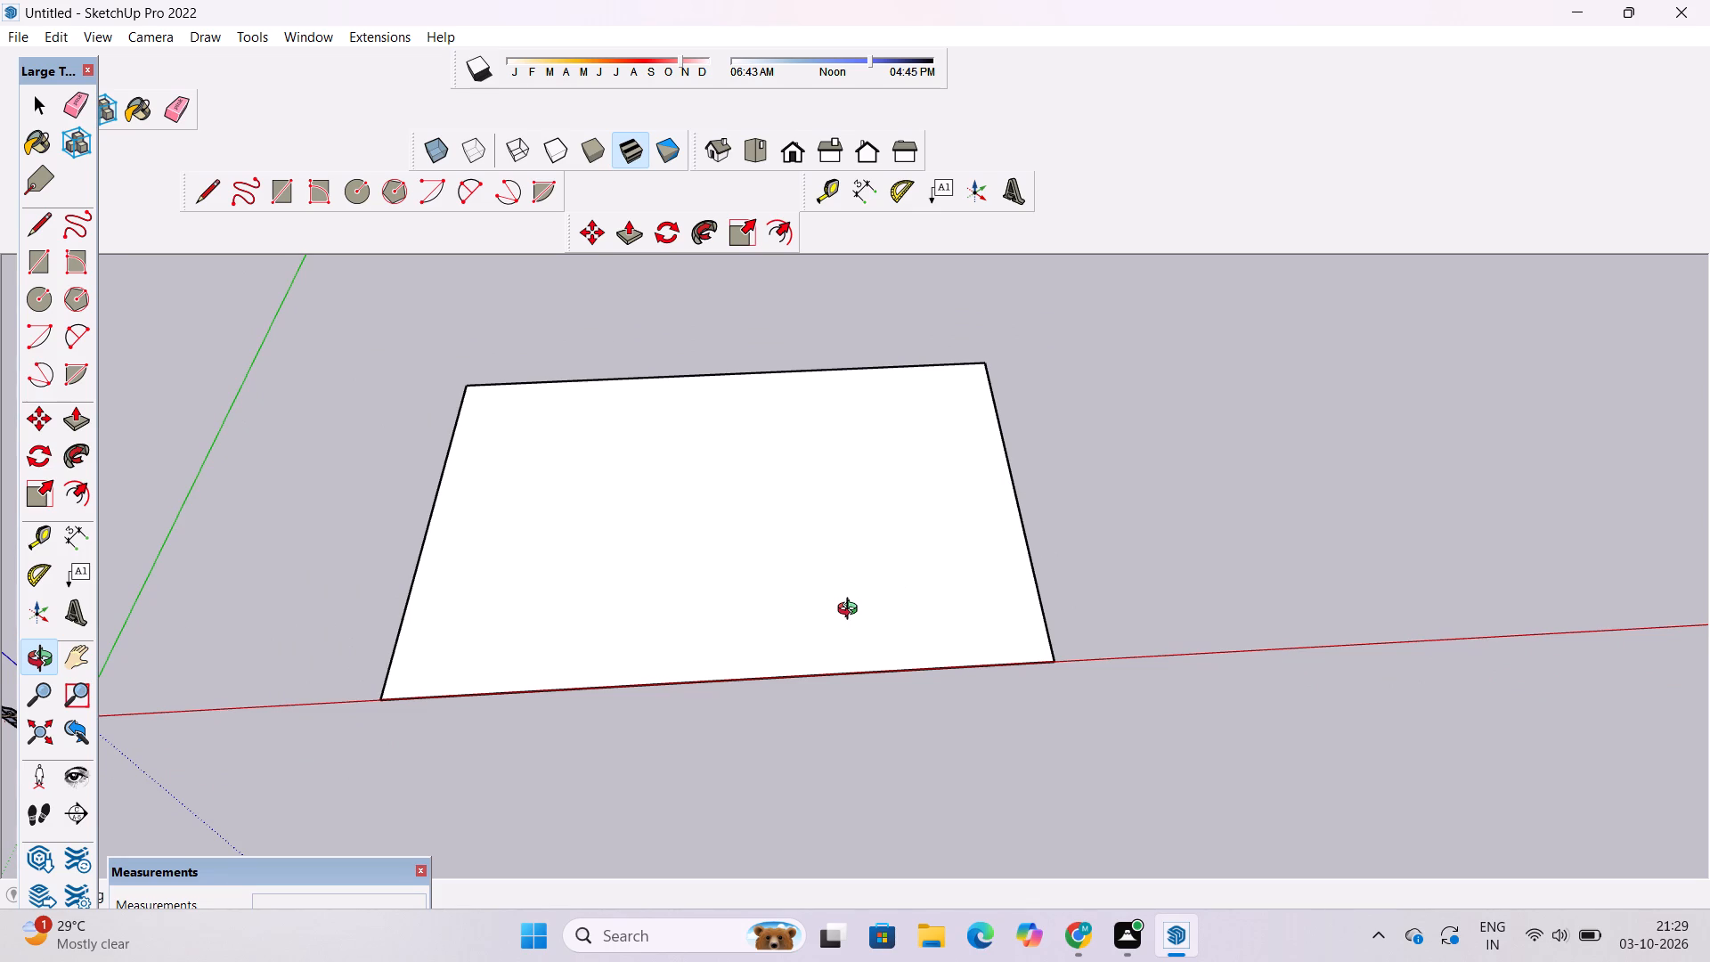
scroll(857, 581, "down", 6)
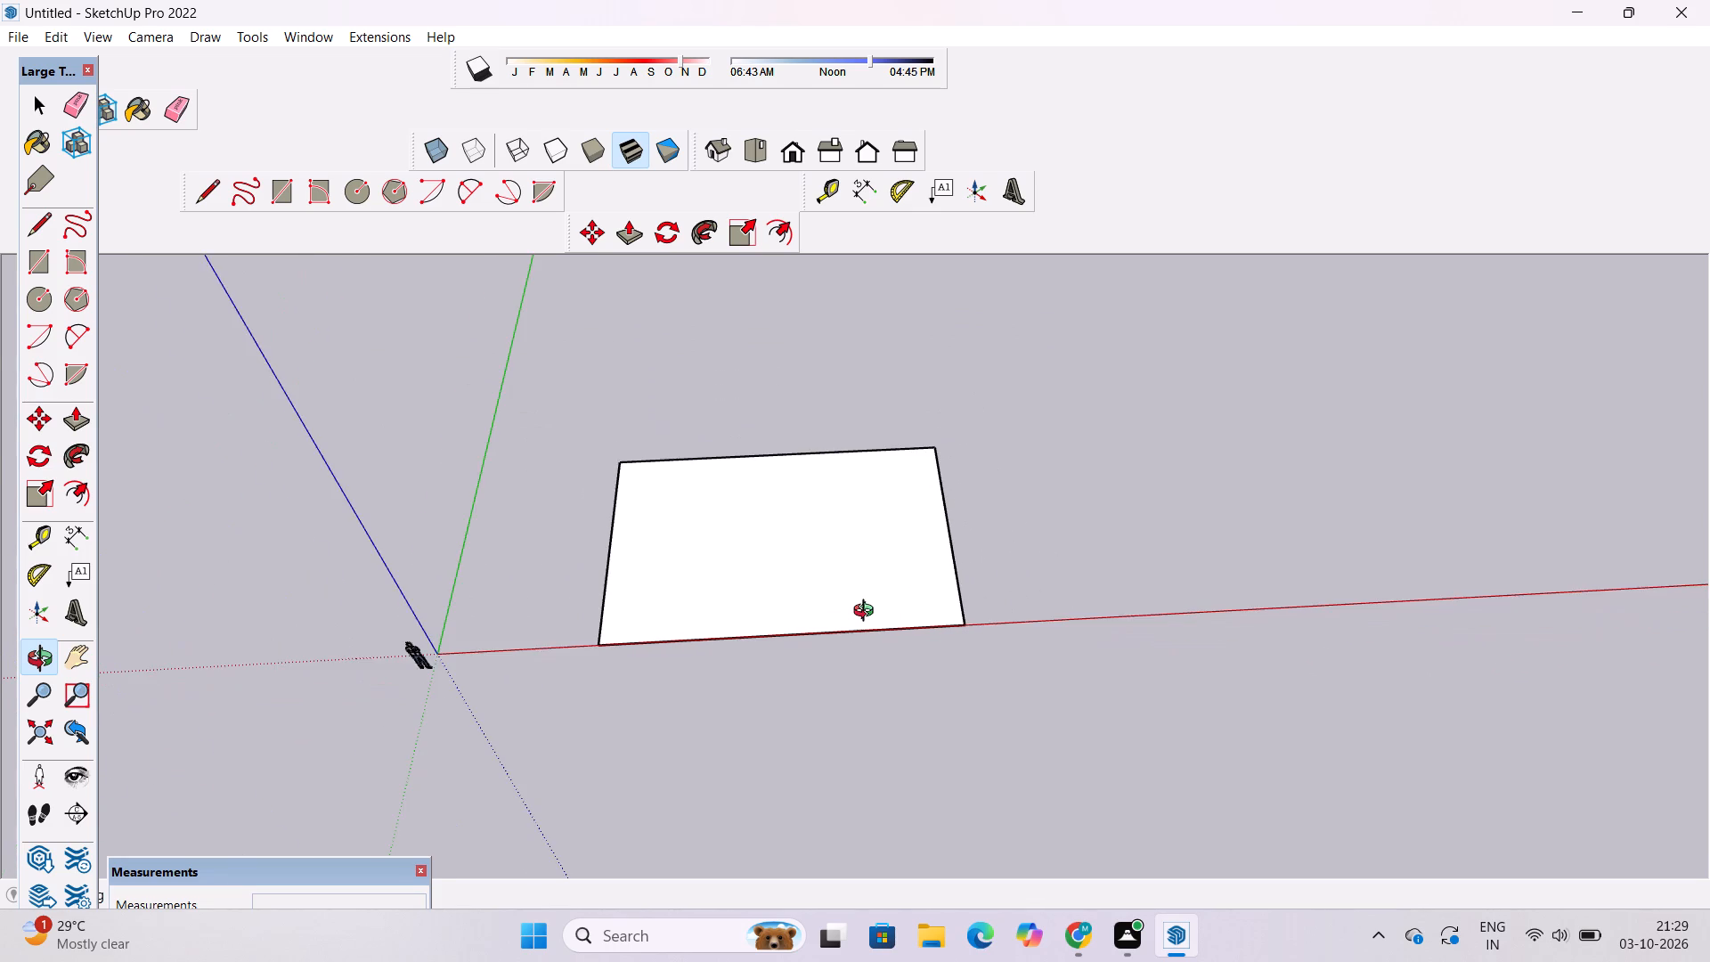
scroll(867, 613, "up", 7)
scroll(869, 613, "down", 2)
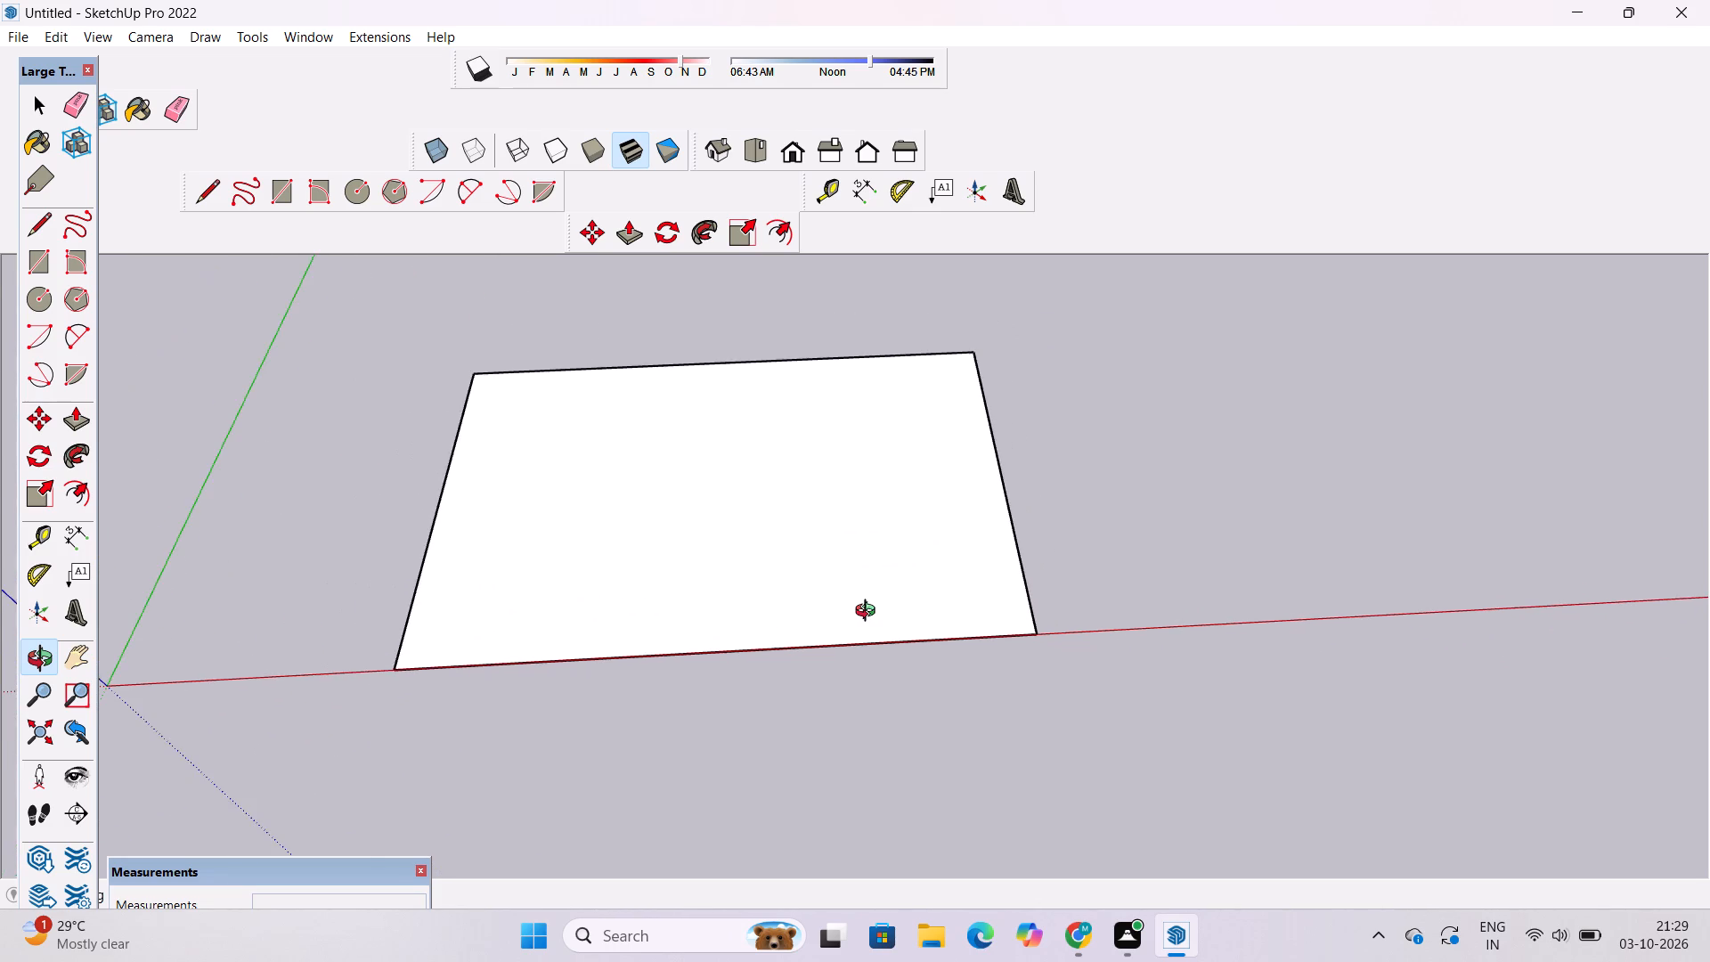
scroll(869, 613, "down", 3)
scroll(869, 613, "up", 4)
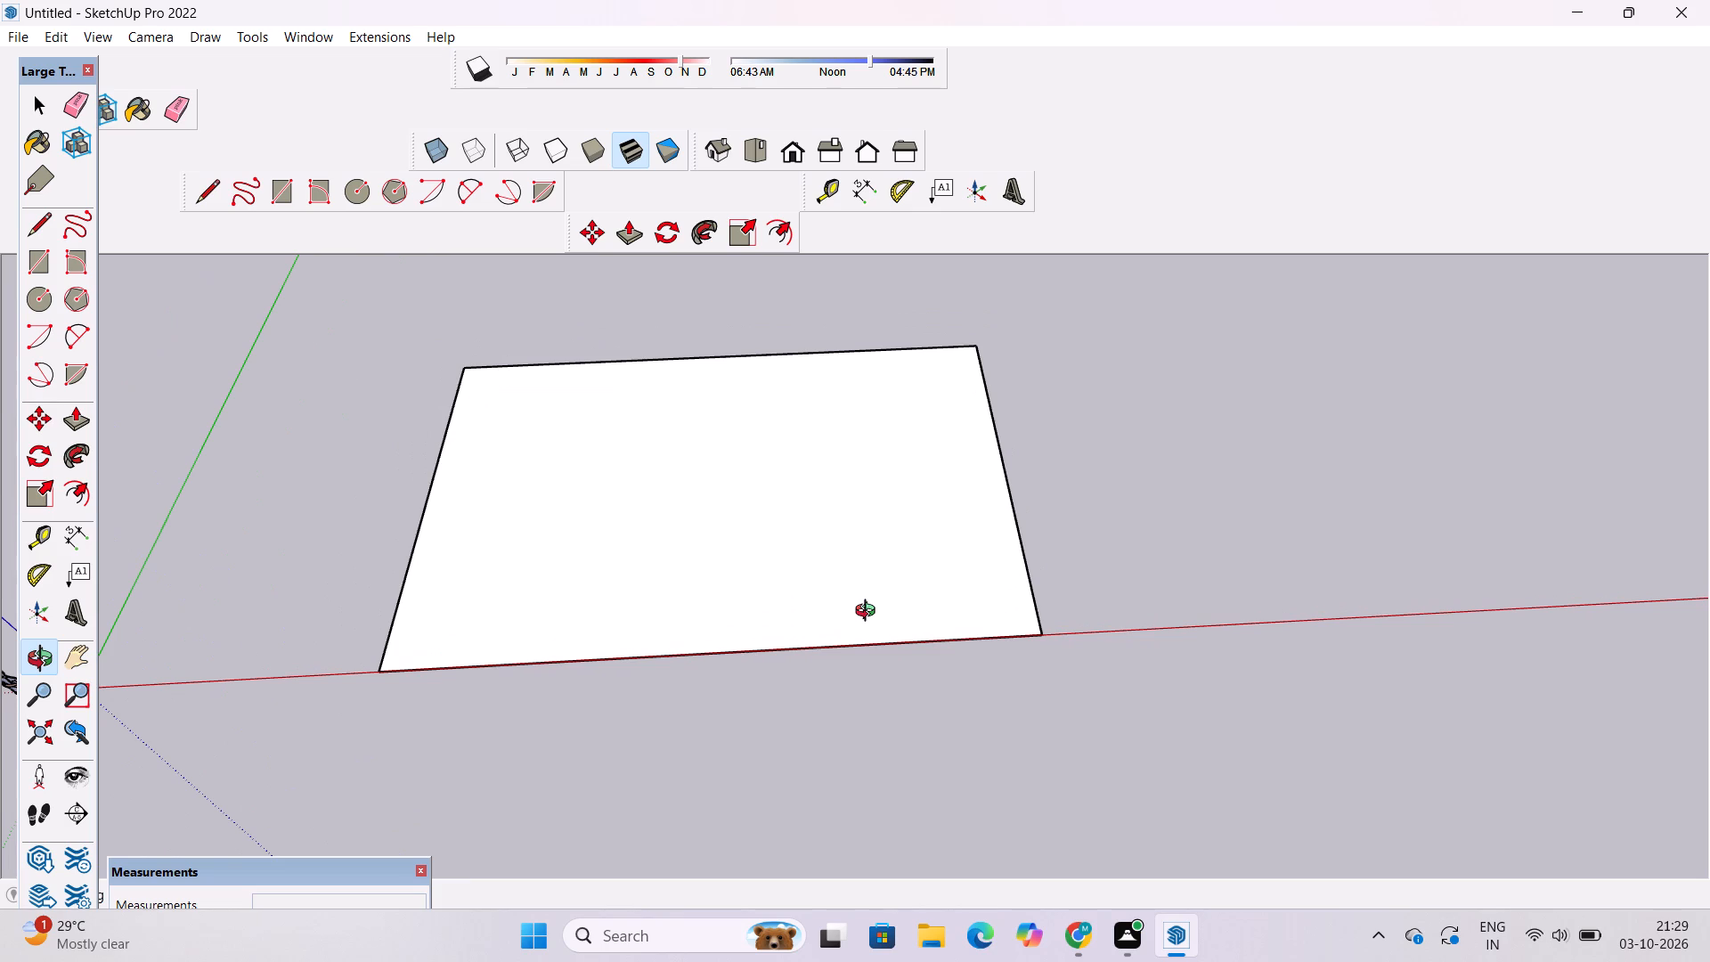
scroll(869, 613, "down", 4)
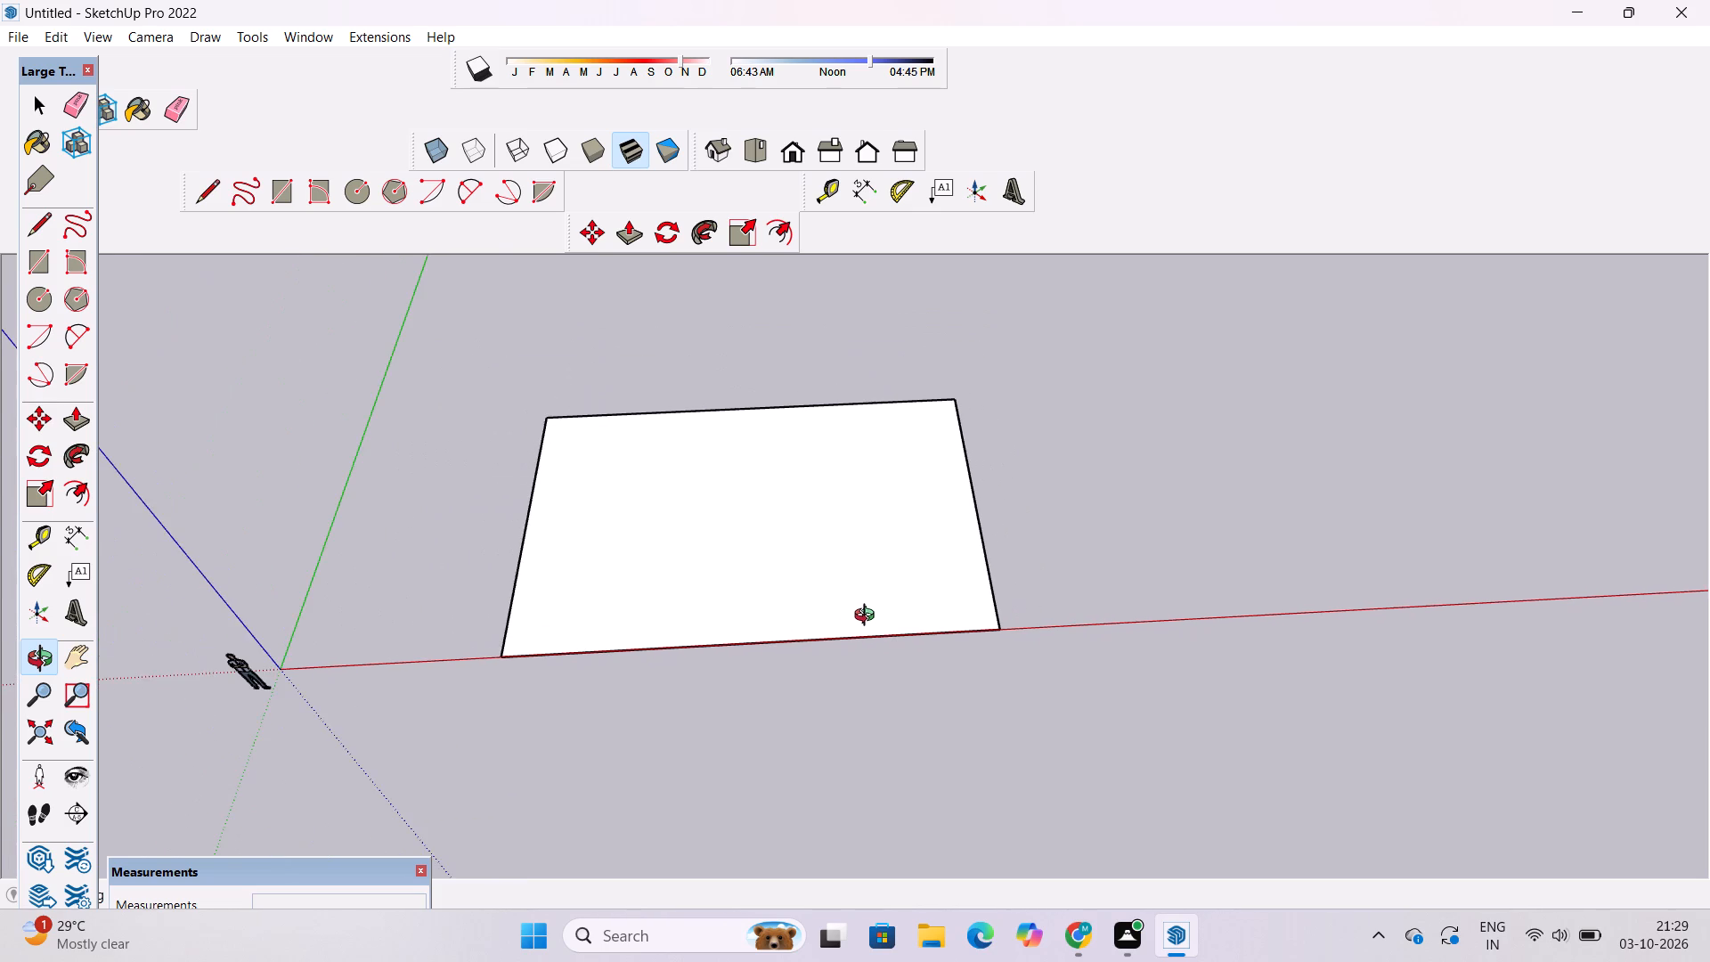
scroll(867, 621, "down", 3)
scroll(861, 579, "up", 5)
Push/Pull the rectangular face up by 1' to form a slab.
key("p")
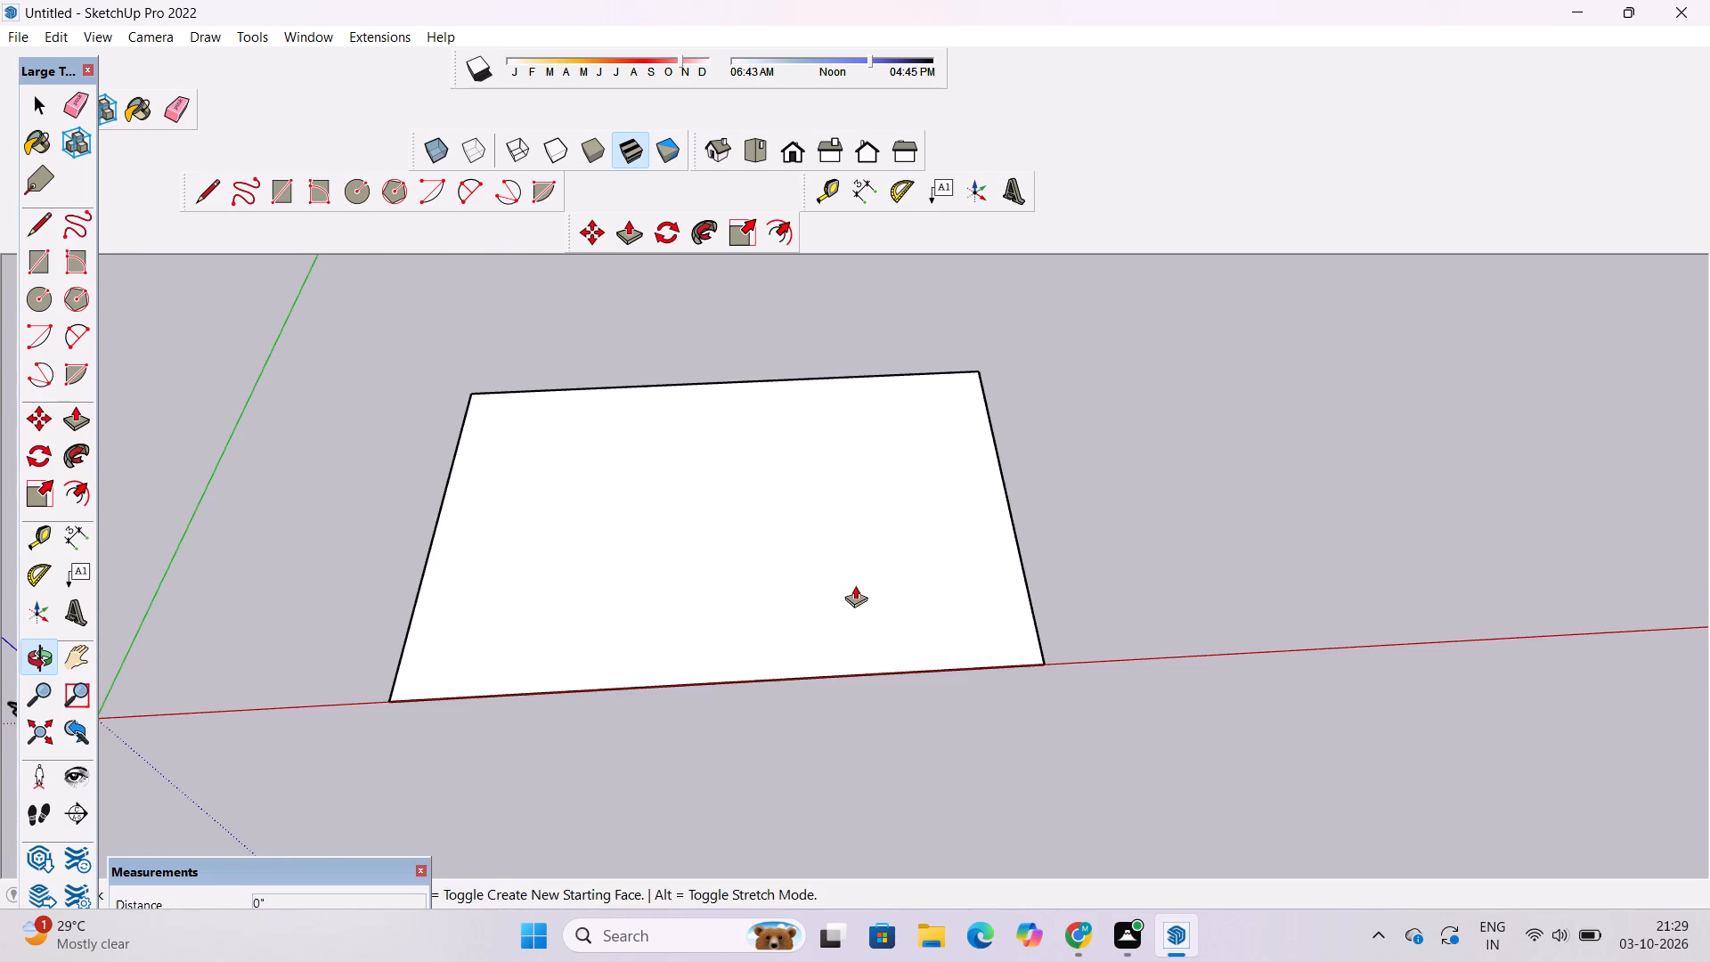
left_click(831, 618)
type("1'")
key("Return")
Examine the slab's thickness, top face and position relative to the origin and axes from several angles and zoom levels.
key("o")
scroll(796, 545, "down", 1)
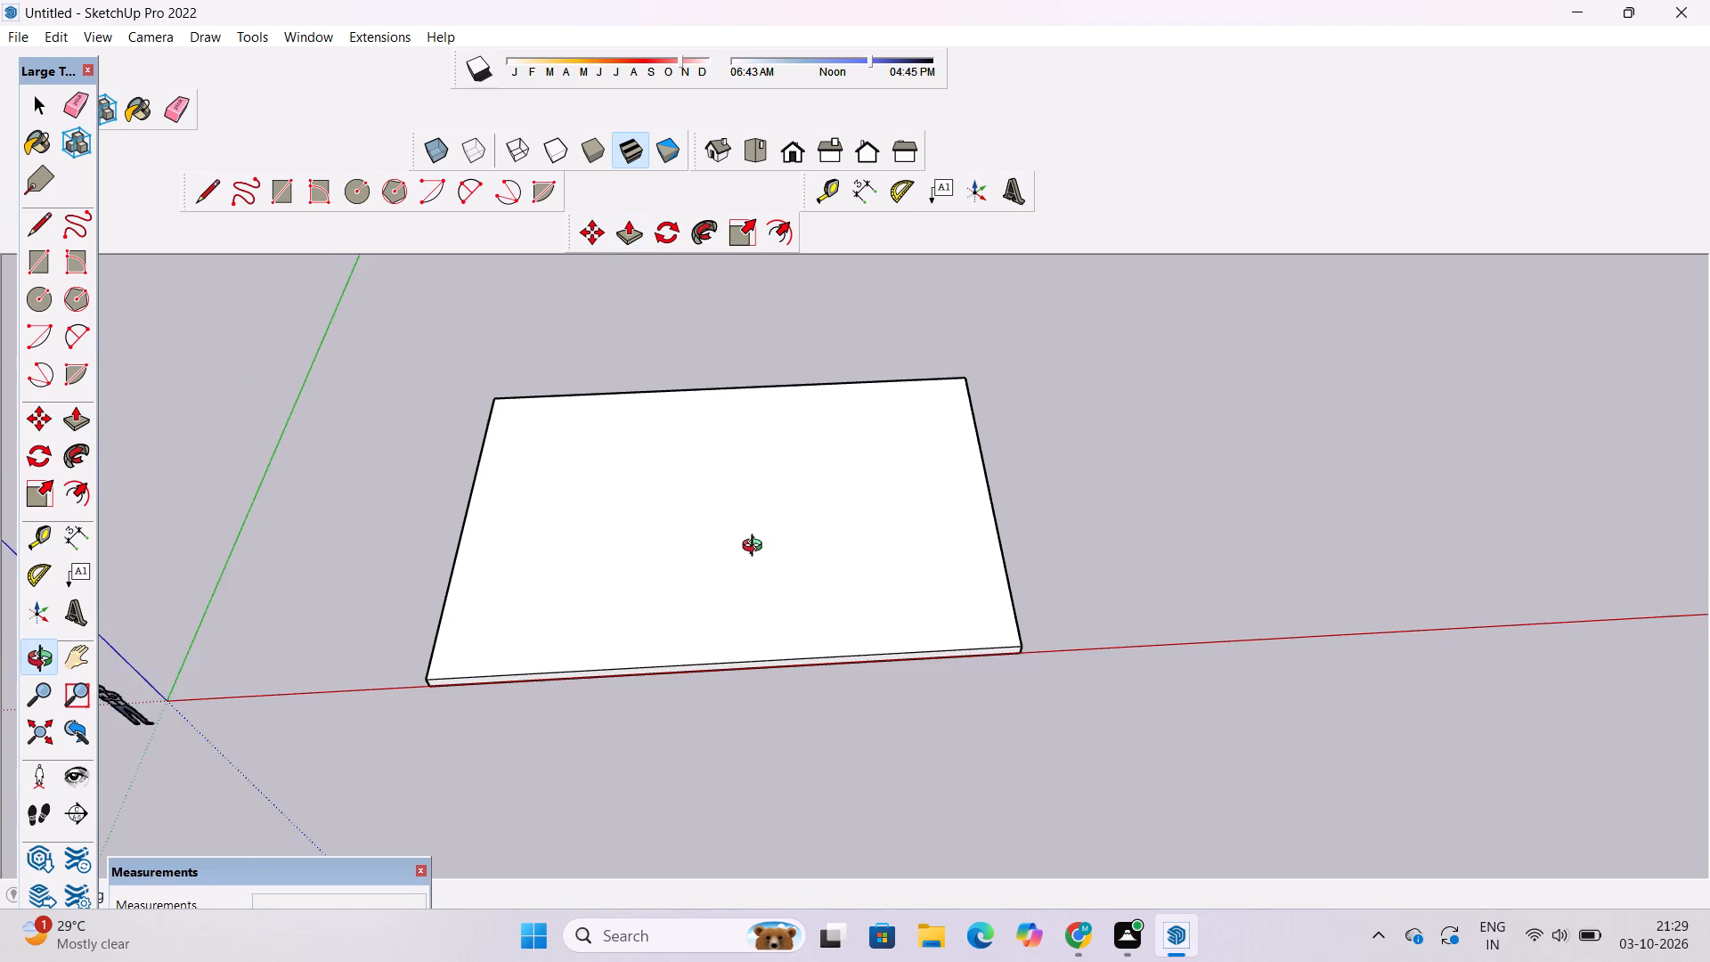
scroll(756, 548, "down", 3)
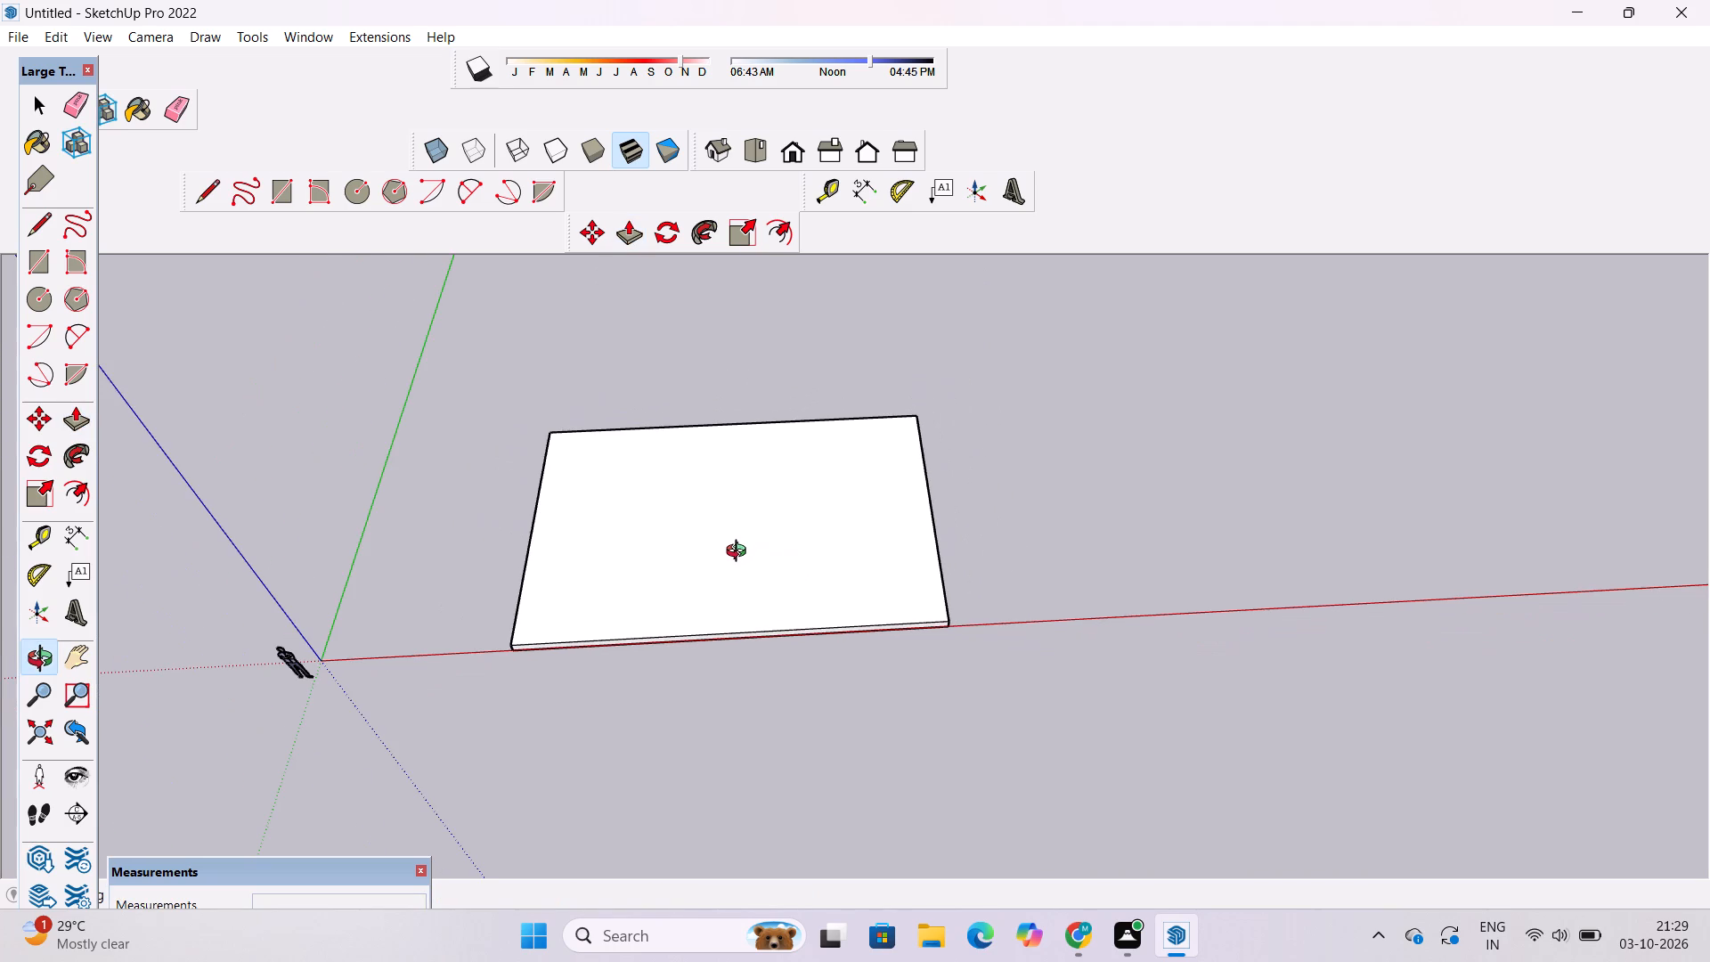
scroll(740, 553, "down", 2)
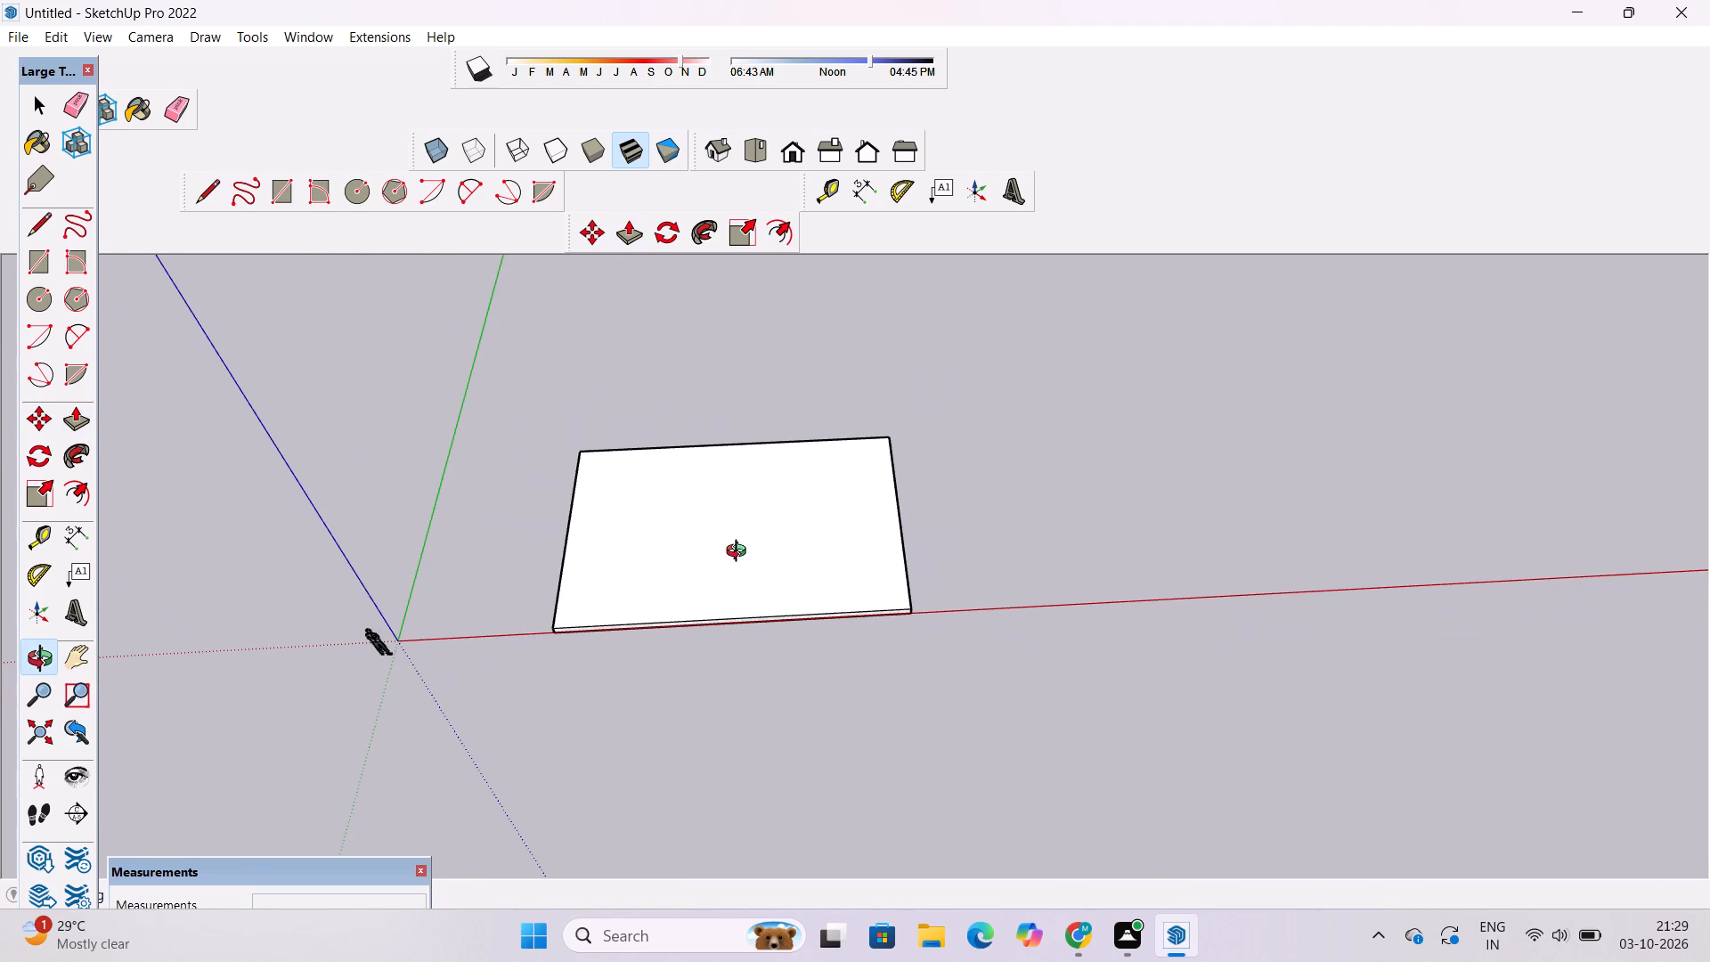
scroll(740, 553, "down", 3)
scroll(797, 648, "up", 5)
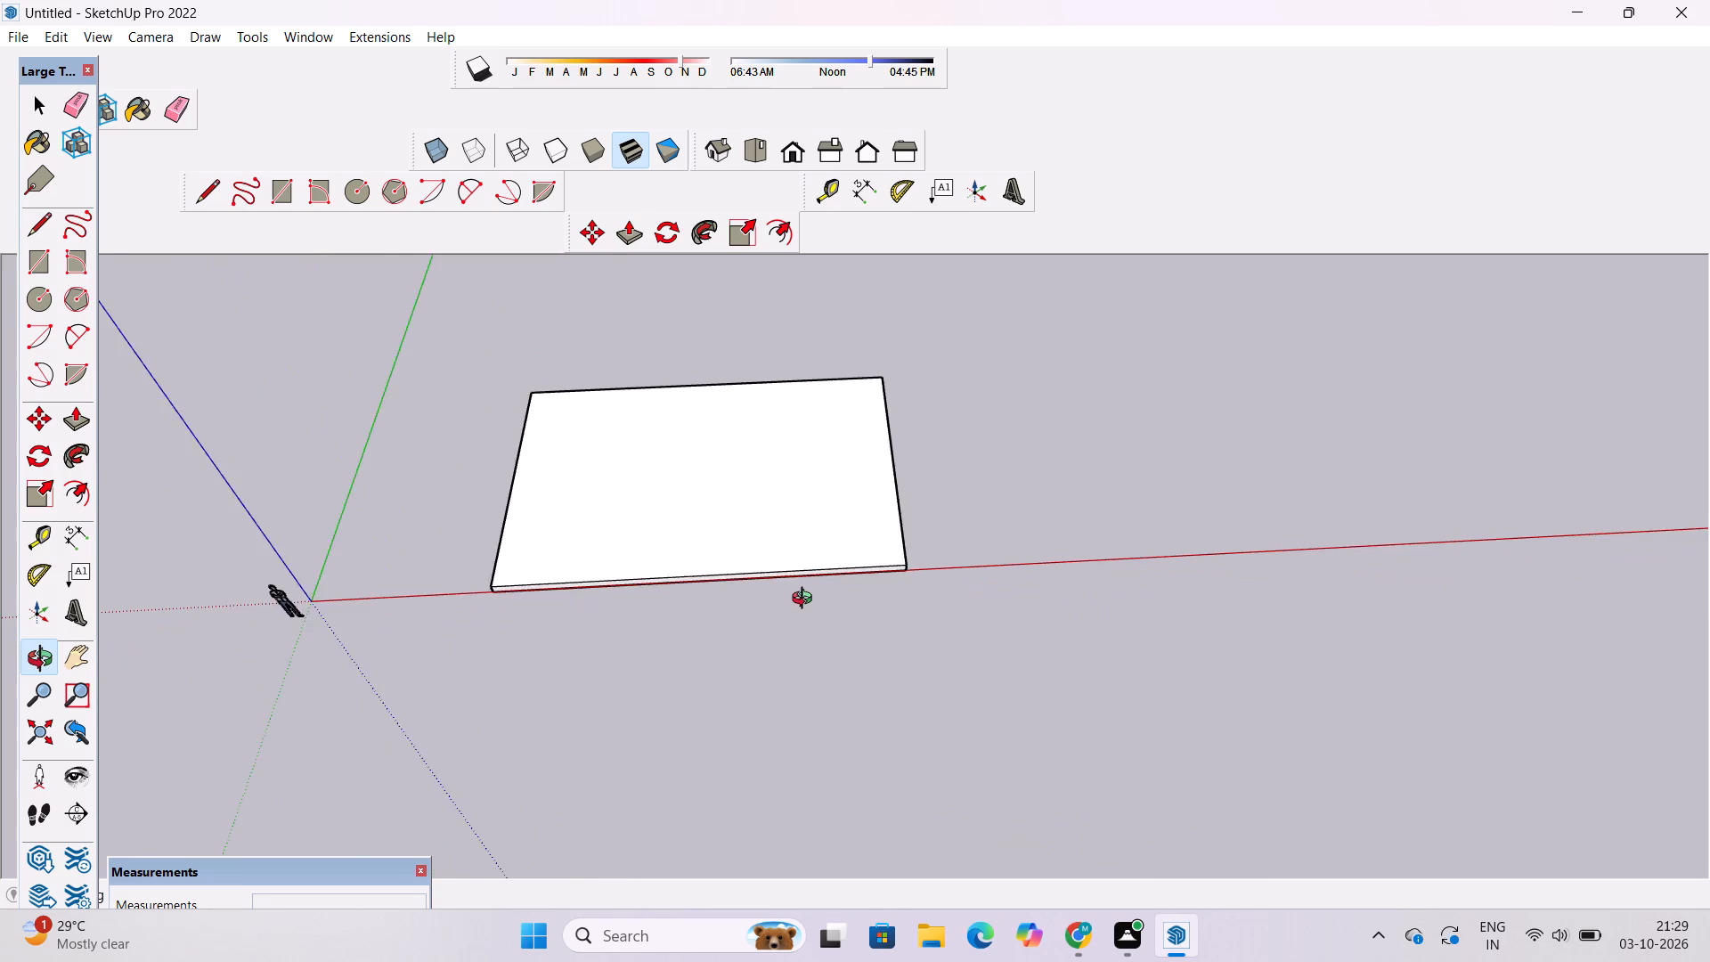
scroll(806, 600, "up", 2)
scroll(806, 600, "down", 2)
scroll(806, 600, "up", 6)
scroll(806, 600, "down", 2)
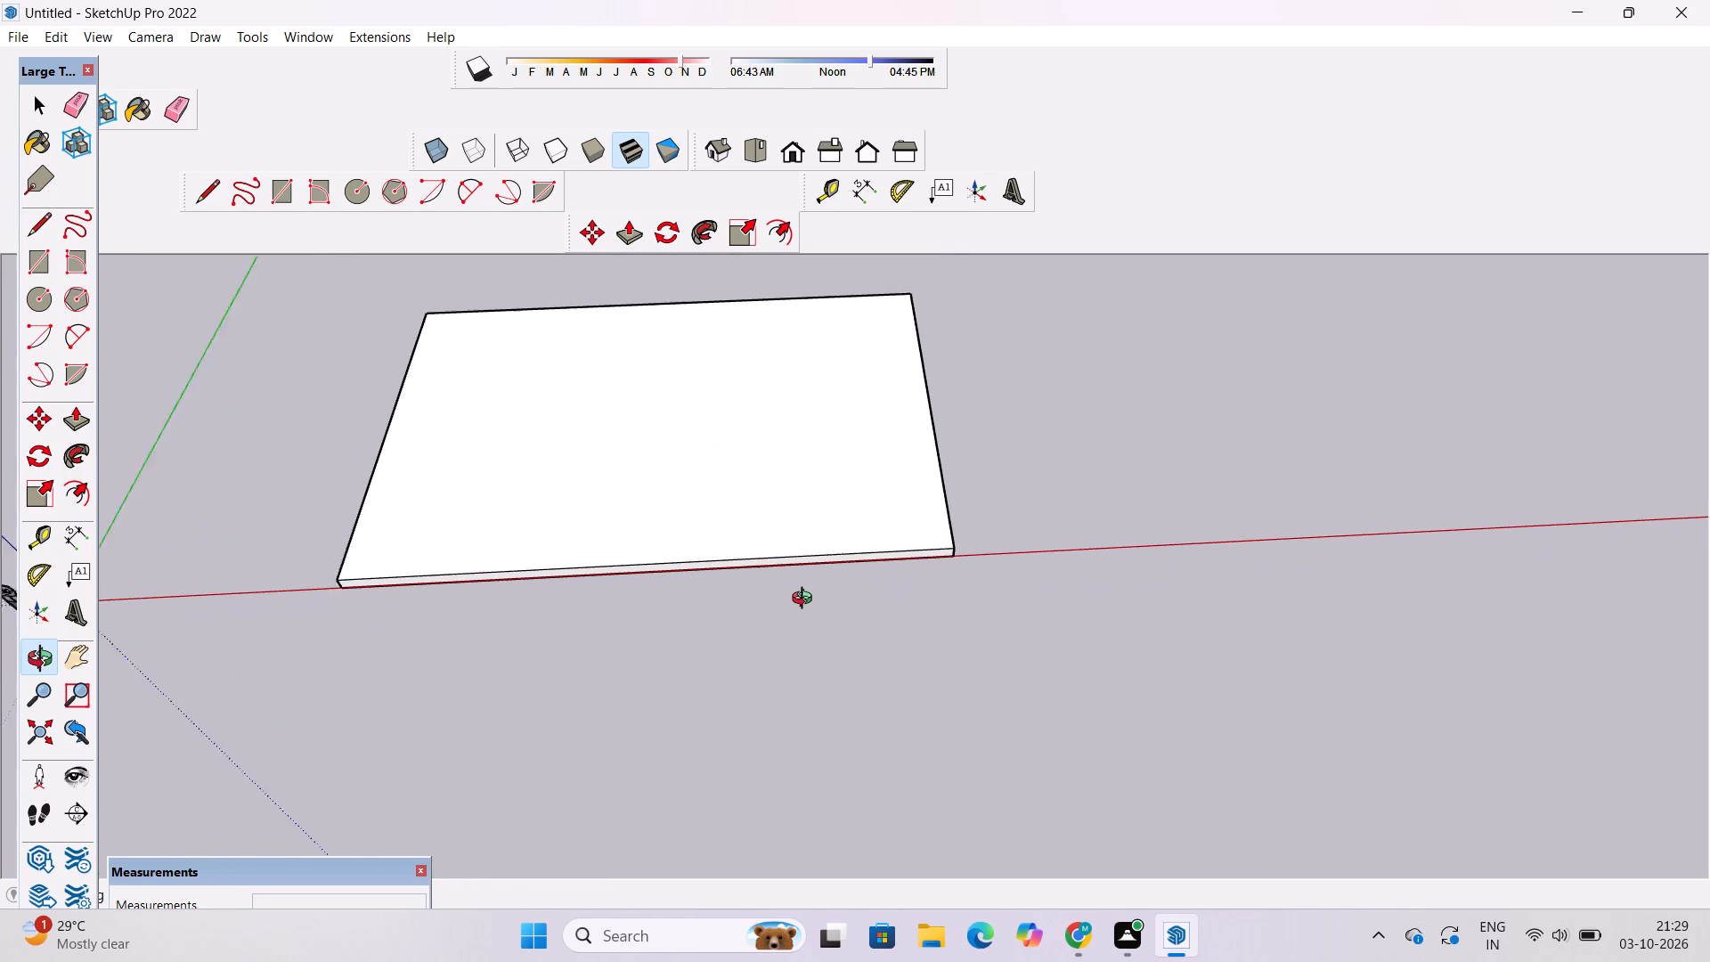
scroll(806, 600, "down", 2)
scroll(806, 600, "up", 2)
scroll(806, 600, "down", 4)
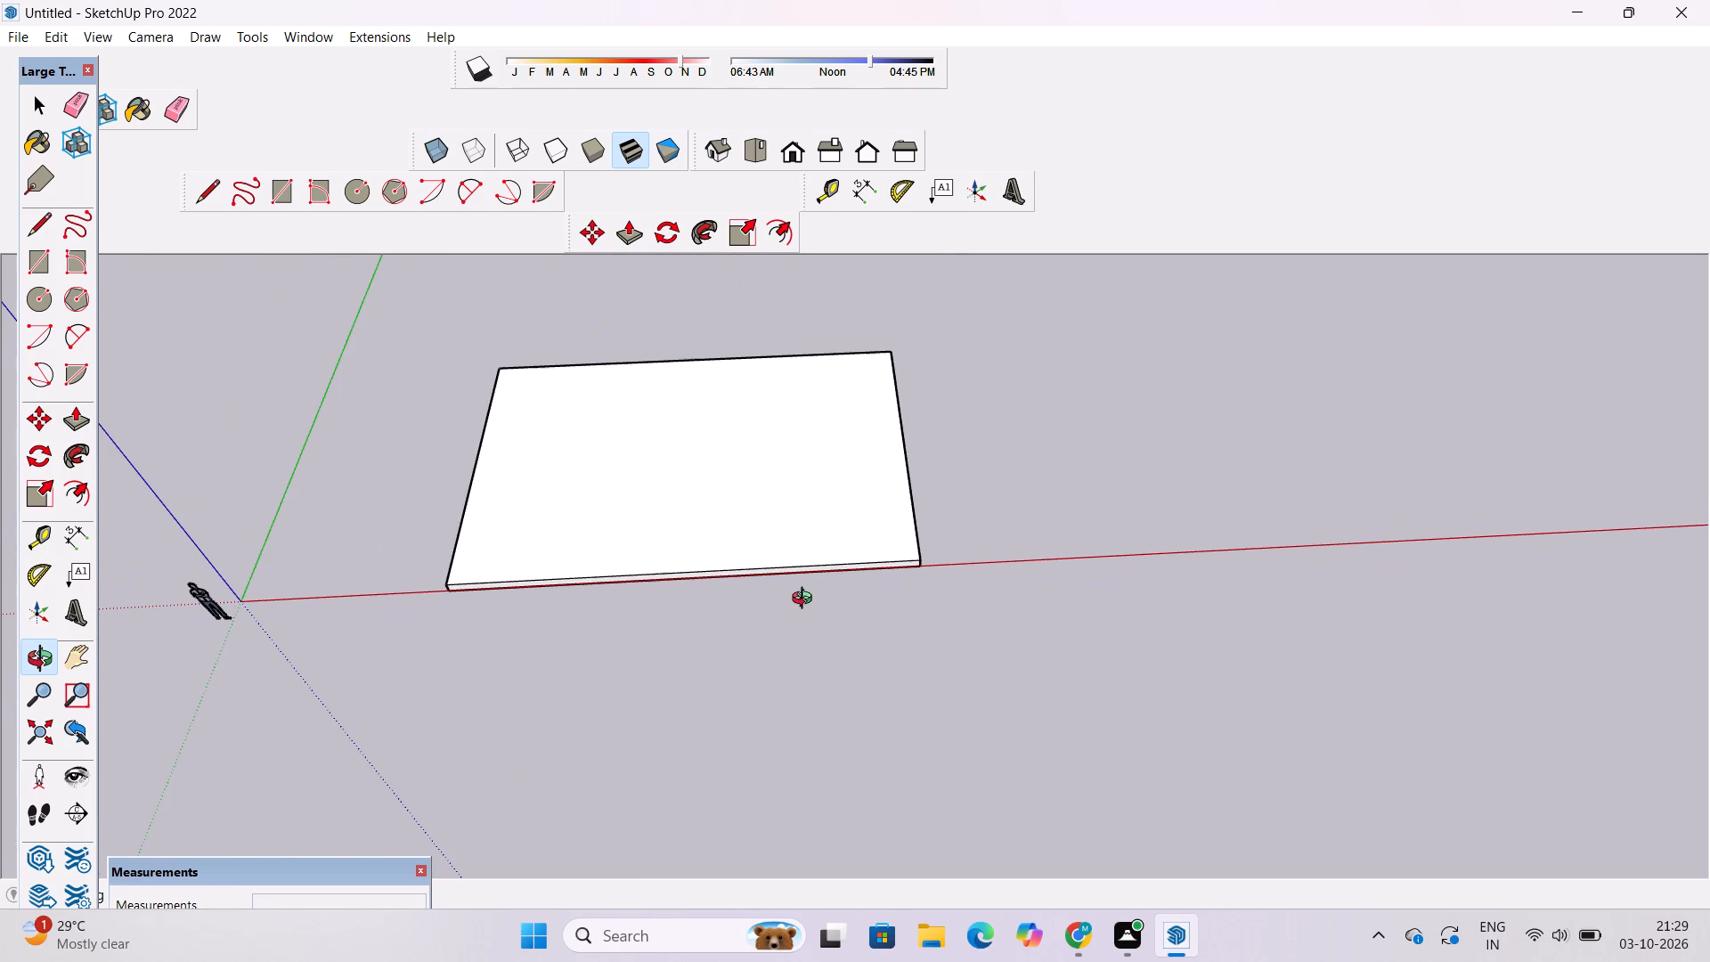
scroll(806, 600, "down", 5)
scroll(689, 542, "up", 3)
left_click_drag(702, 539, 717, 574)
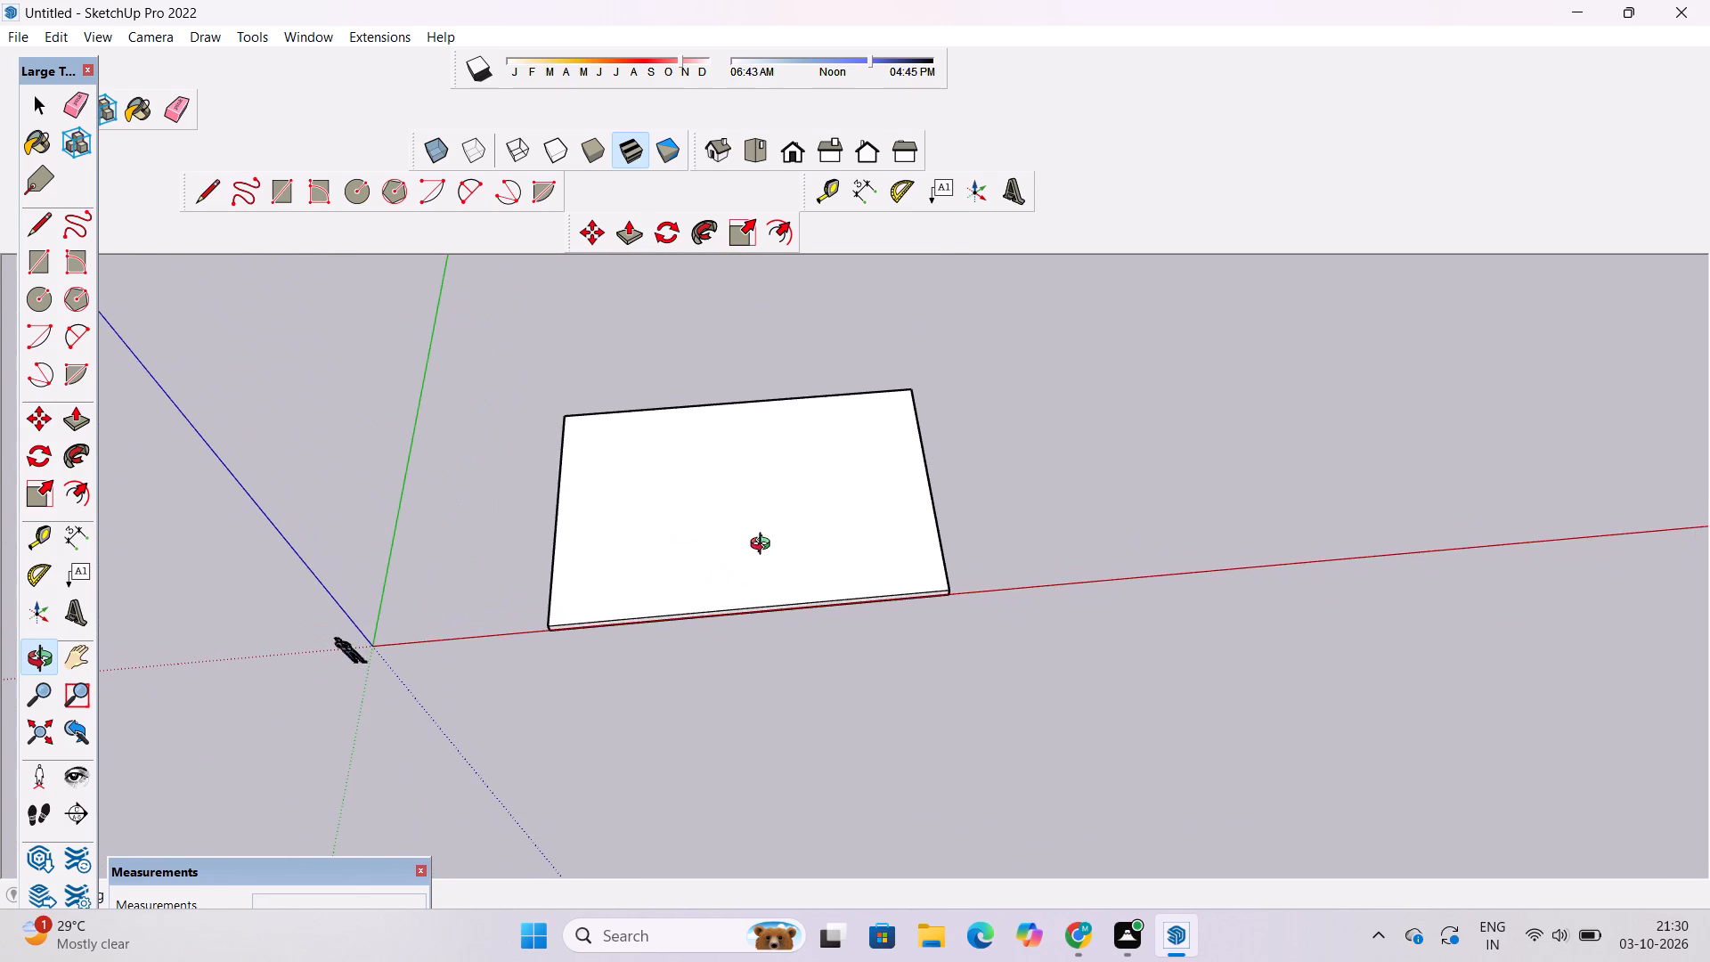
left_click_drag(764, 546, 774, 560)
scroll(808, 481, "up", 4)
left_click_drag(836, 466, 839, 482)
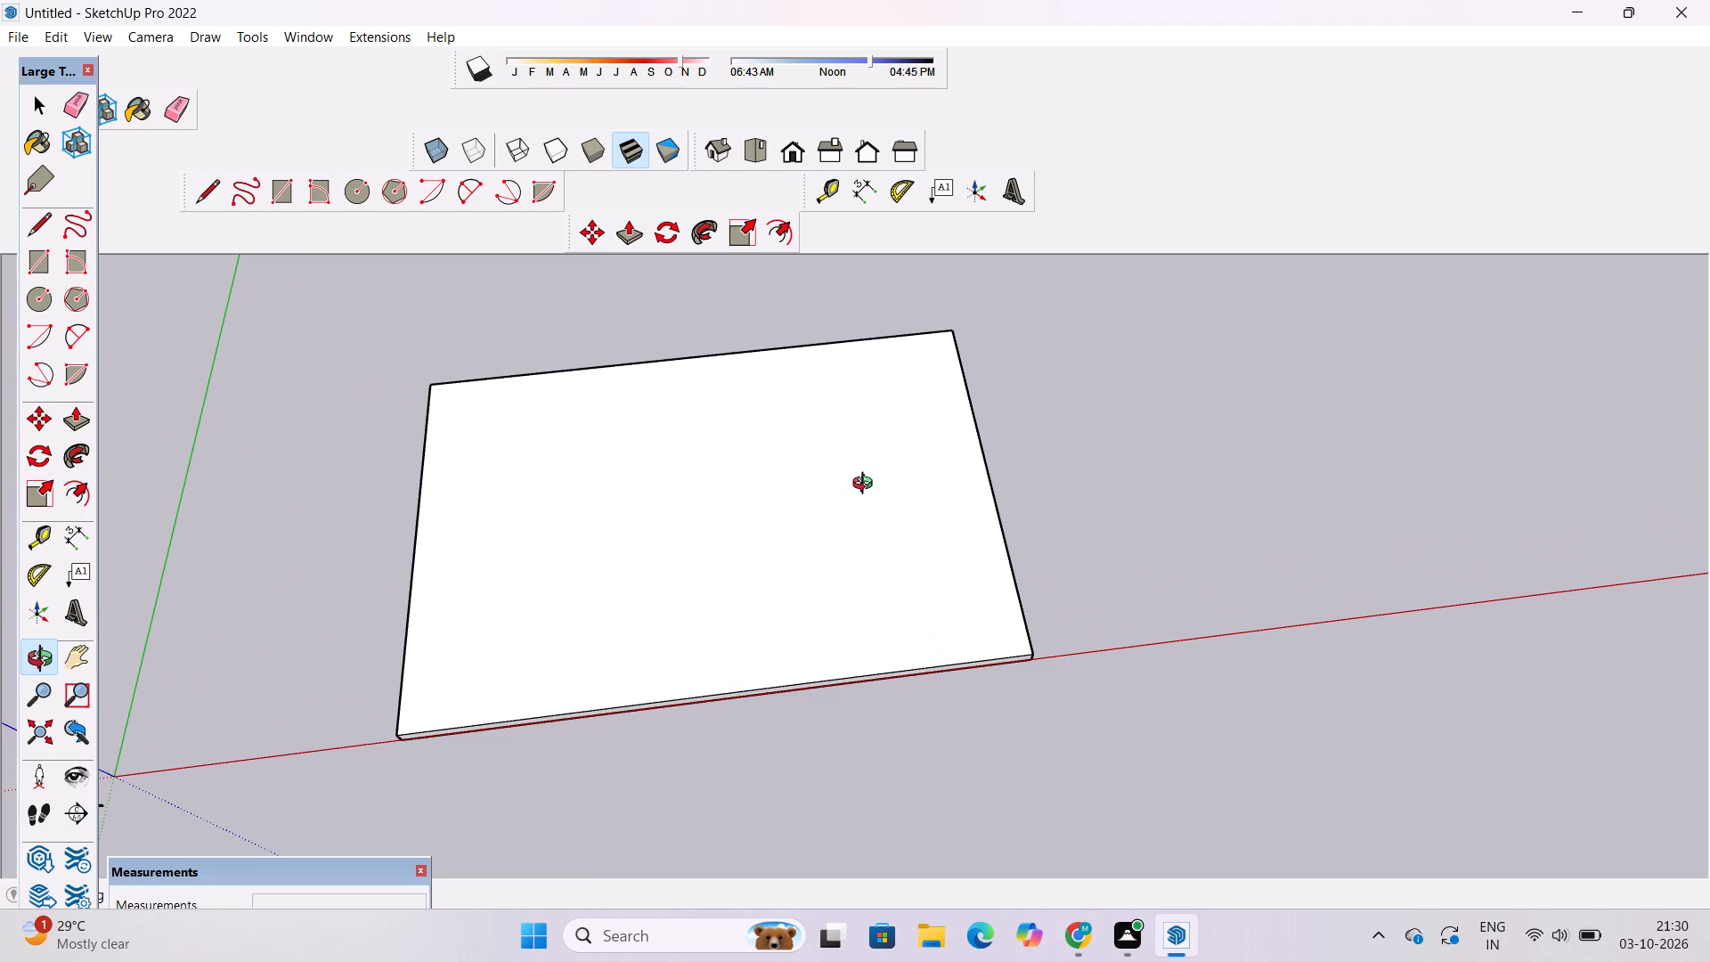
scroll(867, 485, "up", 1)
scroll(777, 491, "down", 4)
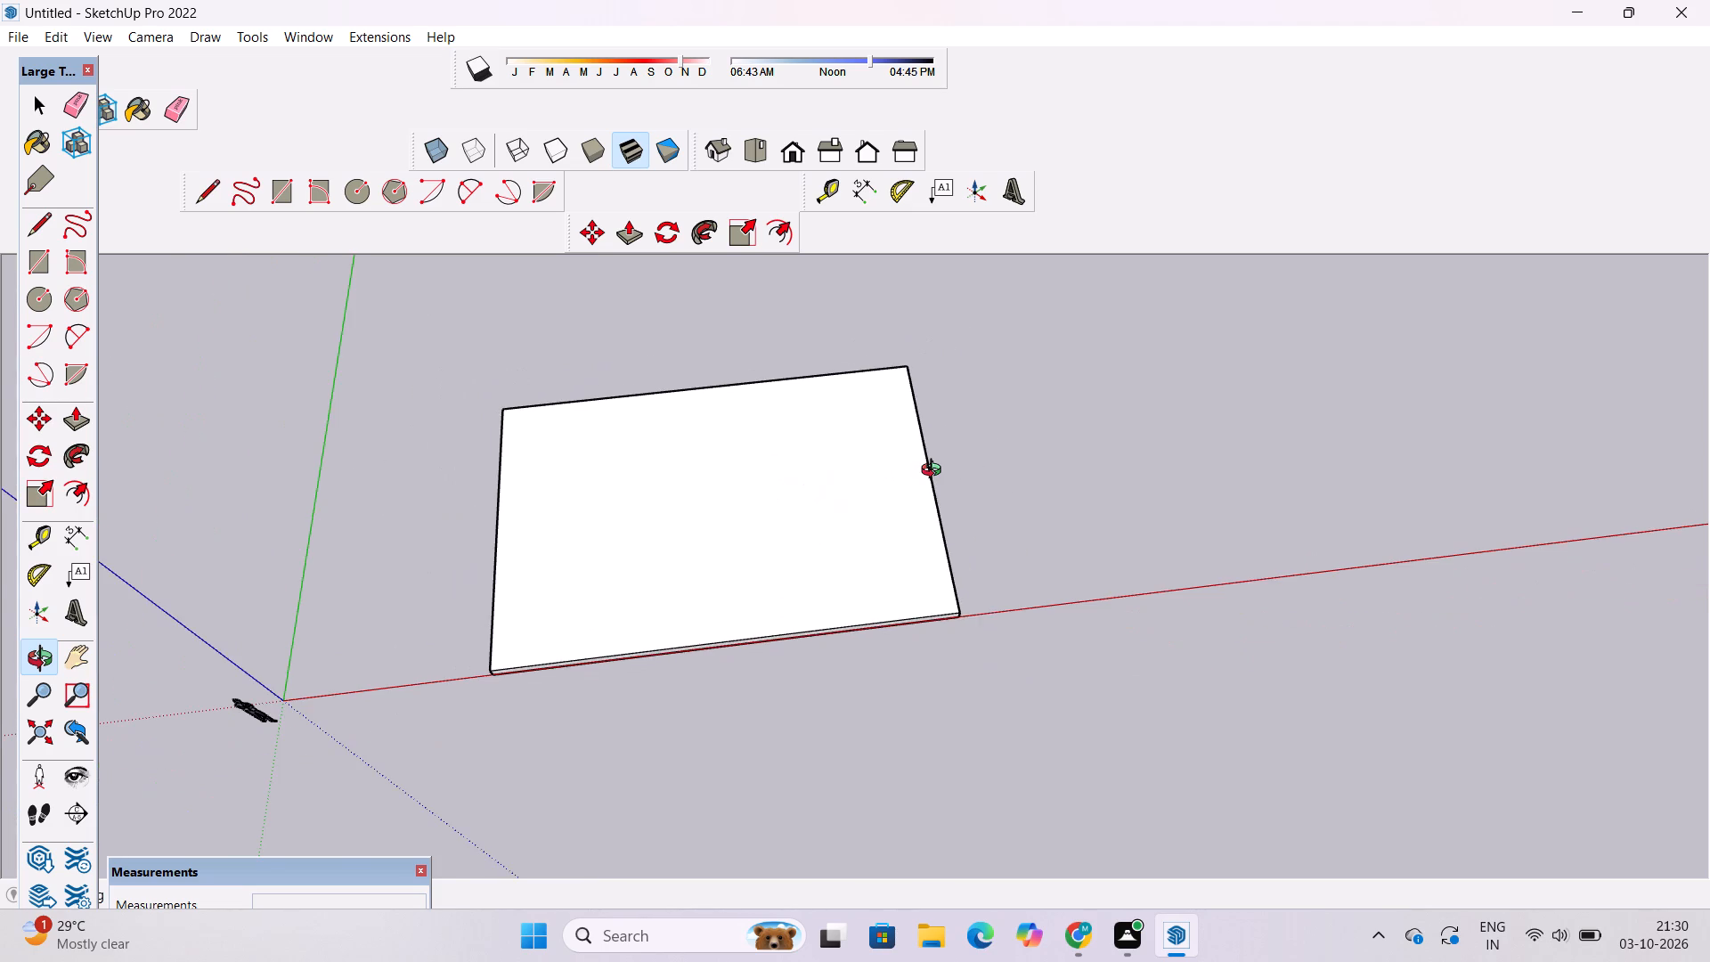
scroll(935, 472, "up", 5)
left_click(936, 472)
scroll(972, 466, "down", 5)
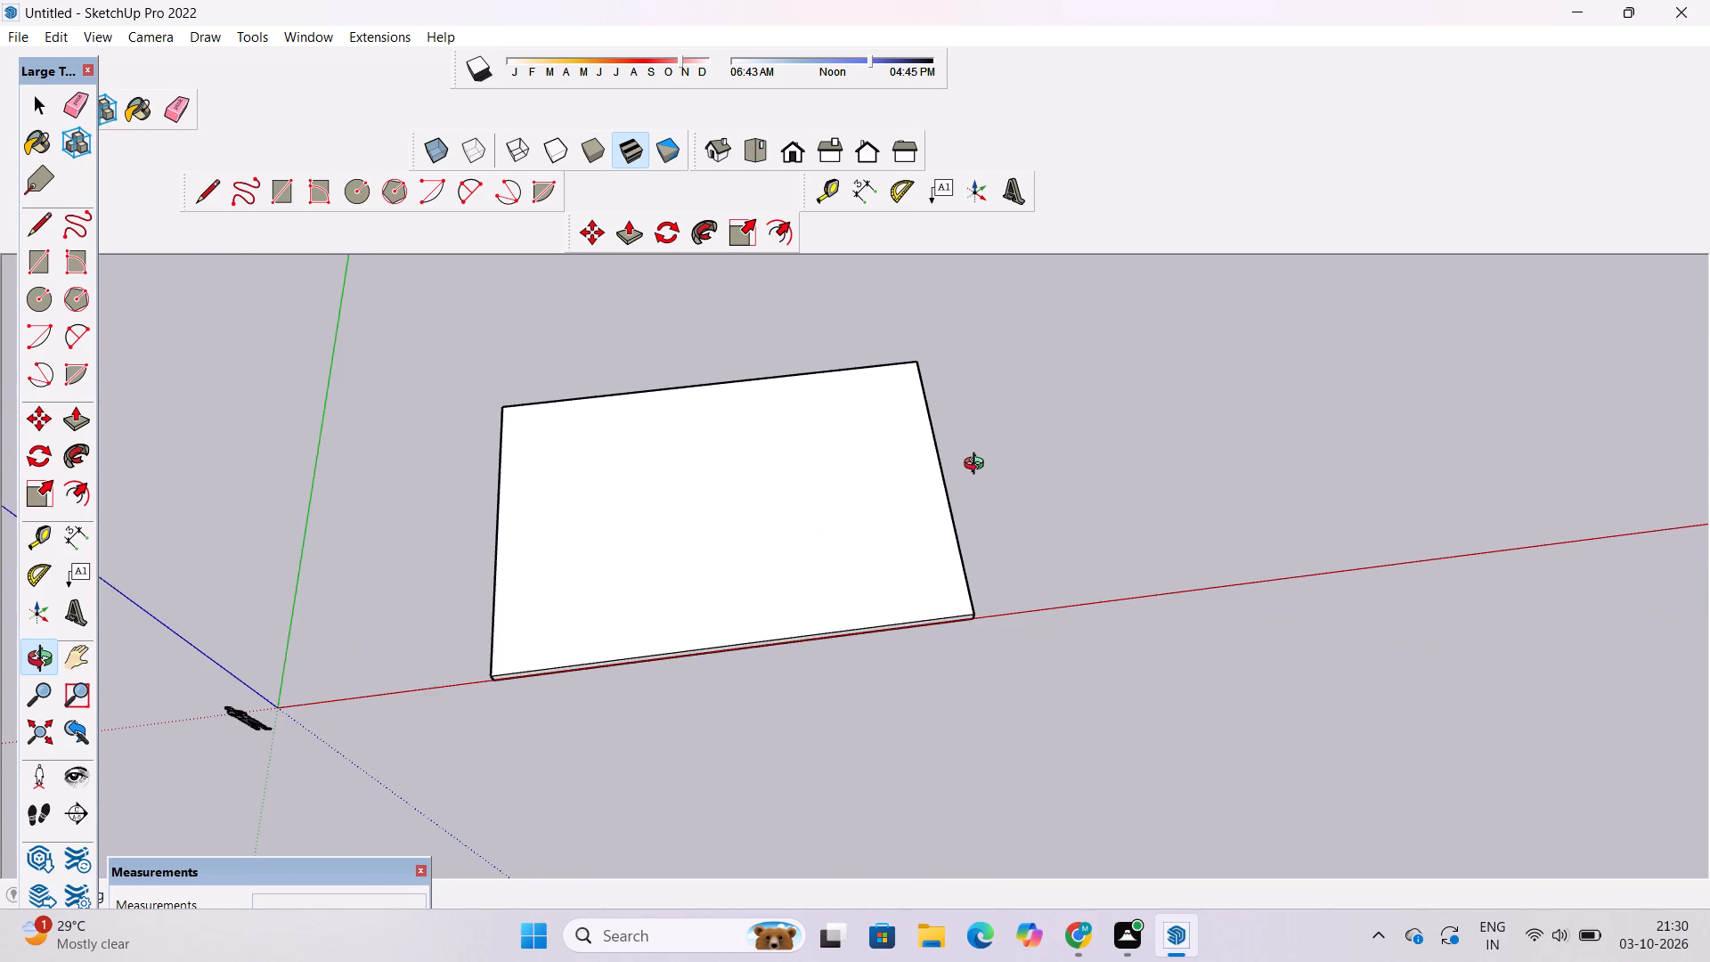
scroll(1013, 495, "up", 6)
left_click_drag(1010, 493, 1000, 511, "shift")
scroll(998, 510, "down", 5, "shift")
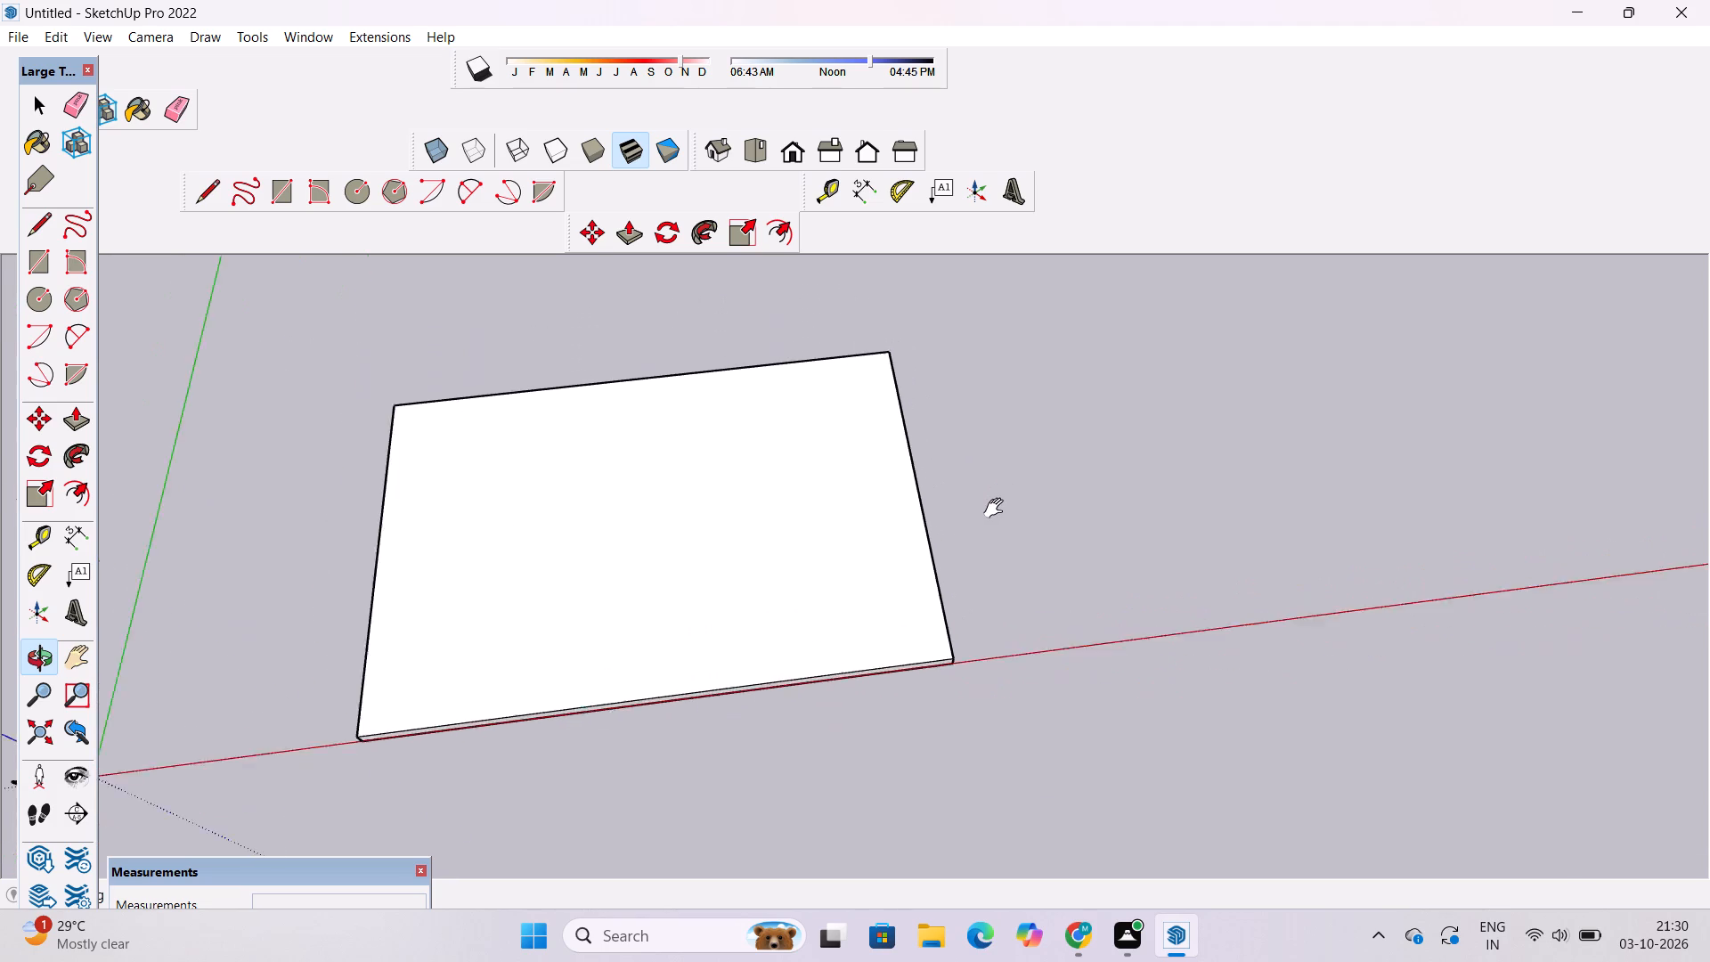
scroll(997, 509, "down", 2, "shift")
left_click_drag(997, 509, 933, 550, "shift")
scroll(921, 590, "up", 6)
scroll(916, 584, "down", 5)
left_click_drag(997, 575, 945, 587)
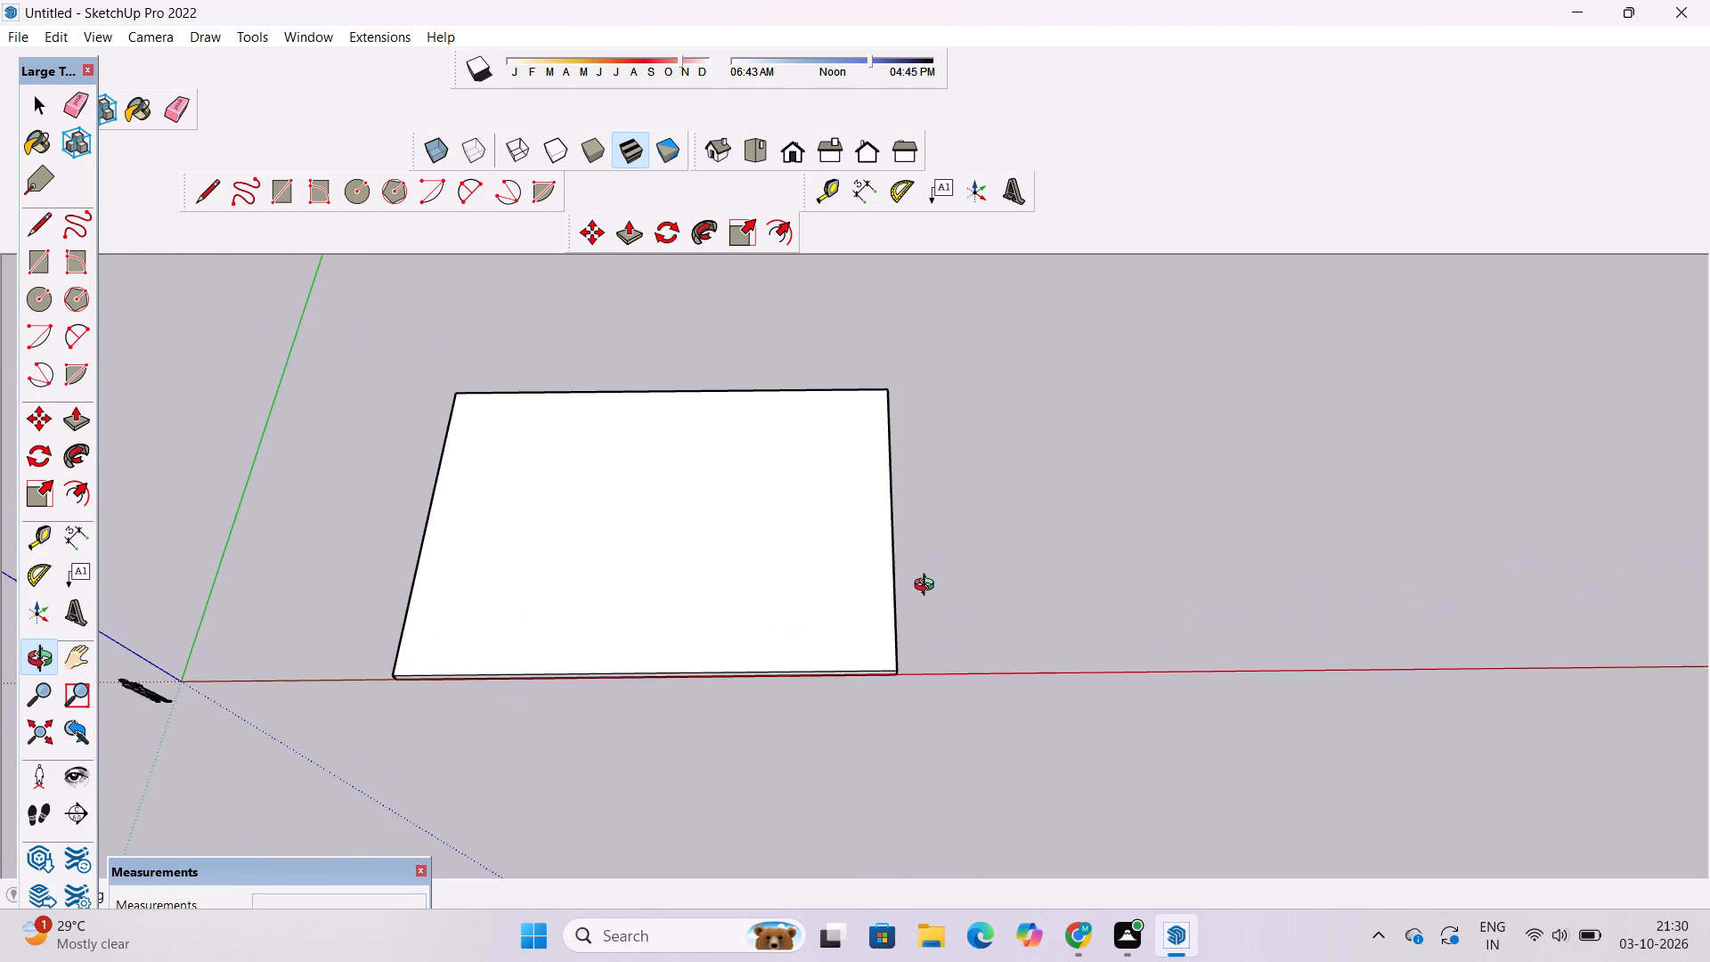
scroll(924, 587, "up", 2)
left_click_drag(823, 597, 869, 593)
left_click_drag(869, 593, 930, 590, "shift")
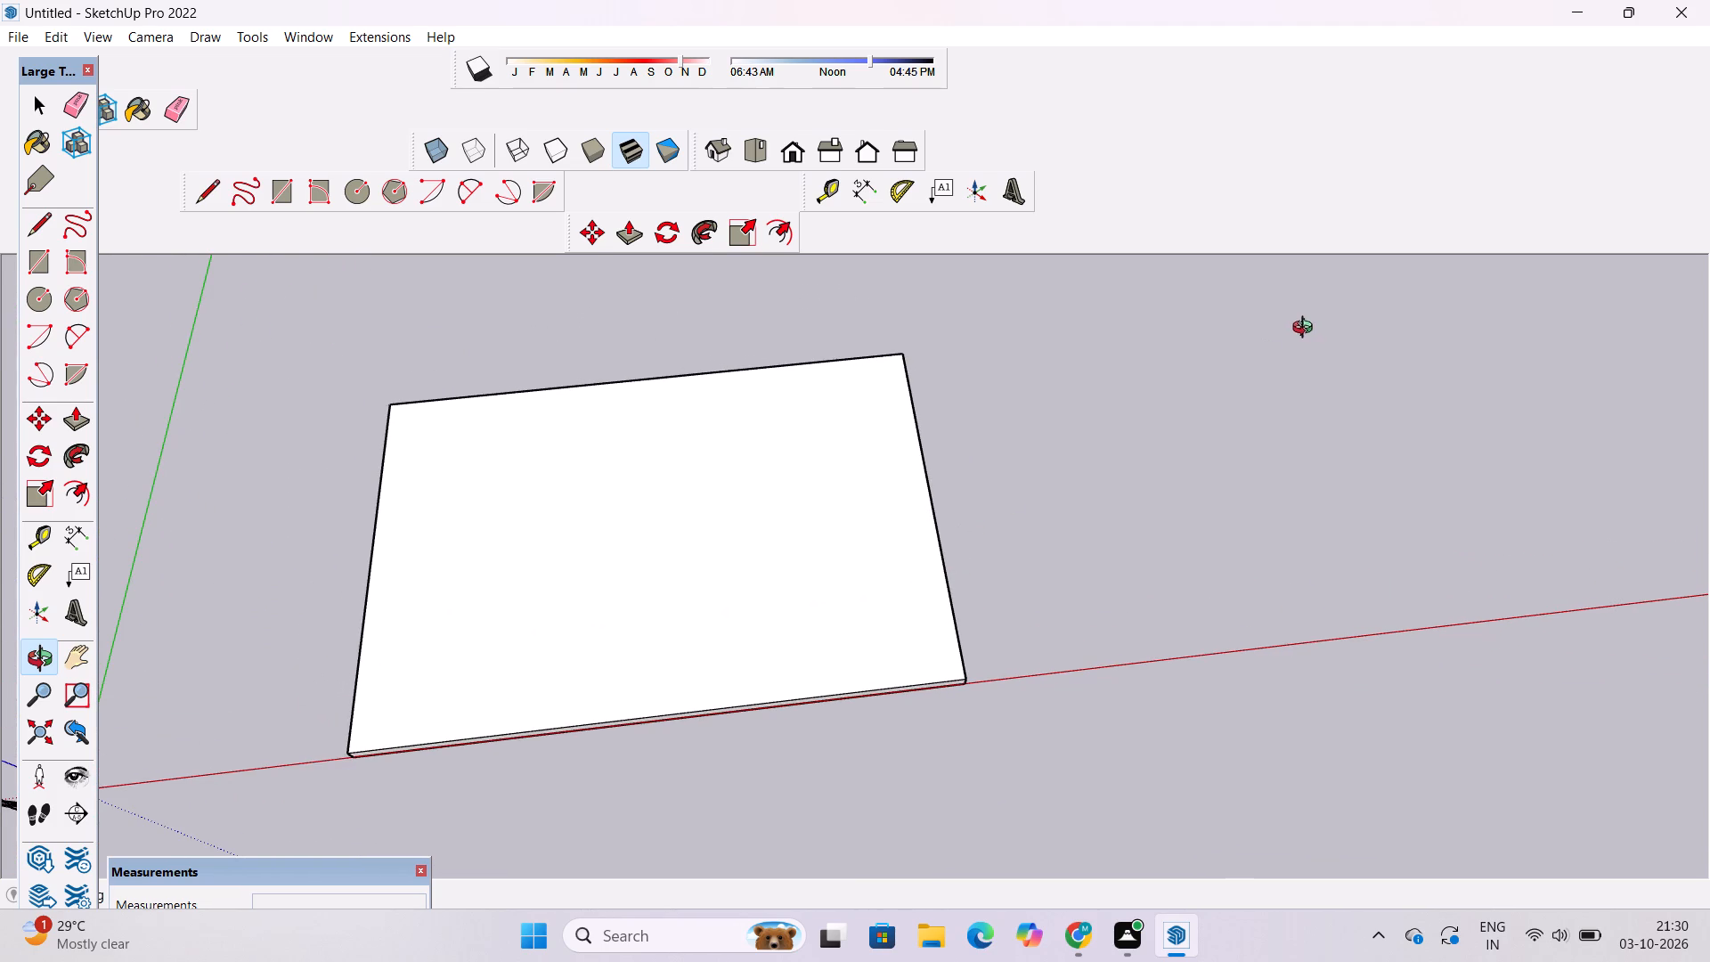
scroll(1374, 683, "down", 6)
scroll(1434, 615, "up", 6)
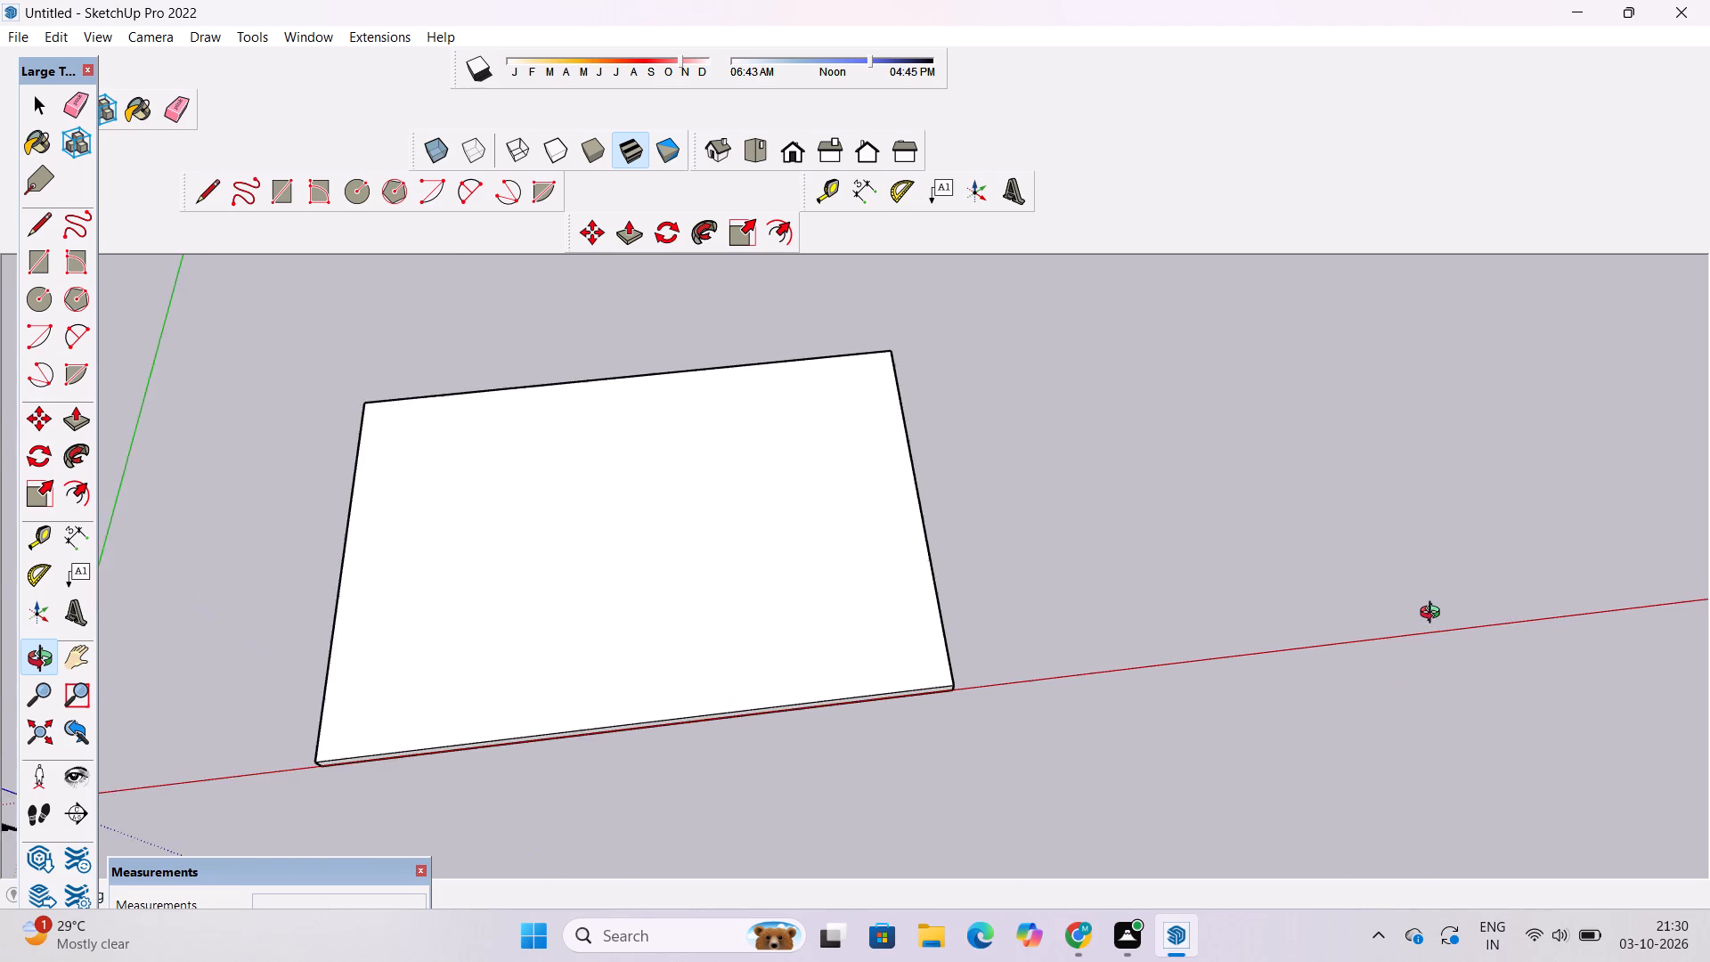
scroll(1434, 615, "up", 3)
scroll(1470, 600, "down", 5)
left_click_drag(1540, 596, 1528, 600)
scroll(950, 569, "up", 3)
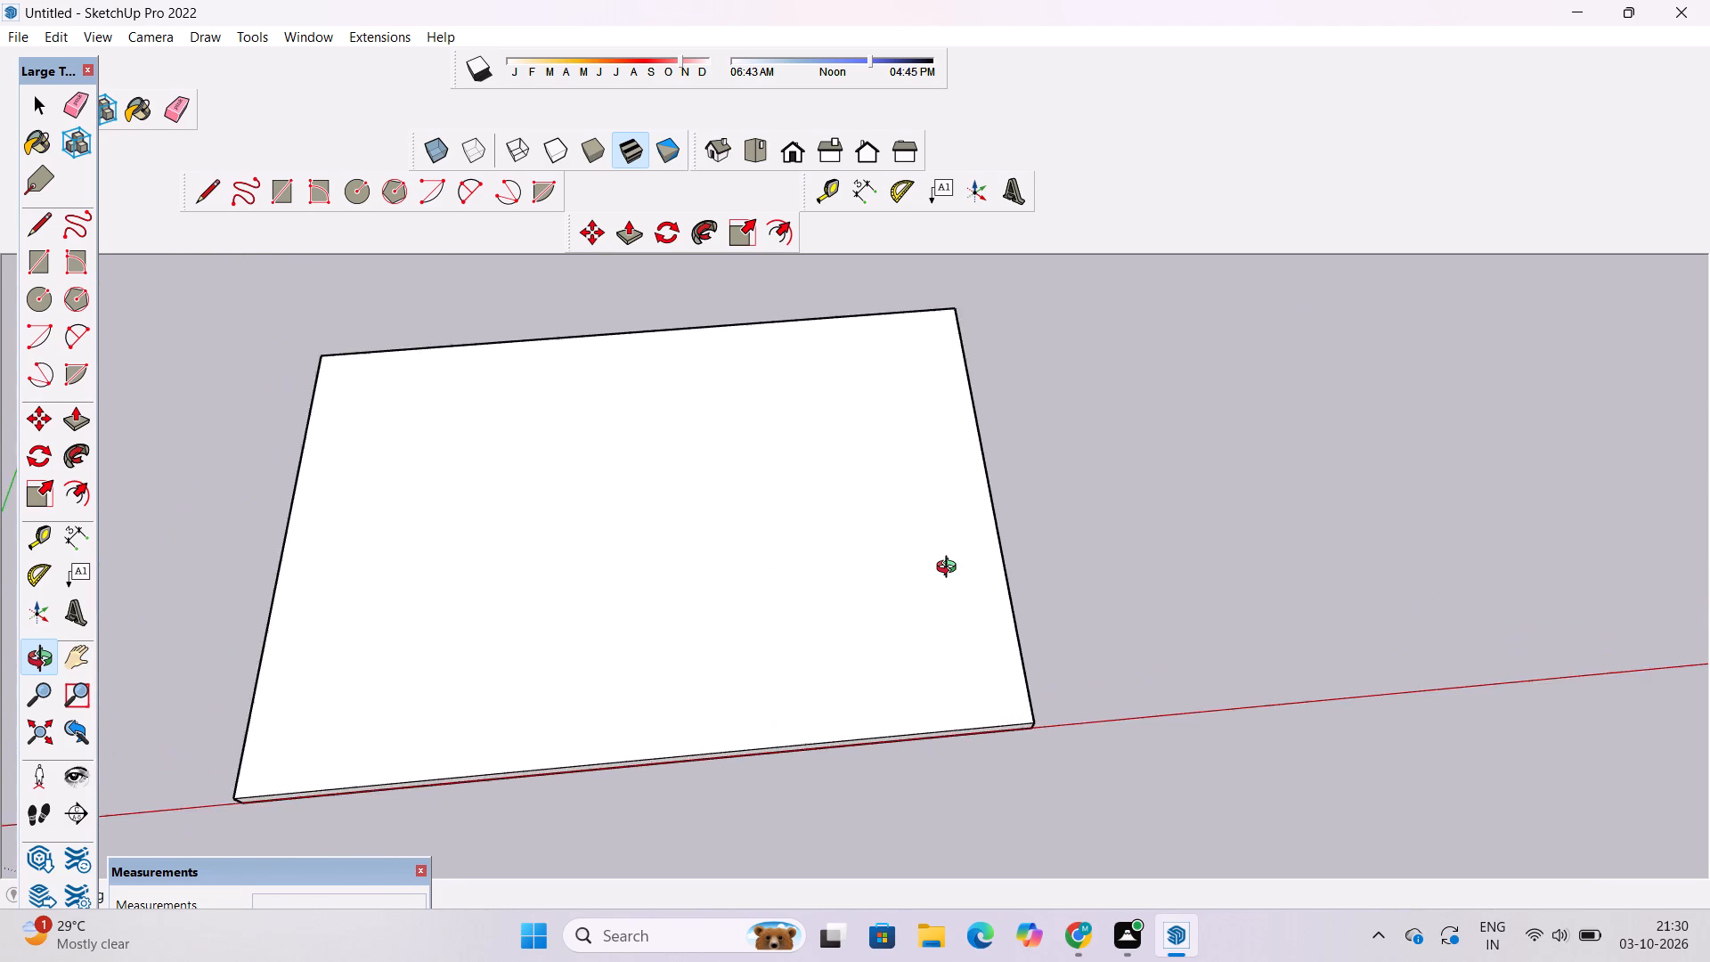
scroll(949, 567, "down", 4)
scroll(955, 564, "up", 5)
scroll(955, 564, "down", 6)
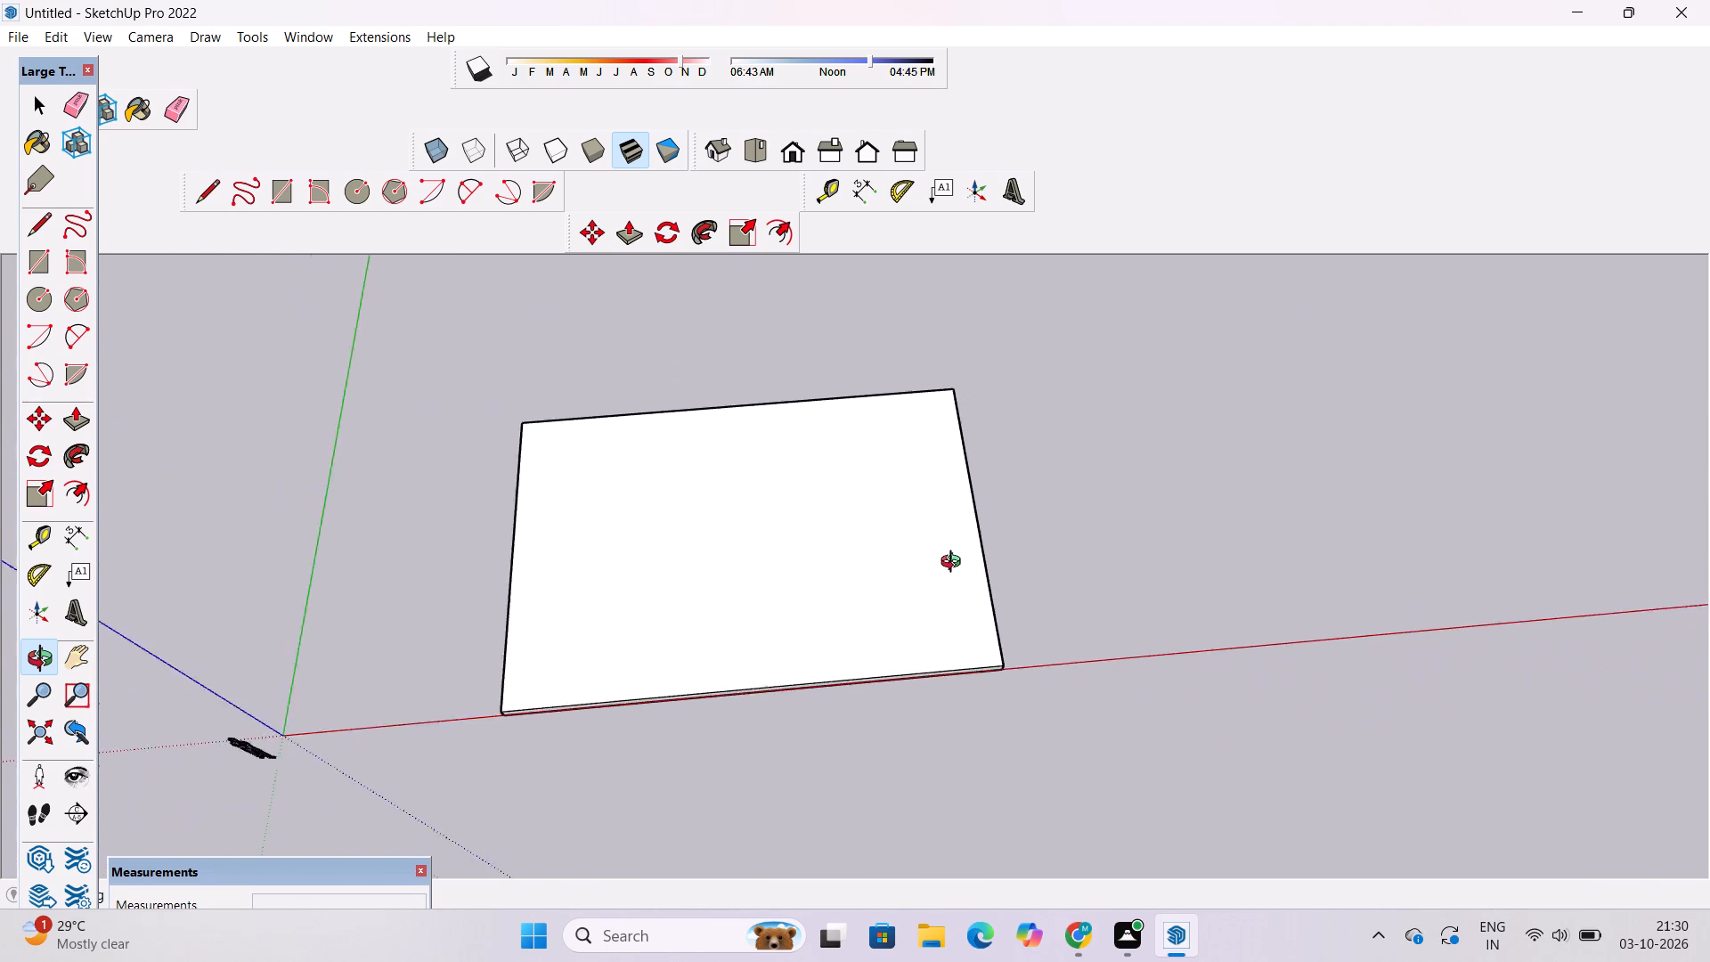
scroll(955, 564, "up", 5)
scroll(955, 564, "down", 4)
scroll(955, 564, "up", 4)
scroll(955, 564, "down", 3)
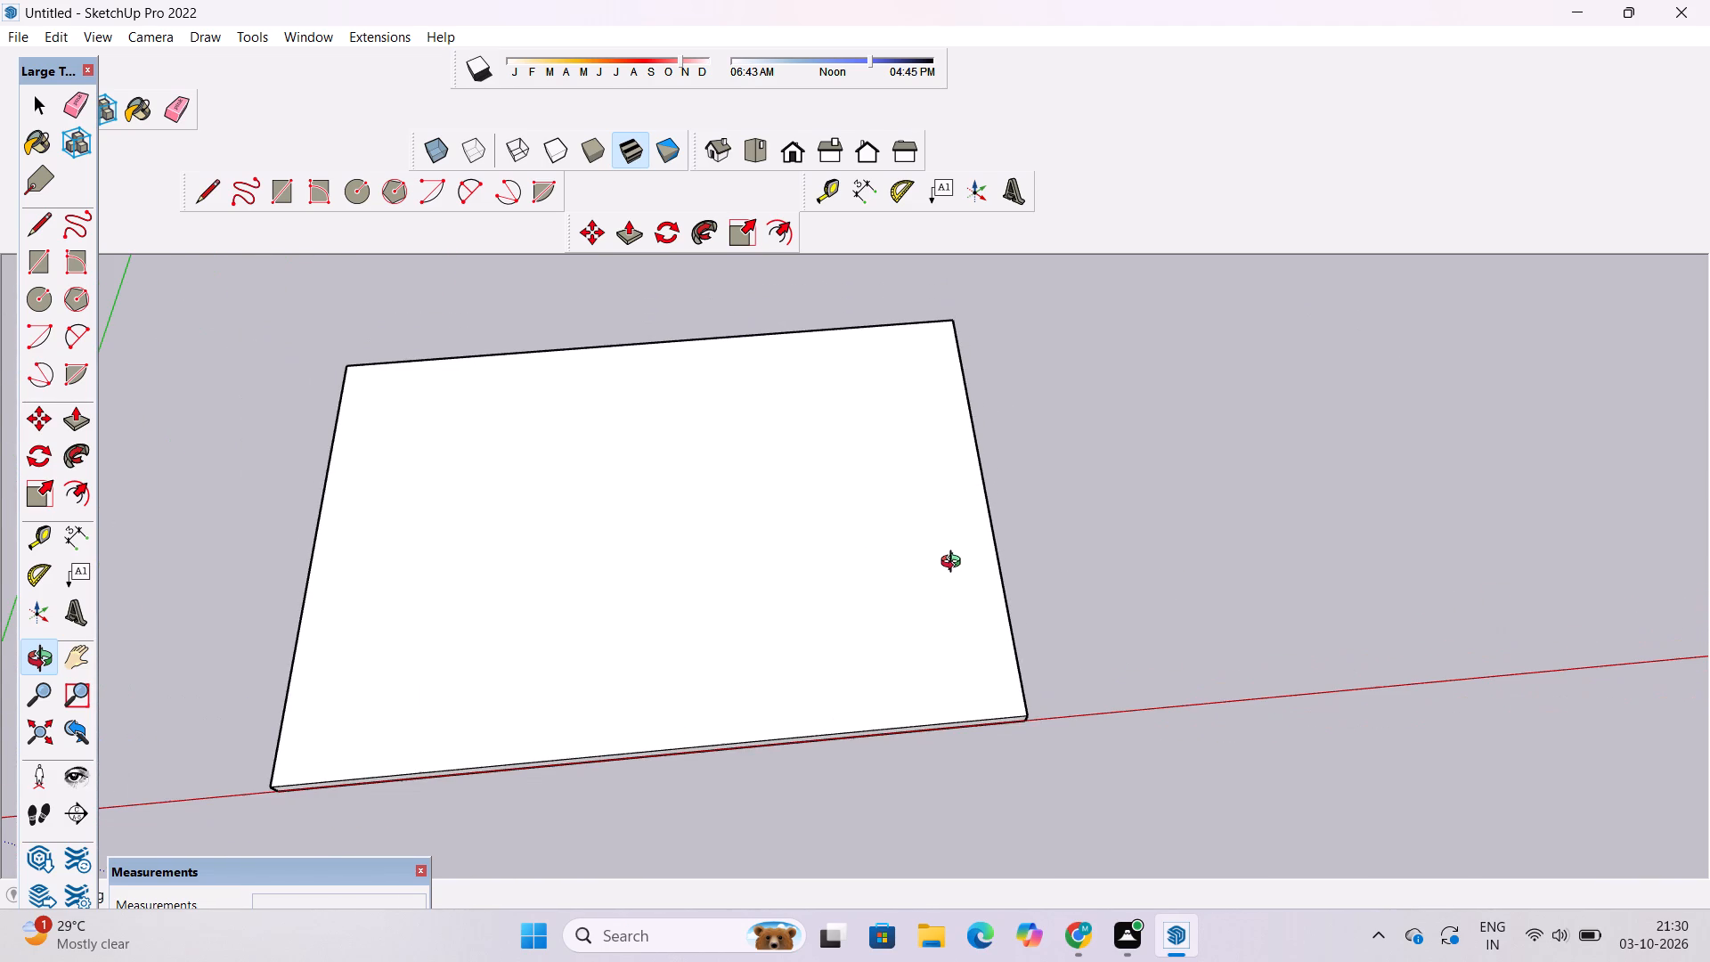
scroll(955, 564, "up", 3)
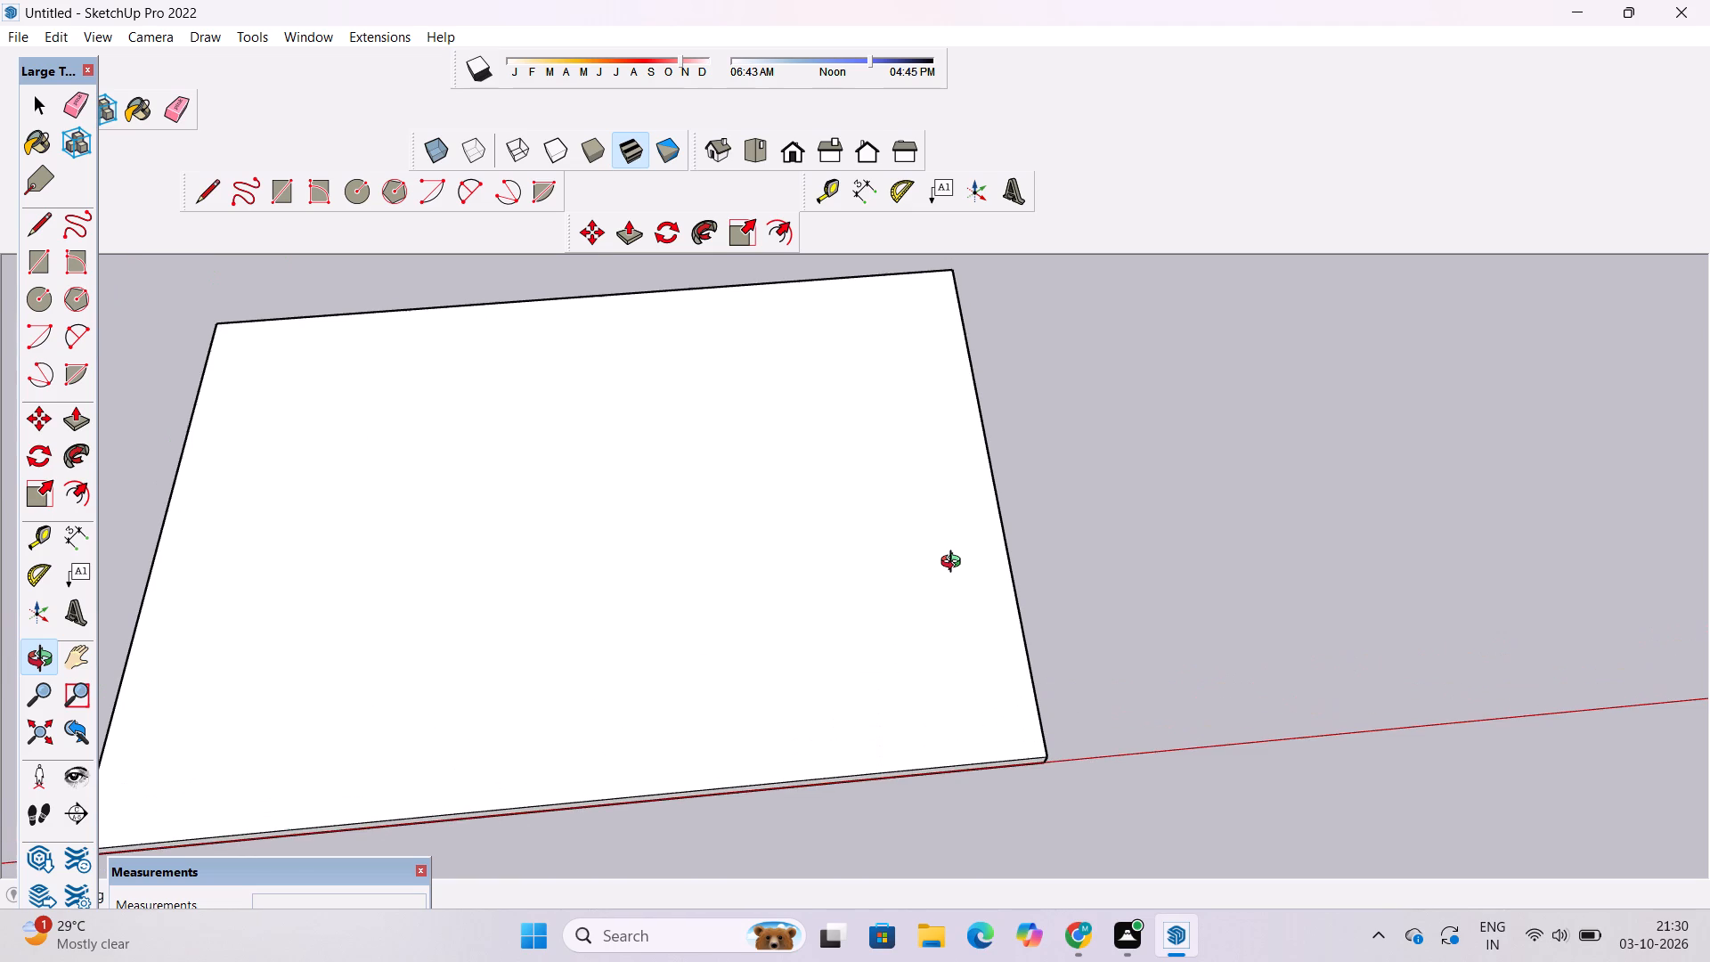
scroll(973, 556, "down", 11)
left_click_drag(1105, 519, 1086, 546)
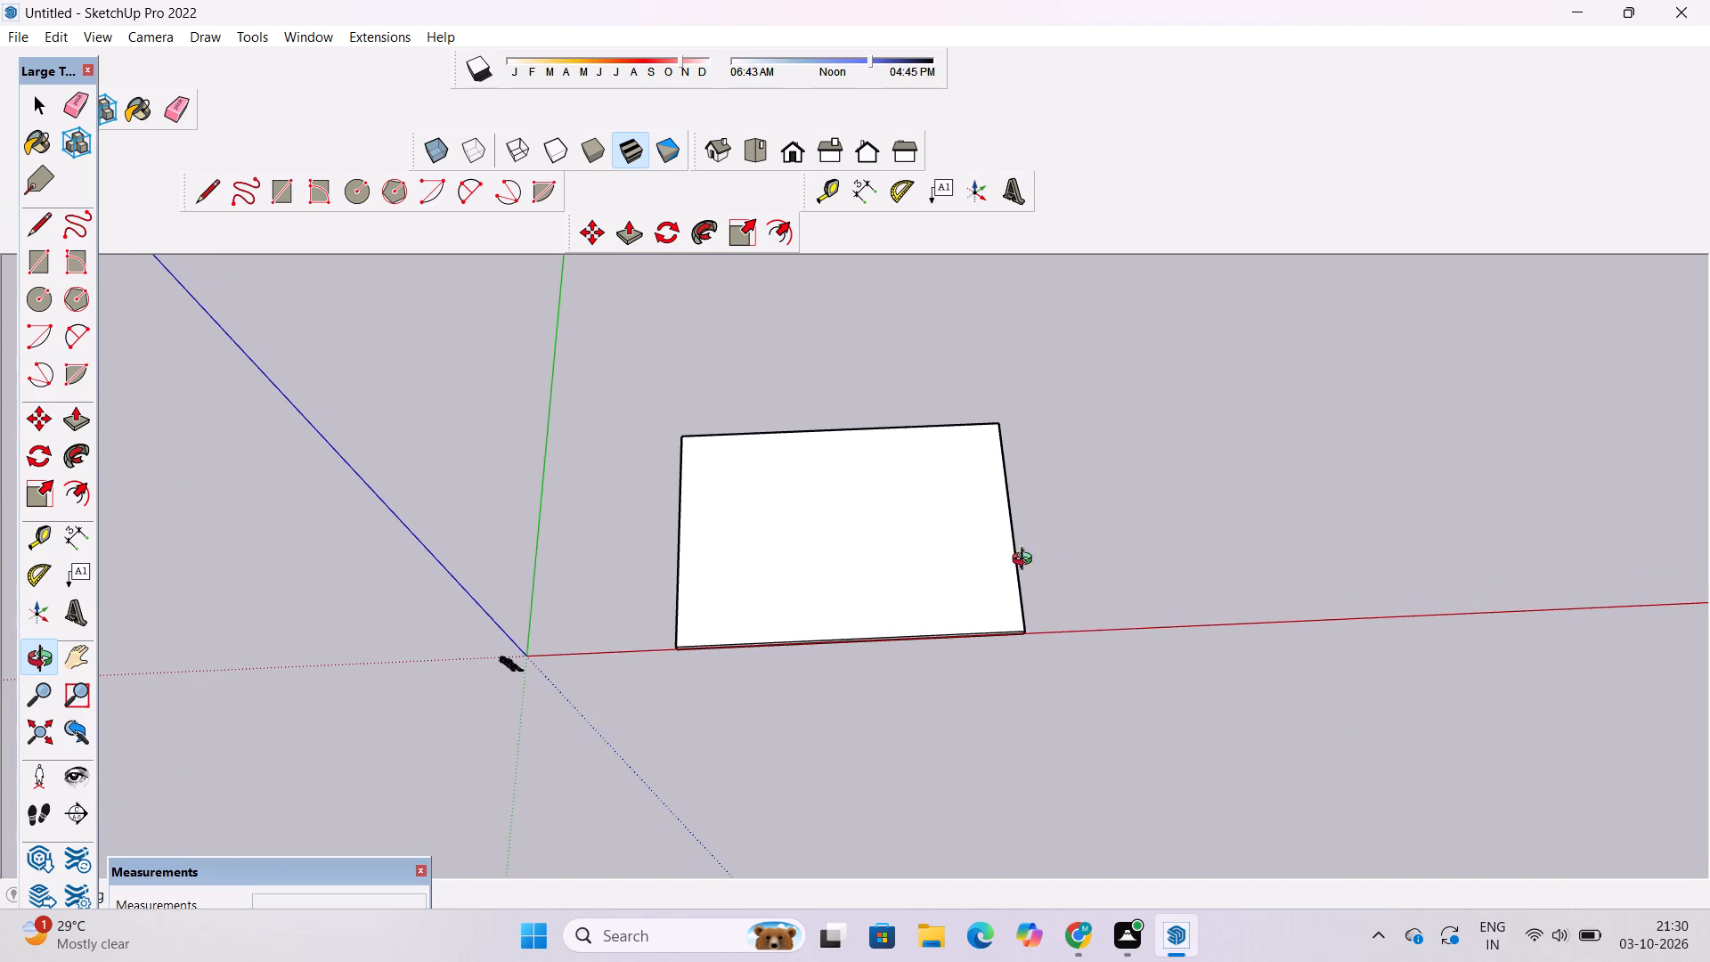
scroll(956, 568, "up", 2)
scroll(1025, 575, "down", 1)
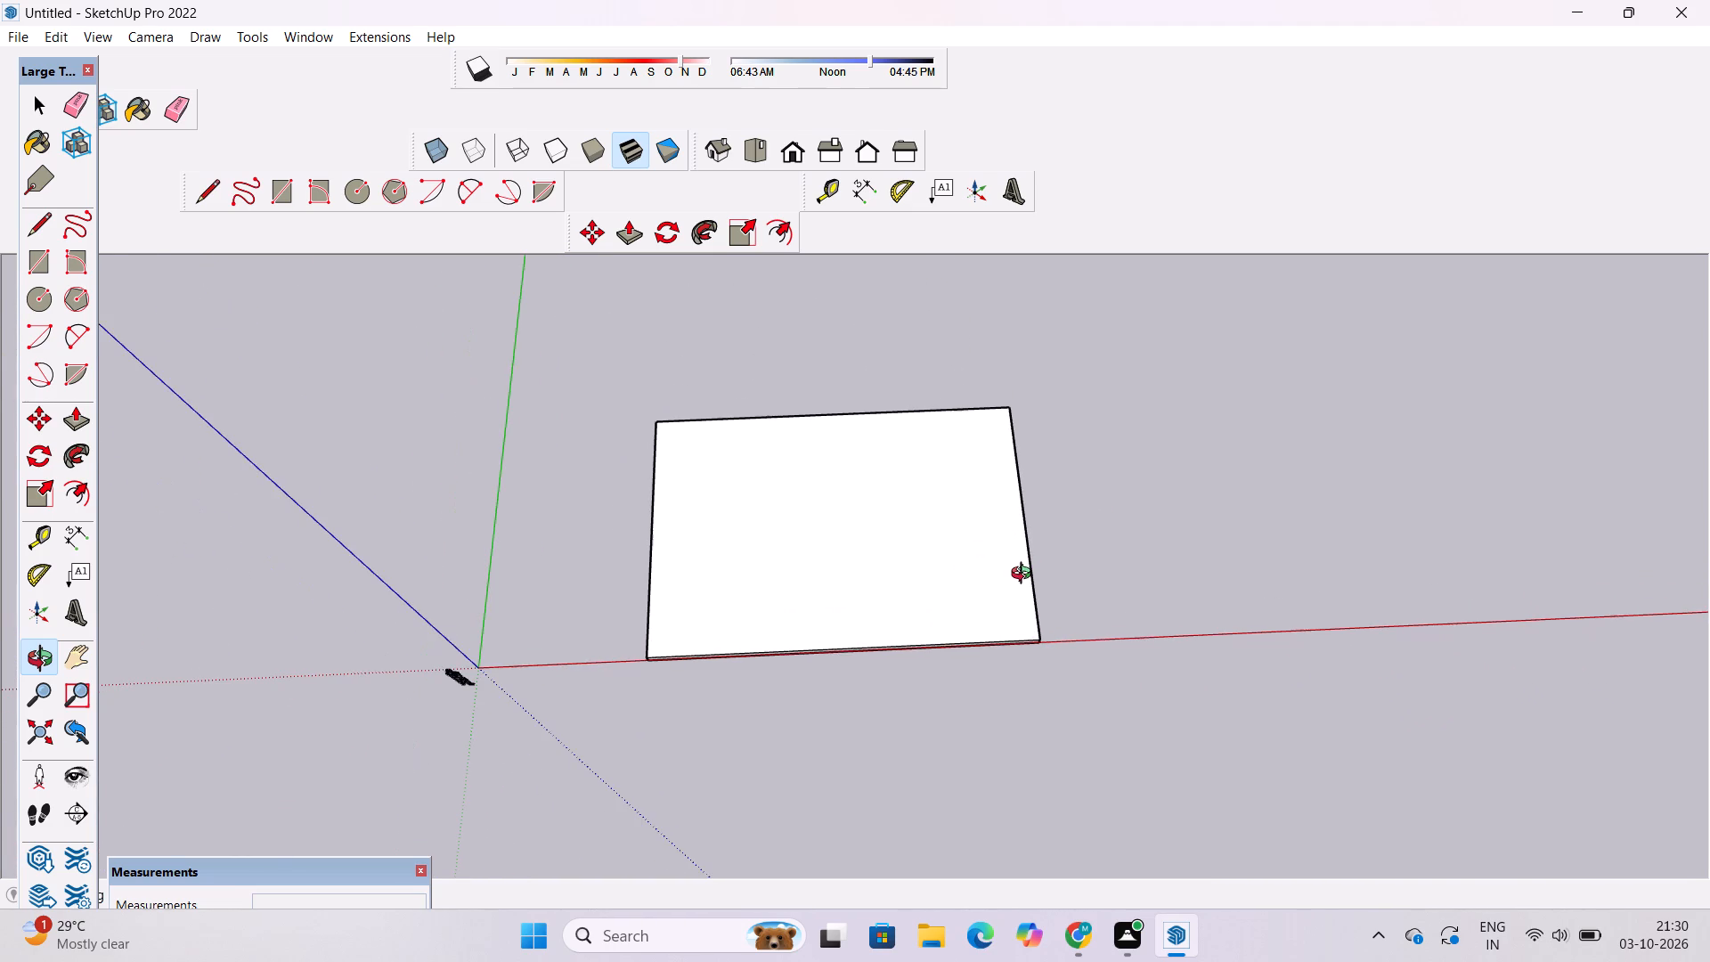
scroll(944, 598, "up", 3)
left_click_drag(995, 582, 1060, 581, "shift")
left_click_drag(1133, 733, 1124, 683)
scroll(1110, 665, "down", 4)
left_click_drag(1105, 665, 1085, 652, "shift")
scroll(1073, 656, "up", 5)
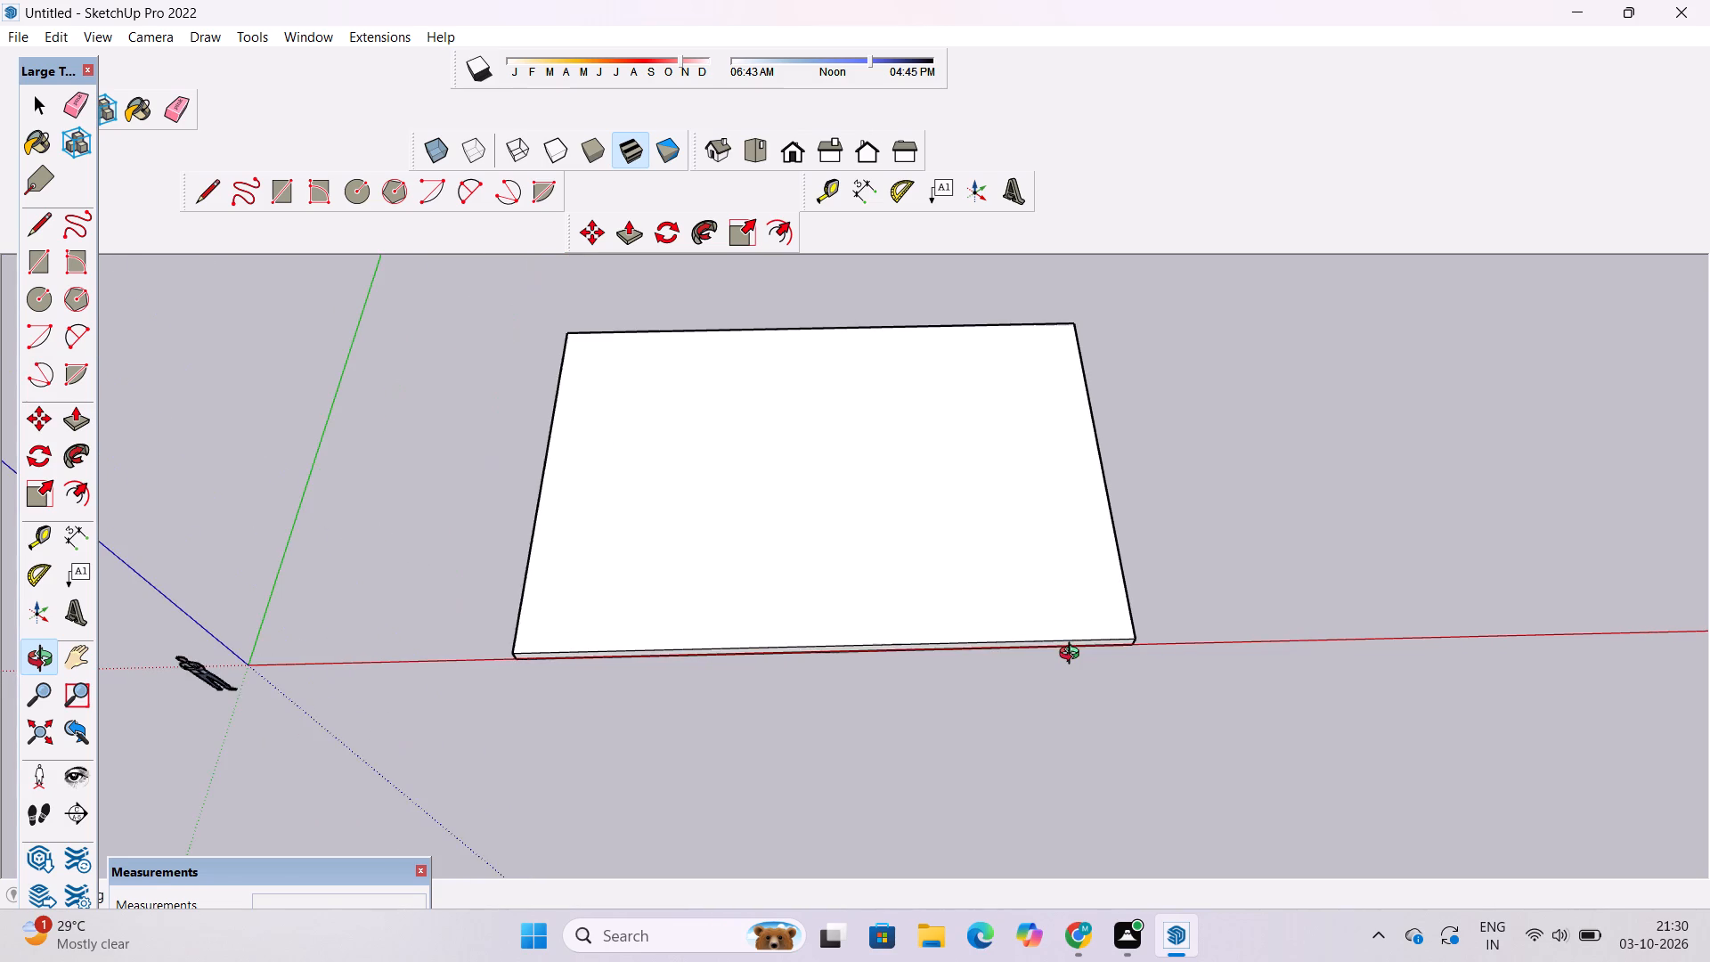
scroll(1073, 656, "down", 5)
left_click_drag(1073, 656, 1073, 677, "shift")
left_click_drag(1073, 677, 1081, 698)
Place a guide line parallel to the slab's short edge nearest the origin, 25' away, through the long edge's midpoint.
key("t")
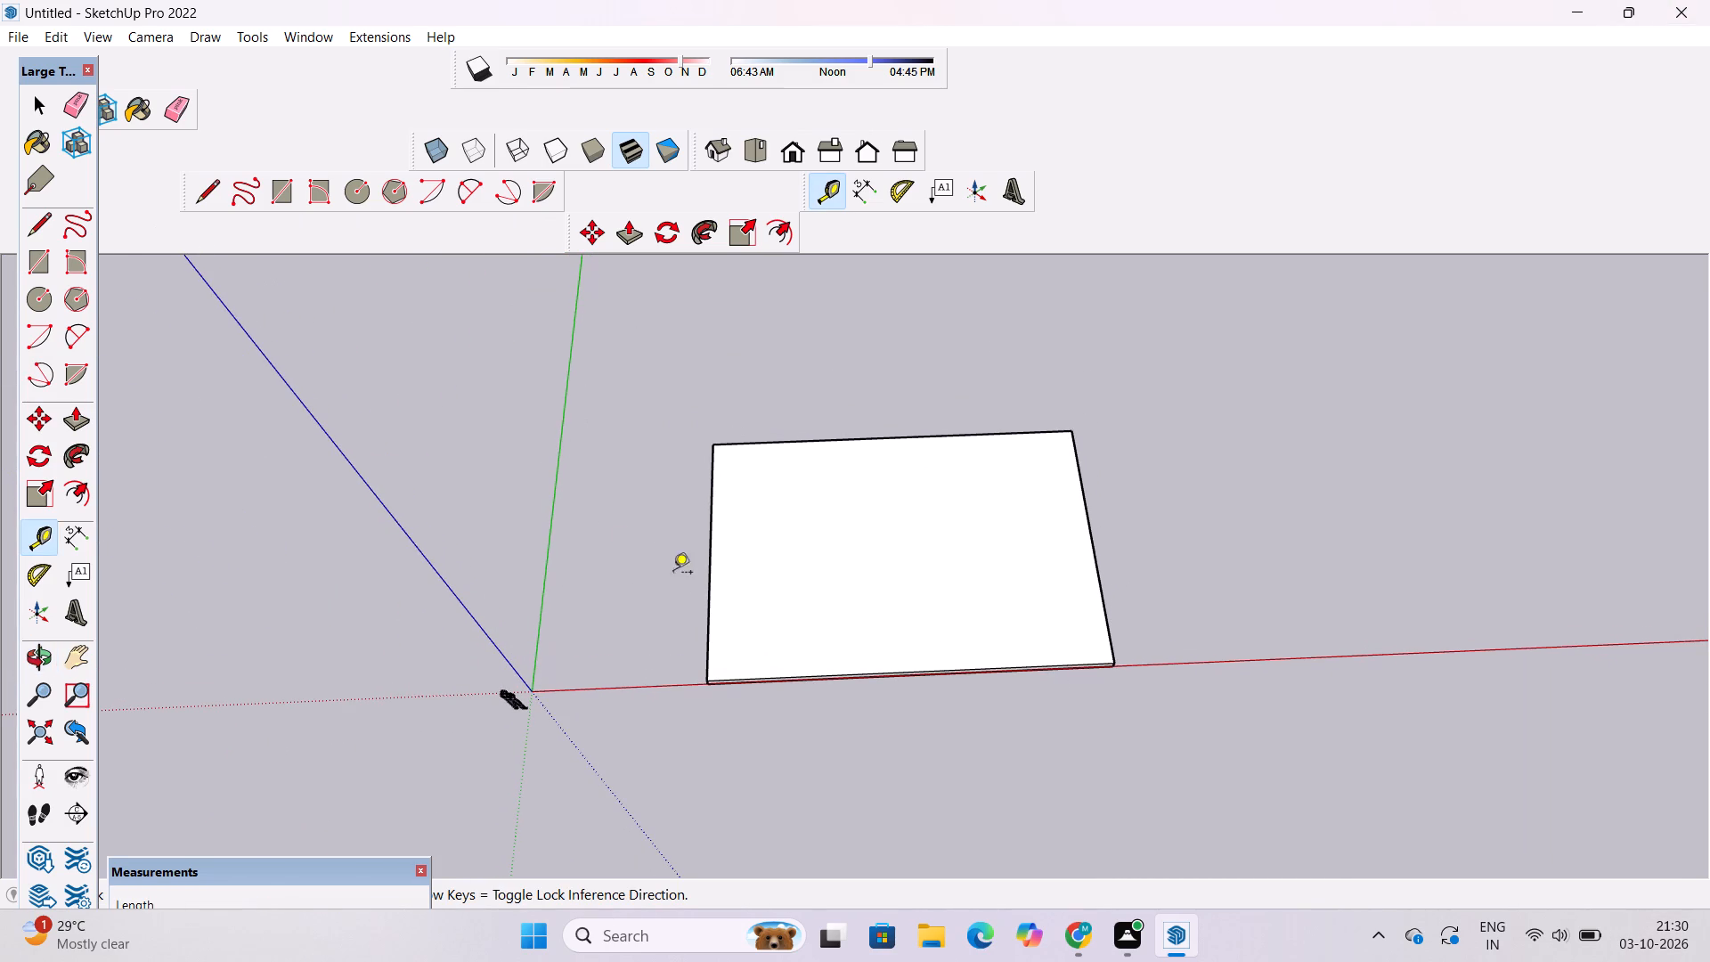
scroll(714, 567, "up", 5)
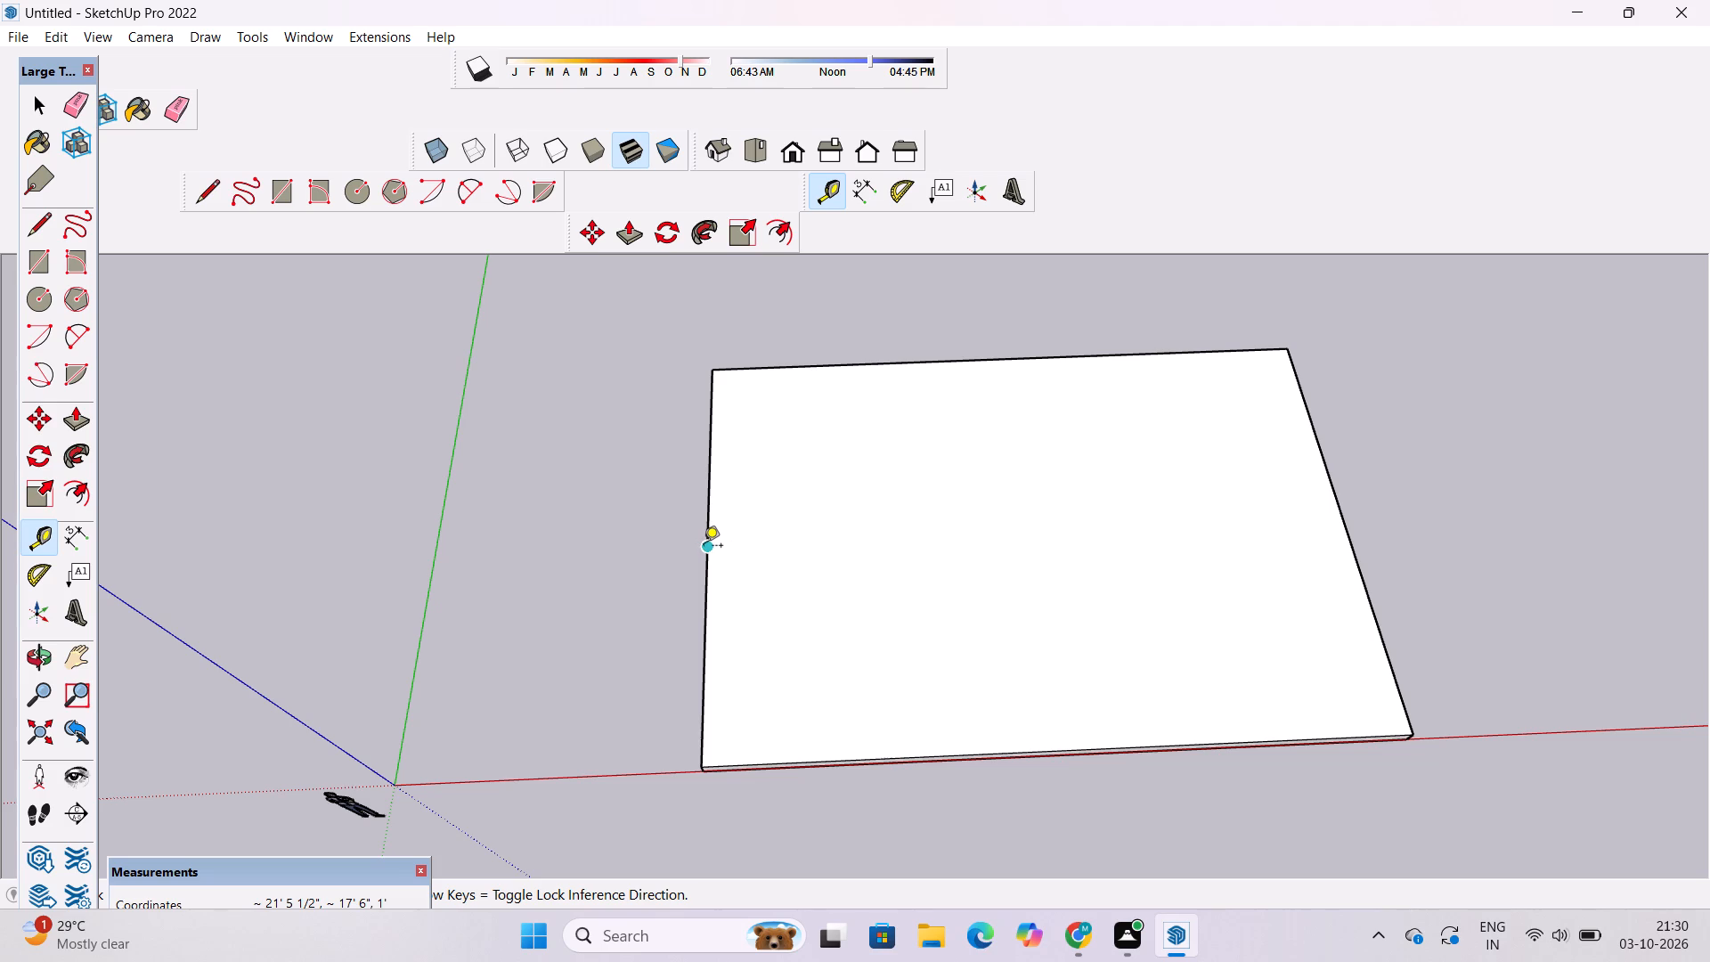
left_click(706, 547)
scroll(706, 547, "down", 13)
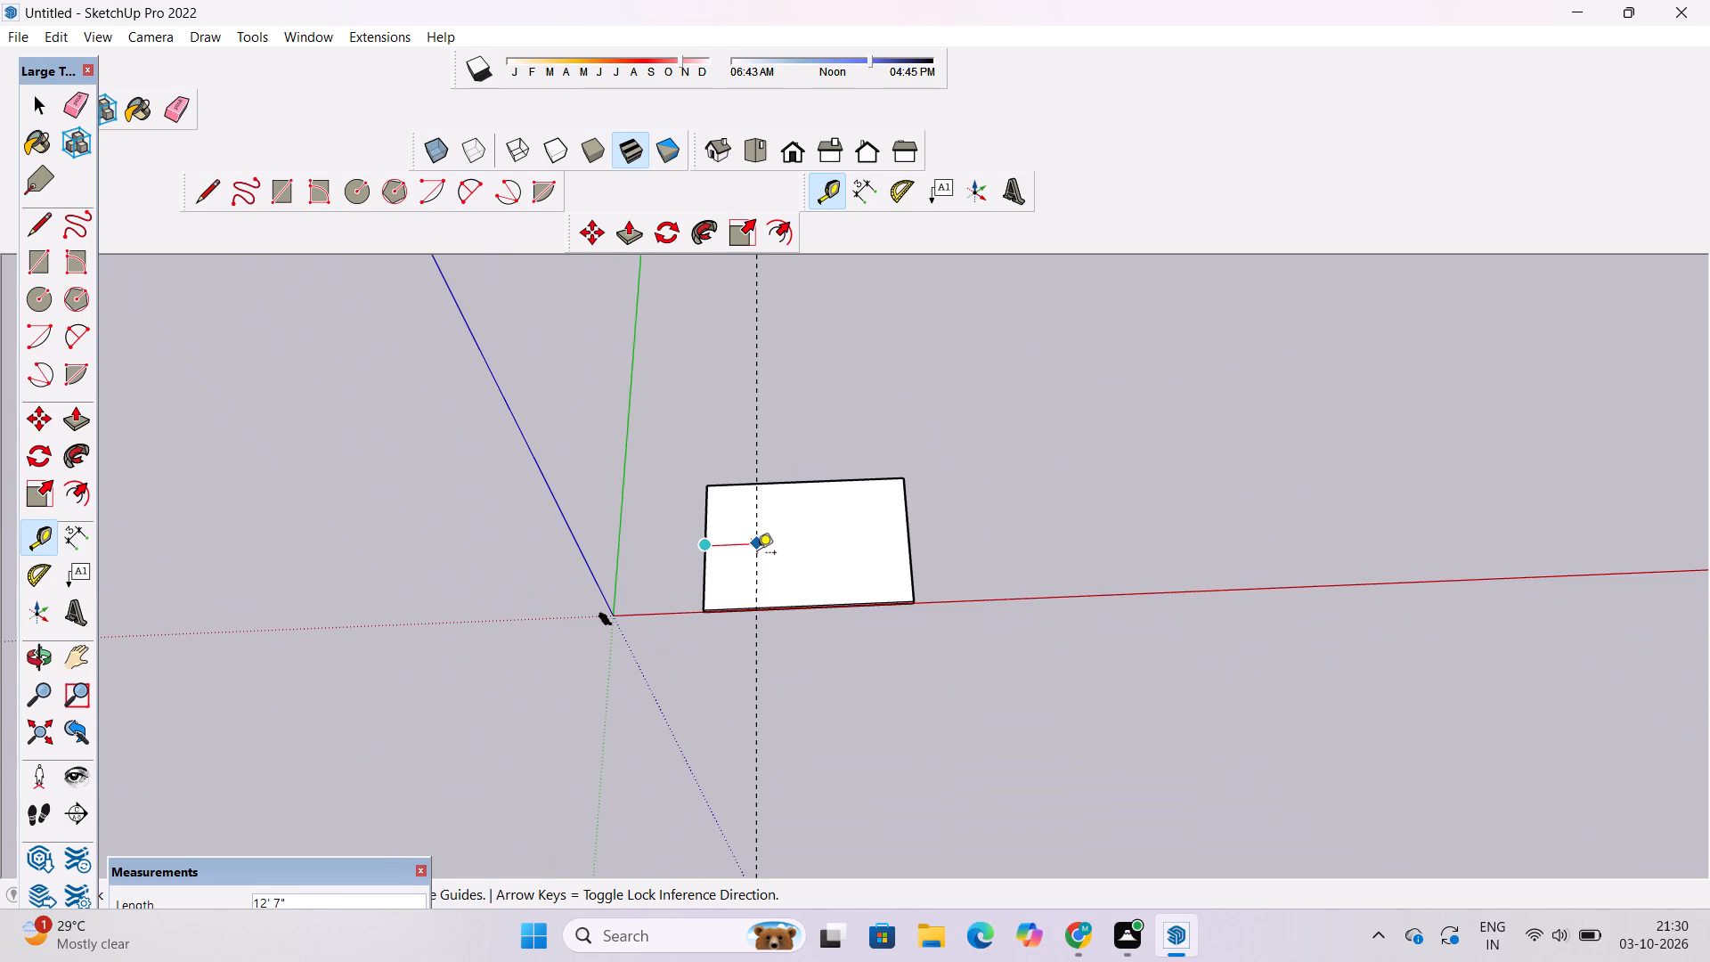
scroll(757, 554, "up", 3)
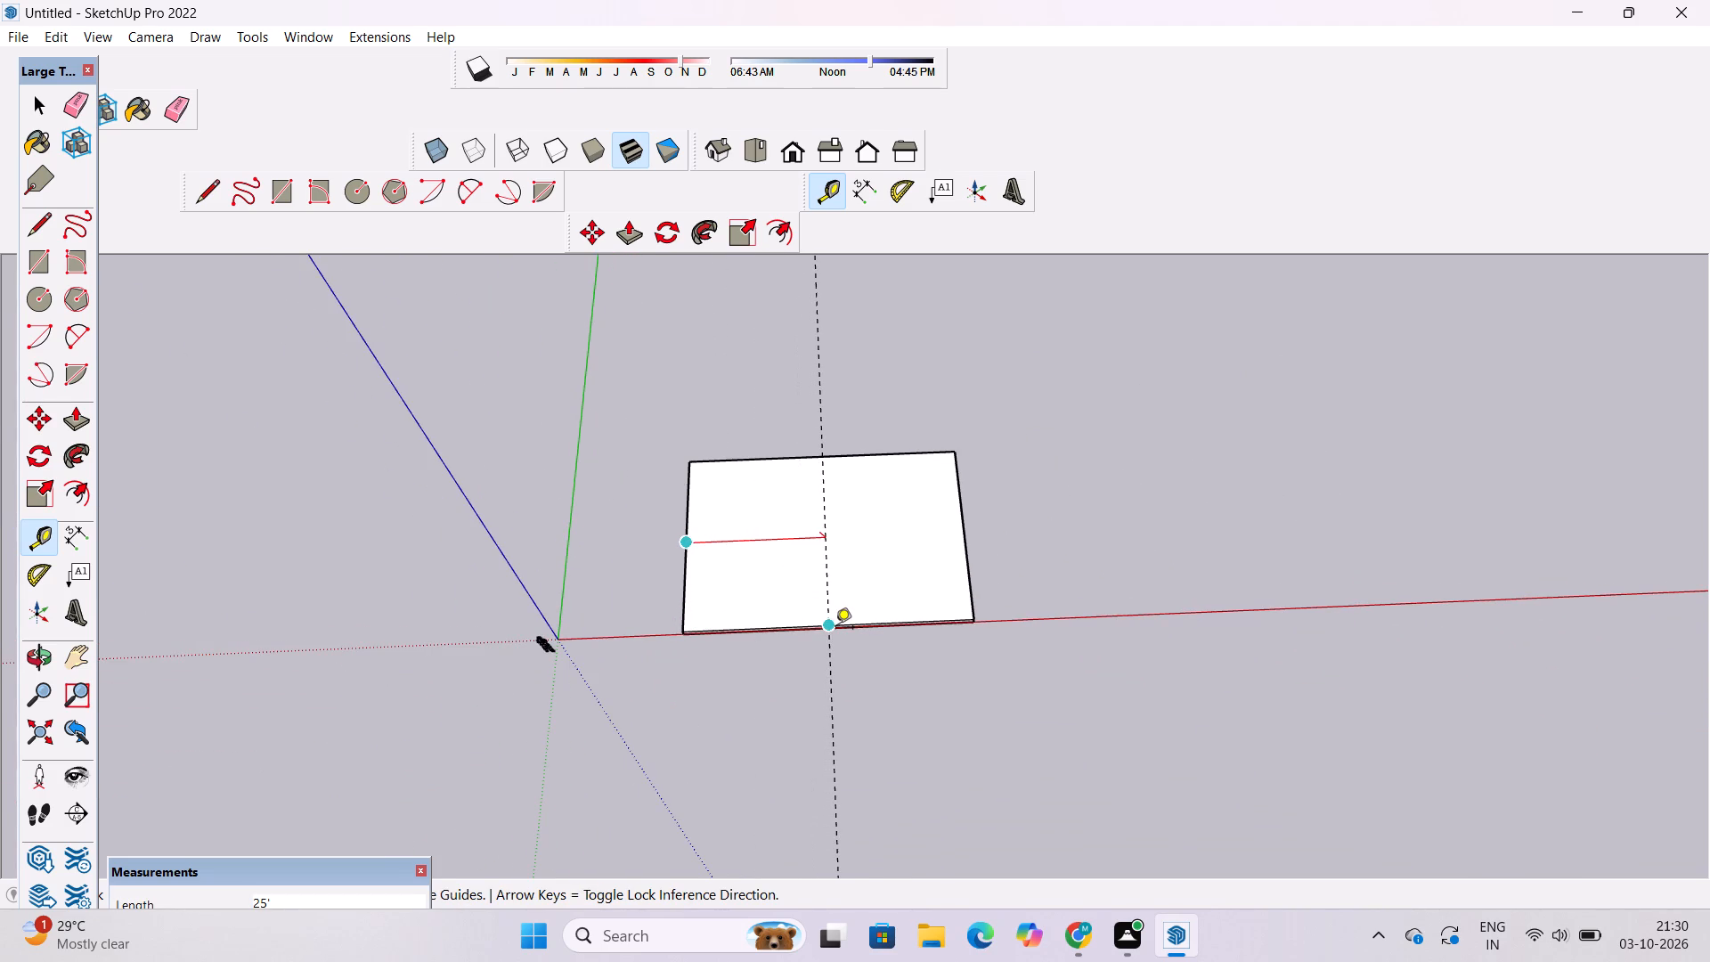
scroll(831, 628, "up", 5)
left_click(831, 628)
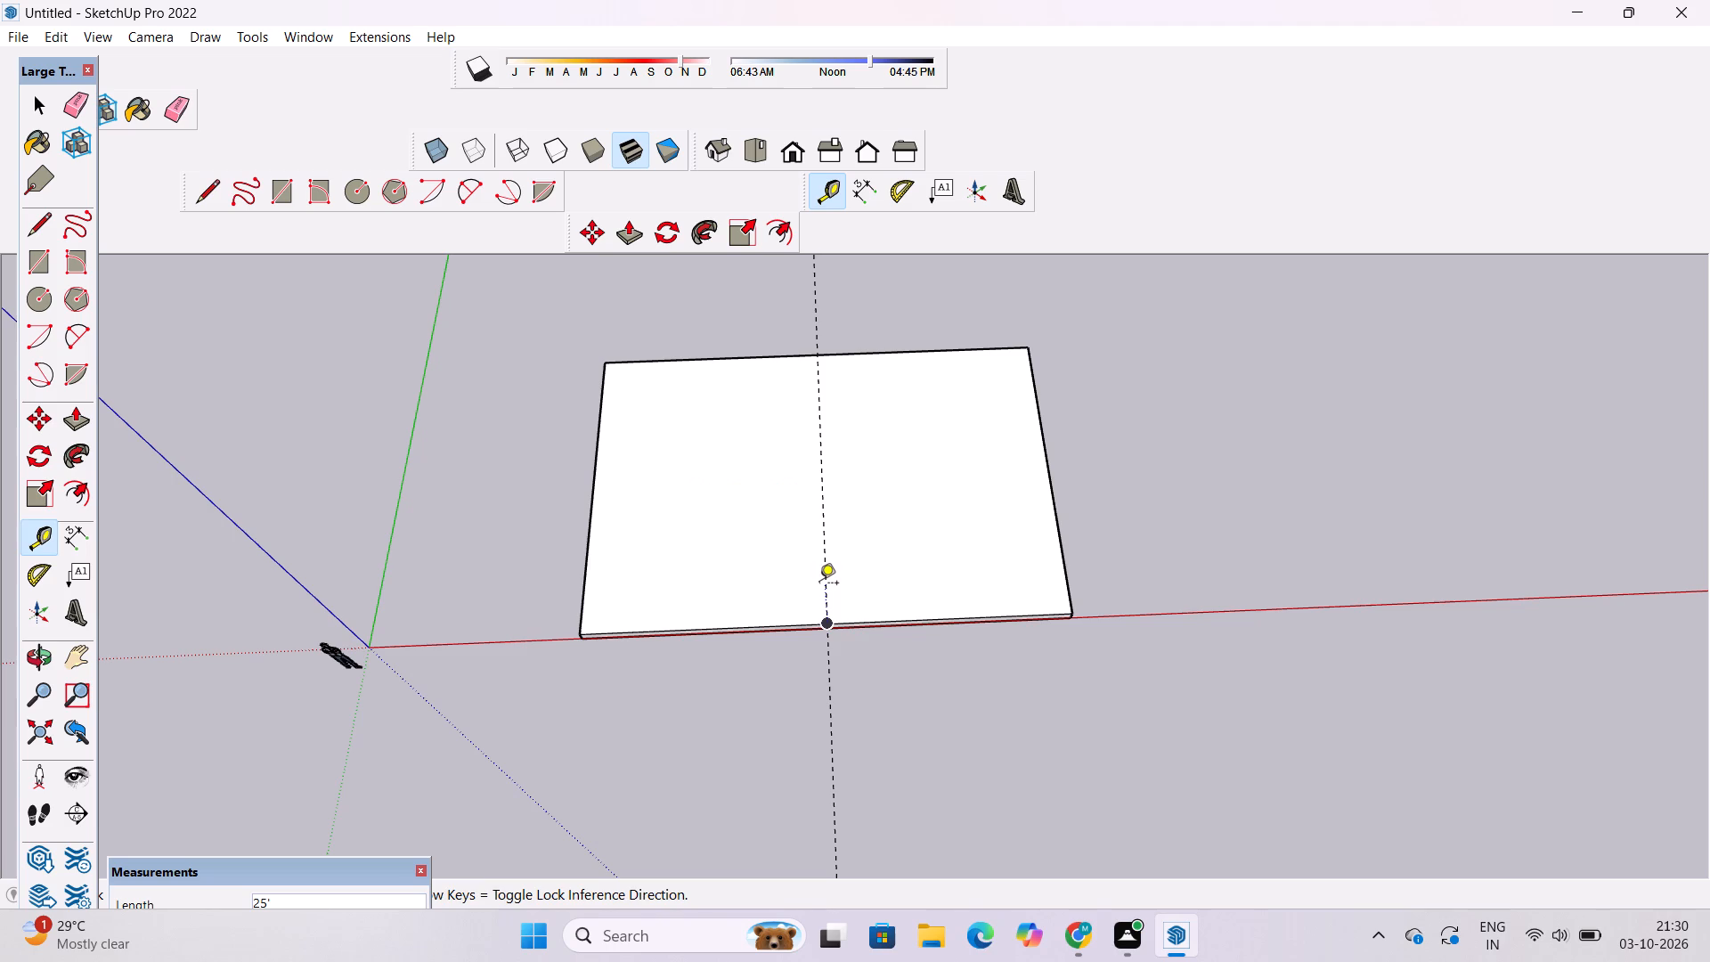
Copy the slab's top face with its edges about 95' along the red axis, away from the origin, and clear the selection.
key("space")
double_click(866, 554)
key("m")
scroll(687, 527, "down", 6)
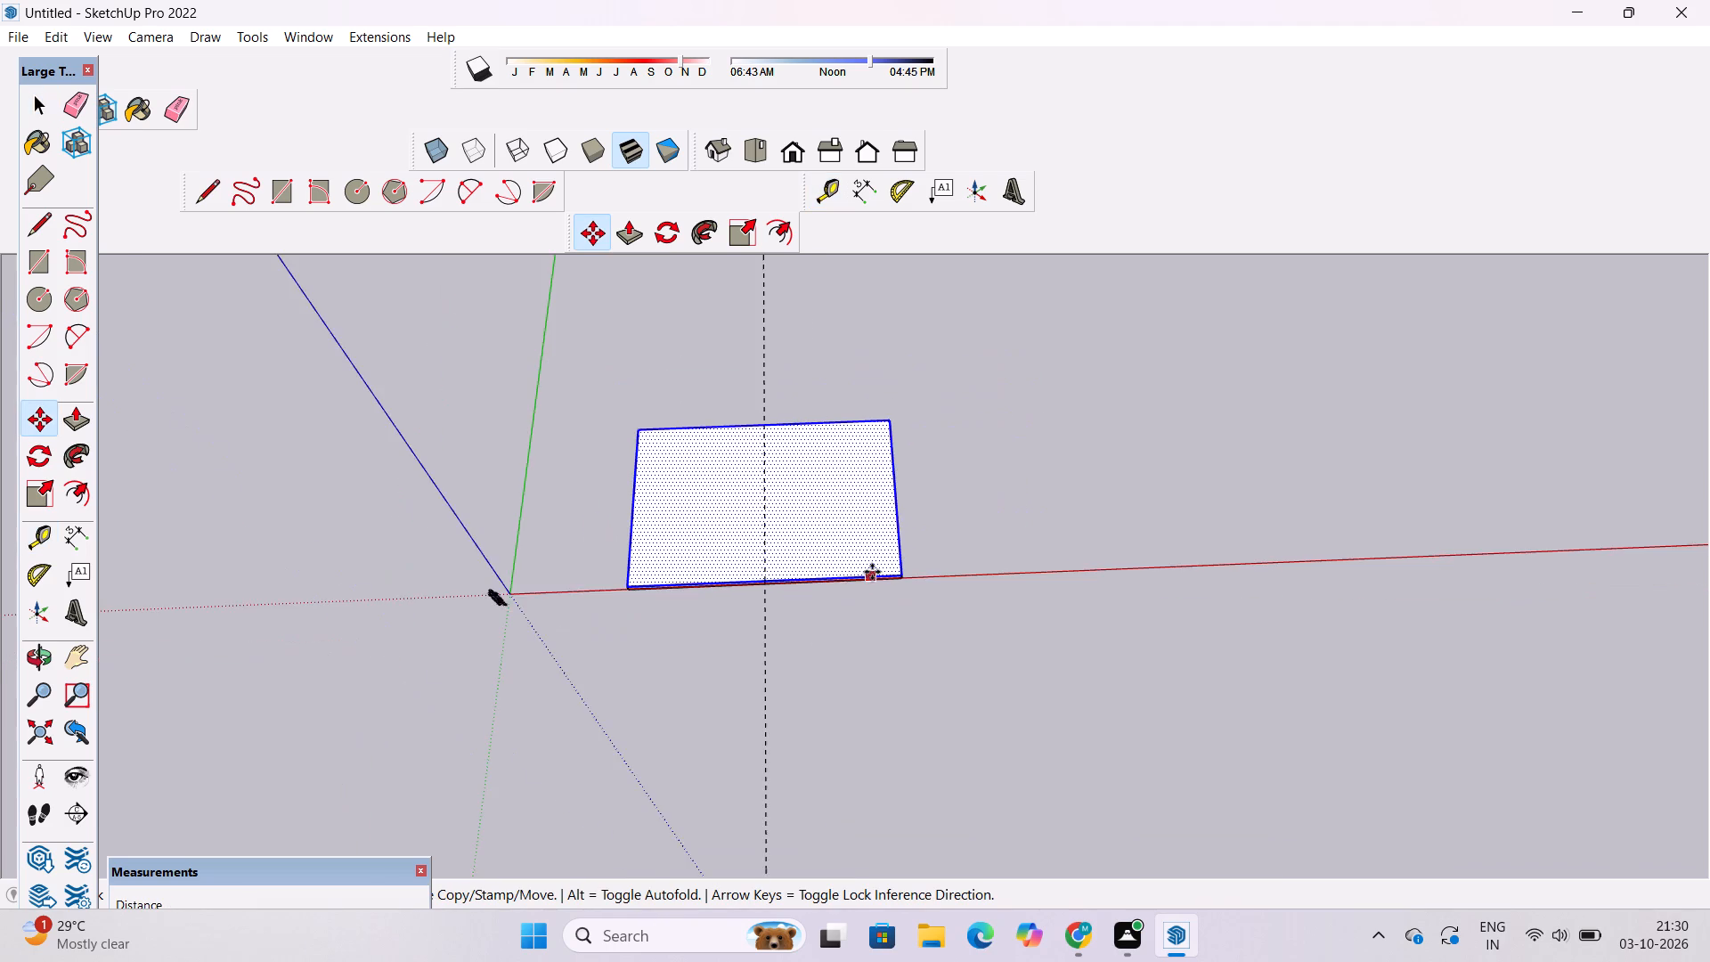
scroll(875, 575, "up", 6)
scroll(436, 595, "up", 2)
left_click(405, 596)
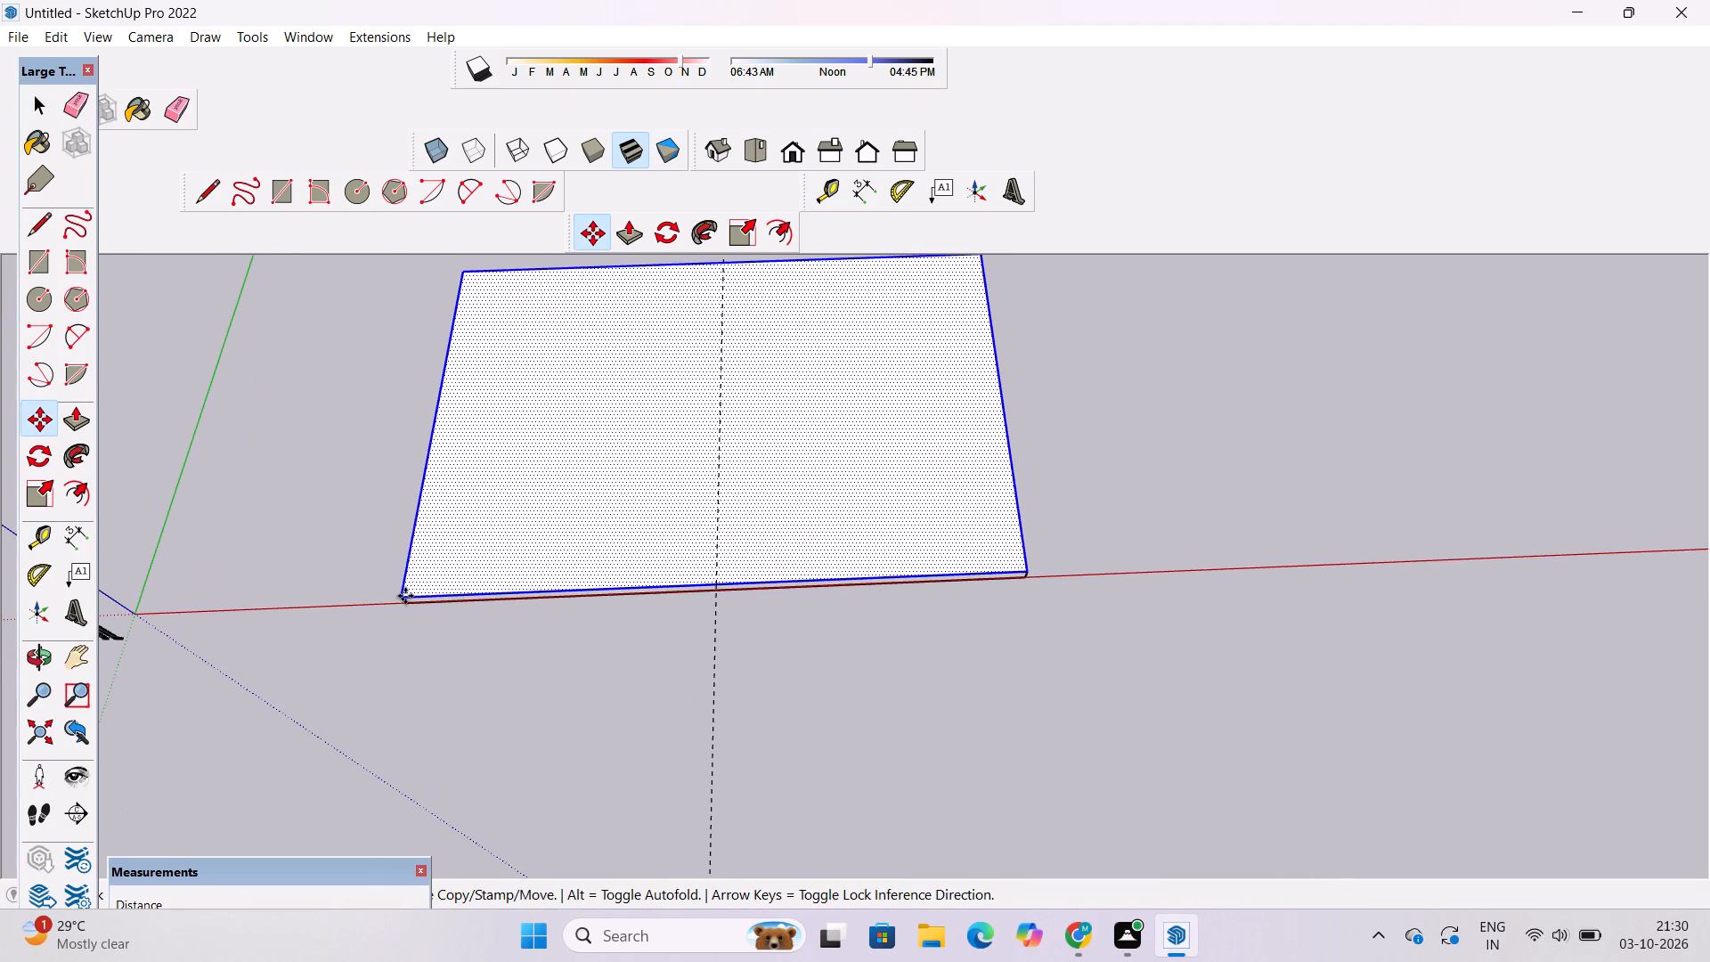
scroll(504, 593, "down", 12)
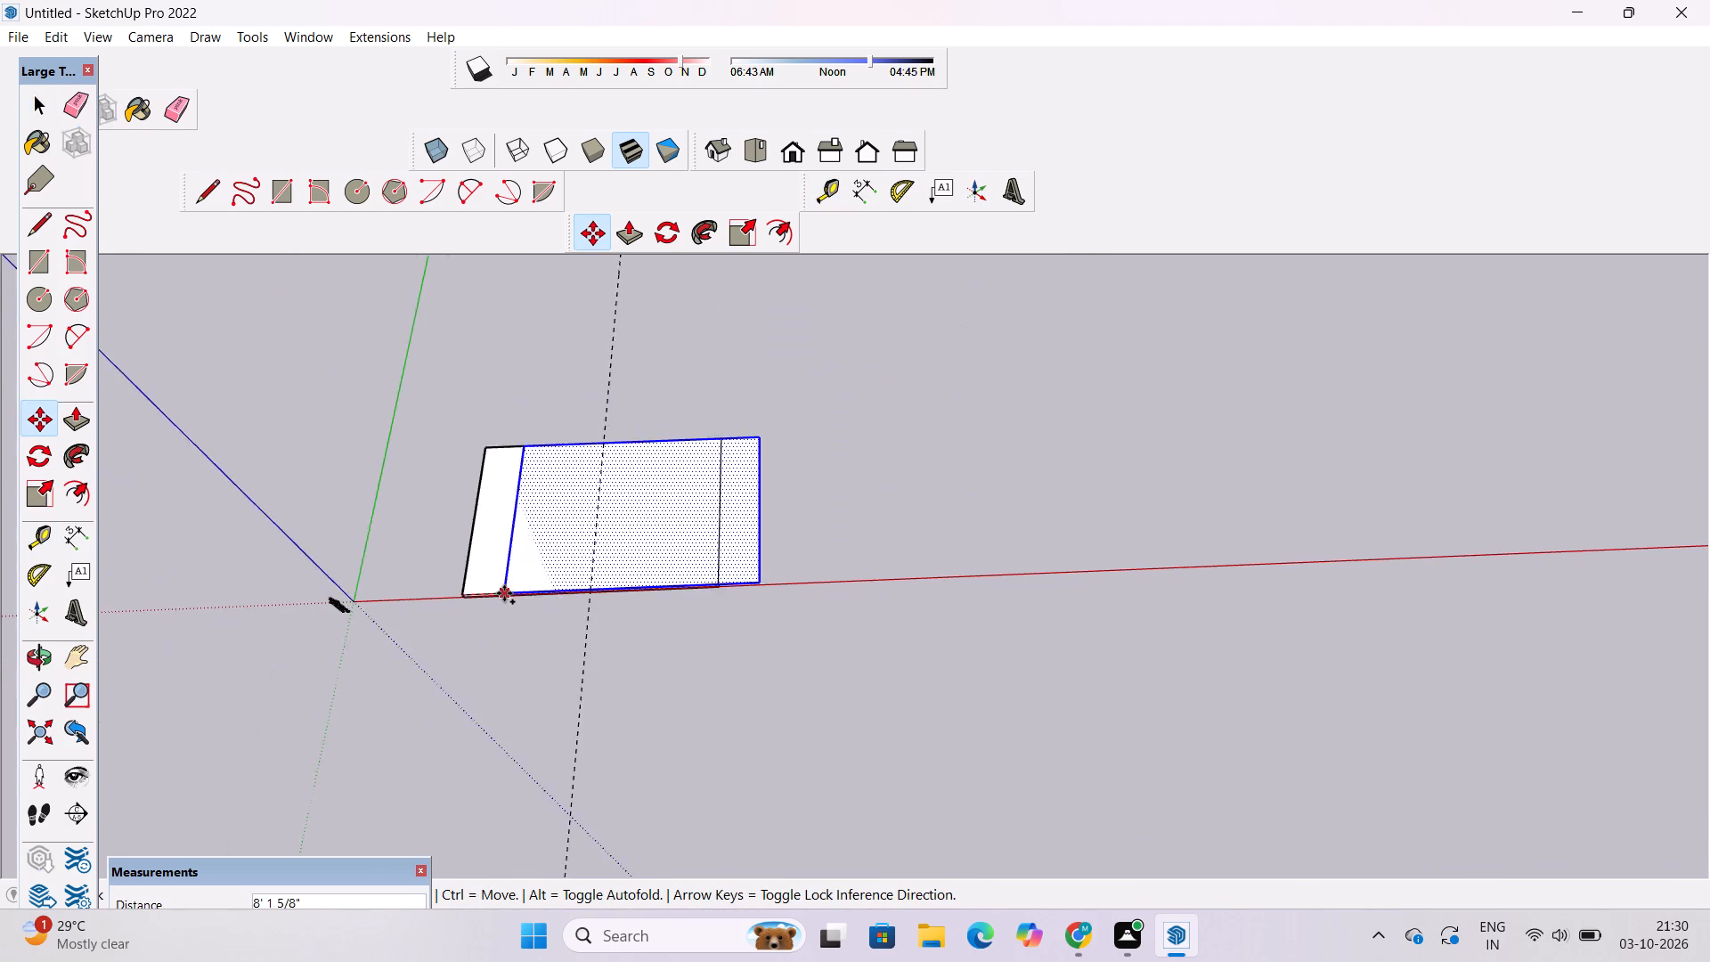
scroll(504, 593, "down", 2)
scroll(784, 593, "up", 5)
left_click(829, 561)
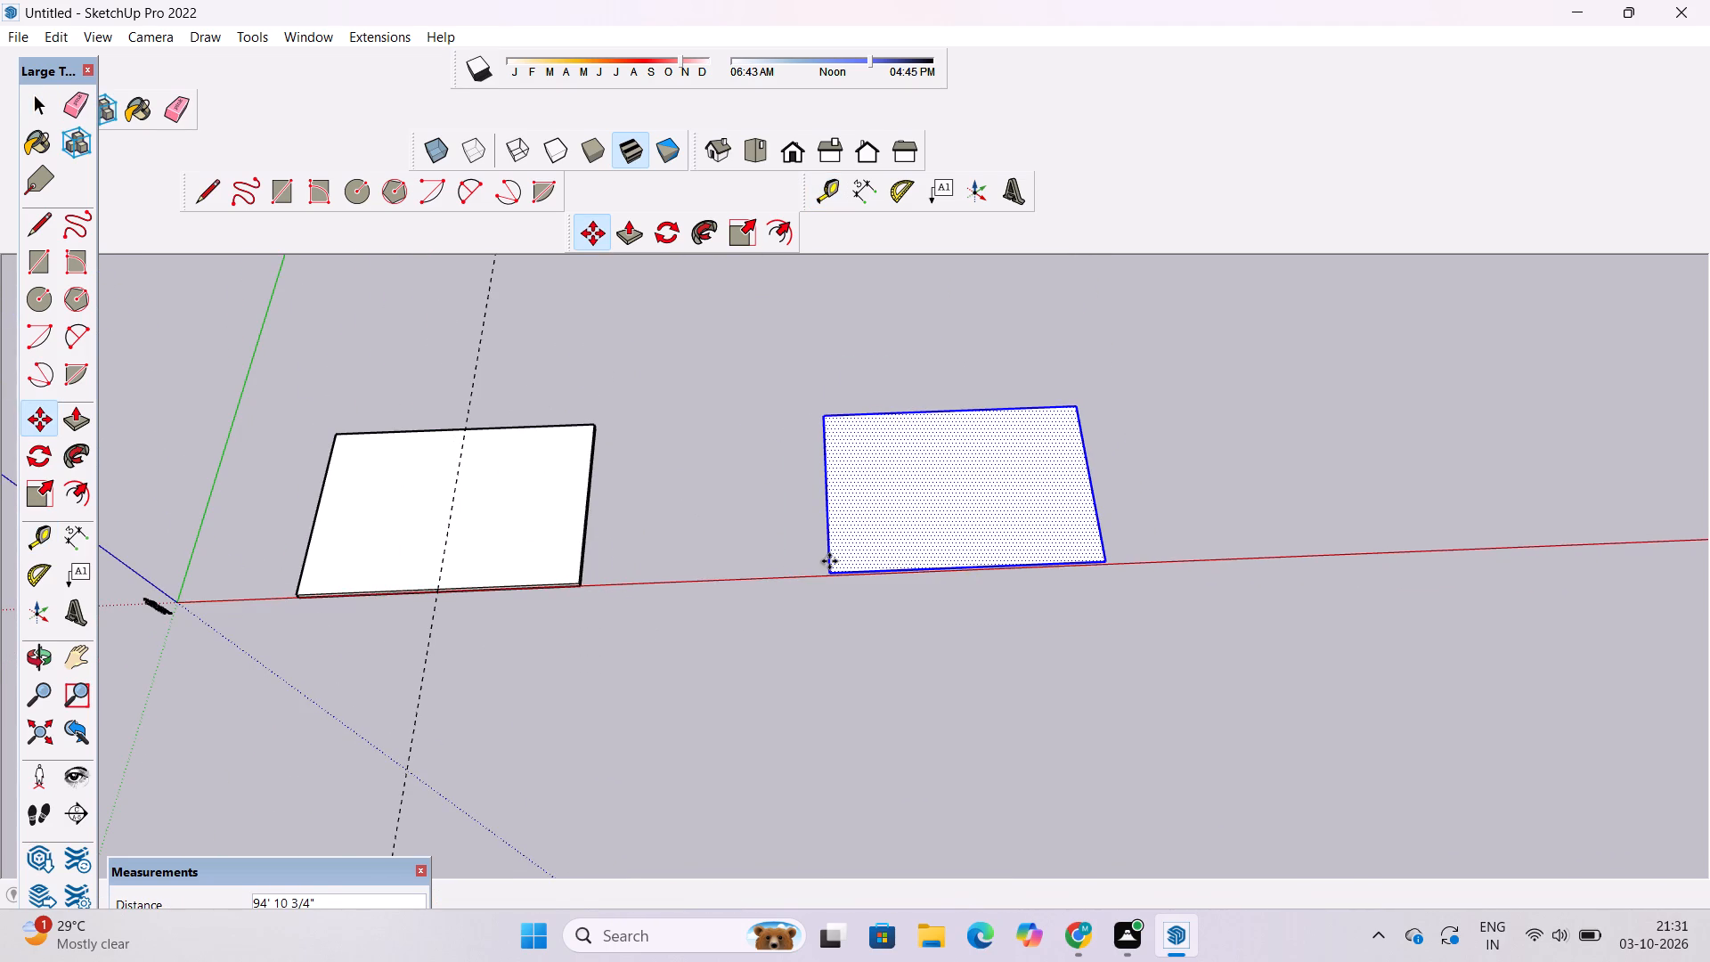
key("space")
left_click(1195, 458)
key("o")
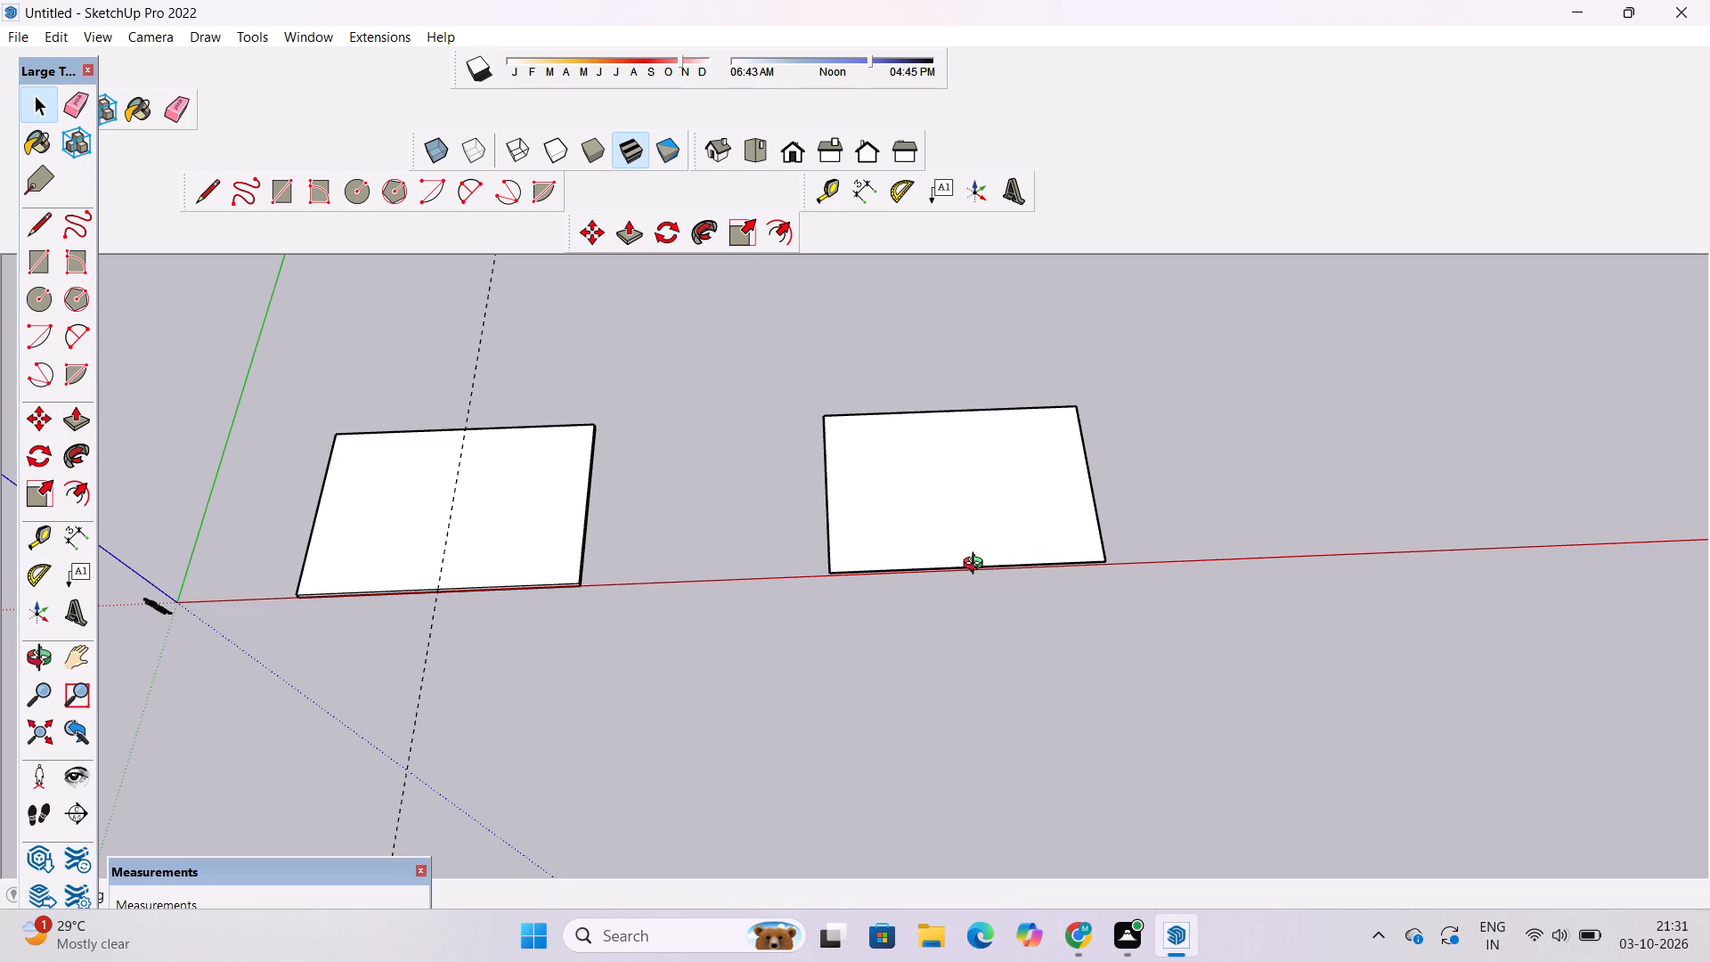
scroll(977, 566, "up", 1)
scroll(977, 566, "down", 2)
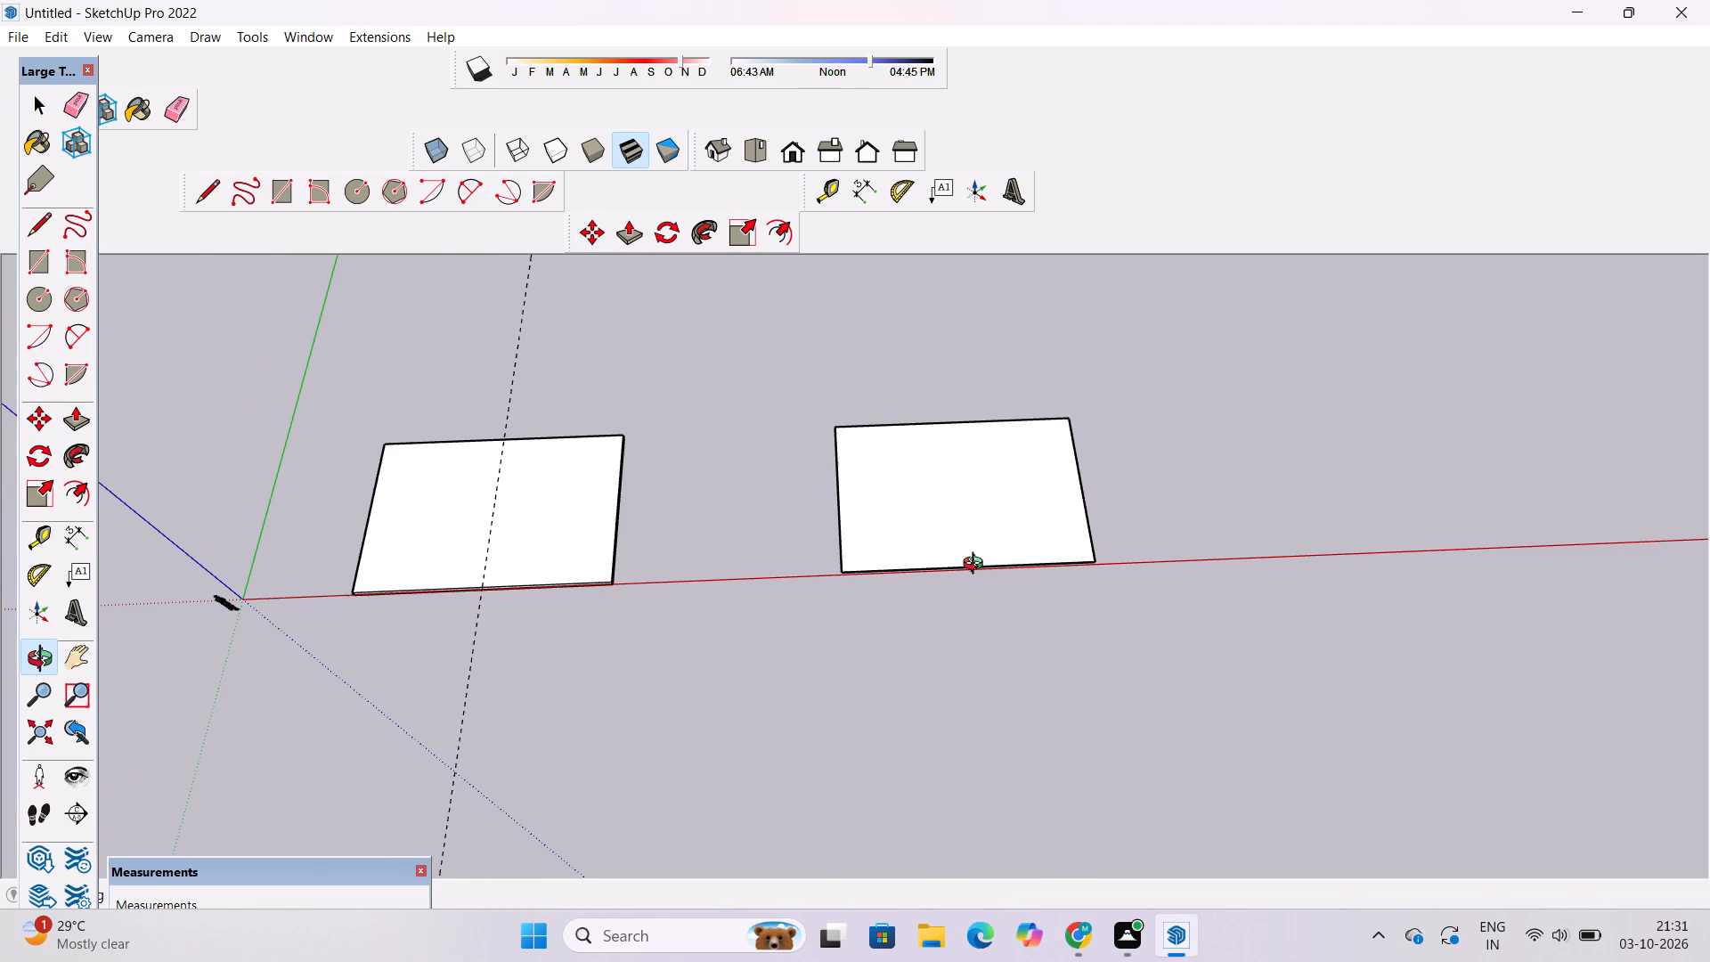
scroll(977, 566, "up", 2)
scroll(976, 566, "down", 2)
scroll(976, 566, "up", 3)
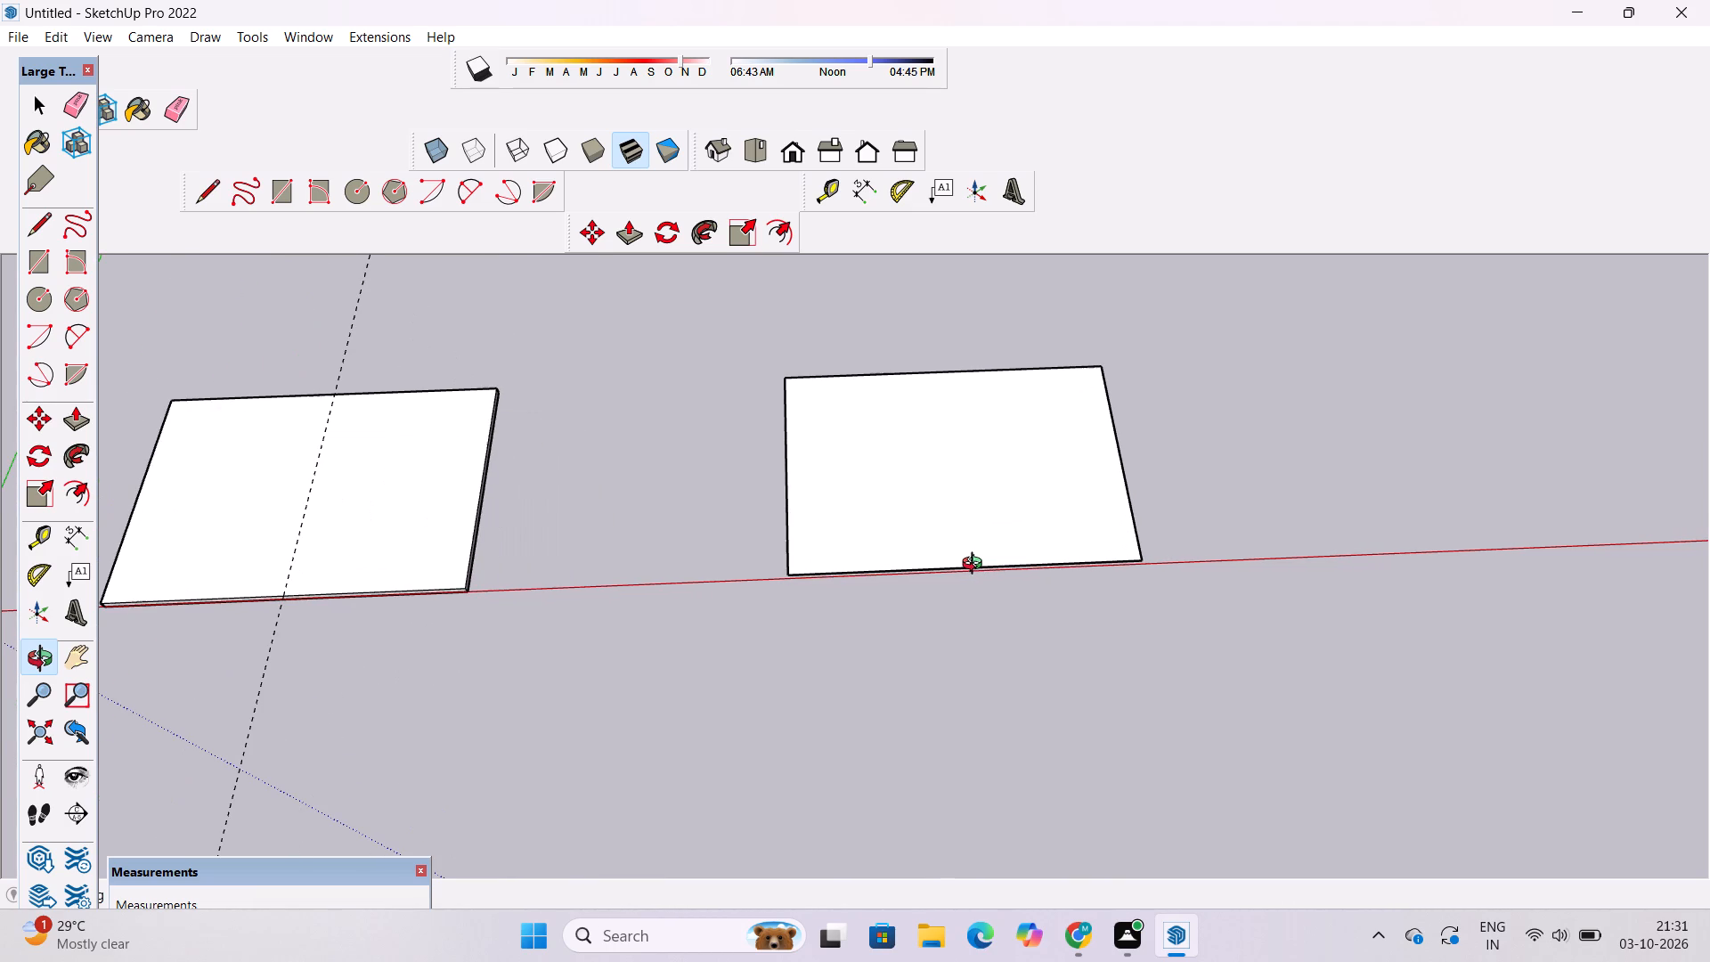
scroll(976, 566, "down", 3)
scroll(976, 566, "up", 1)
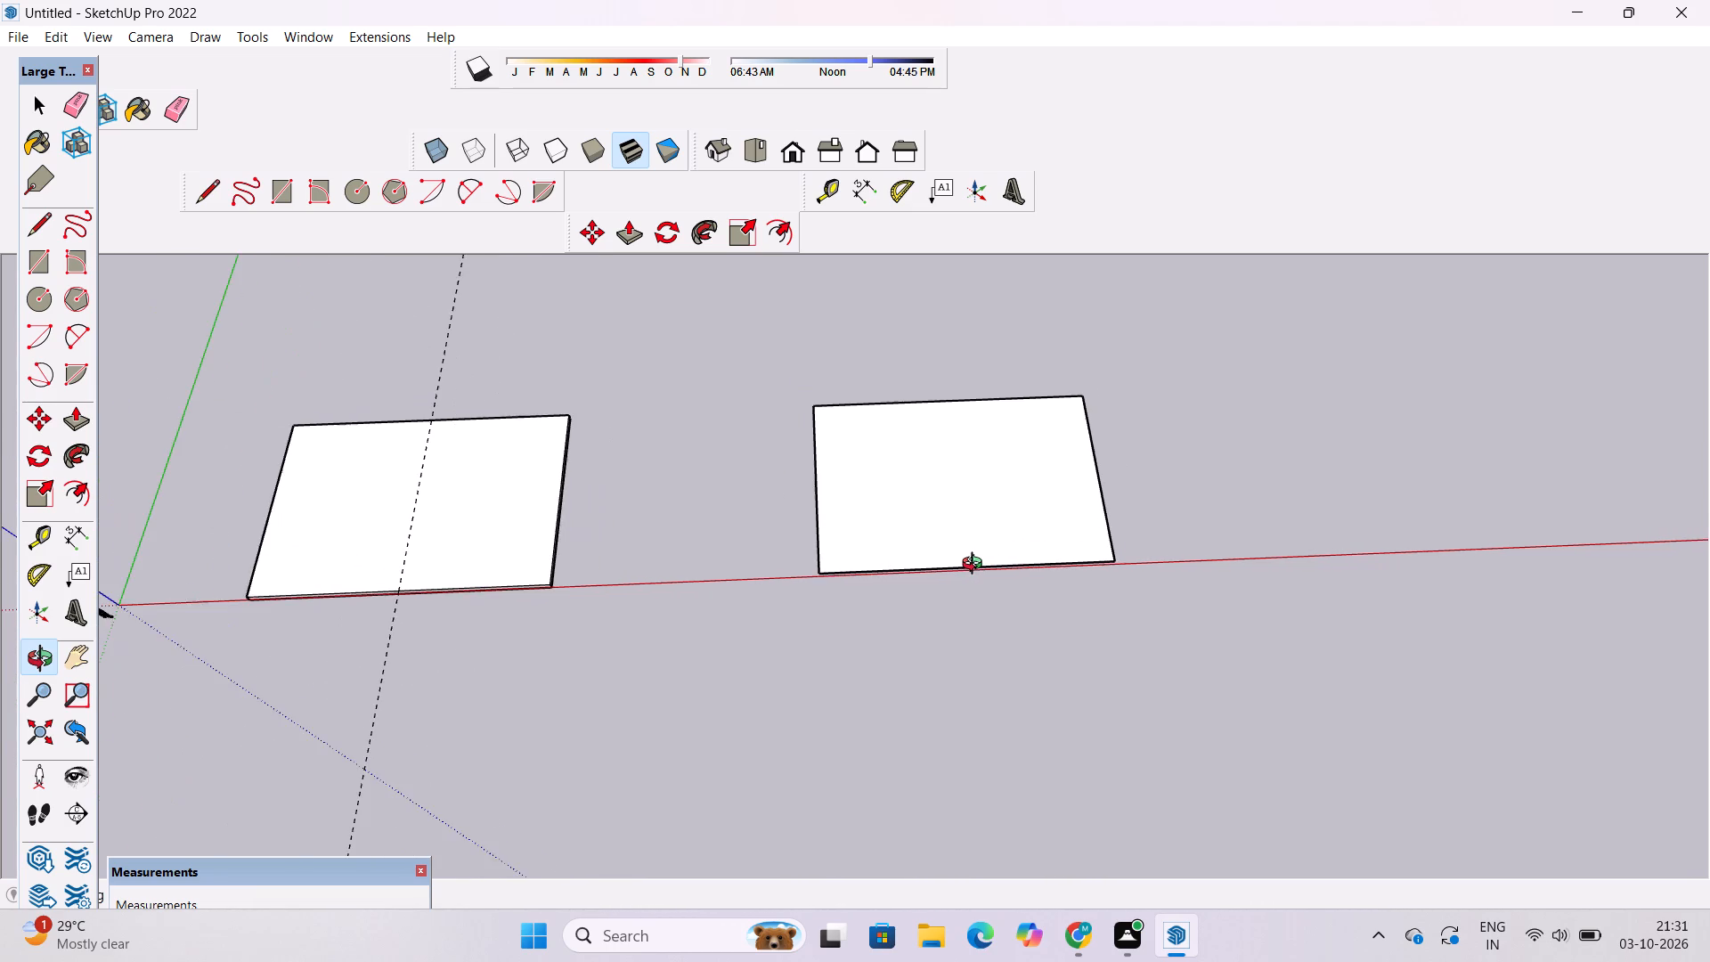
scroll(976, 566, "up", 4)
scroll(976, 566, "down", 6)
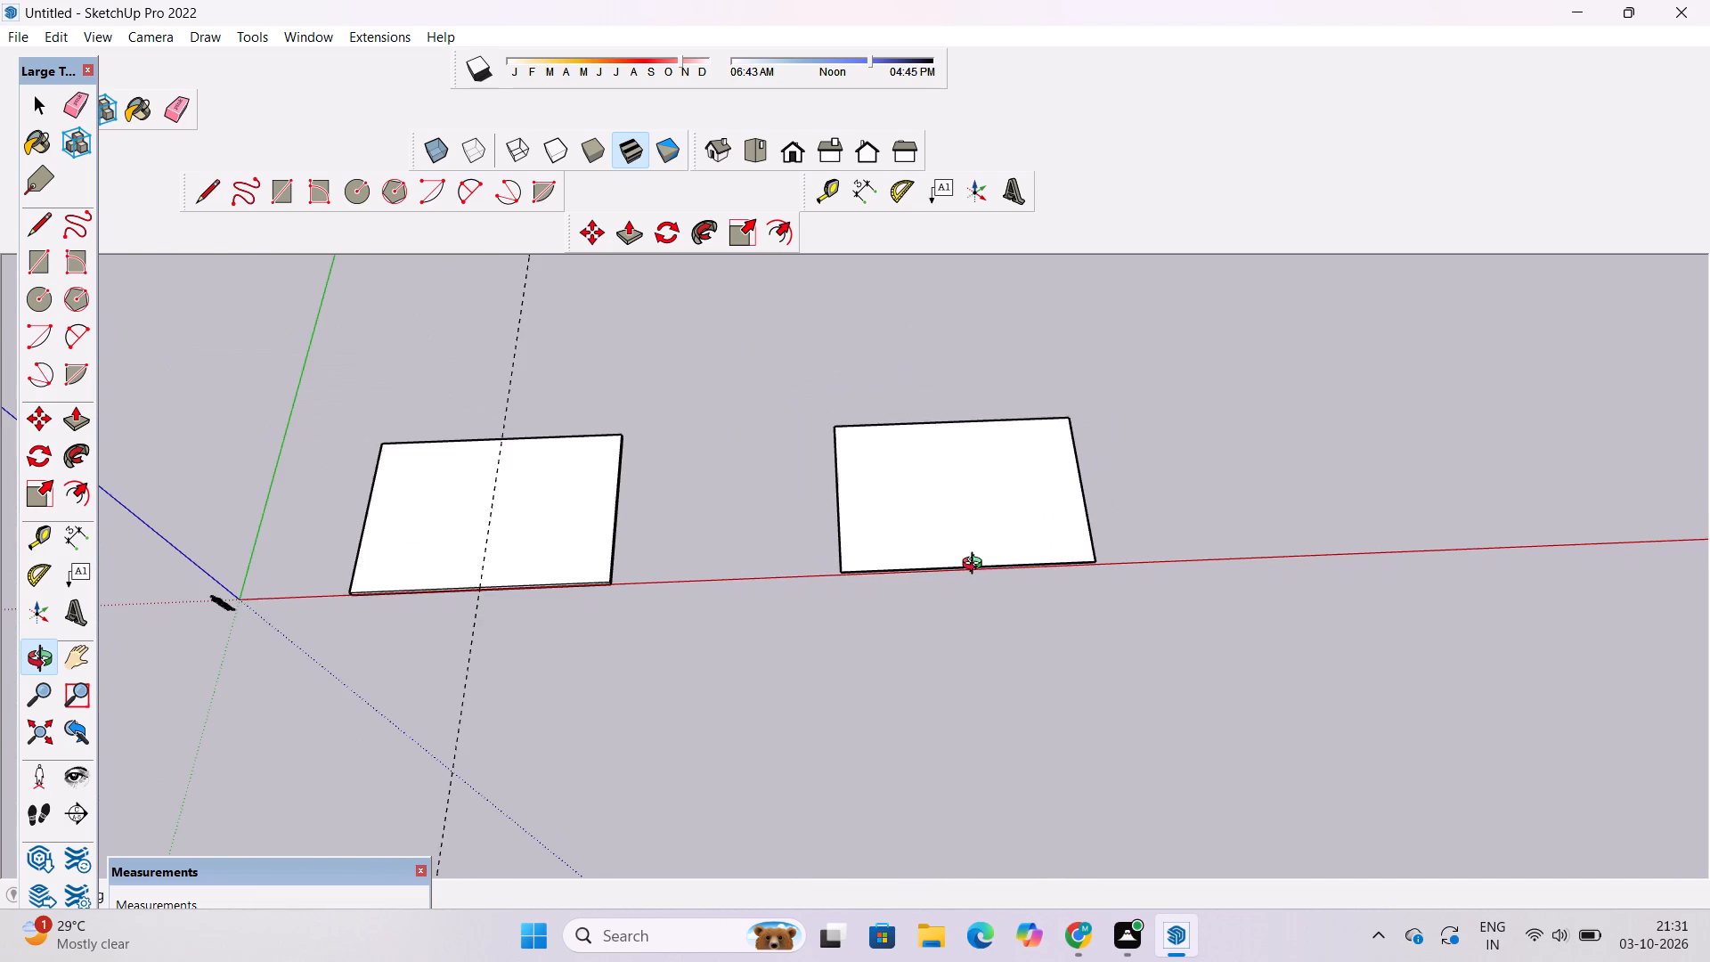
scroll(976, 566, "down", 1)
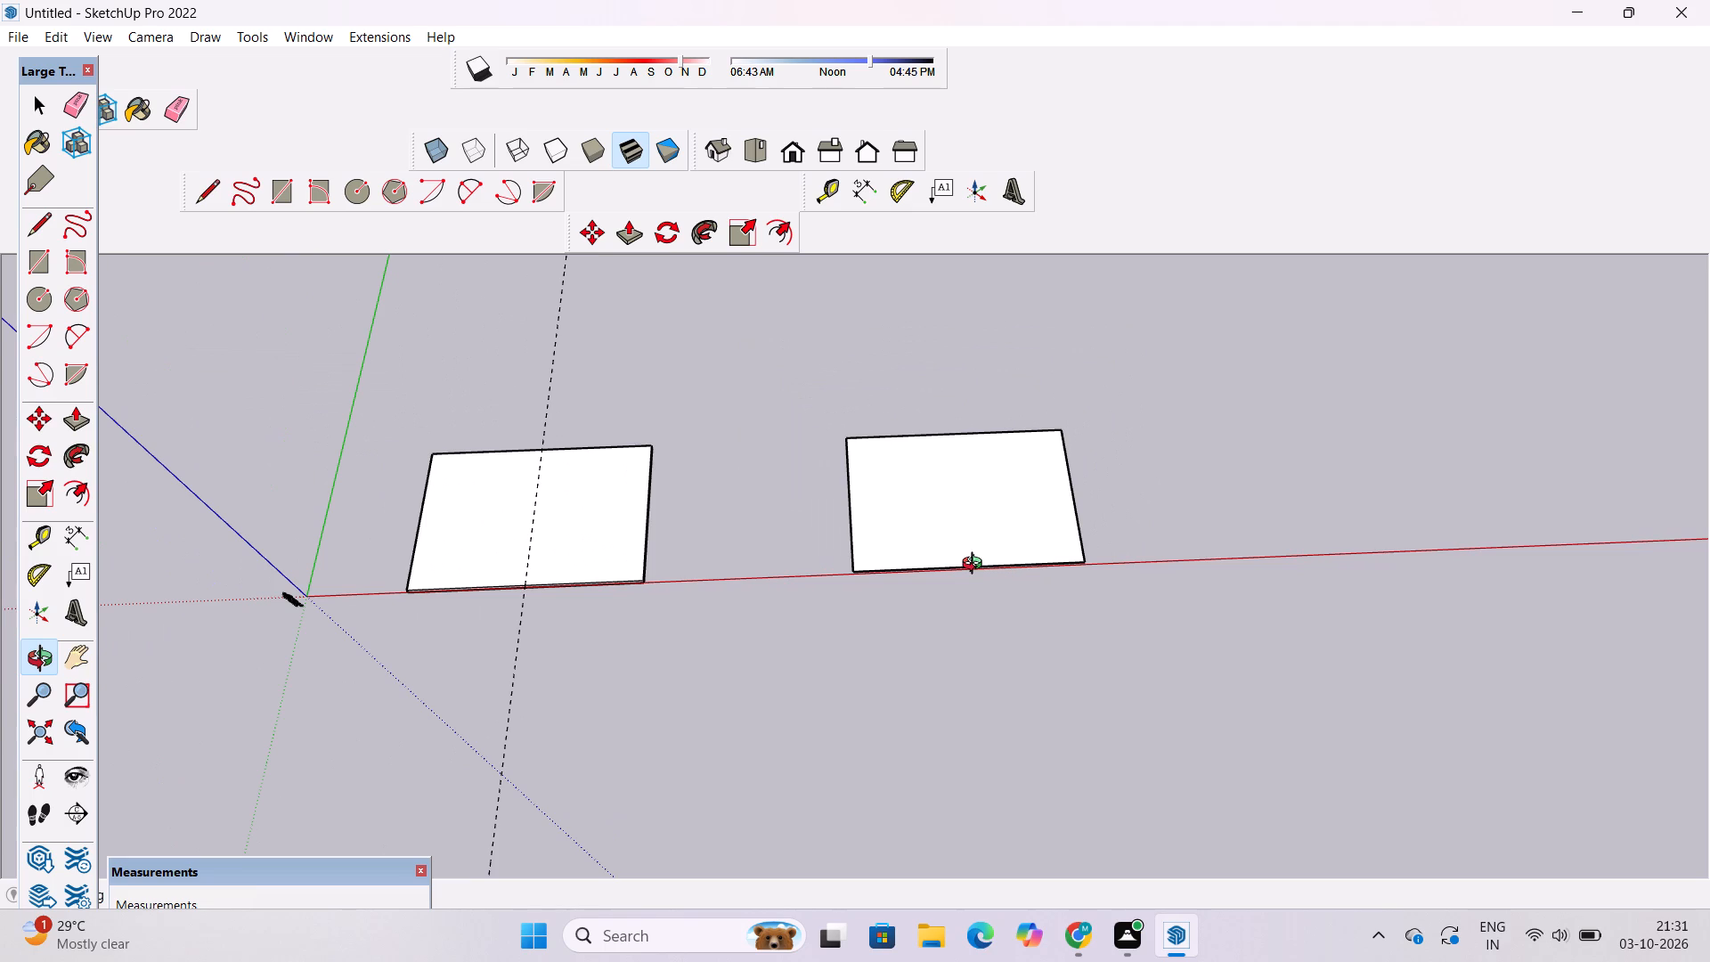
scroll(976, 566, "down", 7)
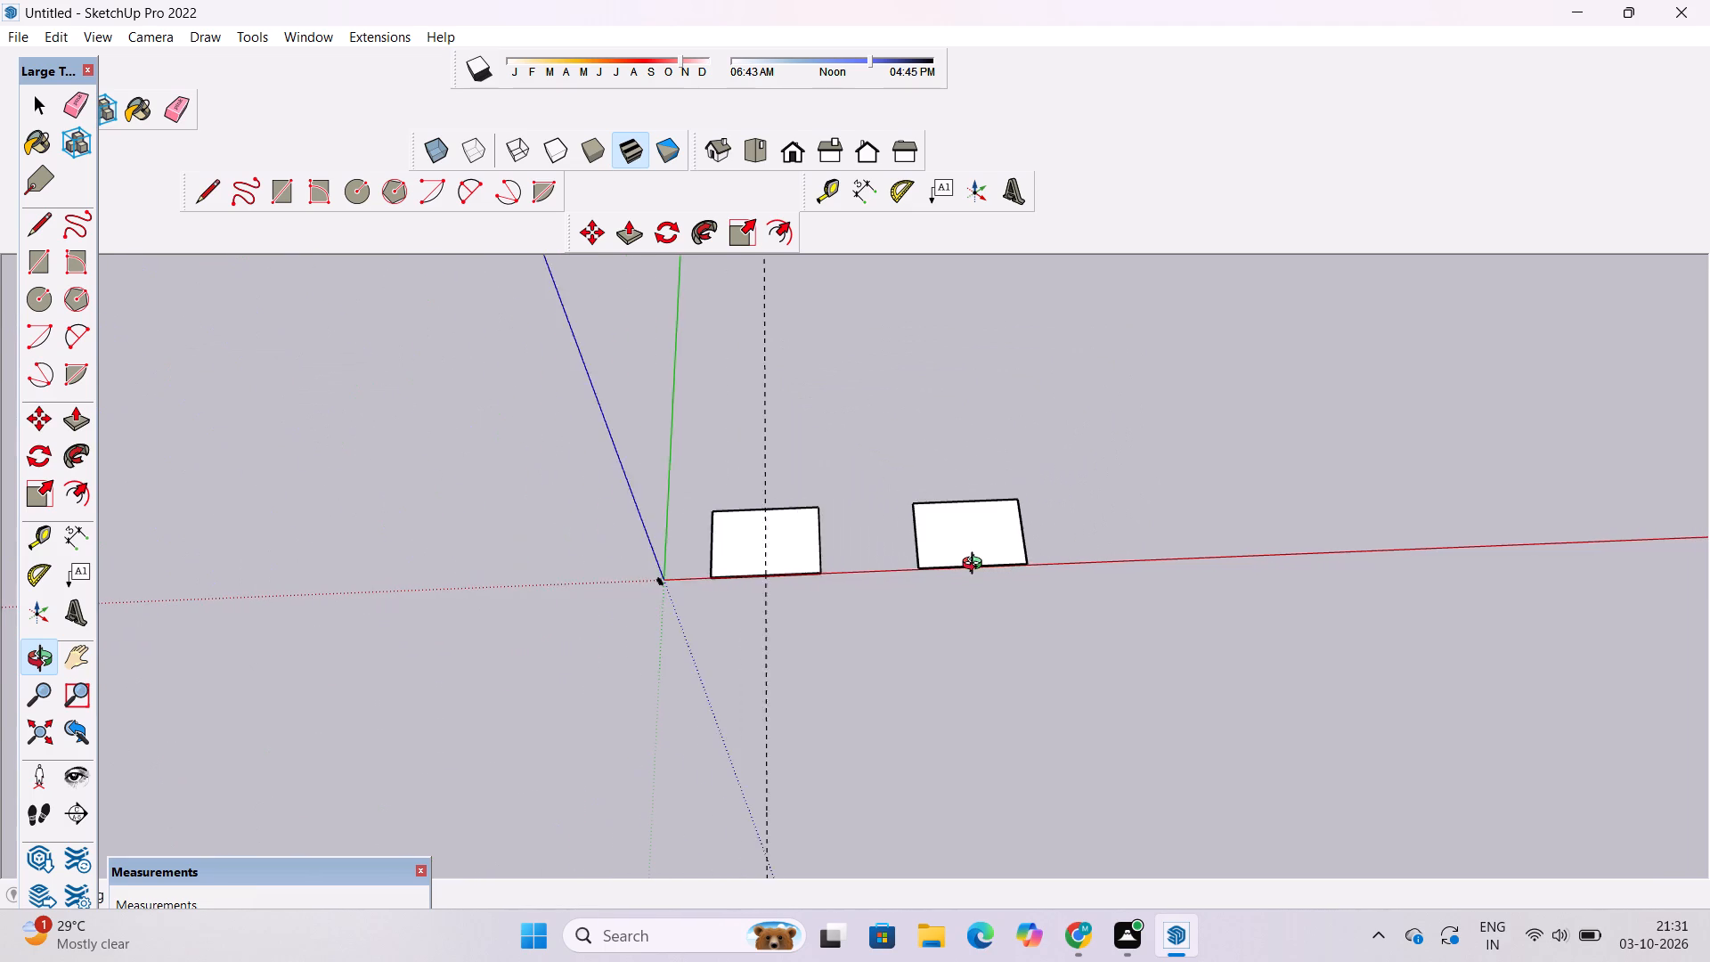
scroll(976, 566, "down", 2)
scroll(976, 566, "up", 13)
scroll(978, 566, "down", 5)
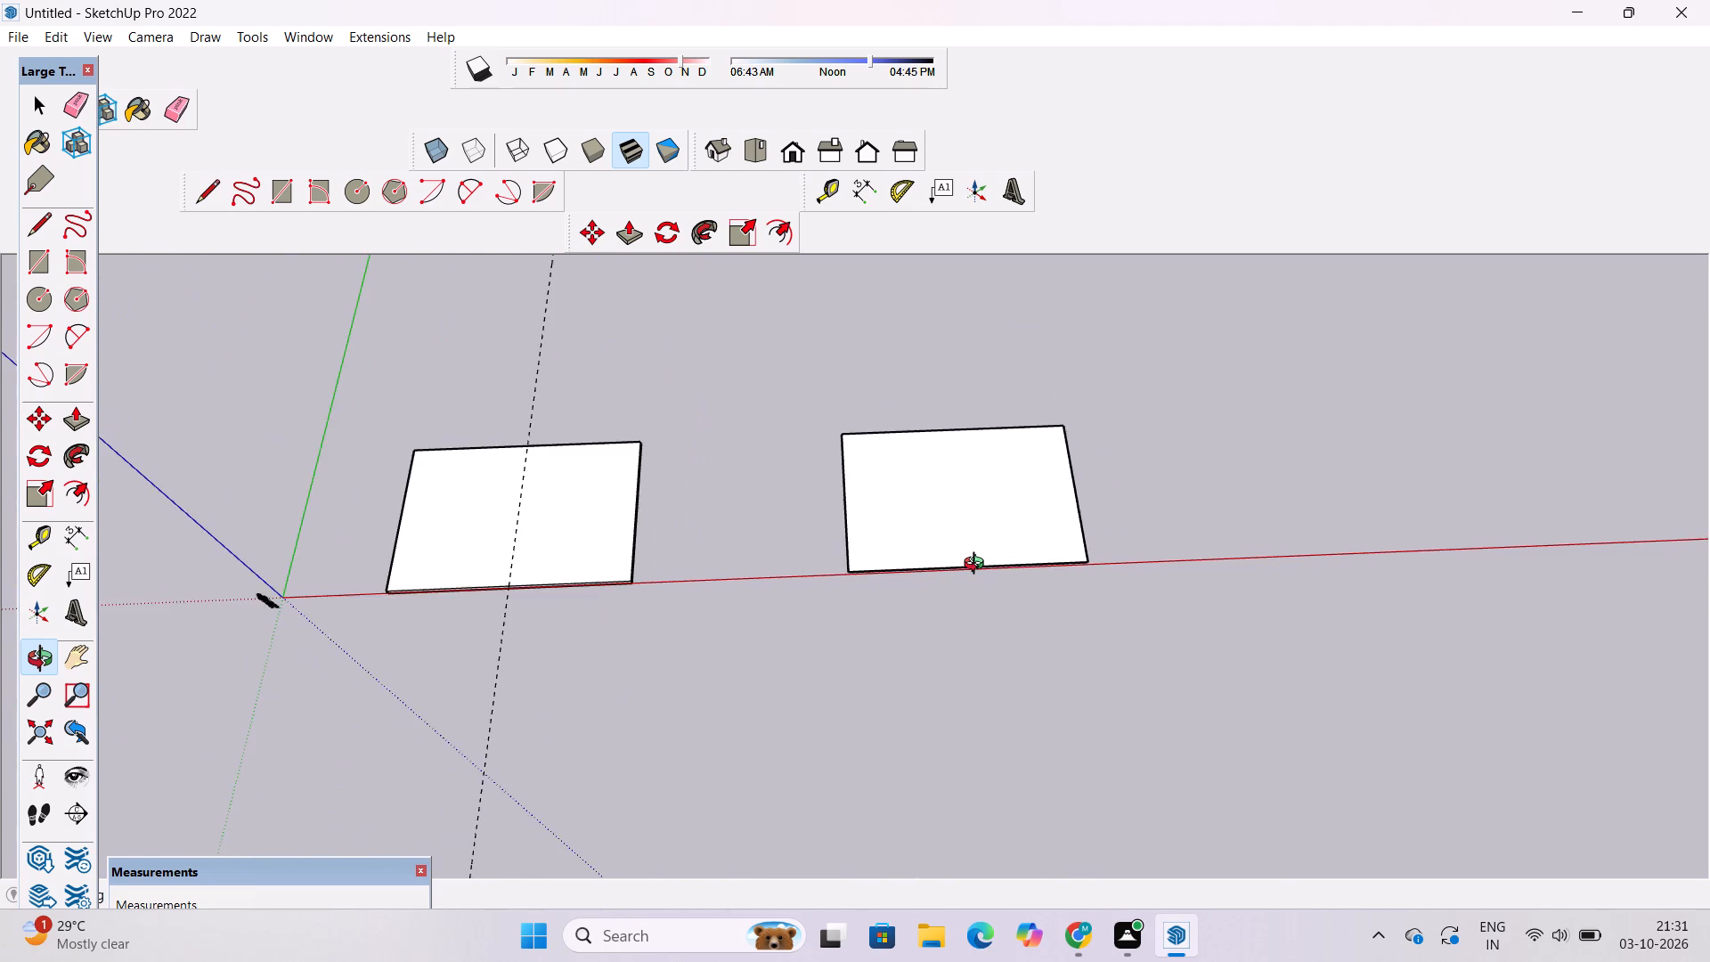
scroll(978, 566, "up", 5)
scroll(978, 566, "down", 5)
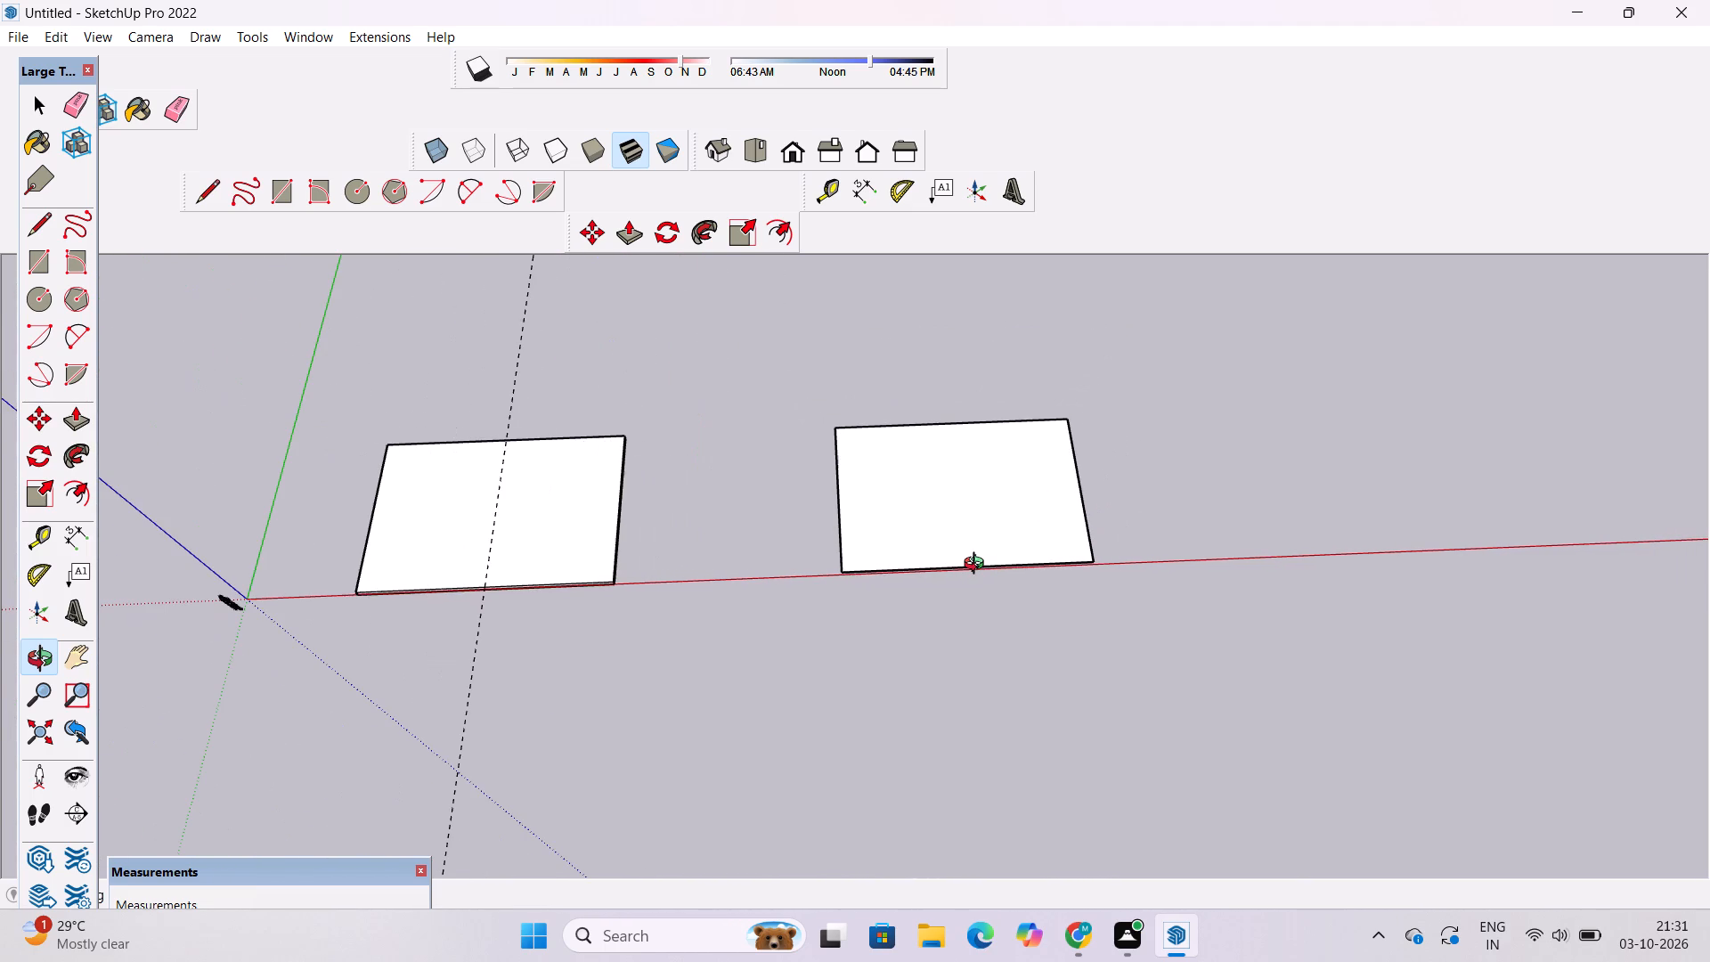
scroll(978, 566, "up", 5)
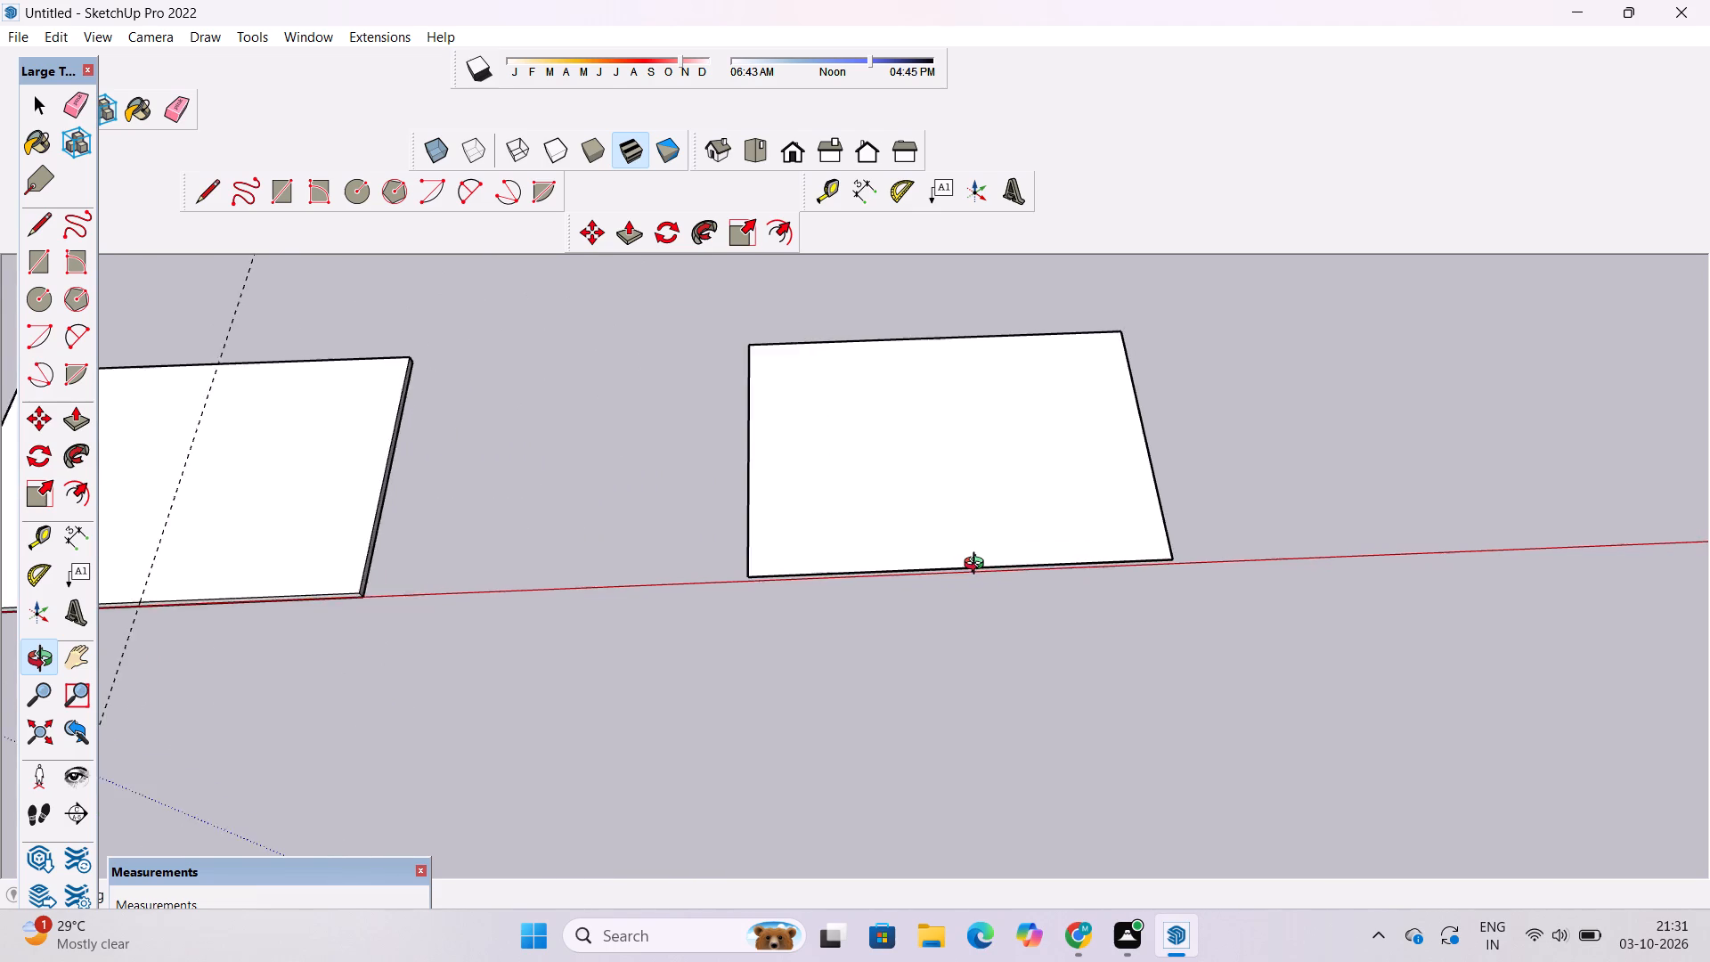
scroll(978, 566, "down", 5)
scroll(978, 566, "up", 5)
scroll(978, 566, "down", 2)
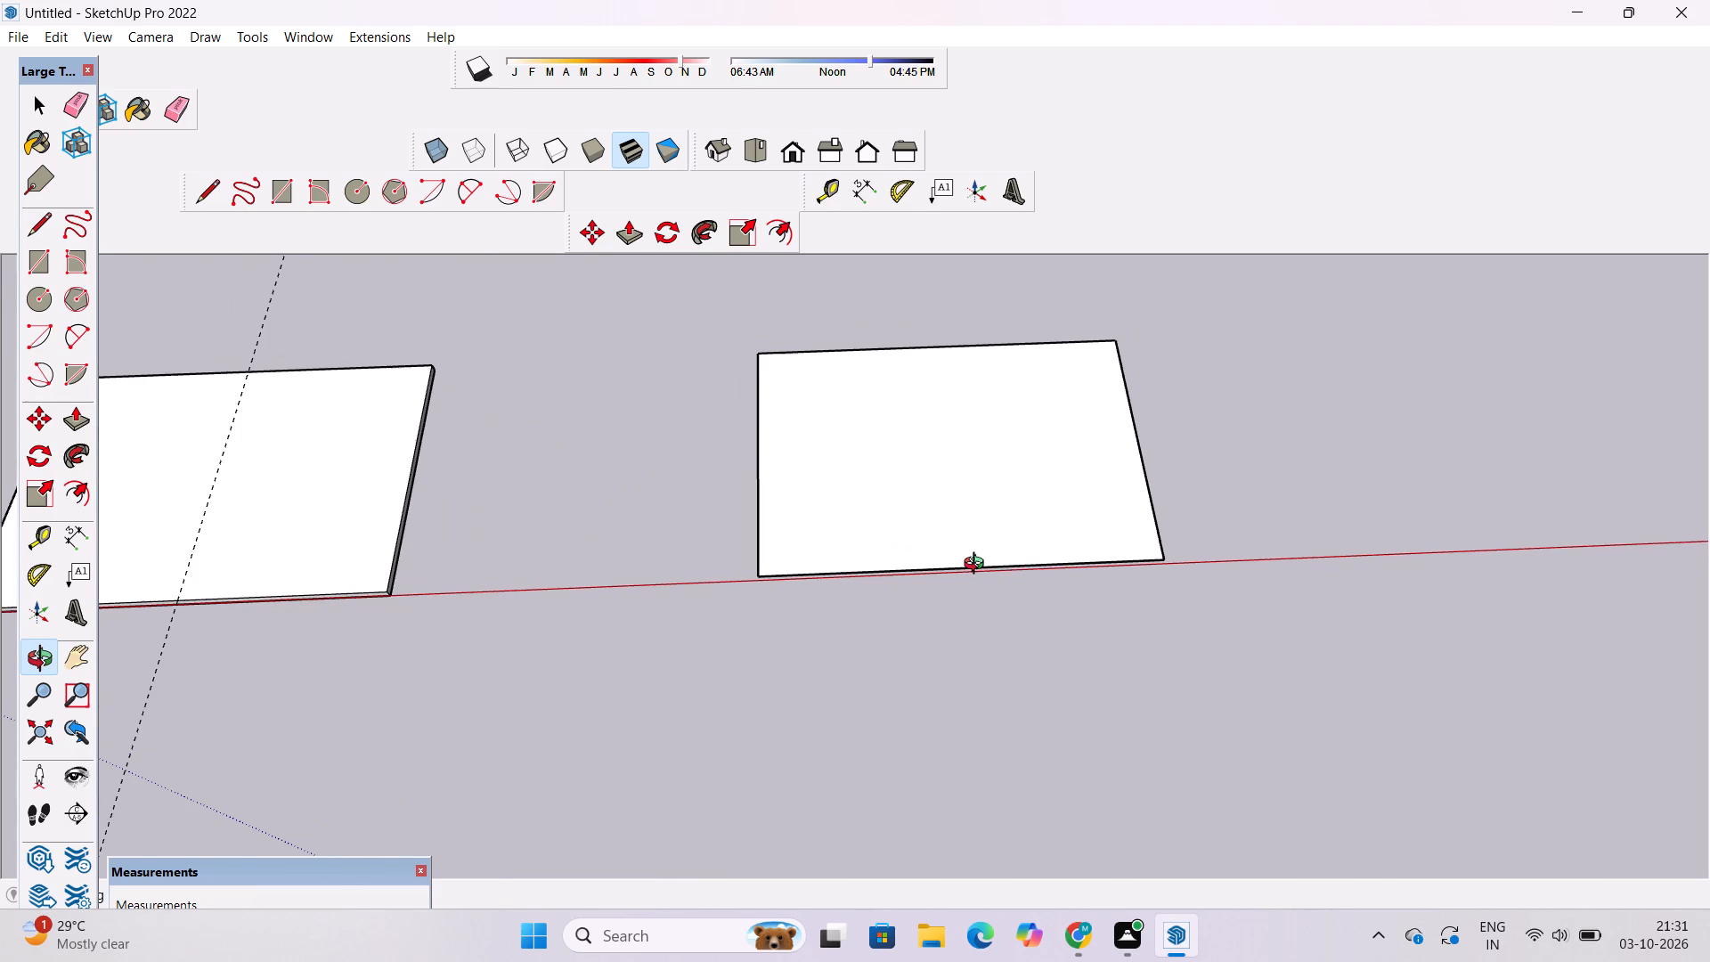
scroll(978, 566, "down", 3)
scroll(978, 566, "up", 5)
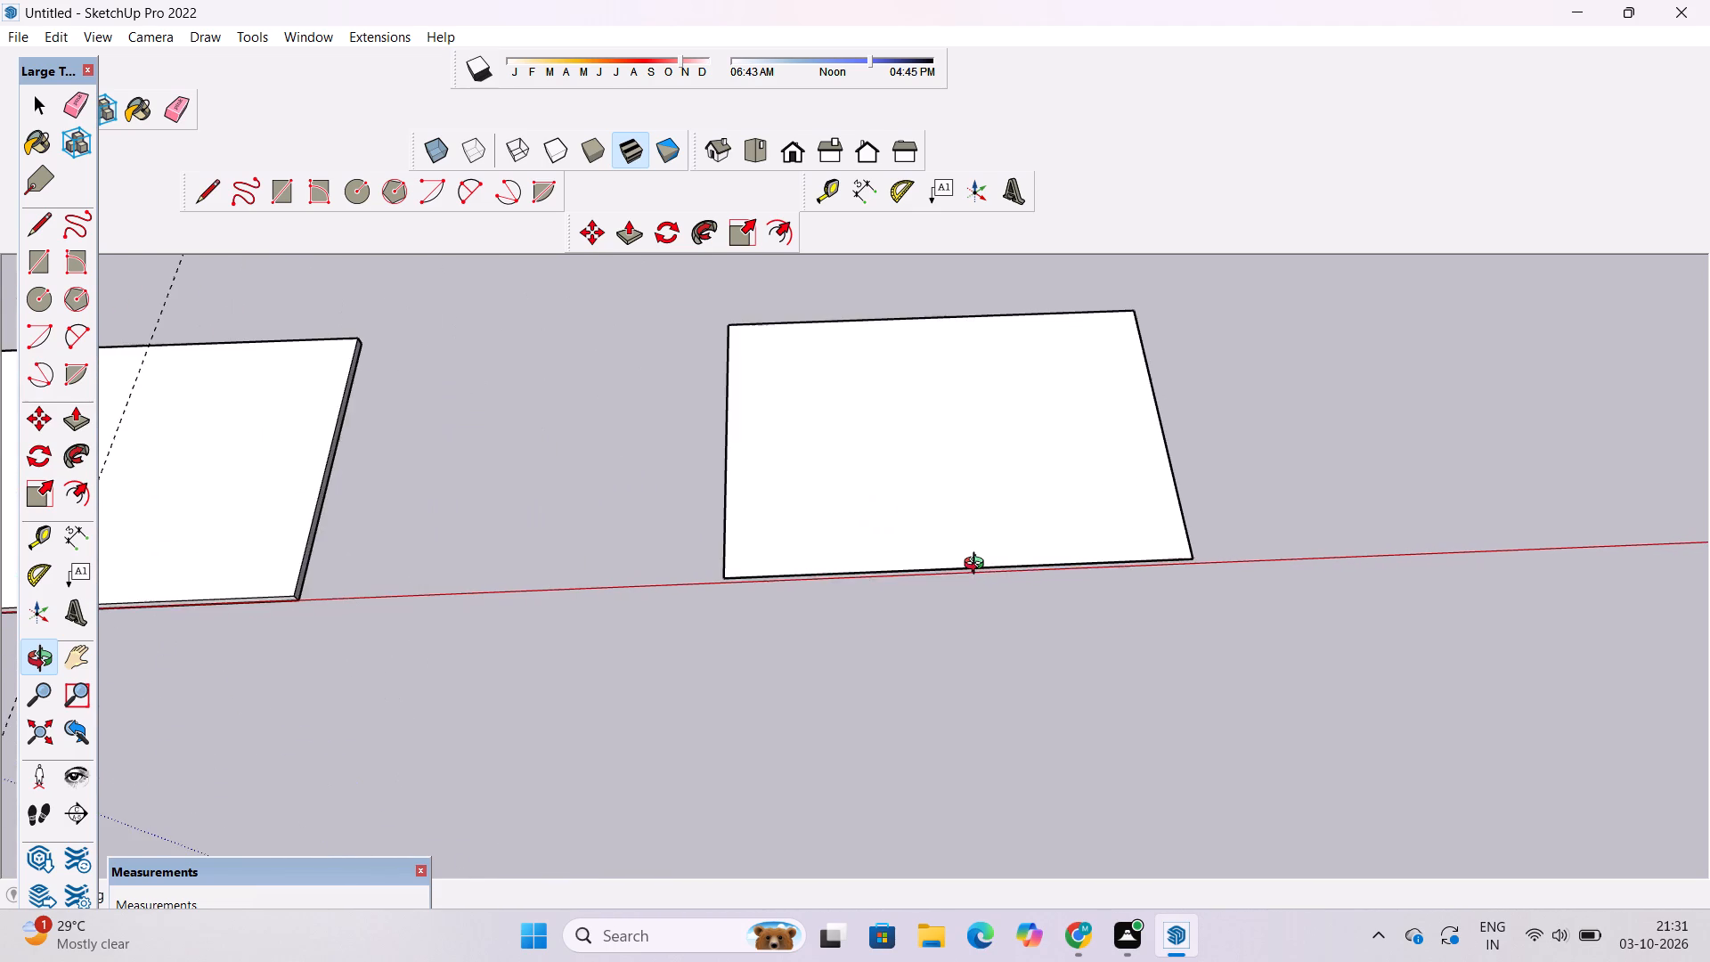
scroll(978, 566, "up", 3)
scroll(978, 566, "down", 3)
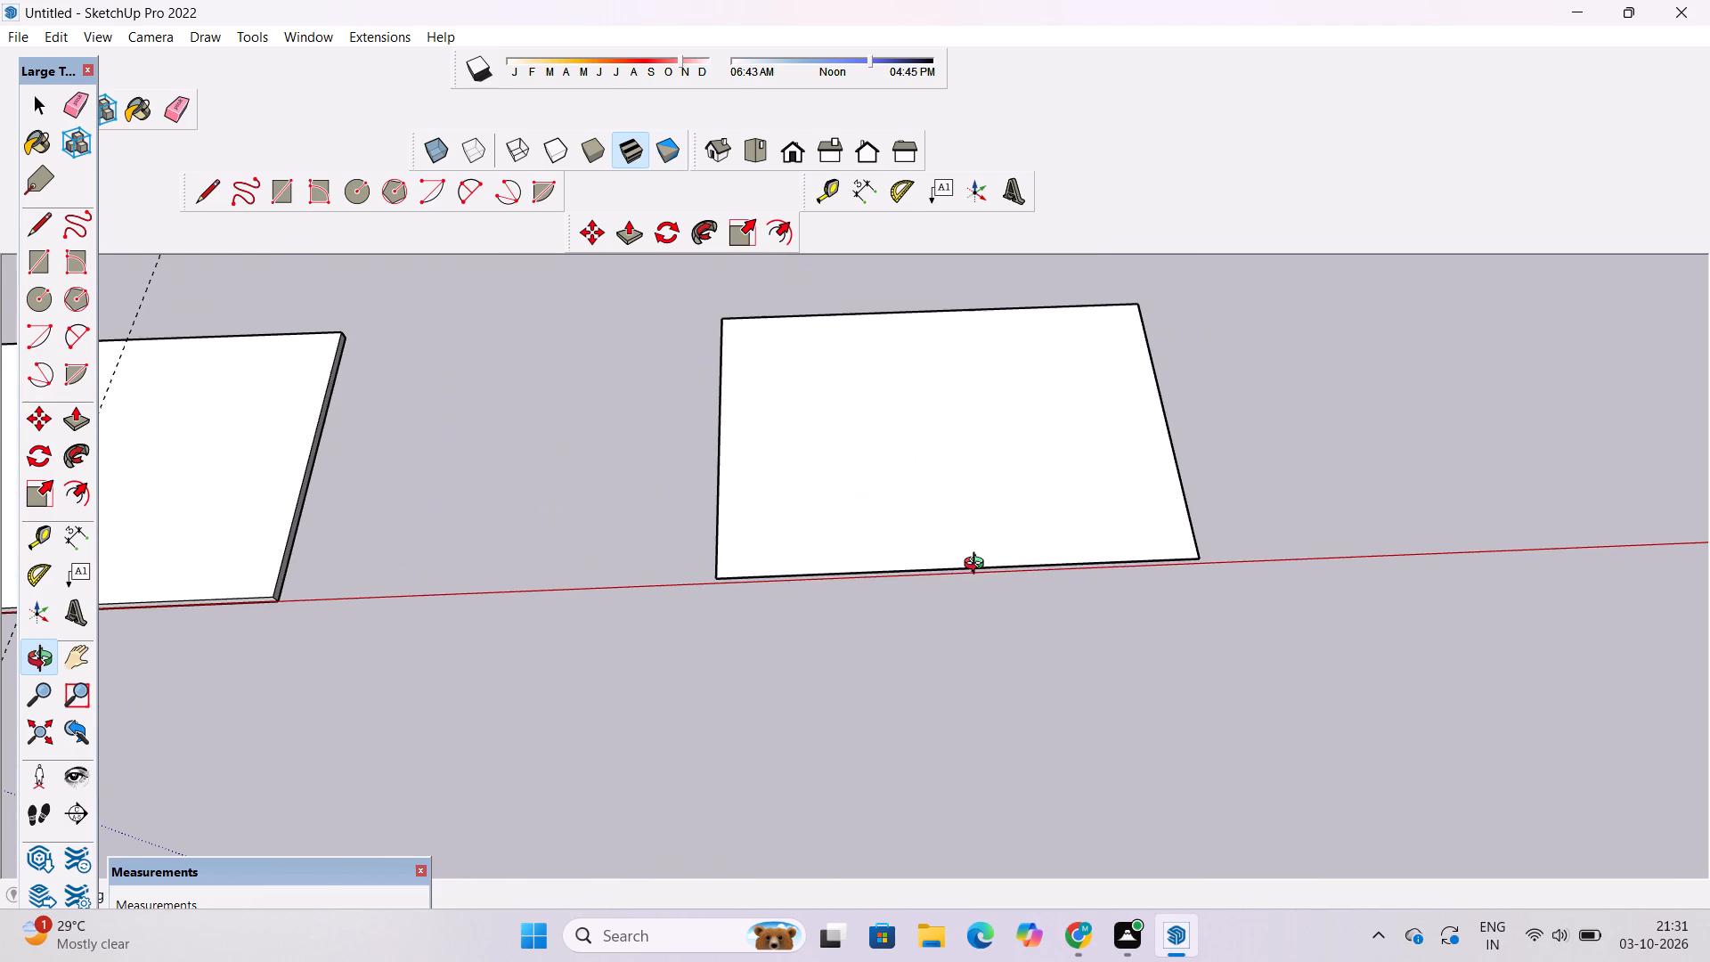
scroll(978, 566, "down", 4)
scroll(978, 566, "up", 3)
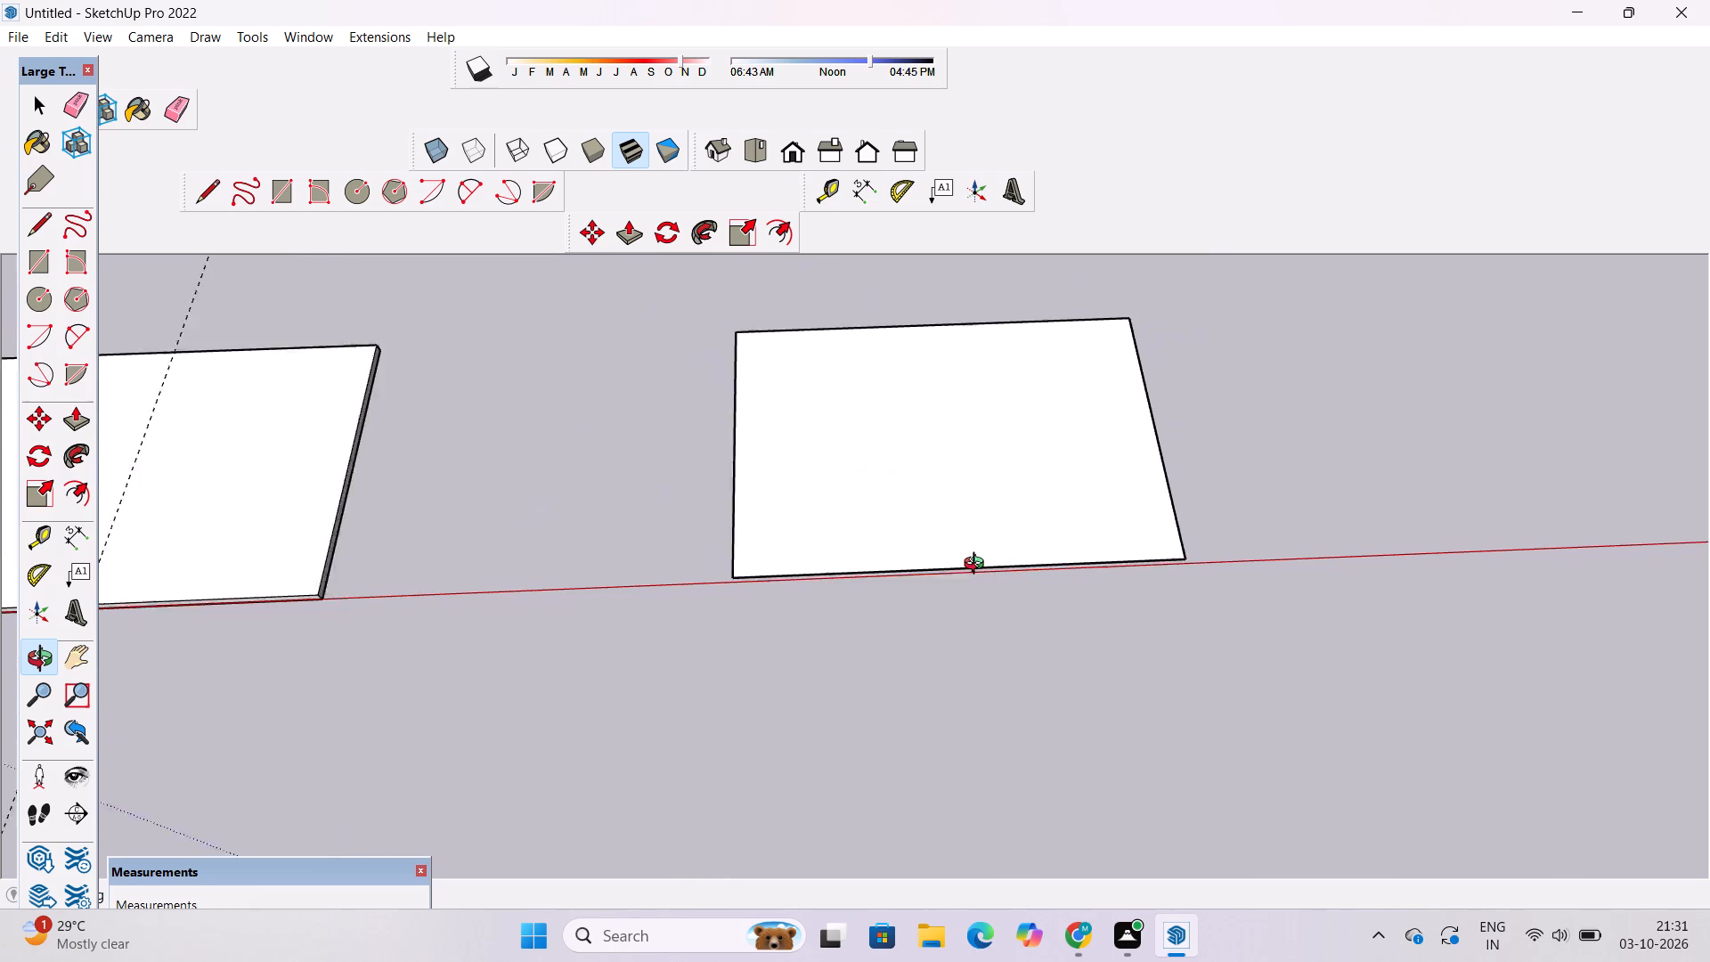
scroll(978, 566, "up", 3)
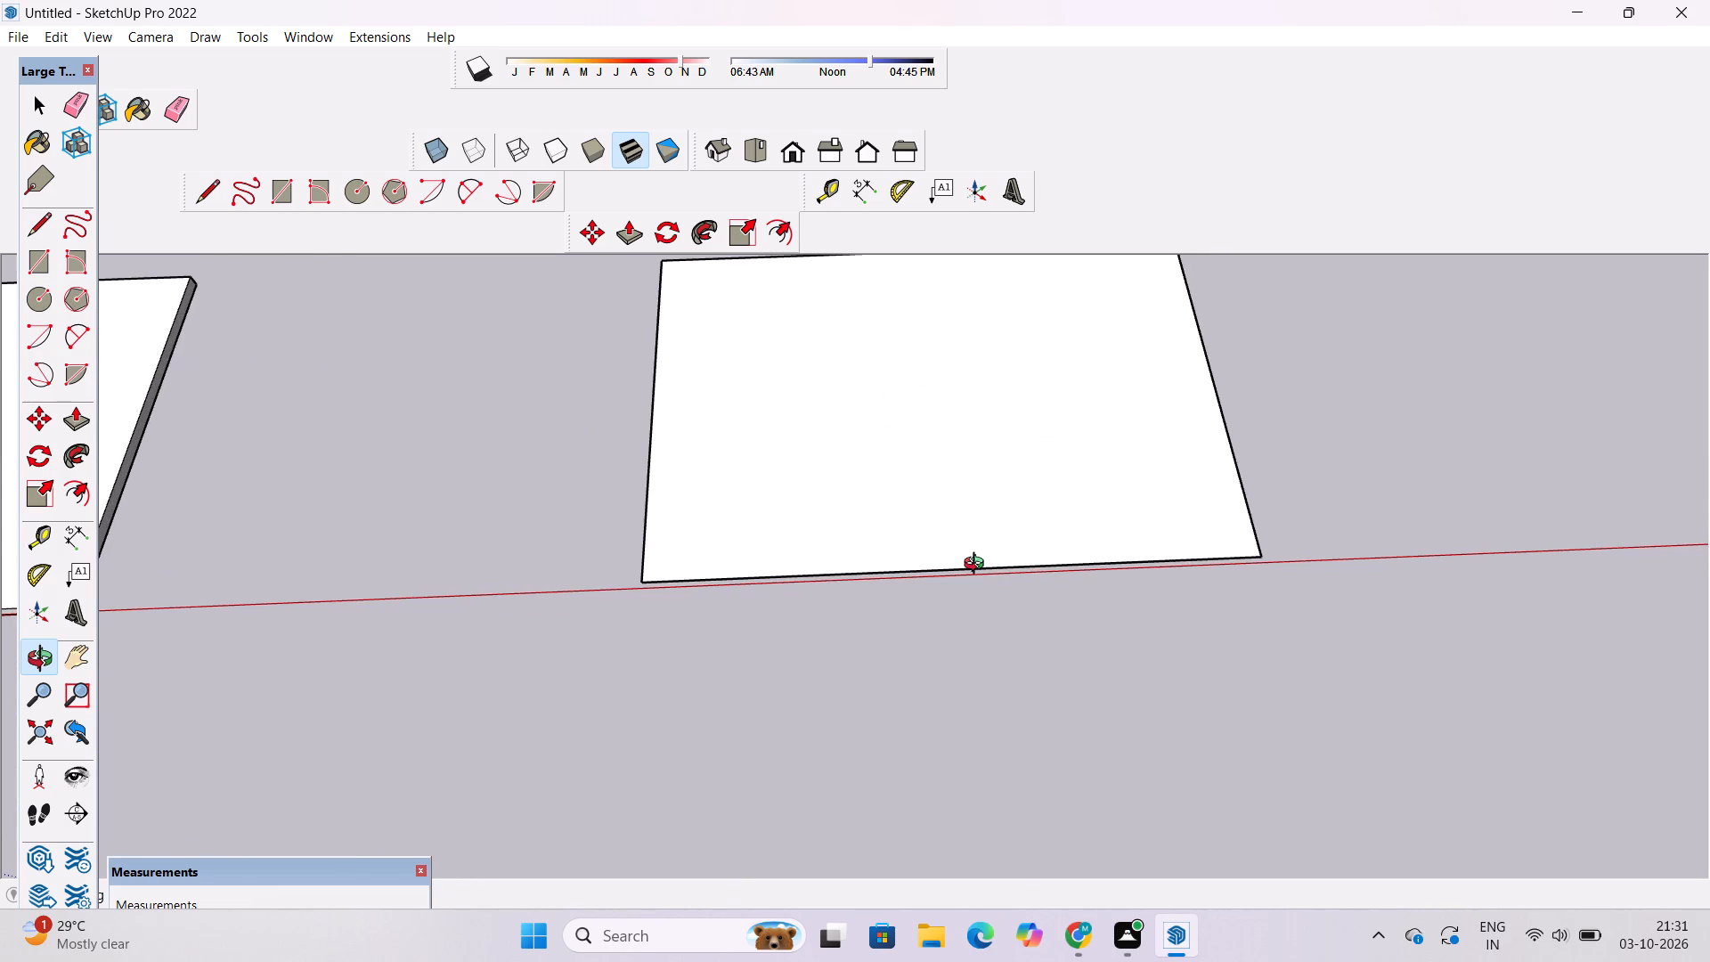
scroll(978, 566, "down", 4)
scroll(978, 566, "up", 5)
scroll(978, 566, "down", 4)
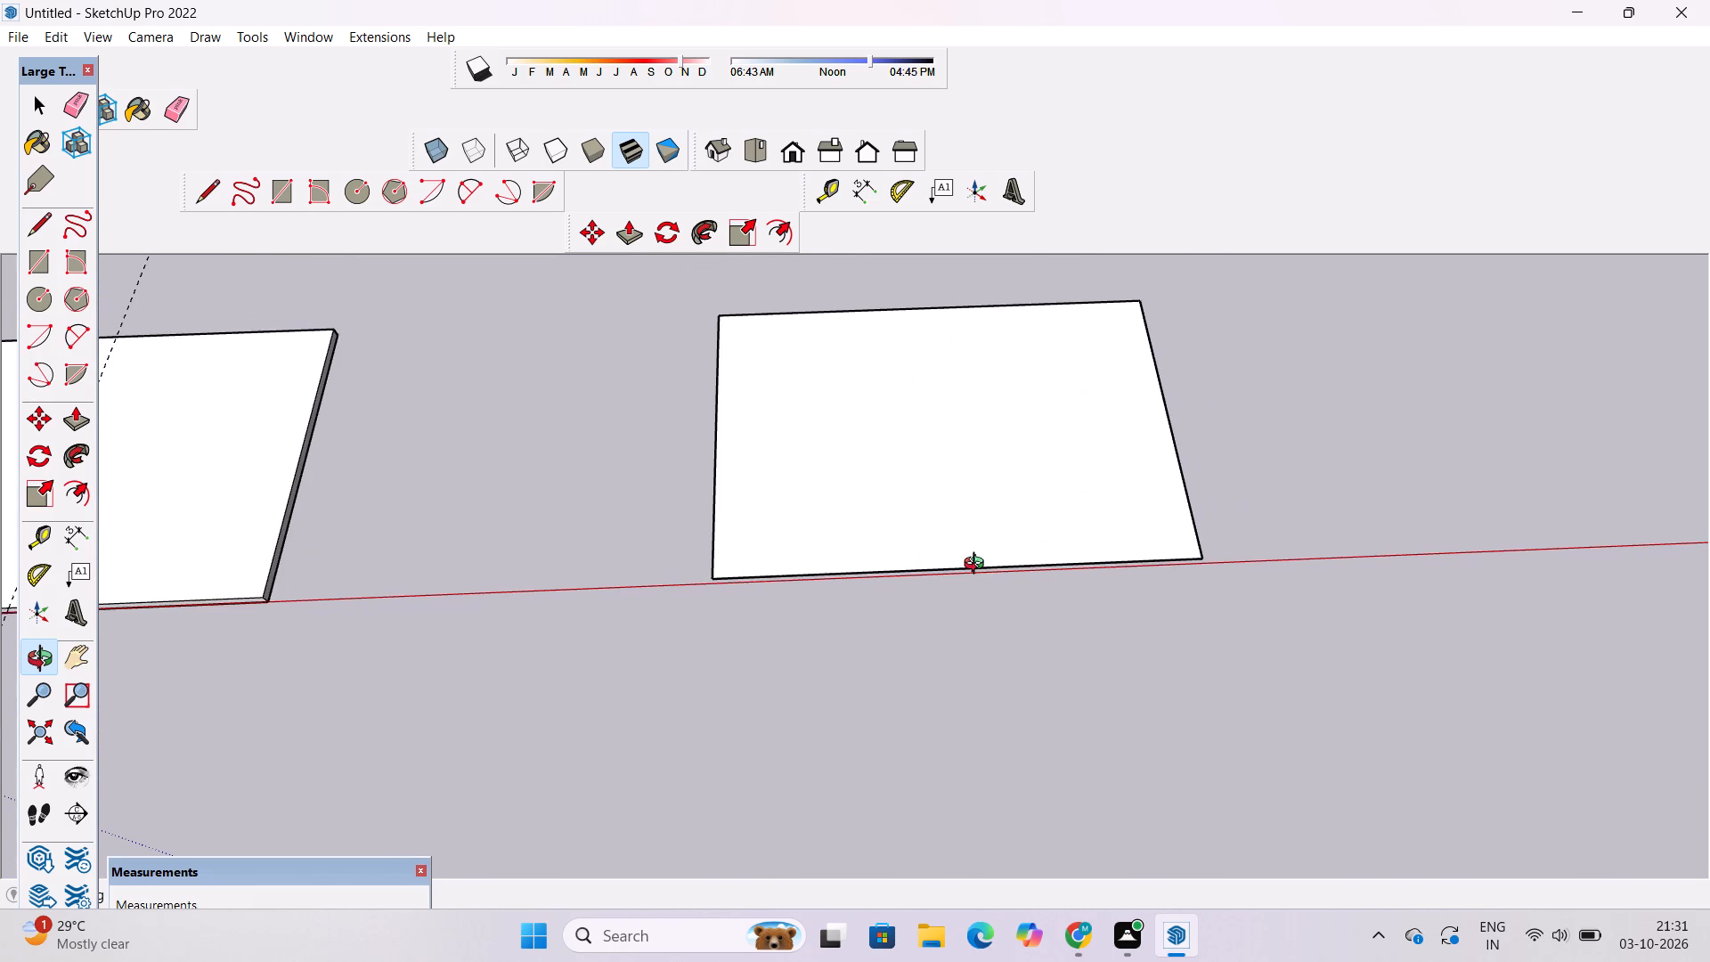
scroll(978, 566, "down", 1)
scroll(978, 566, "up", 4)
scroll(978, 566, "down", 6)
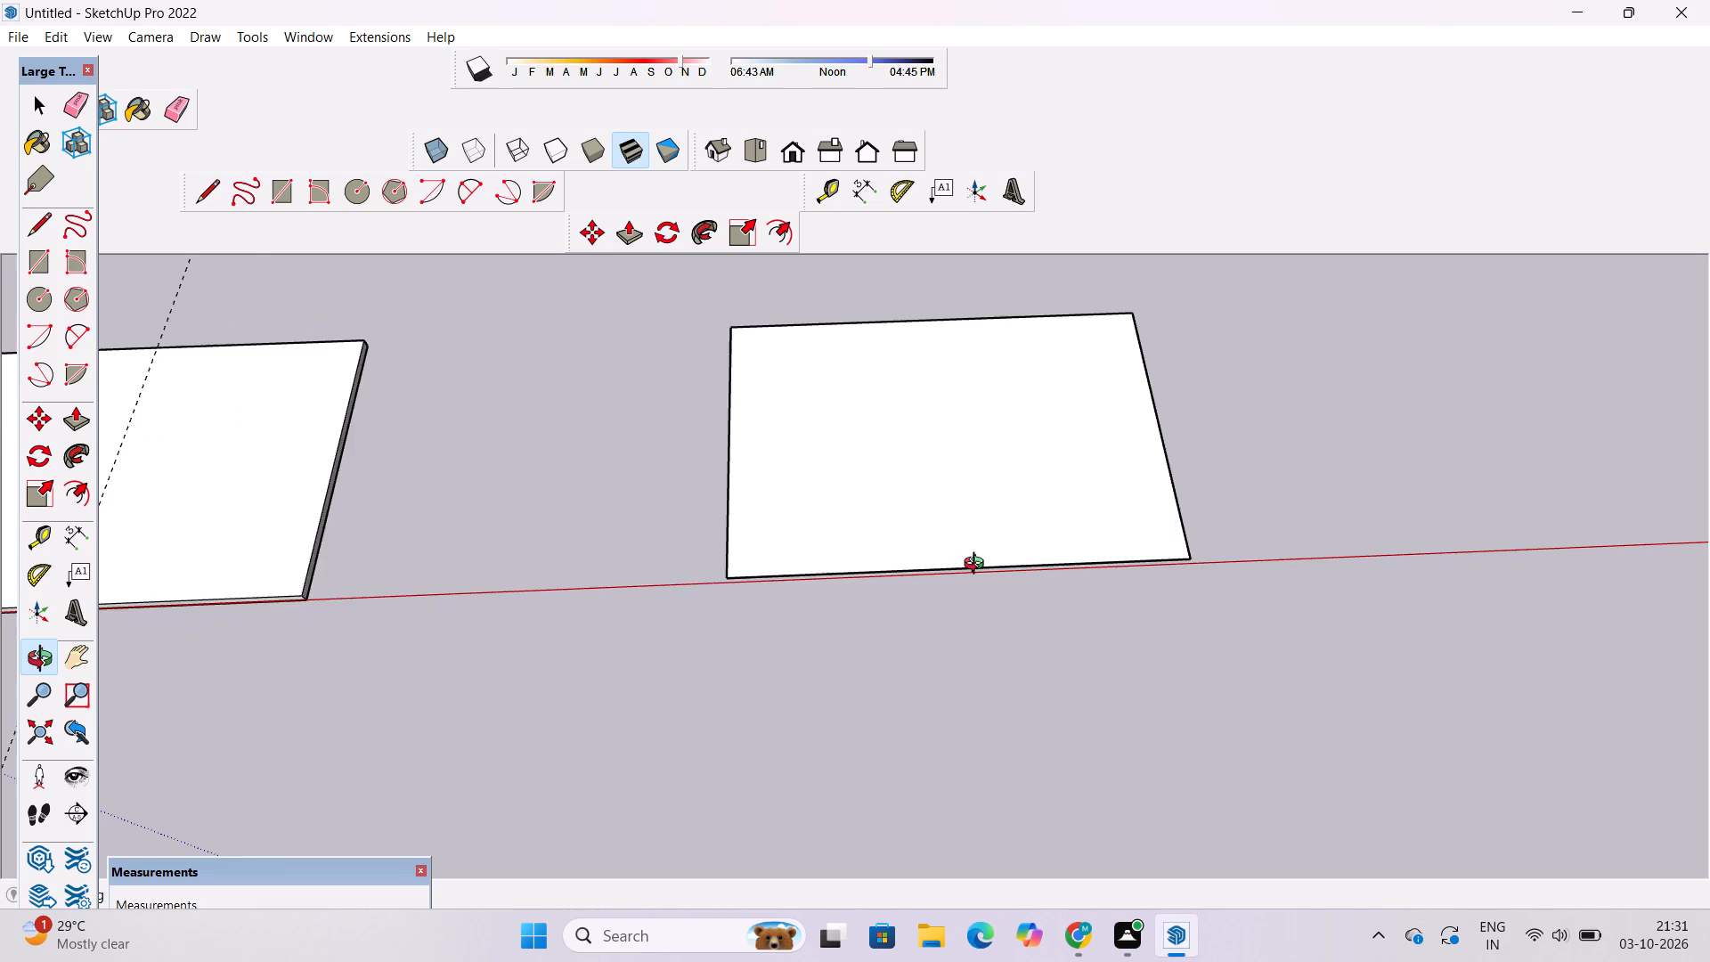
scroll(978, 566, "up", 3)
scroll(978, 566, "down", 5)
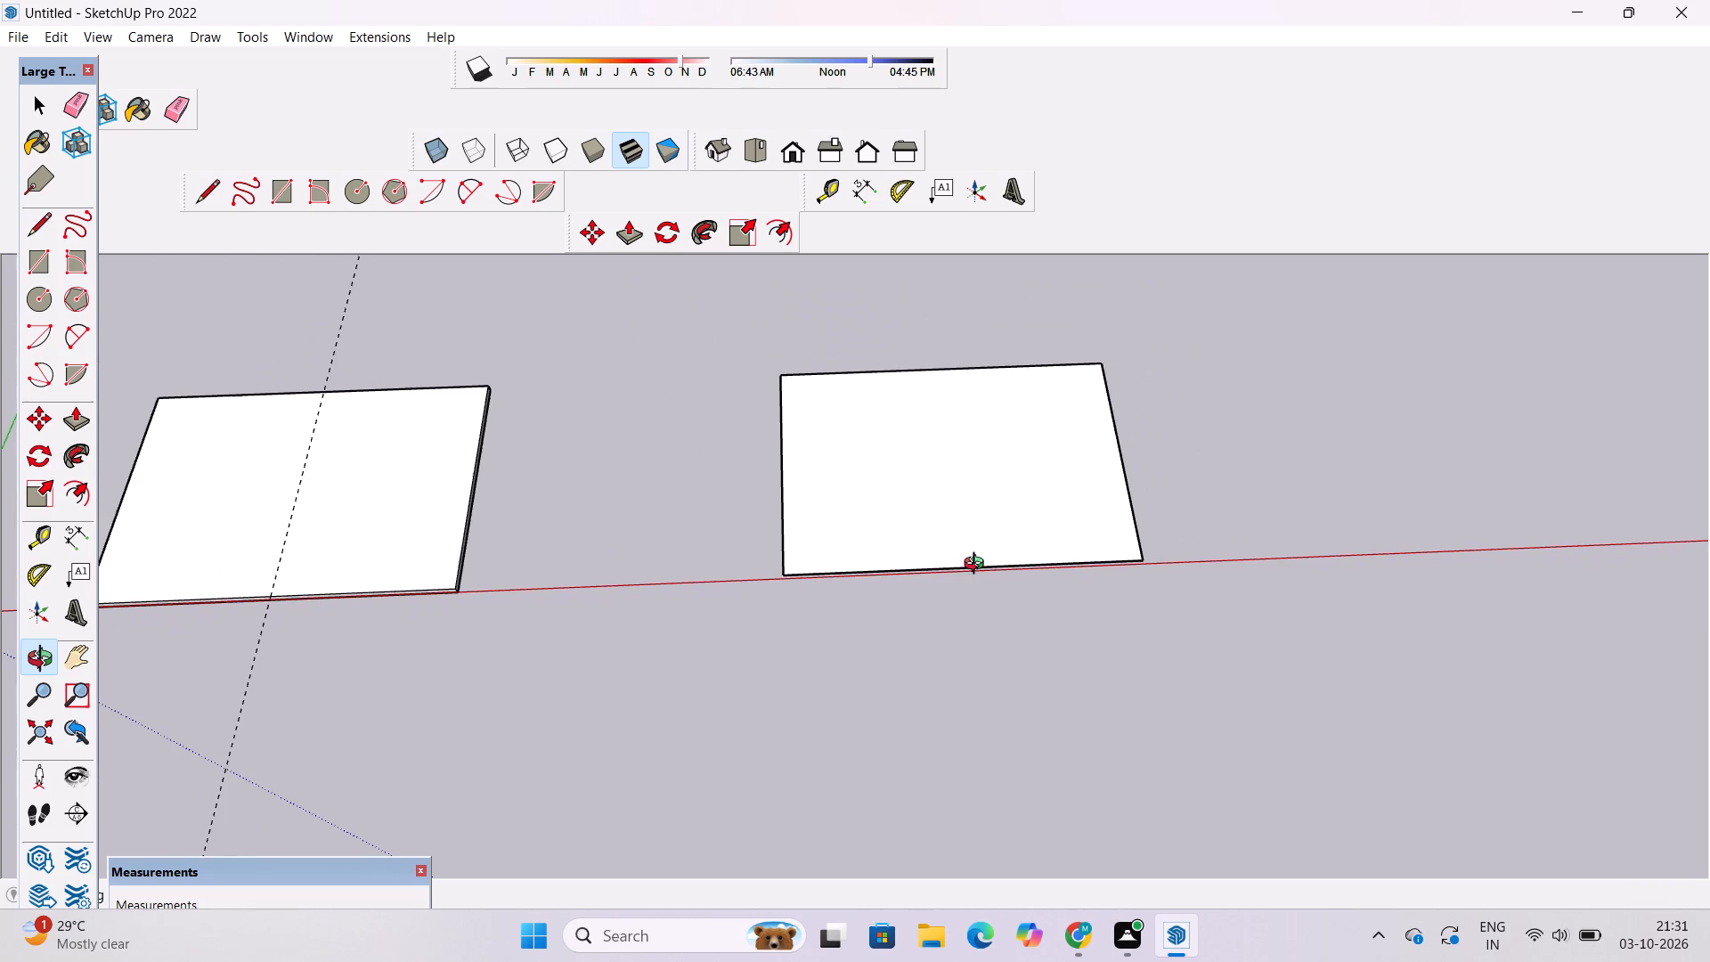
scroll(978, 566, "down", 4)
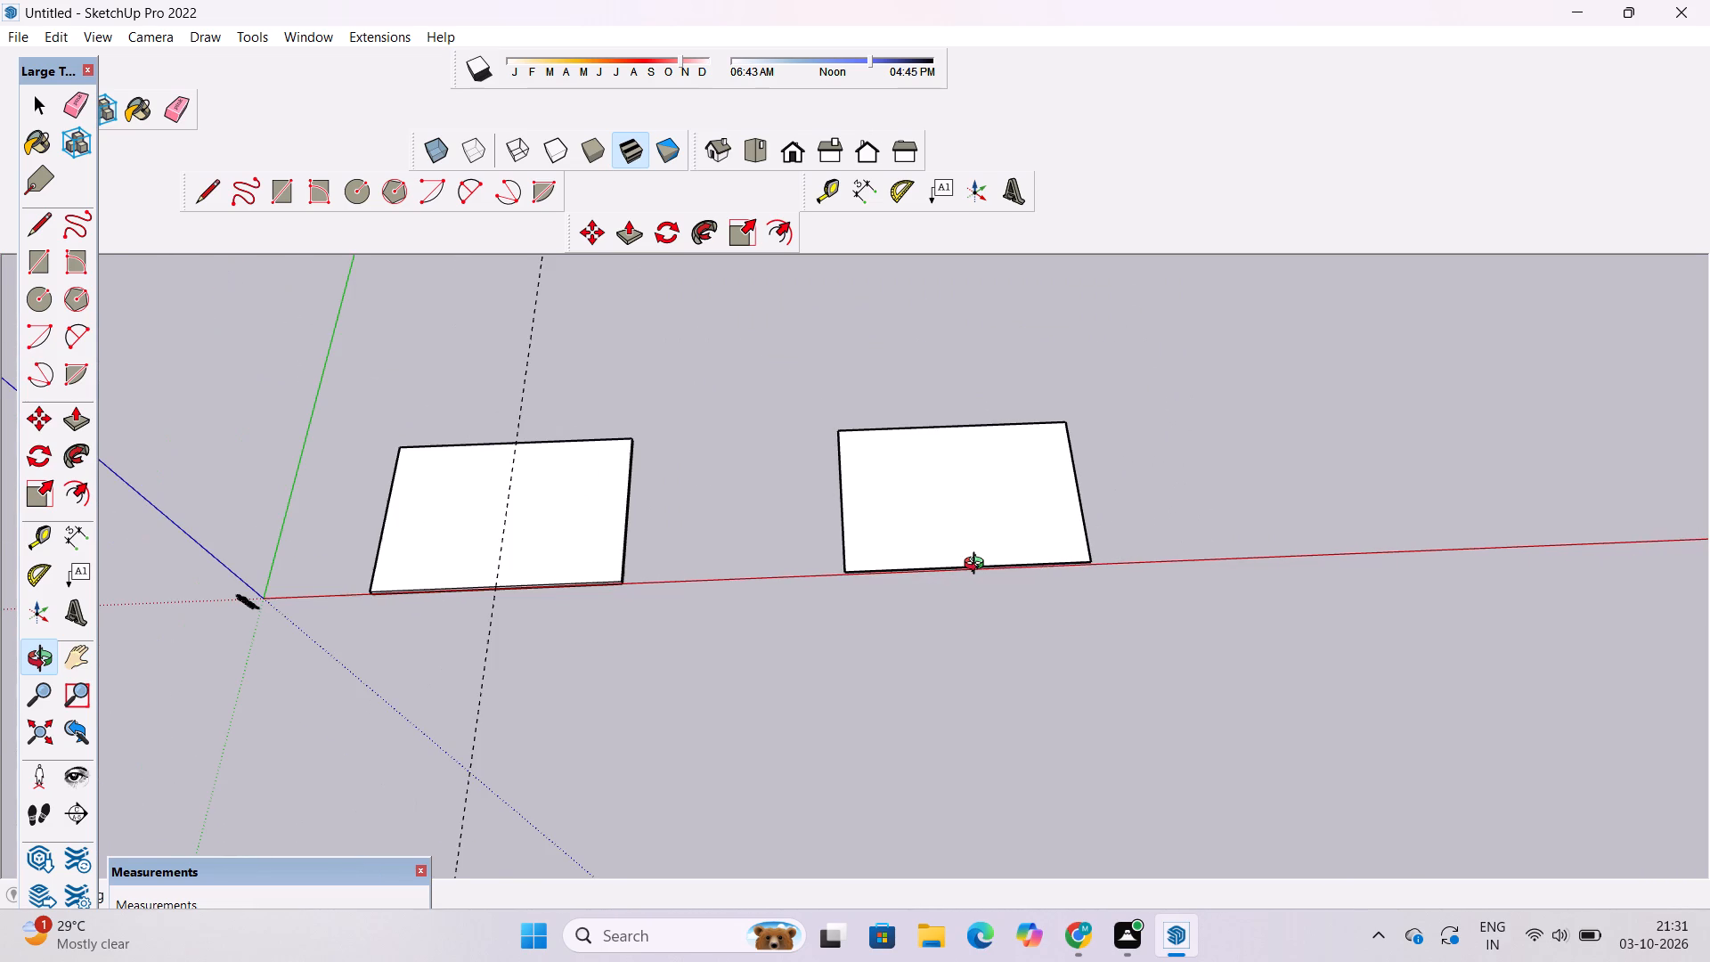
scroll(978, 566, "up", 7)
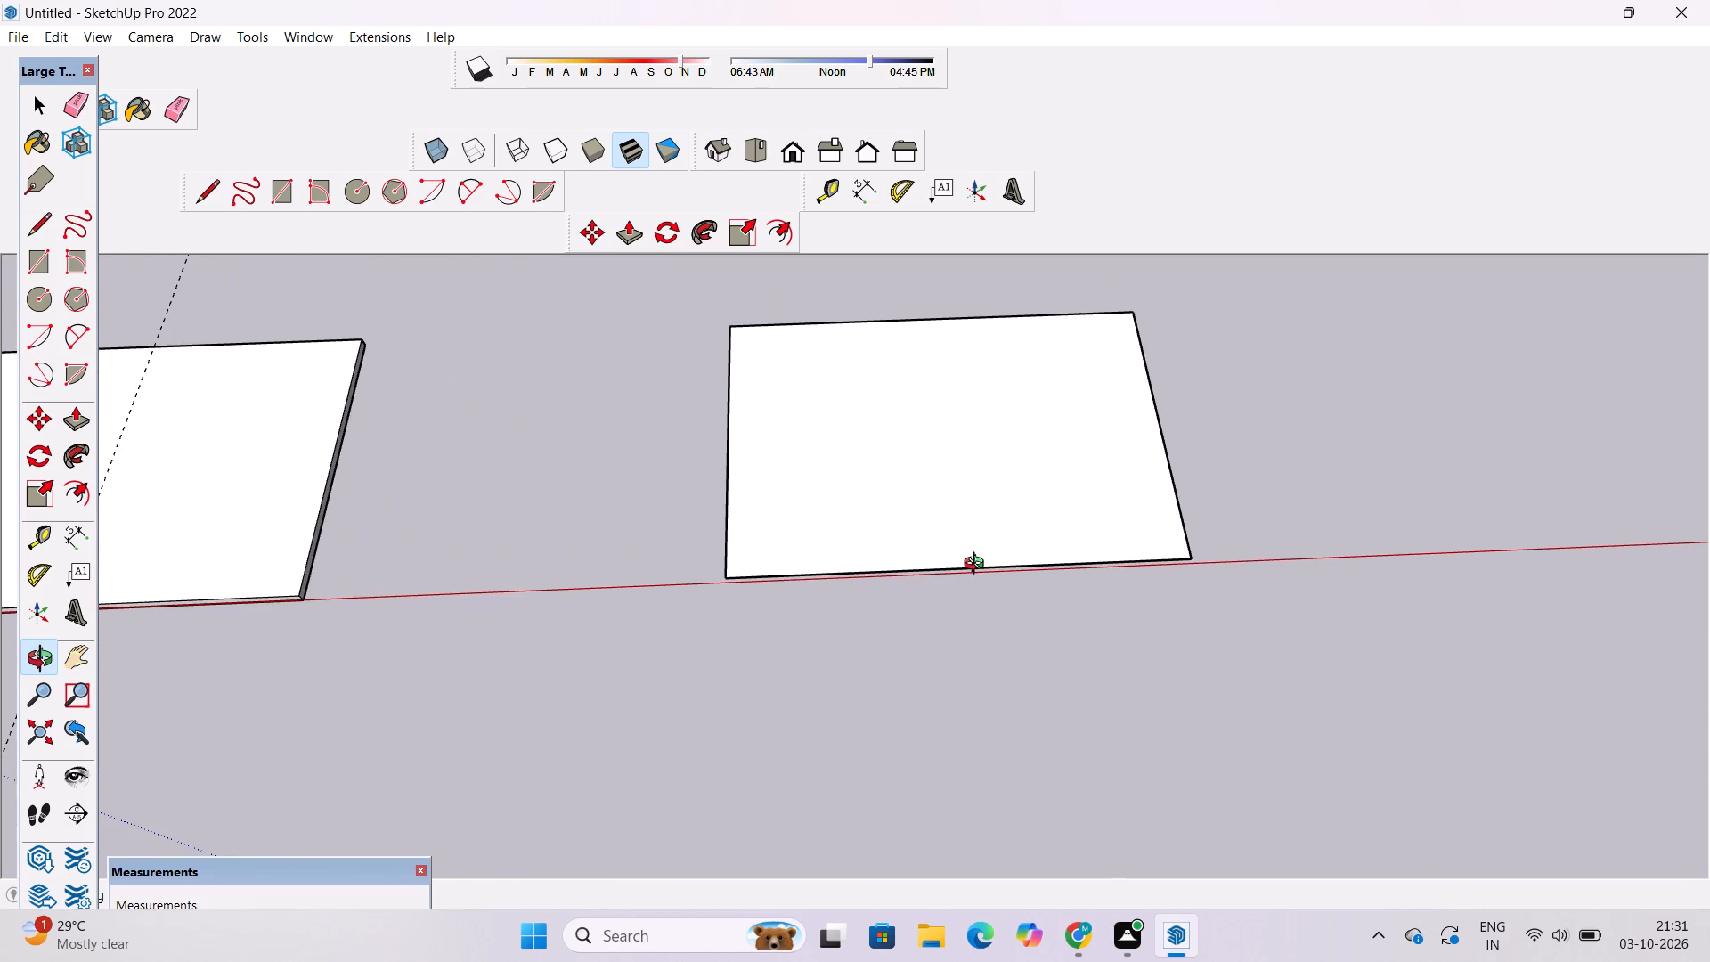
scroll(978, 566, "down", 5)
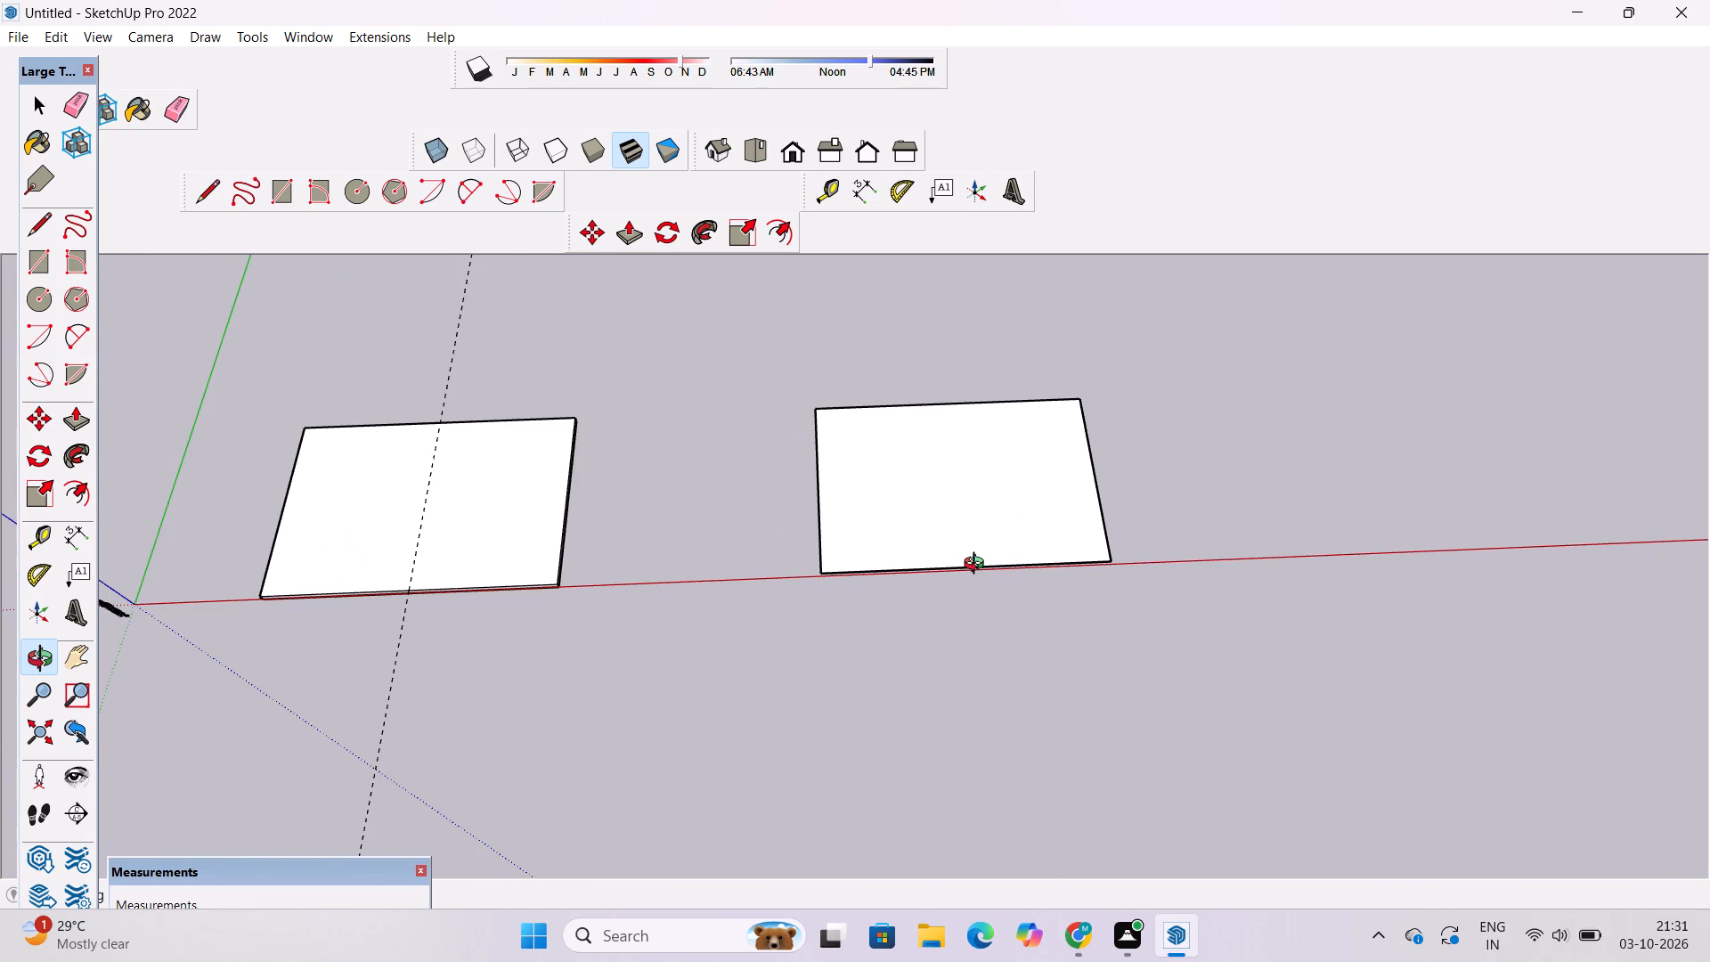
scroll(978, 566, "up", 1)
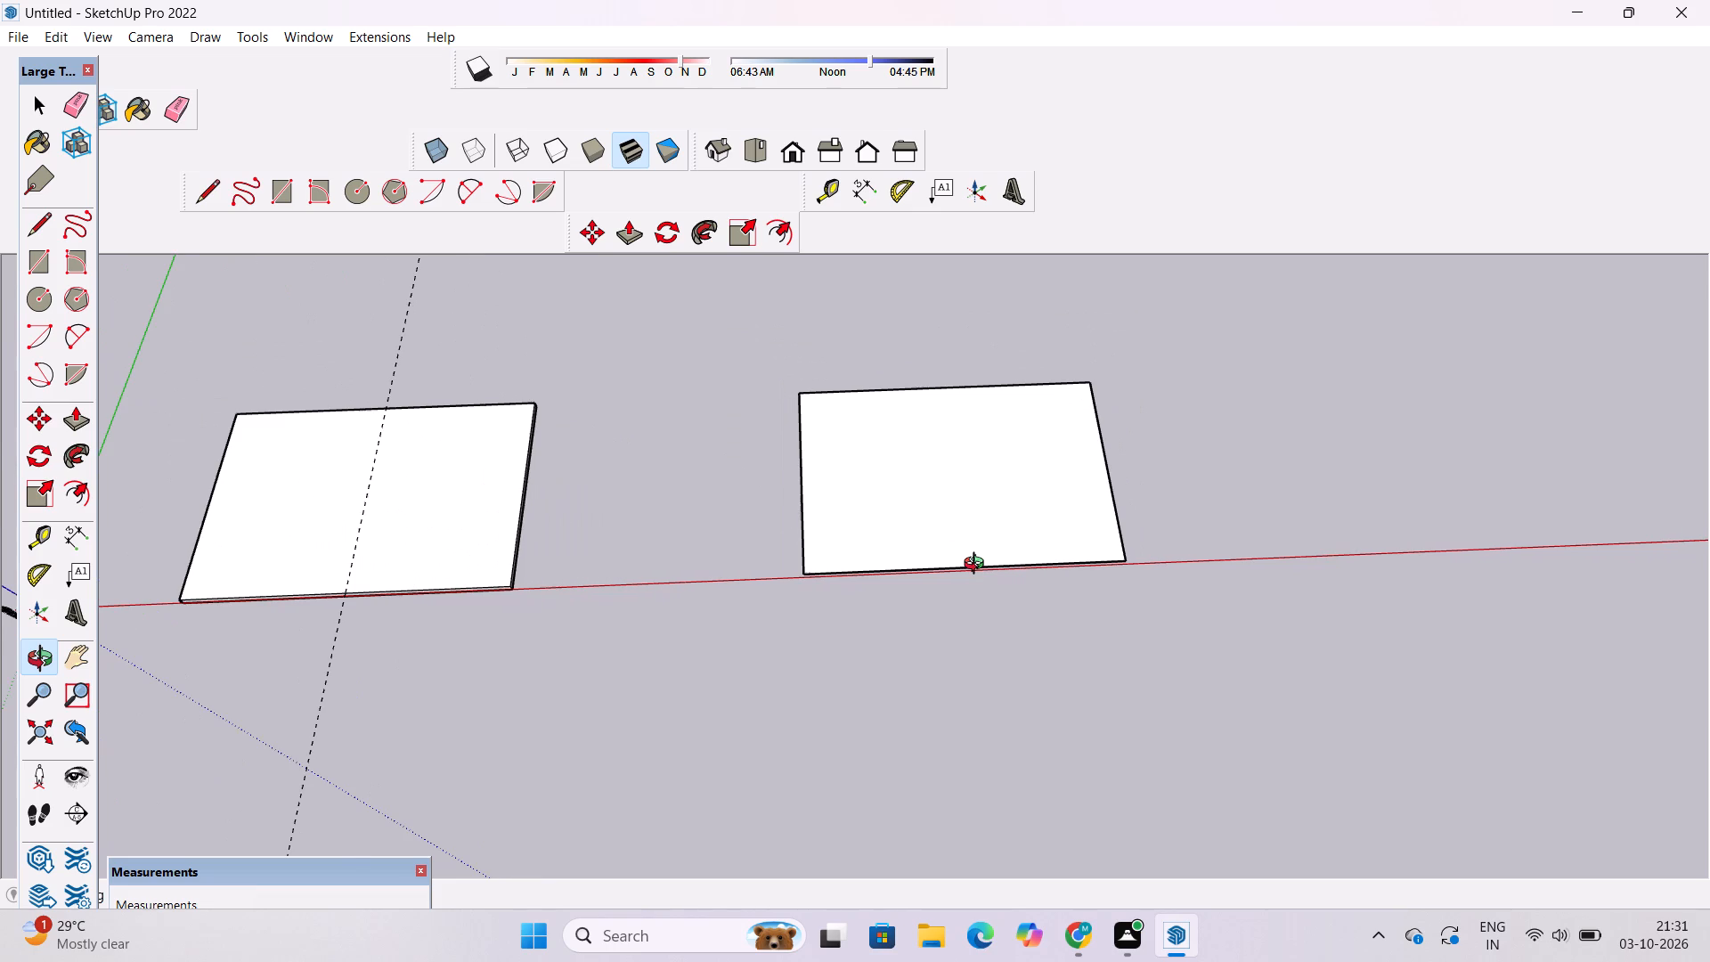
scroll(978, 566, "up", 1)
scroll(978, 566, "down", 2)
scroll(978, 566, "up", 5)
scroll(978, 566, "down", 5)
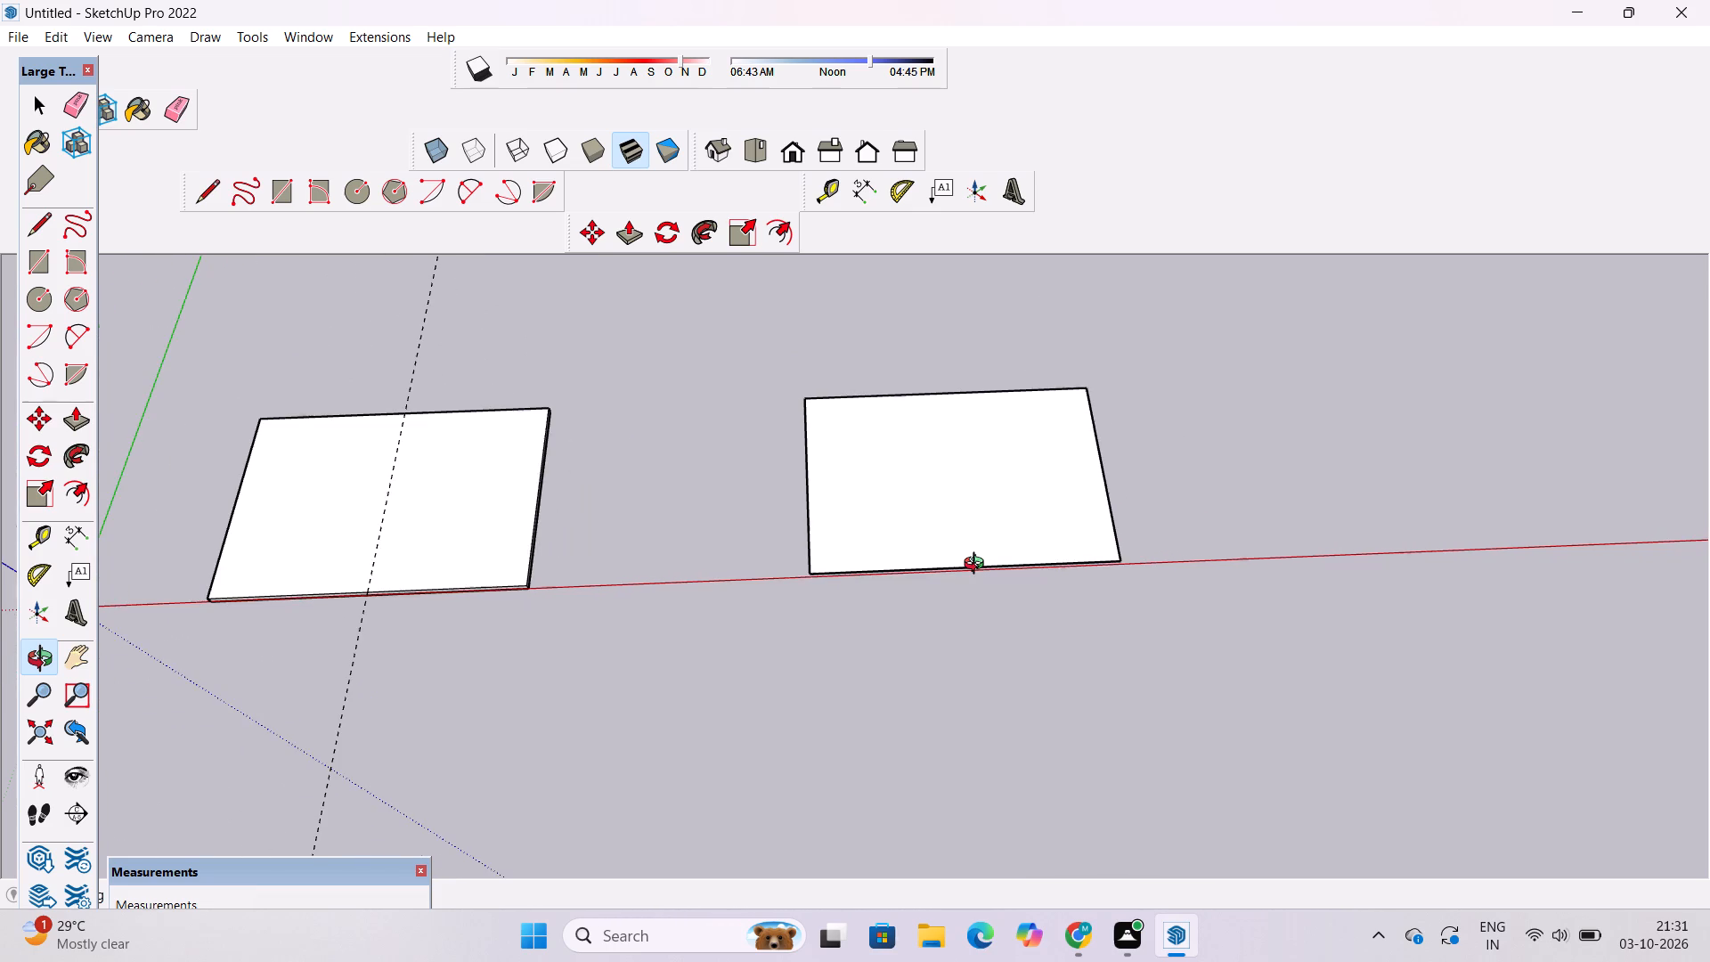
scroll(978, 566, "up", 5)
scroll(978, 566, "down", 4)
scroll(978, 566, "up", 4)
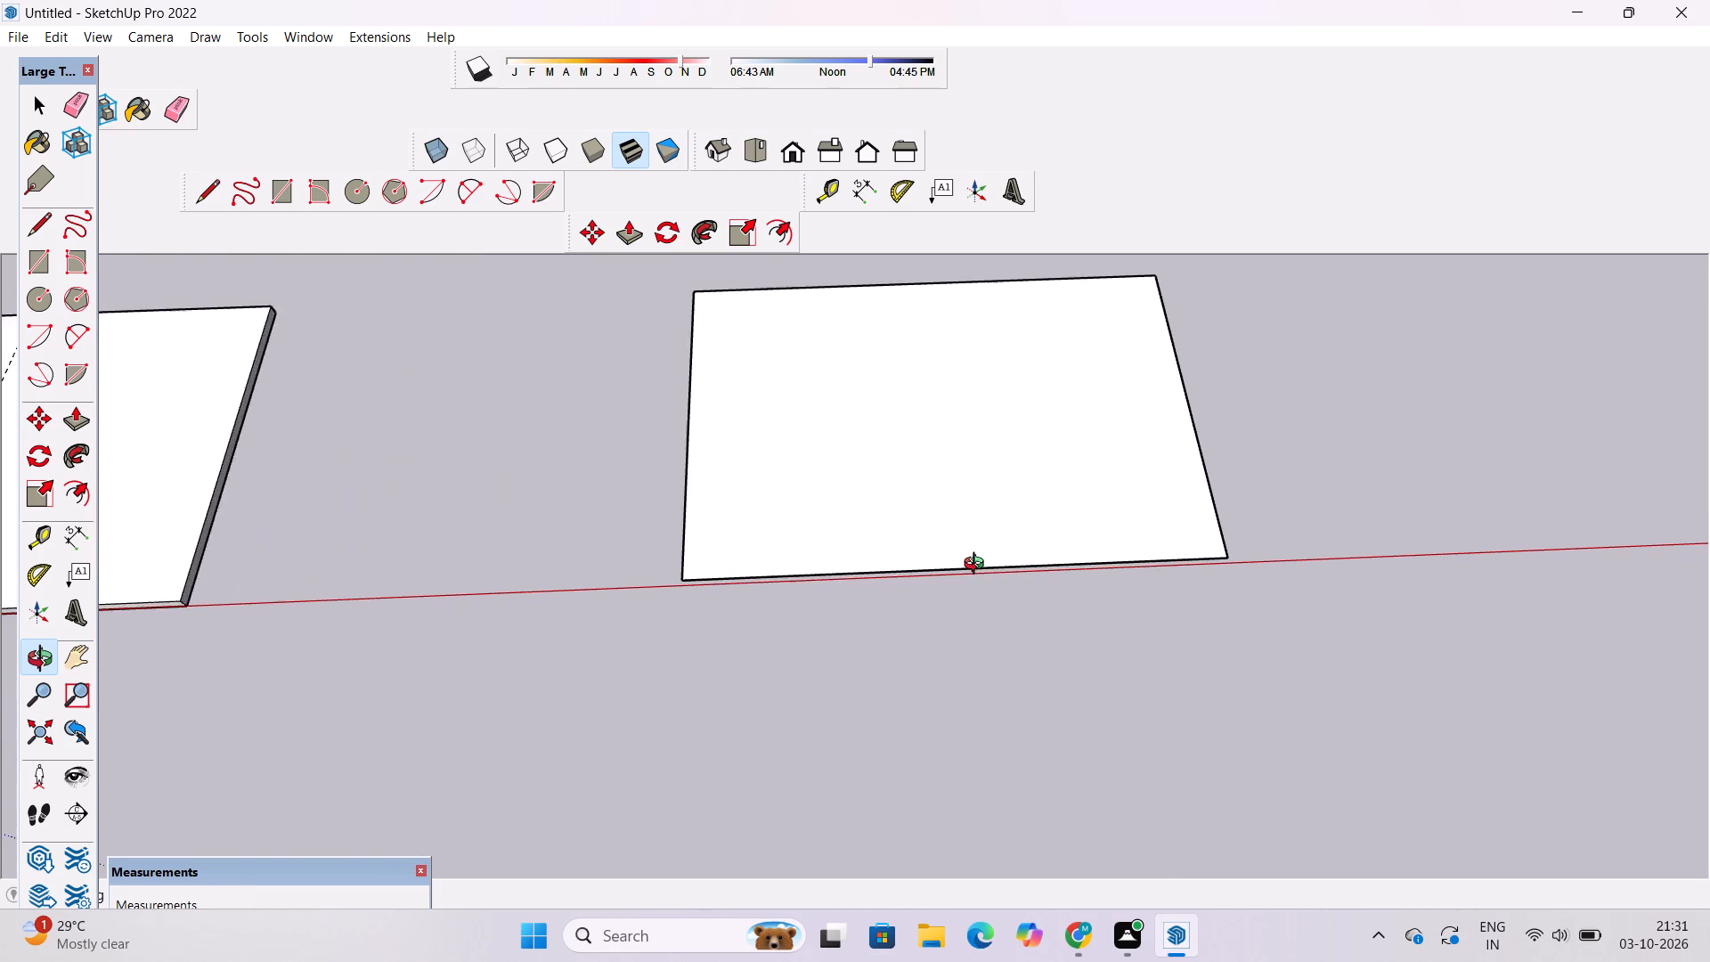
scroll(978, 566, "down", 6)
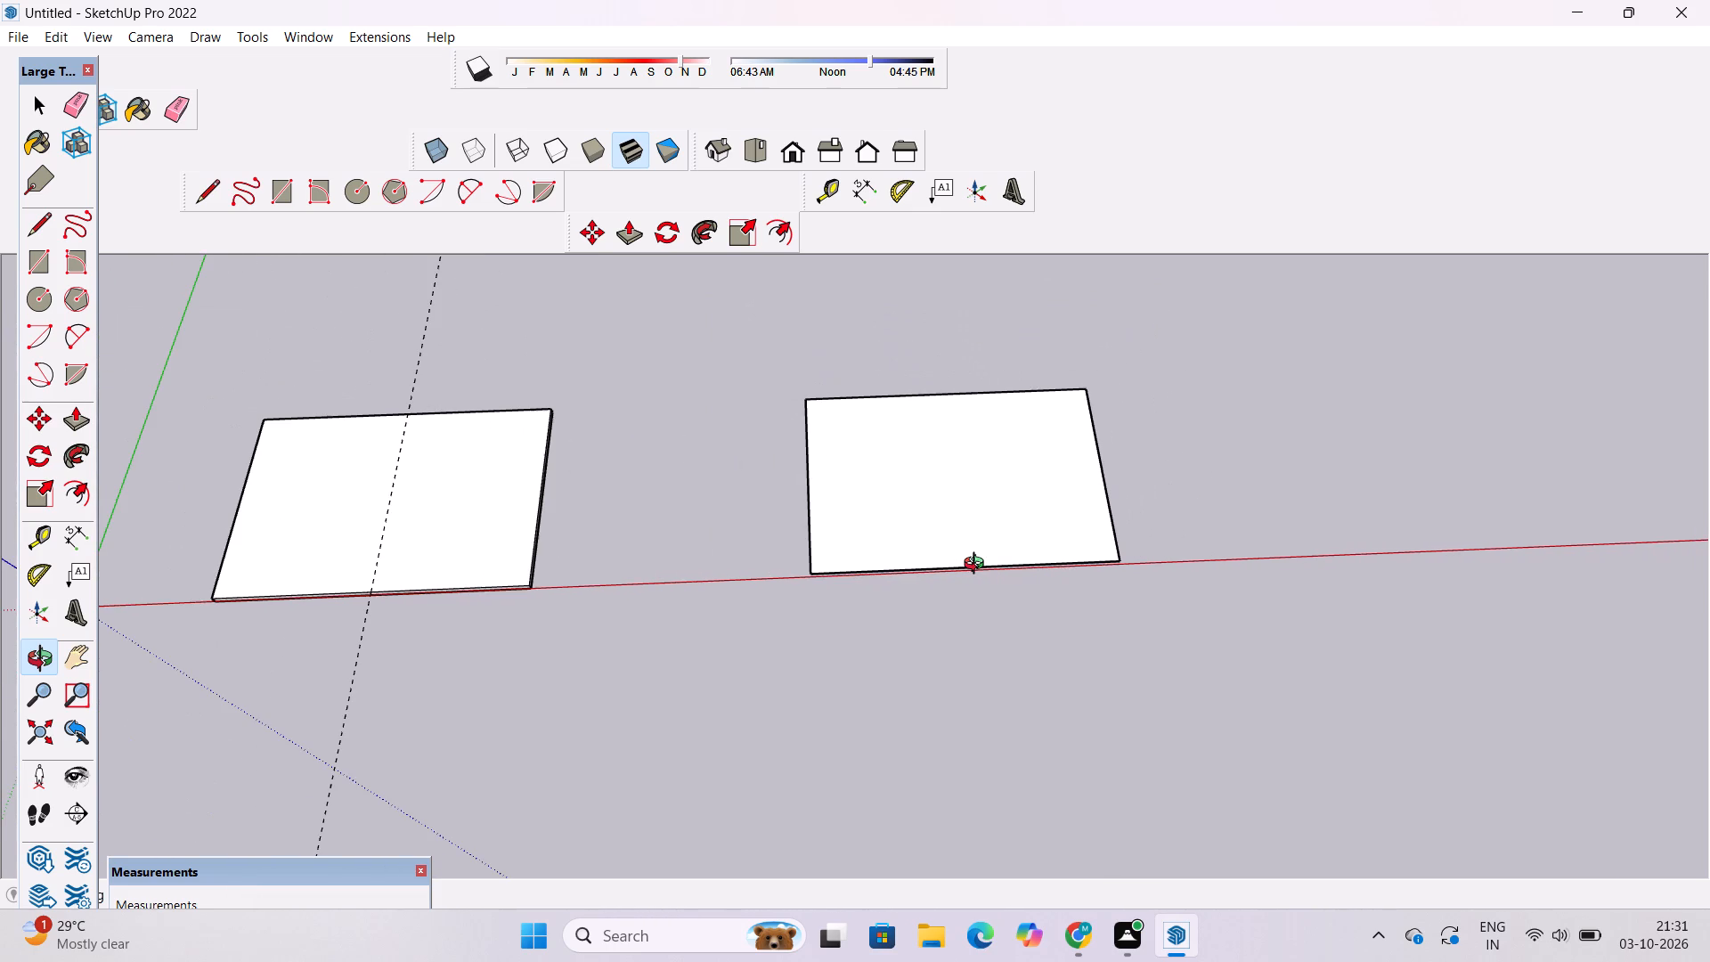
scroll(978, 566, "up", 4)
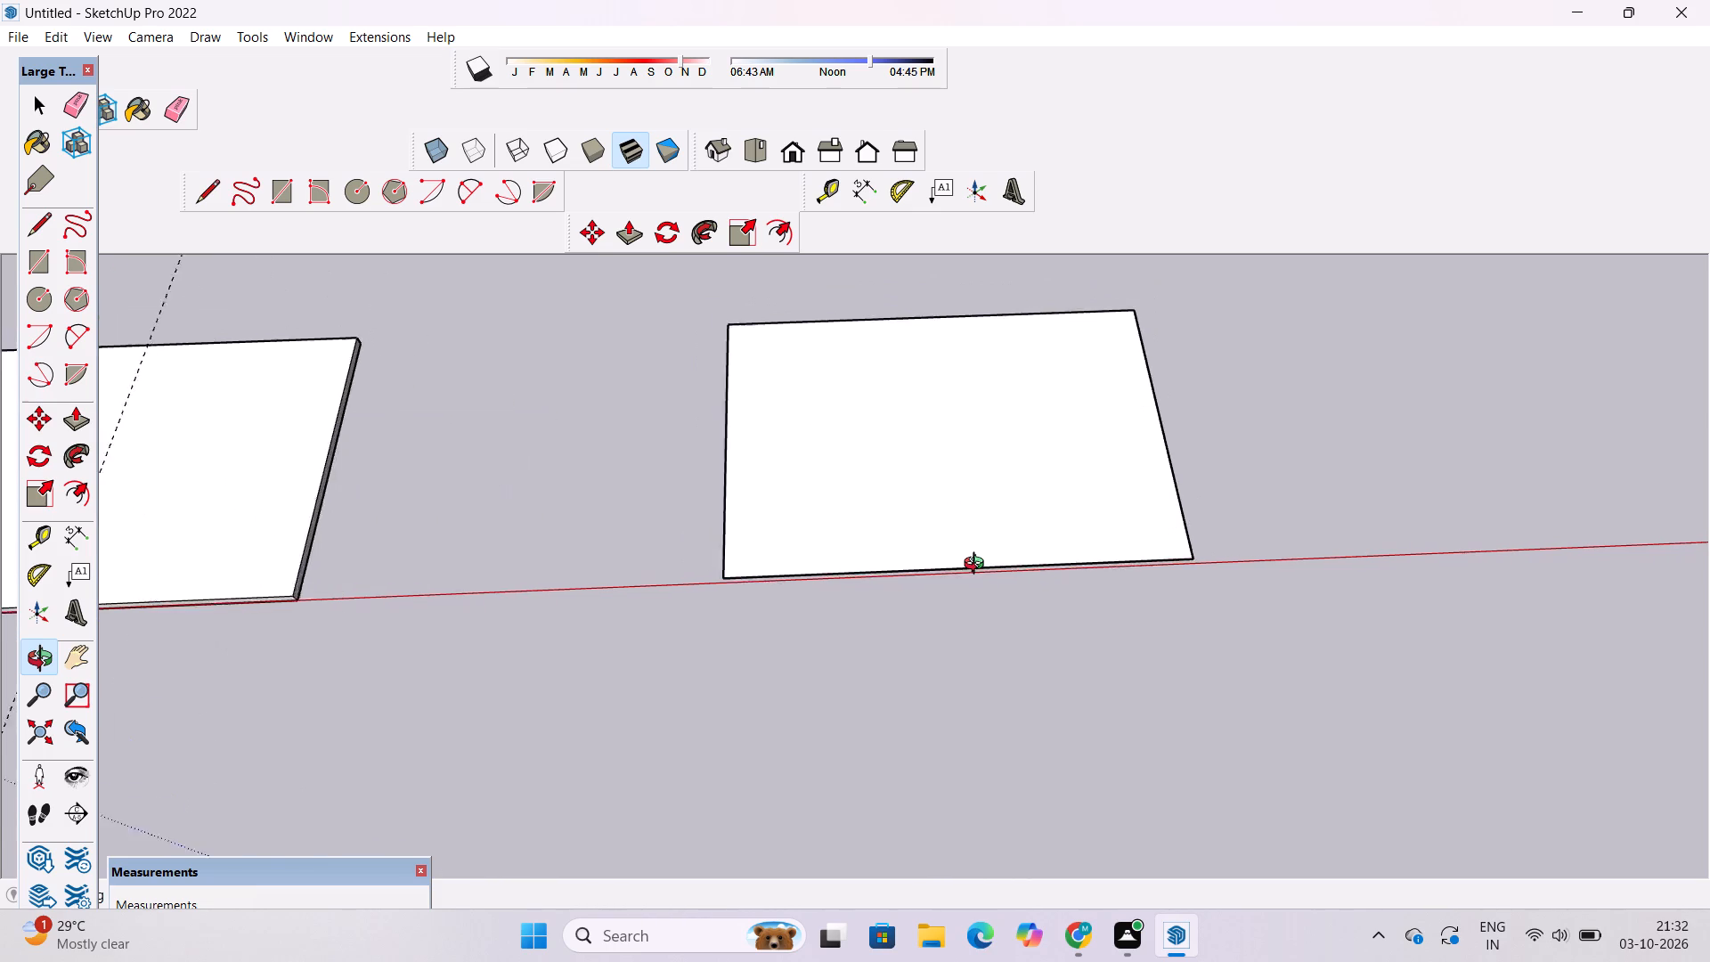
Examine the slab with its centre guide and the copied face along the red axis from several angles and distances.
scroll(978, 566, "up", 1)
scroll(978, 566, "down", 5)
scroll(978, 566, "up", 5)
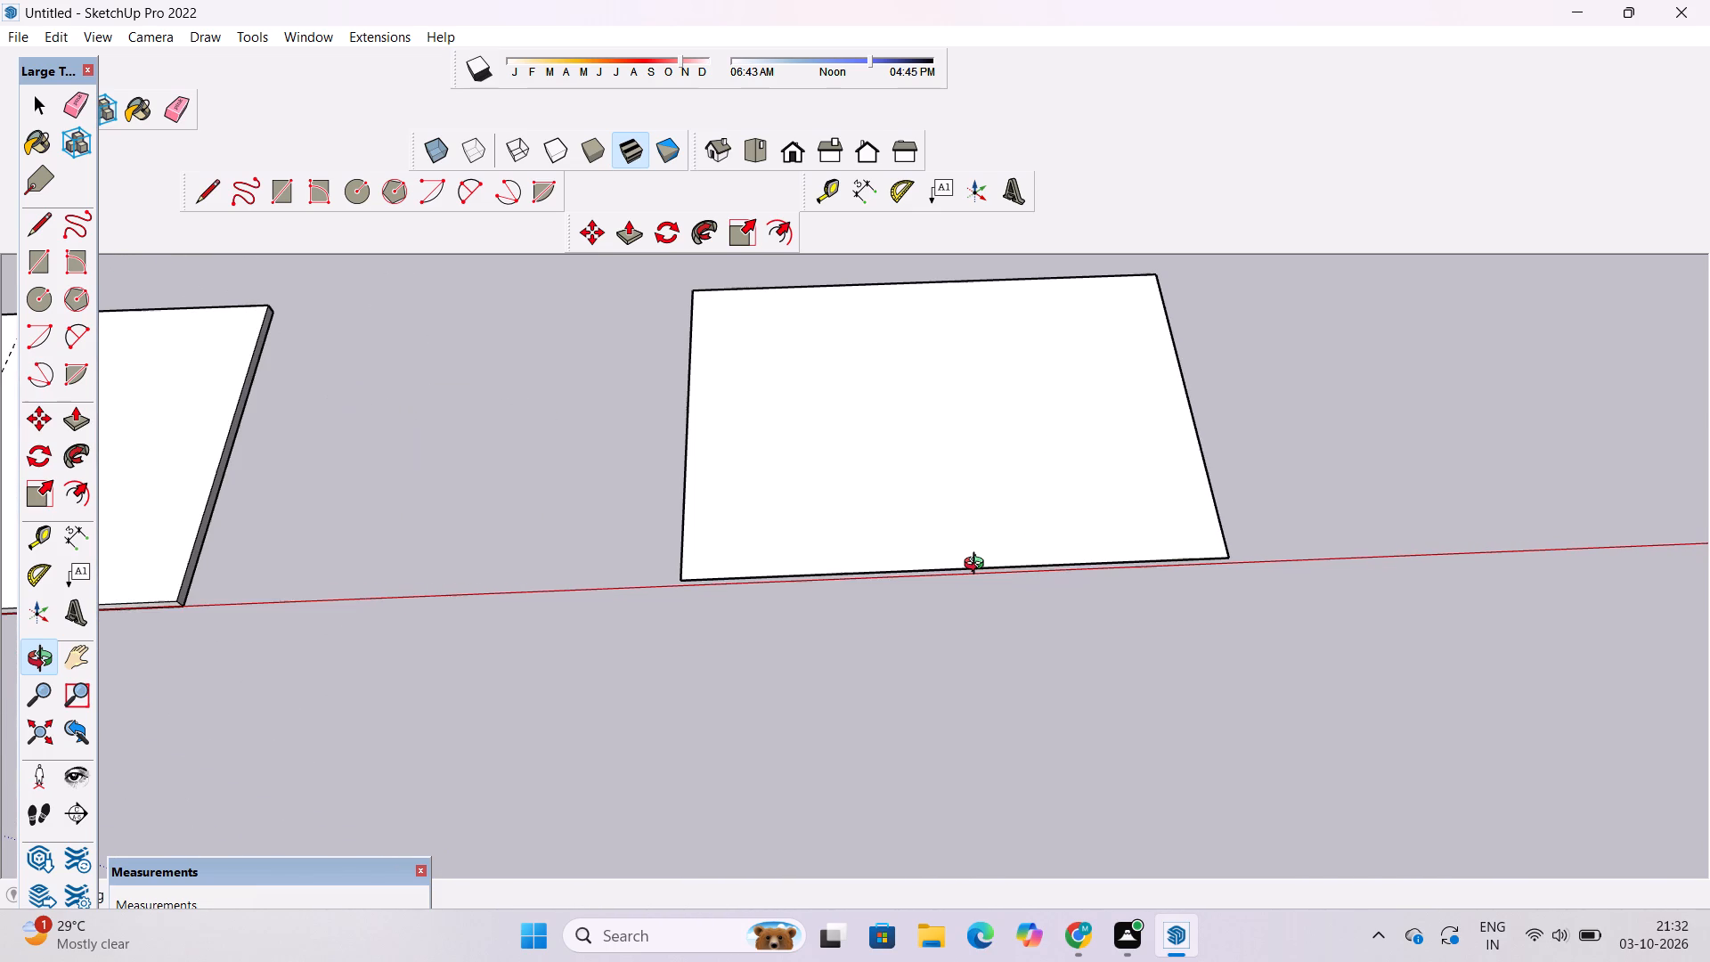
scroll(978, 566, "down", 5)
scroll(978, 566, "up", 1)
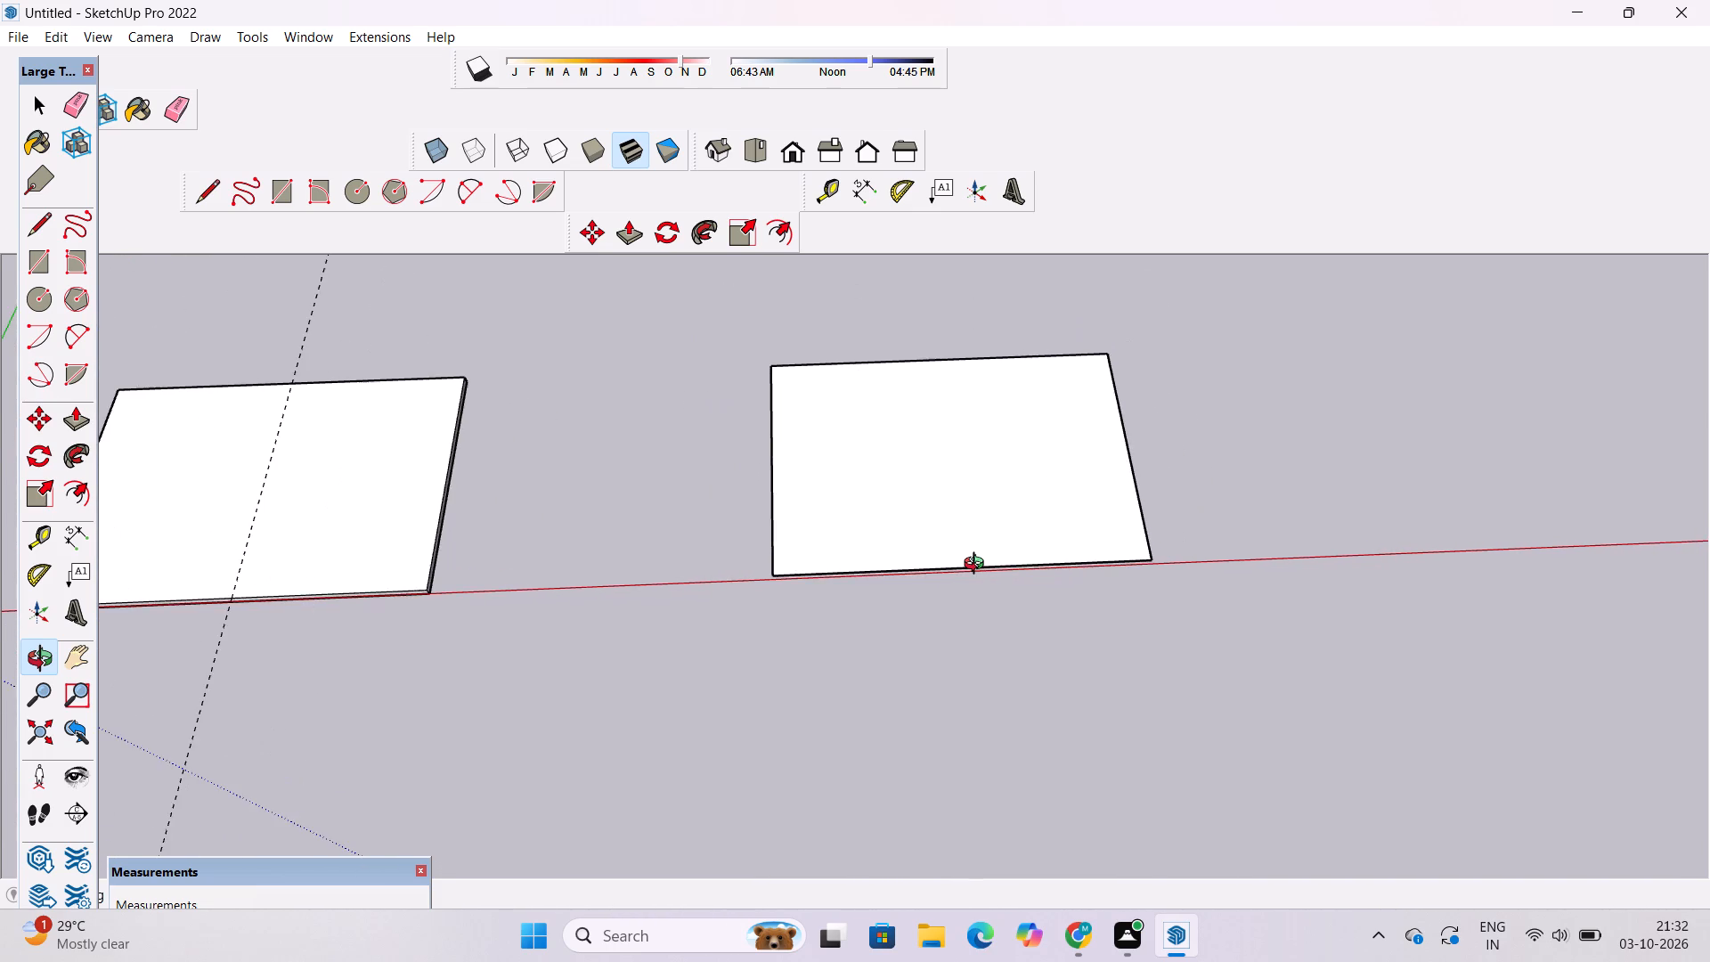
scroll(978, 566, "up", 1)
scroll(978, 566, "down", 8)
left_click_drag(998, 520, 997, 589)
scroll(979, 567, "up", 6)
left_click_drag(979, 567, 1288, 534, "shift")
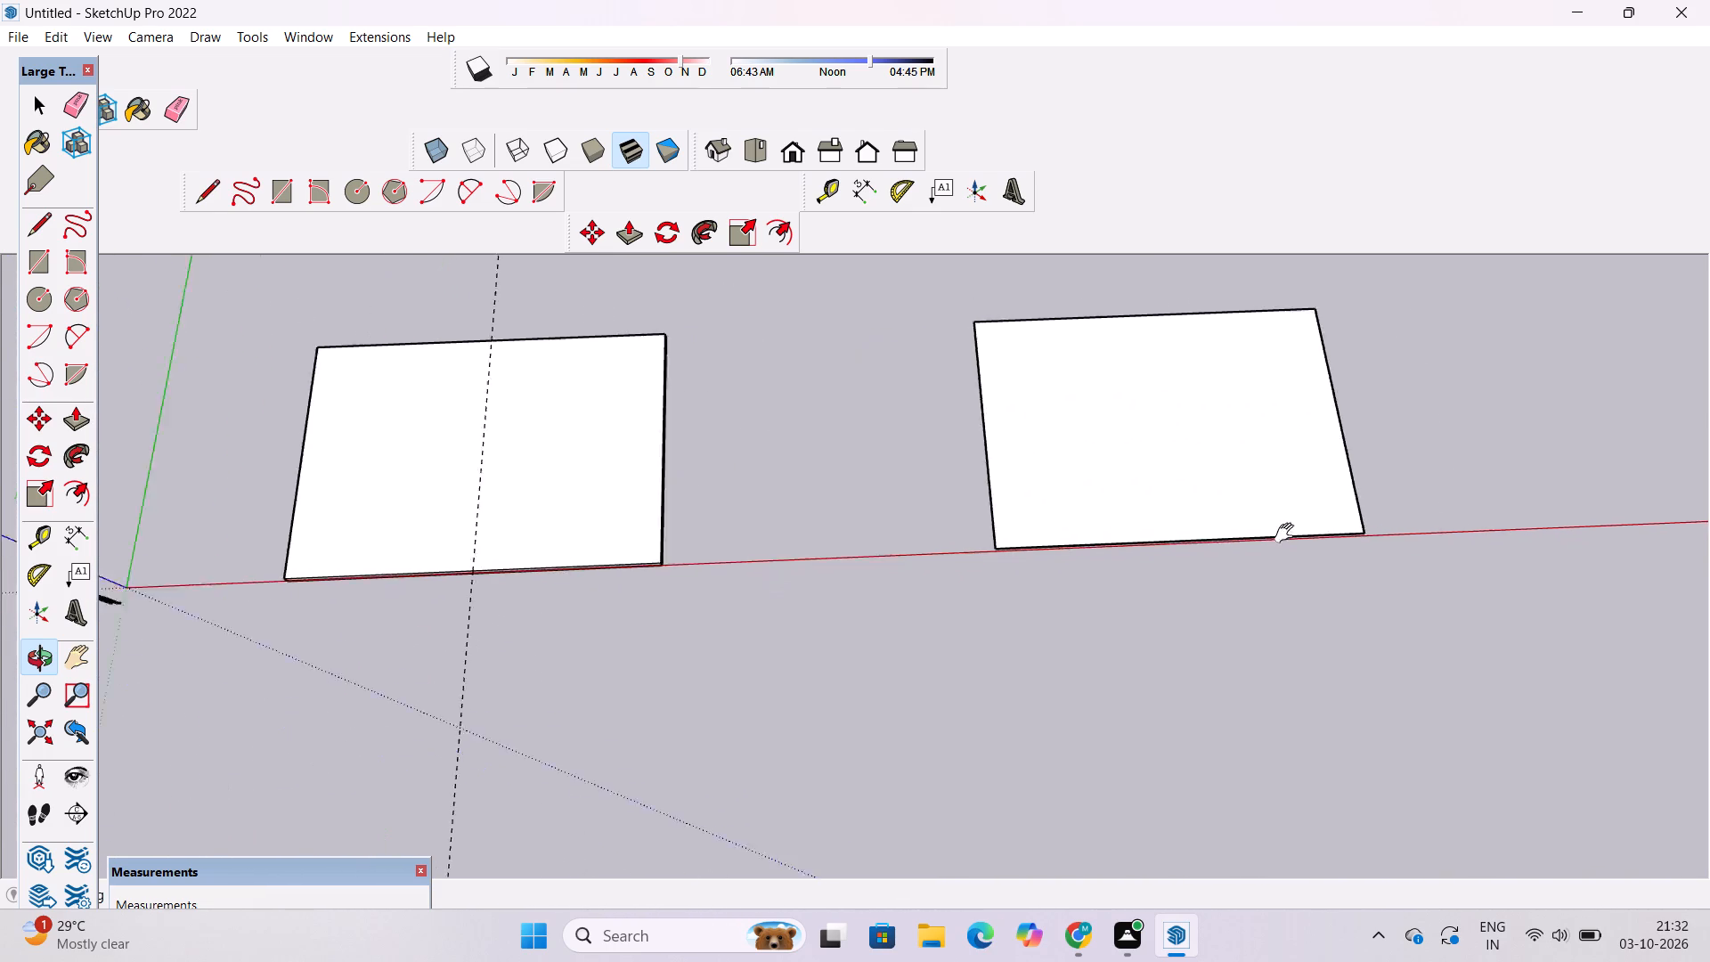
left_click_drag(1288, 534, 1296, 533, "shift")
scroll(1300, 535, "down", 6)
left_click_drag(1016, 544, 1202, 571, "shift")
scroll(1033, 528, "up", 5)
left_click_drag(1019, 538, 1022, 589, "shift")
left_click_drag(1050, 627, 1061, 673)
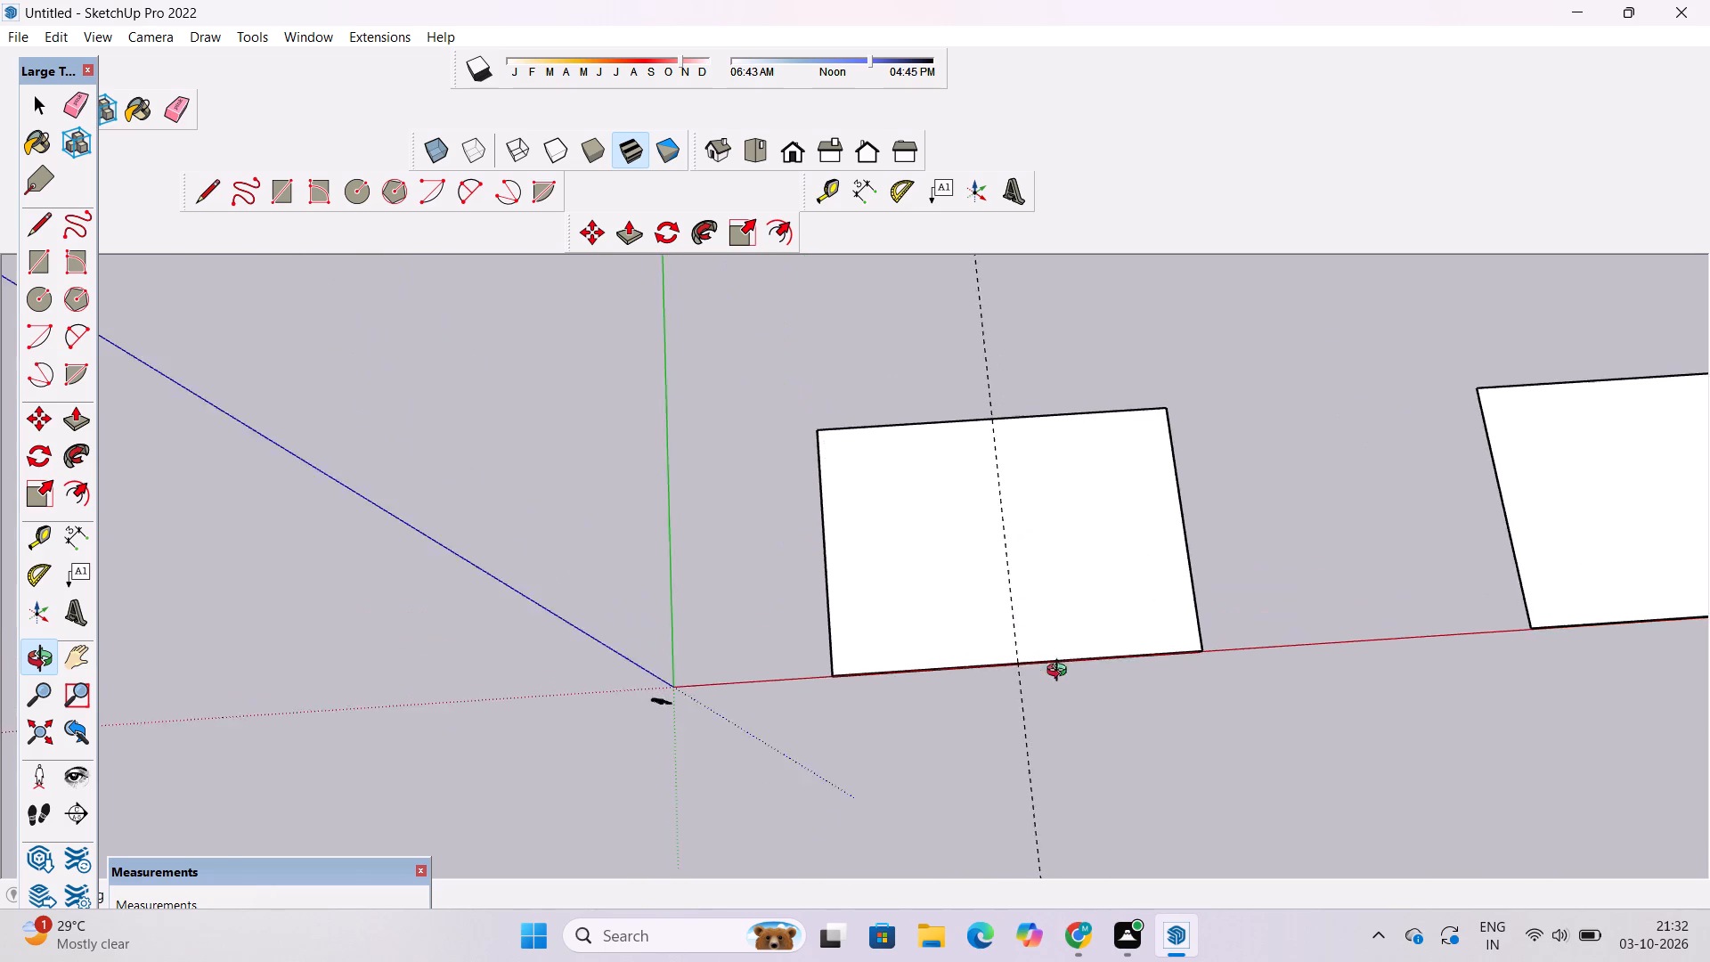
left_click_drag(1061, 673, 1000, 591)
scroll(993, 584, "up", 6, "shift")
left_click_drag(992, 584, 975, 607, "shift")
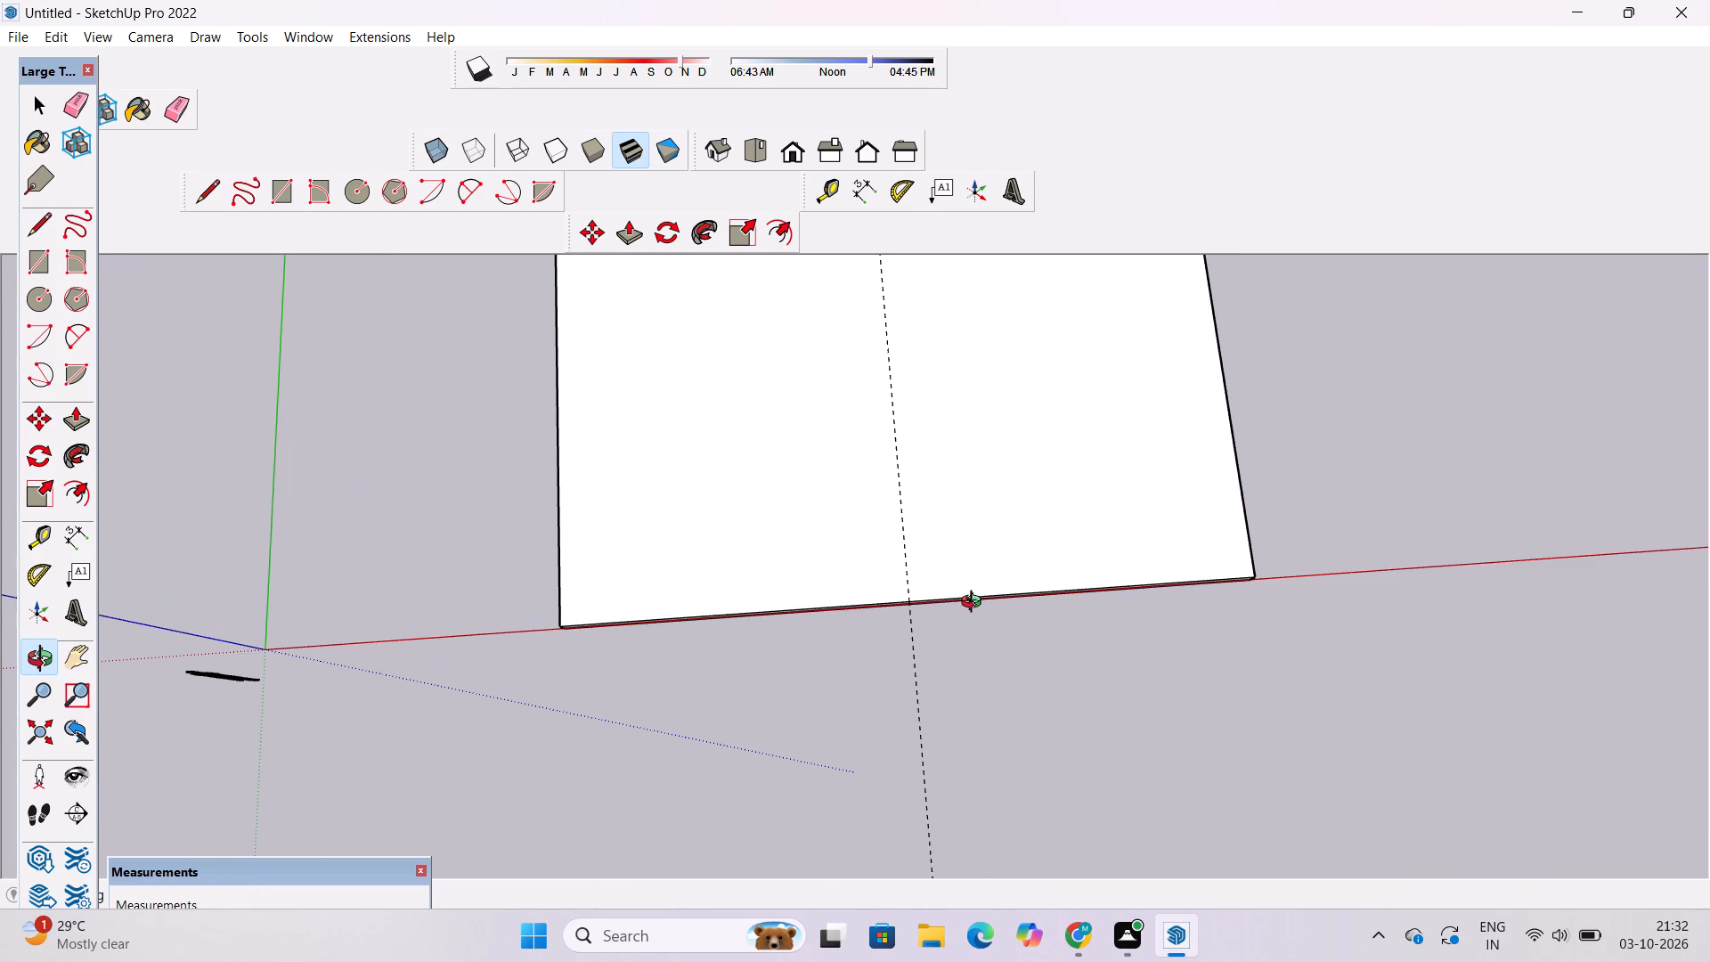
Erase the guide line that crosses the slab through the midpoint of its long edges.
key("space")
type("e")
left_click_drag(934, 485, 892, 511)
scroll(859, 568, "down", 4)
Place a guide line parallel to the slab's short edge nearest the origin, offset 23' across the top face.
key("t")
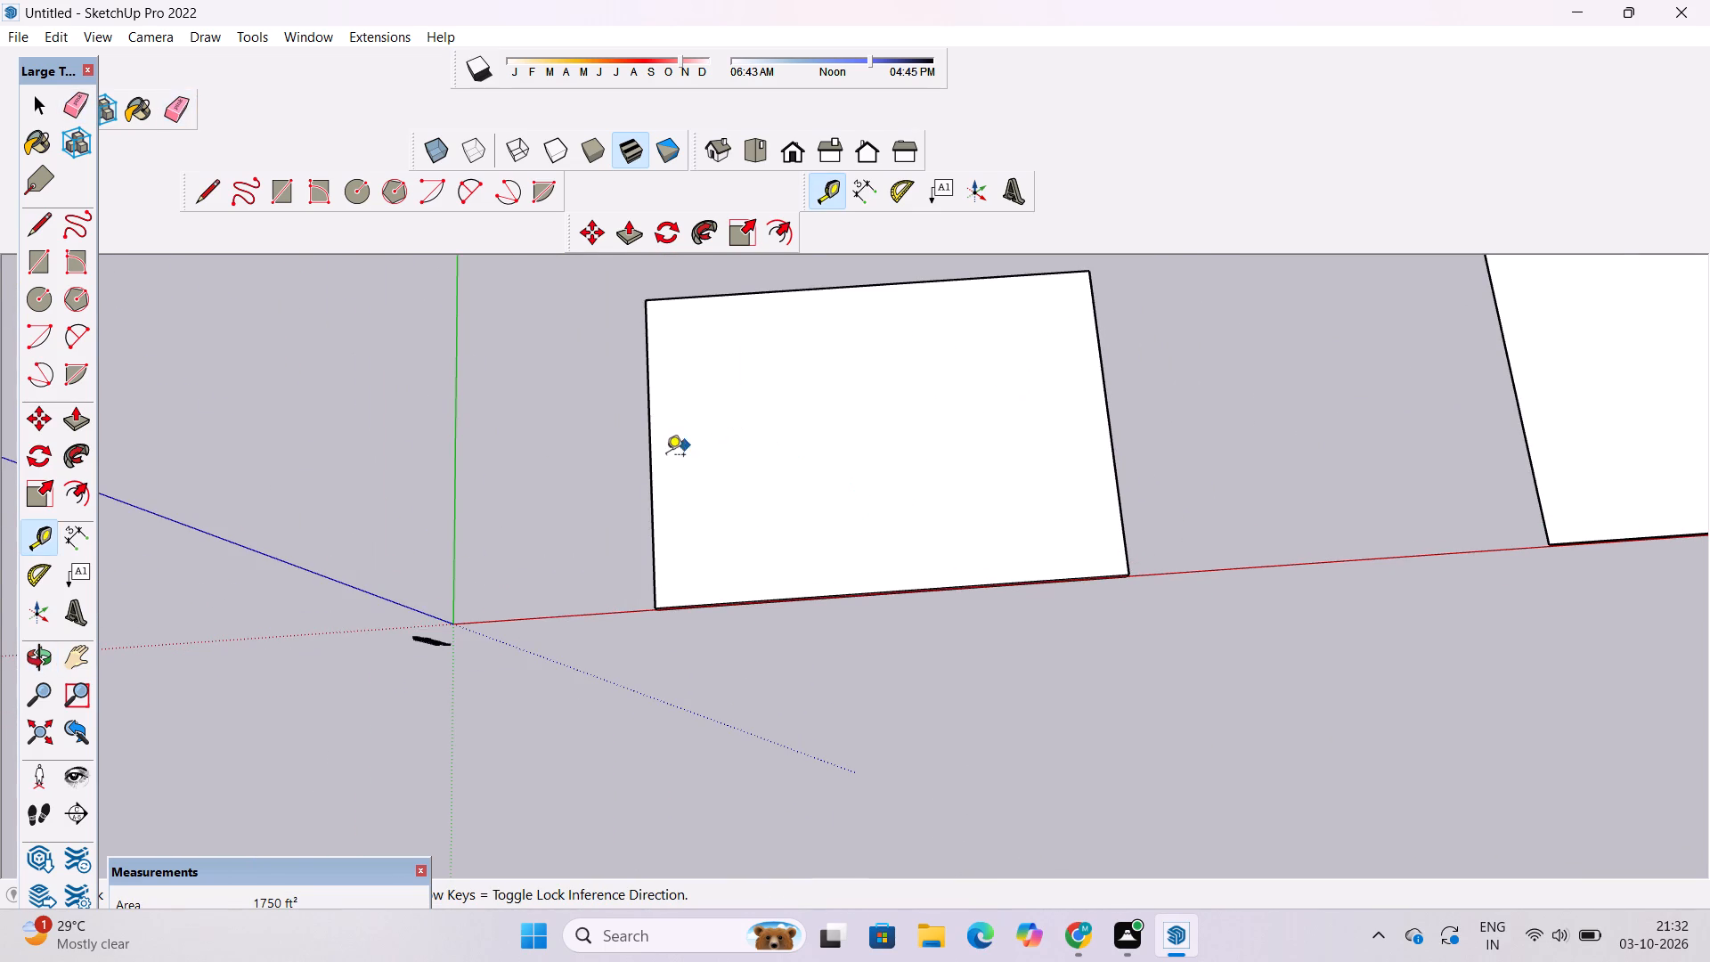
scroll(666, 456, "up", 2)
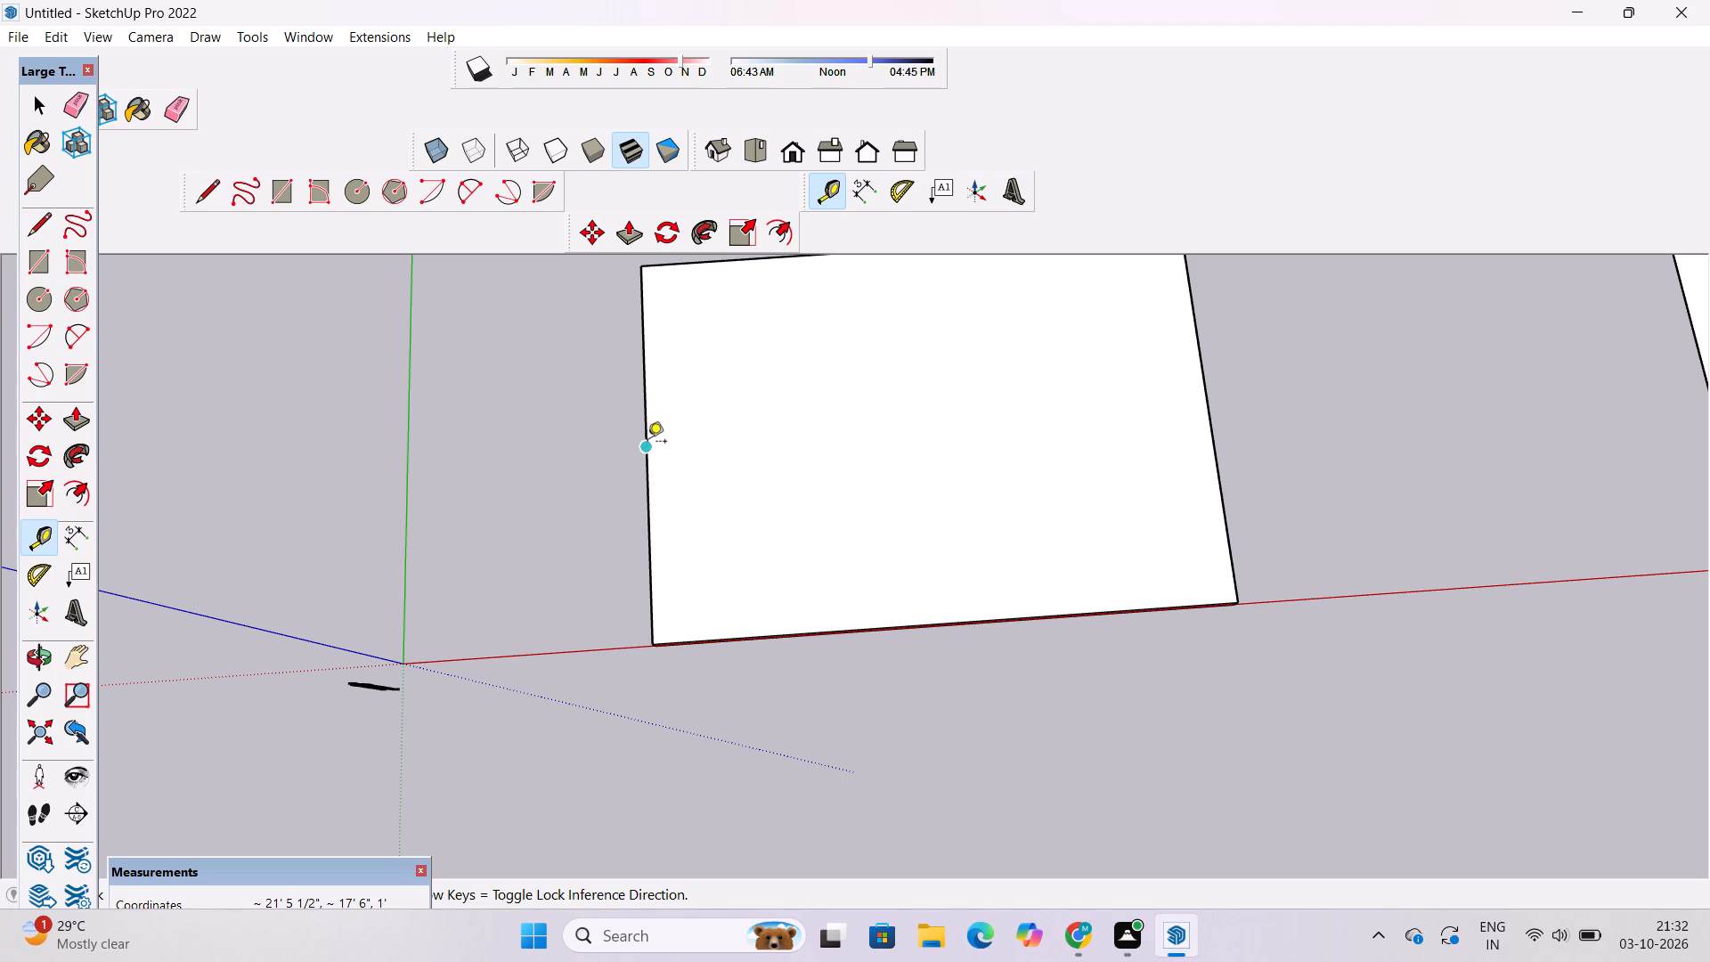
left_click(645, 451)
scroll(729, 434, "down", 6)
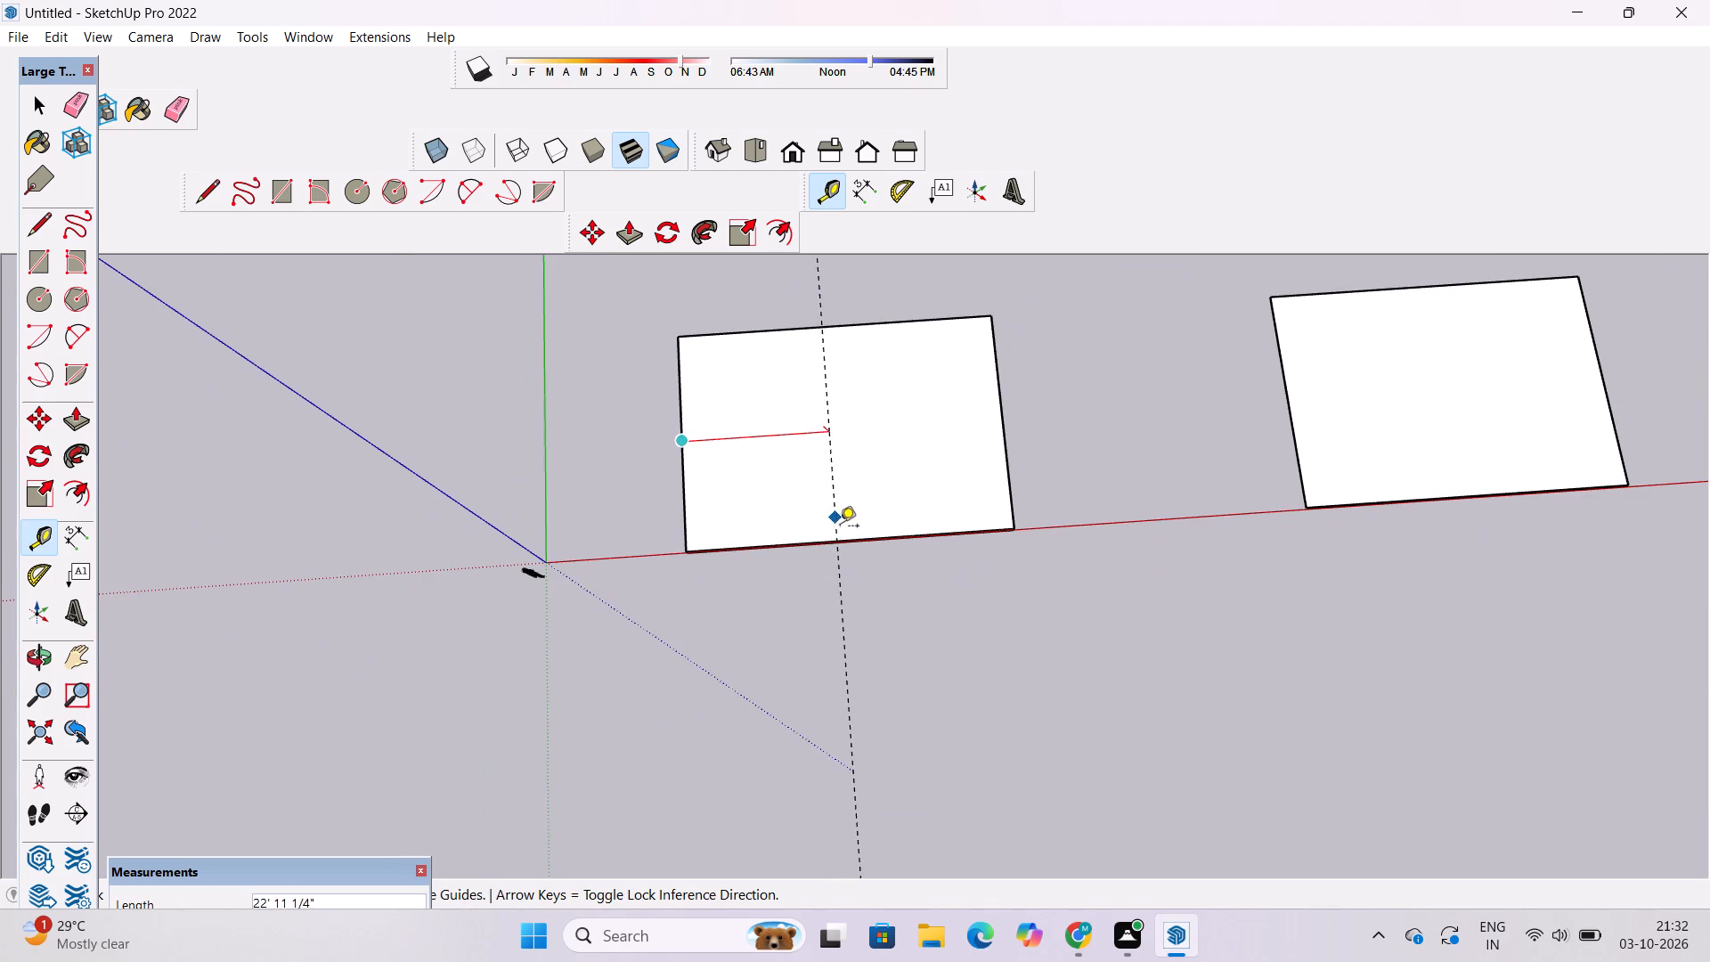
scroll(858, 542, "up", 2)
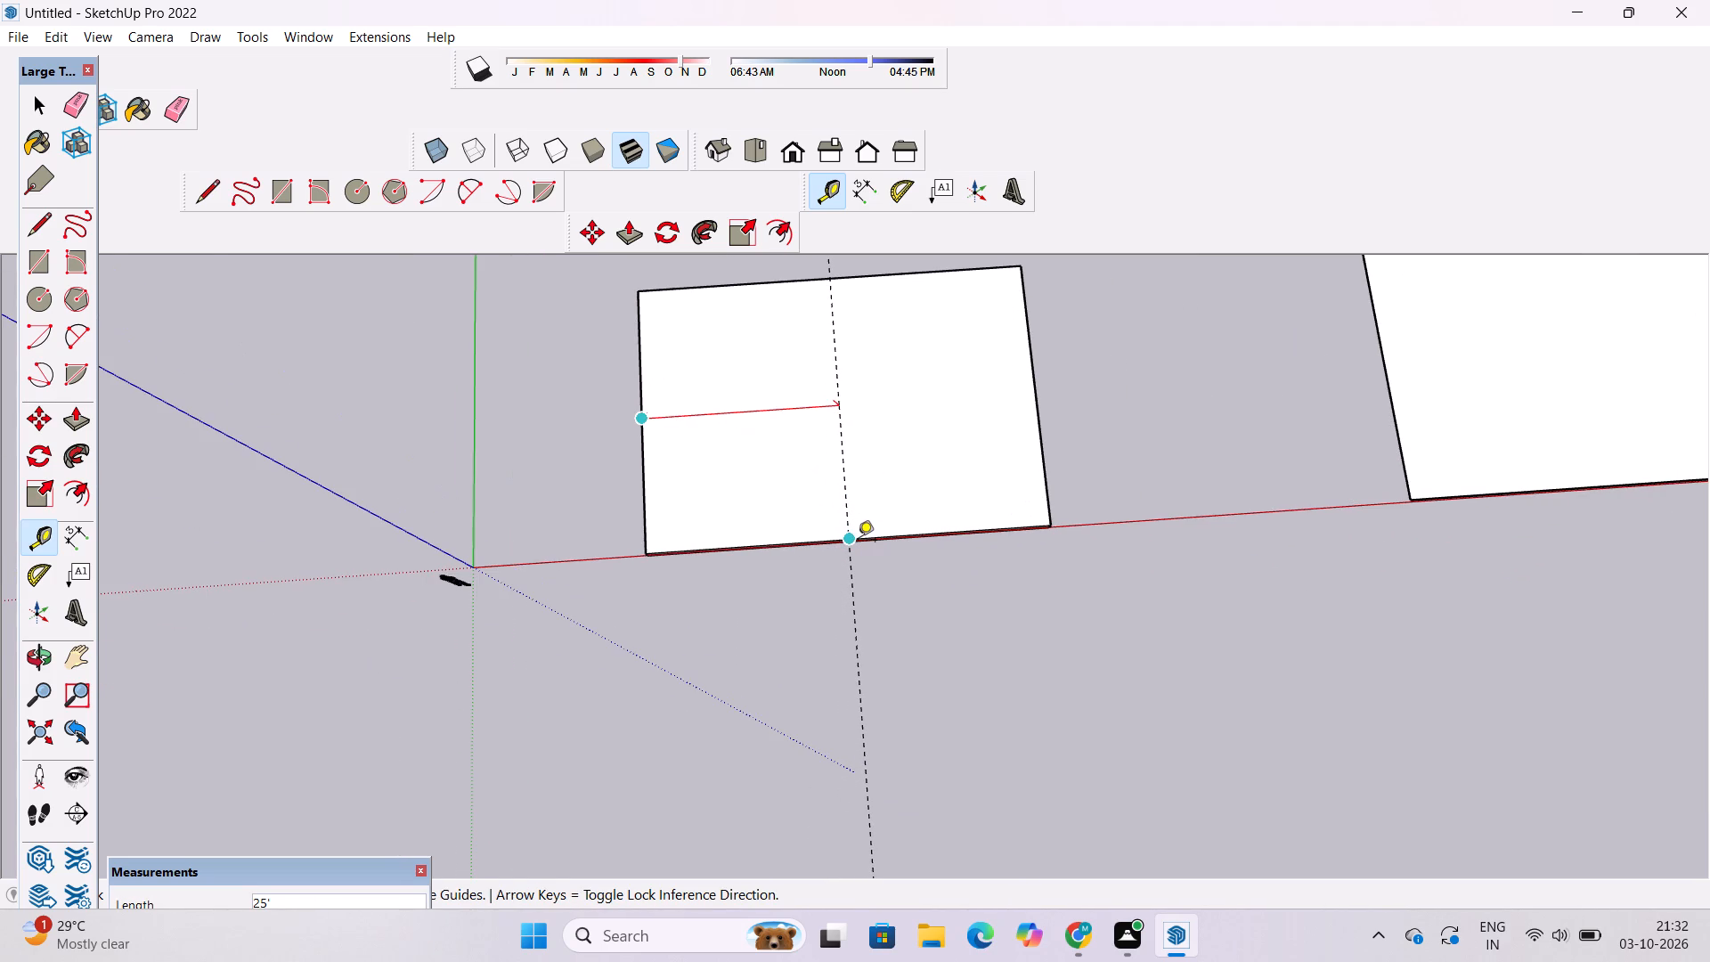
type("23'")
key("Return")
scroll(821, 547, "down", 5)
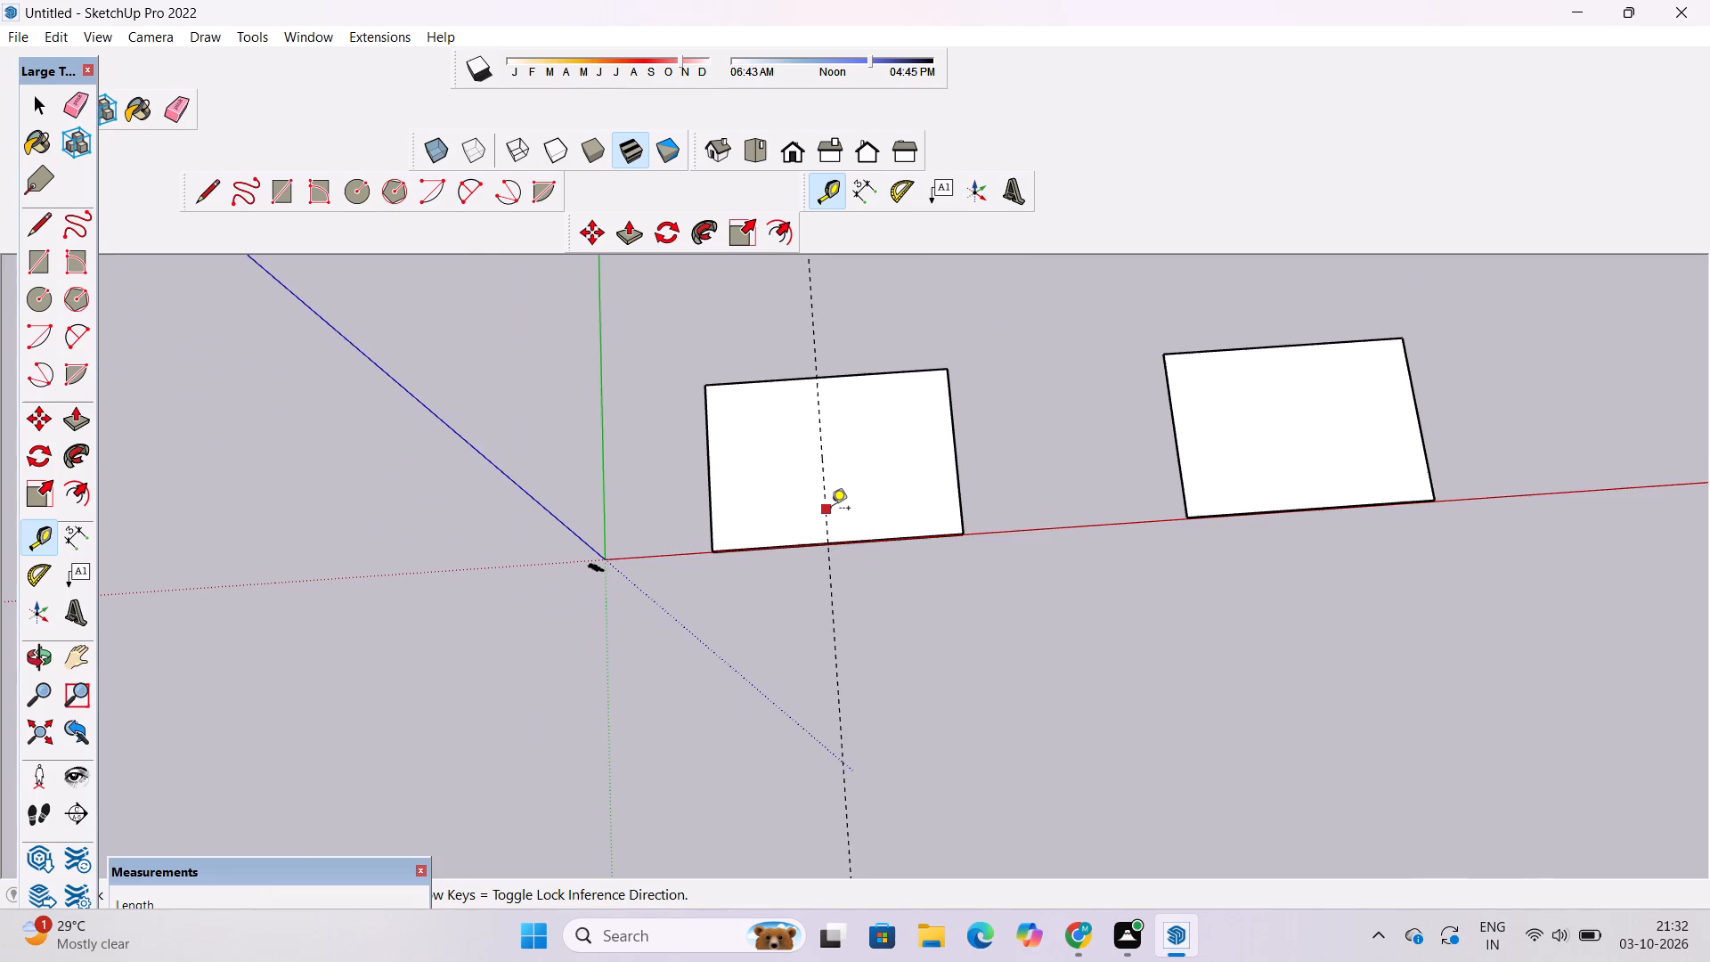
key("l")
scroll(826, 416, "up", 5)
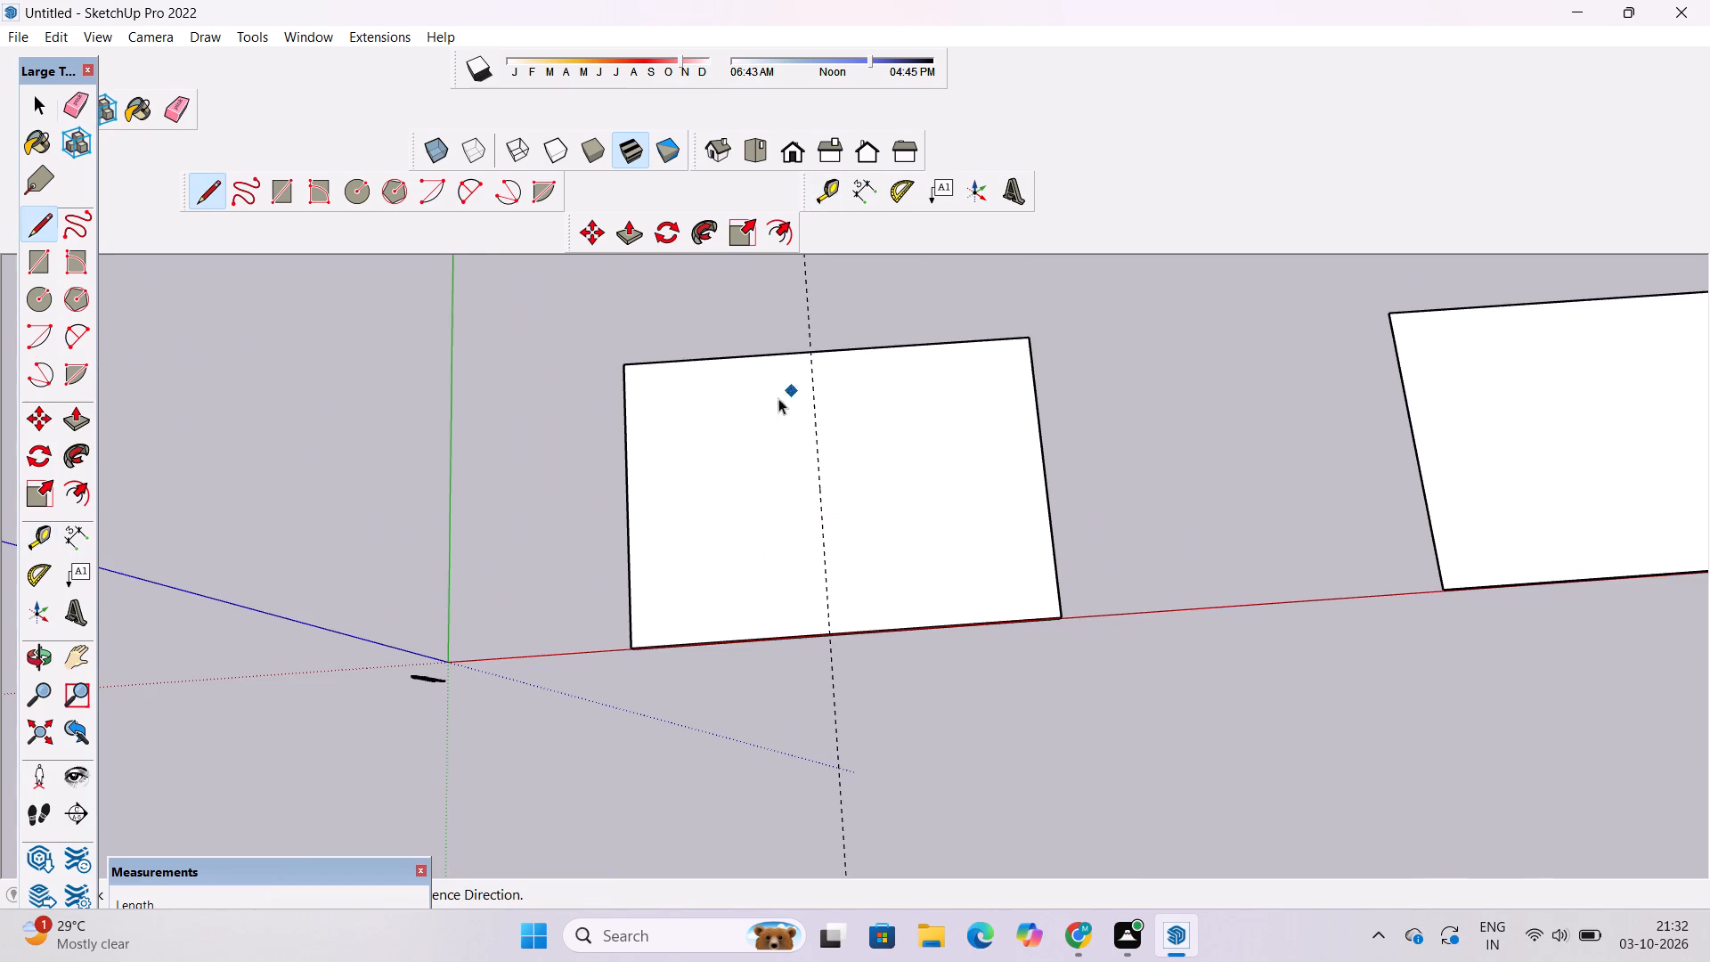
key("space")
Start a guide line parallel to the slab's long edge farthest from the red axis, offsetting it inward across the top face.
scroll(643, 421, "down", 4)
key("t")
scroll(691, 461, "down", 5)
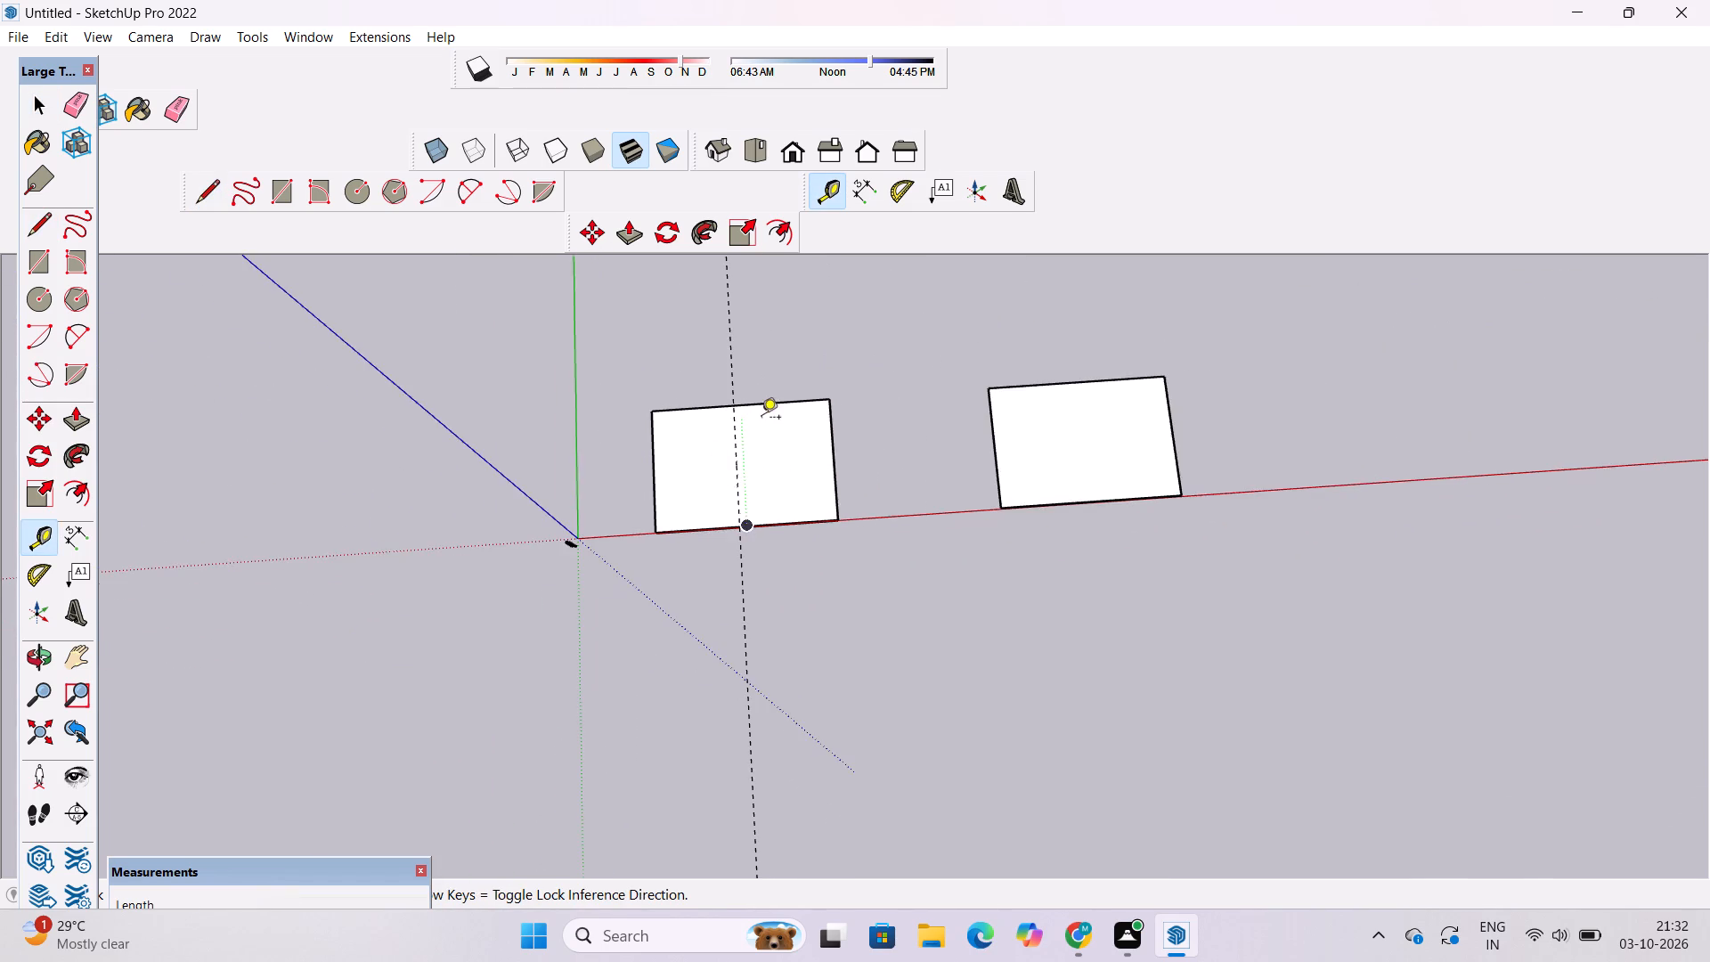
scroll(761, 419, "up", 5)
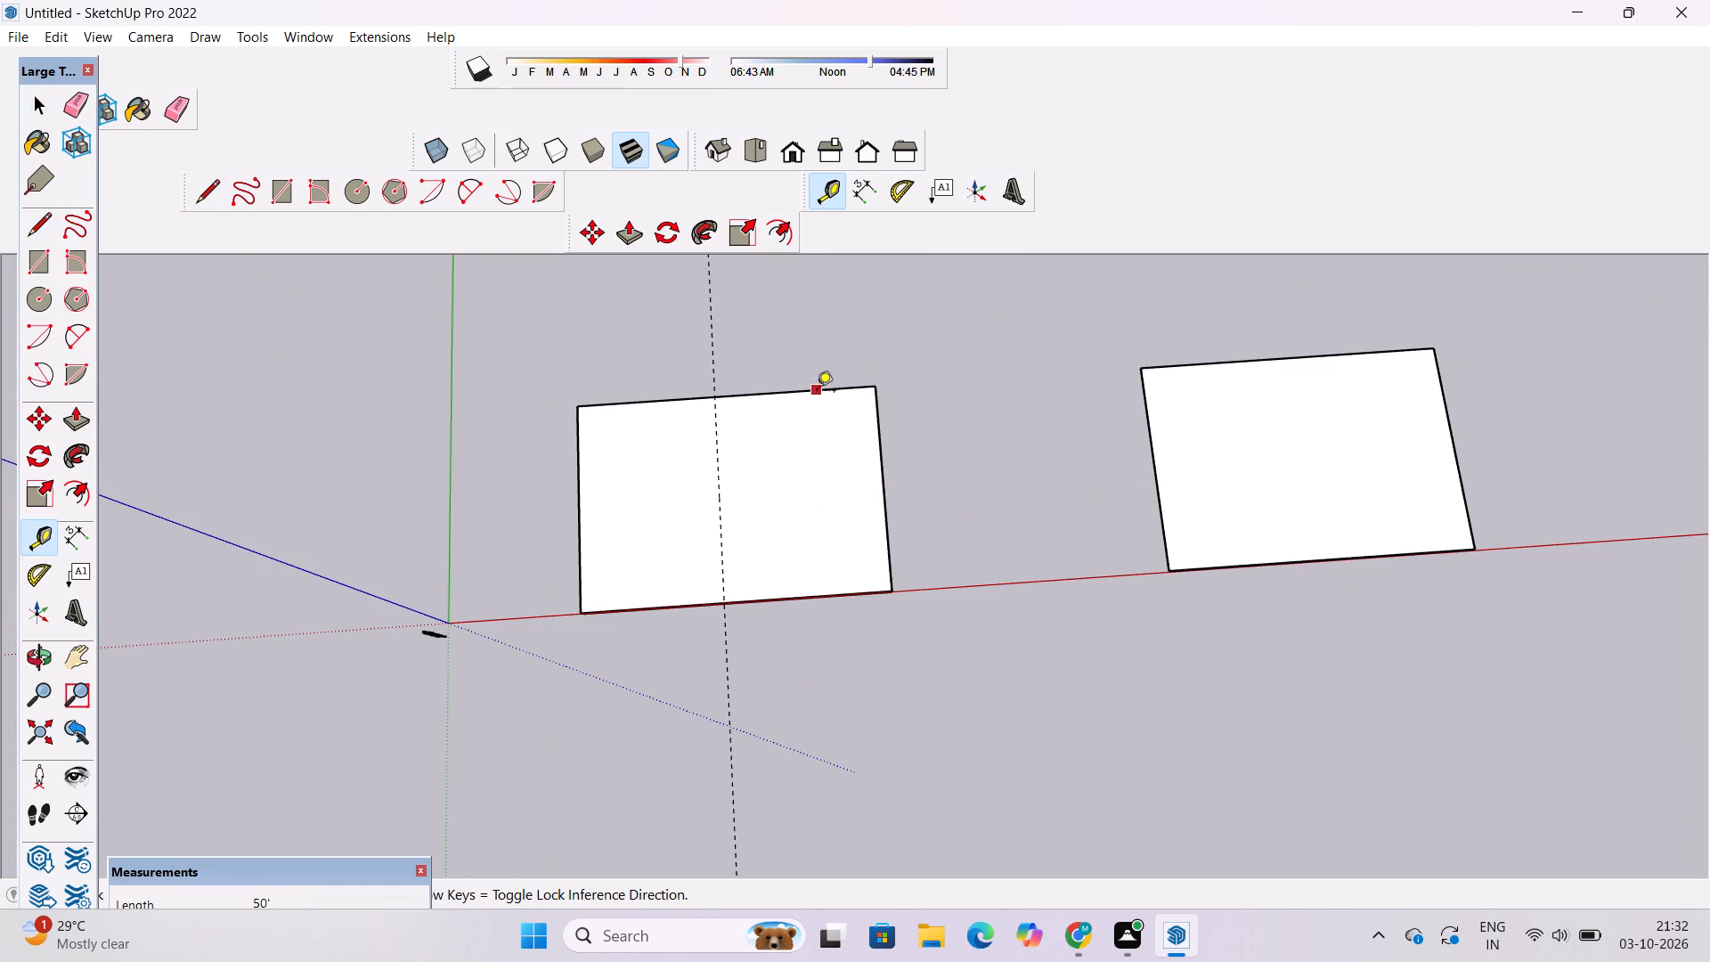
left_click(817, 392)
scroll(823, 426, "down", 4)
scroll(832, 456, "up", 4)
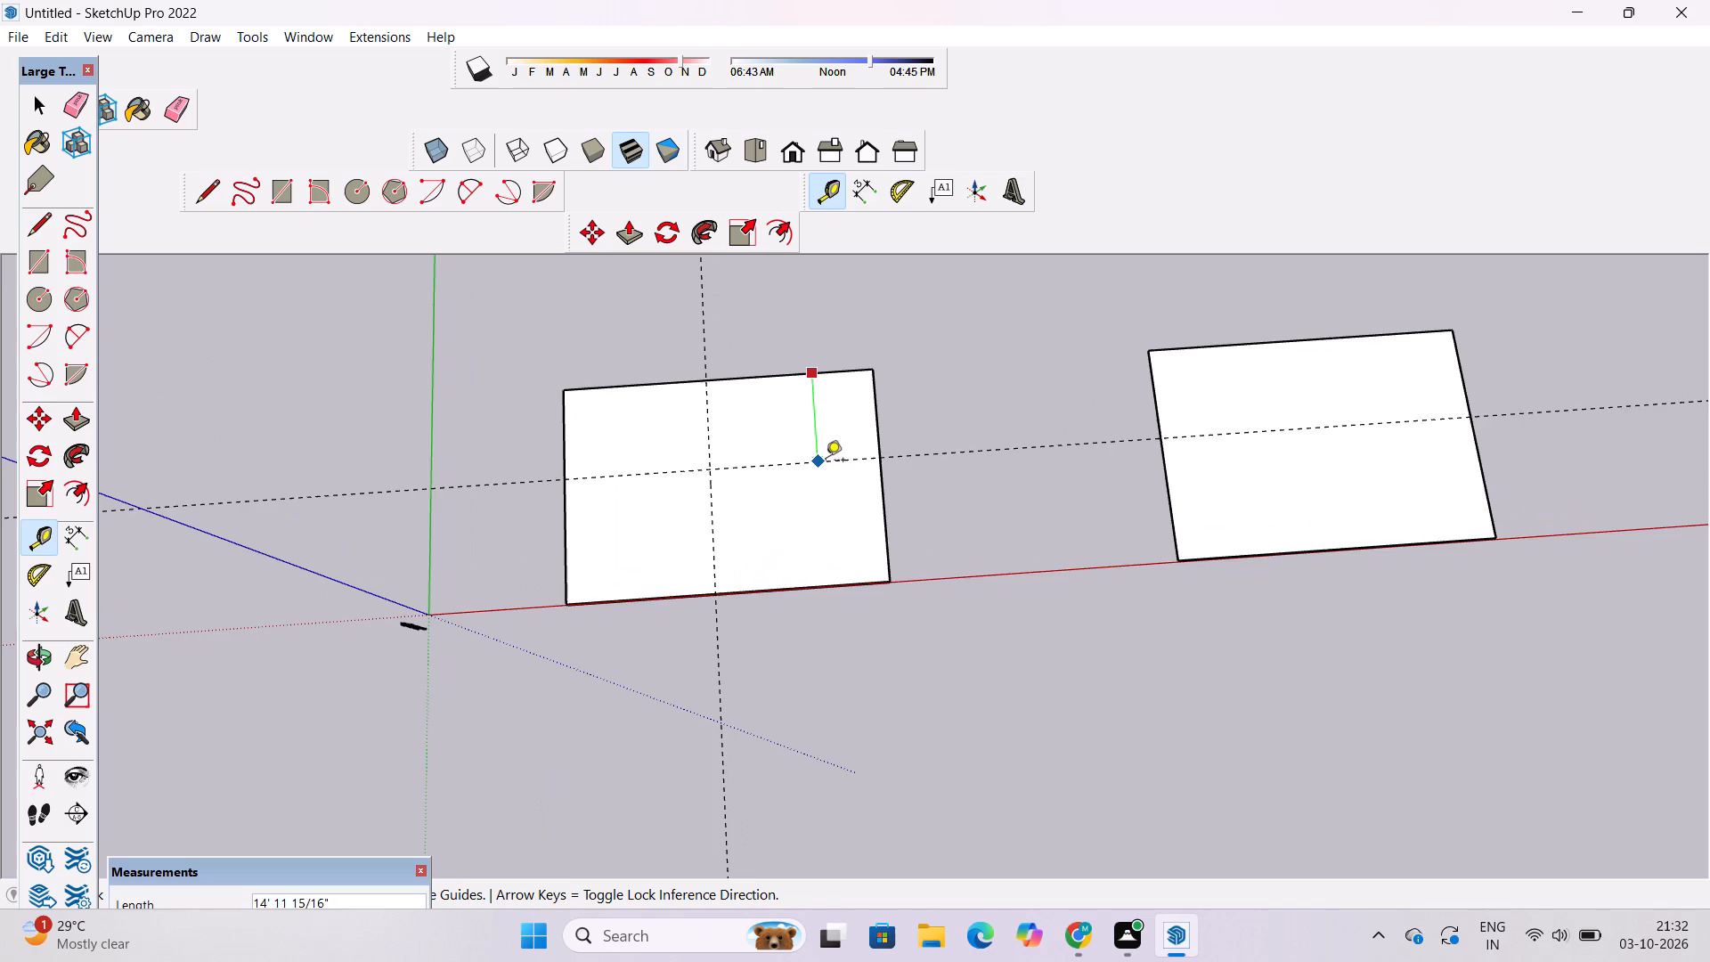
scroll(791, 473, "down", 6)
scroll(810, 485, "up", 8)
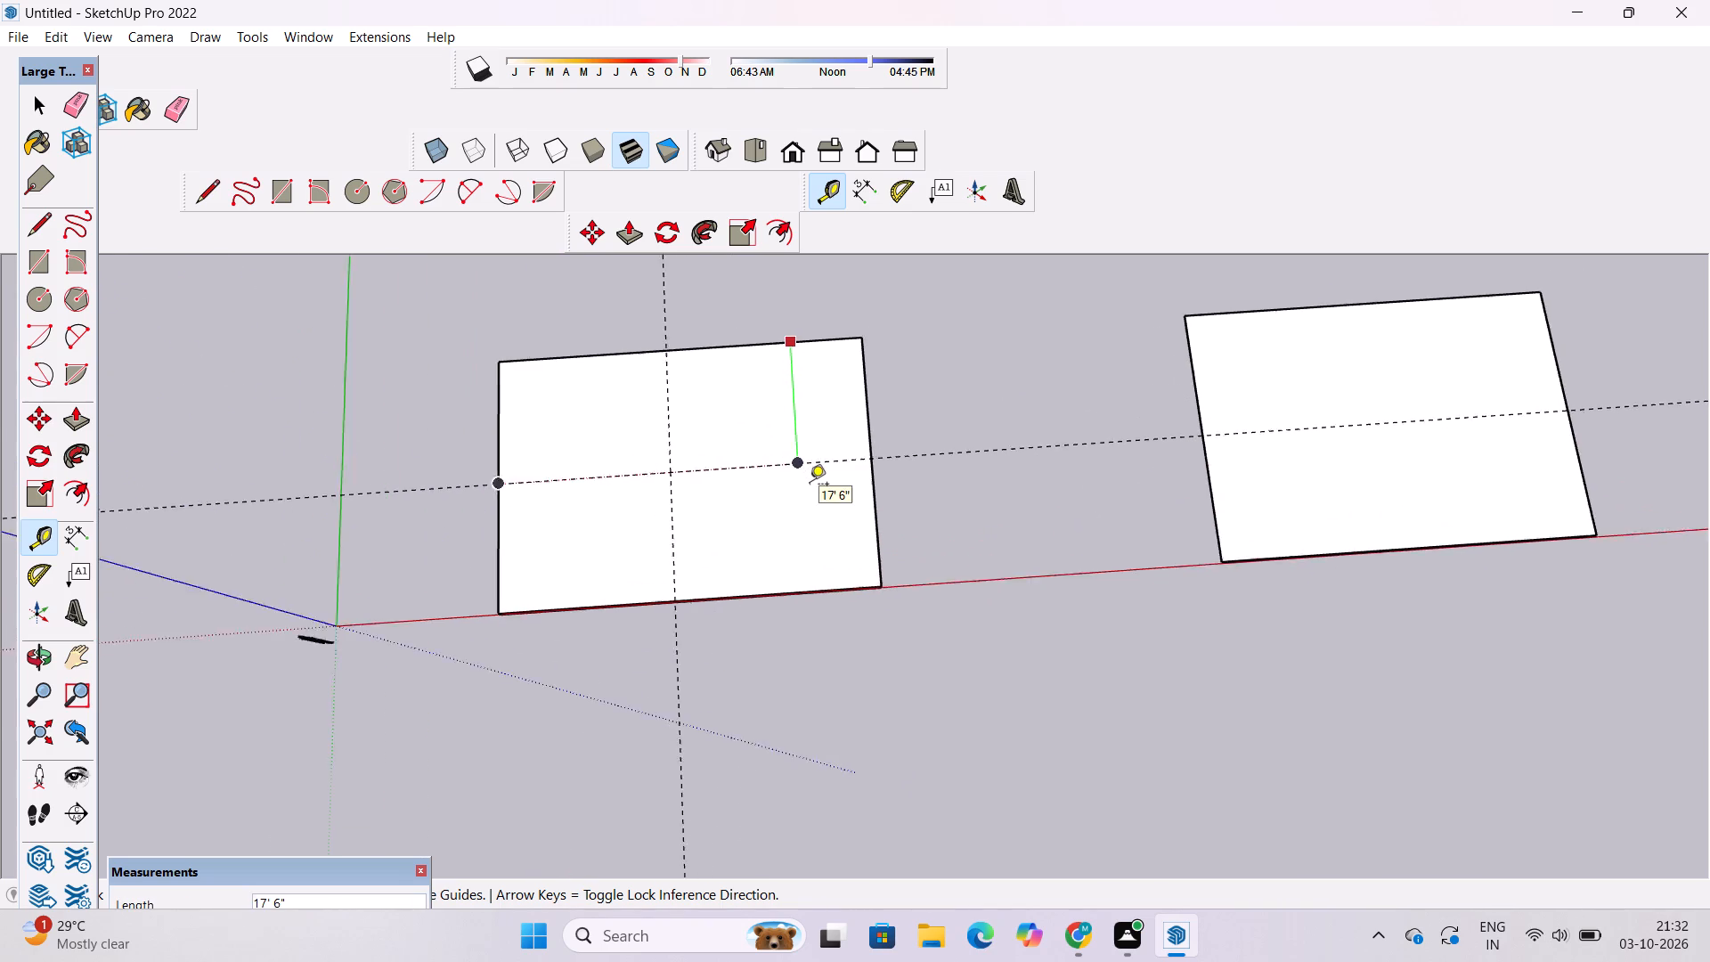
scroll(810, 485, "up", 3)
scroll(822, 504, "down", 6)
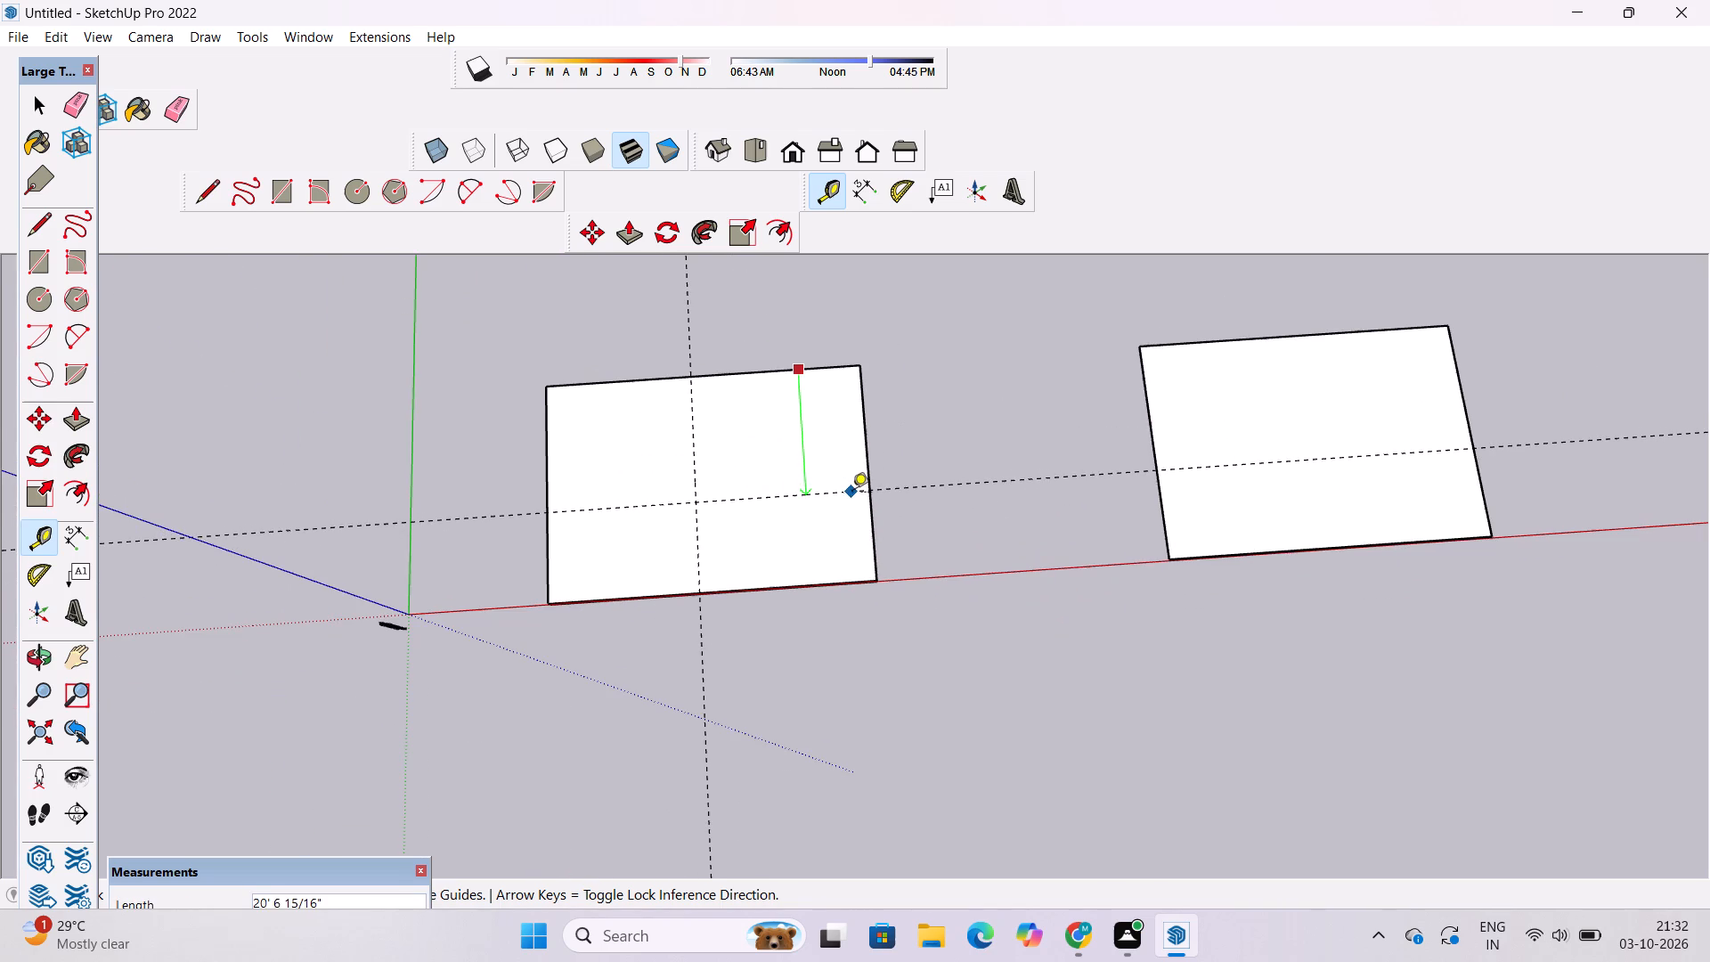
scroll(852, 493, "up", 1)
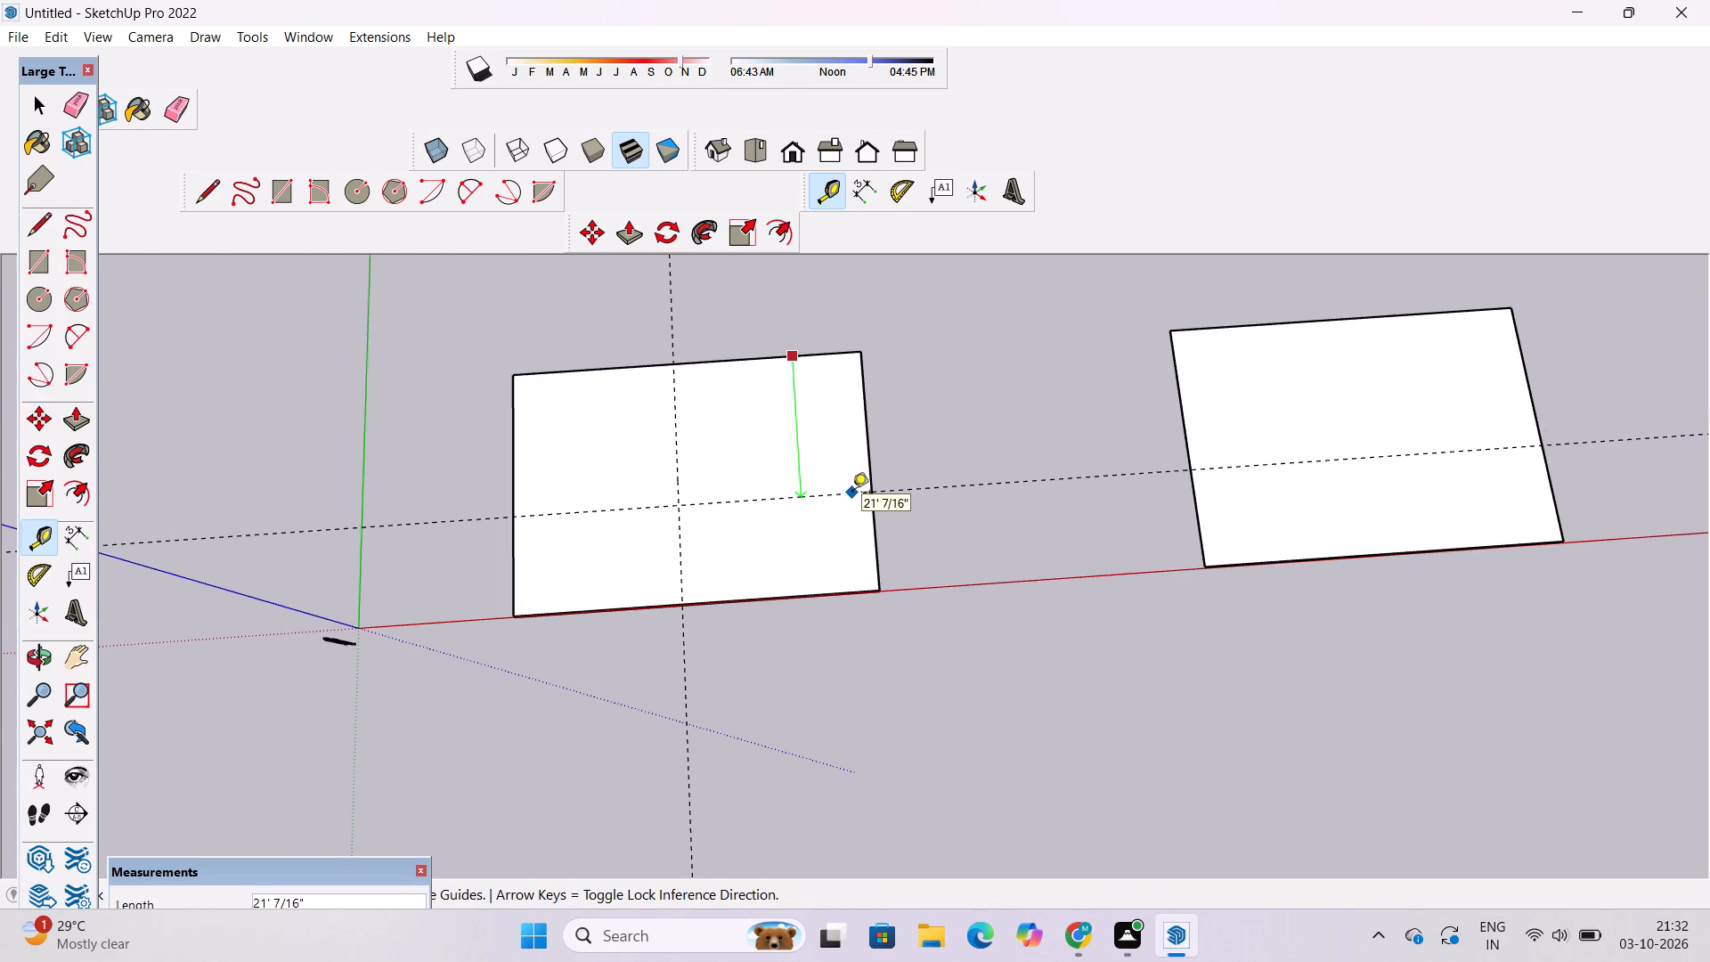
scroll(852, 493, "up", 1)
scroll(852, 493, "down", 3)
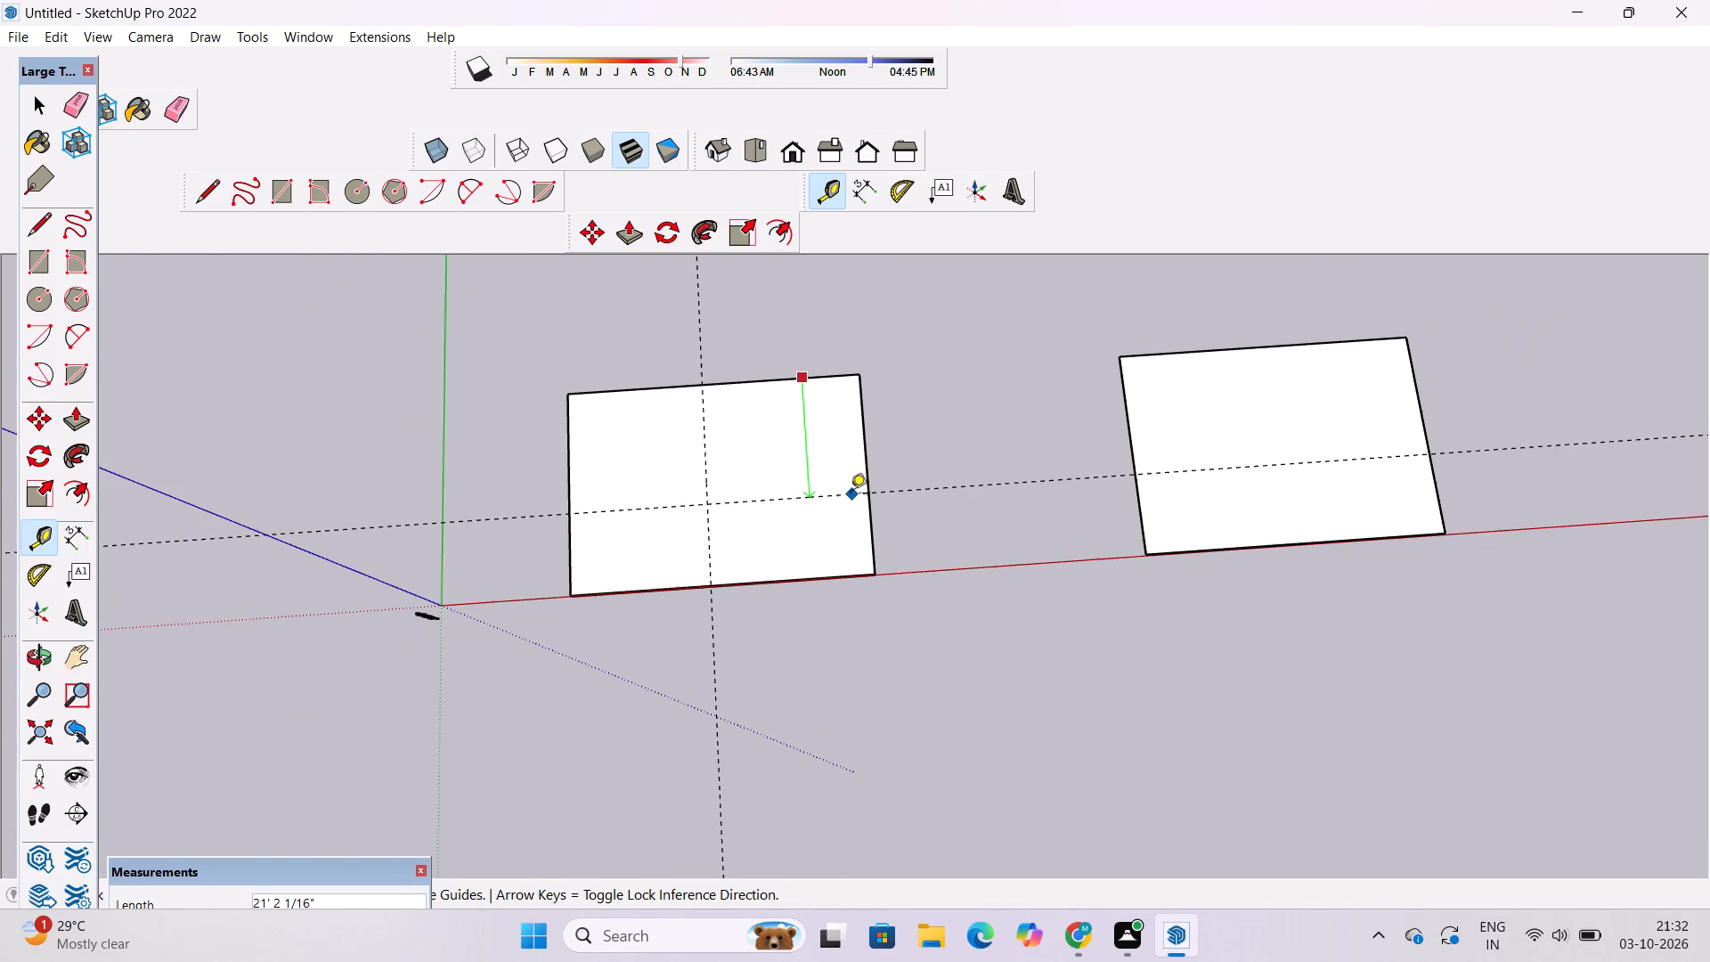
scroll(850, 495, "down", 2)
scroll(850, 495, "up", 2)
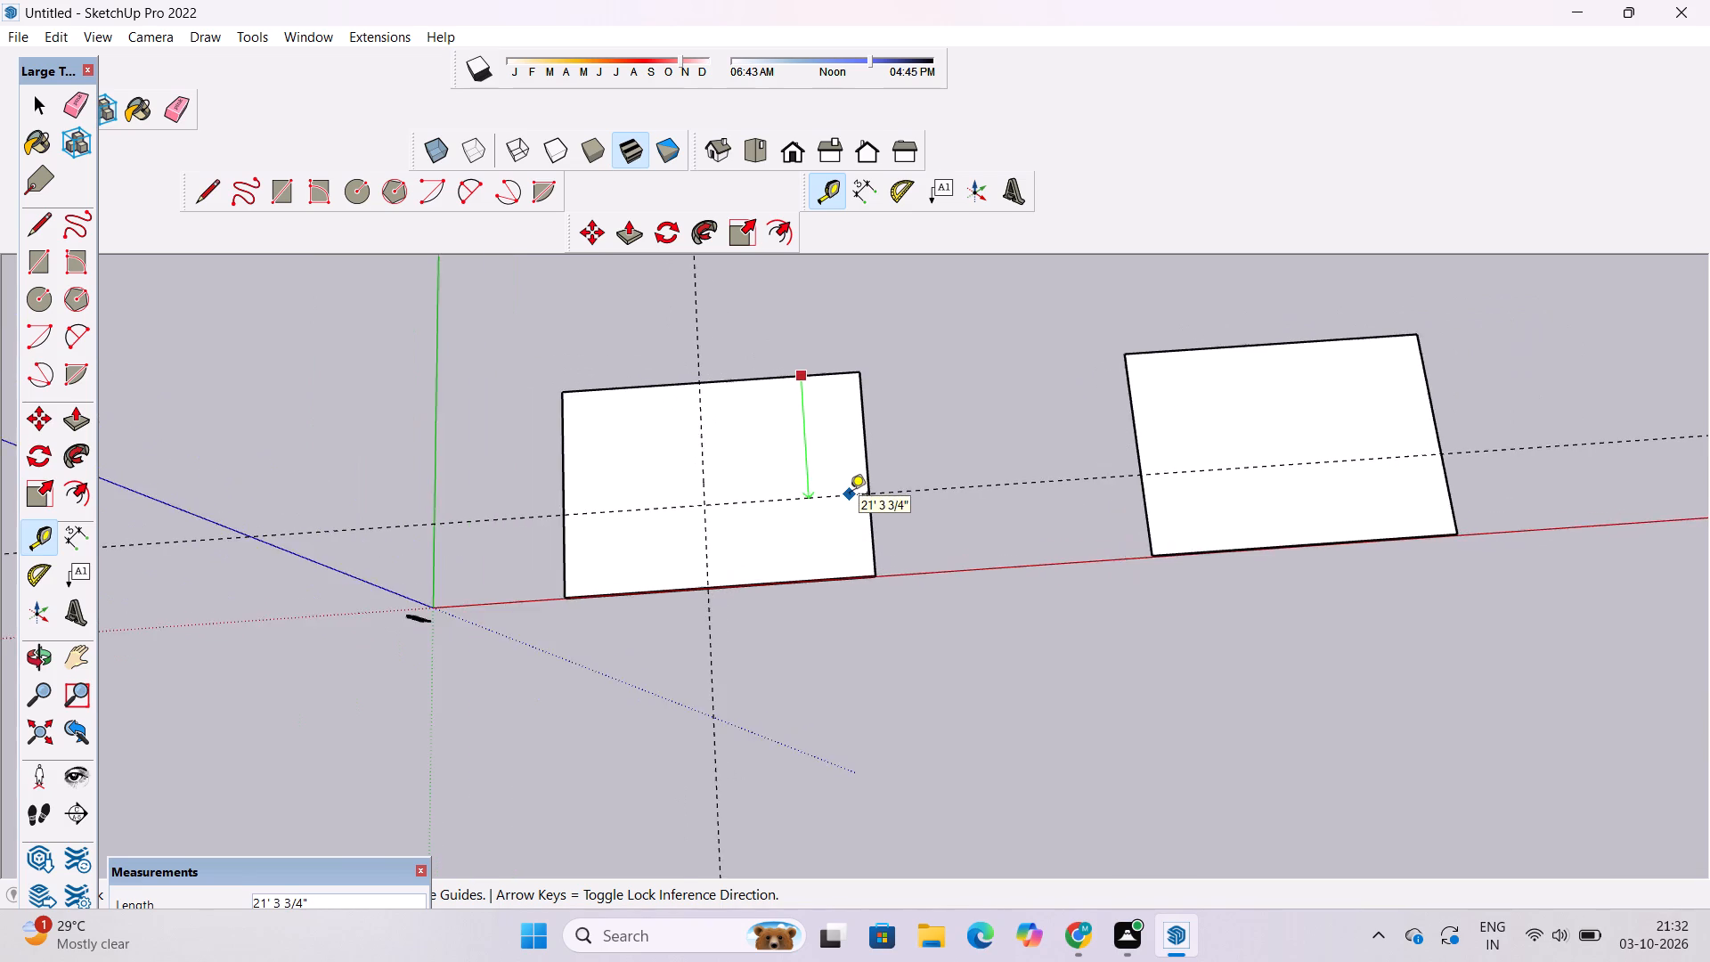
scroll(850, 495, "up", 3)
scroll(850, 495, "down", 3)
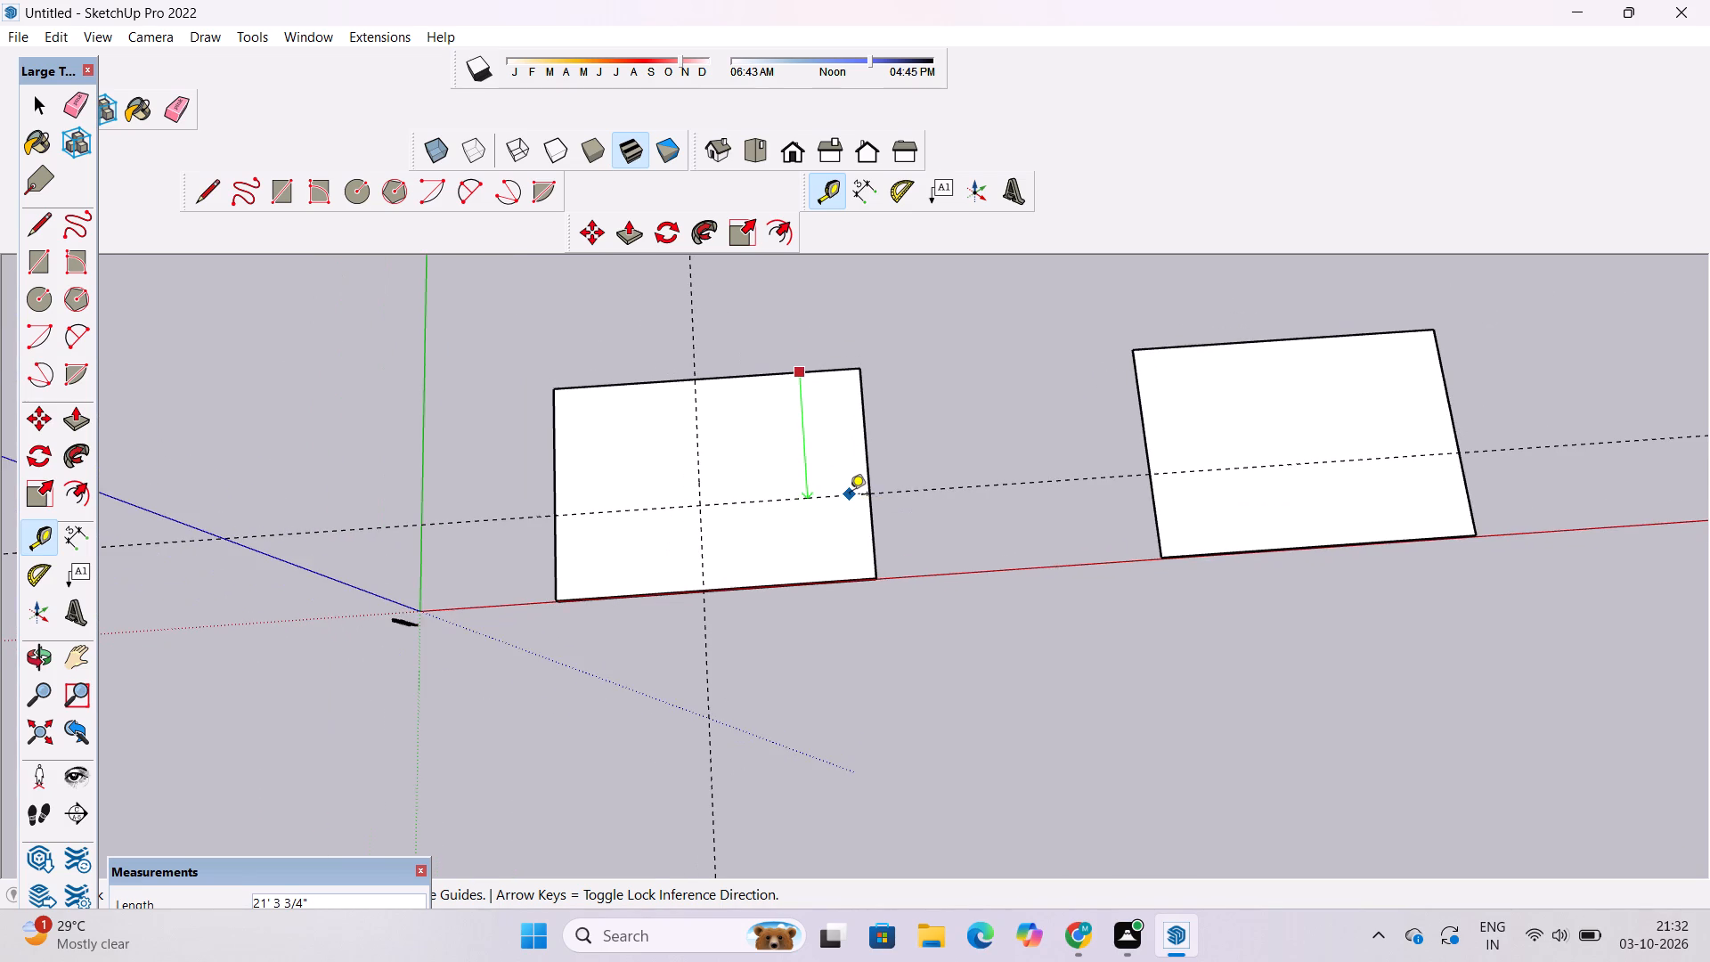
scroll(850, 495, "up", 3)
scroll(849, 494, "down", 2)
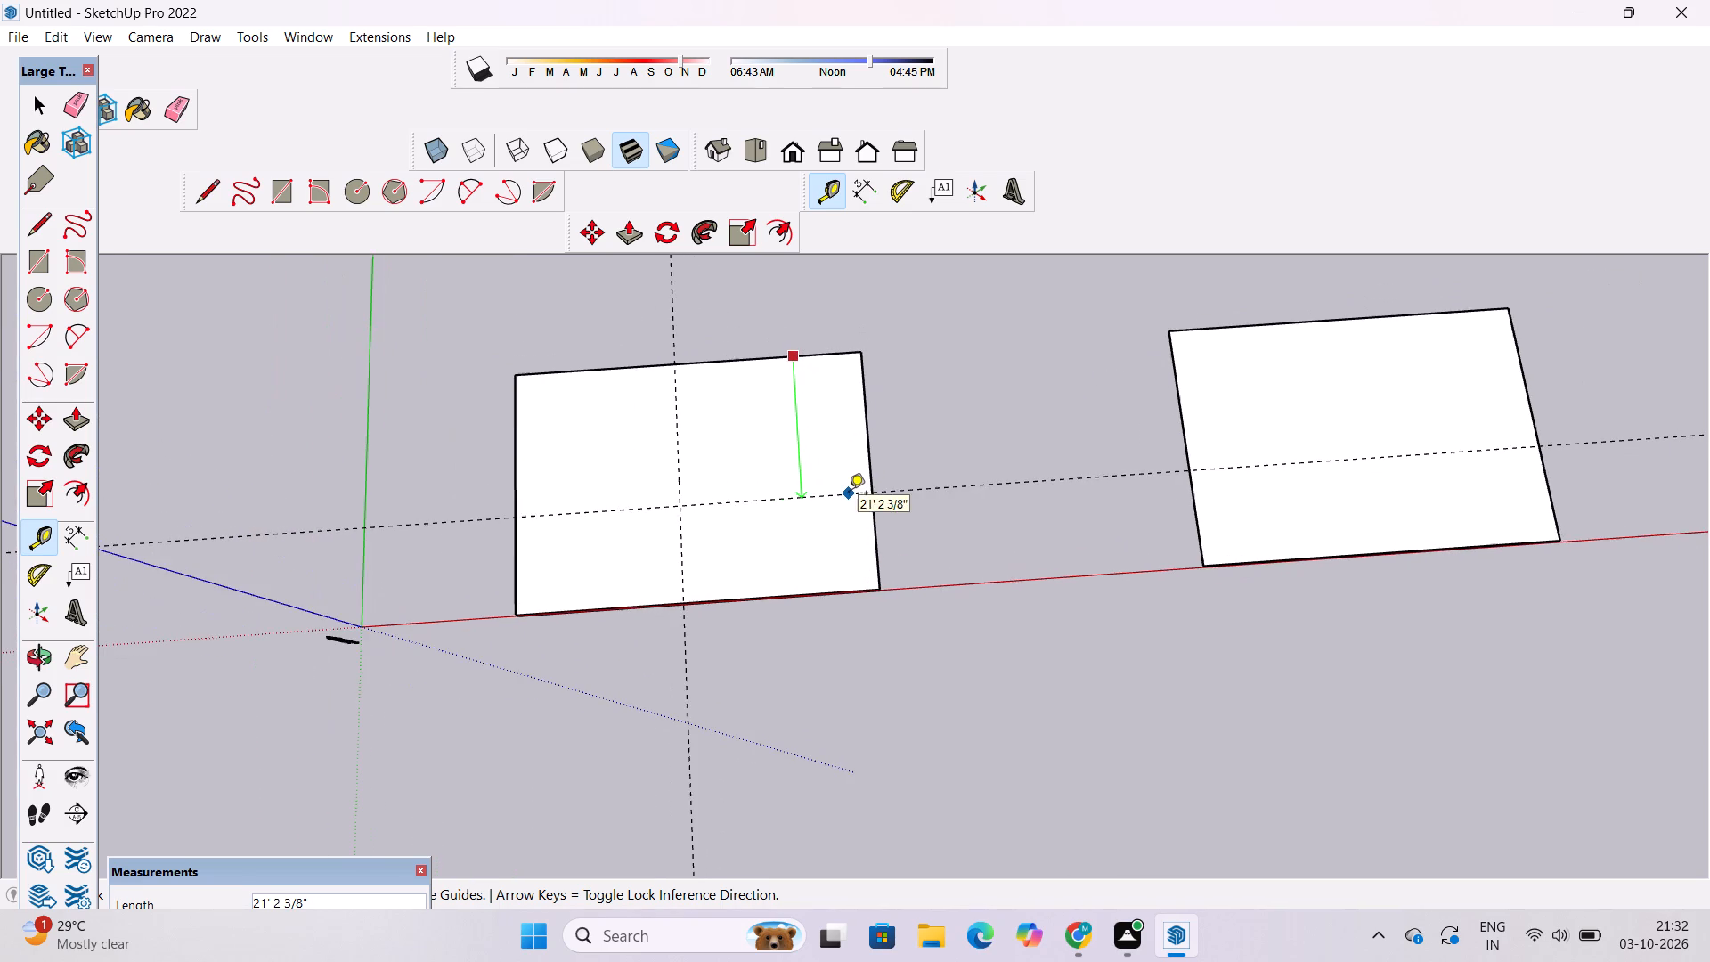
scroll(849, 494, "down", 4)
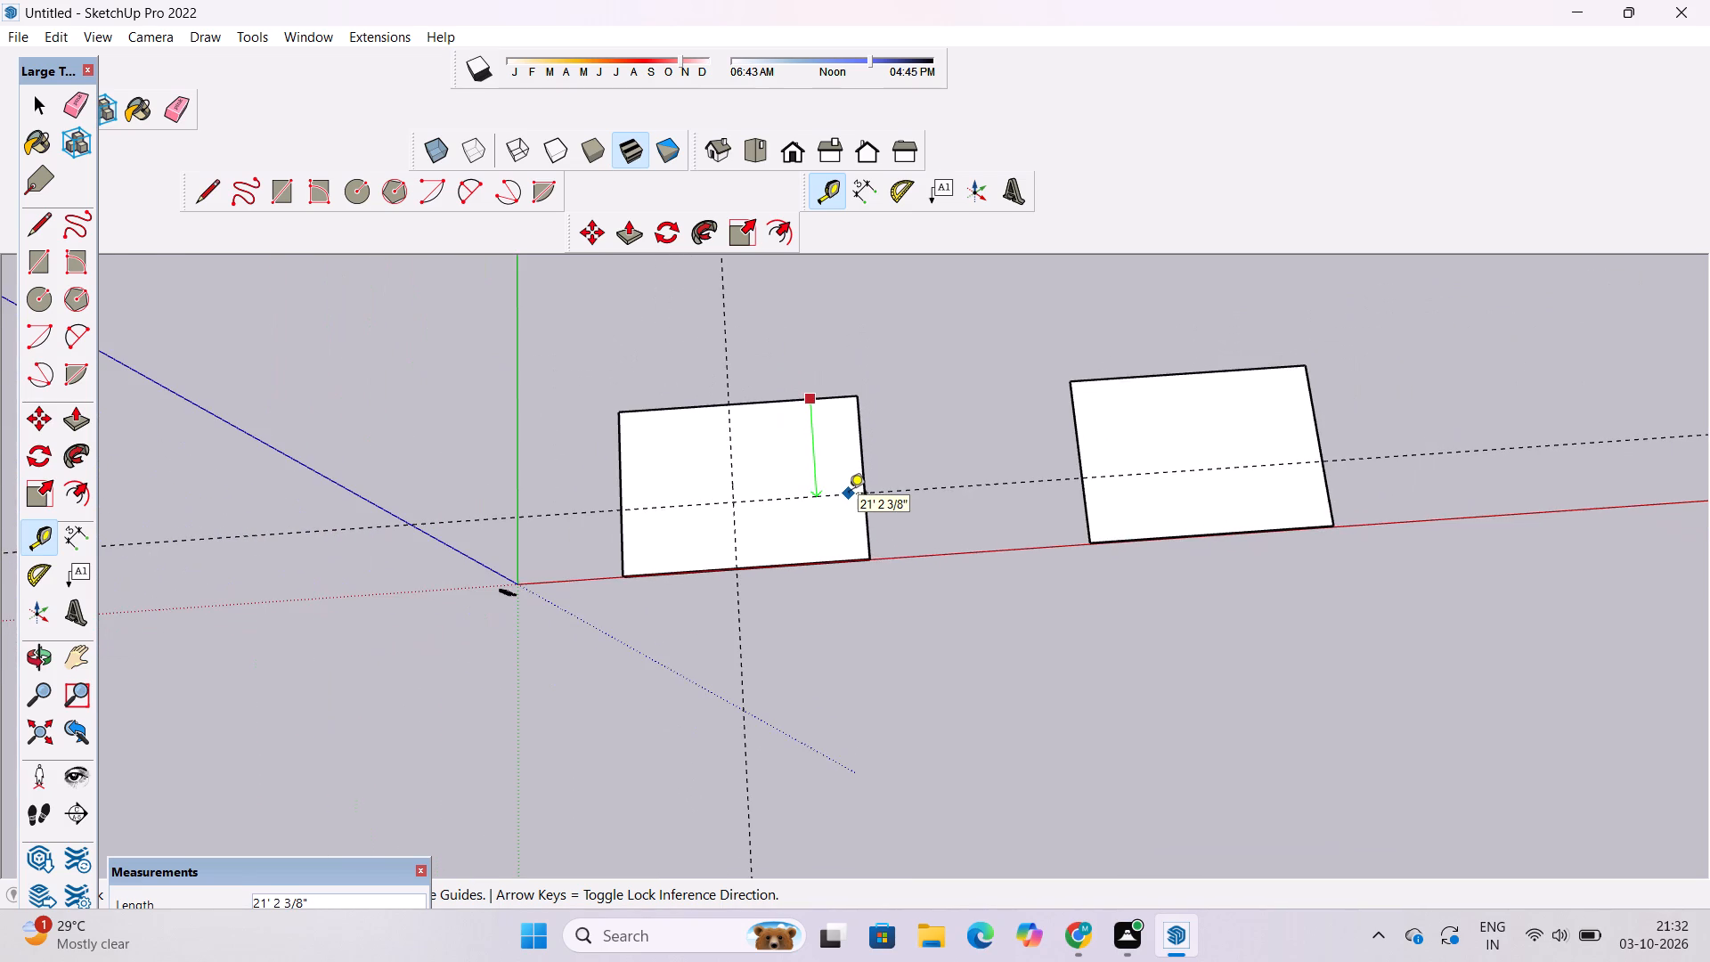
scroll(849, 494, "up", 1)
scroll(849, 494, "down", 1)
scroll(849, 494, "up", 3)
scroll(849, 494, "down", 4)
scroll(849, 494, "up", 4)
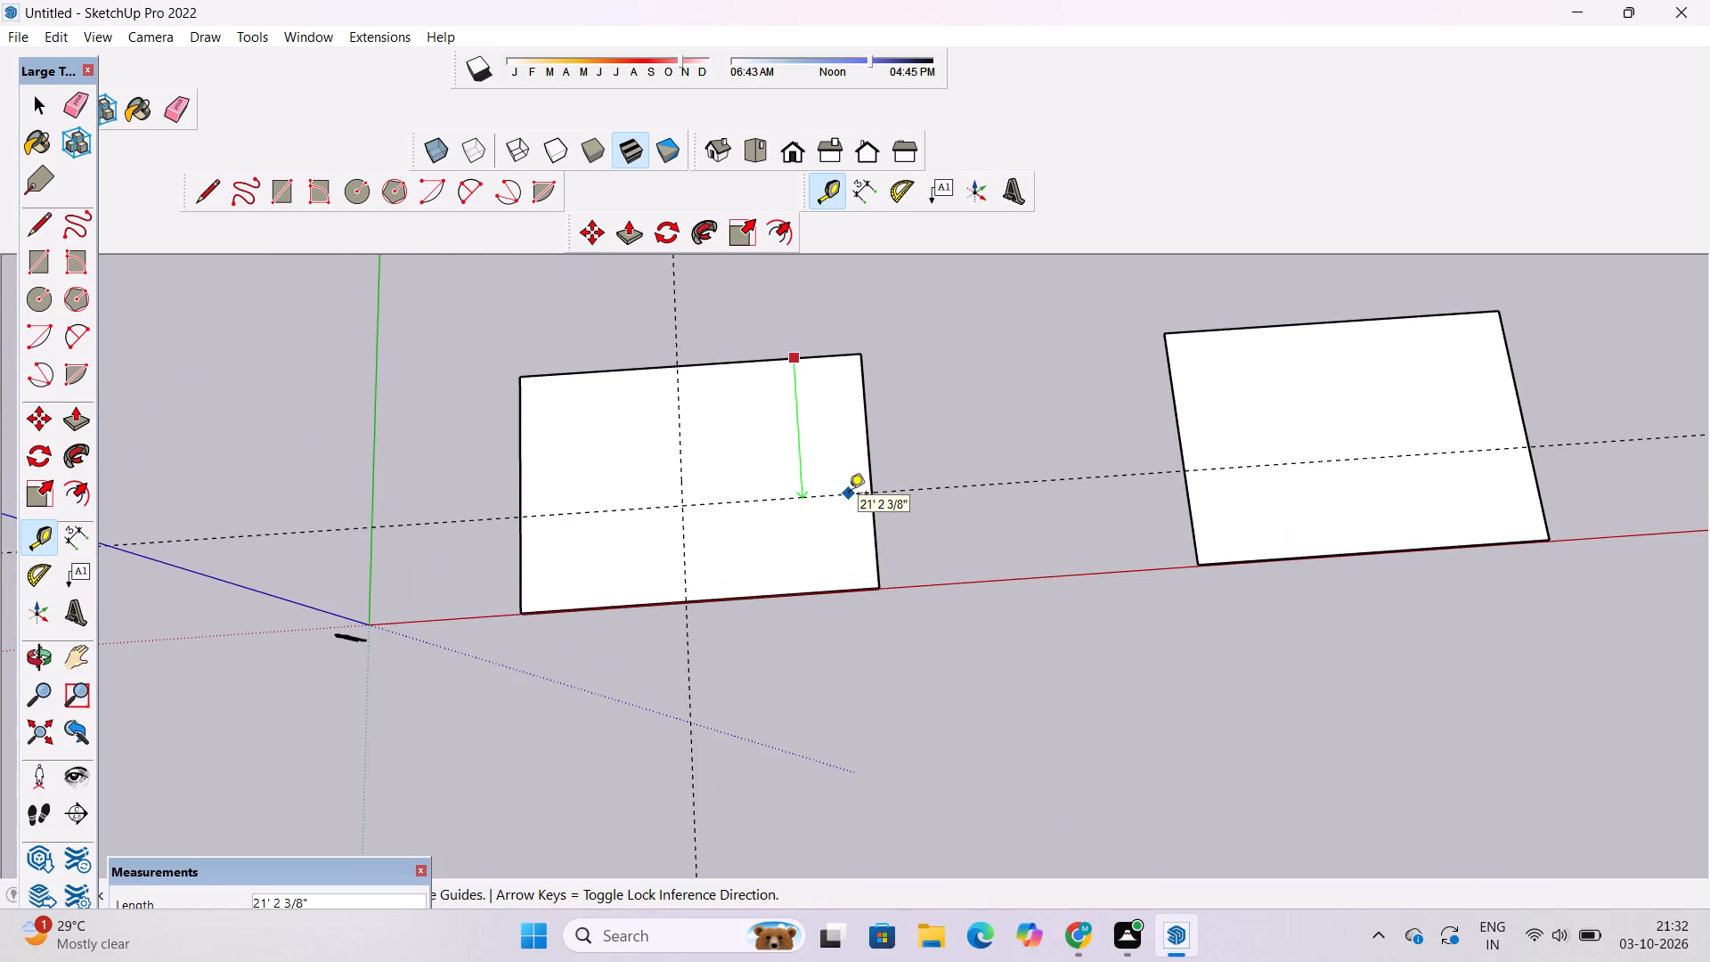
scroll(849, 494, "down", 7)
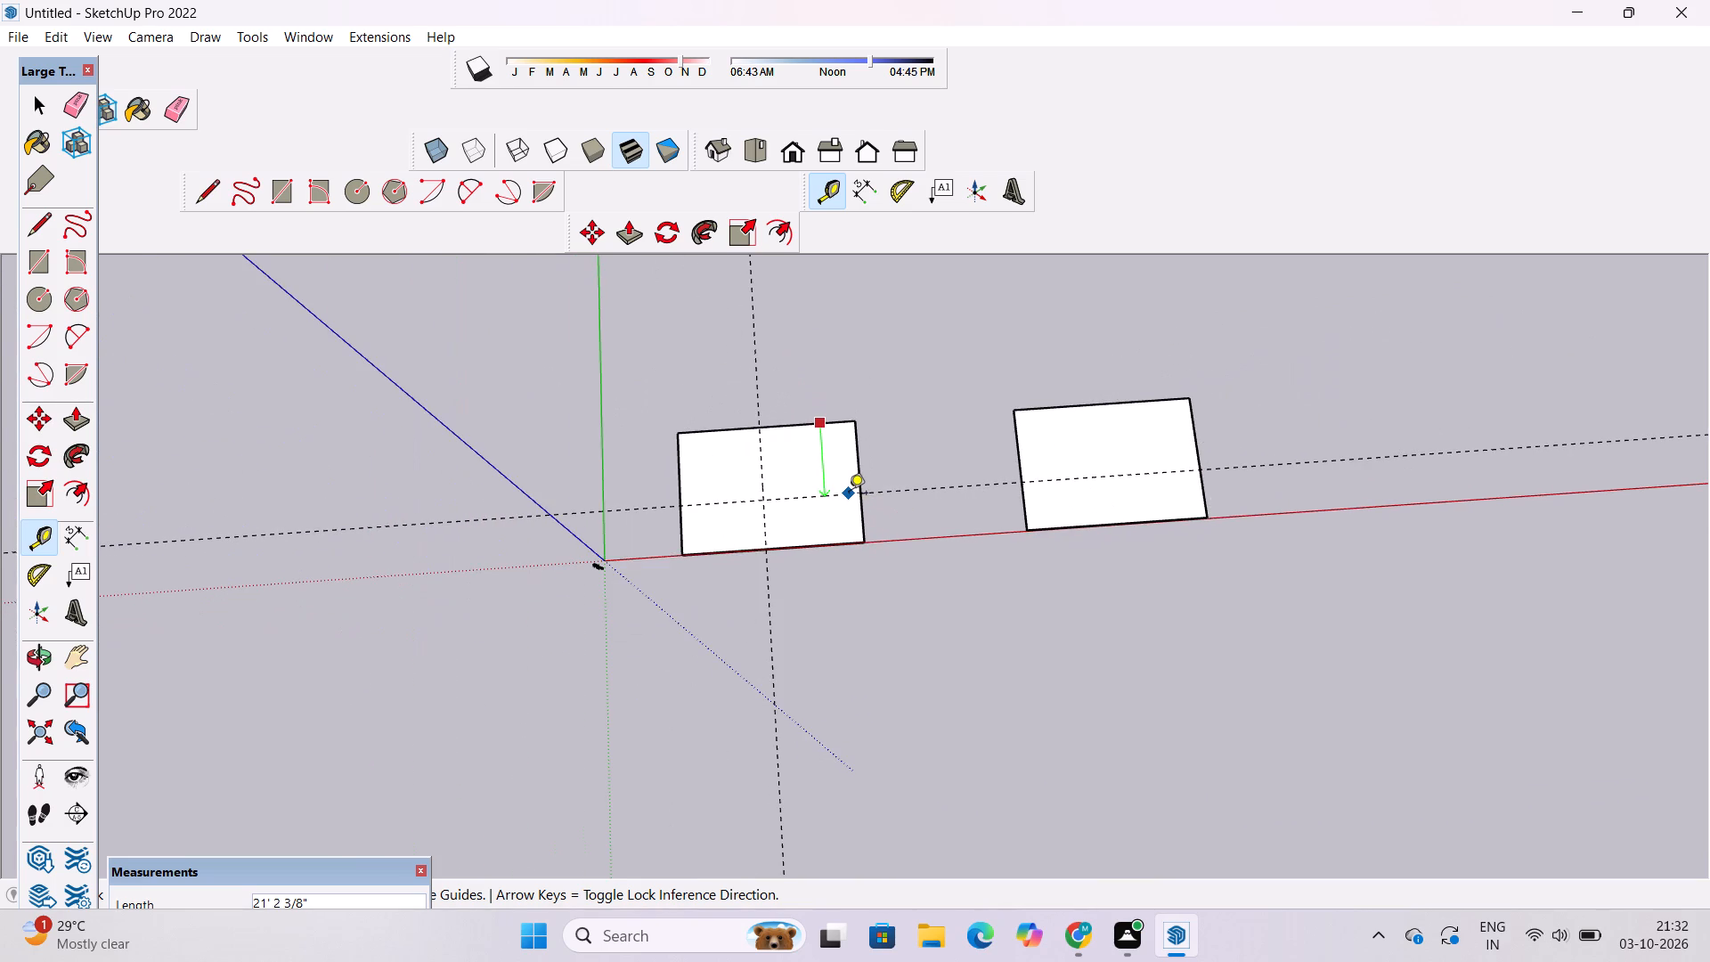
scroll(849, 494, "up", 6)
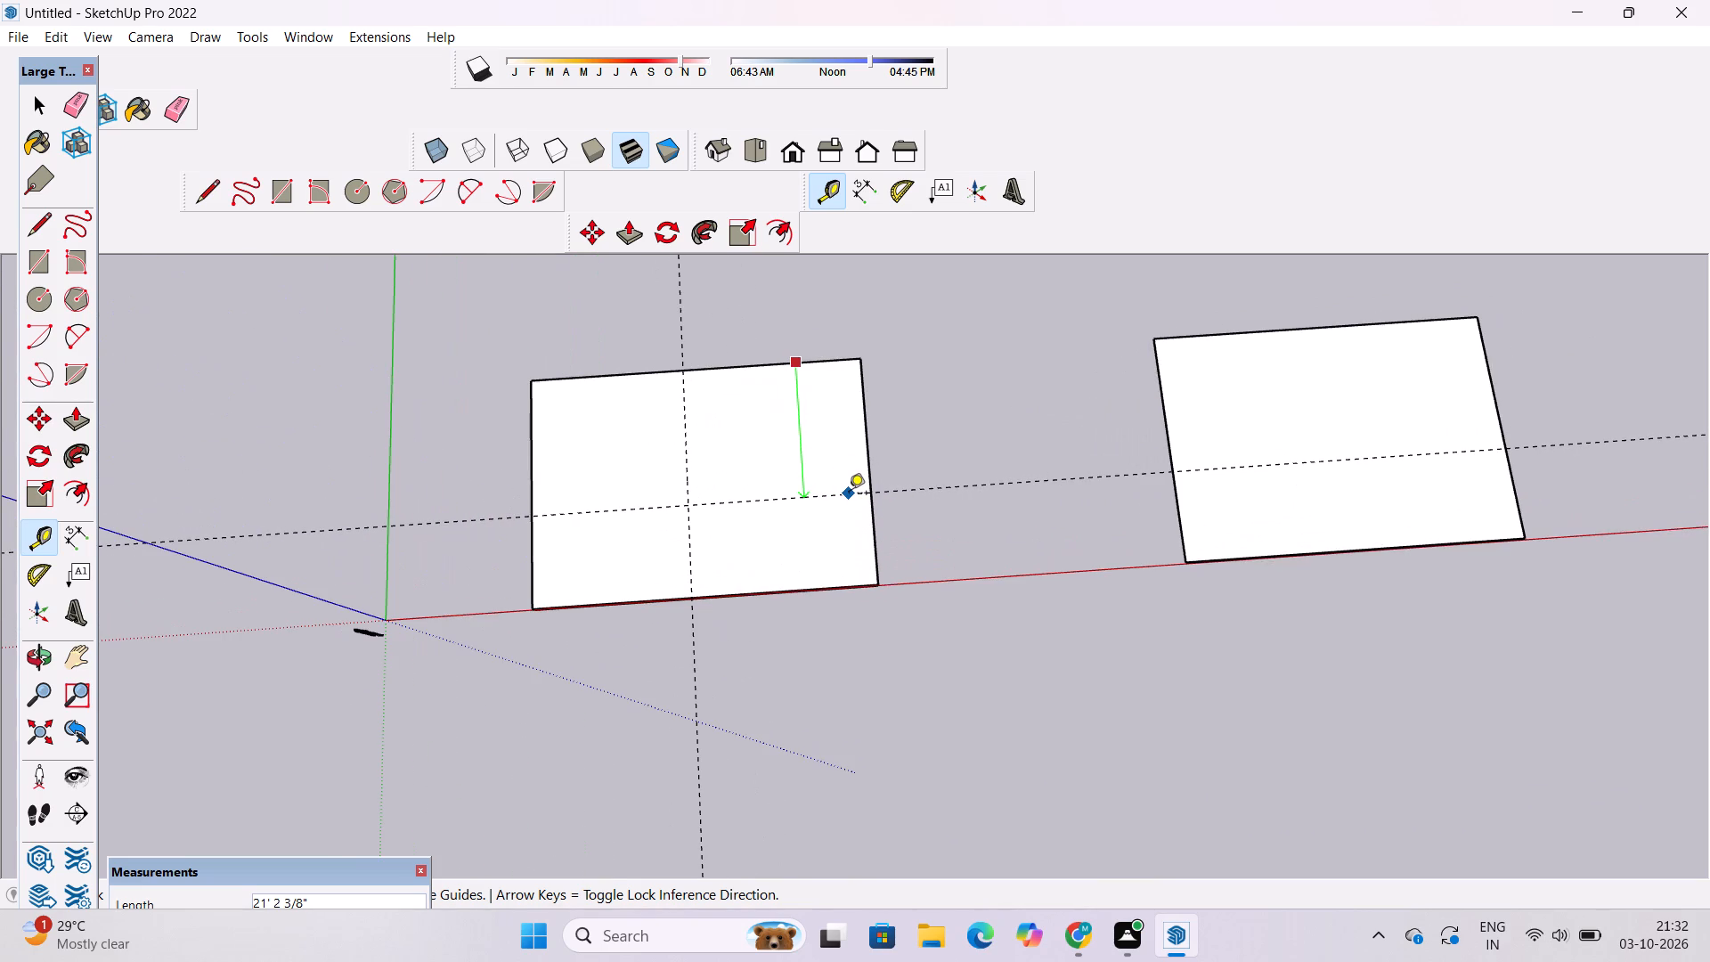
scroll(849, 494, "down", 2)
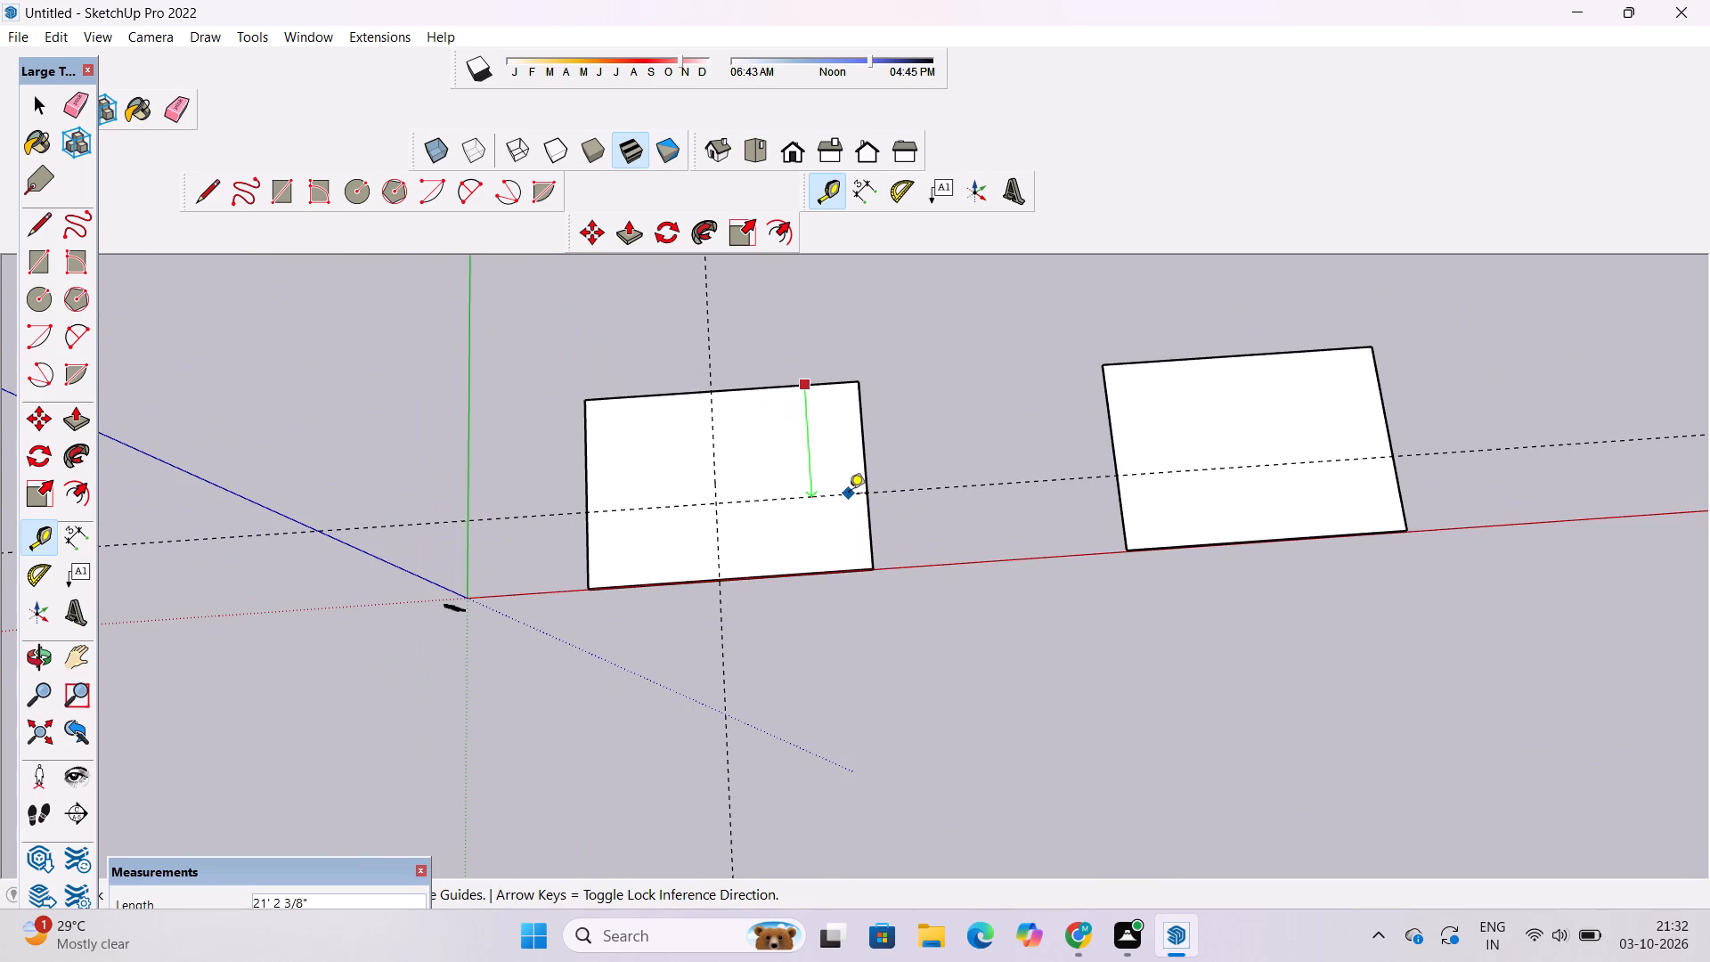
scroll(849, 494, "up", 3)
scroll(849, 494, "down", 7)
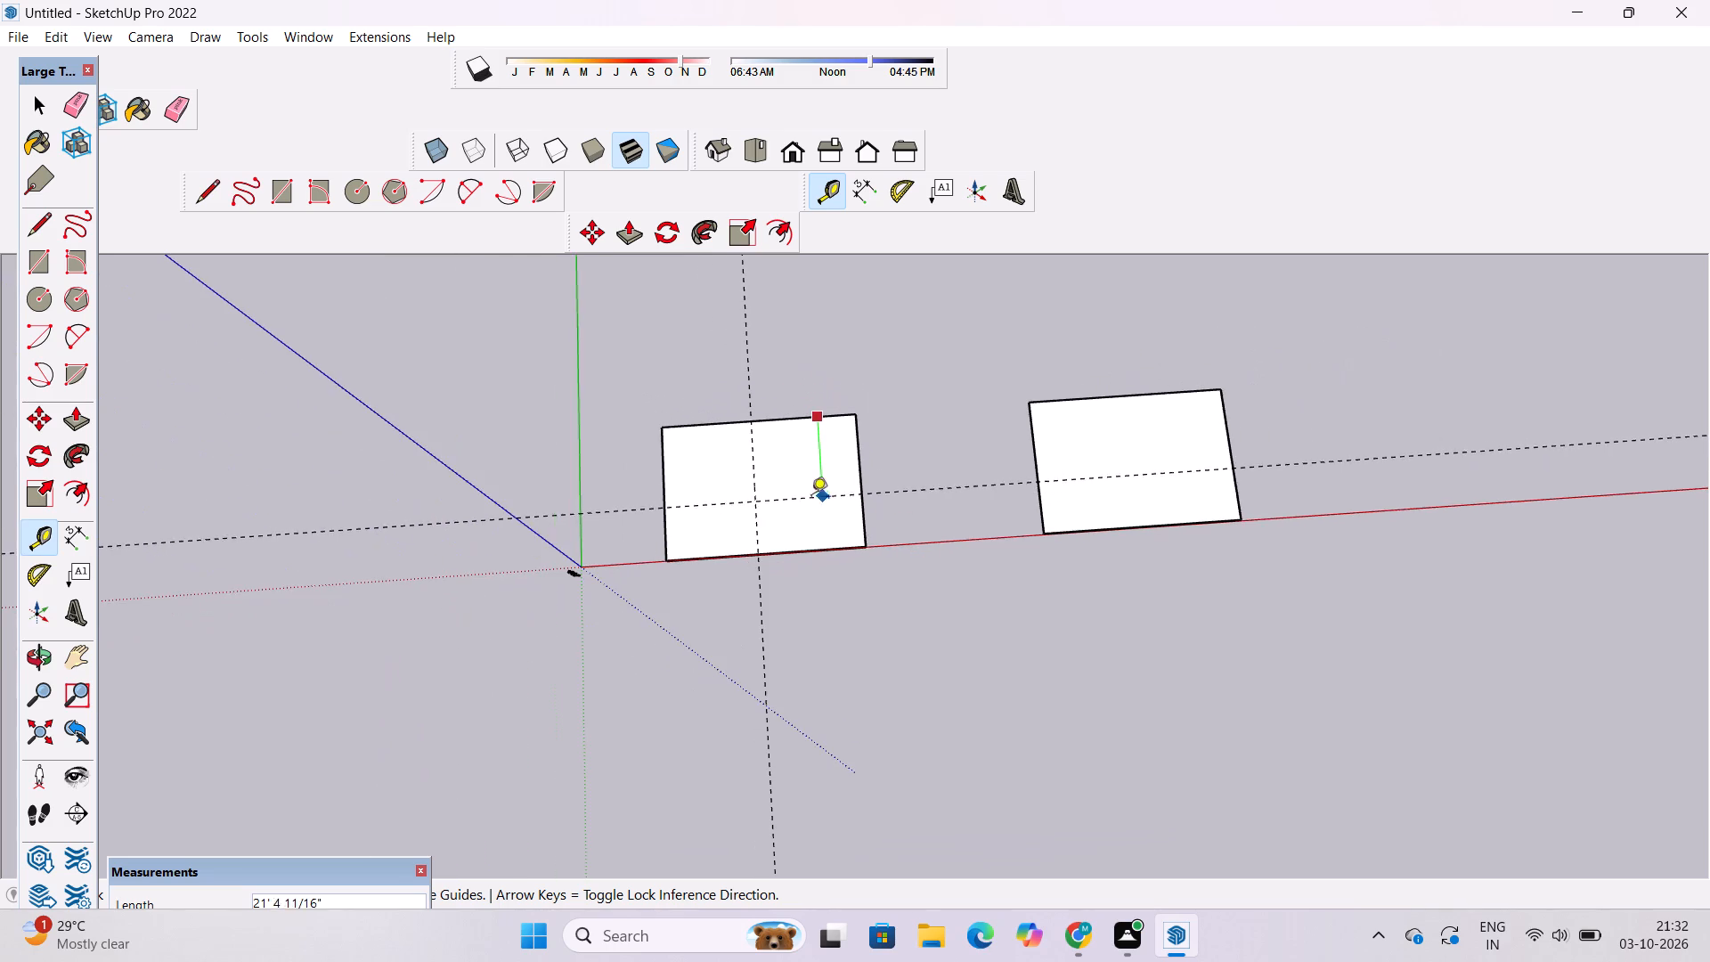
scroll(759, 499, "up", 6)
scroll(632, 469, "down", 11)
scroll(720, 501, "up", 6)
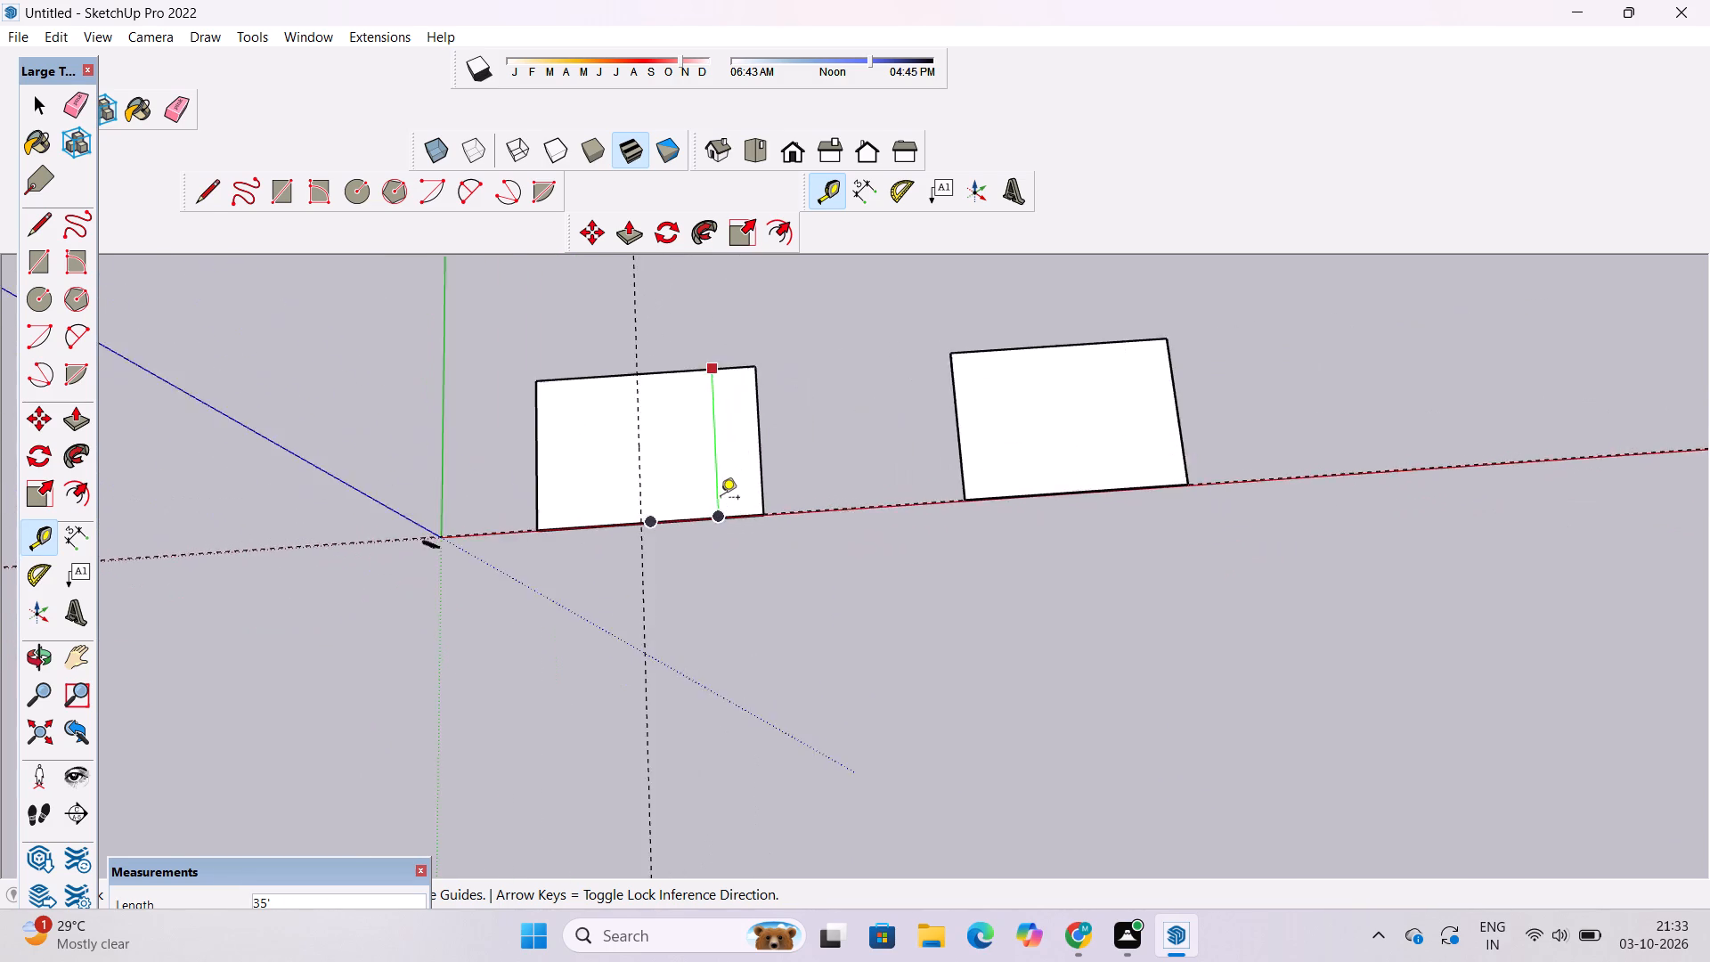
scroll(721, 480, "up", 9)
scroll(721, 480, "down", 2)
scroll(721, 480, "up", 4)
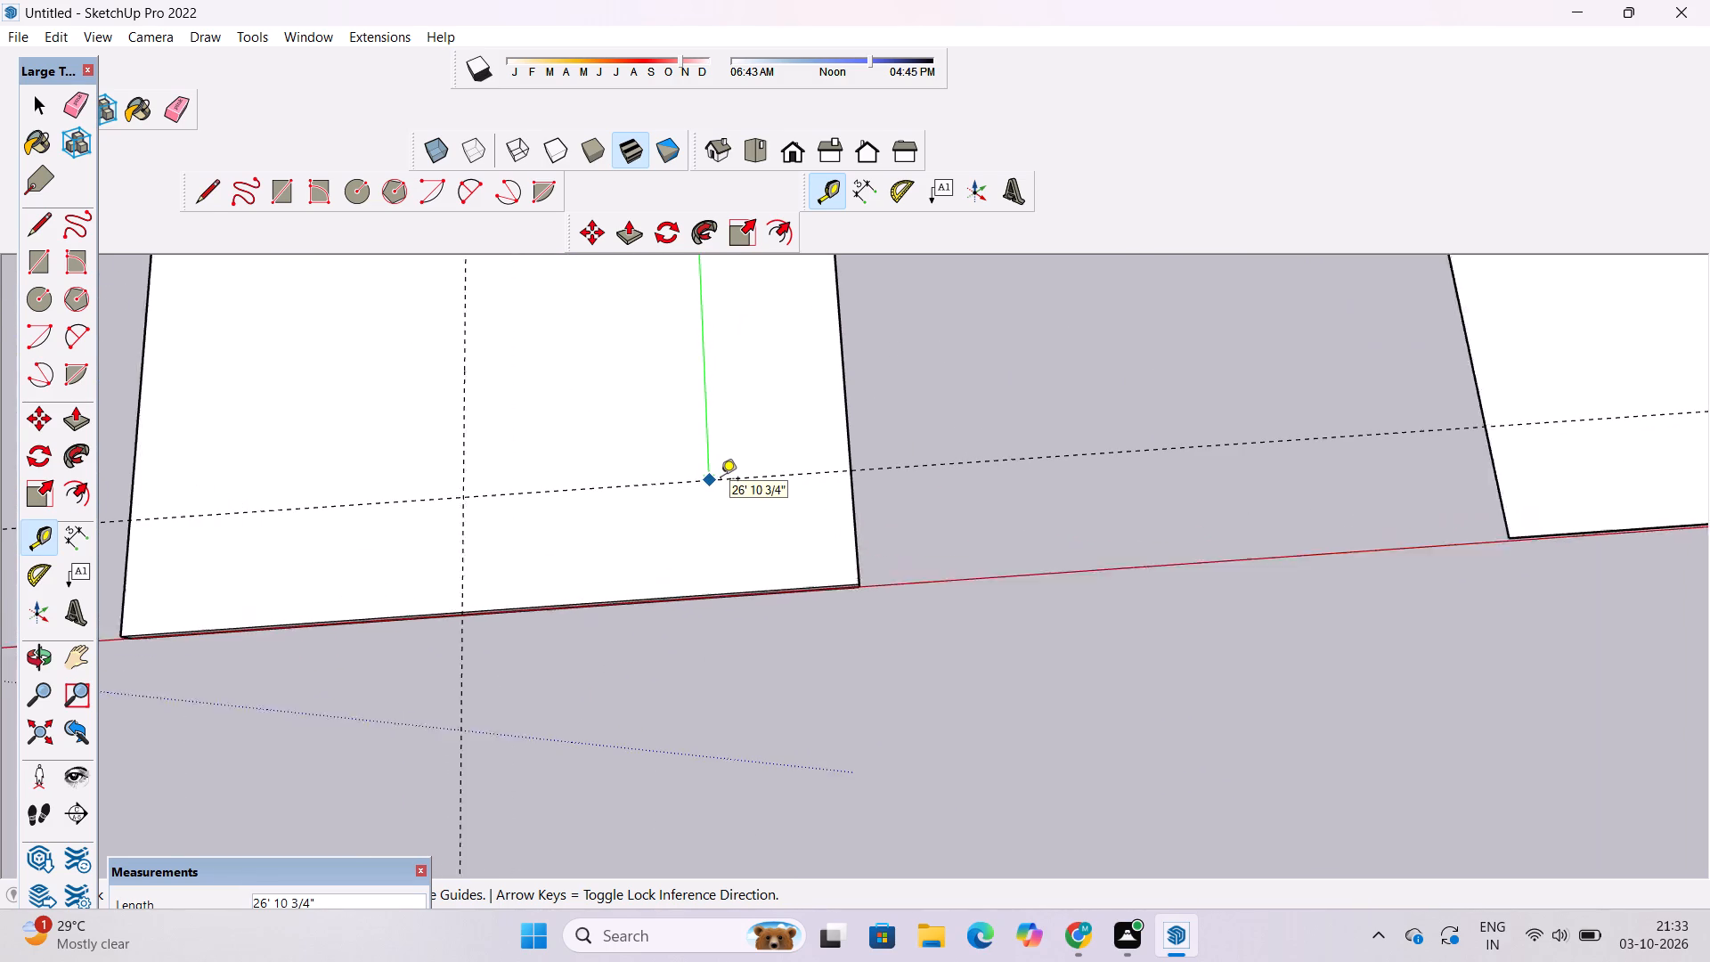
scroll(721, 480, "down", 5)
scroll(721, 480, "up", 5)
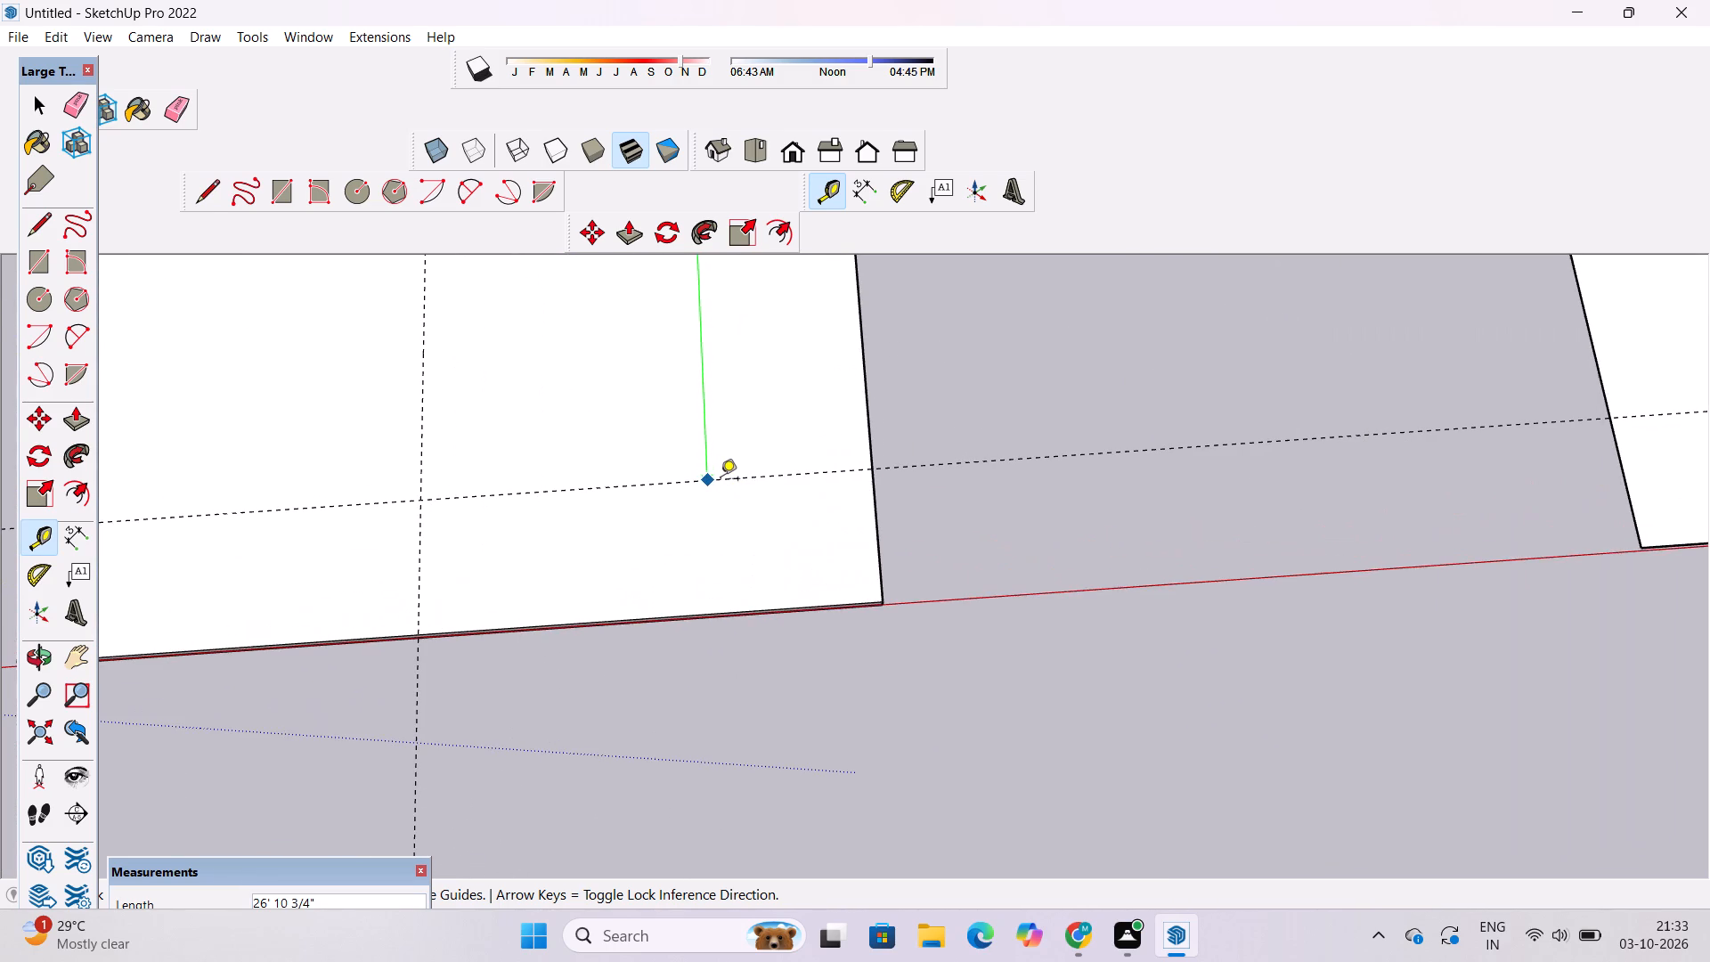
scroll(721, 480, "down", 4)
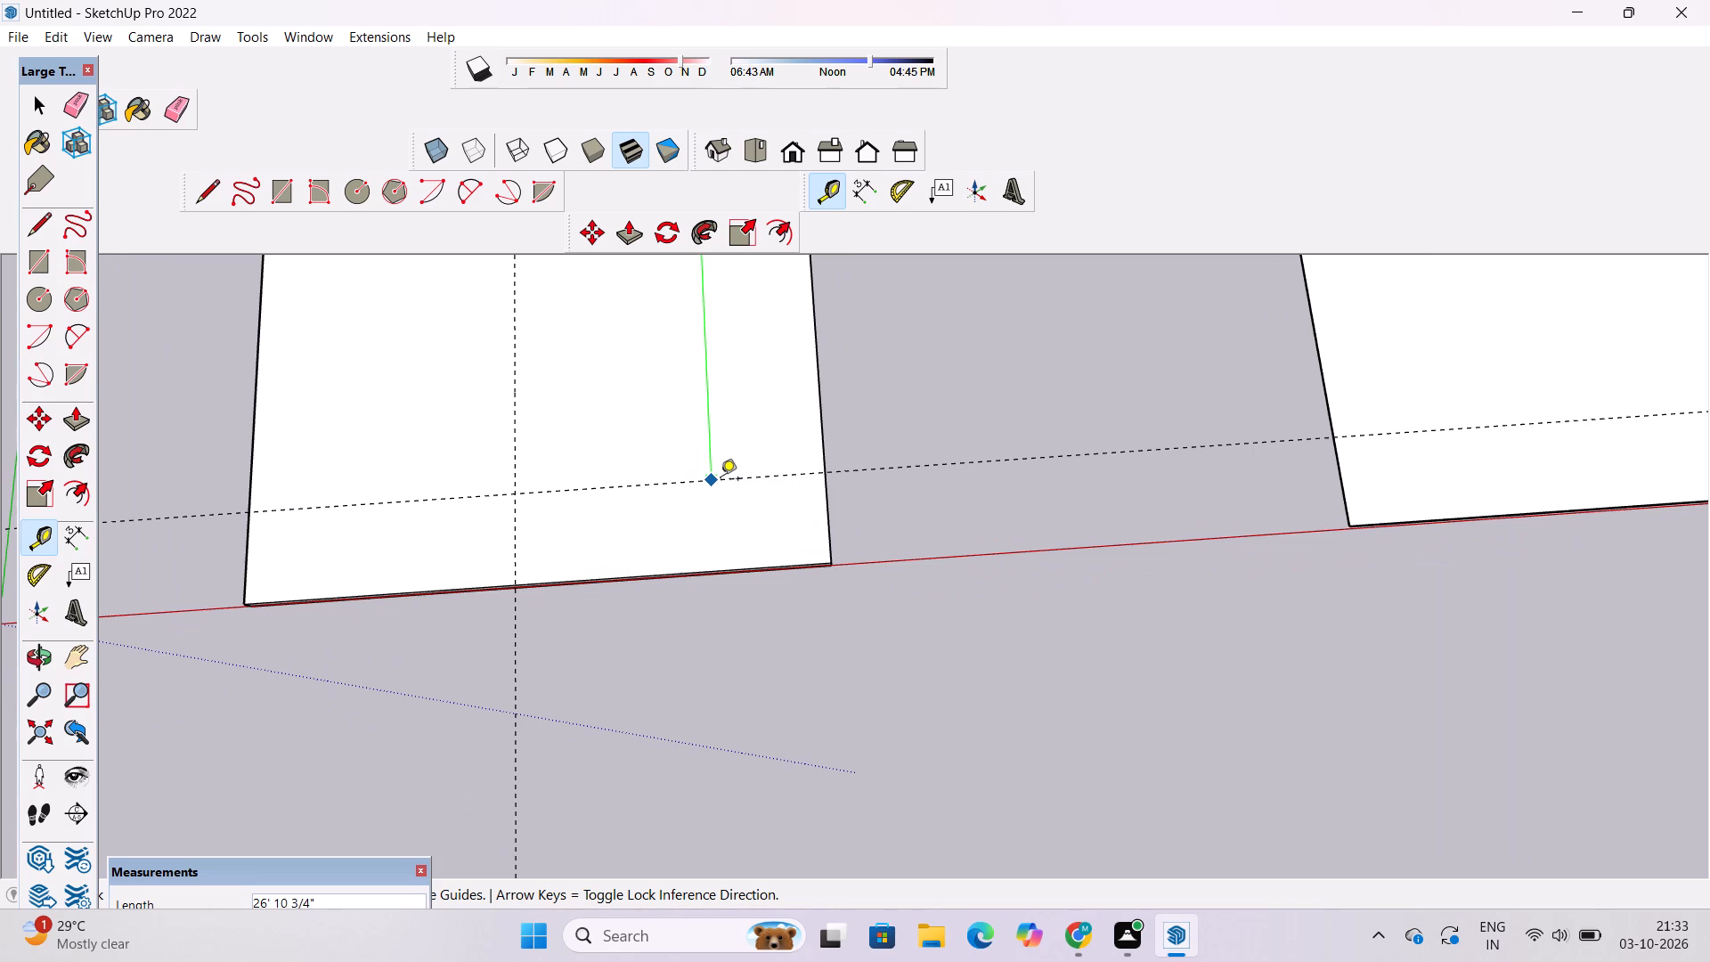
scroll(721, 480, "up", 4)
scroll(721, 480, "down", 1)
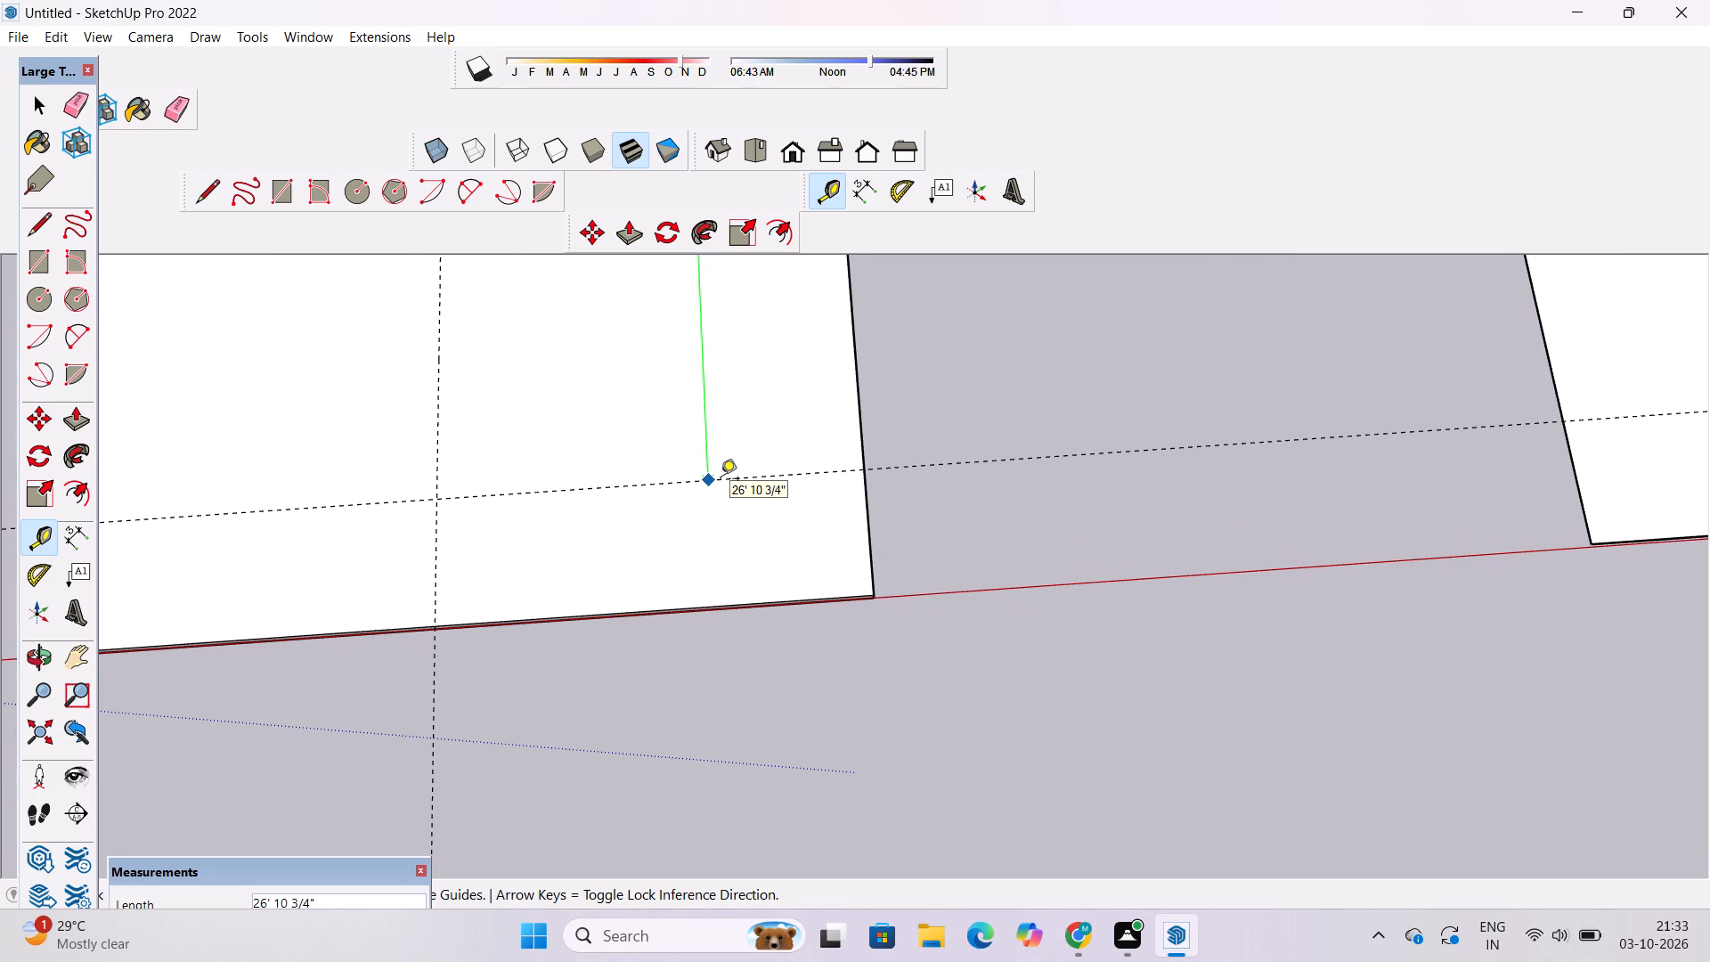
scroll(721, 480, "down", 5)
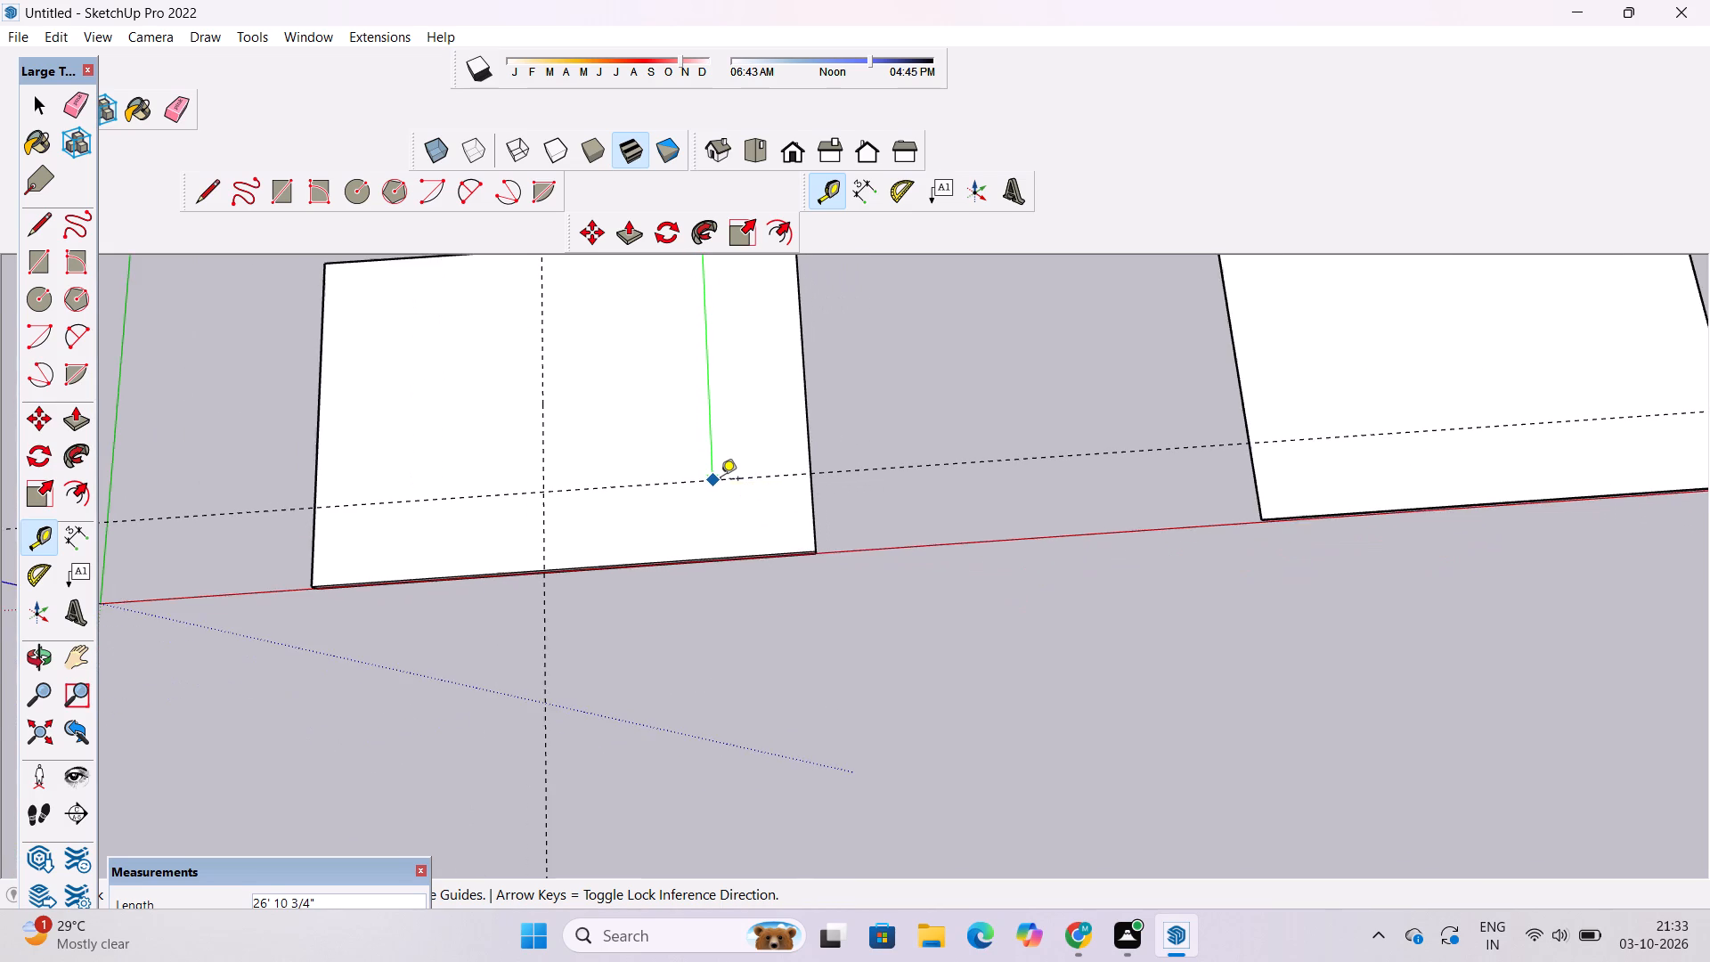
scroll(721, 480, "up", 5)
scroll(721, 480, "down", 4)
scroll(721, 480, "up", 5)
scroll(721, 480, "down", 6)
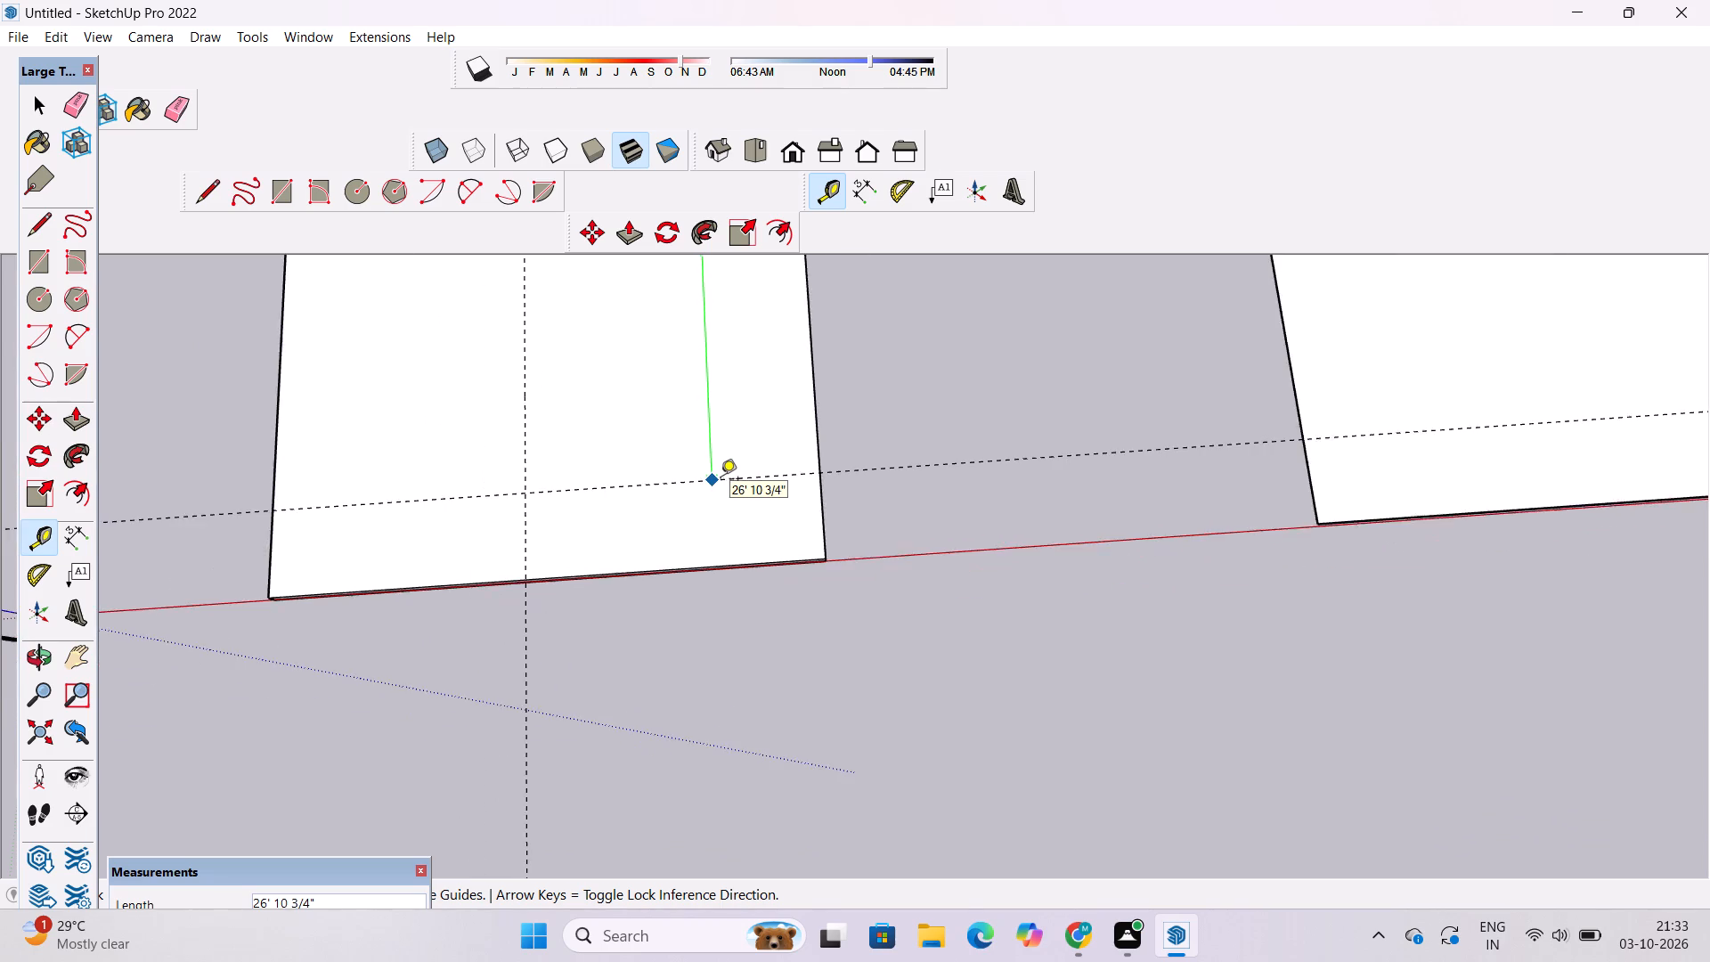
scroll(721, 482, "up", 5)
scroll(721, 482, "down", 6)
scroll(721, 482, "up", 1)
scroll(721, 482, "down", 12)
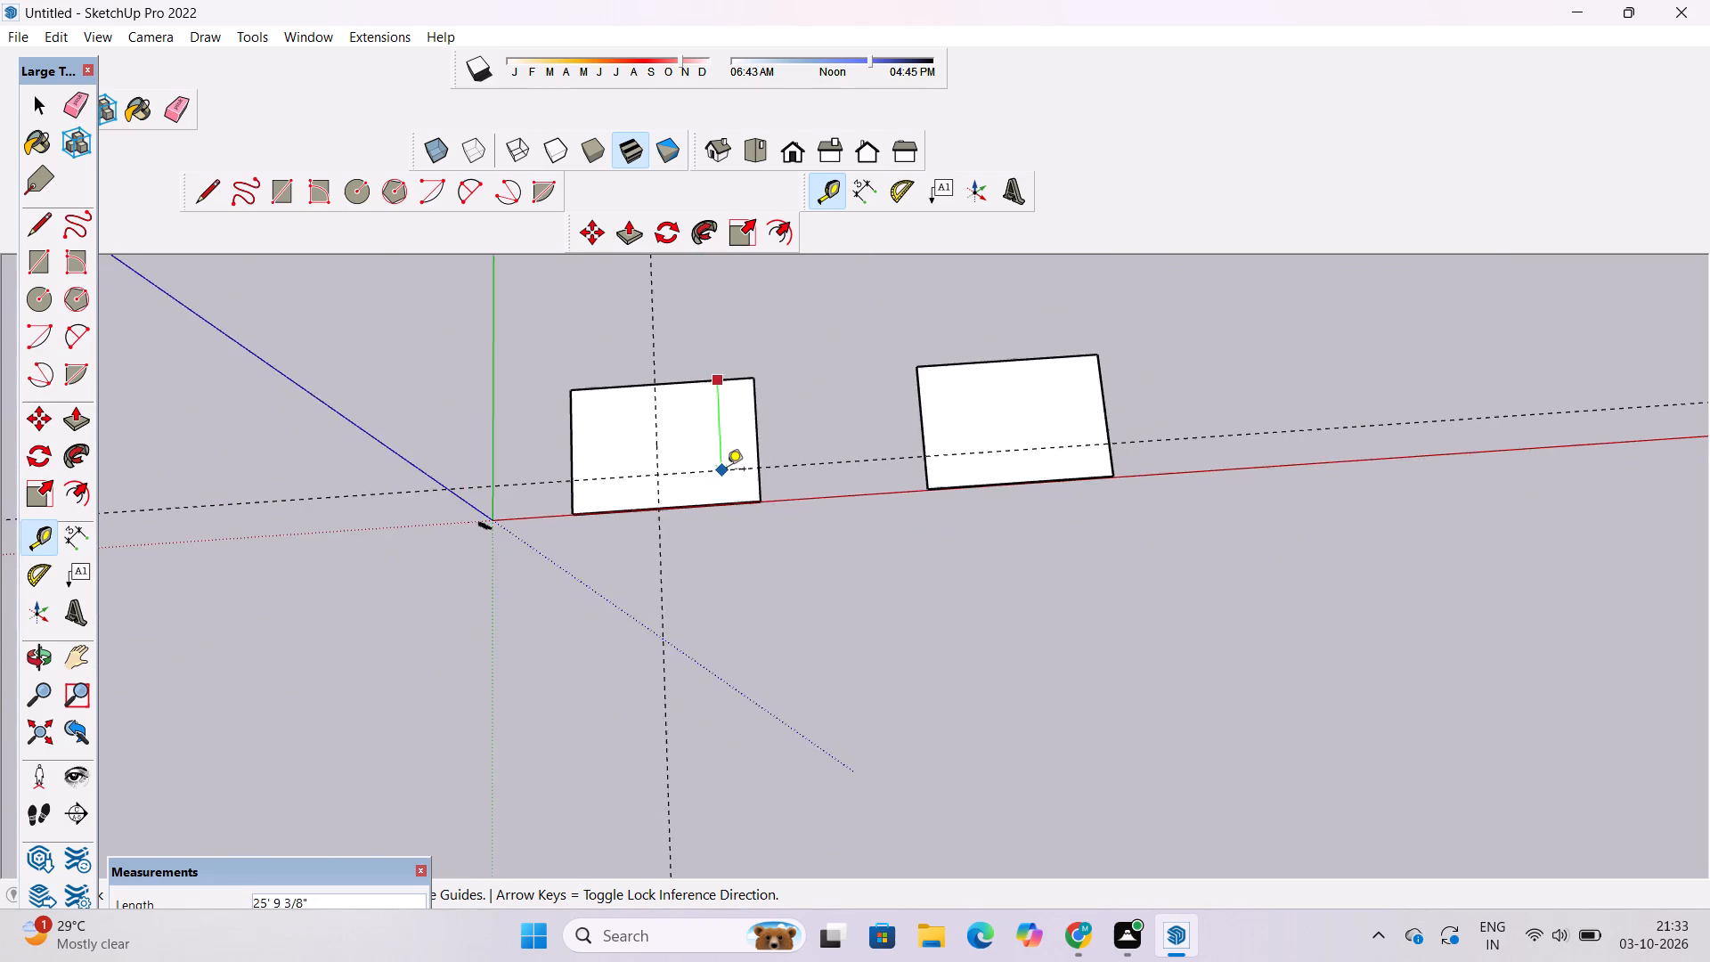
Place the guide line parallel to the slab's long edge farthest from the red axis, offset 18' inward across the top face.
scroll(727, 470, "down", 4)
scroll(731, 426, "up", 14)
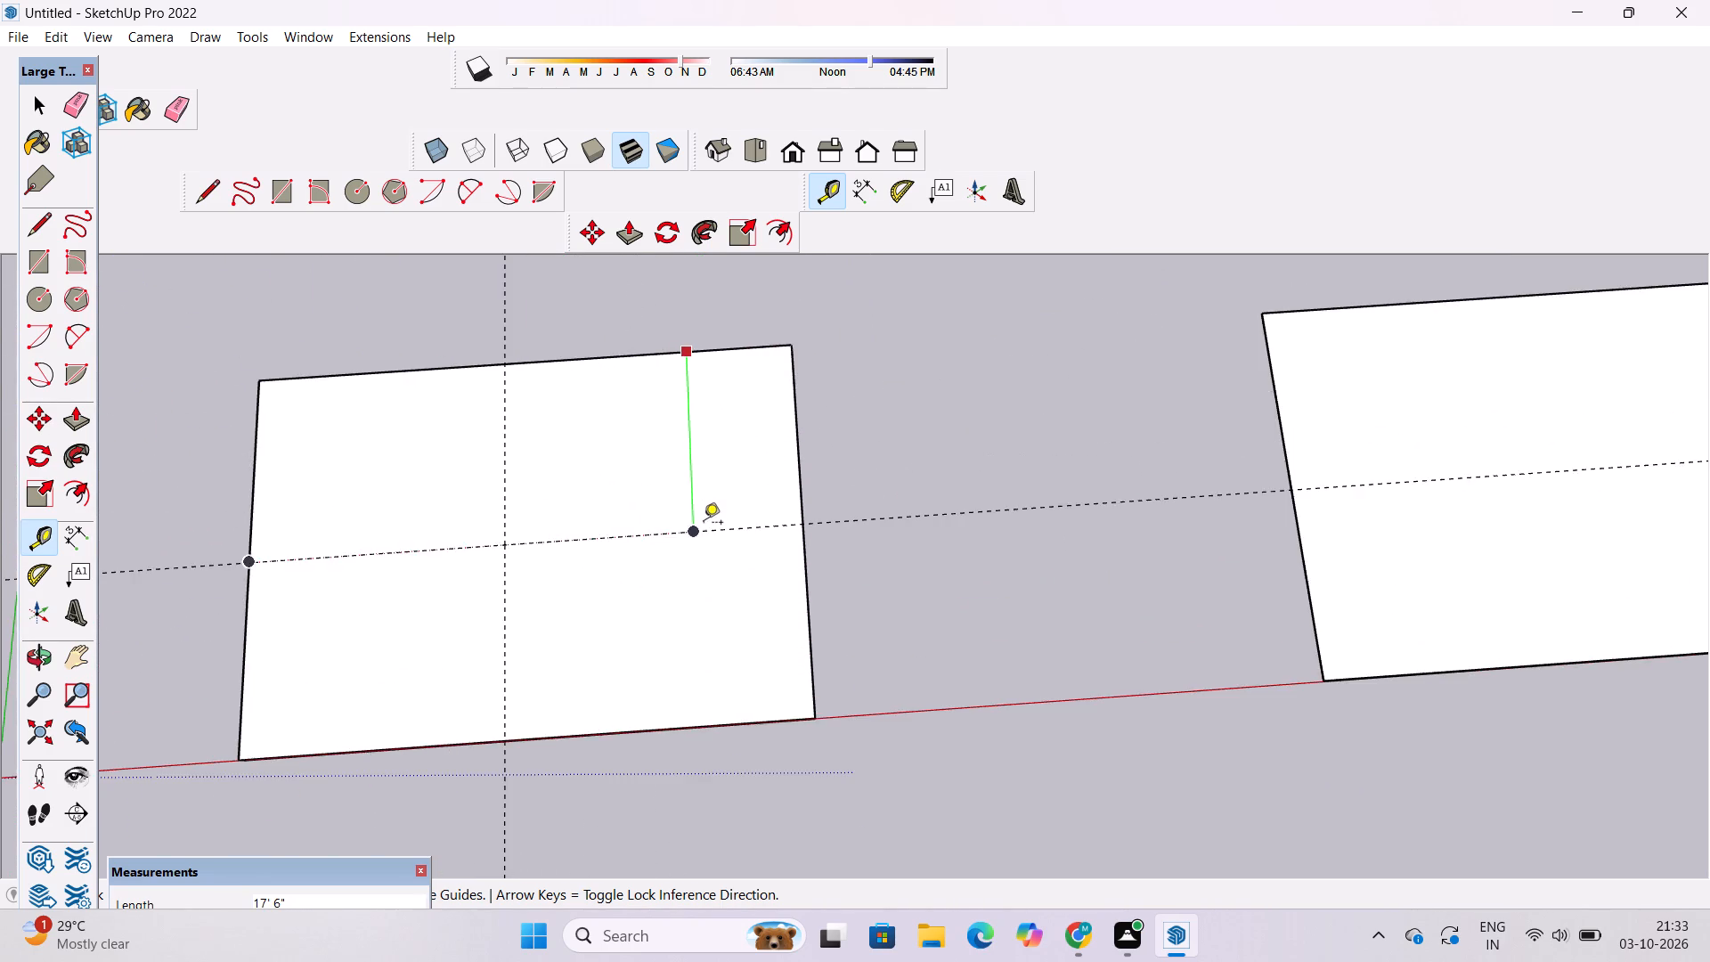
scroll(704, 524, "down", 5)
scroll(712, 557, "up", 2)
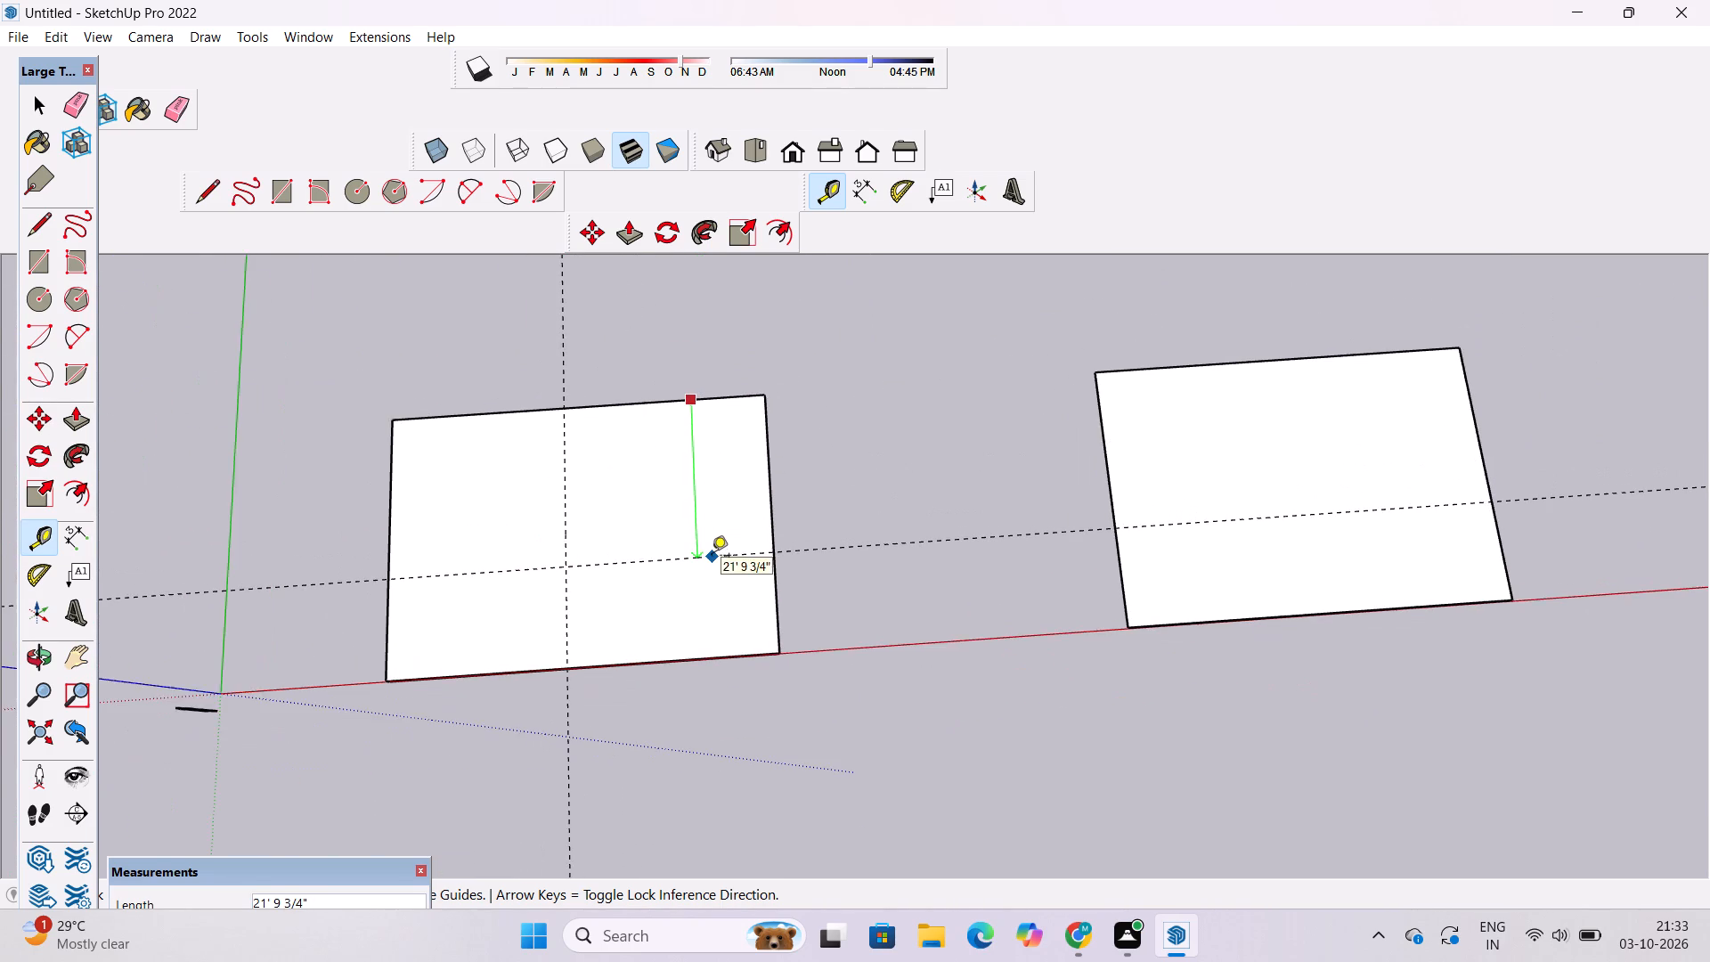
type("18'")
key("Return")
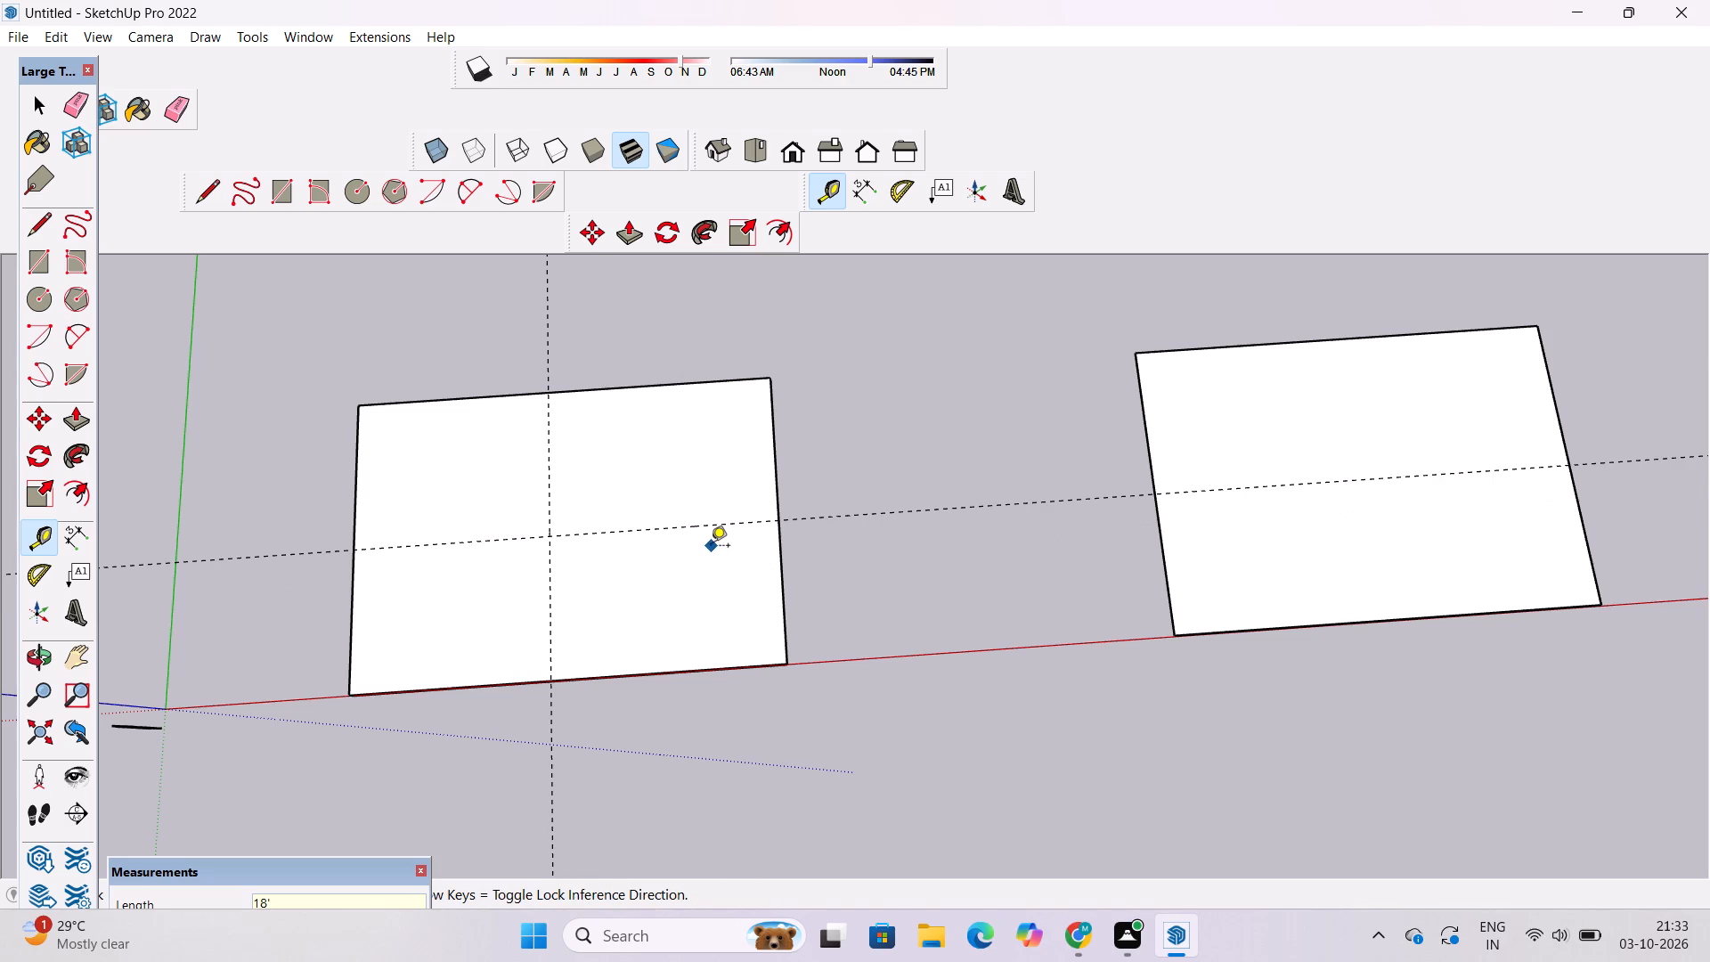
Draw lines along the guides from the far short edge 27' to their intersection, and 17' to the long edge on the red axis.
key("l")
scroll(759, 466, "down", 3)
scroll(767, 510, "up", 5)
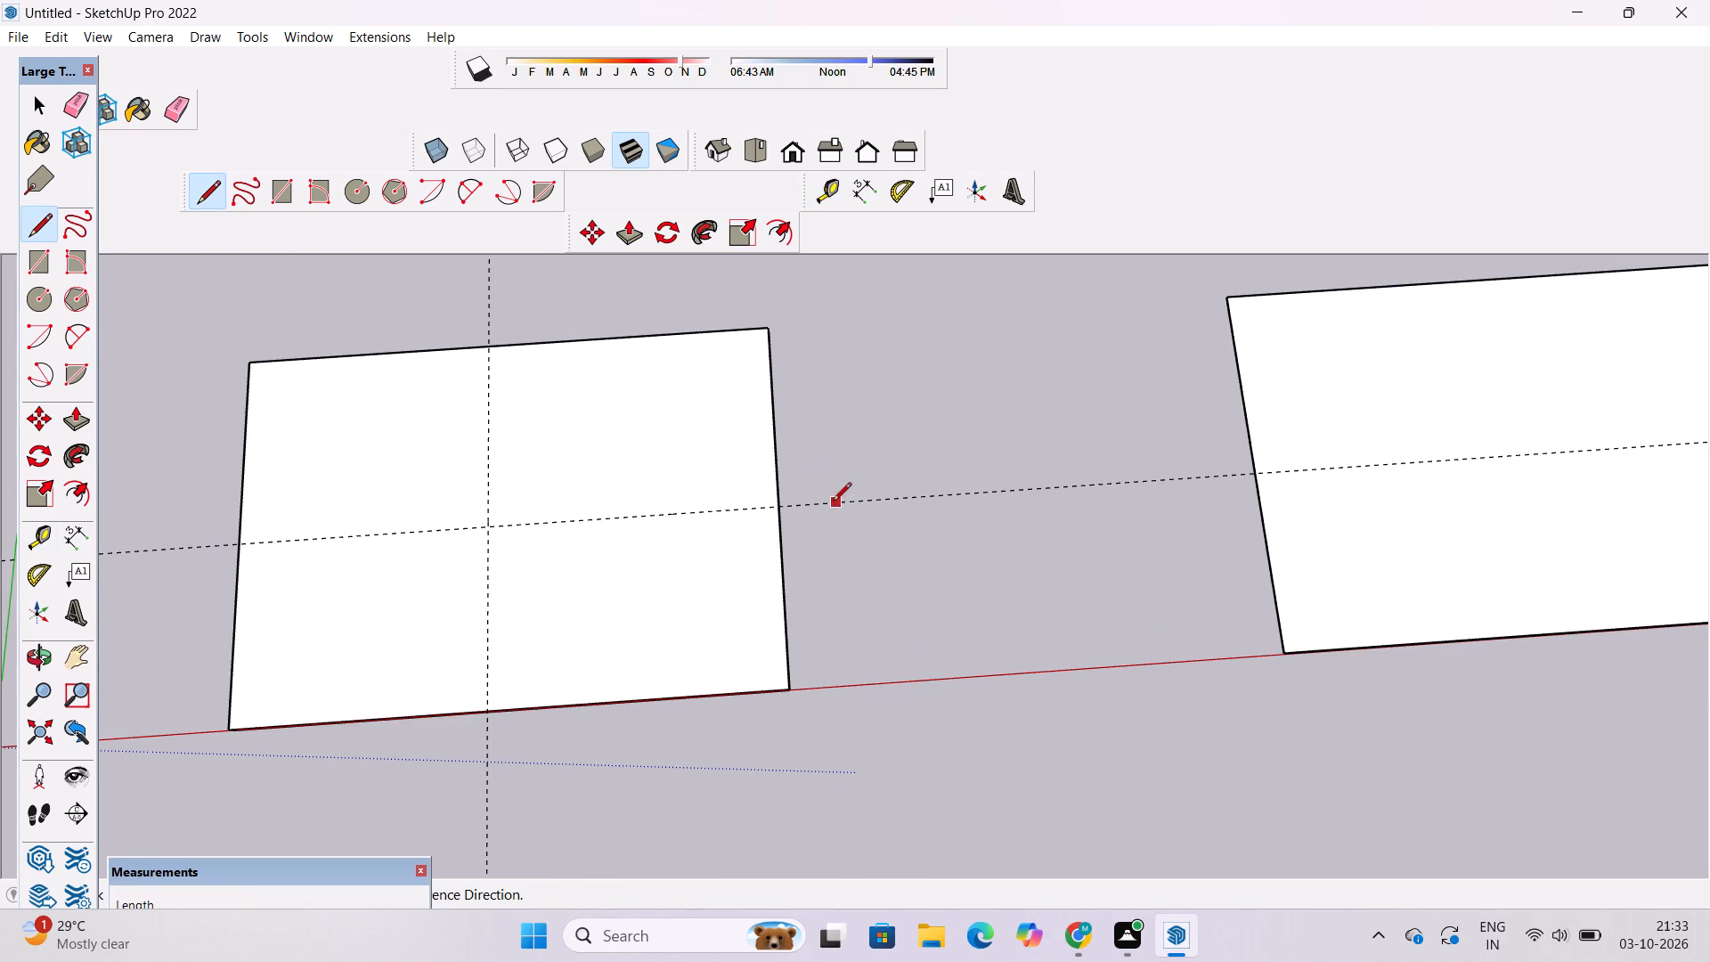
scroll(781, 501, "up", 5)
left_click(774, 510)
scroll(774, 510, "down", 2)
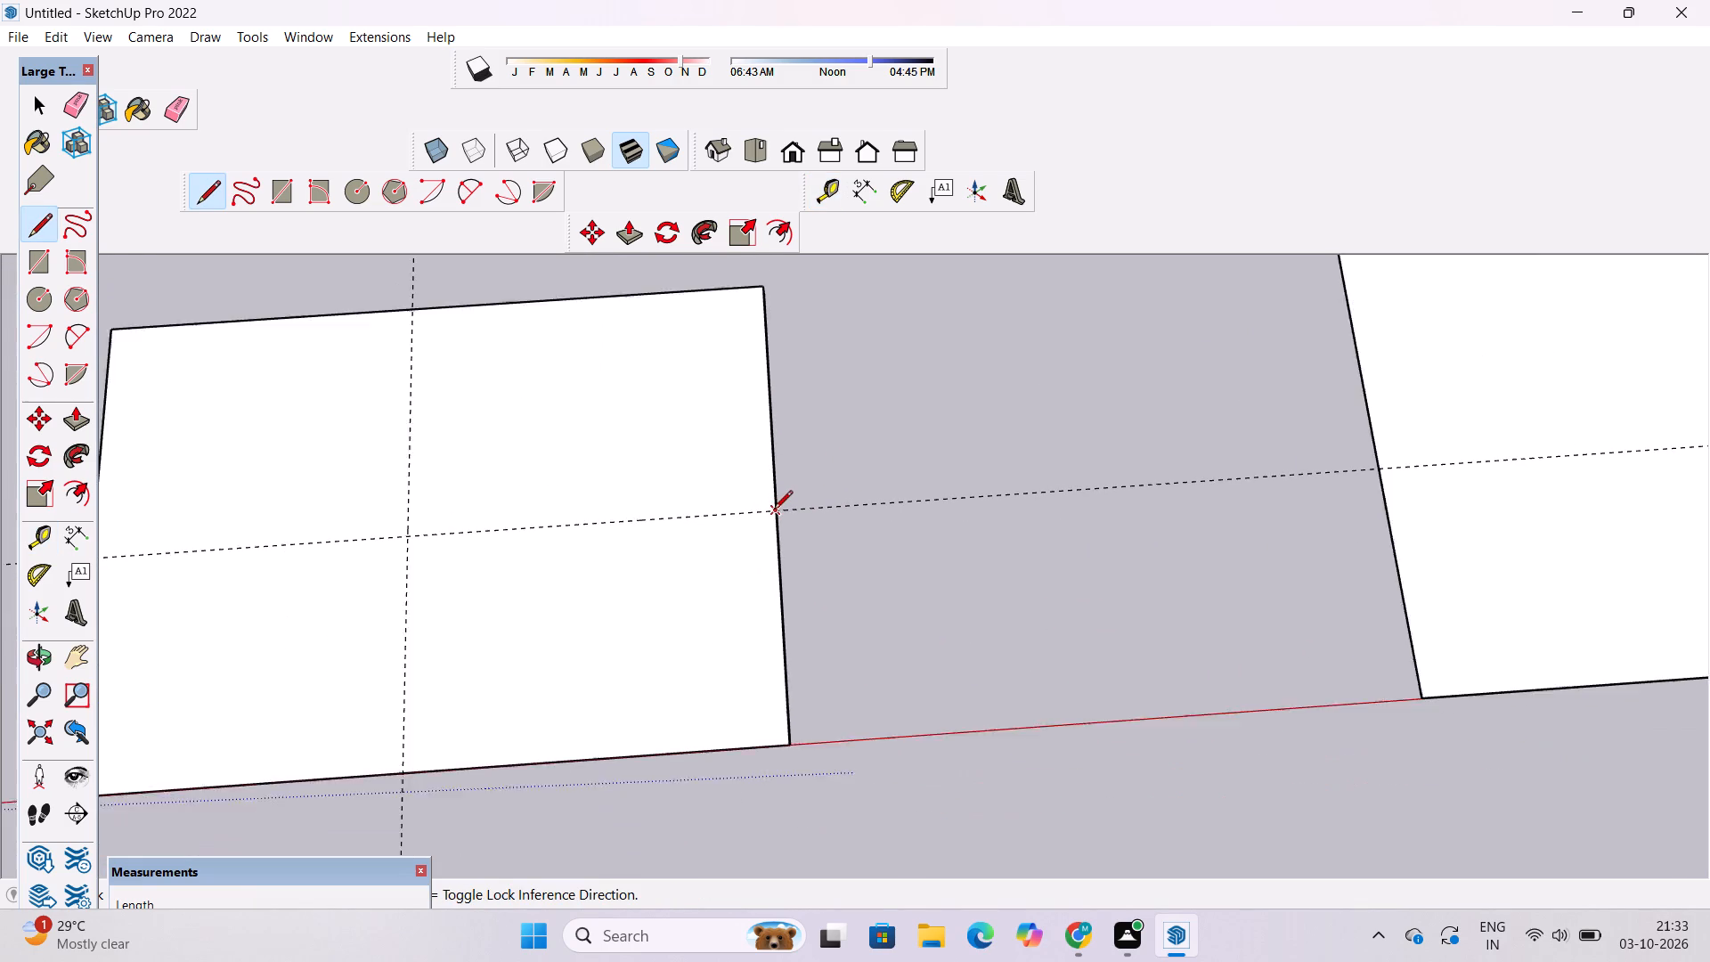
scroll(774, 510, "down", 6)
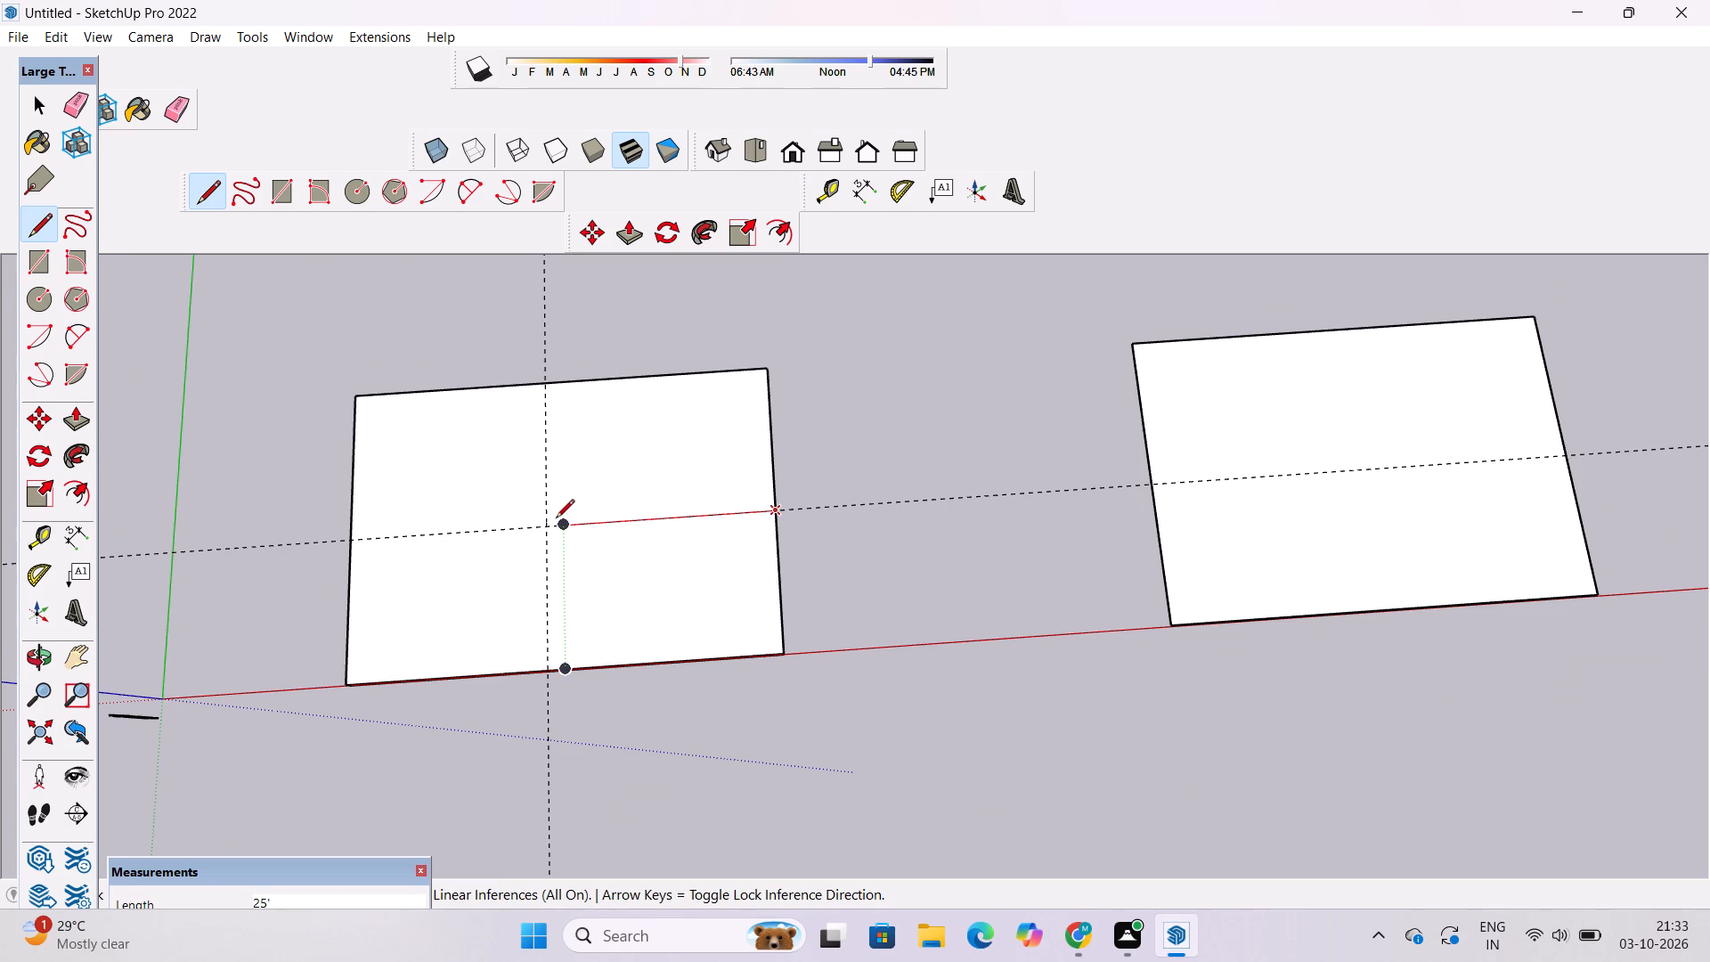
scroll(556, 519, "up", 2)
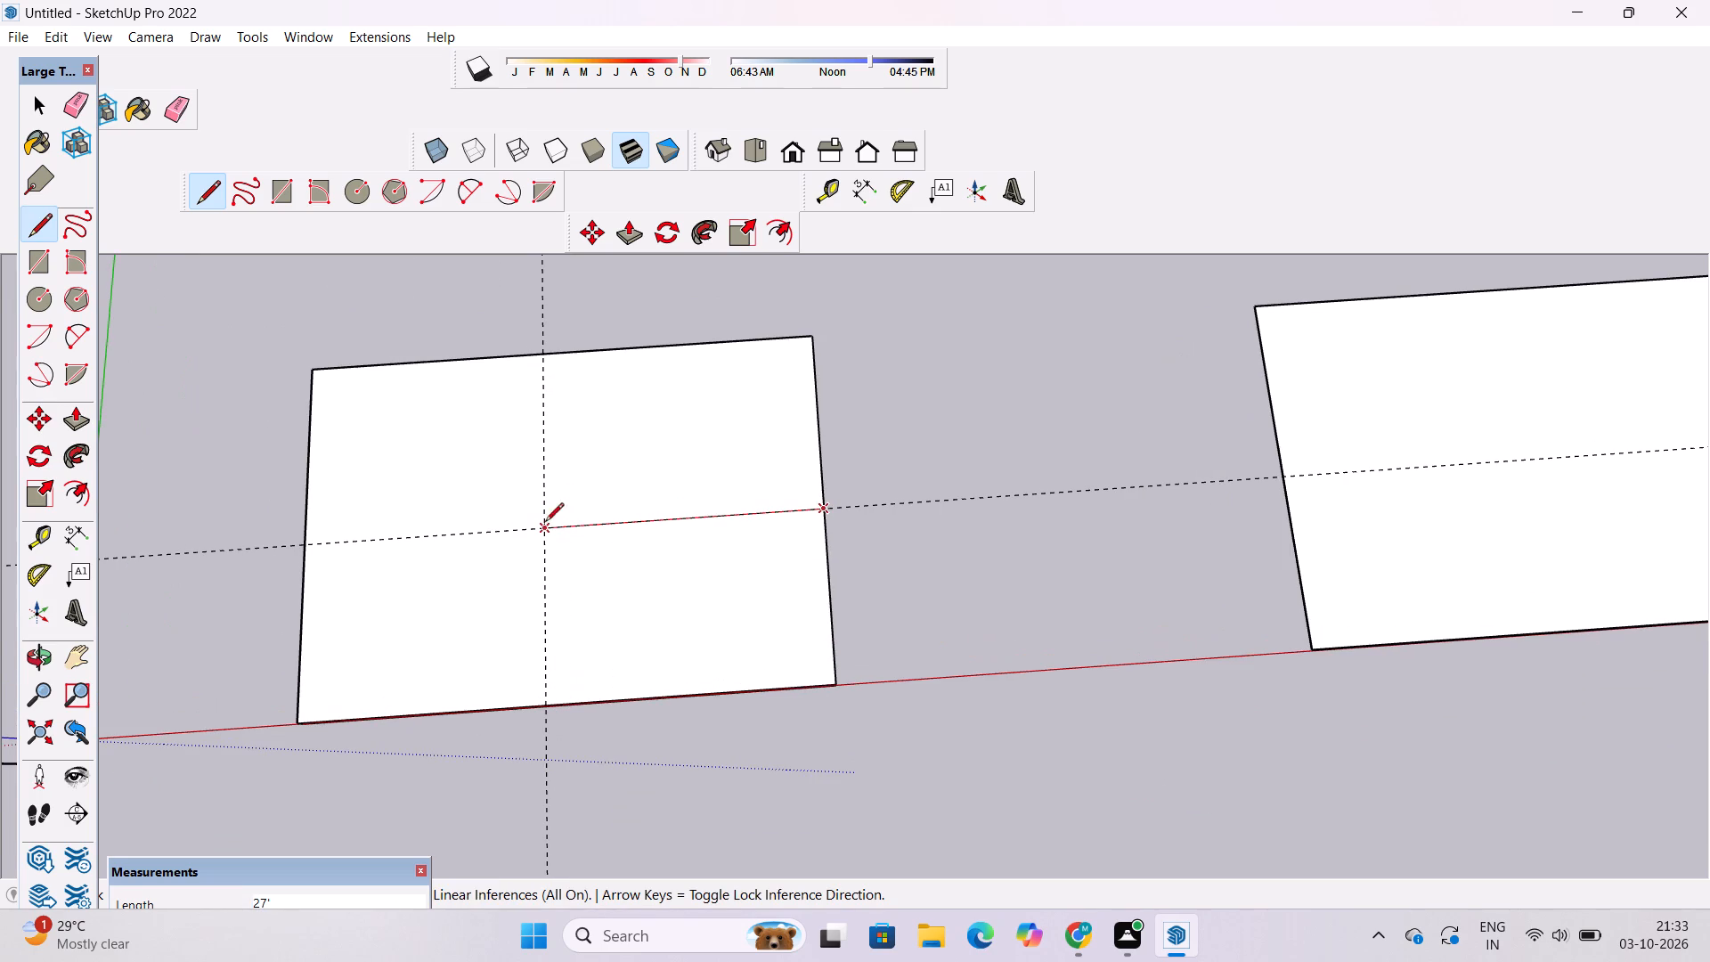
left_click(543, 531)
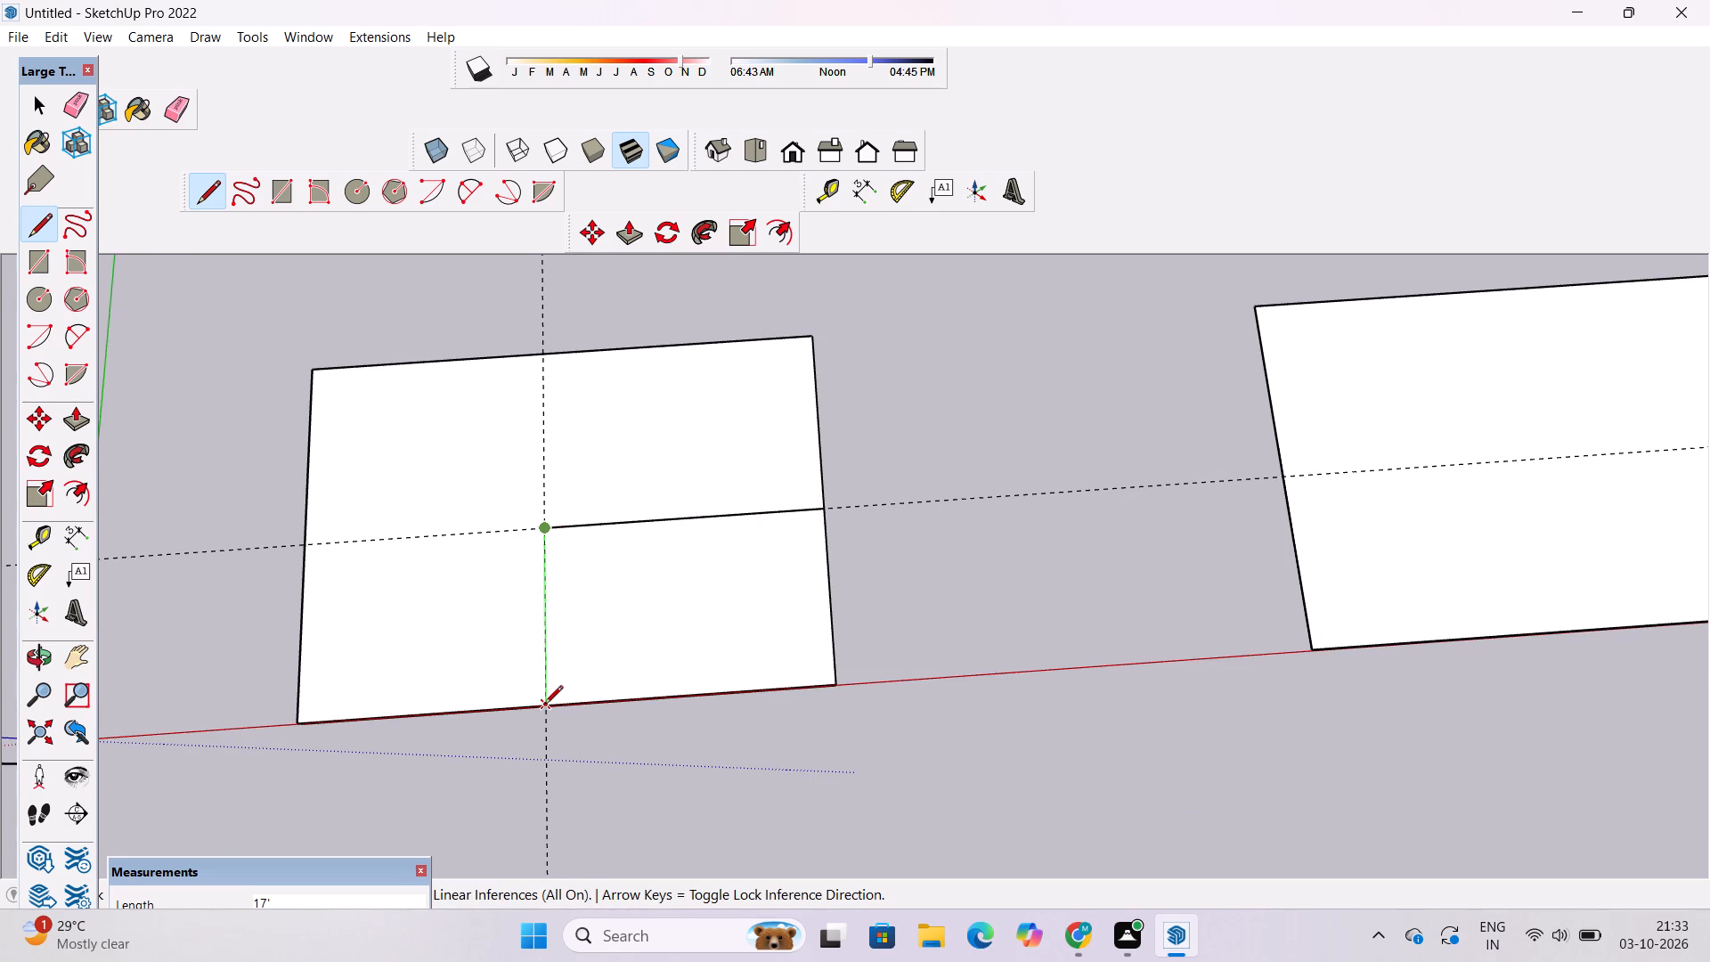
left_click(544, 705)
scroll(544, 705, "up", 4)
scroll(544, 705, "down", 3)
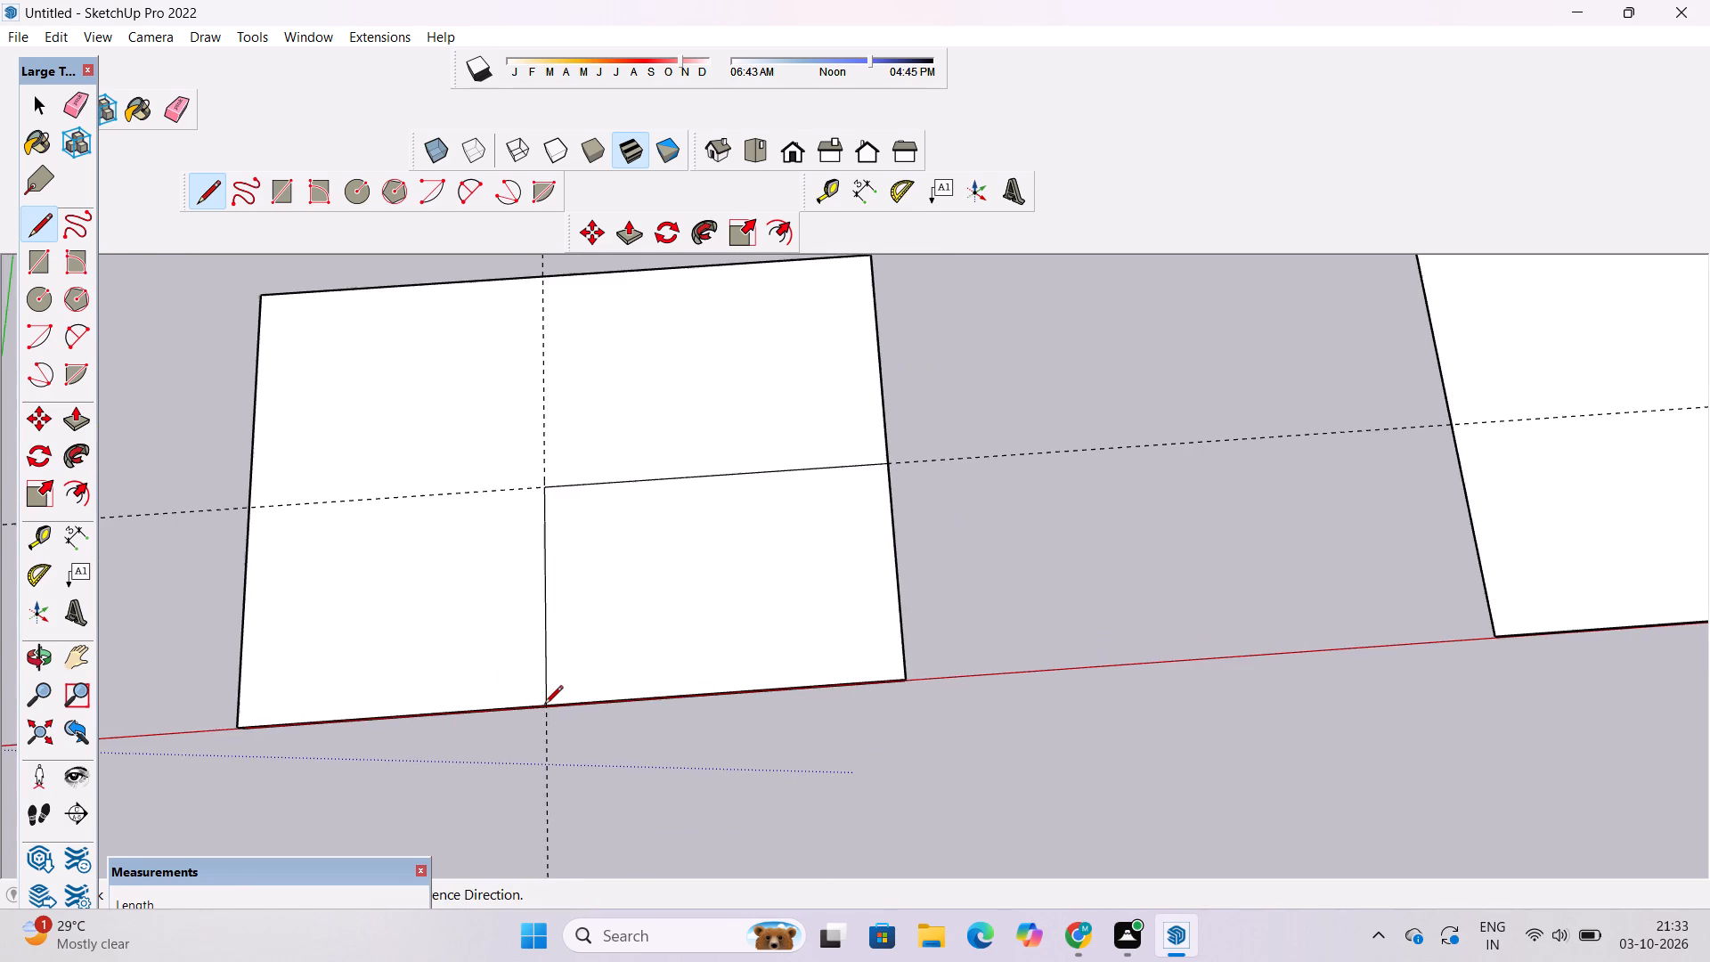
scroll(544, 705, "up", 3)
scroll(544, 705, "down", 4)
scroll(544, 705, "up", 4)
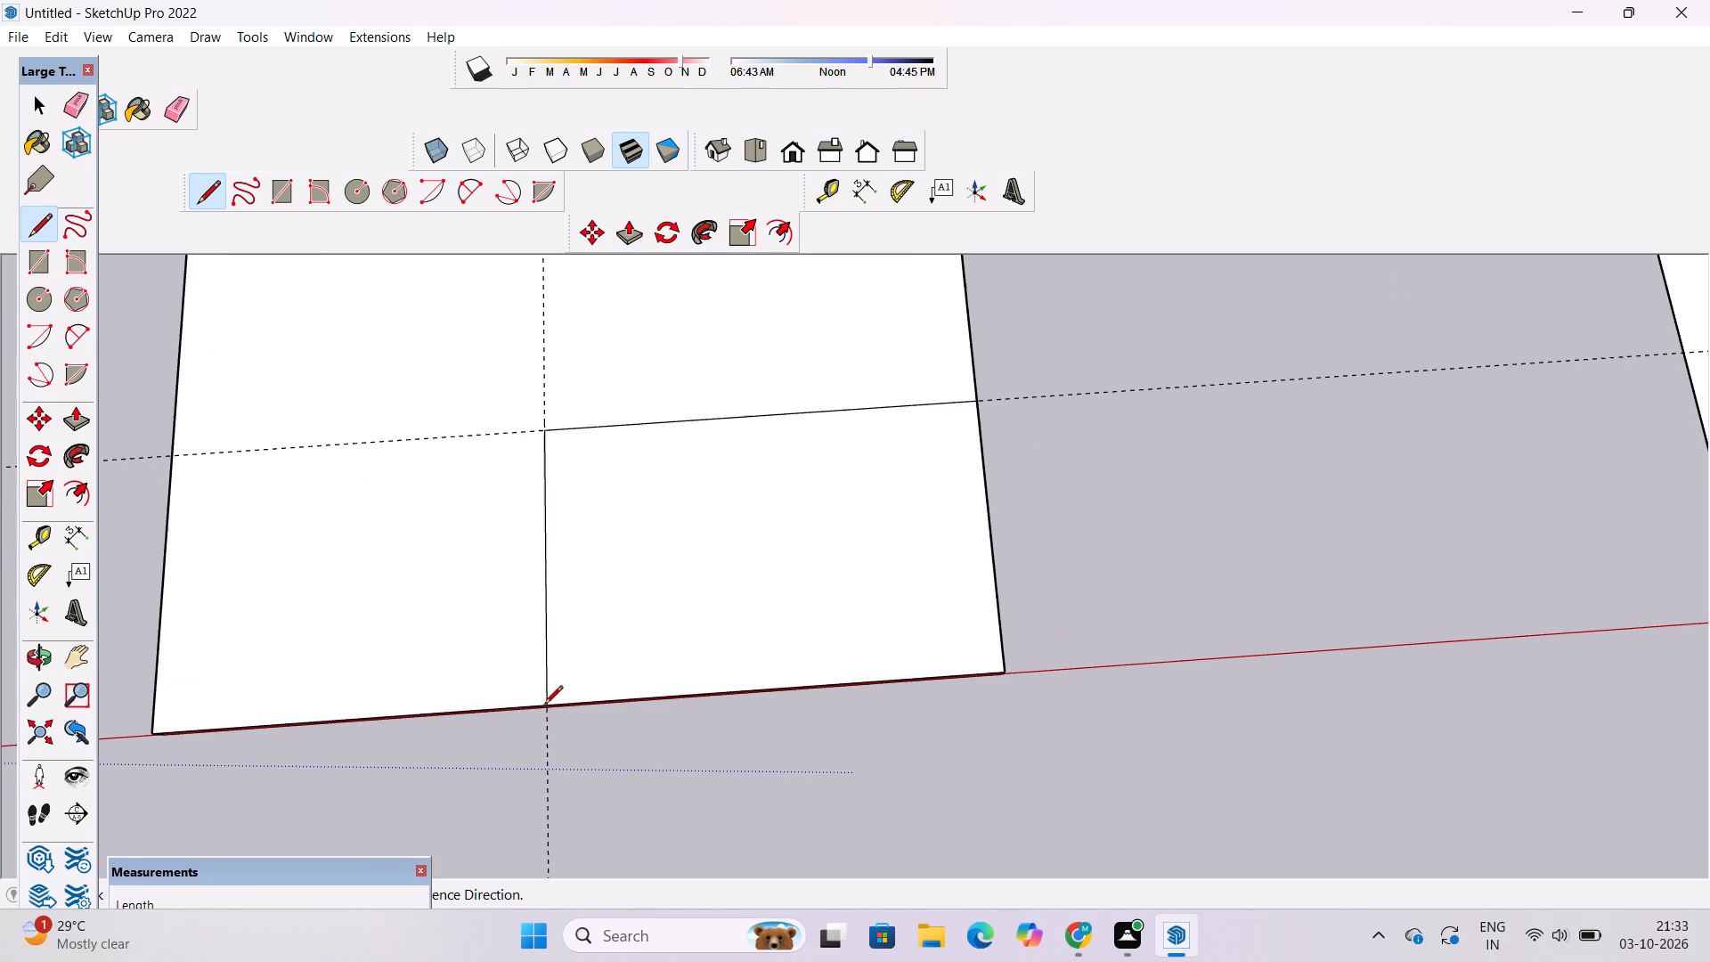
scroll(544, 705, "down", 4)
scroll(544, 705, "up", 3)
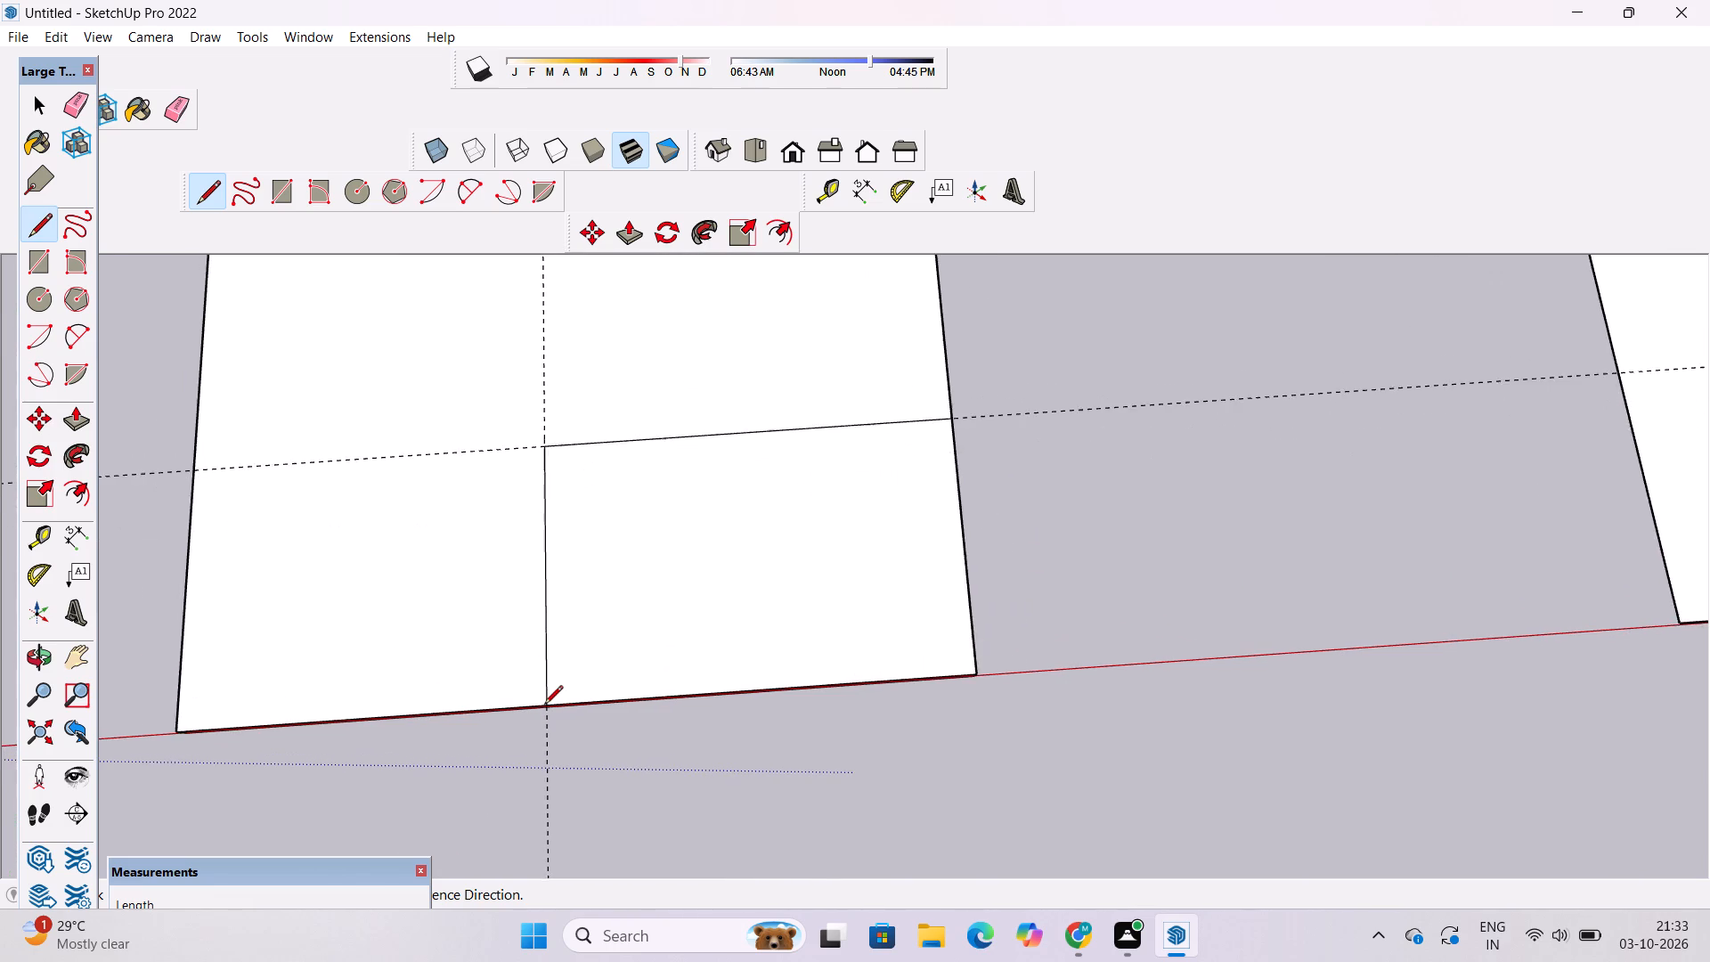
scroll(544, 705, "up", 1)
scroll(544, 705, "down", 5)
Erase the guide line that crosses the slab parallel to its short edges.
scroll(544, 705, "down", 4)
scroll(577, 672, "up", 3)
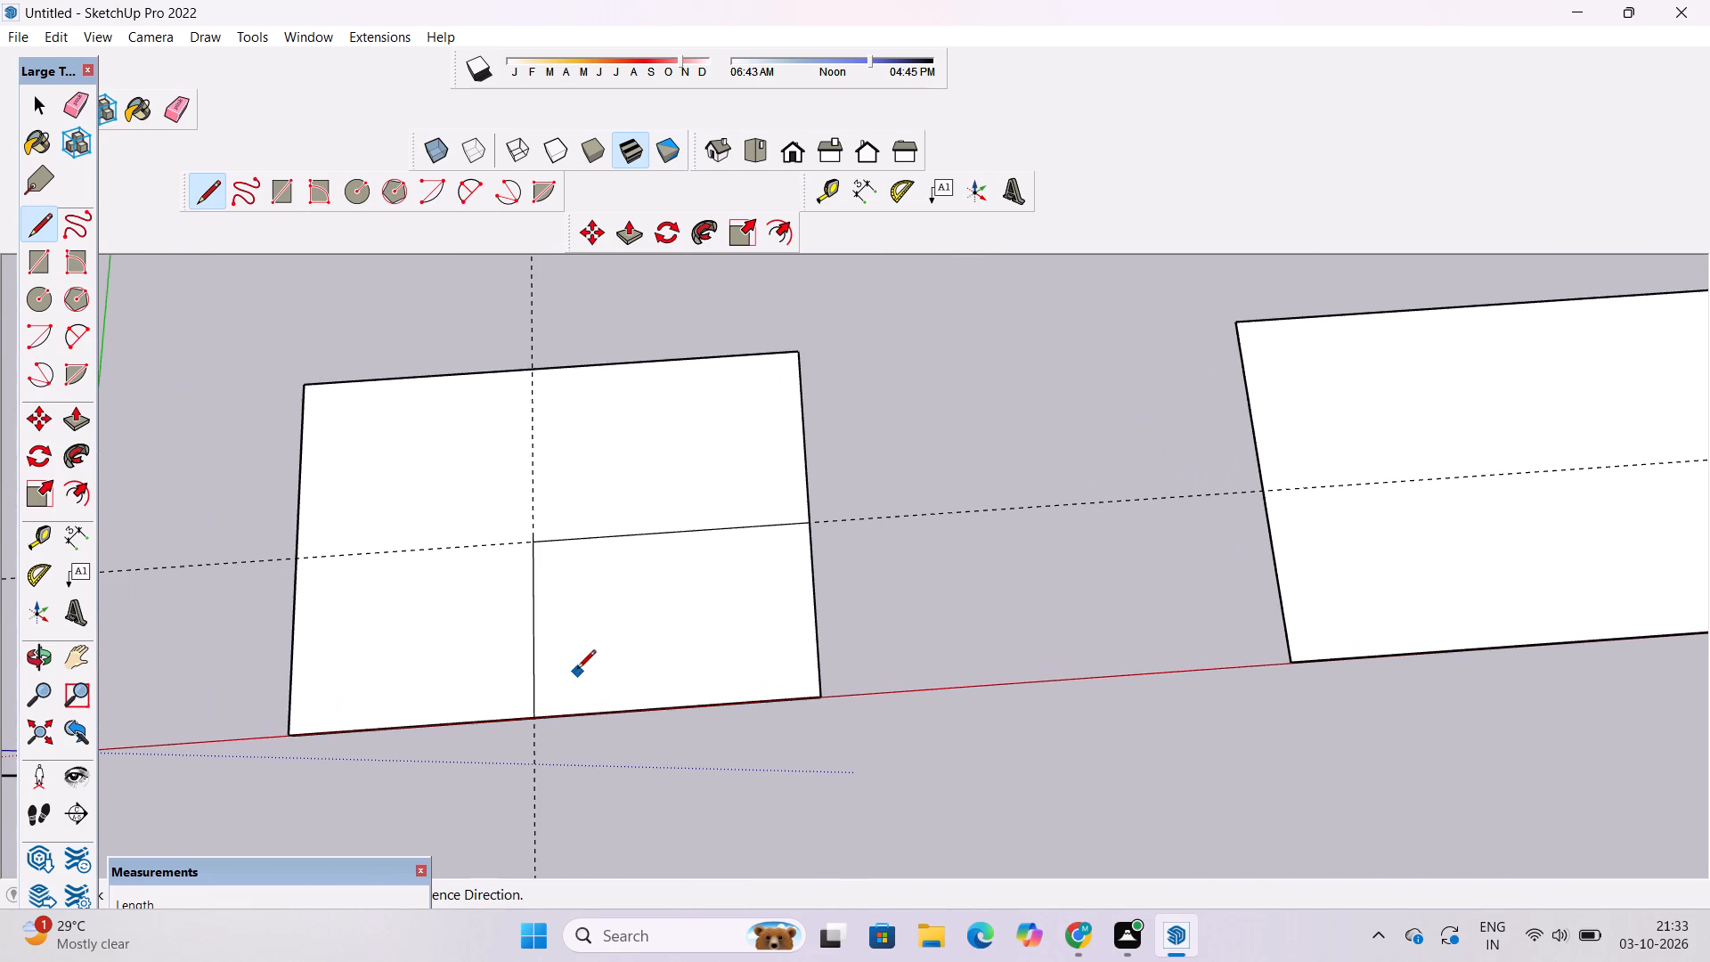
key("space")
key("e")
left_click_drag(188, 510, 195, 562)
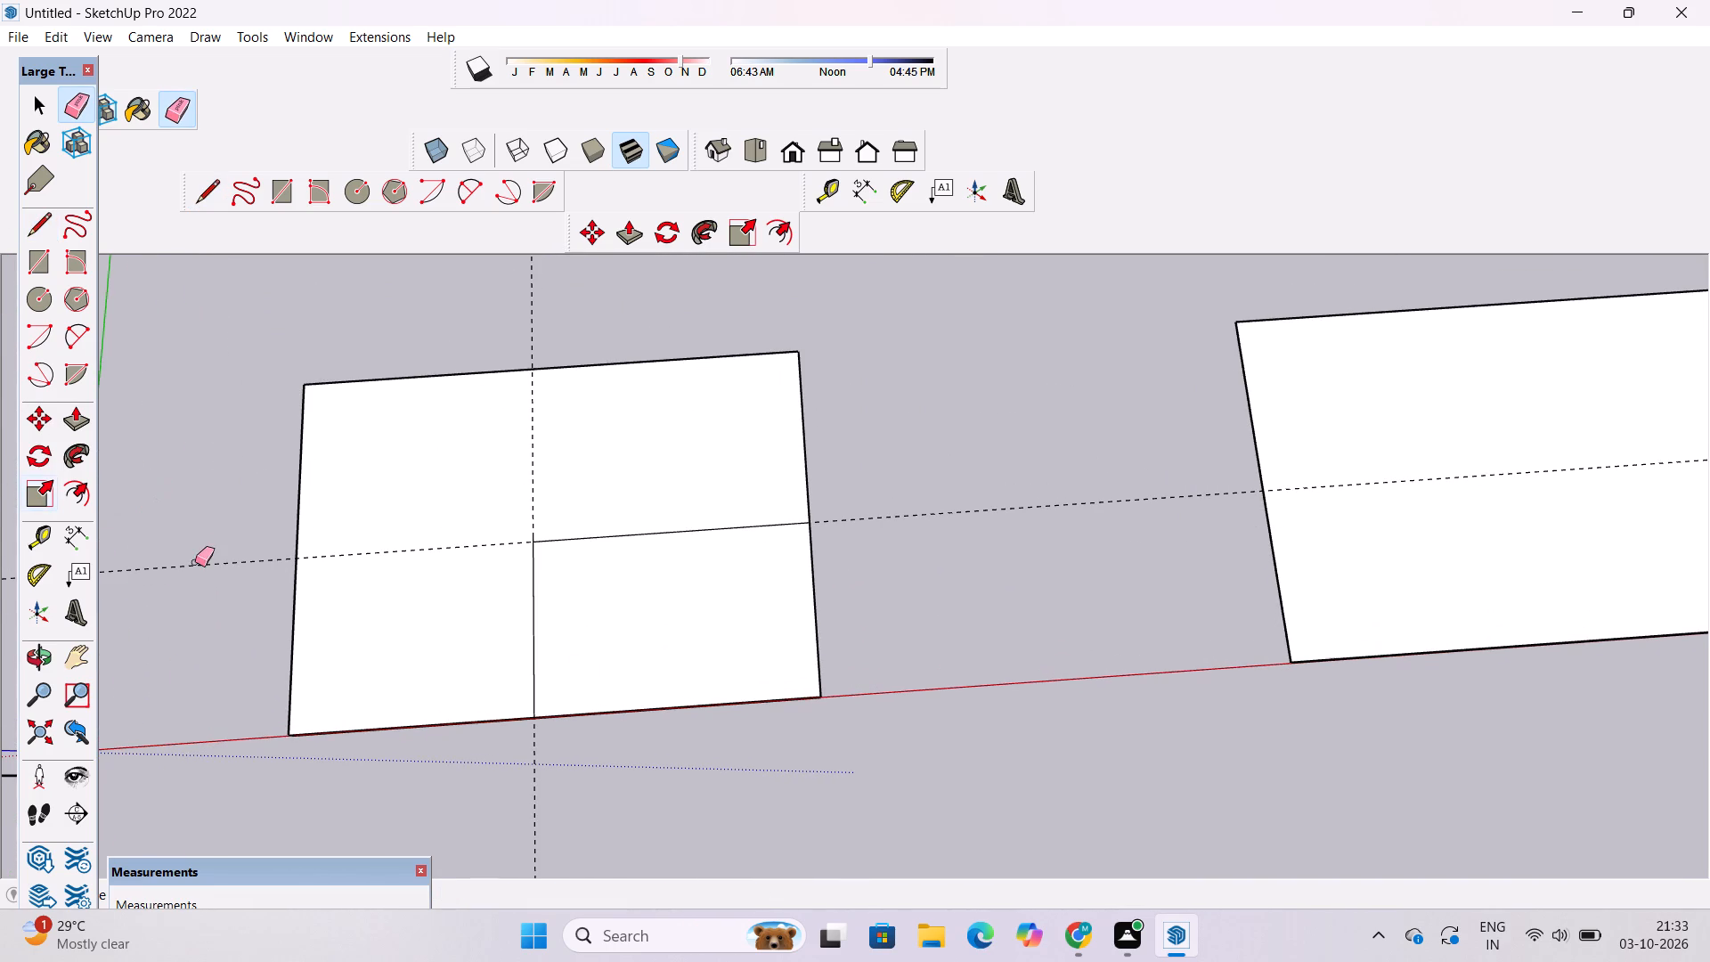
left_click_drag(195, 562, 197, 562)
left_click_drag(493, 306, 581, 315)
left_click_drag(579, 316, 556, 316)
left_click_drag(233, 438, 233, 571)
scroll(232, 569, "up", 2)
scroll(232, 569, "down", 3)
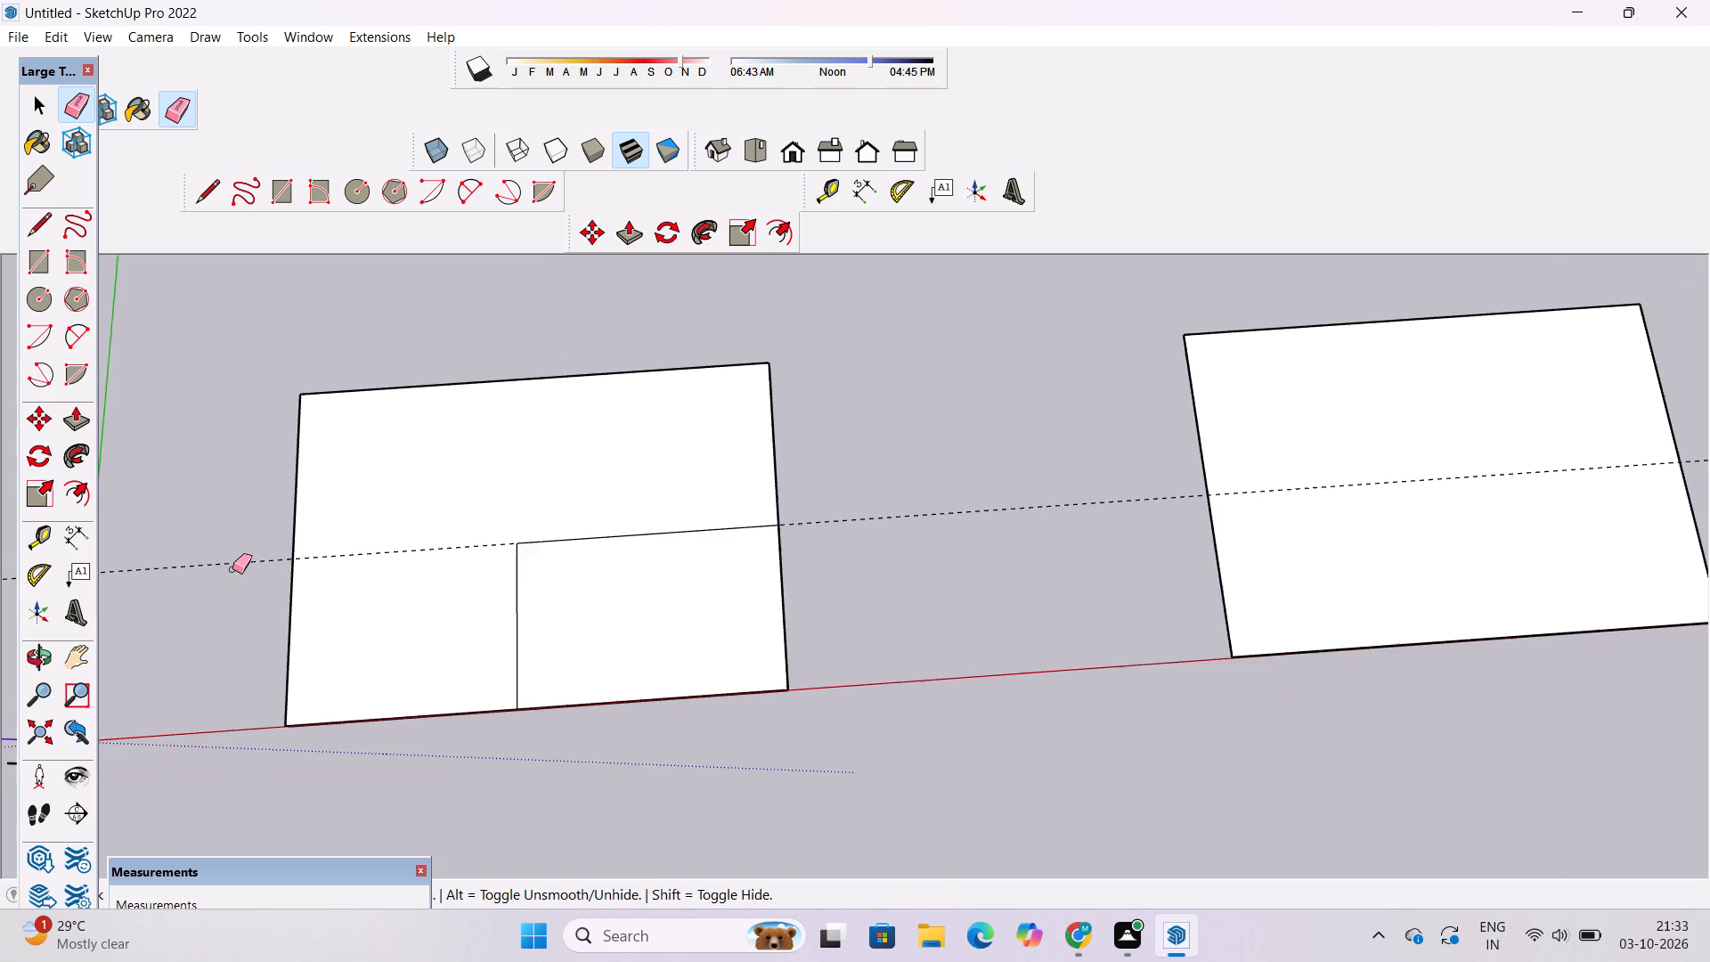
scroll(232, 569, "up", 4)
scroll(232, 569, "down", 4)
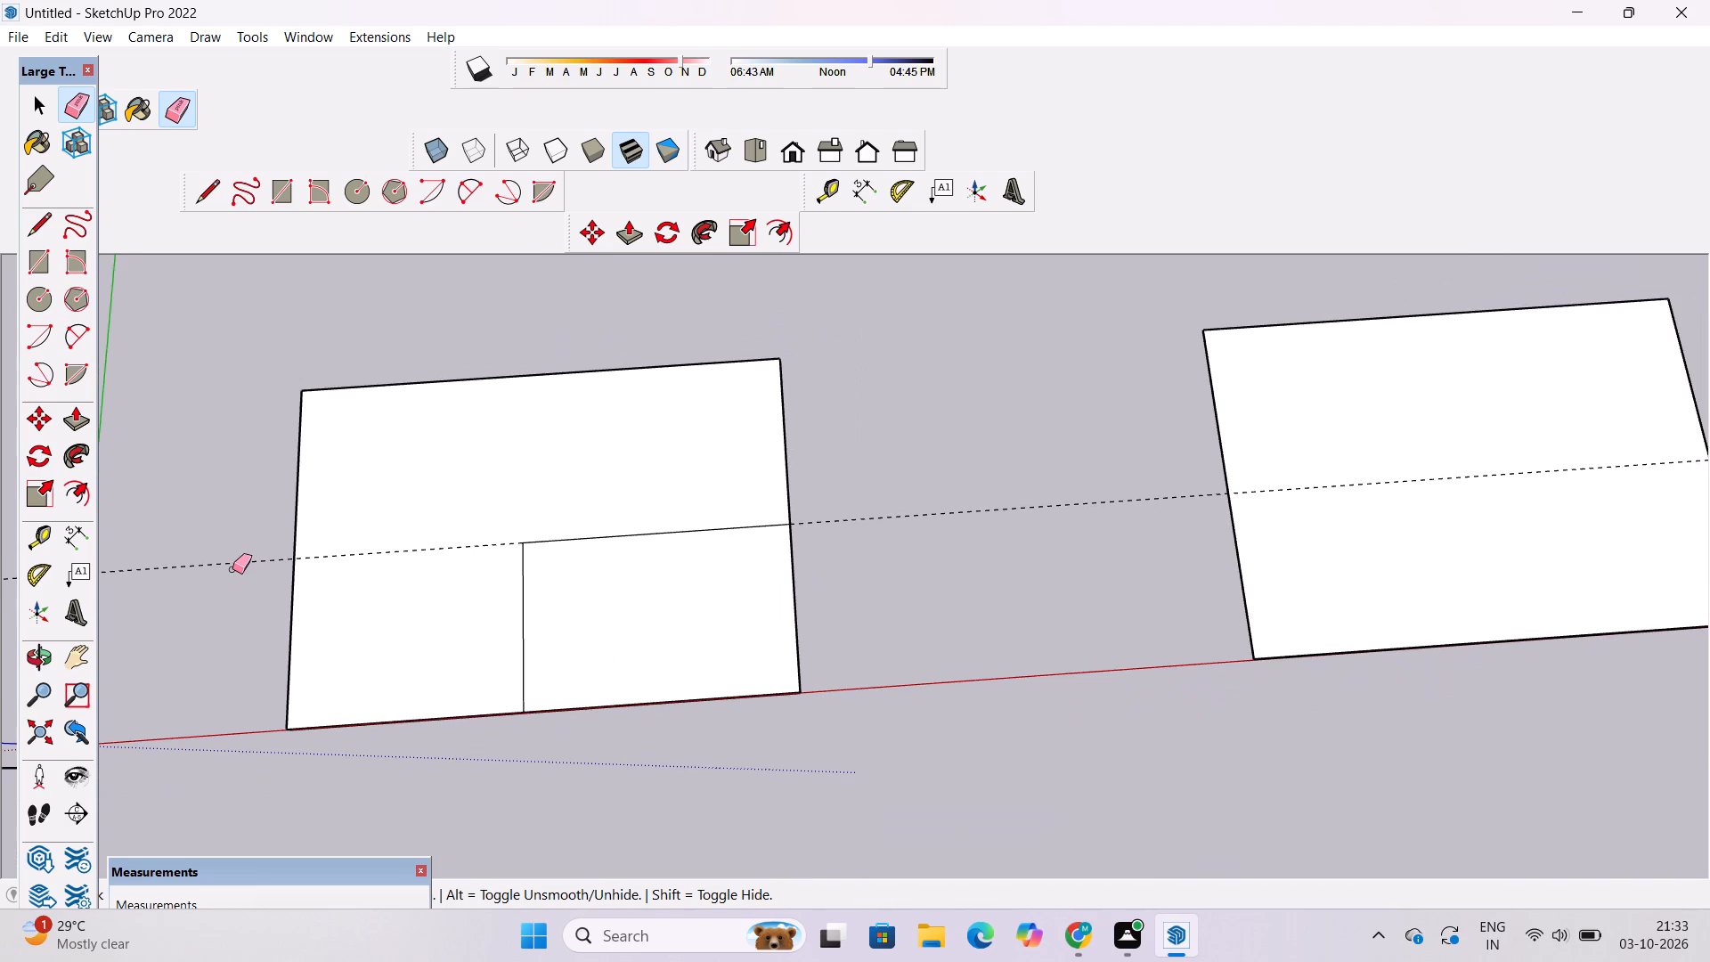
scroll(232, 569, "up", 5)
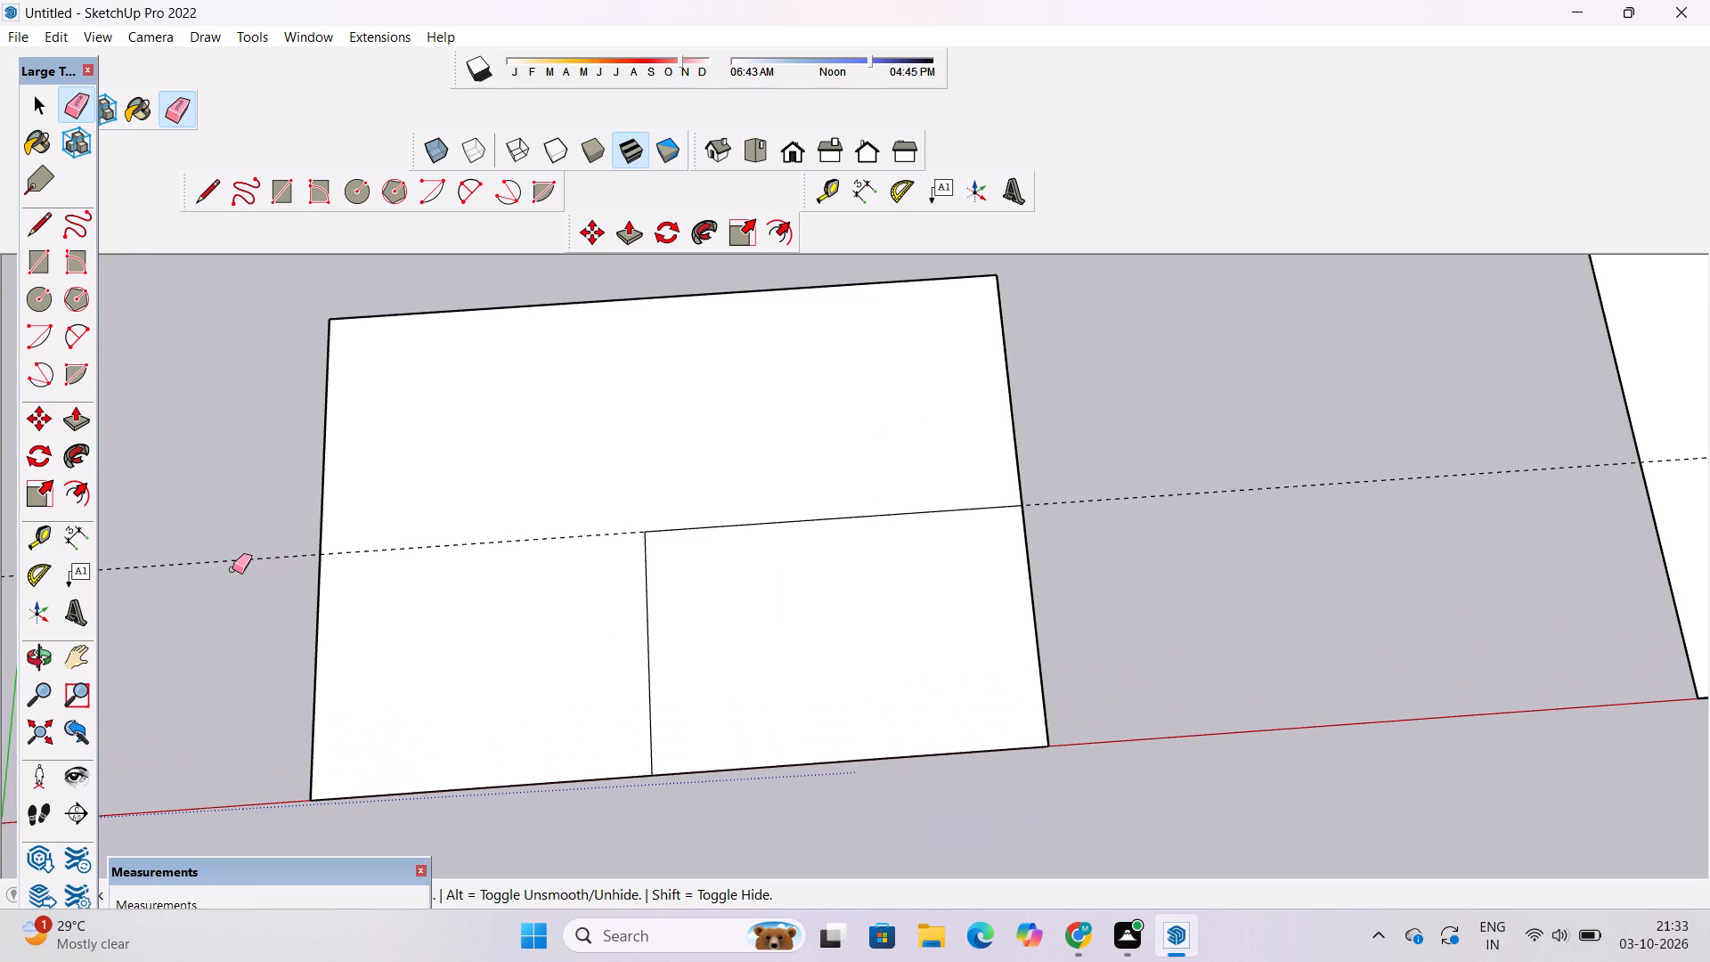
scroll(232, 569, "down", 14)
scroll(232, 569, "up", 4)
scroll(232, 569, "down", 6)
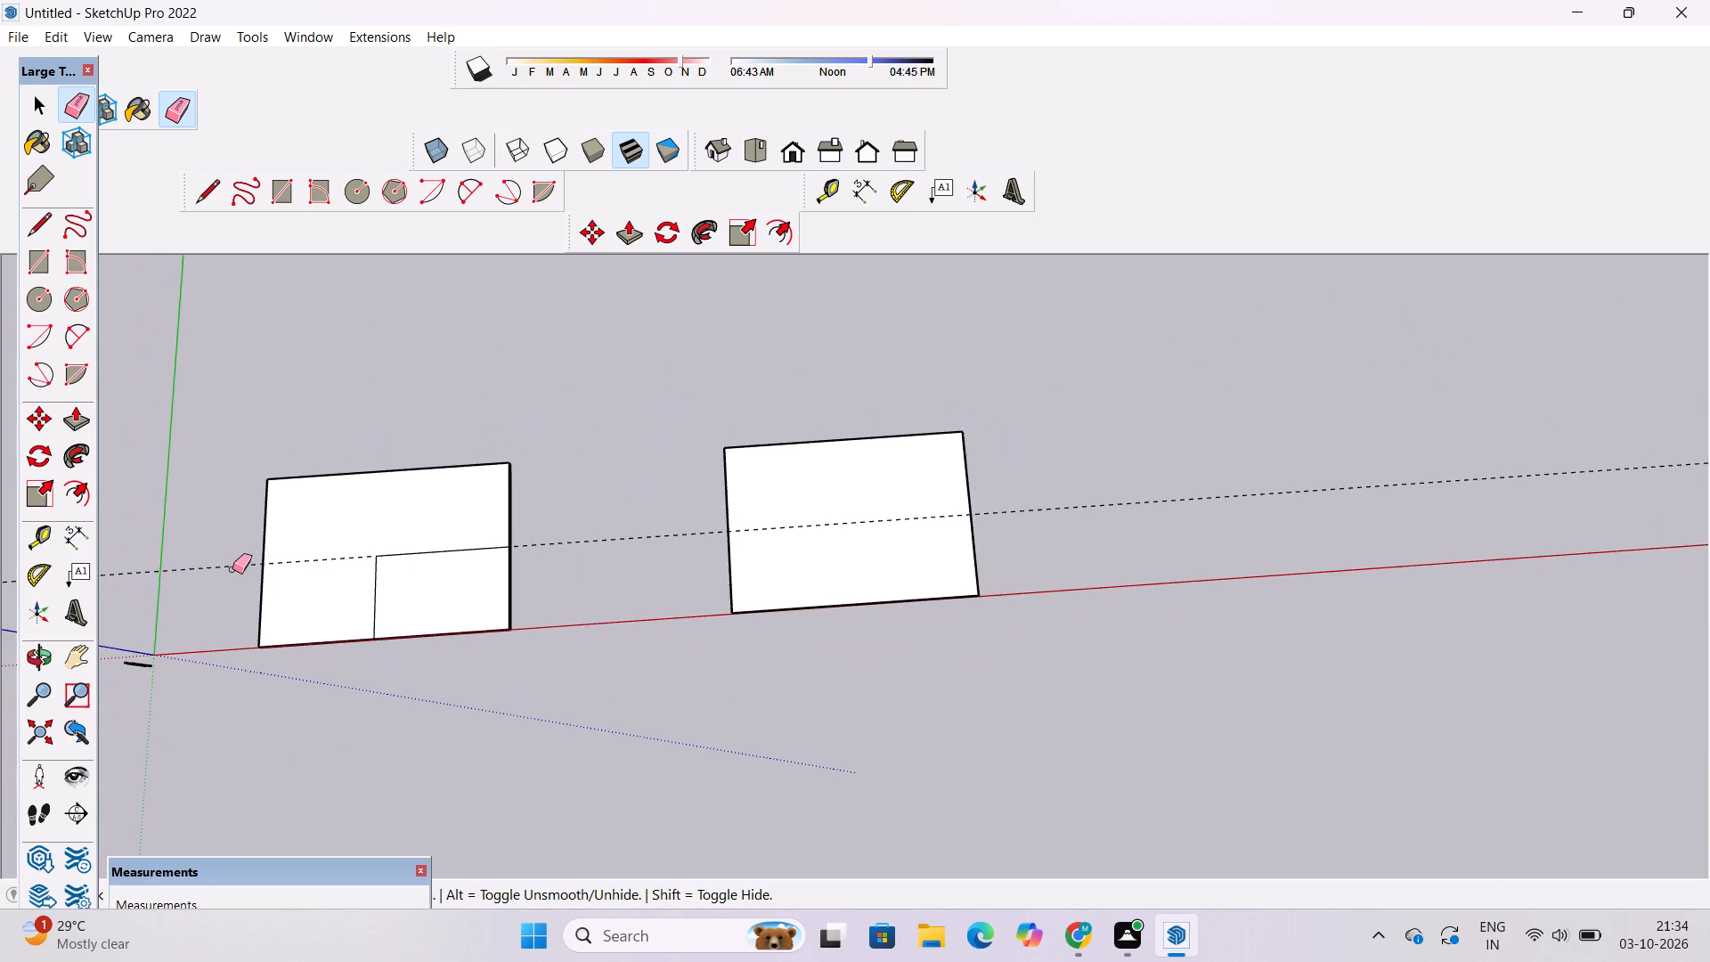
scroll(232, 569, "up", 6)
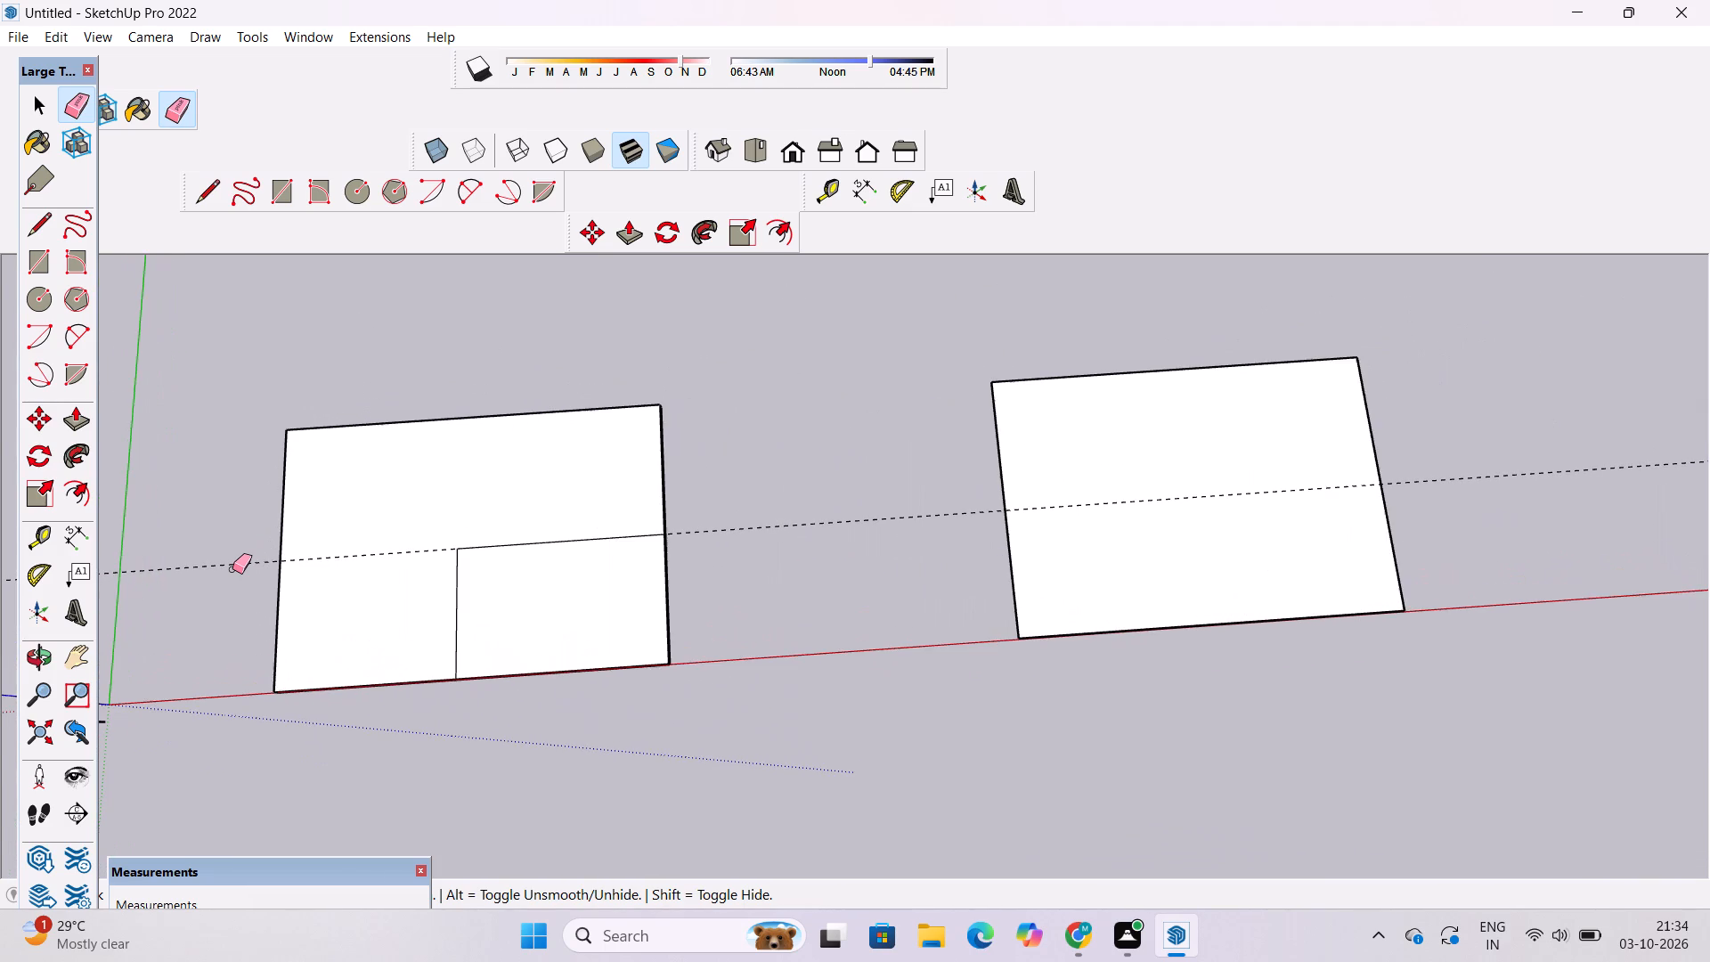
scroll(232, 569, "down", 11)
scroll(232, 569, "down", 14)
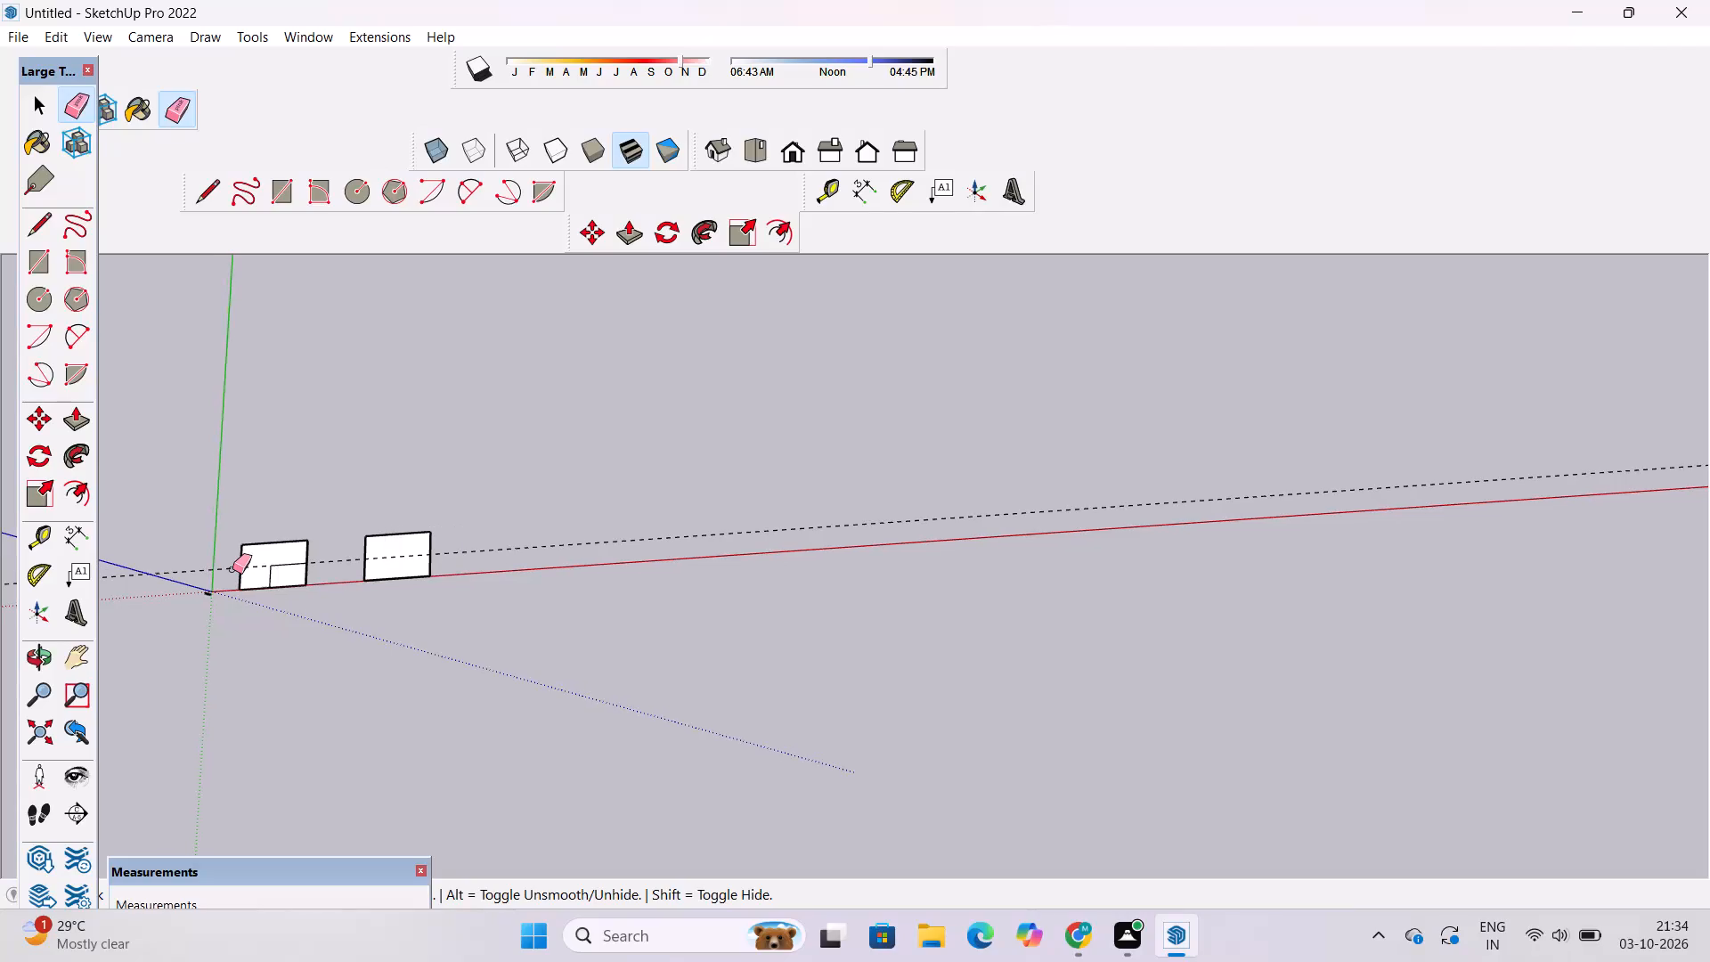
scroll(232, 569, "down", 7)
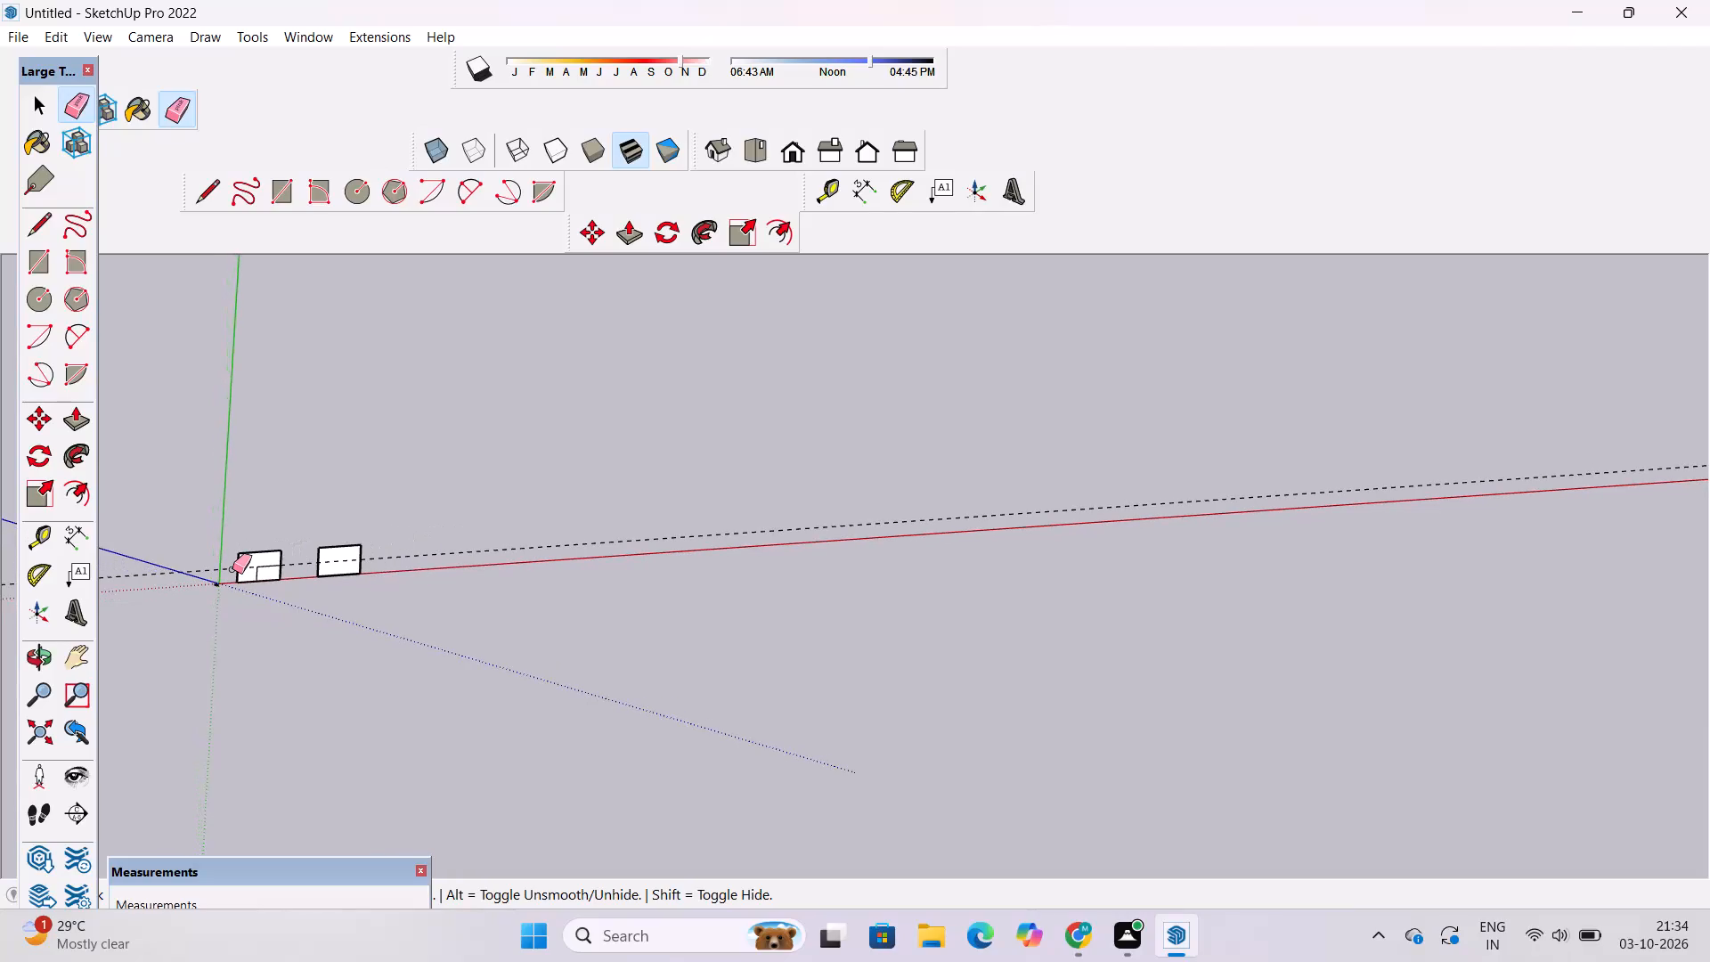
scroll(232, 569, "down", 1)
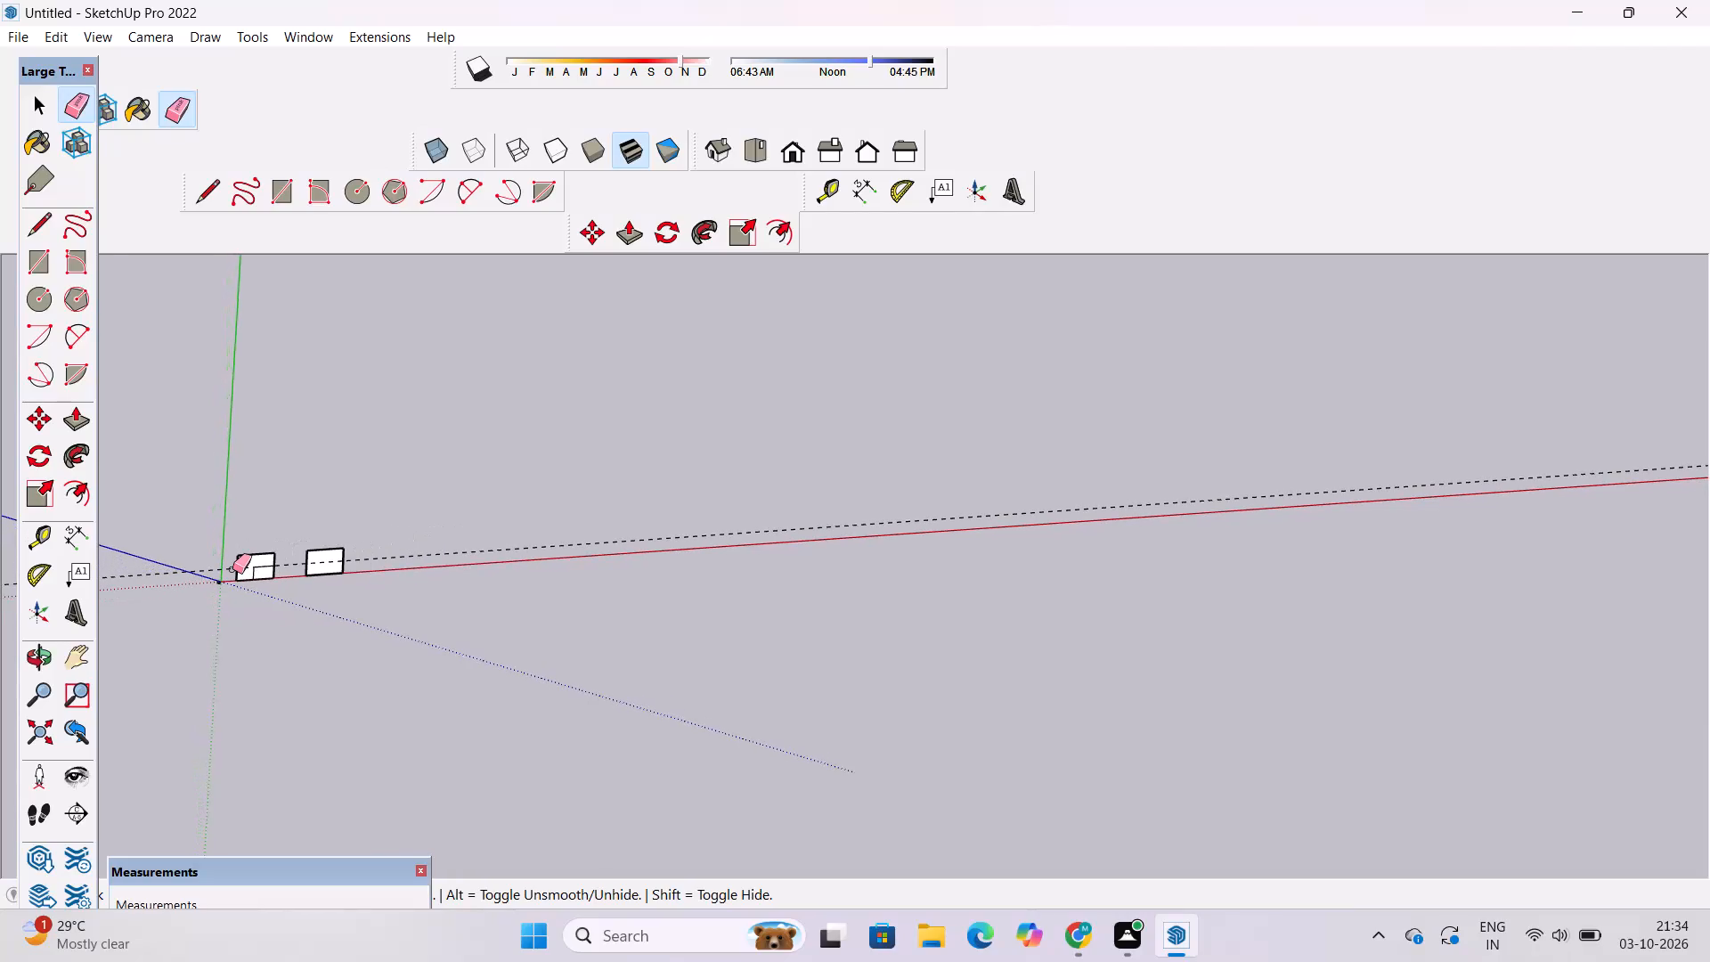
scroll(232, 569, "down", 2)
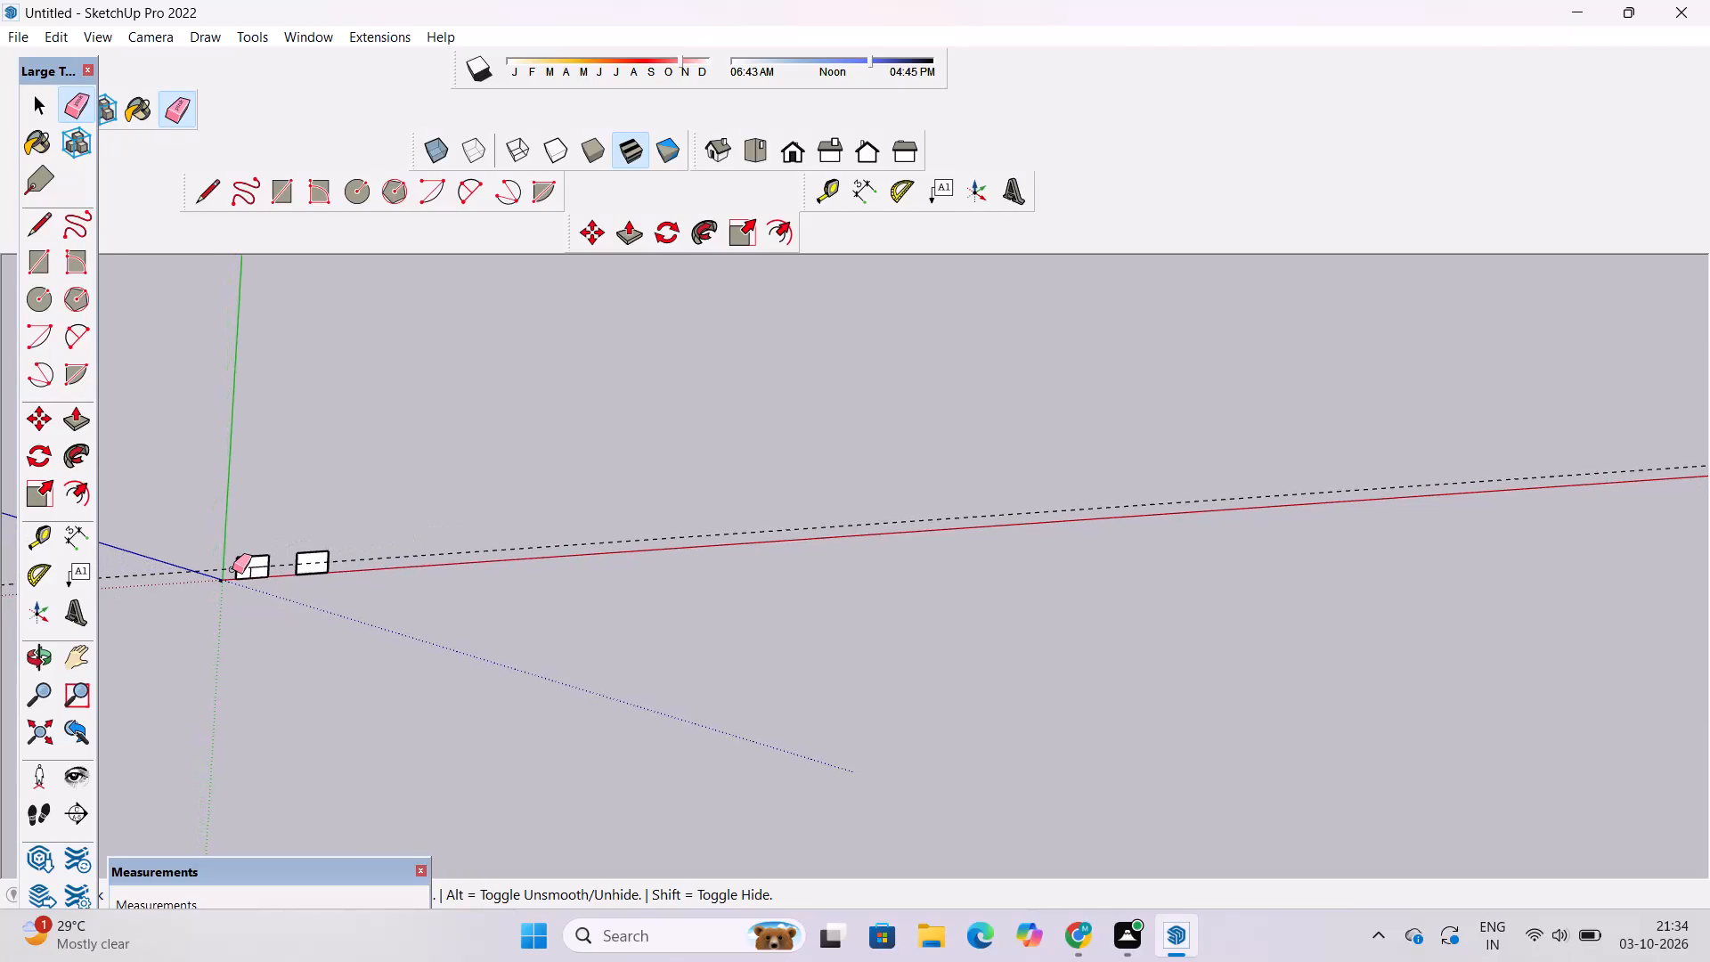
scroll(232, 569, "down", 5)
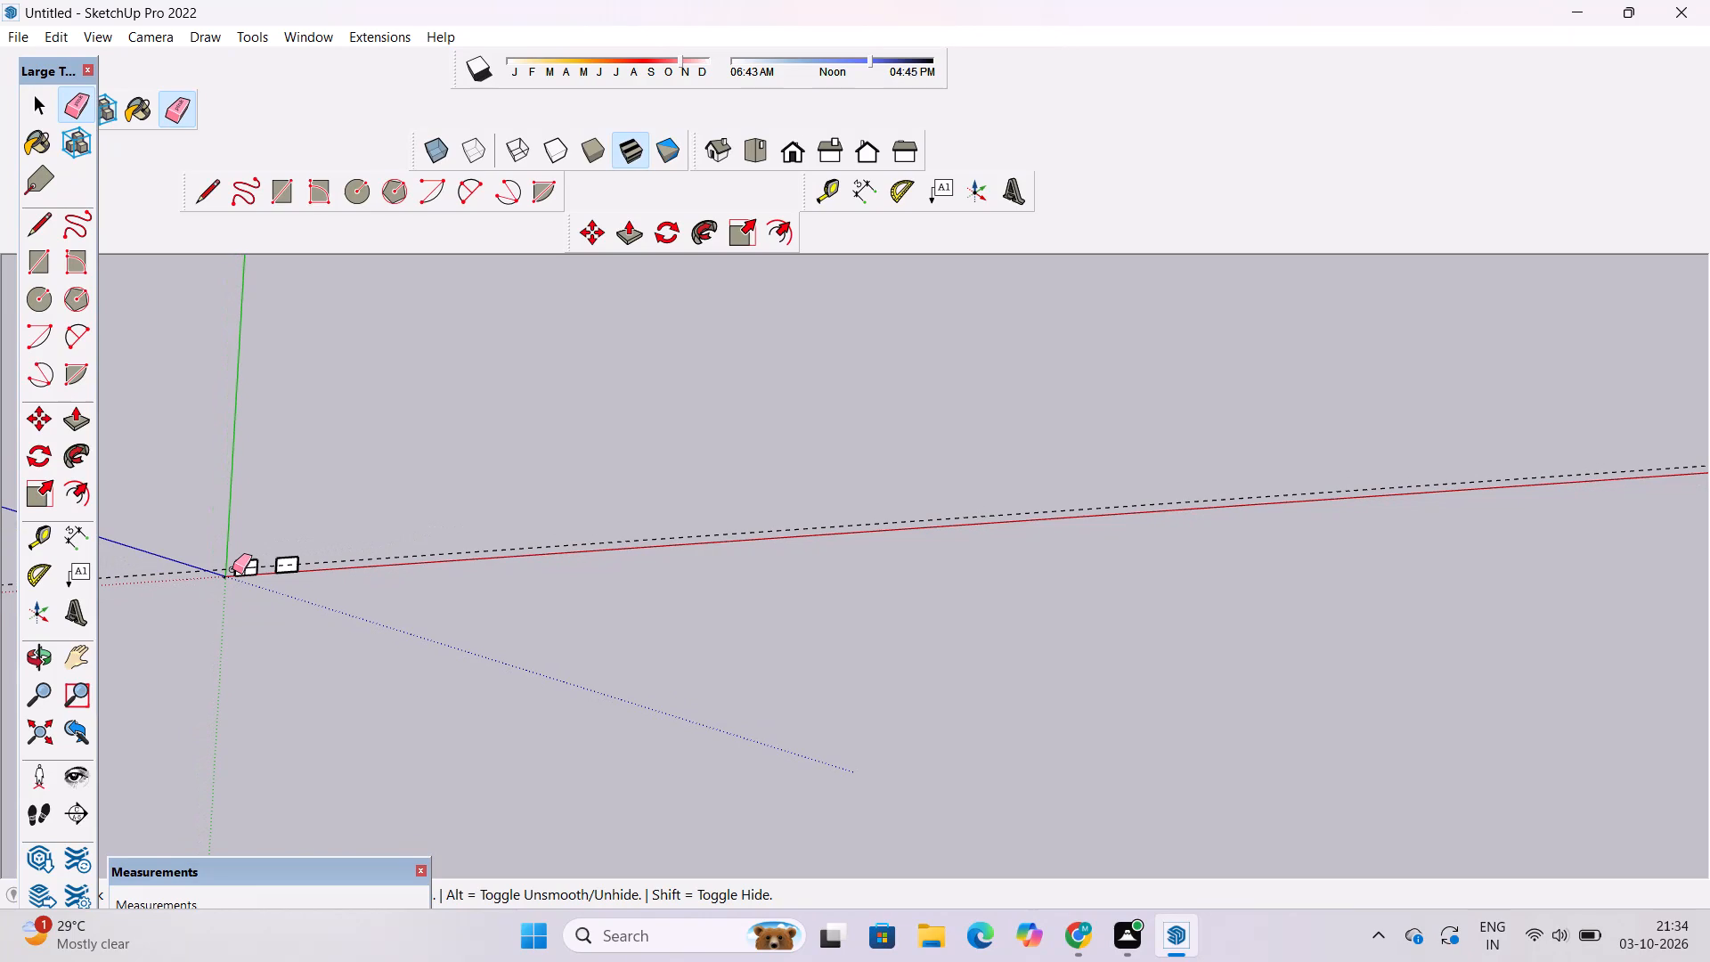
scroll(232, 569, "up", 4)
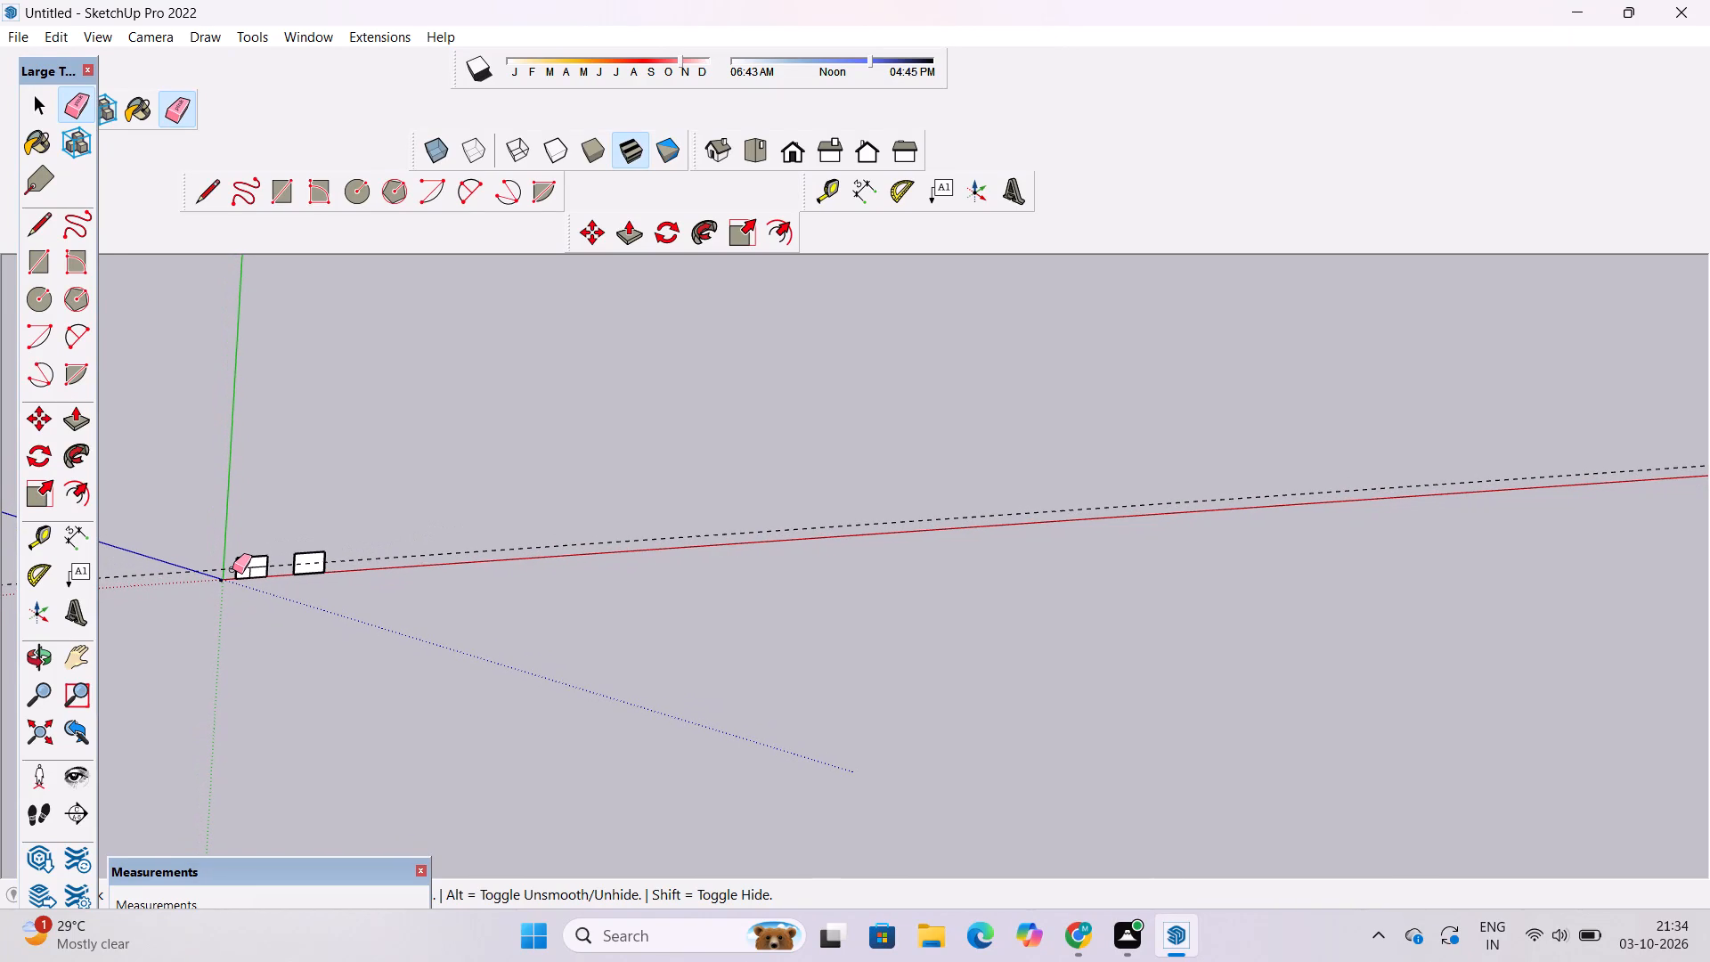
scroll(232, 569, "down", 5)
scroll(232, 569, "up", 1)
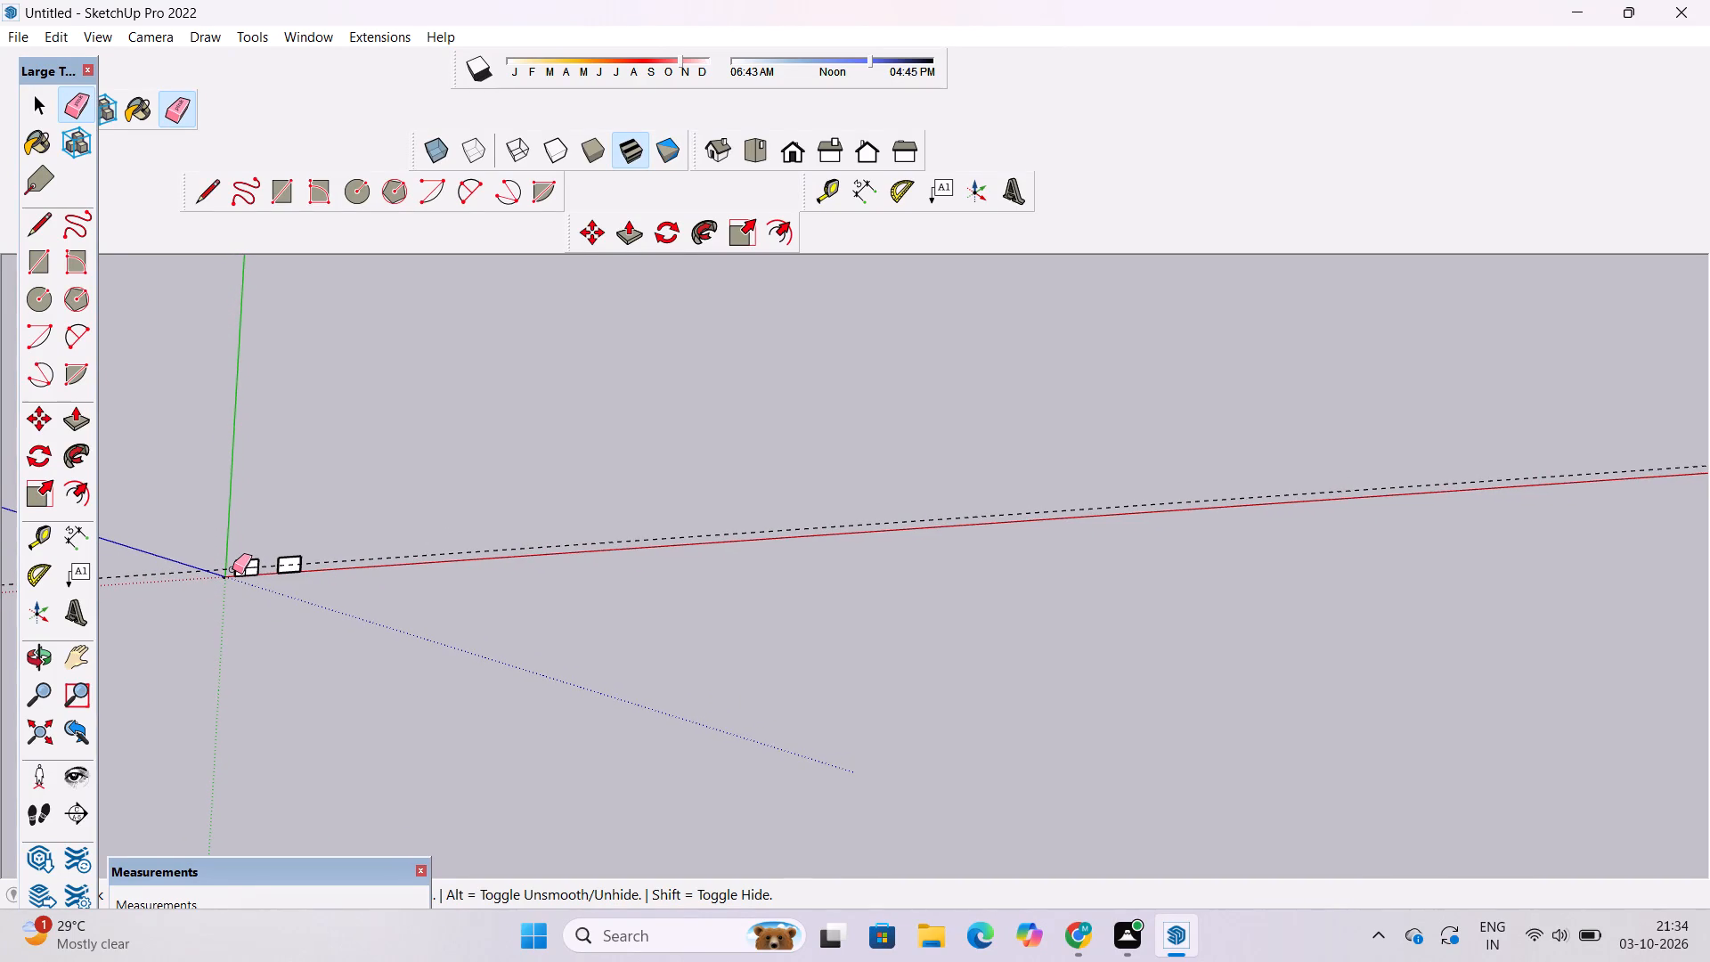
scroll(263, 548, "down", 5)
Erase the remaining guide line that runs through the slab and the copied face parallel to the red axis.
scroll(199, 576, "up", 20)
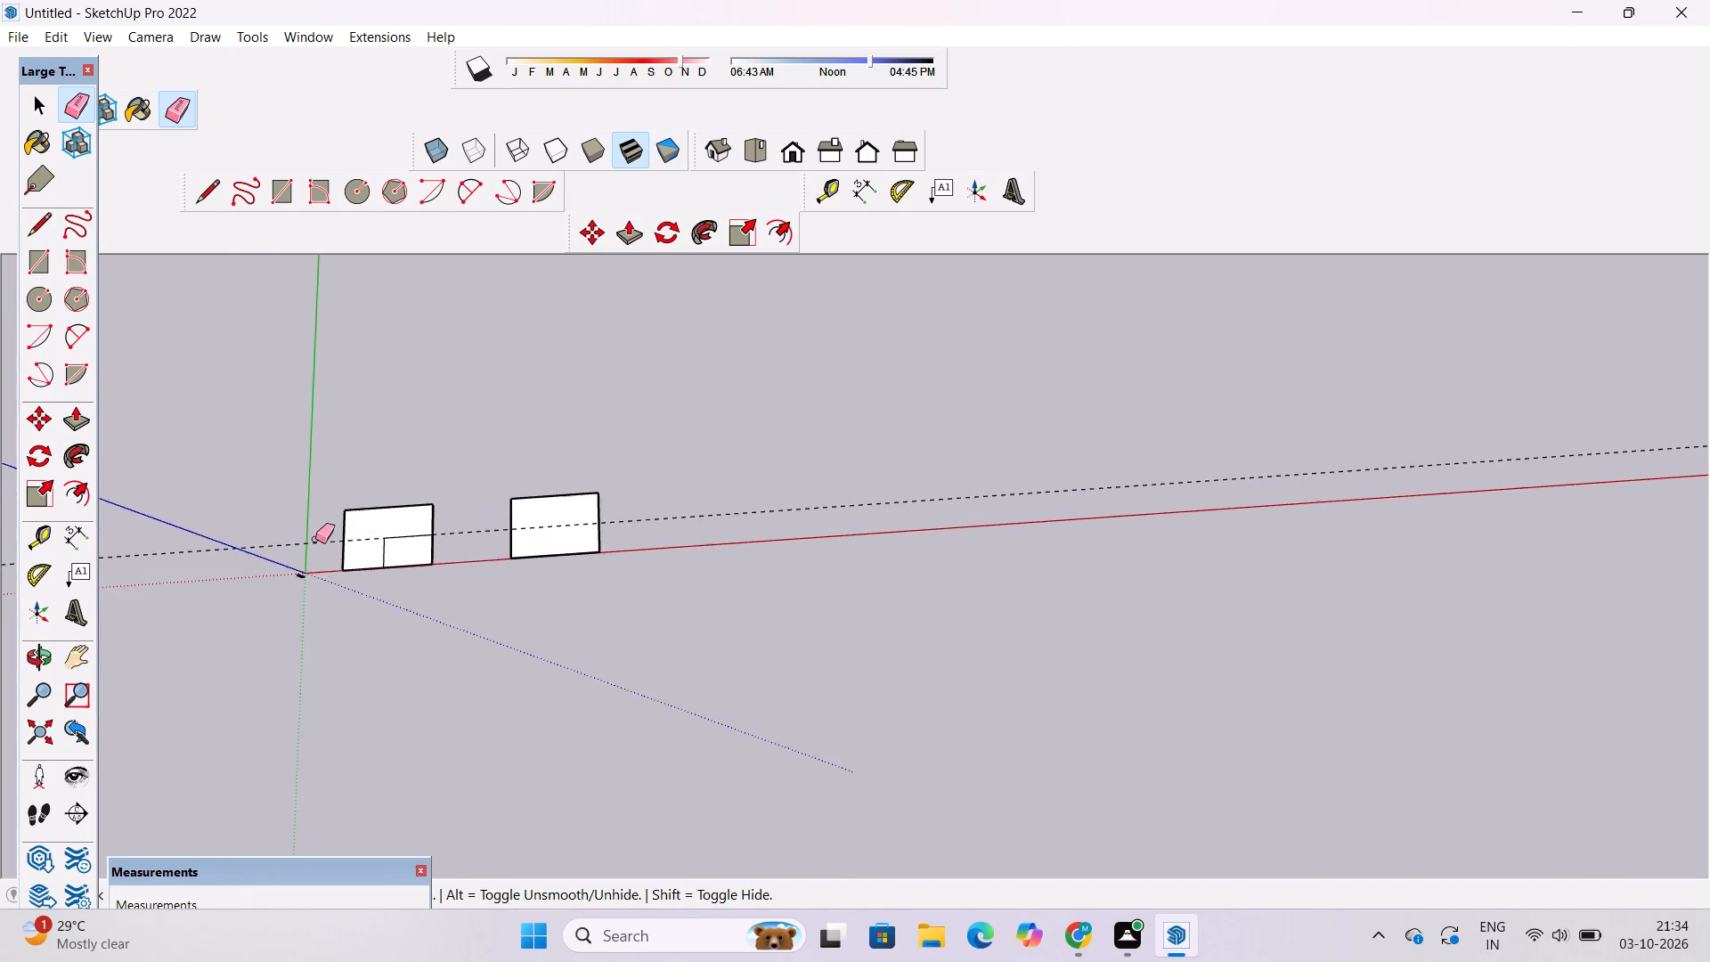
scroll(315, 539, "up", 20)
scroll(315, 539, "up", 1)
left_click_drag(676, 409, 706, 477)
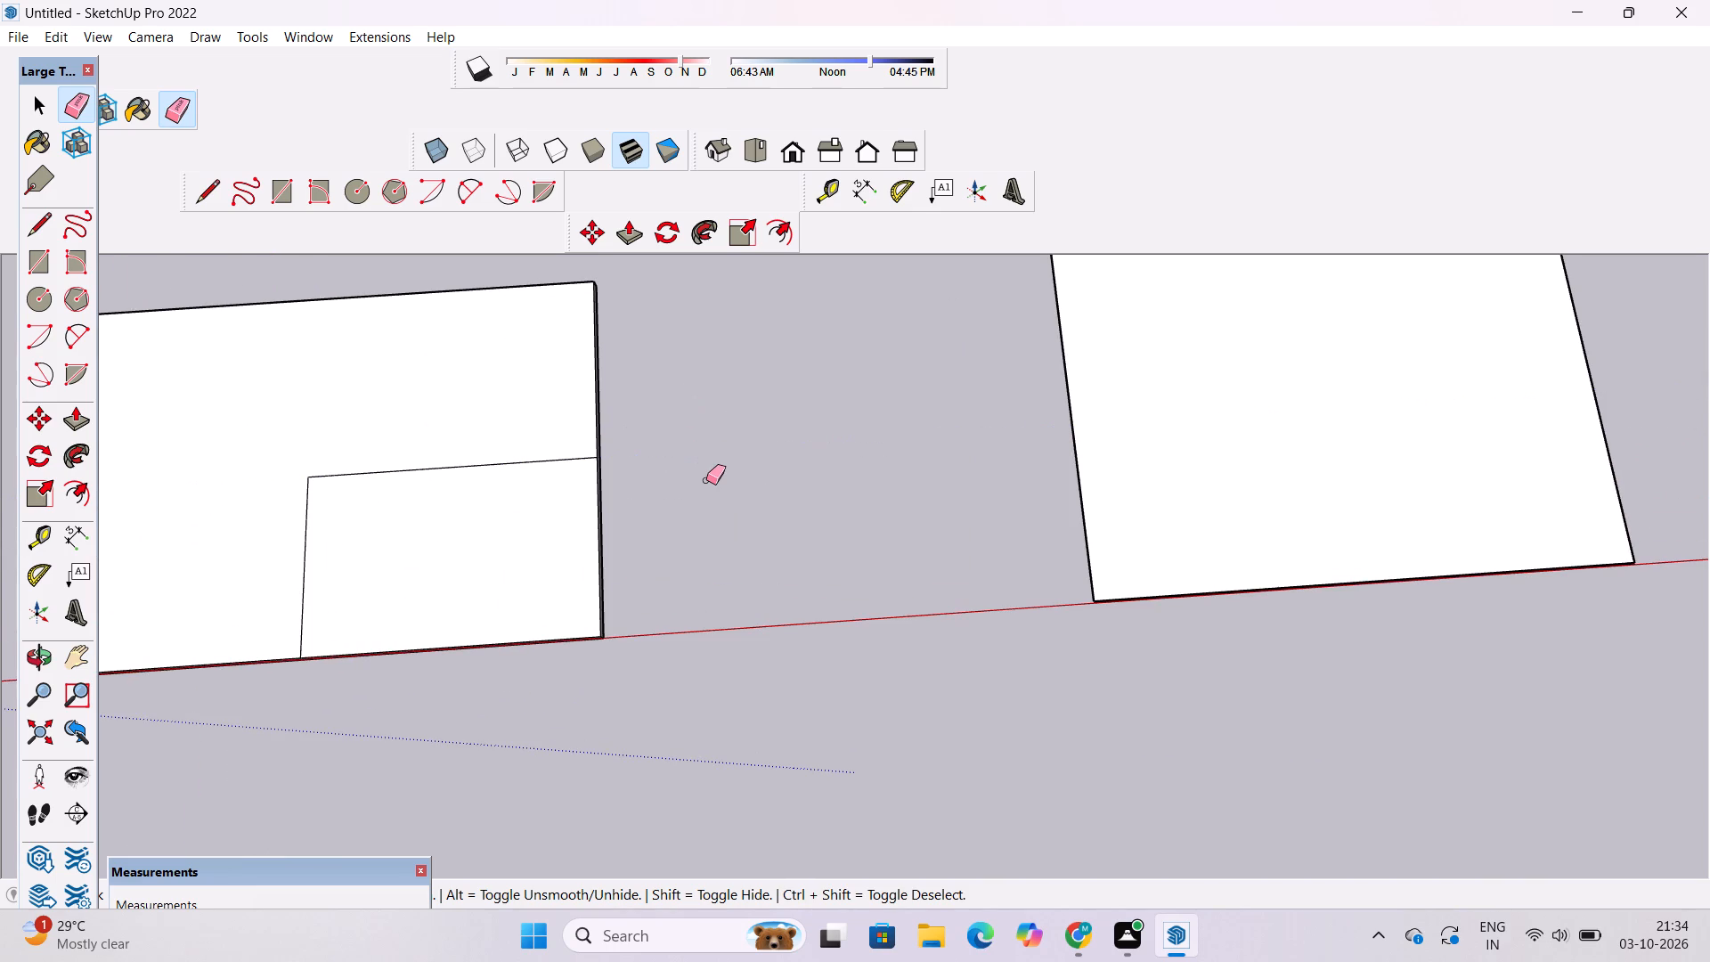
Push/Pull the L-shaped part of the slab's top face up by 25', leaving the 27' by 17' corner area at slab level.
key("o")
scroll(704, 487, "down", 7)
left_click_drag(710, 585, 654, 412)
scroll(631, 525, "up", 11)
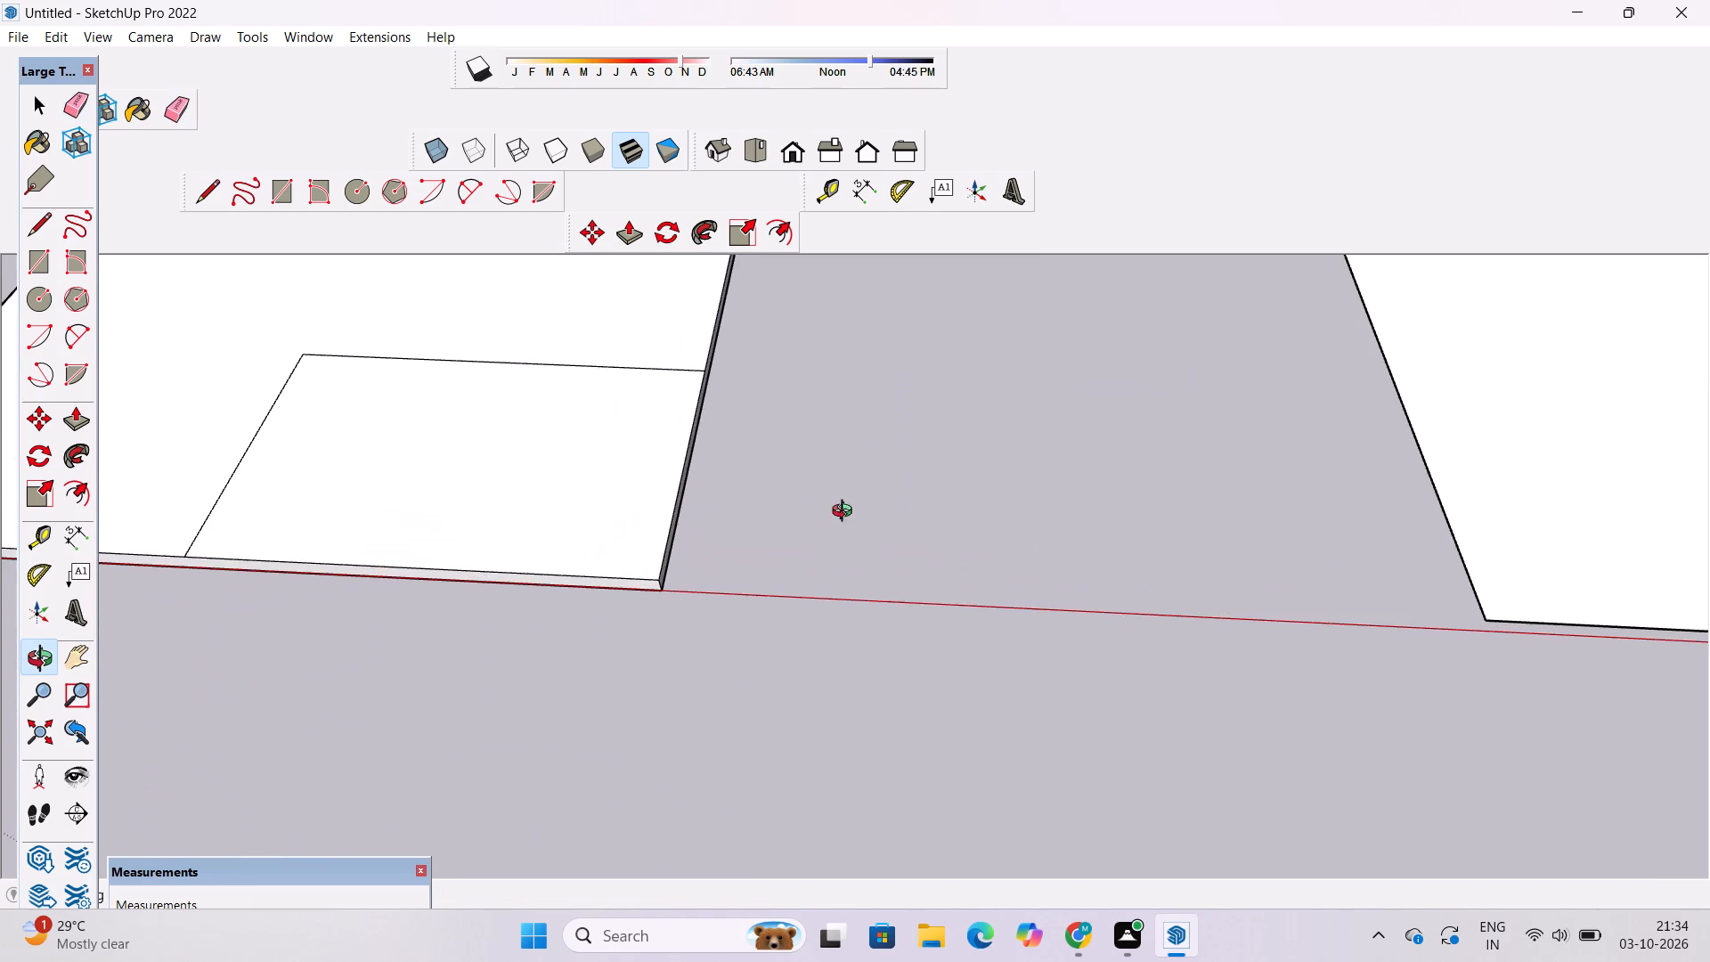
left_click_drag(846, 513, 518, 446)
scroll(725, 461, "up", 4)
left_click_drag(771, 442, 382, 607, "shift")
scroll(385, 598, "down", 7)
left_click_drag(387, 594, 499, 633)
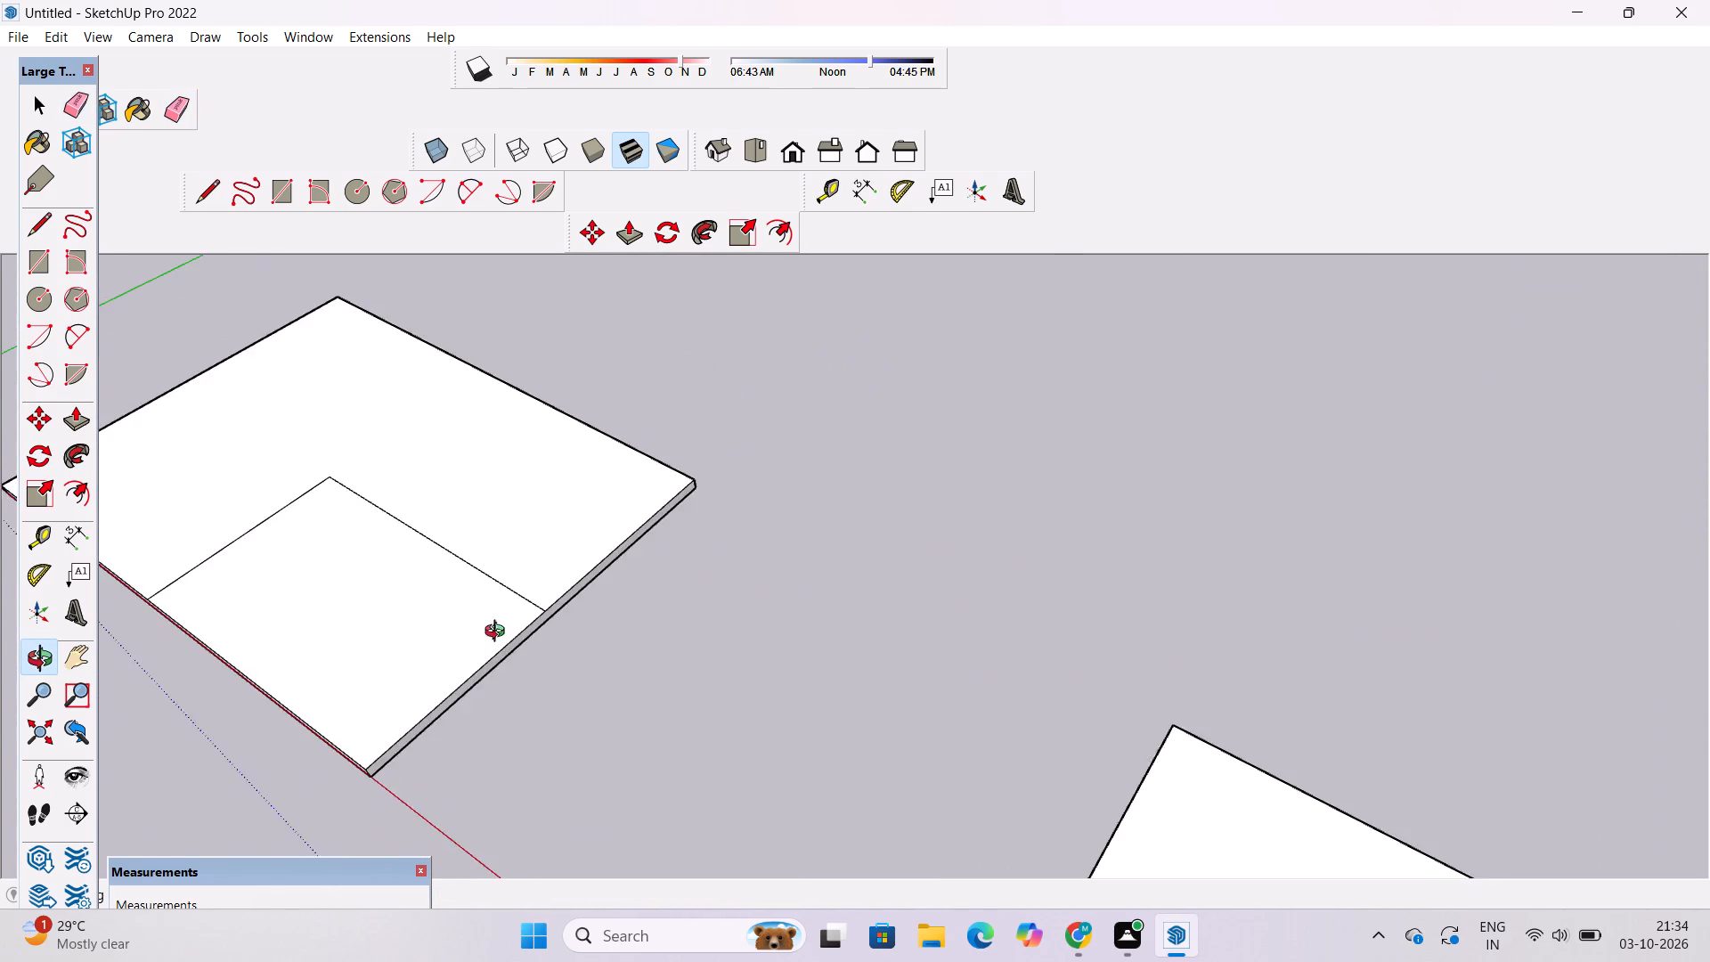
left_click_drag(499, 633, 501, 633)
left_click_drag(509, 622, 658, 583)
scroll(658, 583, "down", 5, "shift")
left_click_drag(581, 592, 612, 590)
left_click(612, 590)
left_click_drag(612, 589, 636, 588, "shift")
scroll(637, 586, "up", 1)
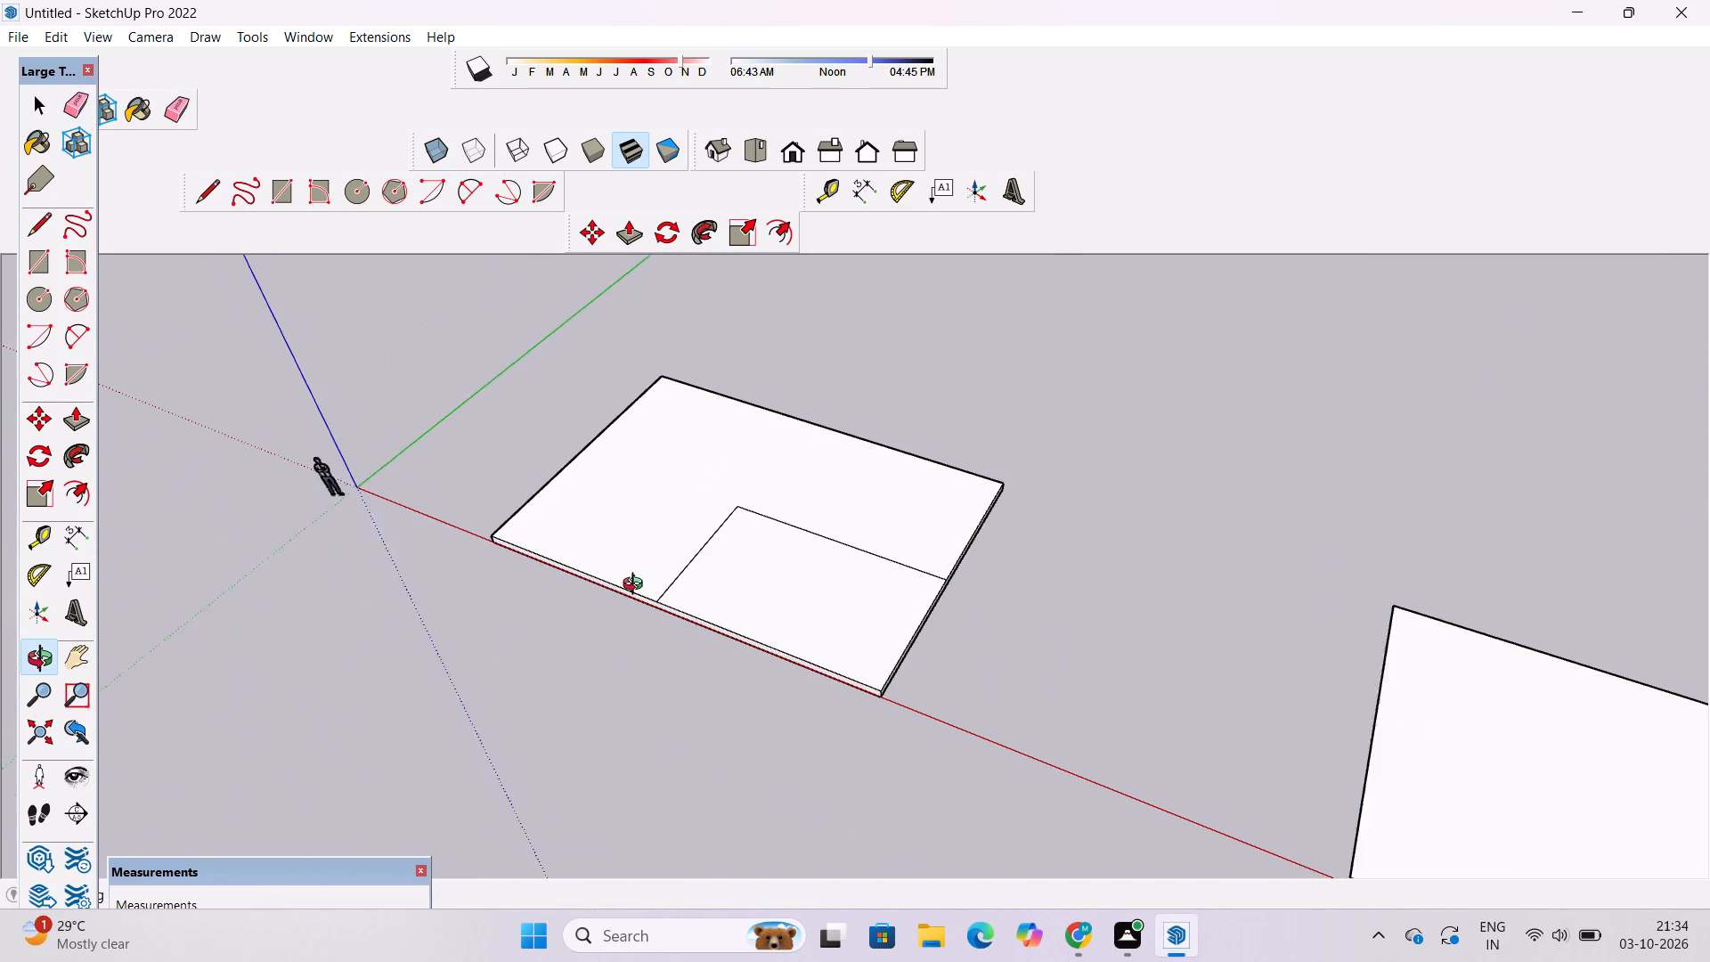
scroll(637, 586, "up", 2)
key("p")
left_click(580, 518)
scroll(574, 490, "down", 2)
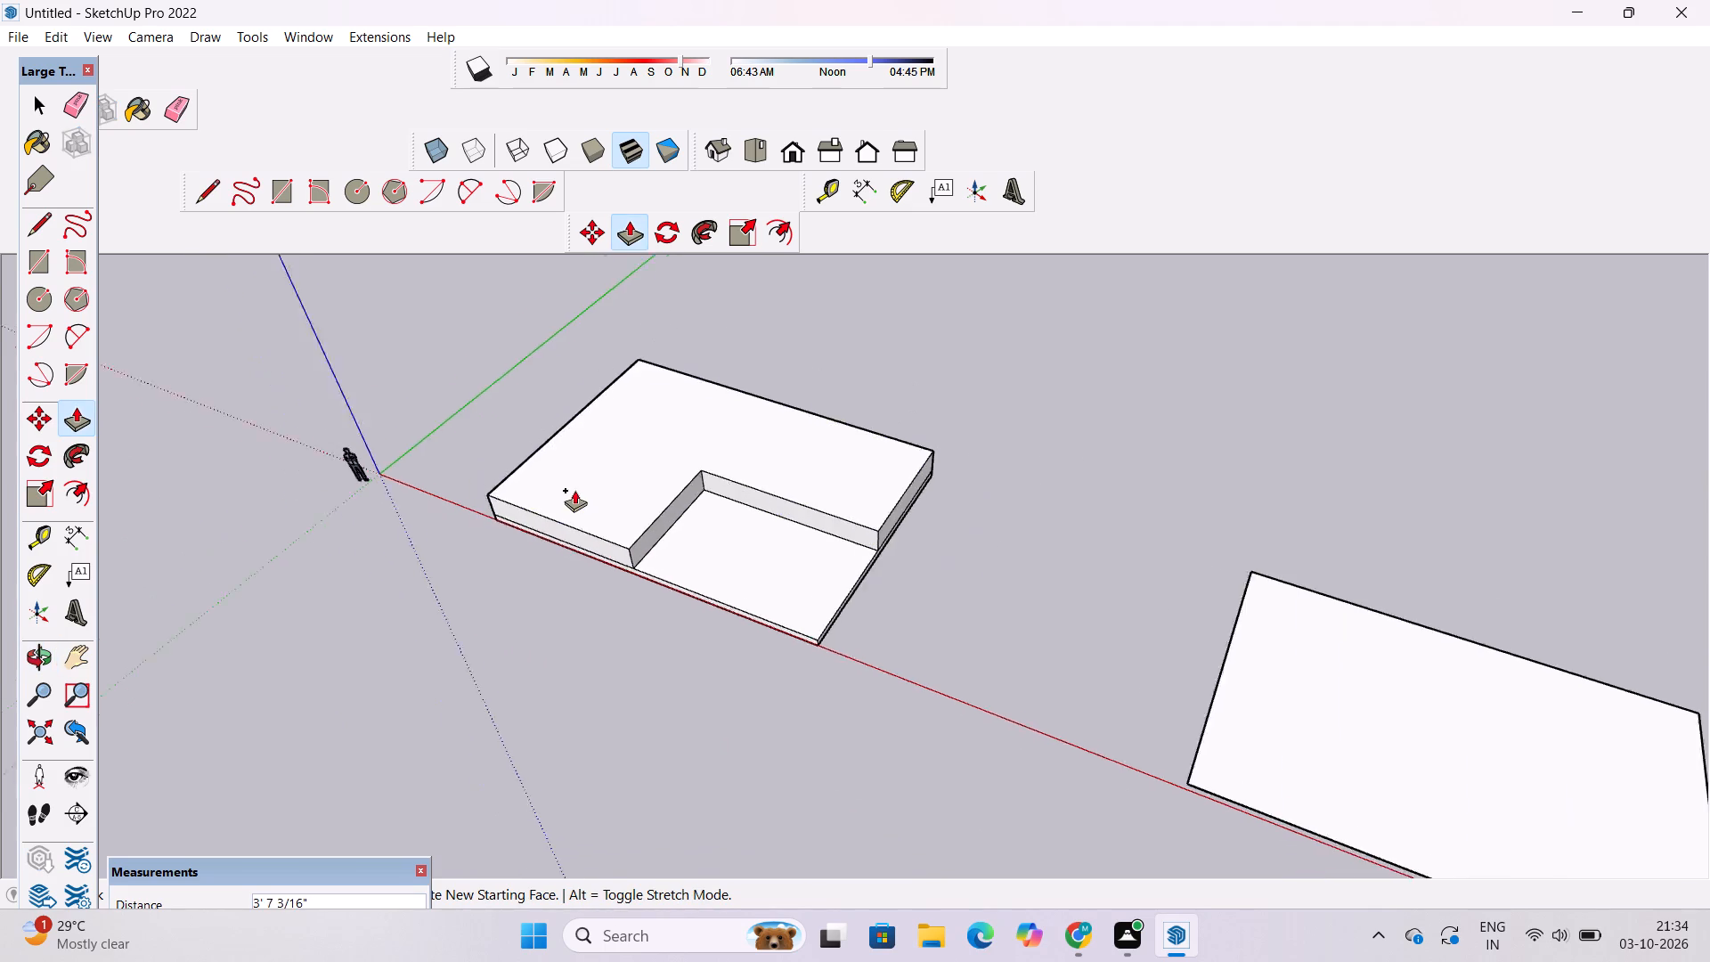
scroll(574, 490, "down", 6)
type("25'")
key("Return")
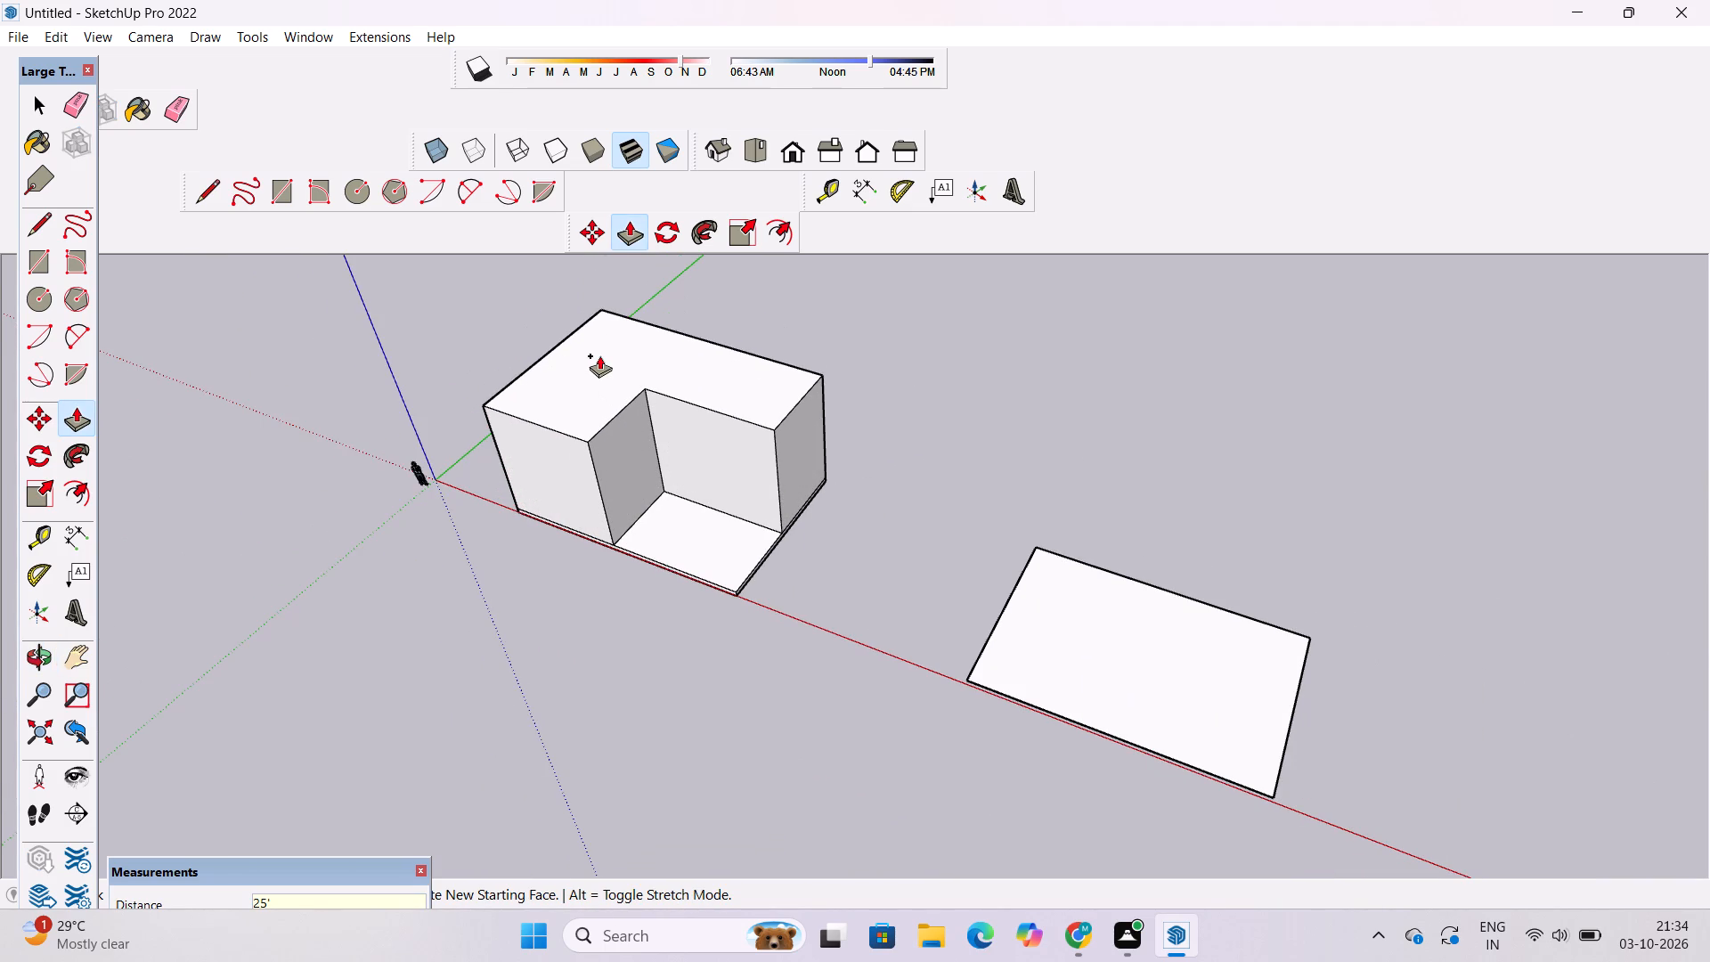
Examine the raised L-shaped block and its open corner from several angles and distances.
key("o")
scroll(567, 385, "down", 7)
left_click_drag(578, 499, 854, 468)
scroll(500, 567, "up", 3)
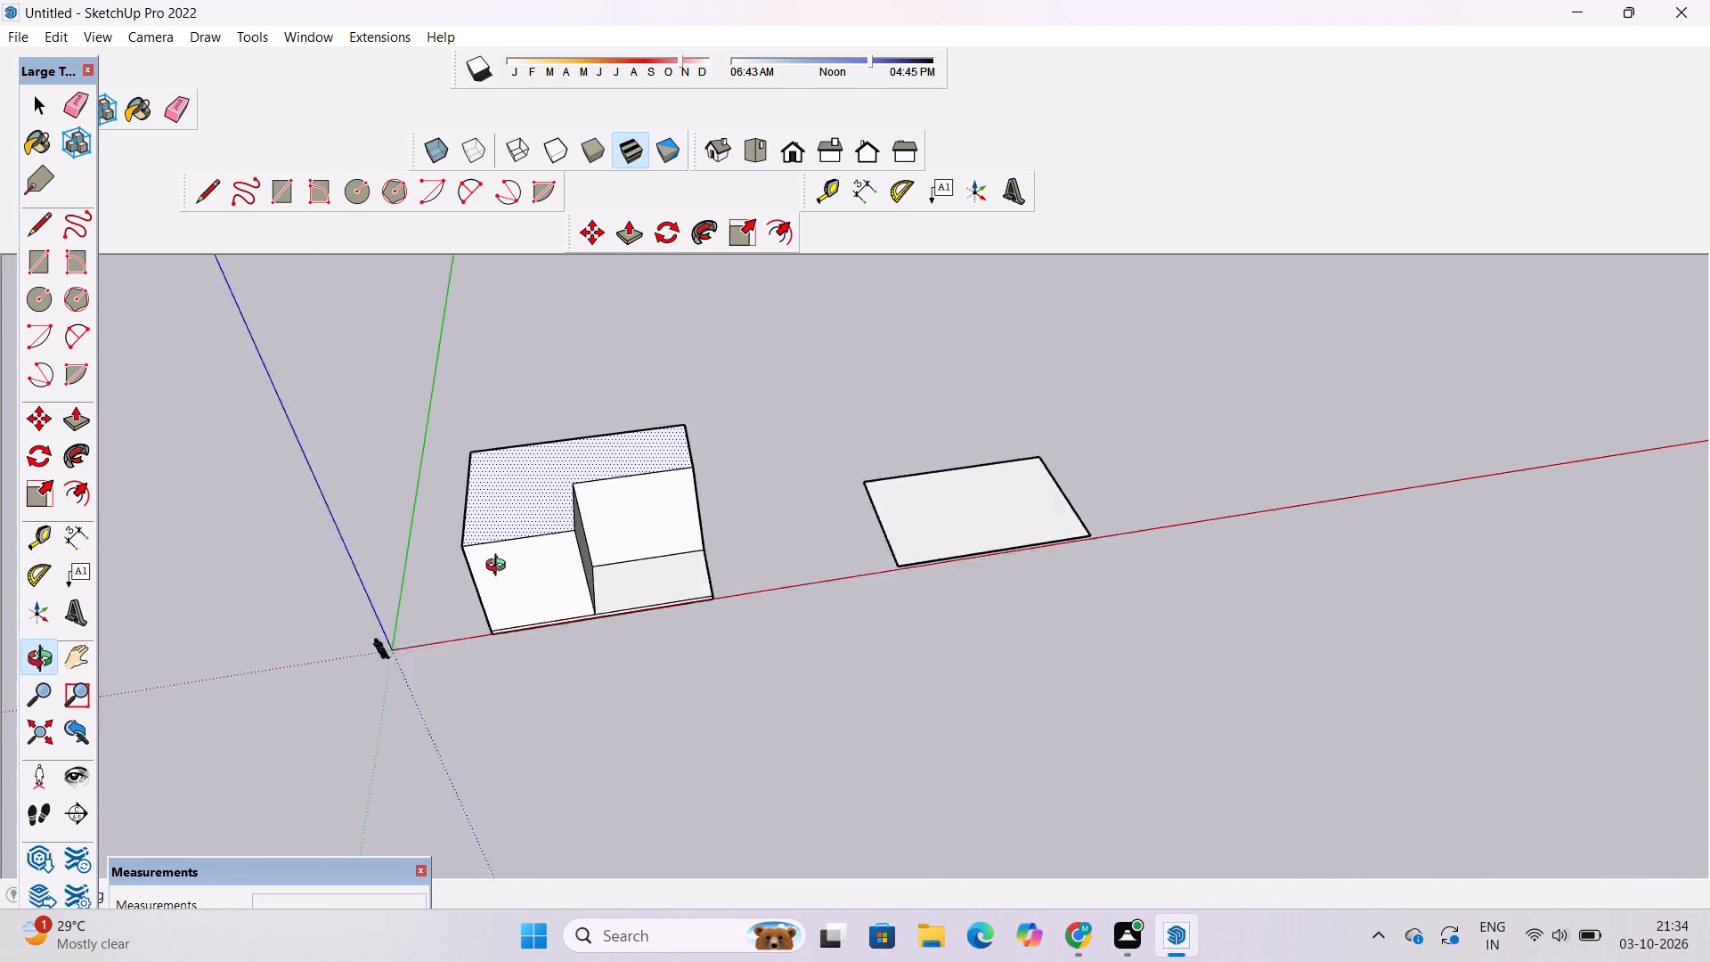
scroll(500, 567, "up", 2)
left_click_drag(500, 567, 523, 503, "shift")
left_click_drag(550, 555, 537, 495)
scroll(536, 491, "down", 6)
left_click_drag(584, 490, 597, 608, "shift")
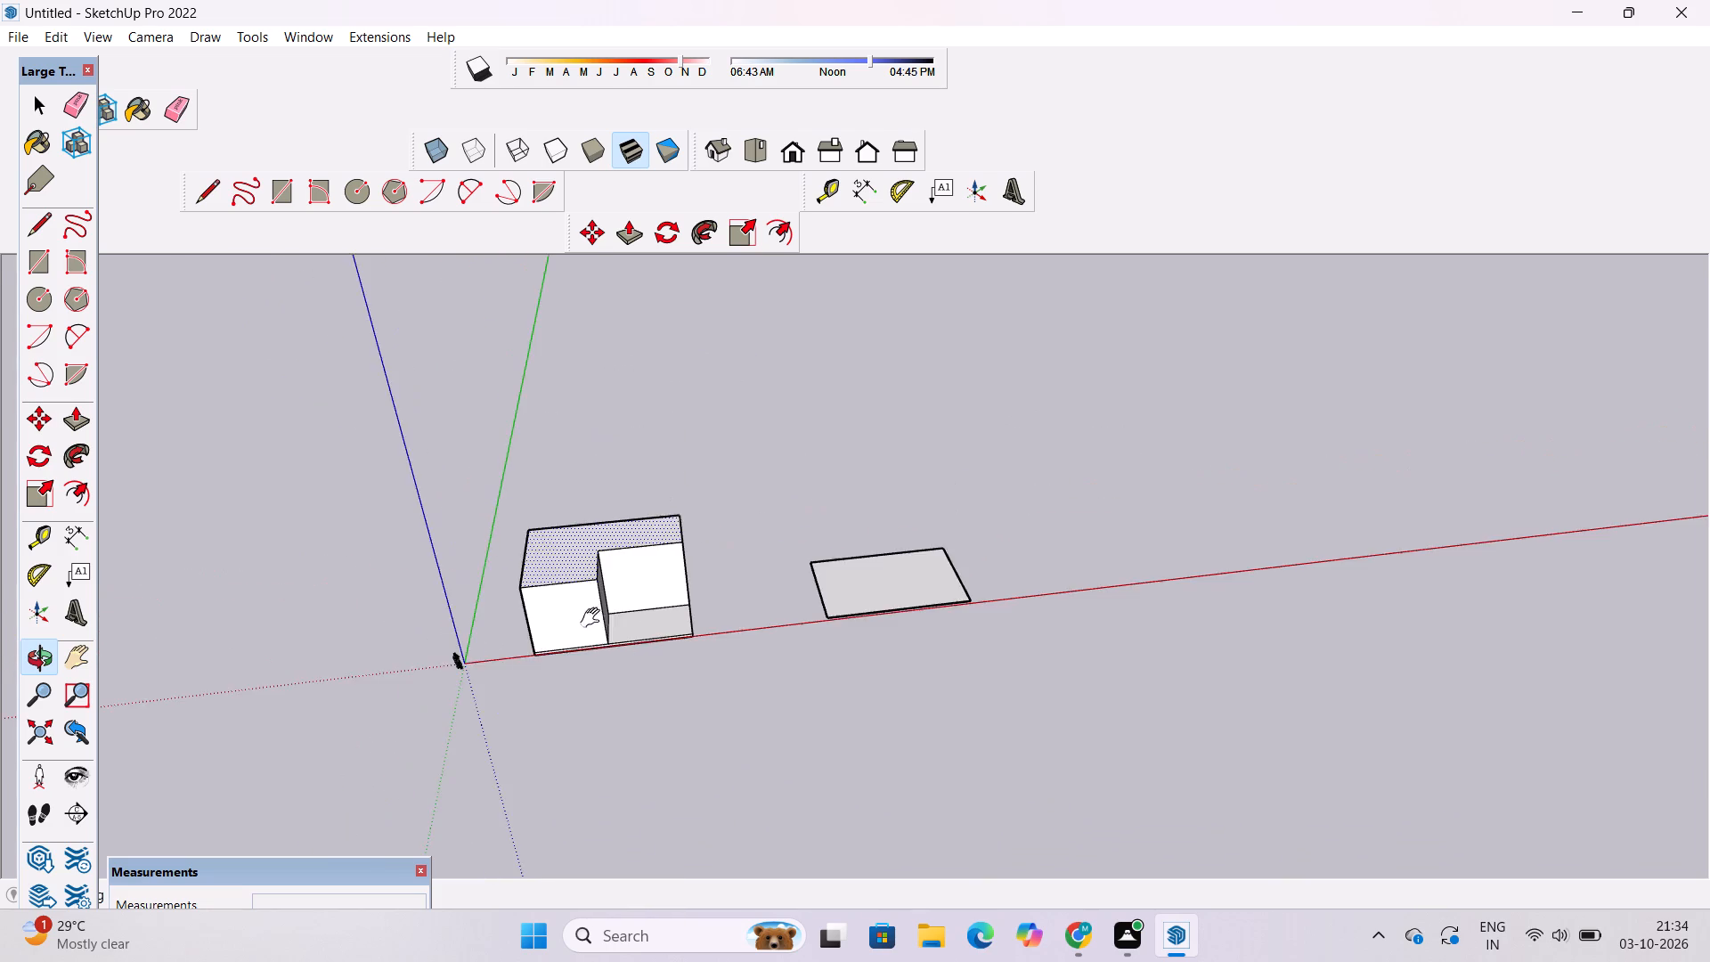
left_click_drag(594, 618, 573, 482, "shift")
scroll(608, 586, "up", 11)
left_click_drag(595, 570, 539, 442, "shift")
left_click_drag(540, 485, 612, 572)
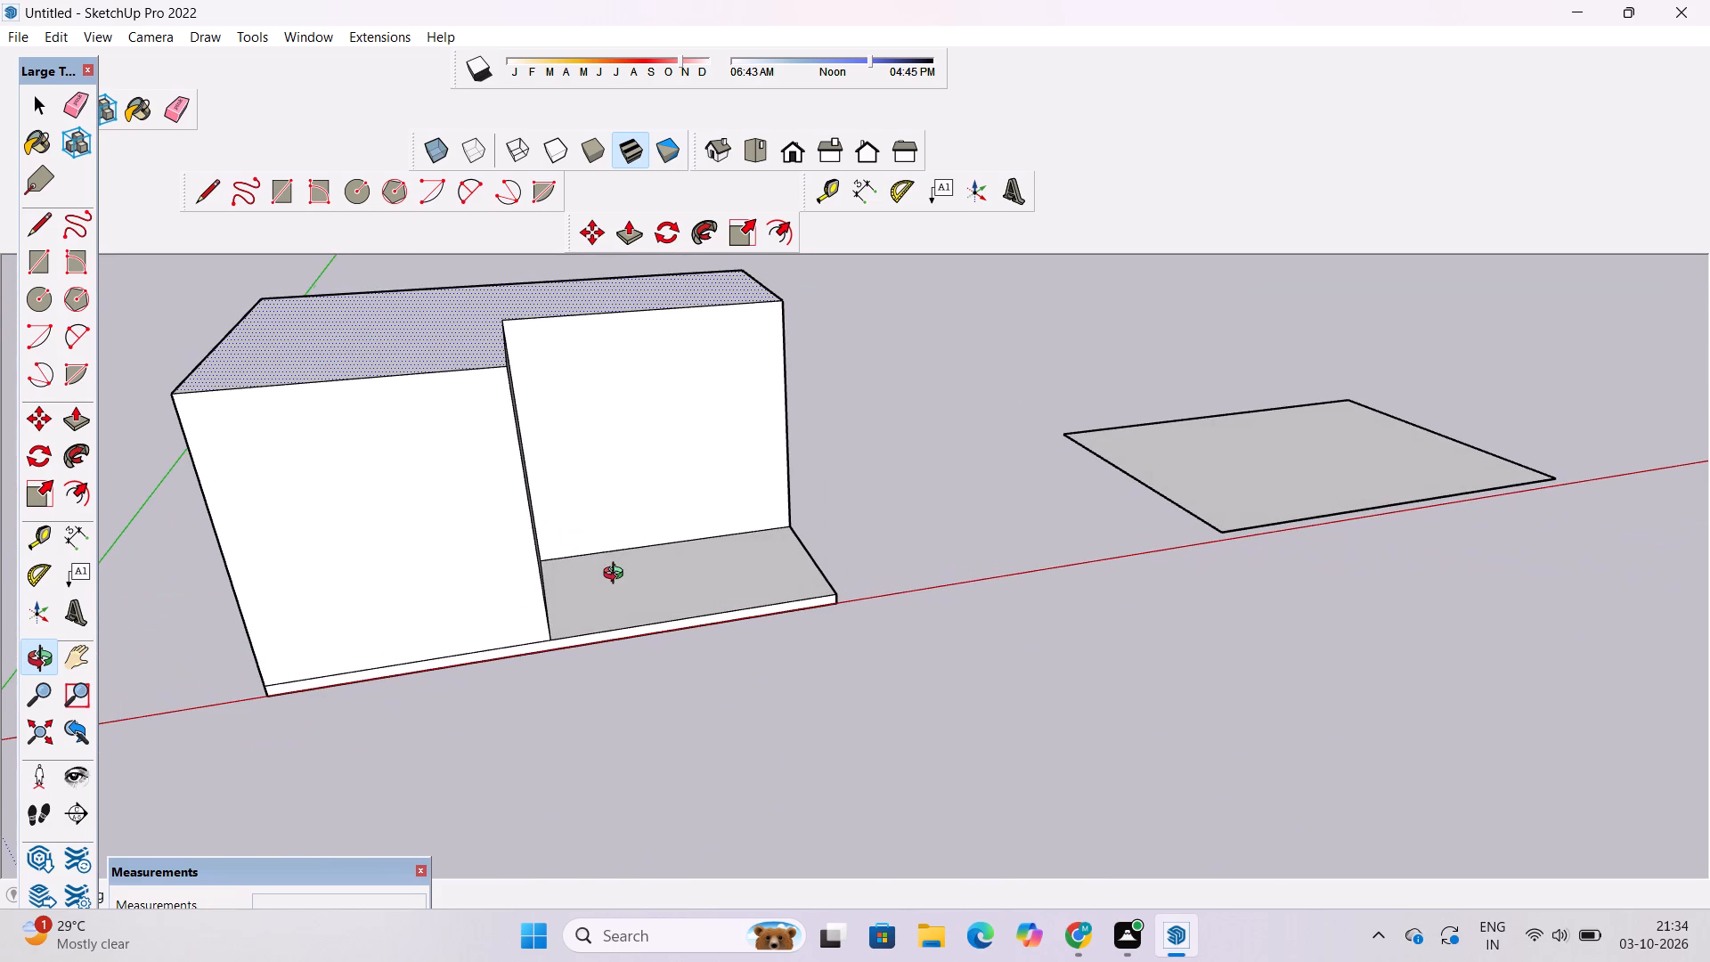
Push/Pull the slab's short side face beside the open corner outward by 2' along the red axis.
left_click_drag(617, 579, 622, 521)
scroll(633, 506, "up", 2)
left_click_drag(819, 481, 471, 564, "shift")
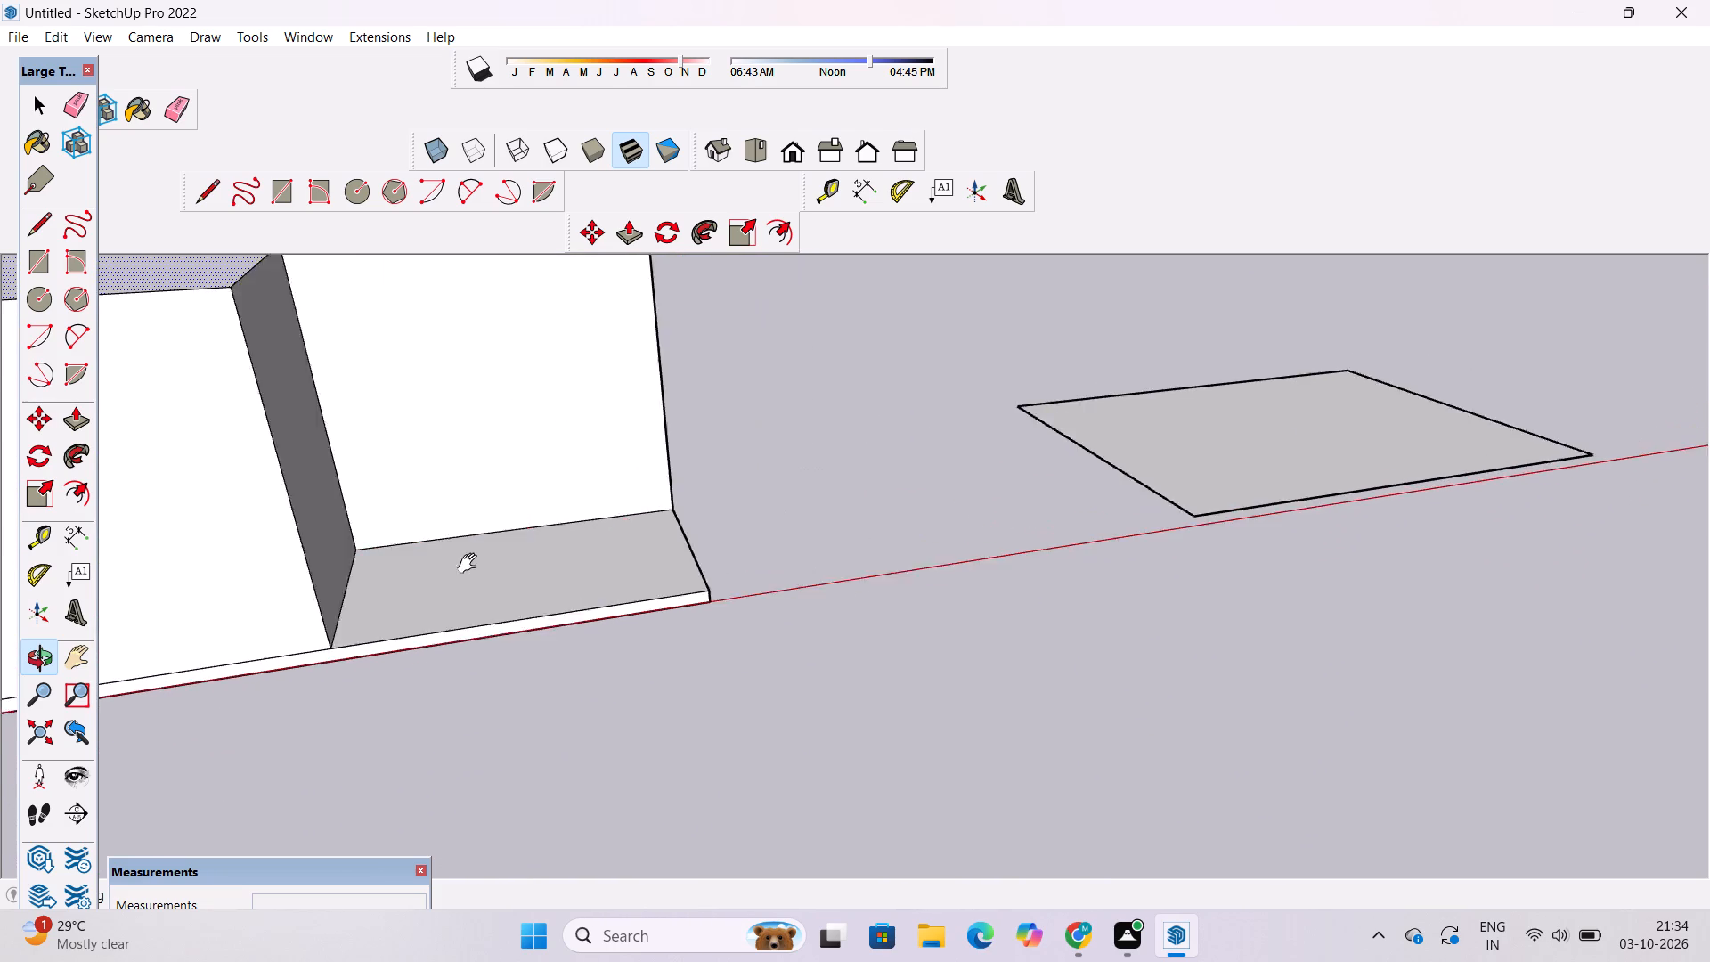
left_click_drag(471, 564, 452, 567, "shift")
left_click_drag(501, 580, 419, 599)
scroll(413, 591, "down", 4)
left_click_drag(424, 575, 574, 649, "shift")
left_click_drag(582, 655, 491, 612)
scroll(666, 621, "up", 5)
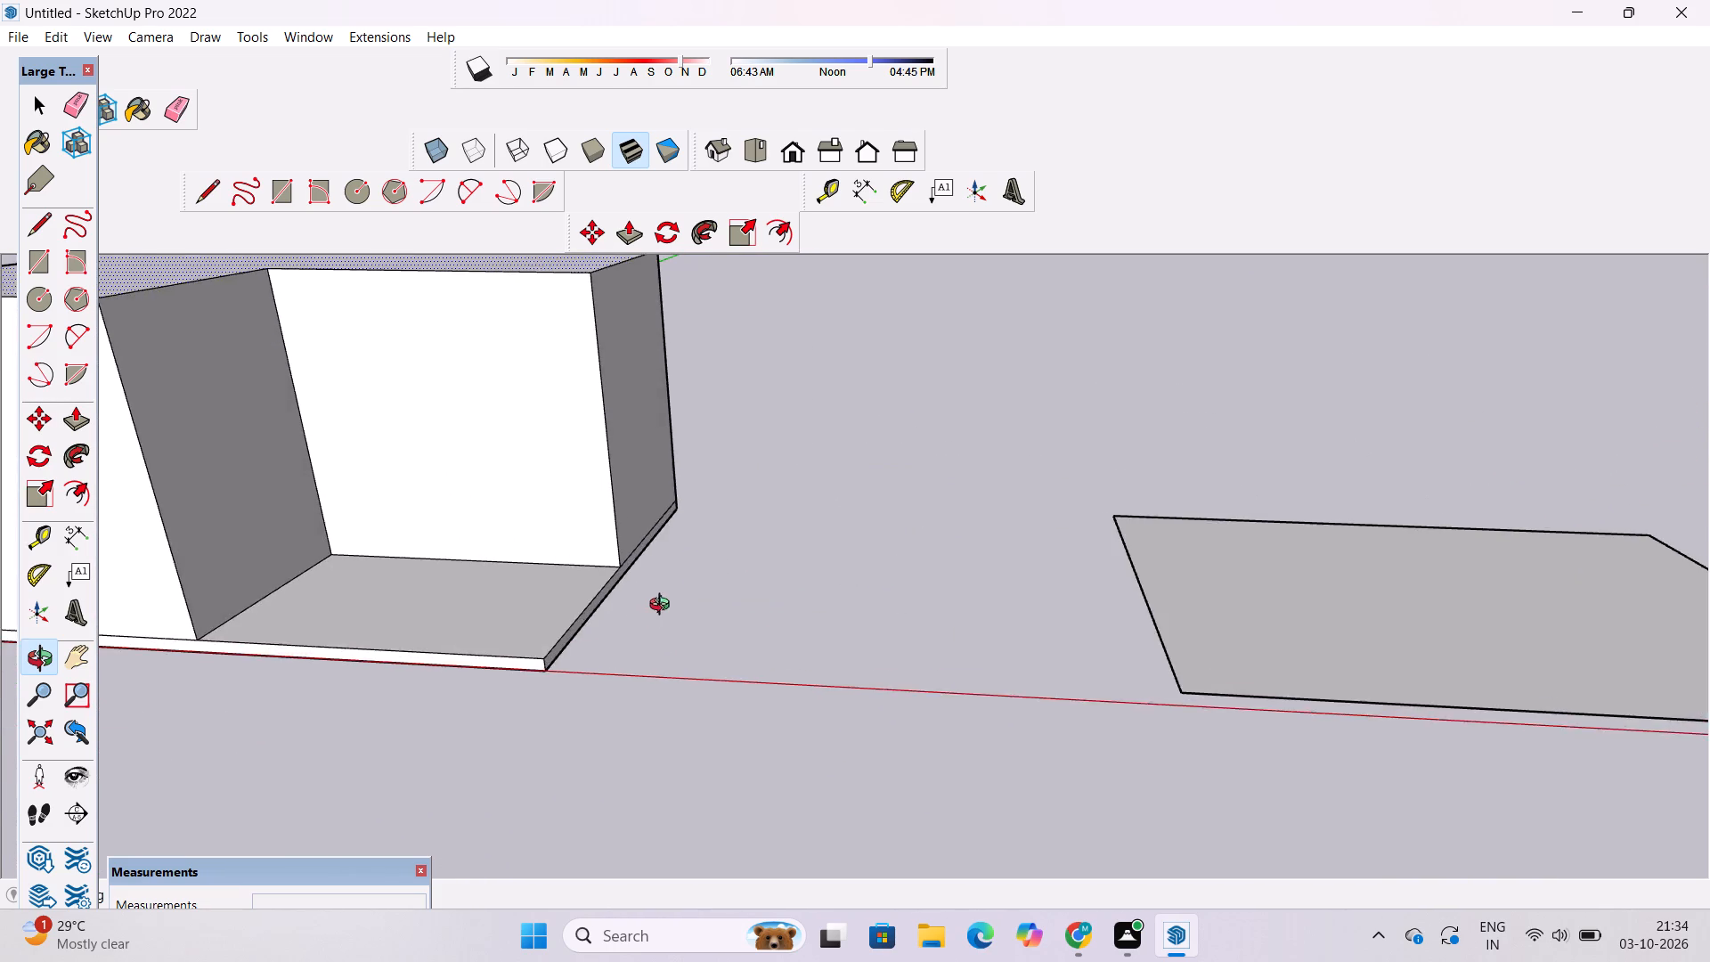
scroll(664, 607, "up", 3)
left_click_drag(663, 599, 664, 613, "shift")
left_click_drag(664, 613, 621, 565)
scroll(620, 558, "up", 5)
left_click_drag(619, 558, 618, 644, "shift")
left_click_drag(618, 648, 618, 662)
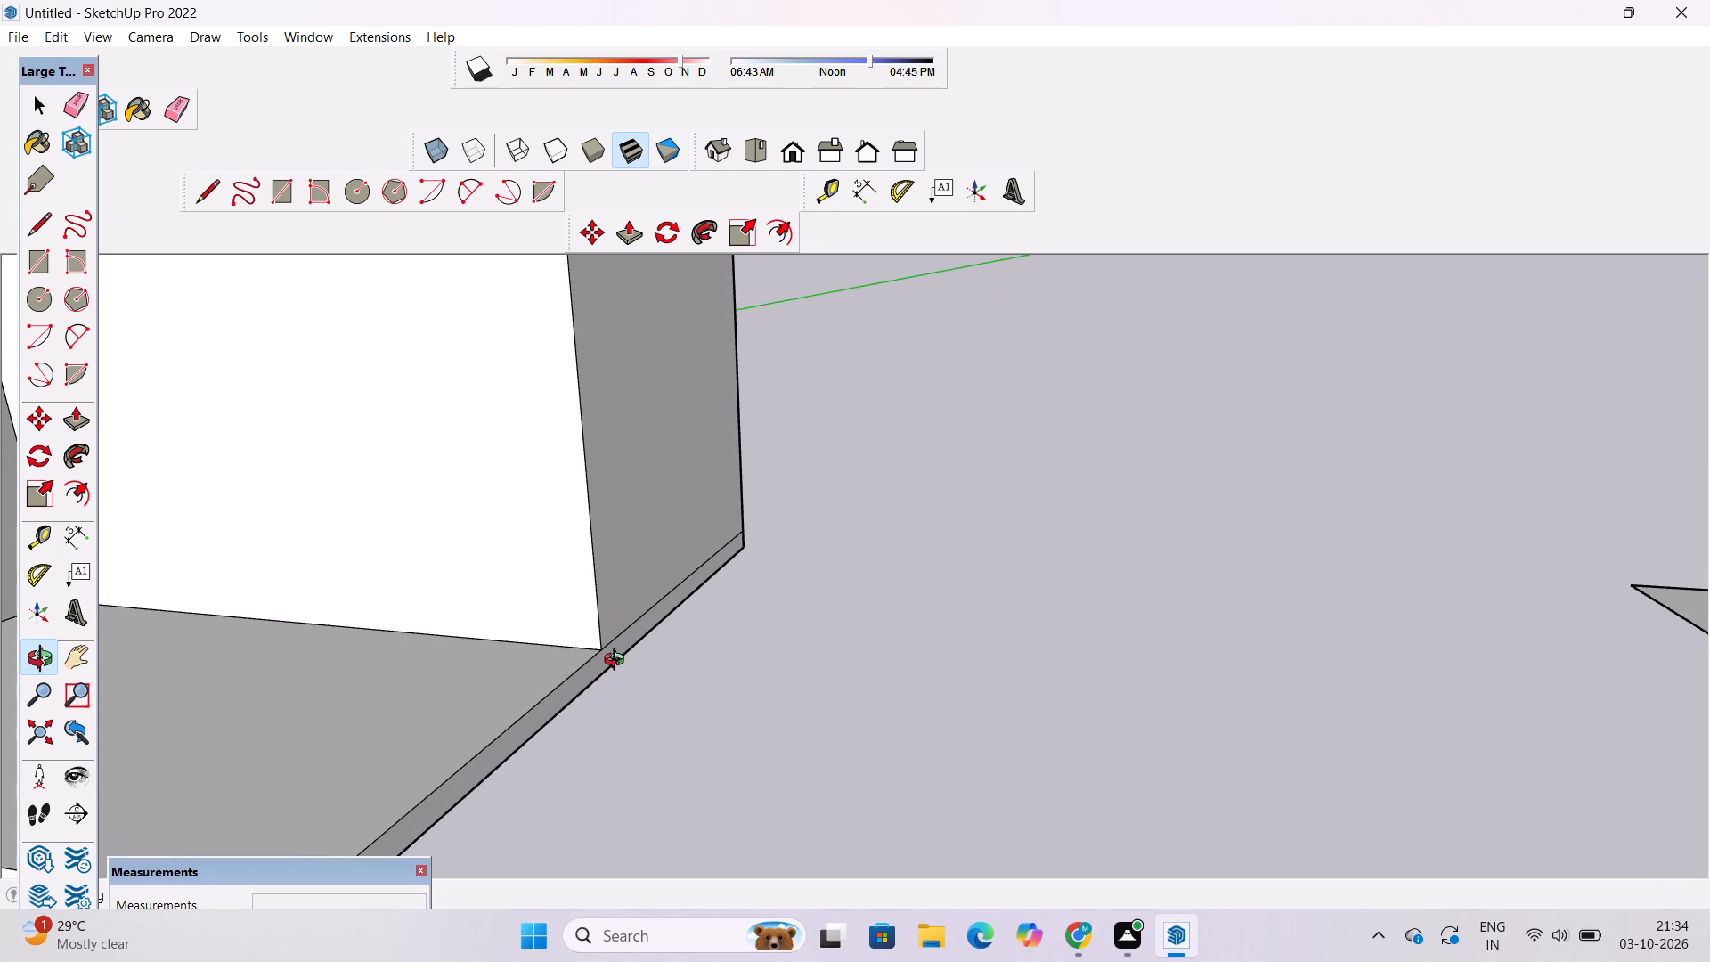
key("p")
scroll(618, 662, "up", 4)
left_click(611, 646)
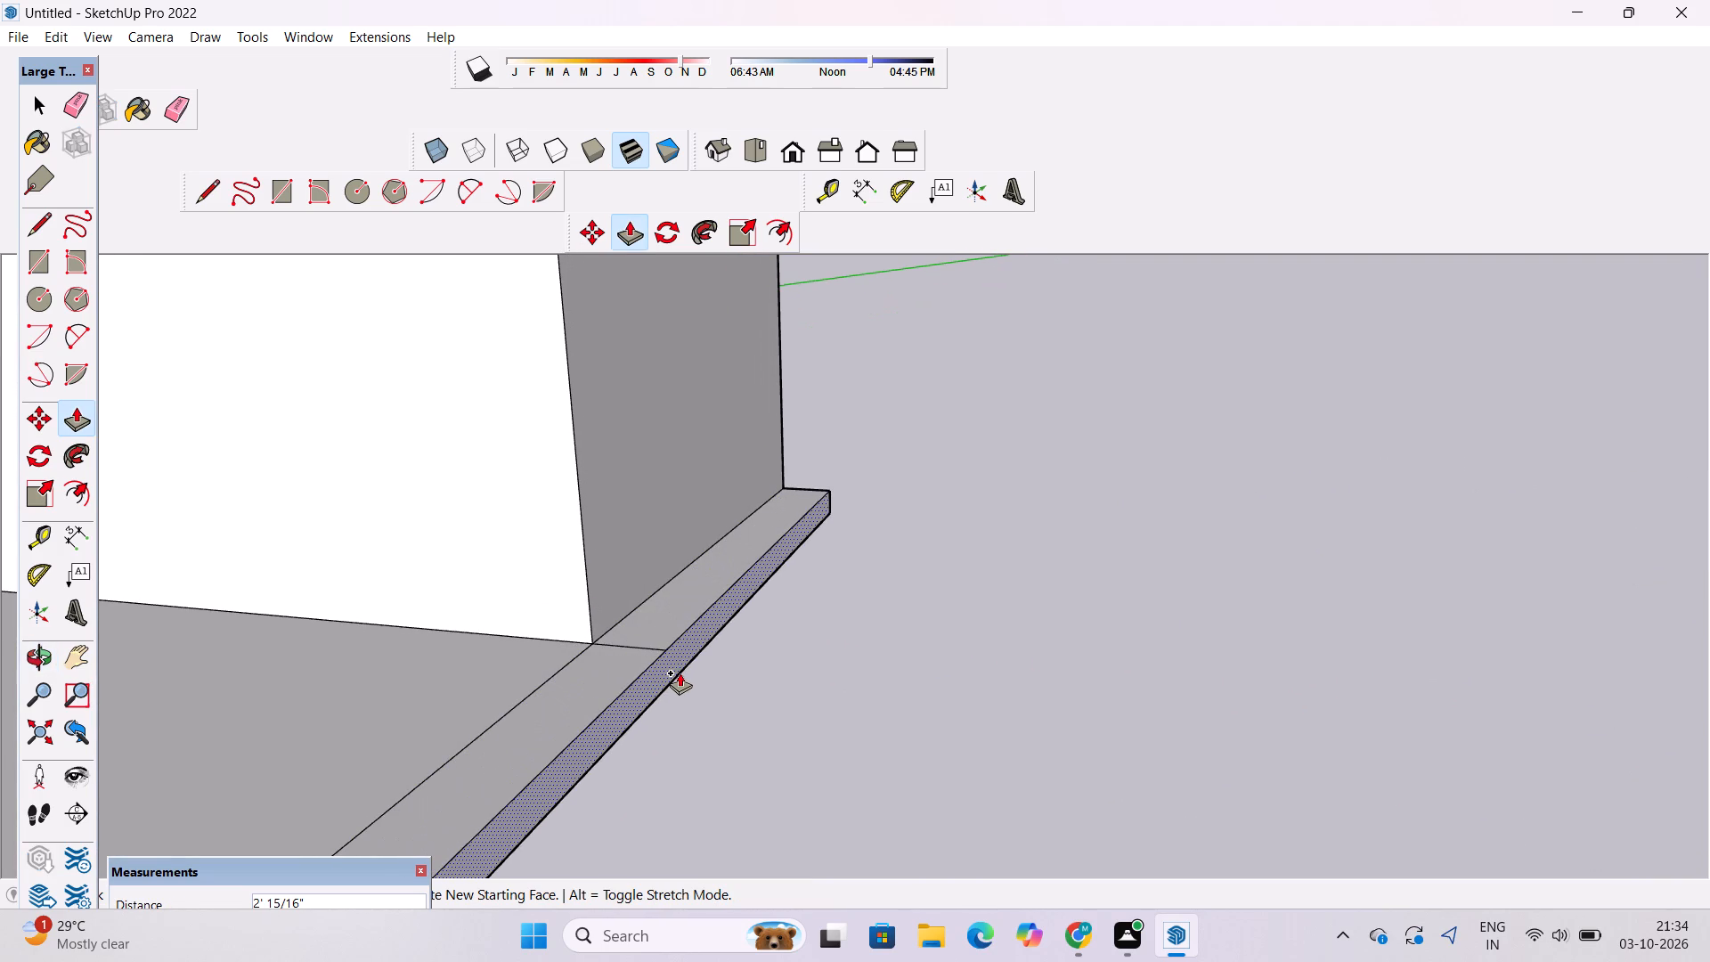
scroll(682, 670, "down", 9)
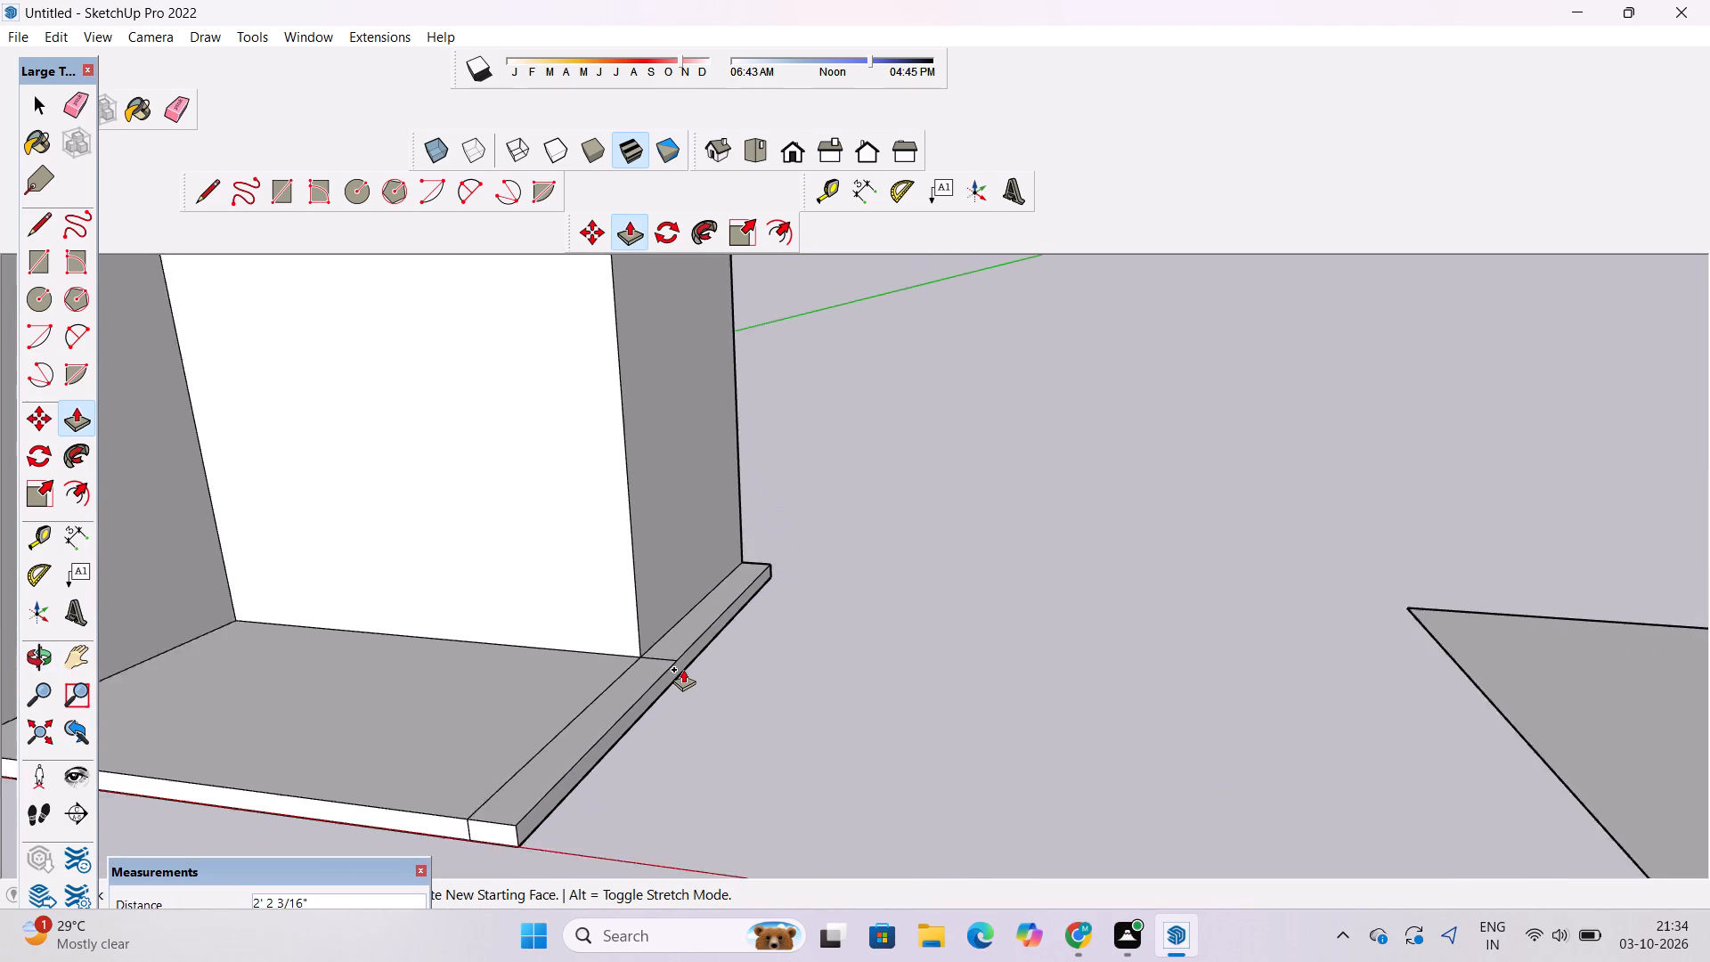
type("2'")
key("Return")
Examine the extended slab edge and the open corner of the L-shaped block from several angles and distances.
key("o")
scroll(697, 658, "down", 11)
left_click_drag(688, 623, 732, 698)
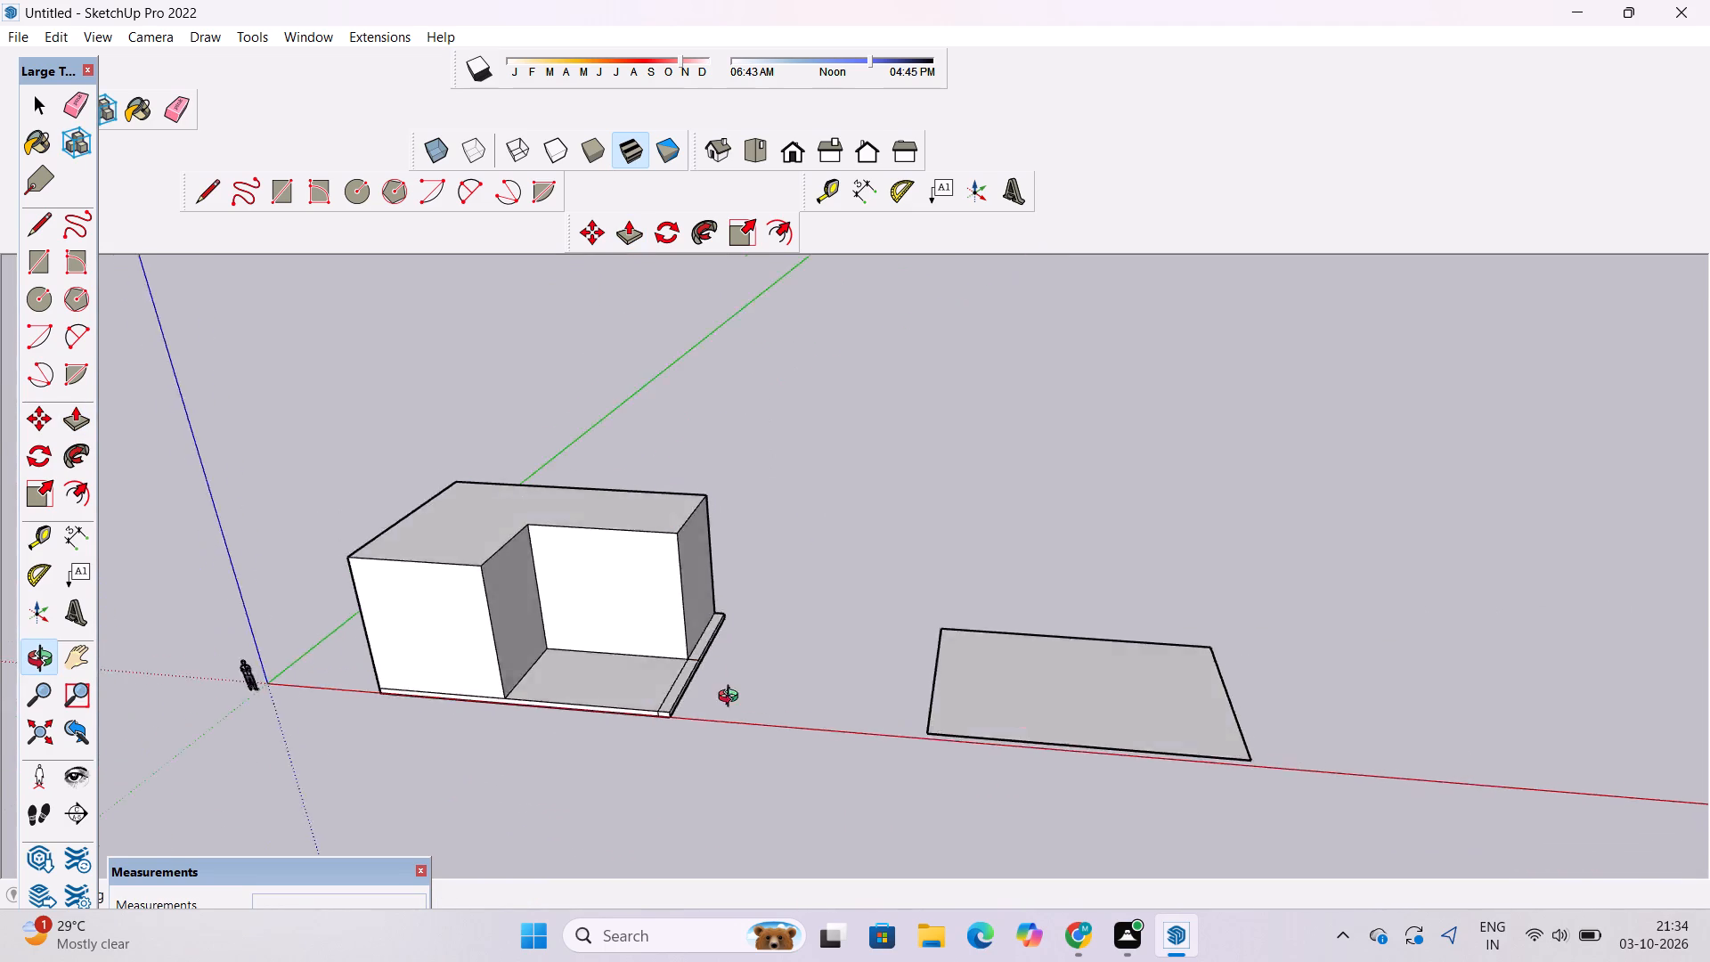
left_click_drag(732, 698, 764, 735)
scroll(638, 673, "up", 5)
left_click_drag(594, 673, 638, 673, "shift")
scroll(639, 671, "up", 4)
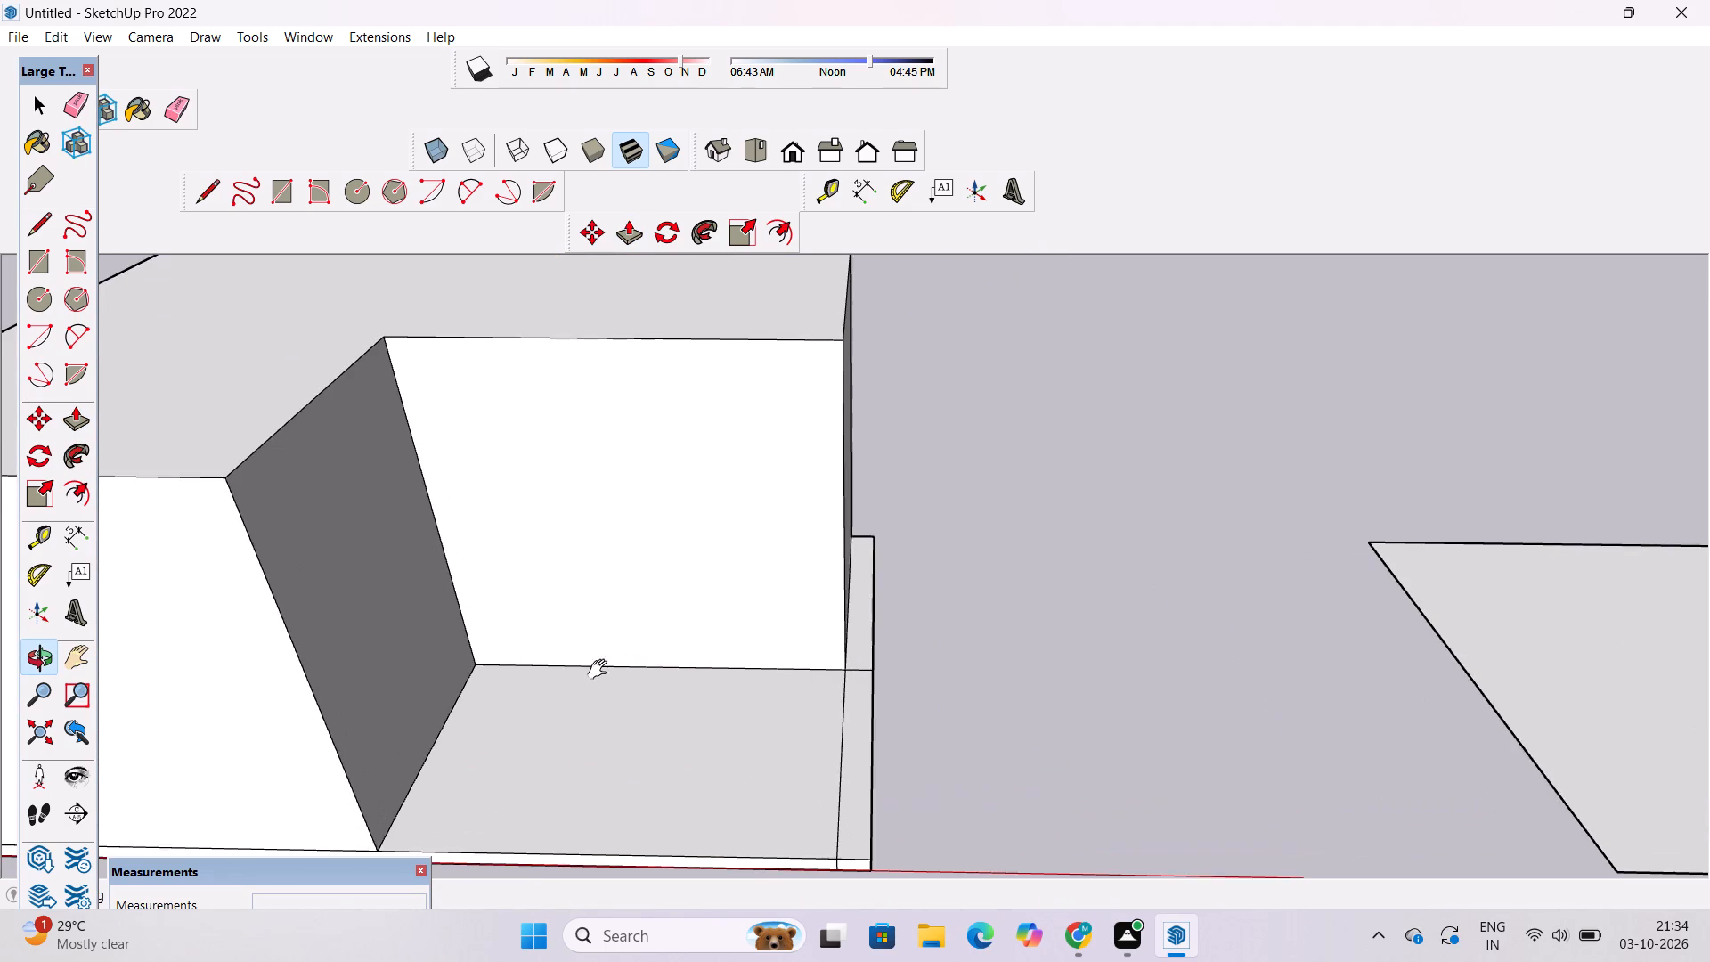
left_click_drag(601, 670, 720, 659, "shift")
scroll(654, 650, "down", 6)
left_click_drag(737, 624, 650, 624, "shift")
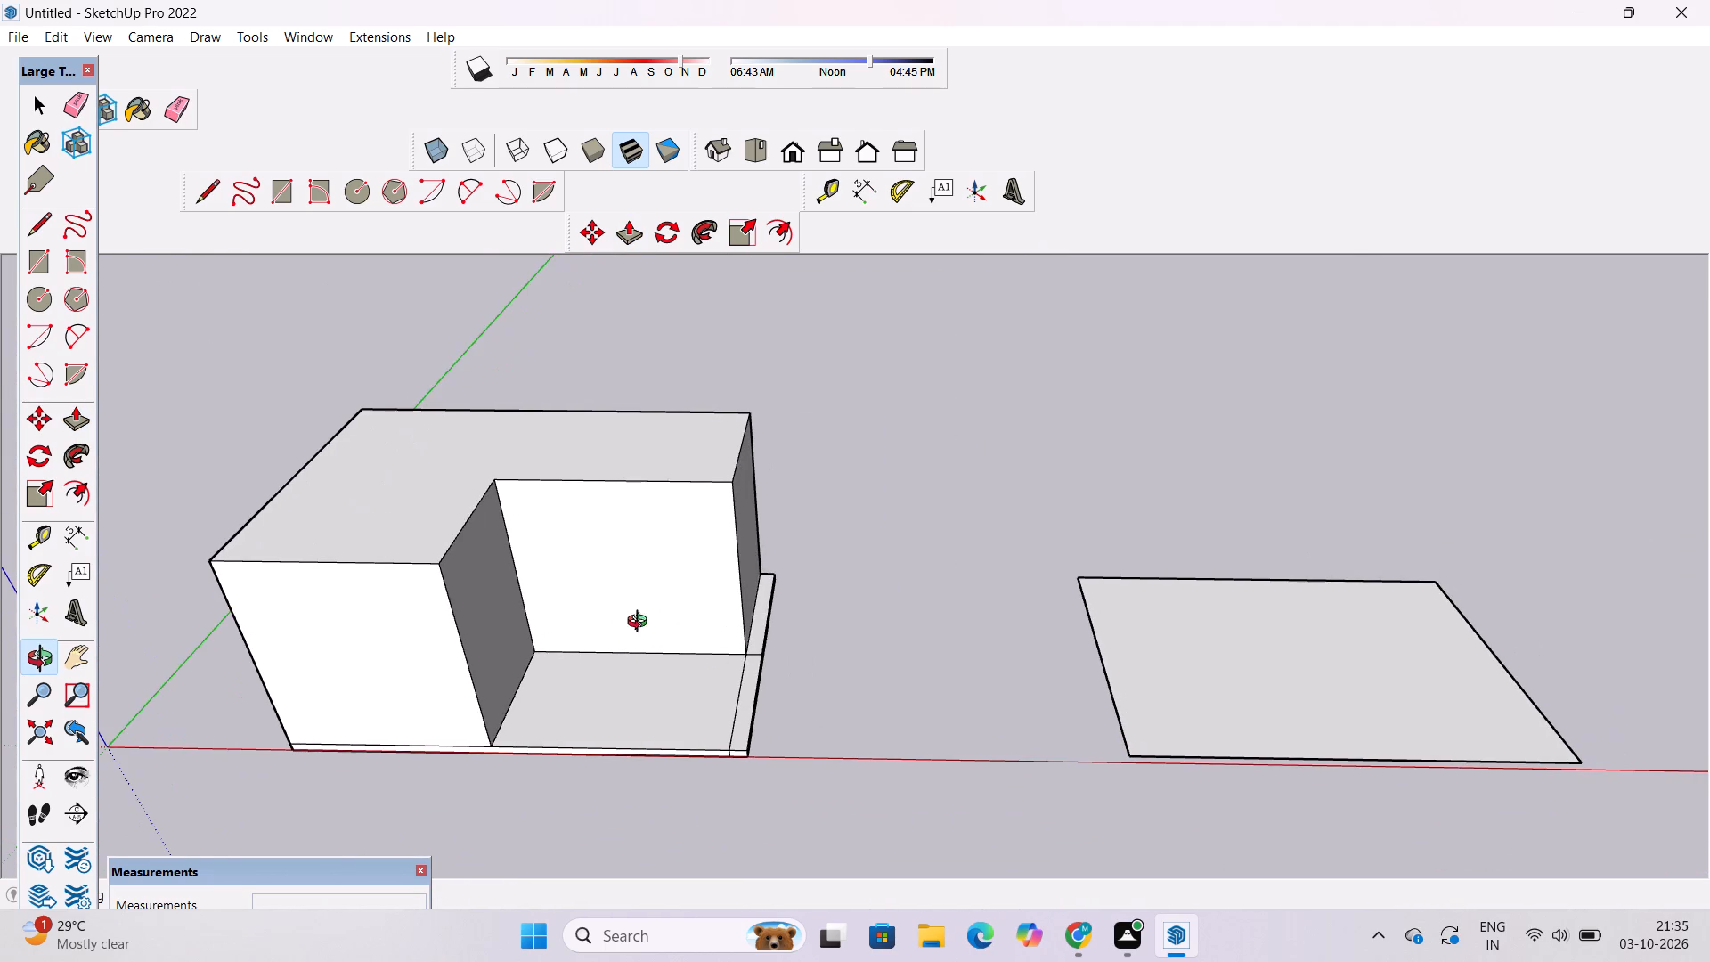
scroll(575, 623, "up", 3)
scroll(575, 623, "down", 3)
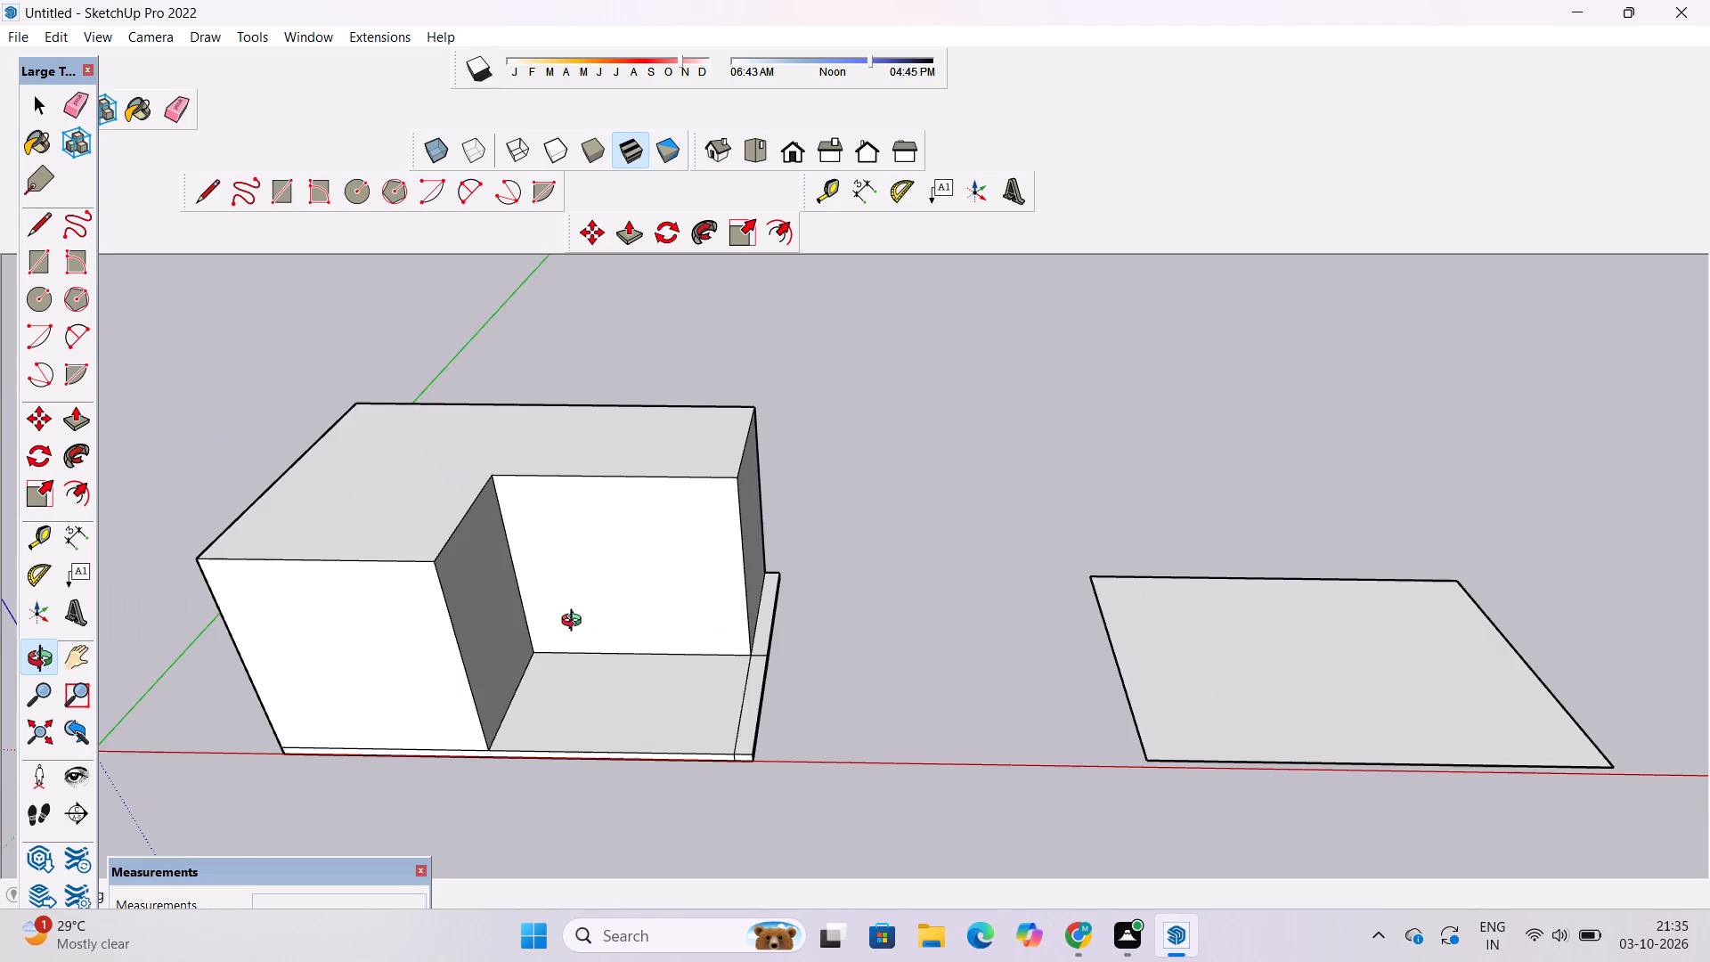
scroll(575, 623, "up", 4)
scroll(575, 623, "down", 4)
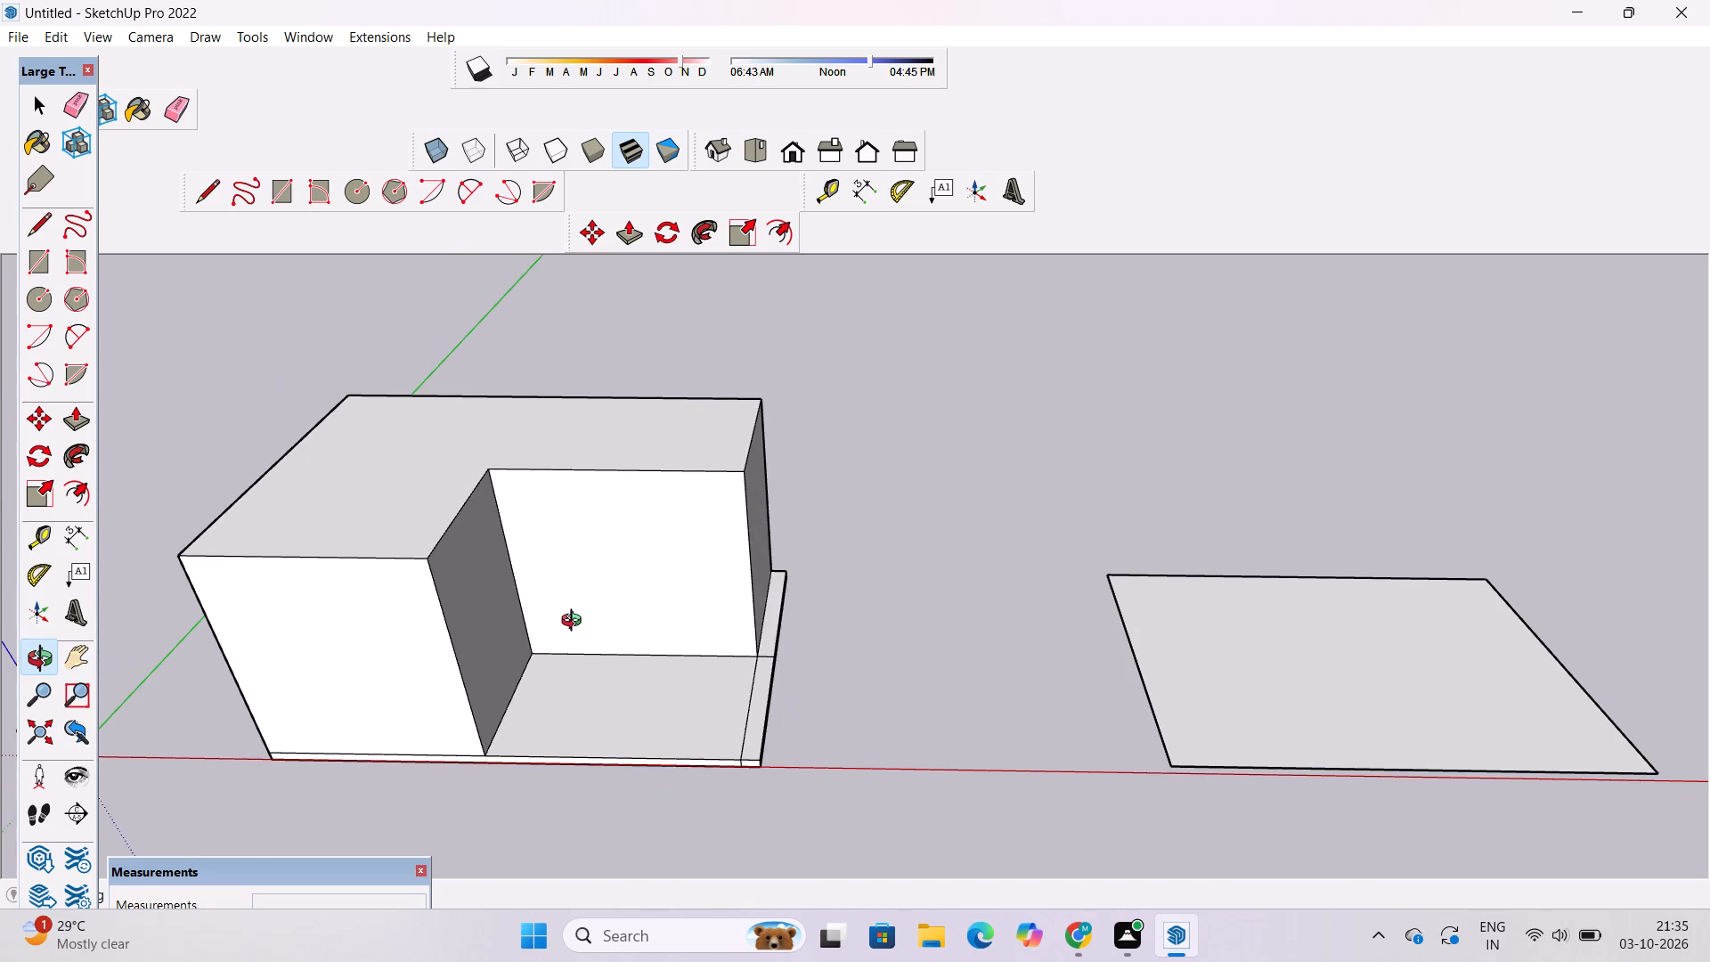
scroll(575, 623, "up", 3)
scroll(575, 623, "down", 2)
scroll(575, 623, "up", 2)
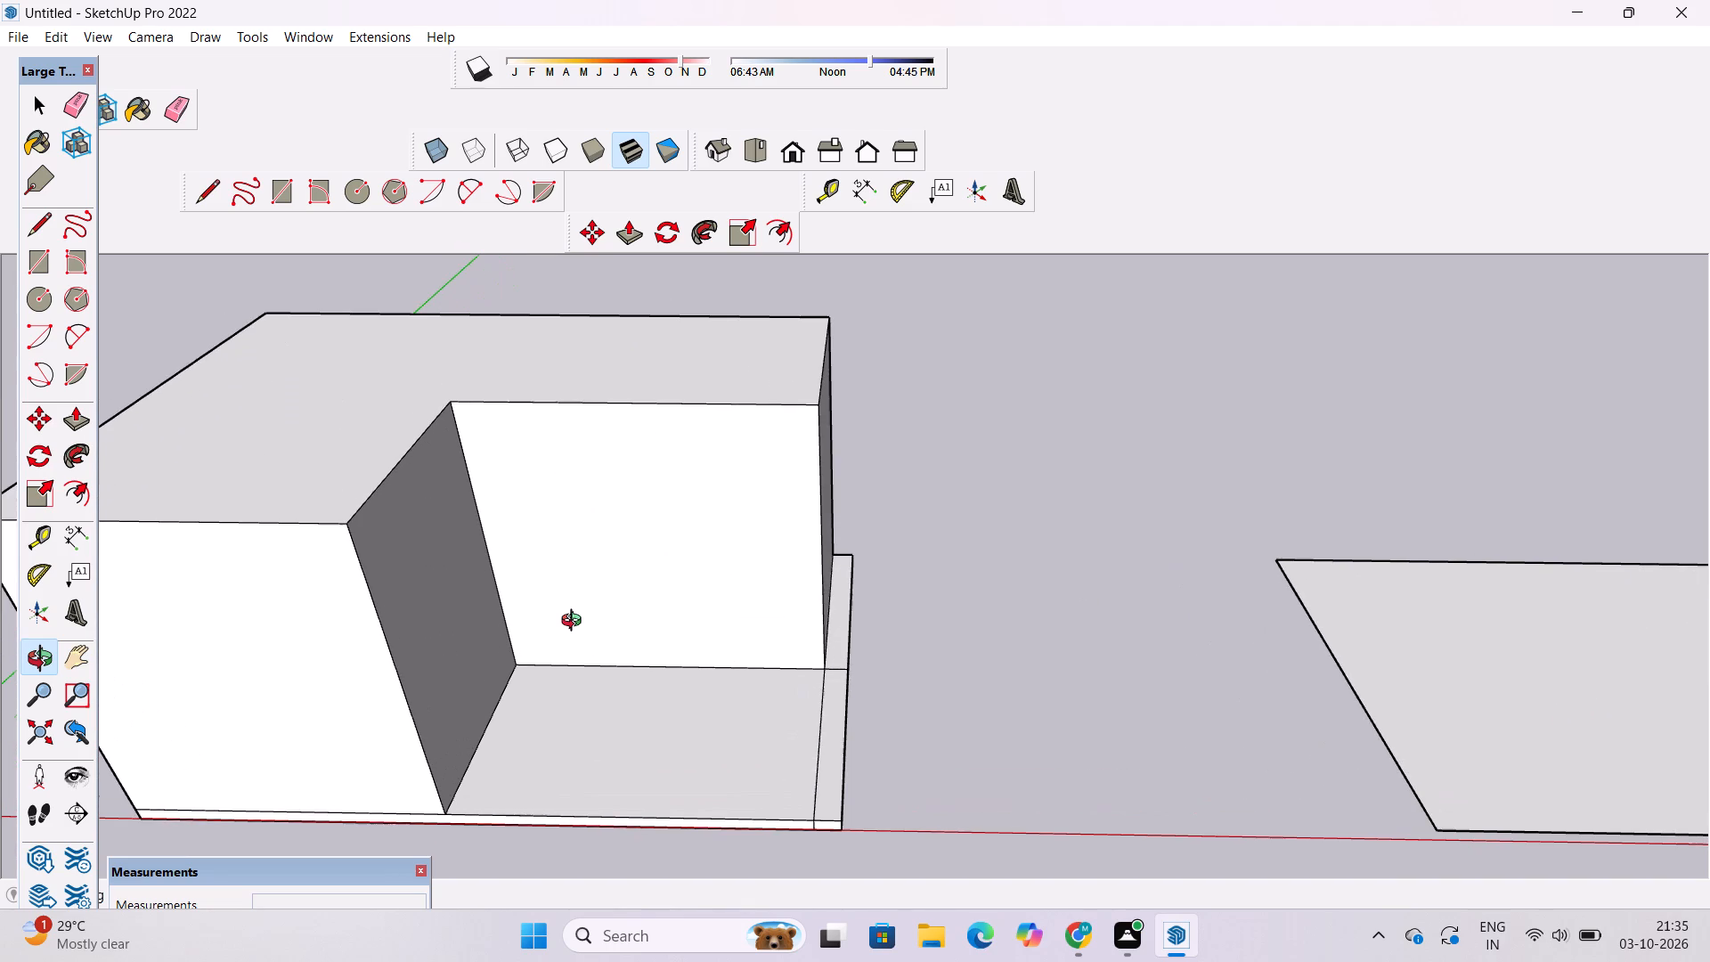
scroll(575, 623, "down", 6)
scroll(567, 646, "up", 4)
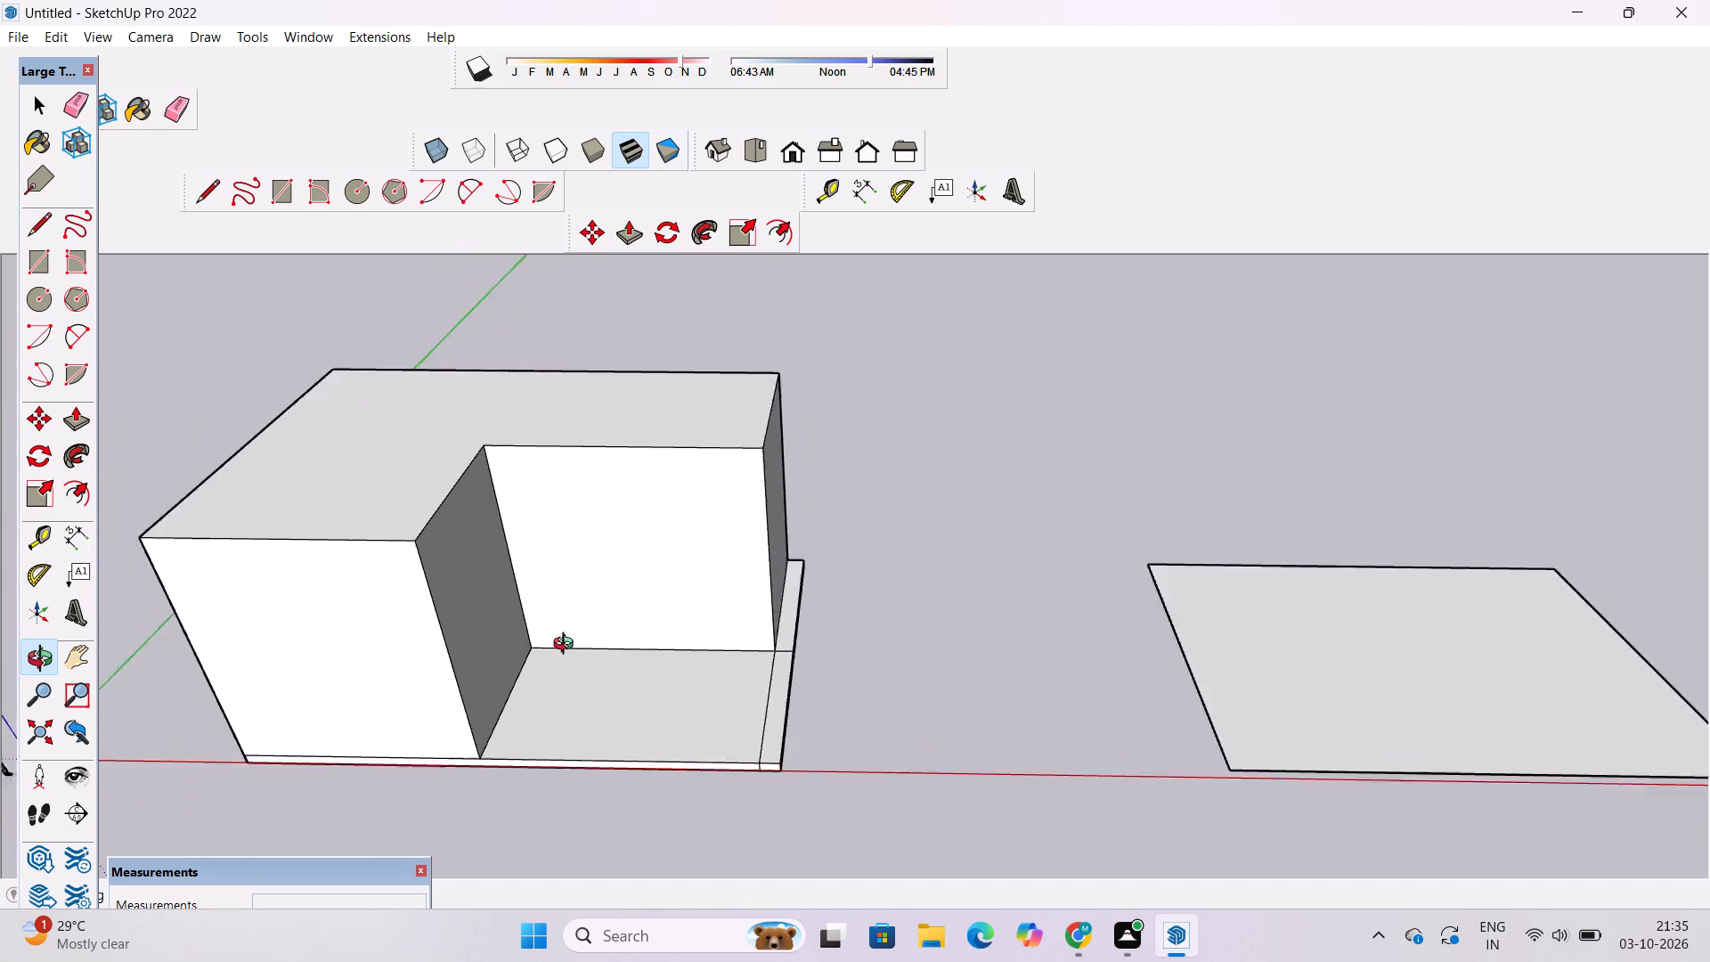
scroll(567, 646, "up", 1)
left_click_drag(567, 646, 630, 631, "shift")
left_click_drag(611, 668, 661, 645)
scroll(662, 645, "down", 6)
left_click_drag(663, 645, 669, 691, "shift")
left_click_drag(671, 692, 747, 697, "shift")
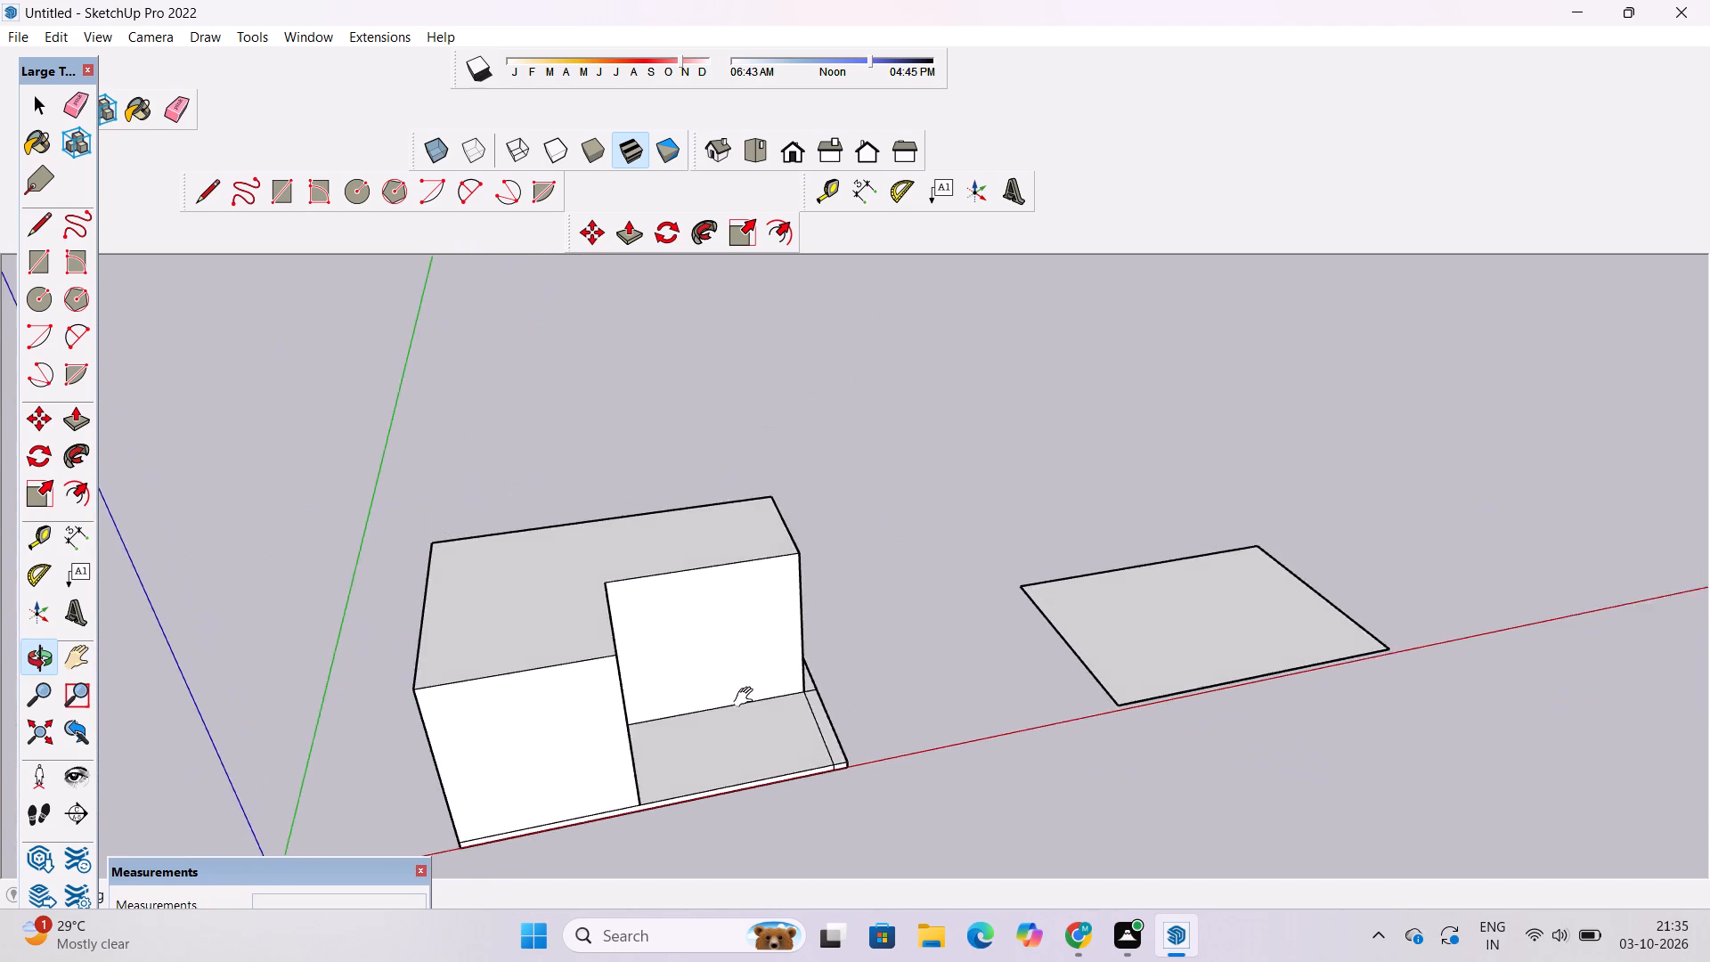
left_click_drag(747, 697, 704, 616, "shift")
left_click_drag(704, 616, 719, 674, "shift")
Push/Pull the copied rectangular face beside the building up by 1'.
key("space")
triple_click(1142, 522)
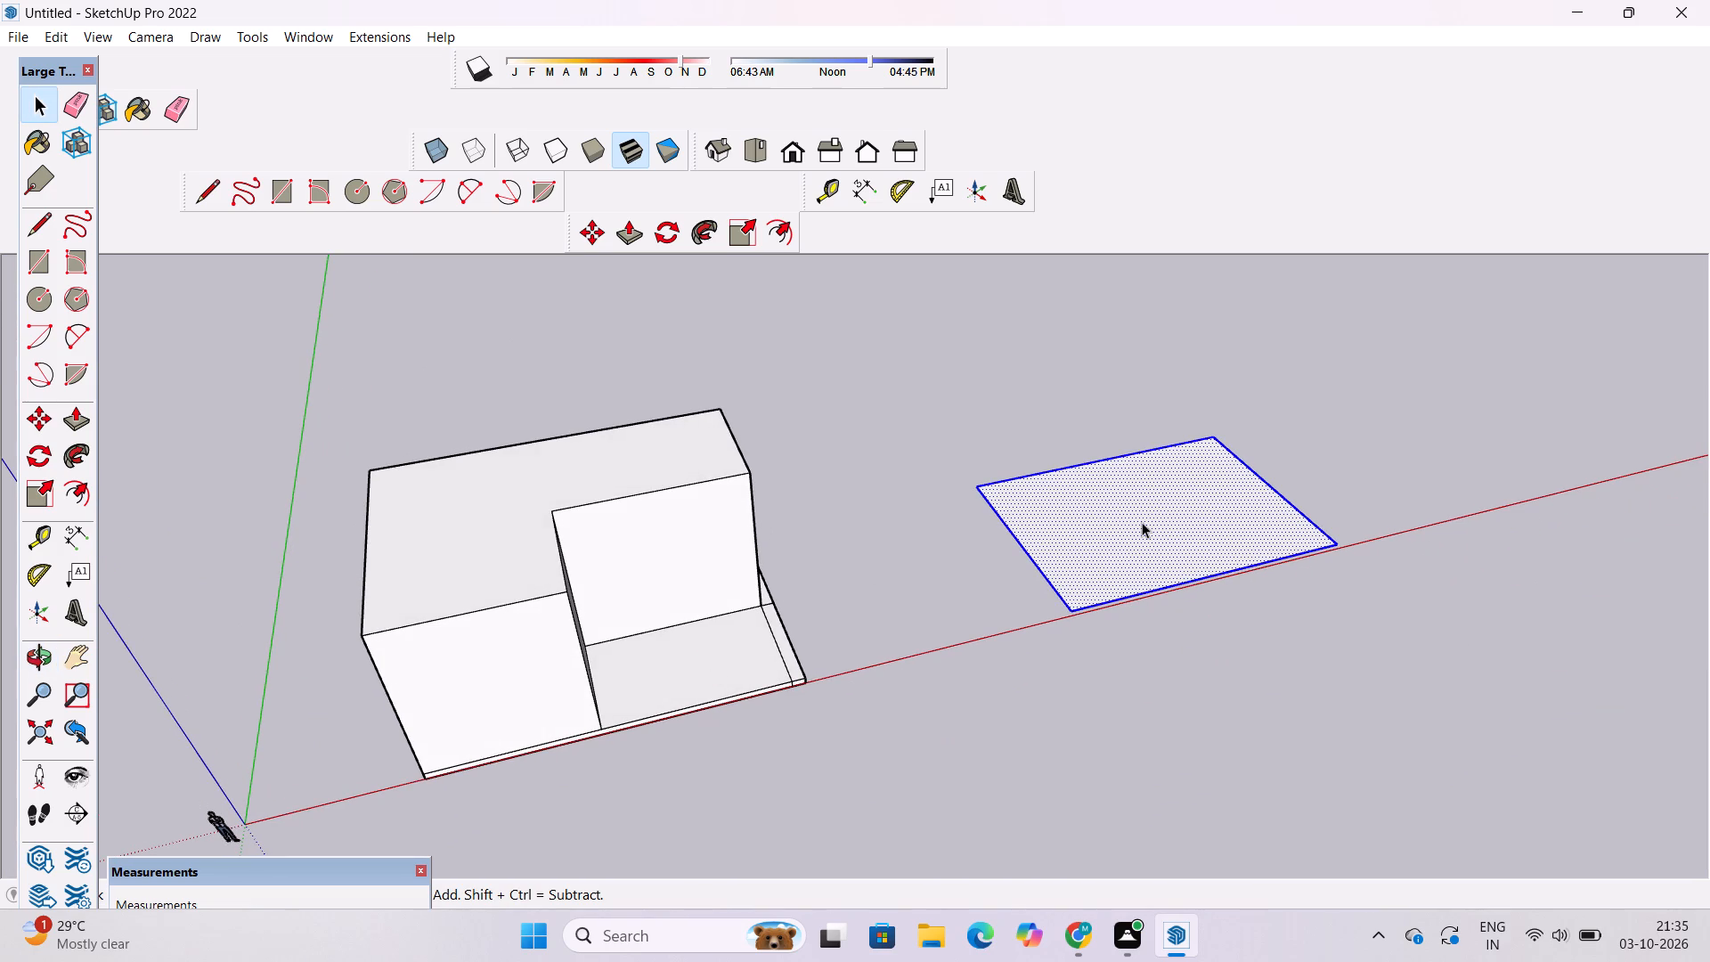
left_click(1142, 522)
left_click(915, 586)
left_click(1143, 516)
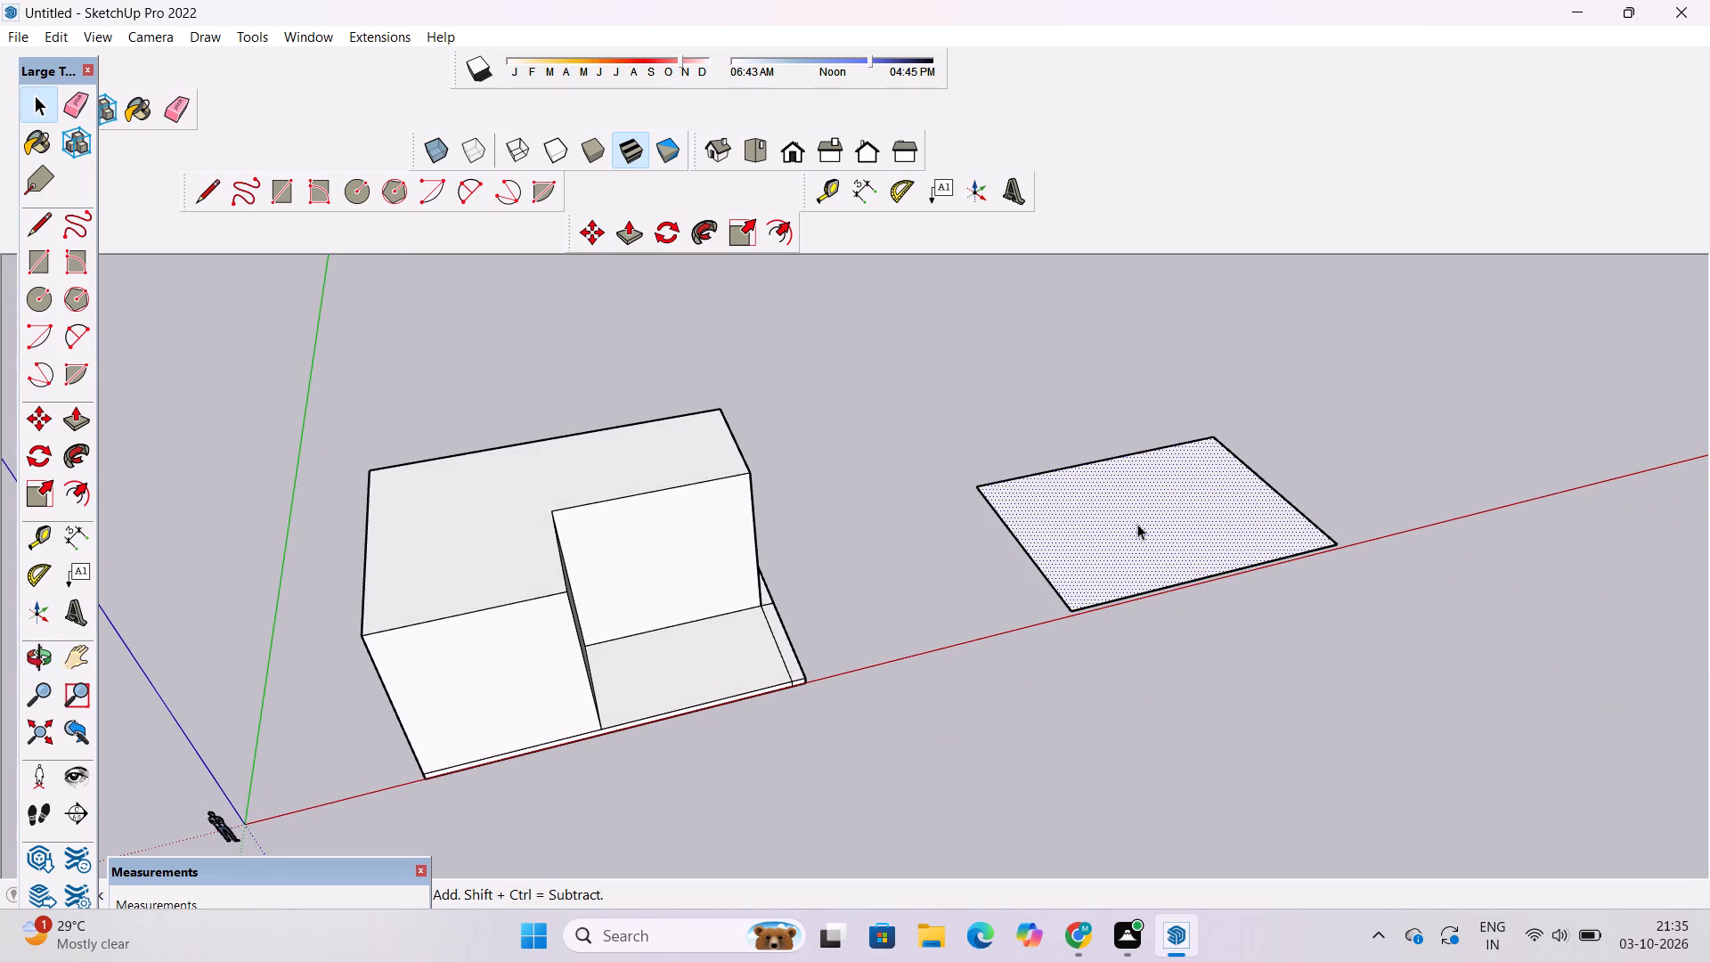
key("p")
left_click(1137, 534)
type("1'")
key("Return")
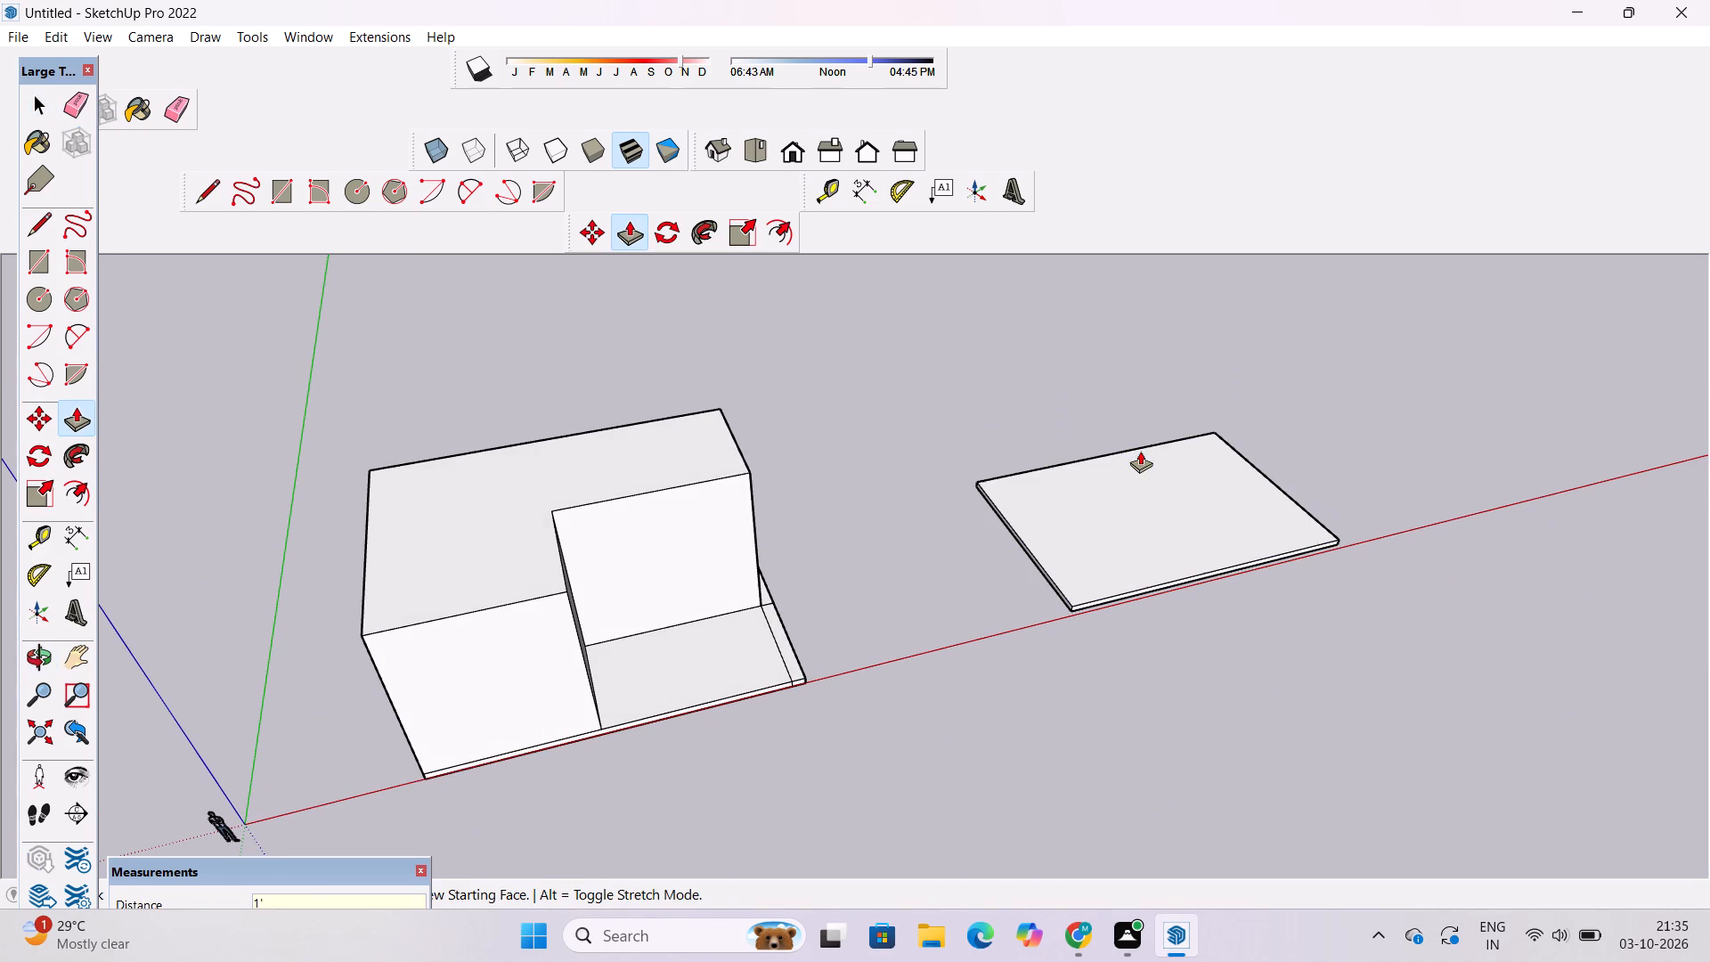
Make the whole separate slab beside the building into a group.
key("space")
triple_click(1144, 518)
right_click(1144, 518)
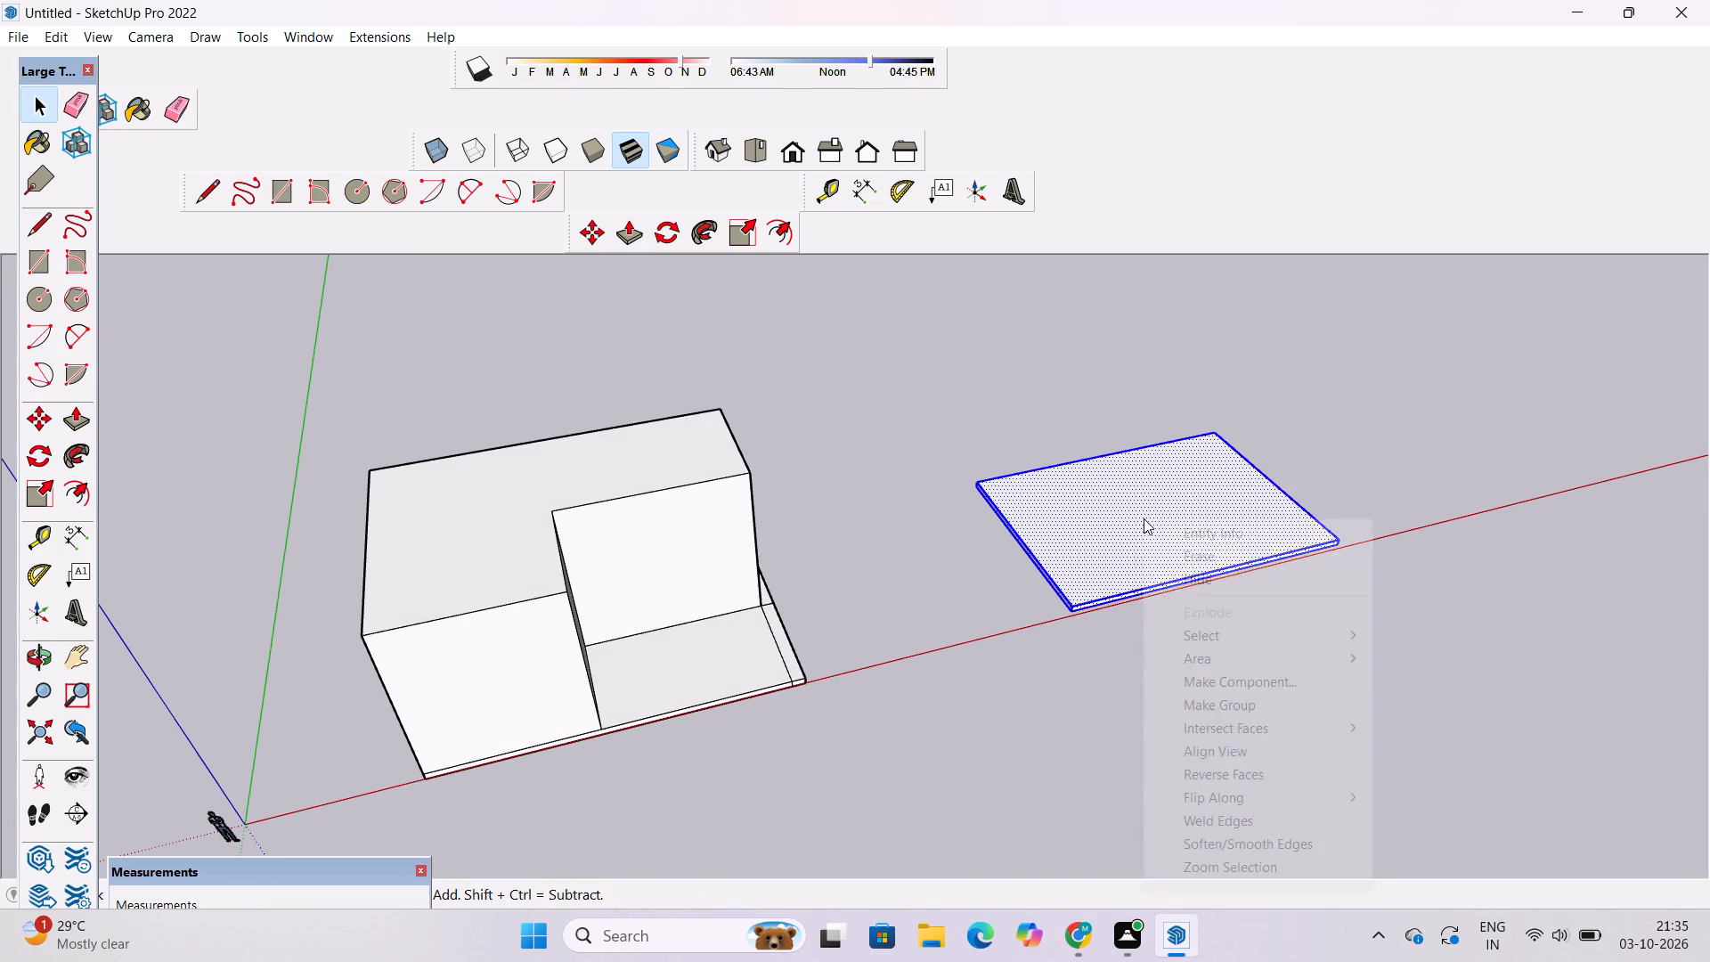
left_click(1201, 708)
Copy the slab group from its lower back corner onto the matching top corner of the L-shaped block as a roof.
key("m")
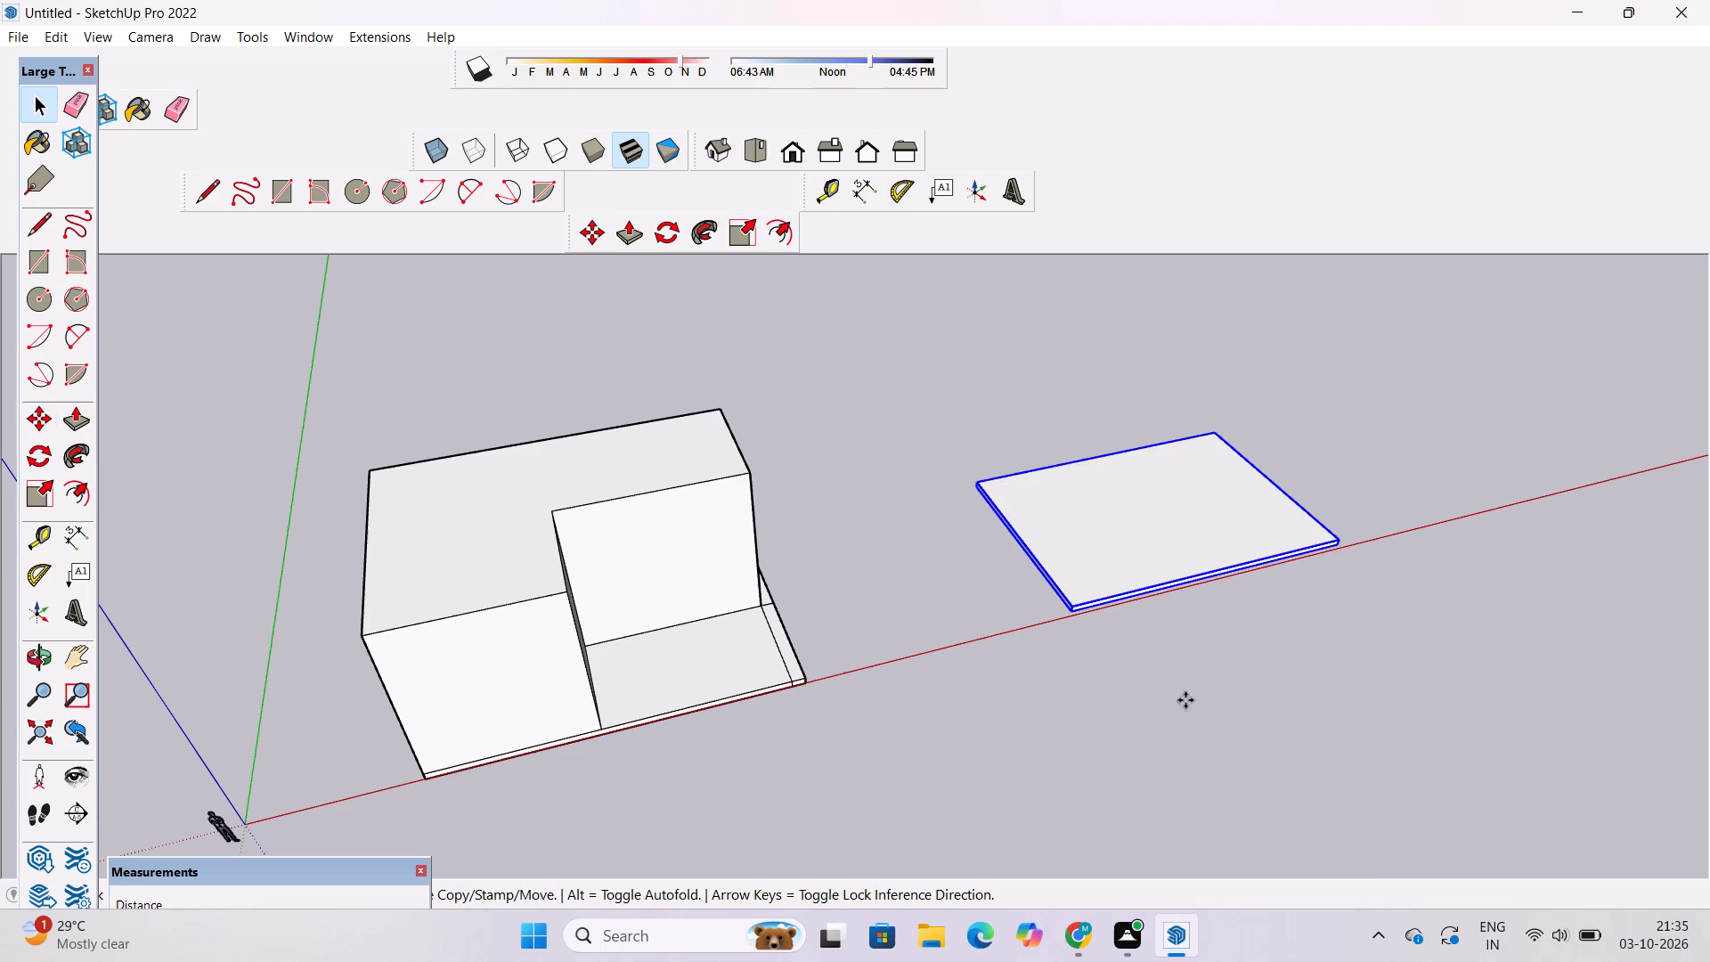
scroll(1120, 654, "down", 3)
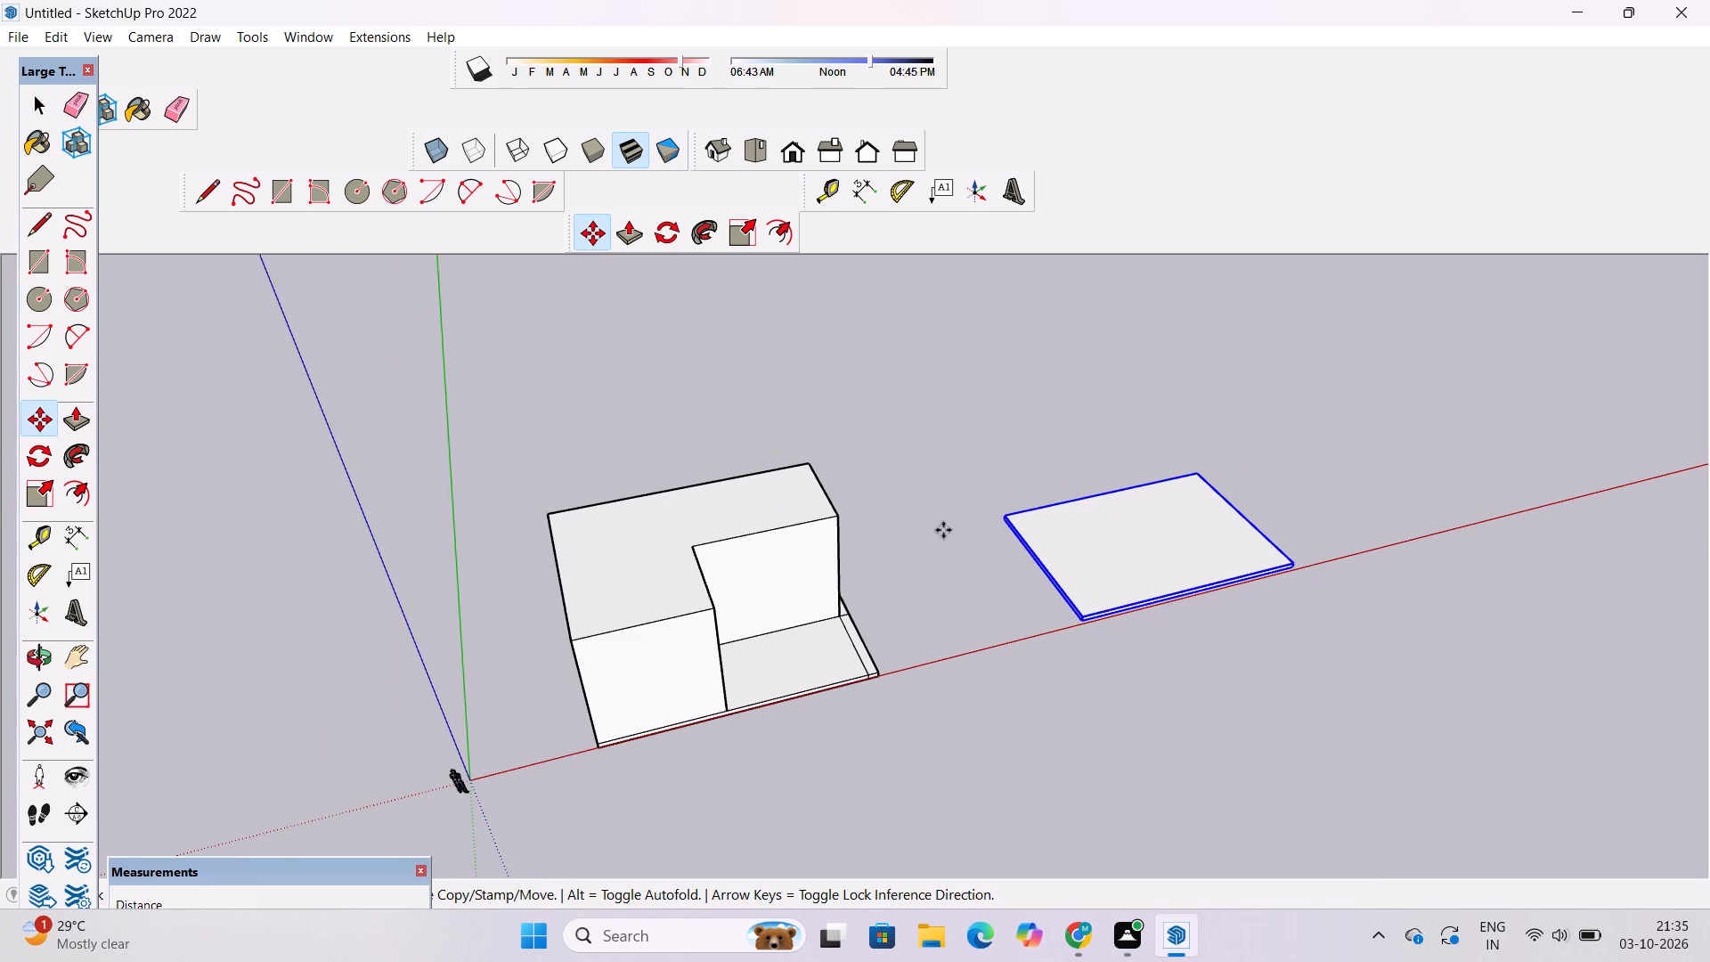
scroll(939, 526, "up", 5)
scroll(1038, 516, "up", 20)
scroll(1038, 516, "up", 2)
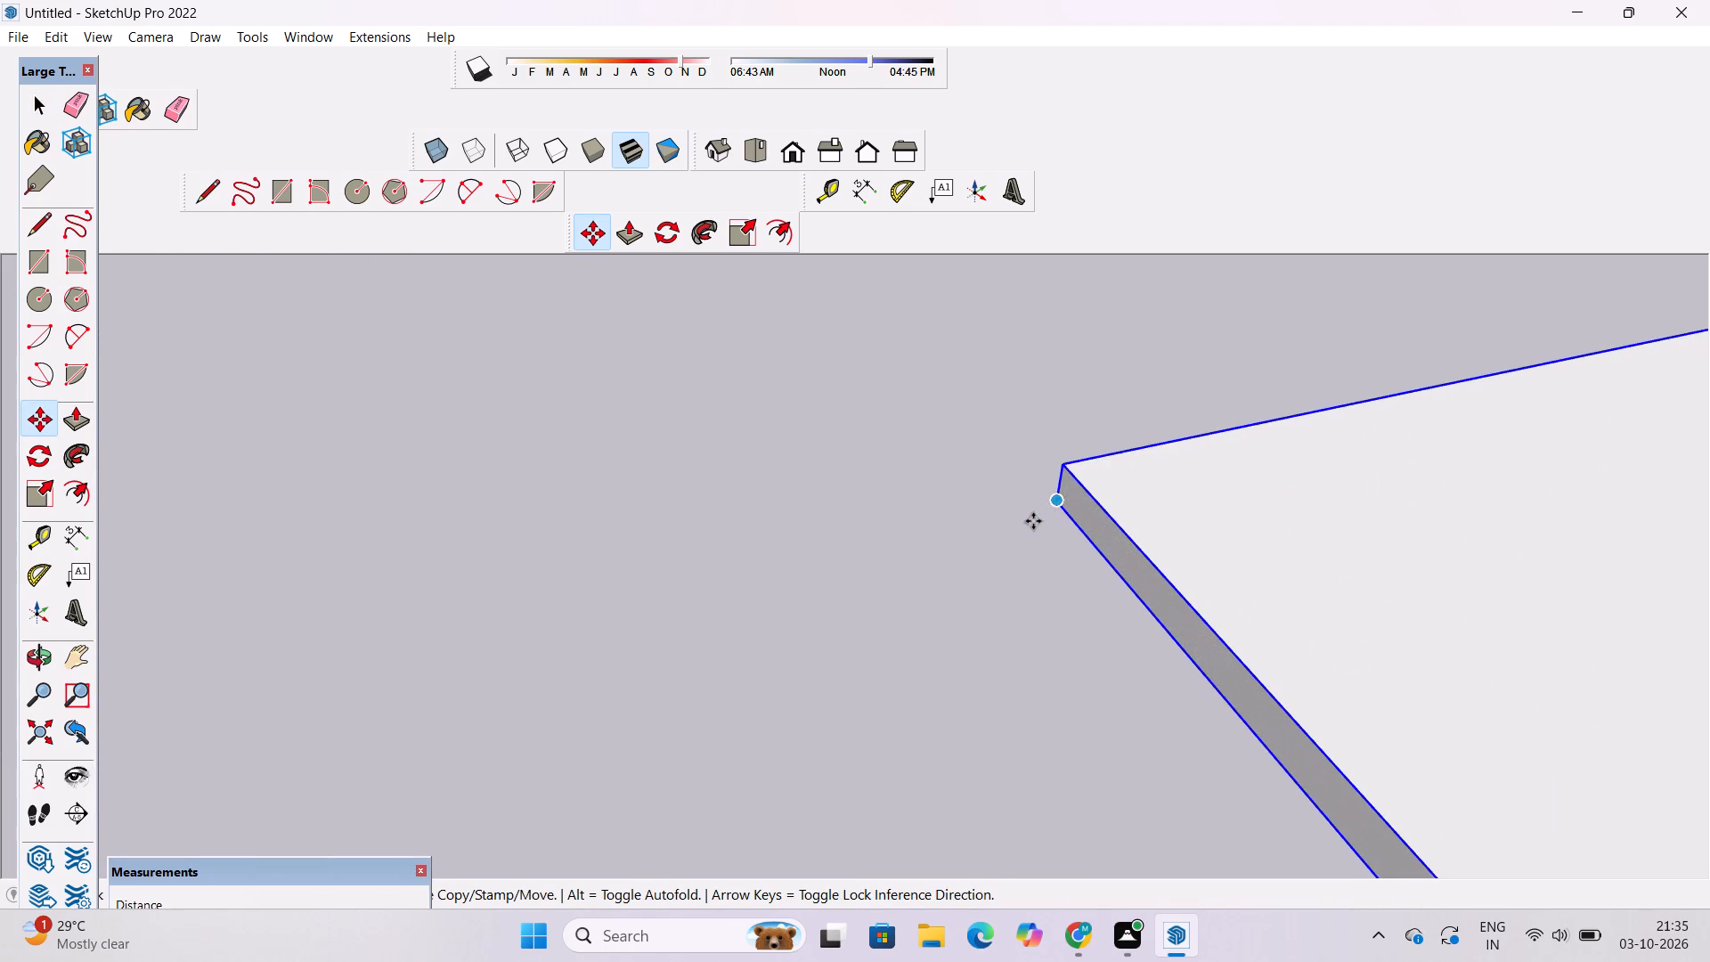
left_click(1056, 501)
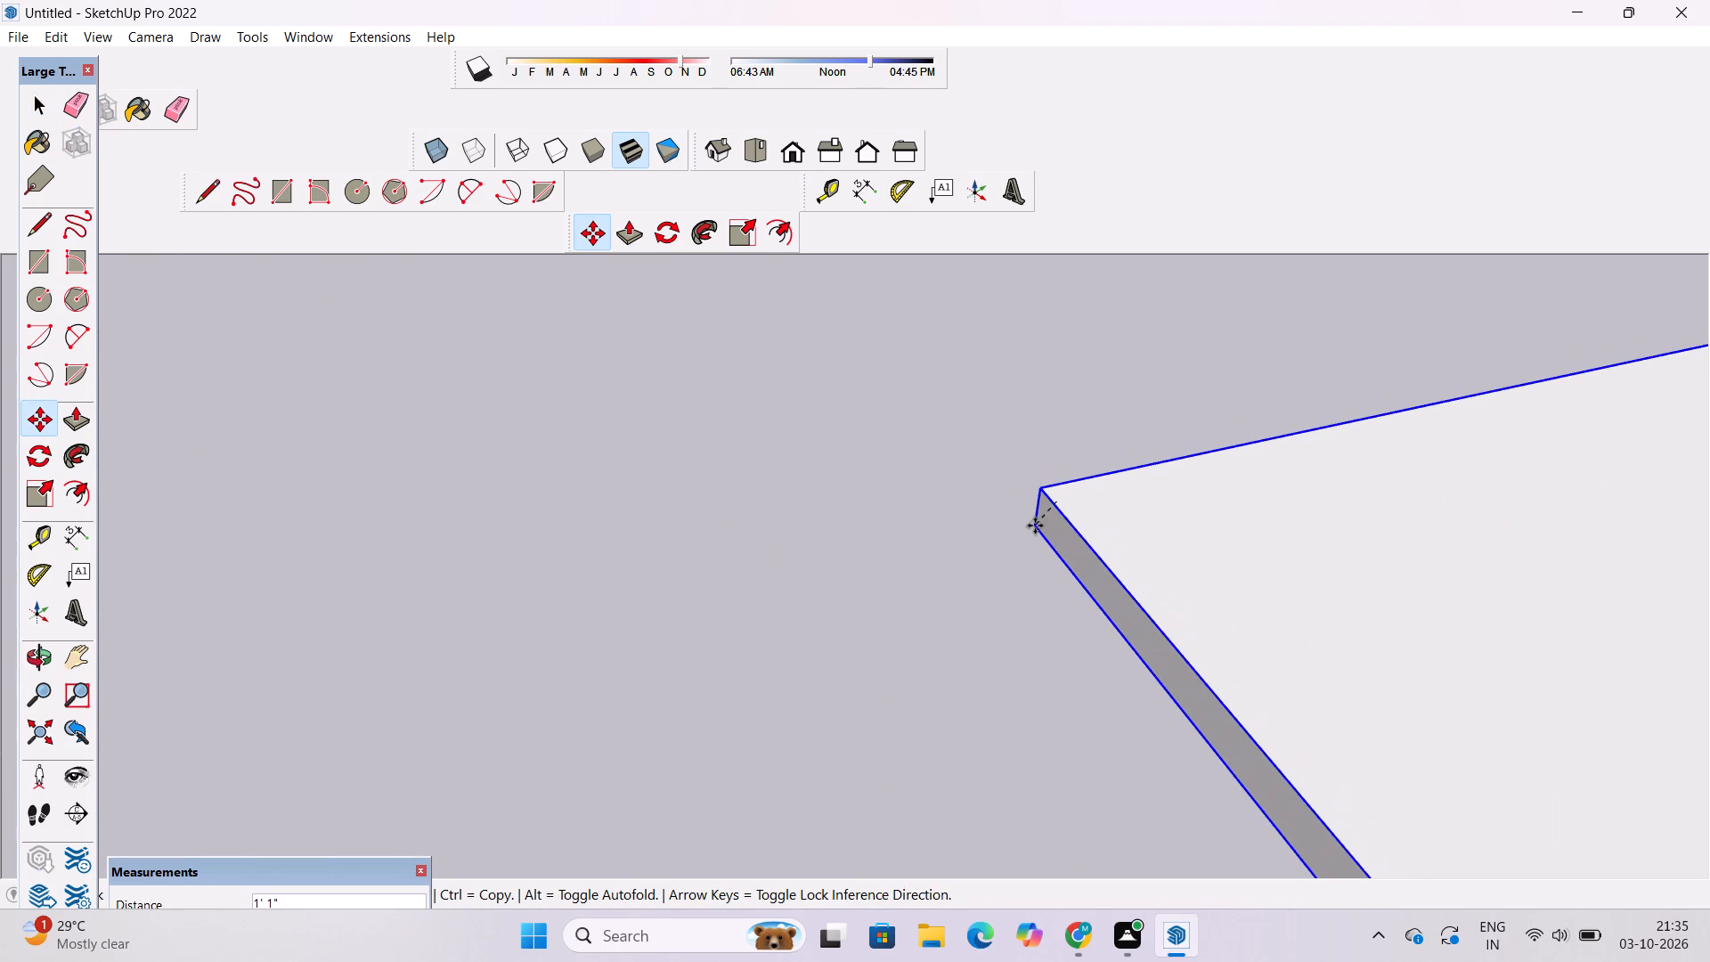
scroll(1043, 518, "down", 20)
scroll(1043, 518, "down", 12)
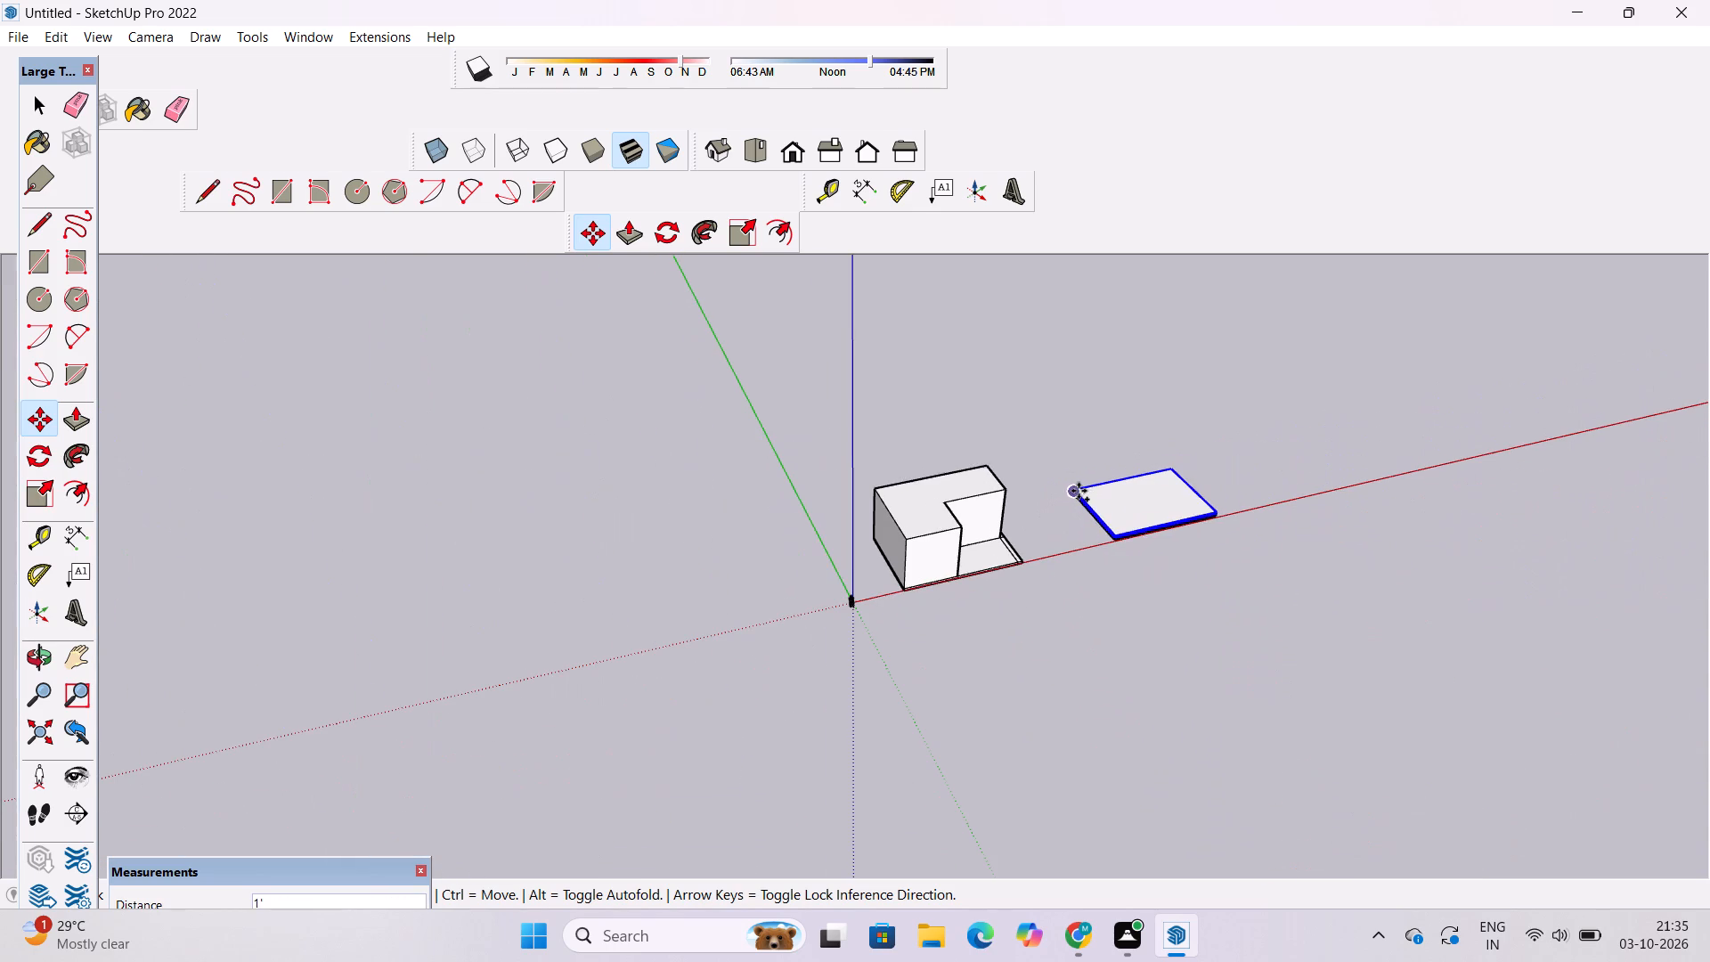
scroll(833, 474, "up", 9)
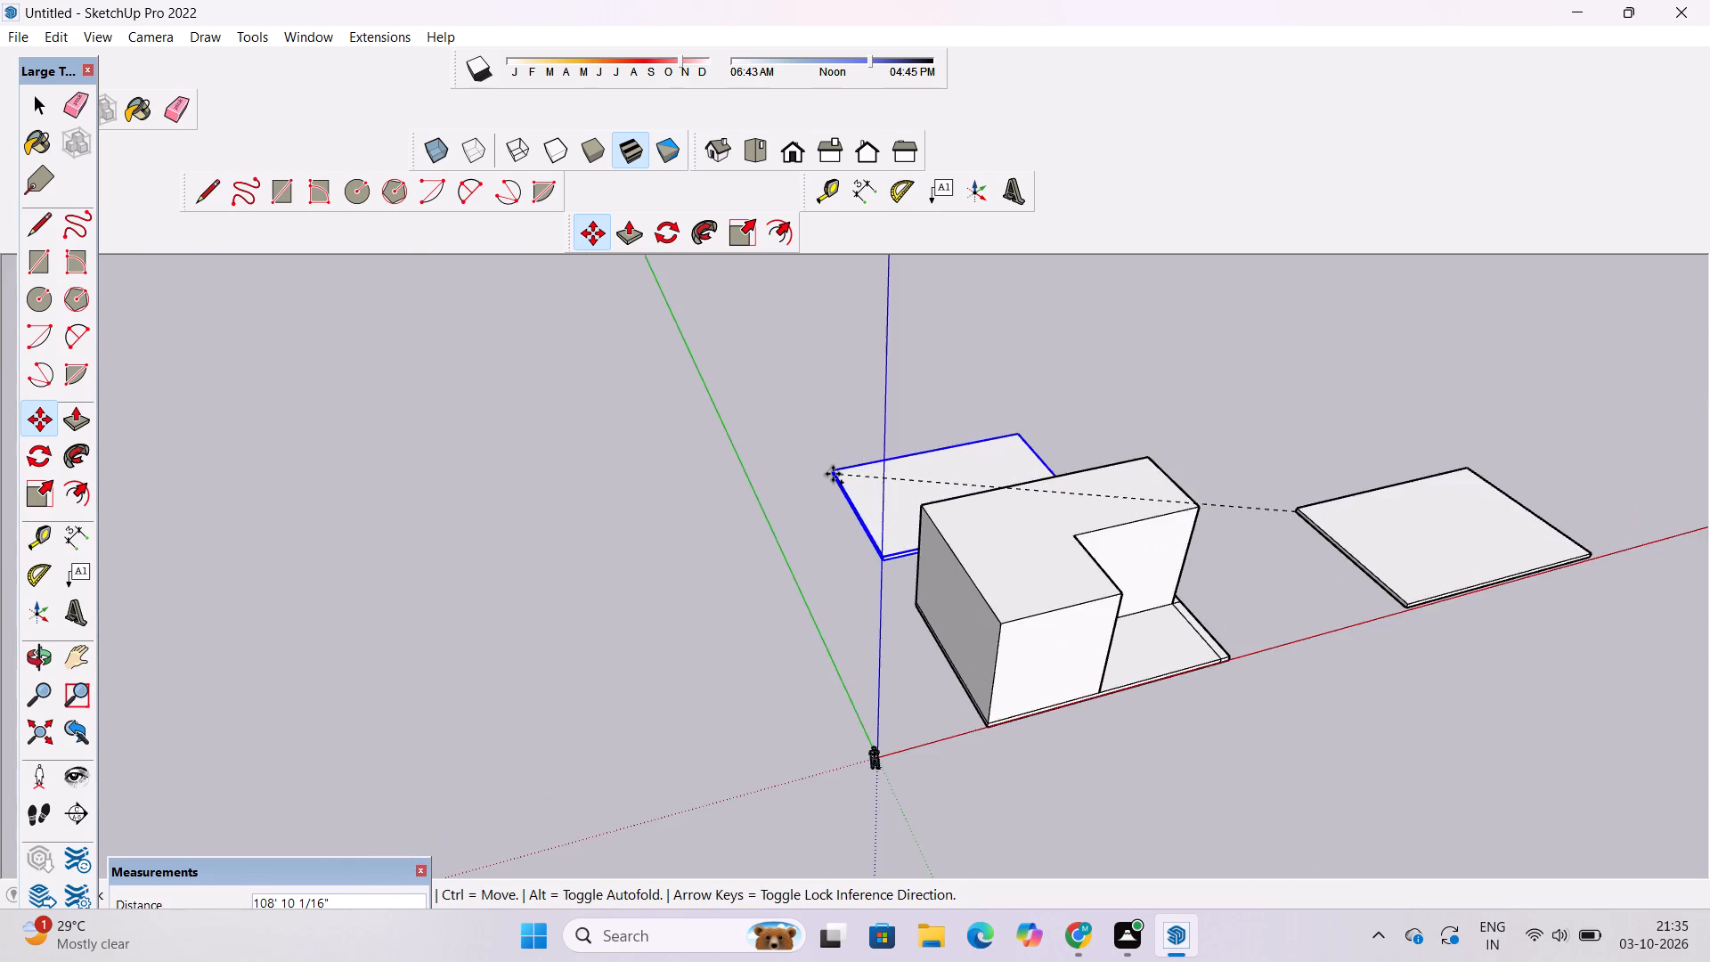
scroll(888, 498, "up", 10)
left_click(995, 519)
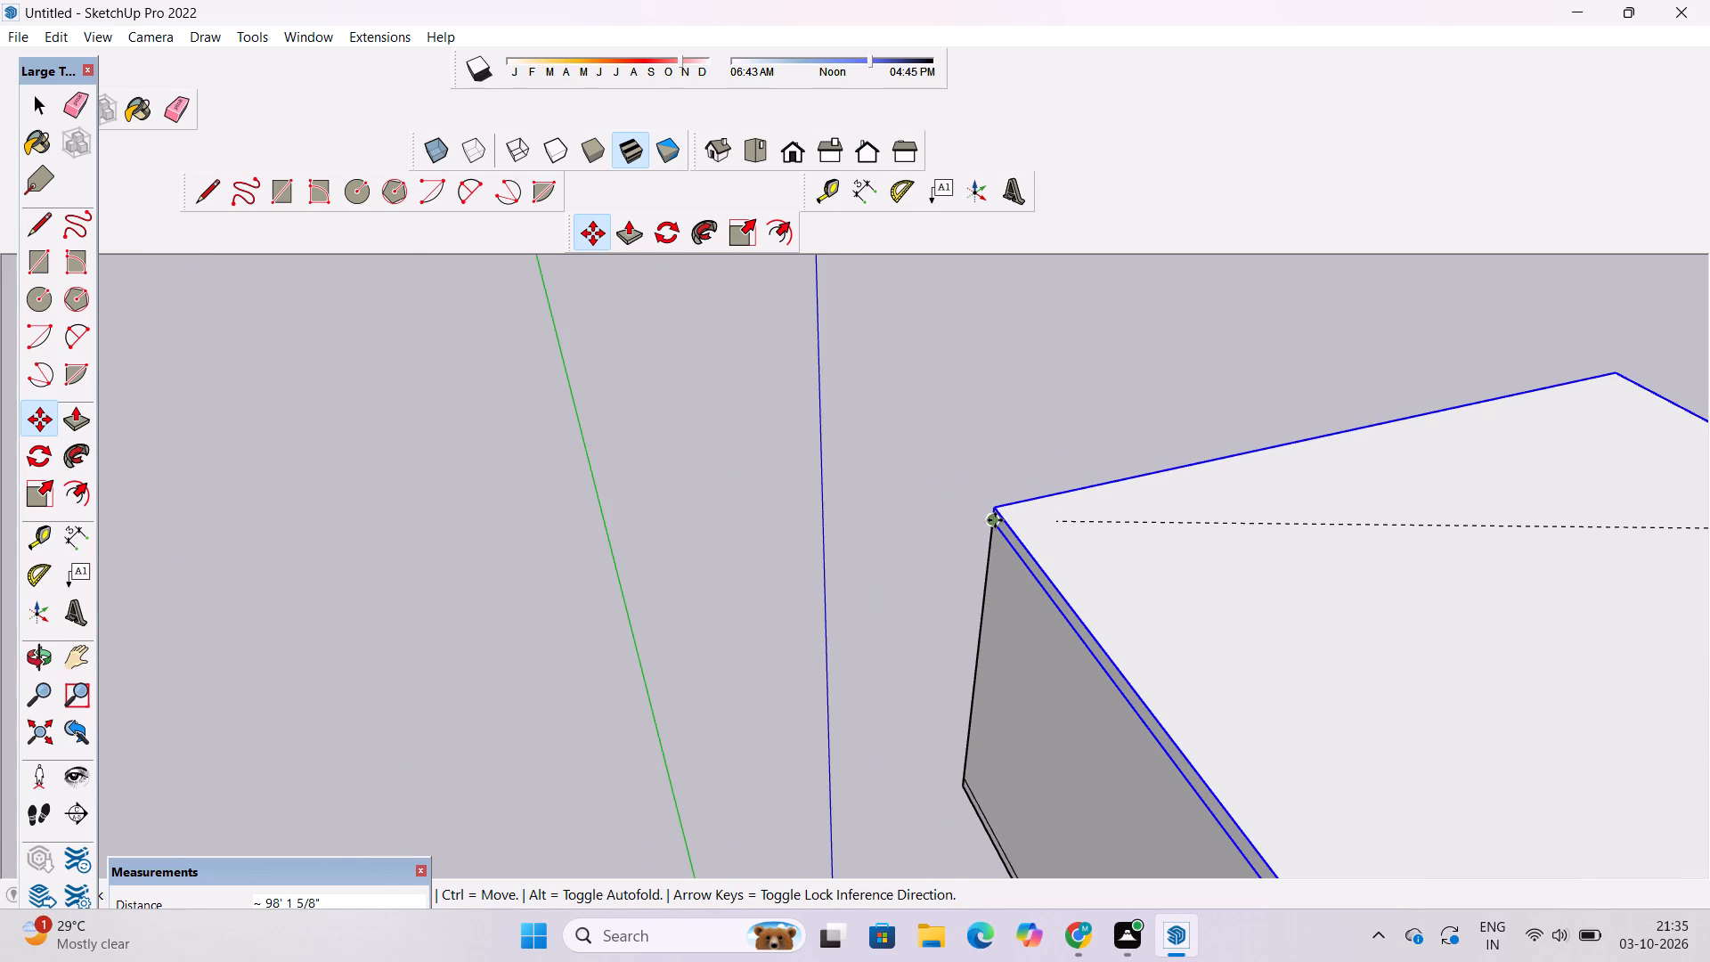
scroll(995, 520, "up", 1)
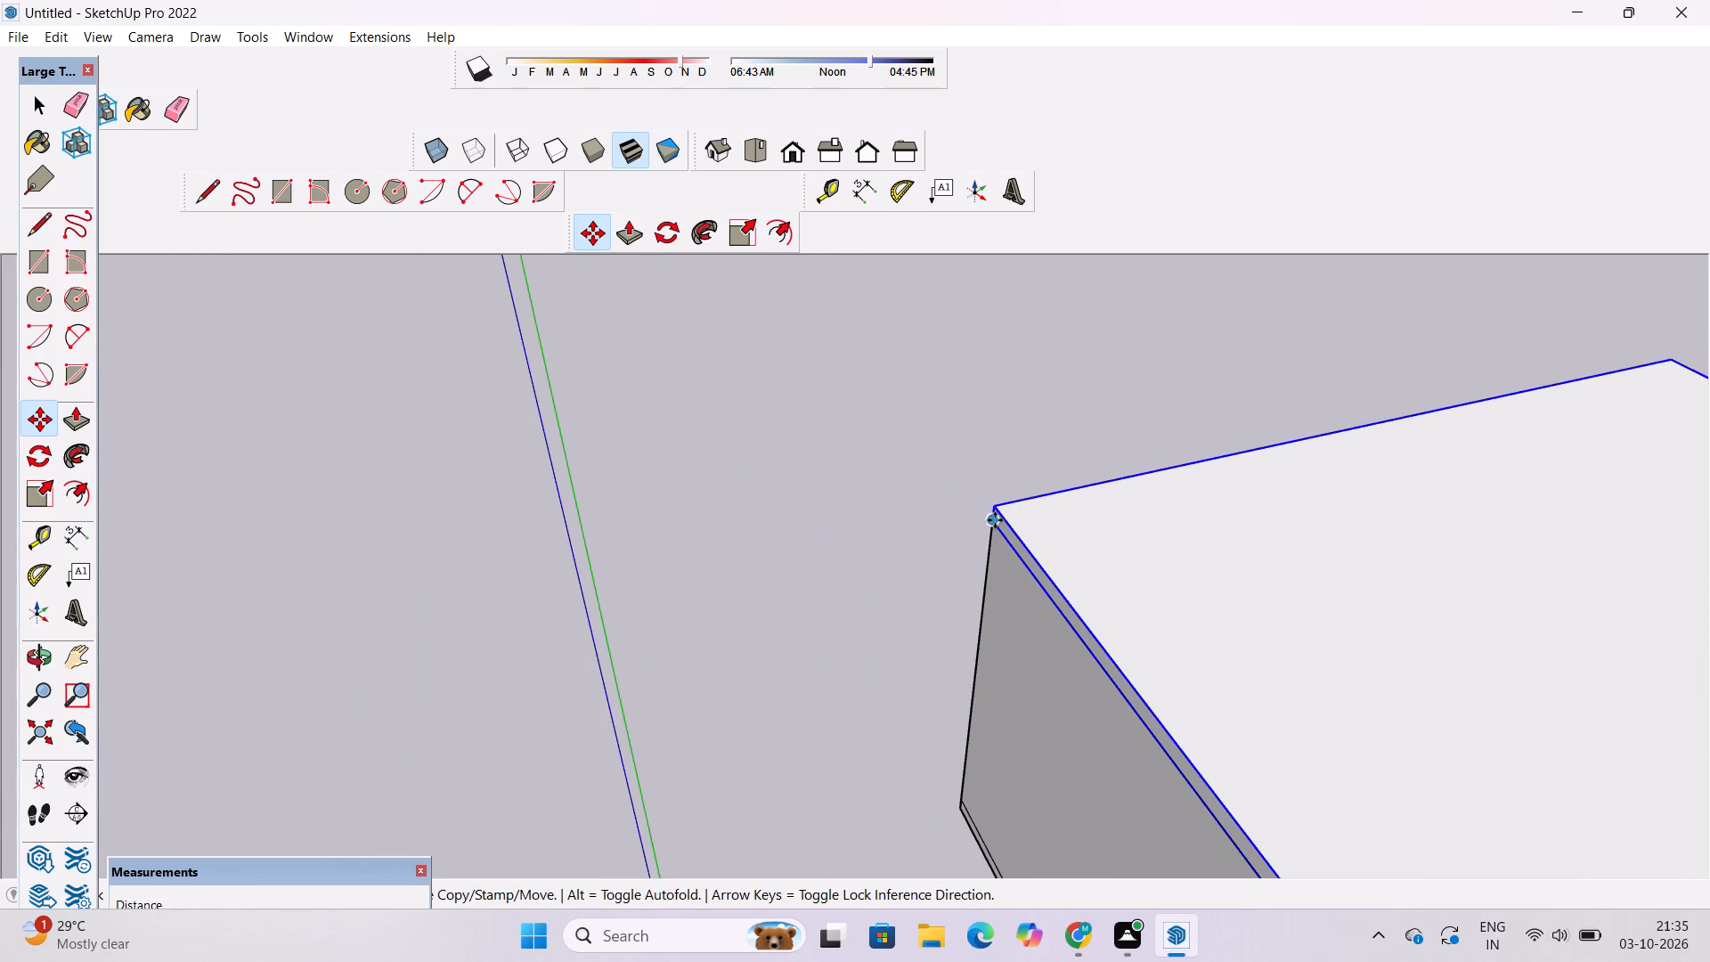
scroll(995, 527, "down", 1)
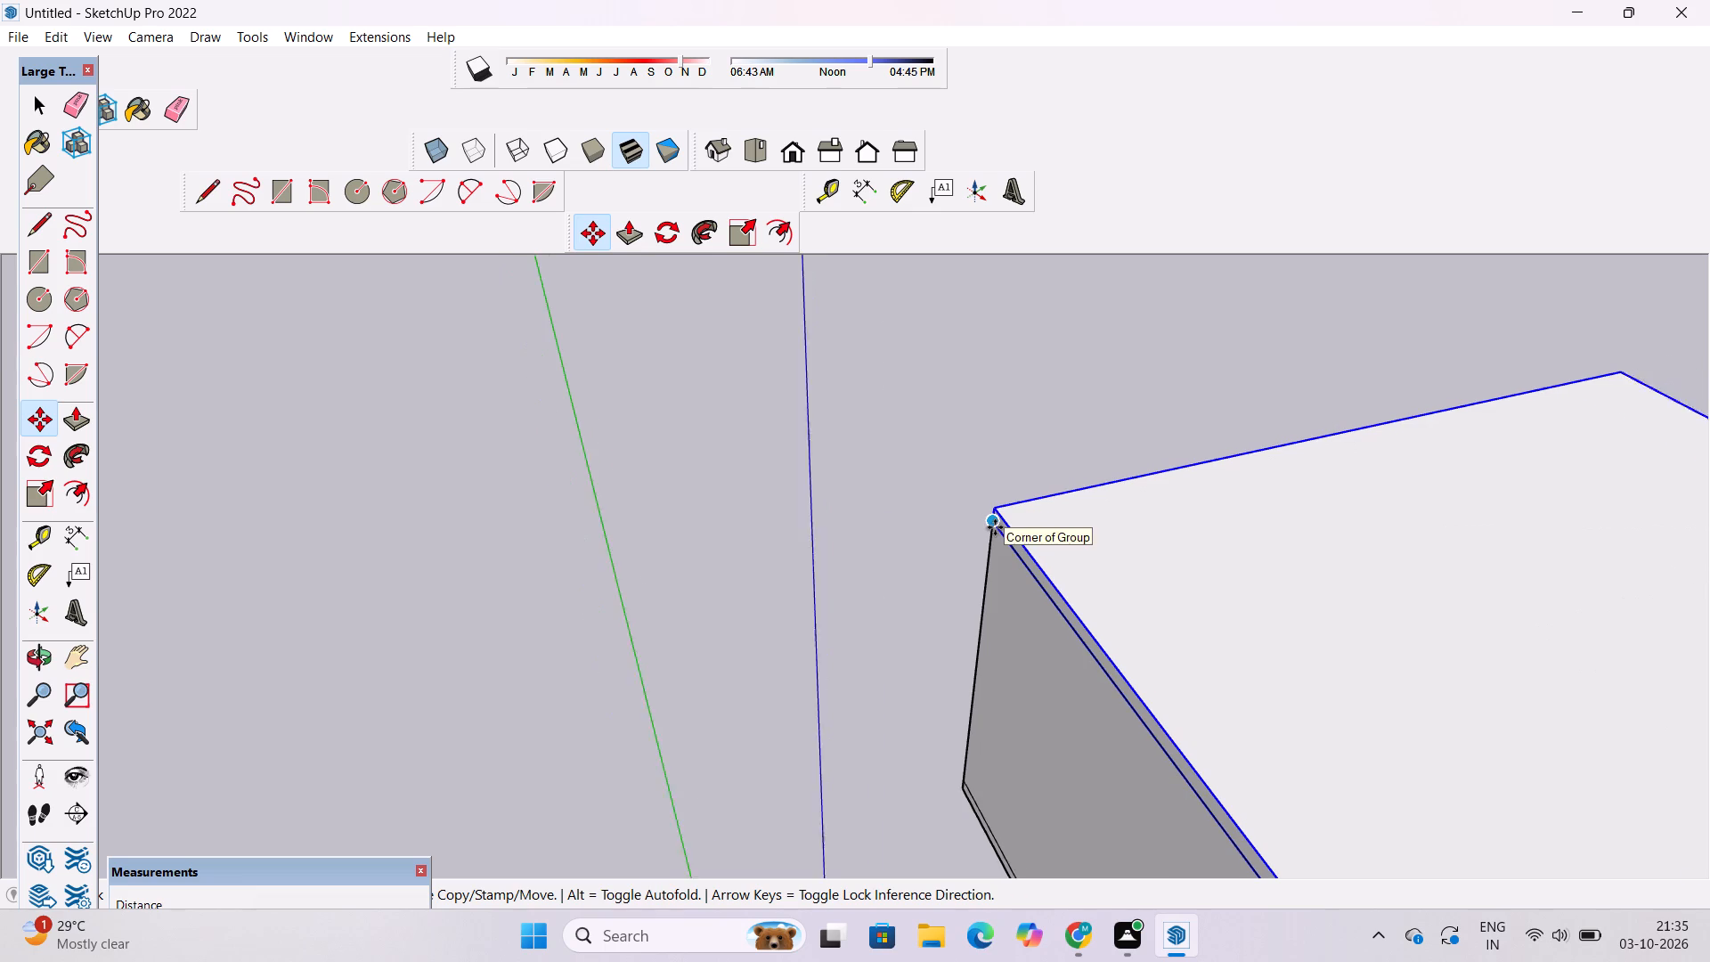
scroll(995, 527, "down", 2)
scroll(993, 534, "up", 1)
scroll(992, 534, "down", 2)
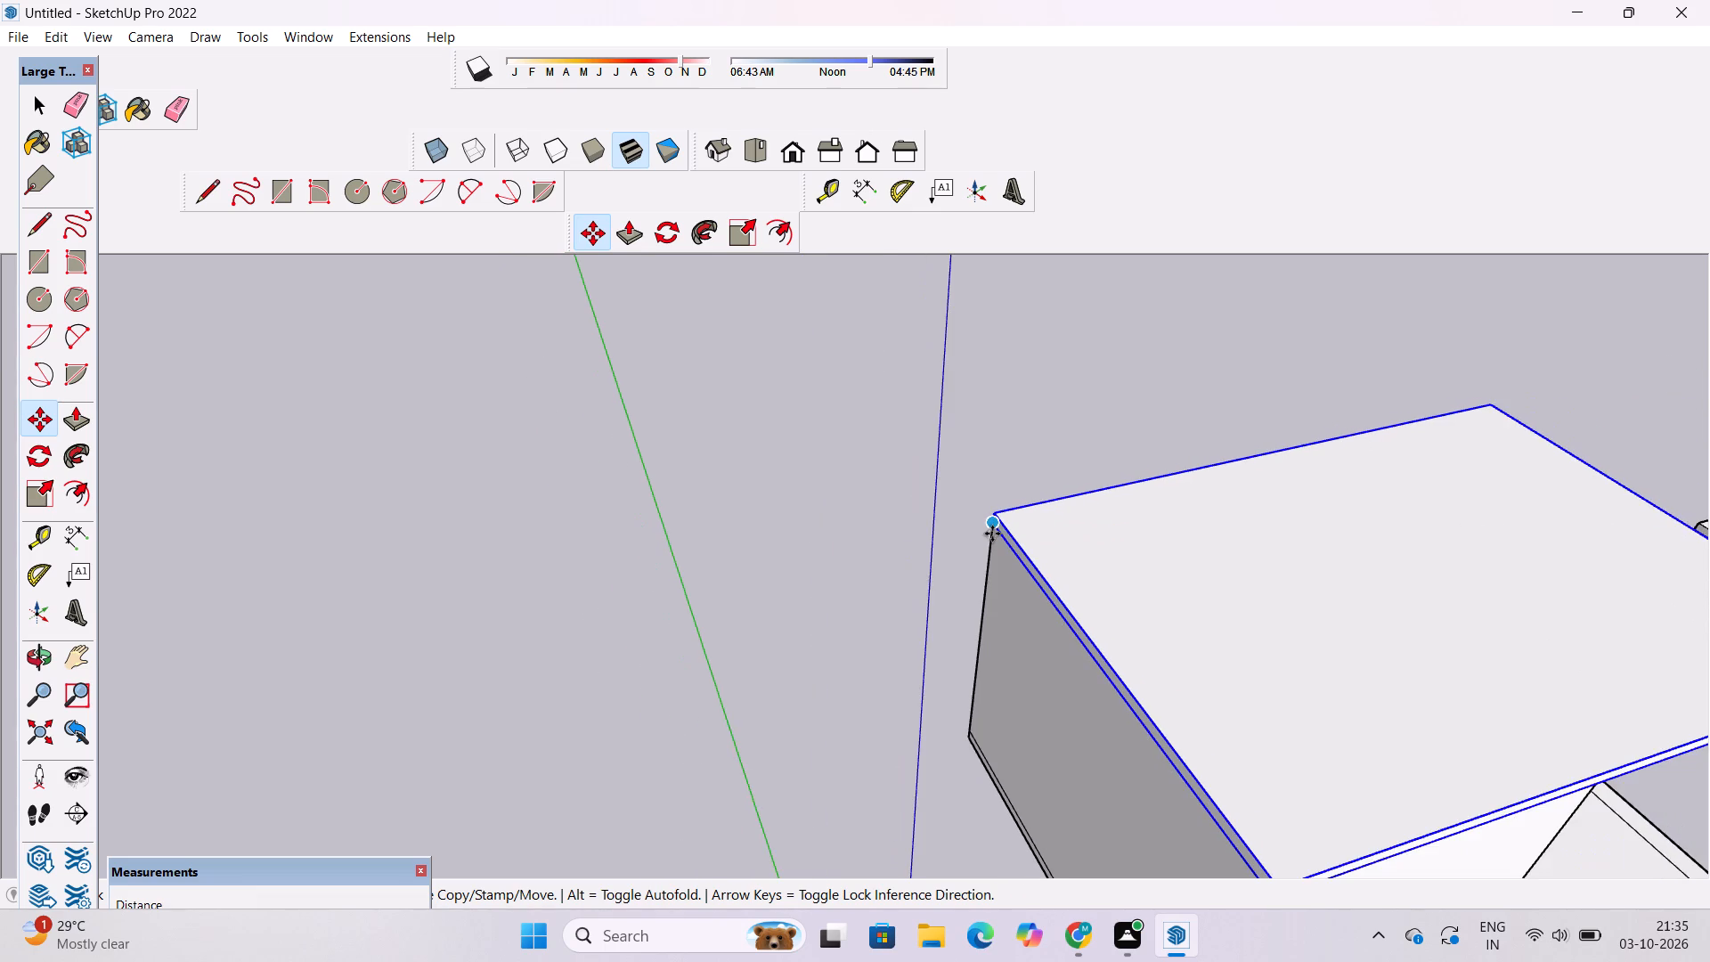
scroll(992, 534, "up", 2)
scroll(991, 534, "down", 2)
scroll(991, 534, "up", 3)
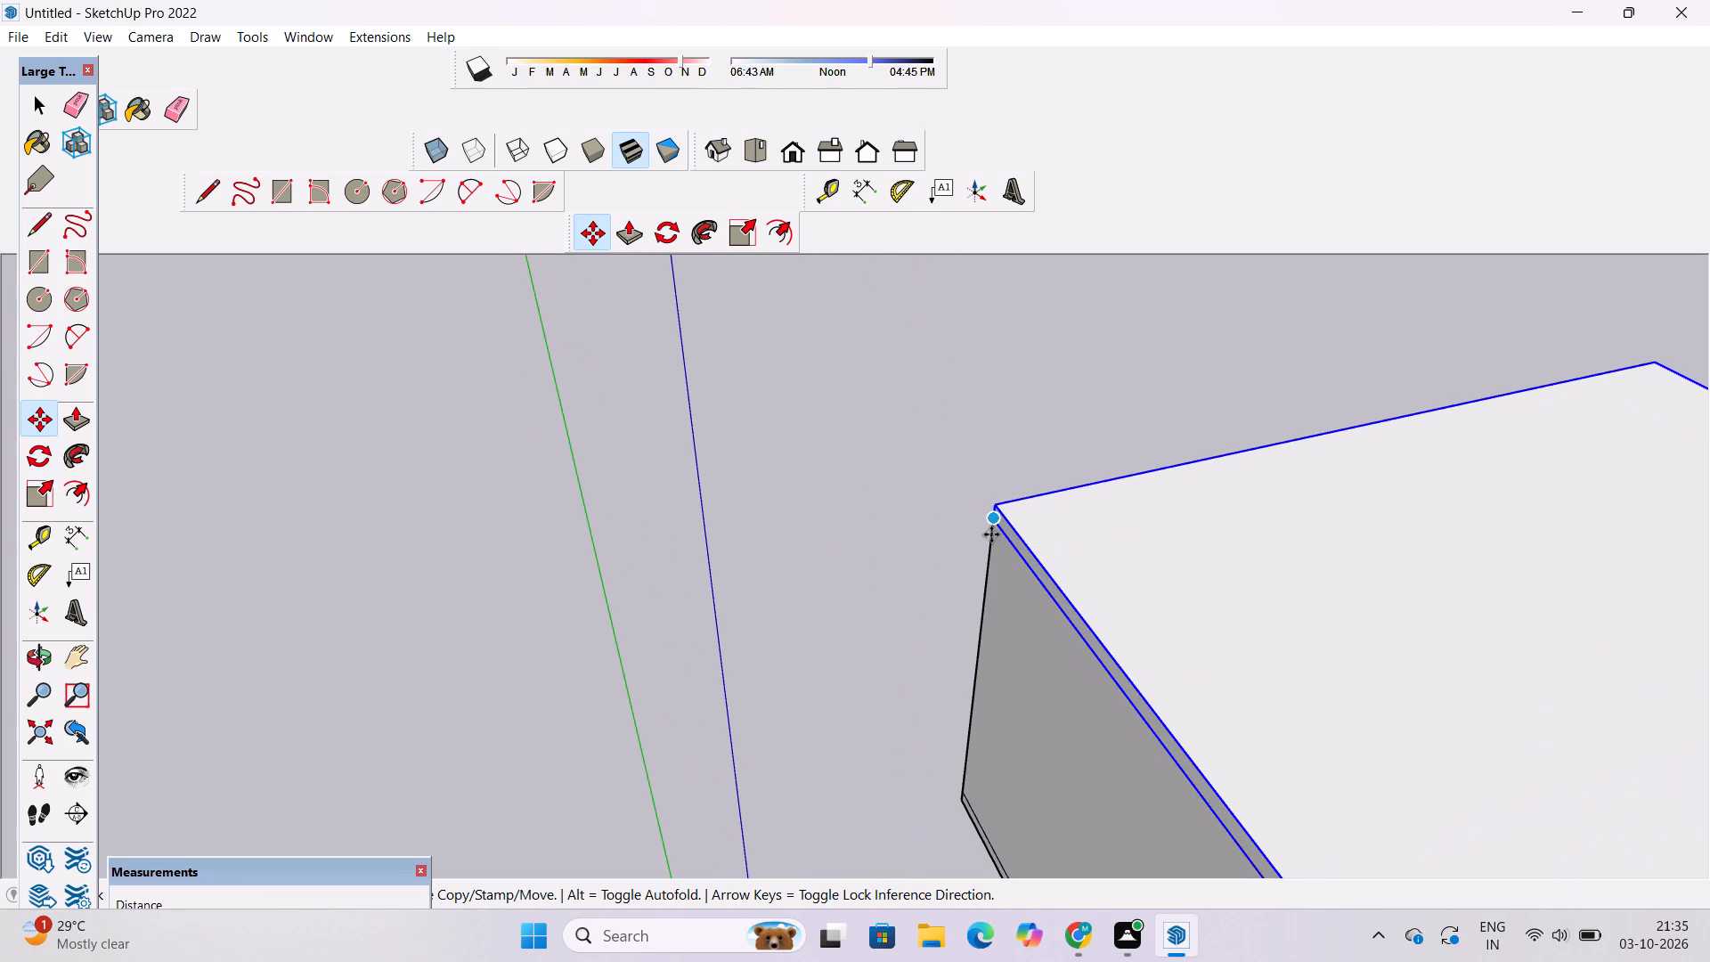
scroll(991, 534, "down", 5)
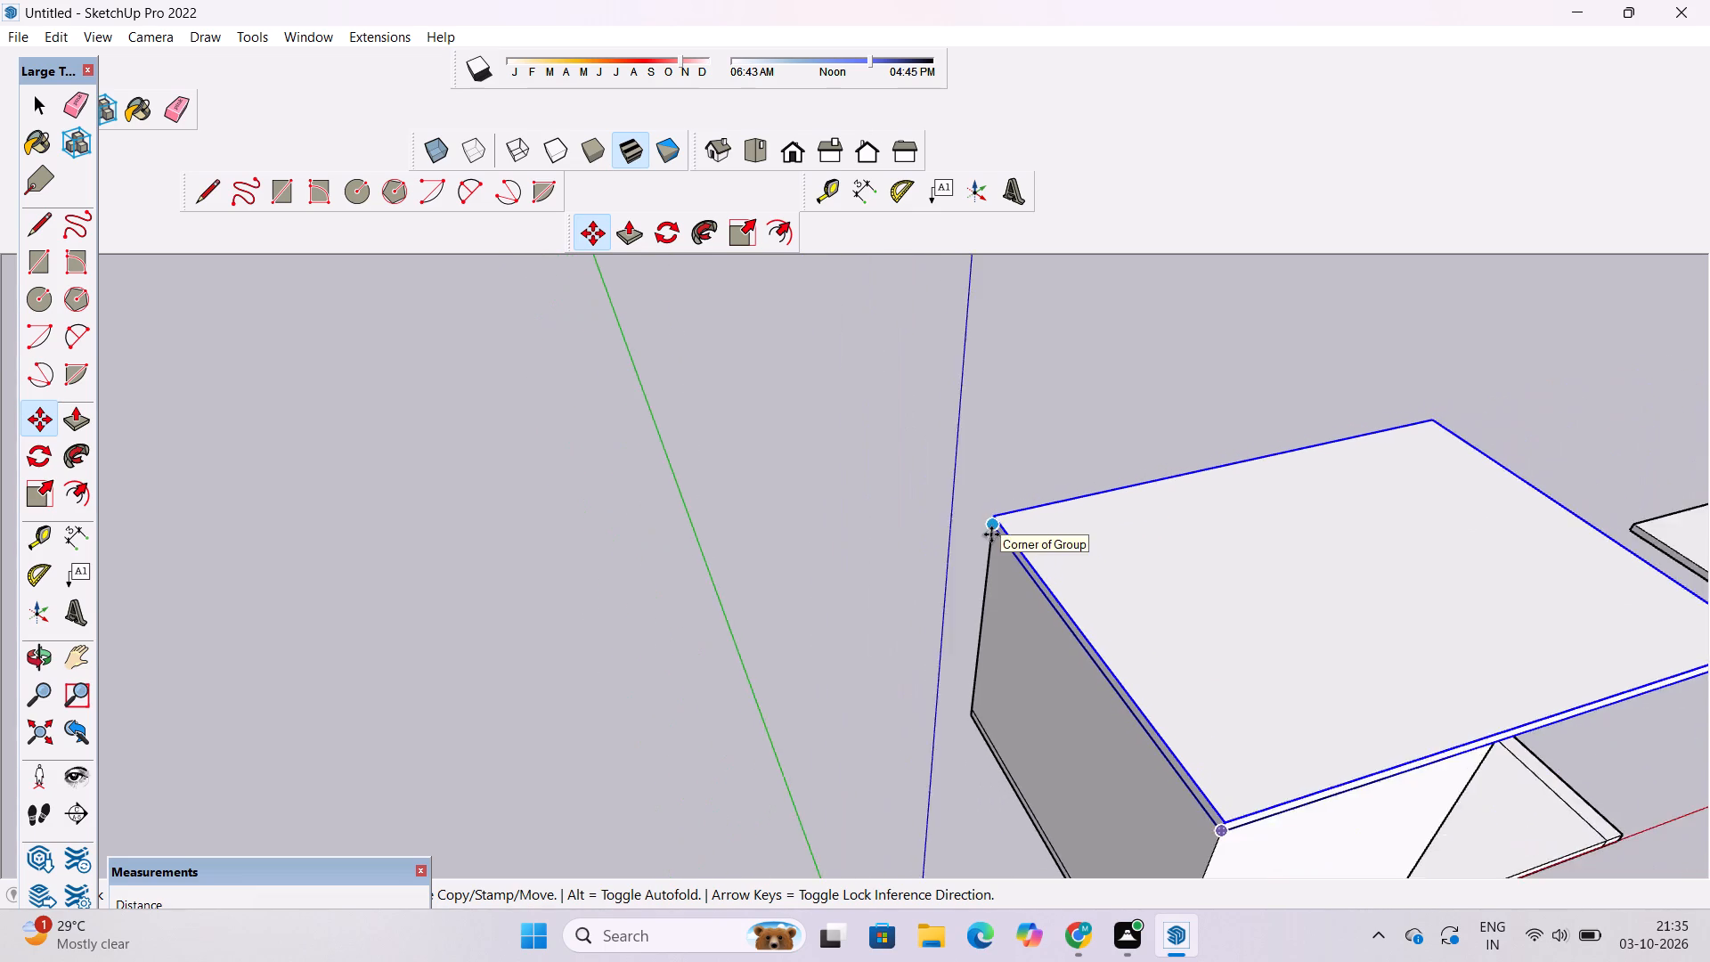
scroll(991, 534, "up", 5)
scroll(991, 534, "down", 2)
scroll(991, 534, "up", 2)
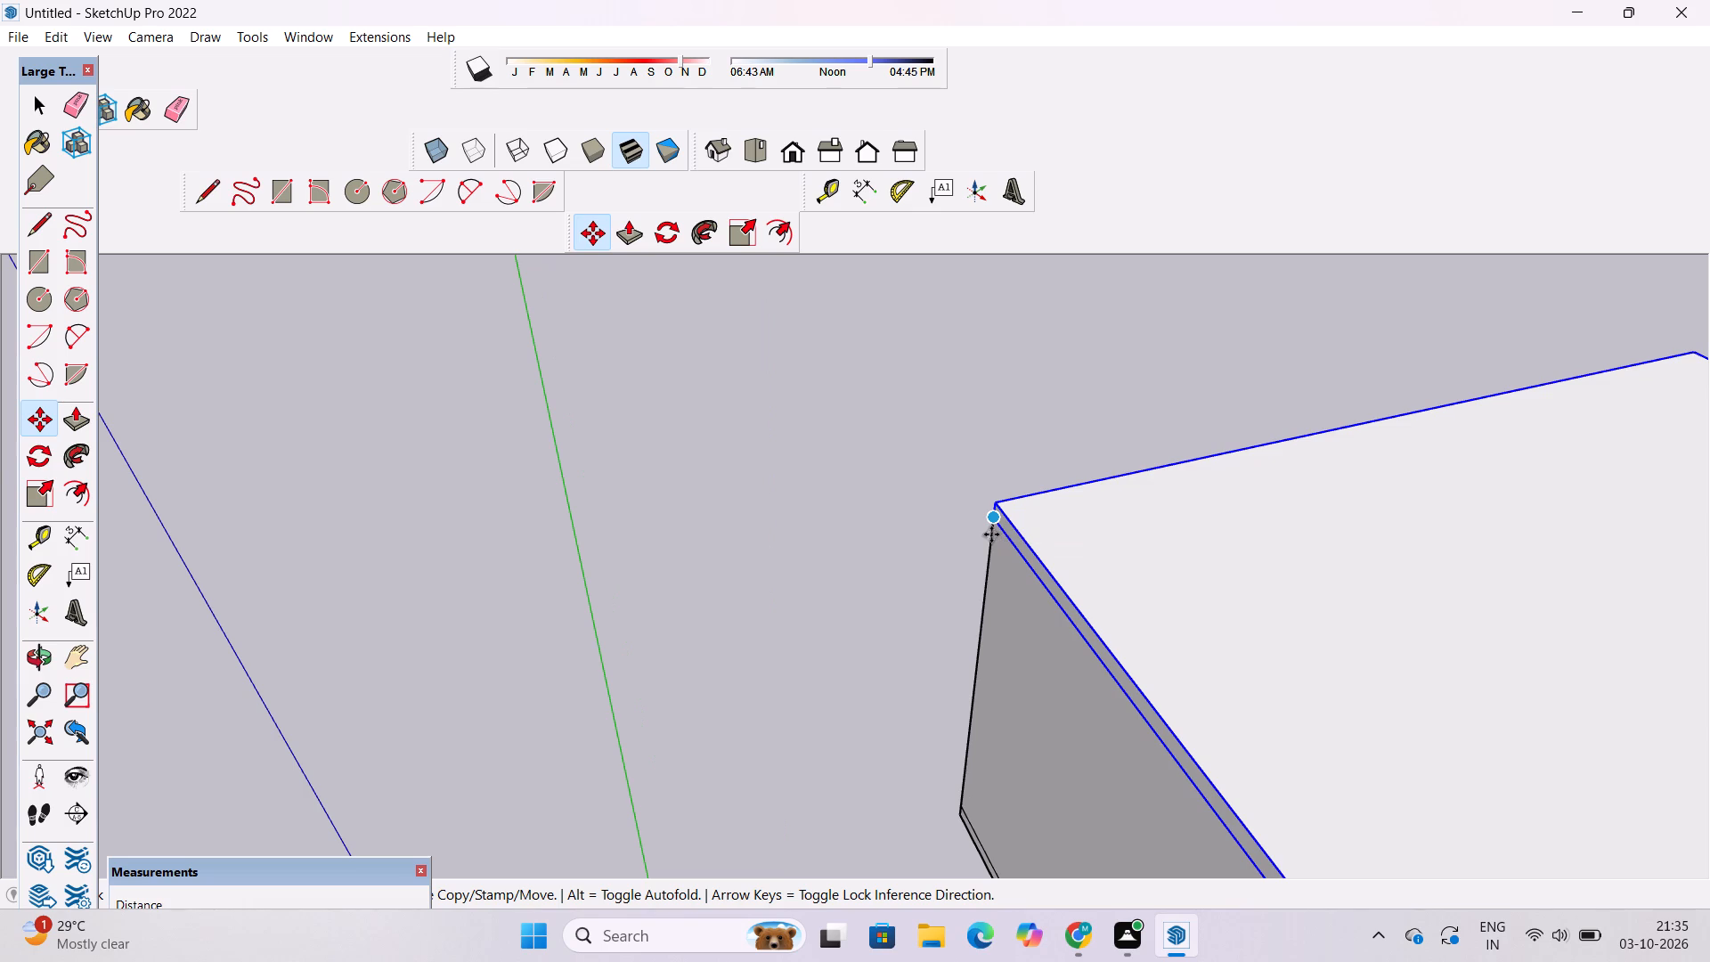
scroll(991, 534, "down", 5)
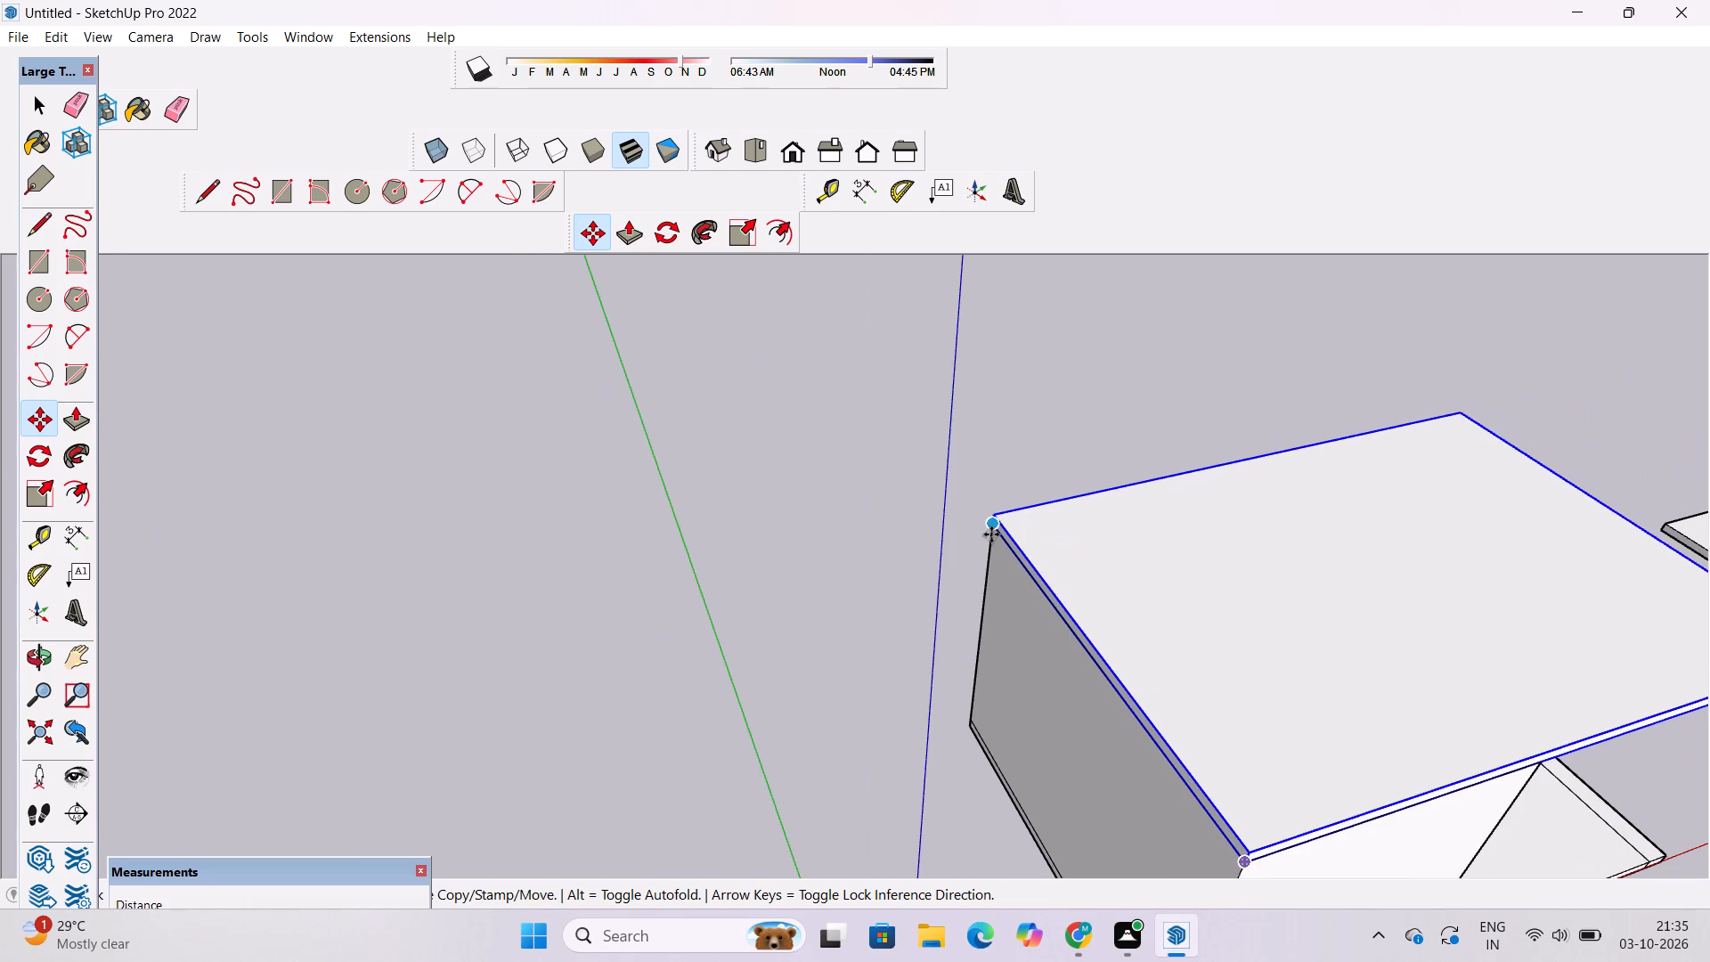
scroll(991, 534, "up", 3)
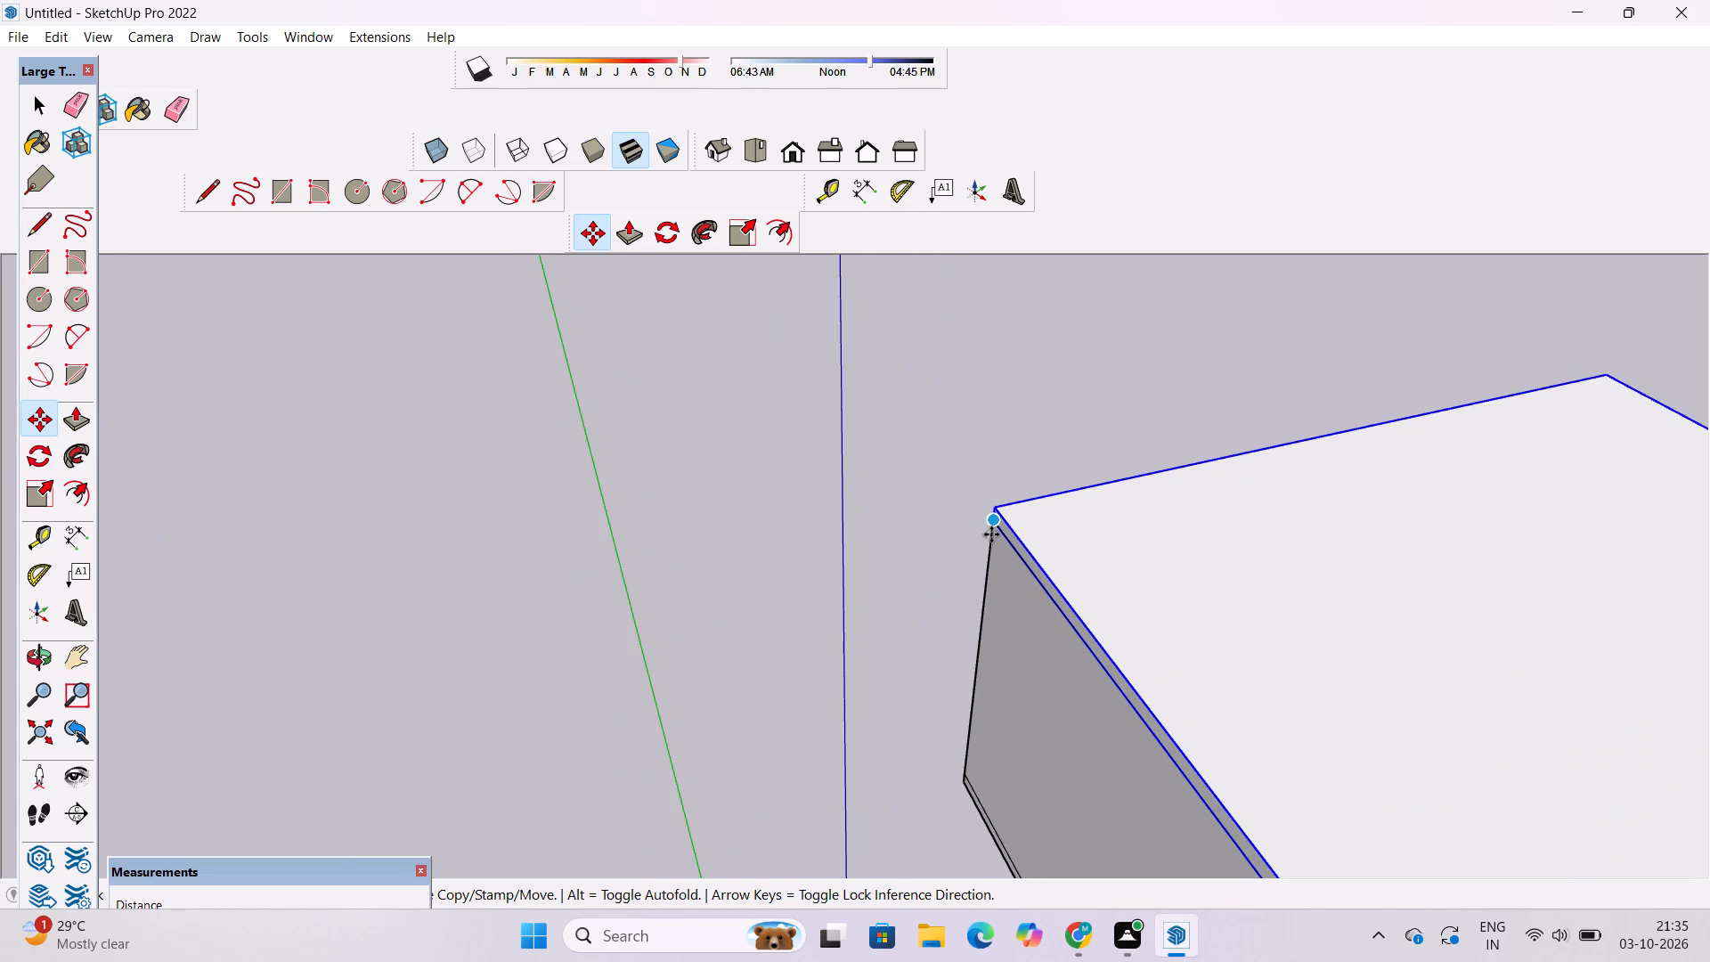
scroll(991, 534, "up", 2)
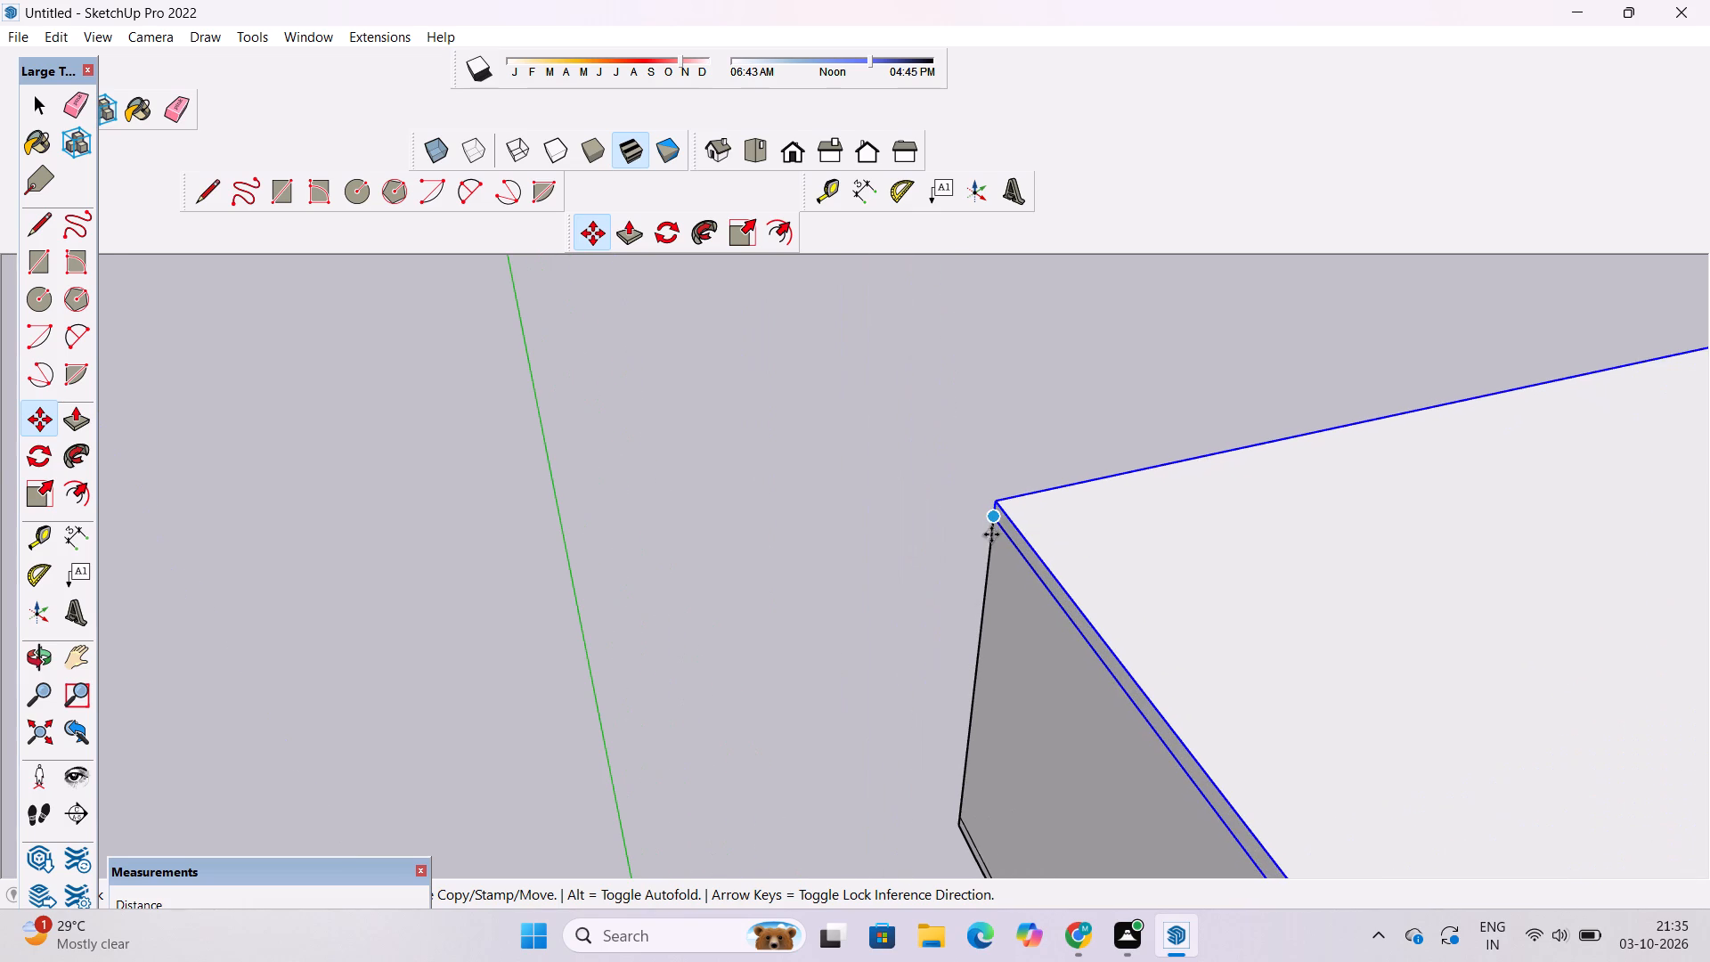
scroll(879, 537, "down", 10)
Explode the roof slab group on top of the L-shaped block.
key("space")
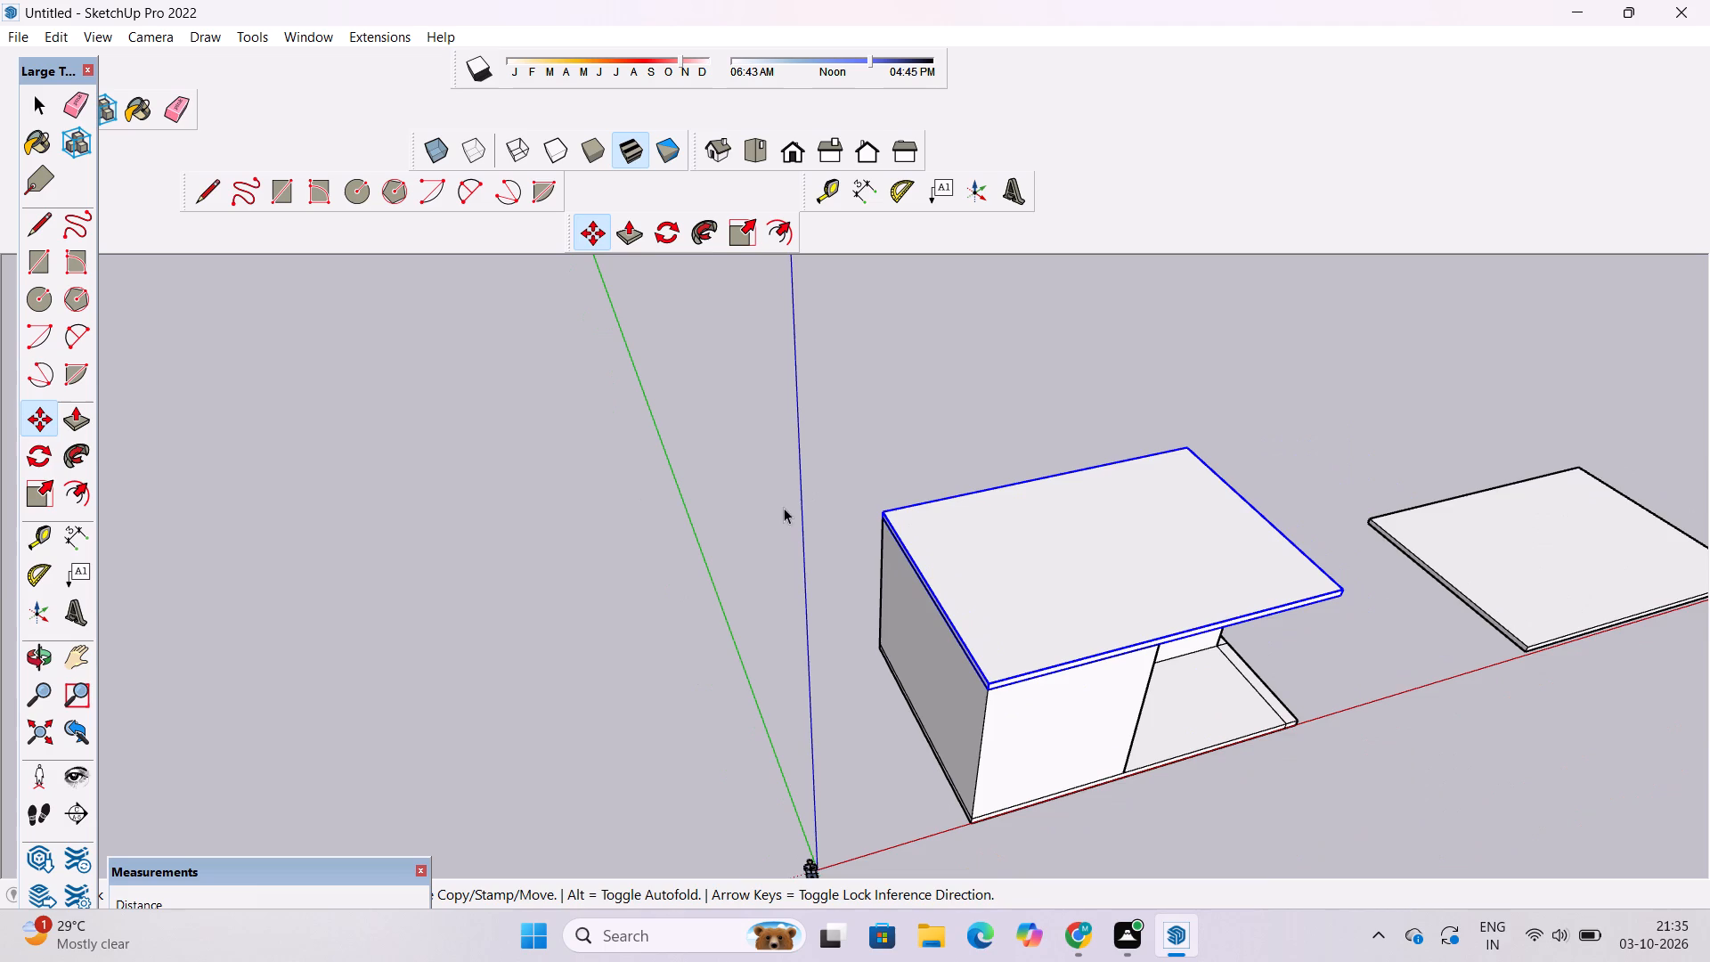
scroll(672, 491, "down", 7)
scroll(840, 550, "up", 6)
right_click(875, 526)
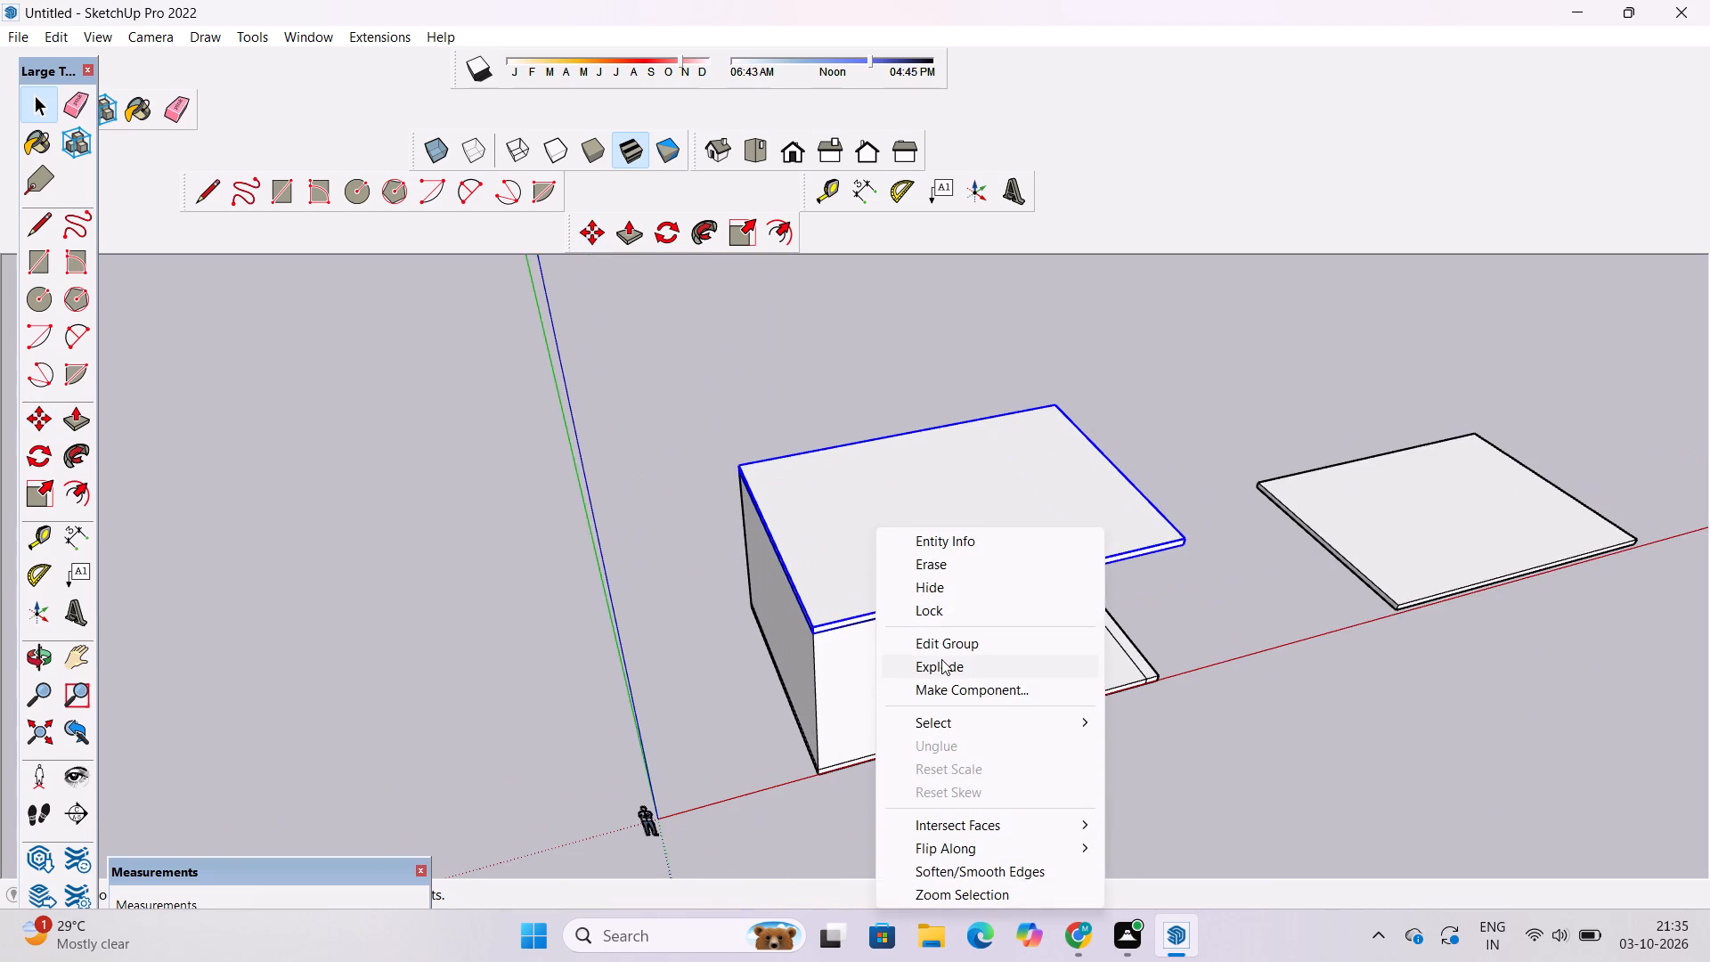
left_click(941, 659)
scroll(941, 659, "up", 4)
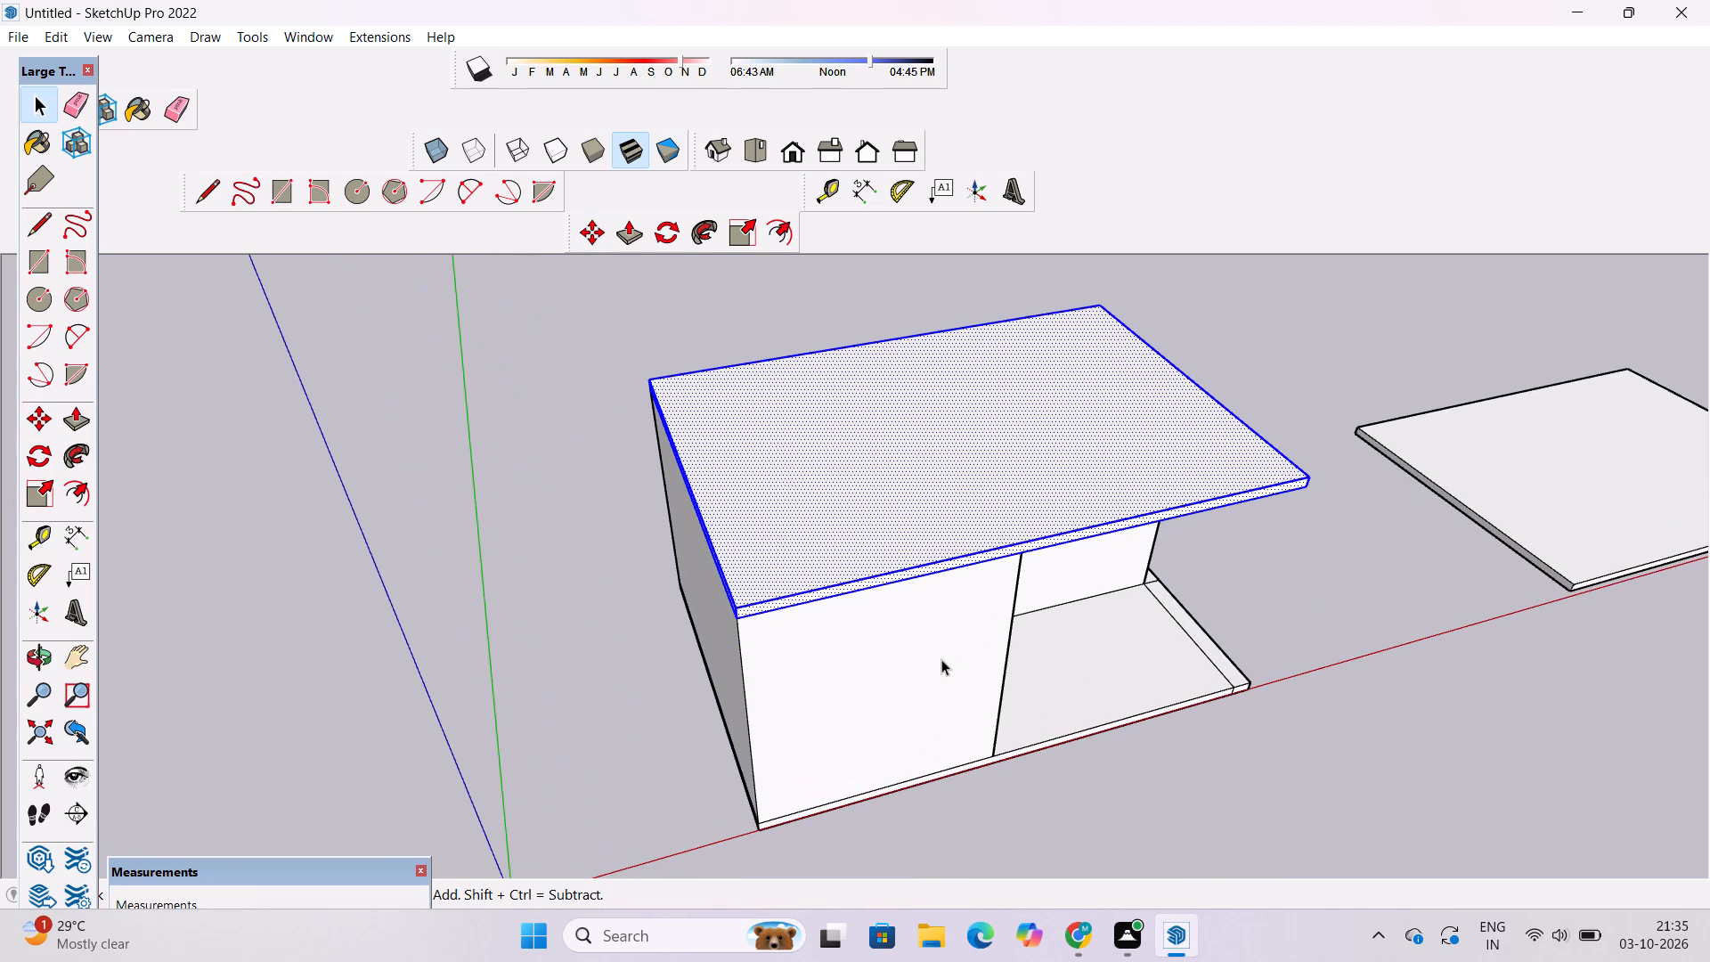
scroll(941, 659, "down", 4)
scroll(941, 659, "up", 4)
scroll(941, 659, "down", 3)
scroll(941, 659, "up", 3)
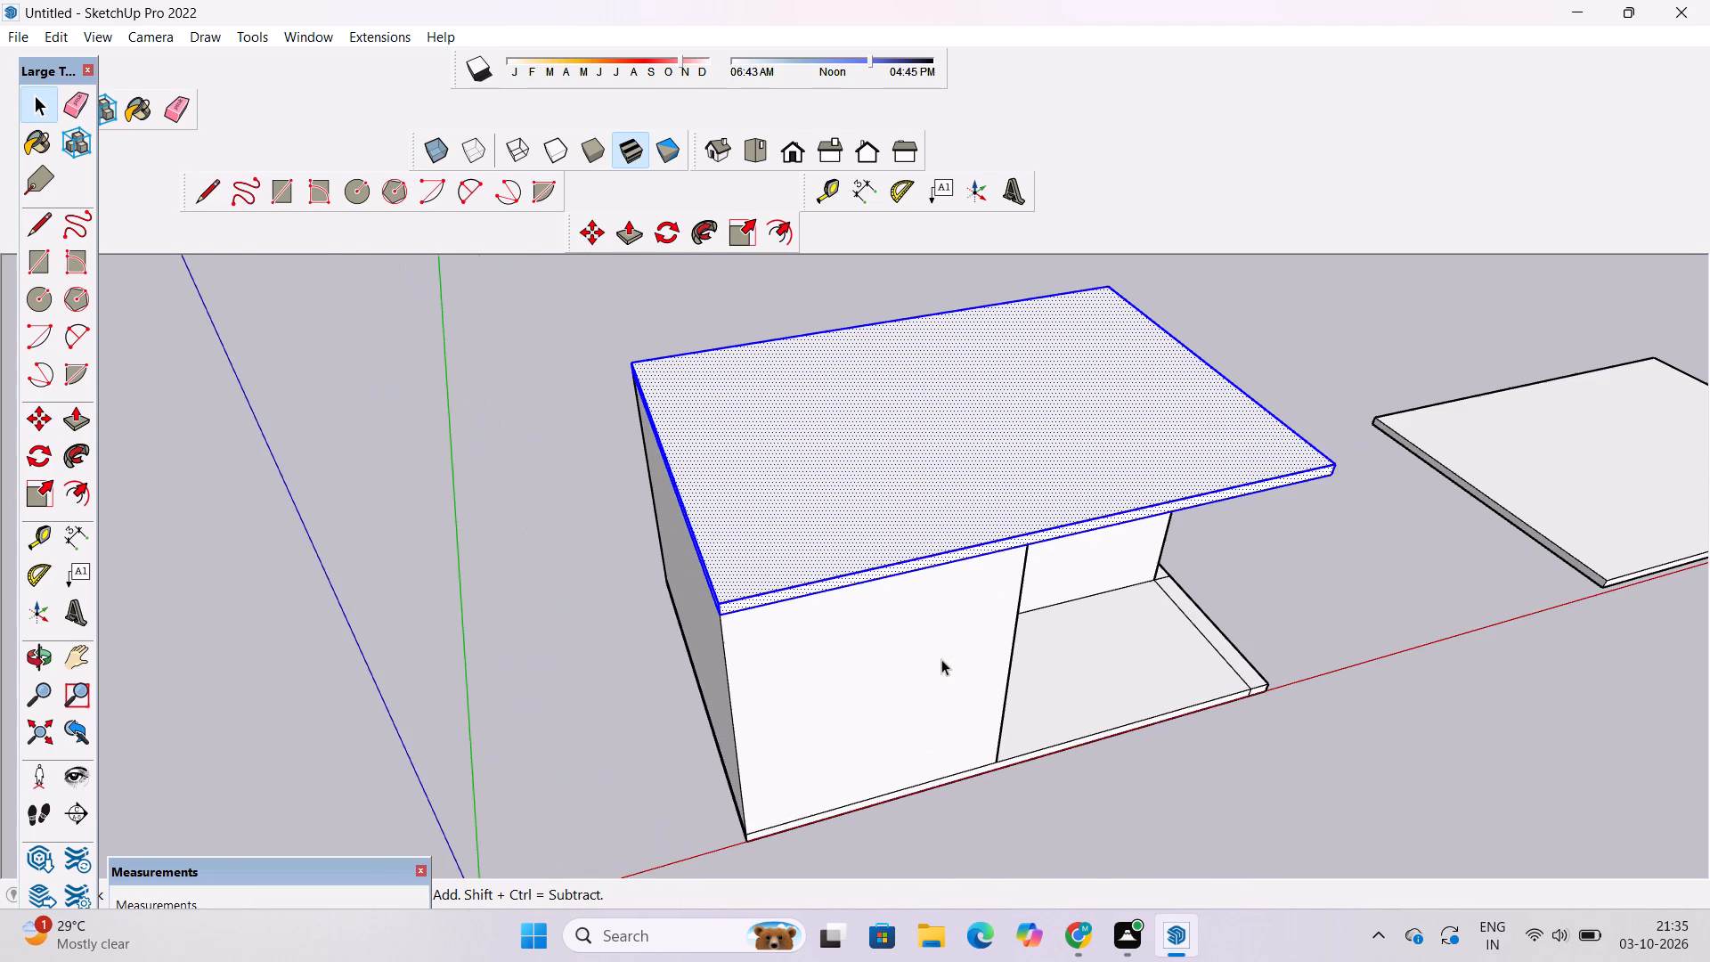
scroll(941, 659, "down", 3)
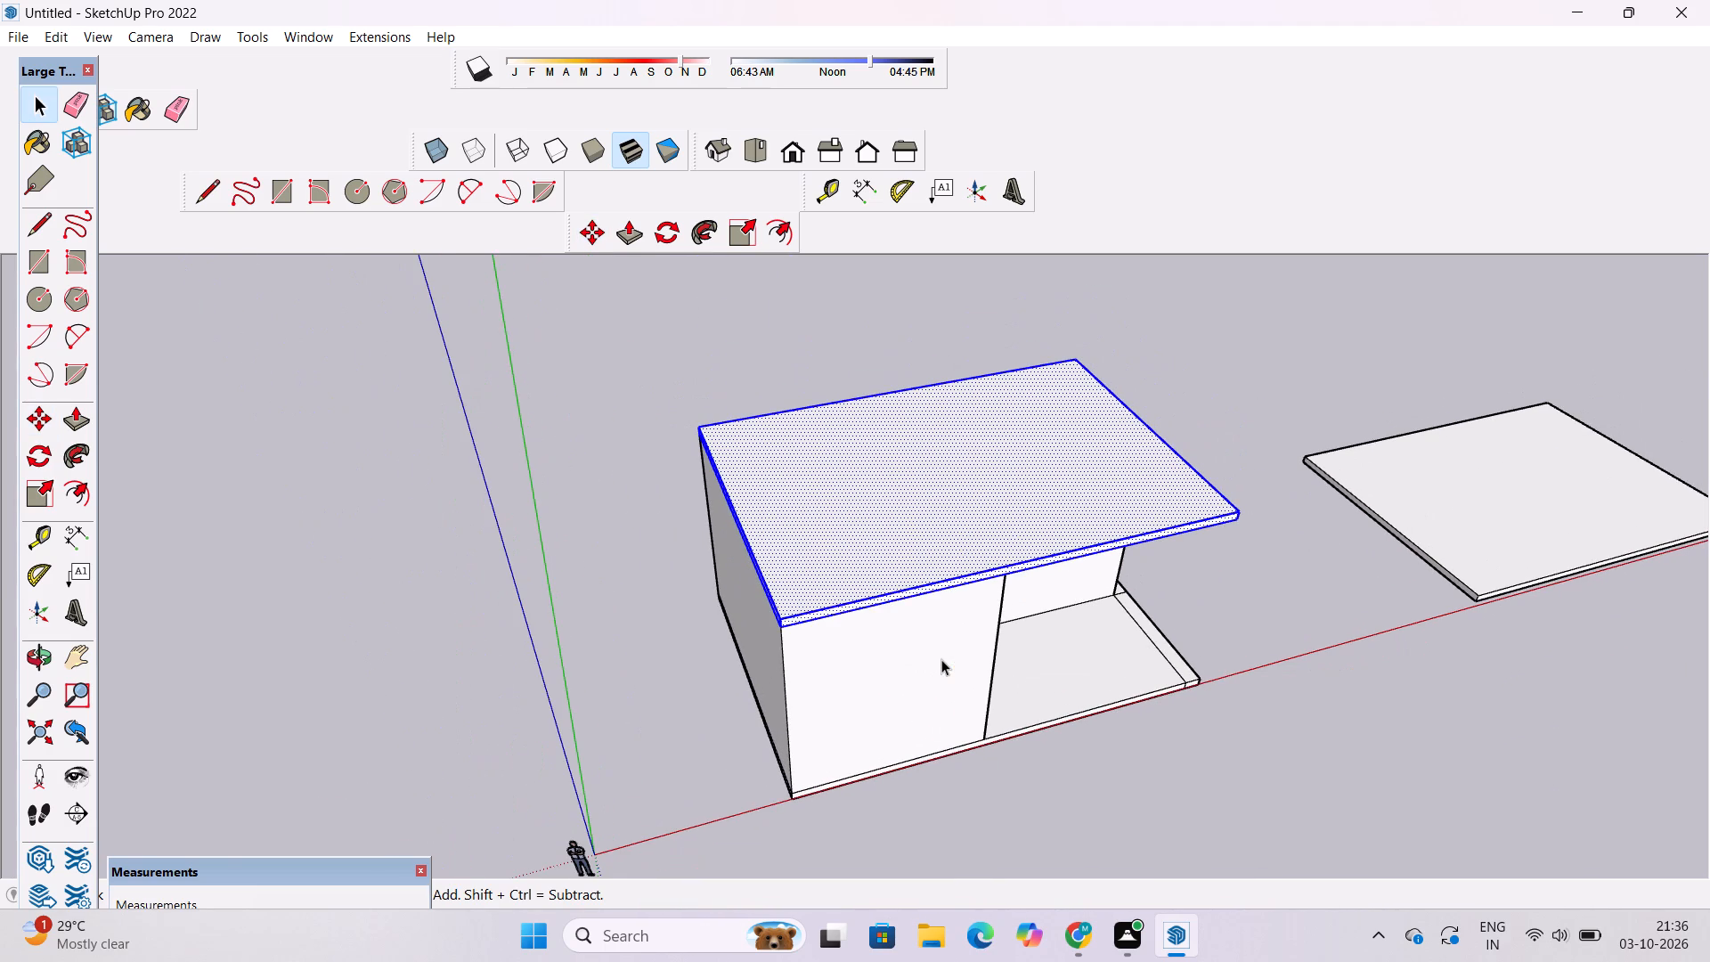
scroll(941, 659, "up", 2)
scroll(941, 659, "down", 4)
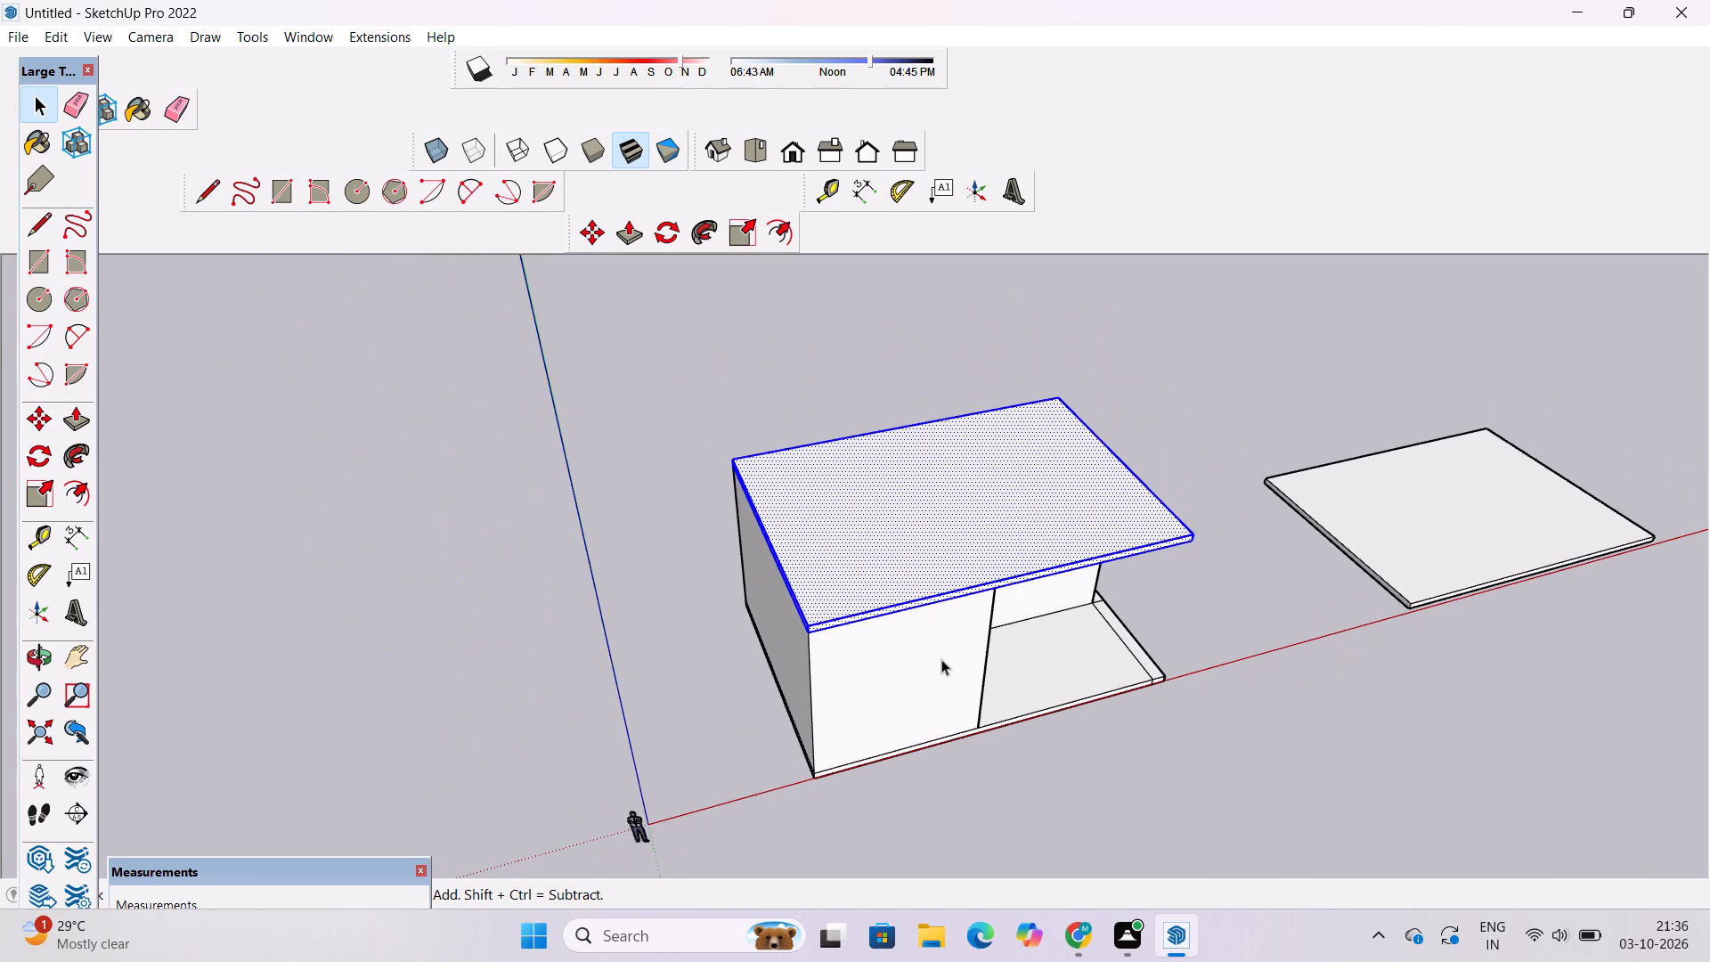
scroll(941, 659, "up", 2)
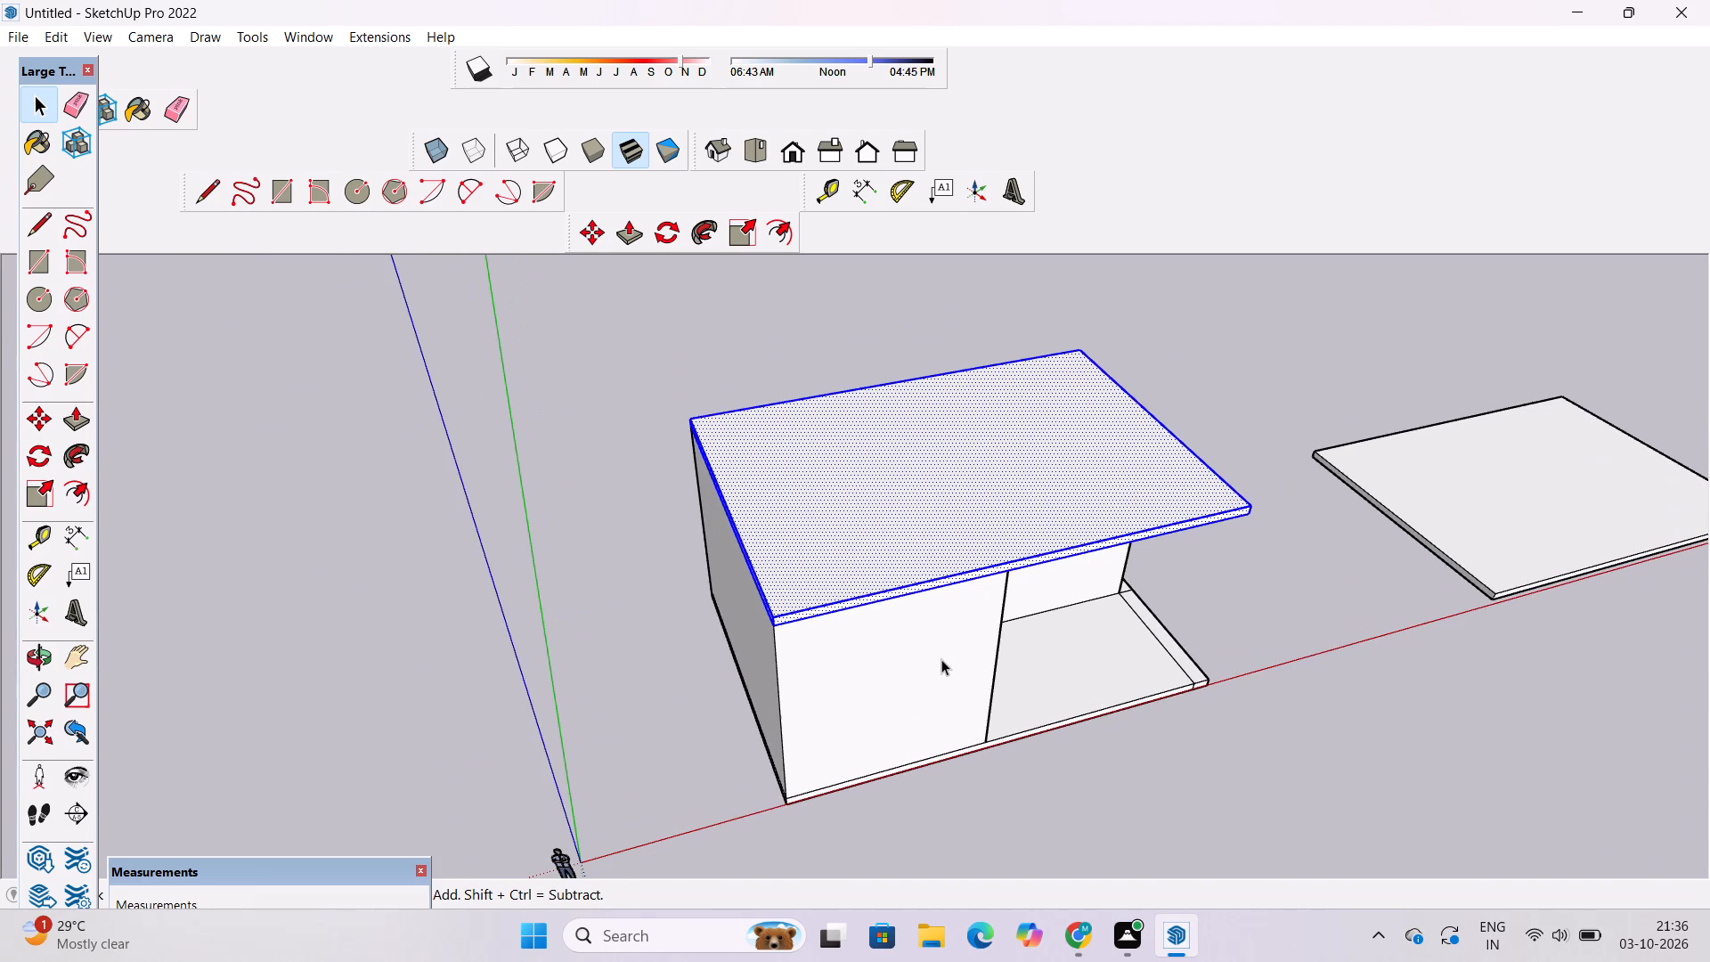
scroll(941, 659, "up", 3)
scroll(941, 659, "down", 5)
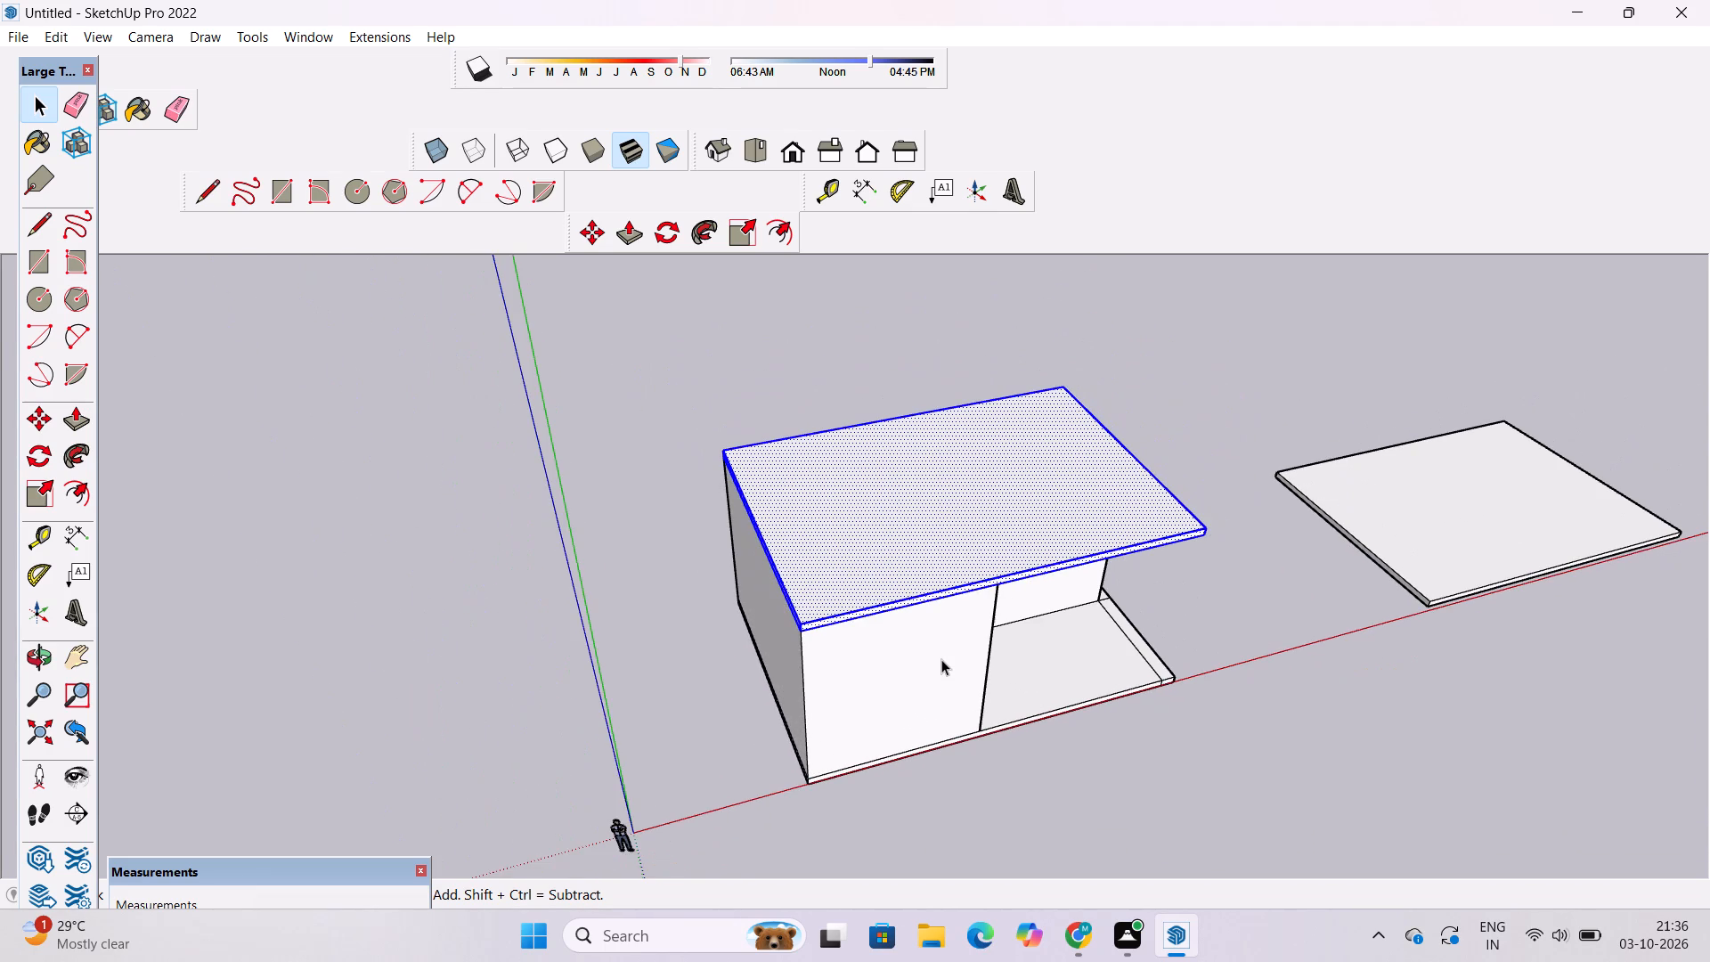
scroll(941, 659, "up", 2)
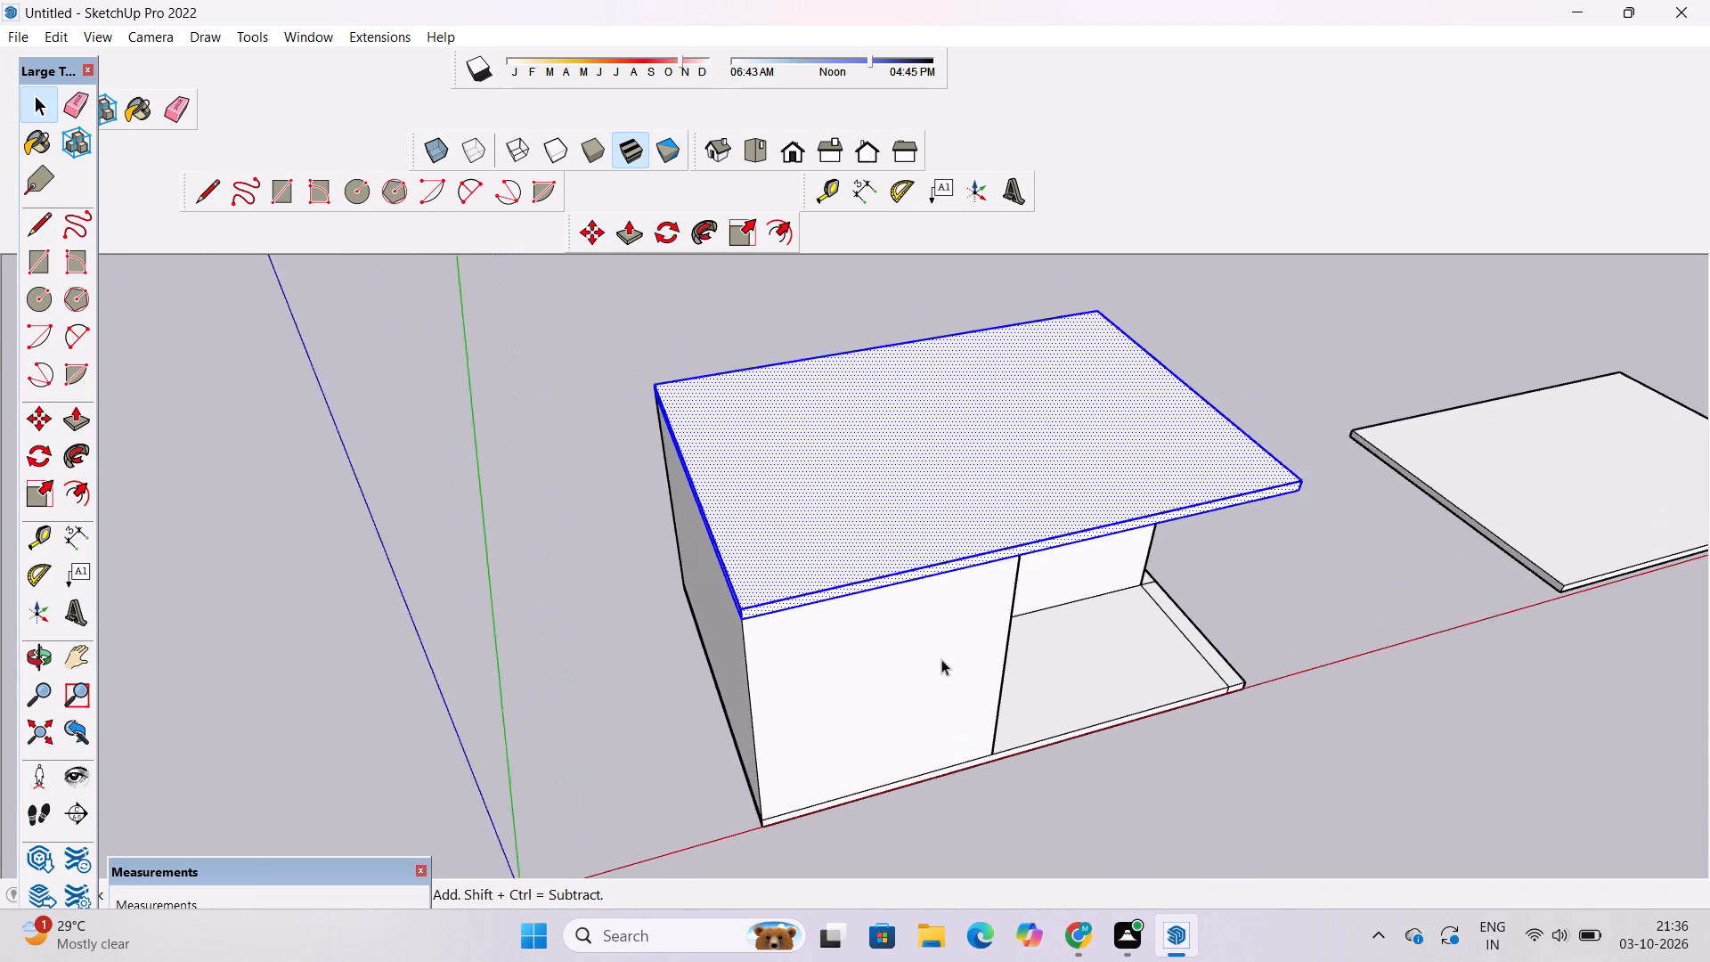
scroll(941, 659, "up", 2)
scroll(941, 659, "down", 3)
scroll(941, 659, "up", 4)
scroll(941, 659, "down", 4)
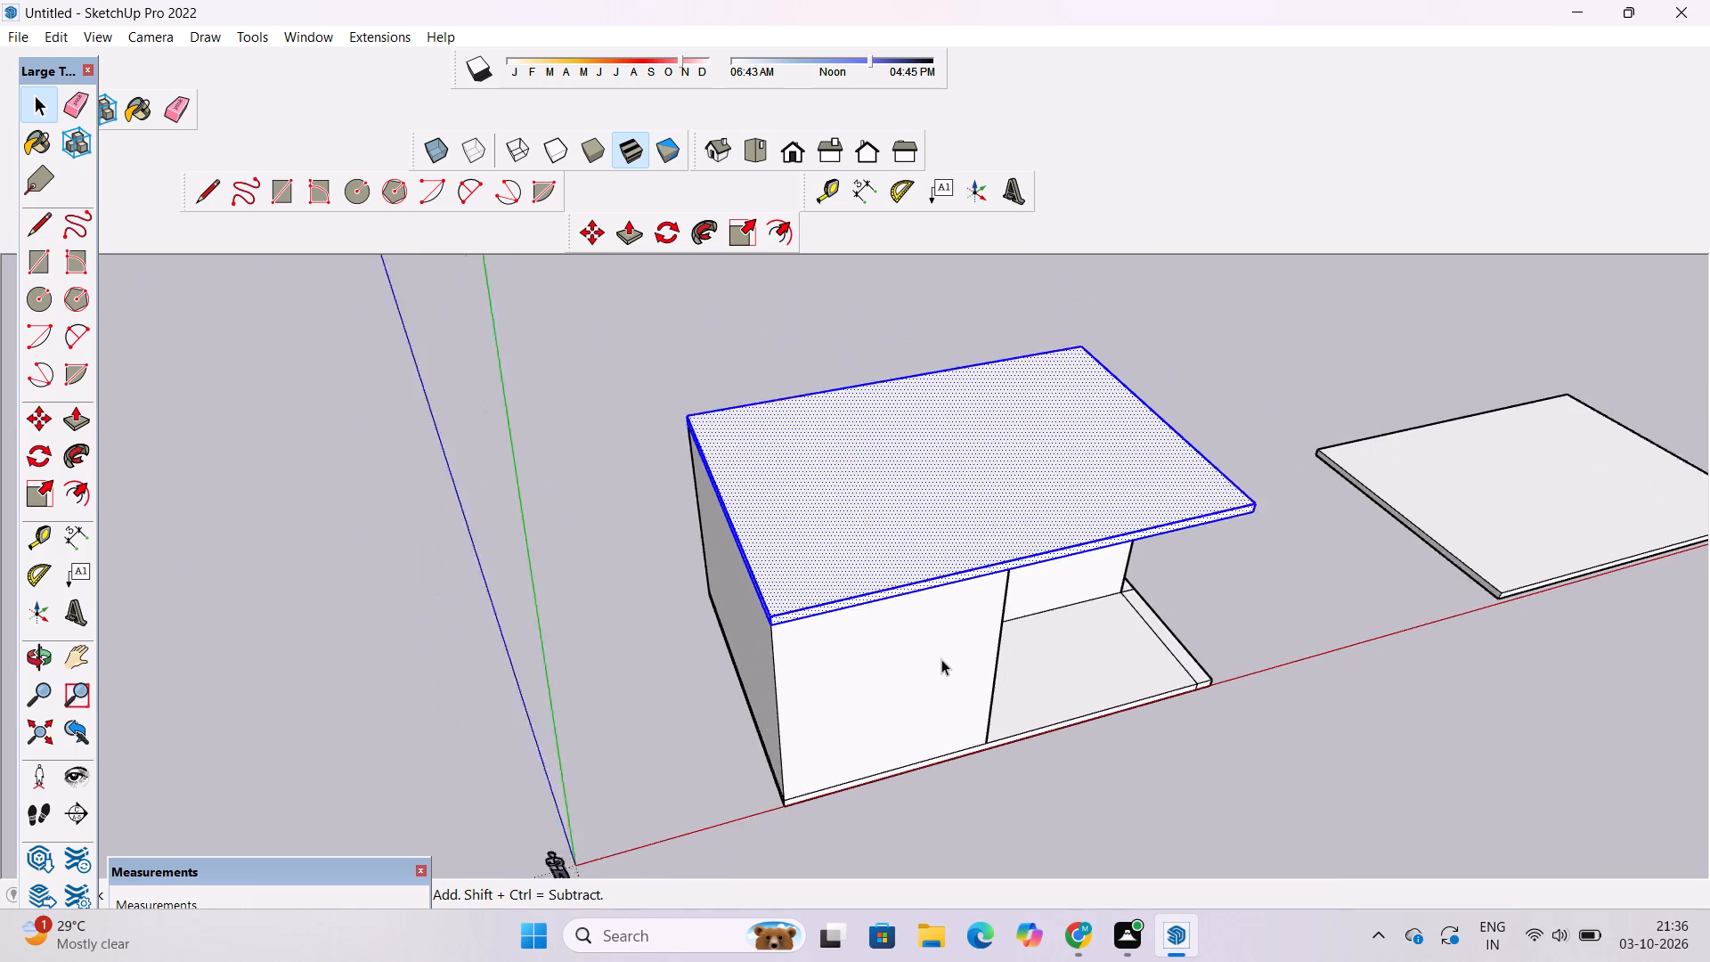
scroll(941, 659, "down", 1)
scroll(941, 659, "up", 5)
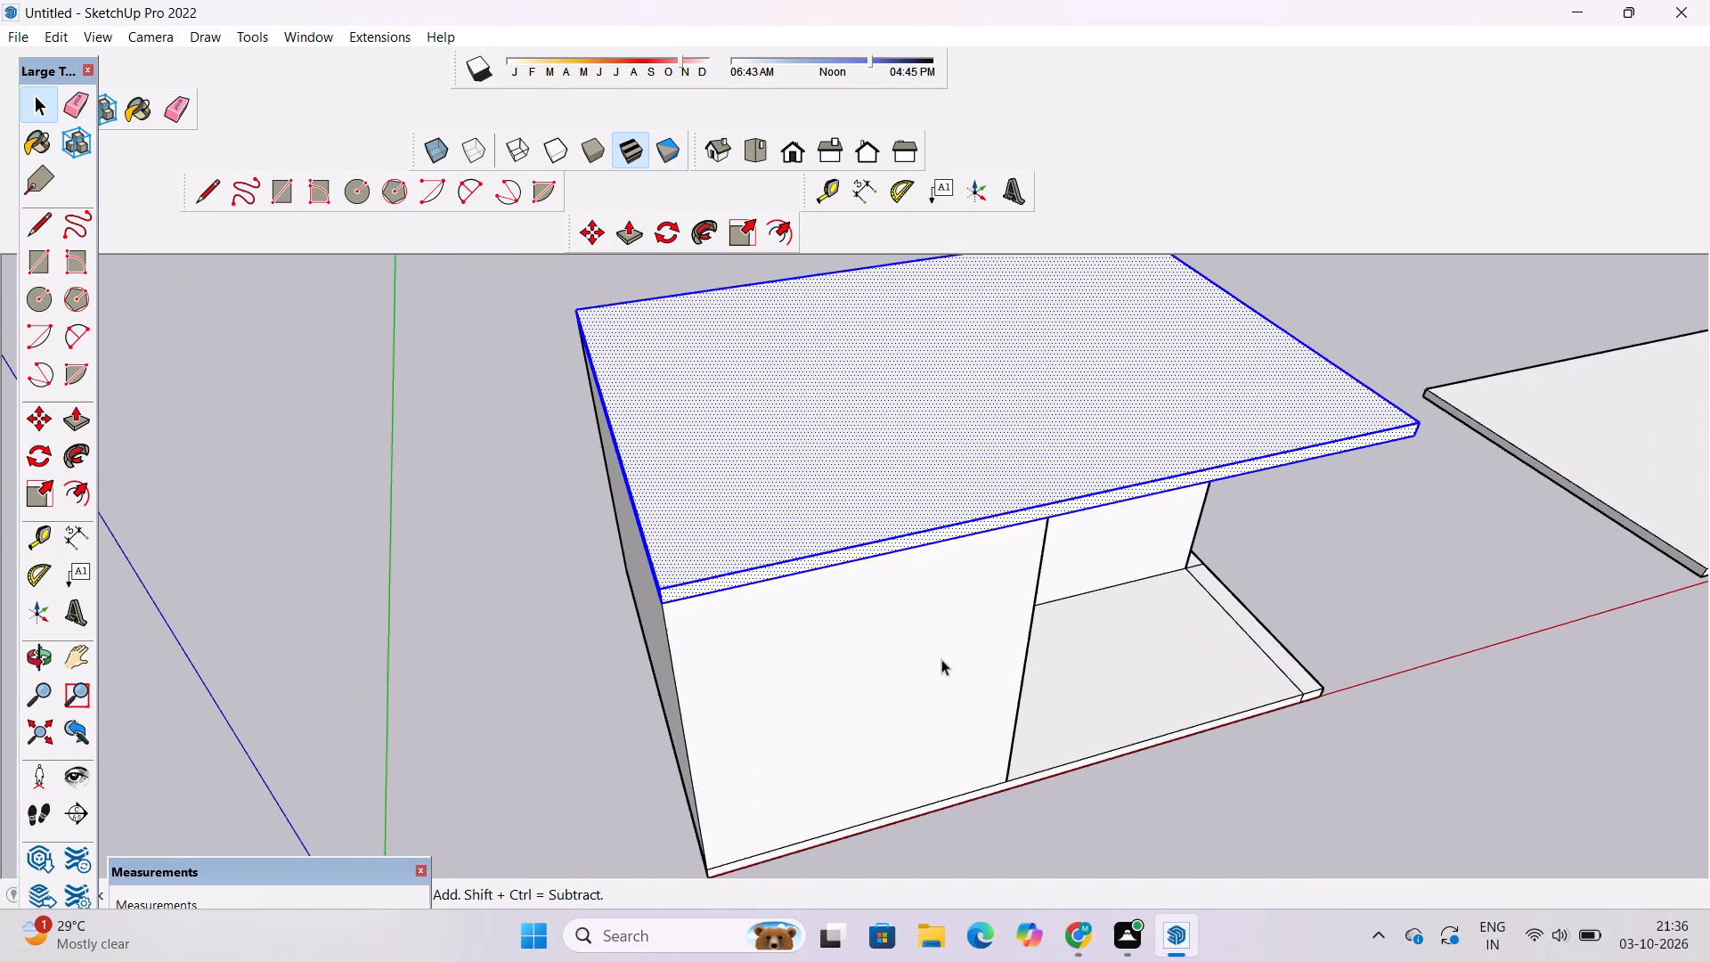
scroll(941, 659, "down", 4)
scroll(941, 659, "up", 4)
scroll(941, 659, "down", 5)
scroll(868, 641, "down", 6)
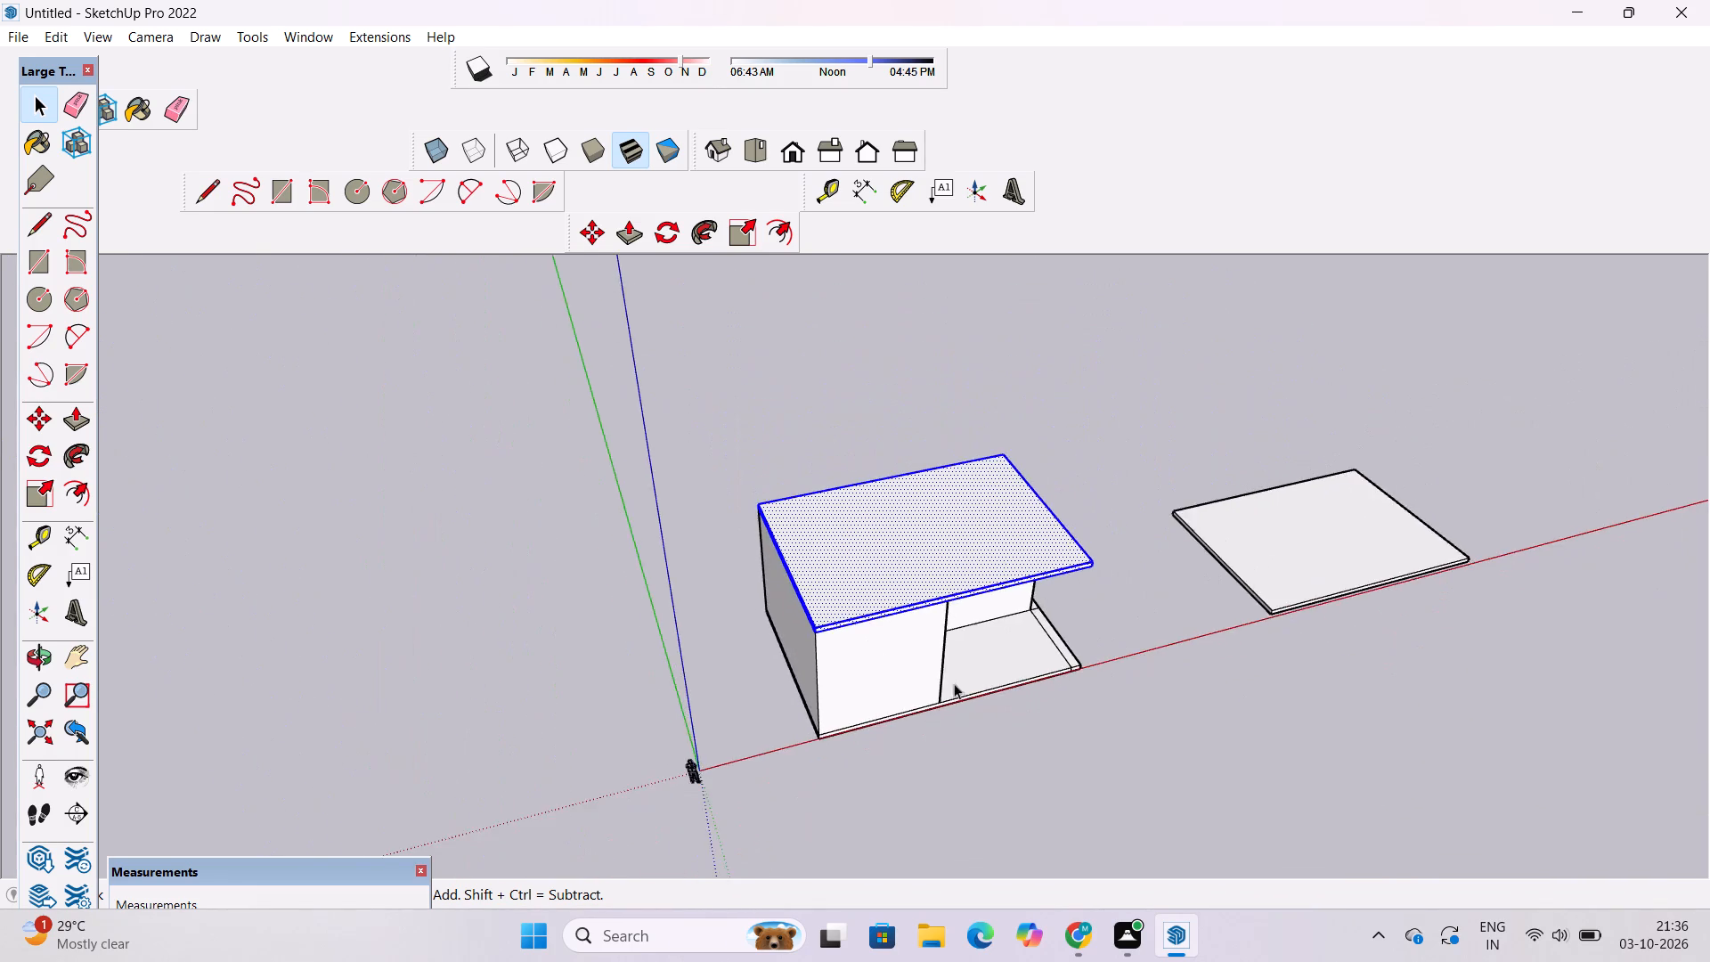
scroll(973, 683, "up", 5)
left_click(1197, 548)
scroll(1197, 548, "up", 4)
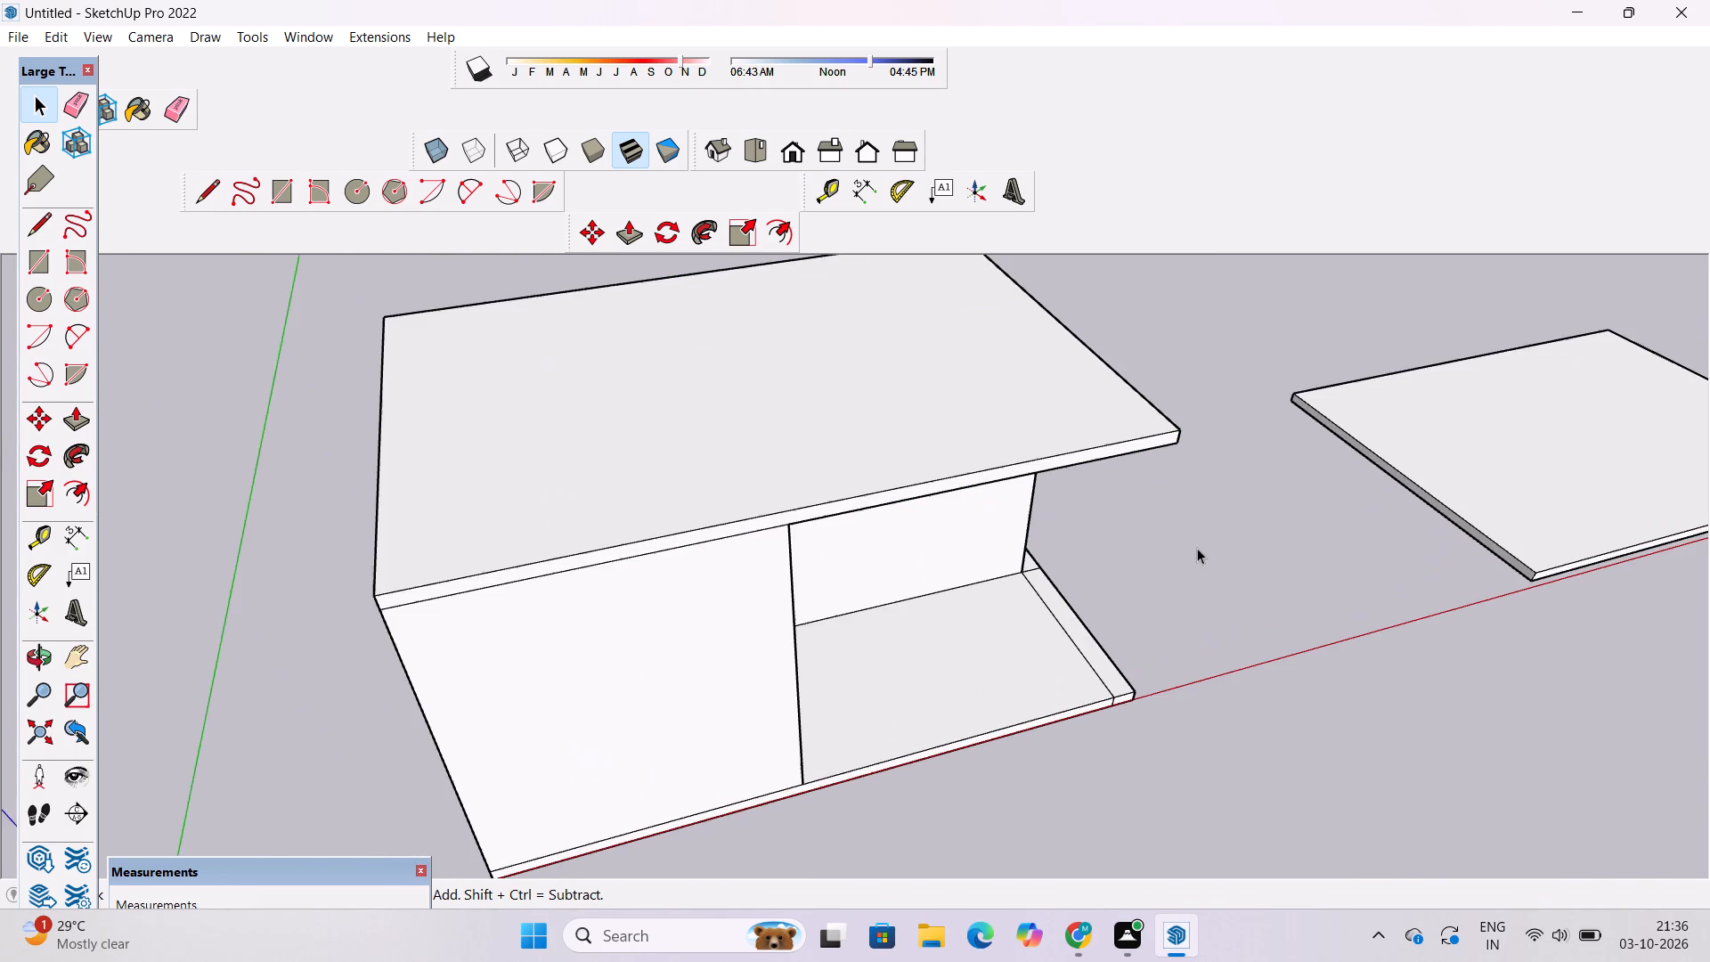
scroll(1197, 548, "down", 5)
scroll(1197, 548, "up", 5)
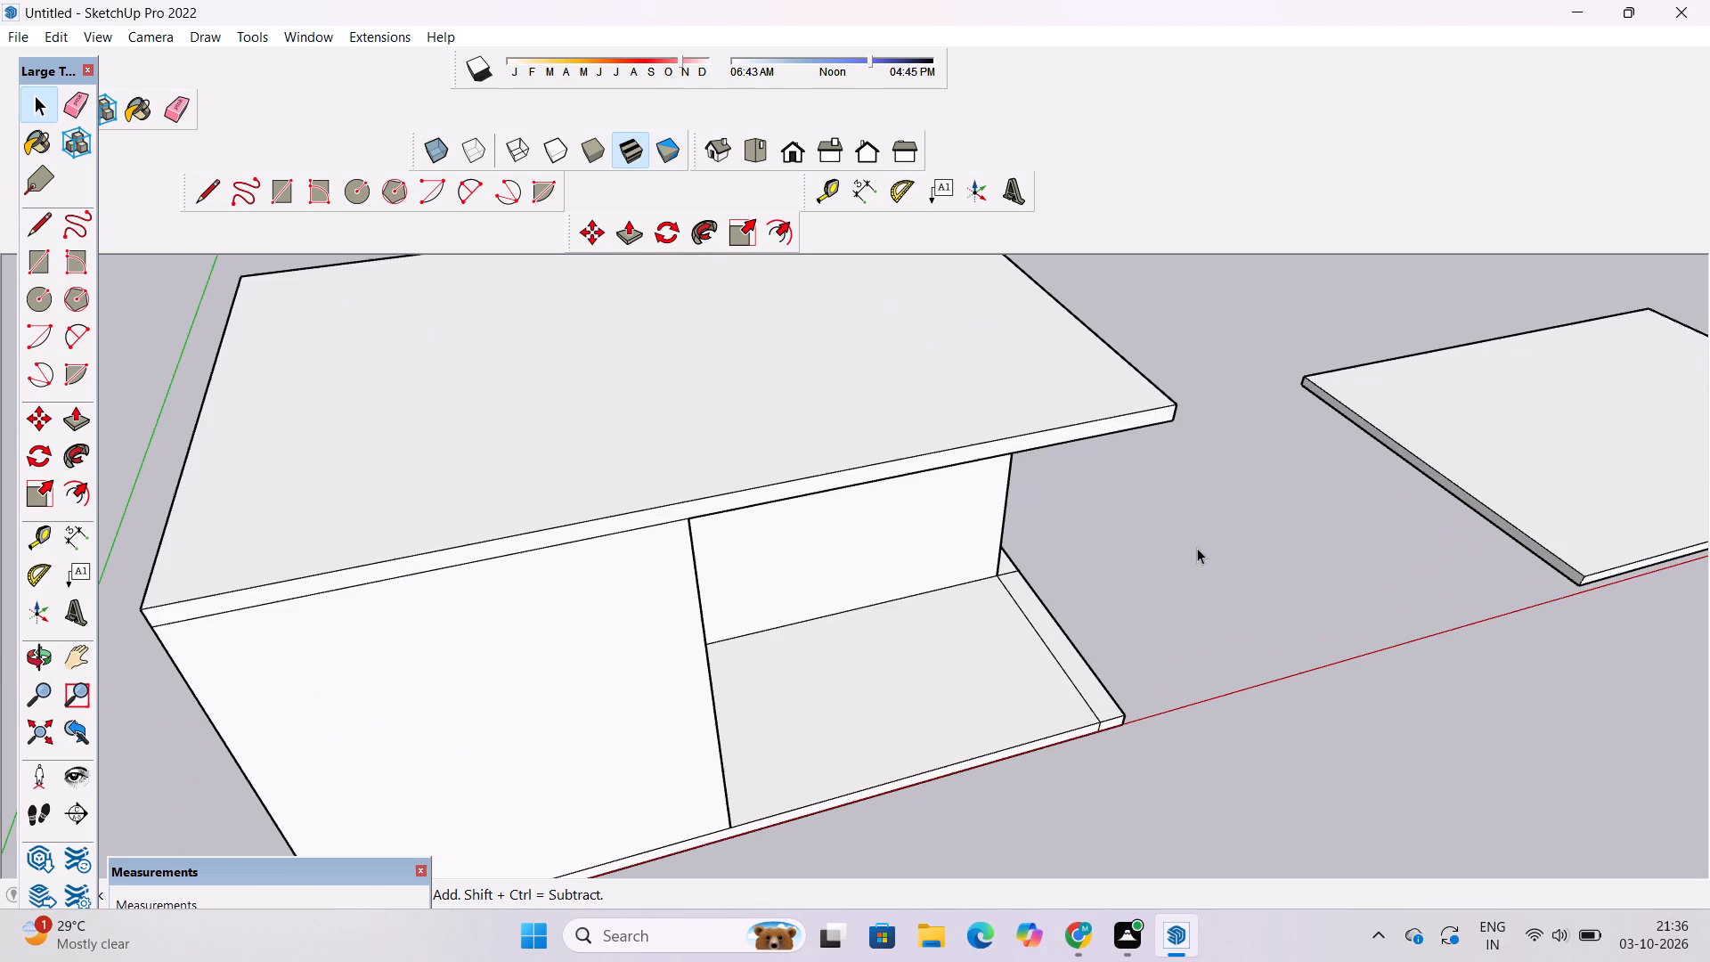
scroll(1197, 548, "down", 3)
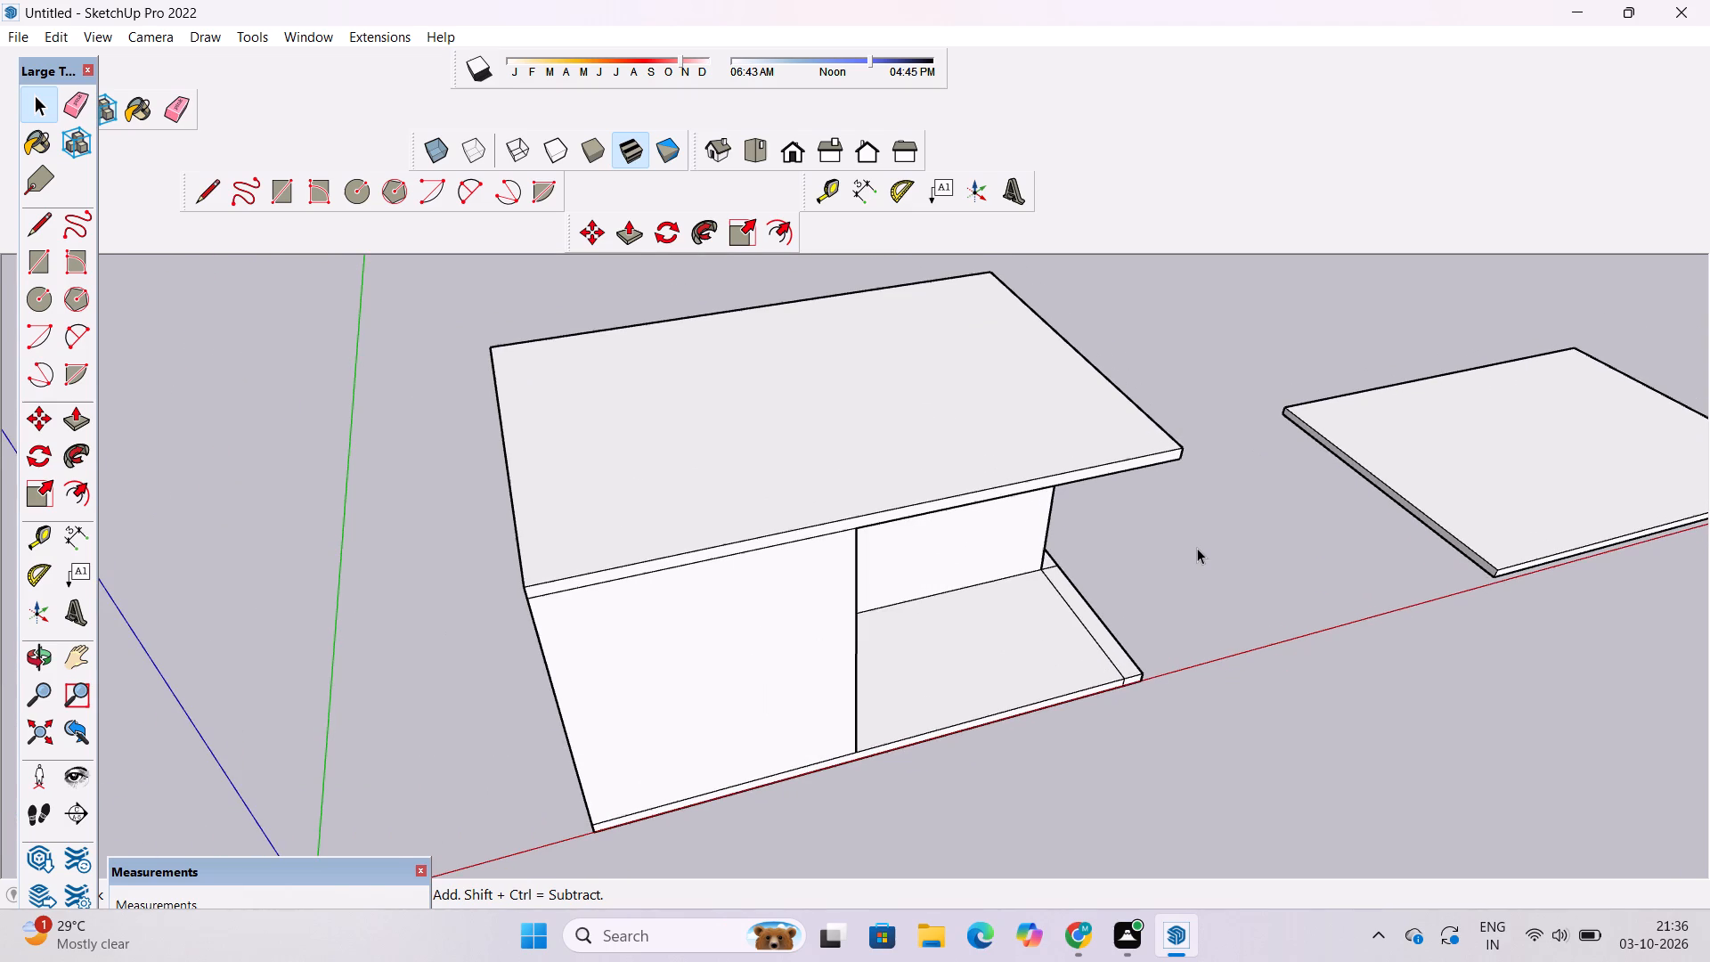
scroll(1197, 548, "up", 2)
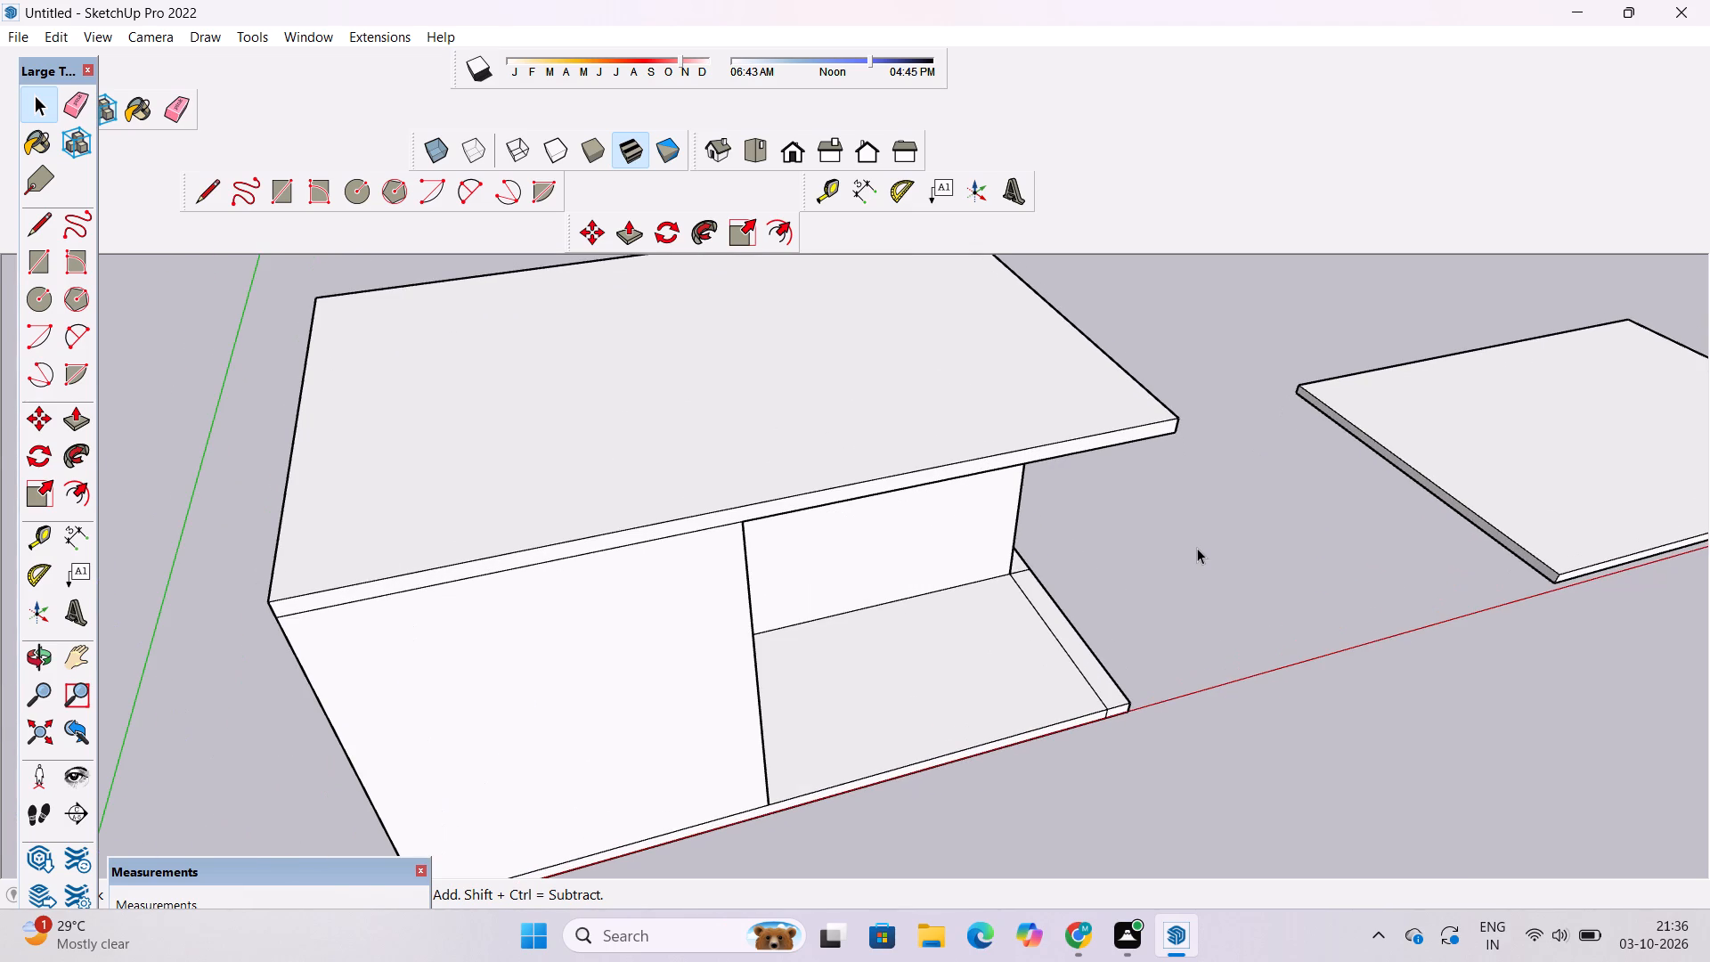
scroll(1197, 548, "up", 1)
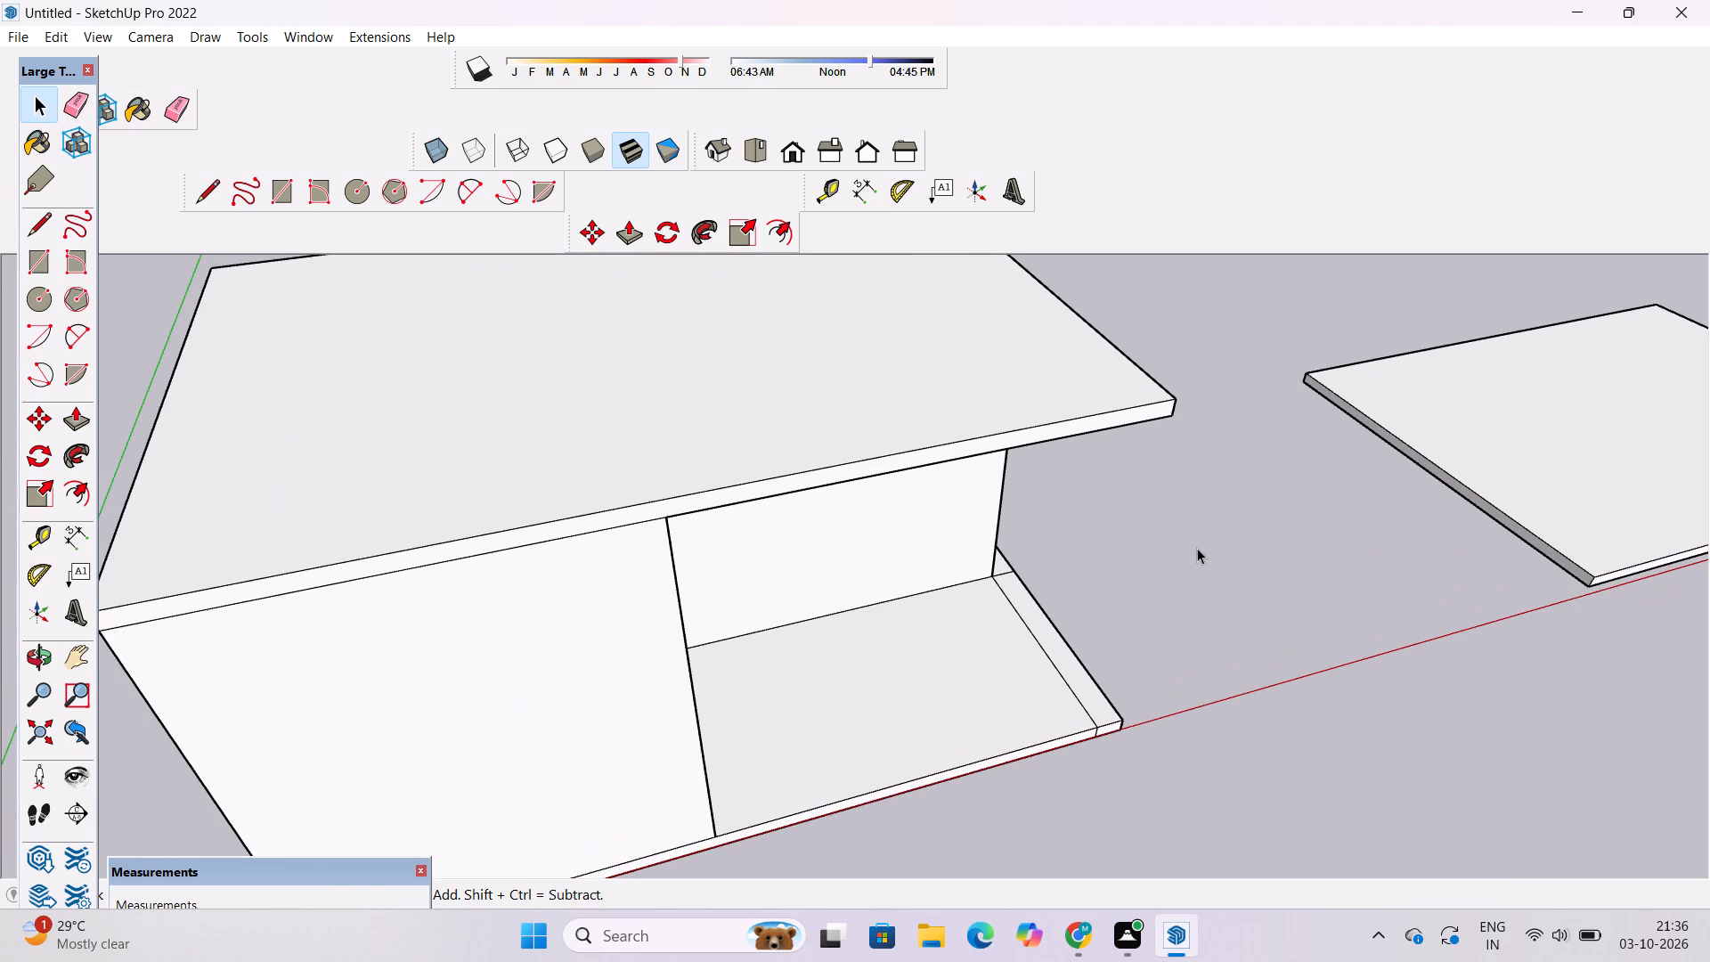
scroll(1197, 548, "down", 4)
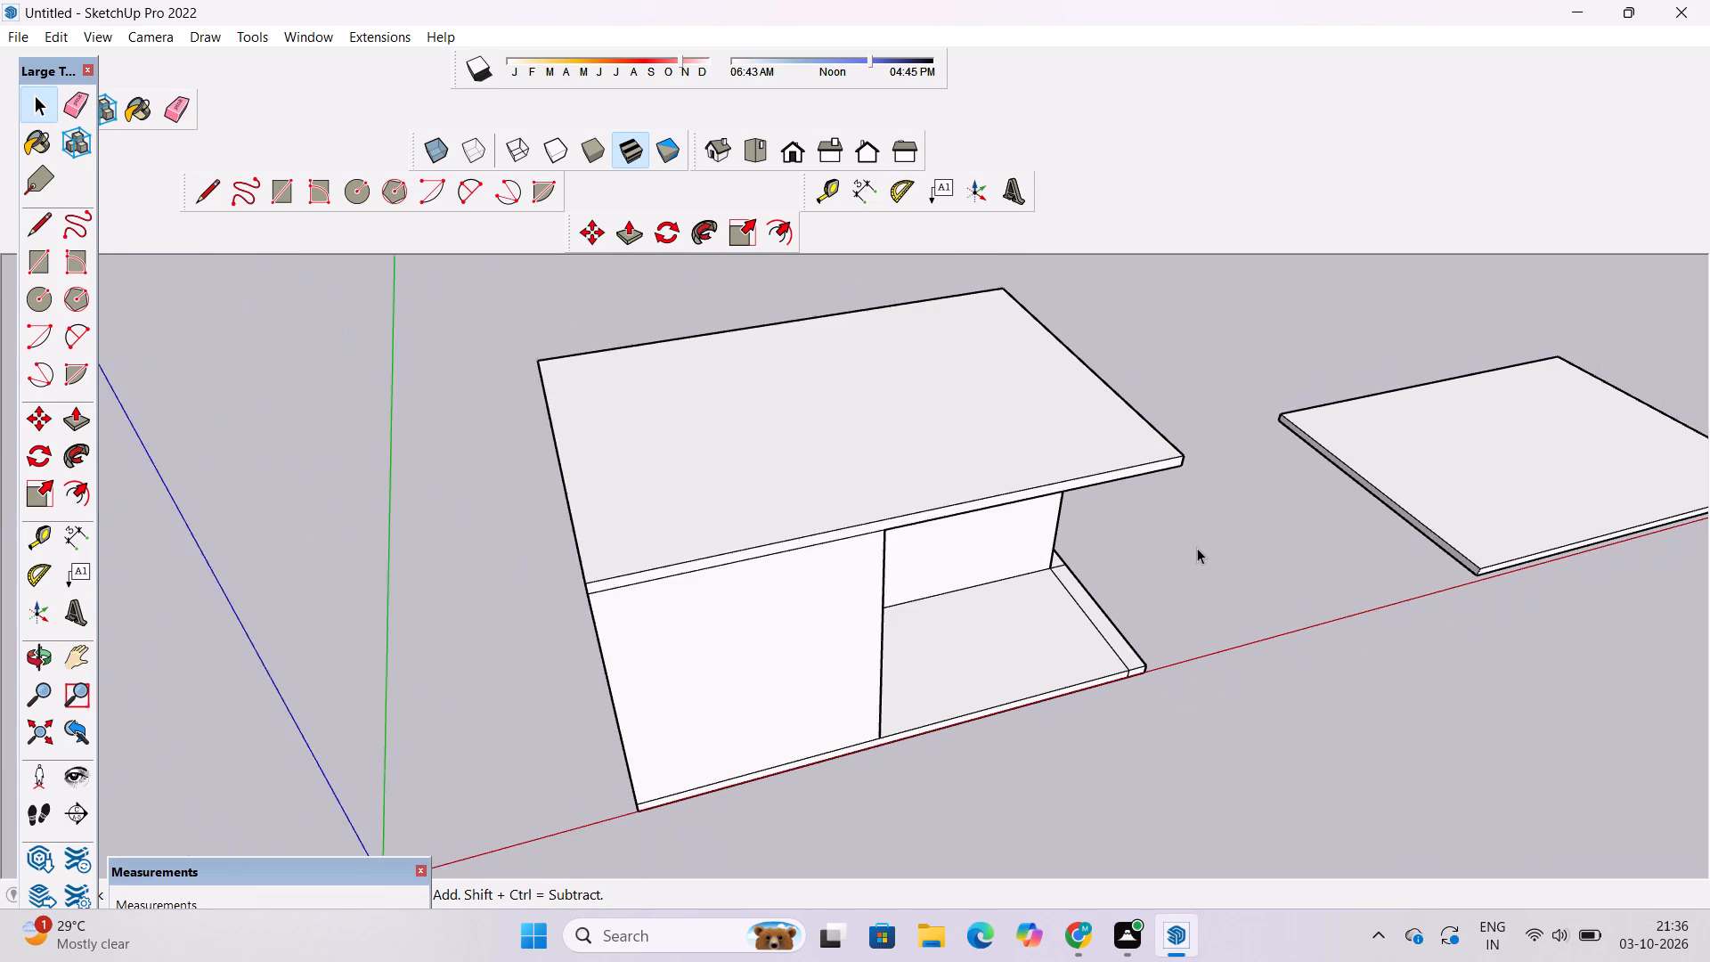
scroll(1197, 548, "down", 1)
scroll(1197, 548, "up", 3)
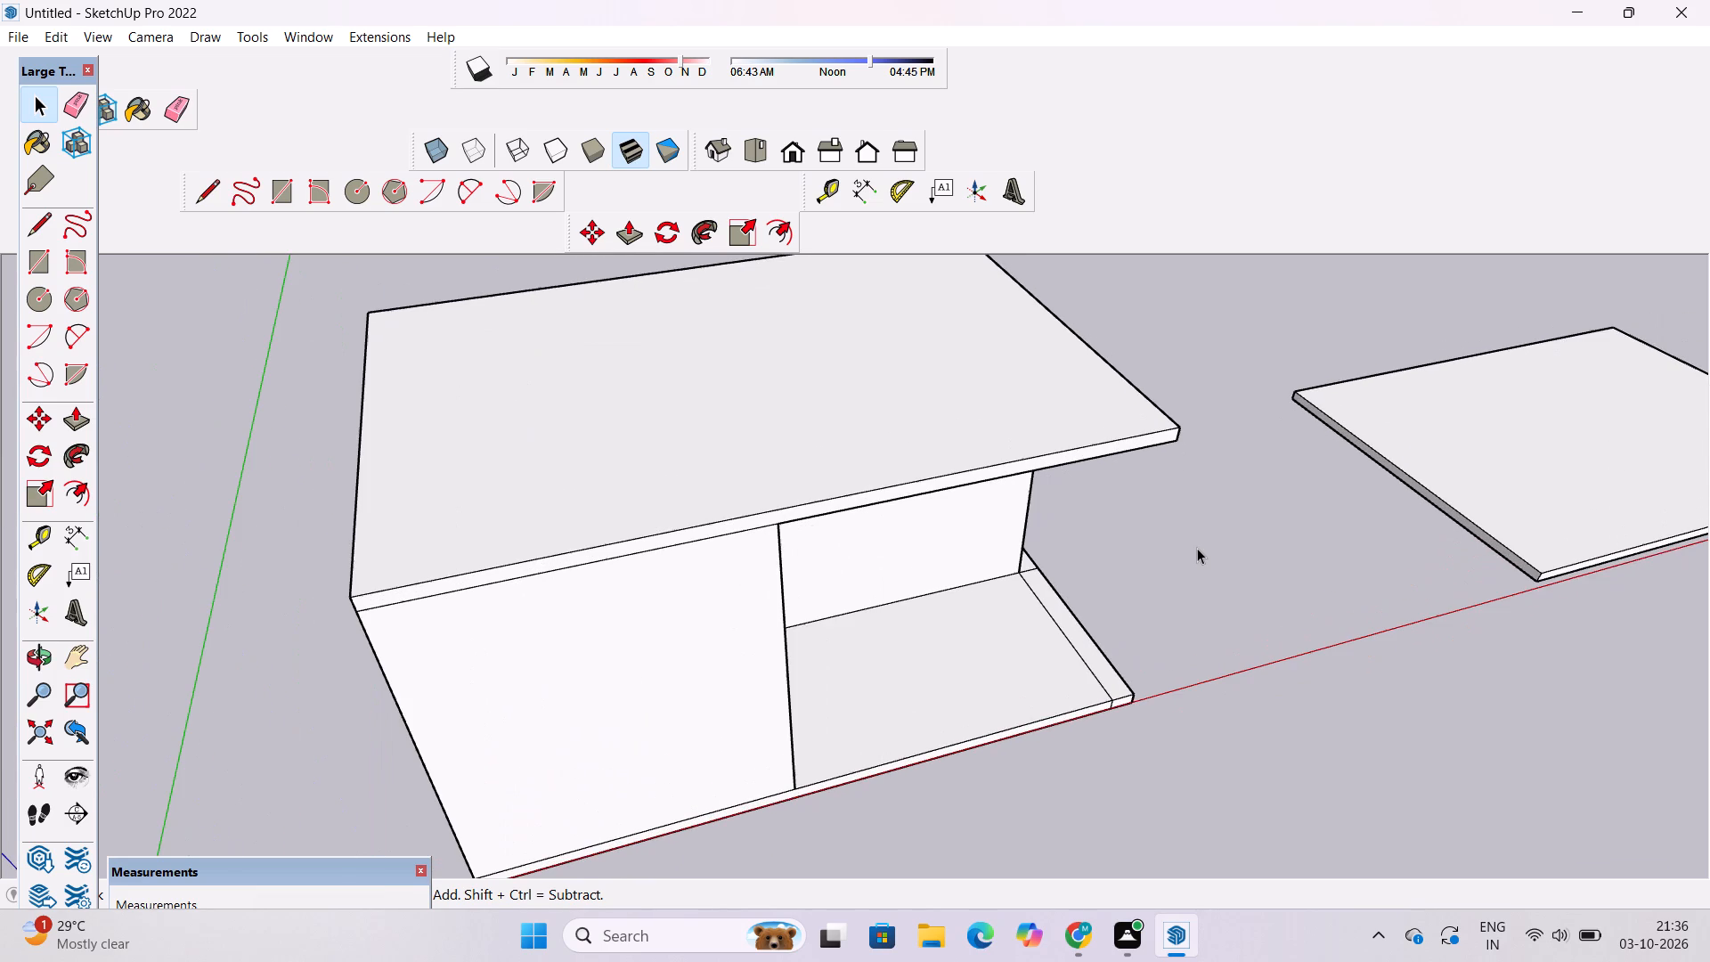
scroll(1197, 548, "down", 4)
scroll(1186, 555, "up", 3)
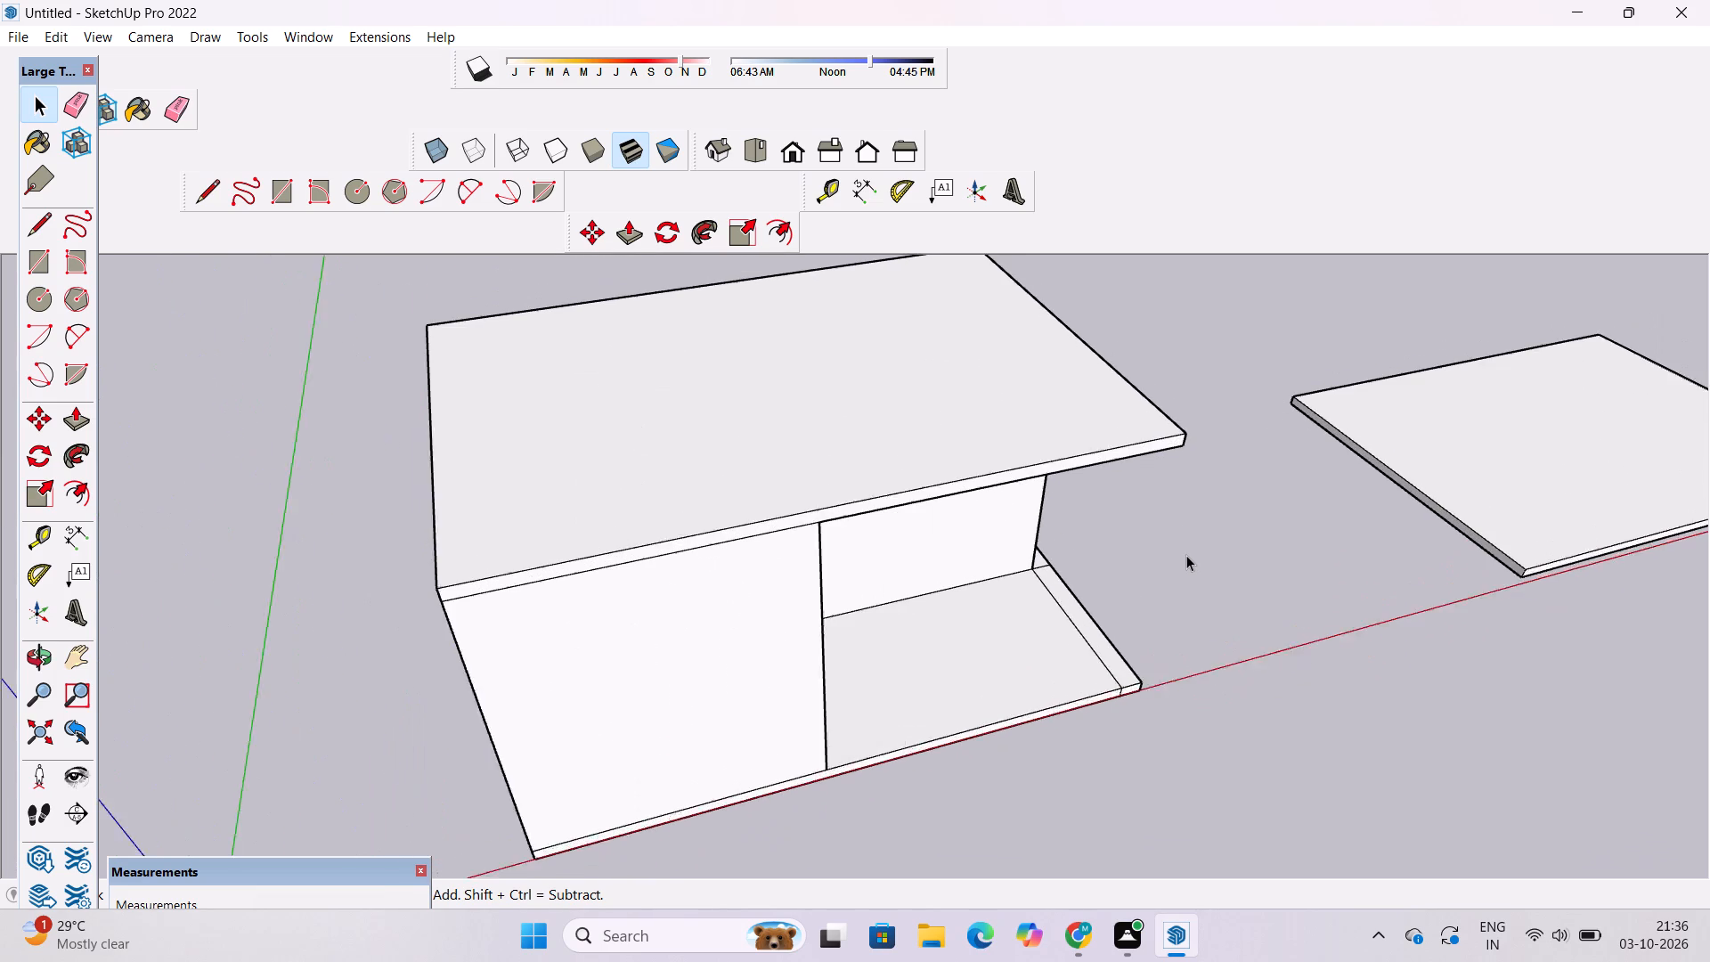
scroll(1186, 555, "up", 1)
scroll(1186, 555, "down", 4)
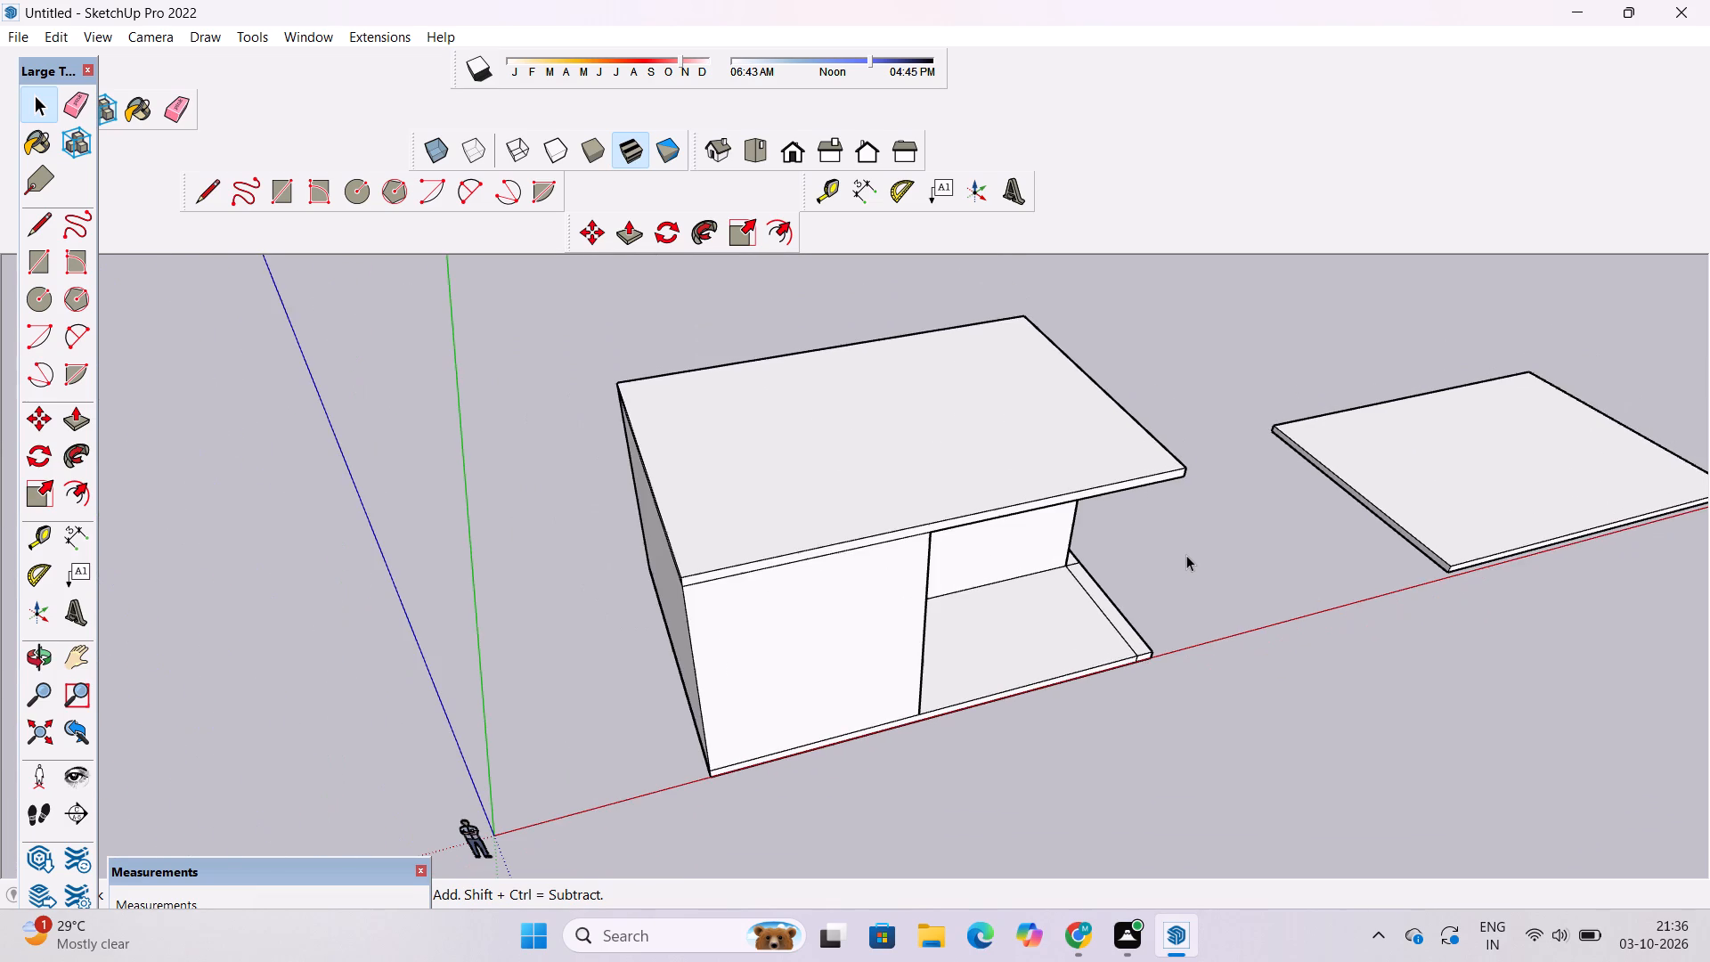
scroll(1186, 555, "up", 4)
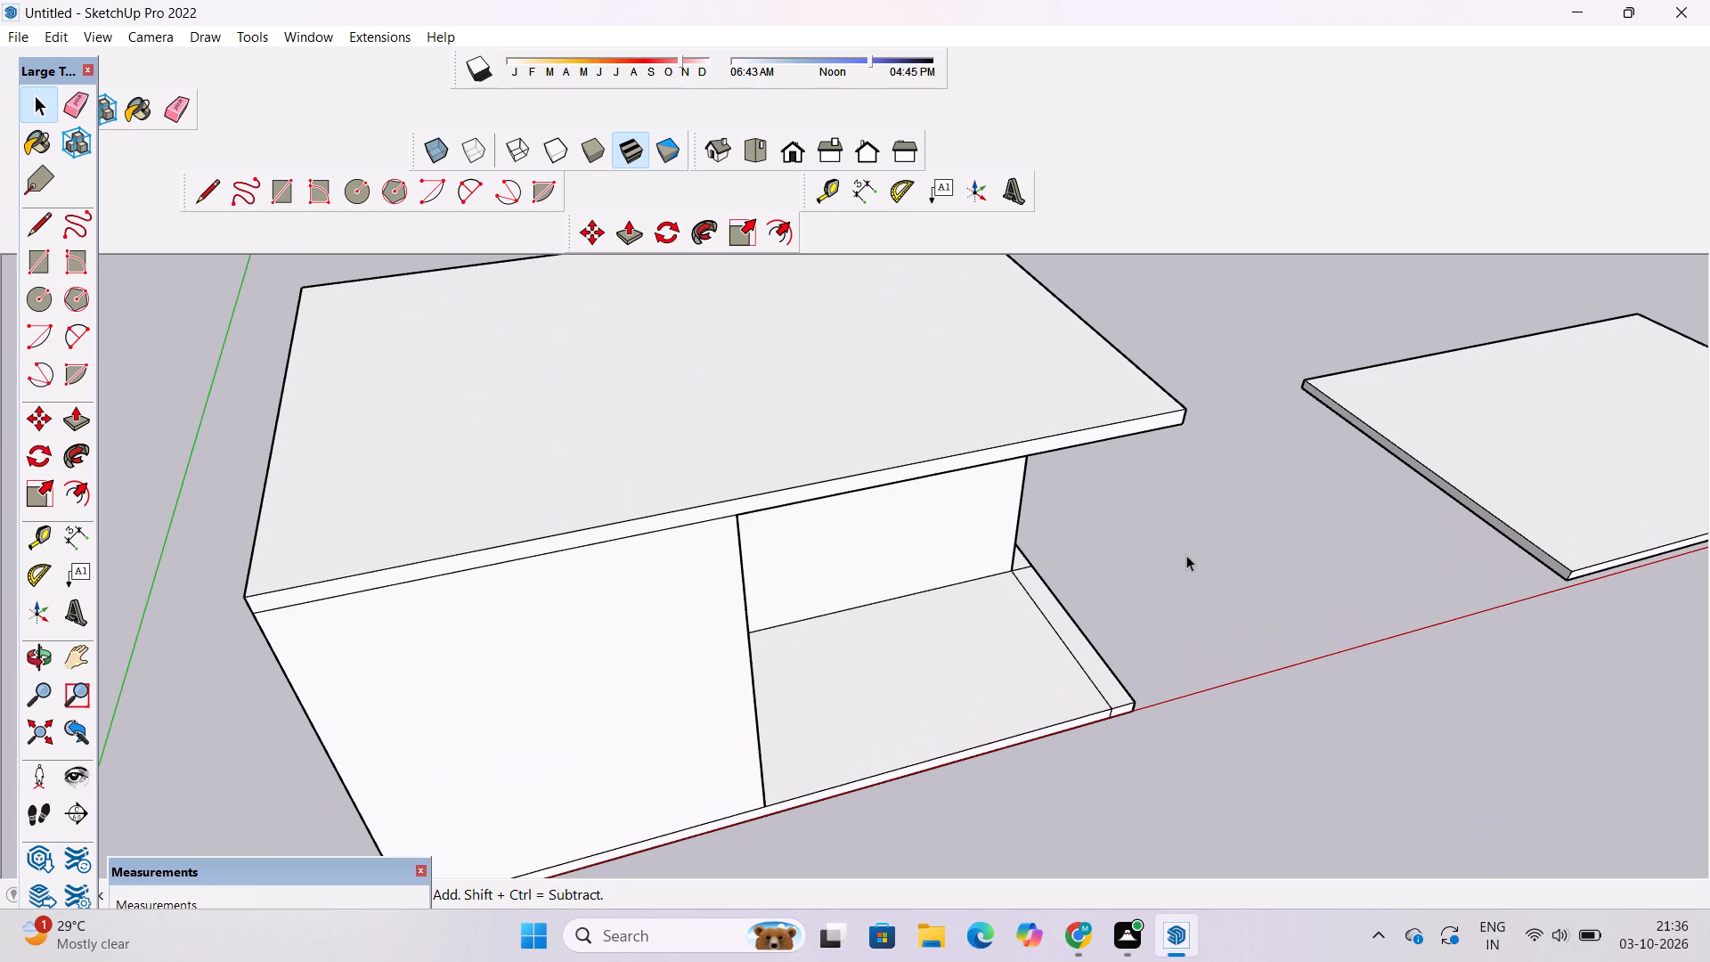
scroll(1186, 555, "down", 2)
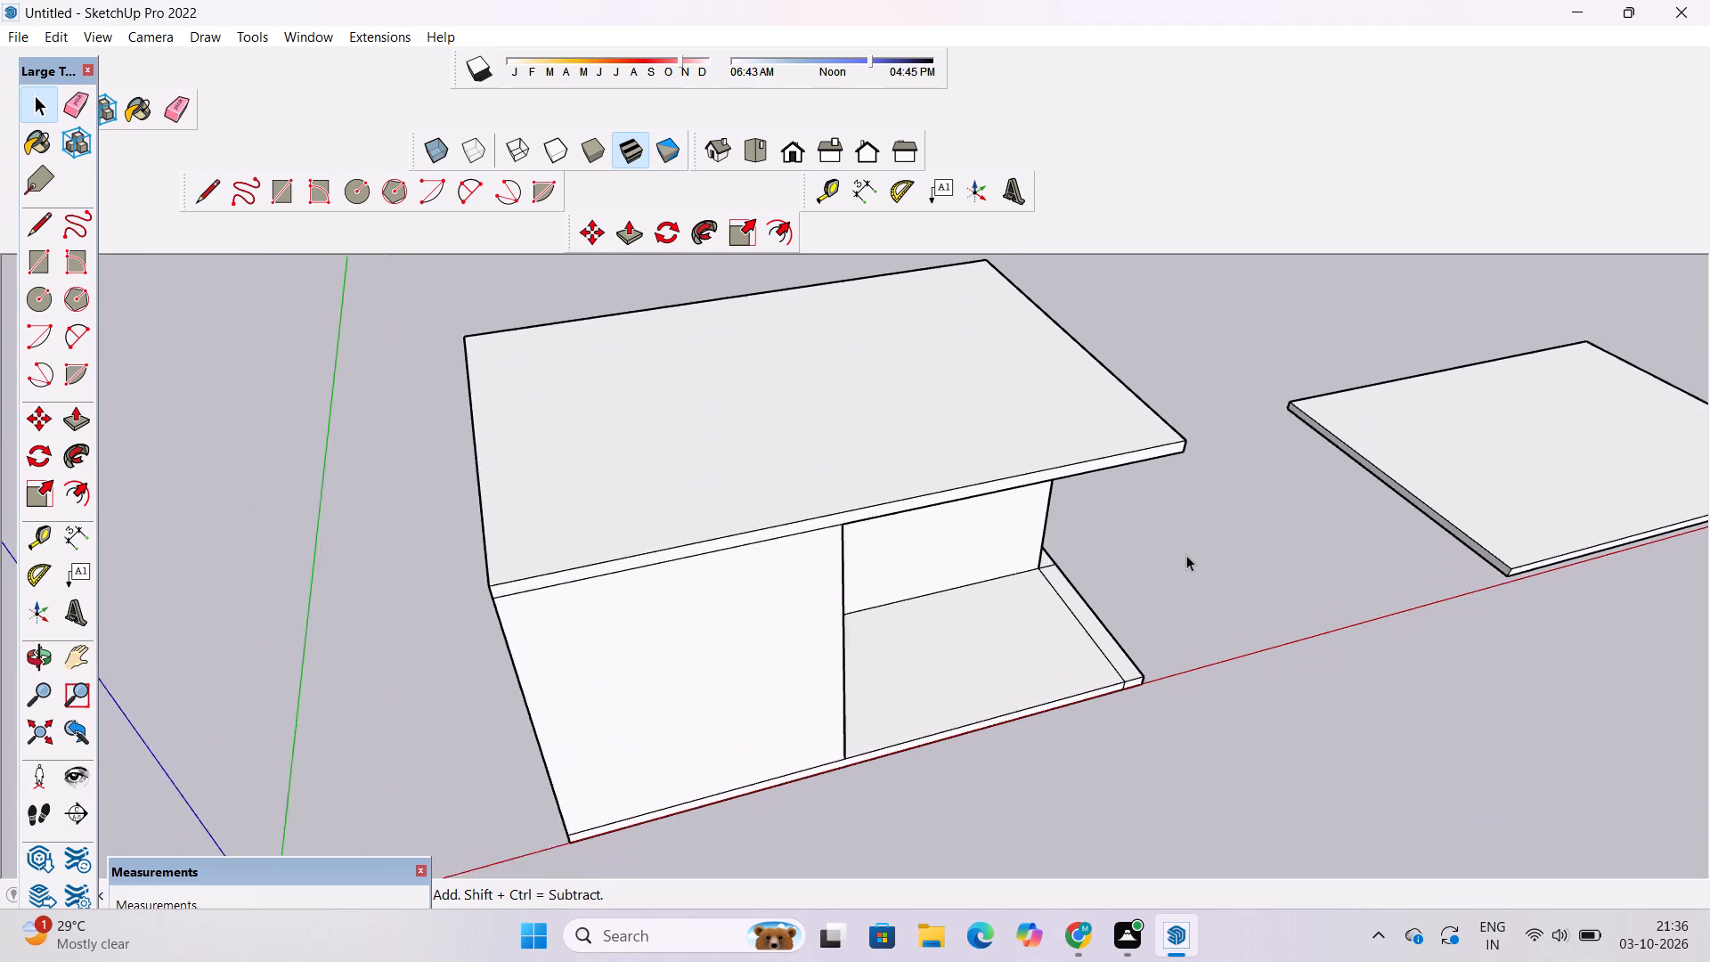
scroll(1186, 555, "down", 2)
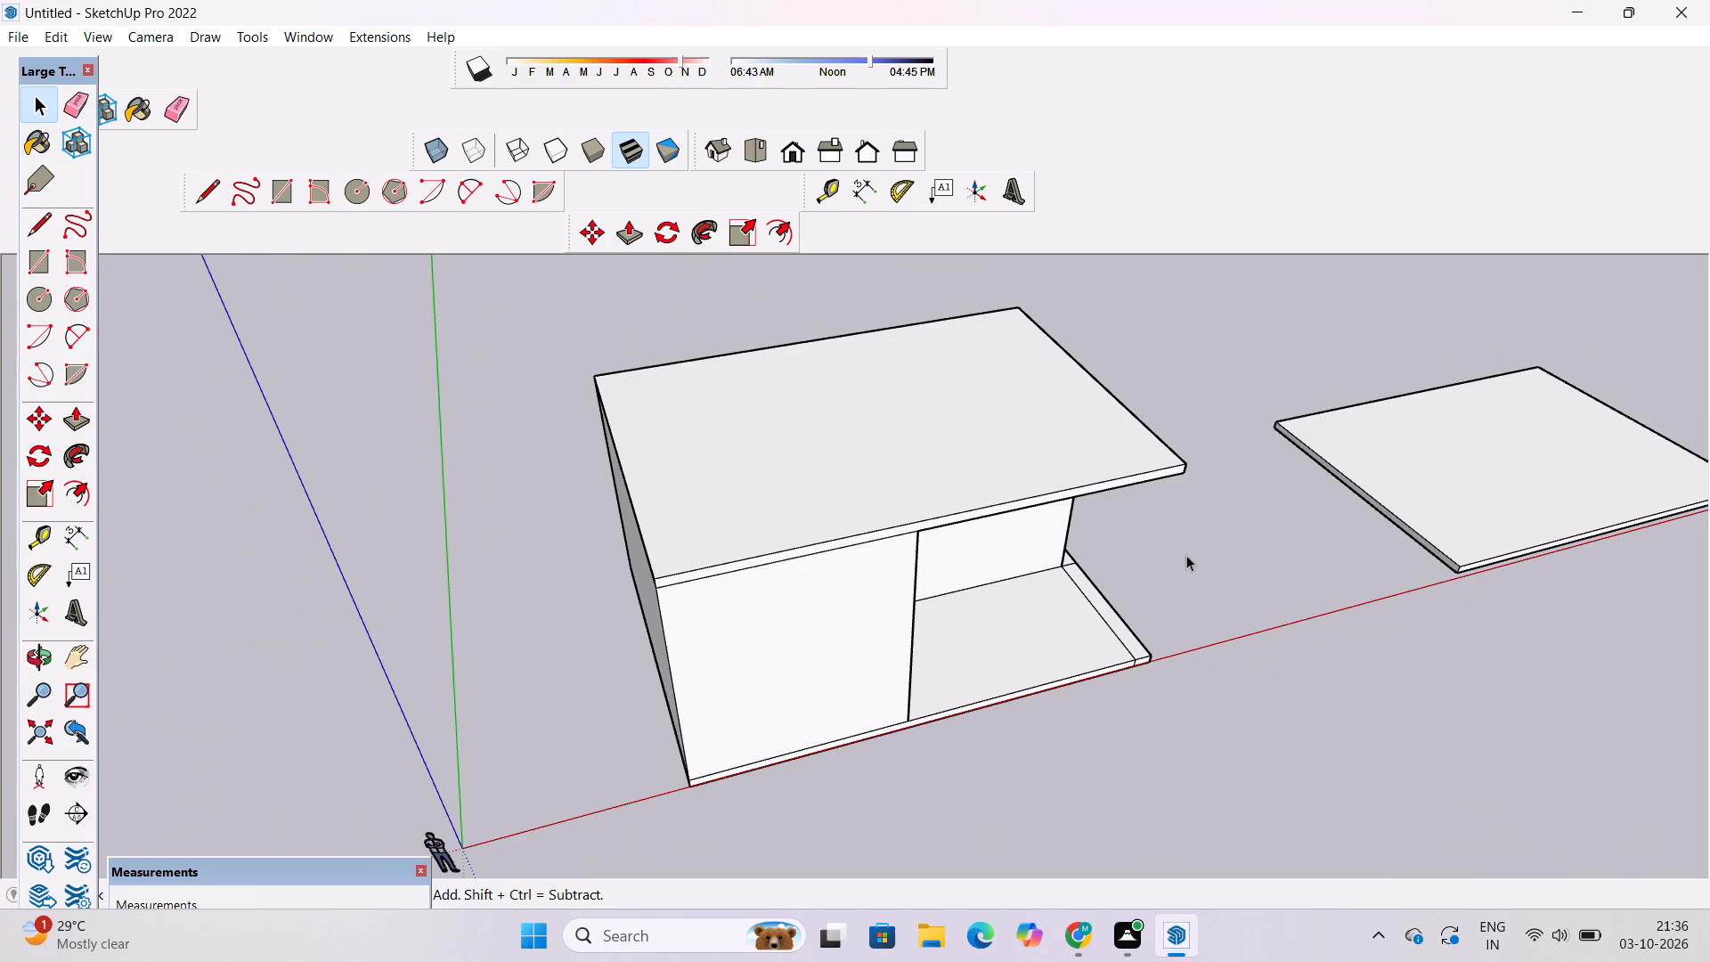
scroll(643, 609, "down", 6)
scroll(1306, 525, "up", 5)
Examine the roofed building and its open corner from several angles and distances.
key("o")
left_click_drag(1169, 628, 1093, 597)
scroll(939, 629, "down", 6)
left_click_drag(841, 635, 906, 625, "shift")
left_click_drag(749, 645, 729, 583)
scroll(724, 575, "up", 5)
left_click_drag(721, 576, 914, 584, "shift")
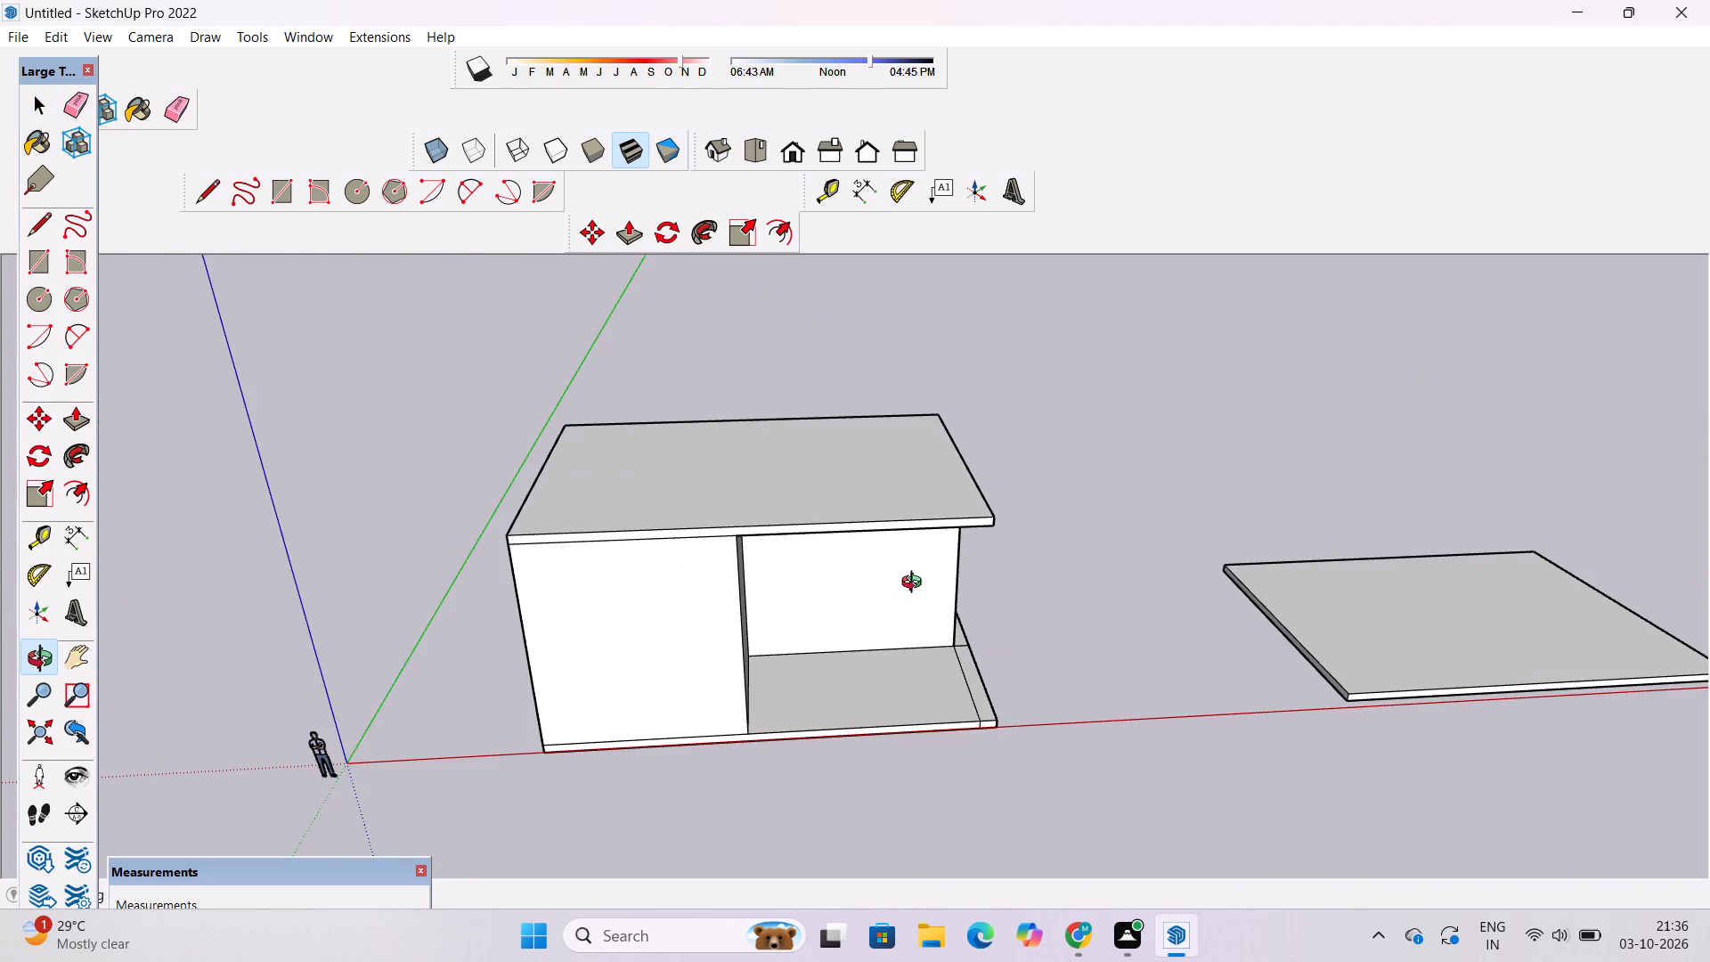
left_click(934, 584)
left_click_drag(935, 584, 953, 649)
scroll(953, 634, "down", 5)
left_click_drag(885, 612, 924, 749)
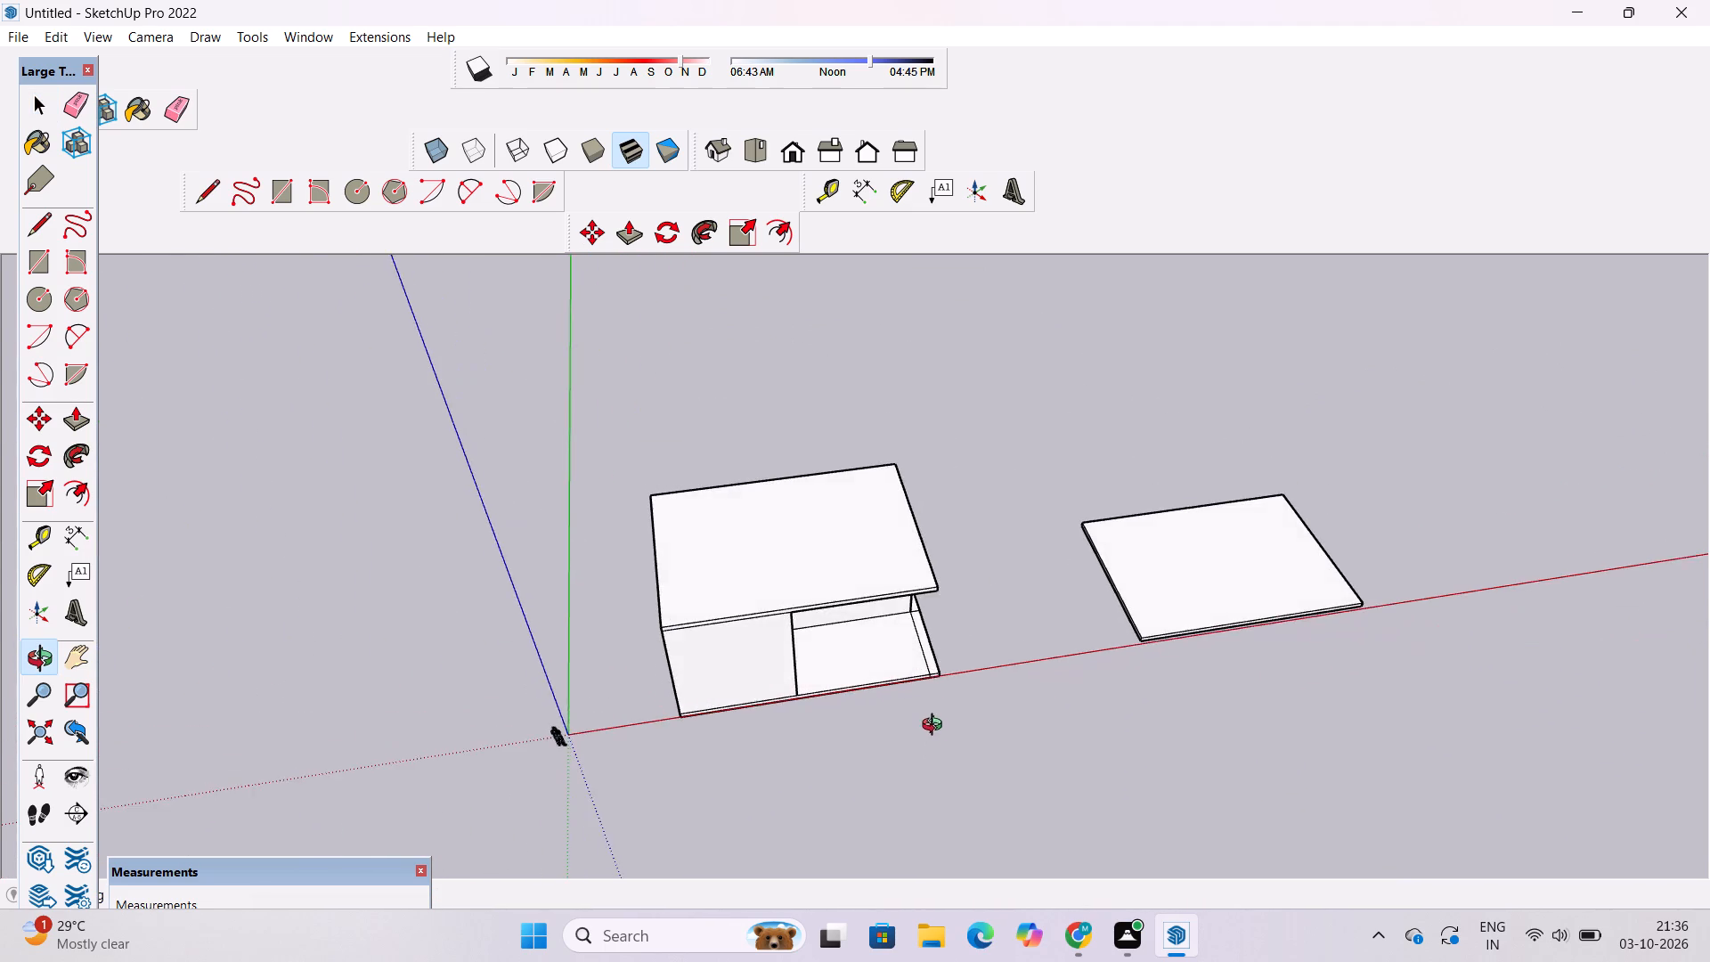
scroll(938, 710, "up", 10)
left_click_drag(949, 673, 999, 708, "shift")
left_click_drag(999, 709, 932, 713)
Draw a square about 2' 9 1/2" per side on the base slab's open front corner, starting where the inner strip line meets the front edge.
scroll(924, 699, "down", 4)
left_click_drag(920, 689, 936, 757)
scroll(929, 697, "up", 9)
left_click_drag(899, 673, 907, 685, "shift")
key("r")
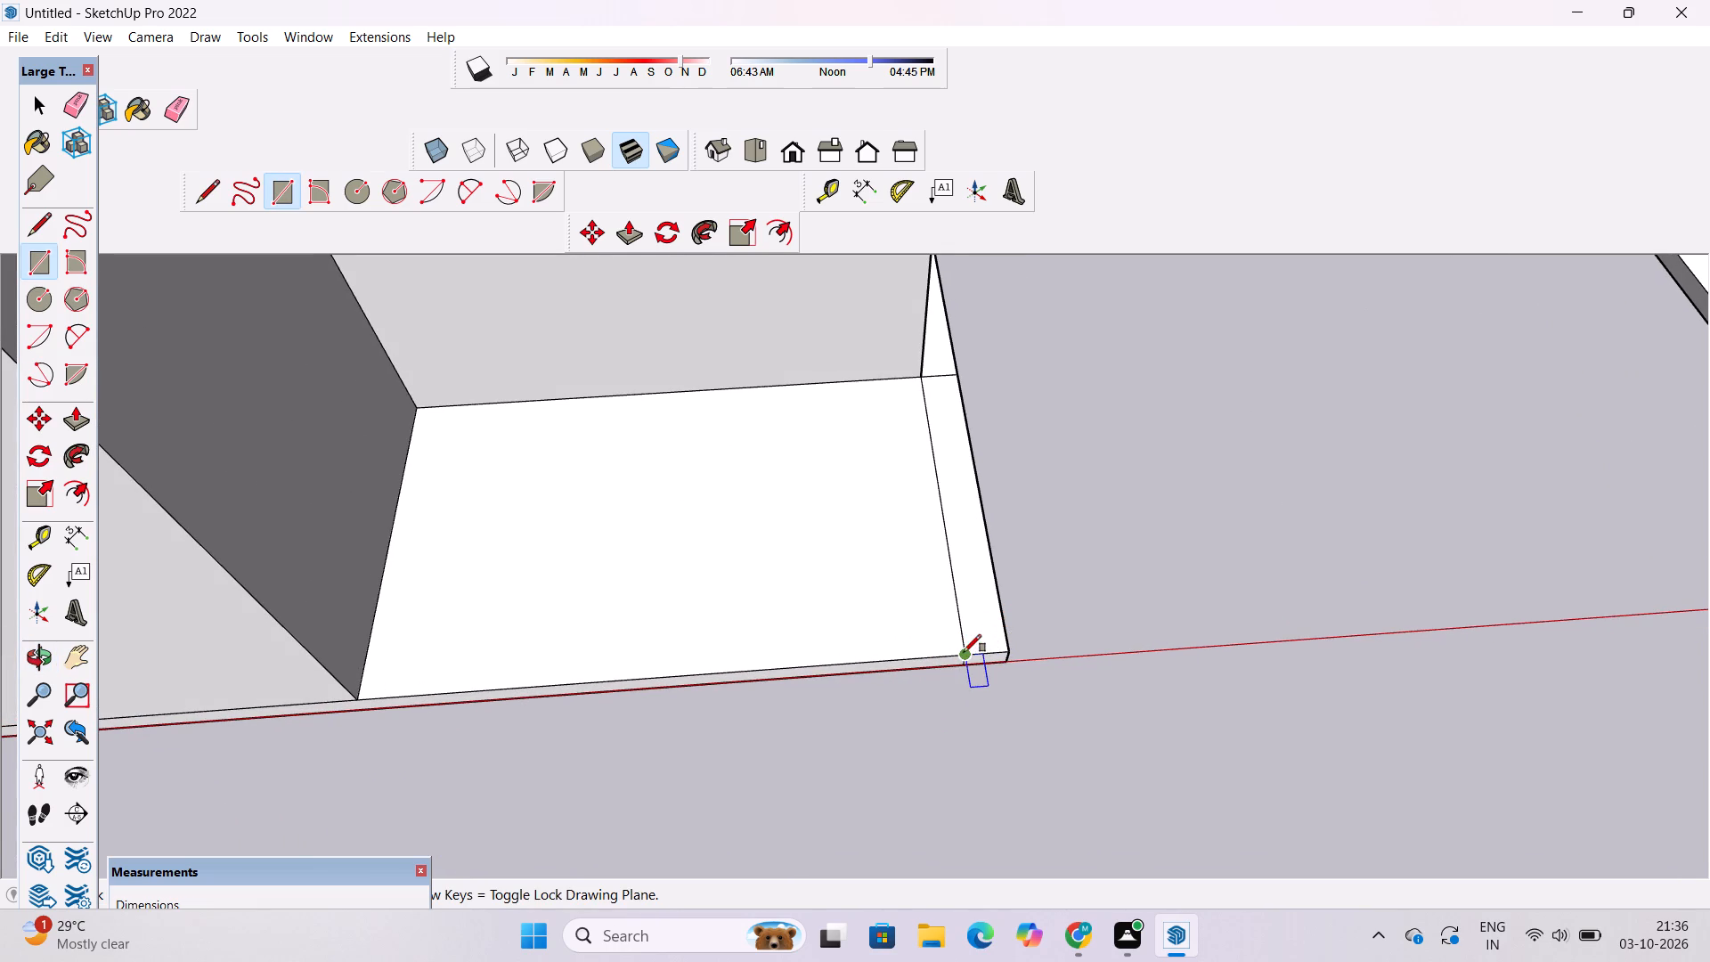
double_click(964, 652)
scroll(916, 607, "up", 1)
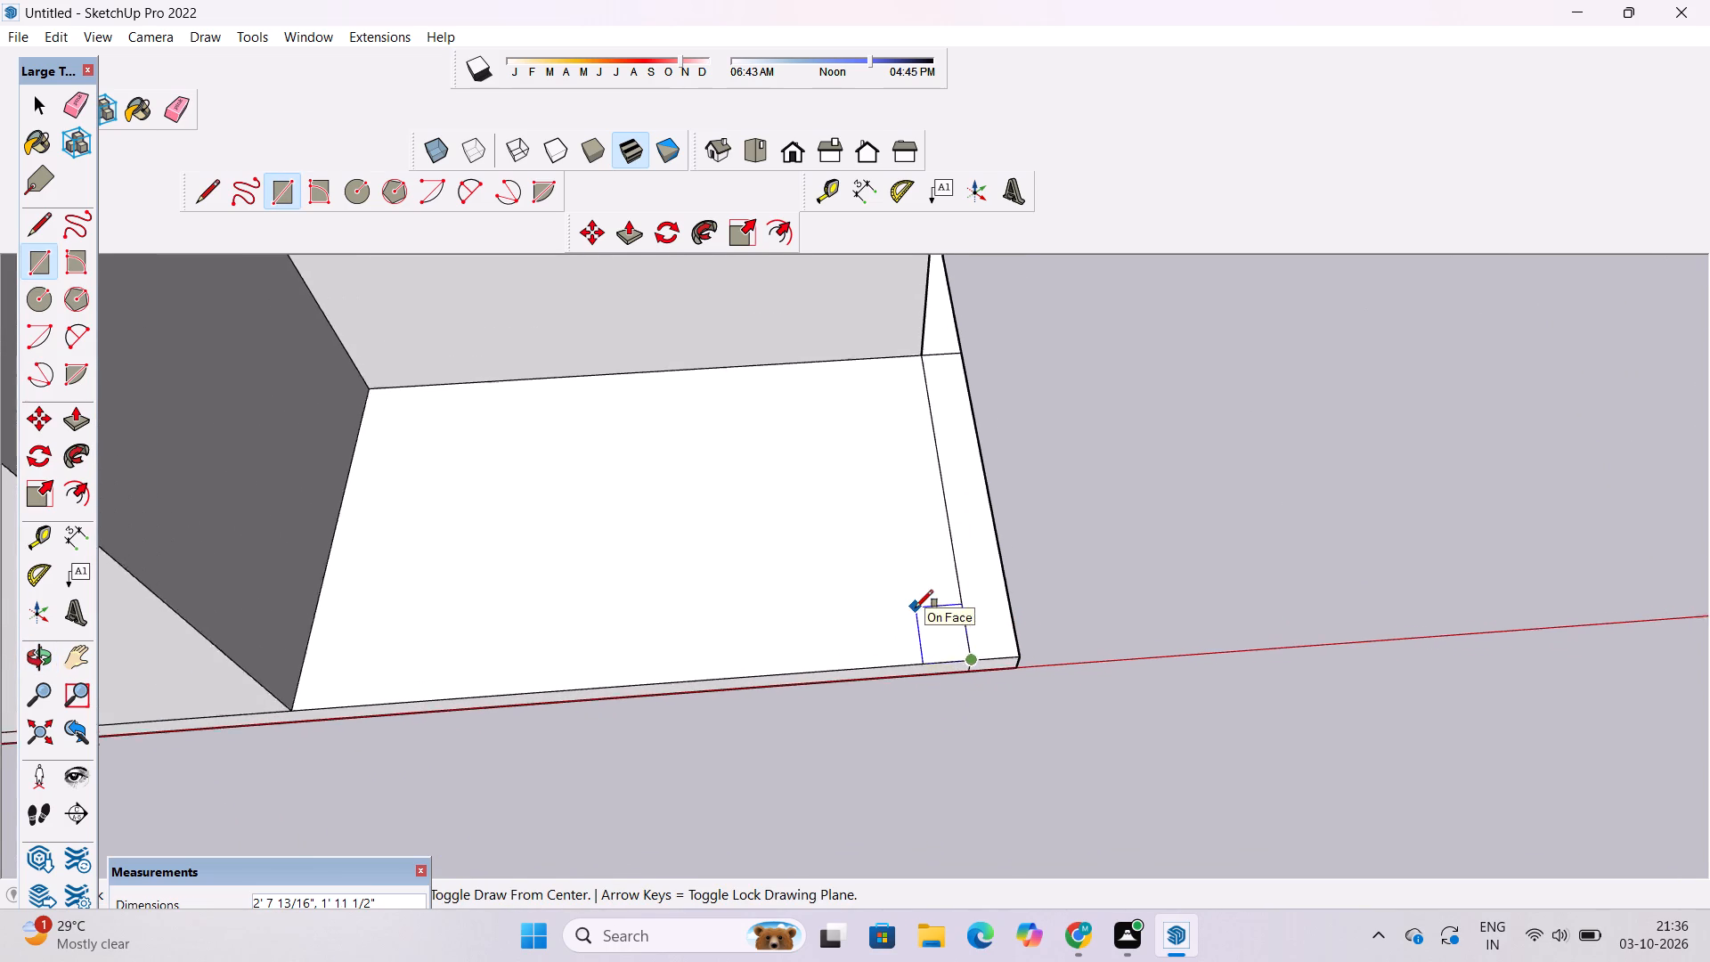
scroll(916, 607, "up", 4)
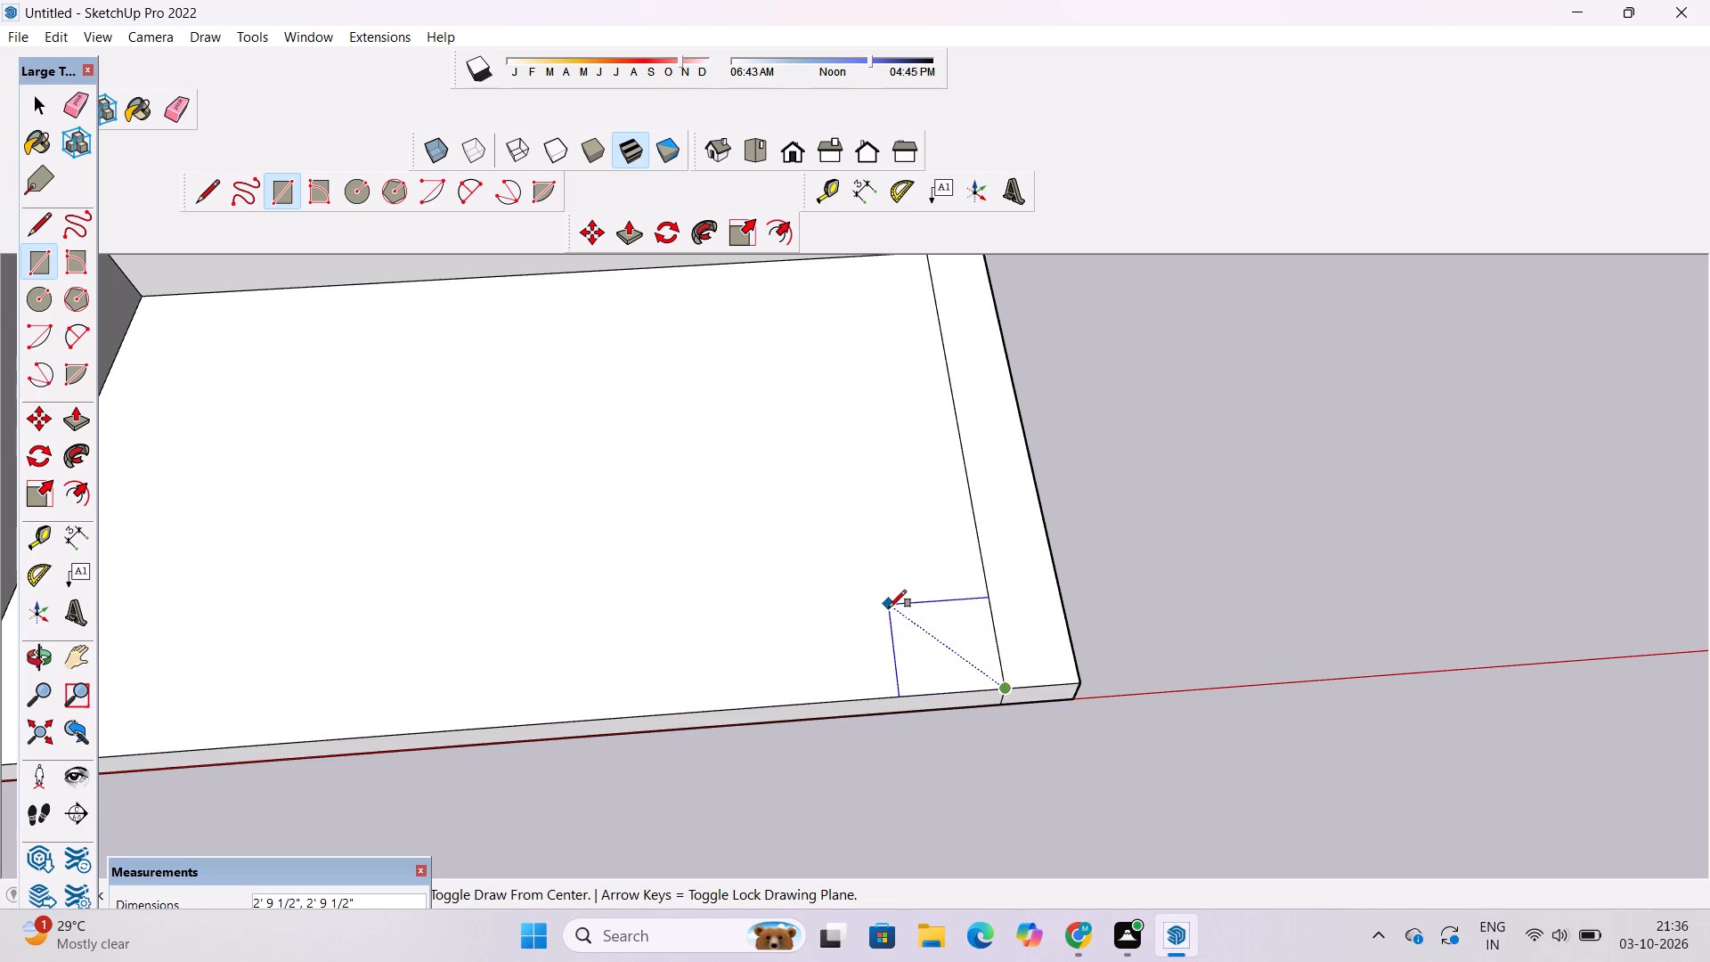
left_click(889, 607)
key("space")
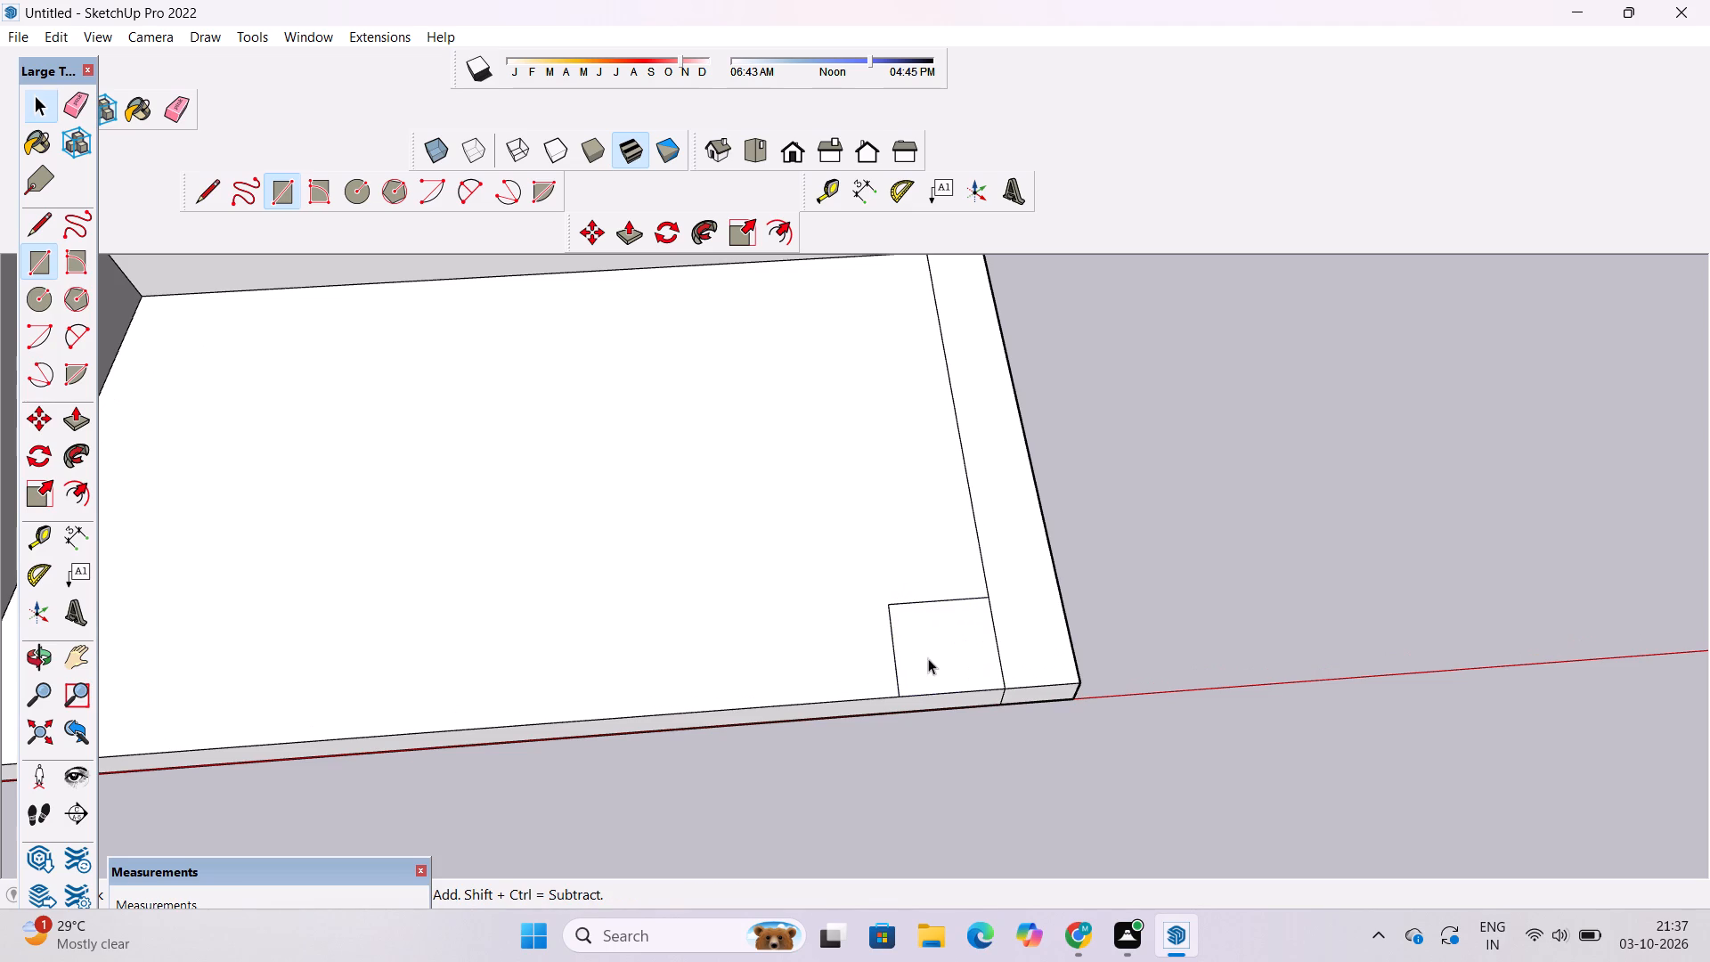
Push/Pull the small corner square up to the underside of the roof slab to form a column.
key("o")
left_click(928, 657)
key("space")
left_click(932, 656)
key("p")
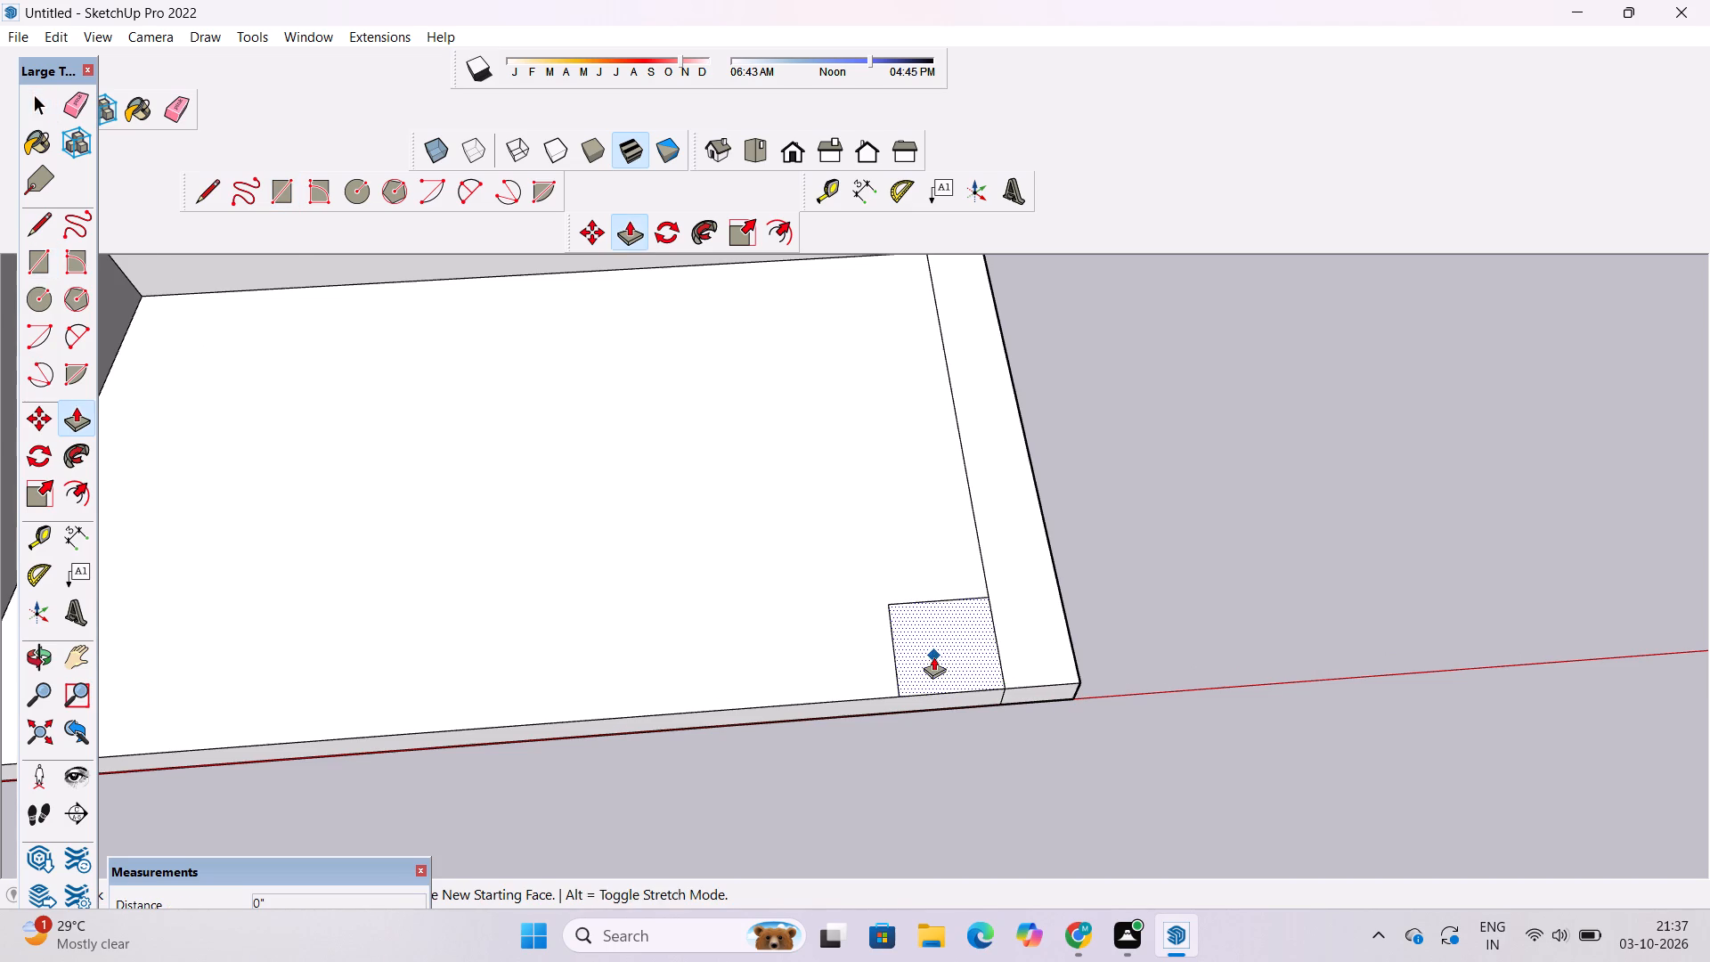
scroll(933, 659, "down", 5)
left_click(933, 661)
scroll(936, 627, "down", 5)
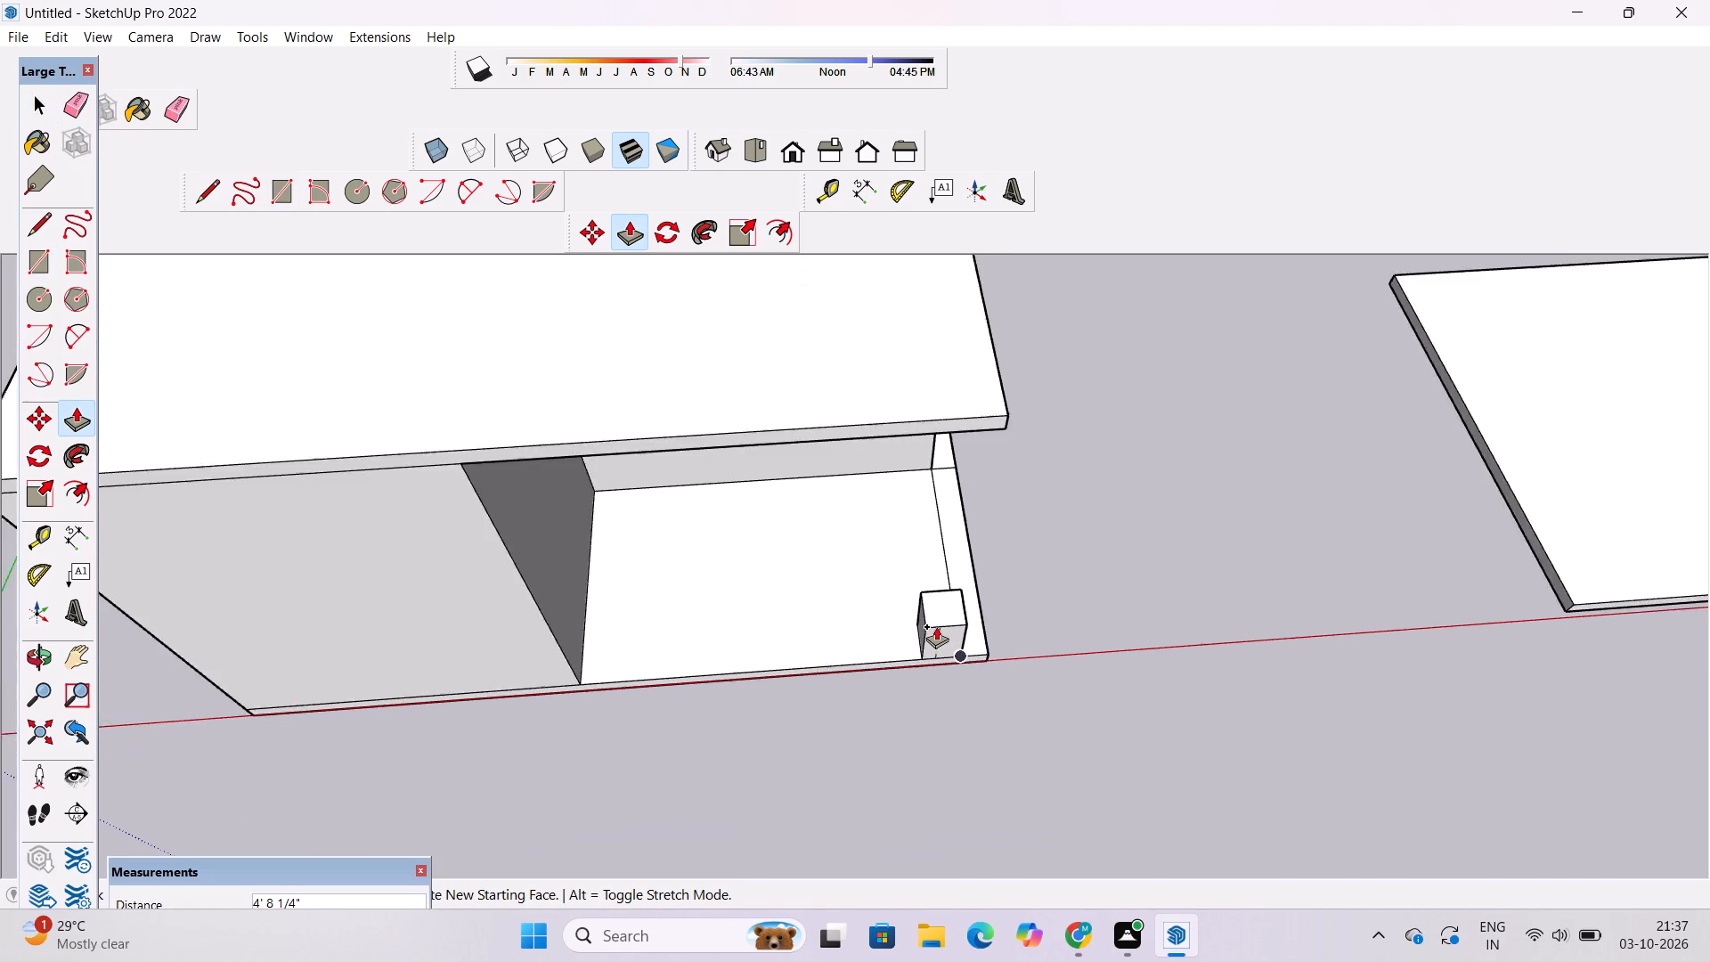
scroll(936, 626, "down", 5)
scroll(949, 547, "up", 11)
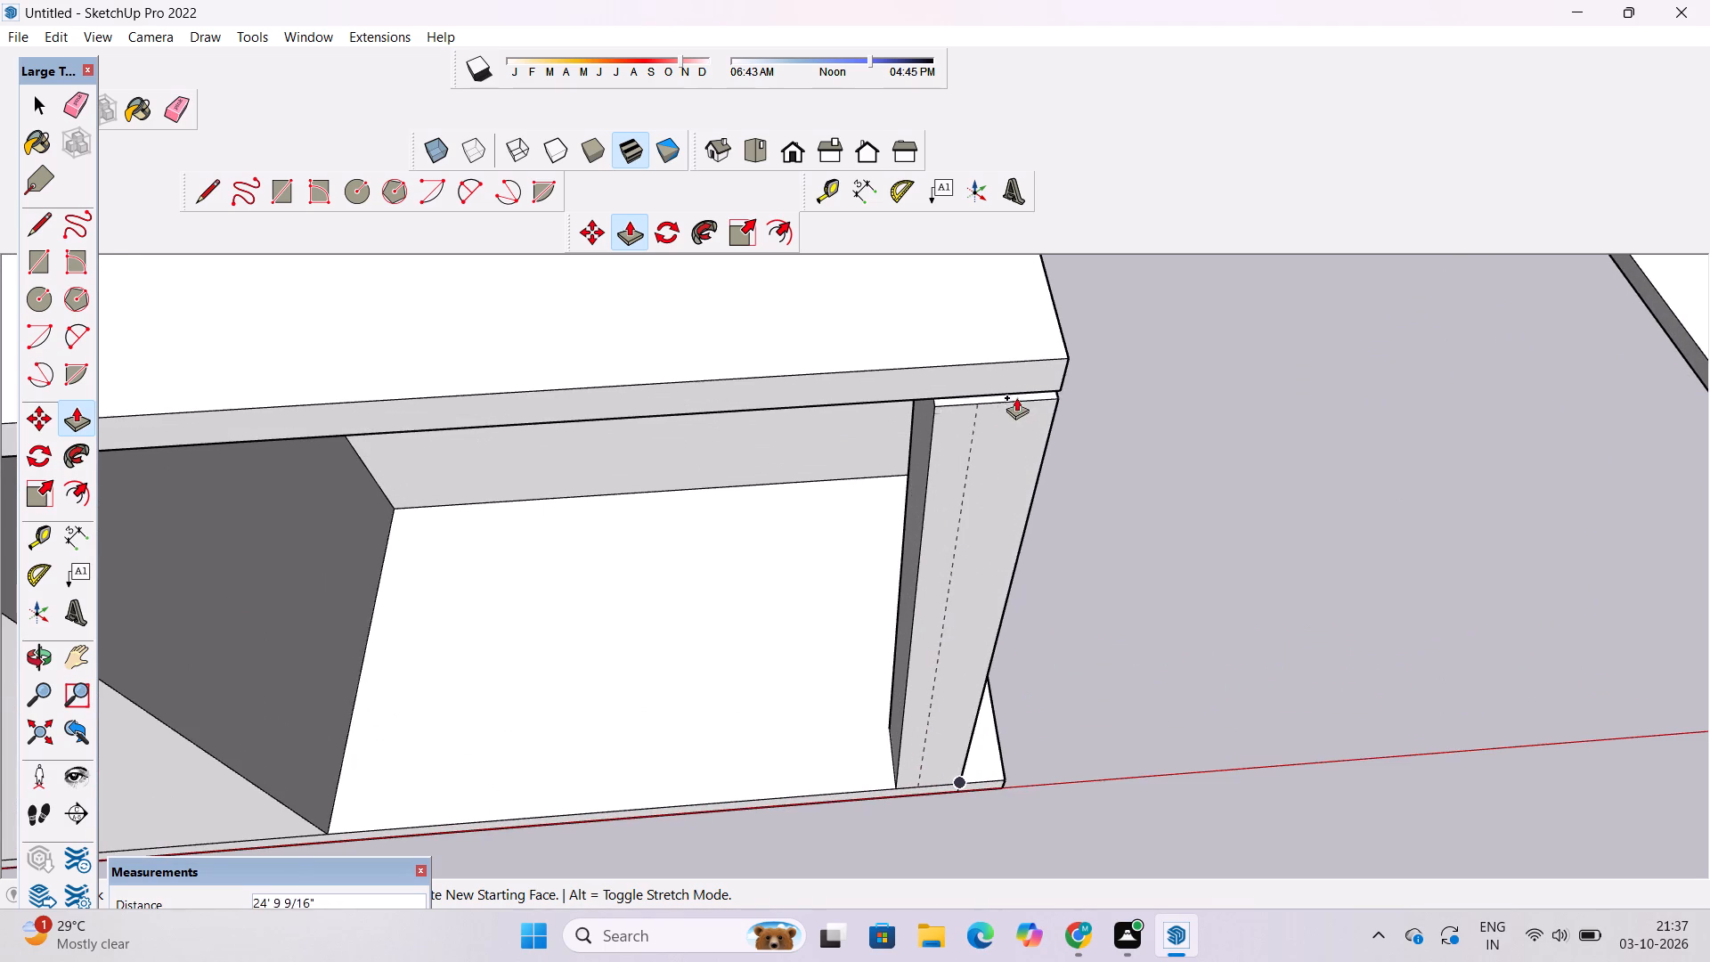
left_click(1050, 392)
Examine the new corner column and the open bay beside it from the front at close and wide range.
key("o")
scroll(997, 454, "down", 6)
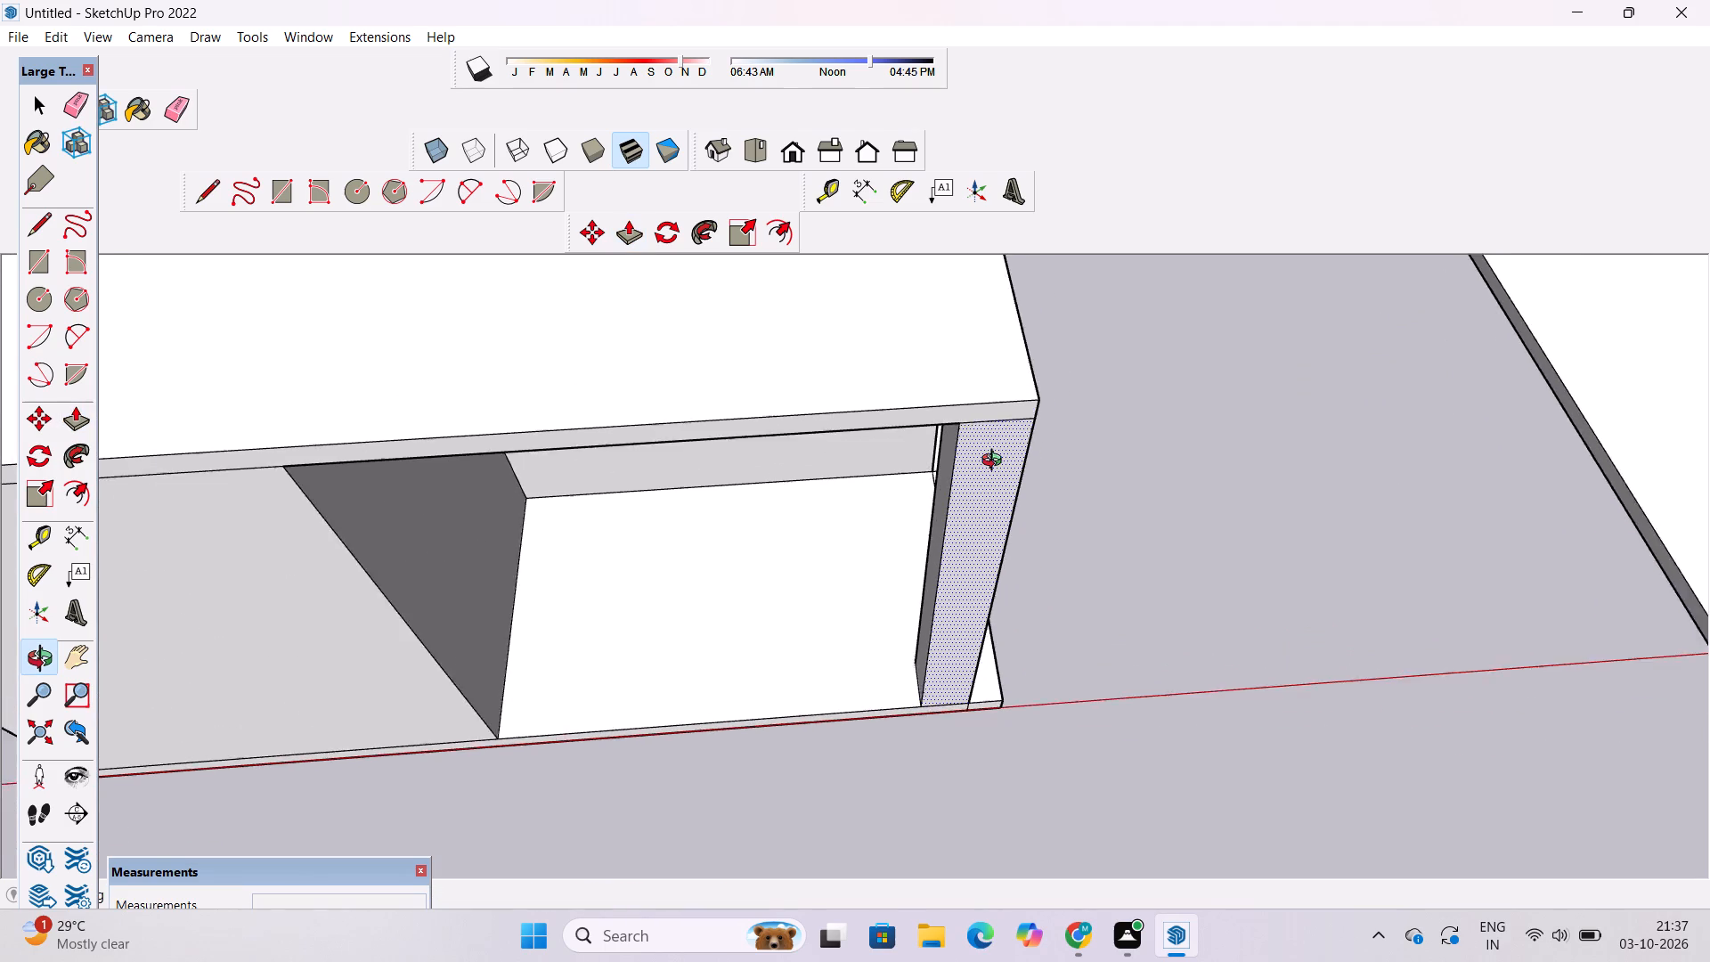
scroll(996, 462, "down", 7)
left_click_drag(1012, 614, 987, 433)
scroll(987, 424, "up", 5)
scroll(982, 438, "down", 4)
scroll(982, 438, "up", 3)
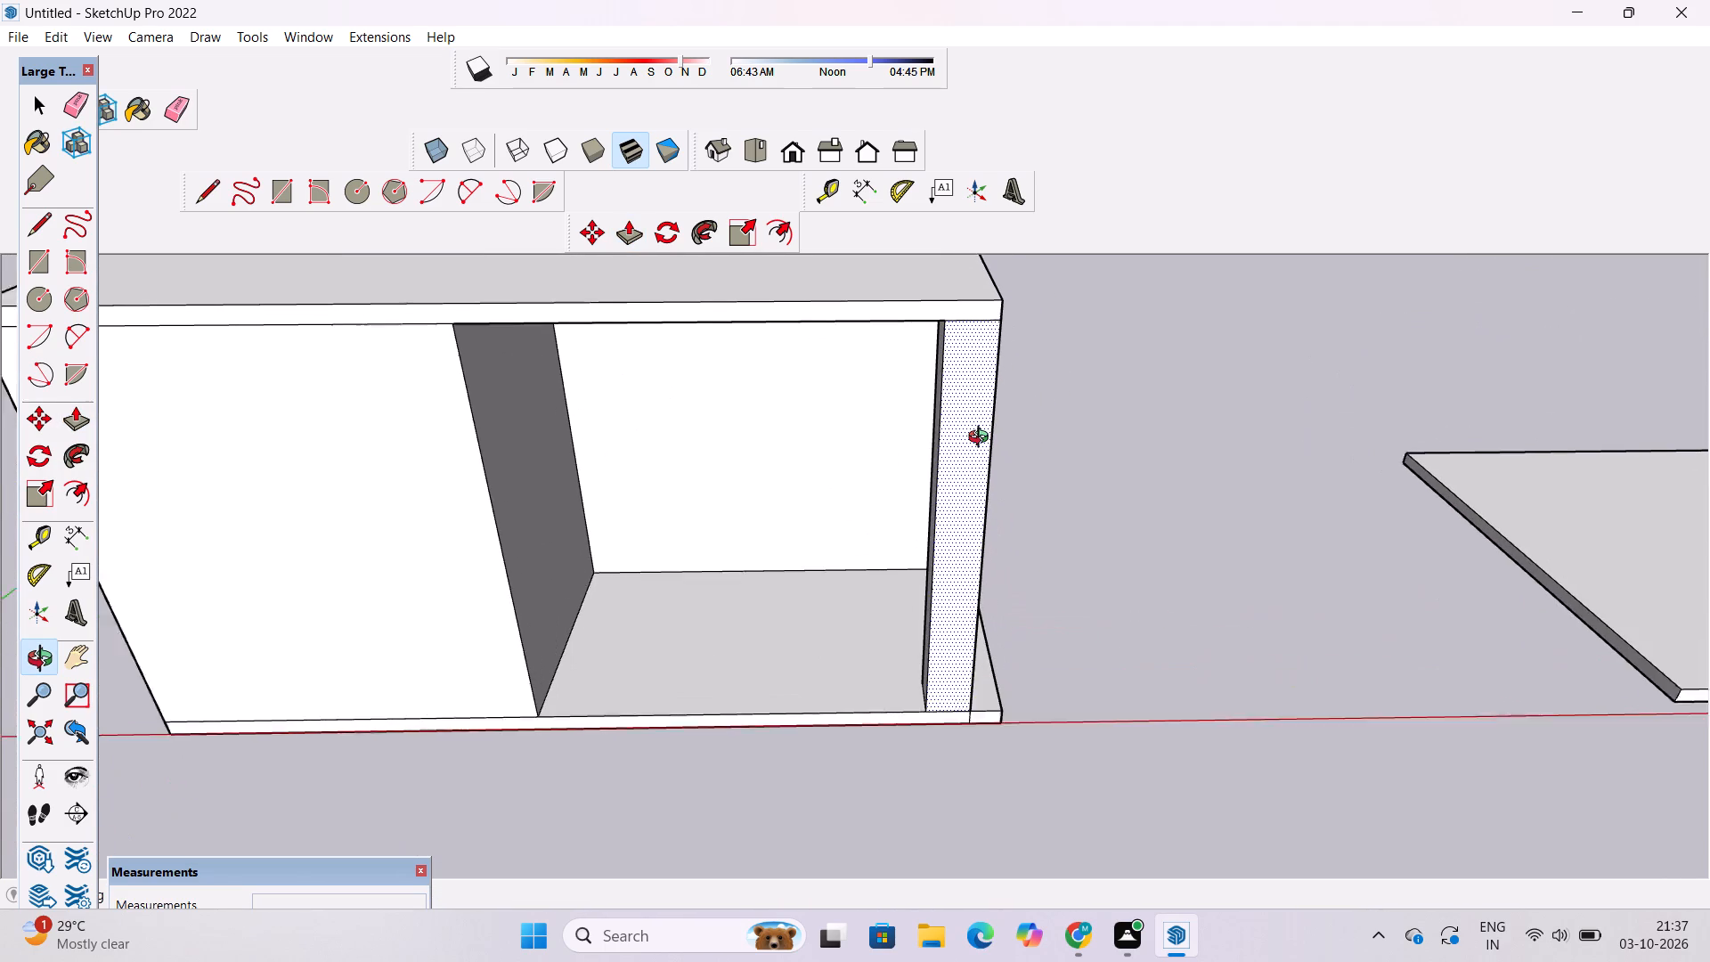
scroll(982, 439, "up", 1)
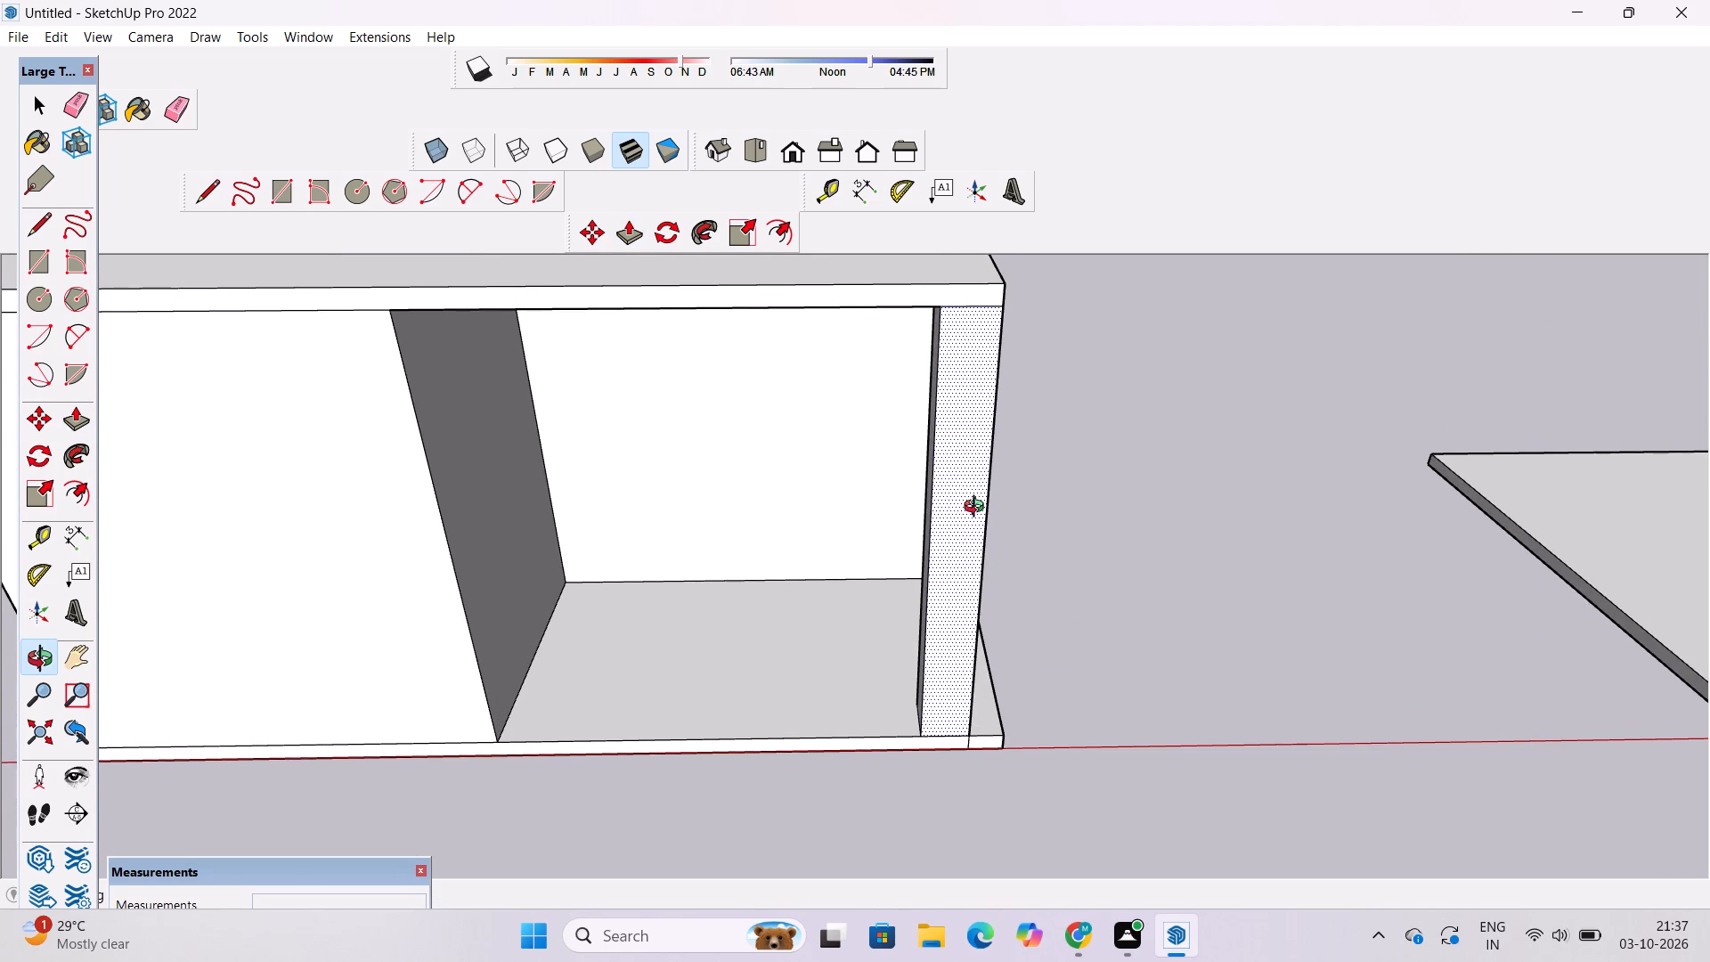
scroll(949, 535, "down", 5)
scroll(948, 536, "up", 5)
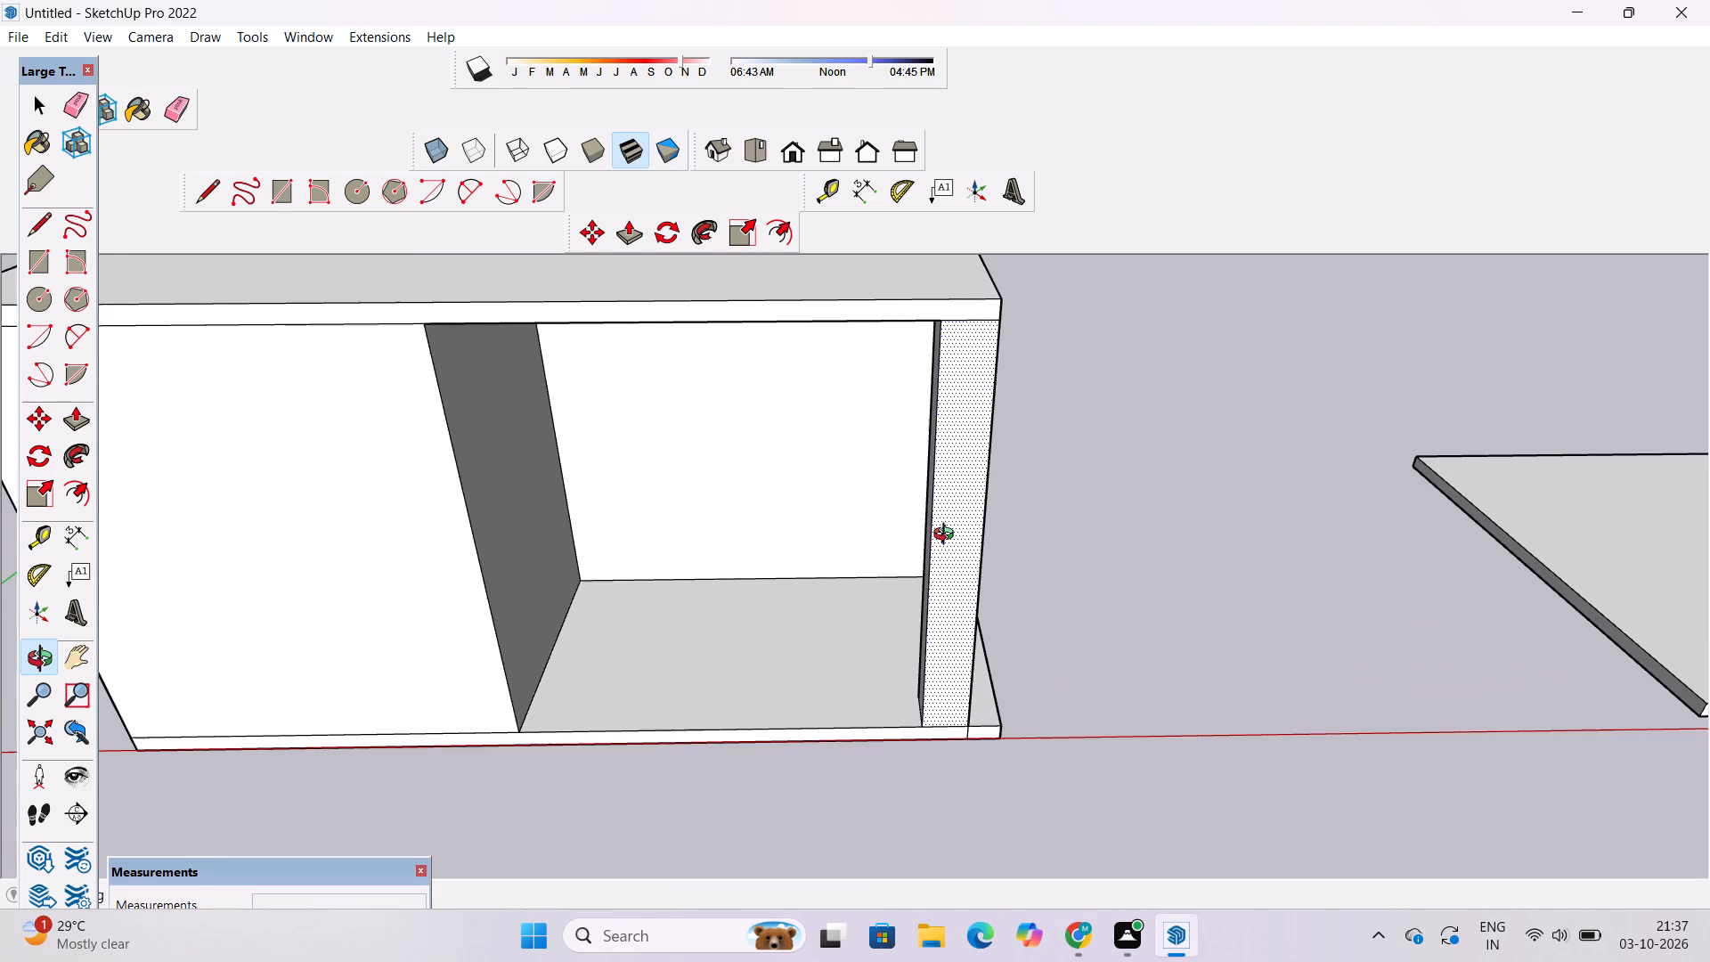
scroll(948, 536, "down", 5)
scroll(948, 536, "up", 6)
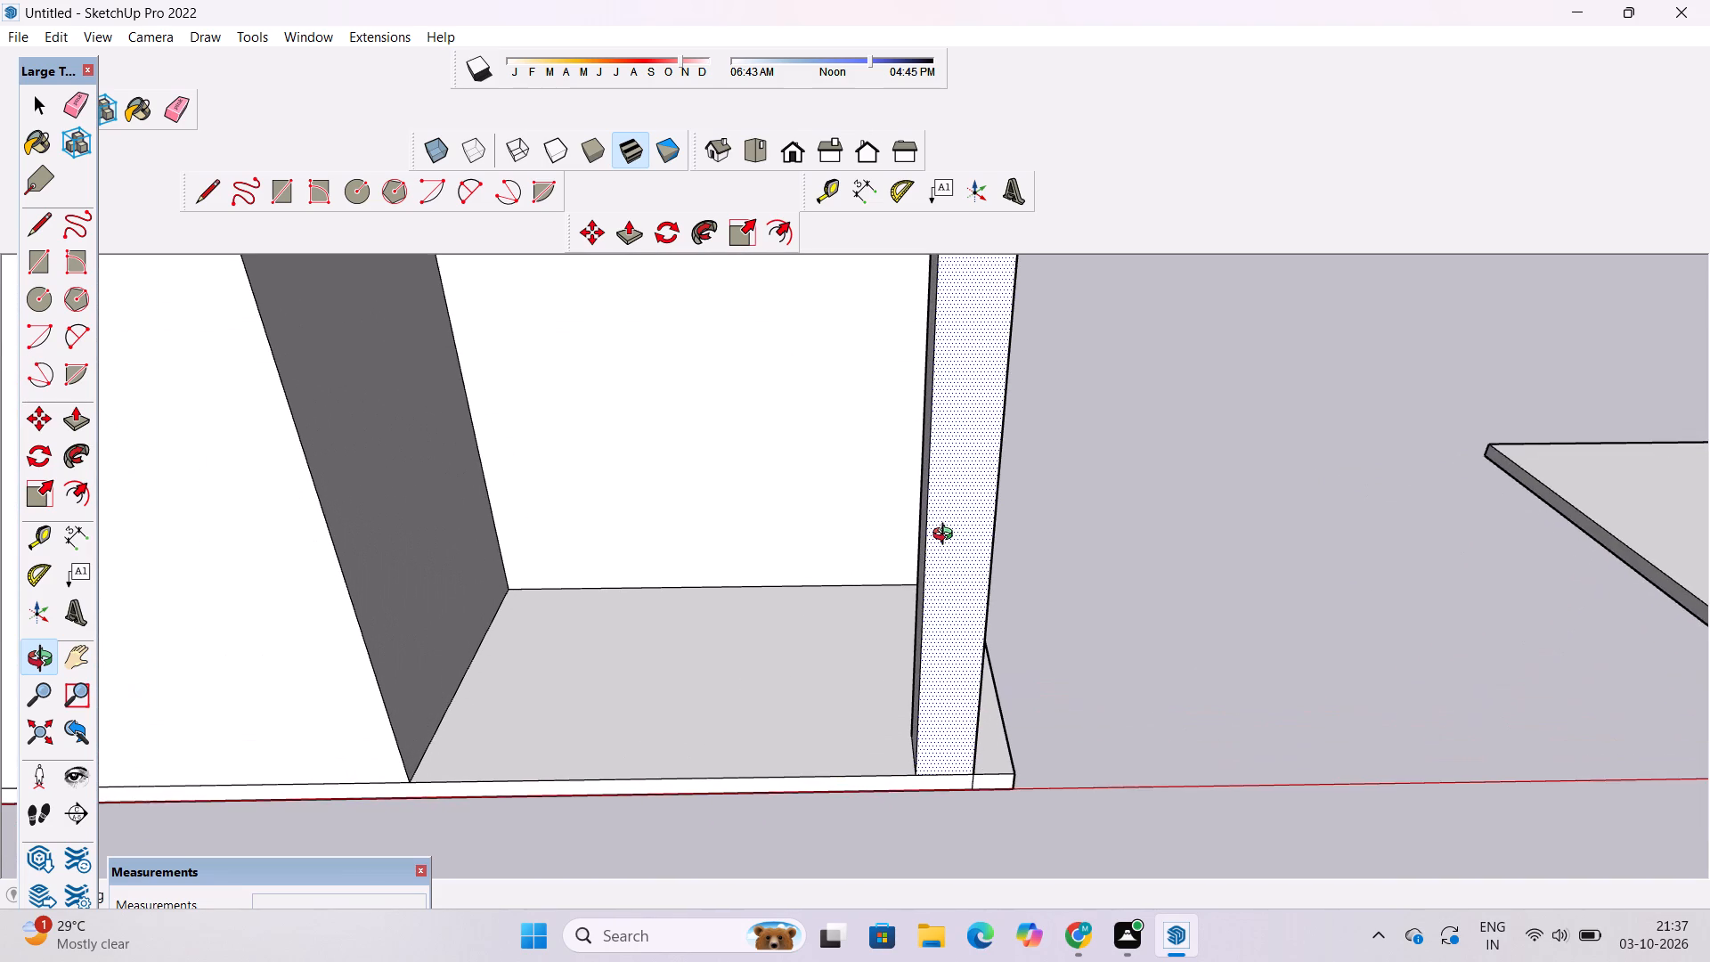
scroll(947, 536, "up", 5)
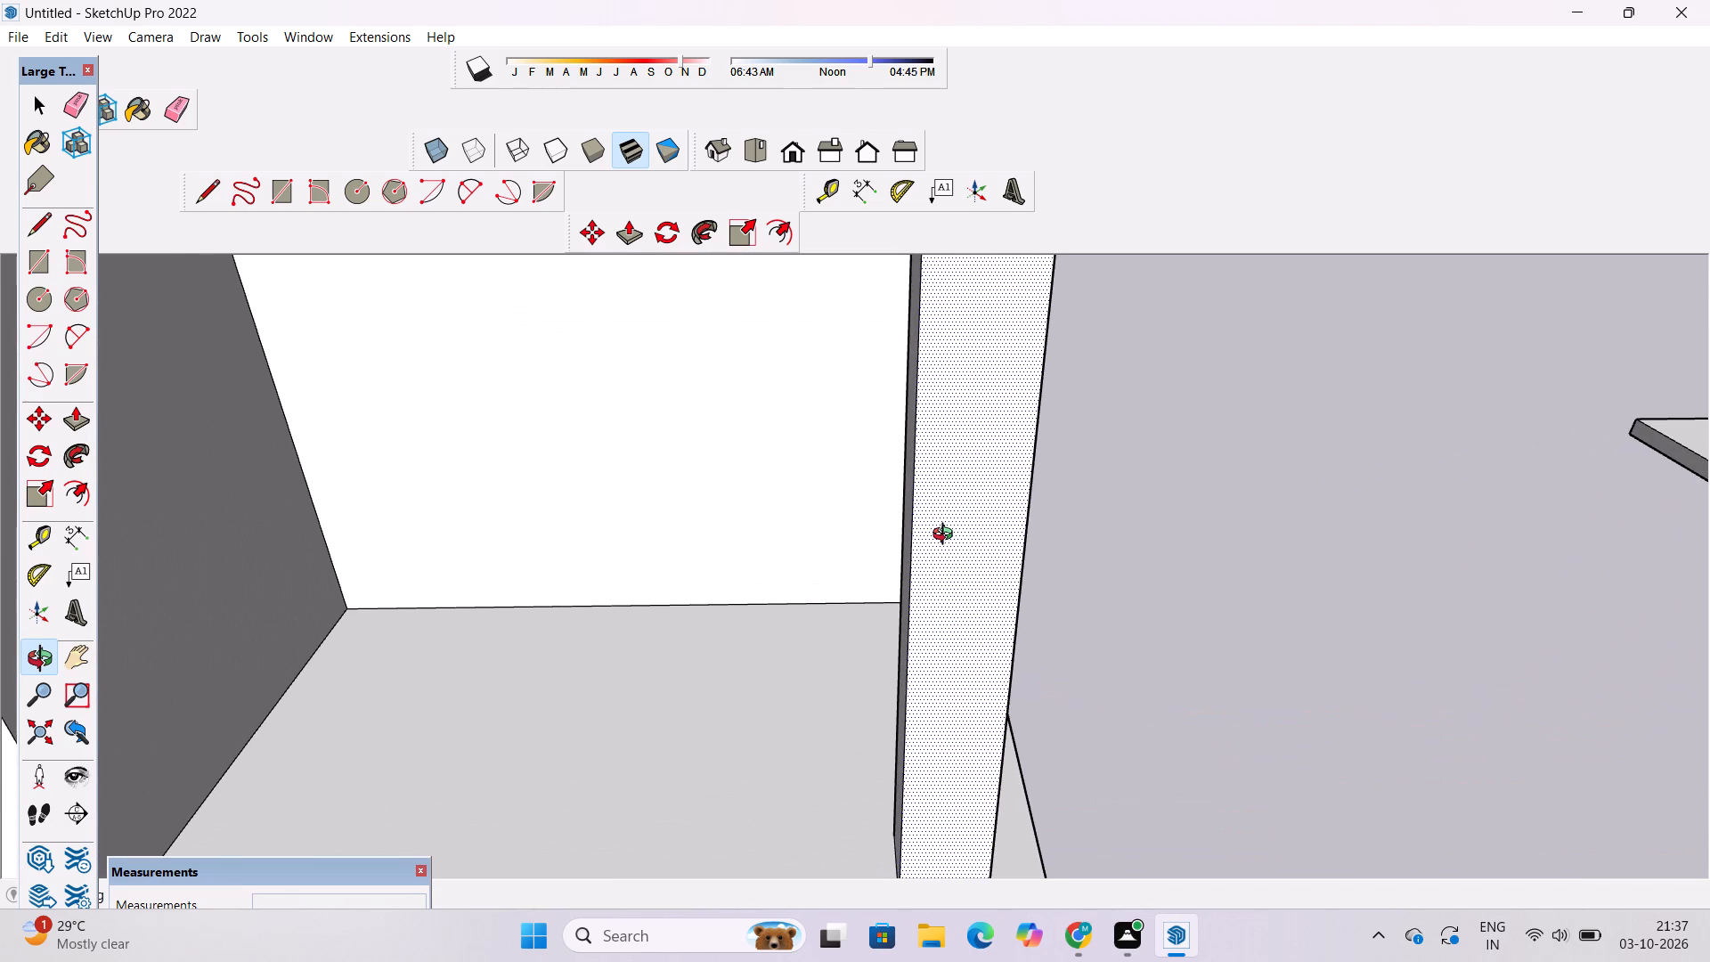
scroll(947, 536, "down", 5)
scroll(947, 536, "up", 3)
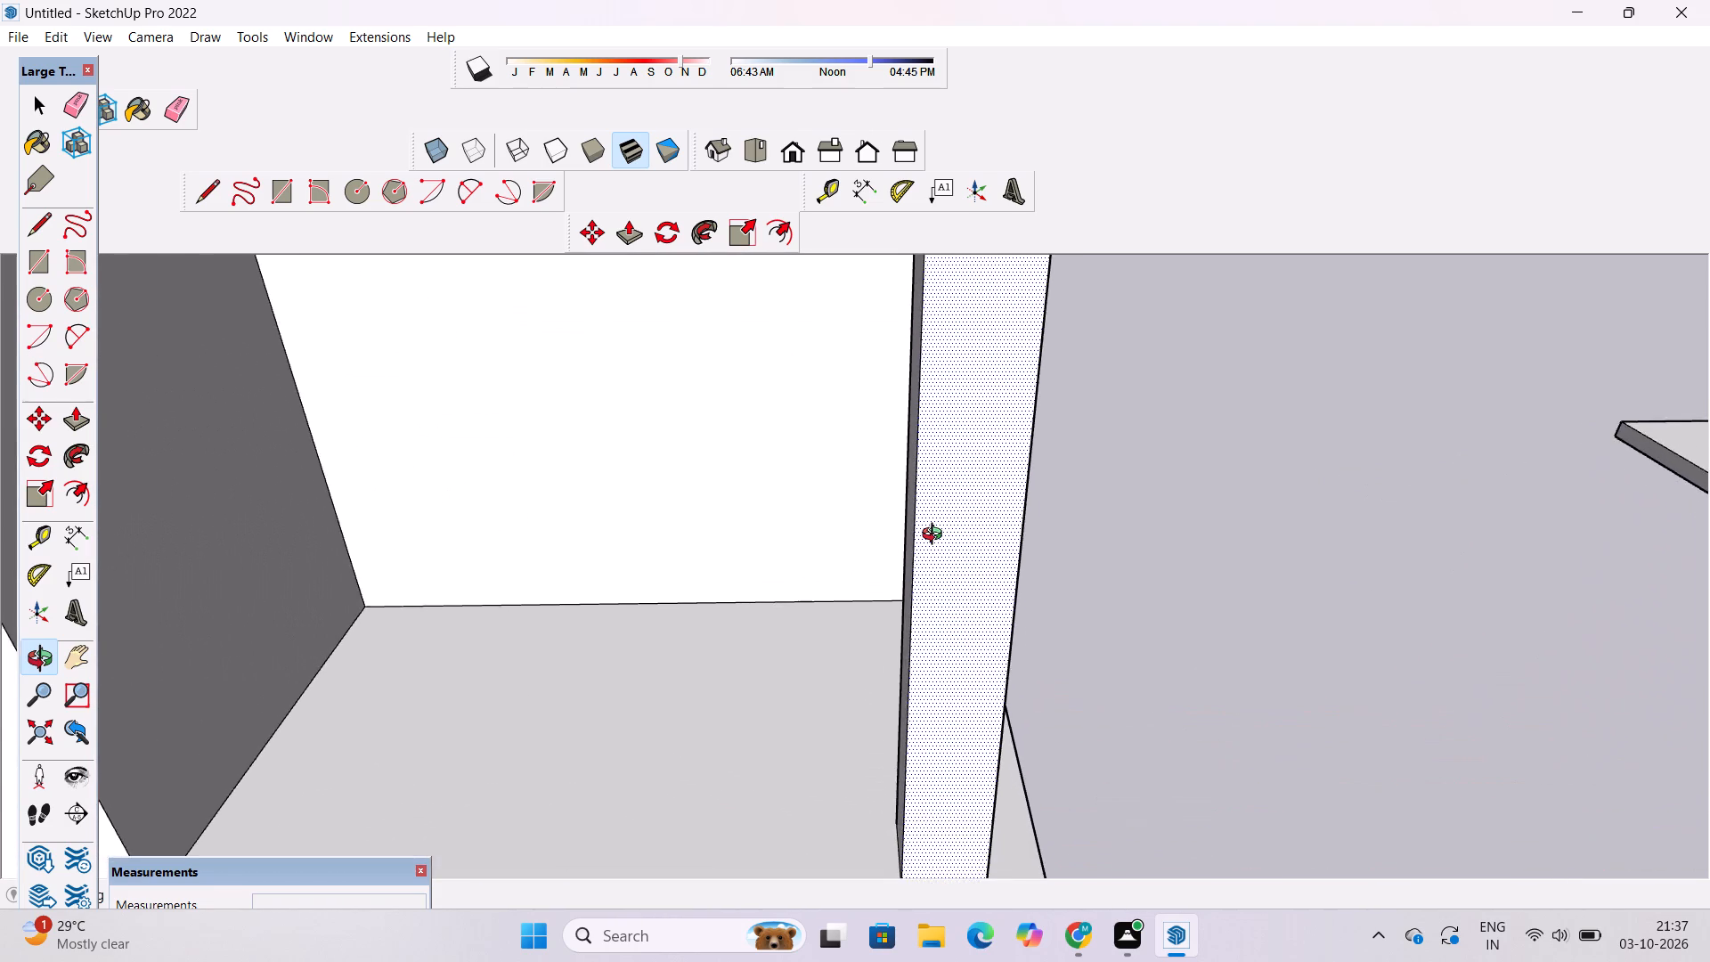
scroll(936, 536, "up", 2)
scroll(920, 535, "down", 5)
scroll(920, 535, "up", 1)
scroll(920, 535, "down", 4)
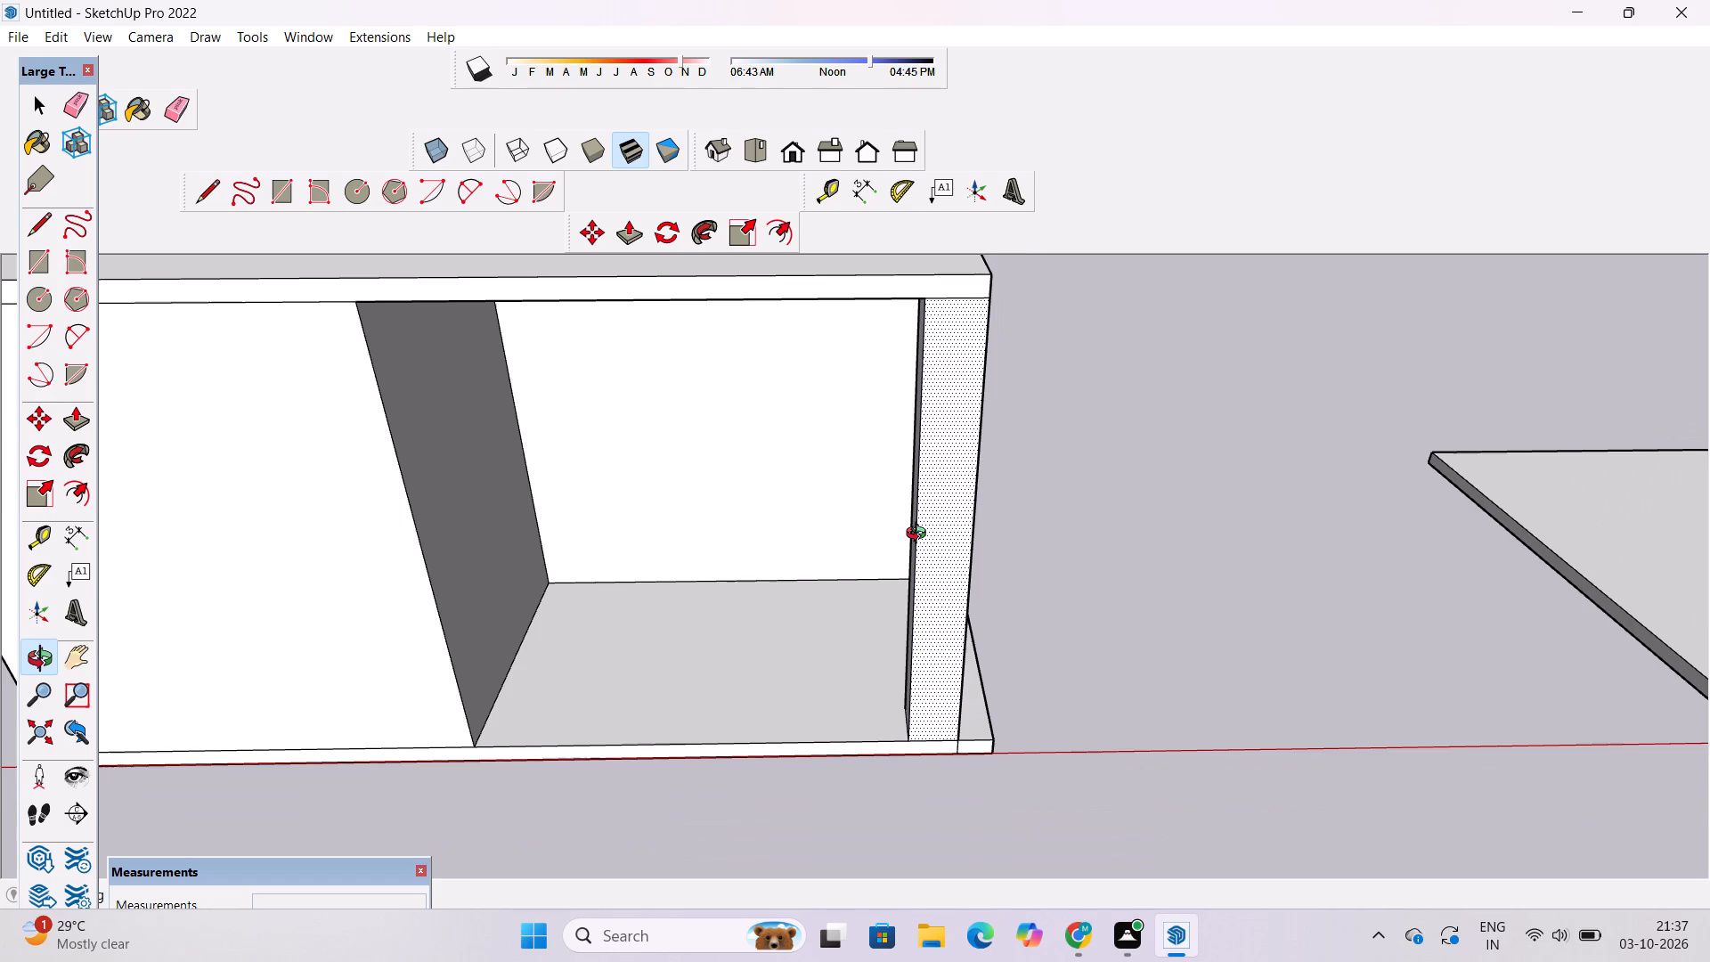
scroll(920, 535, "up", 4)
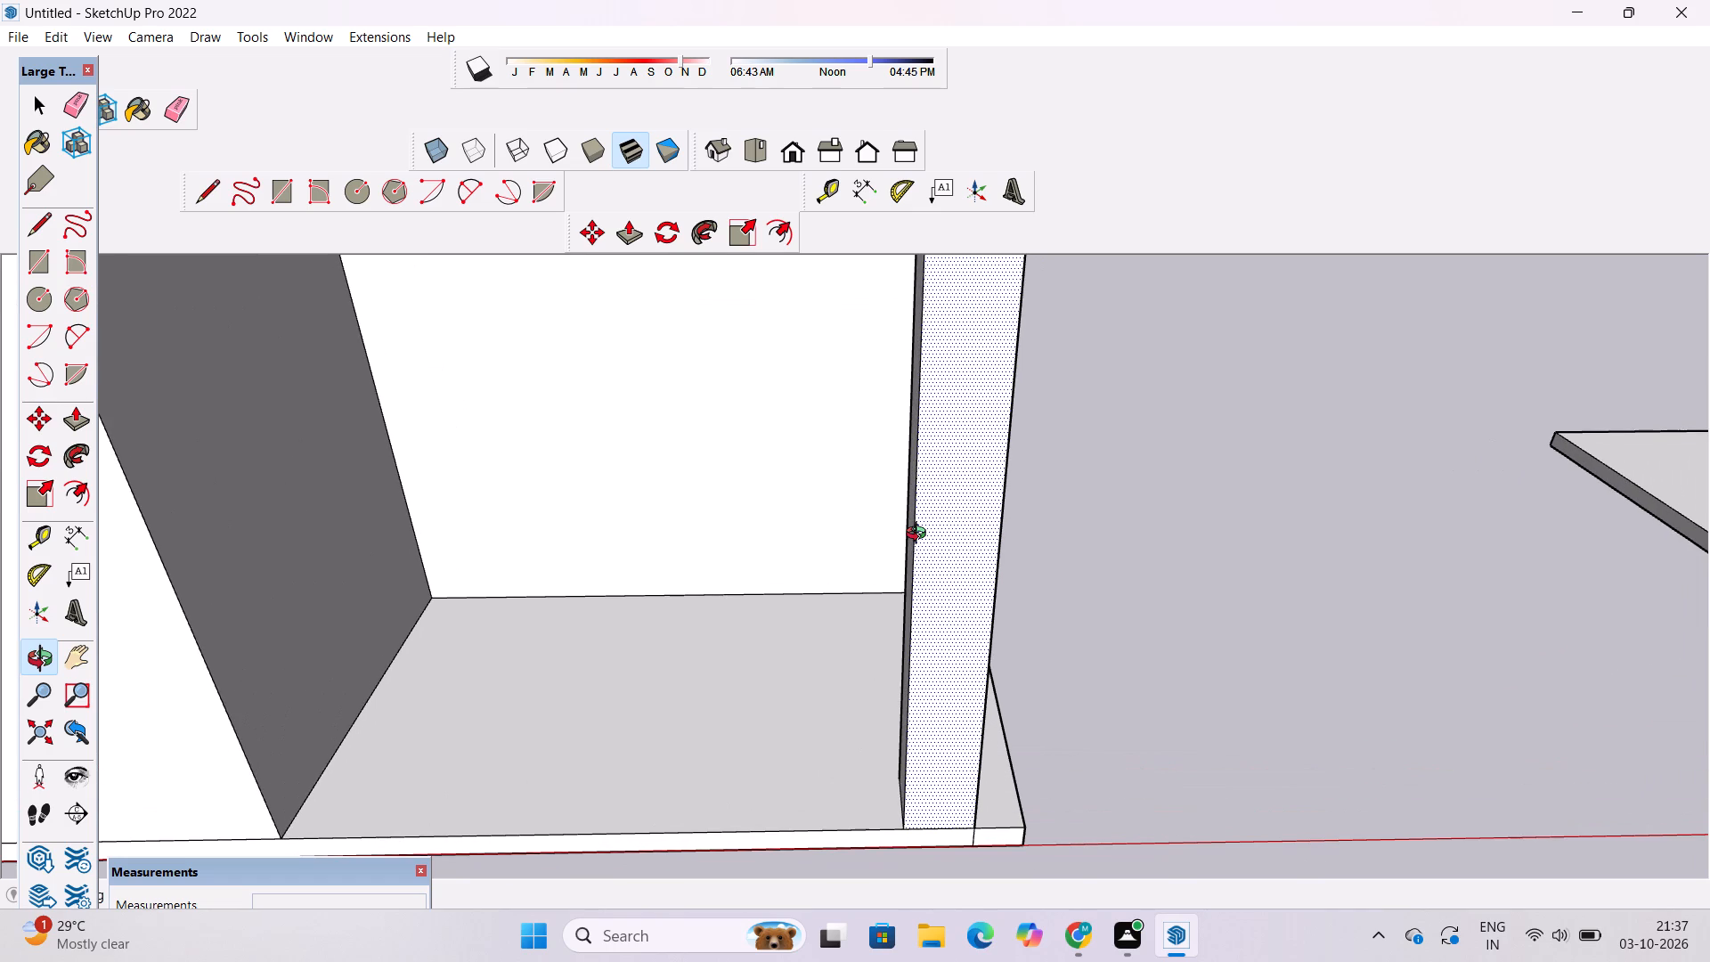
scroll(920, 535, "down", 7)
scroll(920, 535, "up", 2)
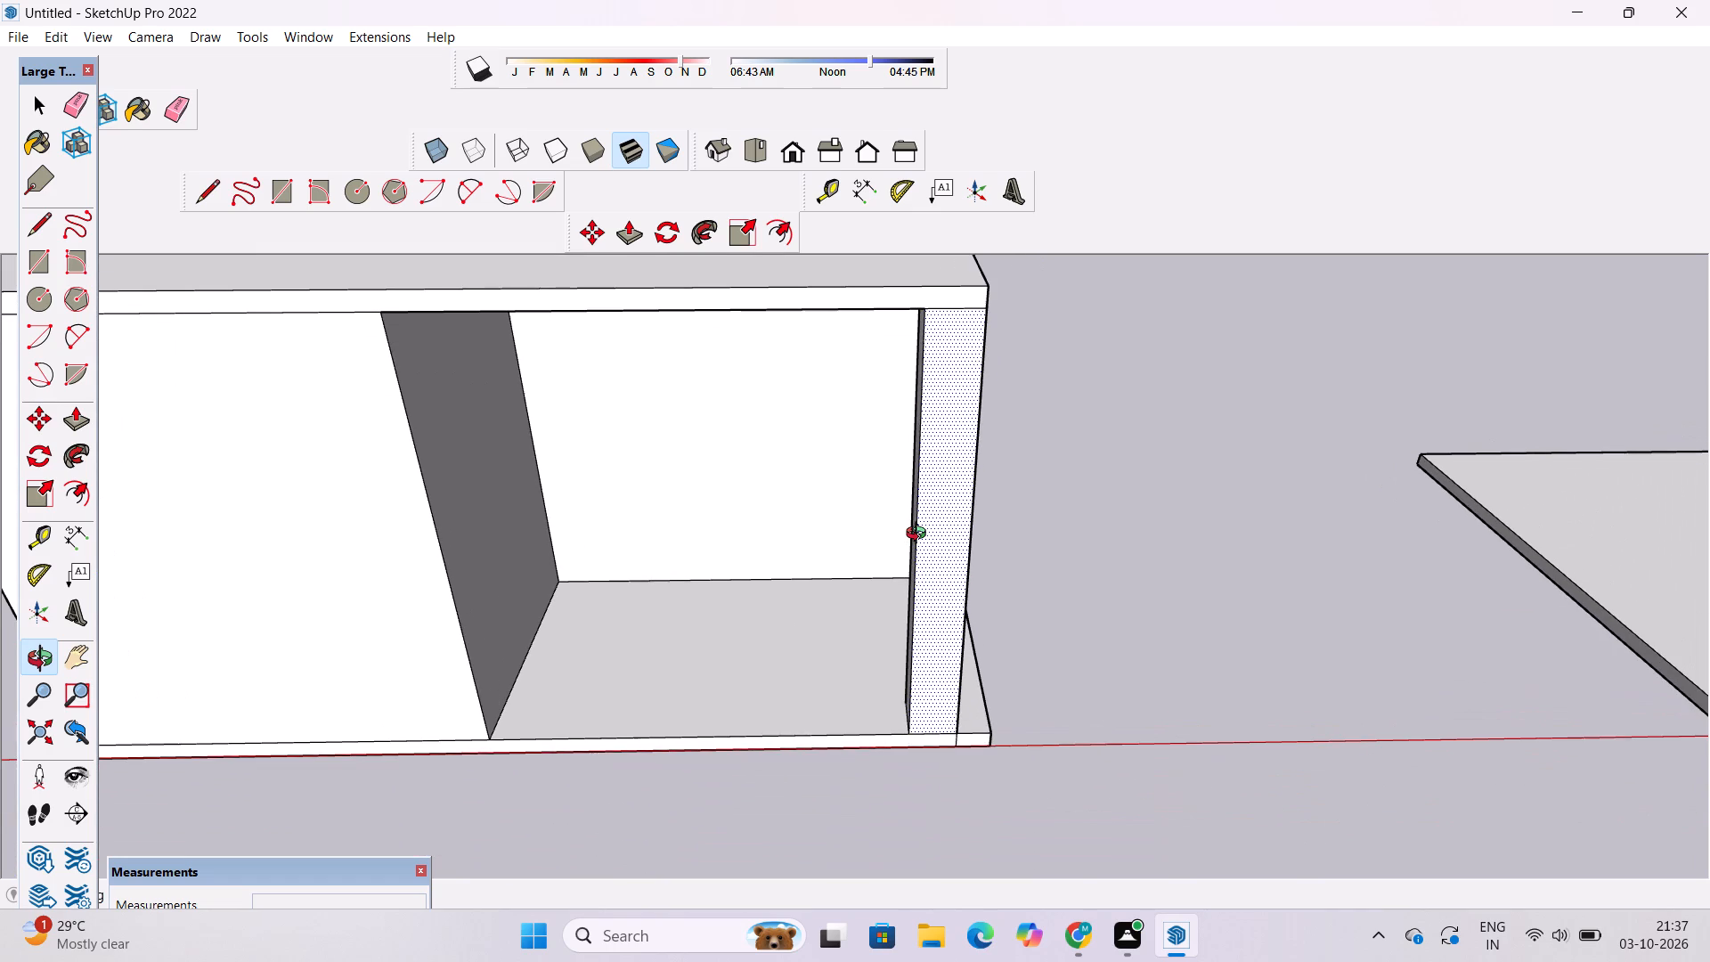
scroll(920, 535, "down", 2)
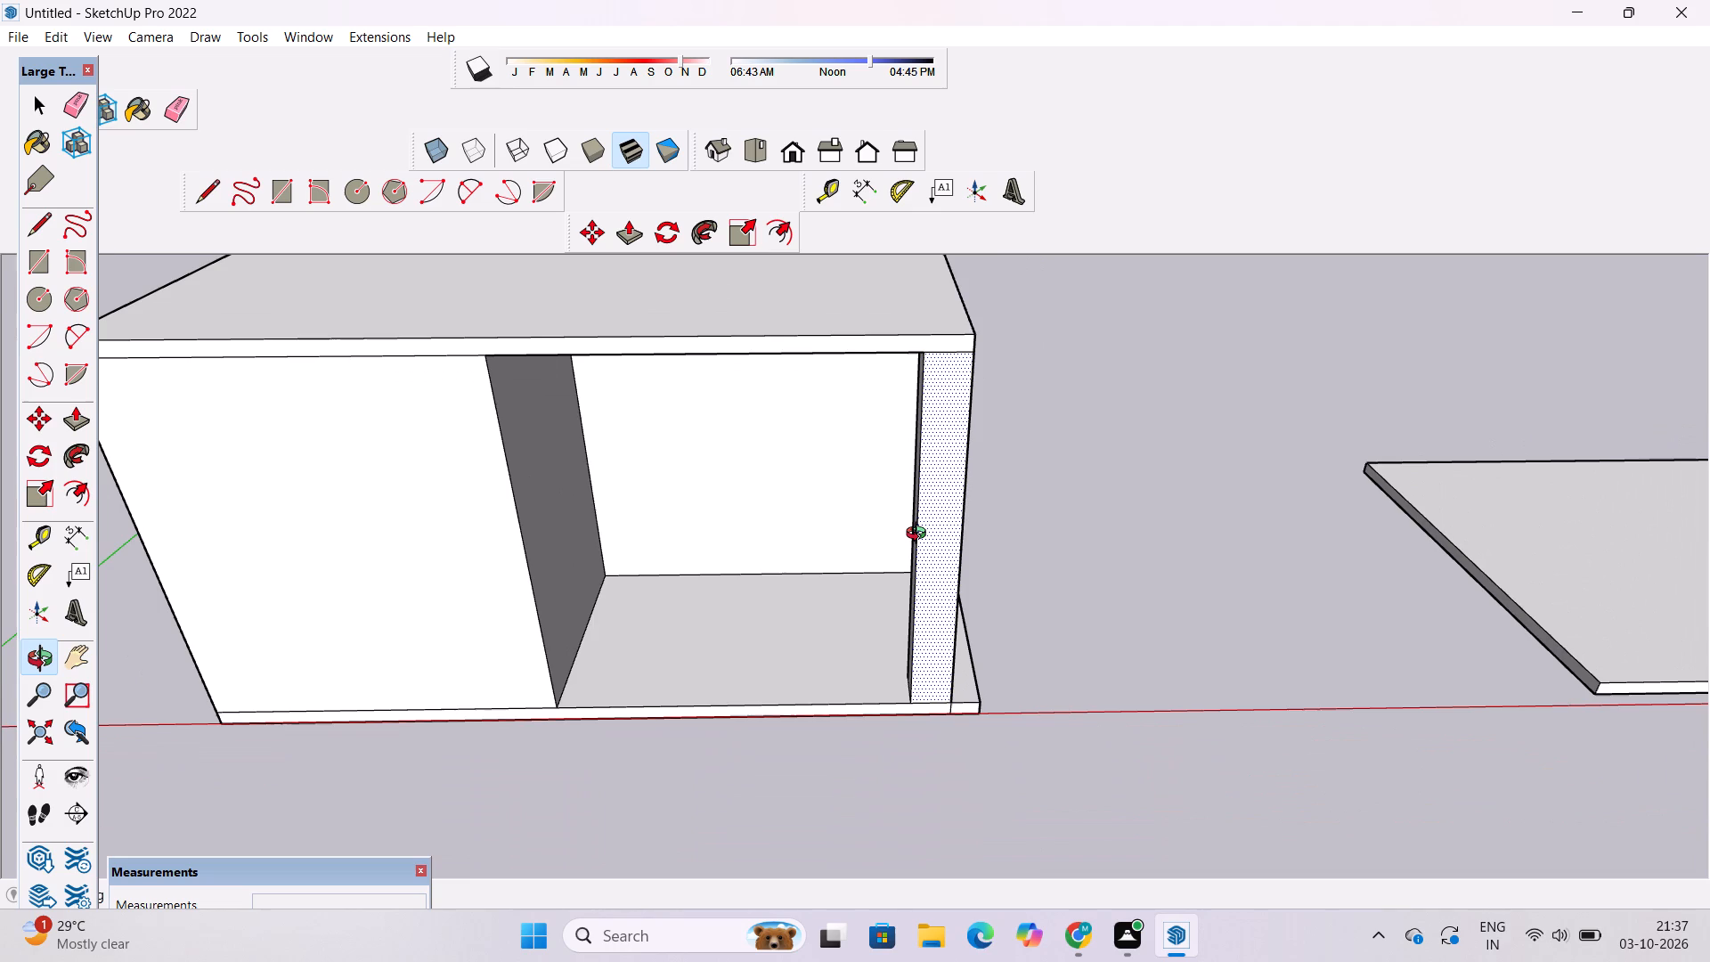
scroll(920, 535, "up", 3)
scroll(920, 535, "down", 6)
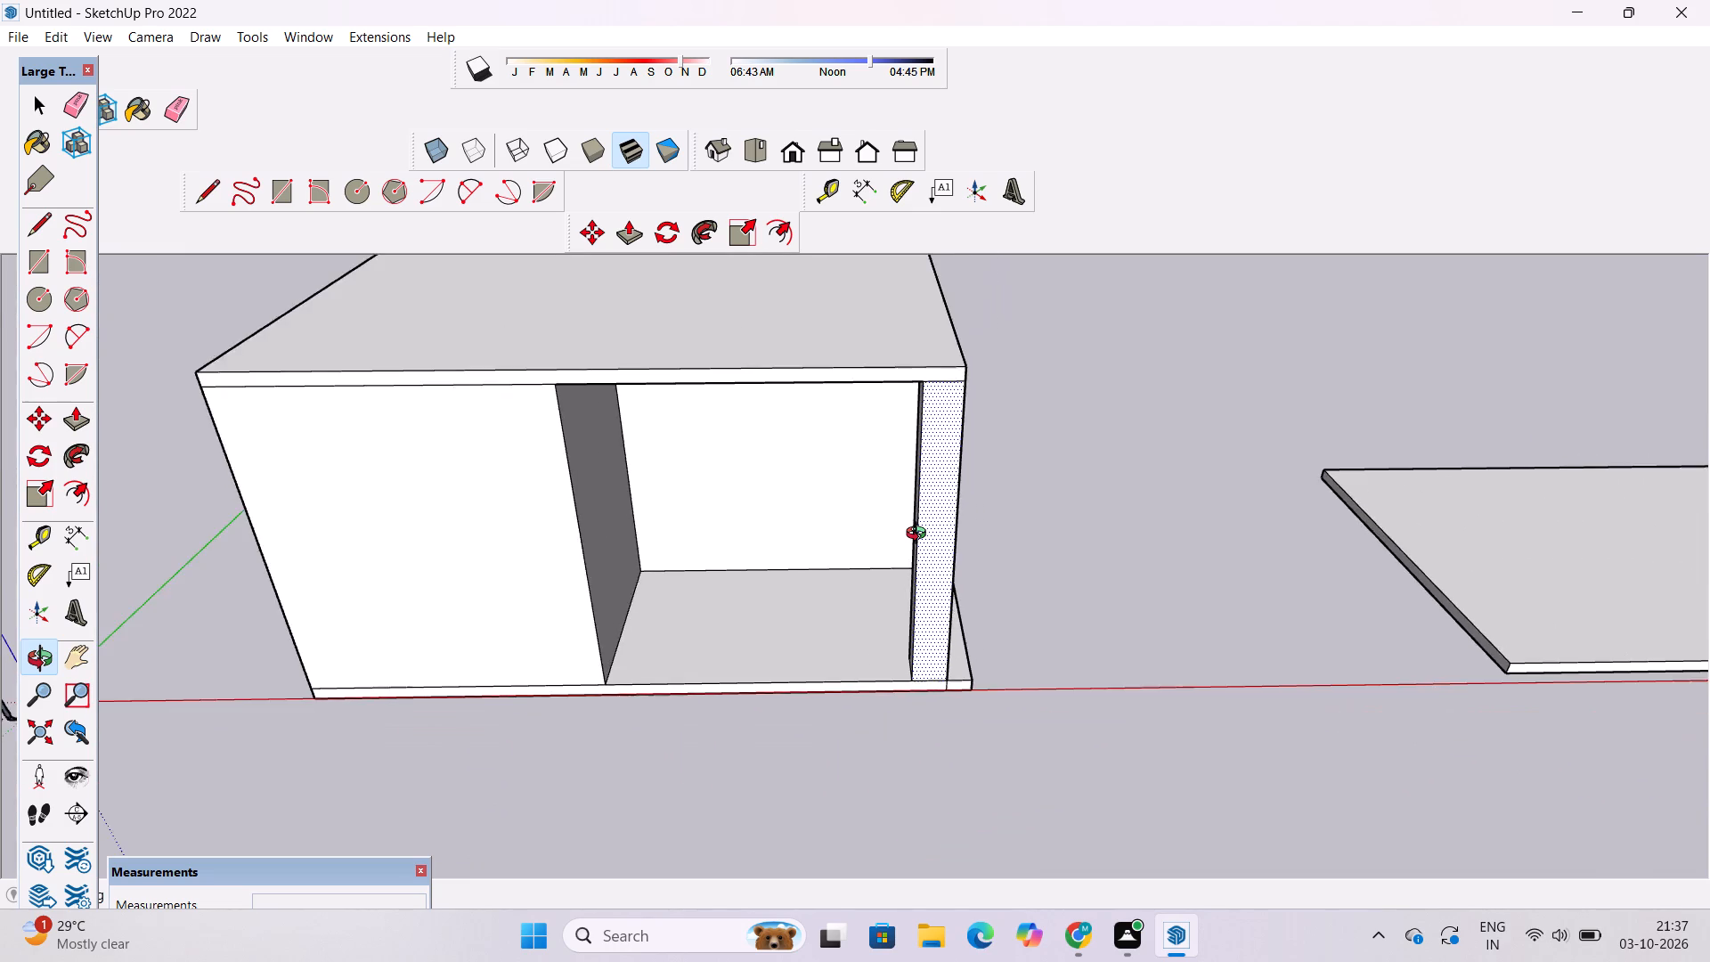
scroll(920, 535, "down", 4)
scroll(920, 535, "up", 3)
scroll(920, 535, "down", 13)
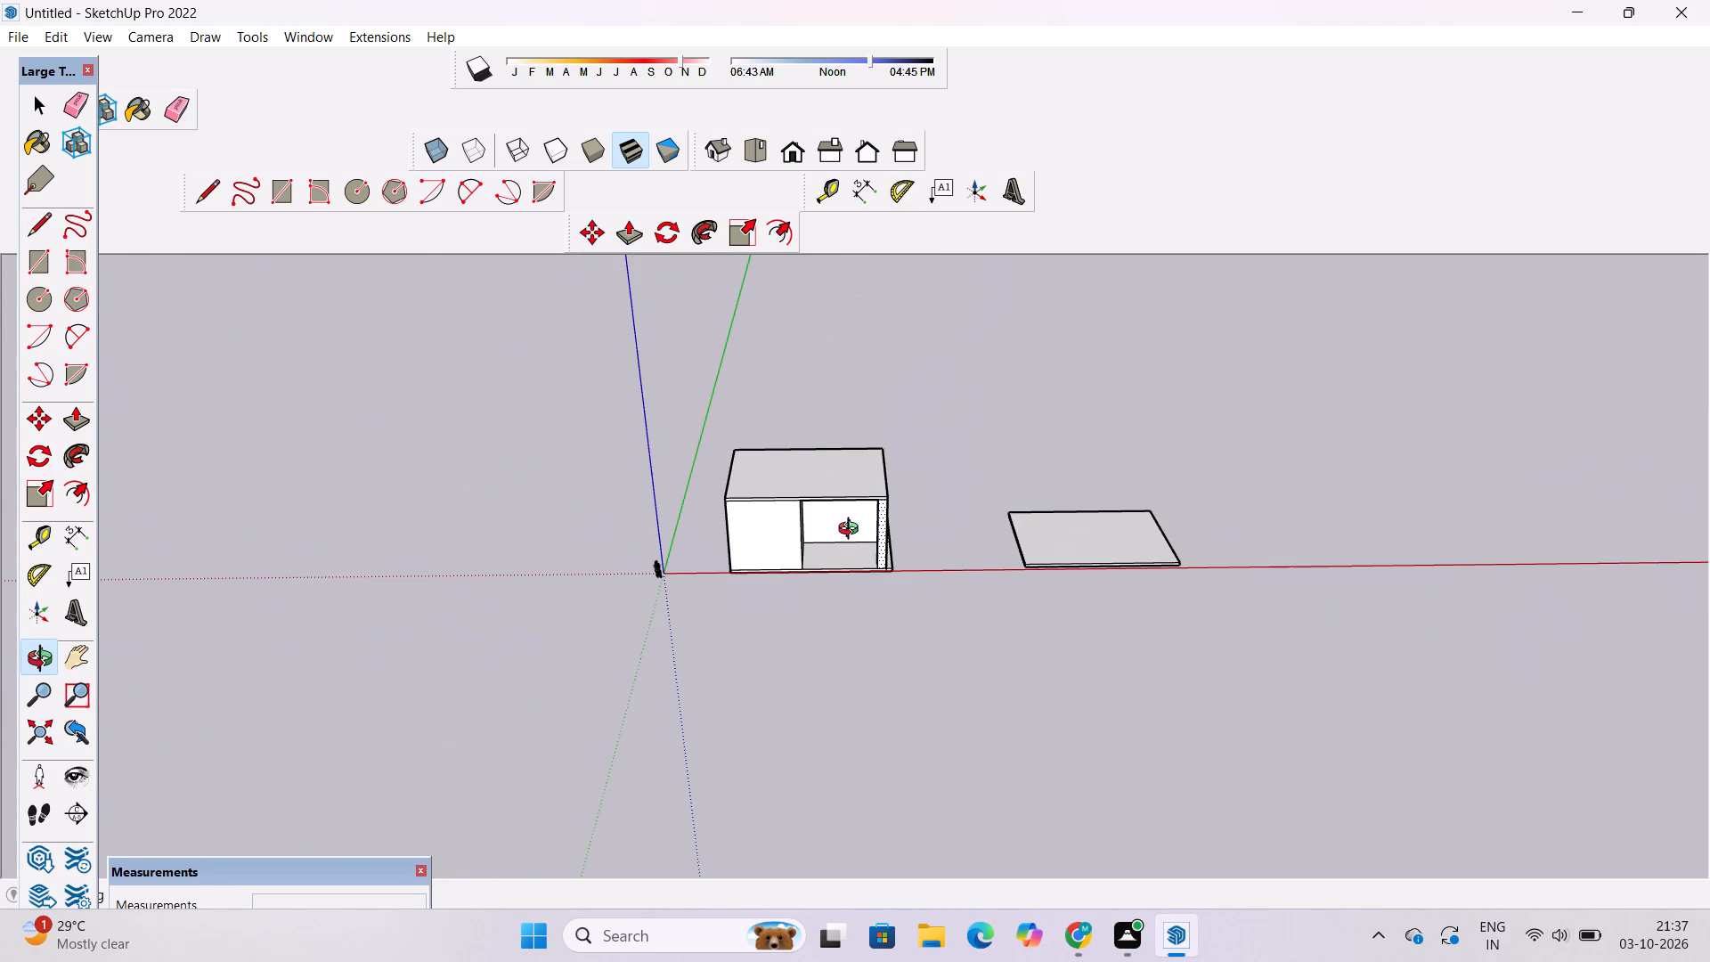
Examine the whole building and its roof slab from above and from several angles.
scroll(852, 531, "up", 6)
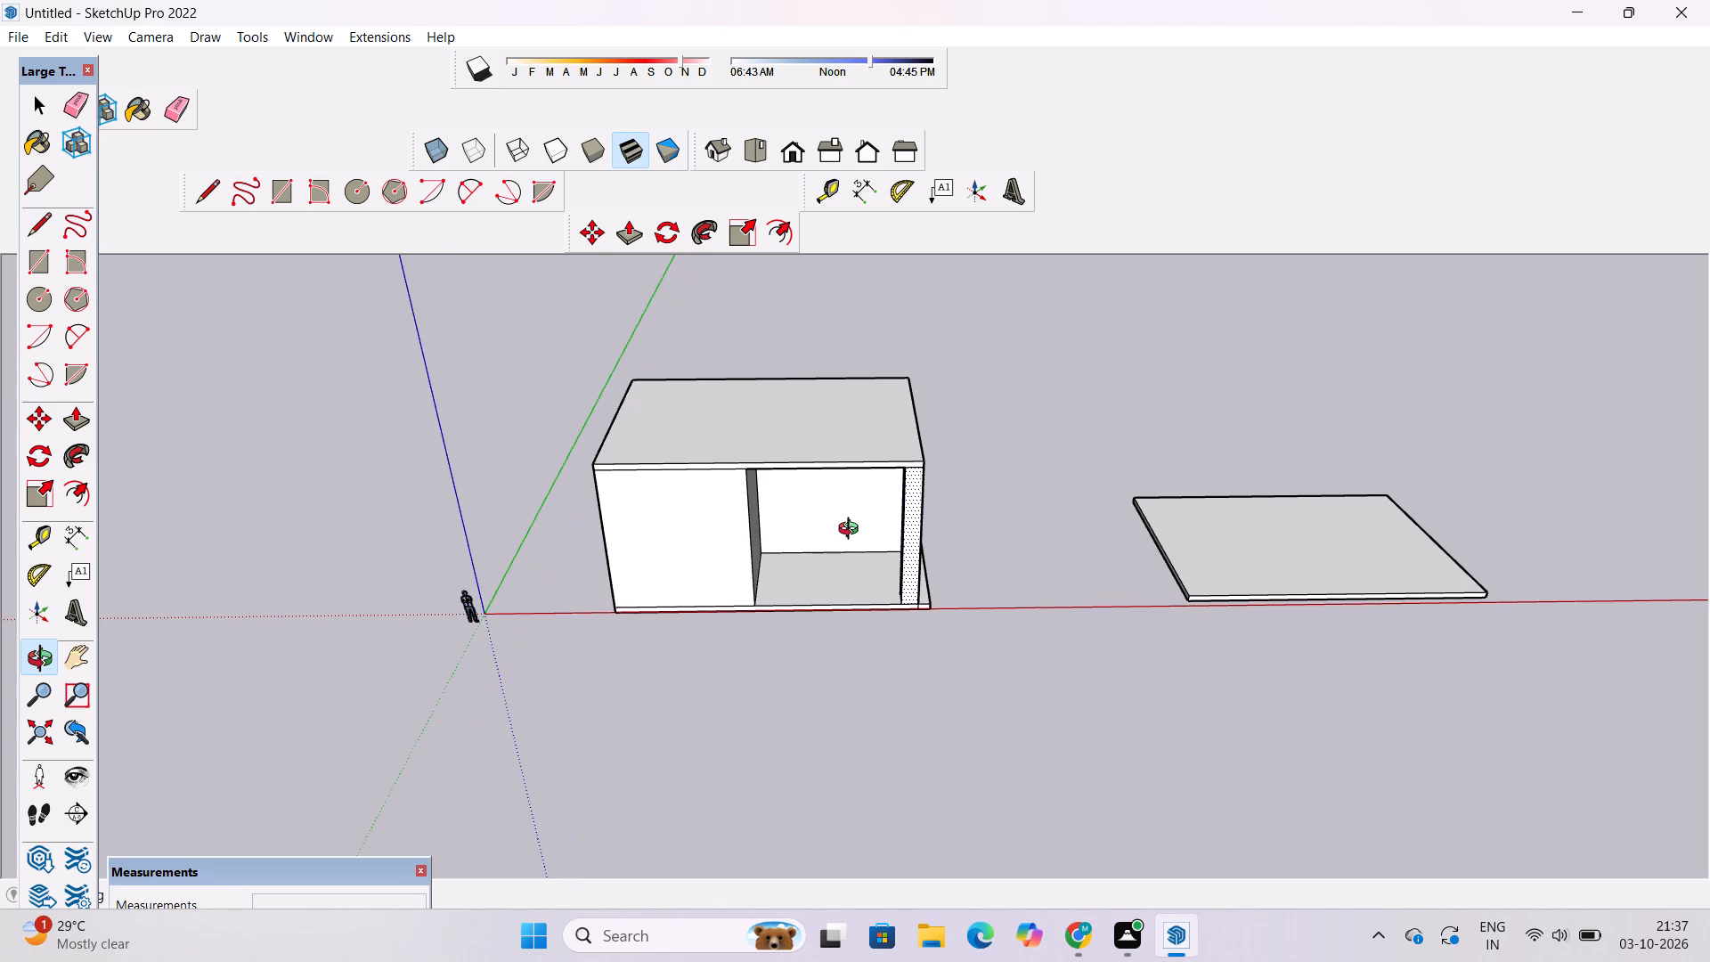
scroll(852, 531, "down", 4)
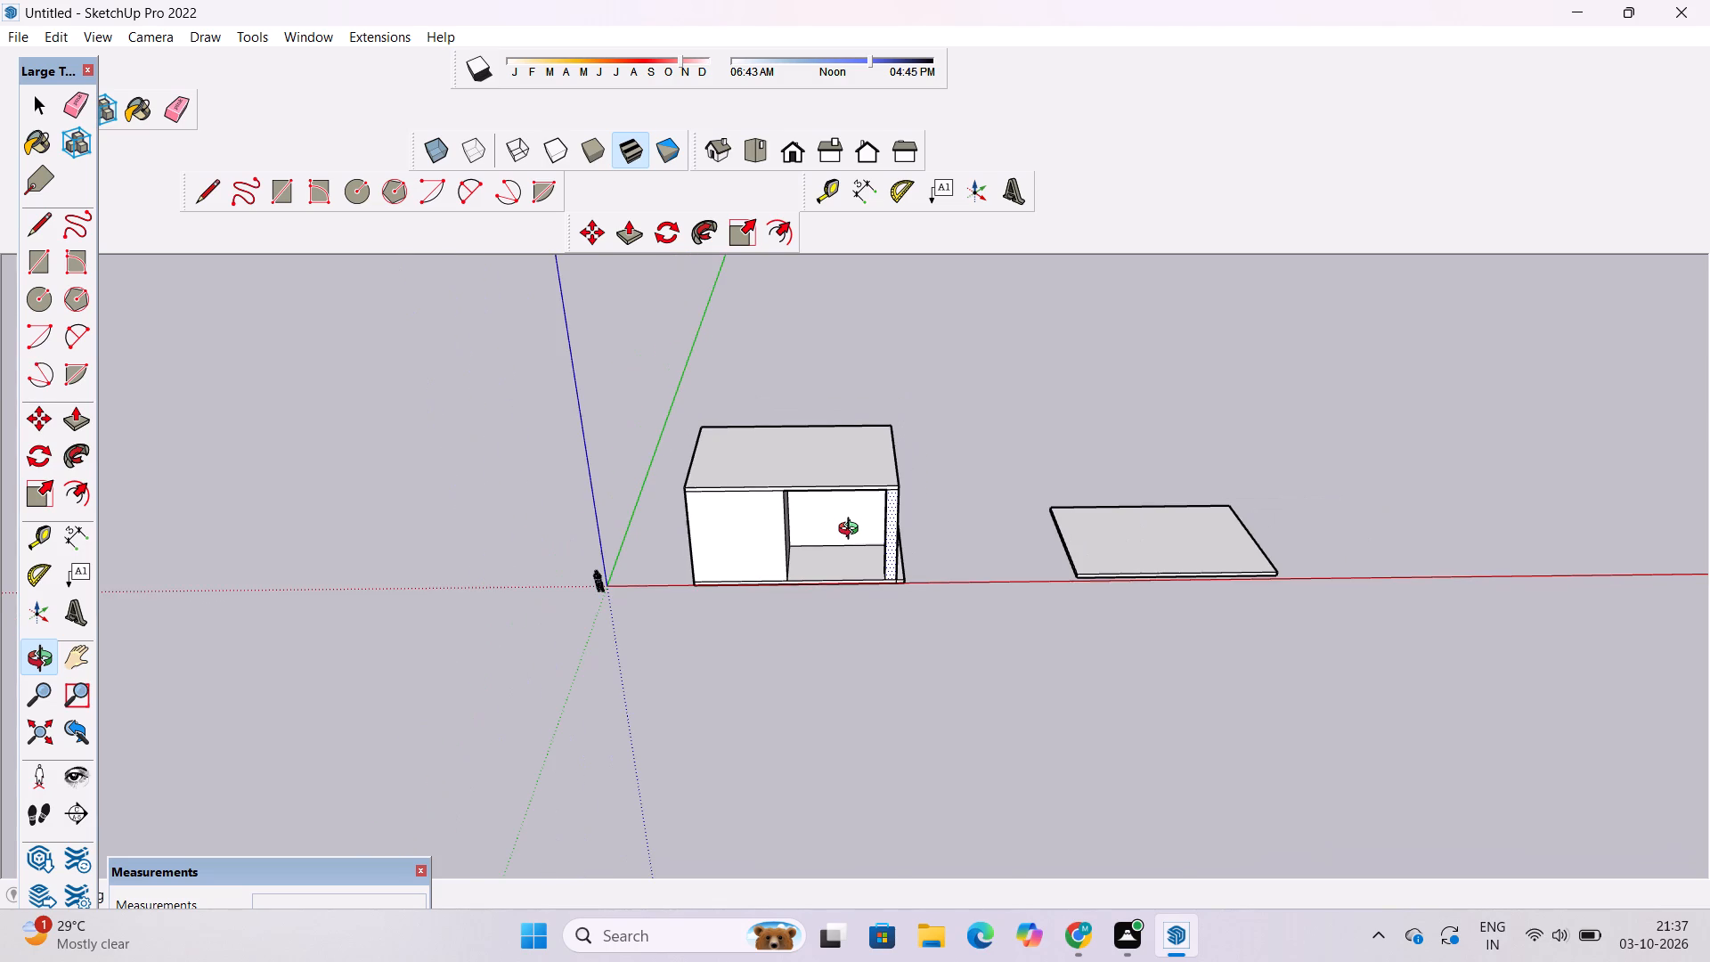
scroll(852, 531, "up", 4)
scroll(852, 531, "down", 6)
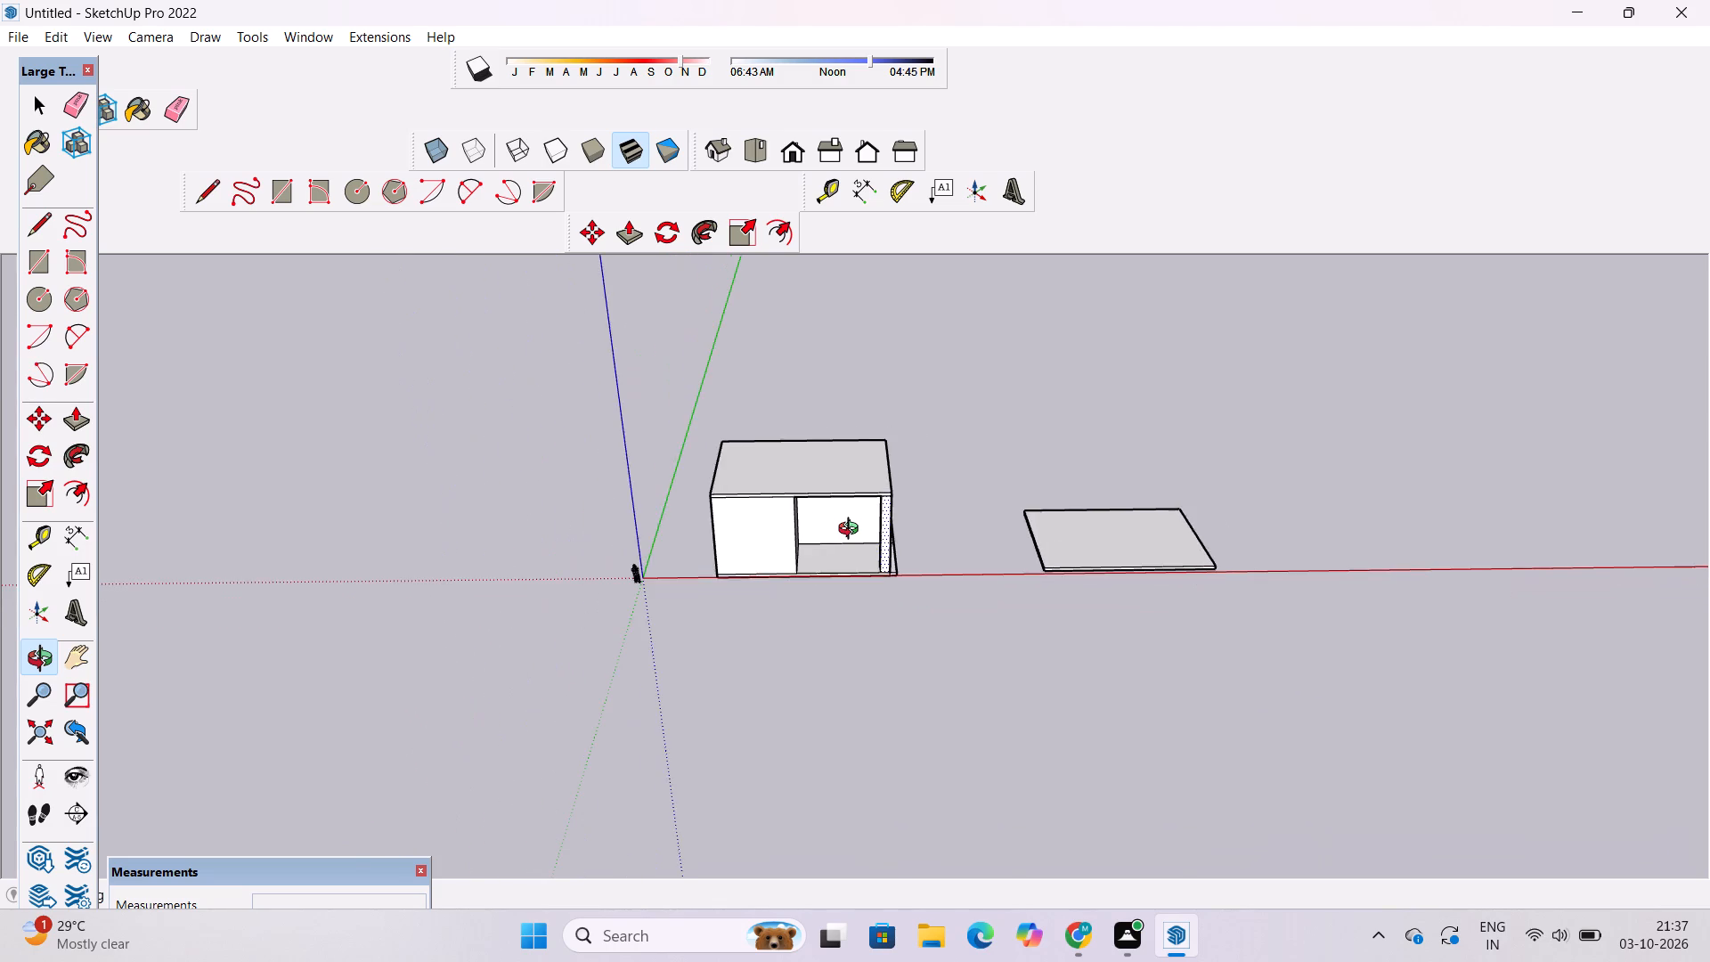
scroll(834, 567, "up", 5)
left_click_drag(837, 482, 893, 615)
scroll(795, 510, "up", 6)
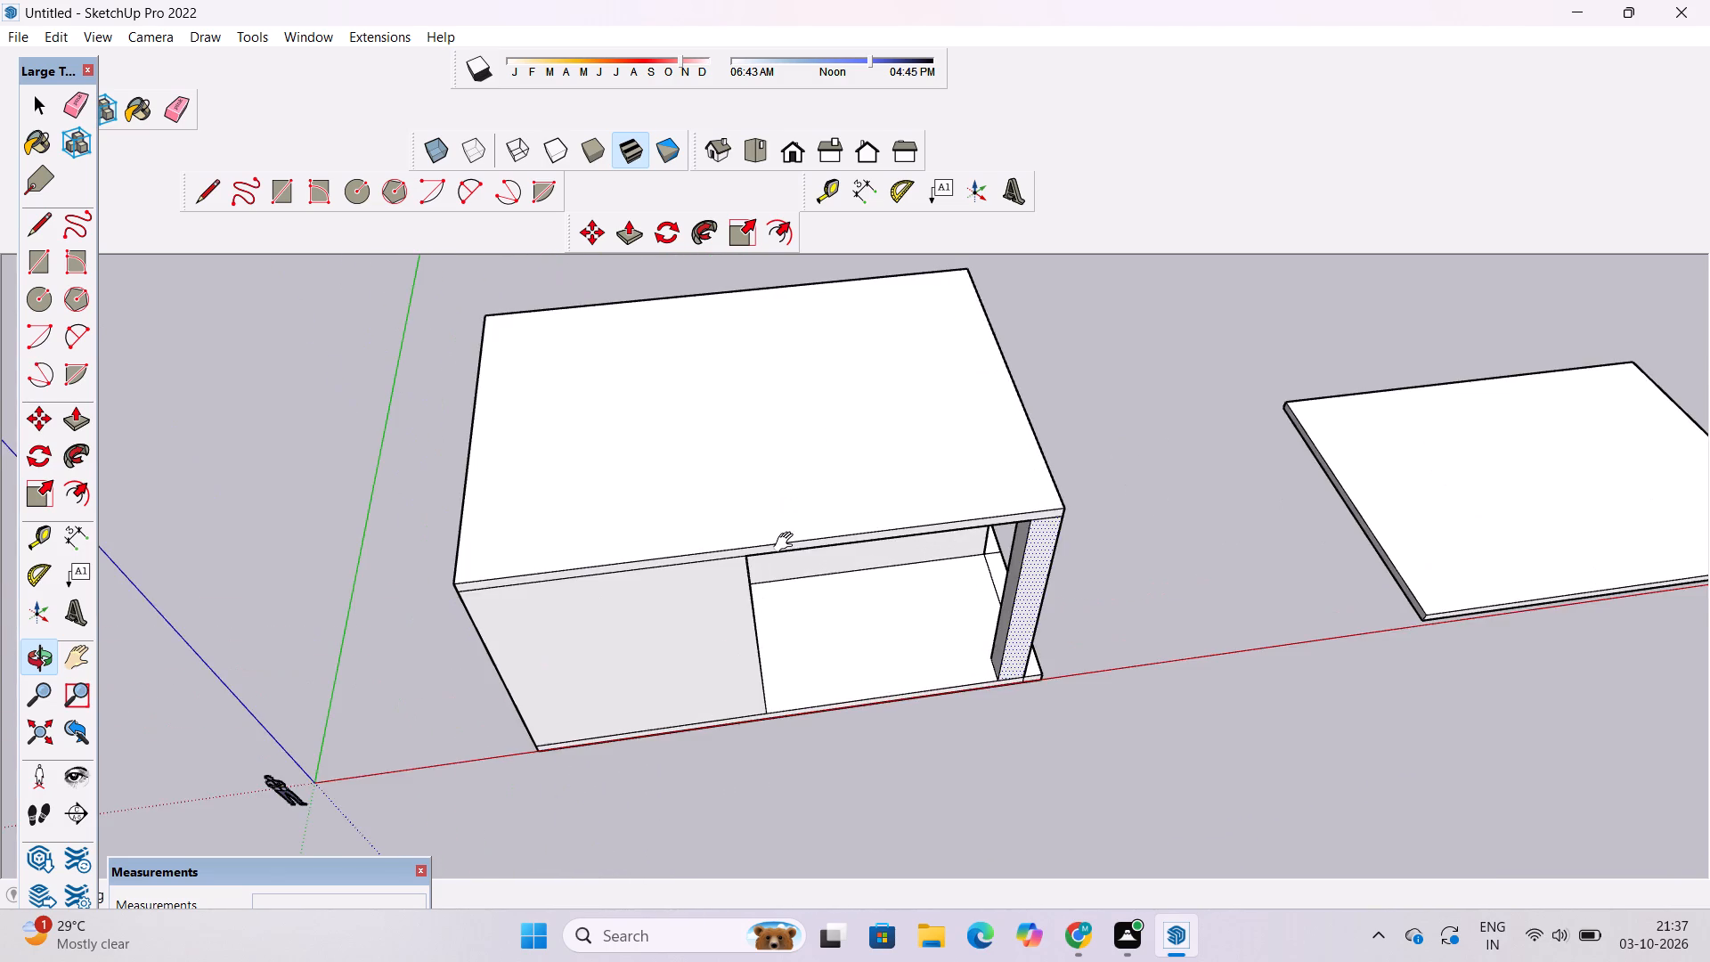
left_click_drag(787, 542, 825, 576, "shift")
scroll(824, 577, "up", 4)
left_click_drag(827, 568, 854, 542, "shift")
scroll(854, 542, "down", 4)
left_click_drag(868, 534, 847, 558)
left_click_drag(847, 558, 847, 586, "shift")
scroll(780, 574, "up", 1)
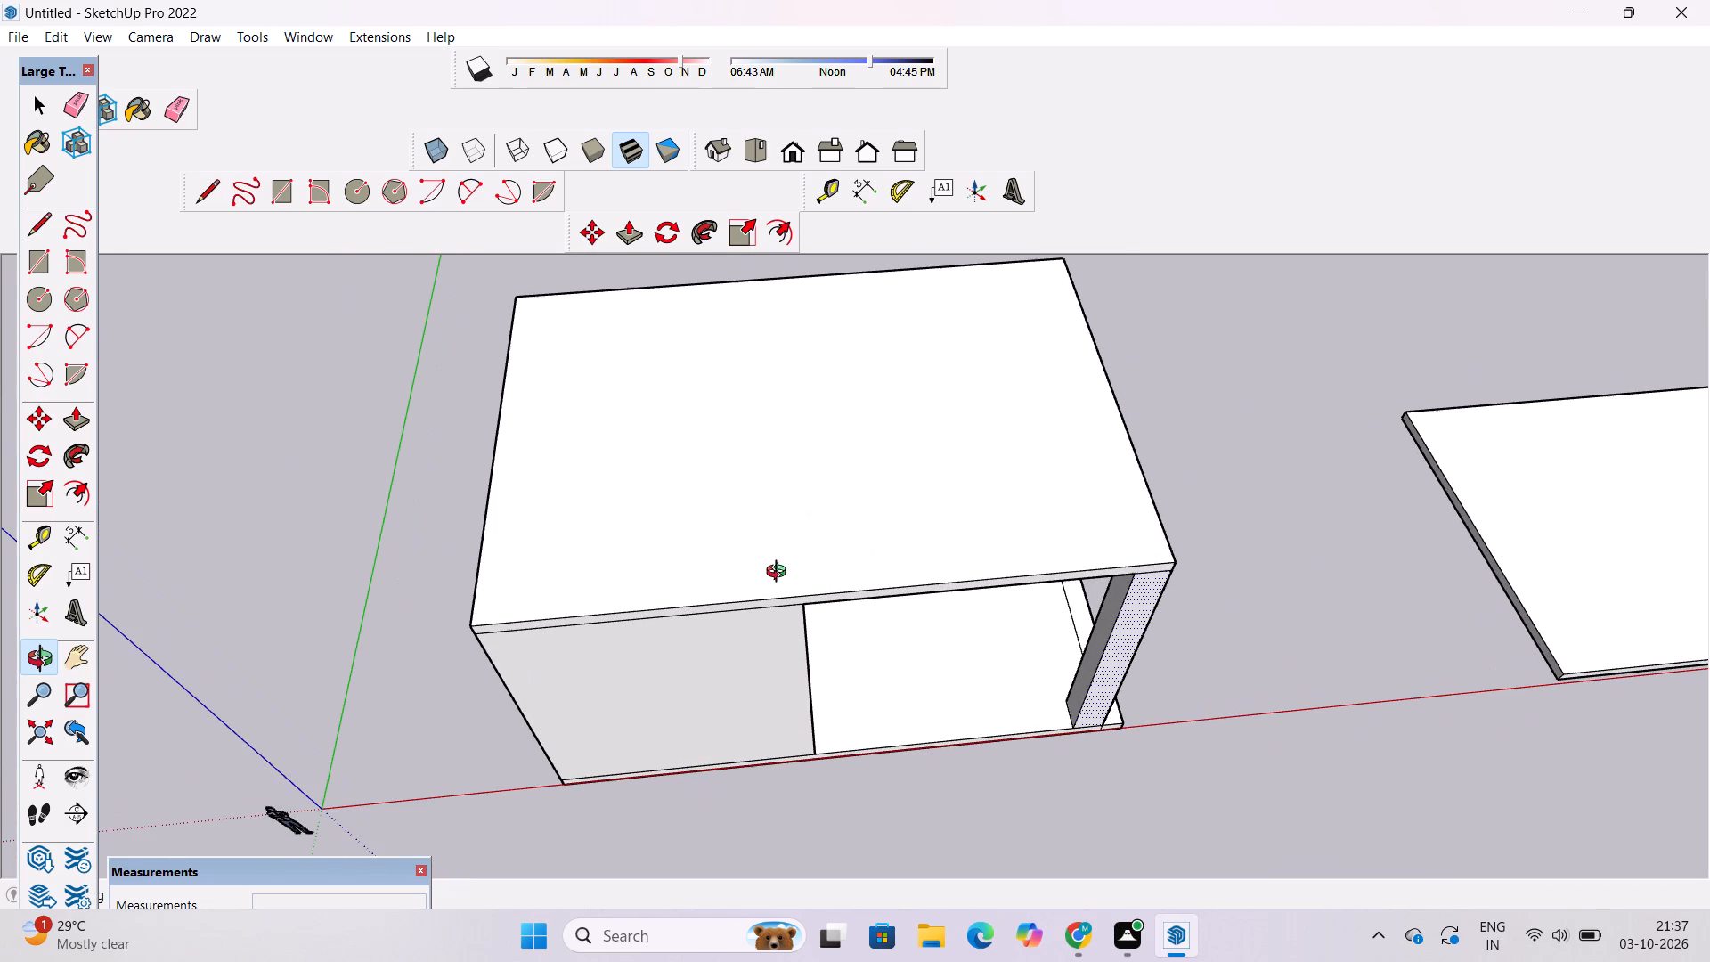
scroll(780, 574, "up", 2)
left_click_drag(787, 560, 749, 587, "shift")
scroll(761, 573, "down", 5)
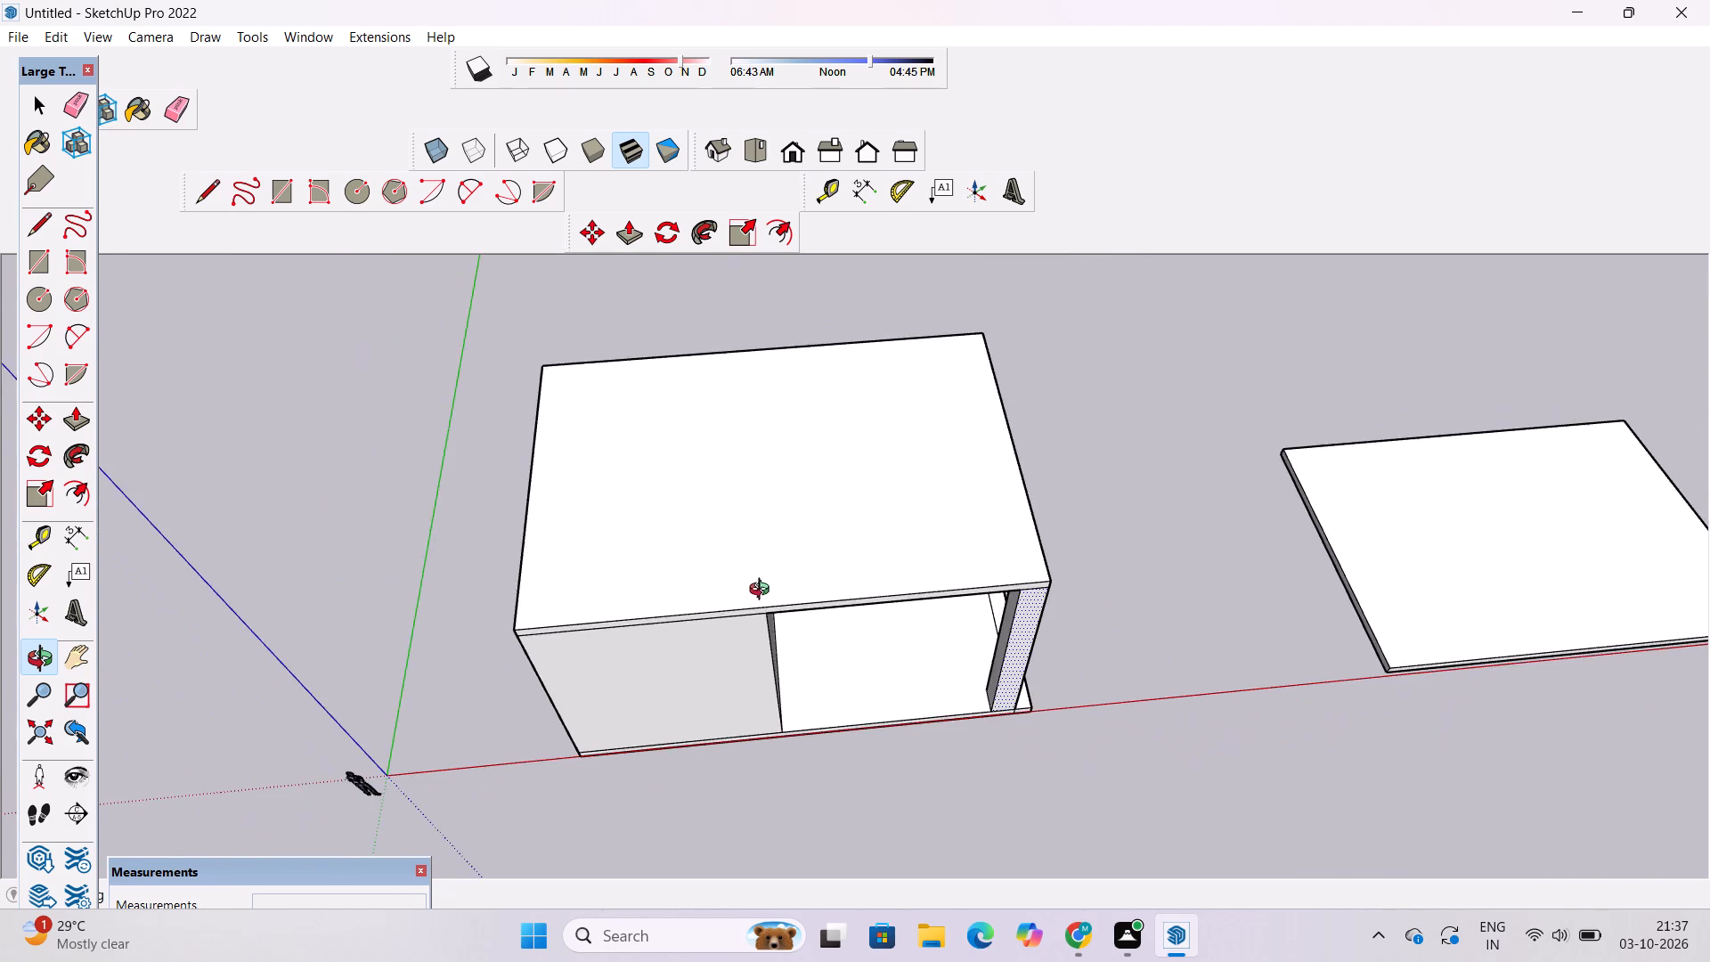
left_click_drag(774, 614, 790, 508)
left_click_drag(790, 513, 787, 540, "shift")
scroll(682, 540, "down", 4)
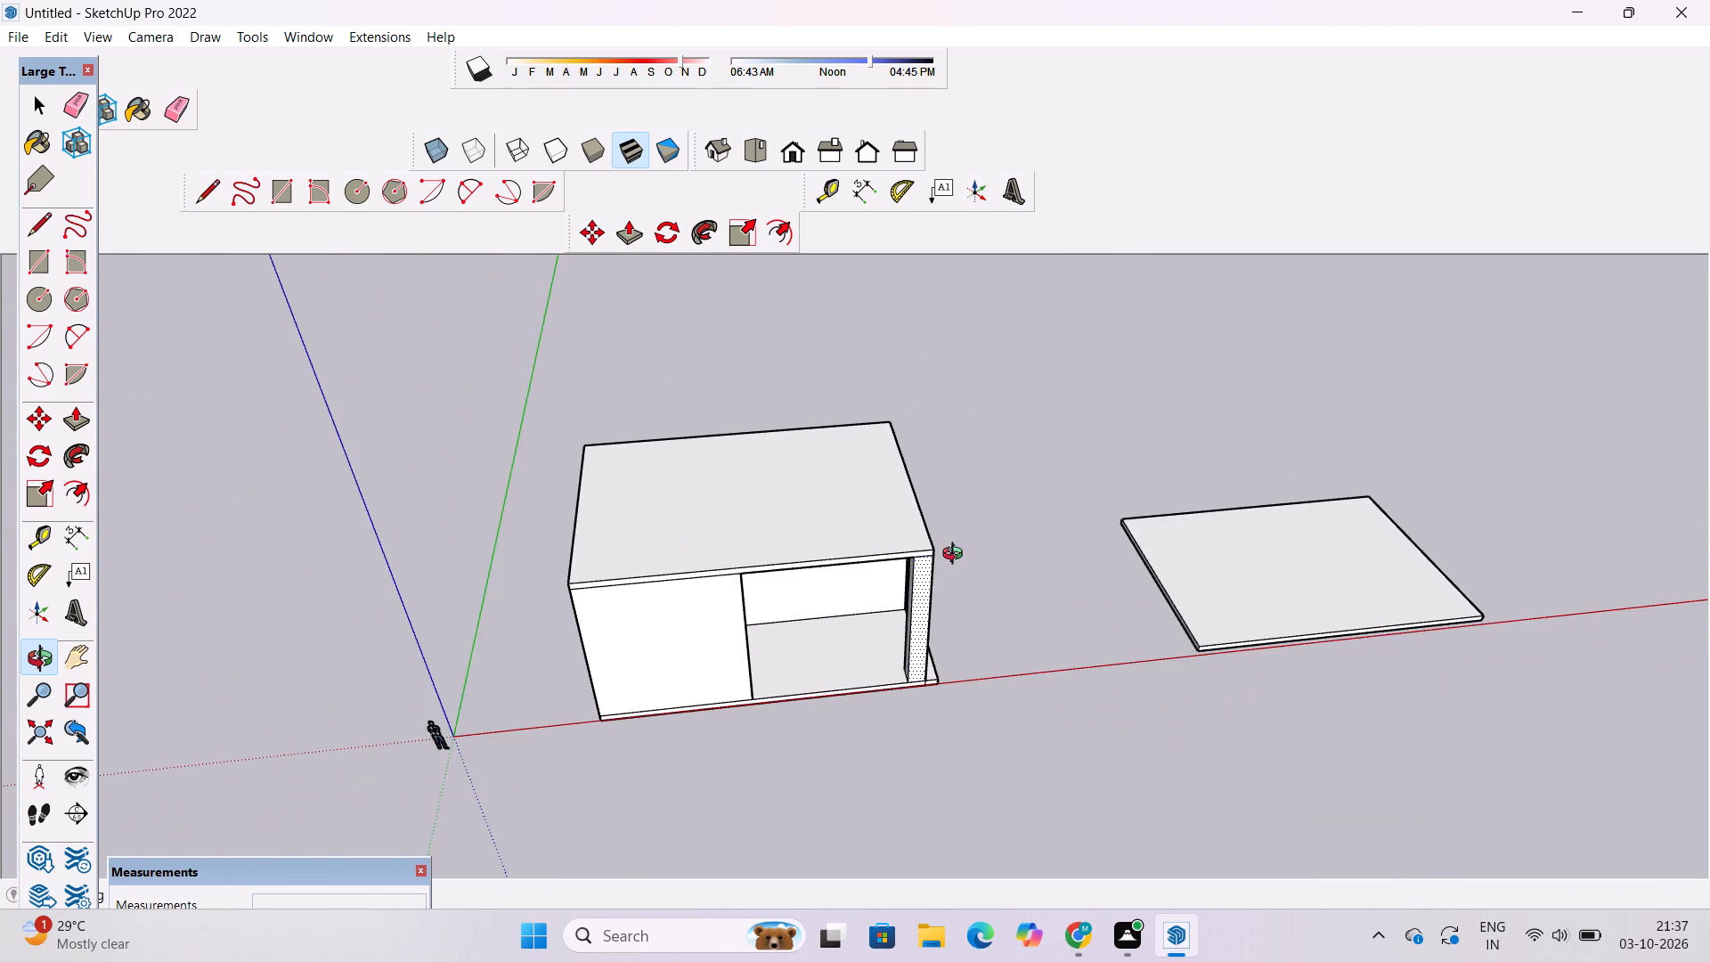
scroll(957, 556, "up", 5)
left_click_drag(912, 544, 891, 549)
scroll(886, 548, "down", 5)
left_click_drag(835, 480, 831, 538)
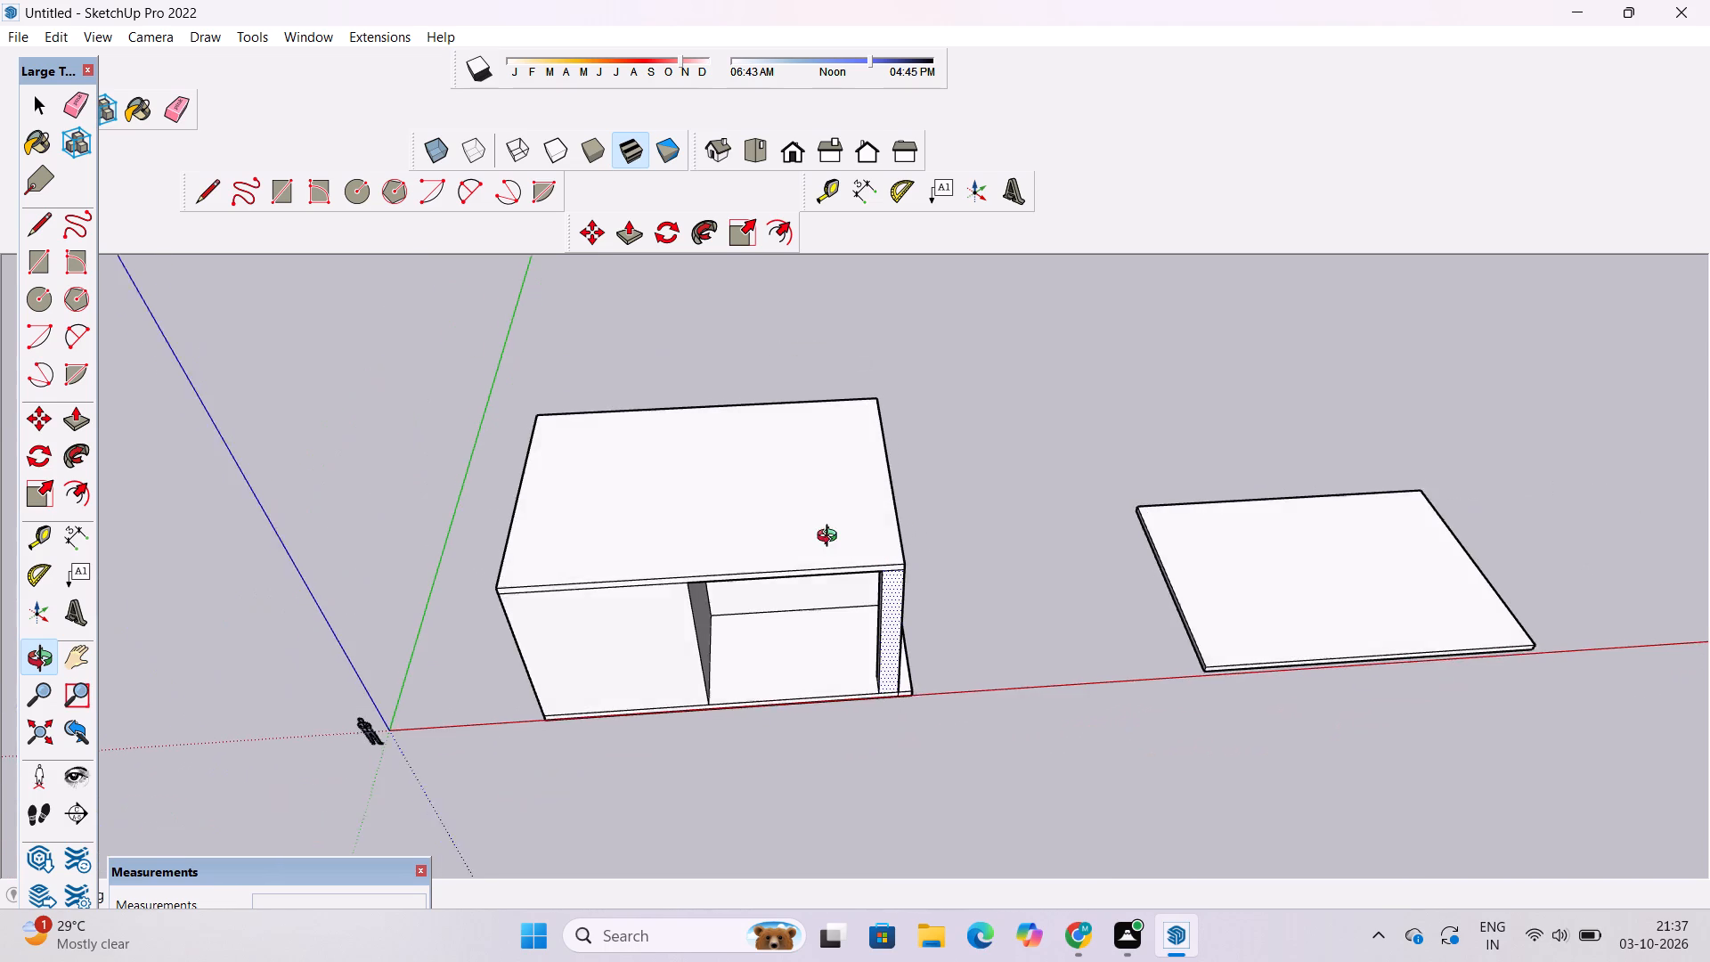
left_click_drag(831, 538, 831, 542)
scroll(663, 511, "up", 4)
left_click_drag(667, 509, 749, 488, "shift")
left_click_drag(747, 493, 730, 520, "shift")
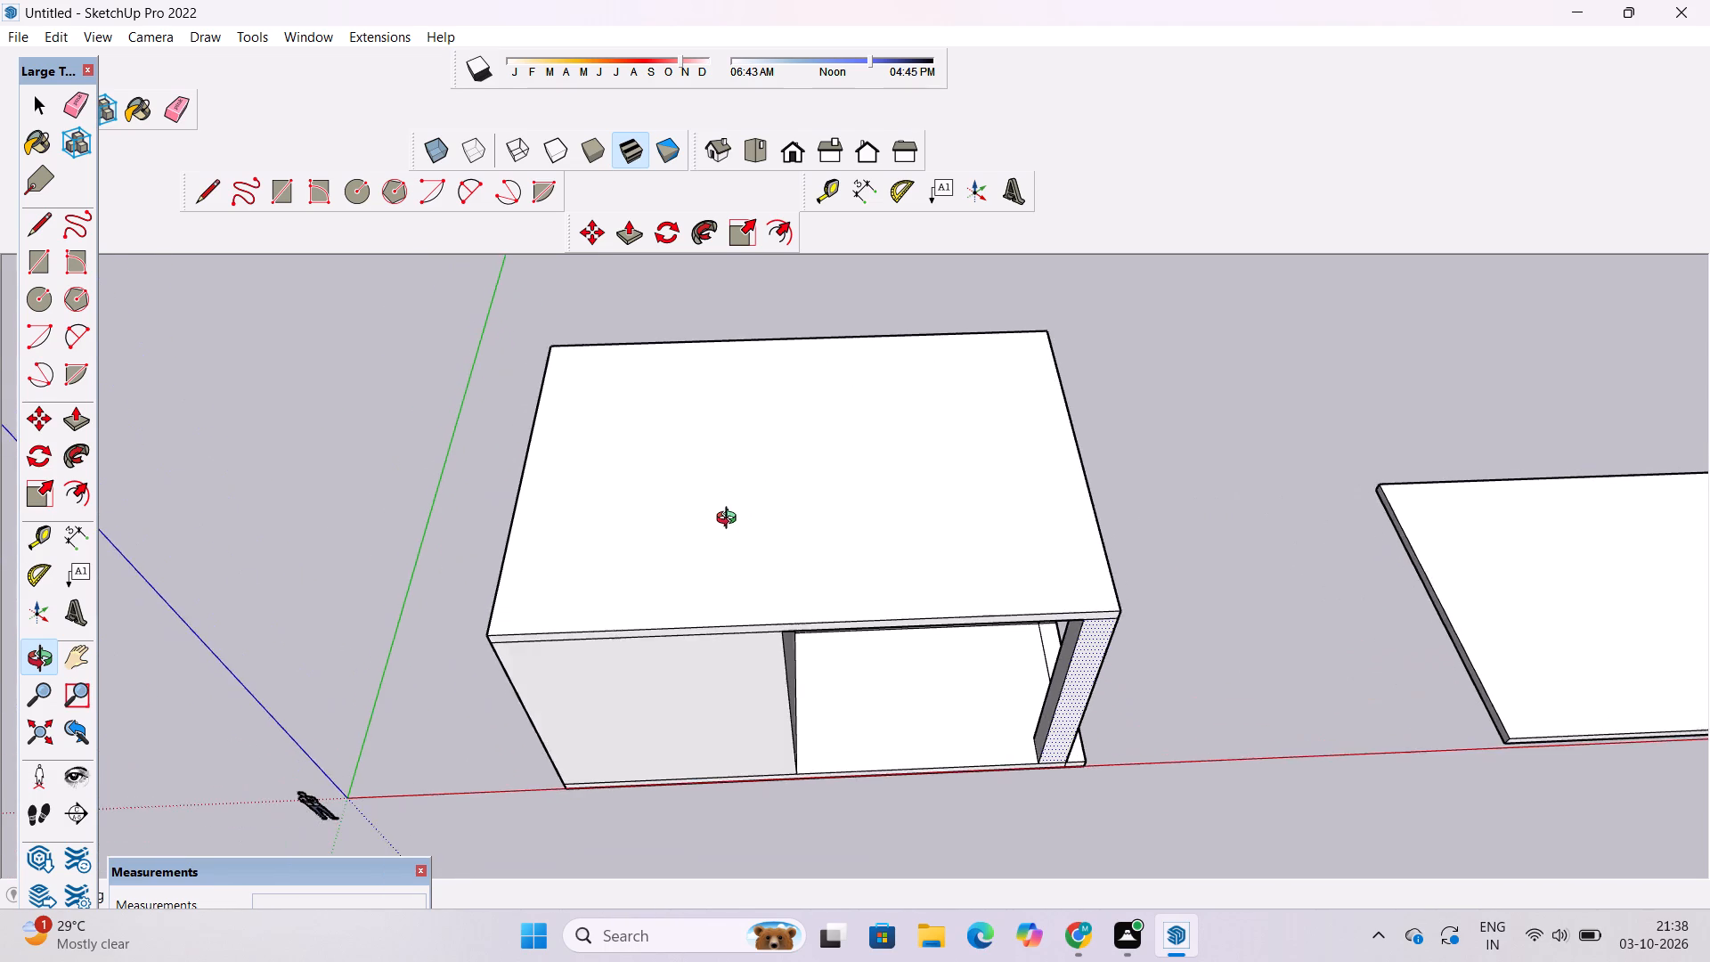
scroll(730, 522, "down", 5)
left_click_drag(730, 521, 608, 533, "shift")
left_click_drag(624, 539, 682, 621)
scroll(687, 618, "down", 1)
scroll(687, 618, "up", 4)
left_click_drag(688, 615, 729, 543, "shift")
left_click_drag(714, 577, 723, 532)
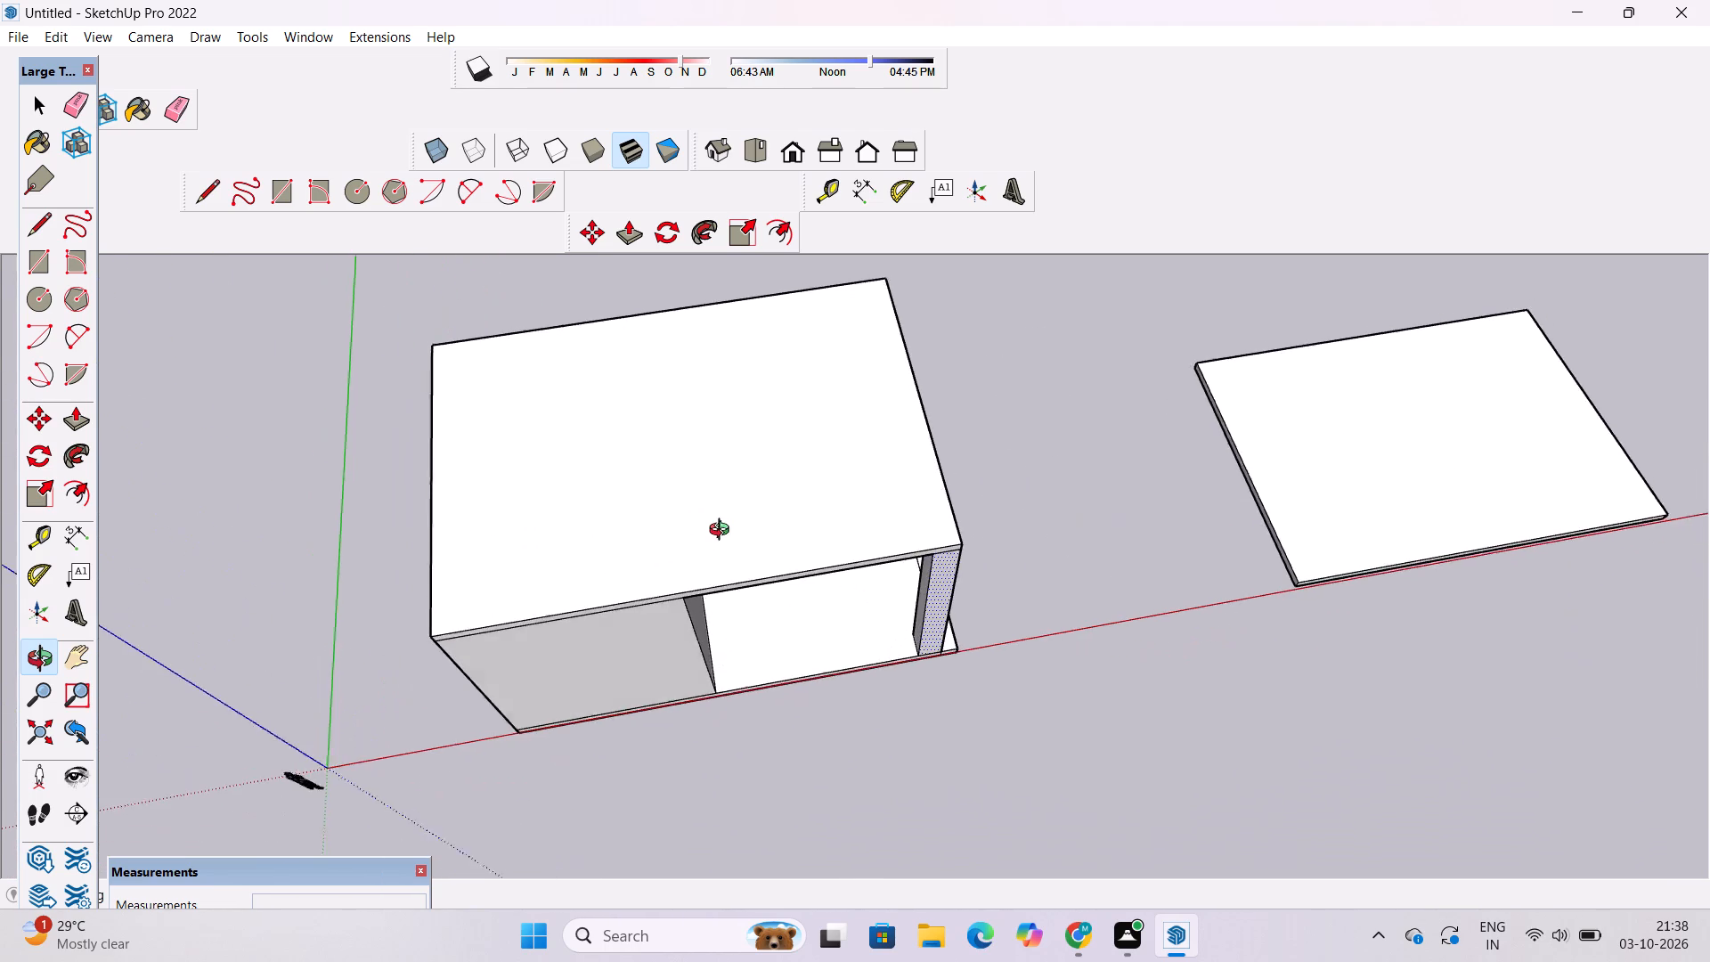
left_click_drag(723, 532, 725, 527)
scroll(725, 522, "down", 5)
left_click_drag(725, 522, 725, 575, "shift")
scroll(725, 575, "up", 4, "shift")
left_click_drag(730, 575, 727, 591, "shift")
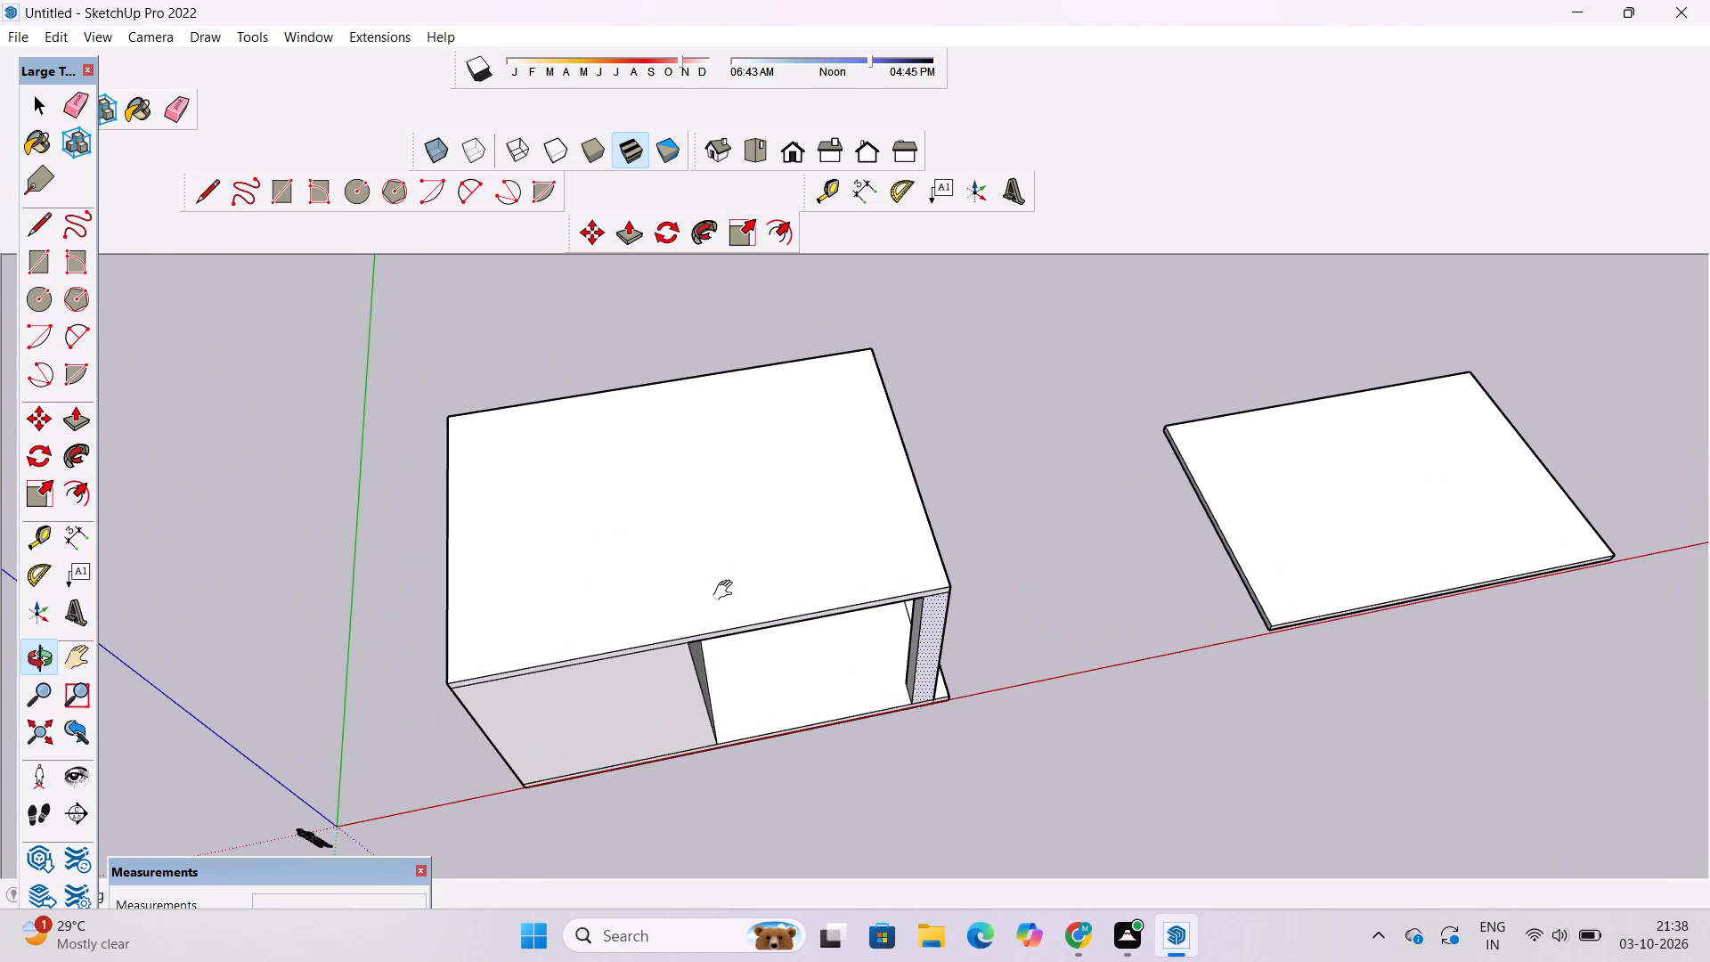
left_click_drag(727, 591, 718, 601, "shift")
Place a Tape Measure guide on the roof slab, 1.5' inward from the side edge nearest the origin.
key("t")
scroll(432, 577, "down", 5)
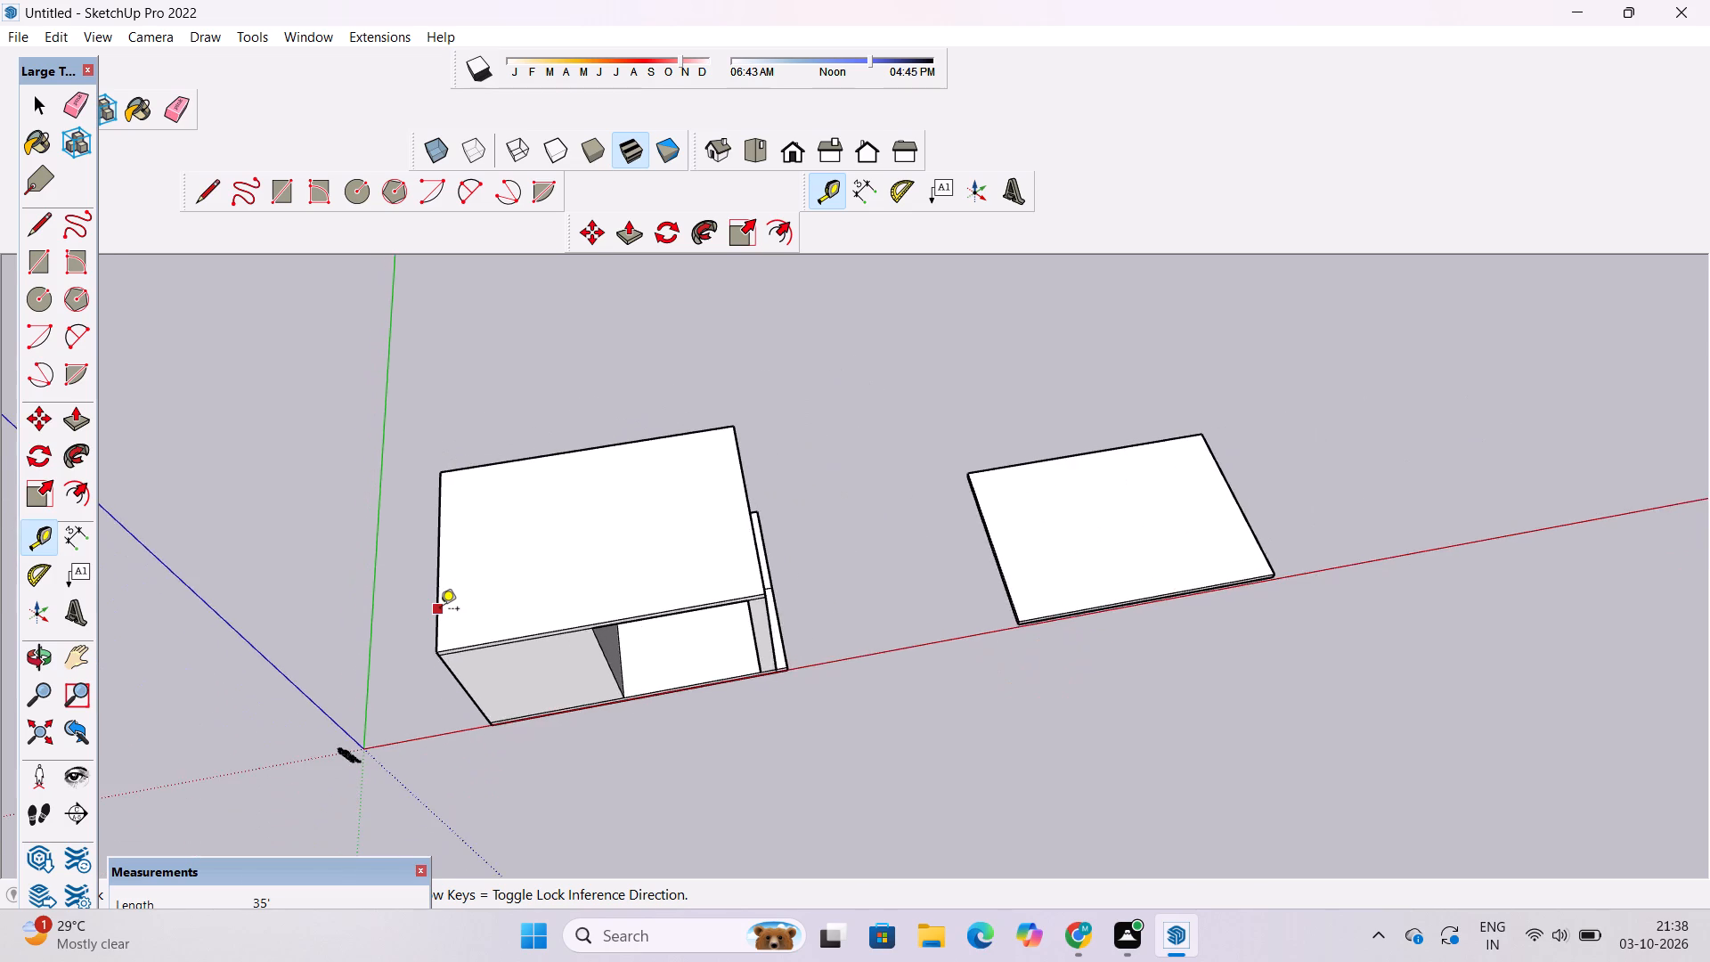
scroll(440, 610, "up", 5)
left_click(438, 542)
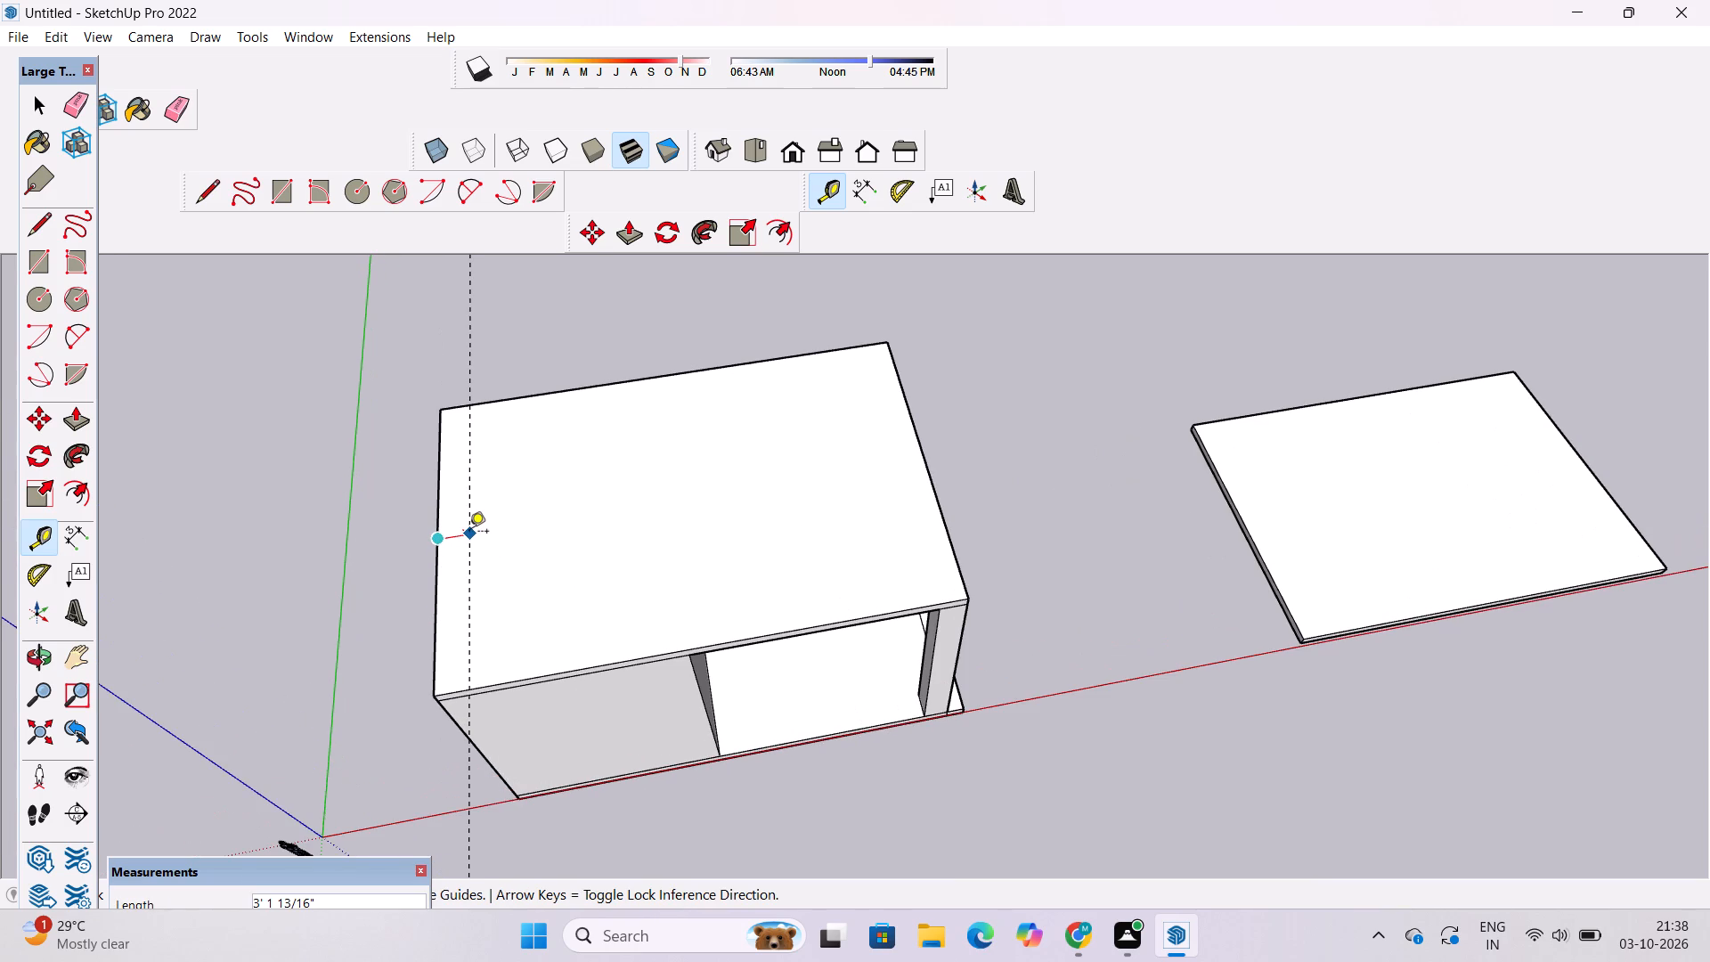
type("1.5'")
key("Return")
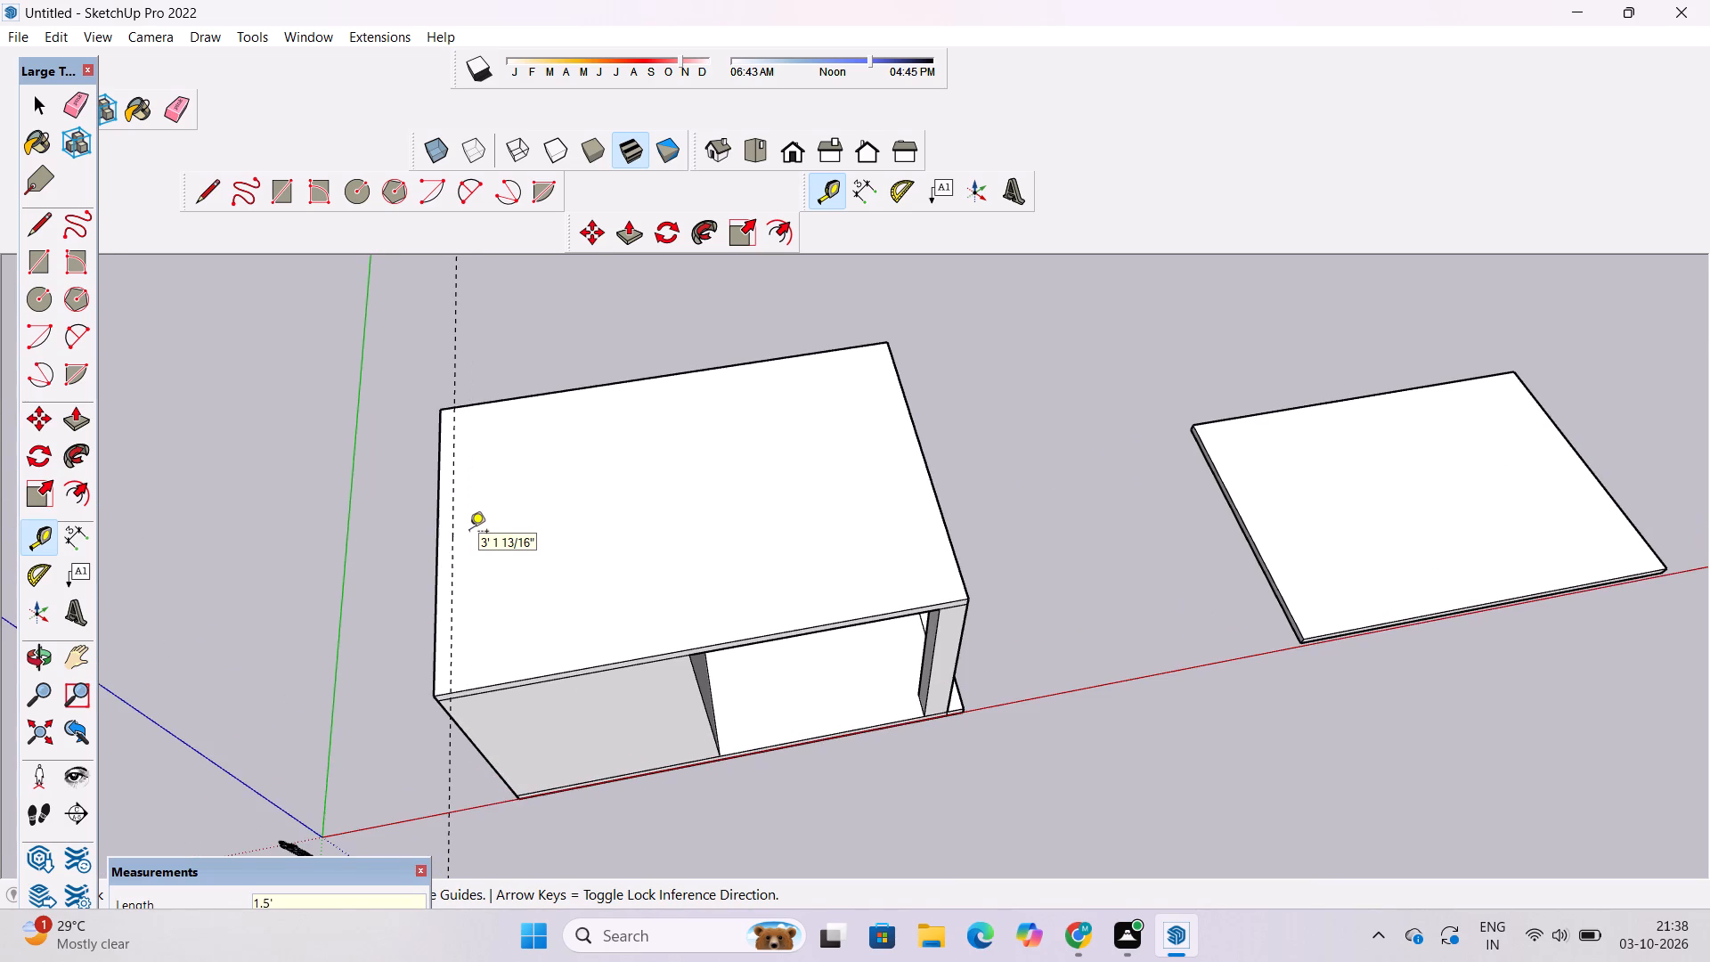
Place a guide on the roof slab 1.5' inward from its back edge.
scroll(457, 535, "down", 1)
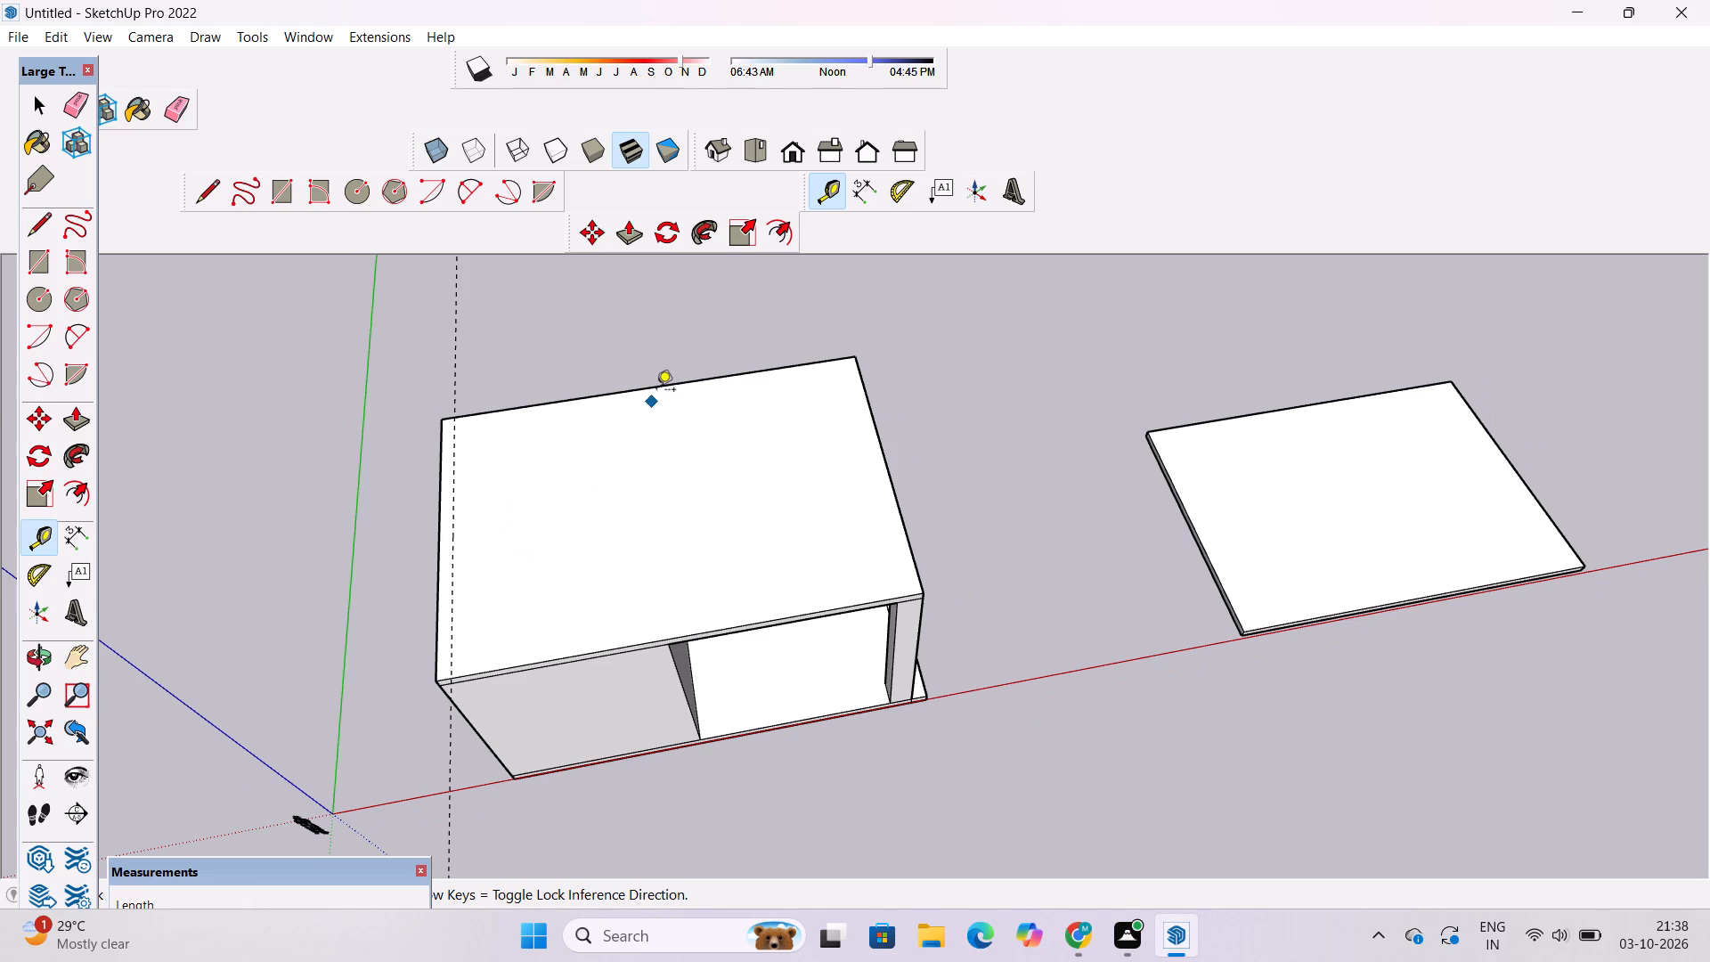
left_click(658, 389)
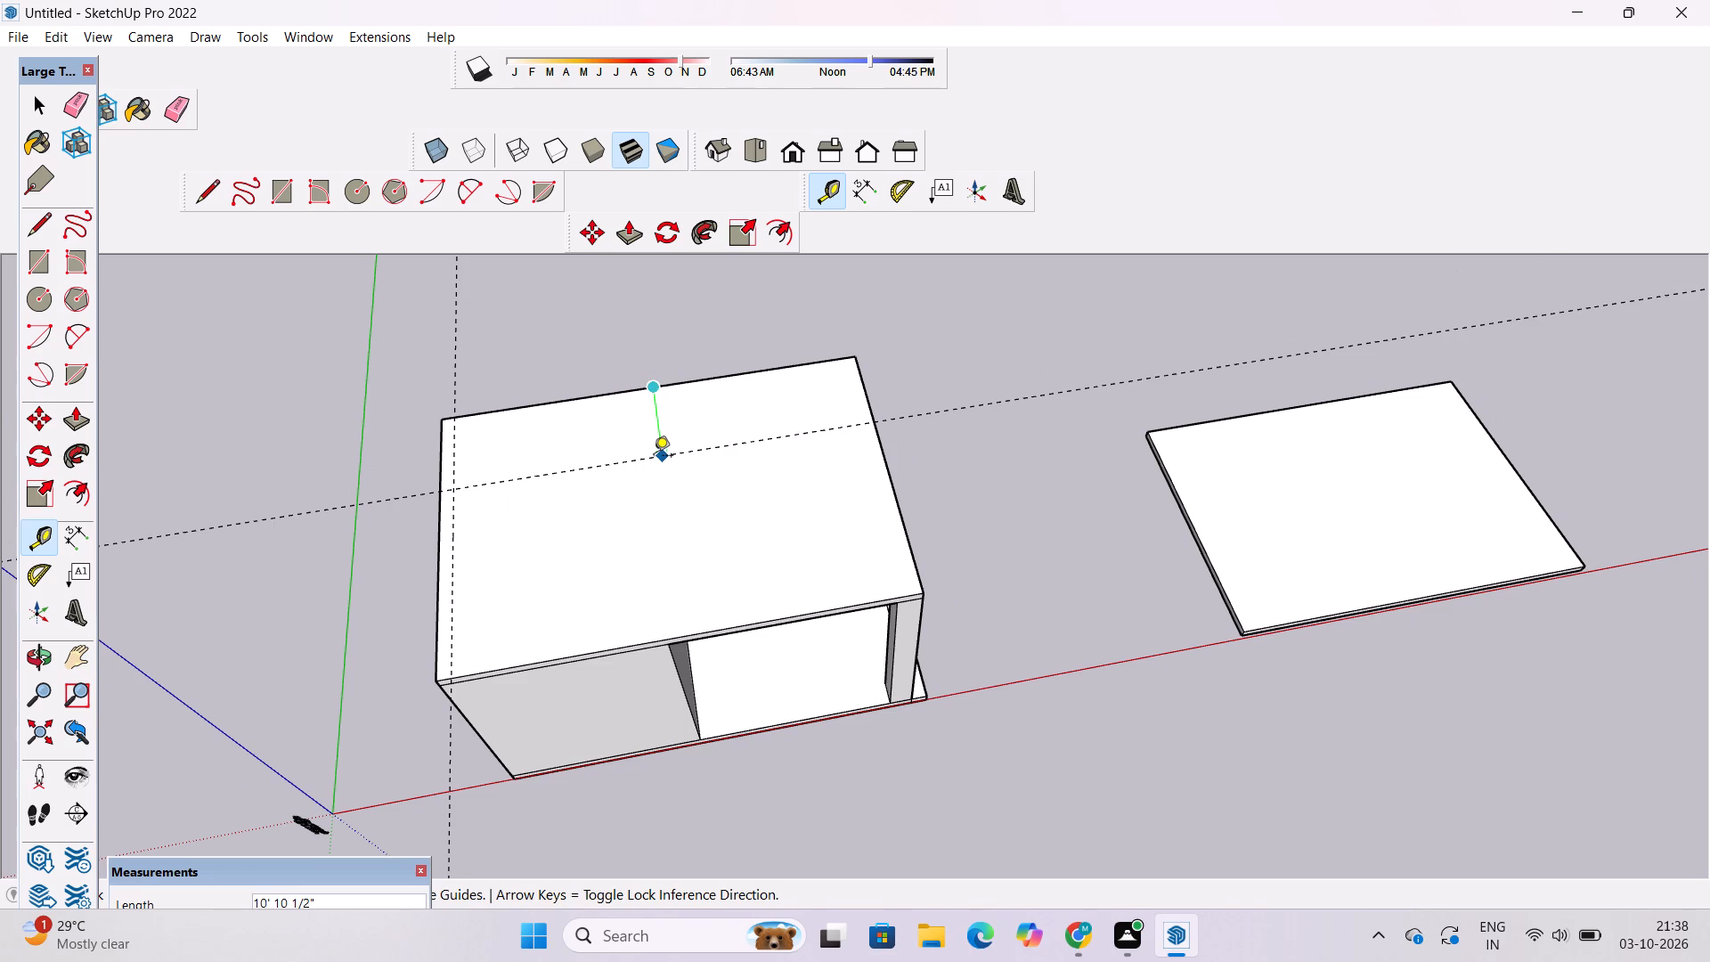
type("1.5'")
key("Return")
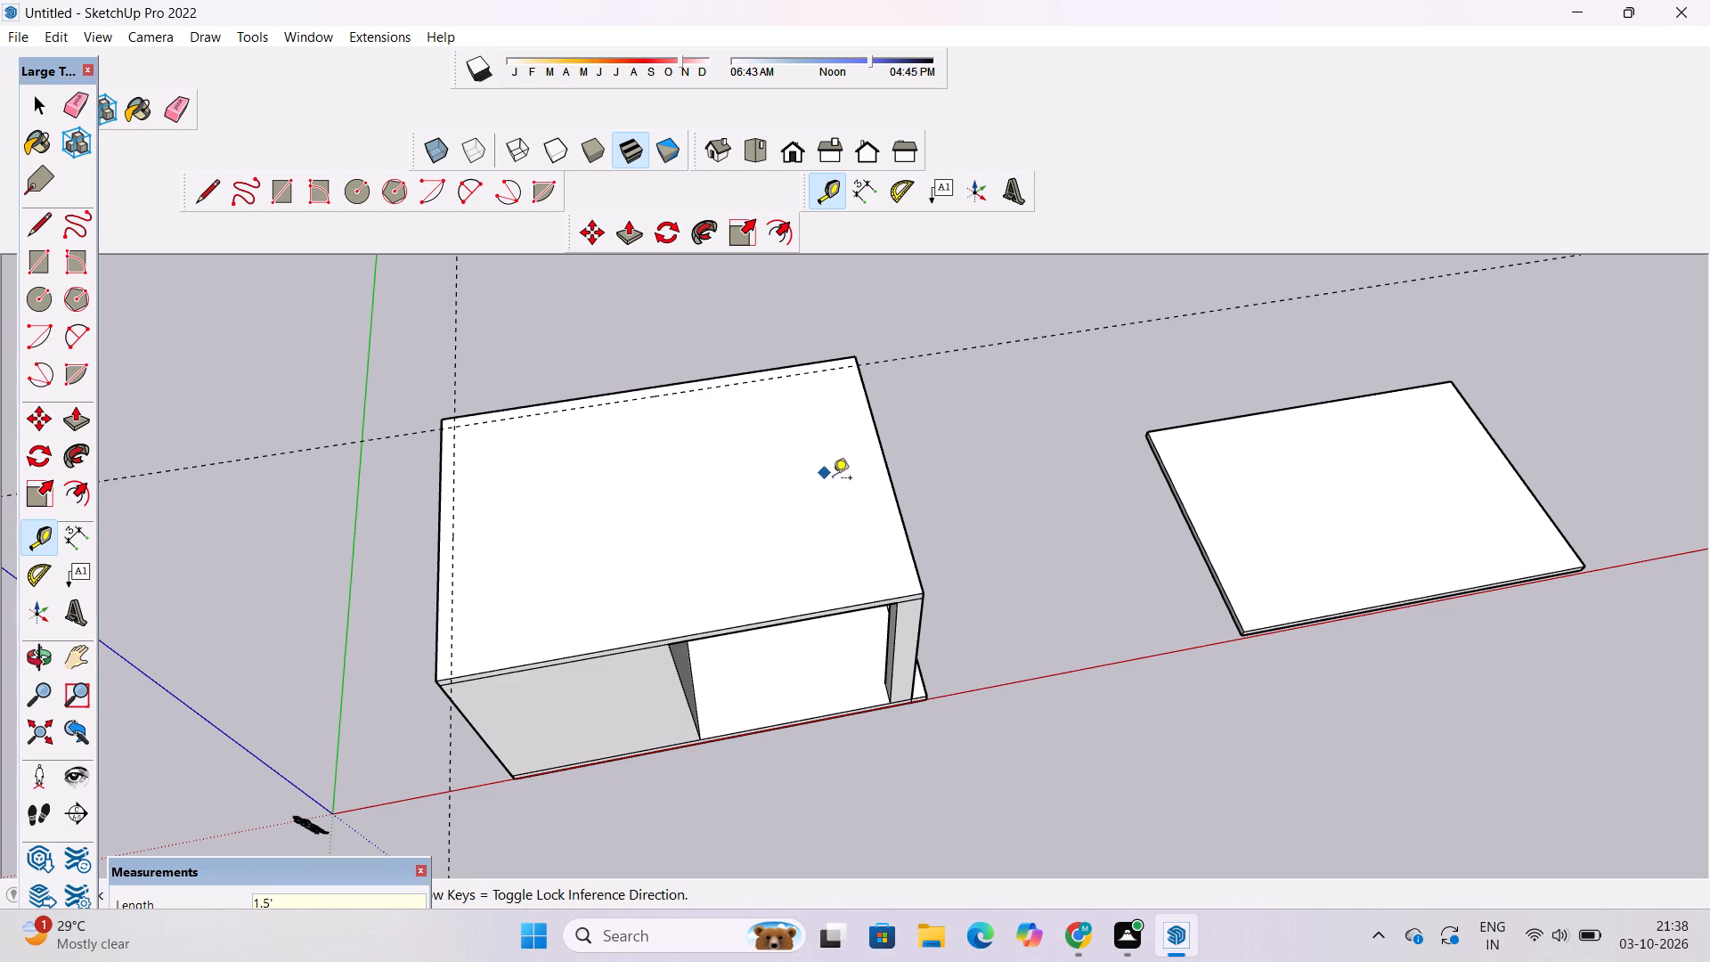
Place a guide on the roof slab 1.5' inward from the side edge on the column's side.
left_click(888, 466)
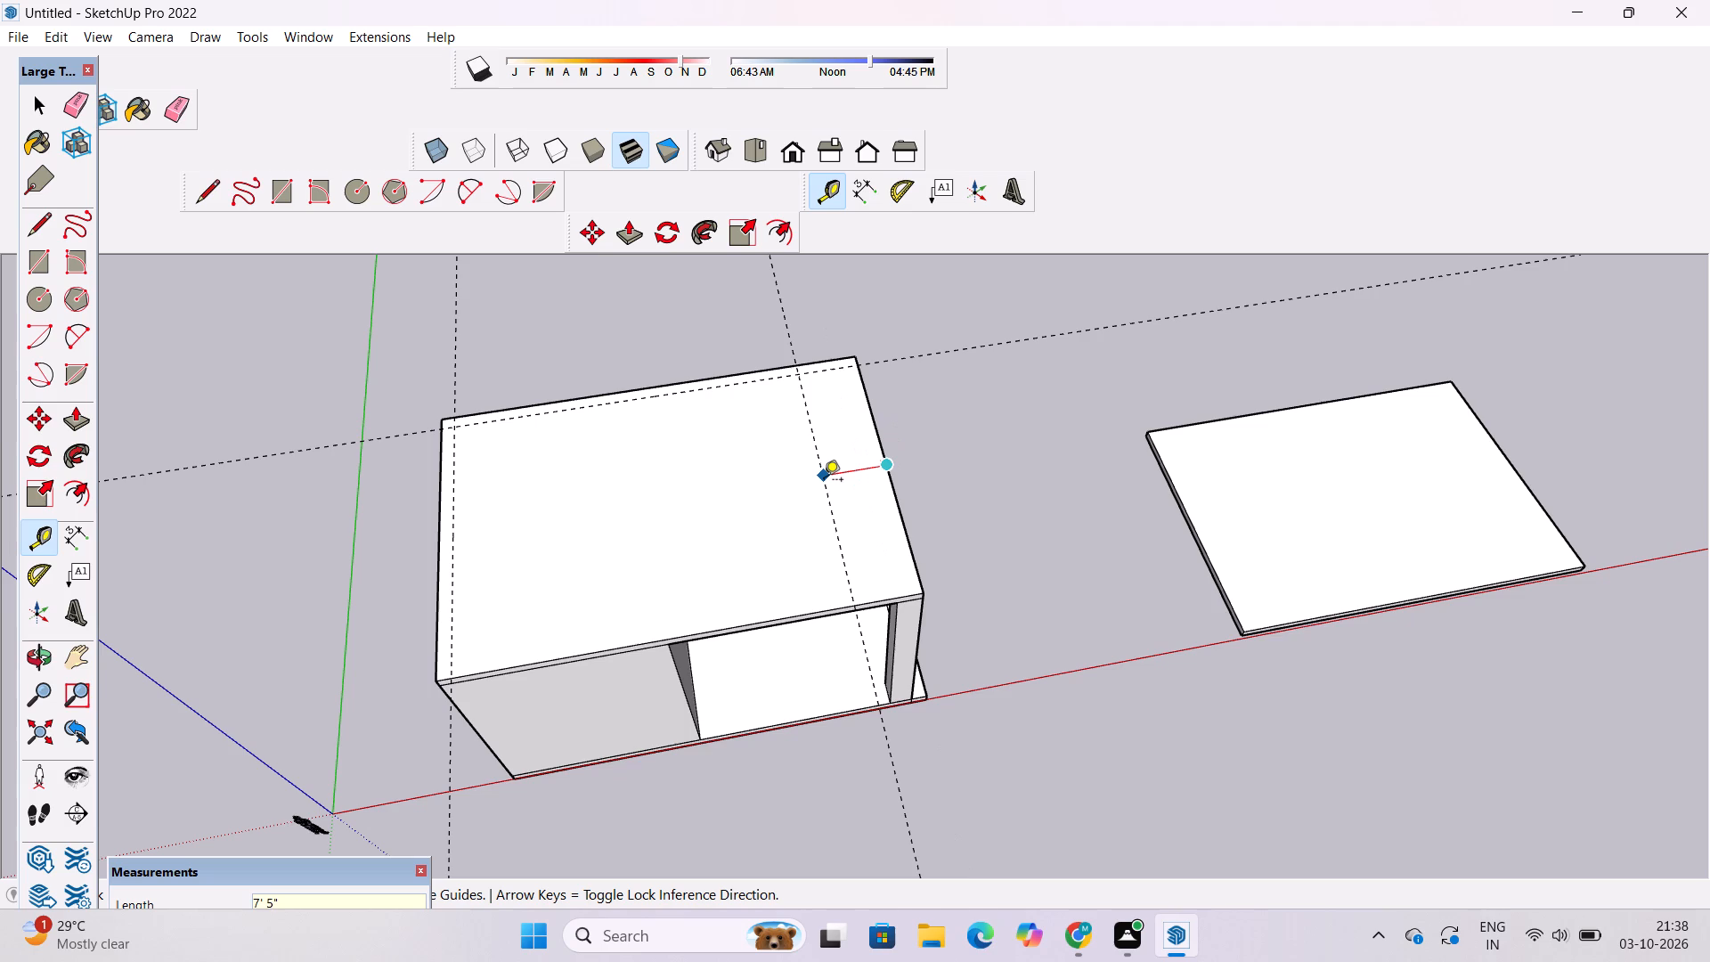
type("1.5'")
key("Return")
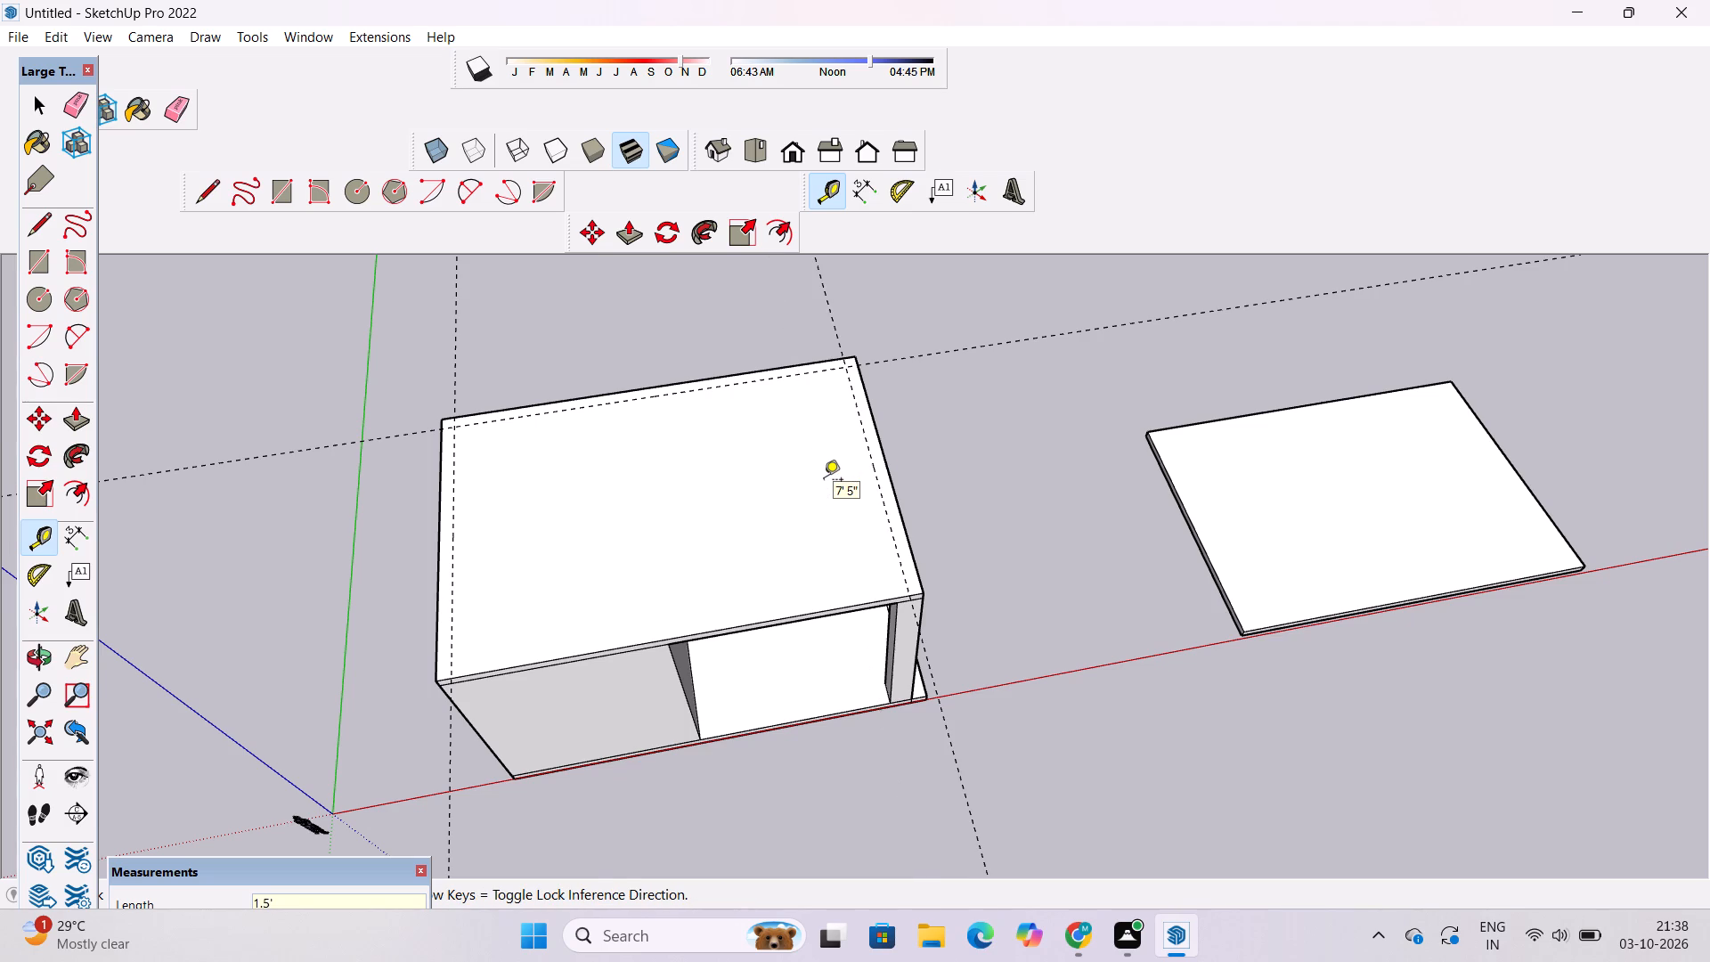
Place a guide on the roof slab 1.5' inward from its front edge.
scroll(495, 589, "down", 4)
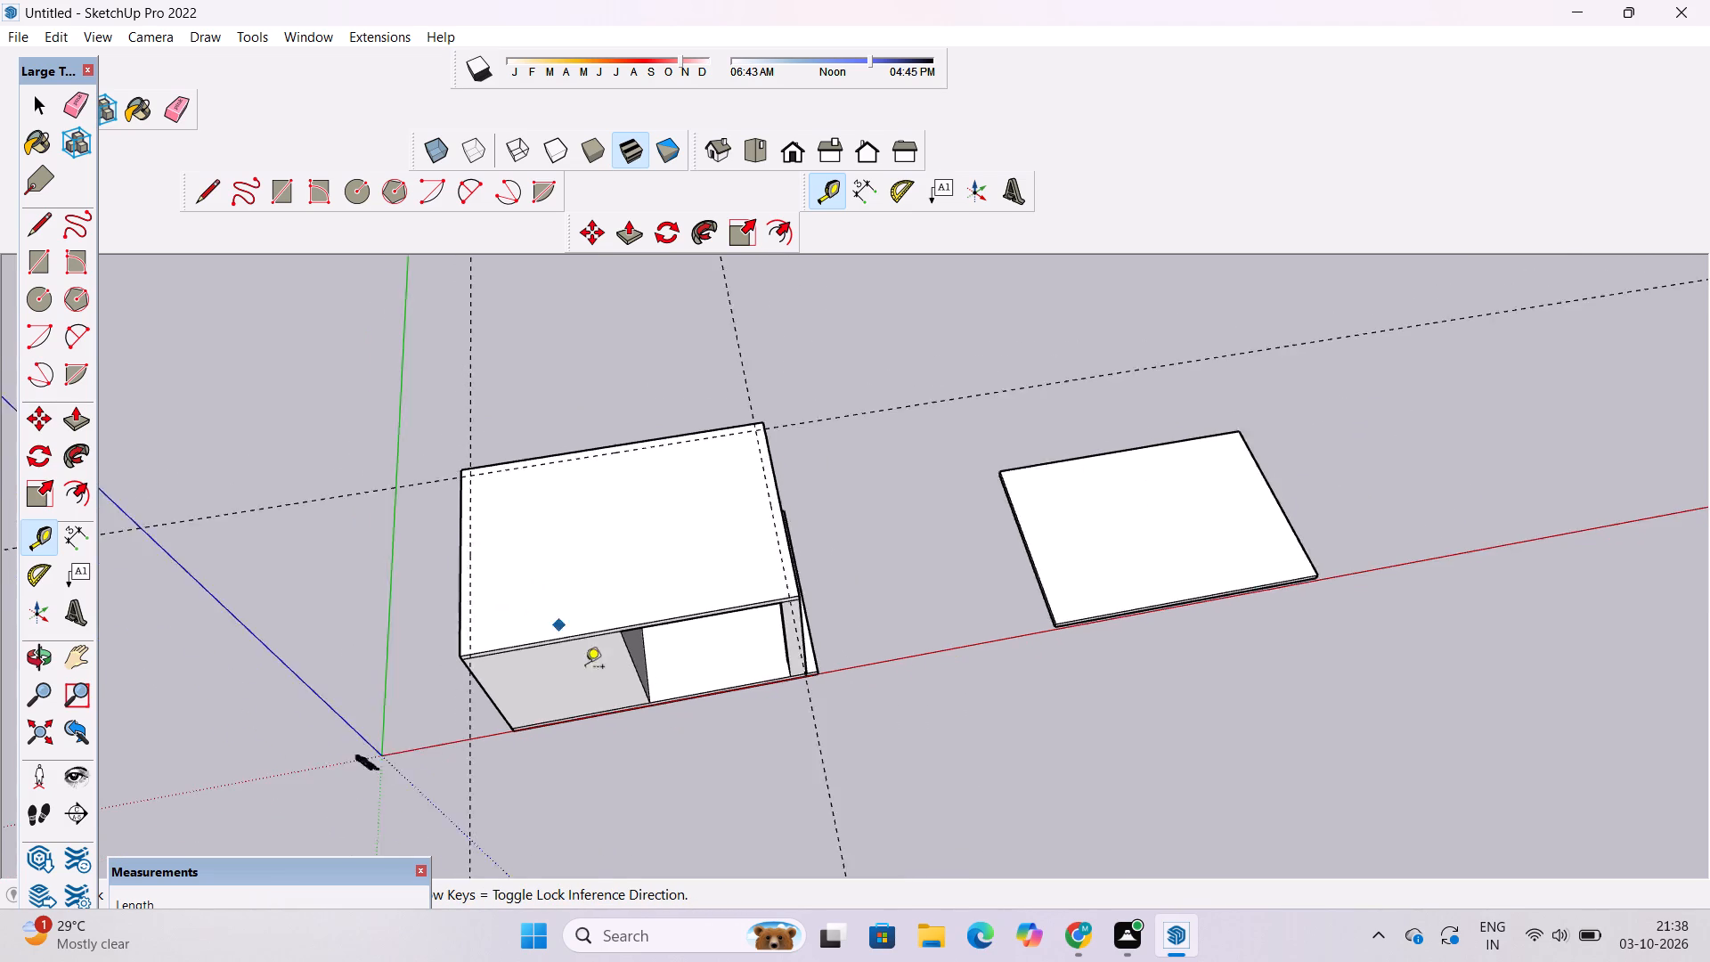
scroll(585, 668, "down", 1)
scroll(610, 687, "up", 13)
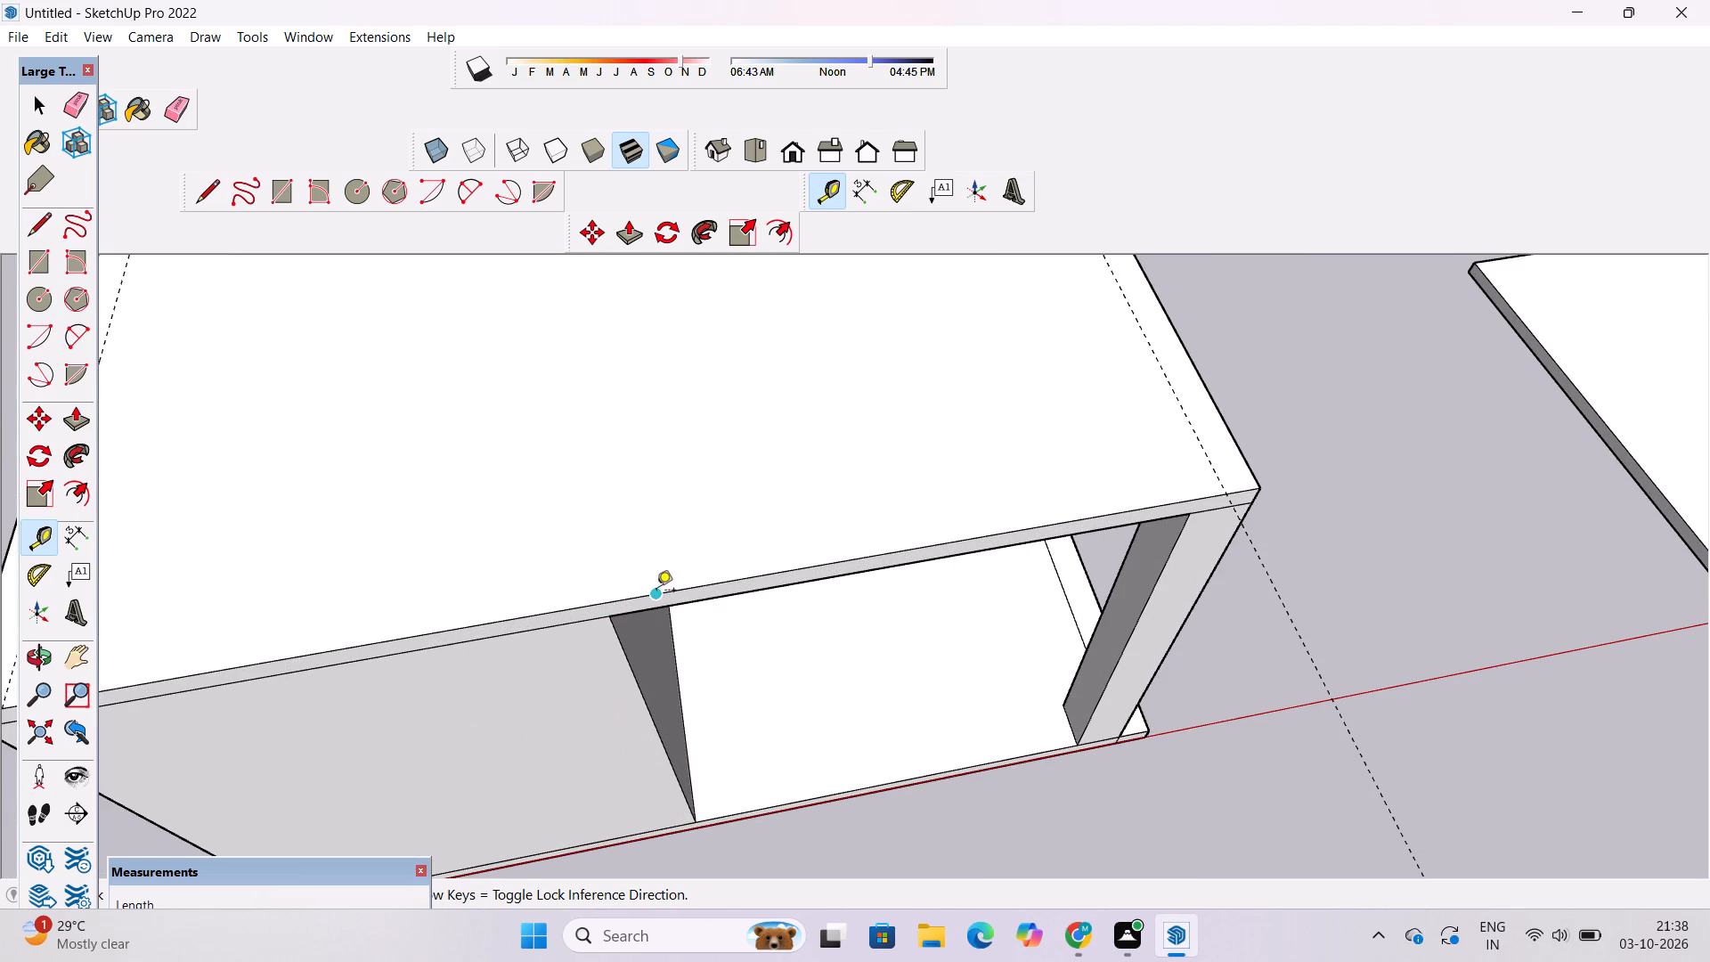
left_click(656, 591)
scroll(656, 591, "down", 9)
scroll(660, 550, "up", 4)
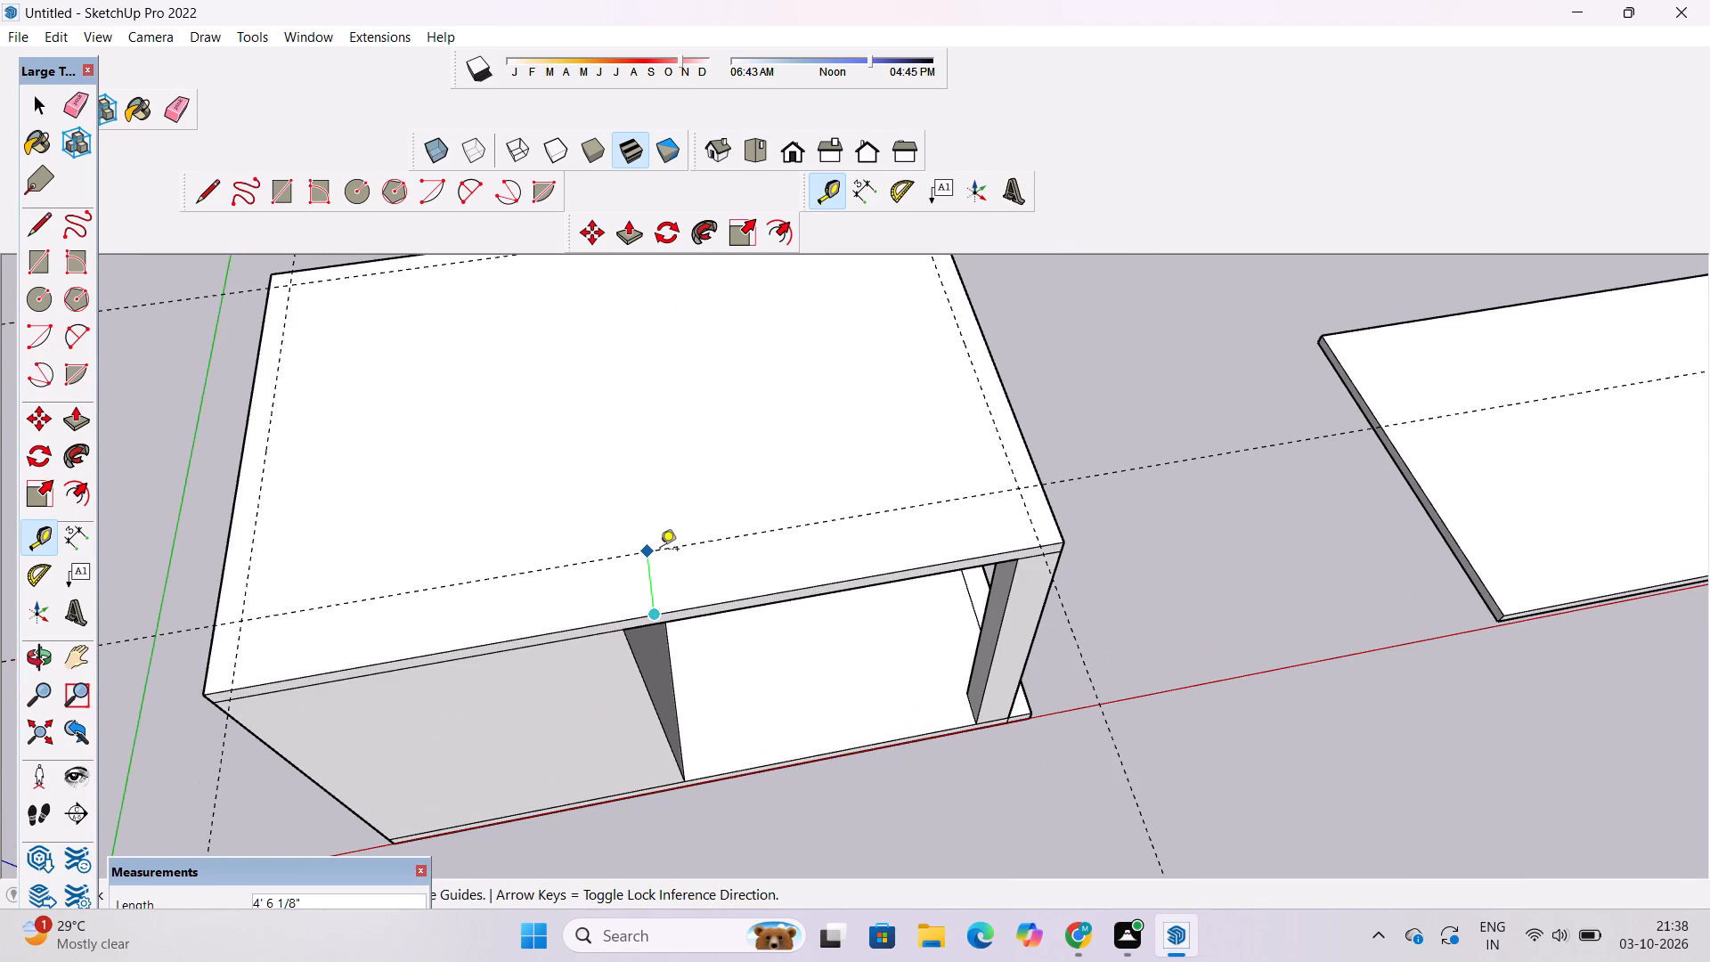
type("1.5'")
key("Return")
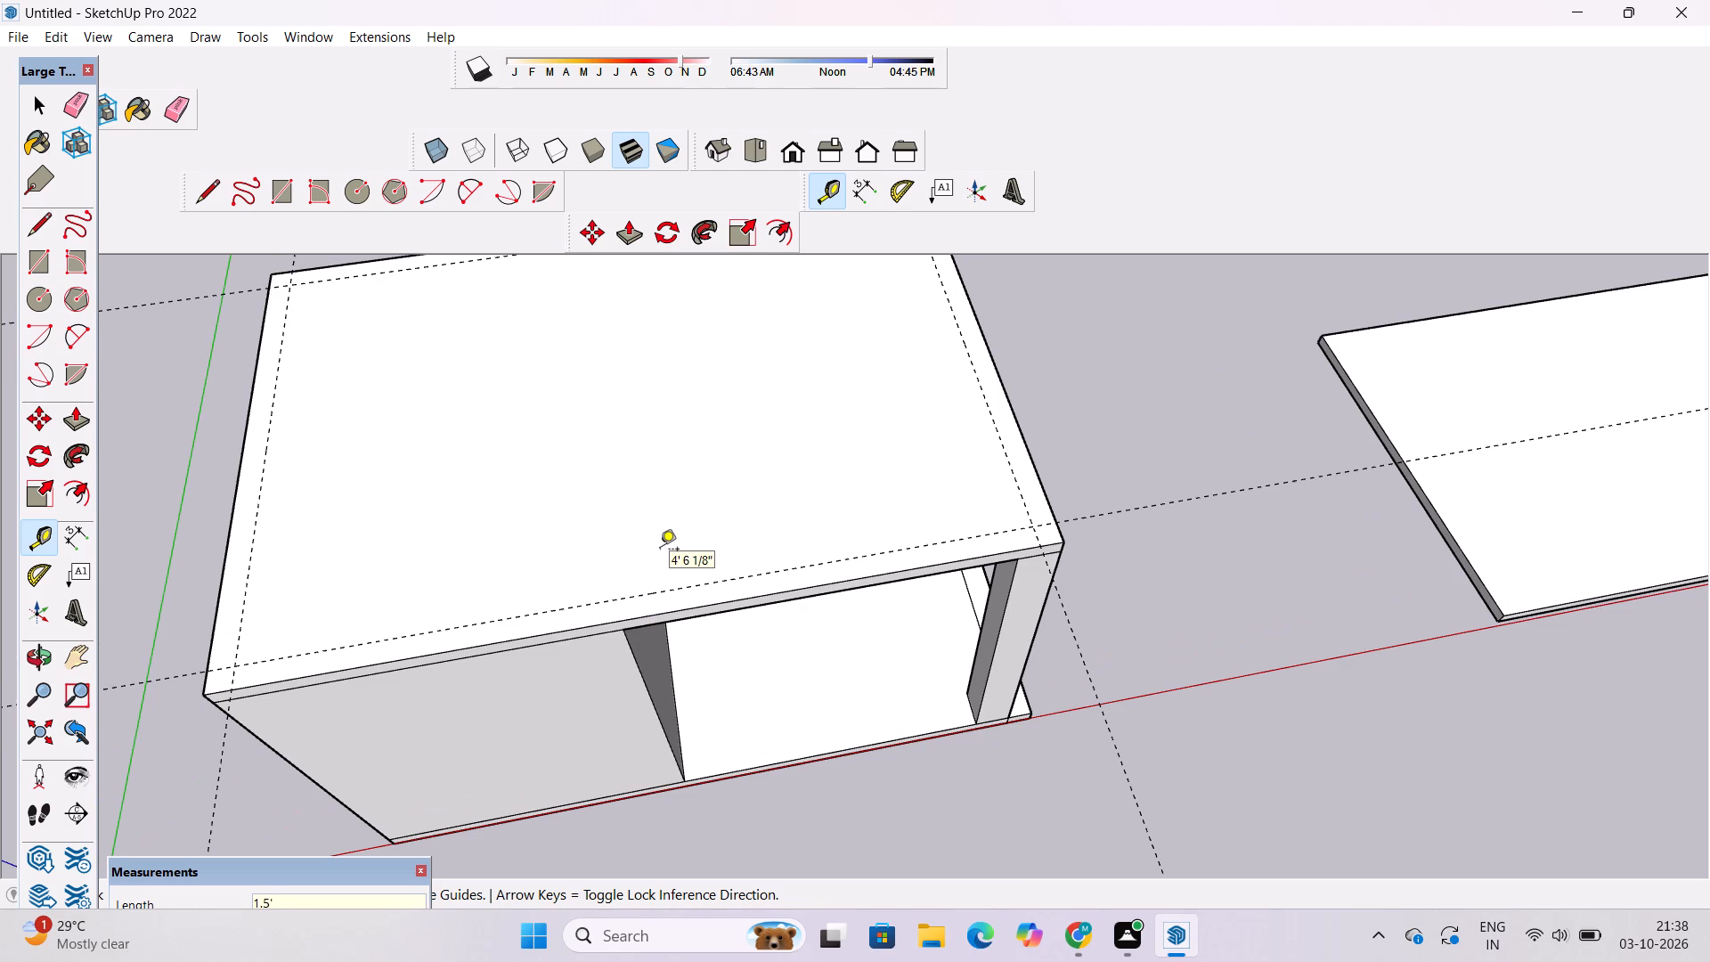
Draw a rectangle on the roof slab between the opposite intersections of the four 1.5' inset guides.
key("r")
scroll(583, 566, "down", 7)
scroll(410, 400, "up", 5)
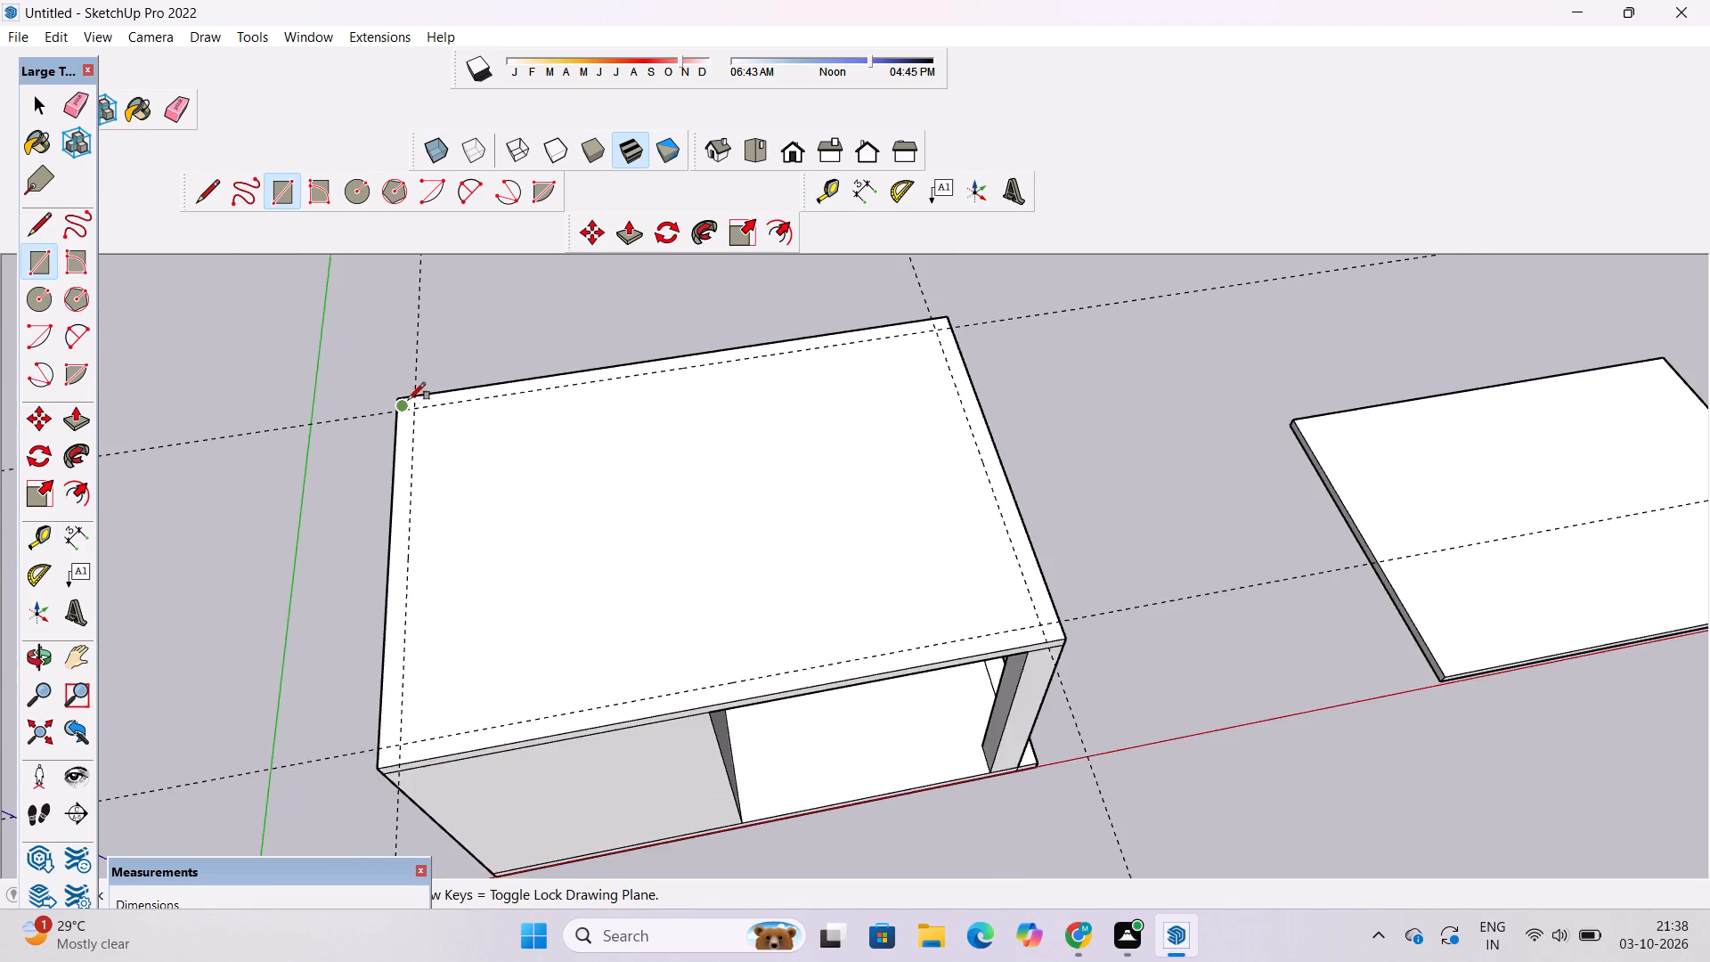
scroll(408, 400, "up", 4)
left_click(419, 412)
scroll(418, 413, "down", 12)
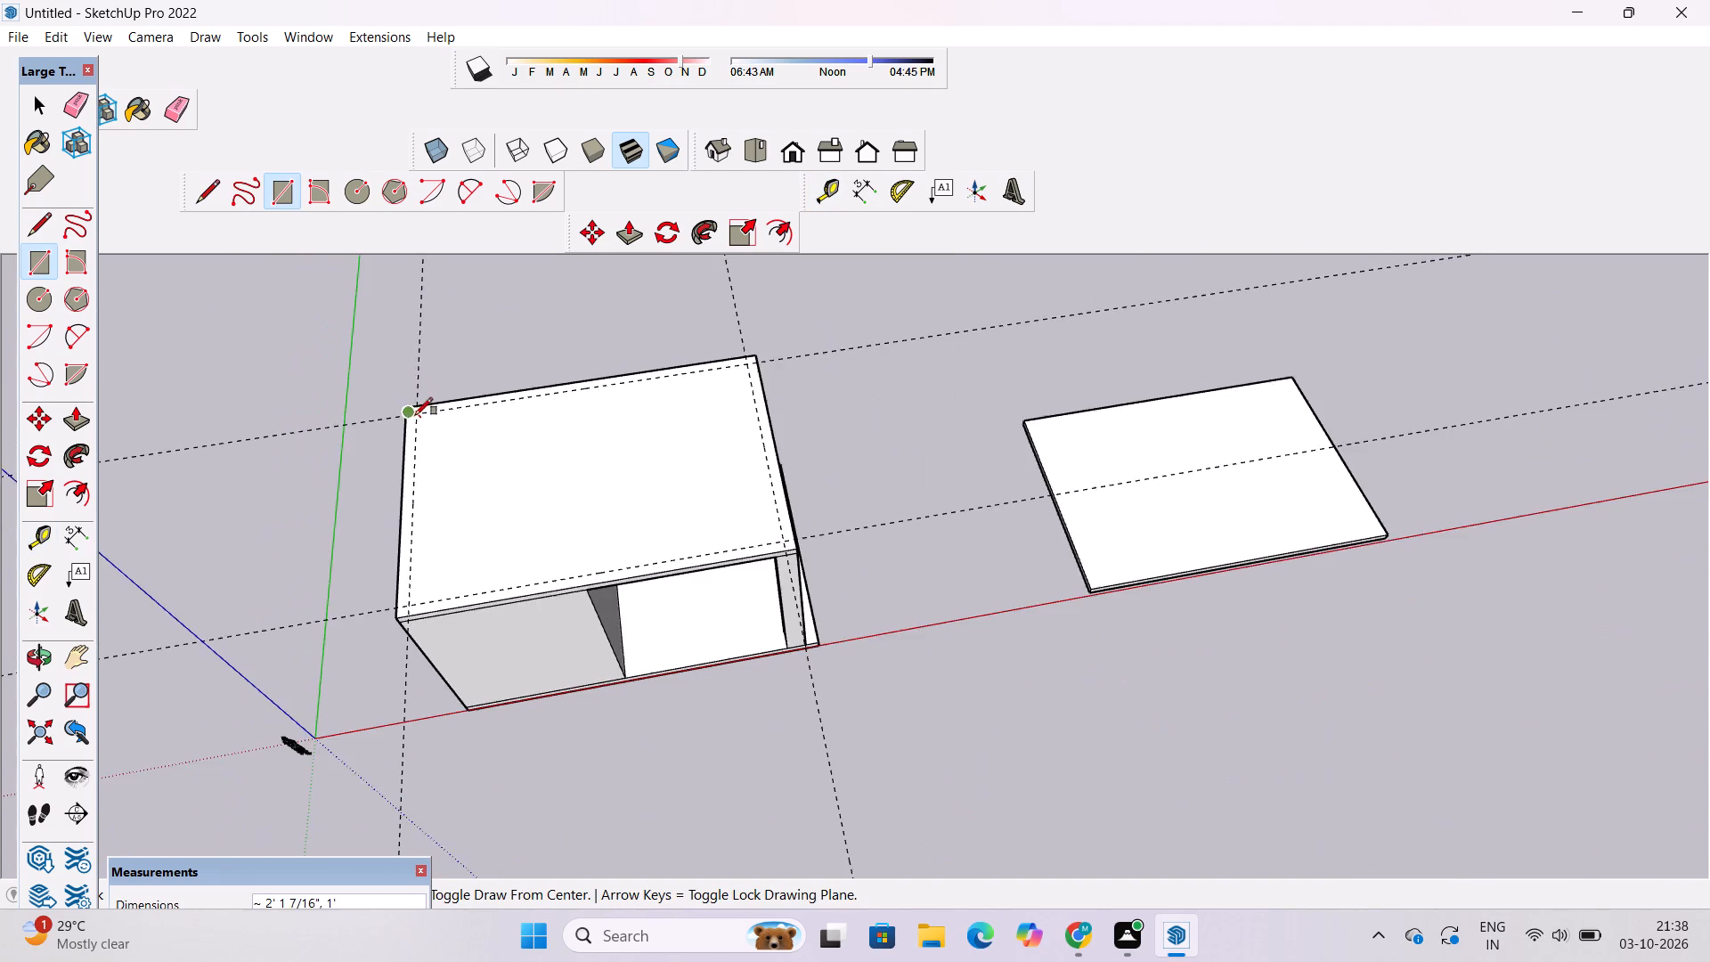
scroll(722, 561, "up", 8)
scroll(737, 507, "down", 5)
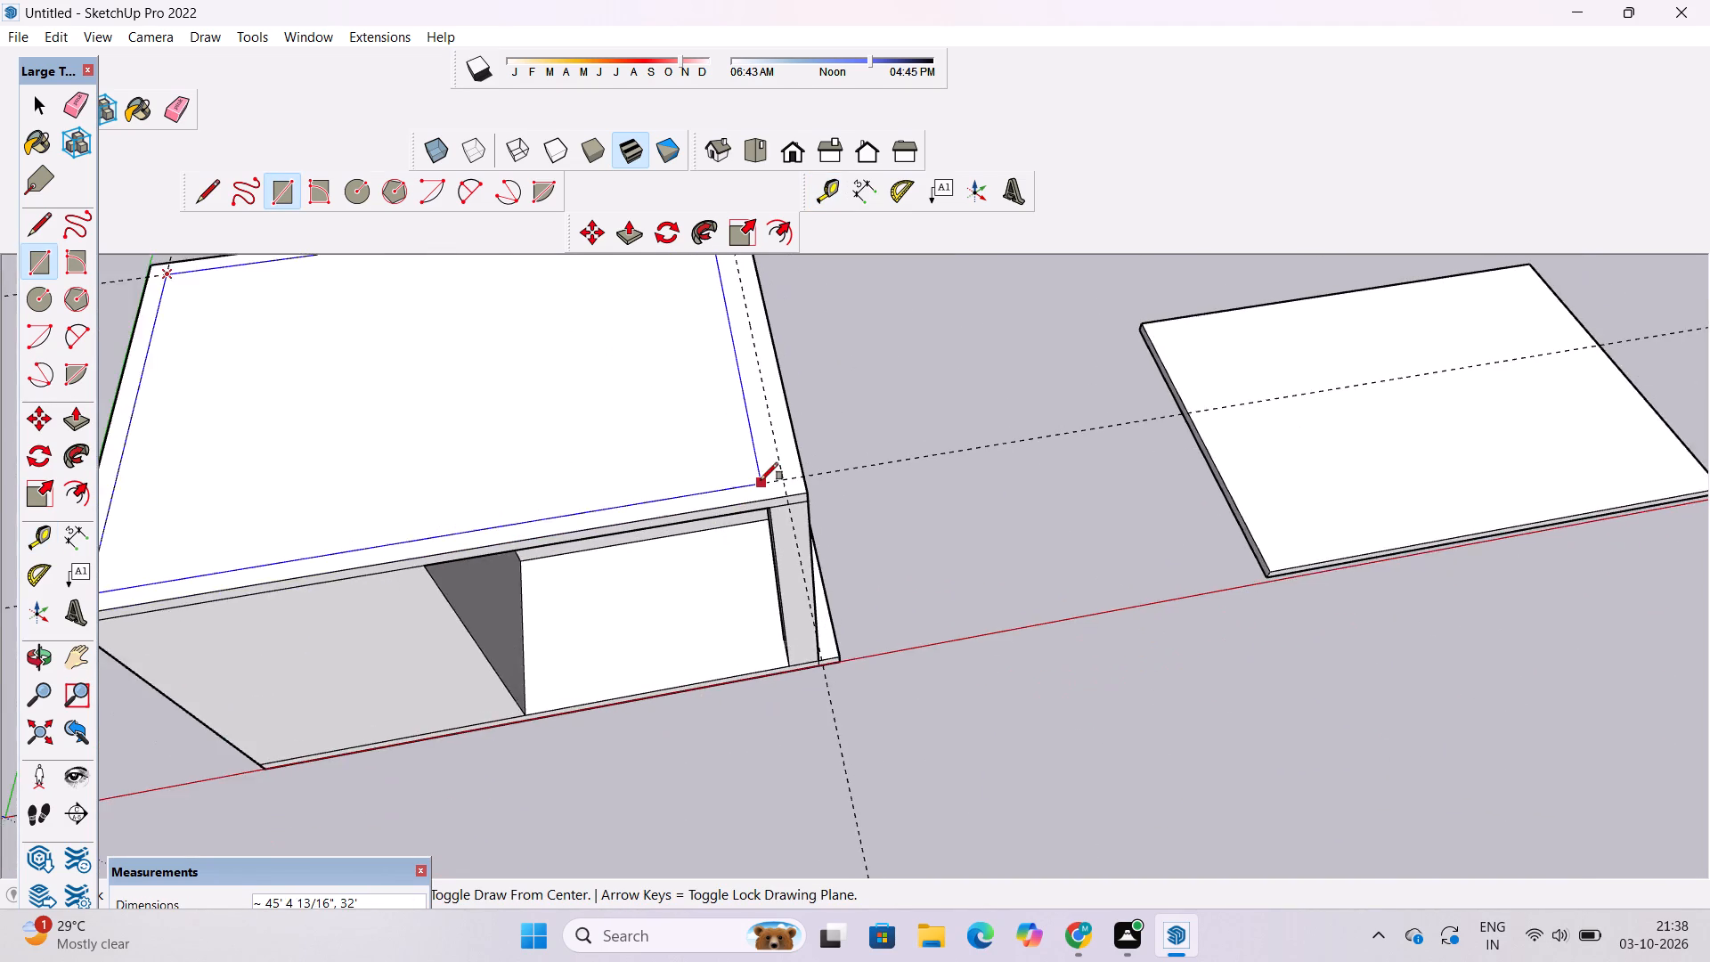
scroll(761, 480, "up", 9)
left_click(819, 482)
key("space")
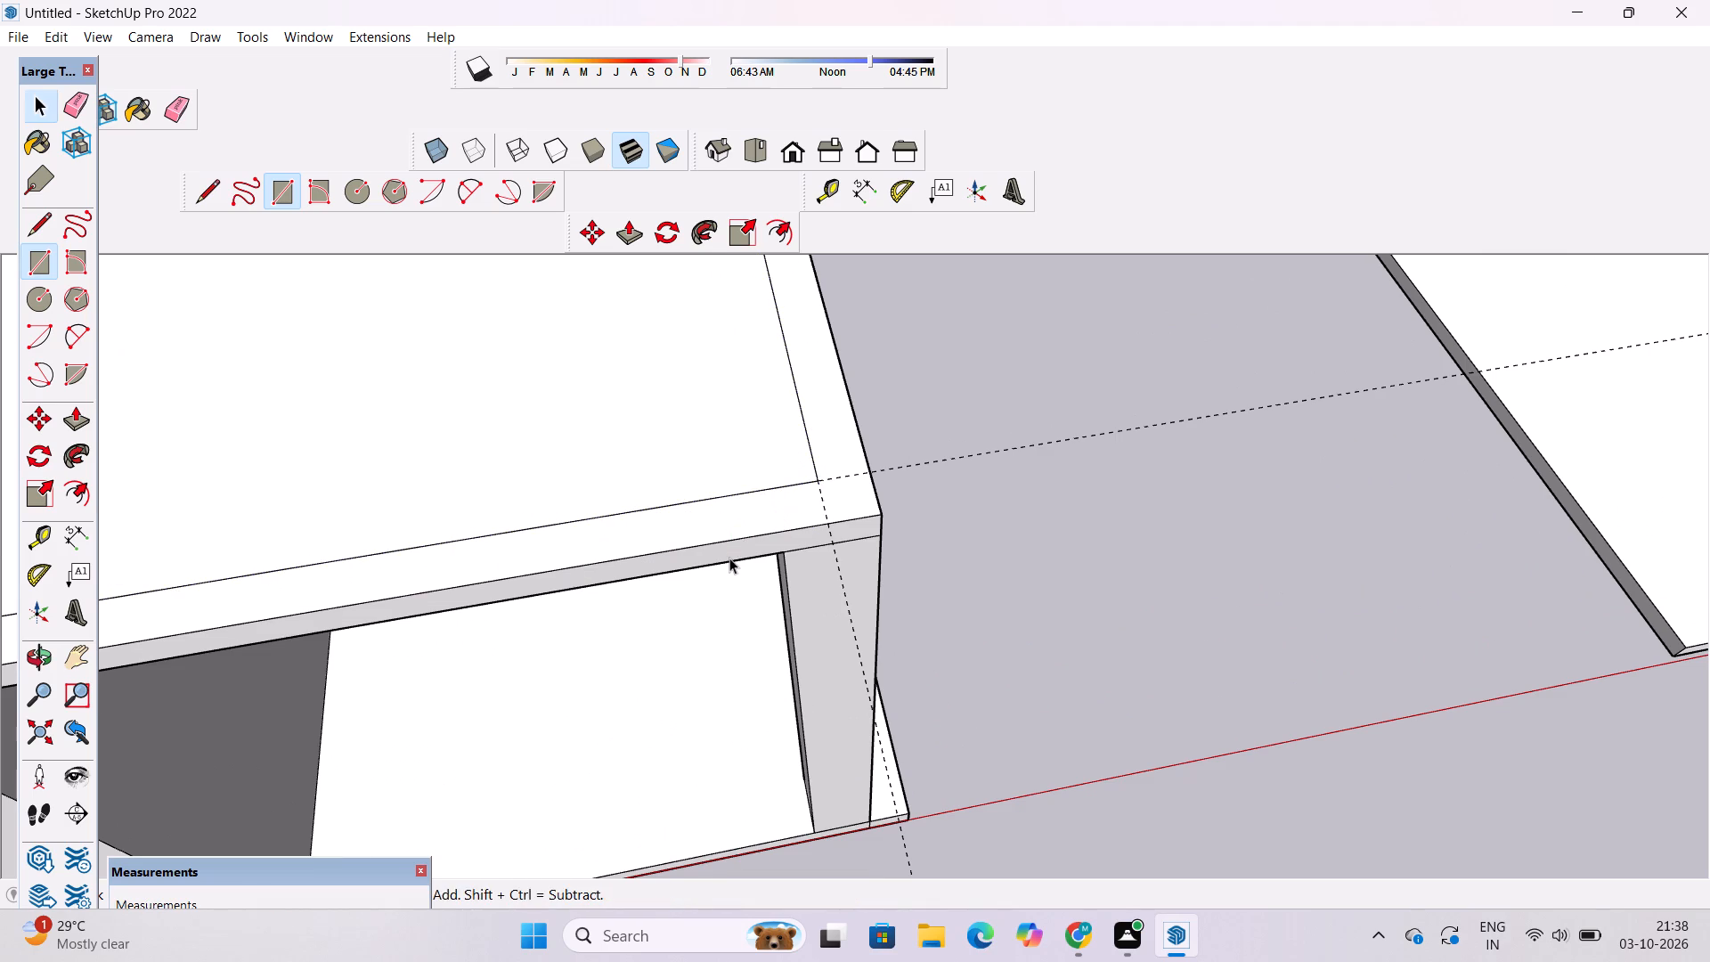
Erase the four inset guides around the roof slab, keeping the drawn rectangle.
type("o")
scroll(729, 558, "down", 9)
left_click_drag(742, 517, 774, 575, "shift")
scroll(774, 569, "down", 6)
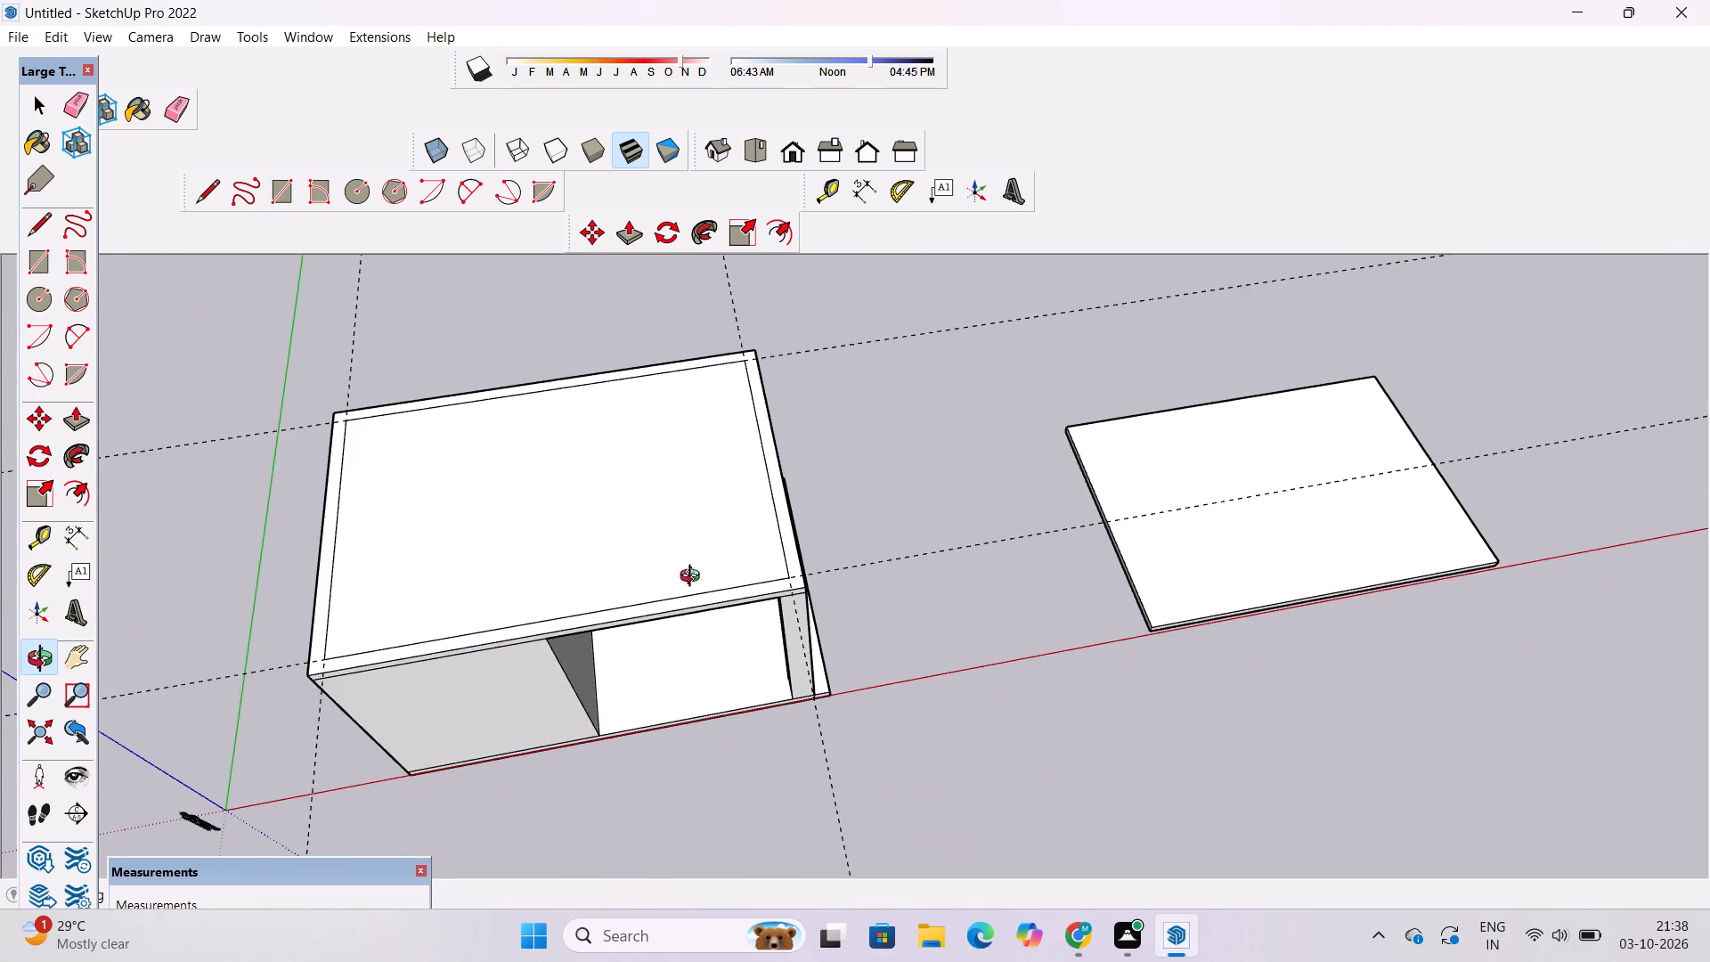
left_click_drag(690, 578, 797, 566, "shift")
scroll(795, 575, "up", 4)
left_click_drag(782, 575, 856, 575, "shift")
left_click_drag(848, 575, 835, 582)
key("e")
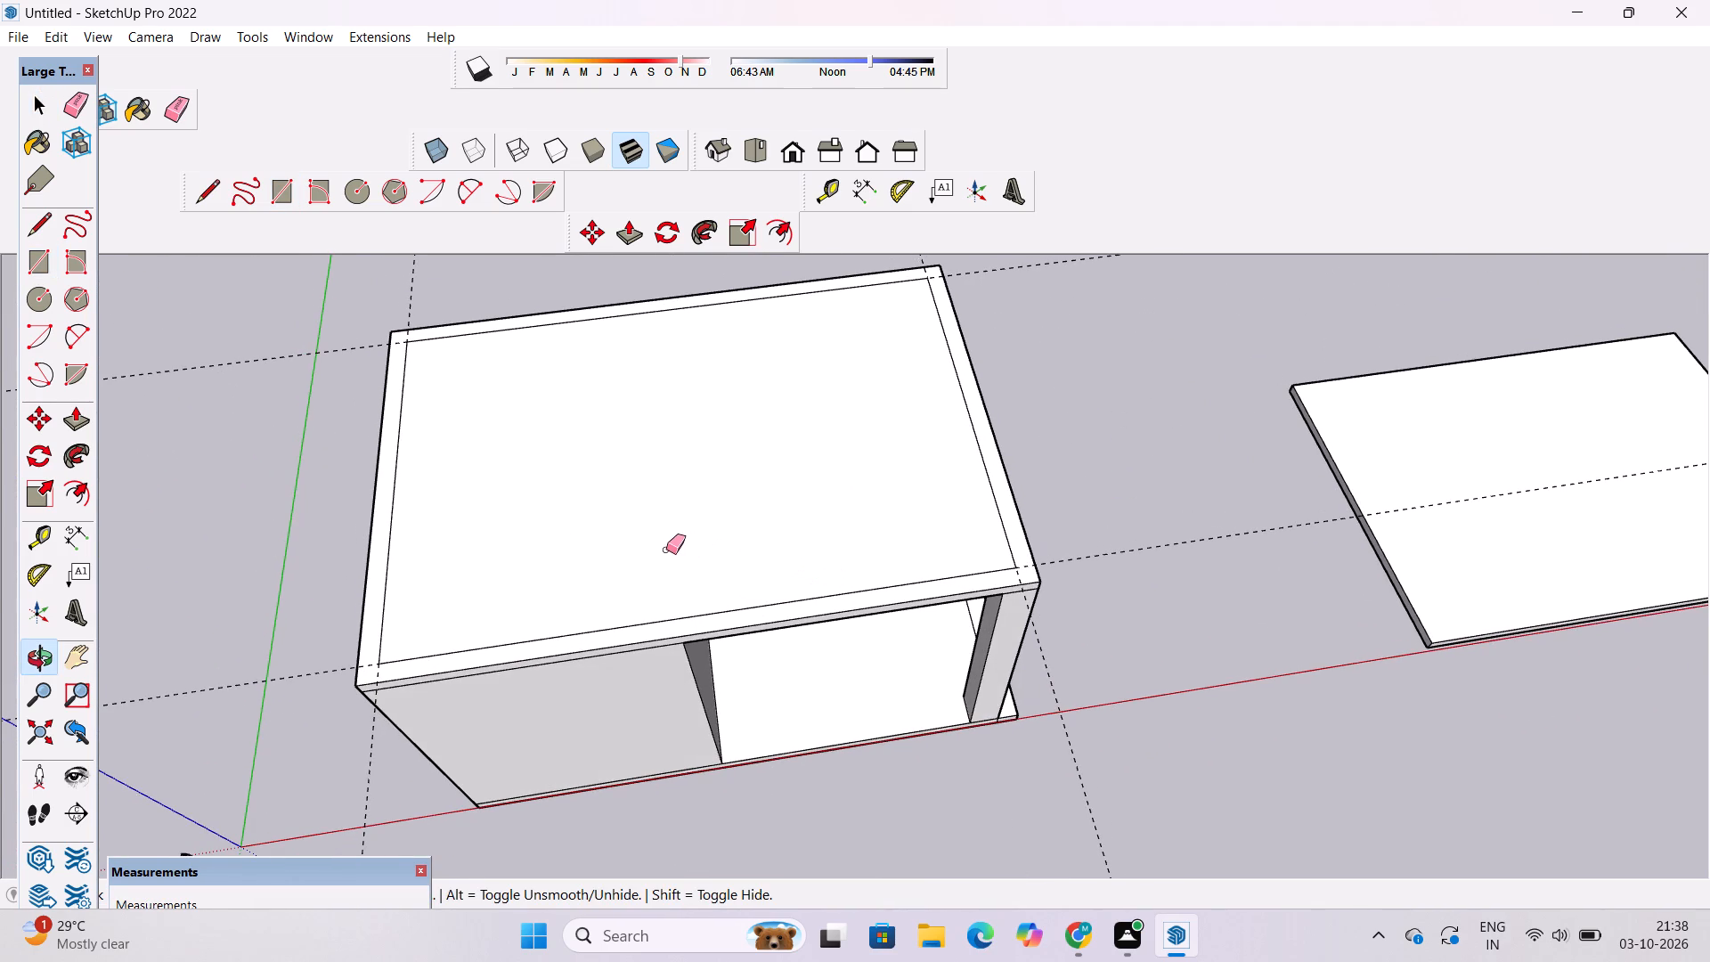
scroll(632, 547, "down", 5)
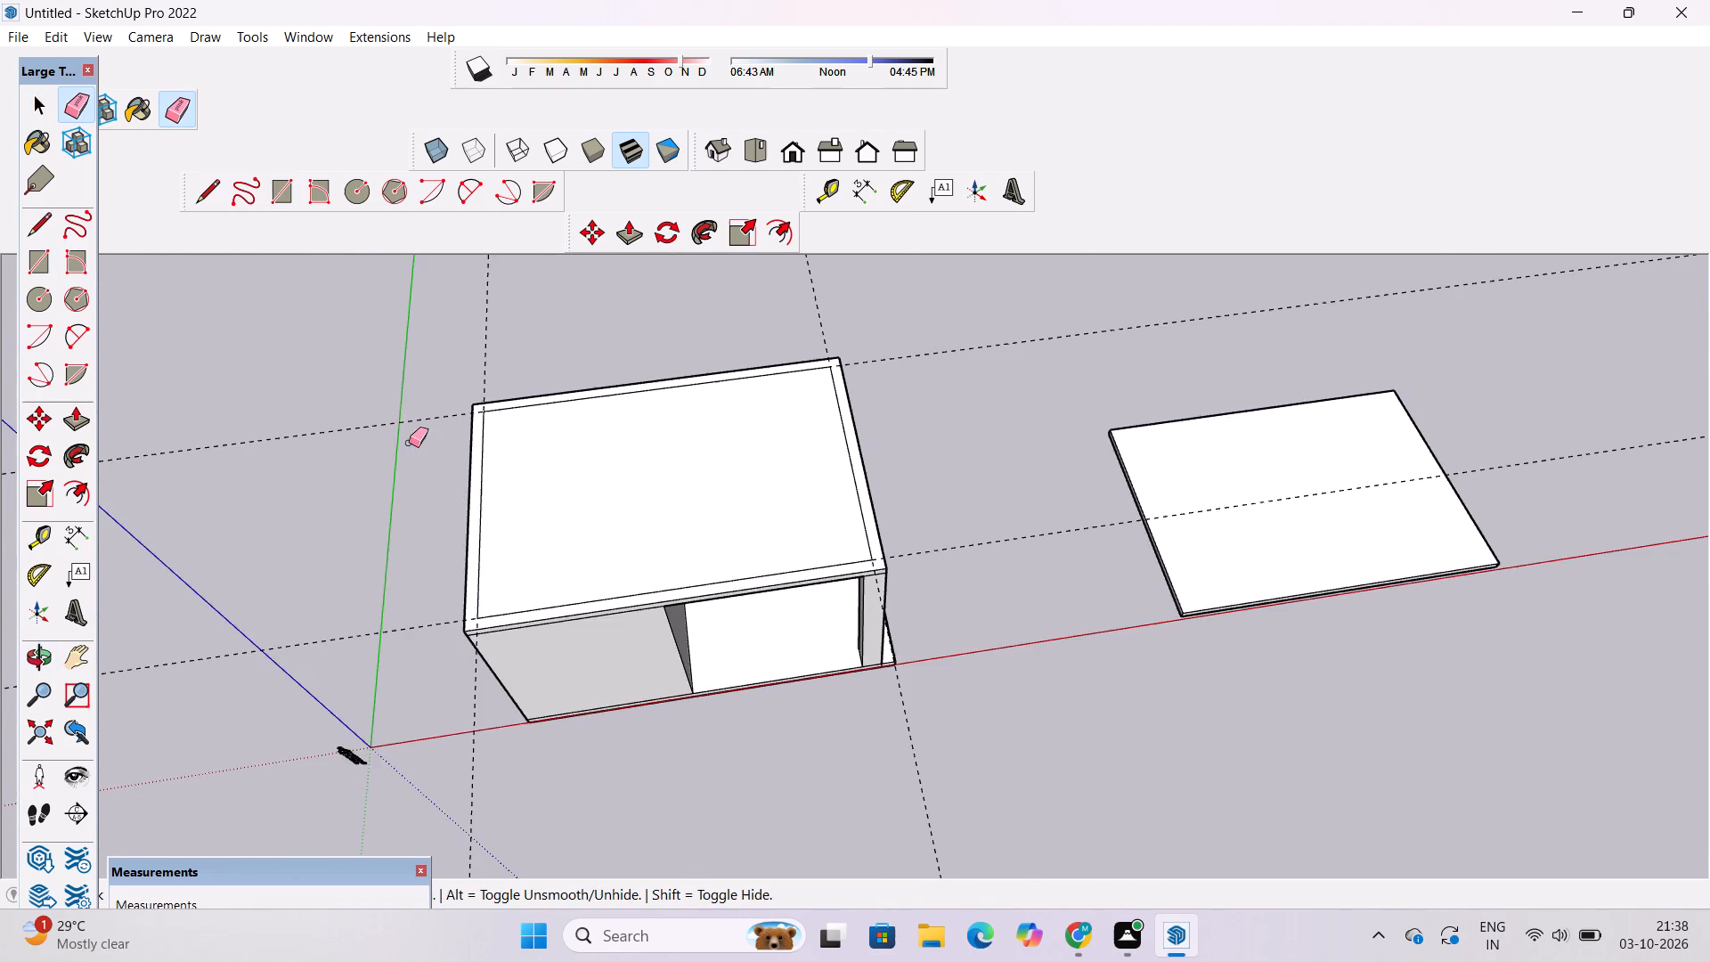
scroll(409, 443, "up", 4)
left_click_drag(422, 386, 427, 426)
left_click_drag(500, 325, 514, 337)
left_click_drag(379, 582, 414, 722)
scroll(358, 682, "down", 6)
scroll(705, 439, "up", 3)
left_click_drag(794, 363, 792, 375)
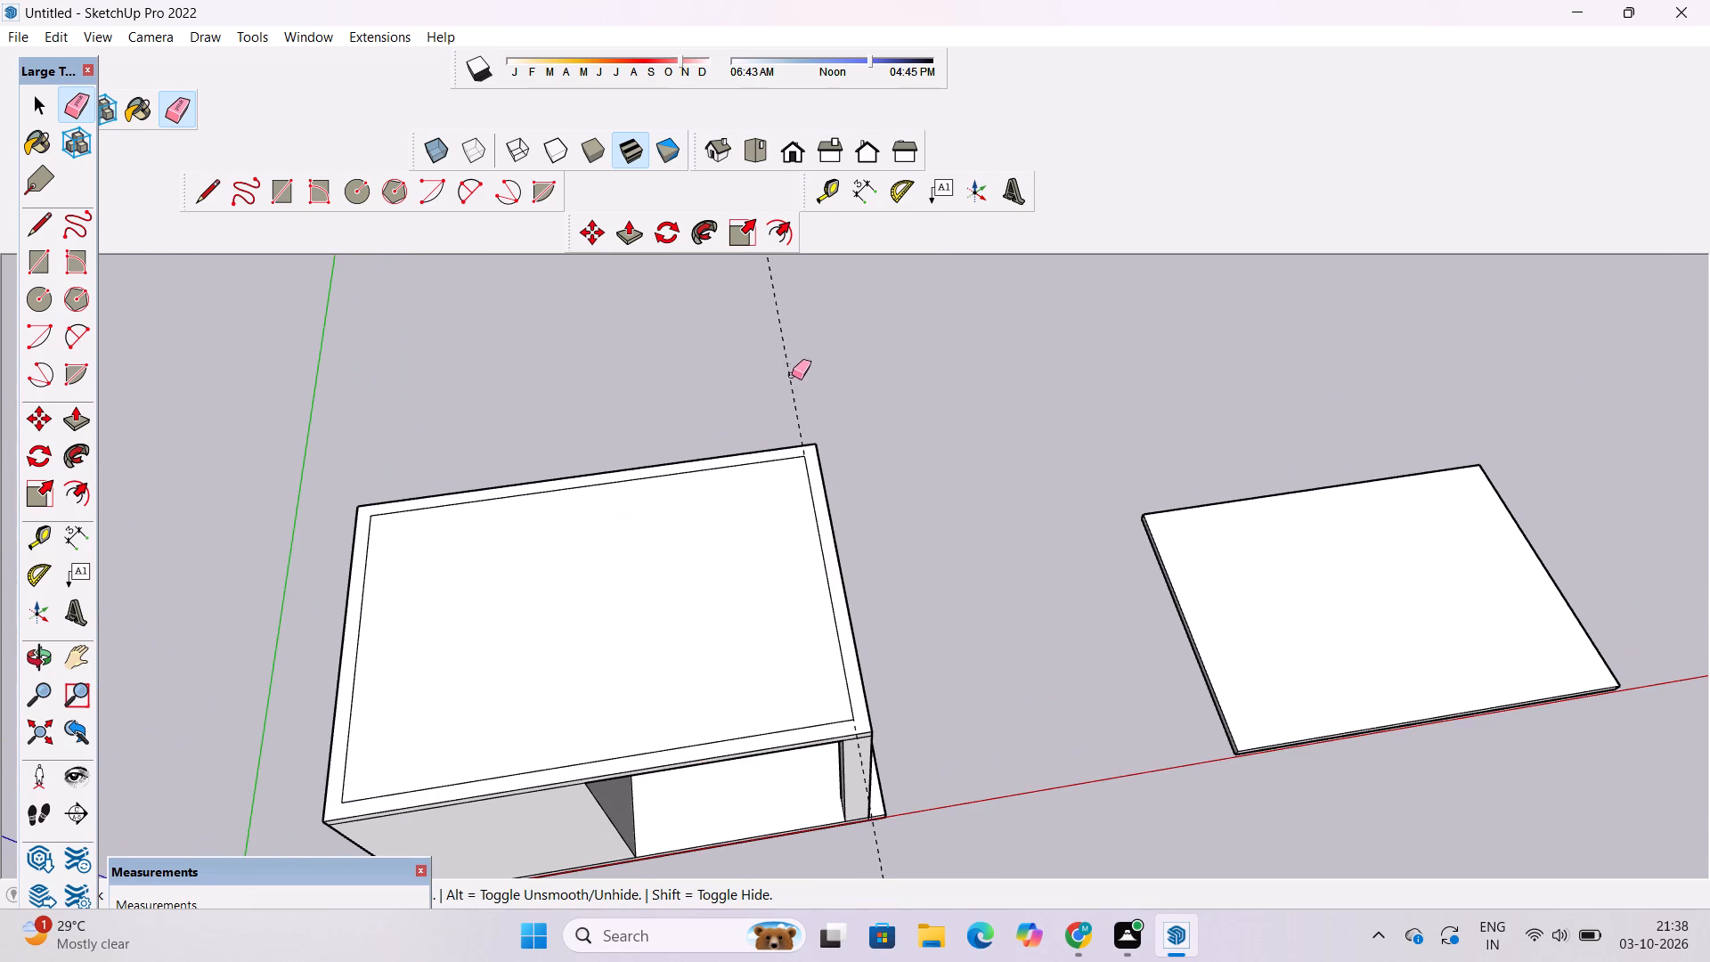
left_click_drag(792, 375, 789, 384)
Examine the roof slab with its inset outline and the front of the building from several angles.
key("space")
type("o")
scroll(771, 397, "down", 4)
left_click_drag(835, 553, 758, 557)
scroll(574, 615, "up", 3)
left_click_drag(563, 610, 731, 628, "shift")
left_click_drag(618, 651, 833, 667)
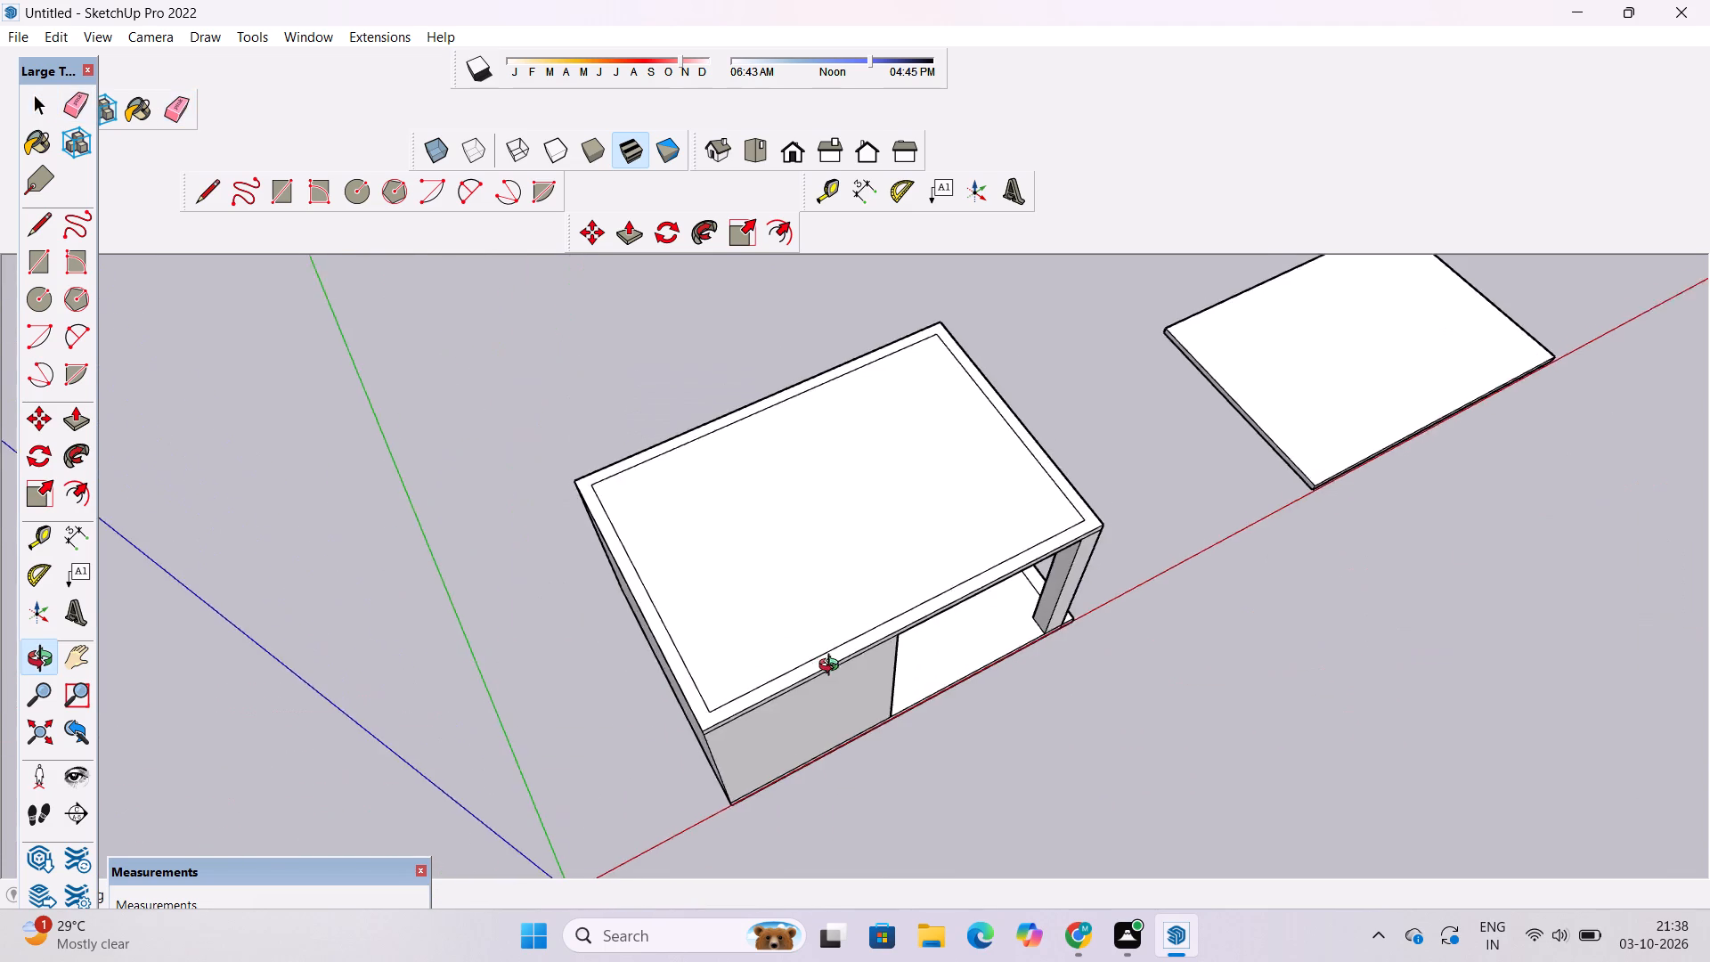
left_click_drag(833, 667, 834, 667)
scroll(821, 633, "down", 2)
left_click_drag(852, 663, 750, 646, "shift")
scroll(690, 664, "up", 8)
left_click_drag(769, 704, 703, 557)
scroll(685, 542, "up", 1)
scroll(678, 543, "down", 6)
left_click_drag(670, 522, 622, 550, "shift")
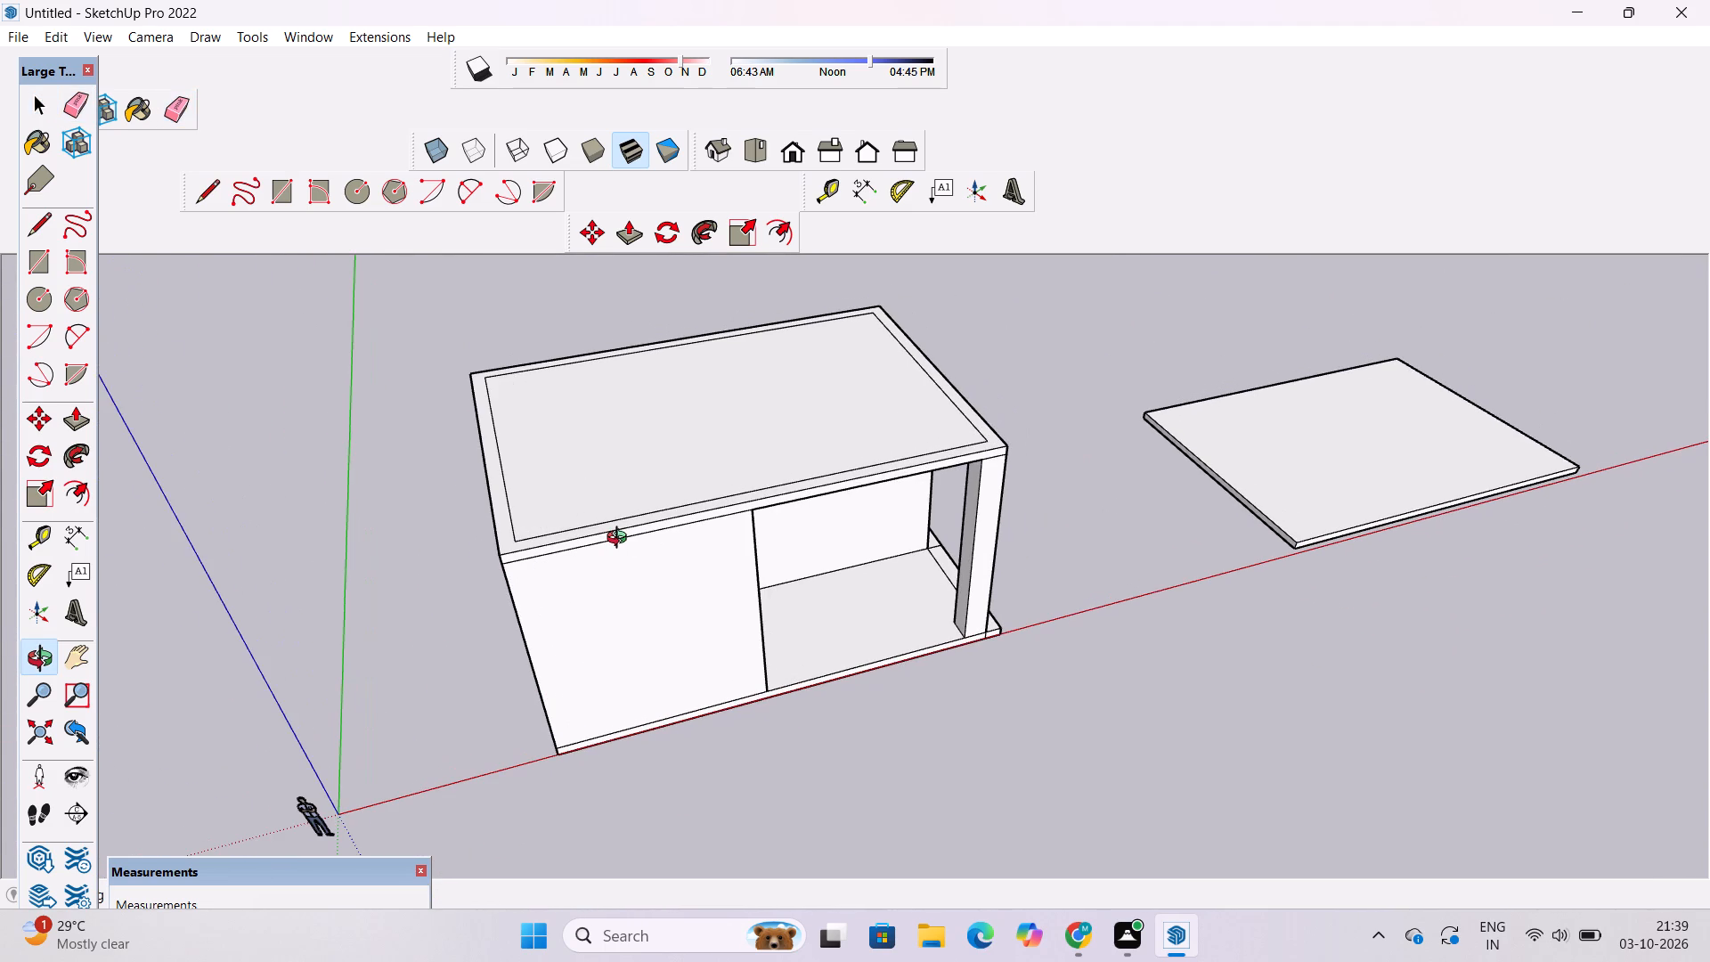
left_click_drag(628, 535, 577, 689)
scroll(625, 596, "up", 3)
left_click_drag(648, 553, 580, 581, "shift")
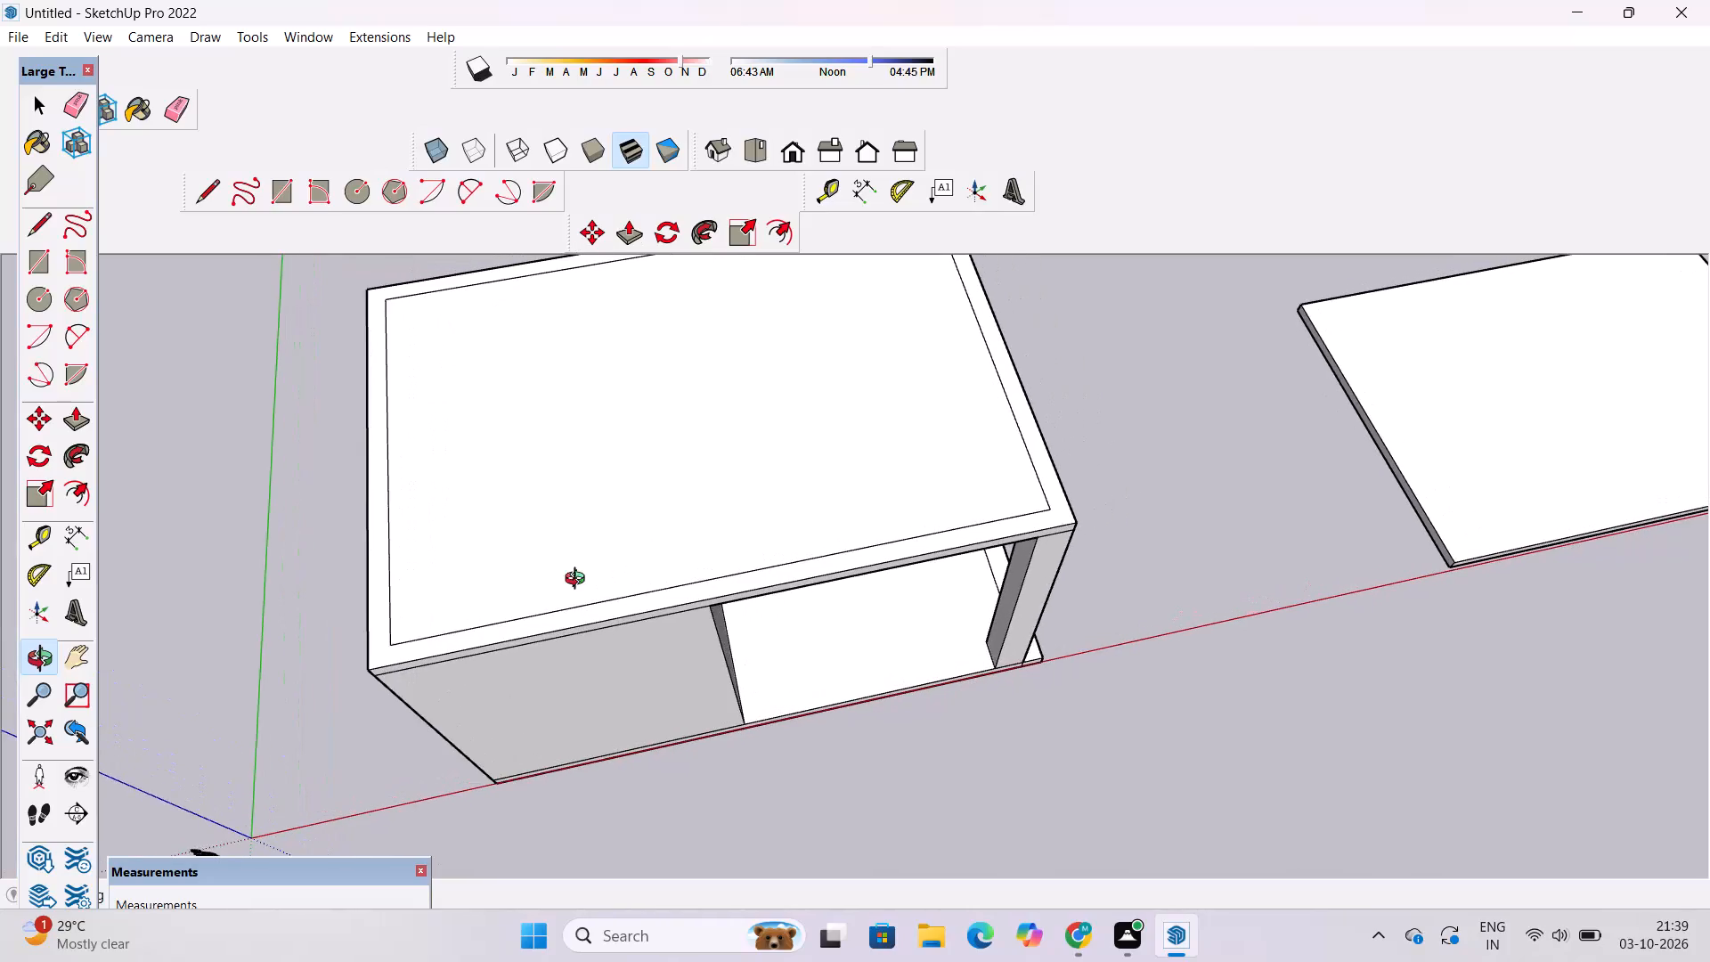
left_click_drag(589, 575, 587, 687)
scroll(602, 661, "down", 5)
left_click_drag(704, 662, 685, 575)
left_click_drag(599, 583, 839, 545, "shift")
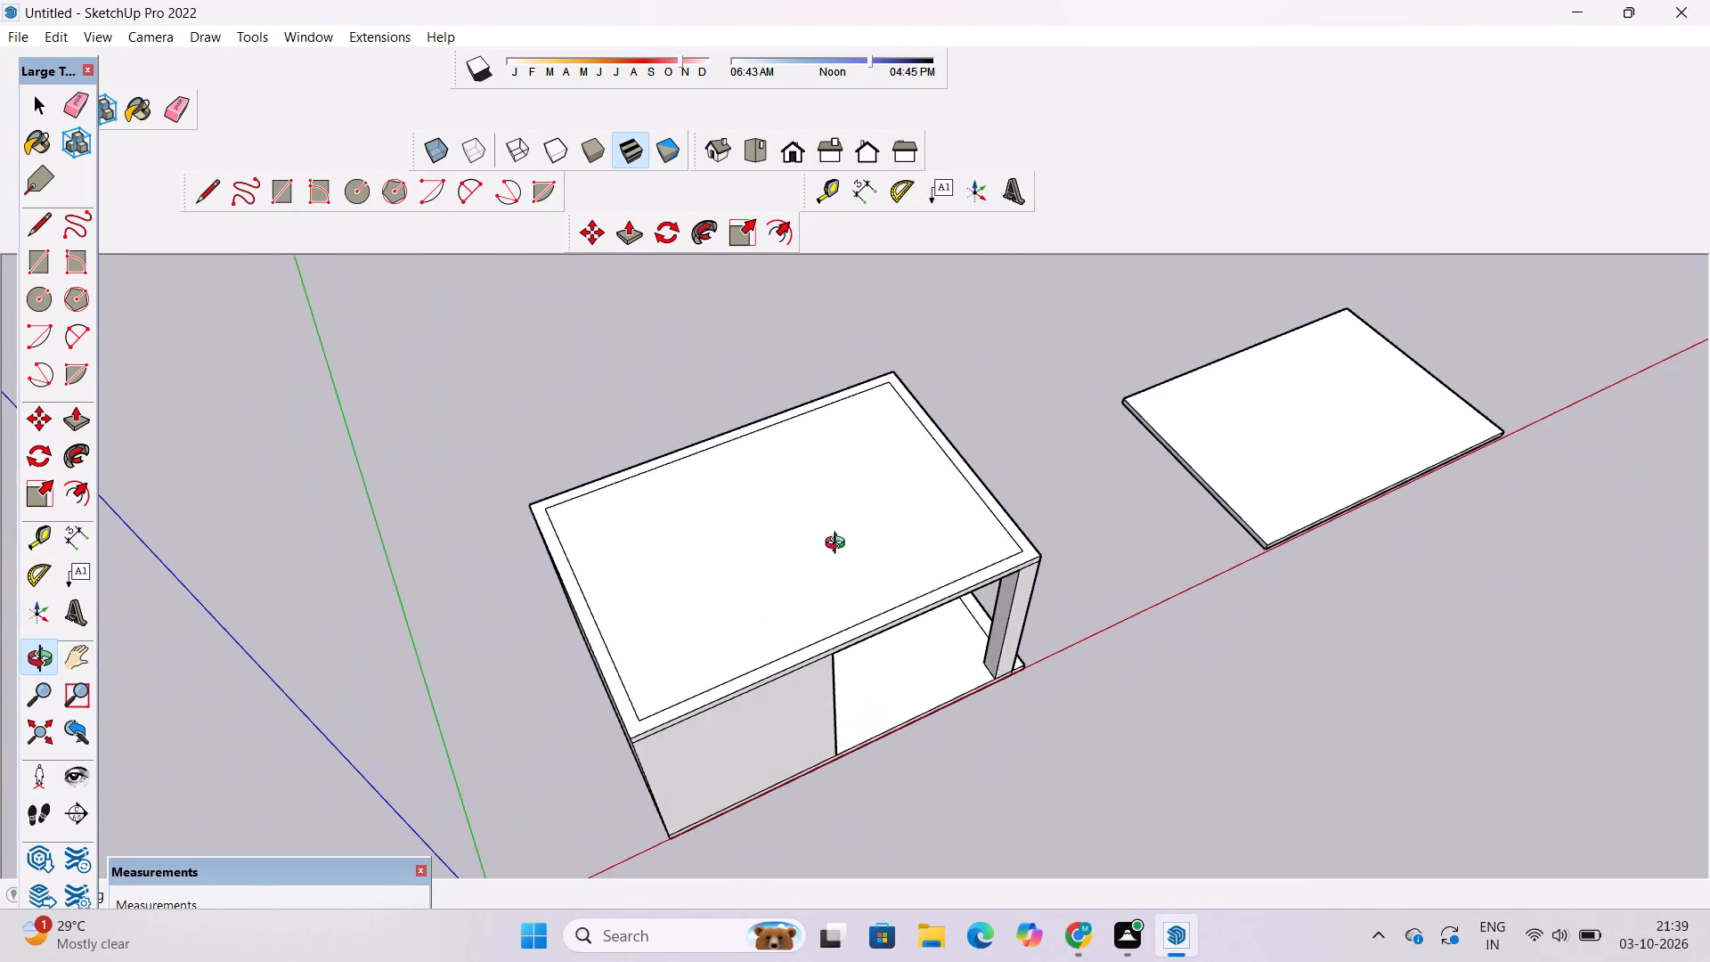
left_click_drag(668, 683, 780, 660)
left_click_drag(781, 660, 663, 647)
left_click_drag(663, 647, 640, 685)
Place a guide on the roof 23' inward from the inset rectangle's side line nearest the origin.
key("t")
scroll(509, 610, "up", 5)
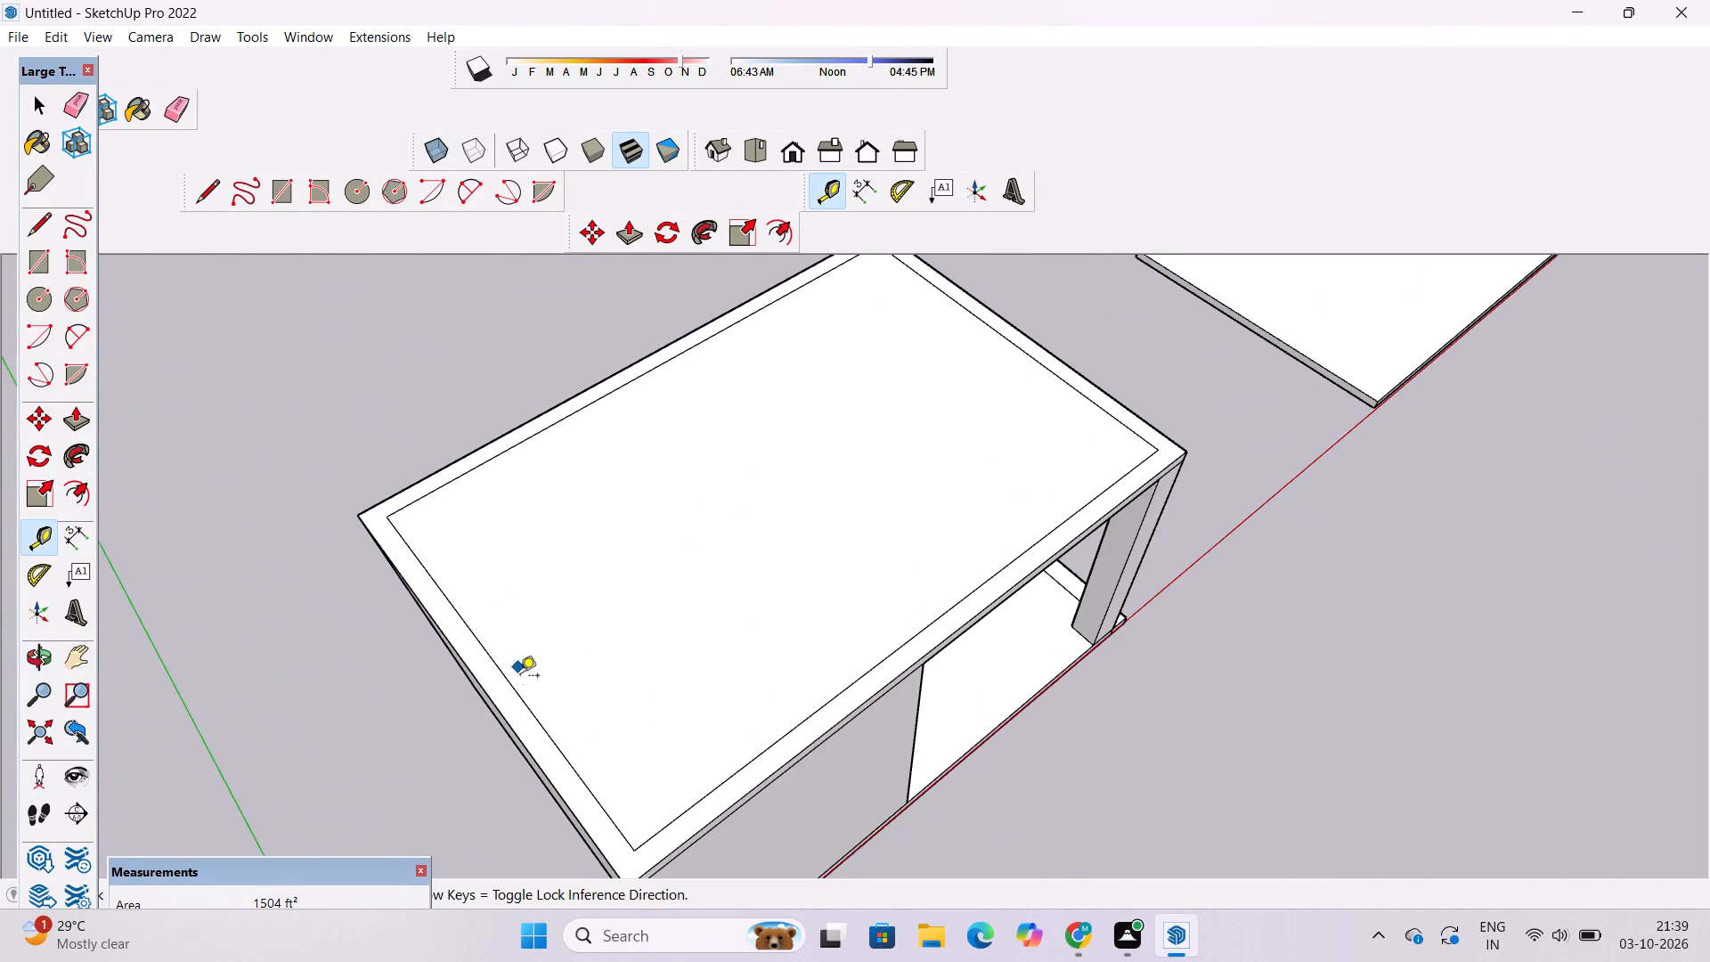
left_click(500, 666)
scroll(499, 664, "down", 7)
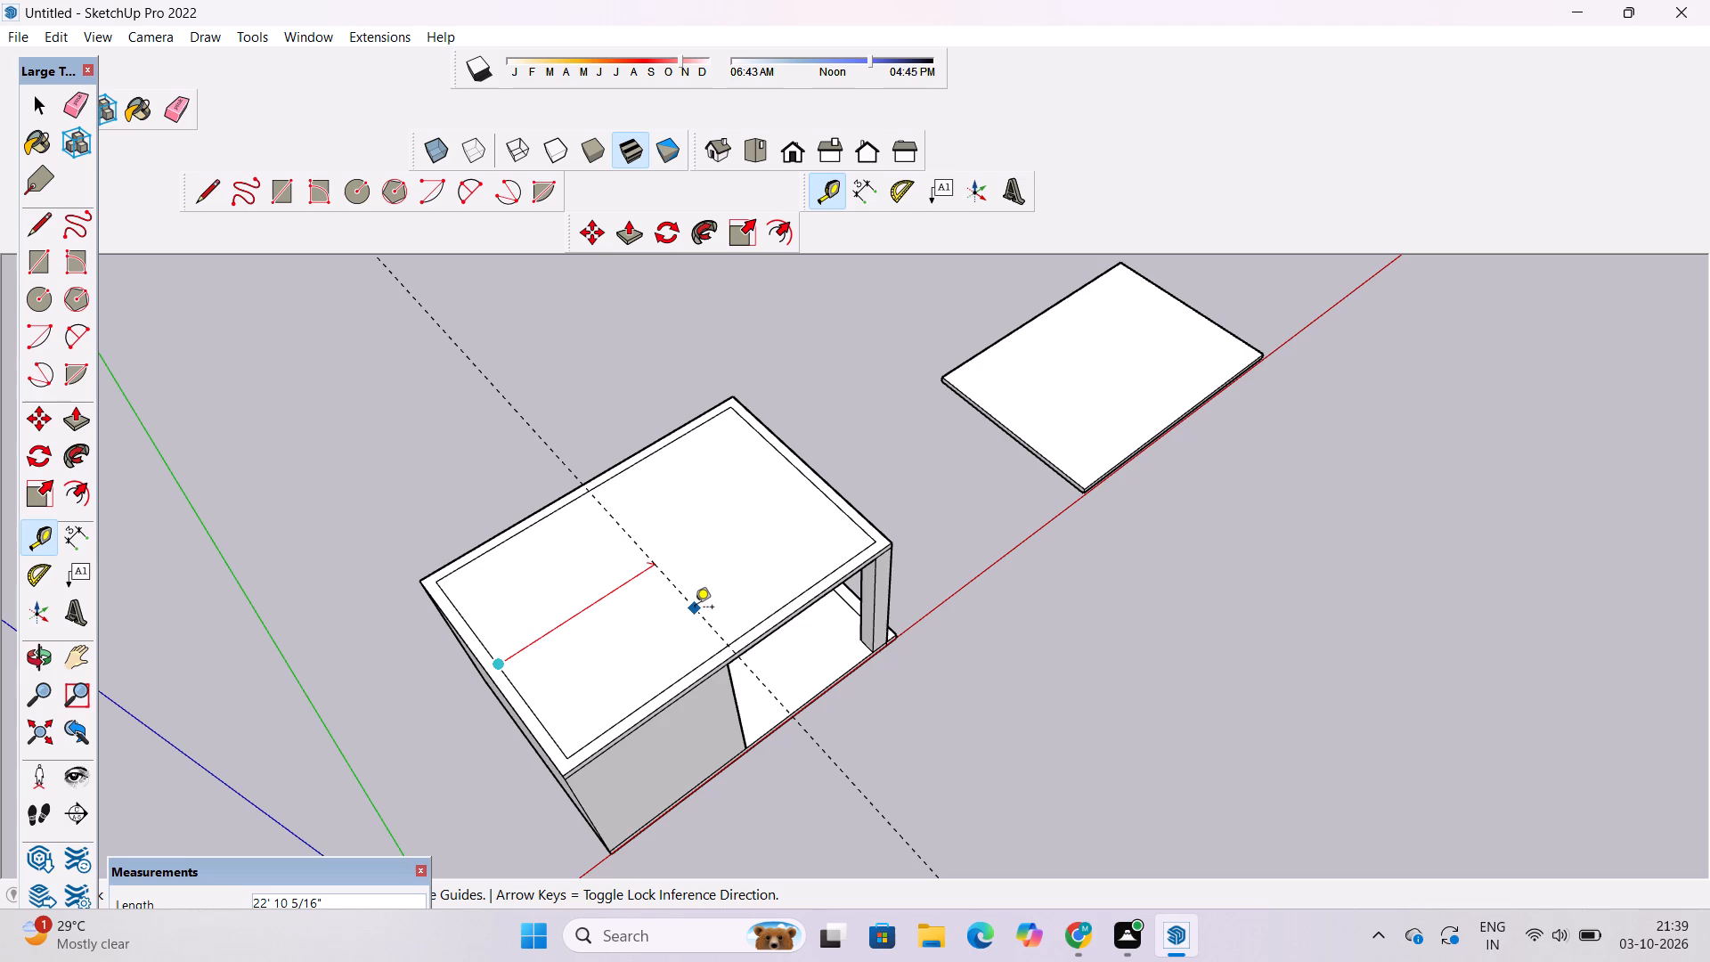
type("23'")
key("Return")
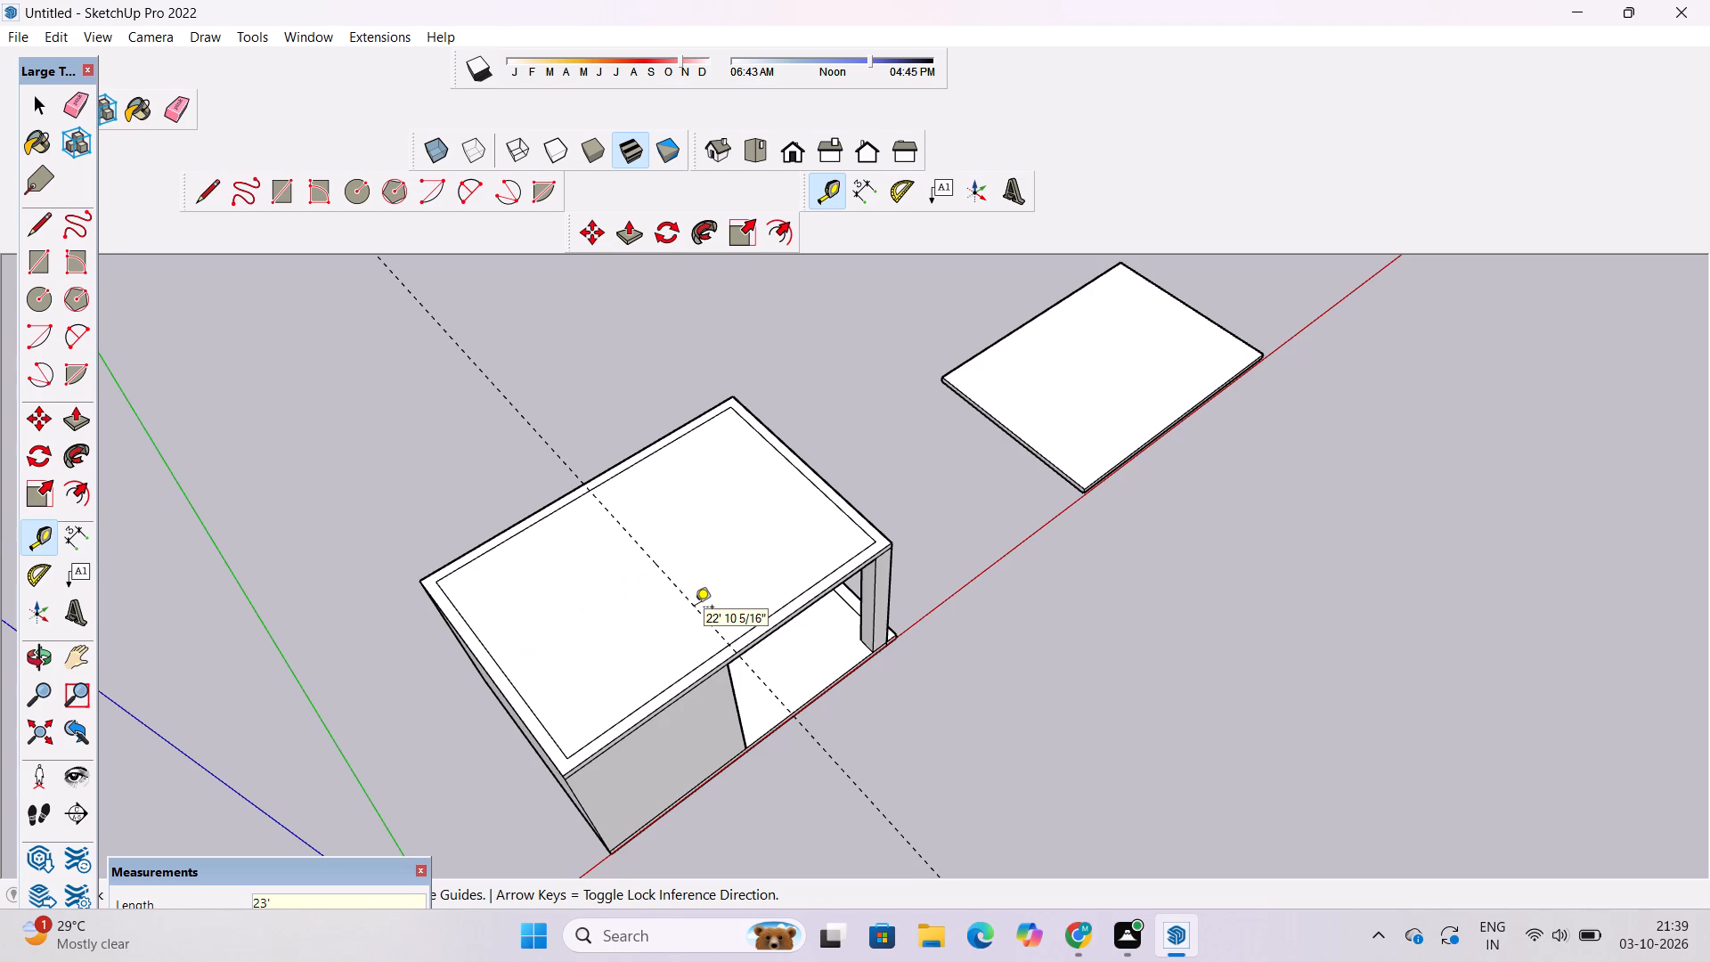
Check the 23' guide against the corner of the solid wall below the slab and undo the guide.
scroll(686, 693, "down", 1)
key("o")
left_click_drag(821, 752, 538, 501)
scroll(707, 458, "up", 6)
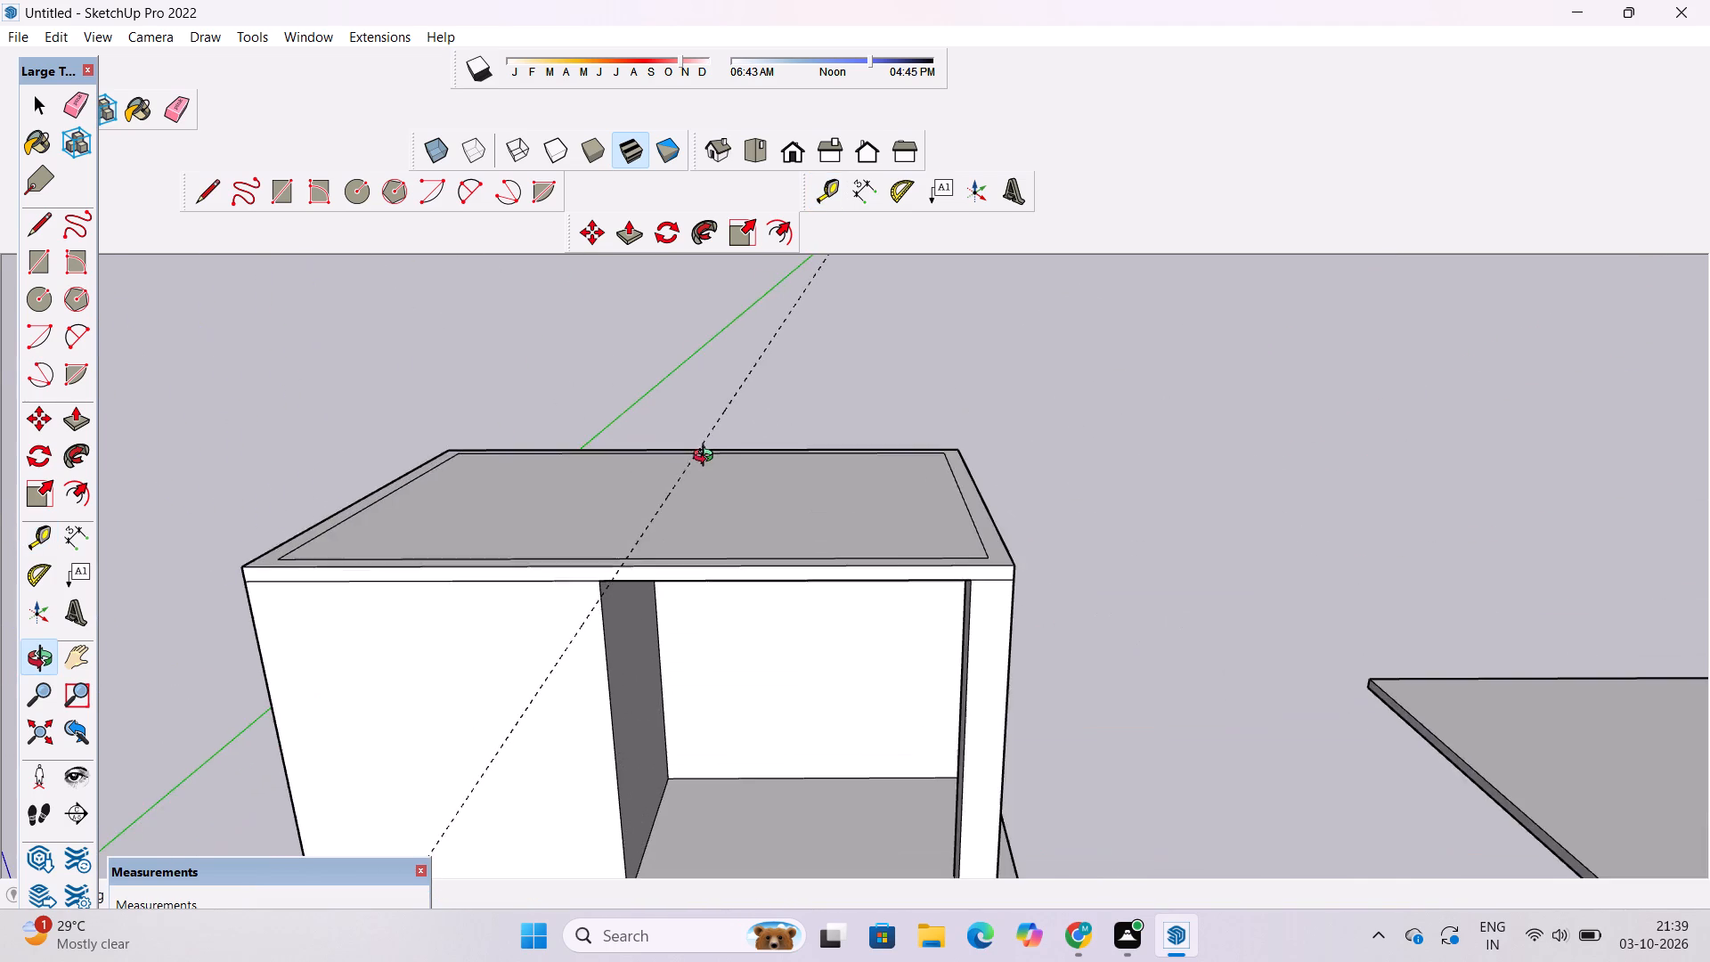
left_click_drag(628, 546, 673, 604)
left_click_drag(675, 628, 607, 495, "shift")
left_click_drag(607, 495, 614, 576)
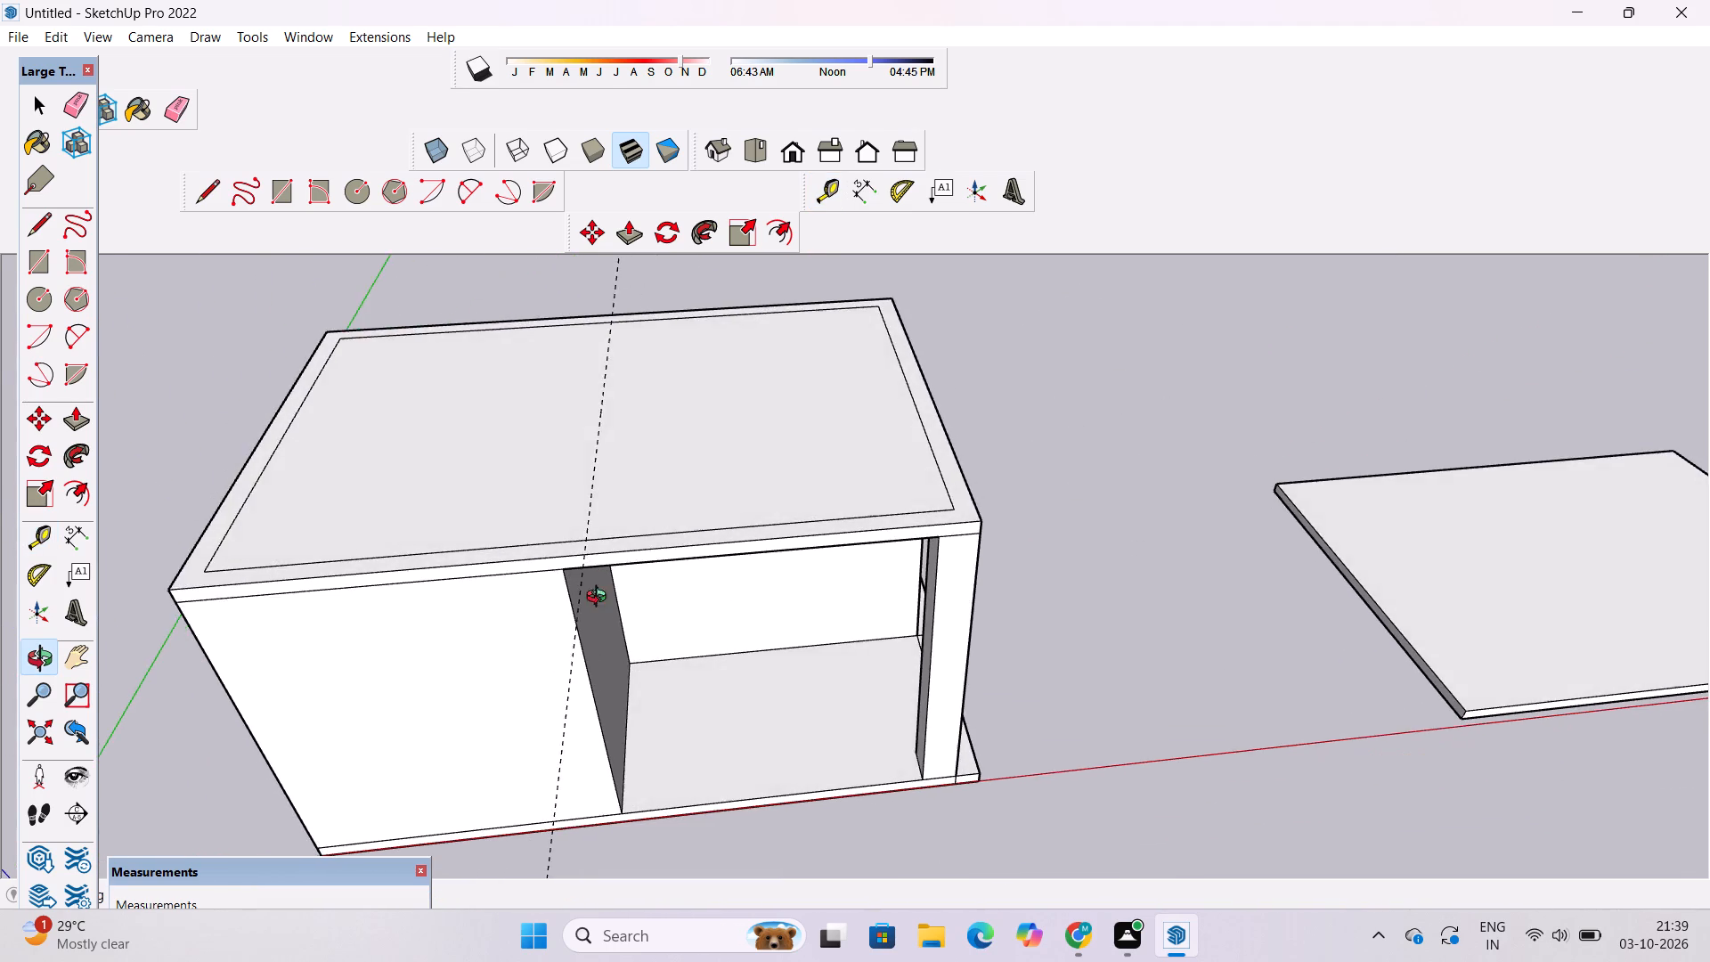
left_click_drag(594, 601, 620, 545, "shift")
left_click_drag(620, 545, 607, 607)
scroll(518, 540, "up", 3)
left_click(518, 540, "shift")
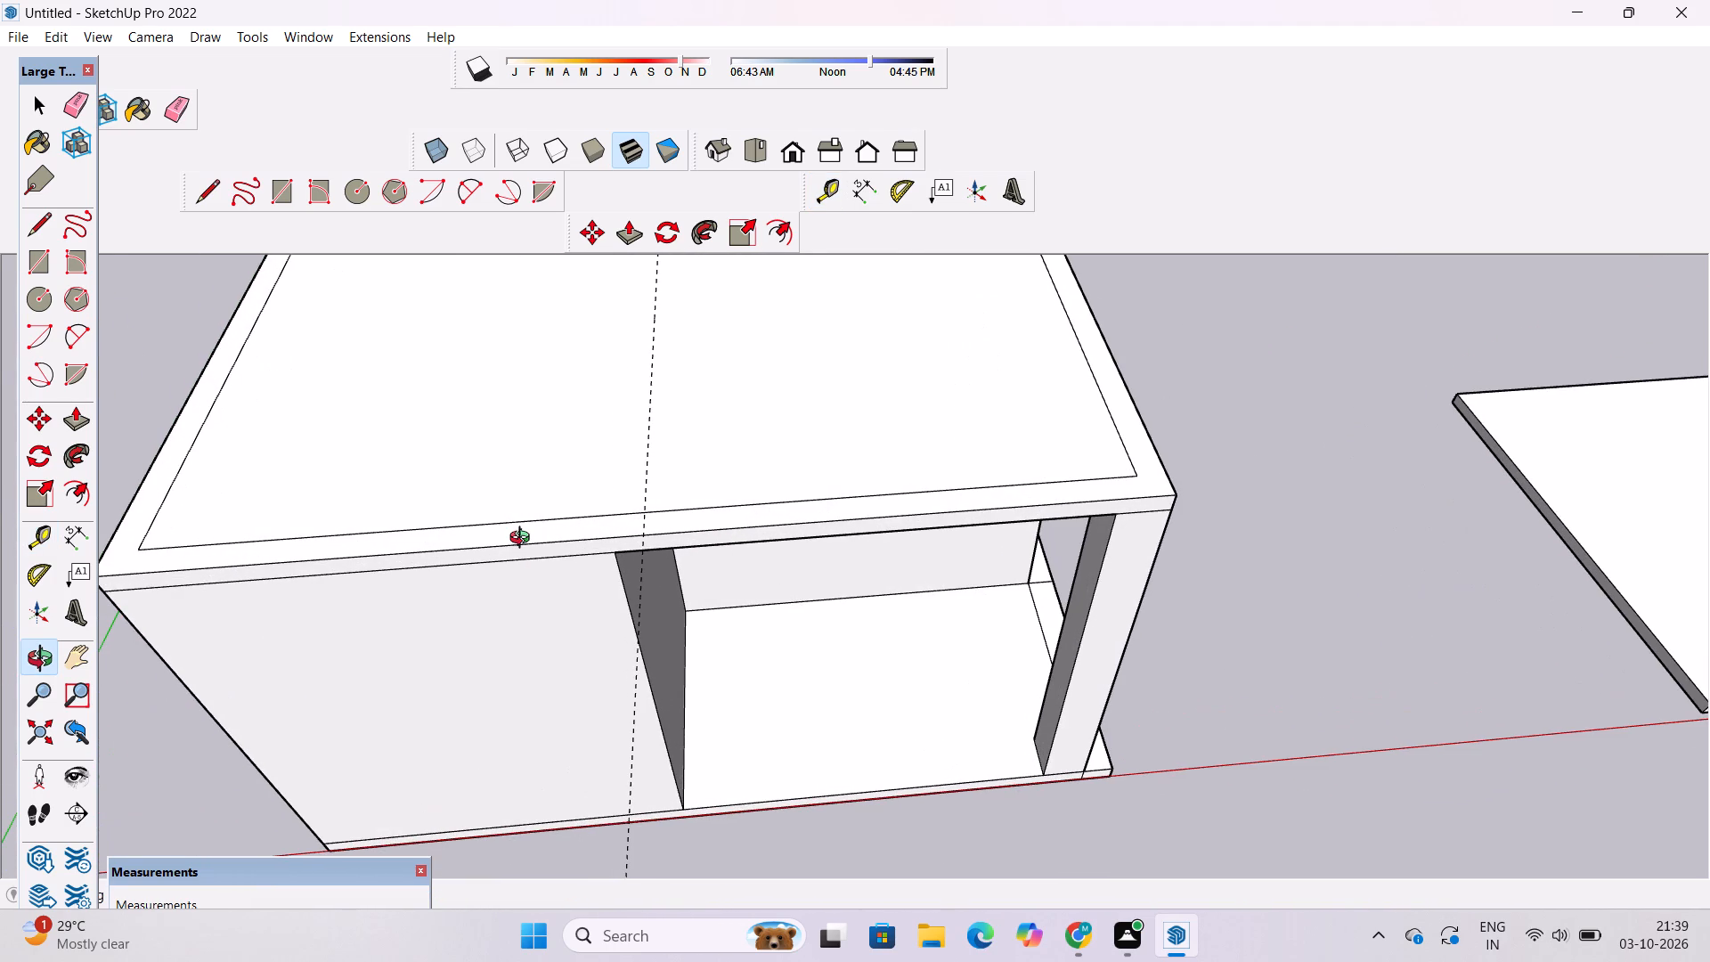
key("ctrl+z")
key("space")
Place a guide on the roof slab 23' inward from its outer side edge nearest the origin.
type("t")
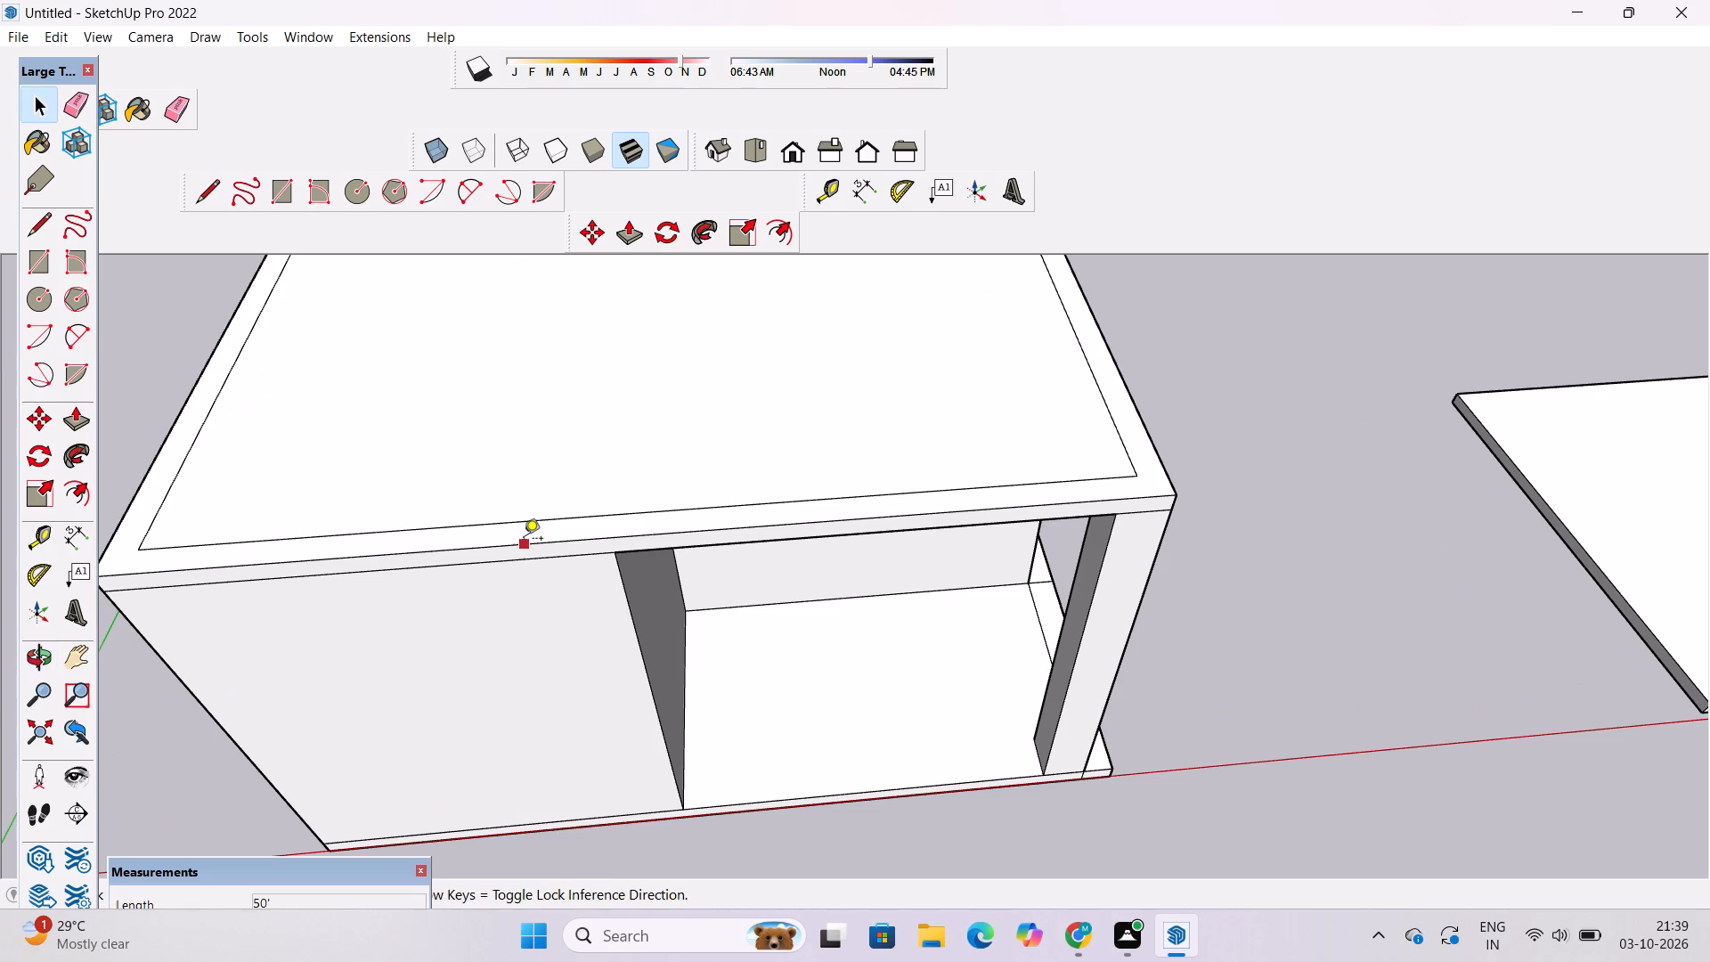
left_click(173, 423)
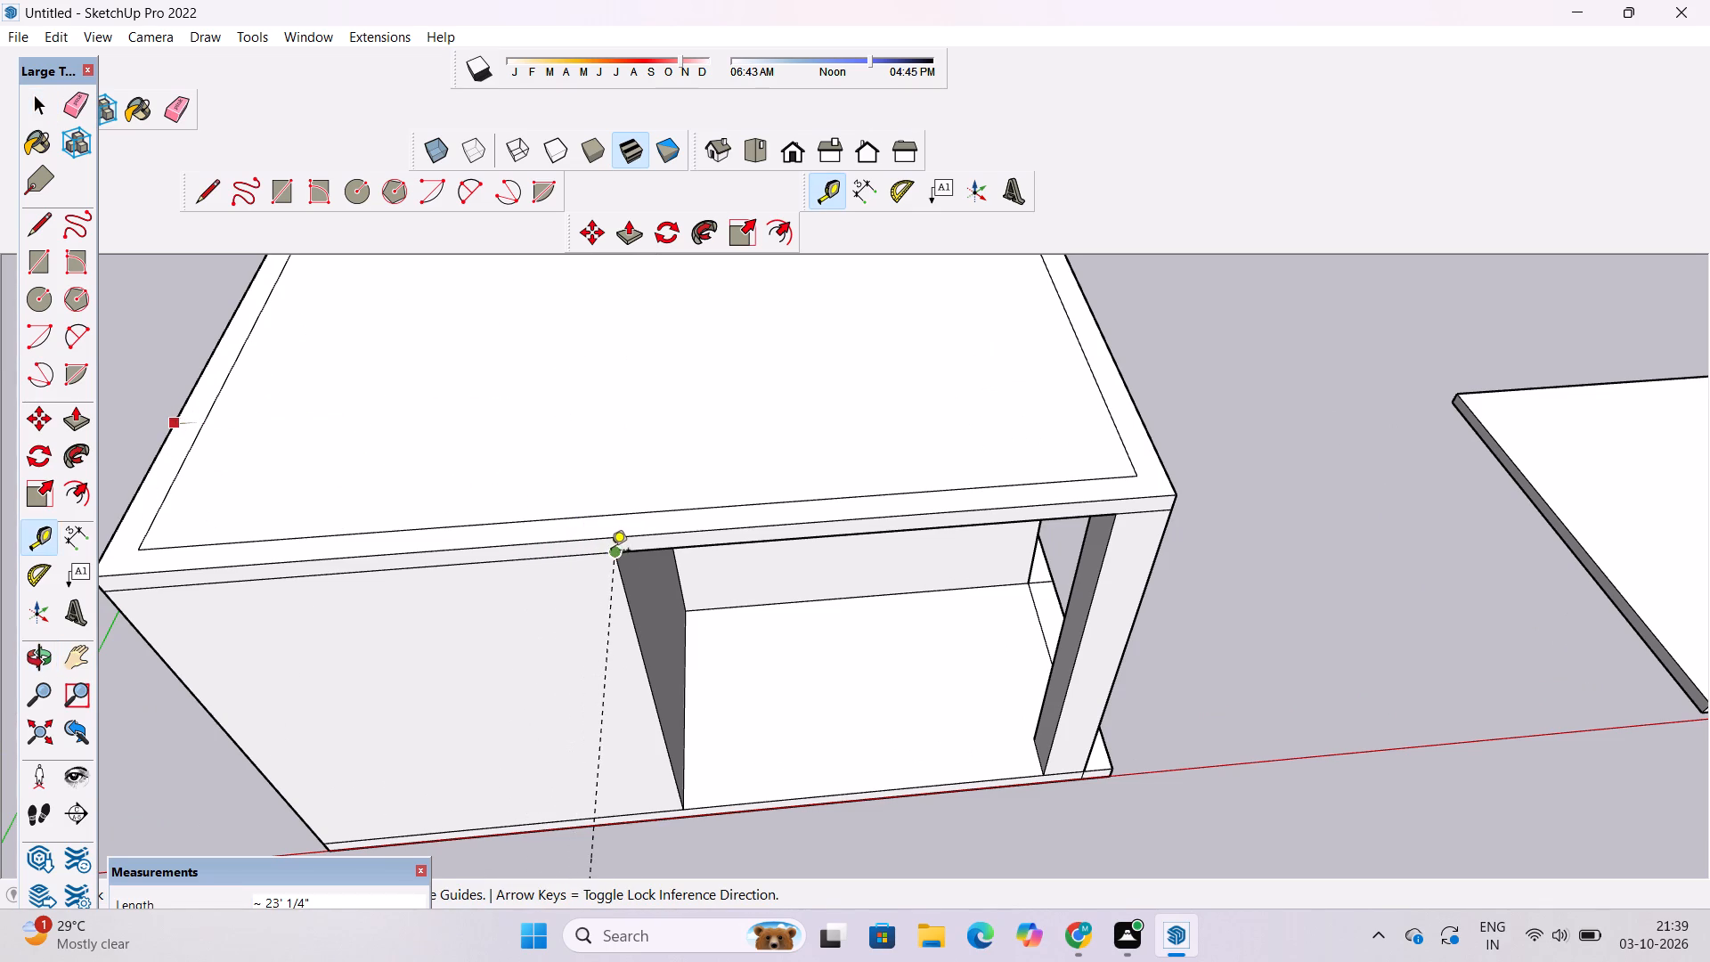
left_click(614, 513)
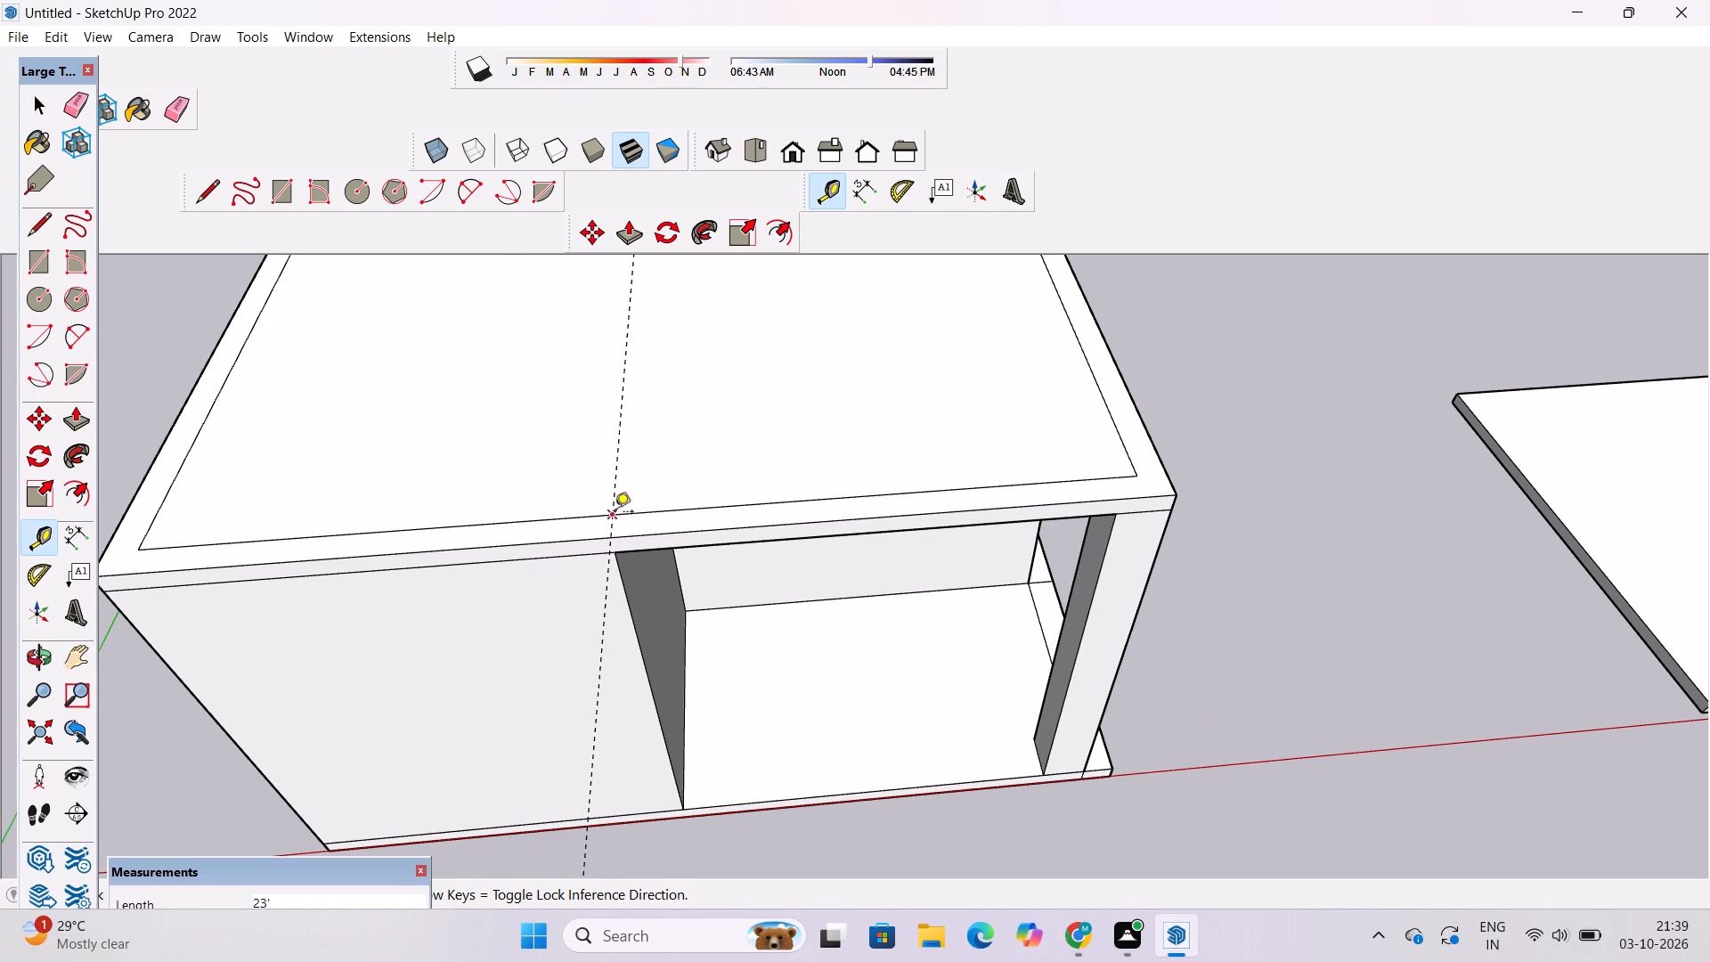
Draw a 1' 6" line along the guide across the roof's front border and a 1' line down the slab's front face to the wall corner.
key("o")
left_click_drag(635, 640, 620, 648)
scroll(606, 502, "down", 6)
scroll(606, 502, "up", 5)
left_click_drag(594, 503, 680, 493, "shift")
left_click_drag(678, 505, 667, 532)
scroll(668, 531, "down", 6)
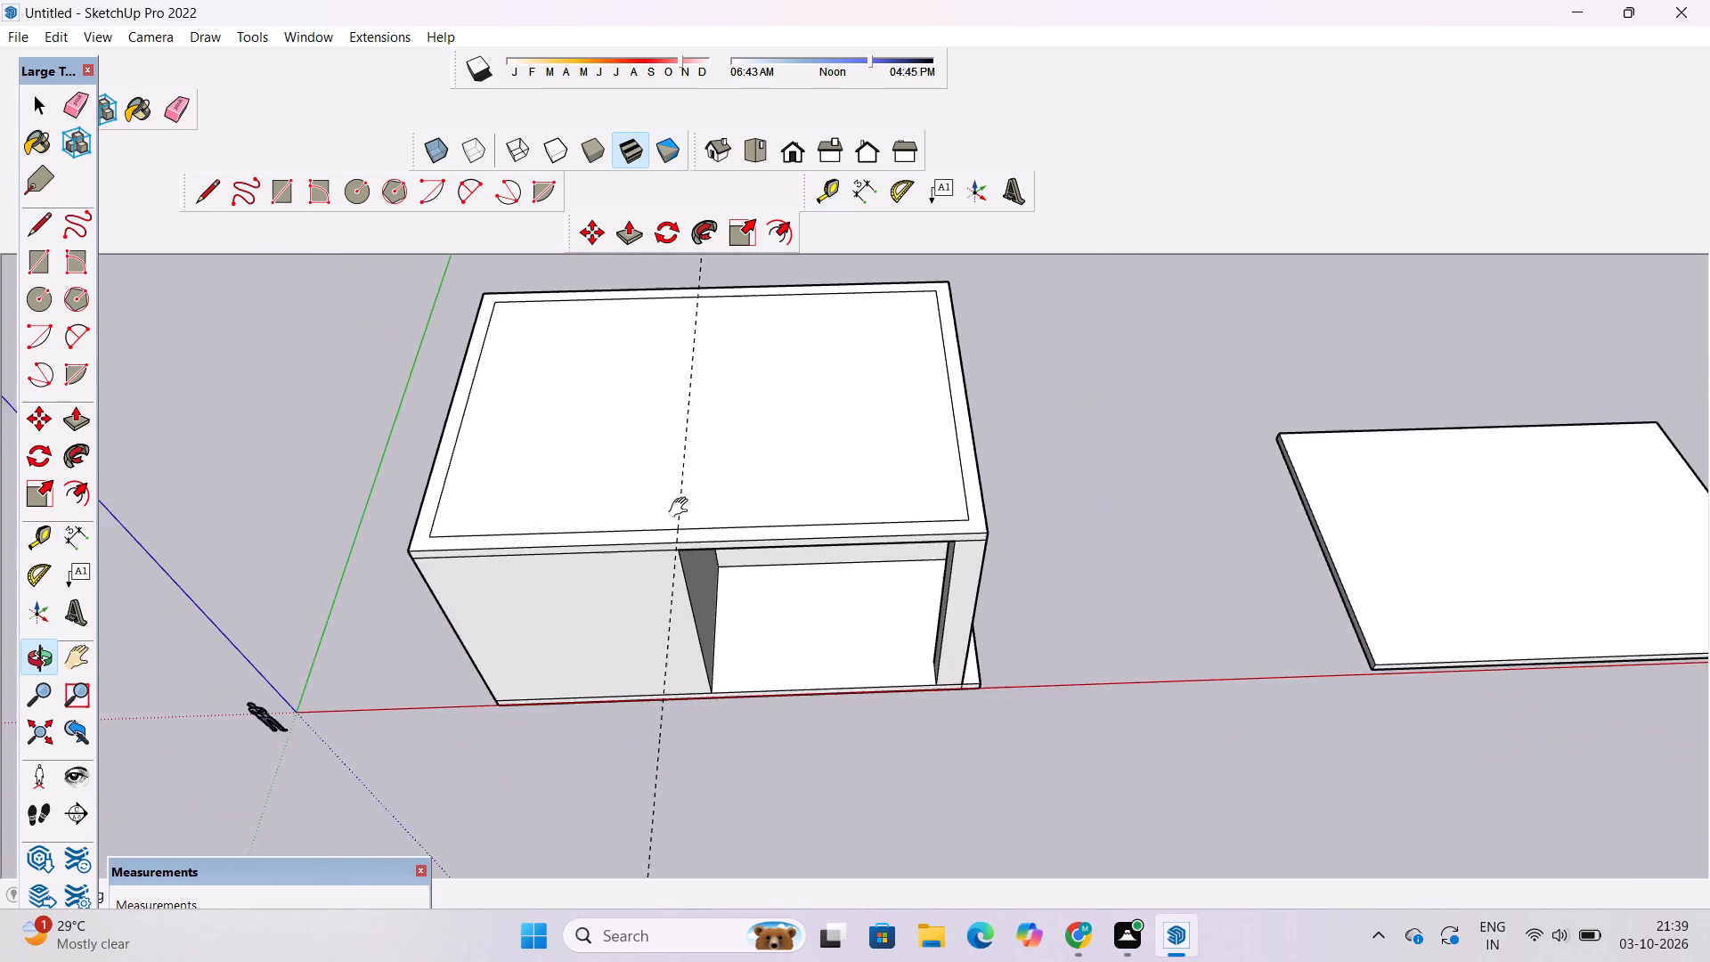
left_click_drag(682, 507, 659, 514, "shift")
left_click_drag(680, 587, 680, 444)
scroll(680, 444, "up", 7)
key("l")
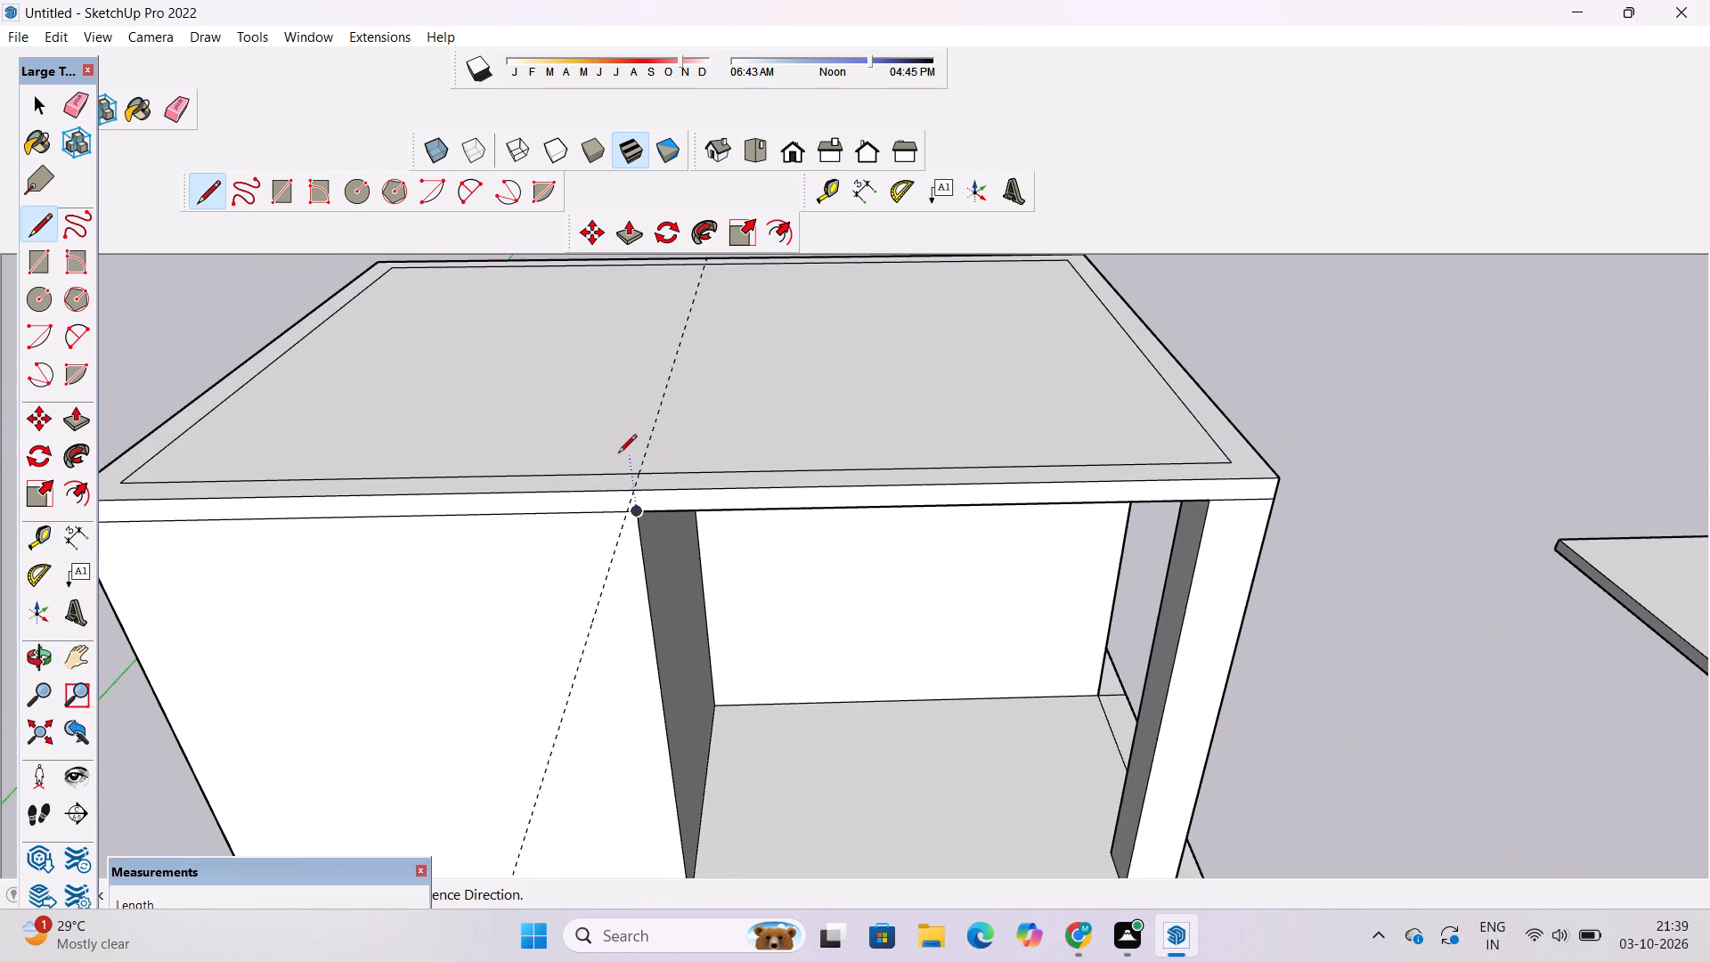
scroll(618, 454, "up", 4)
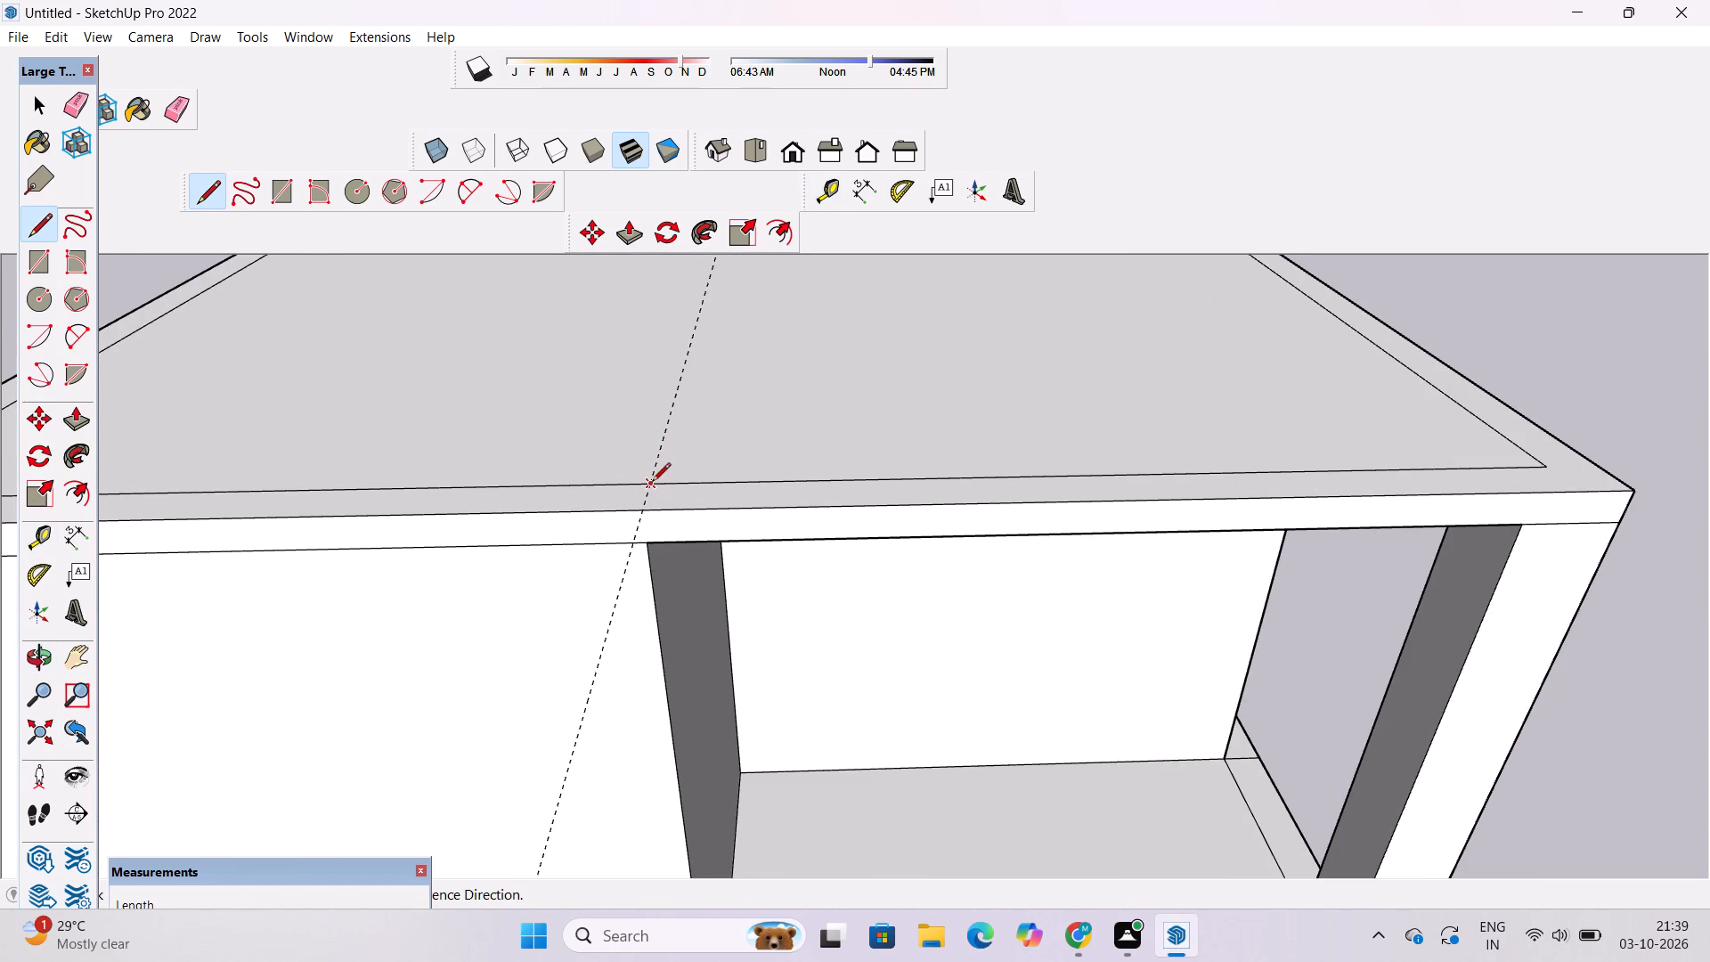
left_click(652, 483)
left_click(642, 510)
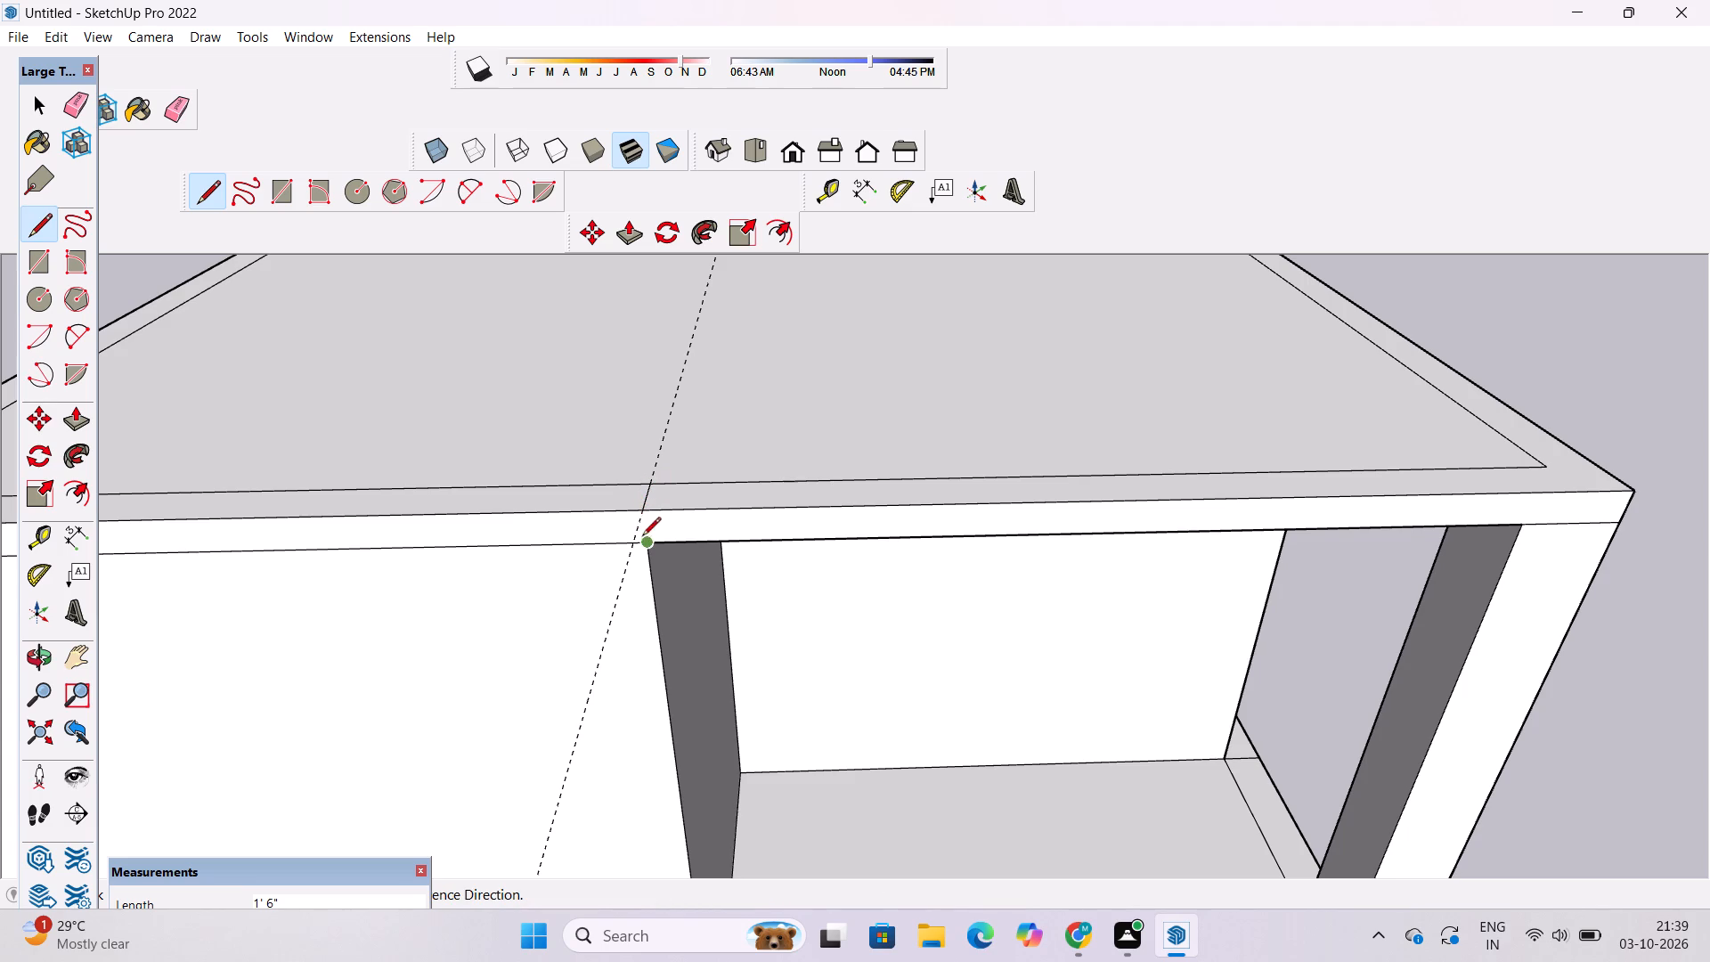
left_click(646, 545)
left_click(639, 515)
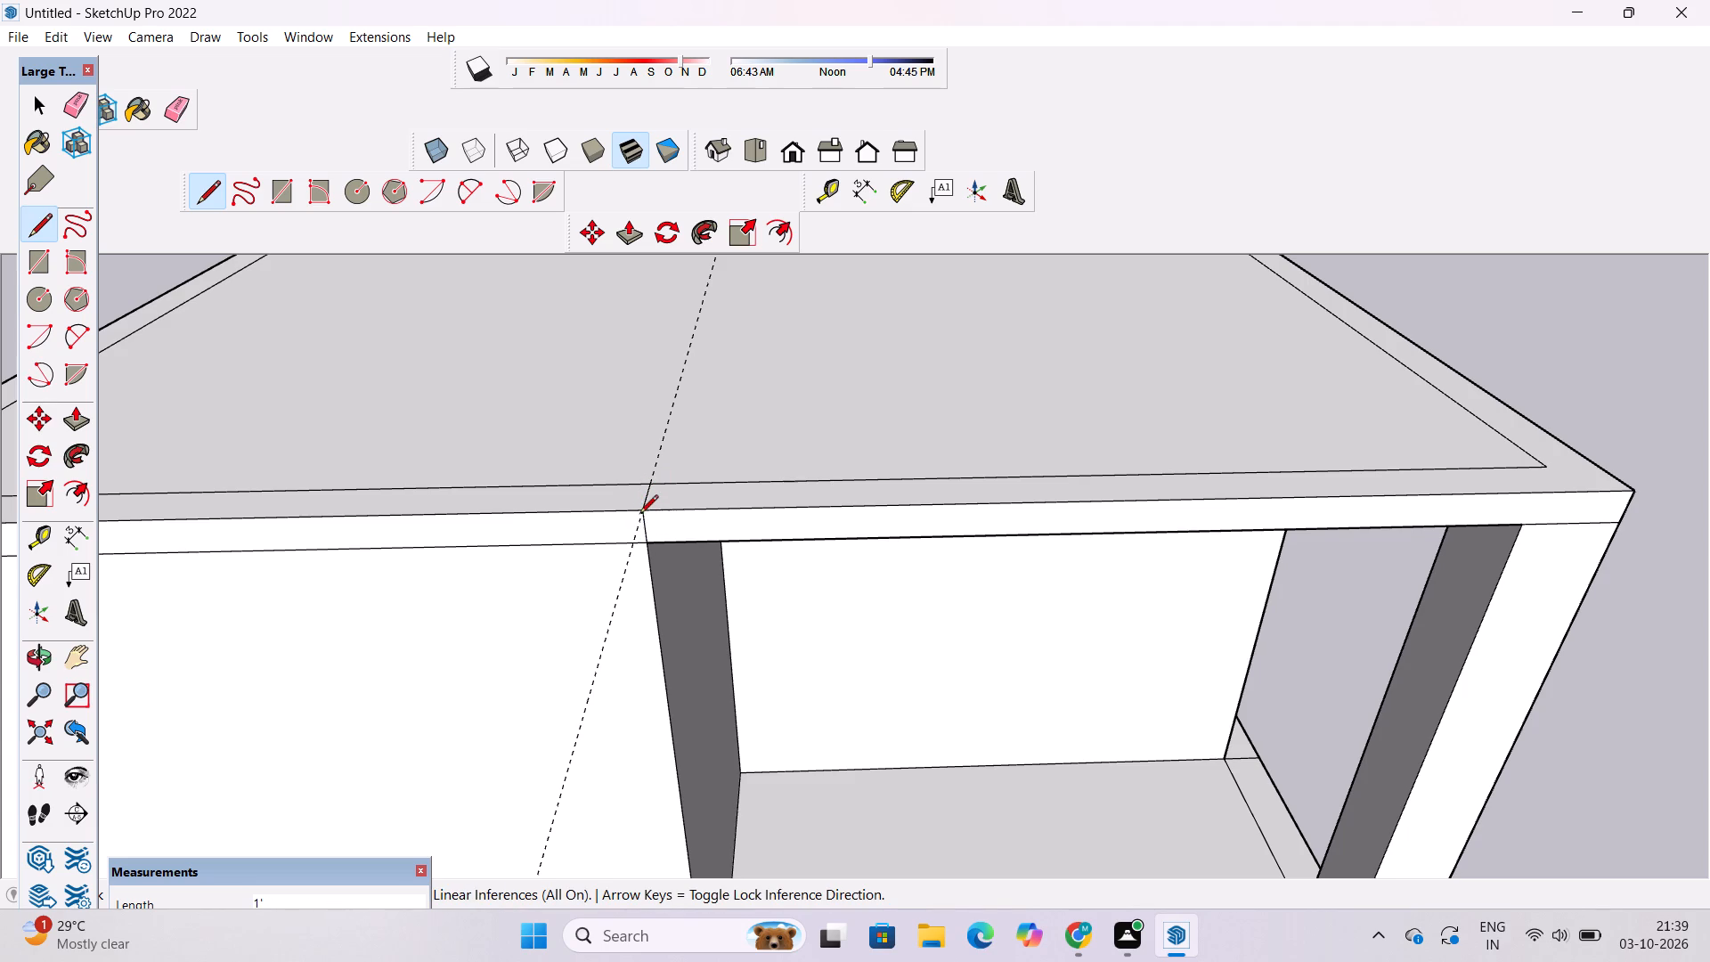
key("space")
Erase the 23' guide from the roof slab.
key("e")
left_click_drag(655, 424, 668, 445)
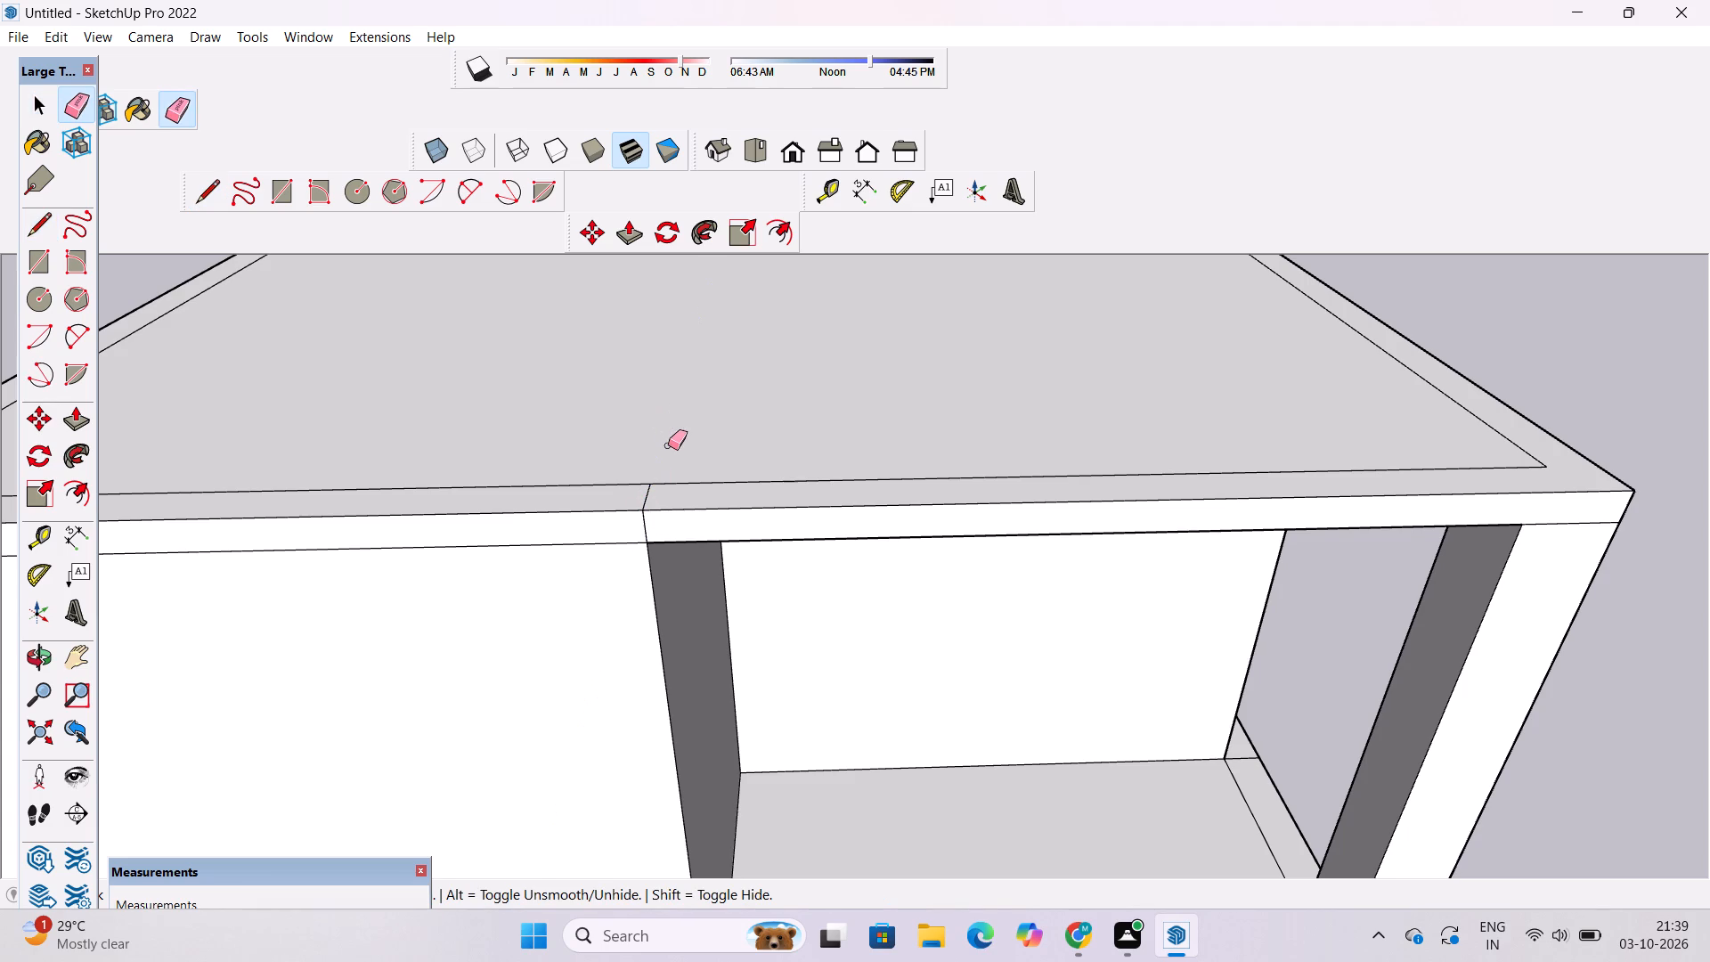
Examine the divided front border of the roof slab and the building's front from several angles.
key("o")
scroll(607, 422, "down", 7)
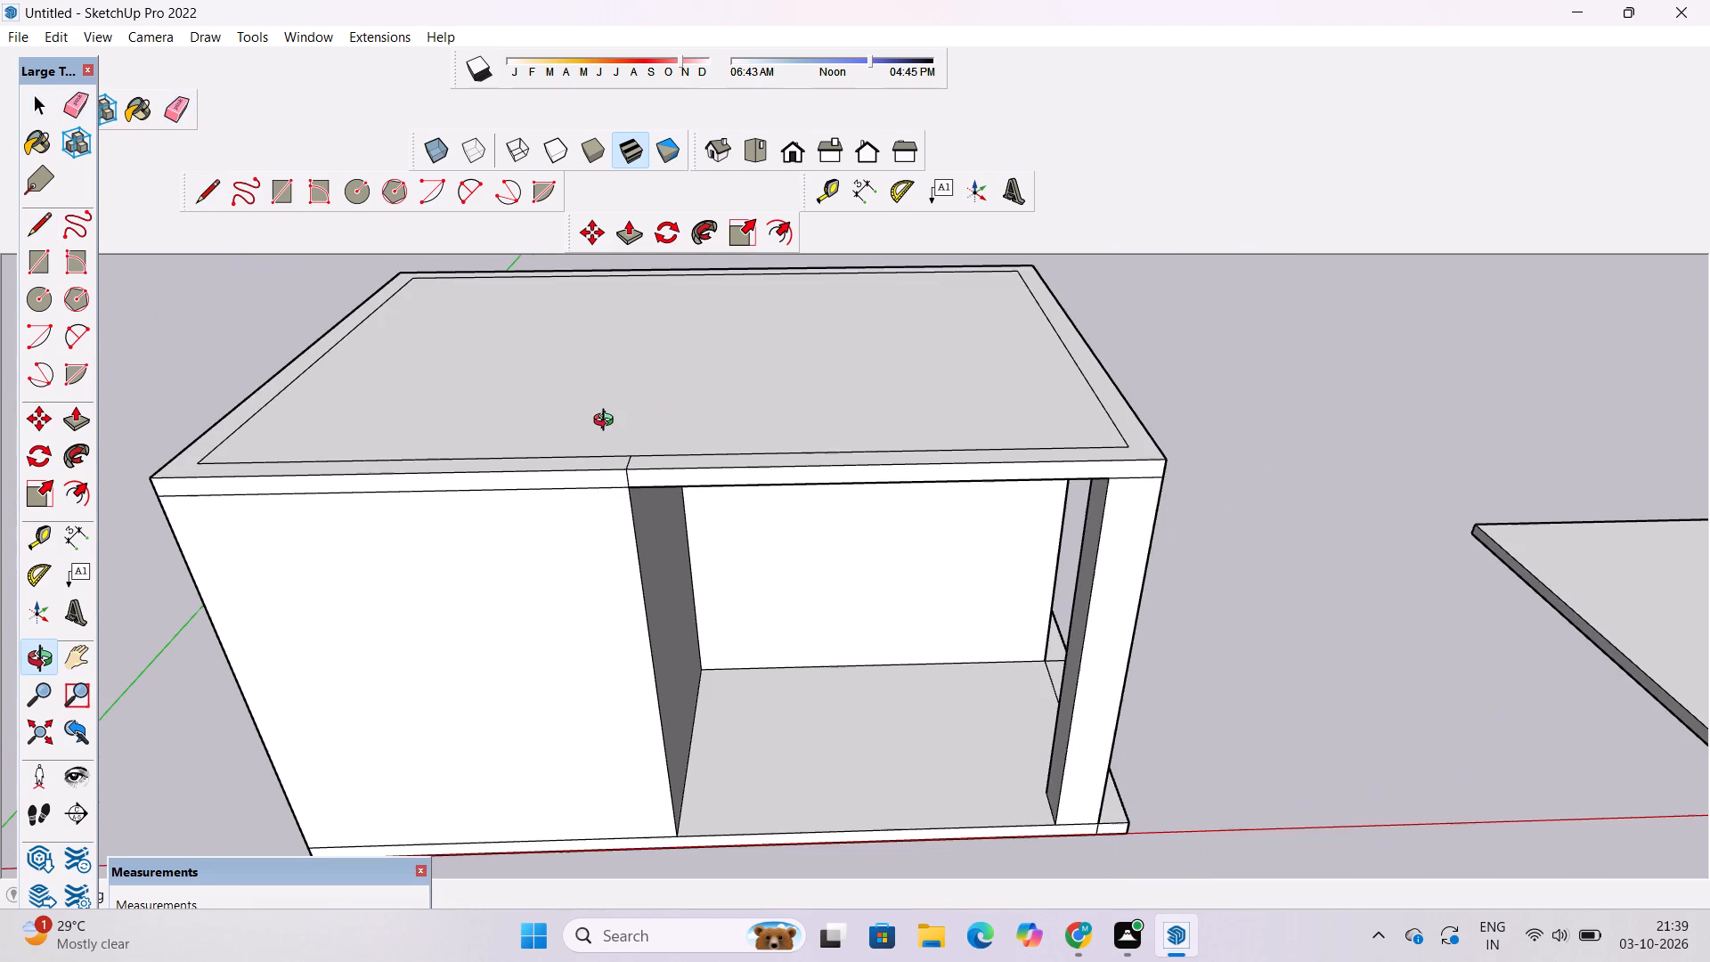
scroll(607, 422, "down", 6)
left_click_drag(655, 379, 655, 480)
scroll(482, 512, "up", 3)
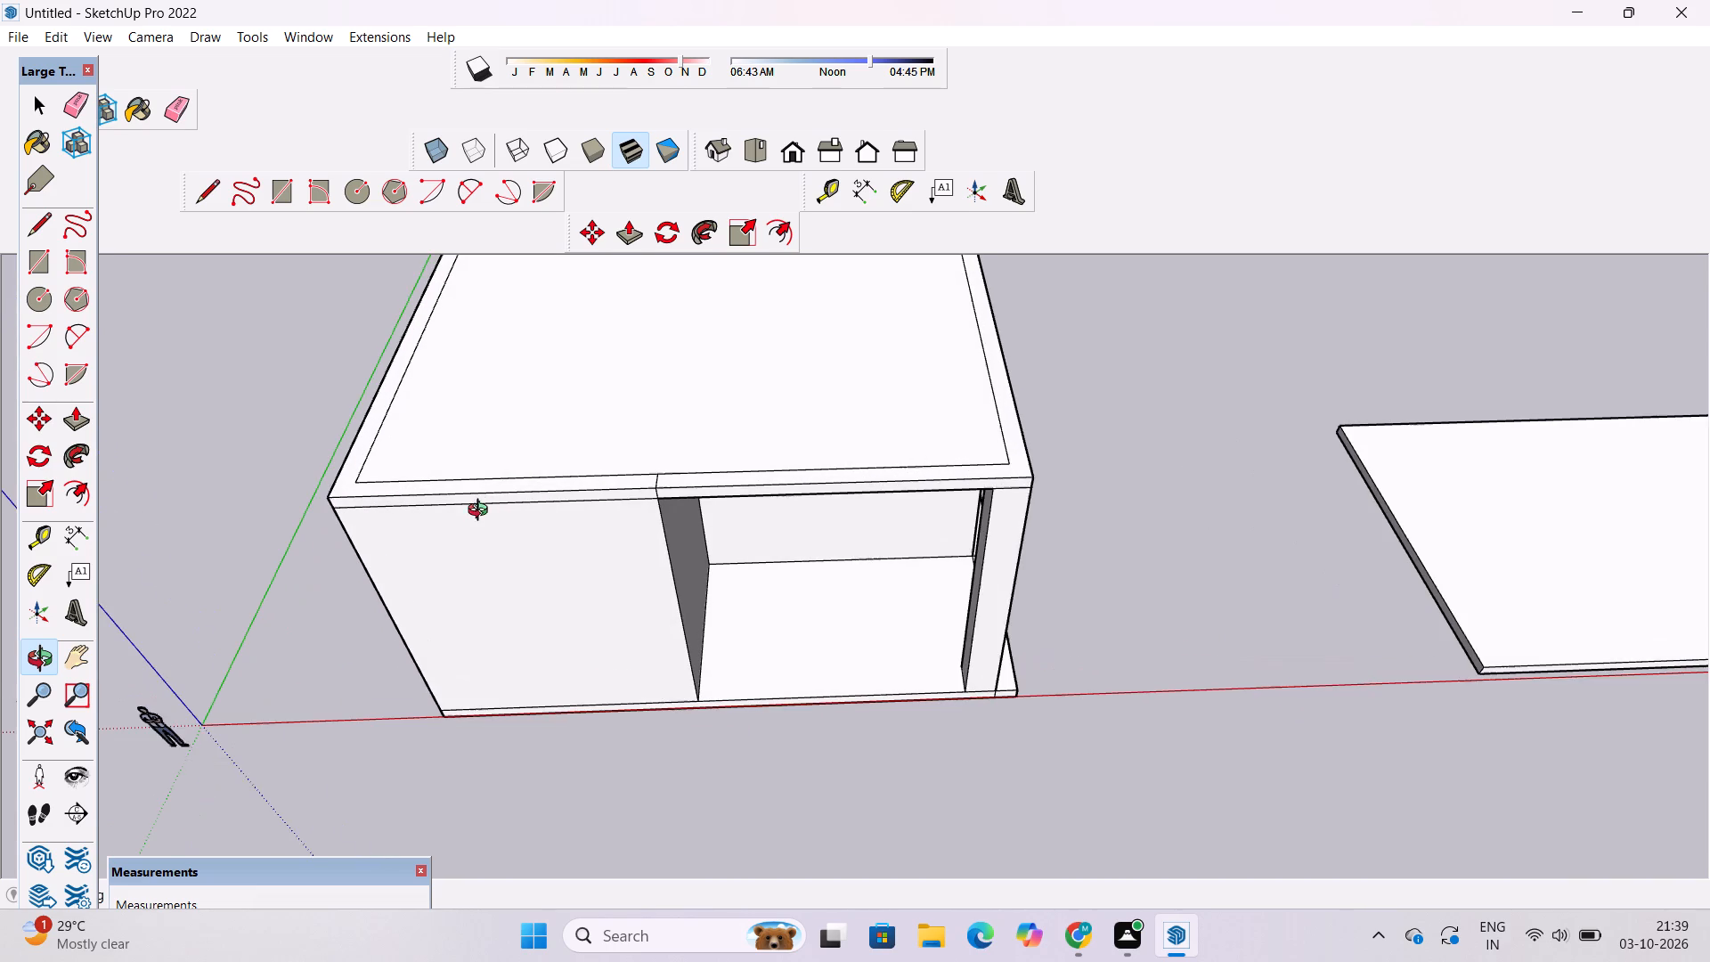
left_click(481, 512)
left_click_drag(525, 536, 540, 461)
left_click_drag(566, 431, 585, 470, "shift")
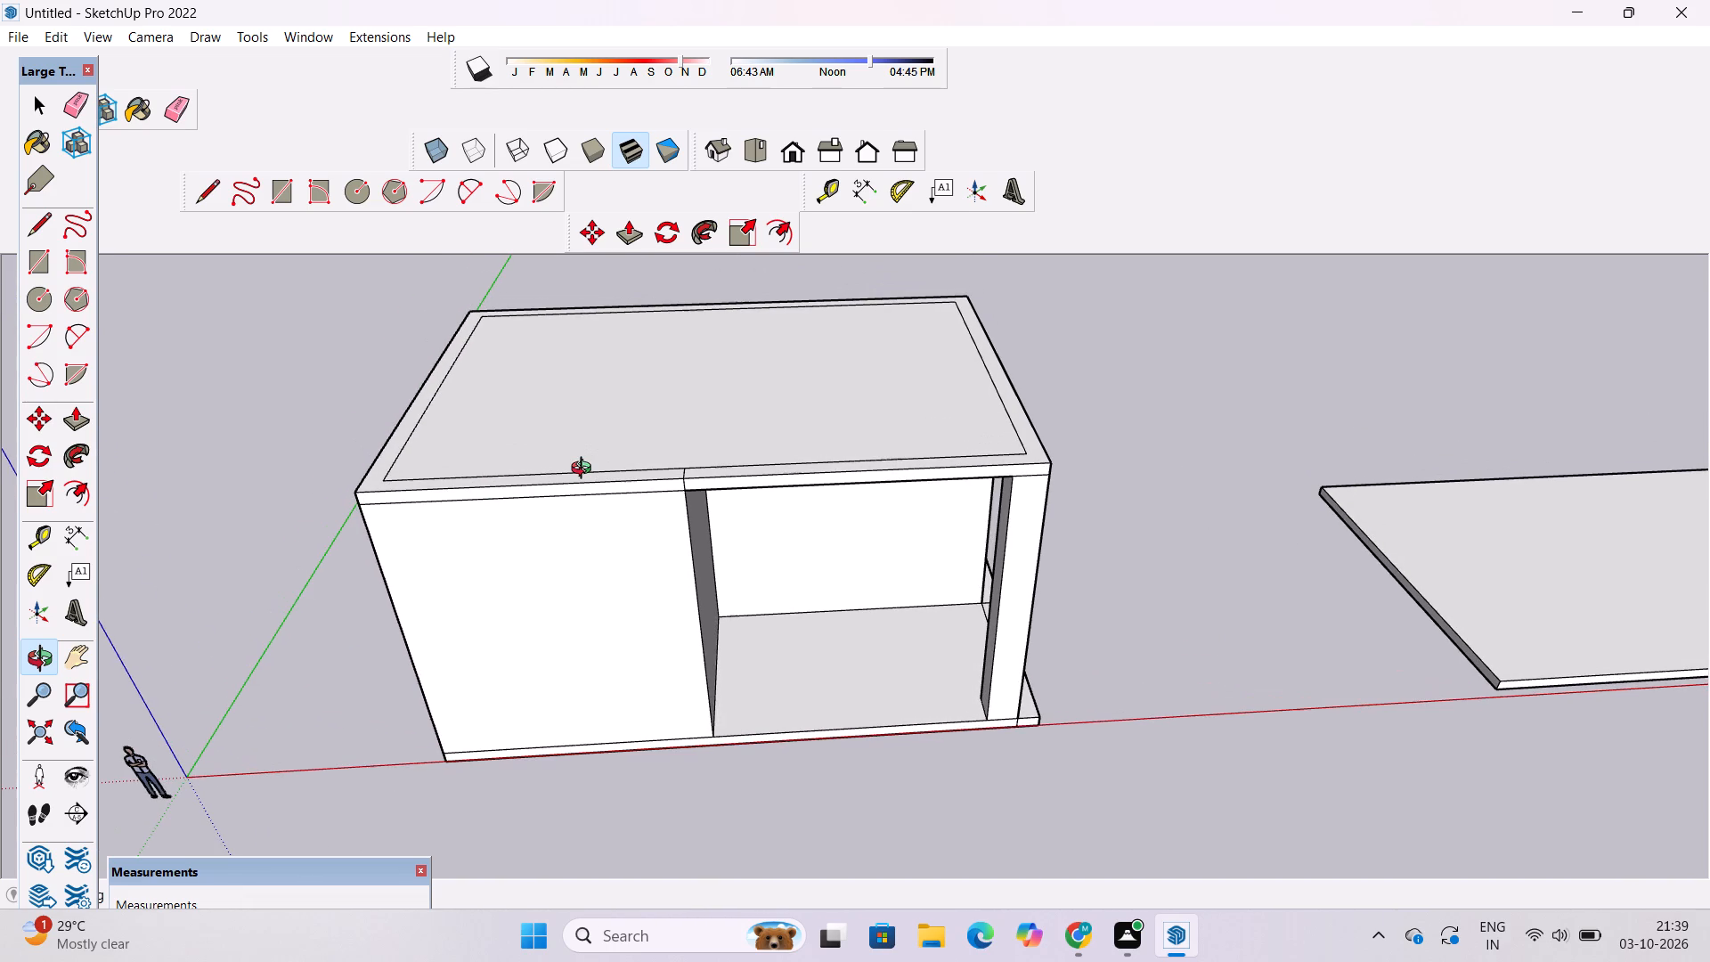
Examine the roof slab's divided border and the building's open front from above and from the front.
scroll(585, 470, "down", 4)
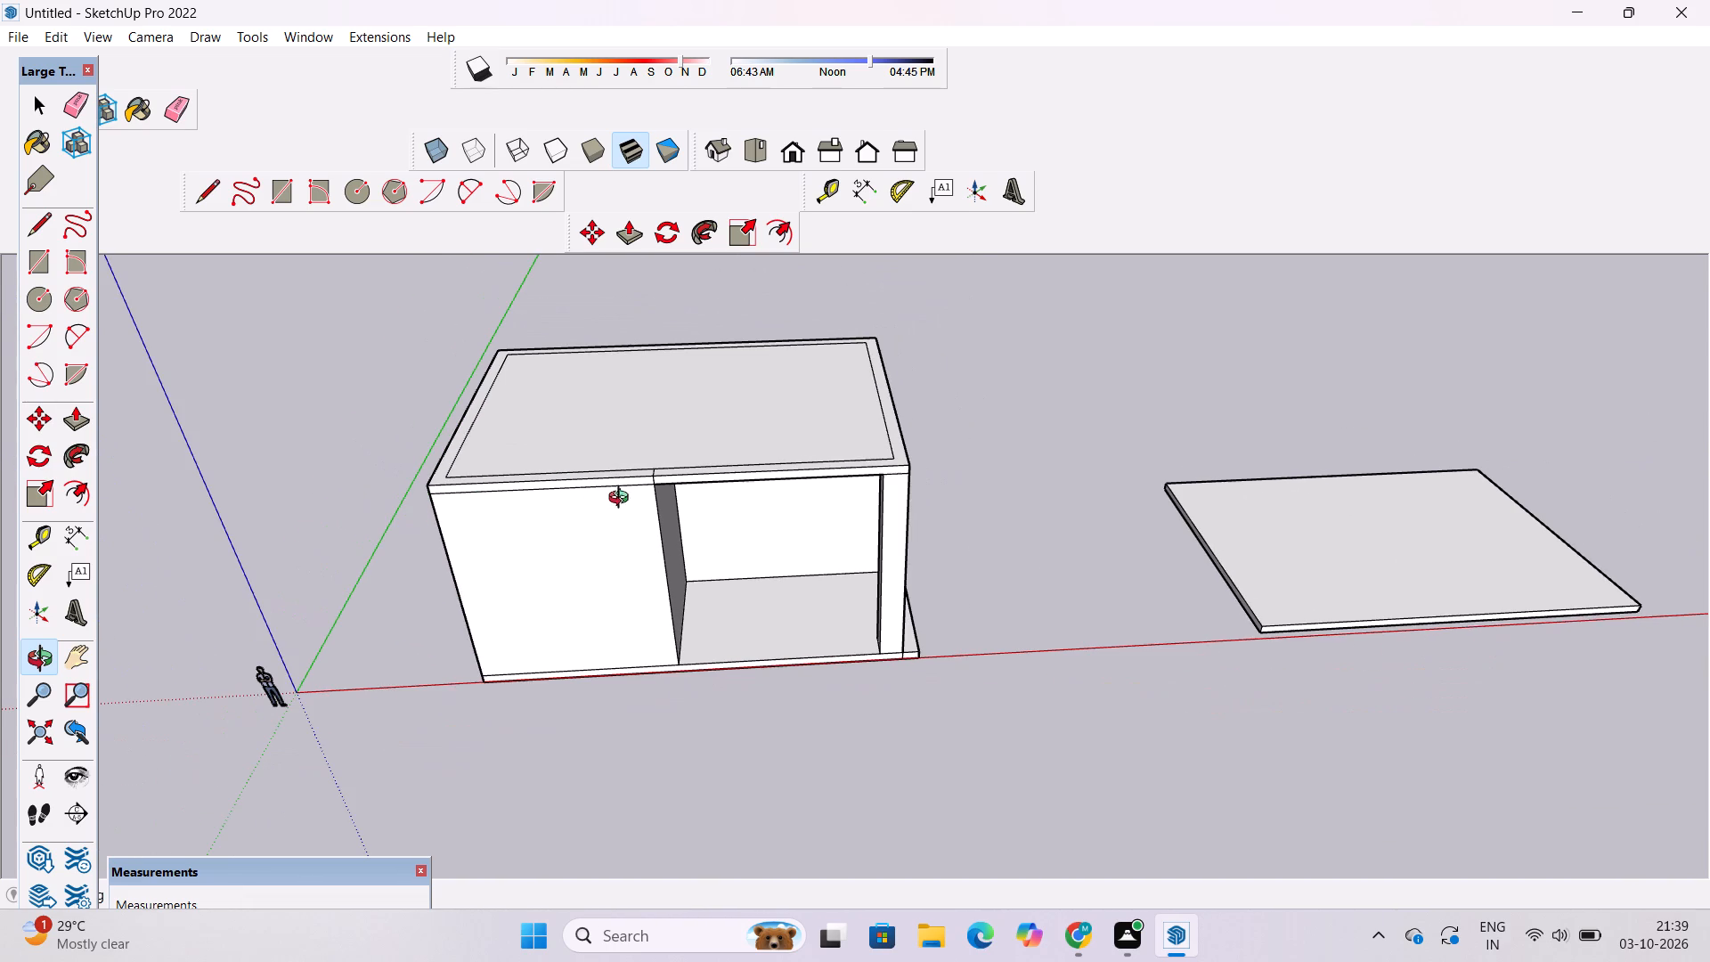
left_click_drag(683, 483, 668, 537, "shift")
left_click_drag(713, 519, 665, 609)
scroll(663, 574, "up", 4)
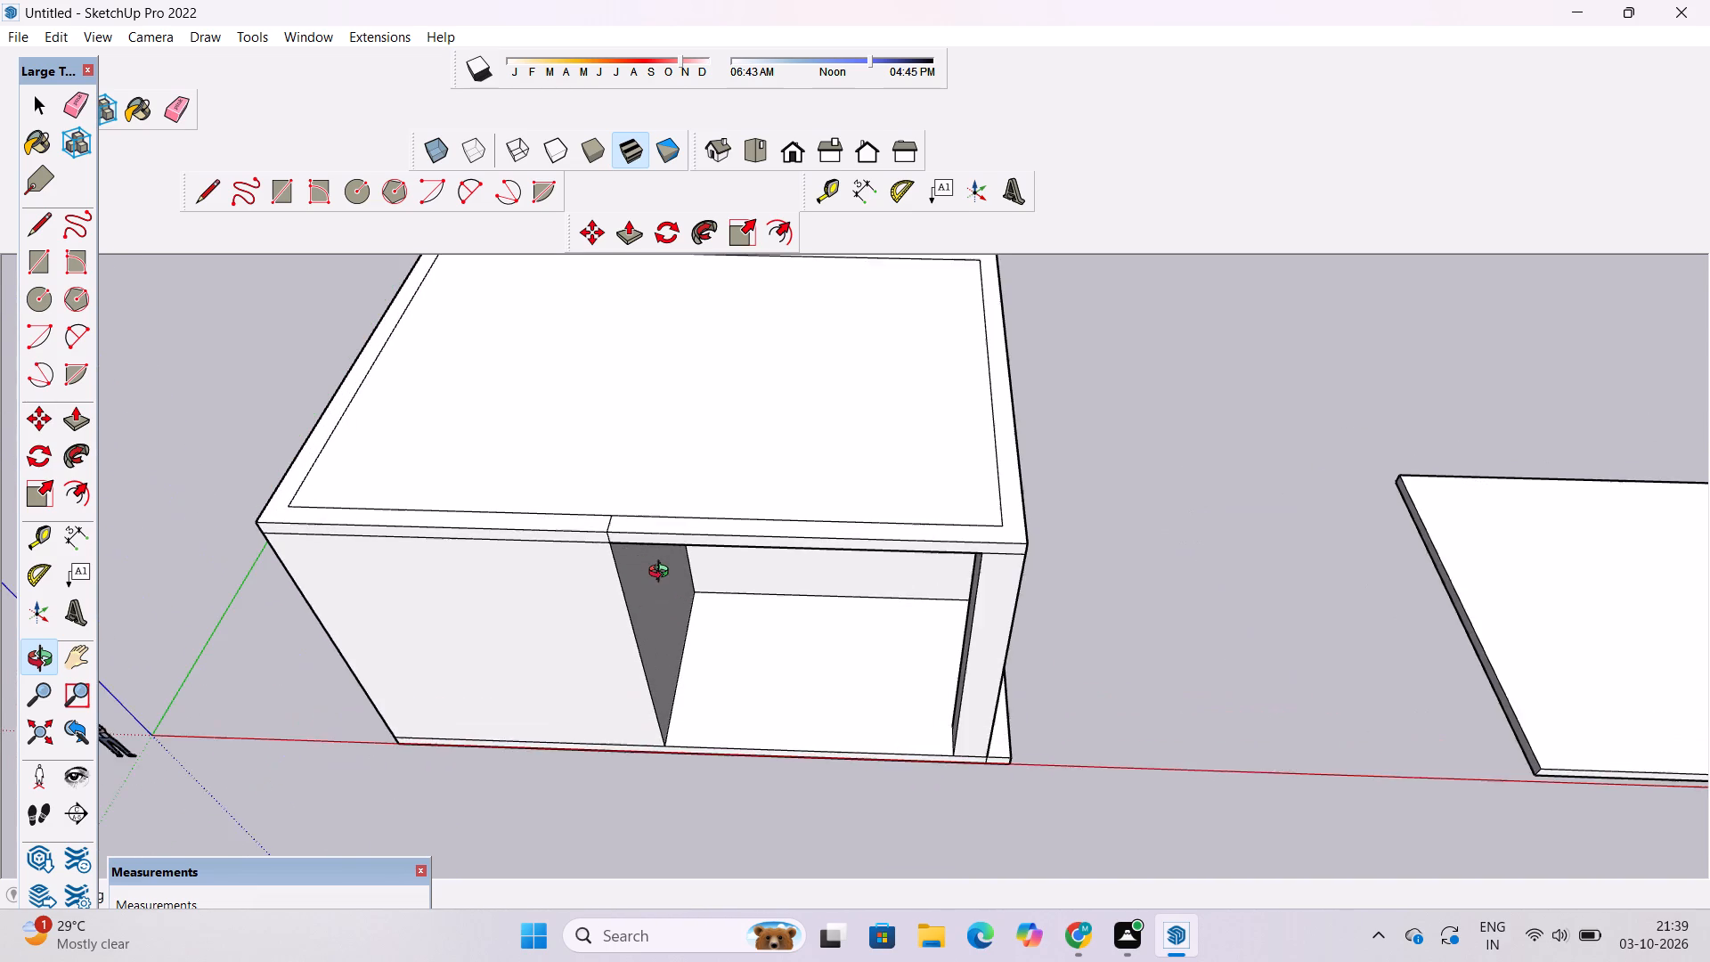
left_click_drag(659, 575, 659, 643, "shift")
left_click_drag(631, 649, 648, 705)
scroll(648, 690, "down", 2)
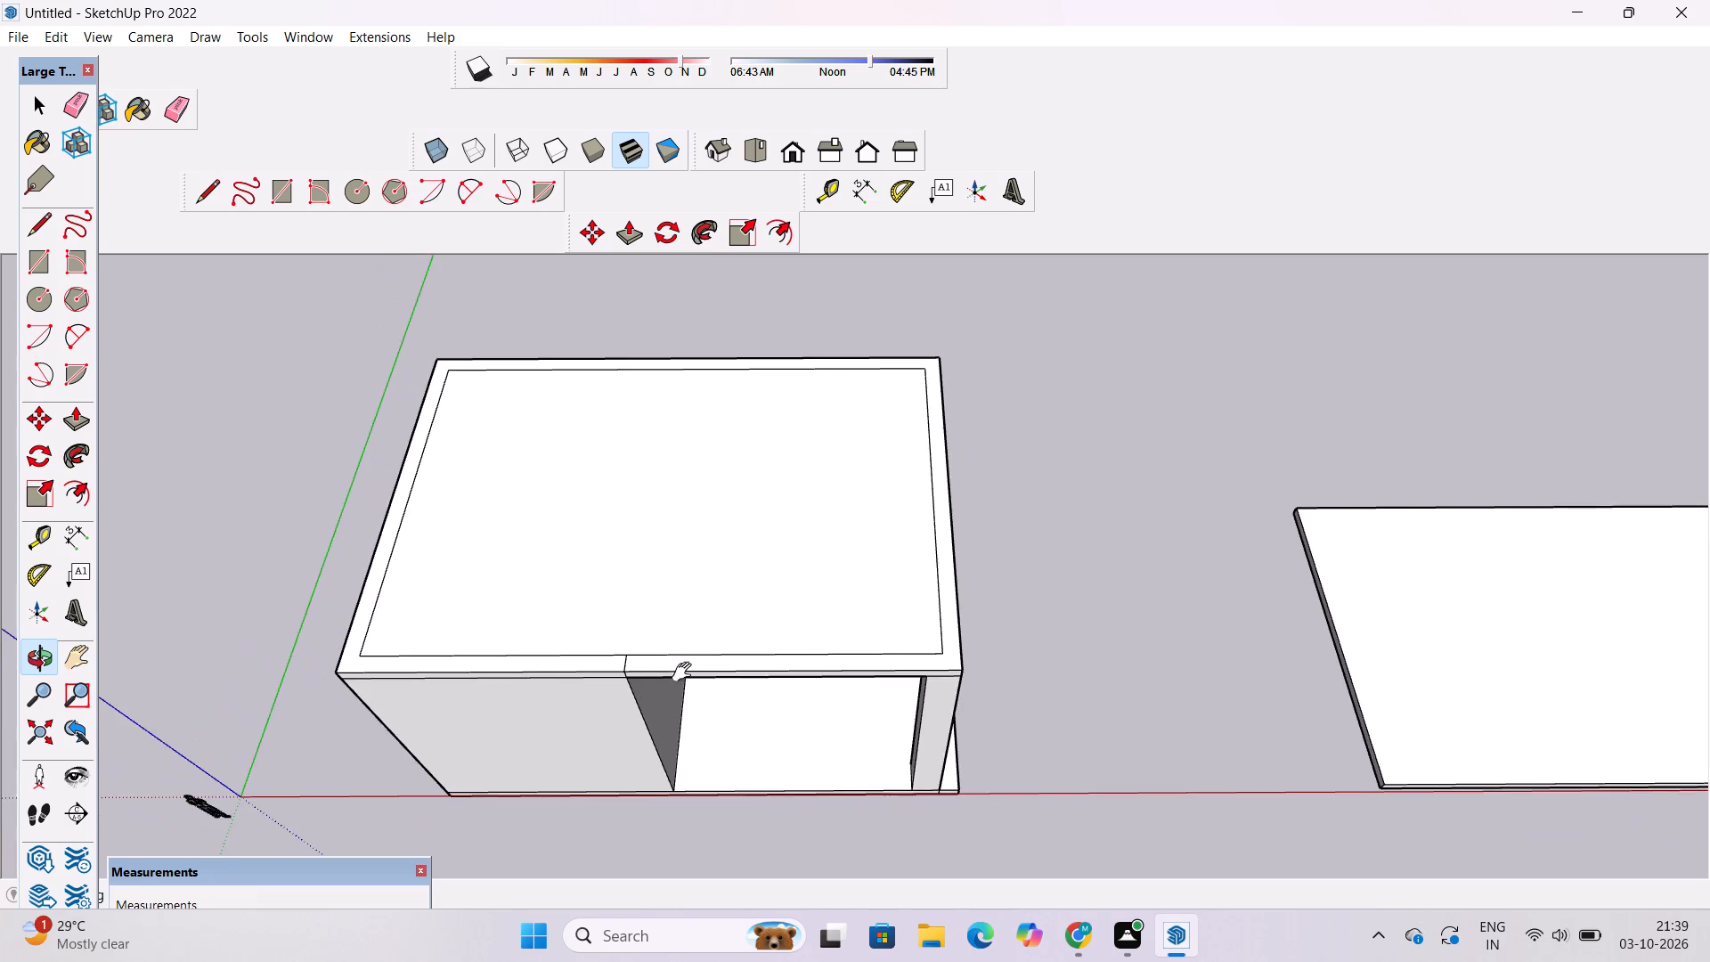
left_click_drag(690, 669, 622, 667, "shift")
left_click_drag(686, 694, 712, 750)
left_click_drag(712, 750, 702, 504)
left_click_drag(773, 676, 761, 604)
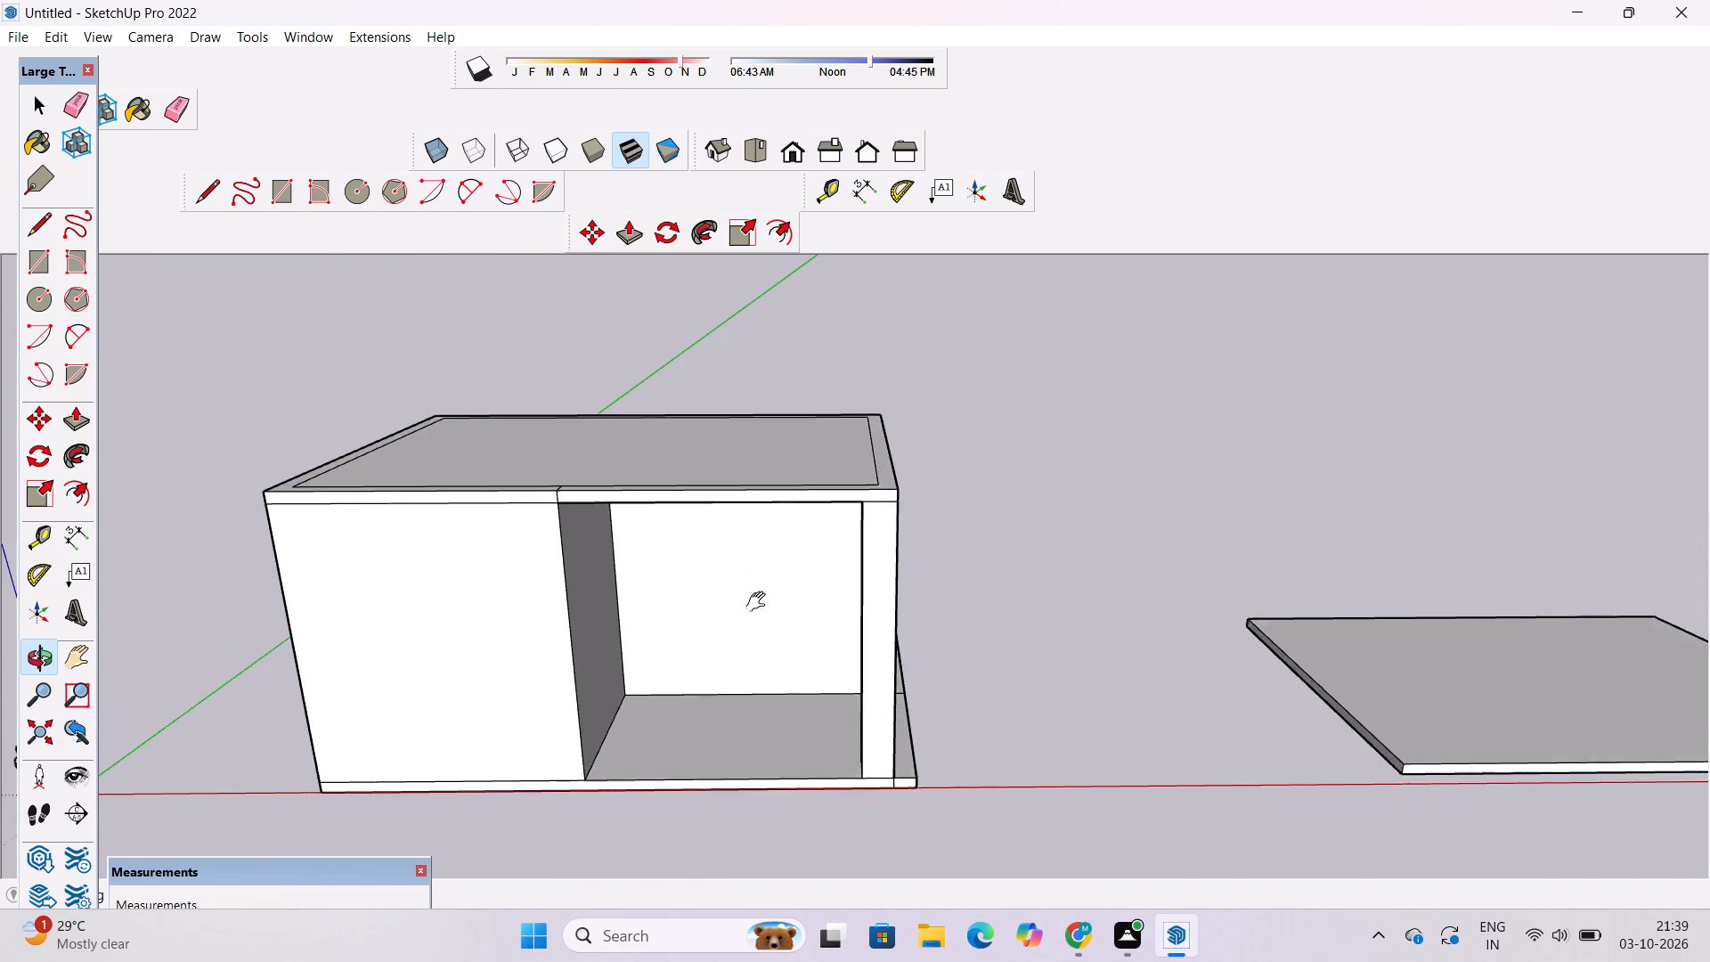
left_click_drag(758, 607, 741, 636, "shift")
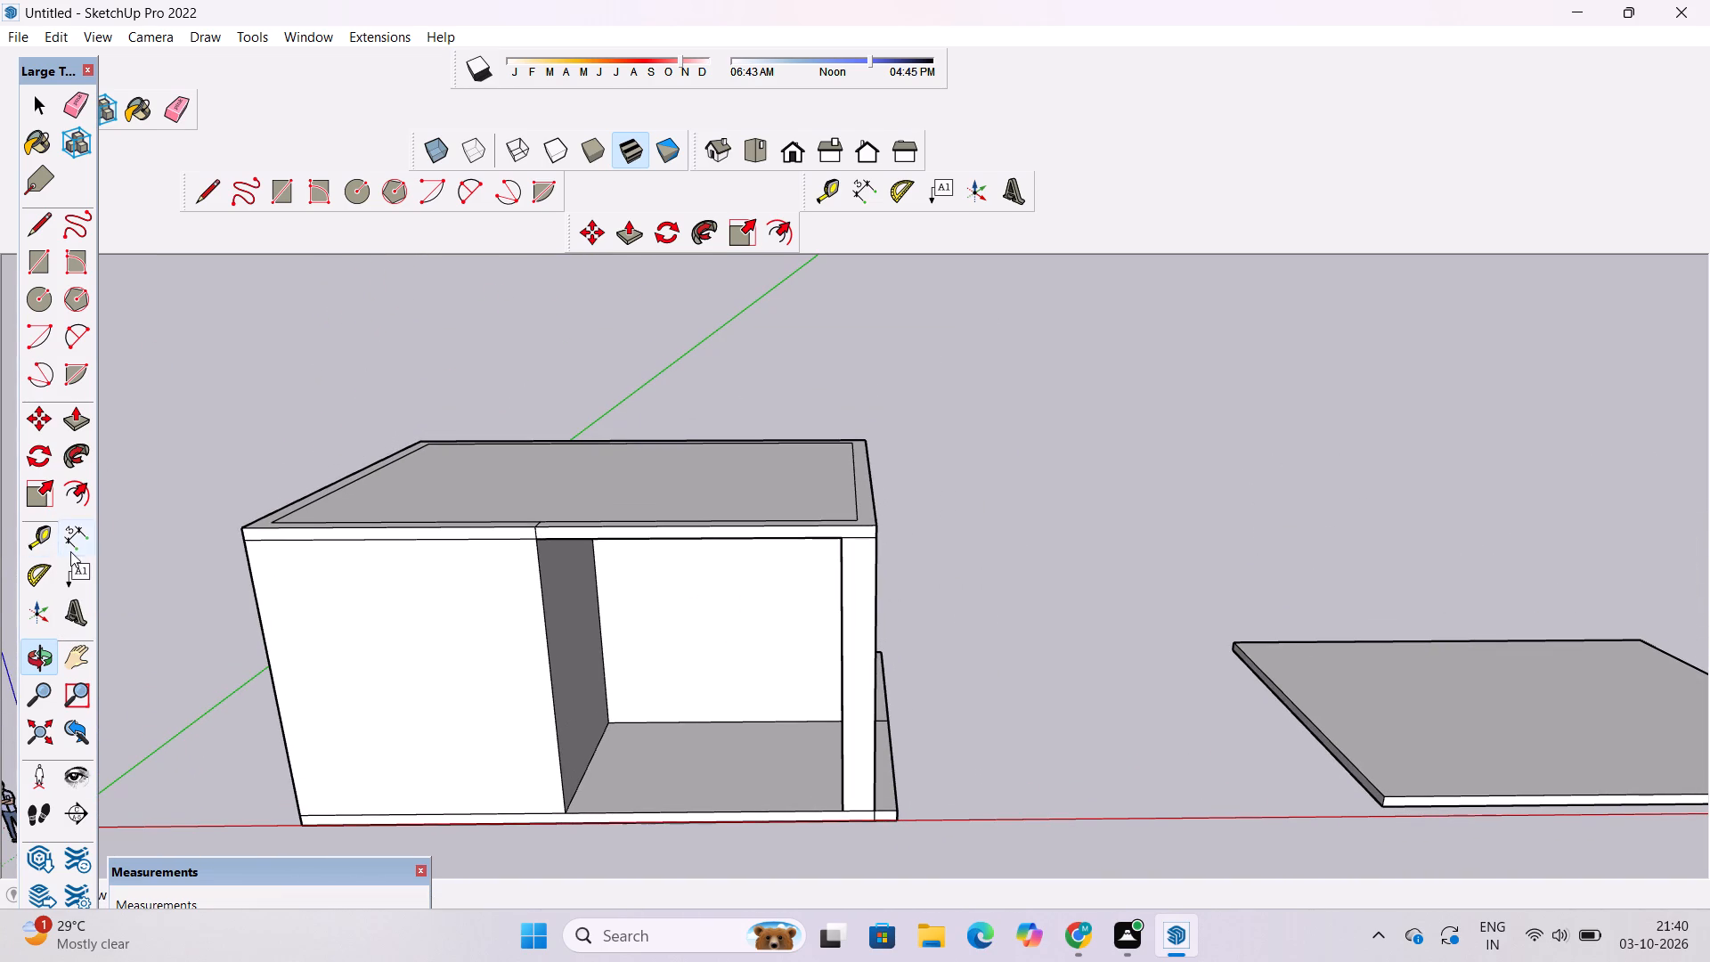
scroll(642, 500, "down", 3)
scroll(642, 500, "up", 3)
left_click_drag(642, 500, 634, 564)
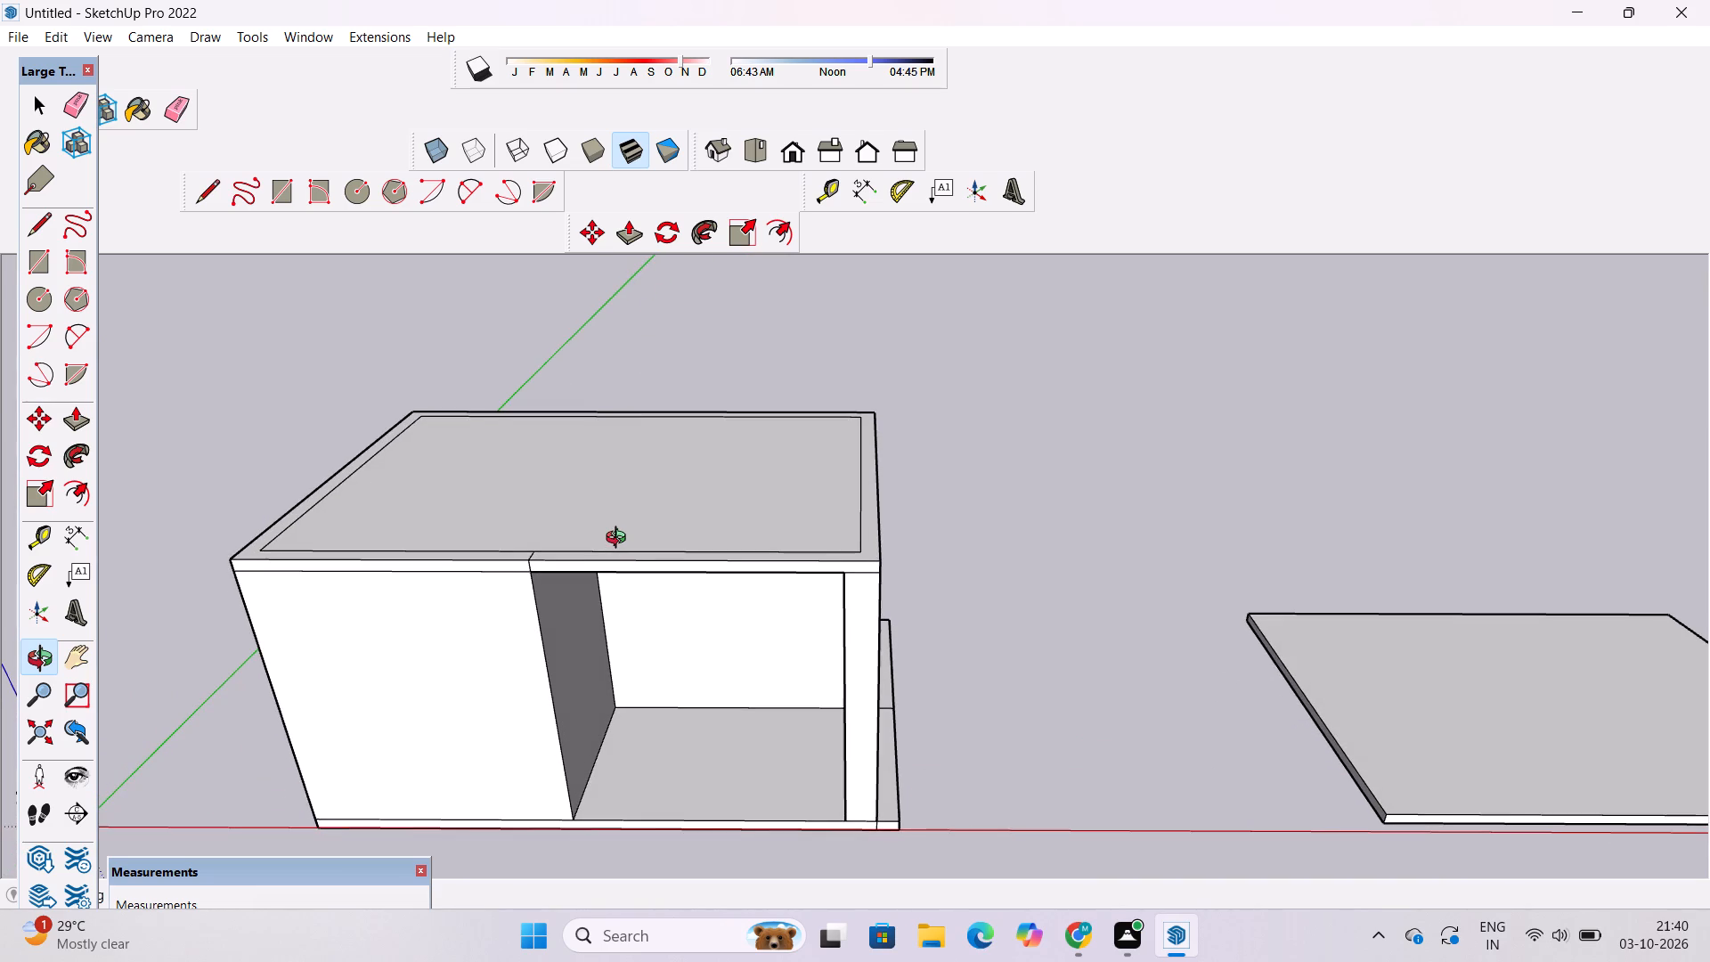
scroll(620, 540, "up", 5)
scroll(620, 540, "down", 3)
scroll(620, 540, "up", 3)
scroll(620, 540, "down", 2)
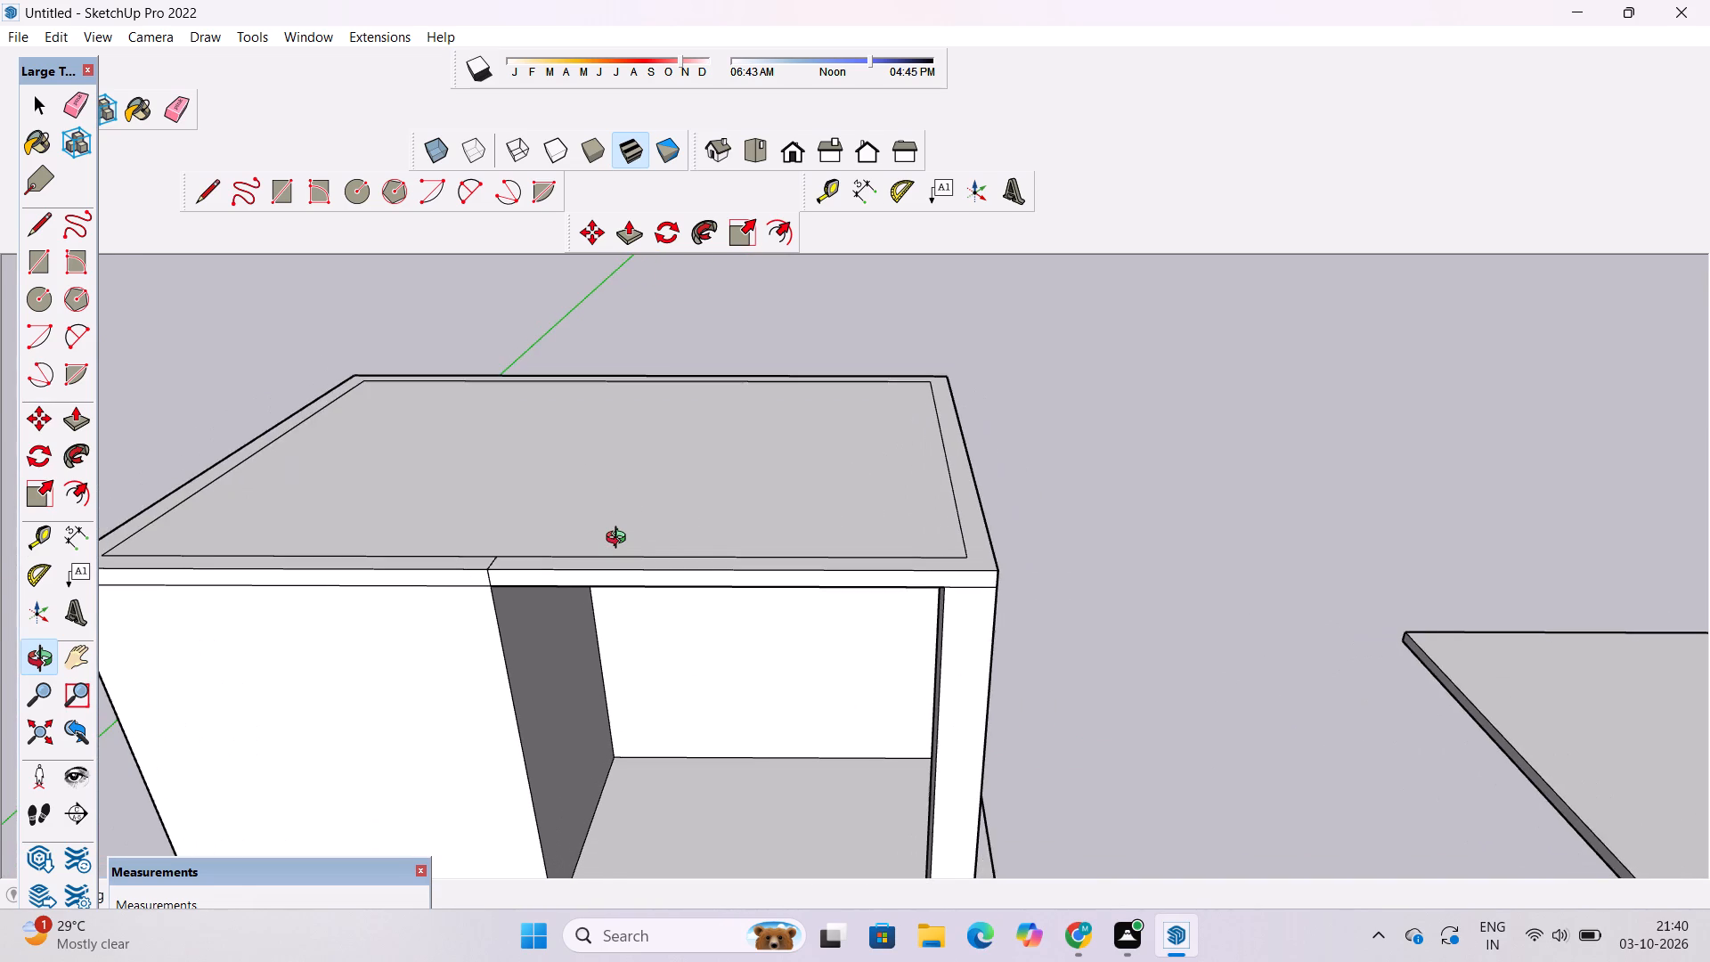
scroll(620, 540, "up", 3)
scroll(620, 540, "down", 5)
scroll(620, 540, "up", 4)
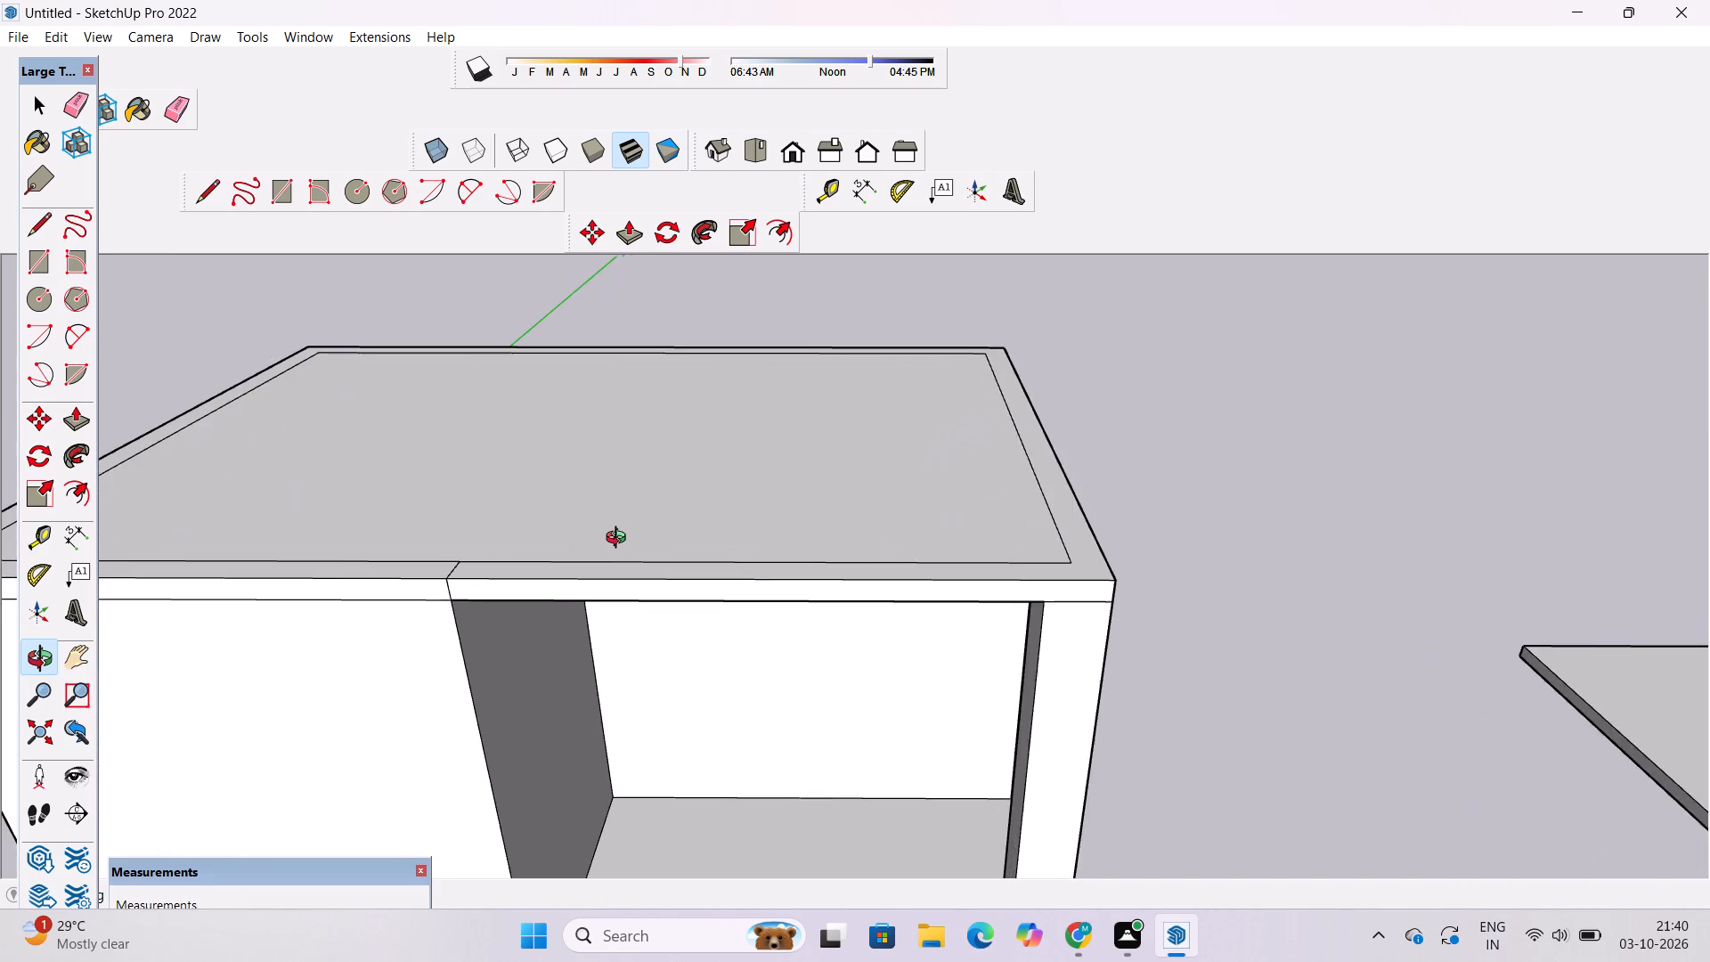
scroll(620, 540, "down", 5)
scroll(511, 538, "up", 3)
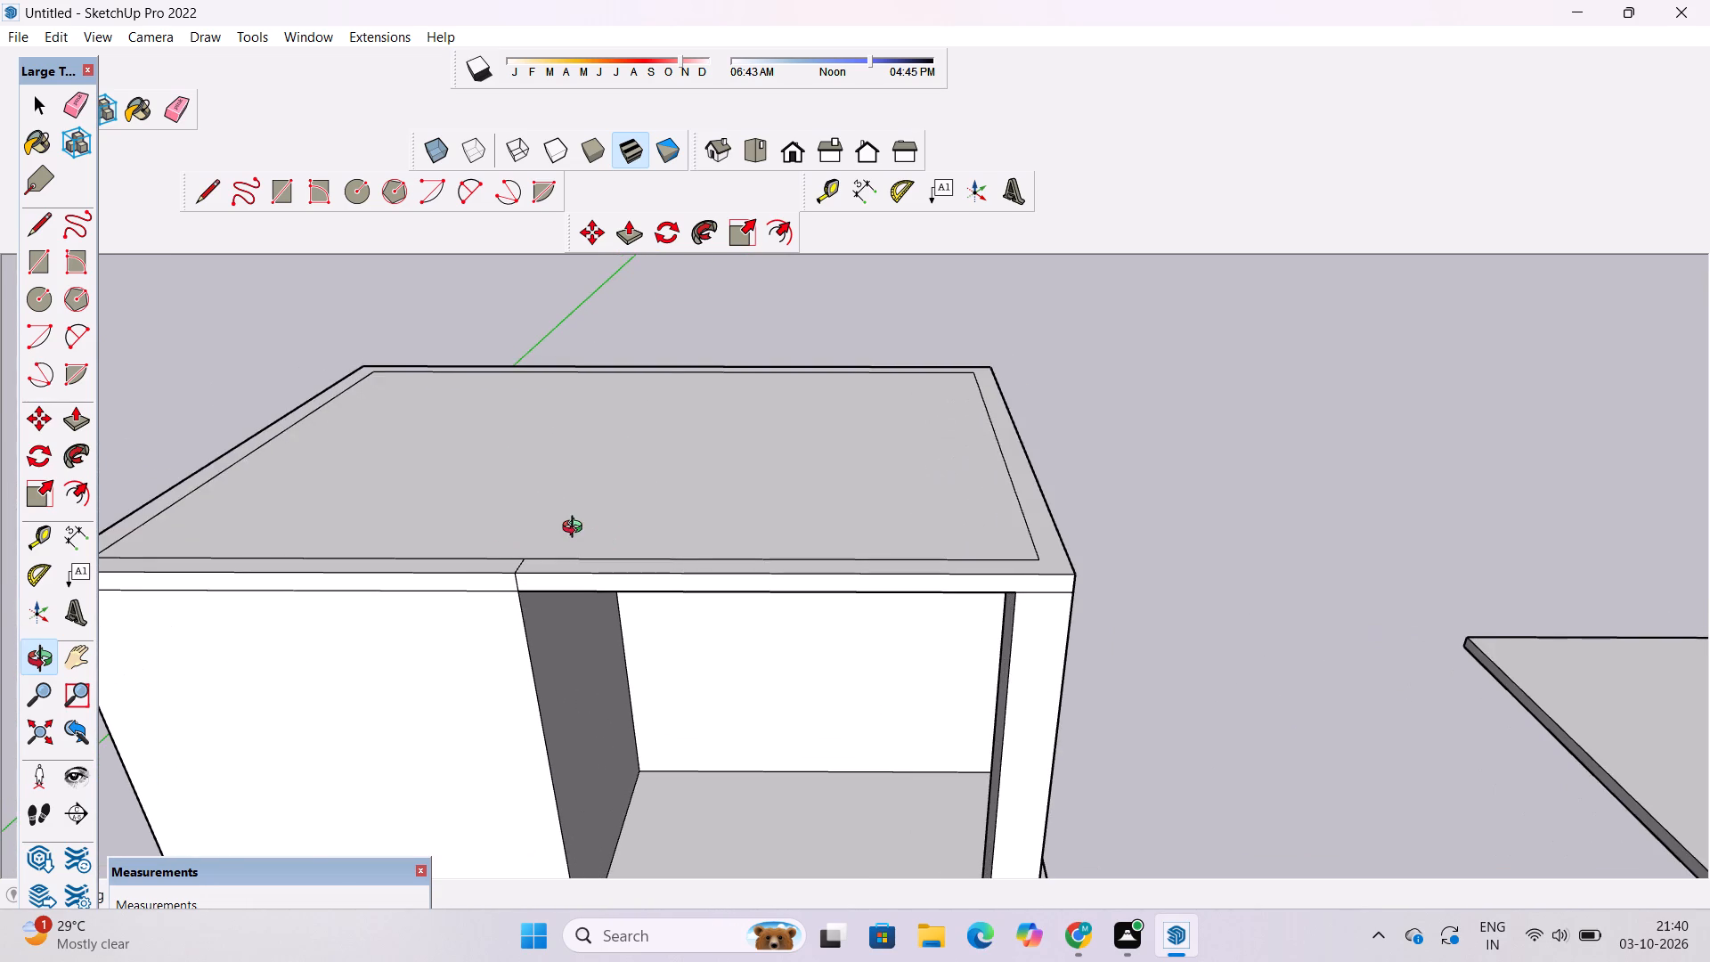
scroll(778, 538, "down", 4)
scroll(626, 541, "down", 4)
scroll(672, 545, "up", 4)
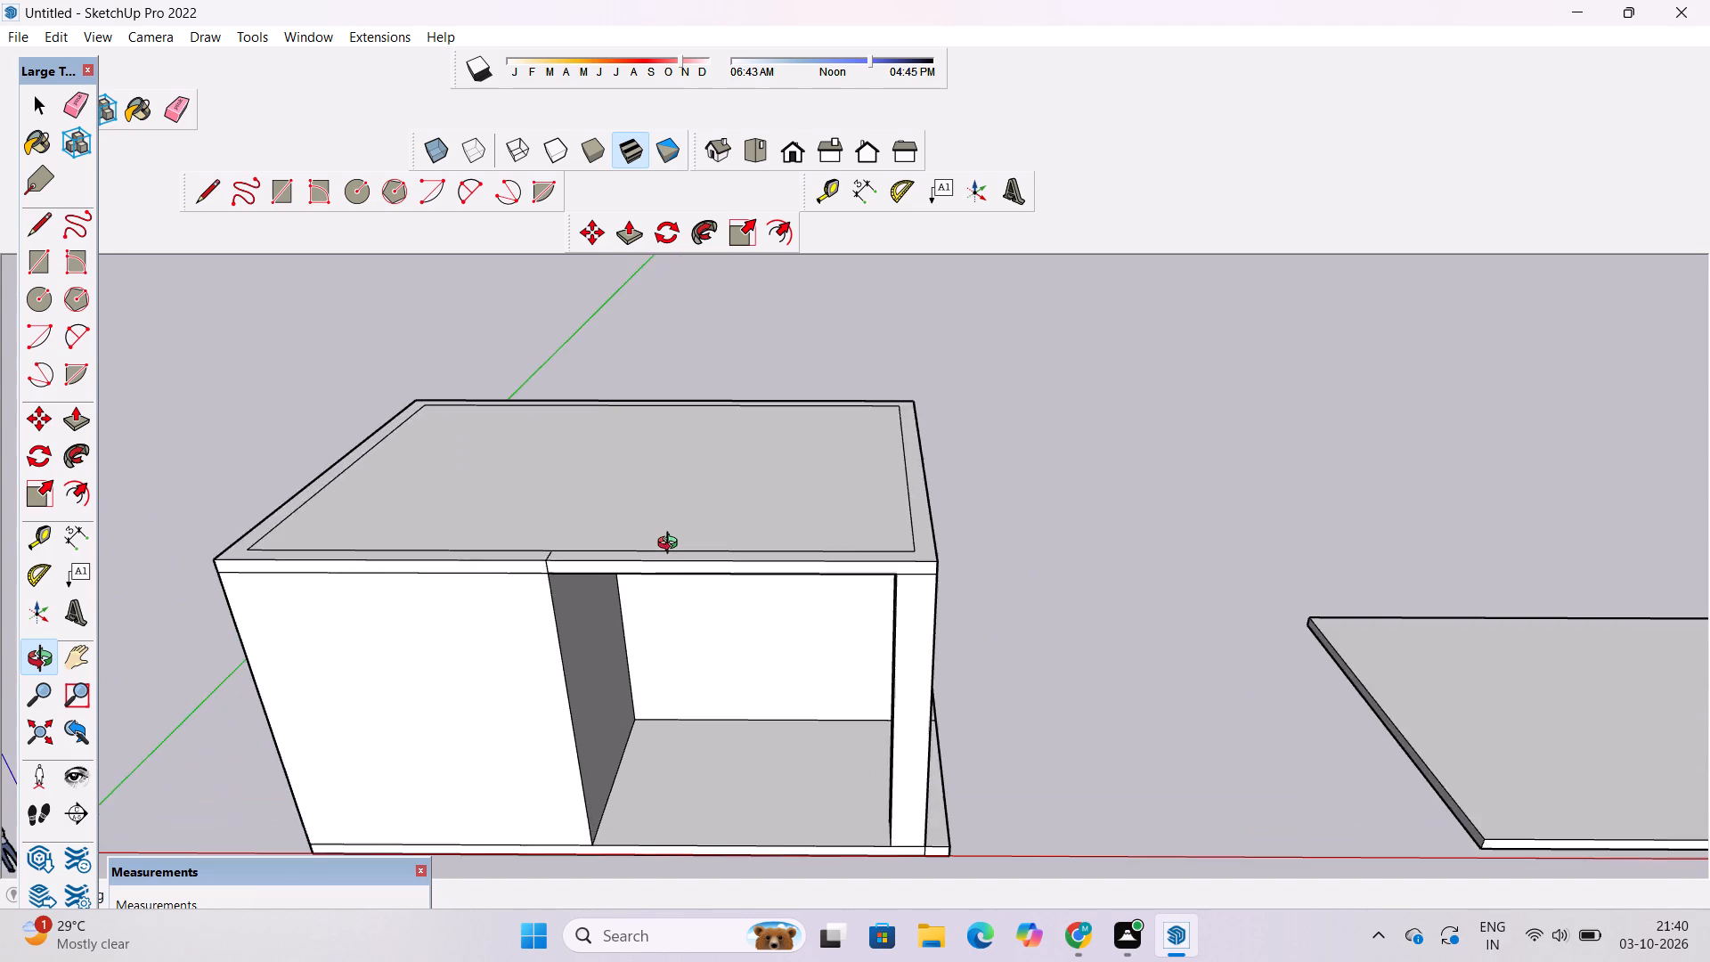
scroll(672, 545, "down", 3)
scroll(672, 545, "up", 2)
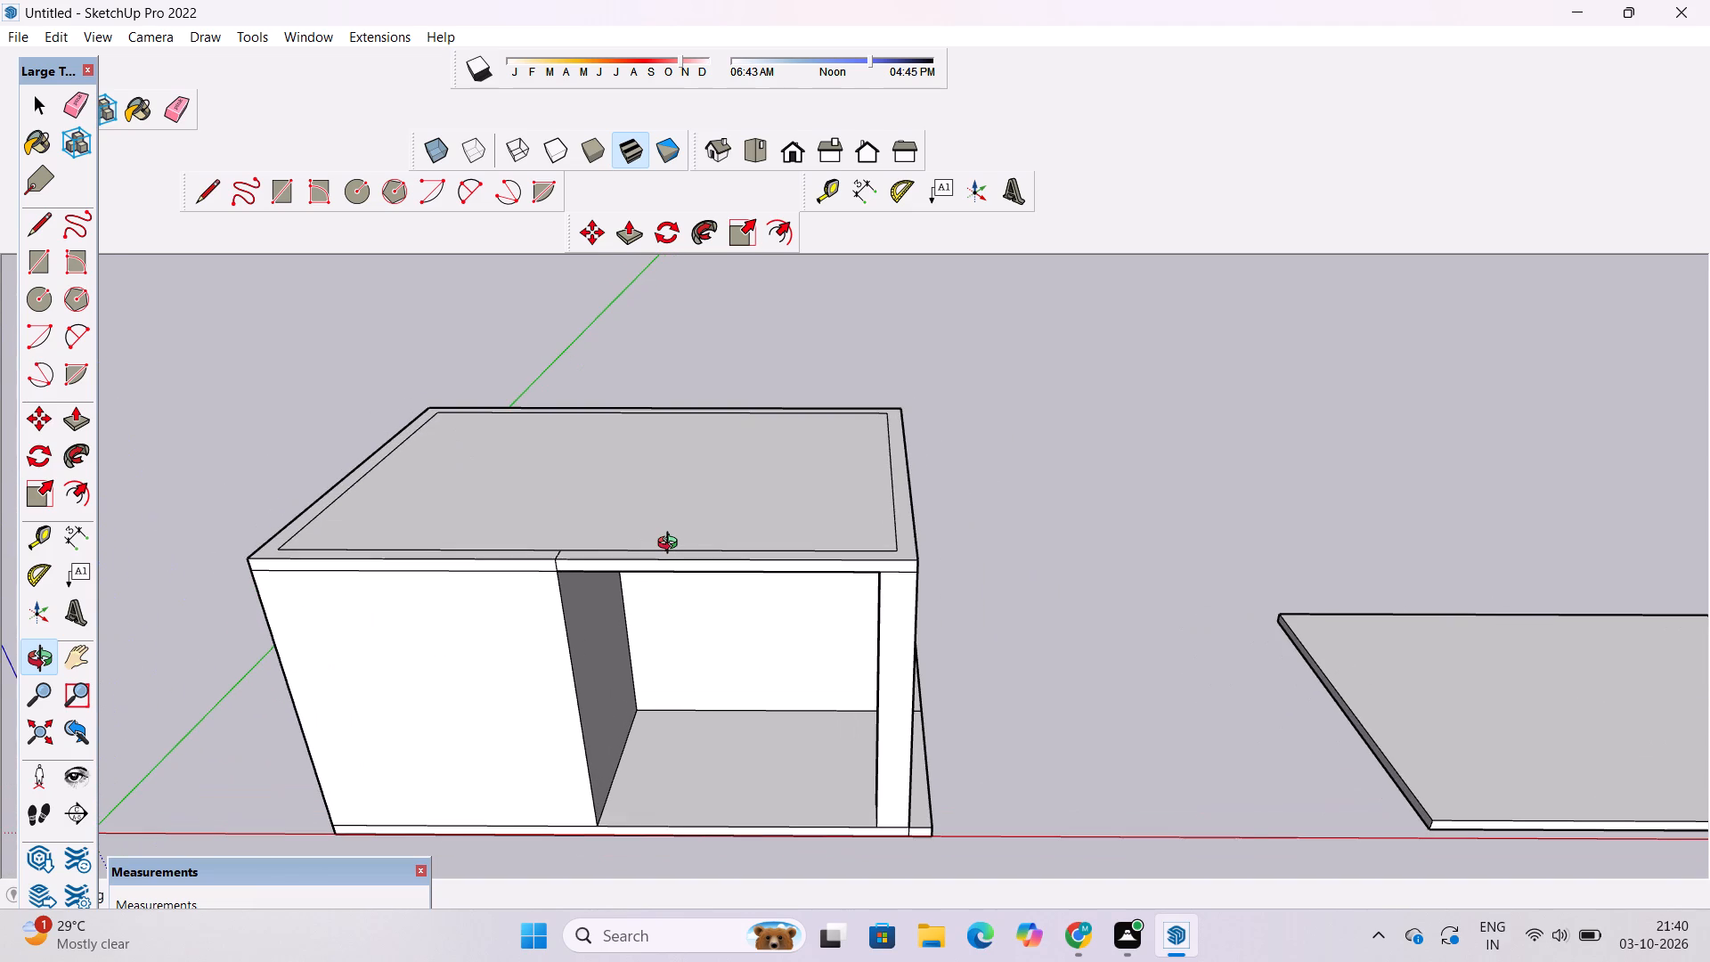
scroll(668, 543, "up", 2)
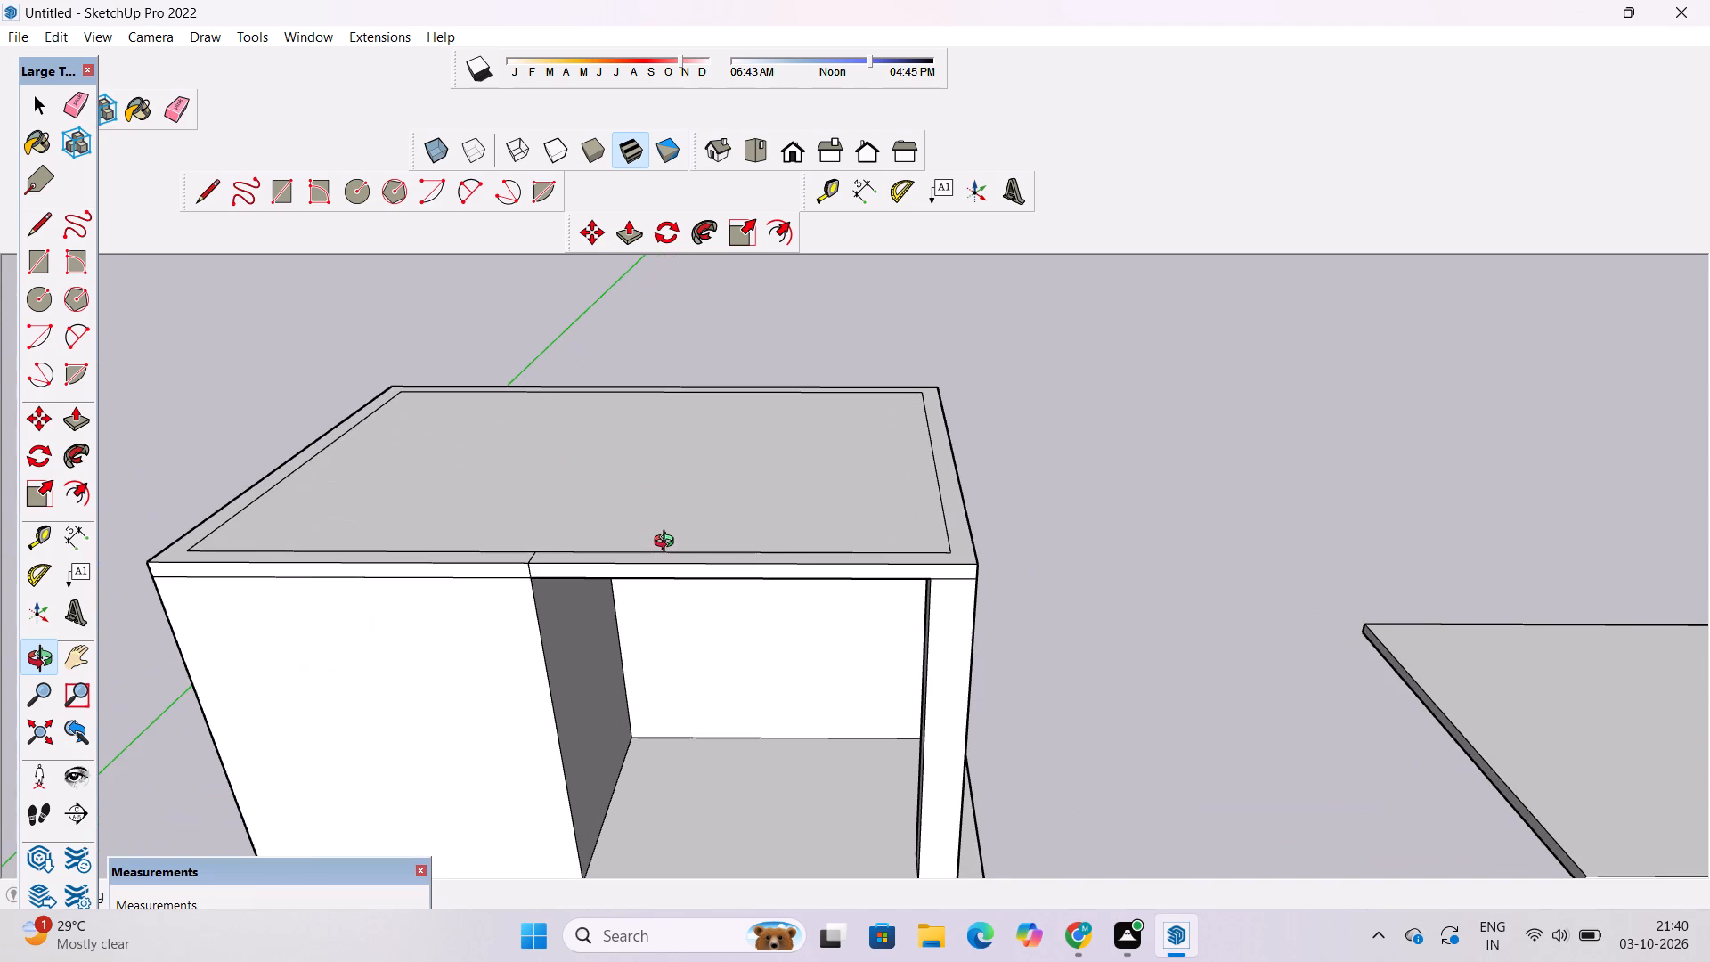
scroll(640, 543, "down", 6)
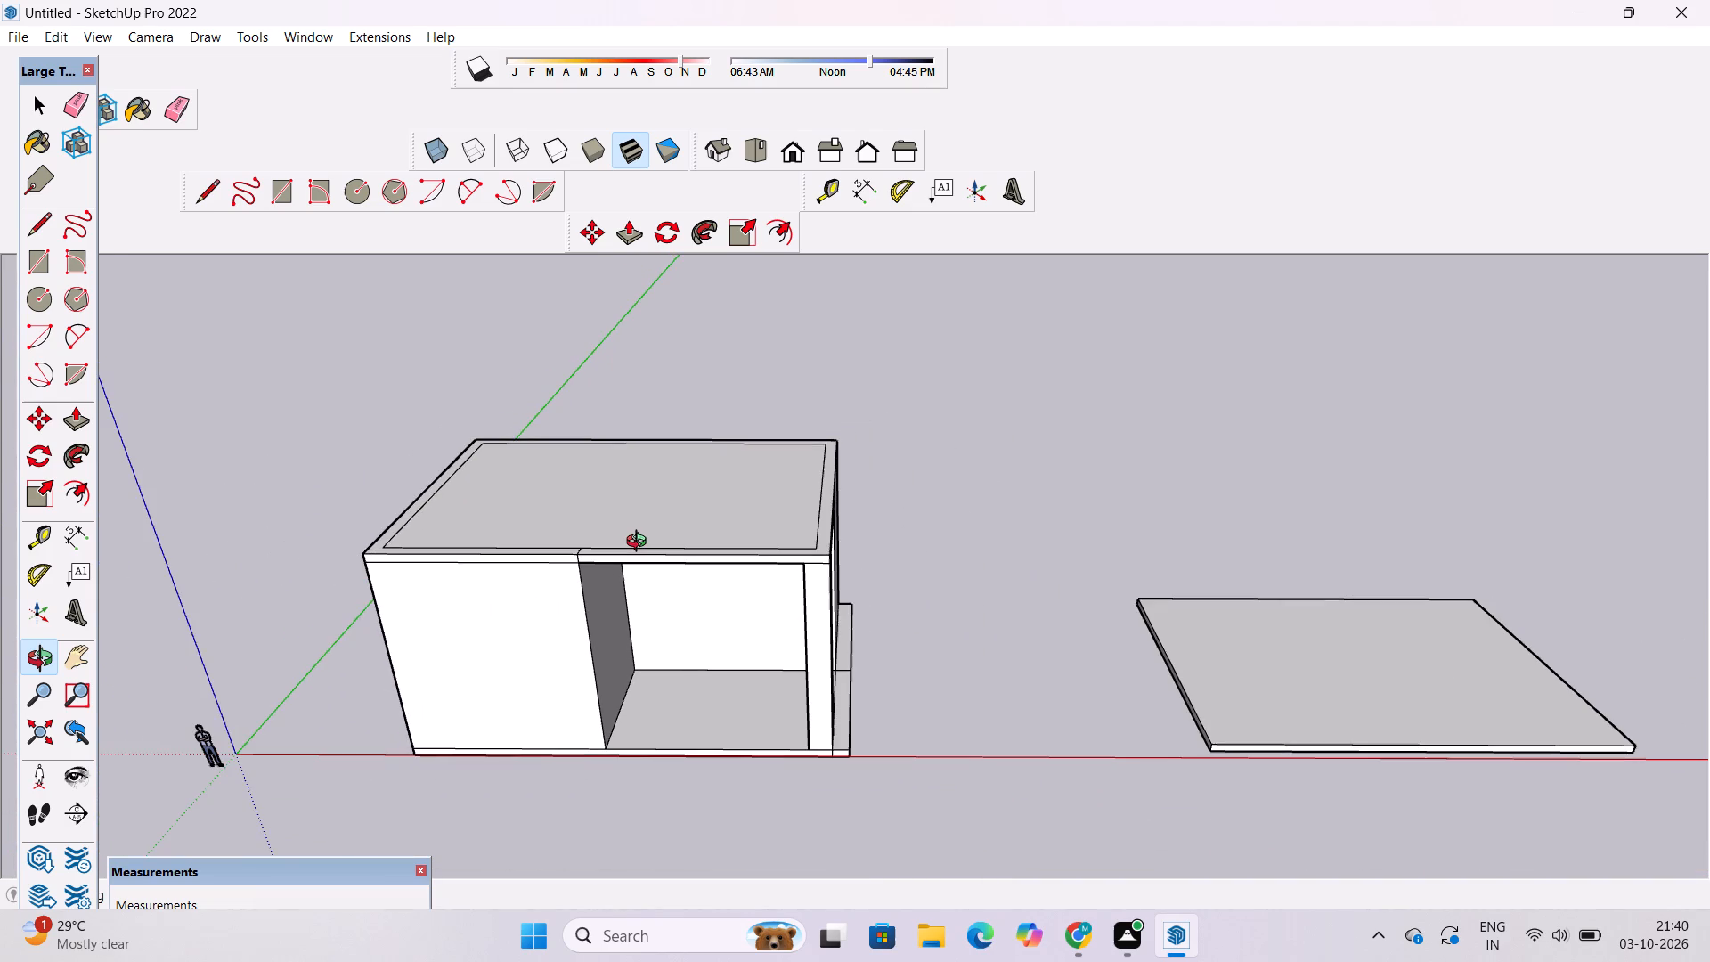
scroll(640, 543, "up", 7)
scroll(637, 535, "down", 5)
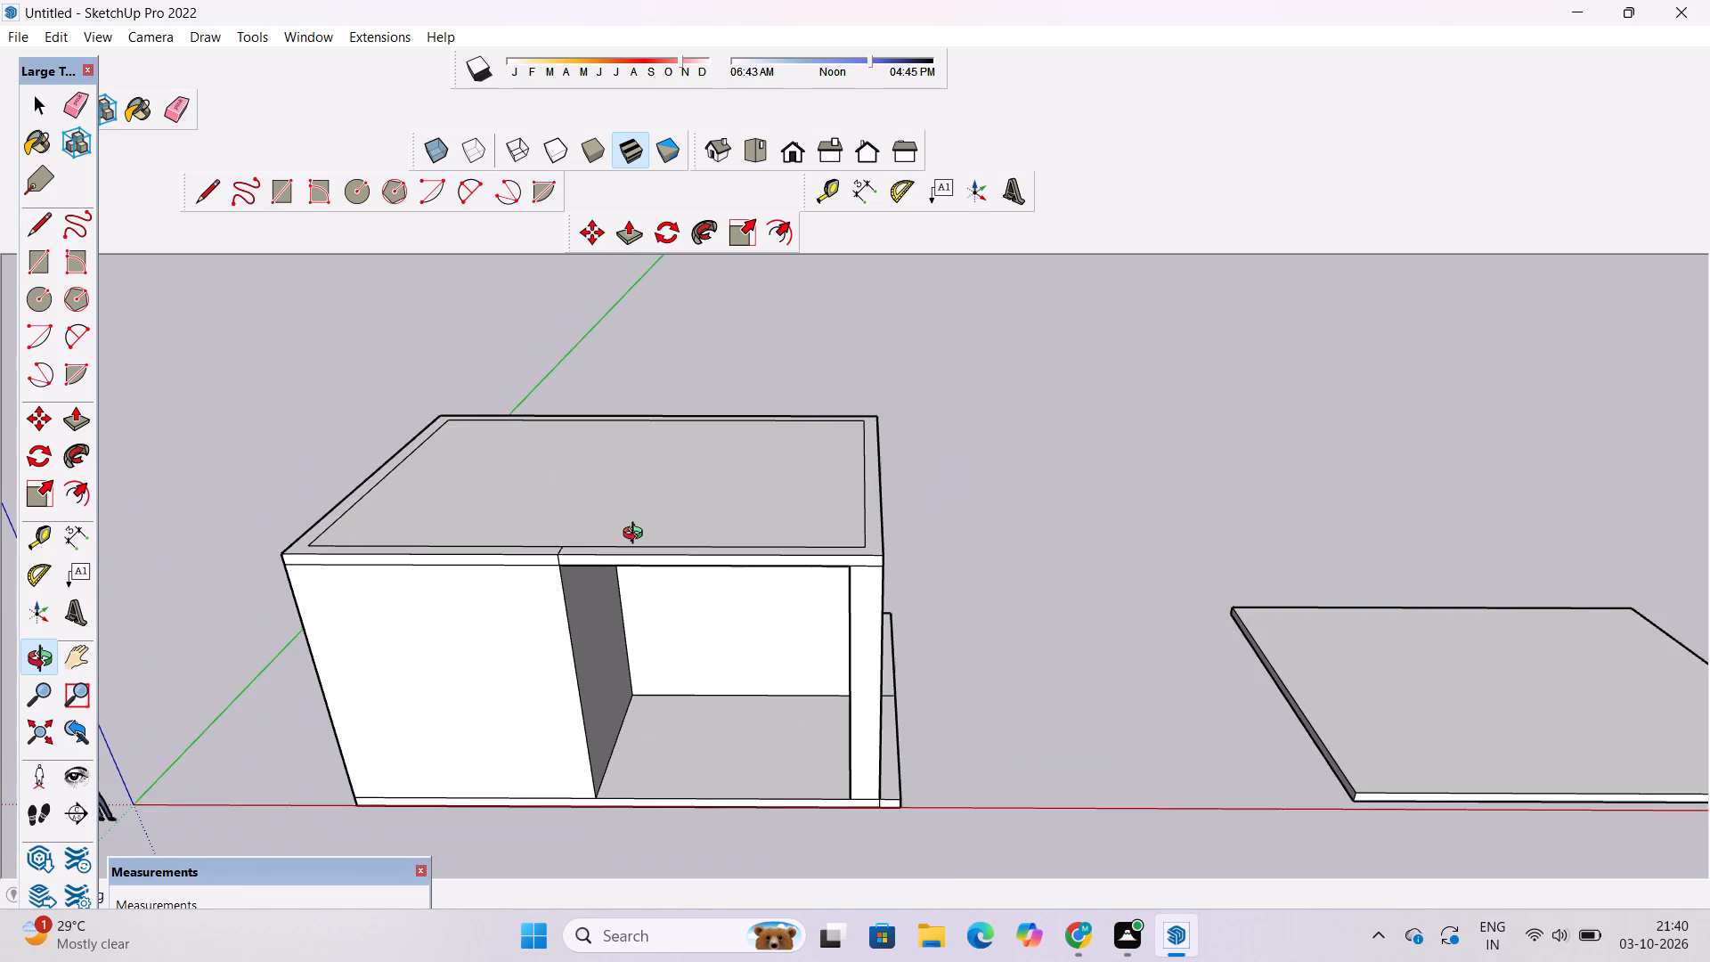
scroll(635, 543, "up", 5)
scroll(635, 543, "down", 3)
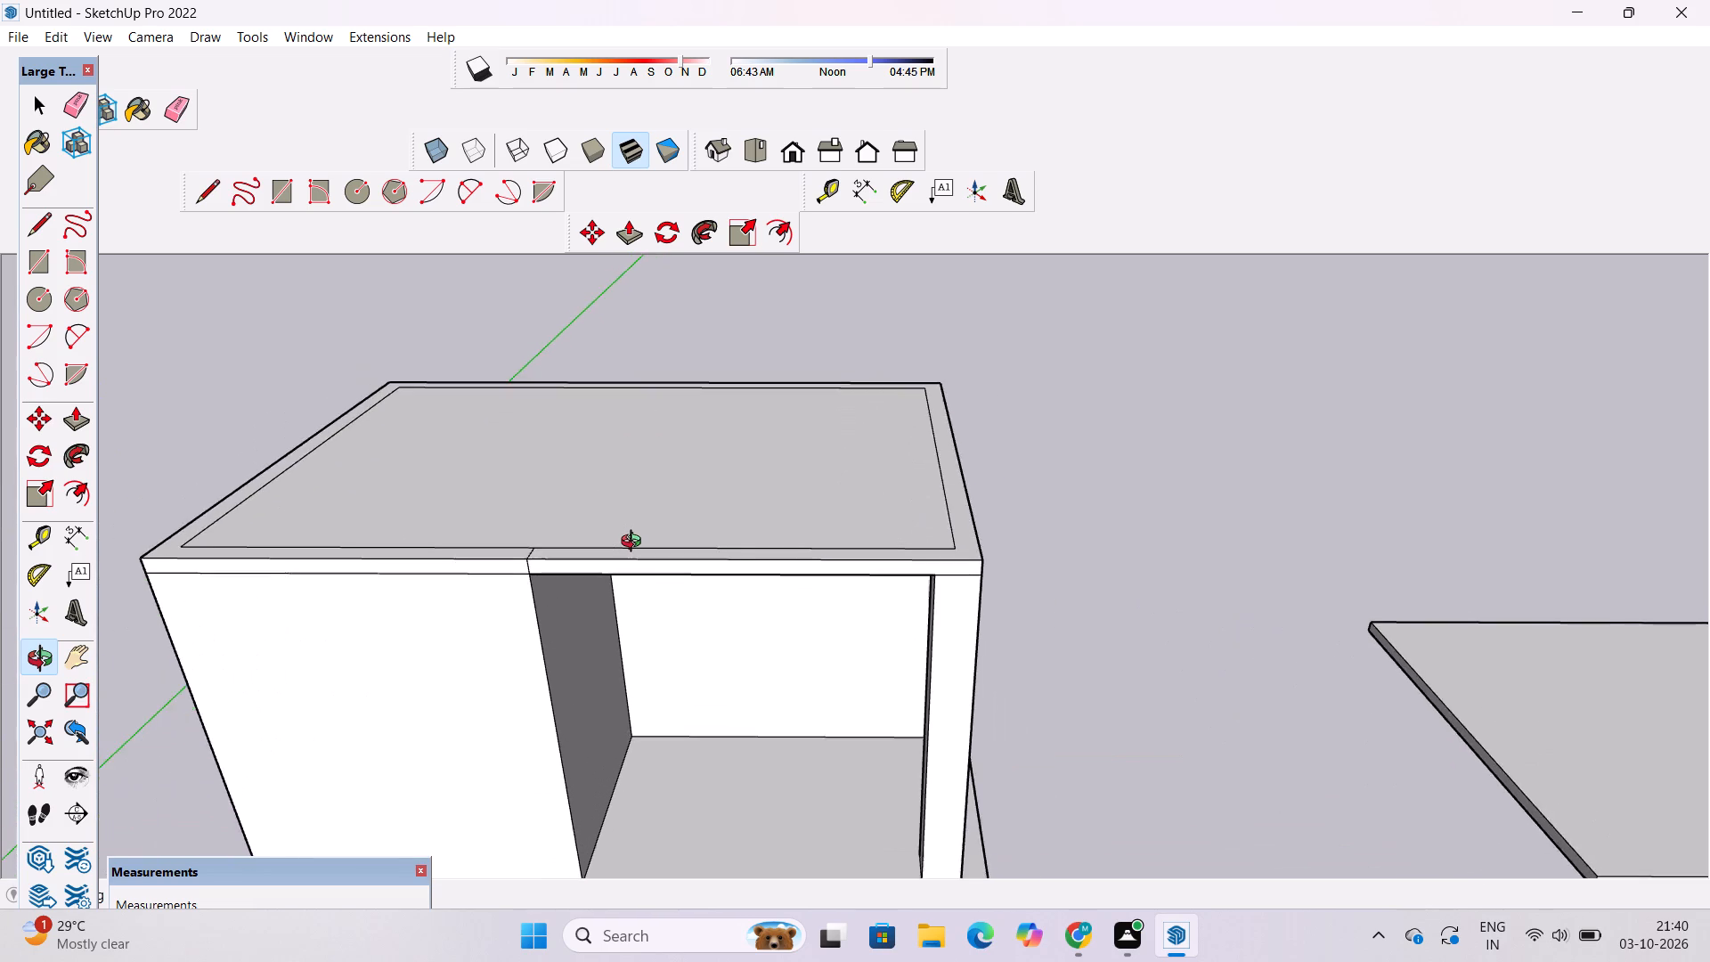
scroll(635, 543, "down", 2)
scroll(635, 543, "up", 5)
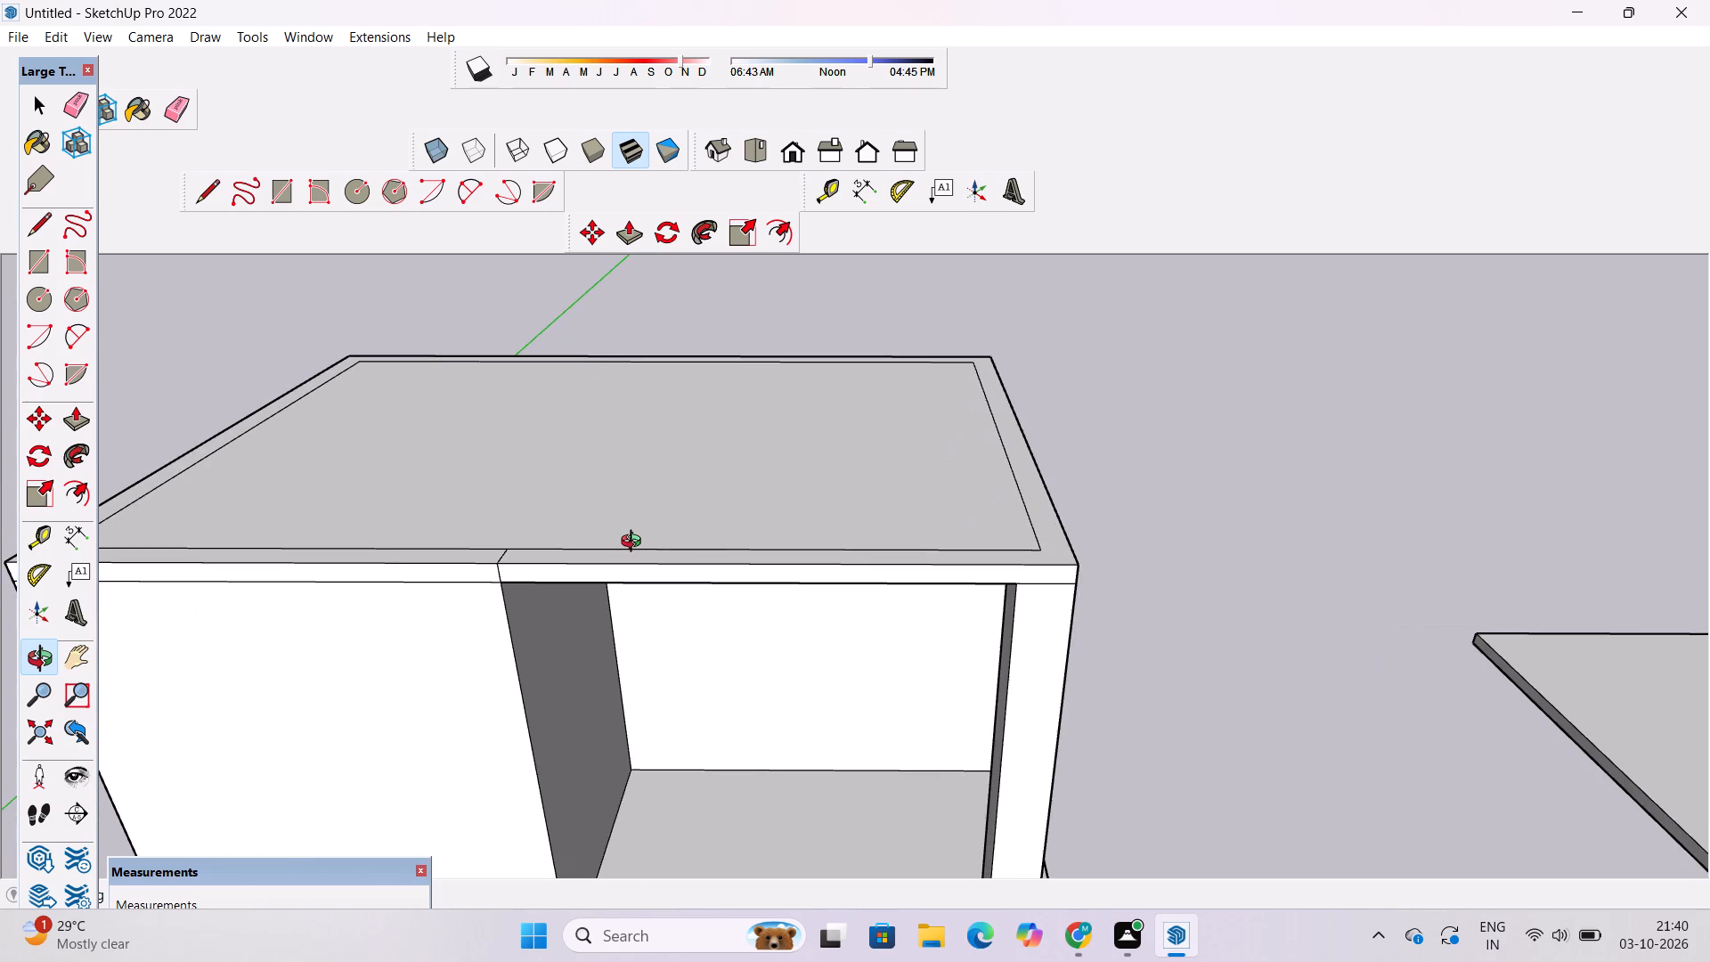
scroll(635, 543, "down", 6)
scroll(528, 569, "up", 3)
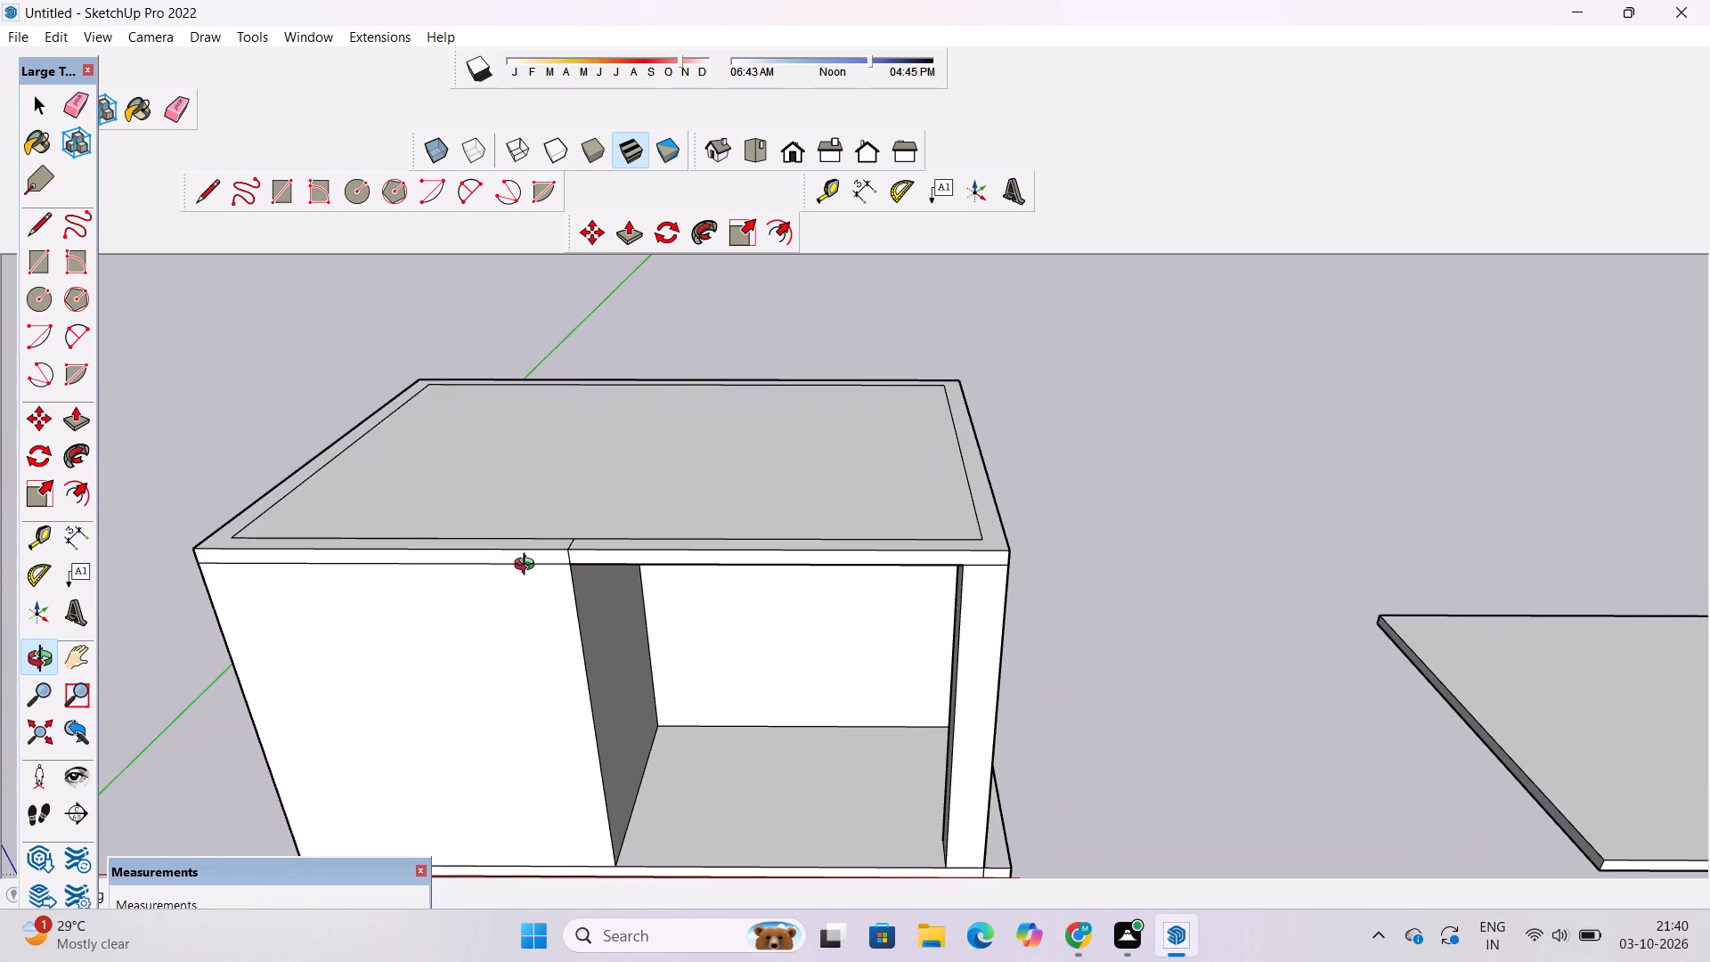
Examine the roof border, the corner column and the open side of the building from several angles.
scroll(530, 562, "down", 1)
left_click_drag(513, 560, 689, 508, "shift")
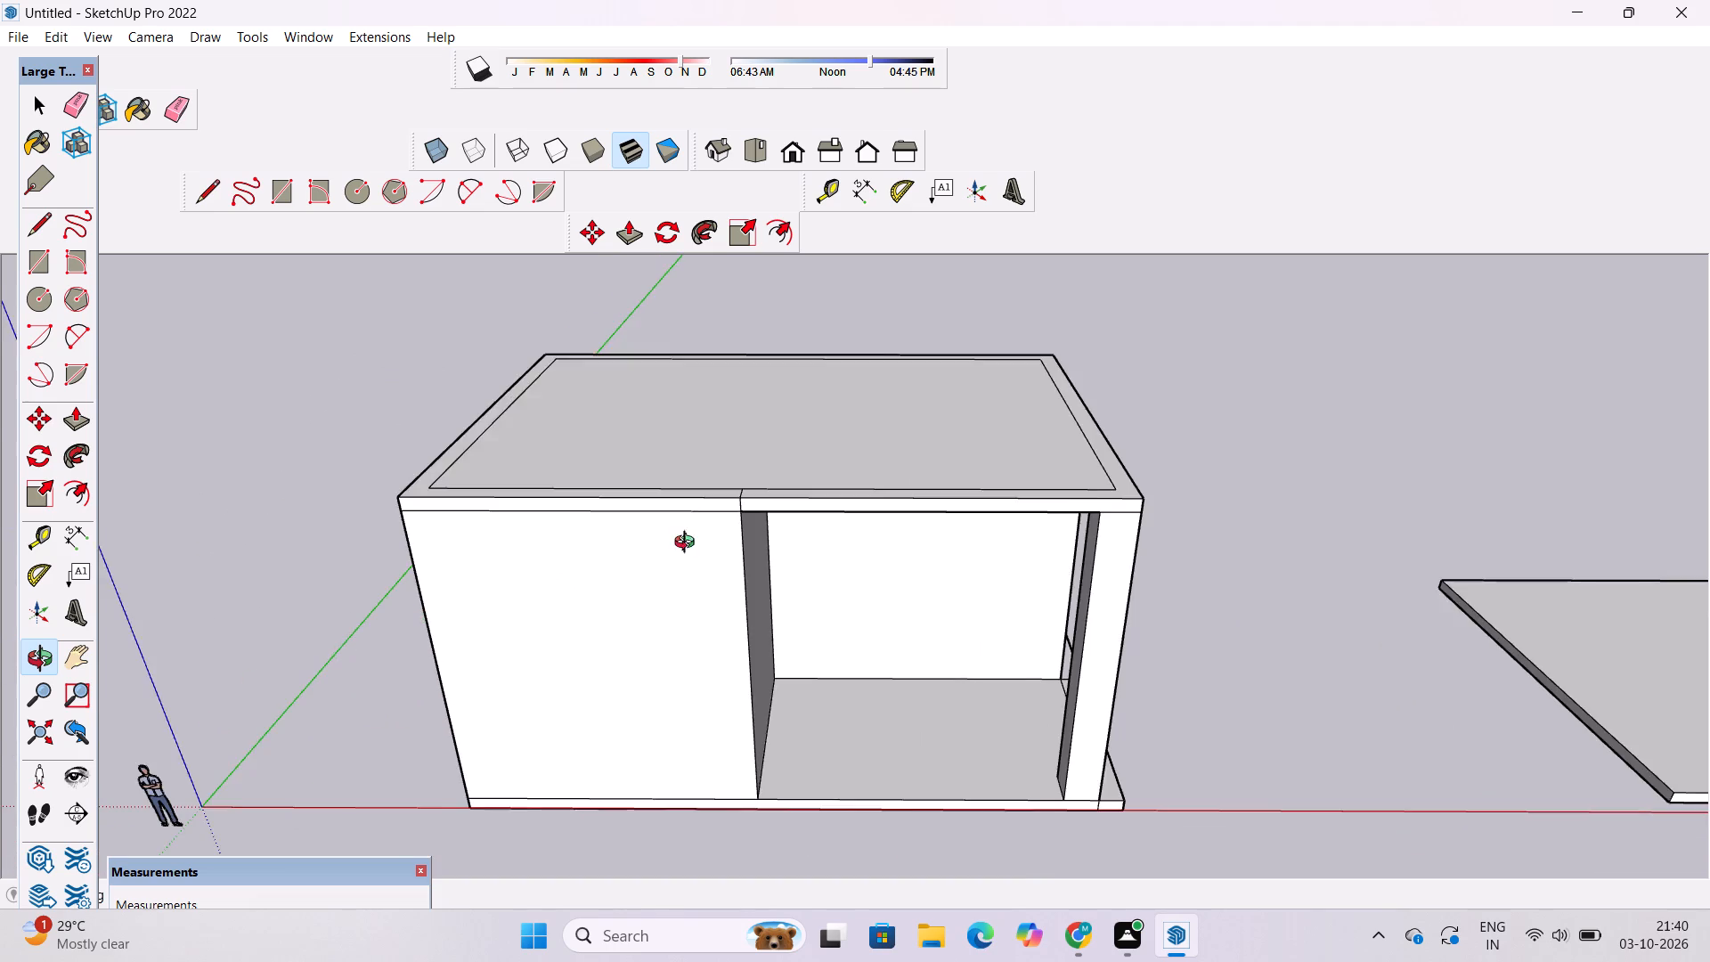
left_click_drag(688, 544, 690, 607)
scroll(697, 574, "down", 4)
left_click_drag(719, 550, 555, 526, "shift")
left_click_drag(561, 544, 562, 610)
scroll(638, 572, "up", 4)
left_click_drag(839, 541, 804, 538, "shift")
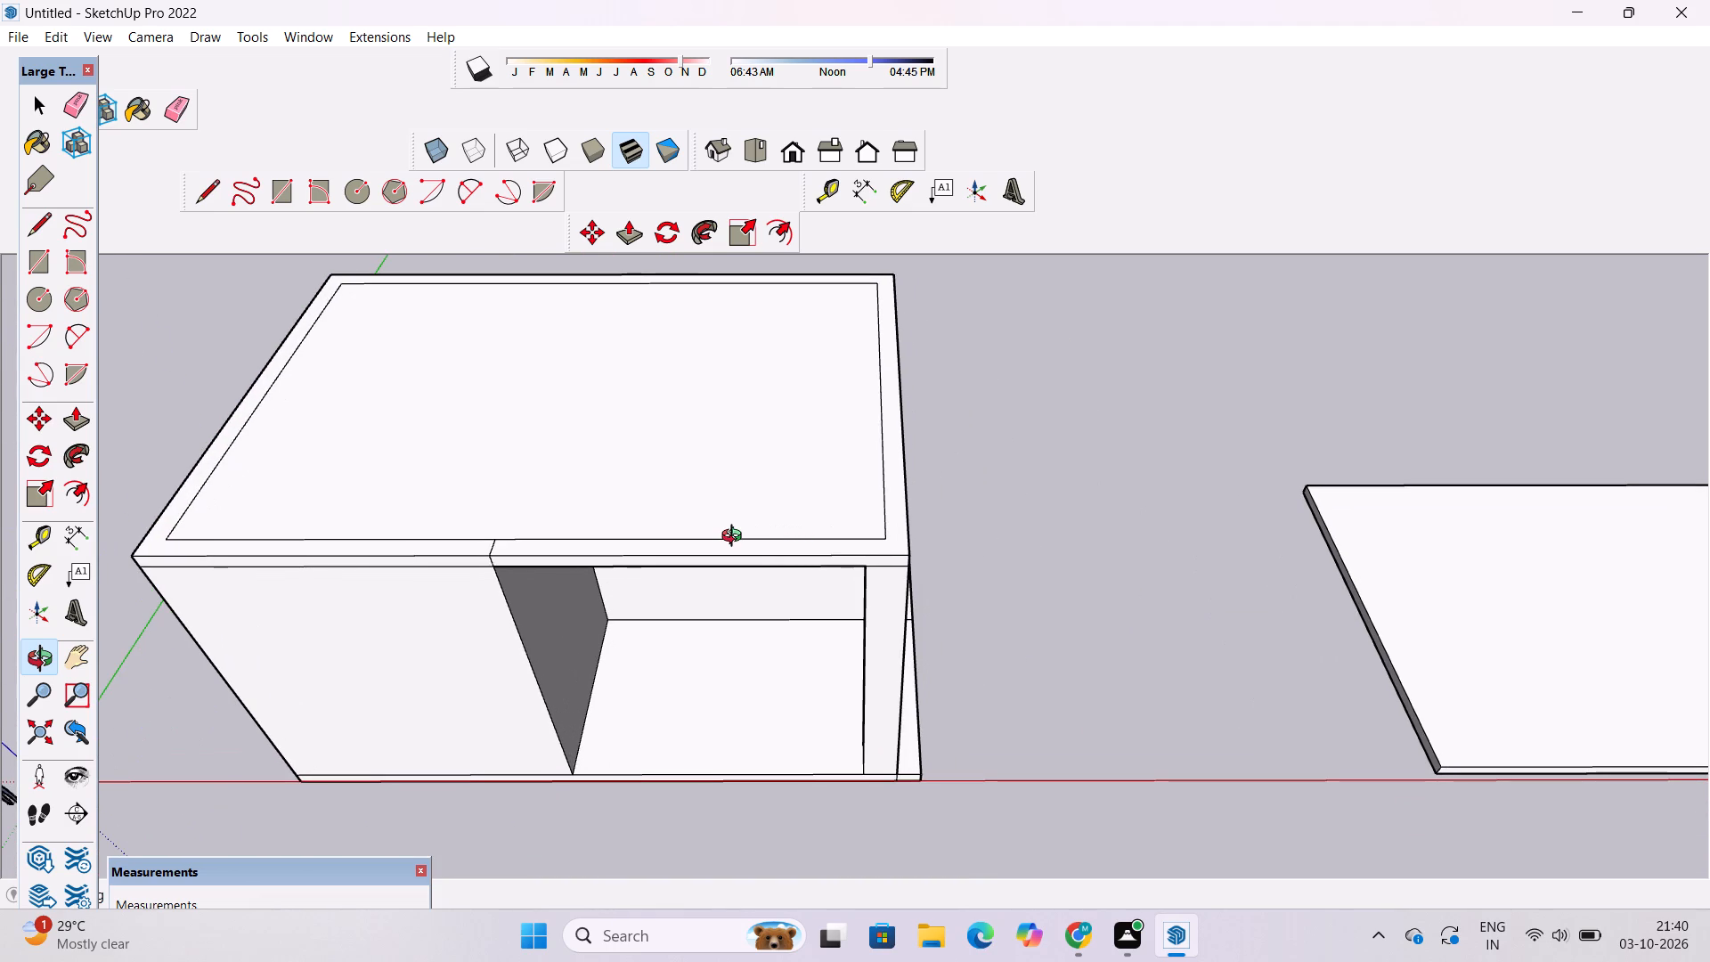
scroll(736, 535, "down", 3)
scroll(755, 524, "up", 3)
scroll(755, 524, "down", 4)
left_click_drag(925, 515, 925, 571)
left_click_drag(728, 588, 728, 444)
left_click_drag(872, 648, 772, 553, "shift")
left_click_drag(796, 583, 768, 585)
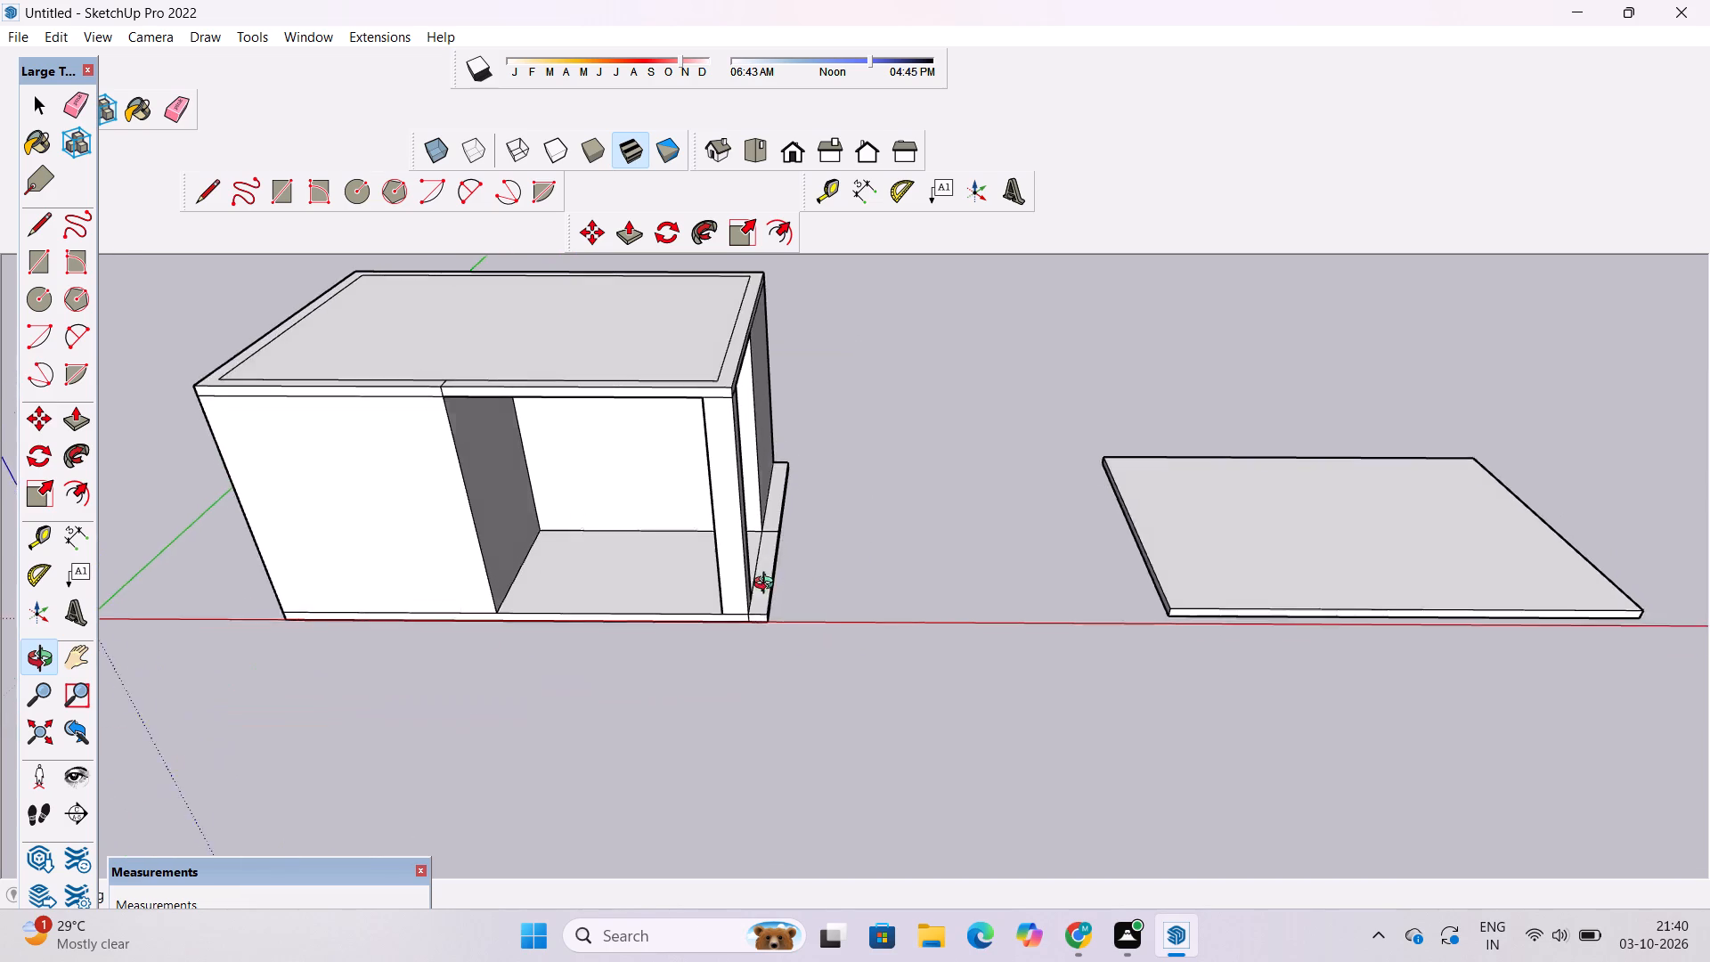
left_click_drag(768, 585, 727, 588)
Measure along the base slab's side from the corner column's outer front corner to the side wall's corner.
left_click(39, 528)
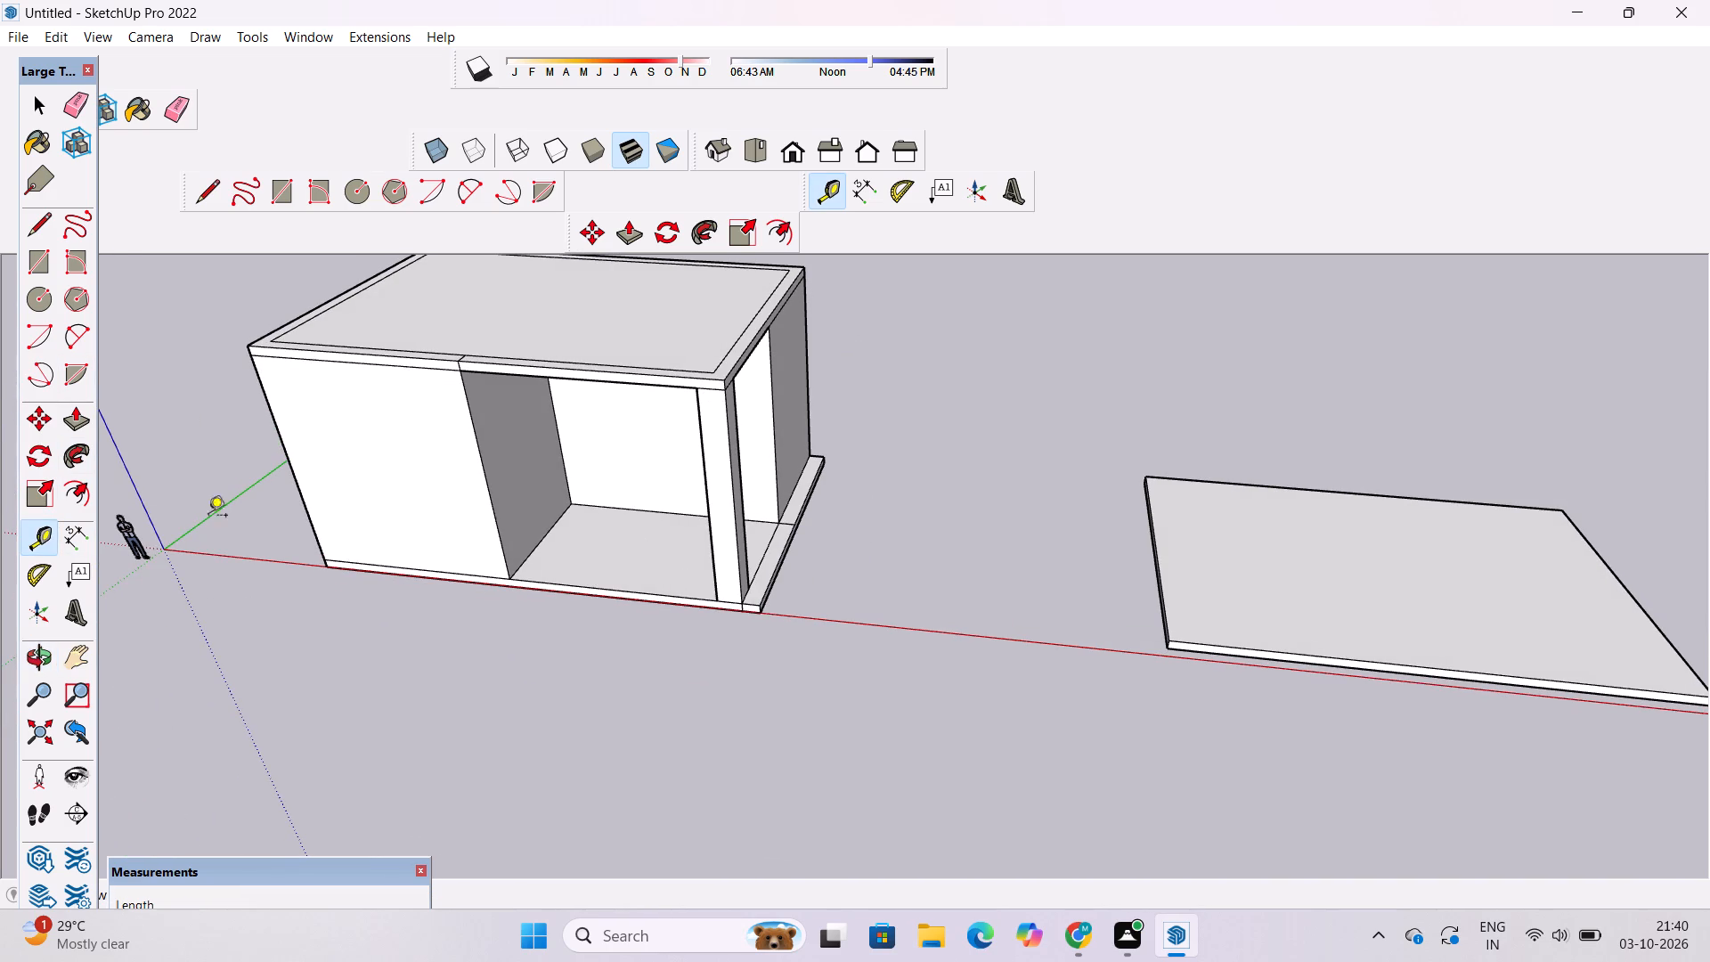
scroll(362, 495, "down", 6)
key("space")
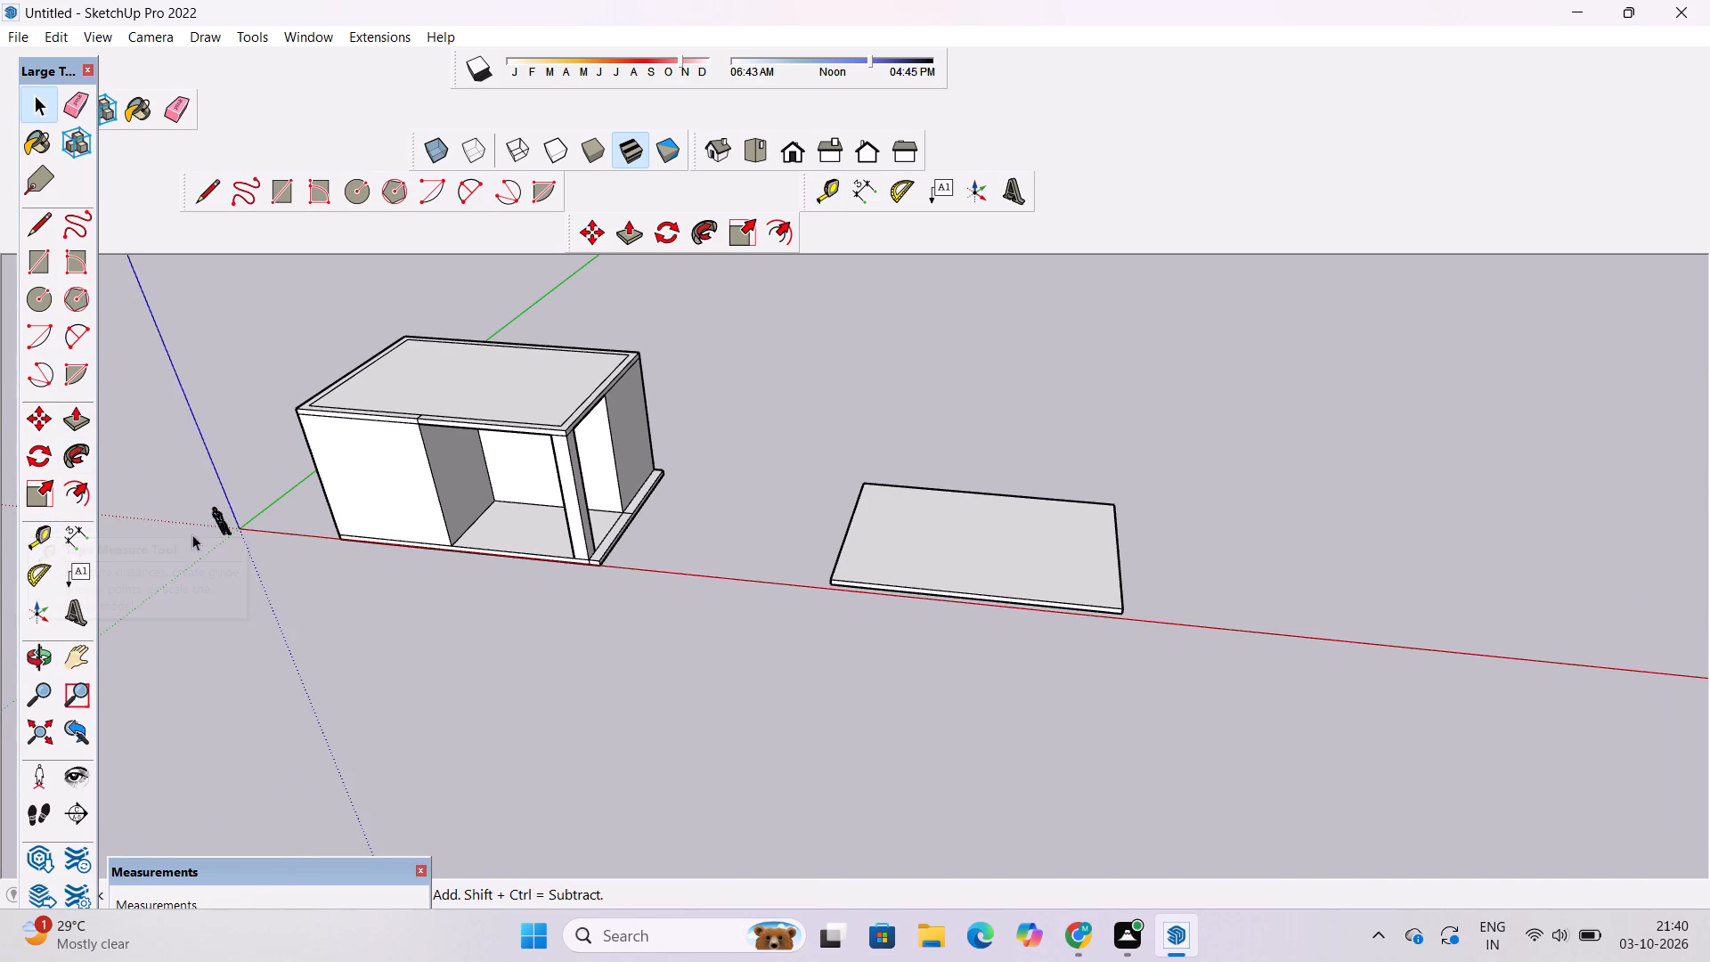
left_click(78, 533)
scroll(597, 506, "up", 10)
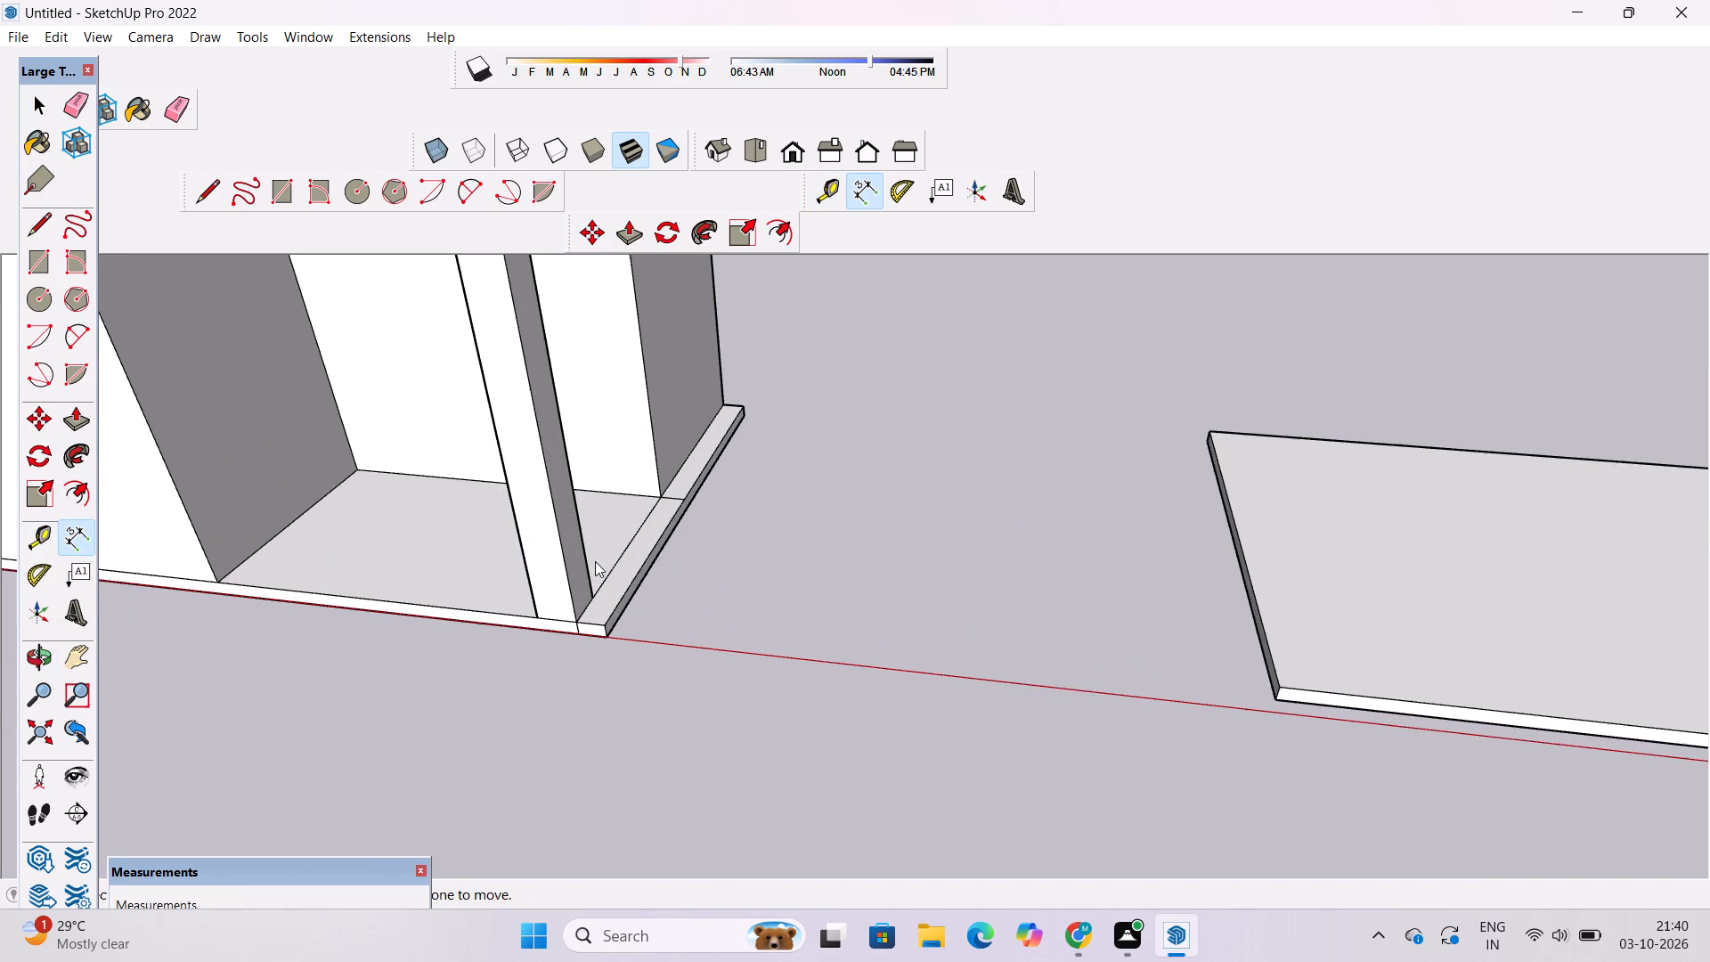
scroll(607, 575, "down", 4)
scroll(603, 606, "up", 15)
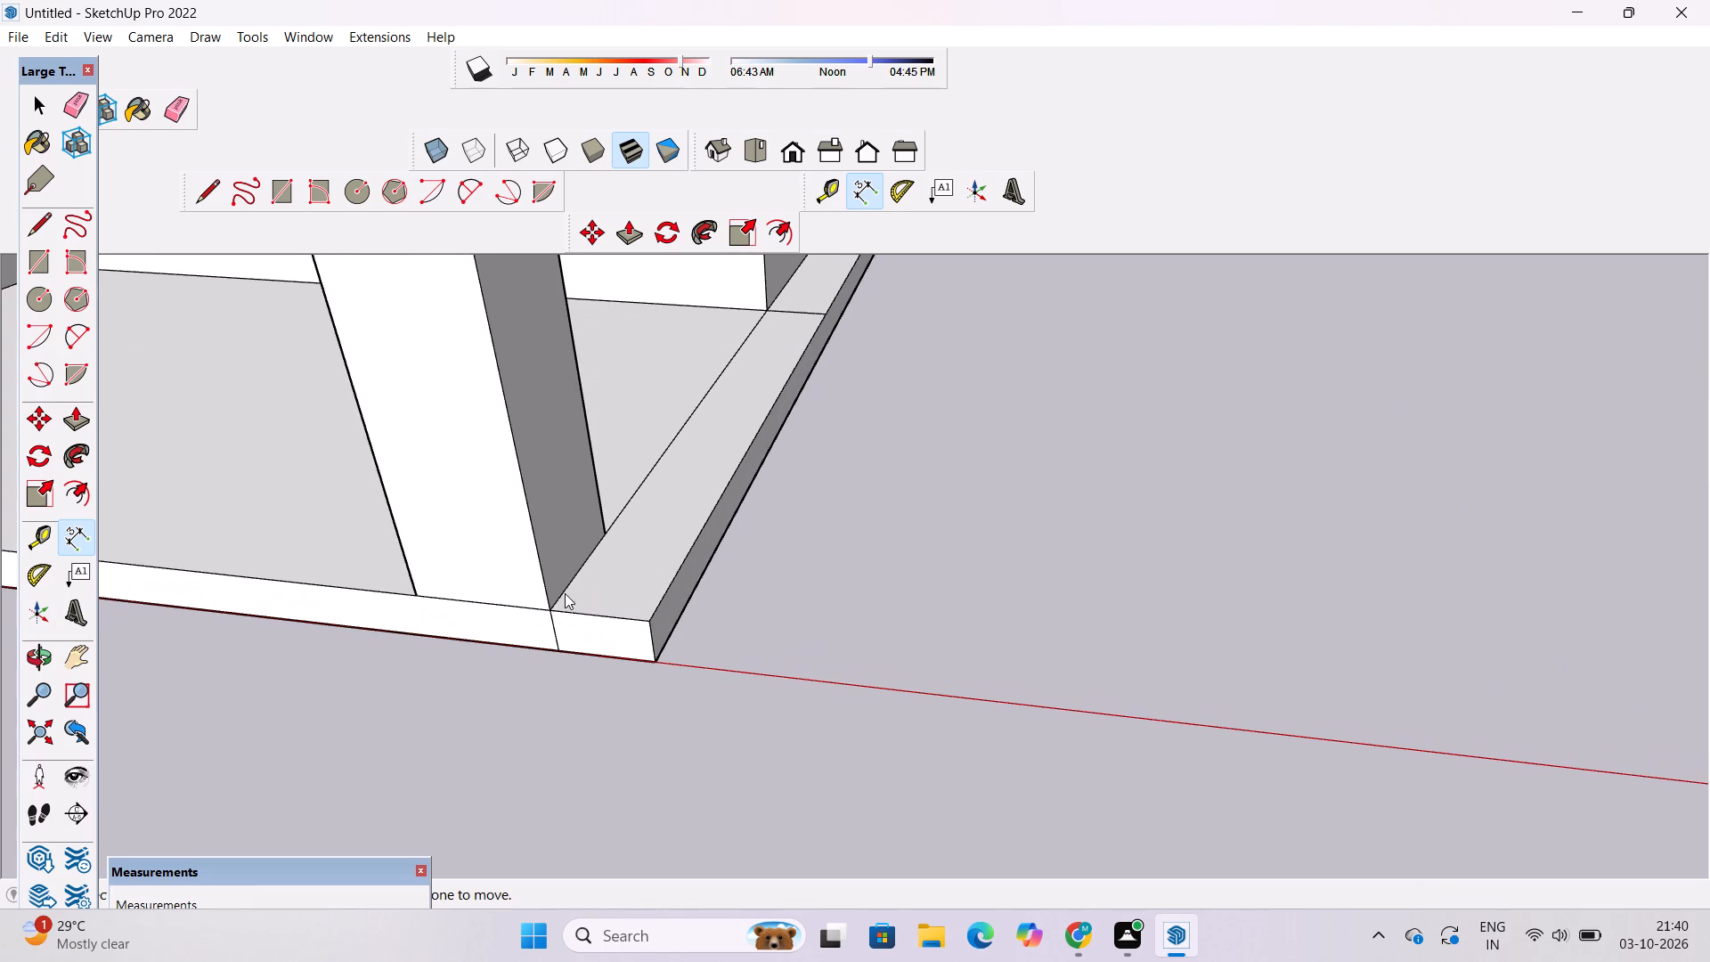
left_click(548, 611)
scroll(548, 611, "down", 8)
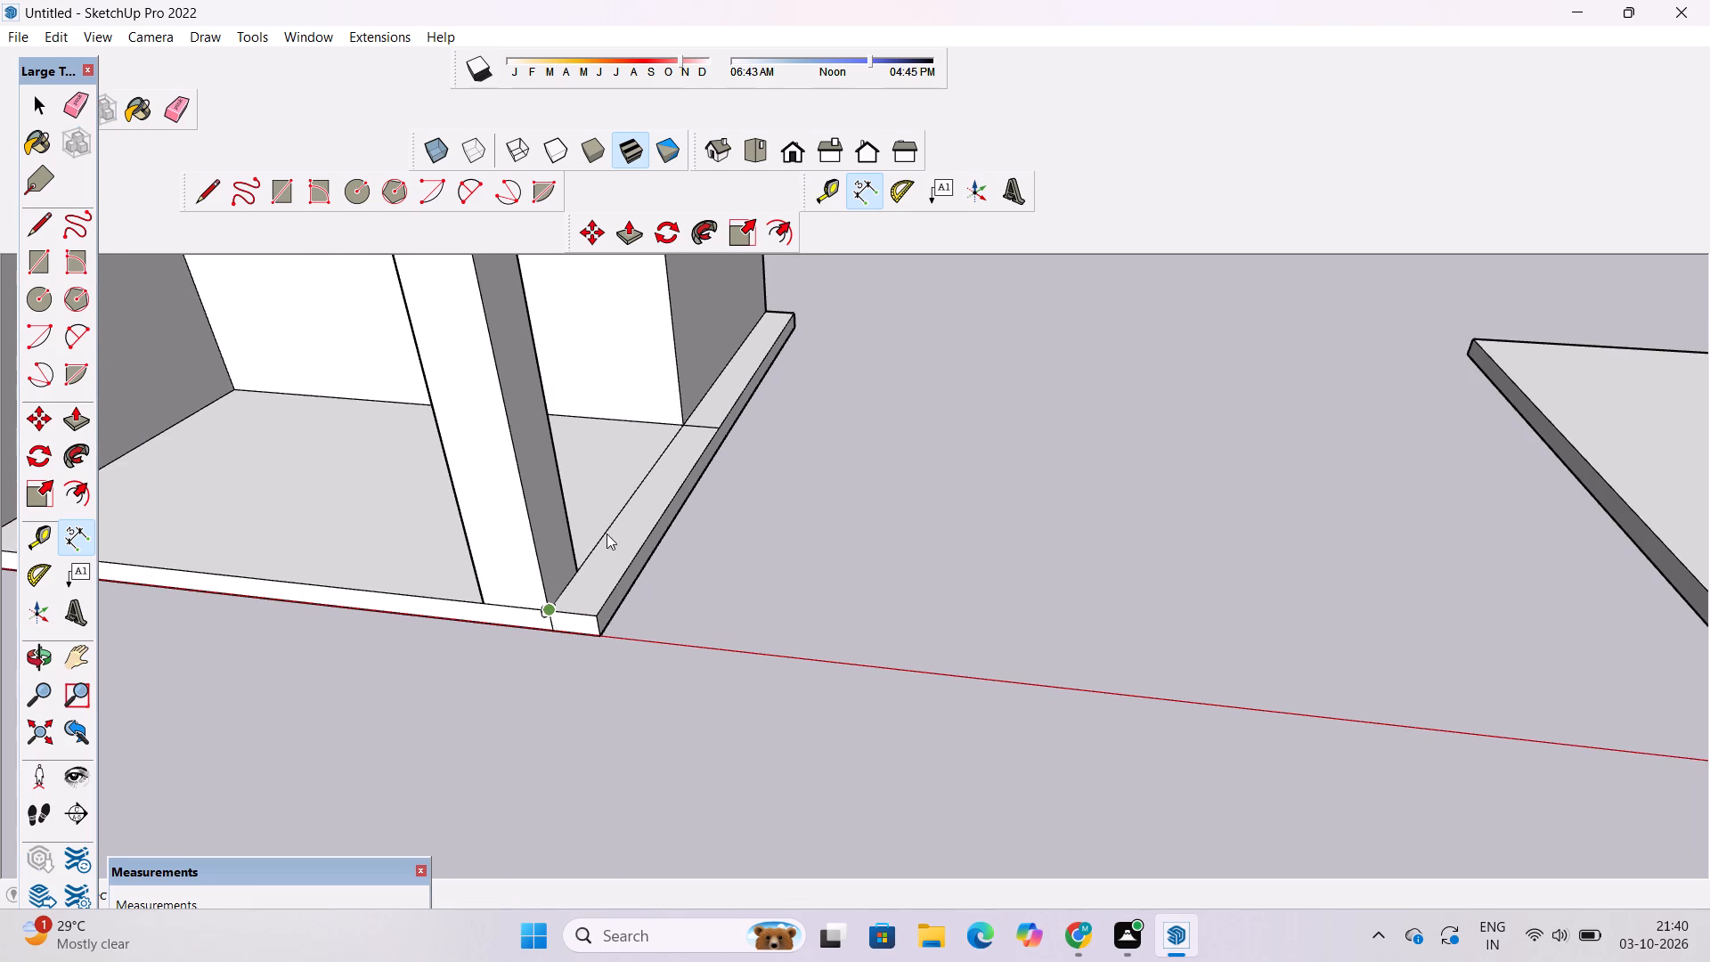
scroll(655, 444, "up", 1)
left_click(687, 422)
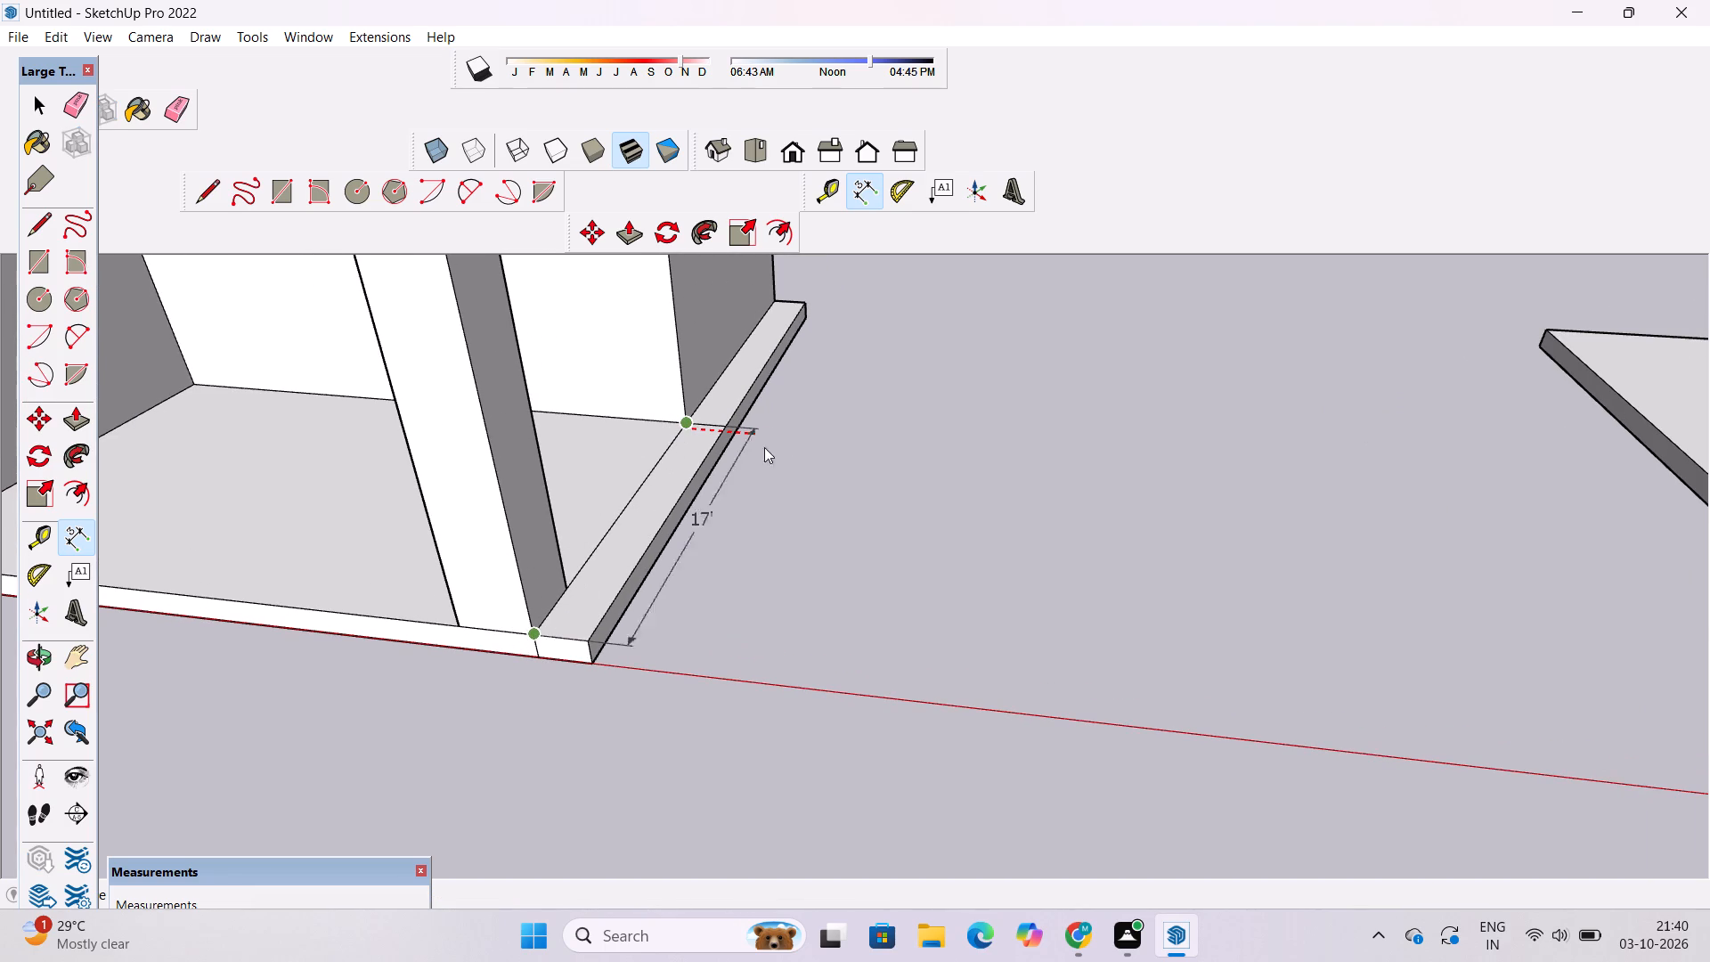
key("space")
Place a guide on the roof slab 17' inward from its outer front edge.
type("o")
scroll(836, 518, "down", 10)
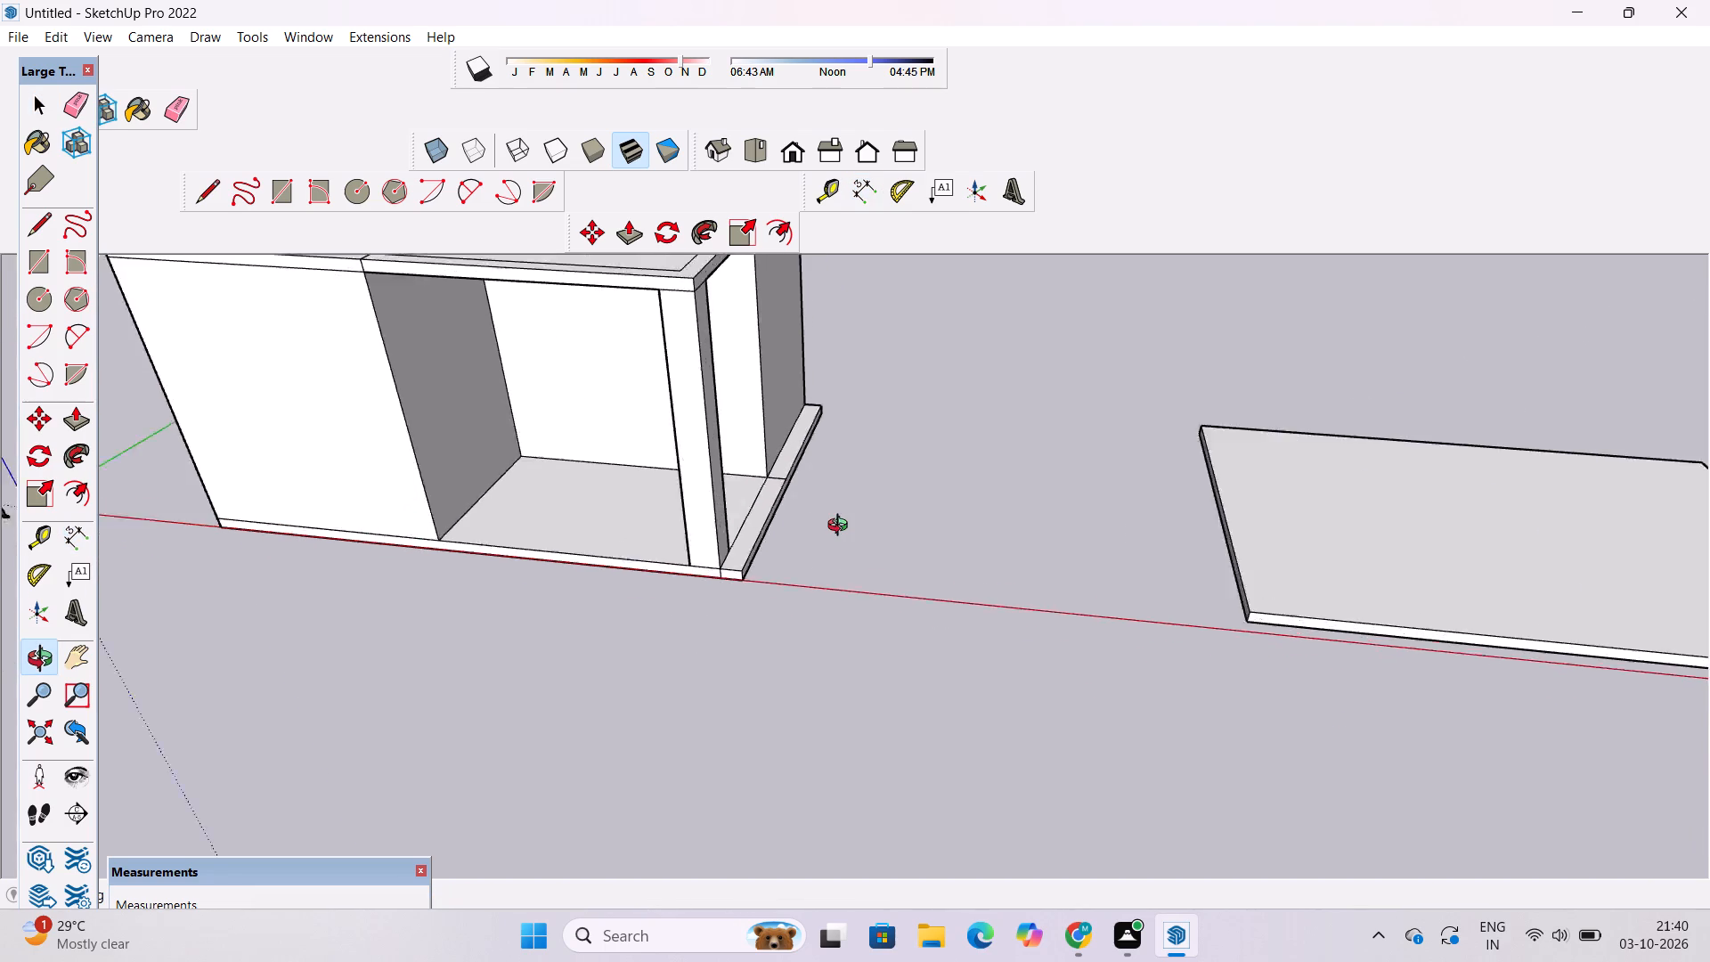
scroll(842, 527, "down", 2)
left_click_drag(735, 509, 850, 673)
left_click_drag(607, 518, 741, 552, "shift")
left_click(748, 576)
scroll(681, 549, "up", 2)
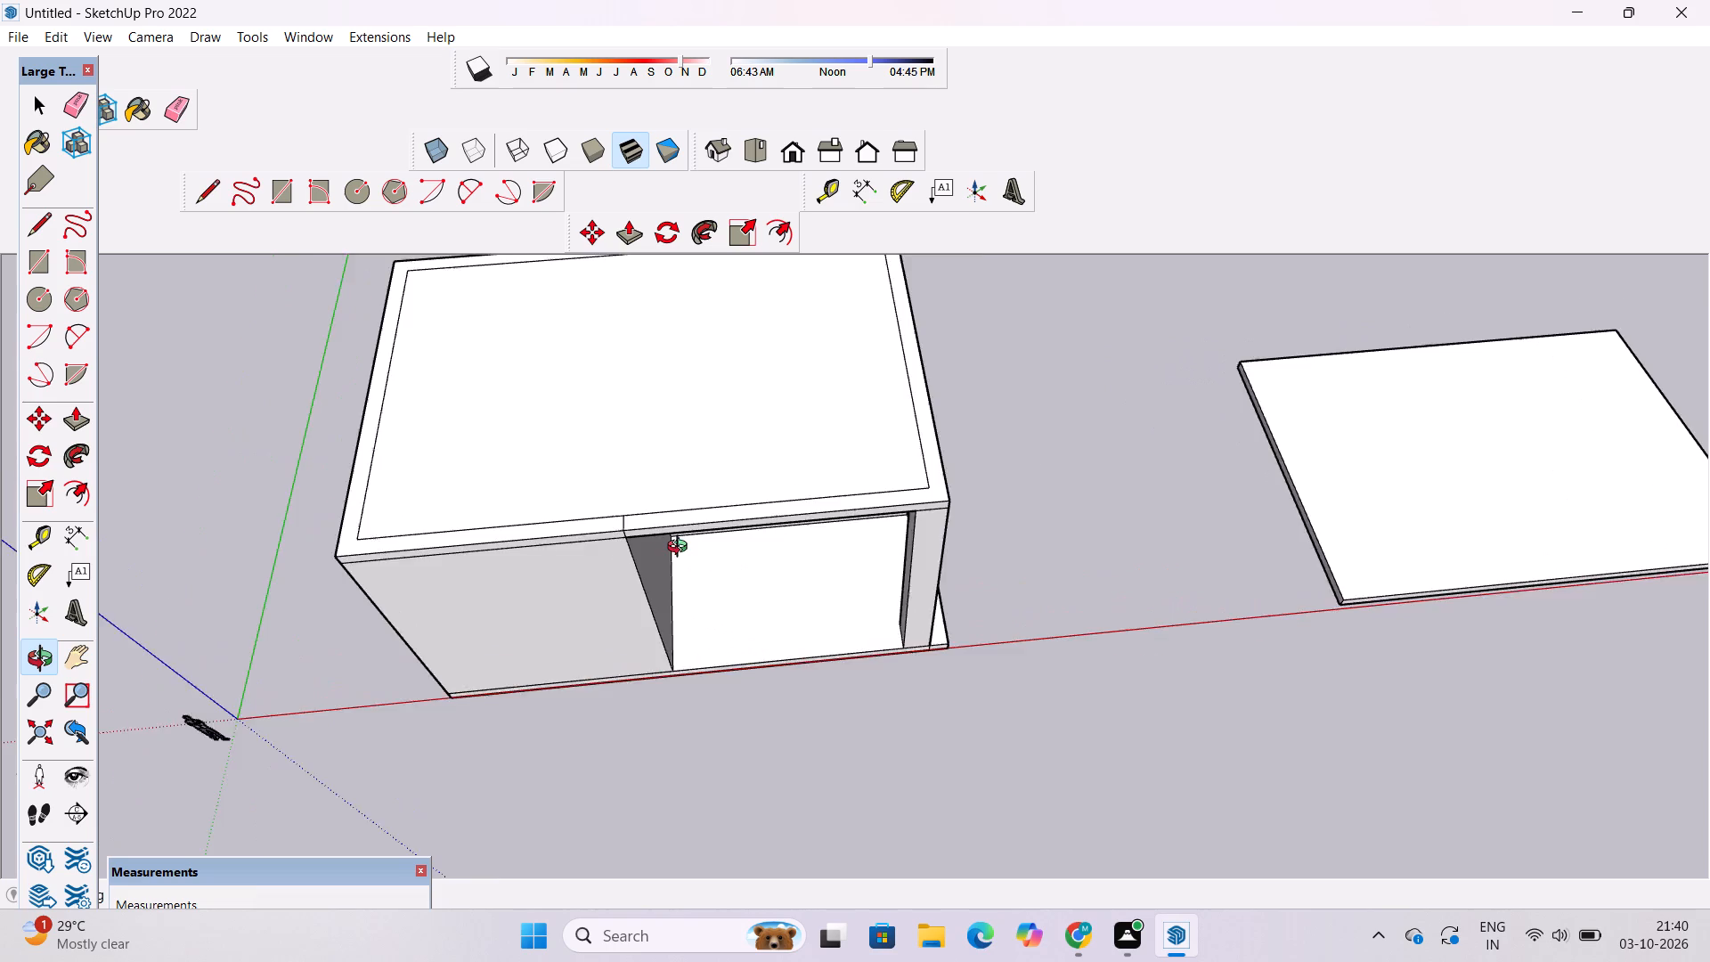
scroll(681, 549, "up", 1)
left_click_drag(722, 522, 710, 548, "shift")
left_click_drag(707, 563, 689, 628)
scroll(687, 575, "down", 3)
left_click_drag(718, 571, 681, 619, "shift")
left_click_drag(673, 653, 632, 553)
scroll(632, 550, "up", 4)
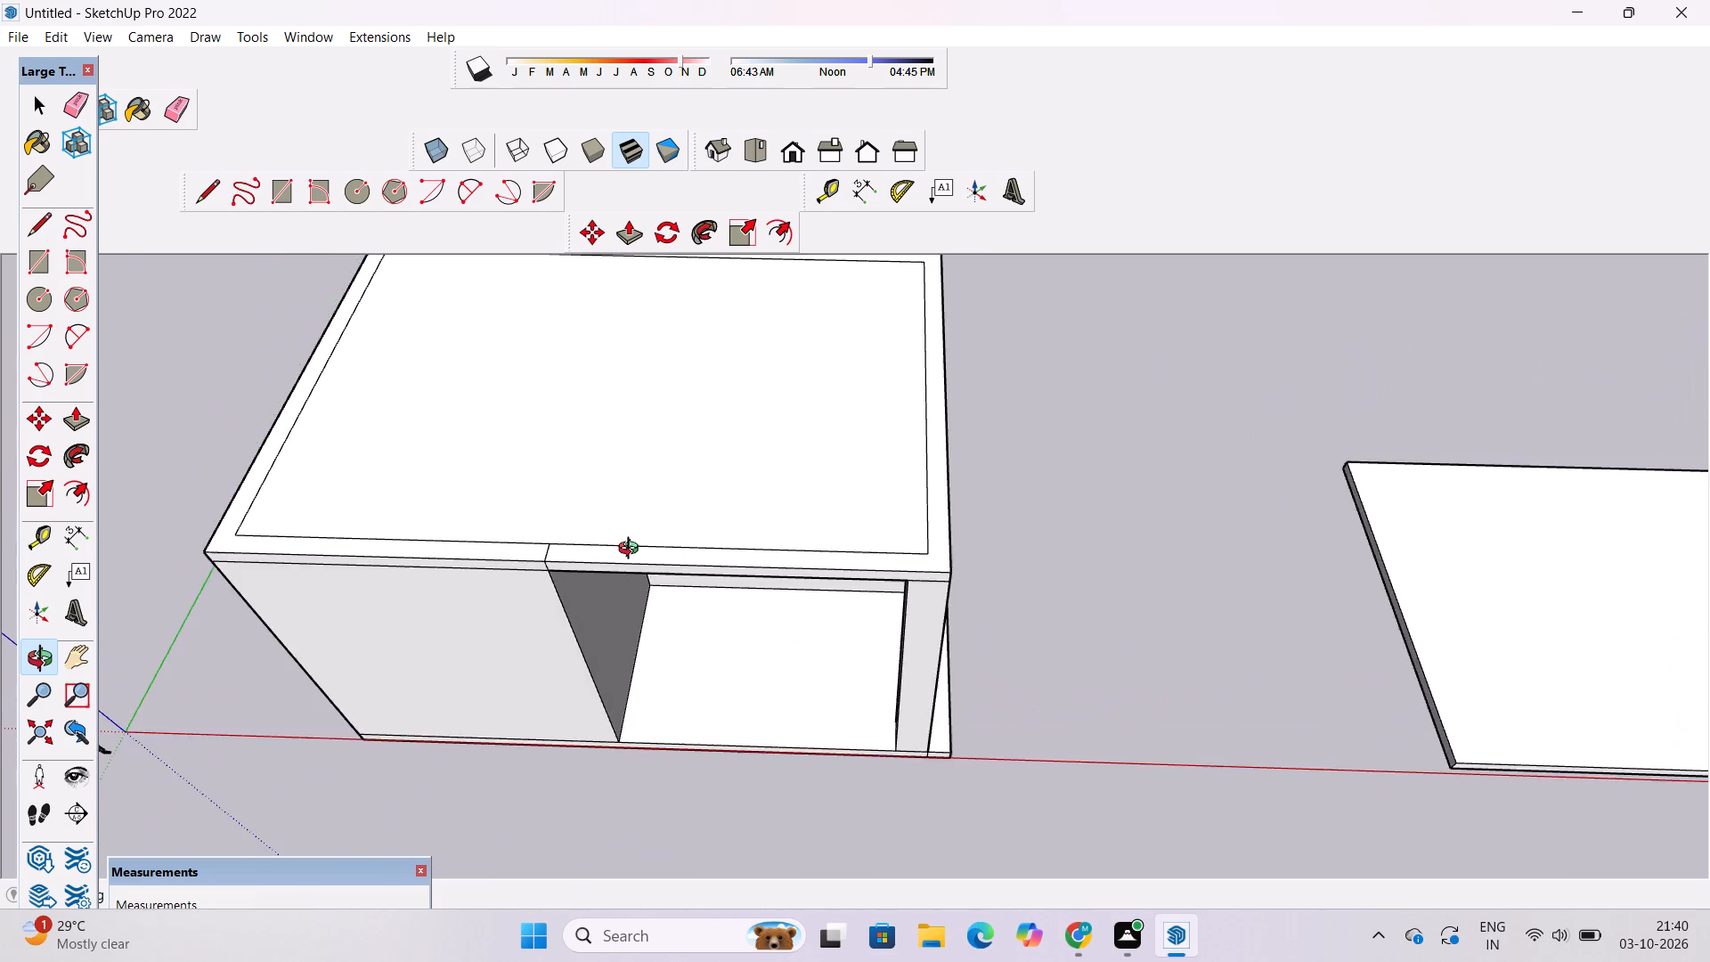
left_click_drag(632, 549, 616, 610, "shift")
left_click_drag(618, 620, 649, 637, "shift")
key("t")
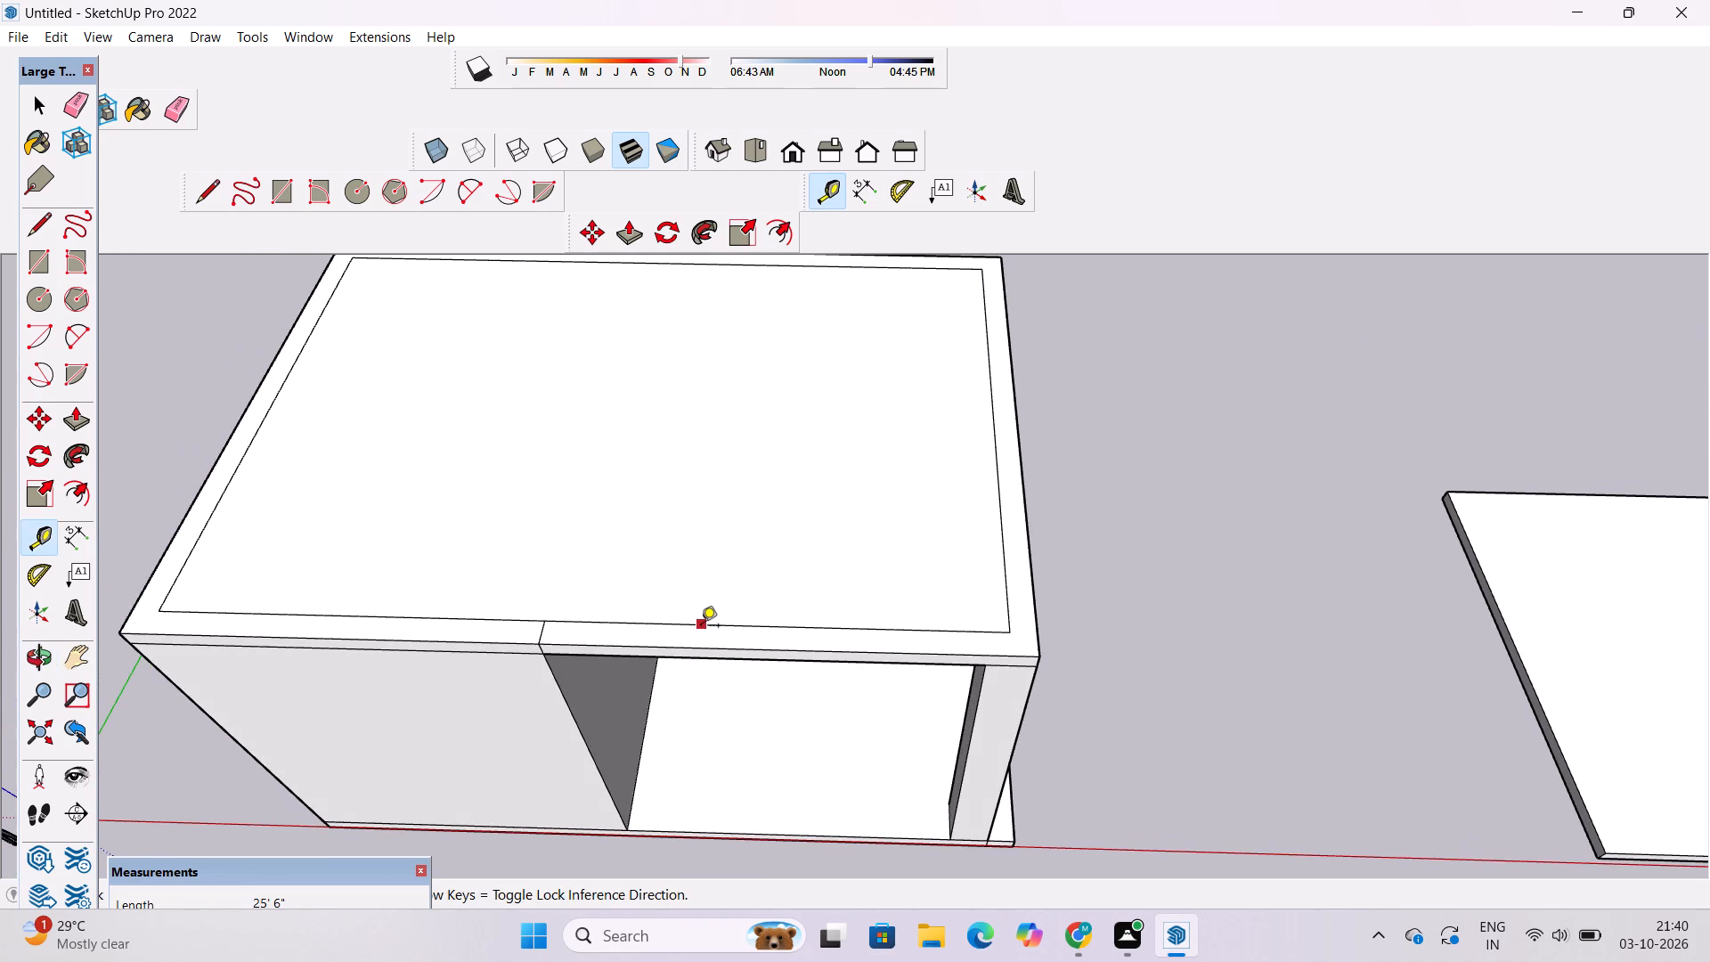
left_click(701, 627)
key("space")
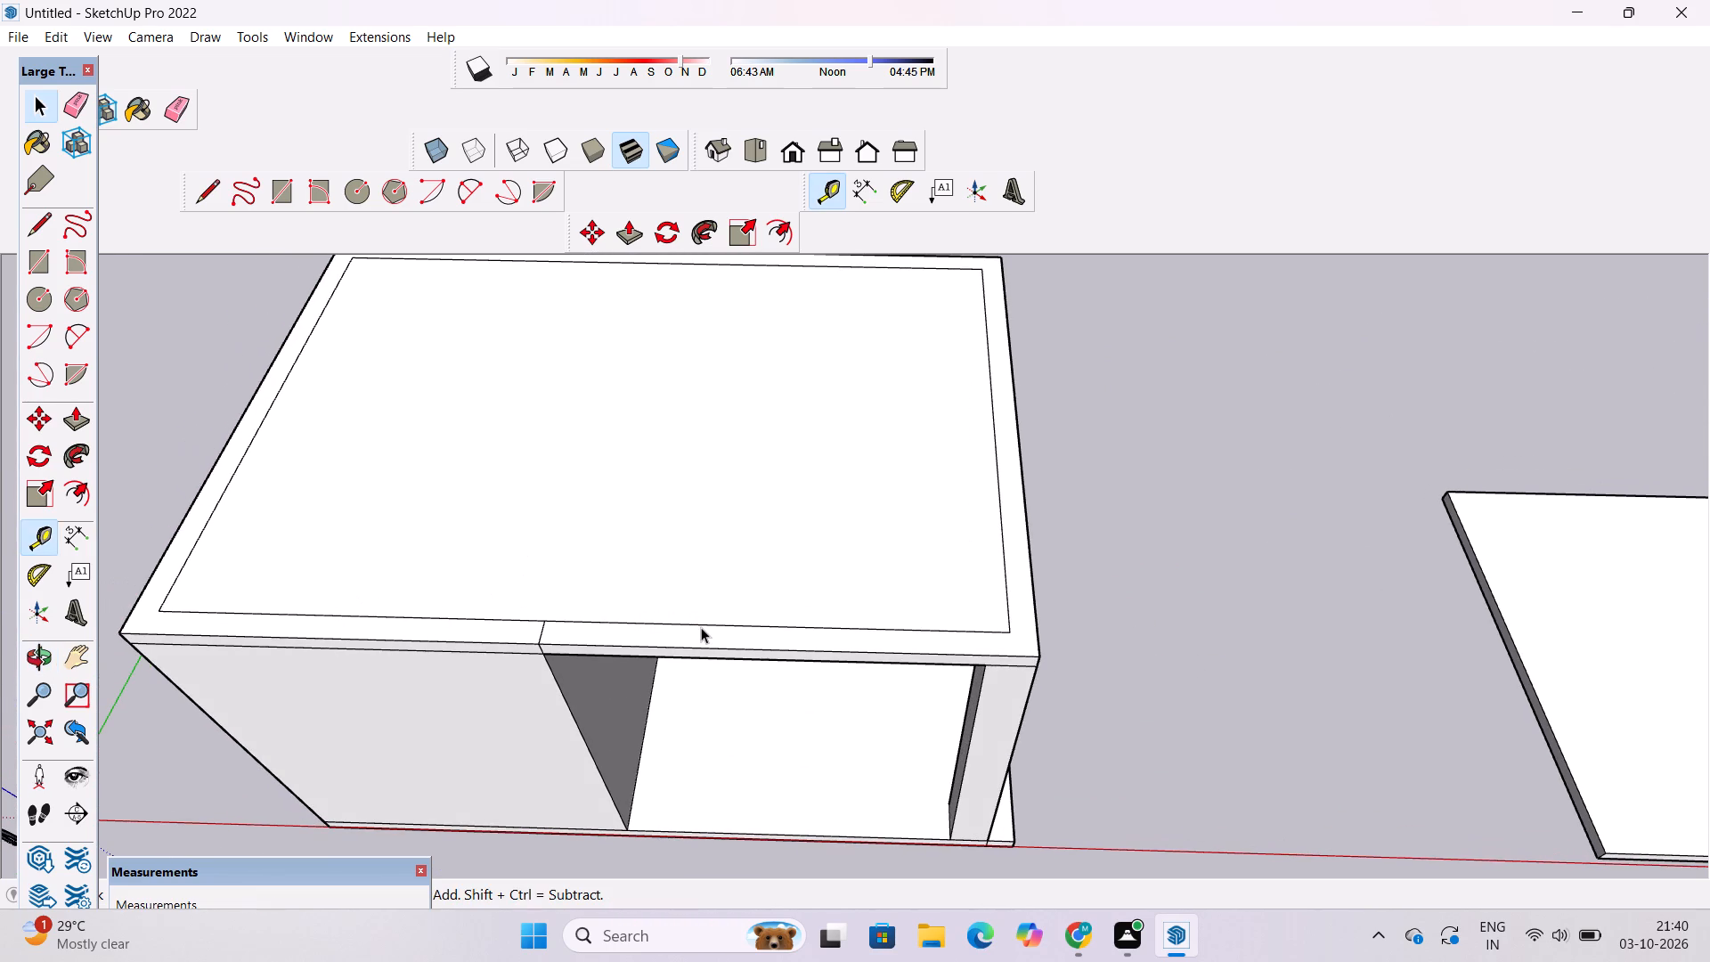
key("space")
key("t")
left_click(697, 647)
scroll(697, 633, "down", 7)
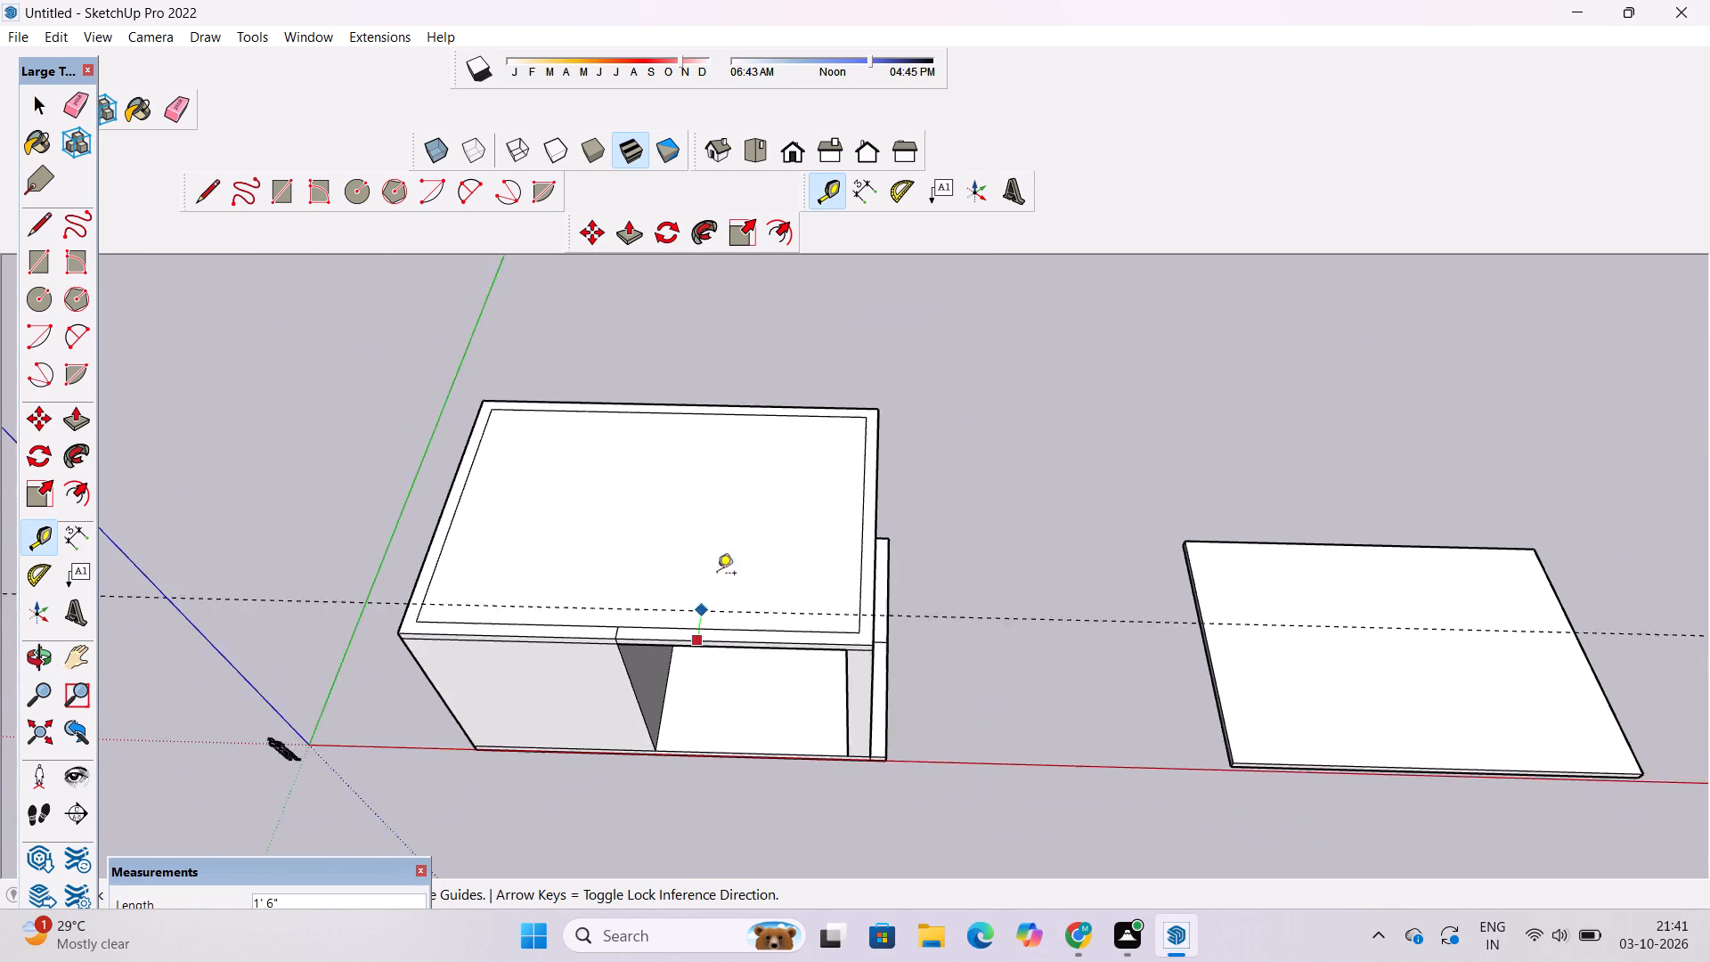
scroll(728, 523, "up", 4)
type("17'")
key("Return")
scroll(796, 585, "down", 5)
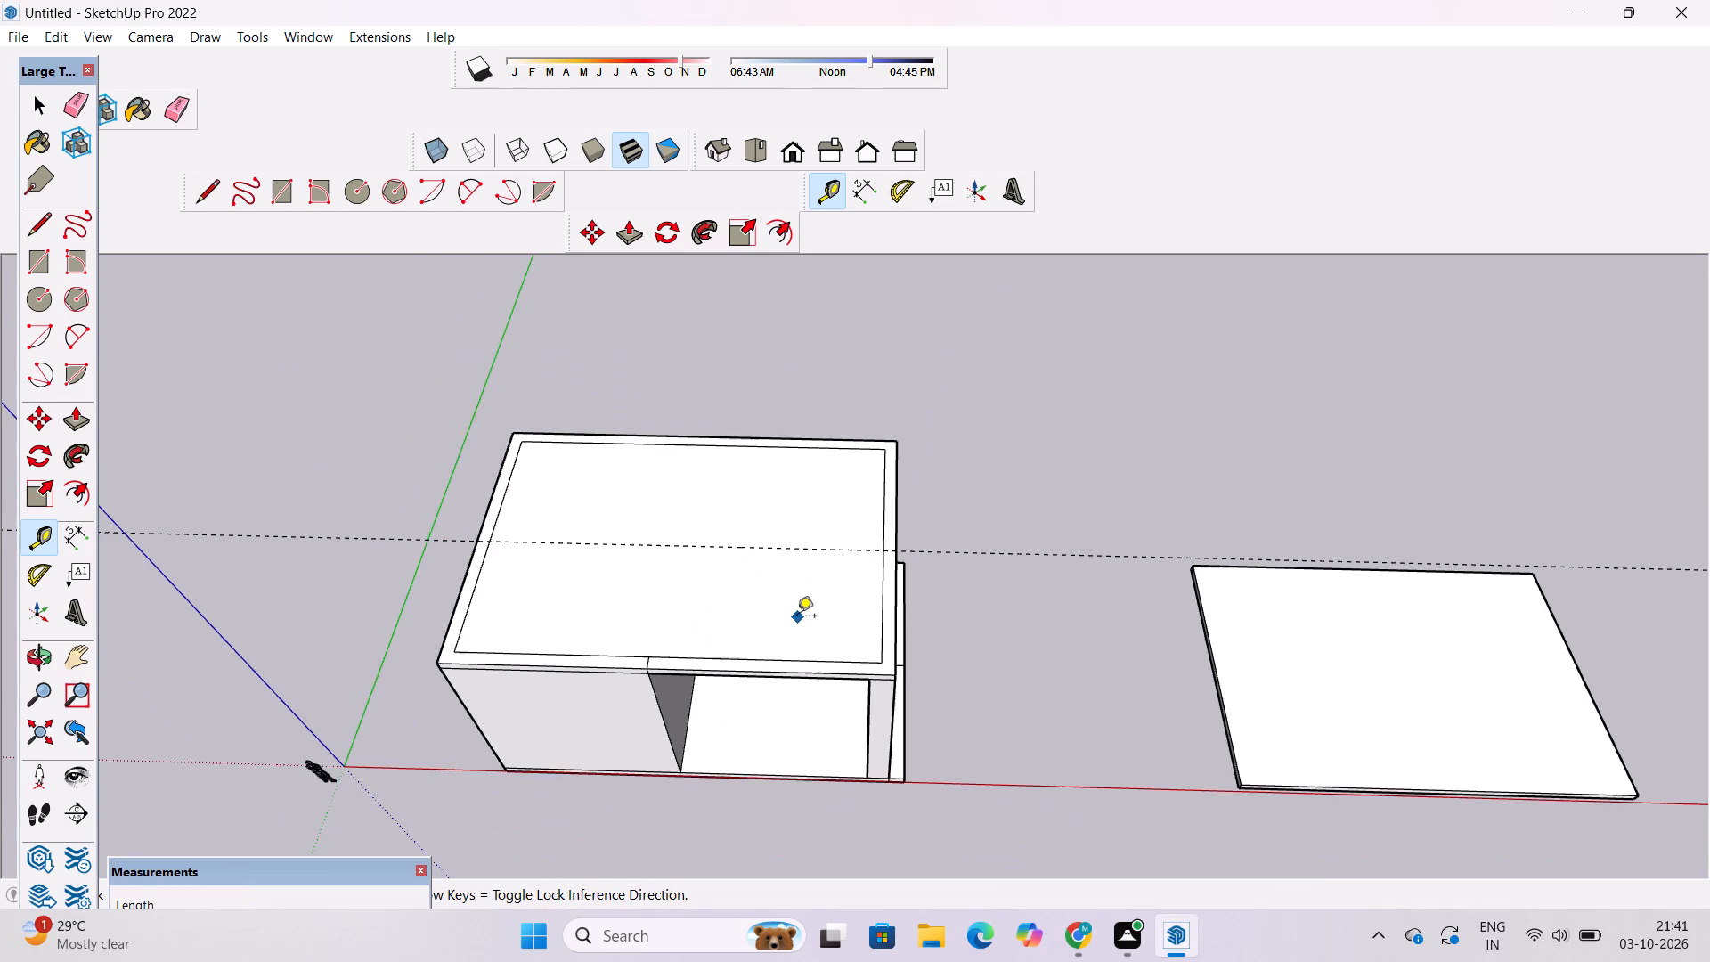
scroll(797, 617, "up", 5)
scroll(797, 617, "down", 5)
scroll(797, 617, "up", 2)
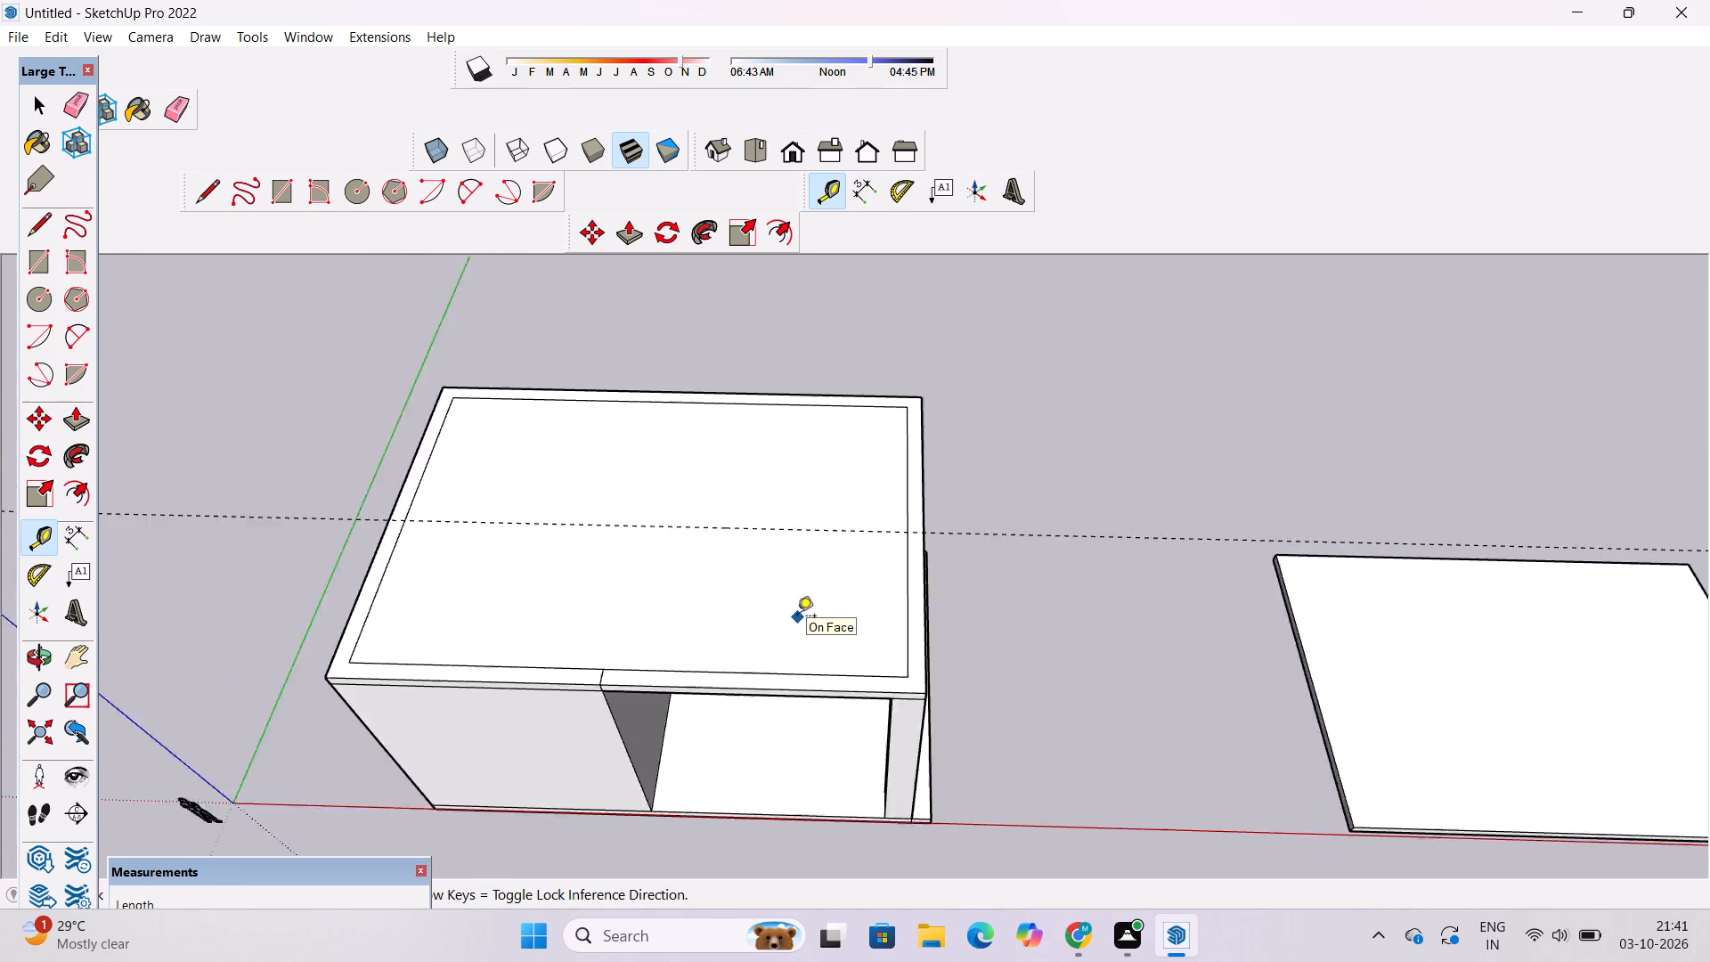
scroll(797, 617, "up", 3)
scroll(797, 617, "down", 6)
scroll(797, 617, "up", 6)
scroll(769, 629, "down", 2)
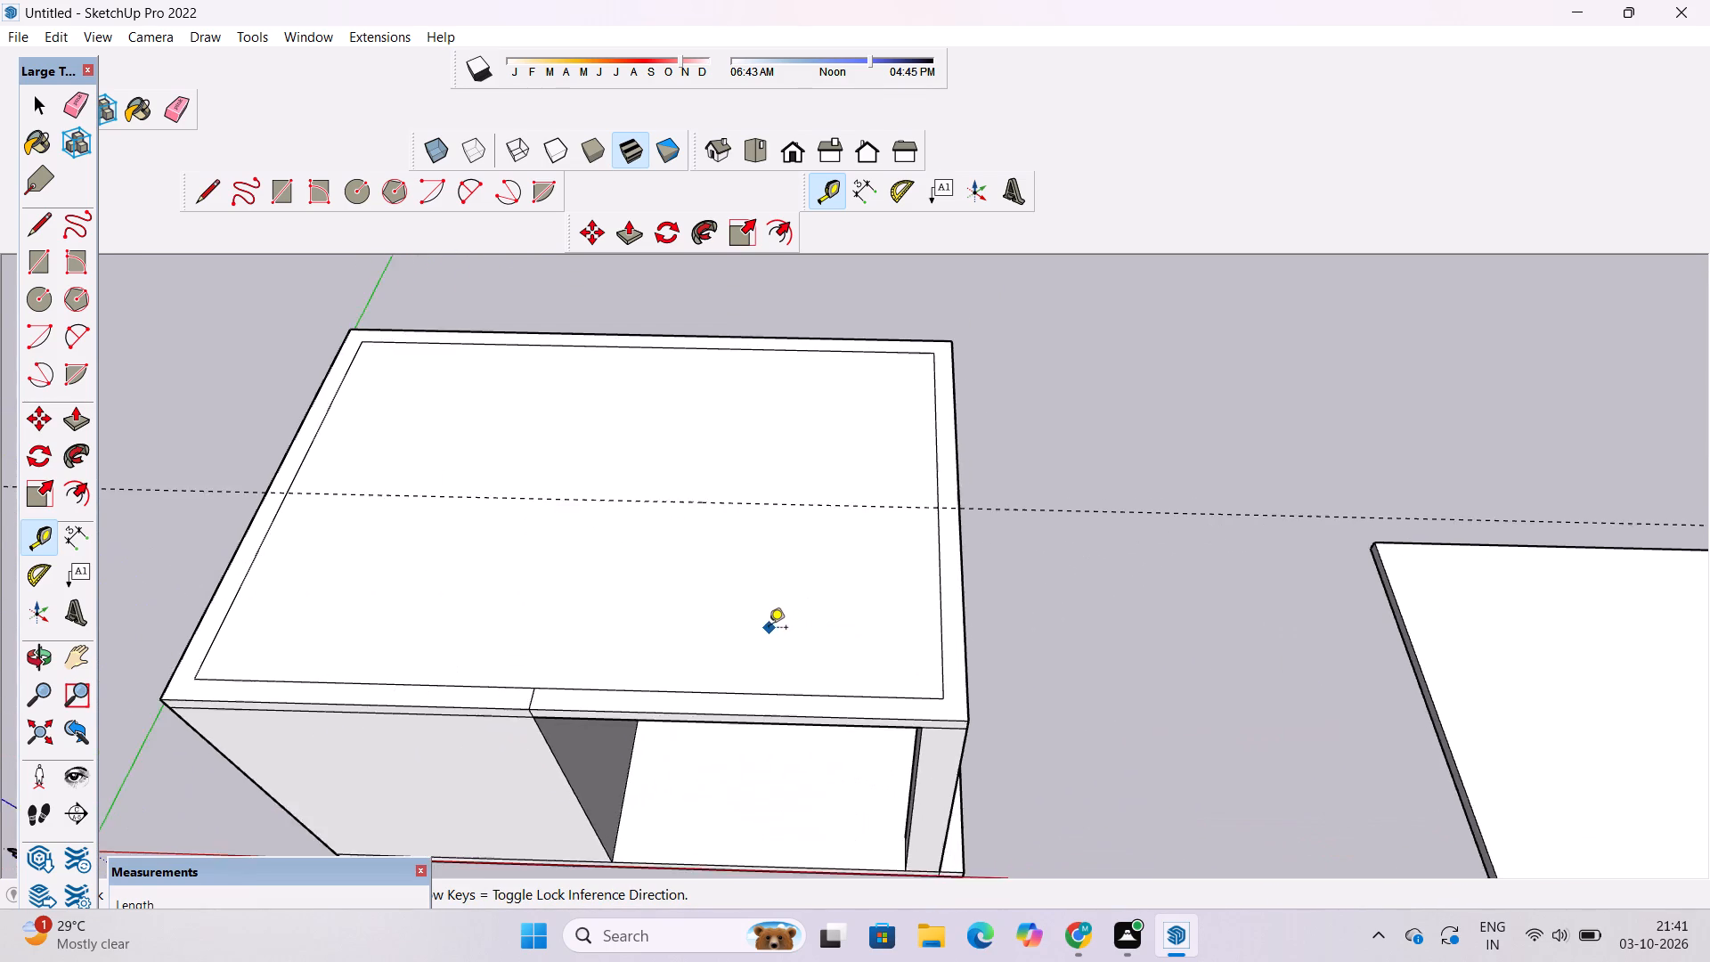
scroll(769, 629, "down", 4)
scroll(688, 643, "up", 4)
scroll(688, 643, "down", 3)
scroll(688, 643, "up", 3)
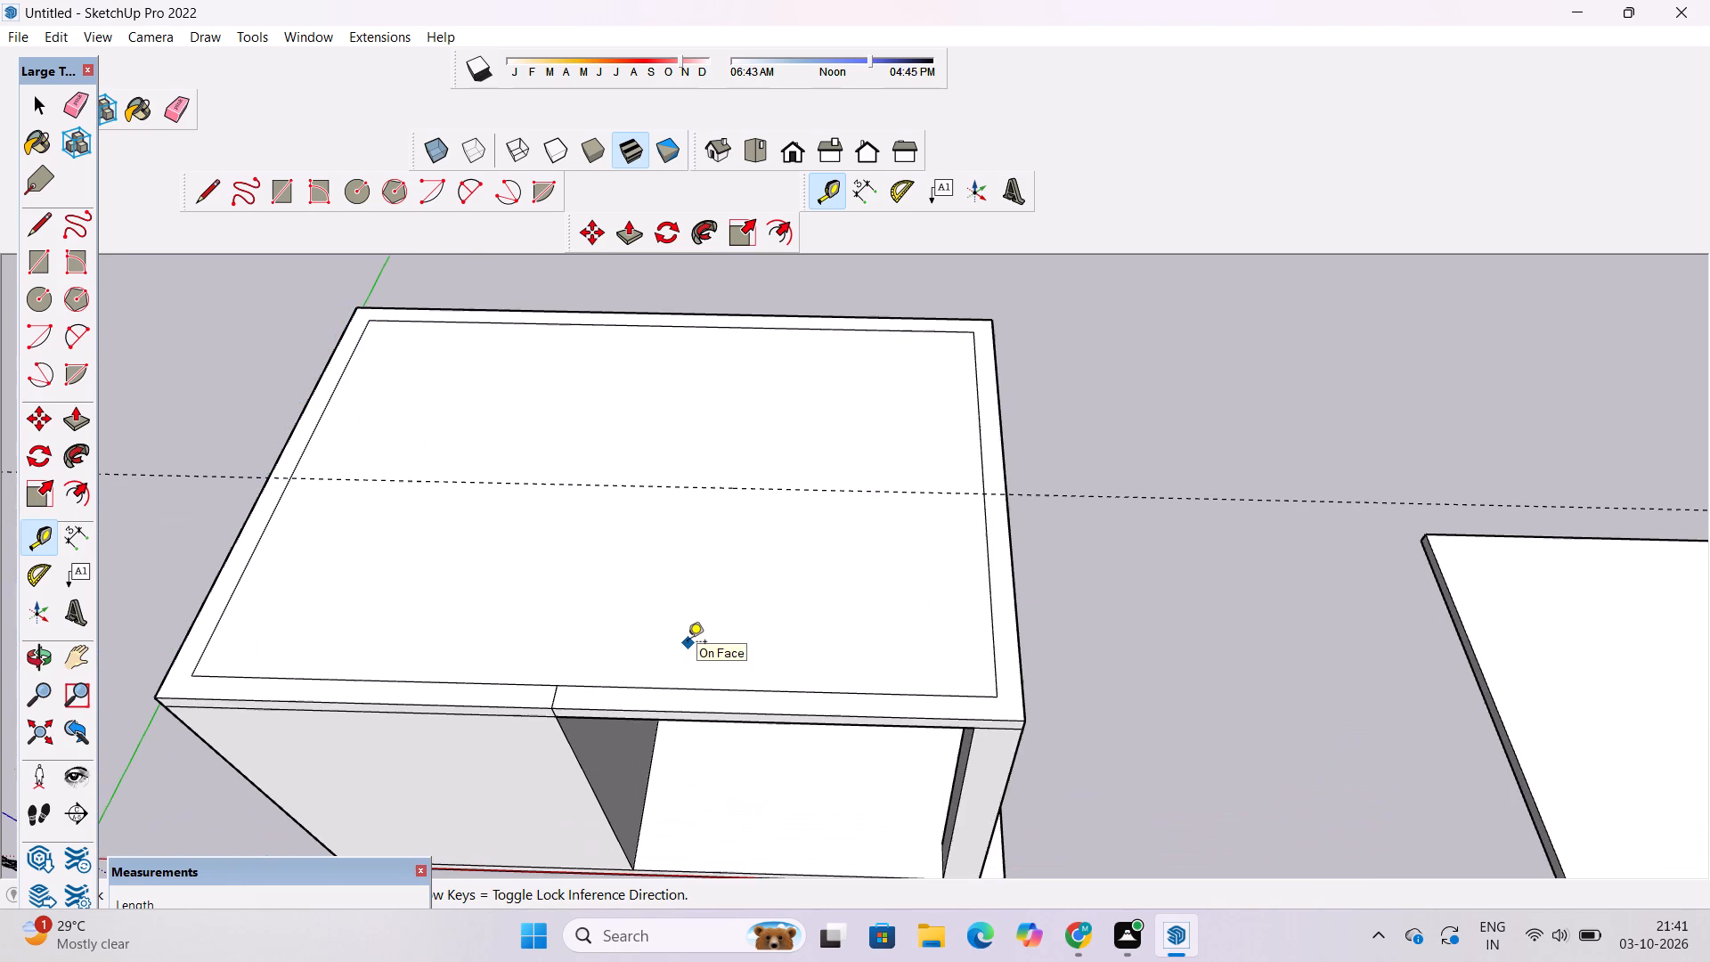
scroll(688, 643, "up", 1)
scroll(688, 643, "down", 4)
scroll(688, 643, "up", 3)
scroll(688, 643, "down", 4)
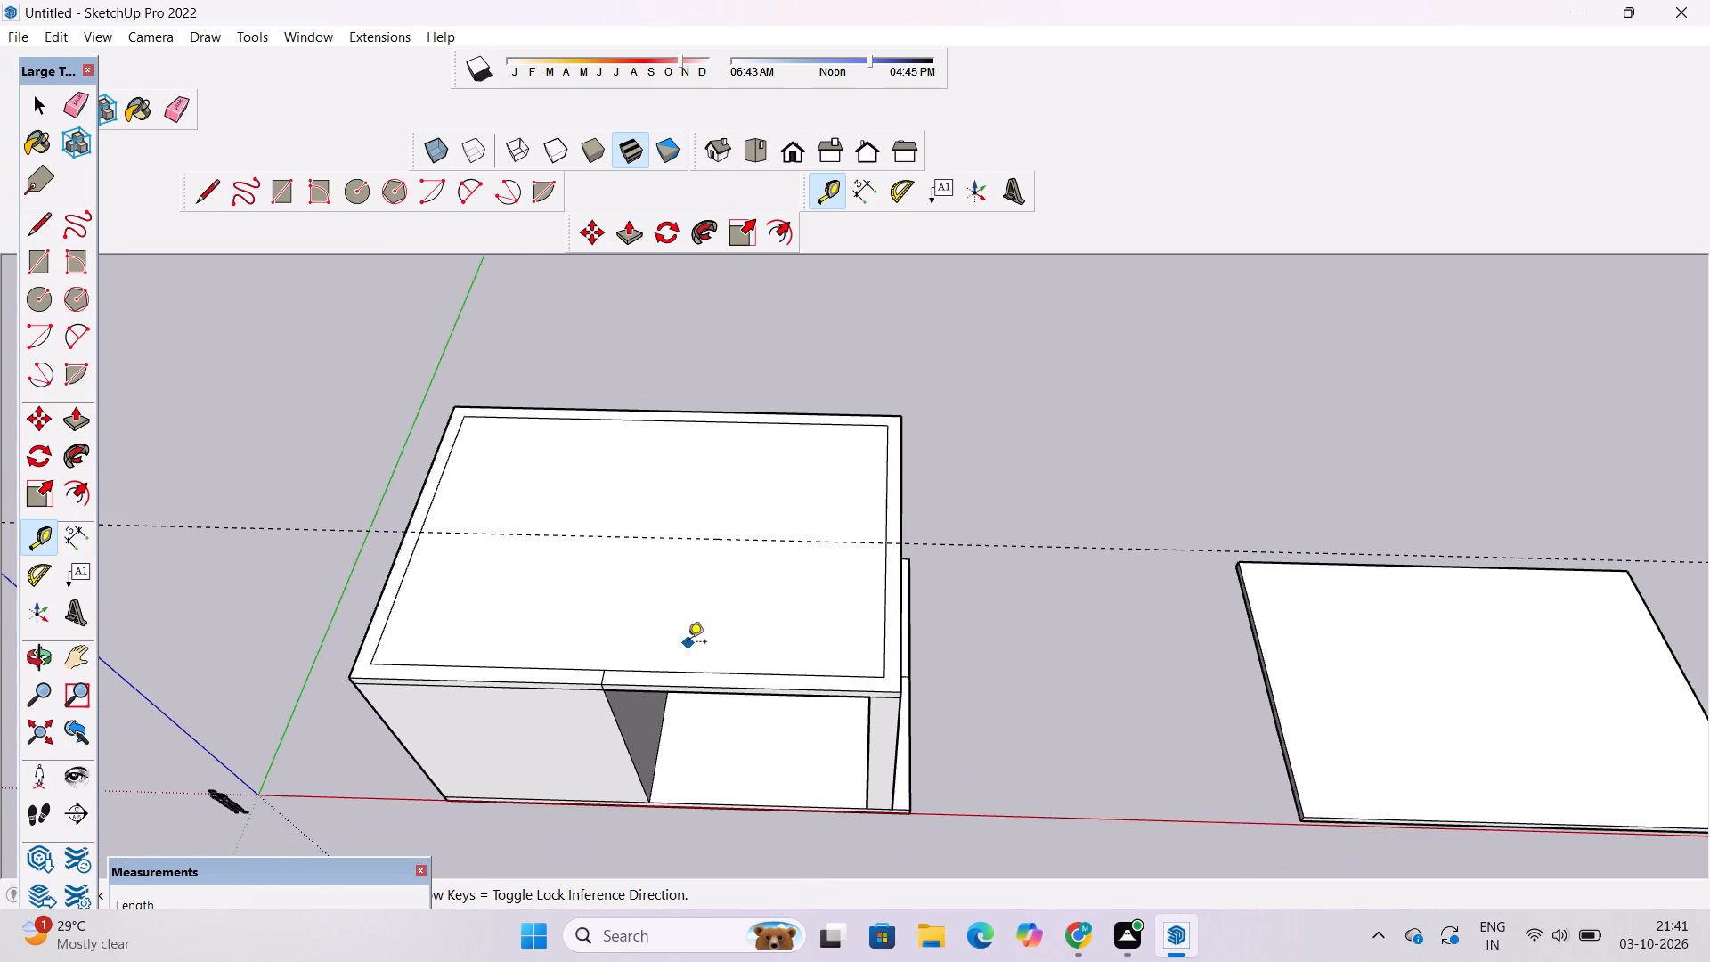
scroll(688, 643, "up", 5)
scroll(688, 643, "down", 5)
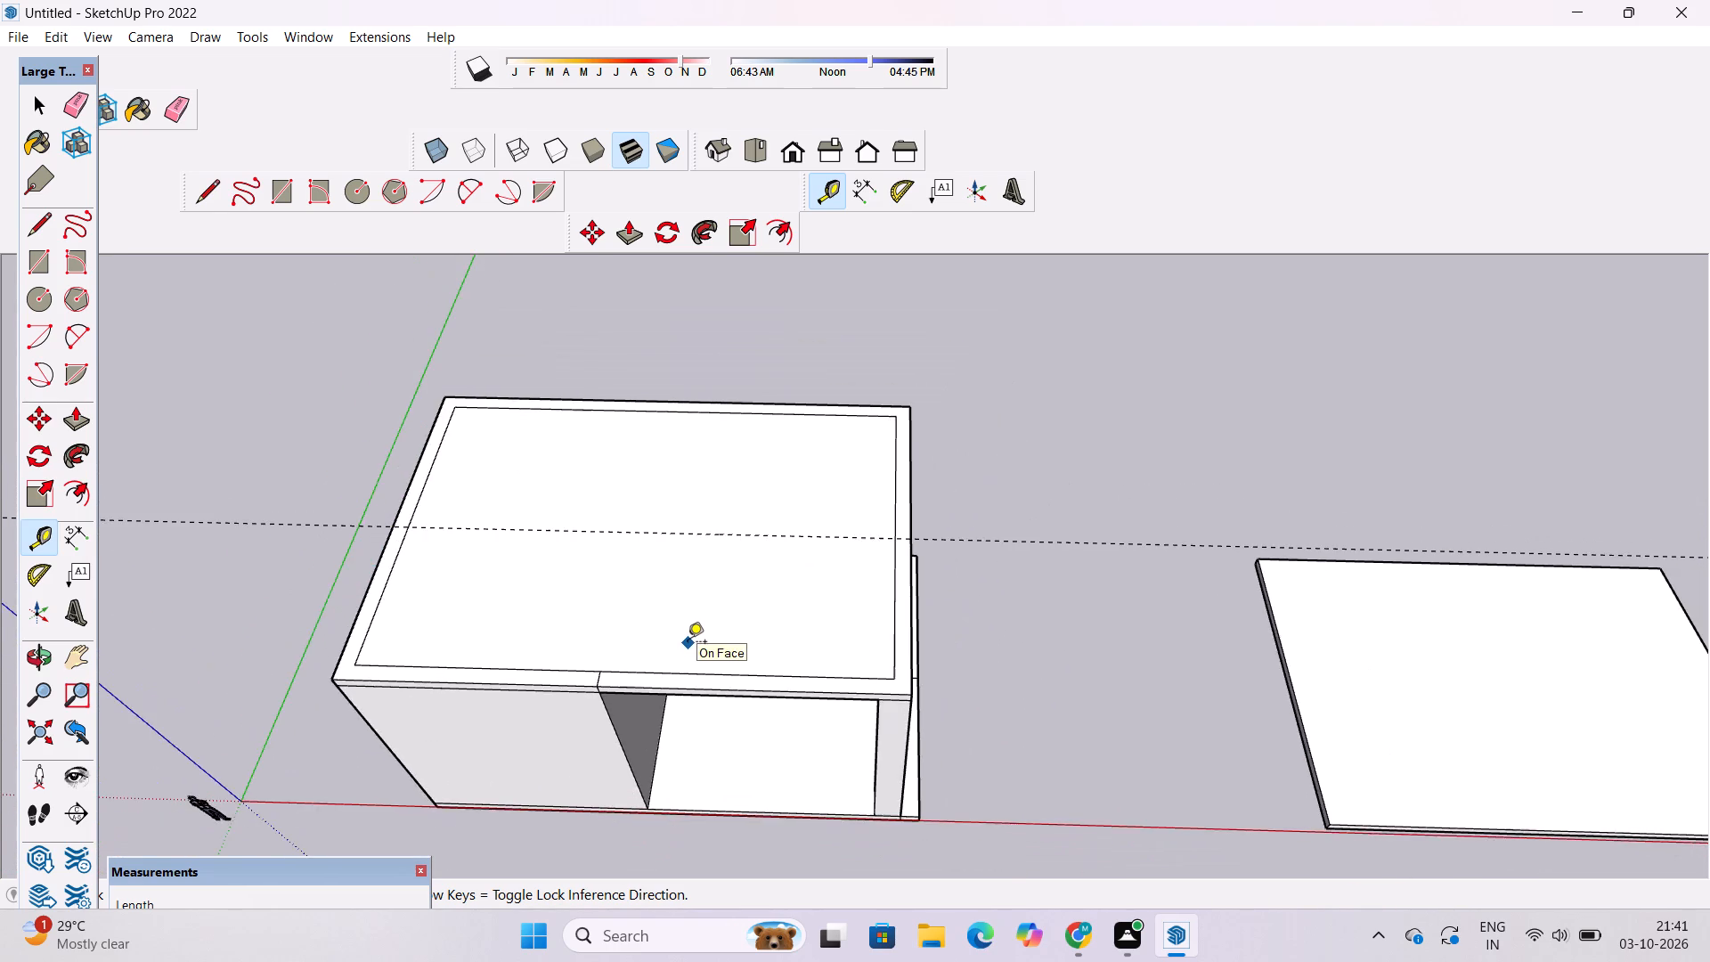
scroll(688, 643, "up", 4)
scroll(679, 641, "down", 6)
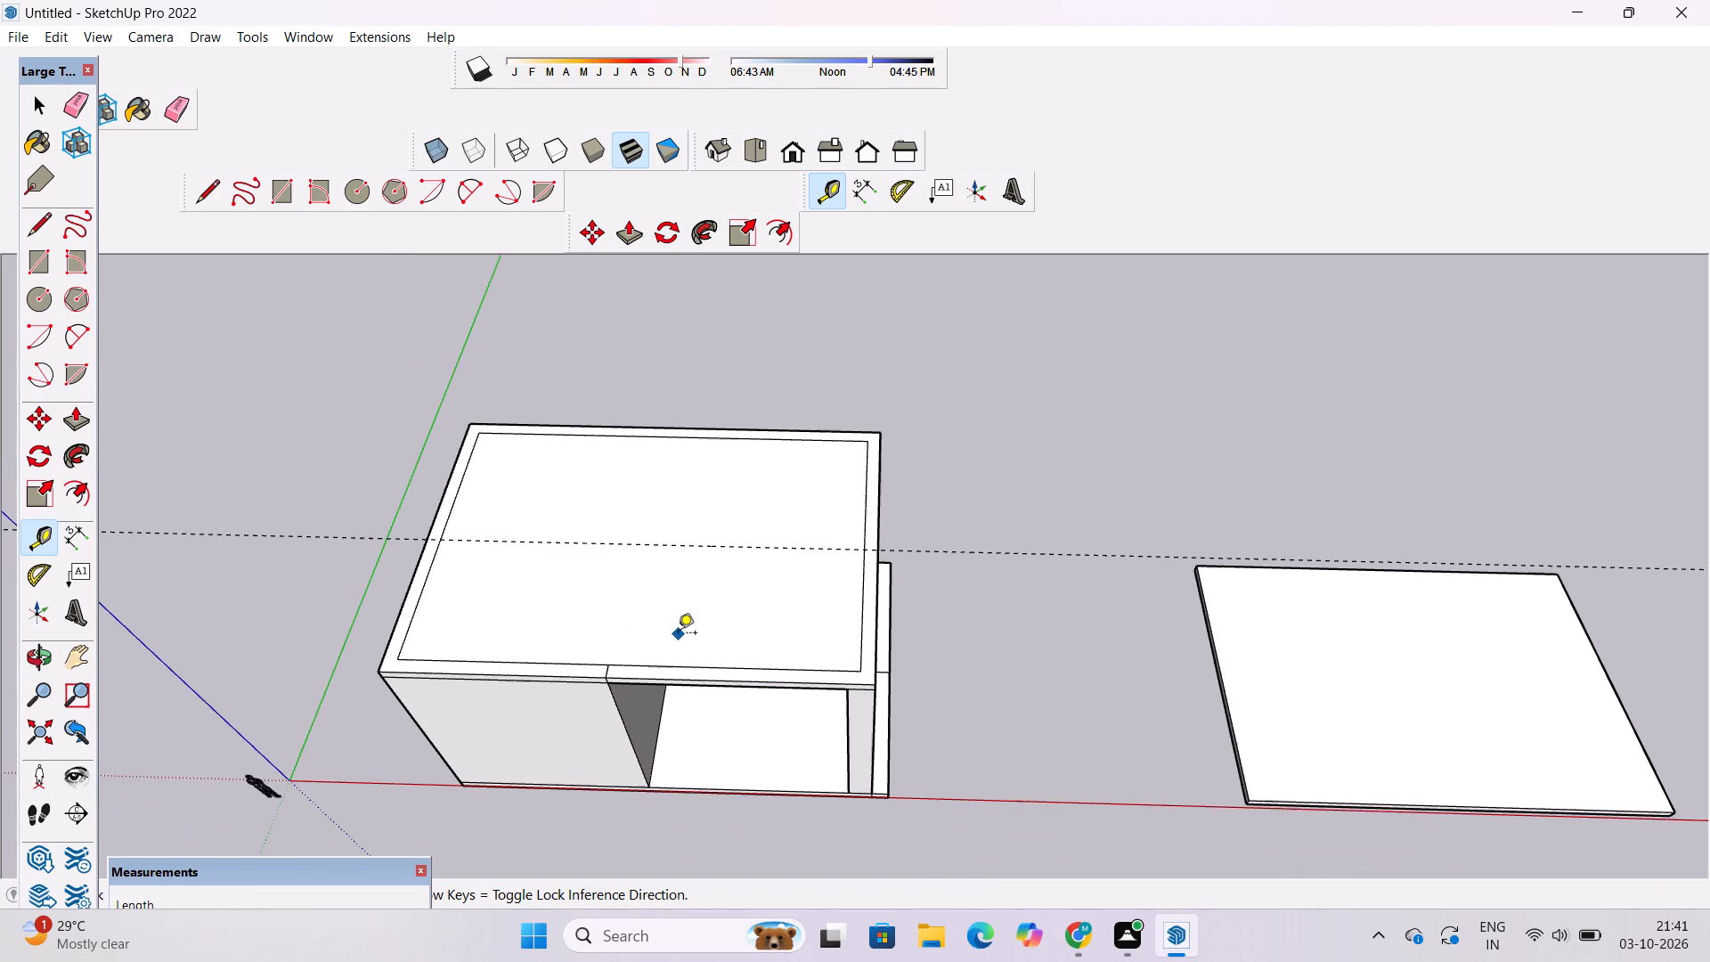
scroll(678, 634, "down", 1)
Draw a 50' line across the roof slab along the guide, from one outer side edge to the other.
key("o")
left_click_drag(680, 632, 719, 632)
scroll(670, 638, "up", 2)
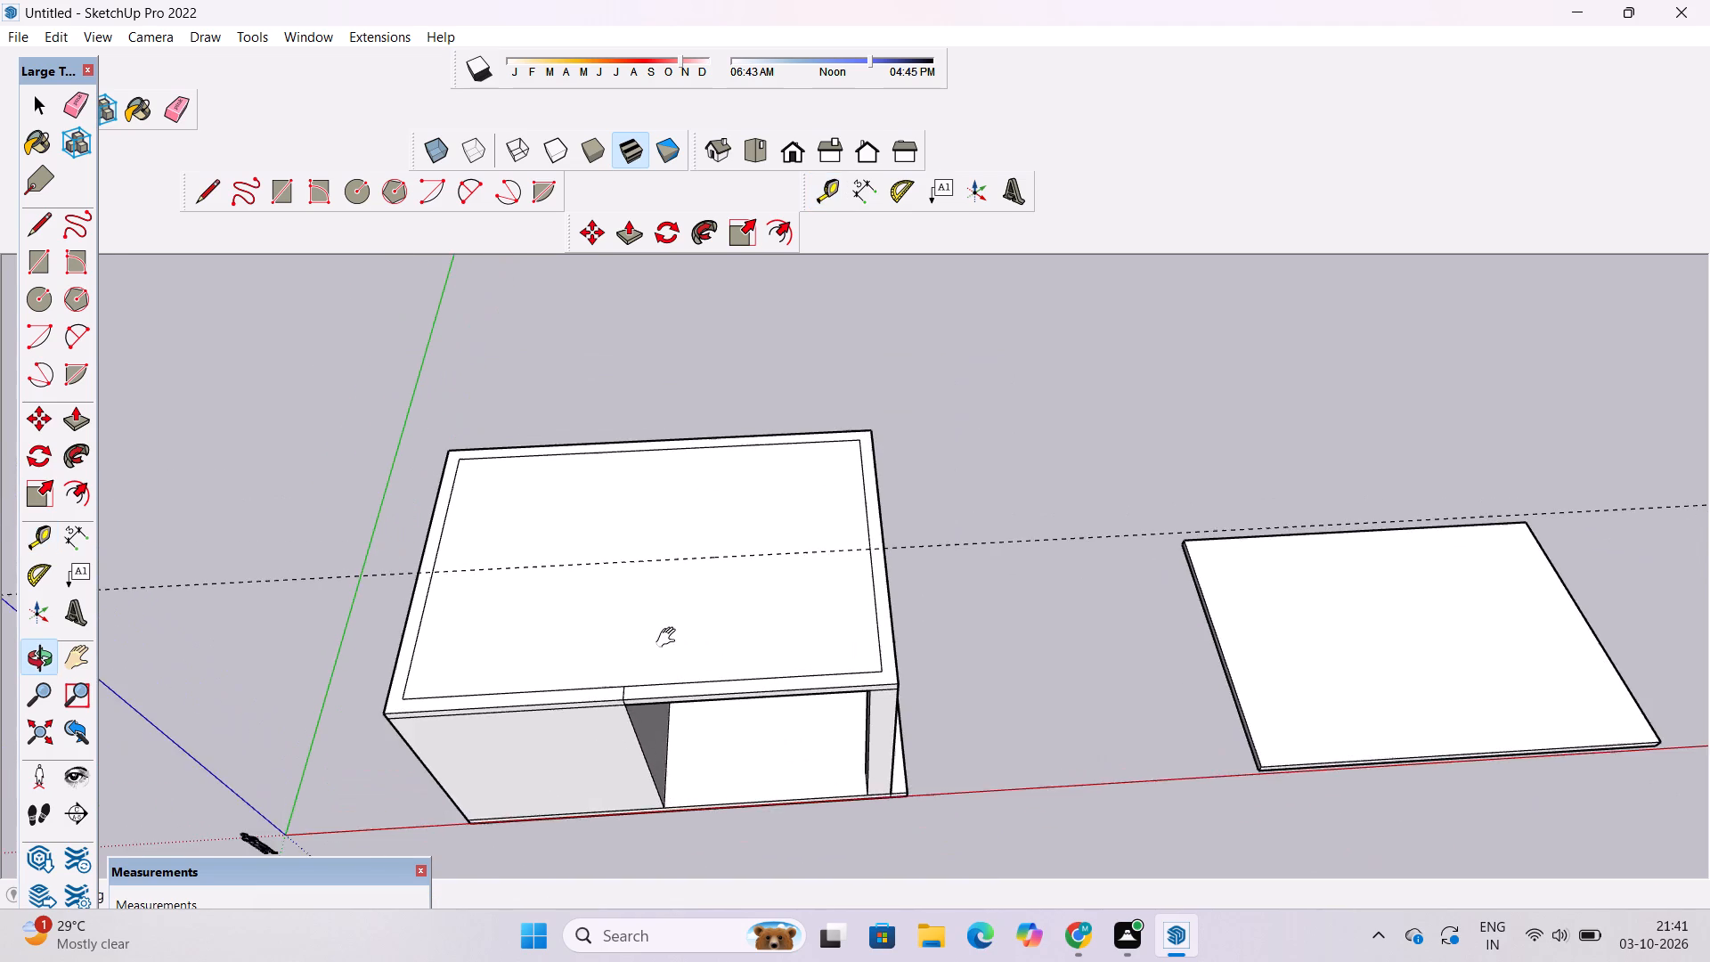
scroll(670, 638, "up", 1)
left_click_drag(667, 636, 716, 643, "shift")
left_click_drag(722, 642, 717, 654)
scroll(754, 619, "up", 3, "shift")
left_click_drag(843, 573, 769, 616, "shift")
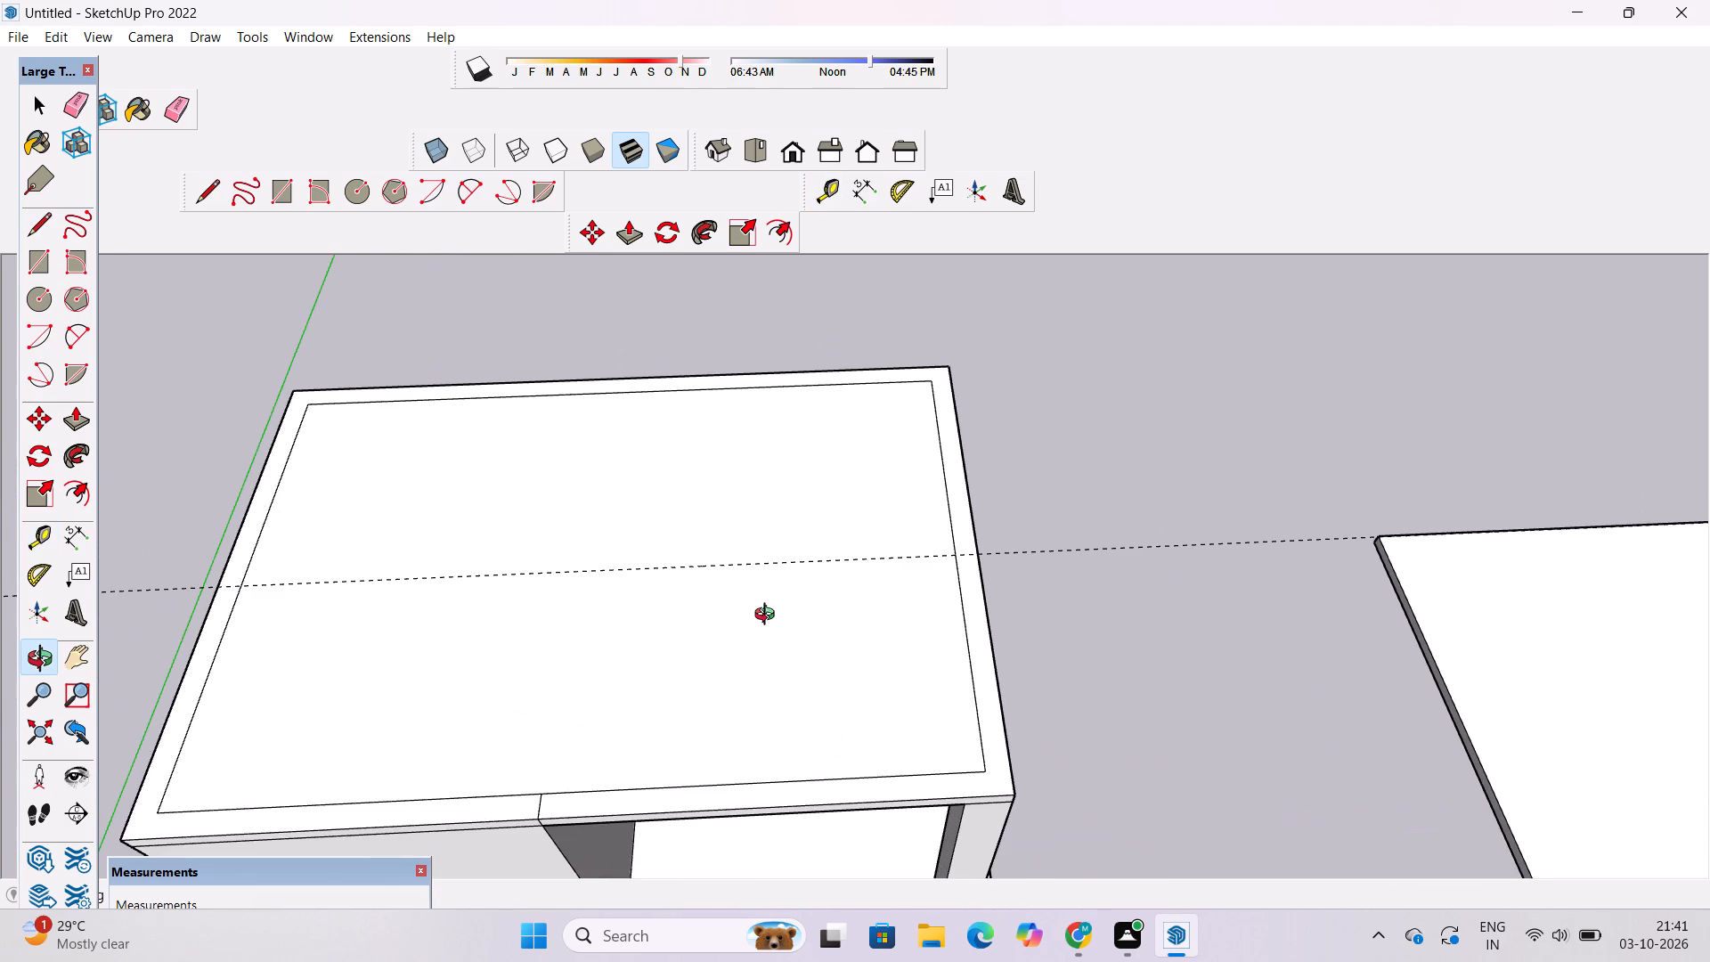
key("l")
scroll(769, 616, "down", 4)
scroll(868, 590, "up", 3)
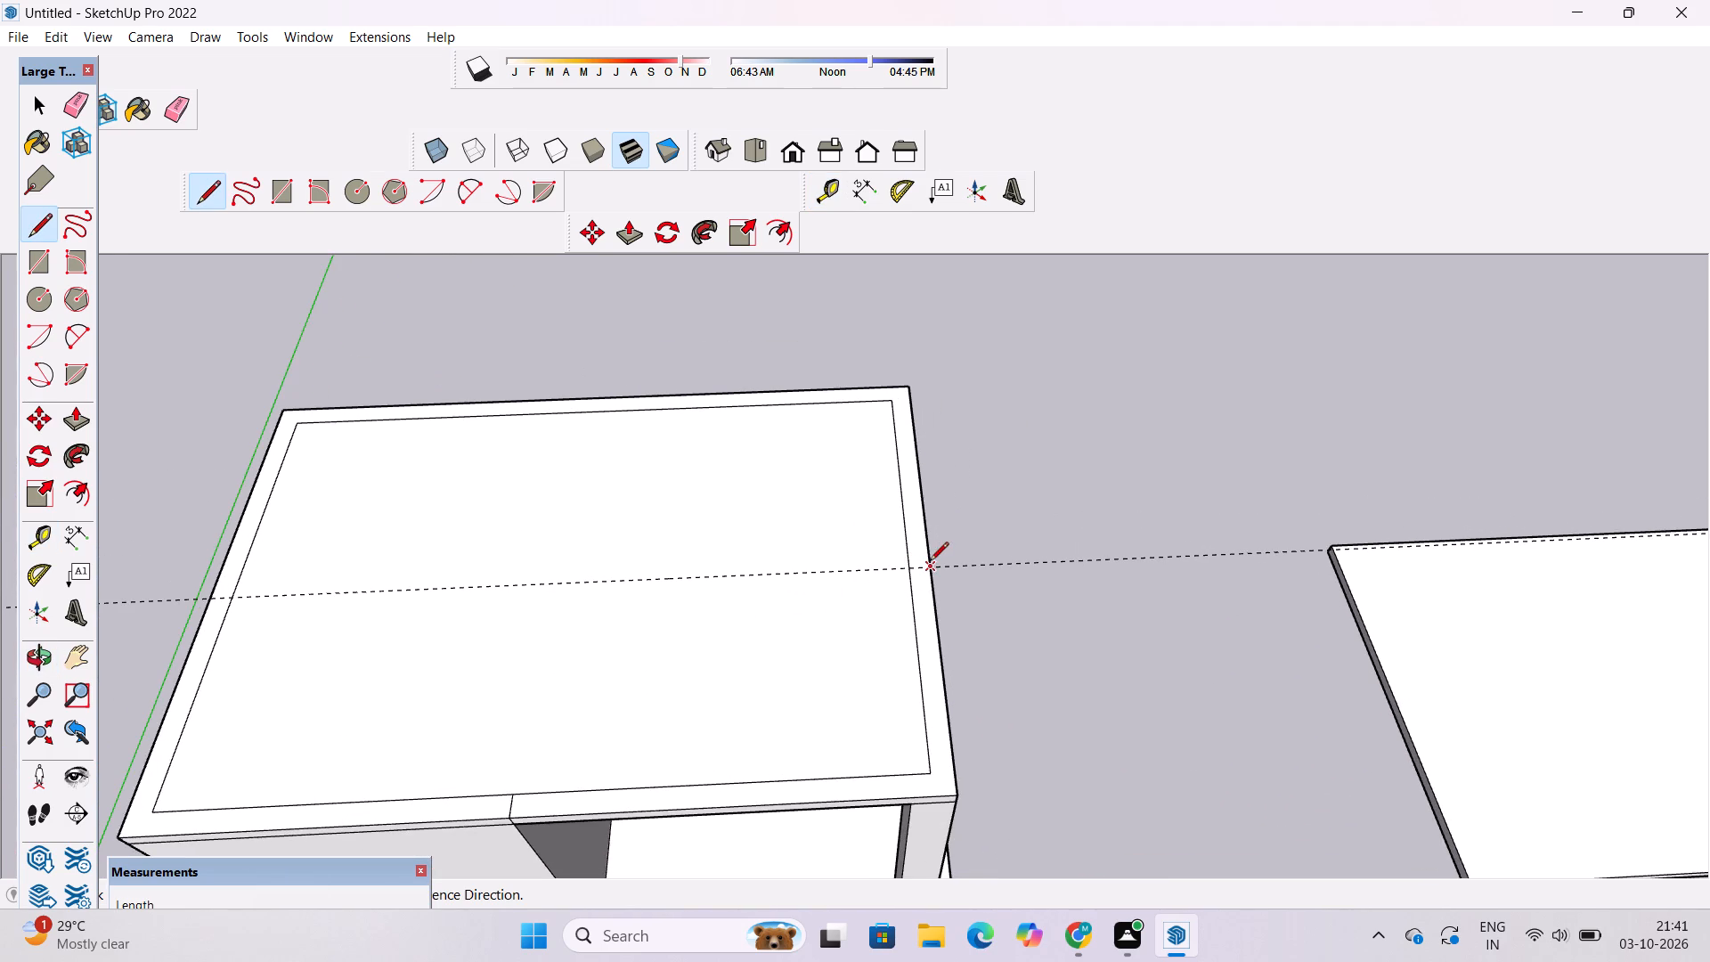
scroll(922, 576, "down", 4)
scroll(922, 576, "up", 4)
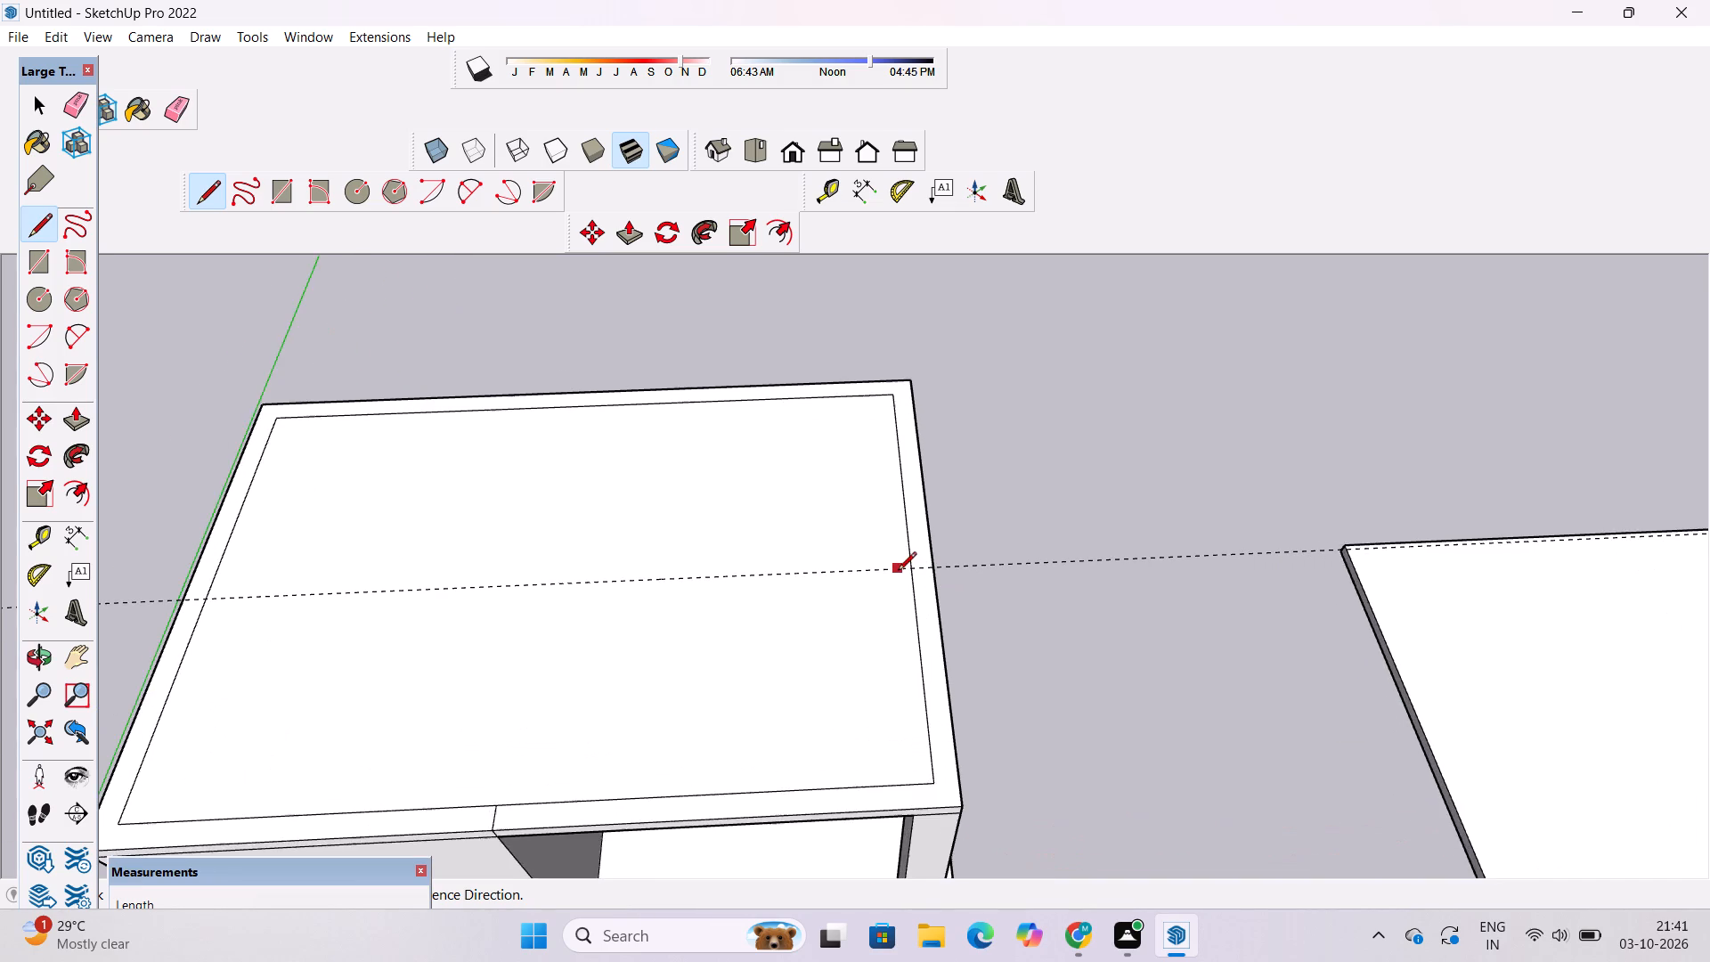
scroll(898, 572, "up", 1)
scroll(879, 572, "down", 6)
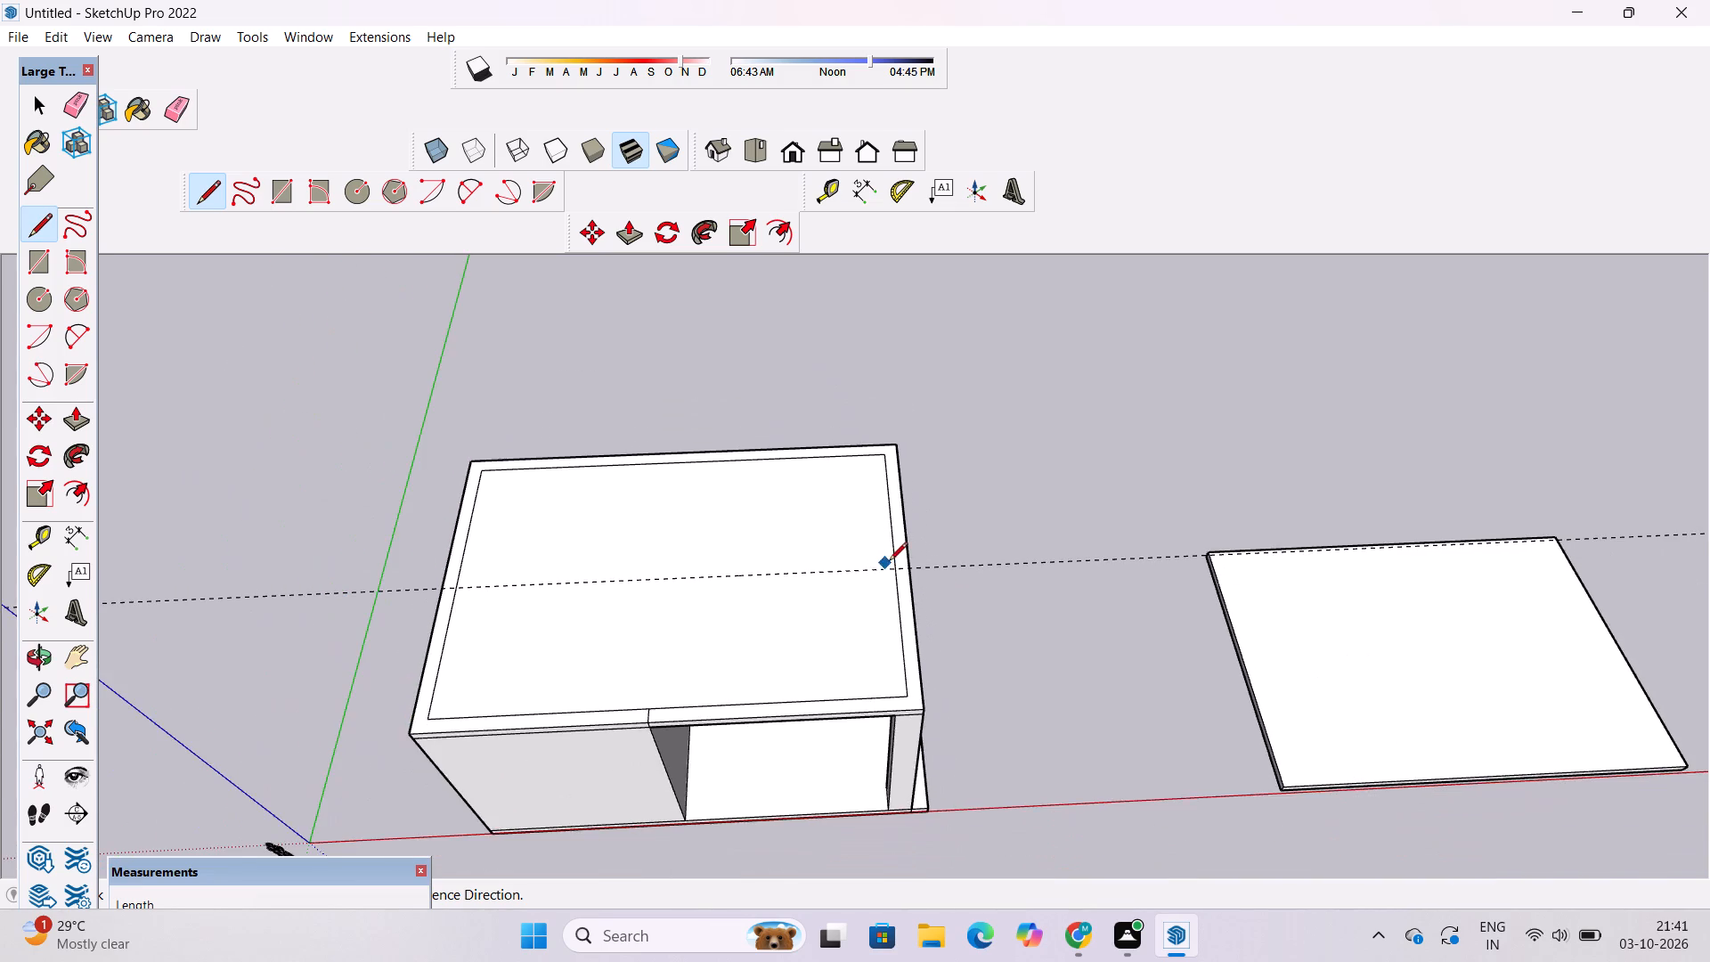
scroll(891, 561, "up", 6)
left_click(926, 575)
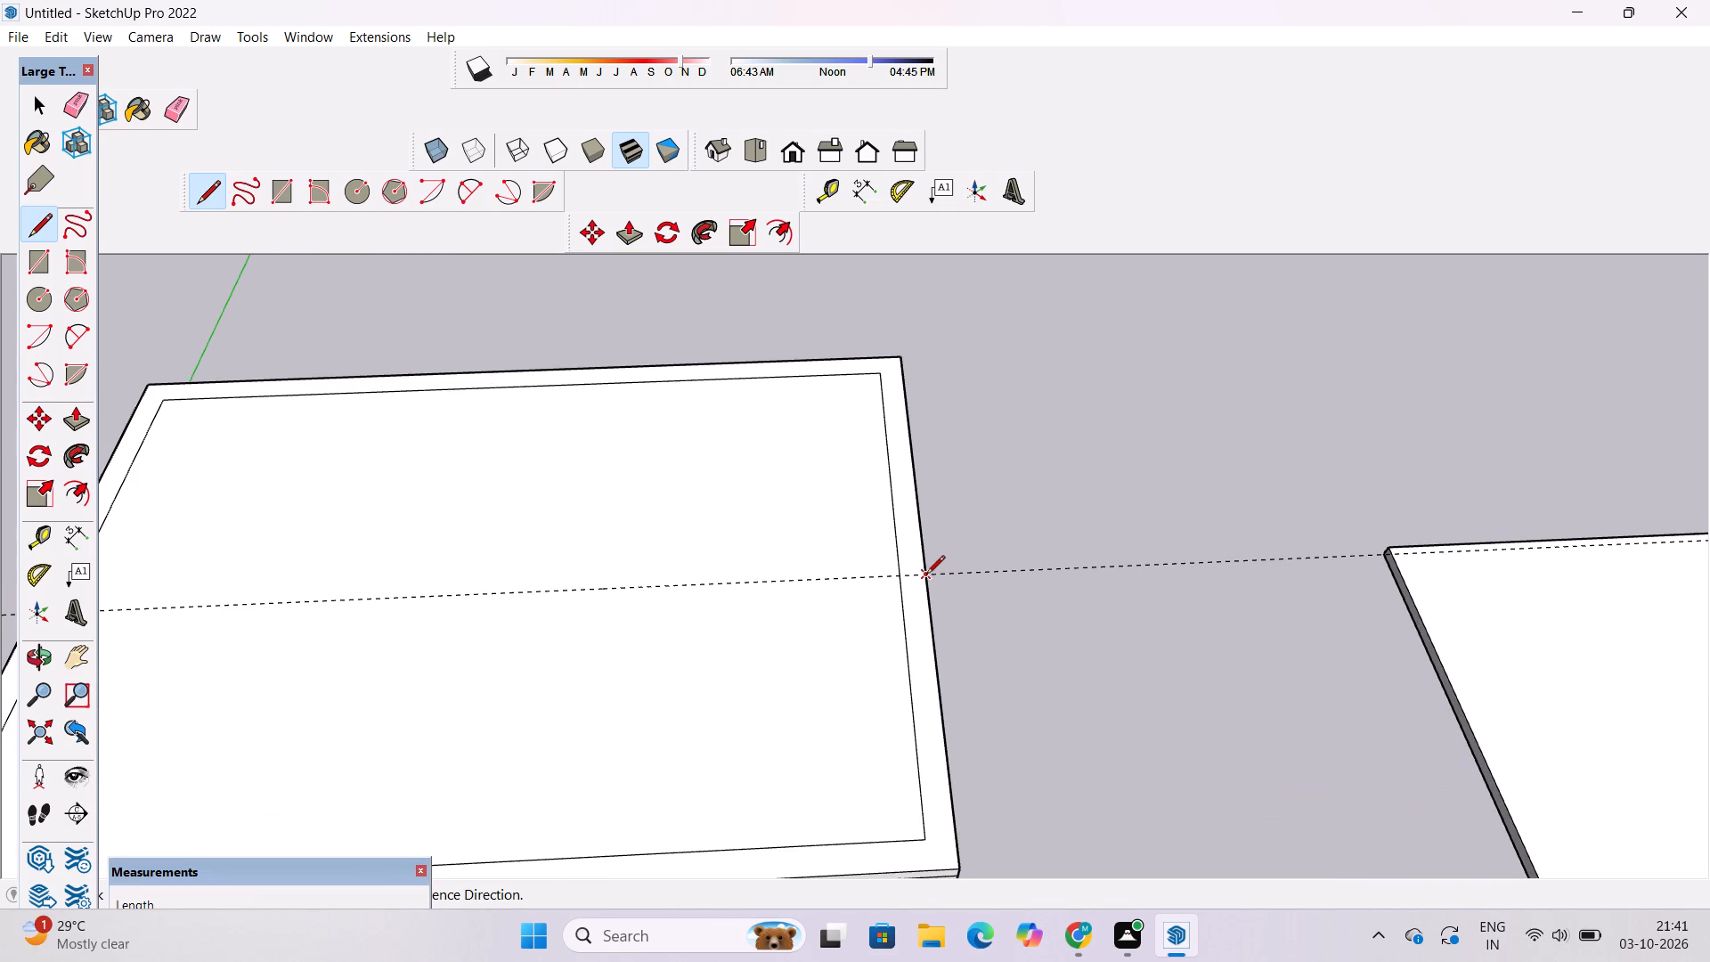
scroll(926, 575, "down", 8)
scroll(538, 591, "up", 9)
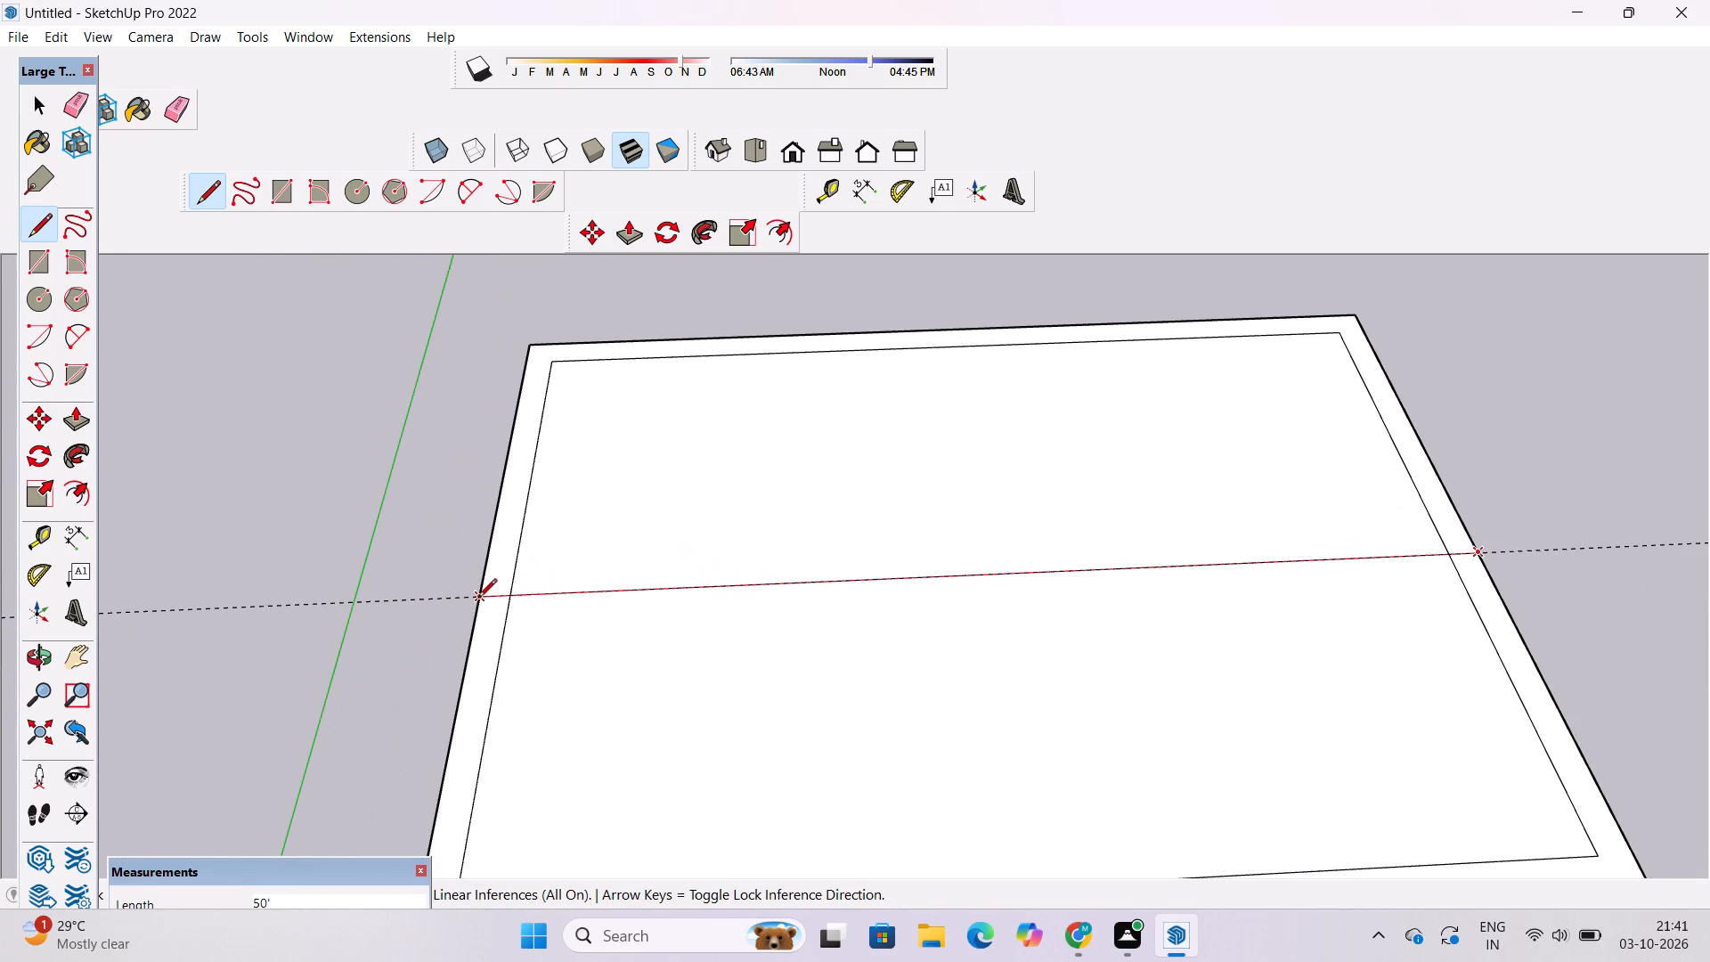
left_click(478, 599)
scroll(434, 613, "down", 6)
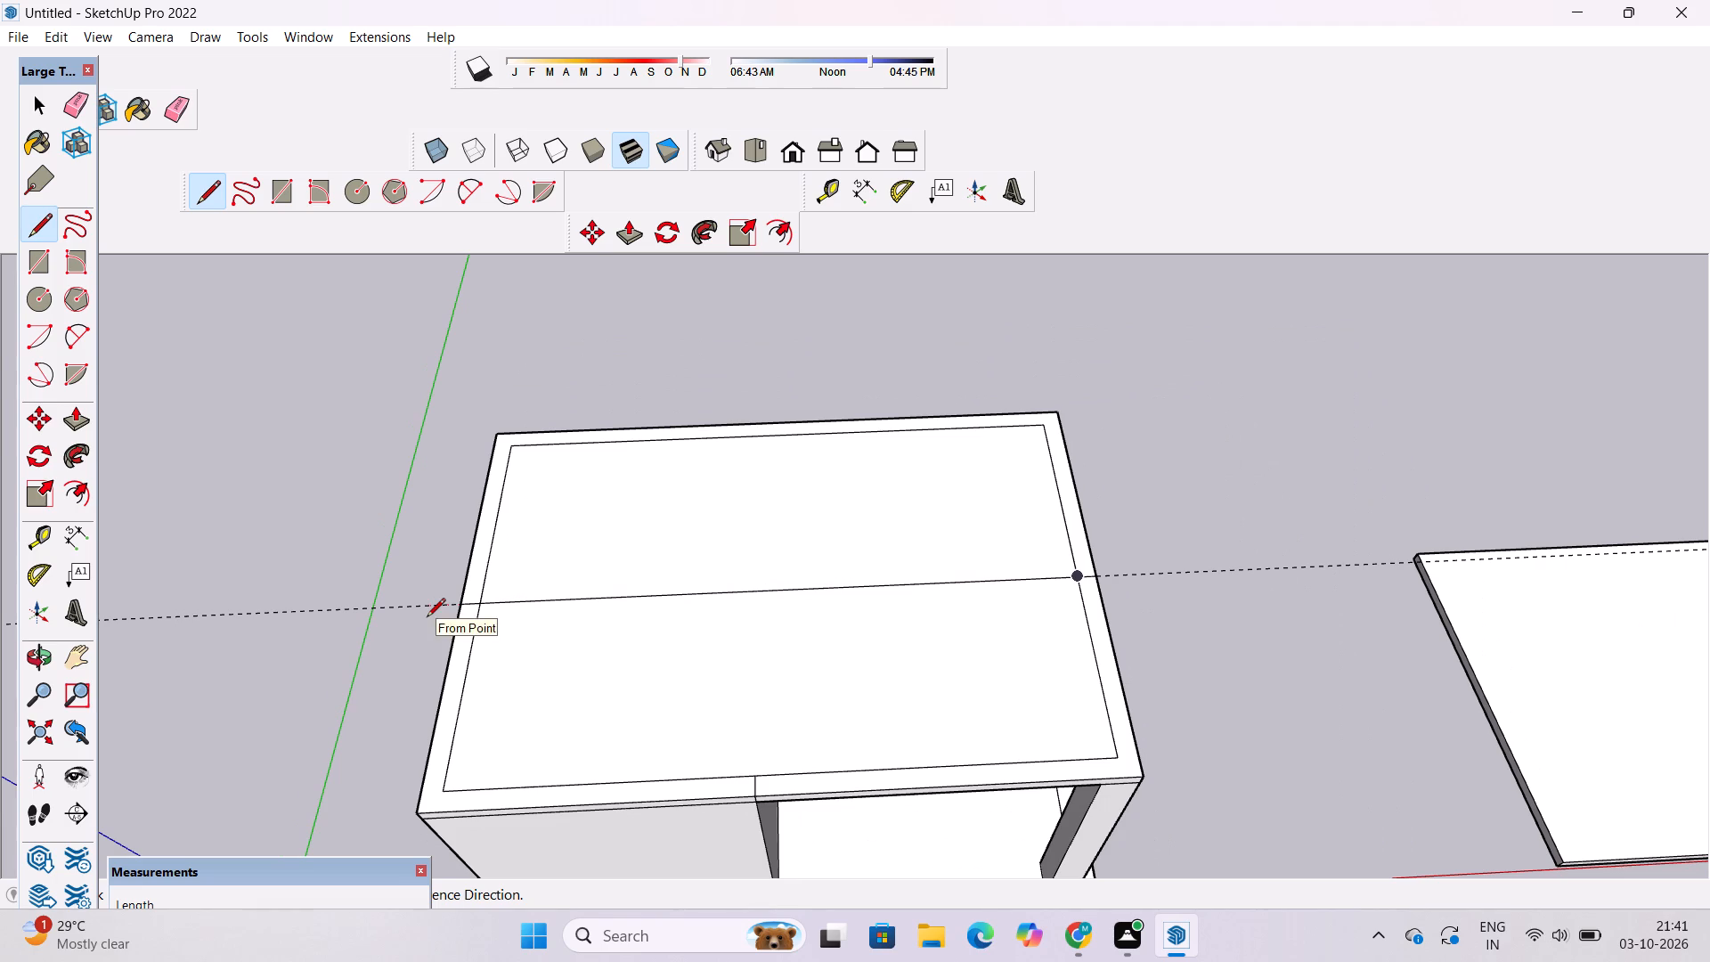
Erase the construction guide crossing the roof slab.
key("space")
type("e")
left_click_drag(439, 591, 430, 607)
scroll(414, 616, "down", 6)
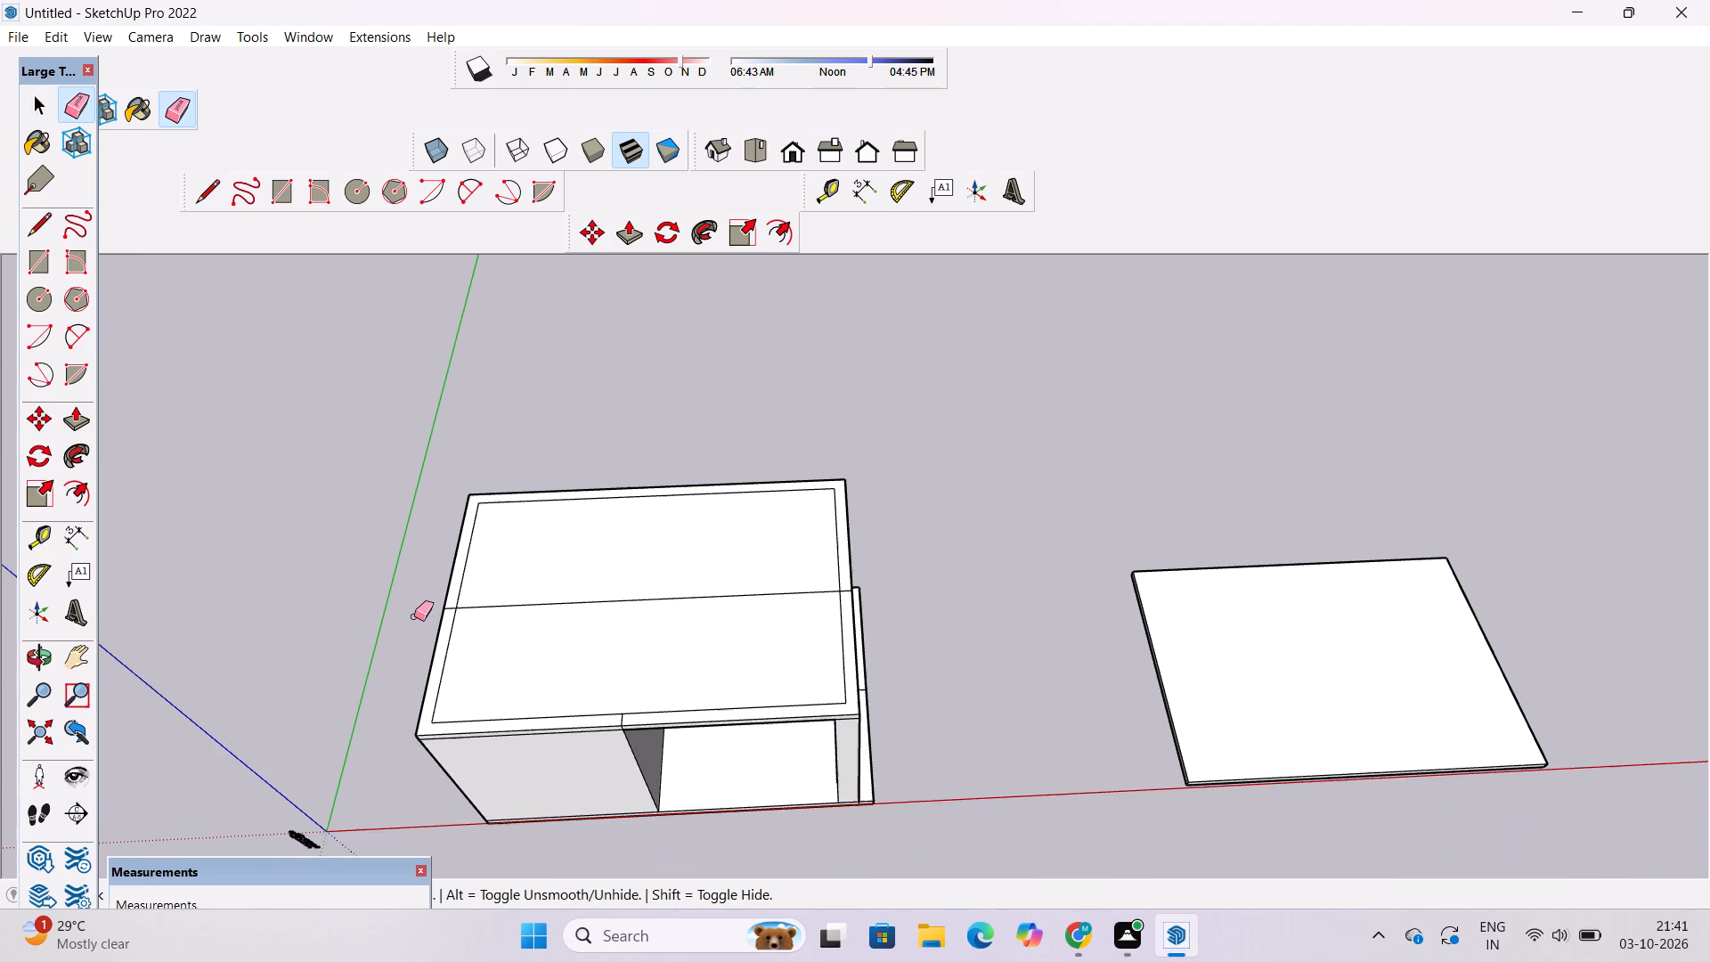
Examine the roof slab and its new dividing line from above and from the front.
key("space")
type("o")
scroll(446, 632, "up", 5)
left_click_drag(535, 625, 411, 629, "shift")
left_click_drag(411, 629, 417, 637)
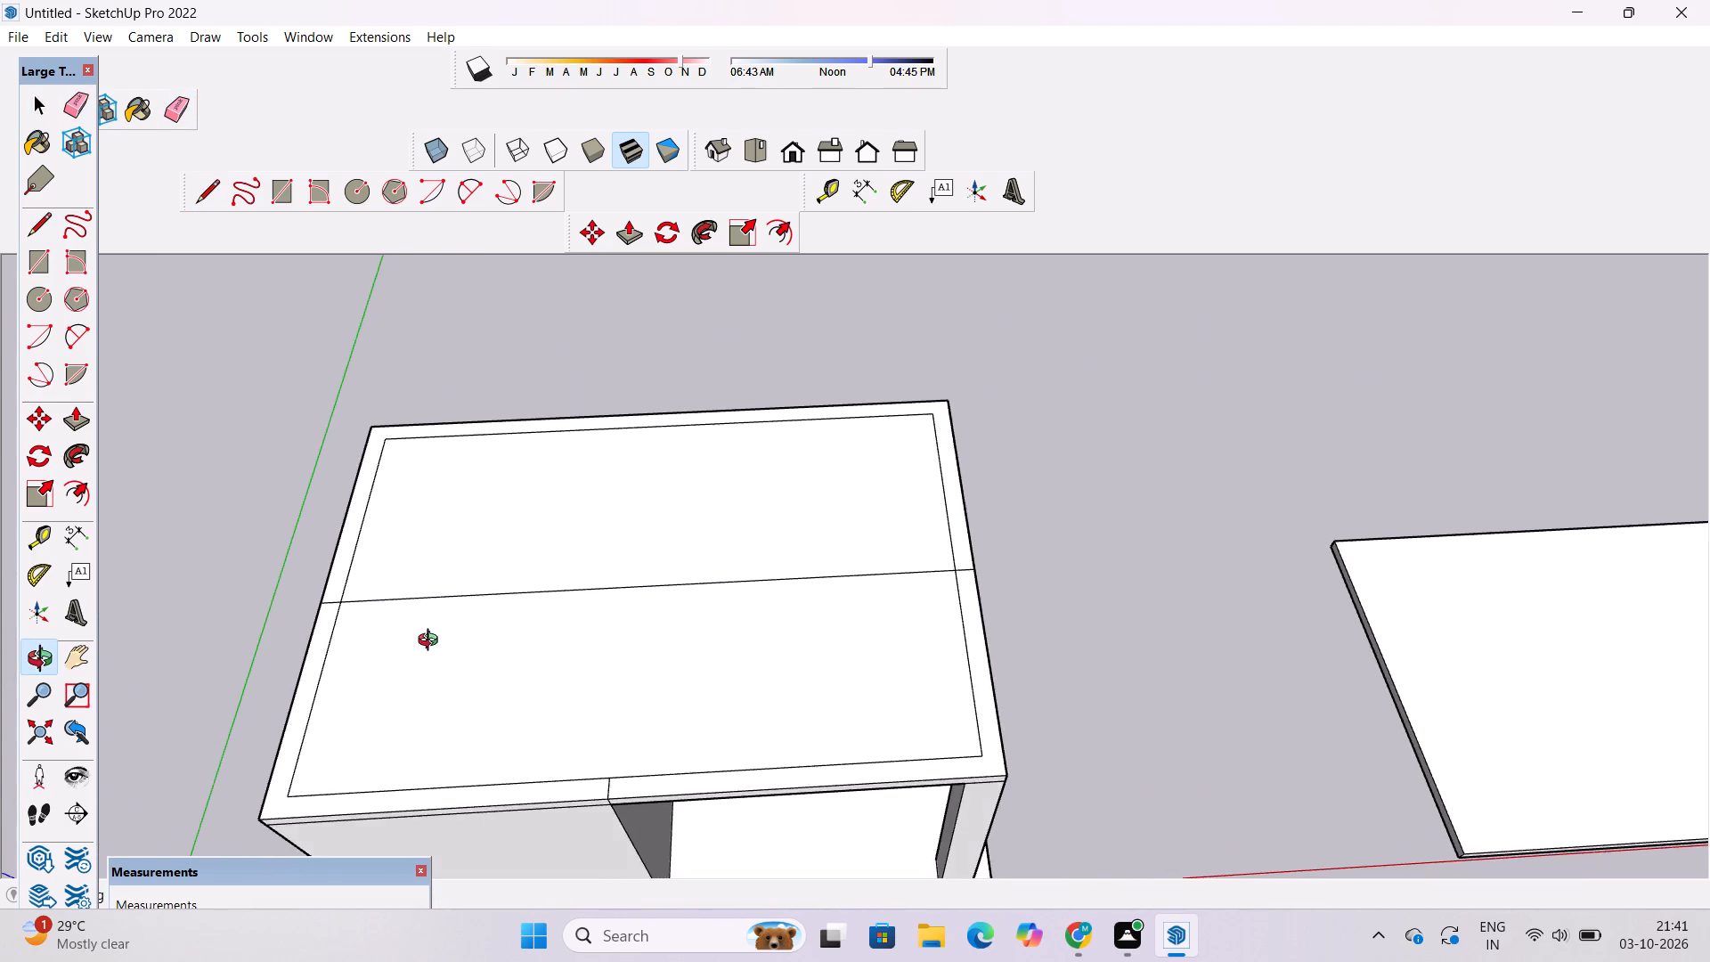
scroll(432, 642, "down", 5)
left_click_drag(440, 648, 442, 637, "shift")
left_click(468, 671)
scroll(465, 681, "up", 4)
left_click_drag(487, 697, 514, 651, "shift")
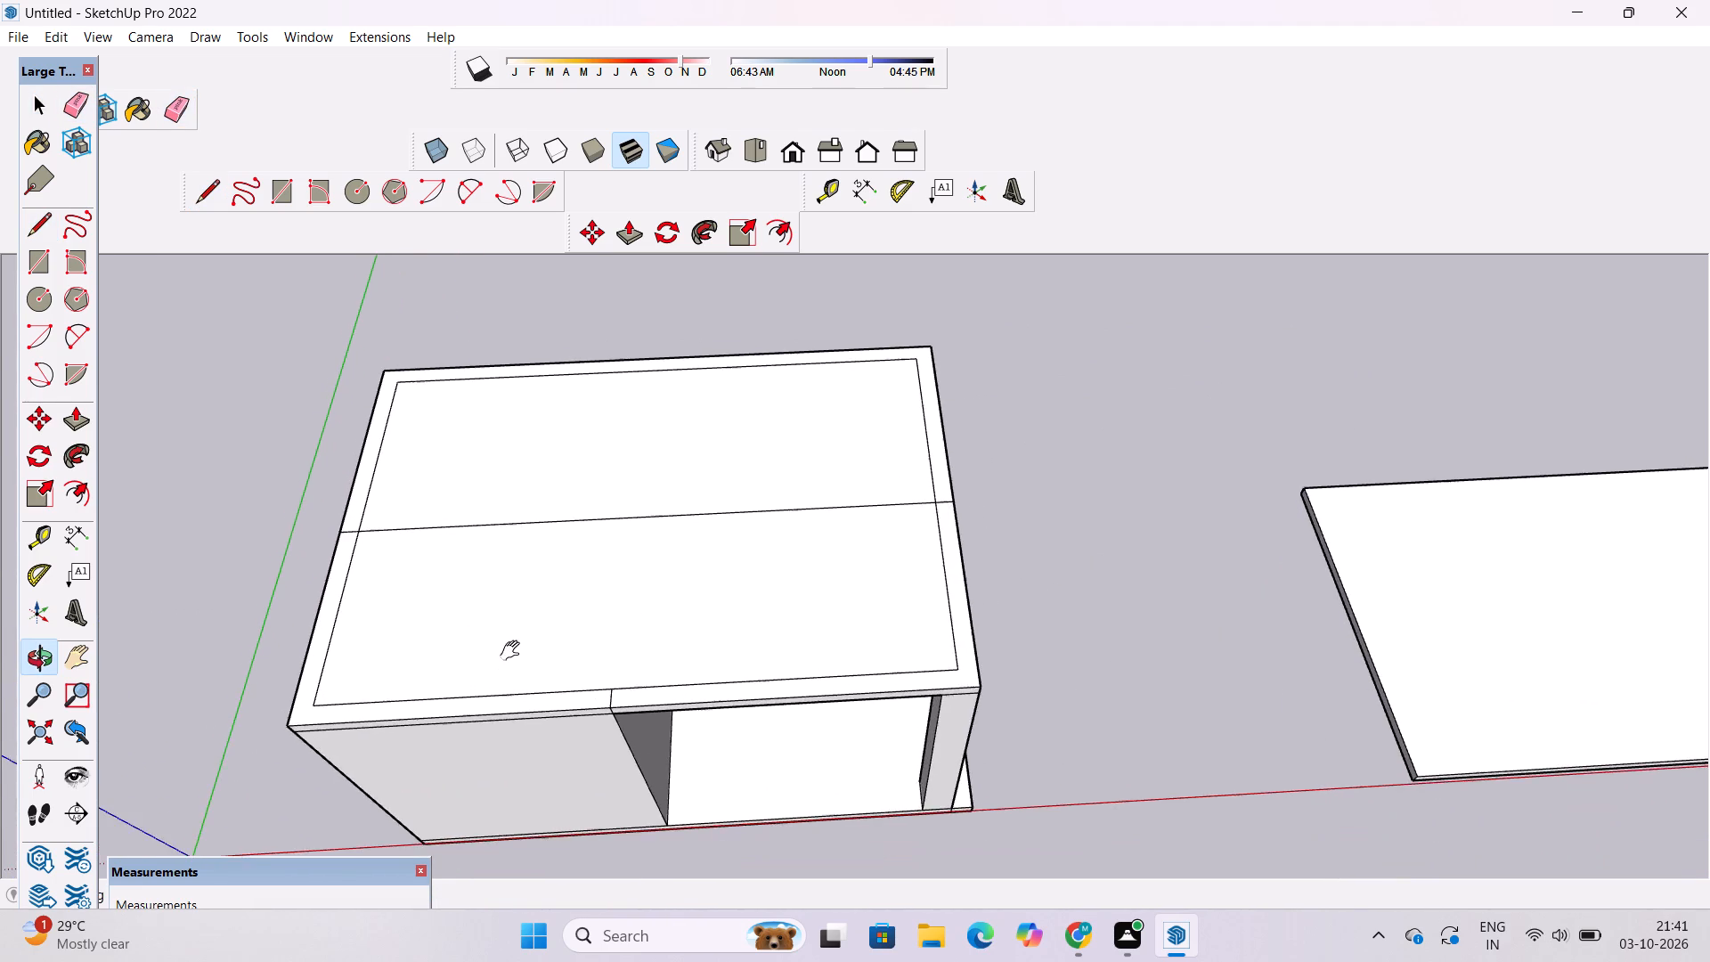
scroll(514, 651, "down", 5, "shift")
left_click_drag(534, 638, 534, 688, "shift")
left_click_drag(534, 688, 551, 658)
left_click_drag(552, 656, 550, 674, "shift")
left_click_drag(550, 674, 545, 662)
Extrude the U-shaped rear part of the roof border, behind the dividing line, upward 25' with Push/Pull.
key("space")
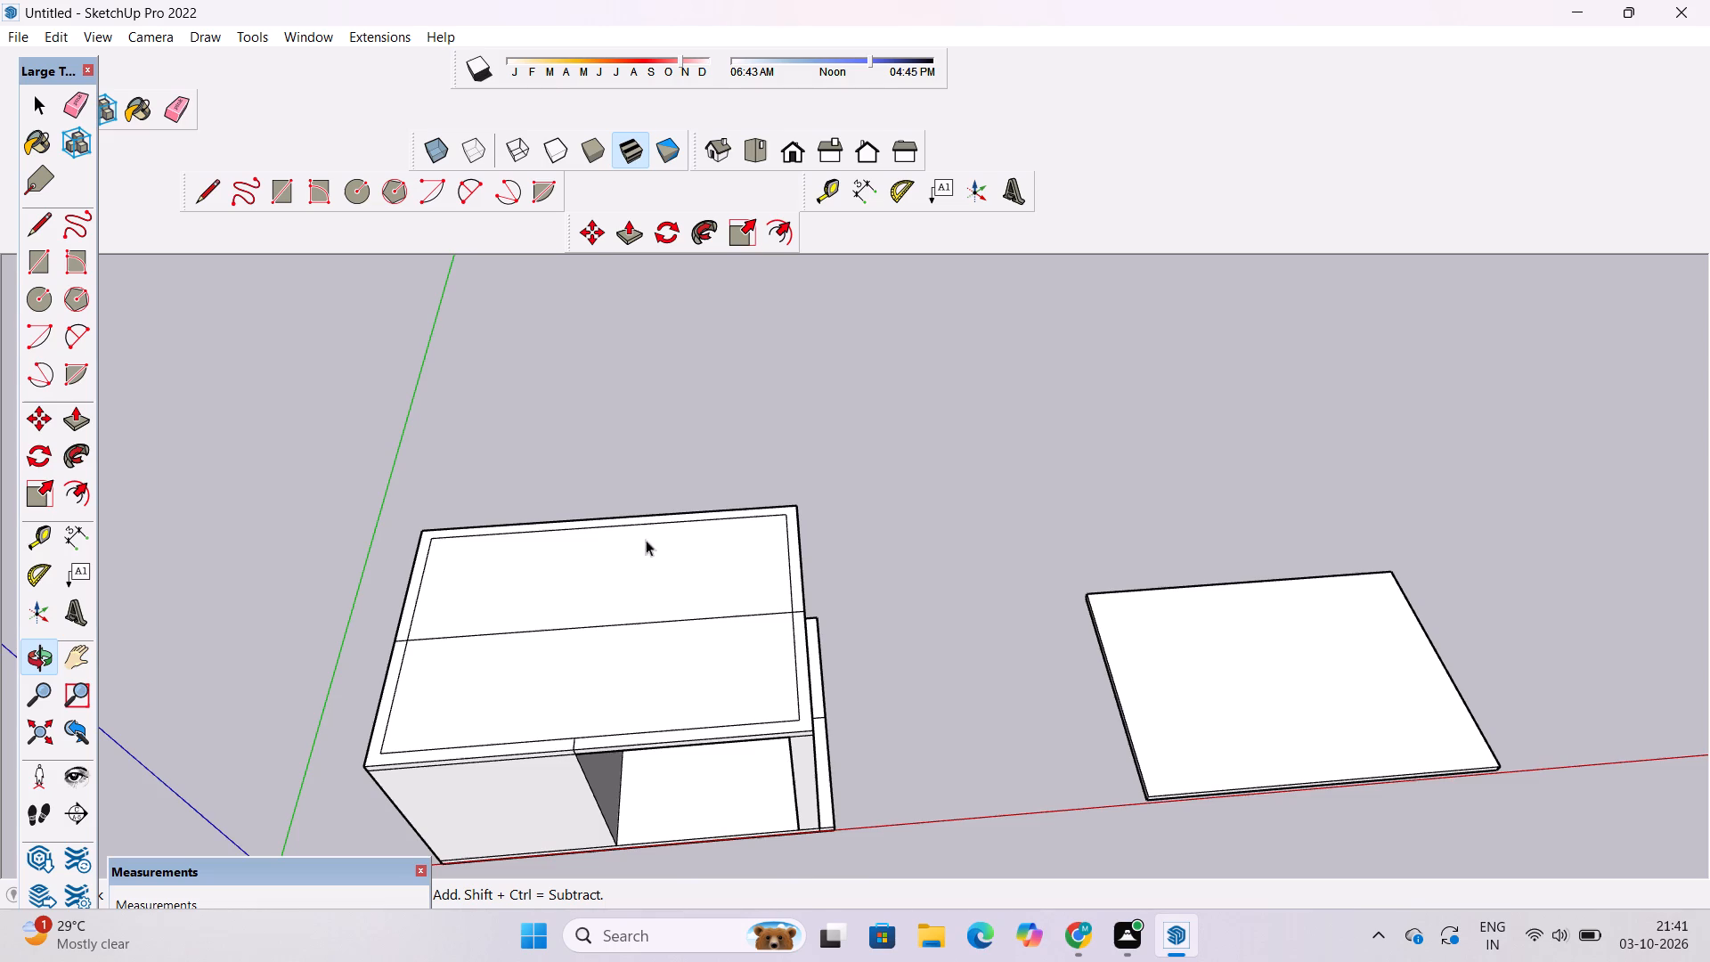
key("space")
scroll(762, 550, "up", 6)
left_click(818, 582)
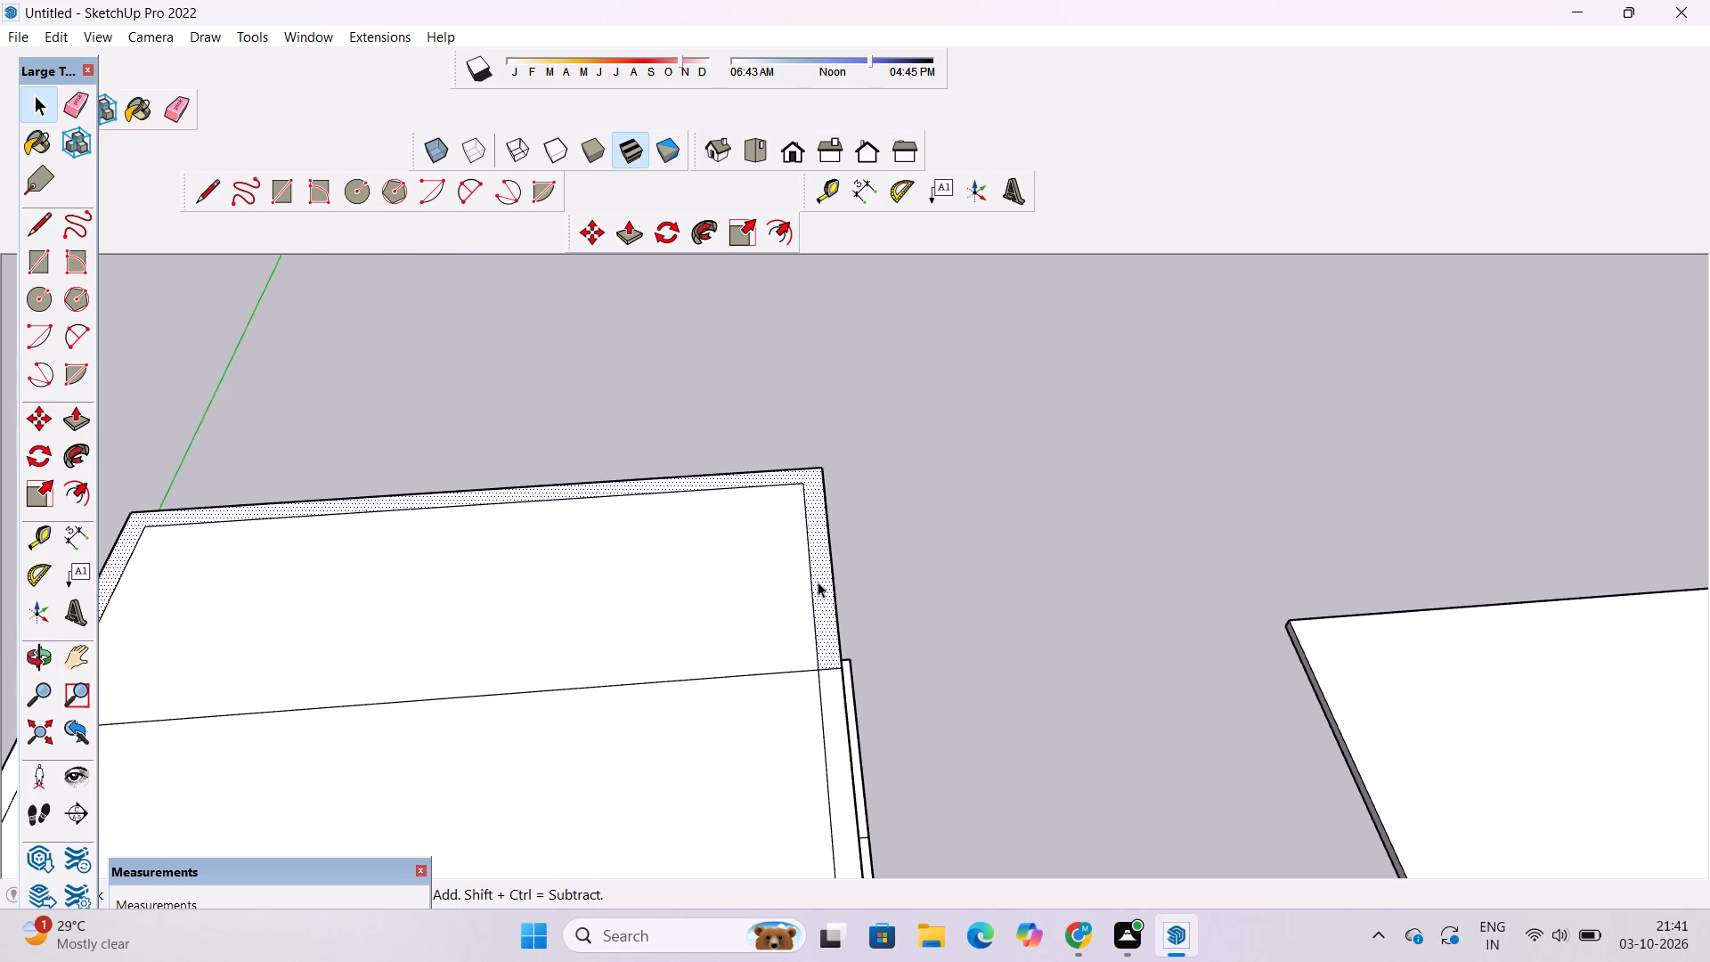
key("p")
left_click(818, 582)
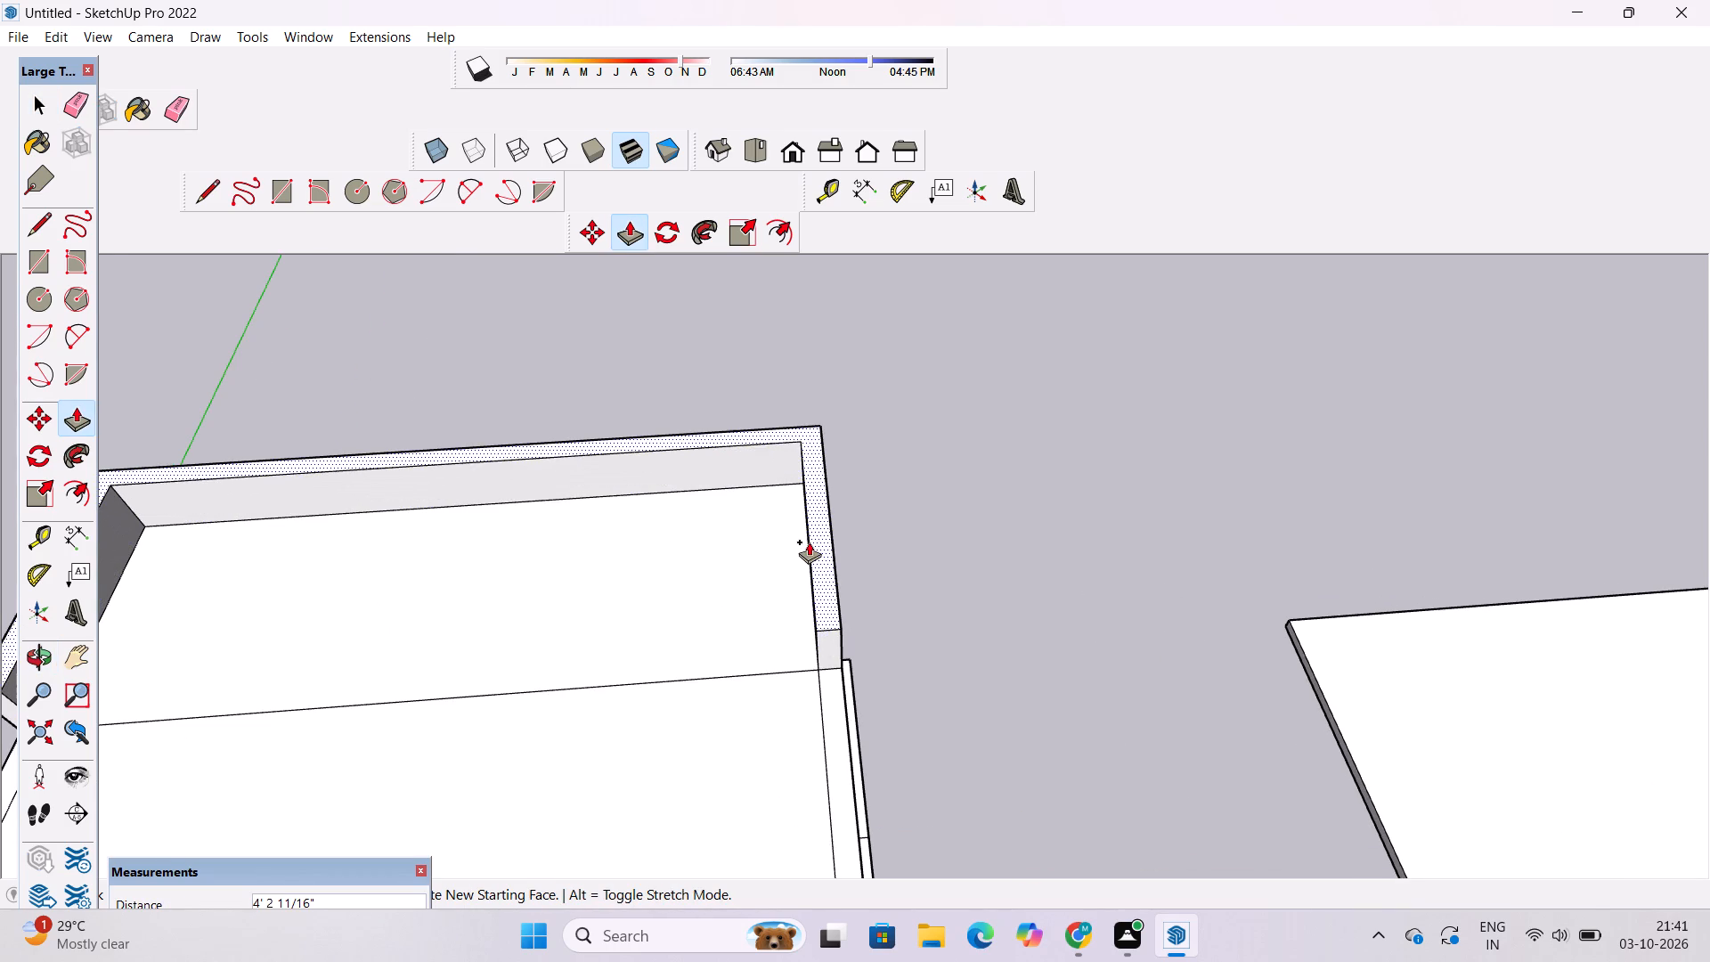
type("25'")
key("Return")
Examine the upper-storey walls and their junction with the roof slab from several angles.
key("o")
scroll(807, 445, "down", 12)
left_click_drag(949, 662, 627, 412)
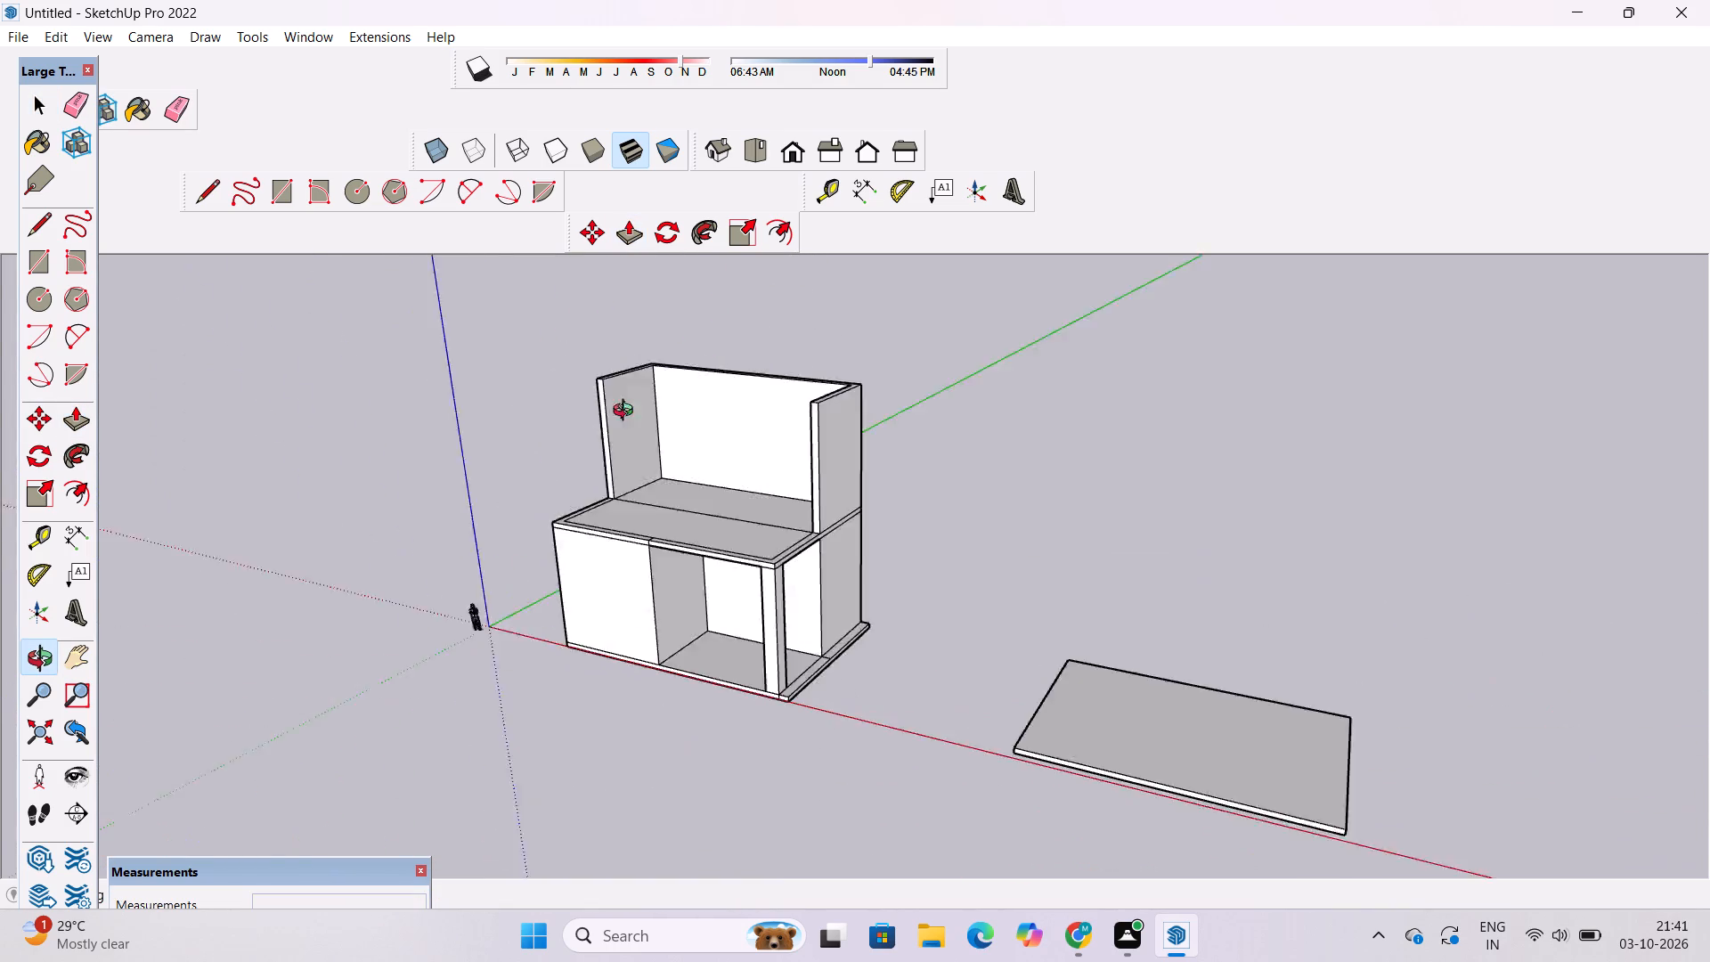
left_click_drag(627, 412, 563, 399)
scroll(880, 459, "up", 5)
scroll(843, 579, "up", 7)
scroll(734, 631, "up", 4)
left_click_drag(654, 518, 797, 567)
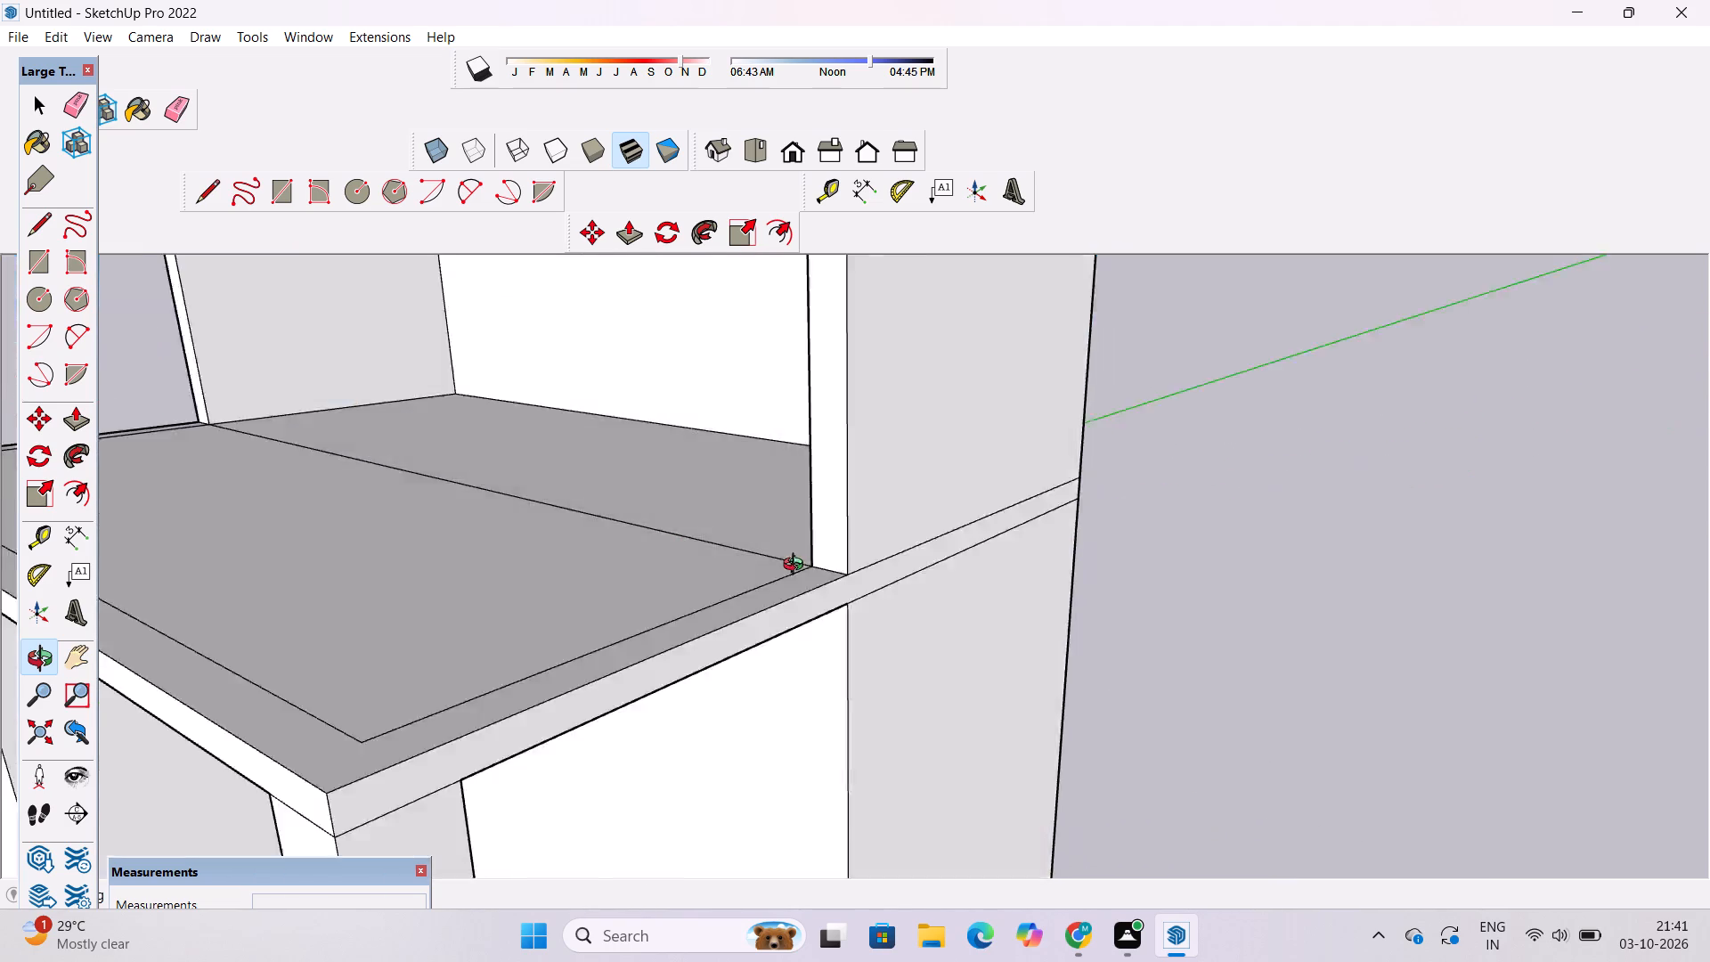
left_click_drag(797, 567, 923, 586)
scroll(925, 584, "down", 18)
scroll(664, 552, "up", 6)
left_click_drag(659, 553, 976, 555)
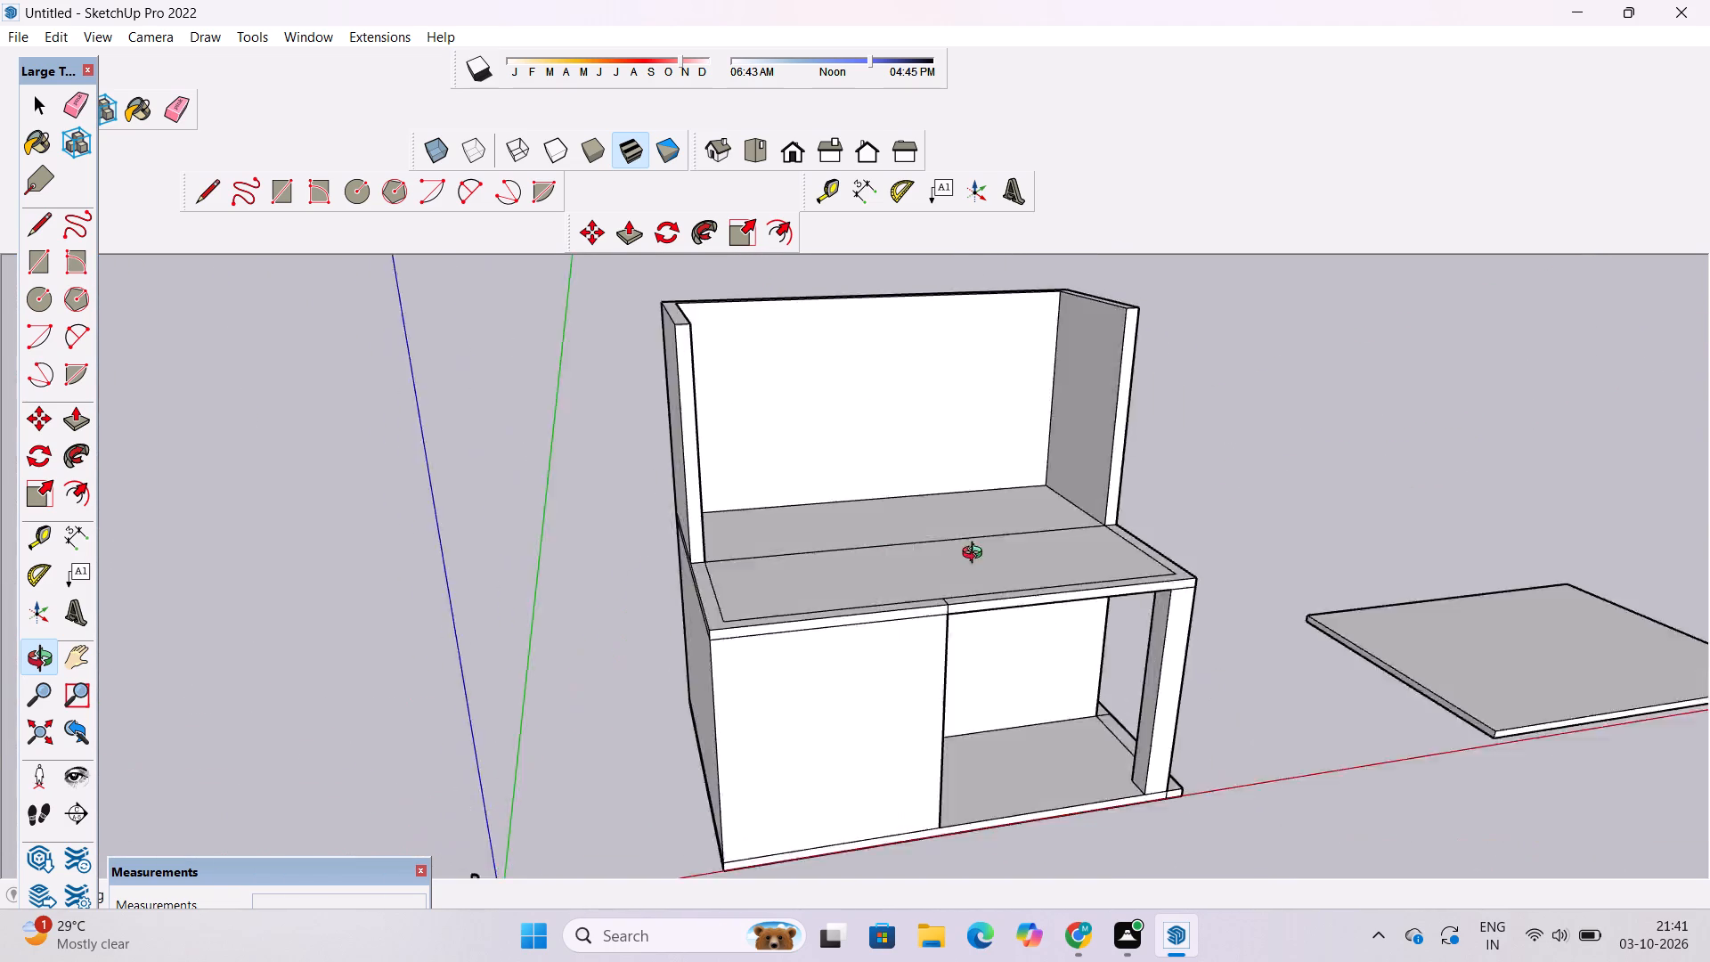
left_click_drag(976, 555, 957, 600)
scroll(919, 597, "up", 2)
left_click_drag(935, 585, 795, 627, "shift")
scroll(794, 627, "up", 3)
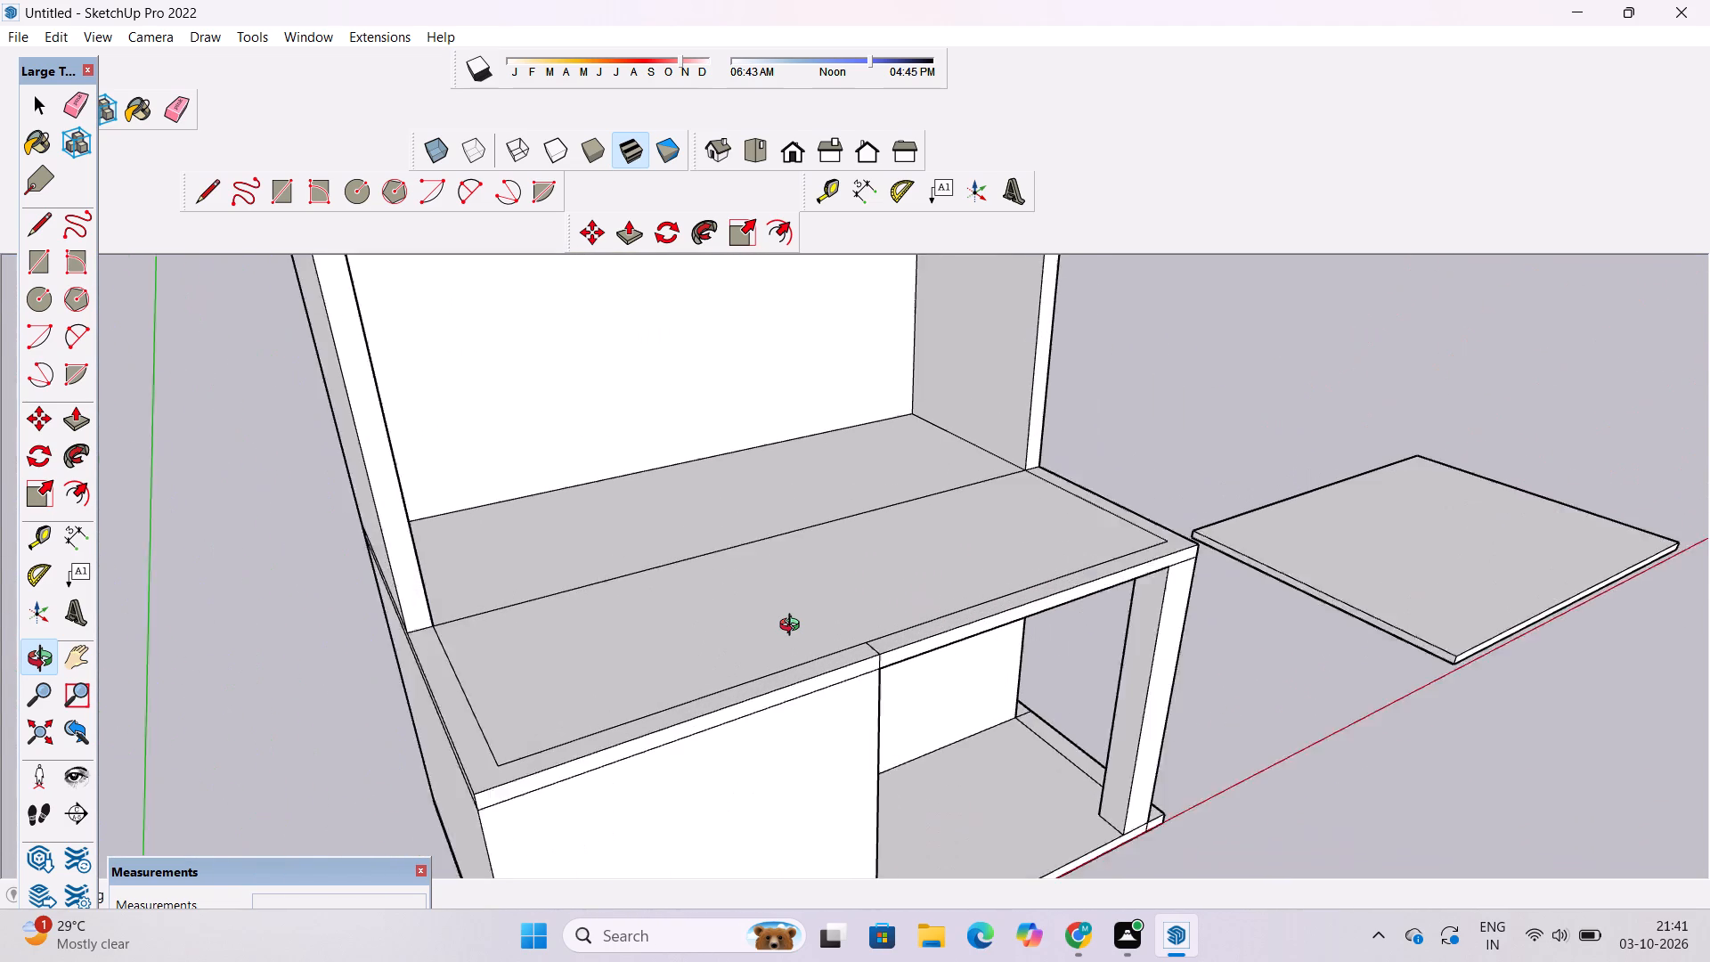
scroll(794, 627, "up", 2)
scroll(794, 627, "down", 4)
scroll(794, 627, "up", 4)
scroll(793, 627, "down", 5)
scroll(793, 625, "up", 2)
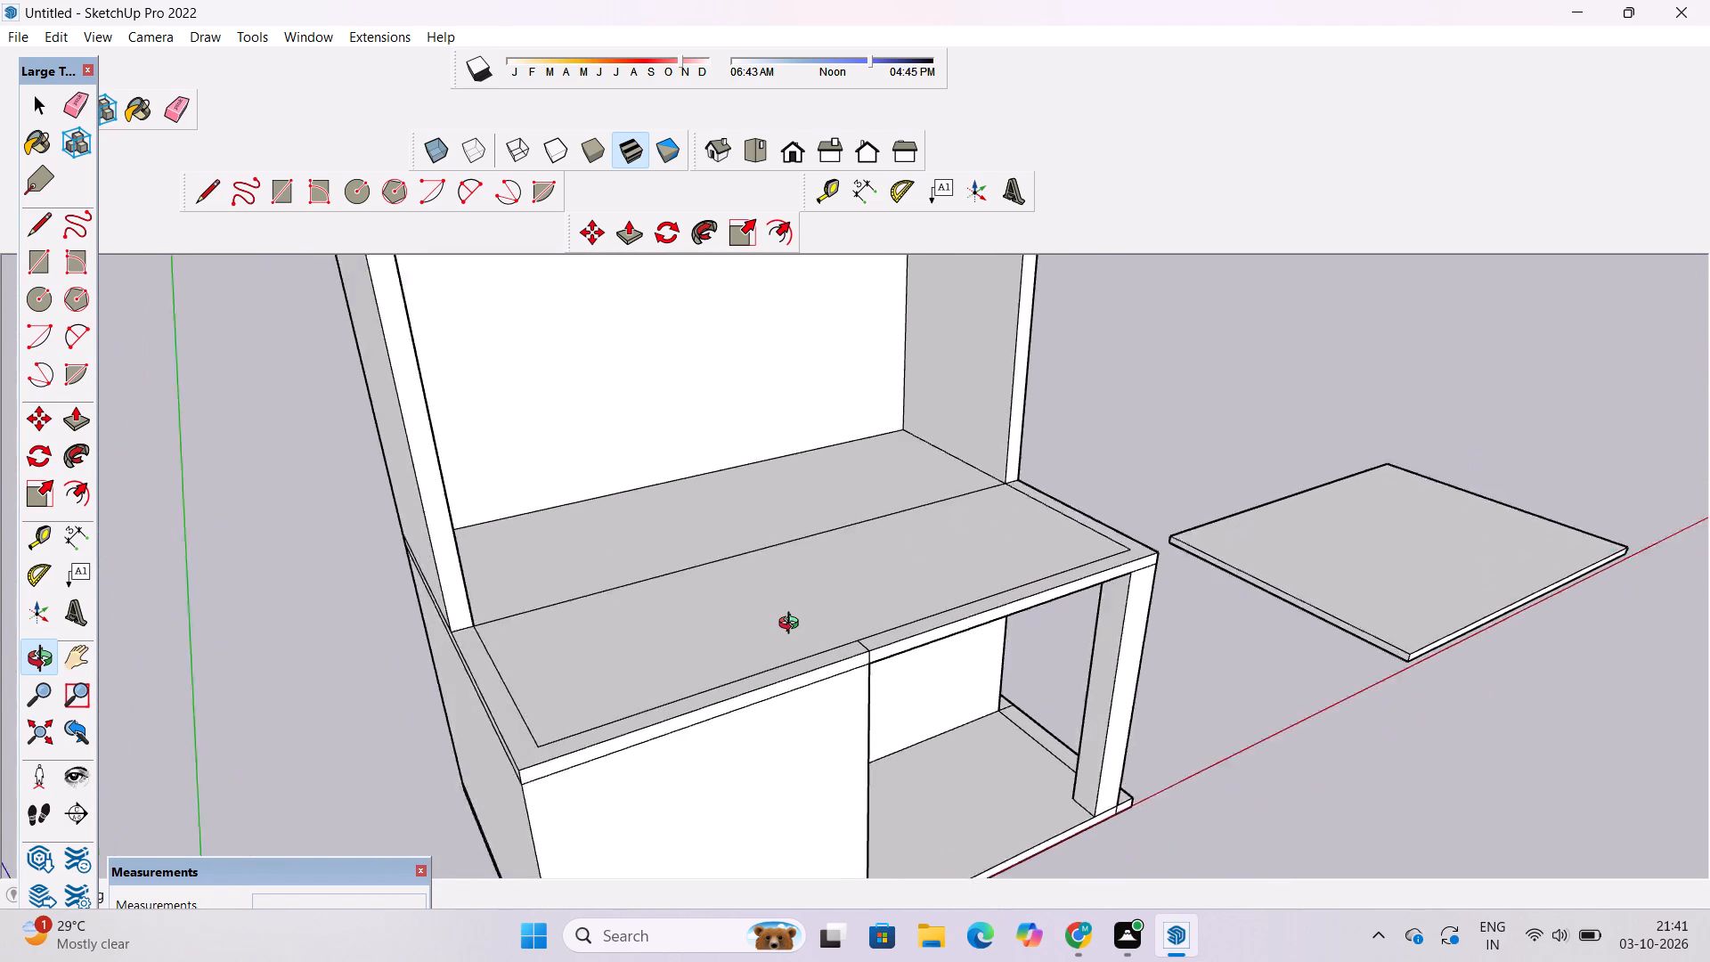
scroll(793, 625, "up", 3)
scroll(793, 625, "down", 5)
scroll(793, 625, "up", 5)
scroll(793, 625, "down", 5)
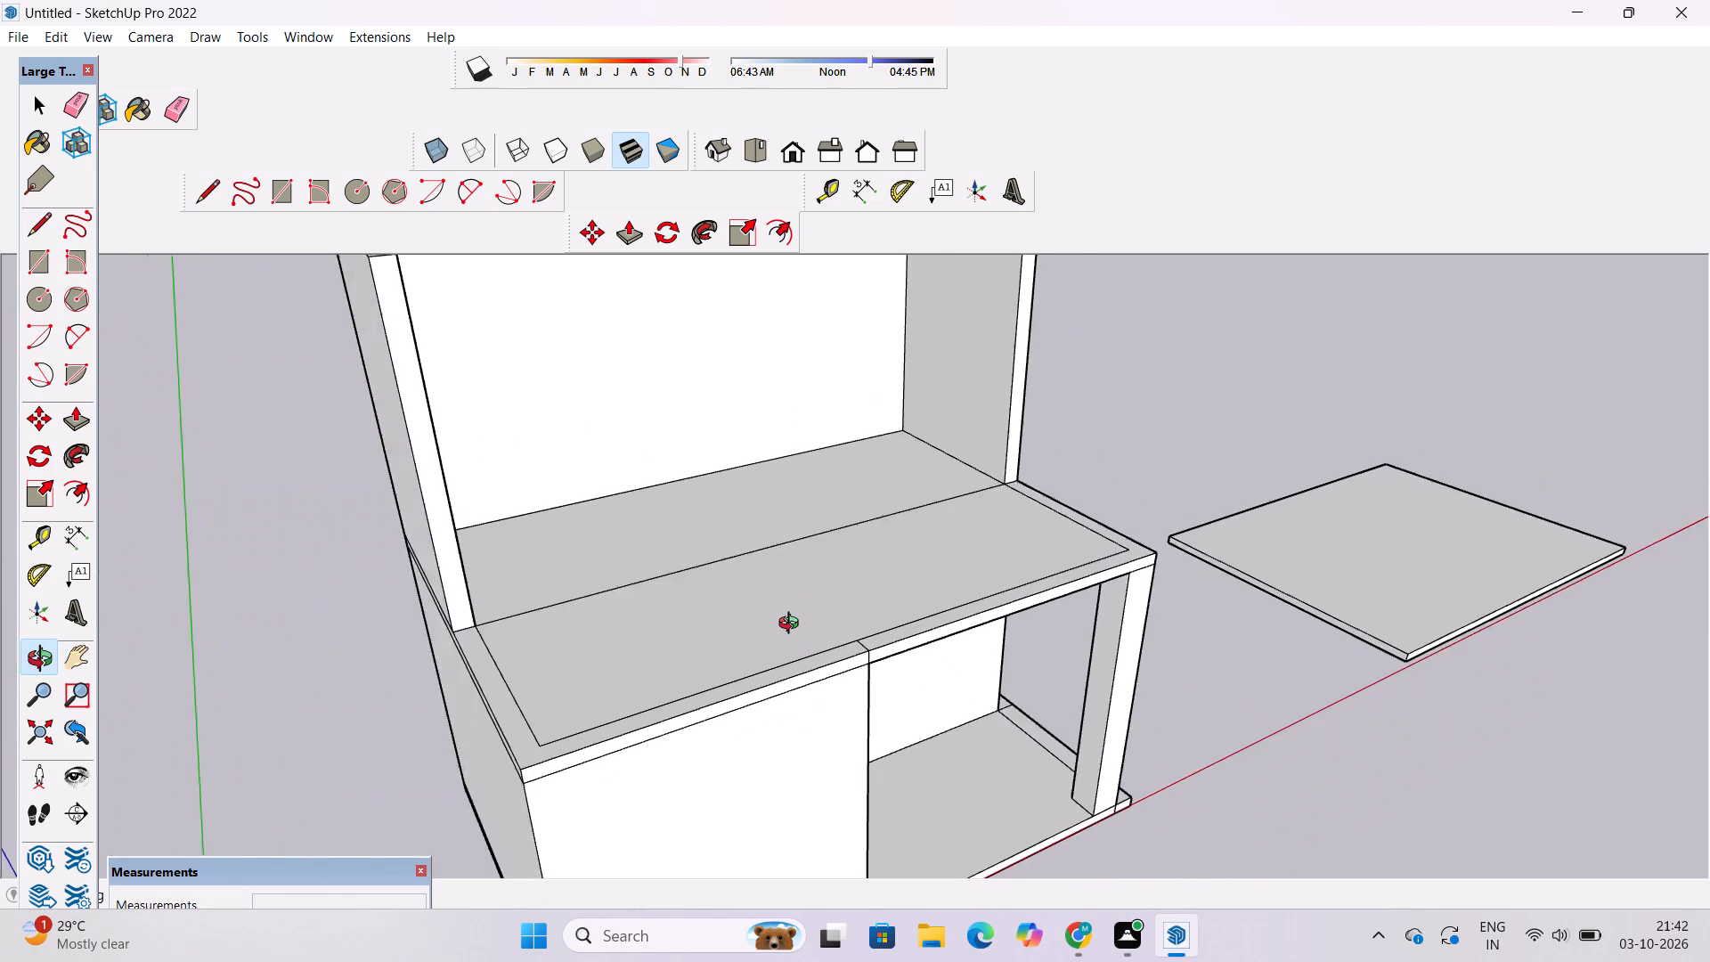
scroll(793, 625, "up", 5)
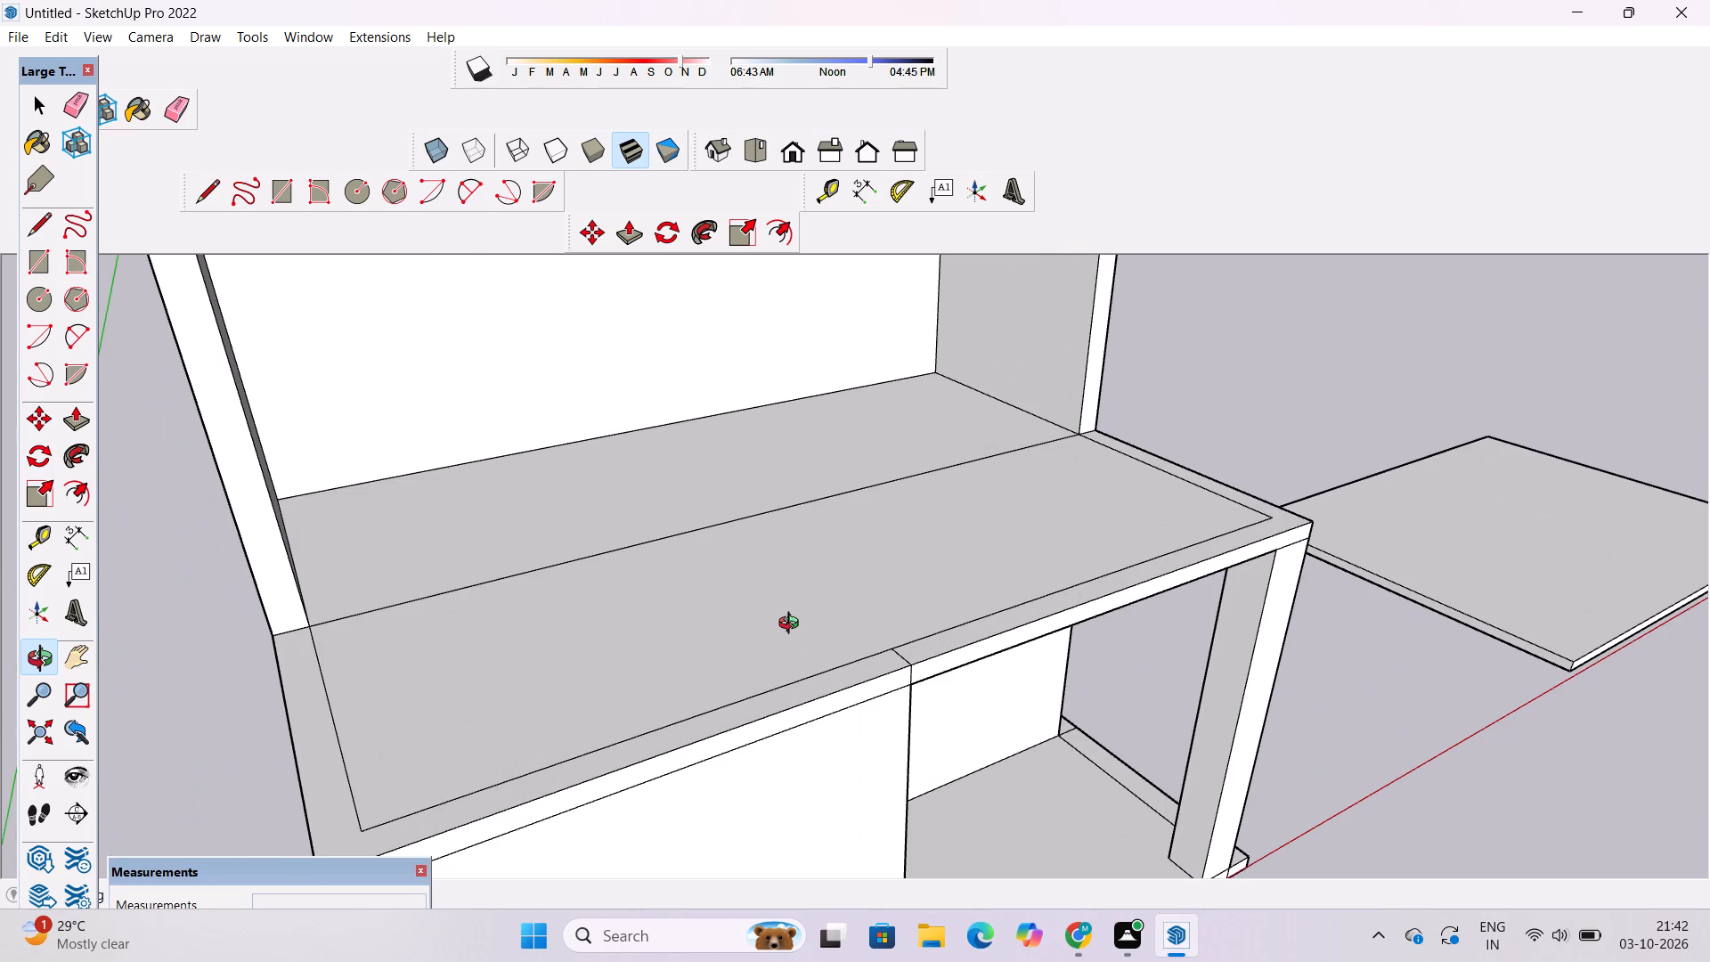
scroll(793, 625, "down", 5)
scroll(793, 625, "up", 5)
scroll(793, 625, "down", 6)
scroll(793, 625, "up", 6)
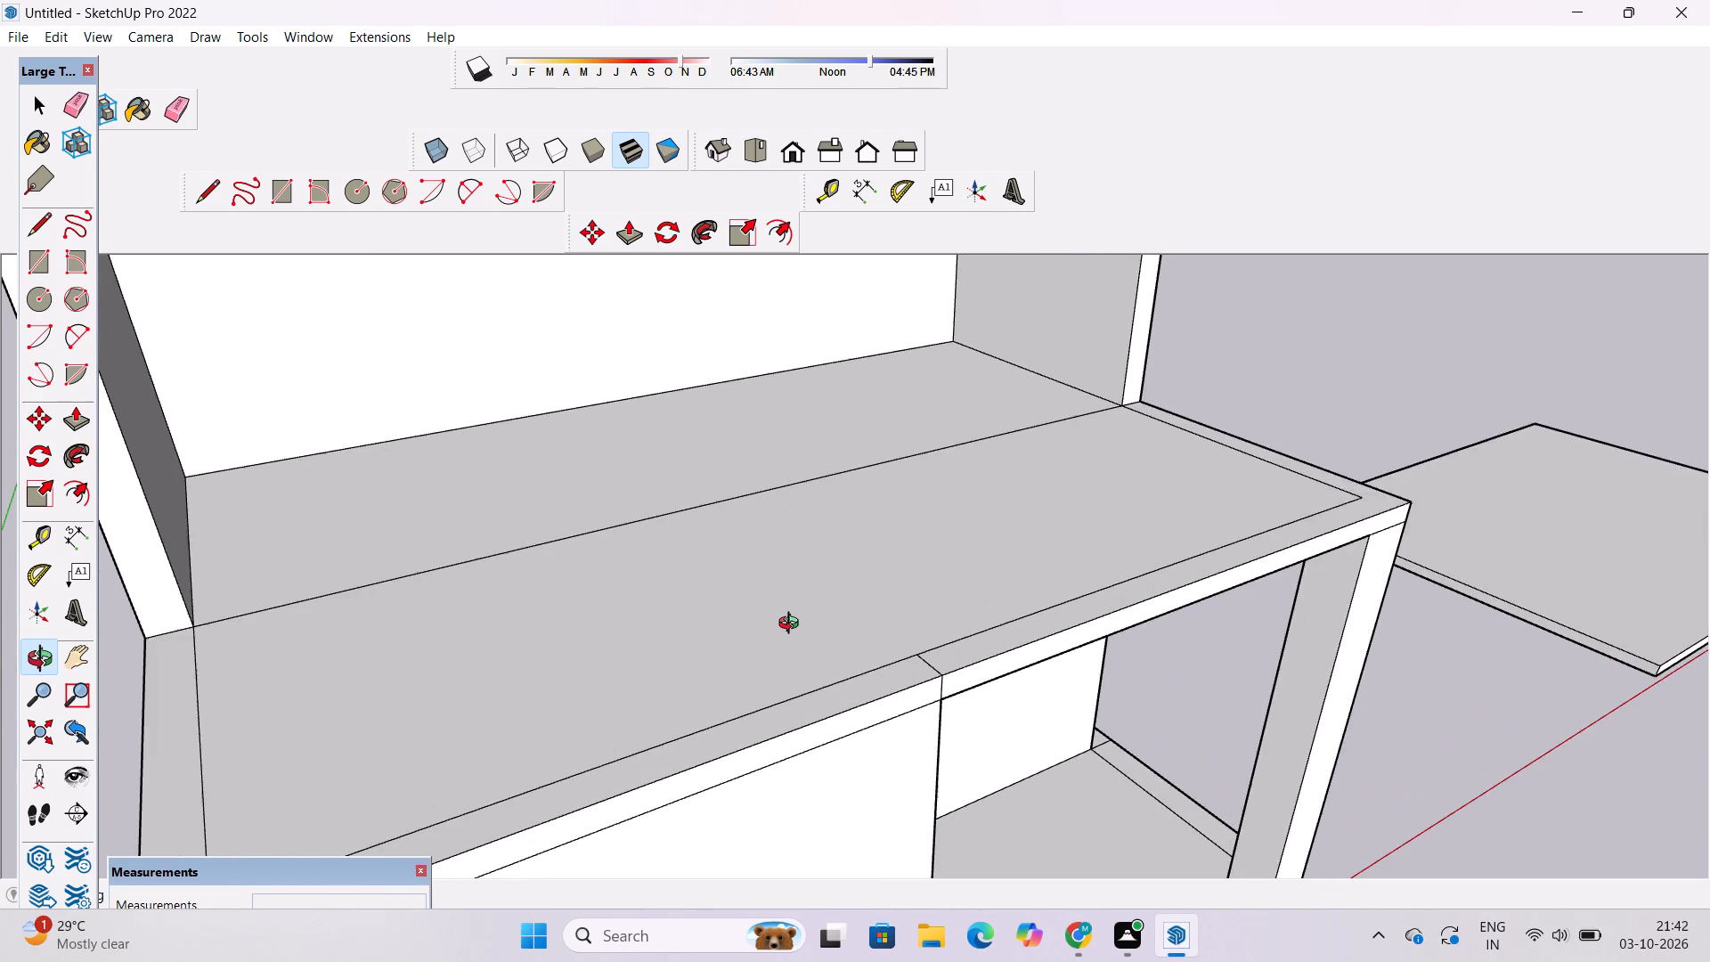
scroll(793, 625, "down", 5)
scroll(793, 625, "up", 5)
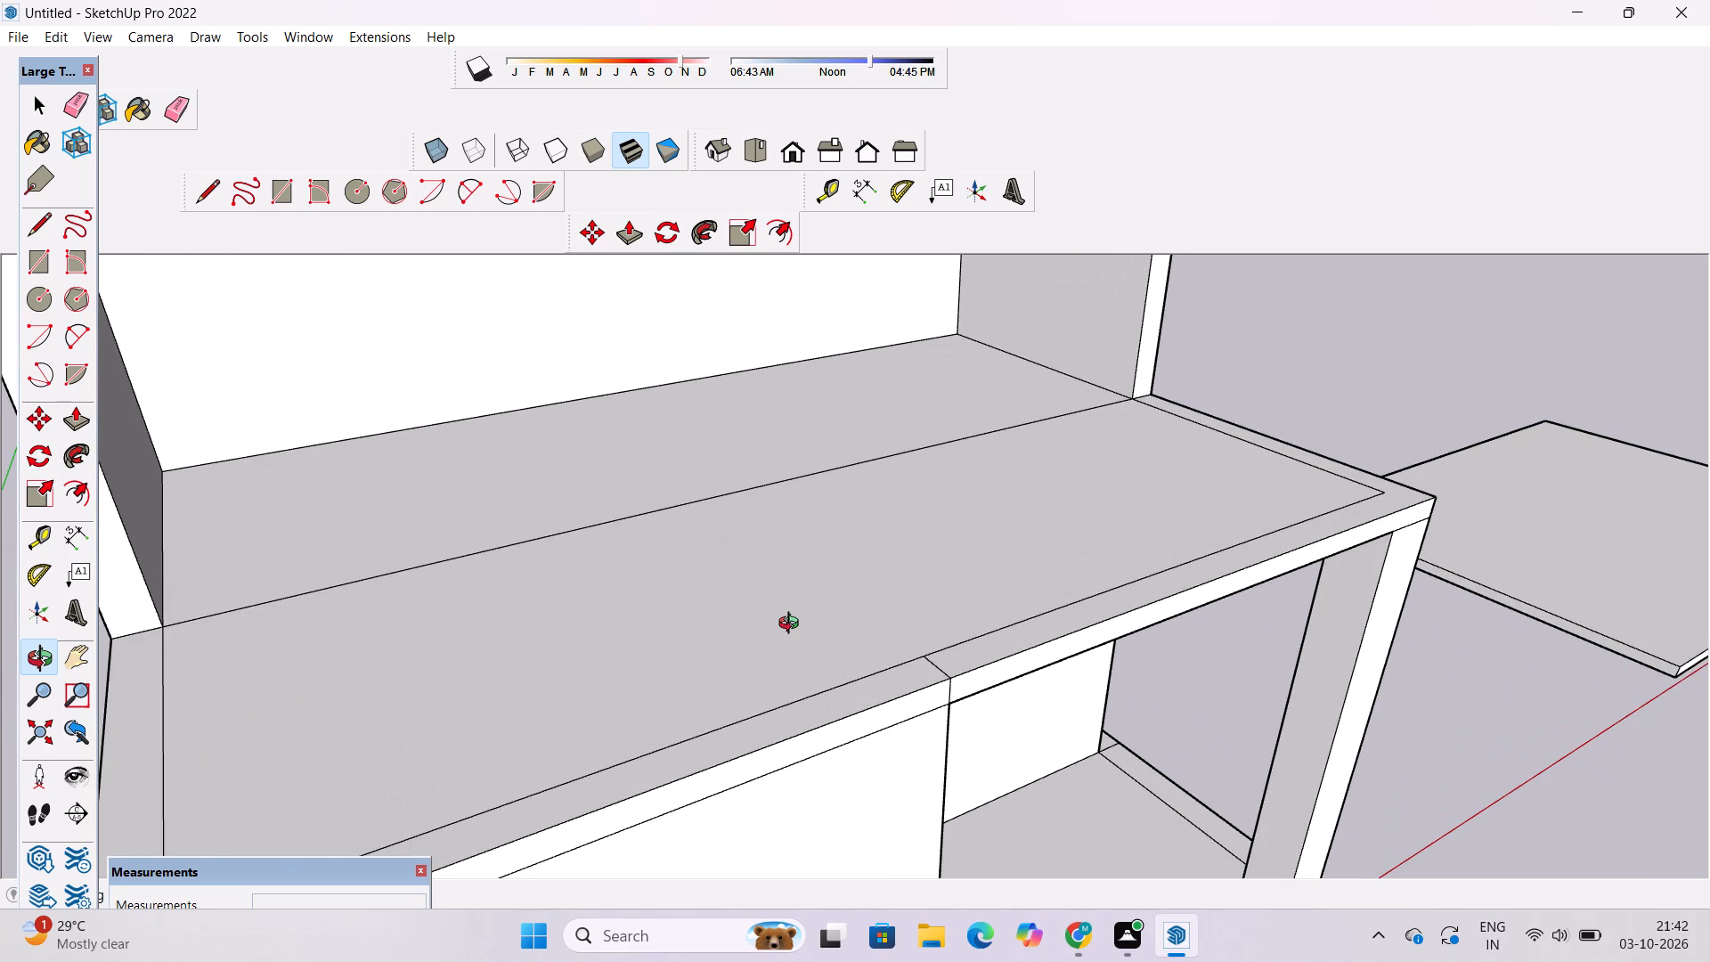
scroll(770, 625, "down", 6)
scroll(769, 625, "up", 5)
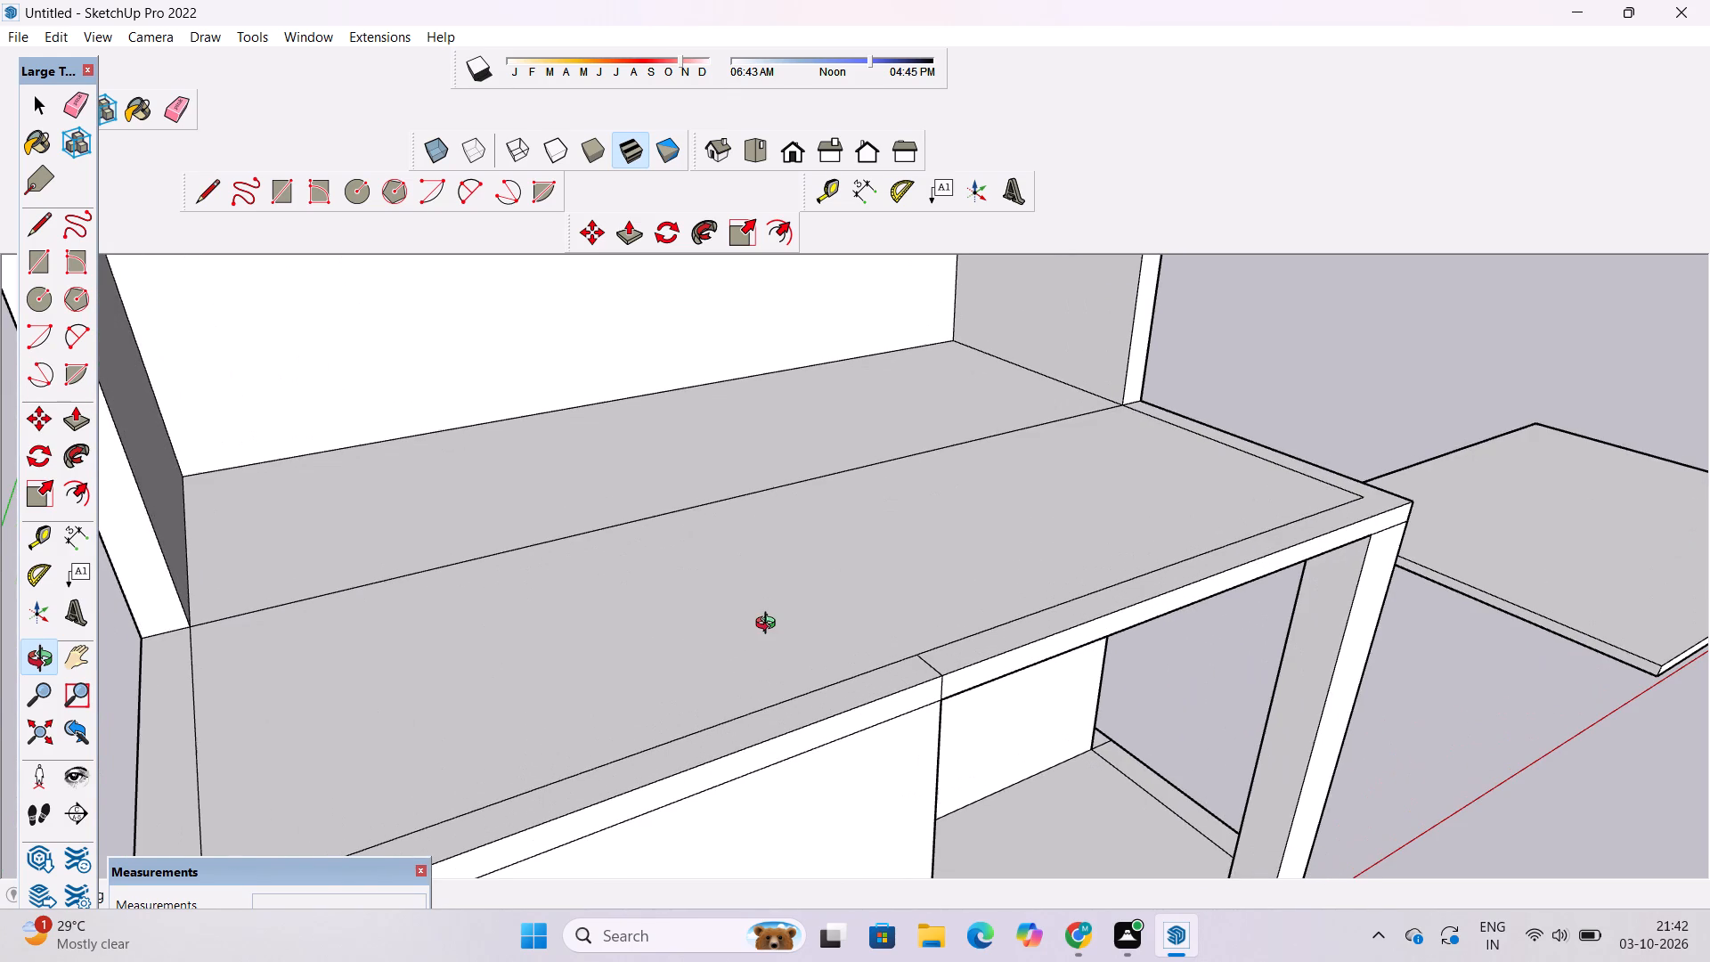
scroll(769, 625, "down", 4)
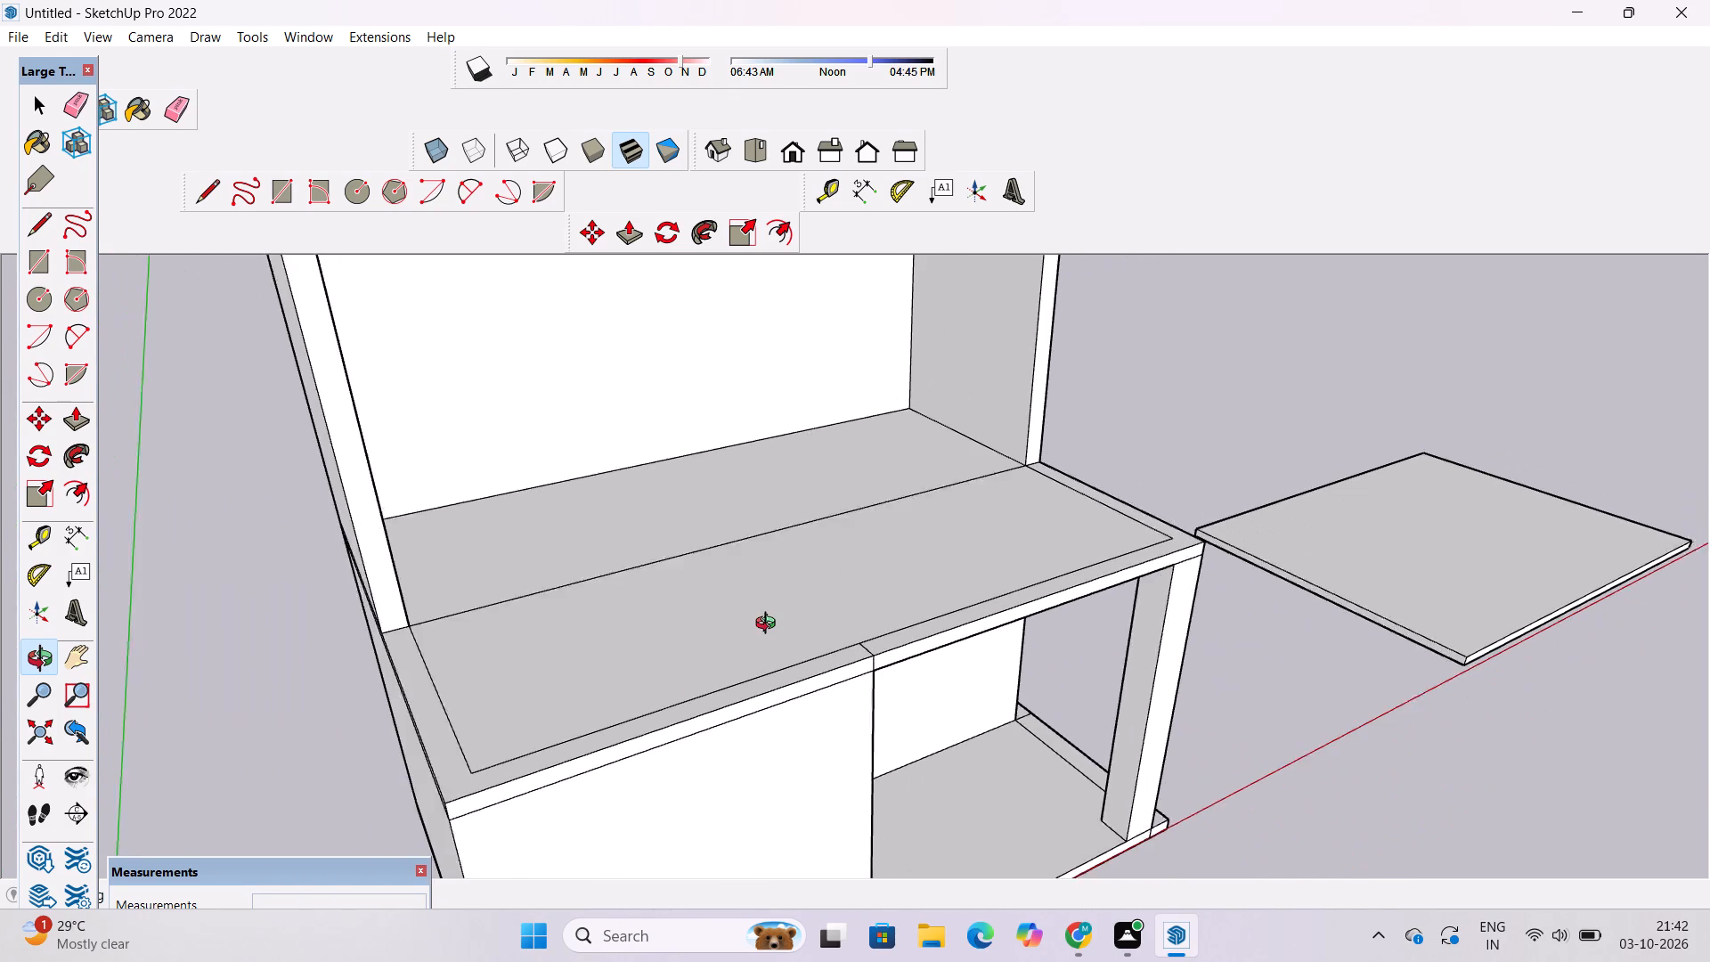
Examine the upper walls, the open front part of the roof slab and the storey below from above.
scroll(769, 625, "down", 7)
left_click_drag(946, 551, 914, 618, "shift")
left_click_drag(907, 662, 847, 715)
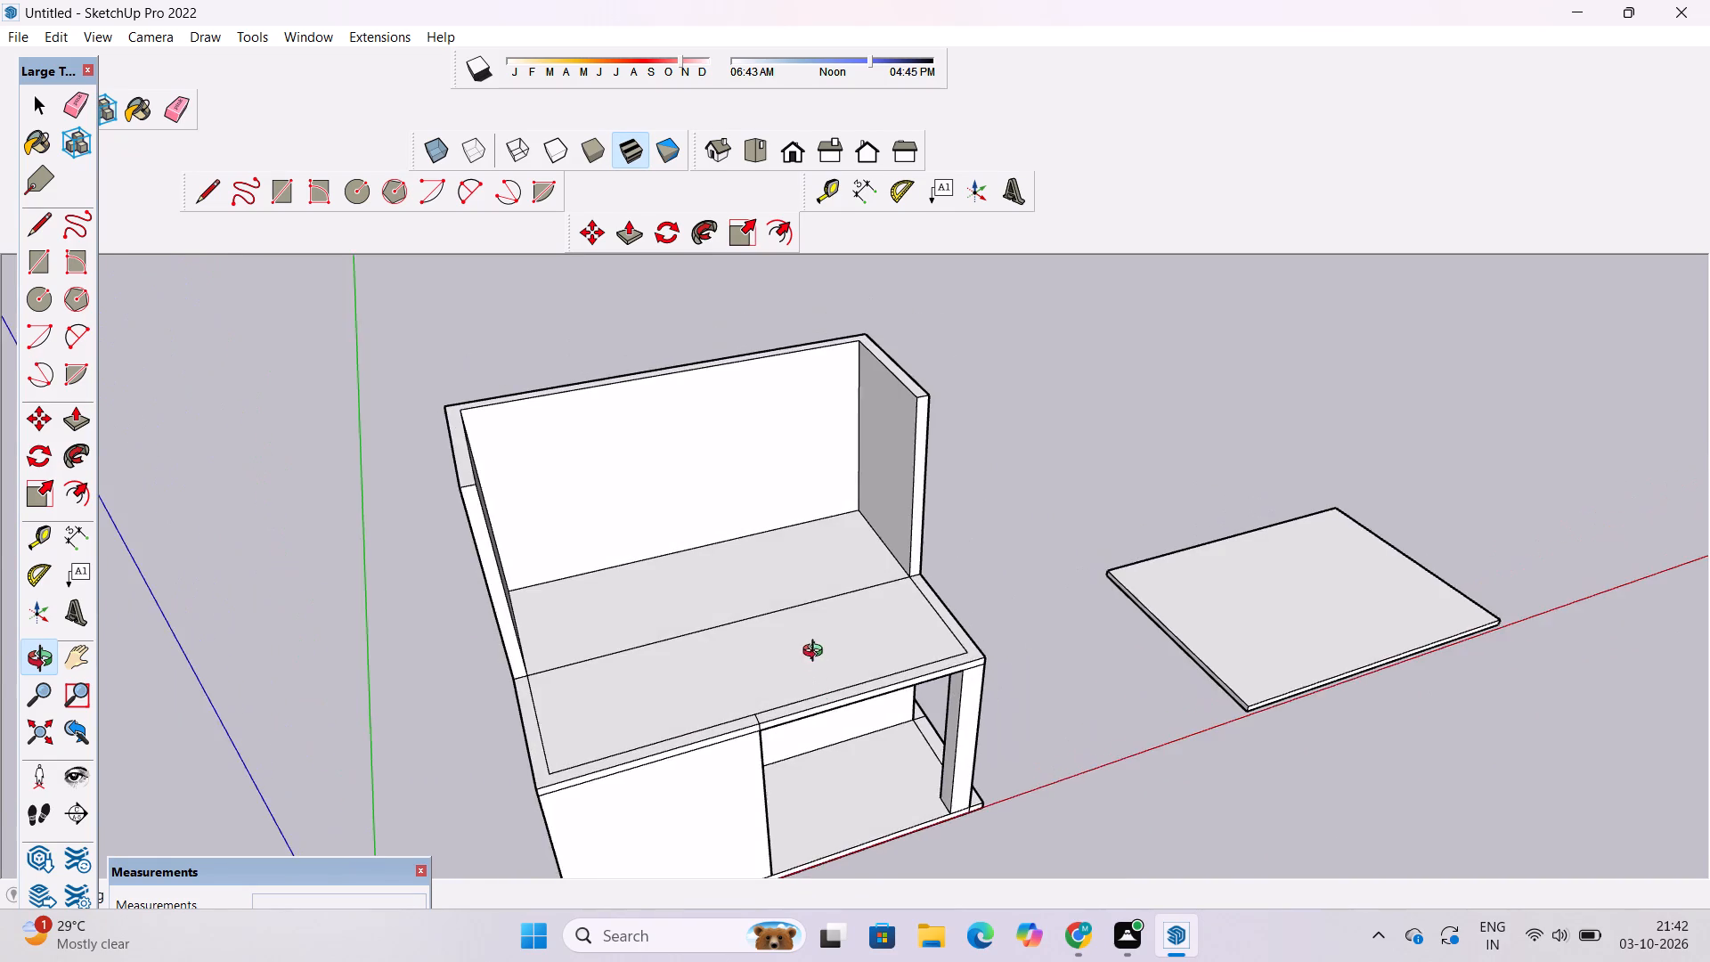
scroll(817, 653, "up", 3)
left_click_drag(782, 676, 963, 624)
scroll(965, 621, "down", 6)
left_click_drag(957, 689, 786, 740)
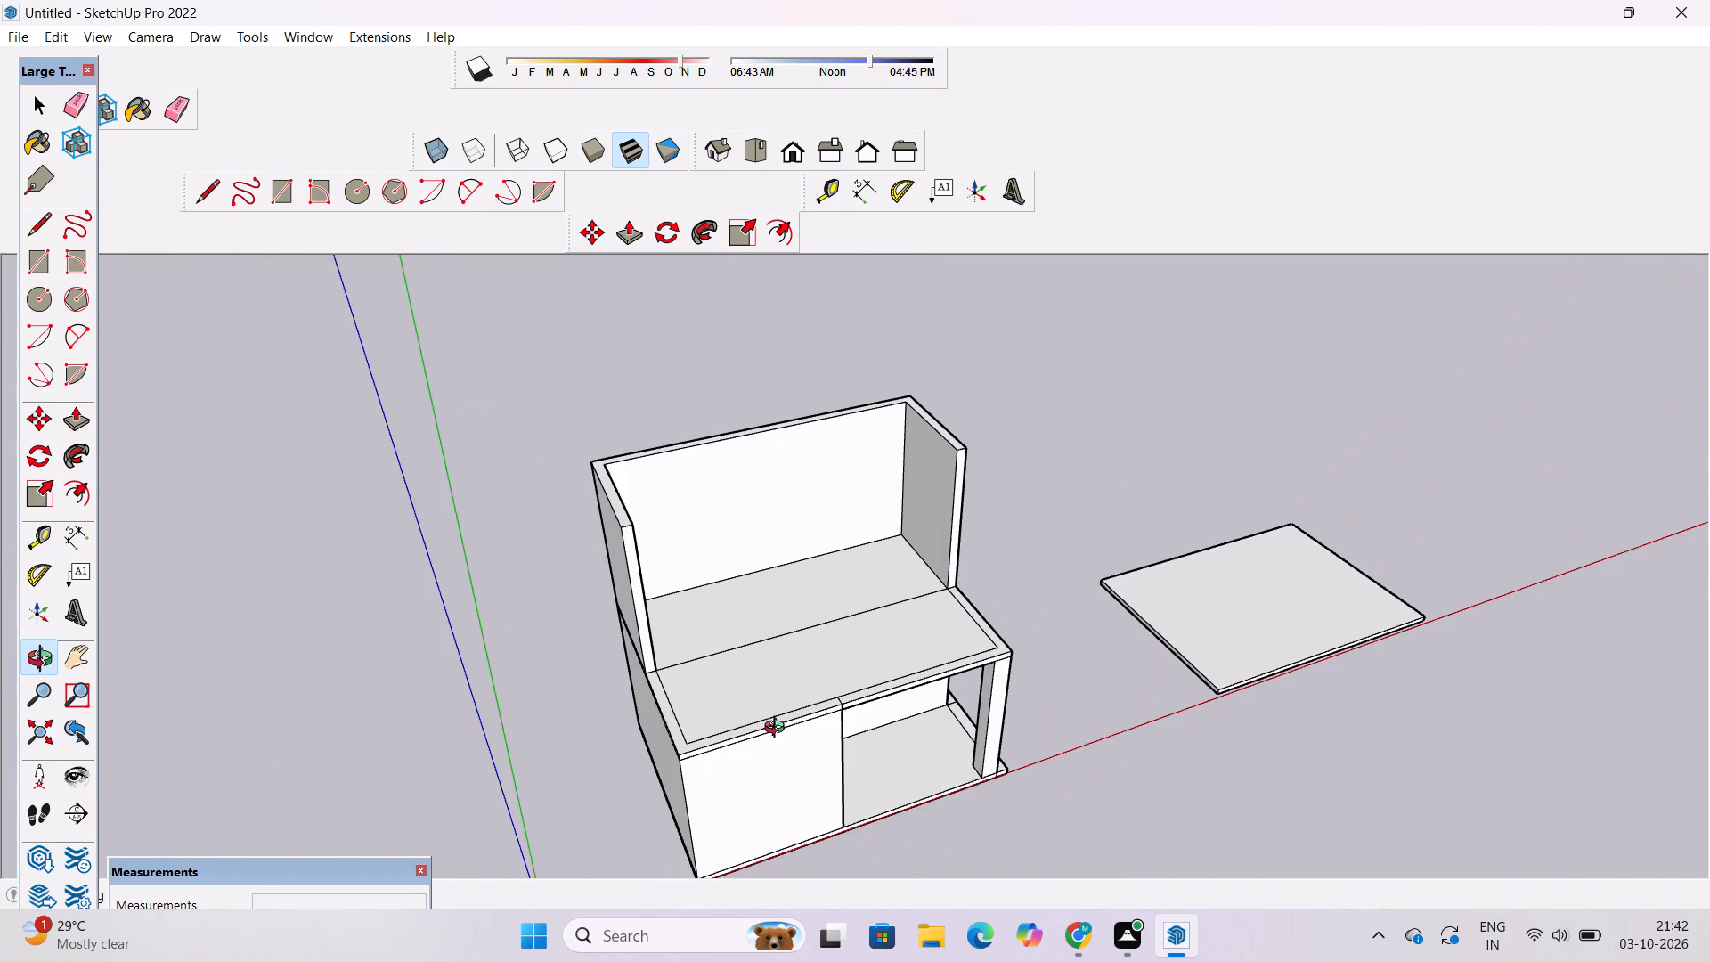
scroll(778, 730, "up", 3)
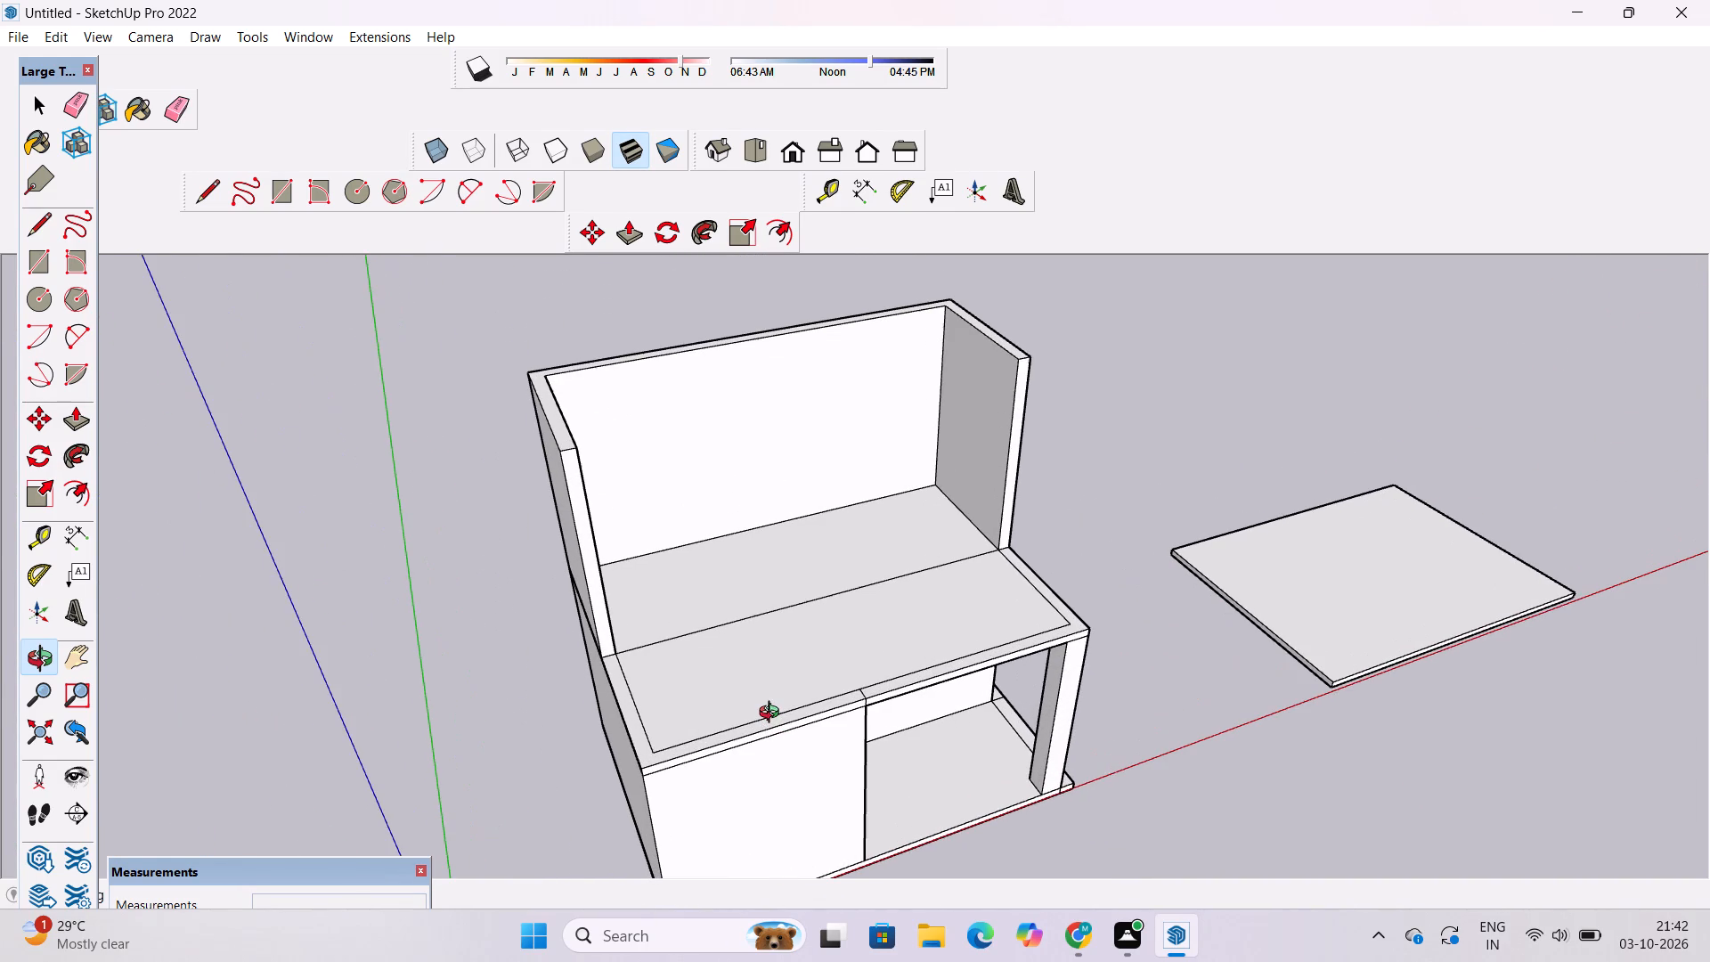
scroll(773, 714, "down", 3)
scroll(773, 714, "up", 3)
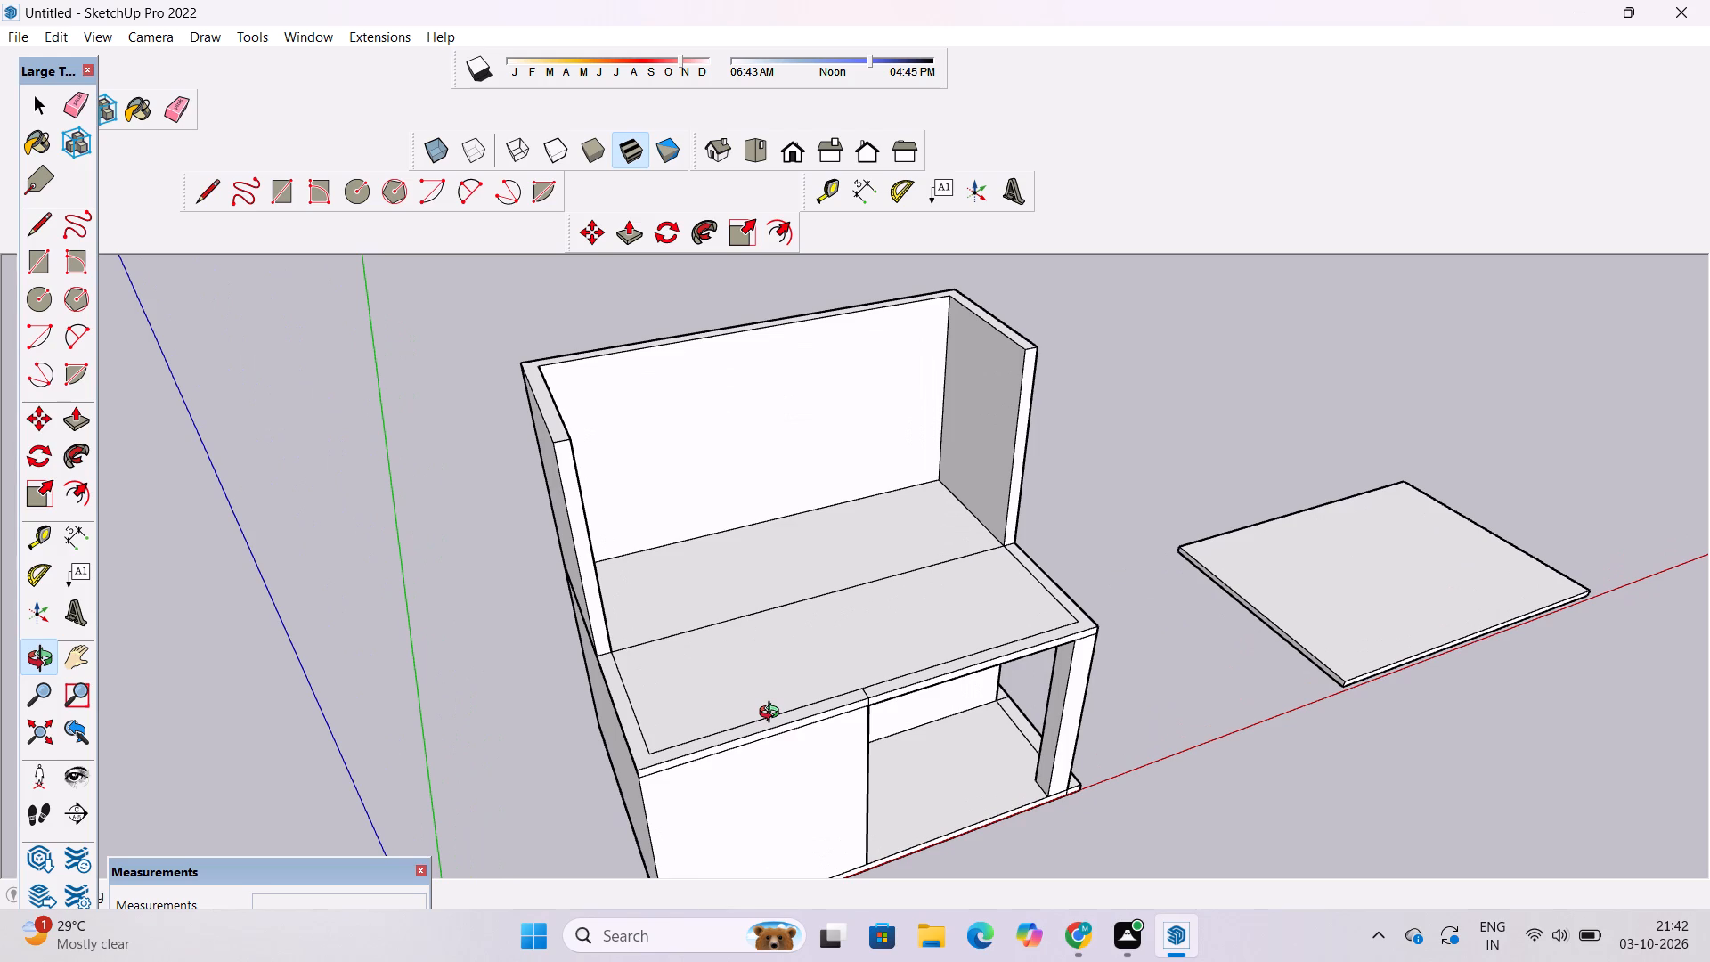
scroll(742, 677, "down", 5)
left_click_drag(758, 697, 761, 617, "shift")
left_click_drag(761, 616, 761, 640)
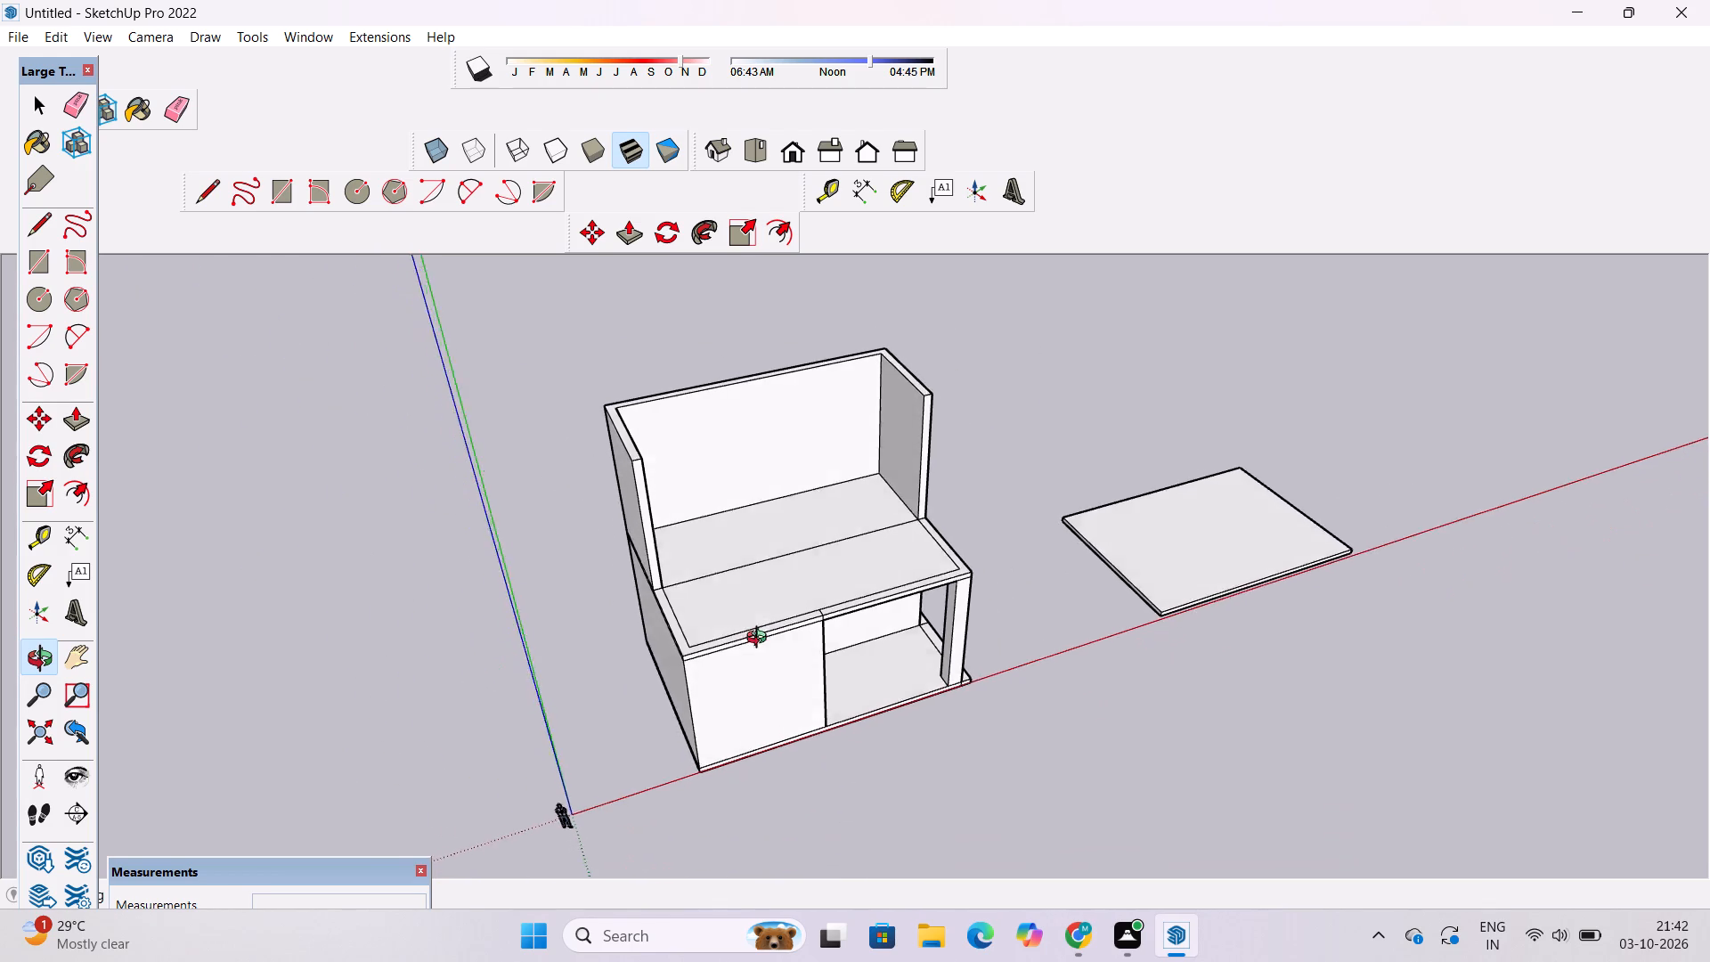
Examine the upper walls and the front border of the roof slab from above and from the front.
left_click_drag(761, 640, 721, 697)
scroll(741, 673, "up", 3)
left_click_drag(842, 629, 670, 658)
scroll(690, 640, "up", 3)
left_click_drag(758, 609, 407, 690, "shift")
left_click_drag(415, 696, 488, 721)
left_click_drag(489, 721, 667, 708, "shift")
left_click_drag(678, 736, 712, 628)
scroll(712, 630, "down", 5)
left_click_drag(776, 643, 700, 666, "shift")
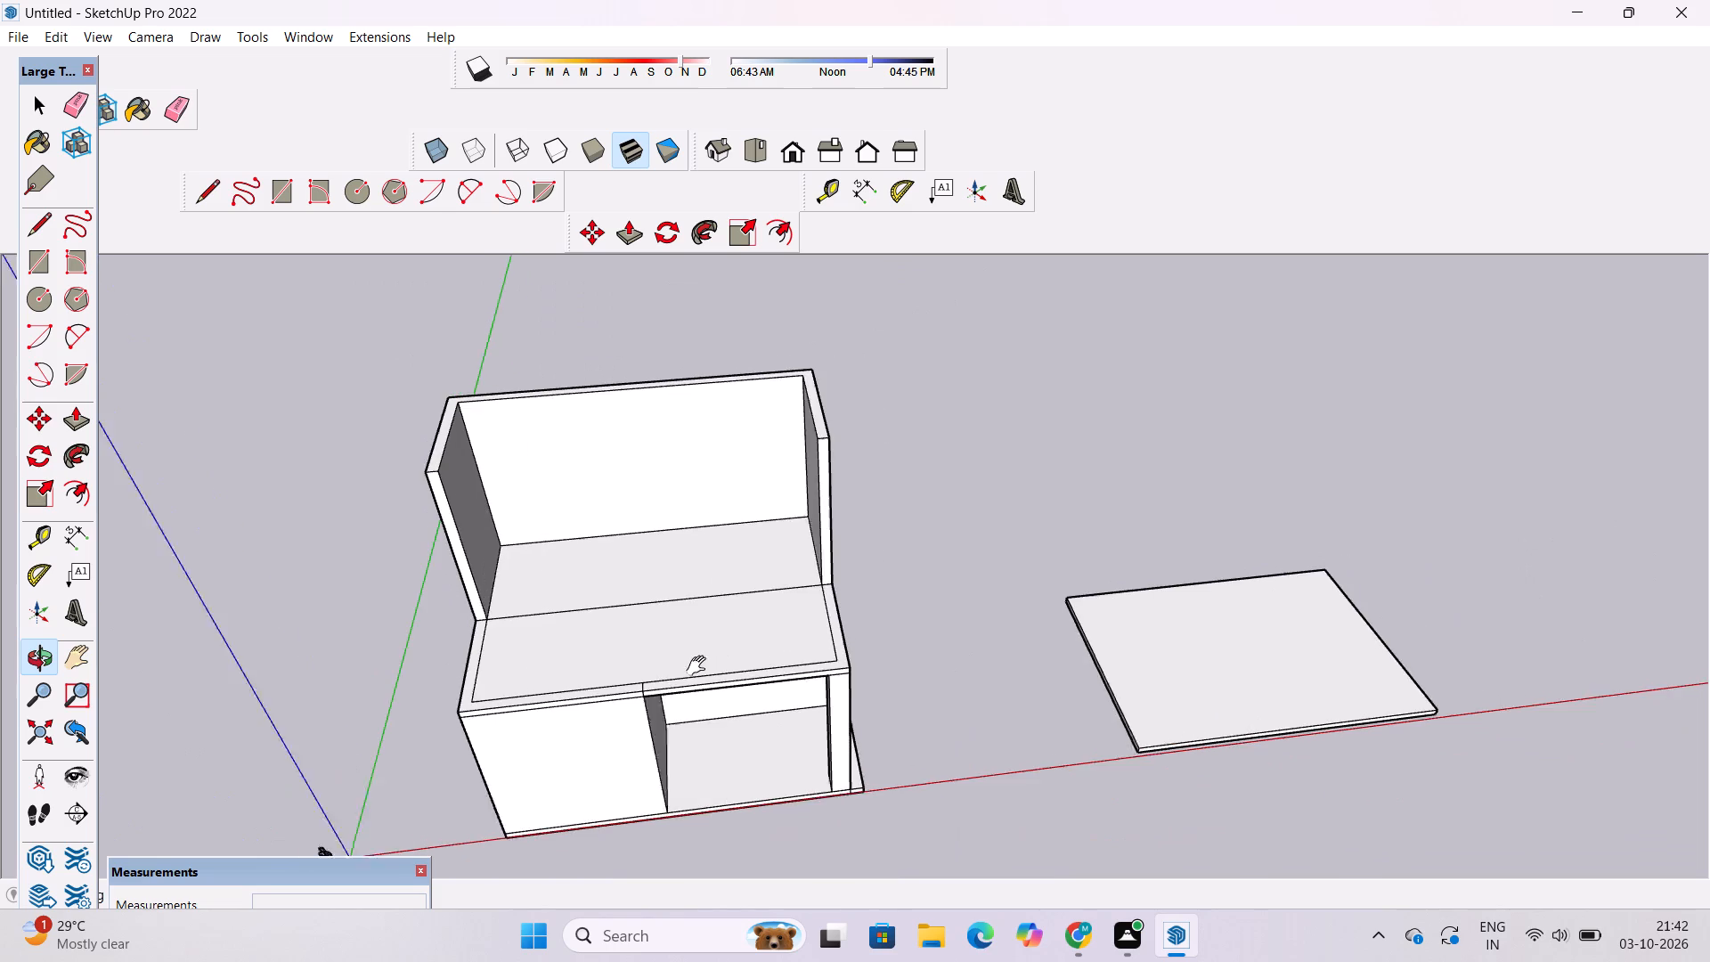
left_click_drag(700, 666, 699, 666, "shift")
left_click_drag(702, 697, 695, 621)
left_click_drag(695, 613, 704, 697, "shift")
left_click_drag(704, 701, 696, 706)
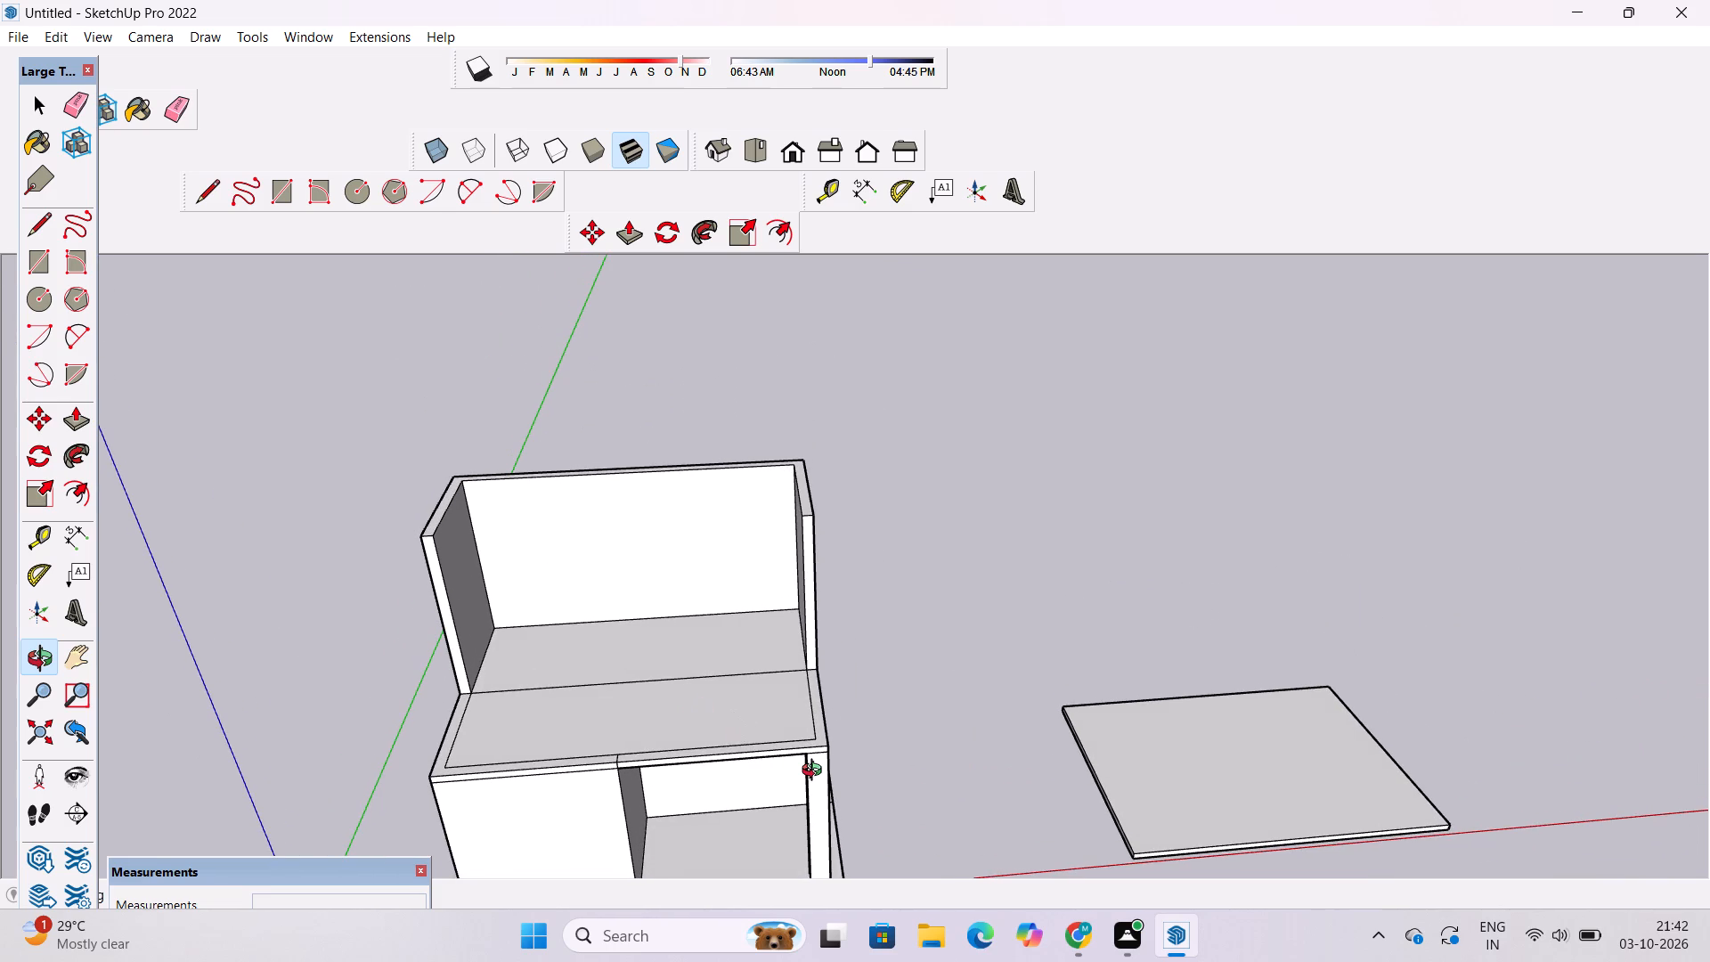
Extrude the L-shaped front border strip above the open bay upward 8' with Push/Pull to form a parapet.
scroll(816, 772, "up", 2)
left_click_drag(817, 766, 710, 779, "shift")
left_click_drag(709, 779, 695, 820)
scroll(656, 757, "up", 4)
left_click_drag(655, 757, 704, 744, "shift")
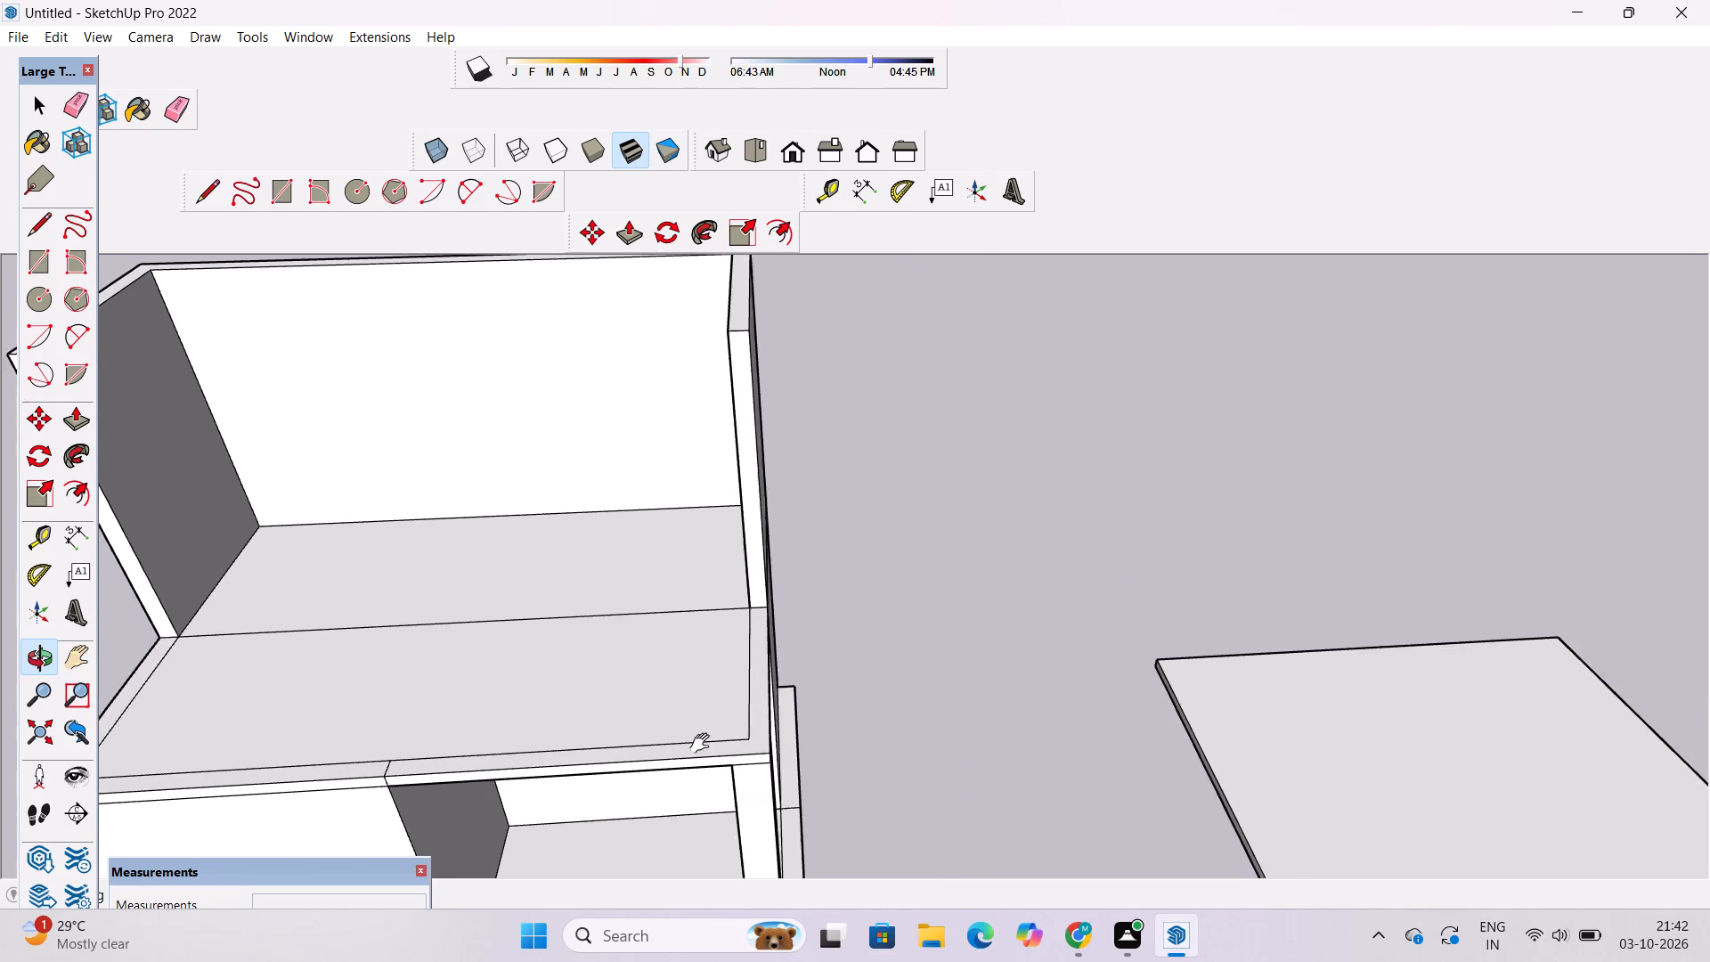
left_click_drag(704, 744, 706, 744, "shift")
left_click_drag(705, 769, 676, 780)
scroll(670, 772, "up", 2)
key("p")
left_click(794, 723)
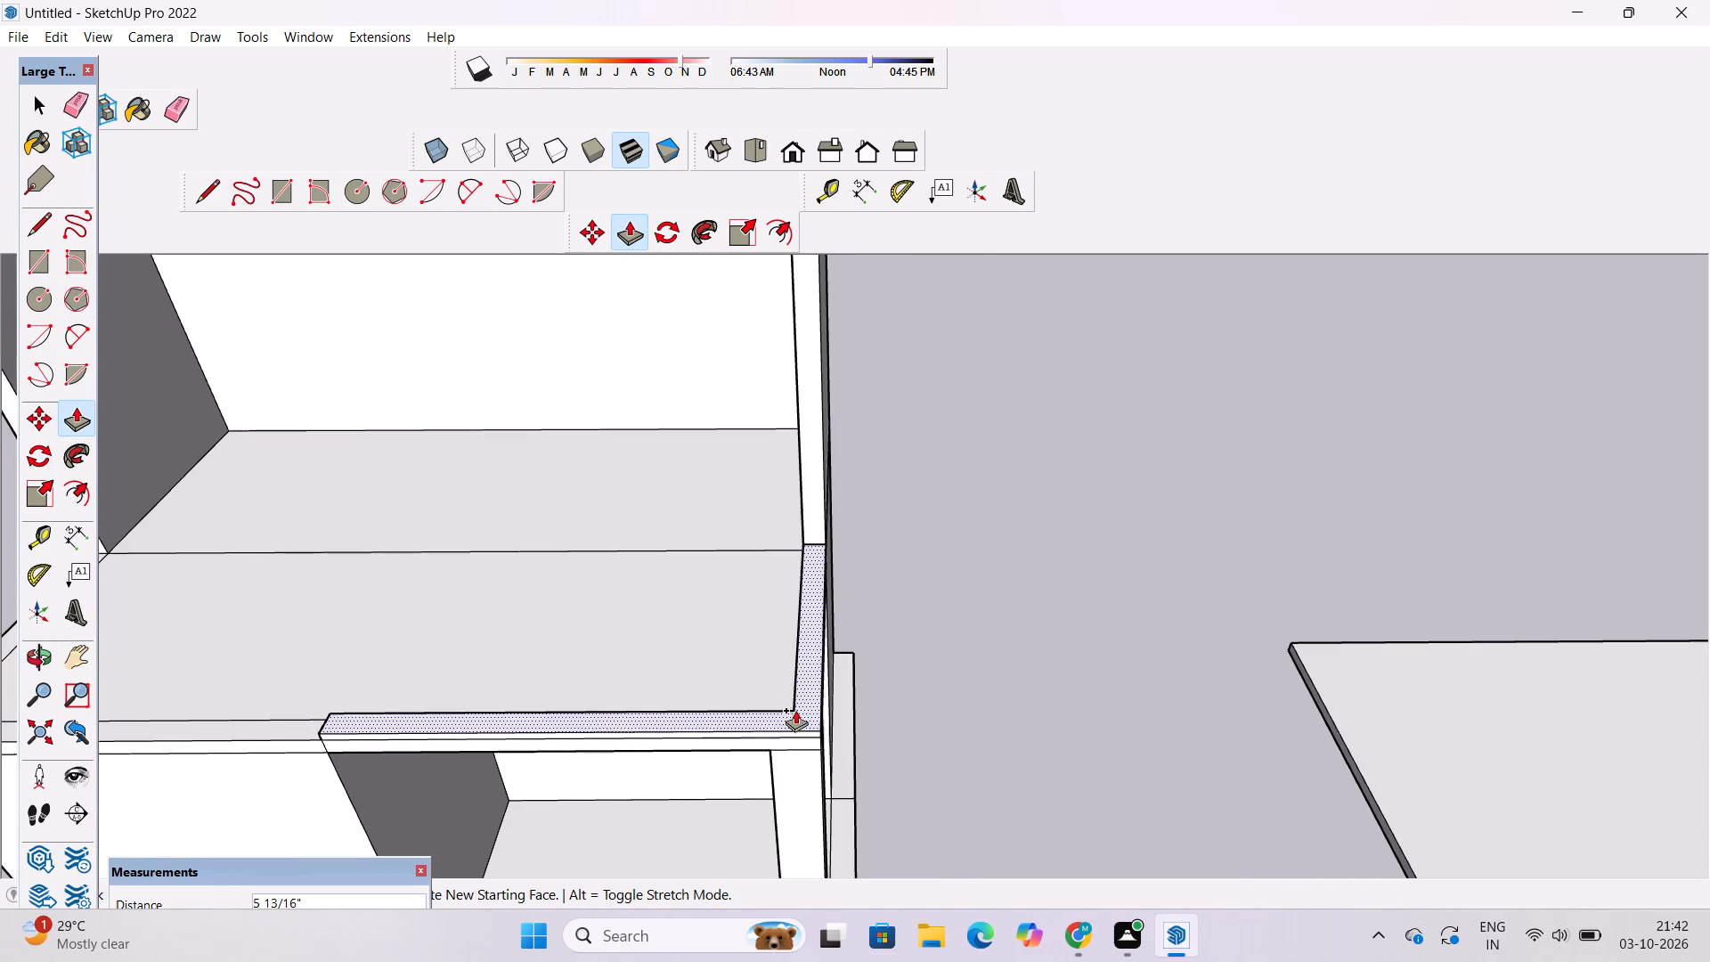
scroll(795, 681, "down", 10)
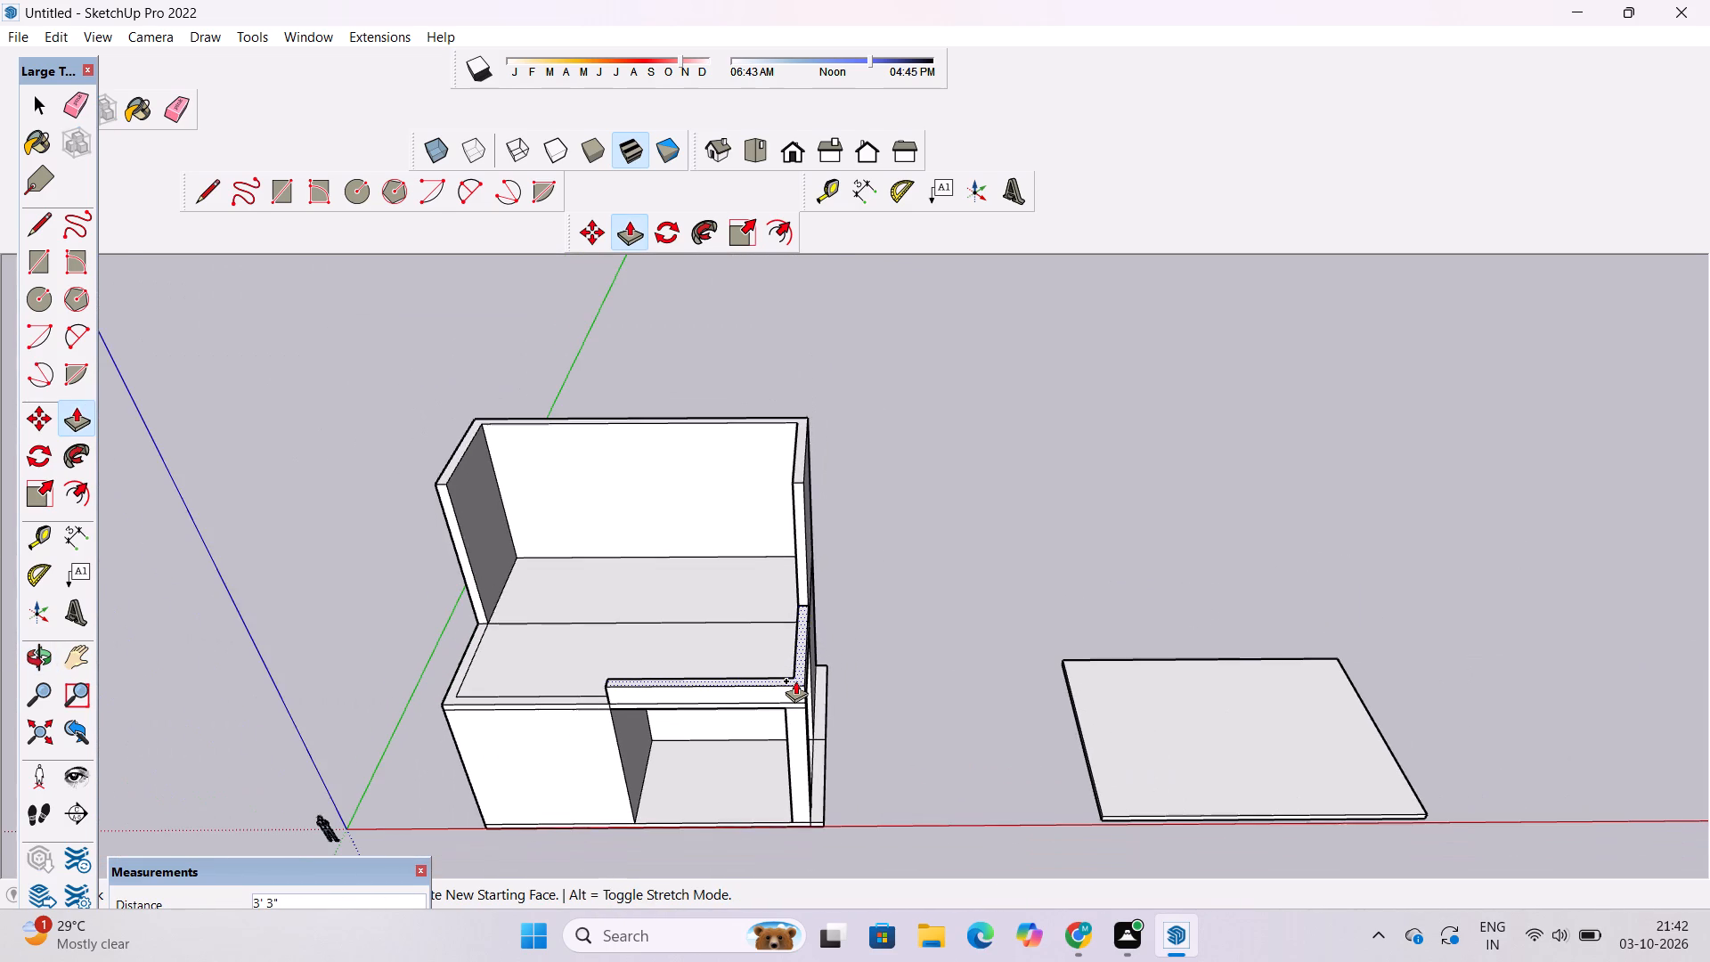
scroll(795, 680, "up", 3)
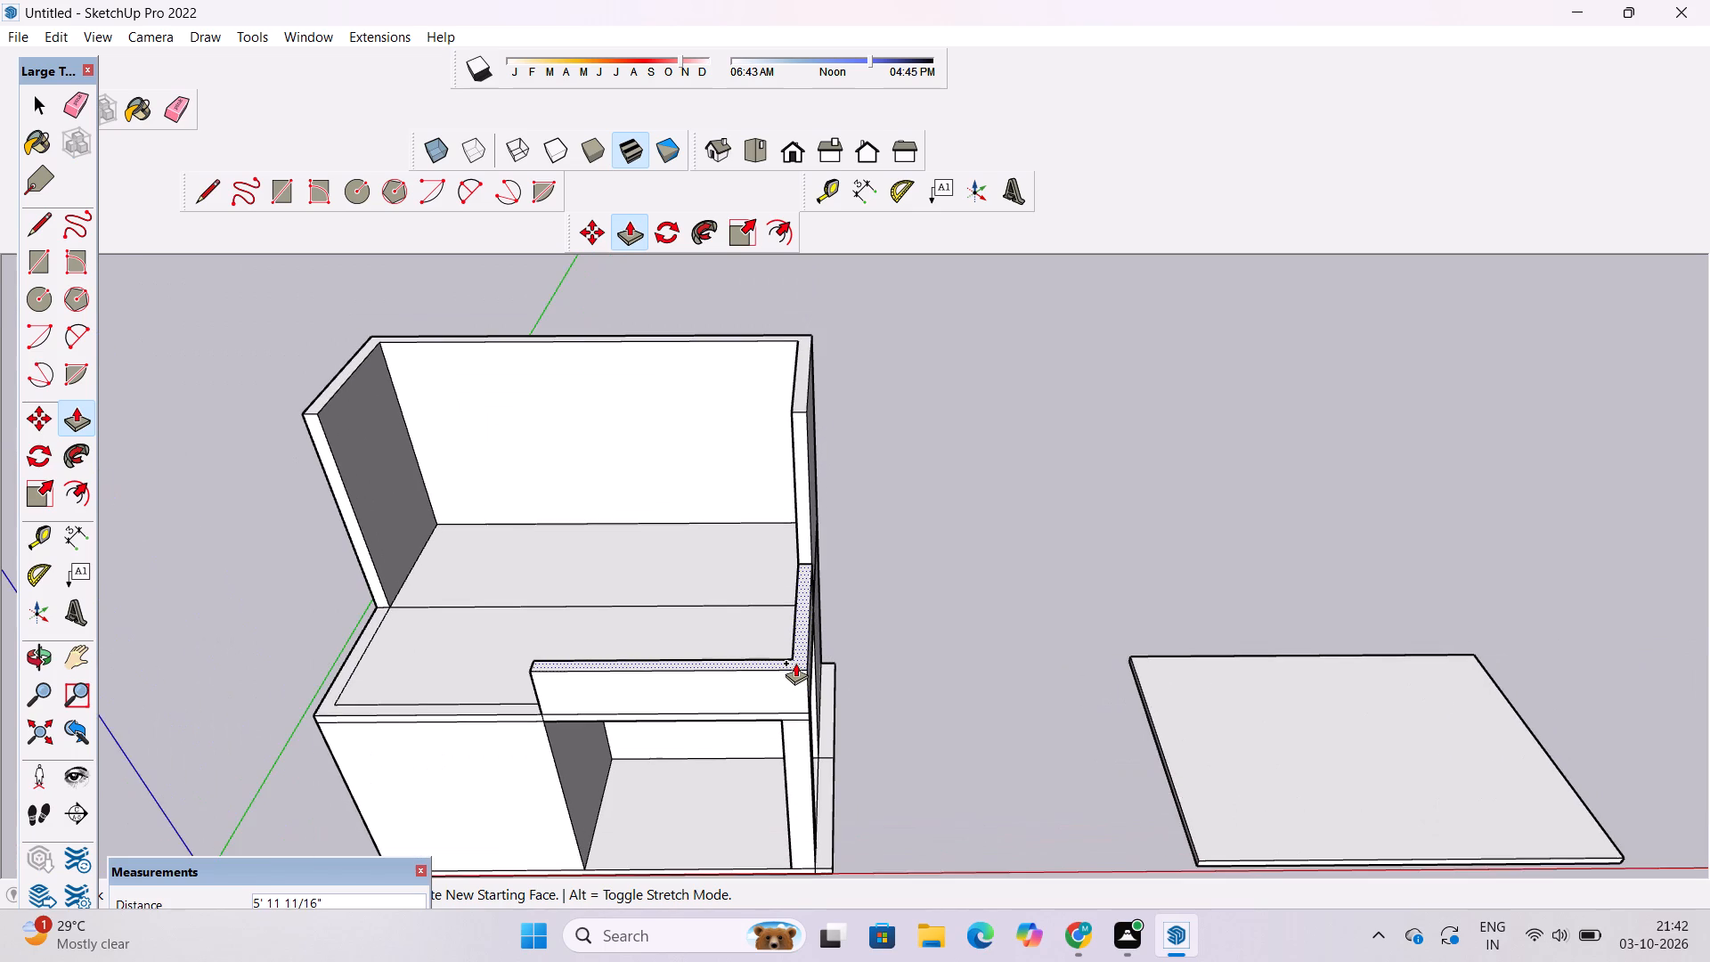
scroll(795, 663, "up", 1)
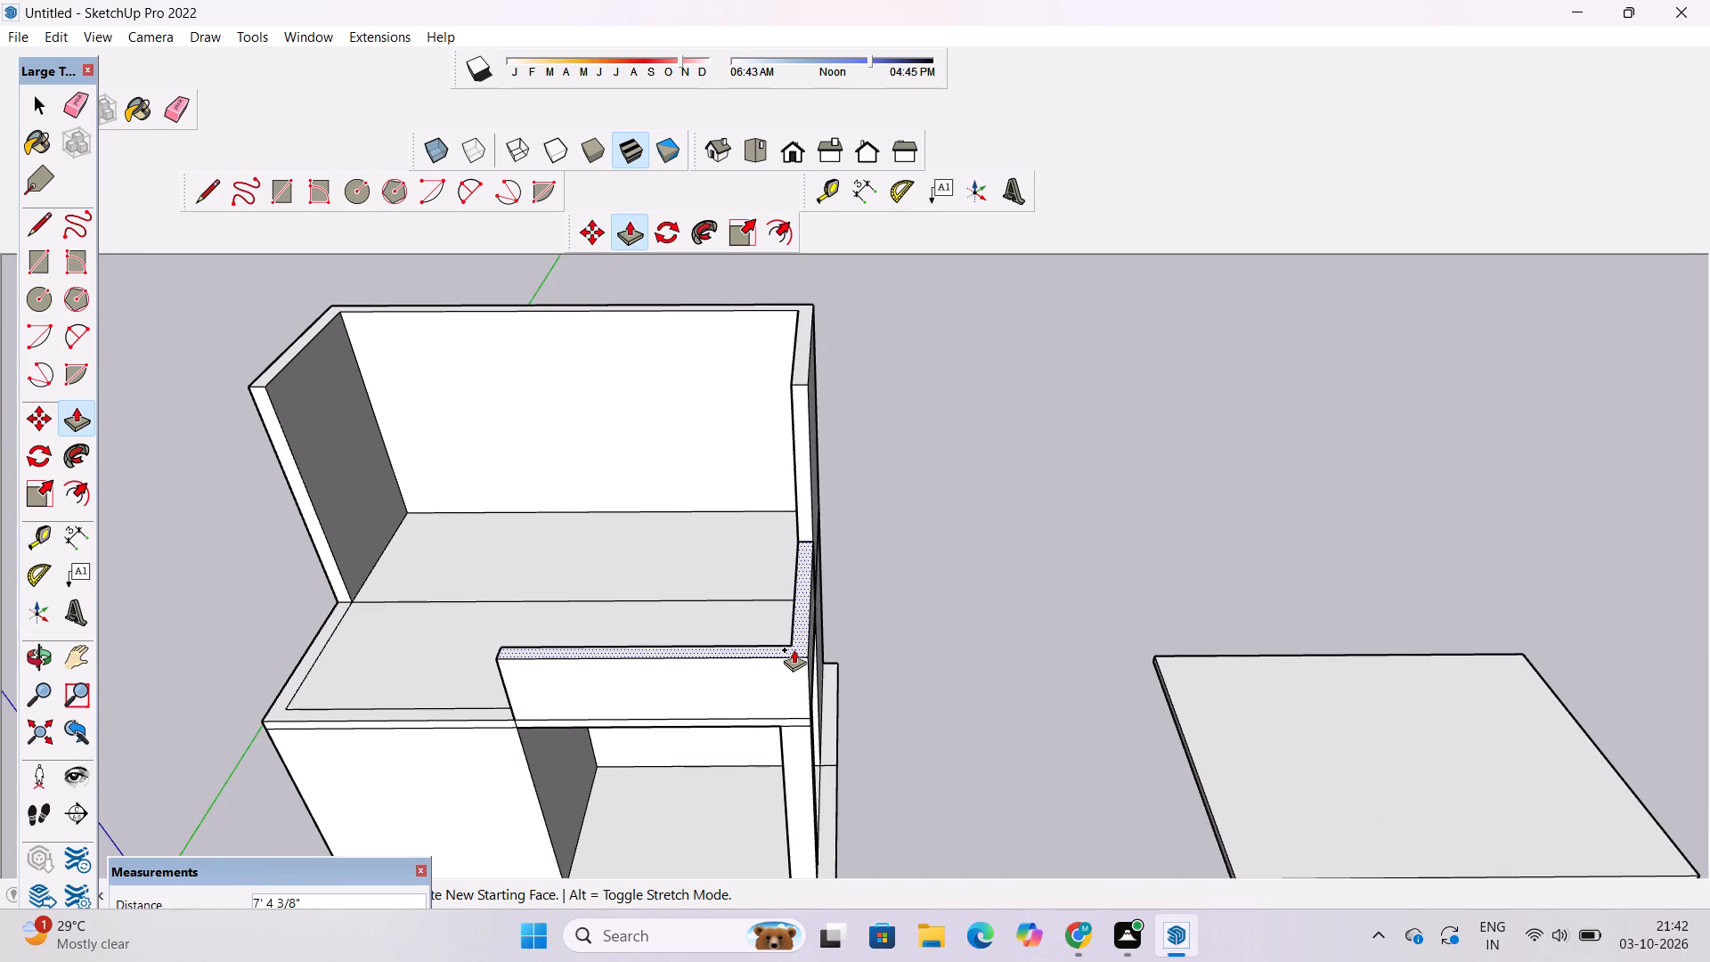
type("8'")
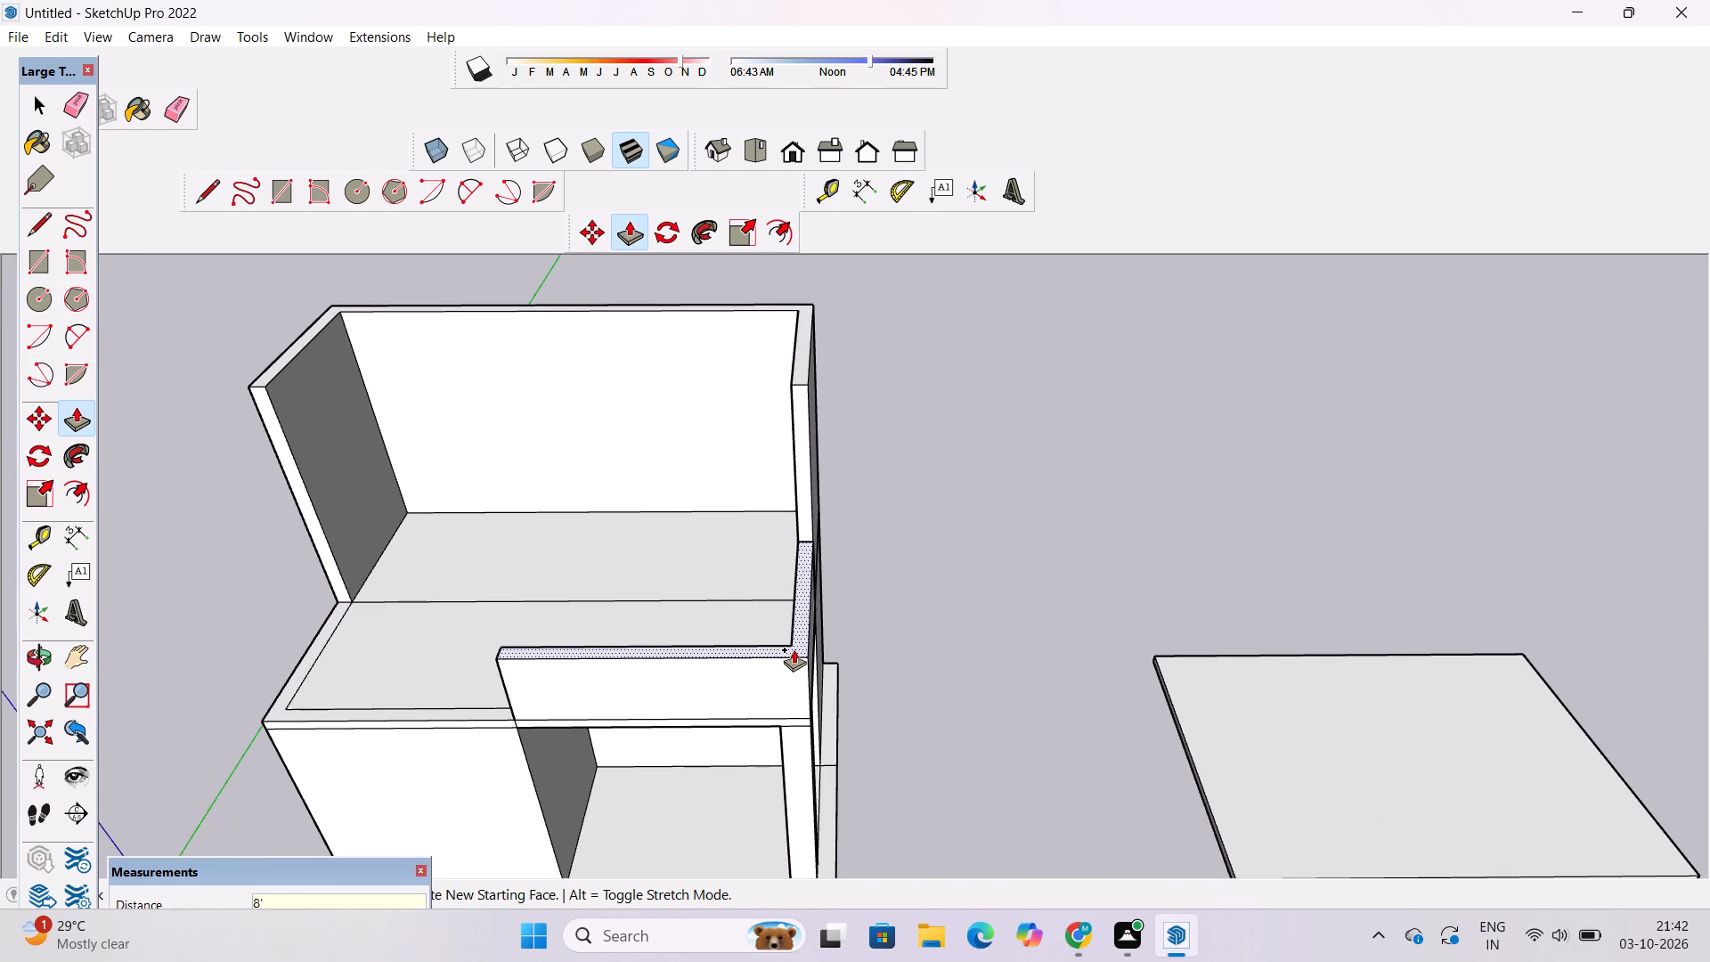
key("Return")
Examine the parapet, upper-storey walls and terrace from below, above and the side.
key("o")
scroll(751, 600, "down", 9)
left_click_drag(630, 729, 674, 347)
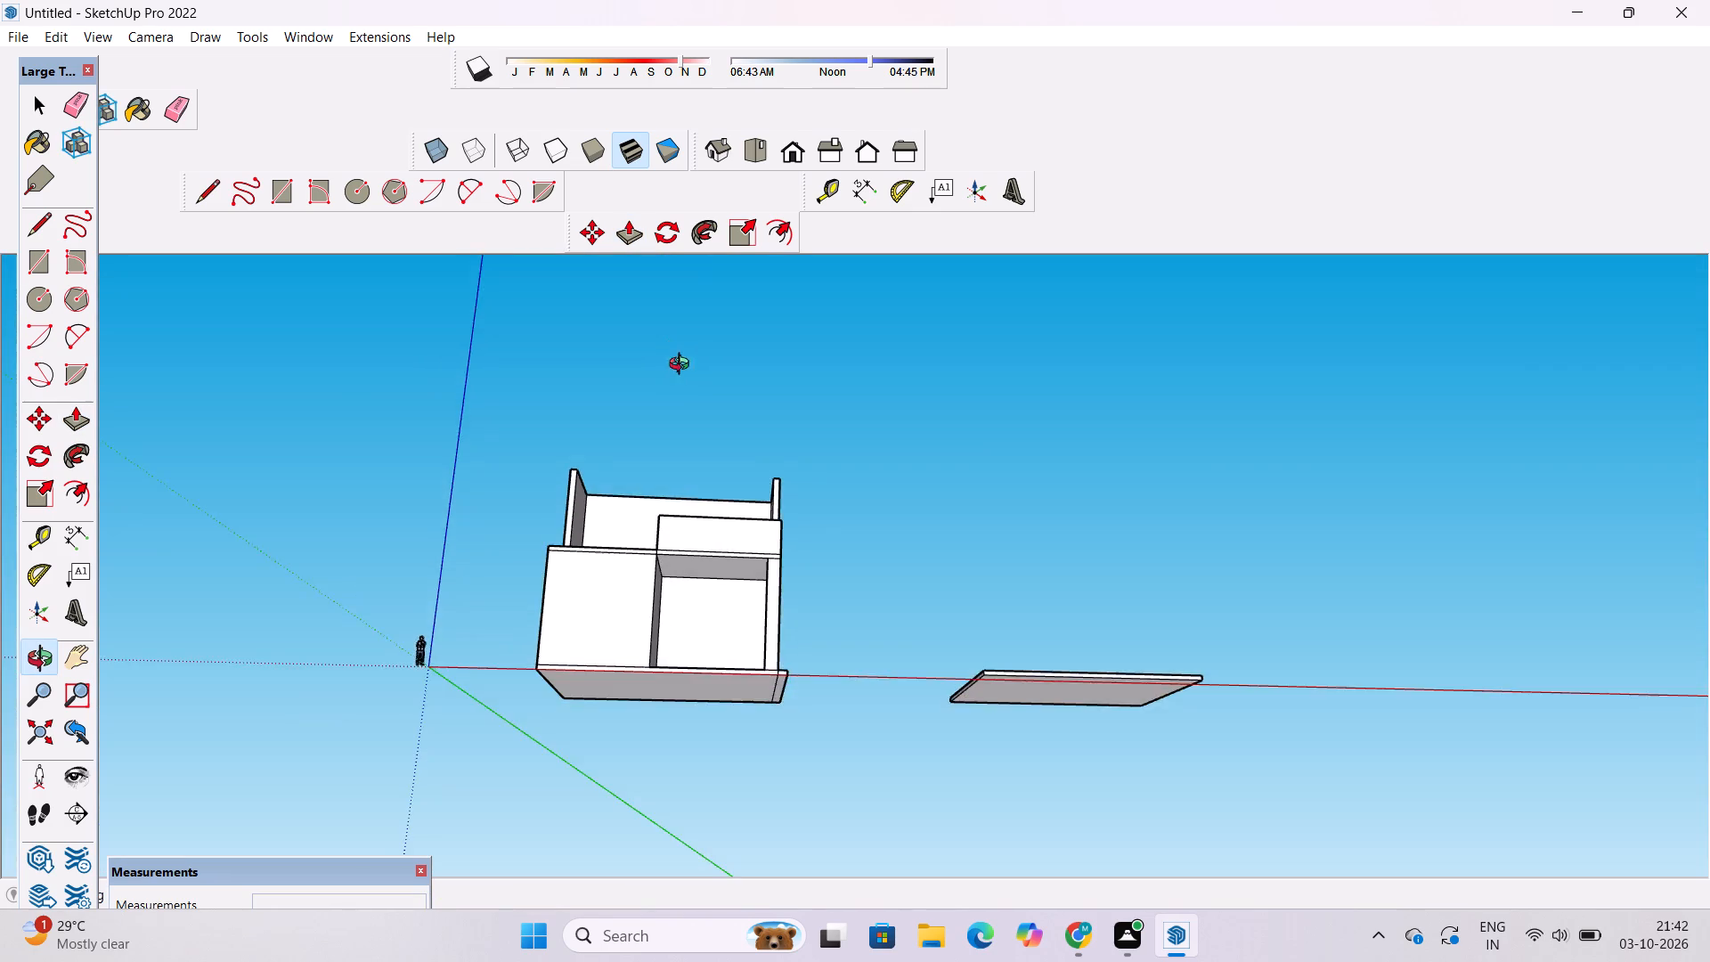
scroll(716, 404, "up", 5)
left_click_drag(719, 428, 733, 721)
scroll(742, 712, "down", 6)
left_click_drag(532, 614, 766, 694)
scroll(832, 631, "up", 2)
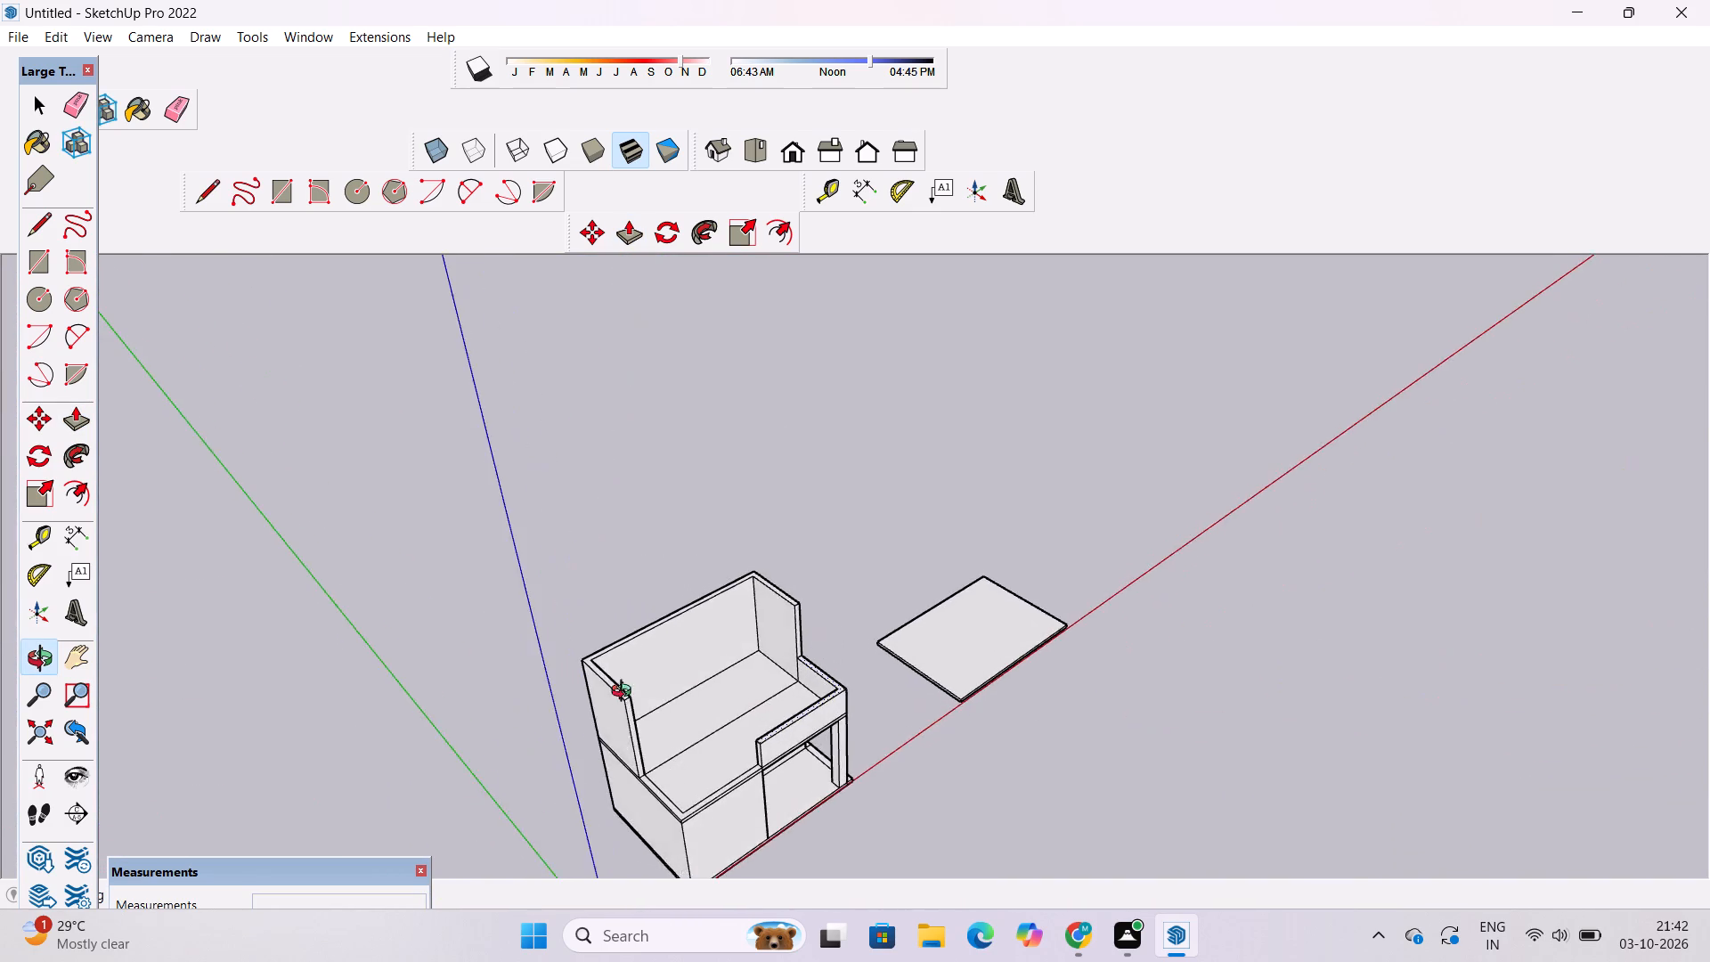
left_click_drag(627, 702, 863, 710)
scroll(863, 710, "up", 3)
left_click_drag(869, 696, 742, 669, "shift")
left_click_drag(649, 715, 696, 635)
scroll(698, 632, "down", 5)
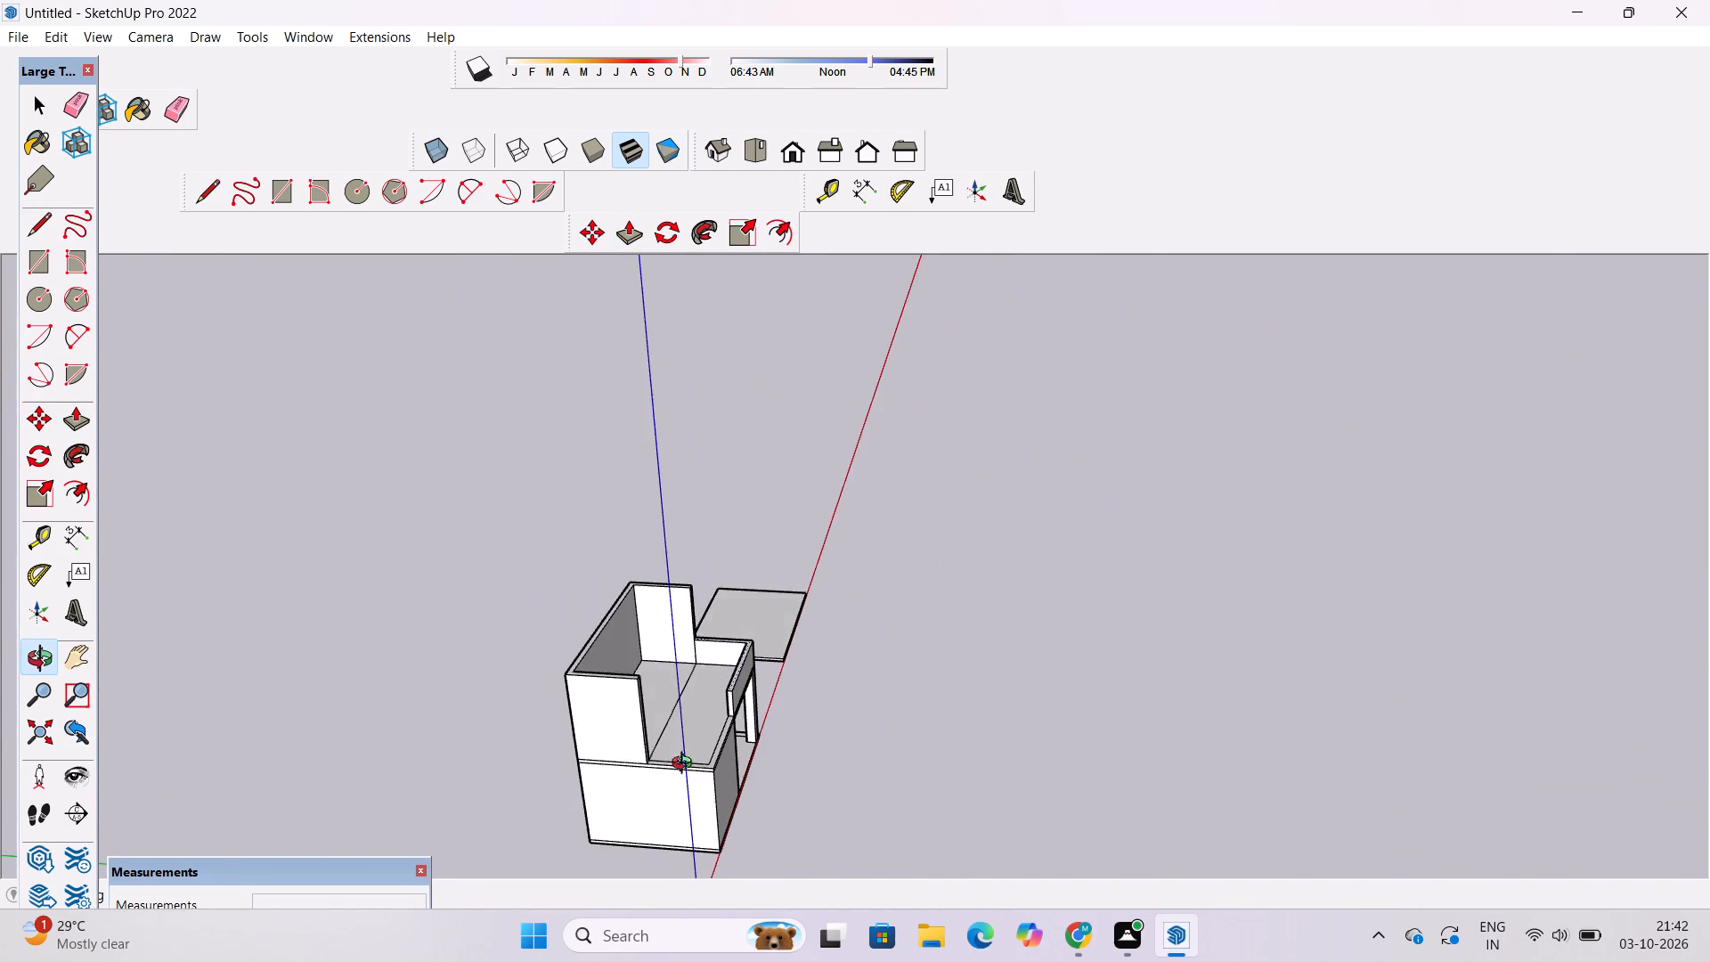
left_click_drag(686, 766, 701, 645, "shift")
left_click_drag(719, 628, 737, 747, "shift")
scroll(743, 563, "up", 5)
left_click(743, 563, "shift")
scroll(733, 578, "down", 6, "shift")
left_click_drag(734, 590, 708, 631, "shift")
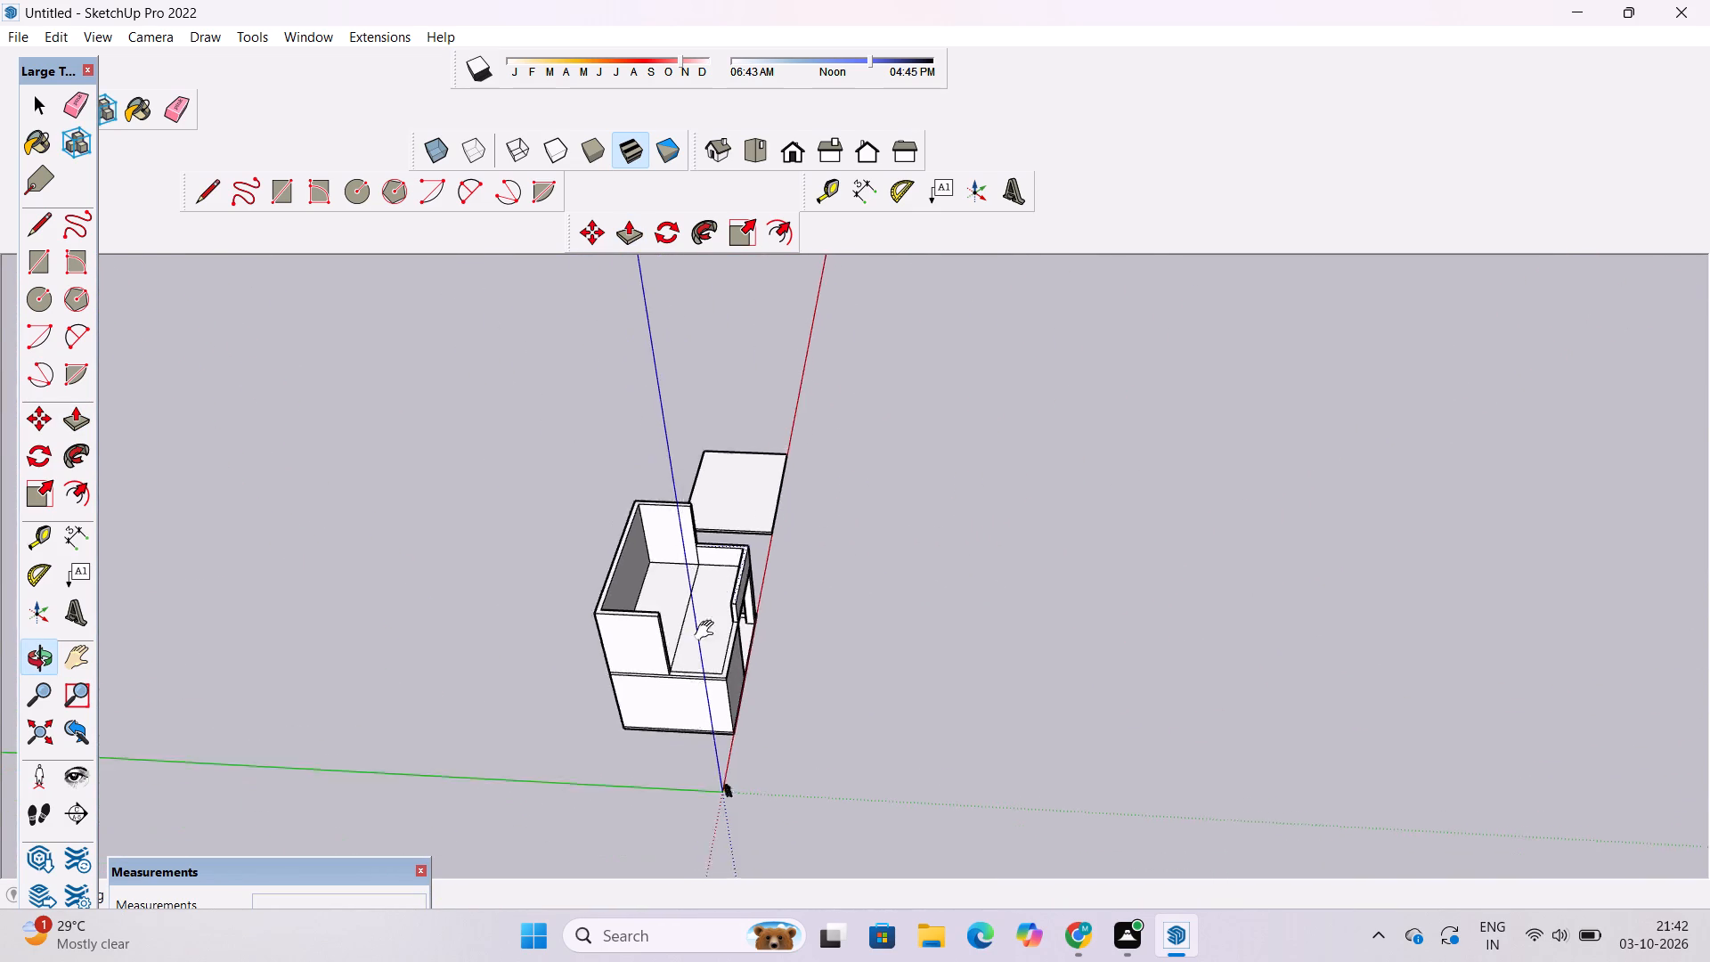
left_click_drag(708, 631, 699, 655, "shift")
scroll(713, 608, "up", 4, "shift")
left_click_drag(714, 607, 628, 661, "shift")
scroll(635, 655, "up", 3, "shift")
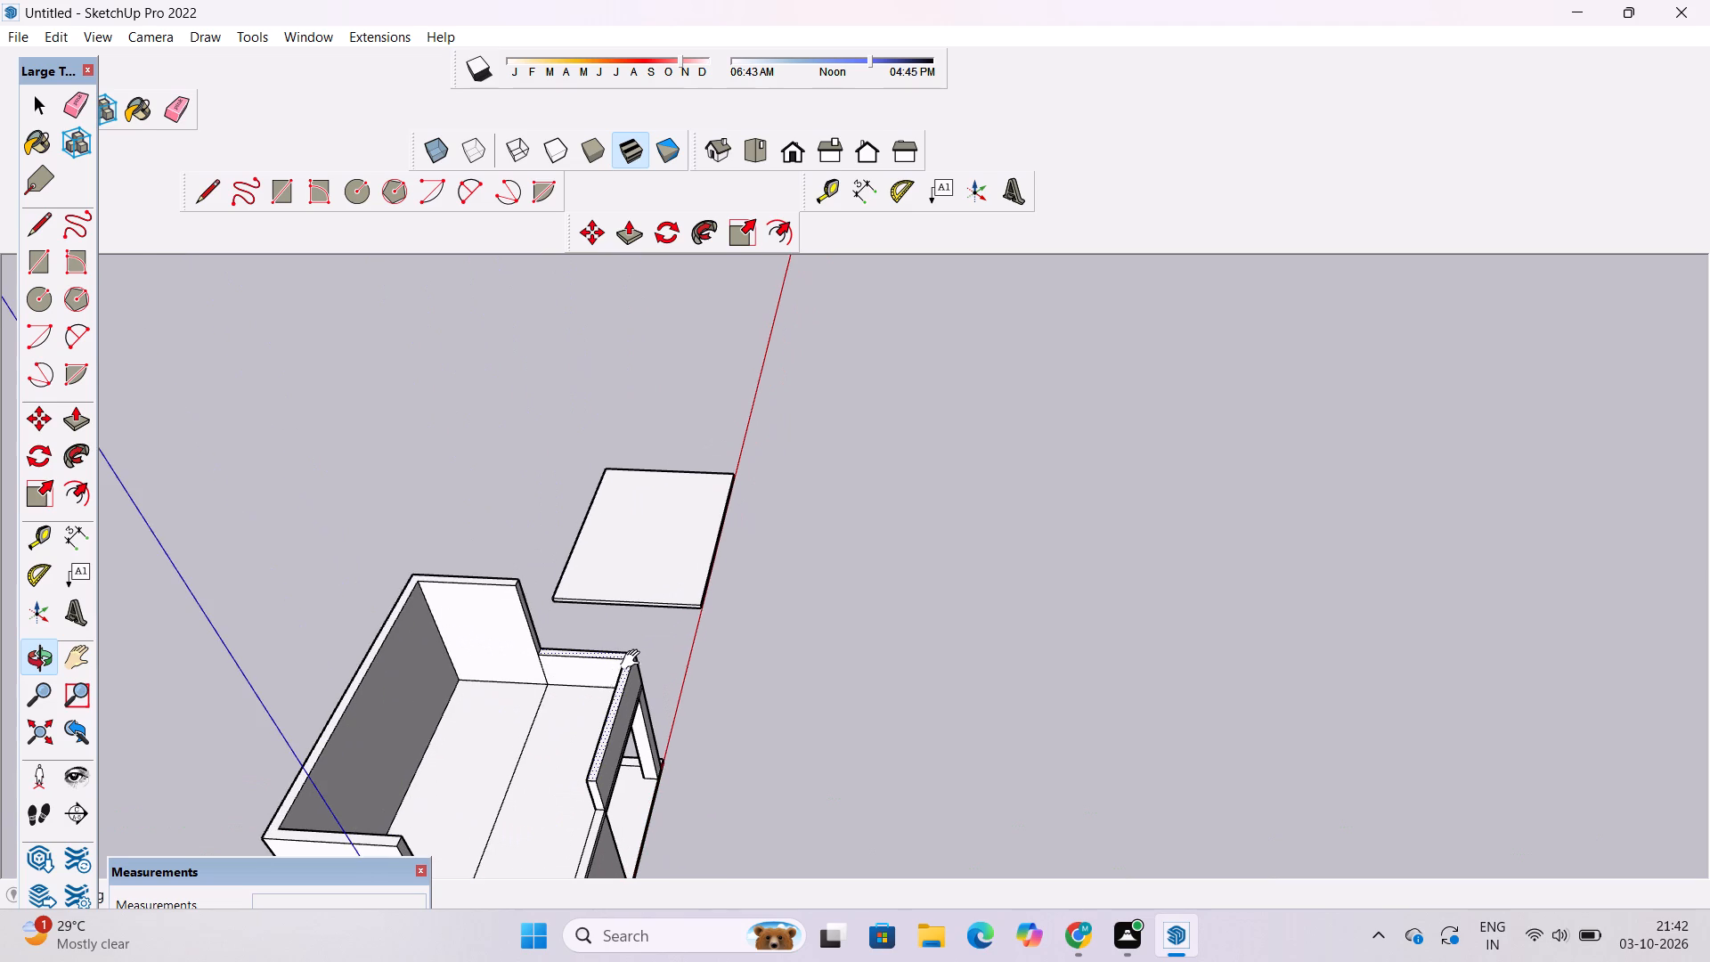
Copy the loose slab group beside the building onto the upper-storey walls, matching its lower corner to the walls' outer top corner.
left_click_drag(582, 709, 543, 621, "shift")
left_click_drag(611, 670, 550, 665)
left_click_drag(535, 656, 555, 678, "shift")
key("space")
scroll(660, 500, "up", 4)
triple_click(660, 500)
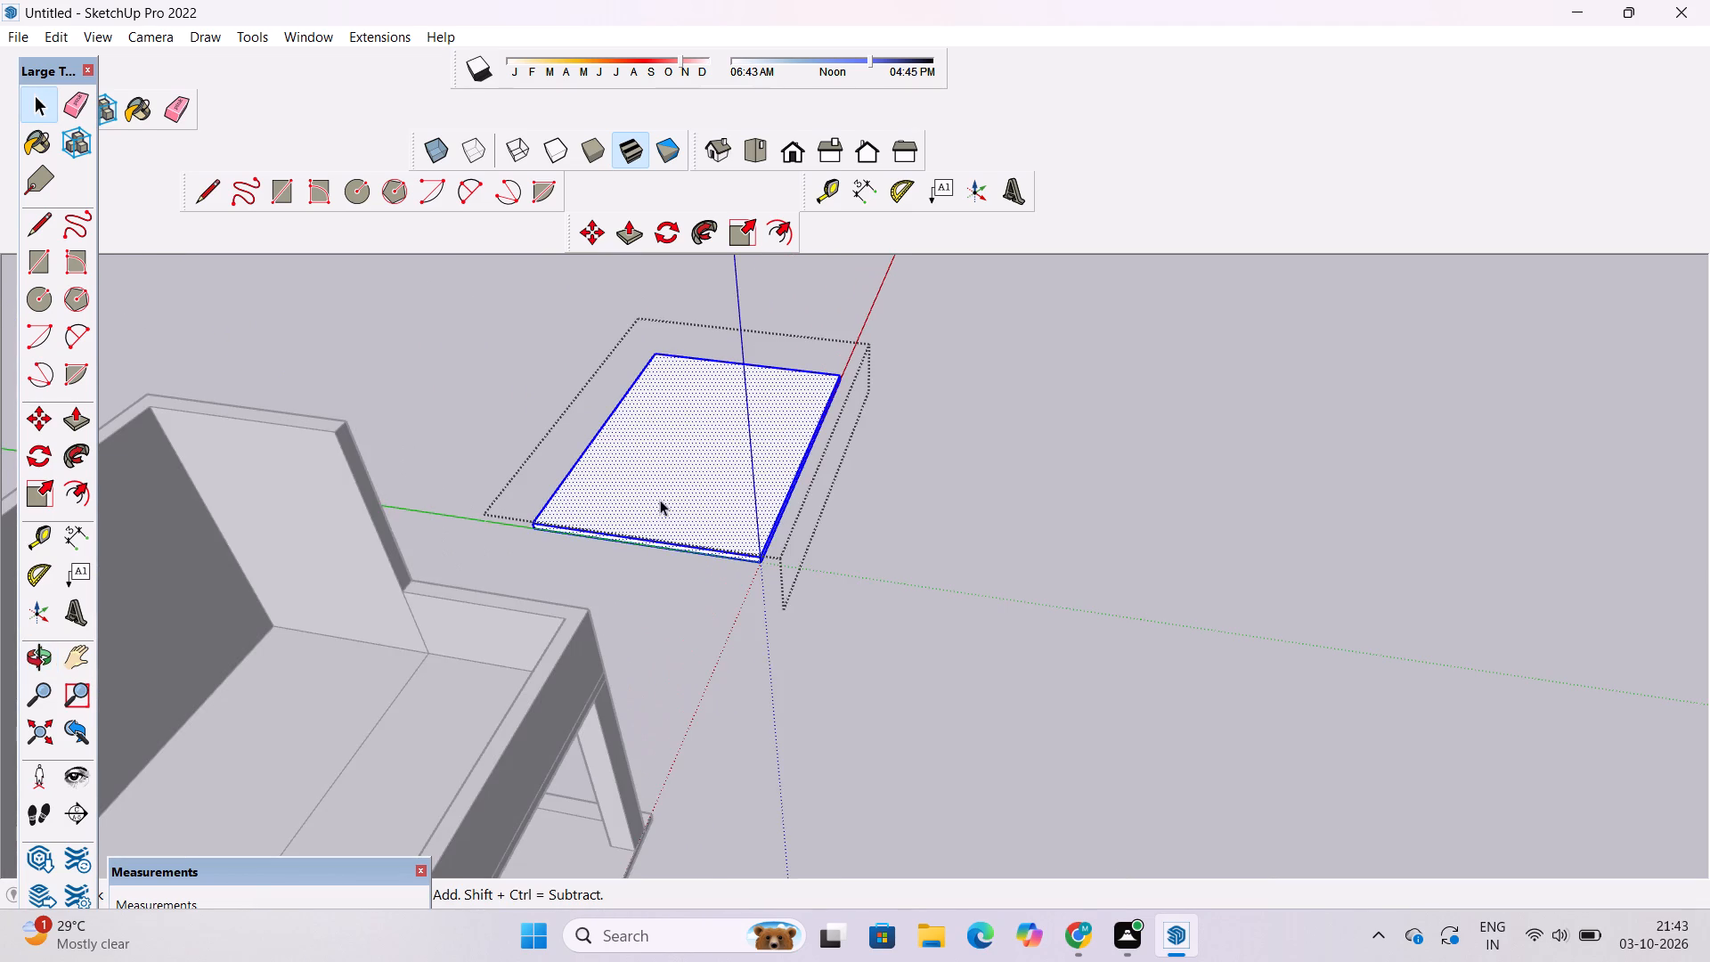
left_click(1148, 543)
left_click(750, 496)
key("m")
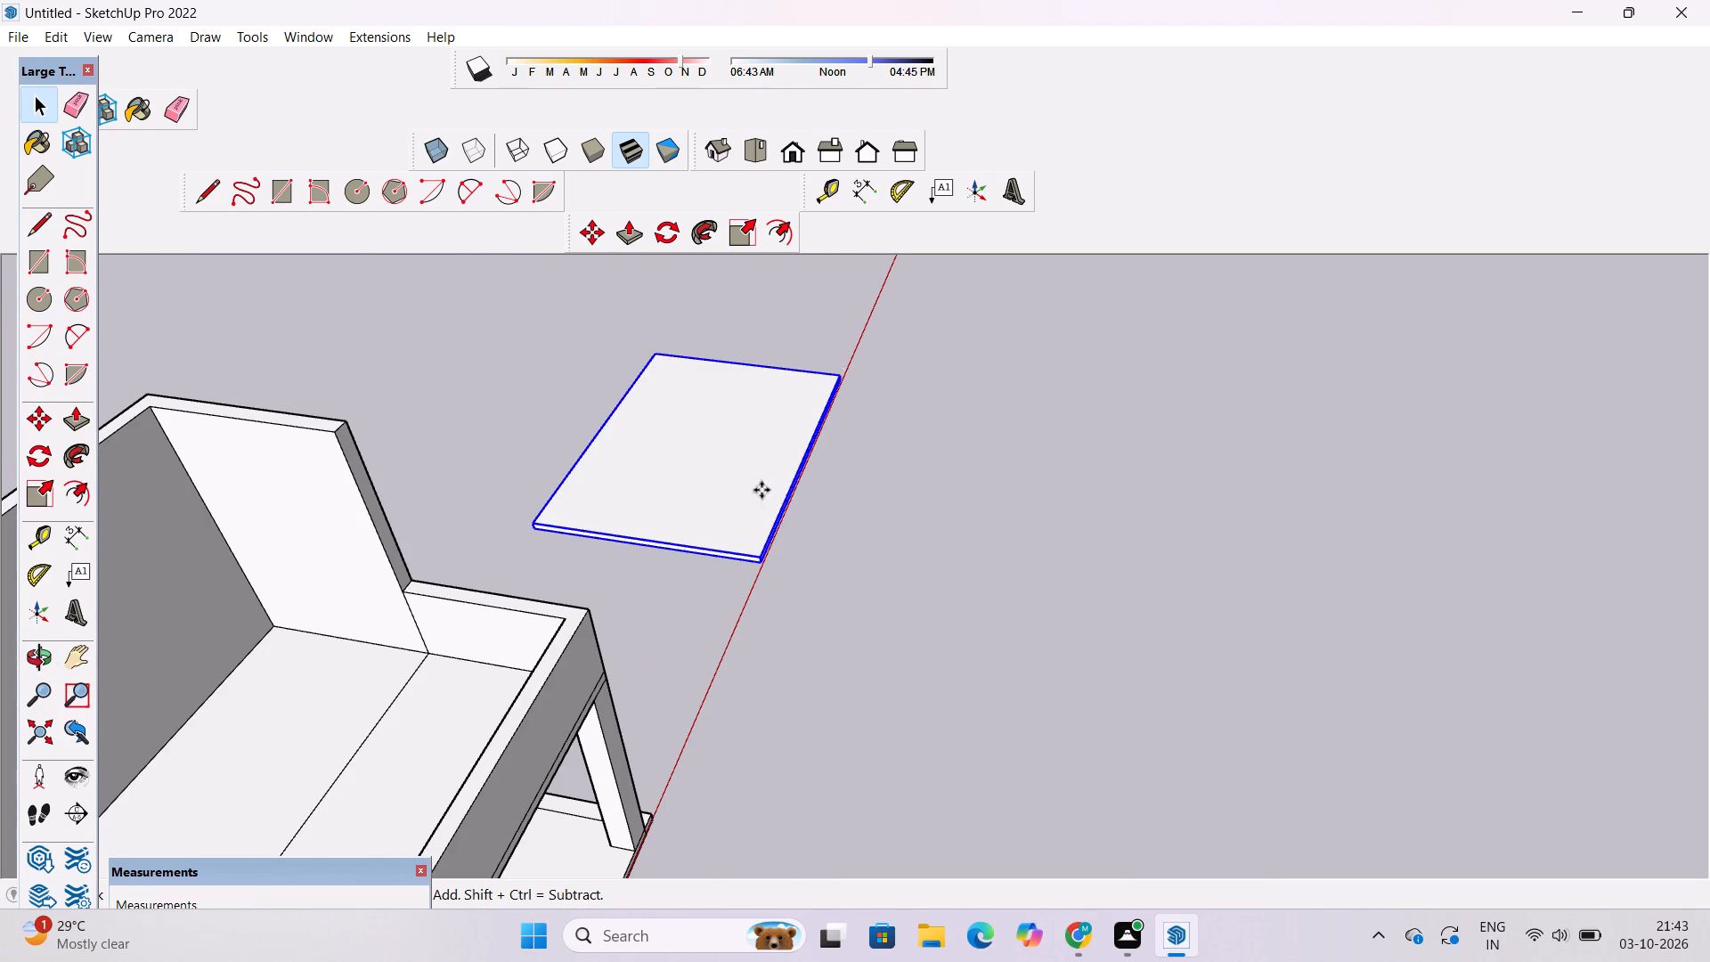
scroll(836, 461, "down", 6)
scroll(701, 515, "up", 16)
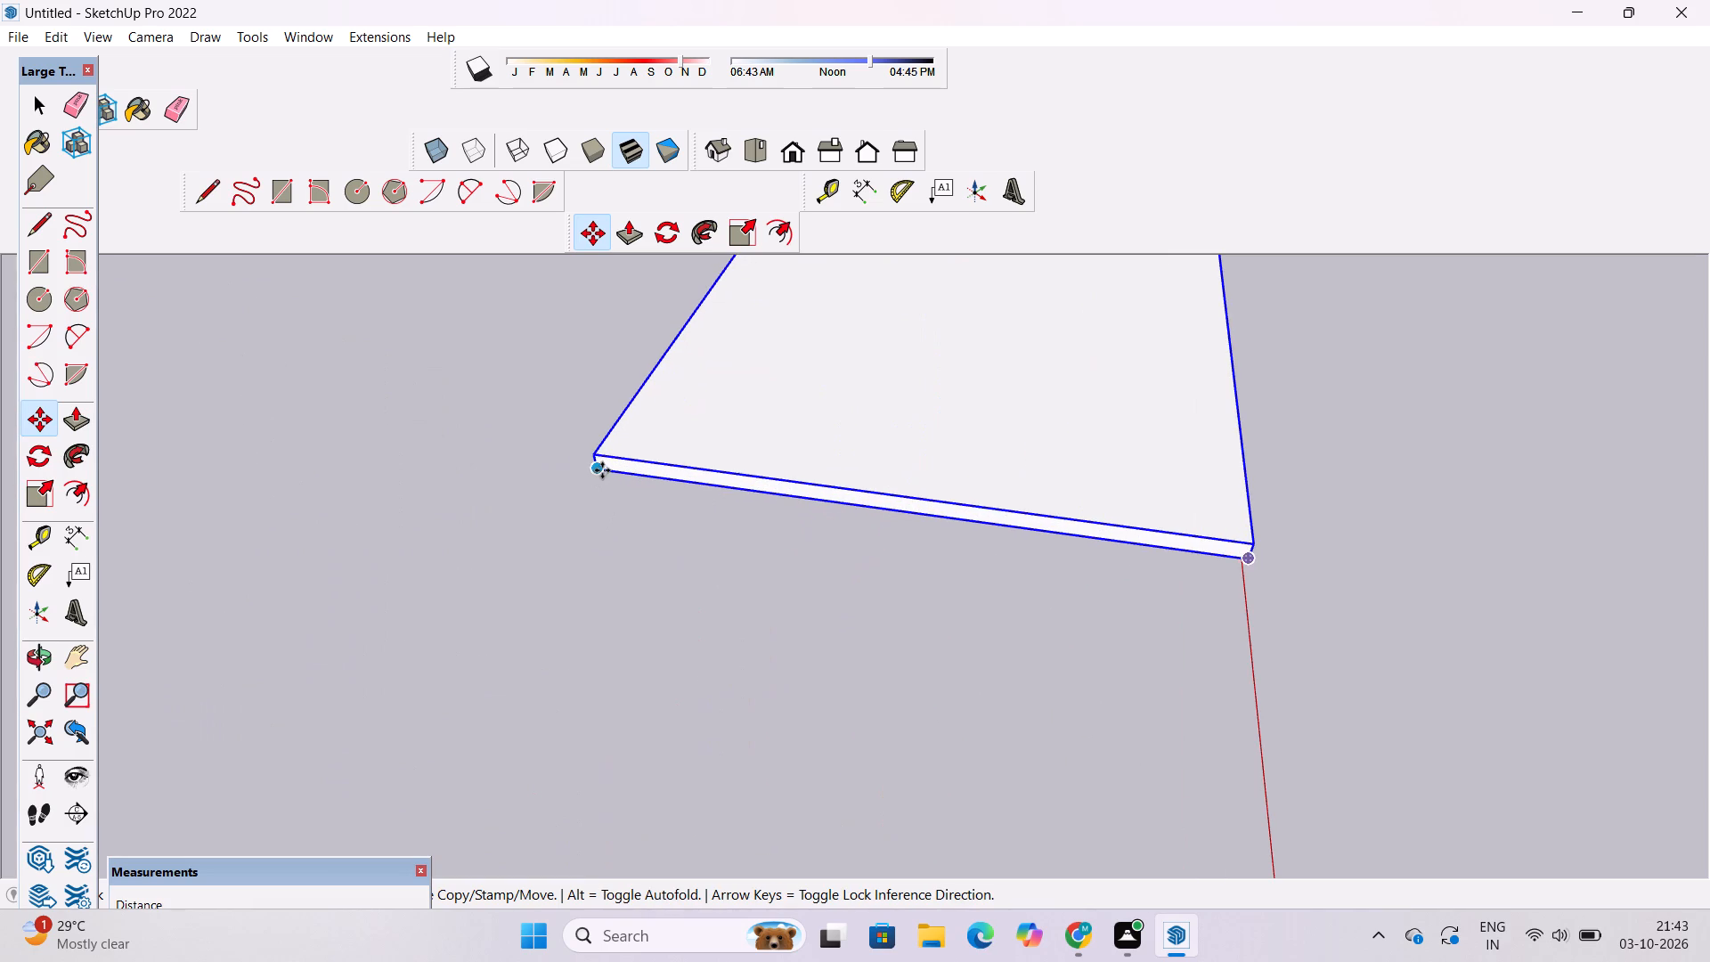
left_click(597, 470)
scroll(697, 498, "down", 20)
scroll(697, 498, "down", 2)
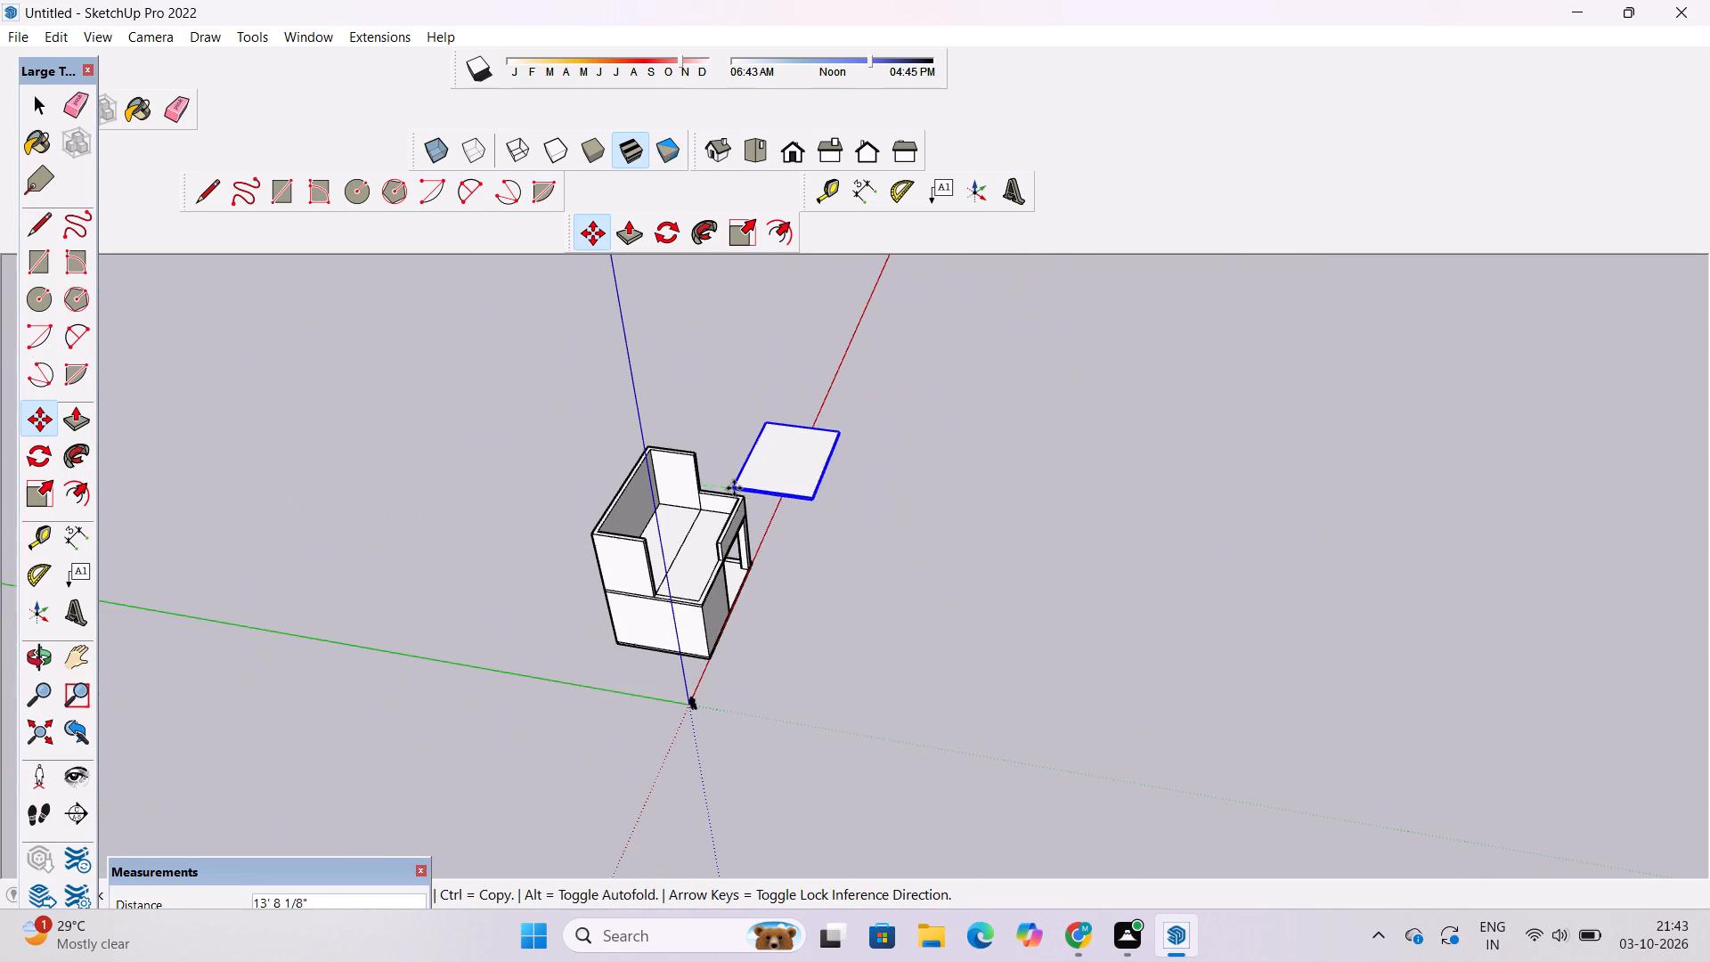
scroll(640, 527, "up", 11)
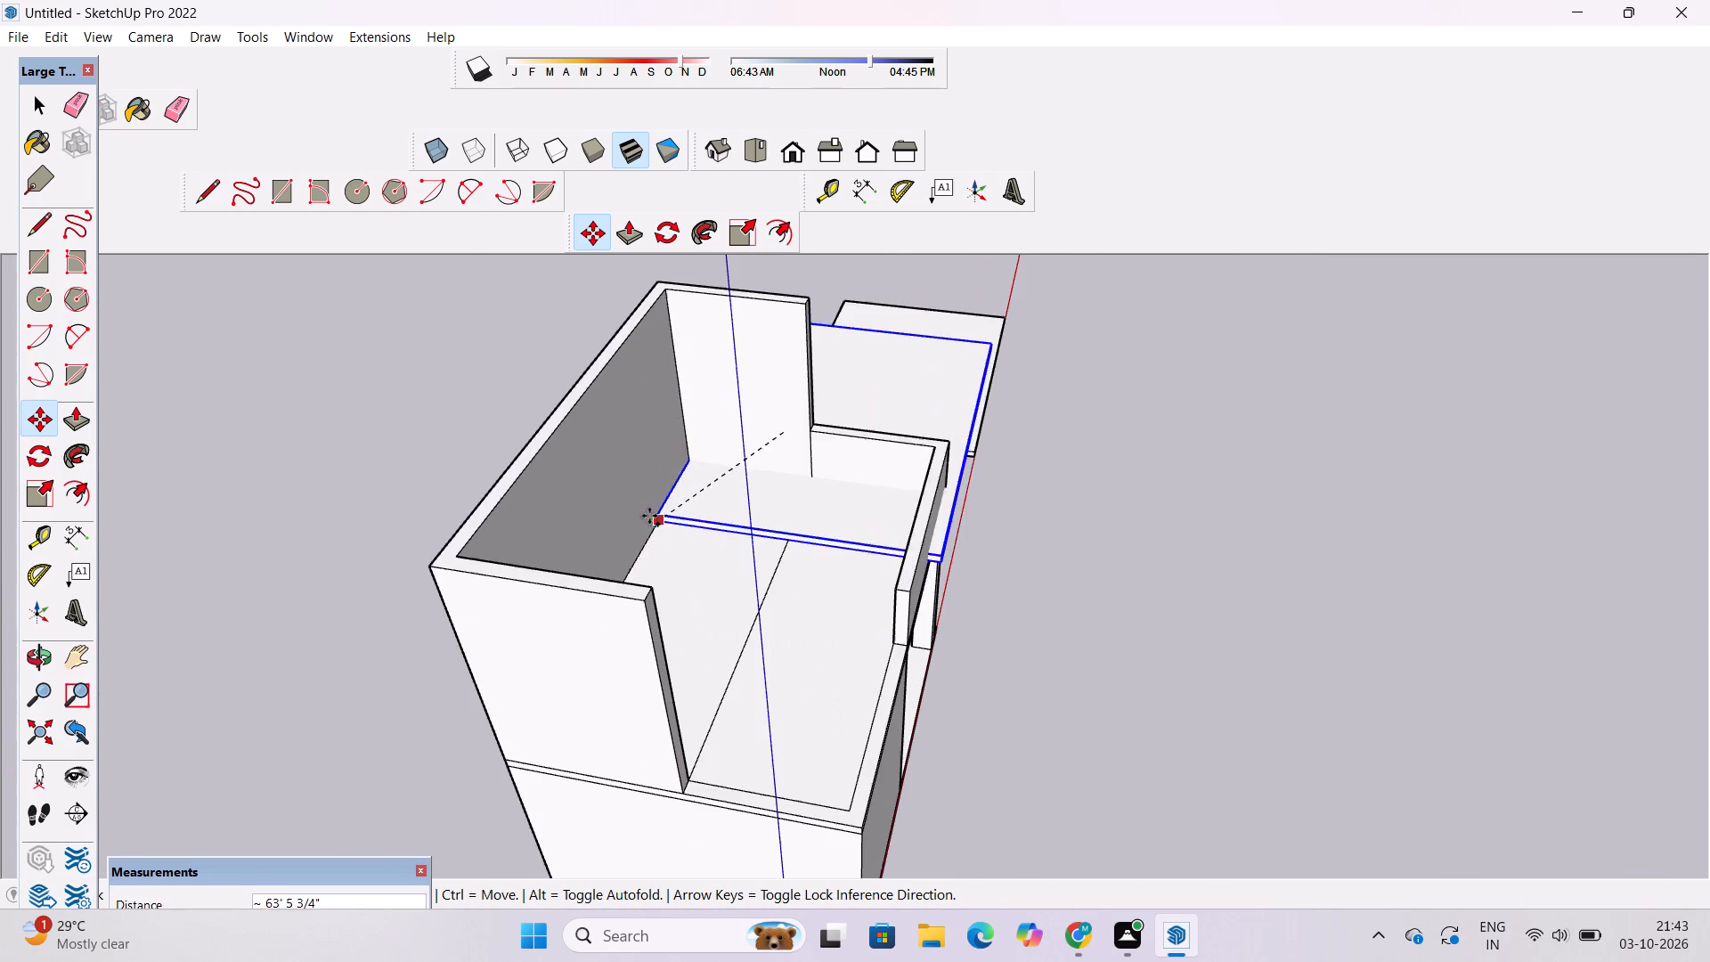
scroll(442, 563, "up", 5)
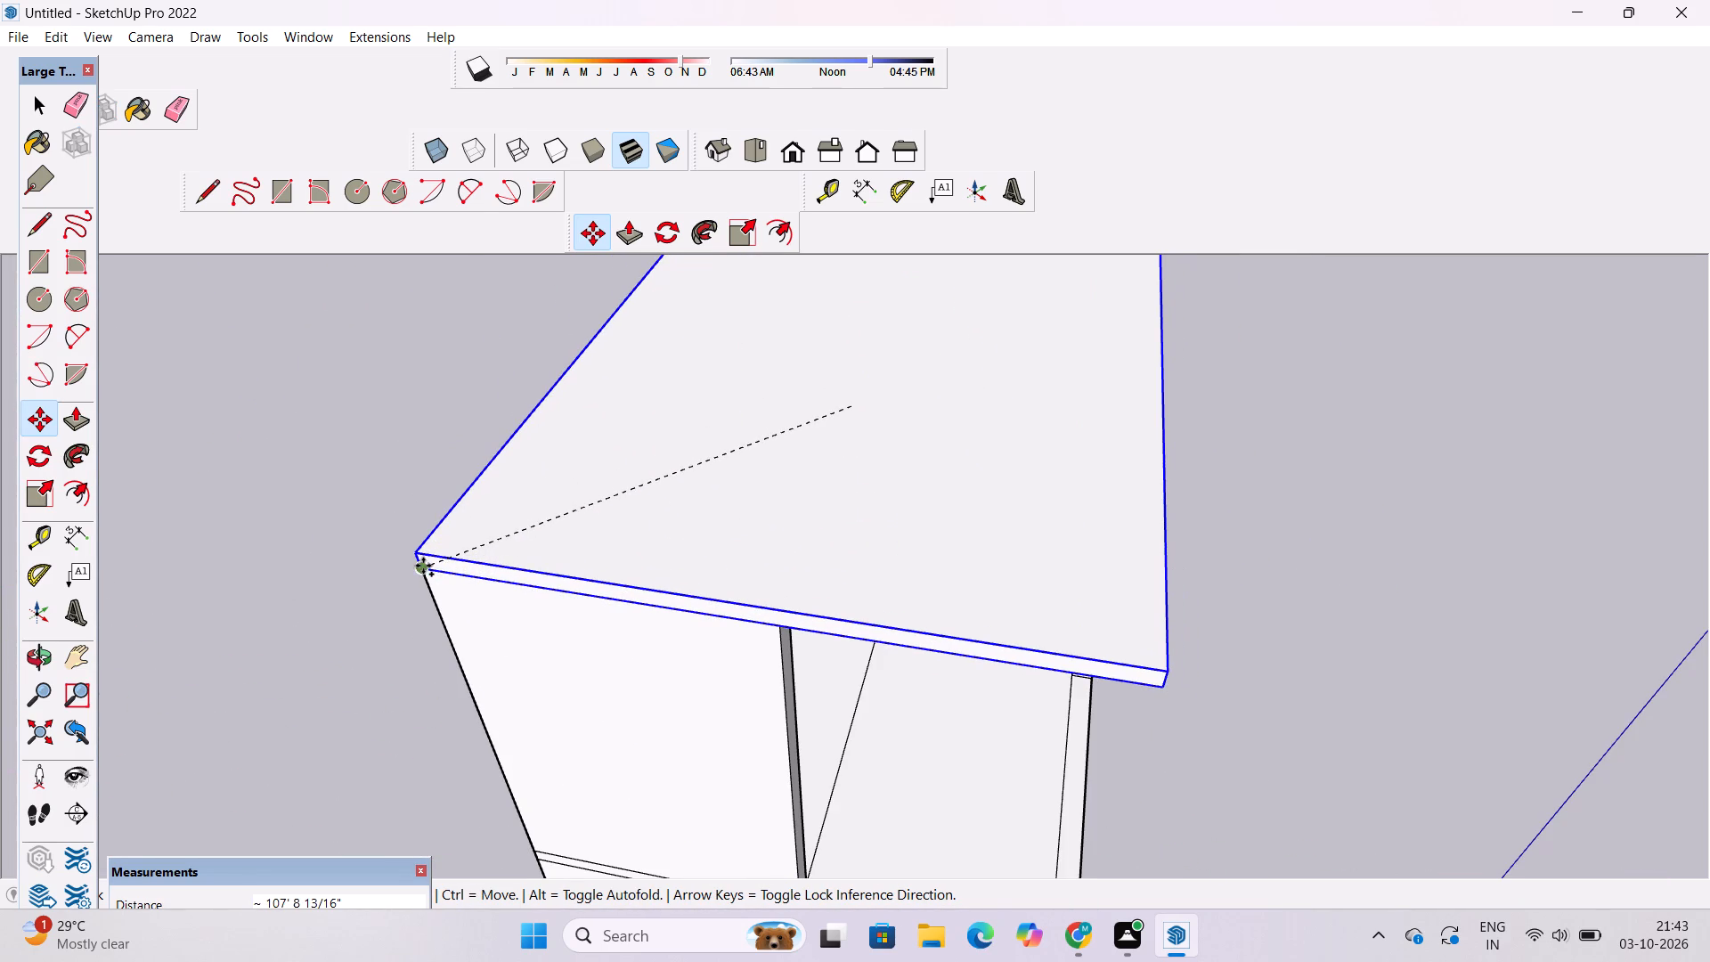
left_click(420, 569)
Explode the copied roof slab group on top of the upper storey.
key("space")
right_click(594, 483)
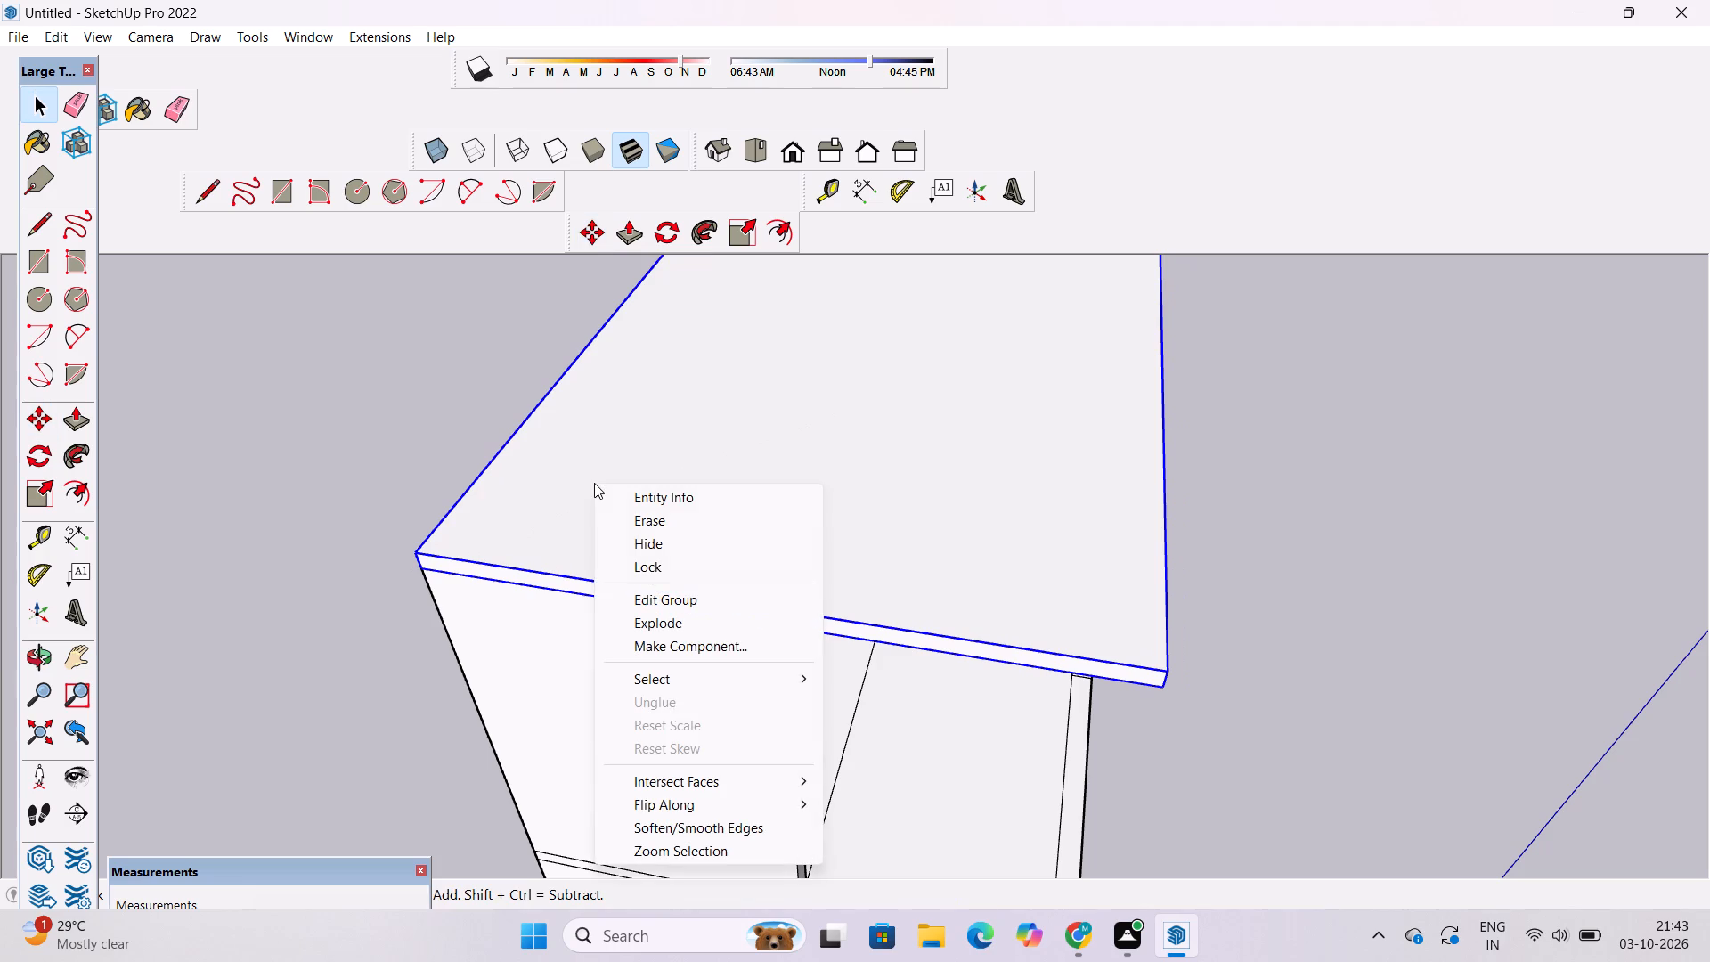
left_click(642, 618)
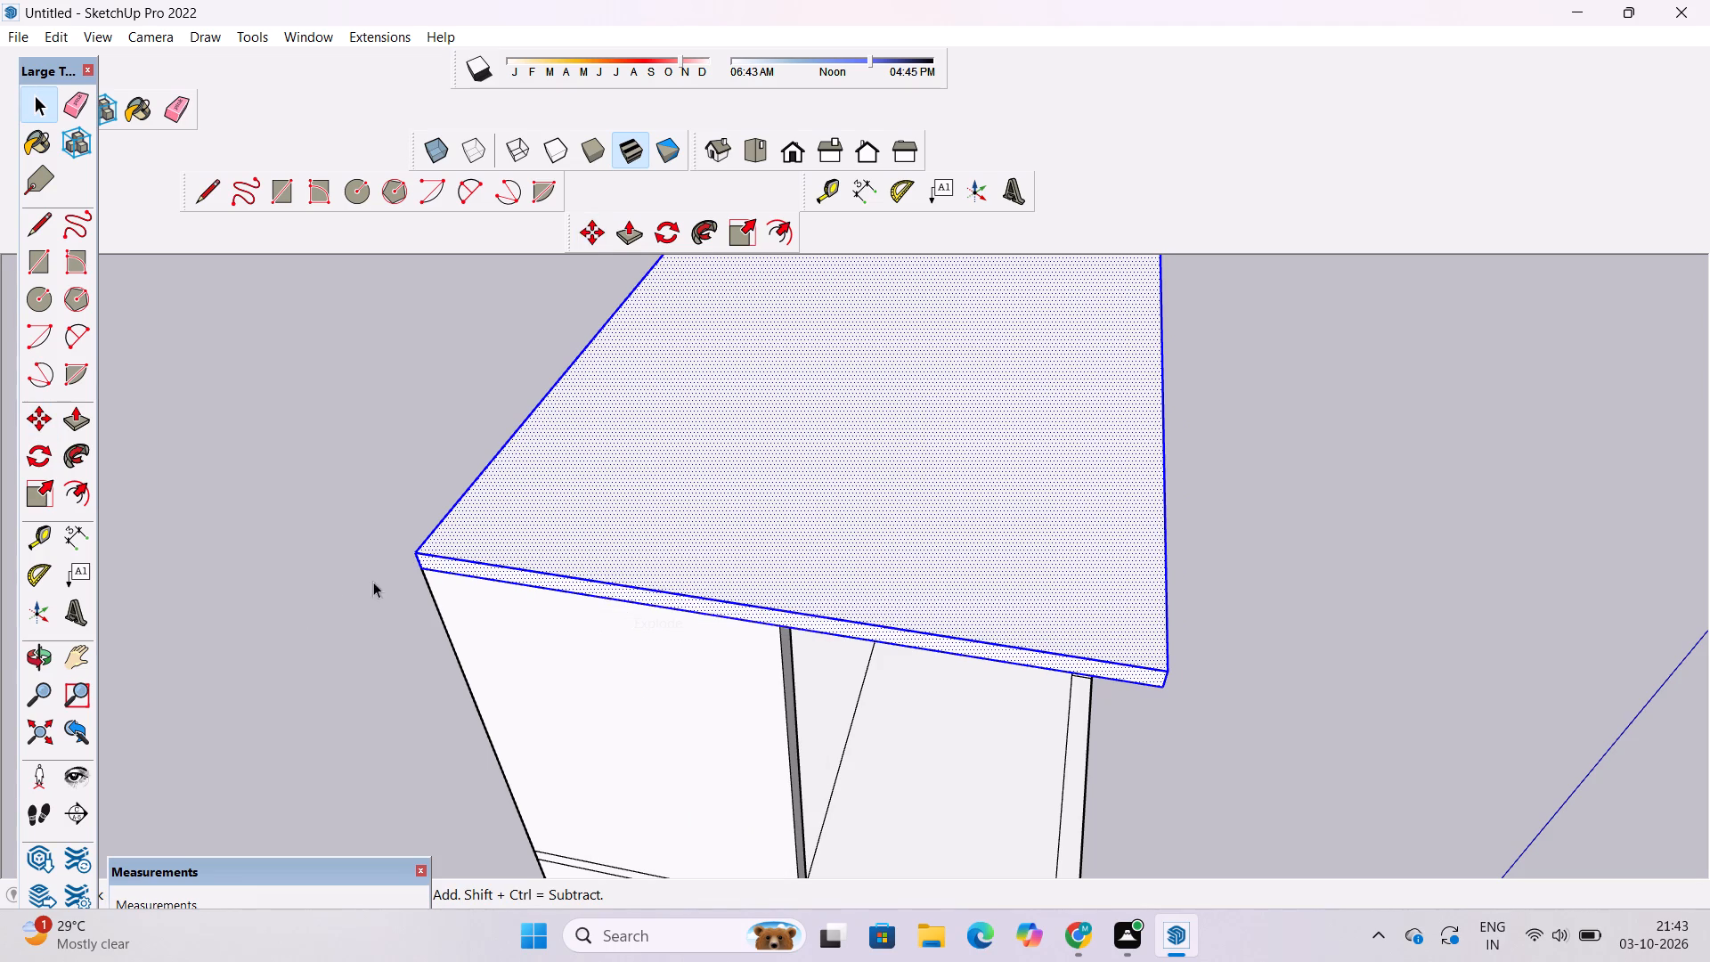
left_click(281, 616)
Examine the new top slab, the walls beneath it and the open terrace from several angles.
key("o")
scroll(306, 607, "down", 13)
left_click_drag(905, 715, 878, 725)
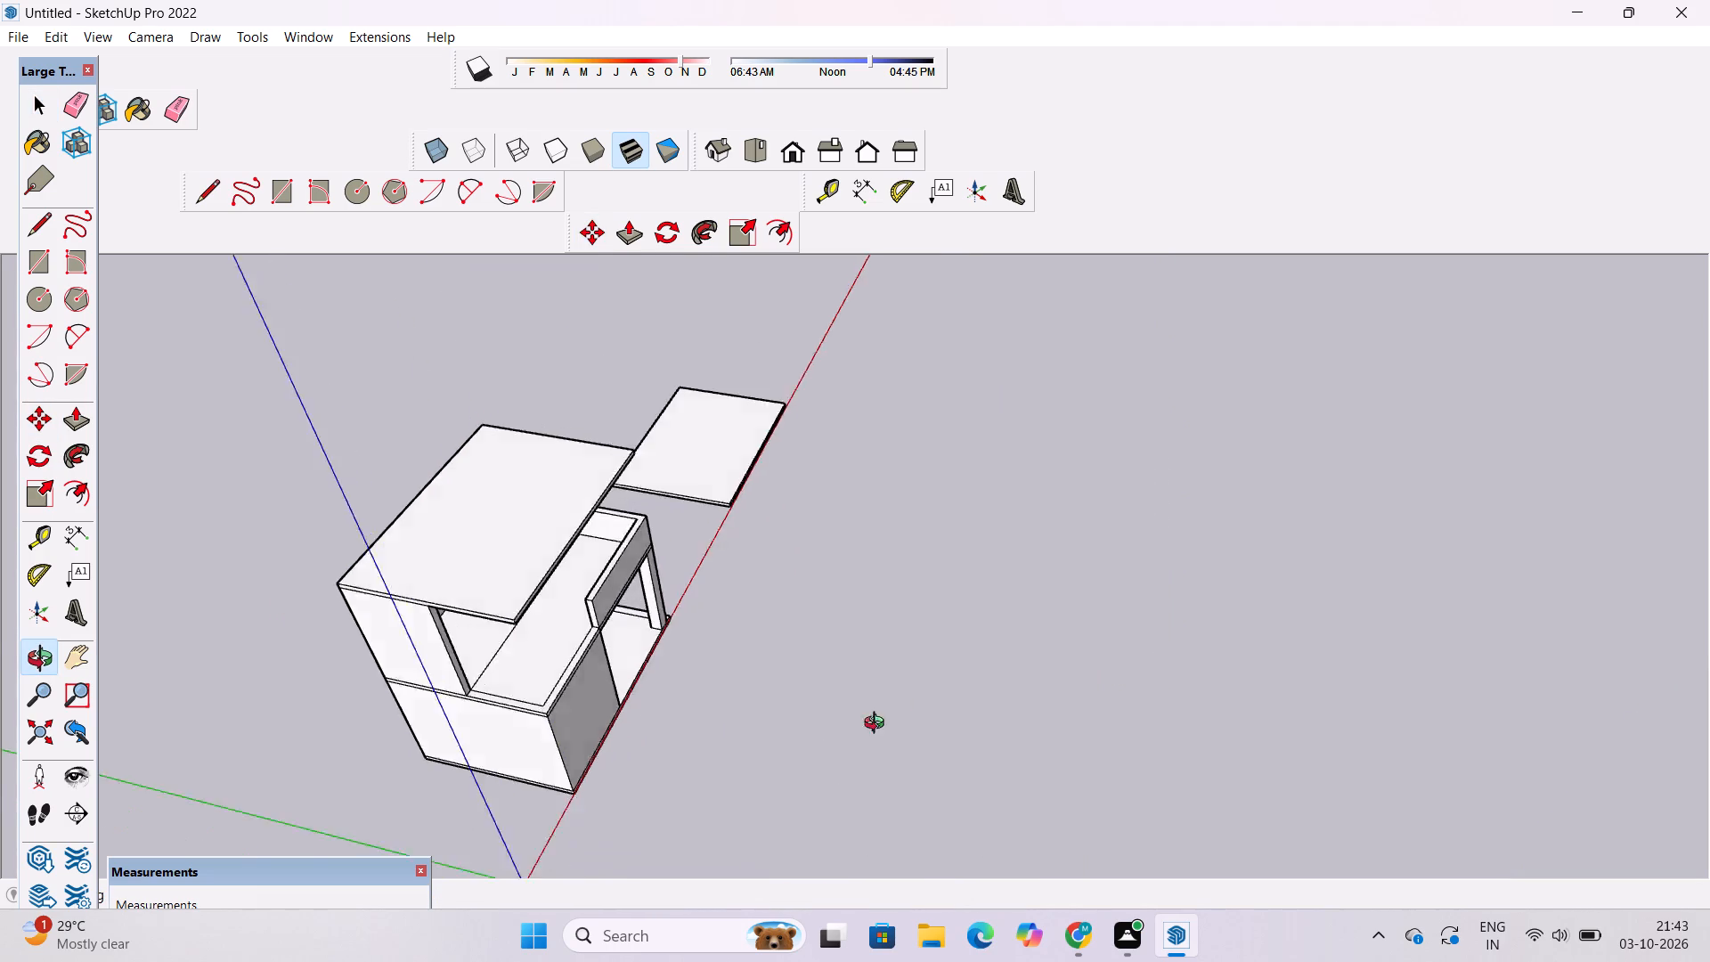
left_click_drag(878, 725, 314, 618)
scroll(860, 387, "up", 10)
left_click_drag(560, 562, 835, 391)
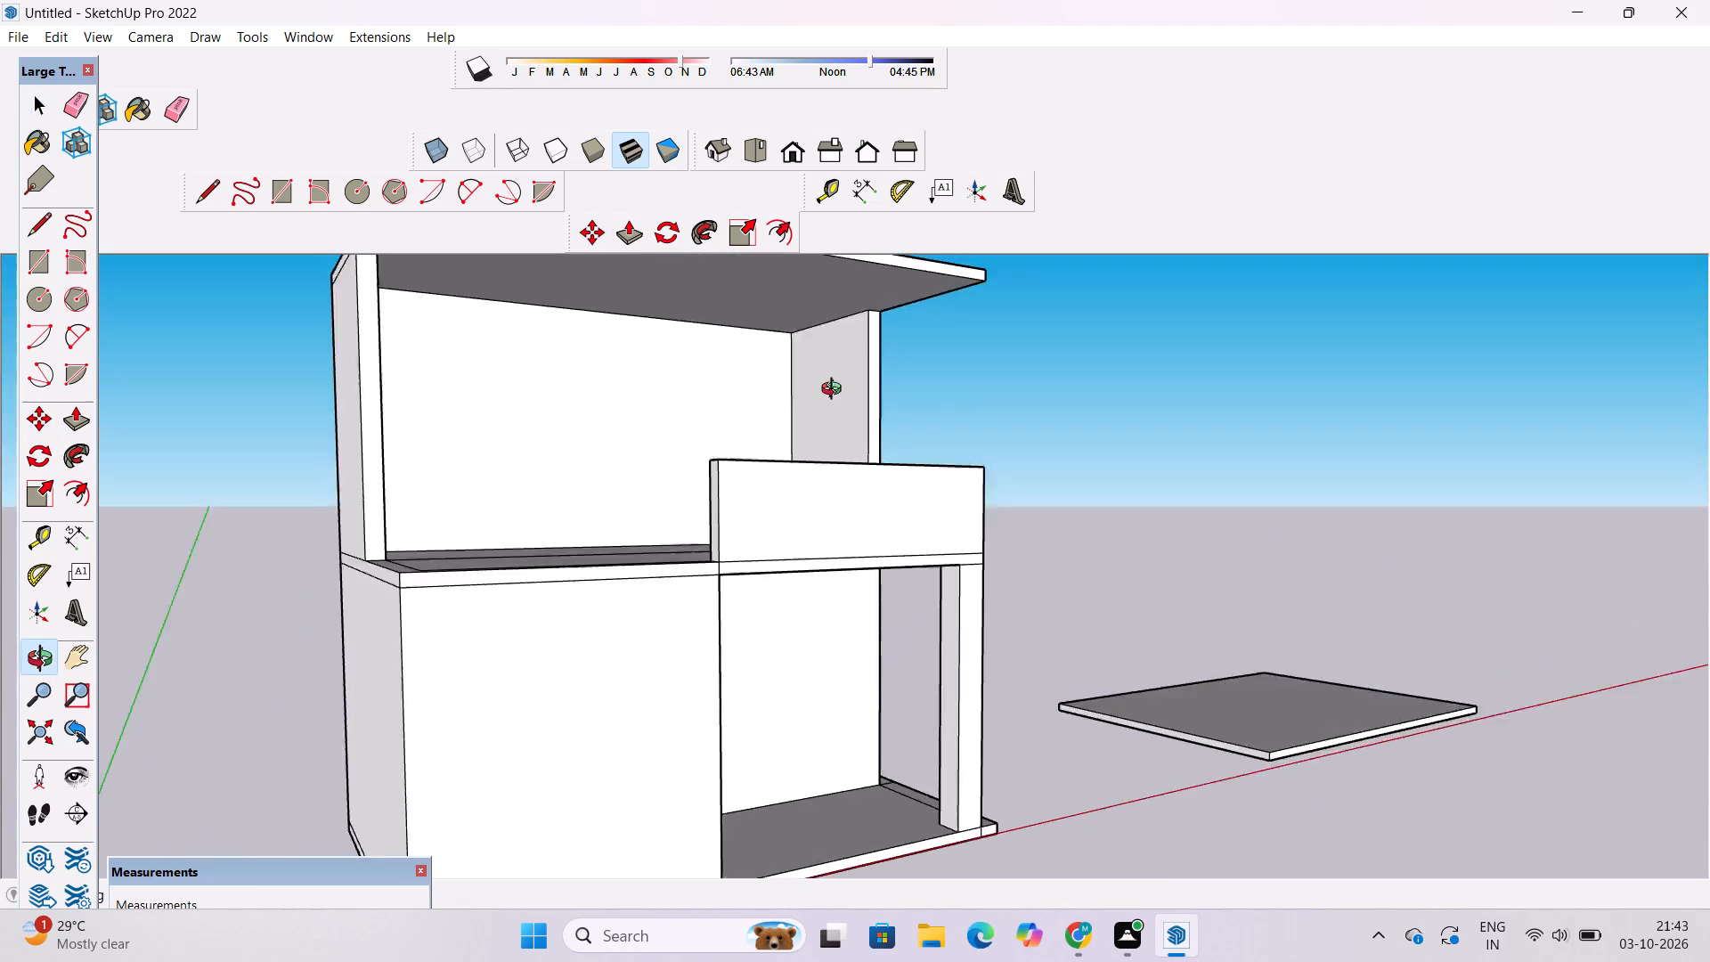
left_click_drag(835, 391, 611, 426)
left_click_drag(794, 518, 941, 677)
left_click_drag(925, 654, 871, 584, "shift")
left_click_drag(325, 575, 433, 532)
left_click_drag(506, 566, 414, 571)
left_click_drag(368, 560, 482, 629, "shift")
Extrude the remaining L-shaped front border strip beside the parapet upward to the underside of the top slab with Push/Pull.
scroll(483, 621, "down", 3)
left_click_drag(518, 693, 535, 744)
scroll(542, 706, "up", 5)
left_click_drag(541, 685, 553, 701)
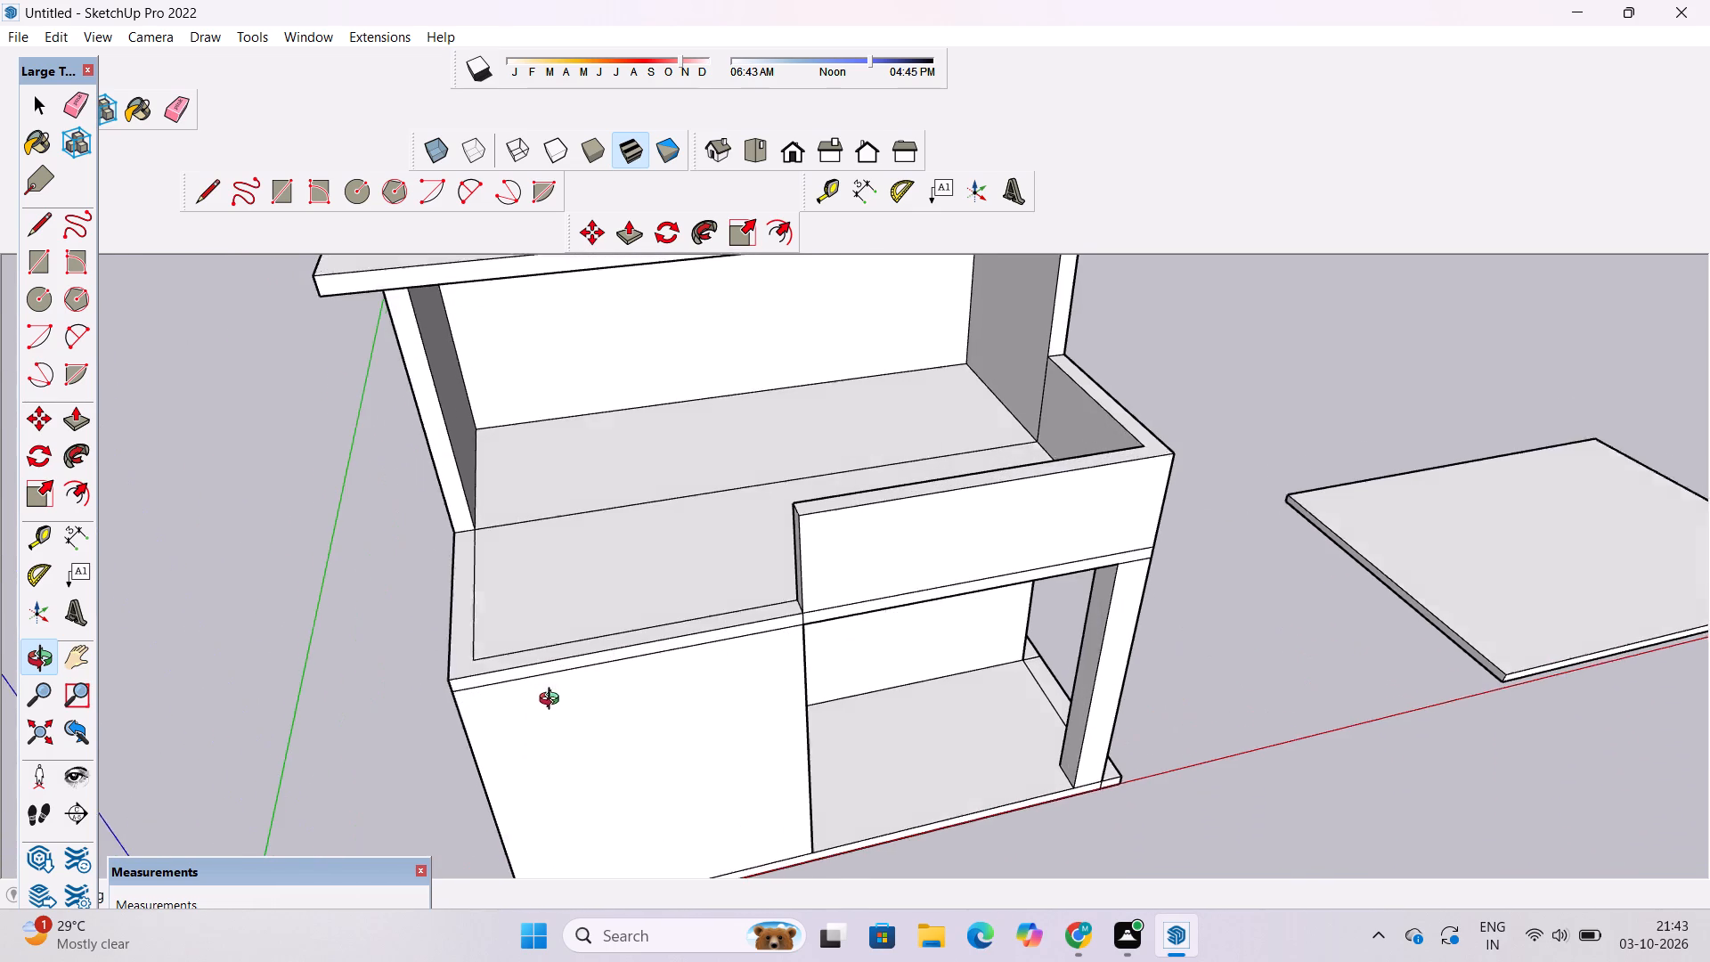
left_click_drag(553, 701, 558, 709)
key("p")
left_click(476, 694)
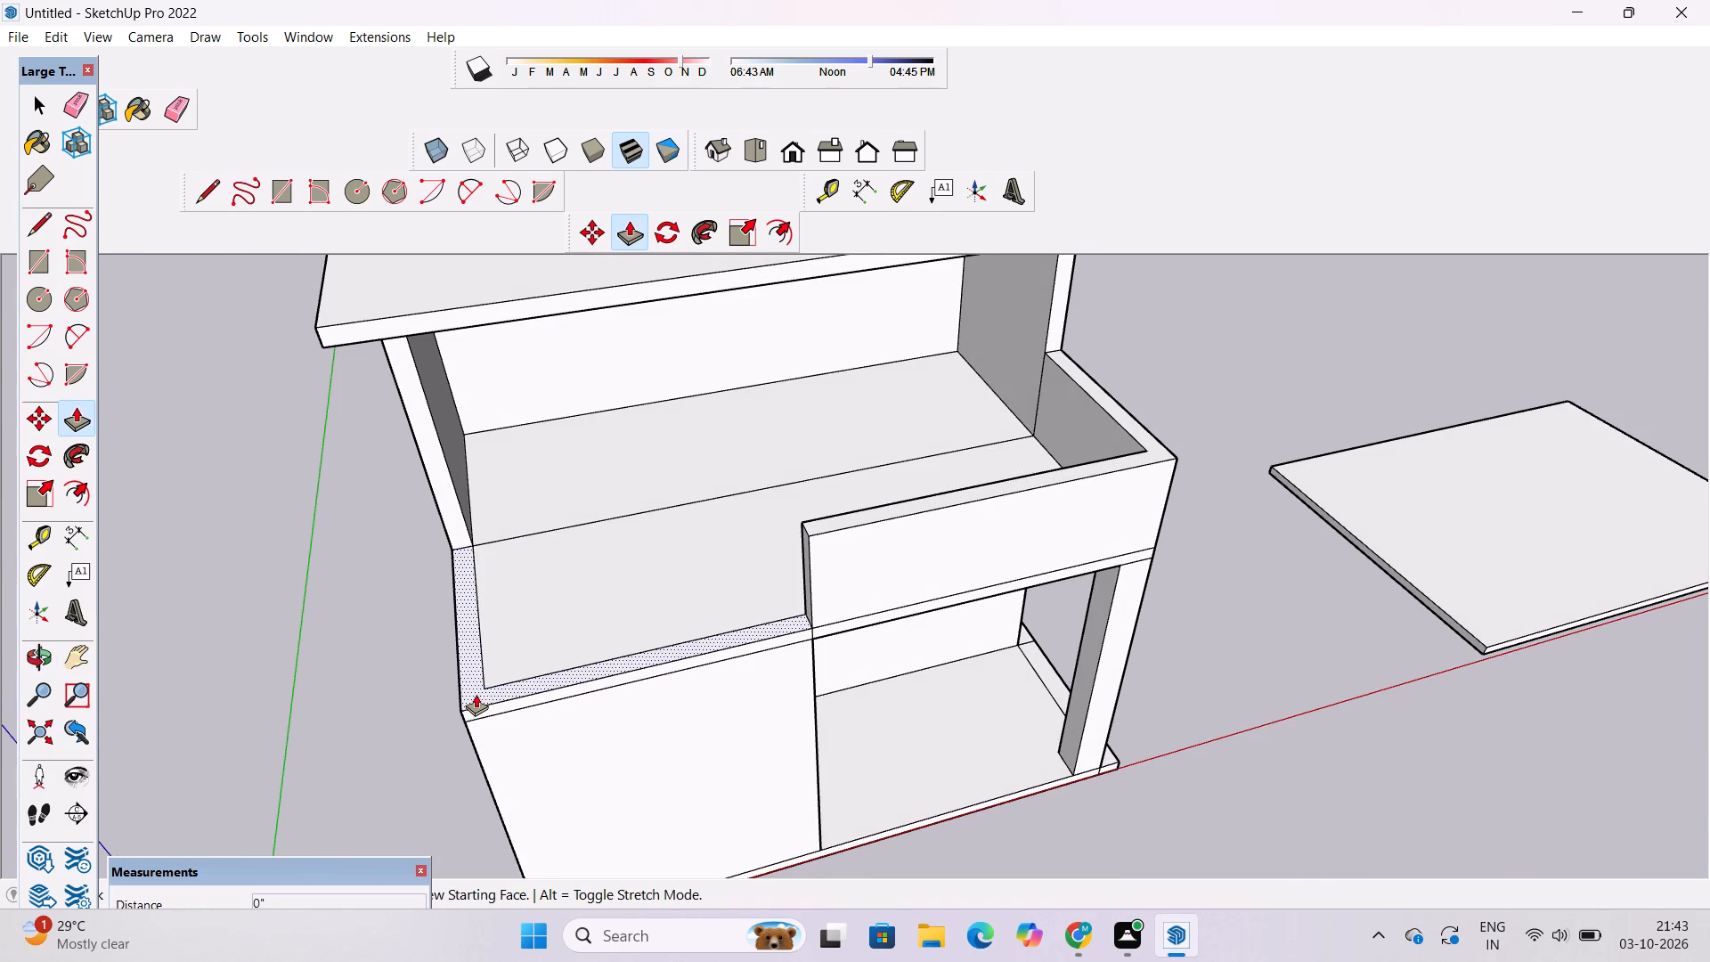
scroll(483, 664, "down", 5)
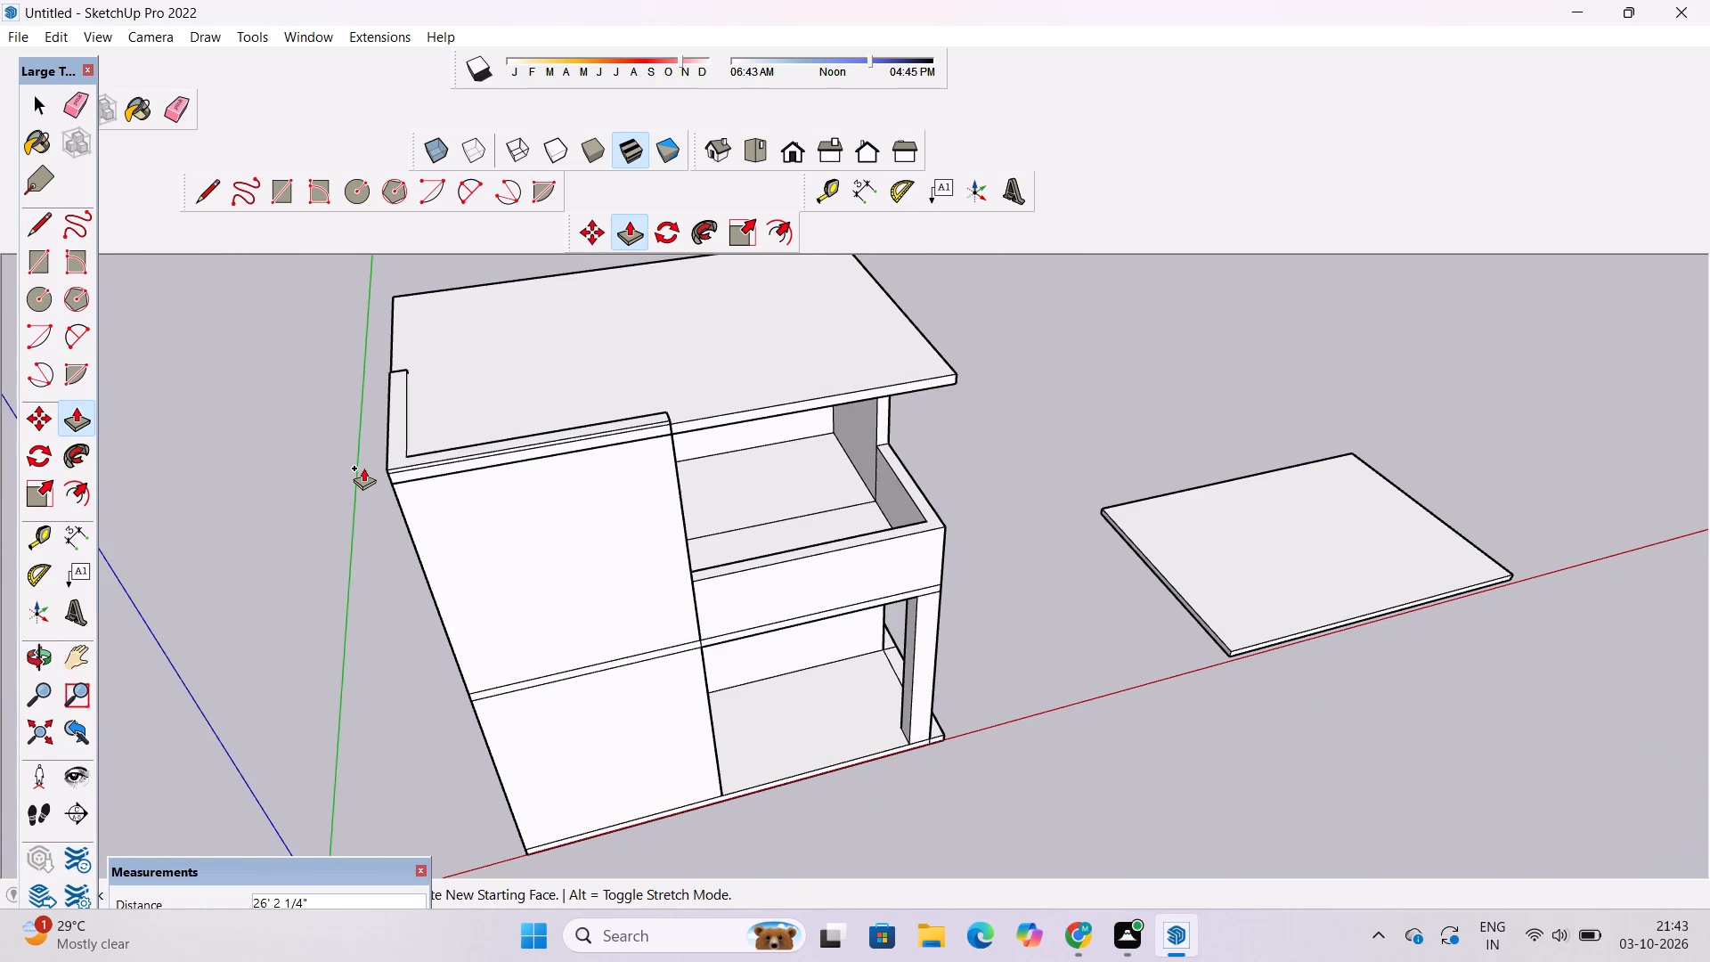
left_click(394, 481)
key("space")
Examine the enclosed upper storey and the top roof slab from above and from the front.
type("o")
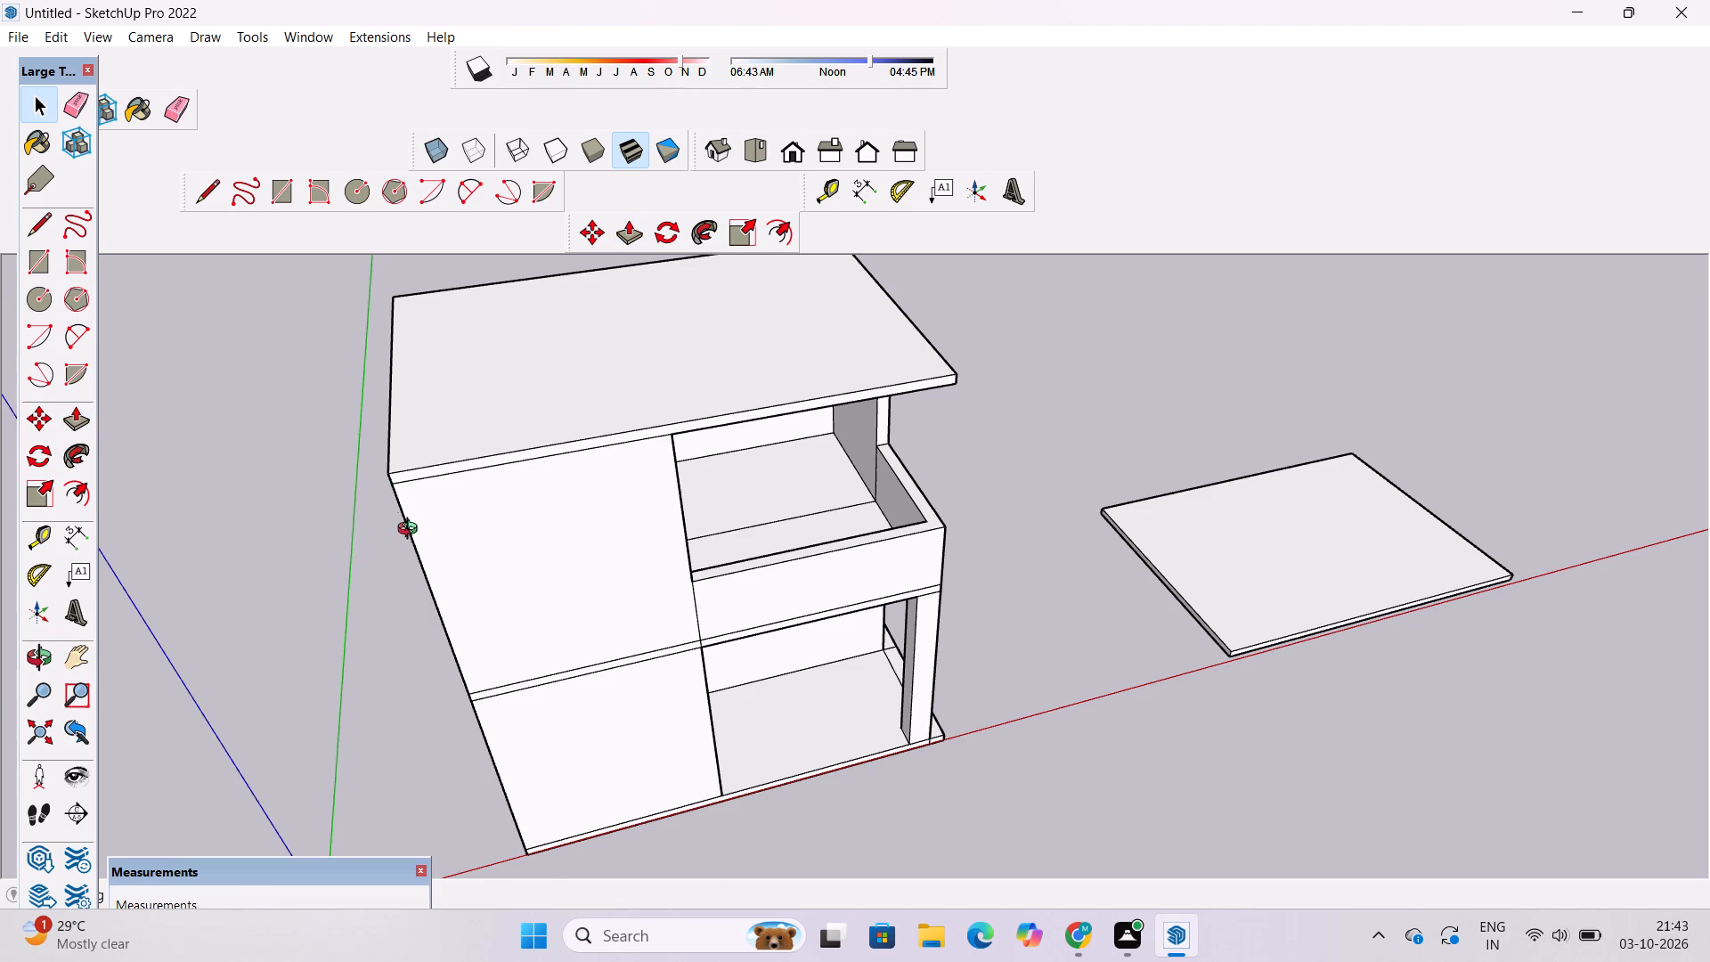
scroll(418, 539, "down", 3)
left_click_drag(490, 525, 499, 671, "shift")
left_click_drag(565, 688, 522, 610)
scroll(521, 590, "down", 5)
left_click_drag(614, 580, 561, 645)
scroll(501, 607, "up", 4)
left_click_drag(589, 578, 548, 583, "shift")
left_click_drag(548, 583, 618, 746)
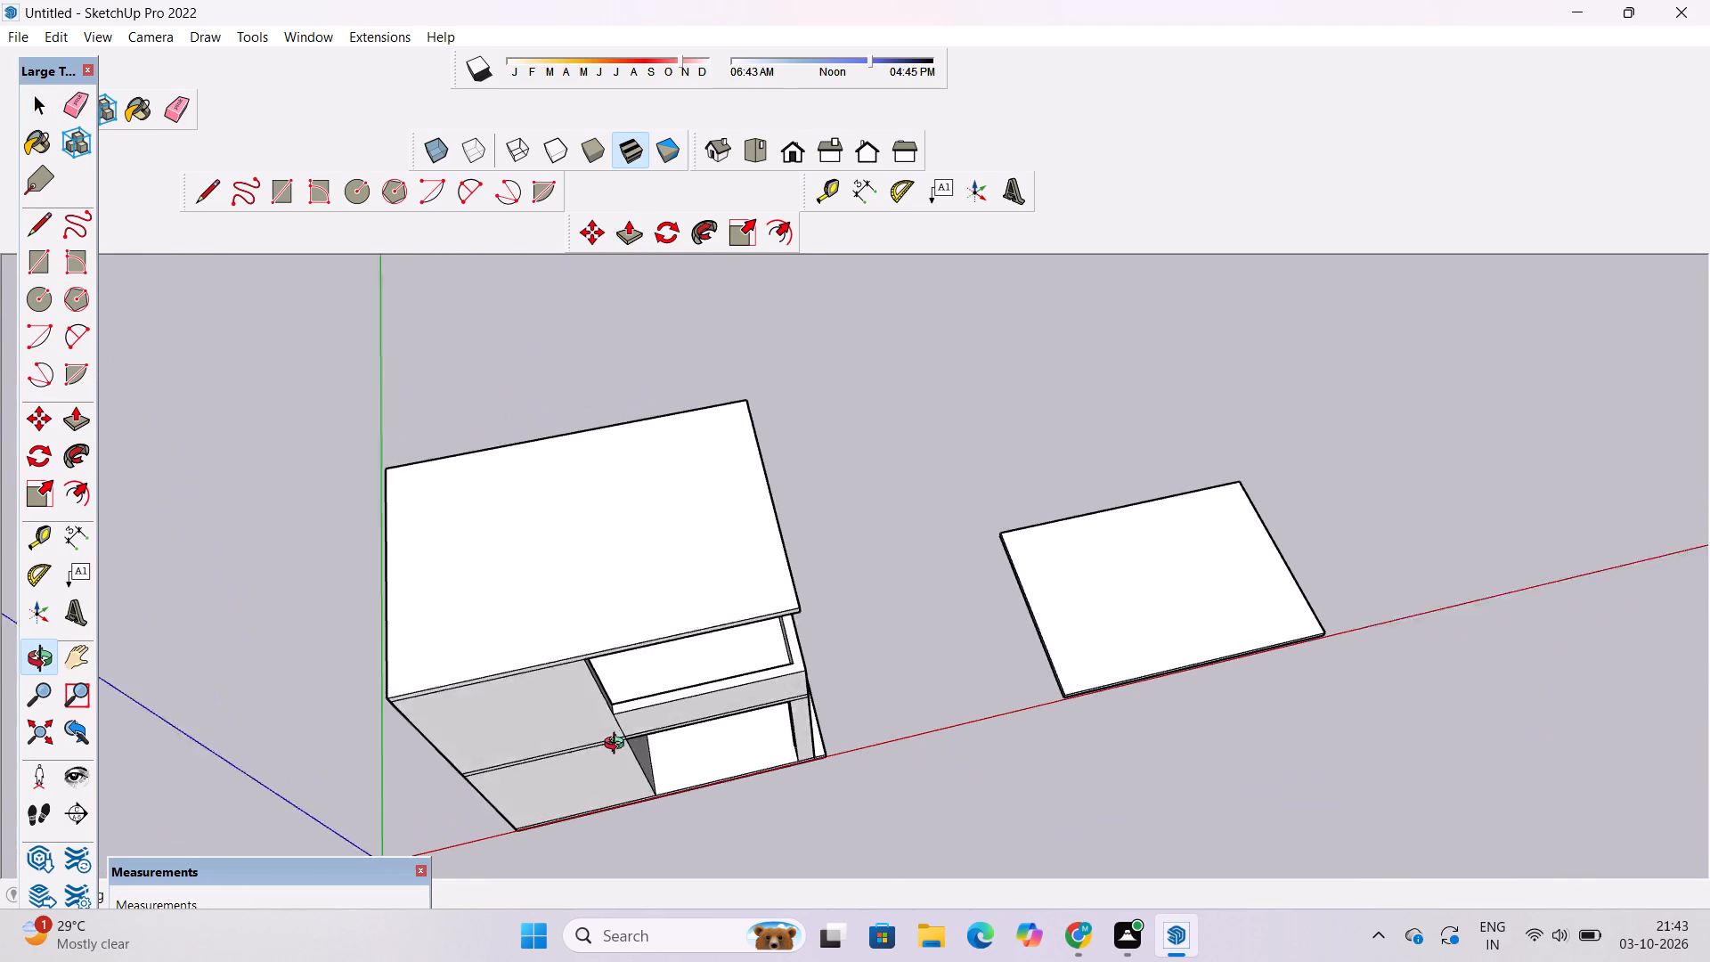
left_click_drag(618, 746, 622, 754)
scroll(612, 672, "up", 2)
left_click_drag(550, 646, 450, 615)
left_click_drag(452, 604, 562, 604, "shift")
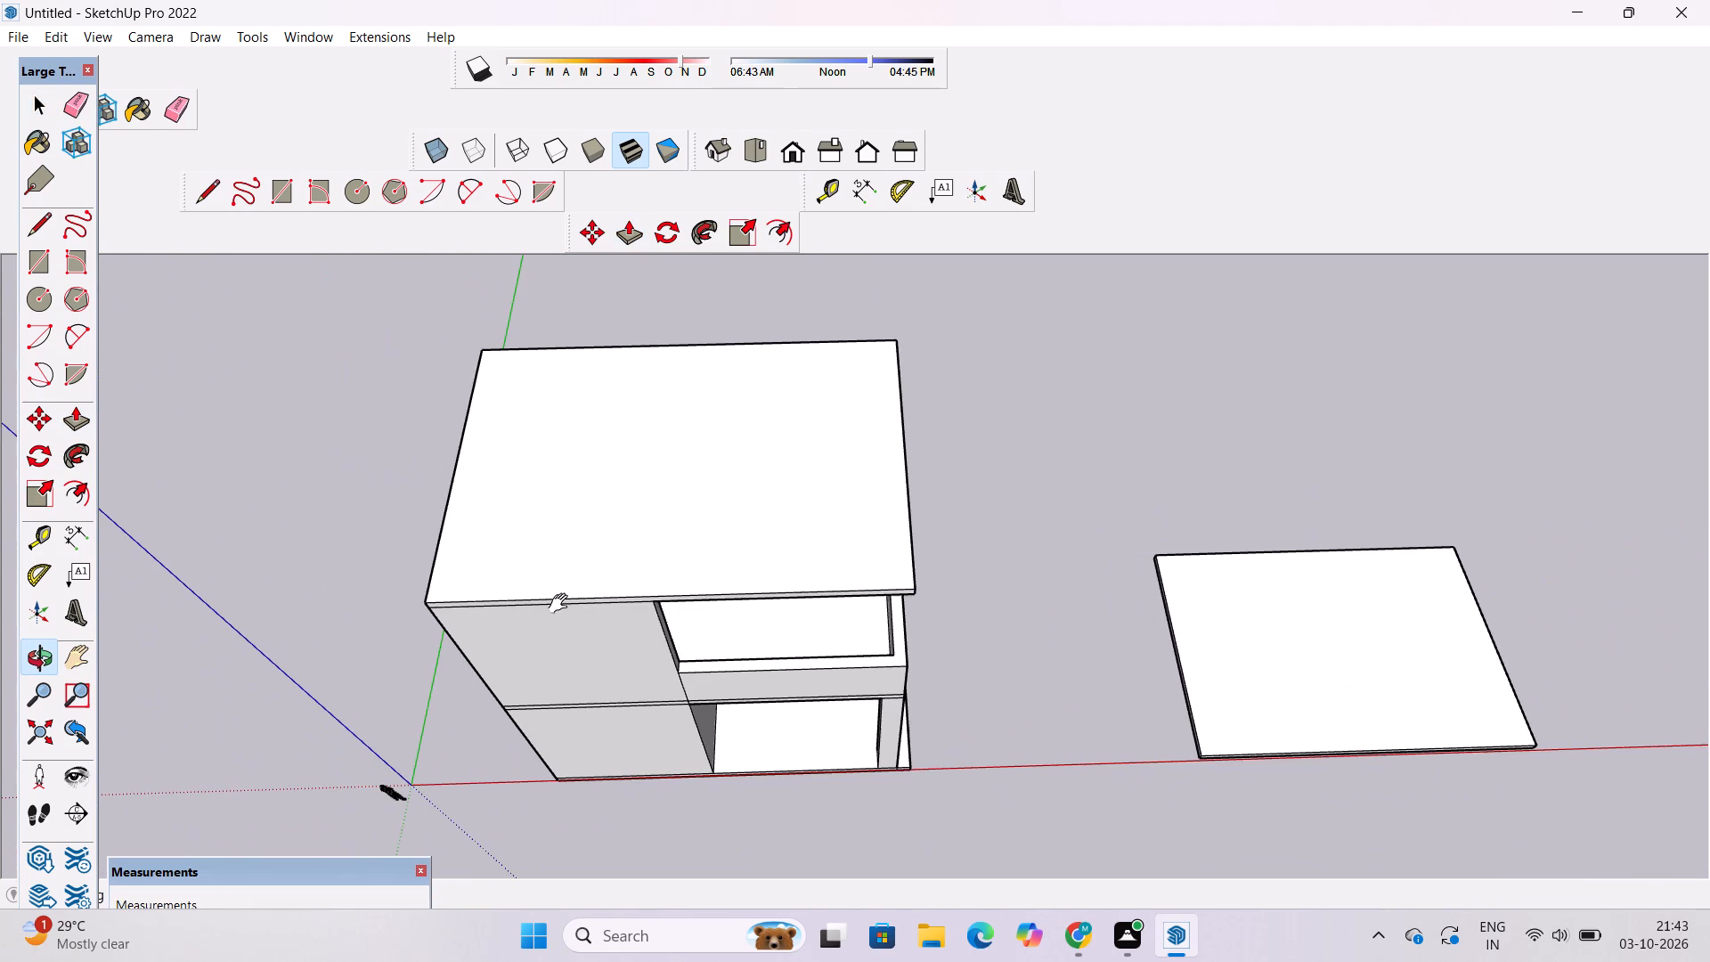
scroll(562, 604, "down", 4)
left_click_drag(635, 576, 643, 648)
scroll(590, 632, "up", 3)
left_click_drag(540, 614, 588, 597, "shift")
Place Tape Measure guides 1.5' inside the left side edge and the rear edge of the top roof slab.
key("t")
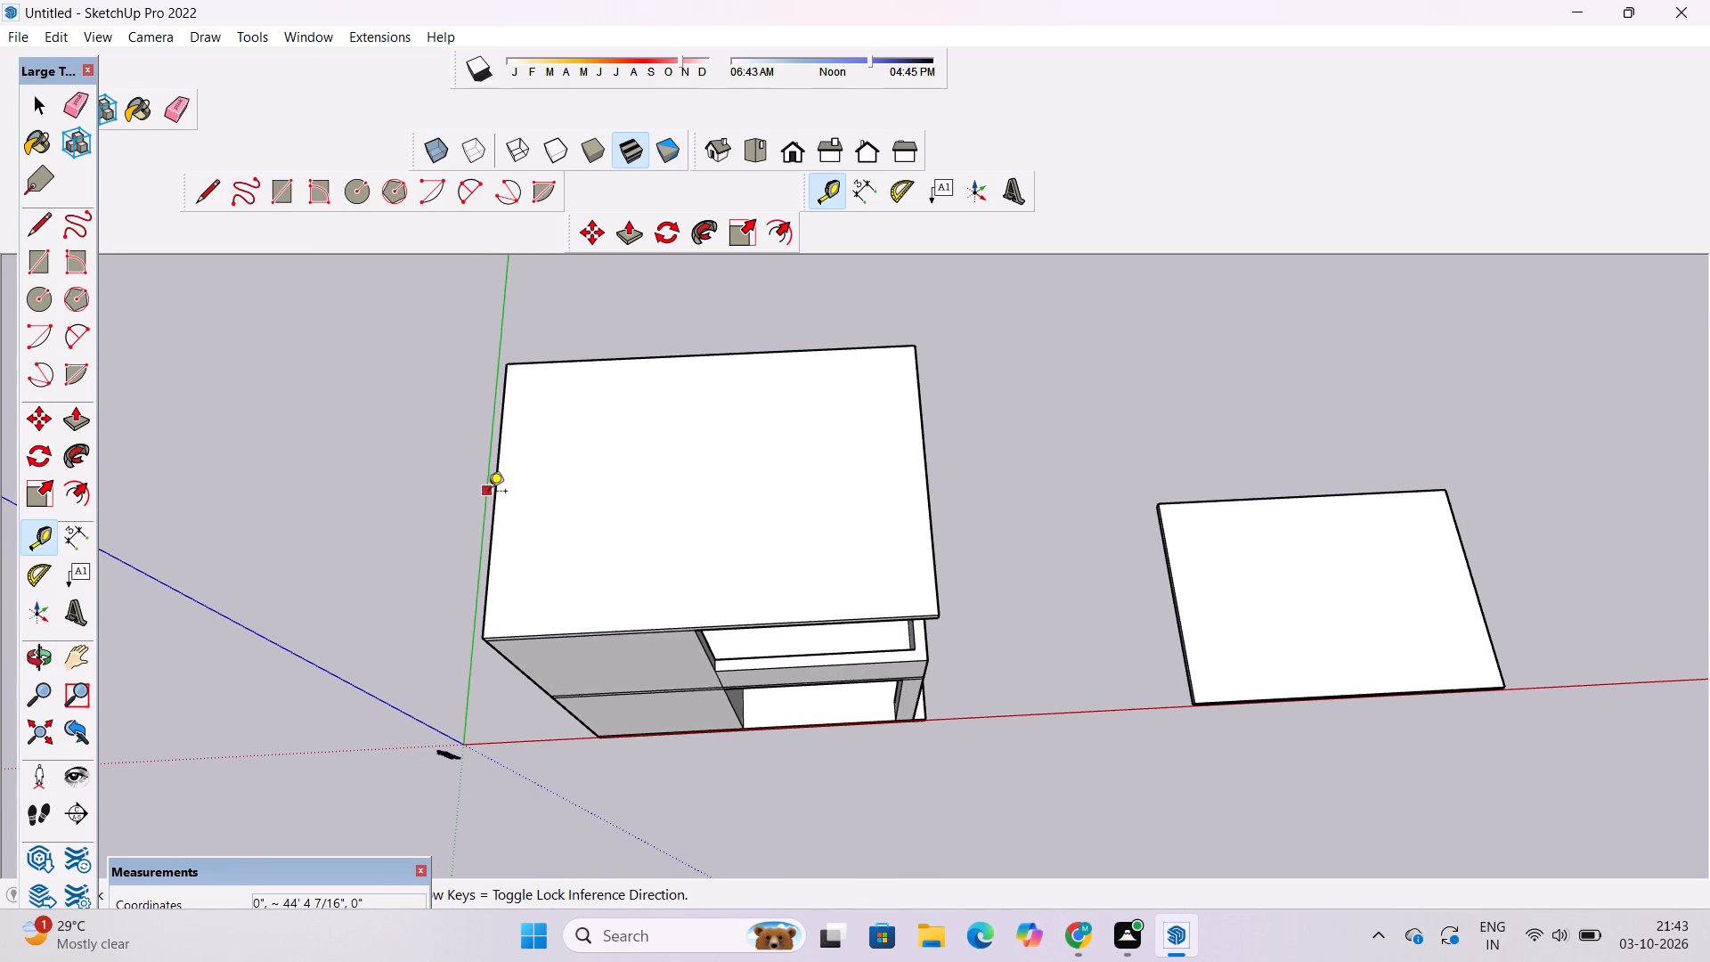
scroll(501, 490, "up", 4)
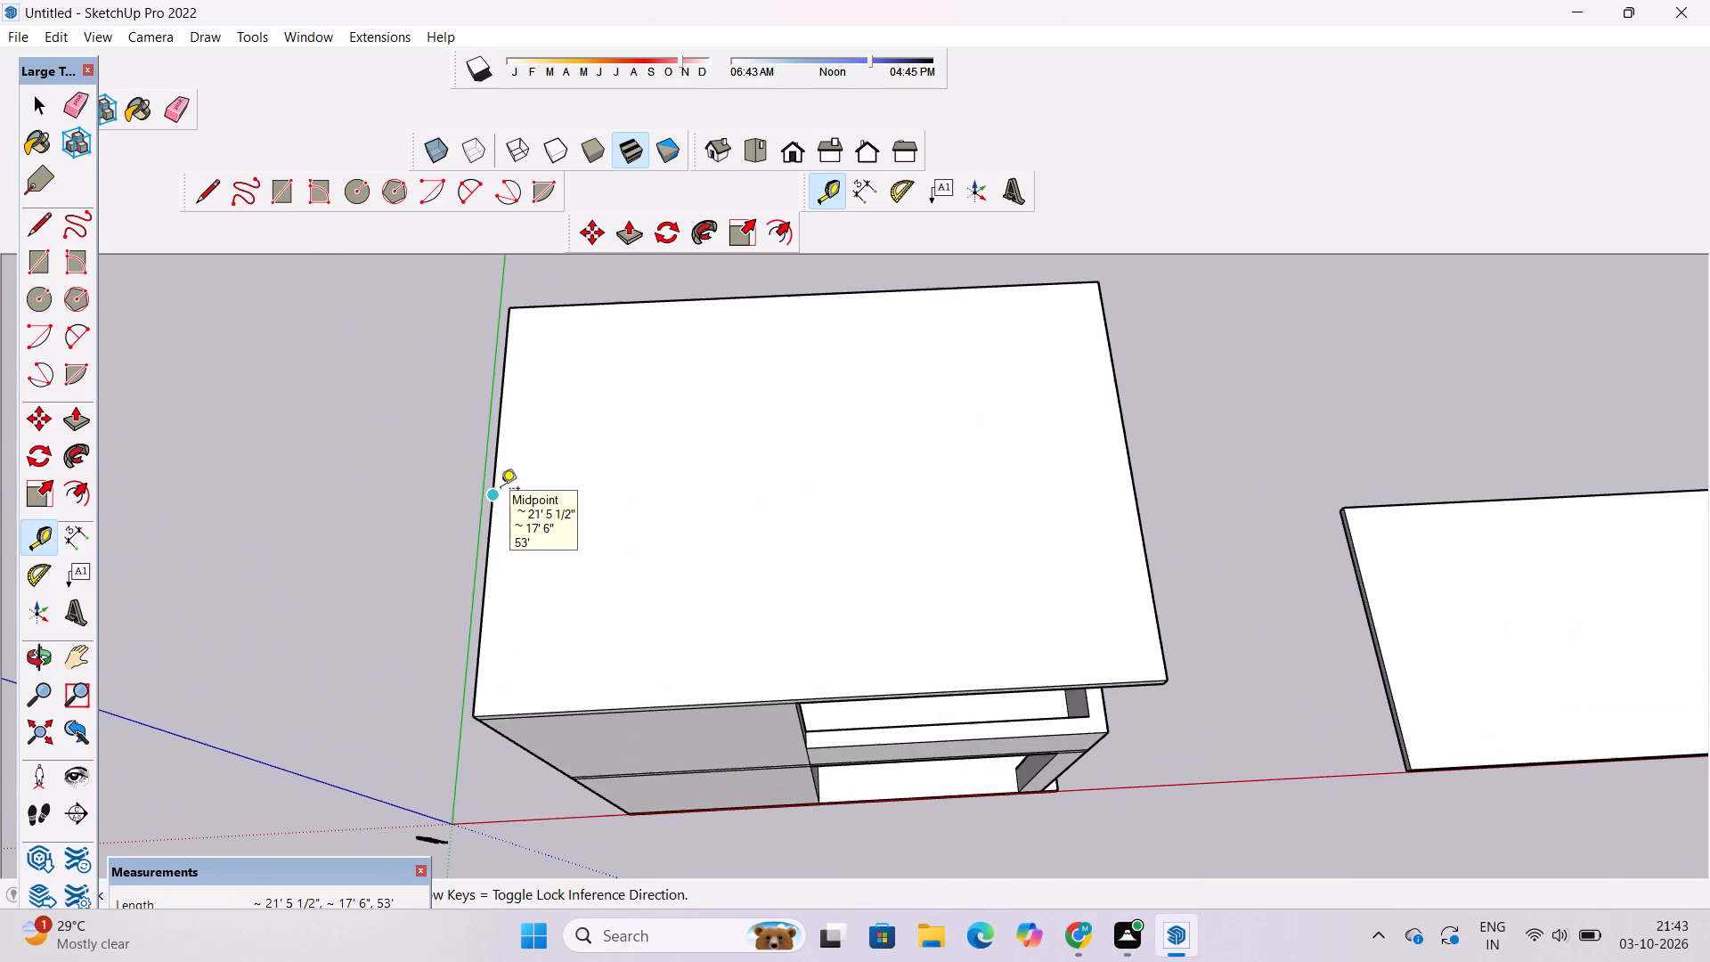
left_click(494, 493)
type("1.5'")
key("Return")
scroll(501, 530, "down", 5)
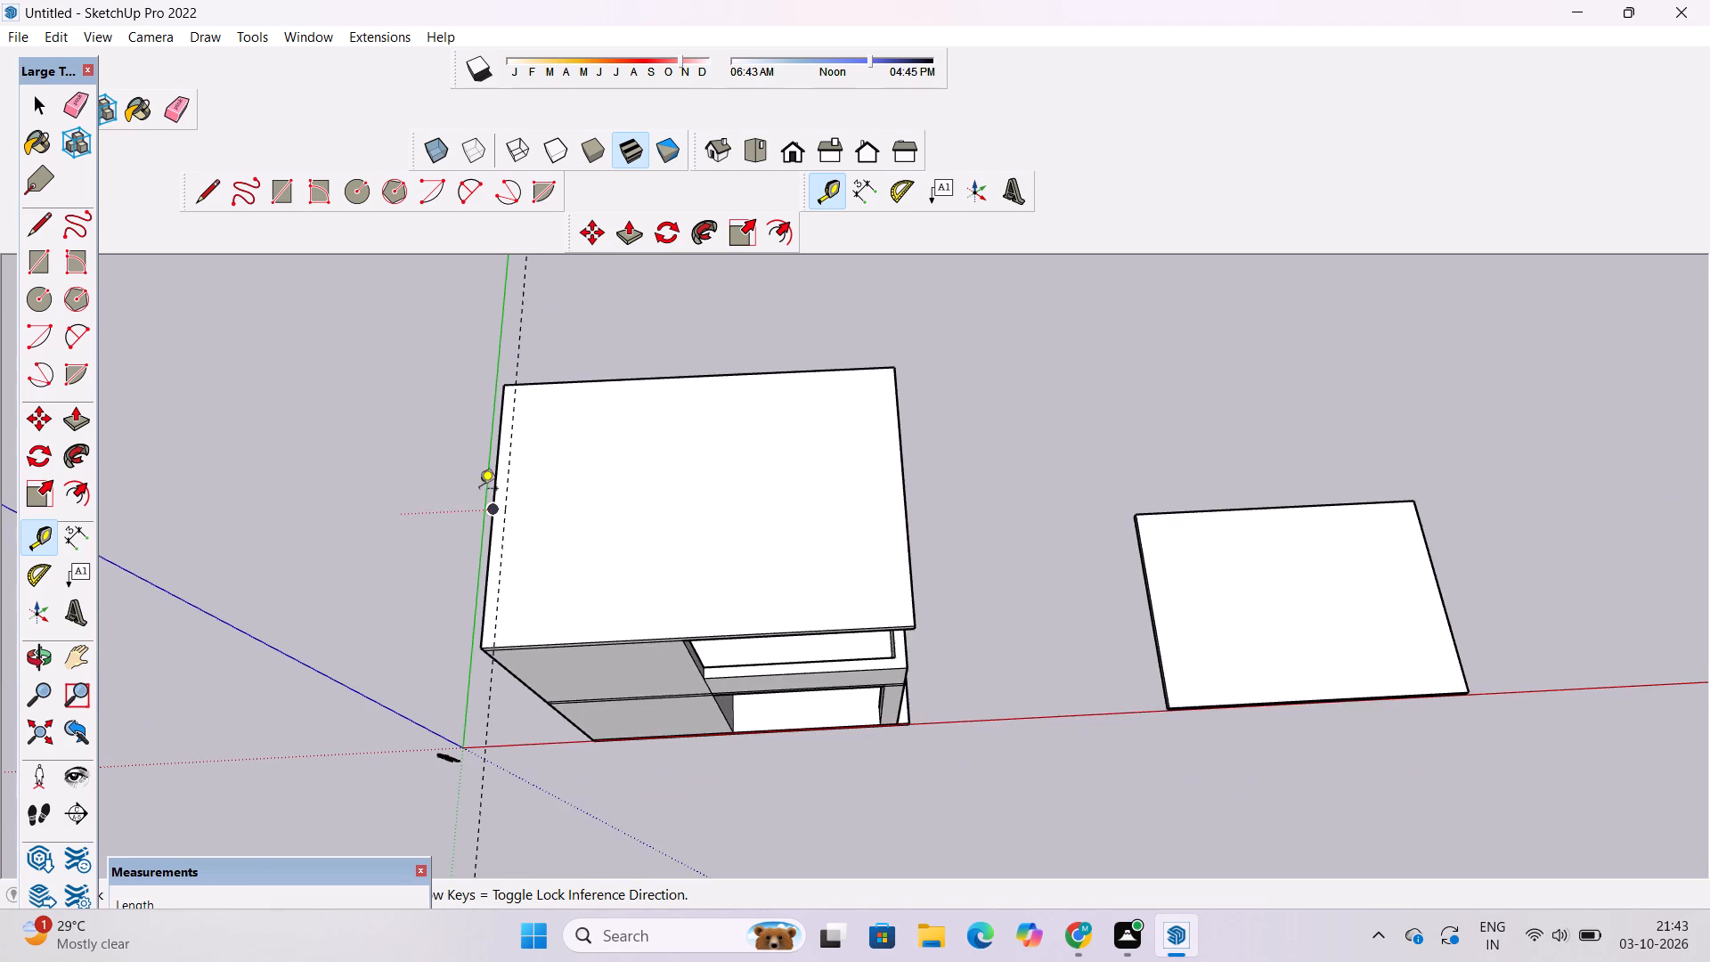
scroll(738, 358, "up", 5)
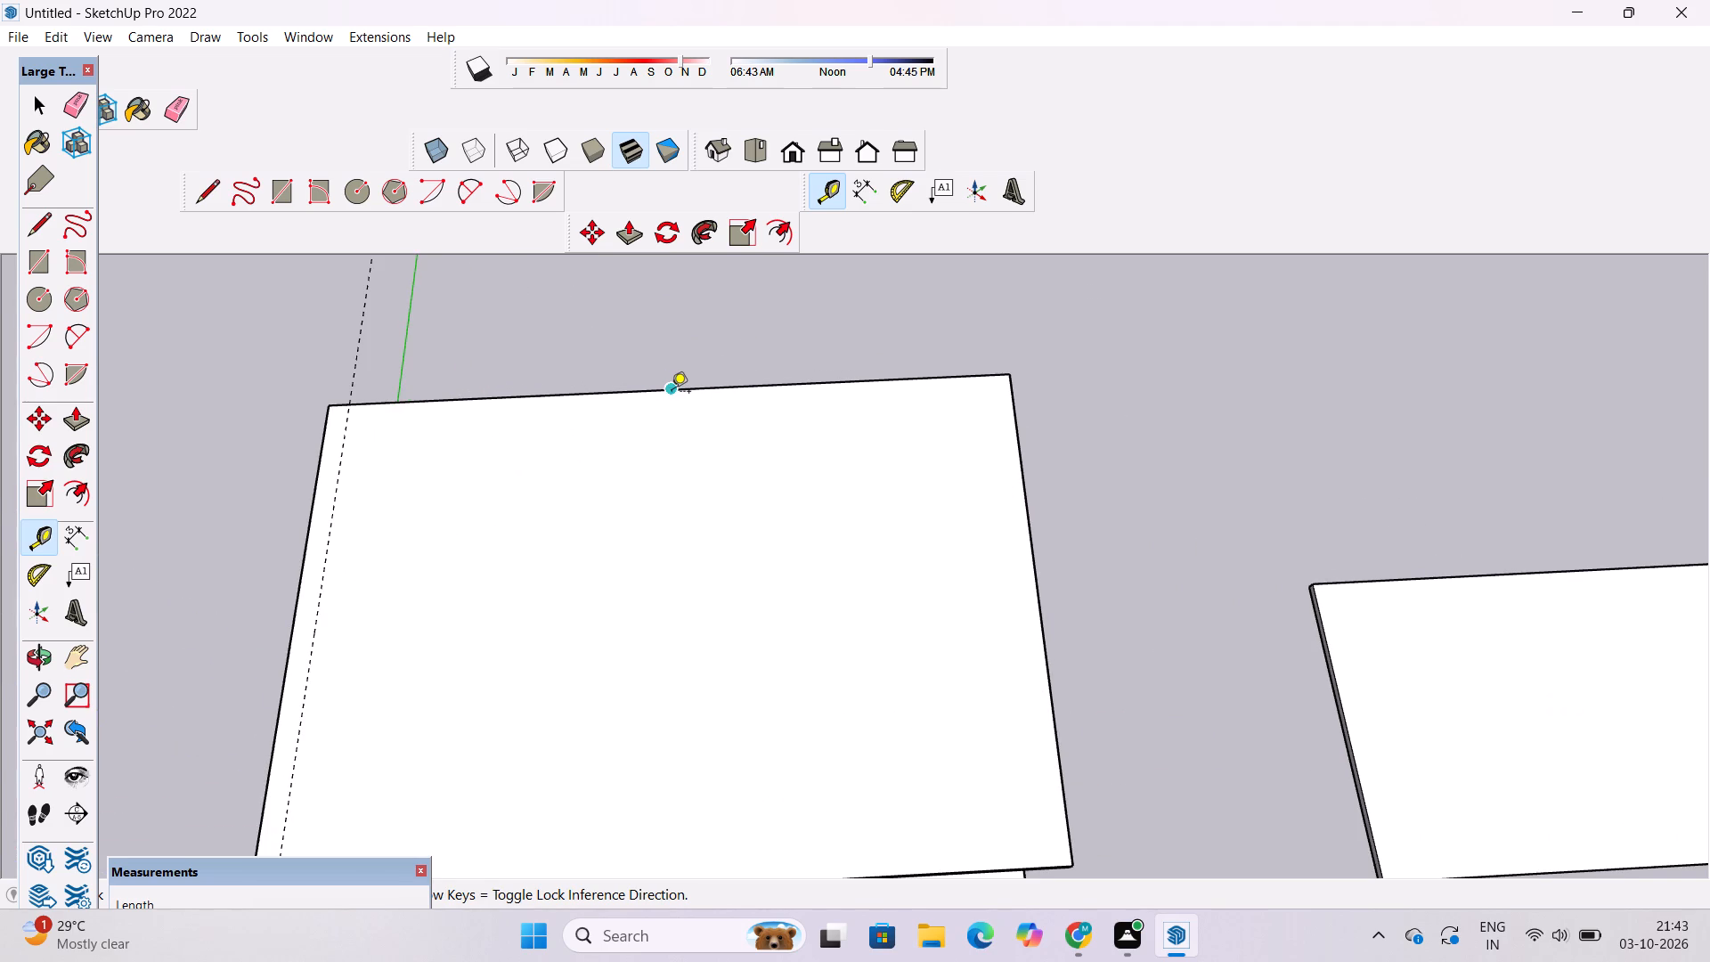
left_click(672, 393)
scroll(640, 404, "down", 11)
scroll(644, 455, "up", 4)
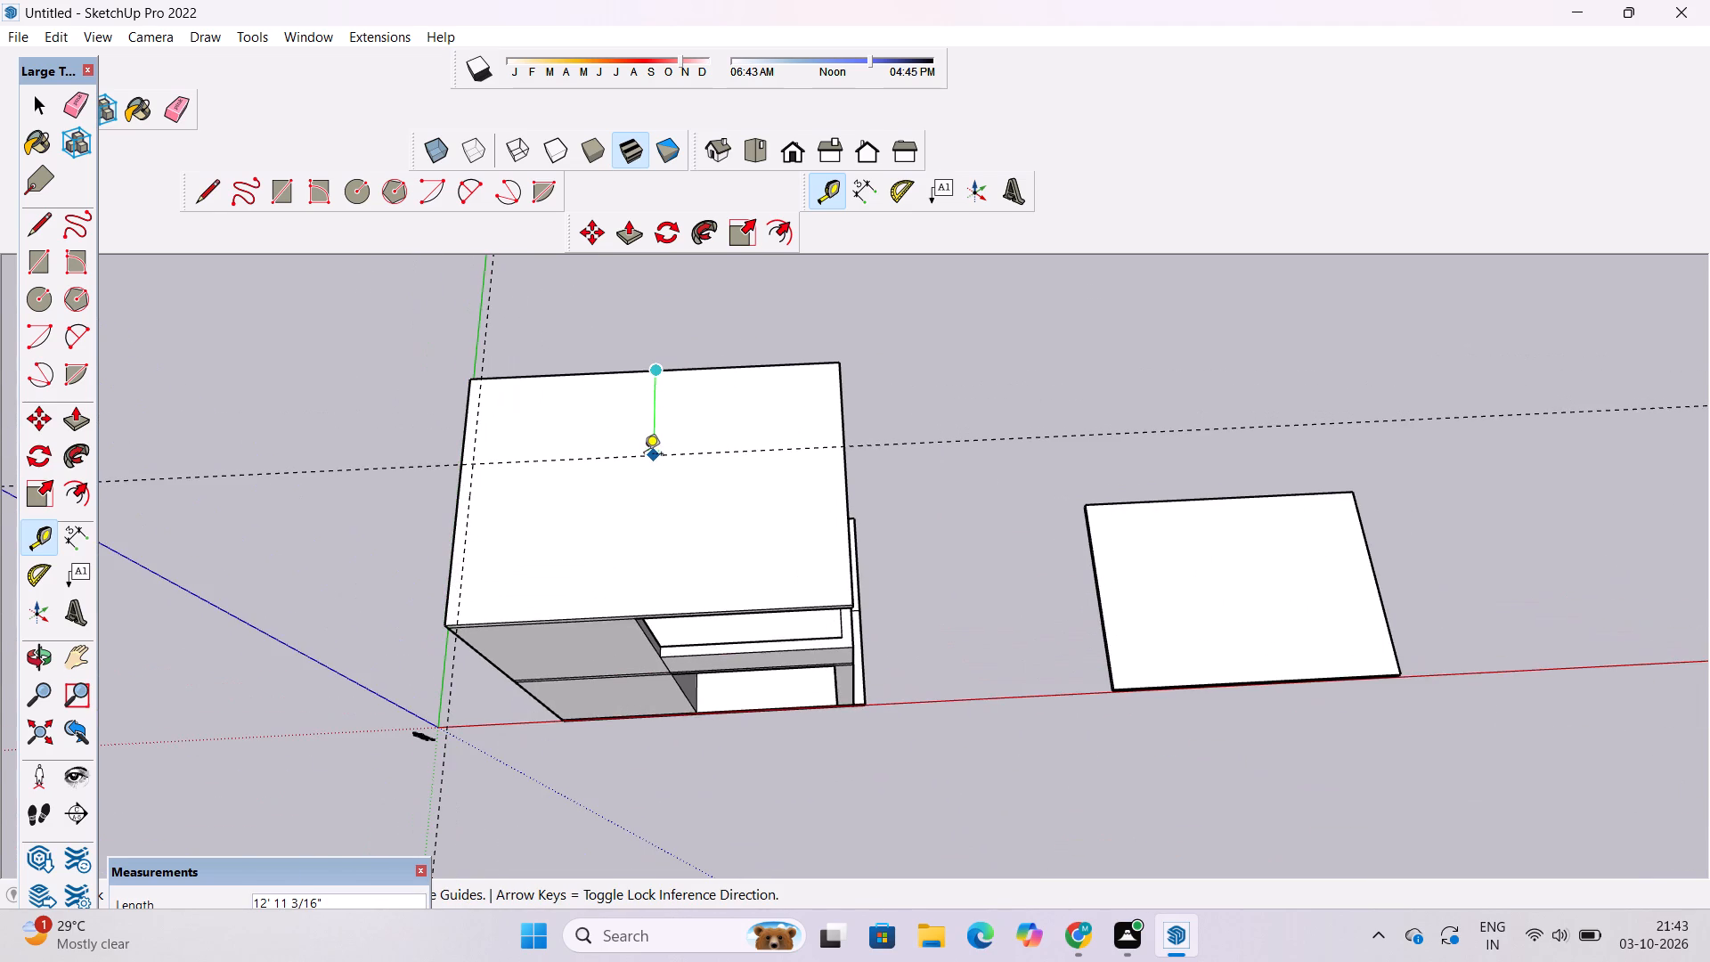
type("1.5'")
key("Return")
scroll(642, 456, "down", 6)
Place guides 1.5' inside the right side edge and the front edge of the top roof slab.
scroll(708, 487, "up", 5)
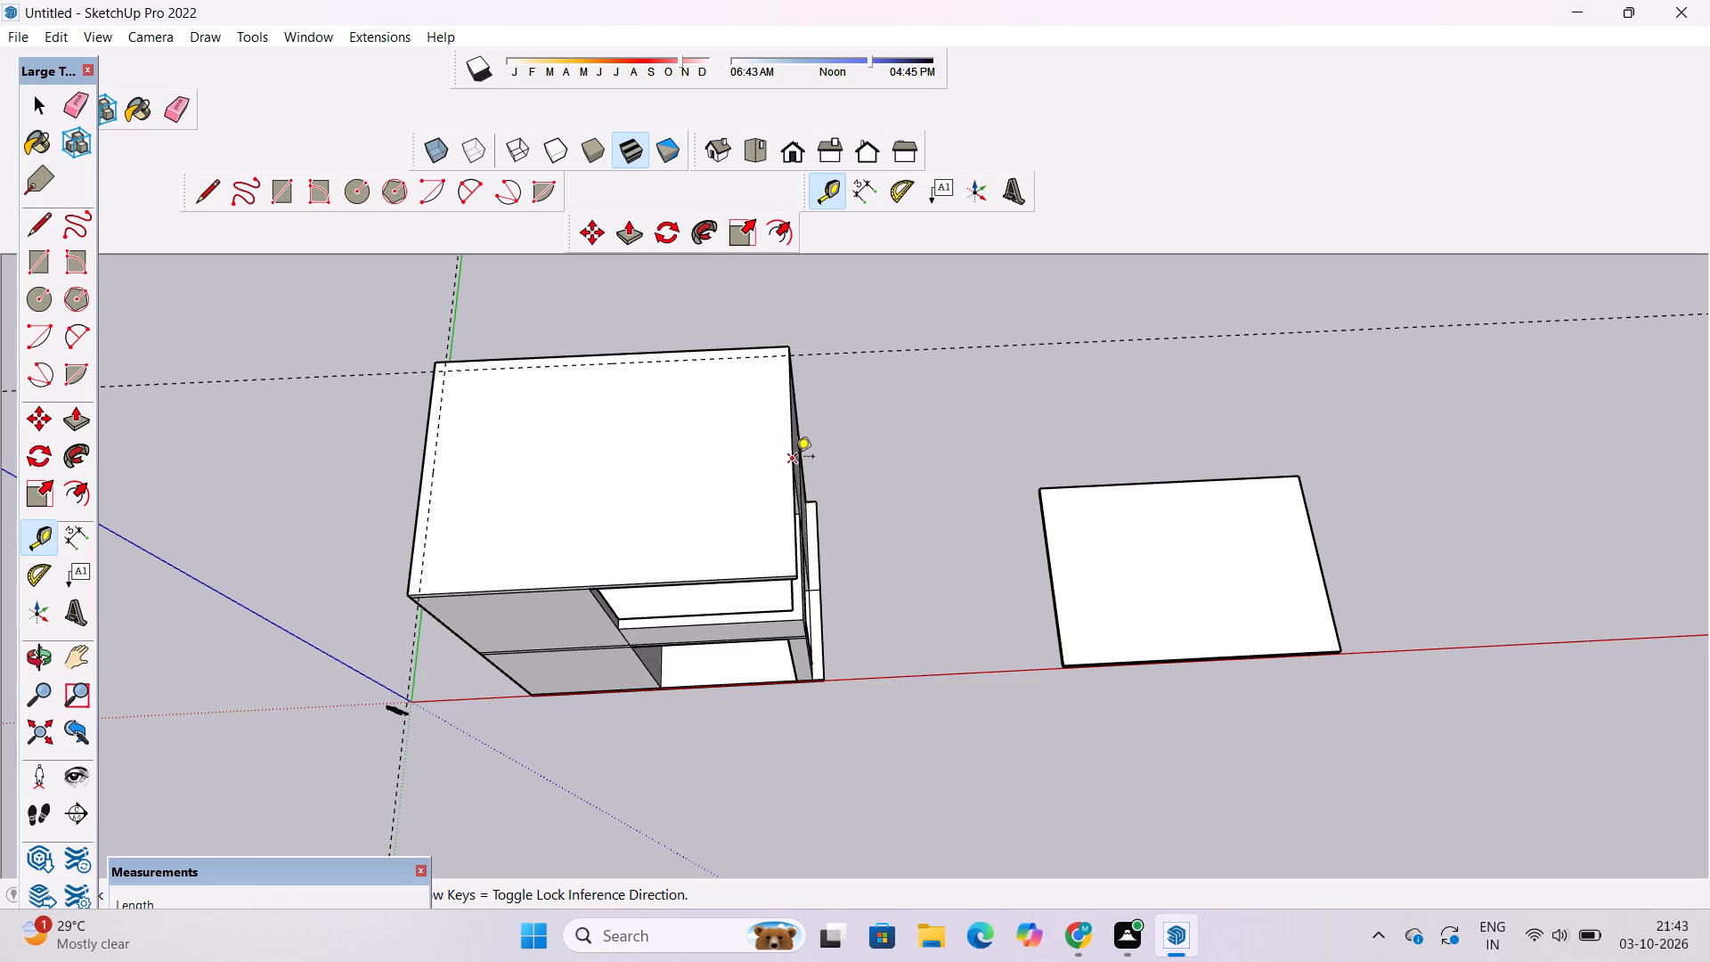
left_click(791, 457)
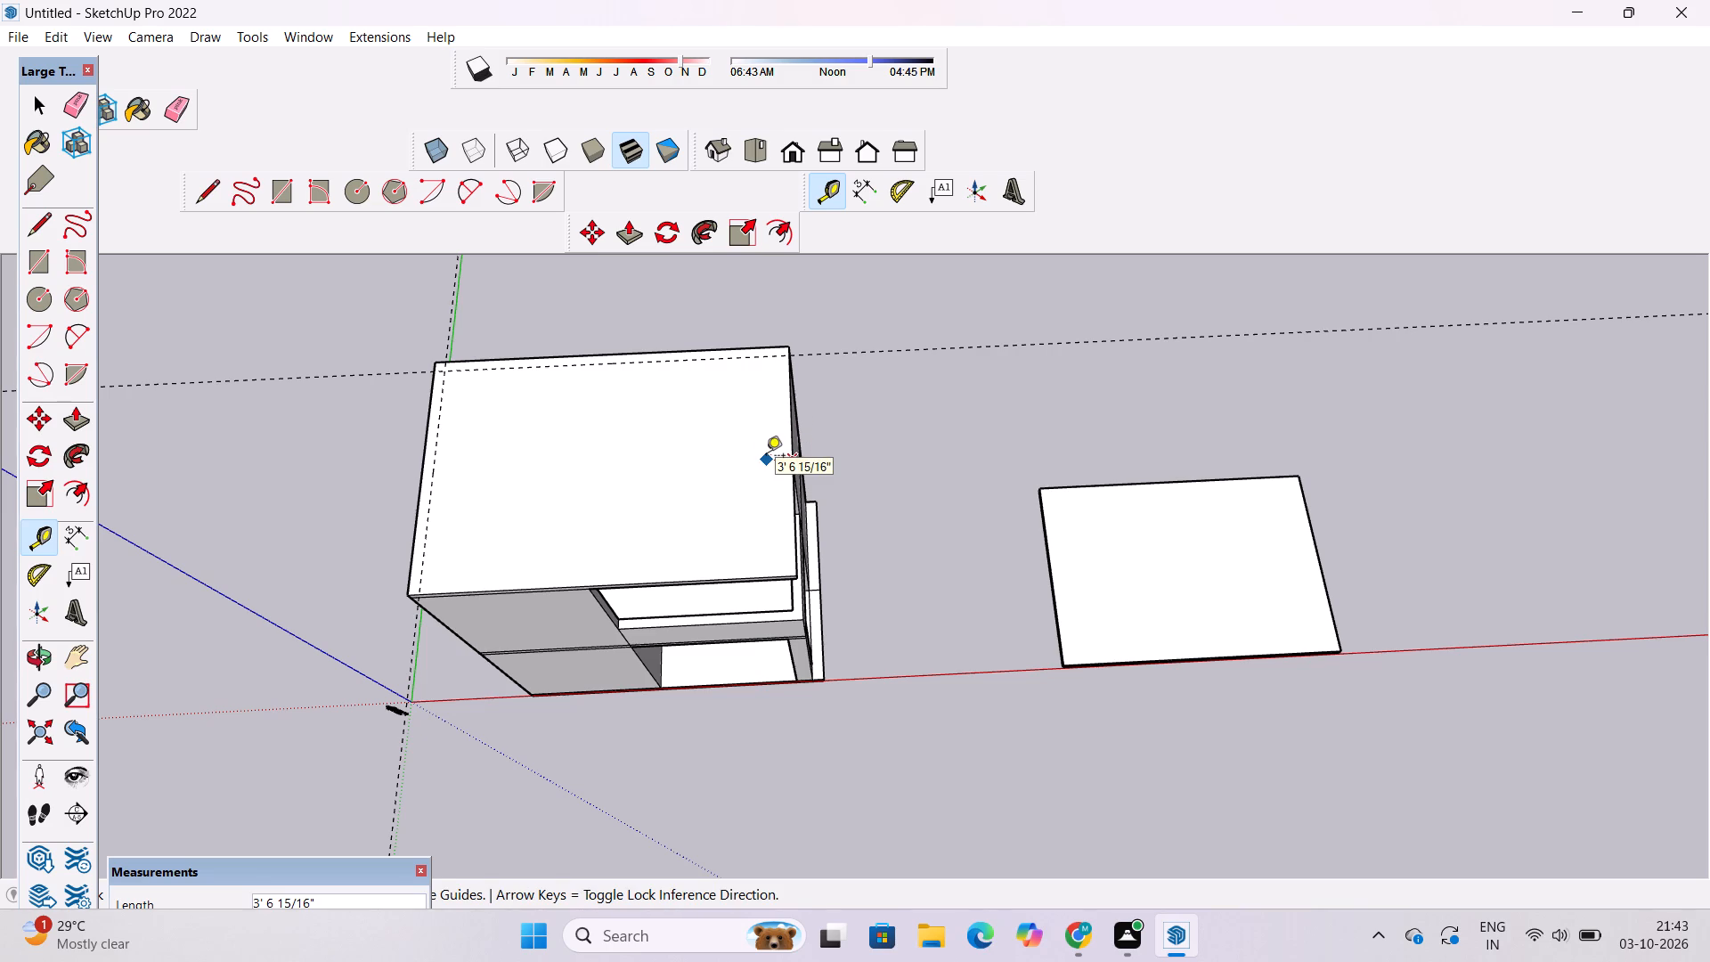
key("space")
type("t")
left_click(787, 393)
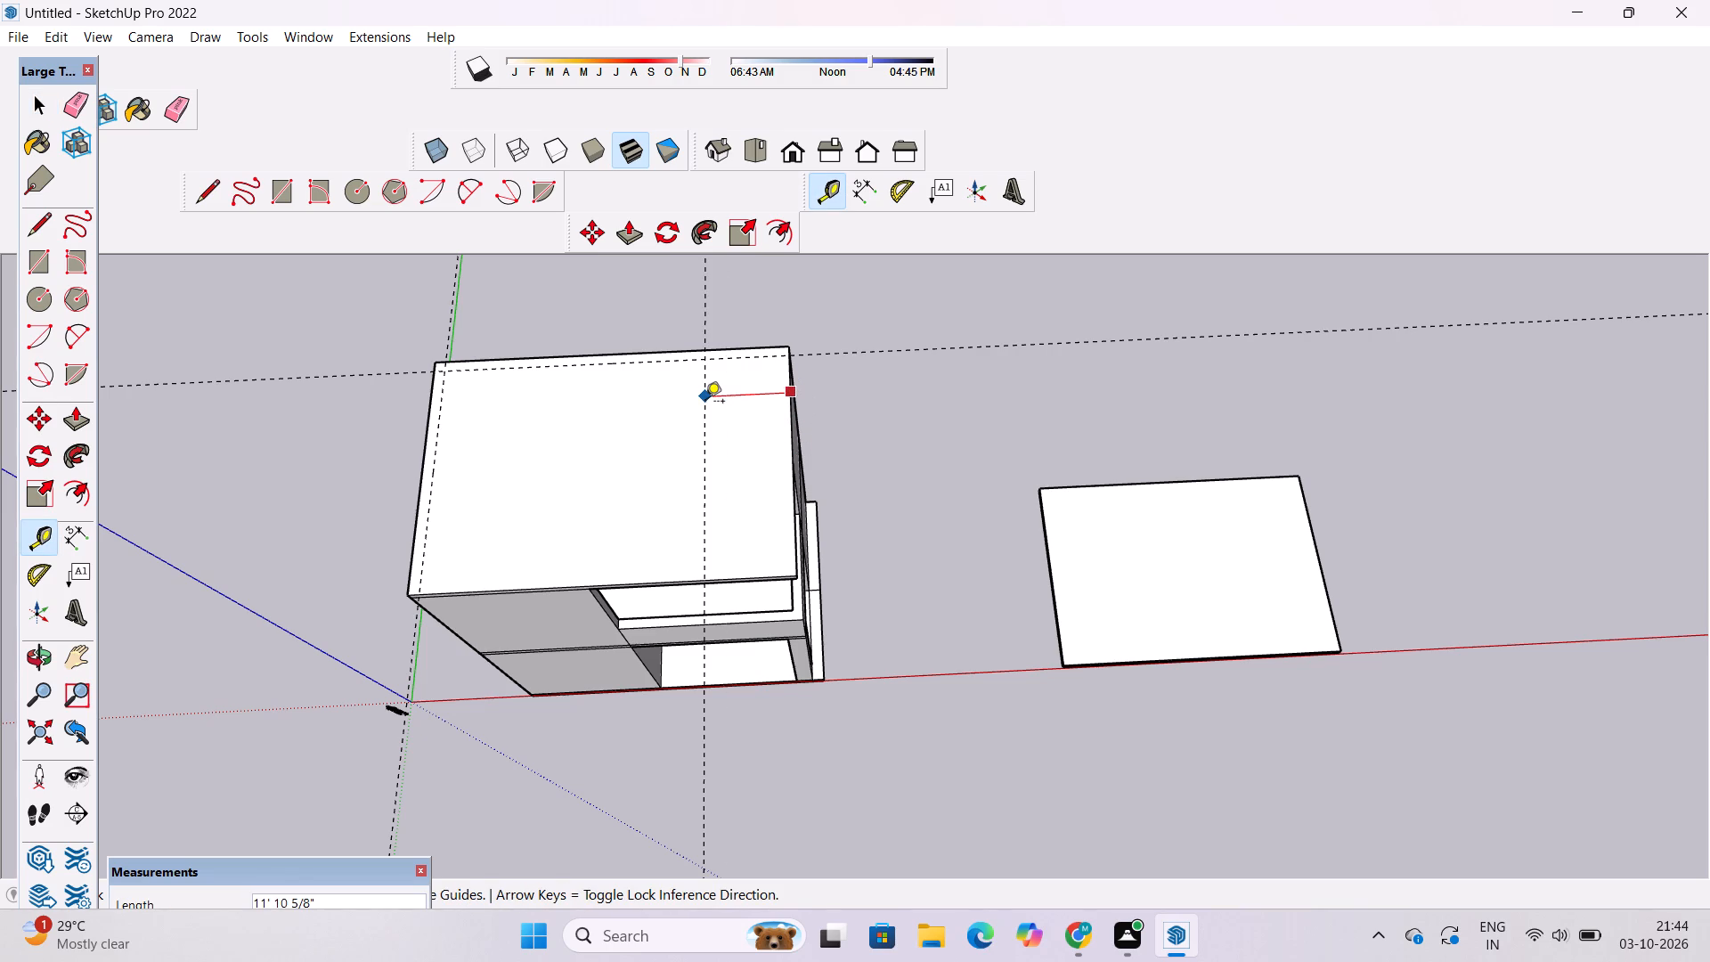
type("1.5'")
key("Return")
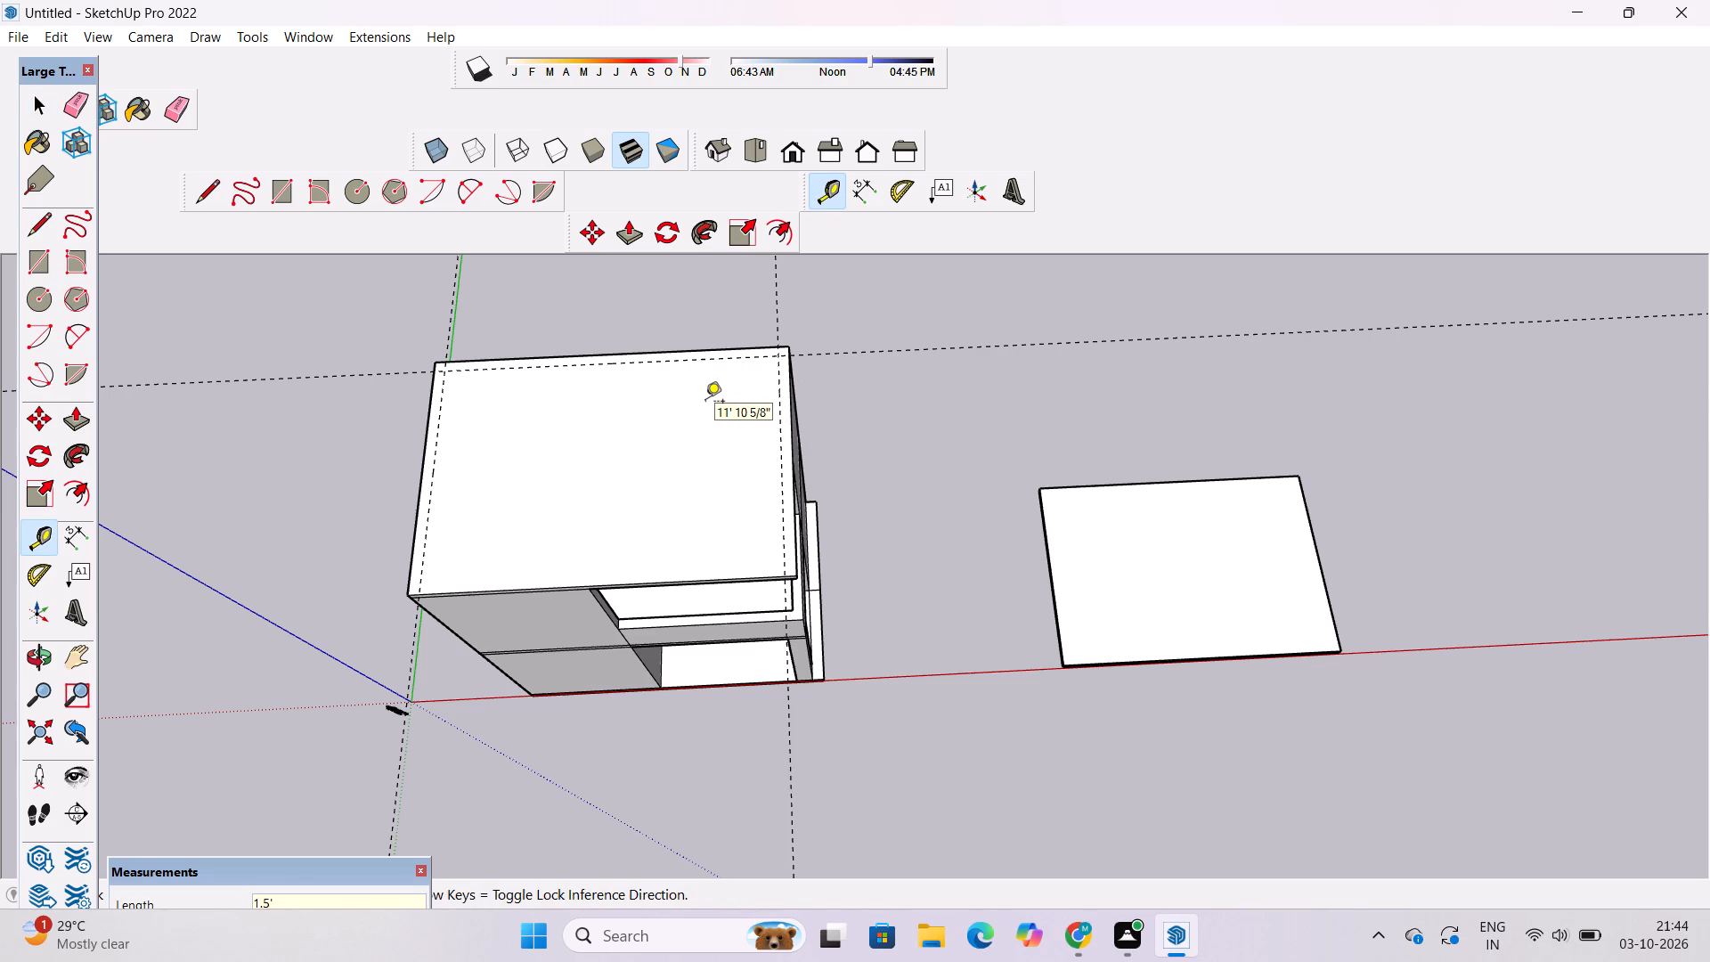
scroll(623, 469, "down", 4)
scroll(575, 566, "up", 11)
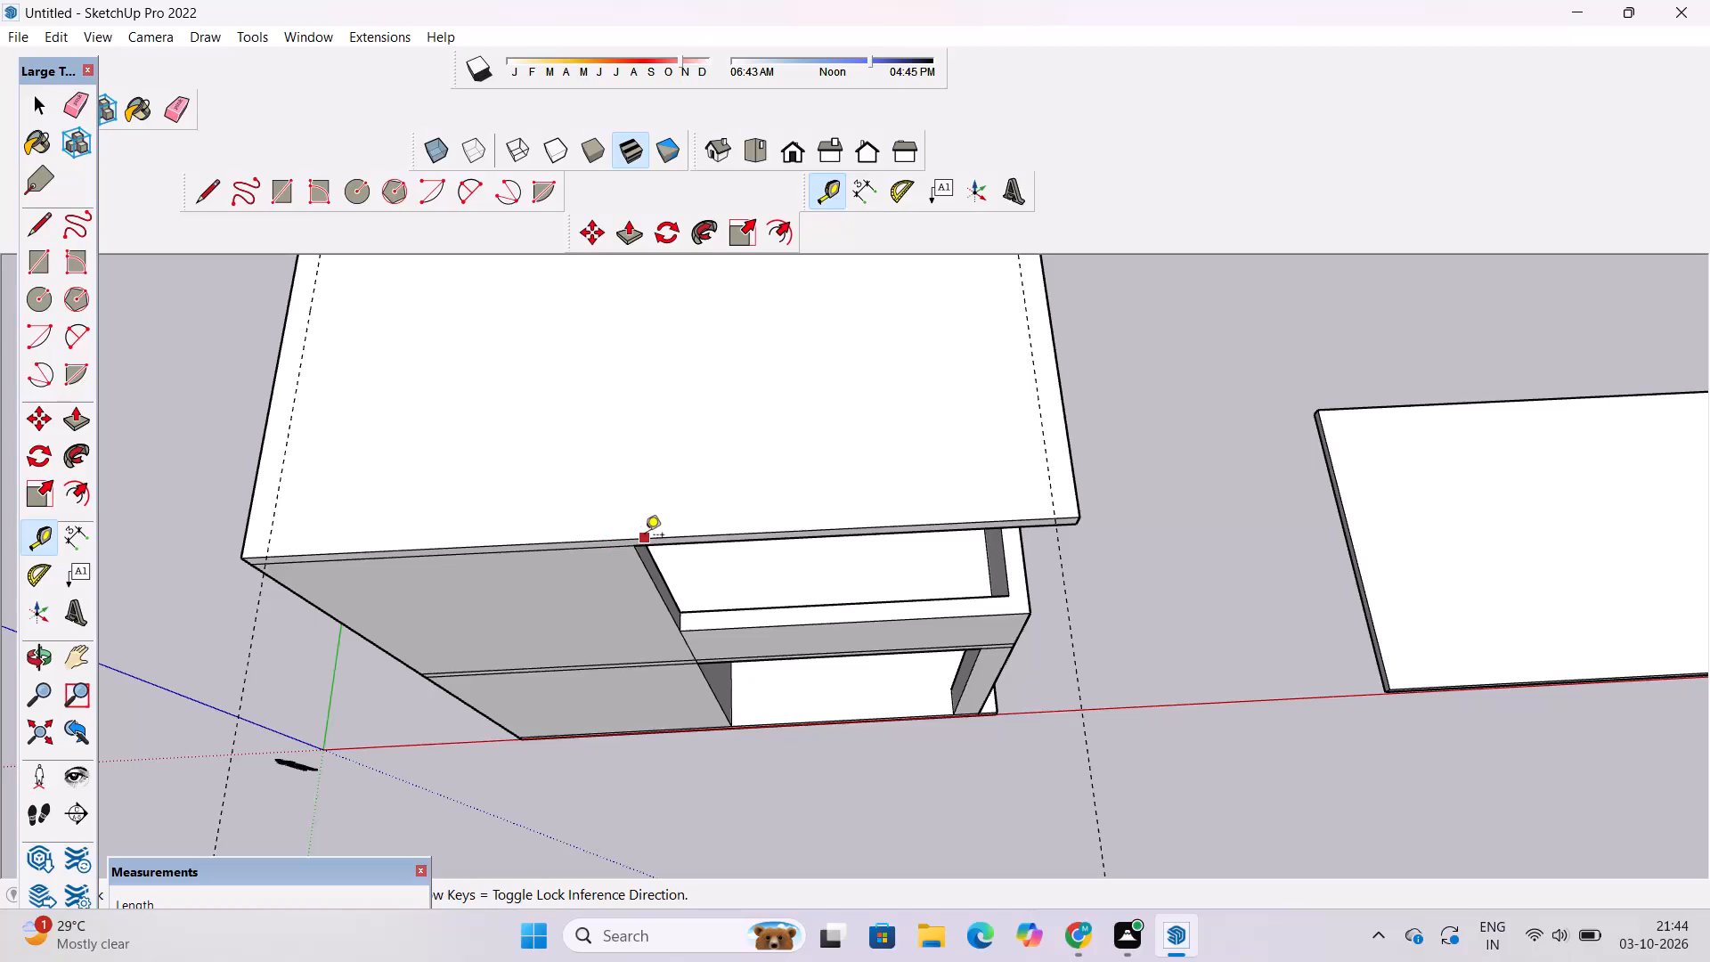
left_click(645, 536)
scroll(645, 536, "down", 6)
scroll(657, 499, "up", 5)
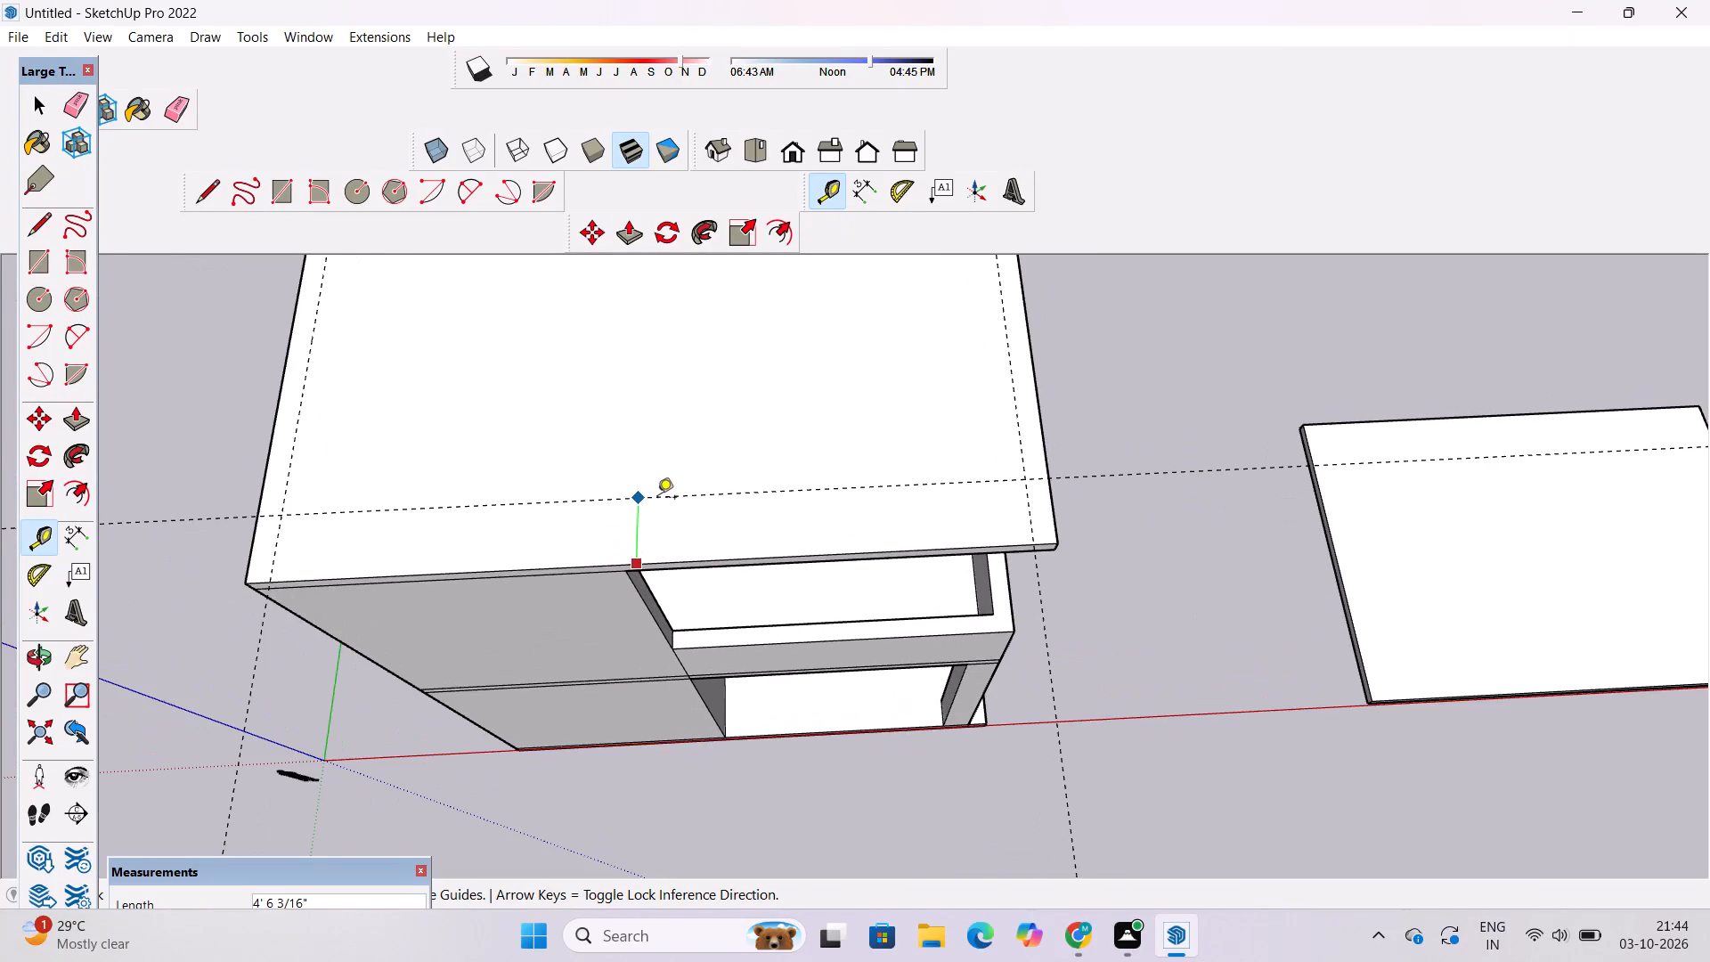
type("1.5'")
key("Return")
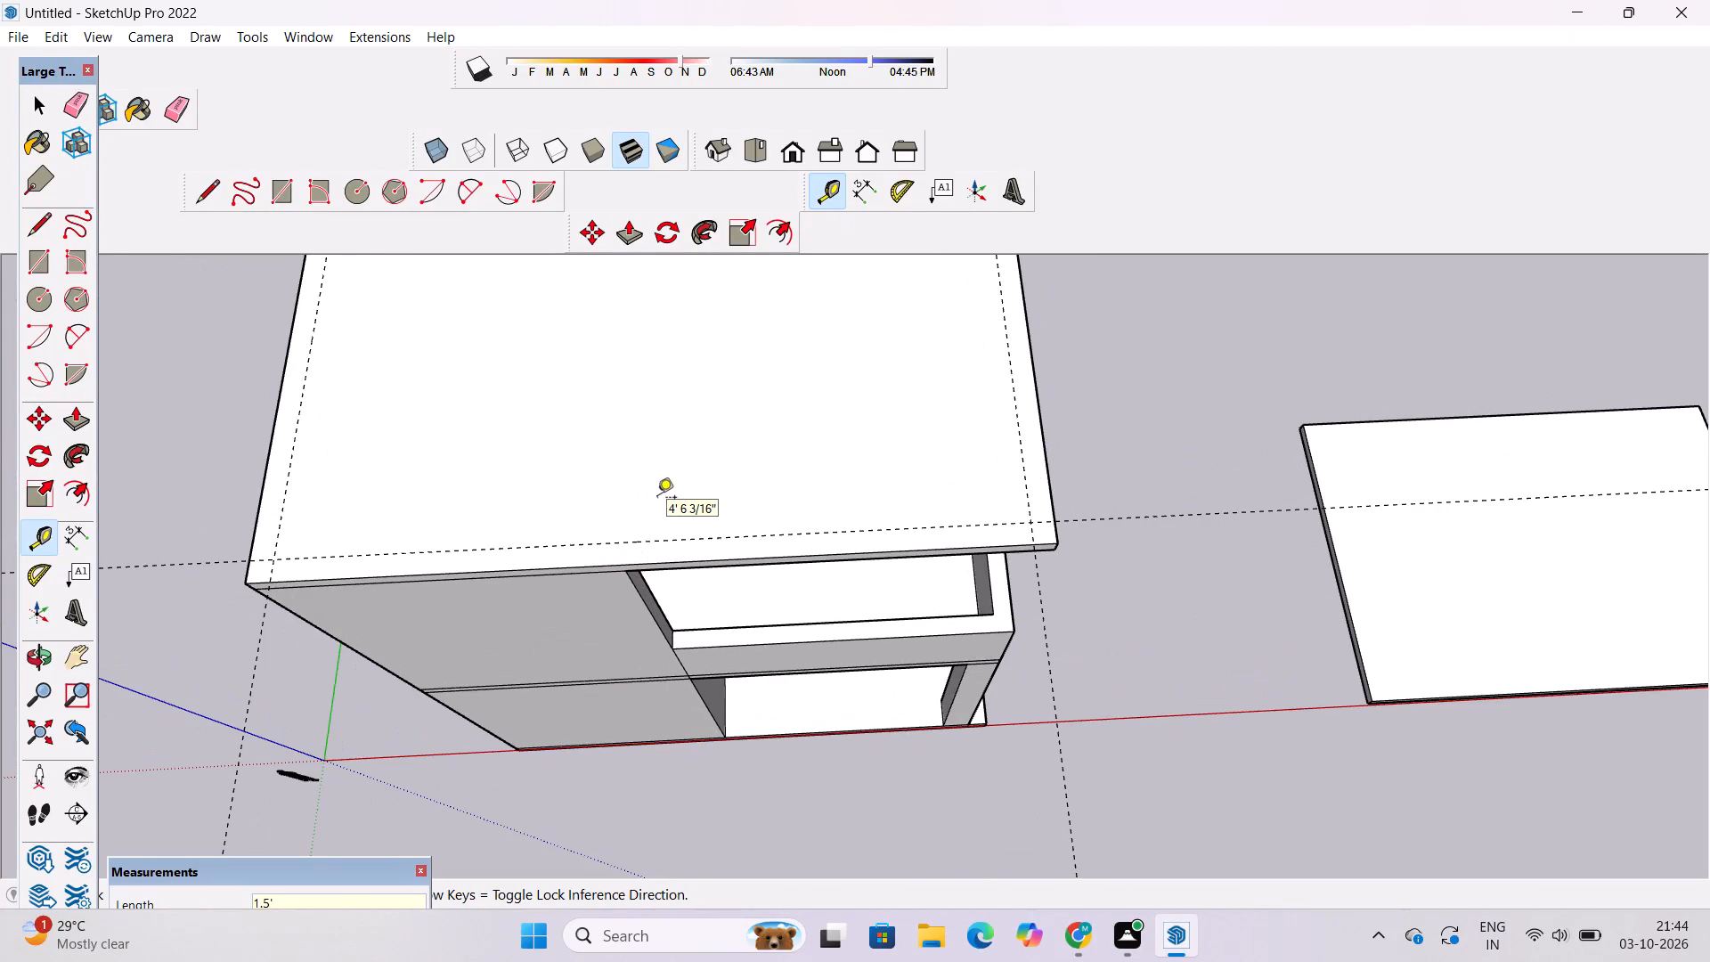
Draw a rectangle on the top roof slab between the opposite corner intersections of the four 1.5' guides.
scroll(607, 540, "down", 11)
scroll(769, 469, "up", 3)
key("r")
scroll(368, 428, "down", 6)
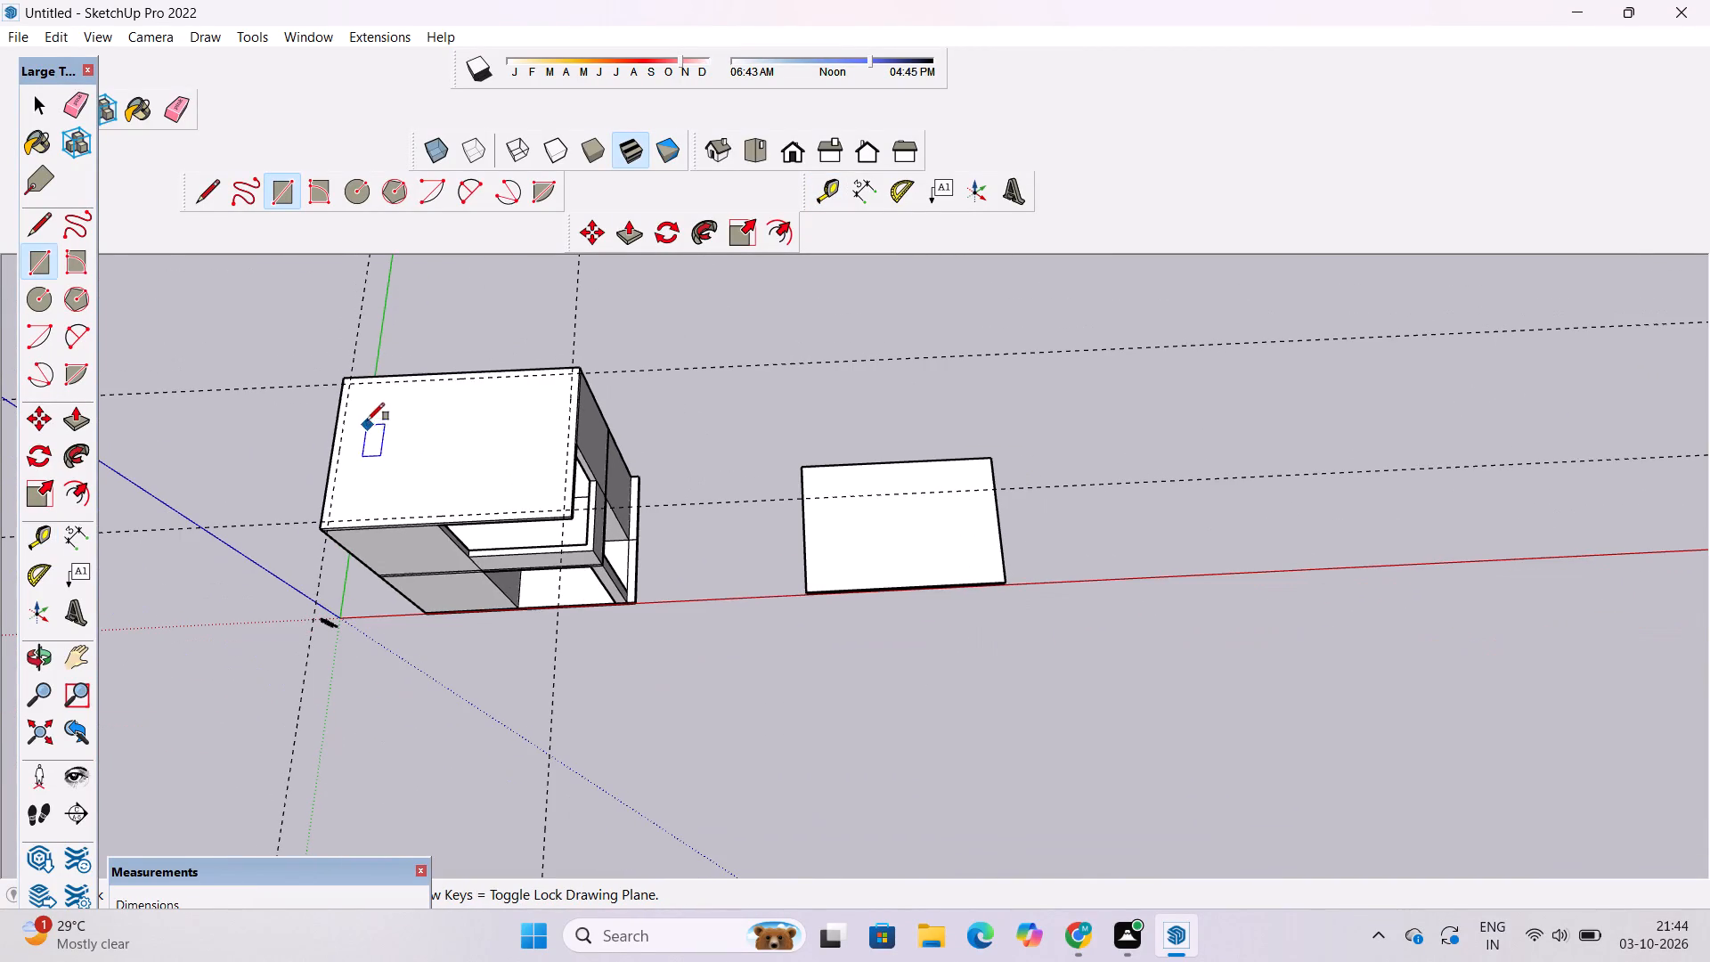
scroll(265, 416, "down", 3)
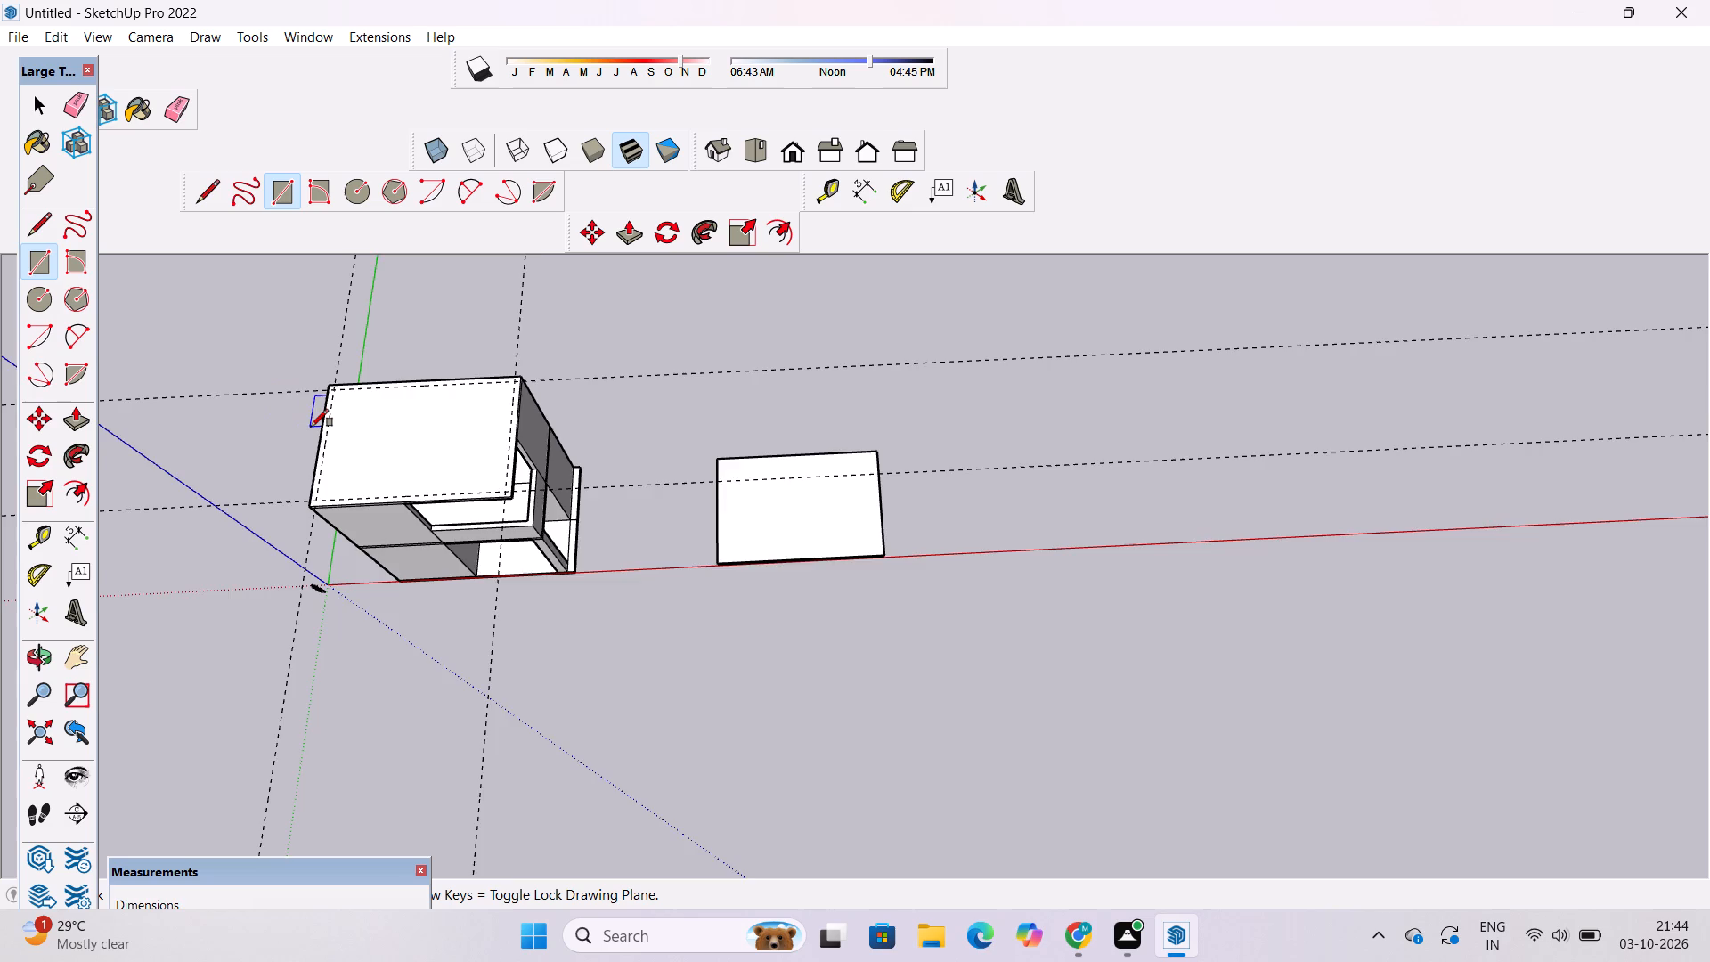
scroll(311, 427, "up", 6)
scroll(336, 353, "up", 11)
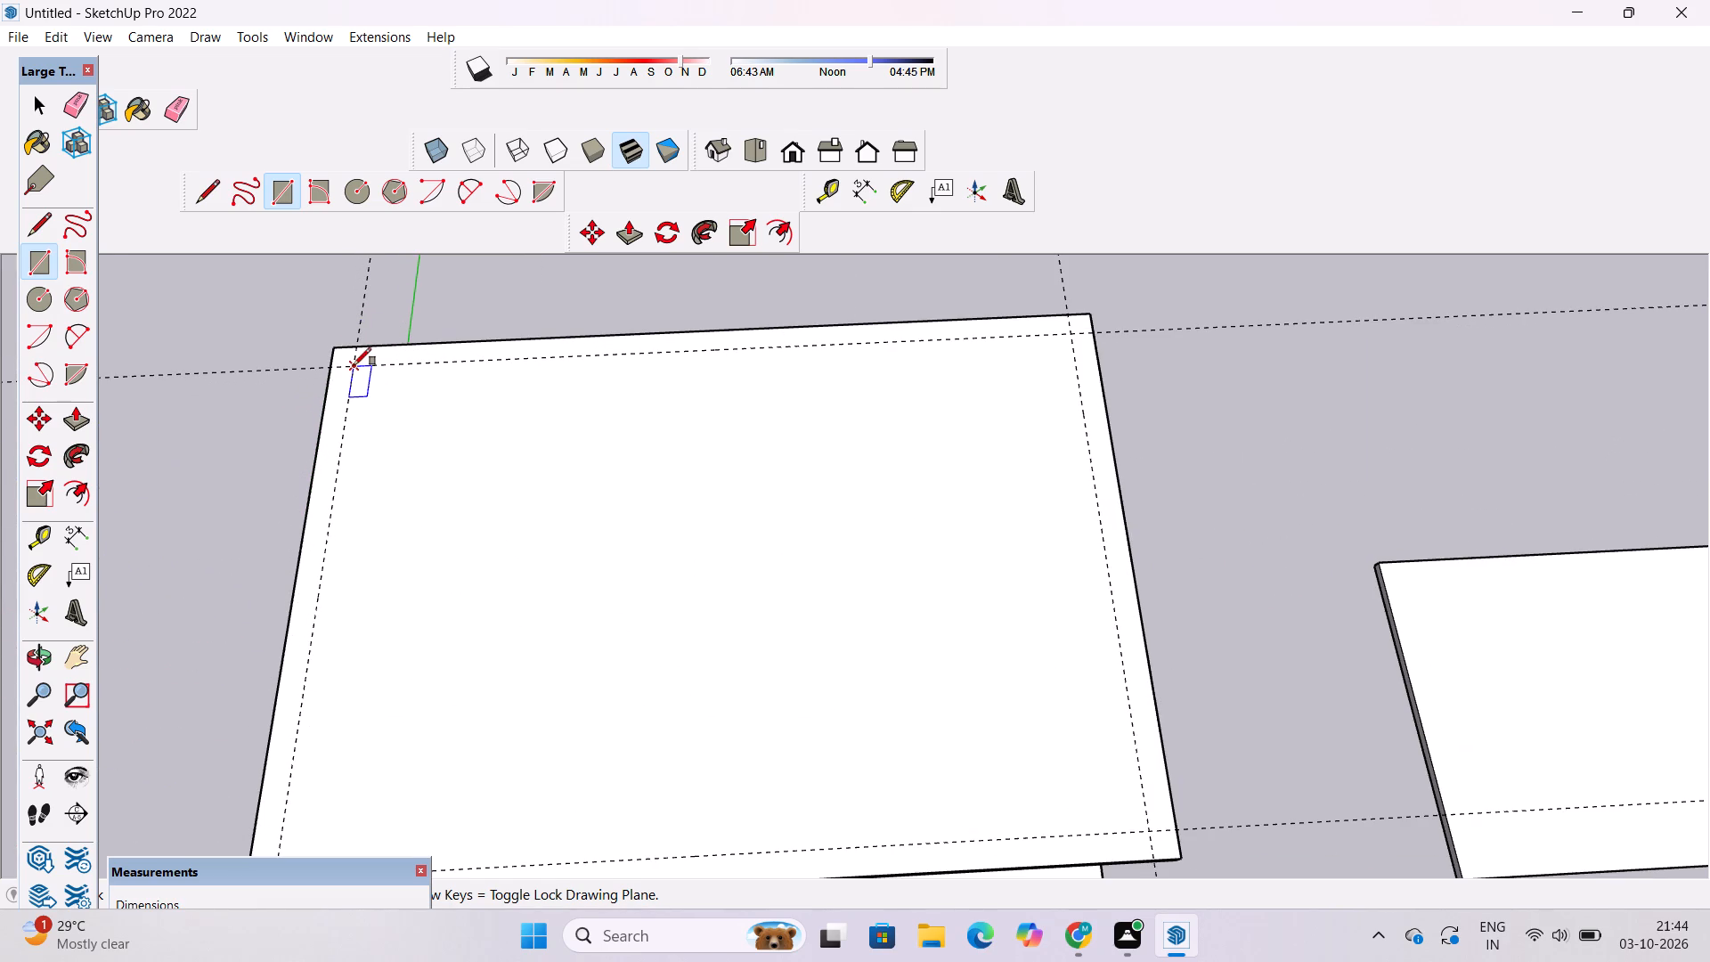
left_click(354, 365)
scroll(356, 328, "down", 13)
scroll(554, 517, "up", 11)
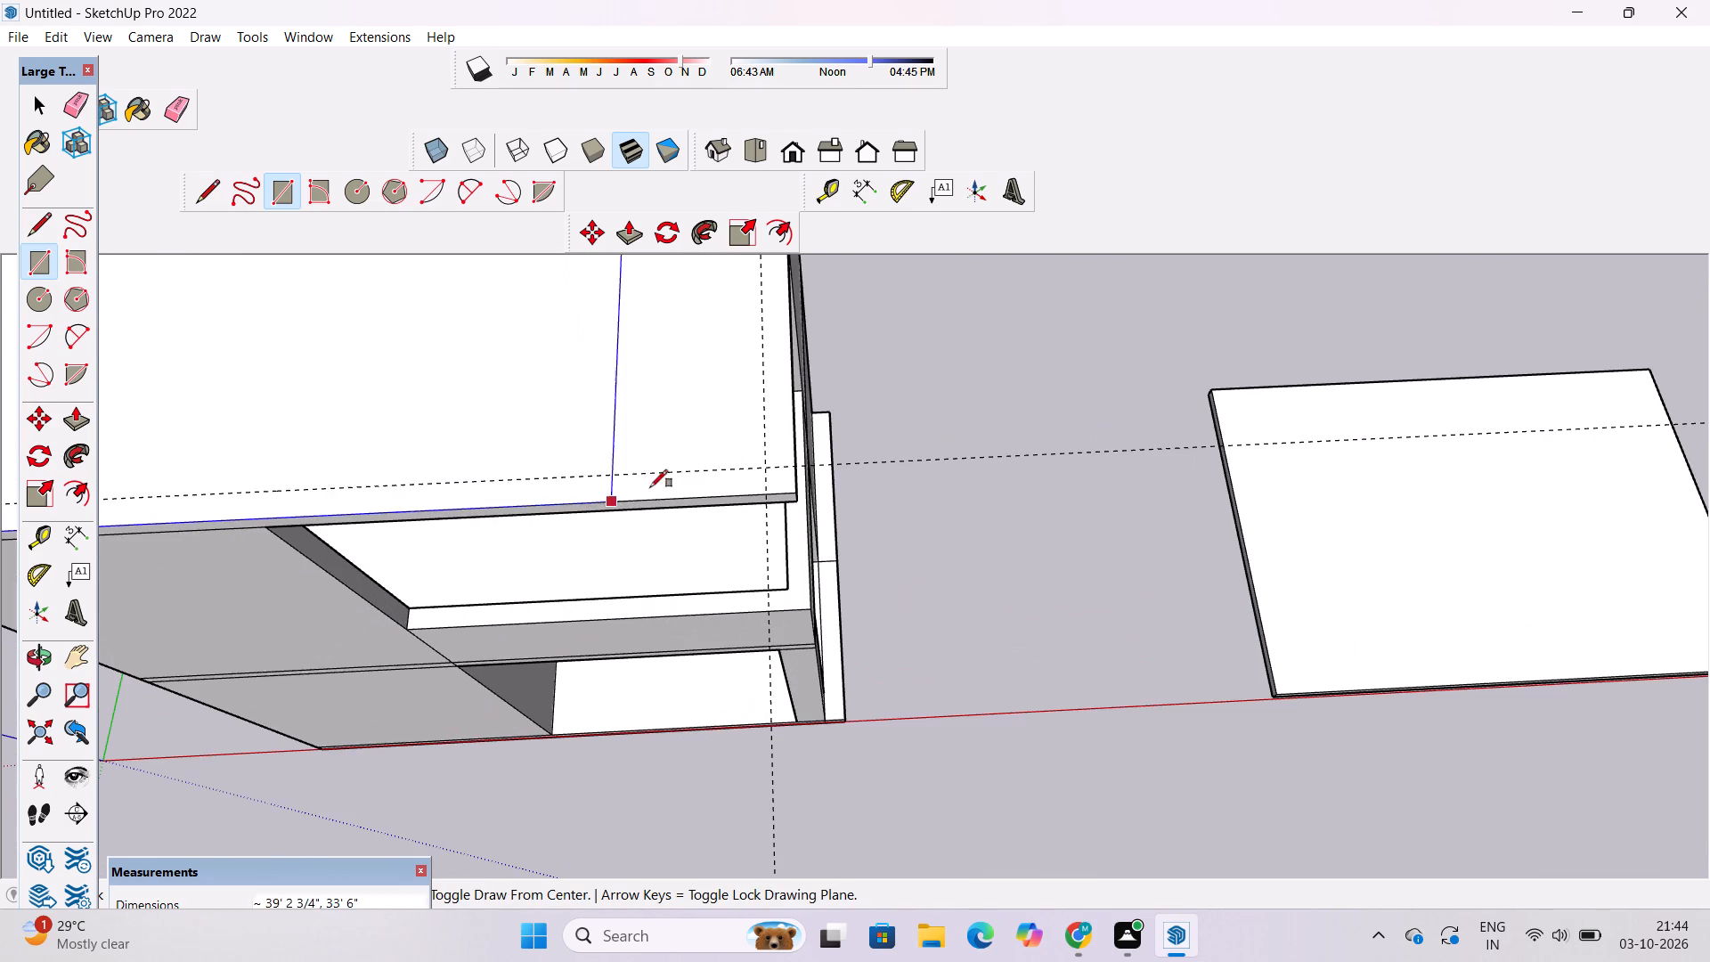
left_click(769, 469)
scroll(759, 562, "down", 11)
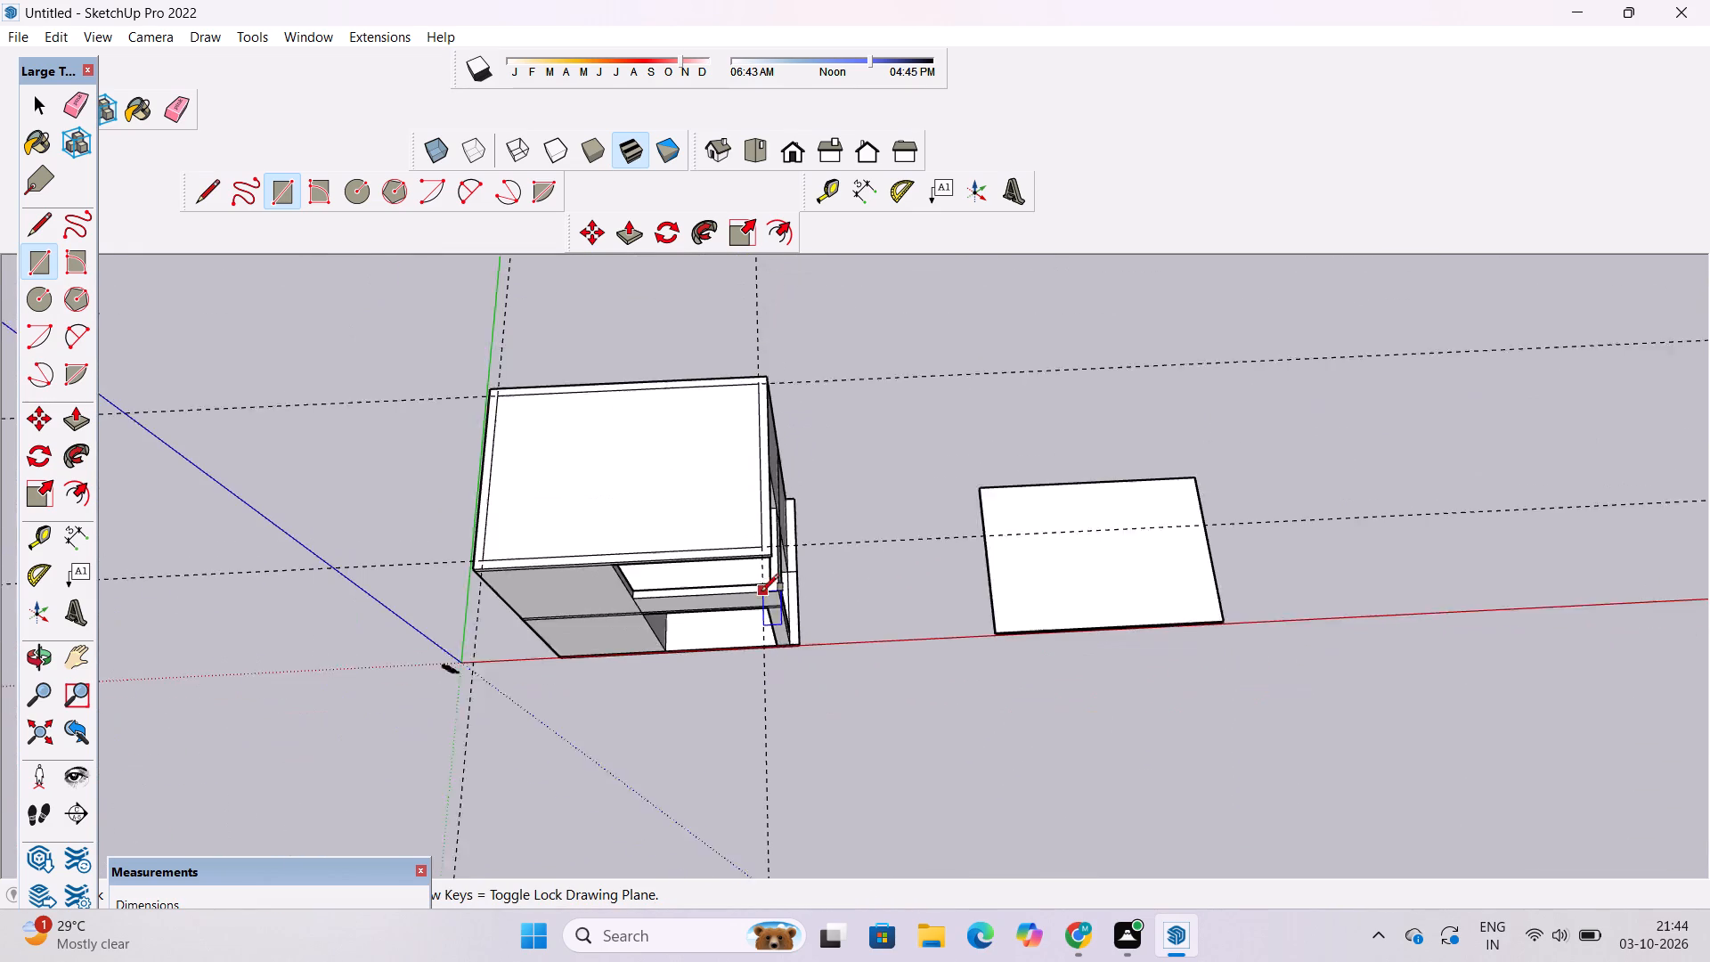
Erase the four construction guides around the top roof slab.
key("space")
key("e")
left_click_drag(911, 469, 861, 635)
scroll(861, 440, "up", 3)
left_click_drag(844, 362, 846, 395)
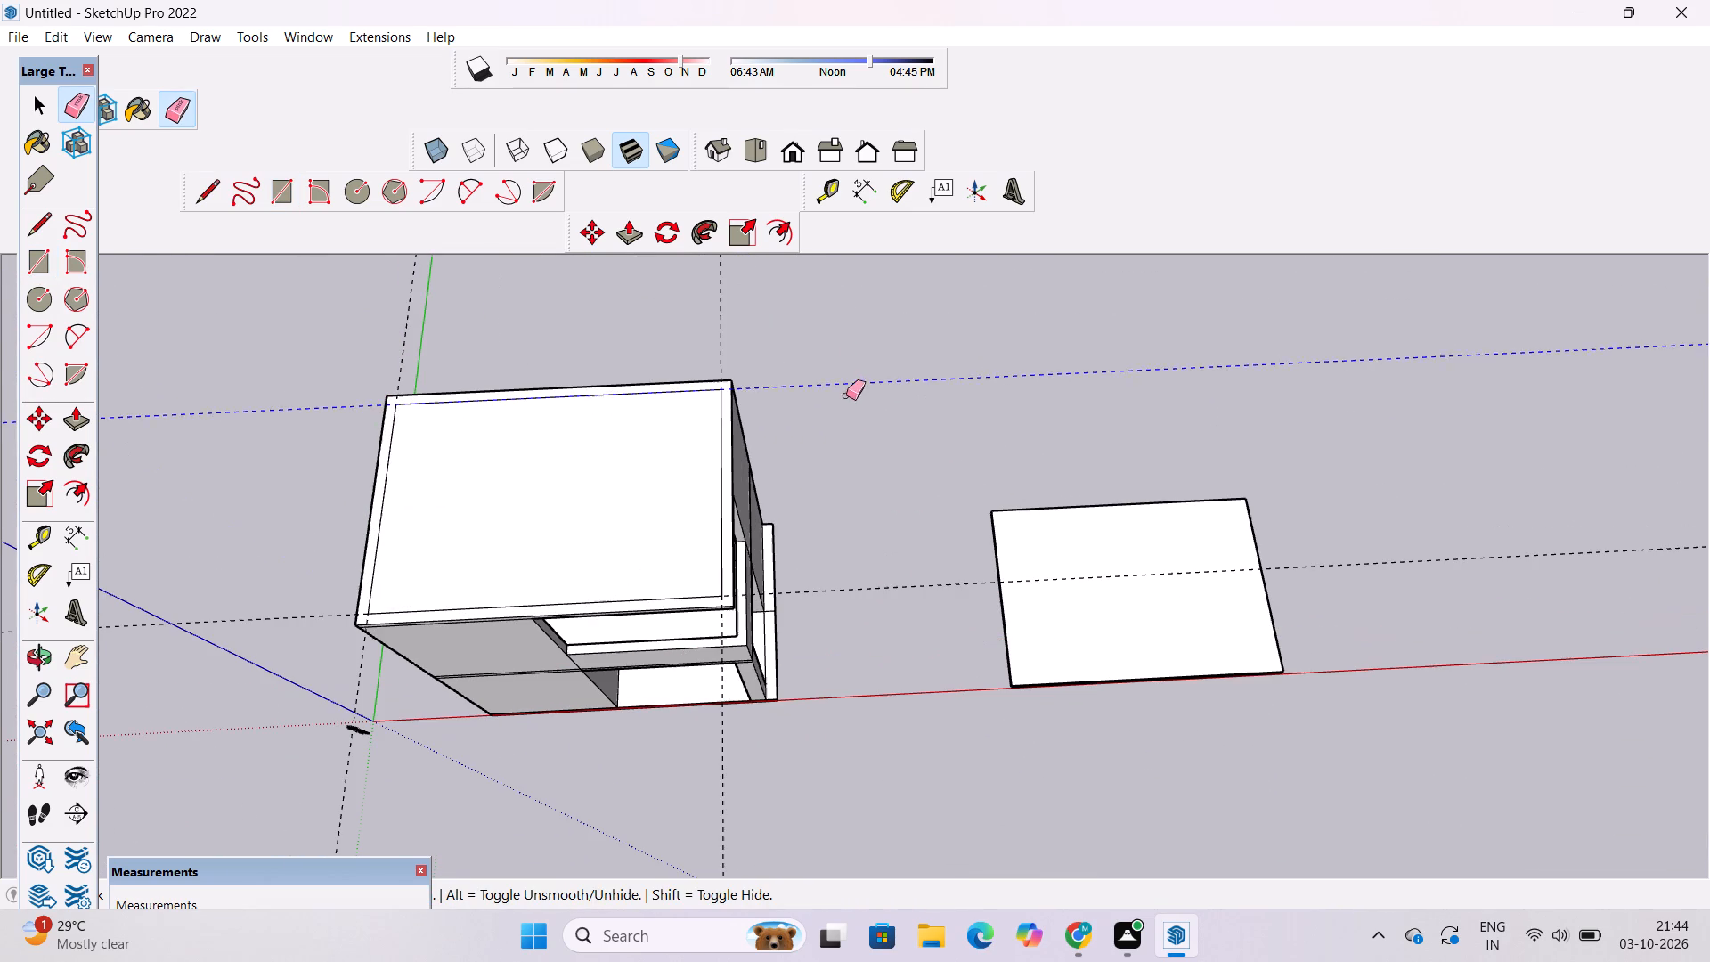
left_click_drag(846, 395, 847, 398)
left_click_drag(683, 321, 728, 345)
left_click_drag(867, 472, 909, 585)
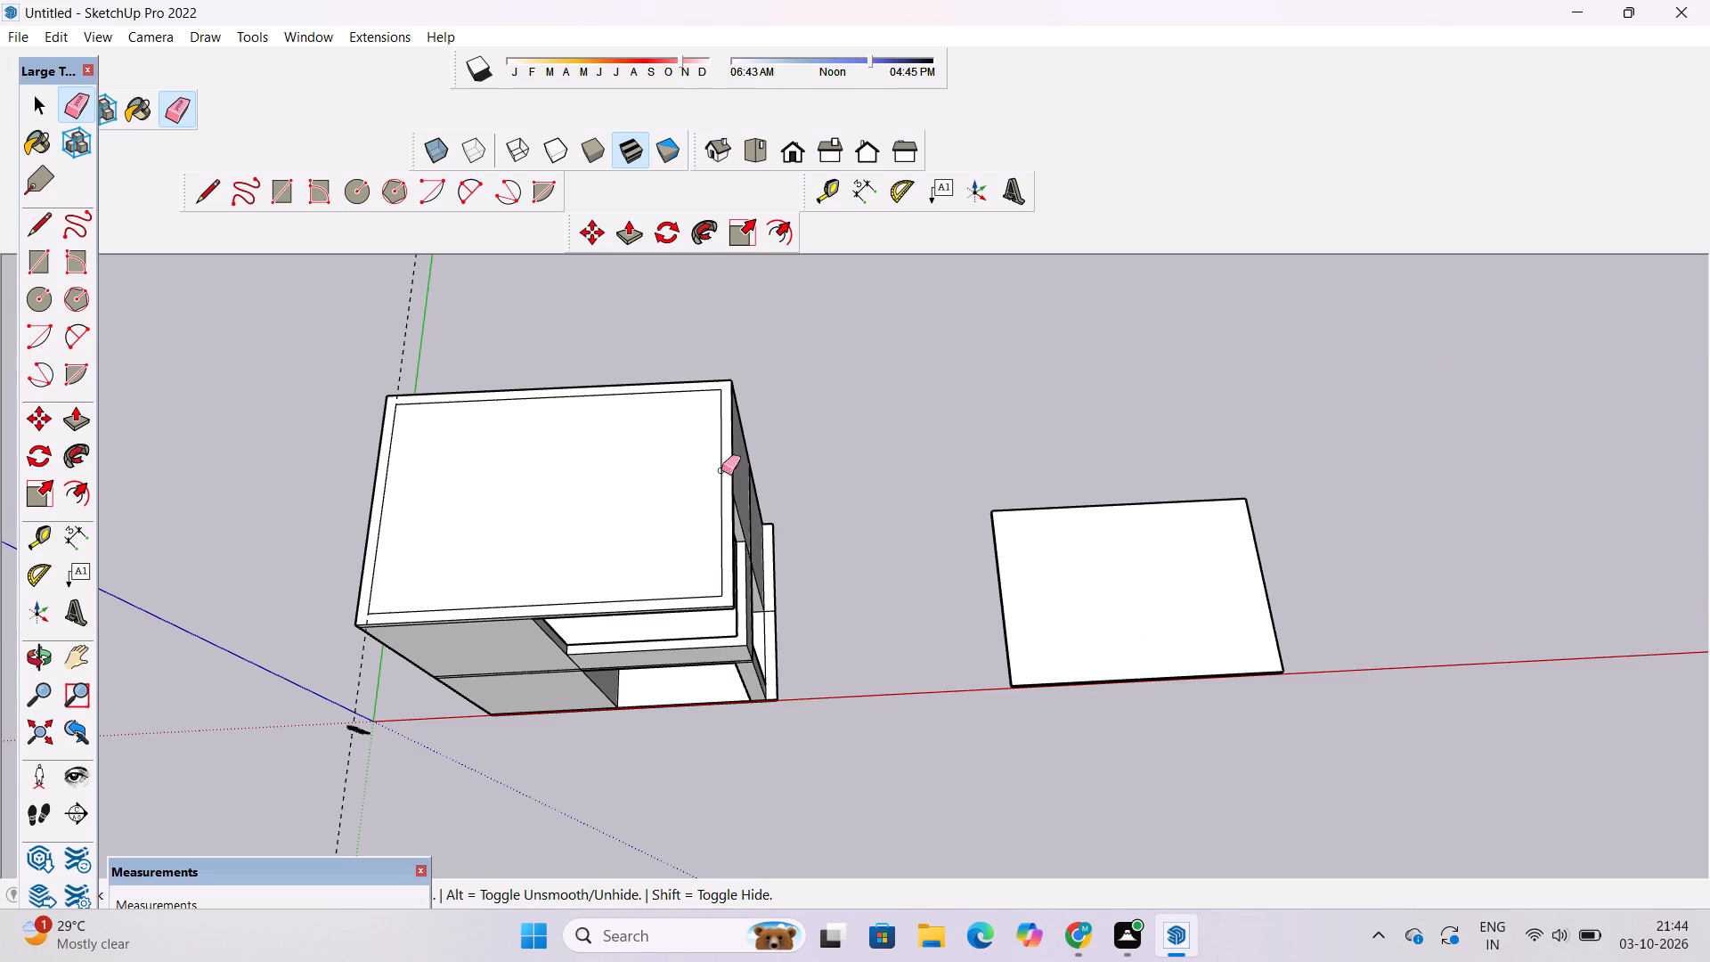
left_click_drag(389, 330, 412, 353)
key("space")
Examine the inset border on the top roof slab and the front of the building from above.
type("o")
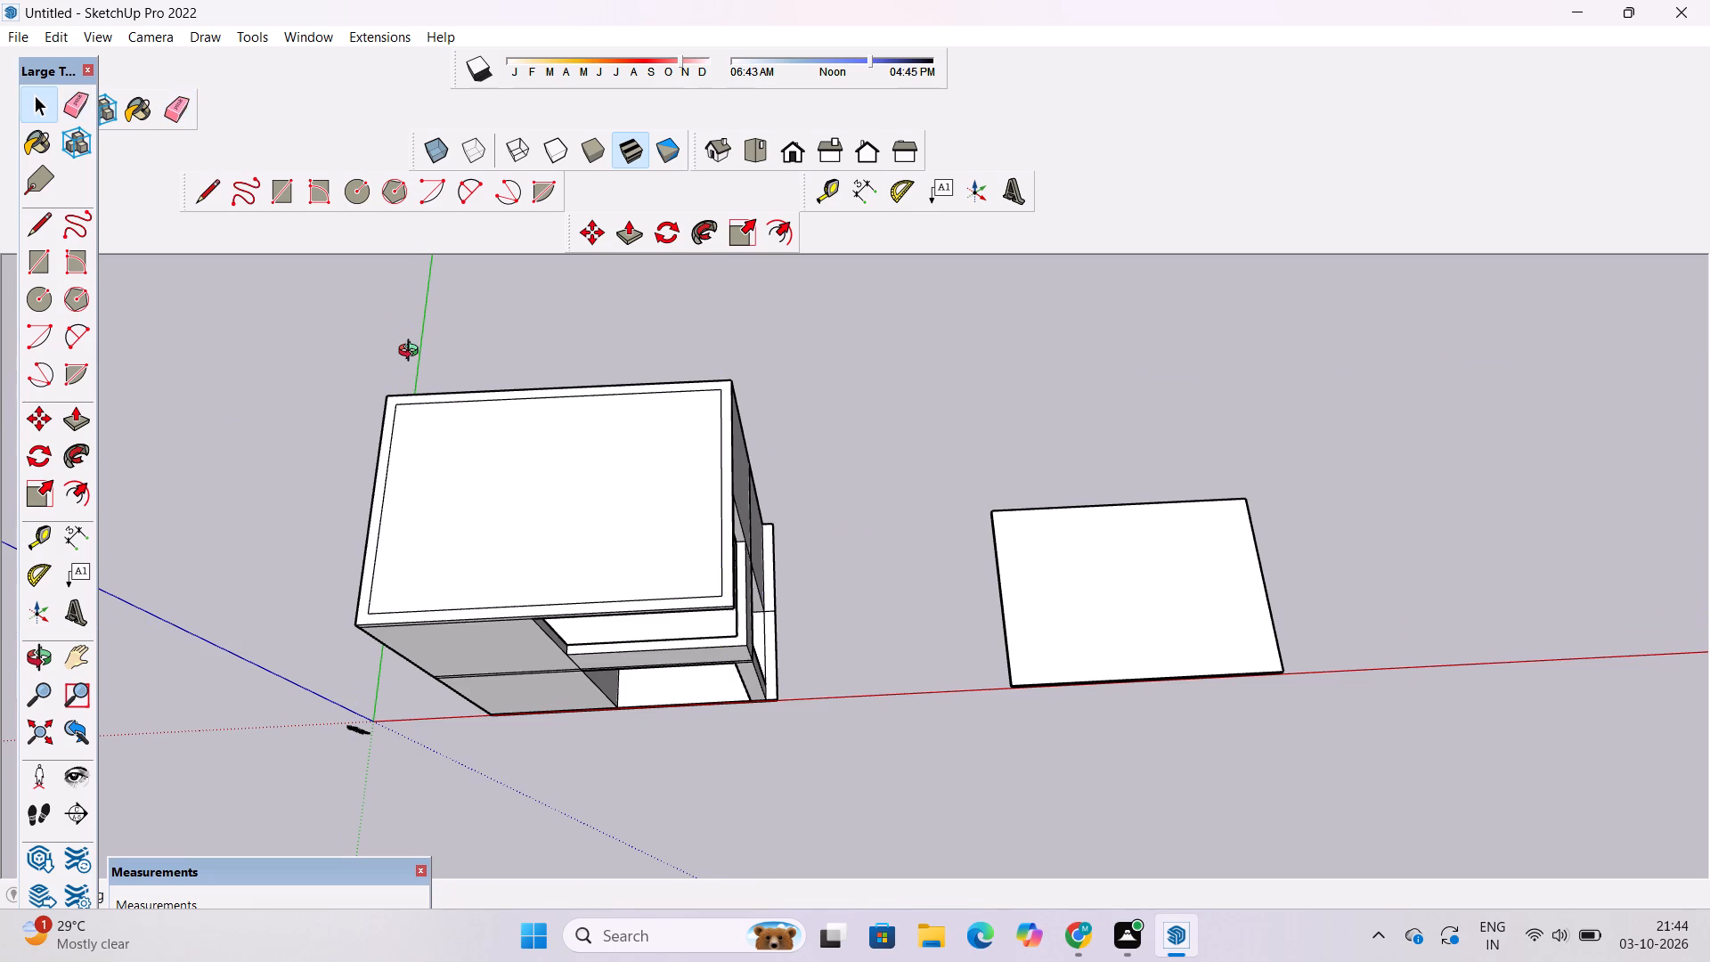
scroll(412, 353, "down", 4)
left_click_drag(425, 353, 511, 491, "shift")
left_click_drag(525, 555, 544, 487)
scroll(582, 621, "down", 2)
left_click_drag(567, 606, 615, 575, "shift")
scroll(615, 555, "up", 8)
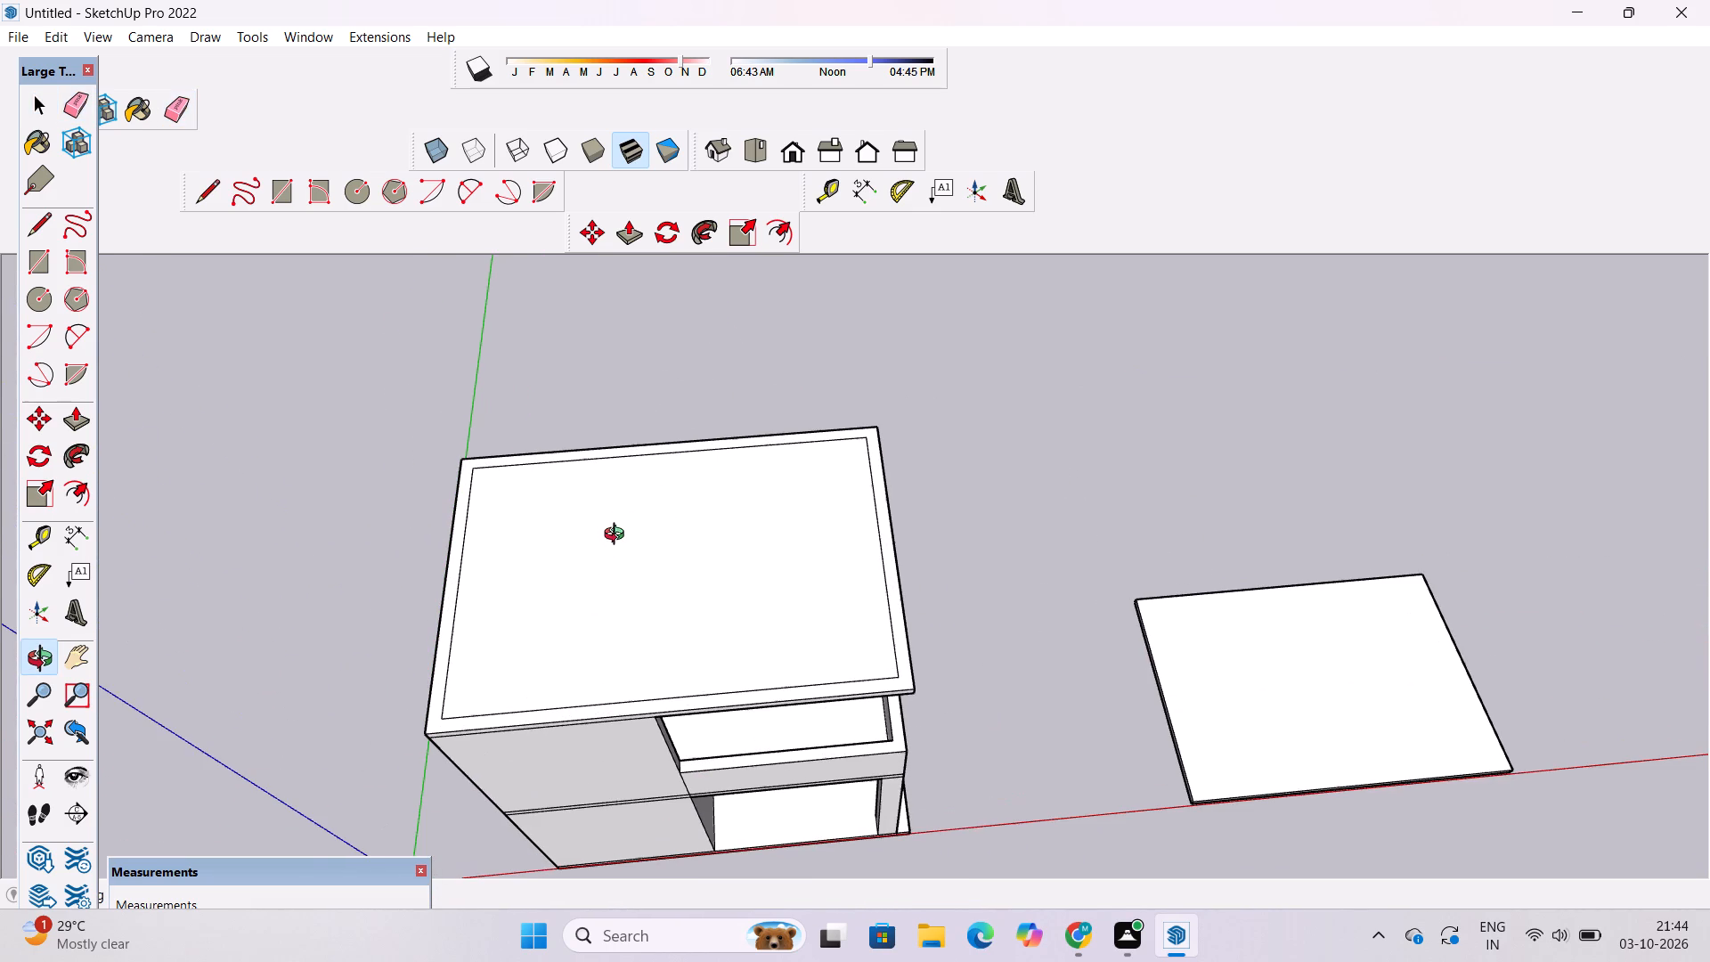
scroll(618, 536, "up", 3)
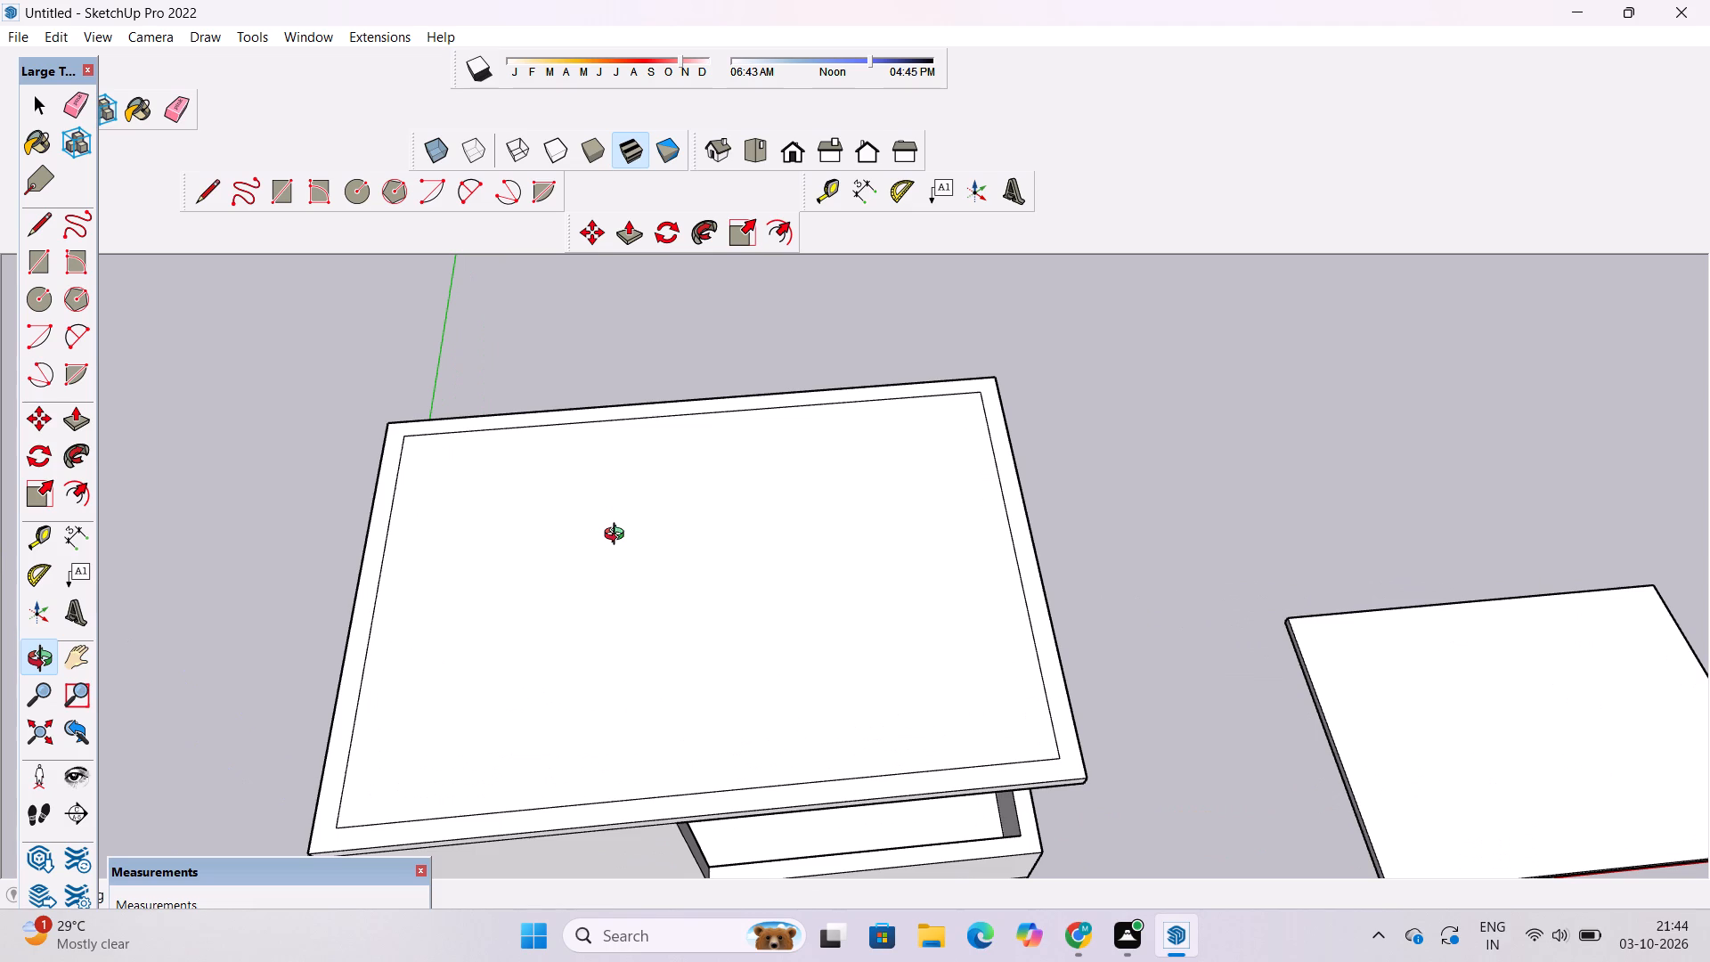
scroll(588, 538, "down", 13)
left_click_drag(740, 592, 716, 551)
scroll(587, 571, "up", 4)
left_click_drag(587, 571, 615, 562, "shift")
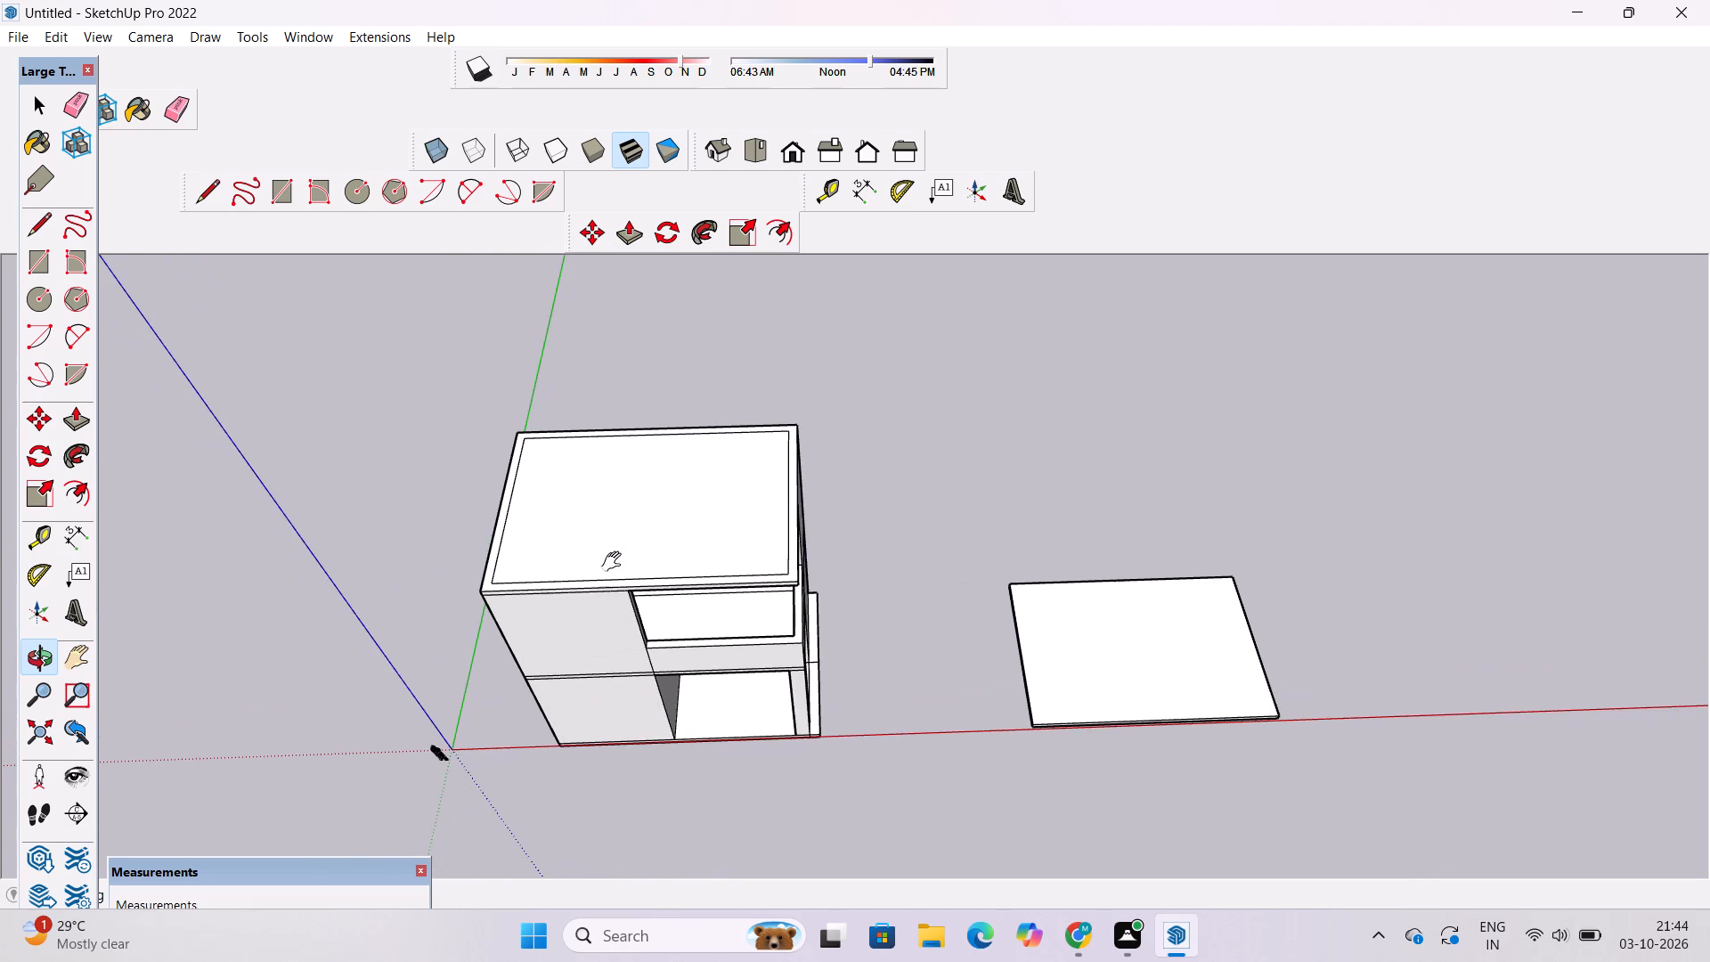
left_click_drag(671, 575, 661, 554, "shift")
scroll(653, 536, "down", 4)
scroll(599, 645, "up", 5)
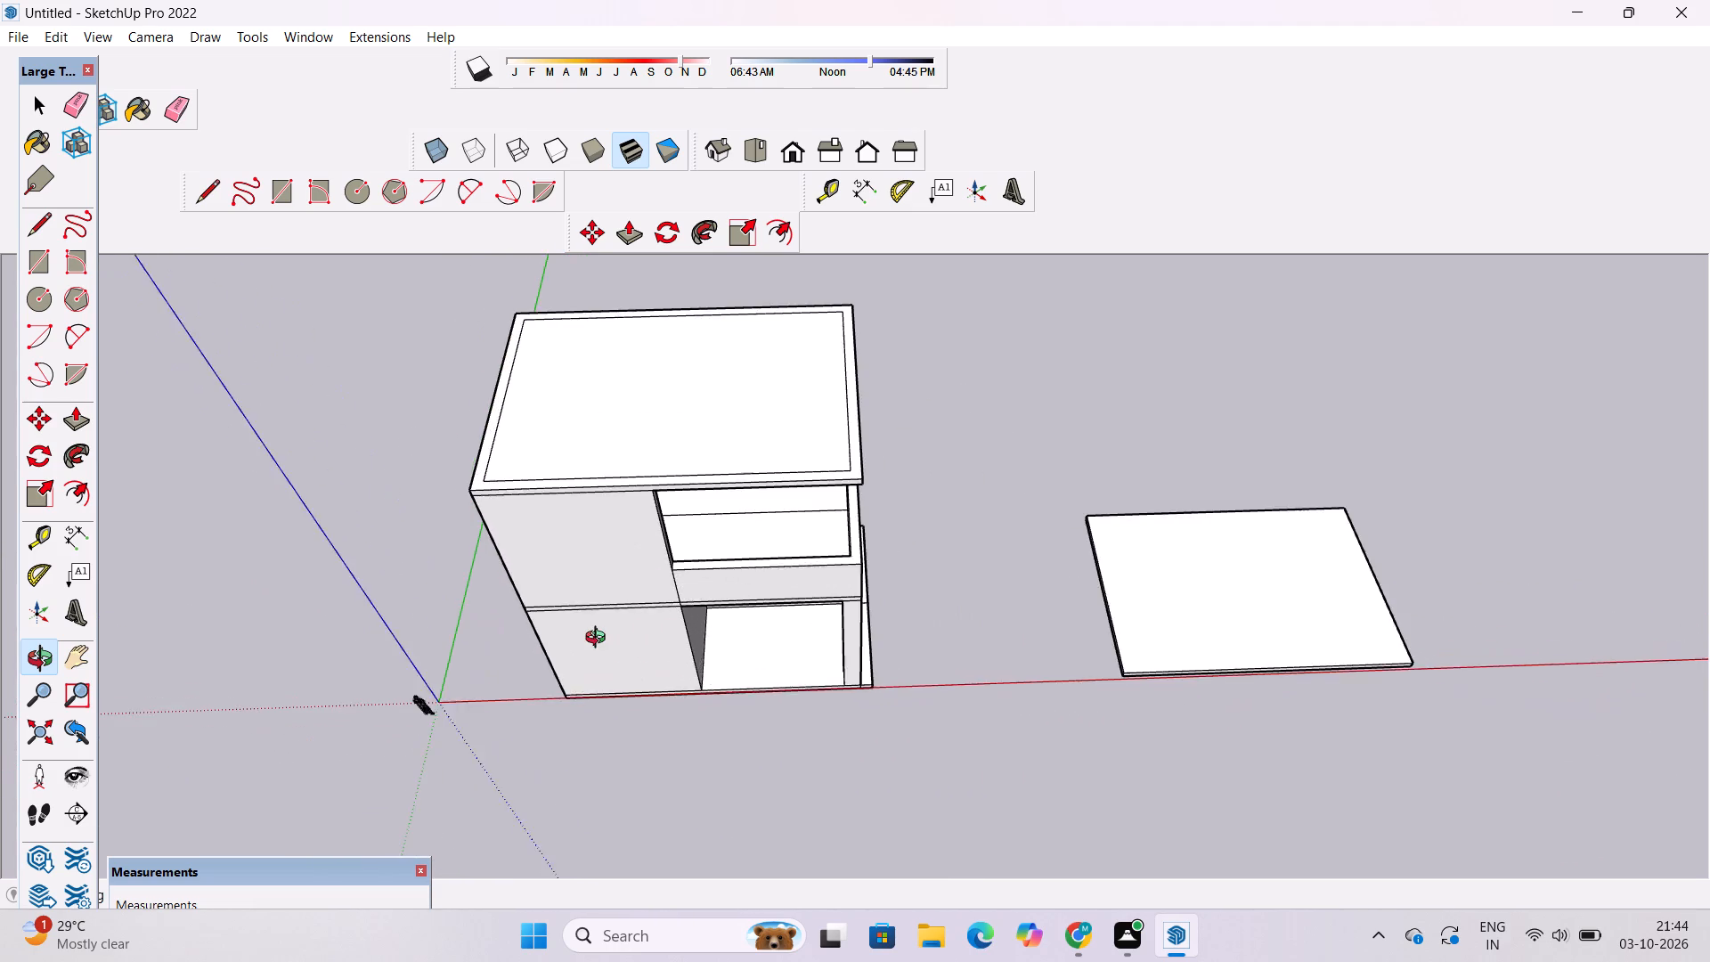
left_click_drag(600, 640, 635, 480)
left_click_drag(700, 463, 678, 537, "shift")
left_click_drag(696, 532, 667, 549)
scroll(667, 549, "down", 1)
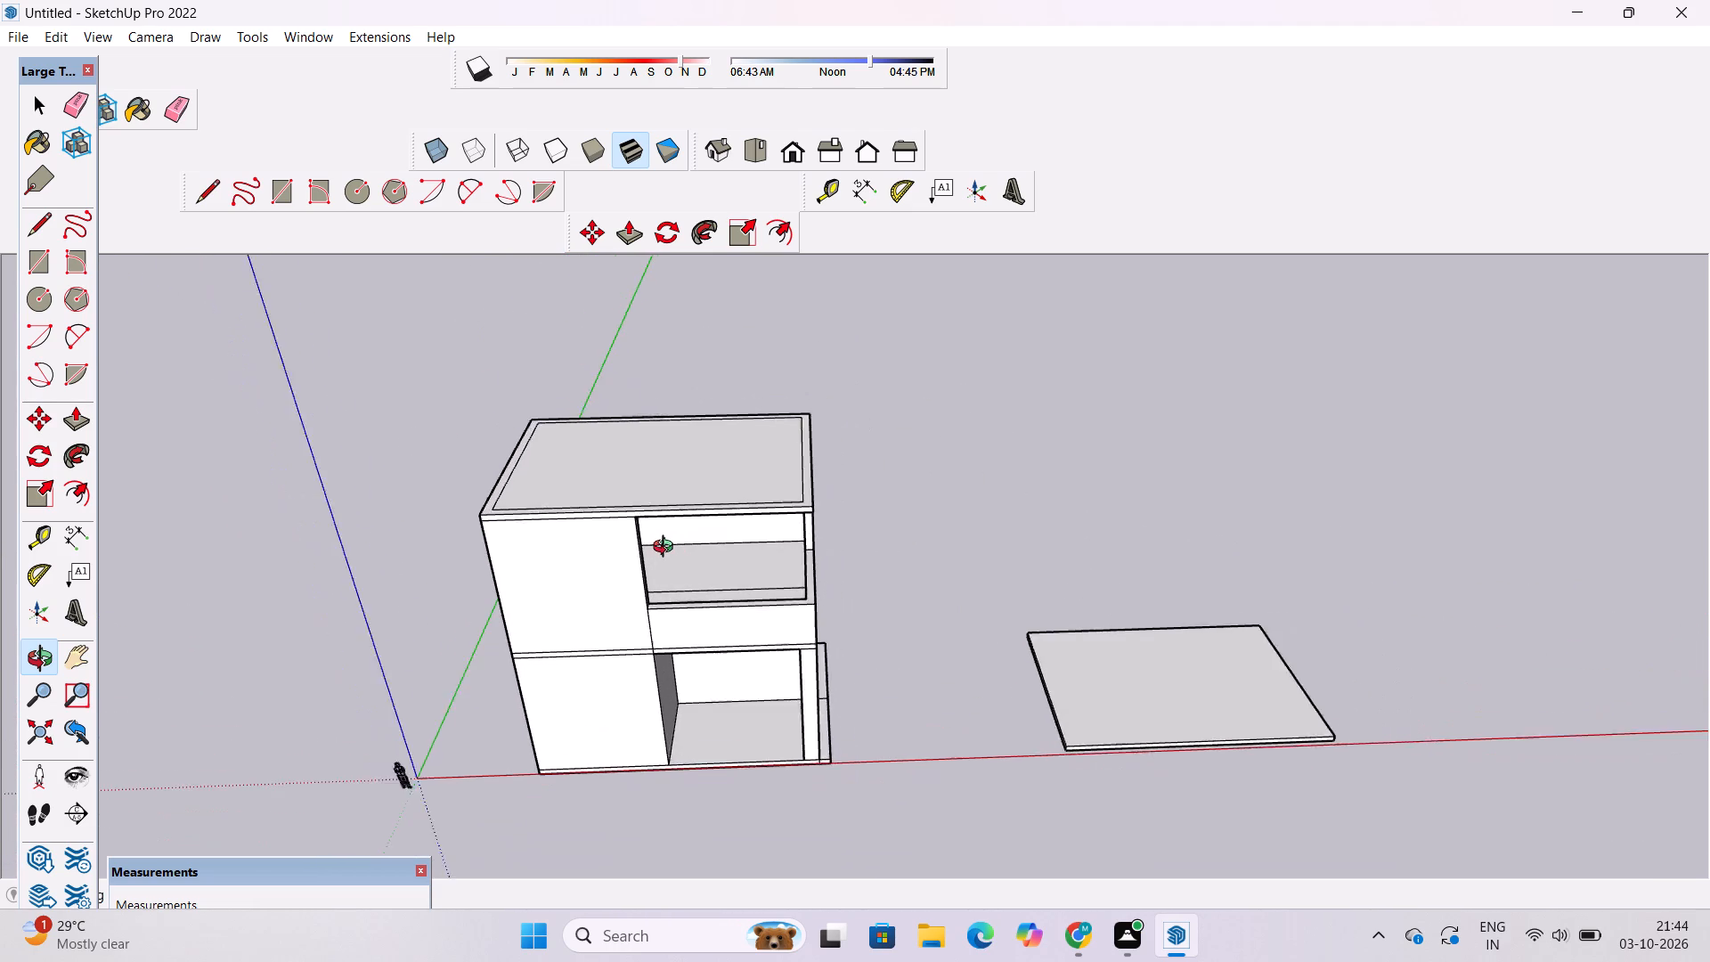
scroll(667, 549, "down", 2)
scroll(669, 543, "up", 4)
scroll(669, 543, "down", 4)
left_click_drag(708, 479, 718, 607)
scroll(714, 593, "up", 3)
left_click_drag(714, 583, 722, 554, "shift")
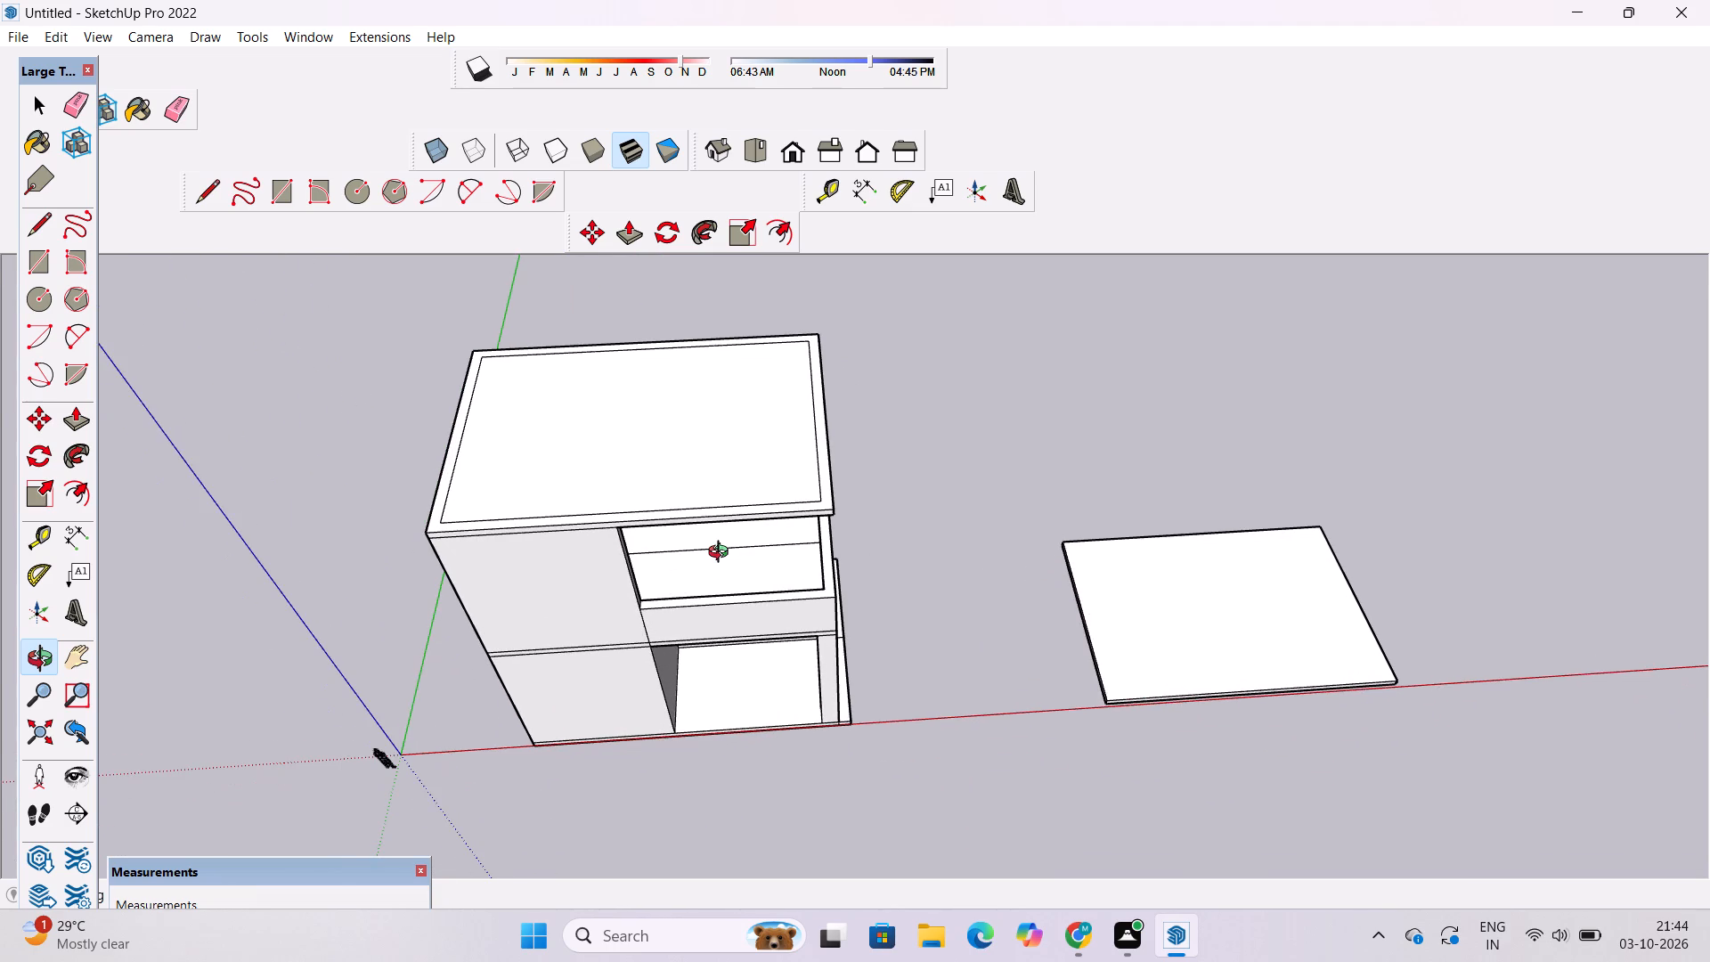
scroll(722, 554, "down", 4)
left_click_drag(735, 503, 735, 558, "shift")
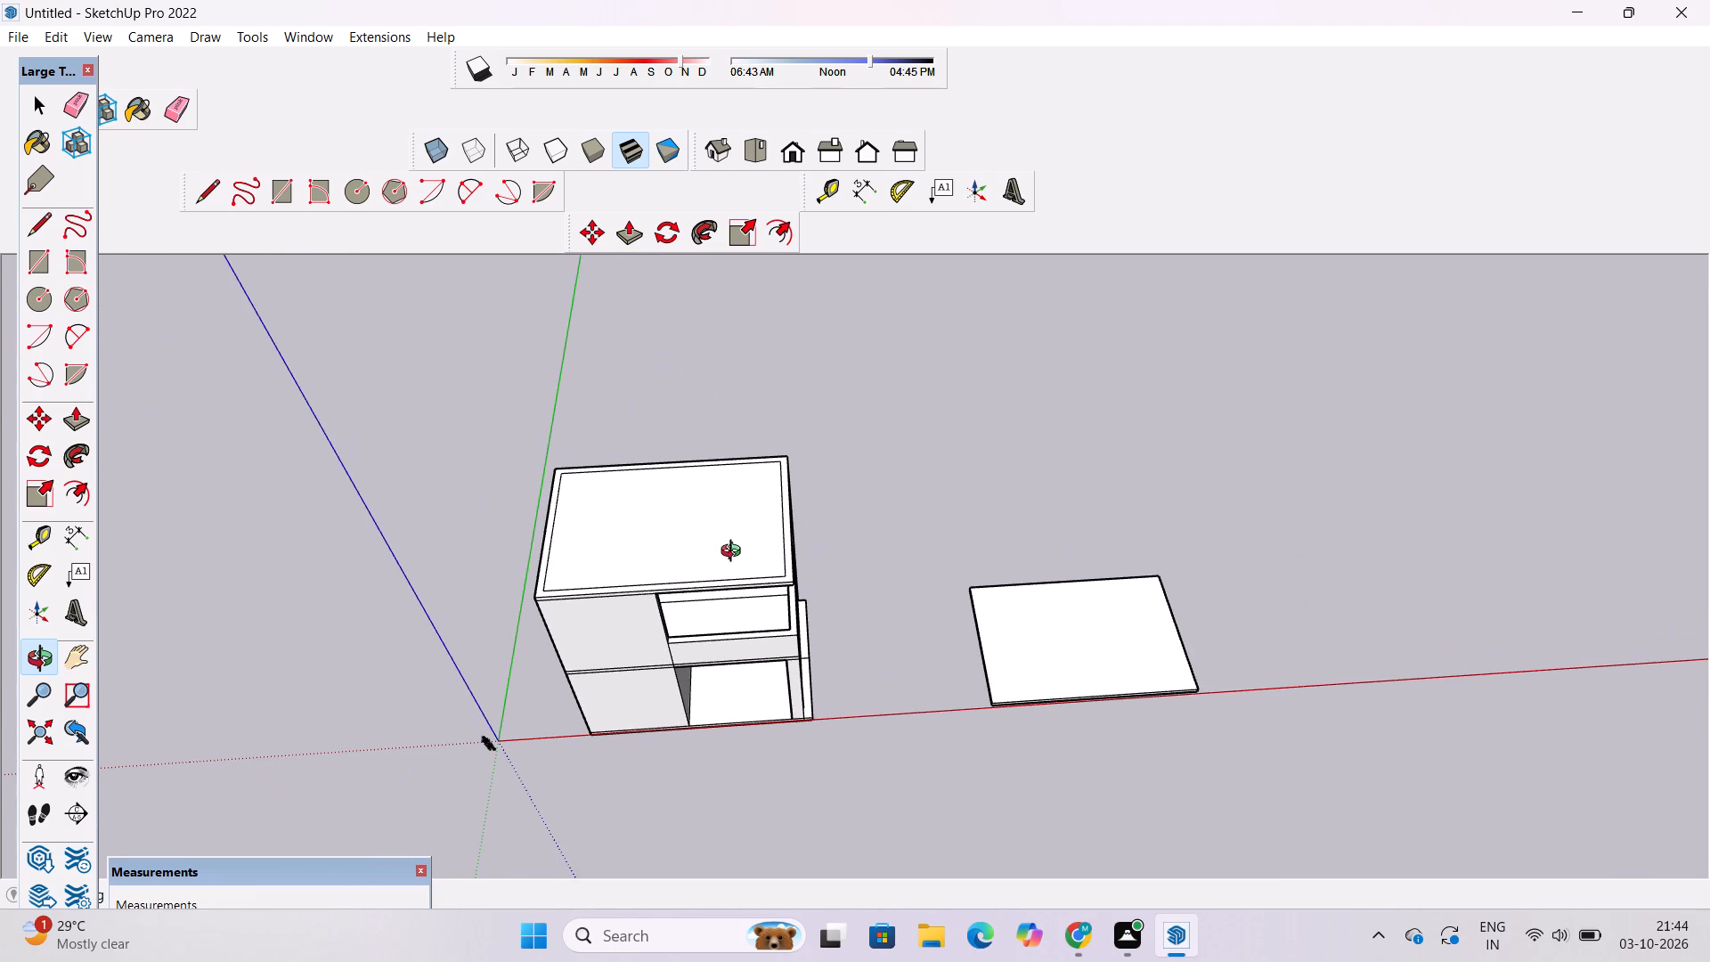
scroll(737, 551, "up", 4)
Examine the building's open side, balcony parapet and corner column from low and high angles.
left_click_drag(908, 621, 637, 550, "shift")
scroll(644, 521, "up", 4)
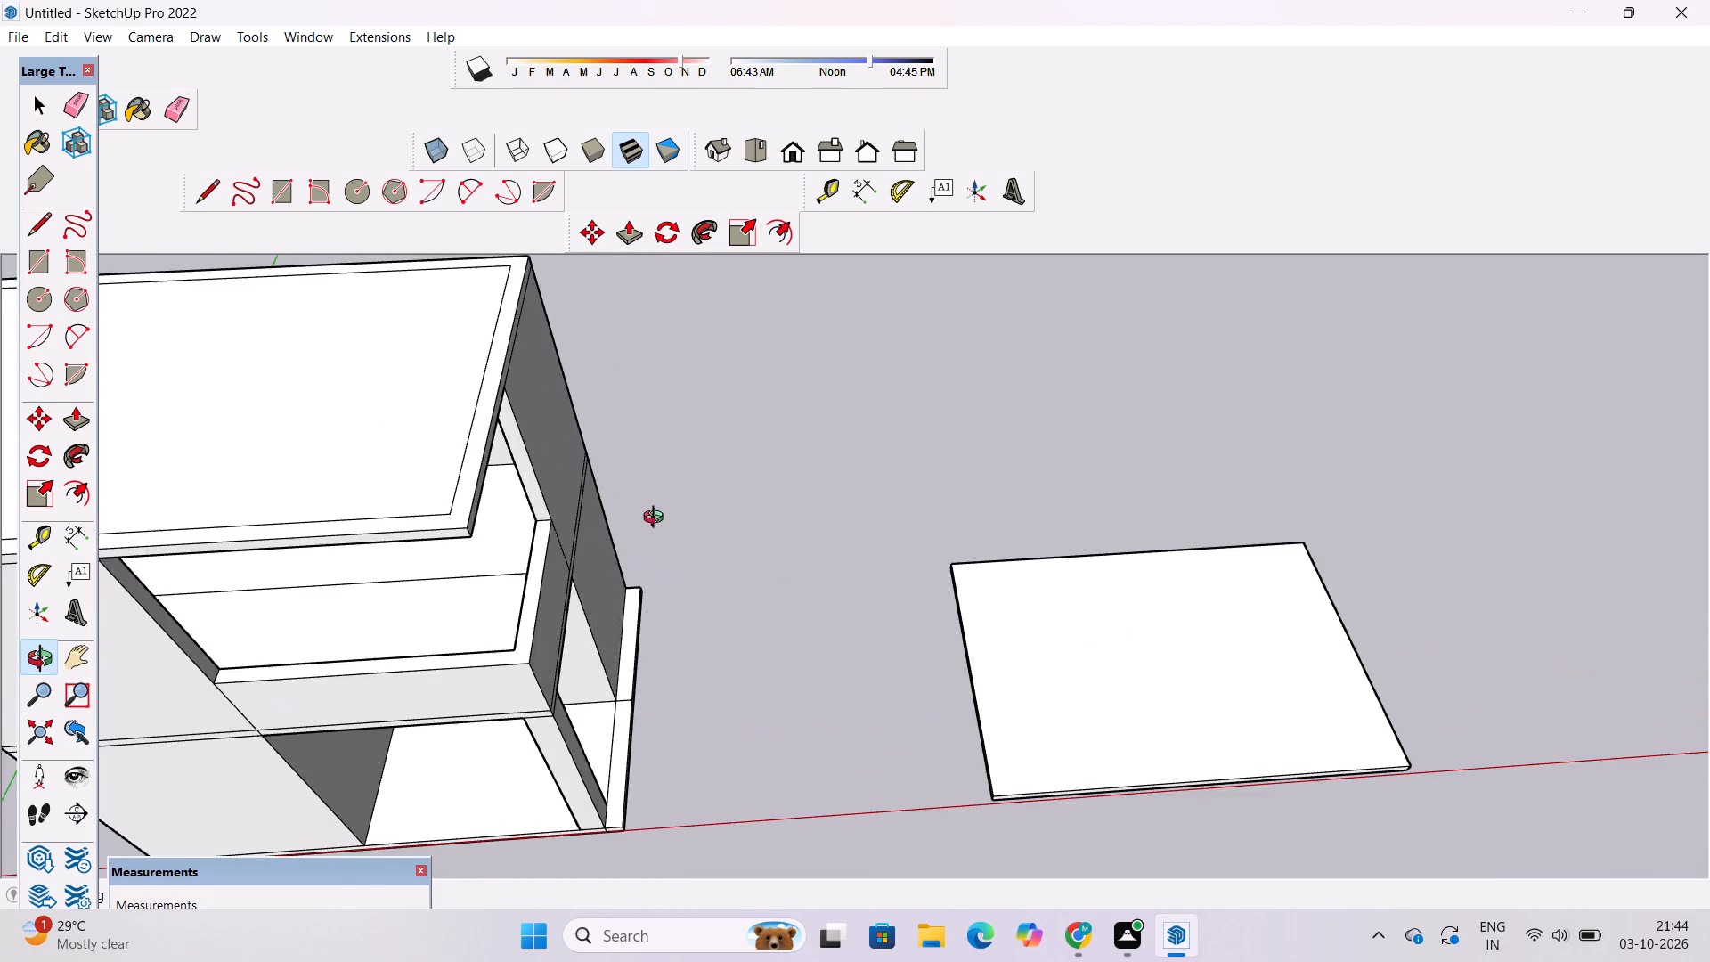
left_click_drag(664, 526, 463, 405)
left_click_drag(462, 395, 460, 387)
left_click_drag(463, 379, 553, 523, "shift")
left_click_drag(552, 547, 607, 461, "shift")
scroll(611, 457, "down", 4)
left_click_drag(603, 521, 712, 304)
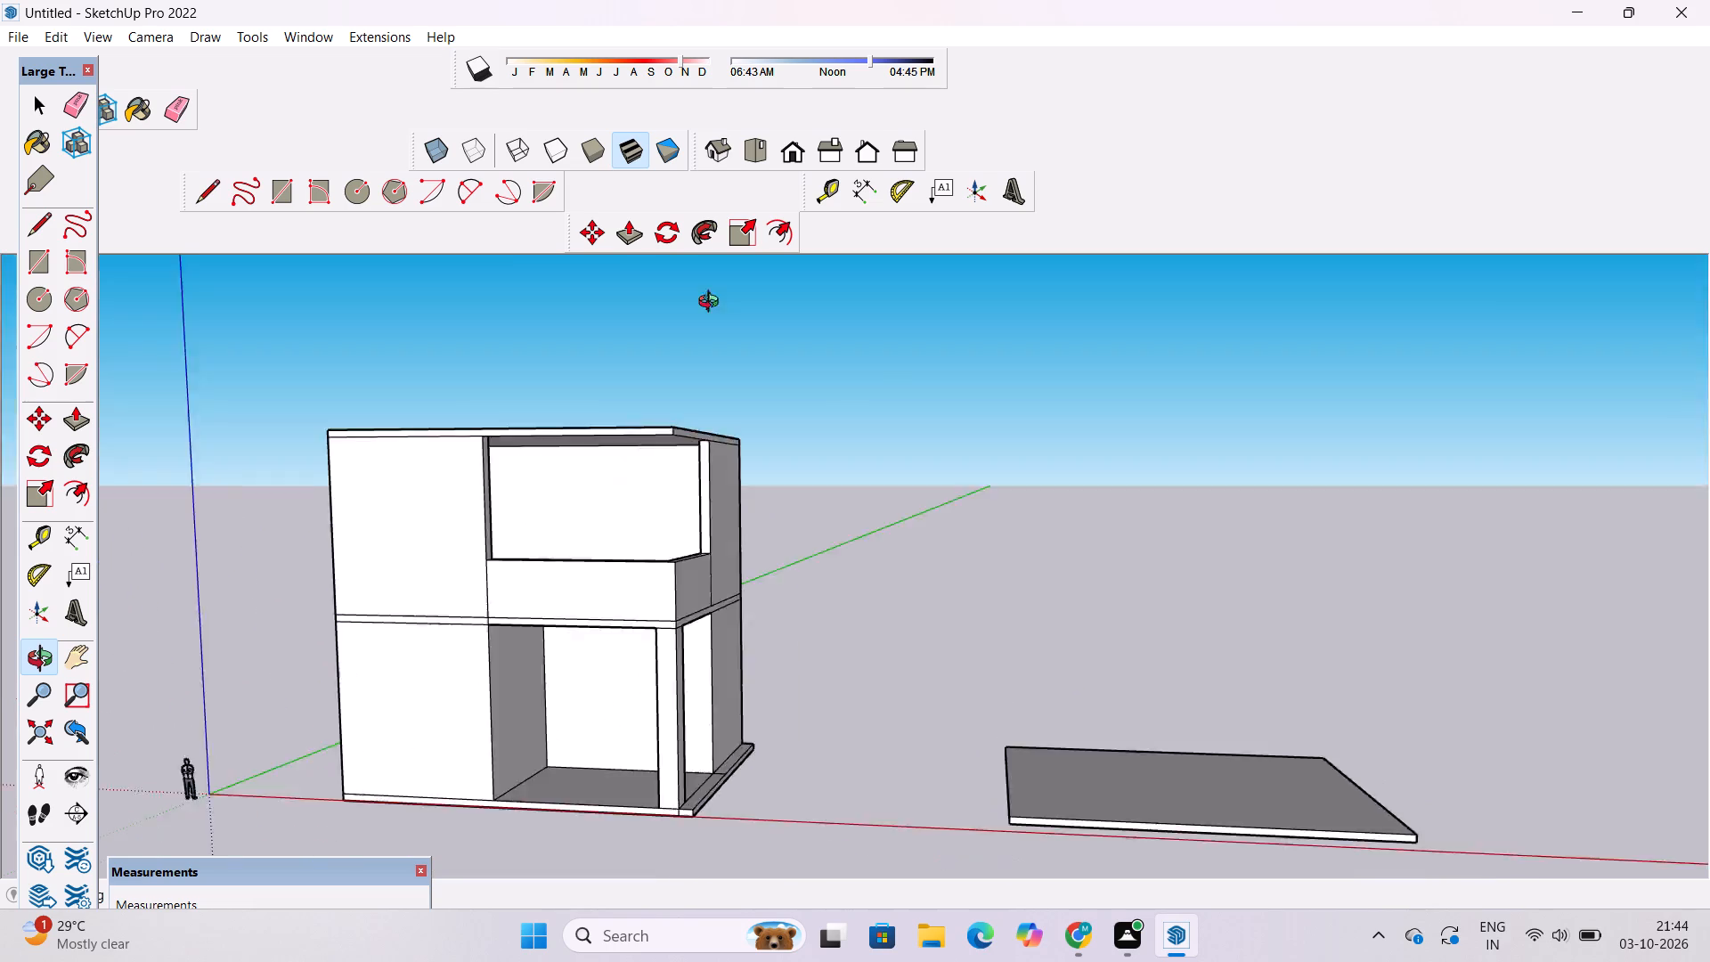
left_click_drag(712, 304, 717, 292)
left_click_drag(714, 314, 776, 575)
scroll(673, 477, "down", 6)
left_click_drag(673, 477, 713, 430, "shift")
left_click_drag(713, 430, 717, 463)
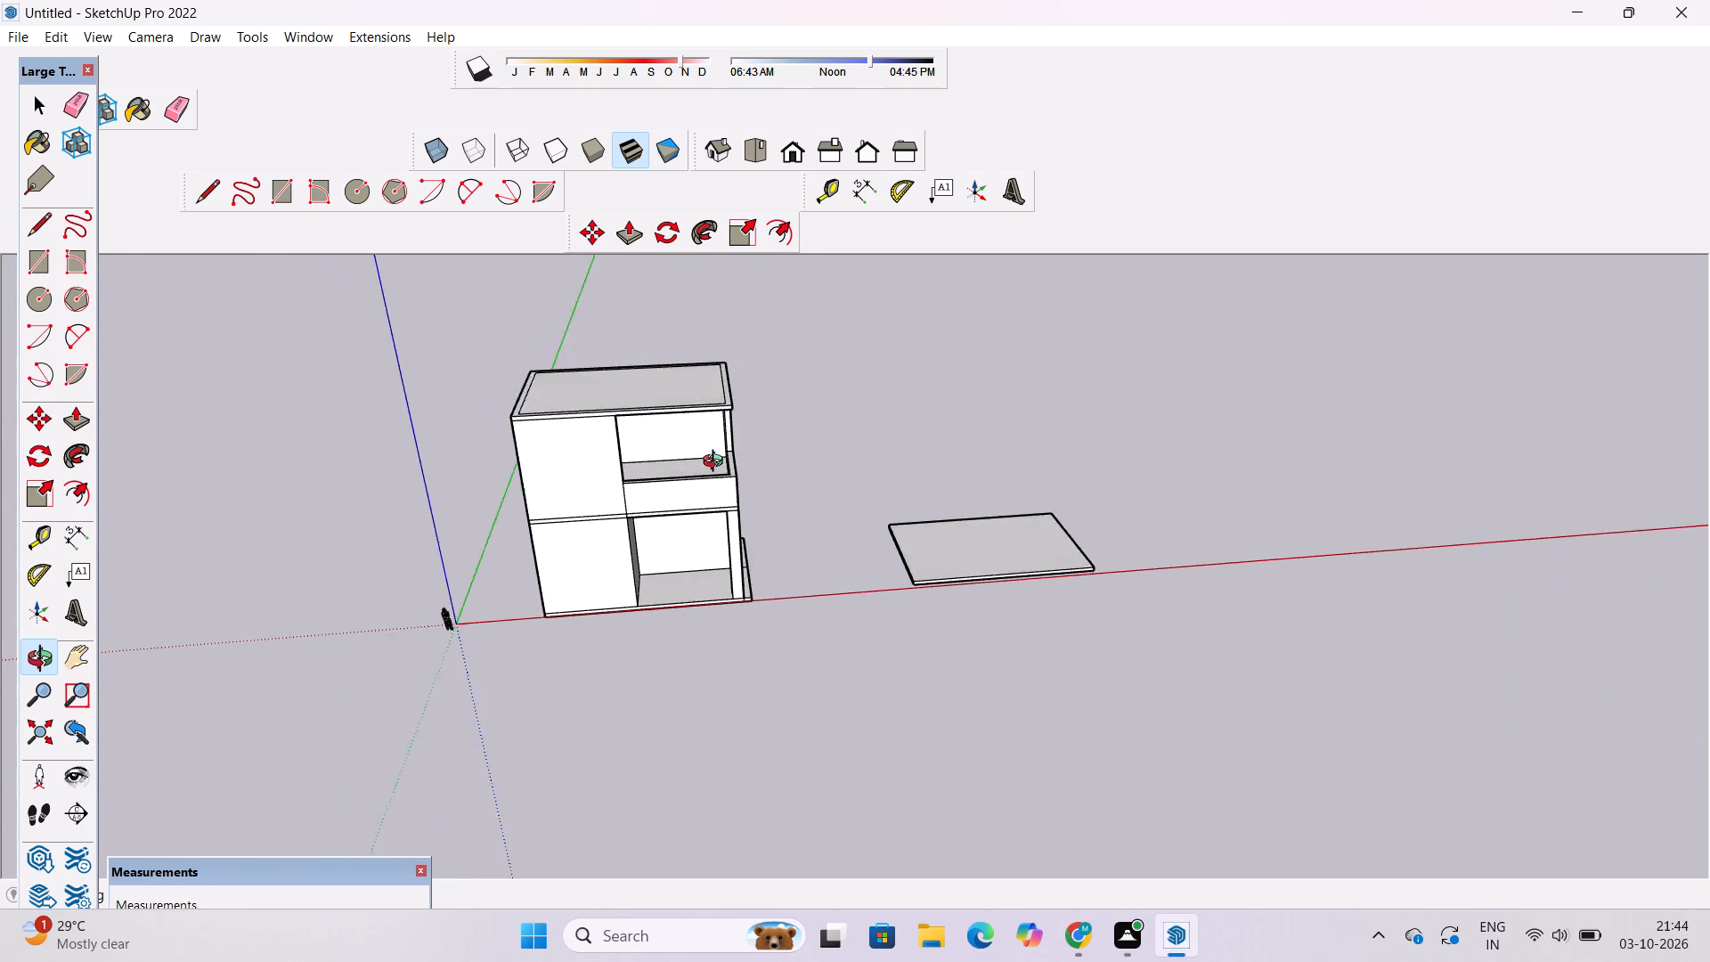
left_click_drag(717, 463, 711, 680)
scroll(740, 432, "up", 5)
left_click_drag(802, 460, 746, 469)
left_click_drag(716, 432, 758, 536, "shift")
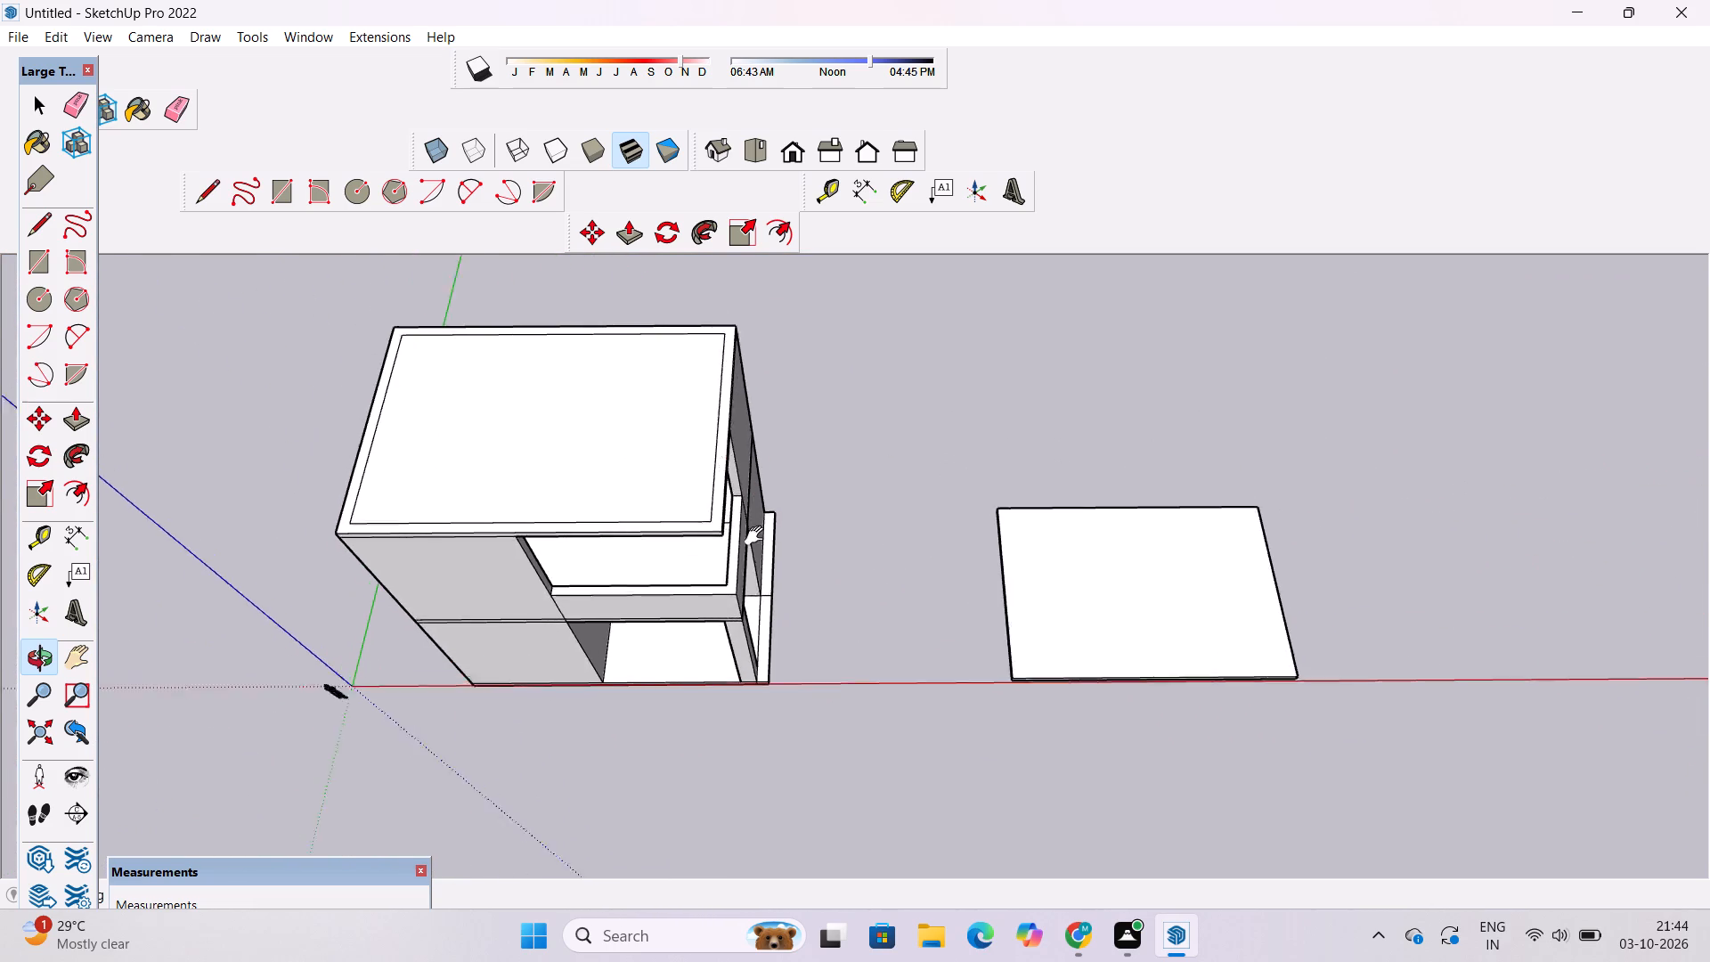
left_click_drag(758, 536, 761, 546, "shift")
Inspect the top roof slab's inset border and front edge up close from above.
scroll(615, 586, "up", 2)
left_click_drag(614, 586, 636, 554)
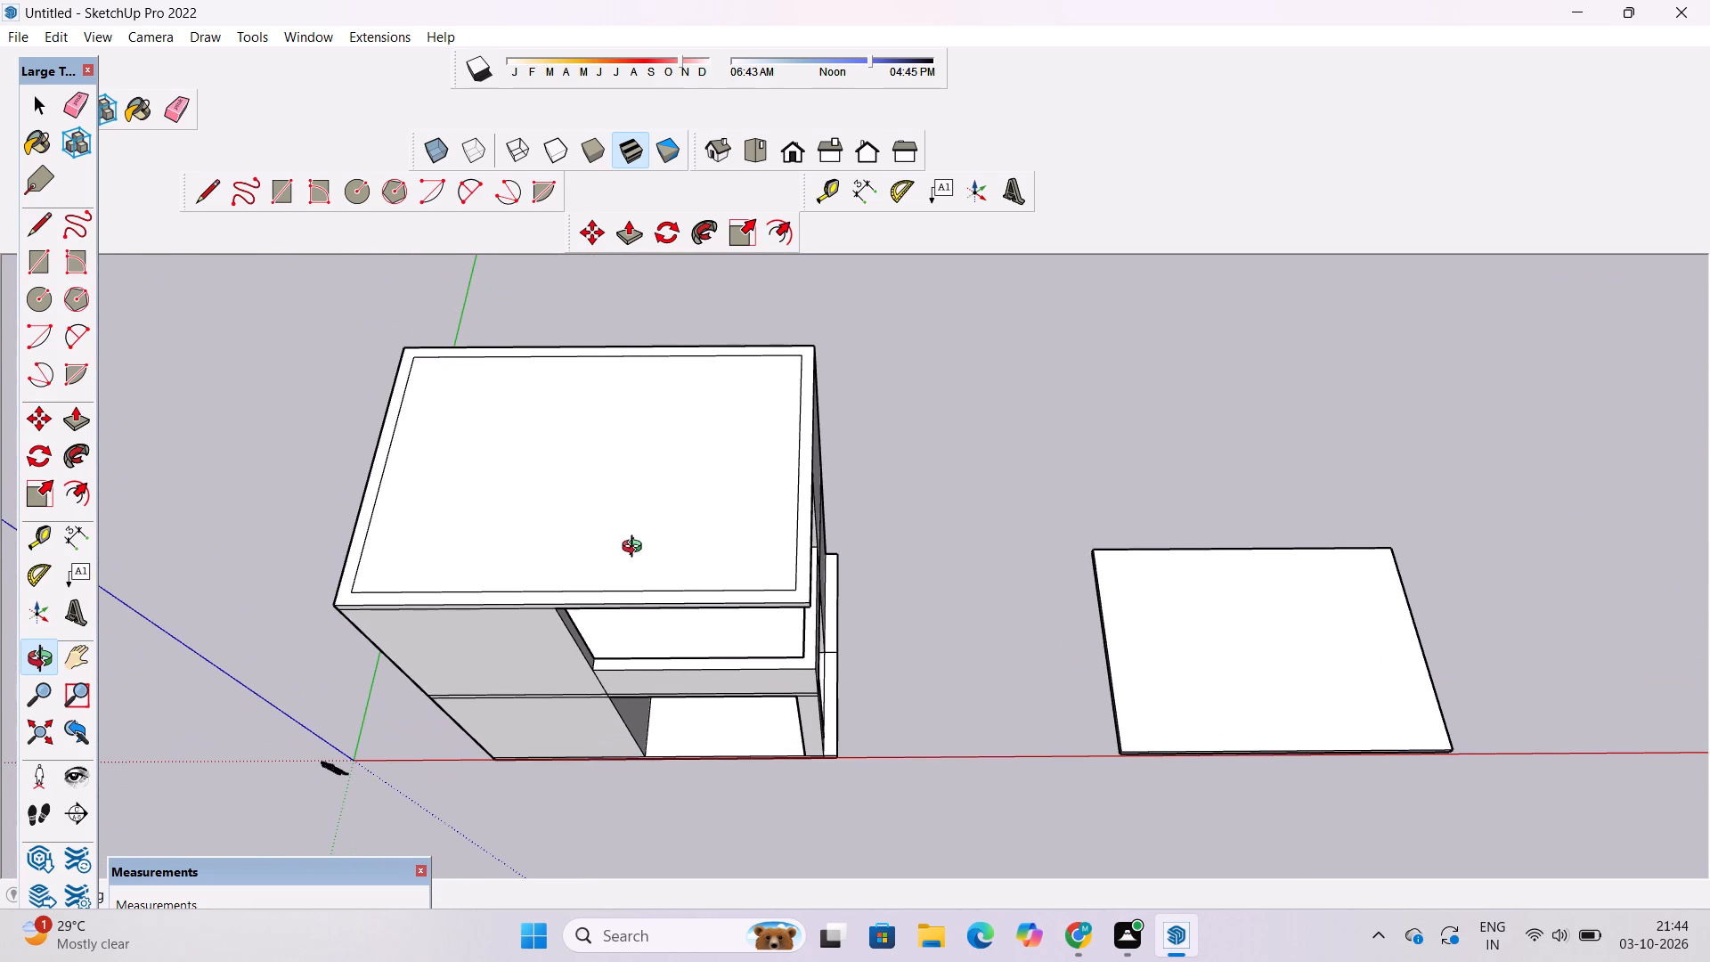
scroll(636, 549, "up", 5)
left_click_drag(748, 567, 709, 528, "shift")
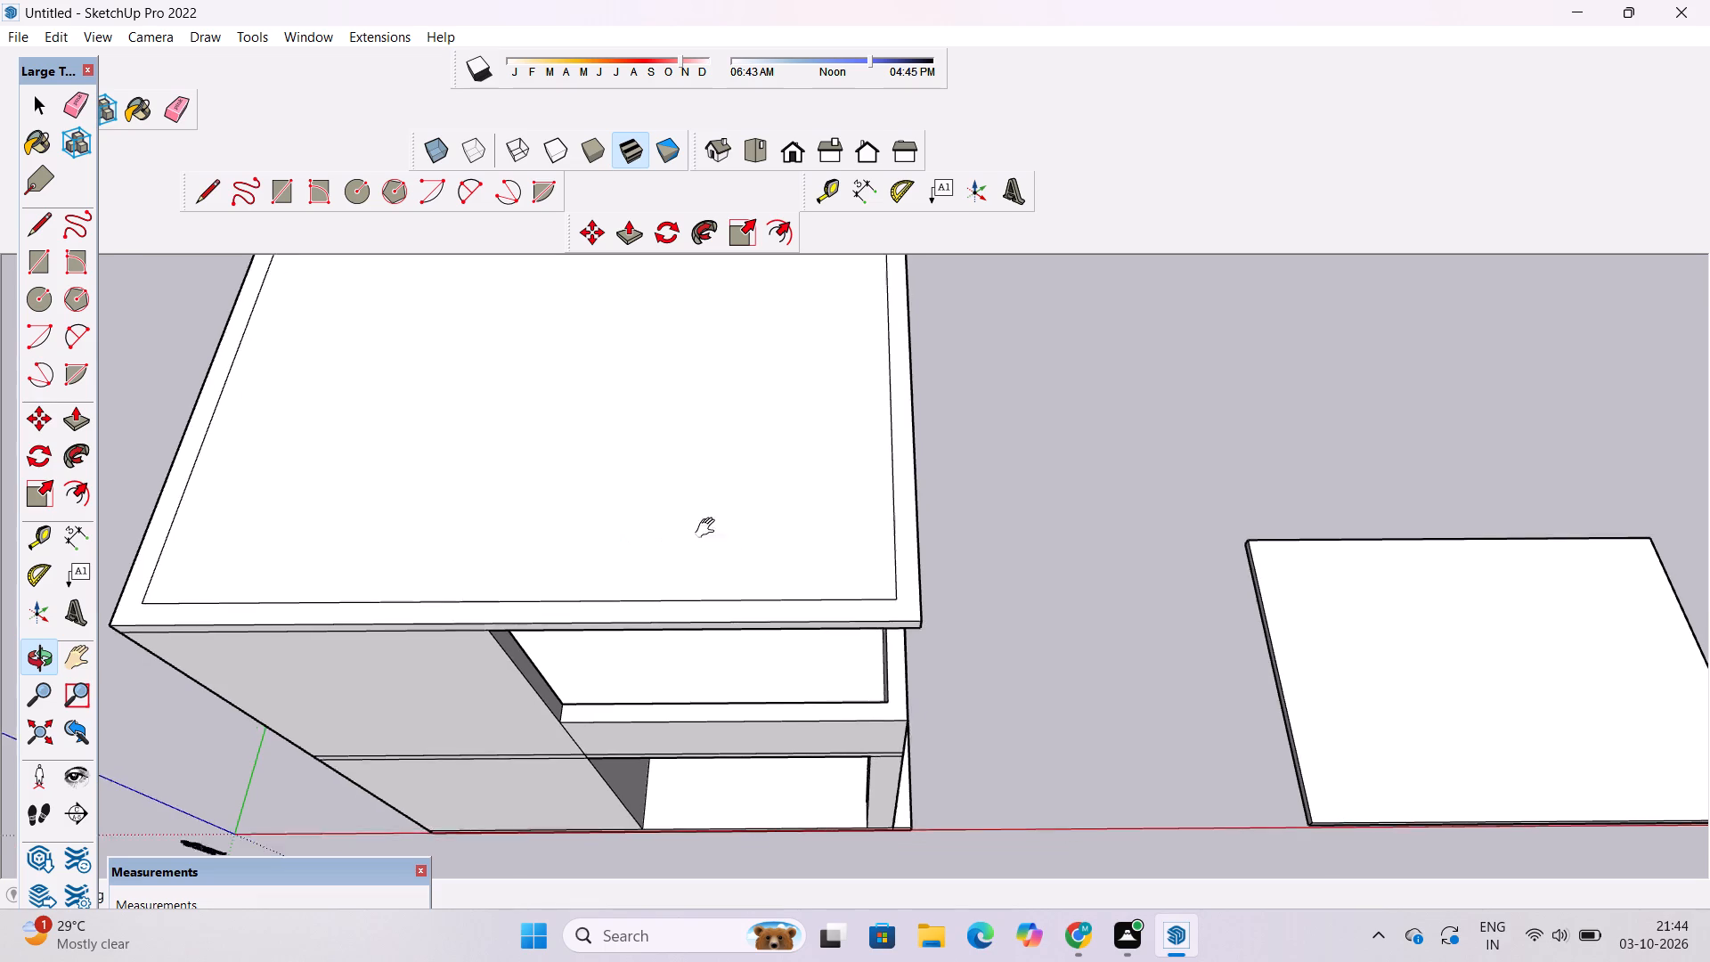
left_click_drag(709, 528, 687, 501, "shift")
scroll(683, 492, "down", 5)
left_click_drag(654, 506, 756, 567, "shift")
left_click_drag(534, 626, 584, 676)
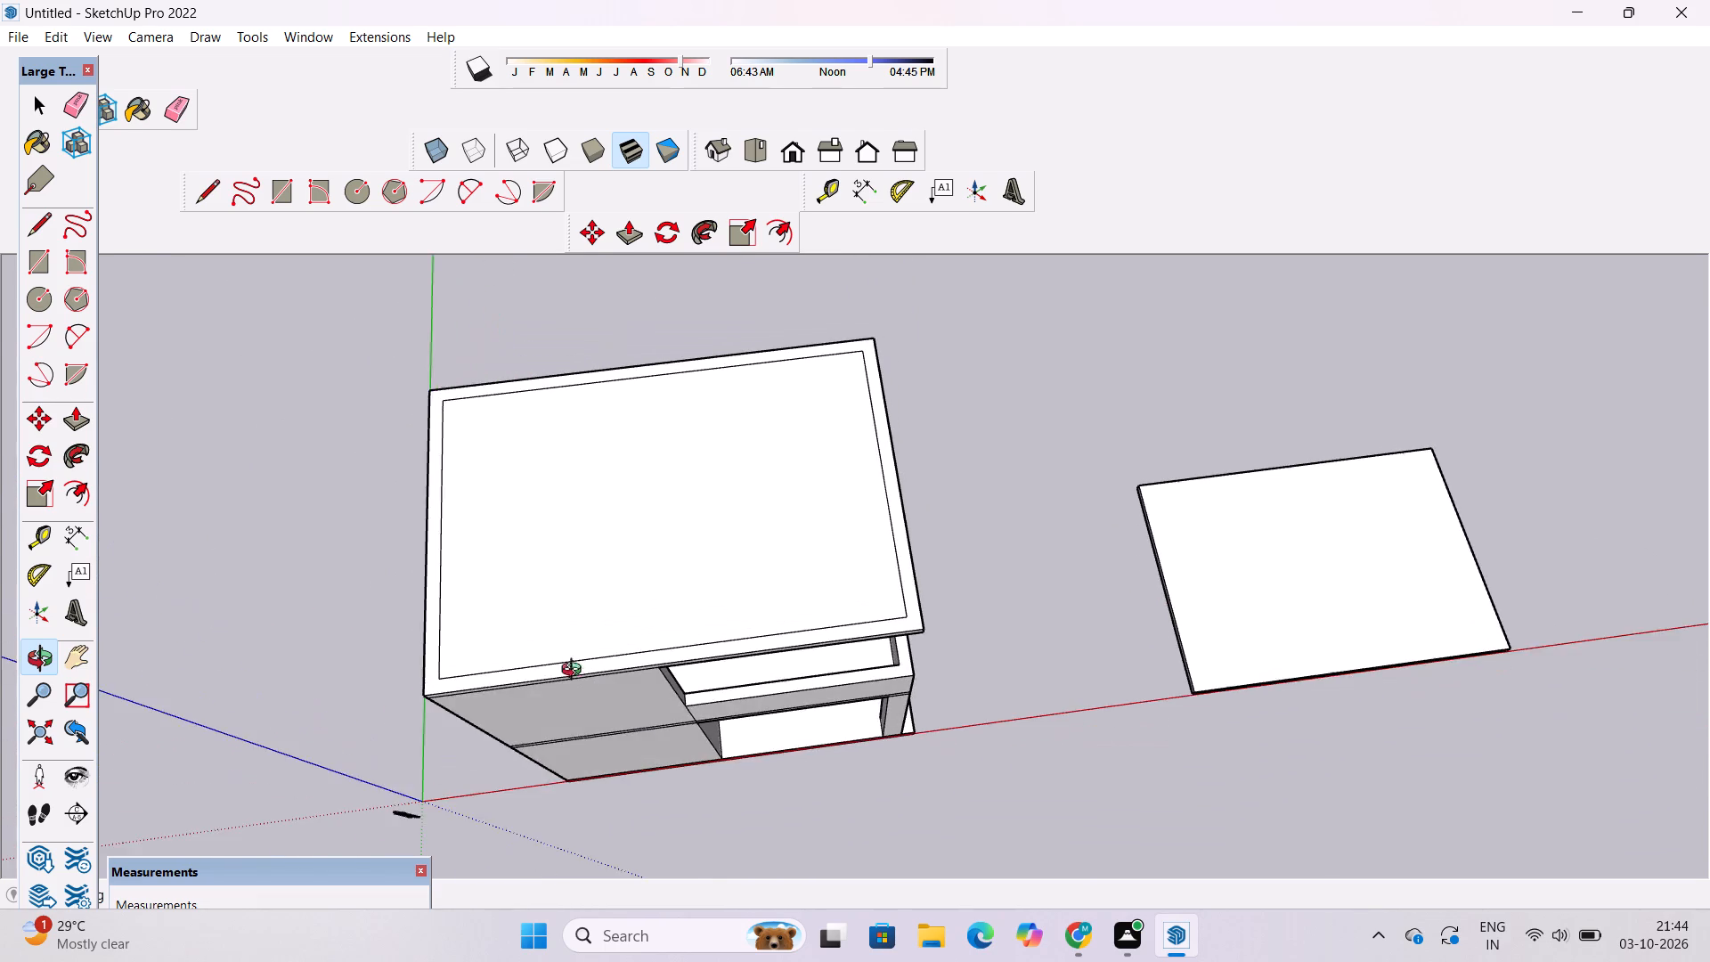
left_click_drag(531, 649, 664, 611, "shift")
left_click_drag(672, 624, 631, 590)
scroll(627, 573, "up", 3)
left_click_drag(655, 569, 611, 578, "shift")
left_click_drag(607, 589, 578, 587)
left_click_drag(634, 560, 574, 637, "shift")
left_click_drag(571, 639, 574, 674)
scroll(602, 645, "down", 5)
left_click_drag(626, 632, 596, 598, "shift")
left_click(615, 592)
scroll(618, 592, "up", 4)
Place a guide across the roof slab 16' behind the inset border's front line, and another 1.5' in front of that guide.
key("t")
scroll(618, 592, "down", 6)
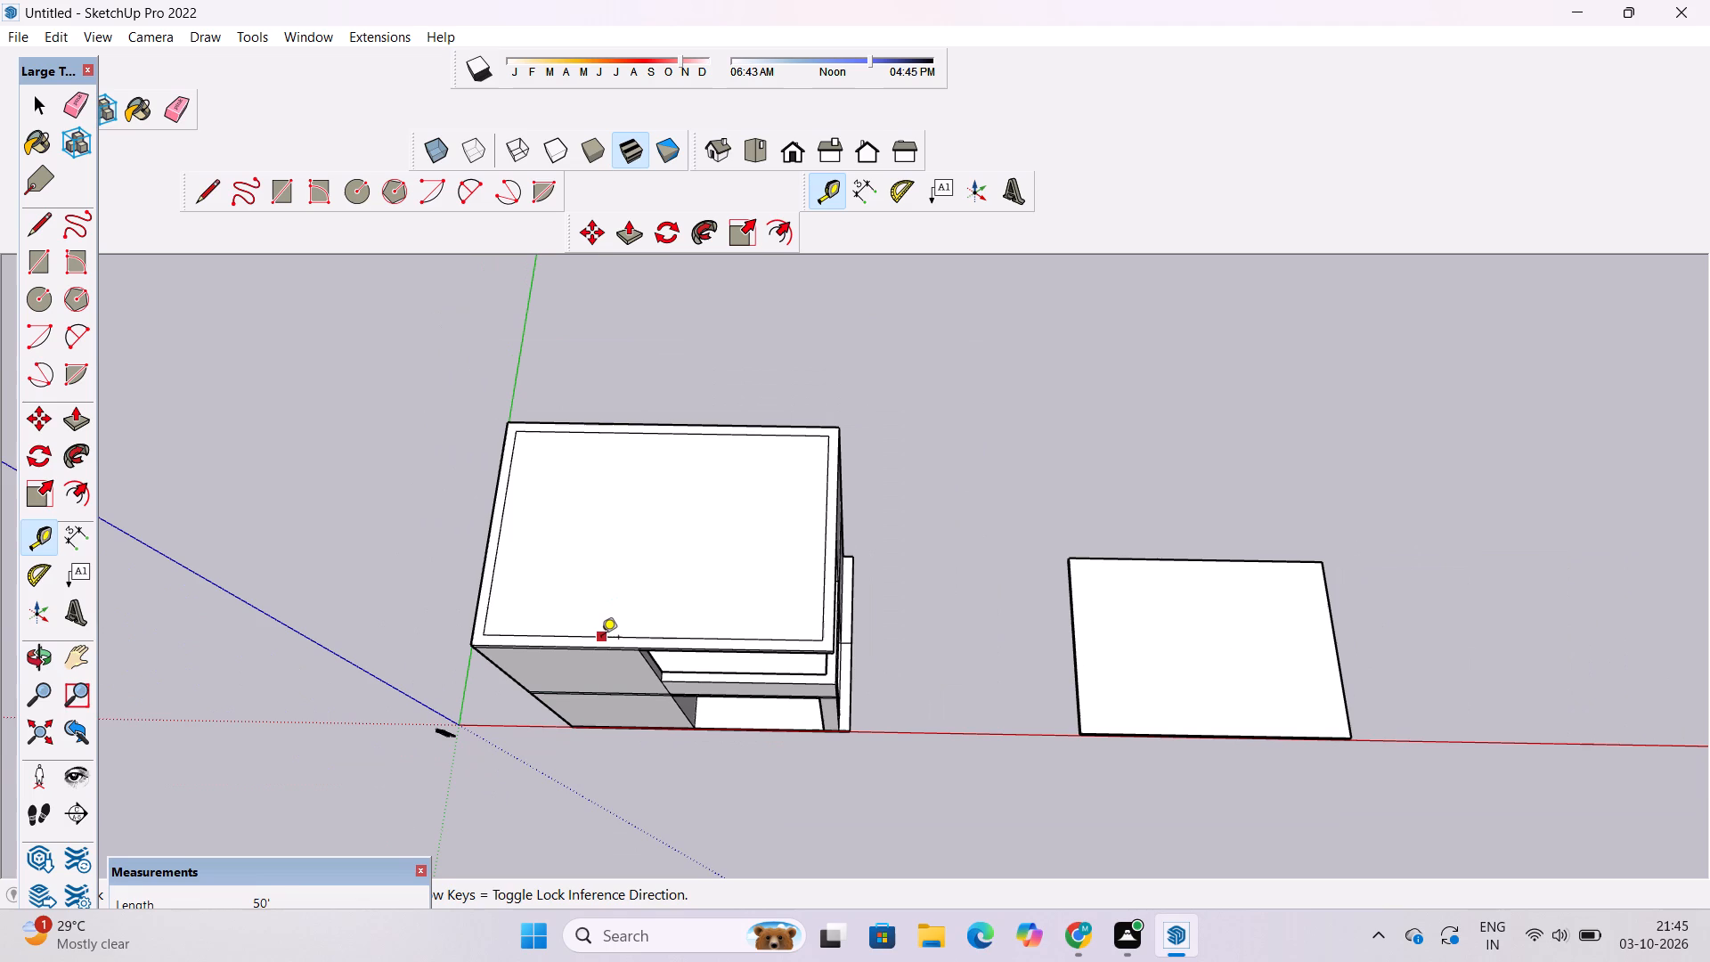
left_click(603, 638)
scroll(603, 638, "down", 5)
scroll(604, 603, "up", 10)
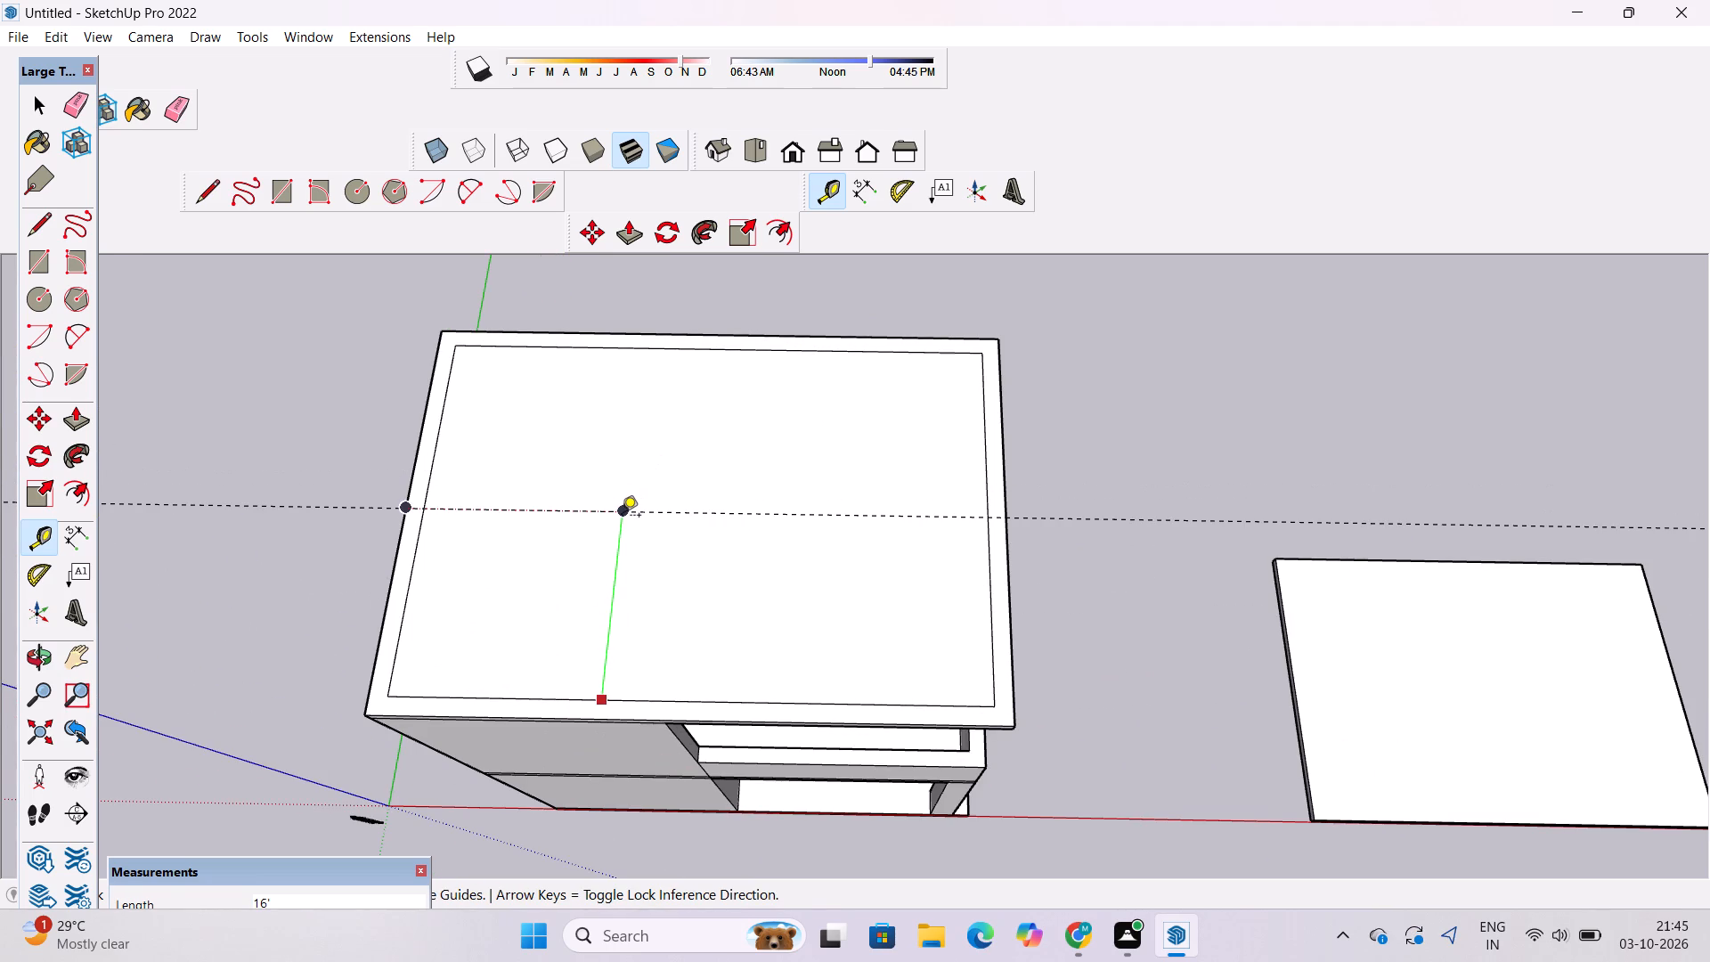
left_click(622, 517)
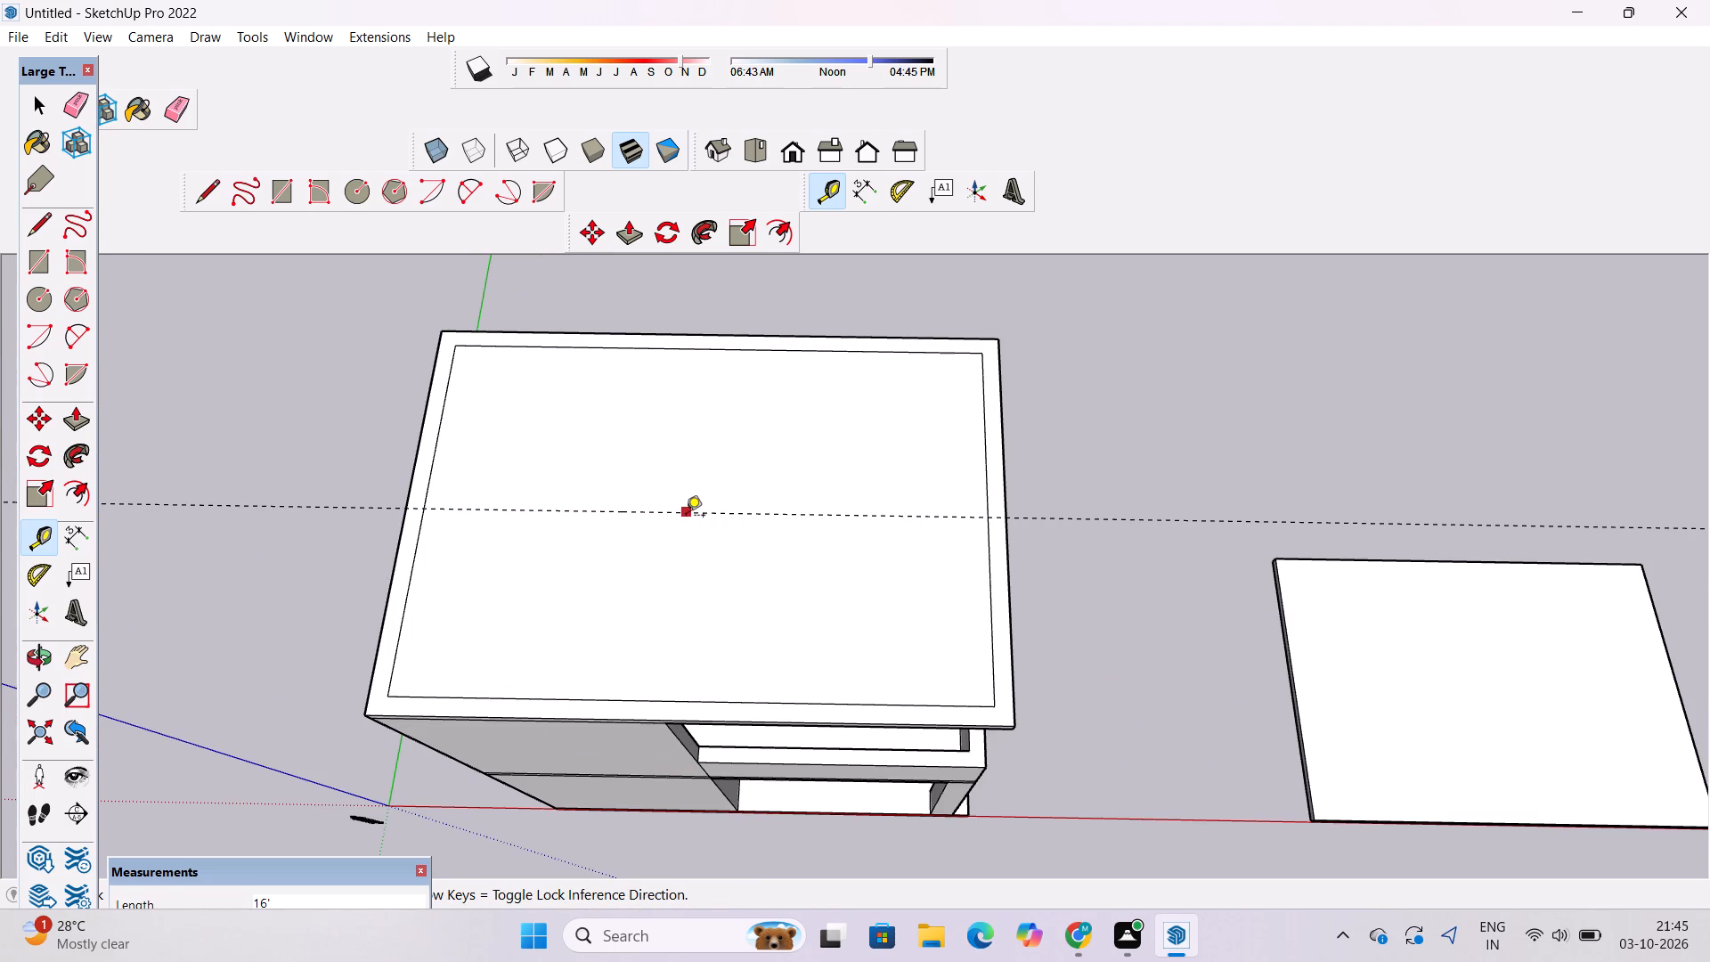
left_click(687, 516)
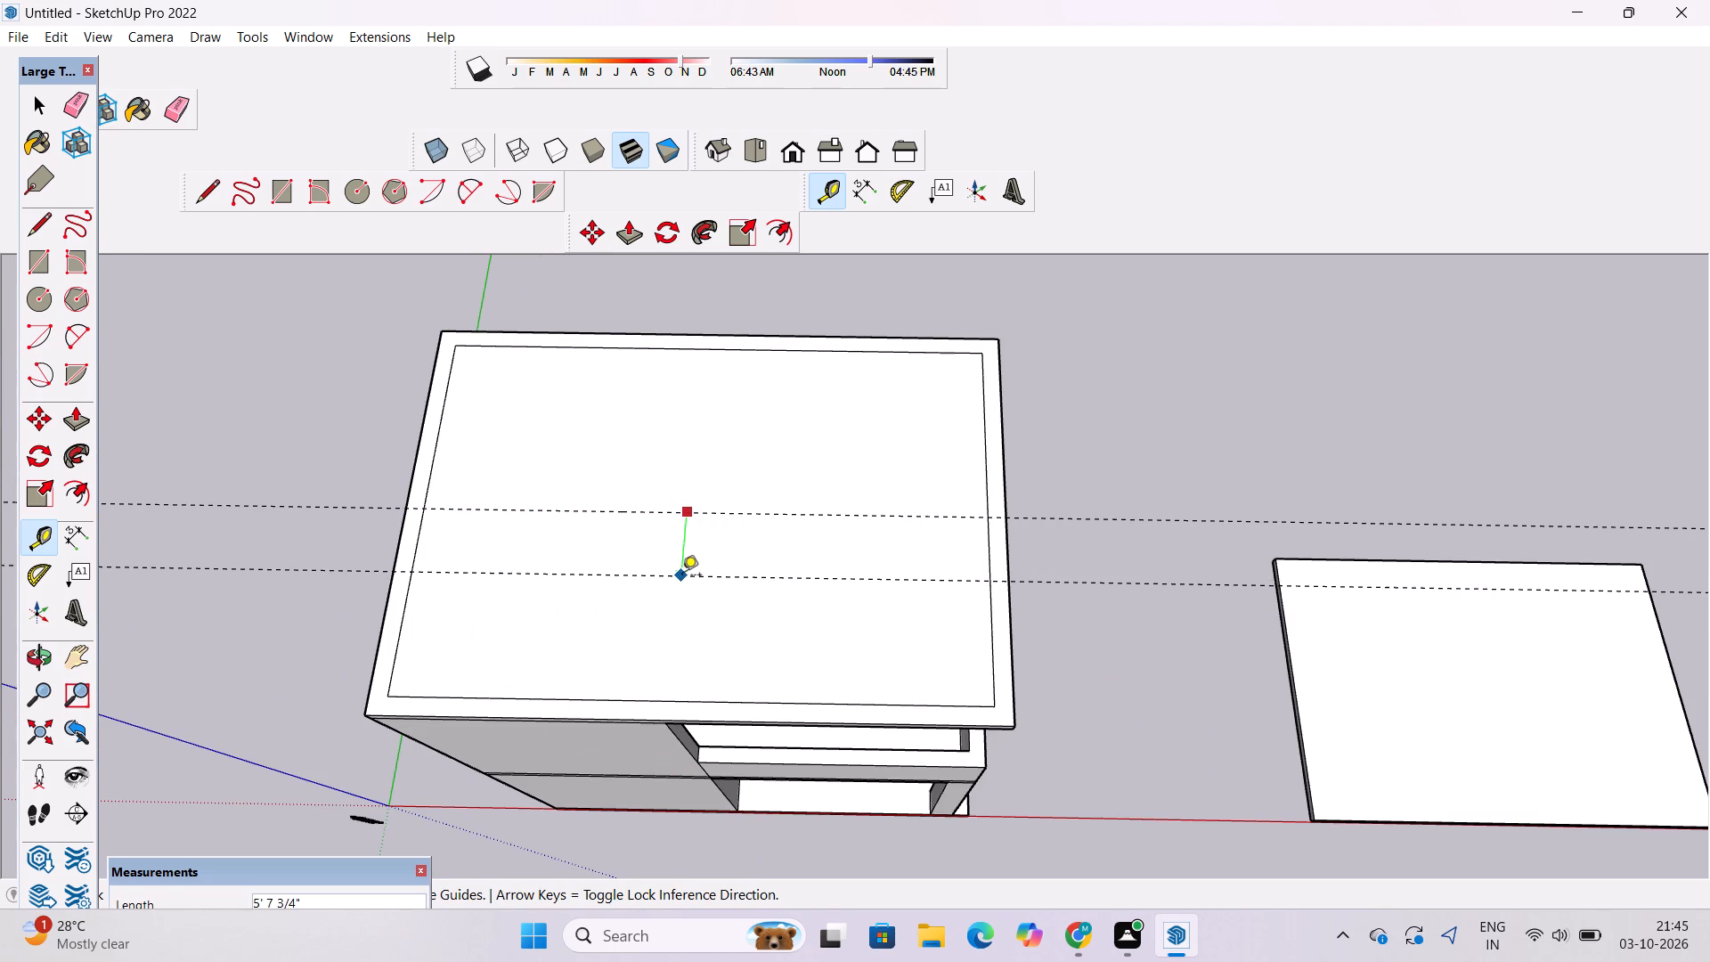
type("1.5'")
key("Return")
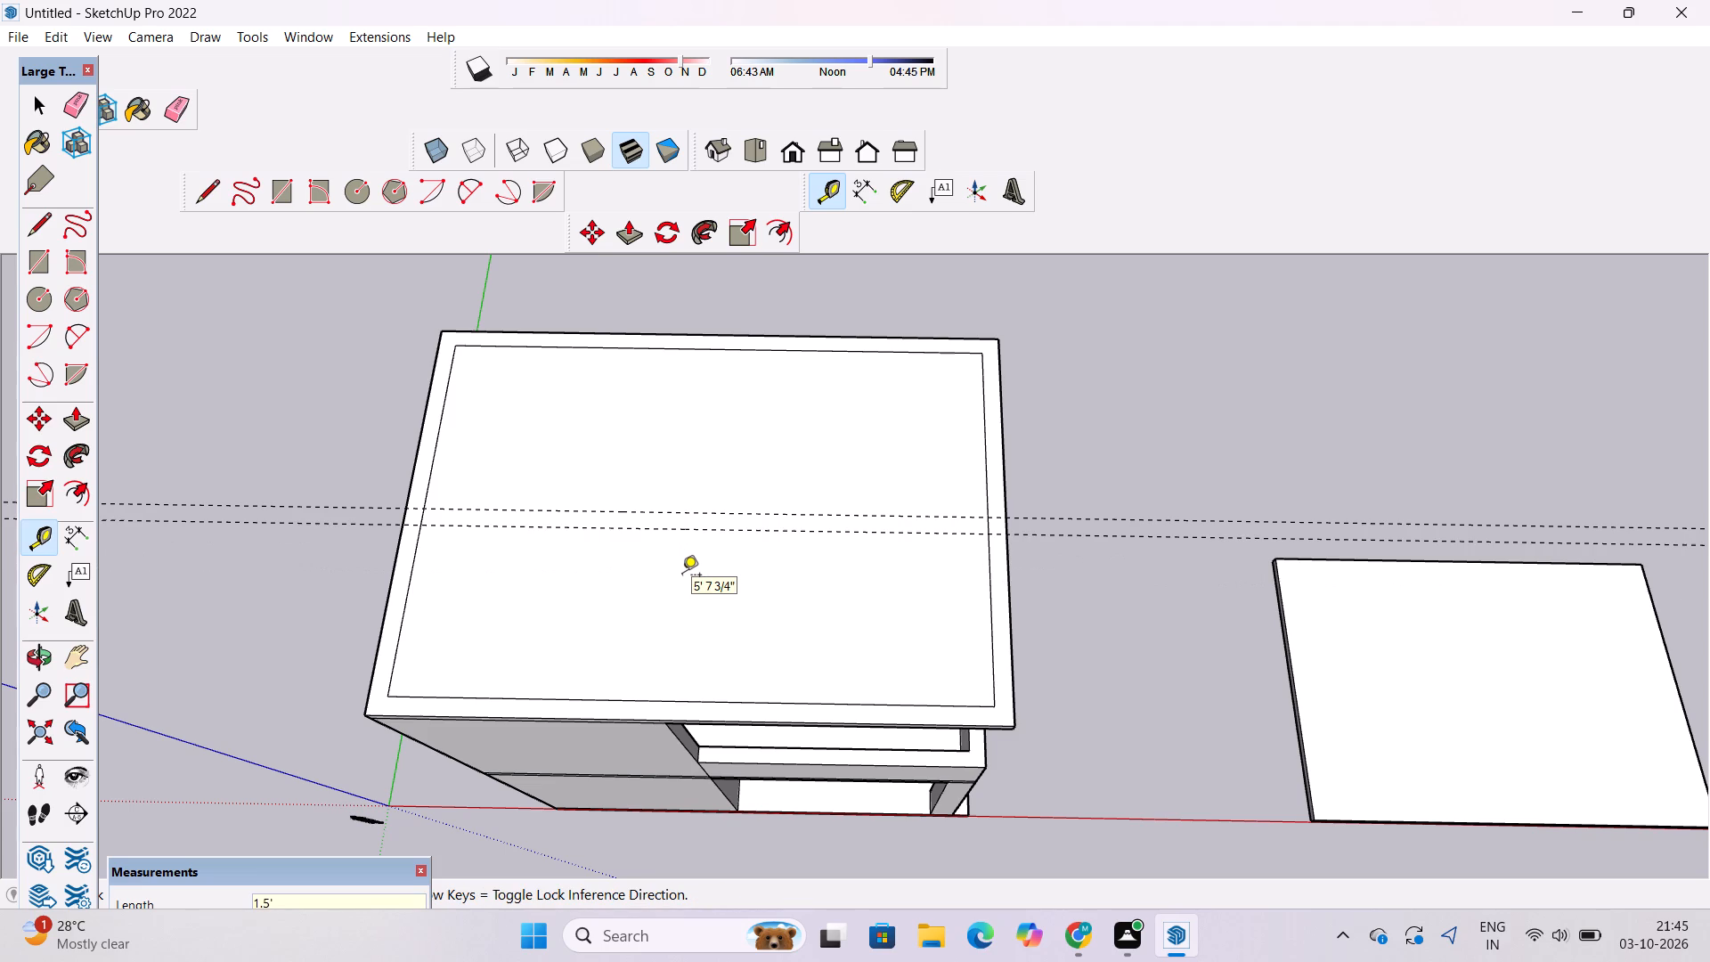
Place a guide across the roof slab 23' in from its outer side edge nearest the green axis.
left_click(403, 609)
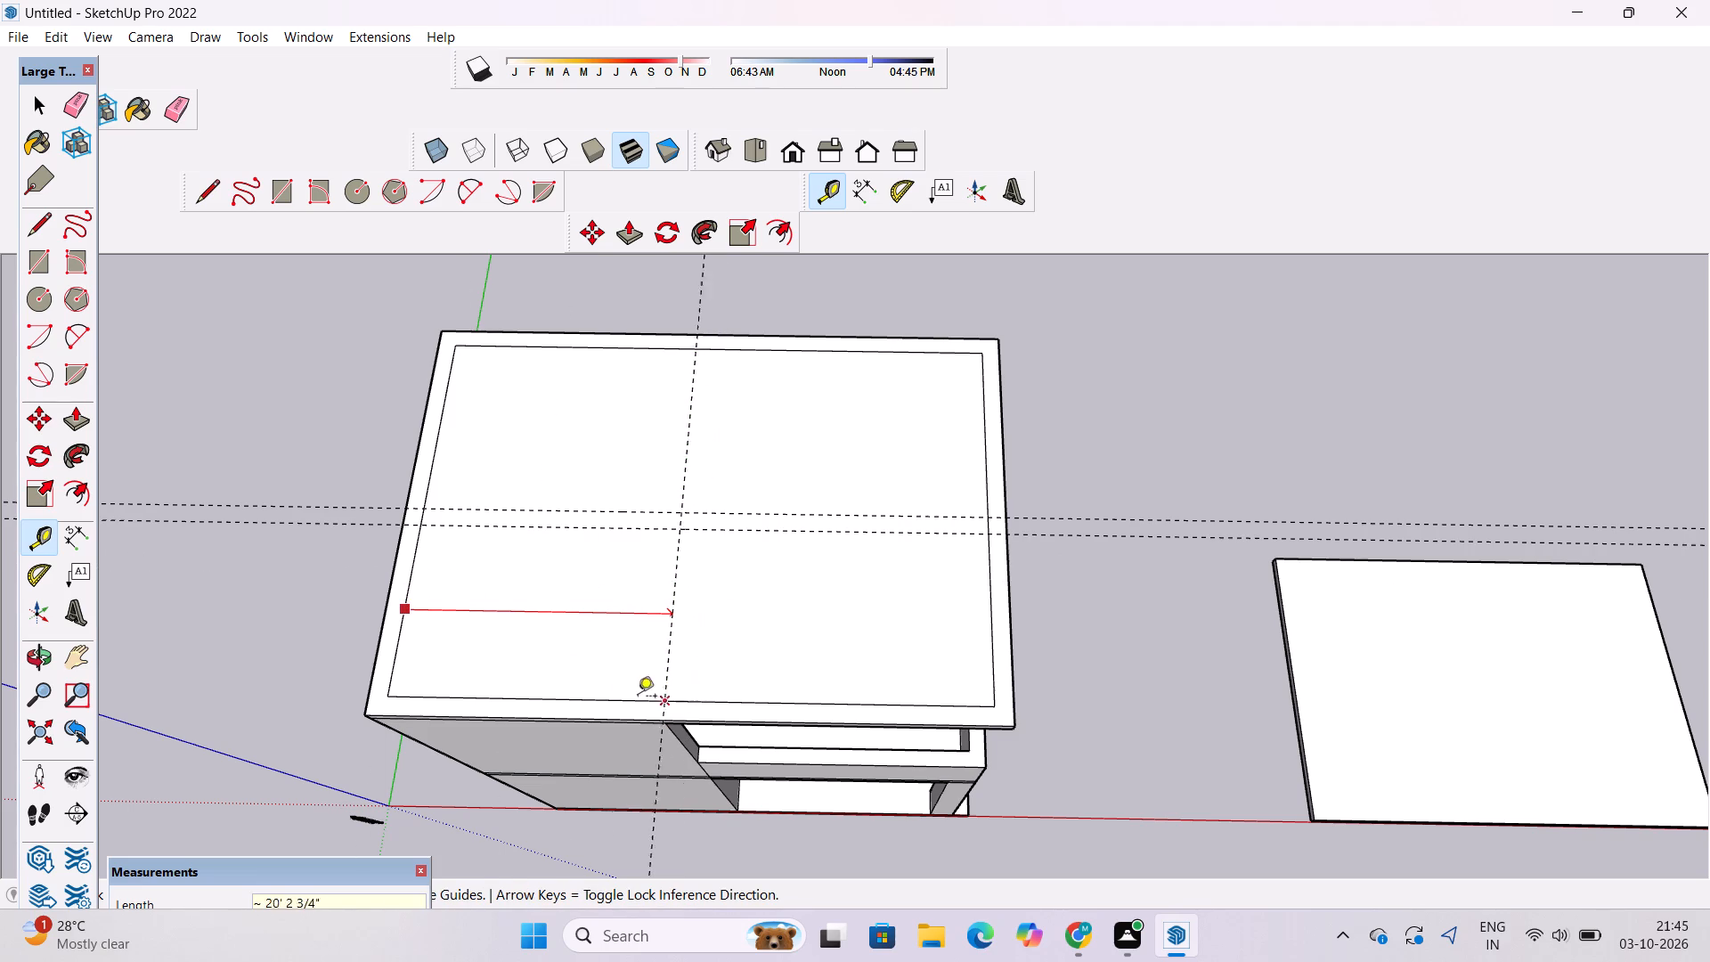
key("space")
type("t")
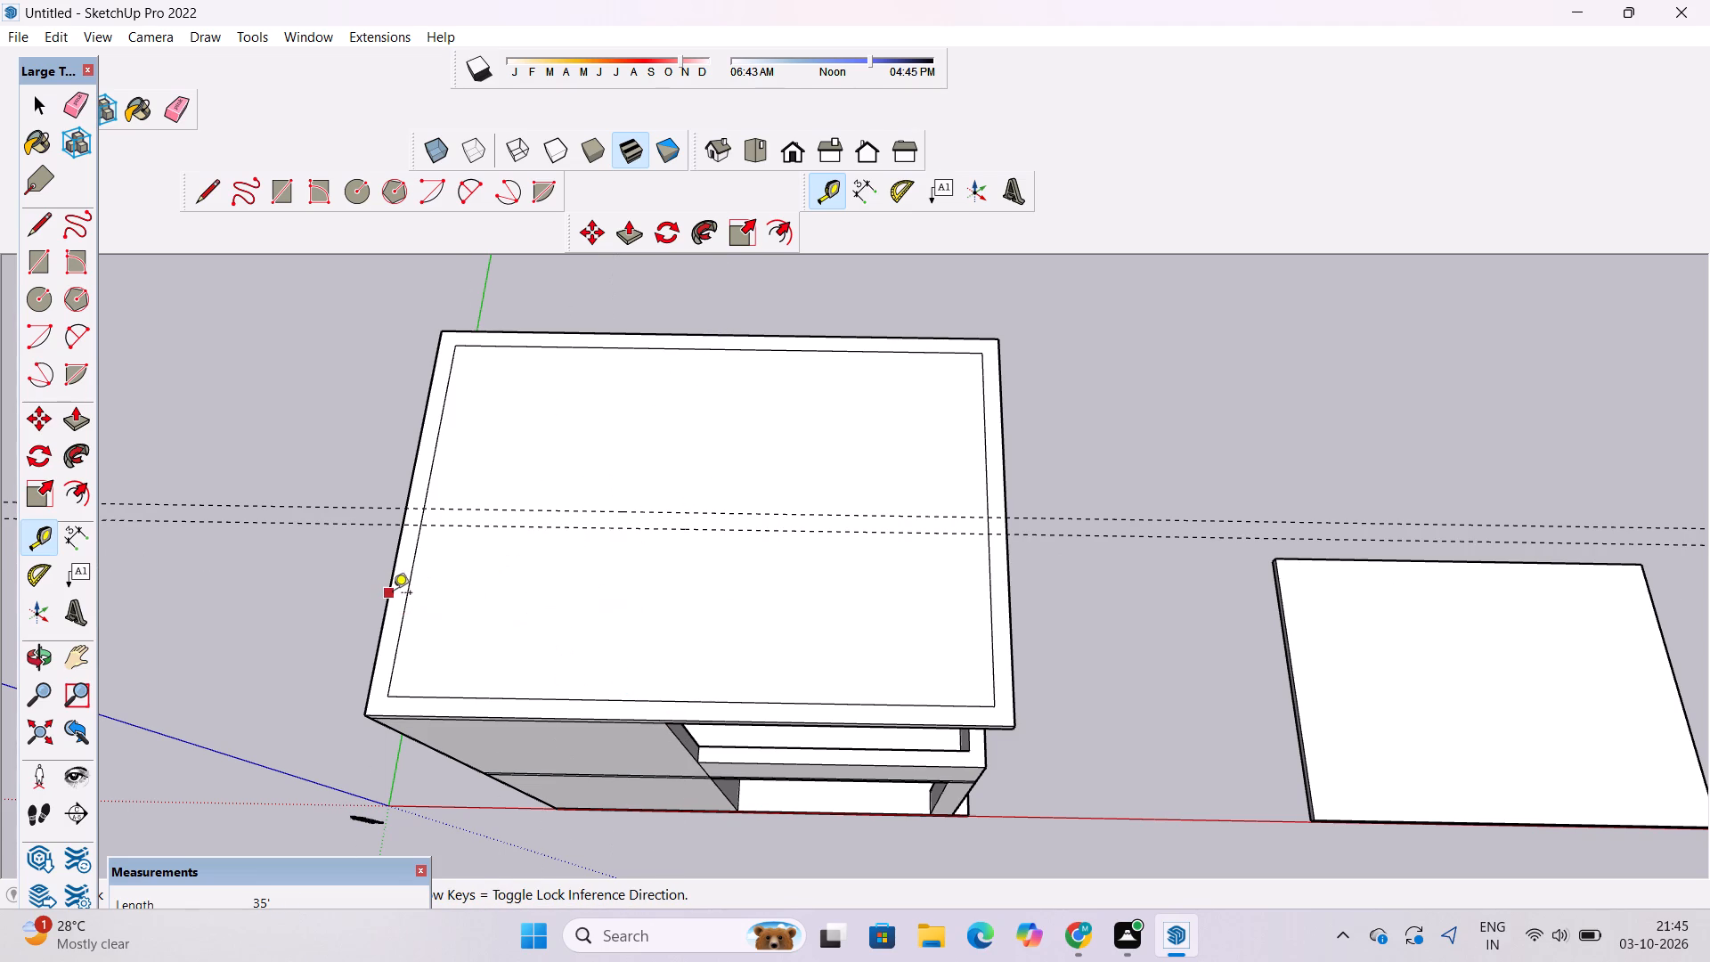
left_click(391, 594)
type("23'")
key("Return")
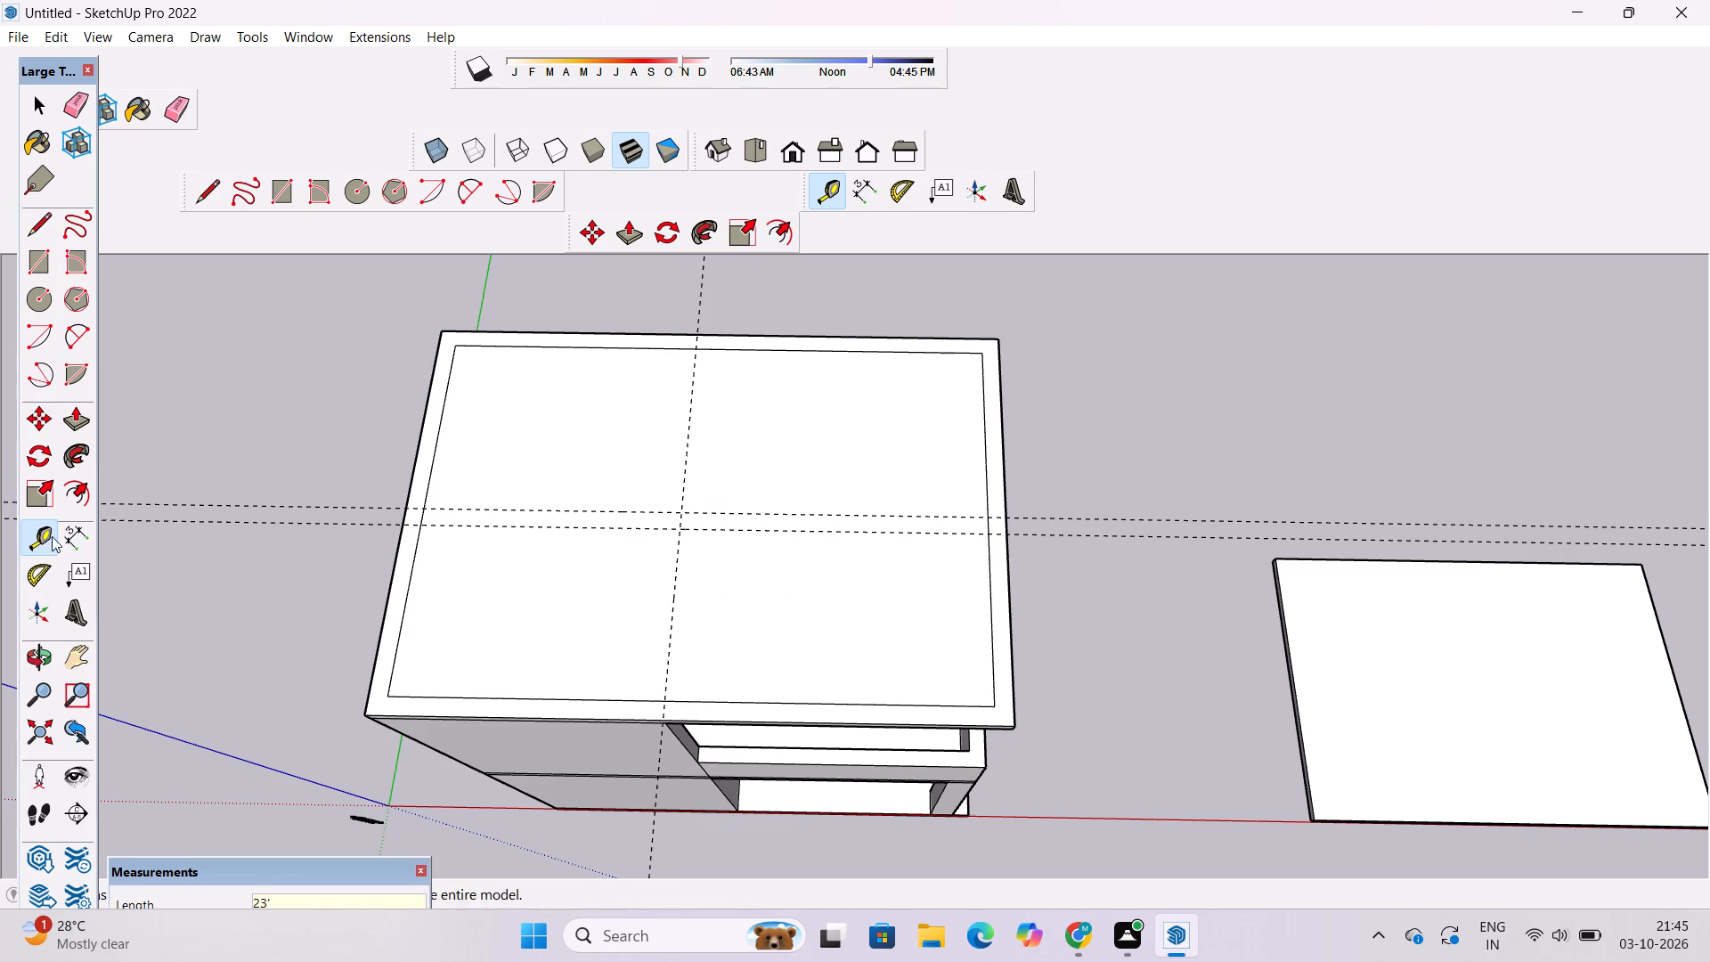
Draw a 1'6" by 23' rectangle between the two parallel guides, from the slab's outer side edge to the 23' guide.
left_click(281, 193)
scroll(420, 539, "up", 2)
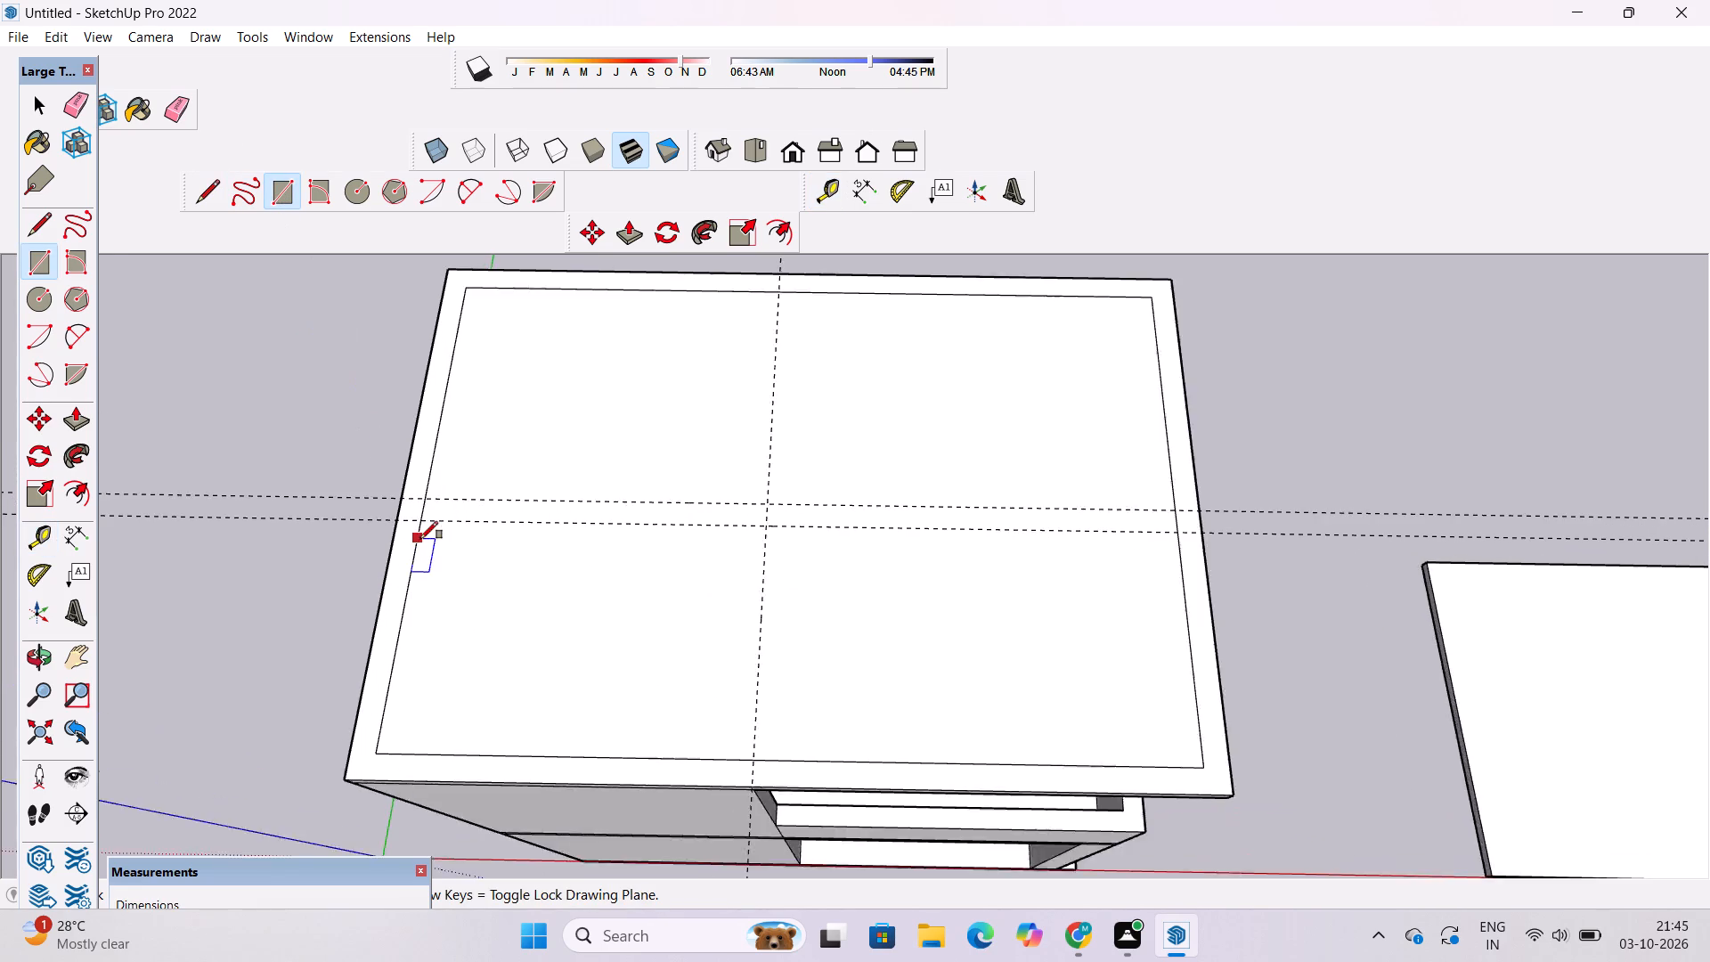
scroll(420, 539, "up", 5)
left_click(394, 482)
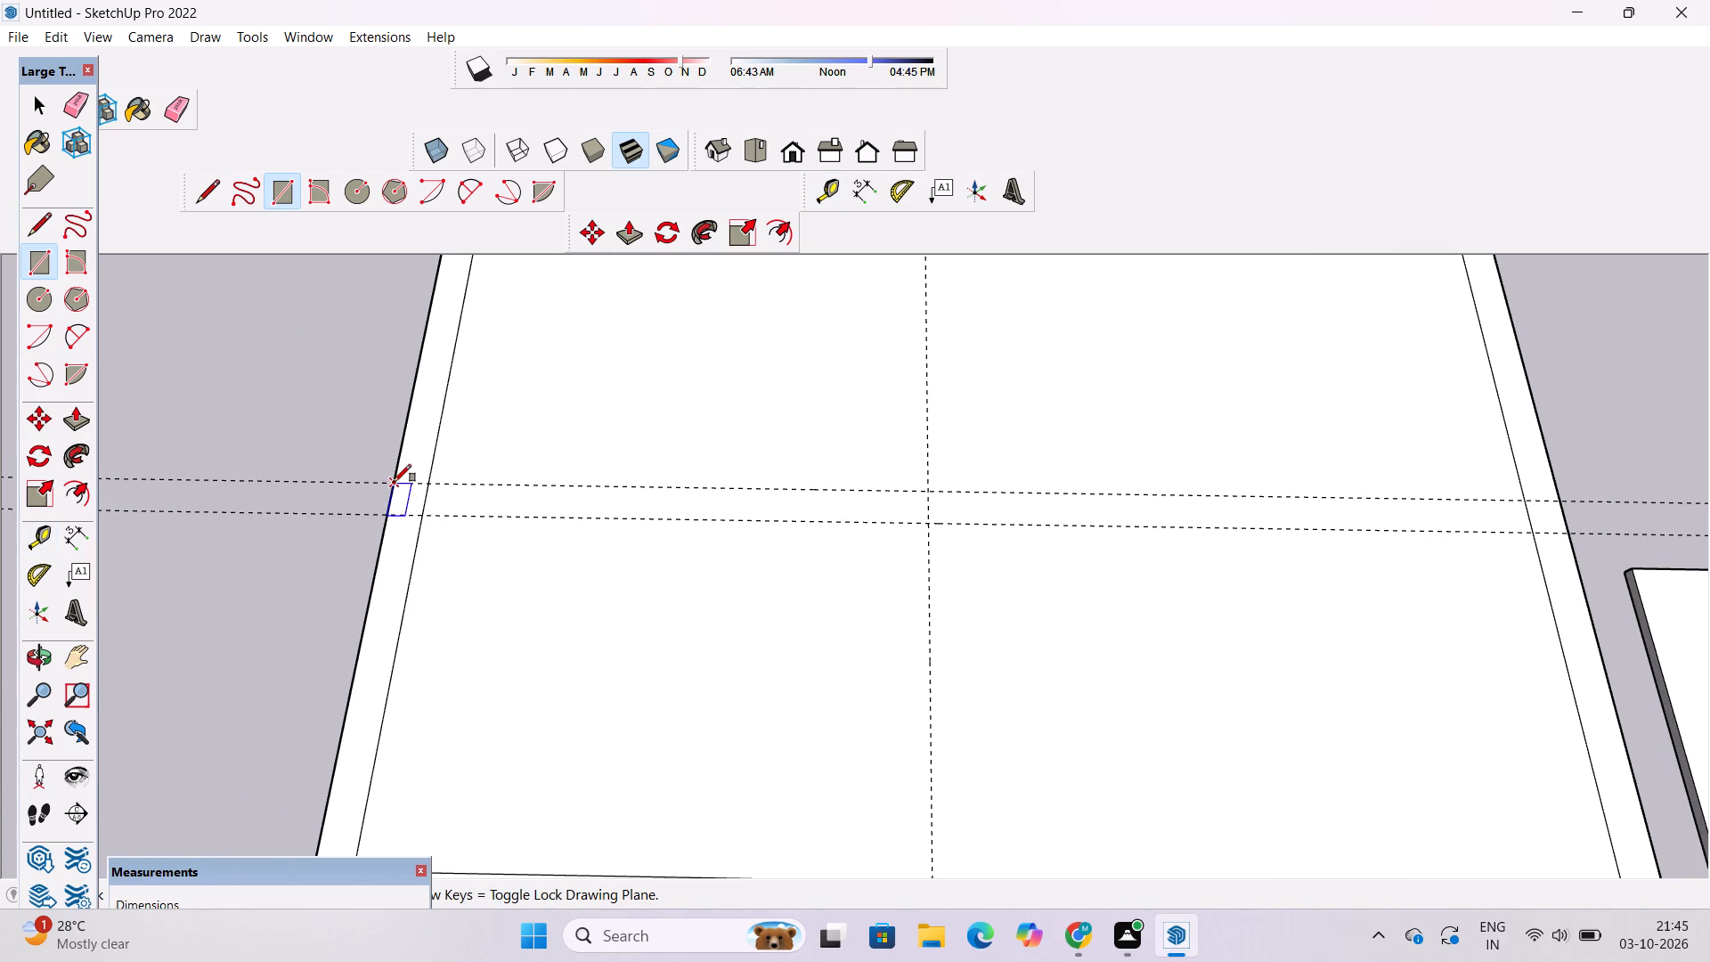
scroll(394, 482, "down", 7)
scroll(632, 501, "up", 5)
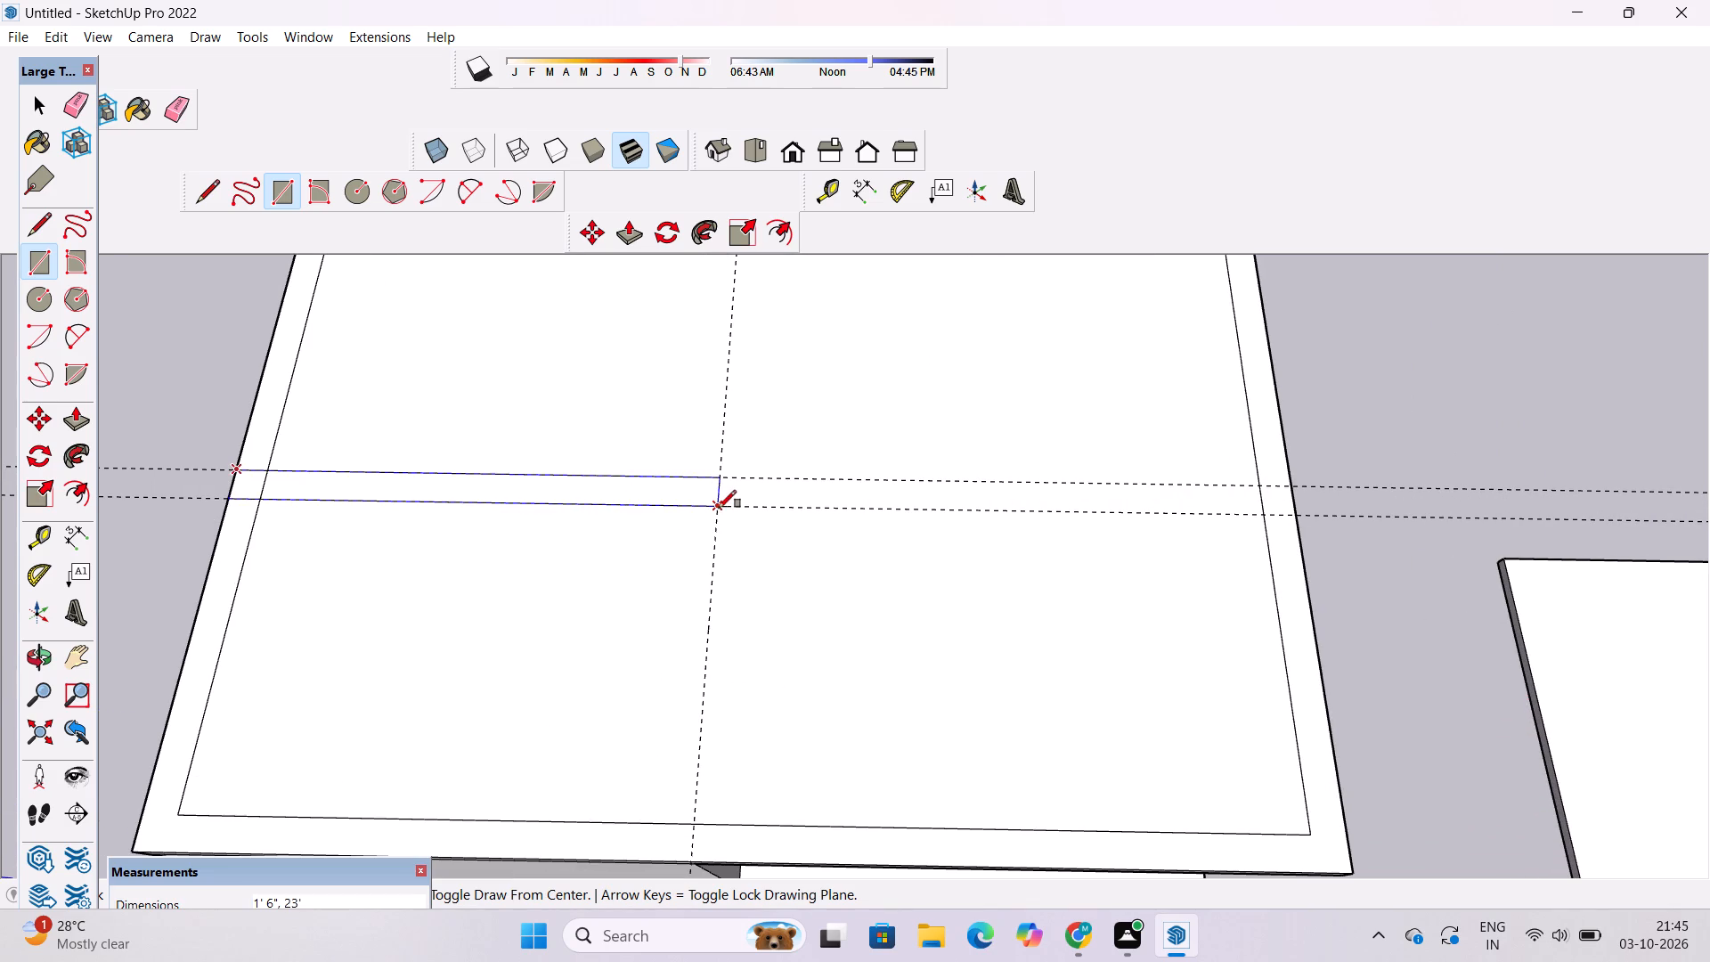
left_click(720, 507)
Erase the two parallel guides running along the new roof strip.
left_click(180, 118)
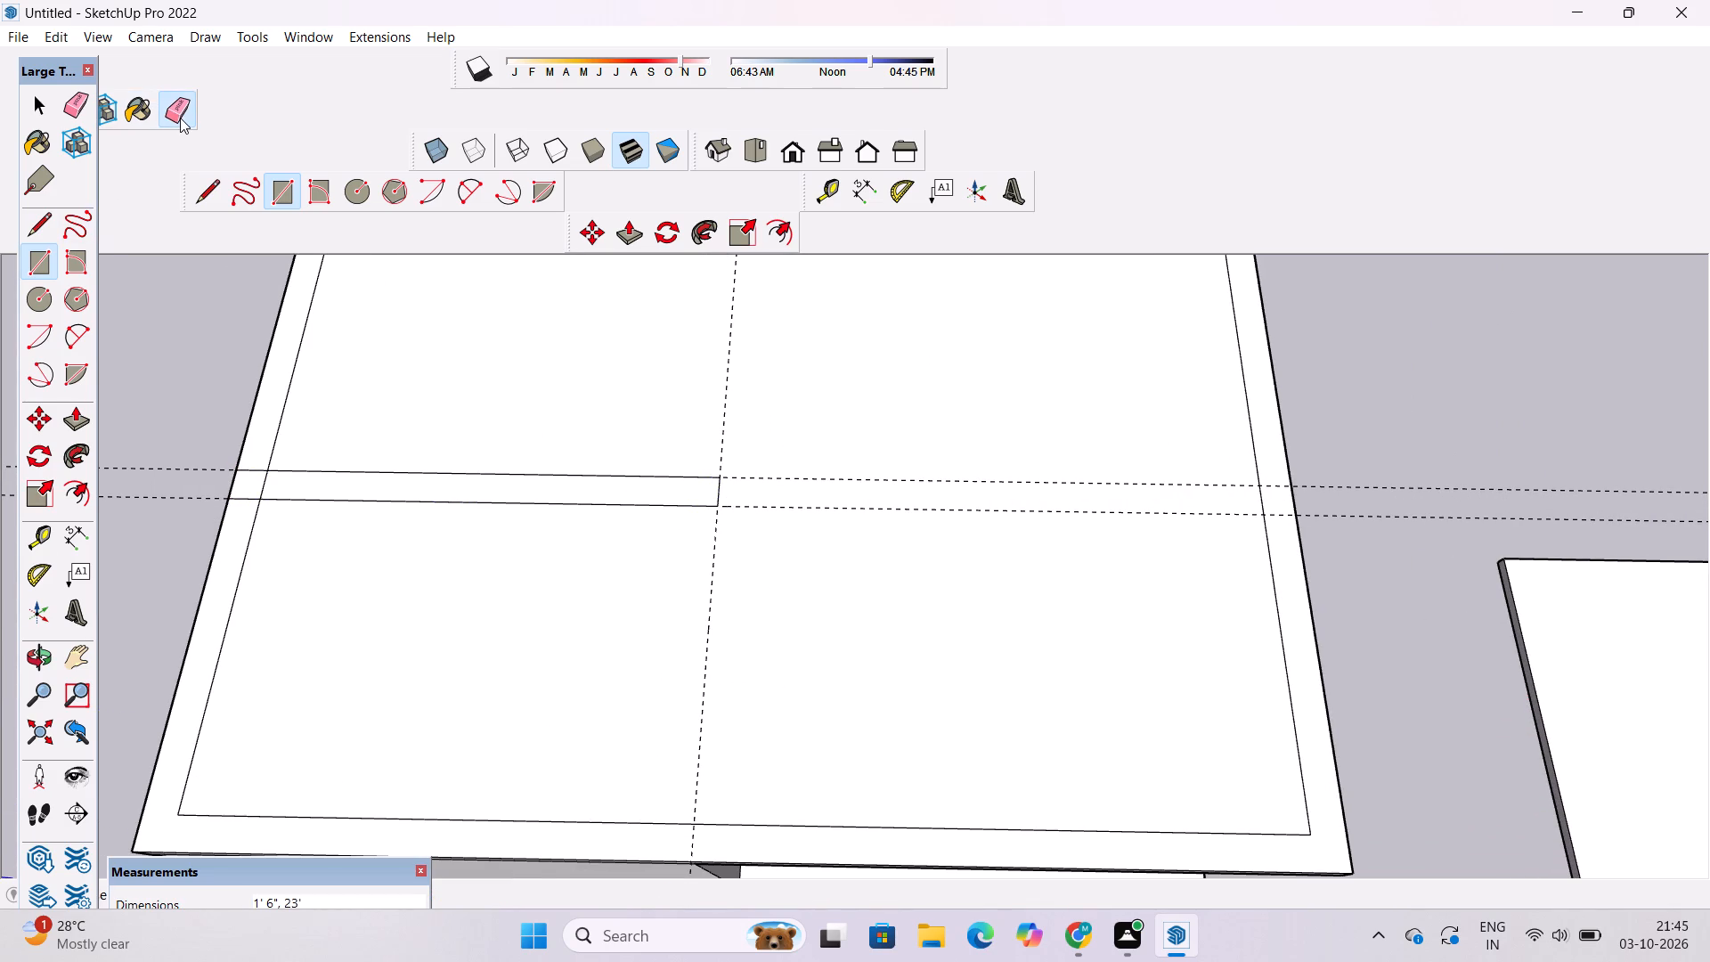
left_click_drag(203, 420, 191, 498)
key("space")
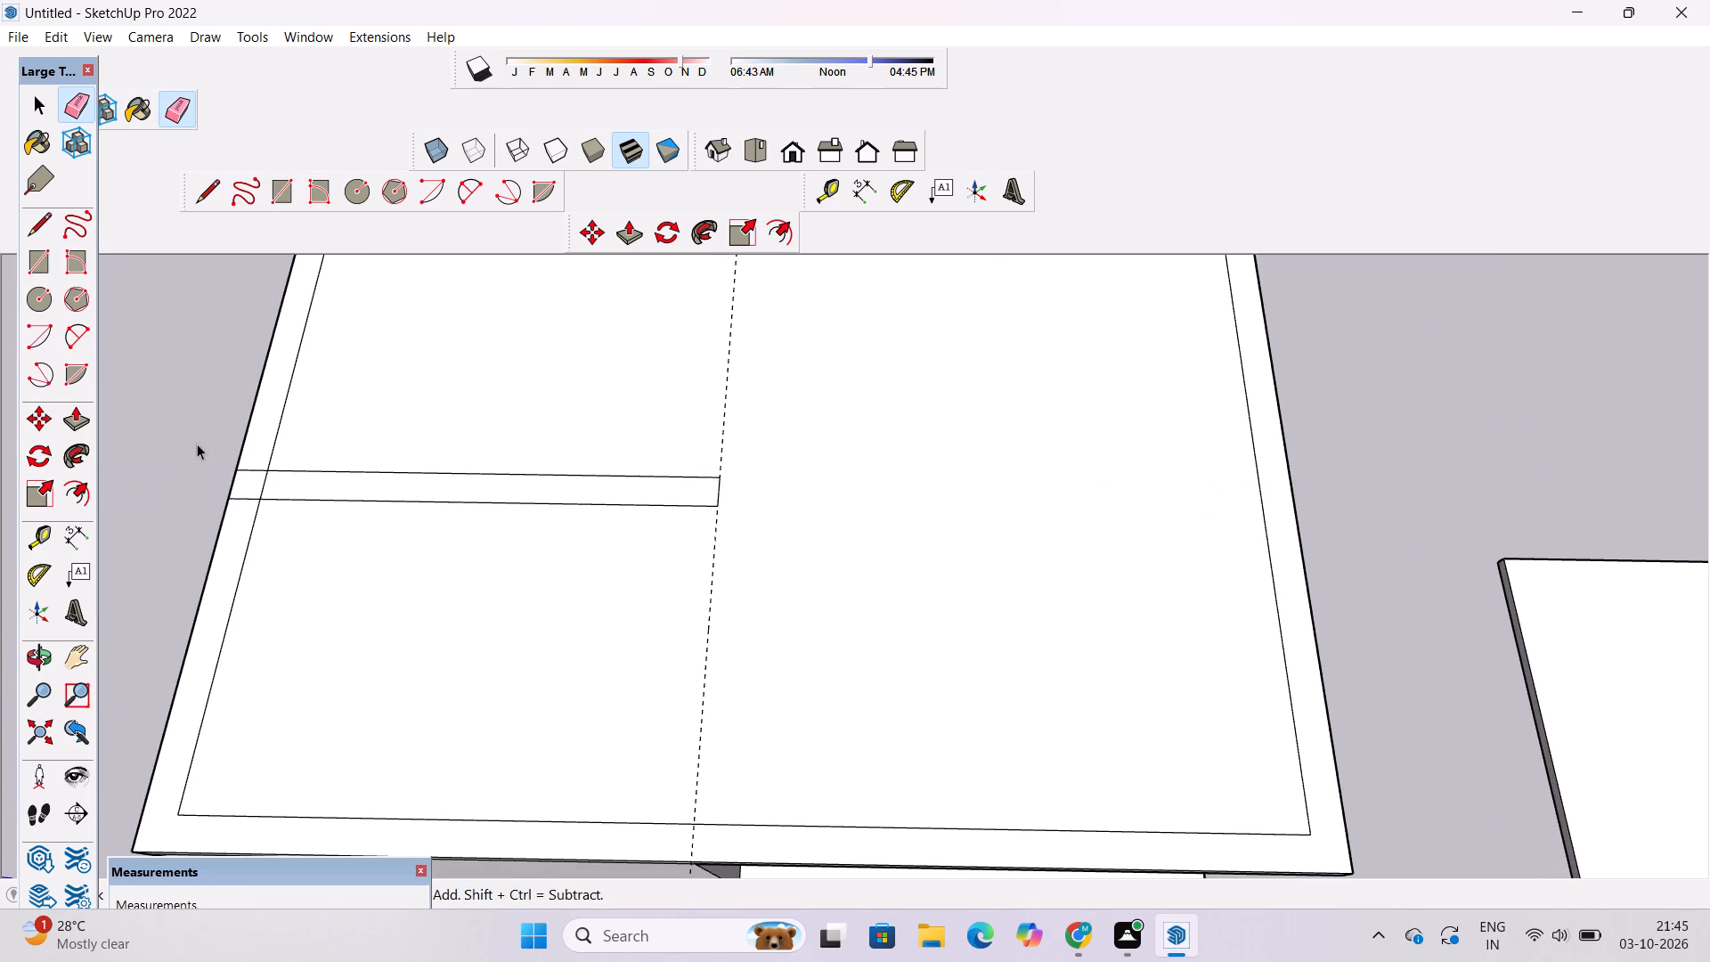
Examine the new strip on the top roof slab and where it meets the inset border.
type("o")
scroll(197, 444, "down", 14)
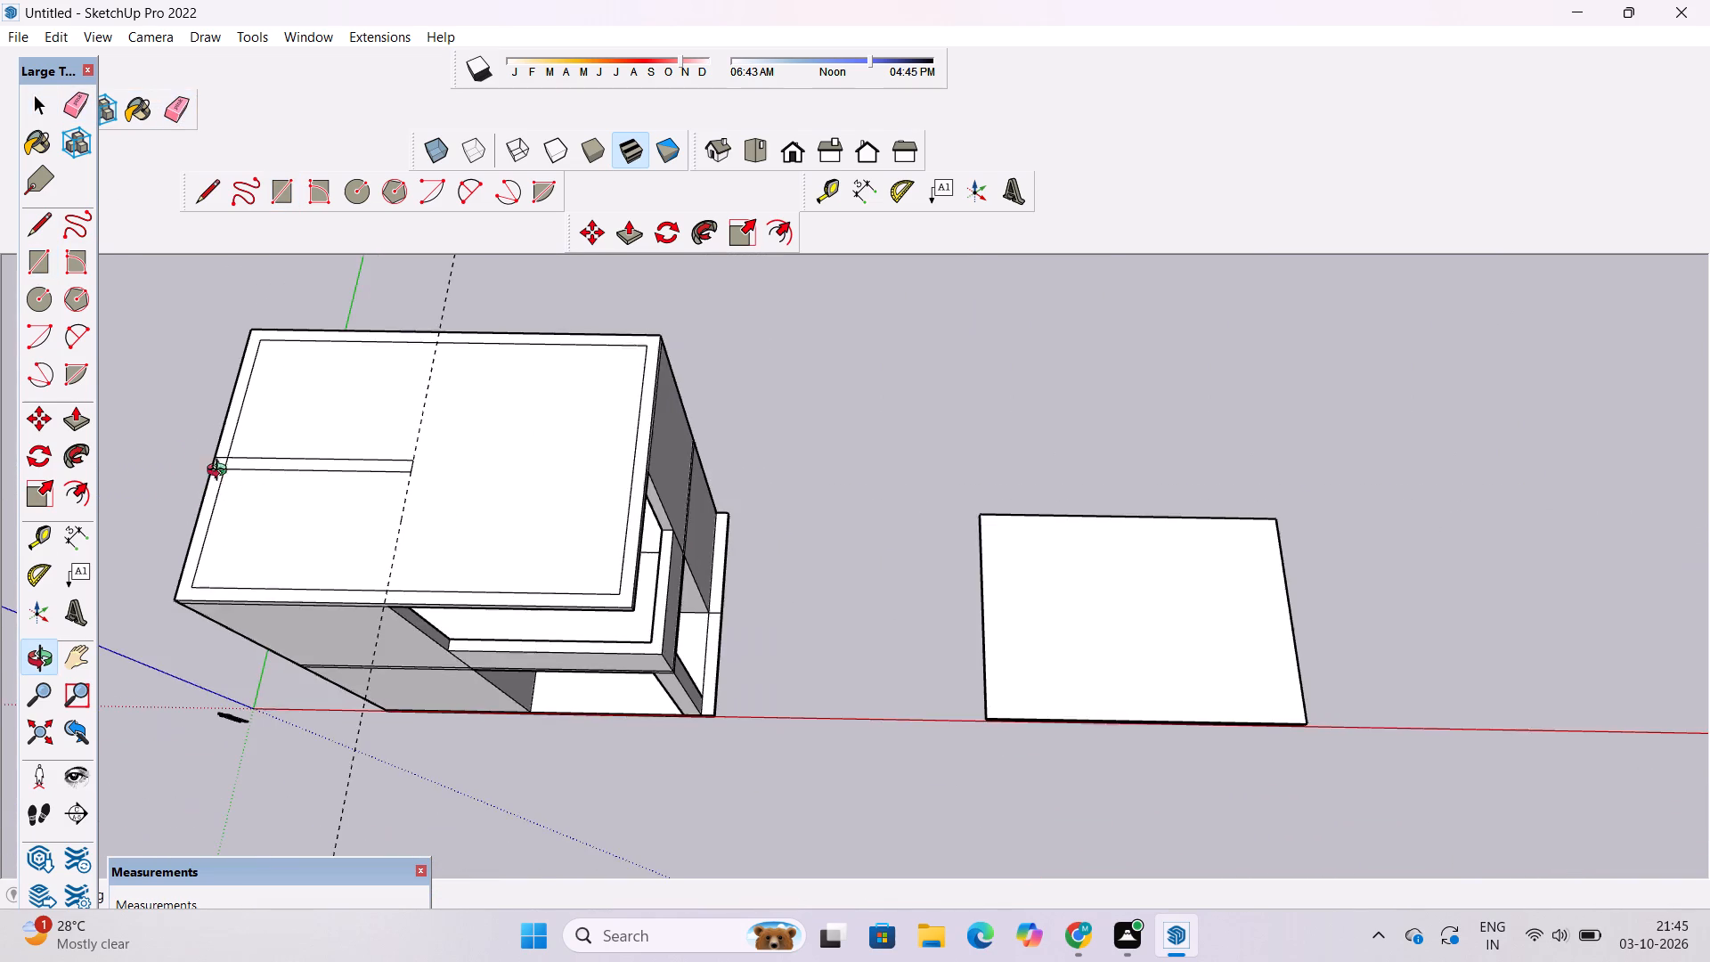
left_click_drag(289, 568, 289, 534)
scroll(167, 477, "up", 6)
left_click_drag(295, 544, 306, 498)
scroll(204, 446, "up", 10)
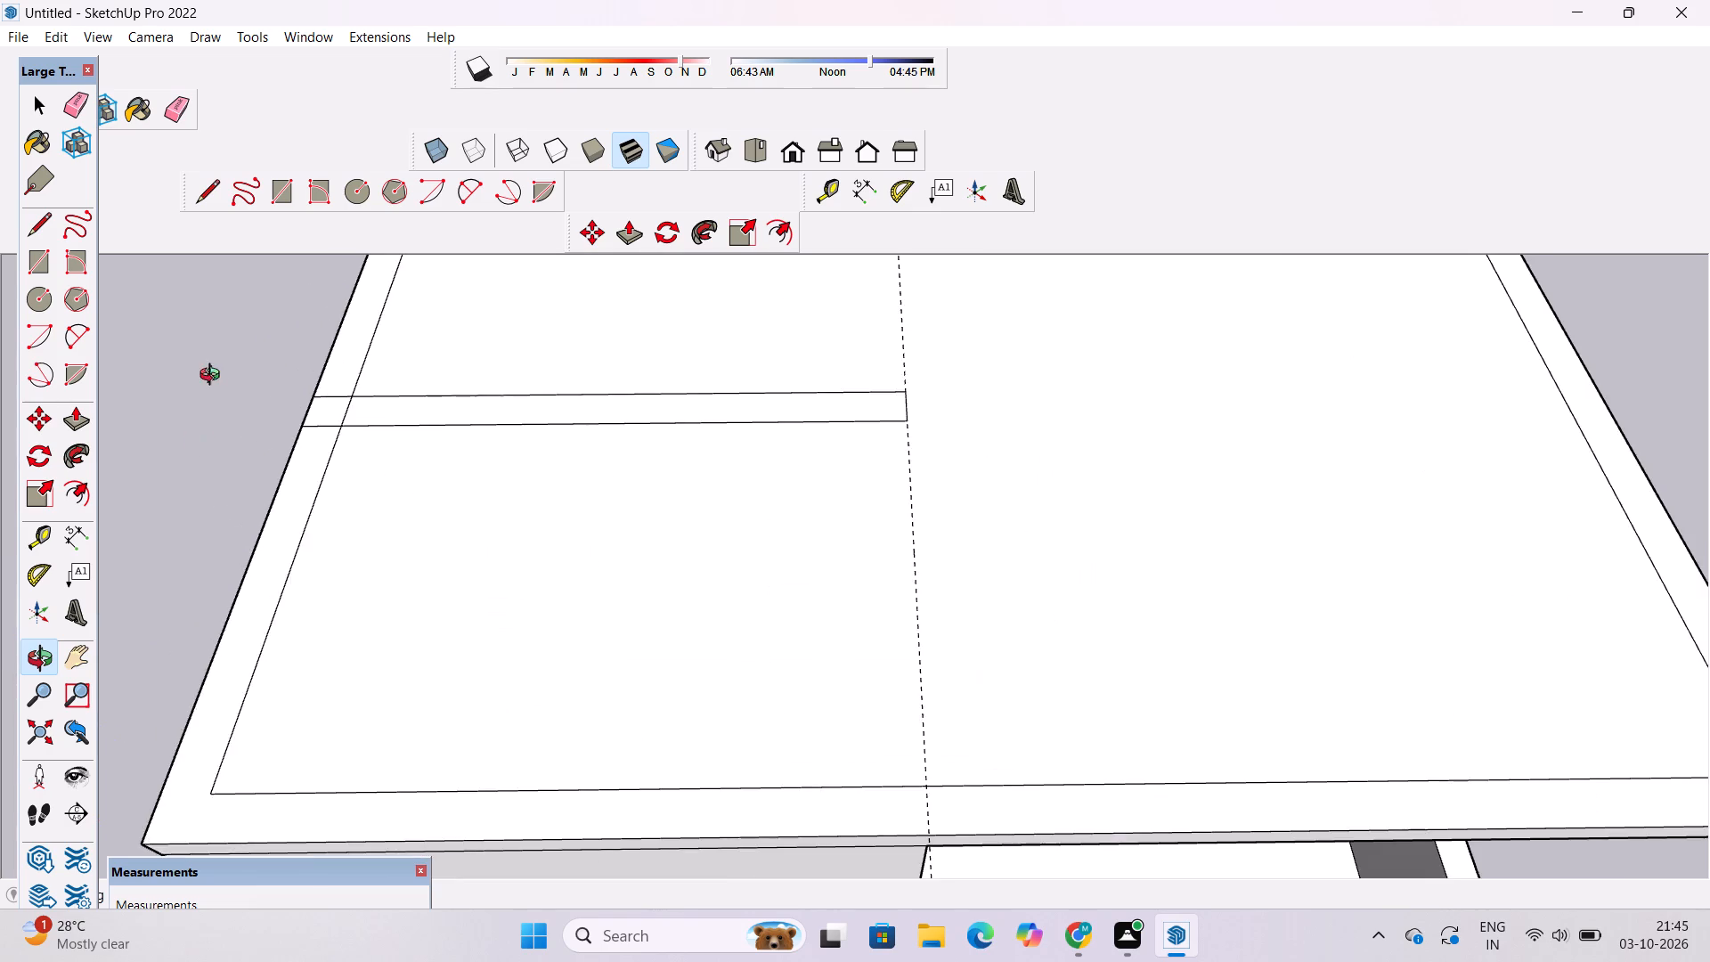
left_click_drag(214, 377, 242, 409)
scroll(242, 413, "down", 5)
scroll(498, 528, "up", 5)
scroll(394, 509, "down", 11)
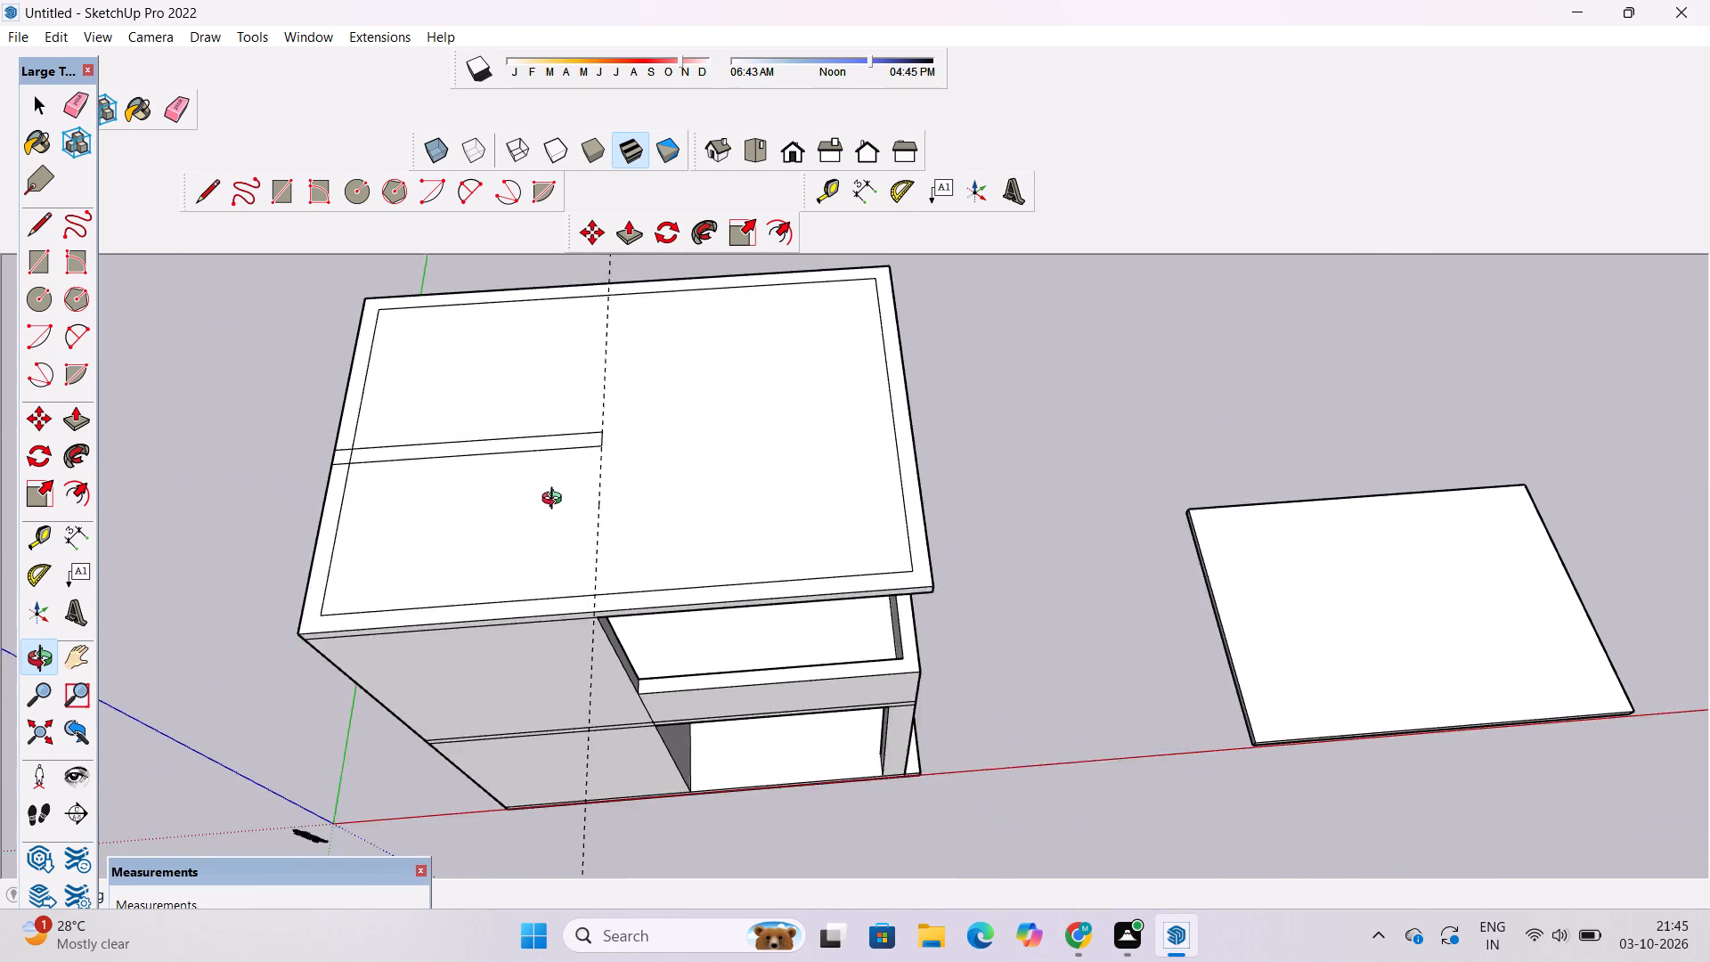
scroll(556, 501, "down", 4)
left_click_drag(570, 521, 502, 471)
Erase the strip's front line where it crosses the border, and the border's inner line between the strip's two long edges.
scroll(438, 397, "up", 11)
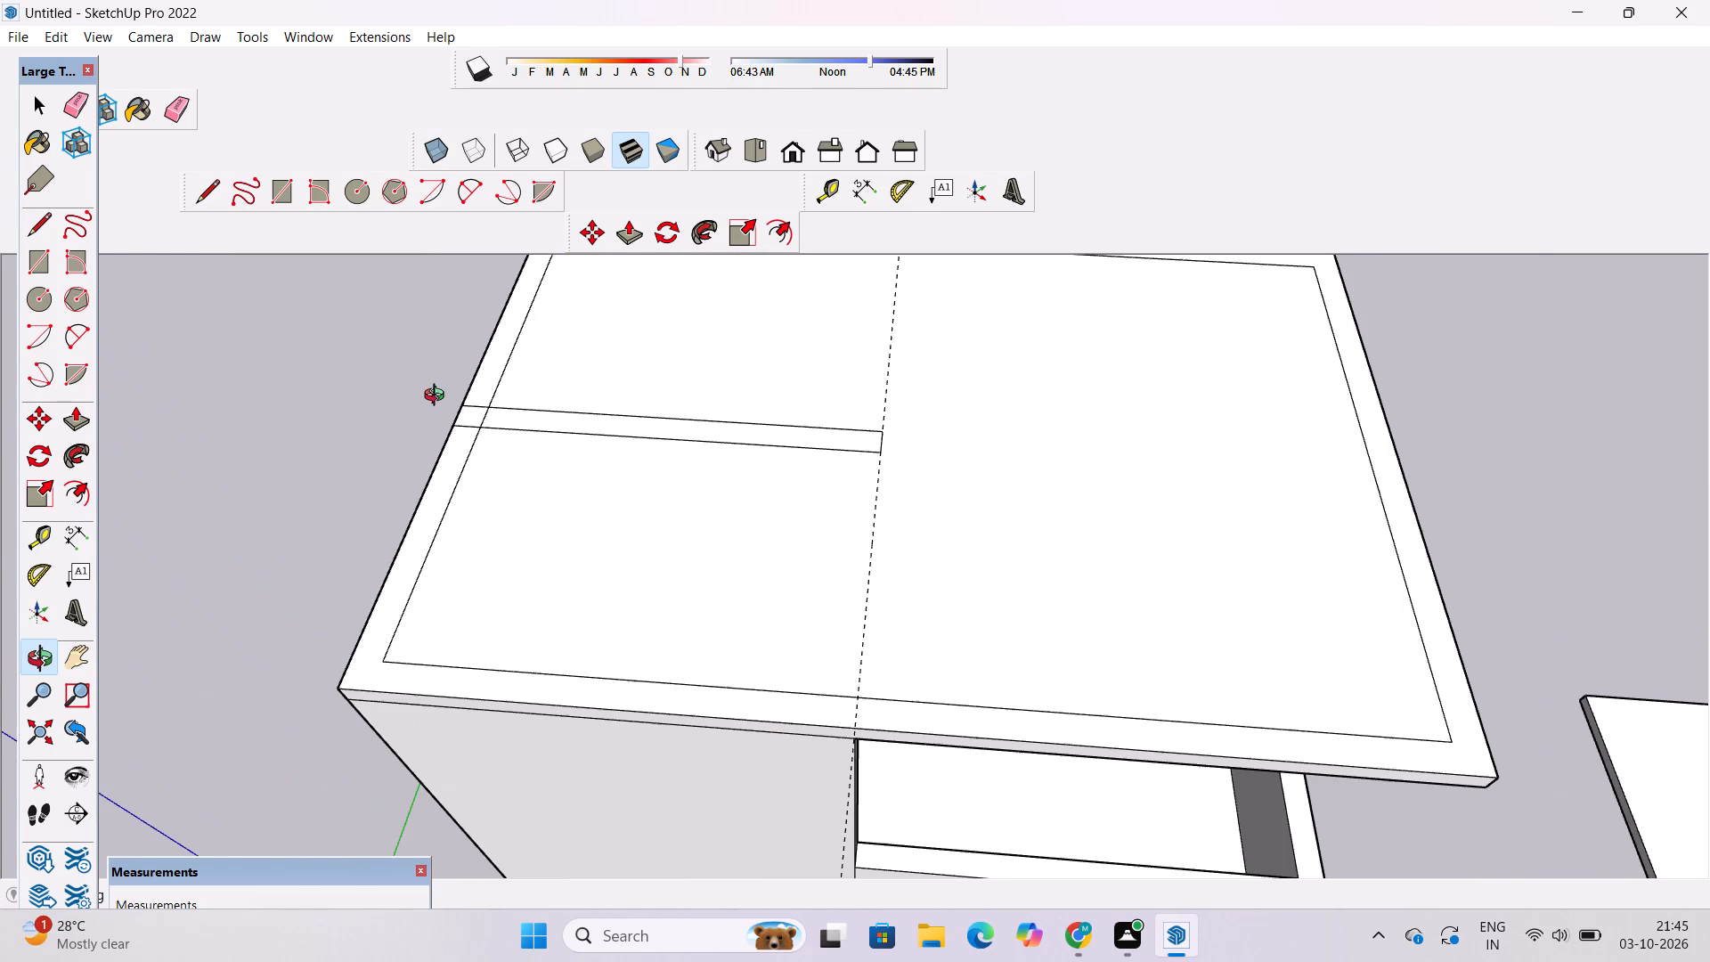
left_click(186, 99)
scroll(467, 455, "up", 5)
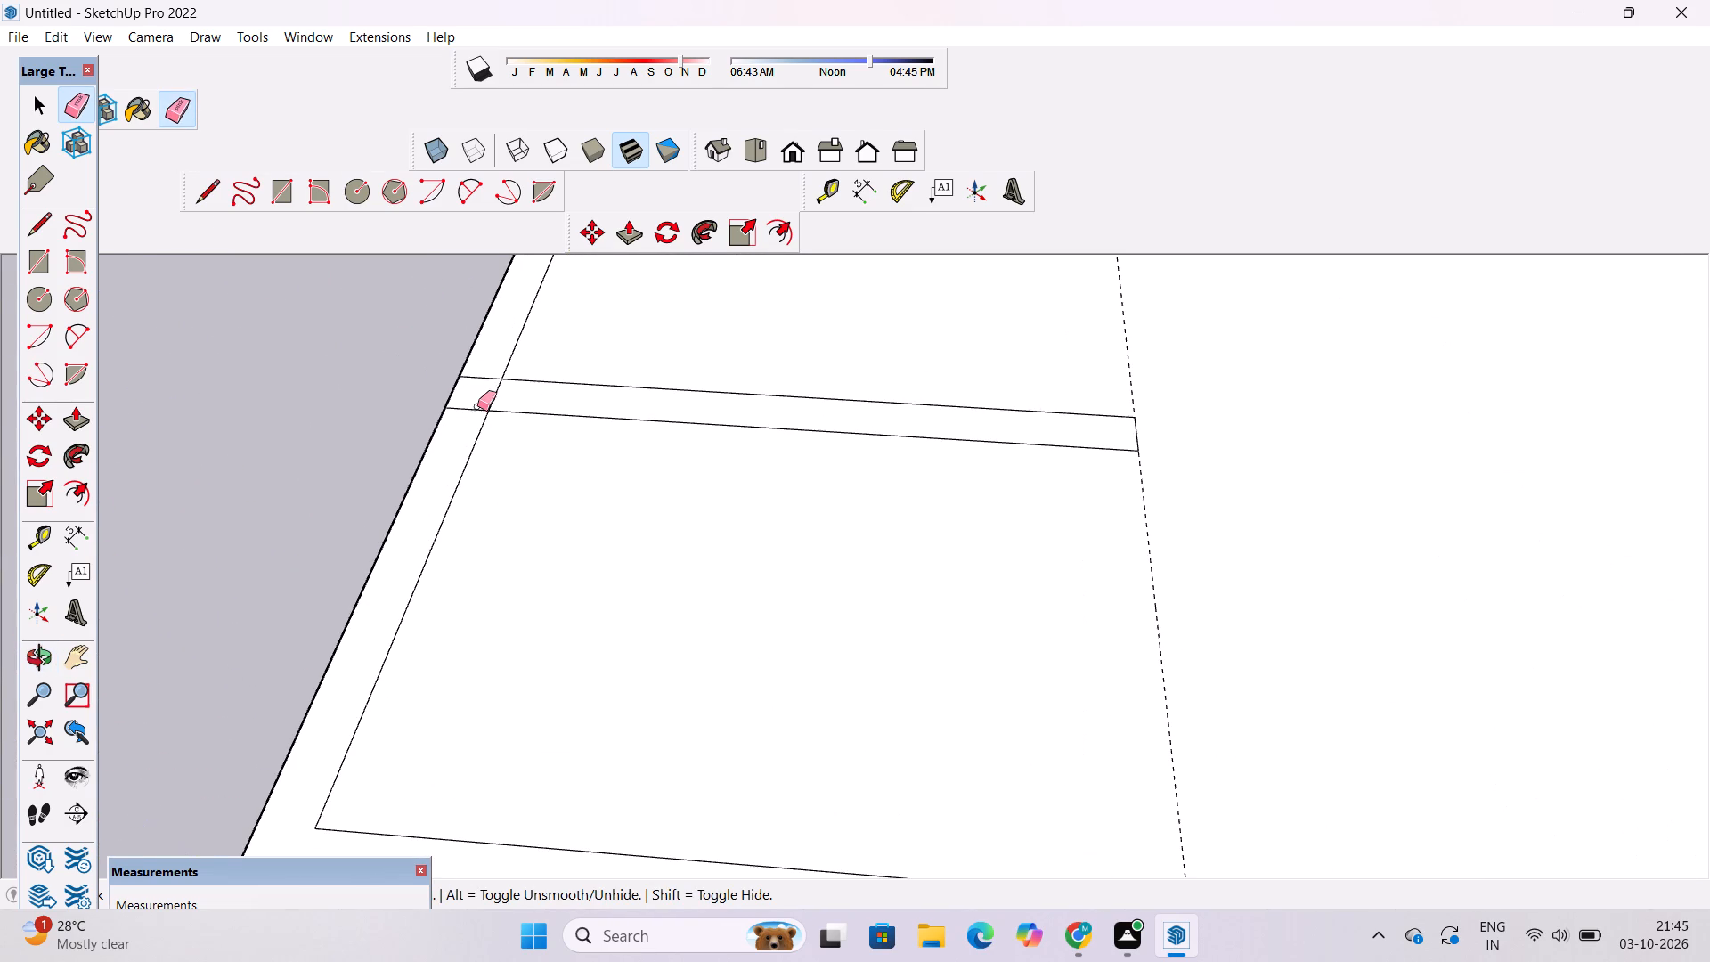
left_click_drag(475, 399, 472, 411)
left_click_drag(483, 393, 493, 396)
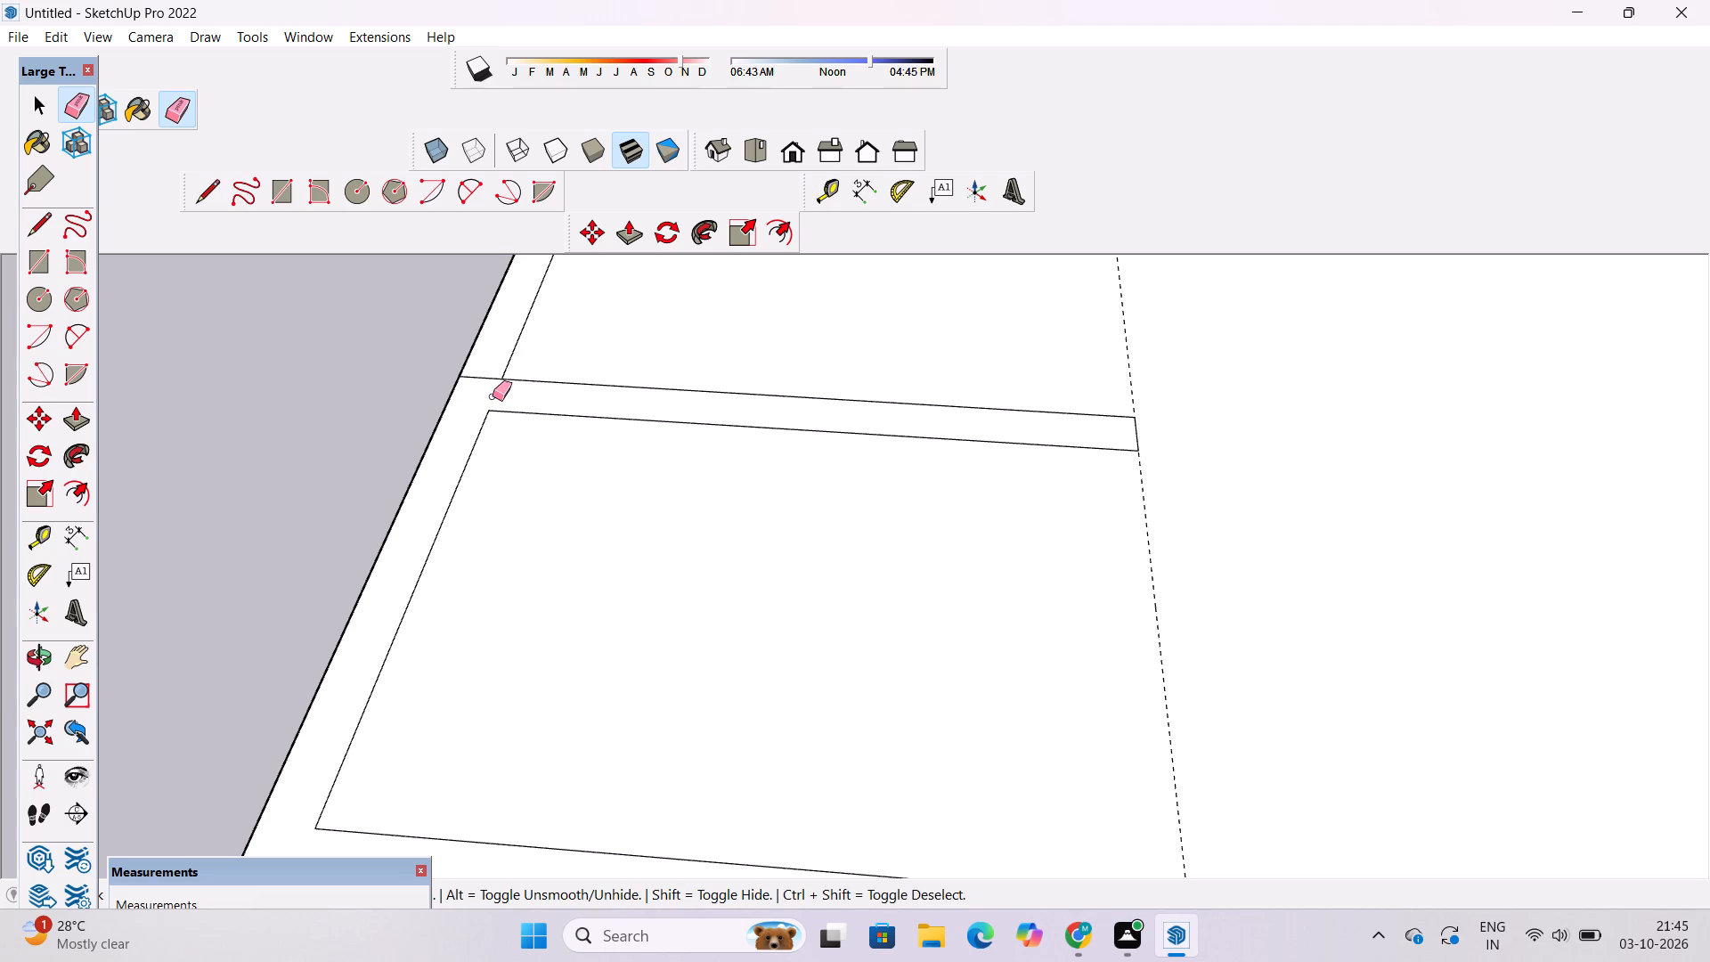
Examine the roof slab's border and strip together with the building's open front from several angles and distances.
scroll(392, 422, "down", 5)
key("space")
scroll(392, 422, "down", 4)
key("o")
scroll(392, 423, "down", 5)
left_click_drag(493, 558, 498, 543)
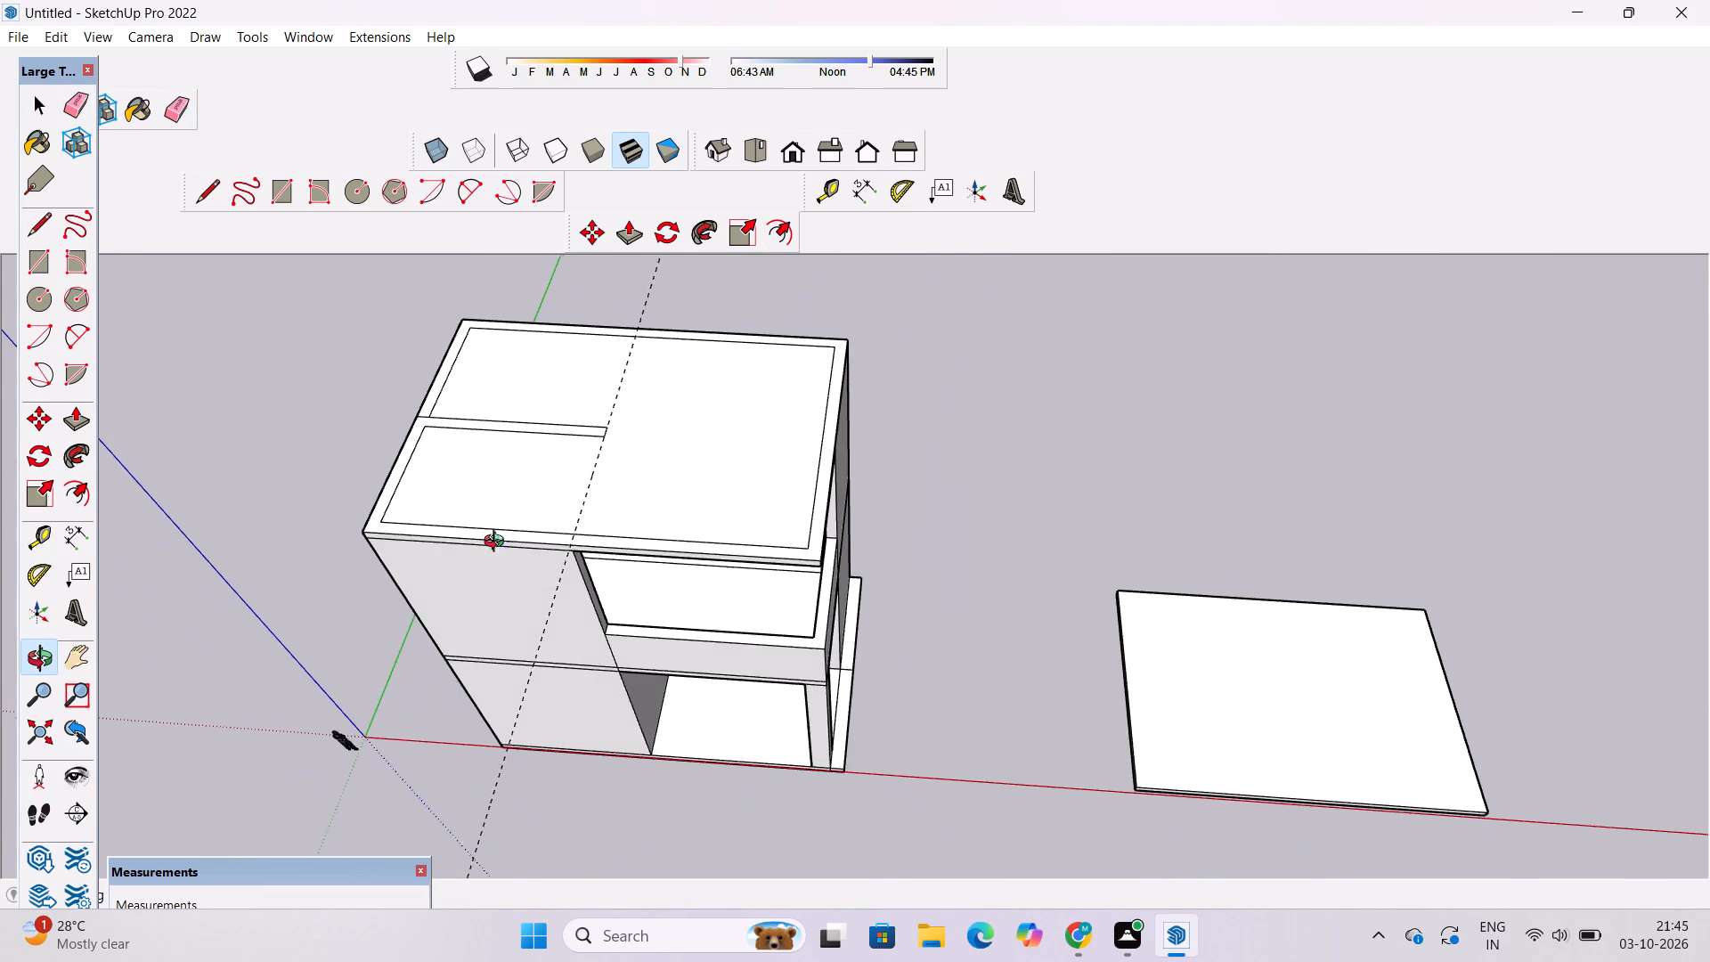
left_click_drag(498, 543, 512, 469)
left_click_drag(513, 472, 655, 486)
left_click_drag(664, 501, 685, 567)
scroll(679, 546, "up", 6)
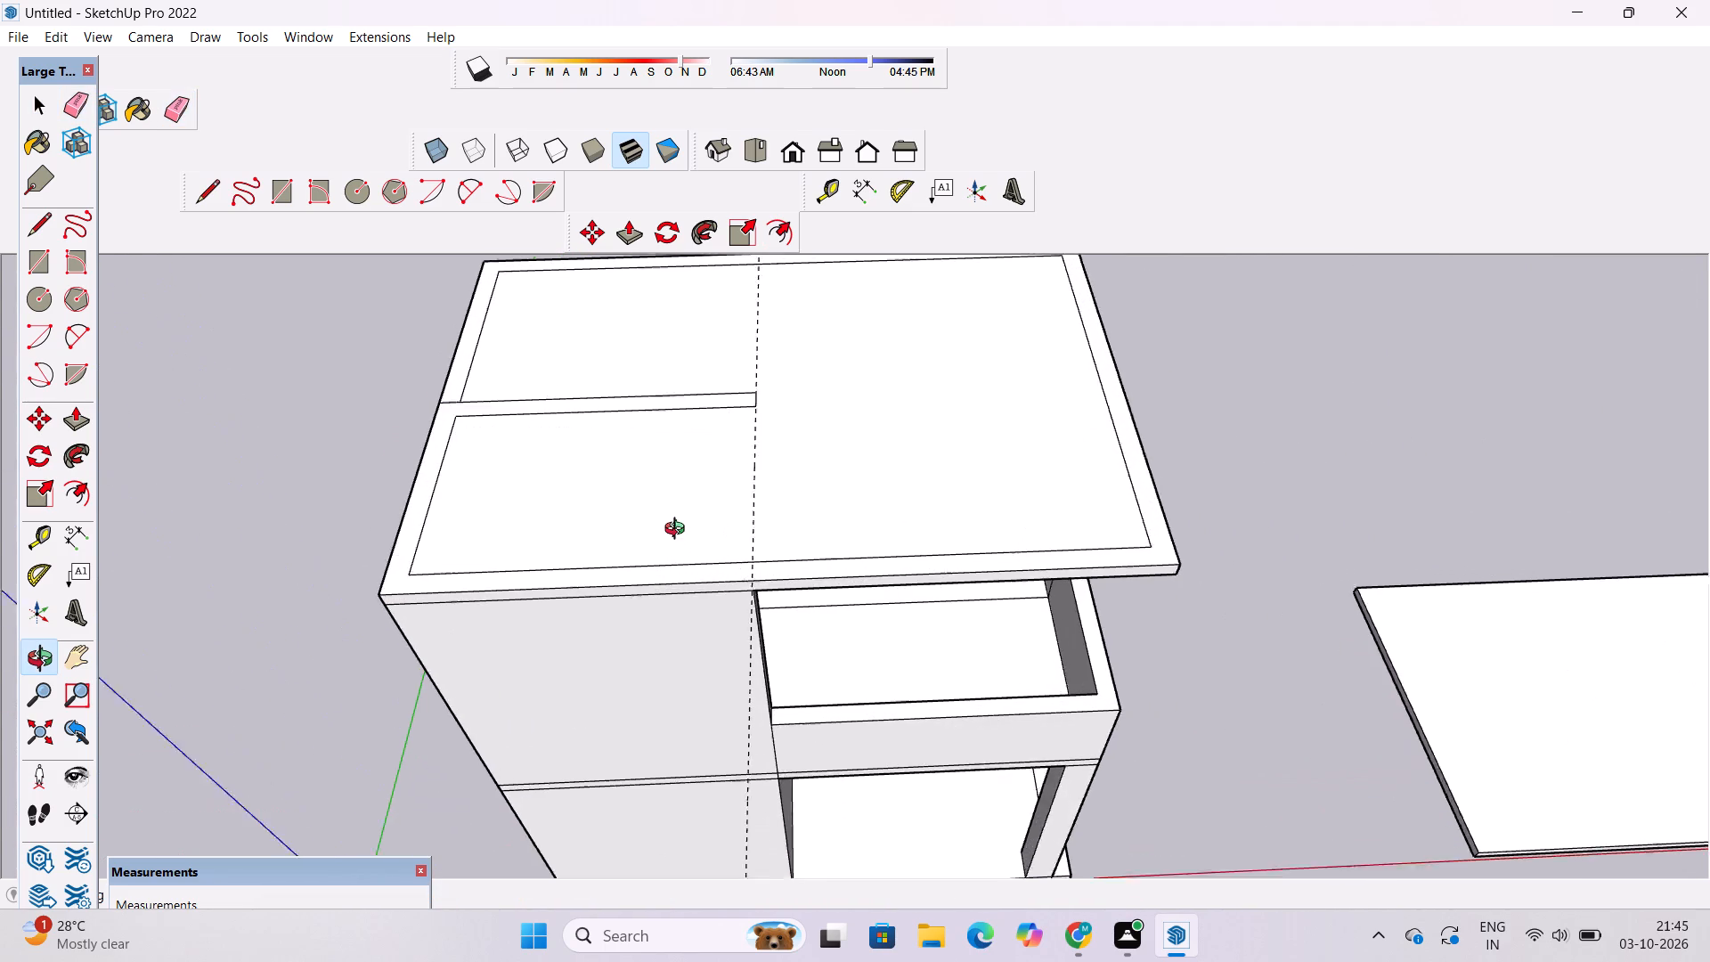
scroll(679, 531, "up", 4)
scroll(679, 531, "down", 7)
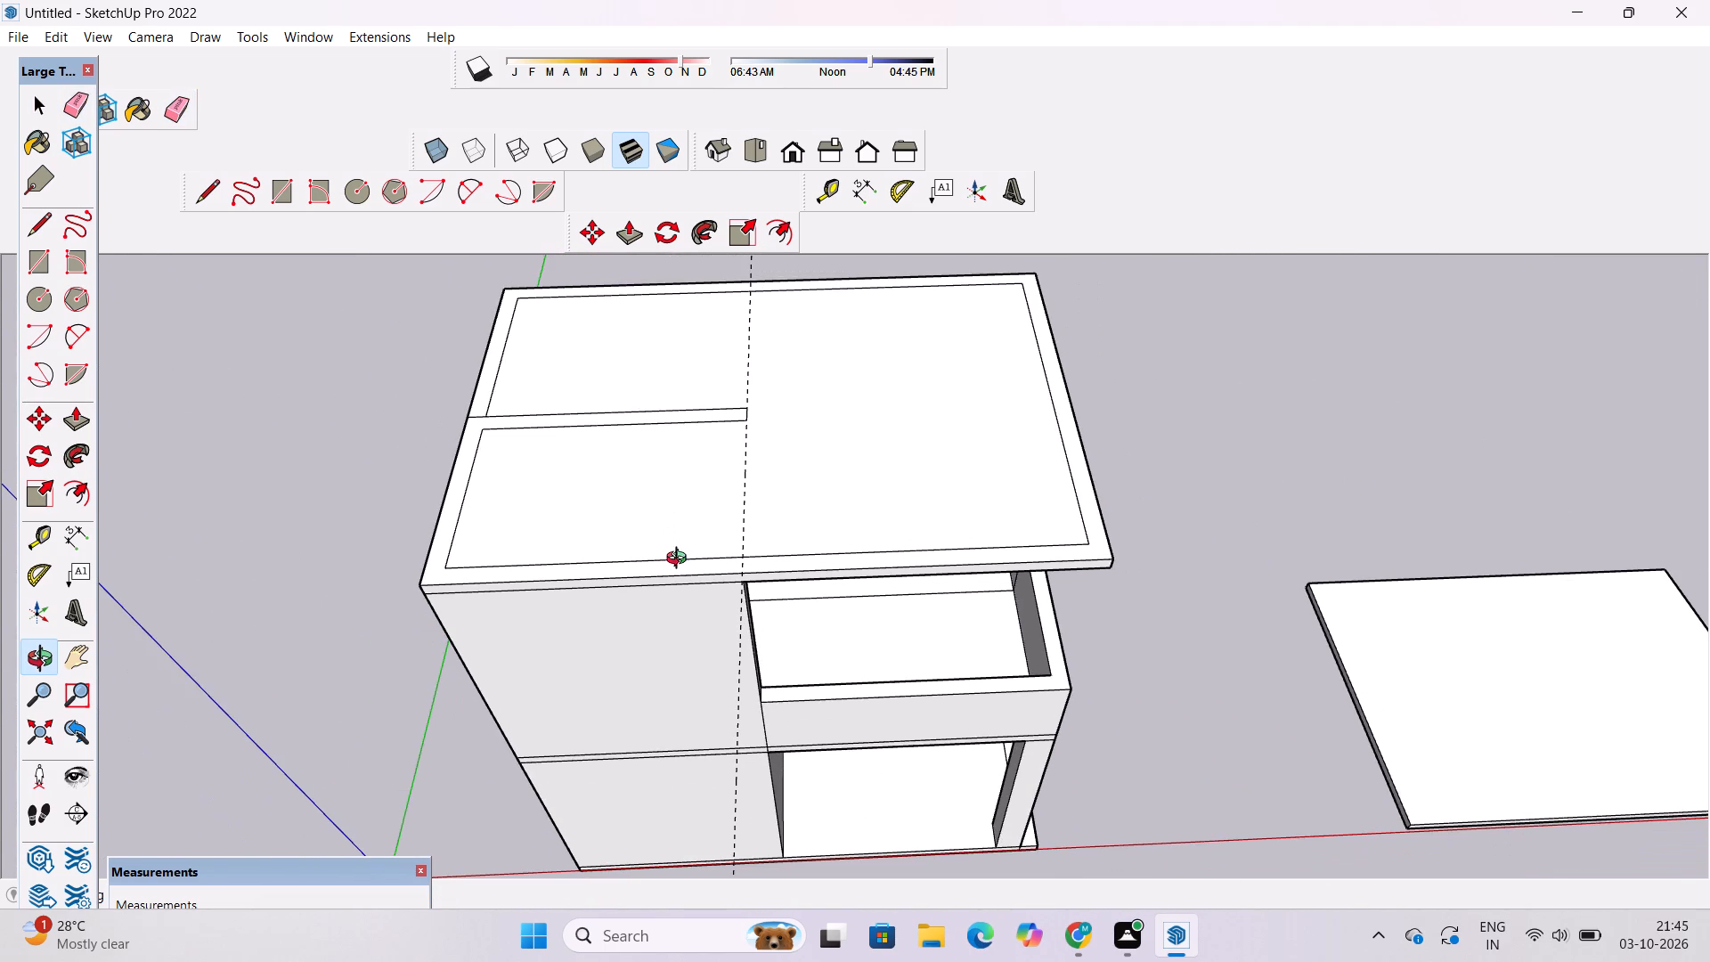
scroll(612, 561, "down", 5)
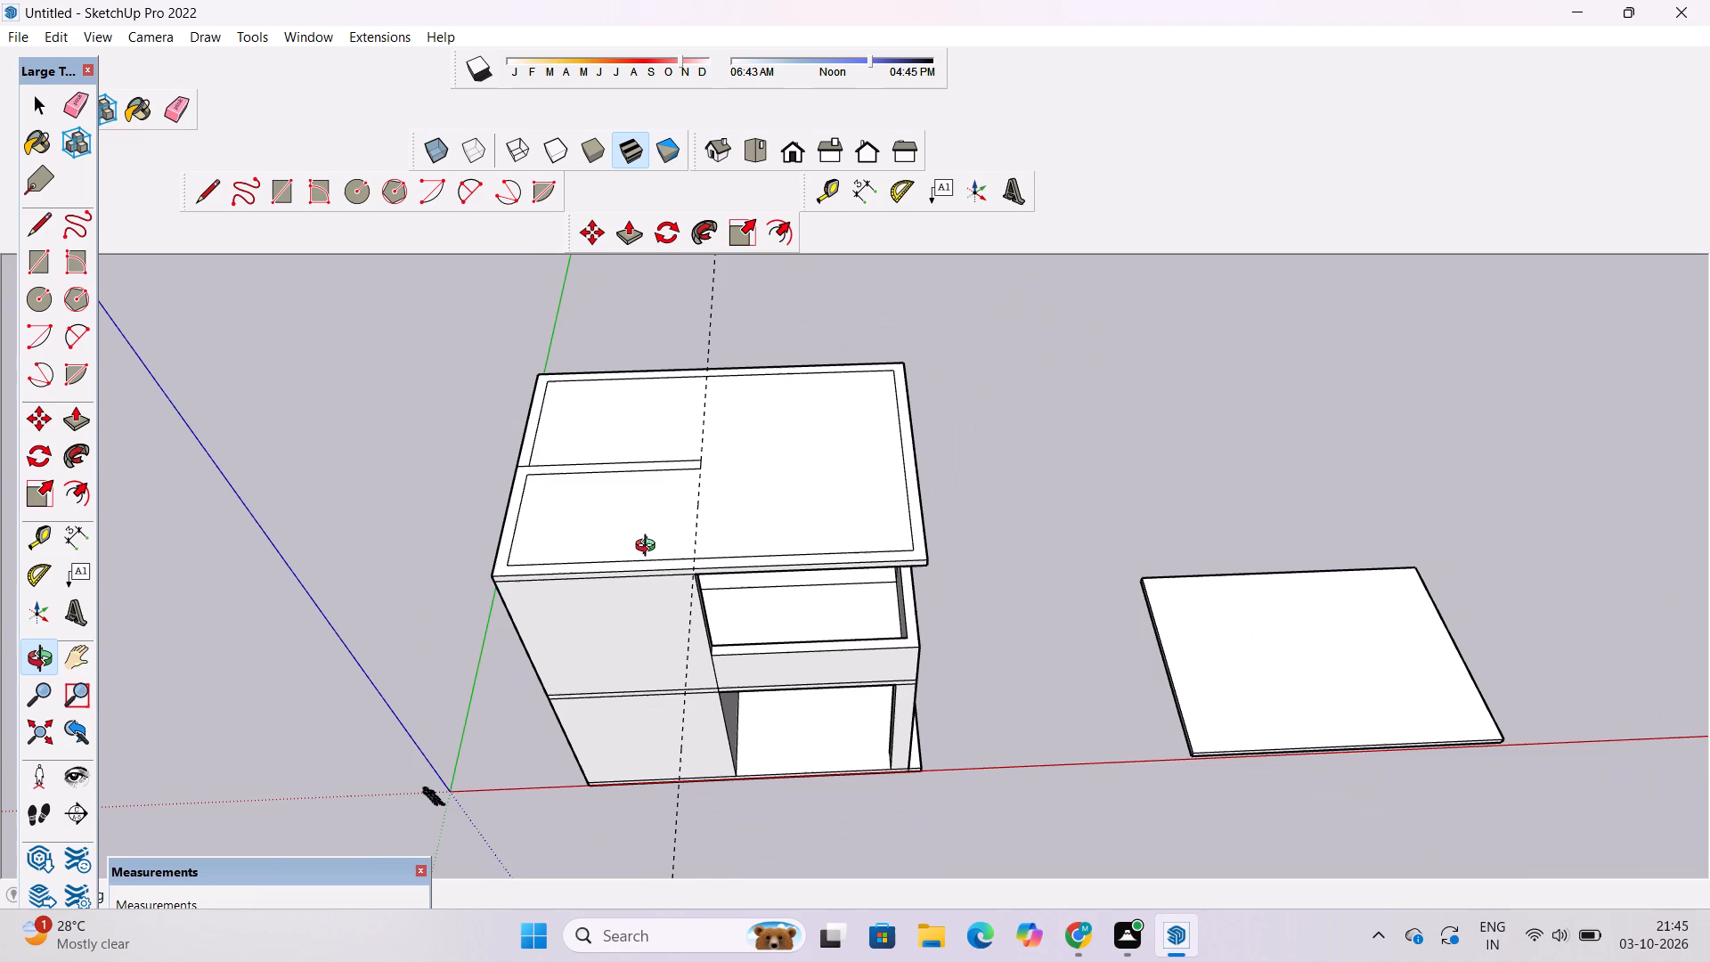
scroll(695, 580, "up", 2)
scroll(629, 578, "down", 6)
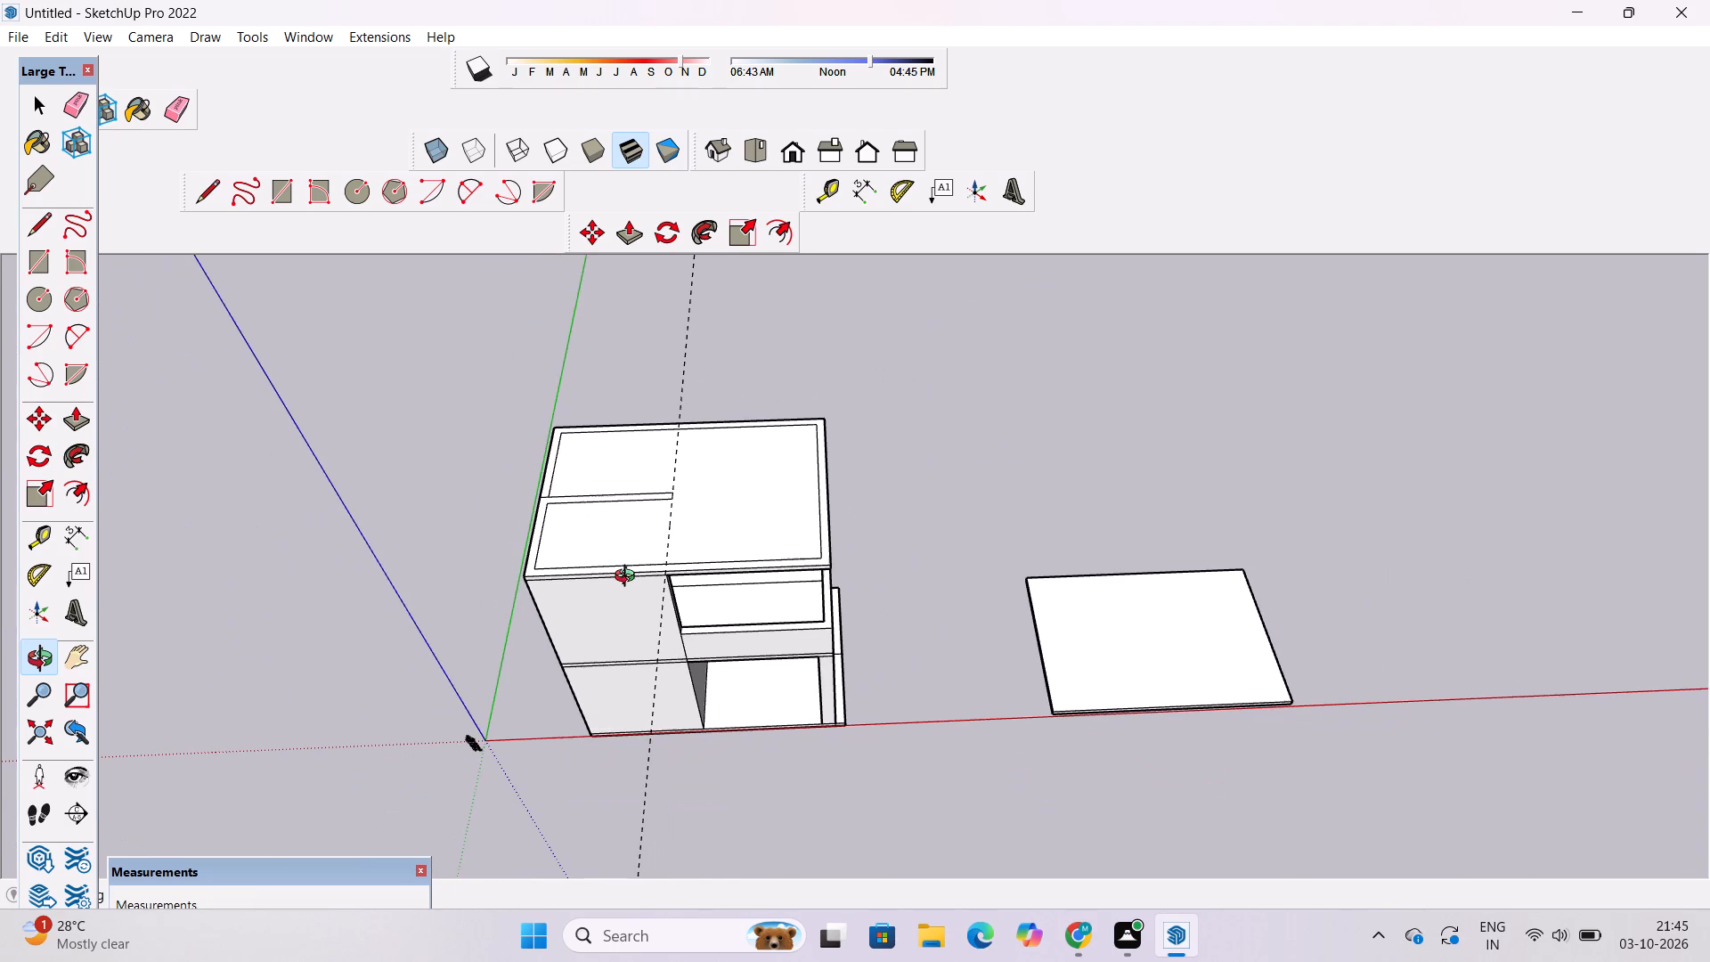
scroll(734, 572, "up", 6)
scroll(734, 572, "down", 4)
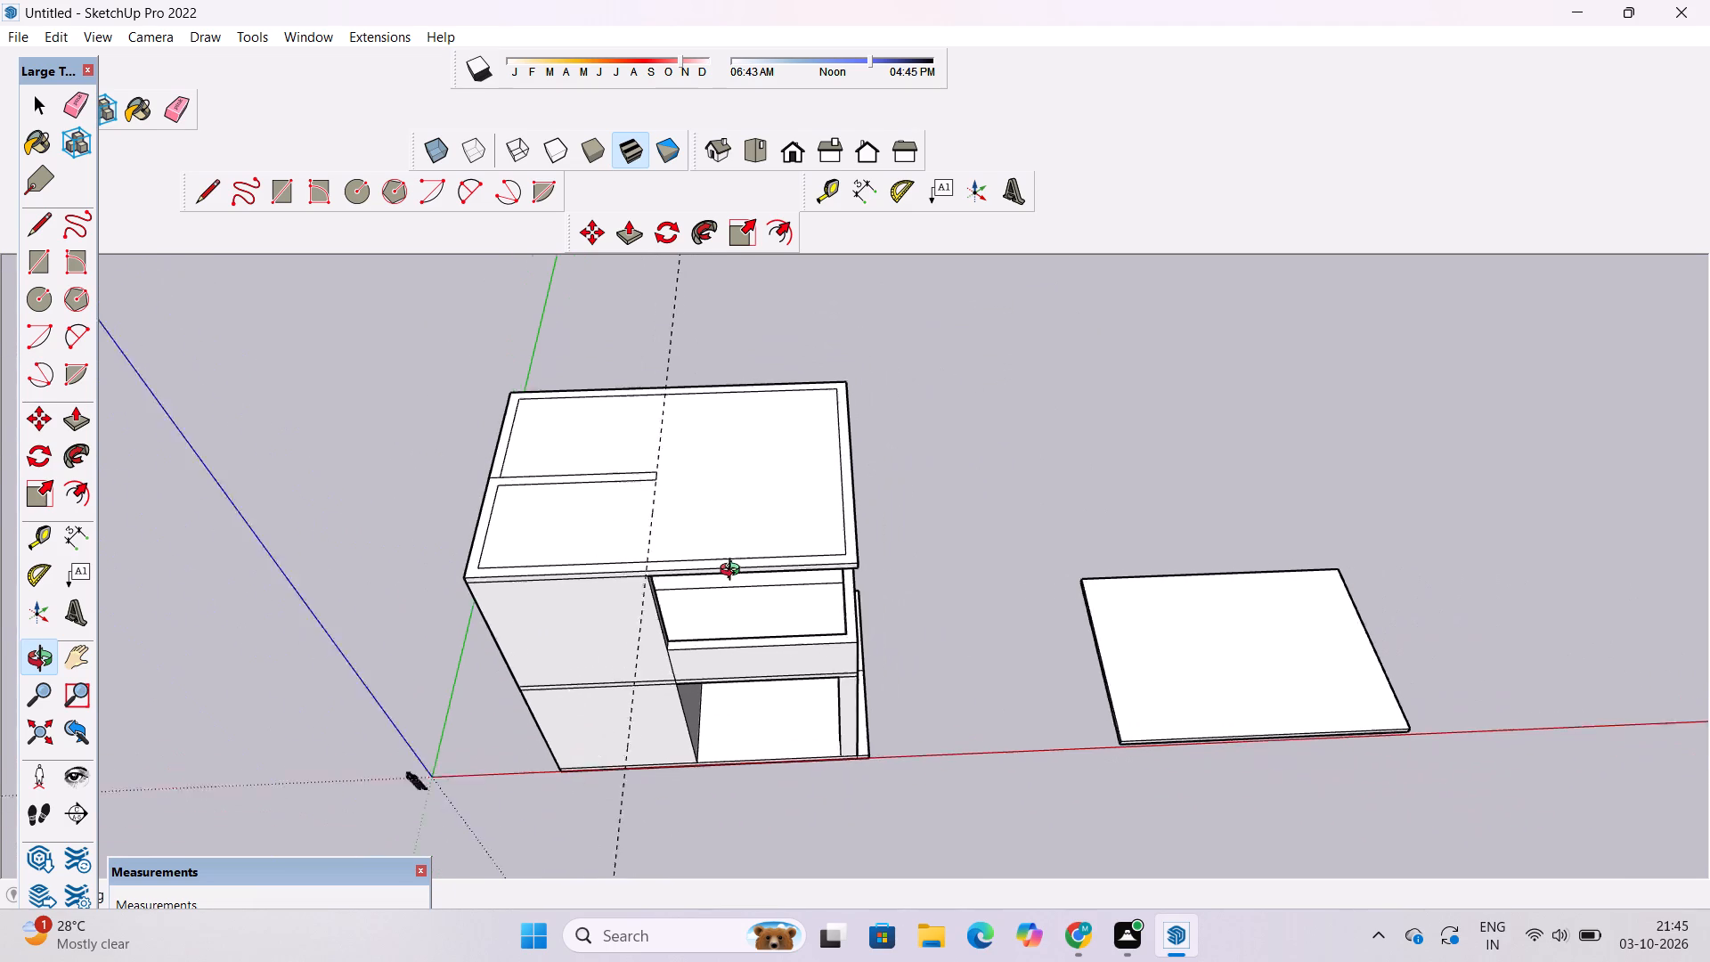
scroll(734, 572, "down", 1)
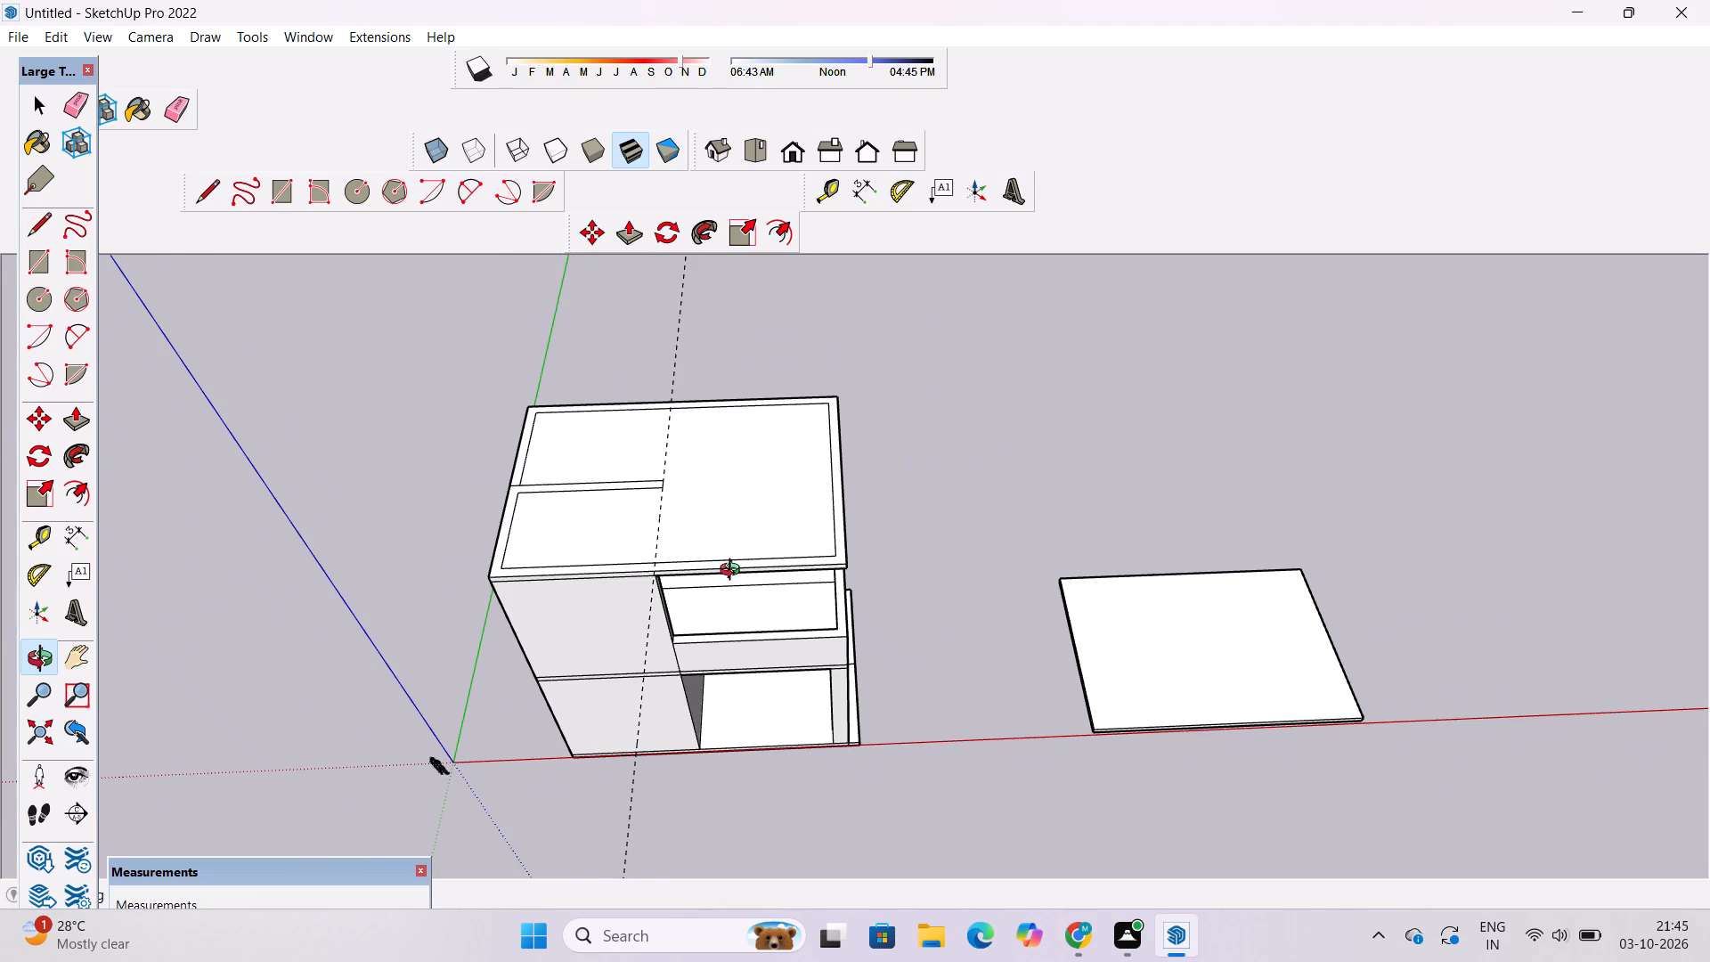
scroll(734, 572, "down", 3)
left_click_drag(597, 591, 679, 608)
left_click_drag(698, 648, 638, 616)
scroll(688, 613, "up", 3)
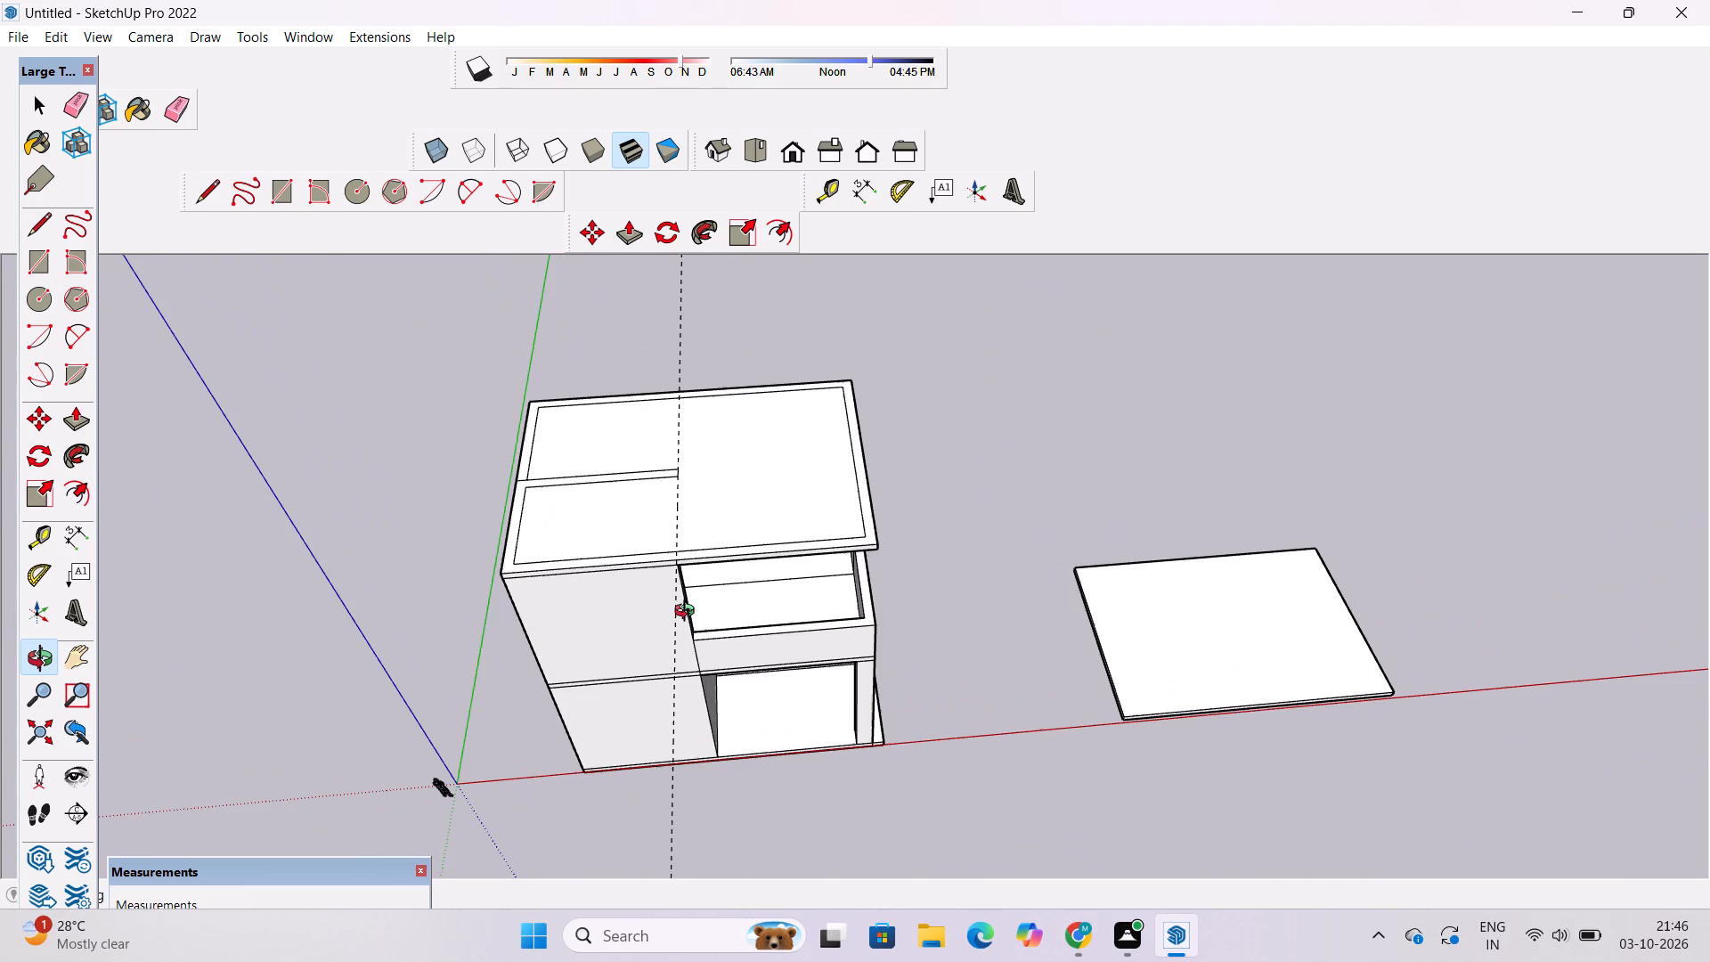
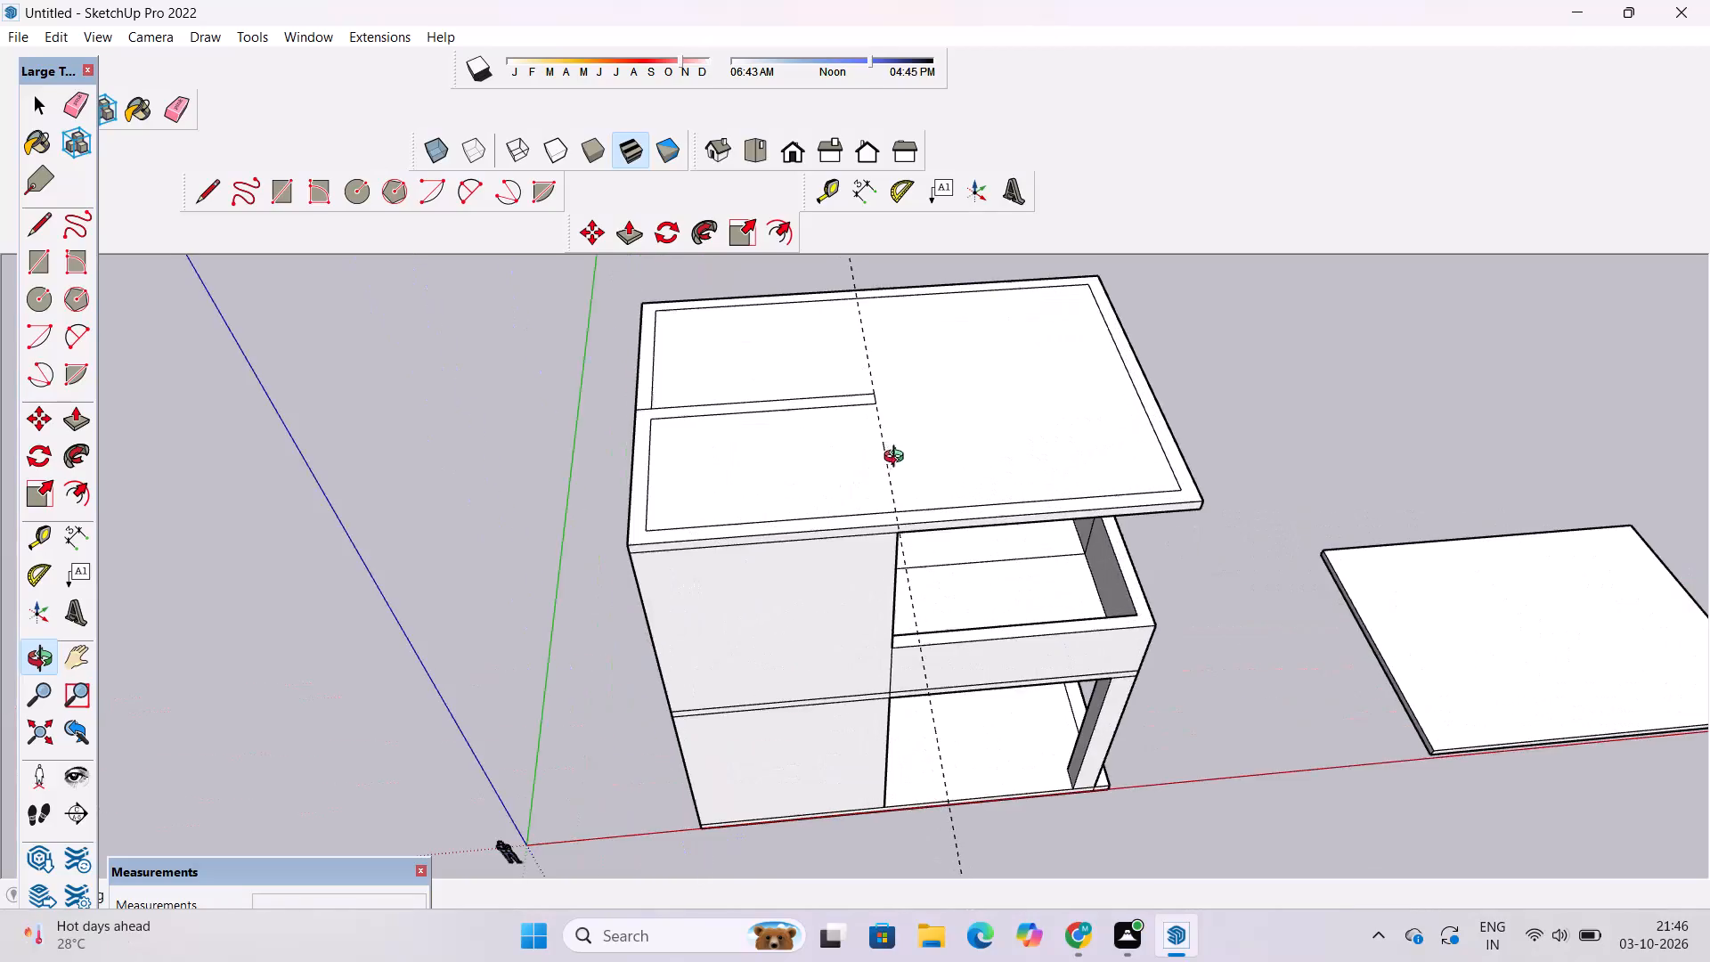
Examine the roof slab's border and strip and the open front with the balcony from above and from the front.
left_click_drag(962, 421, 625, 470, "shift")
left_click_drag(622, 511, 580, 732)
scroll(471, 663, "up", 4)
left_click_drag(449, 659, 607, 610, "shift")
scroll(608, 610, "down", 1)
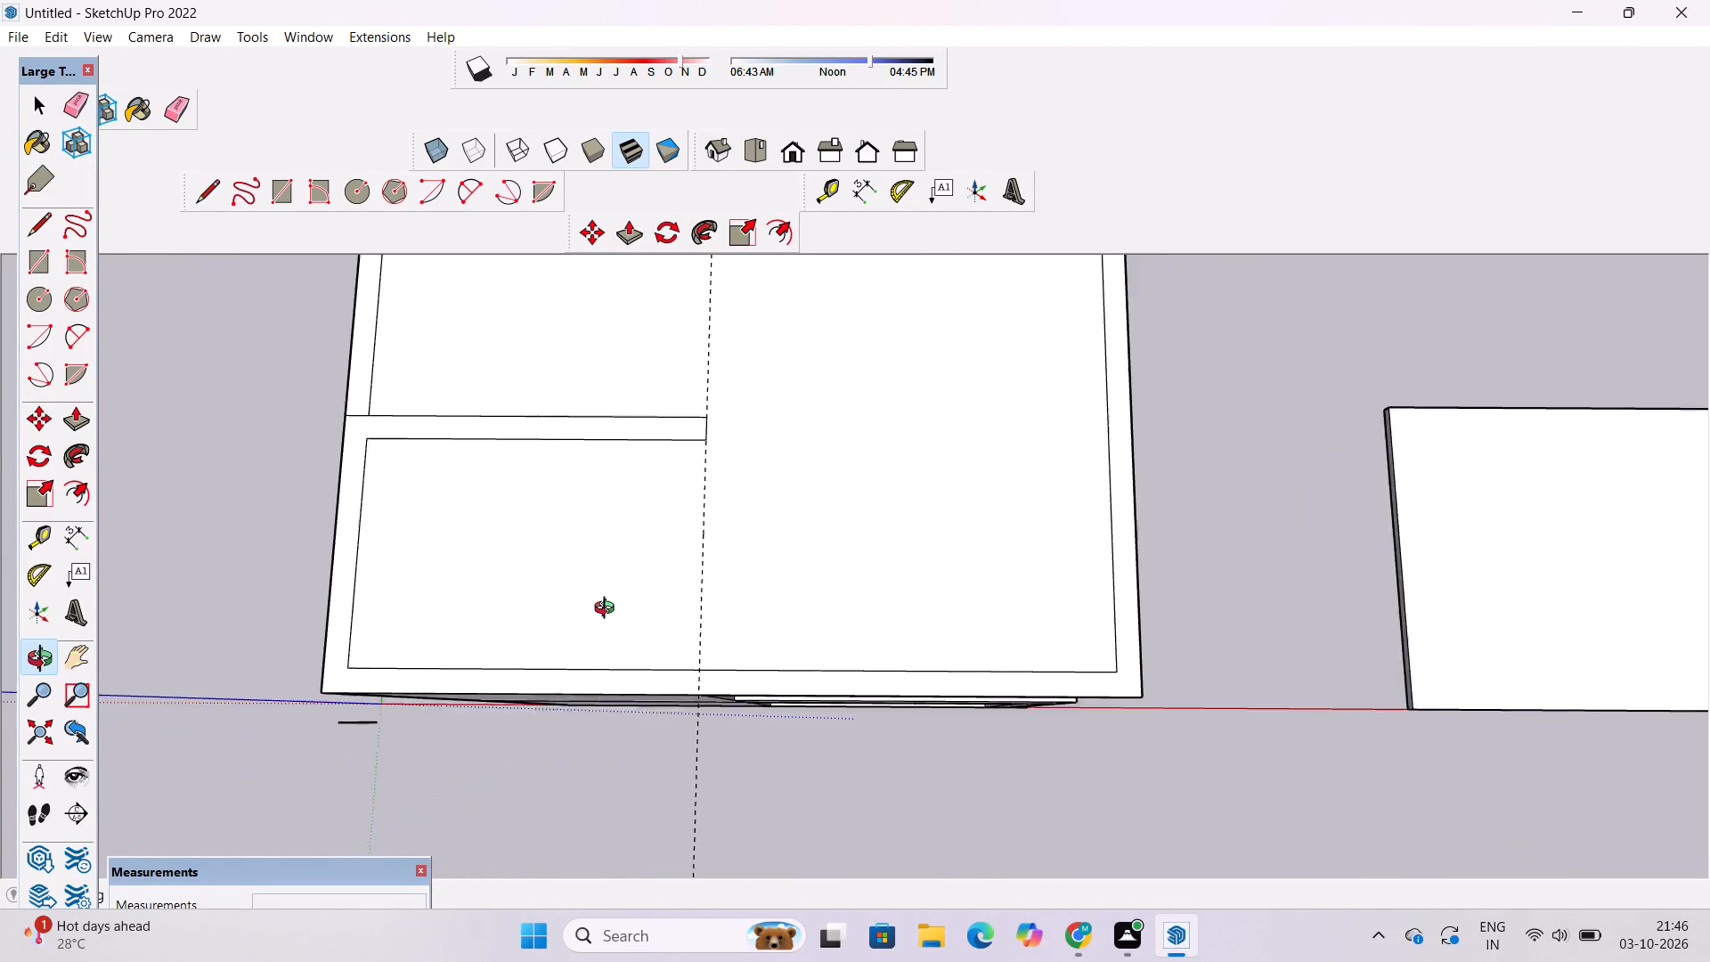
scroll(608, 610, "down", 4)
scroll(615, 631, "up", 4)
left_click_drag(615, 631, 636, 692, "shift")
left_click_drag(638, 701, 666, 460)
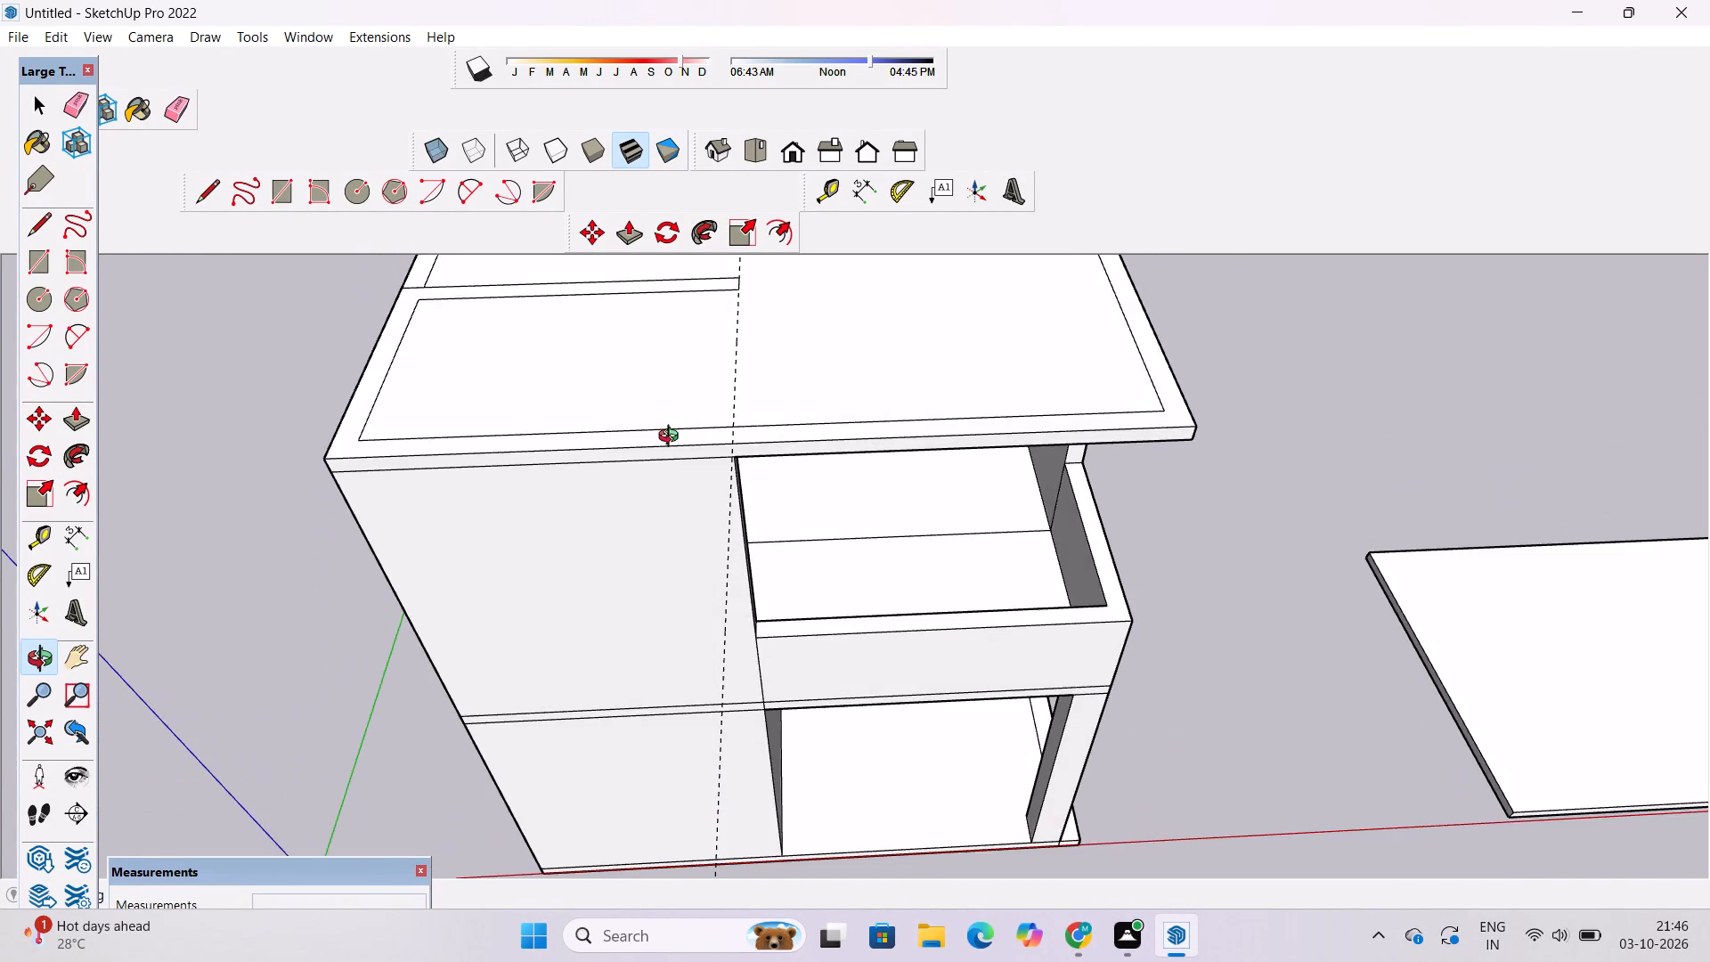
scroll(672, 443, "down", 5)
left_click_drag(680, 436, 668, 668, "shift")
scroll(664, 669, "up", 5)
scroll(492, 621, "down", 6)
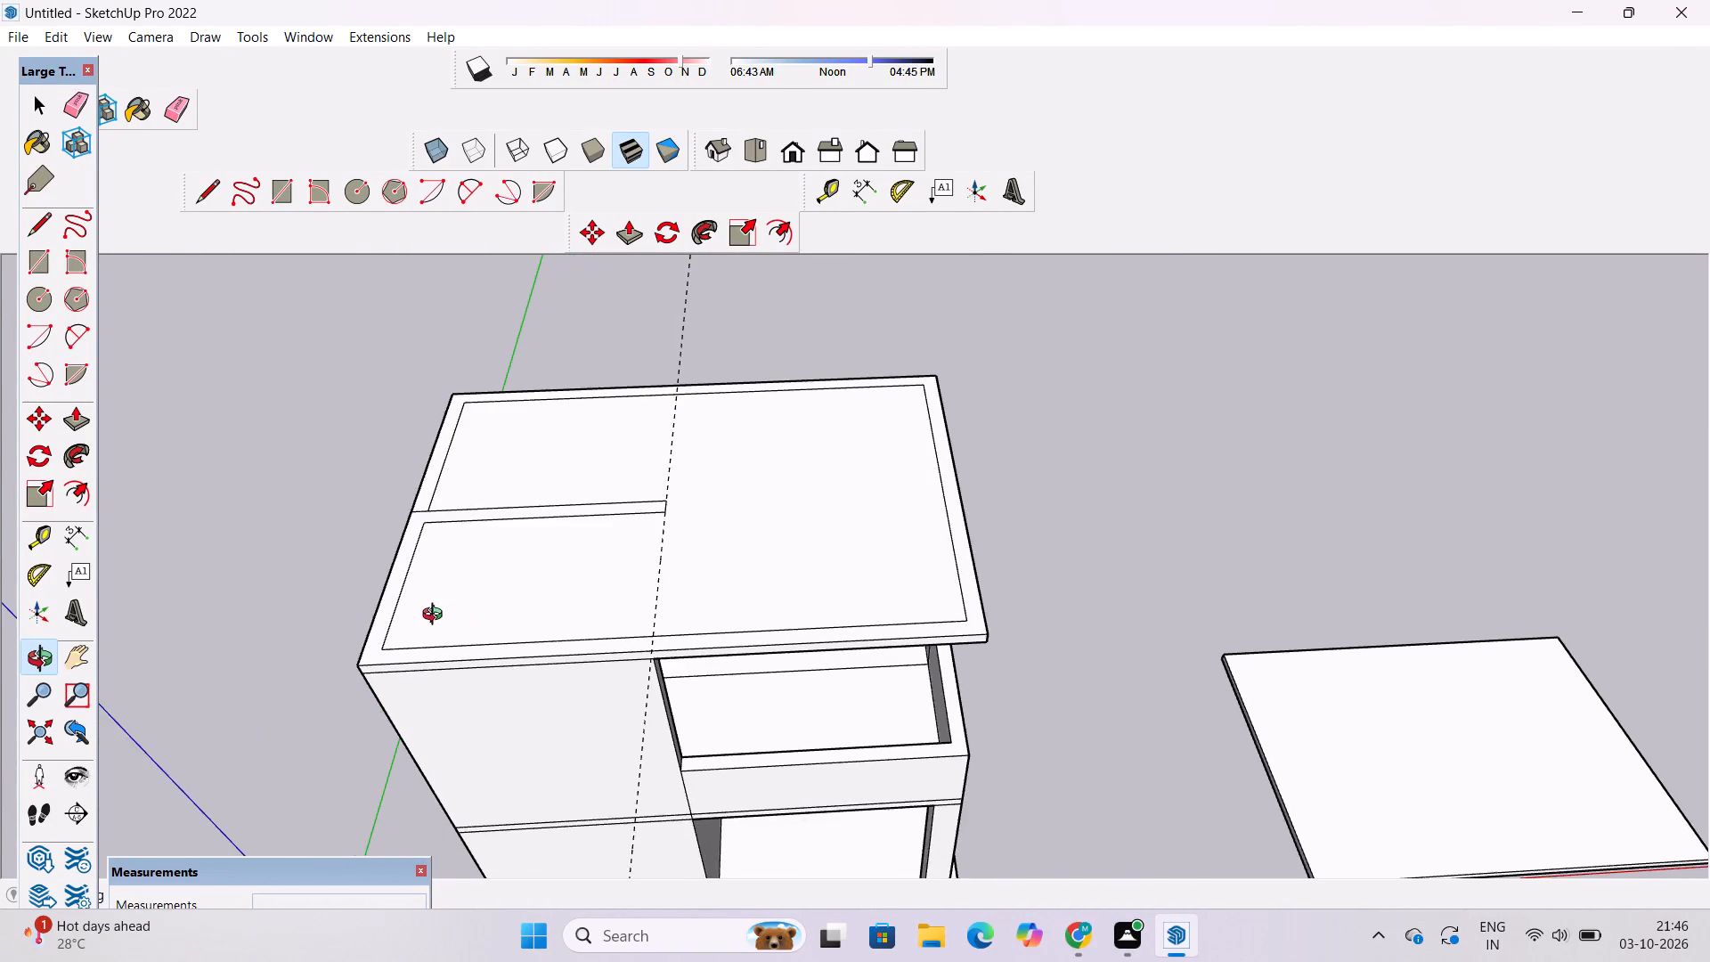
Erase the vertical line dividing the upper storey's side wall below the roof strip.
left_click_drag(436, 616, 558, 532)
left_click_drag(554, 532, 508, 549)
left_click_drag(508, 549, 777, 435)
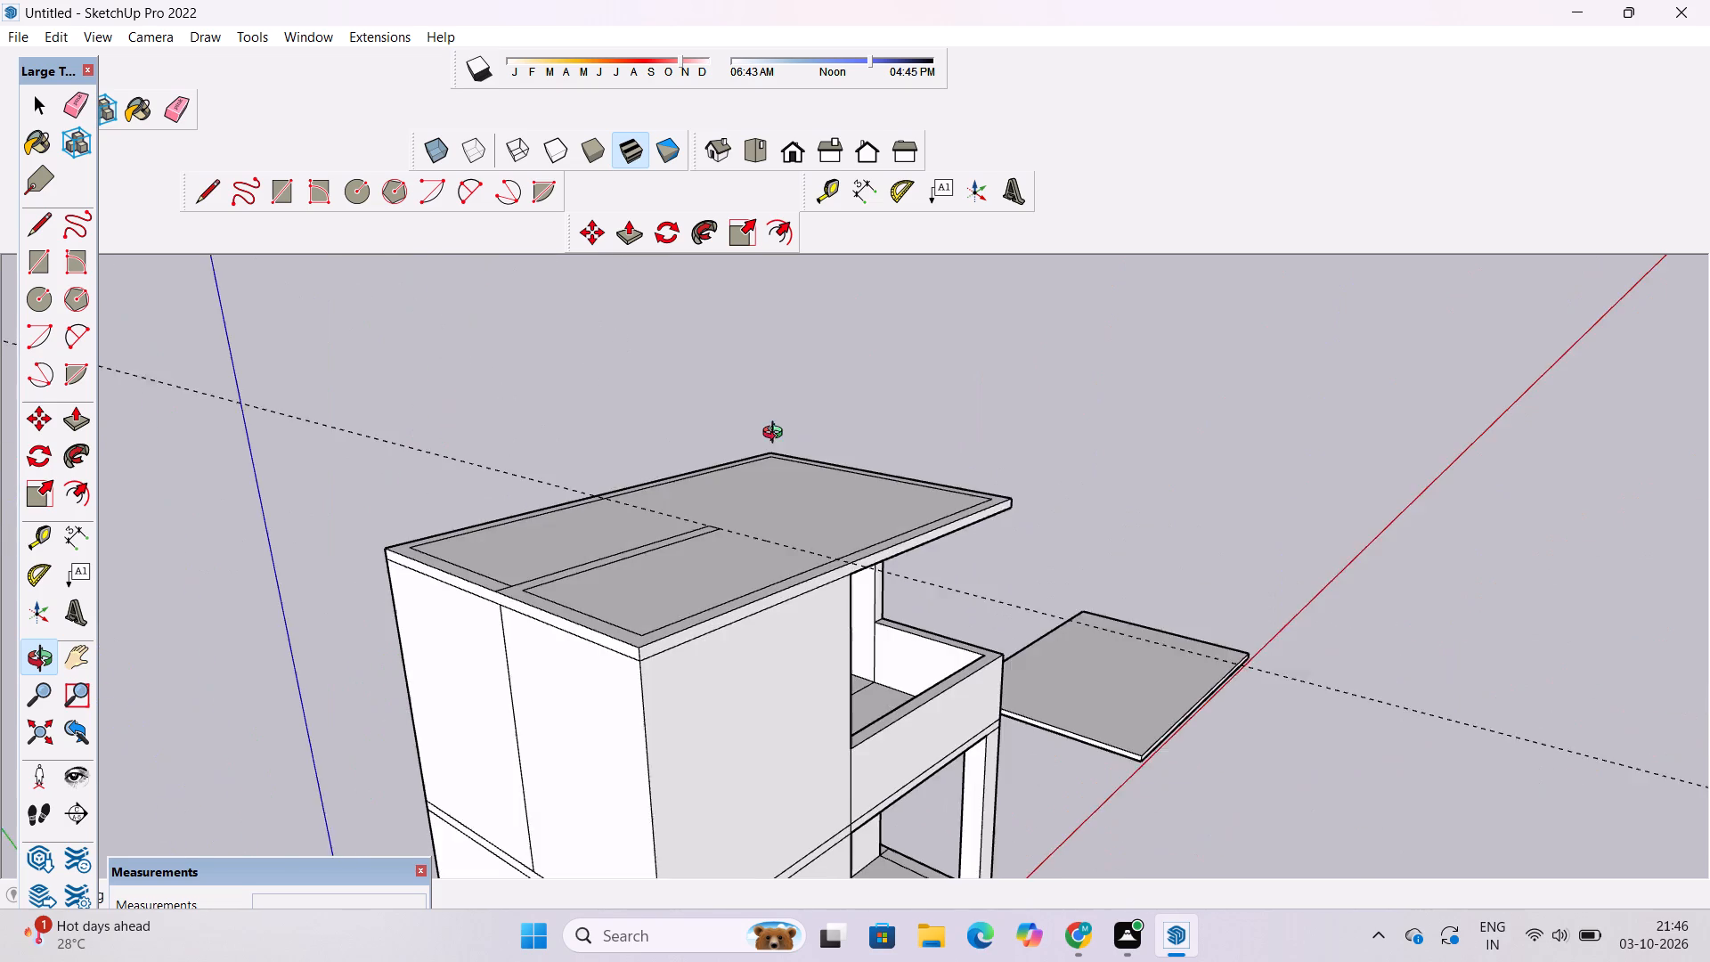
left_click_drag(777, 435, 778, 434)
left_click_drag(601, 694, 737, 384, "shift")
scroll(739, 383, "down", 6)
left_click_drag(687, 447, 748, 506)
scroll(745, 469, "up", 5)
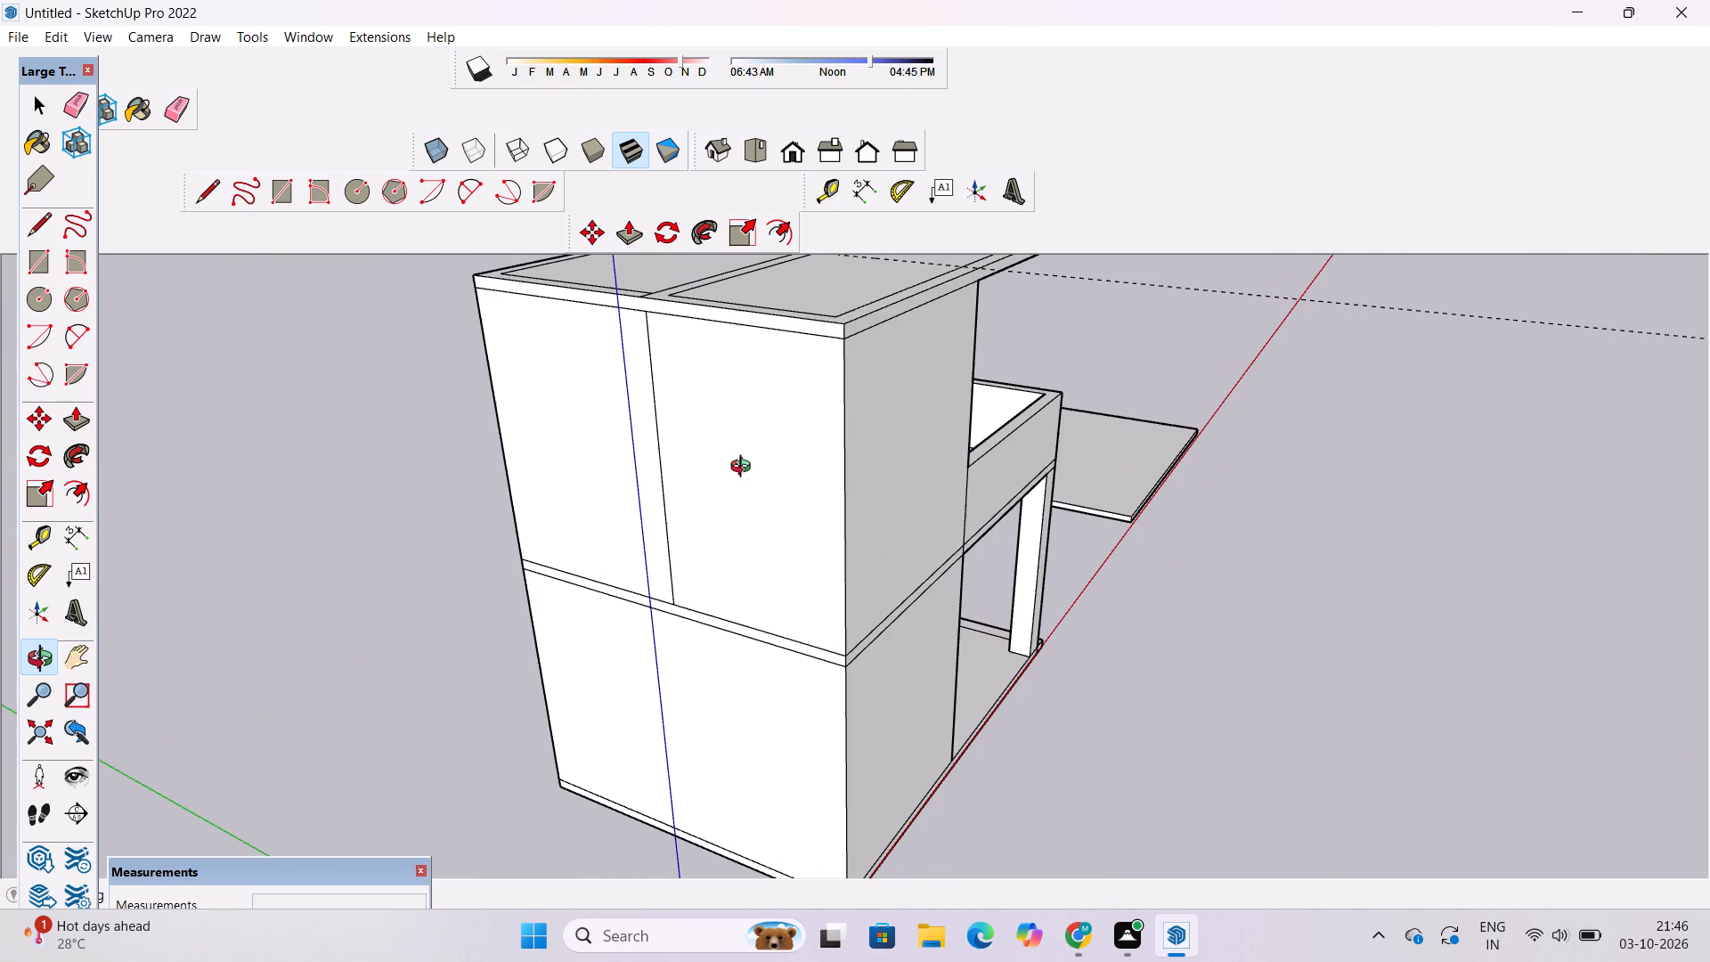
key("e")
left_click_drag(652, 428, 660, 433)
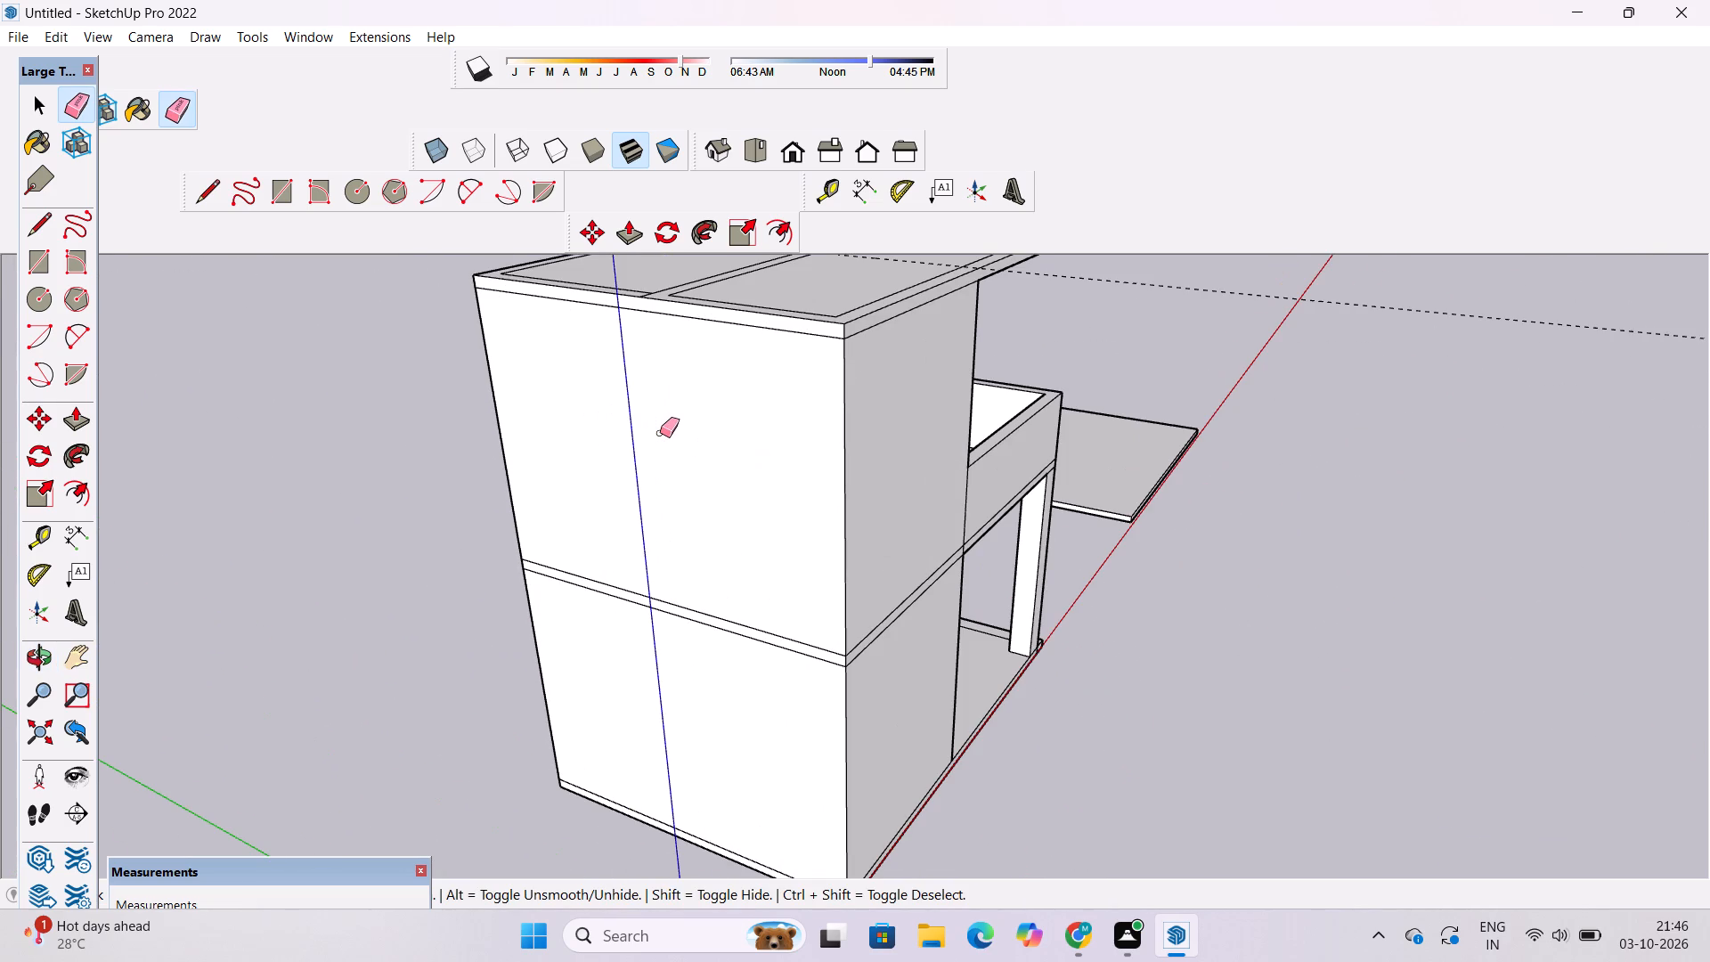
Erase the guide that crosses the roof slab at the strip's free end.
key("o")
scroll(502, 473, "down", 10)
left_click_drag(940, 471, 802, 452)
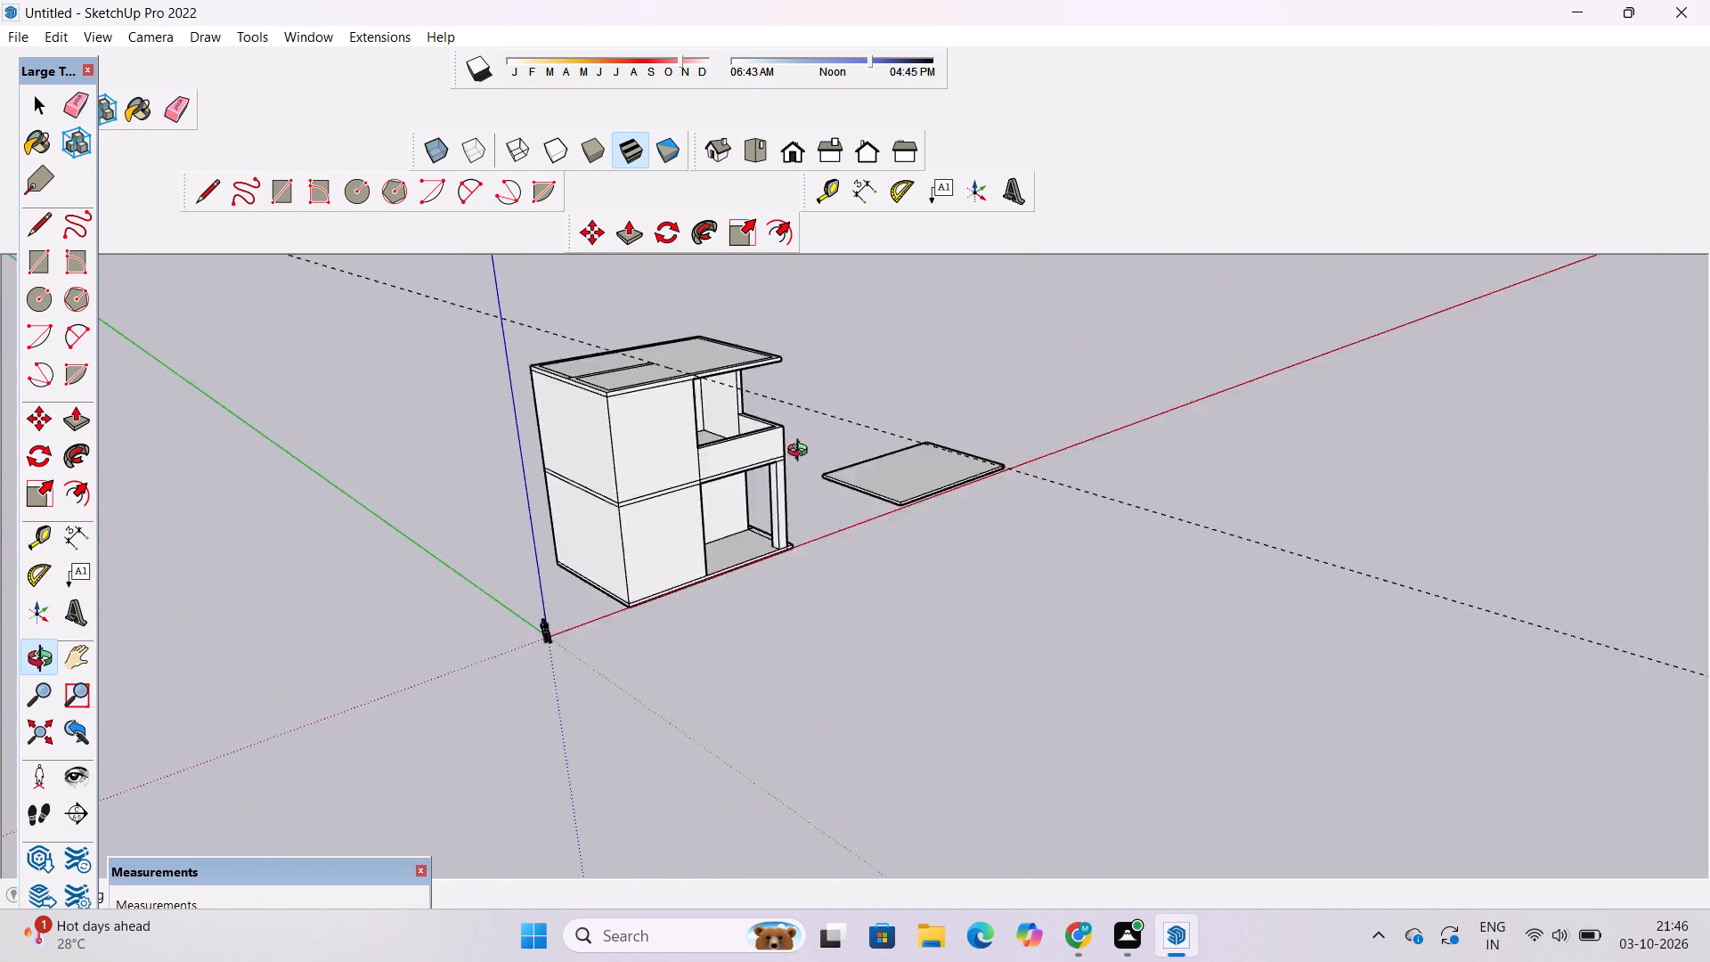
left_click_drag(802, 452, 737, 449)
scroll(714, 436, "up", 4)
left_click_drag(731, 426, 656, 486, "shift")
scroll(676, 459, "up", 5)
left_click_drag(732, 419, 675, 577)
scroll(669, 547, "down", 6)
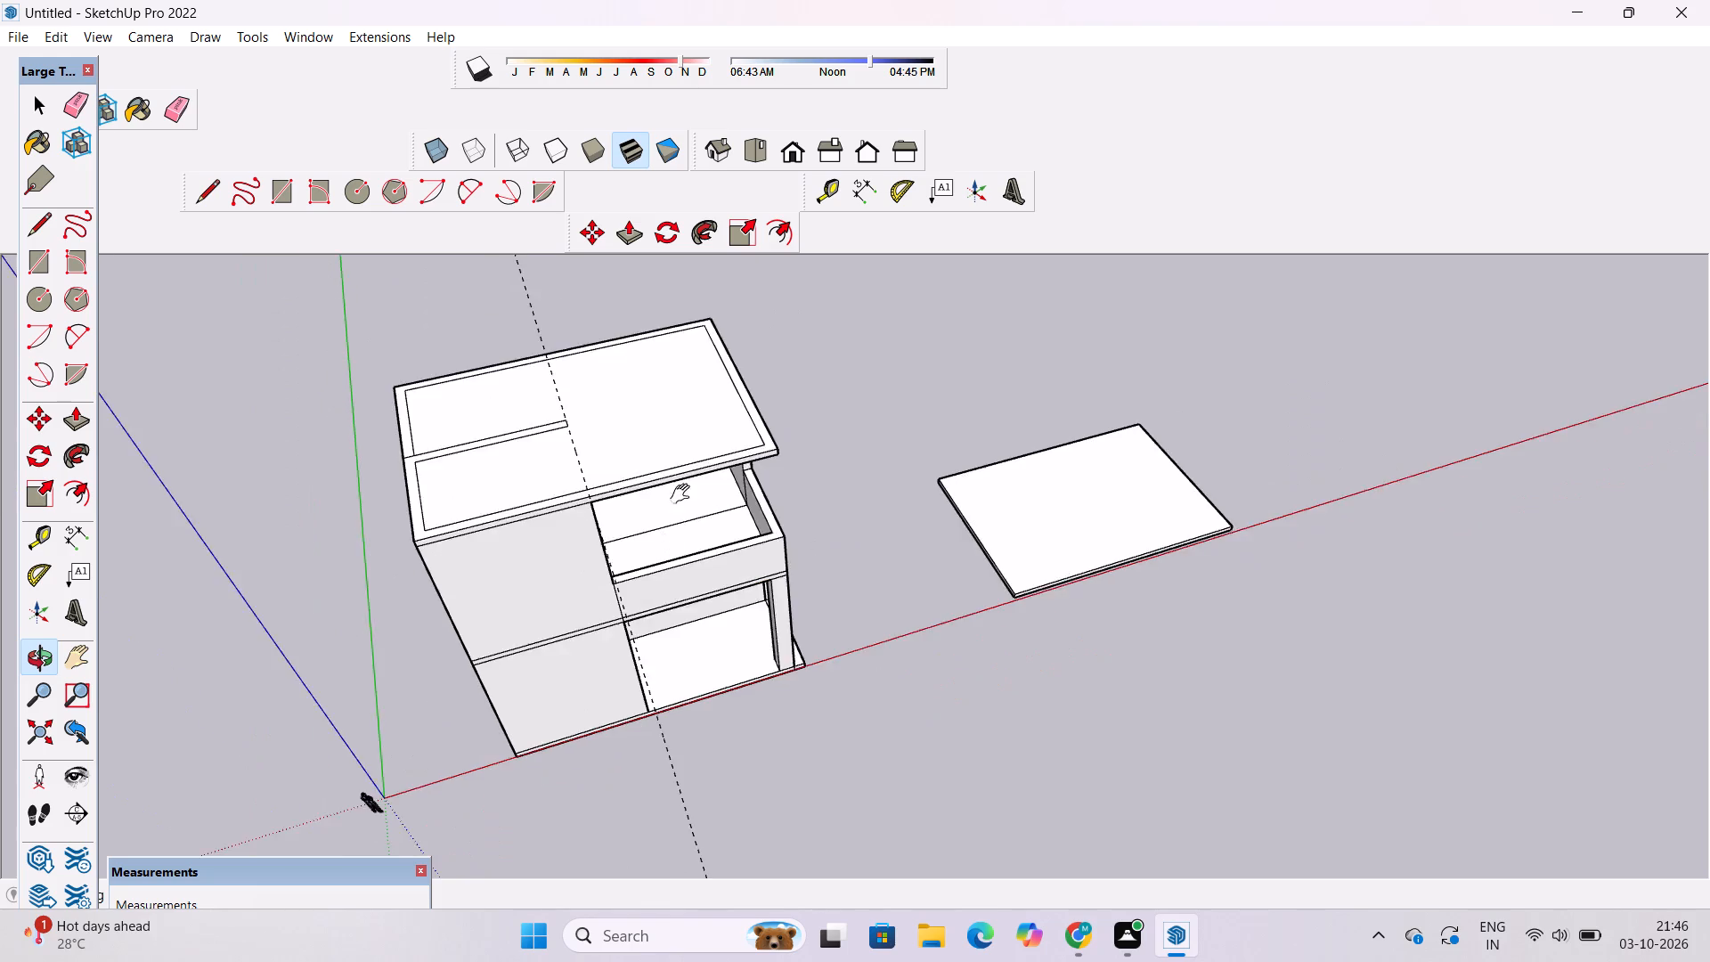
left_click_drag(684, 494, 694, 553, "shift")
left_click_drag(694, 566, 685, 616)
scroll(617, 555, "up", 4)
key("e")
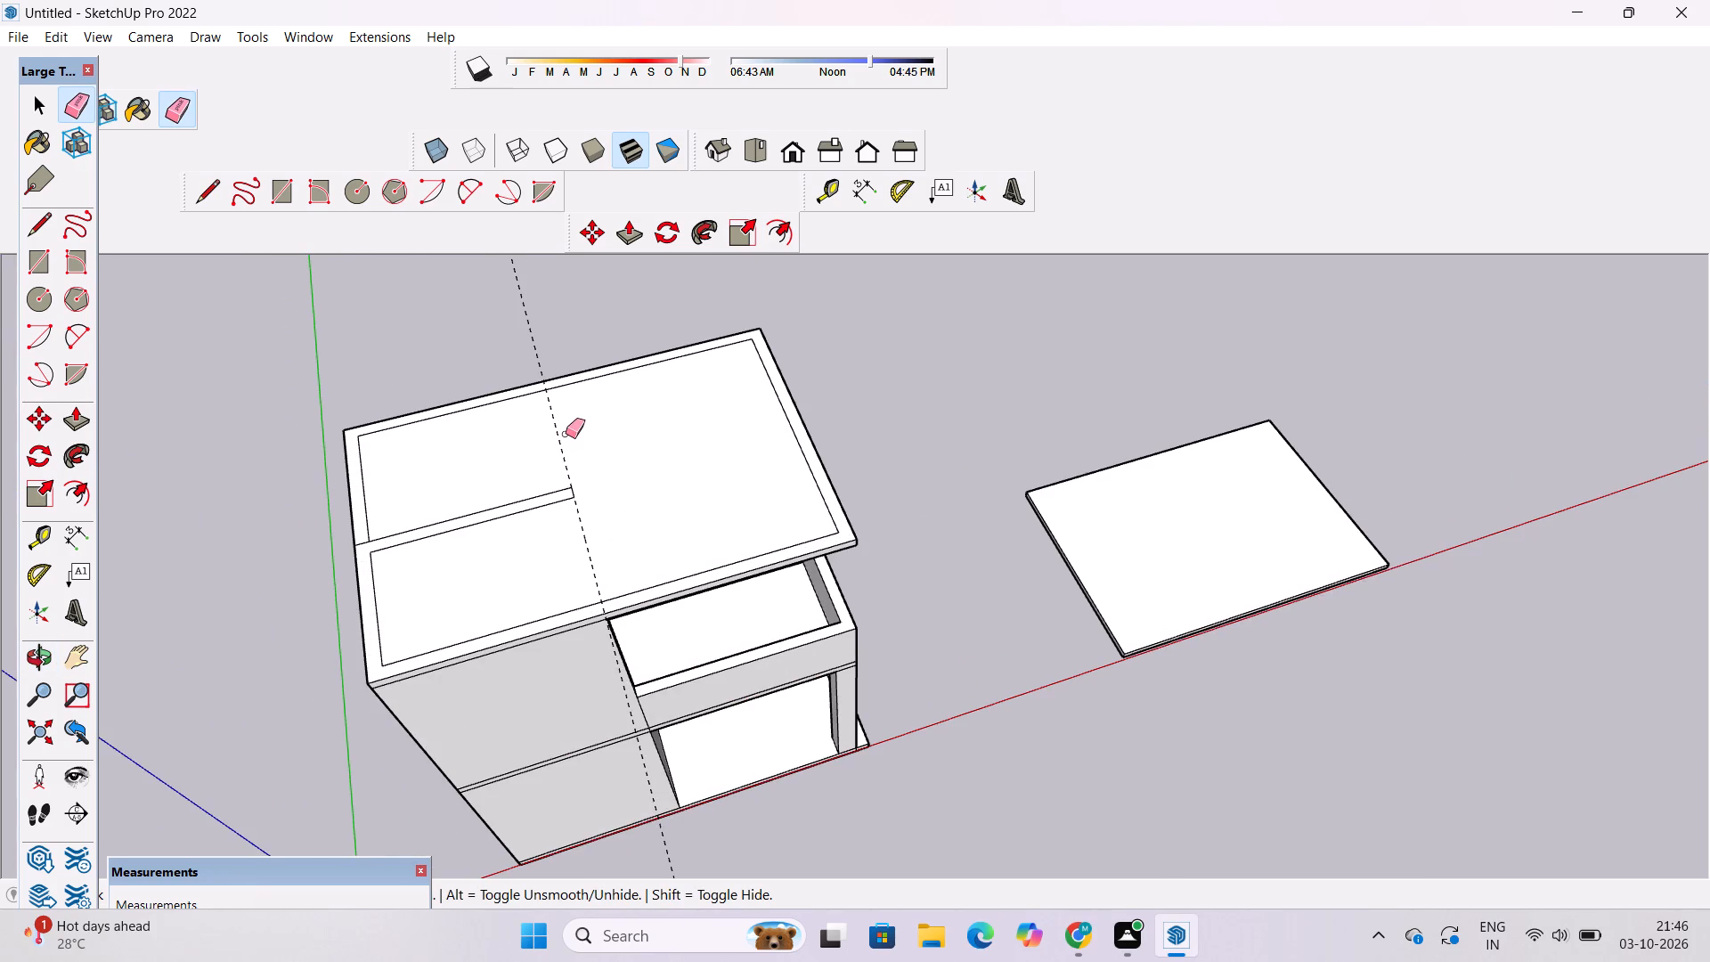
left_click(558, 436)
Examine the roof slab with its border and strip from above and from farther away.
key("o")
scroll(556, 448, "down", 6)
left_click_drag(664, 546, 664, 546)
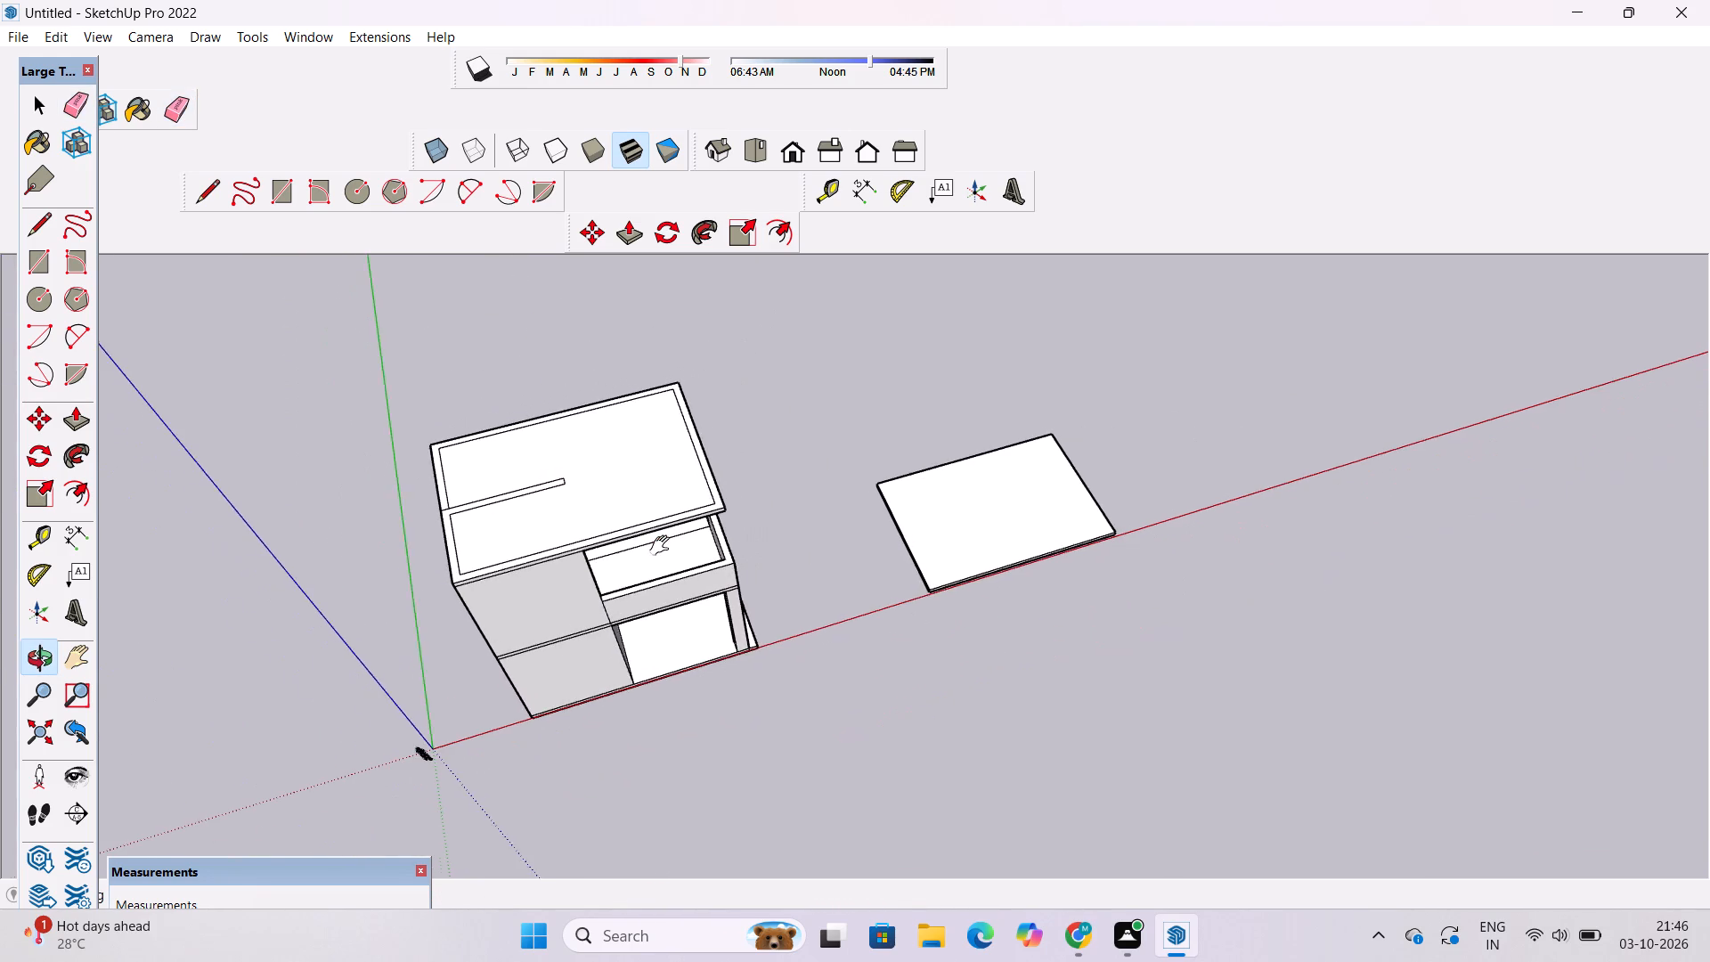
left_click_drag(664, 546, 619, 555)
scroll(608, 558, "up", 2)
scroll(608, 558, "down", 2)
left_click_drag(694, 575, 669, 593)
scroll(674, 532, "down", 2)
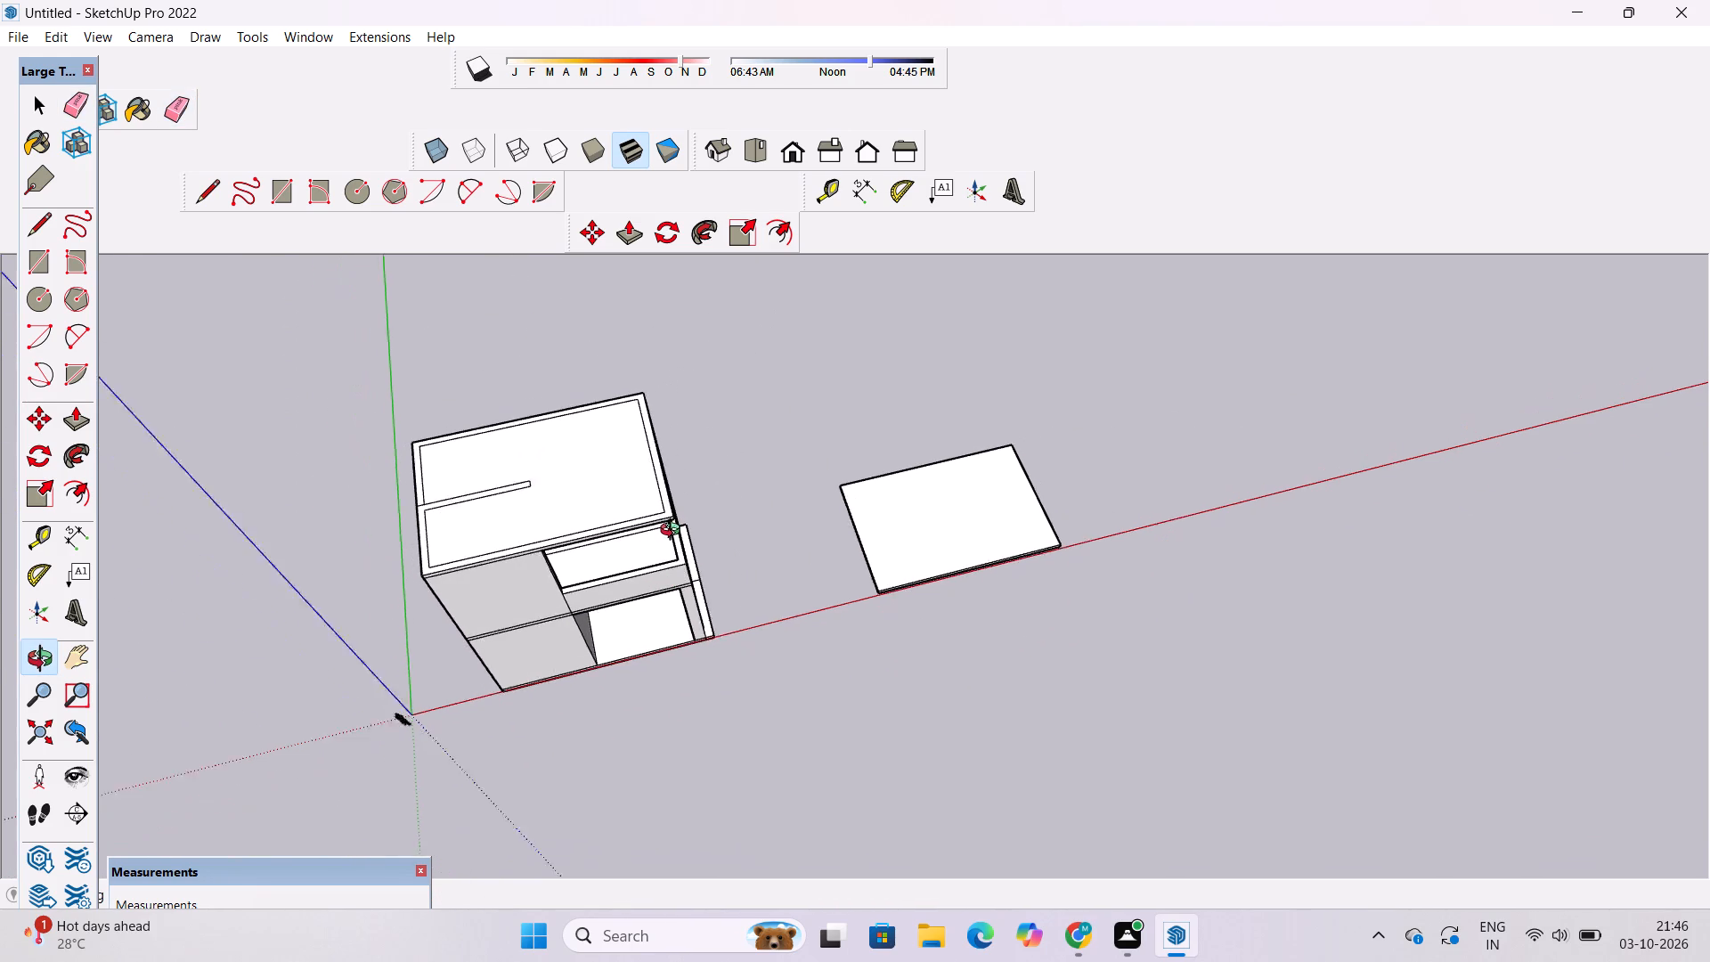
scroll(674, 532, "down", 2)
left_click_drag(807, 509, 751, 594)
scroll(617, 510, "up", 5)
Draw a 27' line from the rear corner of the strip's free end, along the red axis, to the roof slab's opposite edge.
left_click_drag(608, 510, 817, 510, "shift")
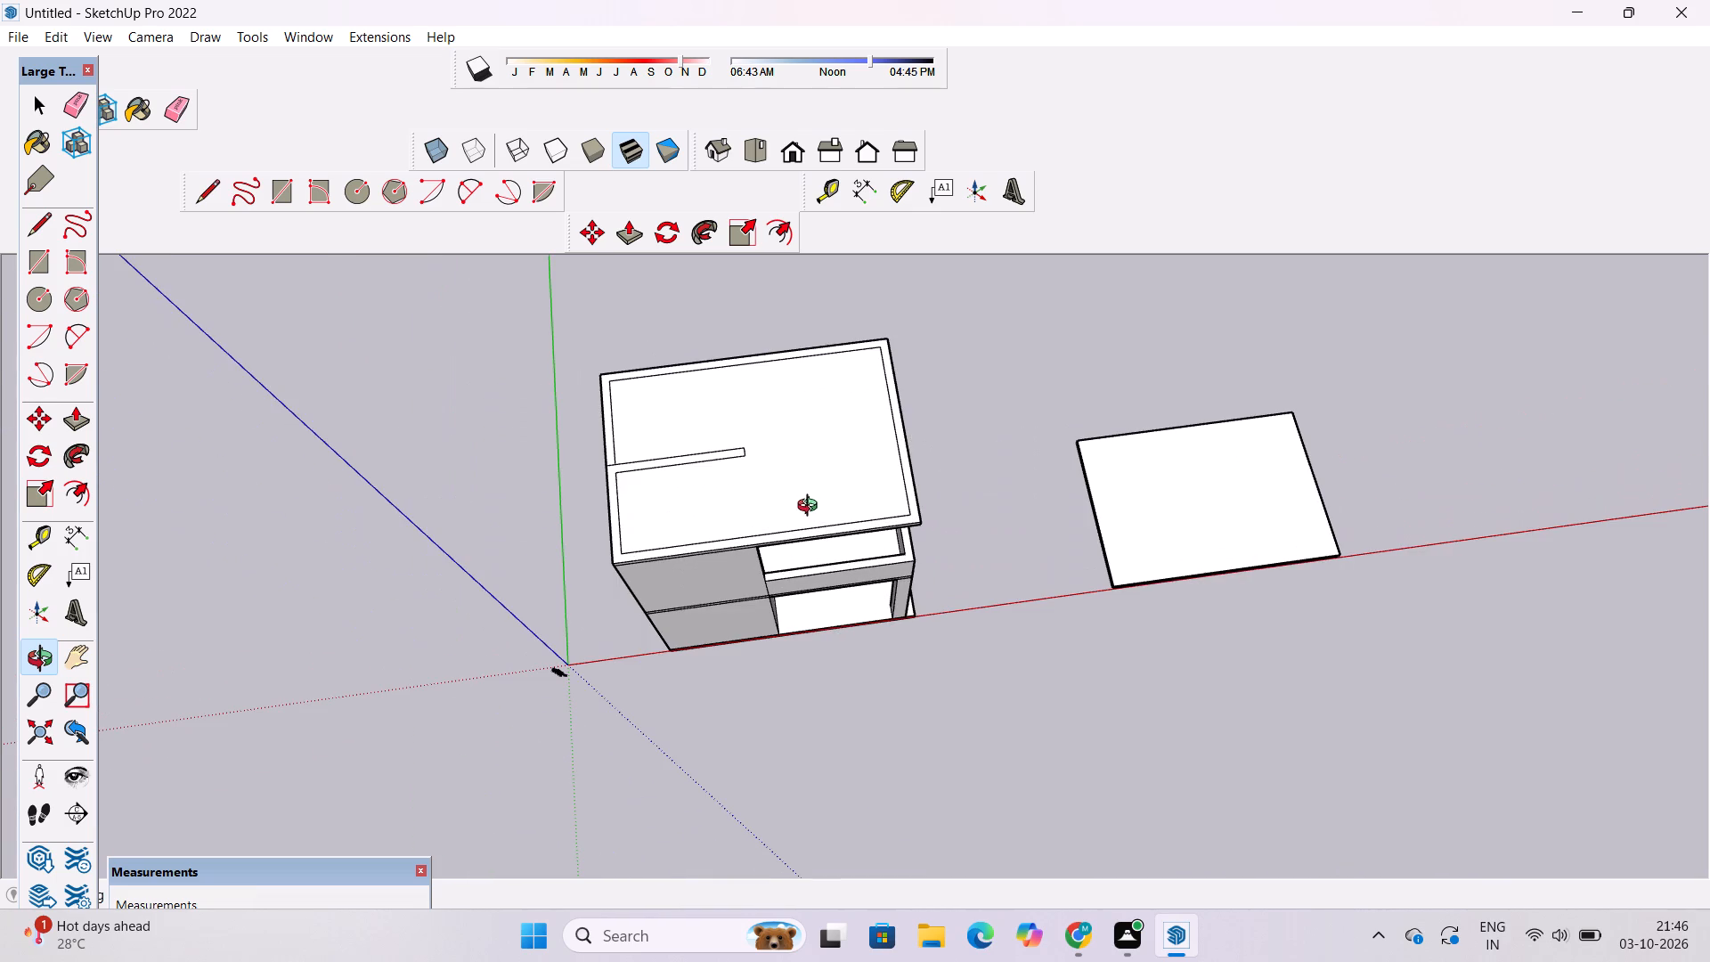
scroll(810, 507, "up", 1)
left_click_drag(810, 503, 813, 569)
scroll(826, 526, "up", 3)
left_click_drag(859, 495, 823, 513, "shift")
left_click(818, 517)
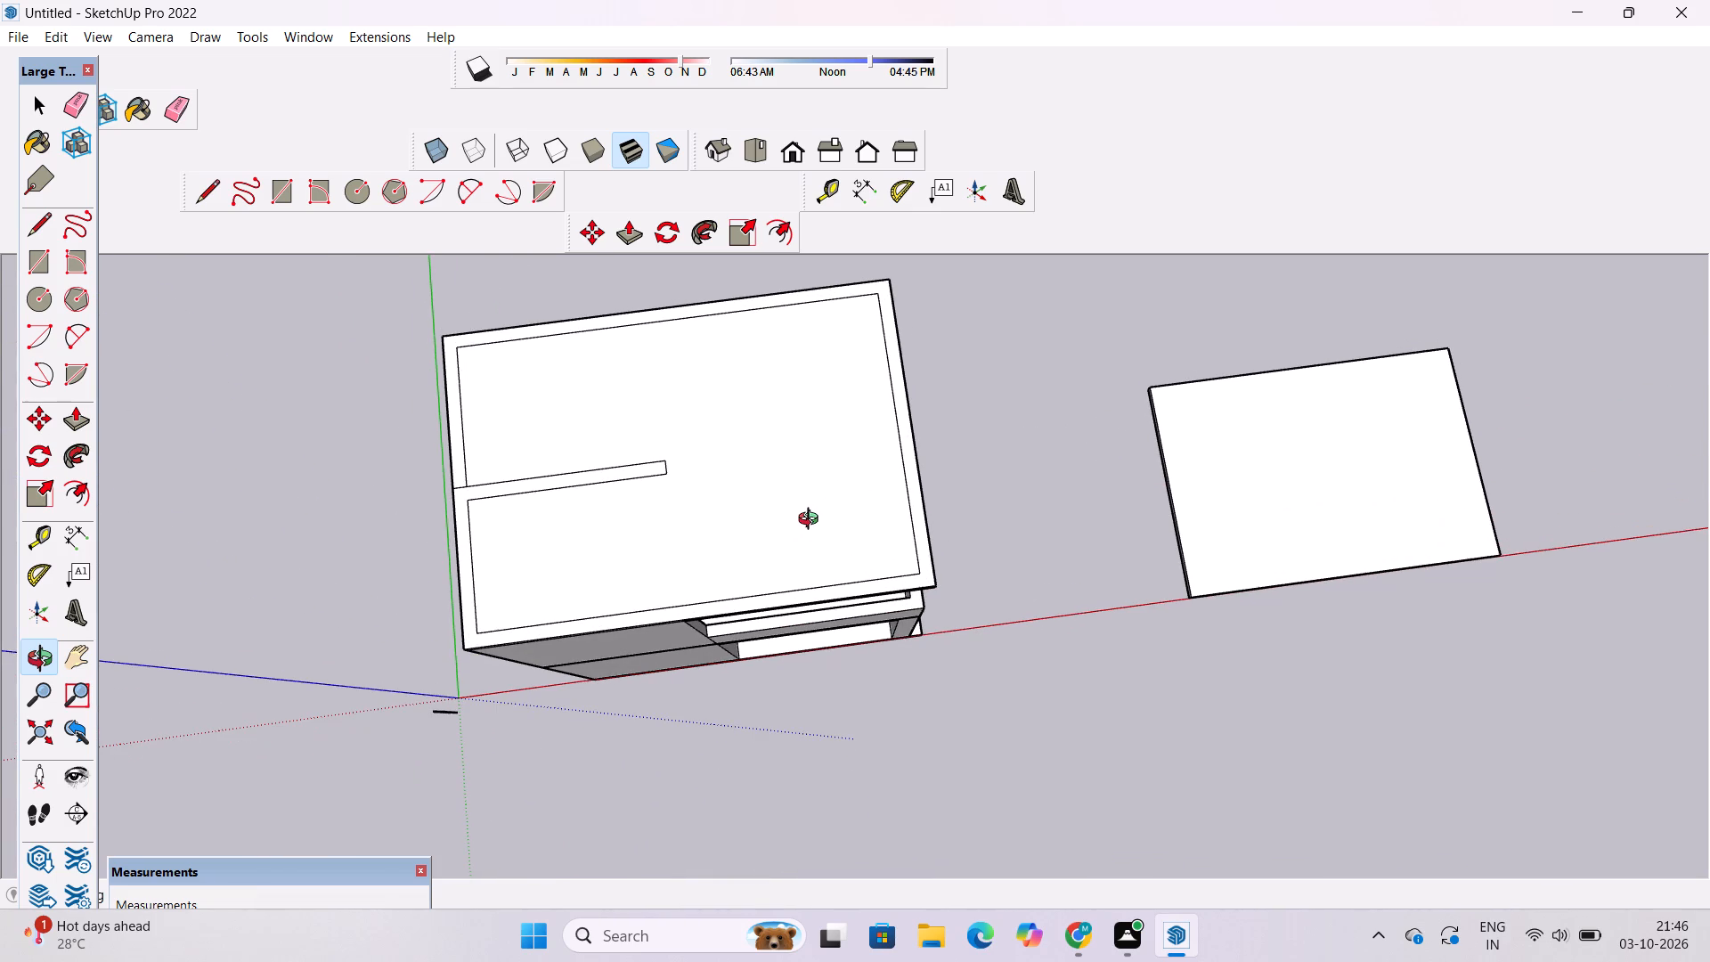
key("l")
scroll(654, 478, "up", 2)
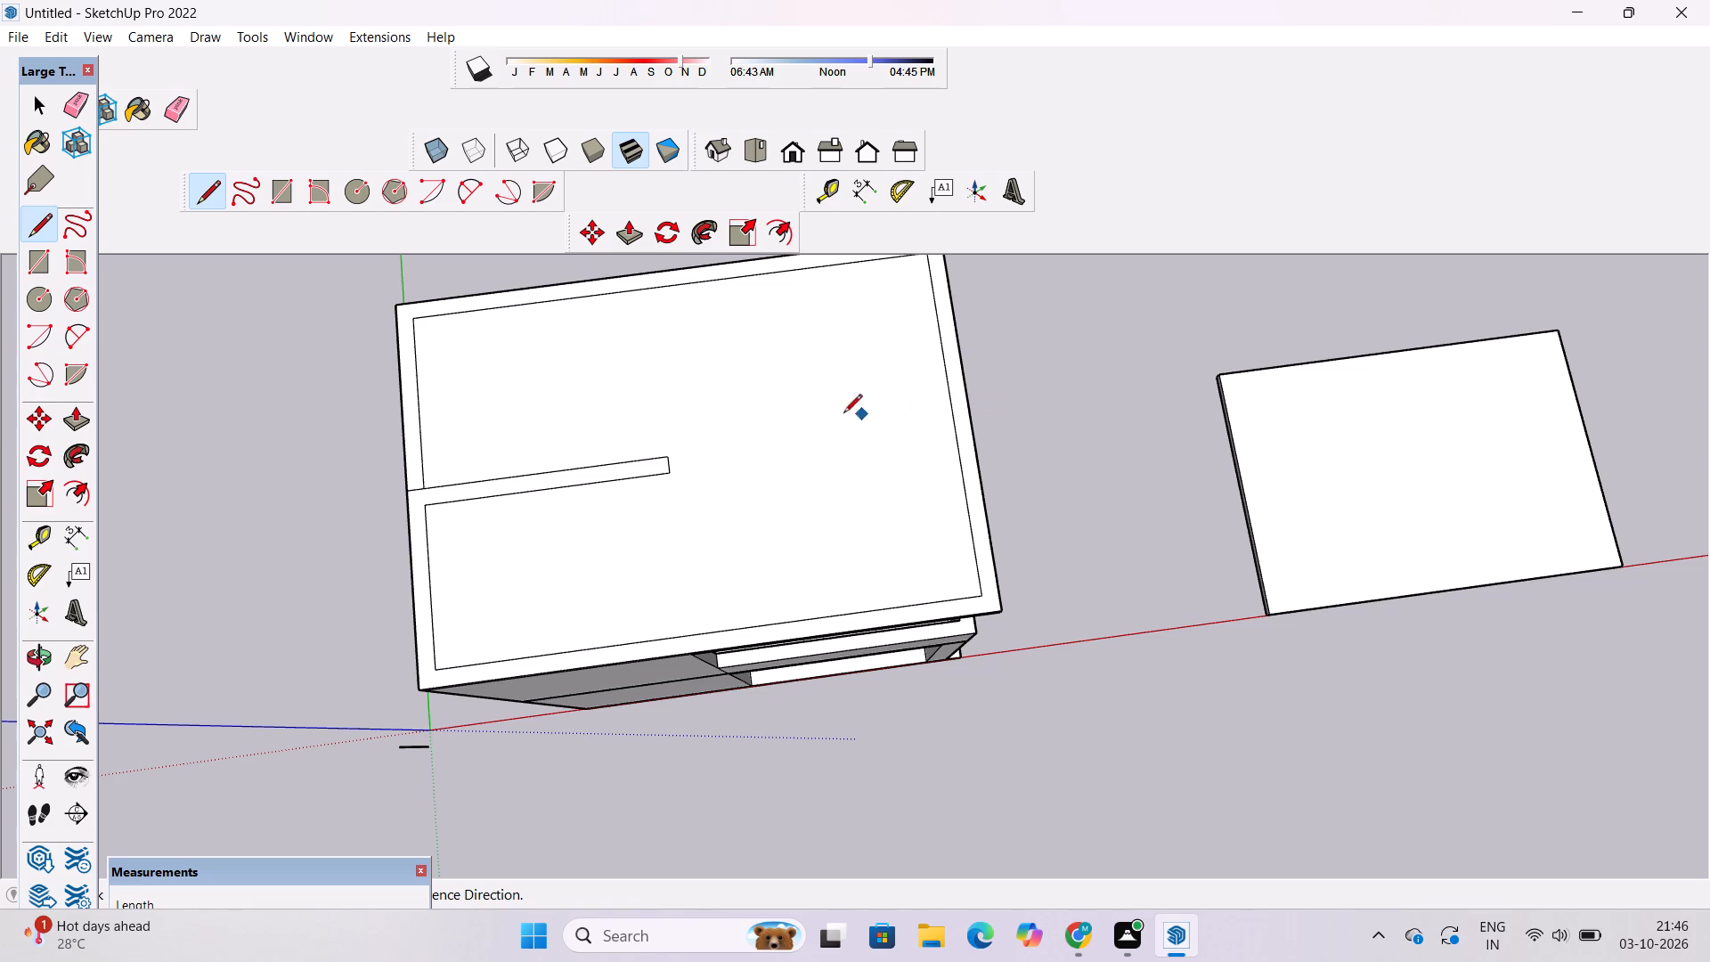
scroll(674, 450, "up", 6)
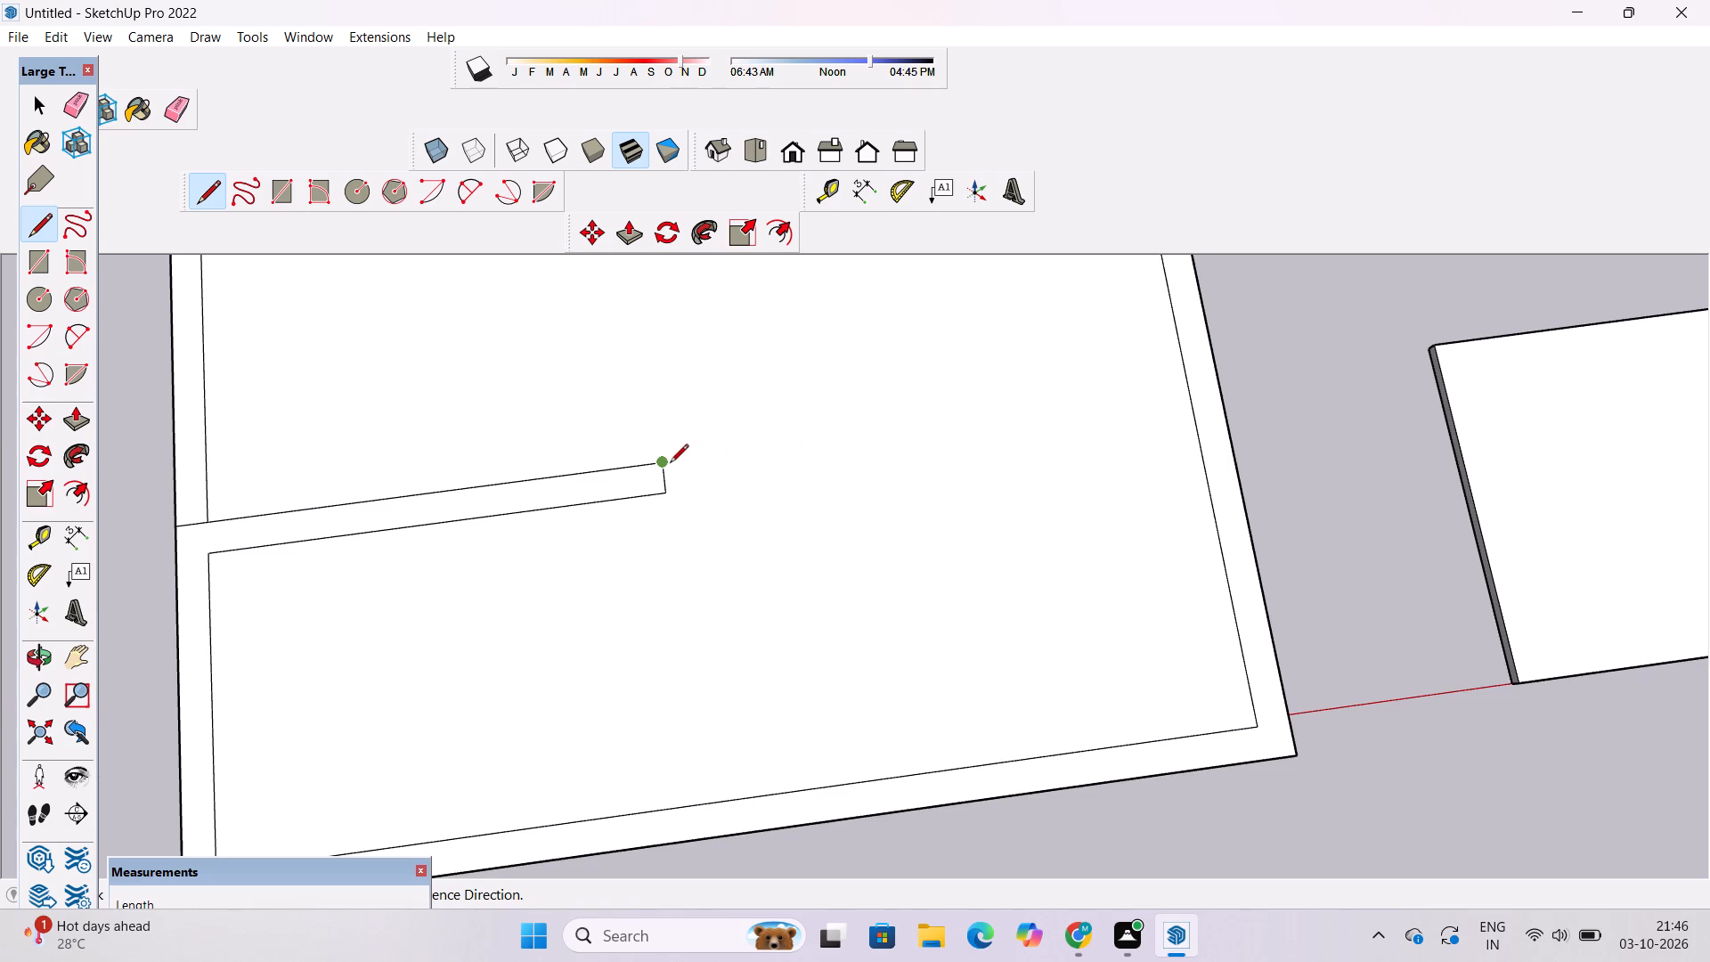
left_click(661, 464)
scroll(661, 464, "down", 11)
scroll(835, 452, "up", 5)
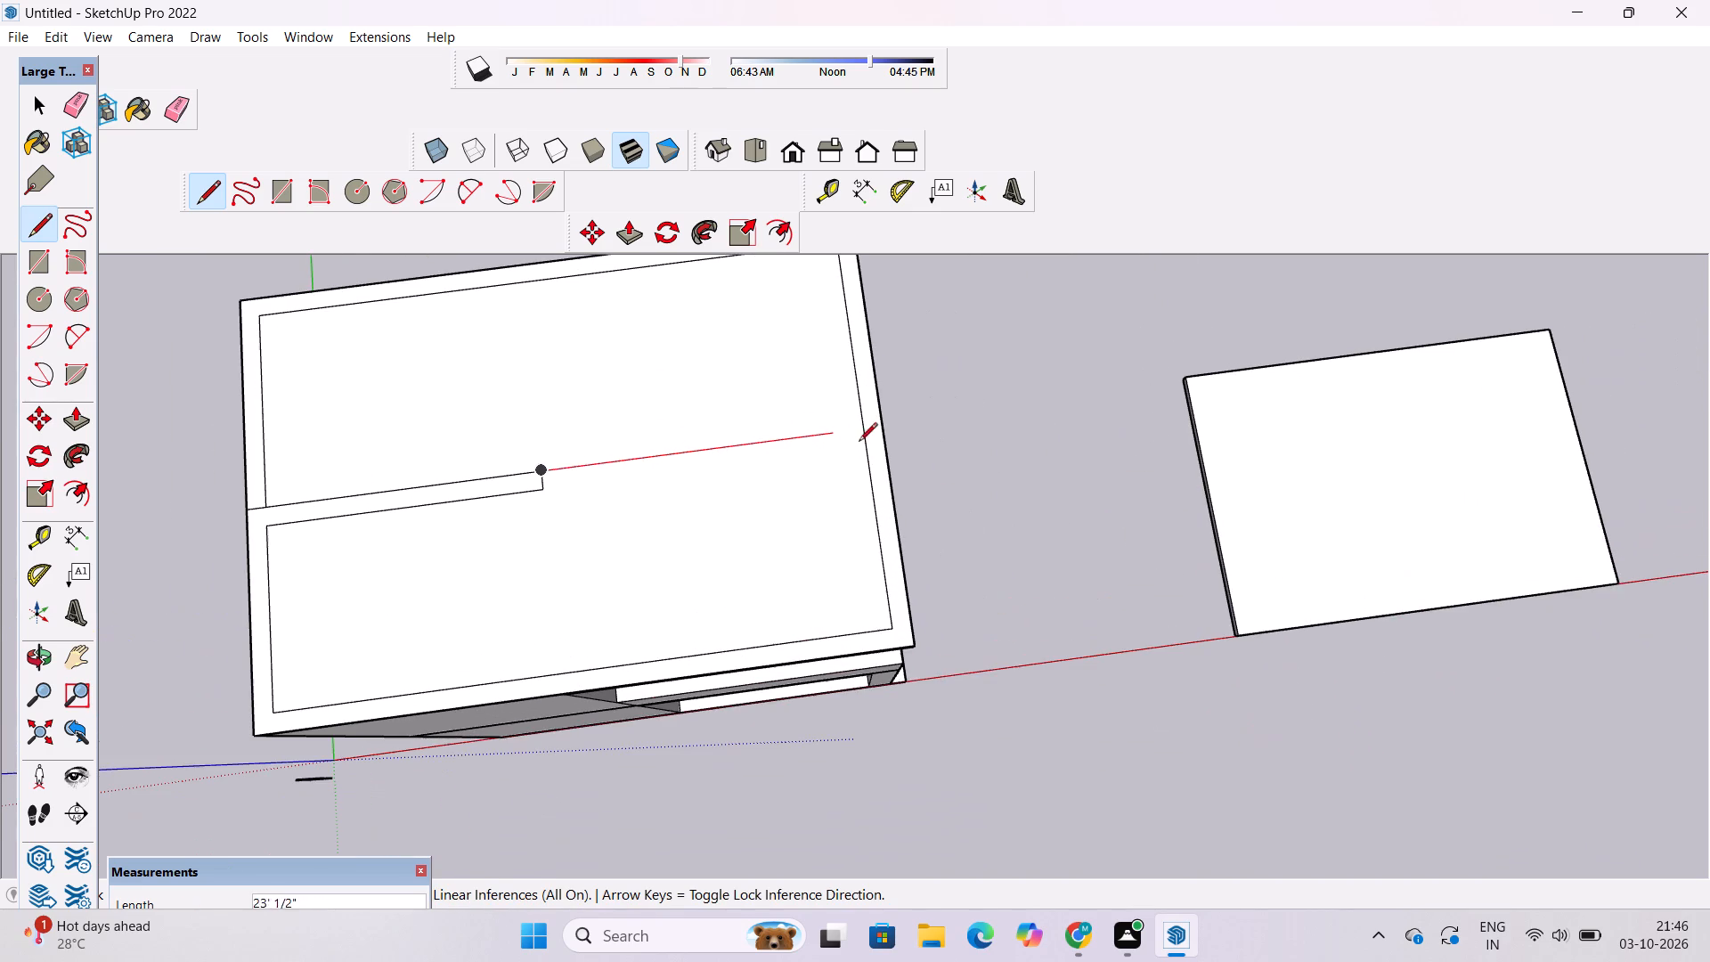
left_click(884, 423)
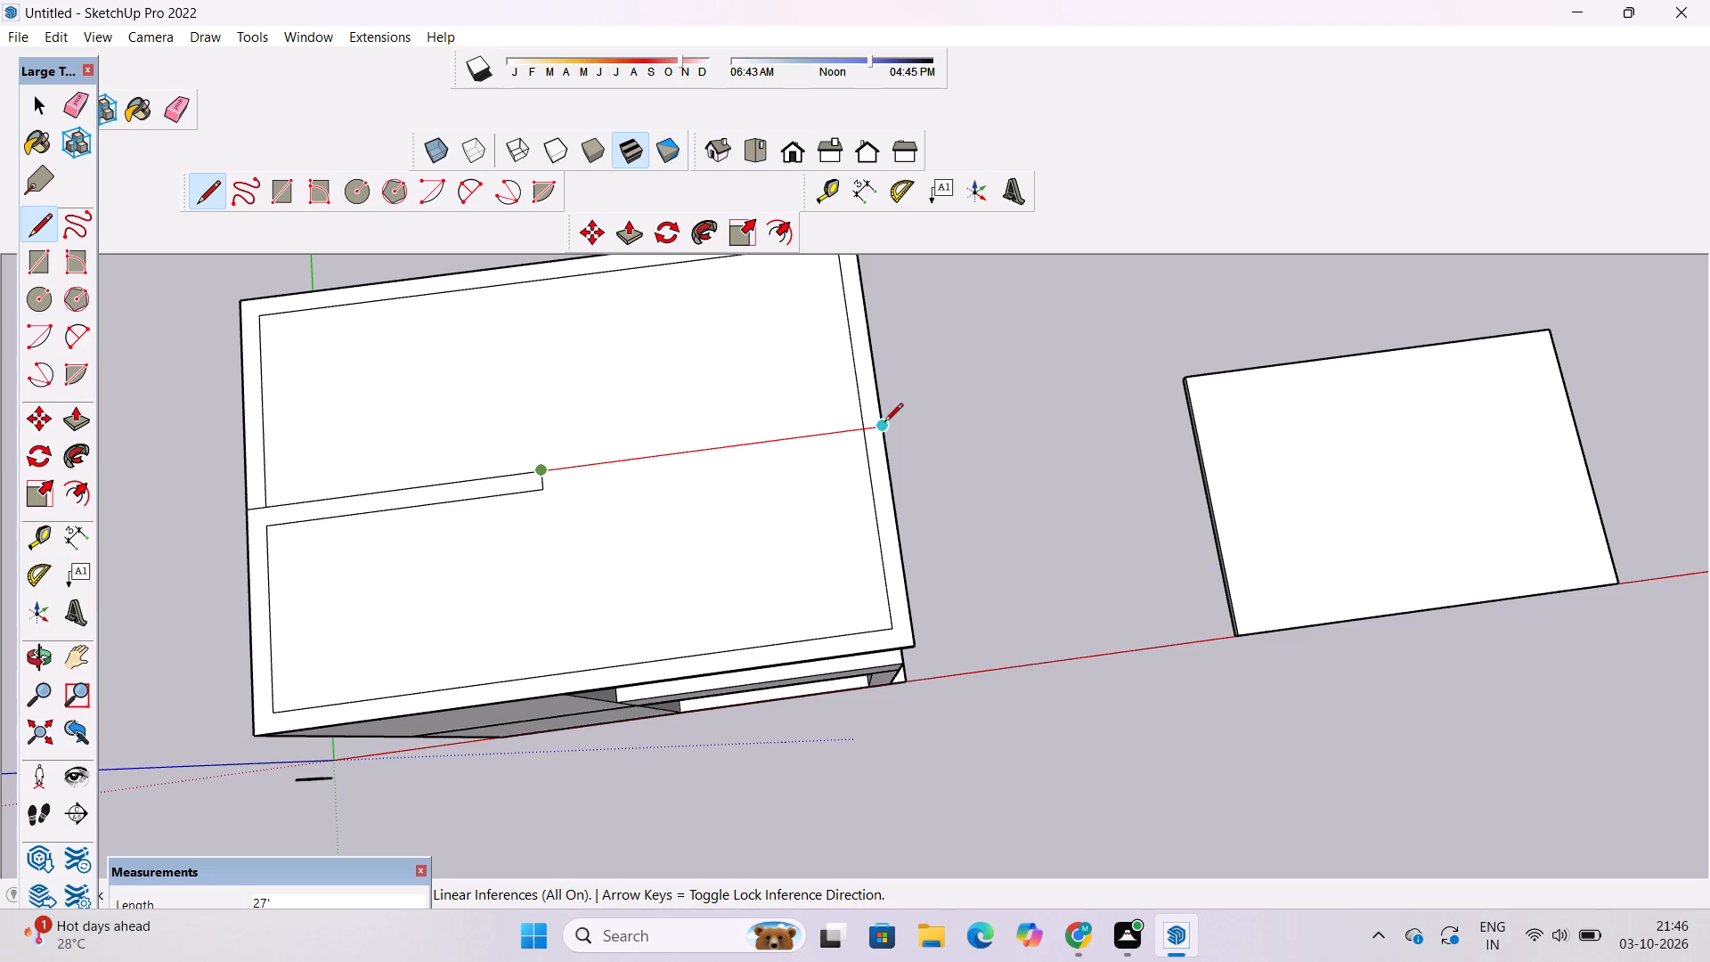
key("space")
Erase the part of the new line inside the border, keeping only the short piece across the border.
key("e")
left_click_drag(769, 423, 774, 468)
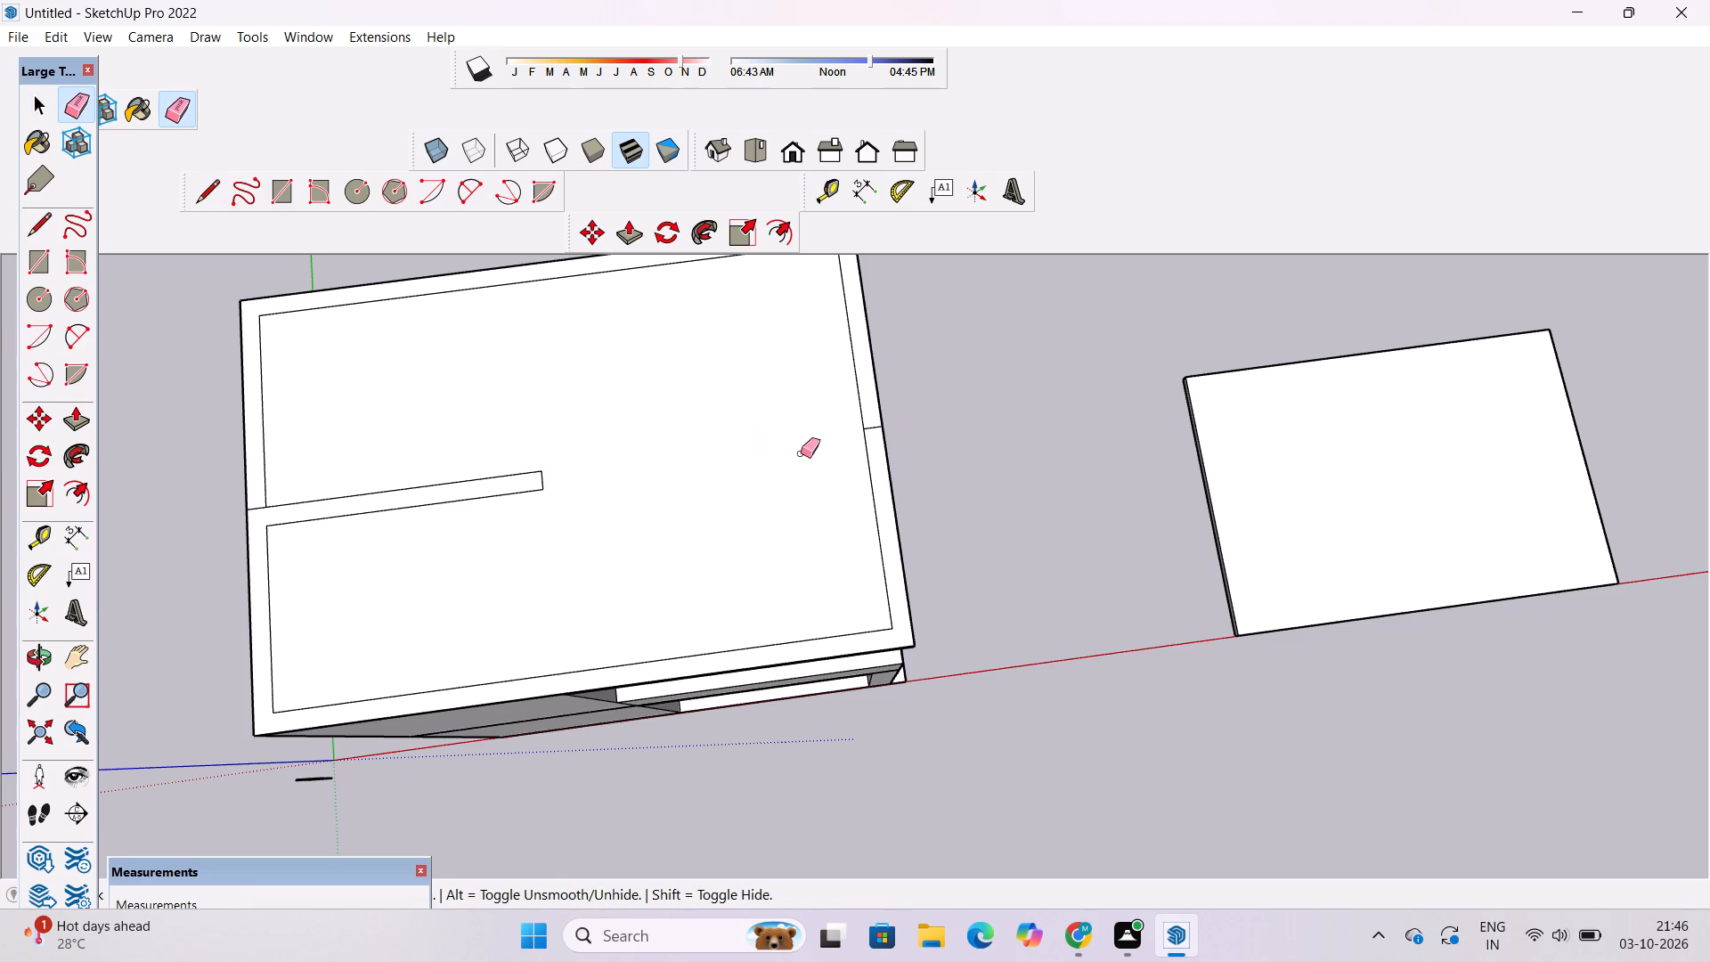
key("space")
Examine the short line across the roof border and the slab's front edge above the balcony.
type("o")
scroll(786, 477, "down", 4)
left_click_drag(767, 567, 779, 491, "shift")
left_click_drag(779, 566, 786, 463)
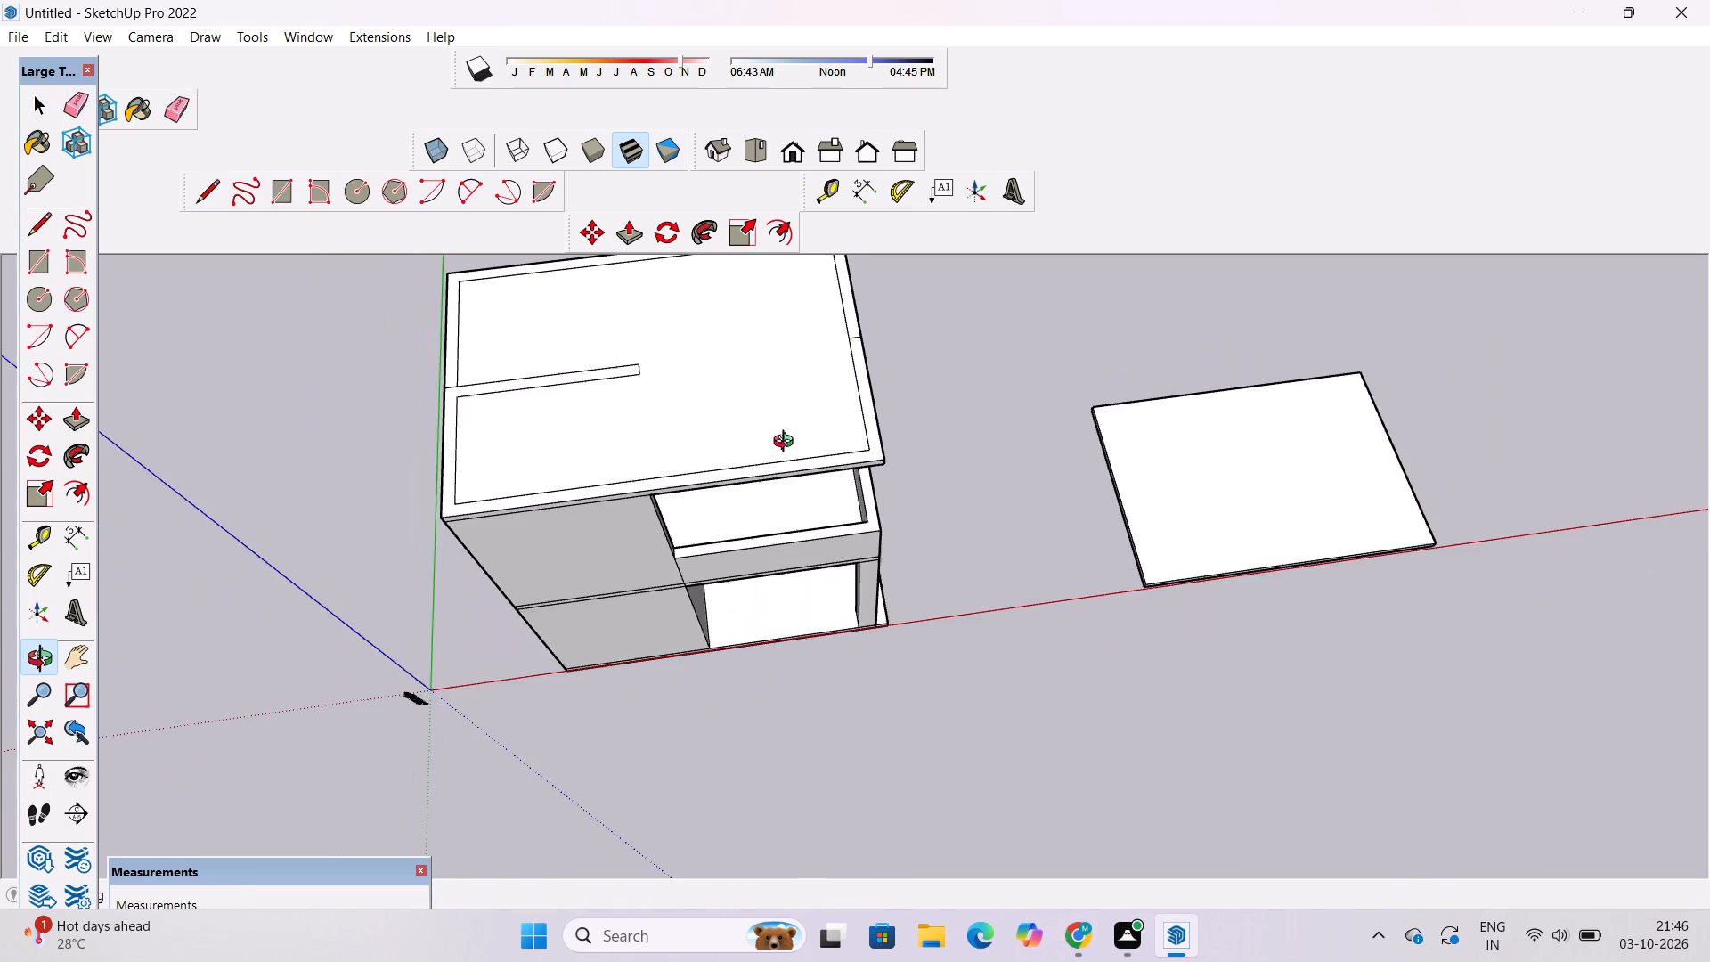
scroll(787, 444, "down", 4)
left_click_drag(799, 419, 800, 538, "shift")
scroll(798, 547, "up", 2)
left_click_drag(809, 527, 798, 526, "shift")
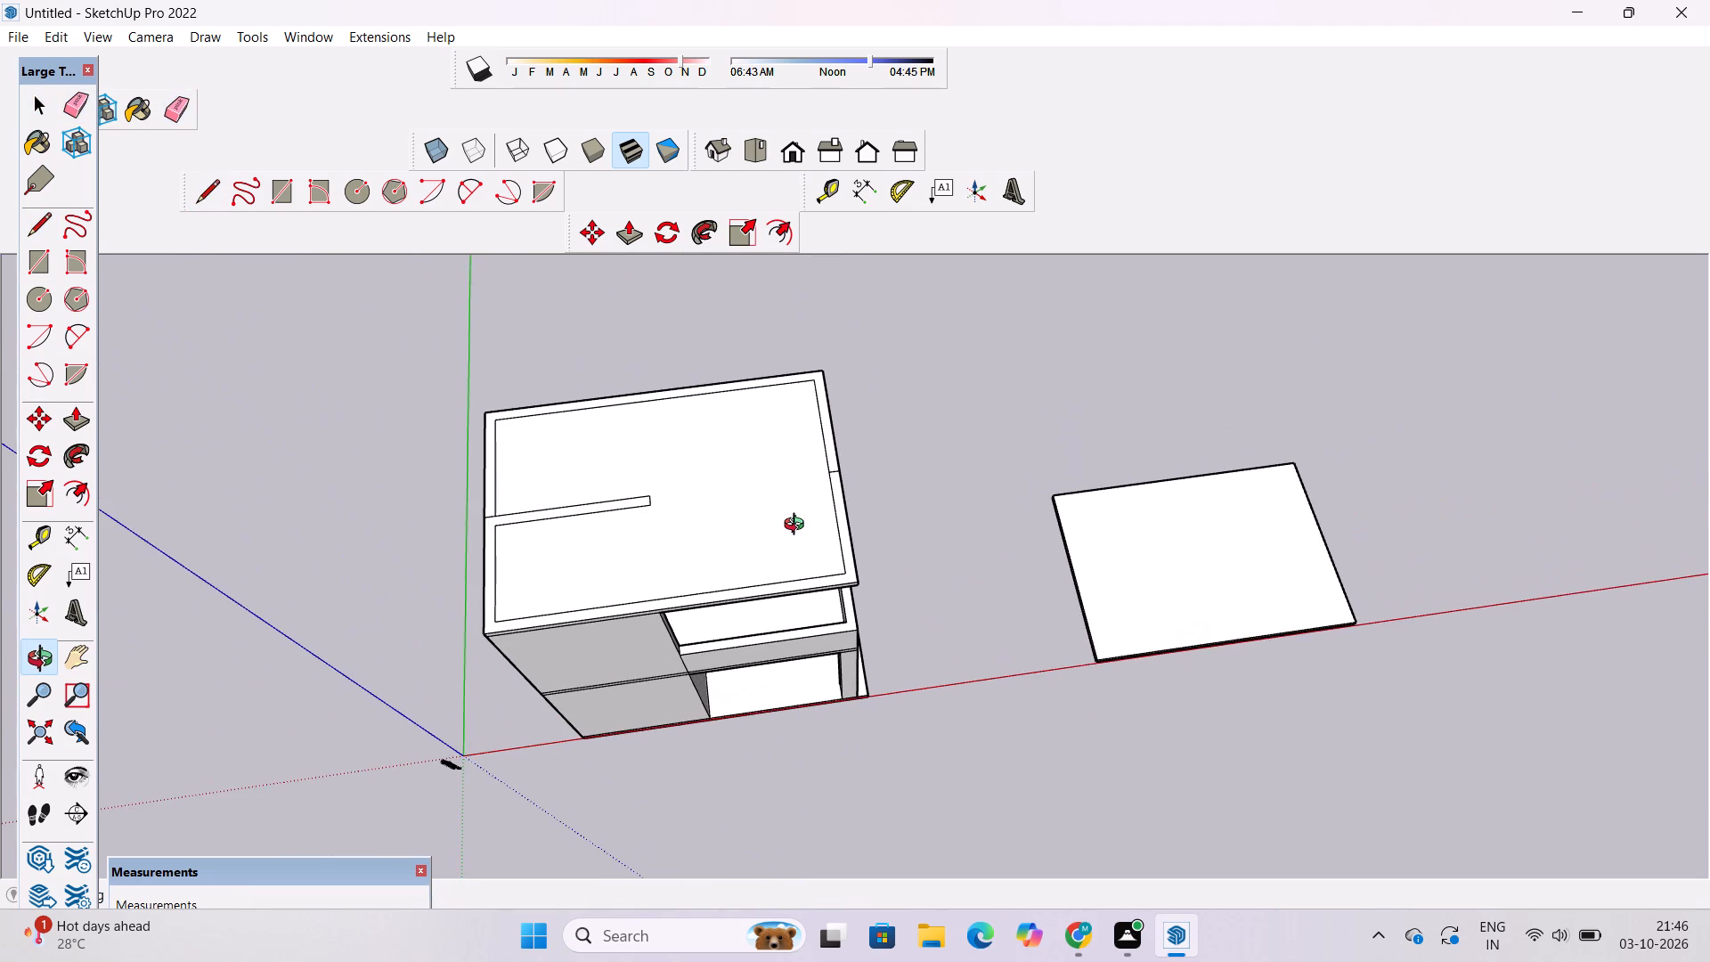
scroll(797, 526, "down", 4)
left_click_drag(739, 562, 746, 615)
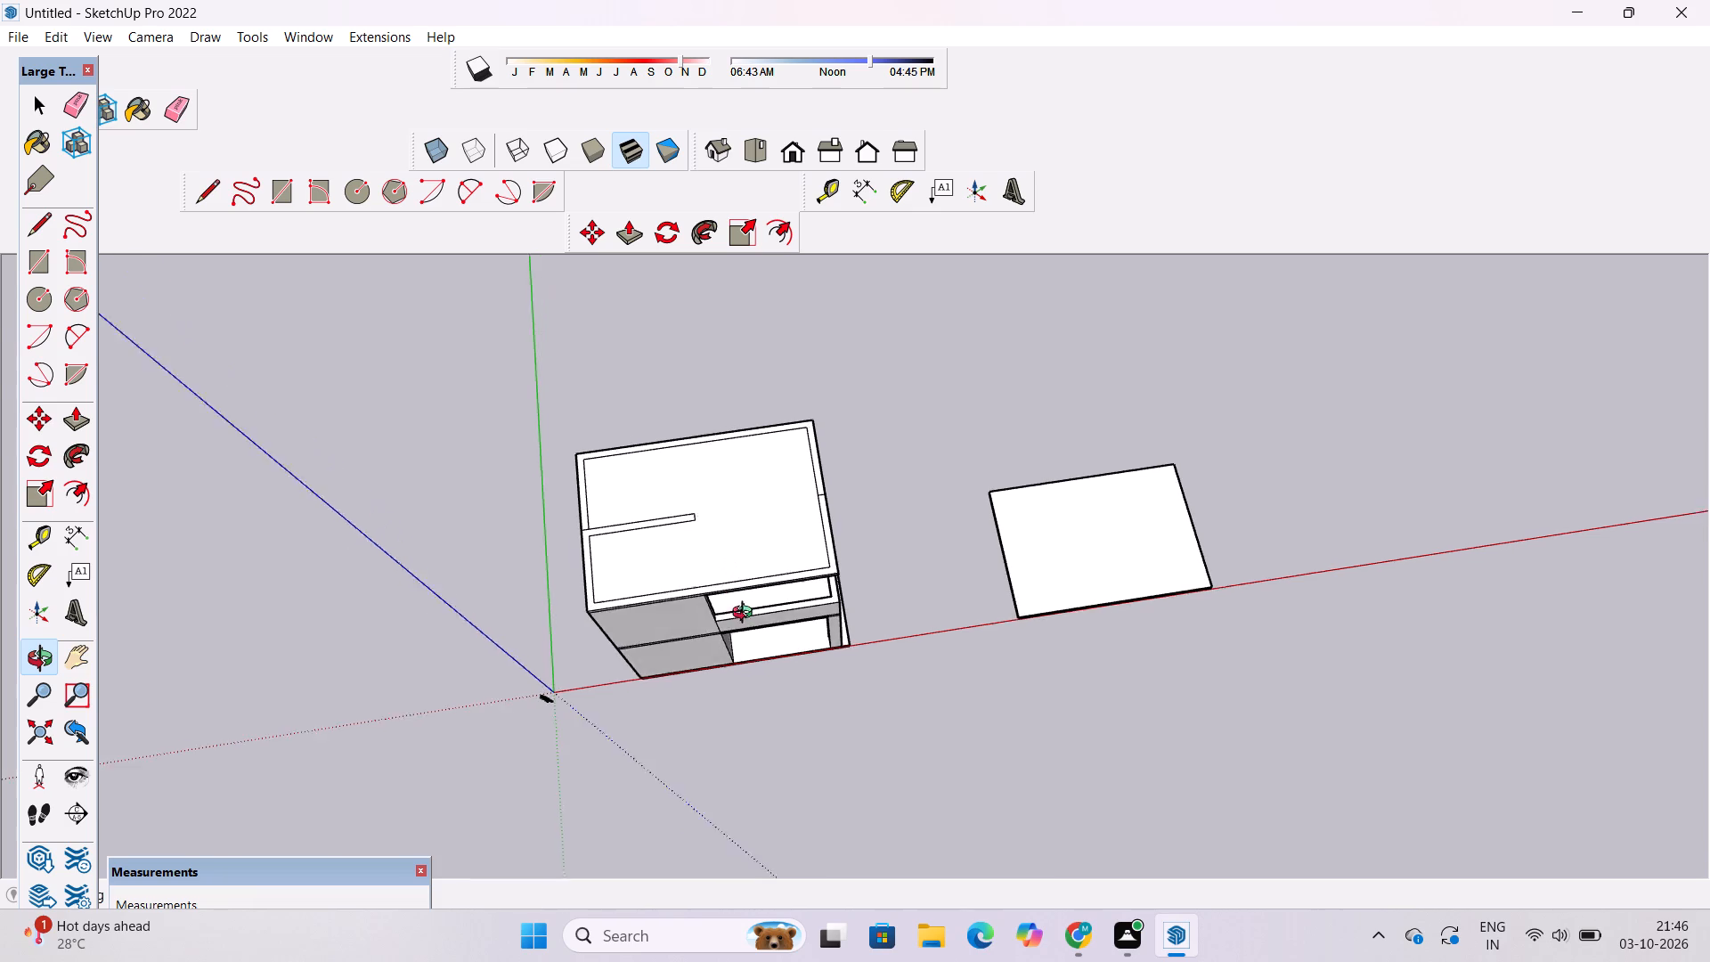
left_click_drag(746, 615, 751, 656)
scroll(742, 632, "up", 10)
left_click_drag(682, 606, 667, 594)
scroll(644, 578, "up", 6)
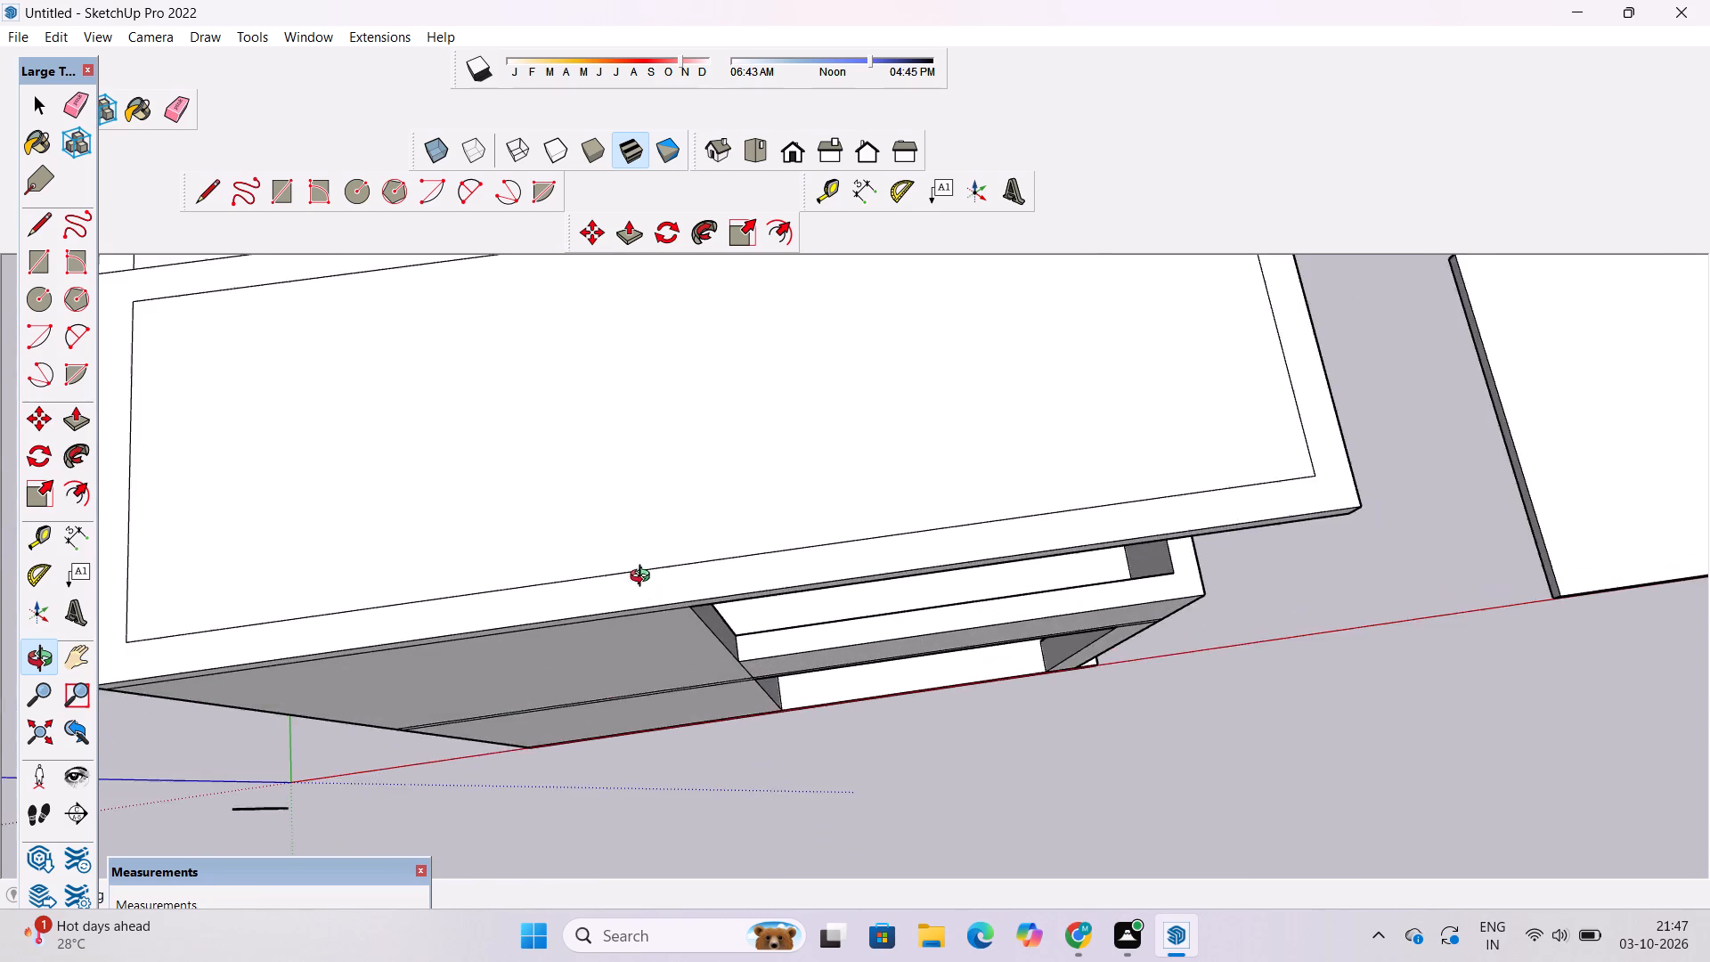
Place a guide parallel to the roof slab's side edge where the strip starts, 23' in, through the strip's free end.
left_click_drag(623, 578, 732, 486, "shift")
left_click_drag(739, 542, 729, 452)
scroll(773, 429, "down", 5)
left_click_drag(796, 413, 765, 590, "shift")
scroll(764, 591, "up", 5)
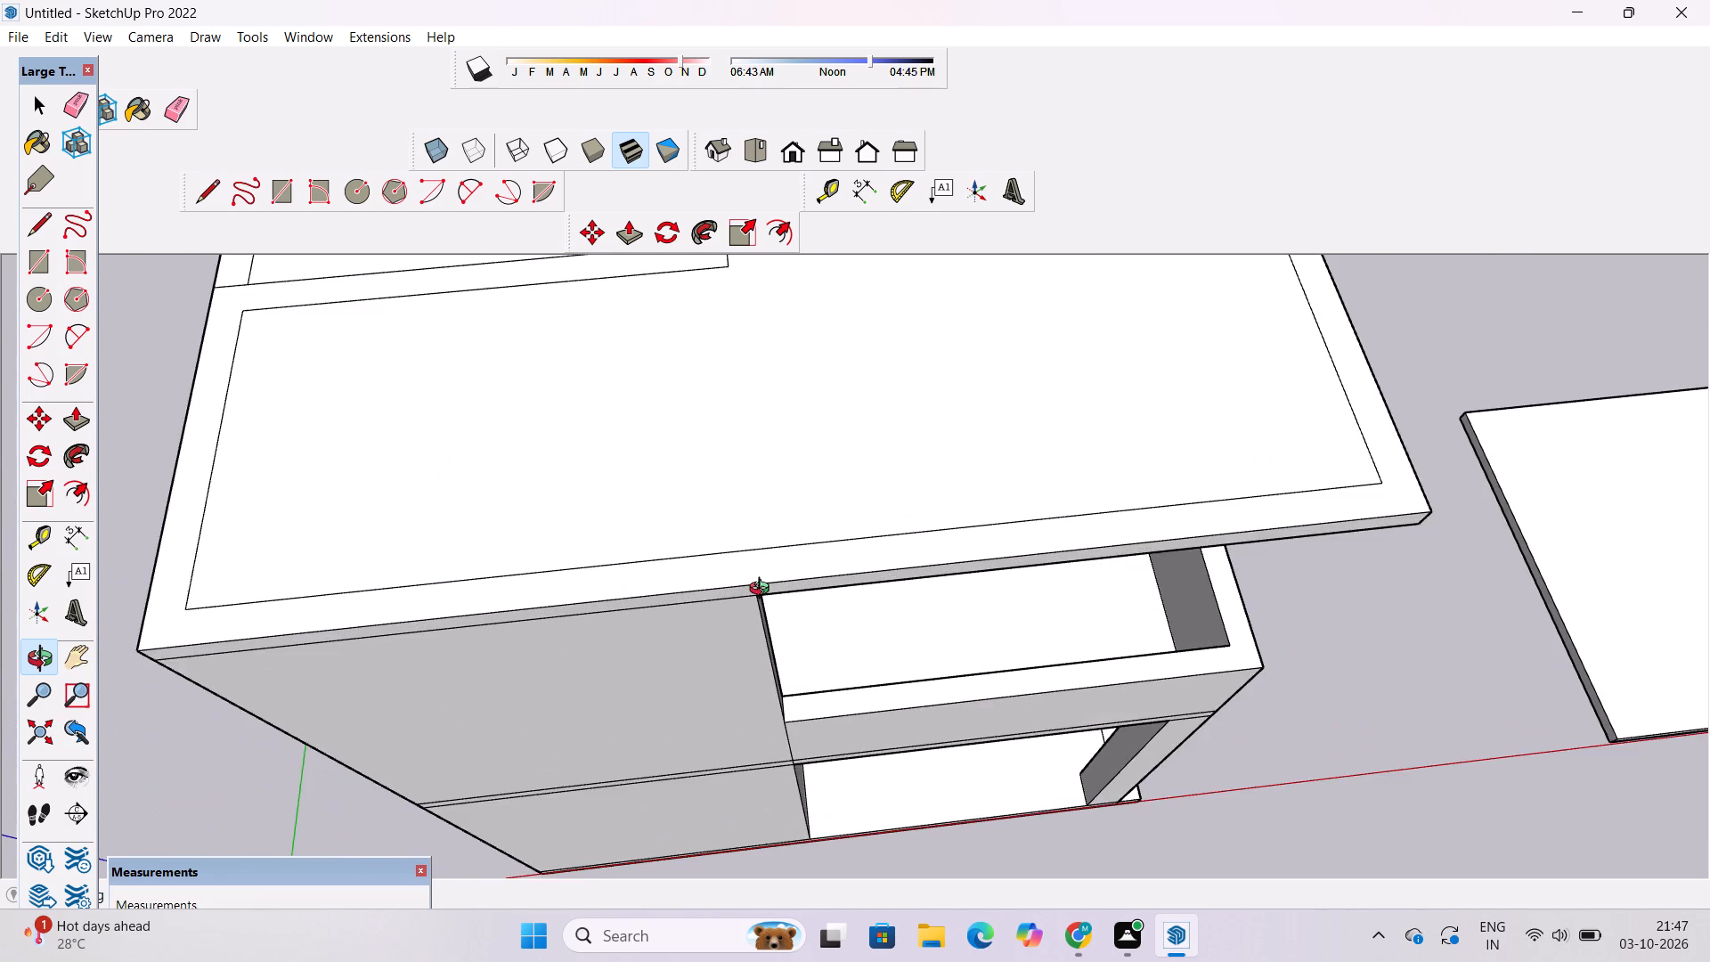
left_click_drag(763, 591, 760, 599)
scroll(754, 580, "down", 6)
left_click_drag(767, 572, 726, 581)
left_click_drag(722, 581, 774, 591, "shift")
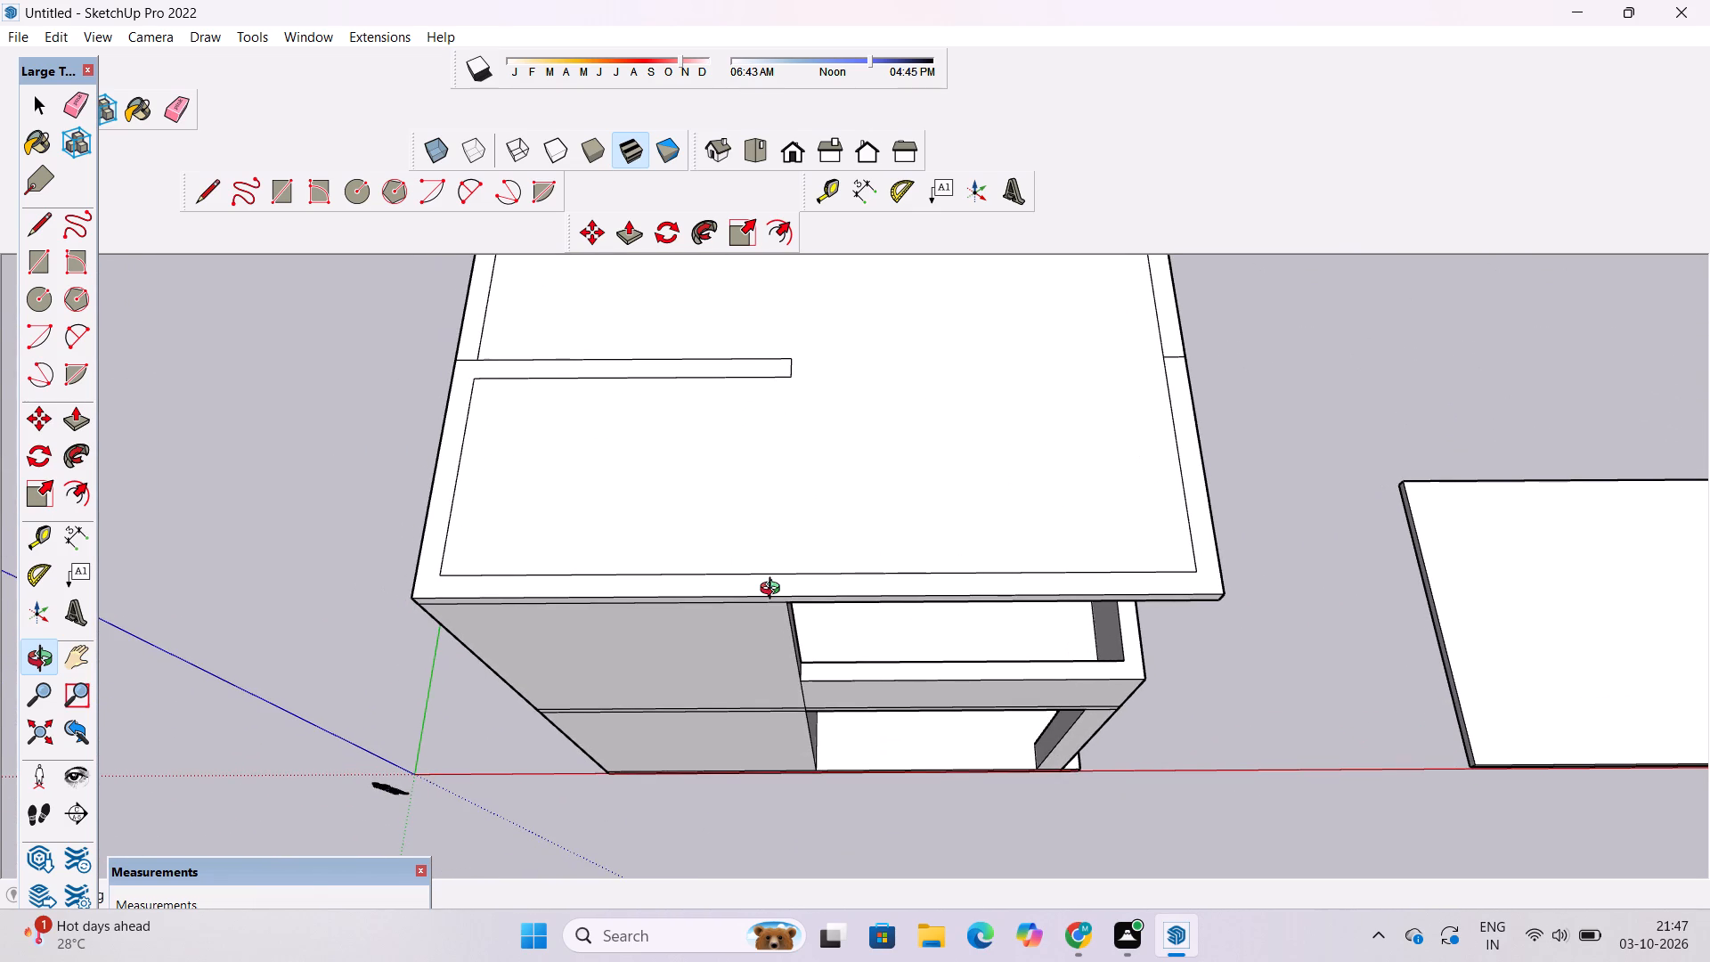
key("t")
left_click(429, 506)
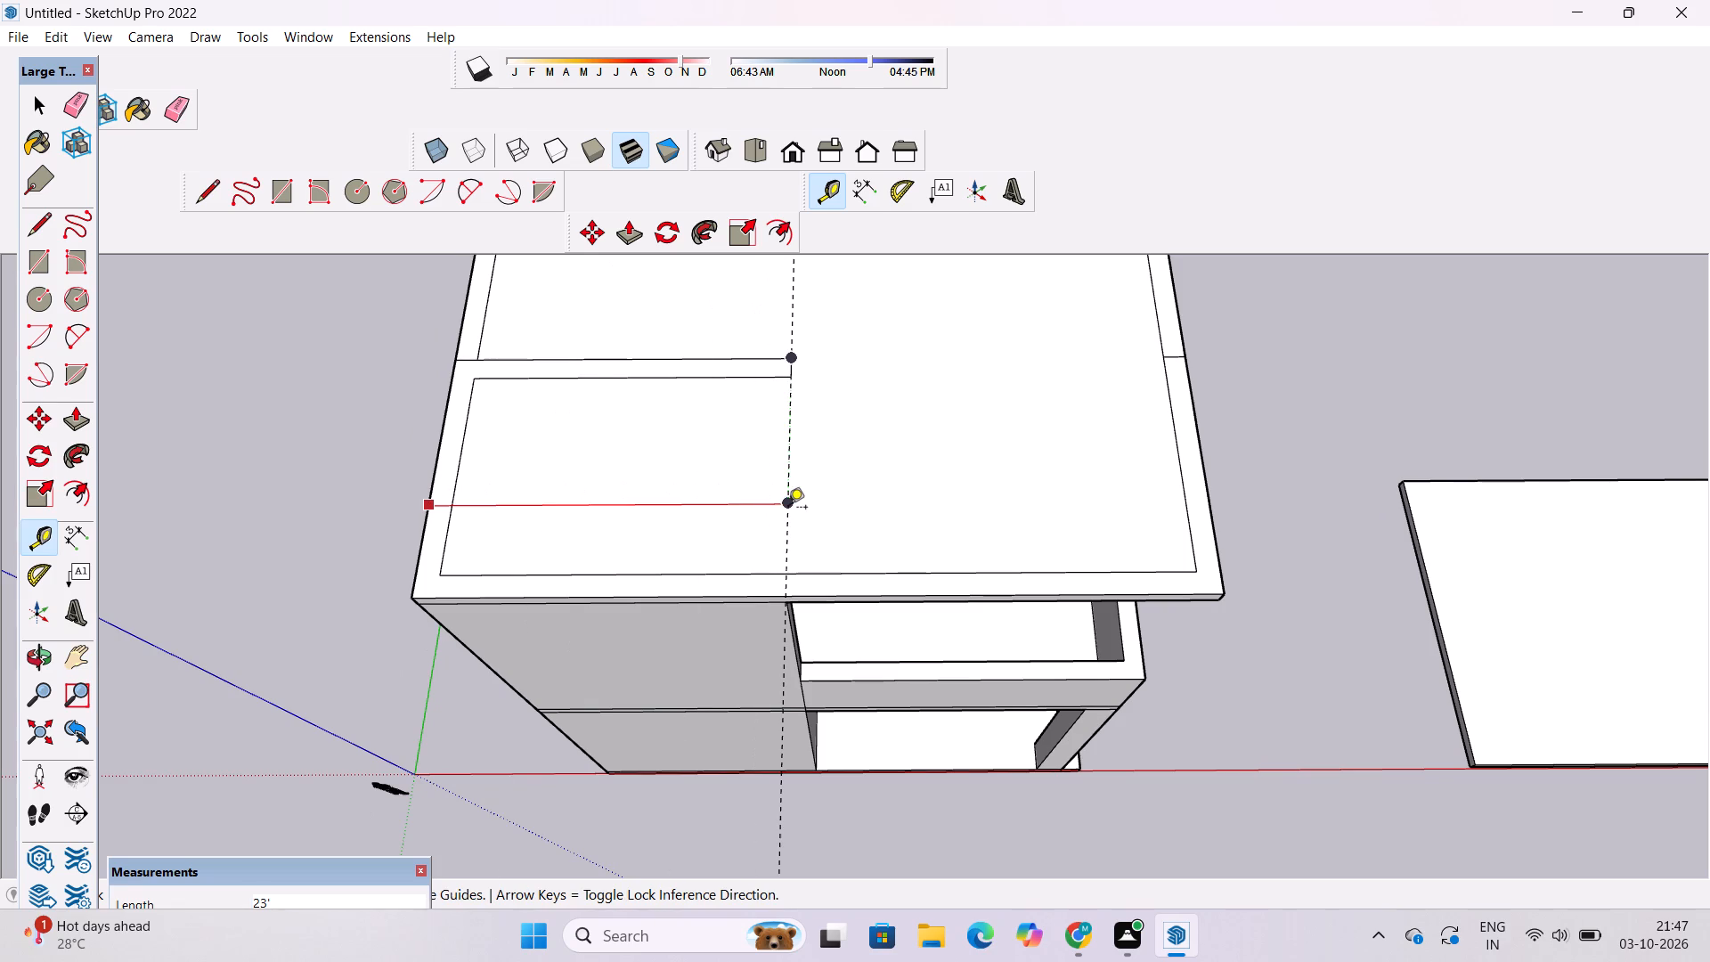
left_click(788, 509)
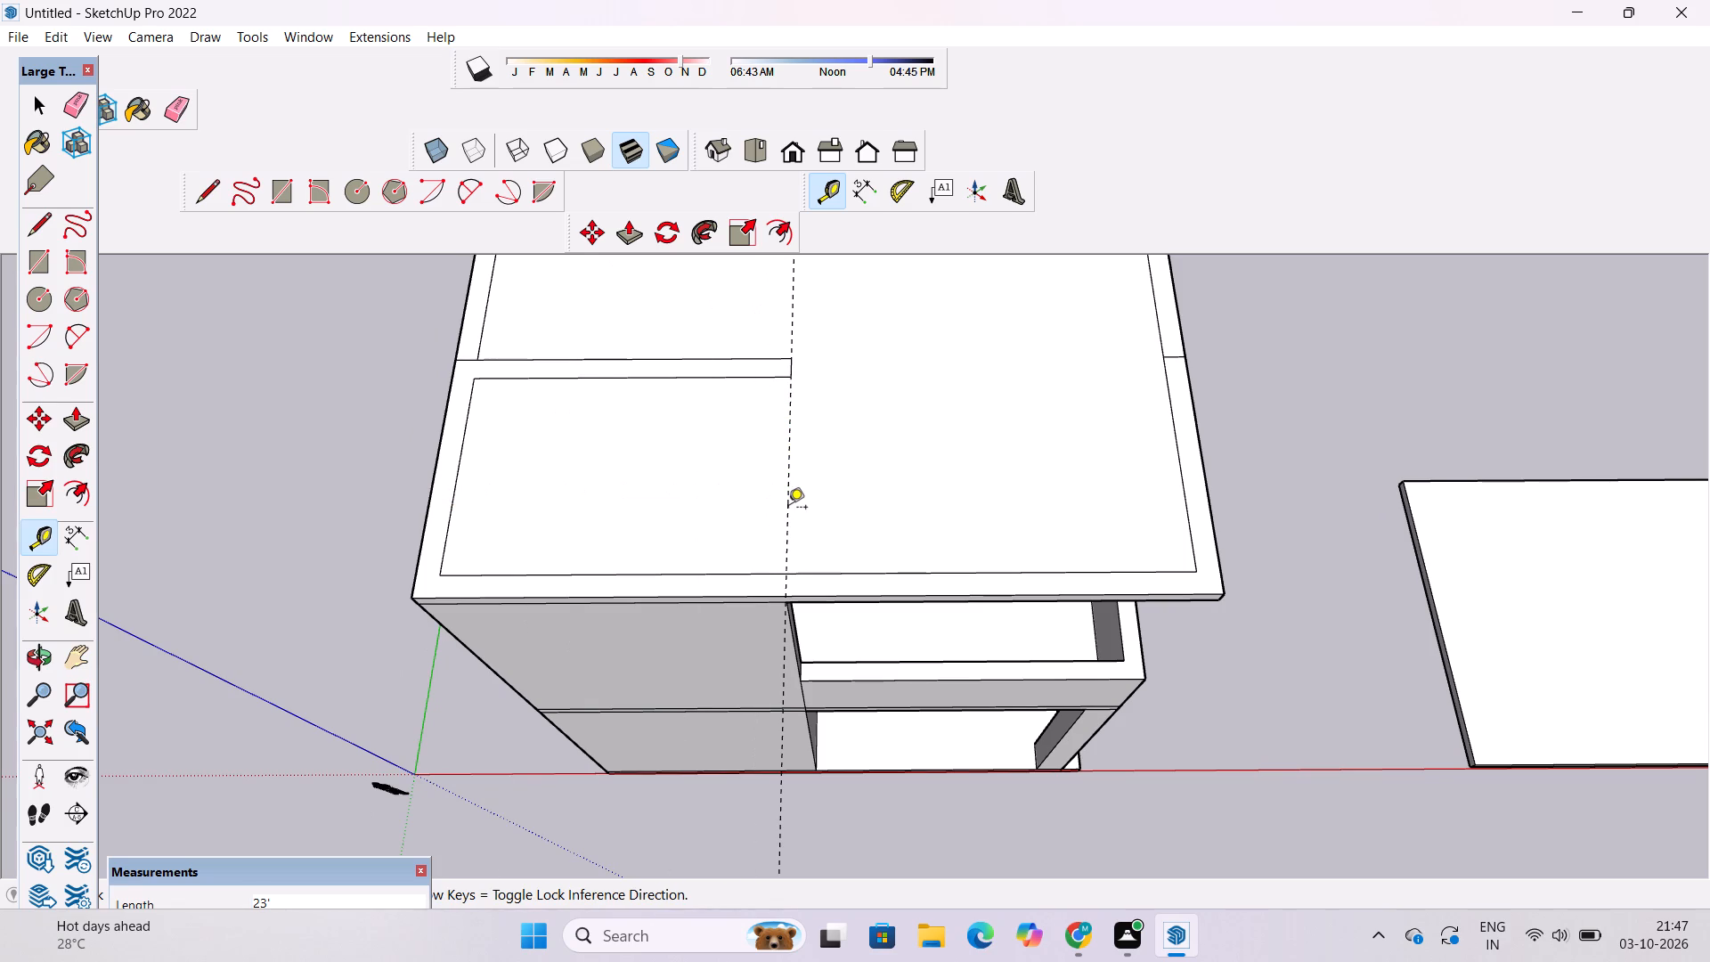
Draw a line along the guide across the front border, from the roof slab's outer edge to the border's inner line.
key("l")
scroll(778, 607, "up", 8)
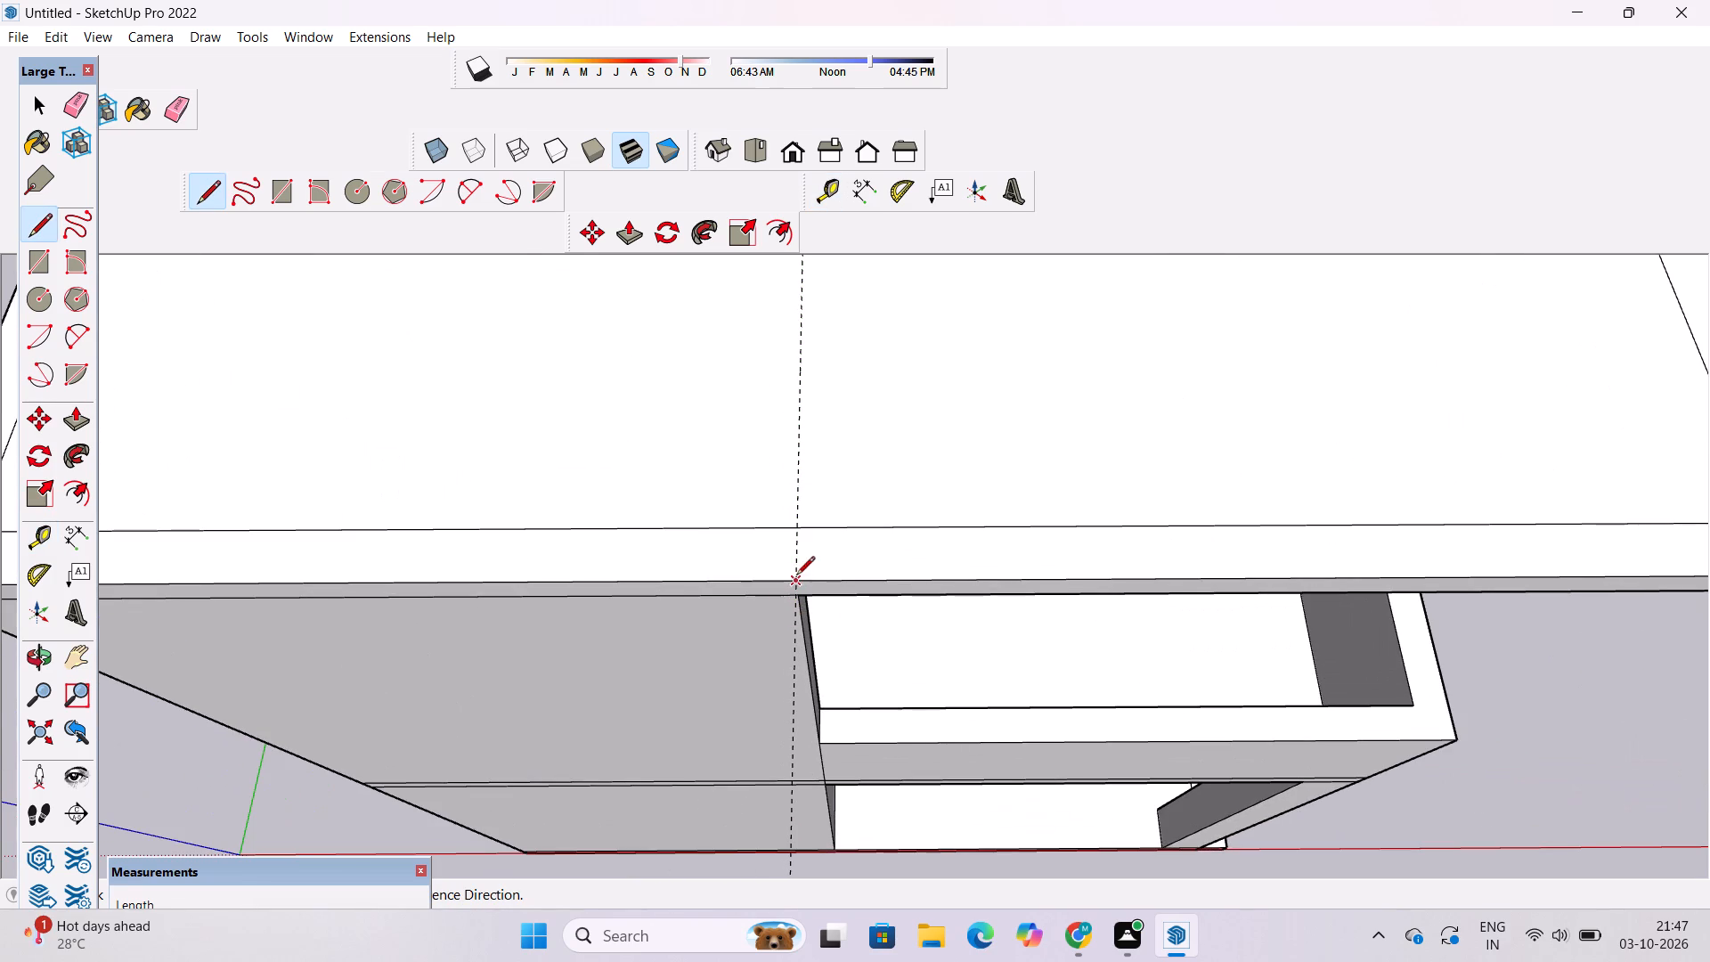
left_click(794, 583)
left_click(802, 531)
key("space")
Erase the 23' guide crossing the roof slab.
type("e")
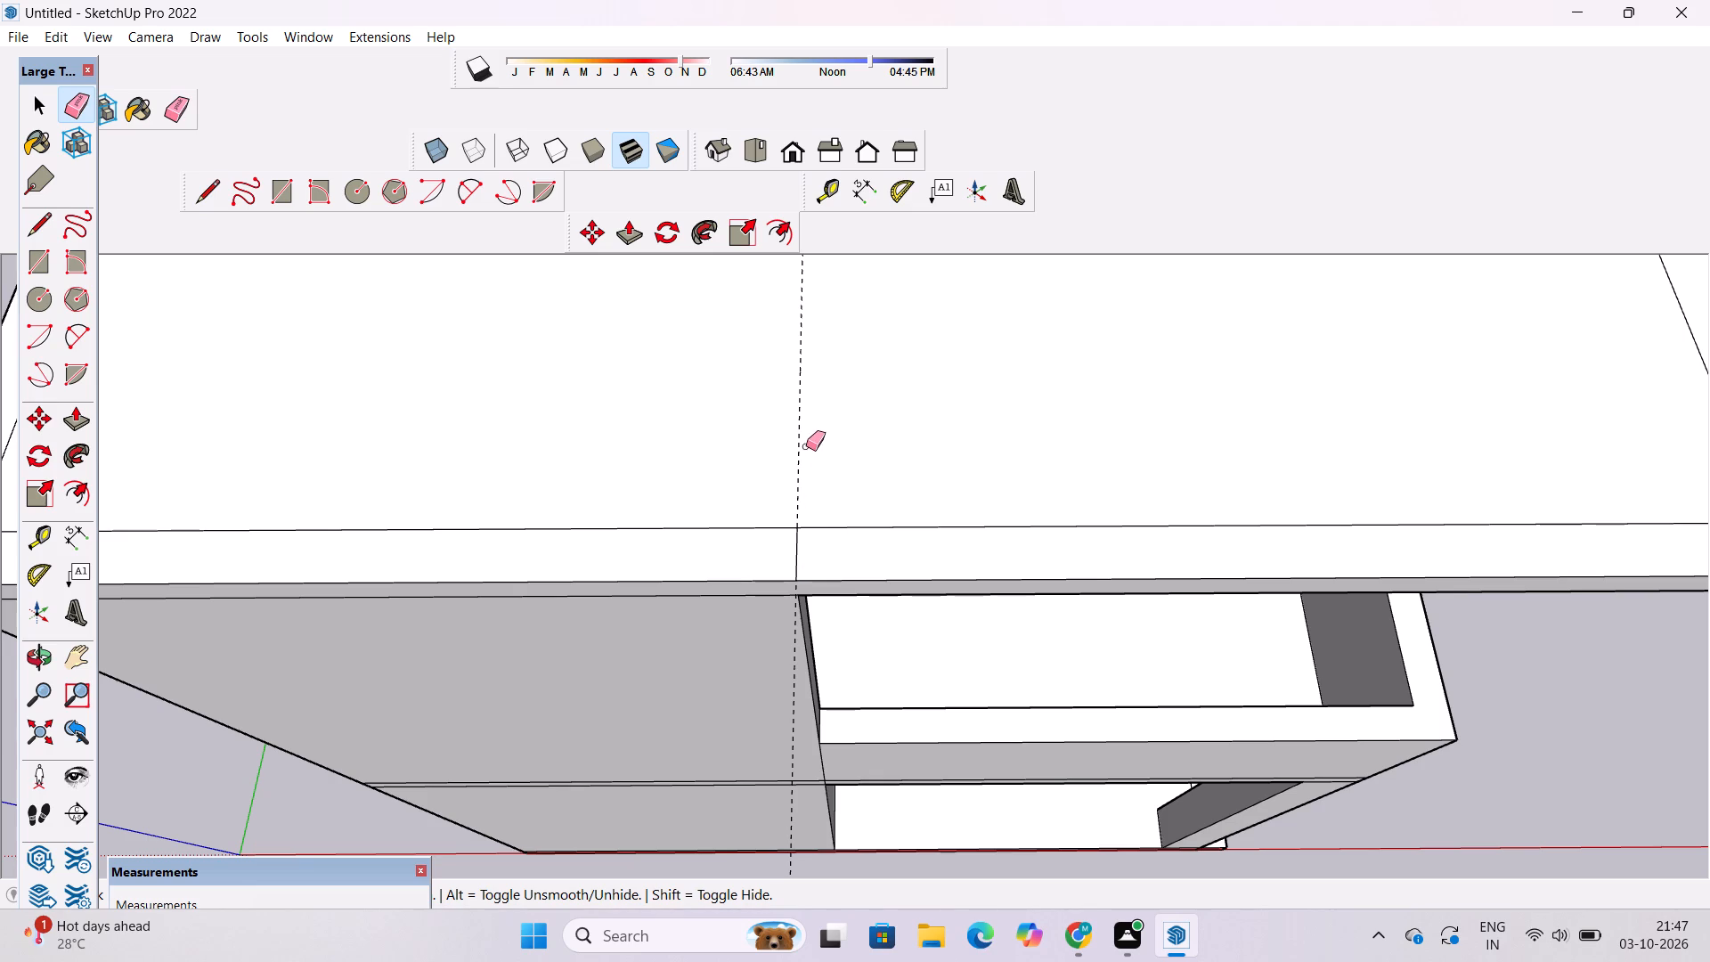
left_click_drag(804, 444, 797, 459)
Examine the roof slab's border, with its two short dividing lines and the strip, above the building's open front.
key("o")
scroll(655, 491, "down", 11)
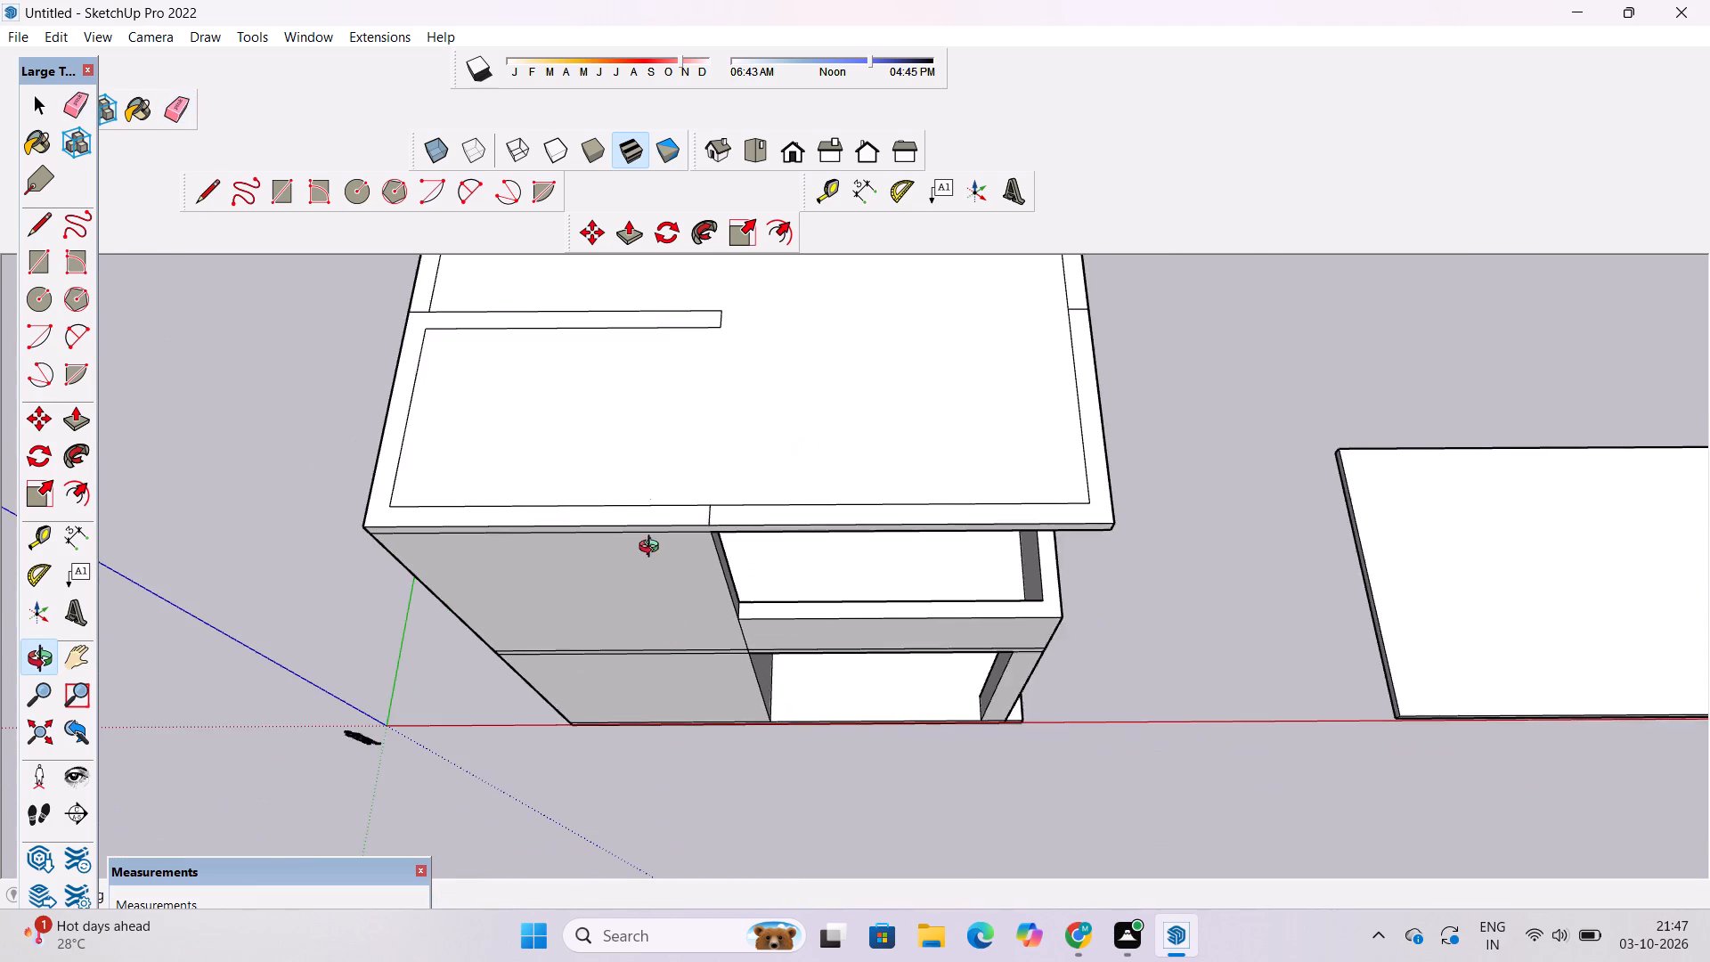
scroll(690, 673, "up", 3)
scroll(690, 660, "down", 5)
left_click_drag(753, 620, 729, 669, "shift")
left_click_drag(726, 677, 729, 619)
scroll(729, 611, "down", 4)
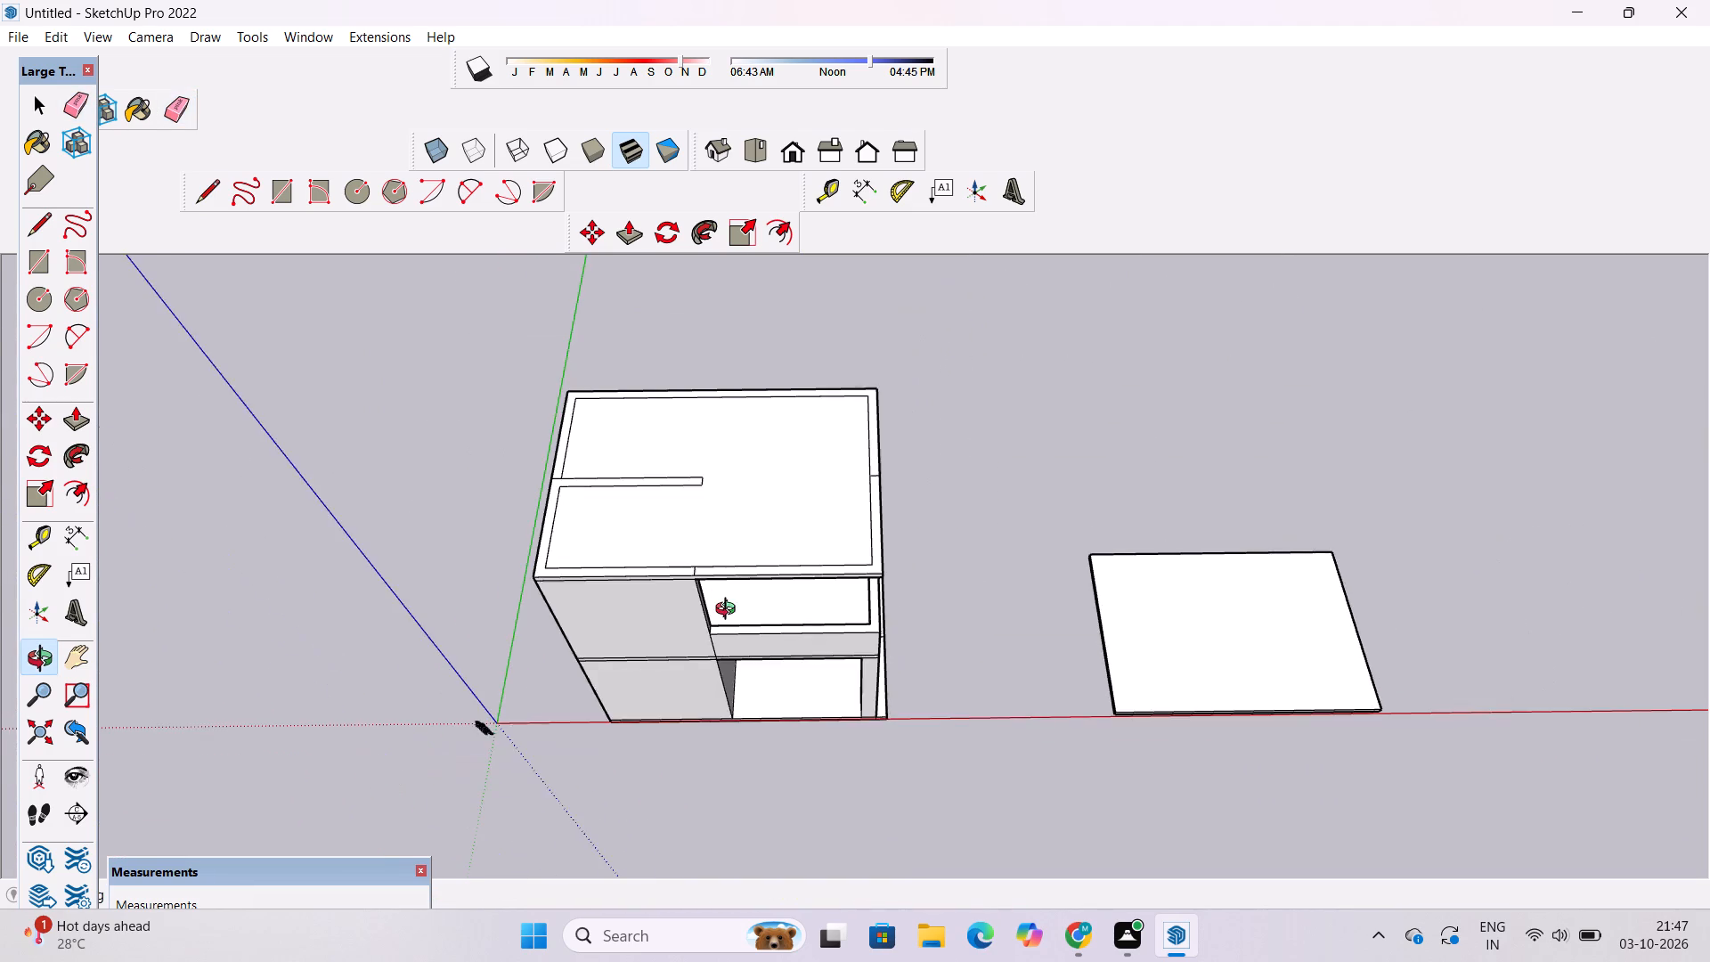
scroll(729, 611, "down", 1)
left_click_drag(759, 547, 720, 624, "shift")
scroll(719, 625, "up", 4)
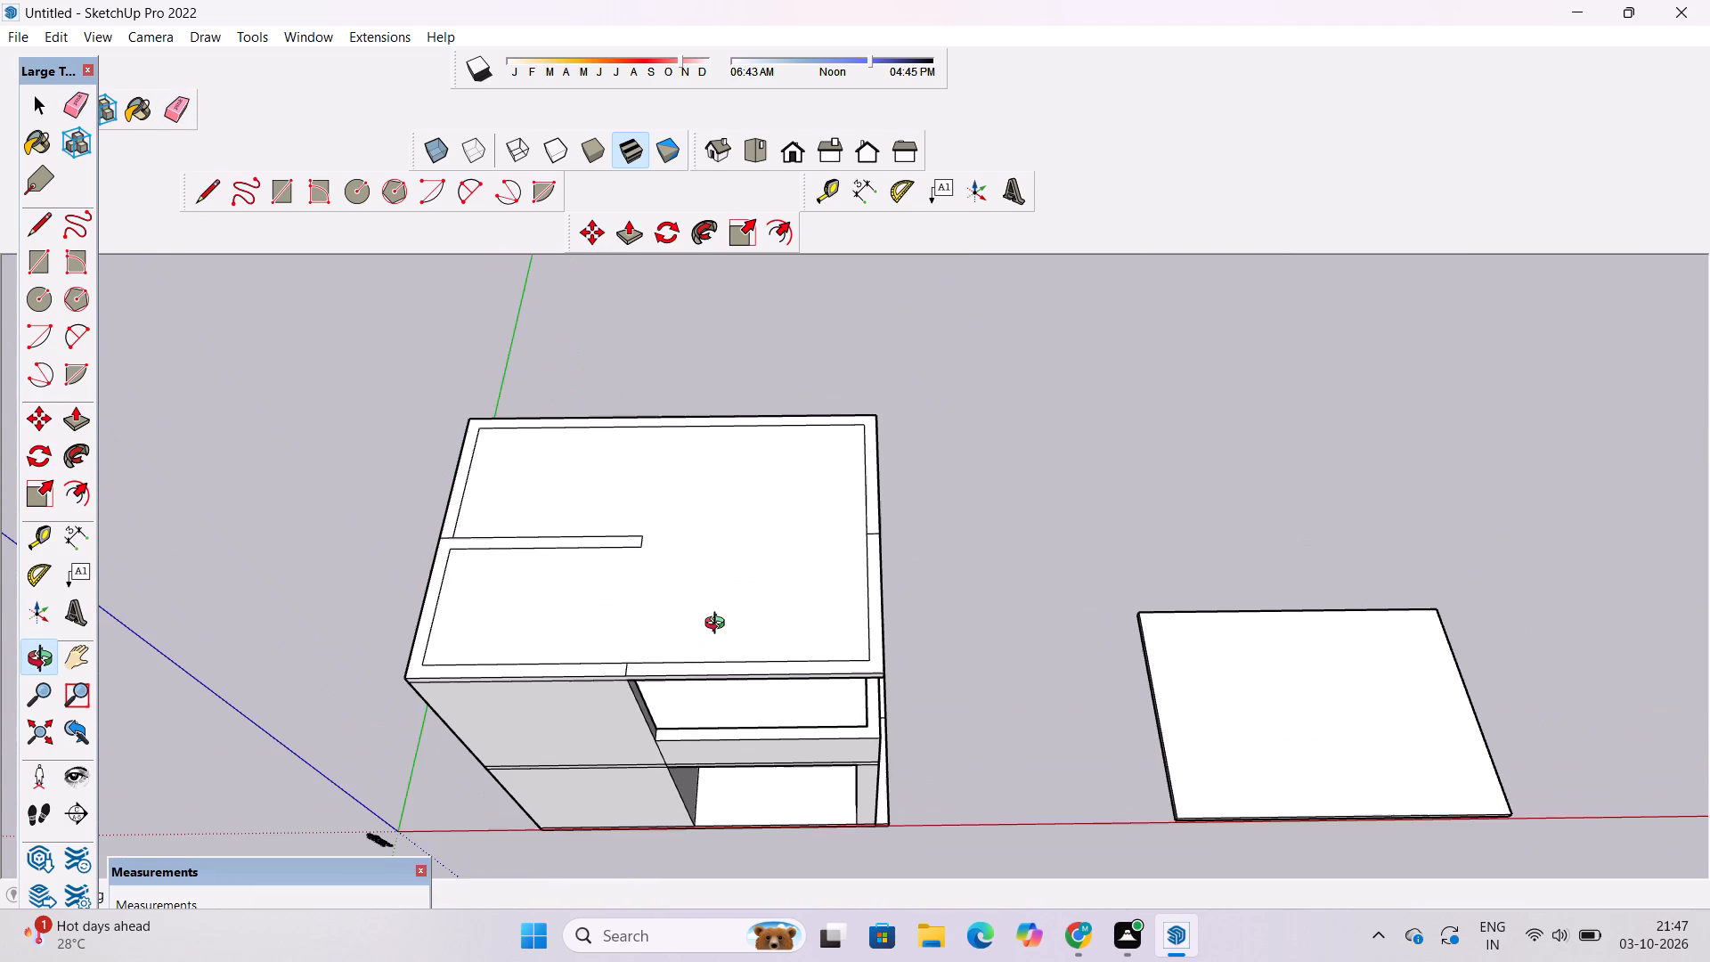
scroll(719, 625, "down", 2)
left_click_drag(691, 673, 691, 664)
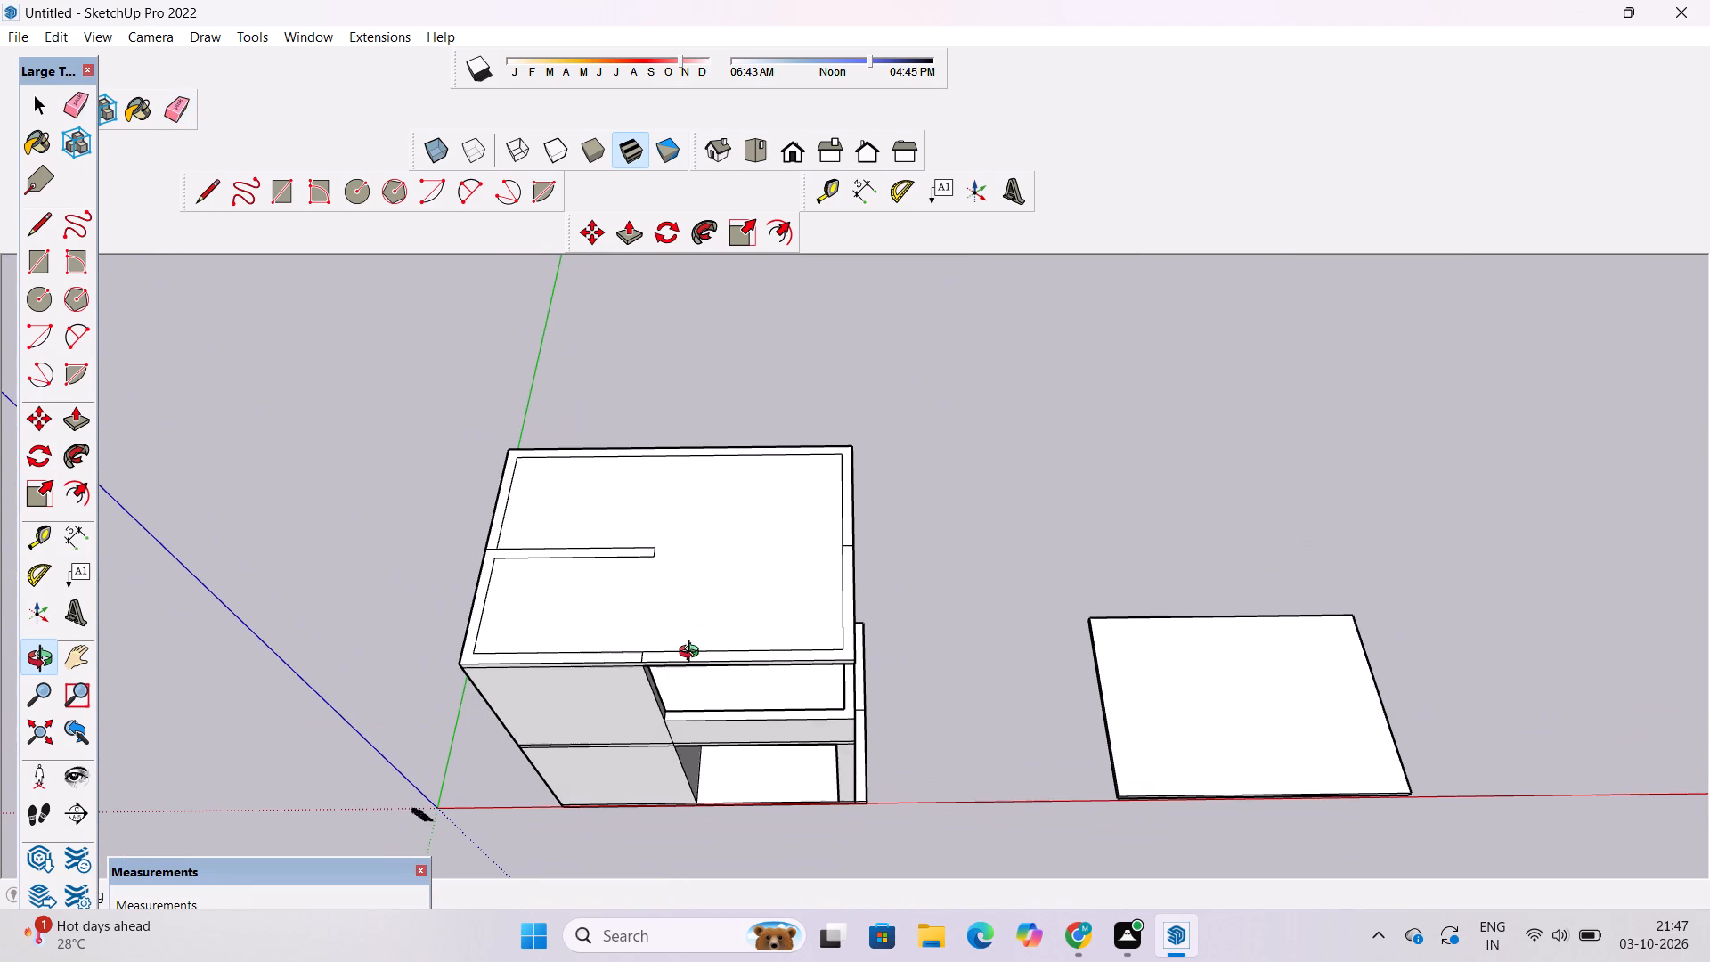
scroll(693, 654, "down", 4)
left_click_drag(696, 663, 726, 624, "shift")
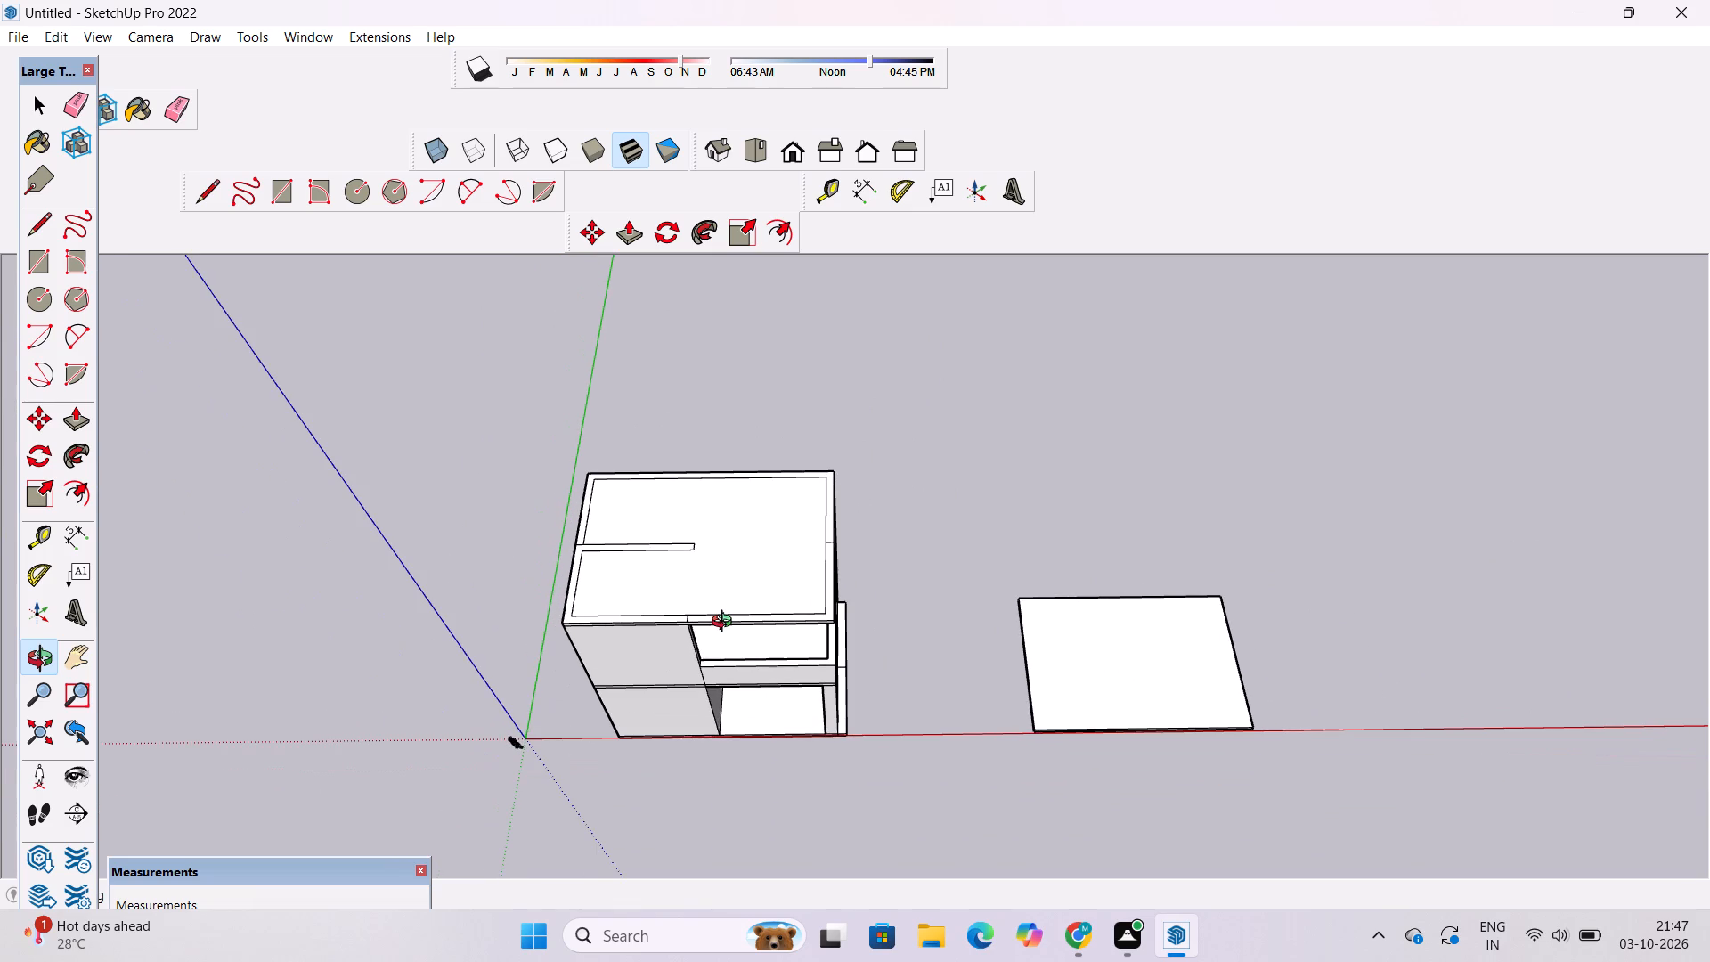
scroll(622, 628, "up", 2)
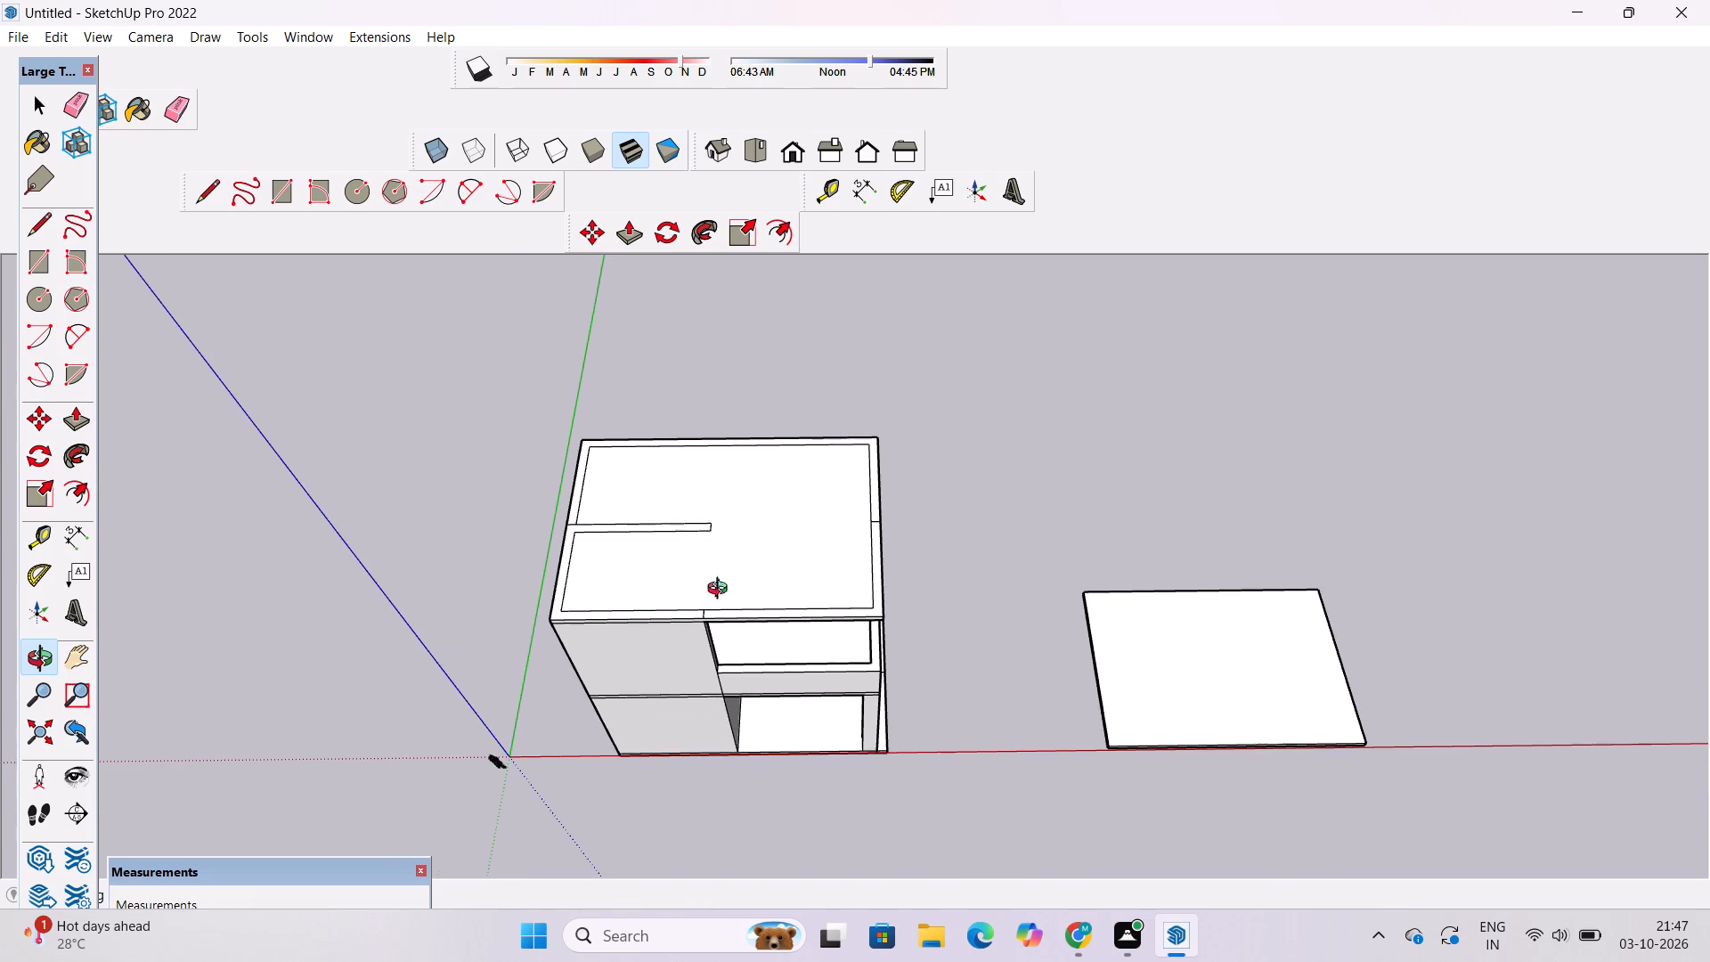
Draw a vertical line down the roof slab's front face, from the front border's dividing line to the slab's lower edge.
left_click_drag(837, 579, 818, 599, "shift")
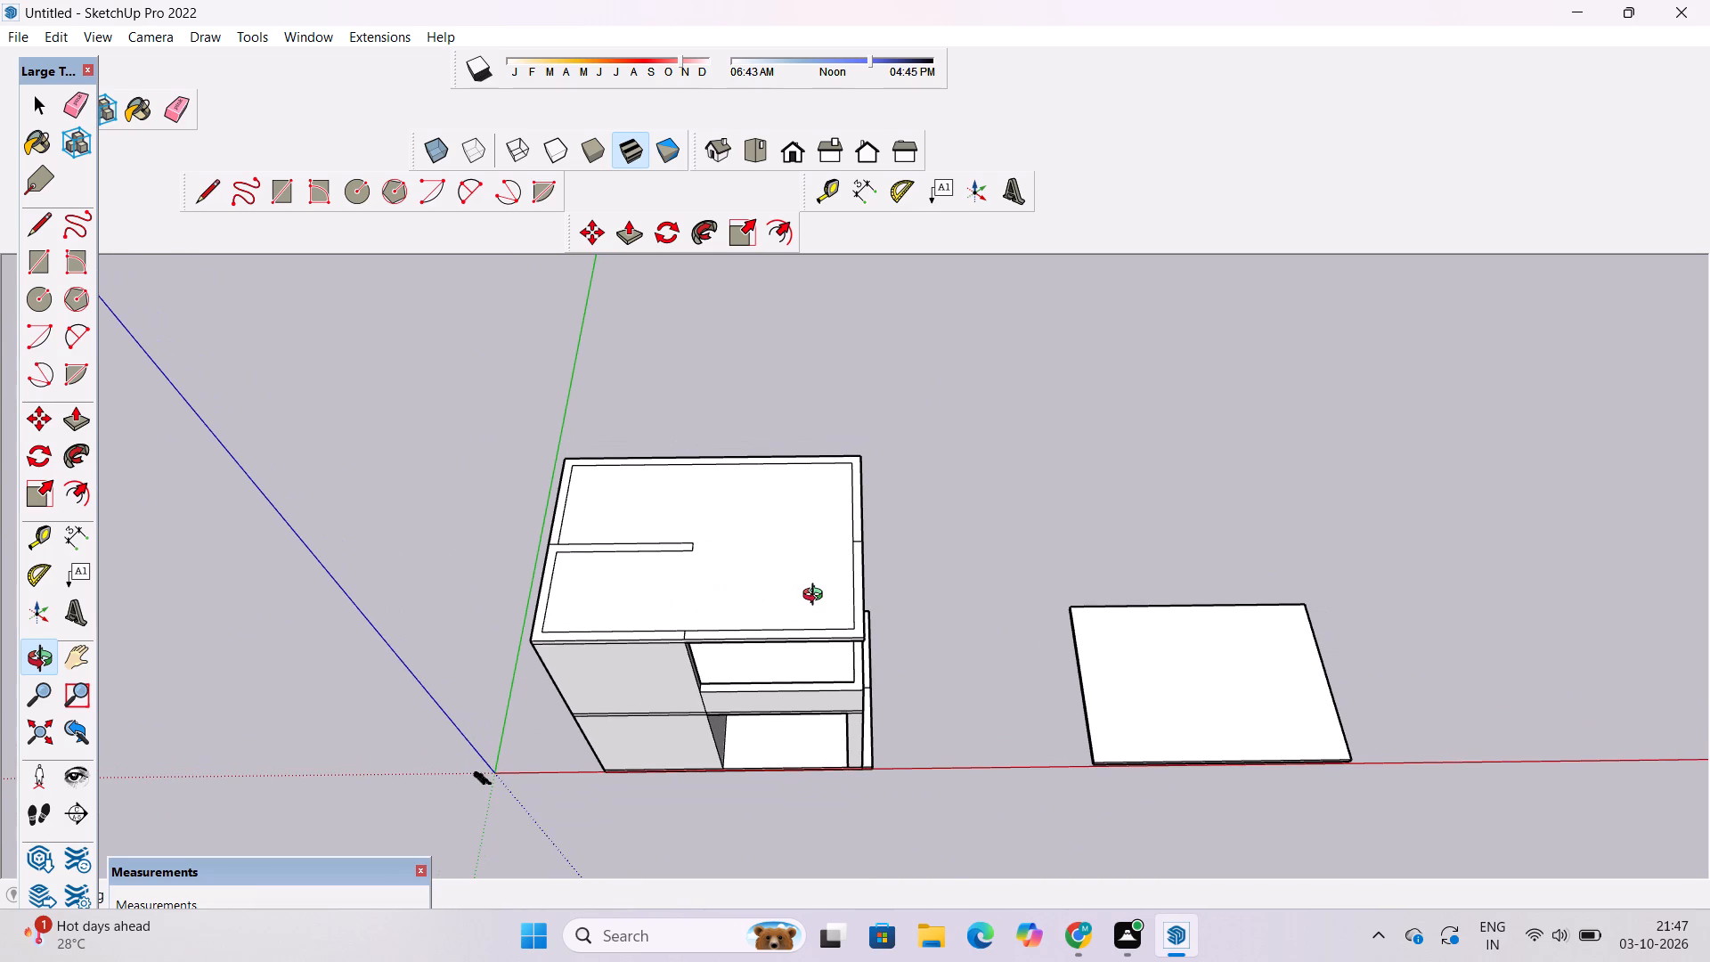
scroll(817, 597, "down", 3)
left_click_drag(804, 589, 816, 705, "shift")
scroll(785, 752, "up", 4)
left_click_drag(777, 778, 798, 640, "shift")
left_click_drag(796, 695, 820, 501)
scroll(819, 477, "down", 2)
left_click_drag(791, 472, 793, 599, "shift")
scroll(782, 635, "up", 12)
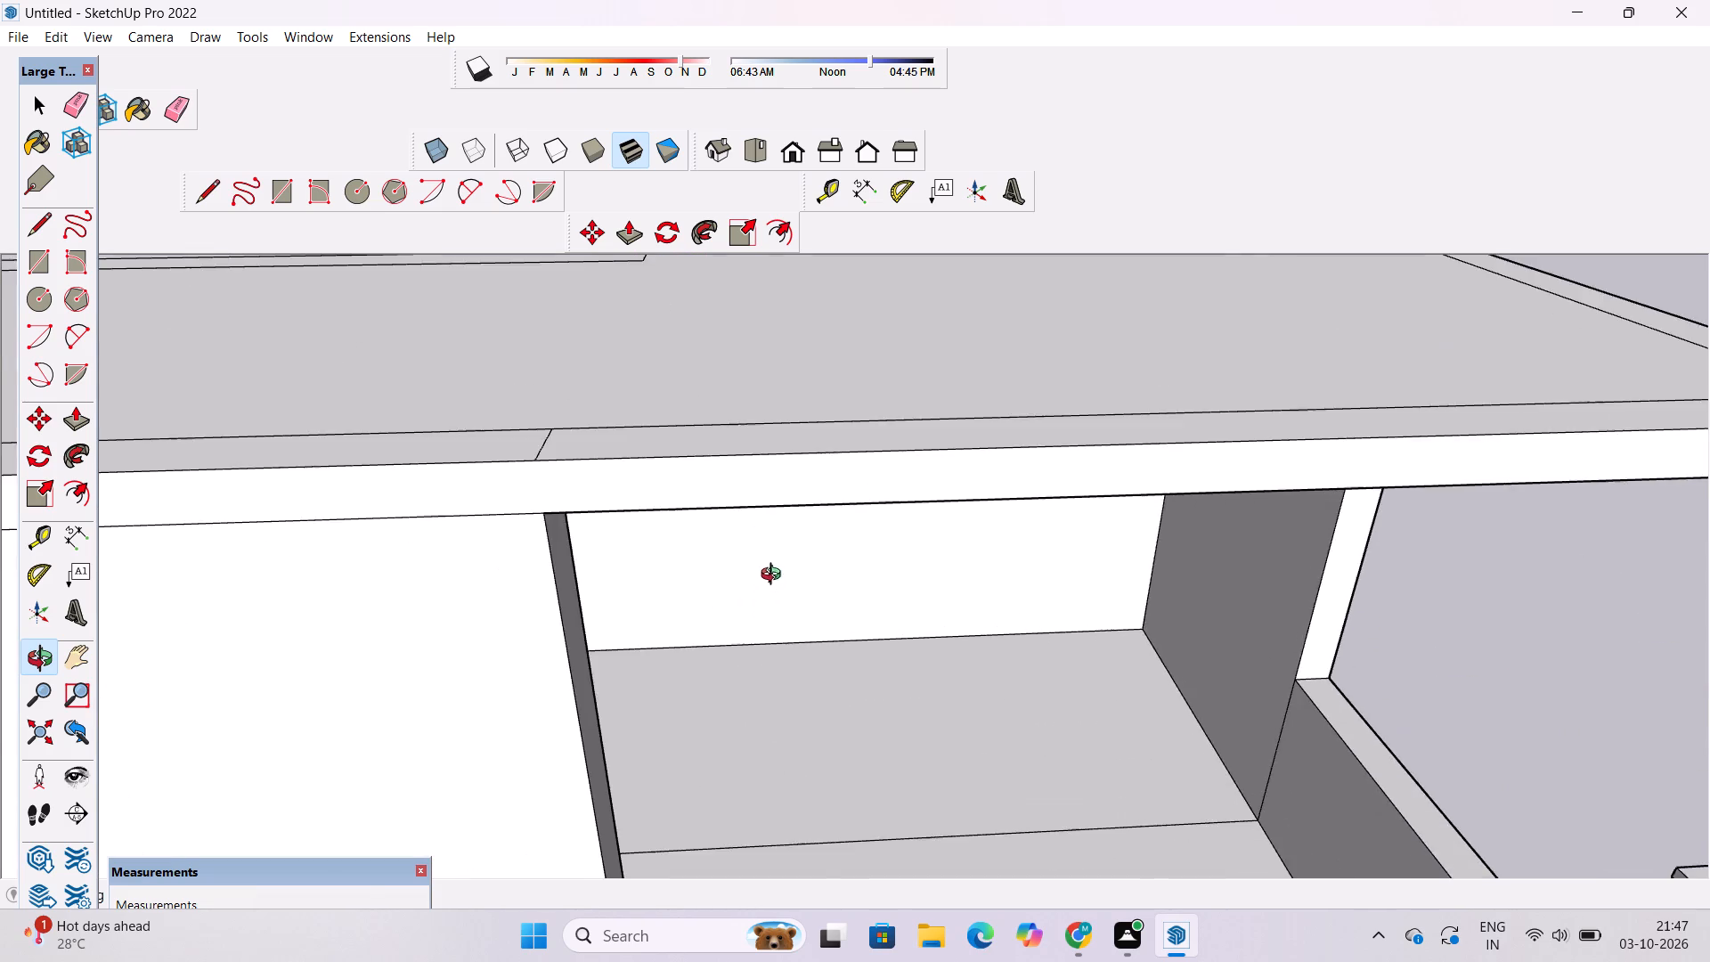
left_click_drag(781, 568, 796, 646, "shift")
left_click_drag(623, 685, 633, 638)
scroll(636, 633, "down", 3)
left_click_drag(608, 685, 609, 661, "shift")
scroll(621, 643, "up", 3)
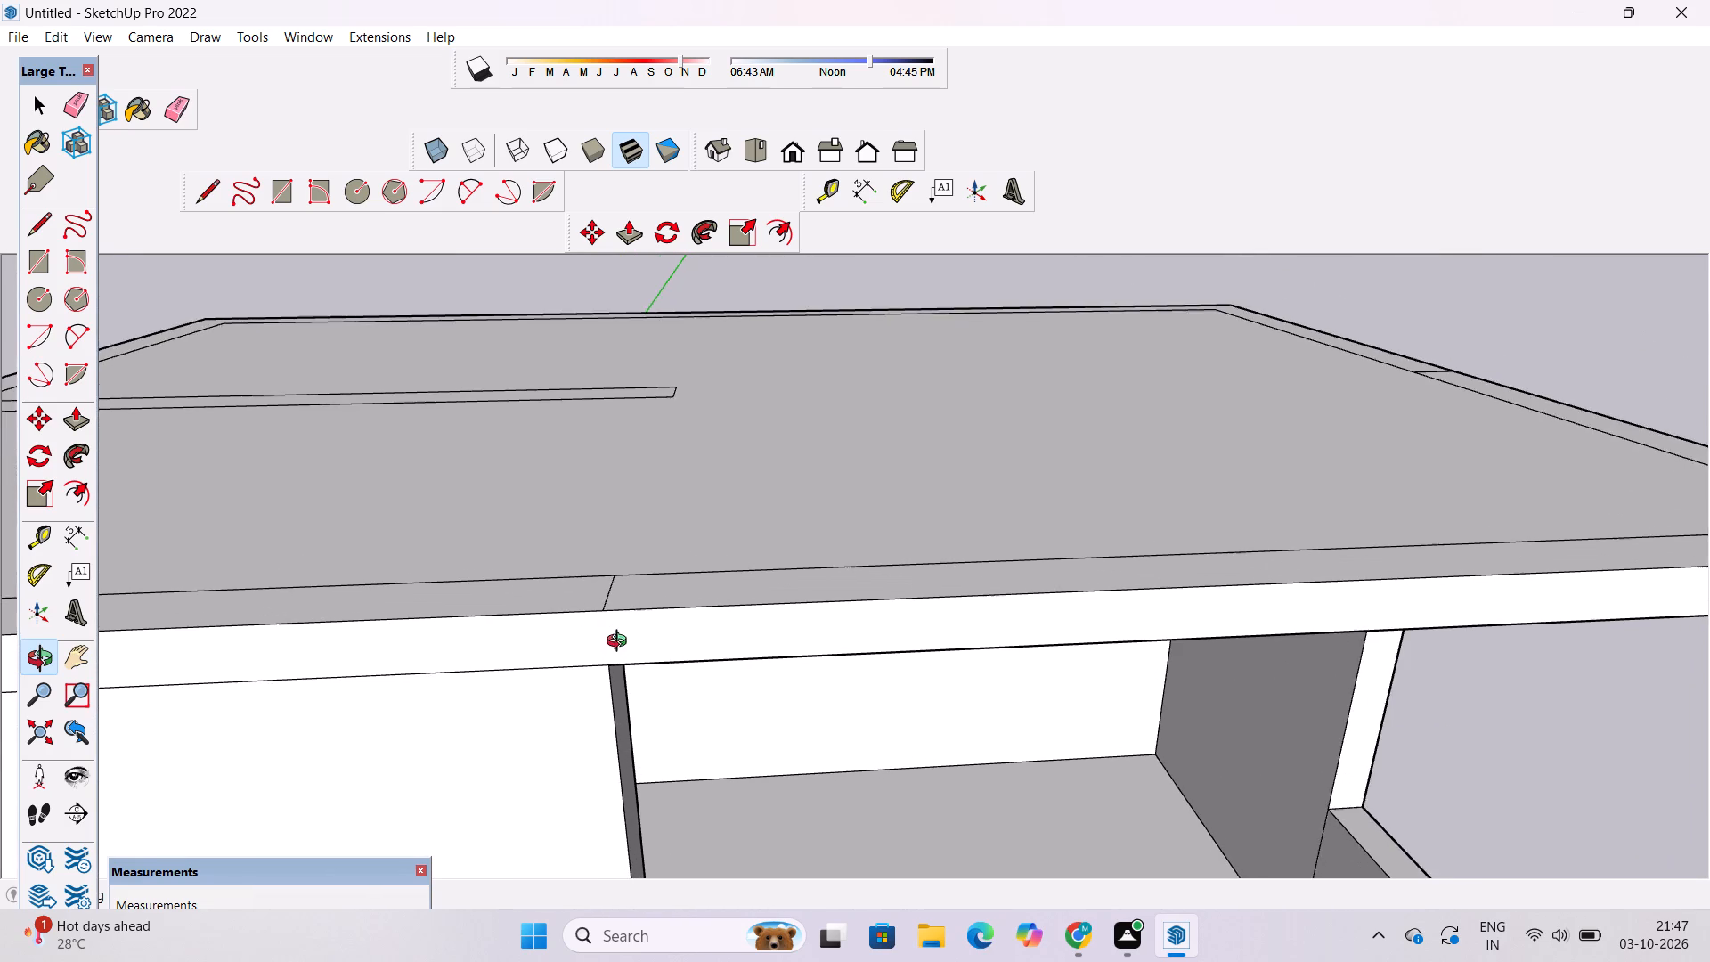
scroll(621, 643, "up", 2)
key("l")
left_click(594, 606)
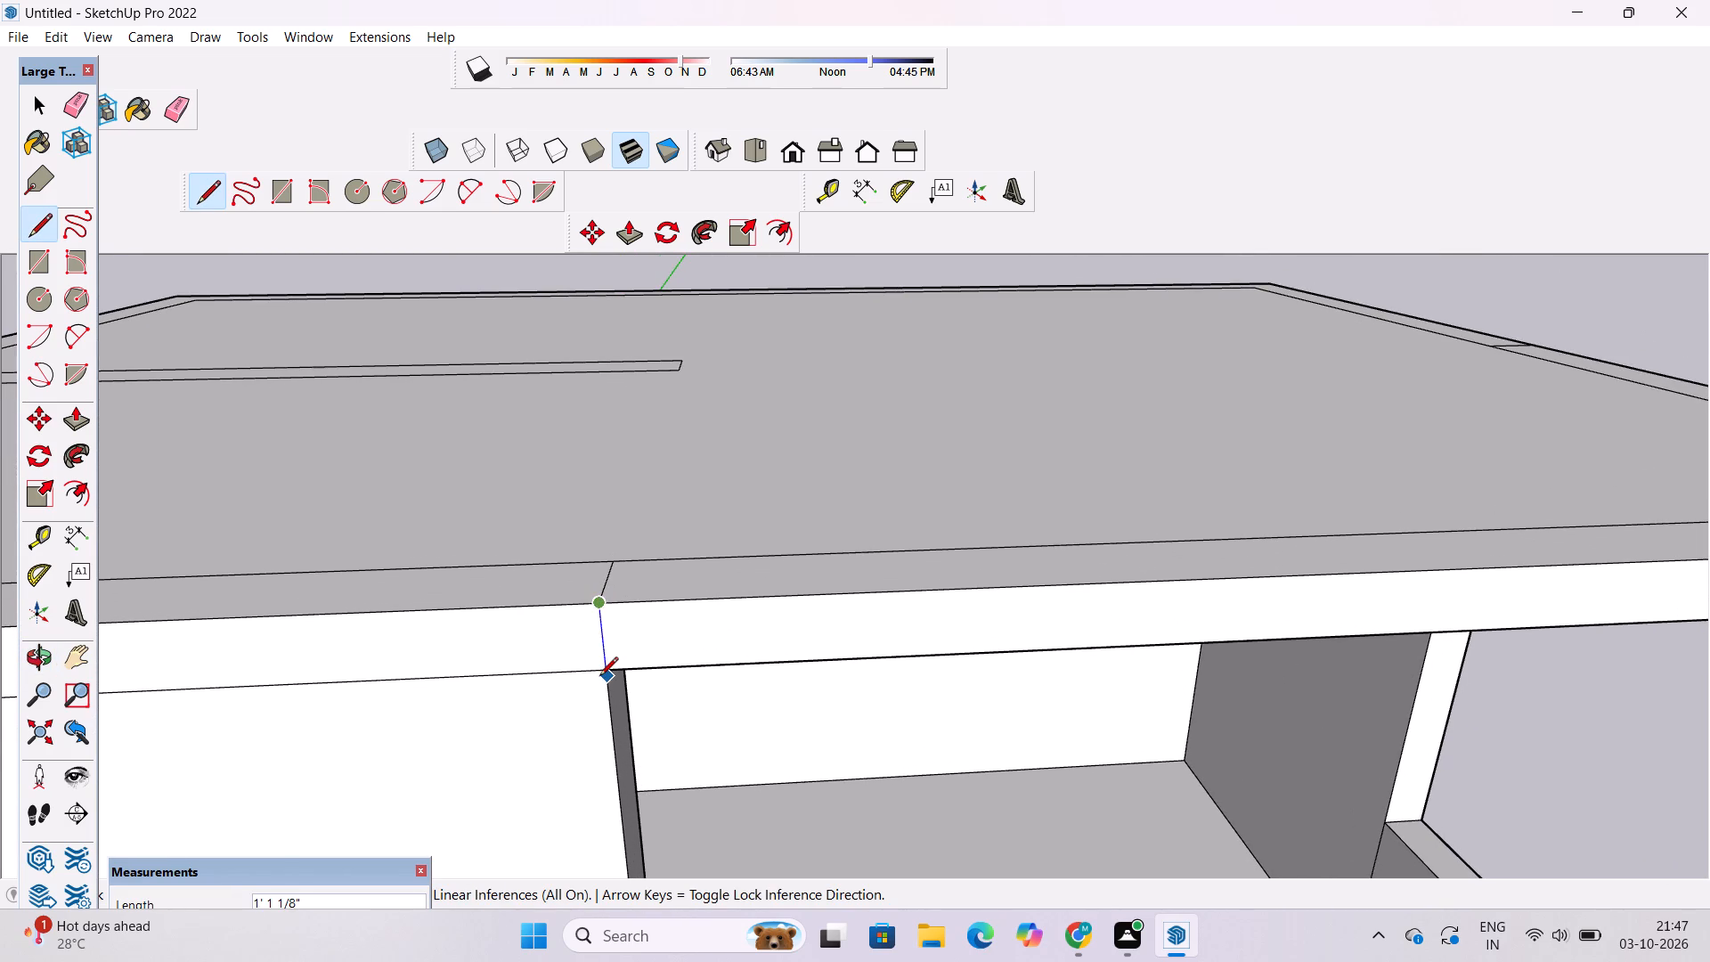
left_click(599, 677)
key("space")
Push/Pull the U-shaped part of the roof border, including the 23' strip, up 20' to form walls.
type("o")
scroll(534, 679, "down", 10)
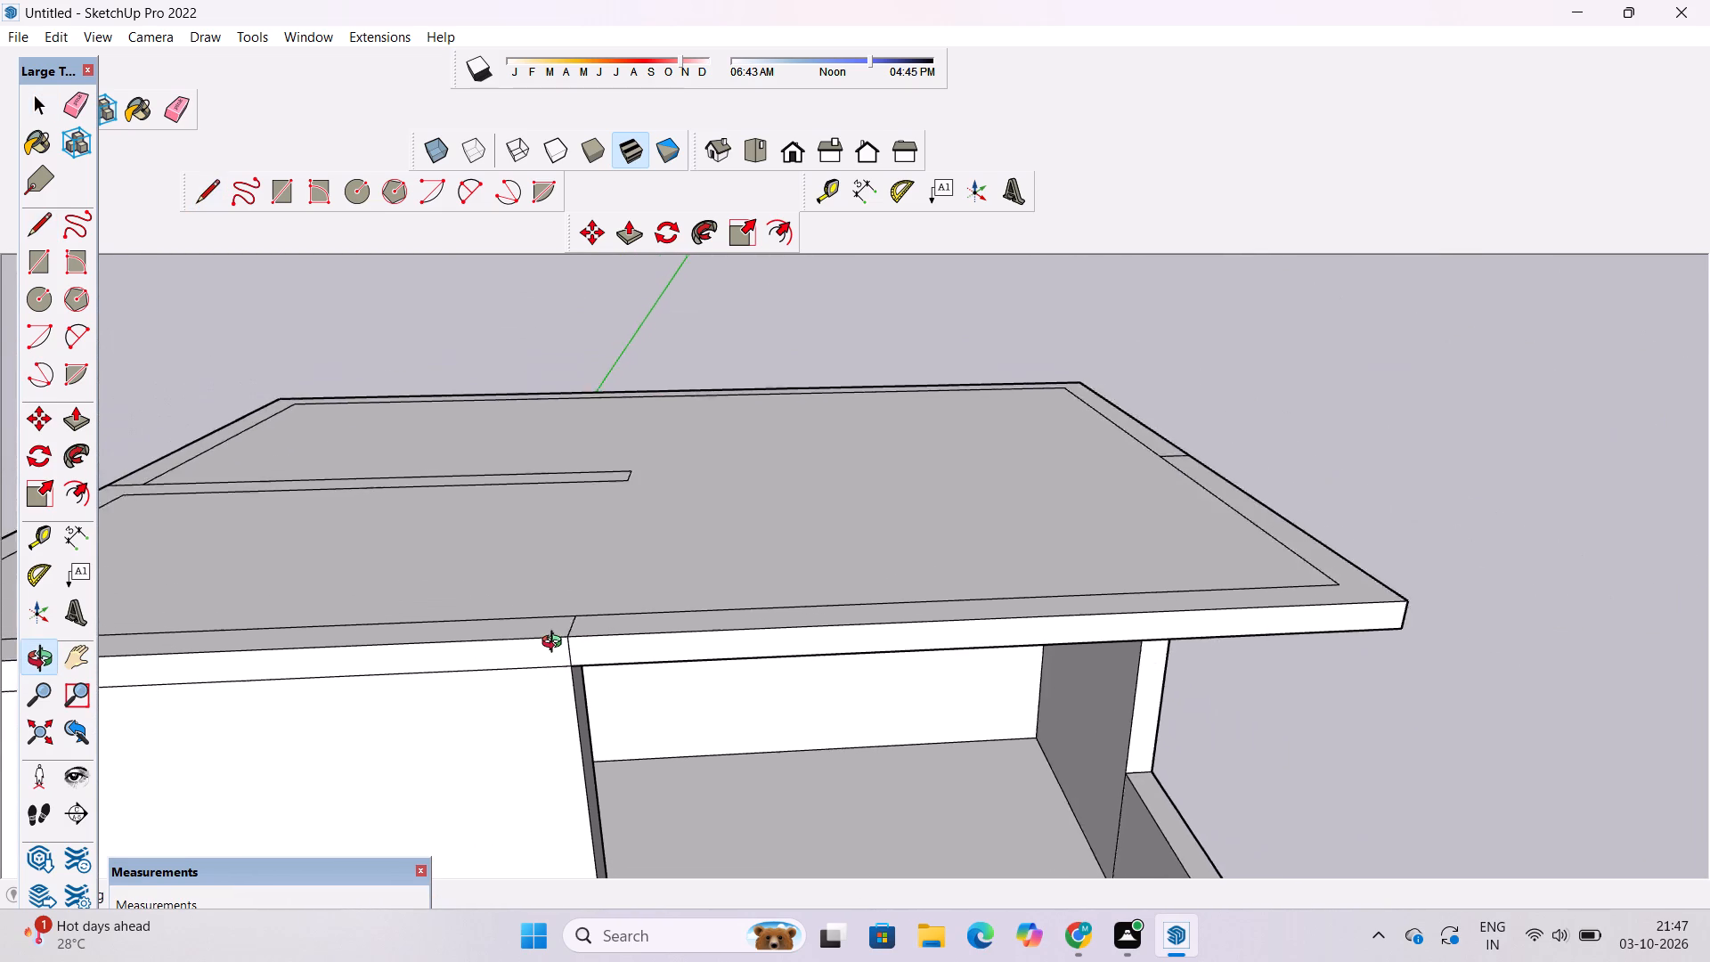
scroll(556, 644, "down", 12)
left_click_drag(871, 547, 874, 639)
scroll(874, 639, "up", 3)
left_click_drag(898, 613, 835, 652)
left_click_drag(829, 622, 862, 725, "shift")
scroll(836, 703, "down", 3)
left_click_drag(711, 730, 769, 669)
left_click_drag(751, 715, 724, 714)
left_click_drag(680, 710, 705, 705, "shift")
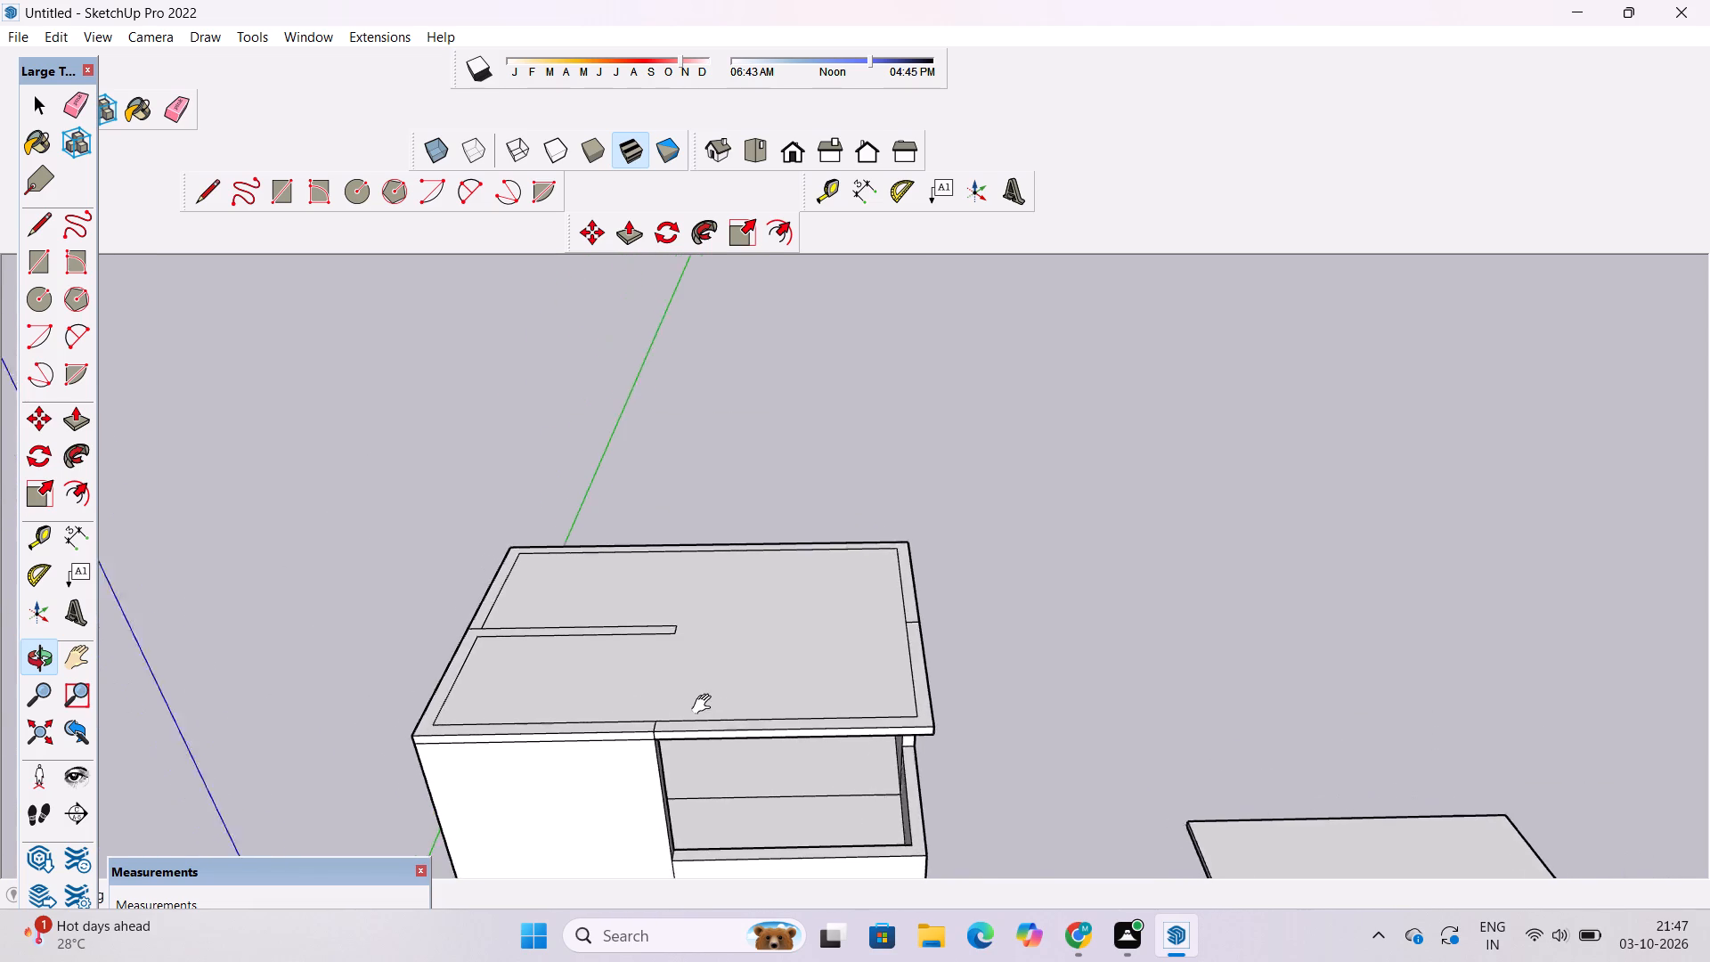
left_click_drag(705, 705, 757, 701, "shift")
scroll(669, 698, "up", 2)
left_click_drag(655, 697, 695, 690, "shift")
key("p")
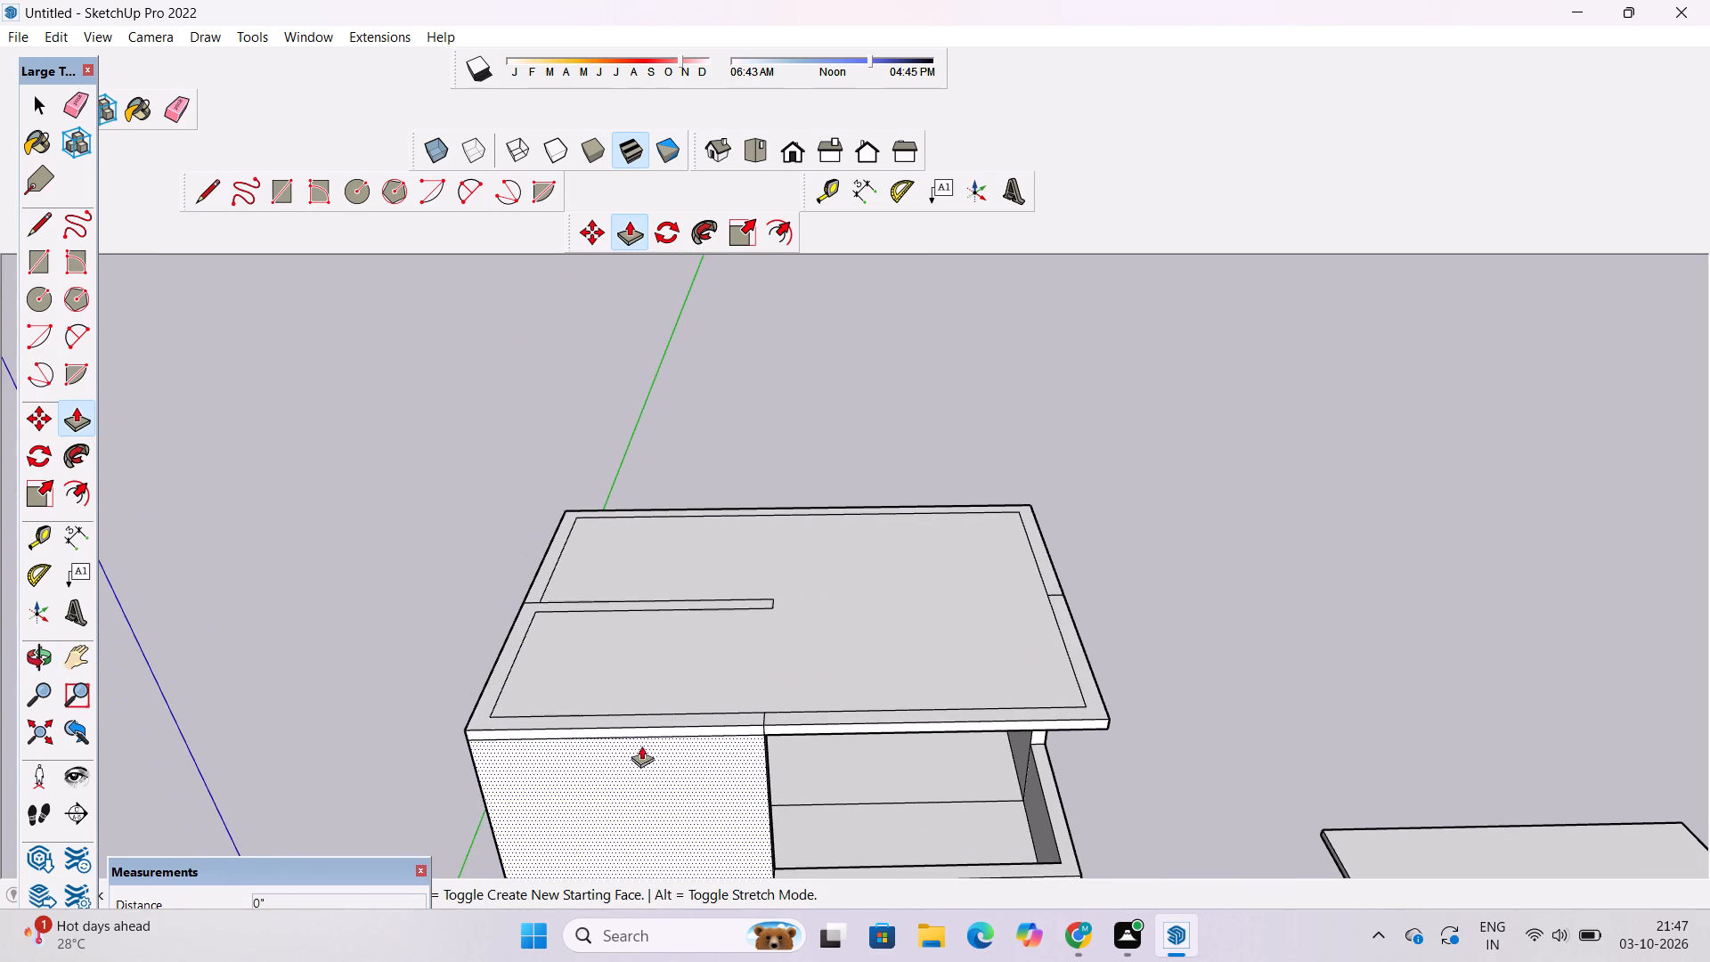
left_click(650, 721)
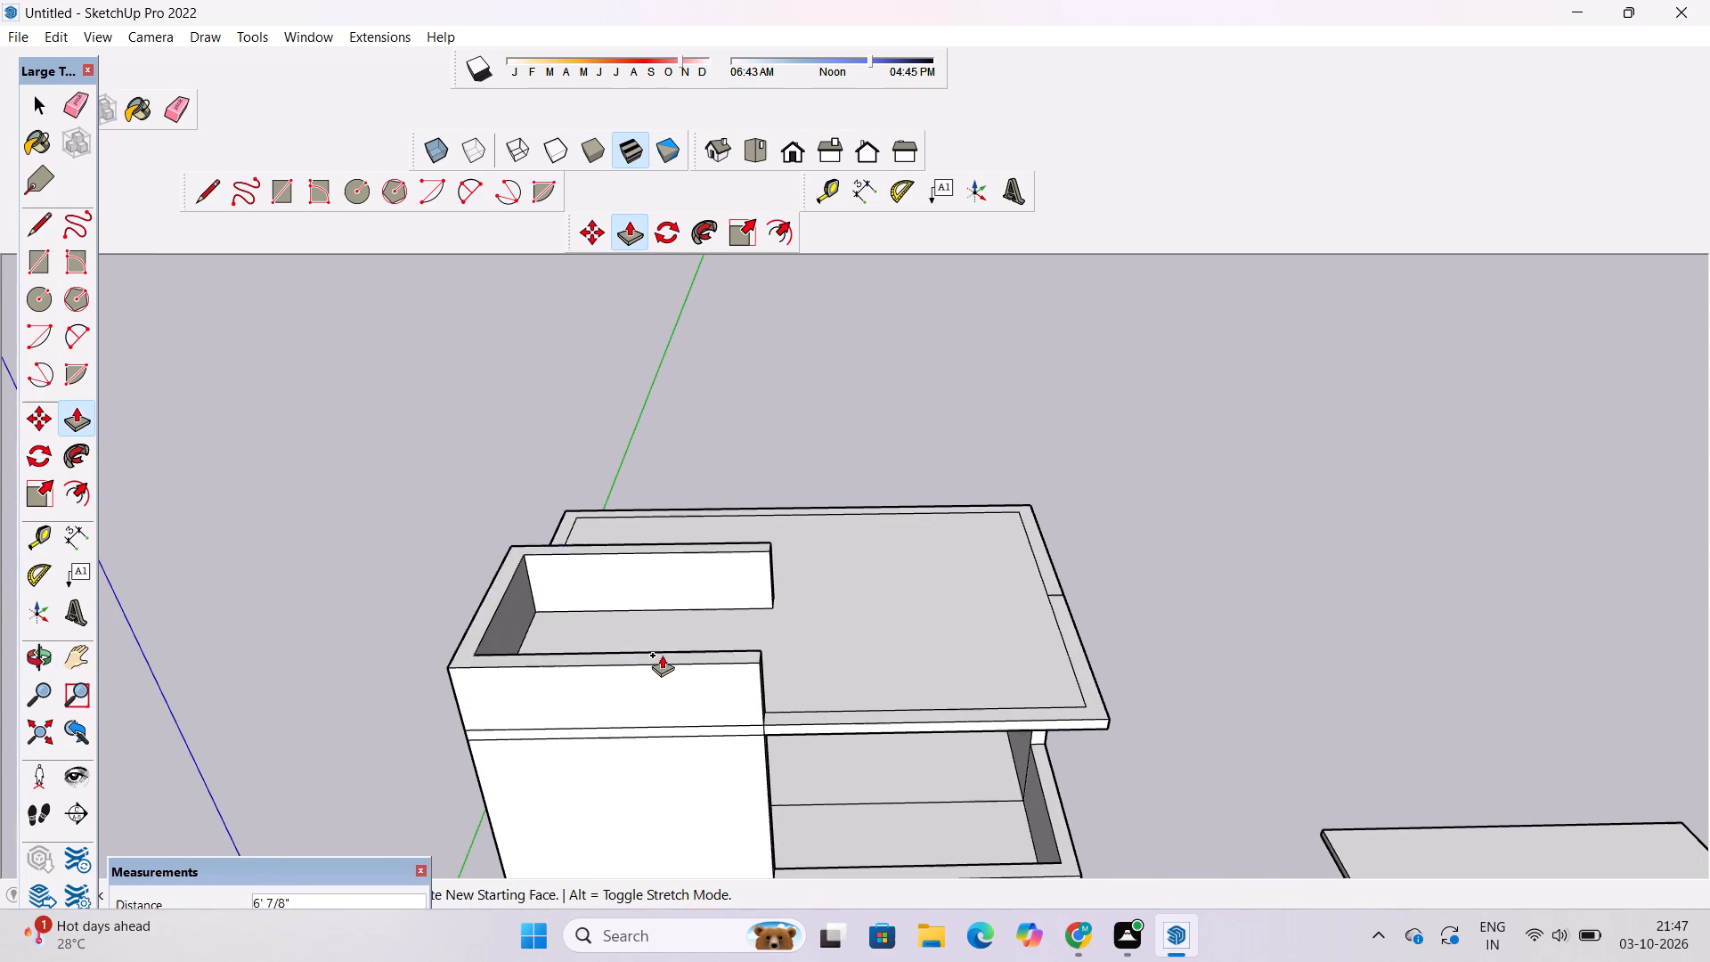
scroll(663, 651, "down", 4)
scroll(667, 636, "up", 1)
scroll(669, 632, "down", 10)
scroll(696, 575, "up", 1)
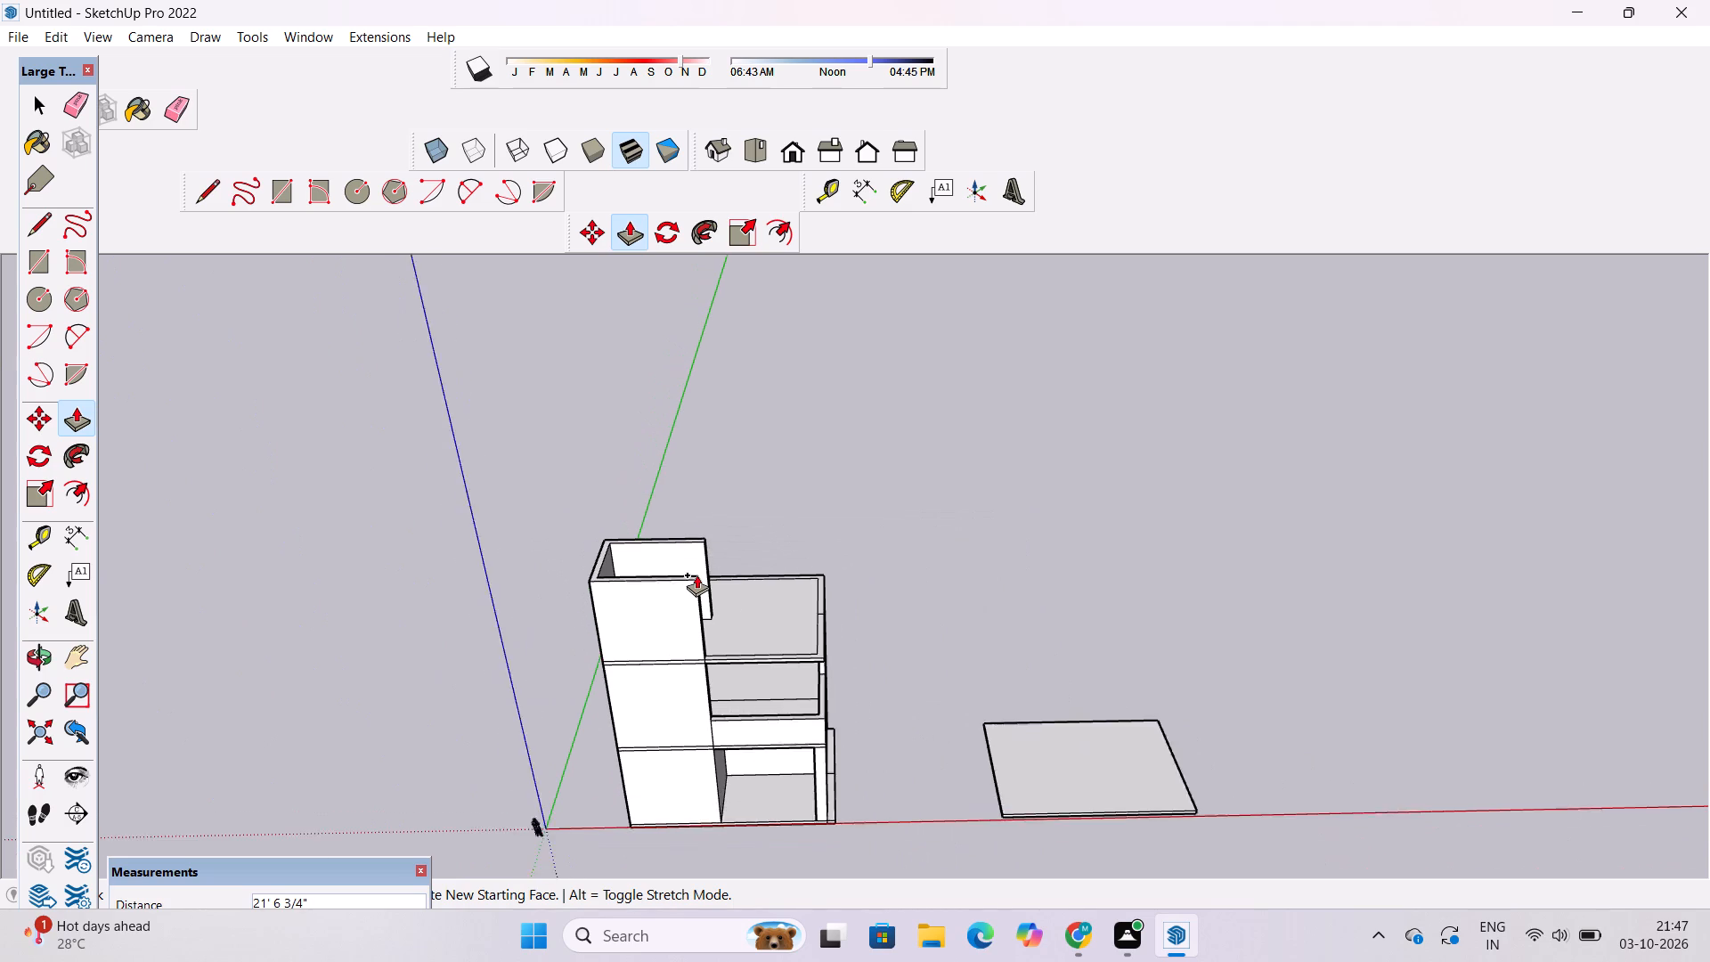
scroll(696, 575, "up", 1)
type("20'")
key("Return")
Place a guide 1.5' below the inner top edge of the raised end wall, on its inner face.
key("o")
scroll(684, 575, "down", 8)
left_click_drag(702, 683, 708, 510)
scroll(710, 558, "up", 12)
scroll(696, 603, "down", 5)
left_click_drag(709, 645, 703, 544, "shift")
left_click_drag(703, 544, 707, 579)
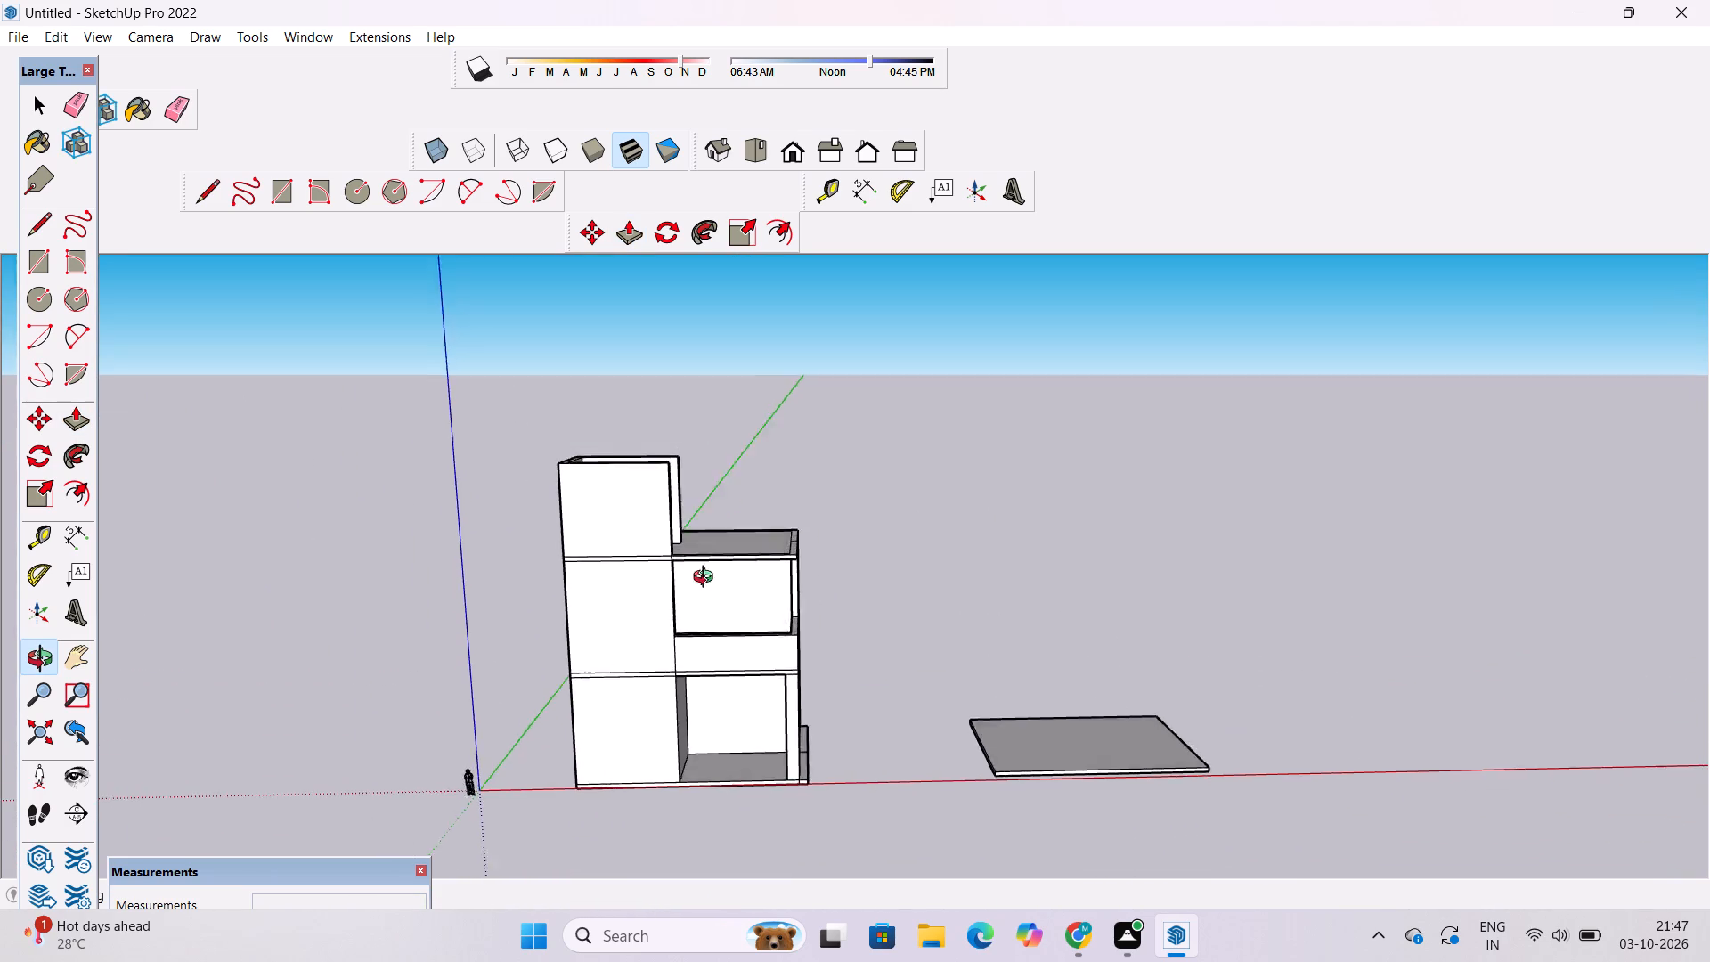
left_click_drag(707, 579, 704, 706)
scroll(697, 584, "up", 5)
left_click_drag(706, 573, 654, 631, "shift")
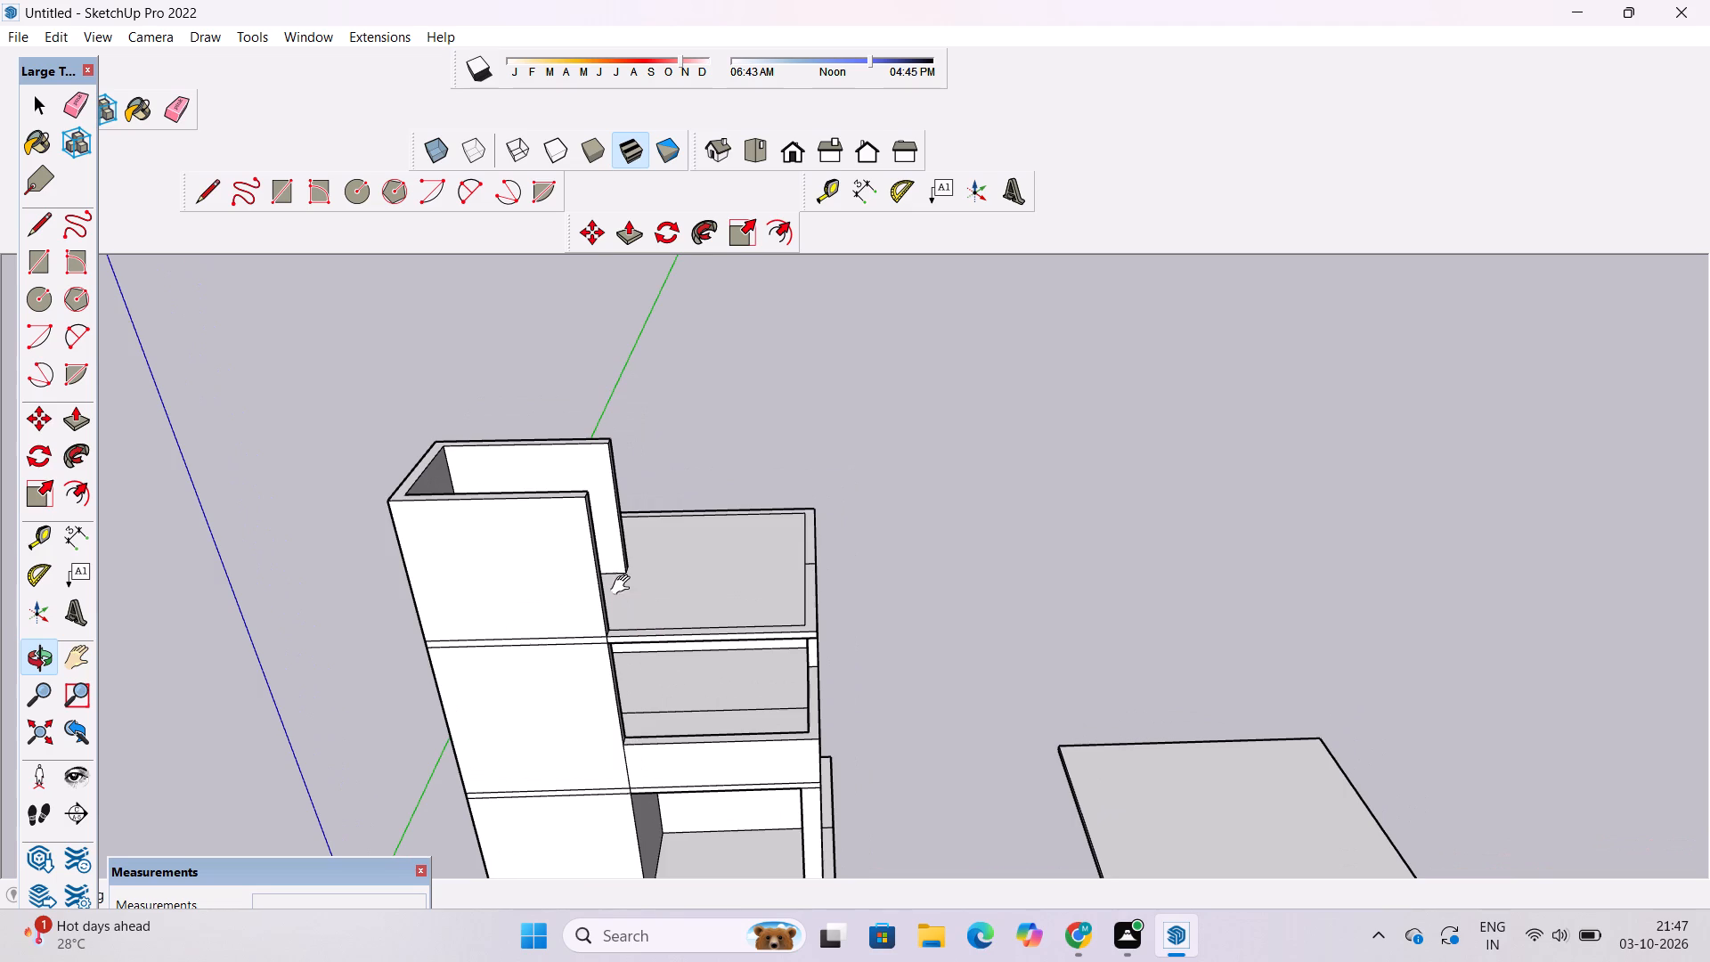
left_click_drag(624, 585, 688, 681, "shift")
scroll(582, 557, "up", 5)
left_click_drag(600, 571, 572, 575)
left_click_drag(543, 578, 700, 635, "shift")
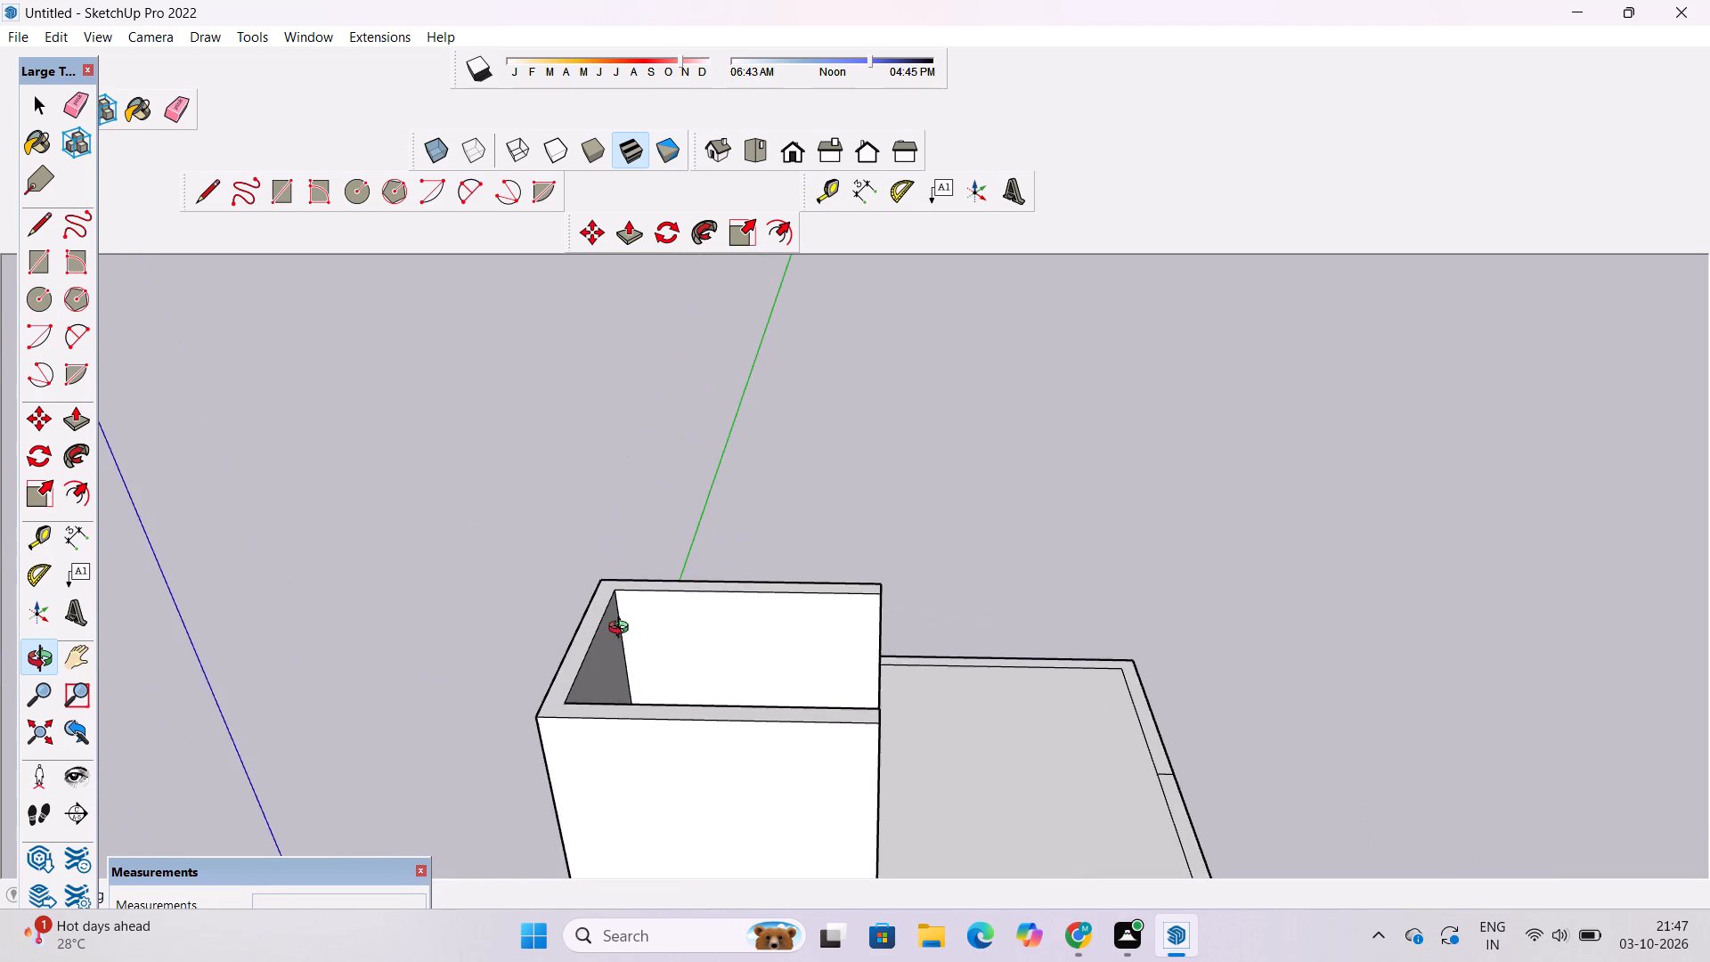
scroll(623, 630, "up", 4)
left_click_drag(627, 648, 608, 586)
left_click_drag(598, 606, 547, 614)
left_click_drag(546, 618, 479, 643)
scroll(483, 619, "up", 6)
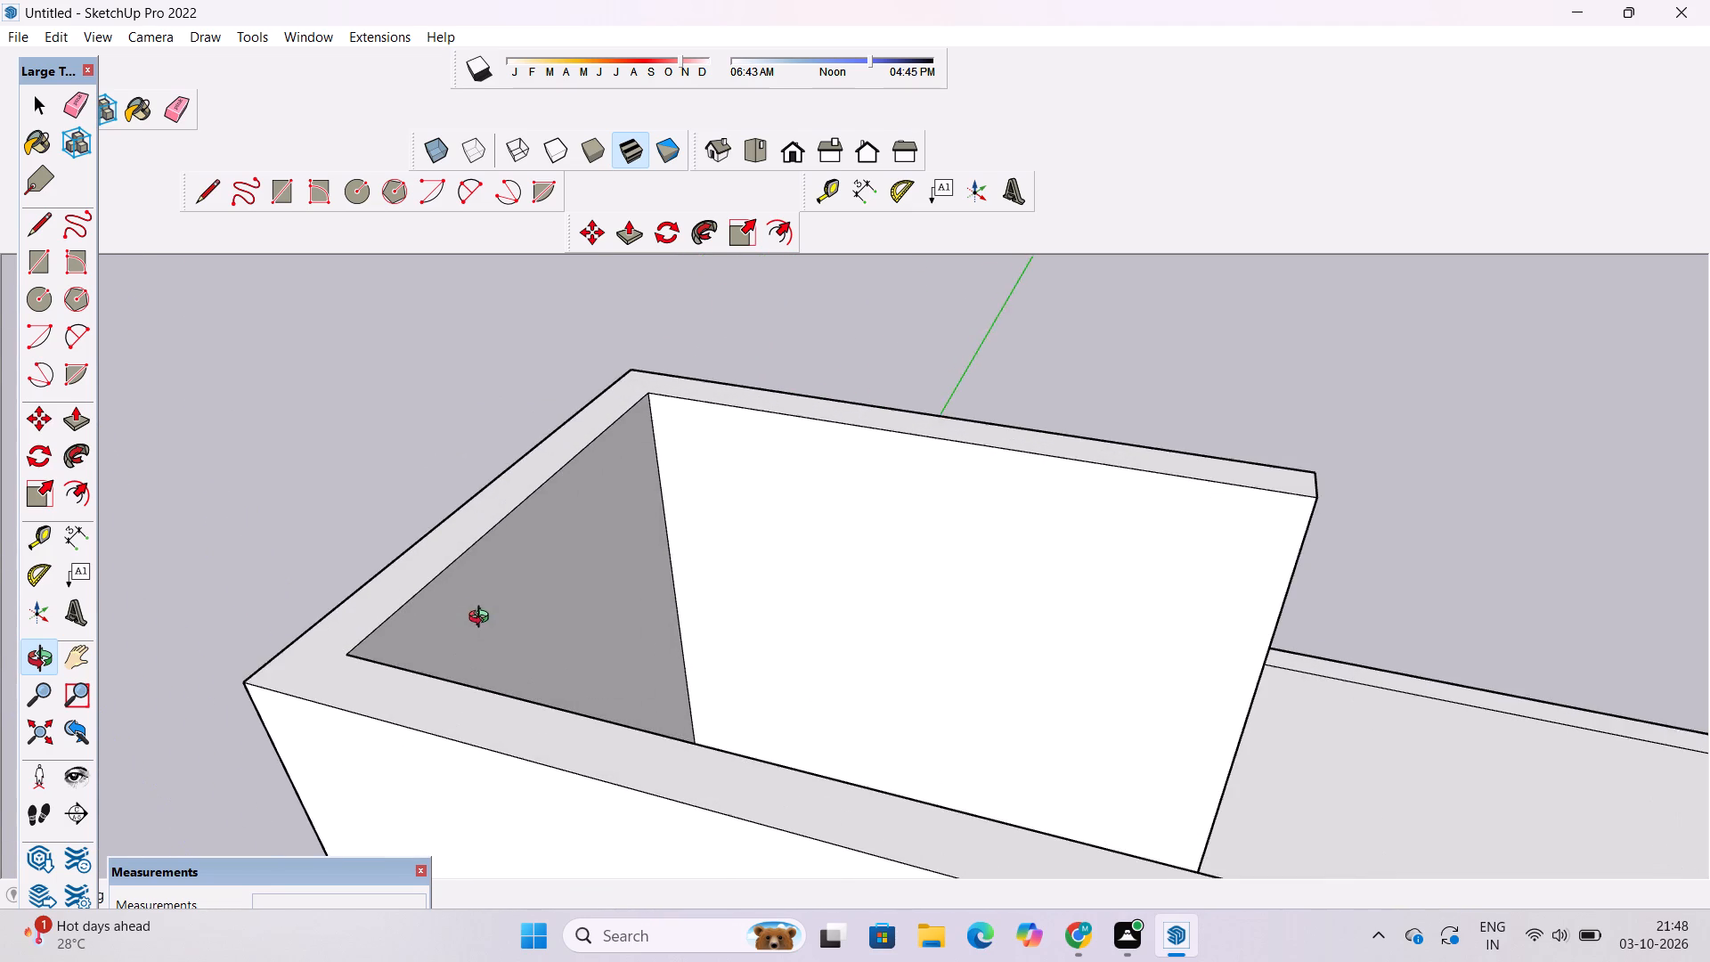
left_click_drag(553, 614, 518, 617)
key("t")
scroll(505, 552, "up", 2)
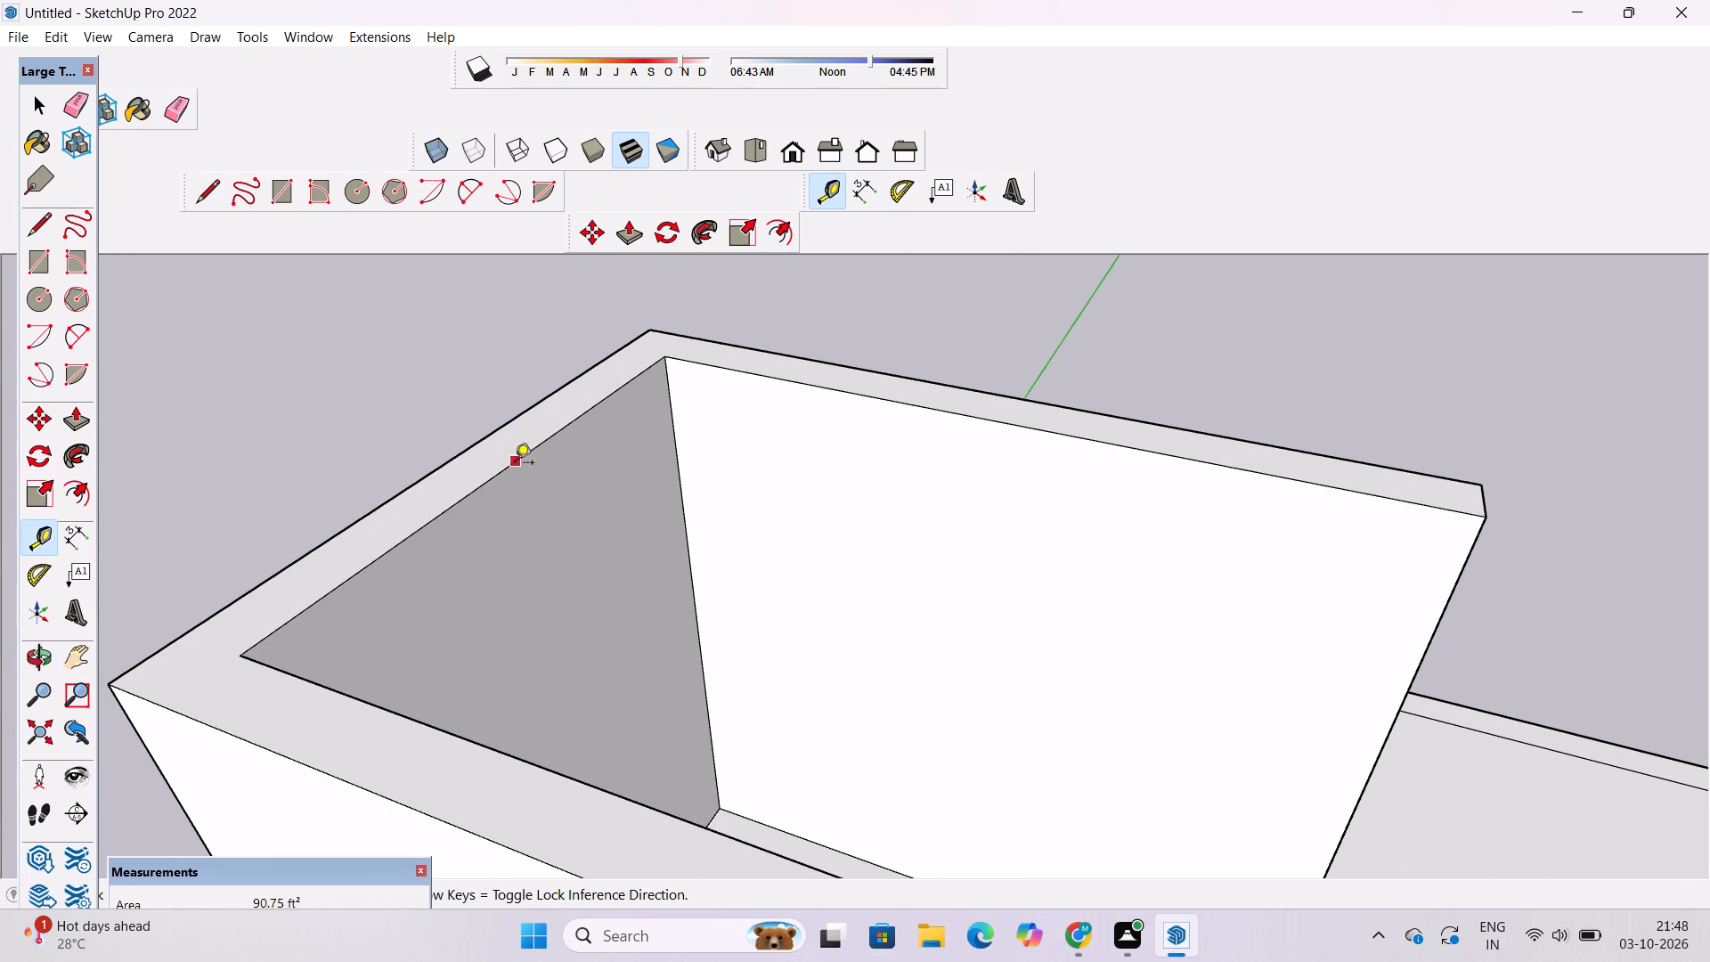
scroll(549, 477, "down", 4)
scroll(516, 485, "up", 5)
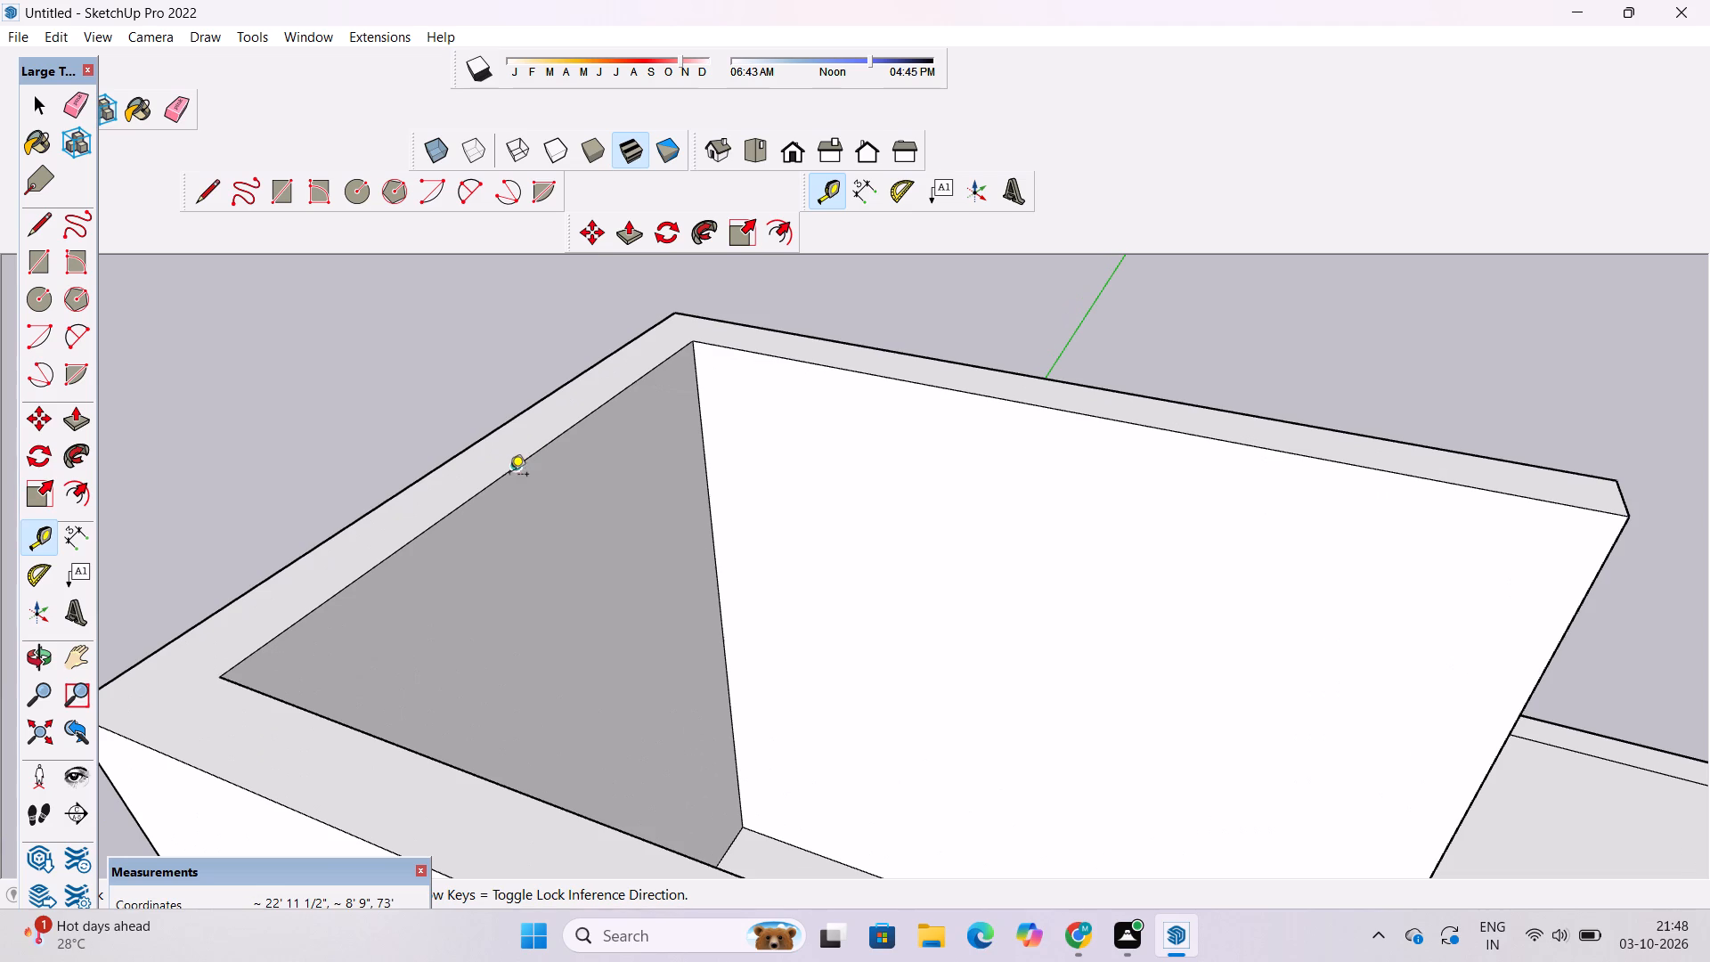
left_click(517, 464)
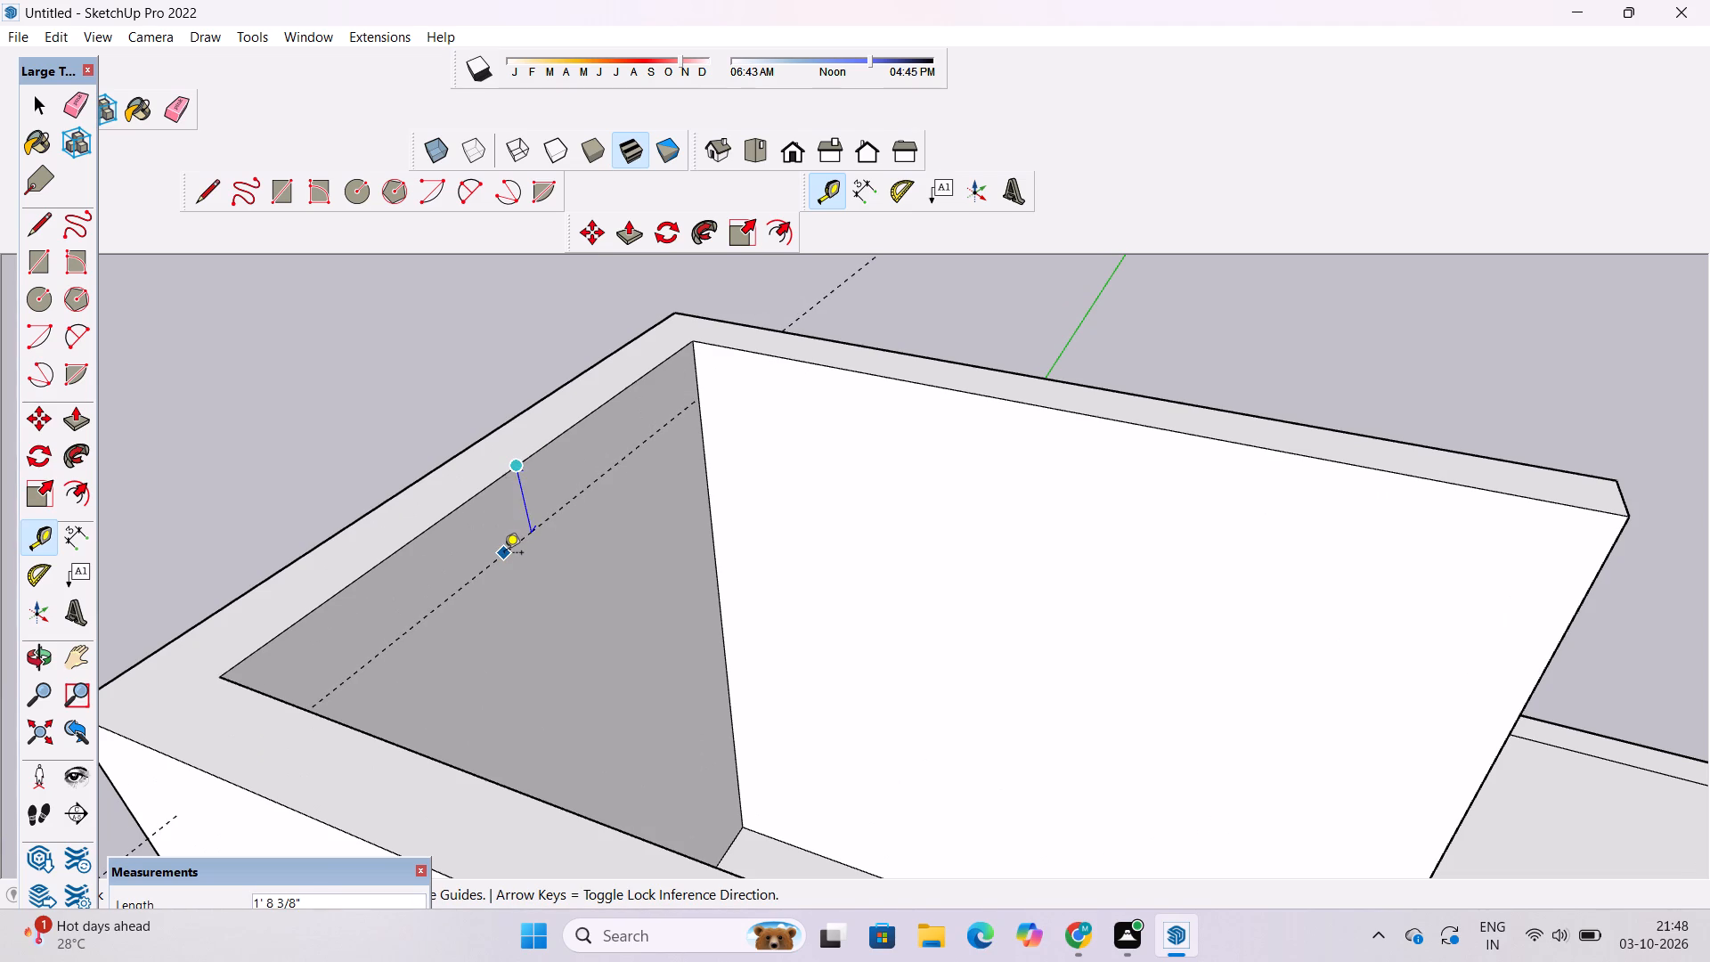
type("1.5'")
key("Return")
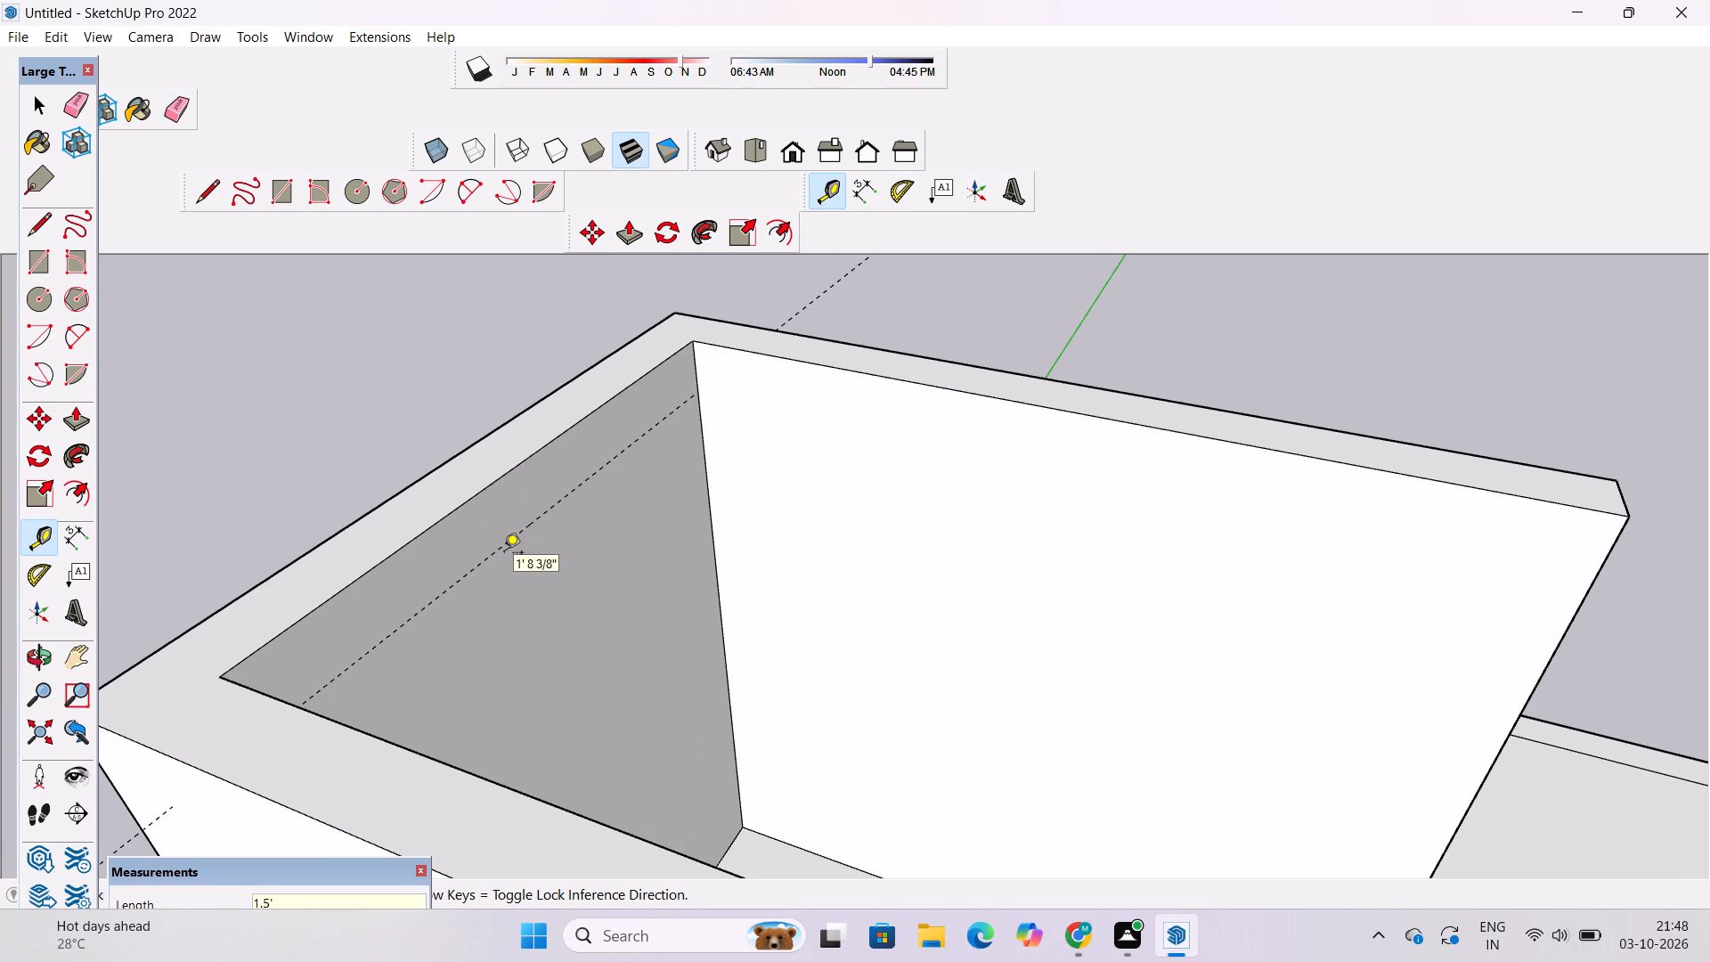
Draw a 14' 6" line along the guide across the end wall's inner face, between the two side walls.
key("o")
left_click_drag(711, 551, 456, 577)
left_click_drag(456, 577, 590, 703, "shift")
left_click_drag(584, 697, 577, 669)
key("l")
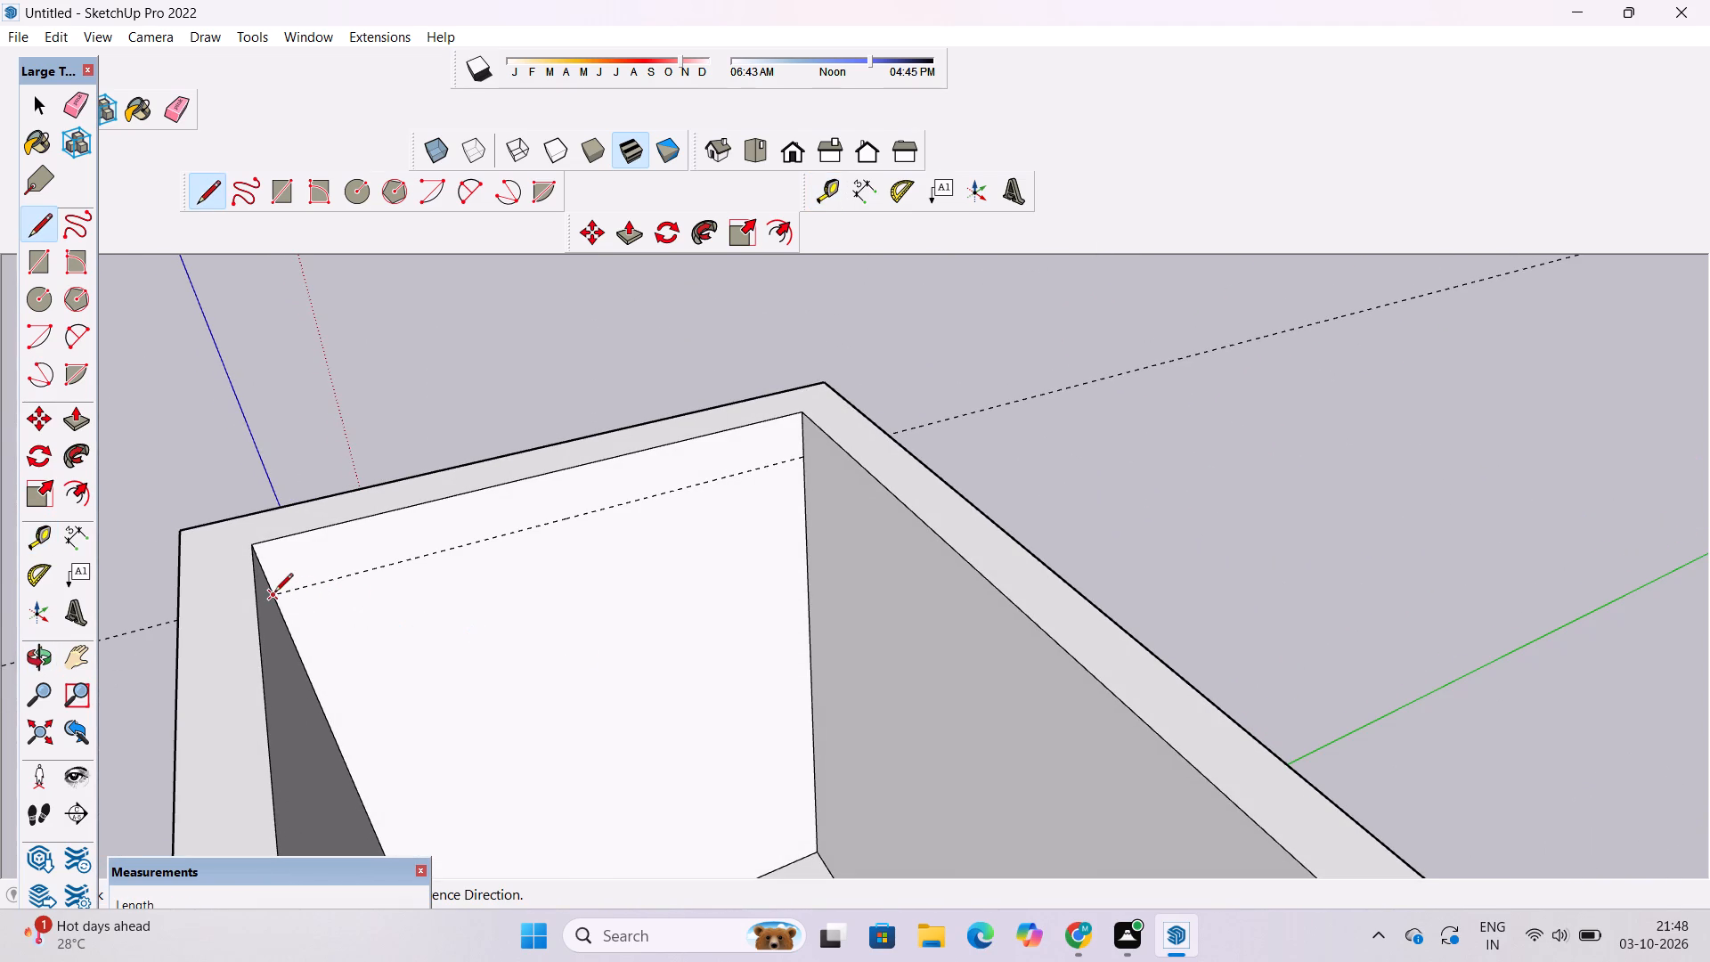
left_click(274, 593)
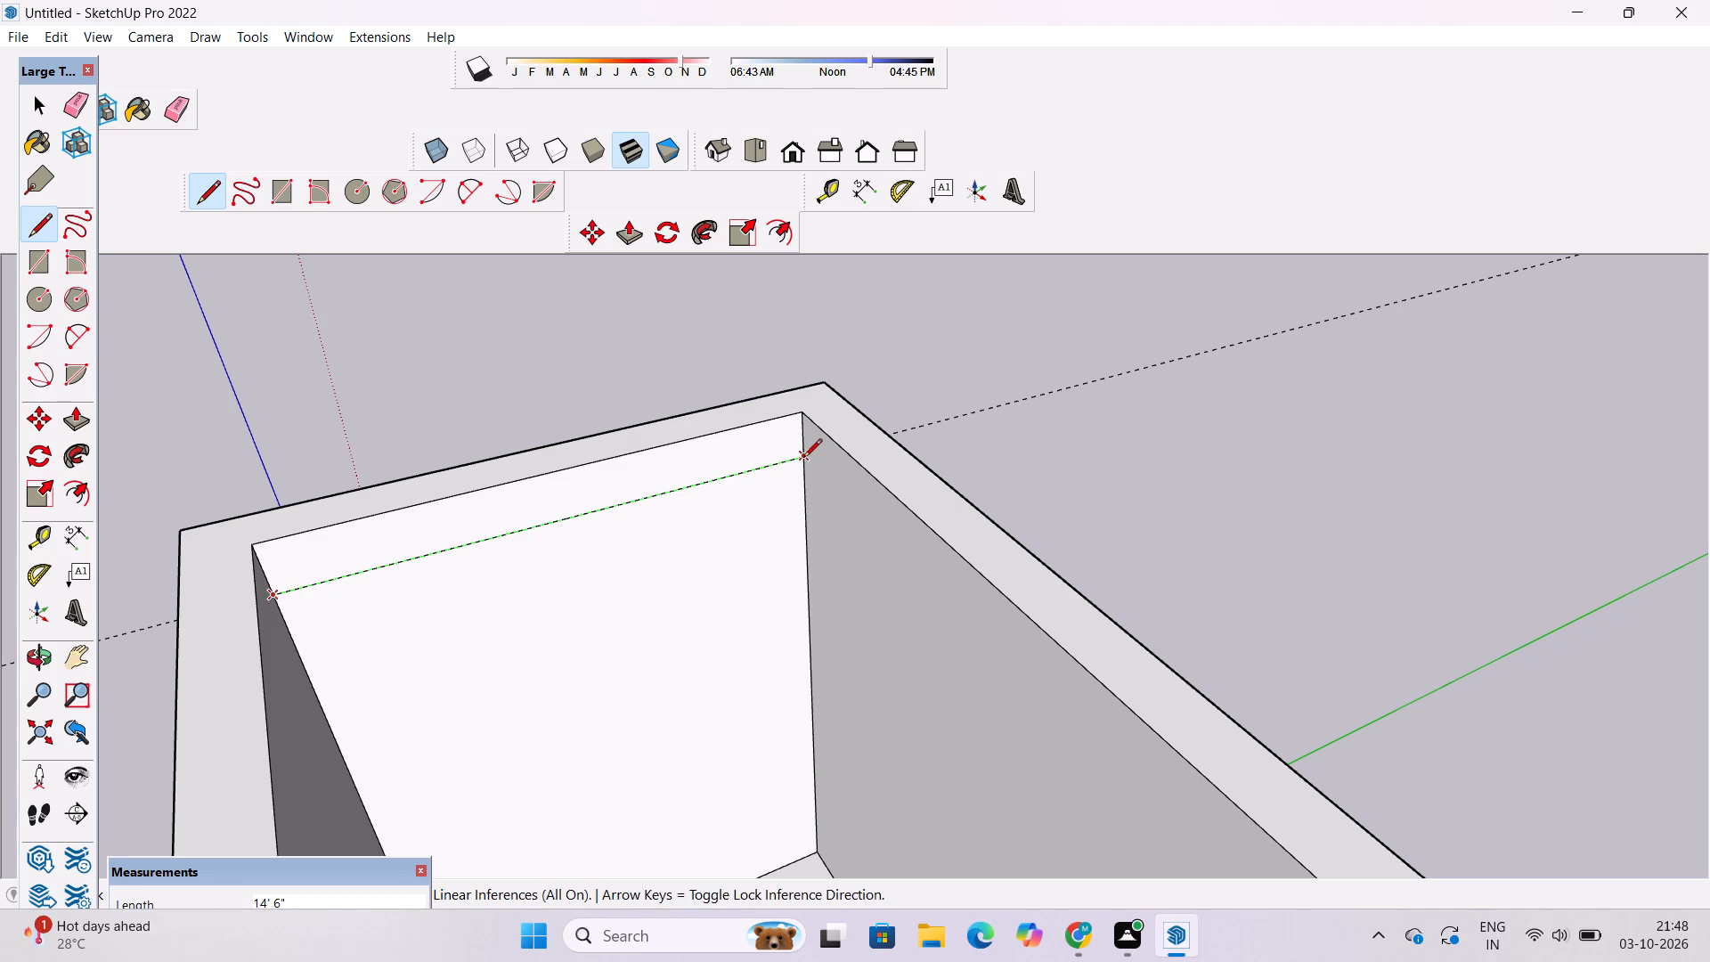
left_click(803, 459)
key("space")
Erase the 1.5' guide from the raised end wall.
type("e")
left_click_drag(1047, 343, 1056, 395)
Push/Pull the 1.5' band on the end wall's inner face 21' 6" to the side walls' open ends, forming the top slab.
key("o")
scroll(845, 469, "down", 7)
left_click_drag(696, 584, 805, 592)
left_click_drag(806, 591, 753, 548, "shift")
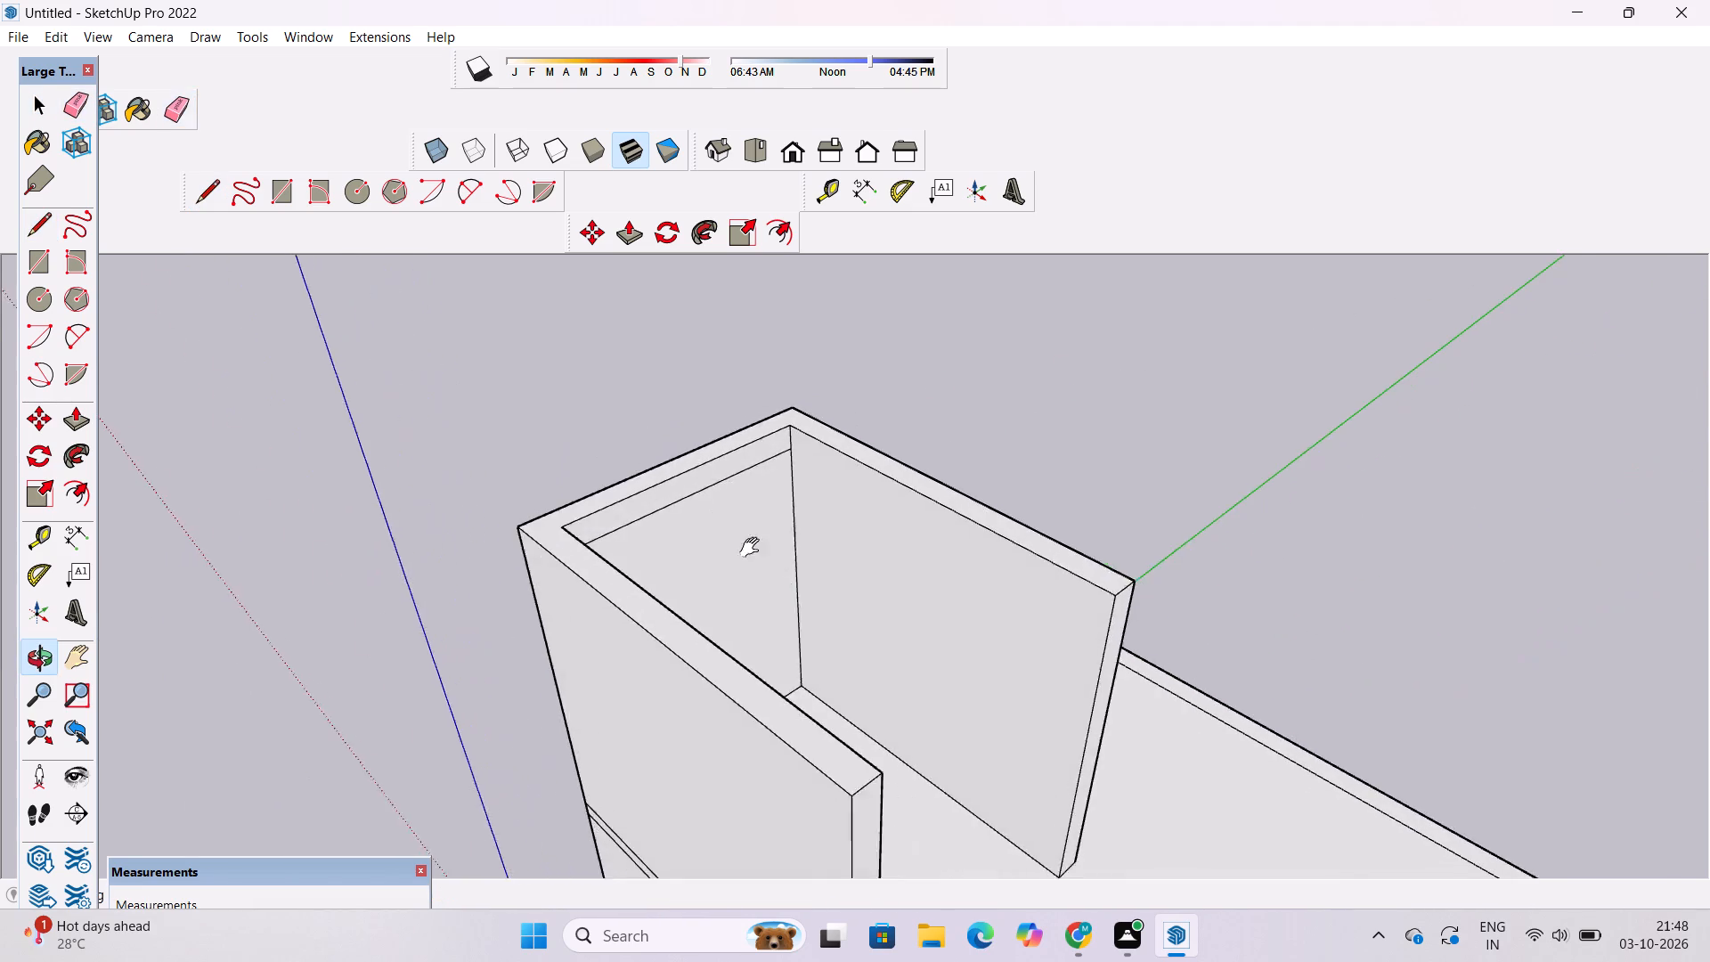
left_click_drag(753, 548, 697, 522, "shift")
scroll(586, 509, "up", 1)
left_click(586, 501)
left_click_drag(559, 506, 642, 523)
left_click_drag(642, 523, 582, 522)
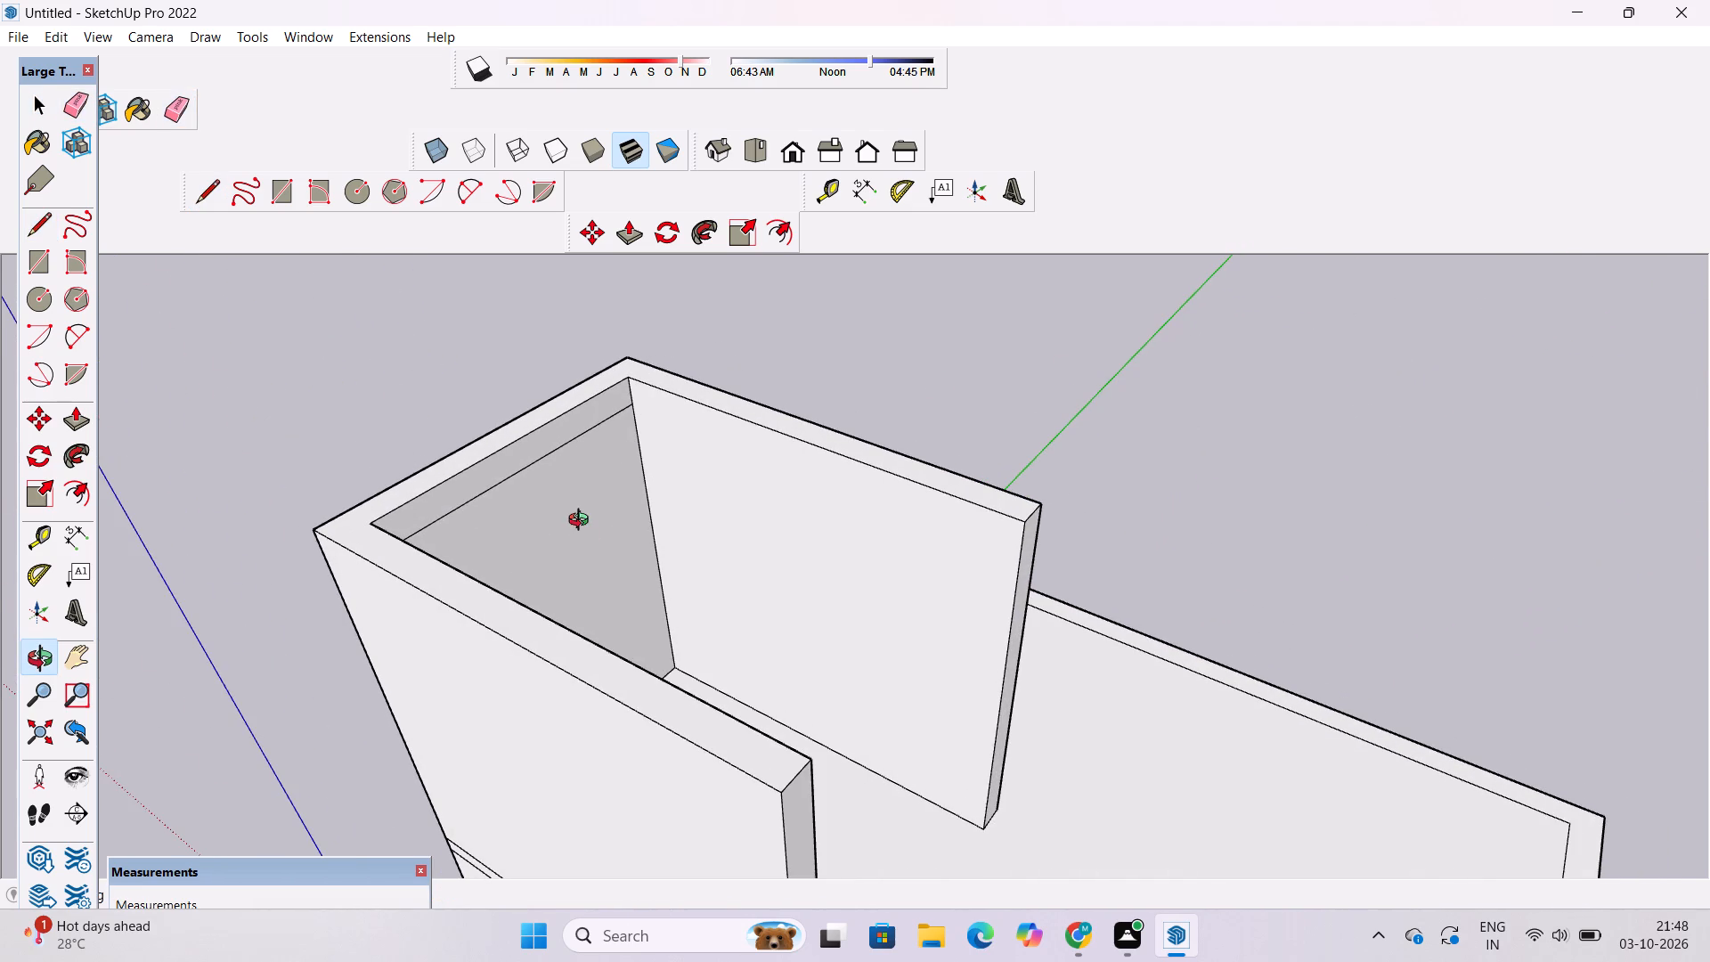
key("p")
left_click(526, 452)
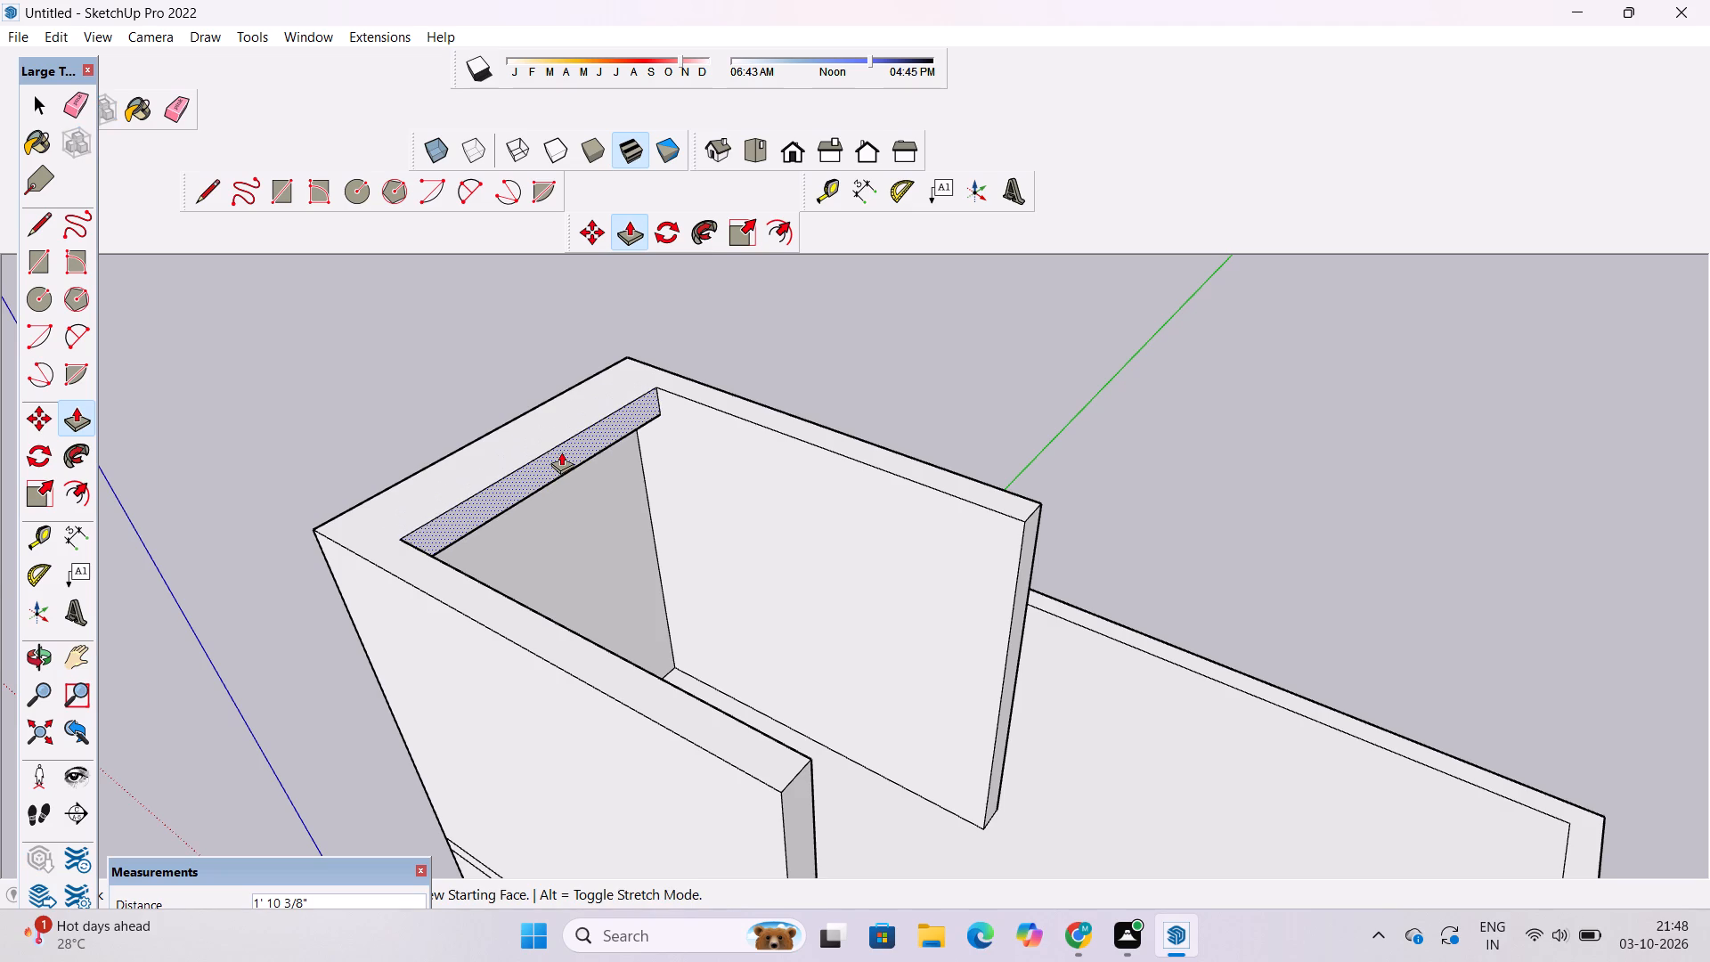
scroll(561, 452, "down", 5)
scroll(815, 468, "down", 4)
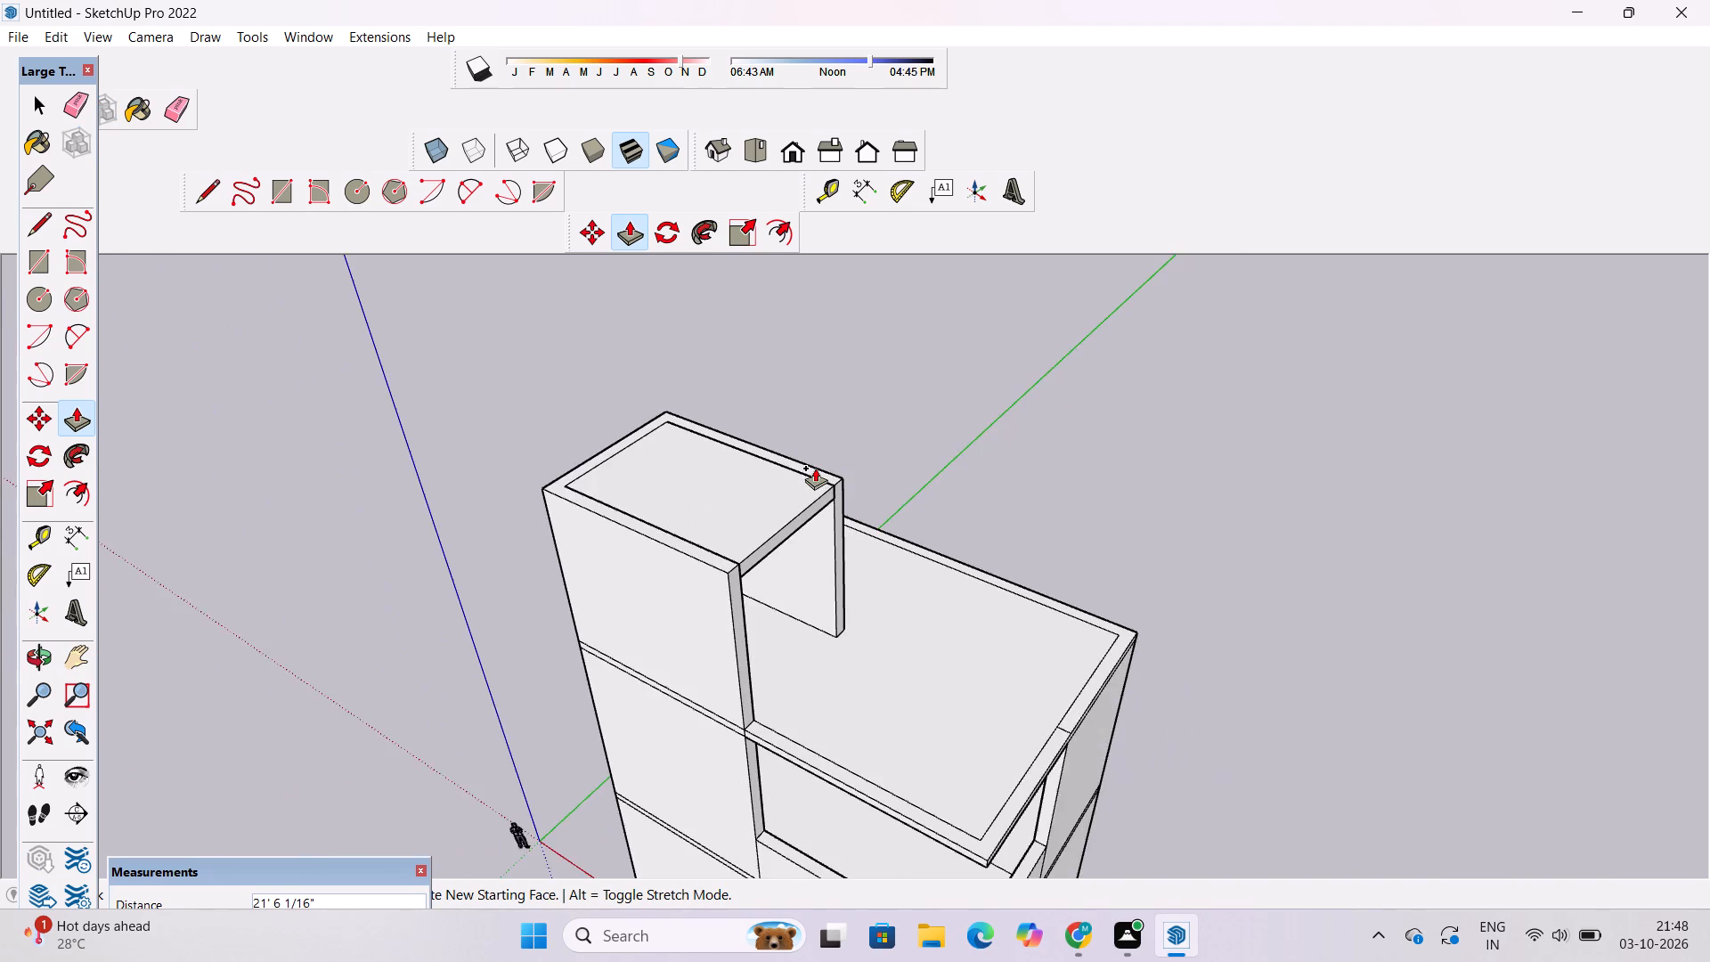
scroll(815, 468, "up", 4)
left_click(847, 485)
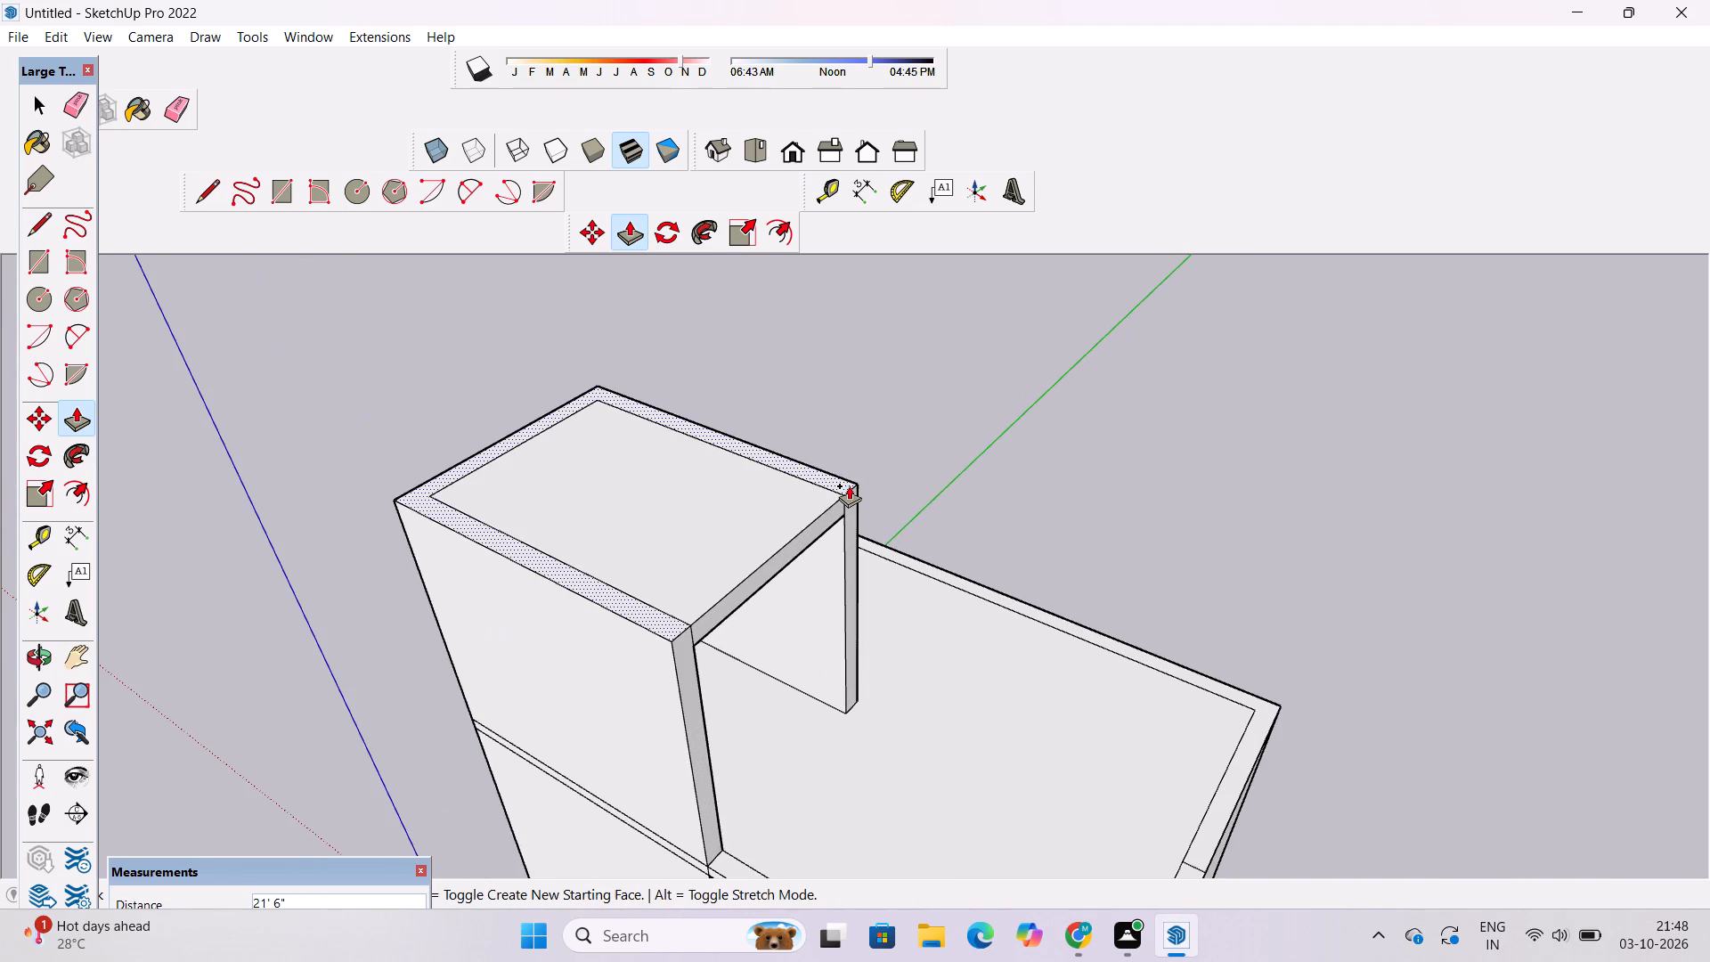
Erase the short vertical edges between the top slab's end face and both side wall ends.
key("o")
scroll(825, 471, "down", 6)
left_click_drag(791, 535, 842, 574)
left_click_drag(865, 599, 848, 494, "shift")
scroll(780, 470, "up", 9)
left_click_drag(775, 474, 794, 586, "shift")
left_click_drag(794, 588, 715, 551)
scroll(680, 558, "up", 3)
left_click(670, 614, "shift")
left_click_drag(670, 616, 664, 604)
key("e")
scroll(645, 563, "up", 3)
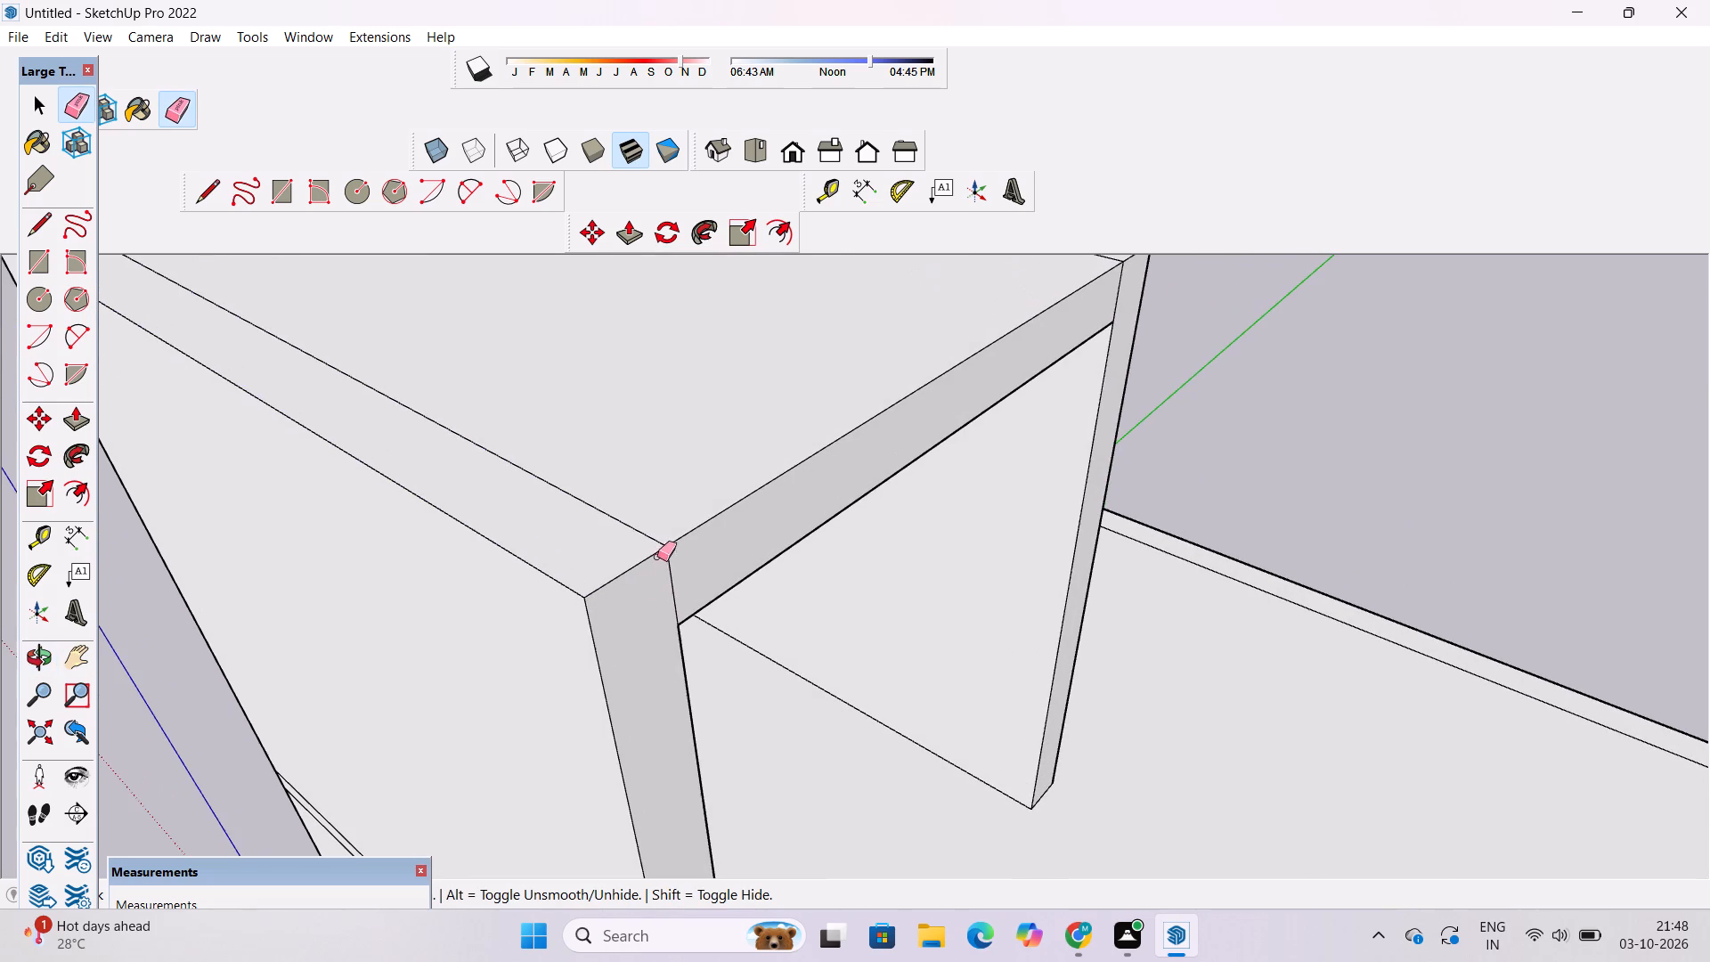
left_click_drag(688, 560, 668, 598)
scroll(623, 624, "down", 9)
scroll(911, 446, "up", 5)
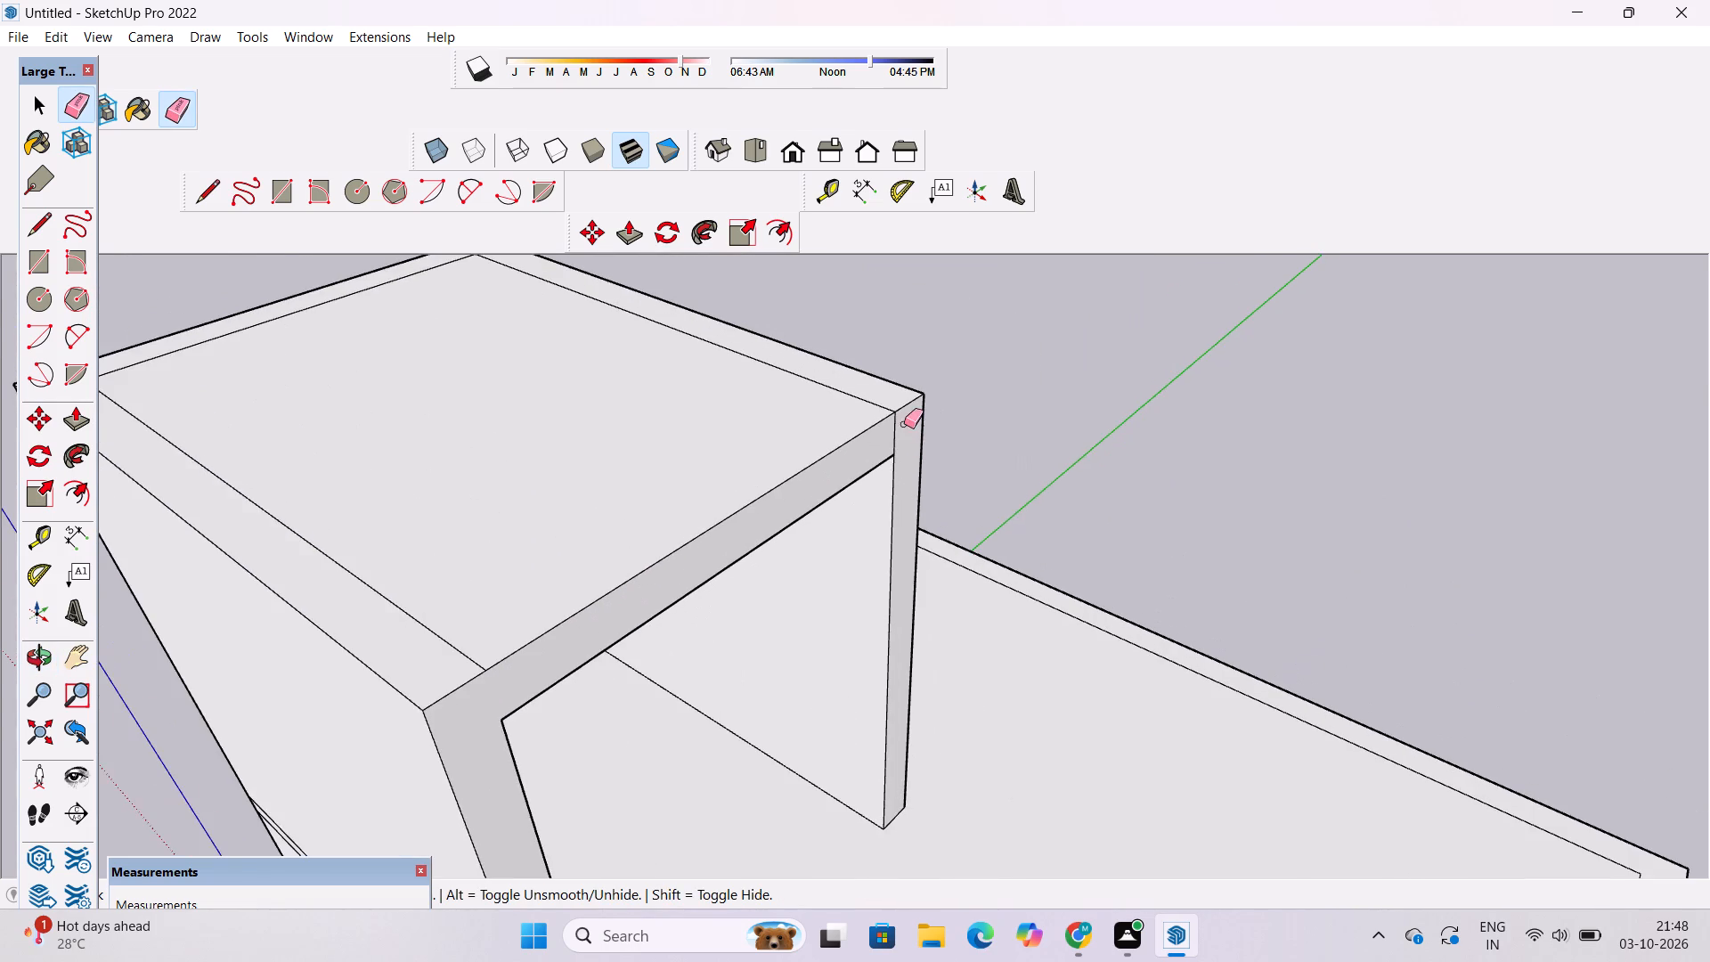
left_click_drag(904, 424, 884, 447)
scroll(884, 455, "down", 2)
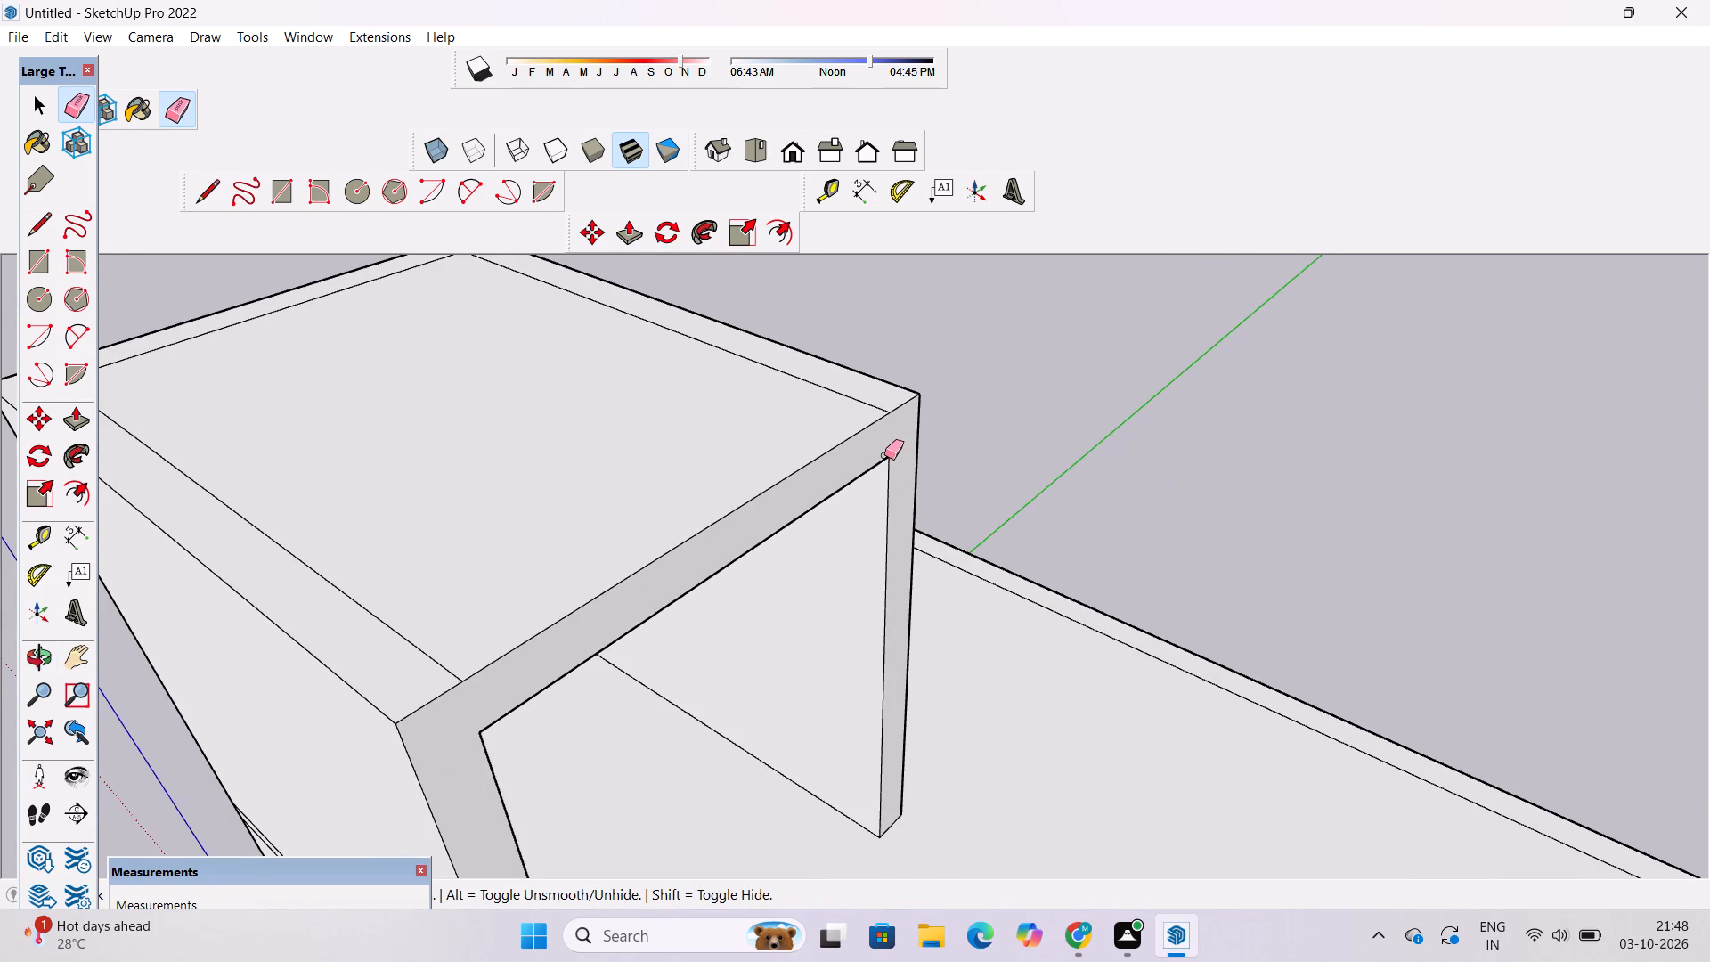
Draw a 1' 6" line across the top of each side wall's end face, level with the top slab's underside.
key("l")
scroll(409, 754, "up", 3)
scroll(400, 733, "down", 2)
scroll(495, 728, "down", 5)
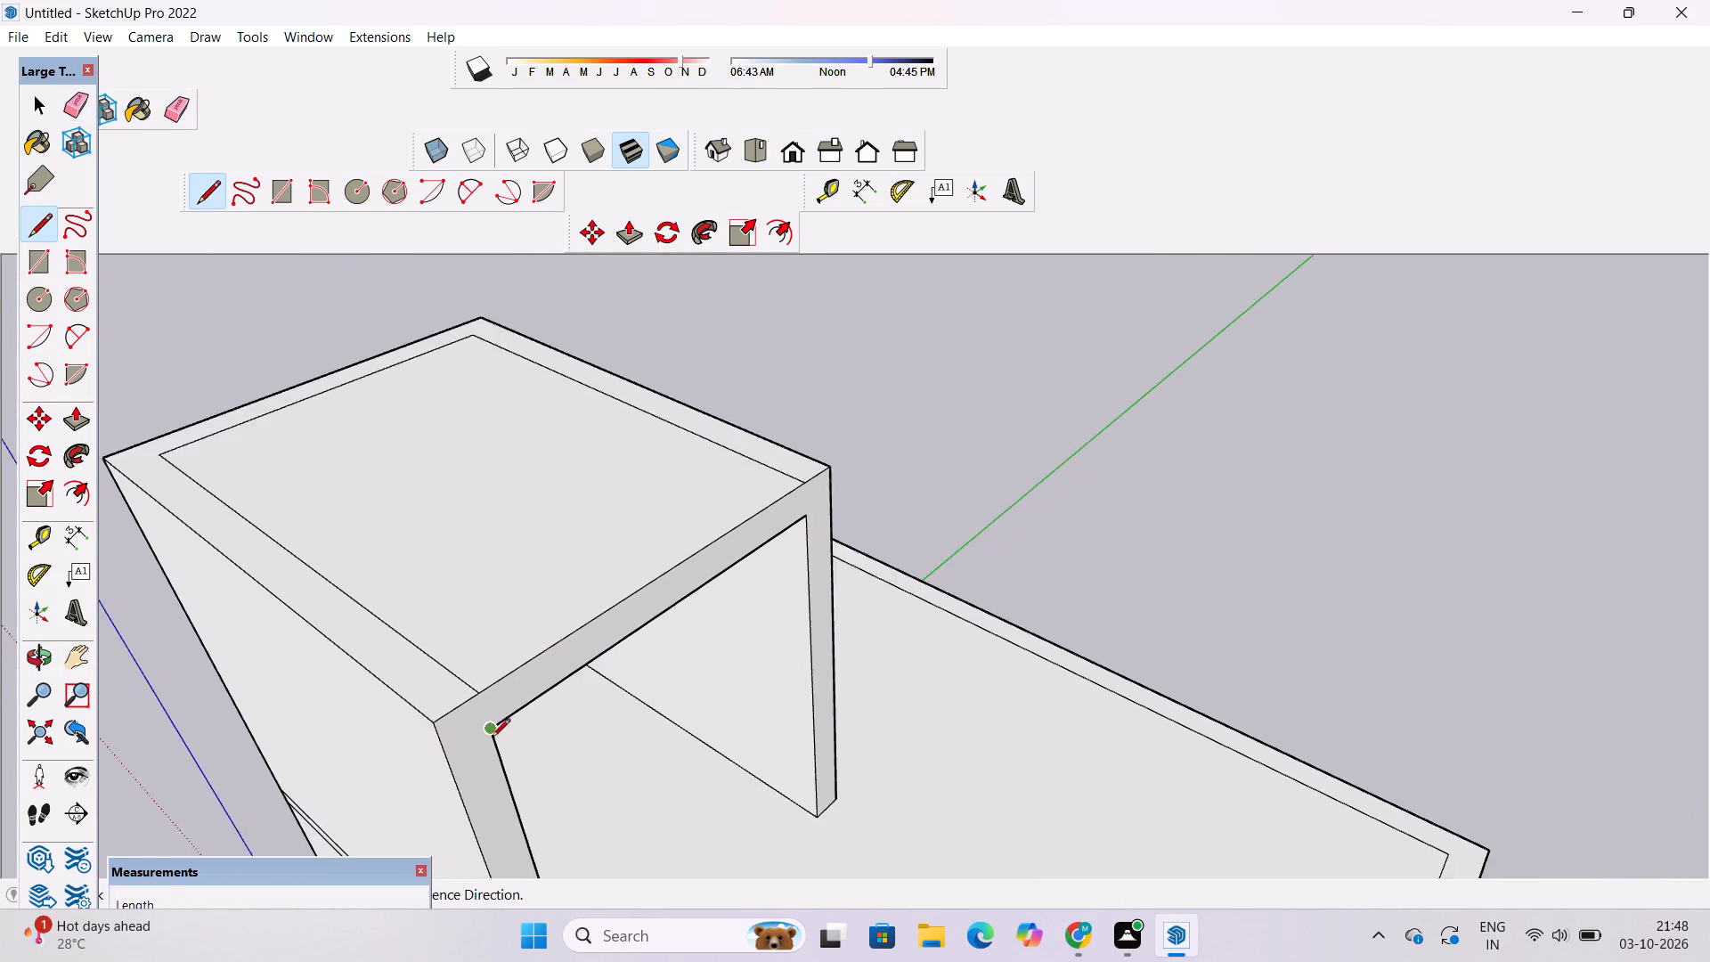
scroll(492, 747, "up", 5)
left_click(494, 716)
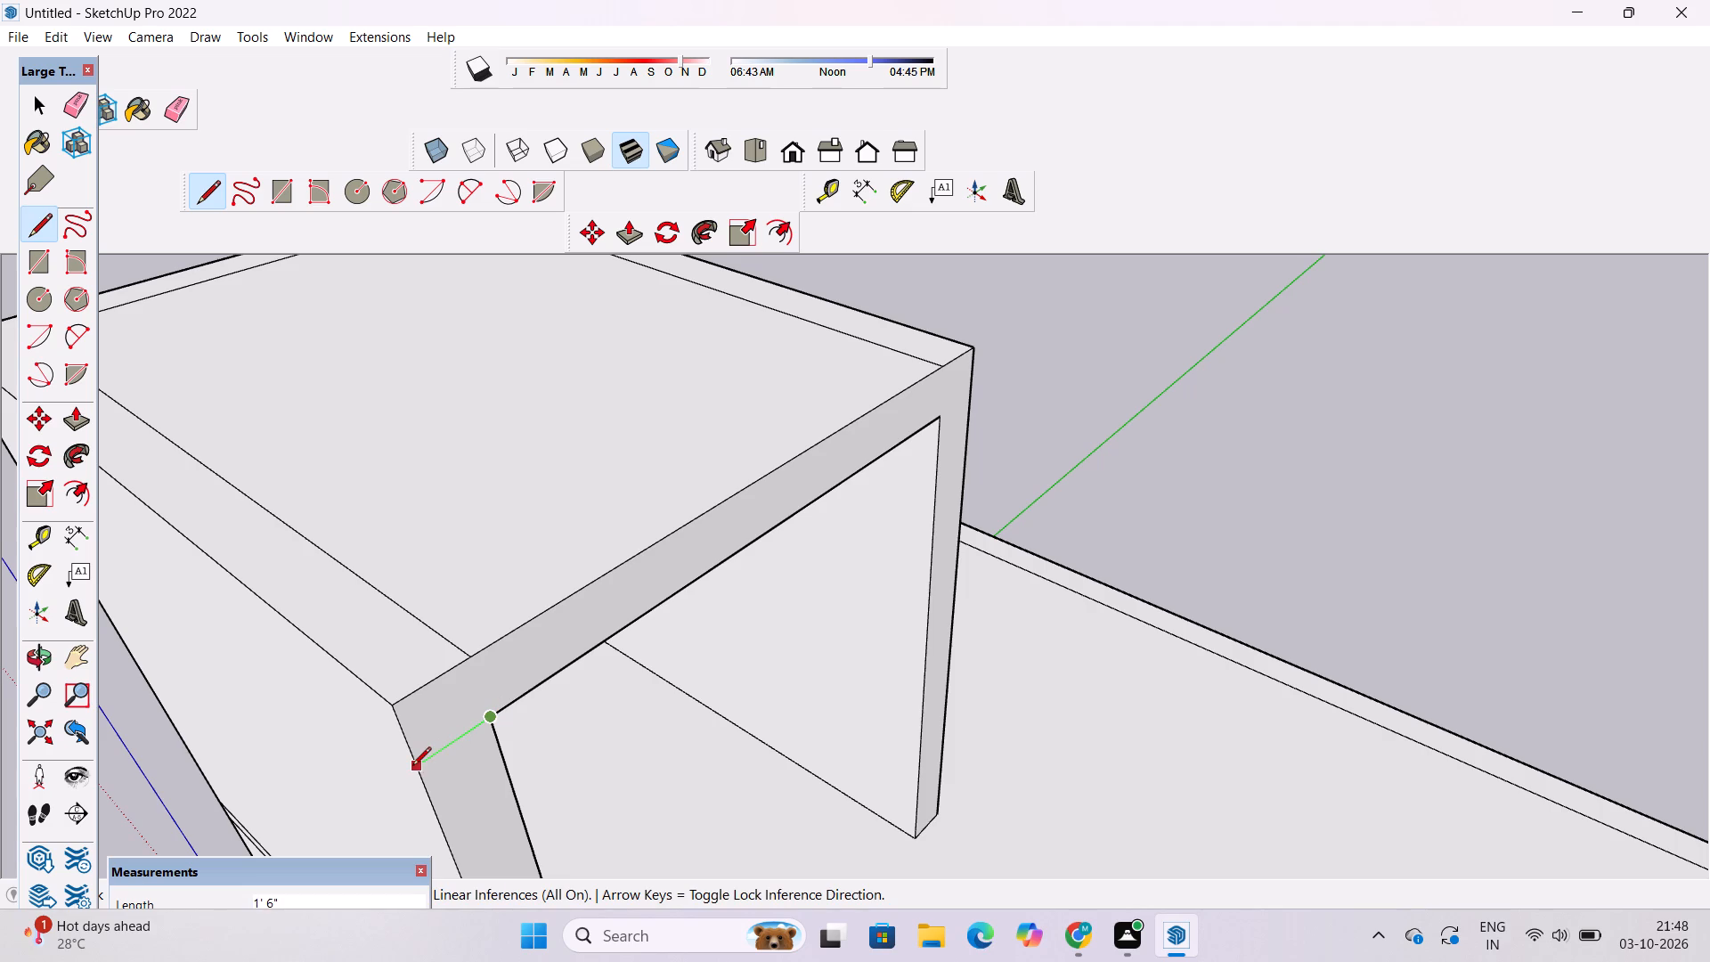
left_click(412, 767)
scroll(398, 766, "down", 4)
scroll(811, 517, "up", 5)
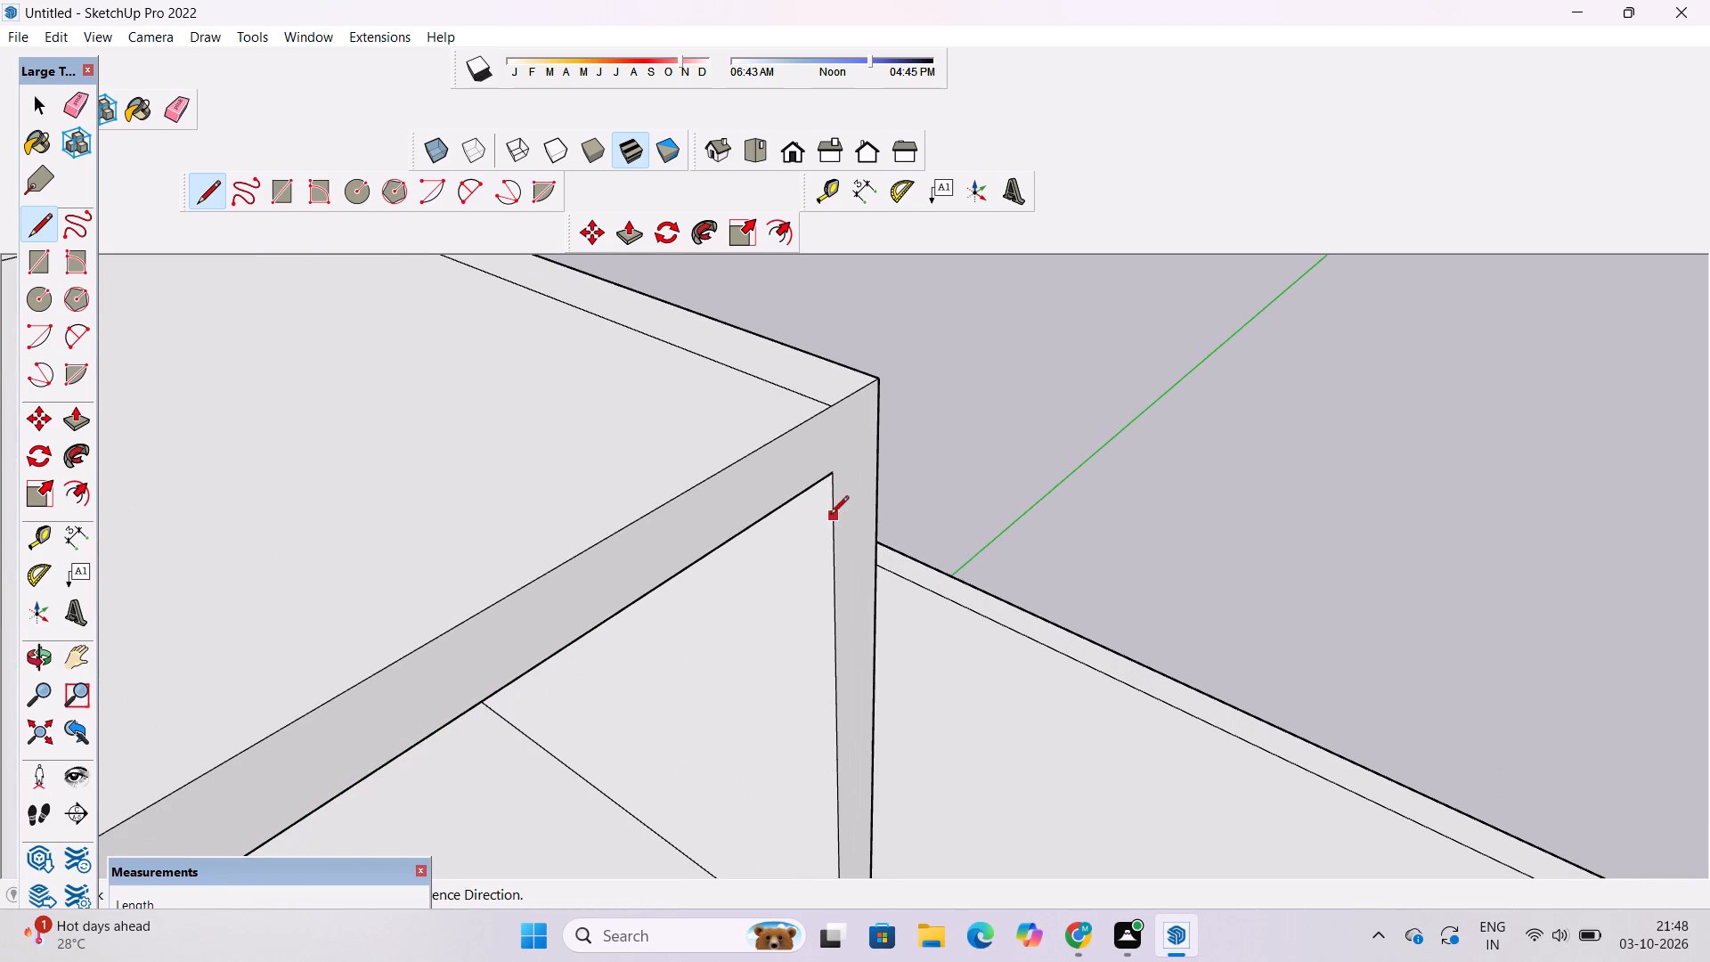
left_click(829, 473)
left_click(873, 436)
key("space")
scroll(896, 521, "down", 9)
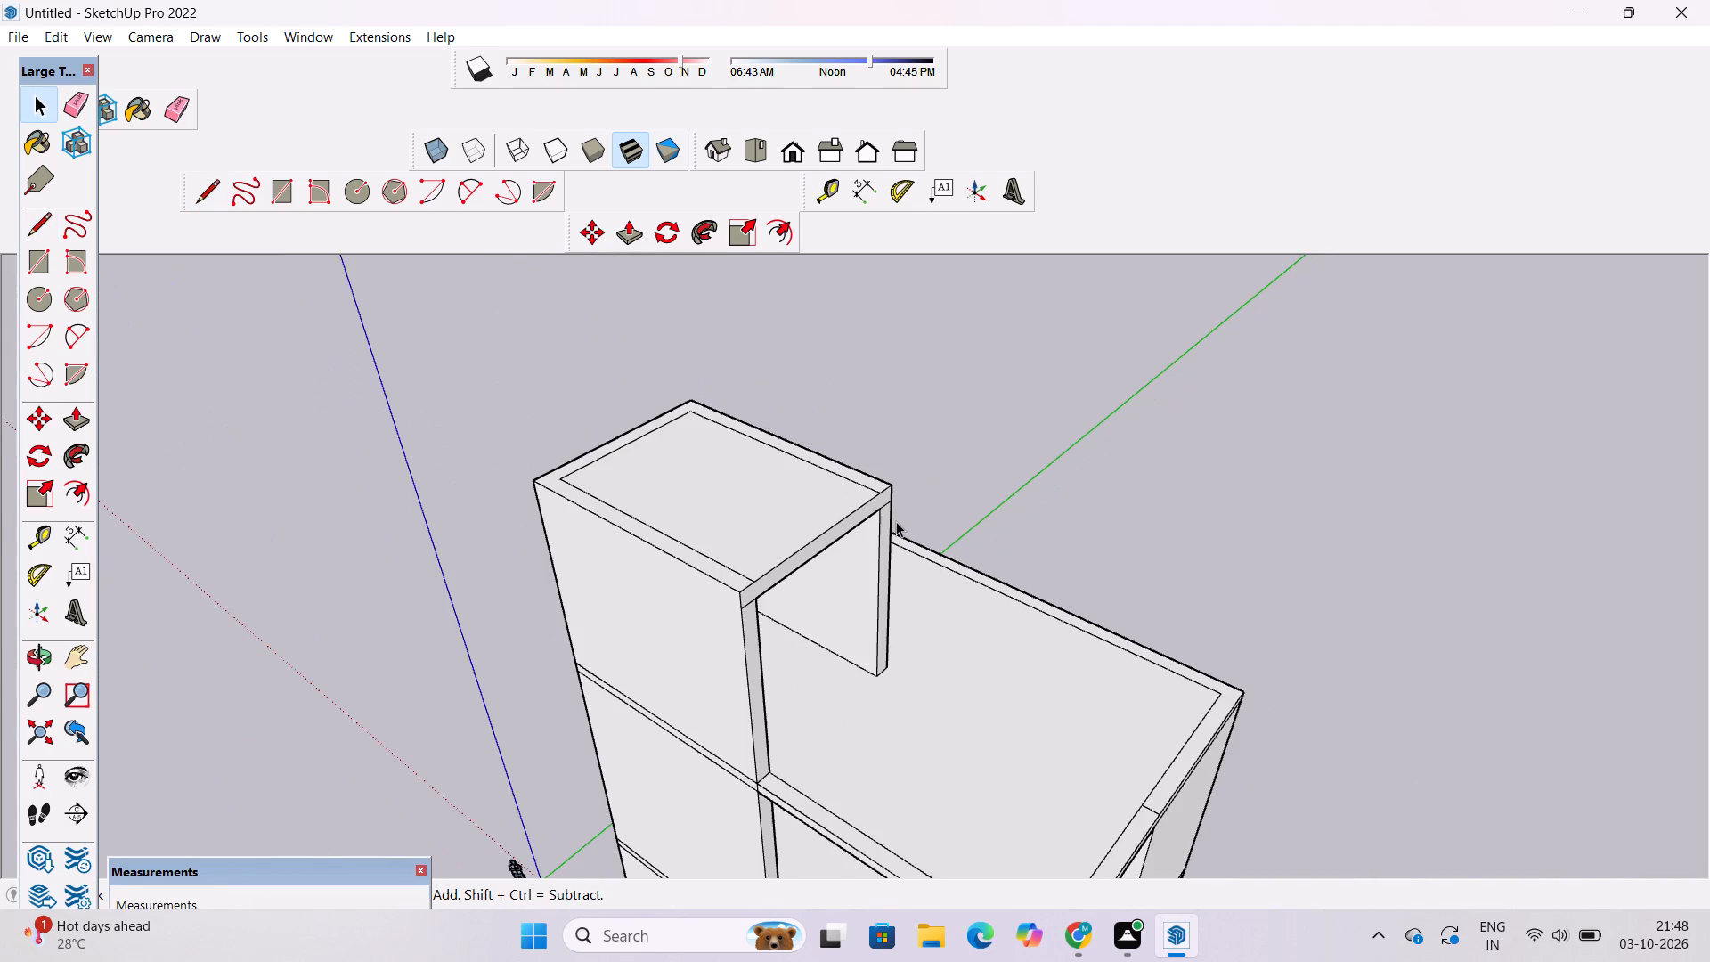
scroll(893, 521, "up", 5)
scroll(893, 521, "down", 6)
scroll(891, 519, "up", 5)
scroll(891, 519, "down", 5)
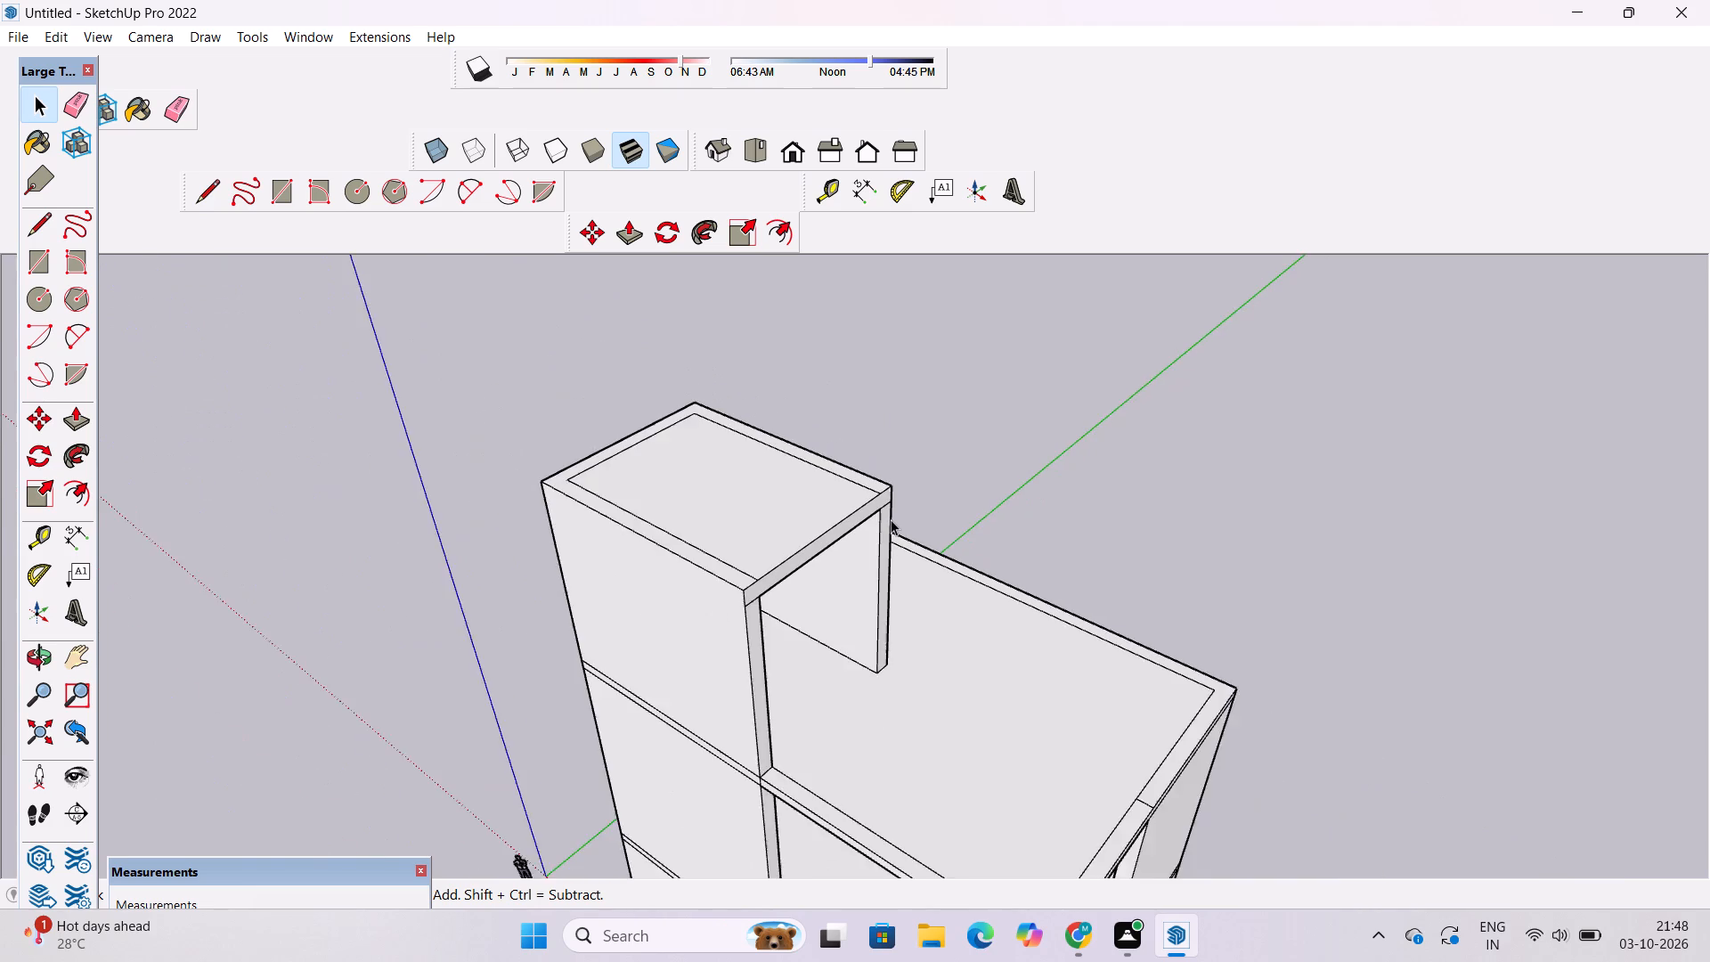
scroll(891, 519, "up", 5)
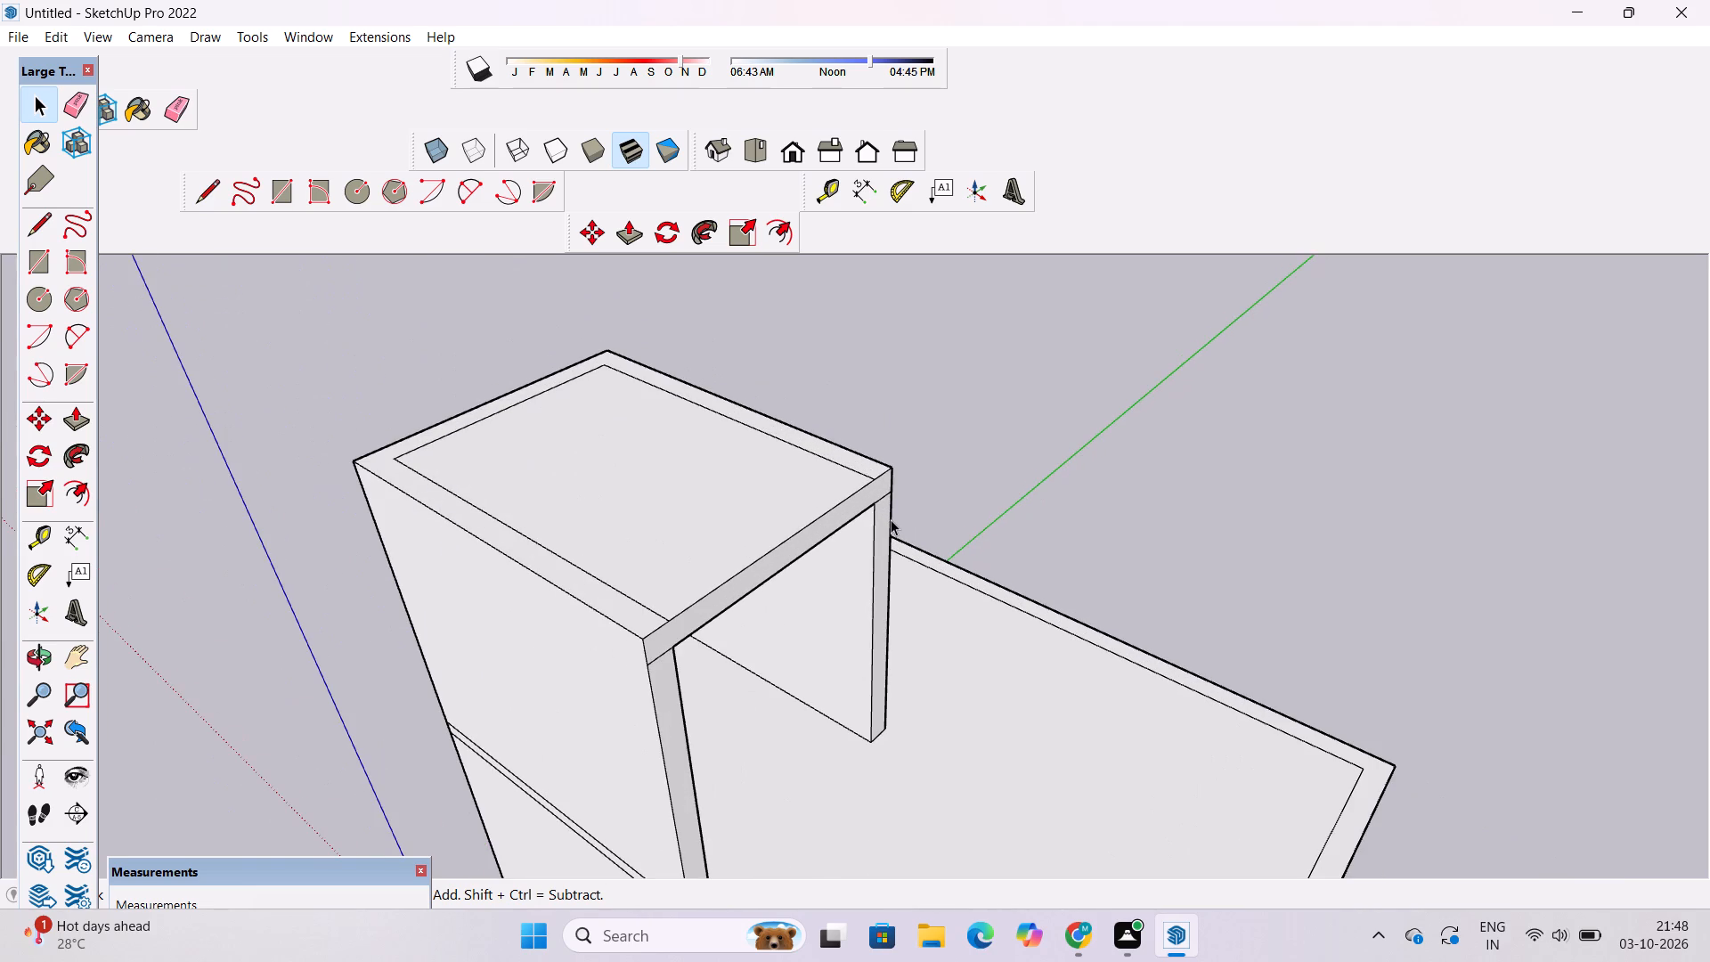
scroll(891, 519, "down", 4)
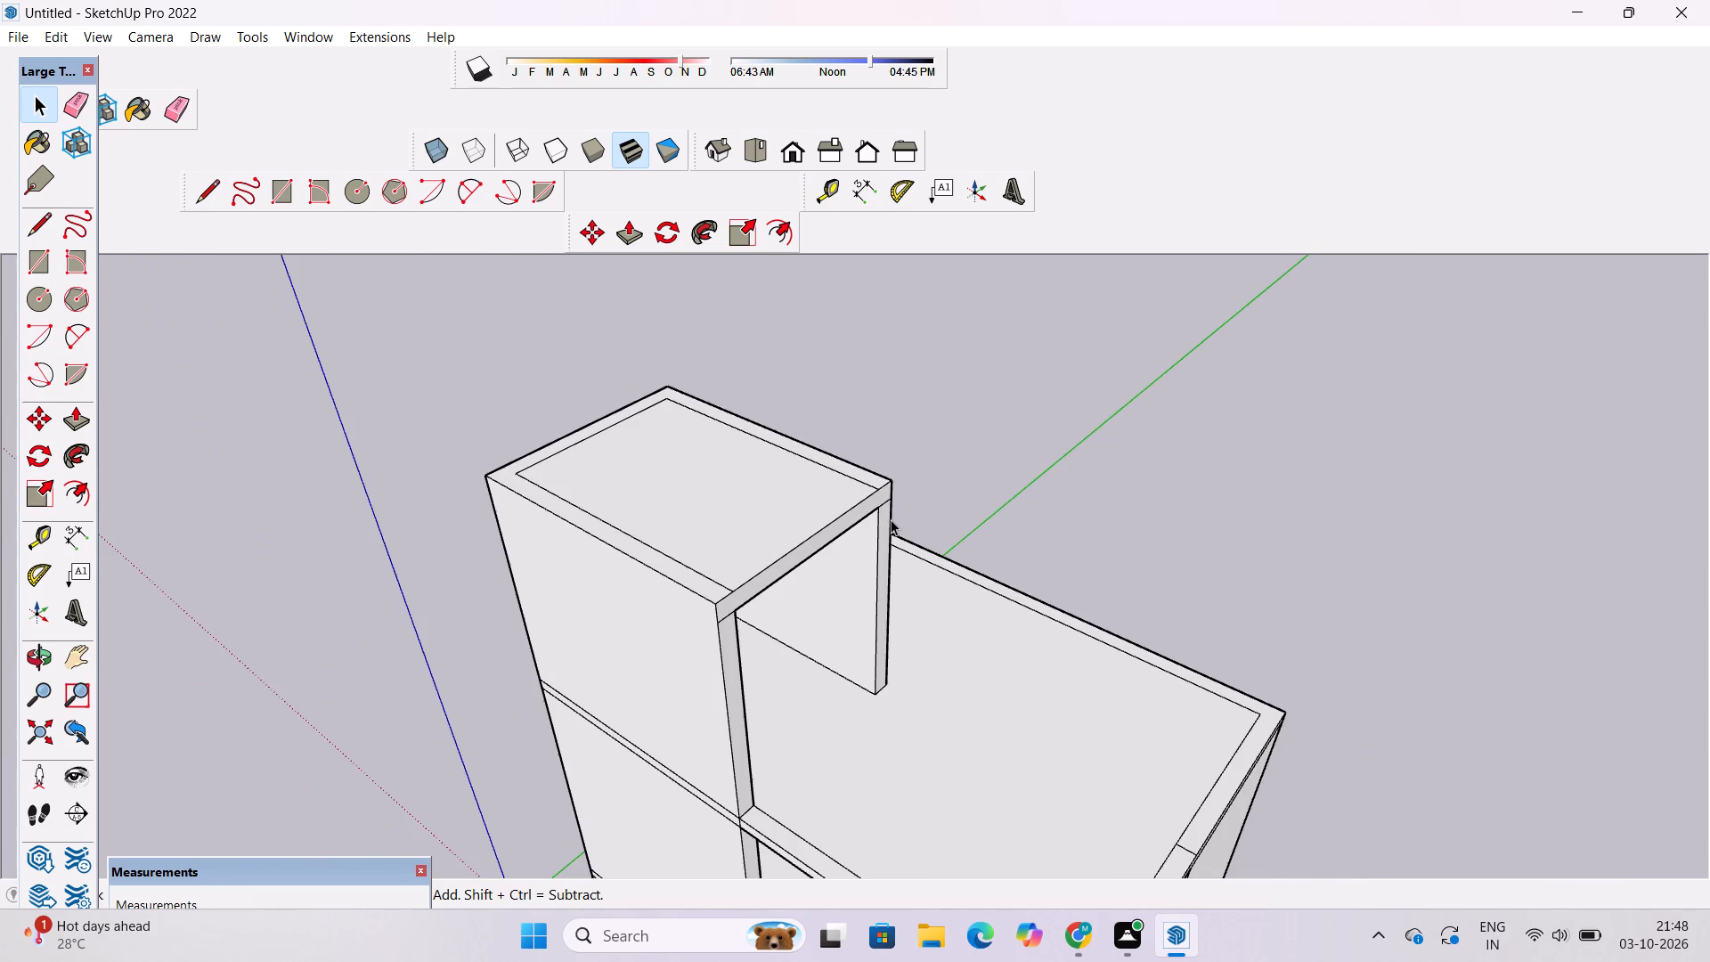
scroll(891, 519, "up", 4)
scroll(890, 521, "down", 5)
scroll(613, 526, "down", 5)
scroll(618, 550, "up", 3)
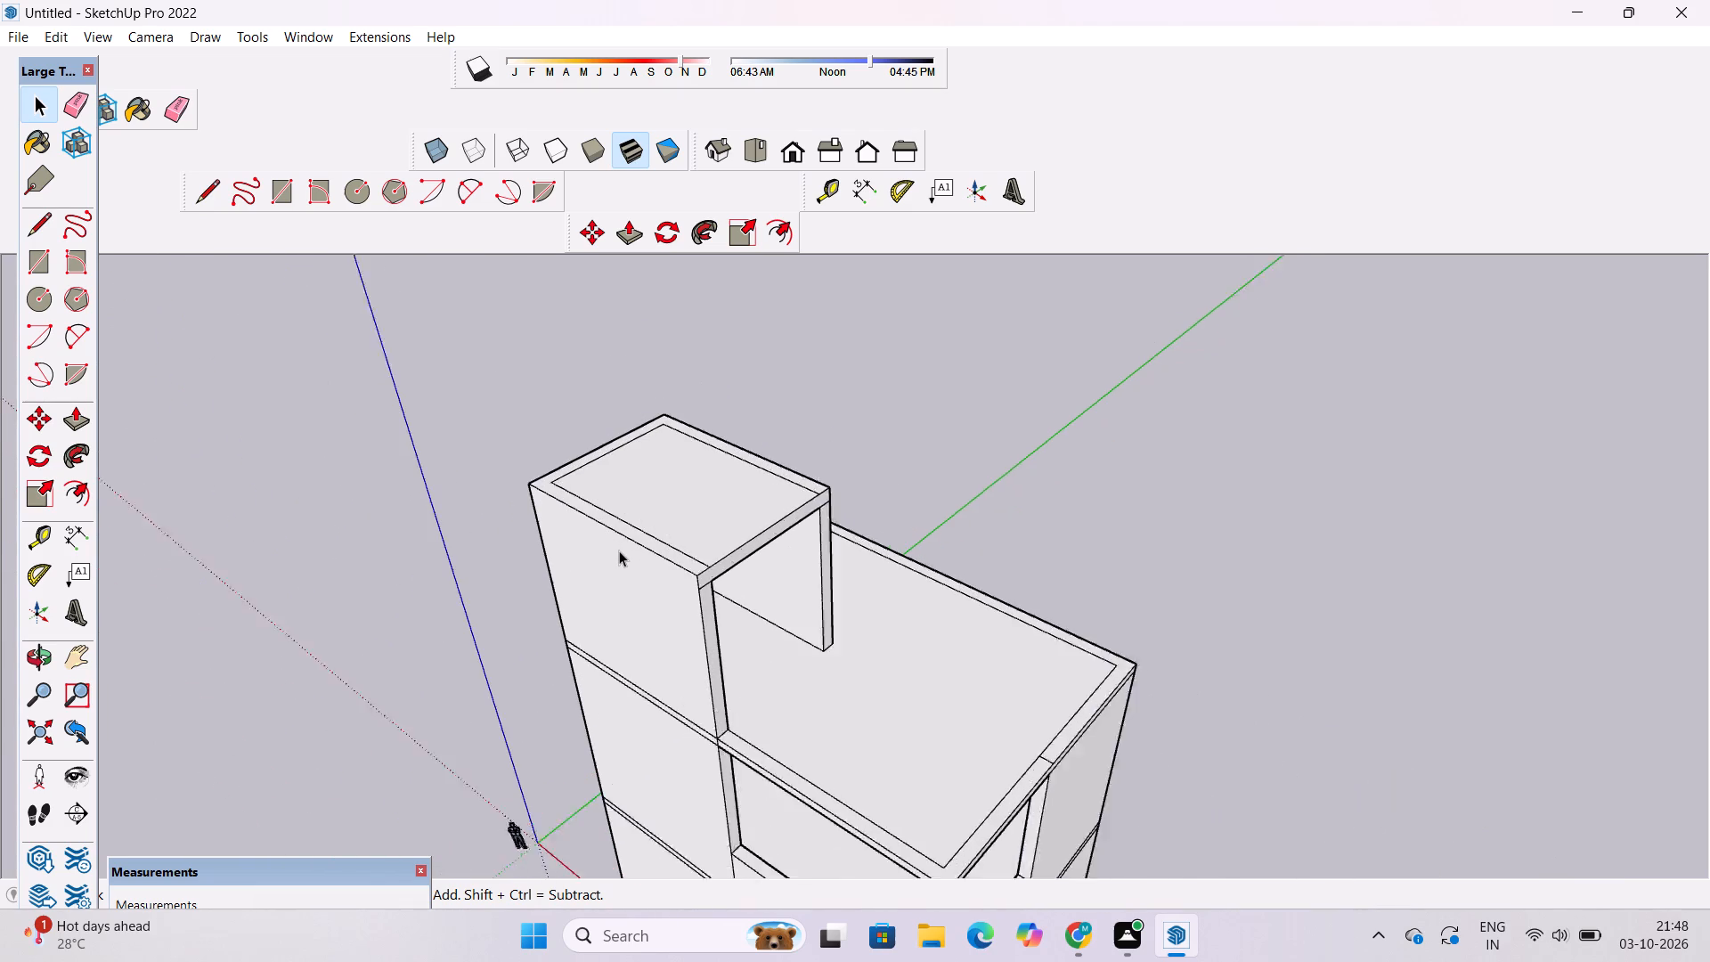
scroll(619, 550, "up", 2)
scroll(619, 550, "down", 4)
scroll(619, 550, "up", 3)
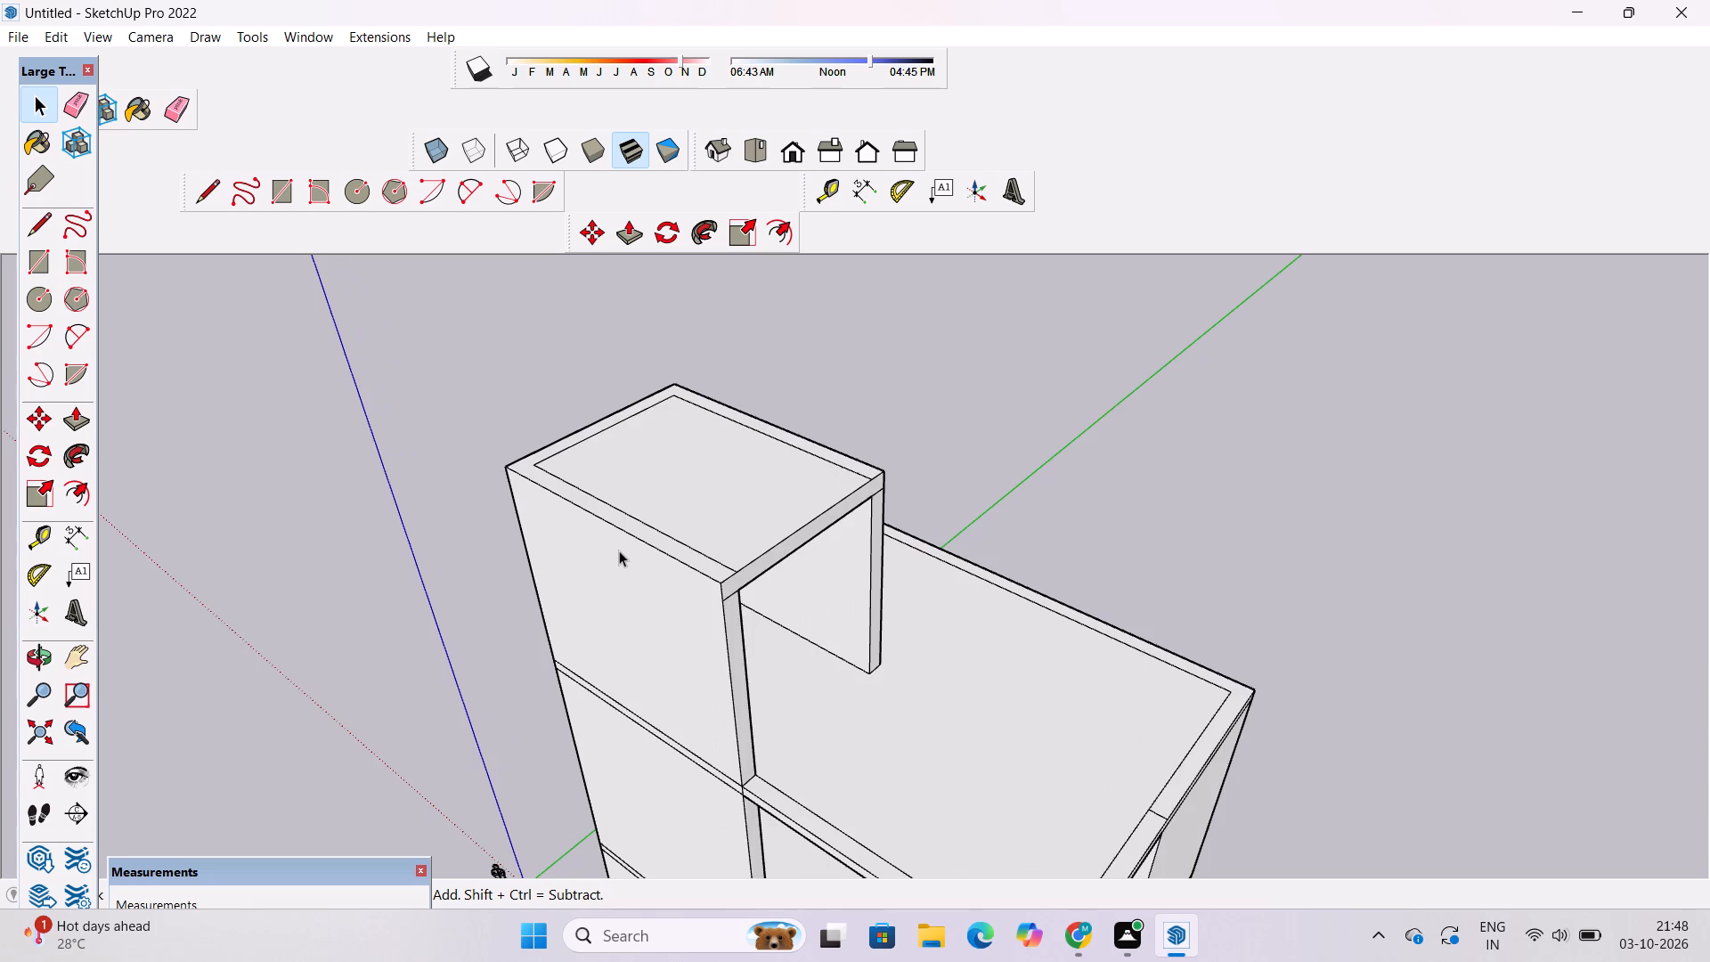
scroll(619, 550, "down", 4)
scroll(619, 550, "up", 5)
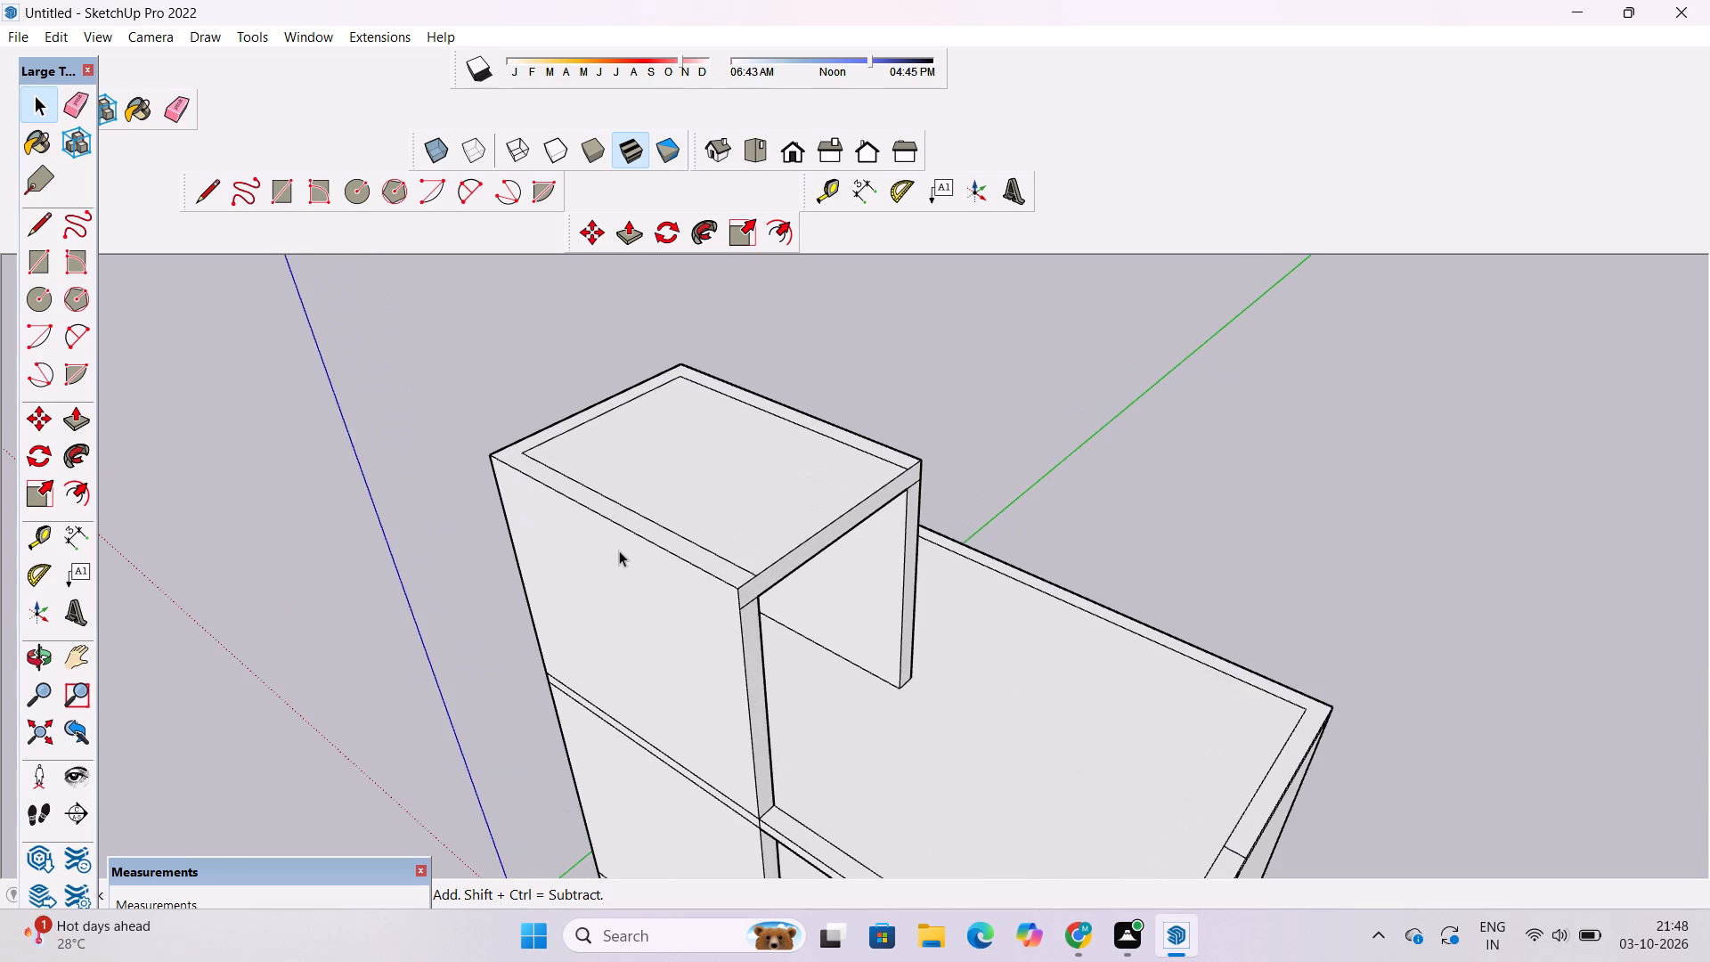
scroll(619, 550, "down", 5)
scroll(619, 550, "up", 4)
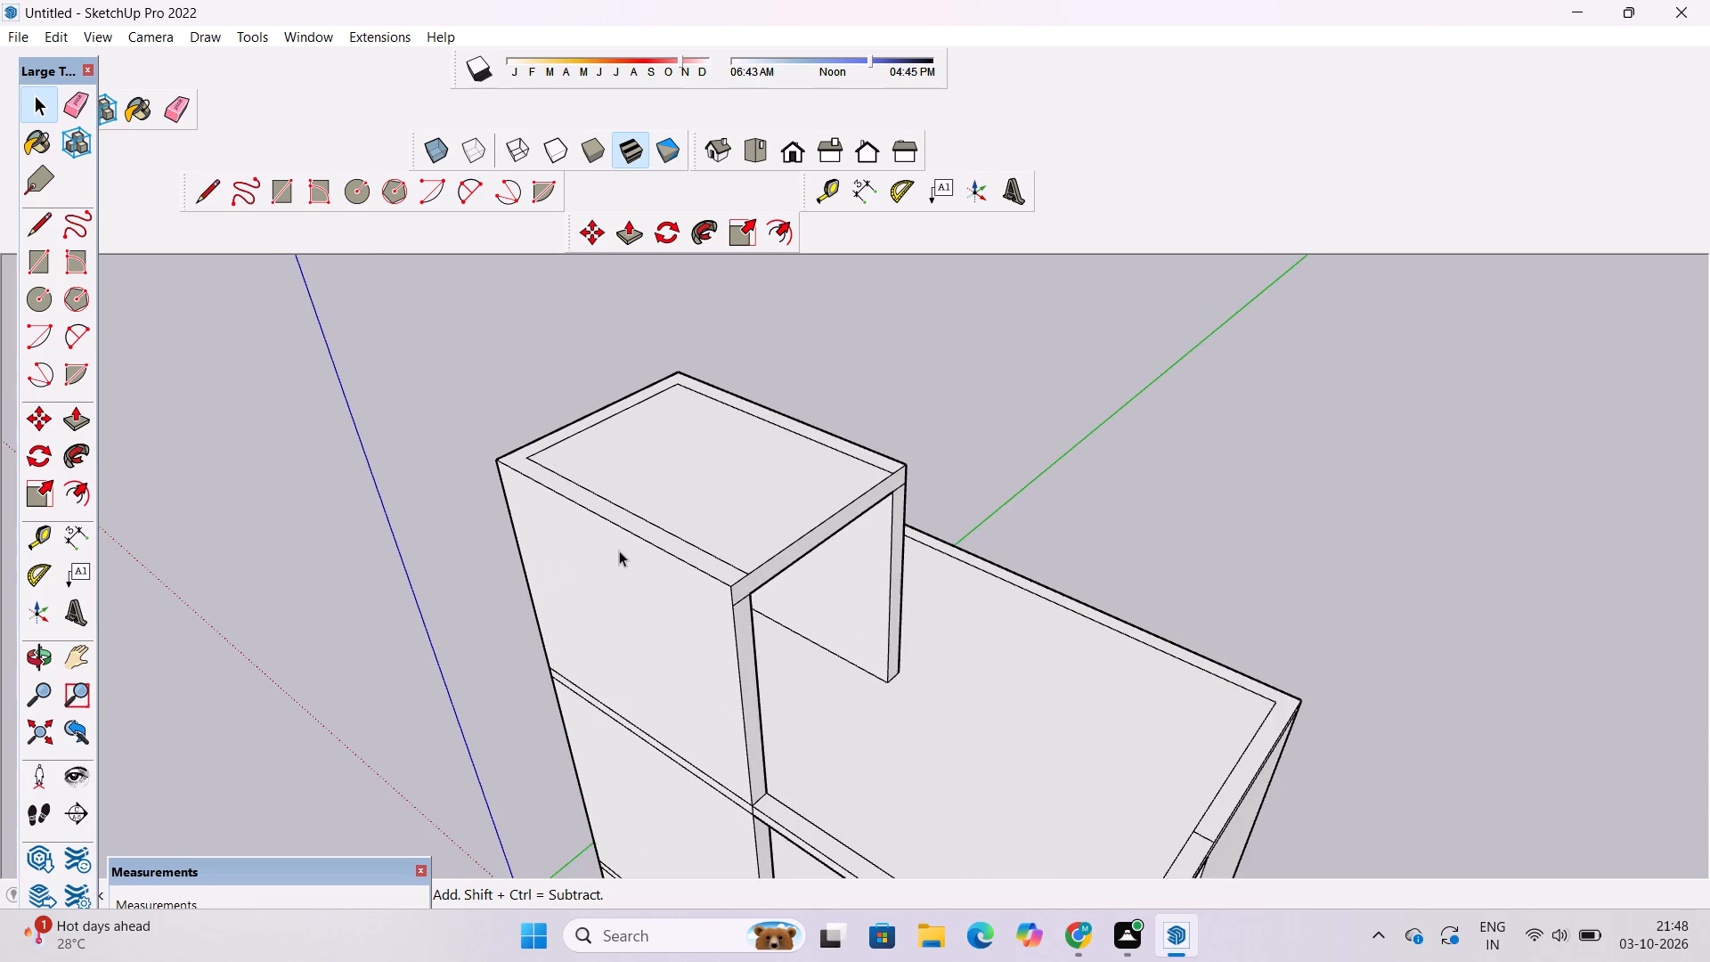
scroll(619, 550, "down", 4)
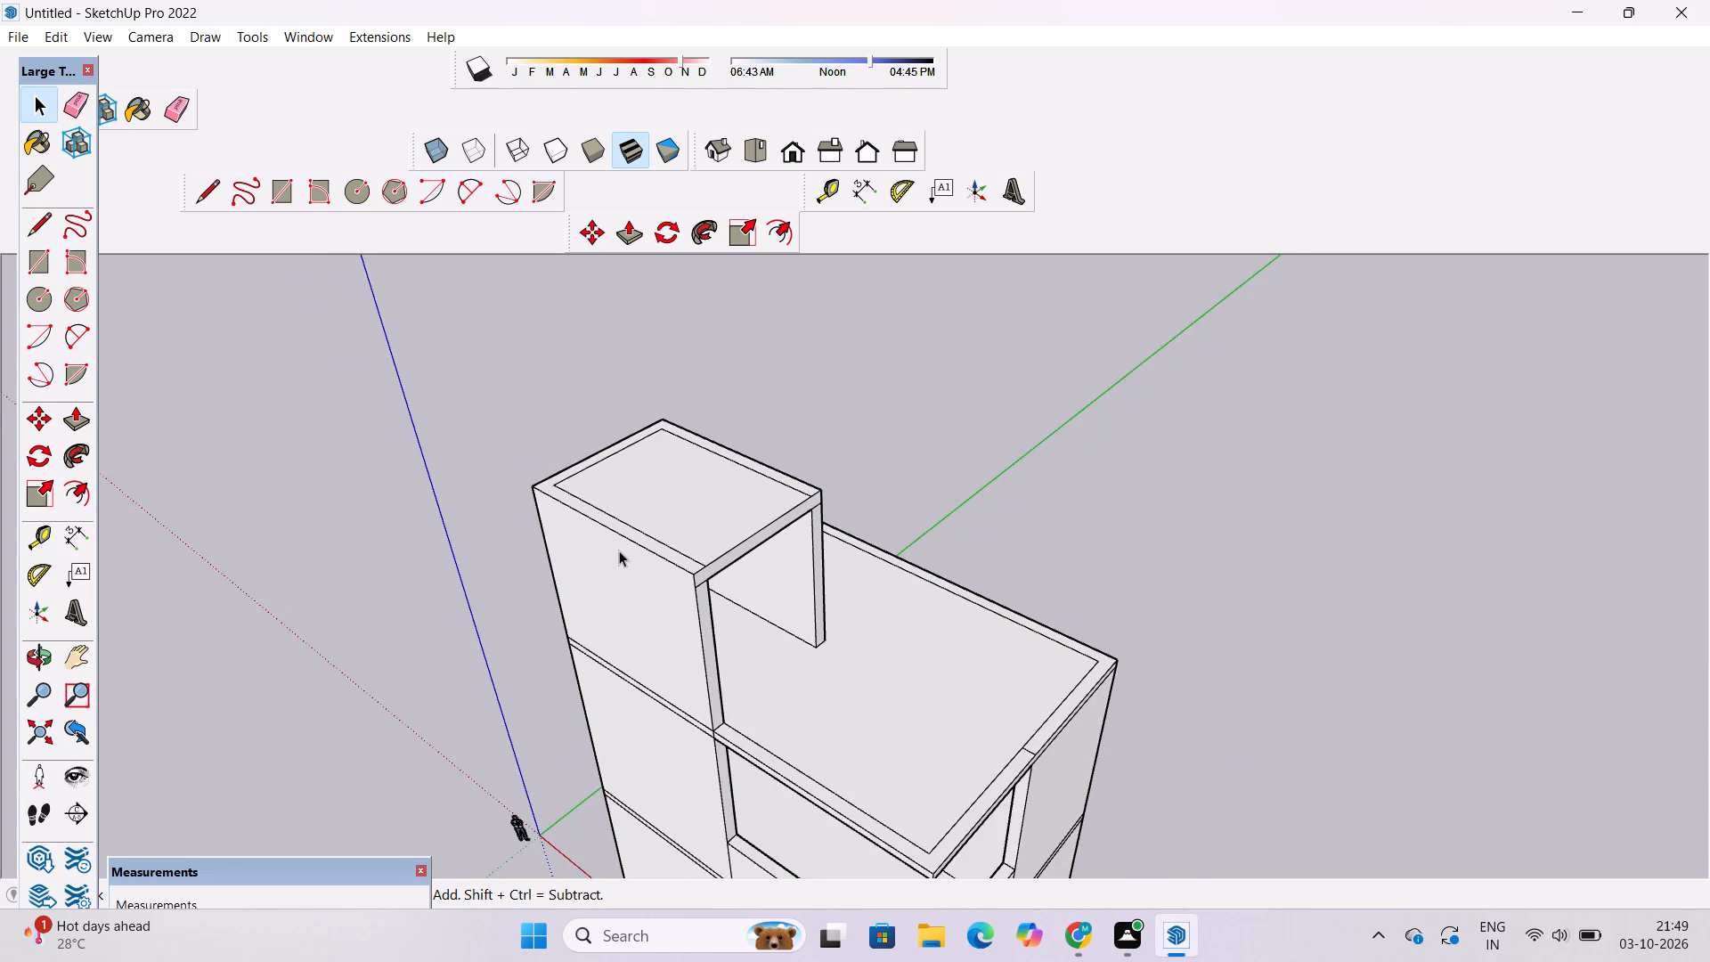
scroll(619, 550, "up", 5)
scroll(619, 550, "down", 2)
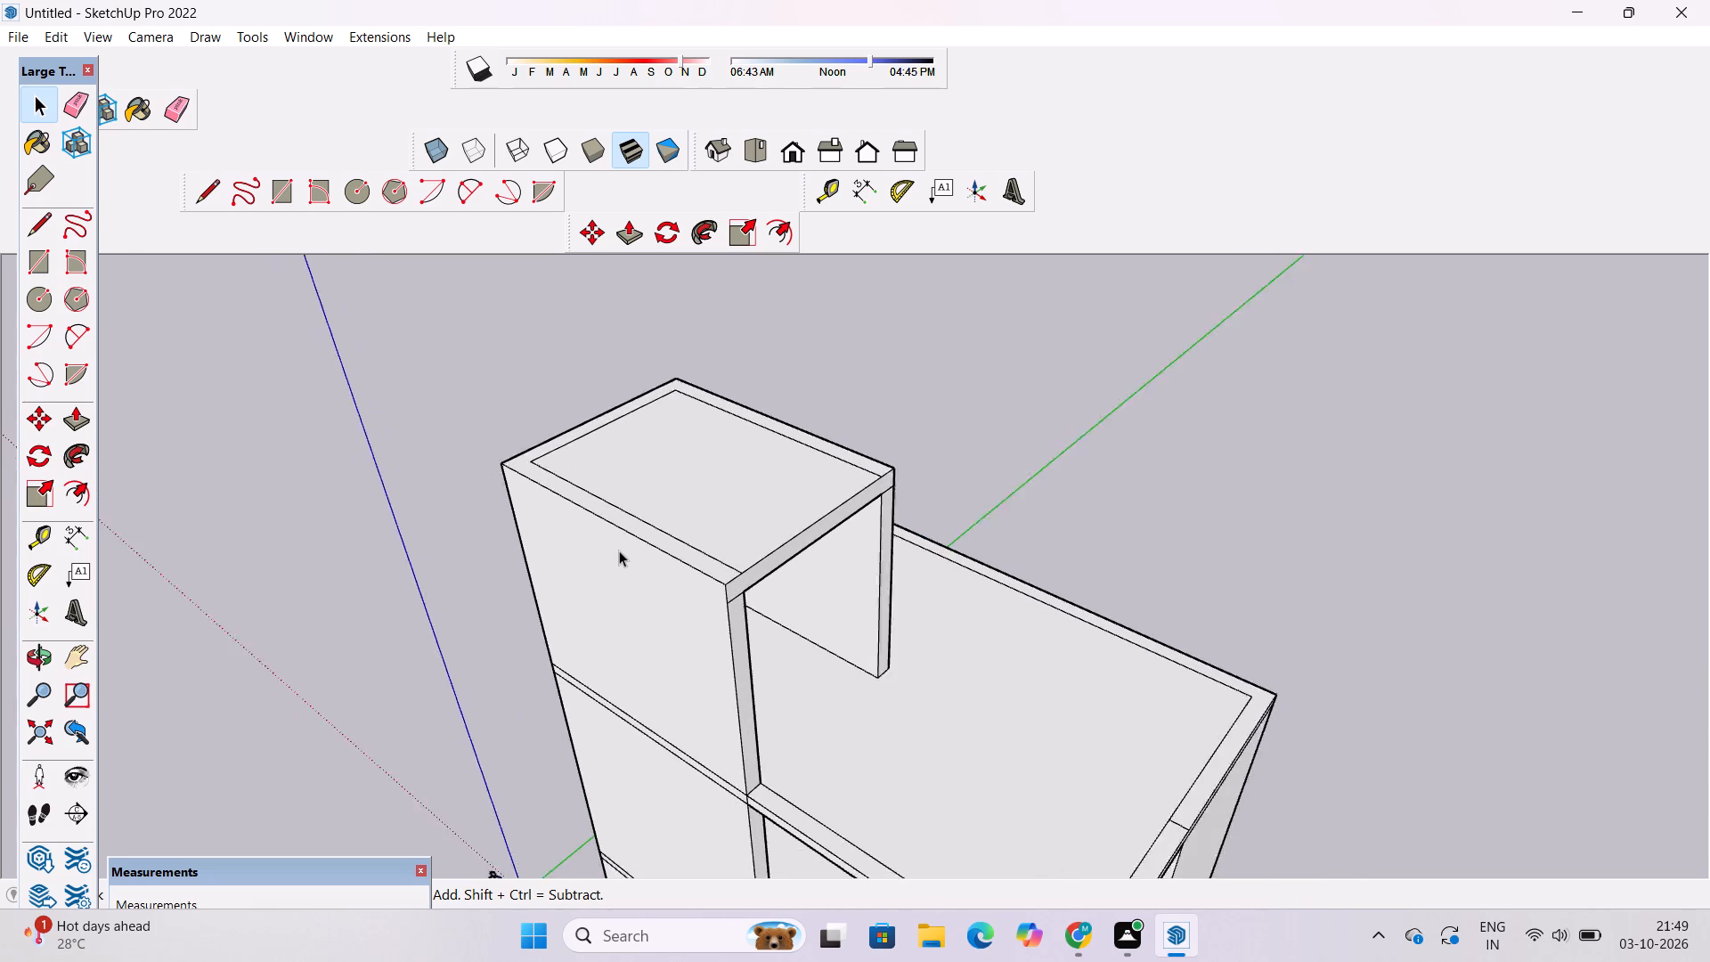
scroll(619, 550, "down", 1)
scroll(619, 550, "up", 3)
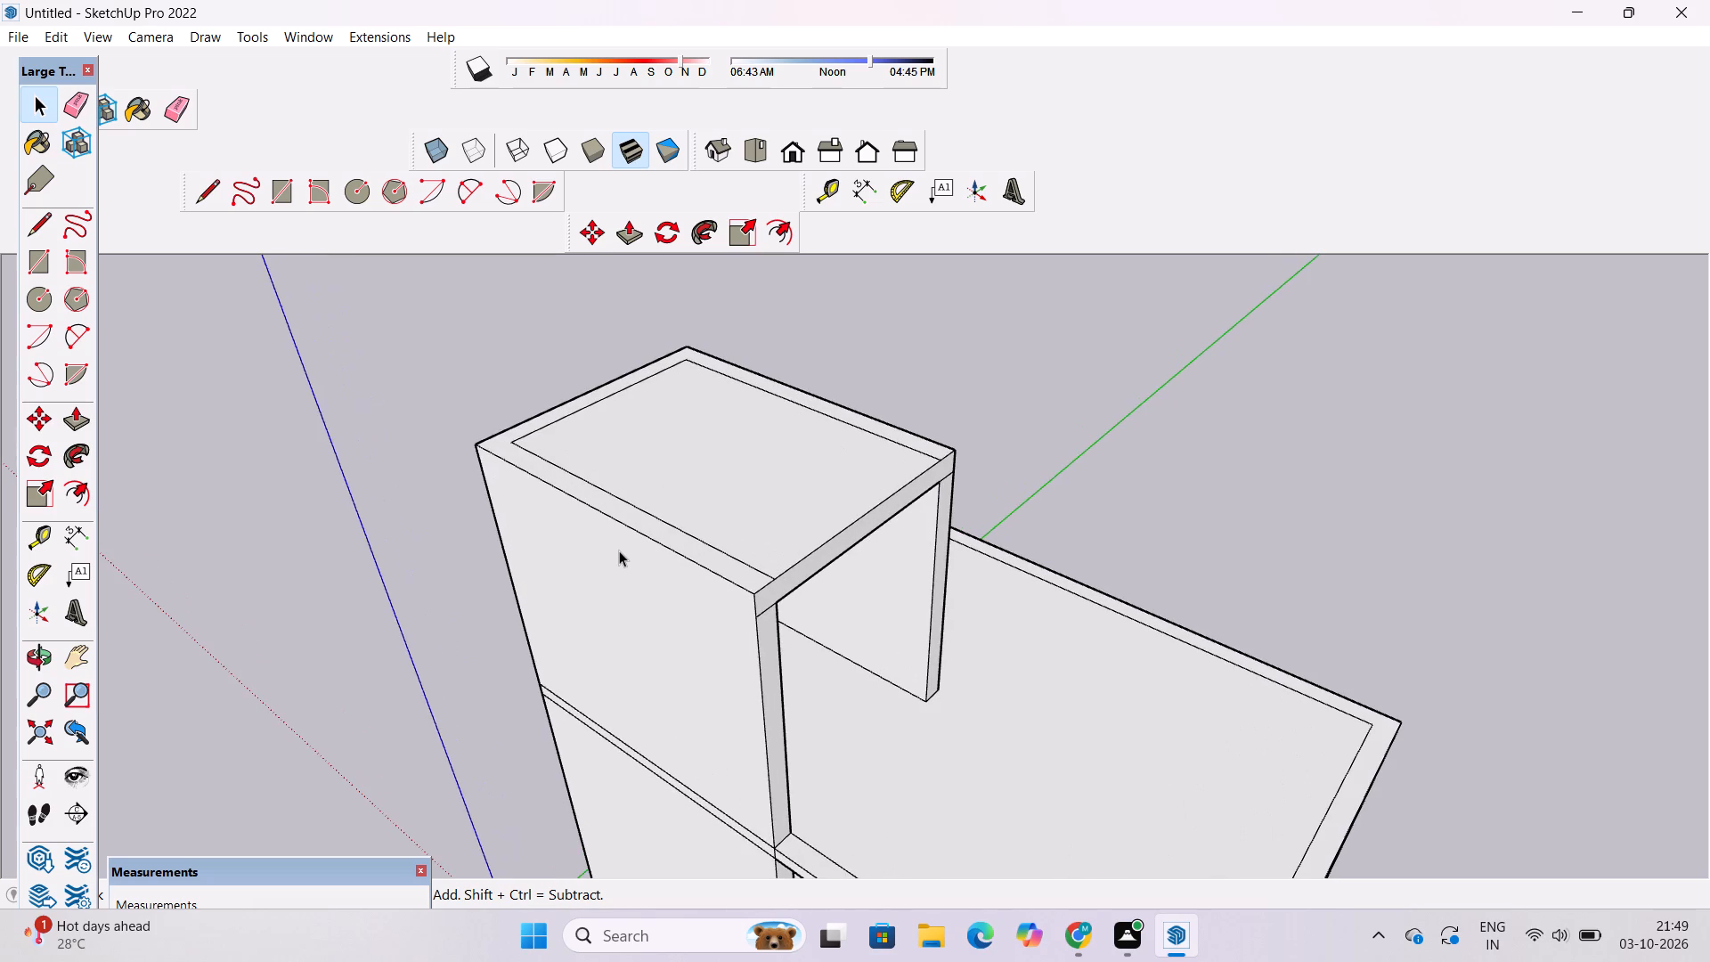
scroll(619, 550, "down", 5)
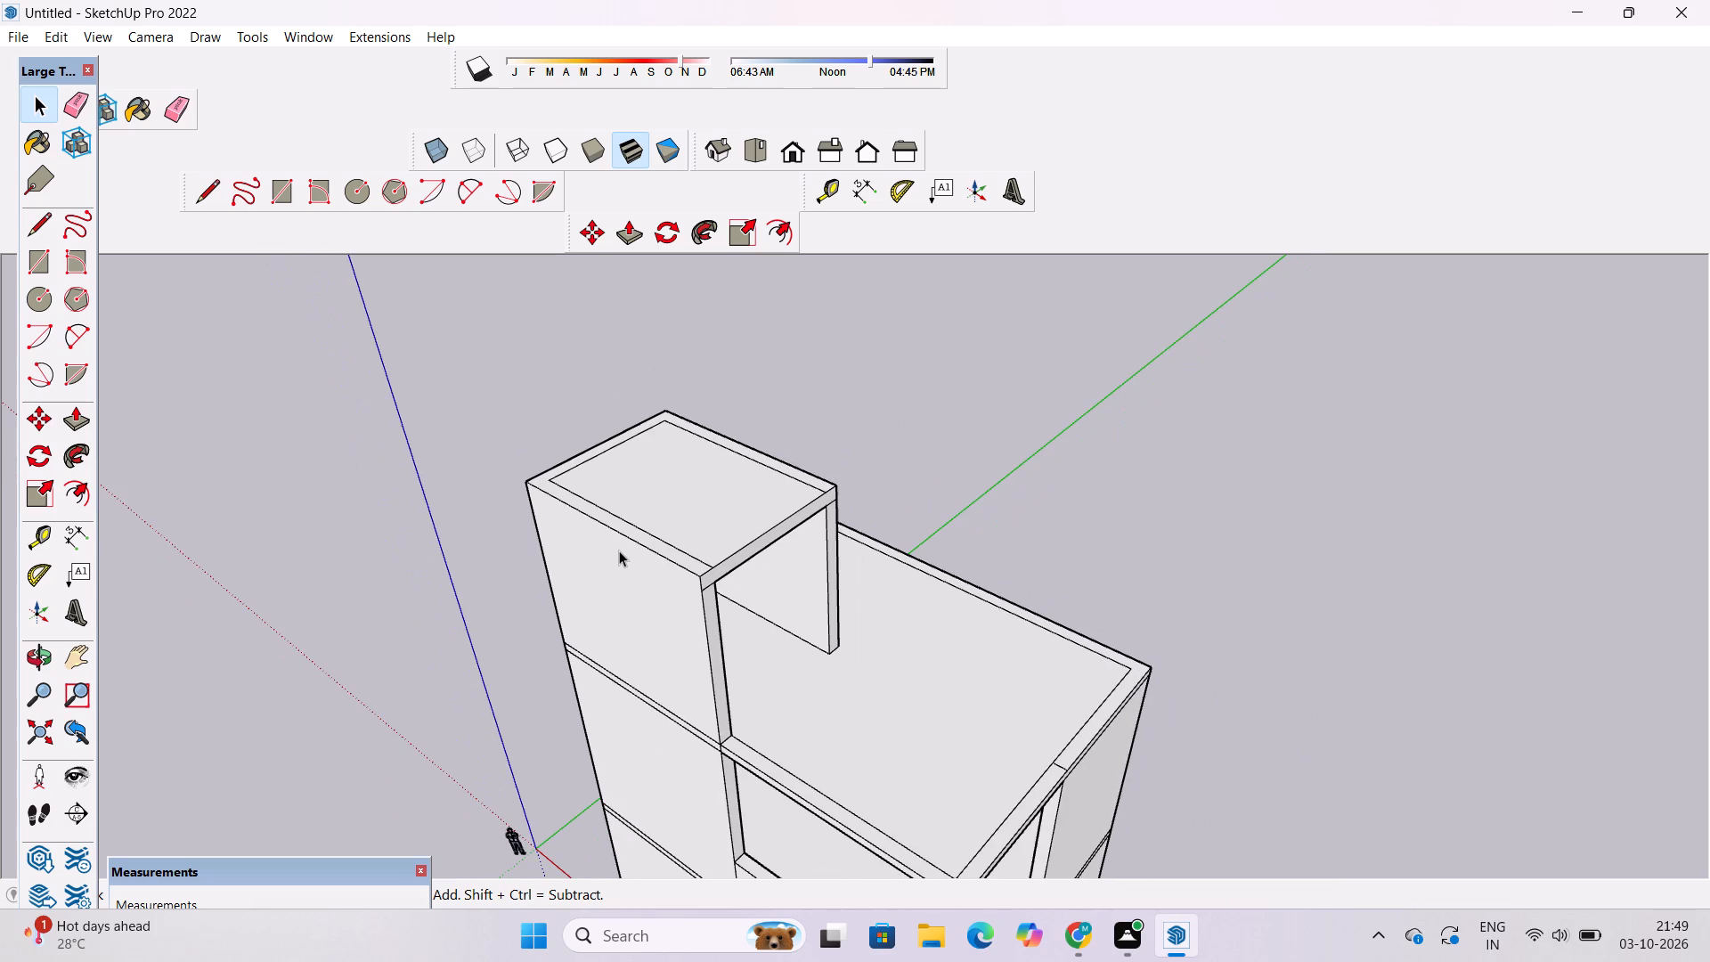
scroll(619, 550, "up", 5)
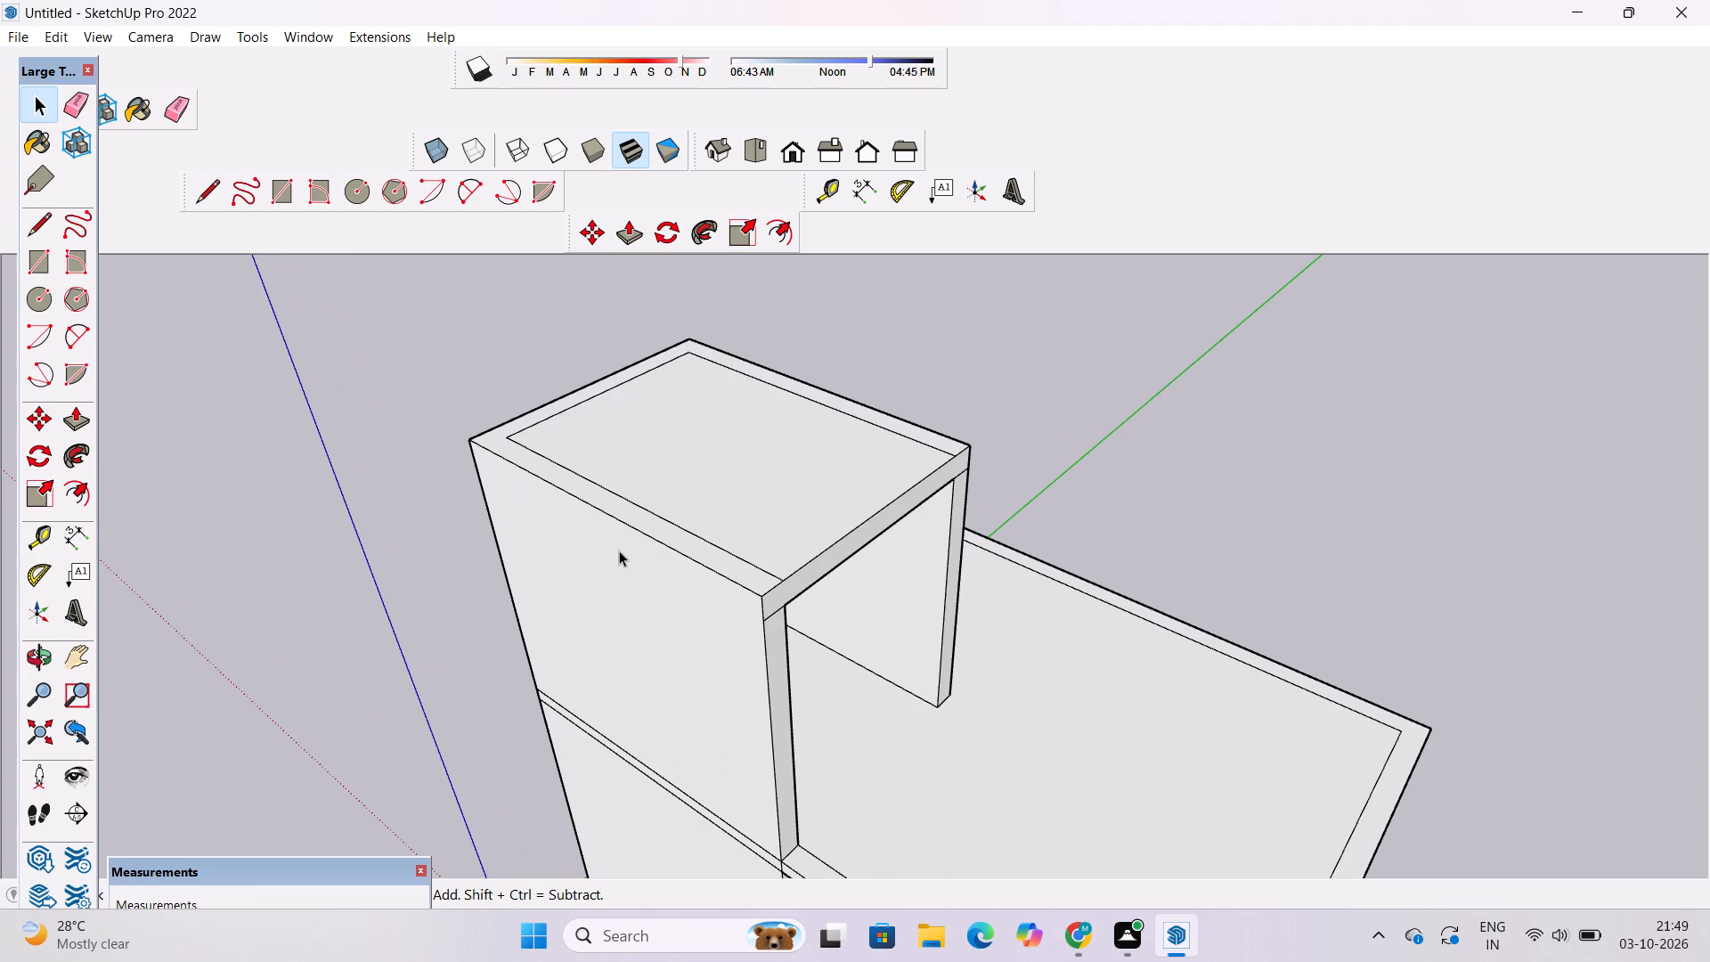
Examine the roof room's top slab and open end from several angles.
key("o")
scroll(619, 550, "down", 7)
left_click_drag(670, 598, 715, 564)
left_click_drag(715, 561, 528, 550)
scroll(556, 542, "up", 5)
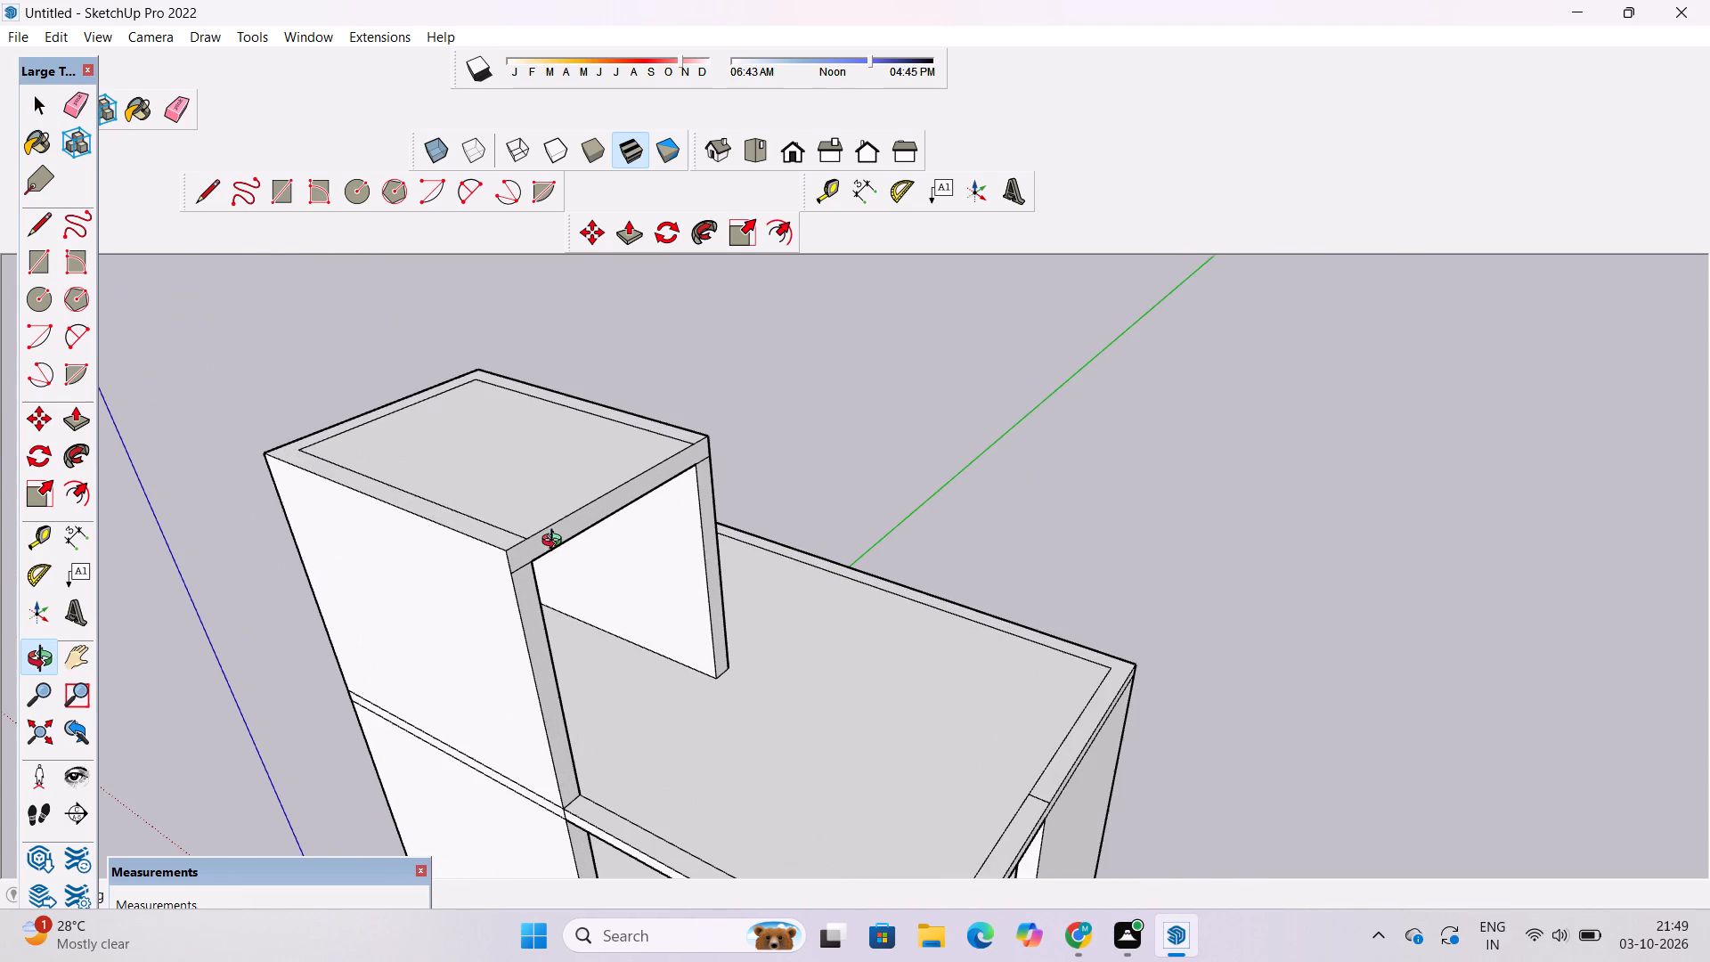
scroll(556, 542, "down", 4)
left_click_drag(558, 563, 664, 546)
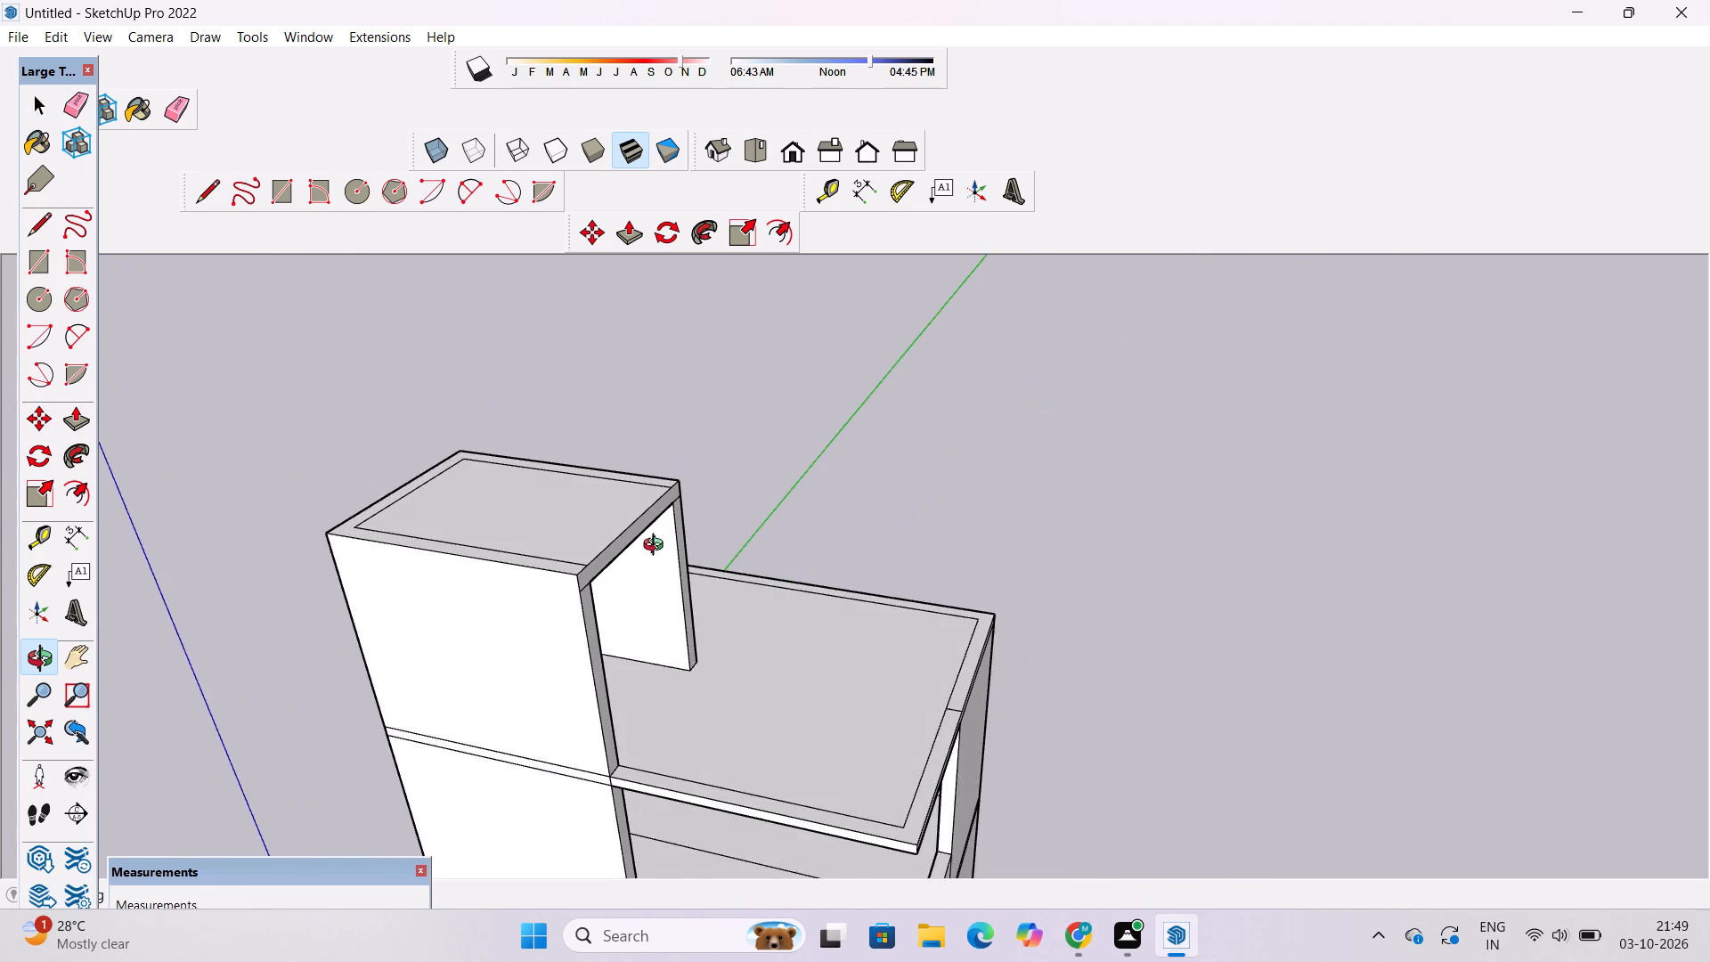
scroll(657, 547, "up", 3)
left_click_drag(647, 545, 661, 493, "shift")
left_click_drag(661, 493, 647, 506)
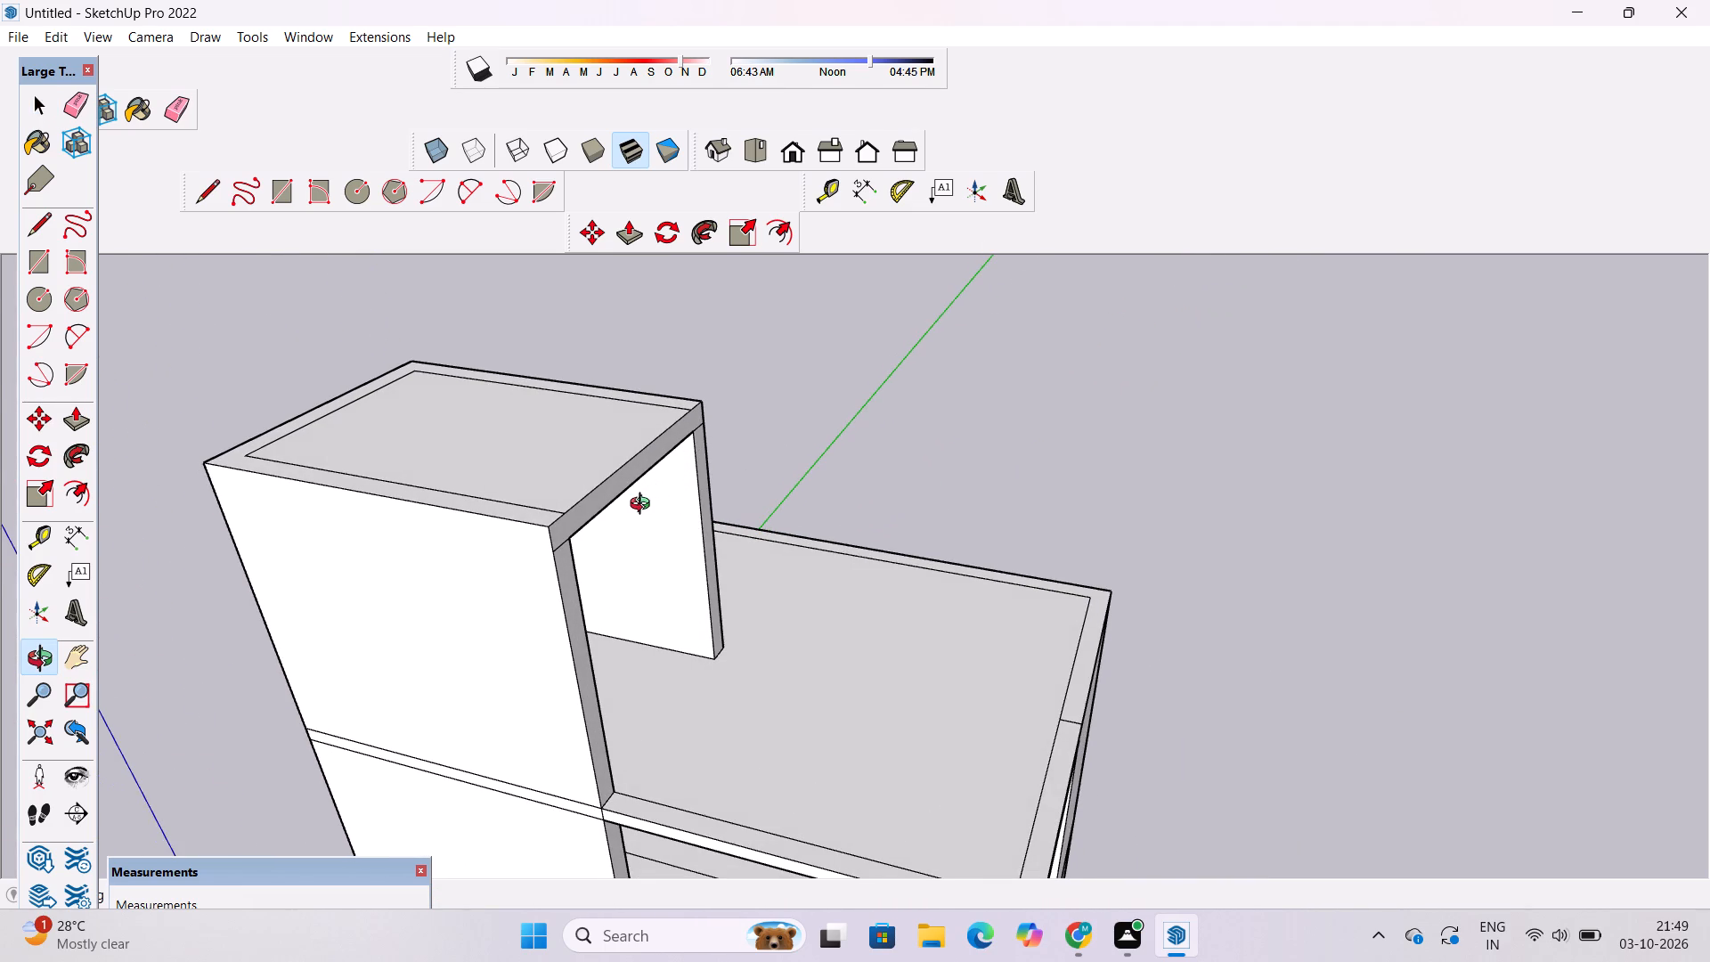
scroll(644, 506, "down", 4)
left_click(649, 548)
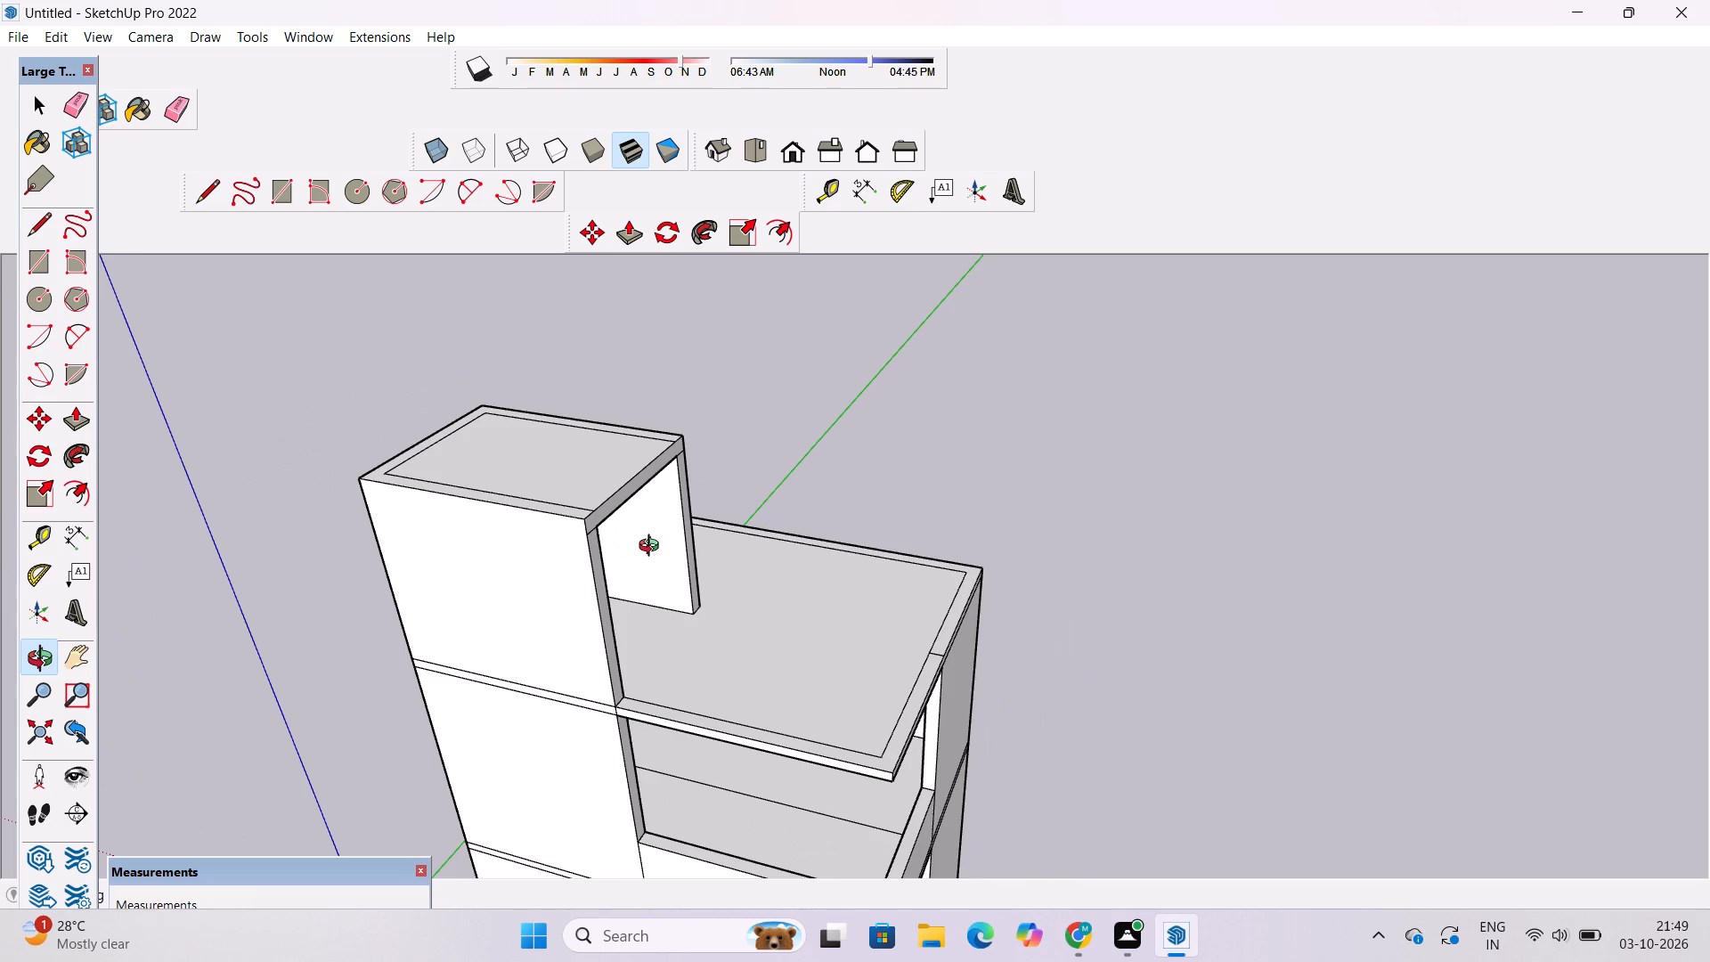
scroll(640, 529, "up", 4)
left_click_drag(557, 551, 622, 551)
scroll(622, 551, "up", 4)
left_click(622, 551, "shift")
left_click_drag(619, 551, 540, 553)
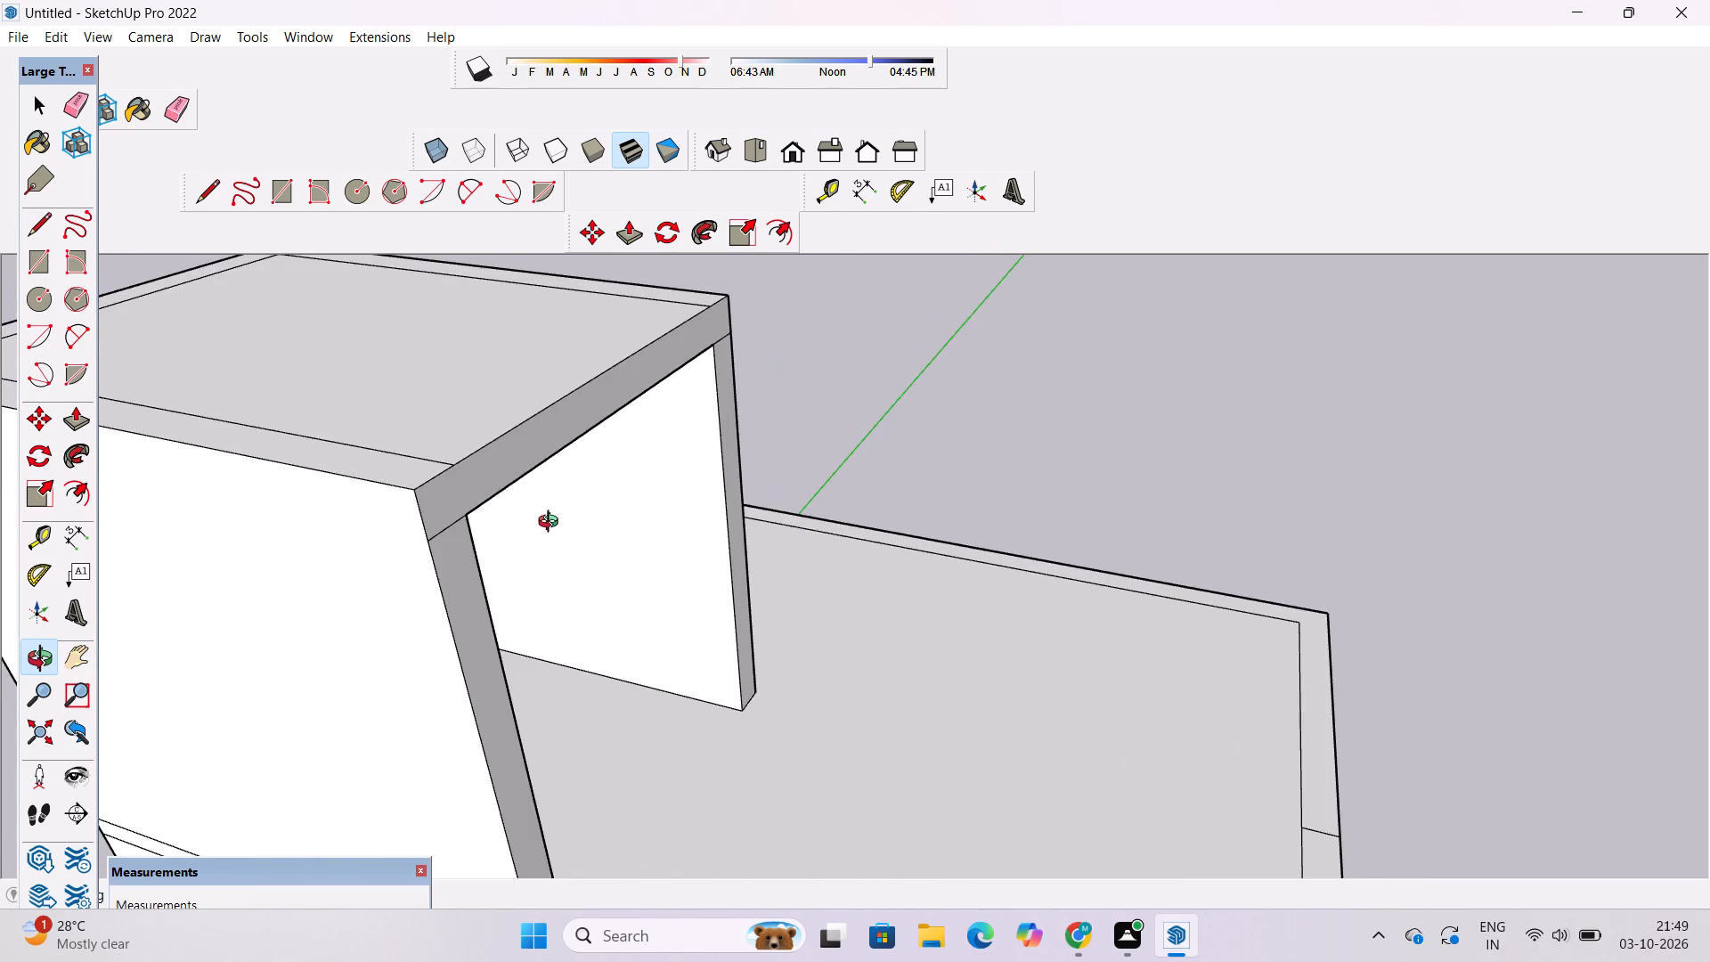
scroll(552, 524, "down", 5)
left_click_drag(554, 519, 563, 600, "shift")
scroll(562, 584, "up", 3)
left_click(560, 584, "shift")
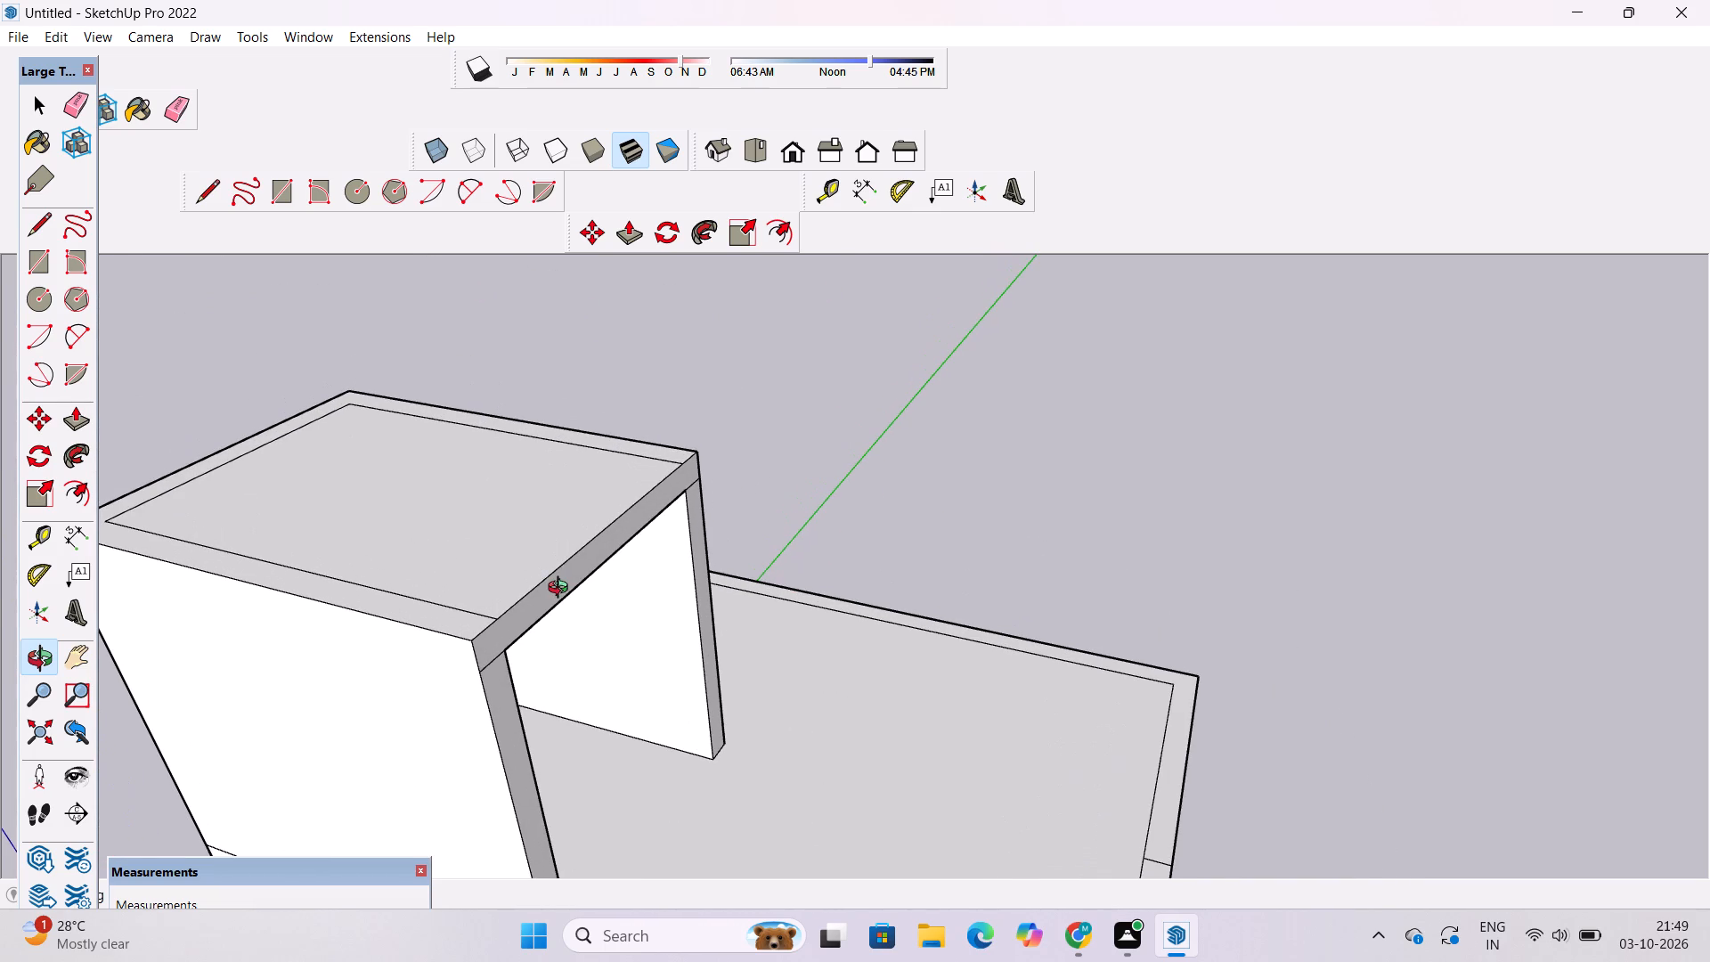
scroll(562, 590, "up", 1)
left_click(561, 592)
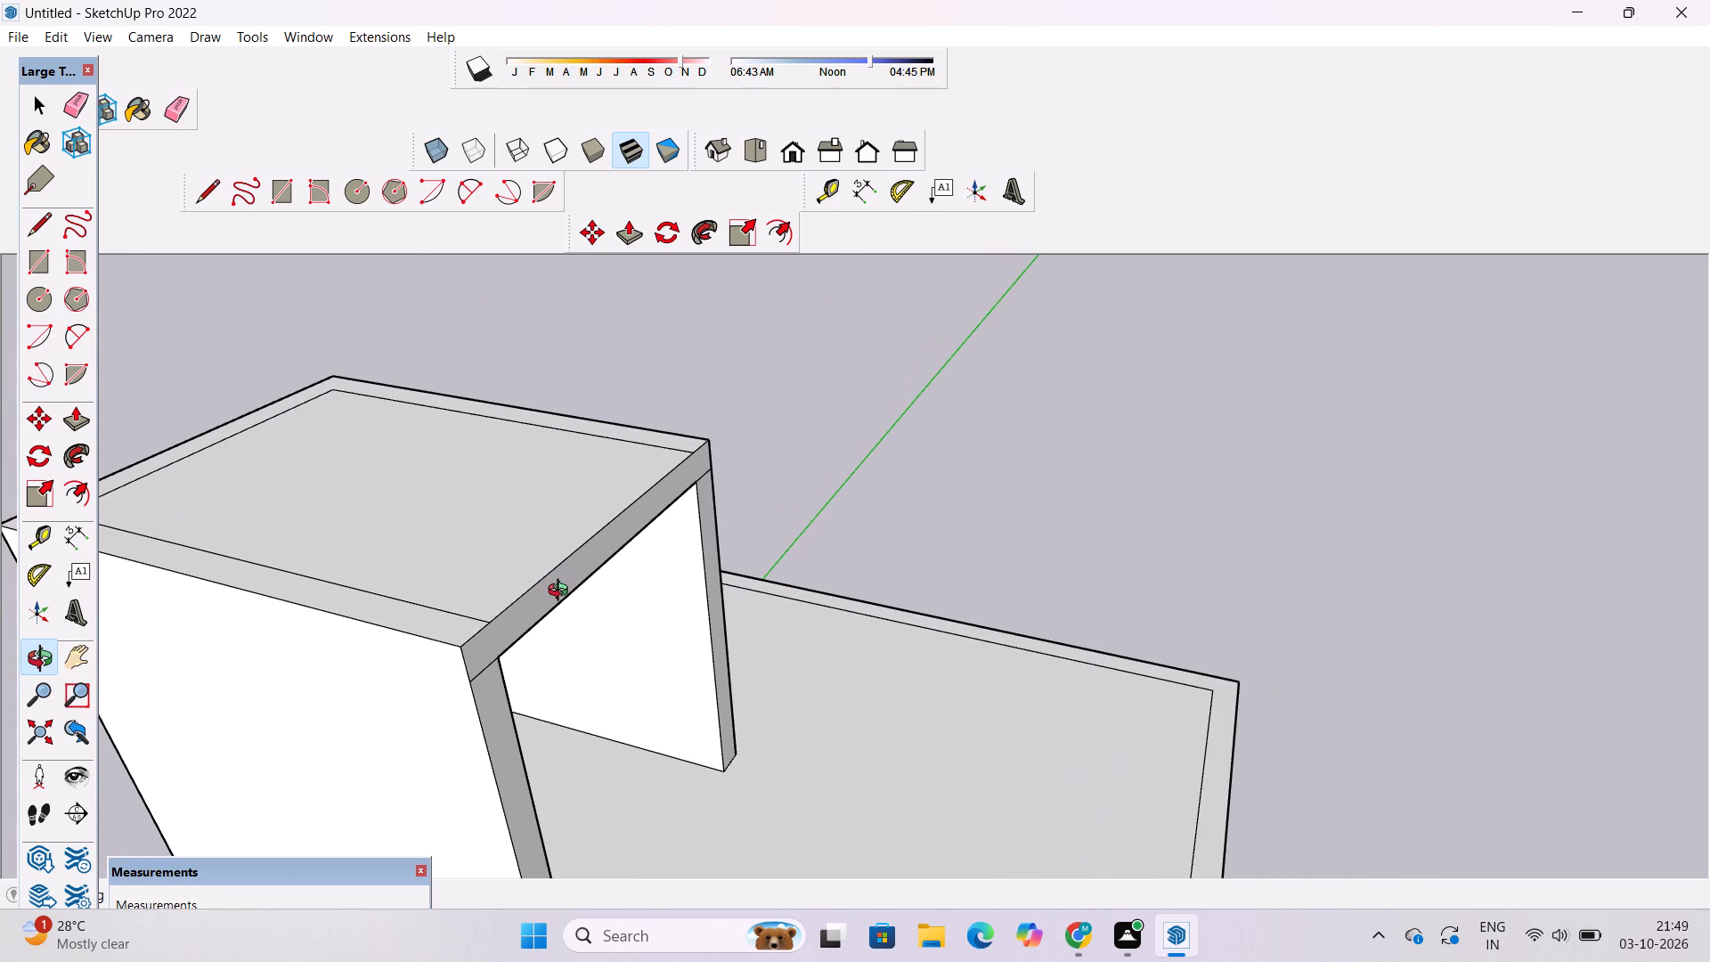
scroll(562, 592, "up", 4)
scroll(562, 592, "down", 3)
scroll(562, 592, "up", 4)
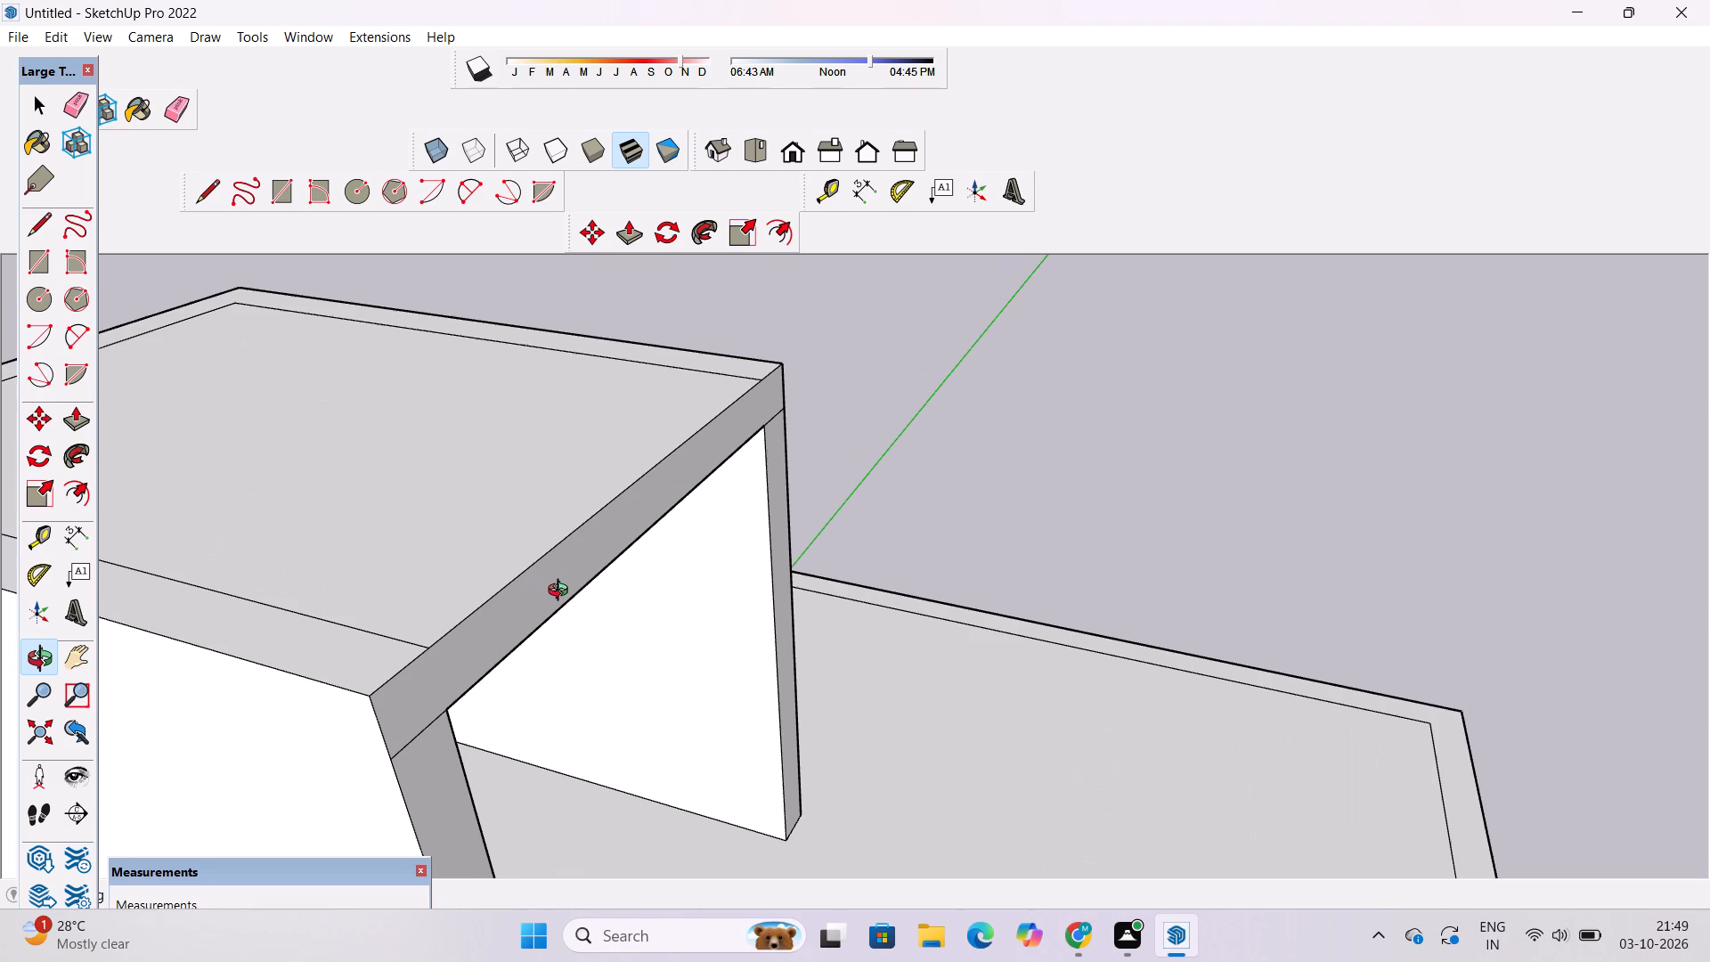
scroll(562, 592, "down", 7)
scroll(562, 592, "up", 5)
left_click_drag(562, 592, 563, 559)
scroll(564, 559, "down", 5)
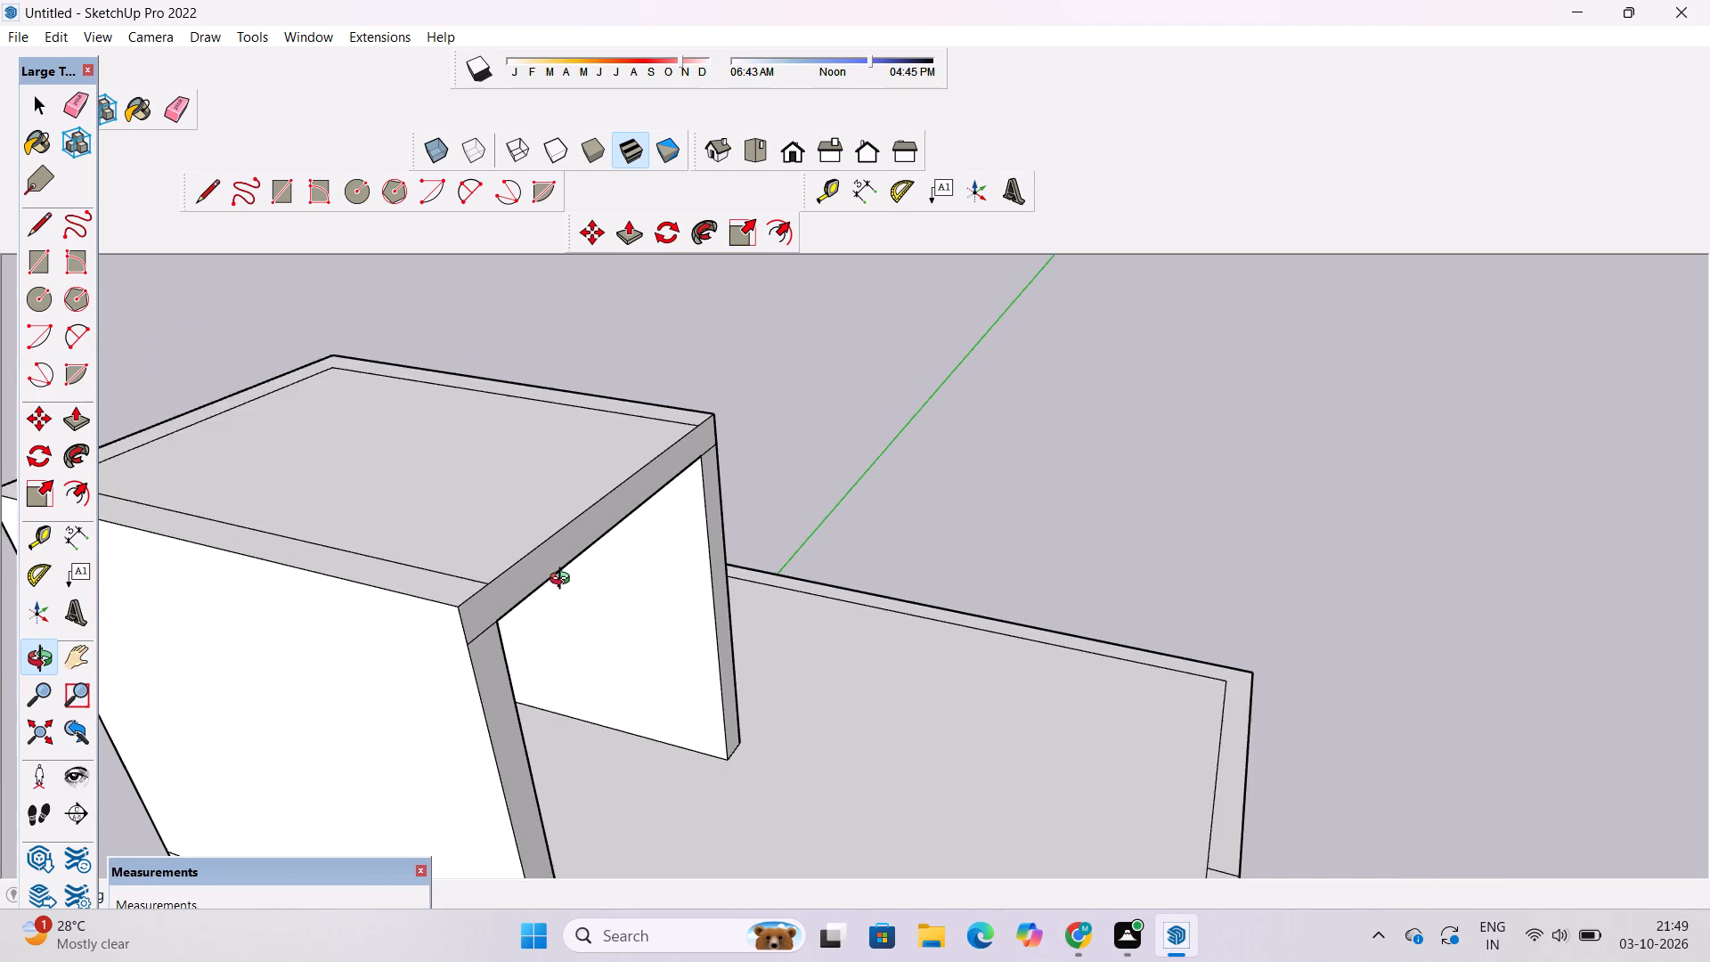
Push/Pull the top slab's end face 2' outward over the roof room's open end to form an overhang.
left_click_drag(552, 621, 570, 558)
left_click_drag(570, 558, 604, 520)
scroll(604, 520, "down", 5)
left_click_drag(609, 502, 590, 563, "shift")
key("p")
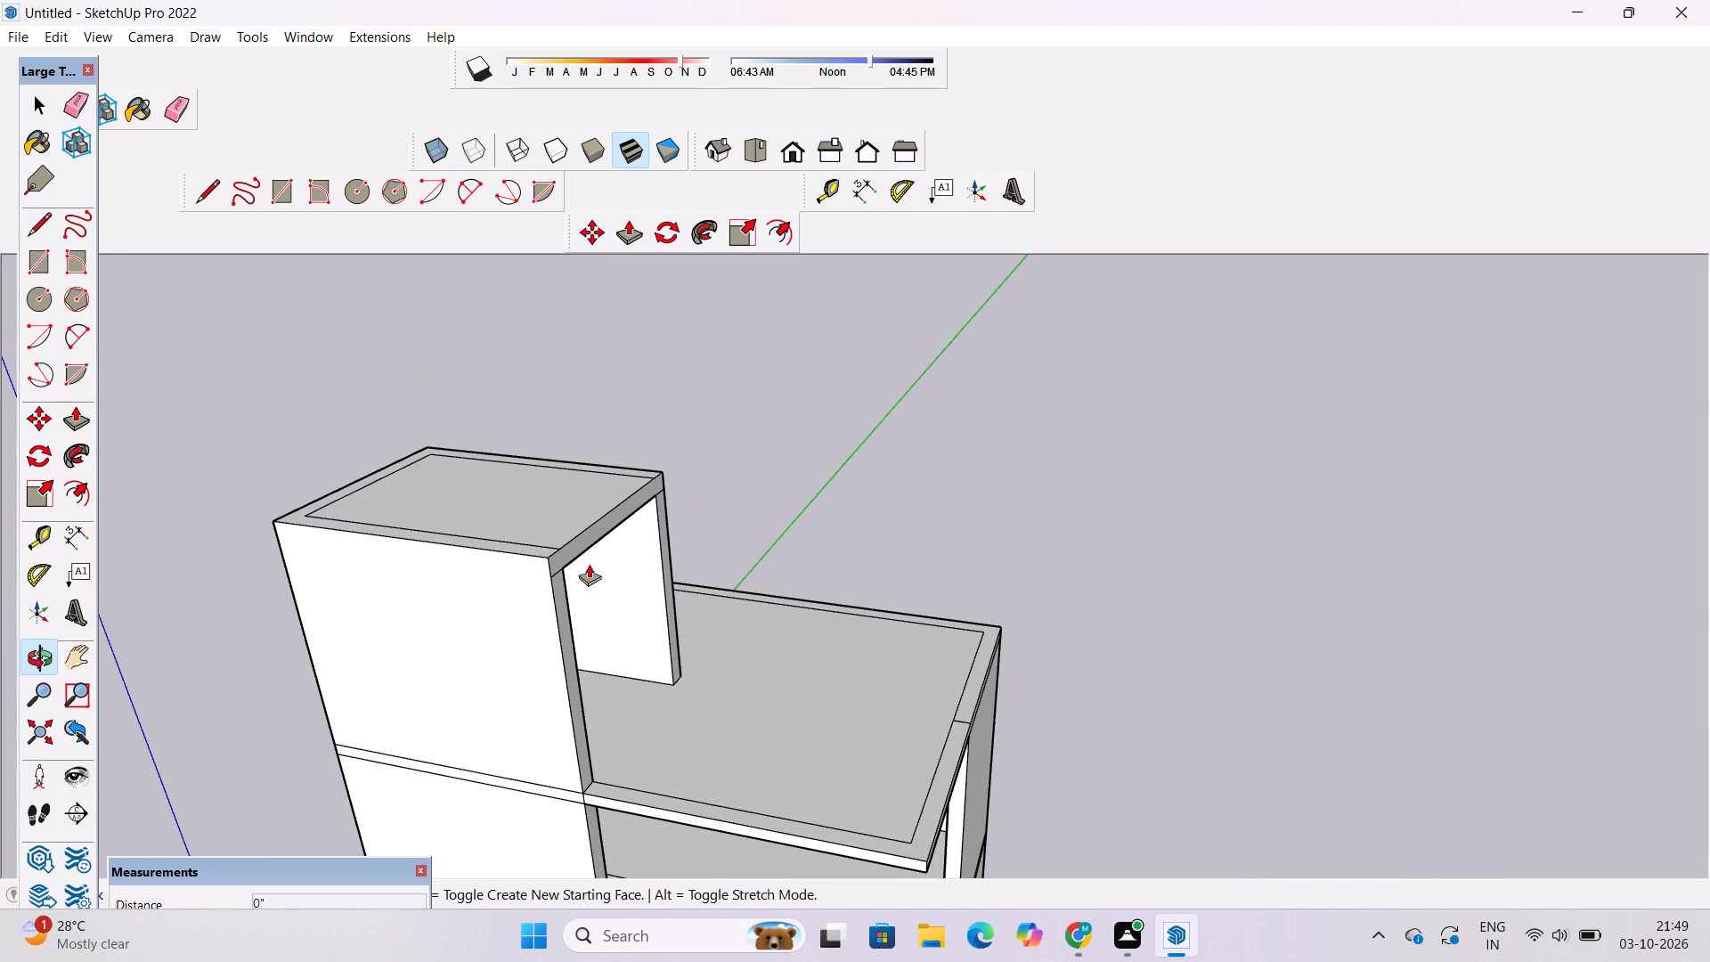
scroll(578, 539, "up", 1)
left_click(578, 539)
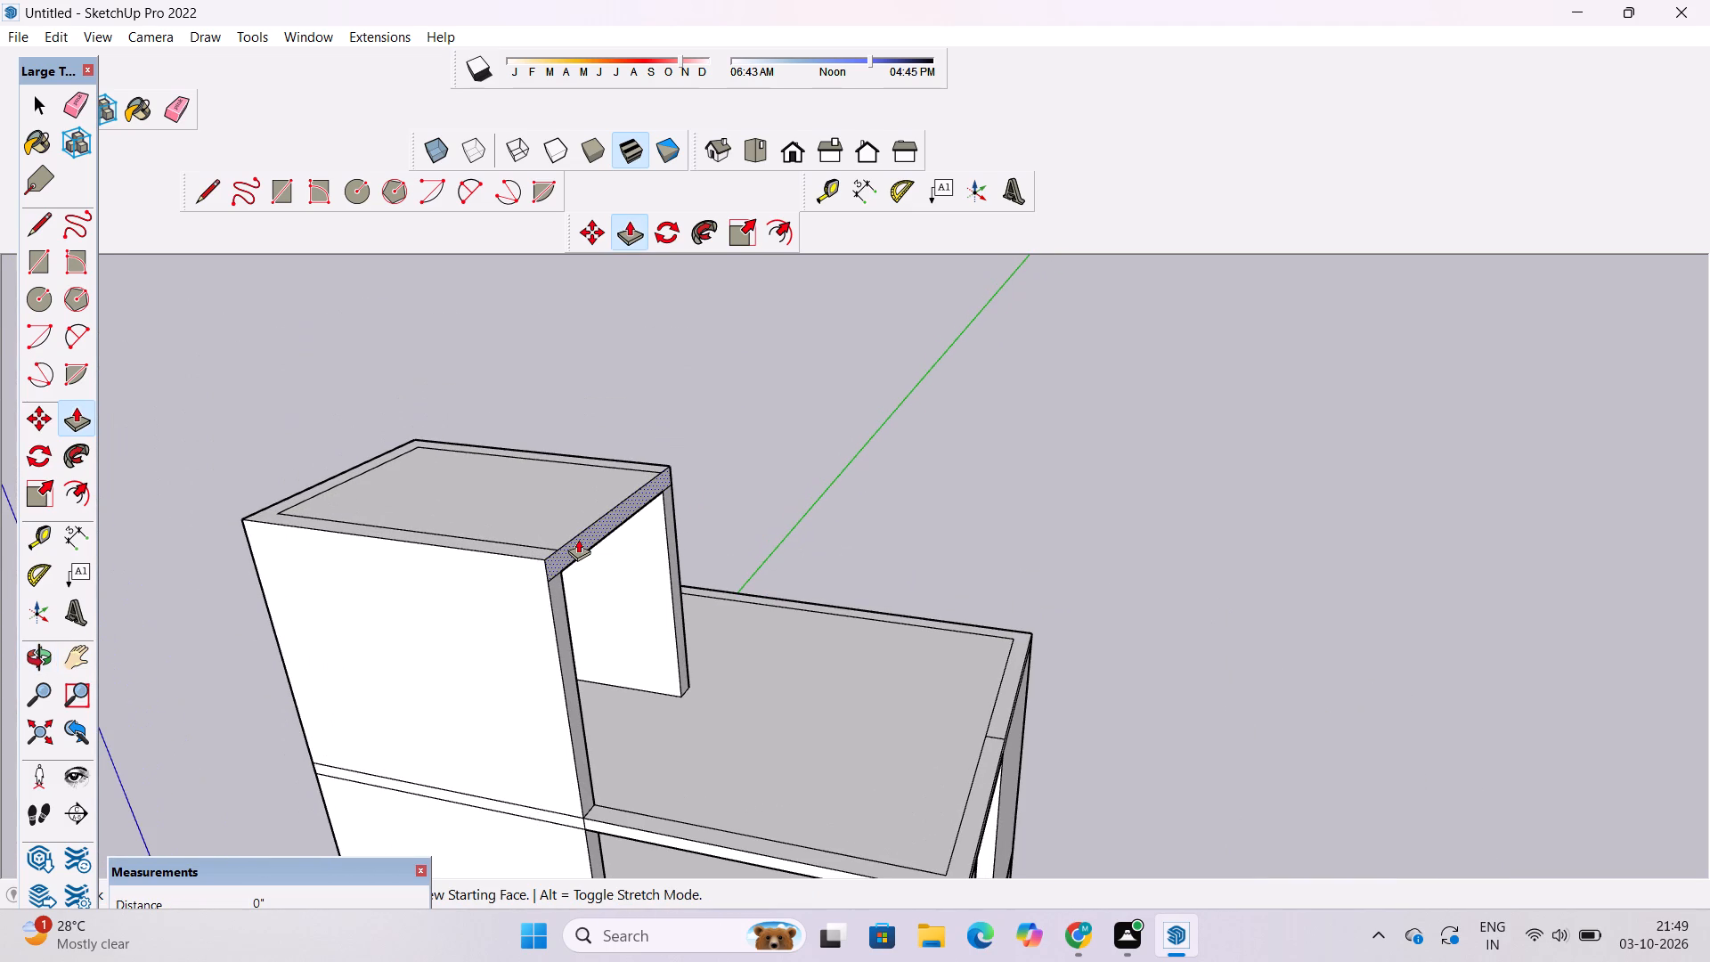
scroll(598, 540, "down", 3)
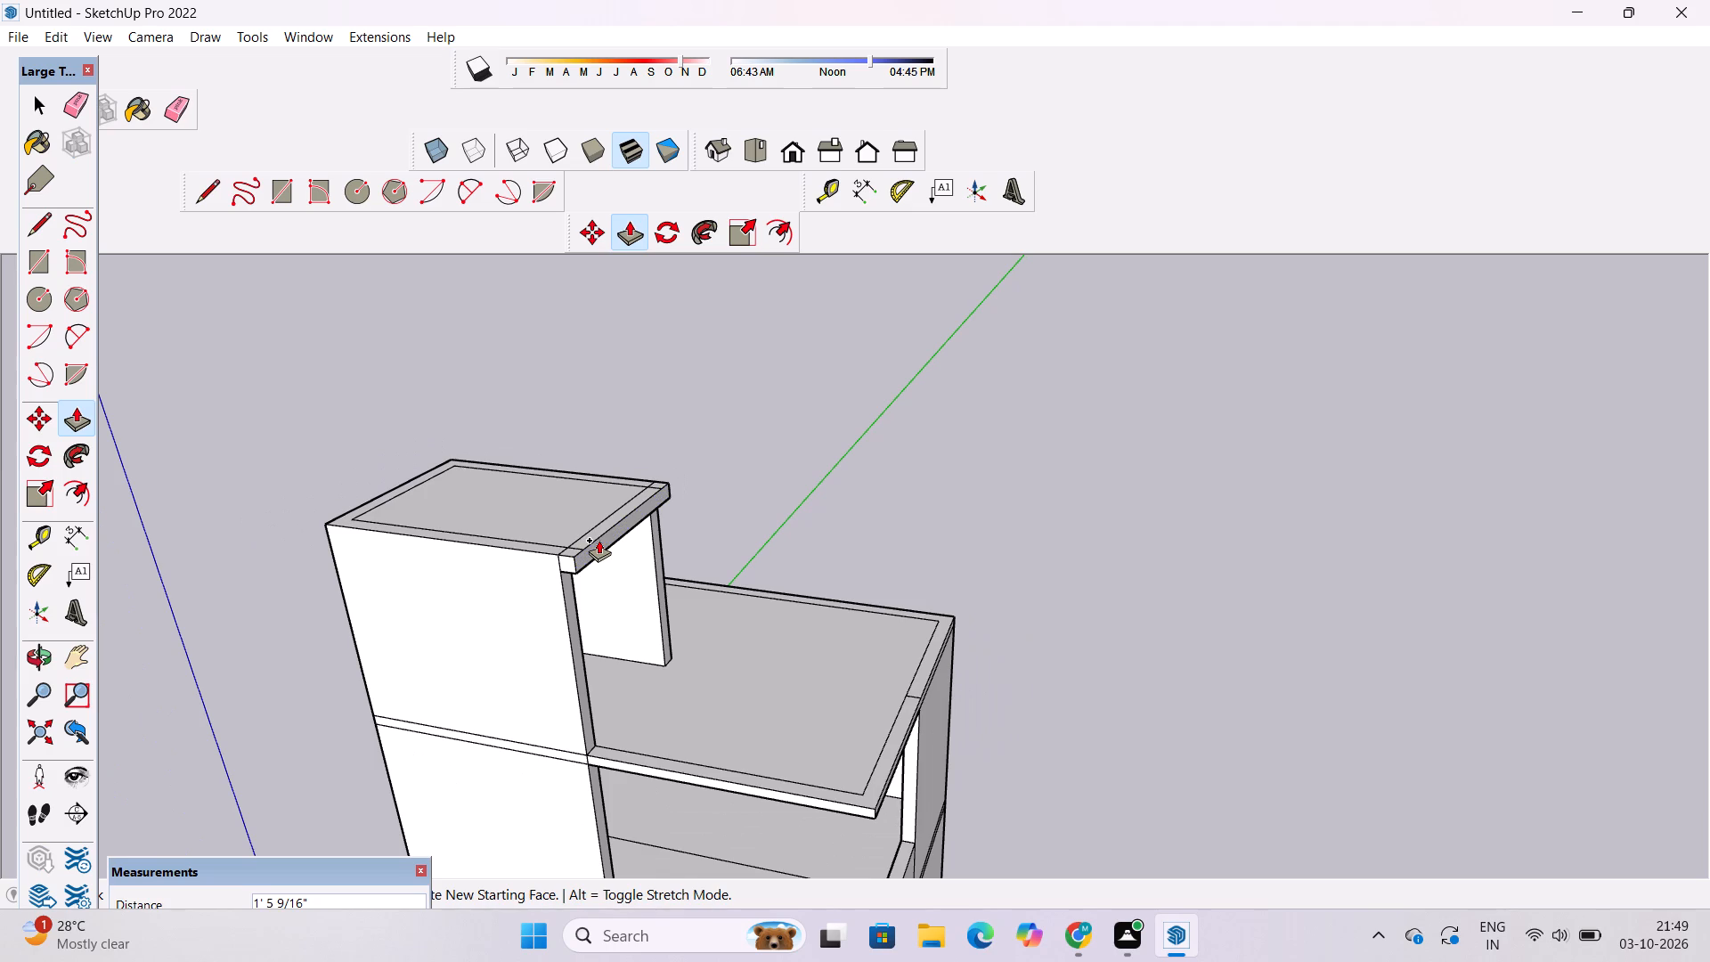
scroll(598, 540, "down", 2)
scroll(623, 545, "up", 4)
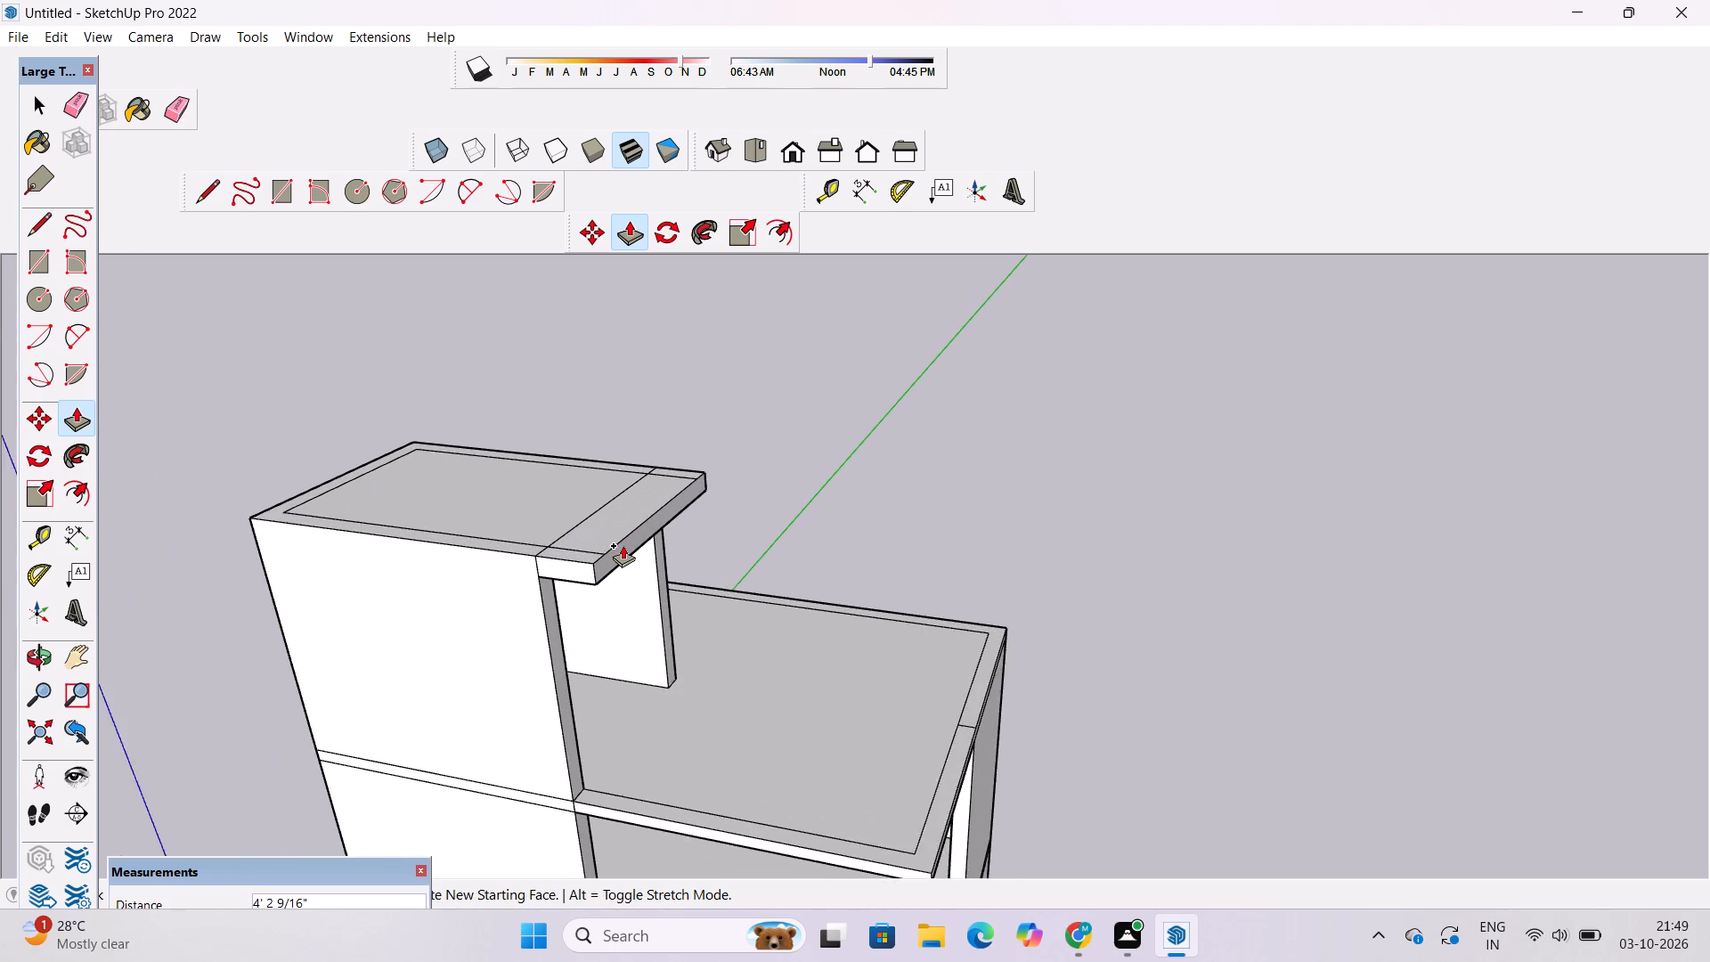
scroll(623, 545, "up", 1)
type("2'")
key("Return")
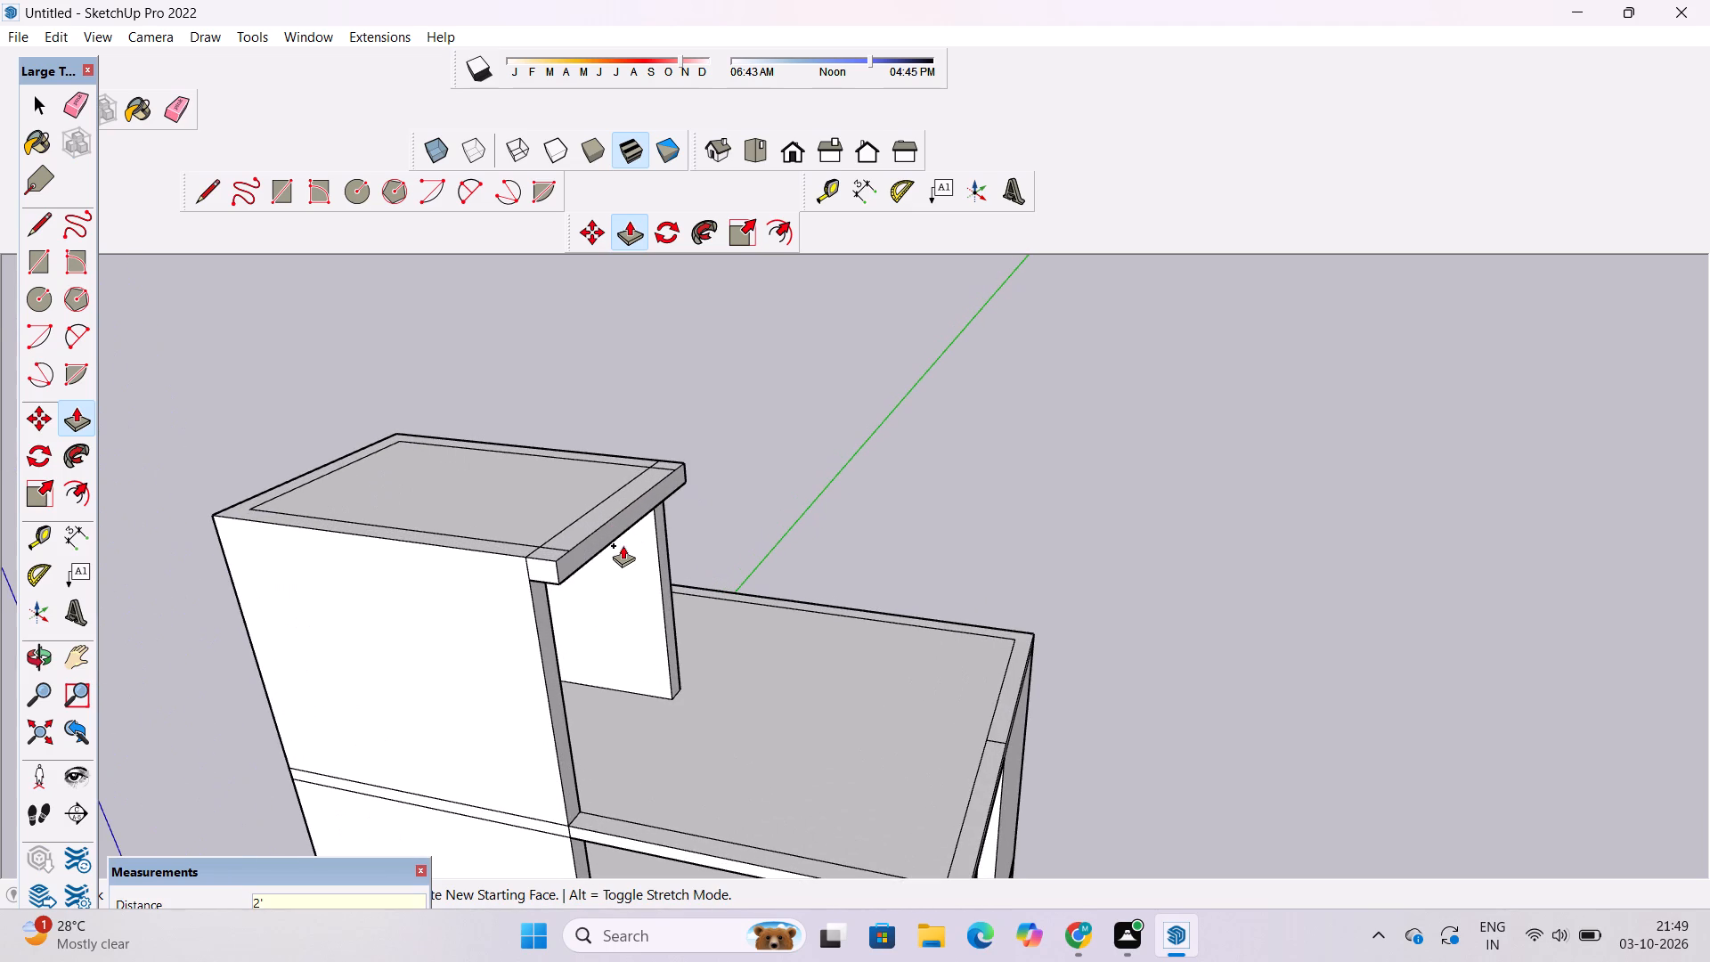
Draw a line along the side wall's outer face, level with the slab's underside, from the overhang's inner corner to the wall's far vertical edge.
key("o")
scroll(636, 535, "down", 6)
scroll(590, 588, "up", 2)
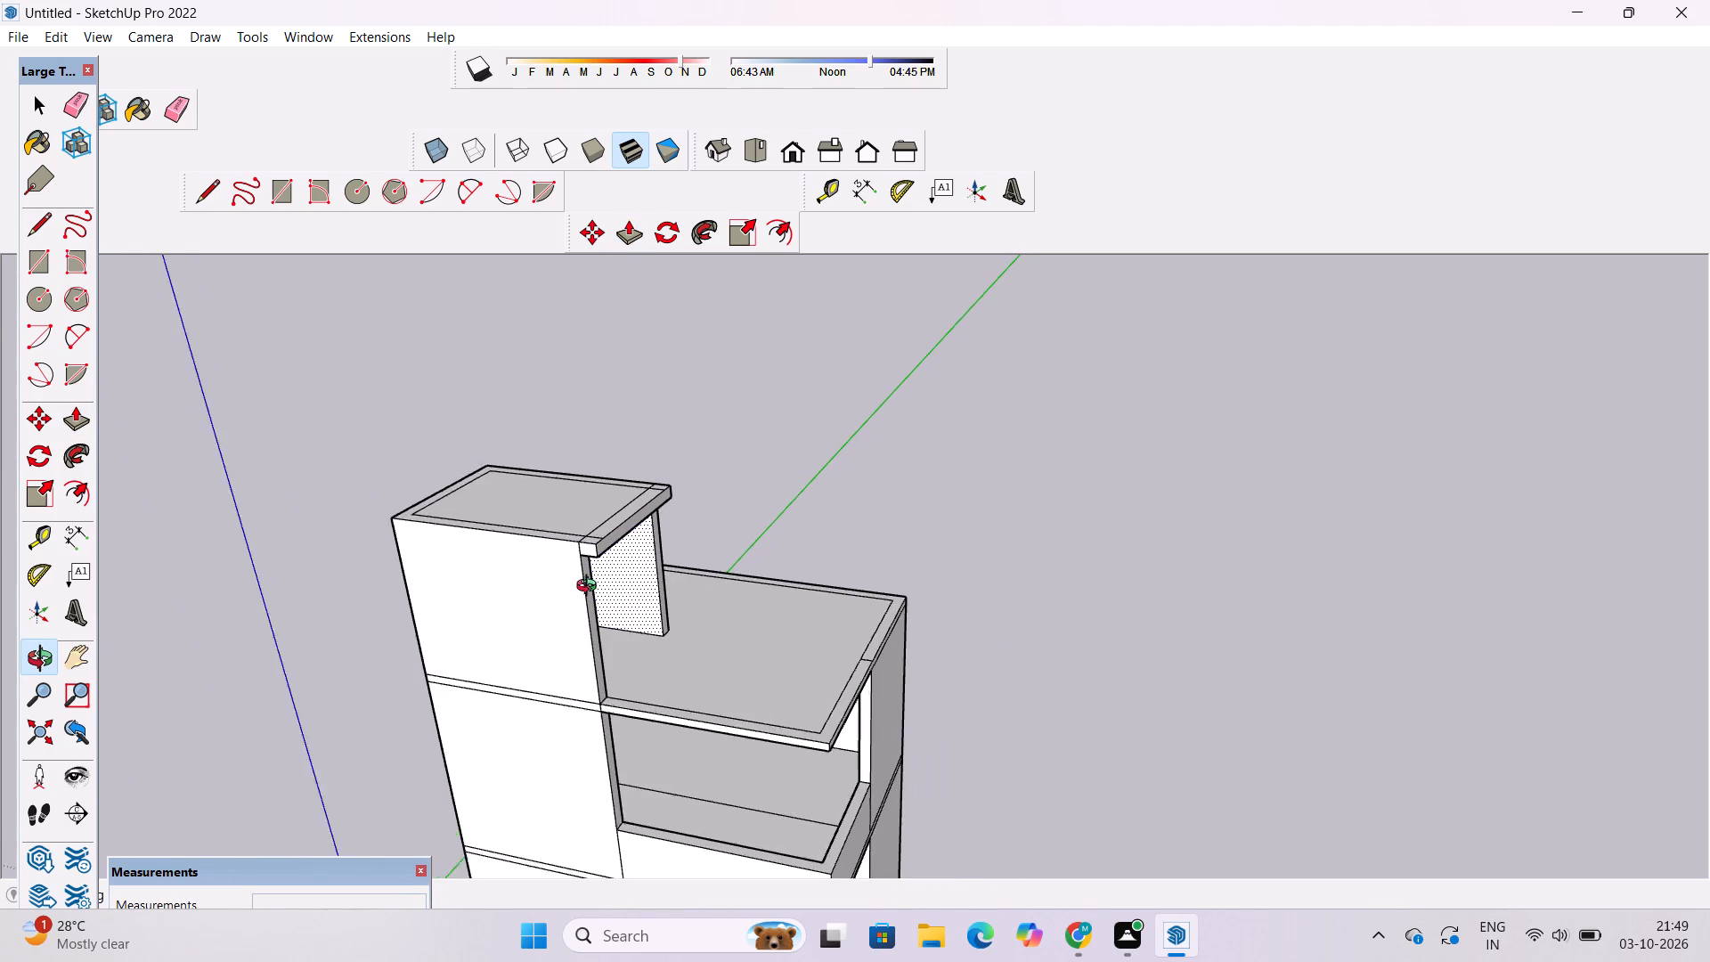
scroll(590, 588, "up", 2)
scroll(578, 576, "down", 5)
left_click_drag(571, 589, 802, 566, "shift")
scroll(775, 533, "up", 5)
left_click_drag(745, 542, 899, 501)
scroll(908, 492, "up", 4)
left_click_drag(908, 492, 756, 531, "shift")
scroll(745, 554, "up", 2)
left_click_drag(745, 554, 700, 525)
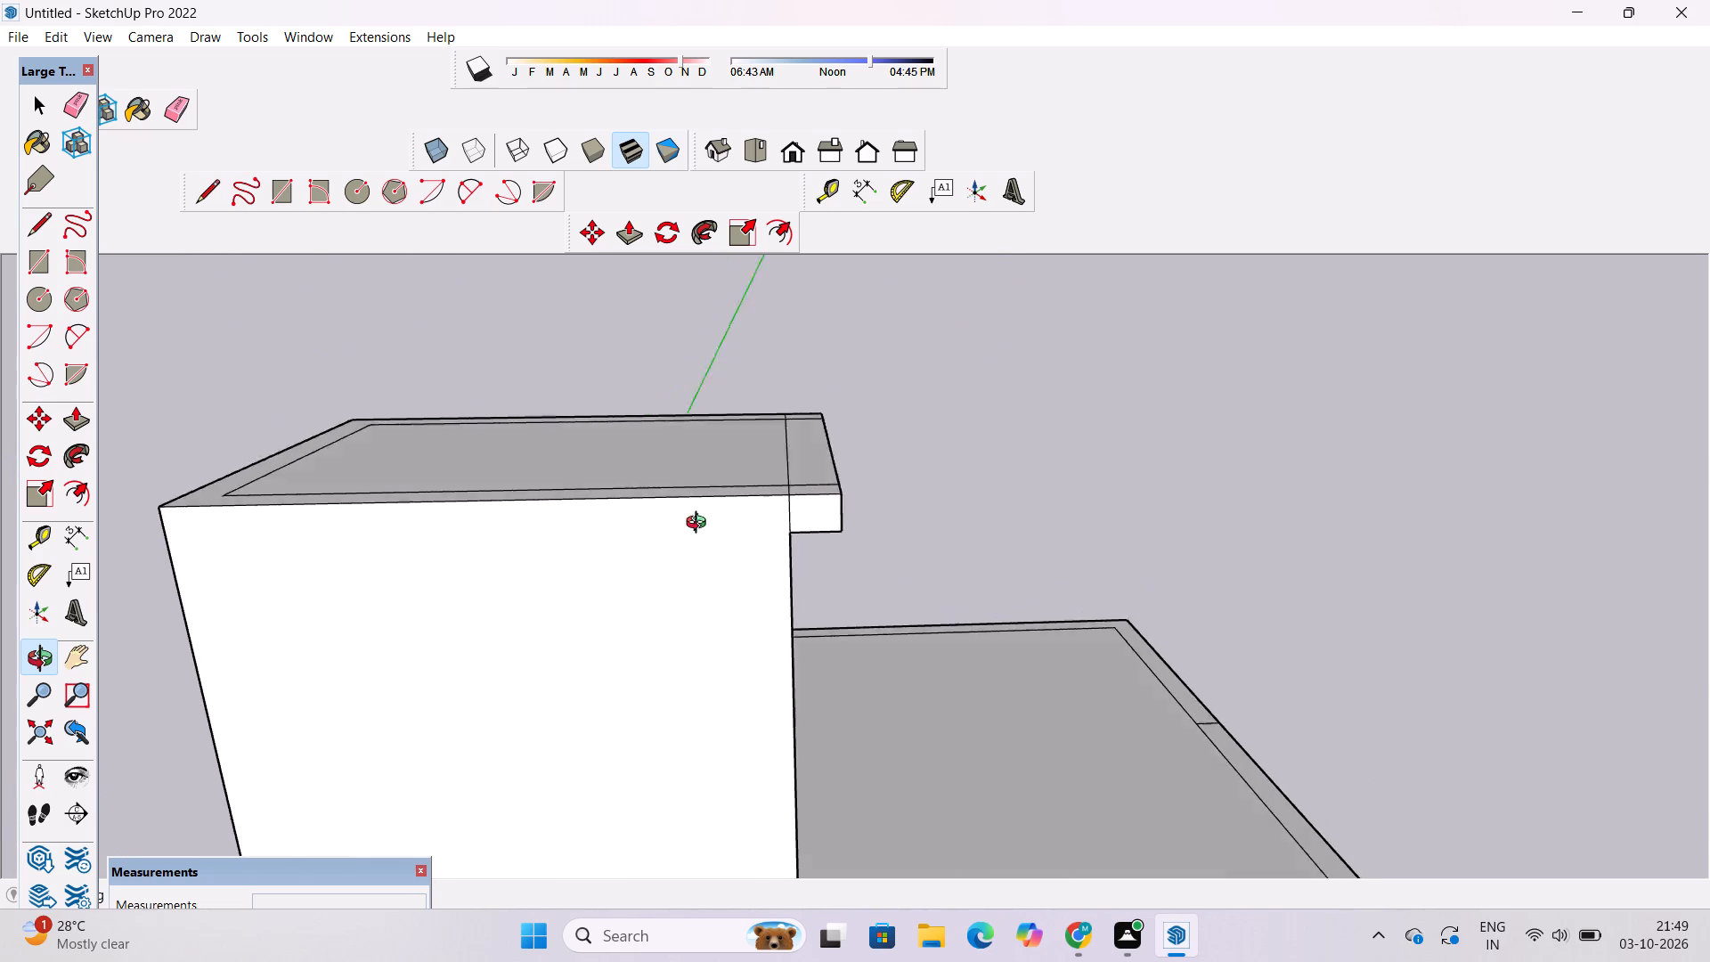
left_click_drag(700, 525, 698, 514)
left_click_drag(697, 512, 747, 538, "shift")
scroll(748, 539, "up", 2)
left_click_drag(748, 536, 781, 546, "shift")
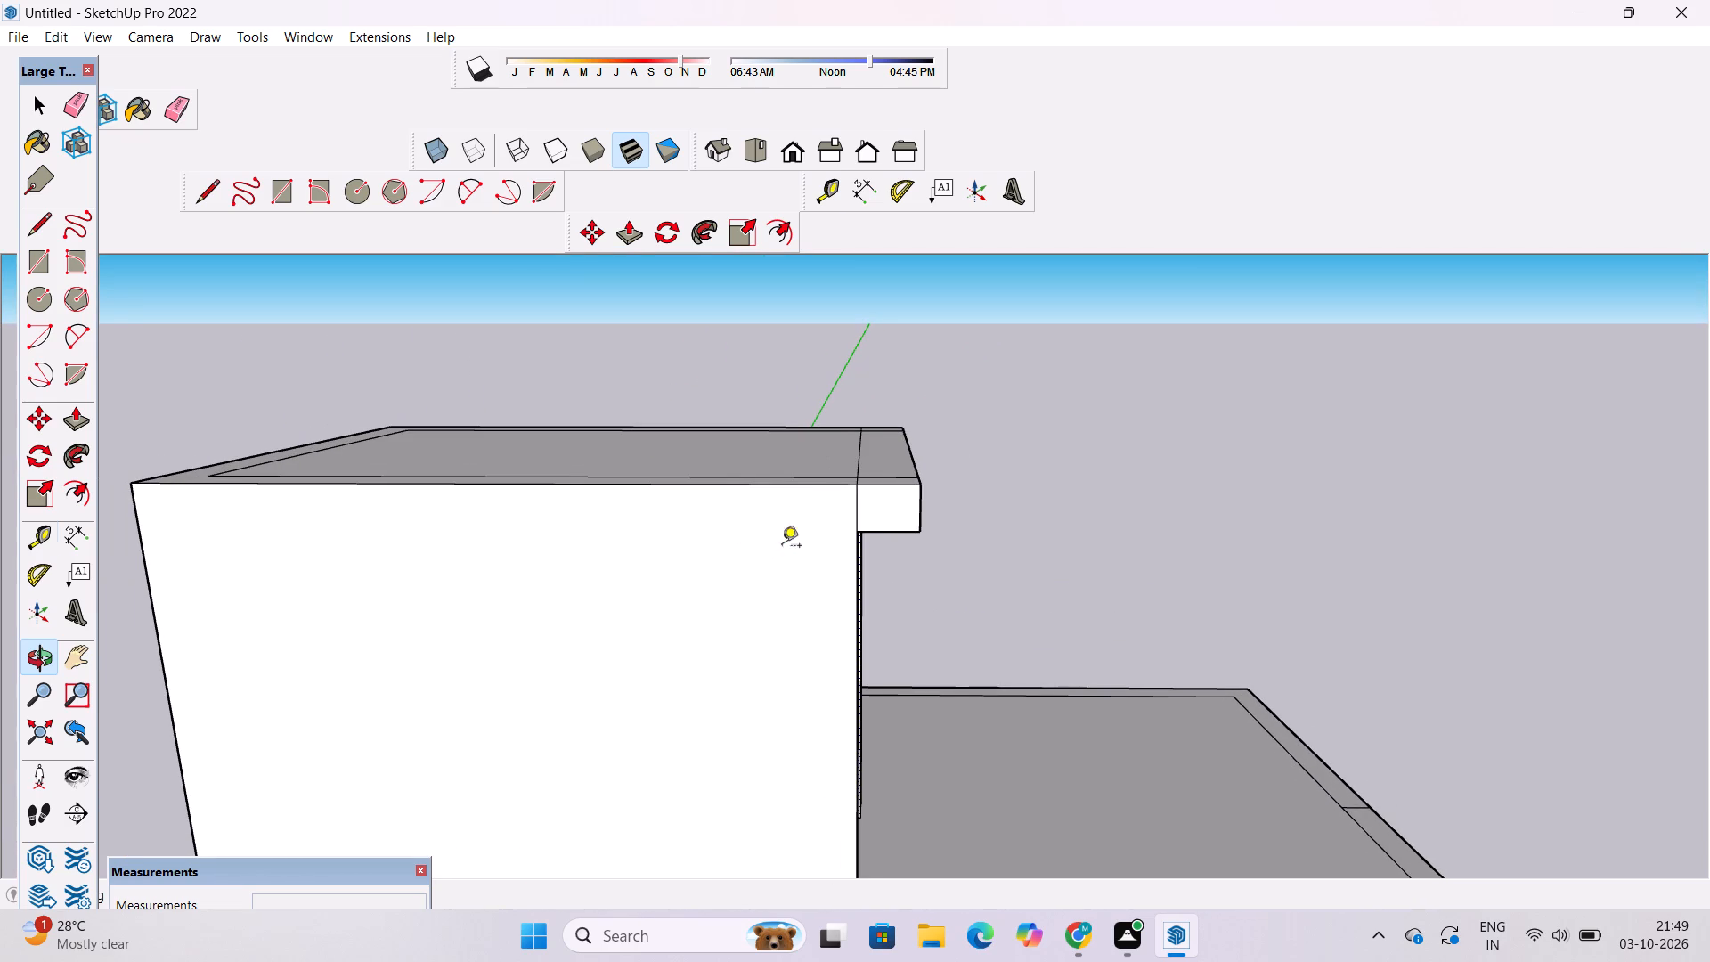
key("t")
key("l")
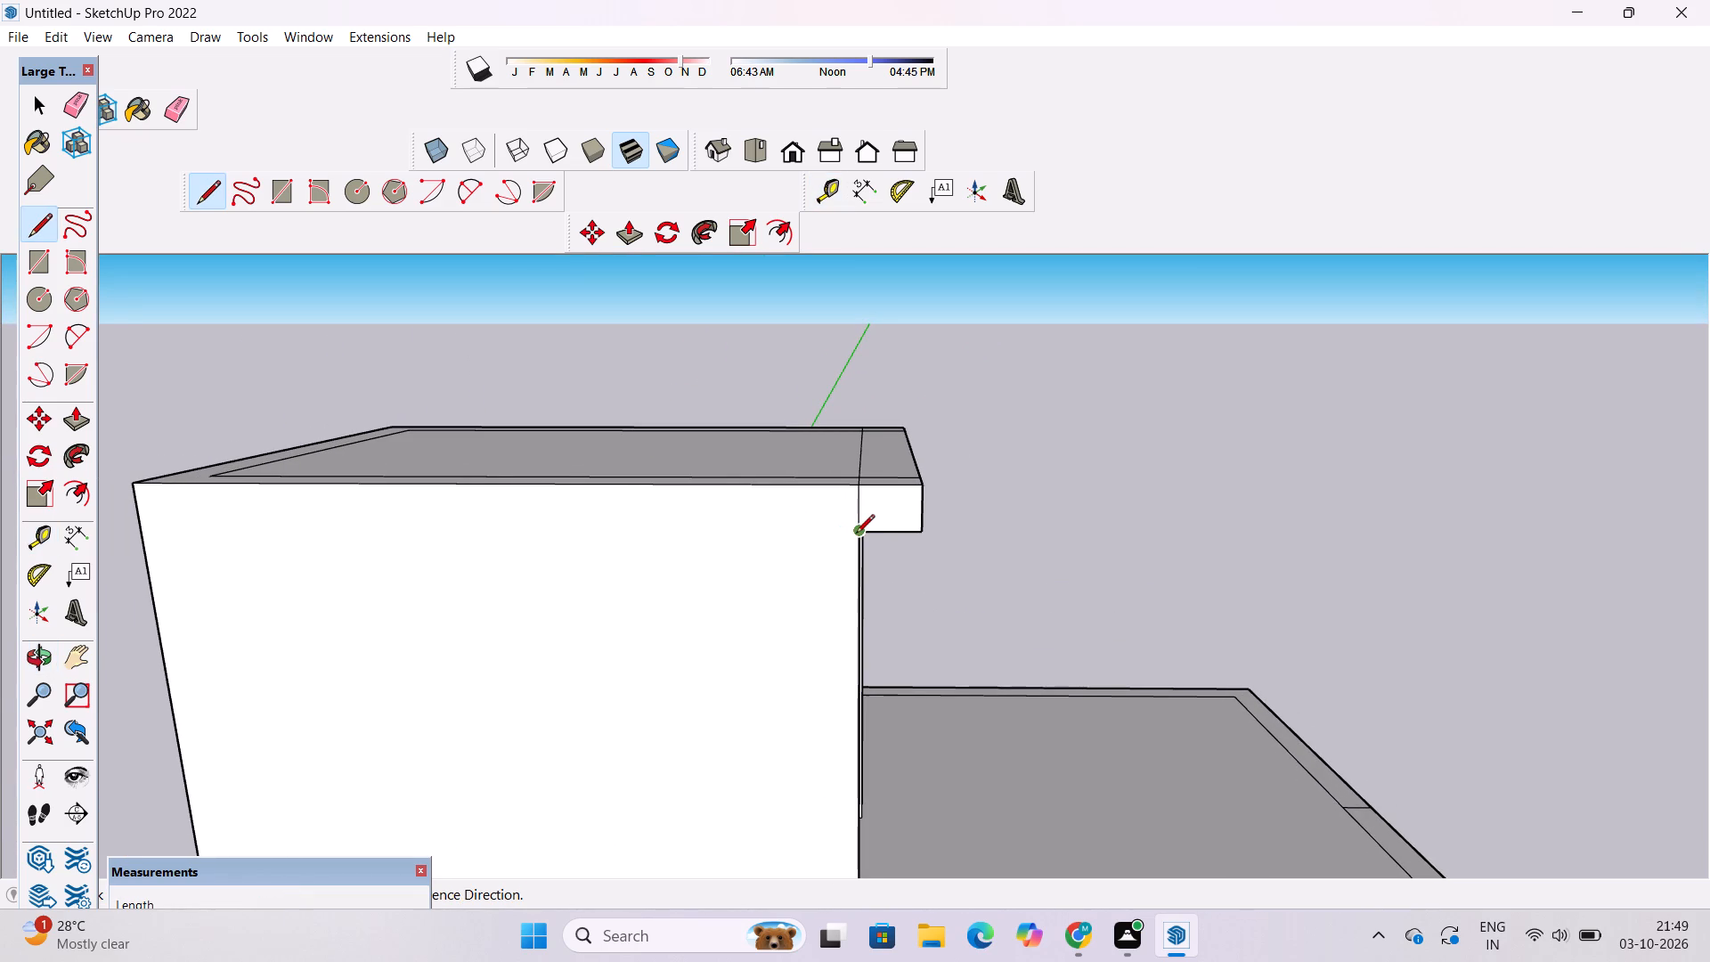
left_click(856, 534)
scroll(856, 534, "down", 5)
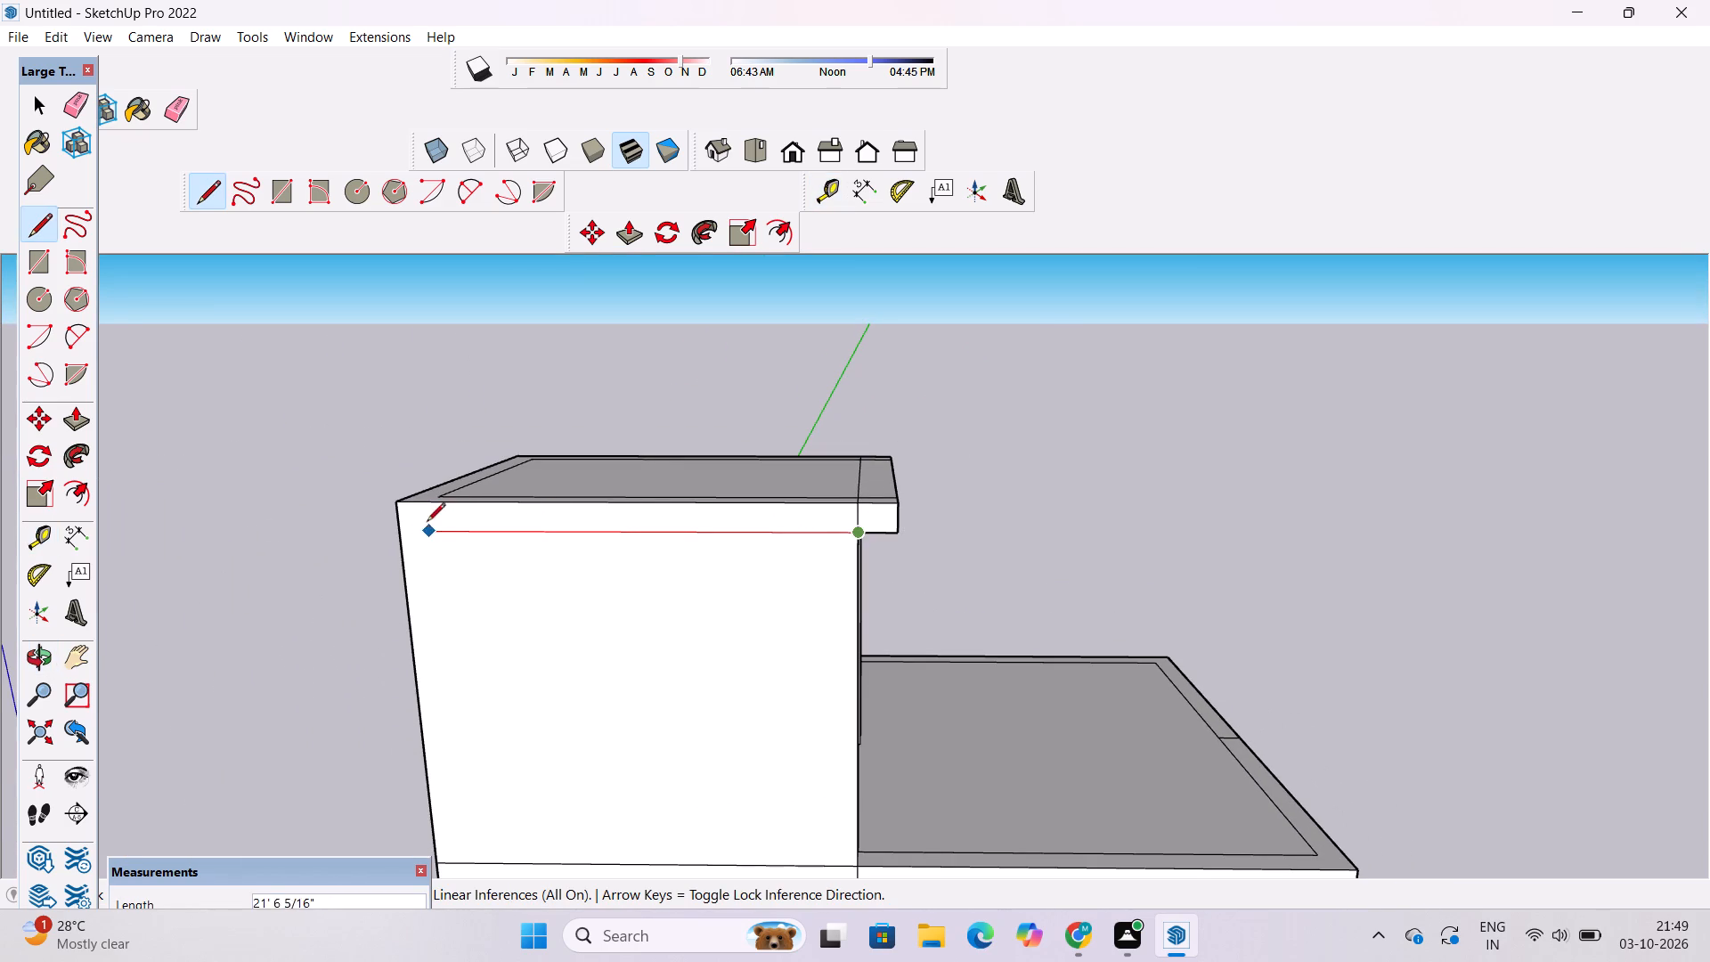
left_click(398, 537)
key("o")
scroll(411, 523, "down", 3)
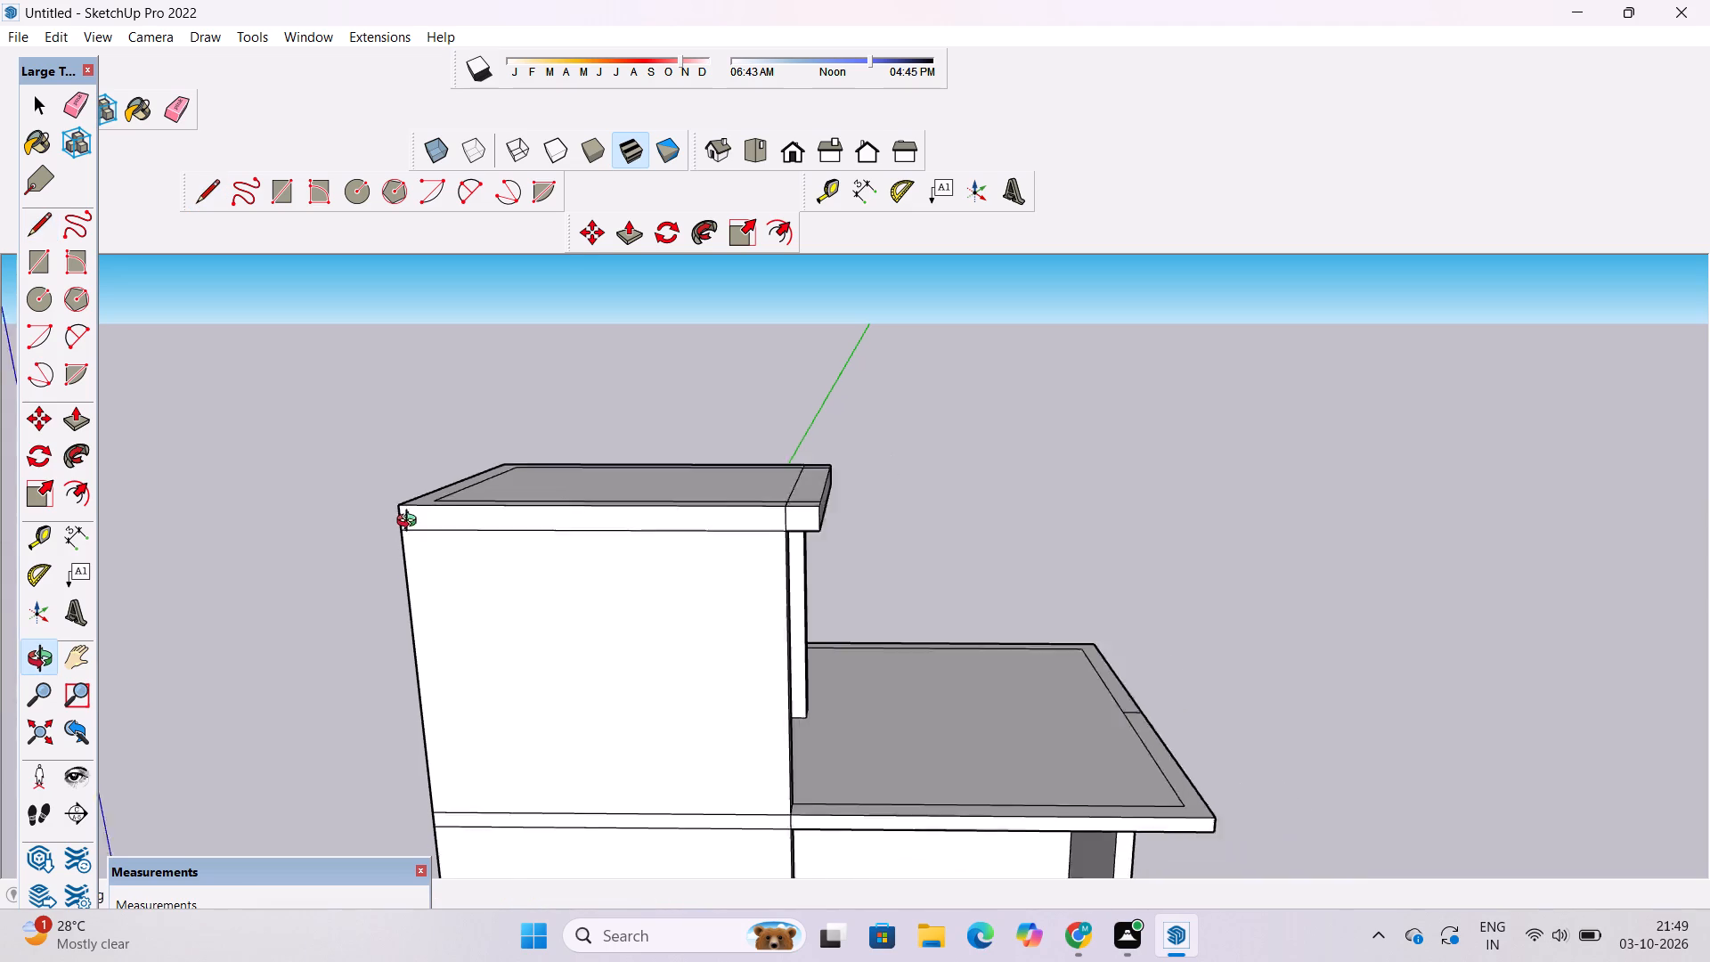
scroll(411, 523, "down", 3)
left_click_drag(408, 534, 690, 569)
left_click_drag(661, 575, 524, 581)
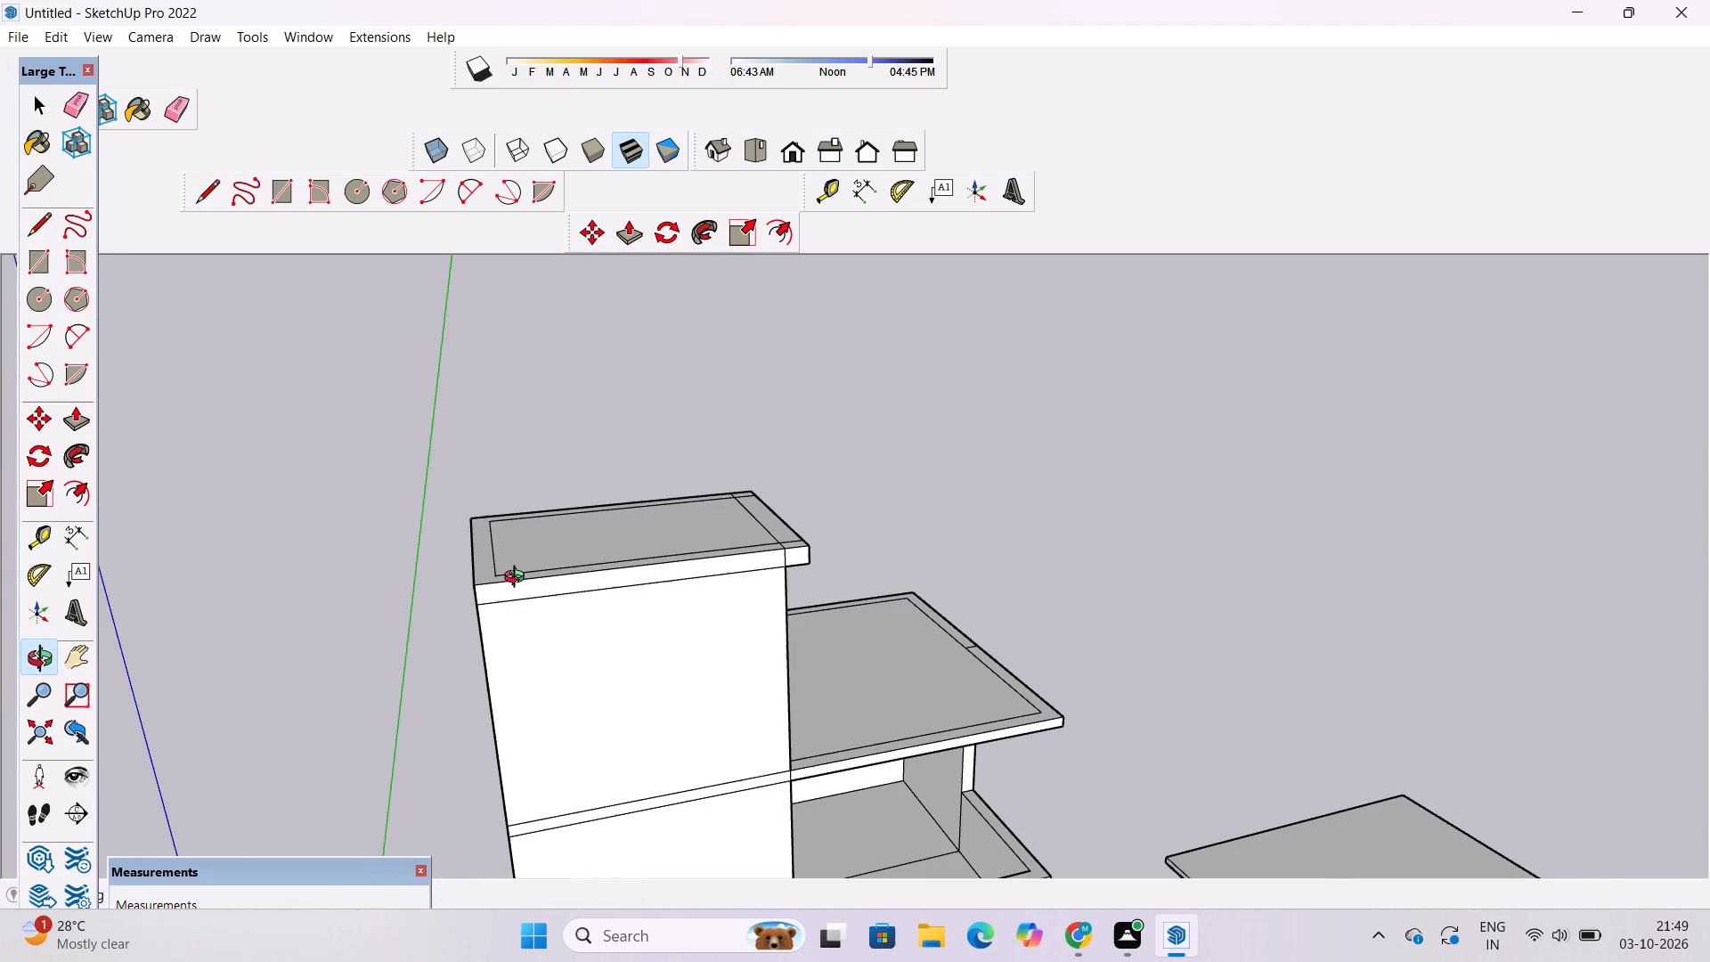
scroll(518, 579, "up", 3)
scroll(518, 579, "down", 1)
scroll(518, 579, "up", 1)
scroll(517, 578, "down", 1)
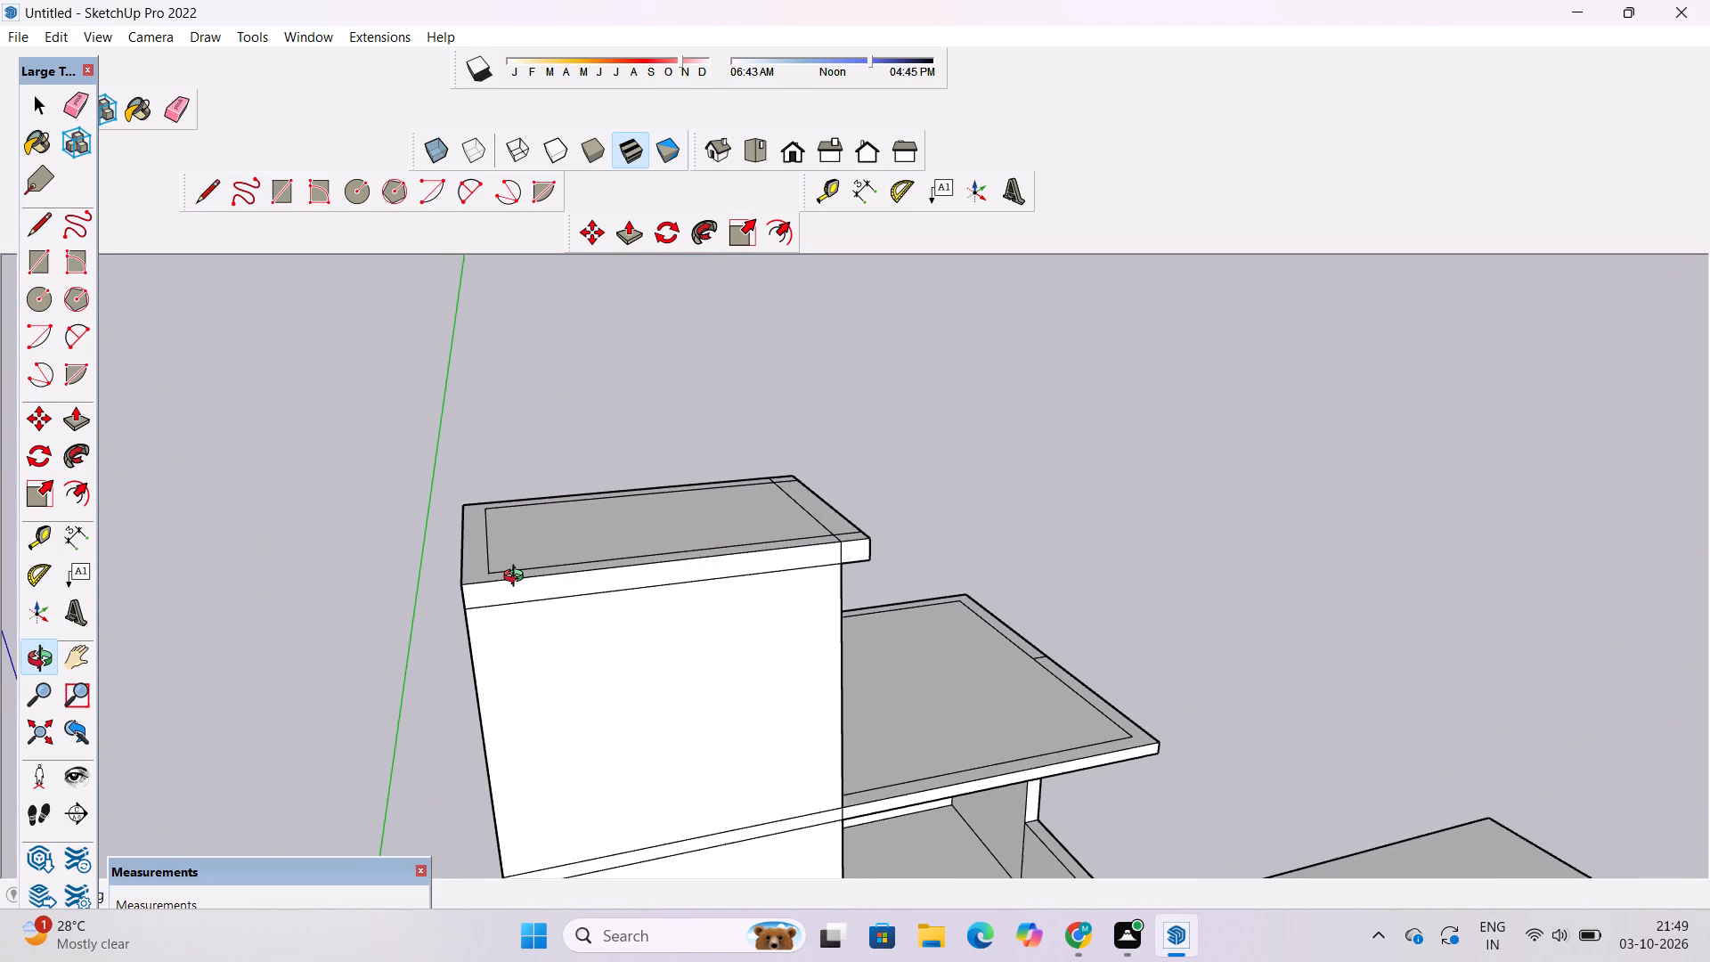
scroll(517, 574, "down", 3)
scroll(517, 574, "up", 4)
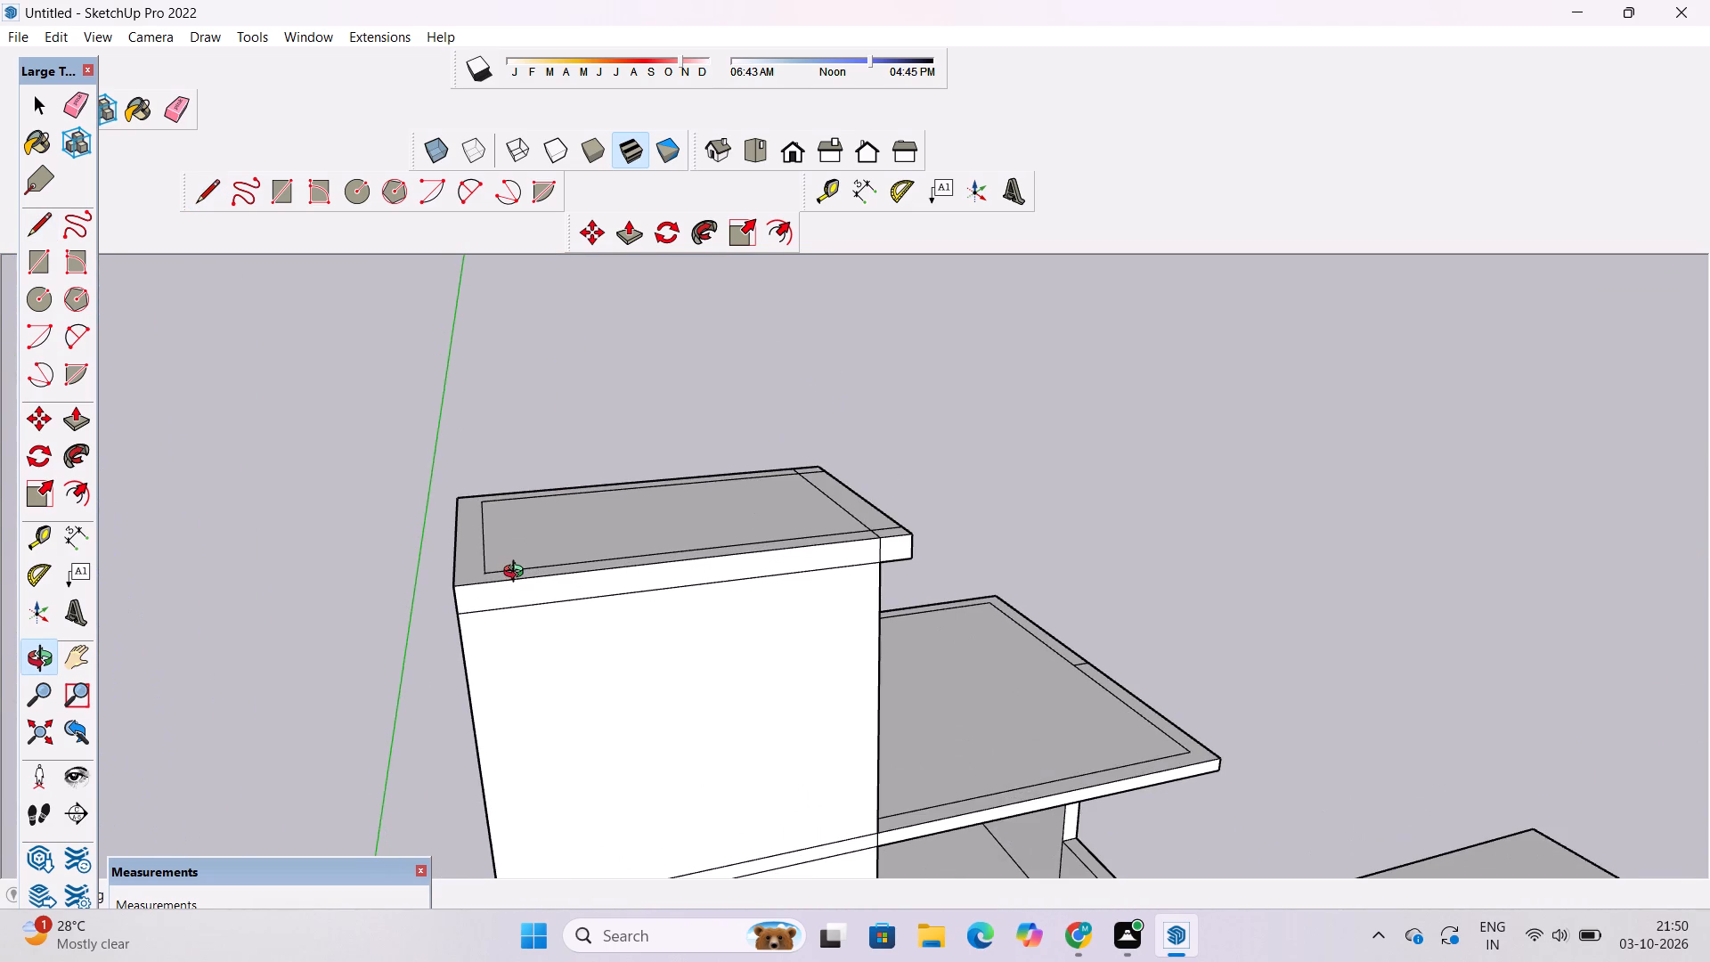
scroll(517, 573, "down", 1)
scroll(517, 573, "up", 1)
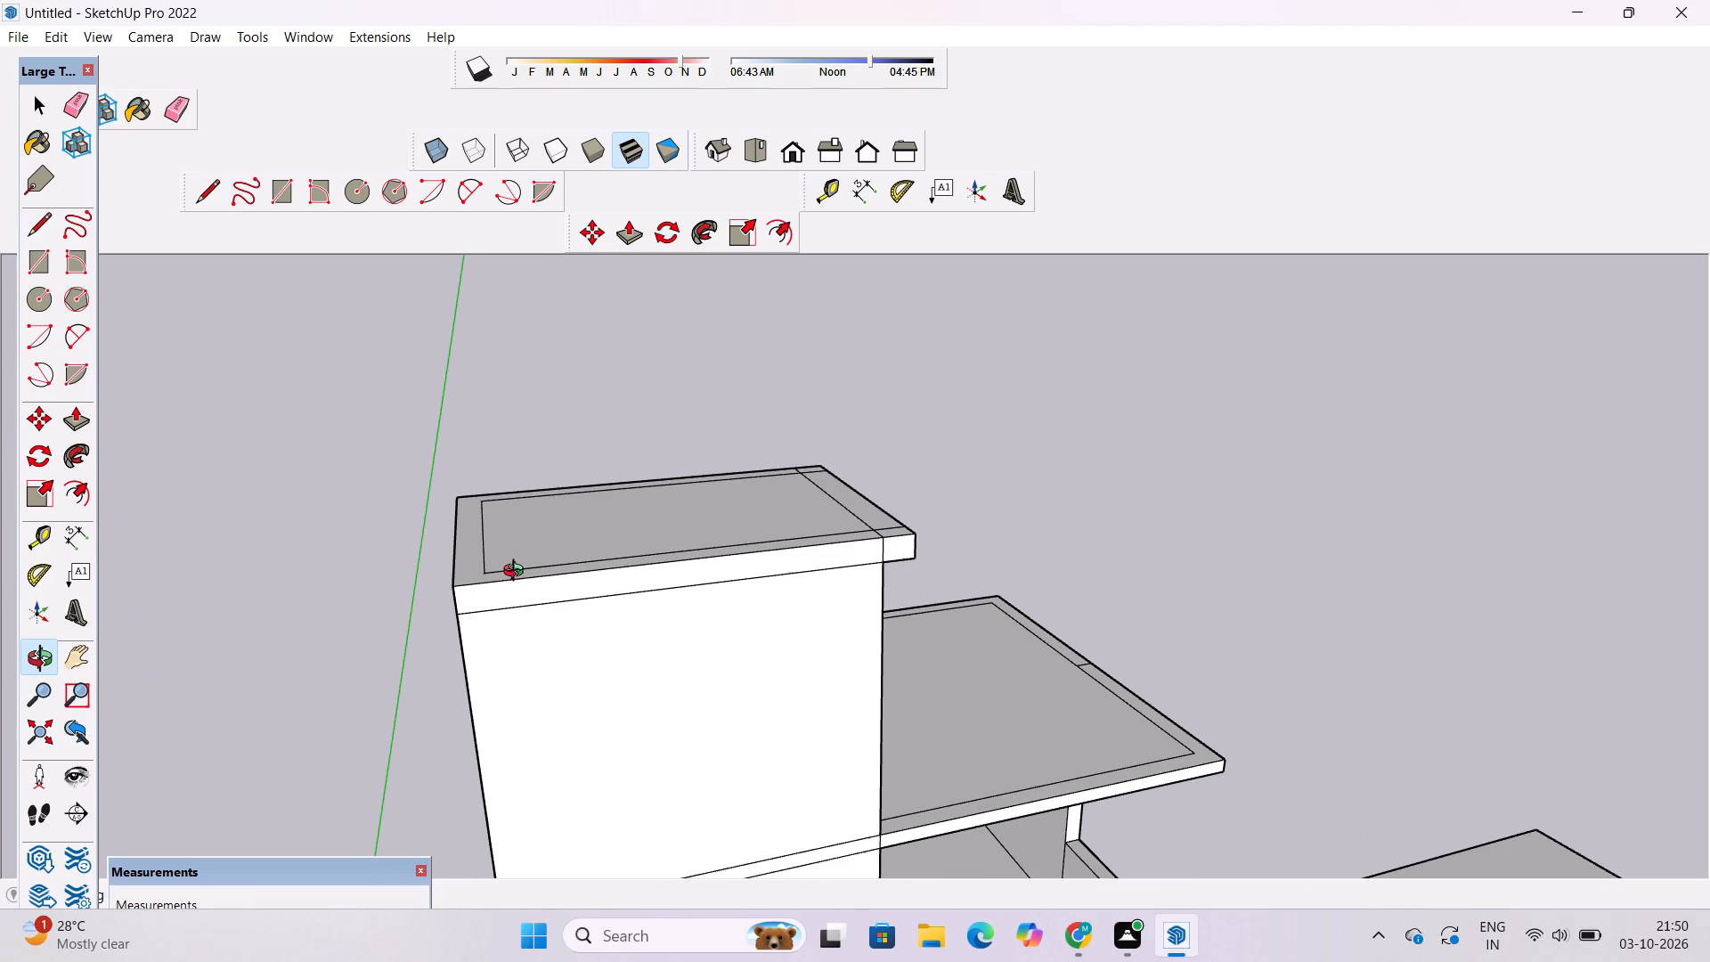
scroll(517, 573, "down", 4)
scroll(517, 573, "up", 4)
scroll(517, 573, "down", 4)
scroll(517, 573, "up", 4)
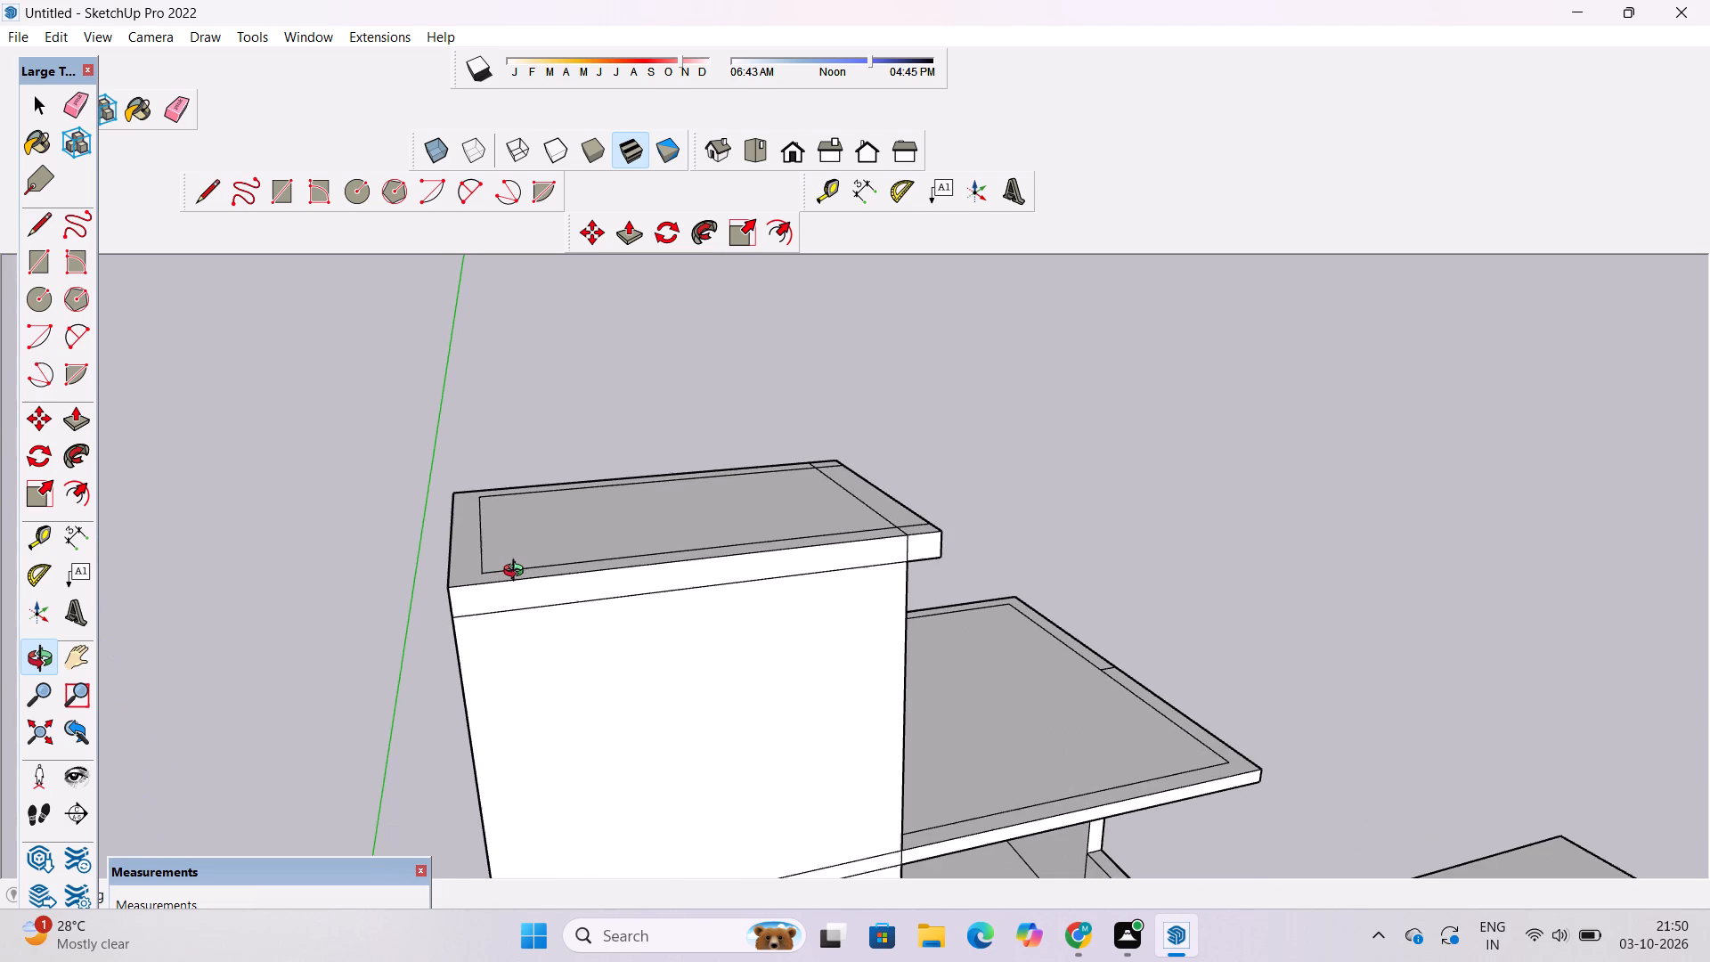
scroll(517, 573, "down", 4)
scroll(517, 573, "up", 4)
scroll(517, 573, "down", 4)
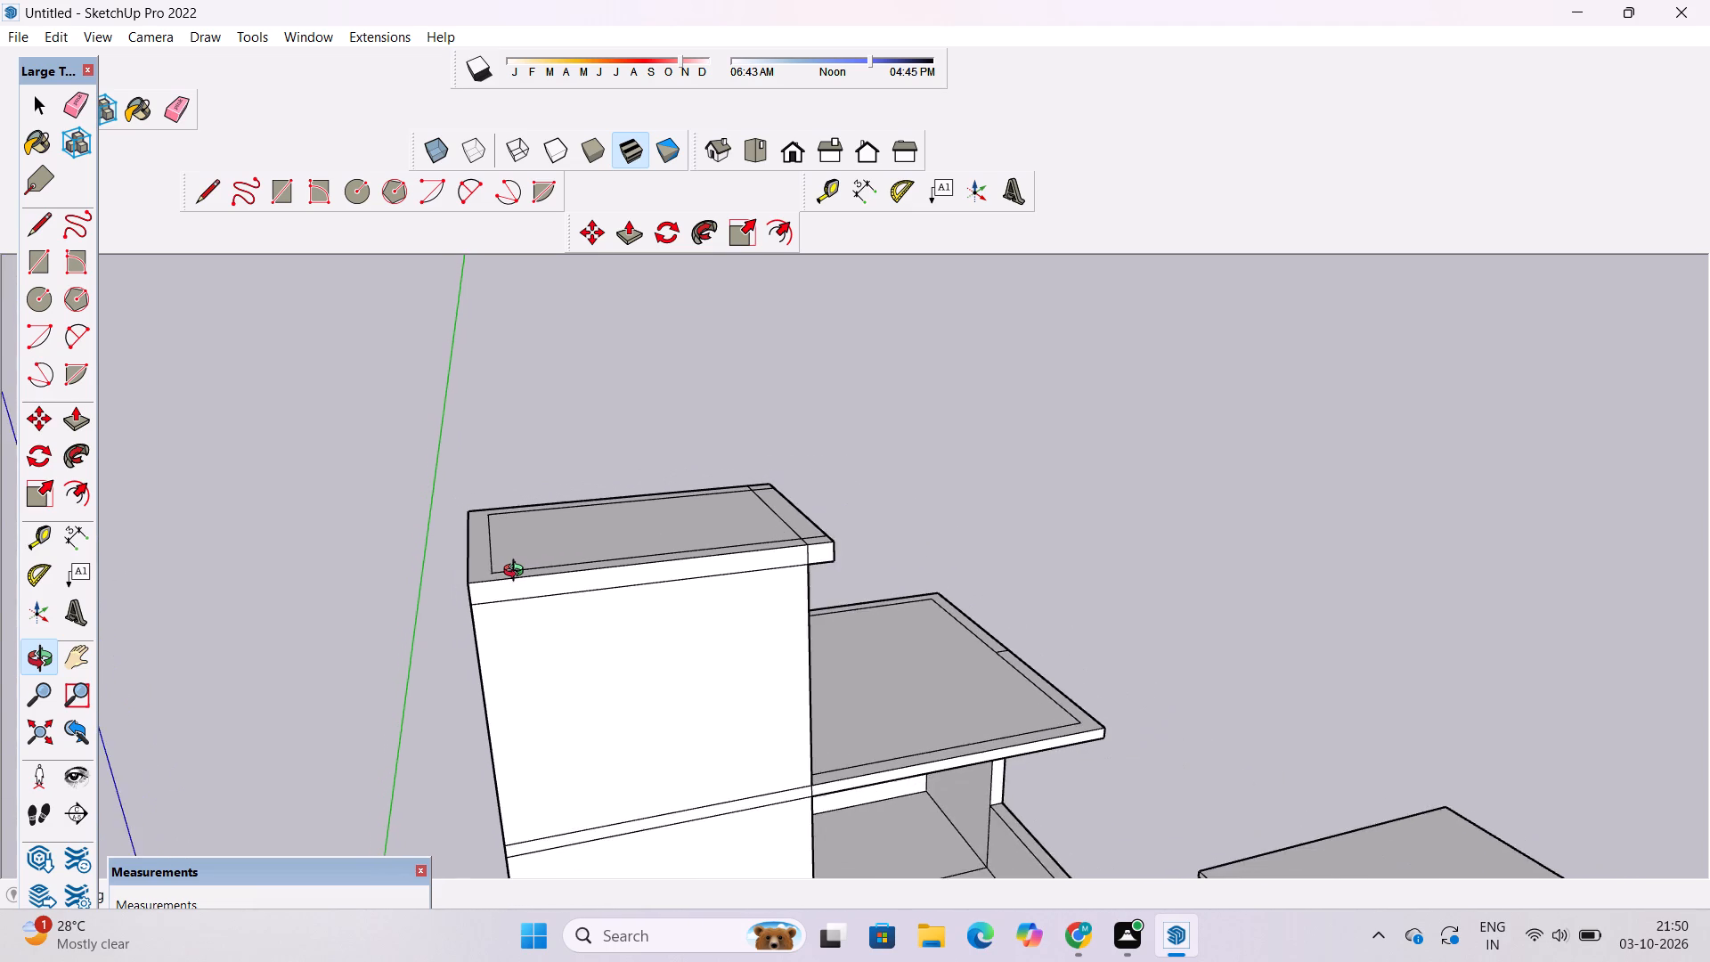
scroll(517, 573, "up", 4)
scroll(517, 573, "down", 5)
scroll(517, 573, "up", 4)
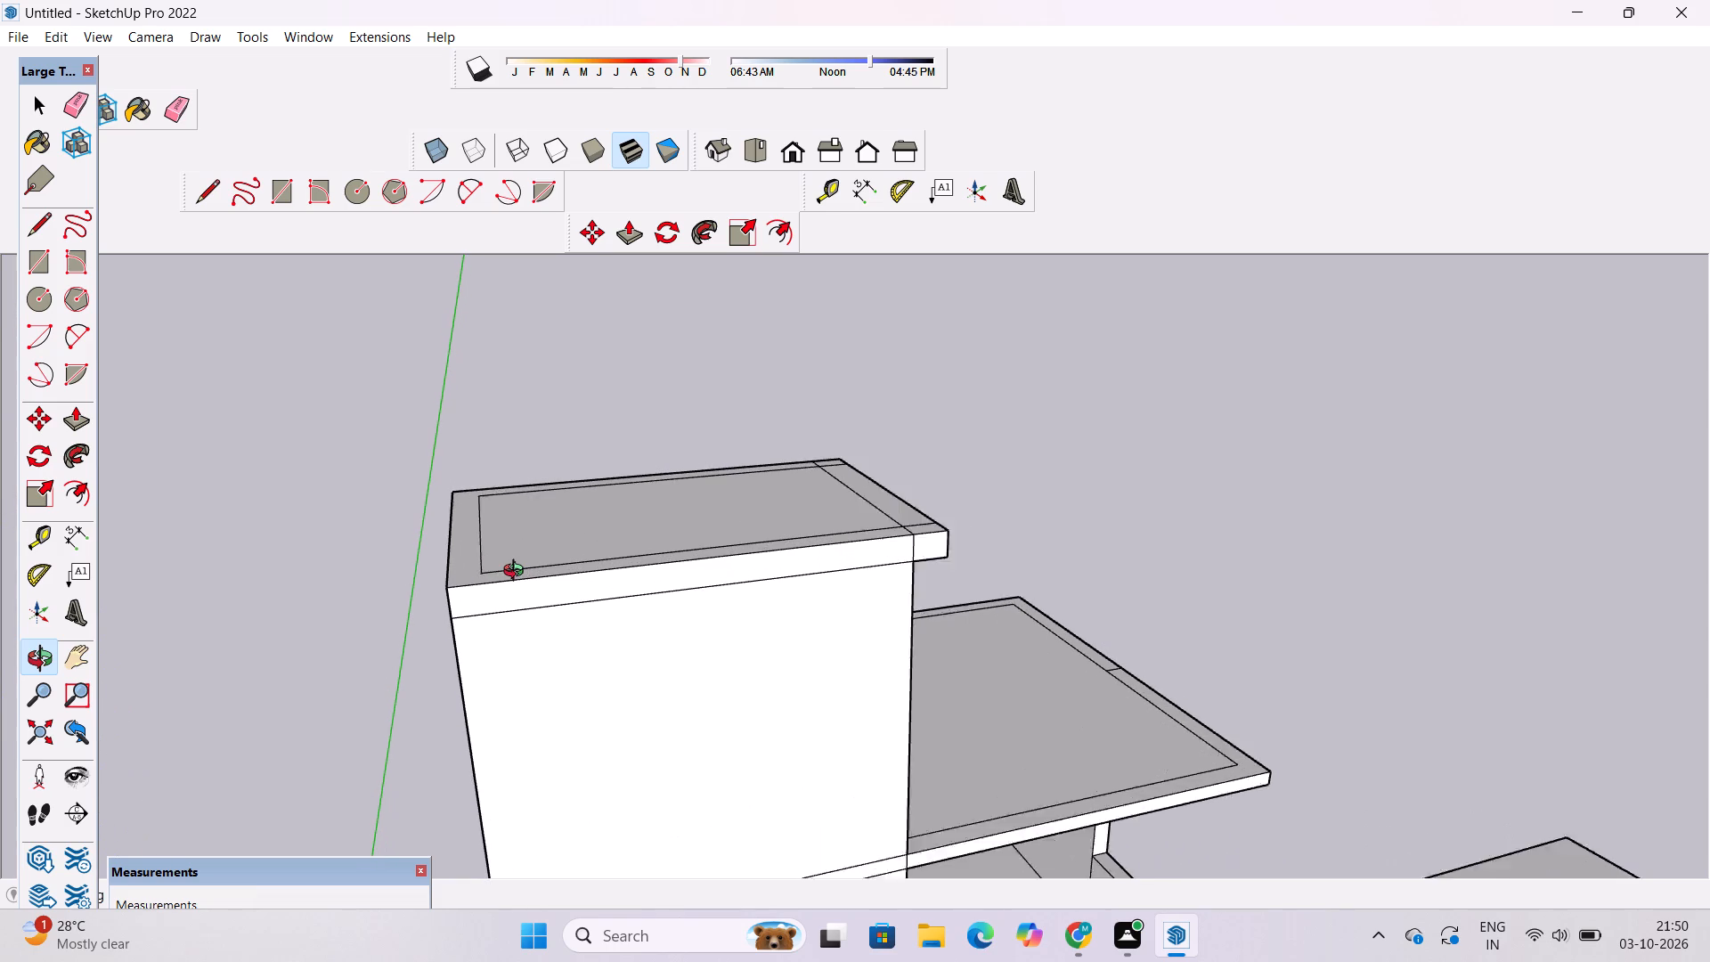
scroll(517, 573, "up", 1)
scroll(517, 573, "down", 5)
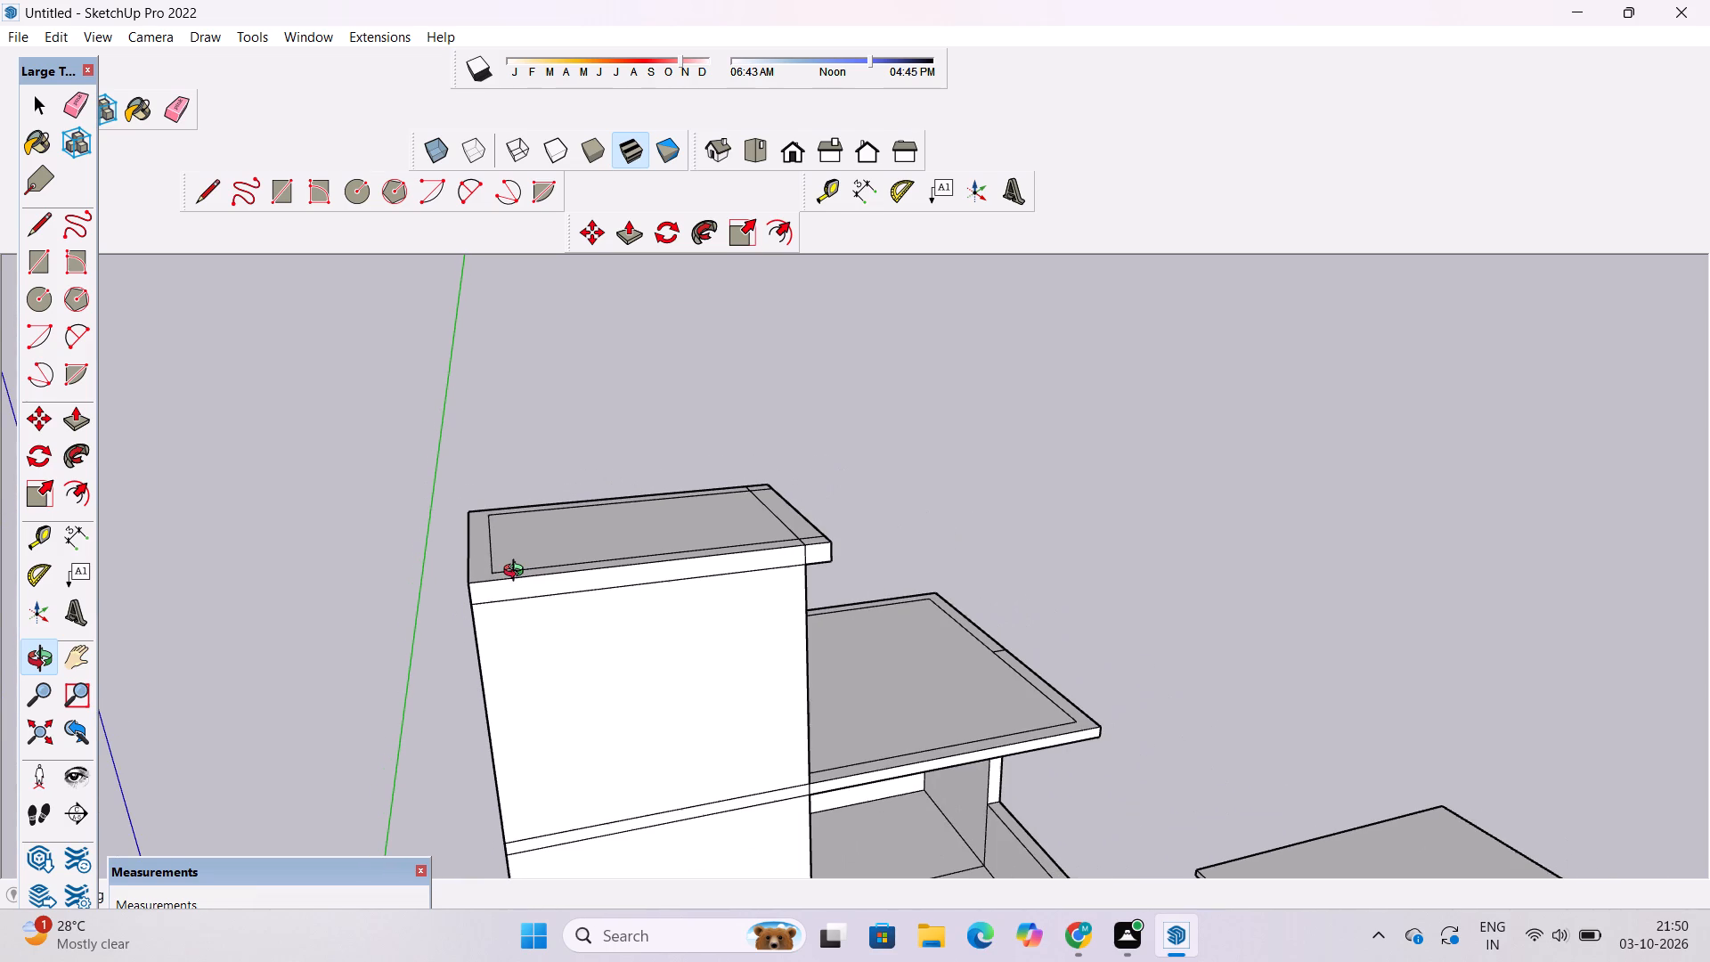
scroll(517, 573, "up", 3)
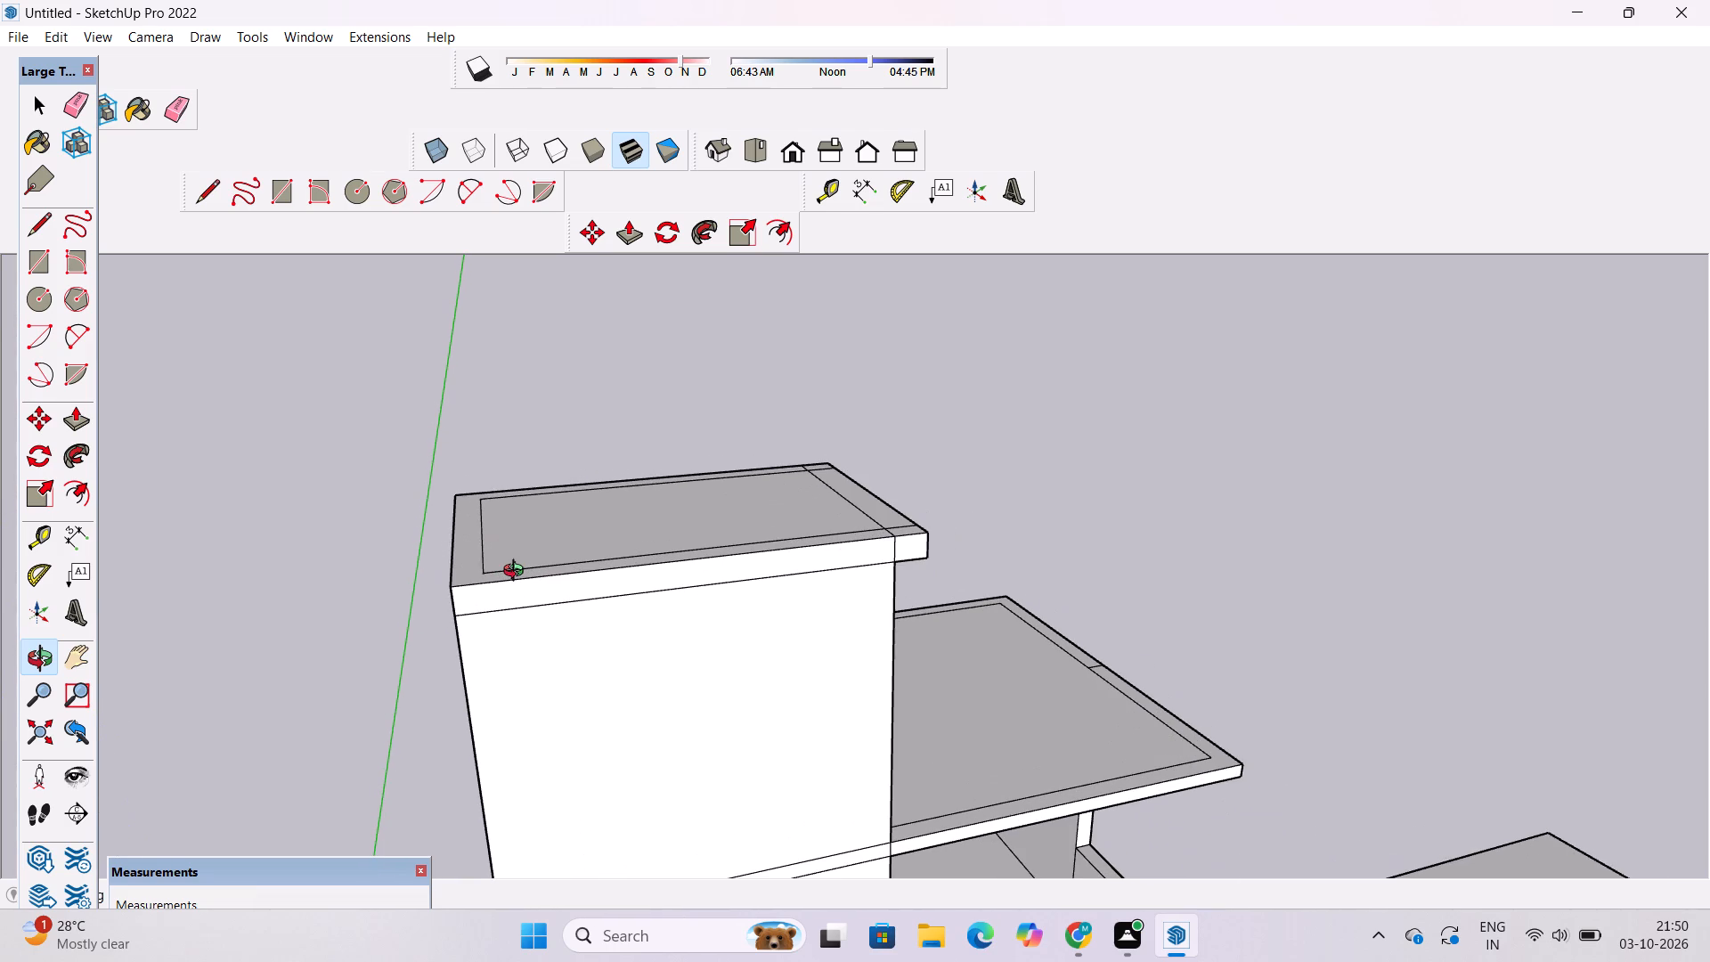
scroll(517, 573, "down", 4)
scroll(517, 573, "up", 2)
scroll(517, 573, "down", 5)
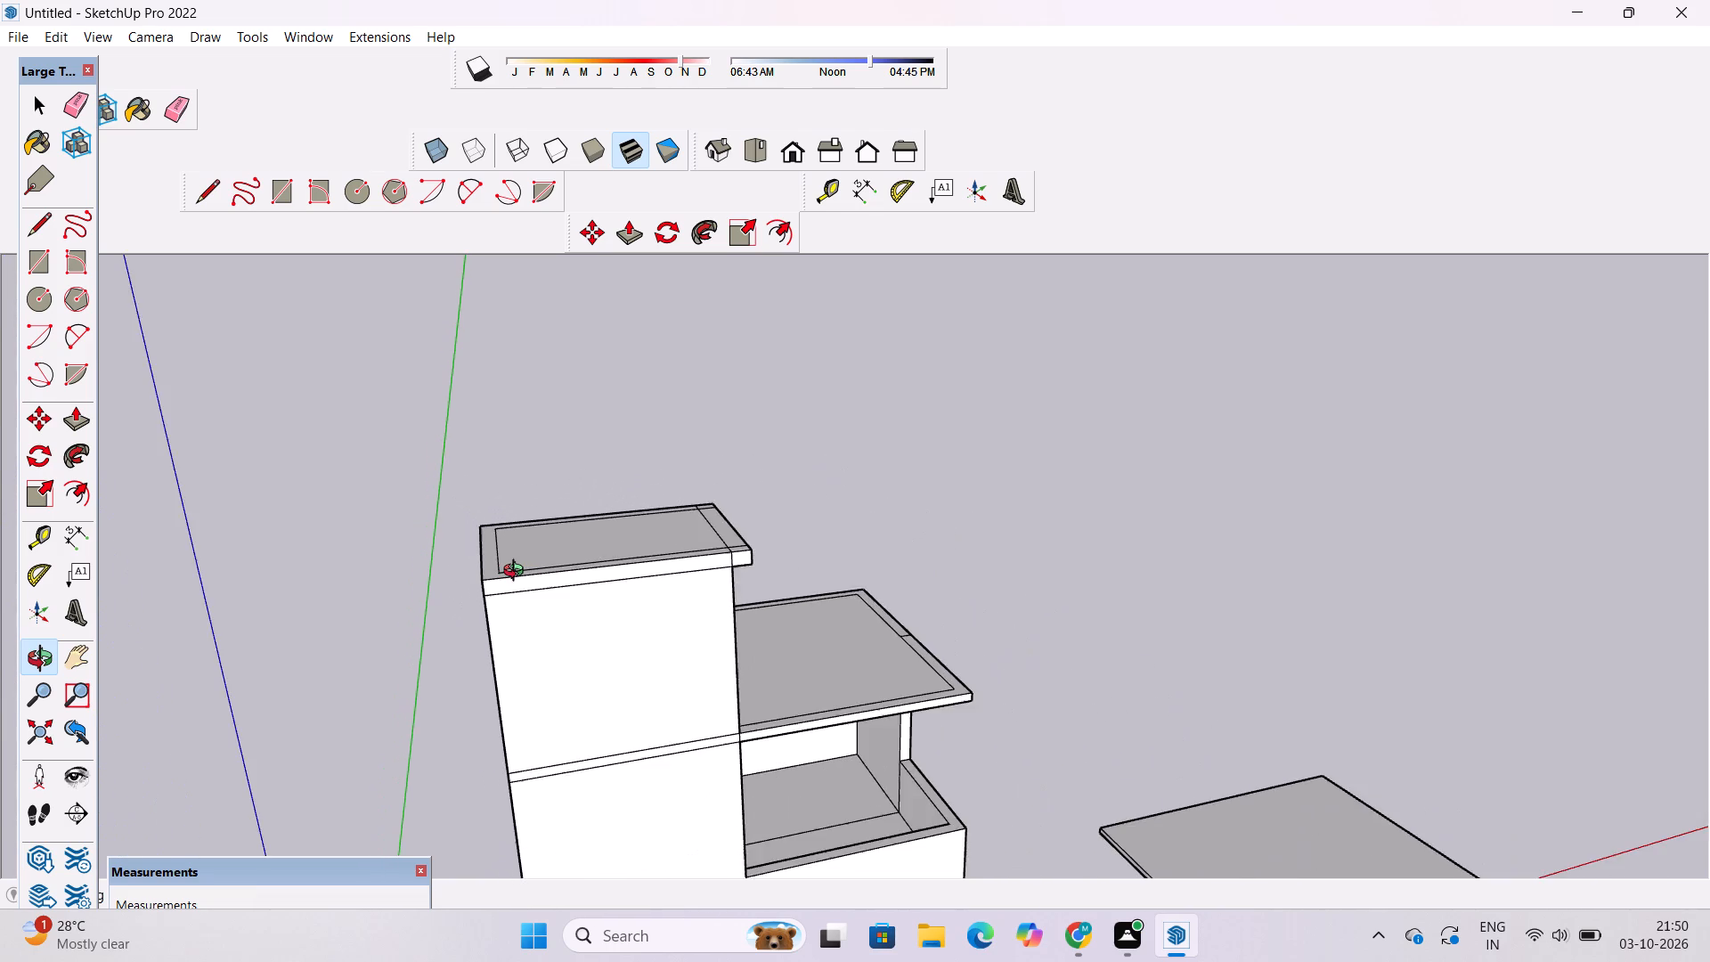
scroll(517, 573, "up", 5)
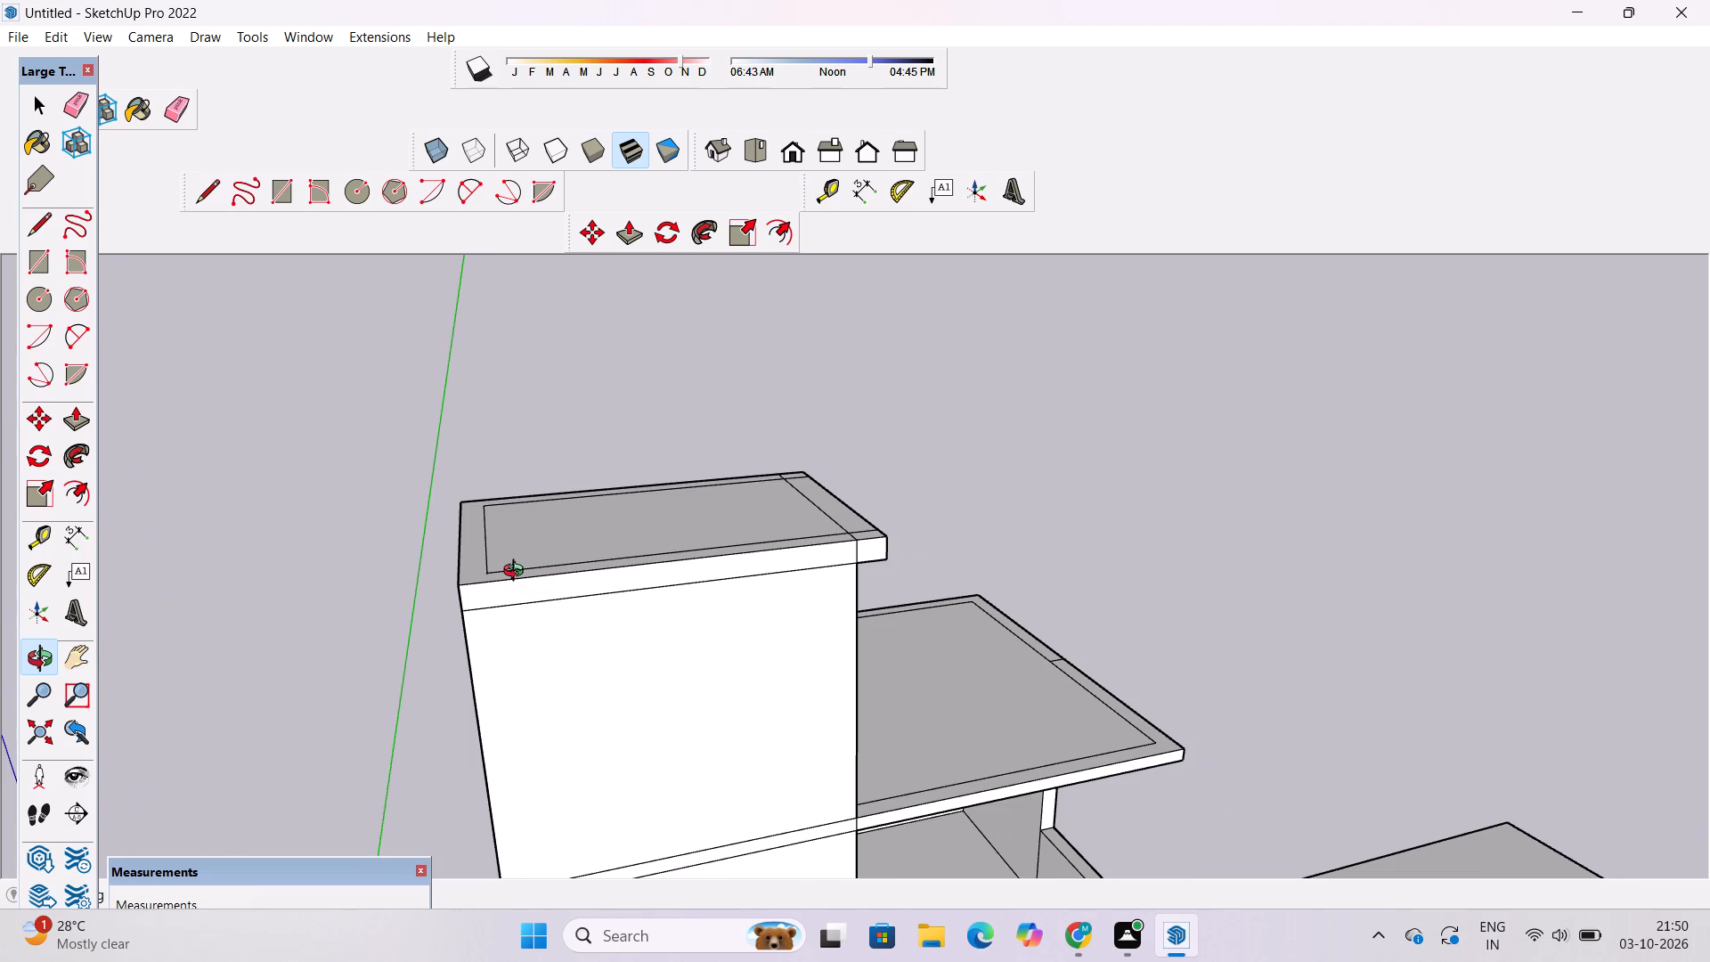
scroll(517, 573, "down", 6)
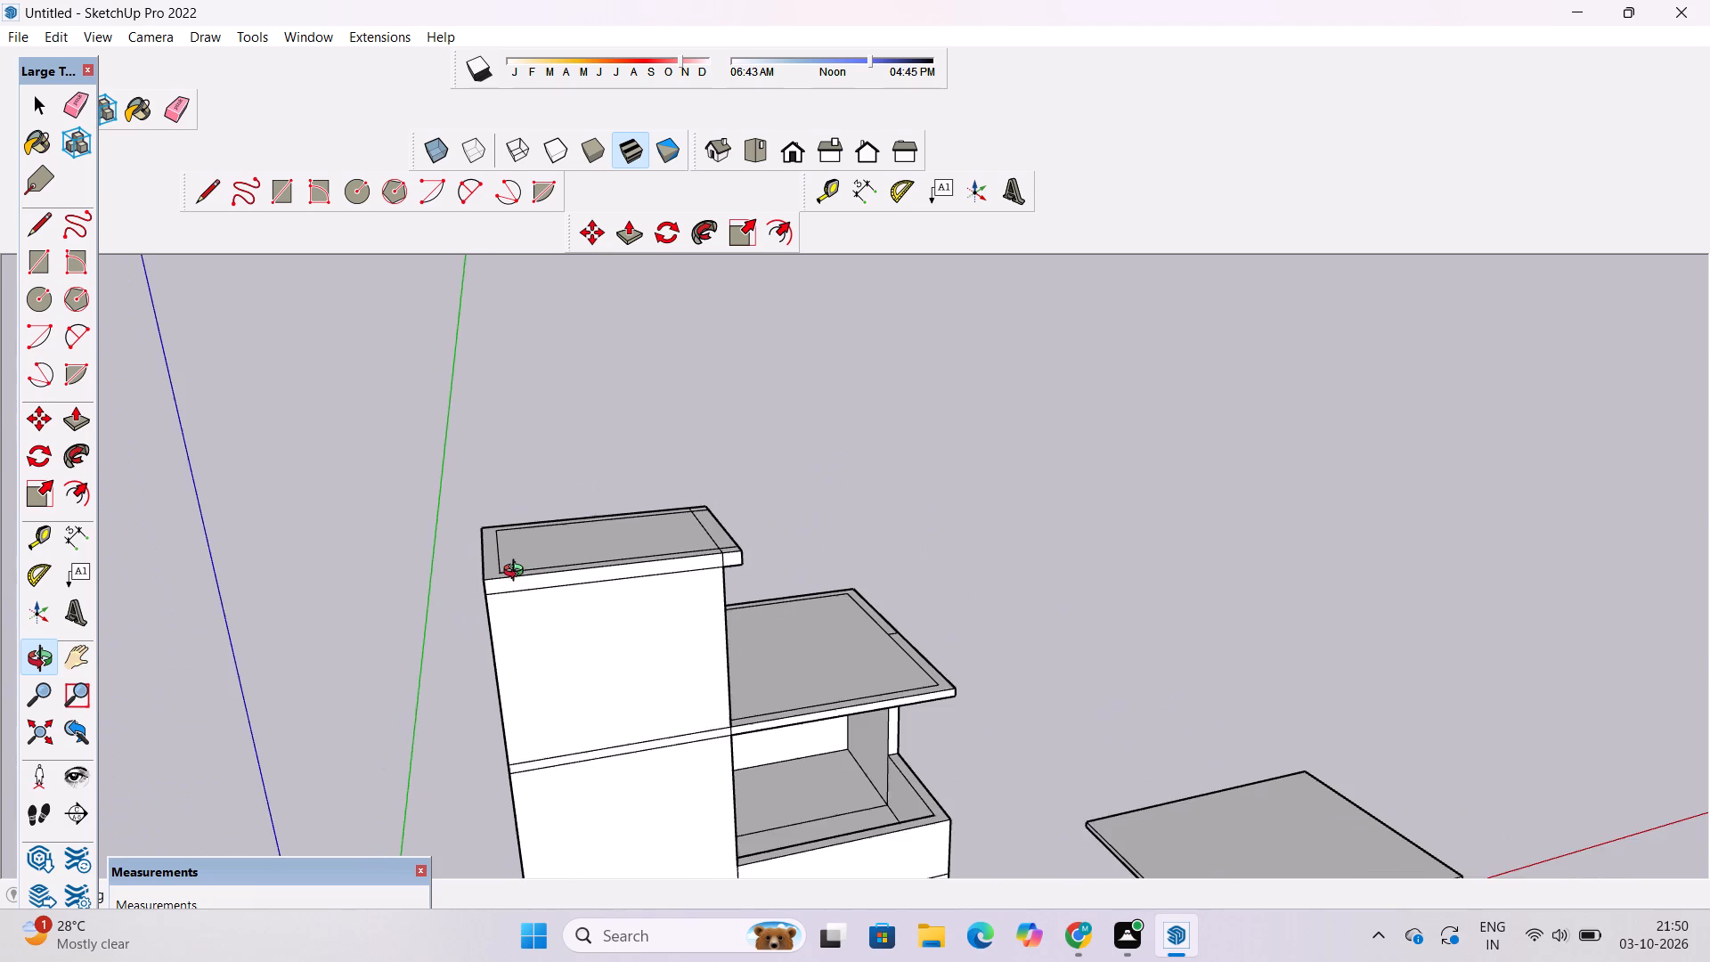
Erase the short vertical edge dividing the top slab's long side face from the side of its overhang.
left_click_drag(794, 462, 707, 614)
scroll(644, 616, "down", 6)
left_click_drag(640, 638, 667, 543, "shift")
scroll(674, 510, "up", 8)
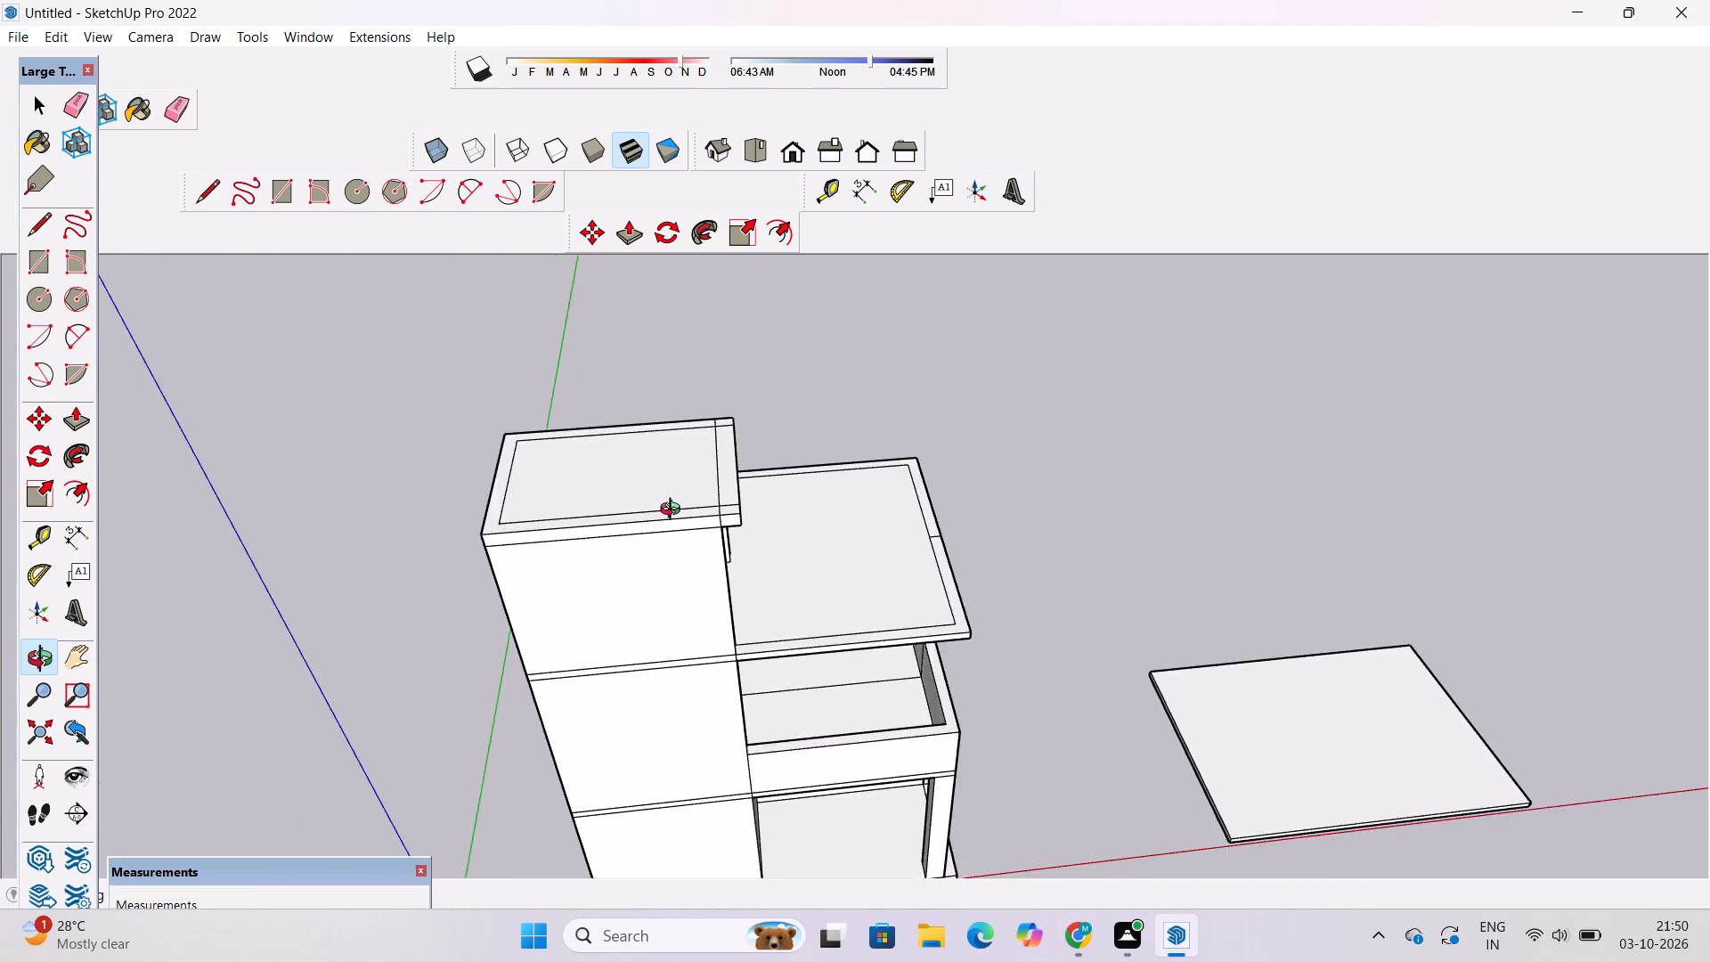
scroll(674, 511, "up", 4)
left_click_drag(674, 527, 688, 492)
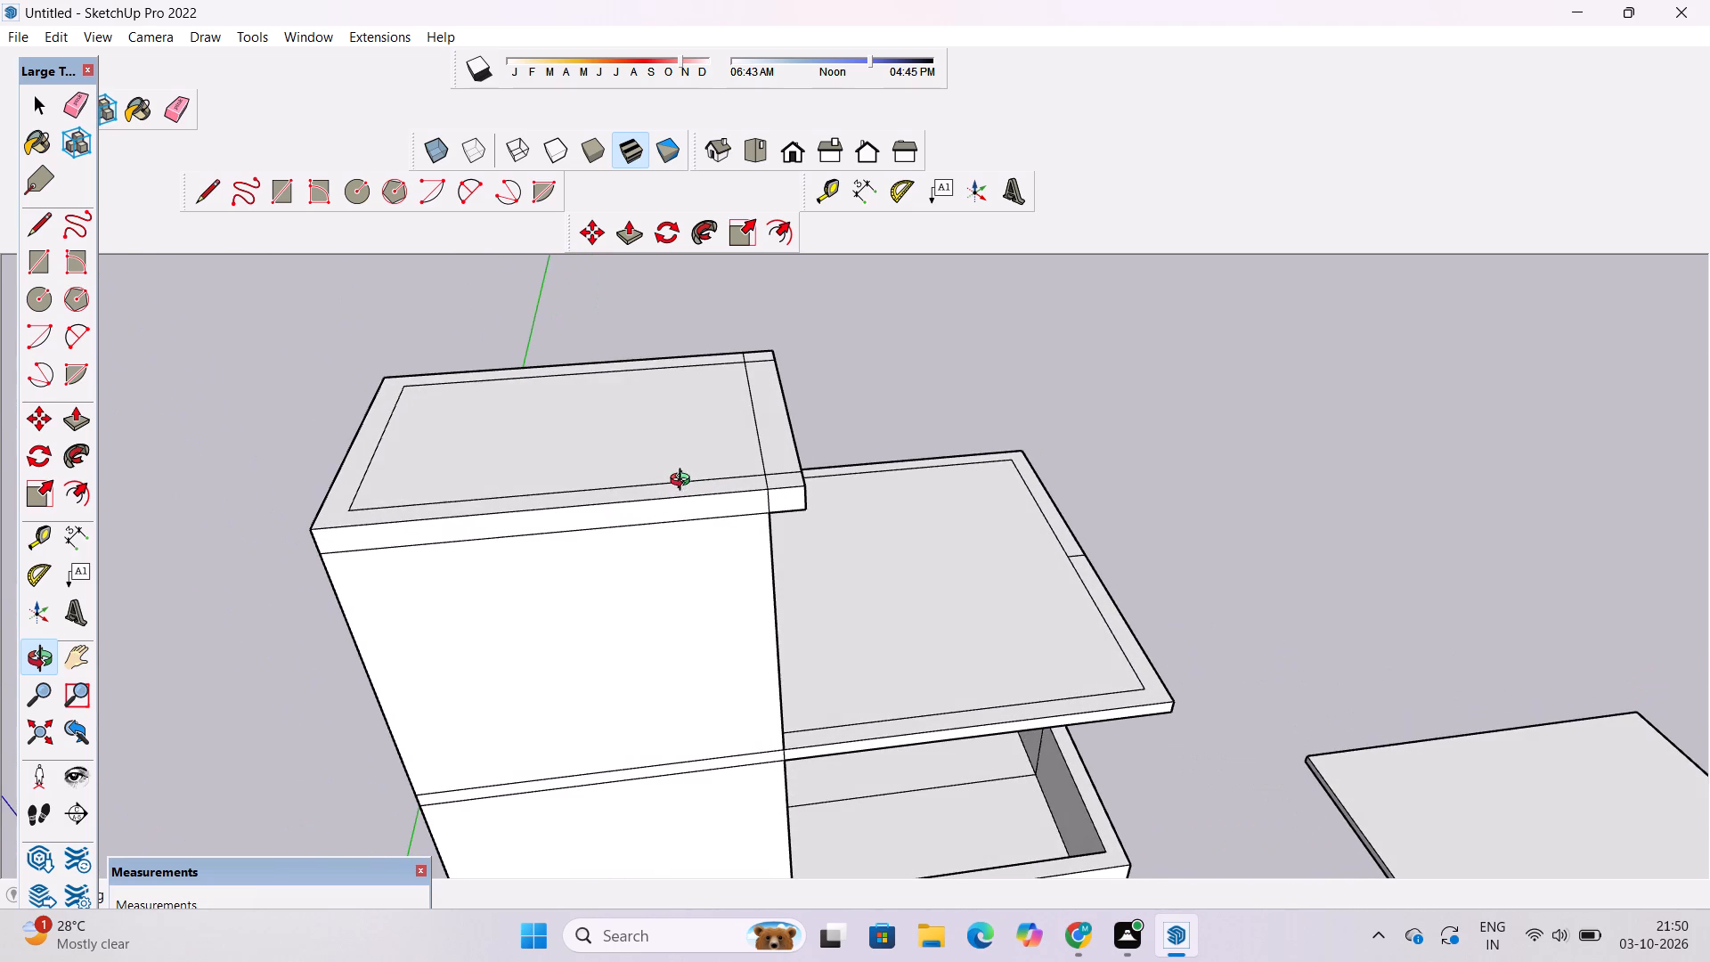
scroll(680, 503, "up", 2)
left_click_drag(680, 503, 711, 576, "shift")
left_click_drag(712, 591, 721, 566)
scroll(779, 560, "up", 1)
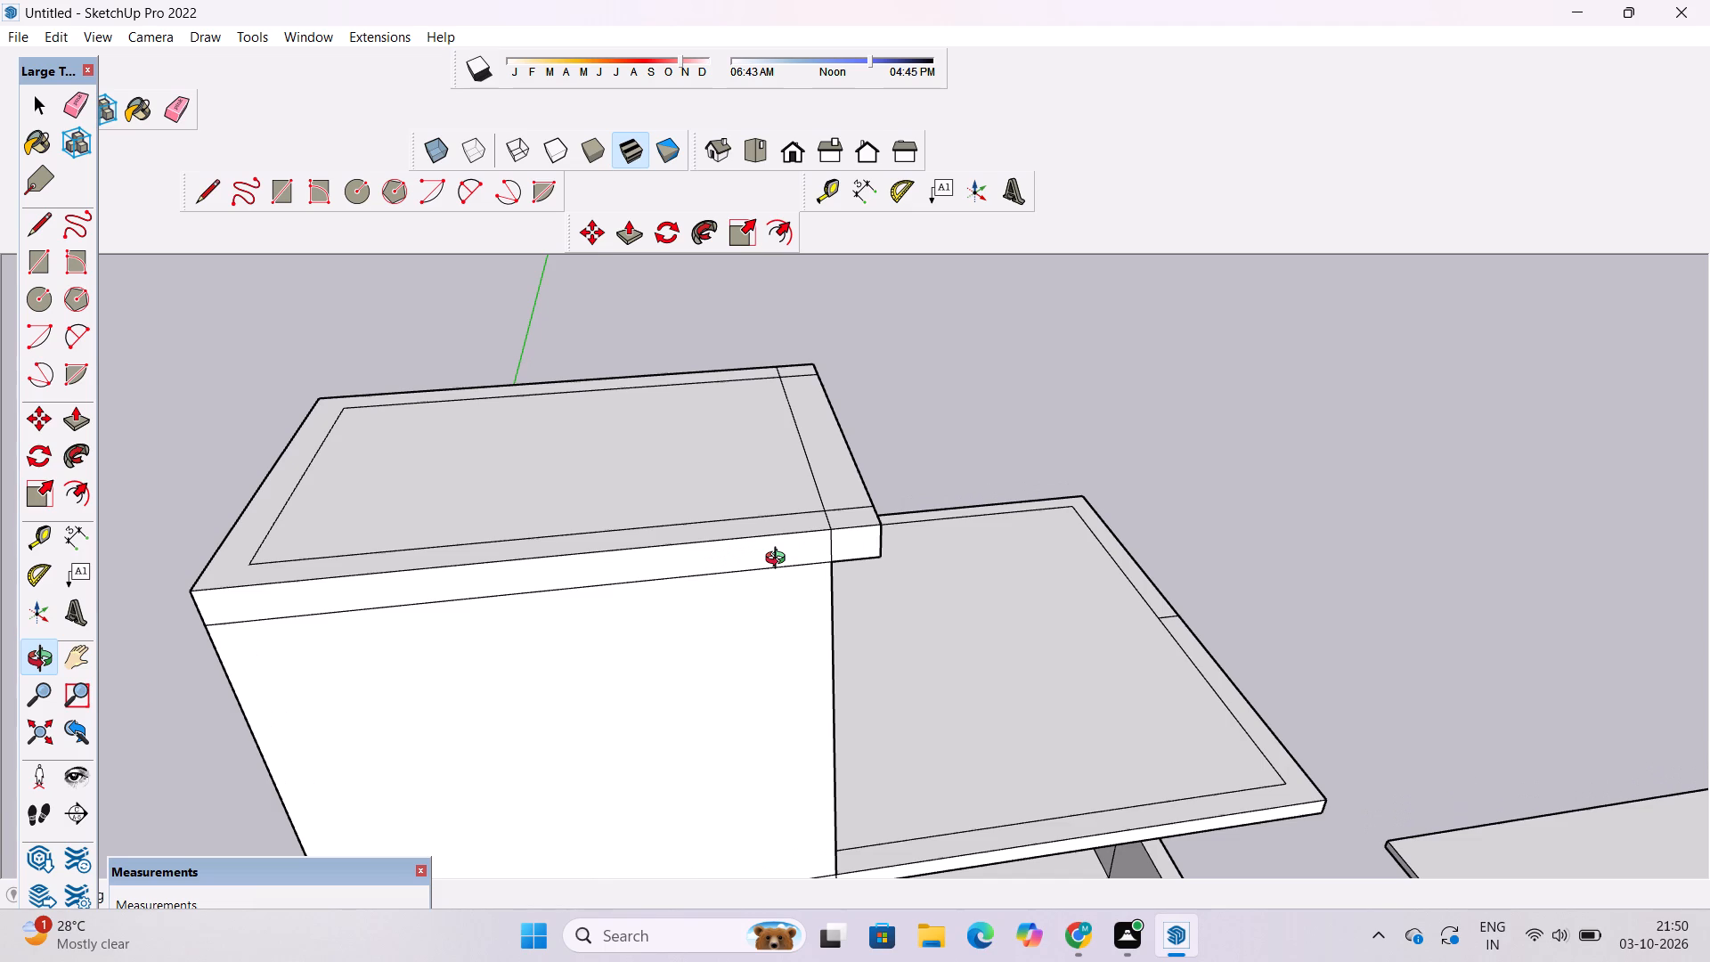
key("e")
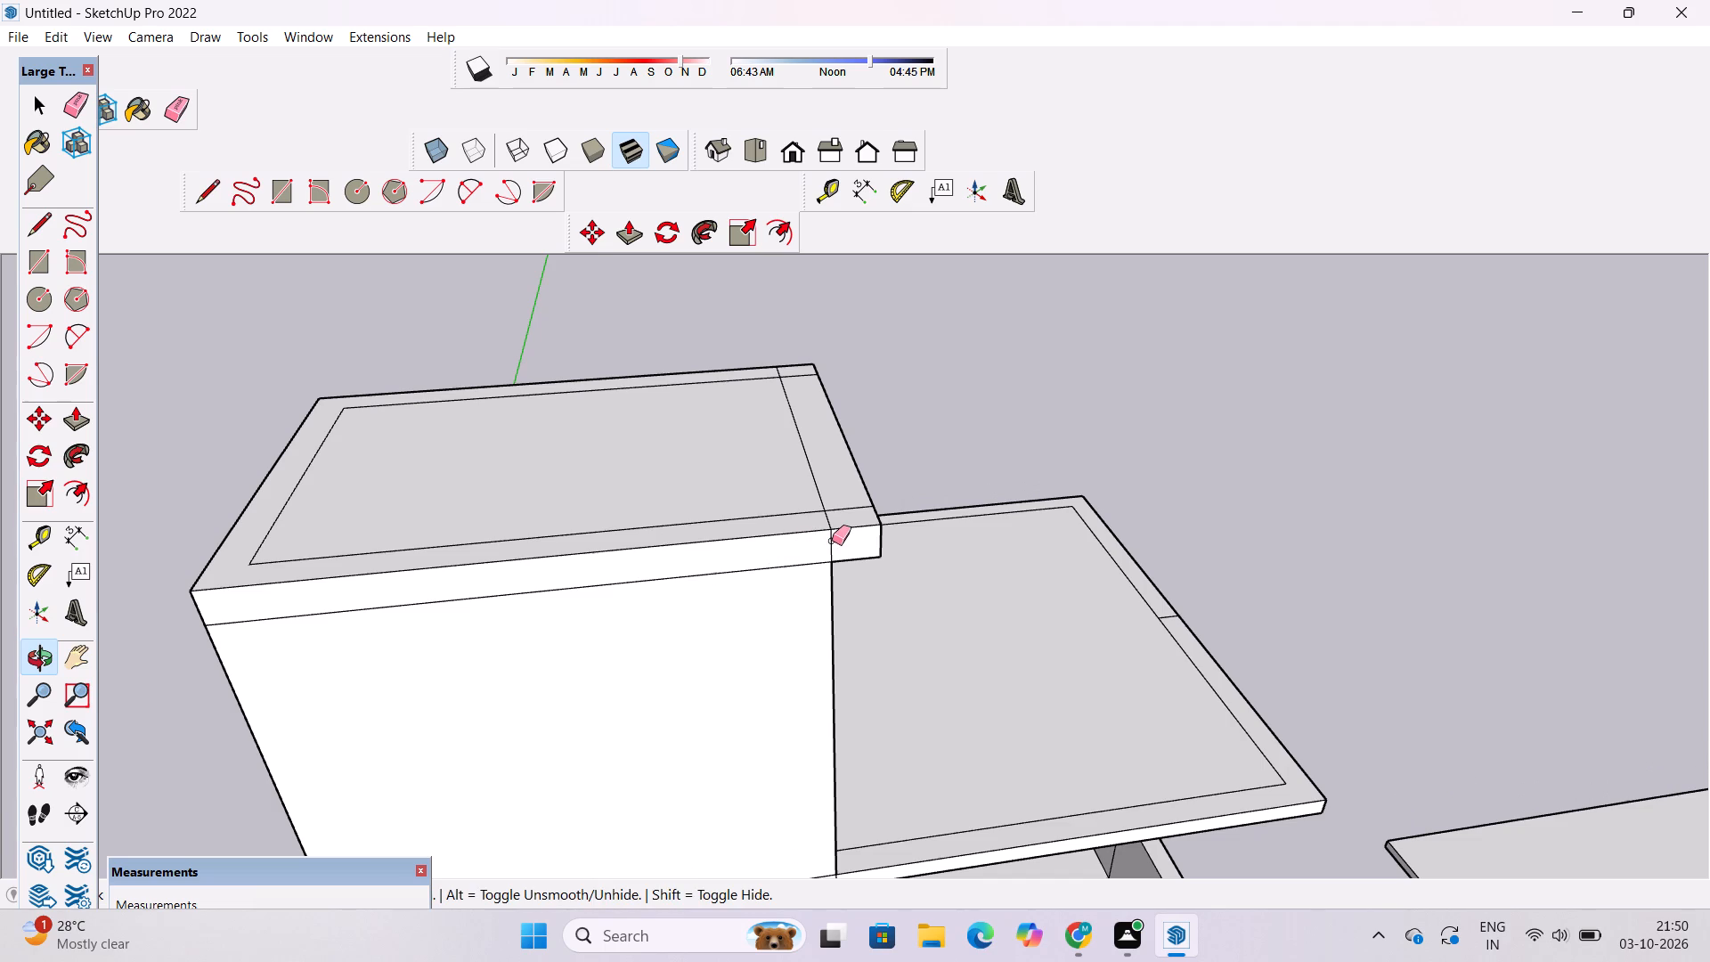
left_click(832, 541)
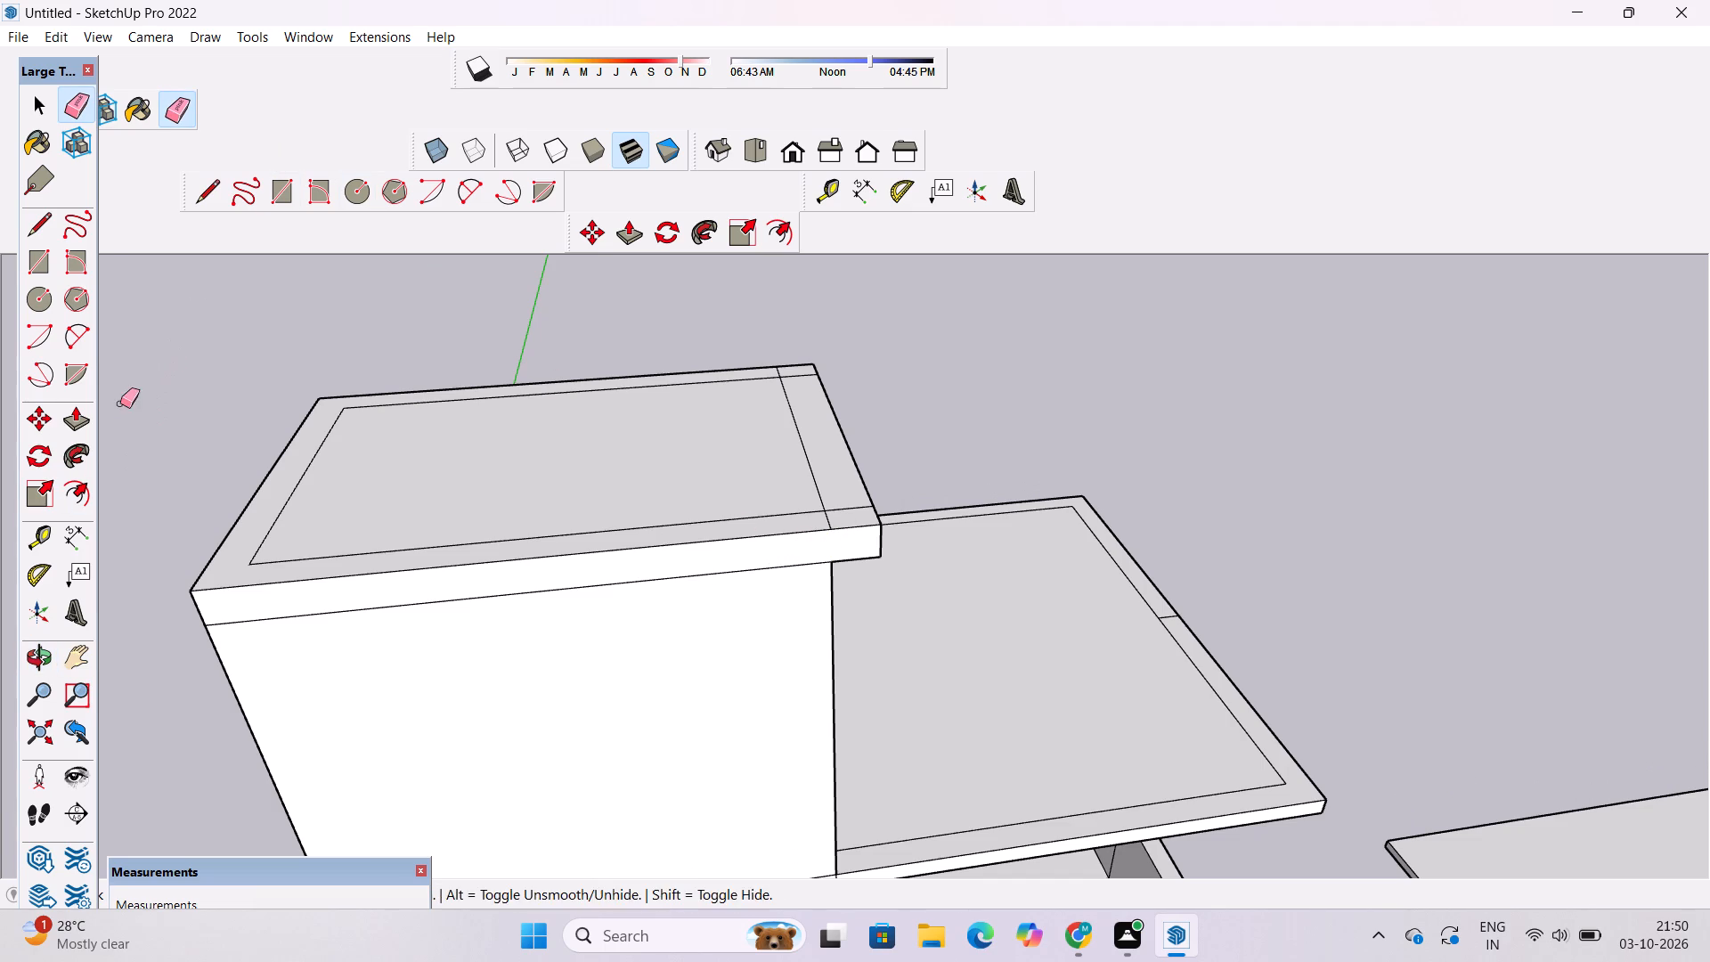
Push/Pull the top slab's long side face 1.5' outward beyond the roof room's side wall.
left_click(71, 421)
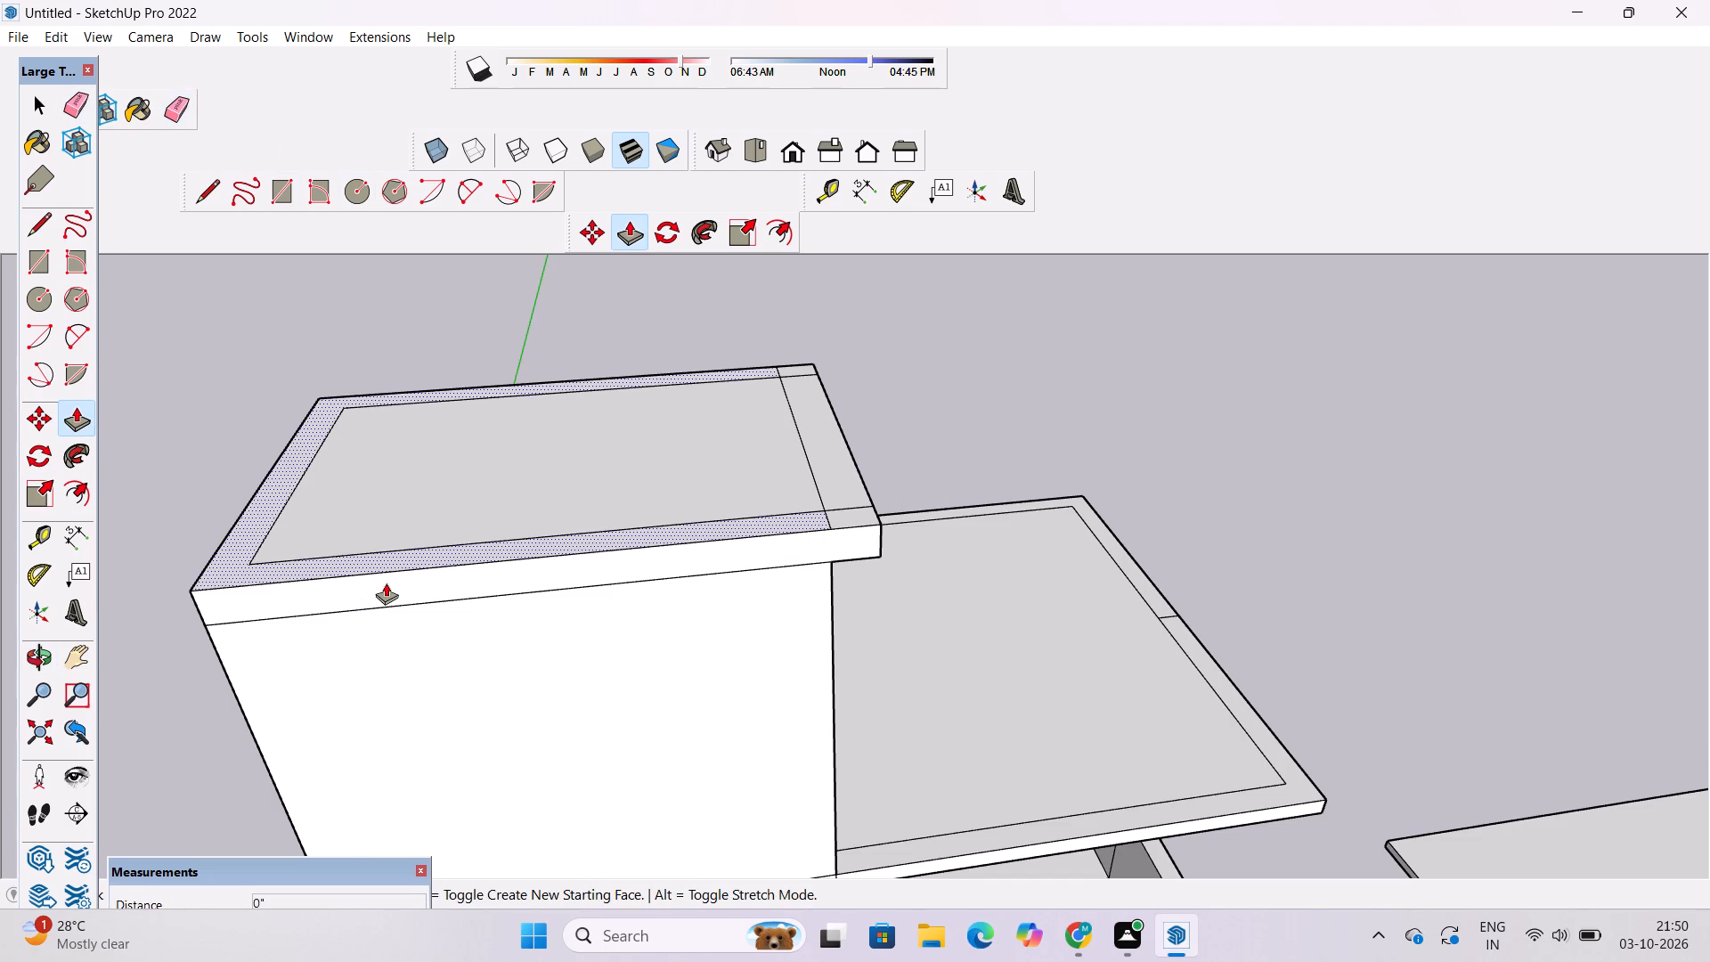
left_click(386, 583)
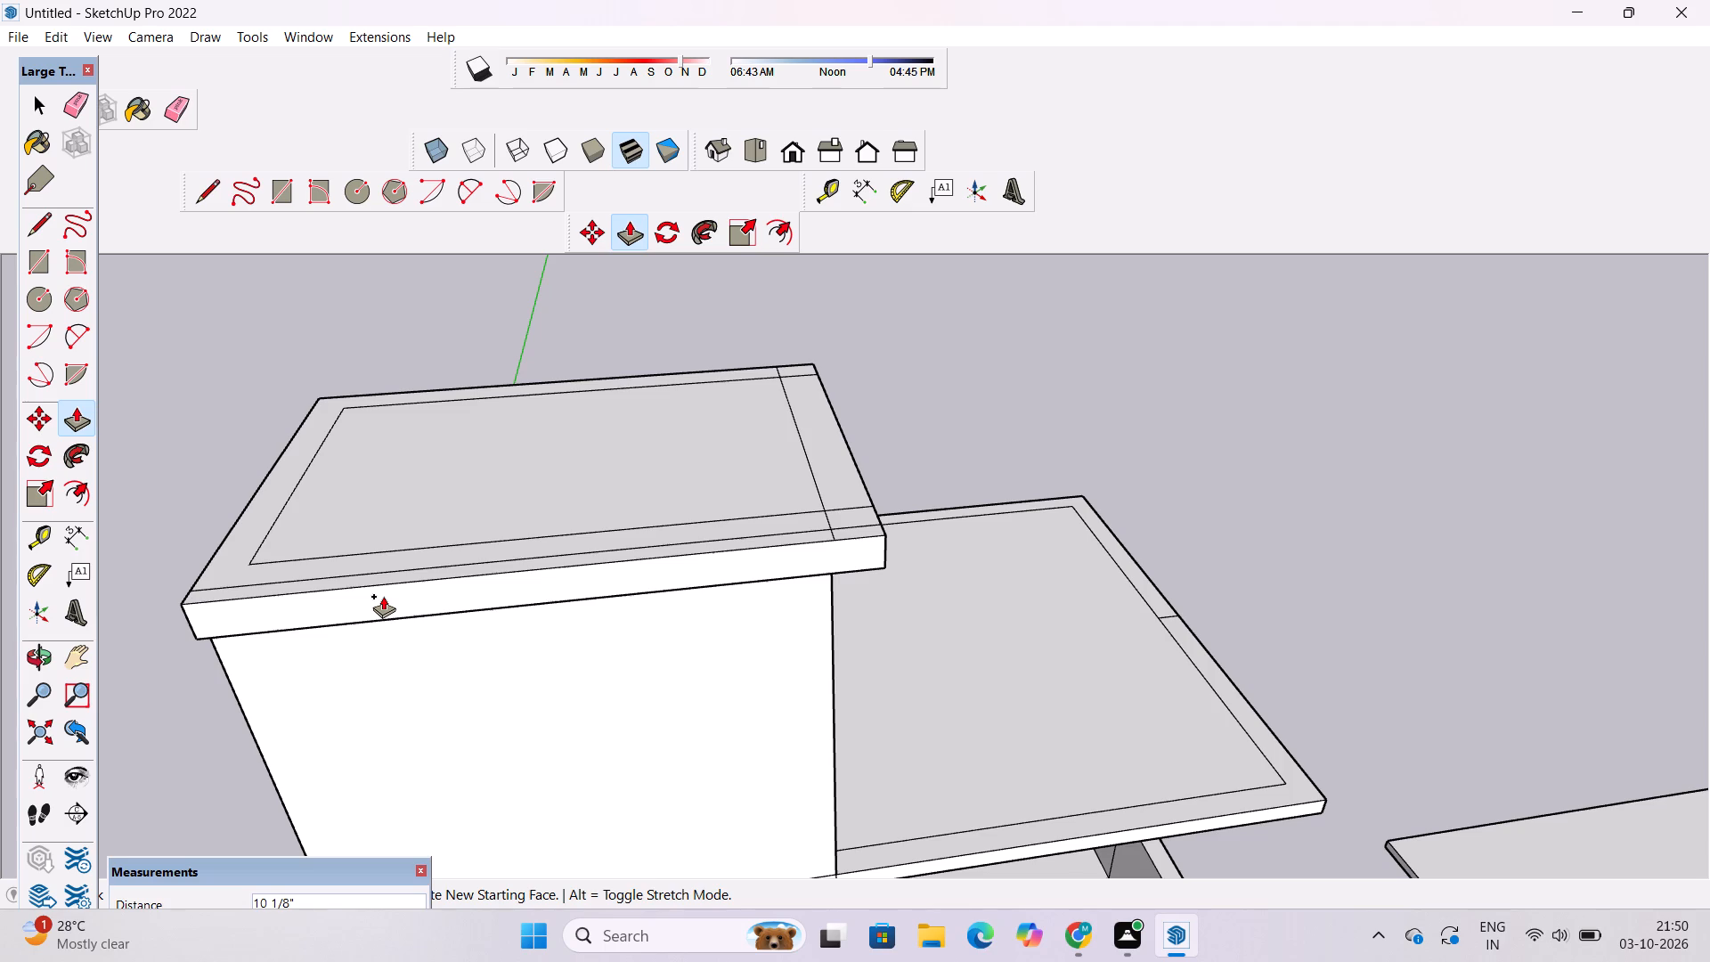
type("1.5'")
key("Return")
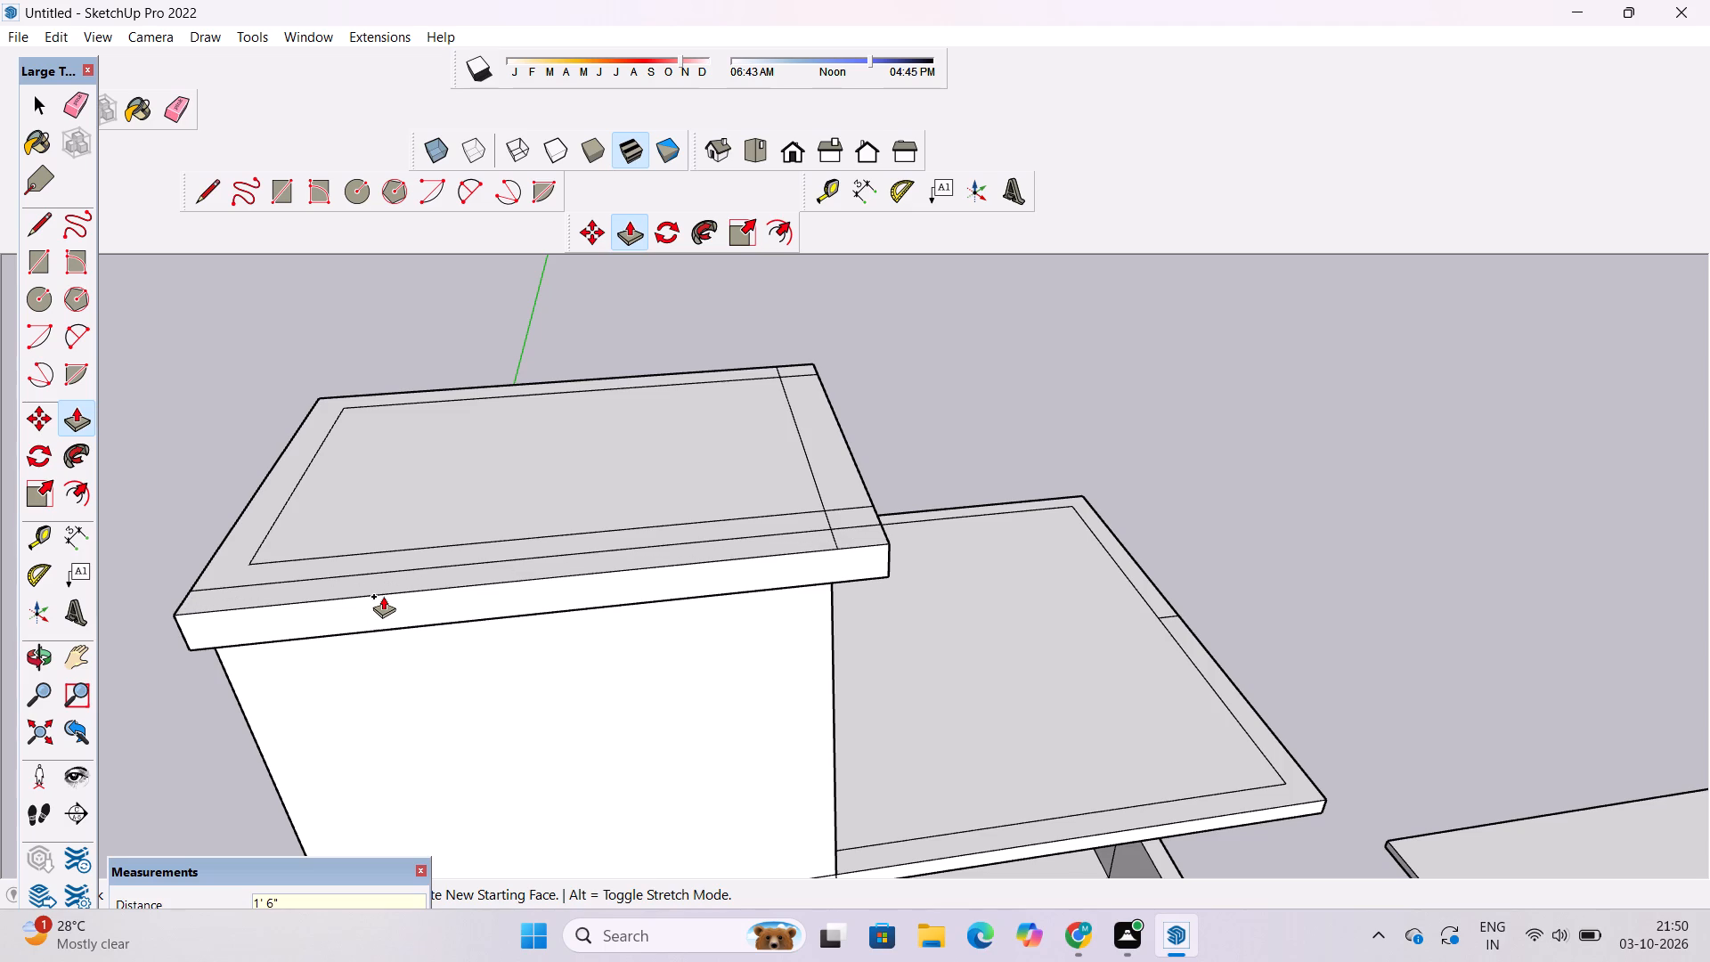
Erase the leftover inner outline and dividing lines on the top face of the roof room's slab.
key("o")
left_click_drag(620, 633, 578, 560)
scroll(594, 520, "down", 4)
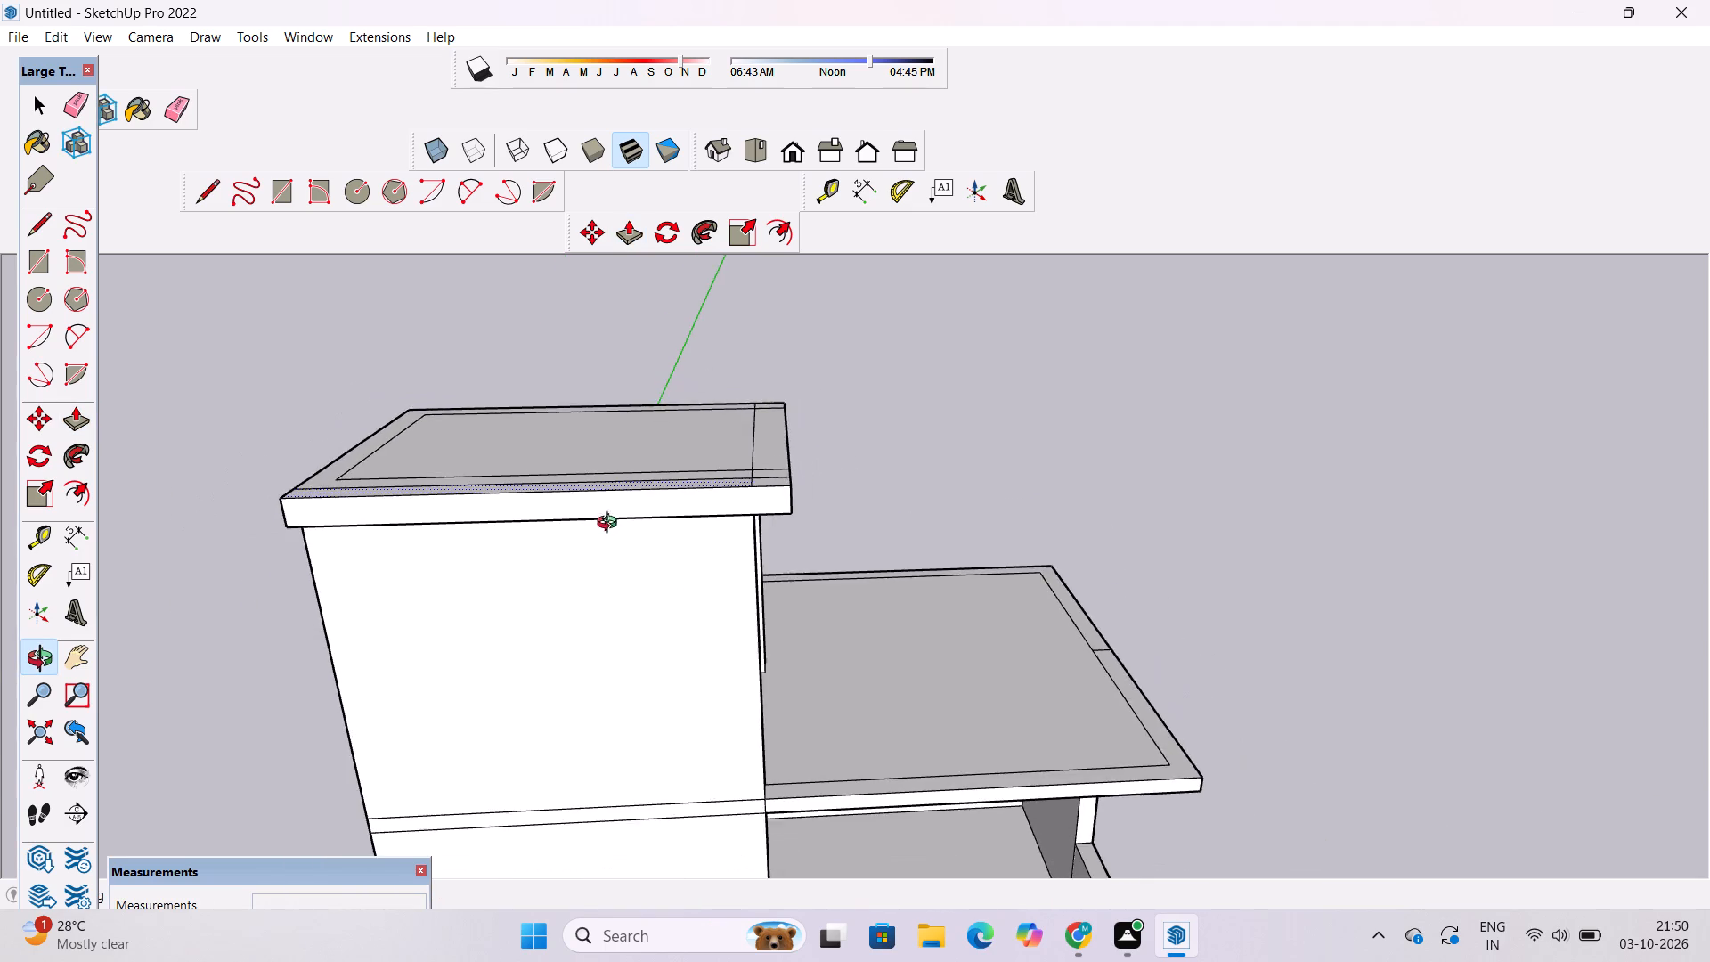
left_click_drag(613, 525, 582, 697)
scroll(554, 586, "up", 5)
left_click_drag(555, 587, 555, 637, "shift")
left_click_drag(555, 637, 516, 640)
key("e")
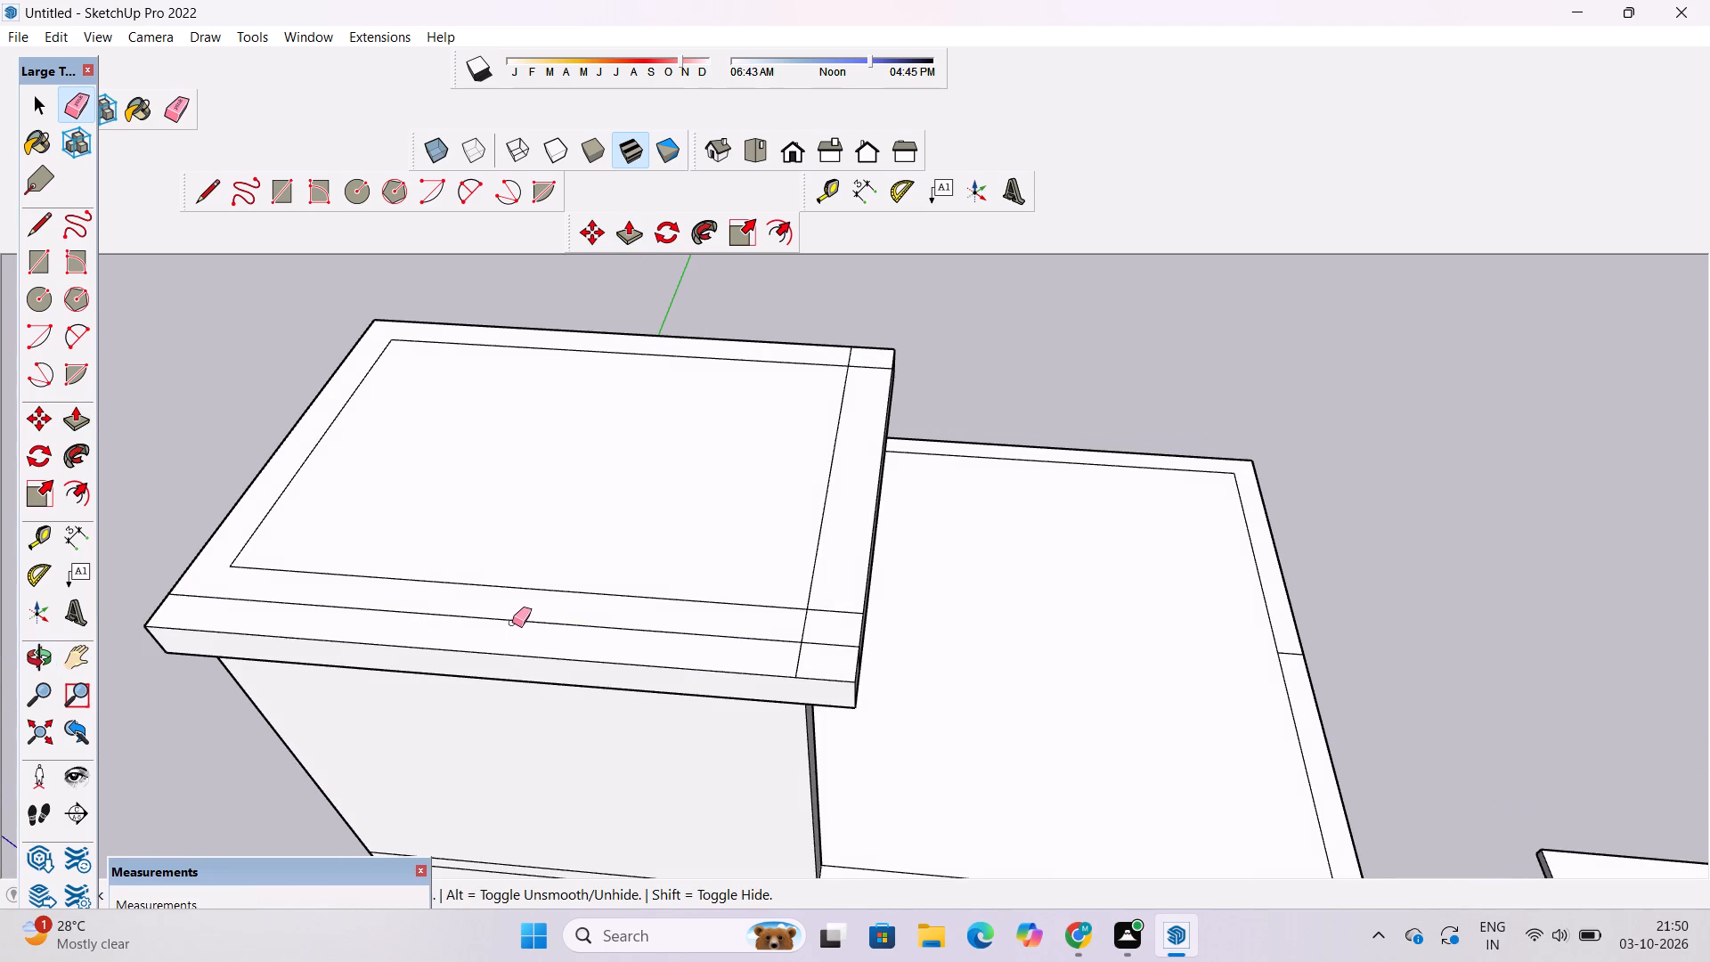
left_click_drag(520, 615, 526, 627)
left_click_drag(725, 583, 730, 604)
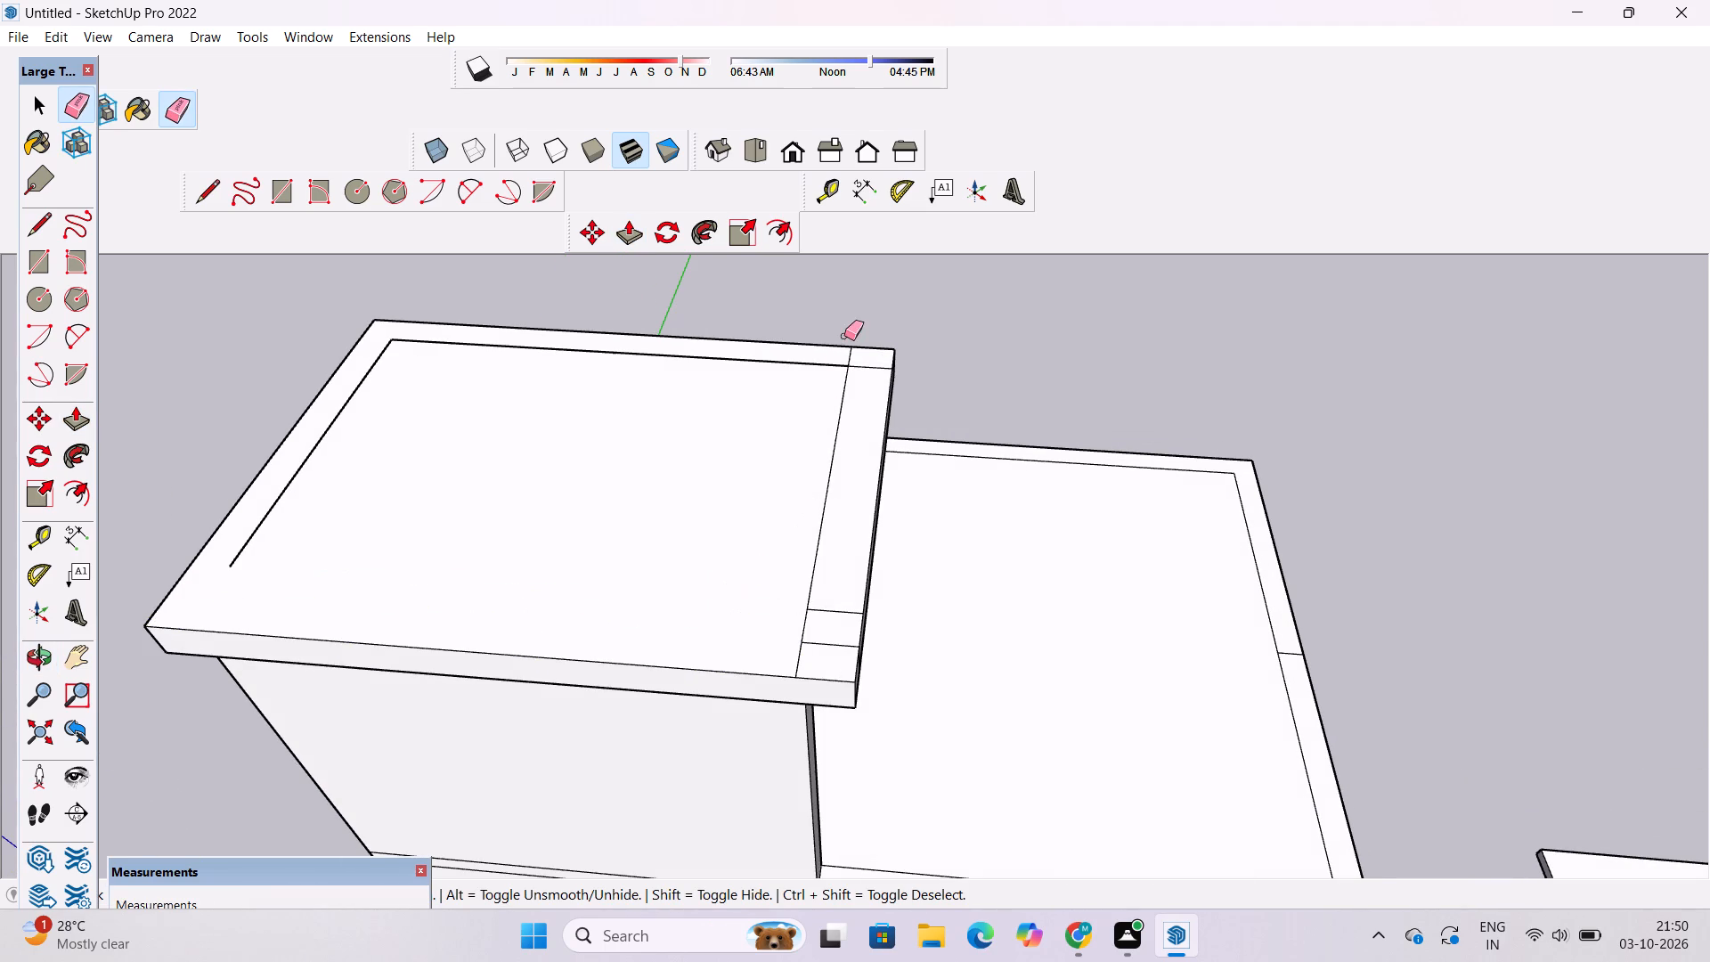
left_click_drag(848, 356, 851, 374)
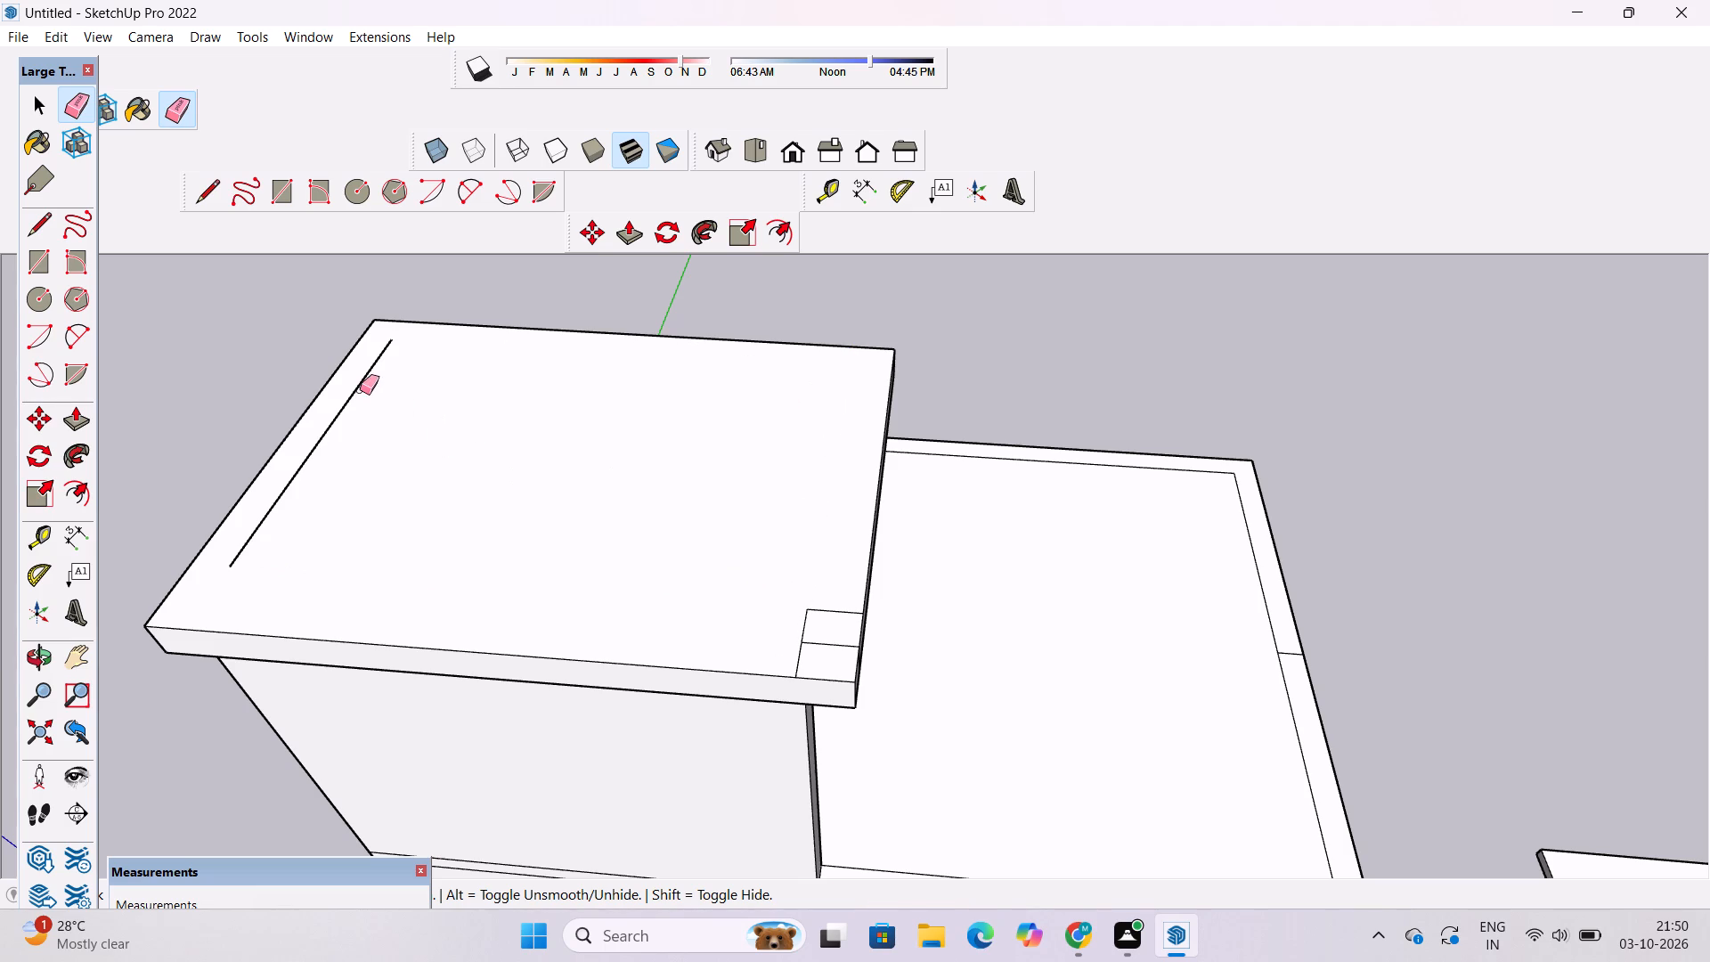
left_click(360, 384)
left_click_drag(831, 600, 808, 617)
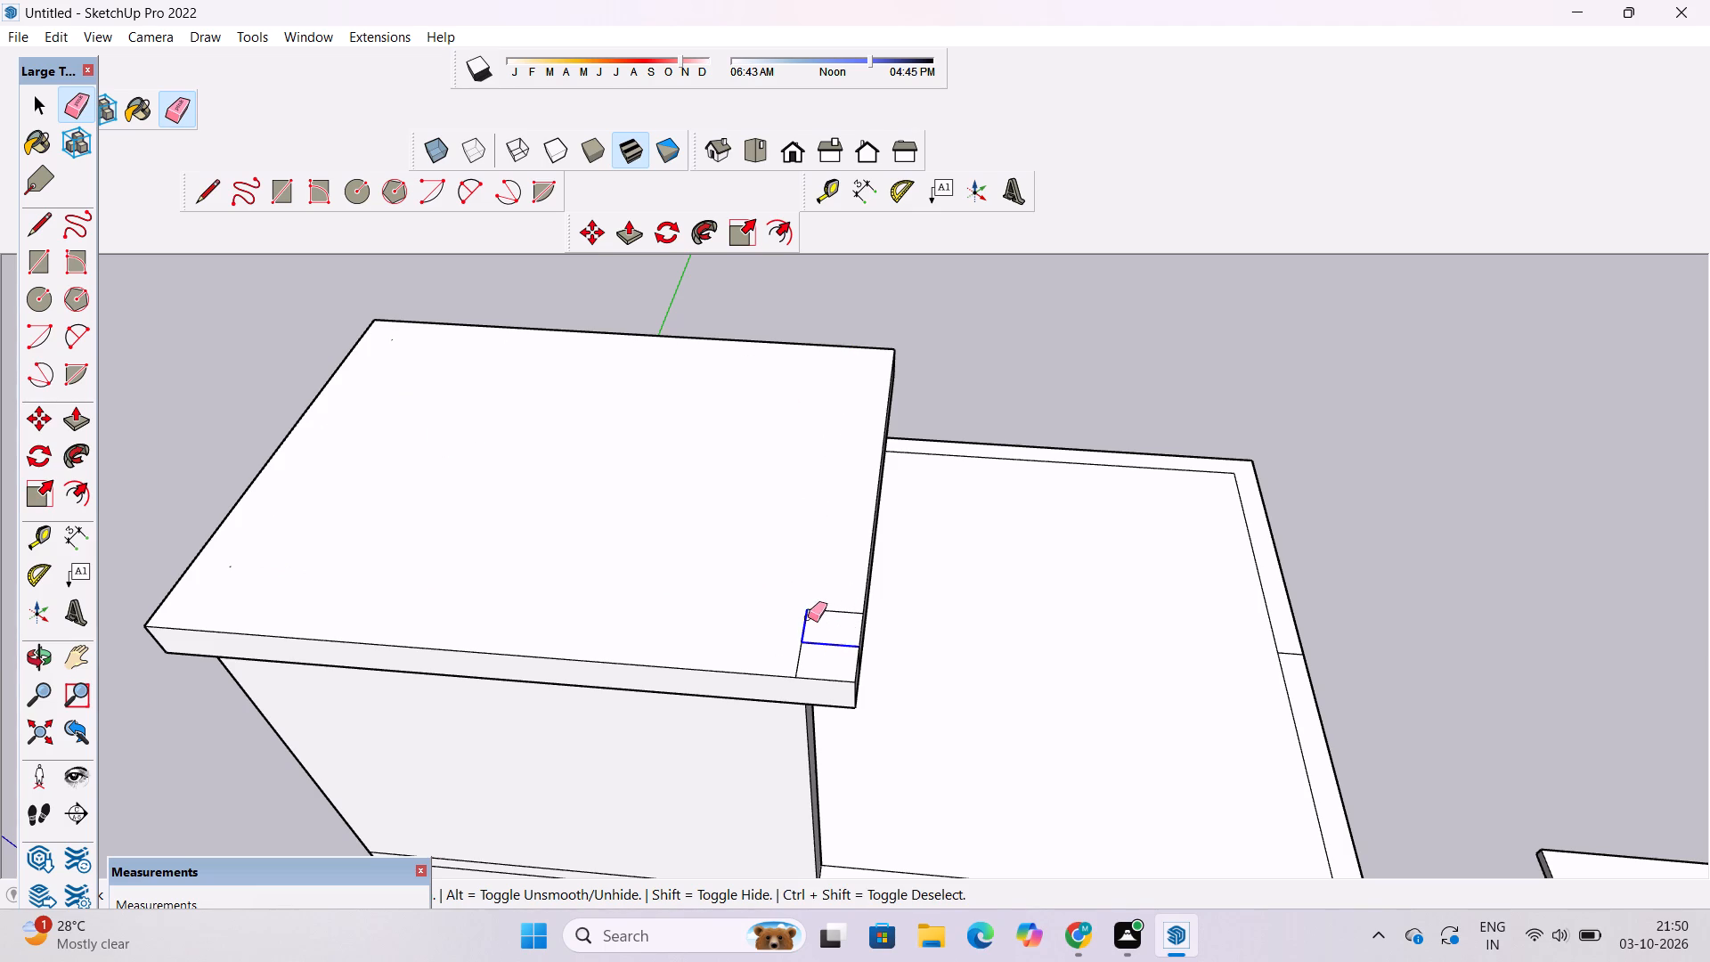
left_click_drag(808, 617, 792, 643)
left_click_drag(824, 579, 831, 614)
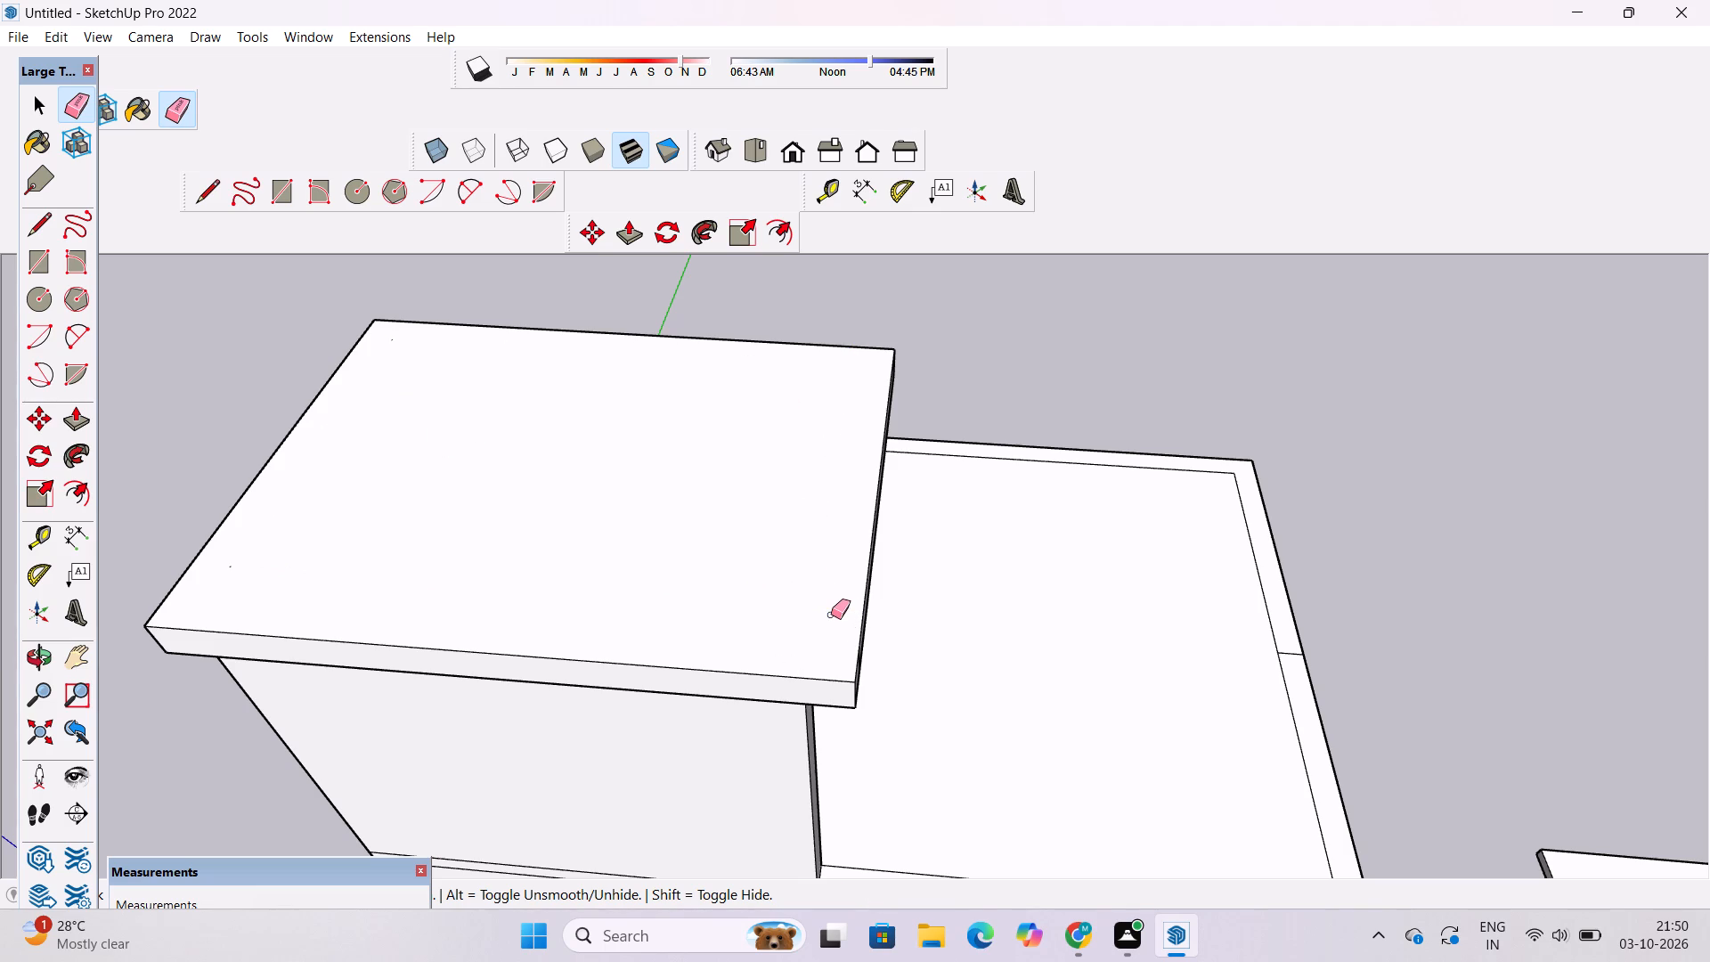
Examine the roof room's open end and the slab overhanging its side walls.
scroll(1145, 148, "down", 1)
key("o")
scroll(918, 591, "down", 8)
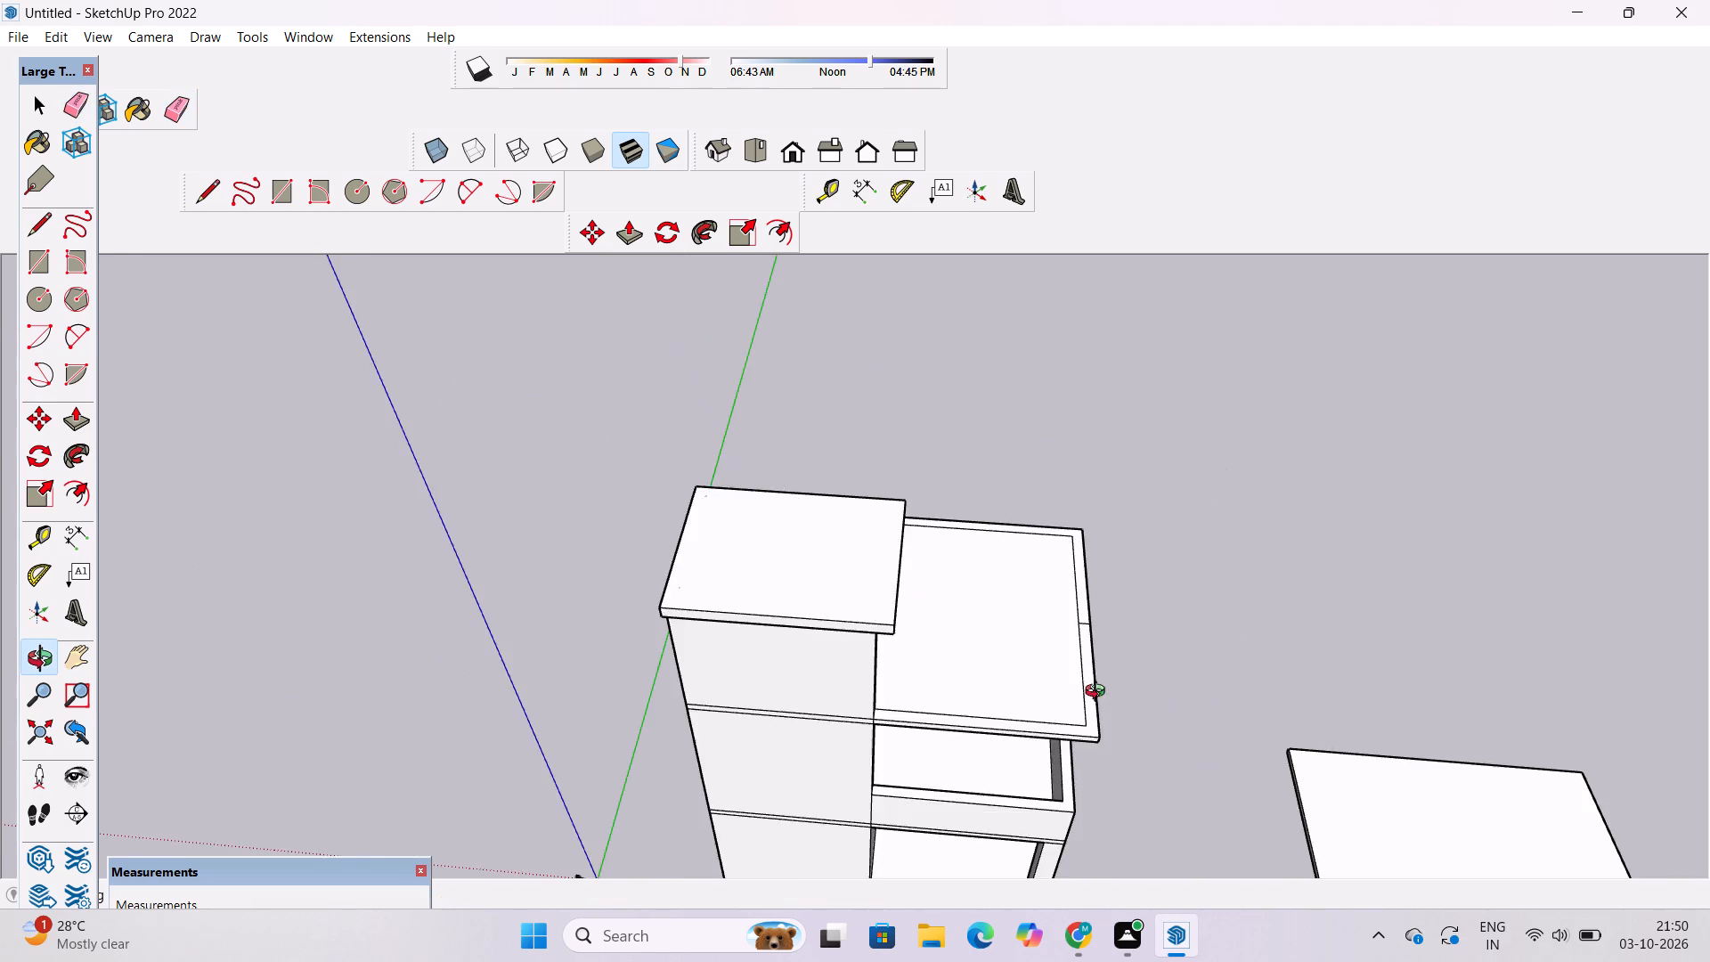
left_click_drag(1099, 693, 689, 469)
scroll(737, 458, "up", 6)
left_click_drag(908, 494, 767, 504)
scroll(698, 494, "up", 5)
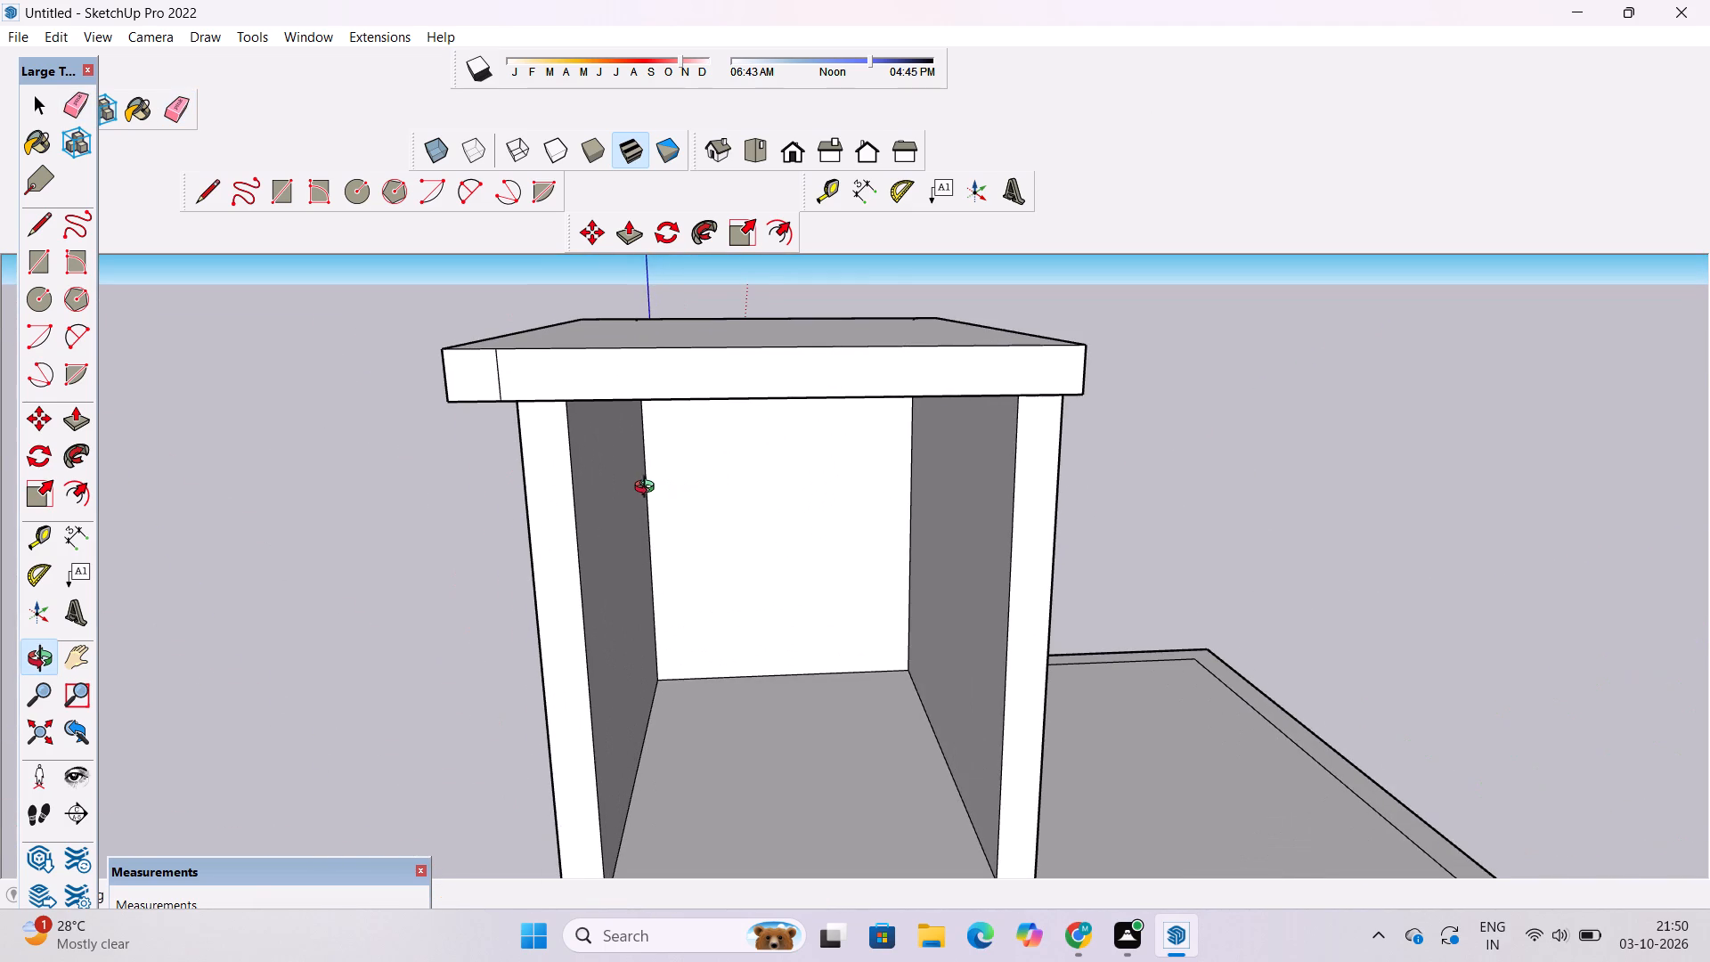
scroll(647, 487, "up", 2)
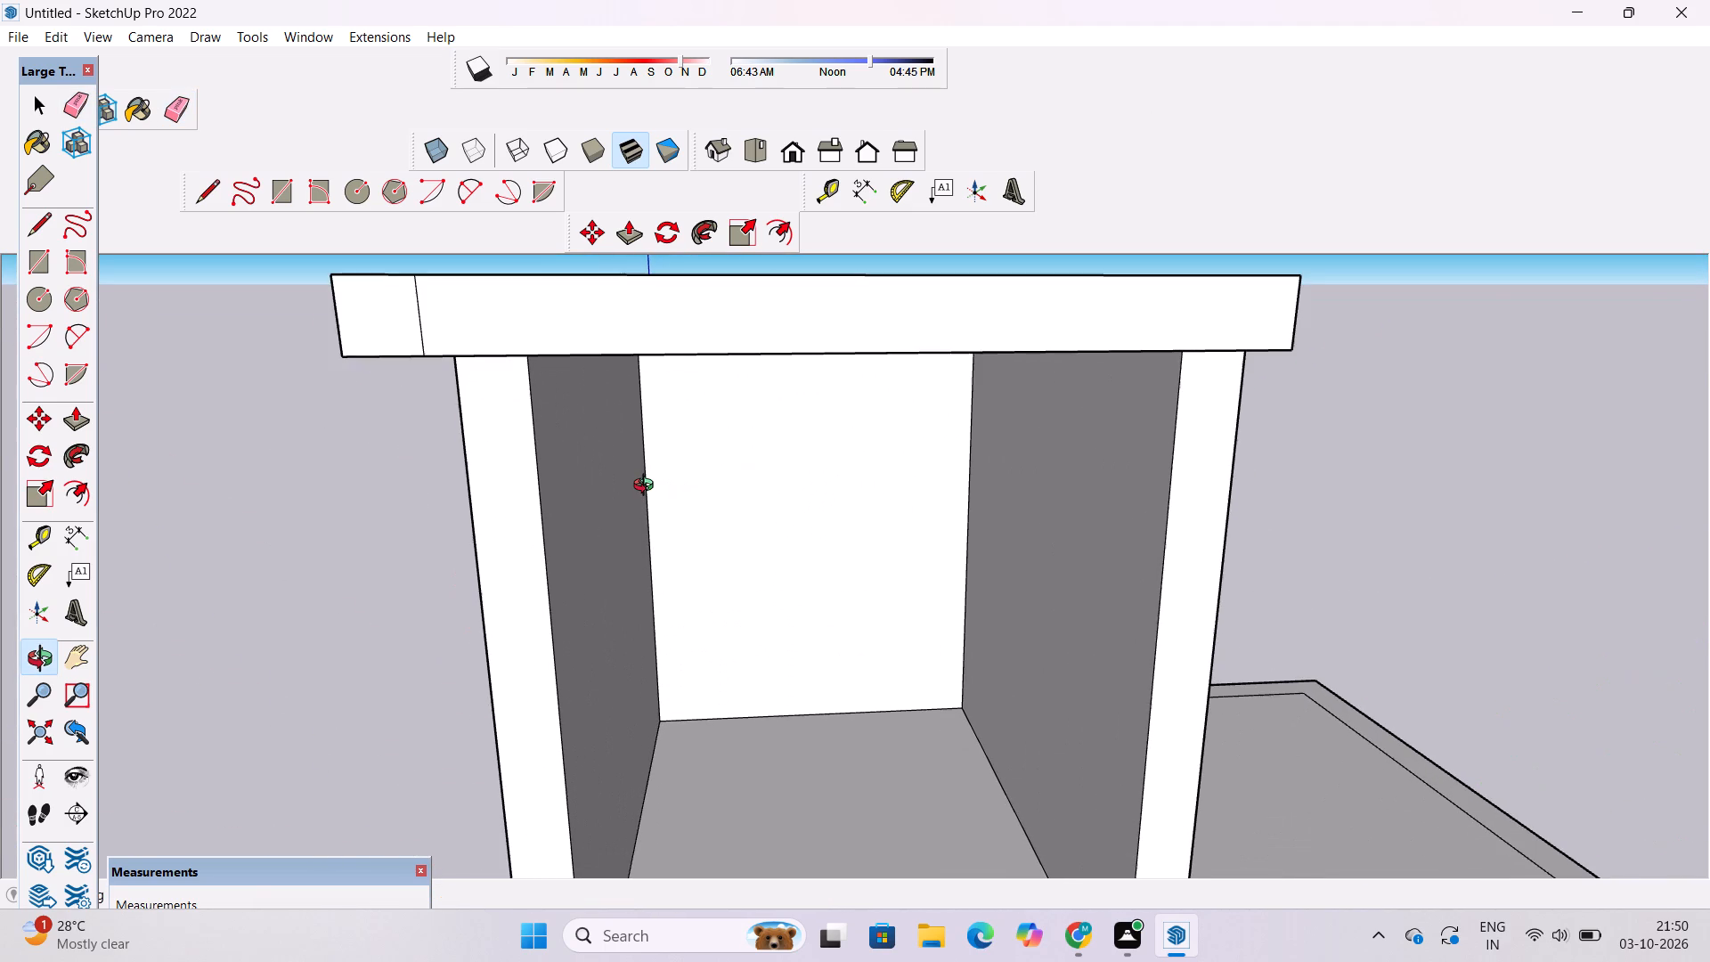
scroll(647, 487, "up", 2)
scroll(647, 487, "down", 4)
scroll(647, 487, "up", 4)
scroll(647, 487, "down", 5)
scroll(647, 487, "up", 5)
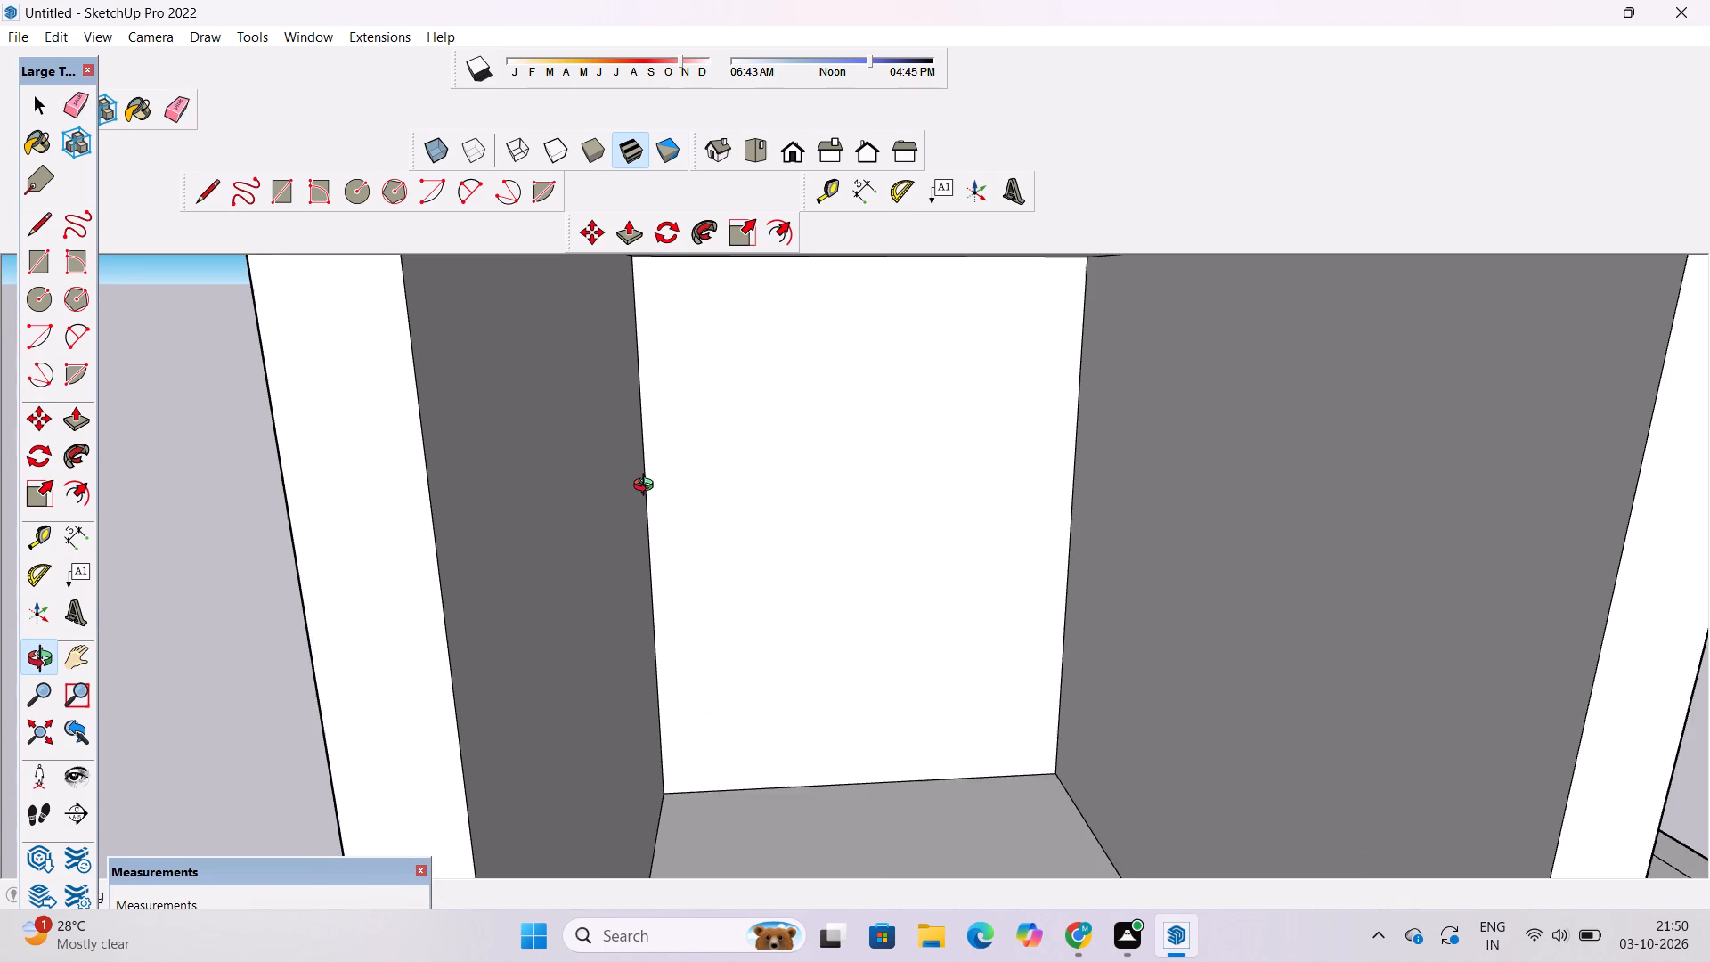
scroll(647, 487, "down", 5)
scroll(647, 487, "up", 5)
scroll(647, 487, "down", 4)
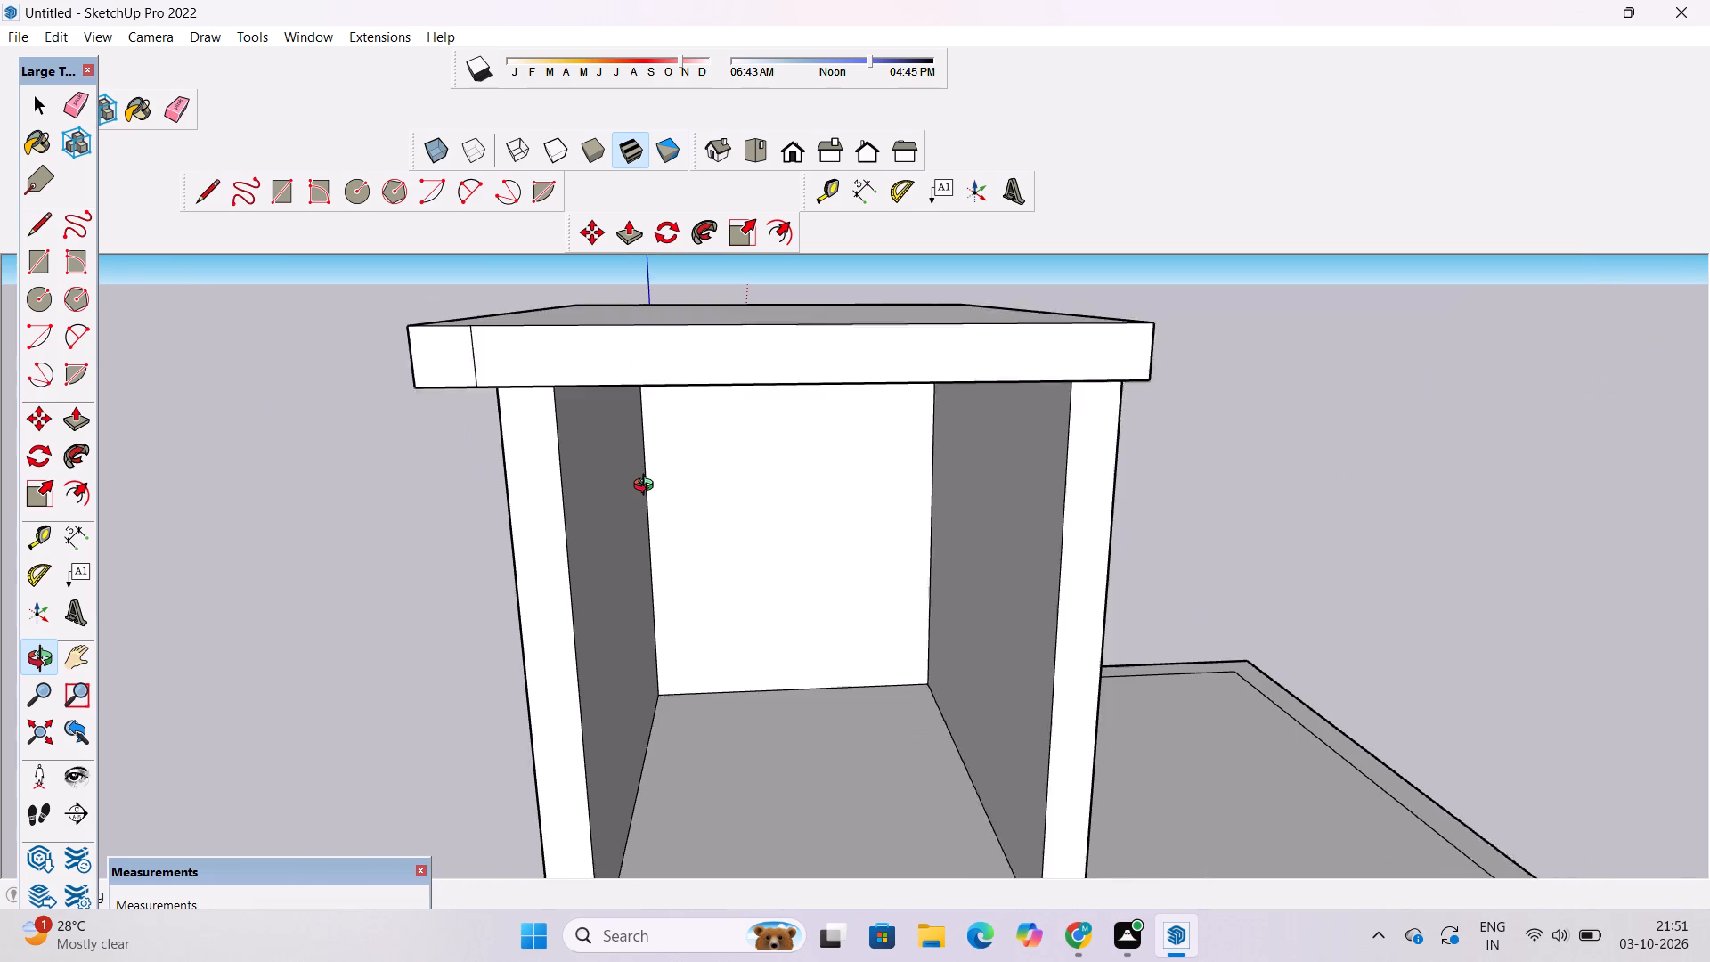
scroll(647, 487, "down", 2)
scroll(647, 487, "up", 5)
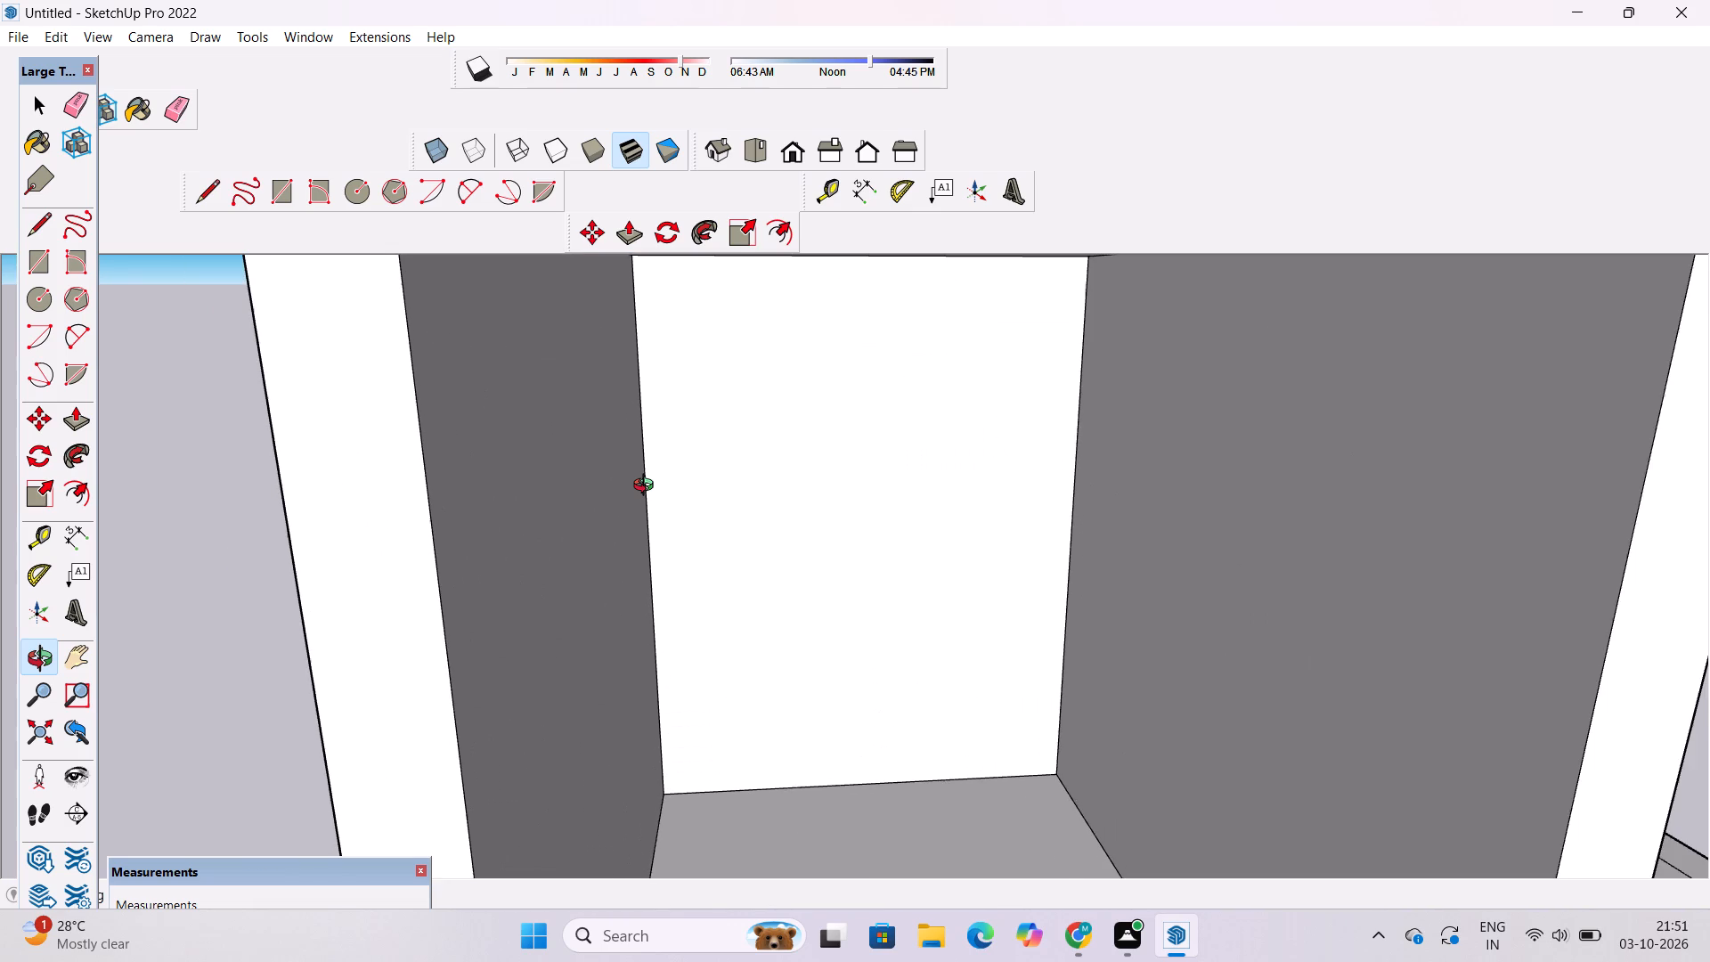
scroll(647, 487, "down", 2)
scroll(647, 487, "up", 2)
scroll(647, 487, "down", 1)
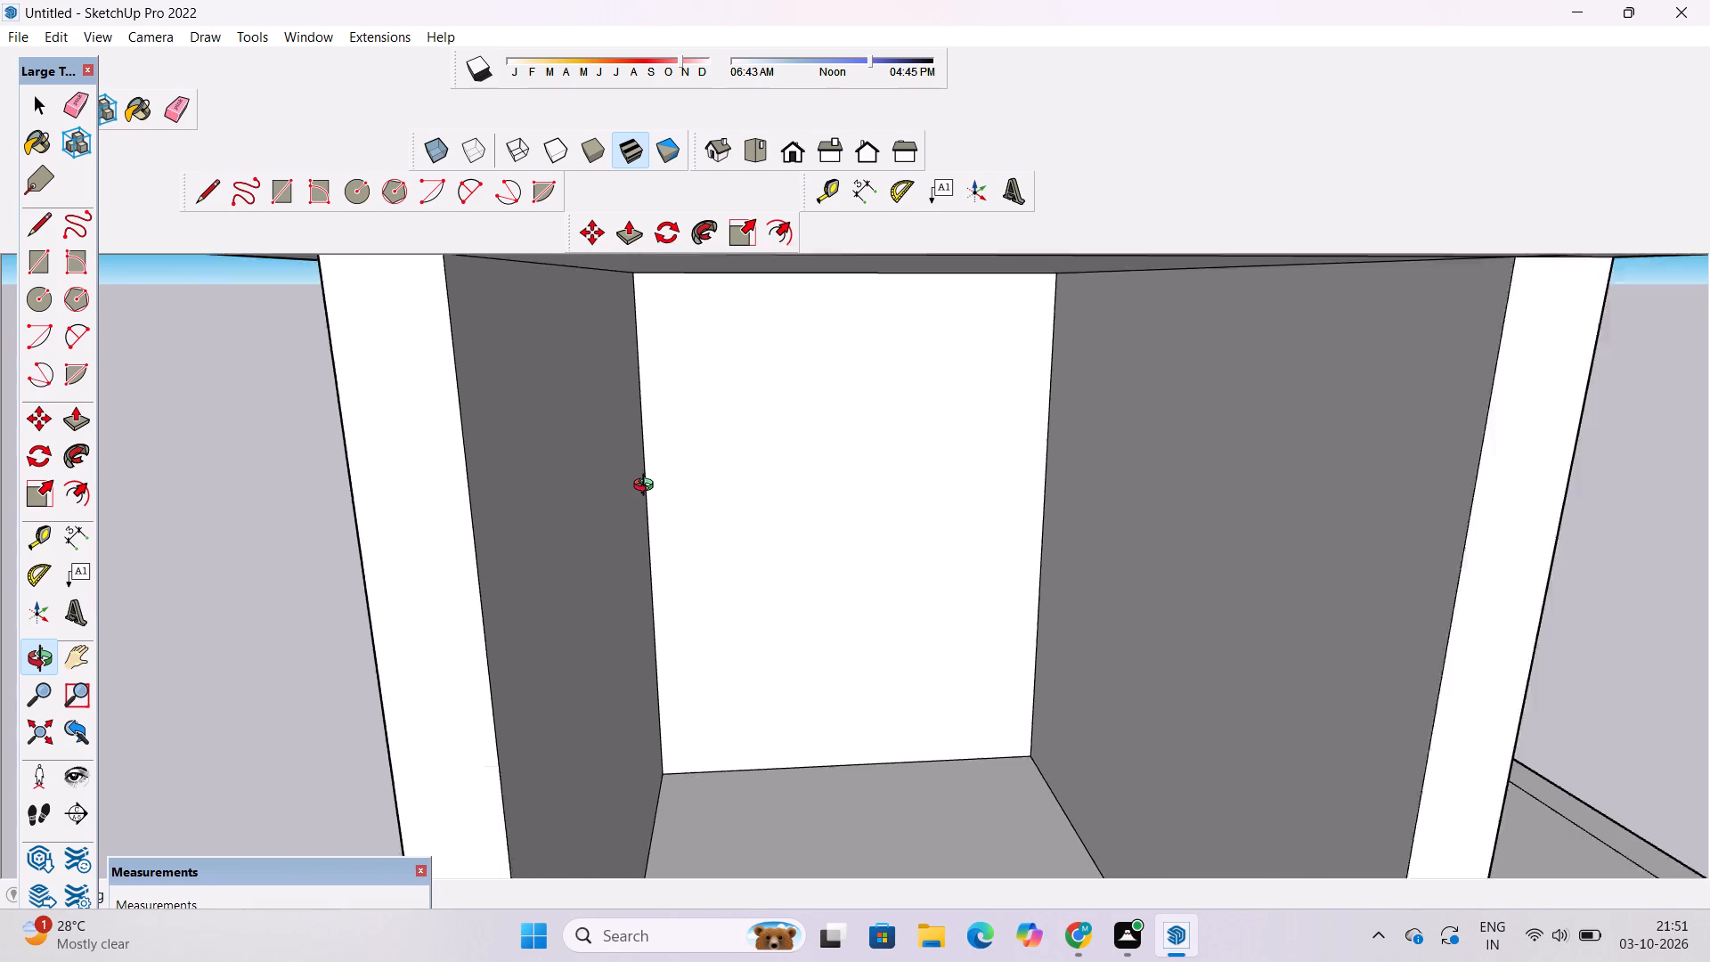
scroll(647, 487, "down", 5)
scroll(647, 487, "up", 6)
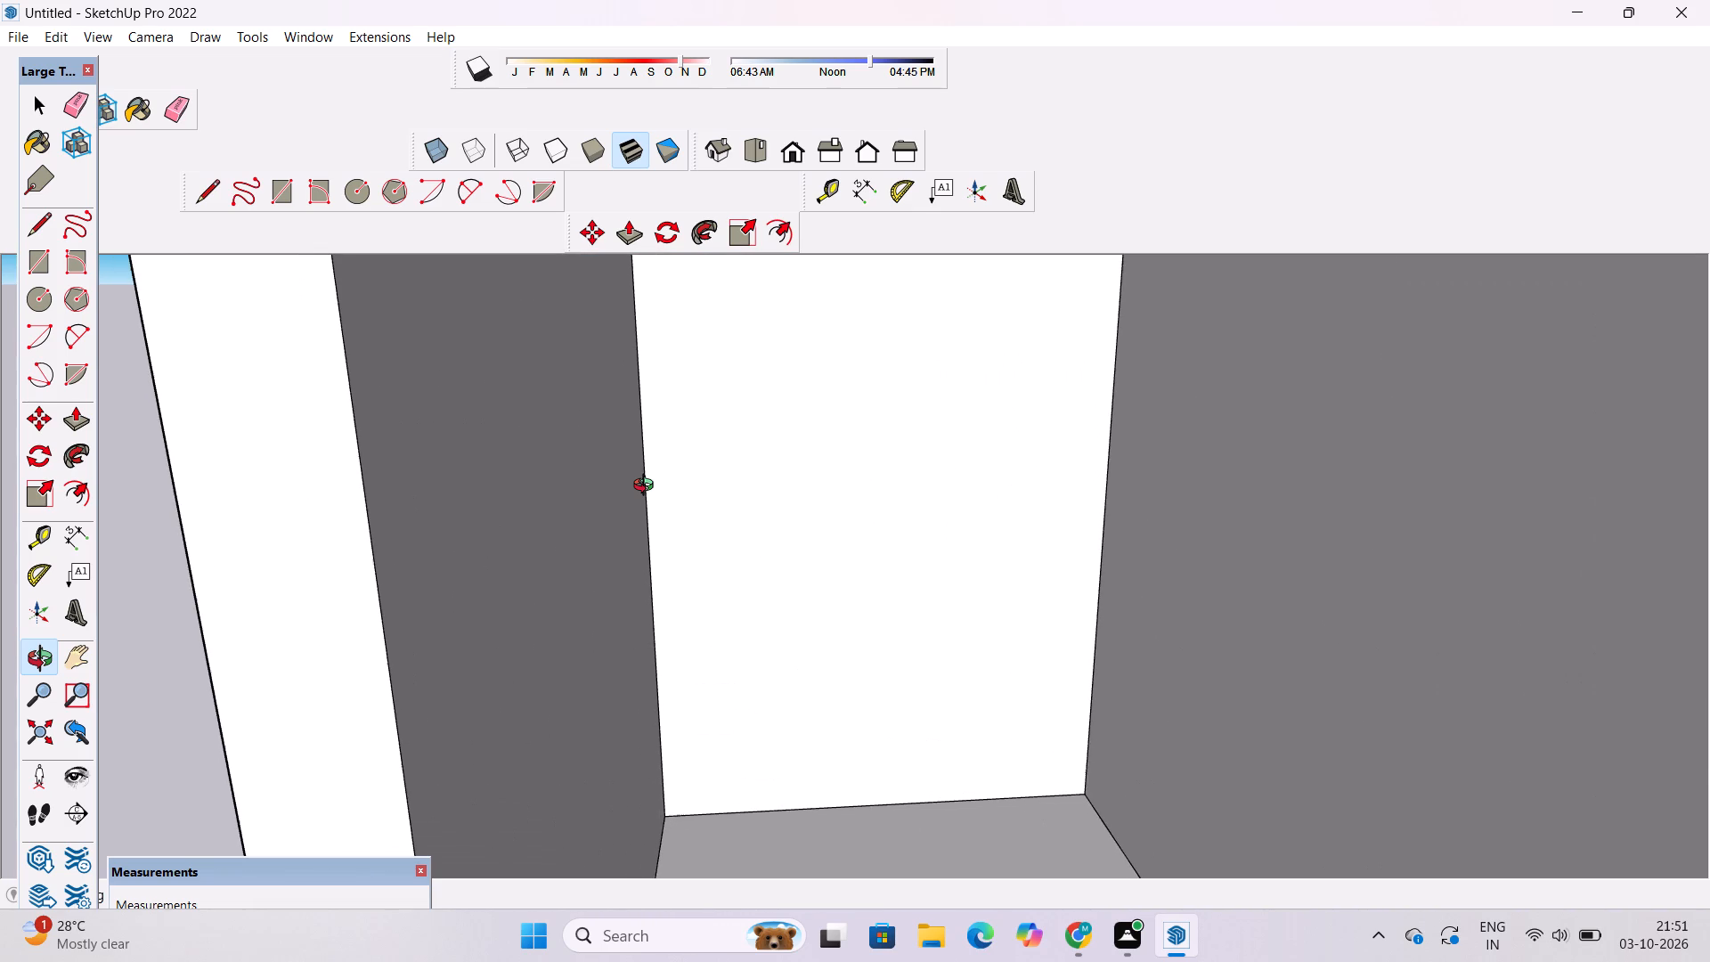
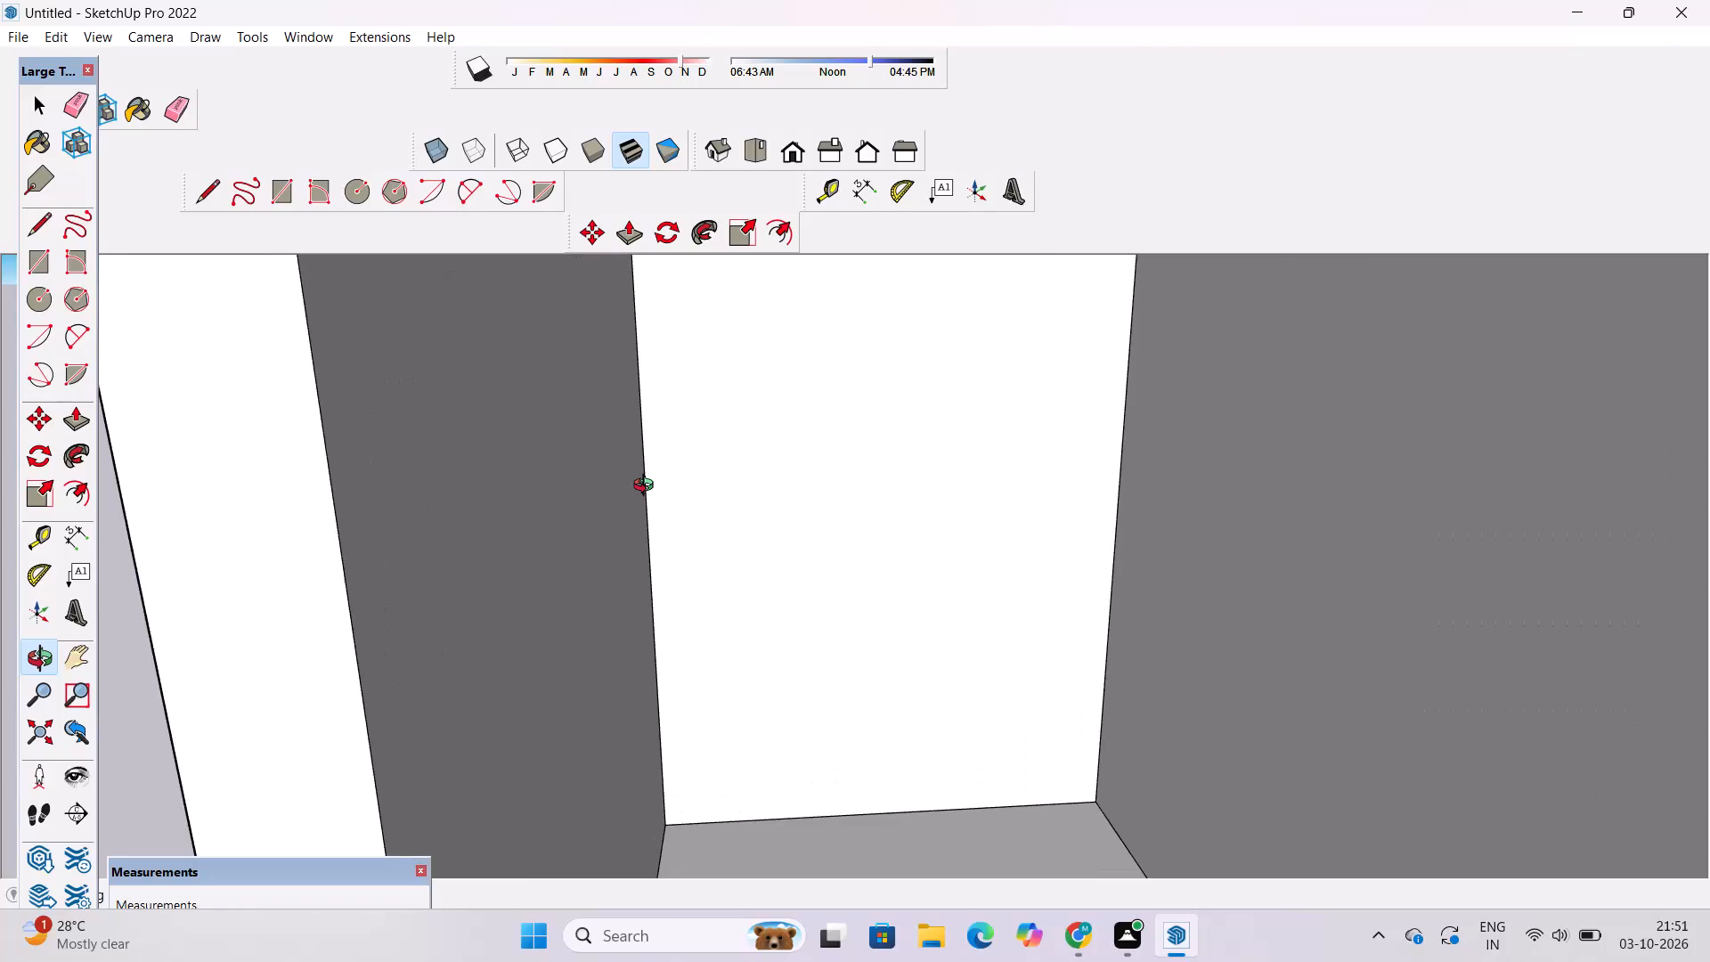
Examine the roof room and its overhanging slab from the open end, from above and along the side wall.
scroll(647, 487, "down", 5)
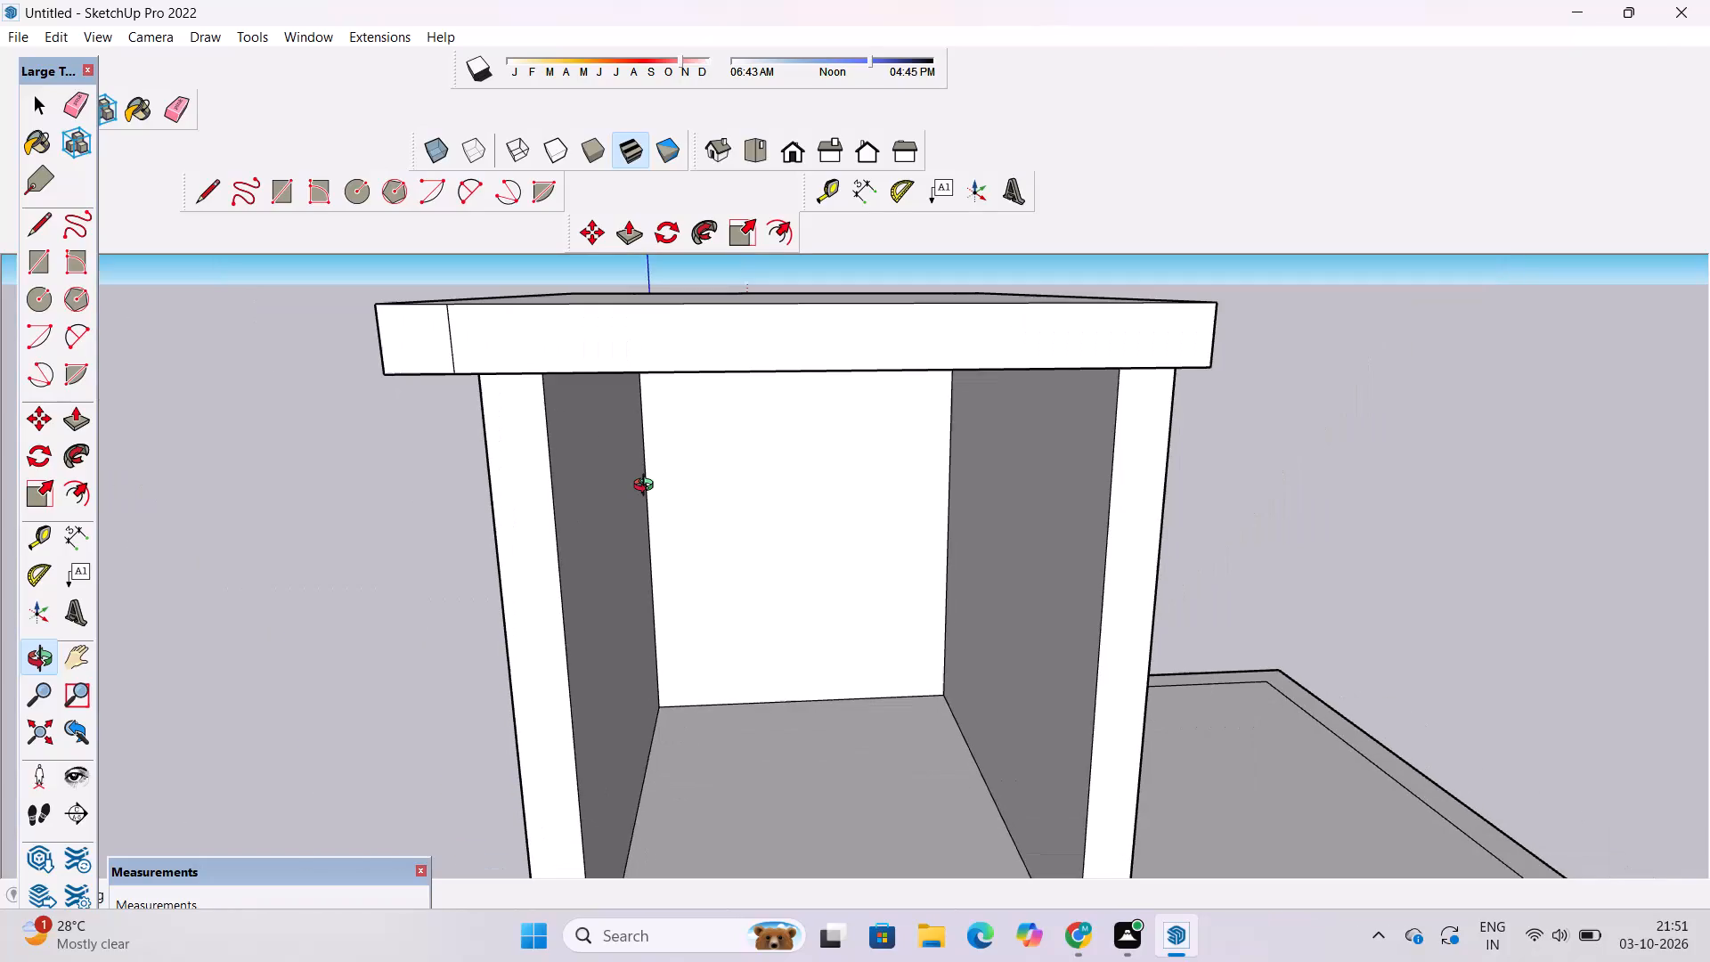
scroll(658, 427, "down", 9)
left_click_drag(656, 432, 974, 538)
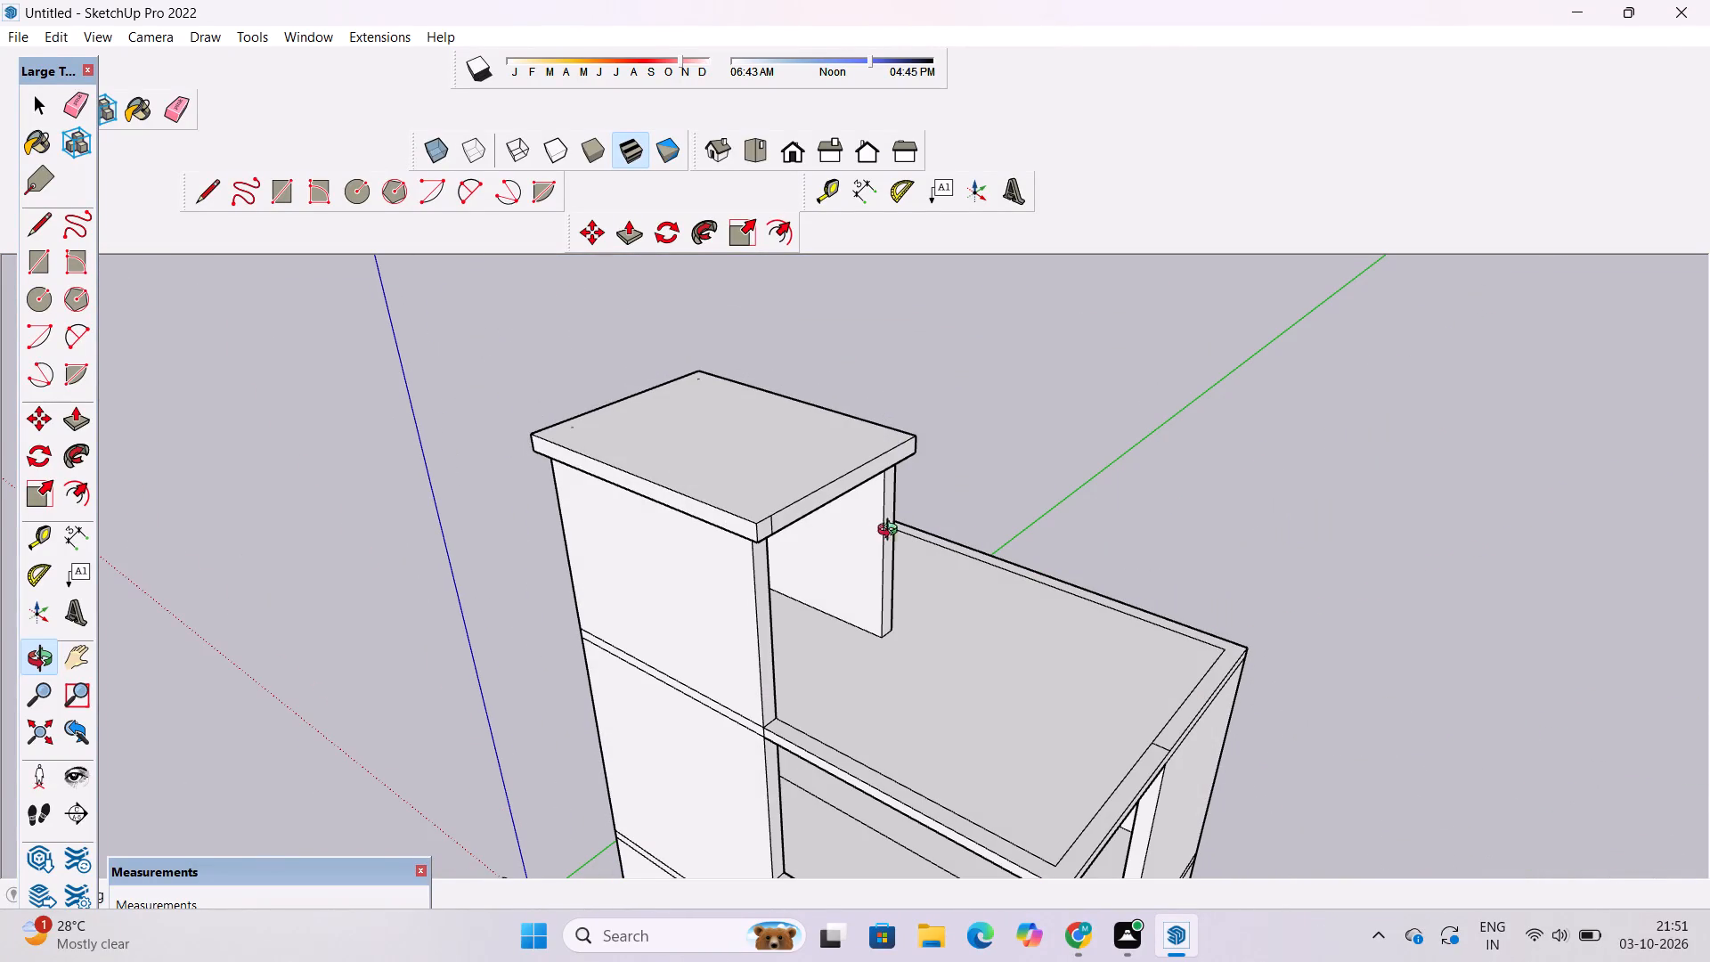
scroll(793, 546, "up", 5, "shift")
left_click_drag(793, 546, 814, 465, "shift")
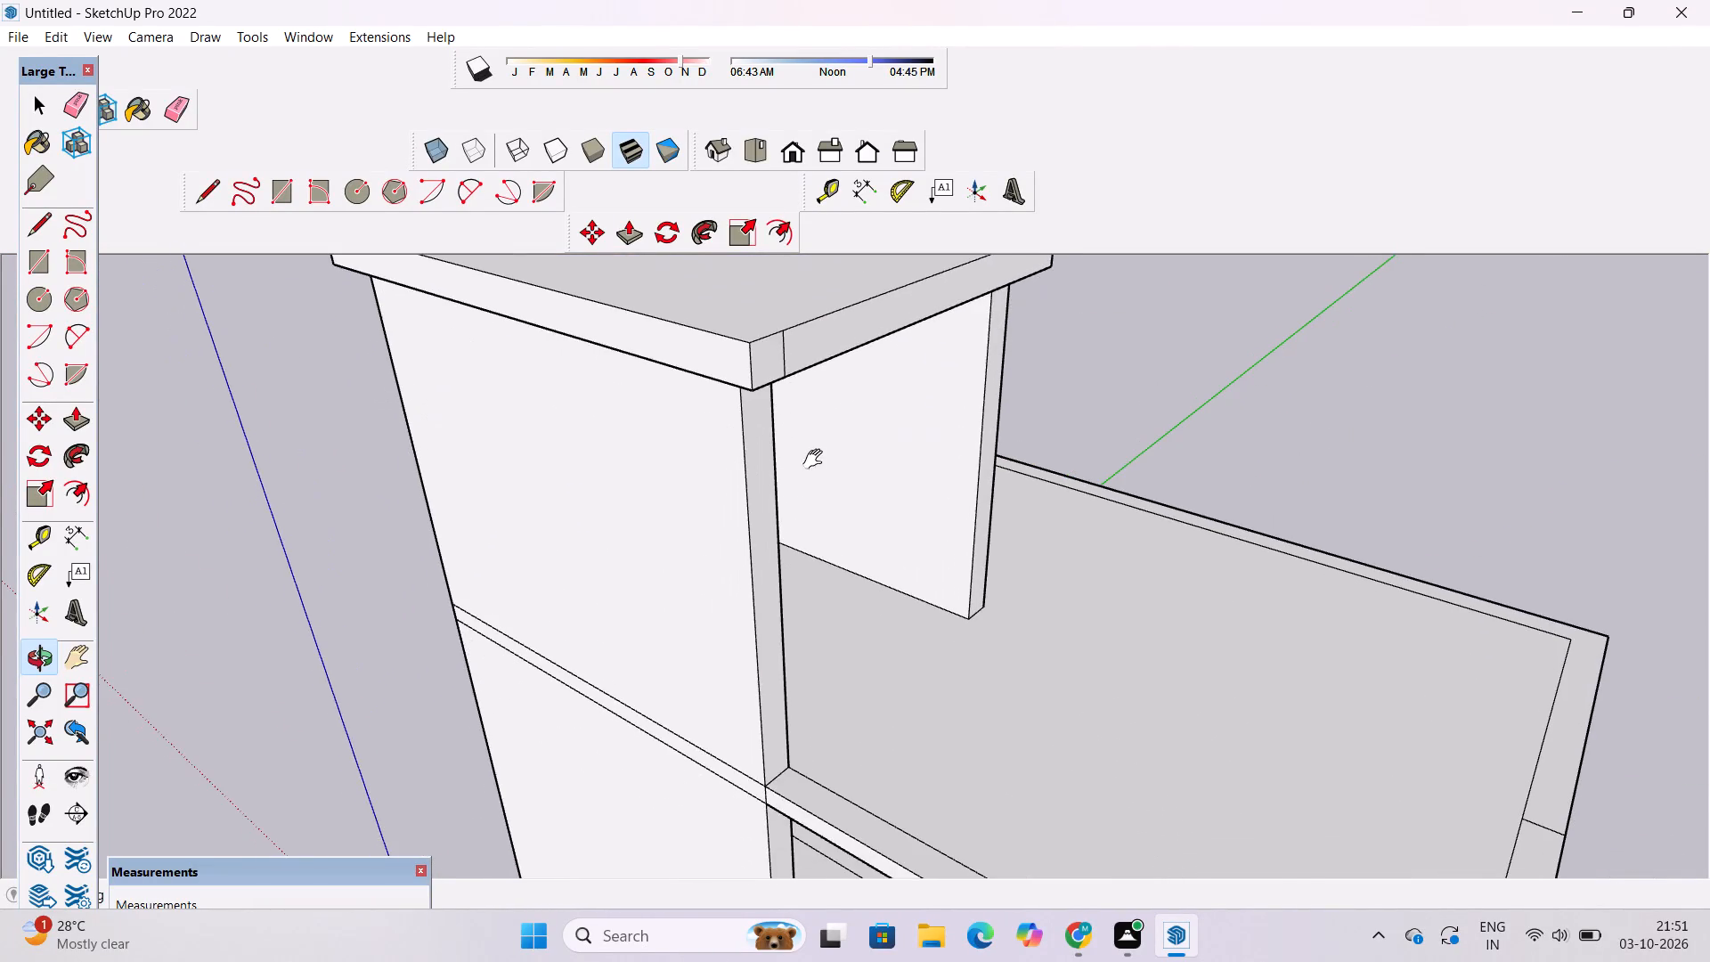
scroll(817, 460, "down", 3)
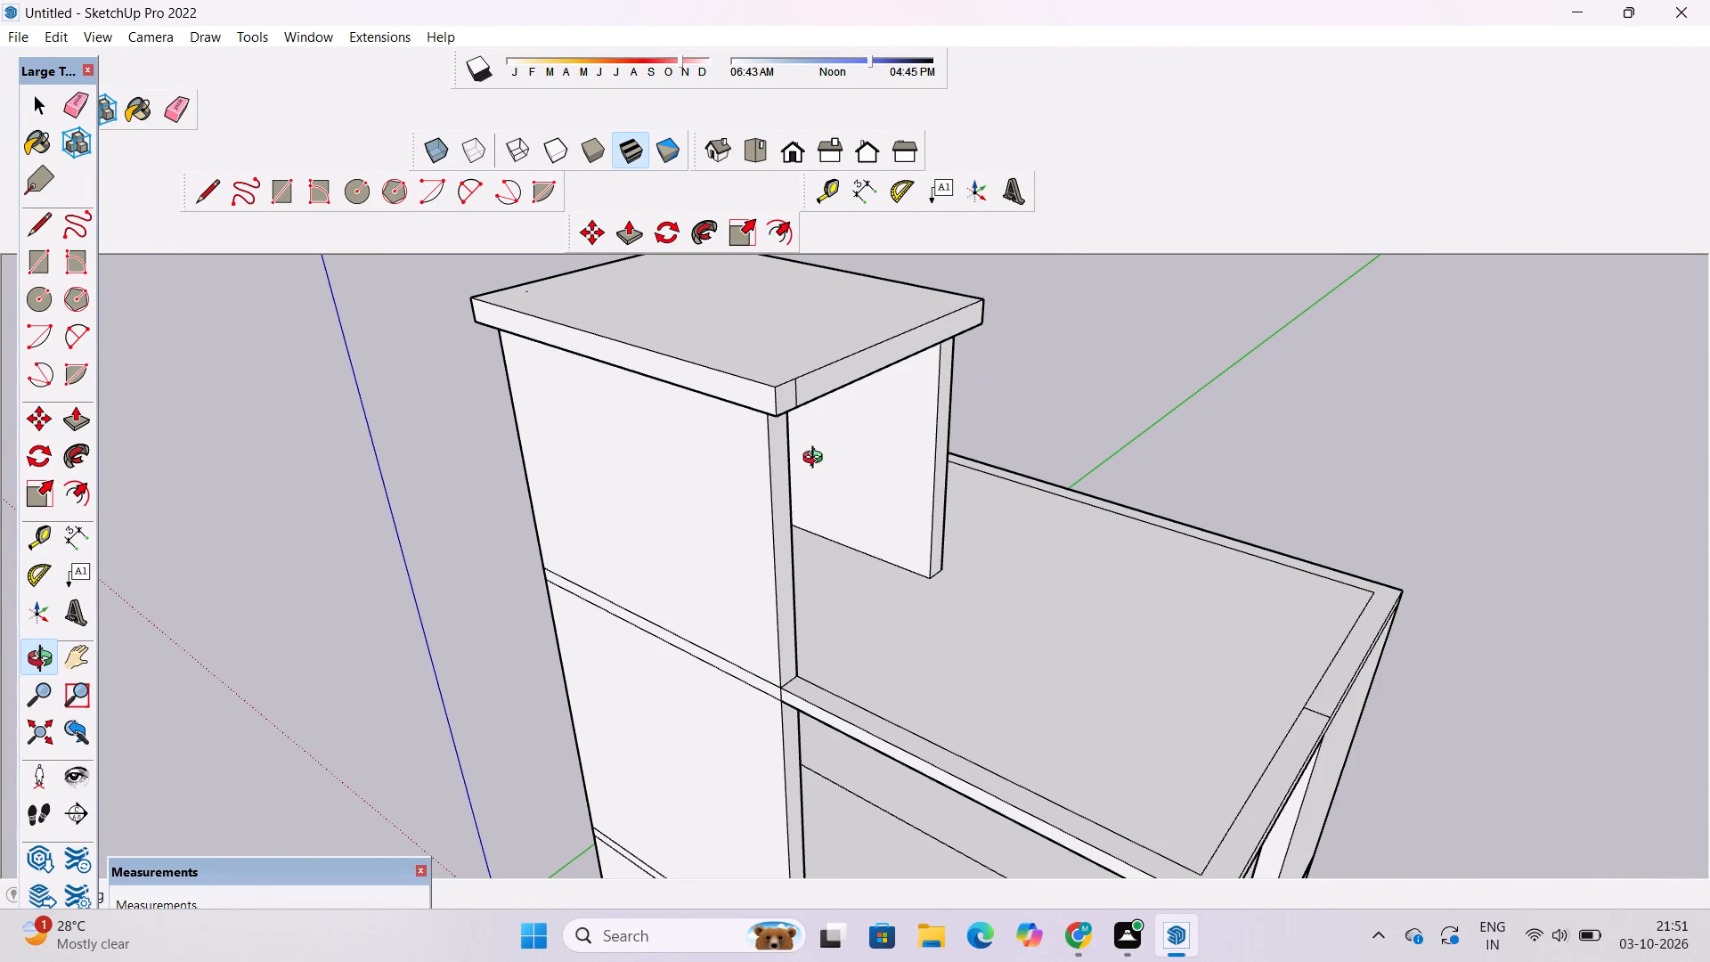
left_click_drag(808, 496, 860, 480, "shift")
scroll(868, 476, "down", 7, "shift")
left_click_drag(900, 443, 871, 501, "shift")
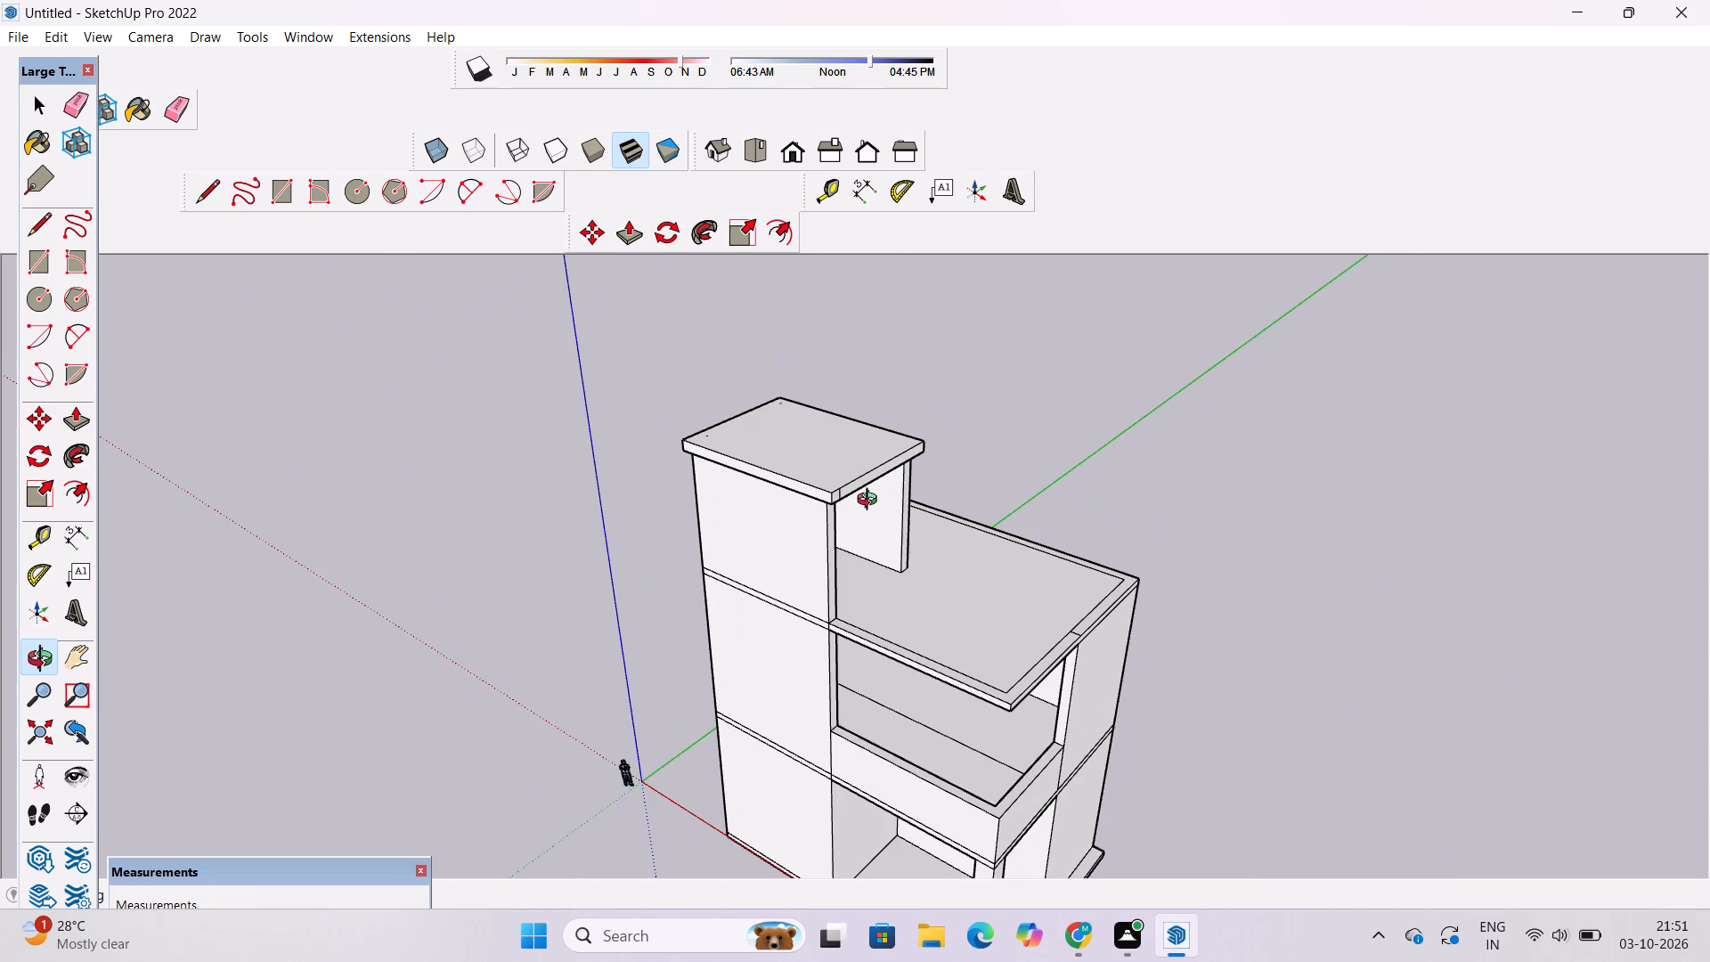
scroll(892, 504, "up", 9)
left_click_drag(723, 592, 918, 414)
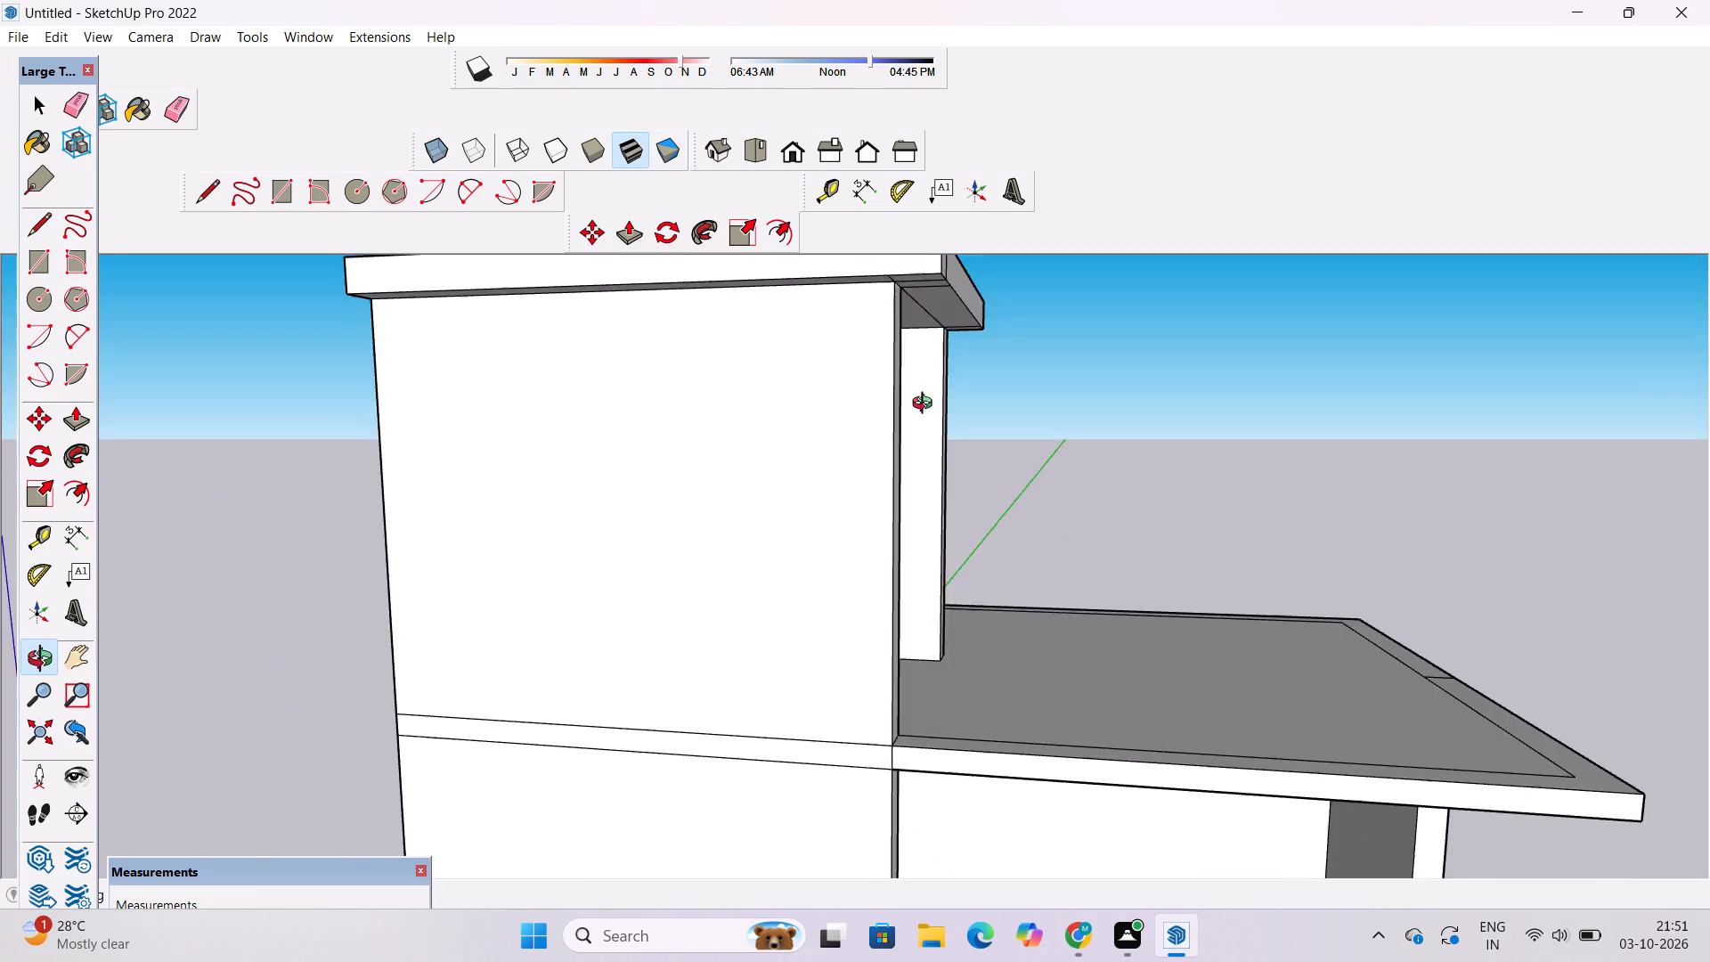
scroll(927, 405, "down", 5)
scroll(975, 326, "up", 5)
Erase the vertical dividing edge on the slab's open-end face and the leftover dividing lines under its overhanging corners.
left_click_drag(940, 390, 937, 612, "shift")
left_click_drag(924, 620, 917, 416)
scroll(916, 540, "up", 5)
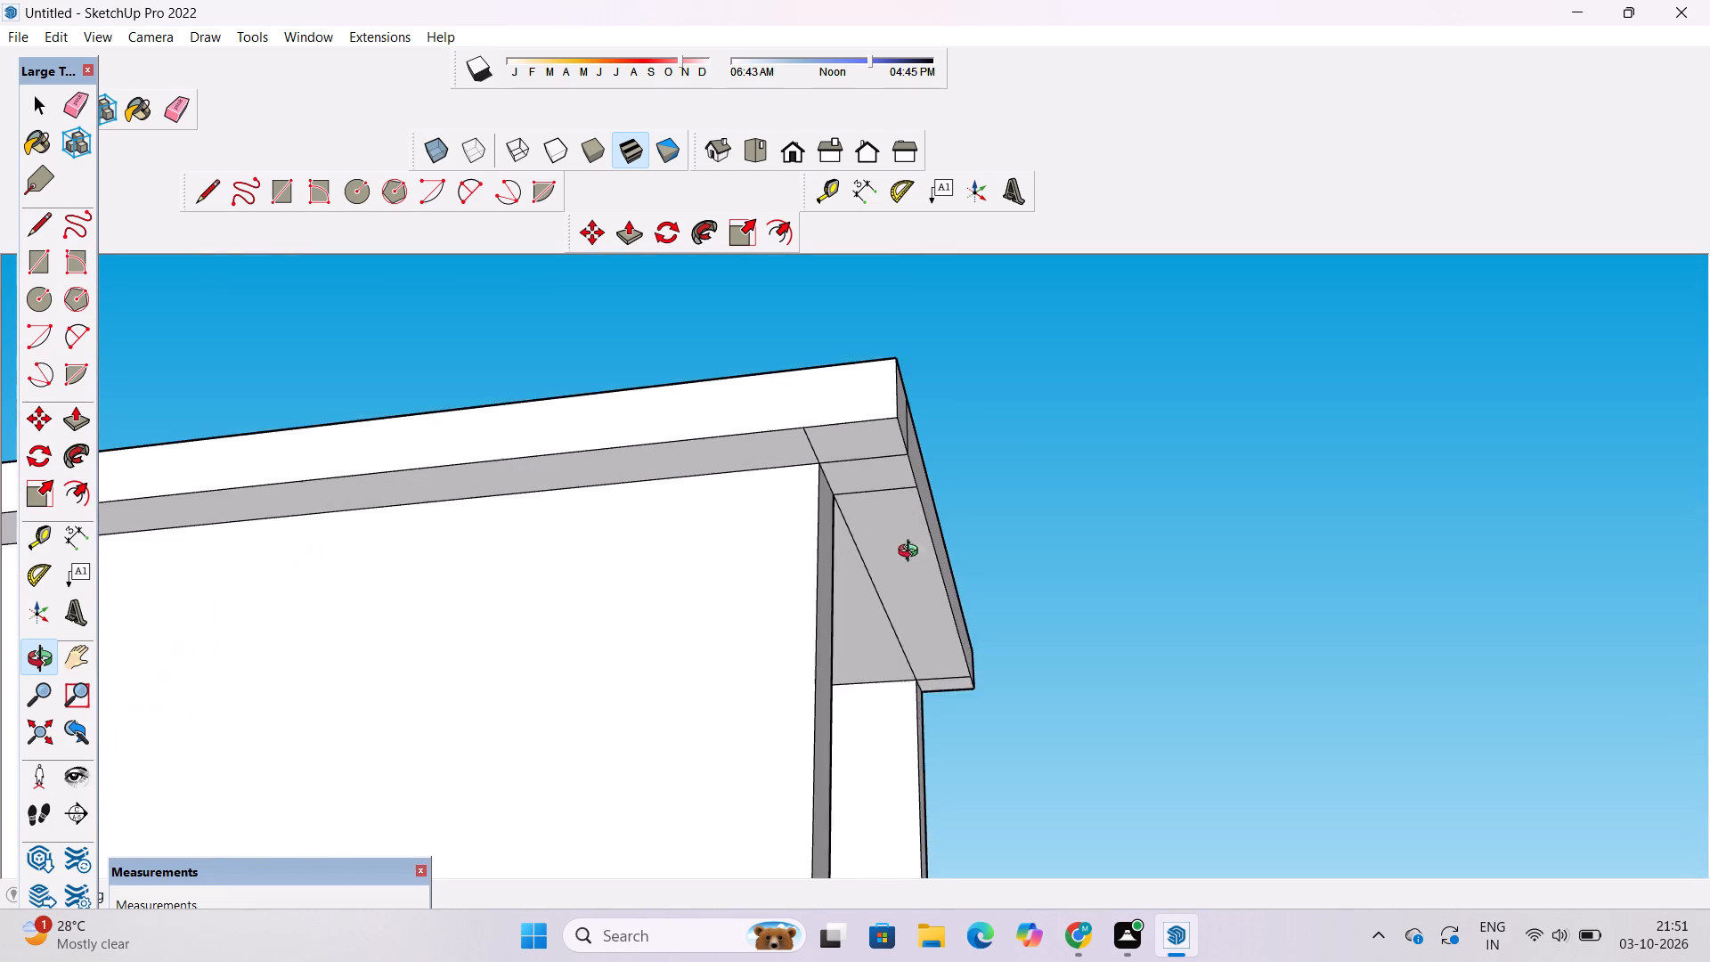
left_click_drag(850, 571, 815, 514, "shift")
left_click_drag(984, 435, 940, 477)
scroll(858, 501, "down", 2)
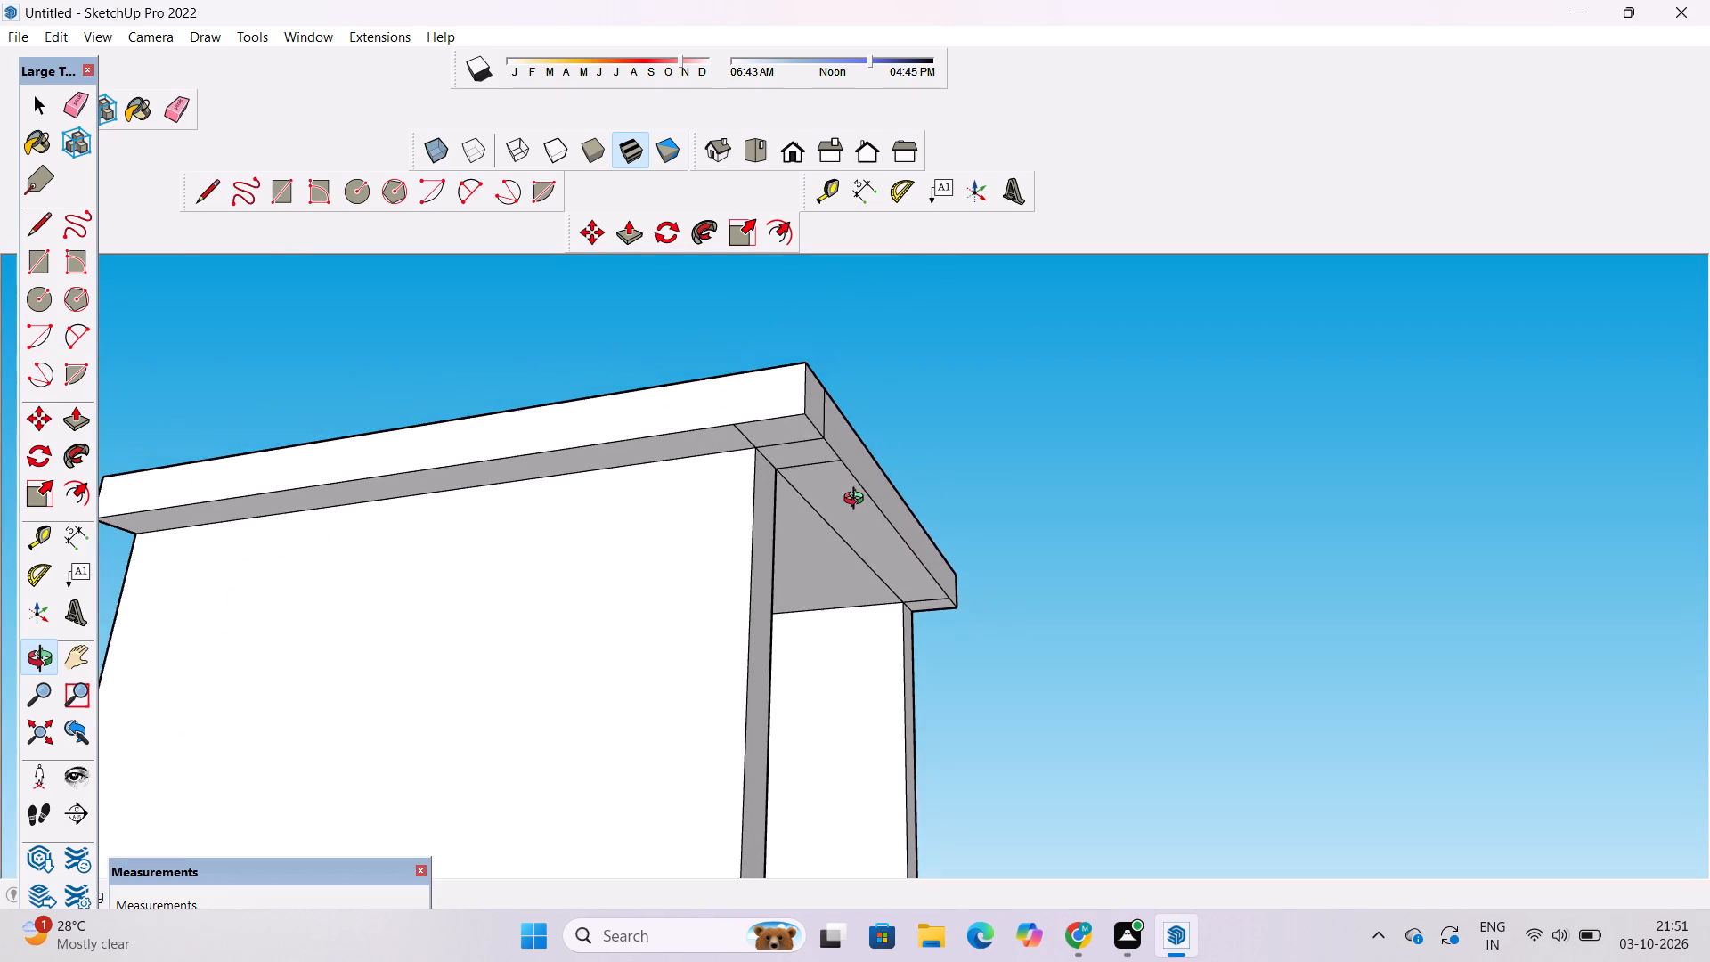
left_click_drag(845, 490, 818, 515)
key("e")
scroll(803, 511, "up", 4)
scroll(805, 409, "up", 2)
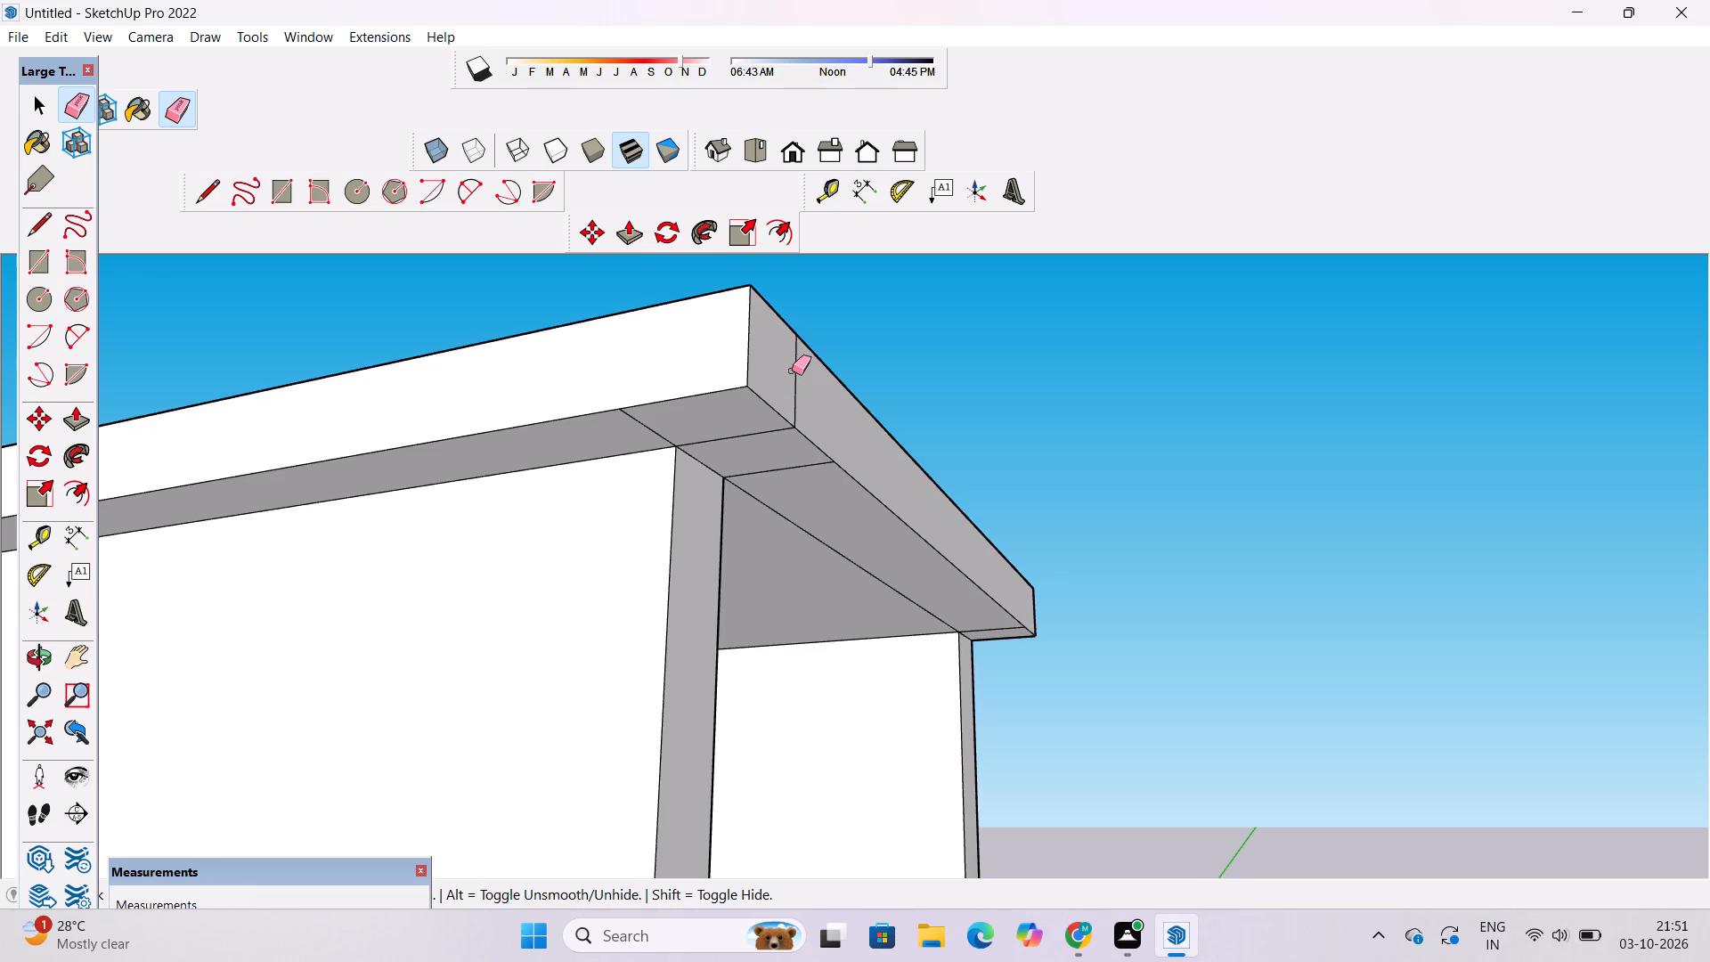
left_click_drag(790, 369, 800, 396)
left_click_drag(743, 427, 780, 477)
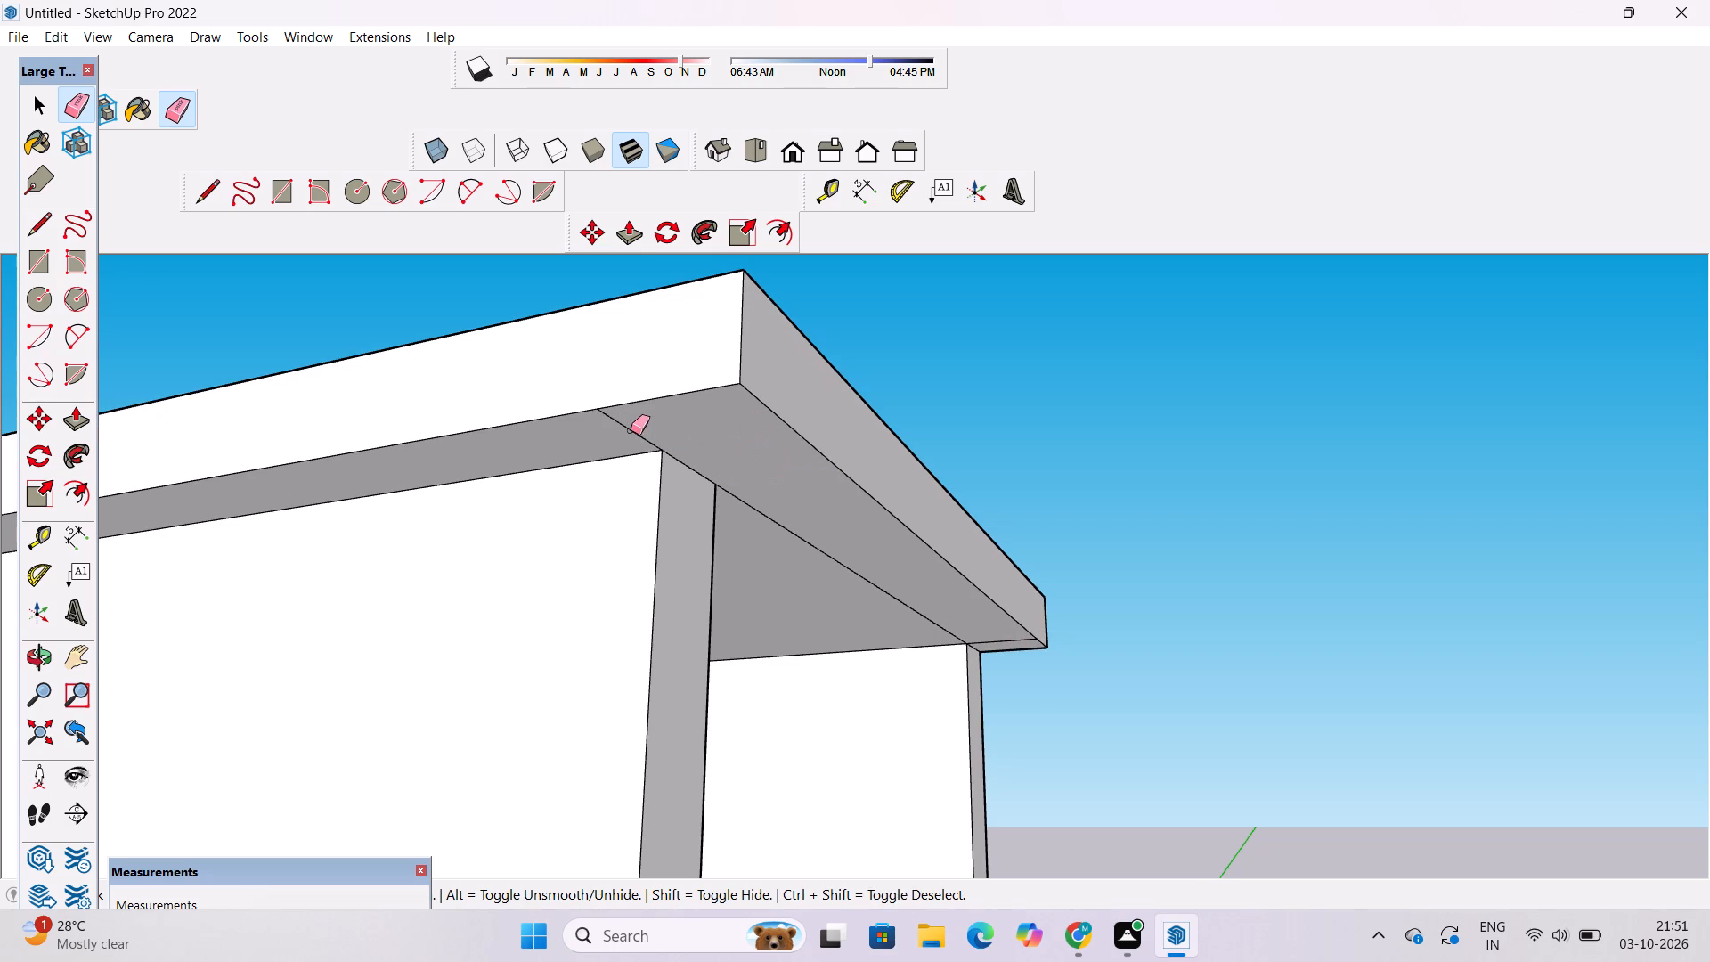
left_click(631, 430)
scroll(1007, 652, "up", 12)
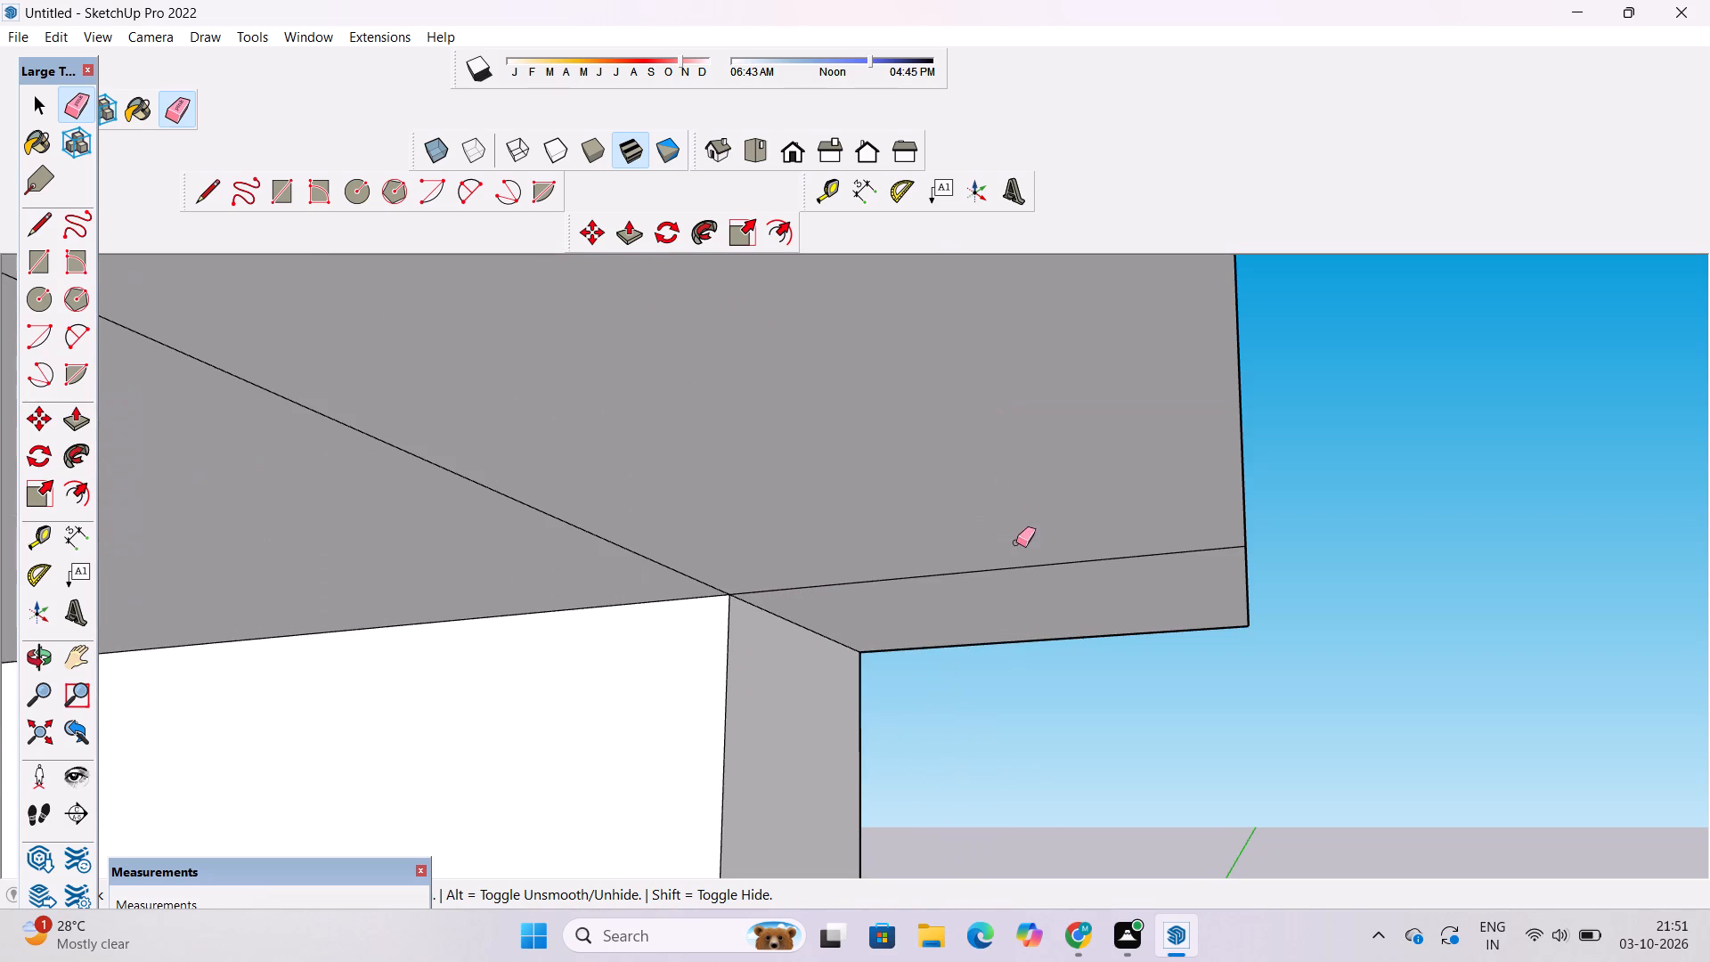
left_click_drag(973, 342, 976, 384)
Draw a line about 17'6" long across the roof room's closed back wall, level with the slab's underside.
scroll(1078, 441, "down", 20)
scroll(1078, 441, "down", 4)
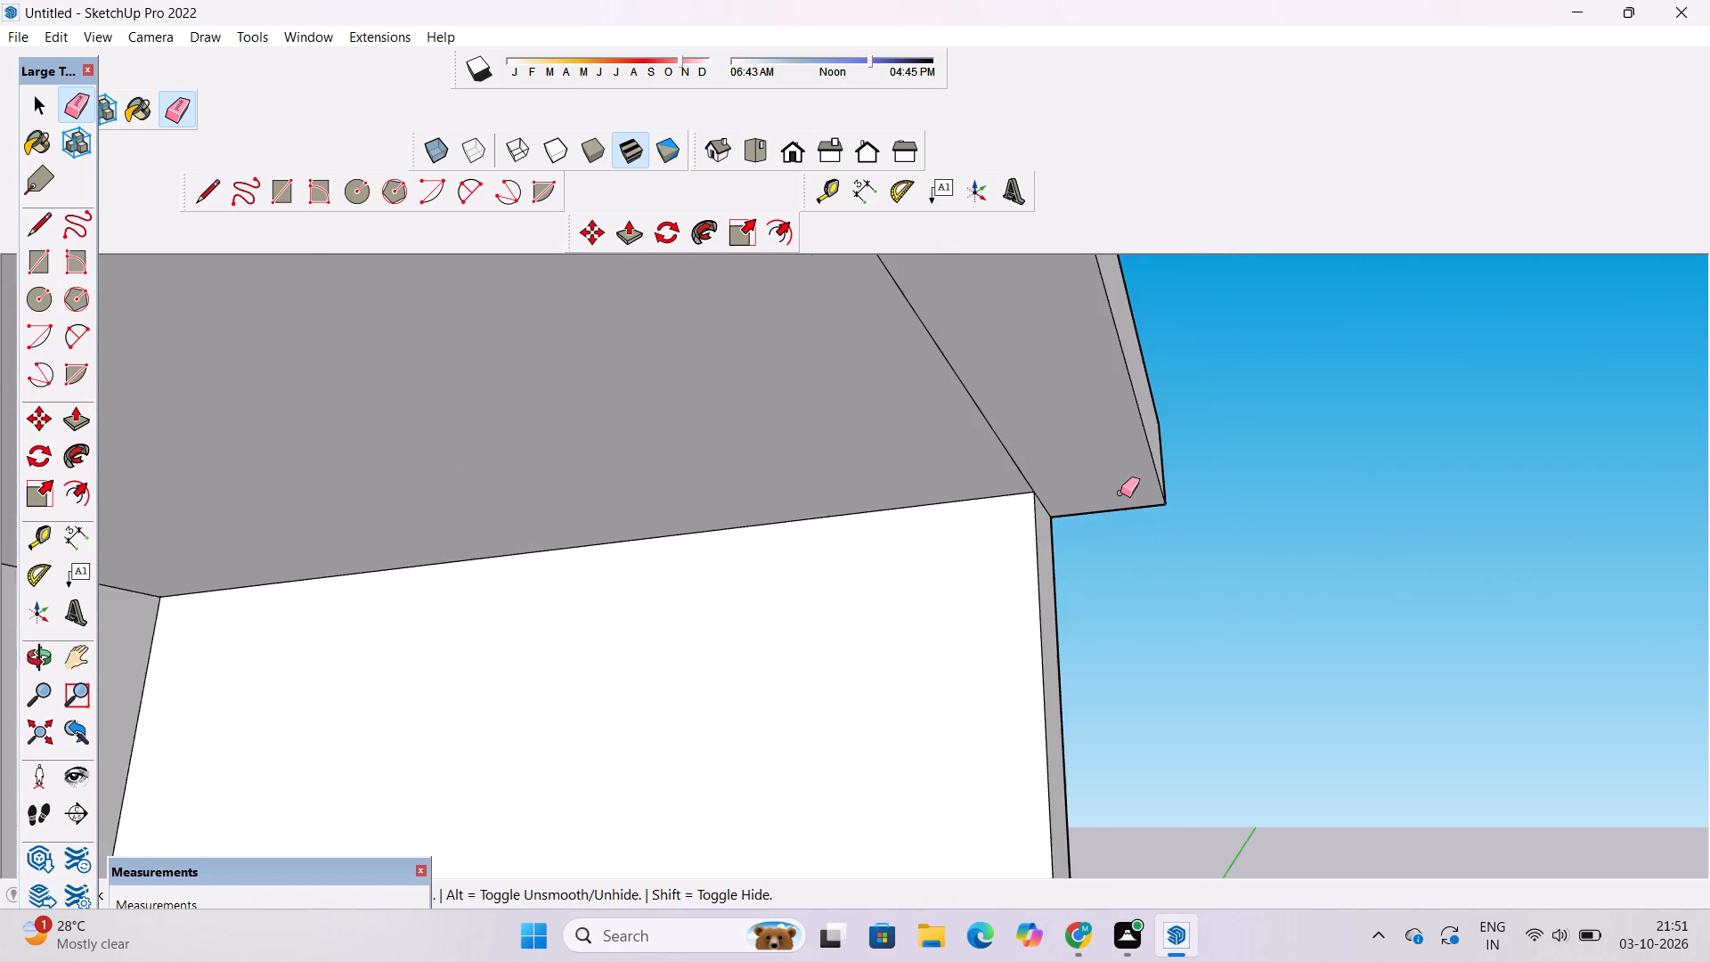
scroll(1120, 493, "down", 7)
key("o")
scroll(1150, 466, "down", 13)
left_click_drag(1178, 433, 1241, 623)
scroll(907, 458, "up", 6)
left_click_drag(650, 523, 1021, 528)
left_click_drag(961, 529, 1002, 442, "shift")
left_click_drag(1000, 439, 1008, 544)
scroll(825, 477, "up", 4)
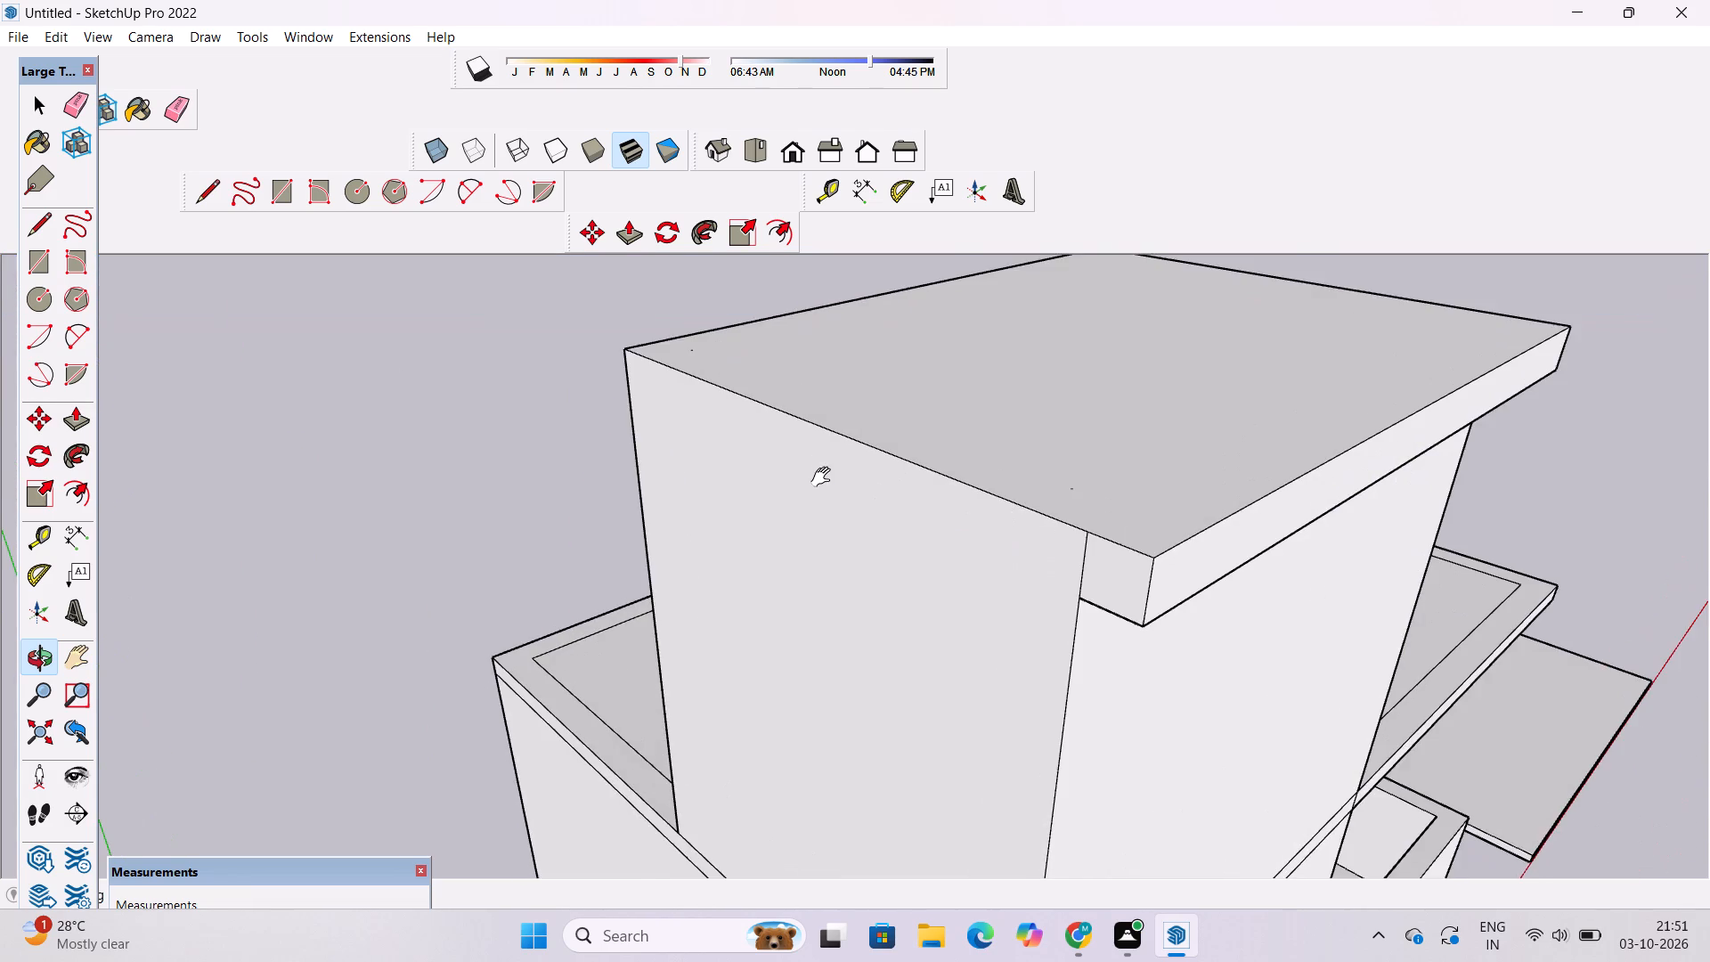
left_click_drag(824, 477, 798, 459, "shift")
key("l")
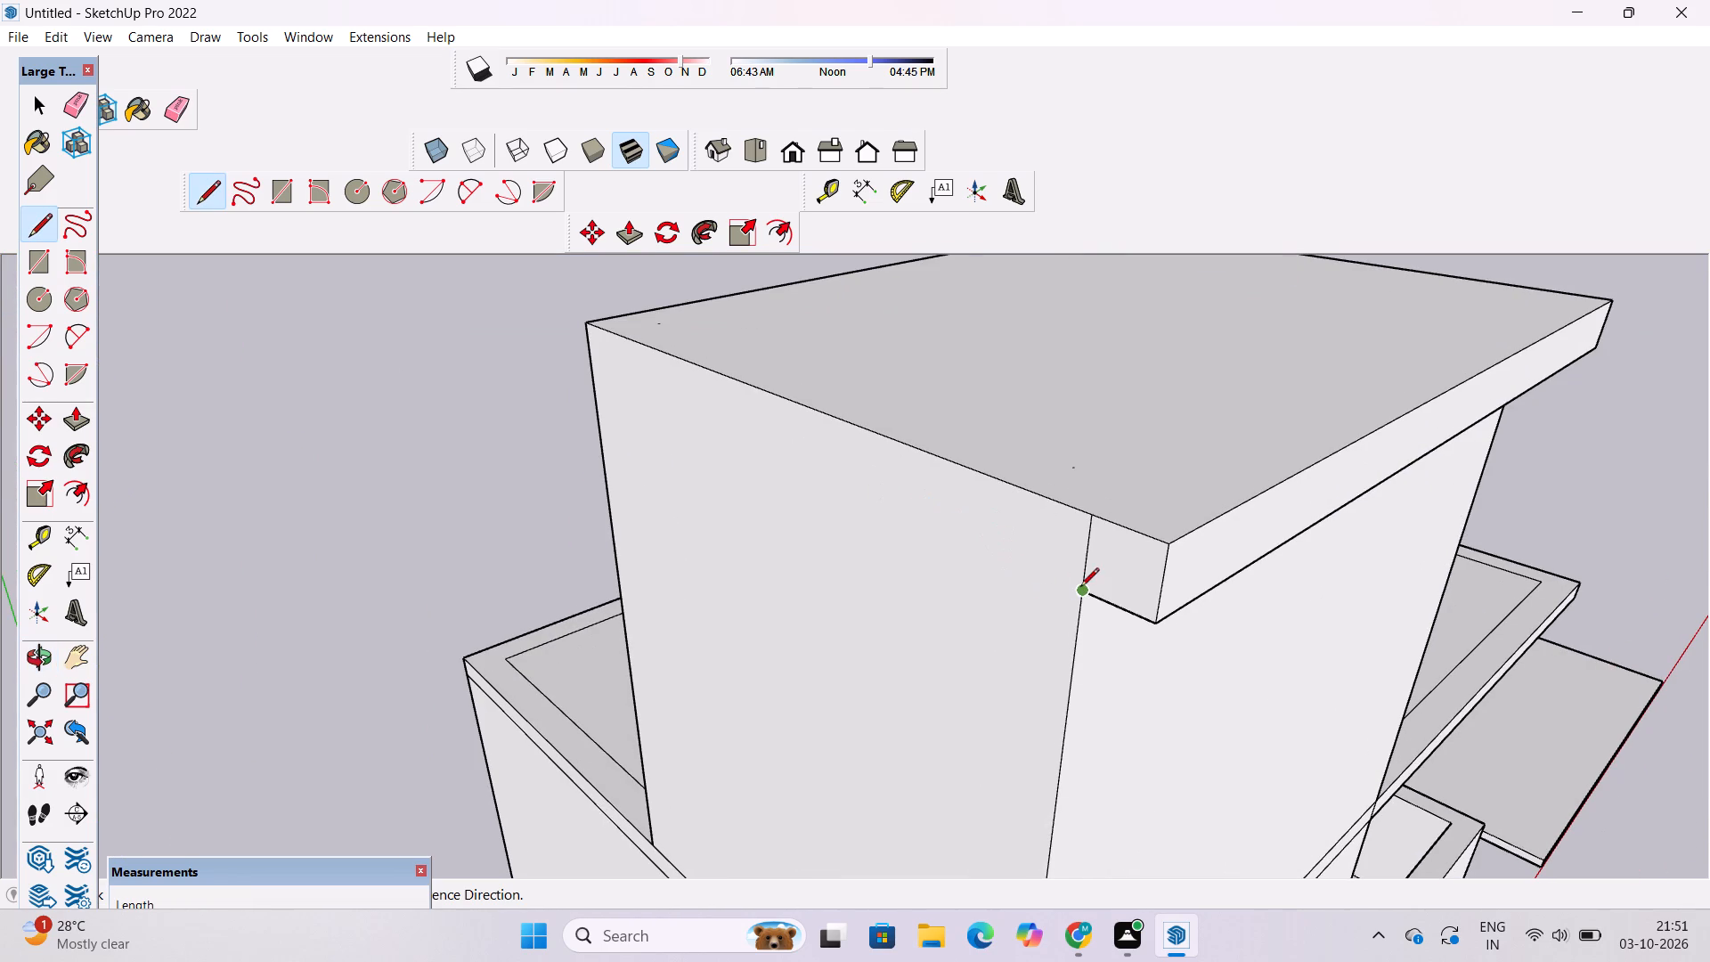
left_click(1079, 591)
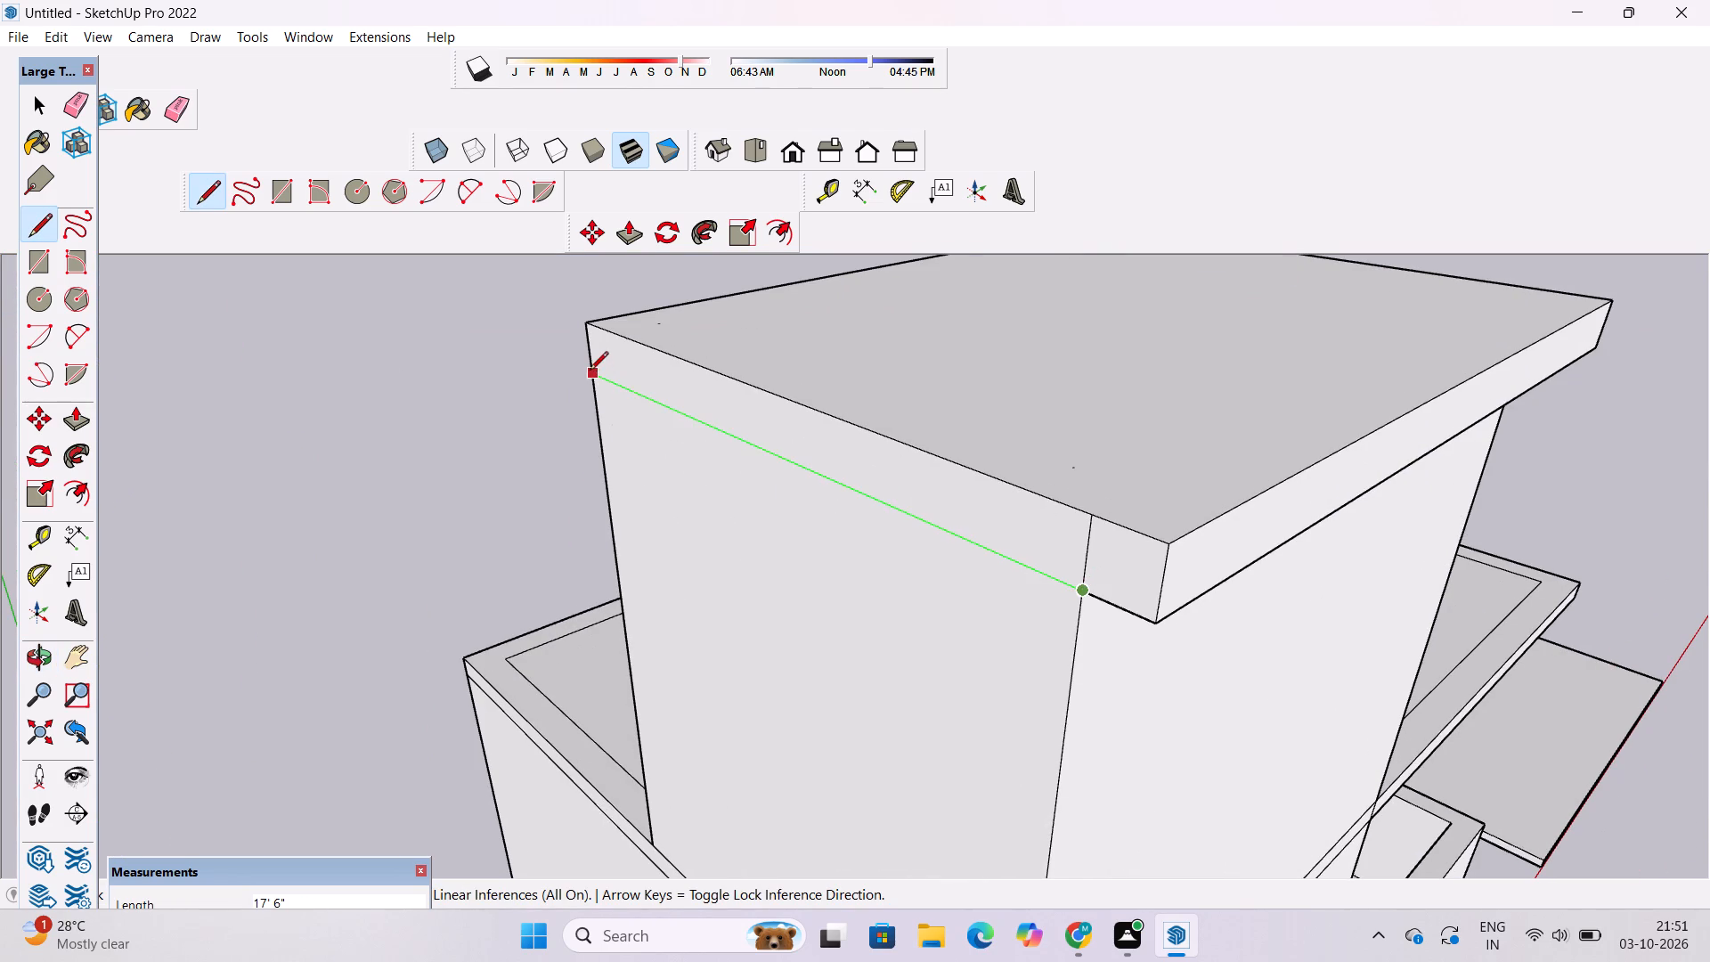
left_click(590, 371)
key("space")
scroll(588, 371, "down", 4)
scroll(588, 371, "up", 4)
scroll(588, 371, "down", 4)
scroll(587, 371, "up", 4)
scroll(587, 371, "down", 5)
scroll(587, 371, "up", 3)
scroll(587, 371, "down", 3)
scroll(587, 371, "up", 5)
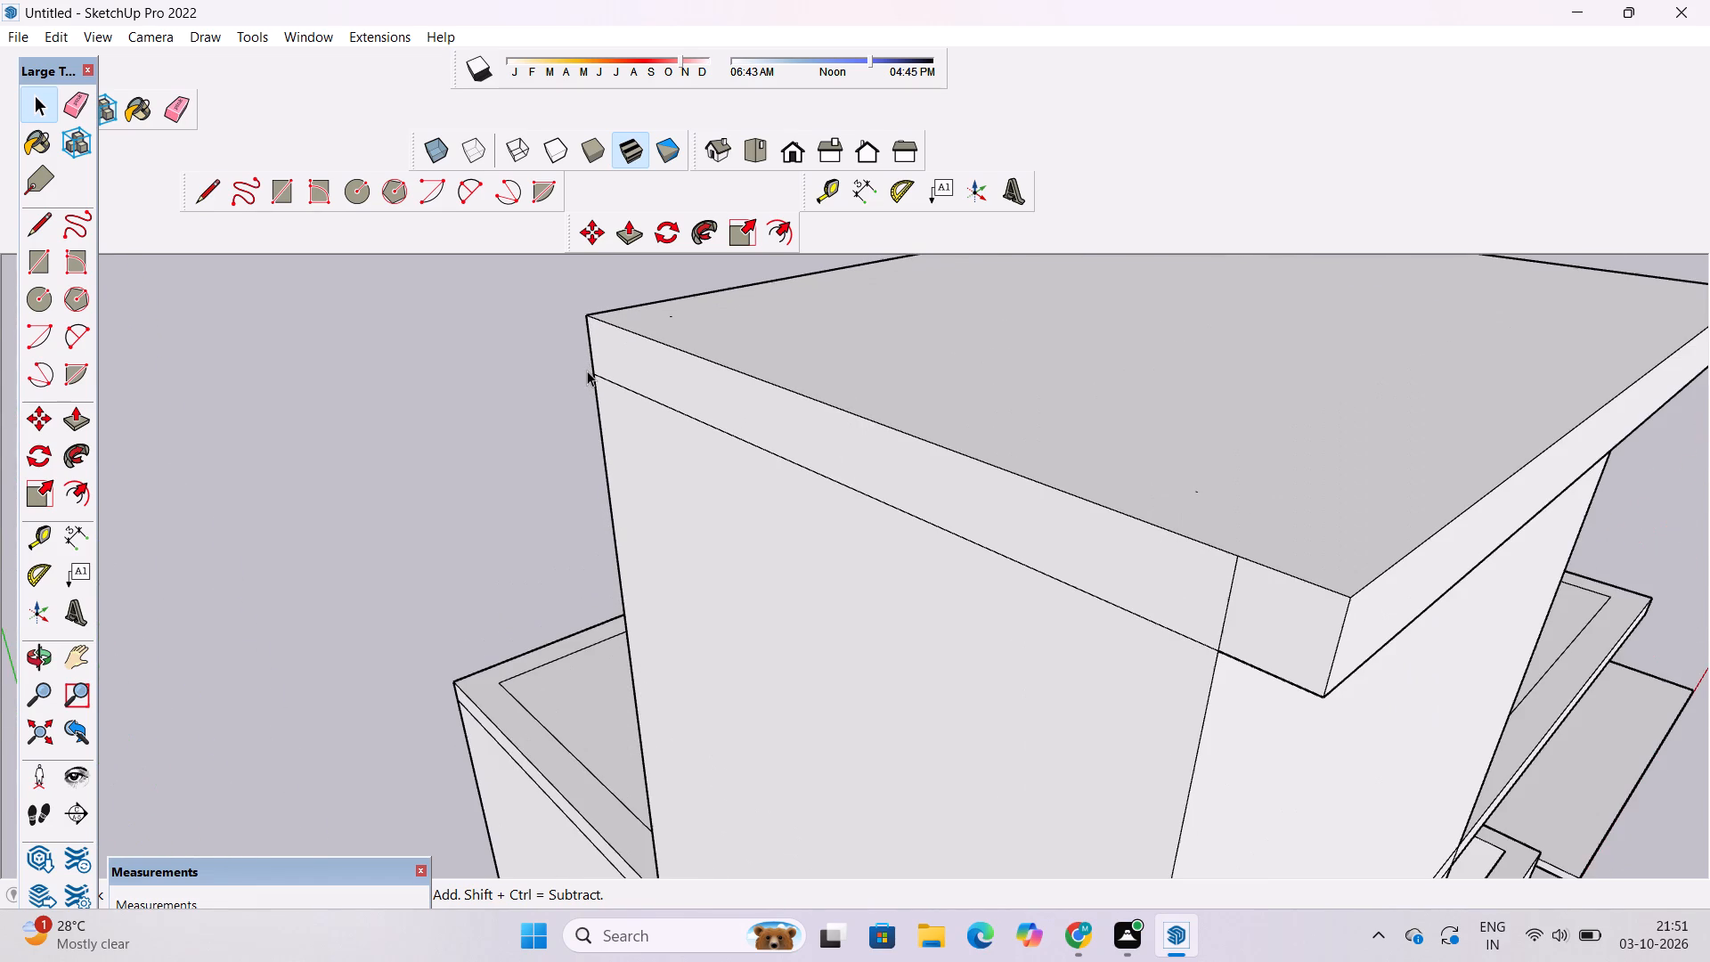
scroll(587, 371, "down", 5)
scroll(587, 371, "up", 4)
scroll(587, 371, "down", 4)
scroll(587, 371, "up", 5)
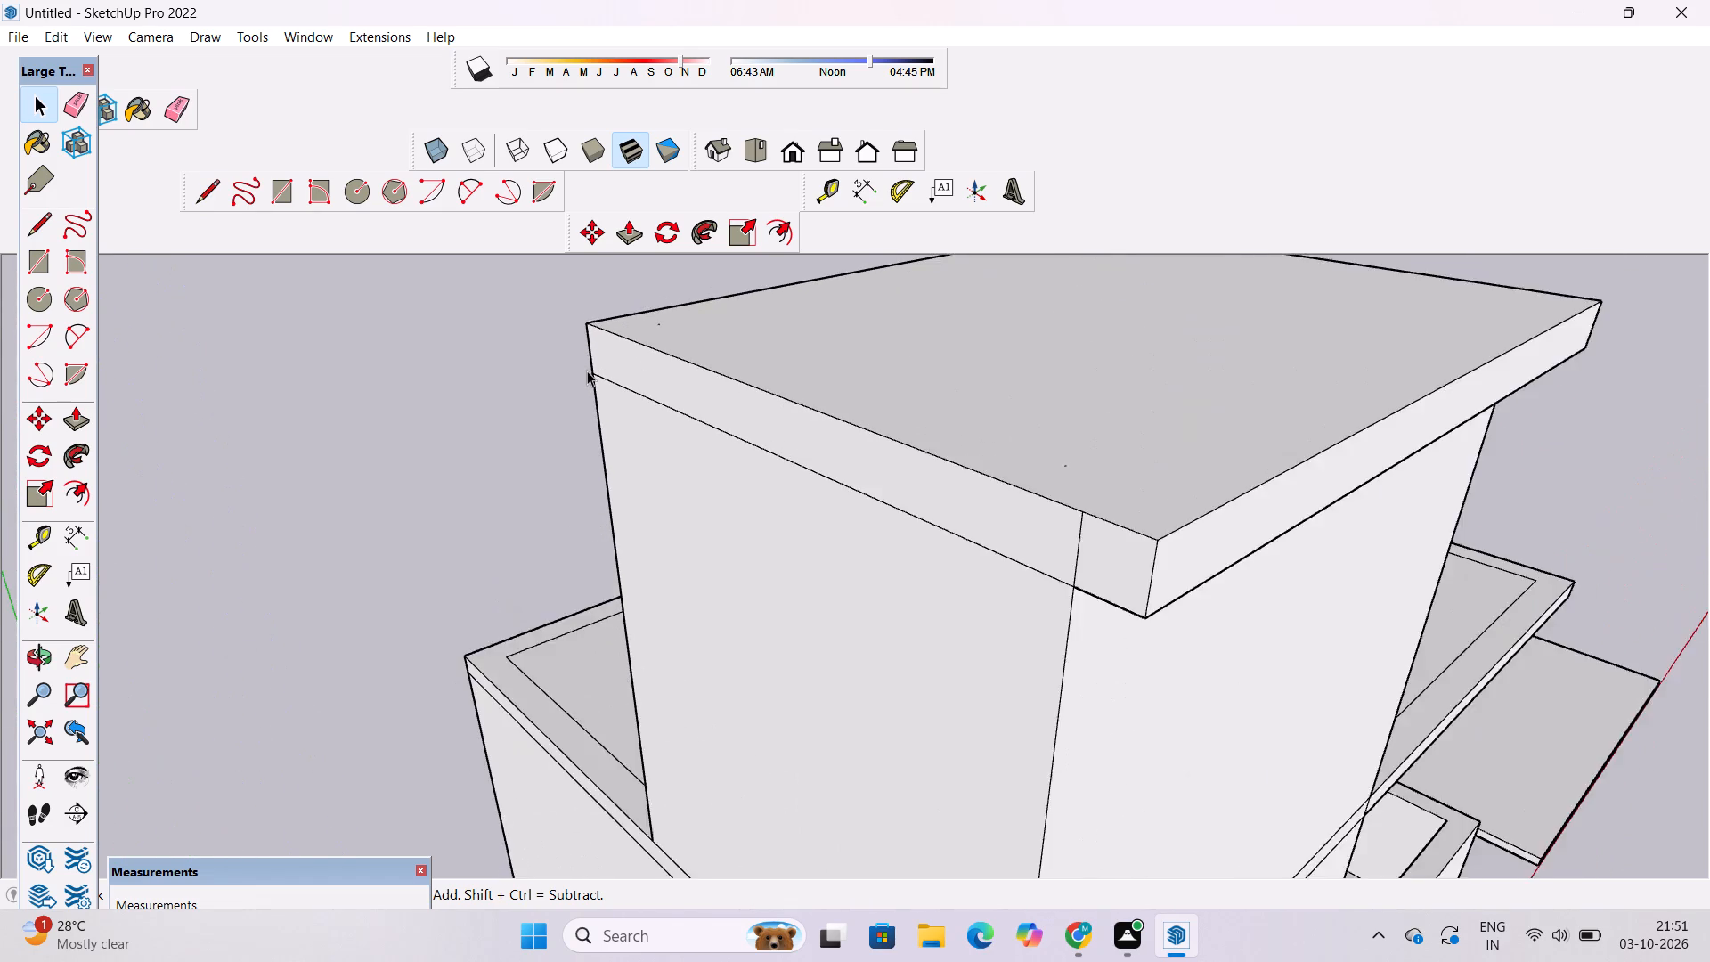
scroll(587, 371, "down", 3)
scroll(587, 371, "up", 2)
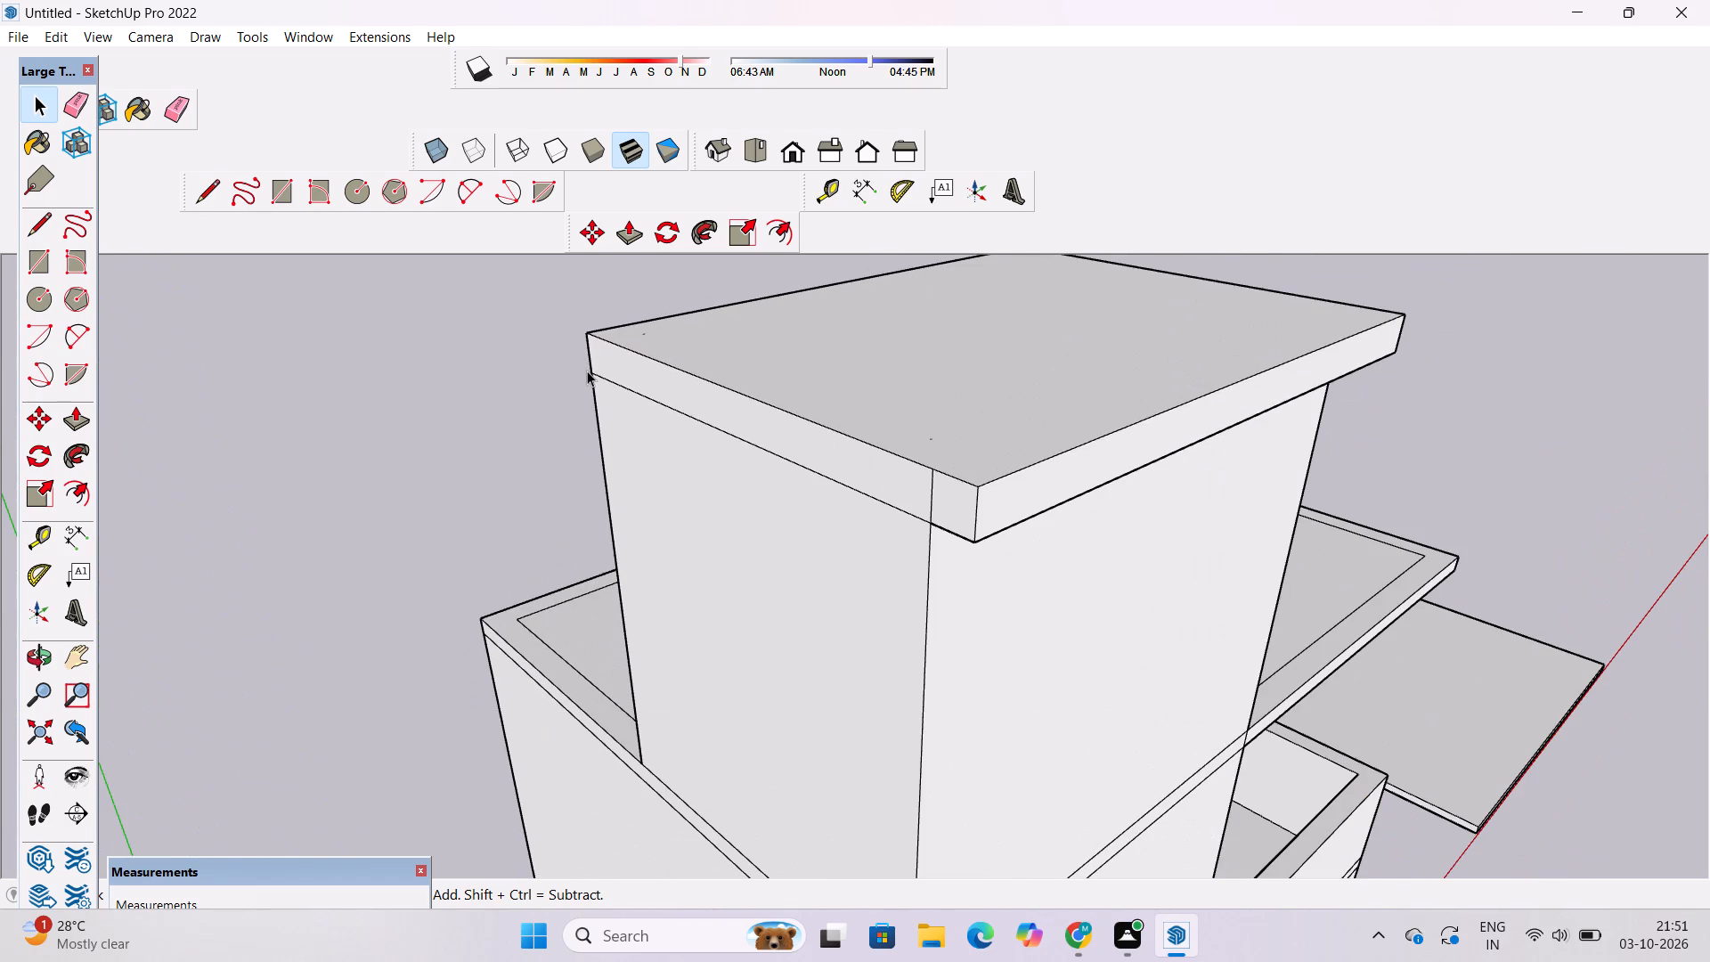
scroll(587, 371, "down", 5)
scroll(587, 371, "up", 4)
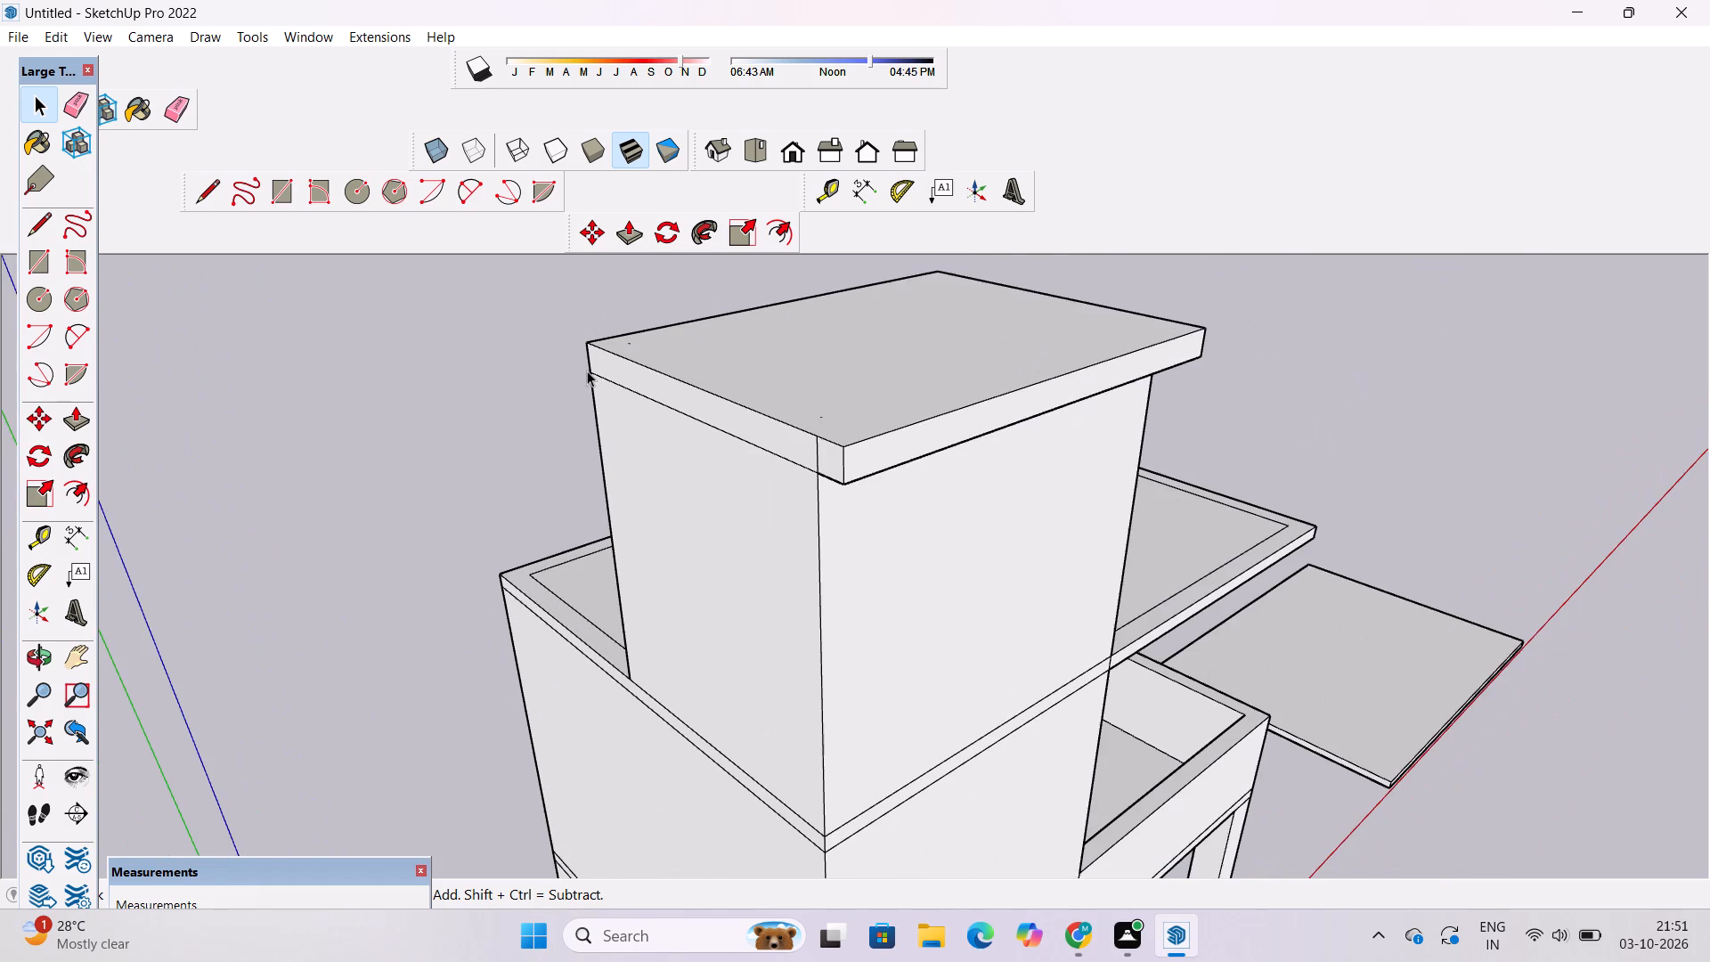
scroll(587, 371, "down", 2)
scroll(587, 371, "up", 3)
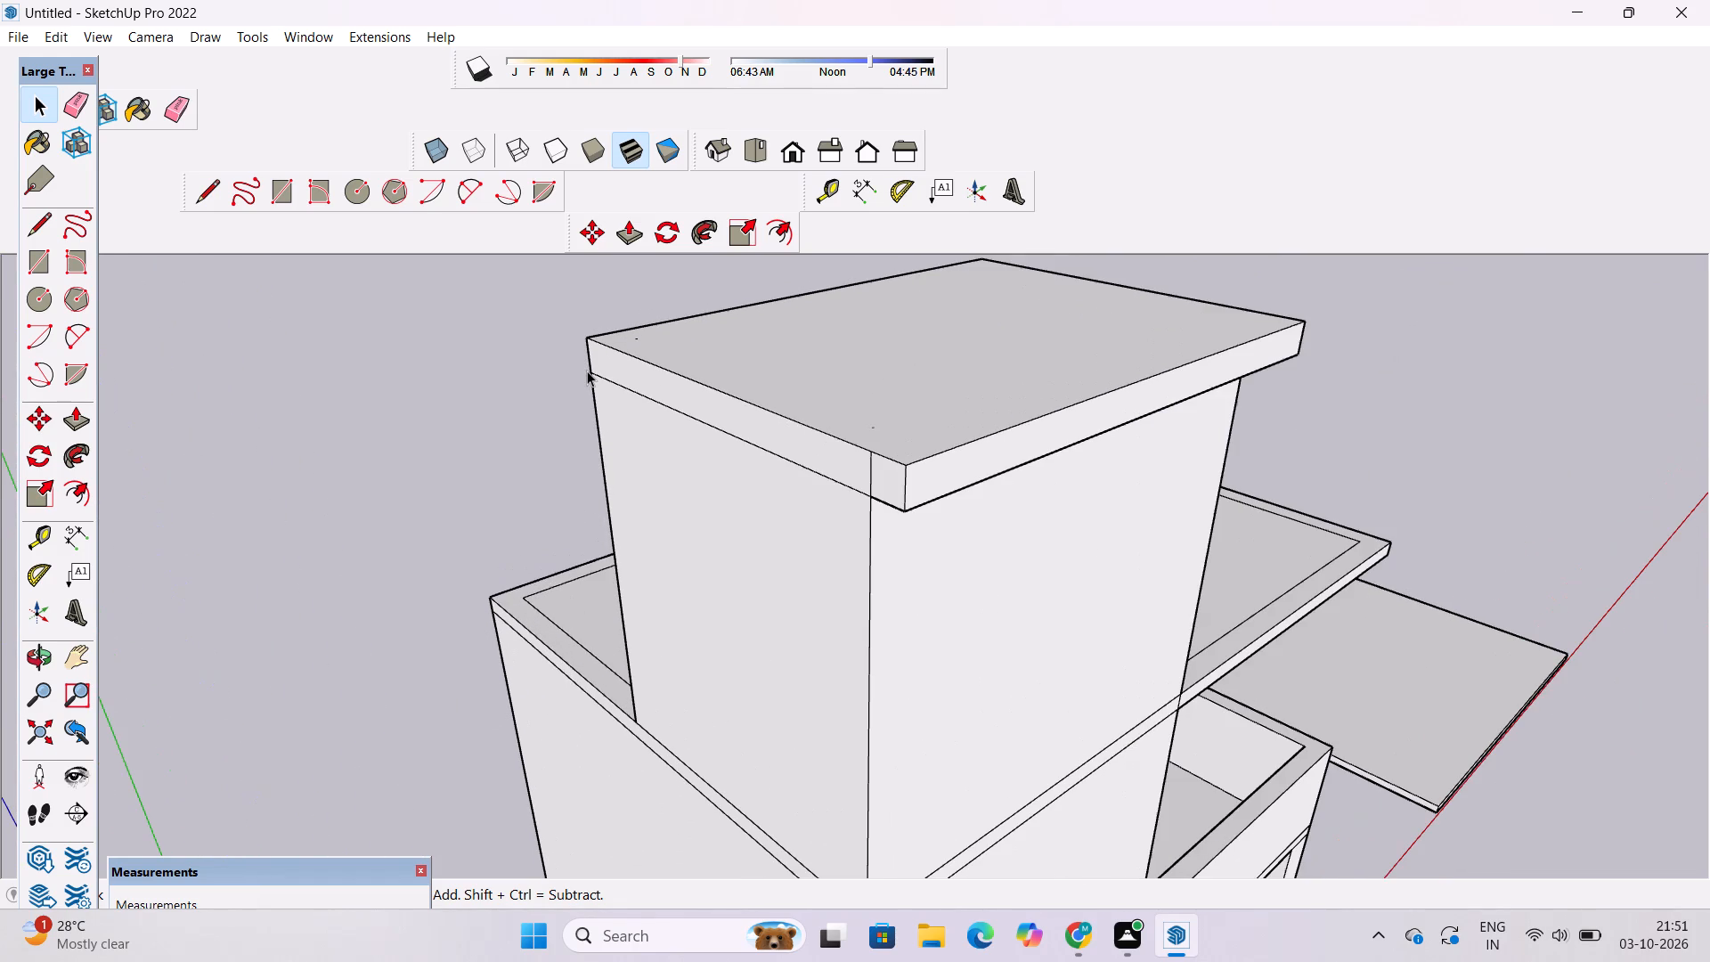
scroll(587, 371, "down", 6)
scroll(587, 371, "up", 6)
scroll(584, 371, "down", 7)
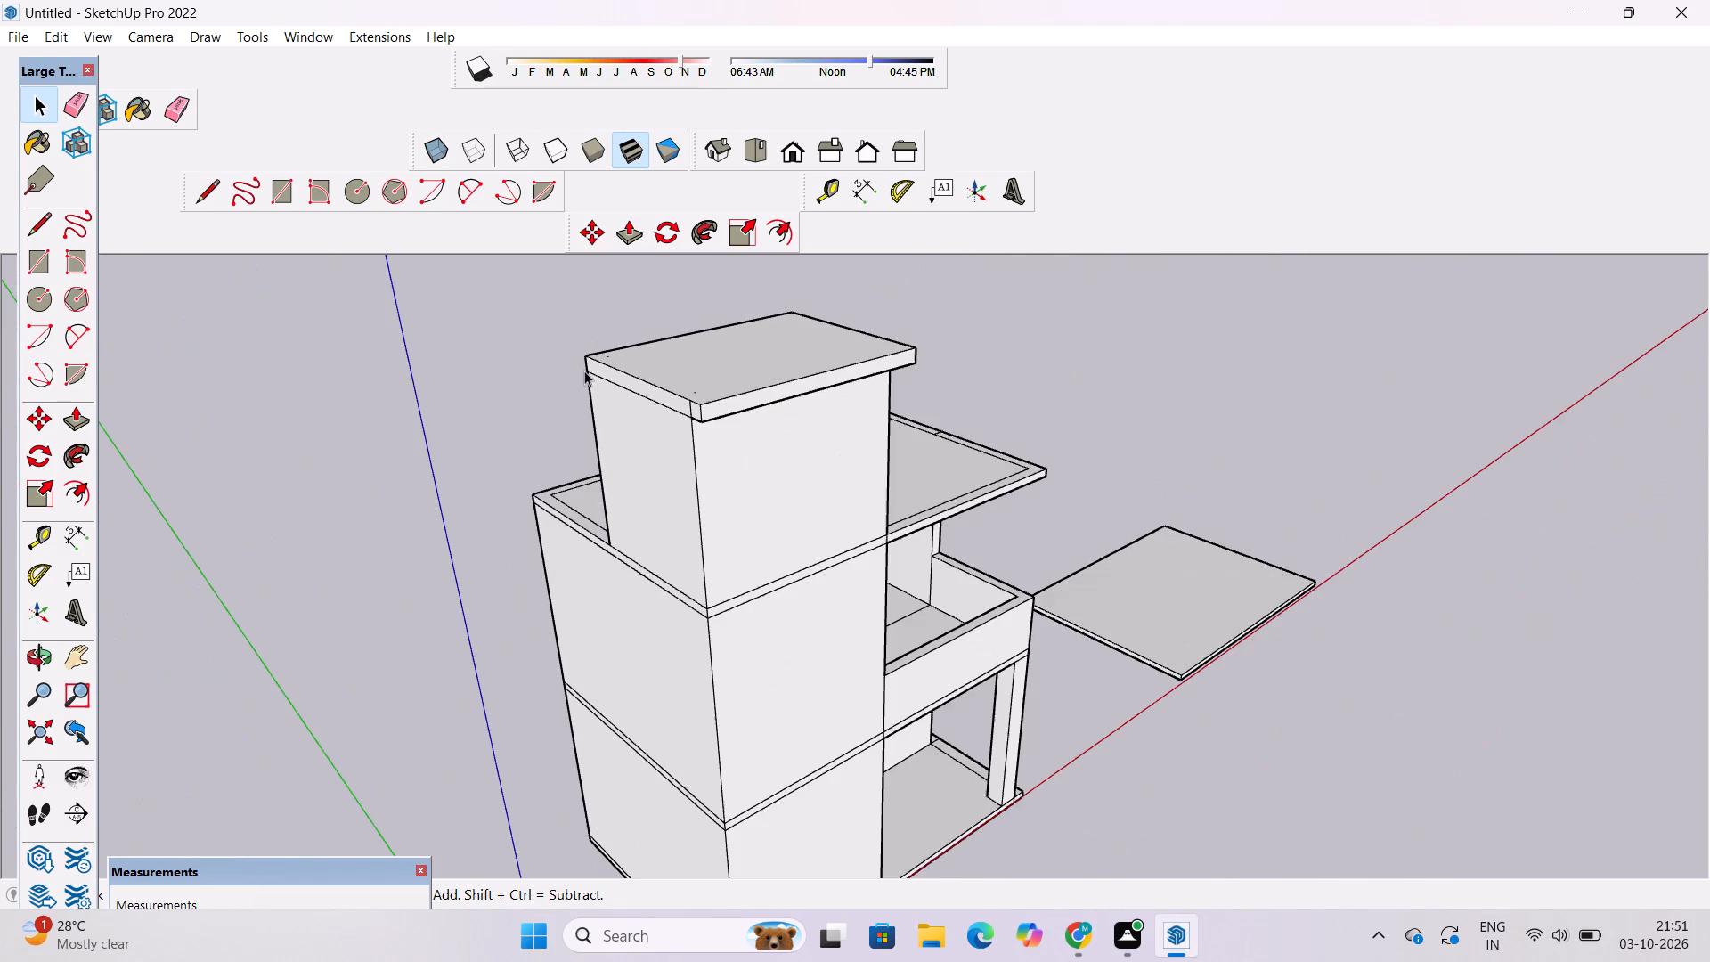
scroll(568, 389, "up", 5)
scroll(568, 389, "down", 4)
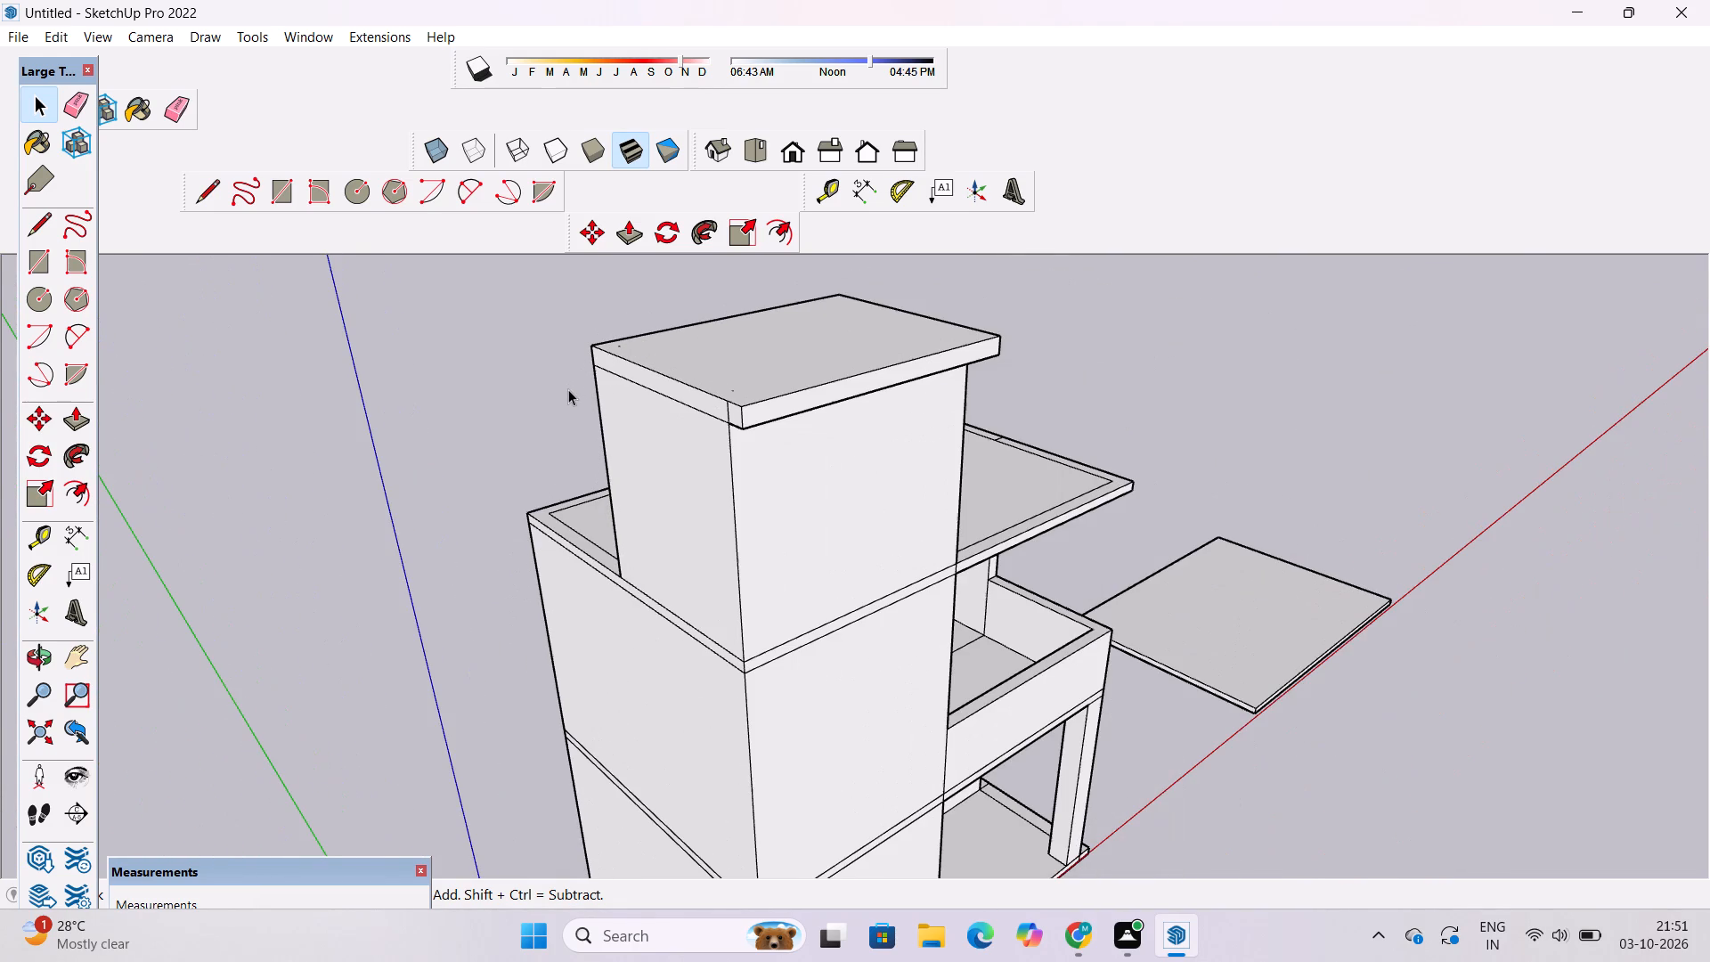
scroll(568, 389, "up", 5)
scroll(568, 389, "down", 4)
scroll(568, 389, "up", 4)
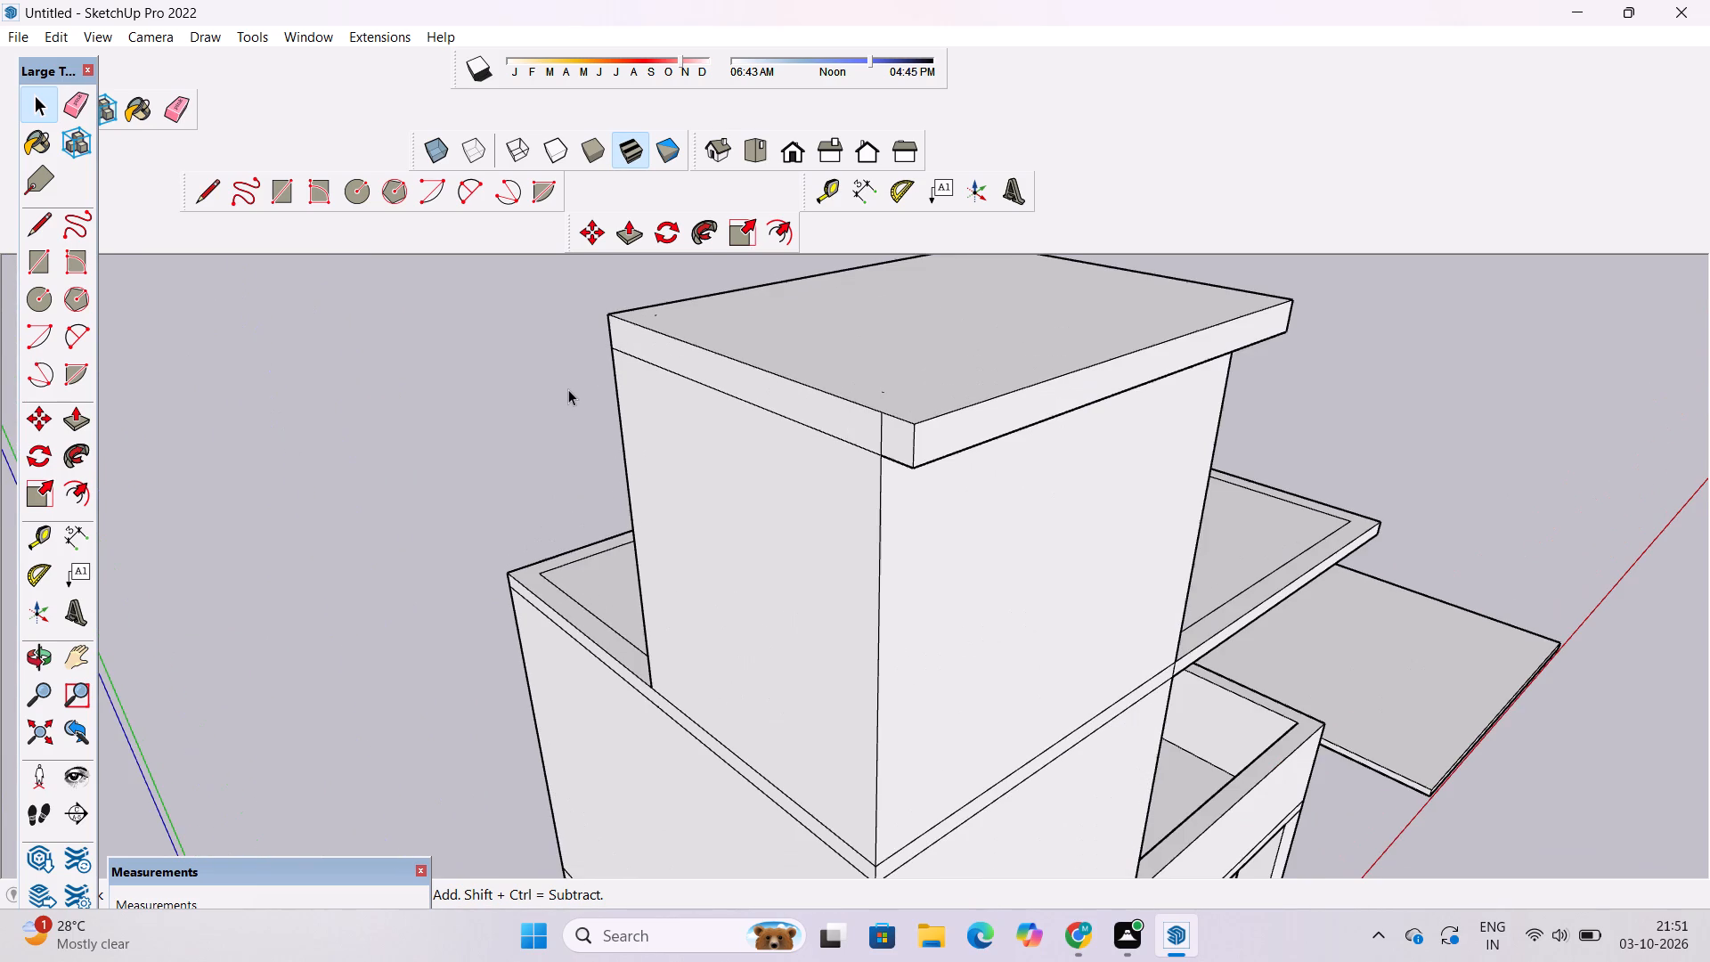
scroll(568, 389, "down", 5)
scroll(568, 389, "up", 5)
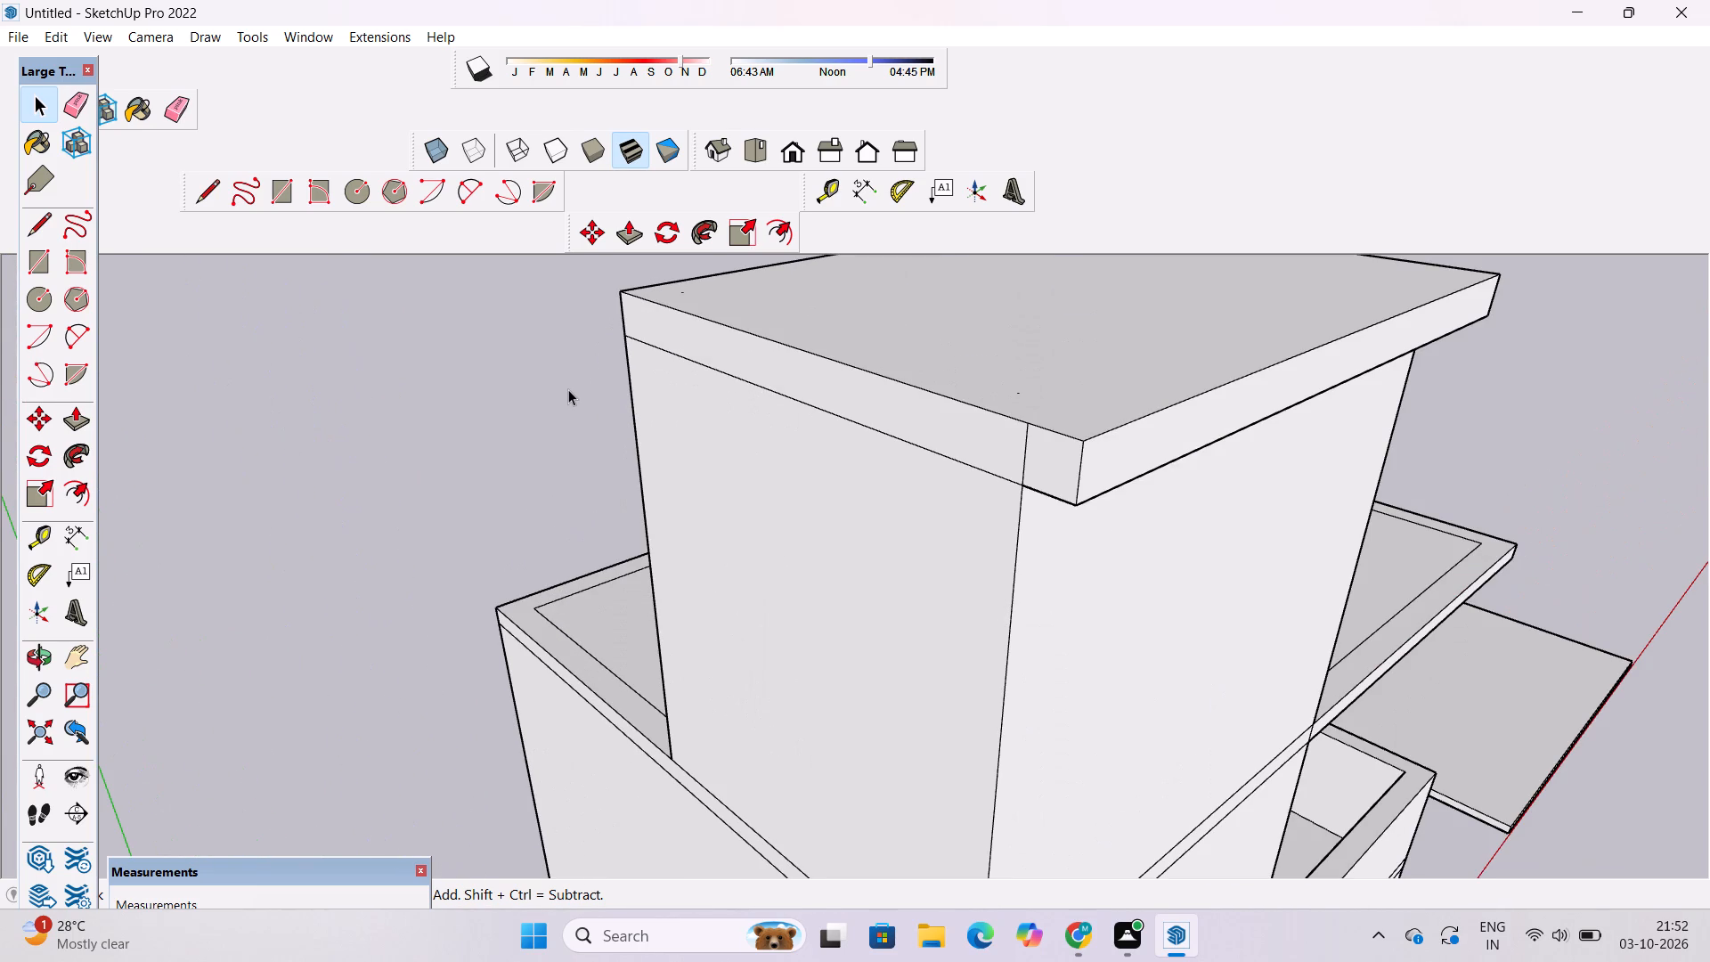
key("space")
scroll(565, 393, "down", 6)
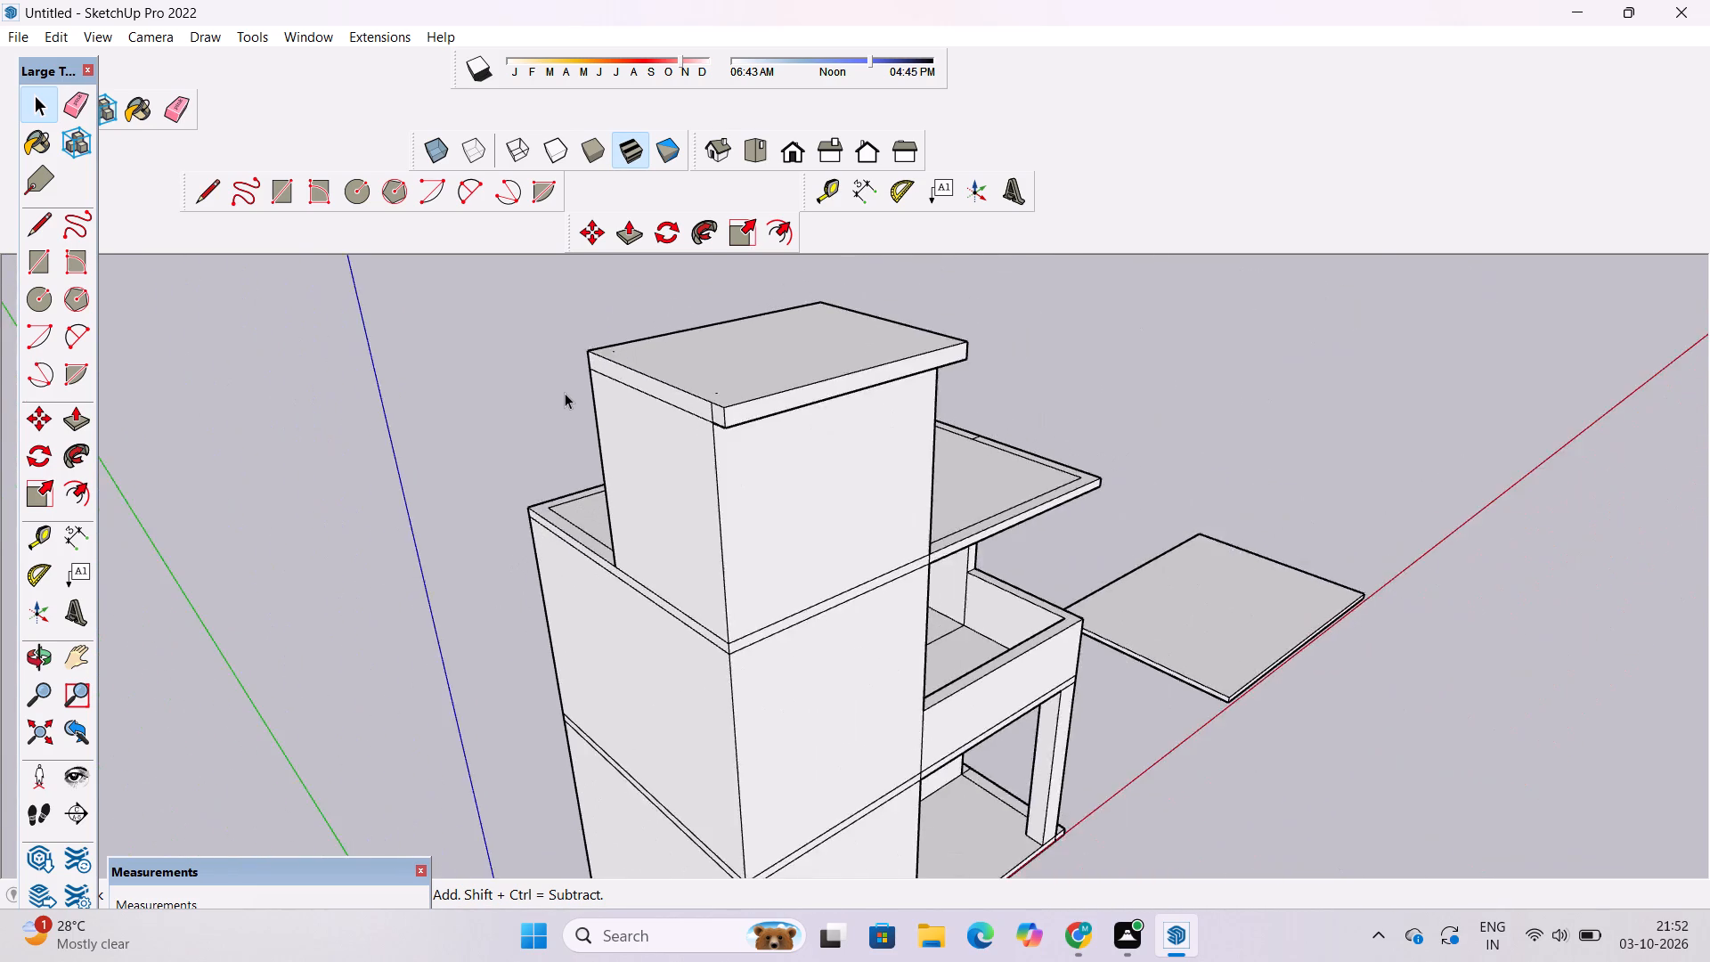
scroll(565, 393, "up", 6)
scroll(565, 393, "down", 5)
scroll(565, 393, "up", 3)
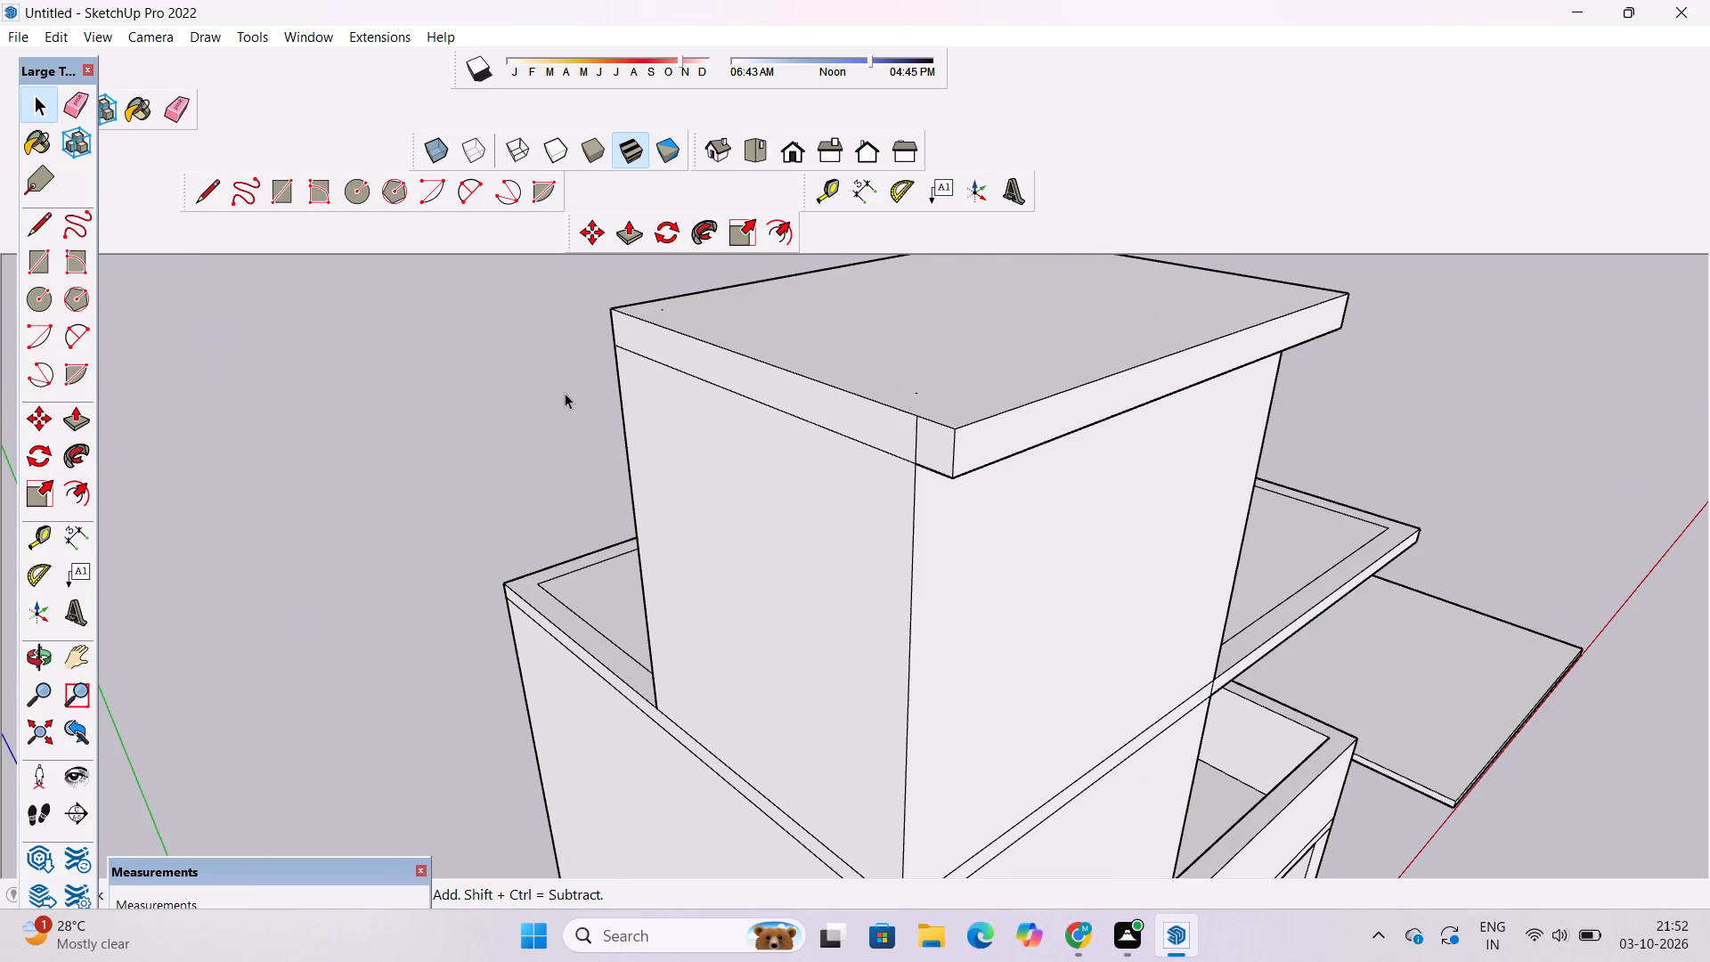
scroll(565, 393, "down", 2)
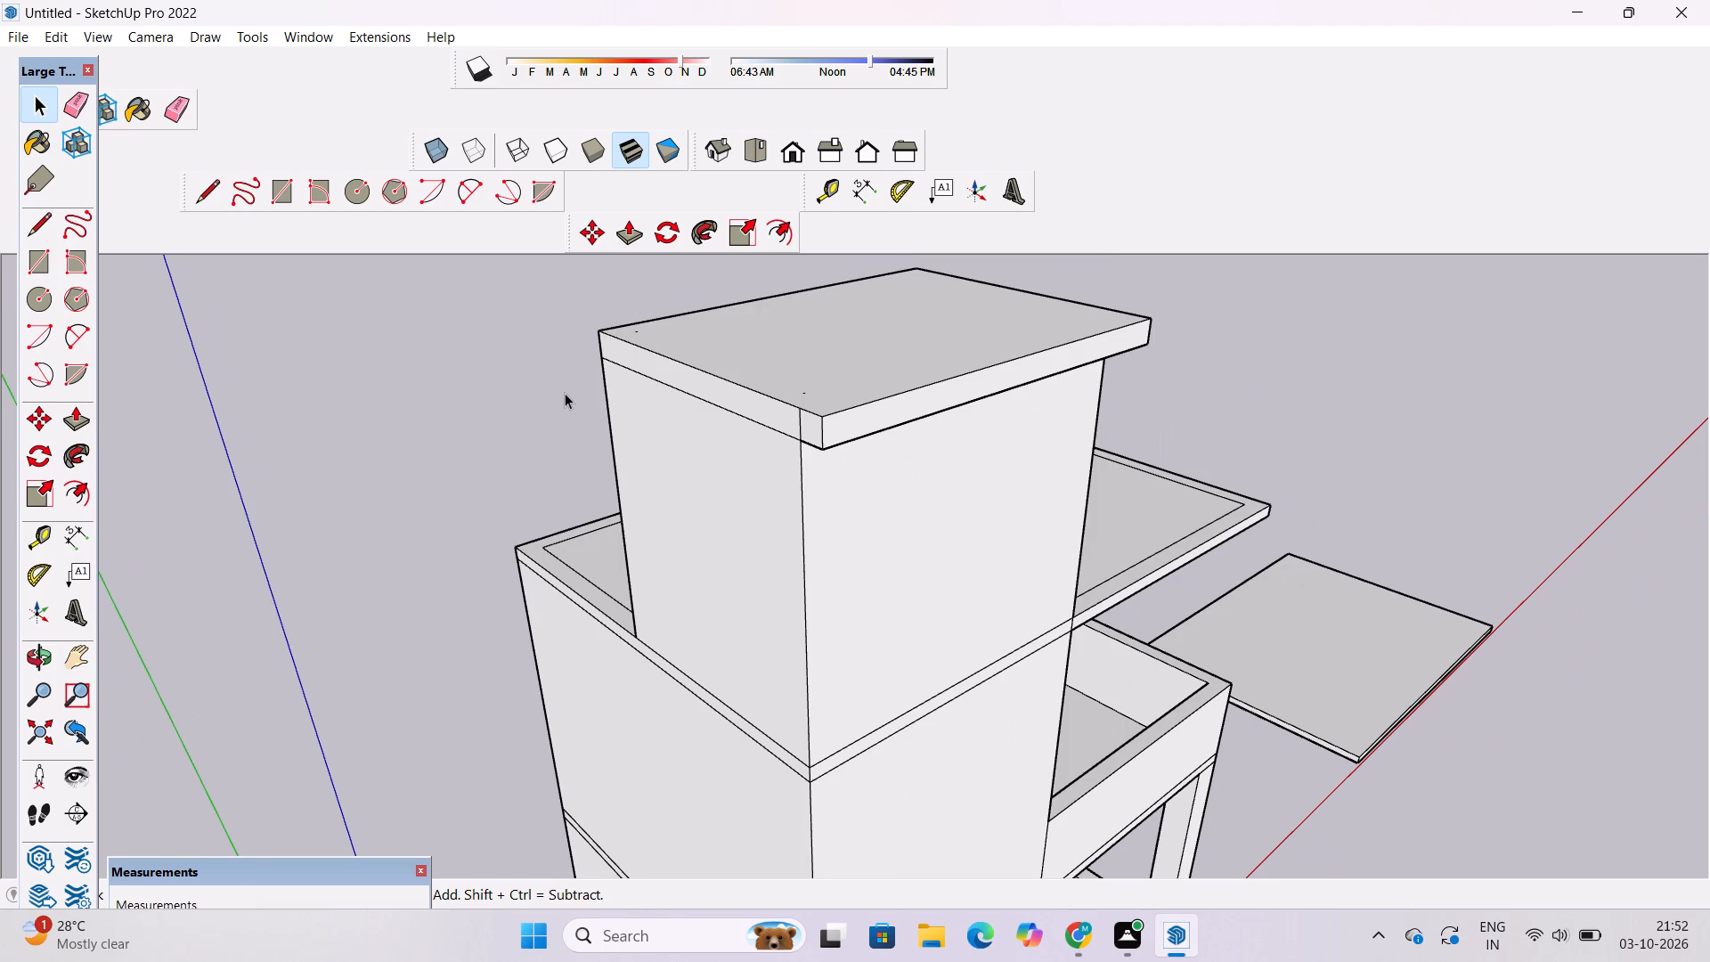
Erase the short vertical edge dividing the slab's back face from the end of its side overhang.
key("o")
scroll(565, 393, "down", 4)
left_click_drag(580, 425, 583, 384)
scroll(582, 384, "up", 2)
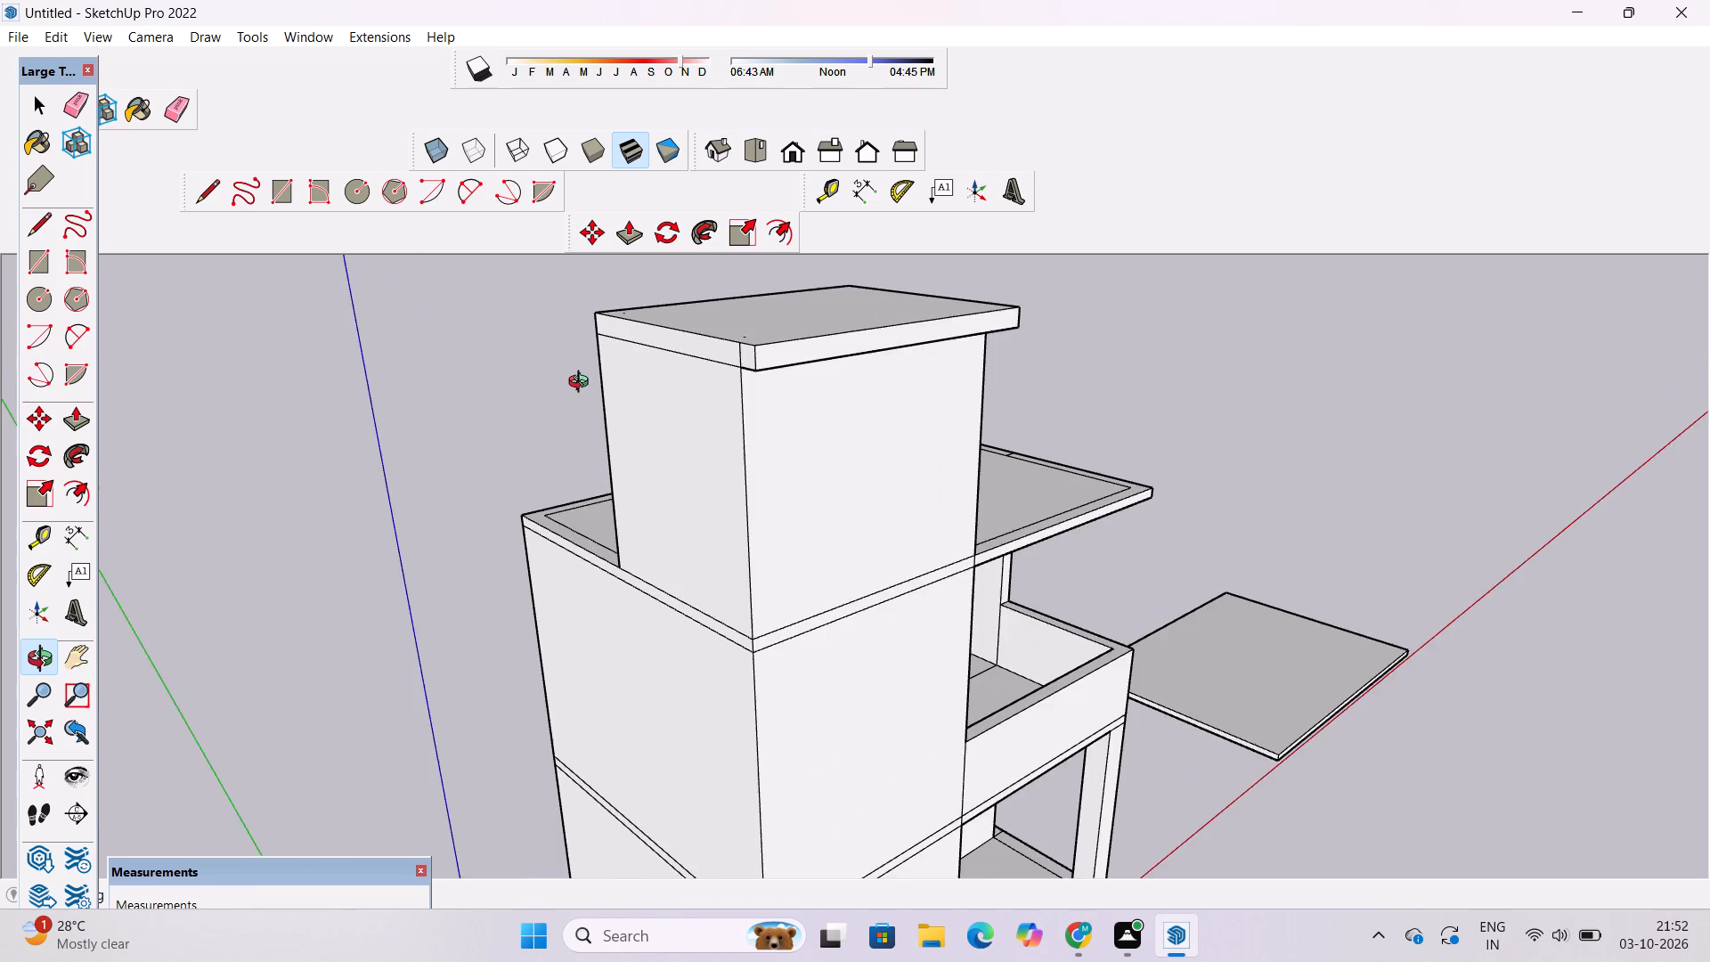
left_click_drag(591, 379, 588, 442, "shift")
scroll(655, 435, "up", 5, "shift")
left_click_drag(696, 454, 311, 539, "shift")
scroll(436, 510, "up", 5, "shift")
left_click_drag(387, 518, 779, 420, "shift")
left_click_drag(781, 437, 655, 457)
scroll(557, 473, "up", 3)
left_click_drag(561, 468, 676, 465, "shift")
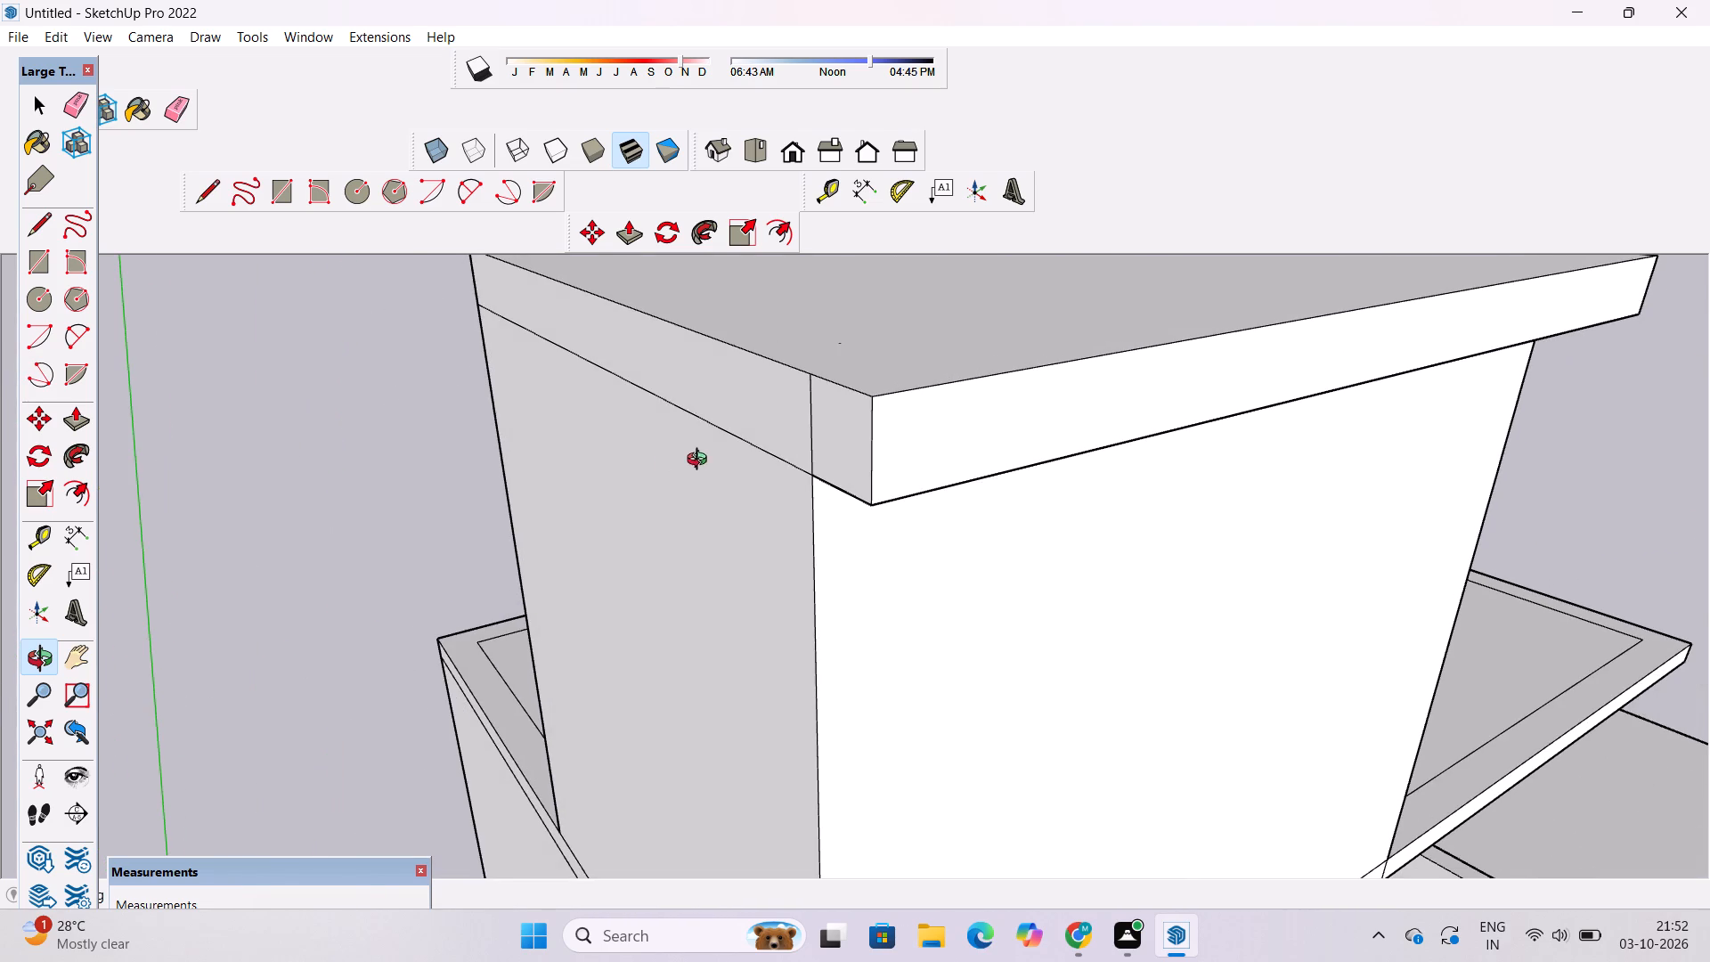
scroll(701, 461, "down", 5)
left_click_drag(737, 462, 702, 478)
scroll(710, 468, "up", 3)
key("e")
scroll(713, 454, "up", 3)
left_click_drag(721, 443, 734, 462)
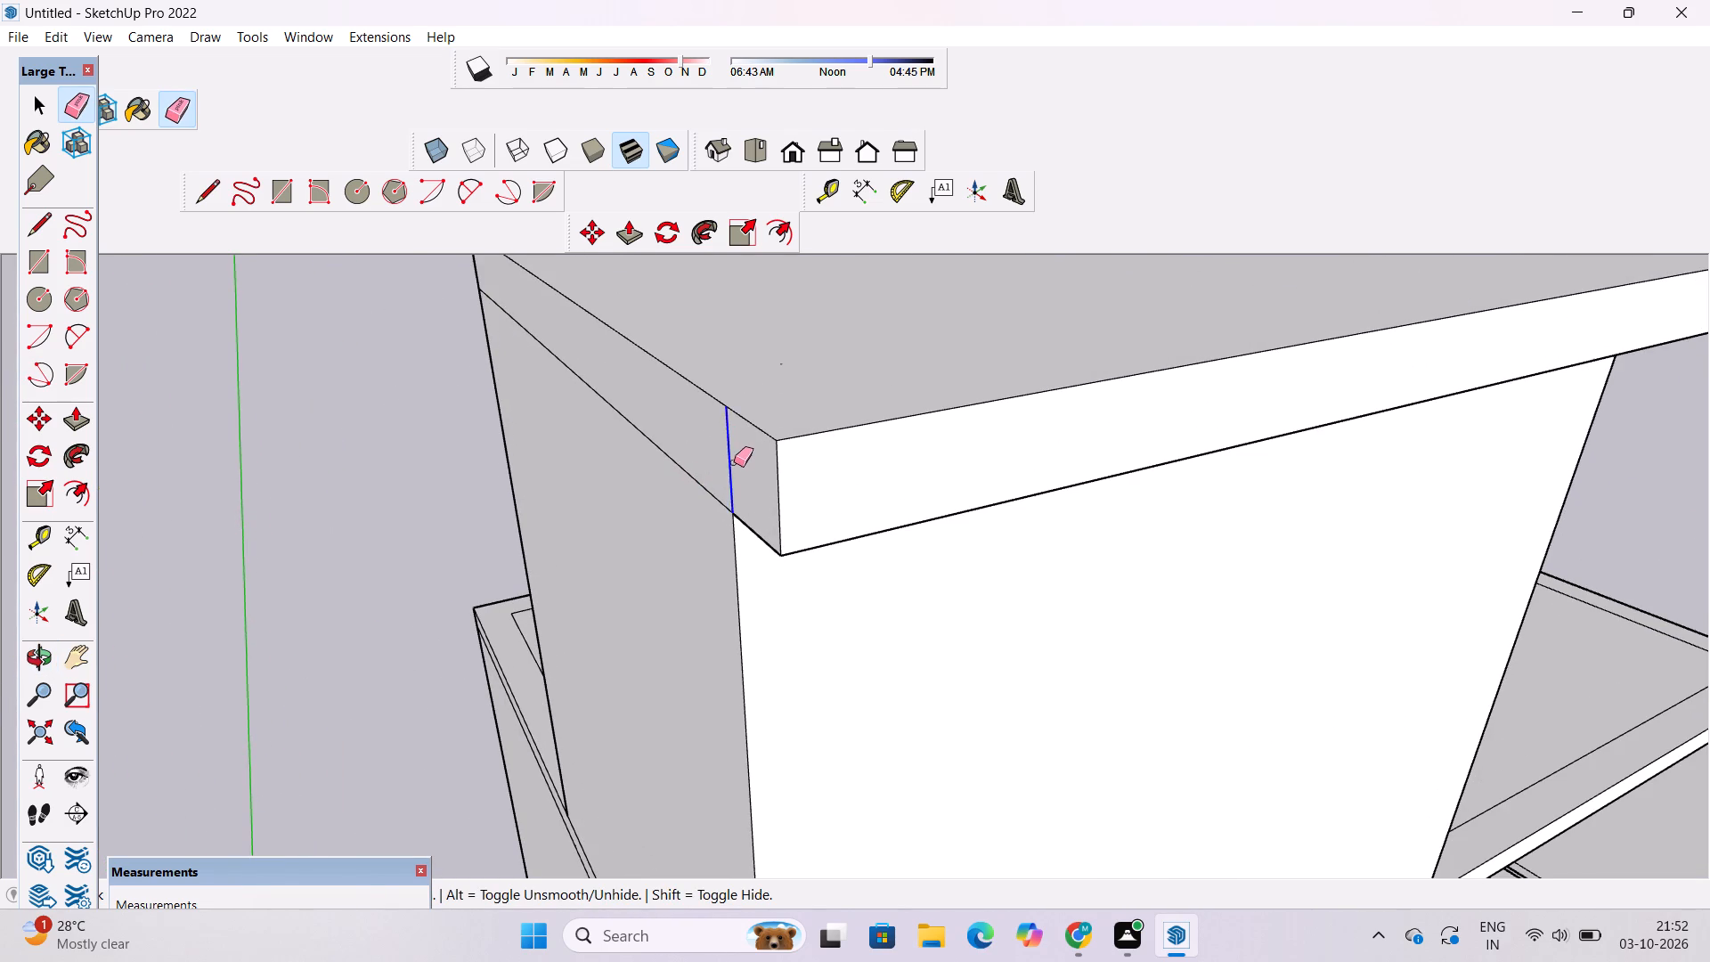
left_click_drag(734, 462, 735, 463)
Push/Pull the top slab's back face 1.5' outward beyond the roof room's back wall.
key("p")
scroll(729, 450, "down", 4)
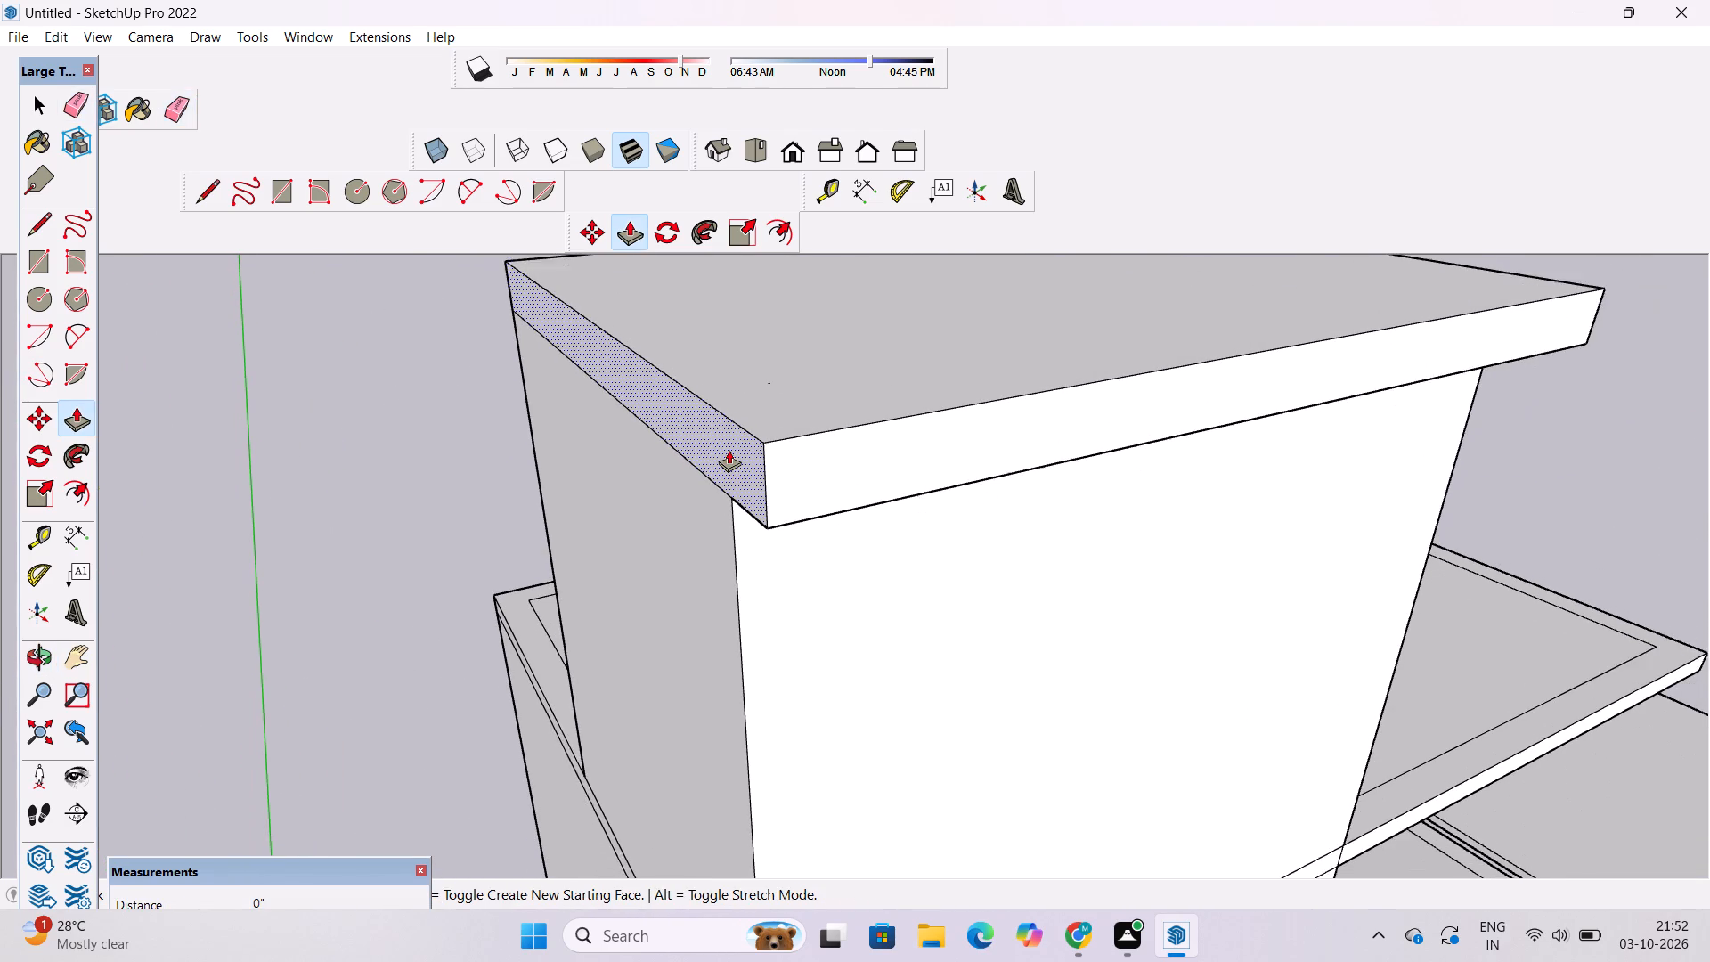
left_click(729, 450)
scroll(699, 455, "down", 5)
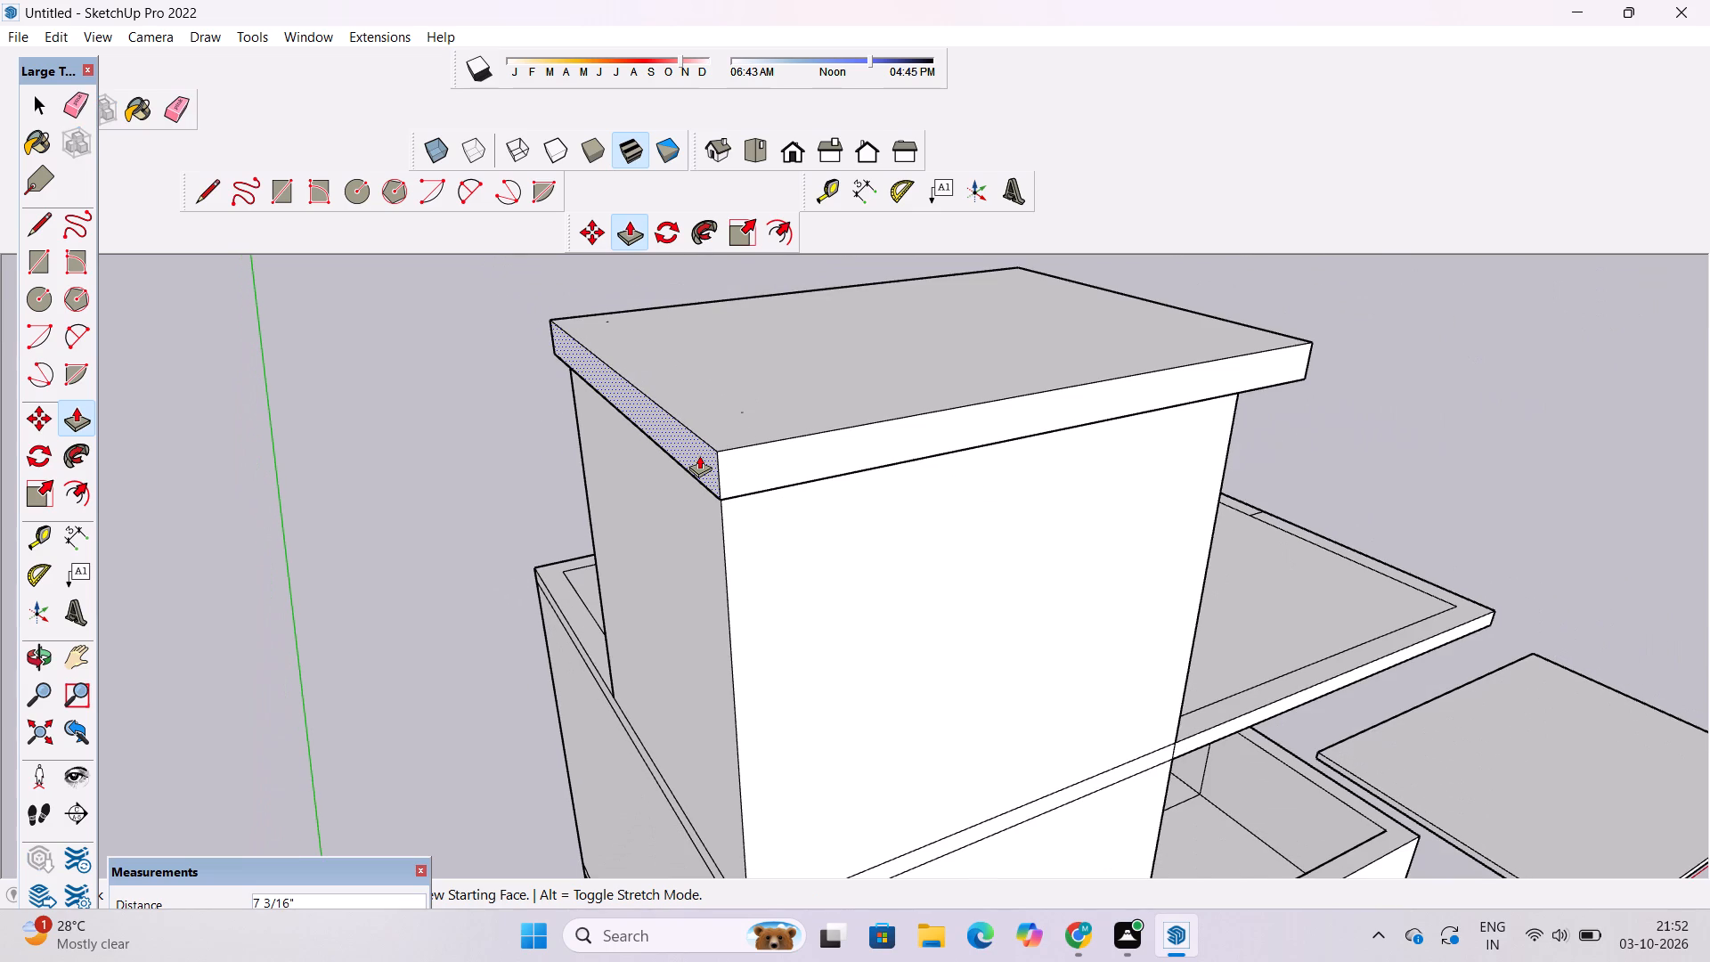
type("1.5'")
key("Return")
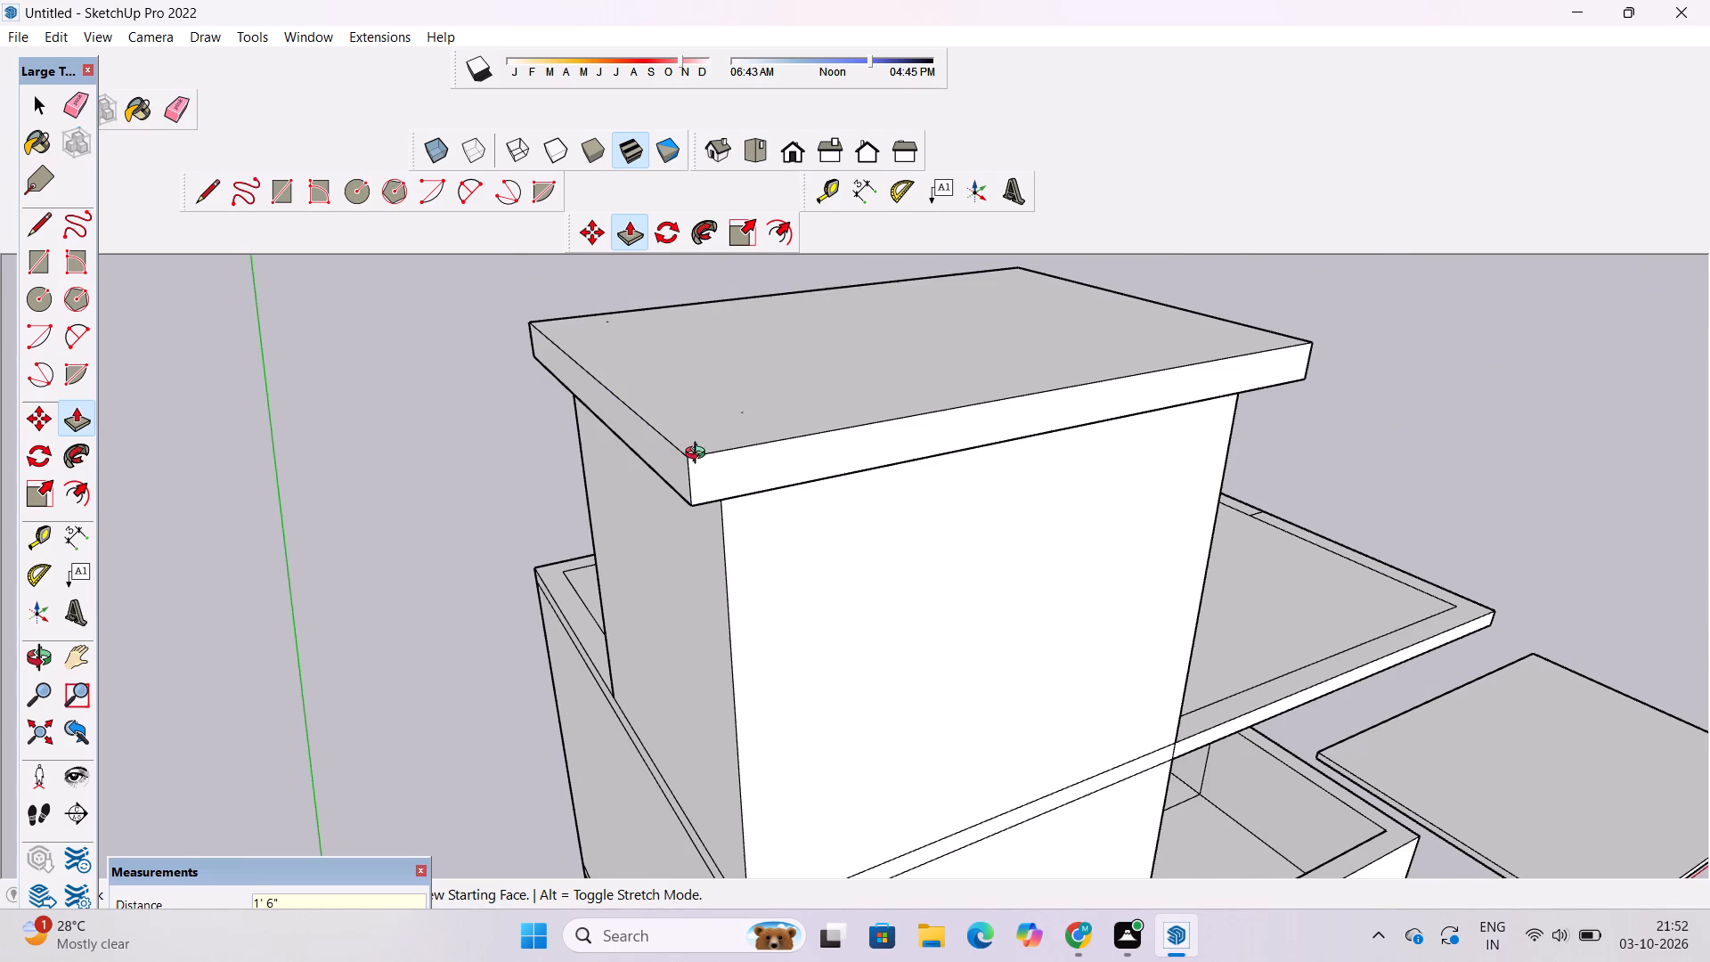
Examine the slab's overhang along the roof room's back and side walls from below and at eye level.
key("o")
scroll(704, 452, "down", 7)
left_click_drag(871, 604, 844, 278)
left_click_drag(766, 392, 734, 552)
scroll(721, 510, "down", 6)
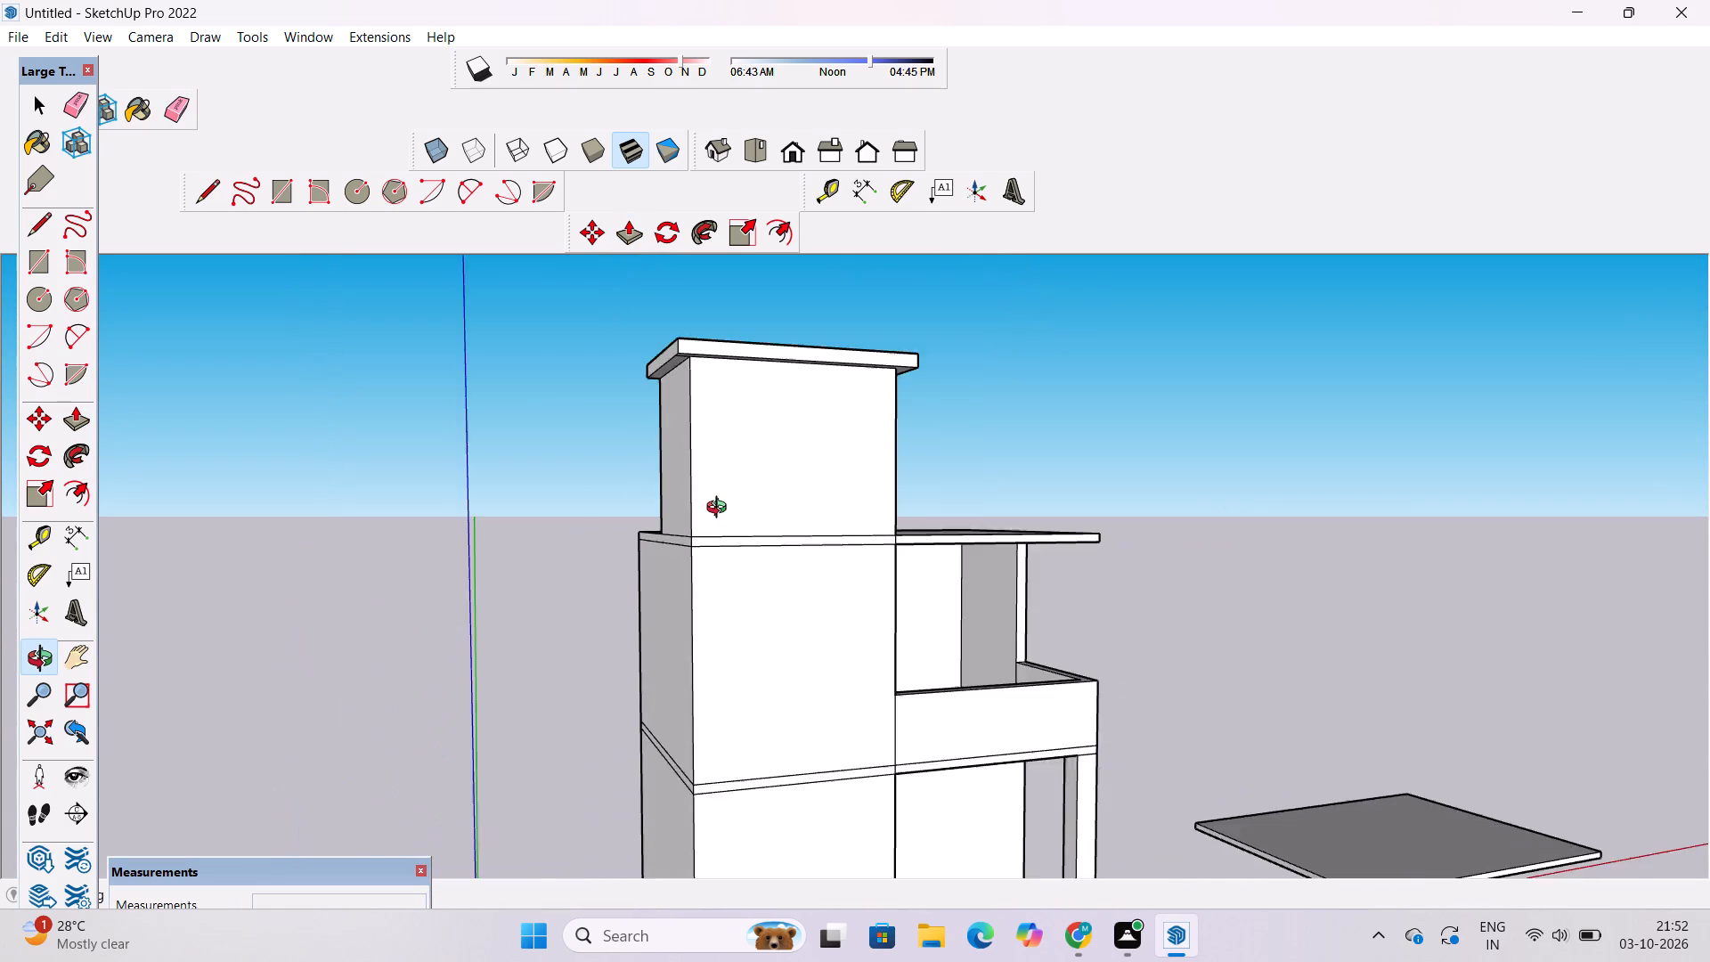
scroll(721, 510, "down", 5)
left_click_drag(718, 480, 759, 599, "shift")
left_click_drag(759, 599, 752, 479)
scroll(742, 473, "up", 12)
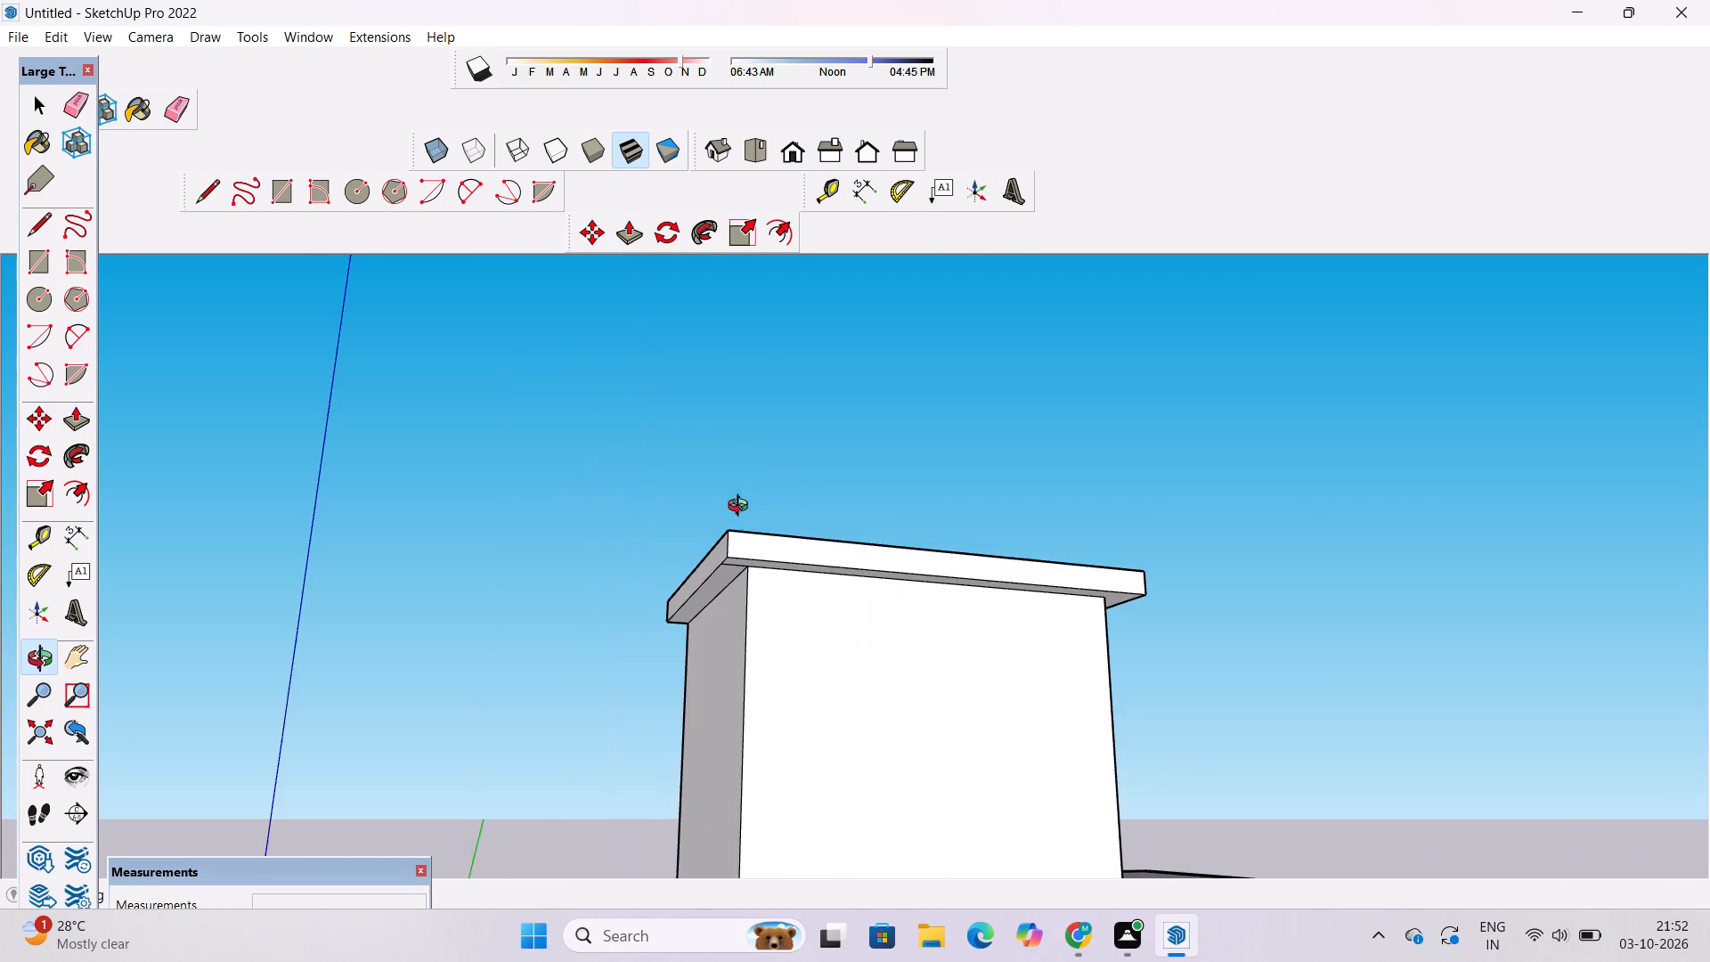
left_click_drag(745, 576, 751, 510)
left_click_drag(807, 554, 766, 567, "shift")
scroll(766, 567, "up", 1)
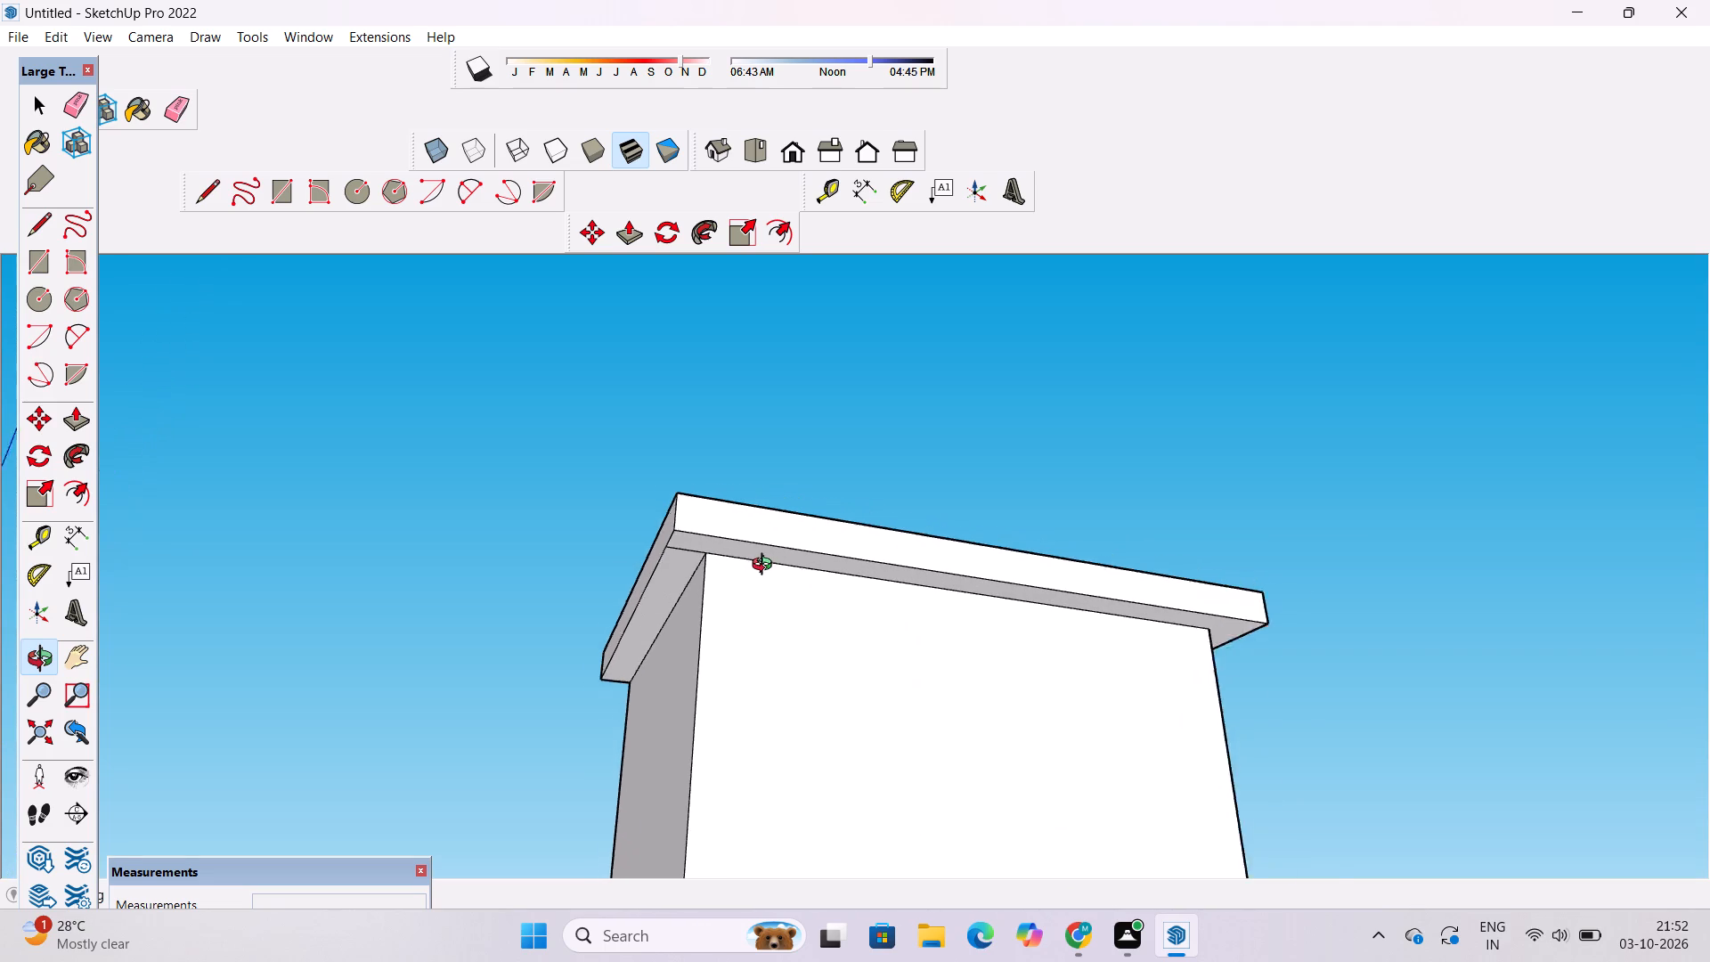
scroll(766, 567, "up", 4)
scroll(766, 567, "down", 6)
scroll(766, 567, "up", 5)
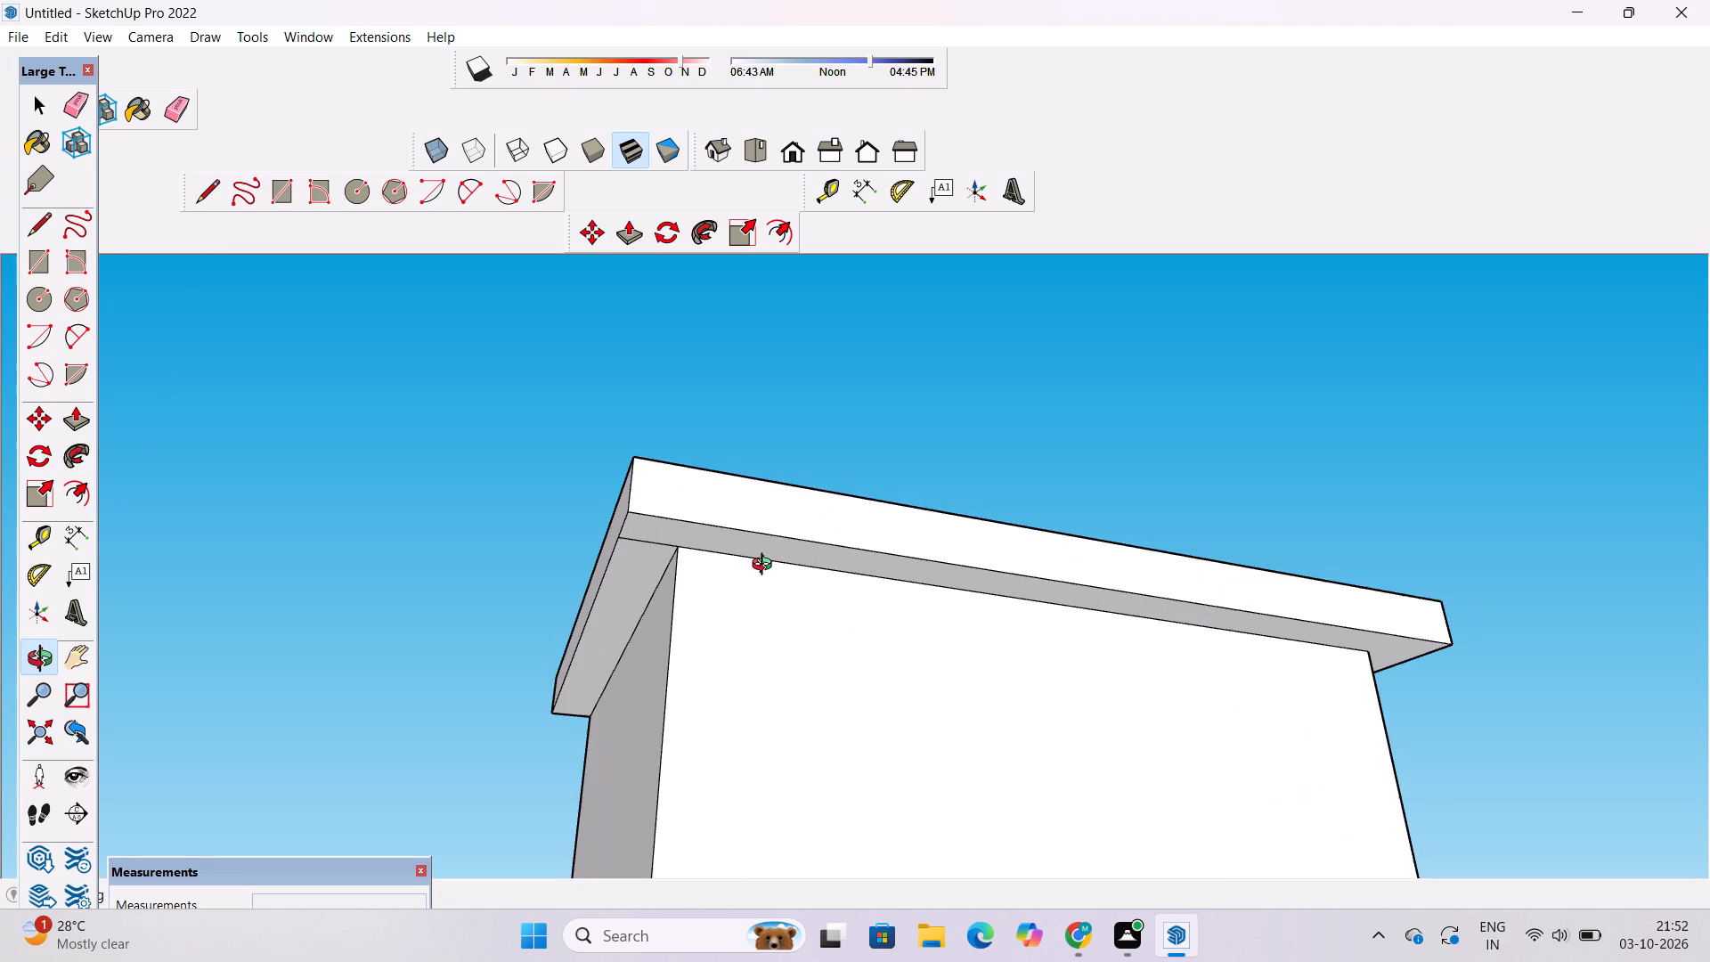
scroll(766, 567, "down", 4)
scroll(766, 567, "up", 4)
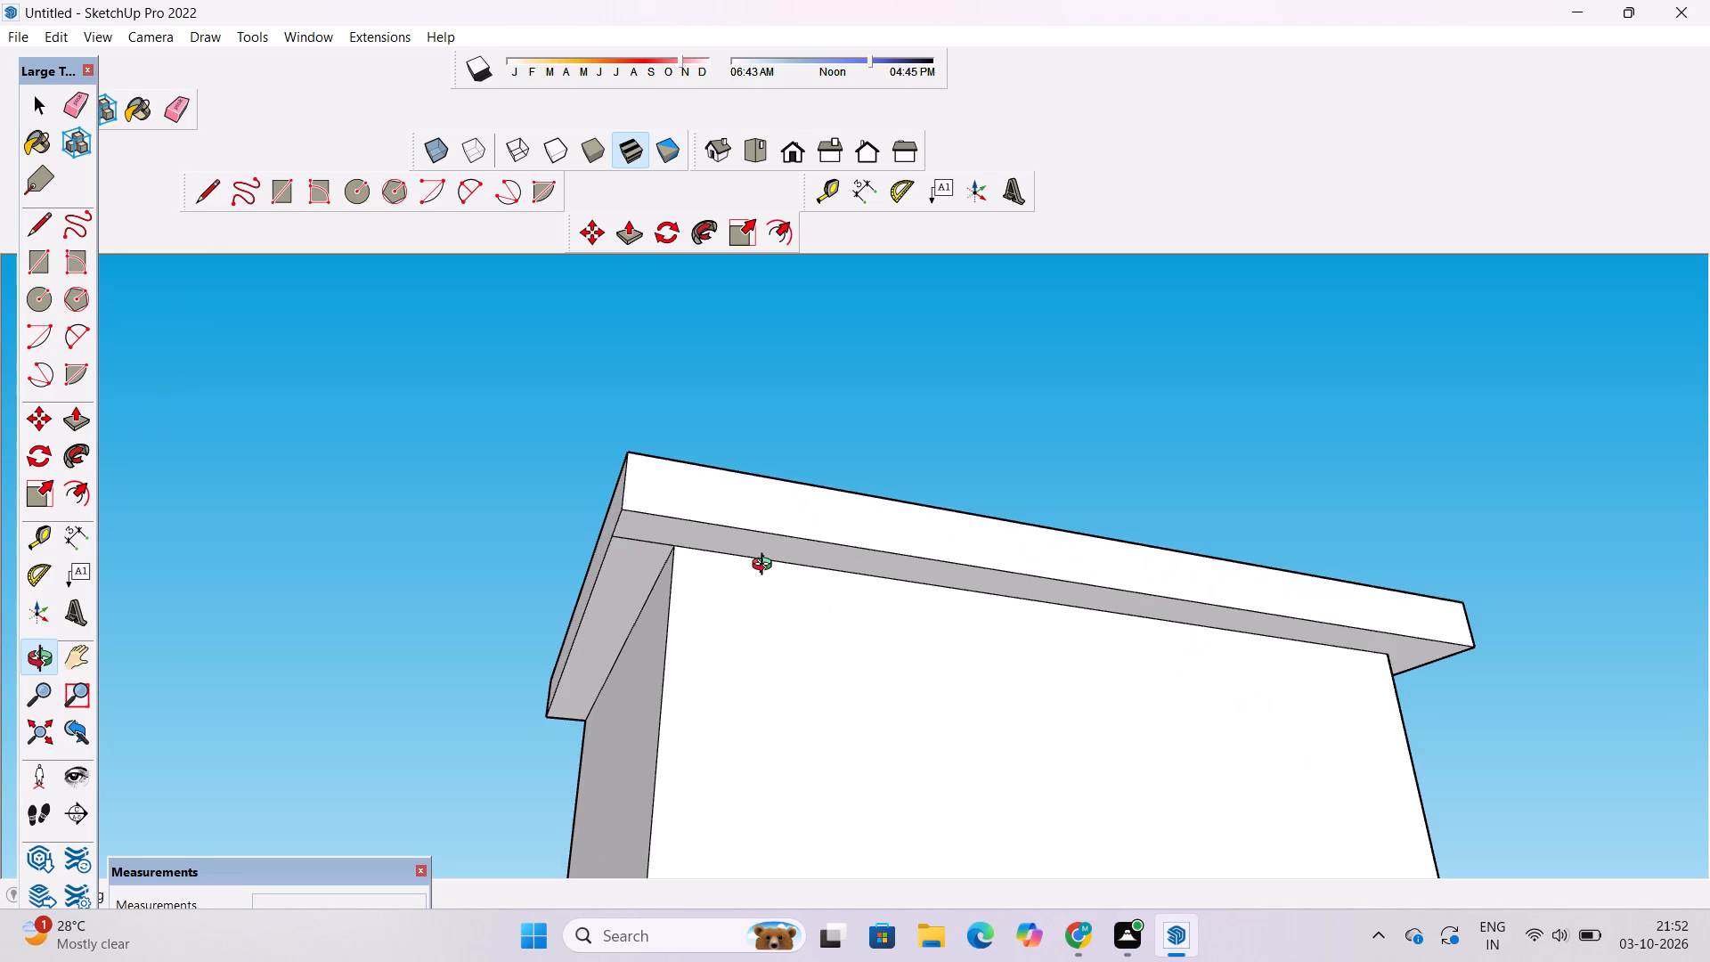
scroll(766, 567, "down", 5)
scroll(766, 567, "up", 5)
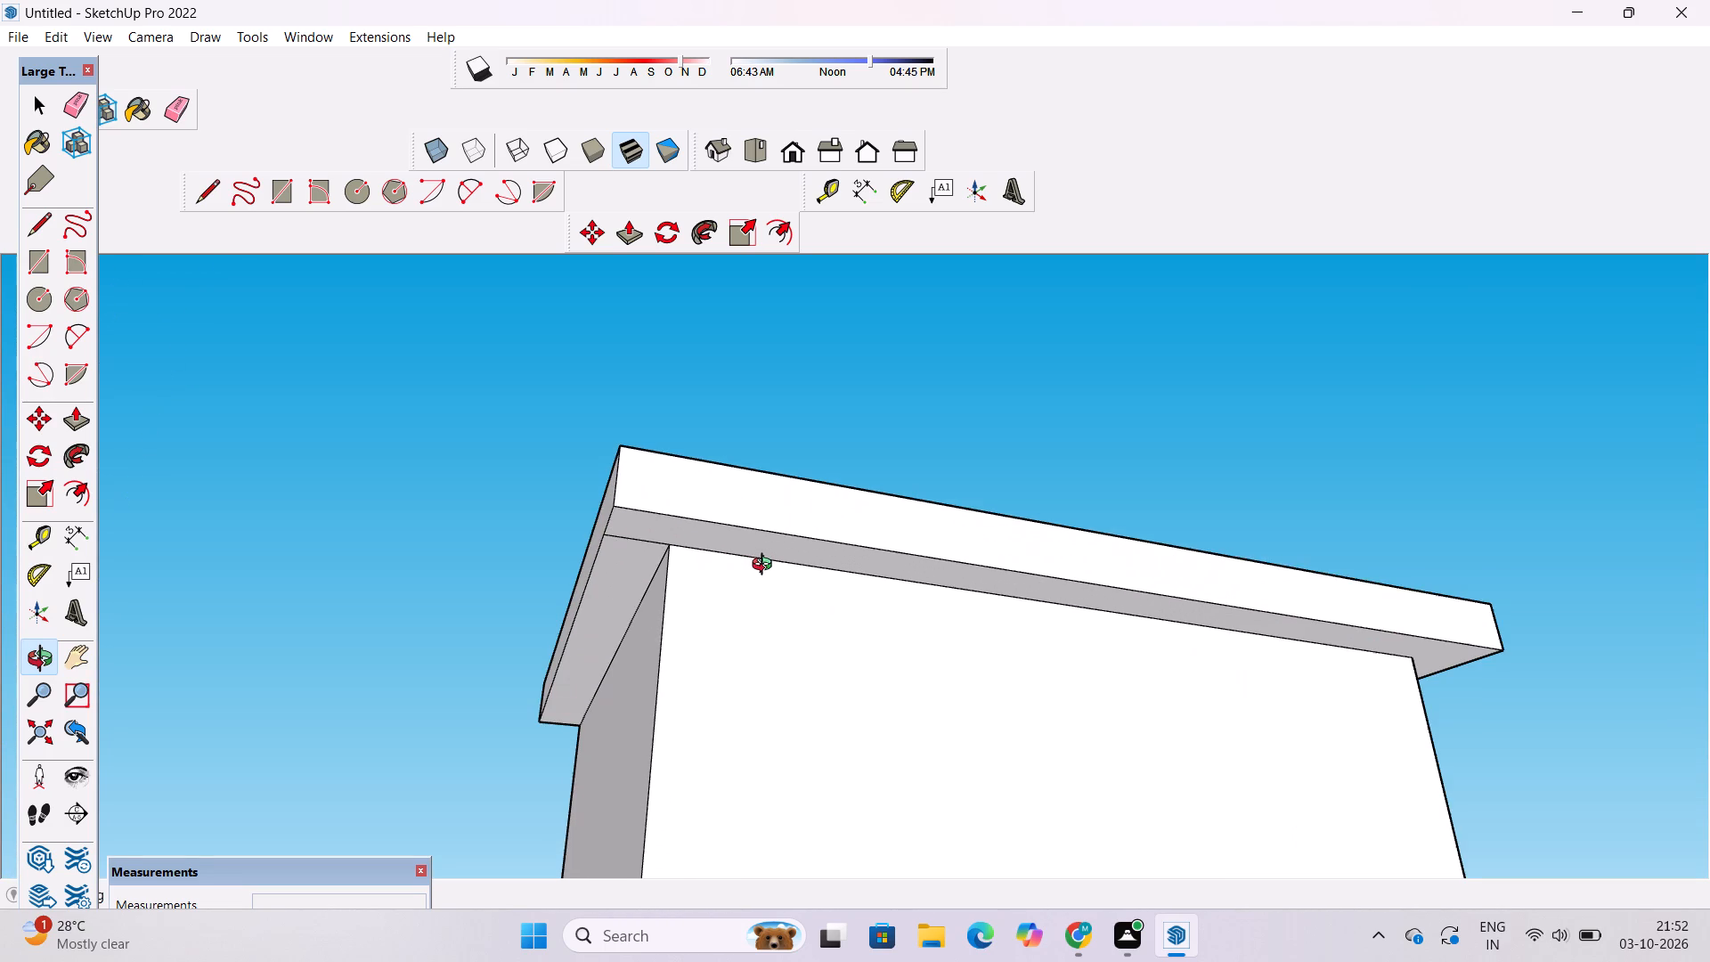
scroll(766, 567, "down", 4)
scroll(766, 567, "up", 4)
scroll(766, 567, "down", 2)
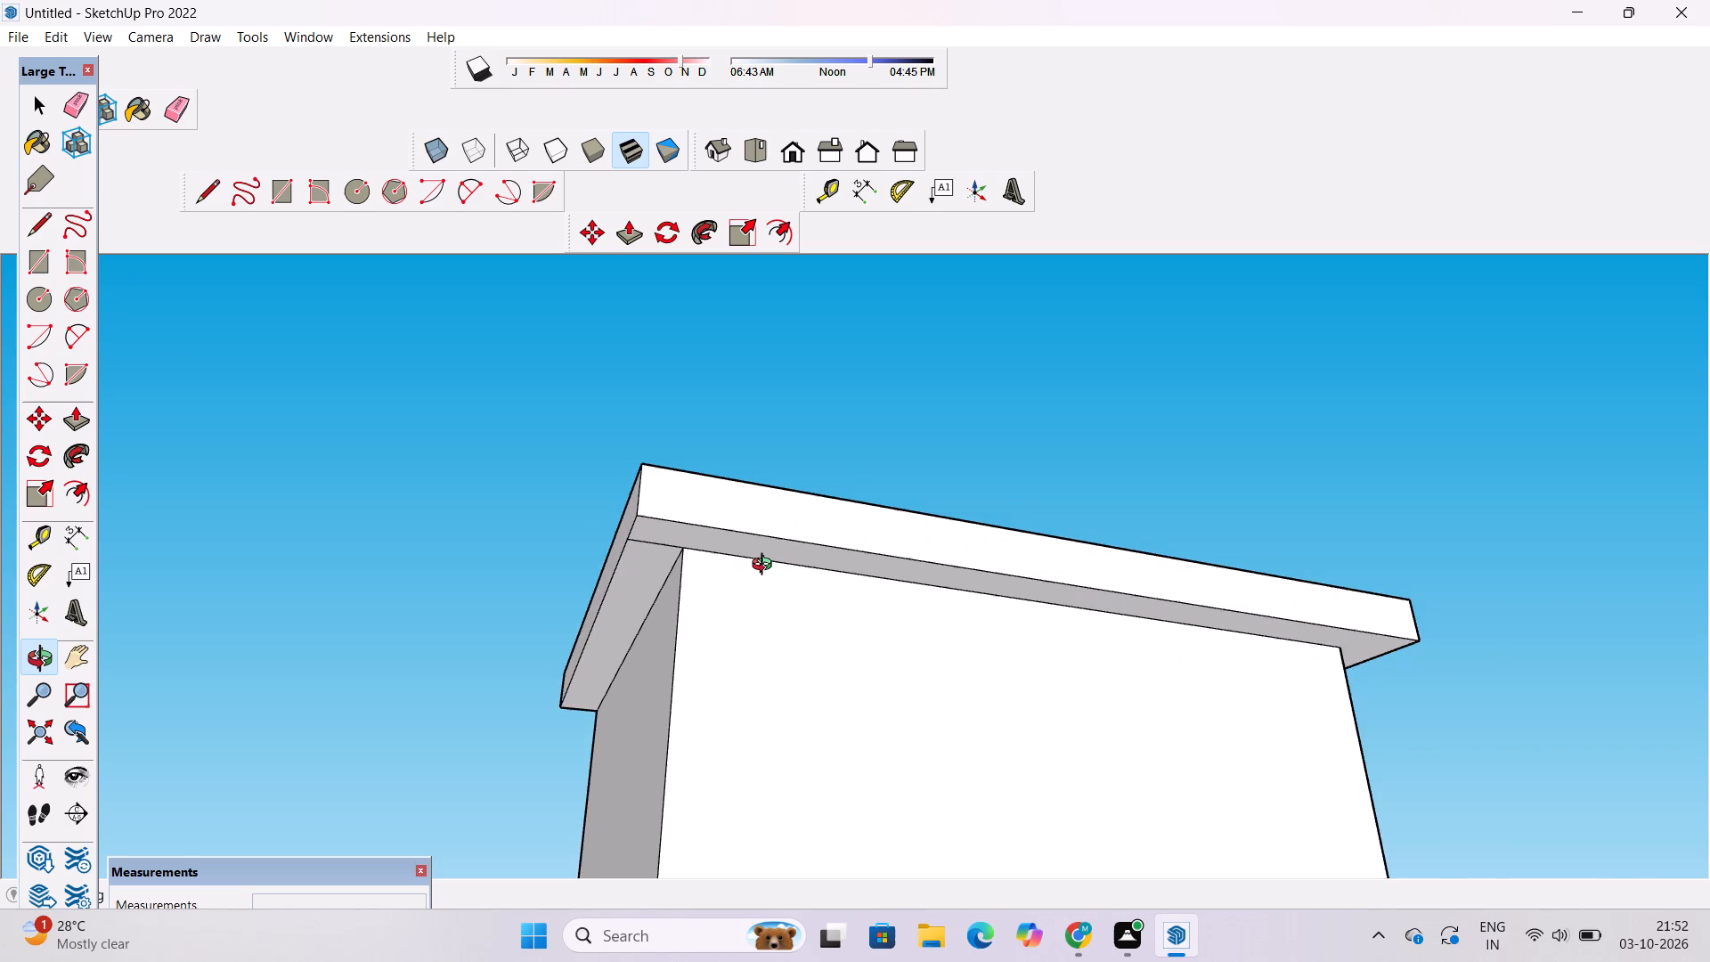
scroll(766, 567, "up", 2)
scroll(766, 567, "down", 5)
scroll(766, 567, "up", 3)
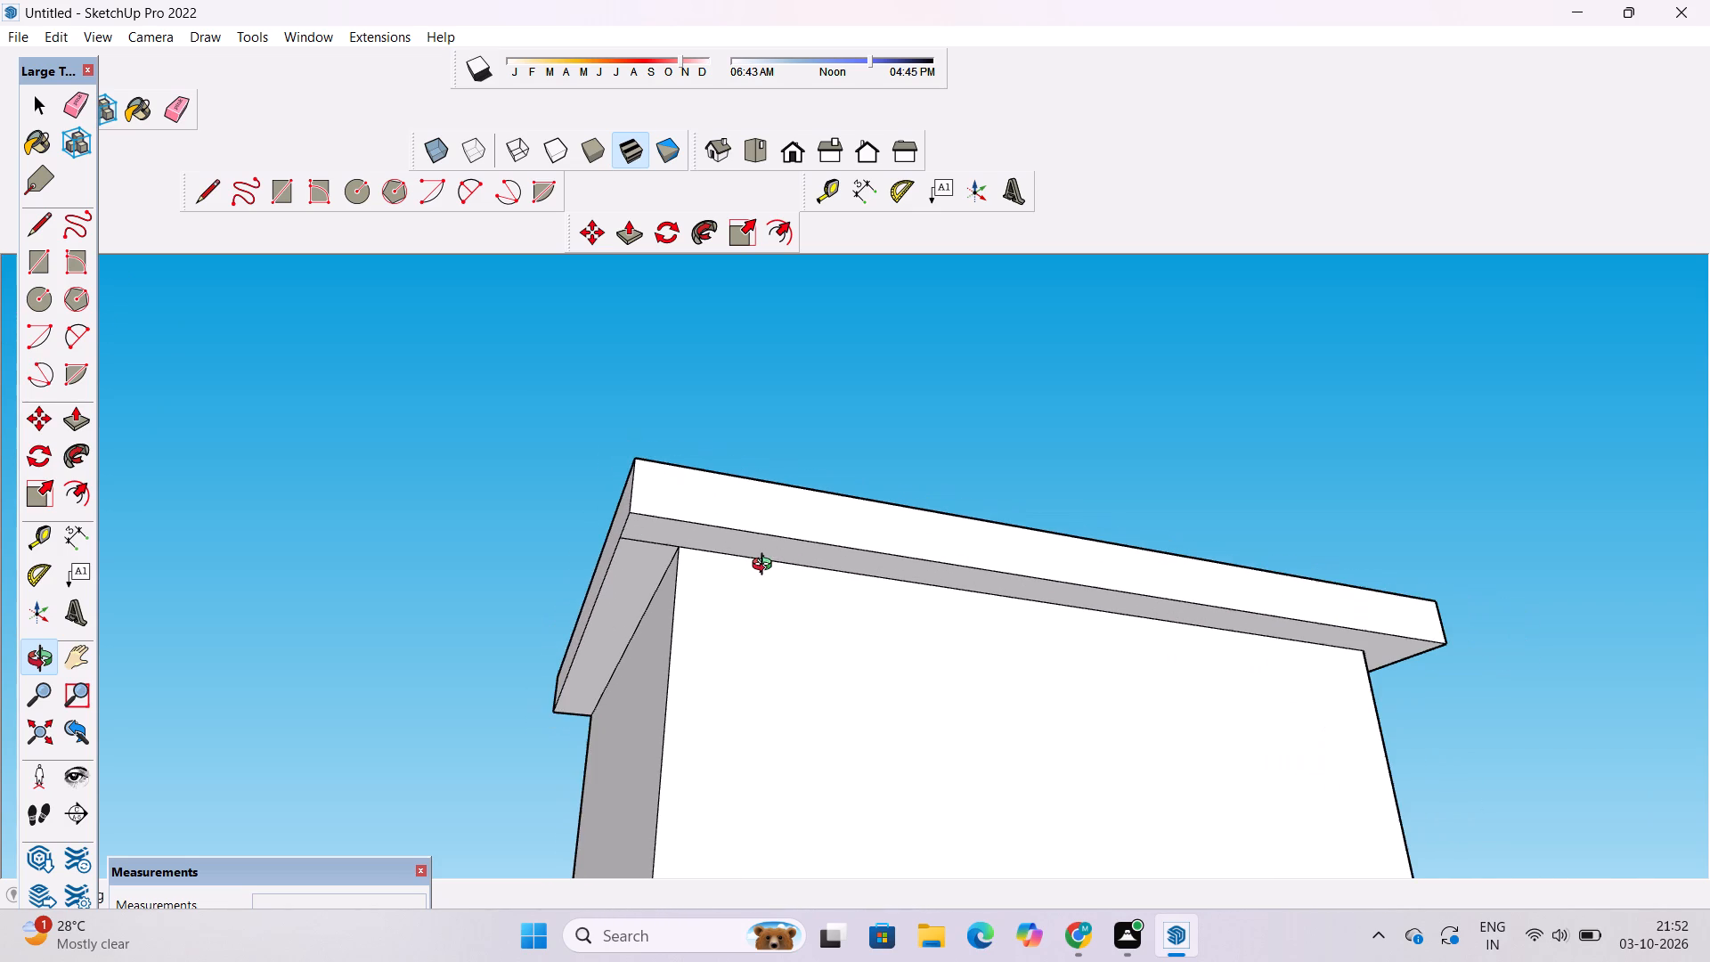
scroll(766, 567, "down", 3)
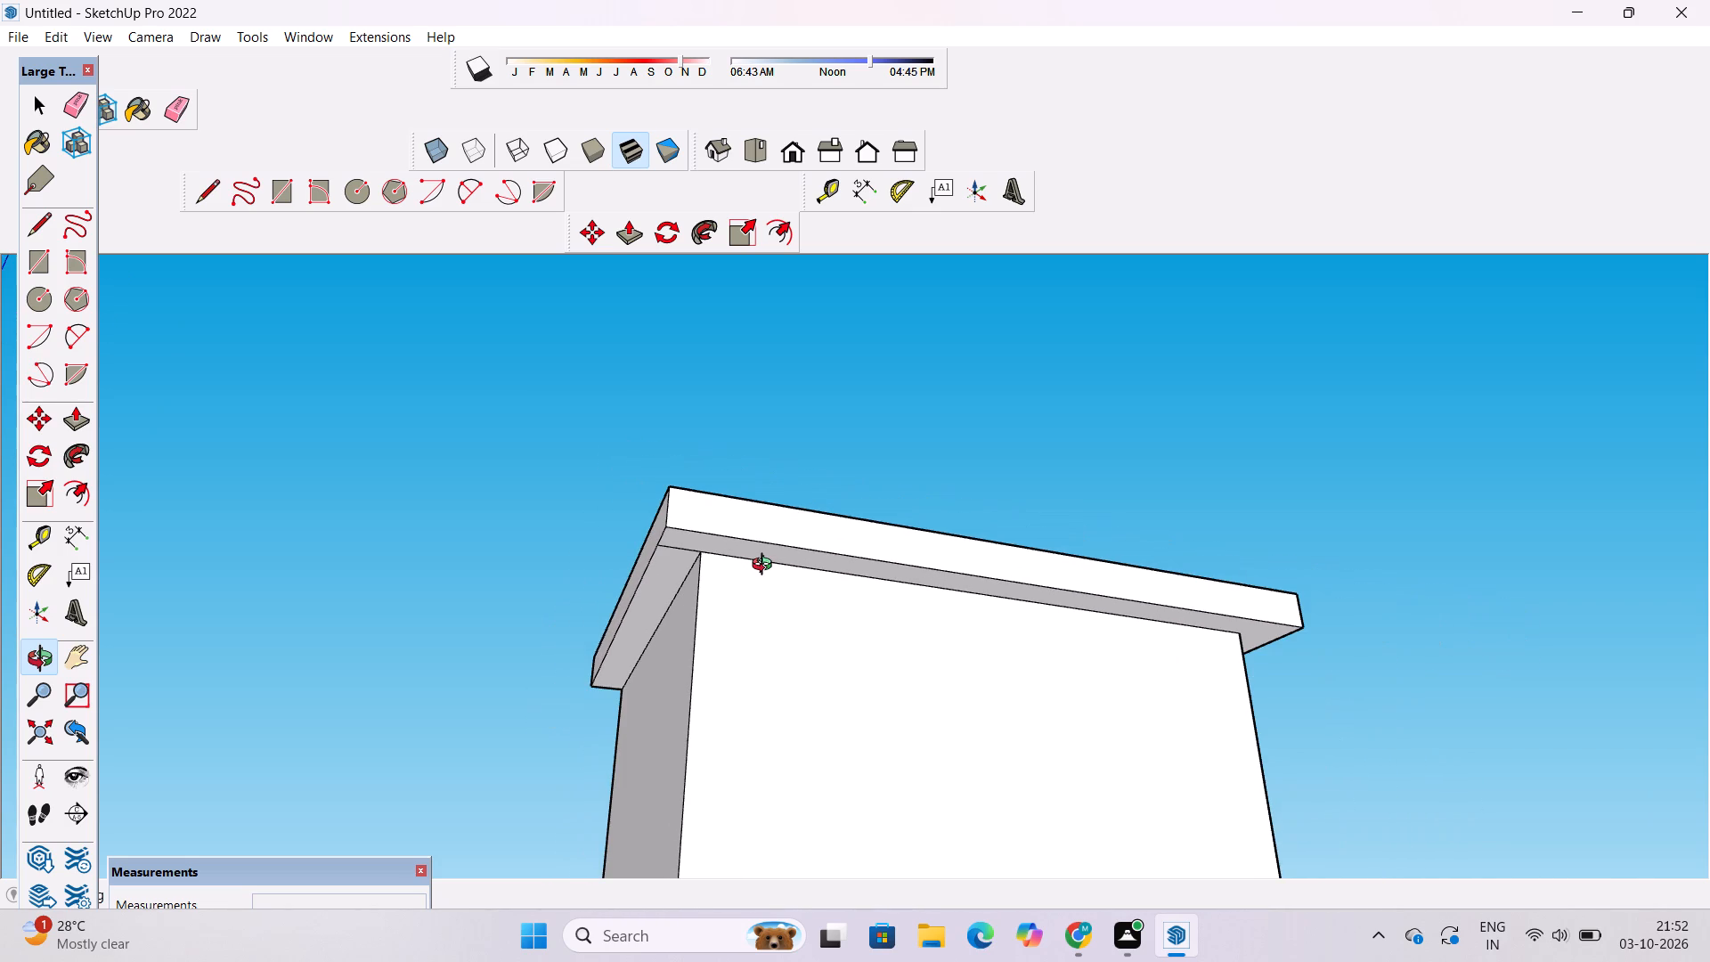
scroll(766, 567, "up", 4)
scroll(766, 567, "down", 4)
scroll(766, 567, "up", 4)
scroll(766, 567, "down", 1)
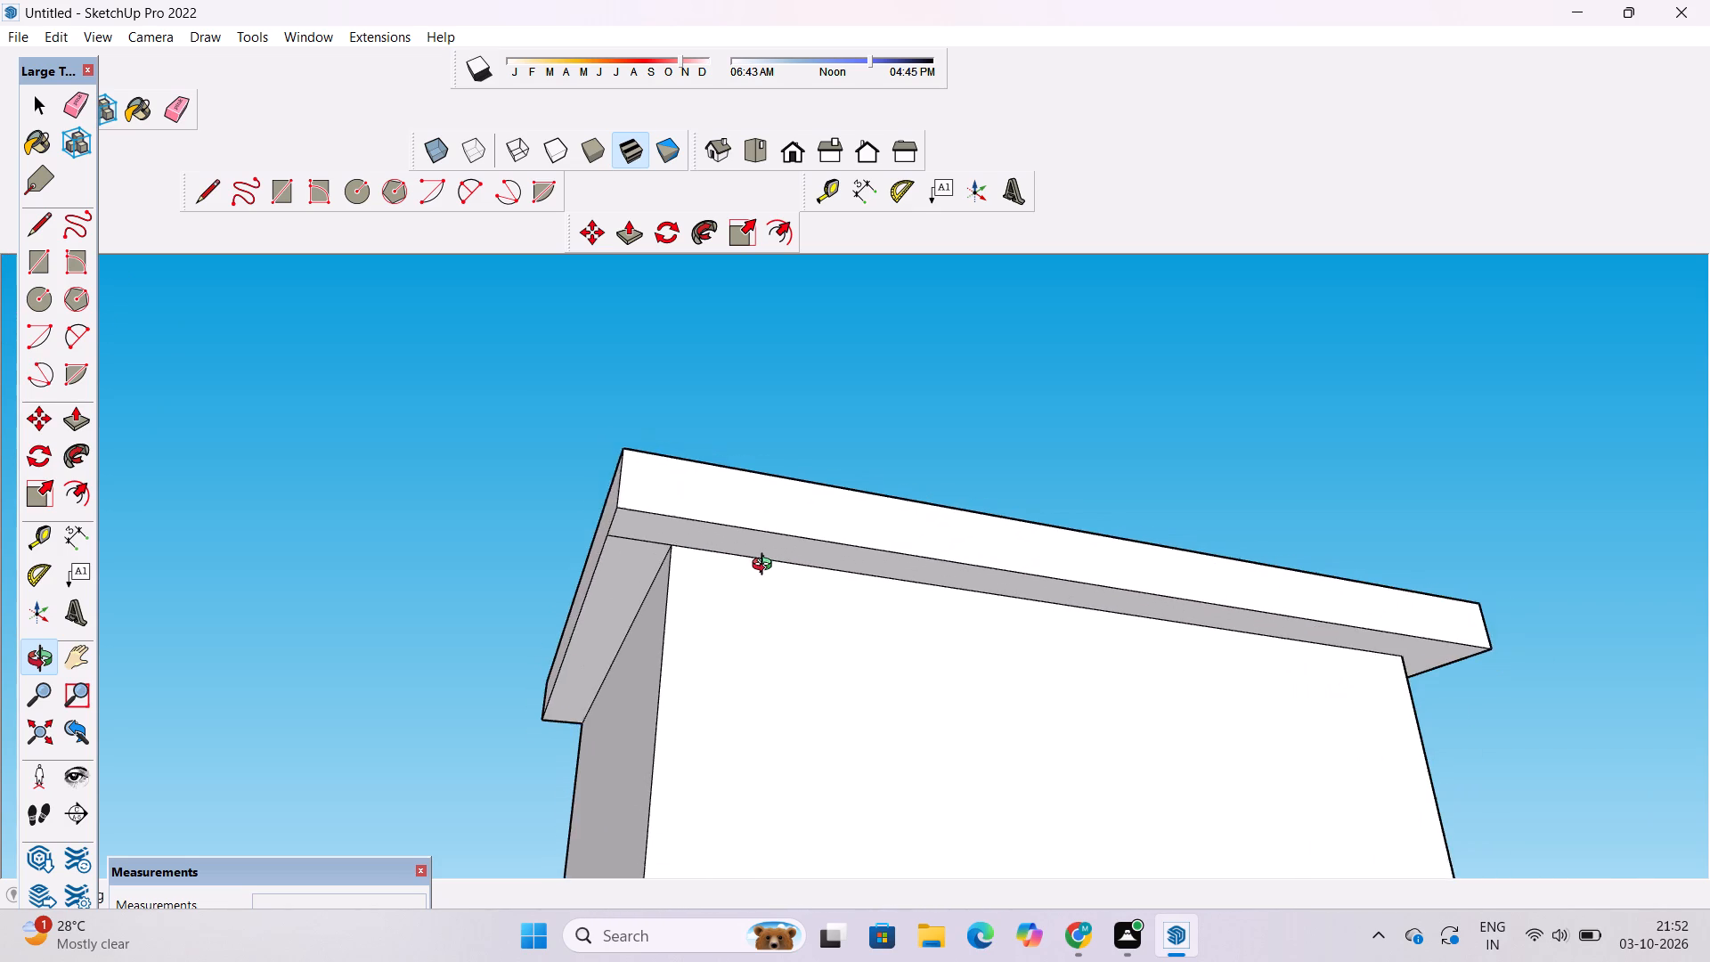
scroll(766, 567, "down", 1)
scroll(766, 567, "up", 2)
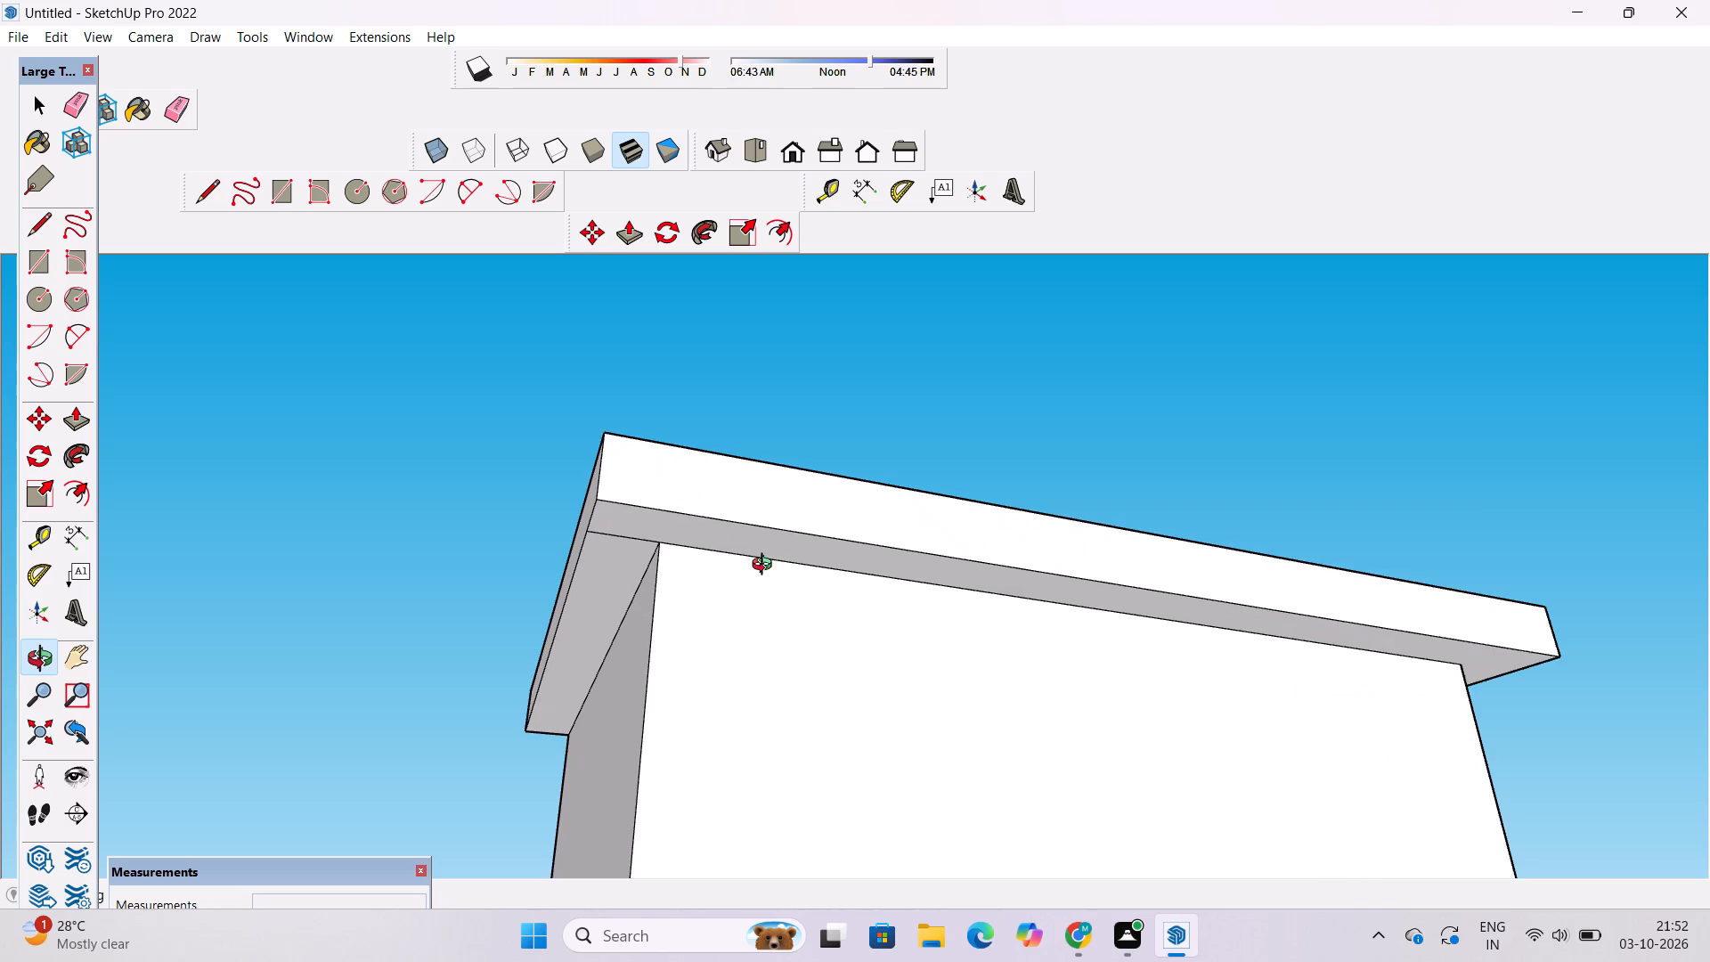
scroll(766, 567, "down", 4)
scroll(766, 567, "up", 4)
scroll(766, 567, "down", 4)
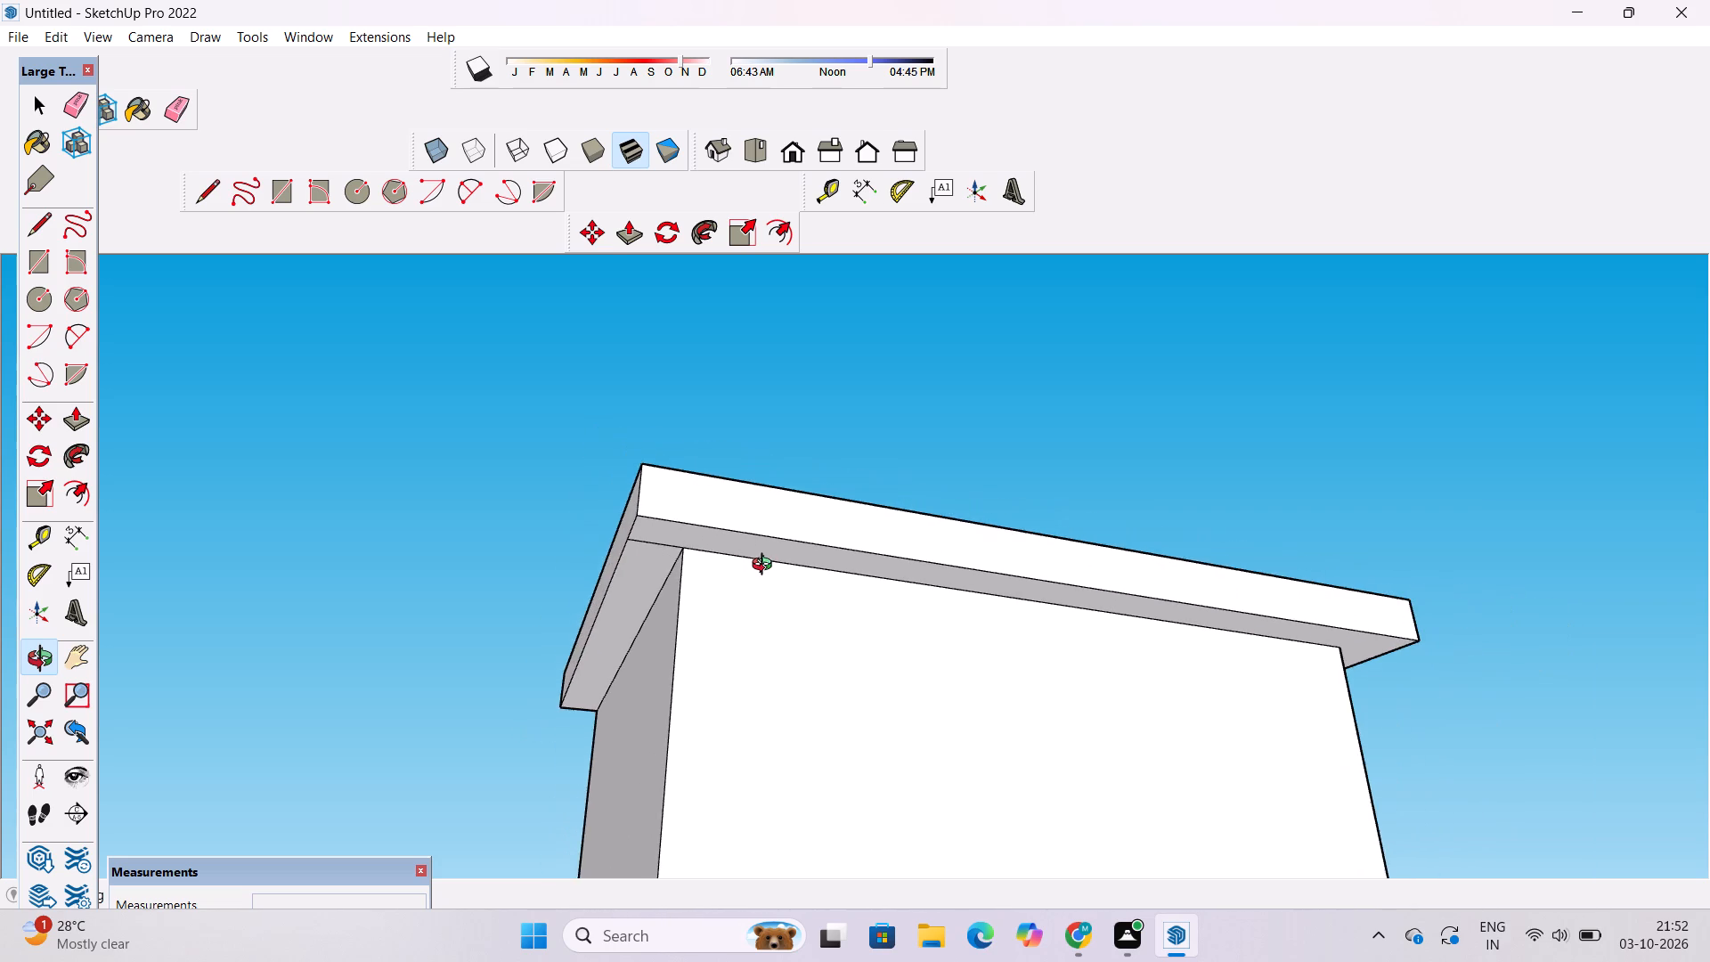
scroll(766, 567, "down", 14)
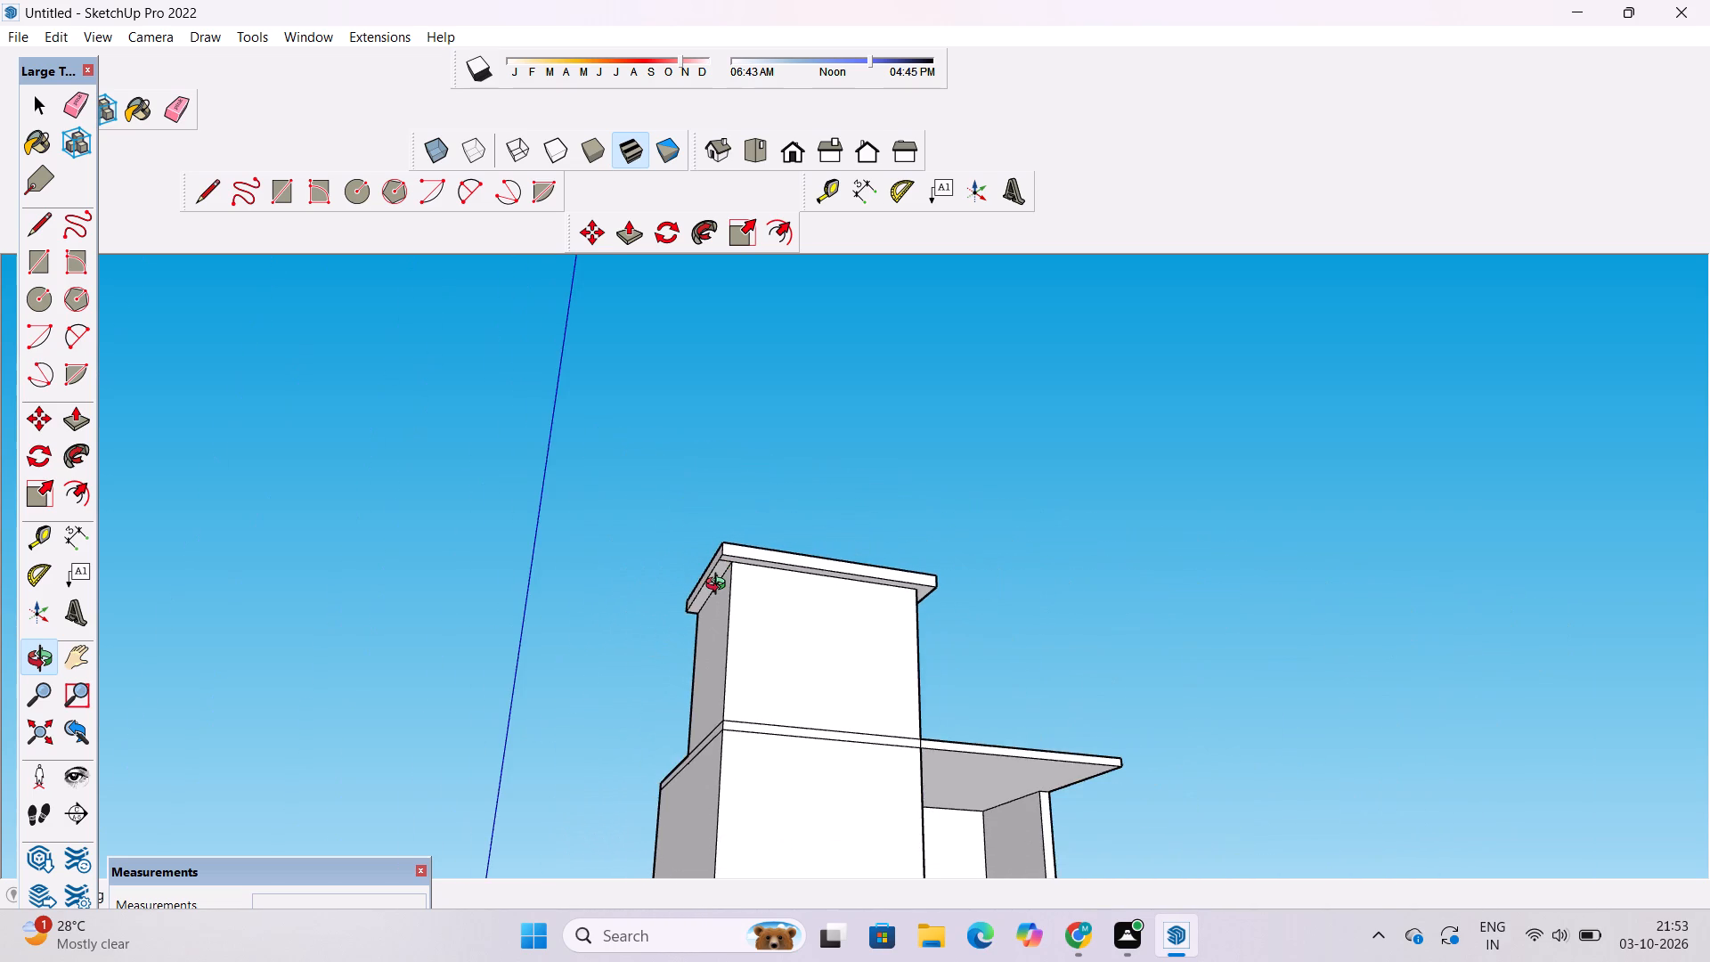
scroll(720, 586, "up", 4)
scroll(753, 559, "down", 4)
Erase the short edge on the top slab's underside running from the roof room's back corner to the side overhang's outer edge.
left_click_drag(1020, 500, 1014, 607)
scroll(732, 607, "up", 5)
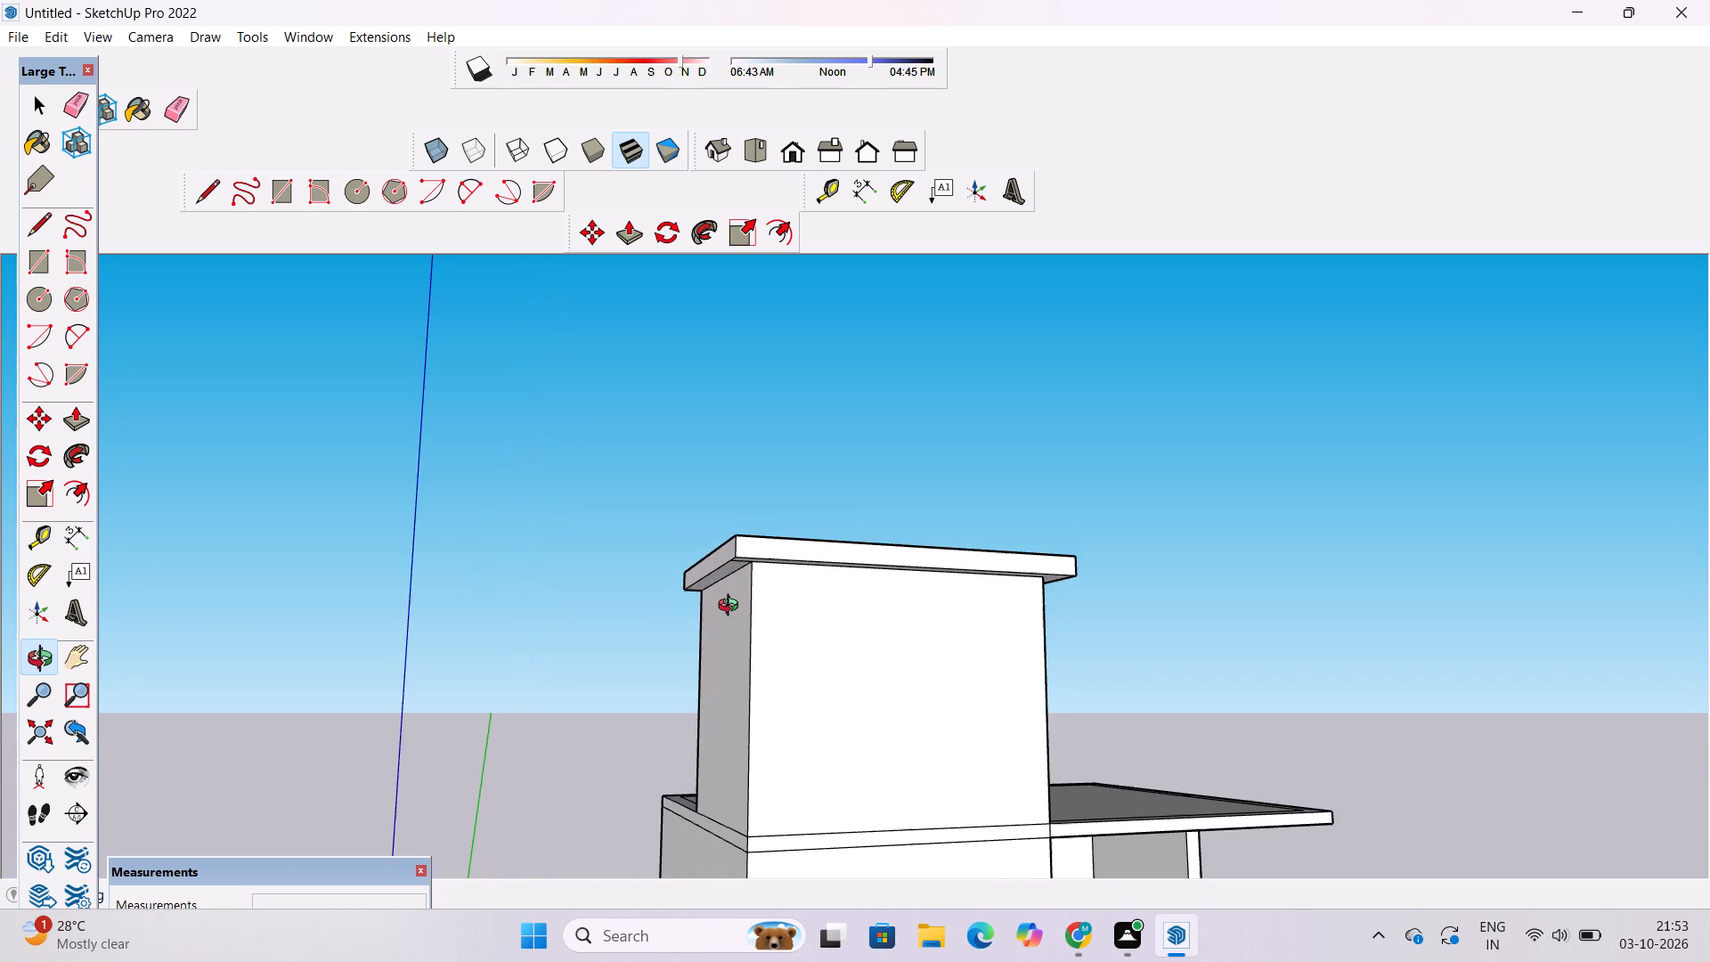
left_click_drag(758, 587, 769, 655, "shift")
left_click_drag(769, 655, 808, 562)
scroll(776, 599, "up", 2)
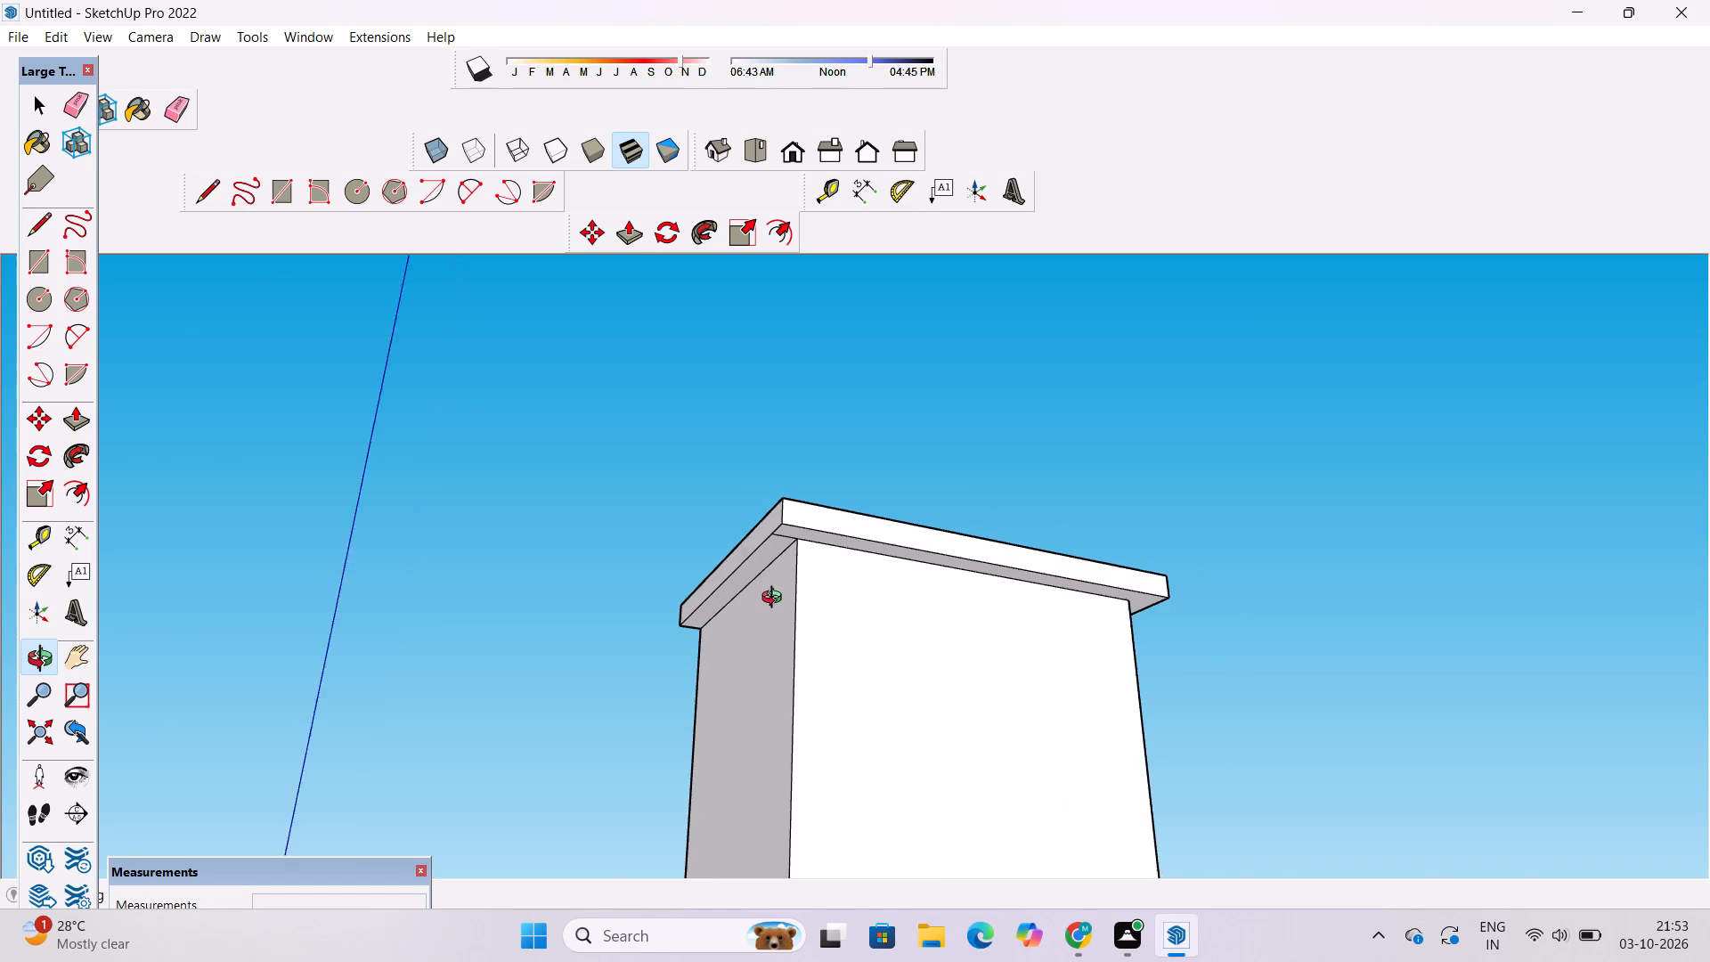
scroll(776, 599, "up", 7)
left_click_drag(913, 308, 903, 452, "shift")
left_click_drag(736, 599, 778, 521)
scroll(807, 547, "up", 6)
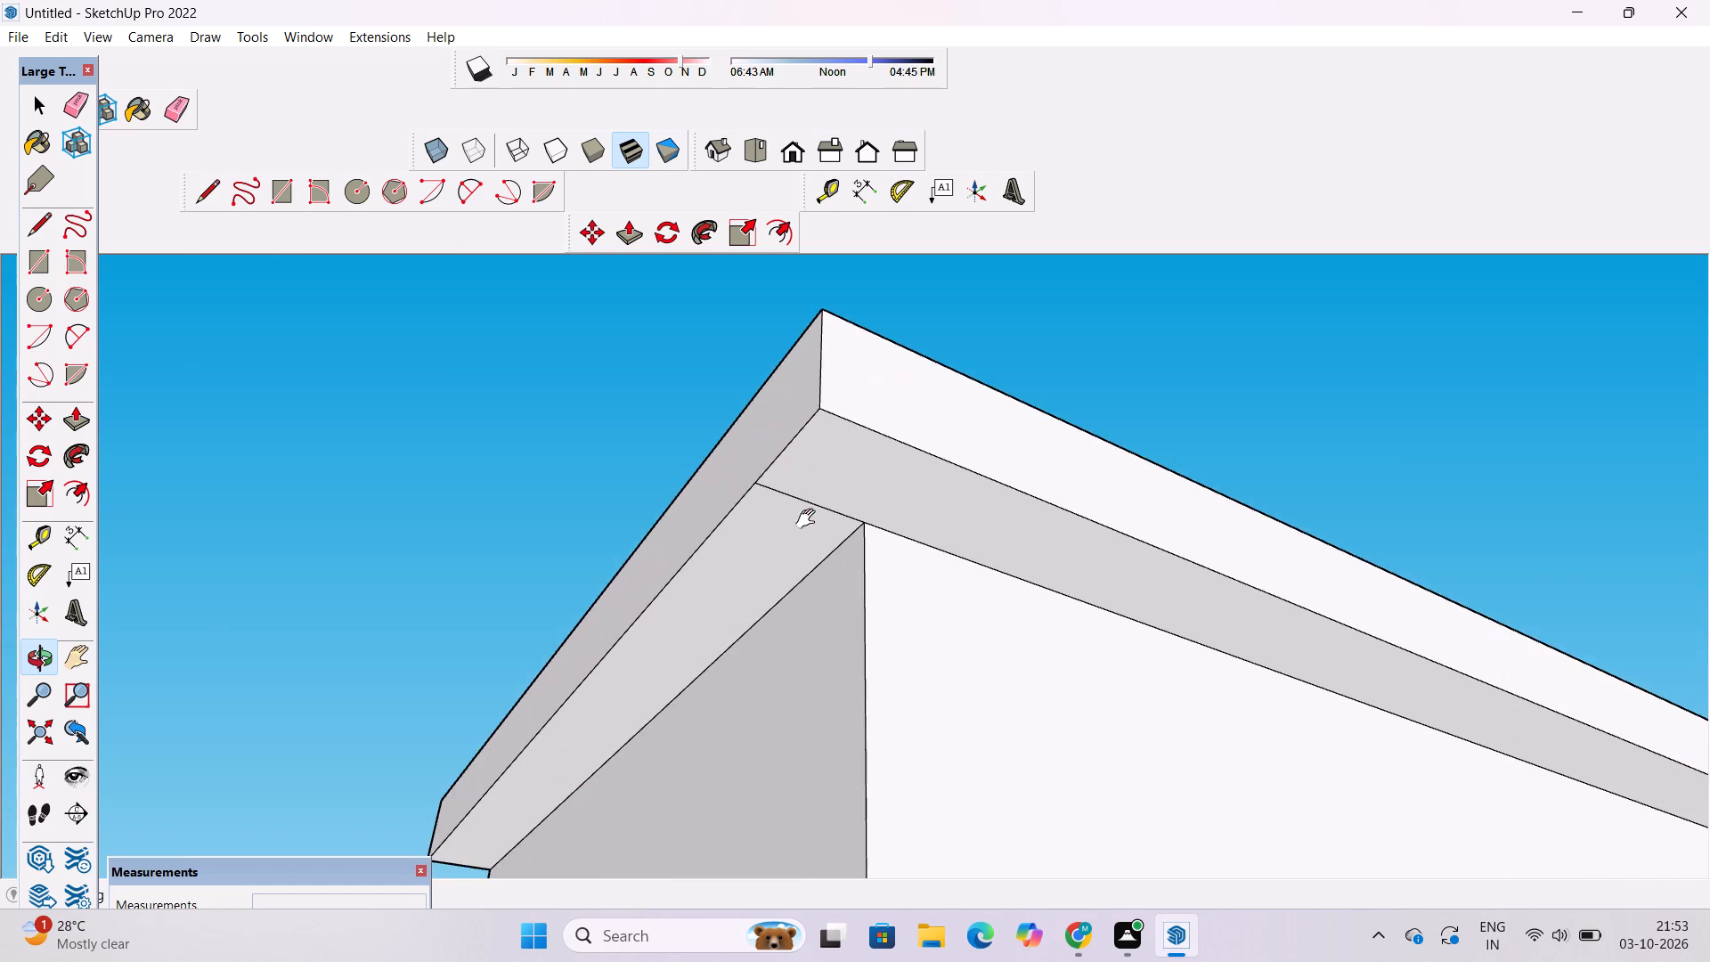
left_click_drag(842, 506, 813, 513, "shift")
scroll(766, 526, "up", 4)
left_click_drag(766, 526, 786, 478)
scroll(784, 483, "up", 2)
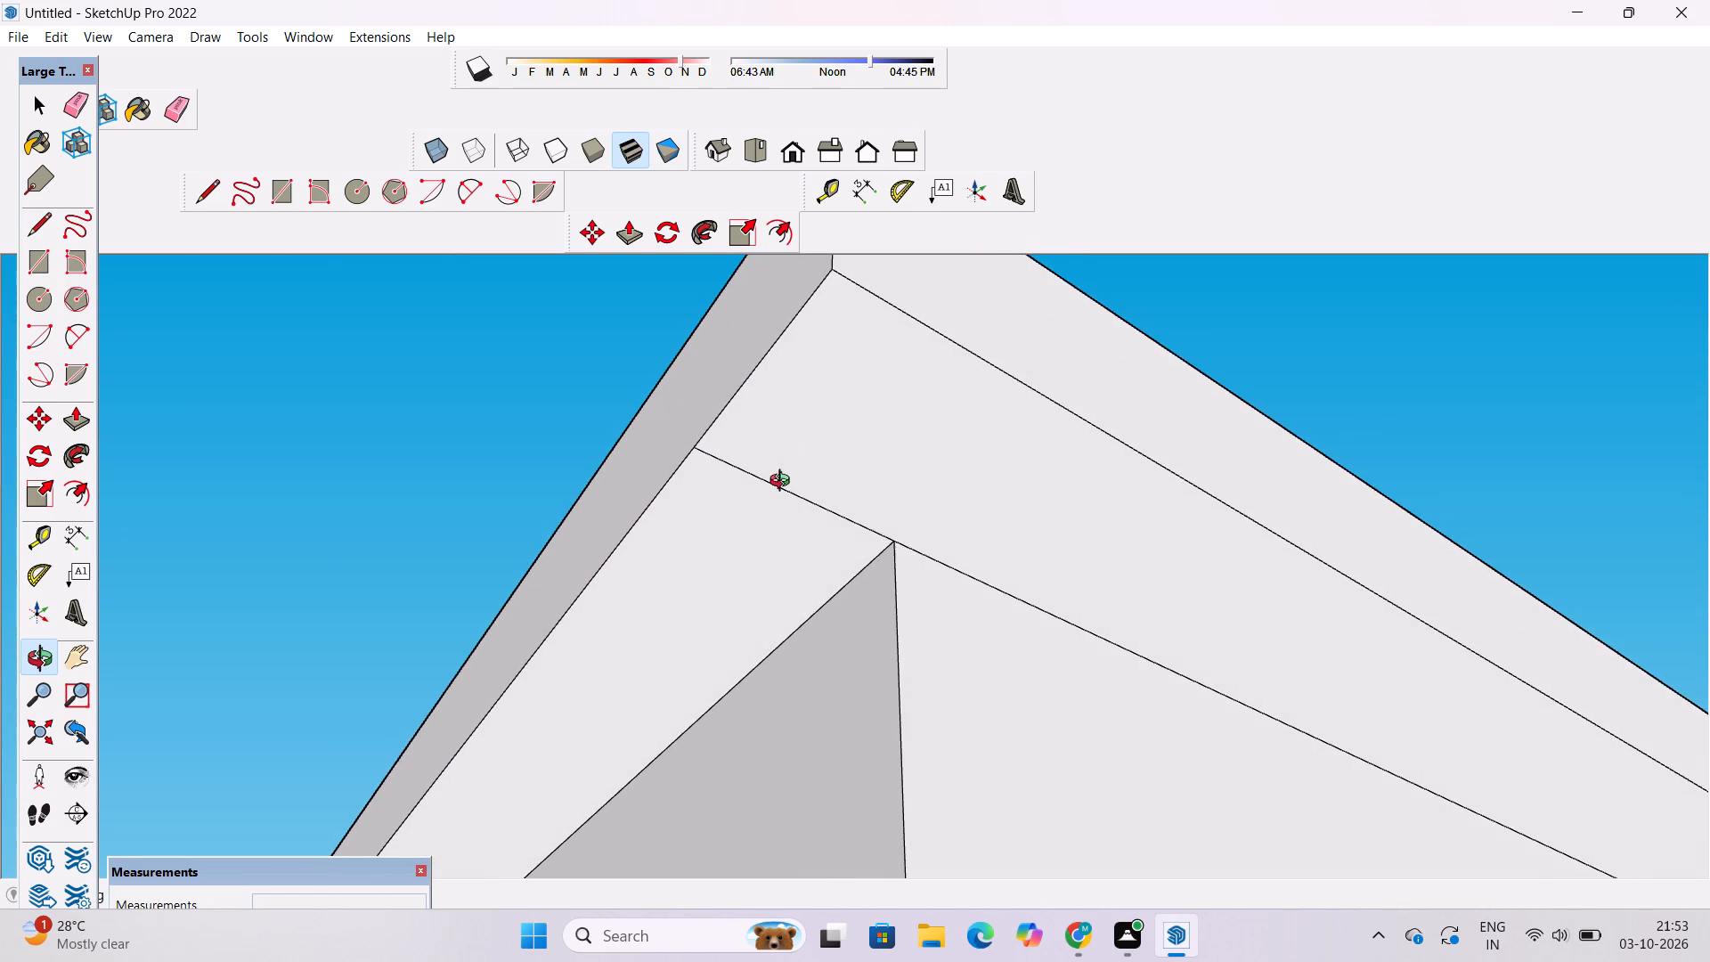
left_click_drag(779, 487, 792, 475, "shift")
scroll(792, 475, "up", 1)
left_click_drag(798, 464, 797, 475, "shift")
scroll(797, 475, "up", 4)
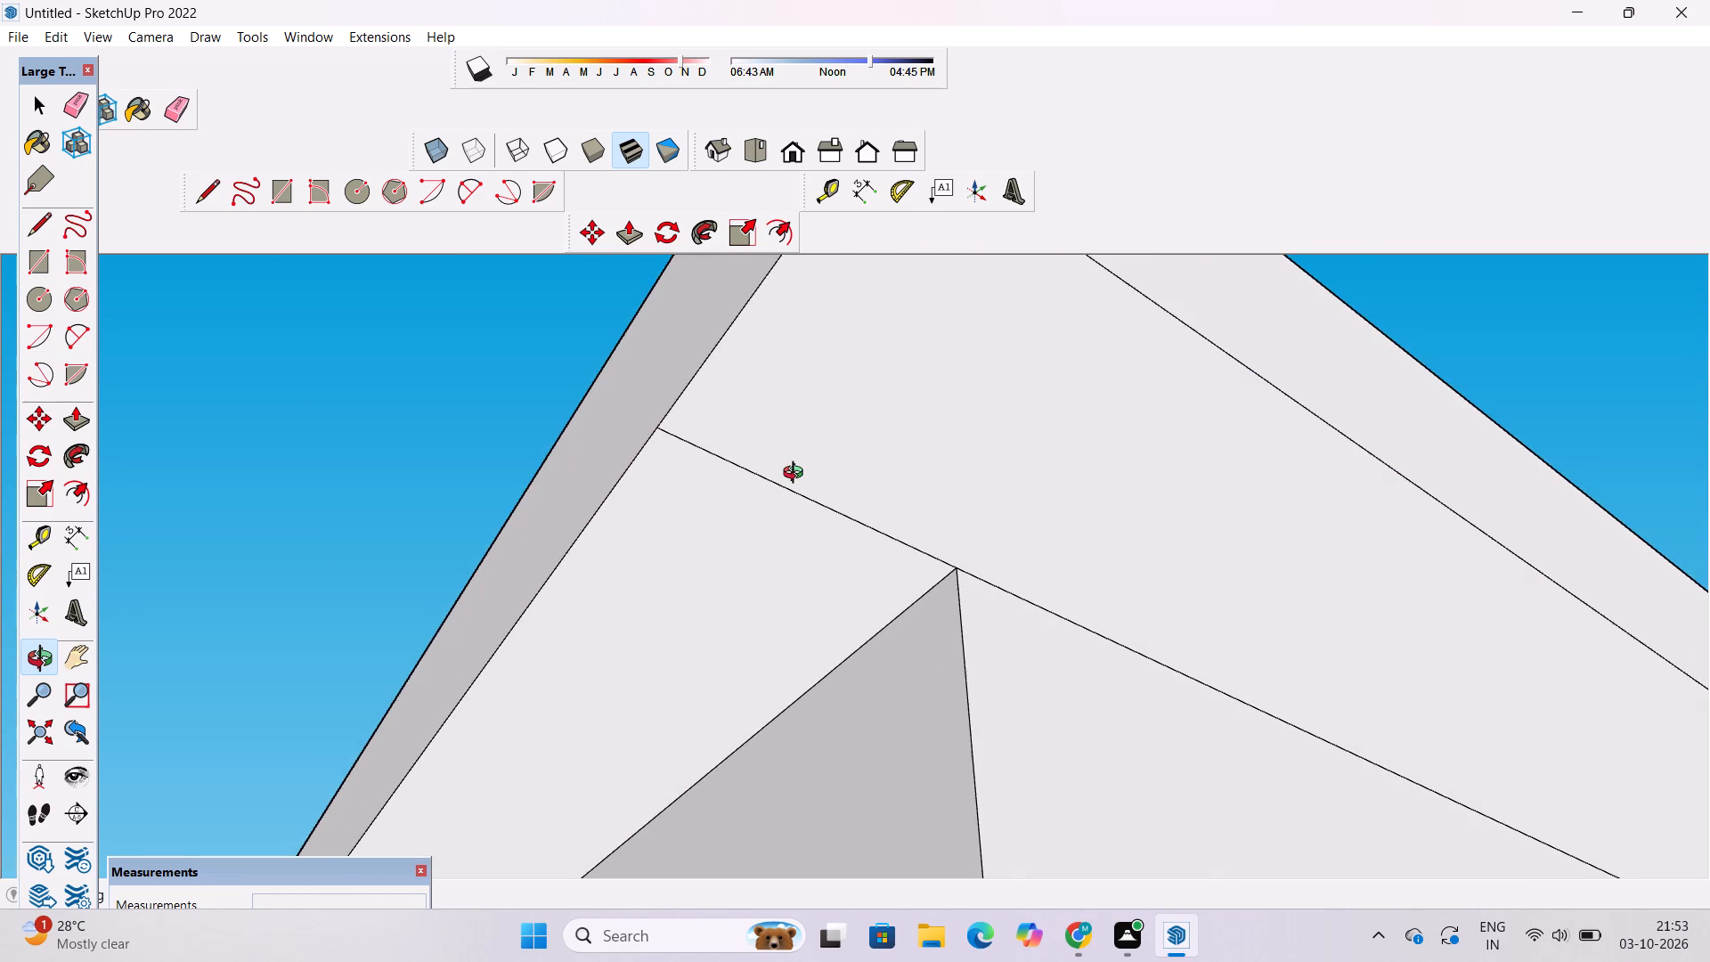
left_click(797, 475, "shift")
key("e")
left_click_drag(821, 446, 762, 528)
scroll(736, 519, "down", 5)
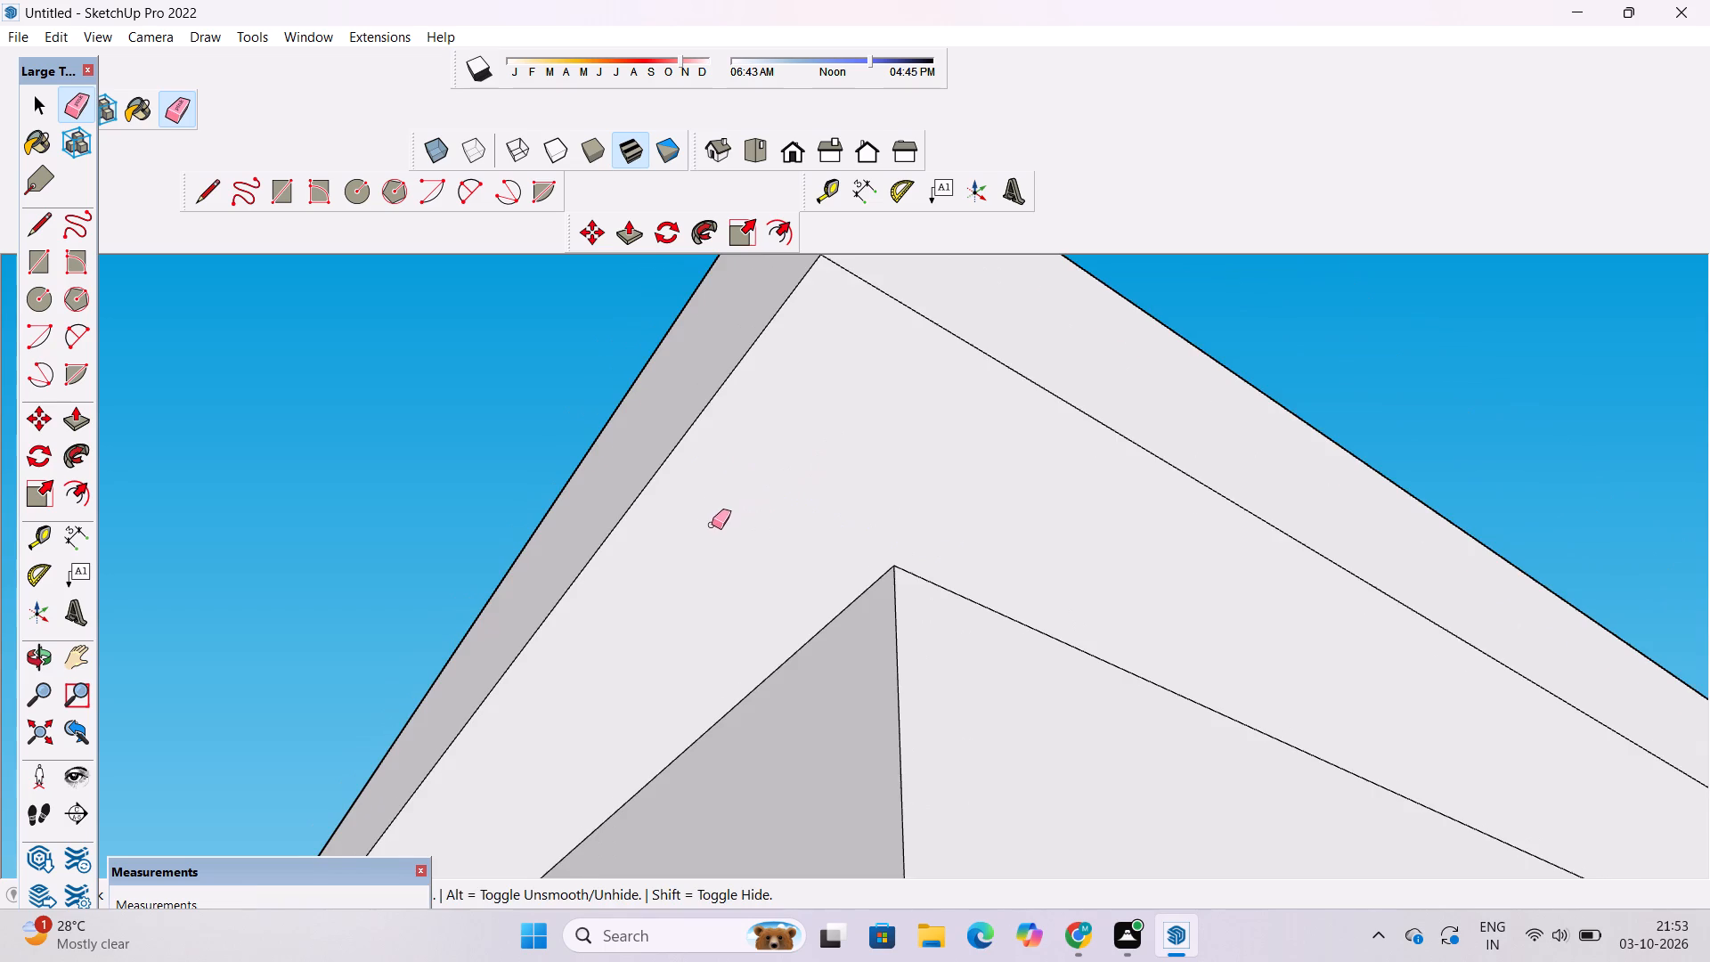
Examine the roof room and its overhanging slab from the side, back and front, including the storeys below.
key("o")
scroll(731, 494, "down", 17)
left_click_drag(457, 619, 880, 491)
scroll(880, 491, "down", 4)
left_click_drag(1008, 441, 1009, 441)
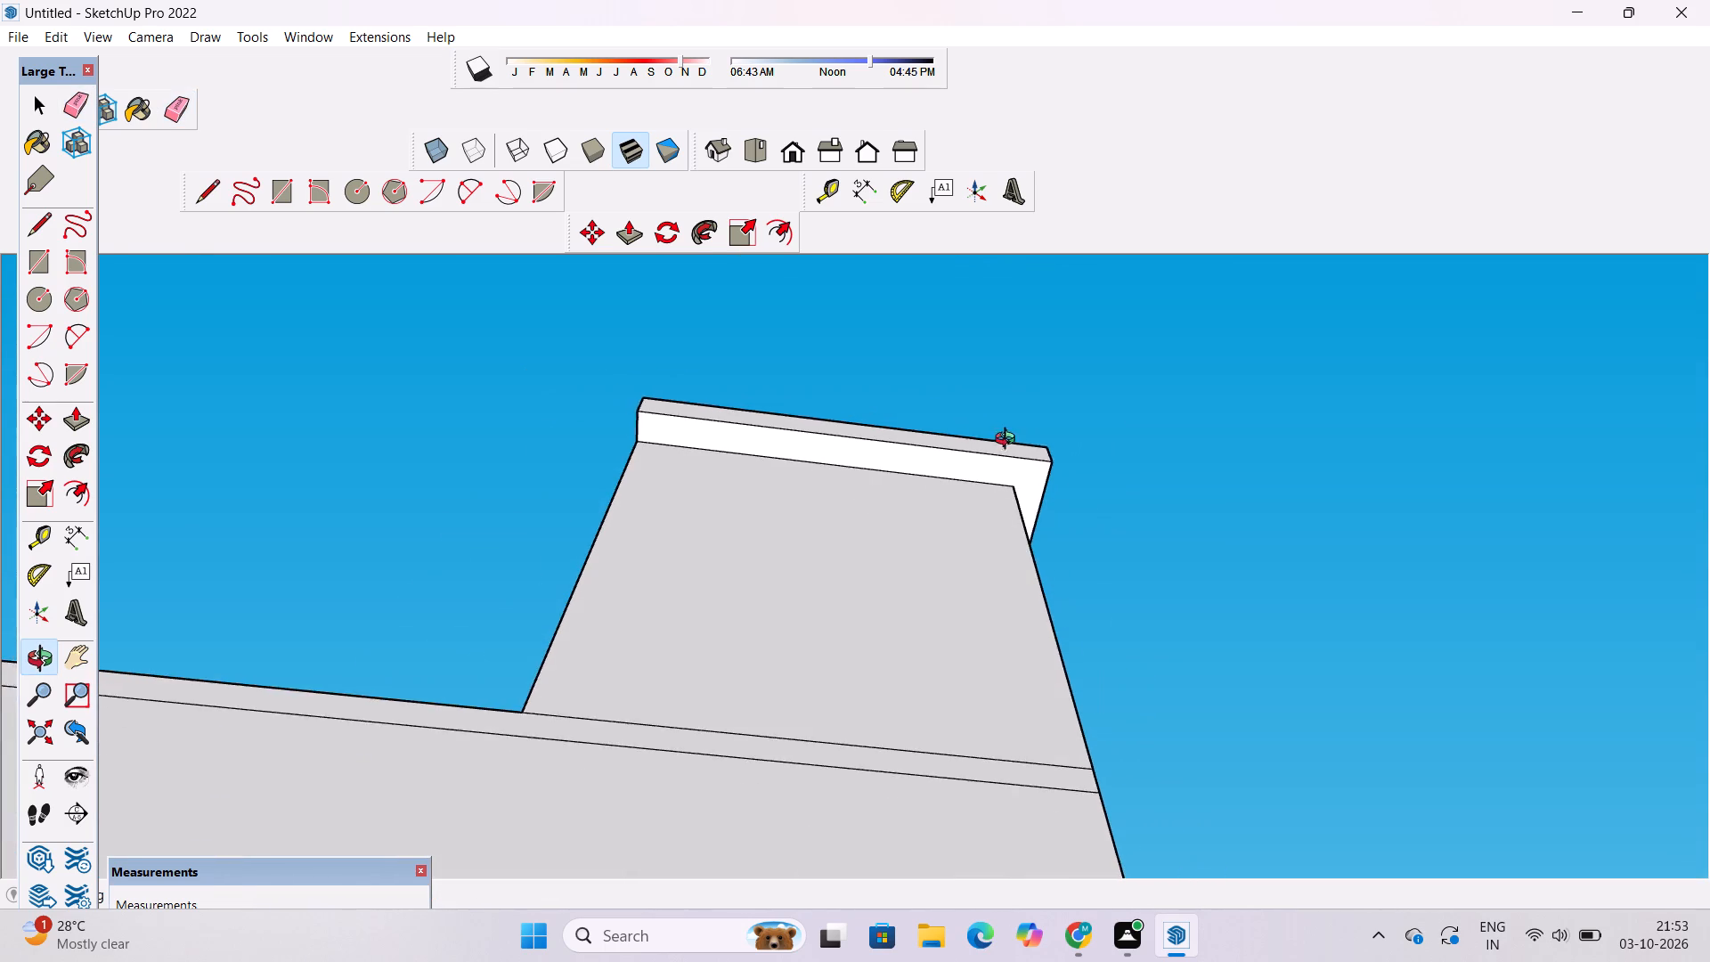
left_click_drag(1009, 441, 618, 552)
scroll(716, 485, "down", 5)
left_click_drag(1010, 378, 845, 576)
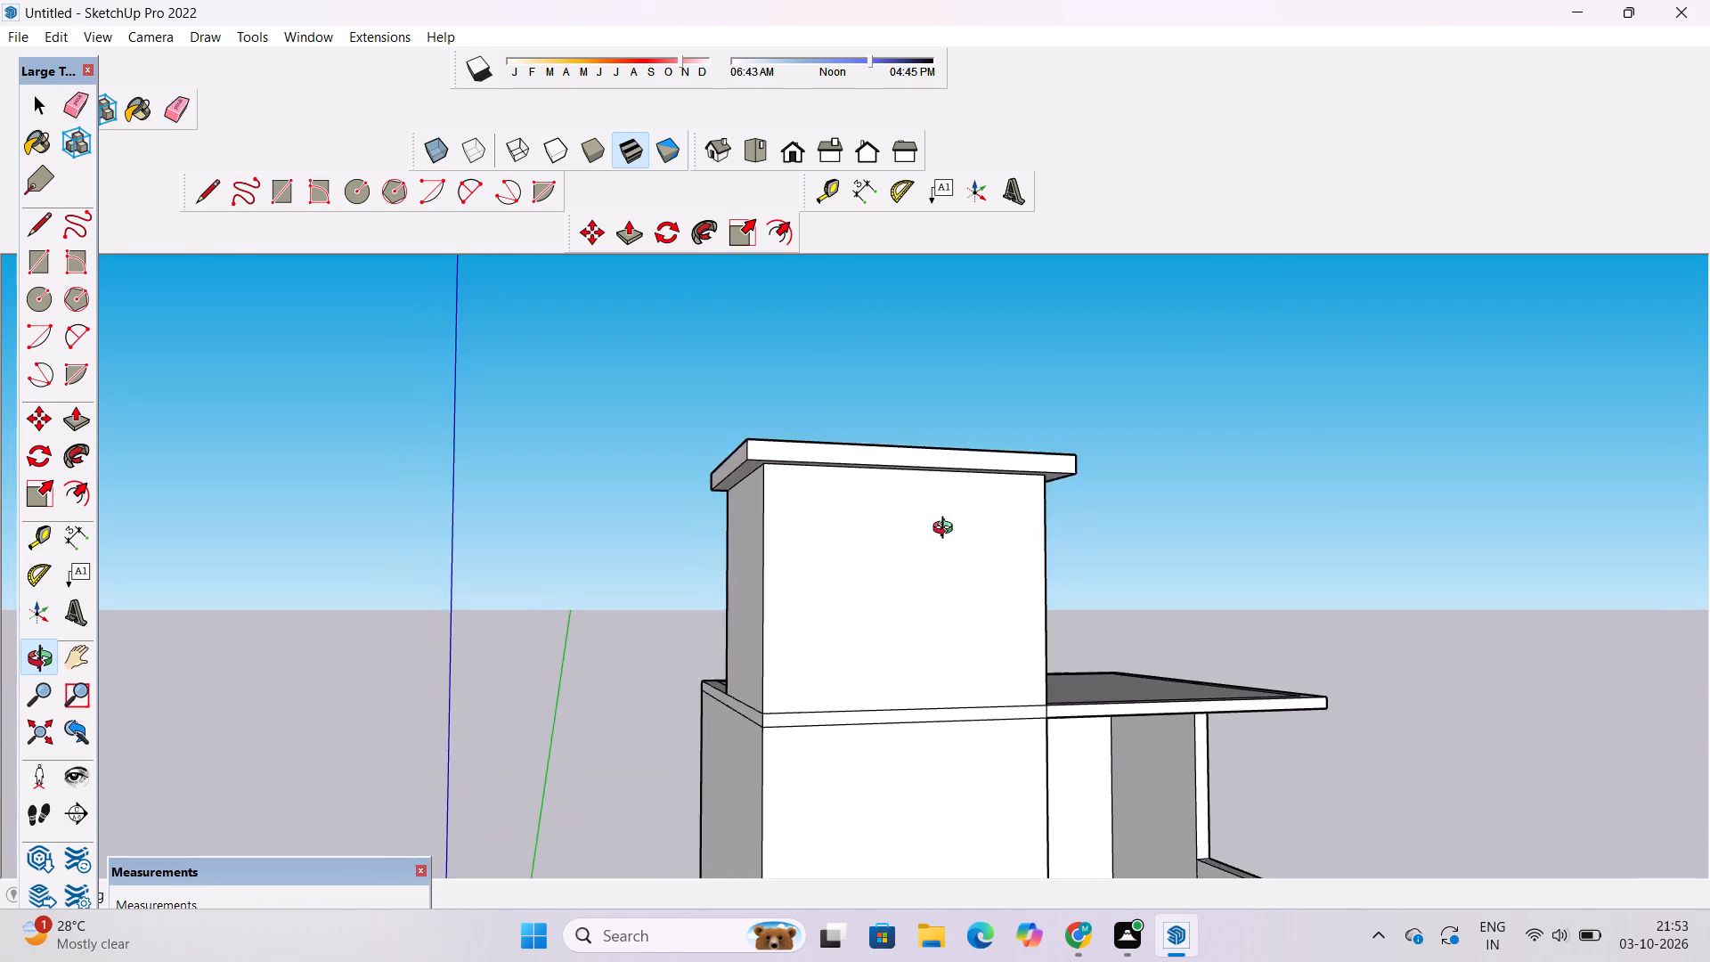
left_click_drag(947, 530, 517, 672)
scroll(928, 496, "up", 5)
left_click_drag(955, 563, 334, 443)
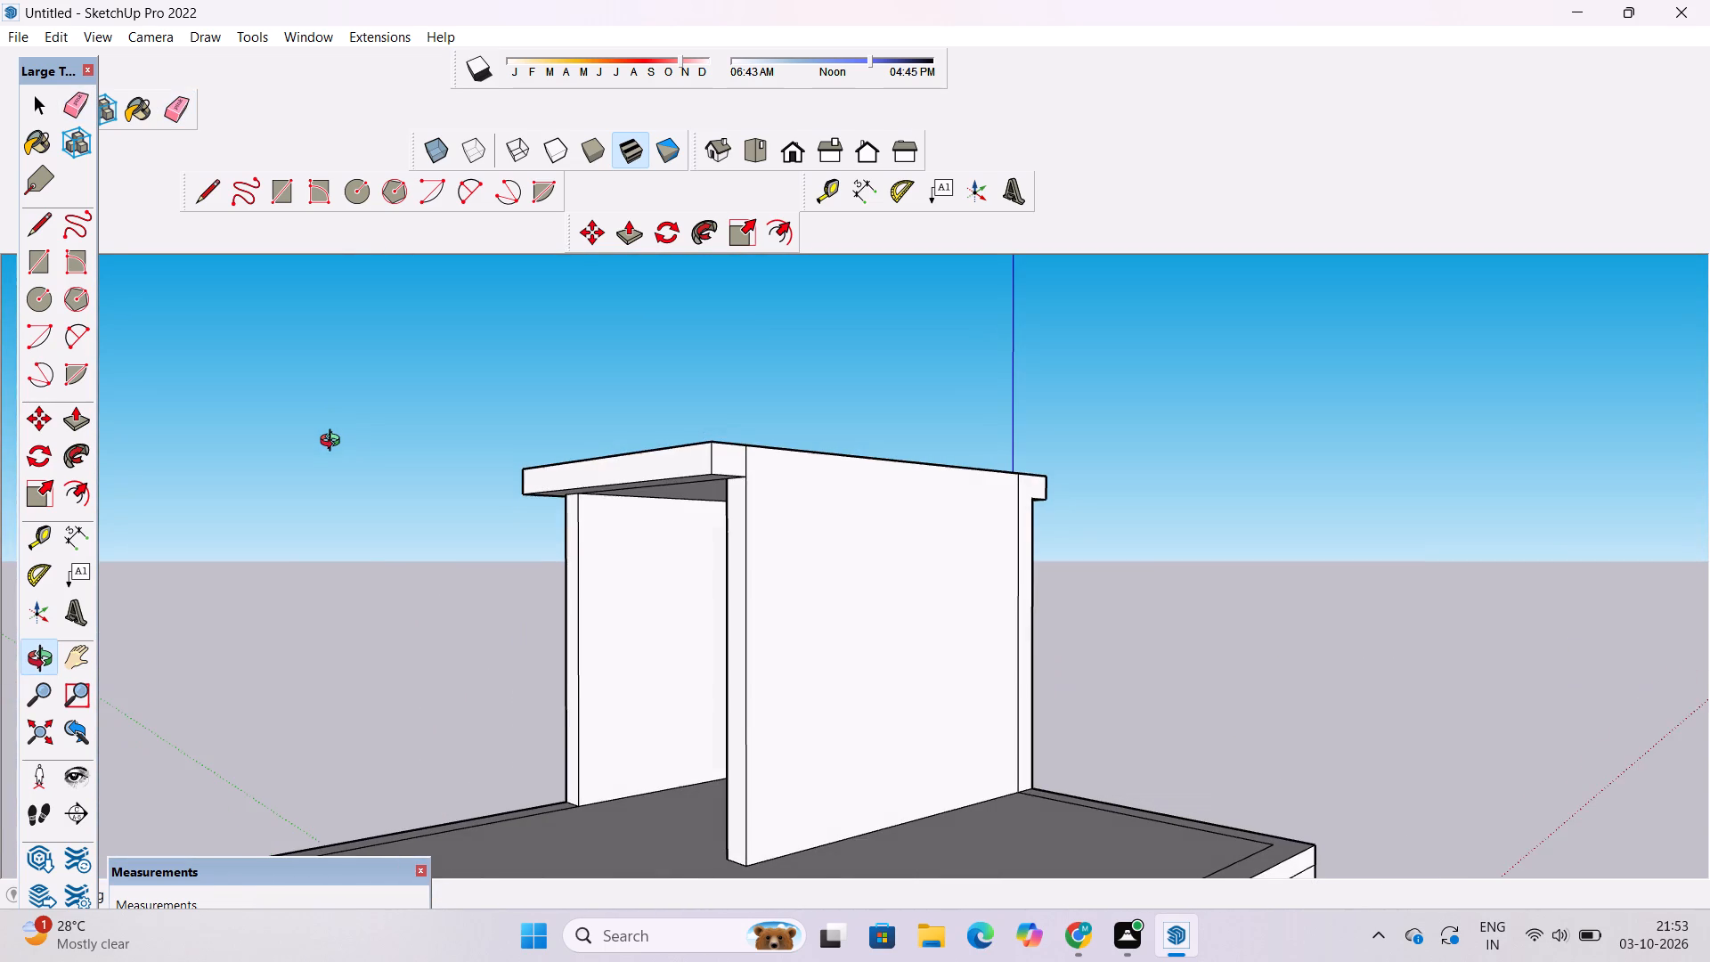
left_click_drag(334, 443, 338, 452)
left_click_drag(718, 439, 716, 513)
left_click_drag(636, 535, 1165, 404)
scroll(1136, 401, "down", 6)
left_click_drag(861, 488, 891, 377, "shift")
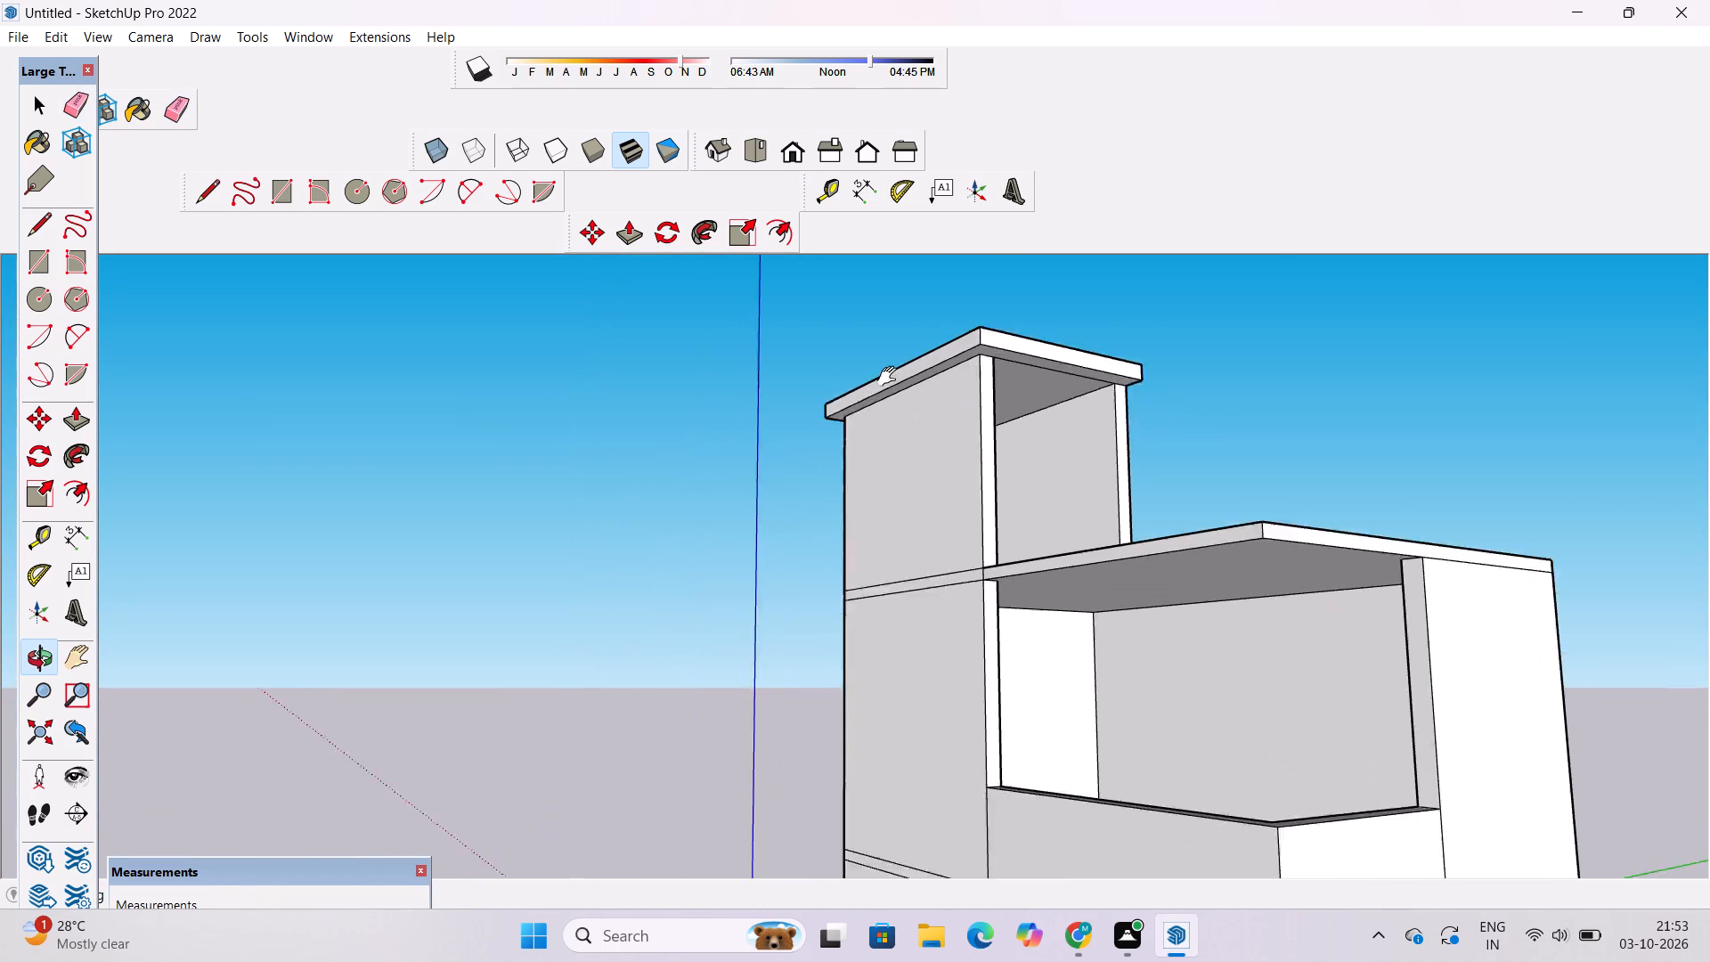
left_click_drag(891, 377, 891, 371, "shift")
scroll(1003, 339, "down", 5)
left_click_drag(1007, 339, 1075, 503)
scroll(1070, 478, "down", 6)
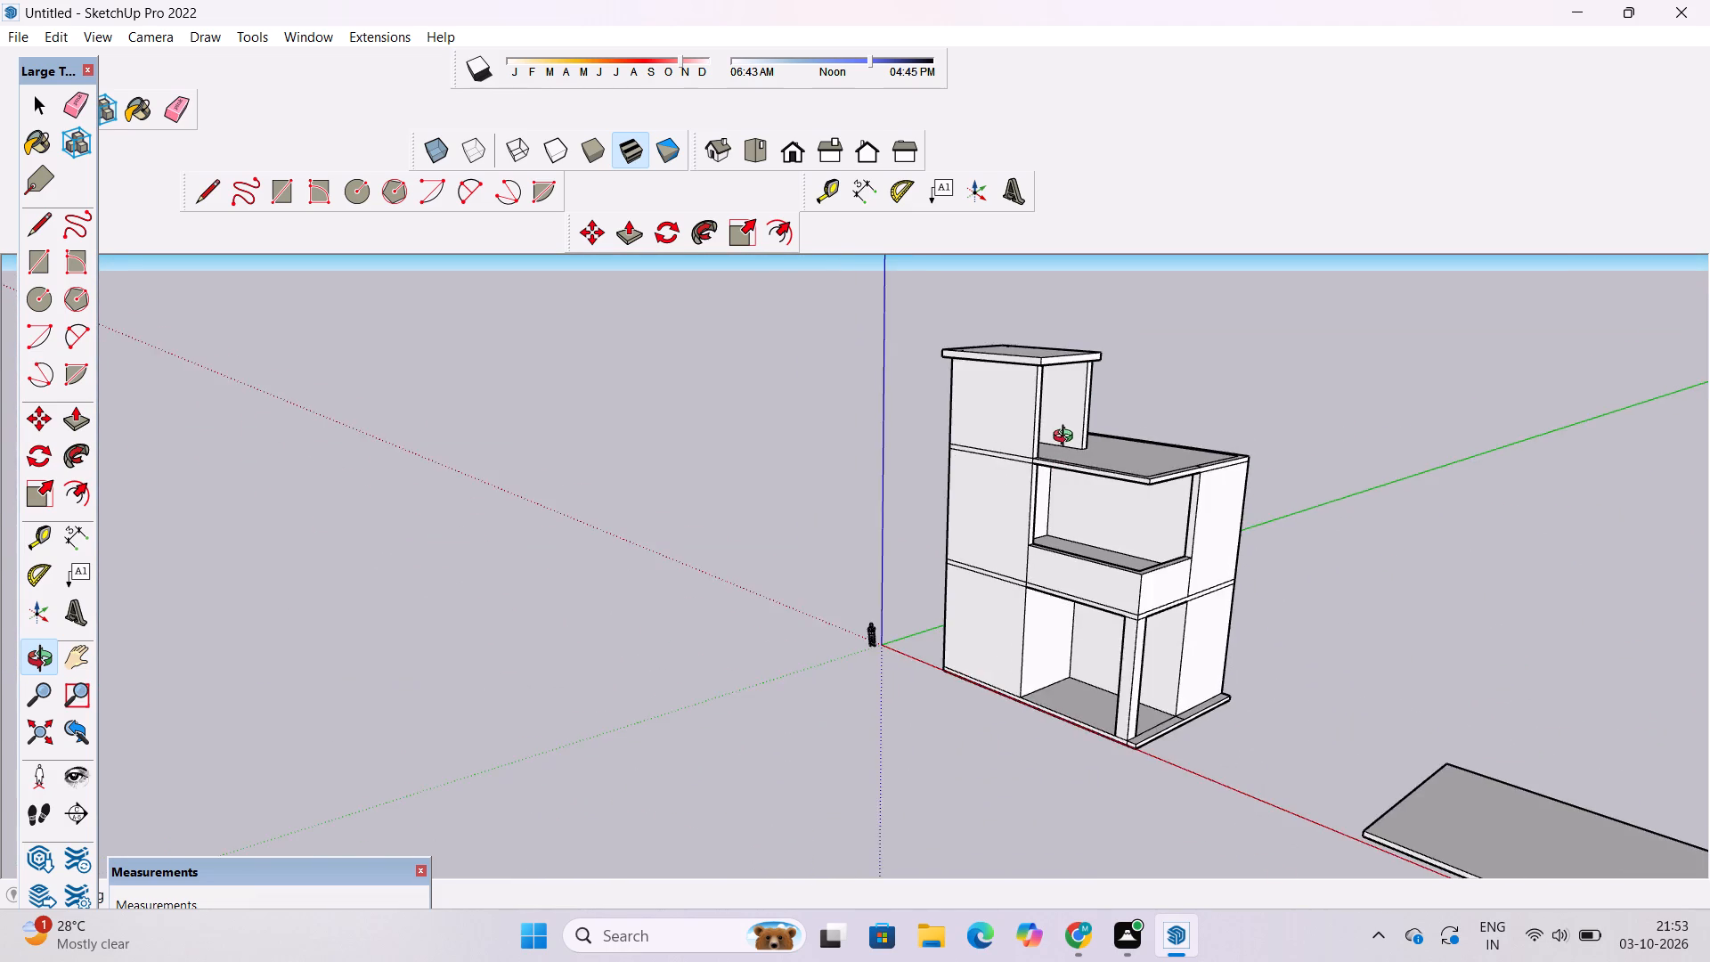
Draw a short line on the roof slab from the border's inner front corner straight across to the slab's outer side edge.
left_click_drag(1074, 447, 1380, 616)
scroll(1112, 455, "up", 5)
left_click_drag(1060, 391, 1100, 582, "shift")
scroll(1117, 520, "up", 3)
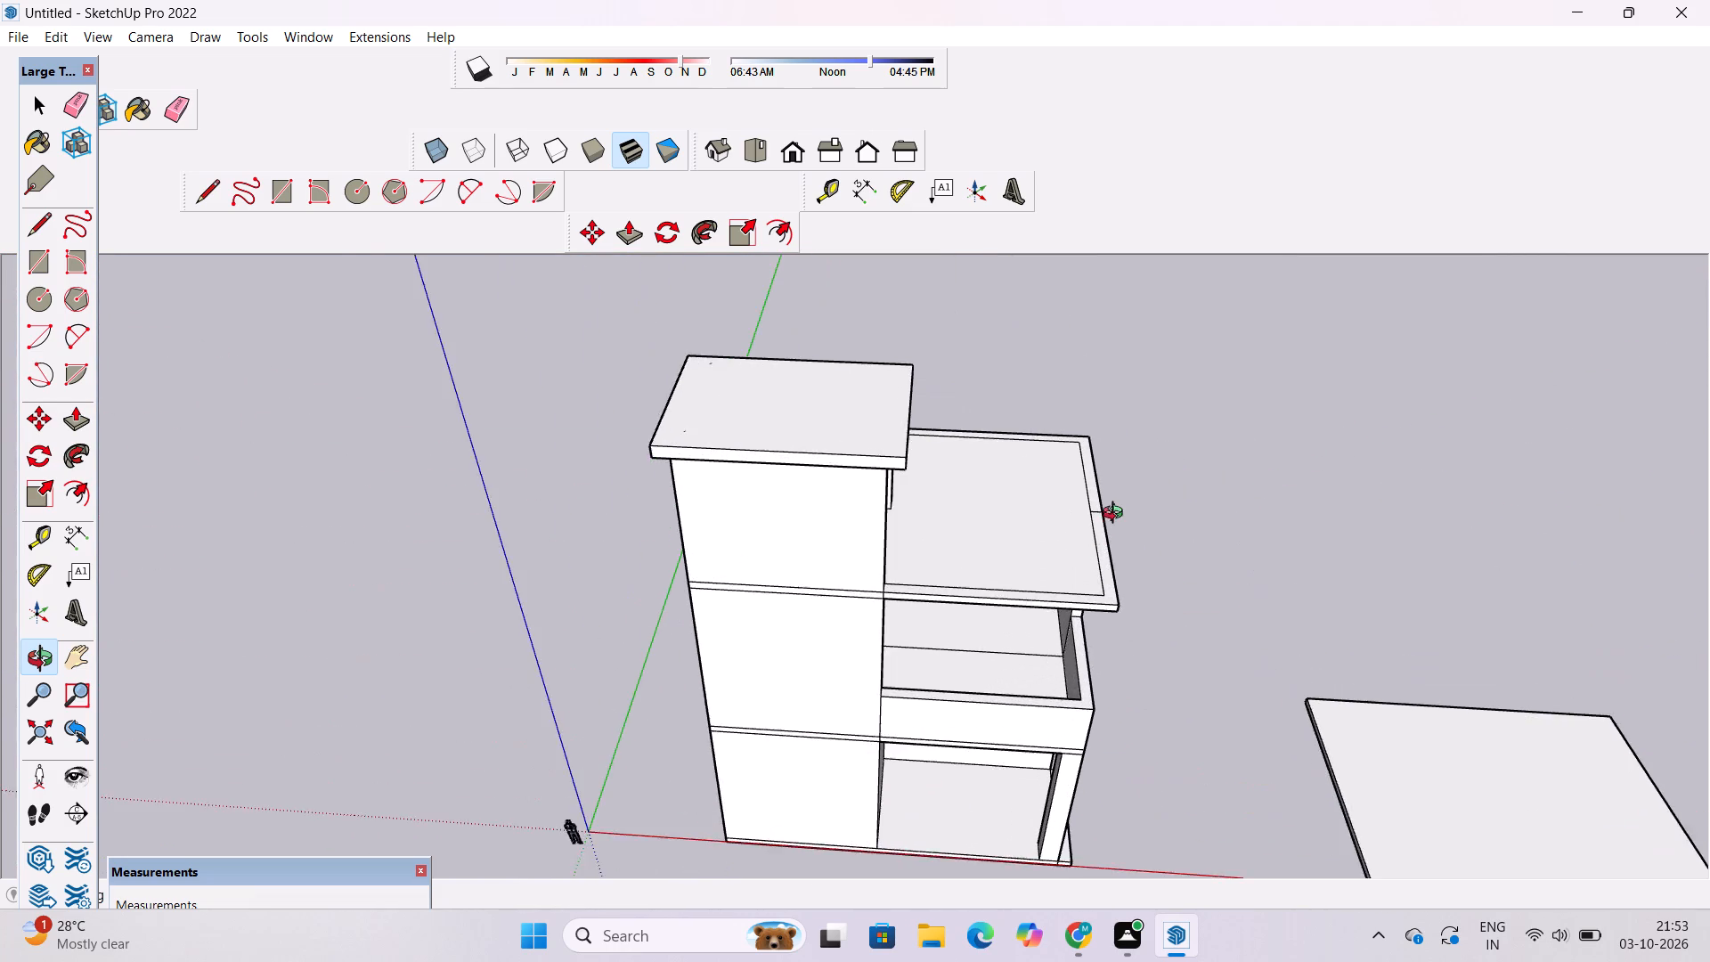
left_click_drag(1117, 512, 1105, 616, "shift")
scroll(1104, 593, "up", 4)
left_click_drag(1071, 600, 1010, 501, "shift")
left_click_drag(992, 584, 1048, 624)
scroll(1019, 544, "down", 3)
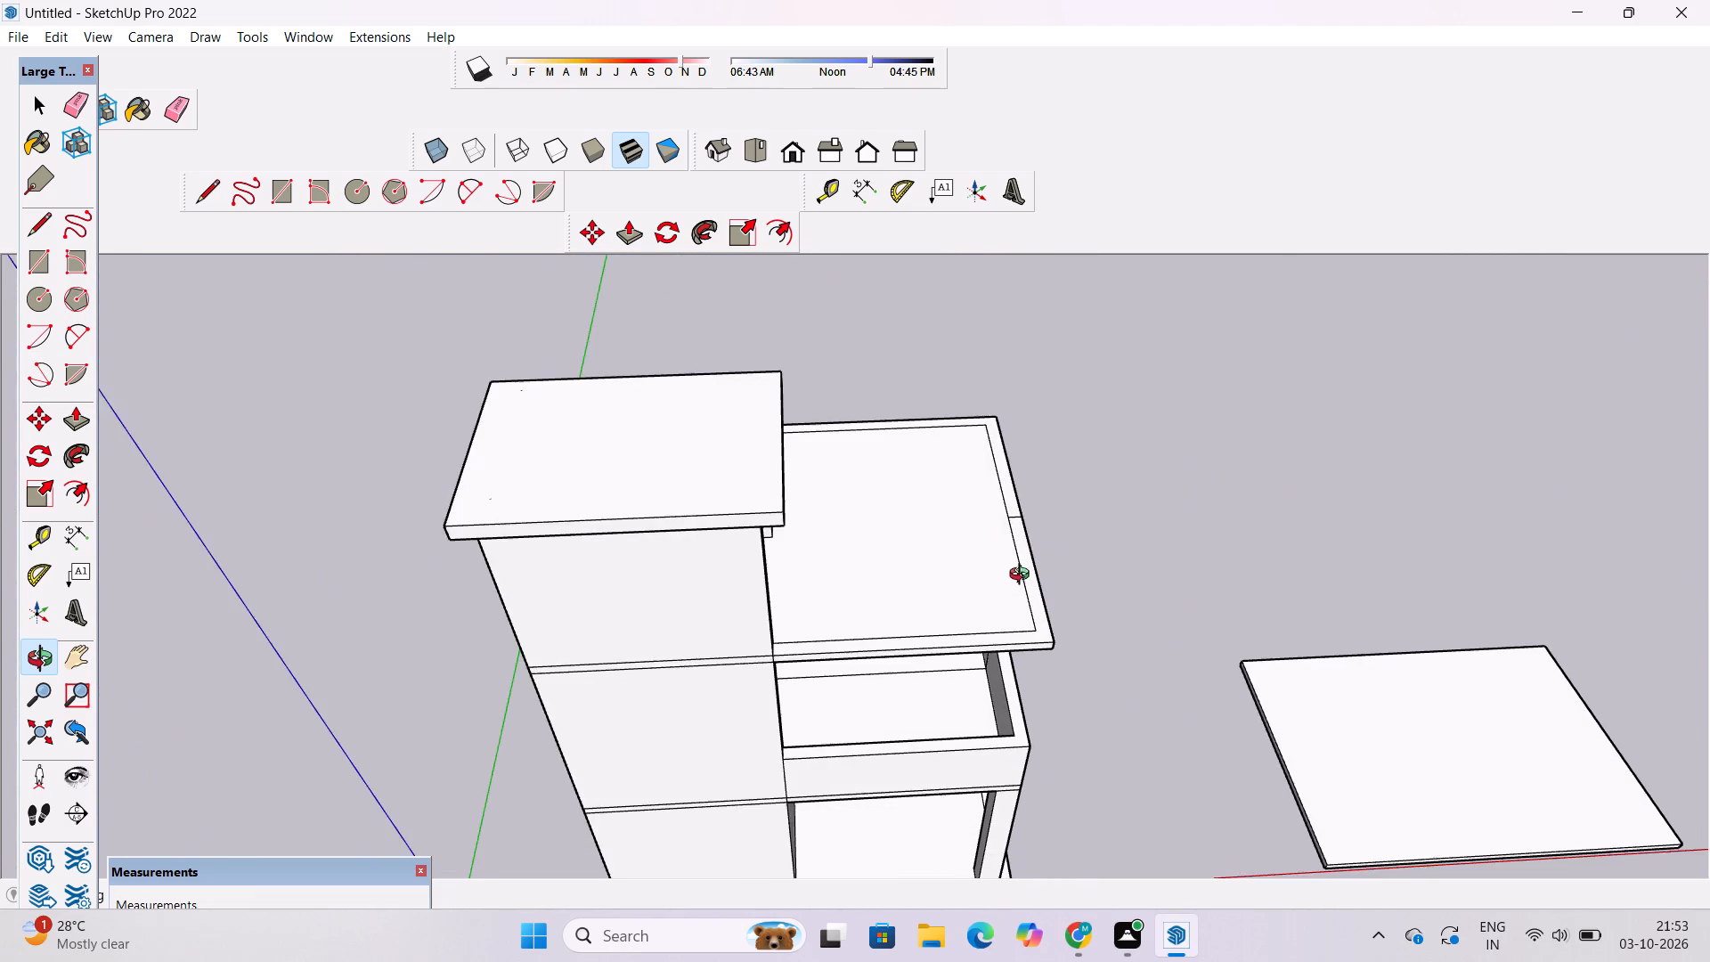
left_click_drag(1025, 595, 1034, 567)
left_click_drag(1034, 640, 1046, 726, "shift")
scroll(1065, 696, "up", 4)
left_click_drag(1046, 691, 986, 464, "shift")
left_click_drag(980, 526, 985, 590, "shift")
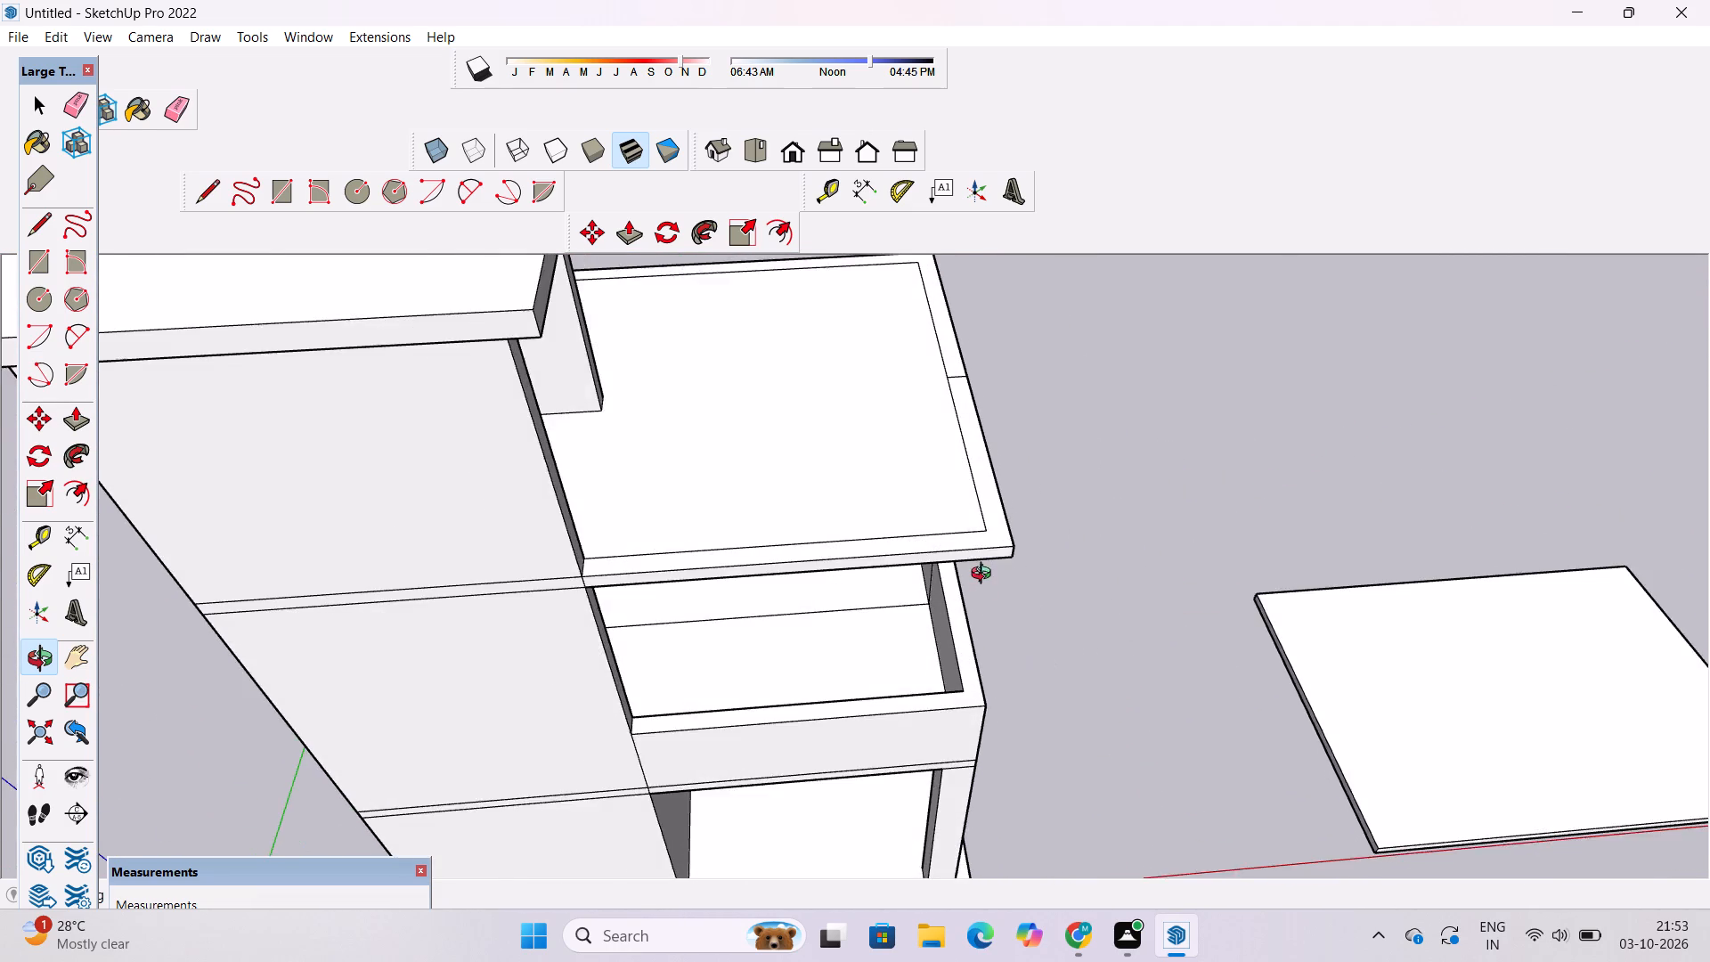
scroll(985, 575, "up", 3)
left_click_drag(1017, 535, 1017, 573, "shift")
left_click_drag(1013, 578, 970, 609)
scroll(954, 576, "down", 3)
left_click_drag(962, 556, 997, 679, "shift")
scroll(997, 679, "up", 2, "shift")
left_click_drag(997, 675, 1008, 661, "shift")
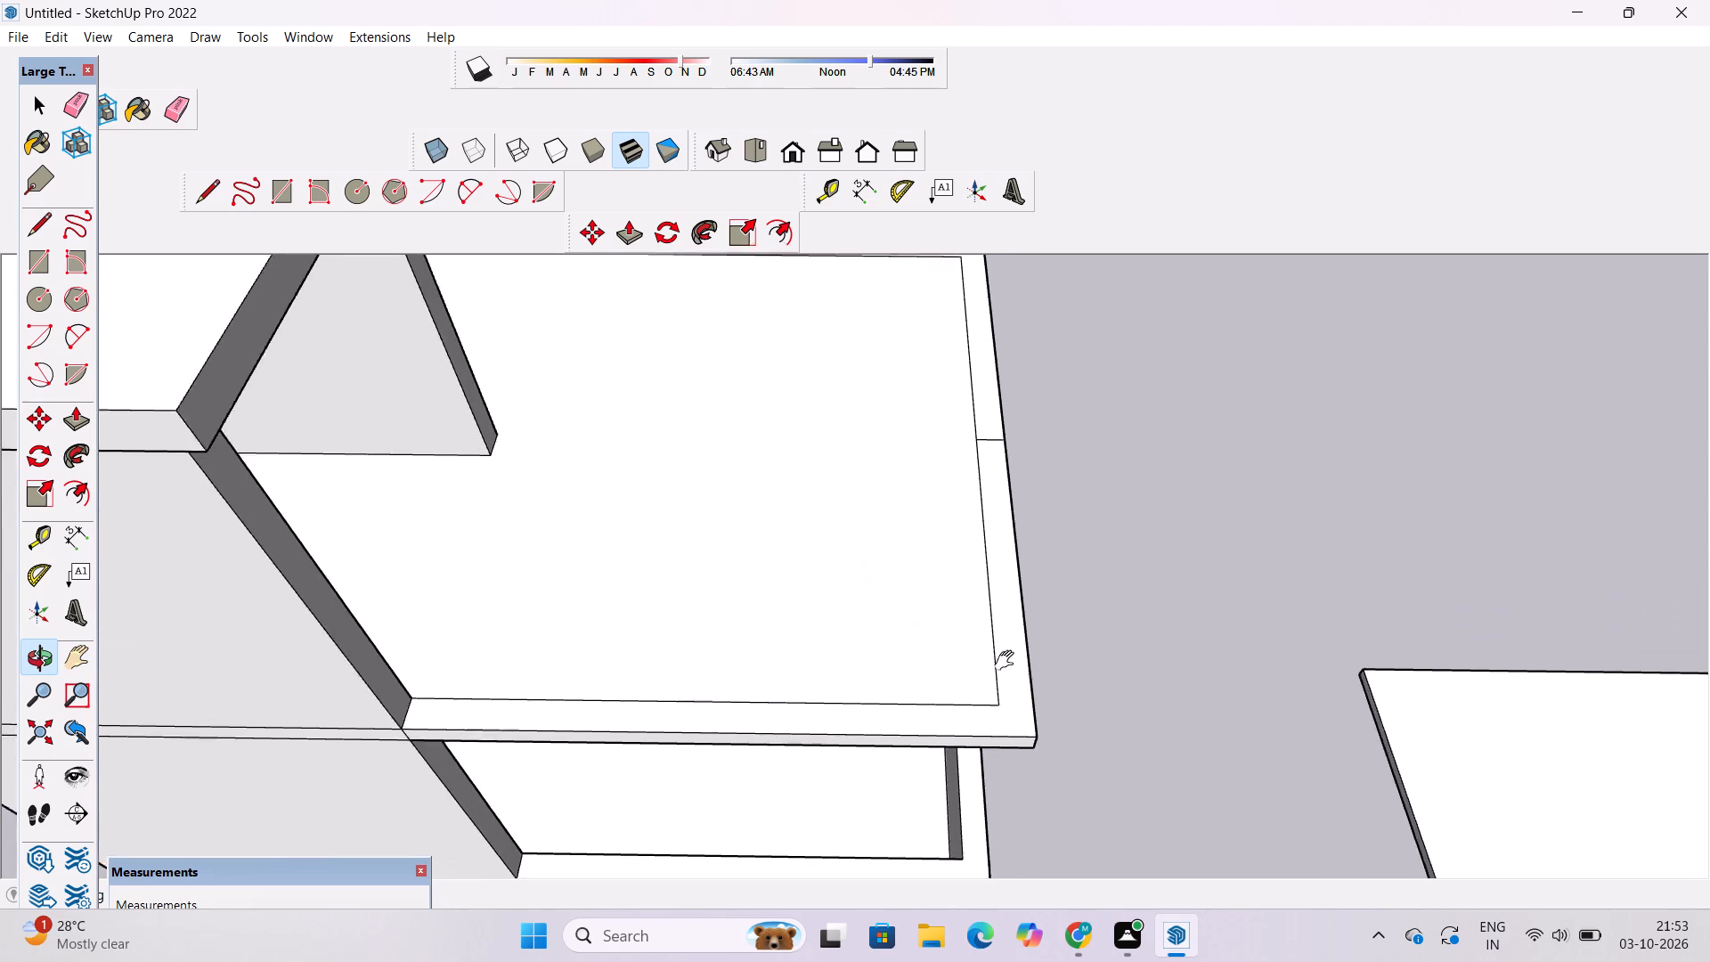
left_click_drag(1008, 661, 1021, 658, "shift")
scroll(1022, 657, "down", 1)
key("l")
scroll(1051, 706, "up", 2)
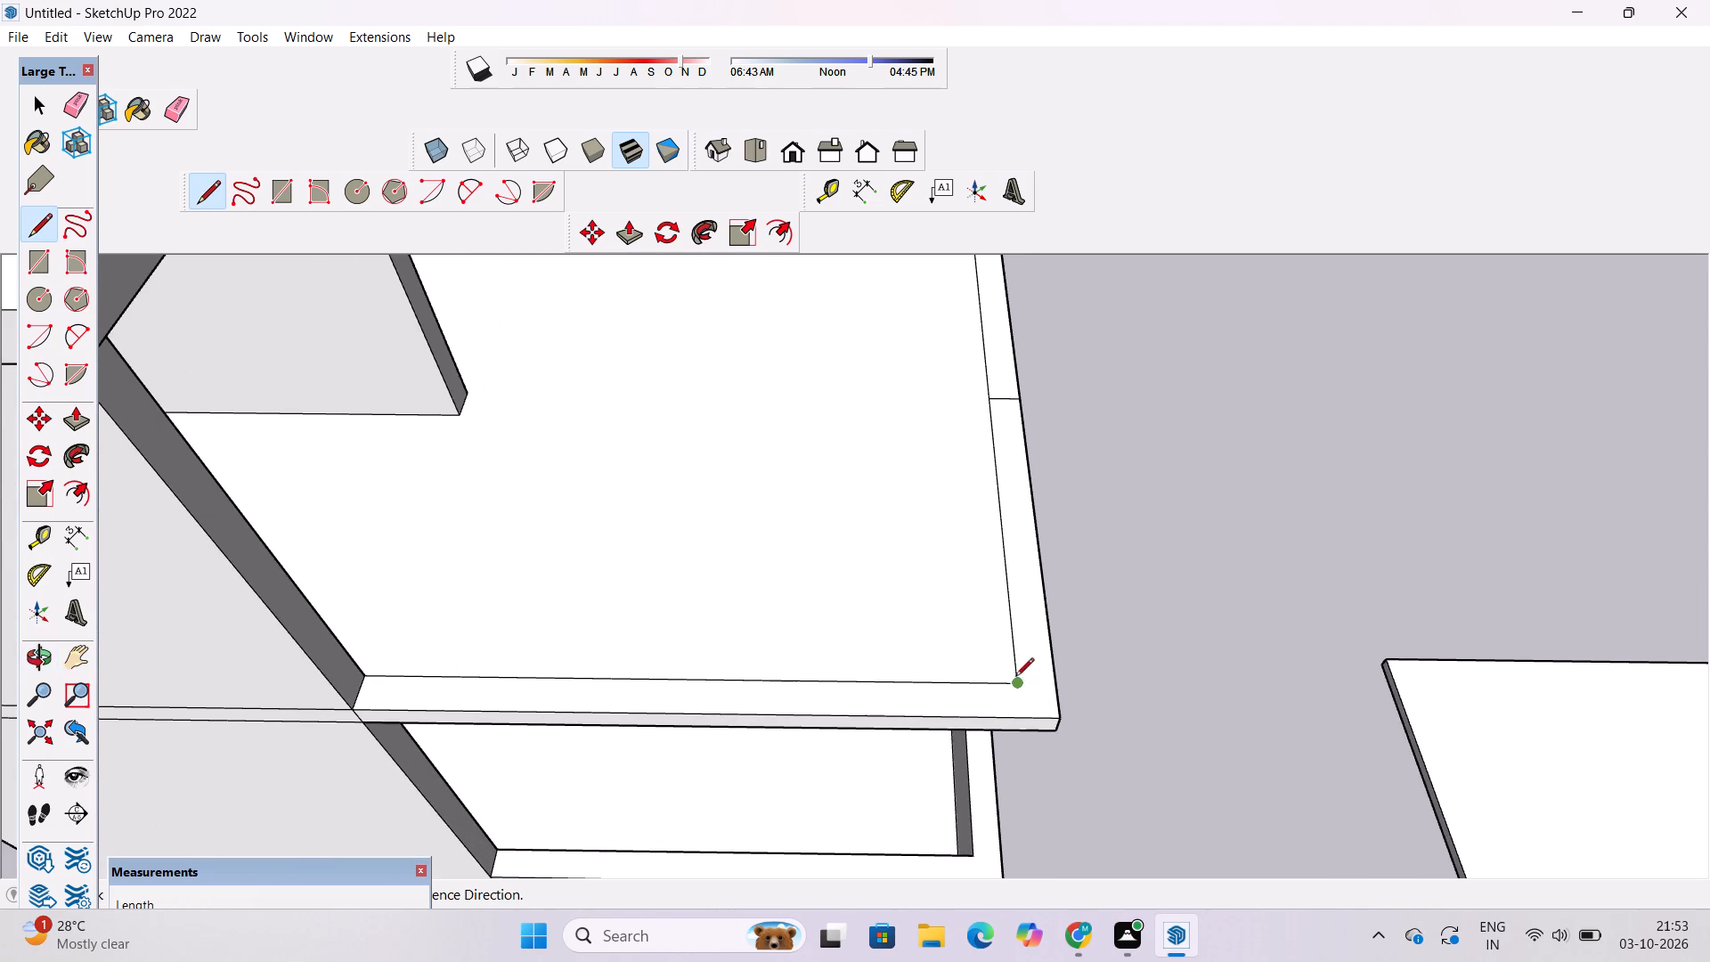
left_click(1014, 684)
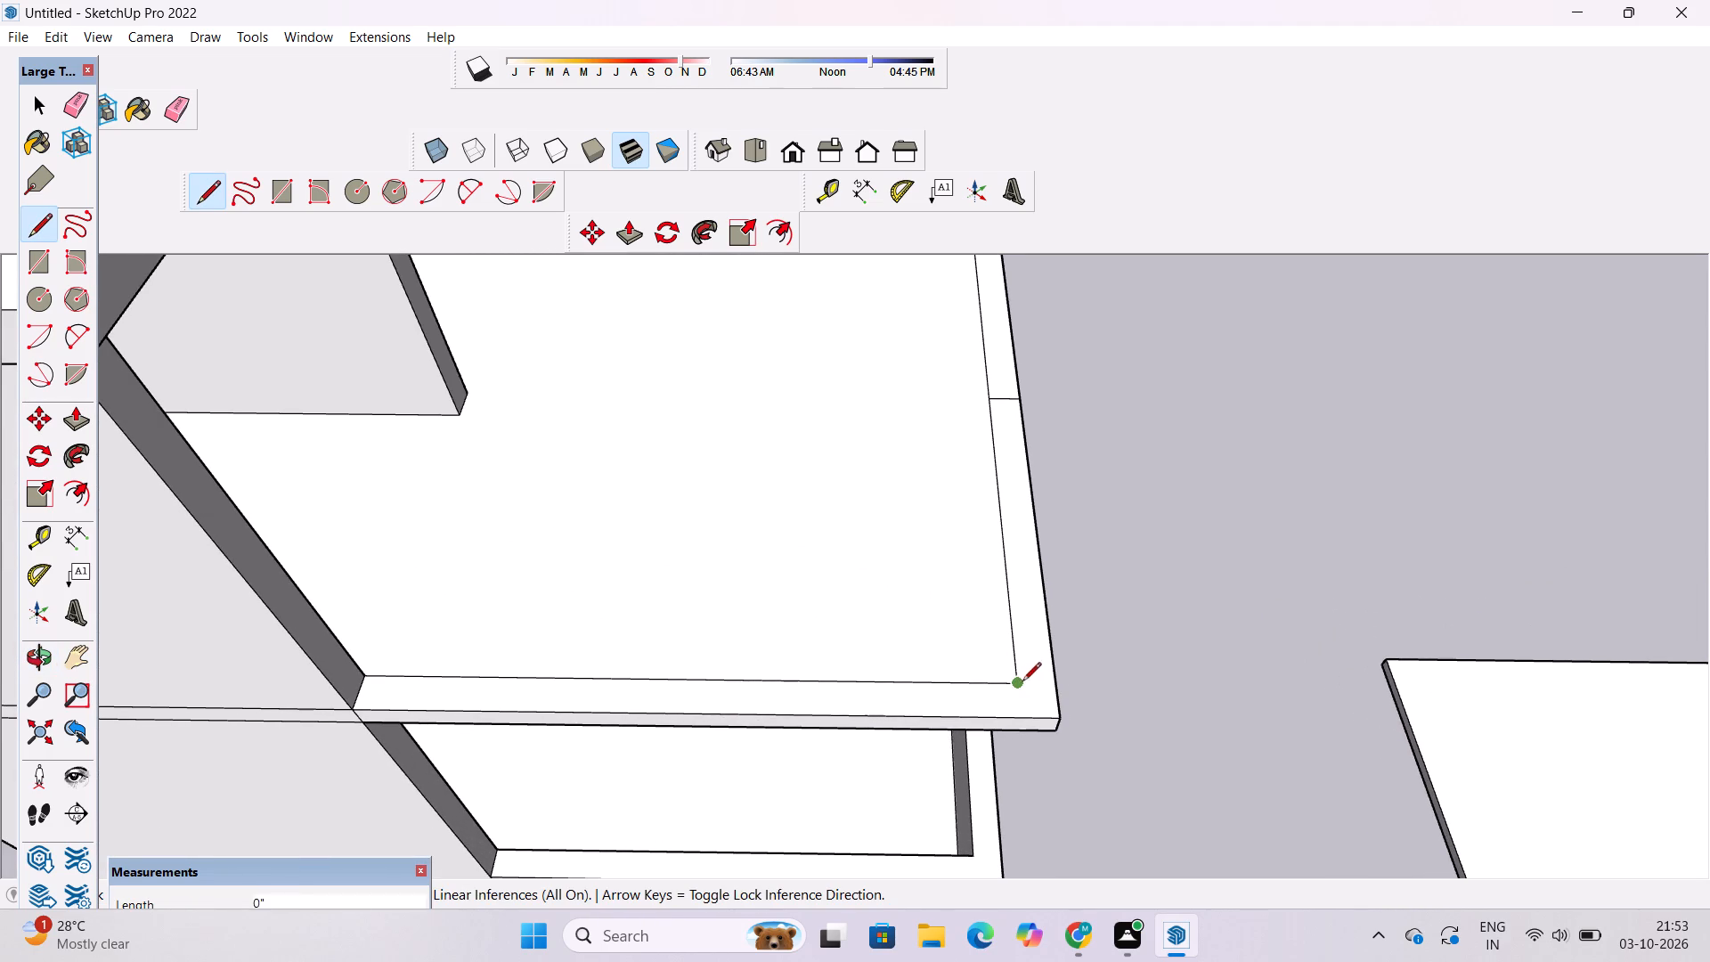
left_click(1060, 682)
Push/Pull the front part of the roof slab's outer side border strip upward to the level of the roof room slab's top corner.
key("space")
type("o")
left_click_drag(1074, 728, 1010, 633)
scroll(973, 619, "down", 5)
left_click_drag(989, 616, 1008, 686)
left_click_drag(1010, 687, 960, 591)
scroll(957, 552, "up", 2)
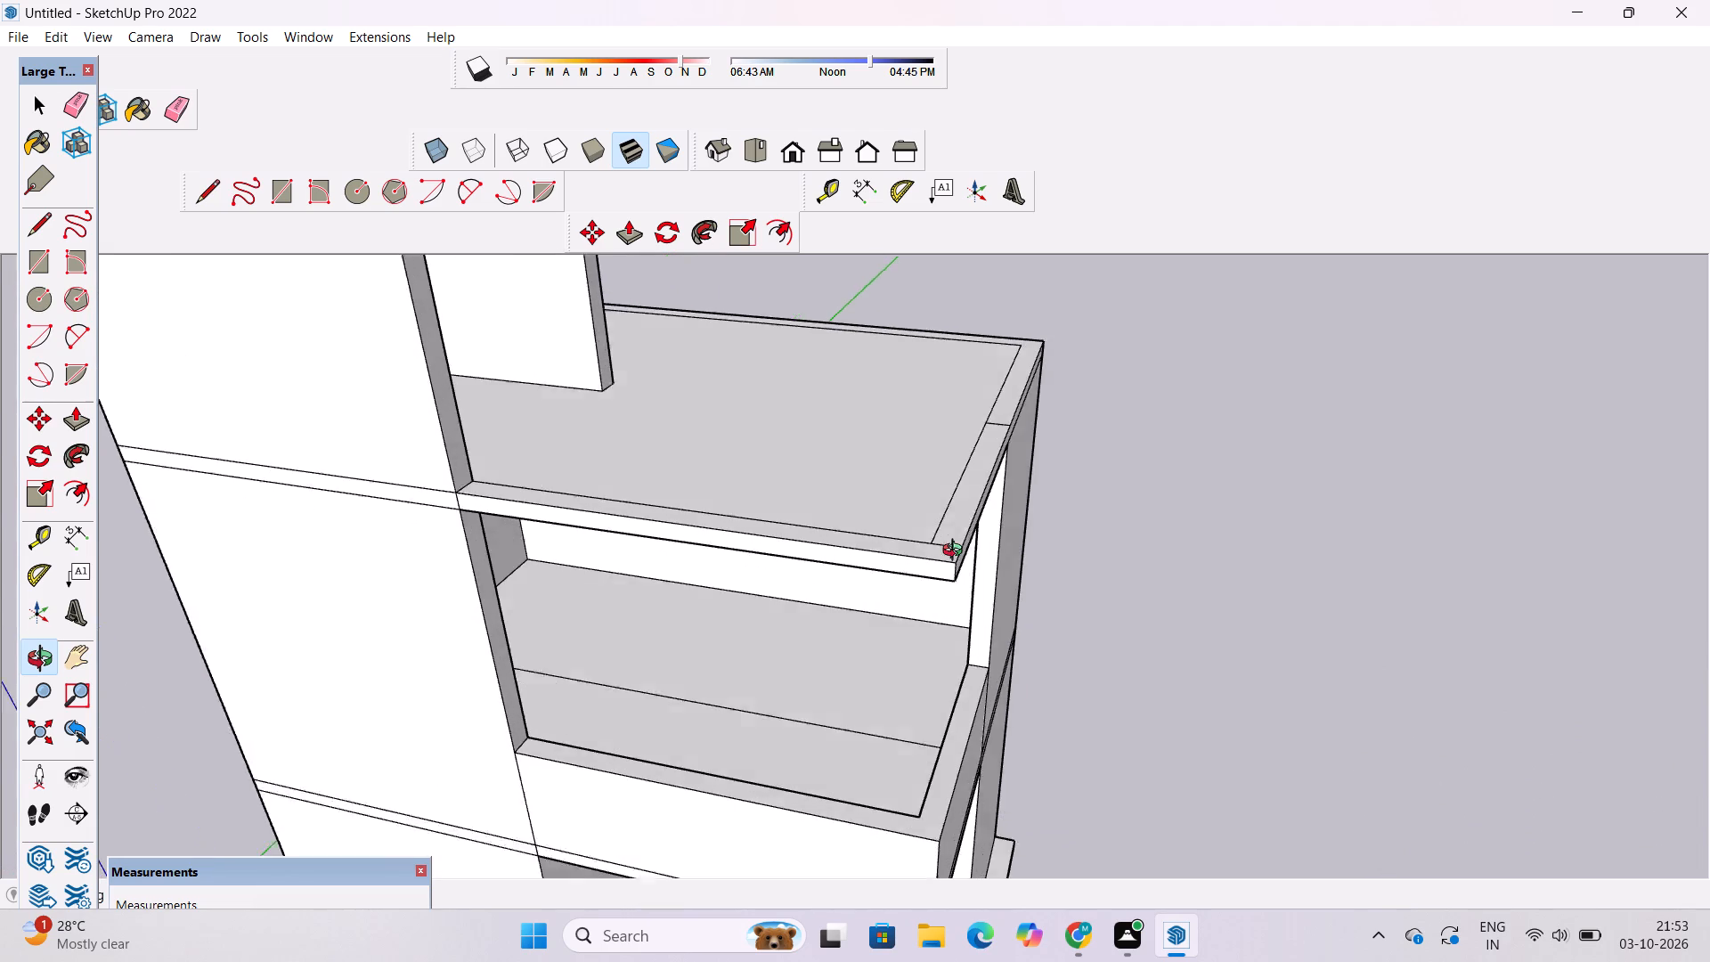
scroll(957, 552, "up", 2)
left_click_drag(957, 552, 1045, 684, "shift")
scroll(1033, 670, "down", 5)
left_click_drag(1032, 670, 1079, 726, "shift")
left_click_drag(1079, 726, 1144, 741)
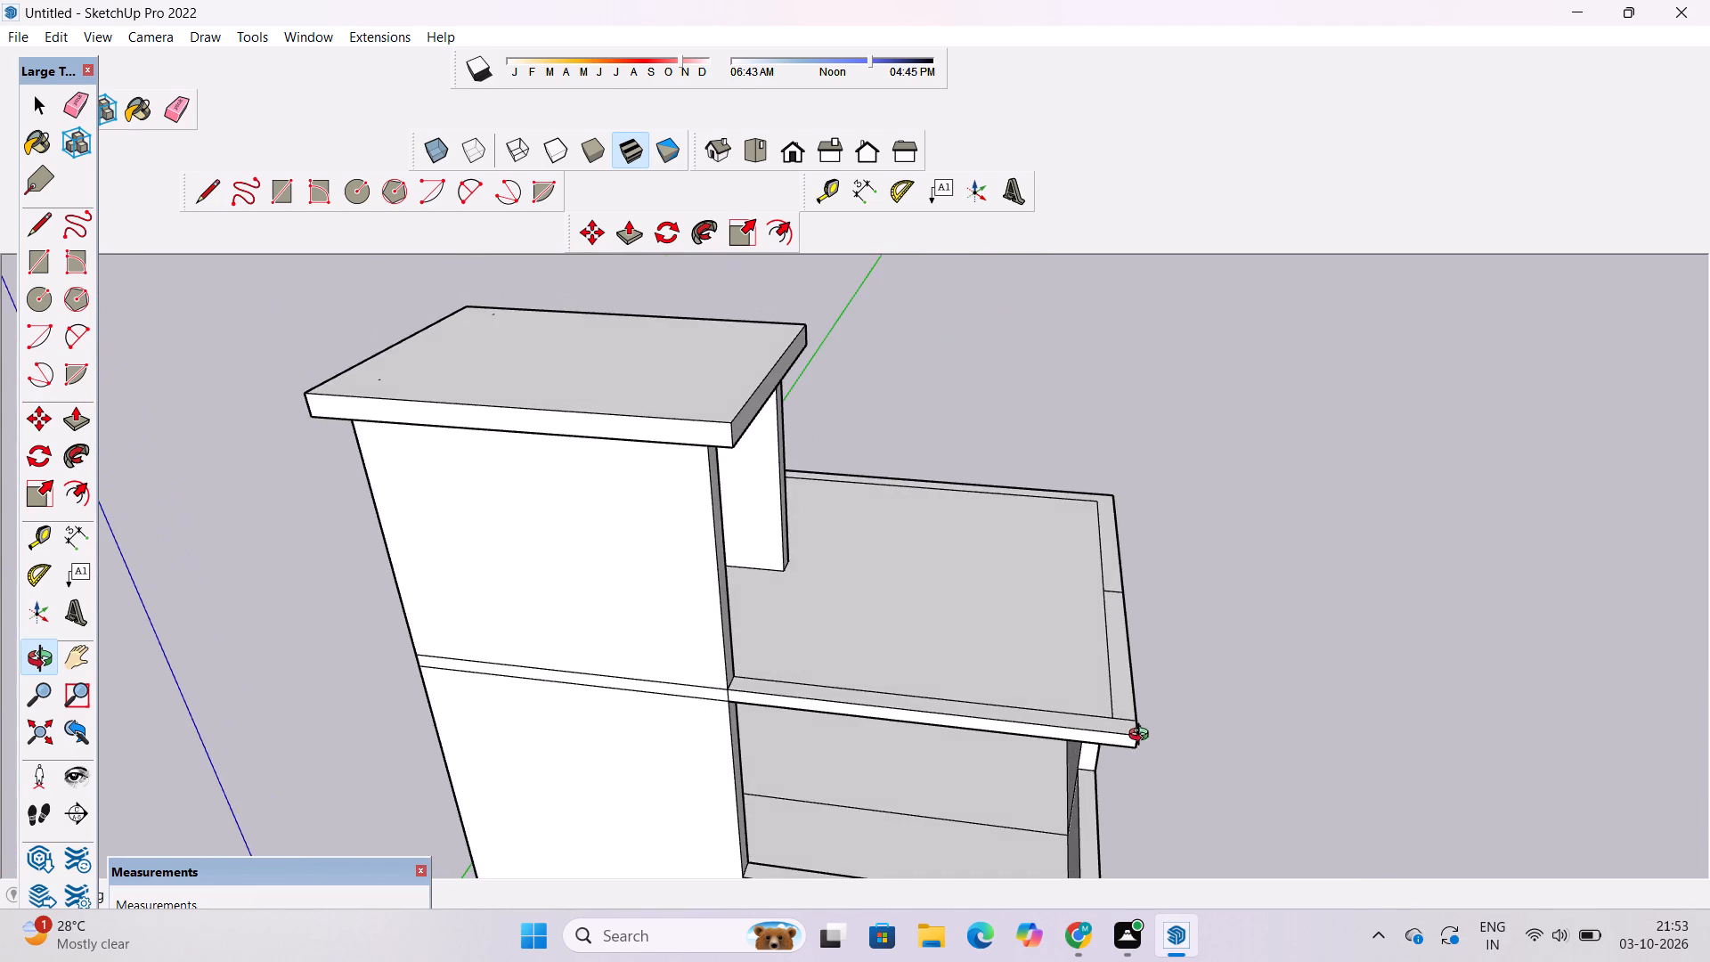
left_click_drag(1142, 737, 1129, 735, "shift")
left_click(1129, 735, "shift")
key("p")
scroll(1133, 719, "down", 4)
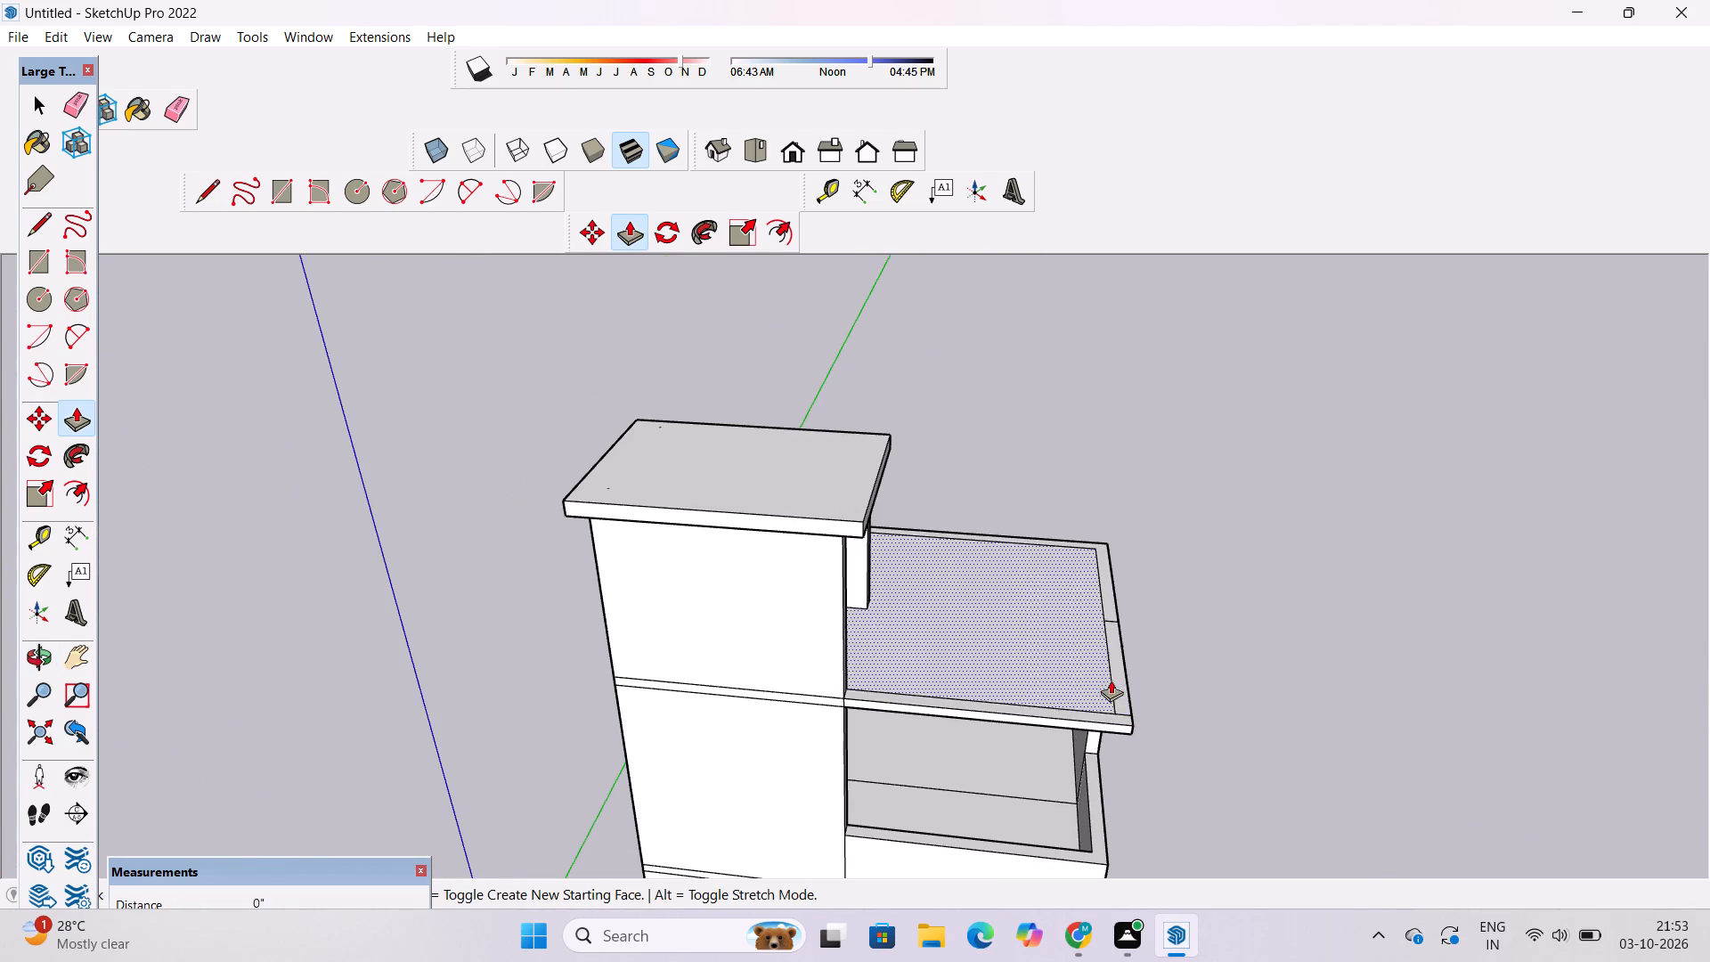
left_click(1123, 680)
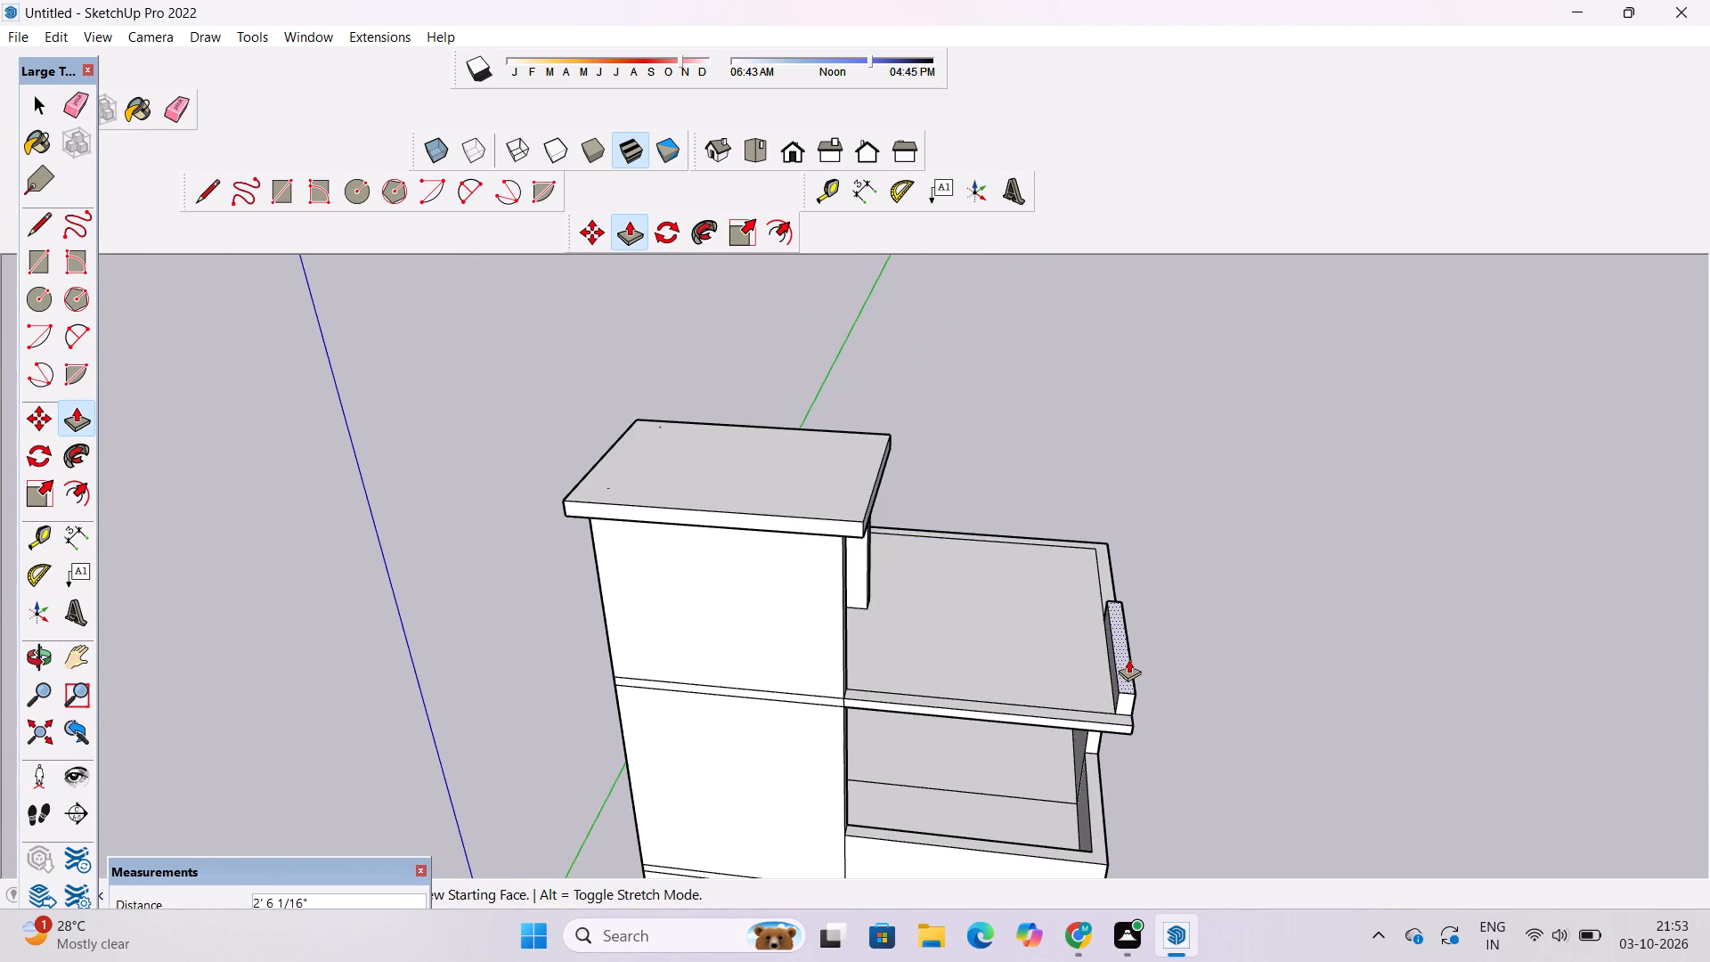
scroll(1128, 659, "down", 7)
scroll(1128, 659, "up", 1)
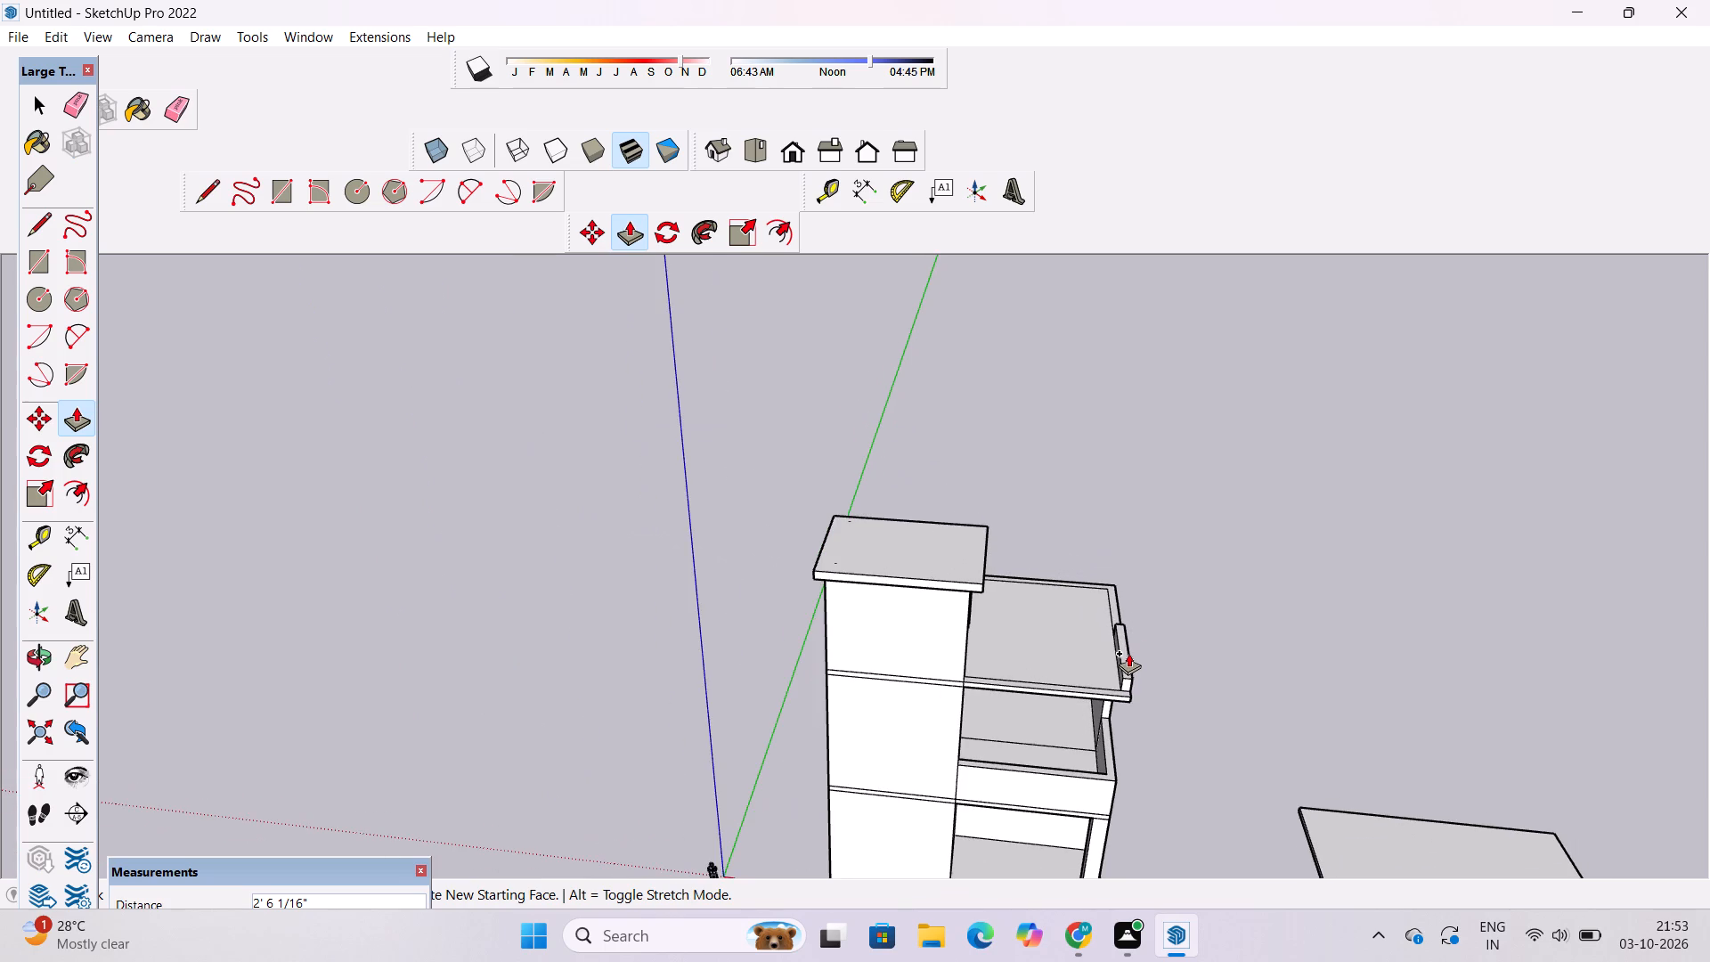
scroll(1154, 621, "up", 2)
scroll(1154, 621, "down", 2)
scroll(1131, 595, "up", 7)
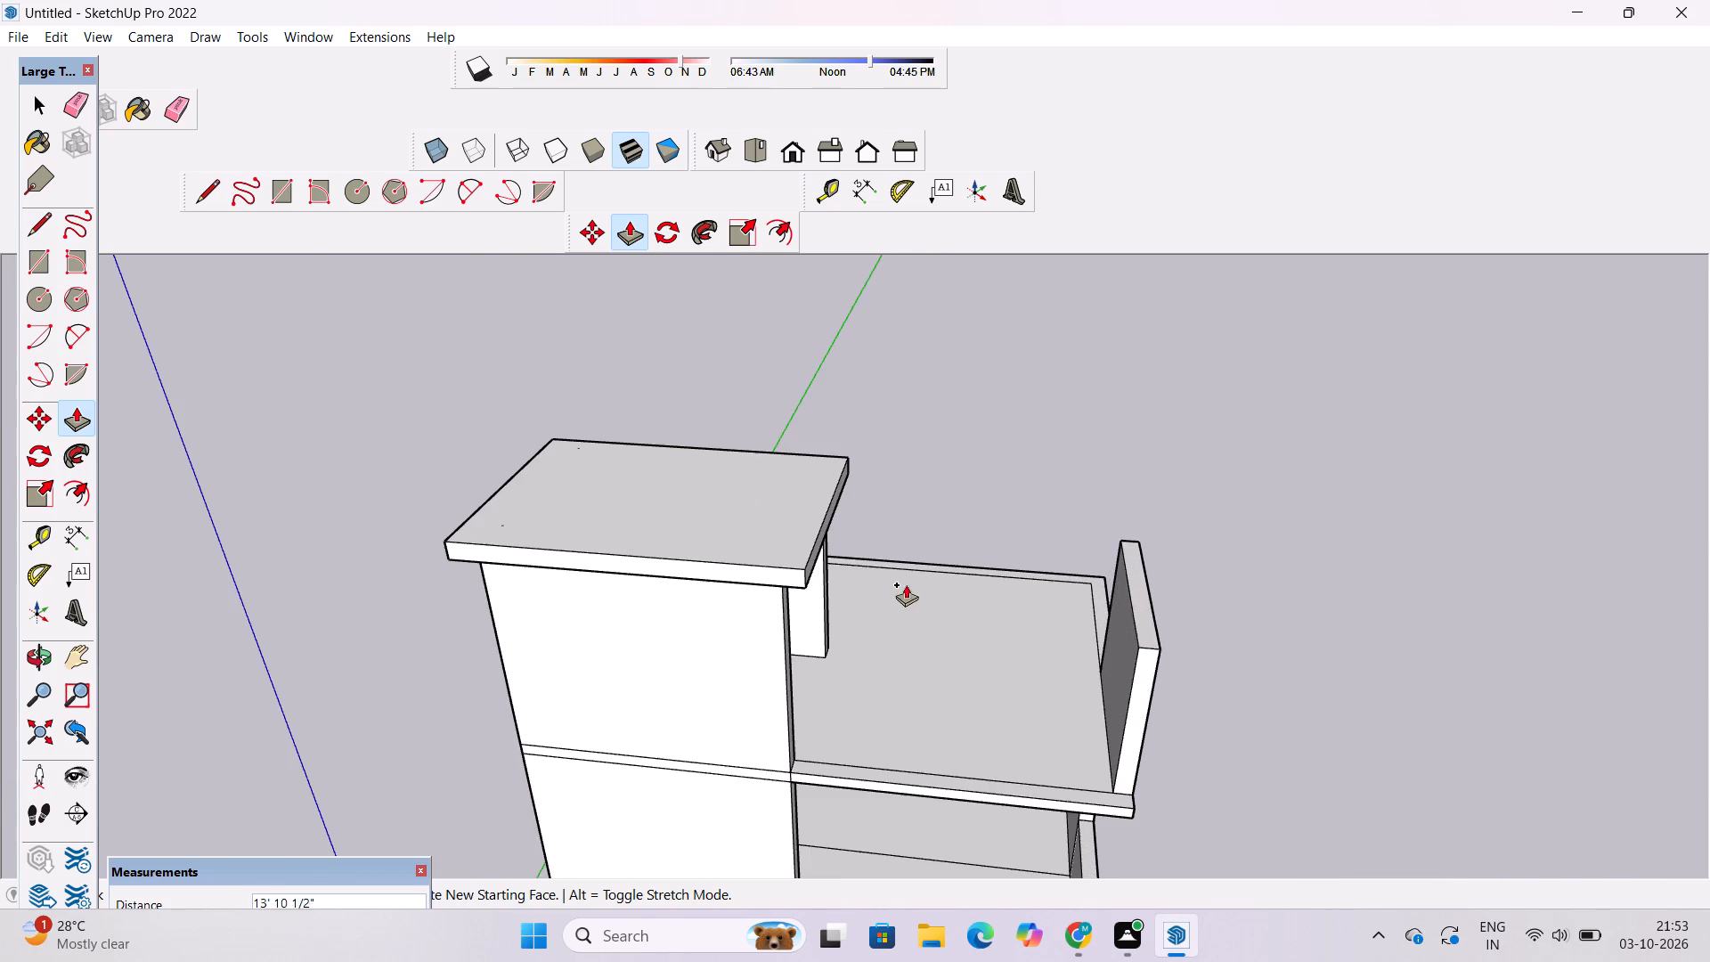
left_click(805, 570)
key("space")
type("o")
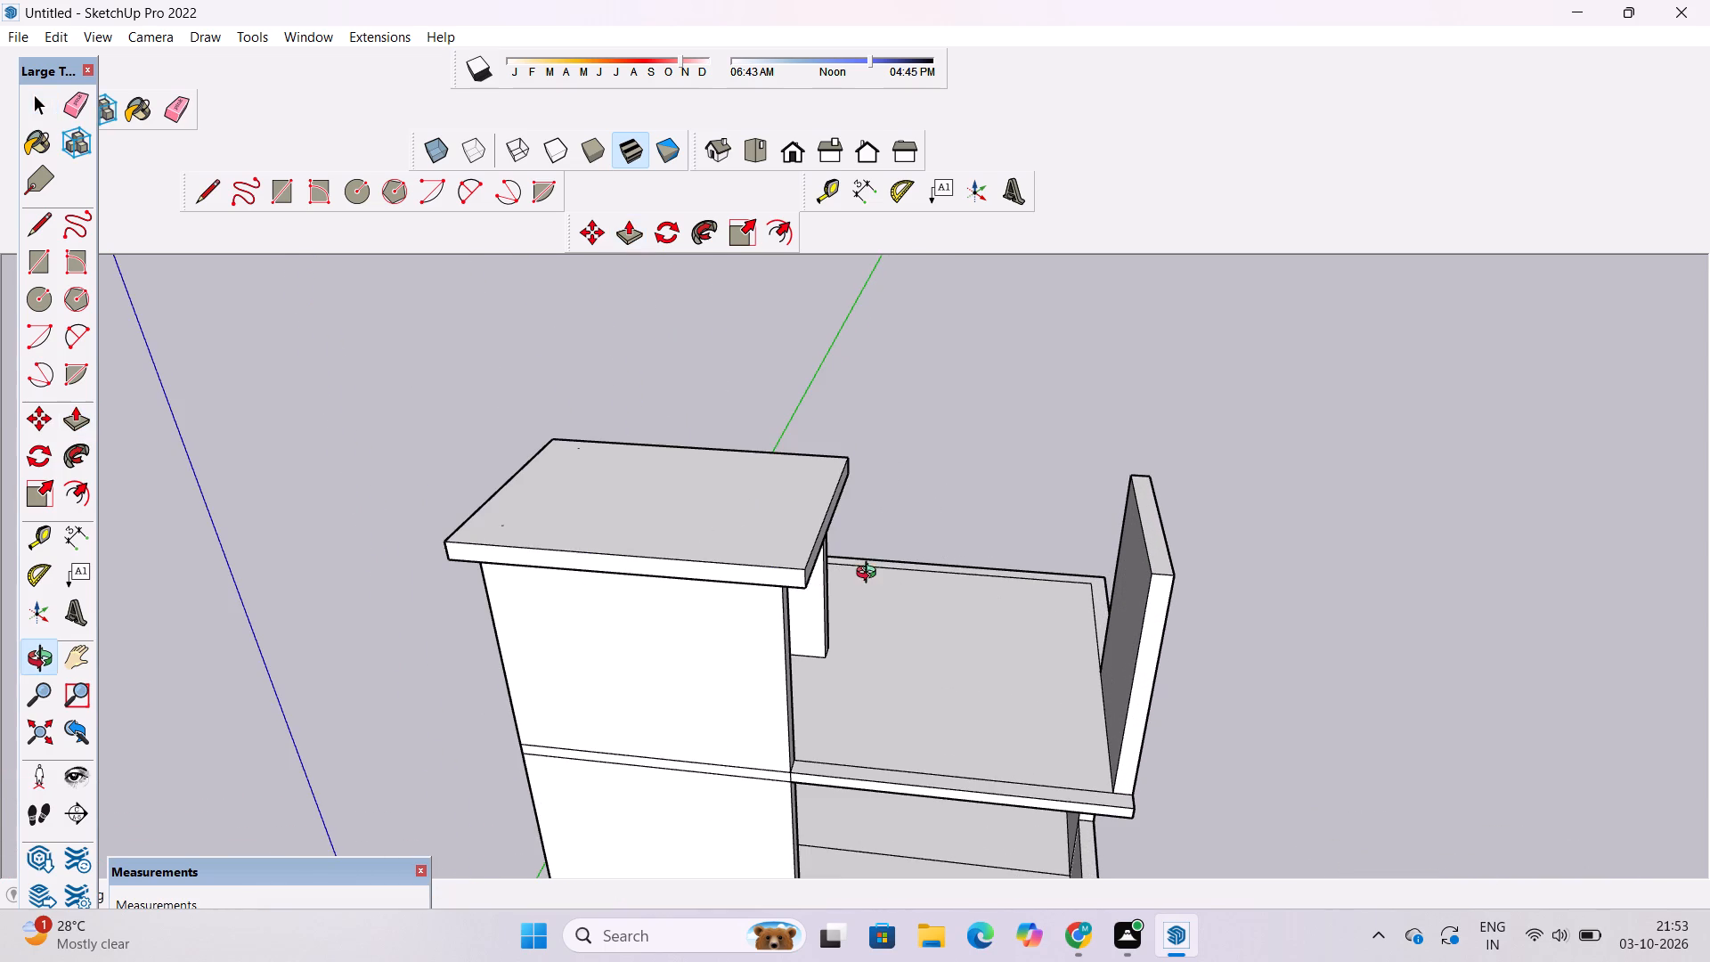
Examine the raised outer side wall from several angles, comparing its height with the roof room and its overhanging slab.
scroll(876, 579, "down", 7)
left_click_drag(878, 582, 1050, 718, "shift")
left_click_drag(1050, 720, 1076, 604)
scroll(1080, 615, "down", 5)
left_click_drag(1160, 667, 952, 630, "shift")
scroll(952, 630, "up", 9)
left_click_drag(917, 654, 1054, 664)
scroll(1004, 632, "up", 6)
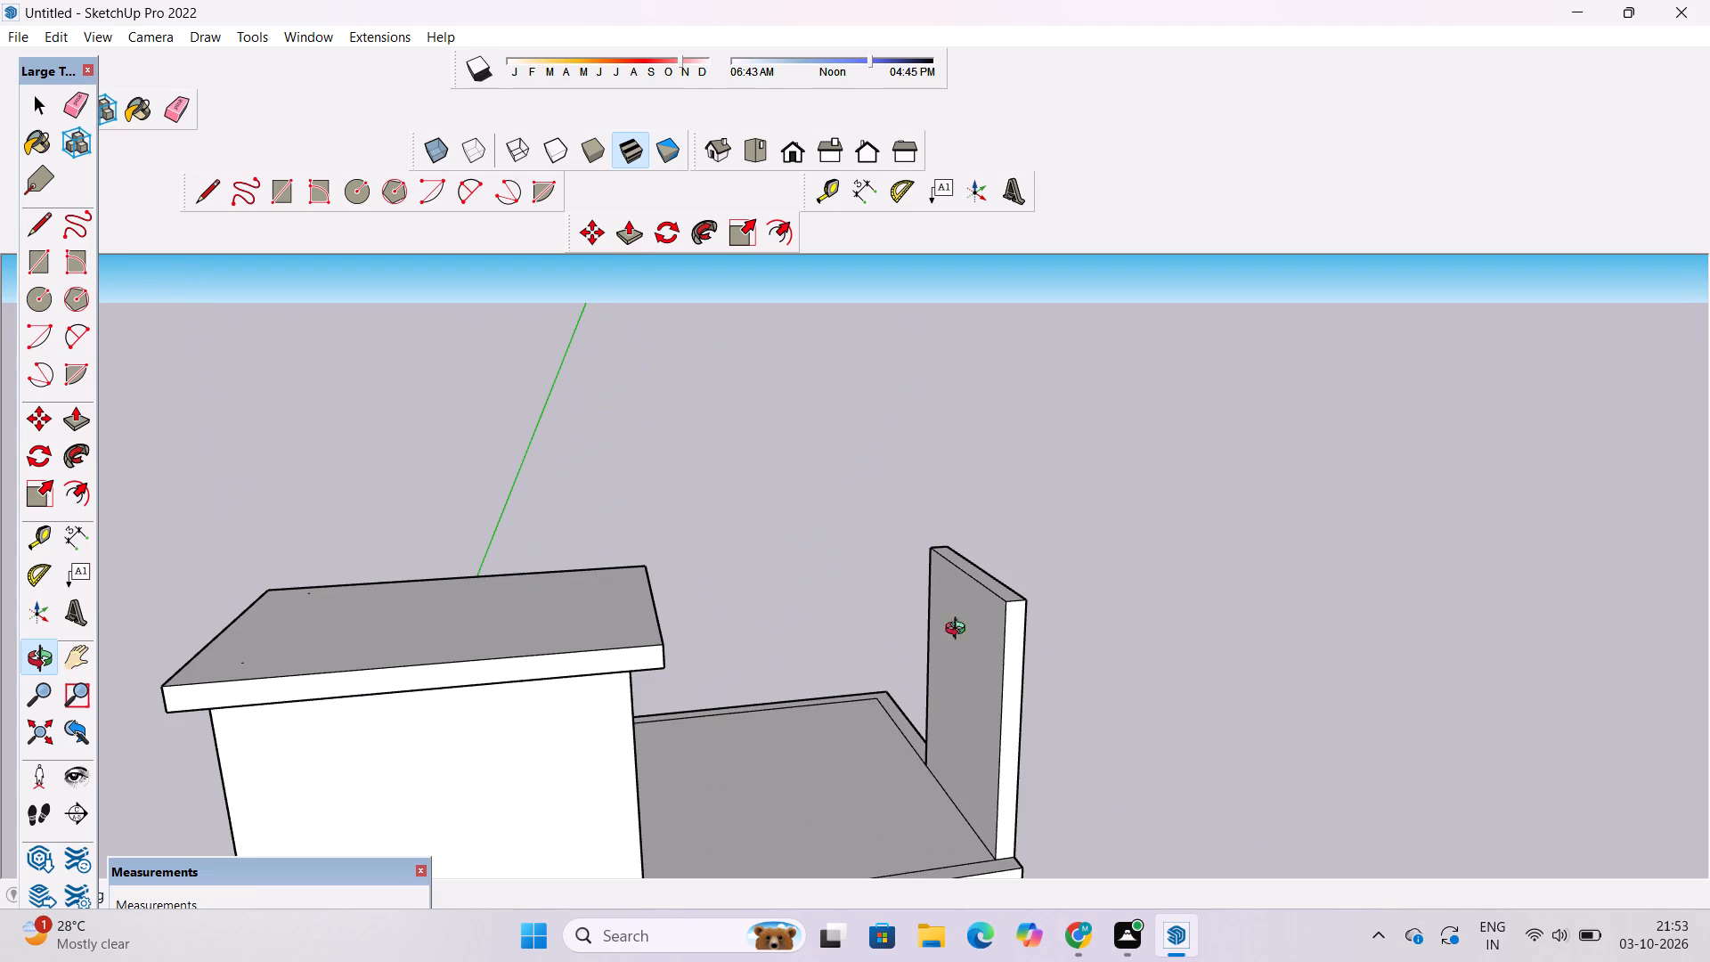
left_click_drag(926, 632, 856, 623)
left_click_drag(856, 623, 933, 591)
left_click_drag(958, 611, 898, 632)
scroll(875, 627, "down", 4)
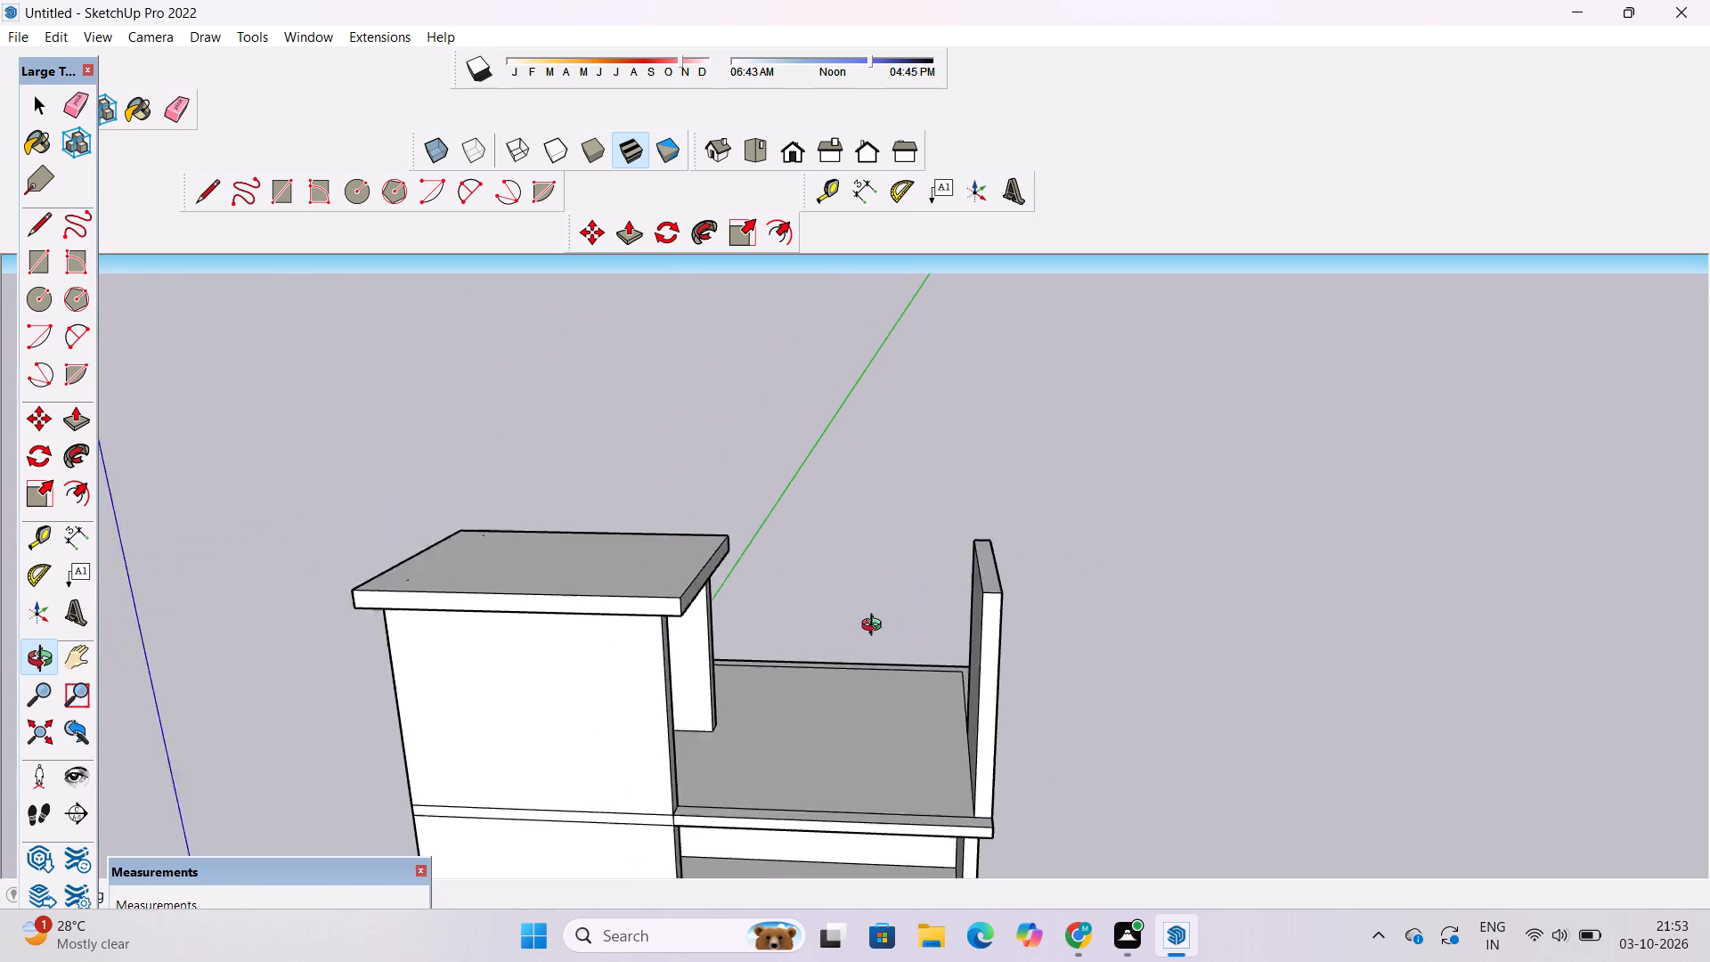
scroll(875, 627, "down", 1)
left_click_drag(835, 660, 901, 556, "shift")
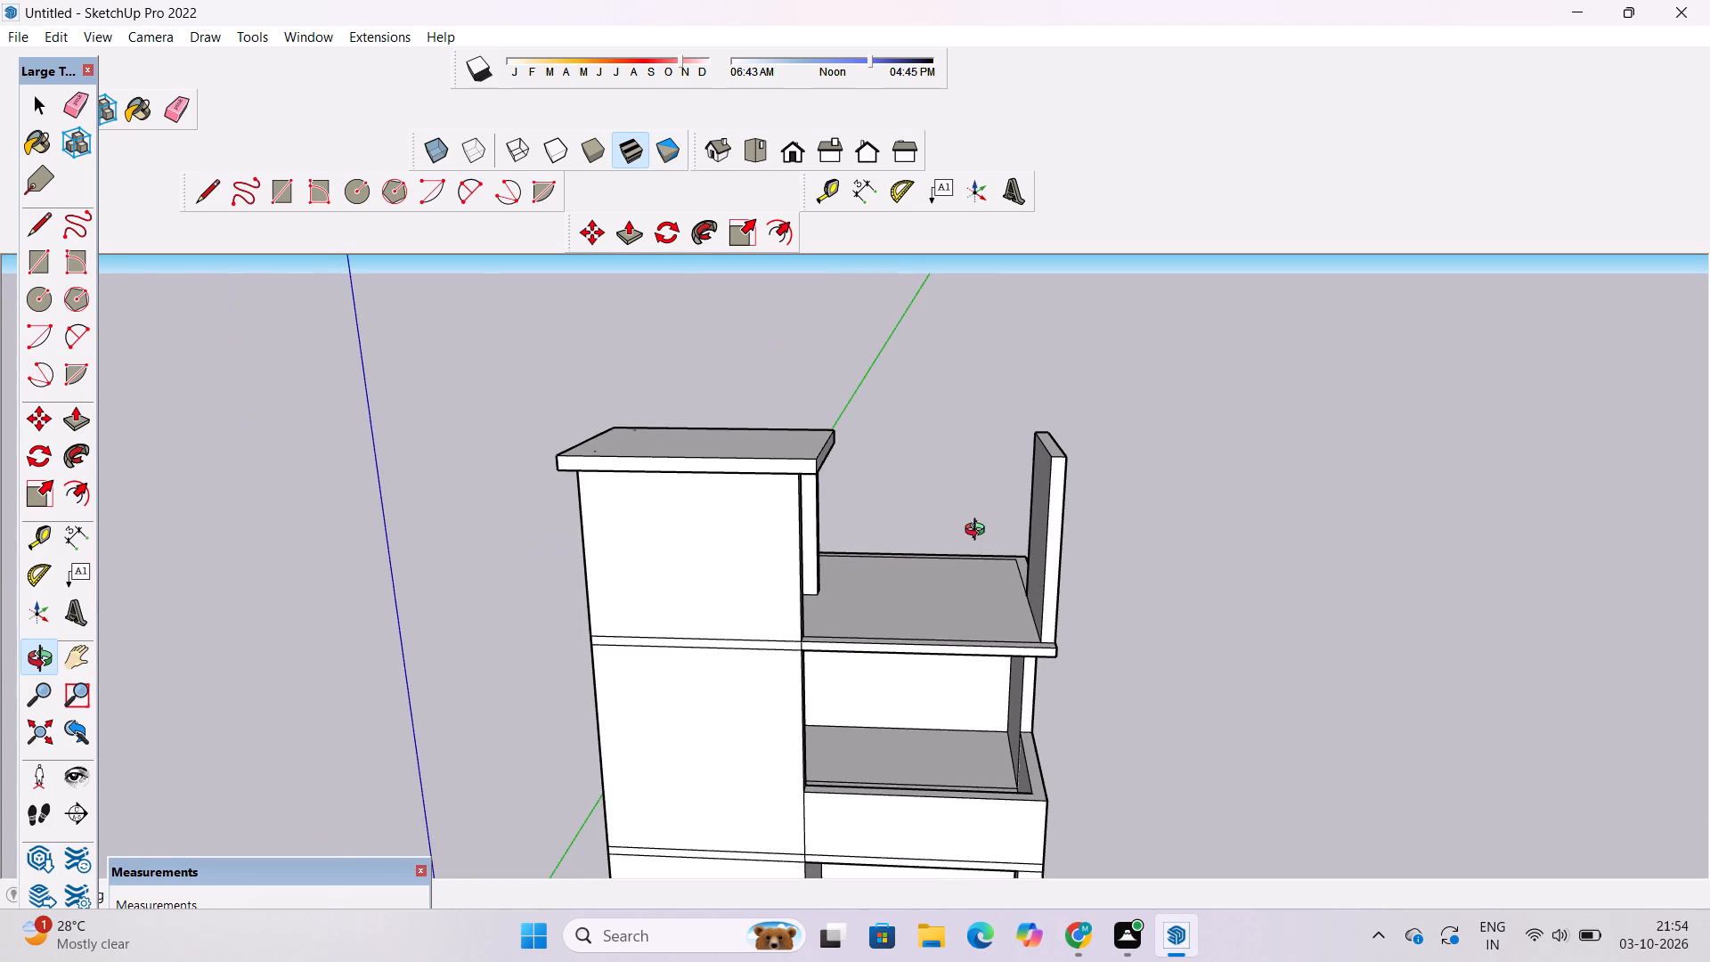
scroll(1010, 533, "down", 4)
left_click_drag(1023, 595, 1025, 645)
scroll(1001, 615, "up", 5)
left_click_drag(974, 598, 1077, 633, "shift")
scroll(1100, 564, "up", 2)
left_click_drag(1087, 554, 1051, 599, "shift")
left_click_drag(1030, 617, 1065, 659)
left_click_drag(1072, 656, 942, 647, "shift")
left_click_drag(958, 636, 921, 697)
scroll(982, 640, "up", 1)
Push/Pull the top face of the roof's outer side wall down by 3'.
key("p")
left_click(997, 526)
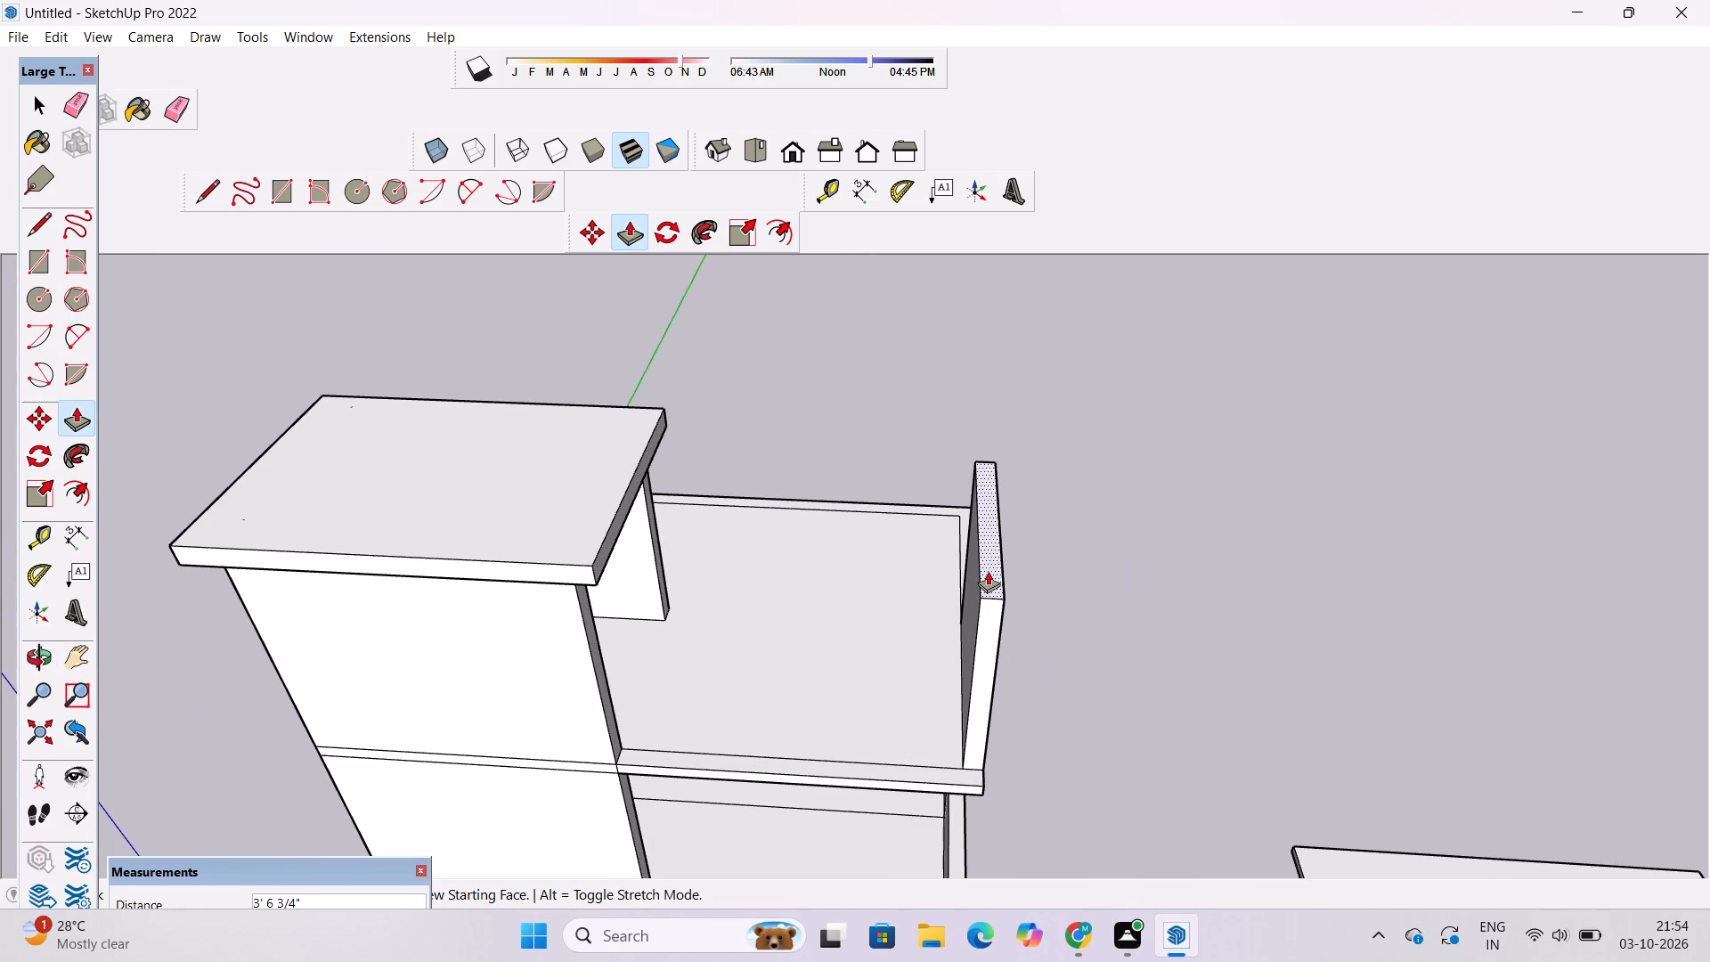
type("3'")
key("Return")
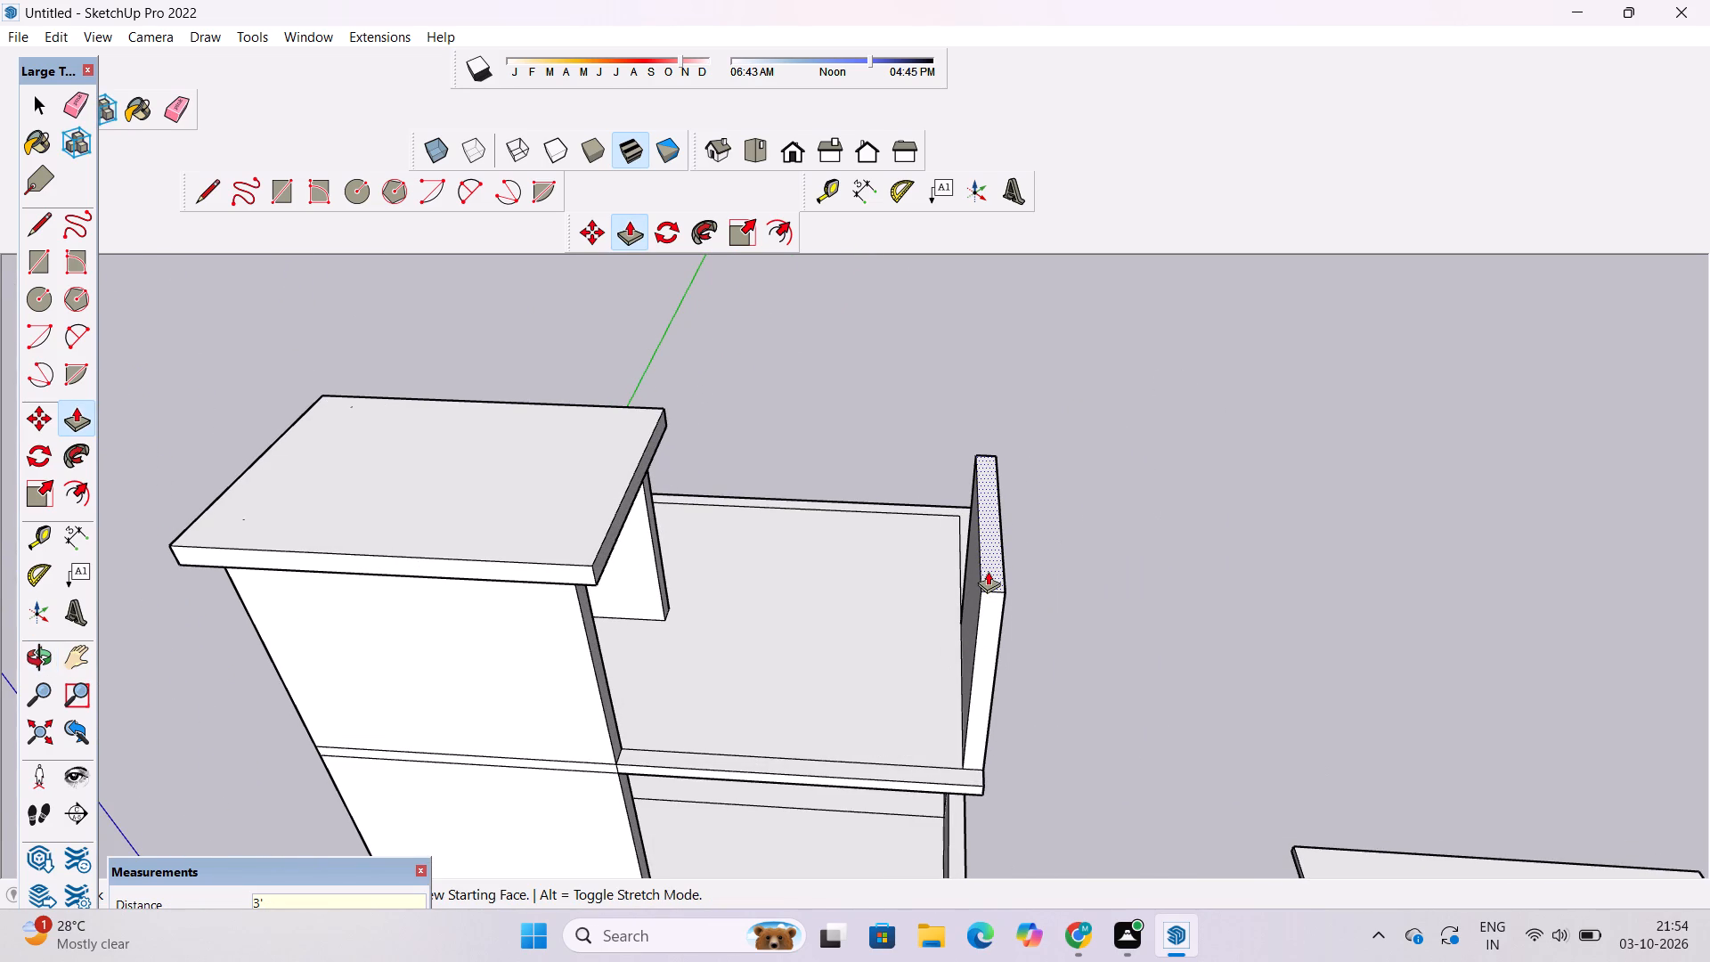
Examine the lowered outer side wall against the roof room and the whole building.
key("o")
scroll(958, 600, "down", 5)
left_click_drag(880, 679, 896, 593)
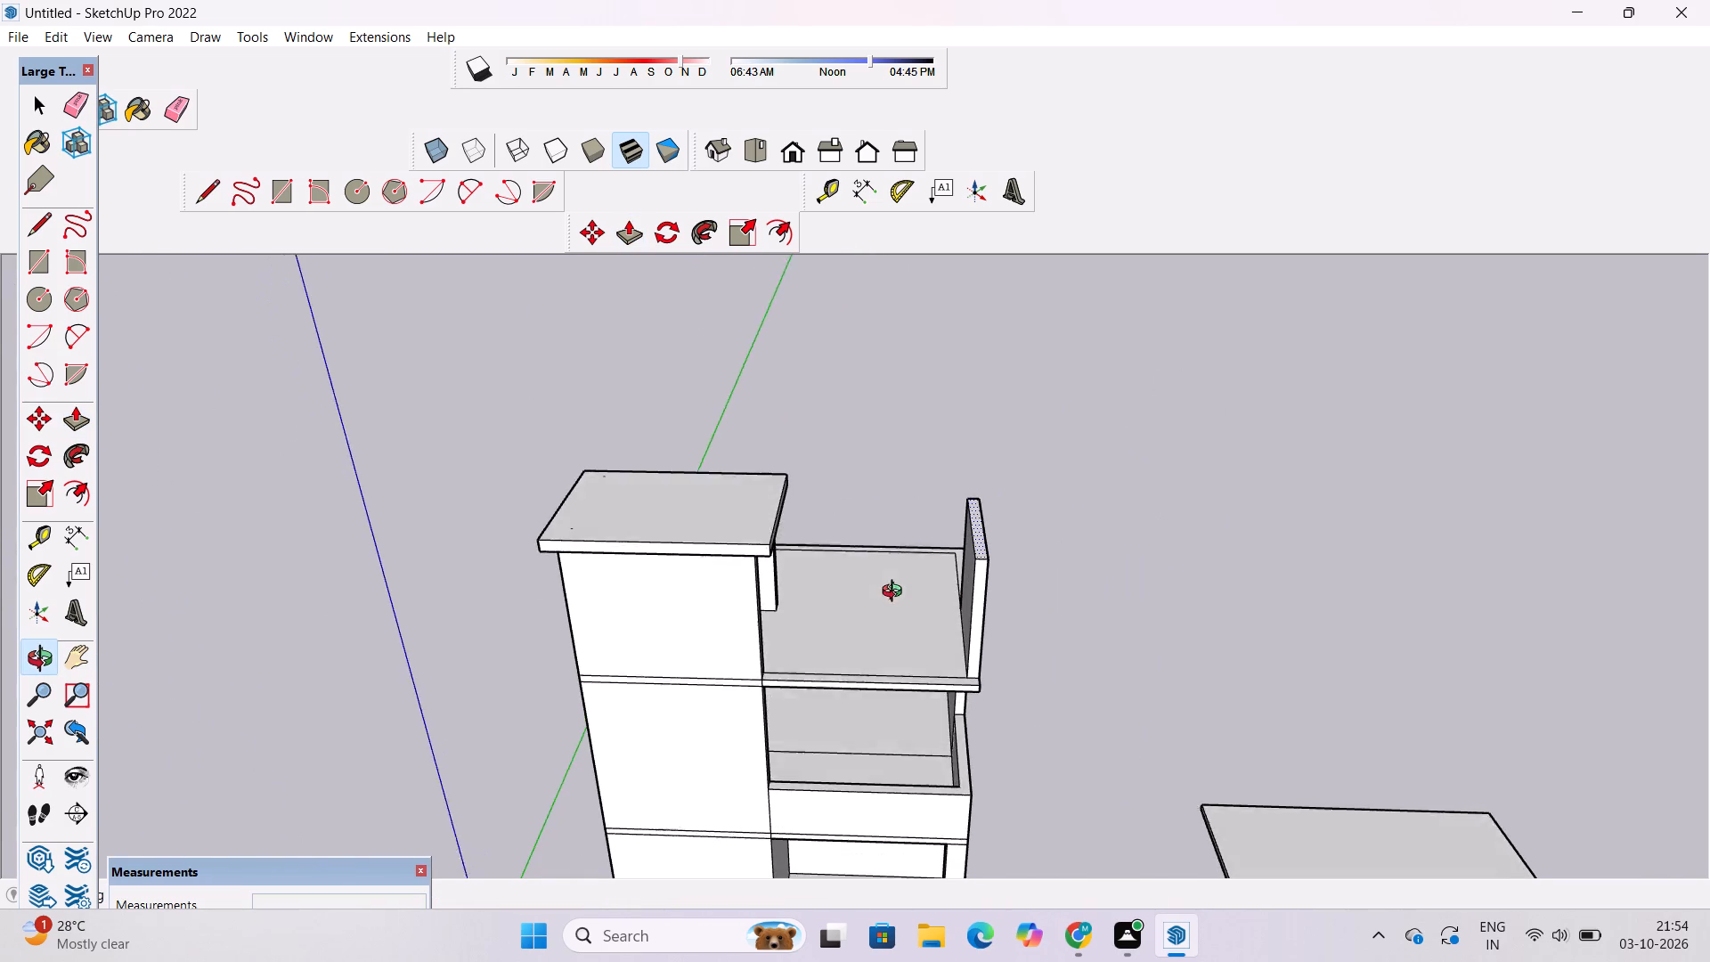
left_click_drag(896, 593, 896, 577)
scroll(878, 590, "down", 4)
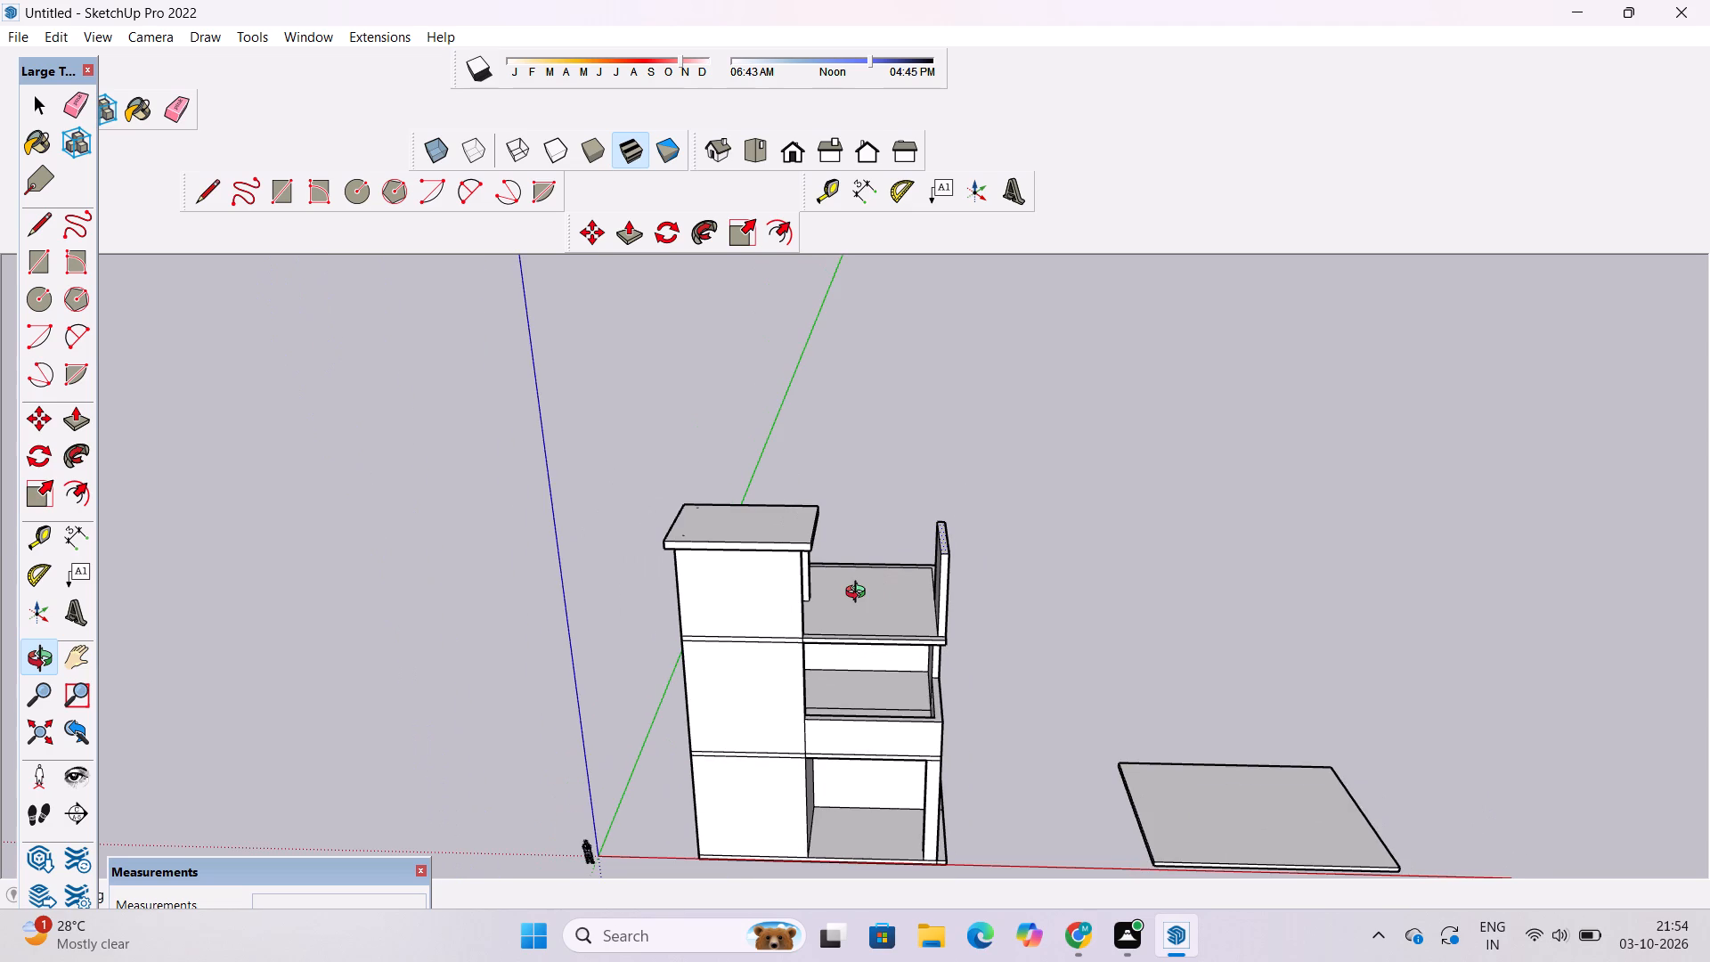
scroll(868, 610, "down", 4)
left_click_drag(883, 627, 899, 712)
left_click_drag(899, 717, 900, 708)
scroll(906, 694, "up", 10)
left_click_drag(889, 696, 940, 636)
left_click_drag(940, 636, 999, 589)
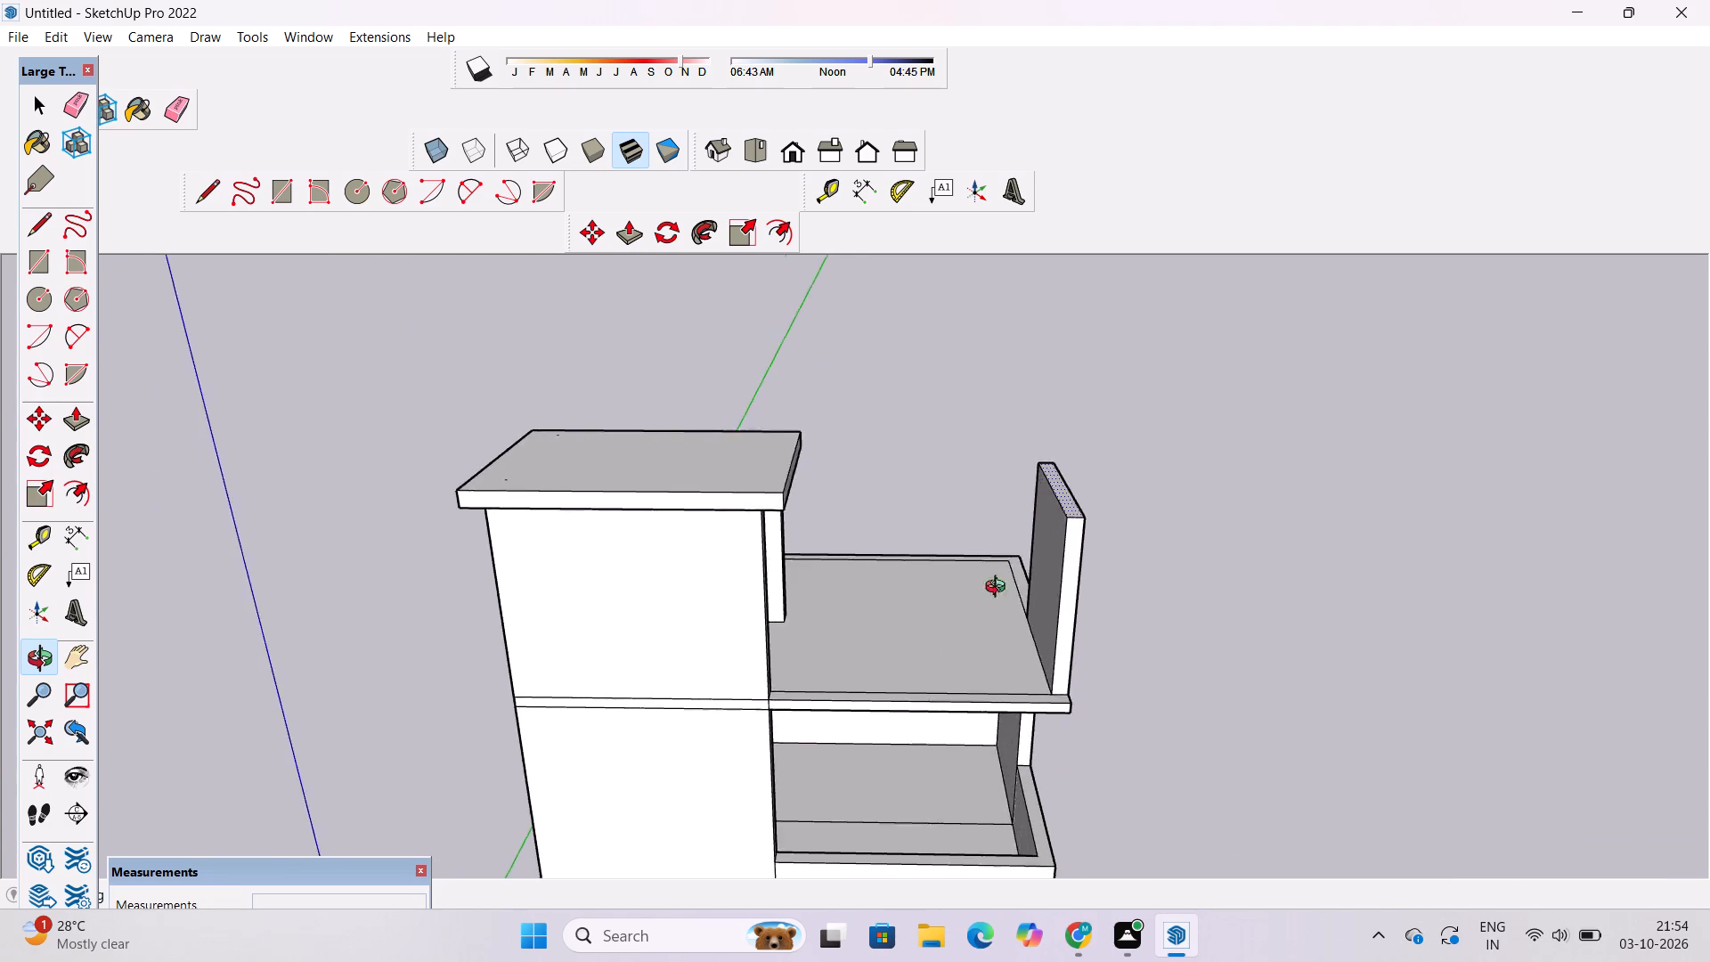
left_click_drag(999, 589, 1057, 540)
left_click_drag(1057, 540, 892, 672)
left_click_drag(981, 618, 849, 664, "shift")
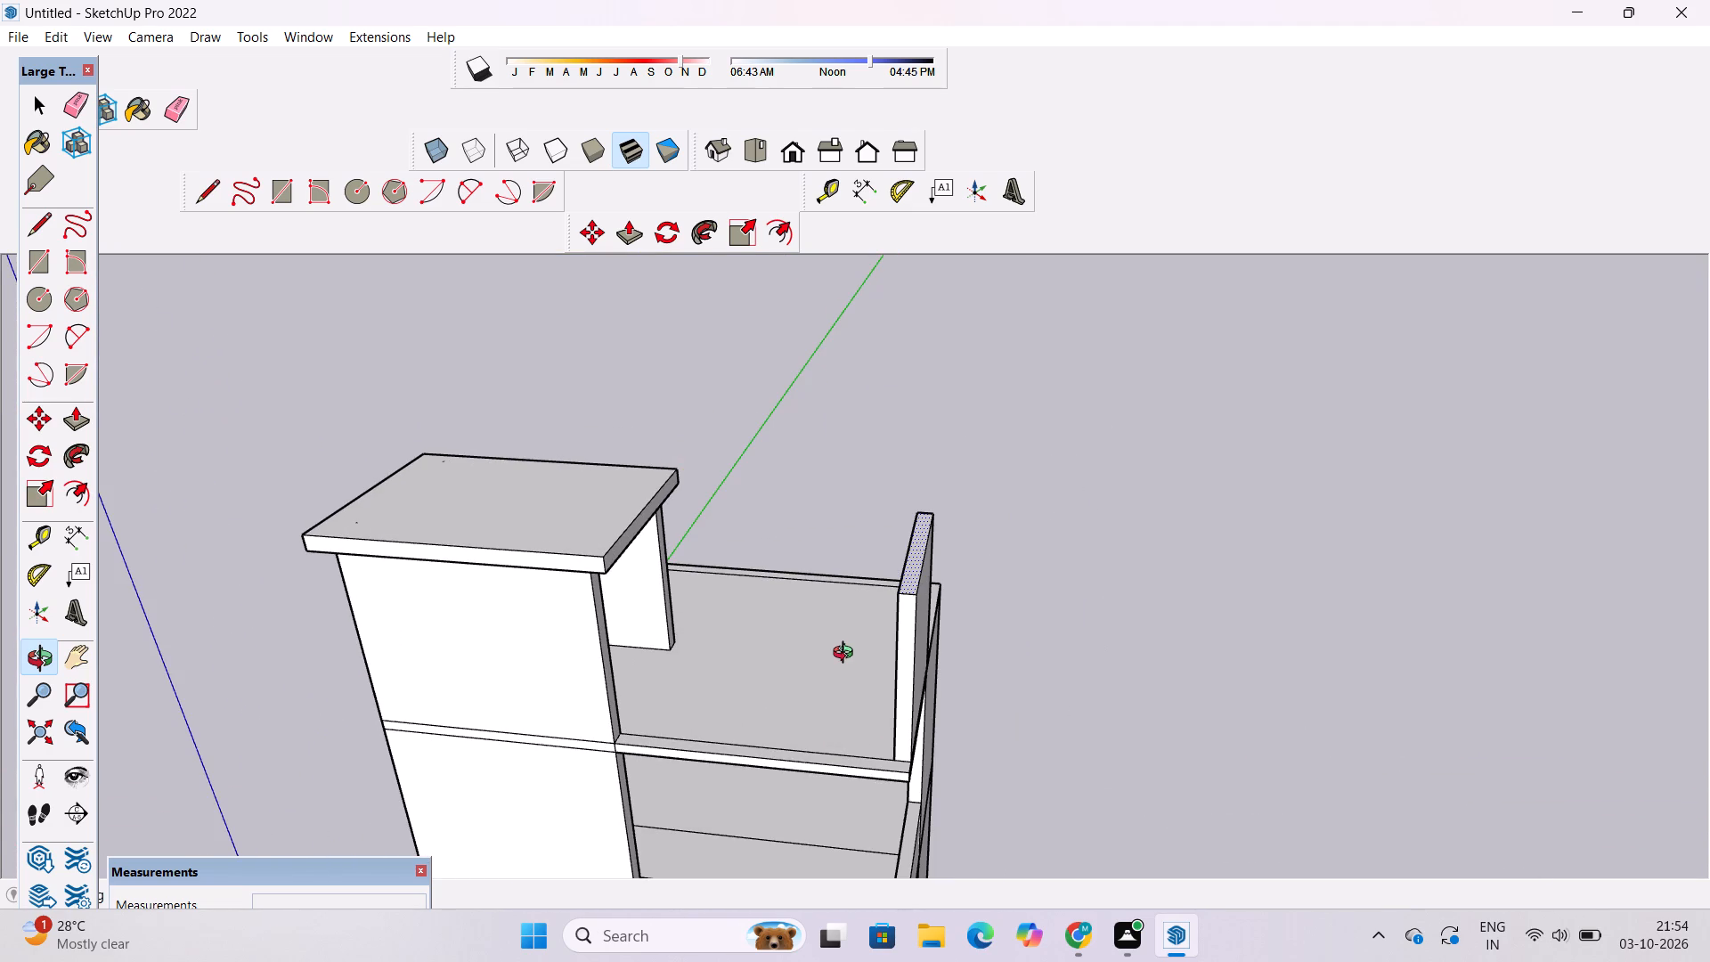
Undo the wall's last height change and its original extrusion, restoring the flat border strip.
key("ctrl+z")
key("ctrl+z")
Push/Pull the front part of the roof slab's outer side border strip upward by 16'.
scroll(866, 641, "down", 4)
left_click_drag(867, 649, 942, 678)
scroll(942, 678, "up", 6)
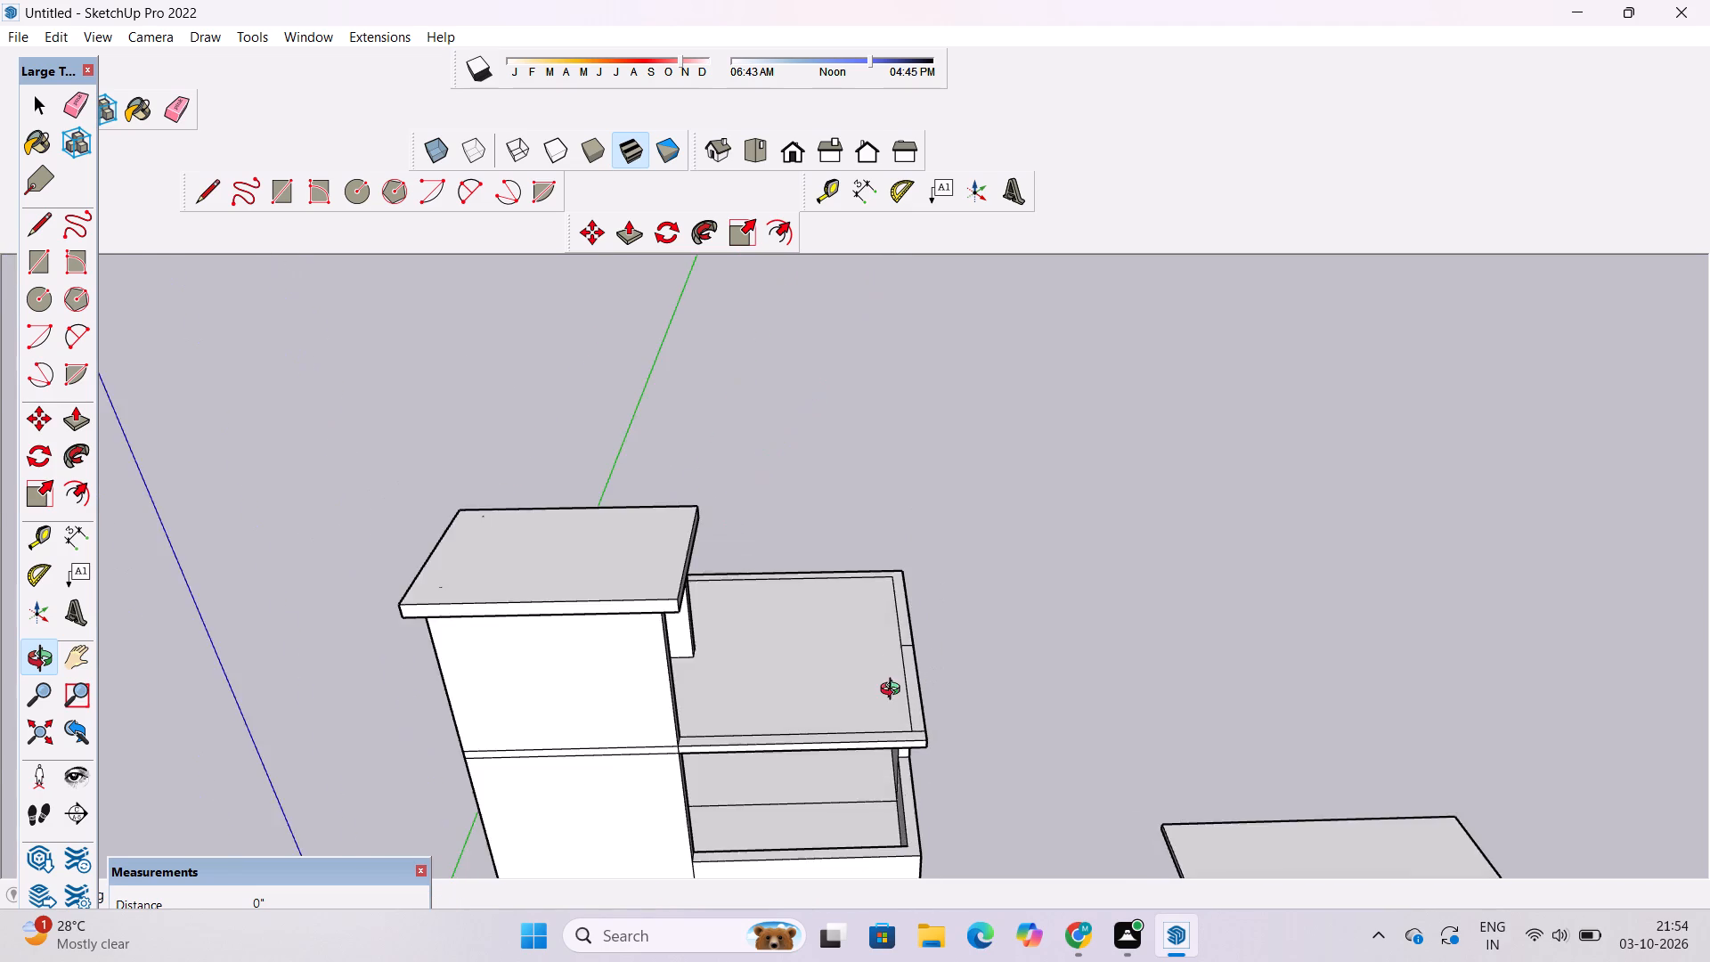
scroll(894, 691, "up", 3)
left_click_drag(934, 705, 830, 664)
scroll(825, 660, "down", 6)
left_click_drag(856, 660, 837, 754)
left_click(837, 755, "shift")
left_click_drag(836, 757, 807, 724, "shift")
left_click_drag(804, 762, 818, 702, "shift")
scroll(818, 706, "up", 4)
left_click_drag(818, 705, 867, 753, "shift")
left_click_drag(867, 753, 832, 755)
scroll(818, 734, "down", 5, "shift")
left_click_drag(818, 732, 845, 784, "shift")
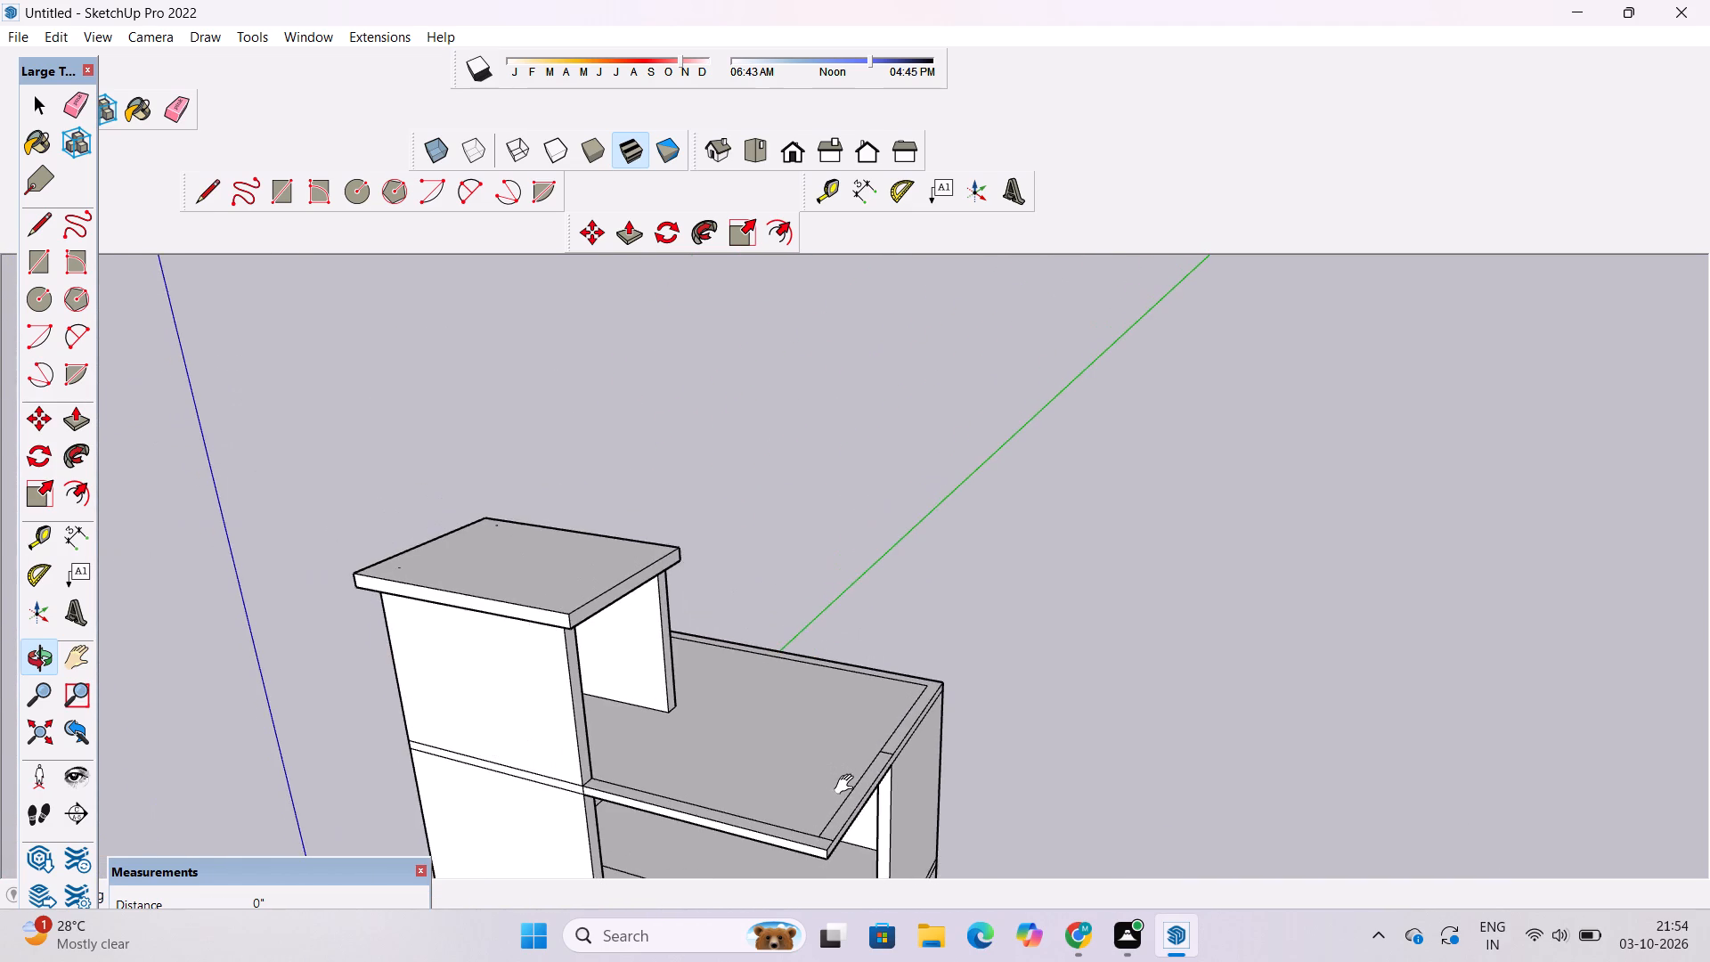
scroll(848, 785, "up", 3, "shift")
left_click_drag(848, 785, 844, 724, "shift")
key("p")
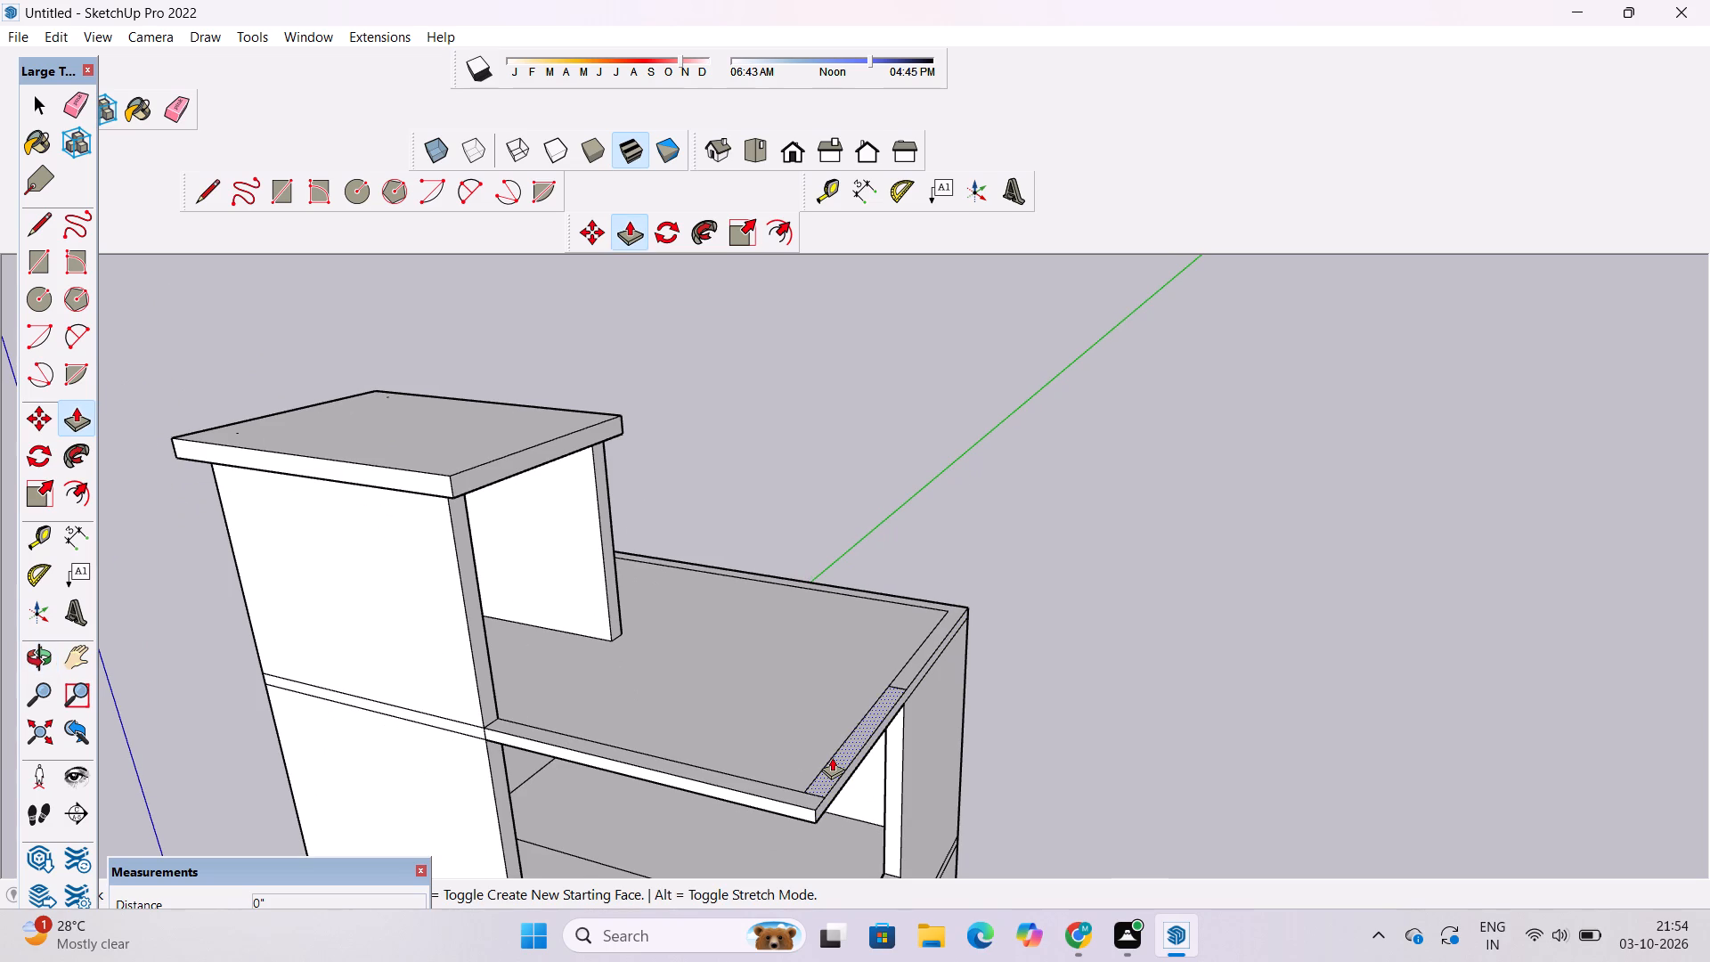
left_click(832, 757)
scroll(831, 733, "down", 2)
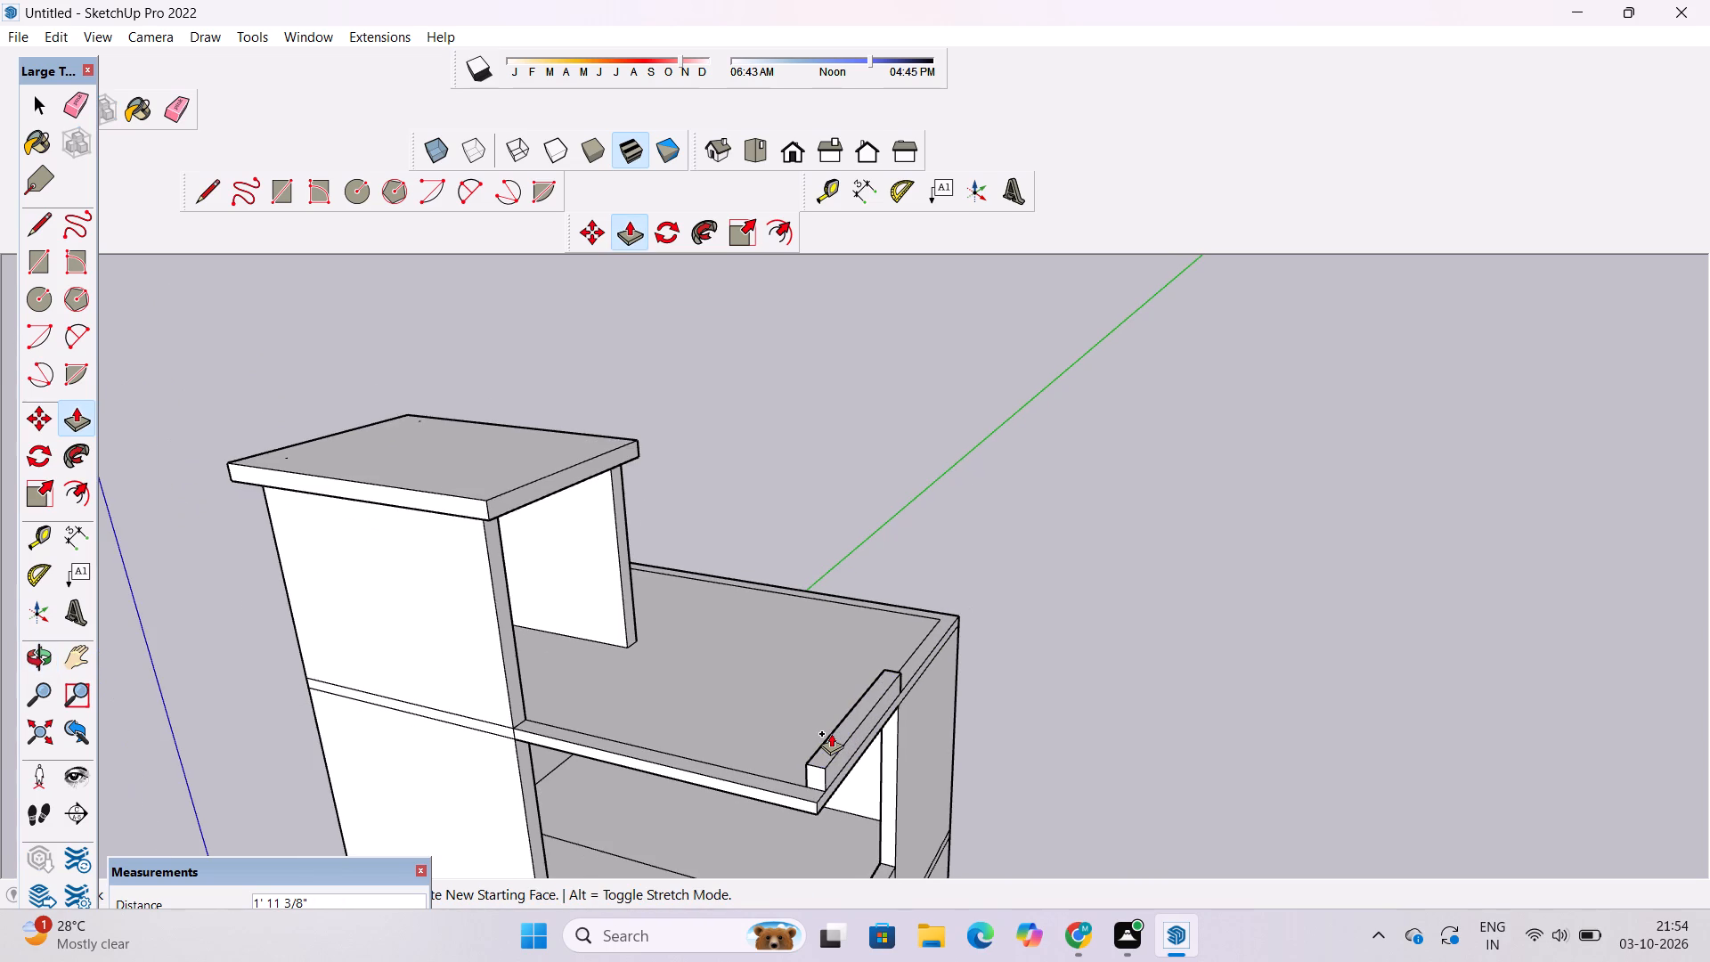
scroll(831, 733, "down", 5)
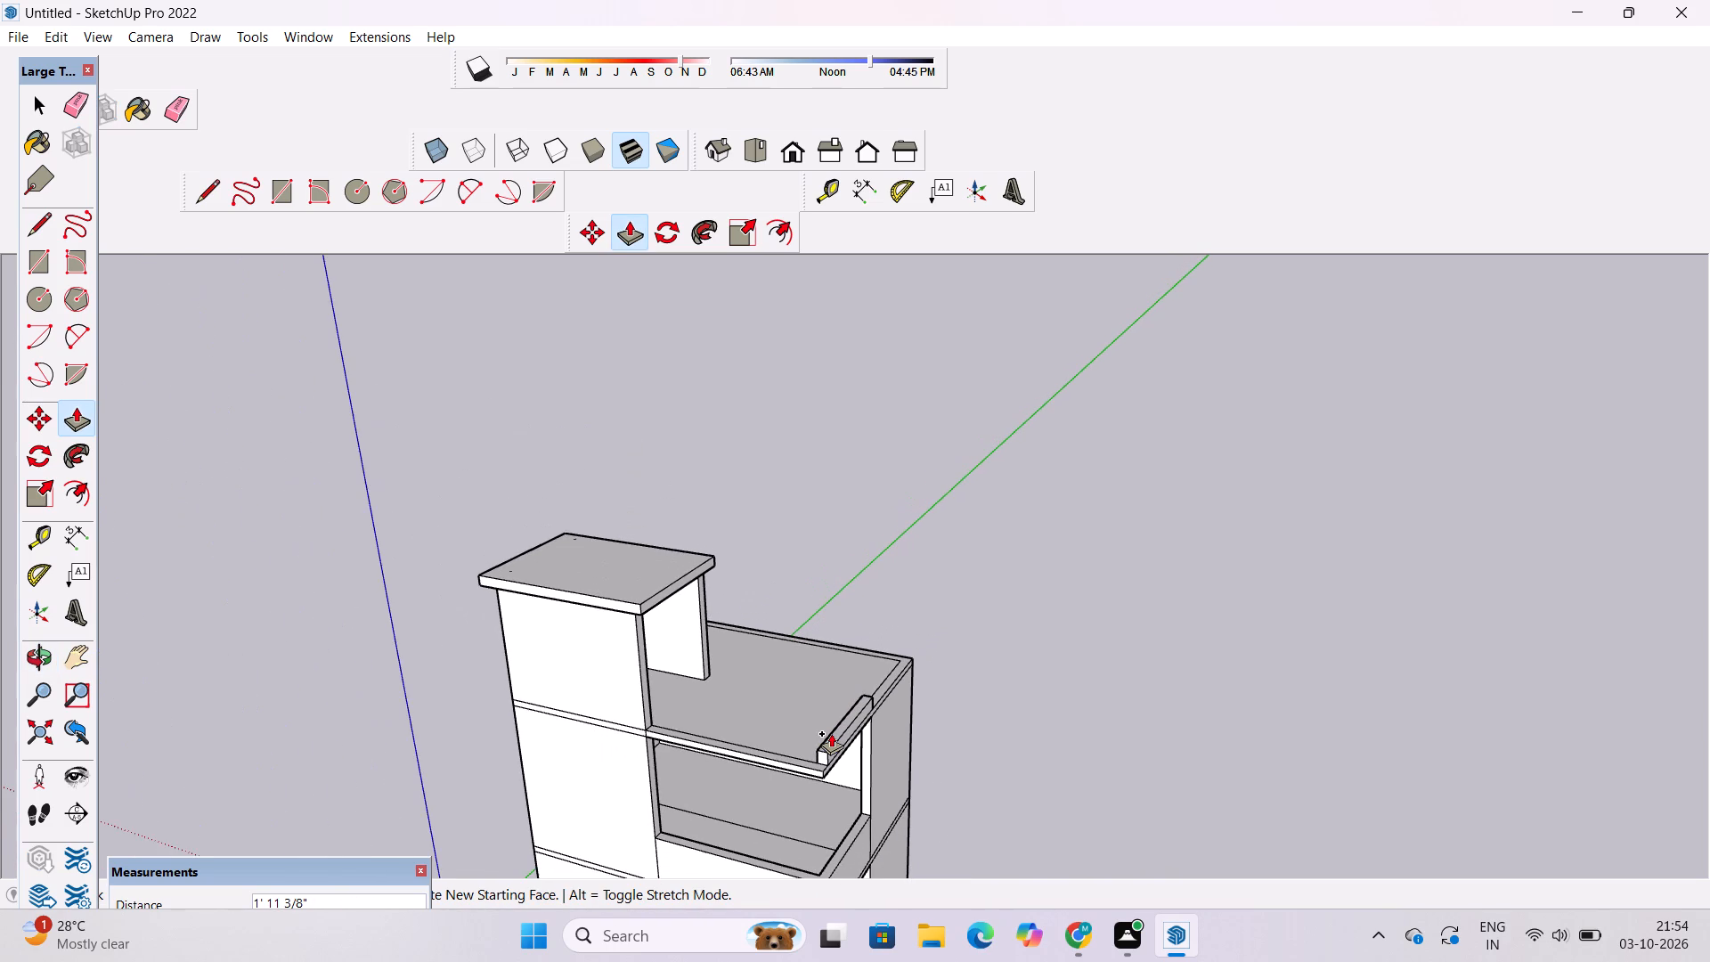
scroll(831, 733, "up", 3)
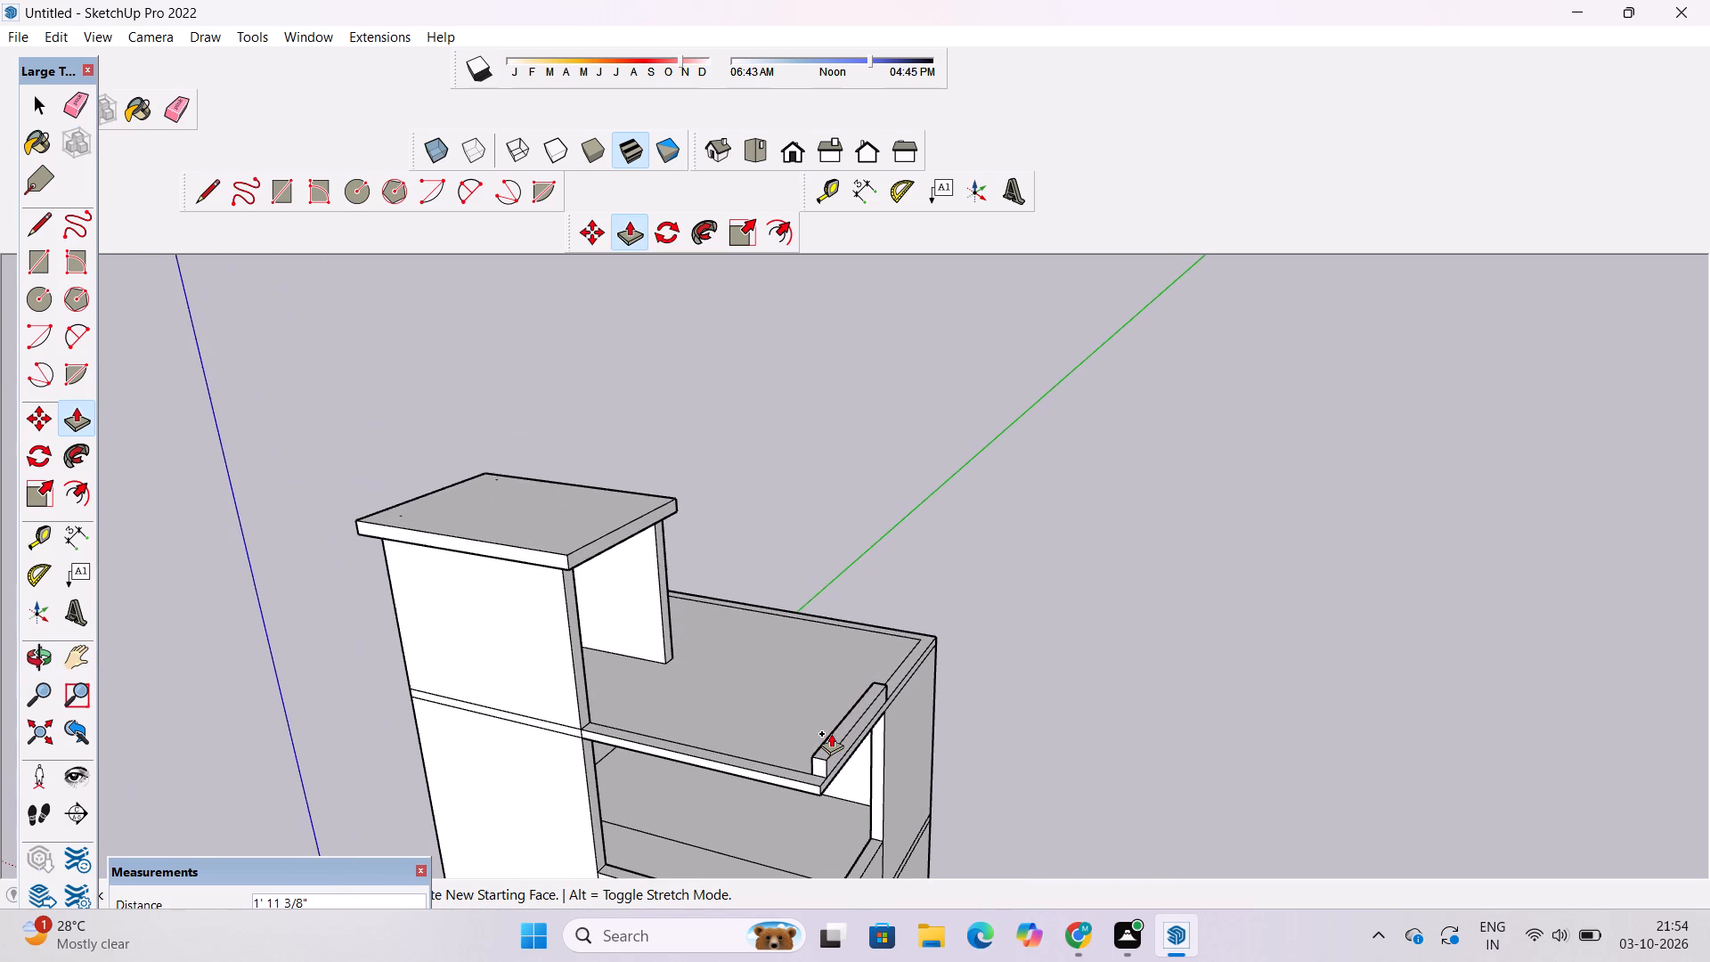
scroll(831, 733, "down", 3)
scroll(831, 733, "up", 2)
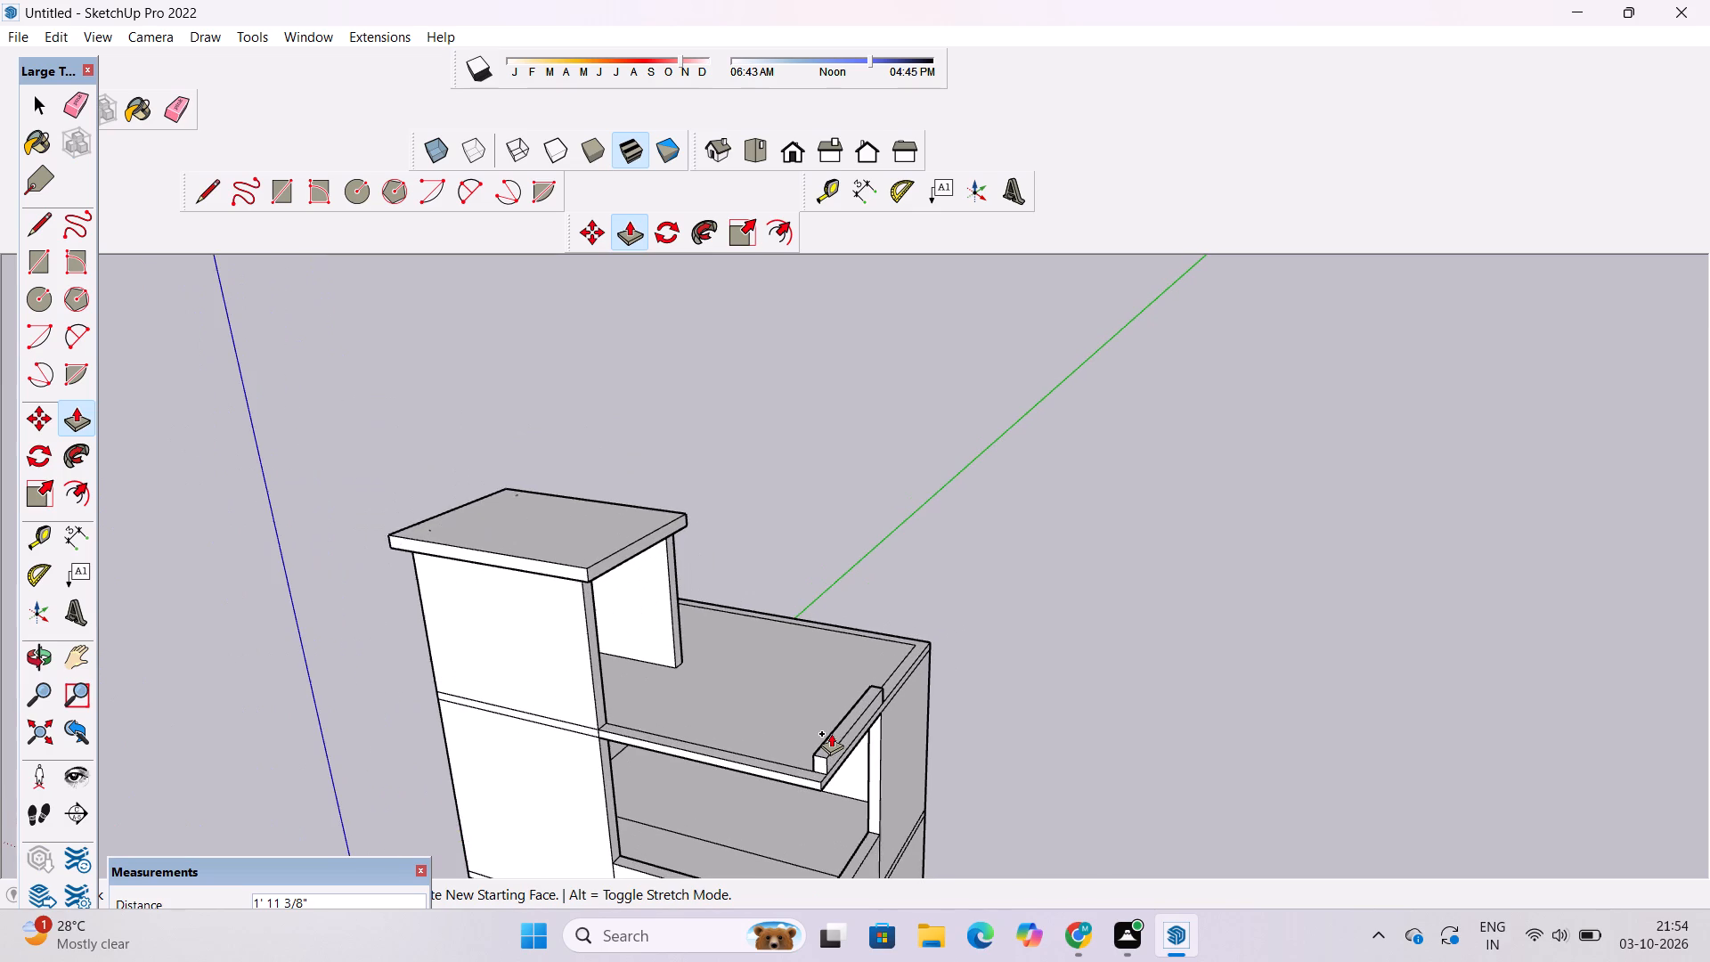
scroll(831, 733, "up", 2)
scroll(831, 733, "down", 7)
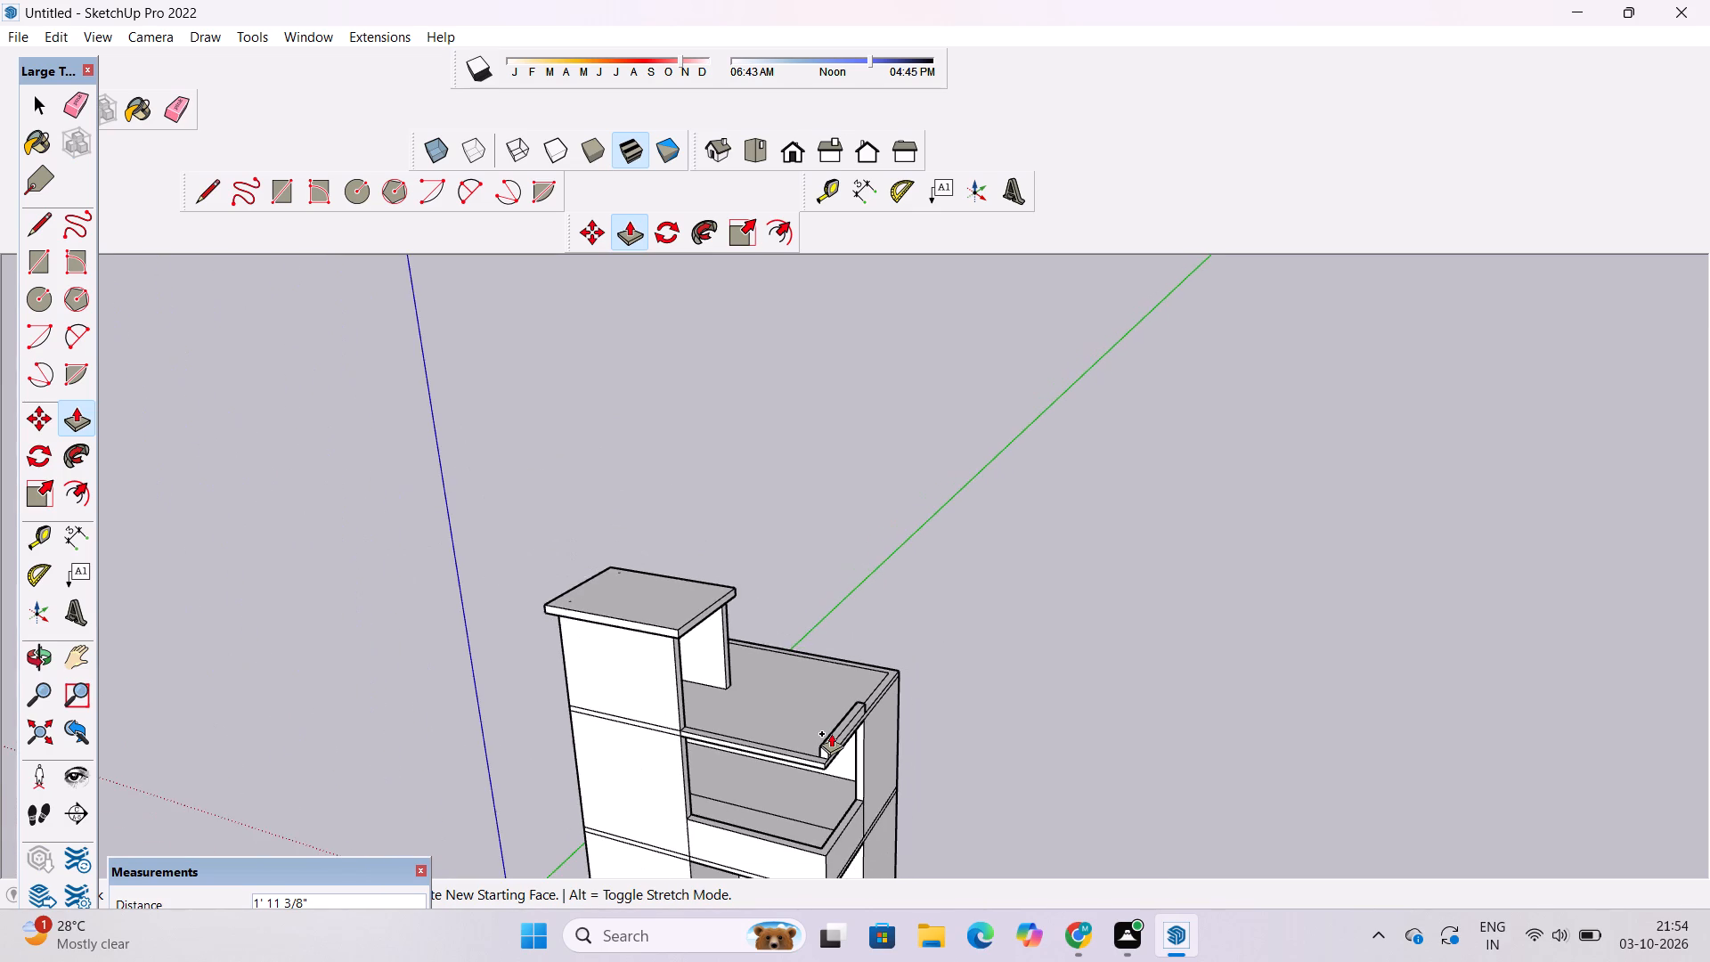
scroll(831, 728, "up", 9)
scroll(833, 658, "down", 4)
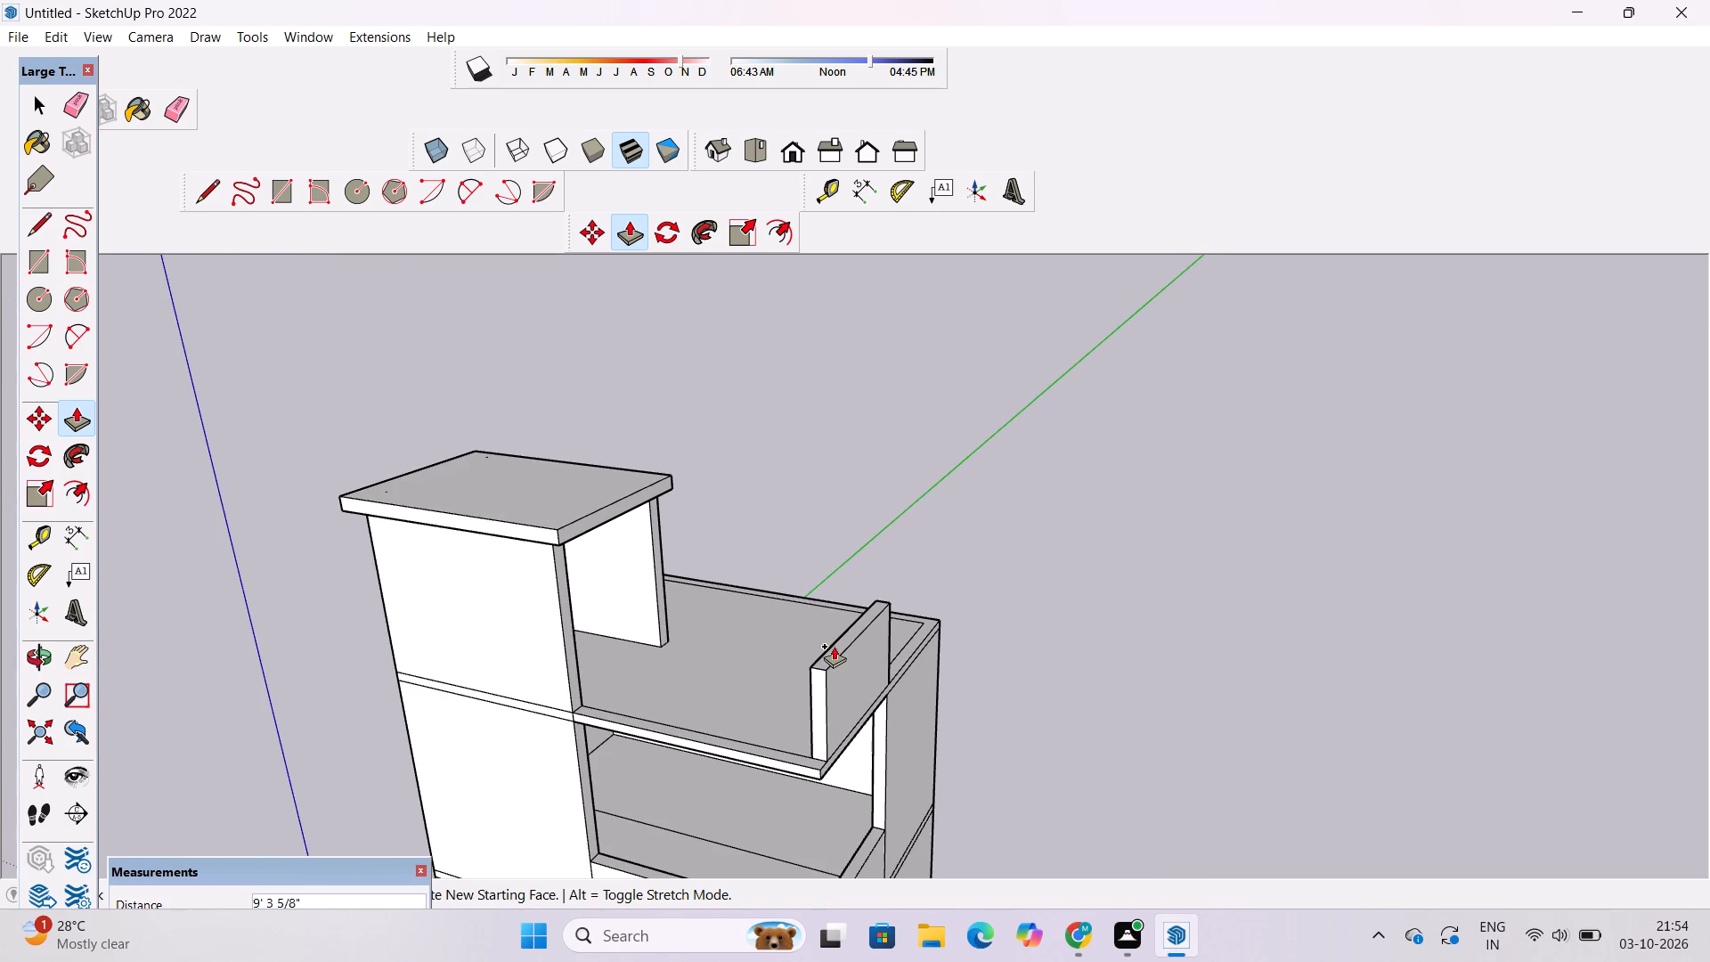
scroll(834, 646, "down", 1)
scroll(834, 646, "up", 3)
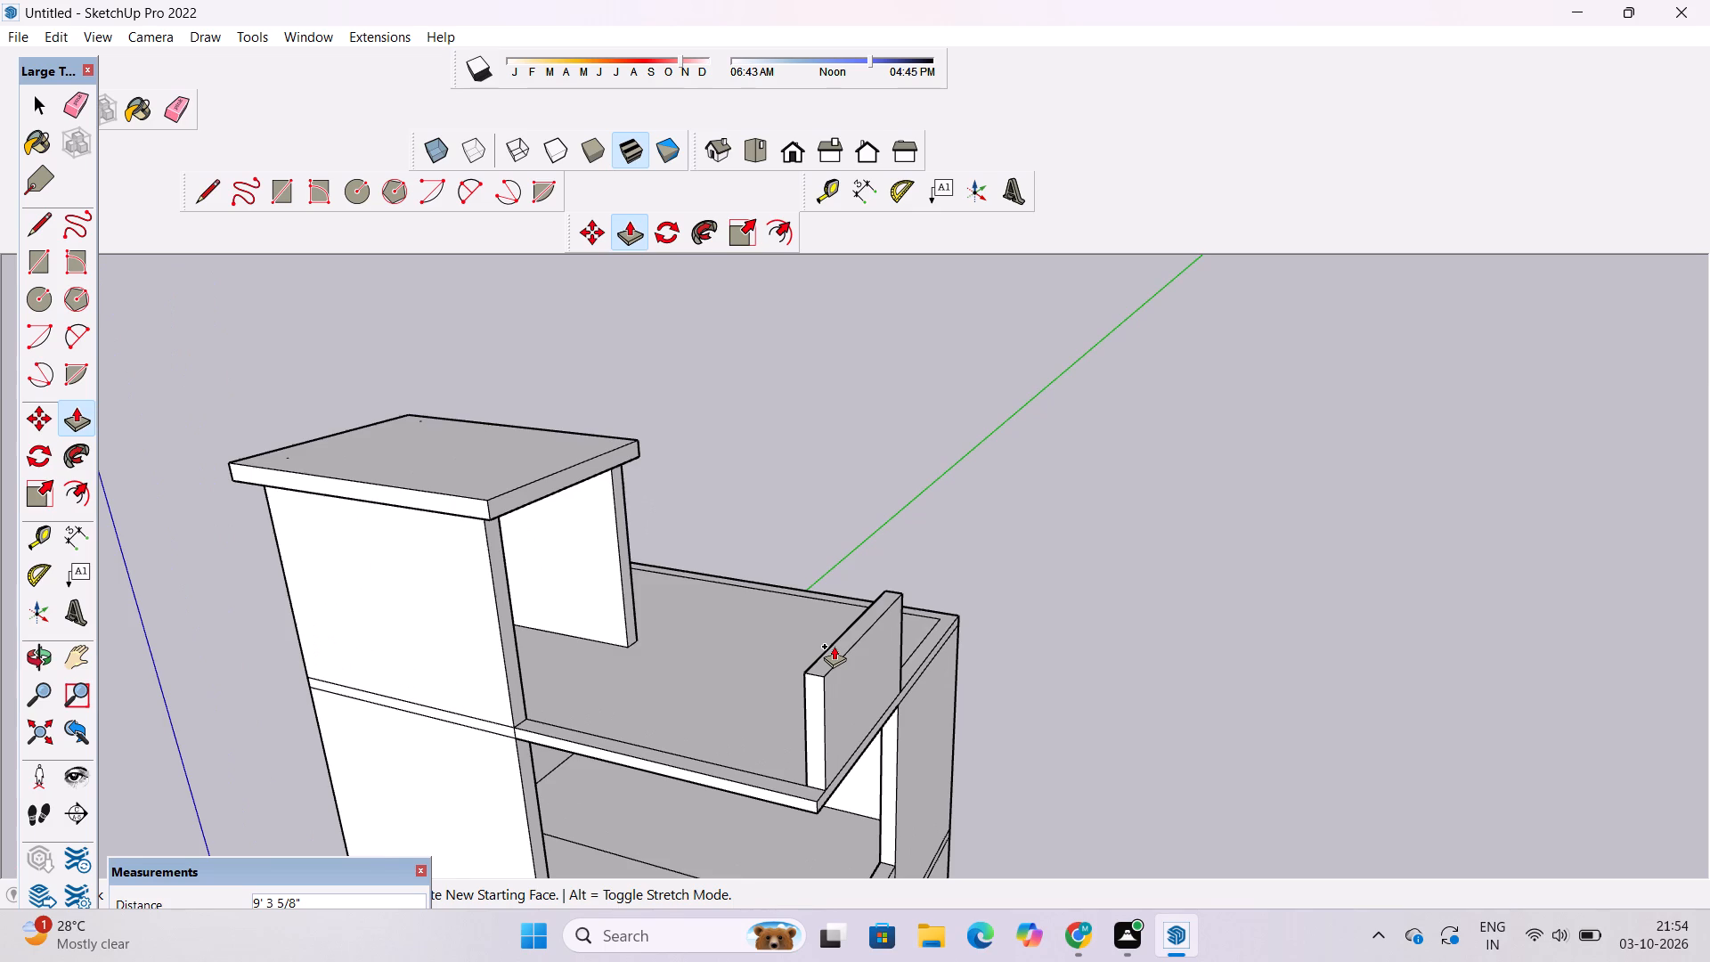
scroll(834, 646, "down", 1)
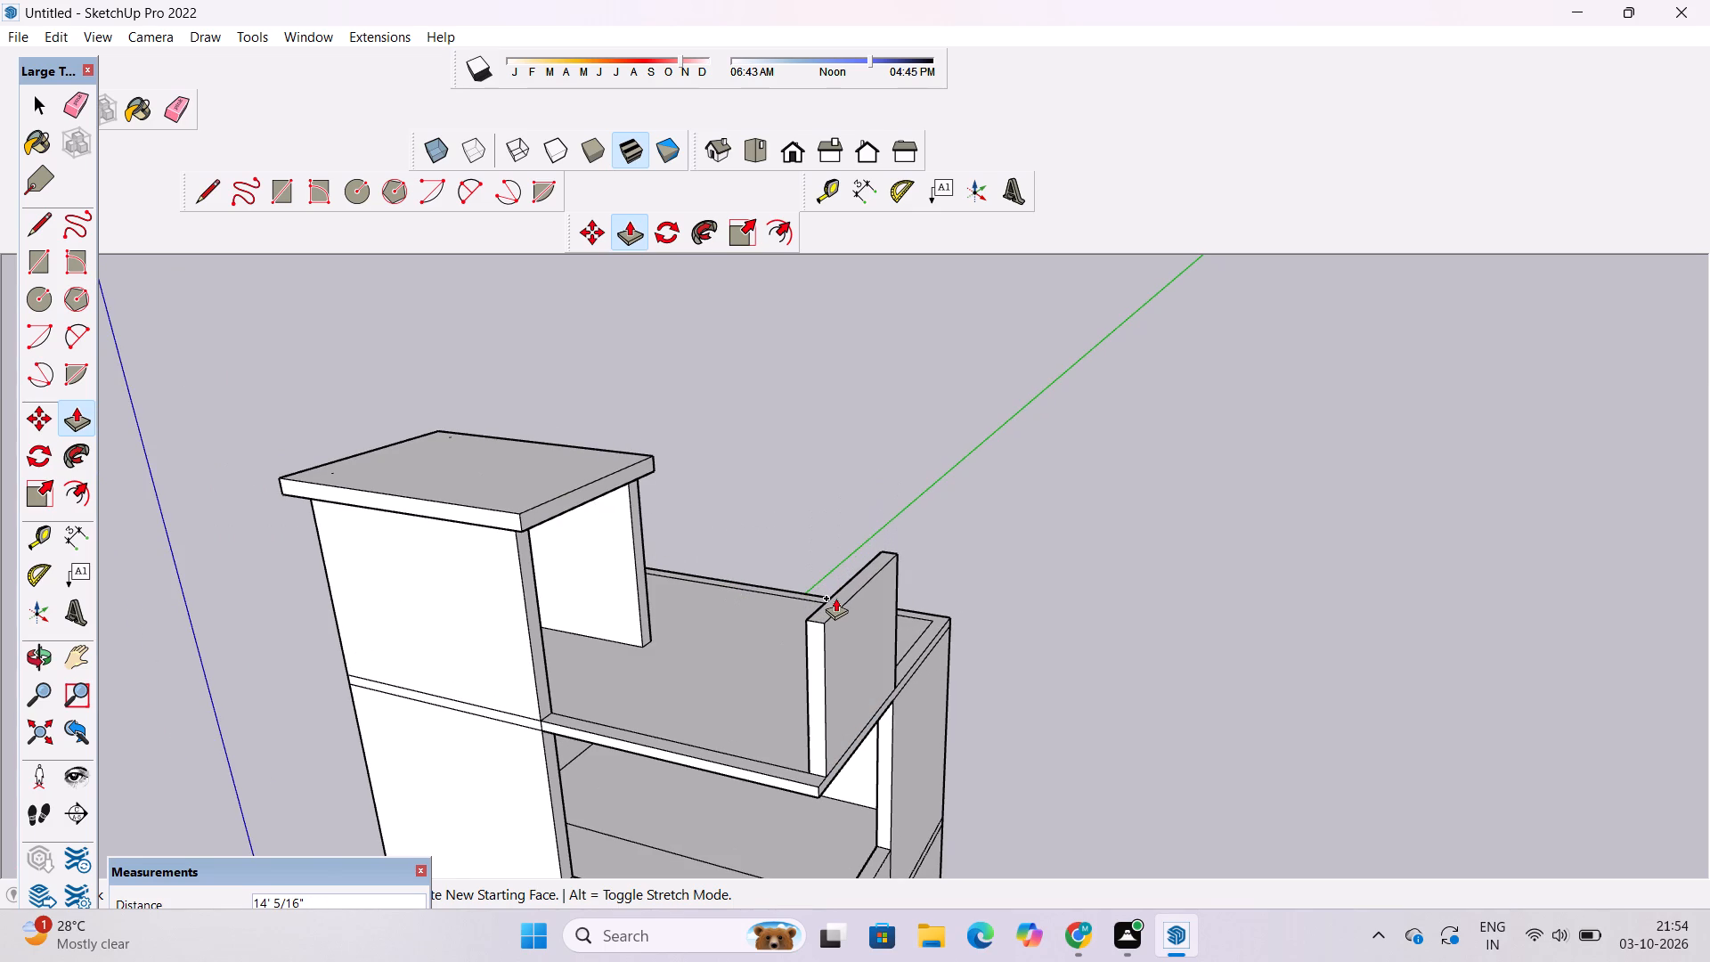
type("16'")
key("Return")
Examine the new outer side wall from the front and side, comparing its height with the roof room slab.
key("o")
scroll(831, 608, "down", 5)
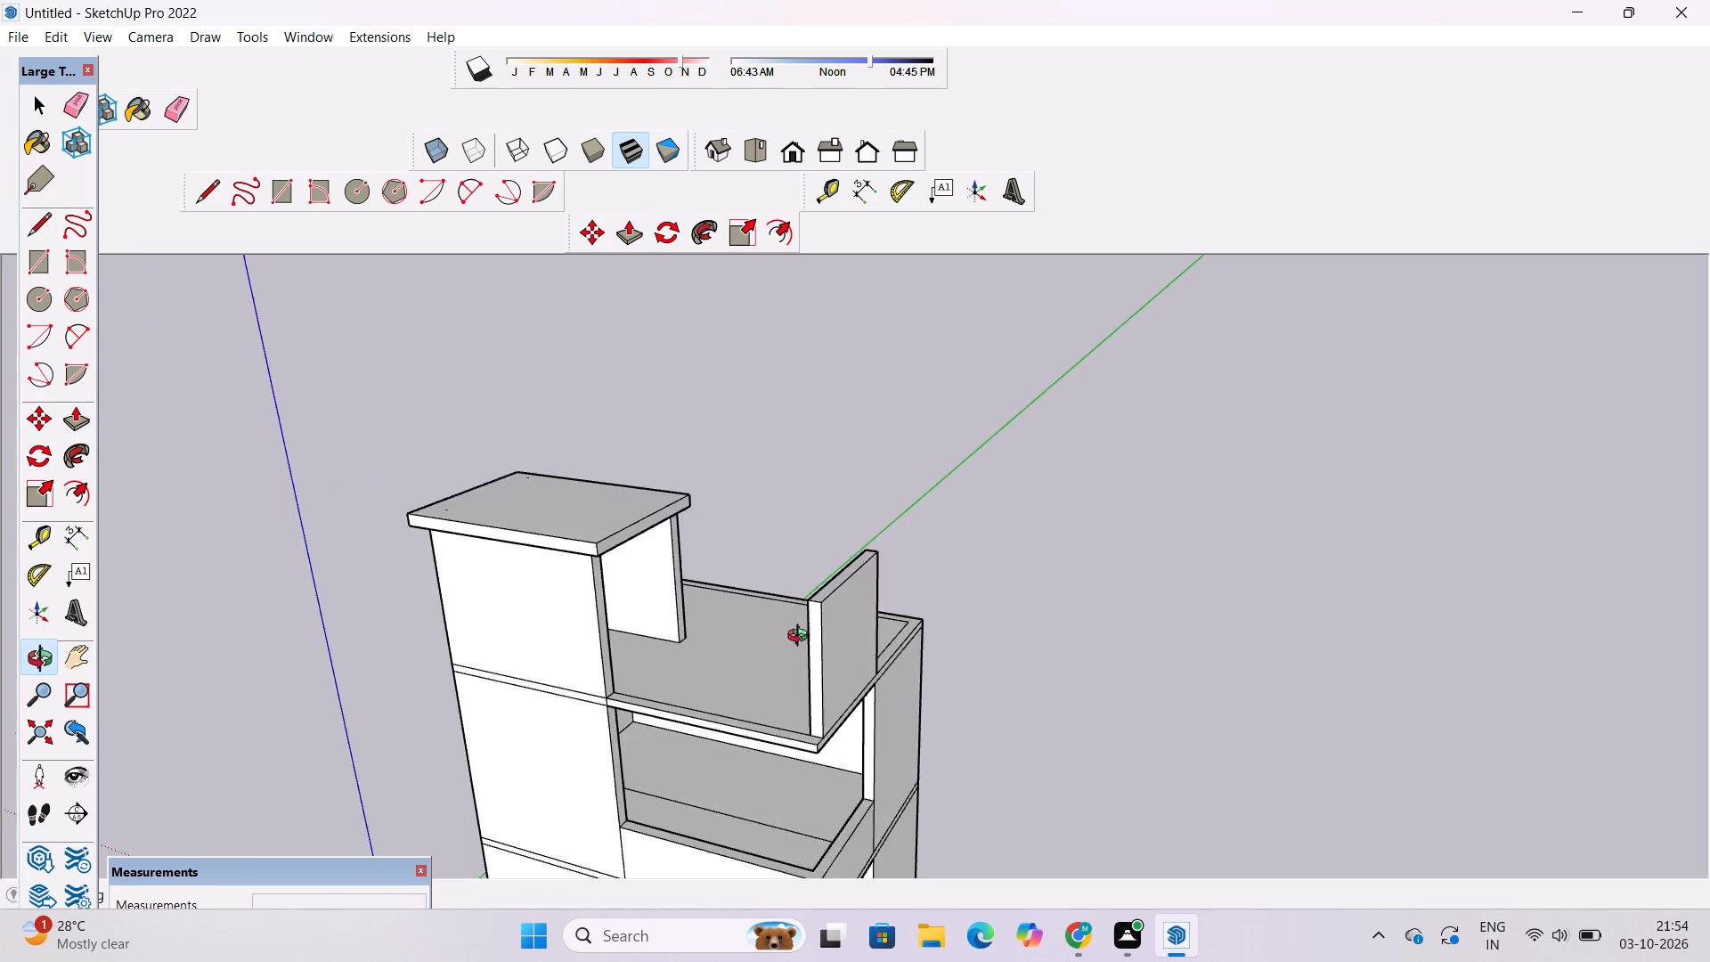
scroll(802, 638, "down", 1)
left_click_drag(705, 678, 1024, 631)
scroll(999, 583, "up", 4)
left_click_drag(1002, 618, 918, 600)
left_click_drag(914, 598, 936, 646, "shift")
left_click_drag(936, 651, 913, 631)
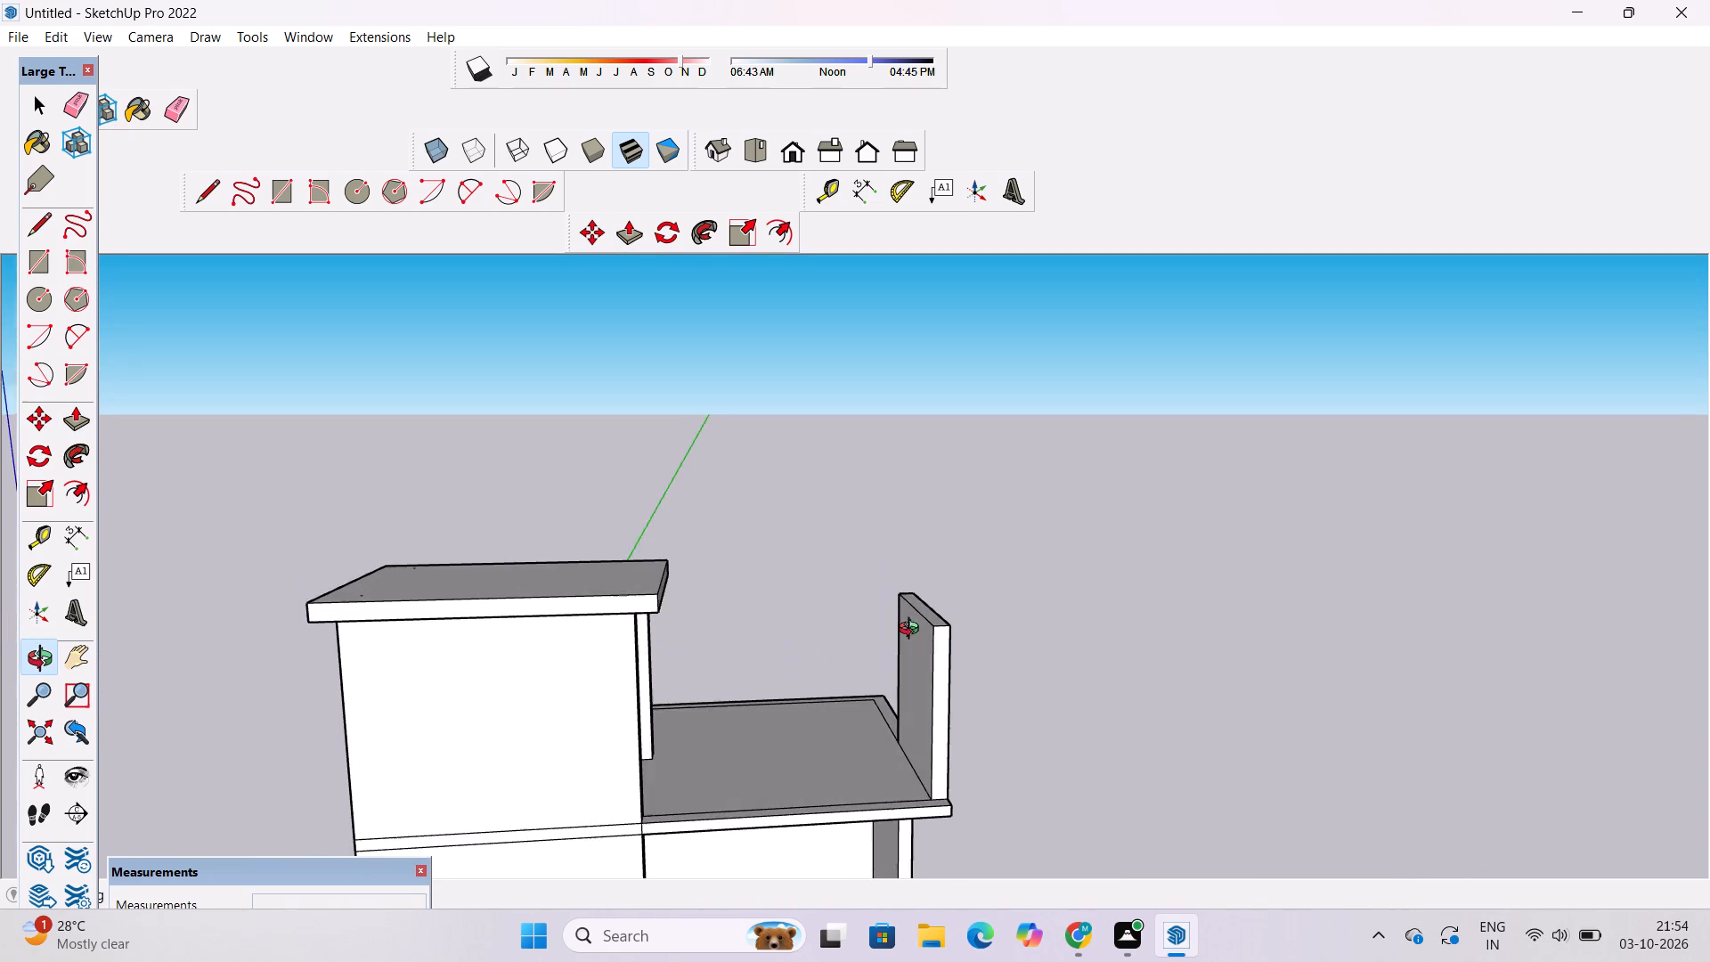
left_click_drag(913, 631, 911, 622)
scroll(911, 622, "down", 2)
left_click_drag(920, 616, 935, 676, "shift")
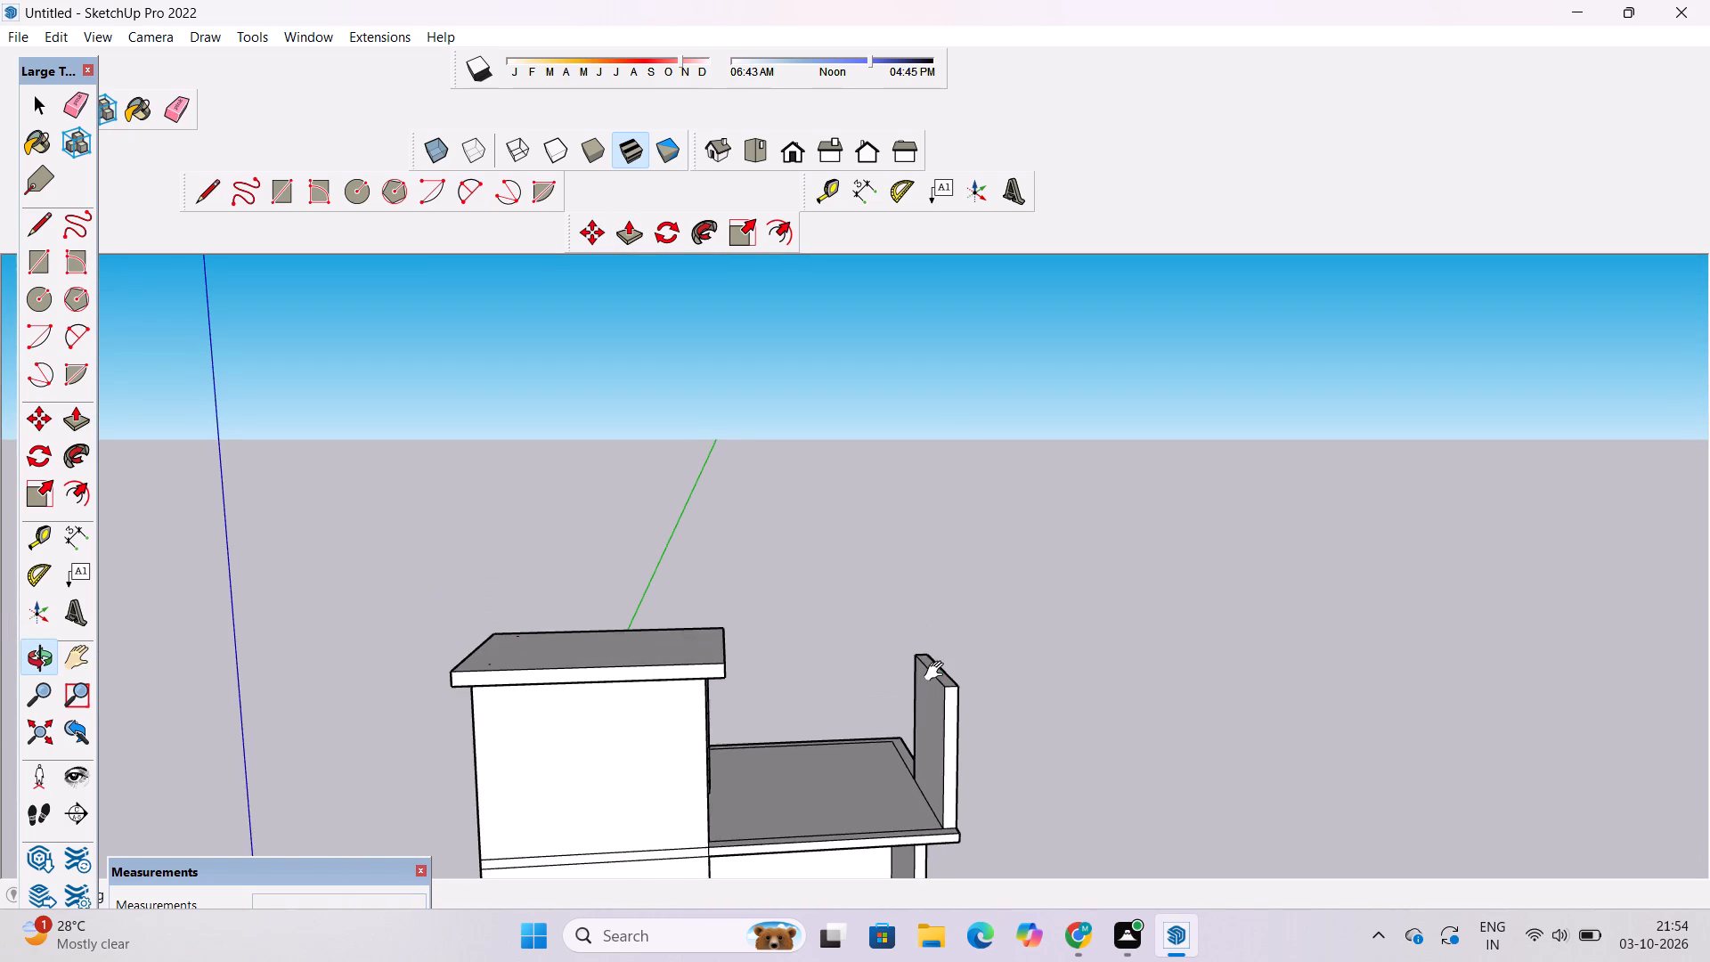
left_click_drag(938, 672, 937, 694, "shift")
left_click_drag(937, 694, 930, 673)
scroll(928, 663, "down", 1)
left_click_drag(933, 642, 932, 659, "shift")
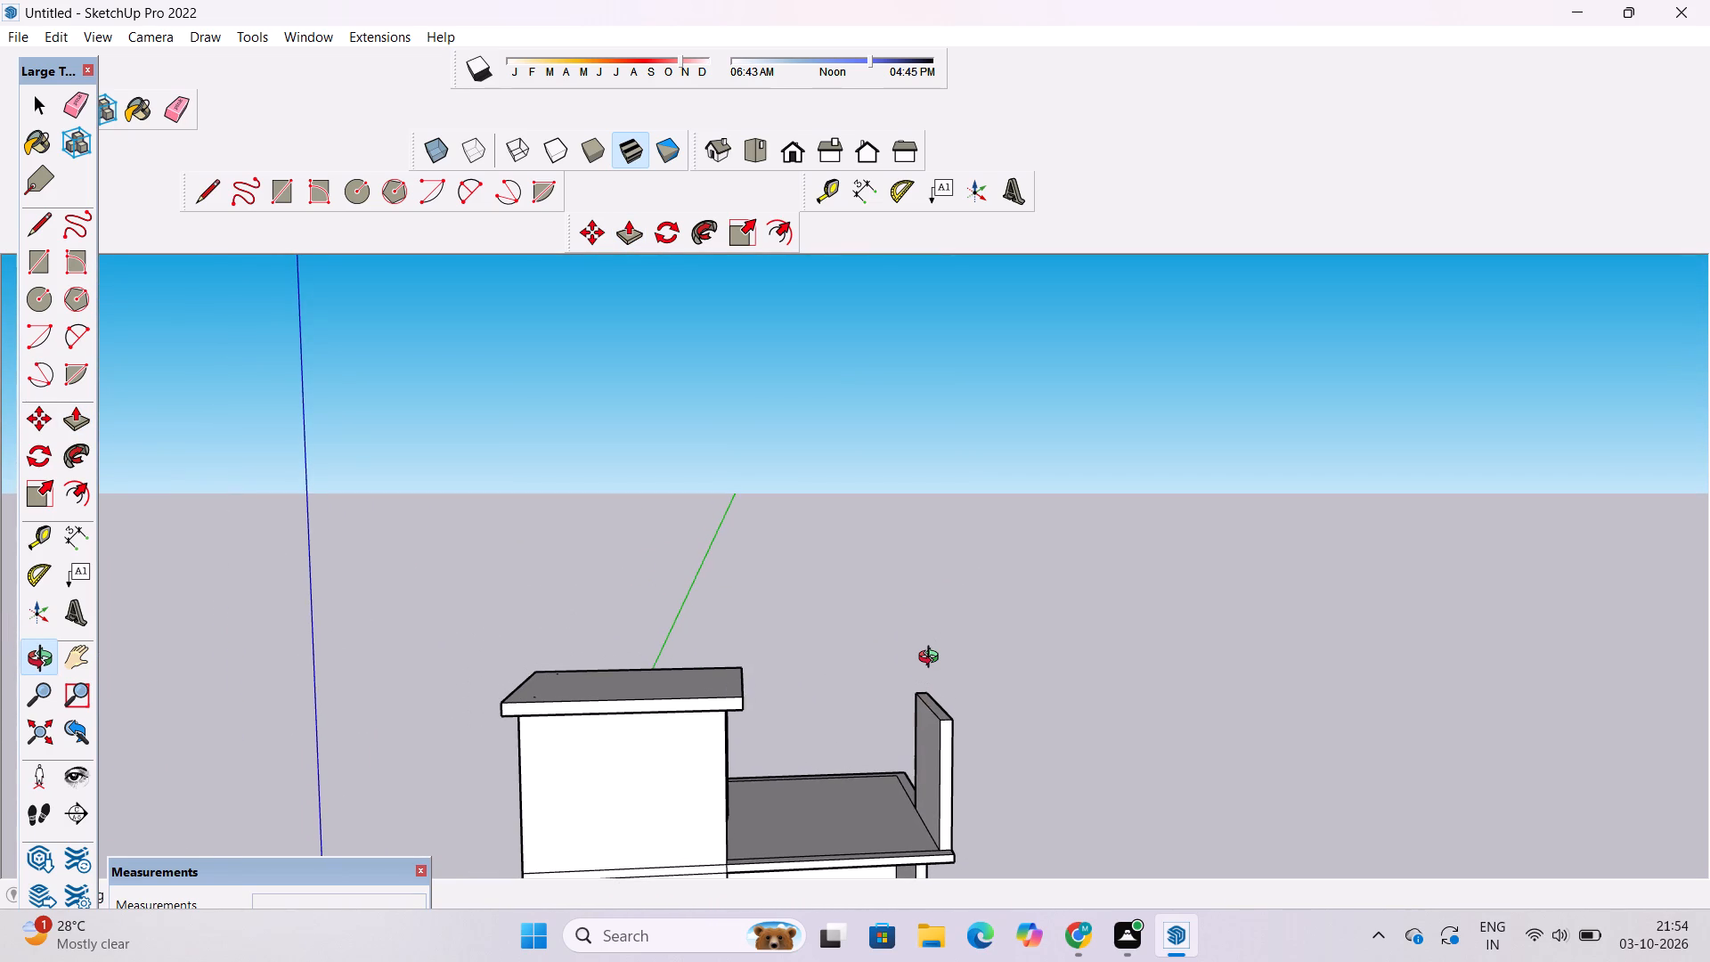
left_click_drag(932, 659, 919, 674, "shift")
left_click_drag(919, 671, 916, 681, "shift")
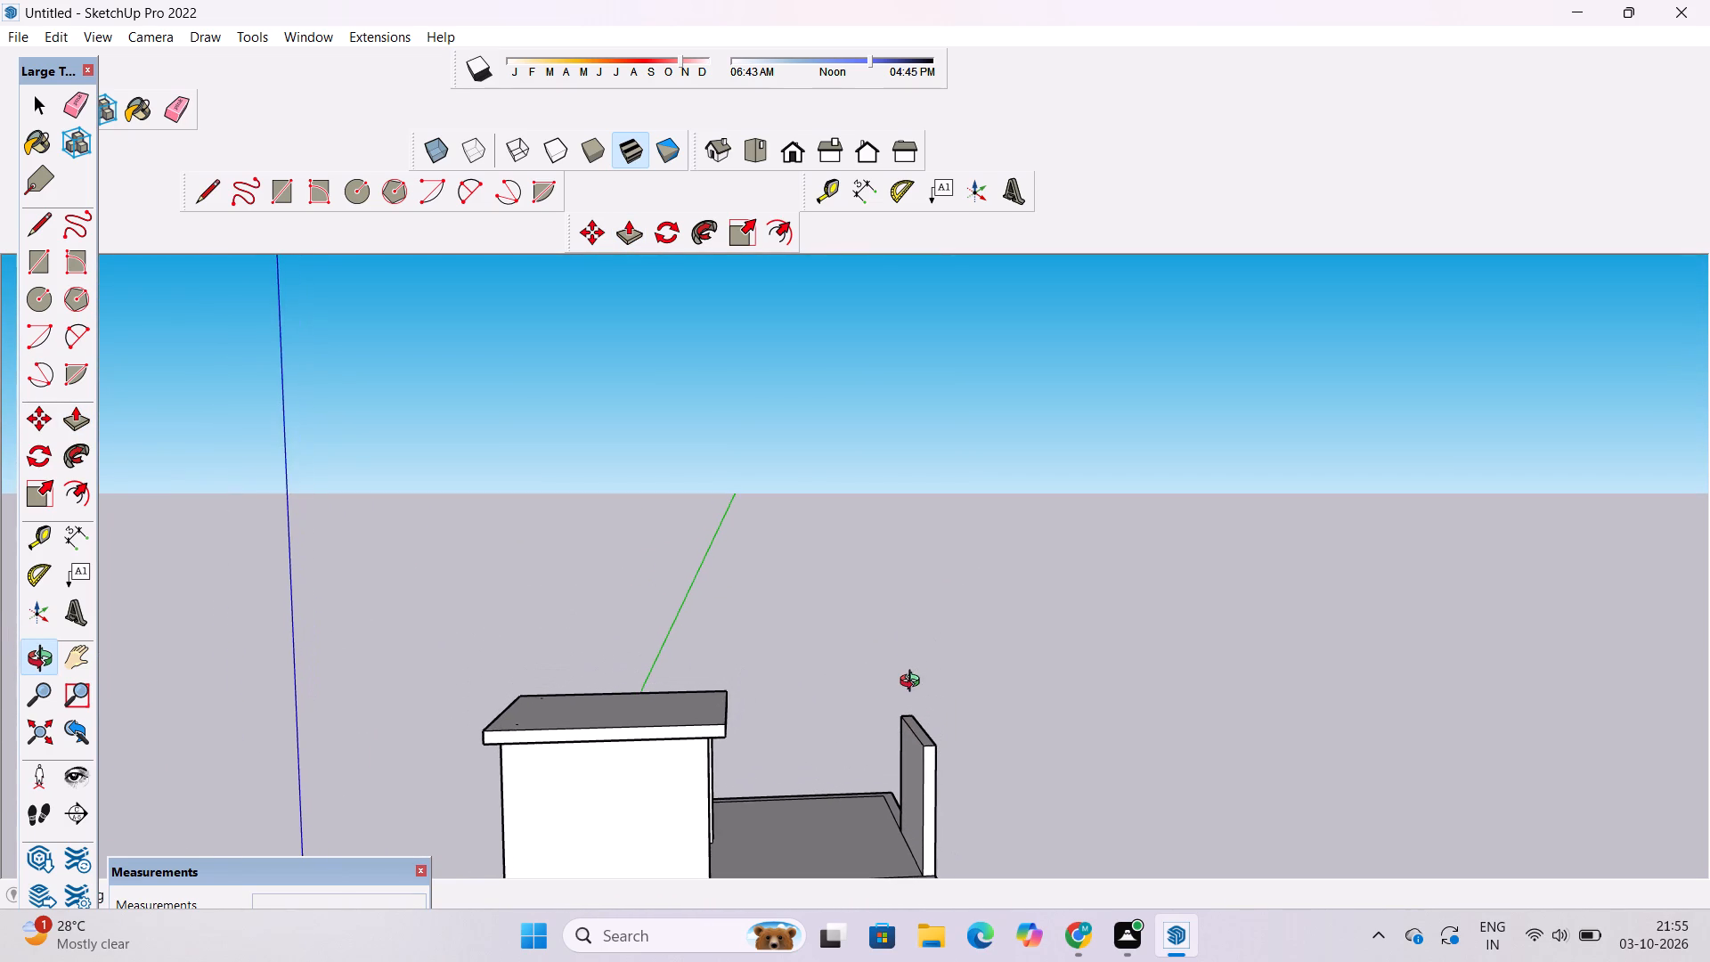
scroll(914, 683, "up", 3)
left_click_drag(898, 770, 913, 580)
left_click_drag(916, 596, 976, 712)
scroll(971, 712, "up", 3)
left_click_drag(875, 640, 957, 650, "shift")
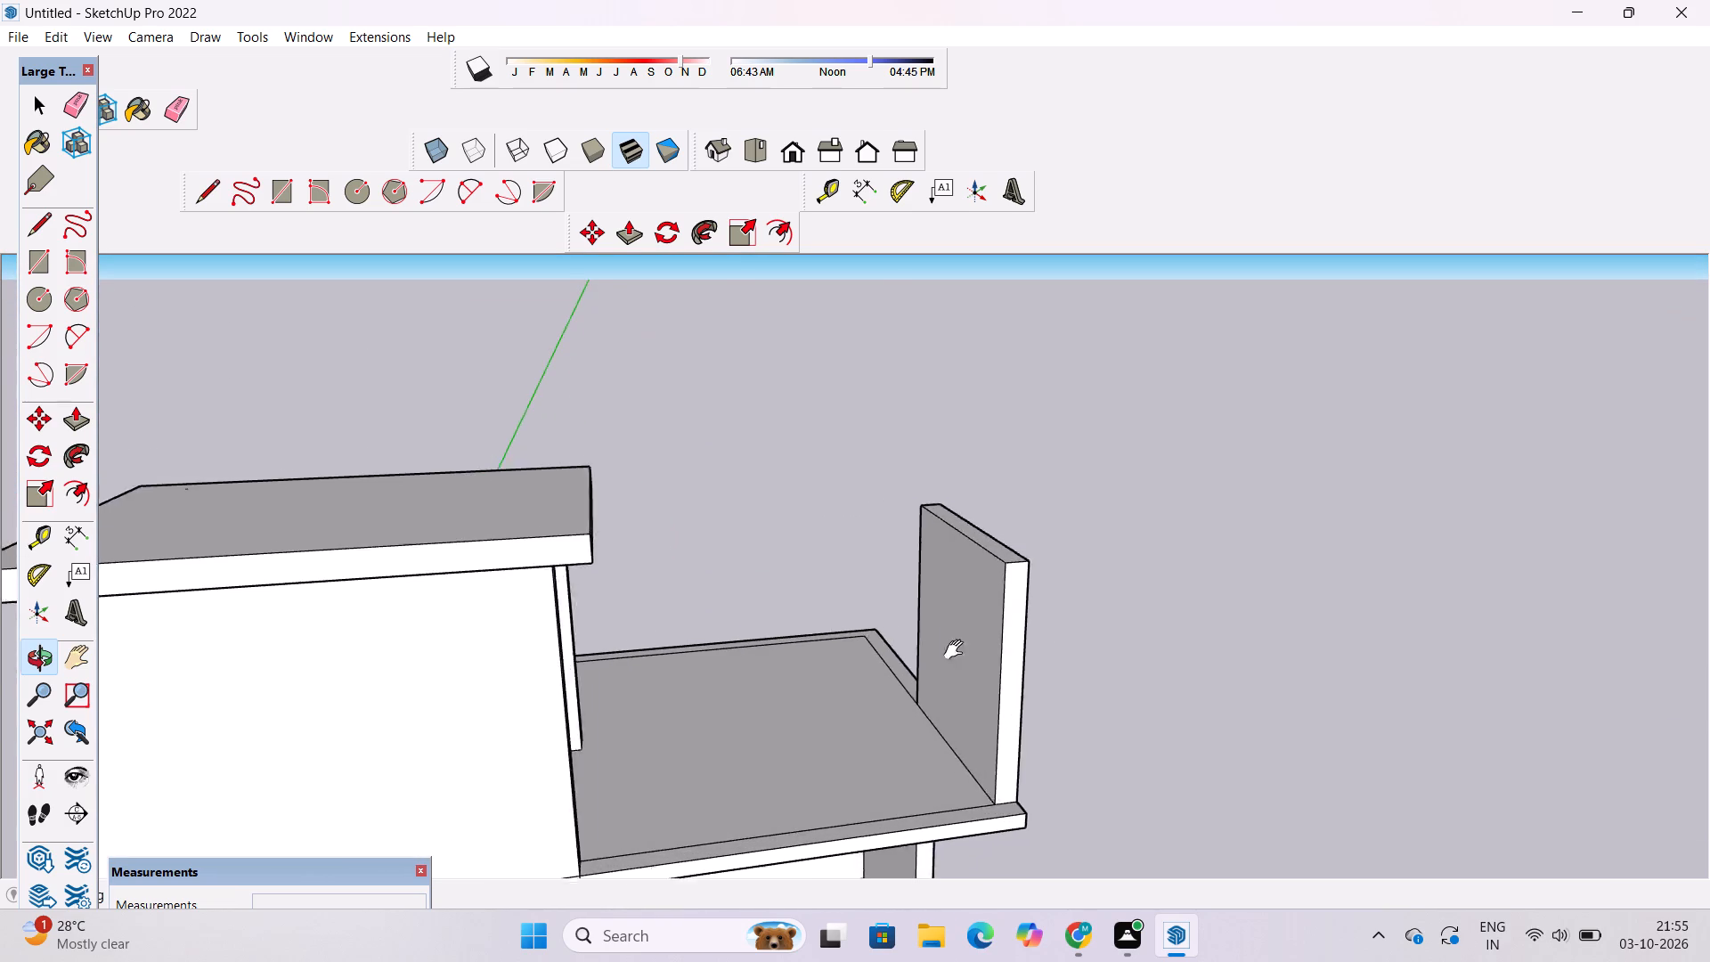
left_click_drag(957, 650, 970, 652, "shift")
scroll(997, 607, "up", 2)
left_click_drag(1026, 585, 866, 607, "shift")
left_click_drag(868, 607, 1022, 583)
scroll(970, 560, "up", 3)
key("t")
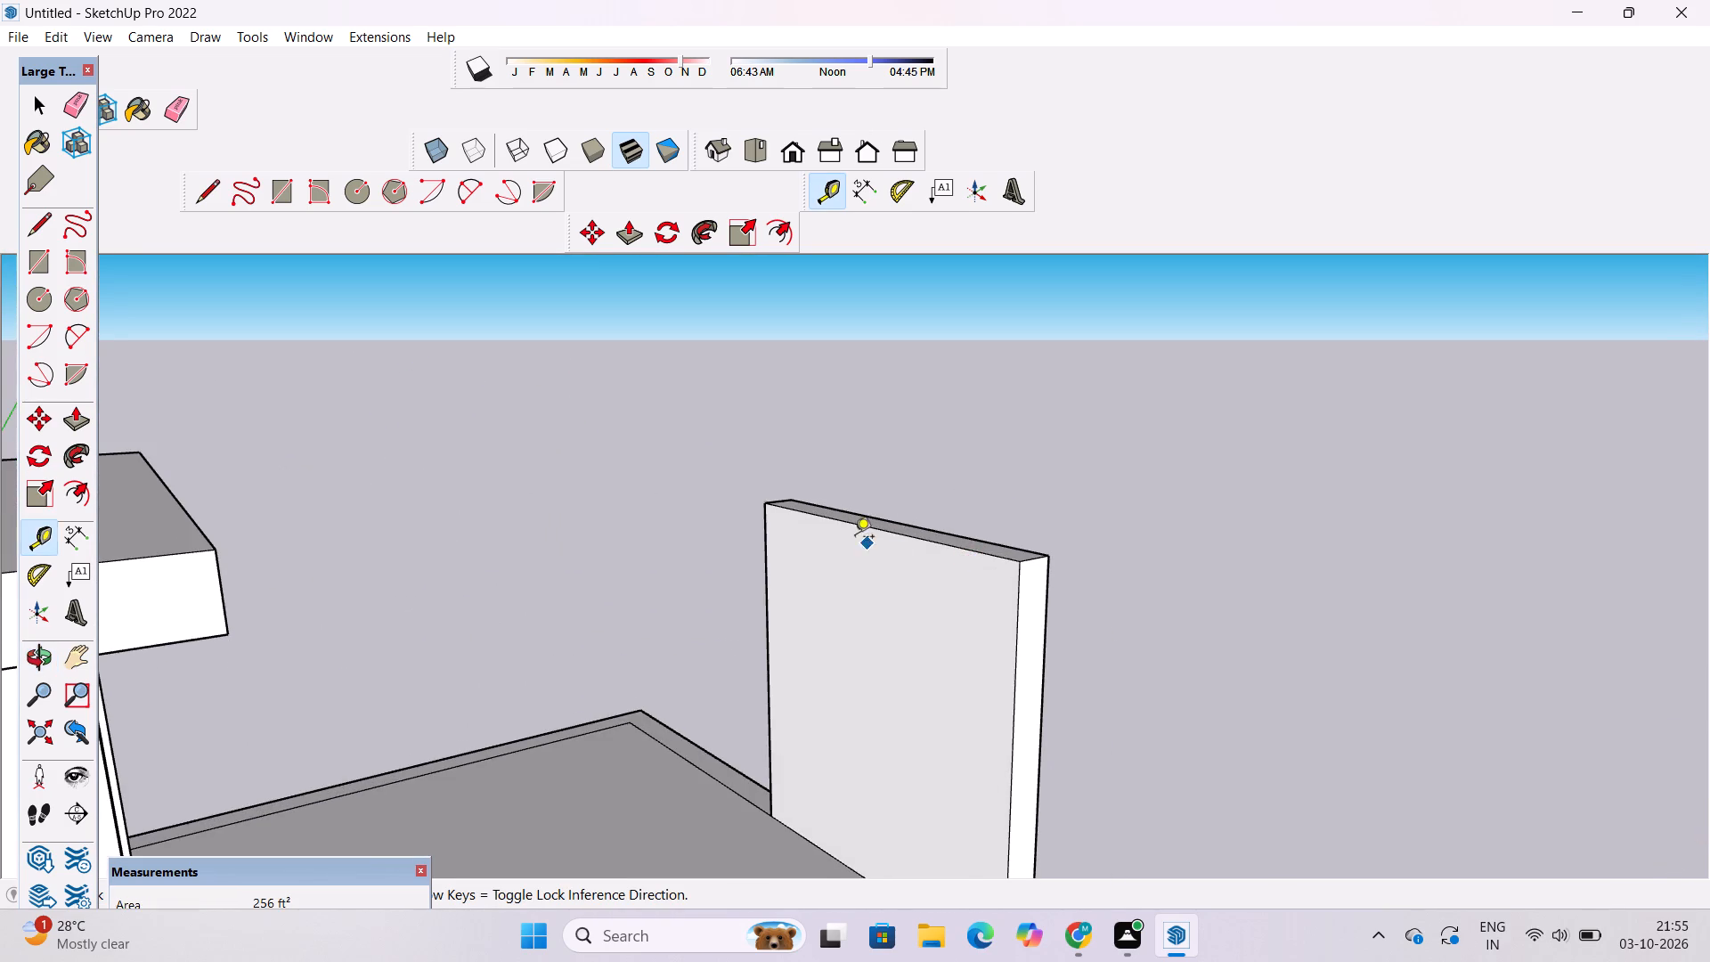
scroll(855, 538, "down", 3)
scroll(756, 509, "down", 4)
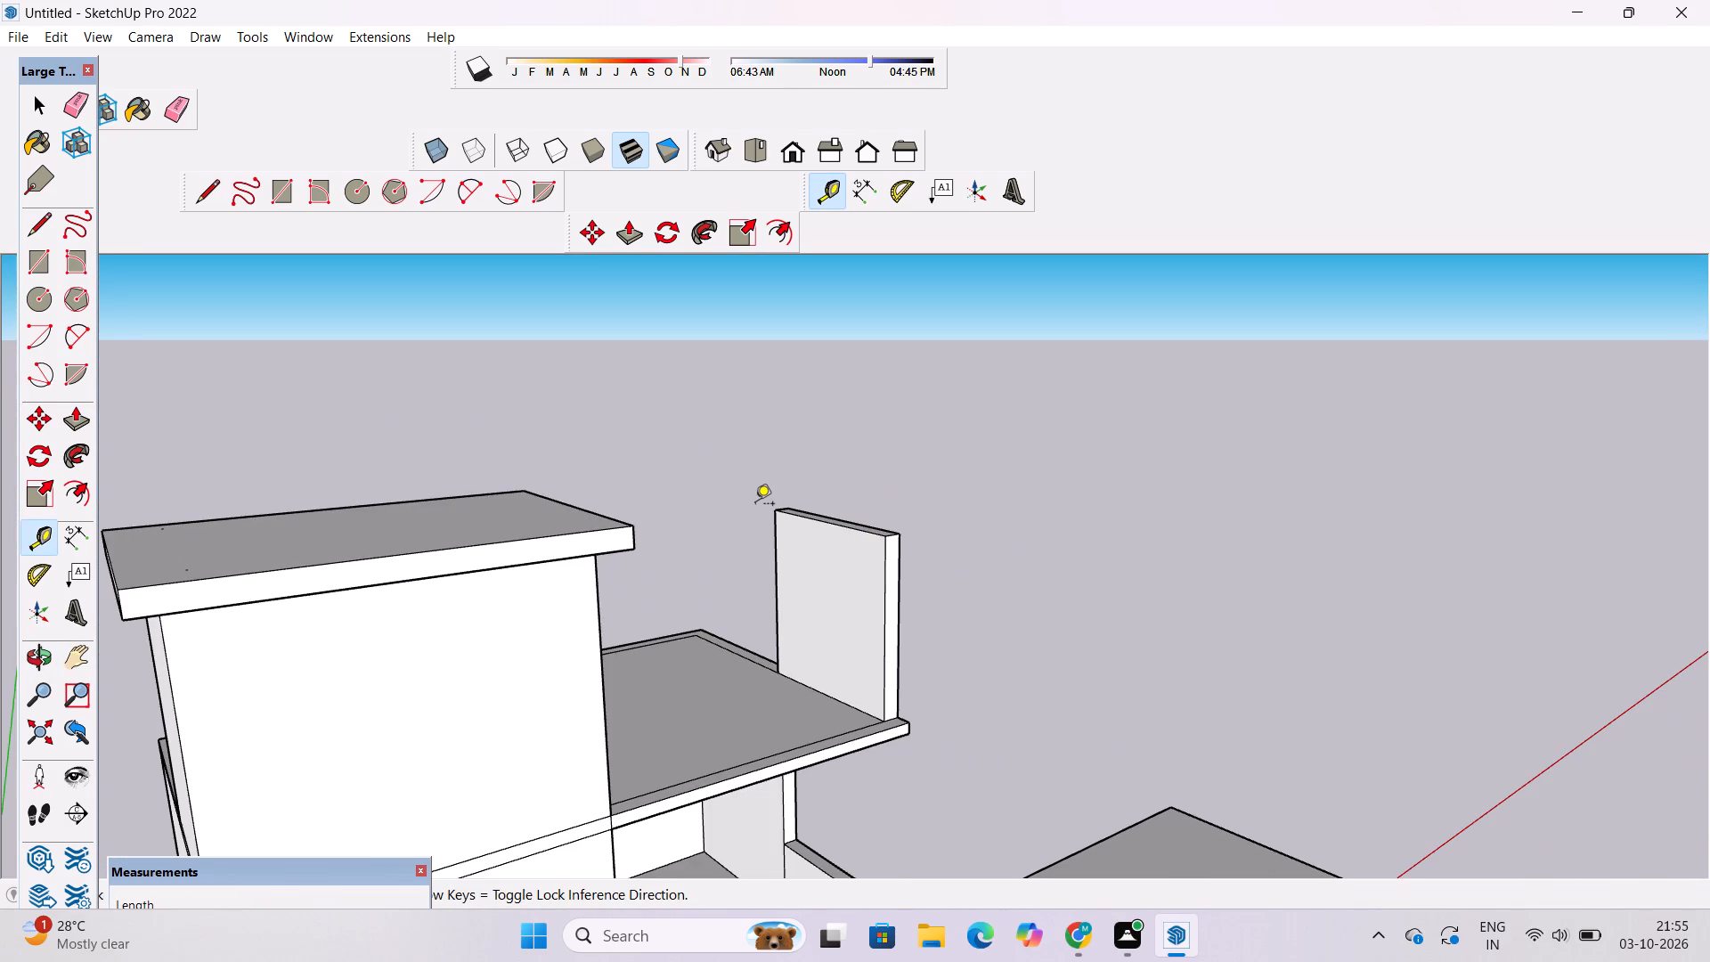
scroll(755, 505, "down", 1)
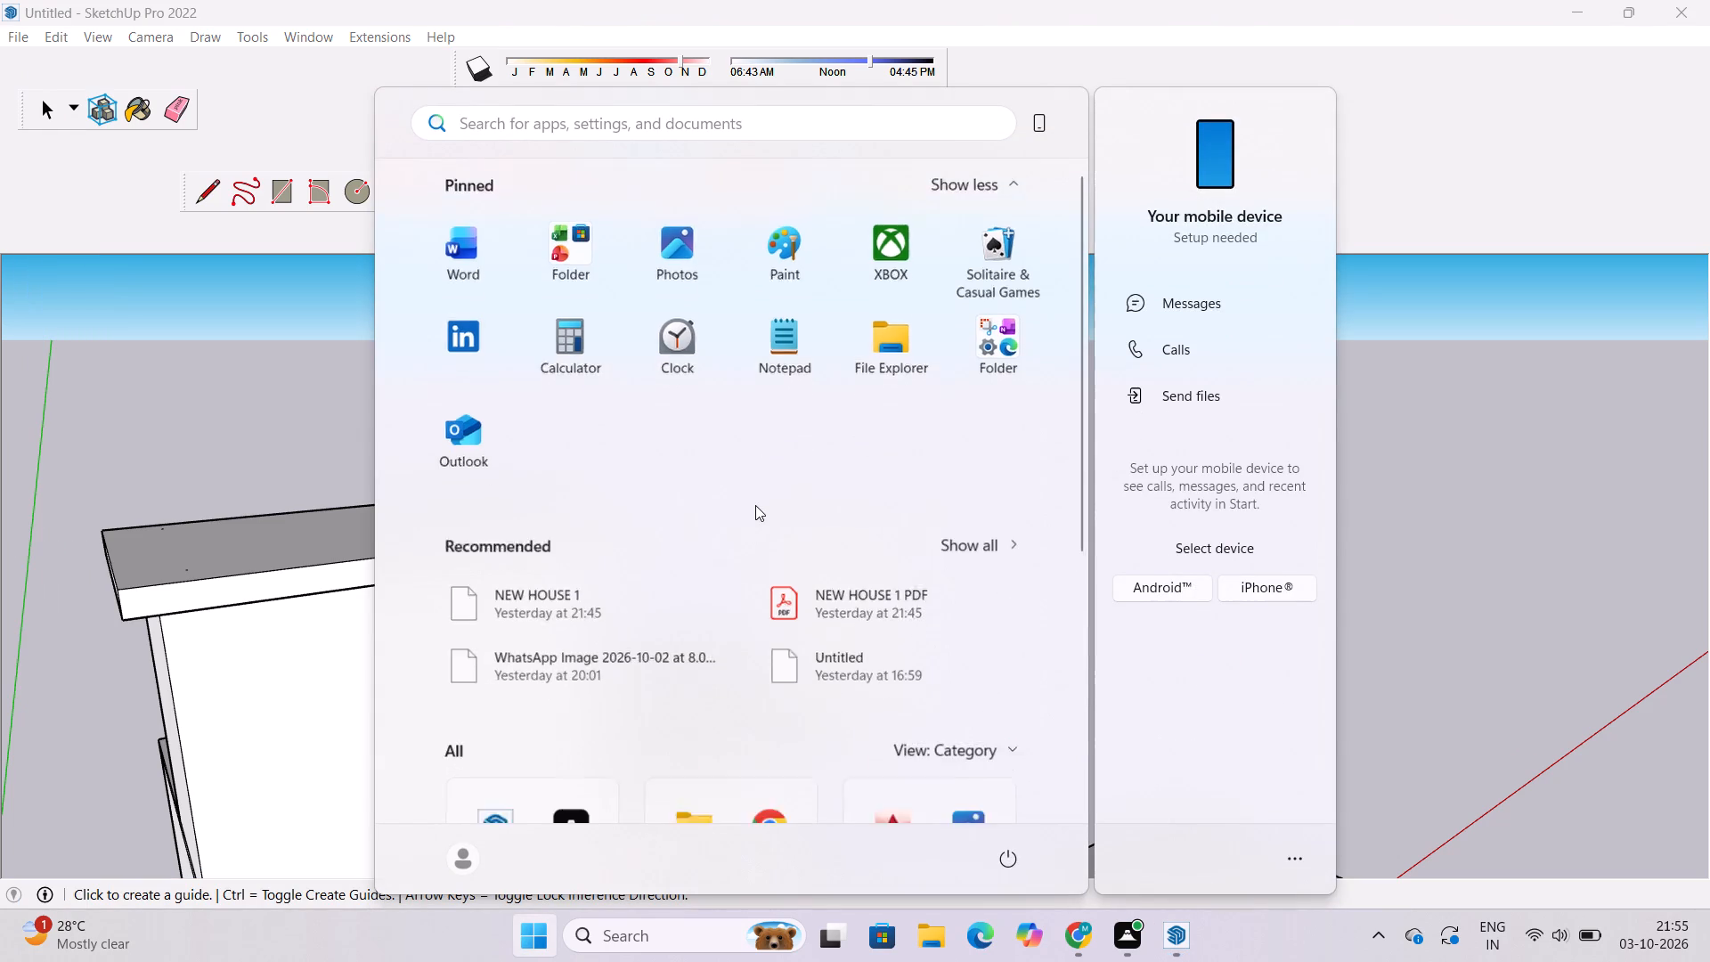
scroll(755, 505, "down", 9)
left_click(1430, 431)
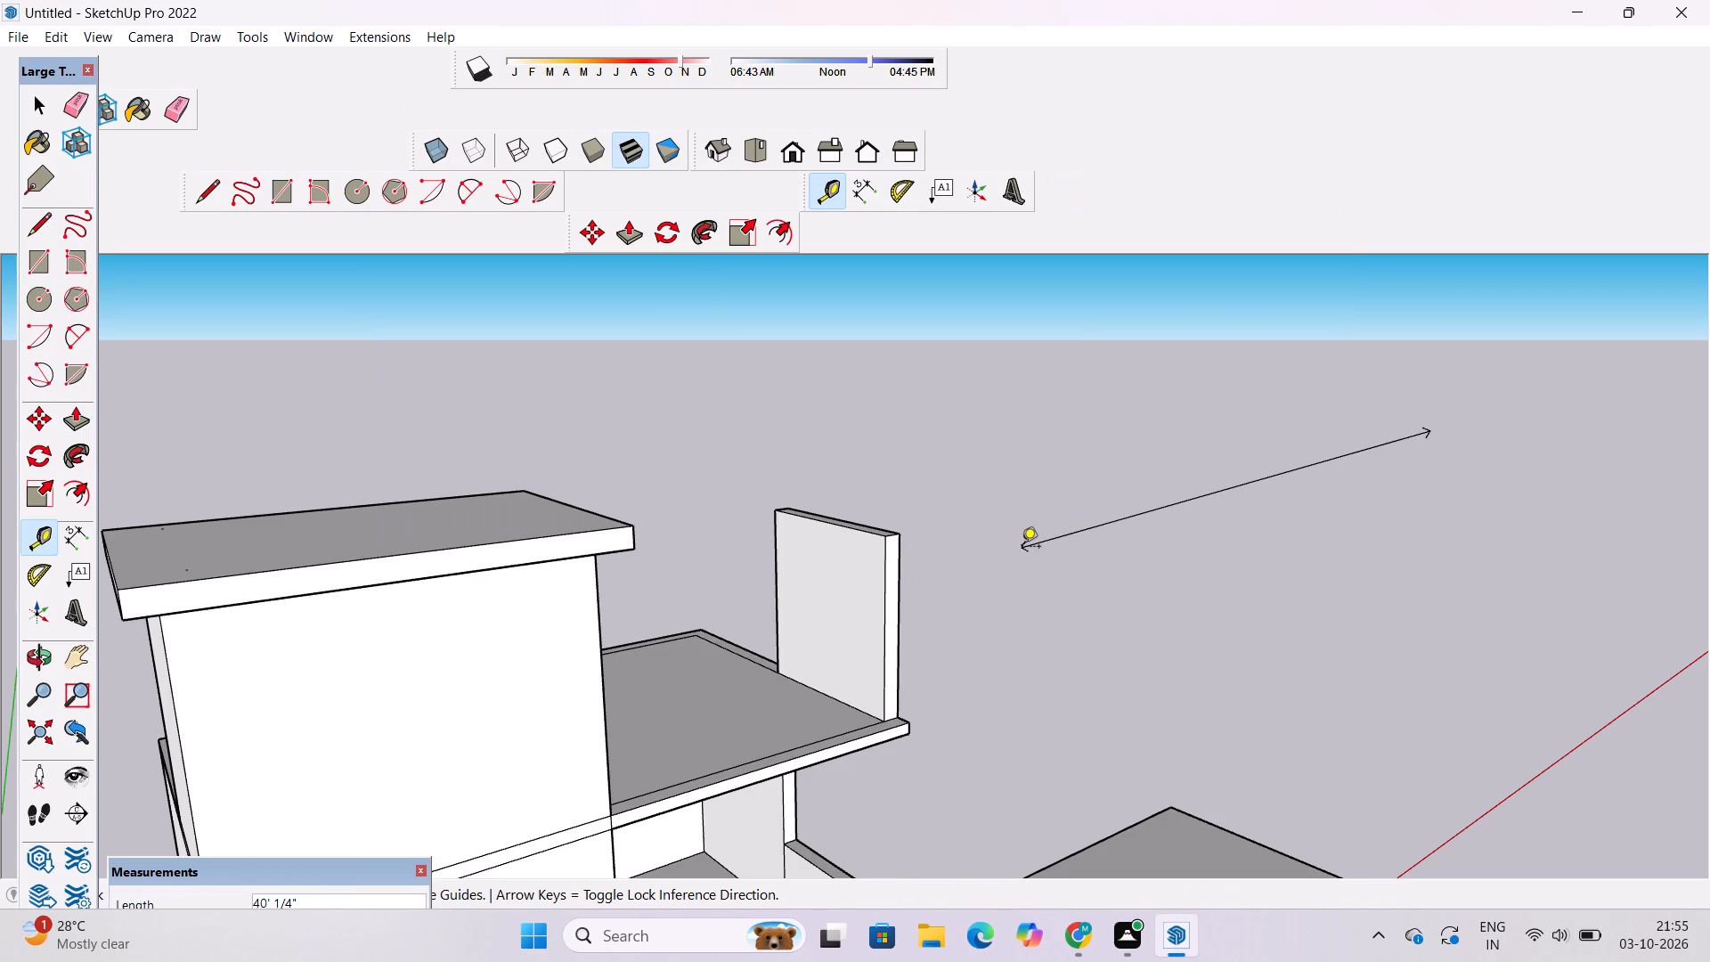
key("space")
Place a Tape Measure guide line 1.5' below the top edge on the inner face of the outer side wall.
type("t")
scroll(896, 595, "down", 5)
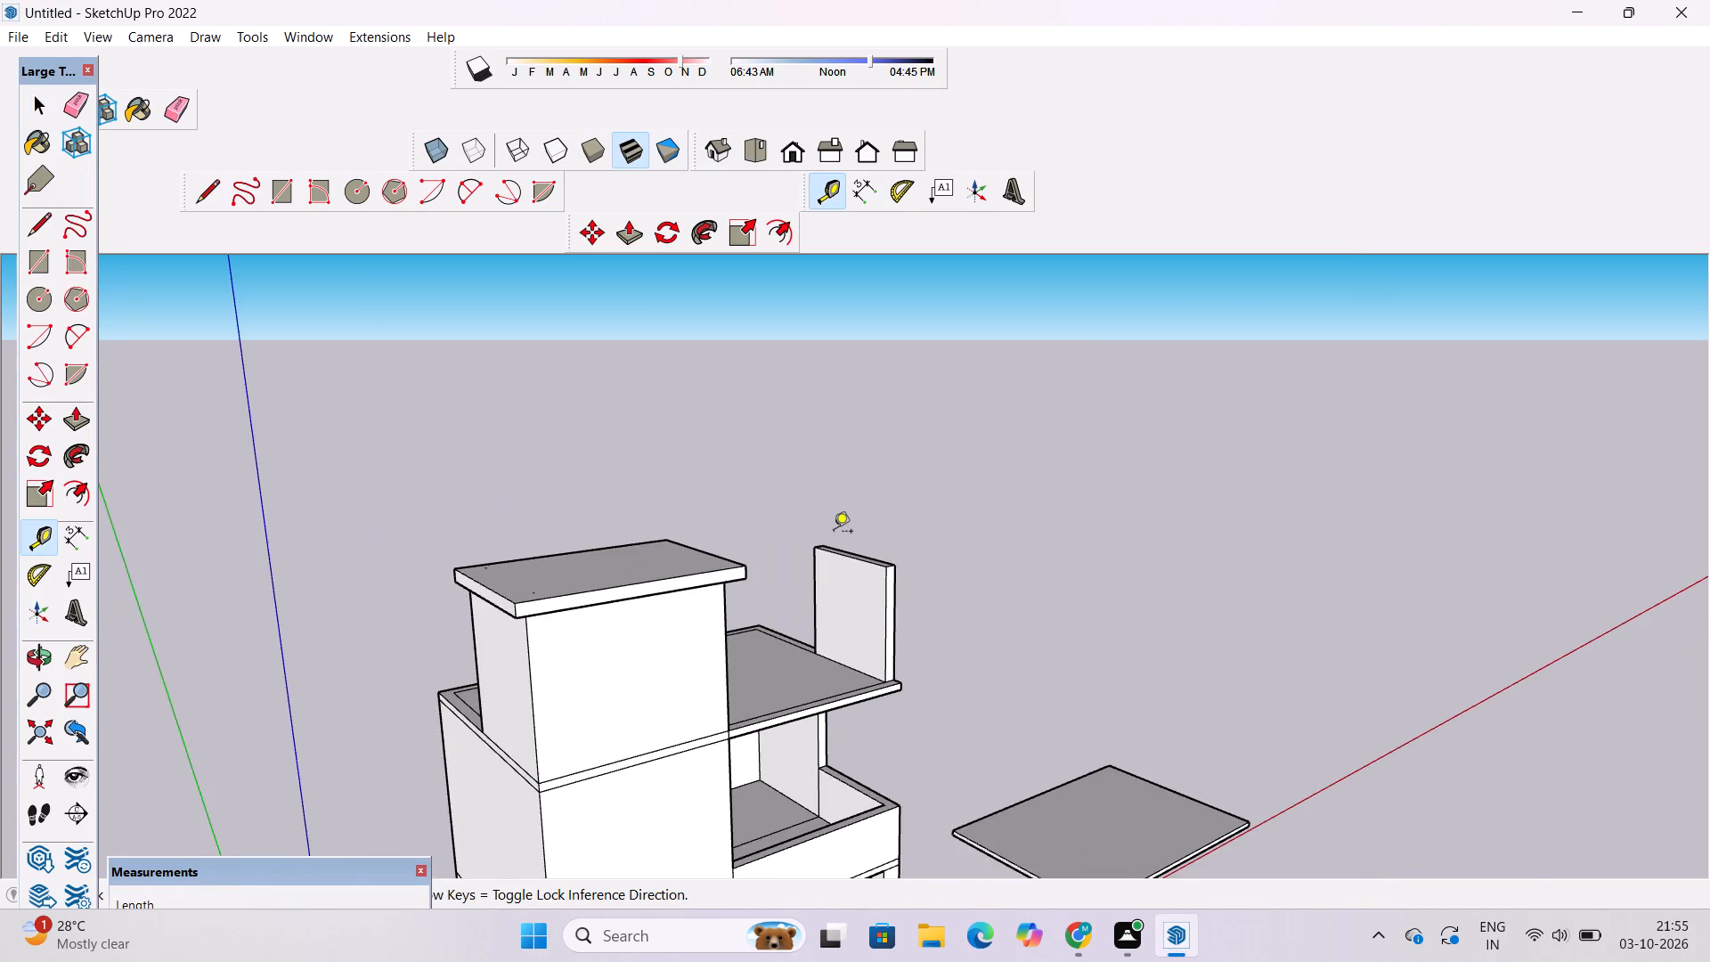
scroll(834, 533, "up", 9)
left_click(873, 588)
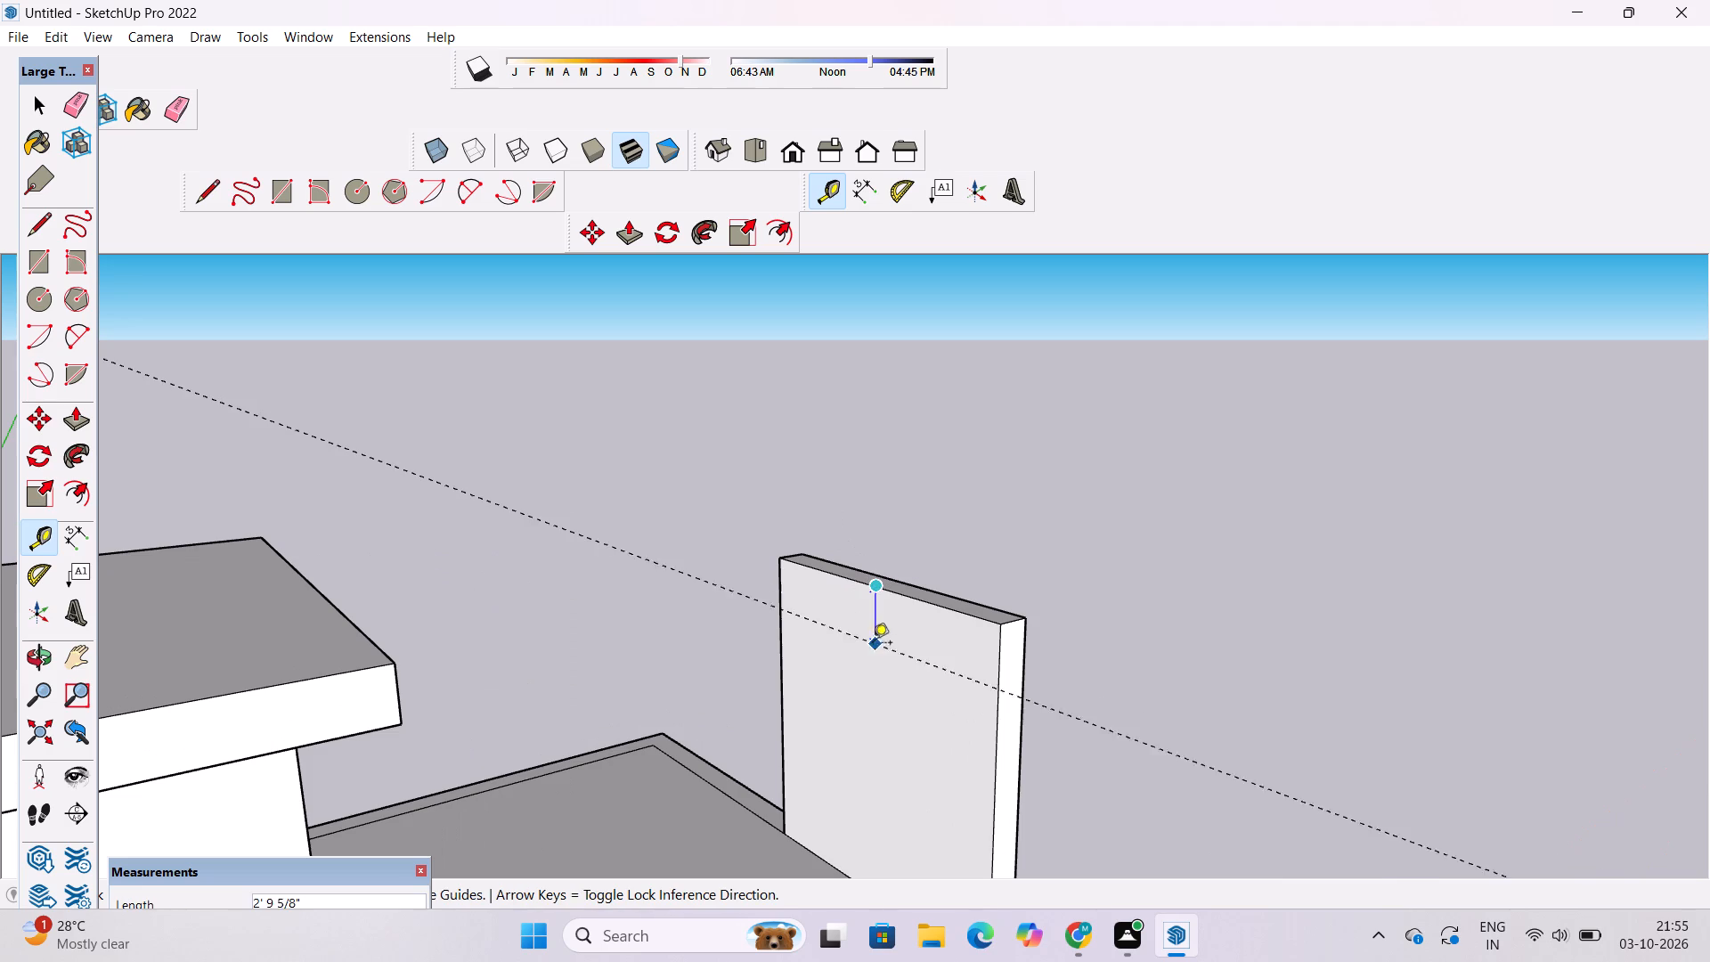
key("1")
type(".5'")
key("Return")
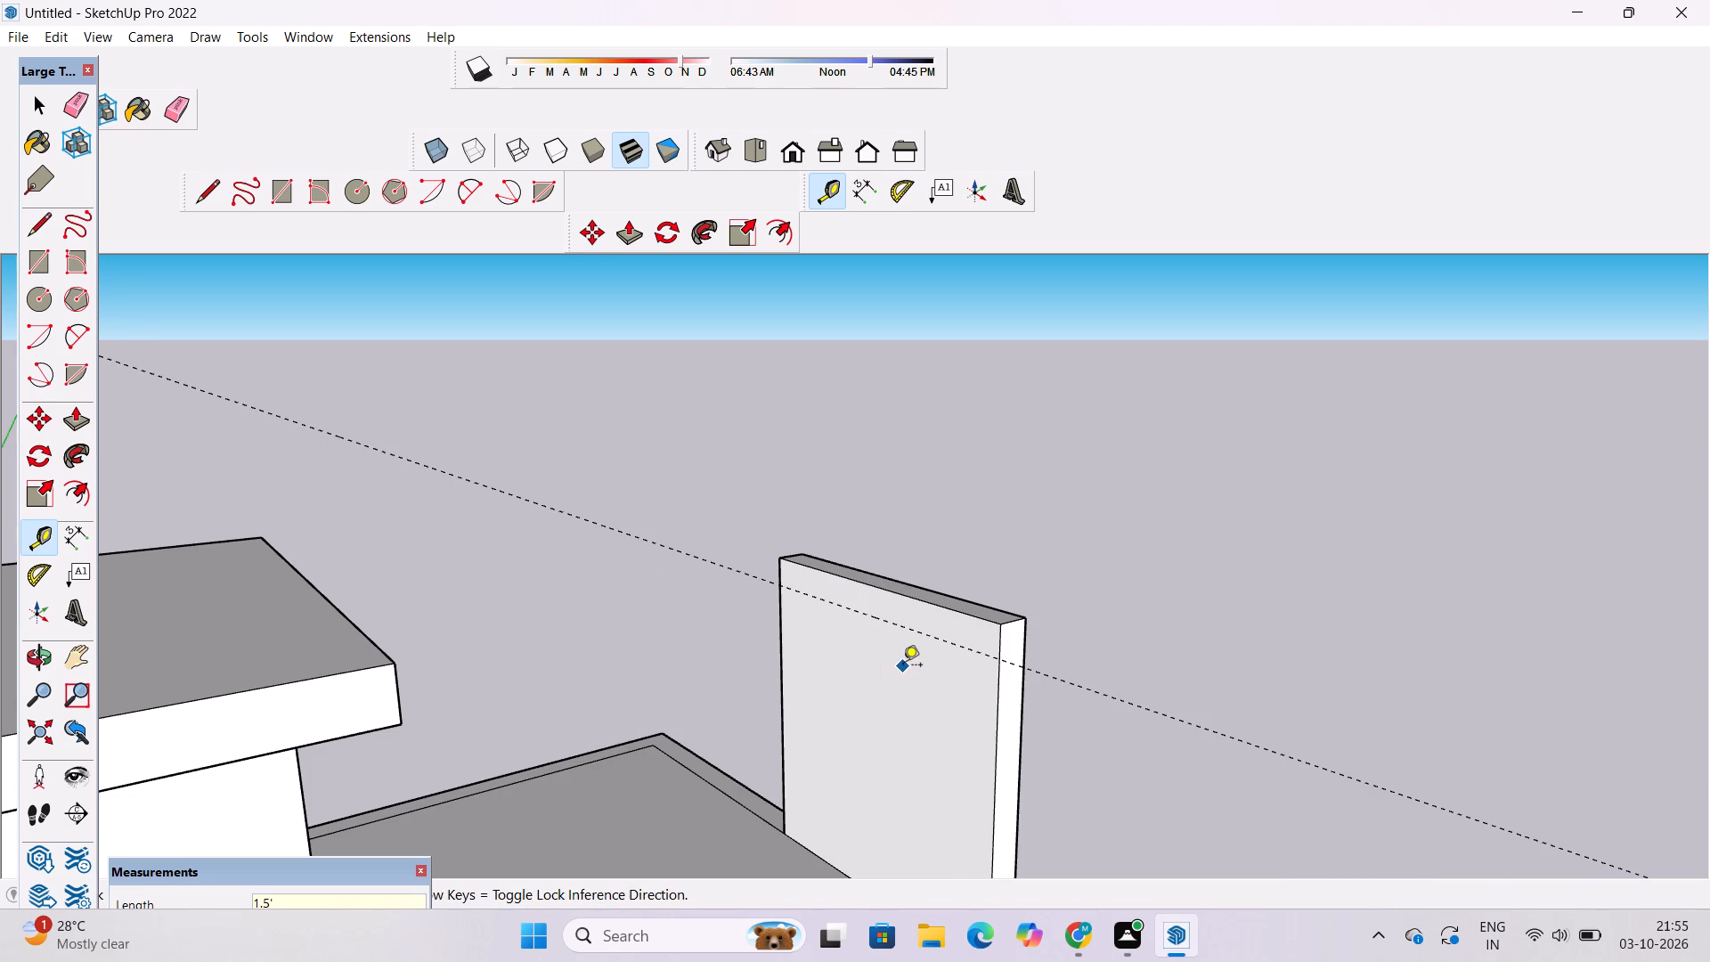
Draw a 16' line across the outer side wall's inner face along the guide line.
key("l")
scroll(913, 676, "down", 5)
scroll(973, 677, "up", 10)
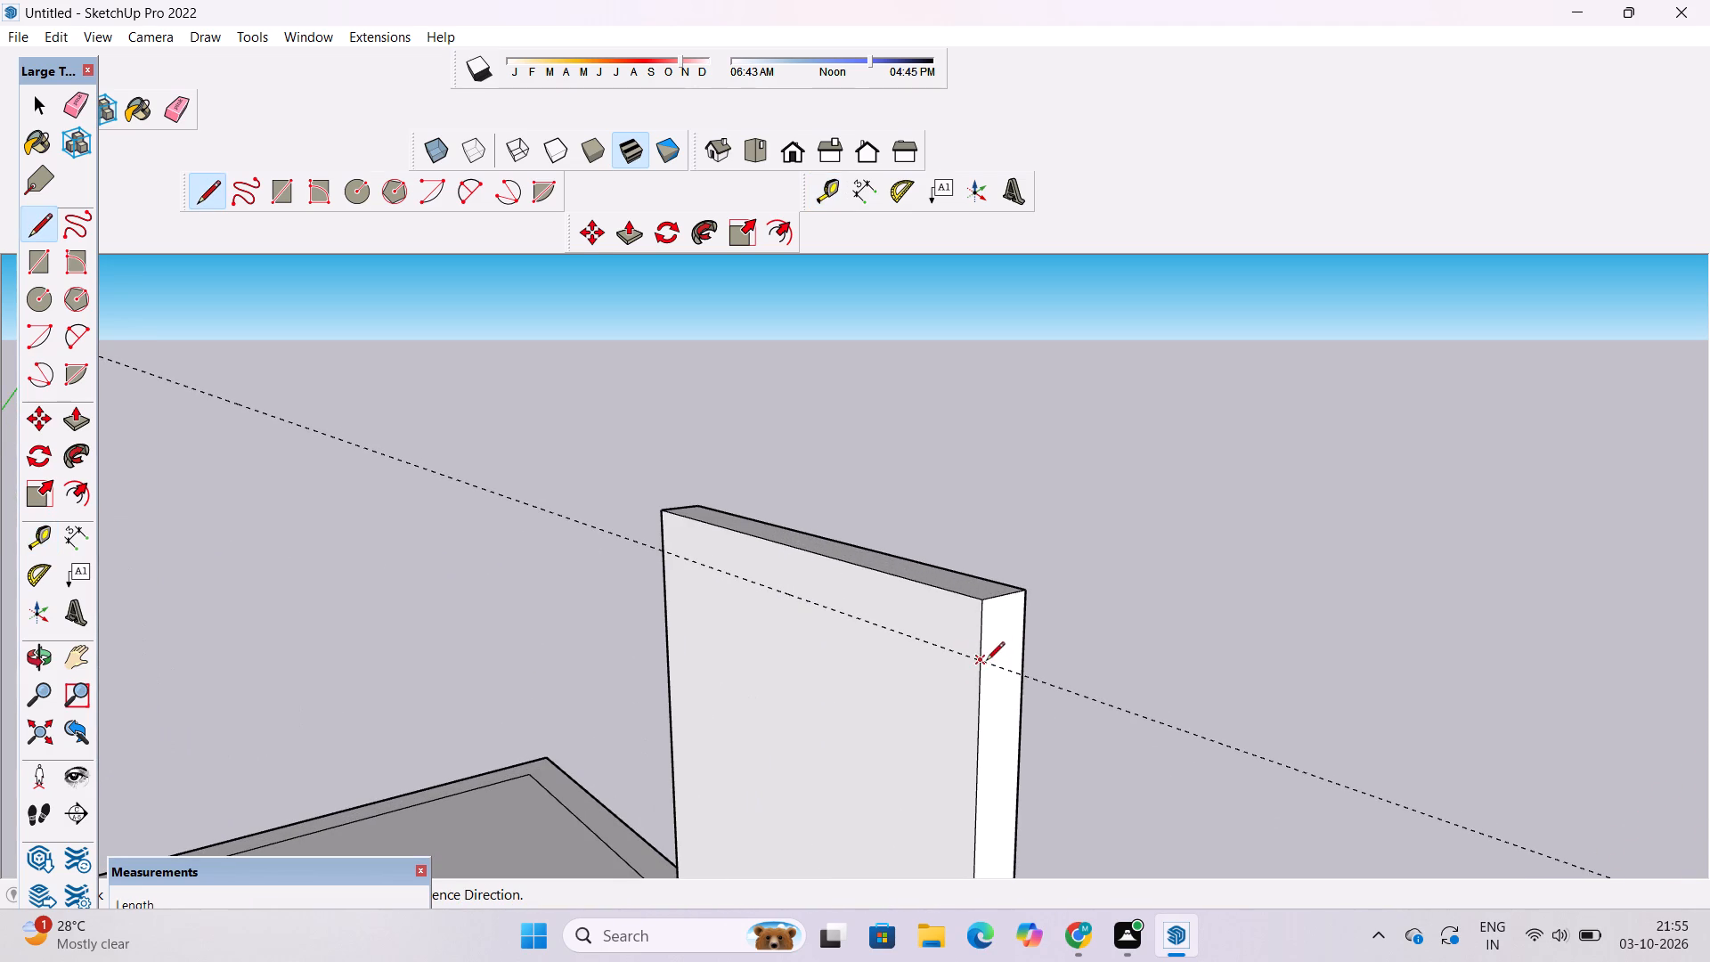
left_click(979, 664)
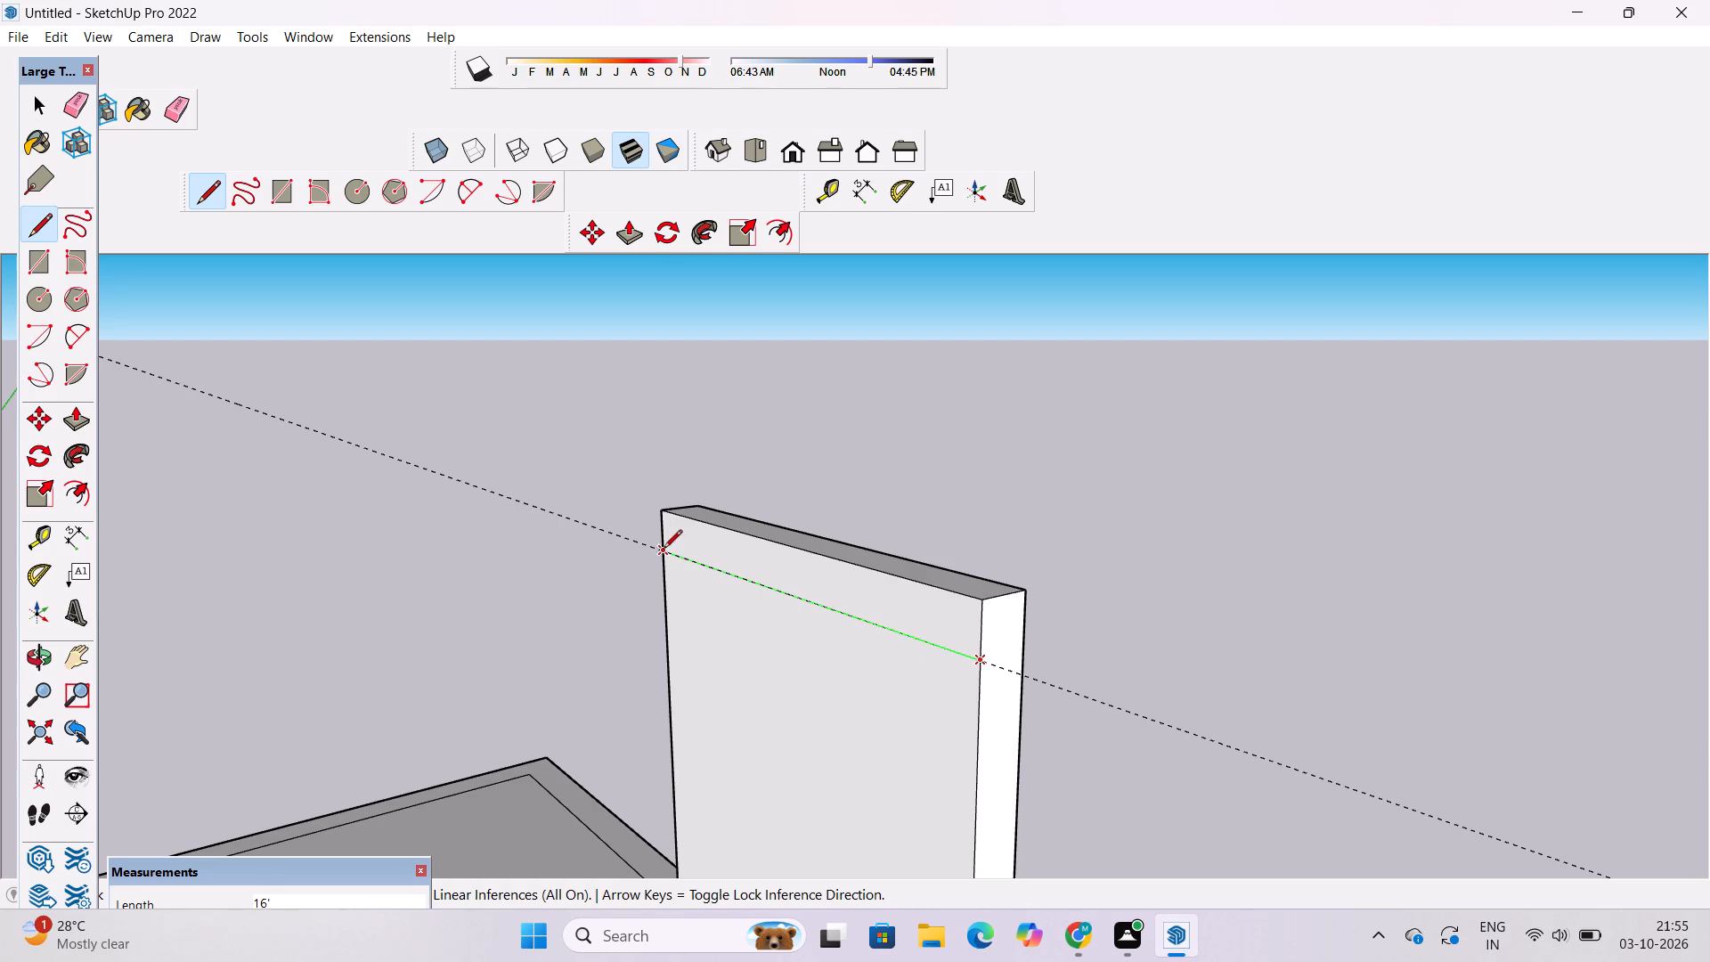
left_click(662, 549)
key("space")
Erase the guide line crossing the outer side wall.
key("e")
left_click_drag(1160, 662, 1164, 723)
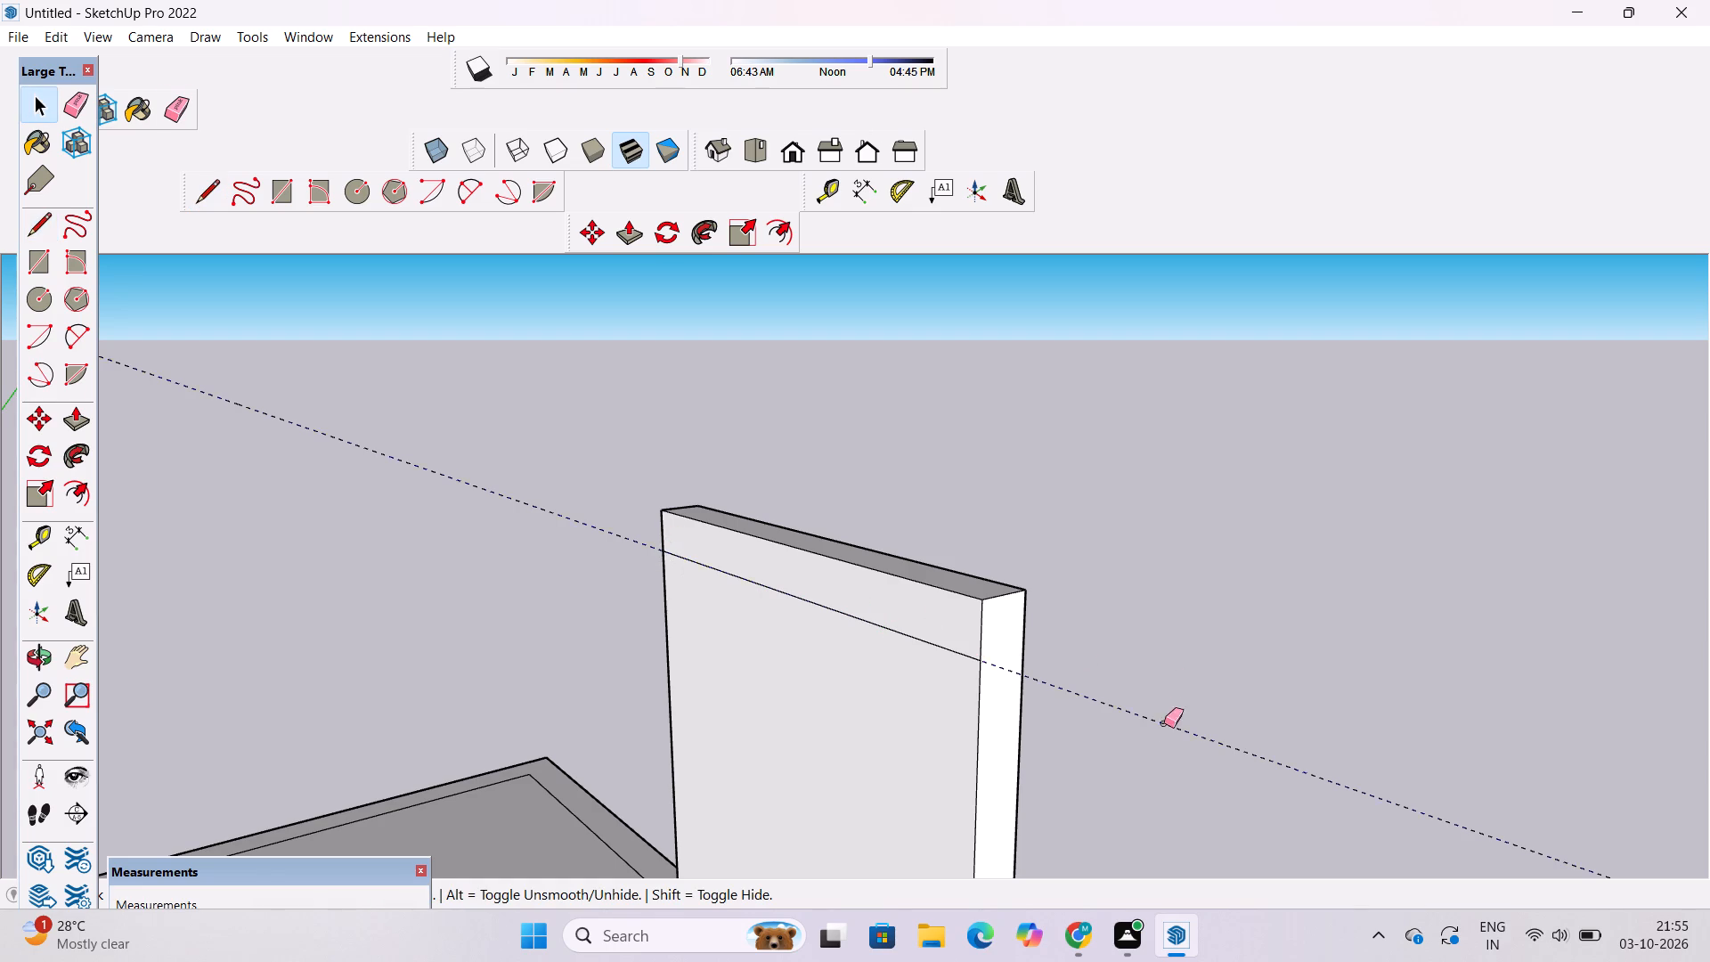
left_click_drag(1164, 723, 1164, 737)
Examine the outer side wall from several angles, comparing its height with the roof room and its overhanging slab.
key("o")
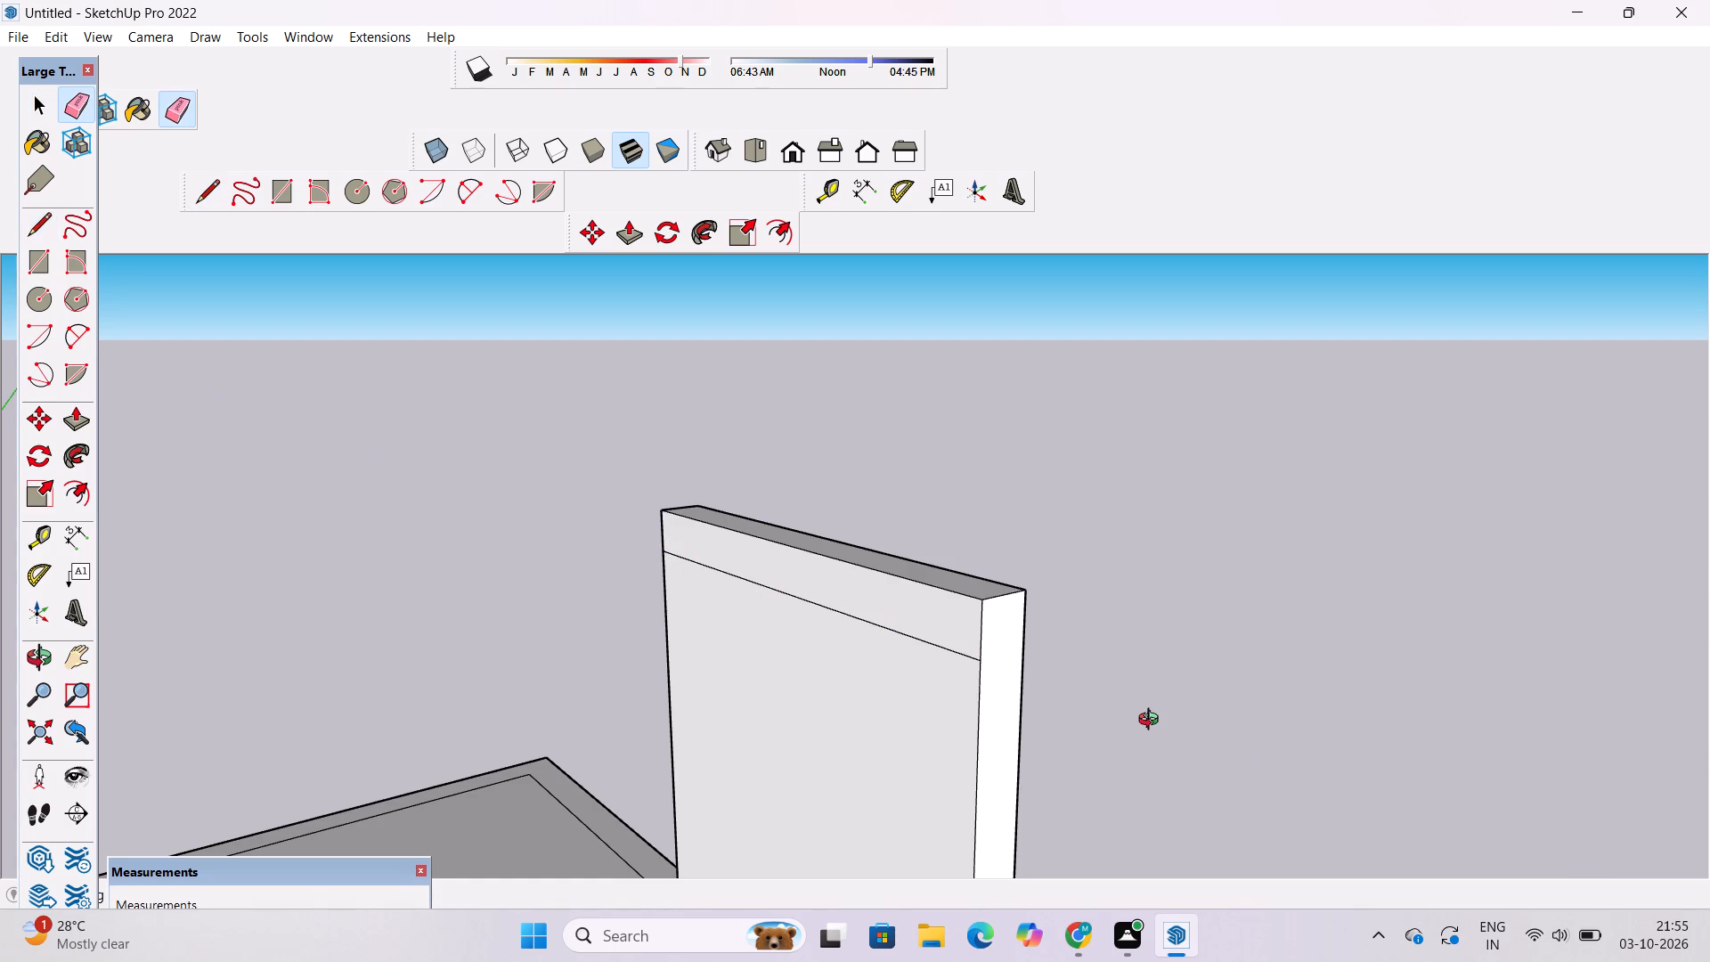
scroll(1039, 566, "down", 6)
left_click_drag(1080, 636, 917, 692)
scroll(909, 687, "up", 3)
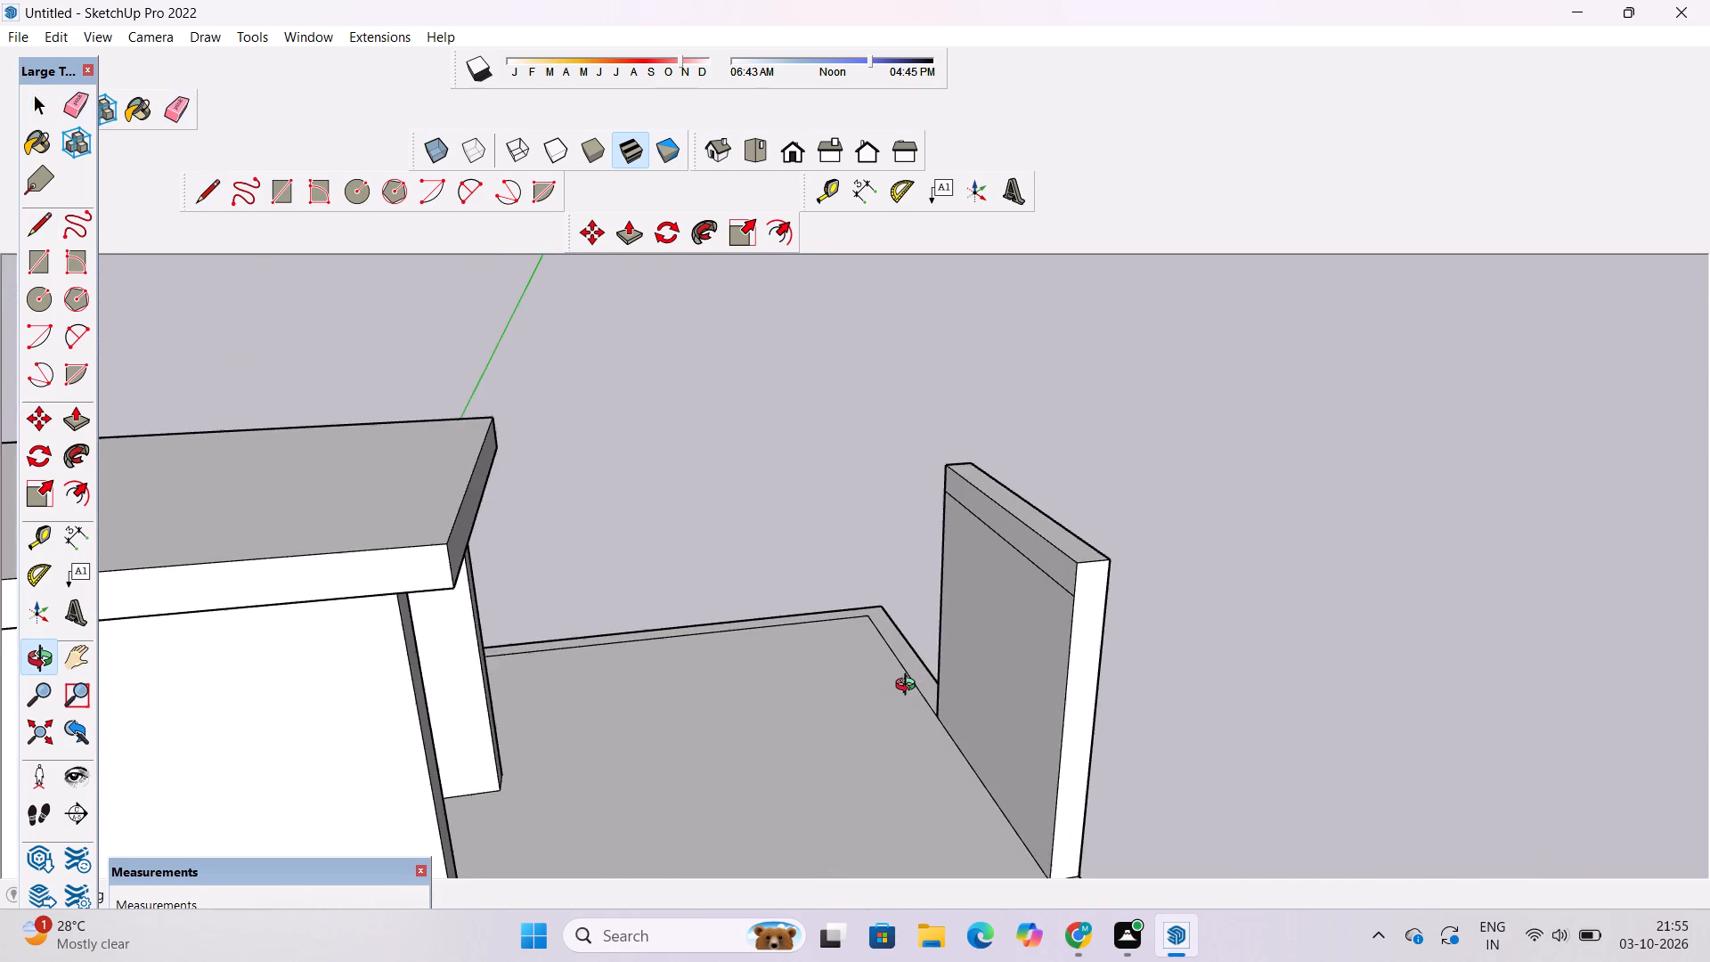
left_click_drag(892, 688, 973, 672, "shift")
scroll(975, 664, "down", 2)
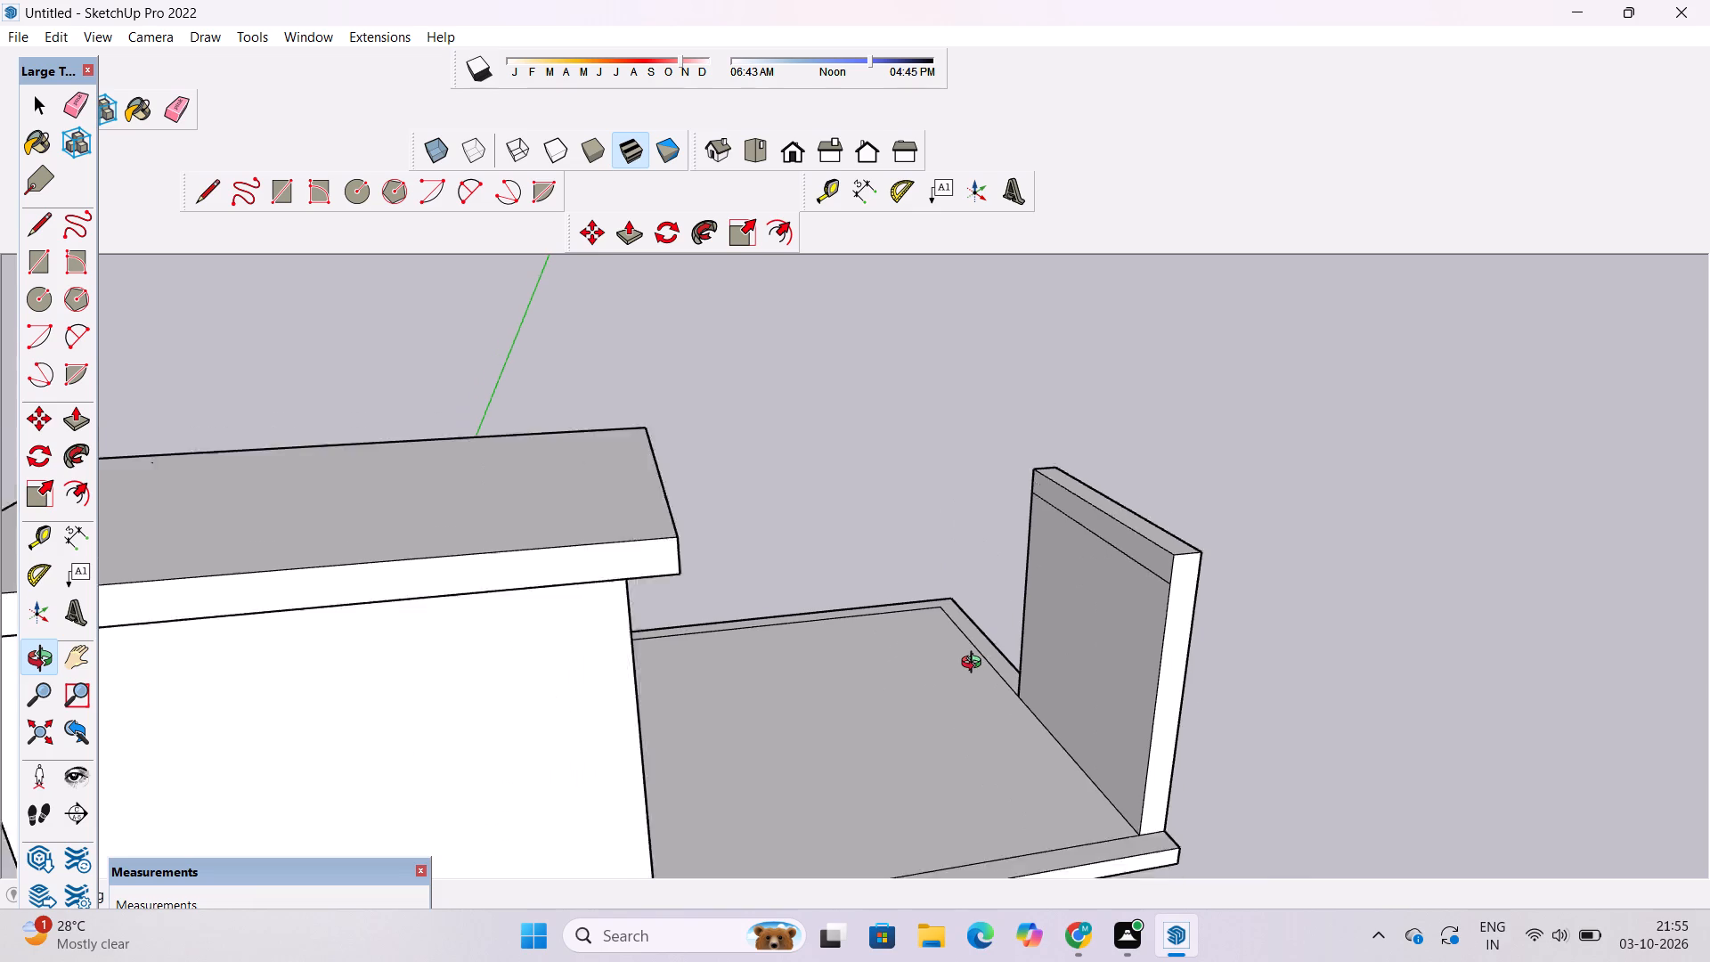
scroll(975, 664, "down", 4)
left_click_drag(974, 664, 1001, 700, "shift")
left_click_drag(1001, 700, 1029, 674)
scroll(1030, 673, "up", 1)
left_click(1039, 661, "shift")
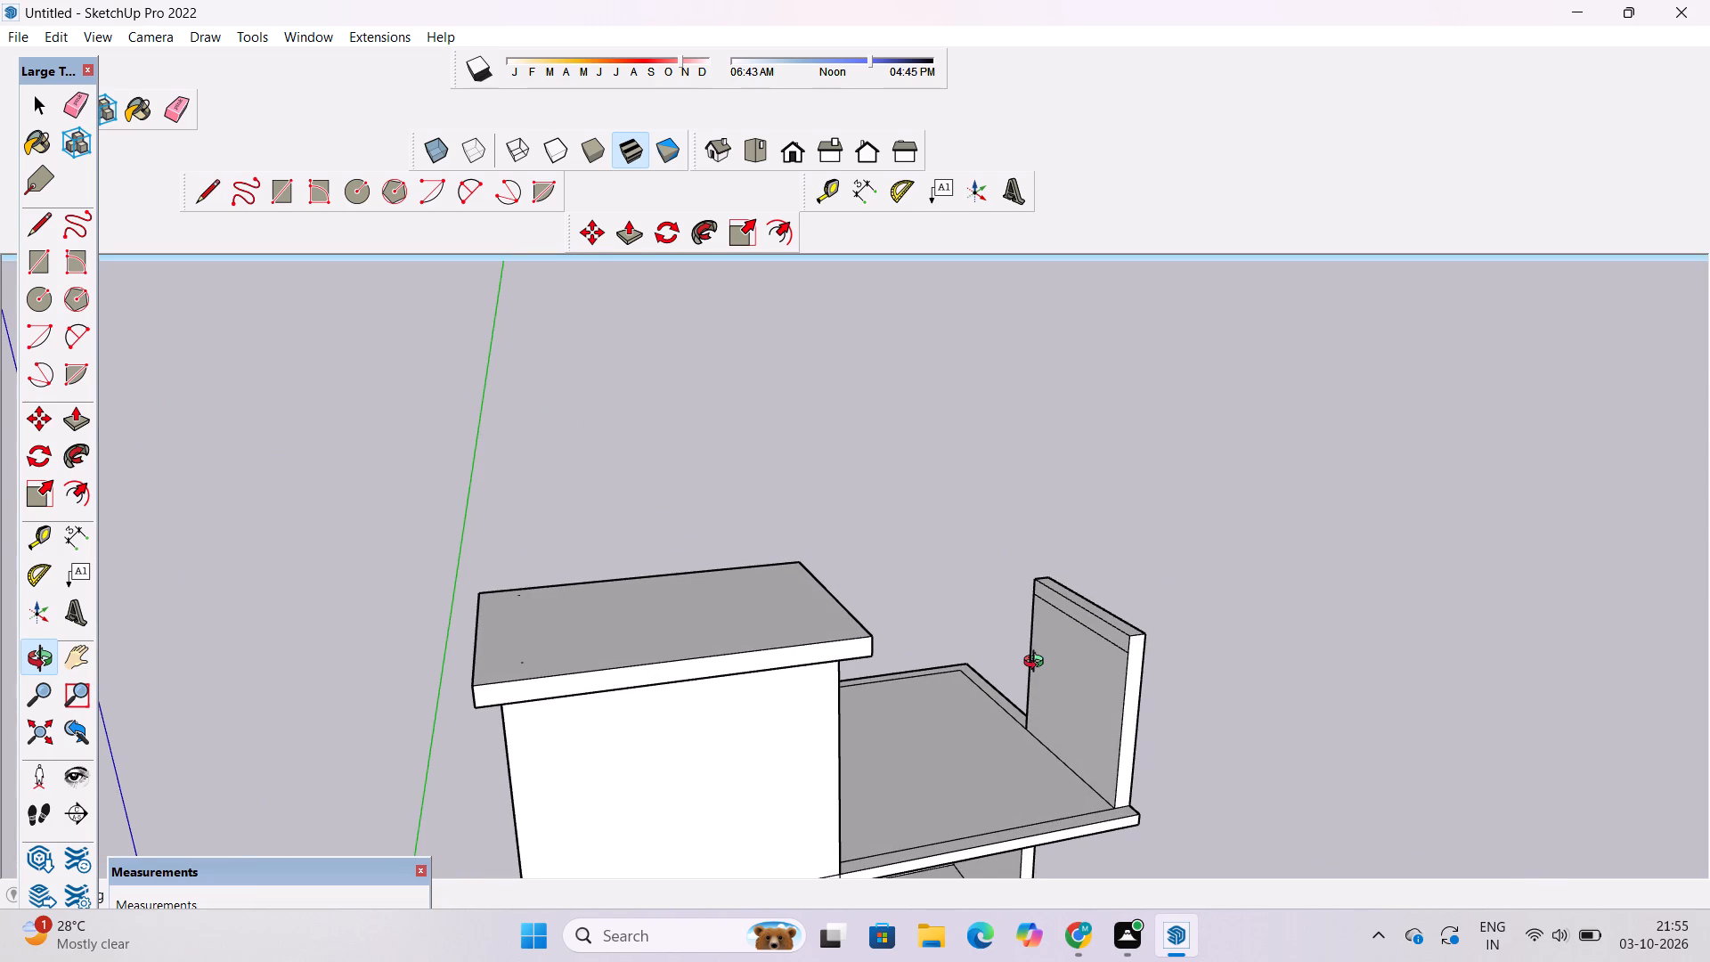
scroll(1022, 663, "down", 2)
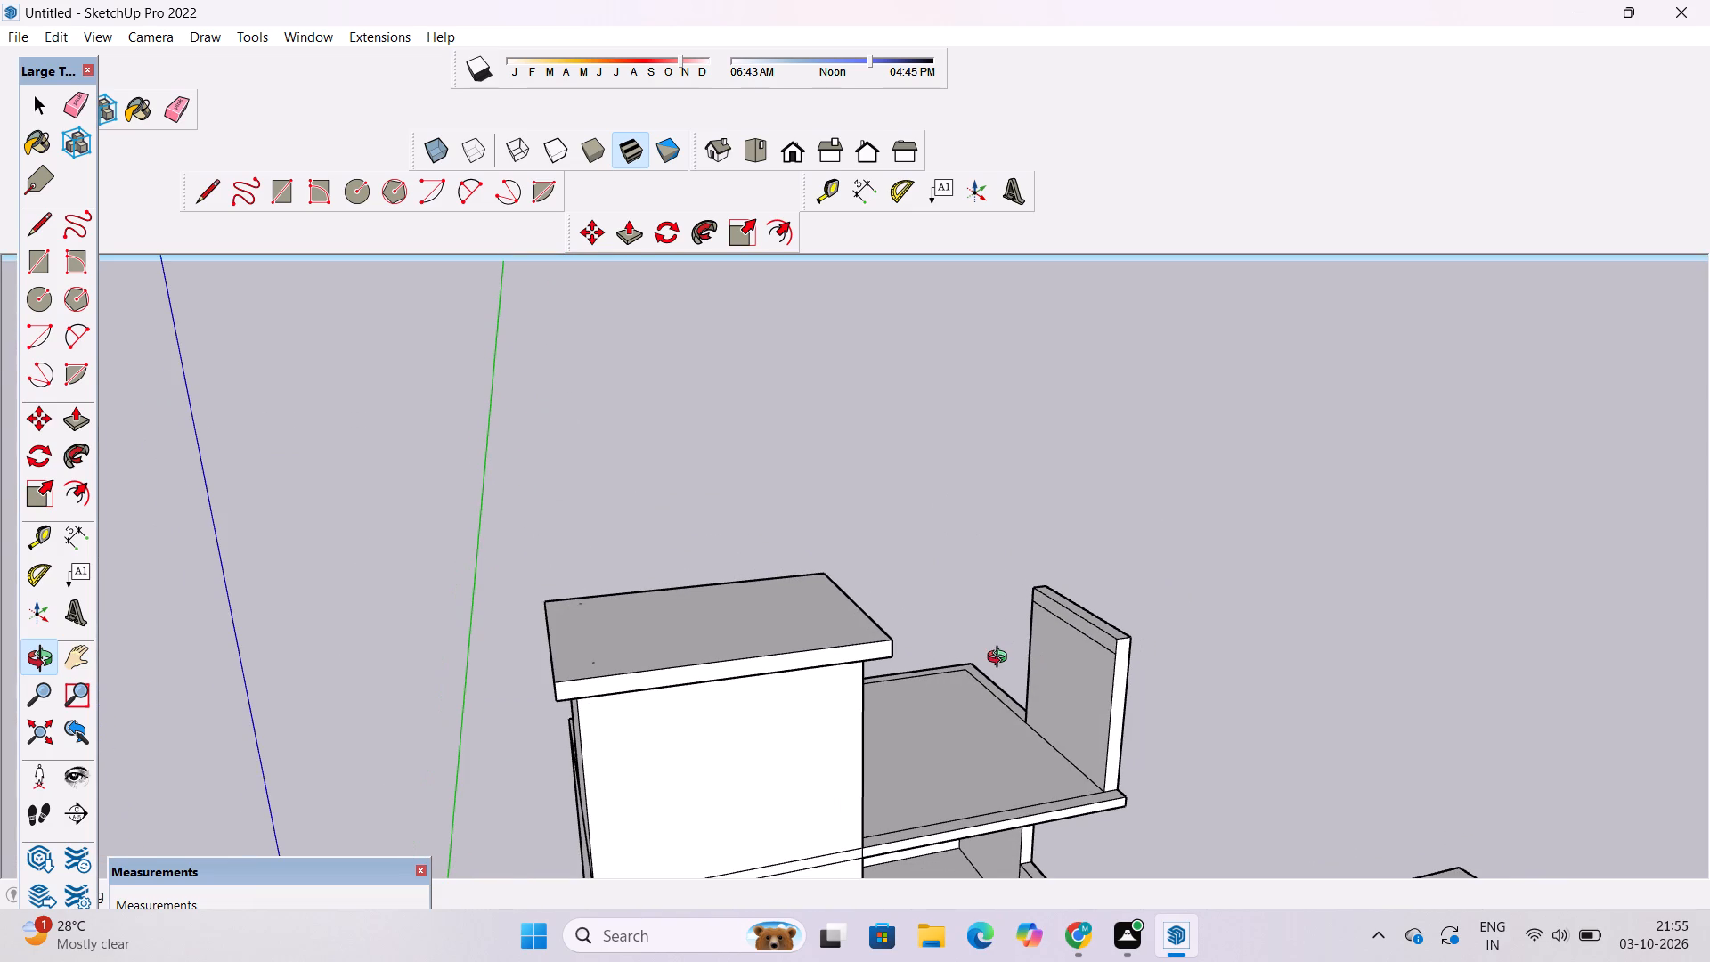
scroll(1001, 659, "down", 3)
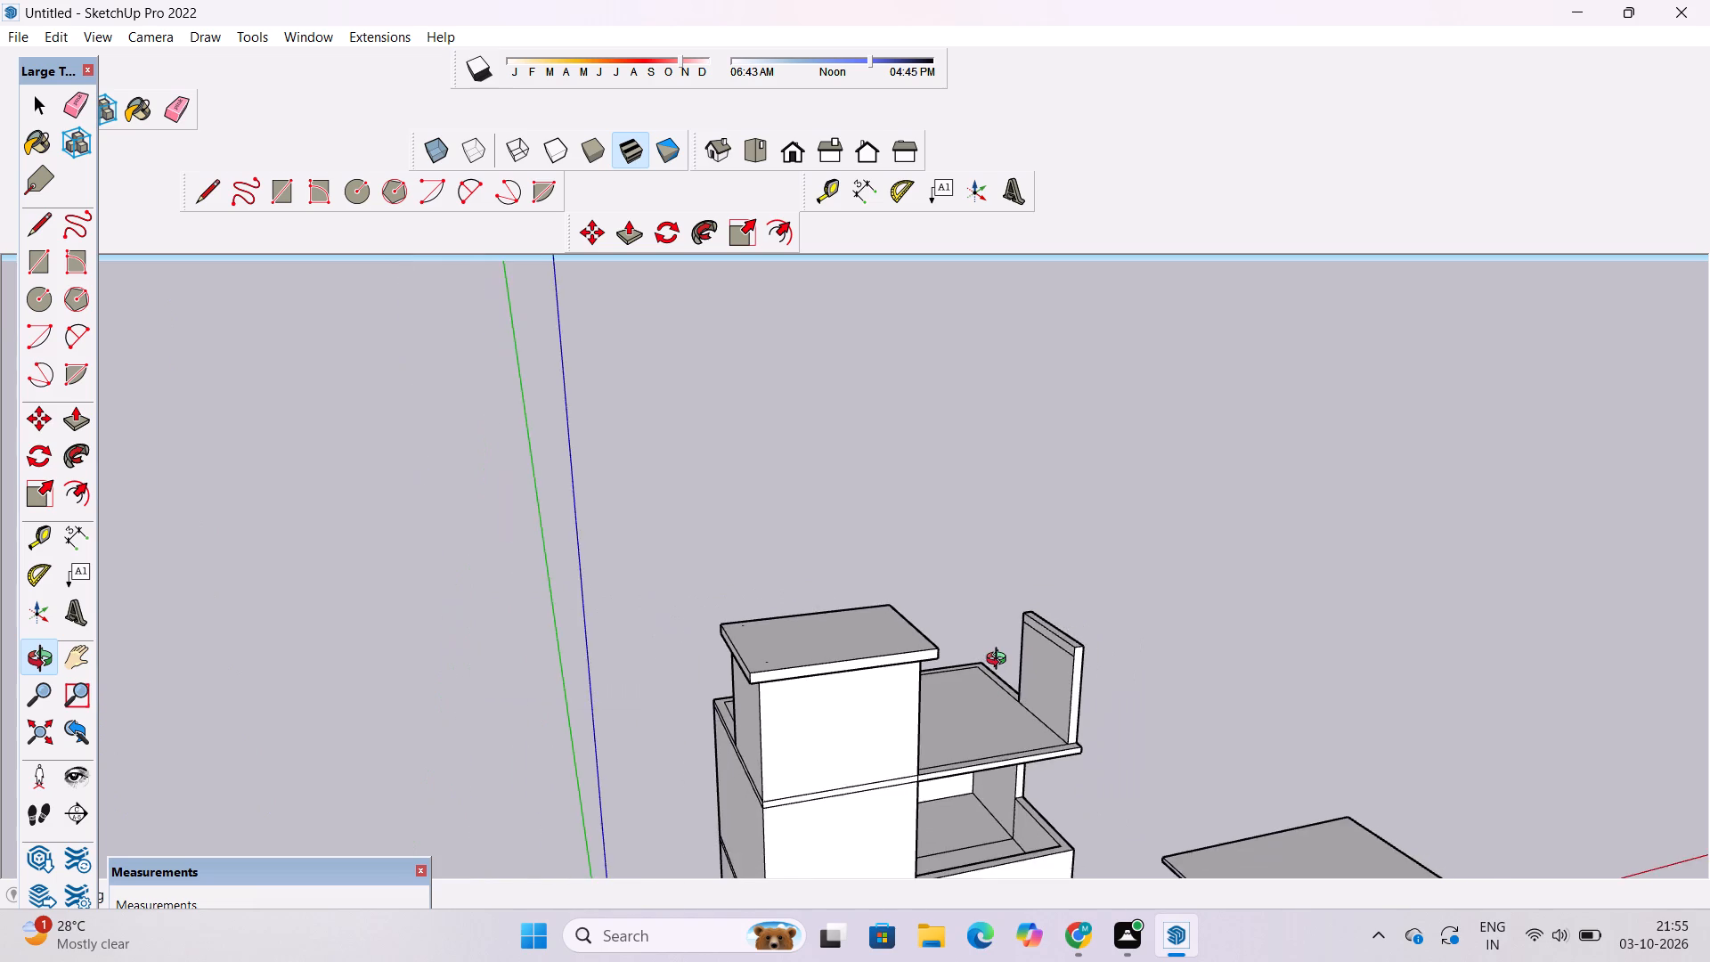
scroll(965, 719, "up", 3)
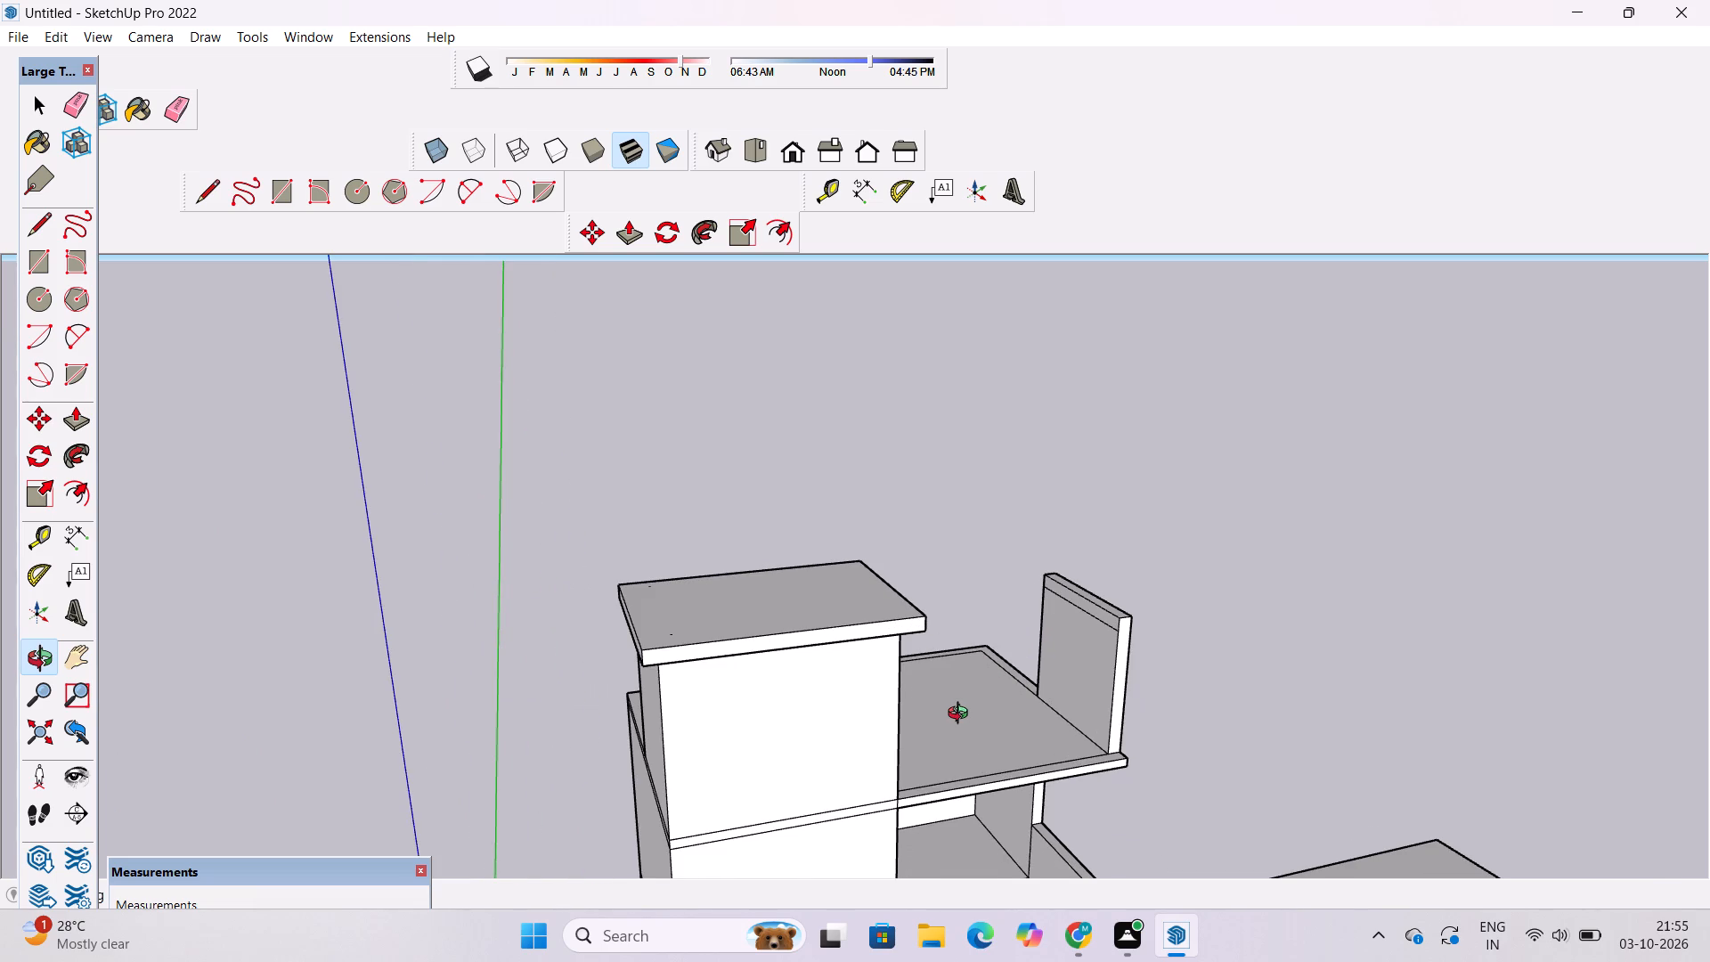
scroll(962, 715, "down", 11)
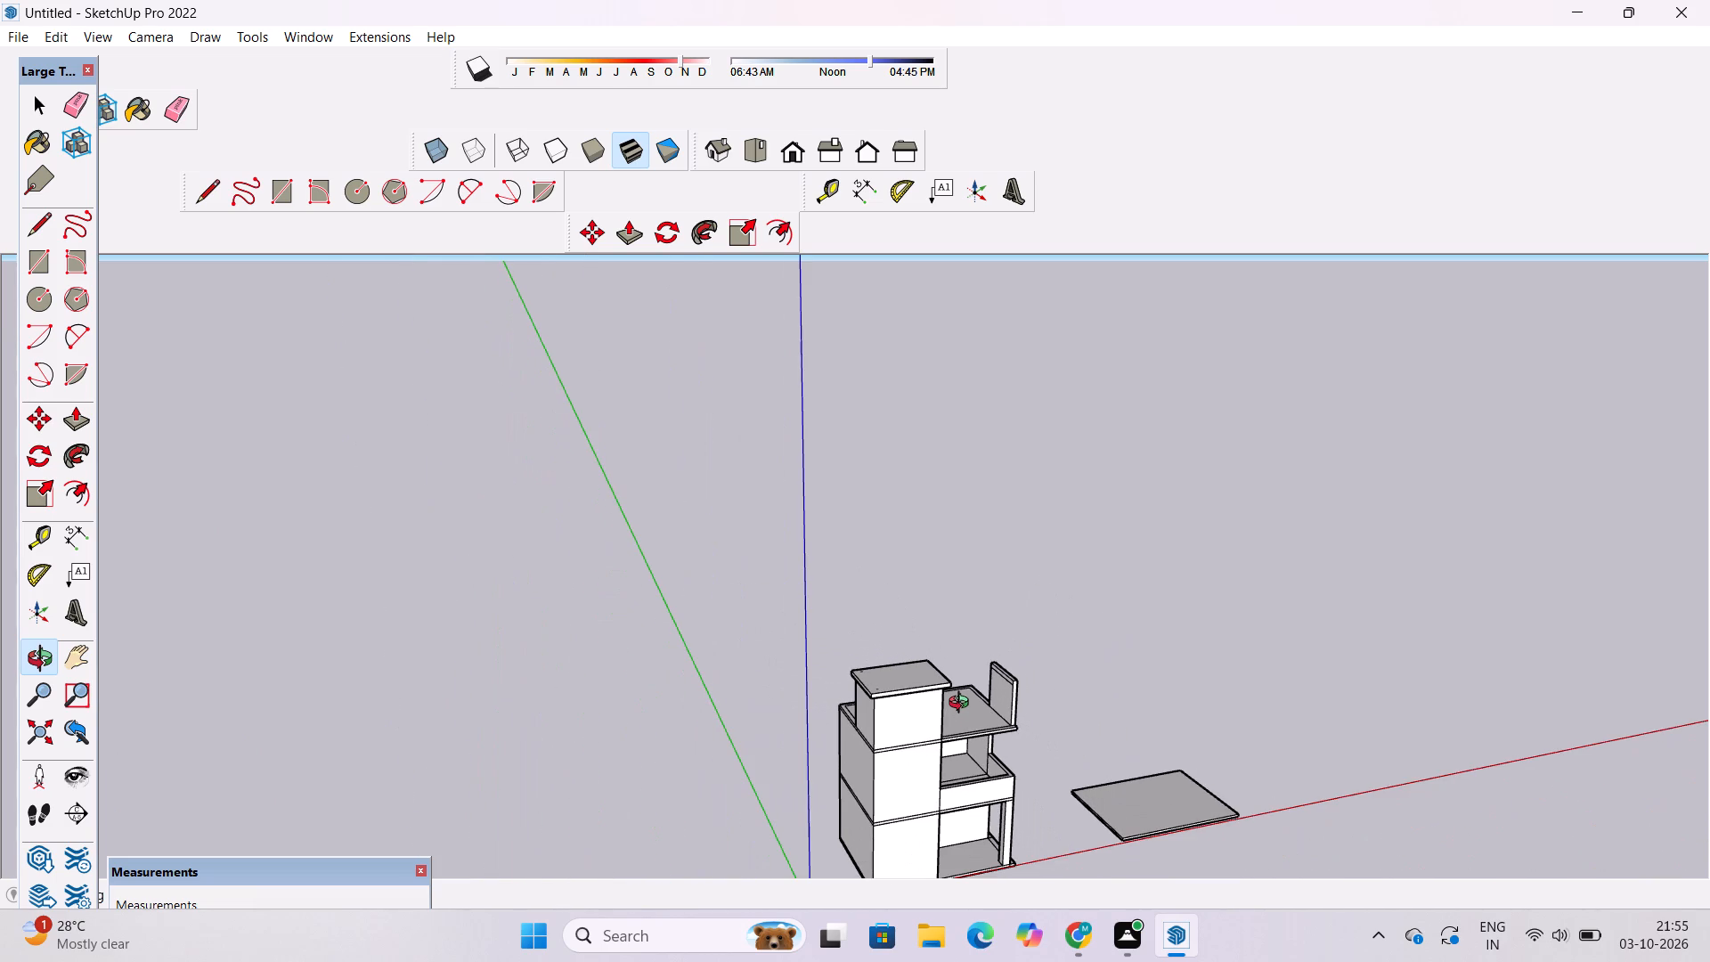
scroll(962, 708, "down", 2)
scroll(992, 728, "up", 4)
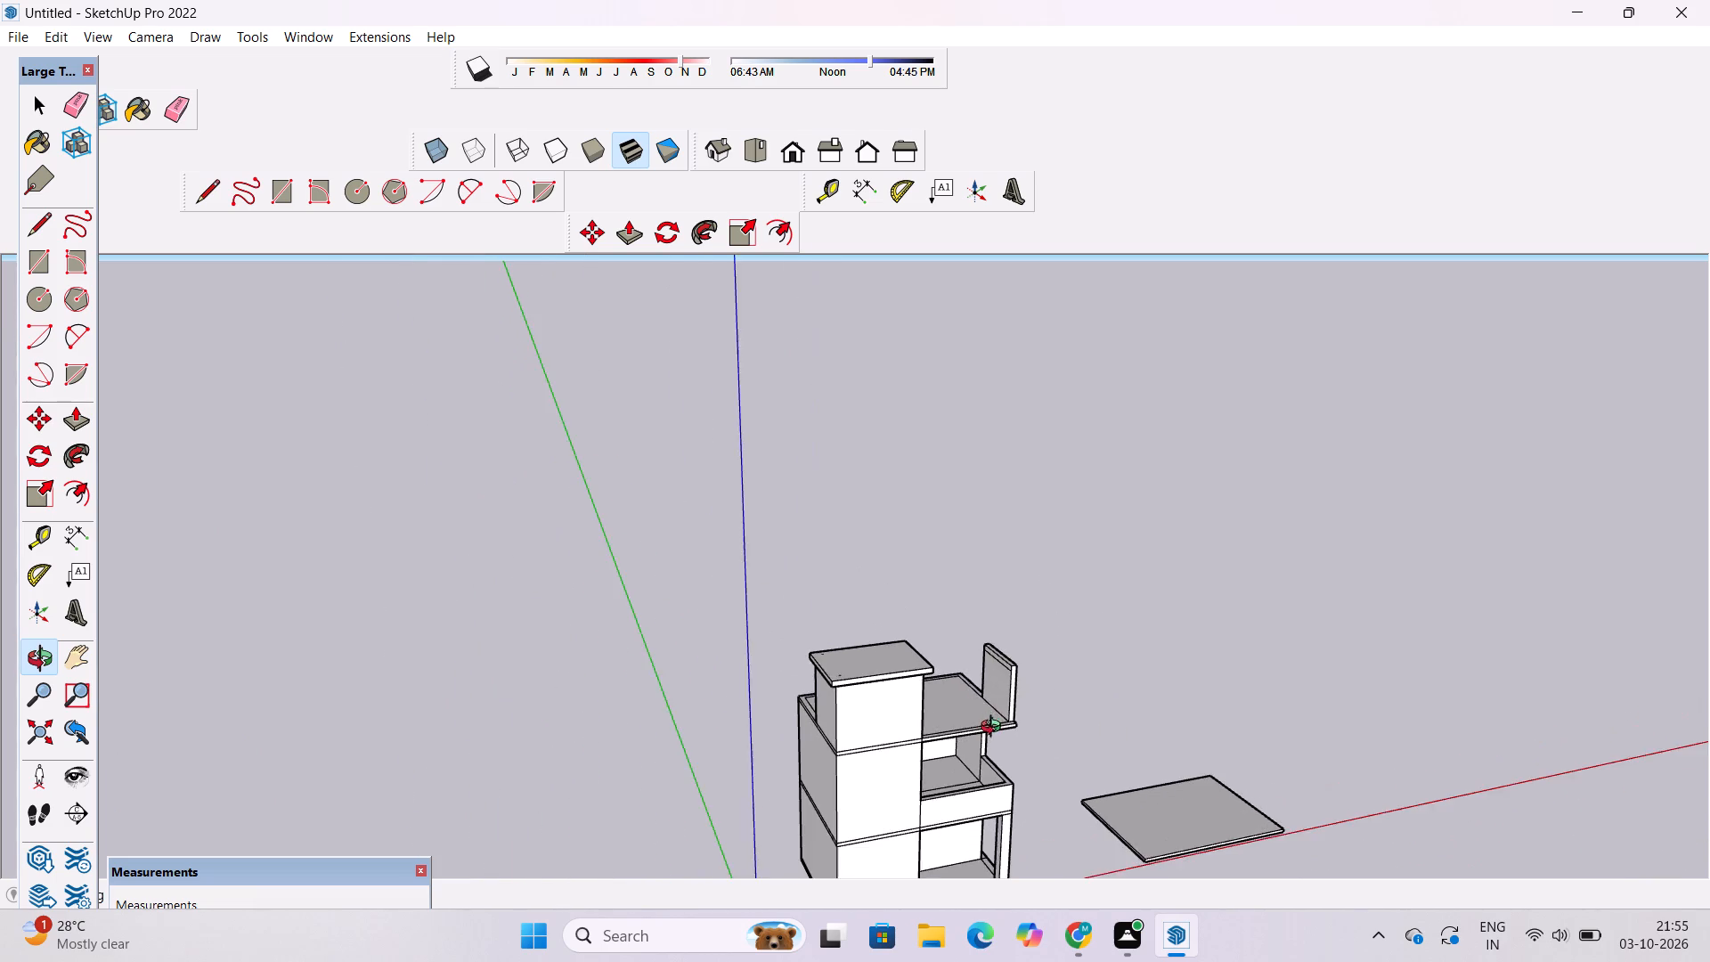
left_click_drag(995, 728, 874, 723, "shift")
scroll(879, 721, "up", 5)
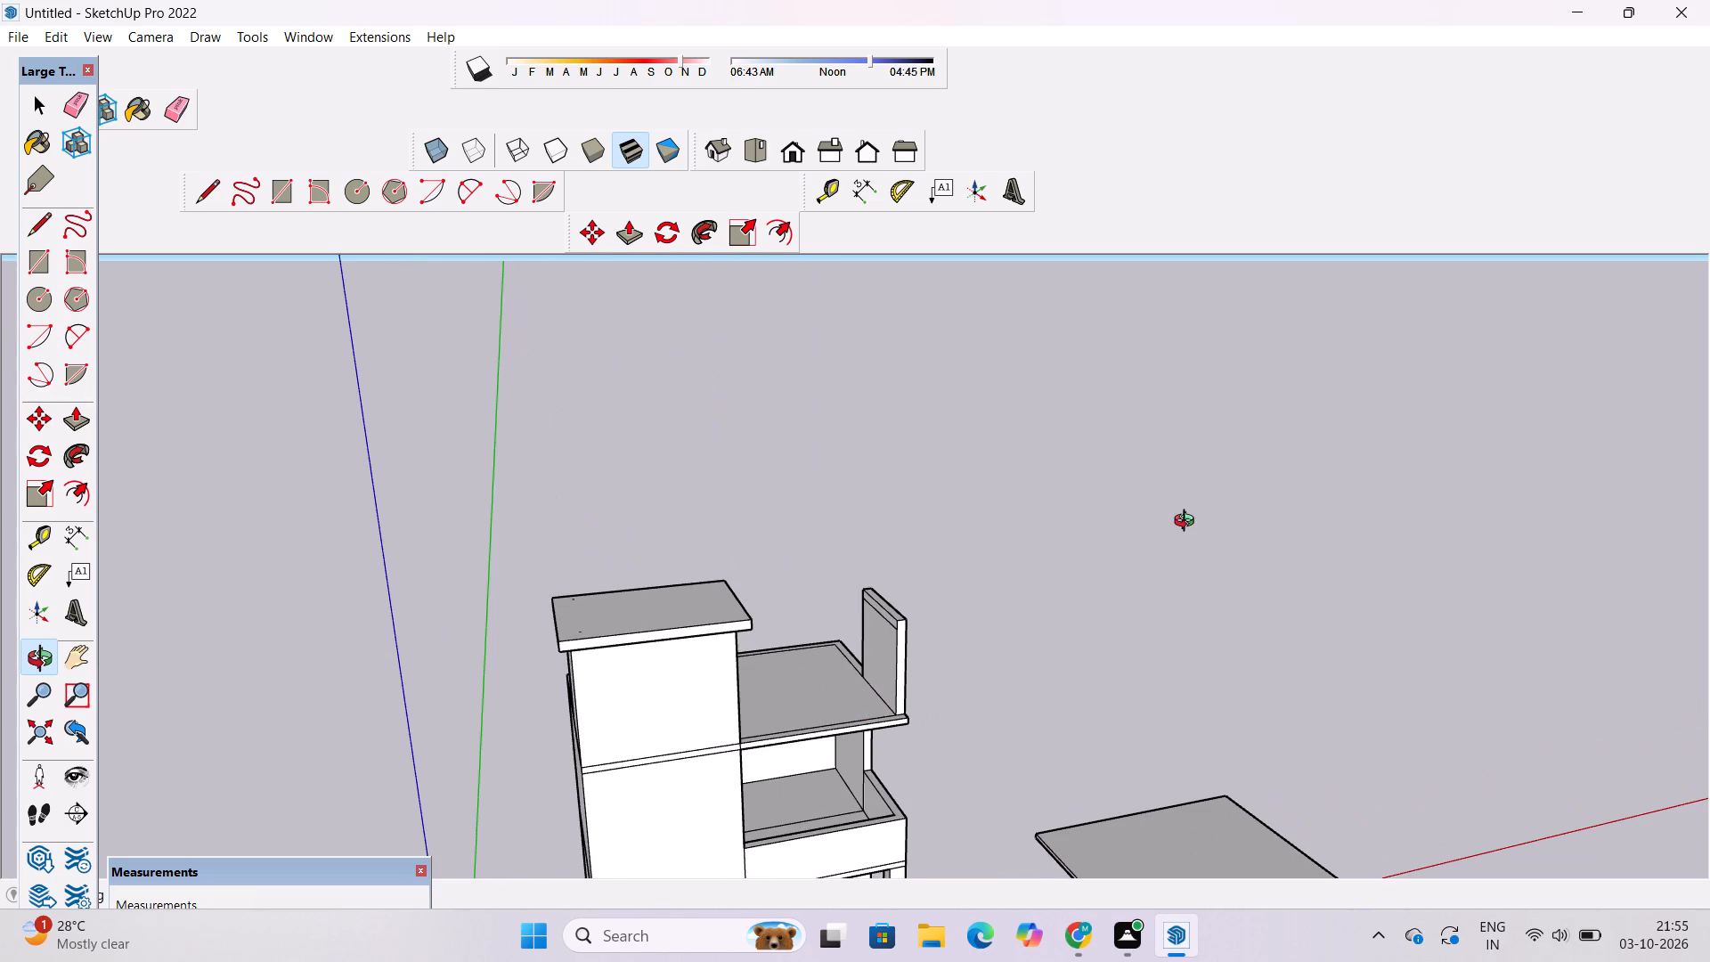
scroll(1220, 540, "down", 5)
left_click_drag(1225, 555, 890, 581)
scroll(889, 578, "up", 2)
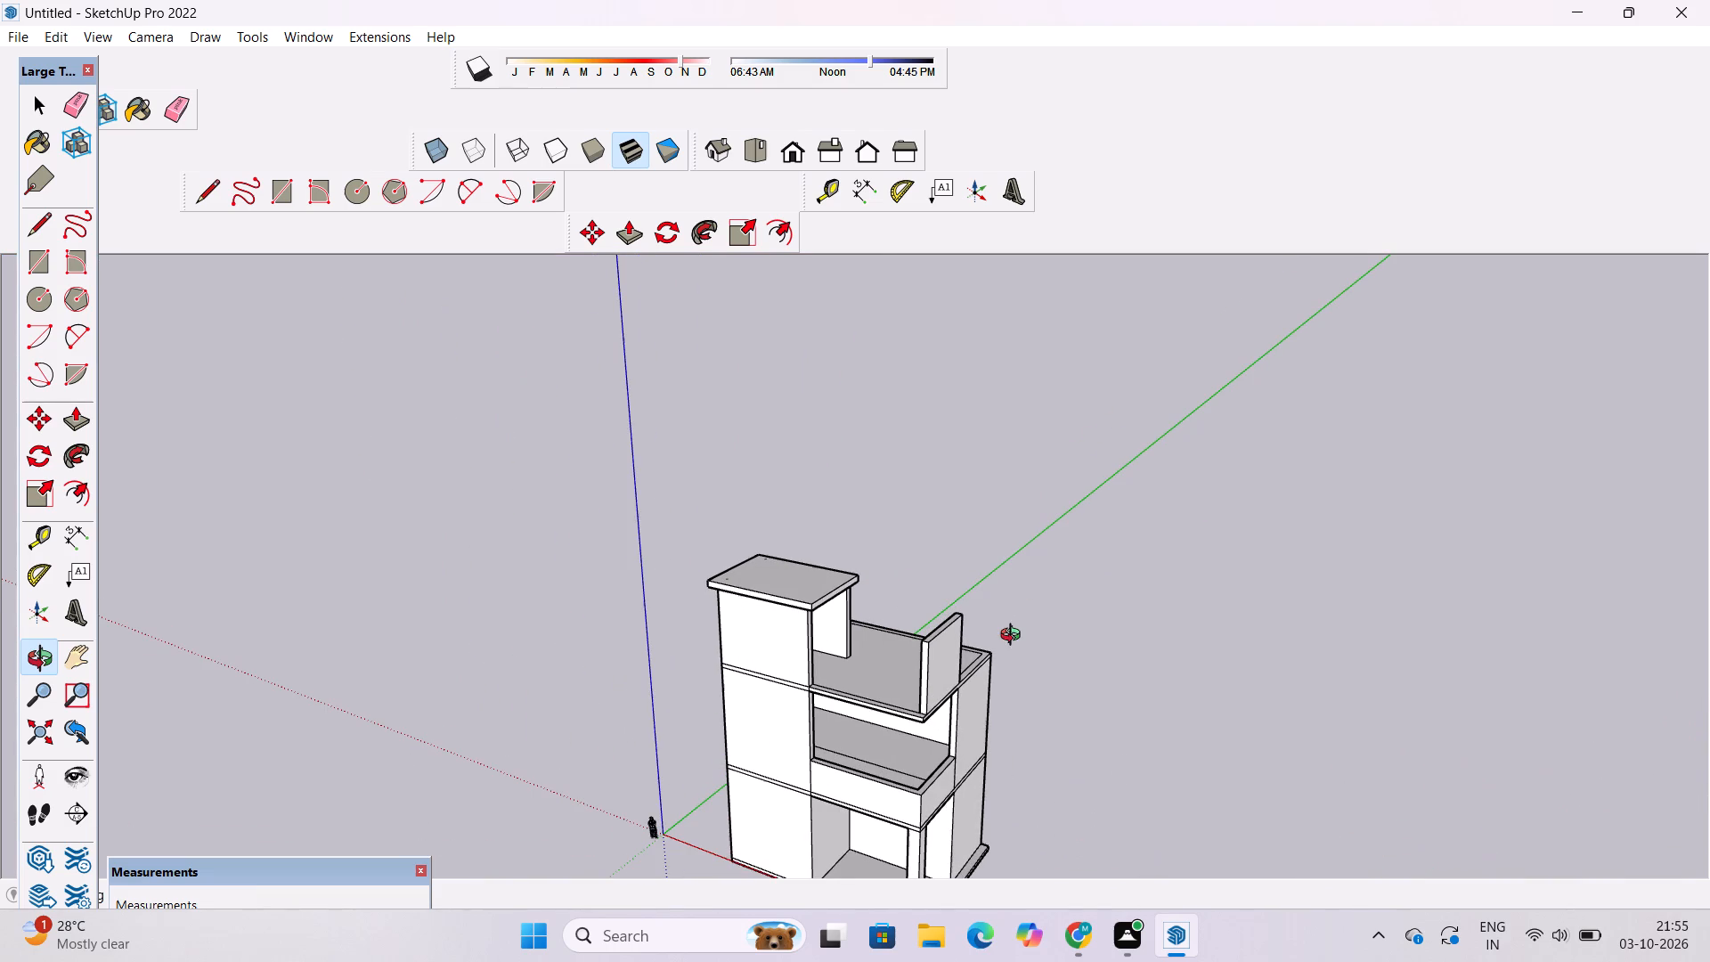
scroll(1041, 597, "down", 3)
left_click_drag(964, 699, 1068, 712, "shift")
scroll(1048, 707, "up", 4)
left_click_drag(1028, 704, 1098, 681)
scroll(1085, 640, "up", 4)
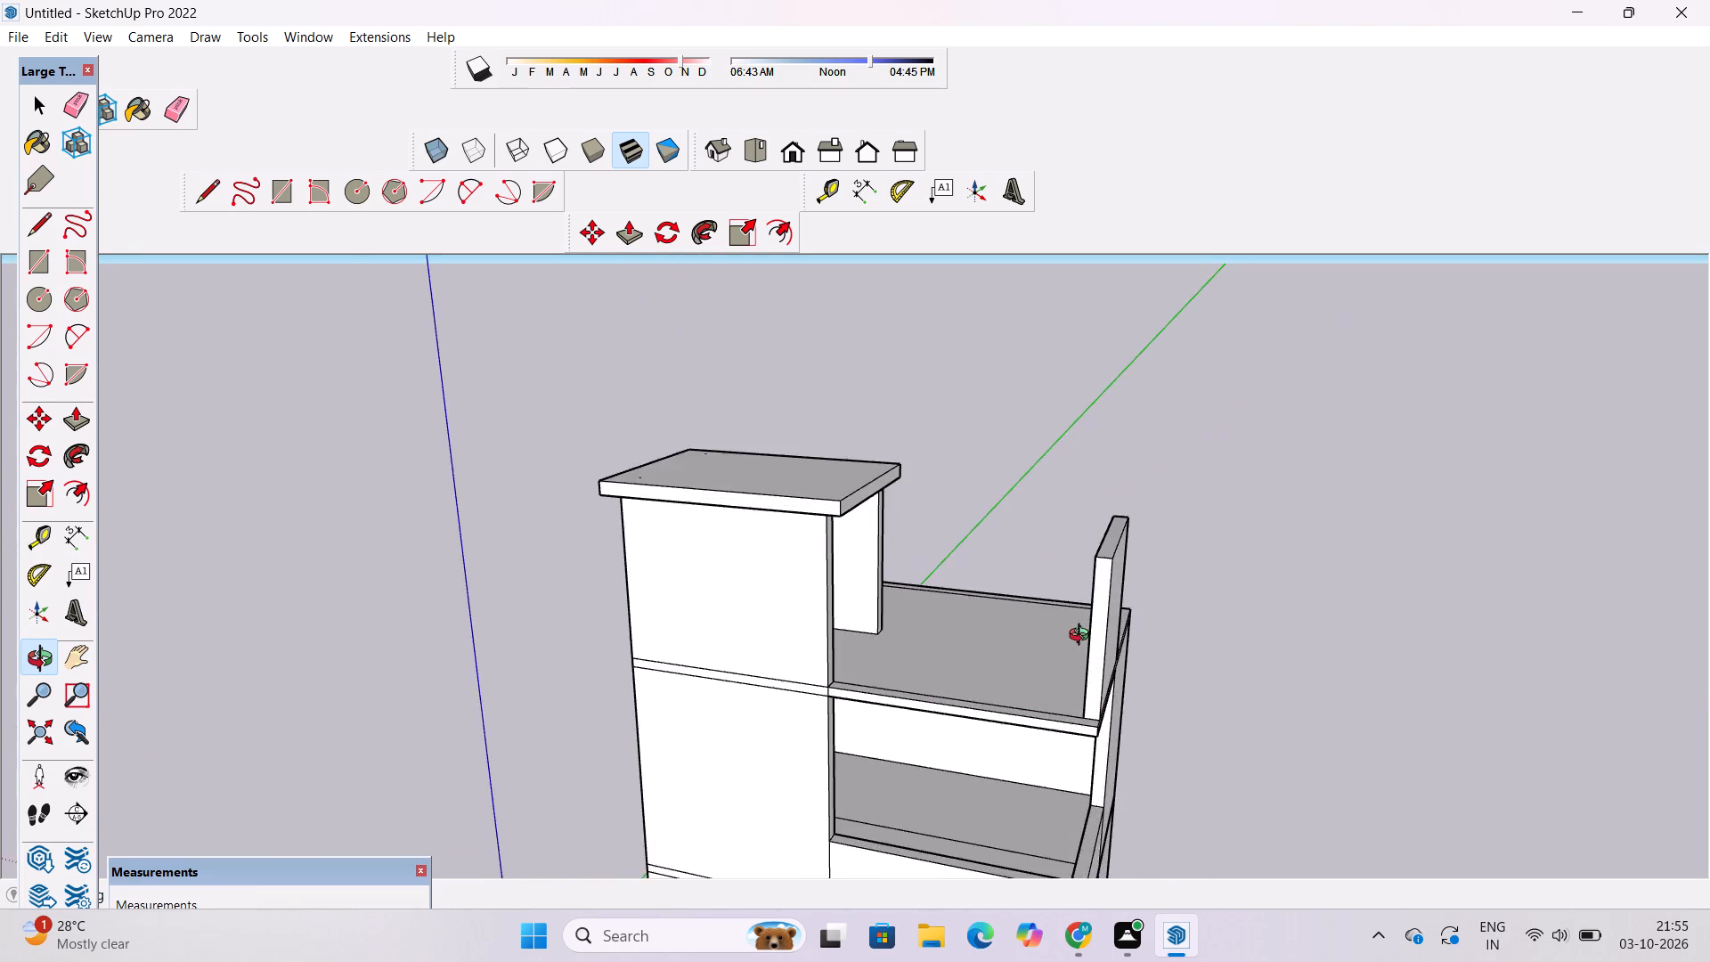
scroll(1083, 637, "up", 6)
left_click_drag(994, 605, 1252, 535)
scroll(1263, 513, "down", 6)
left_click_drag(1304, 479, 1234, 562, "shift")
scroll(1233, 565, "up", 5)
left_click_drag(1269, 524, 1232, 550)
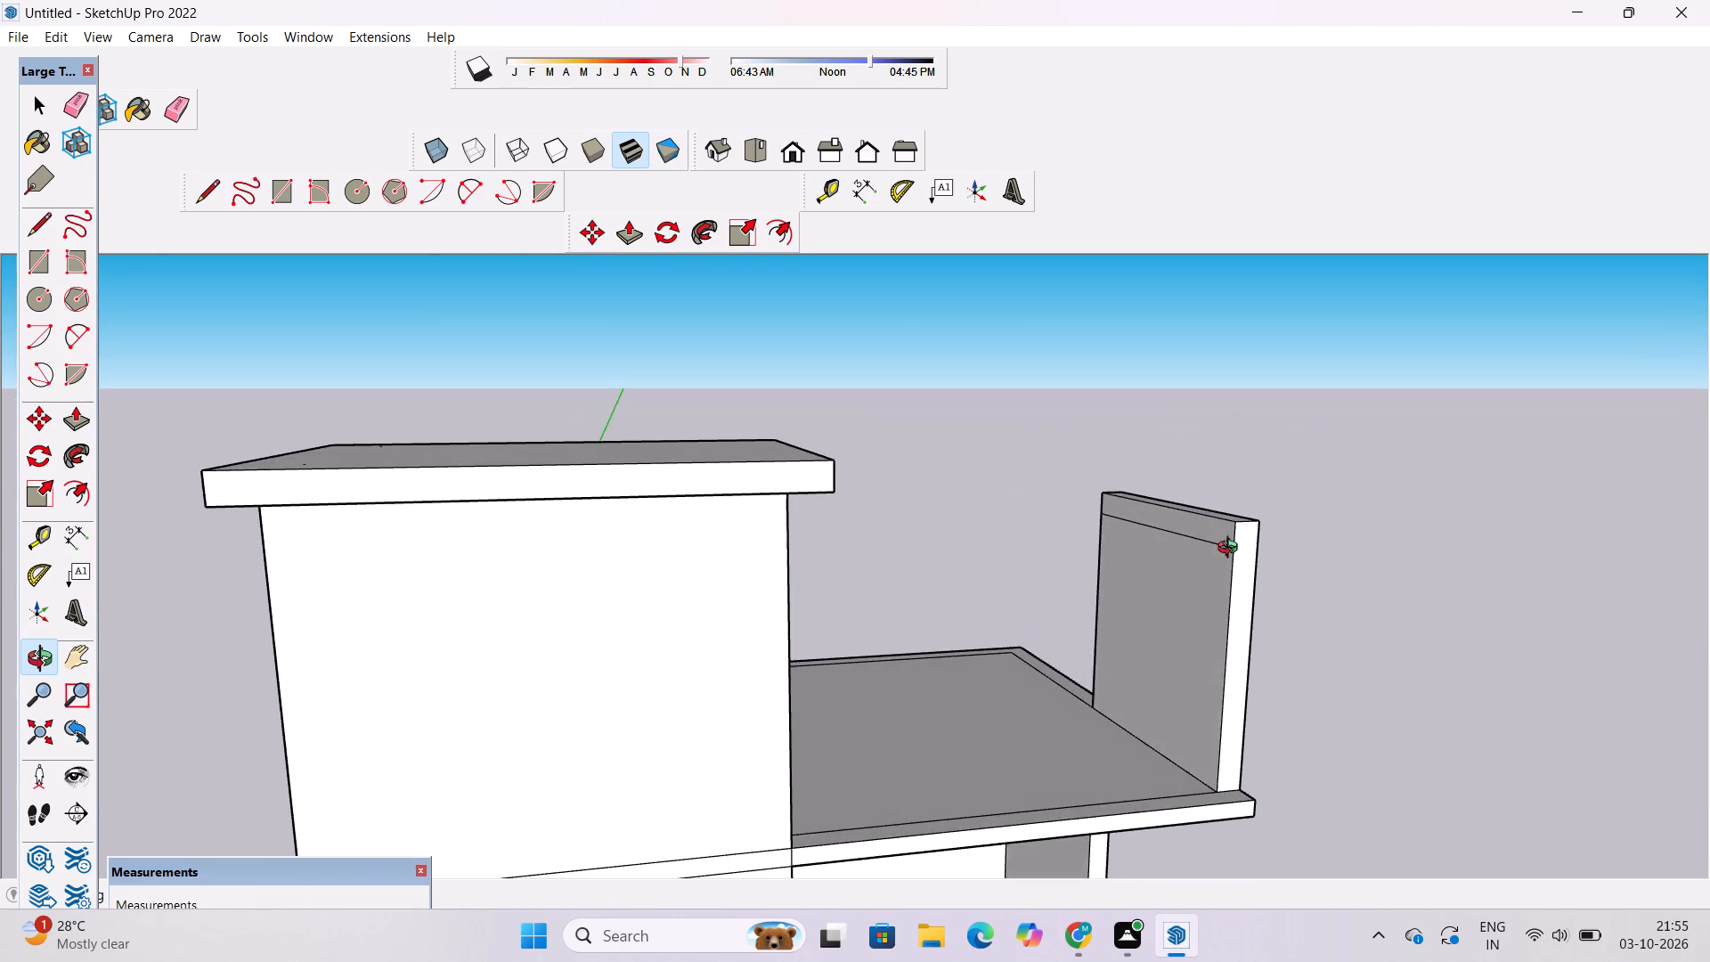
left_click_drag(1232, 550, 1238, 547)
scroll(1222, 550, "up", 2)
left_click_drag(1227, 543, 1153, 577)
scroll(1147, 573, "down", 3)
scroll(1147, 571, "down", 4, "shift")
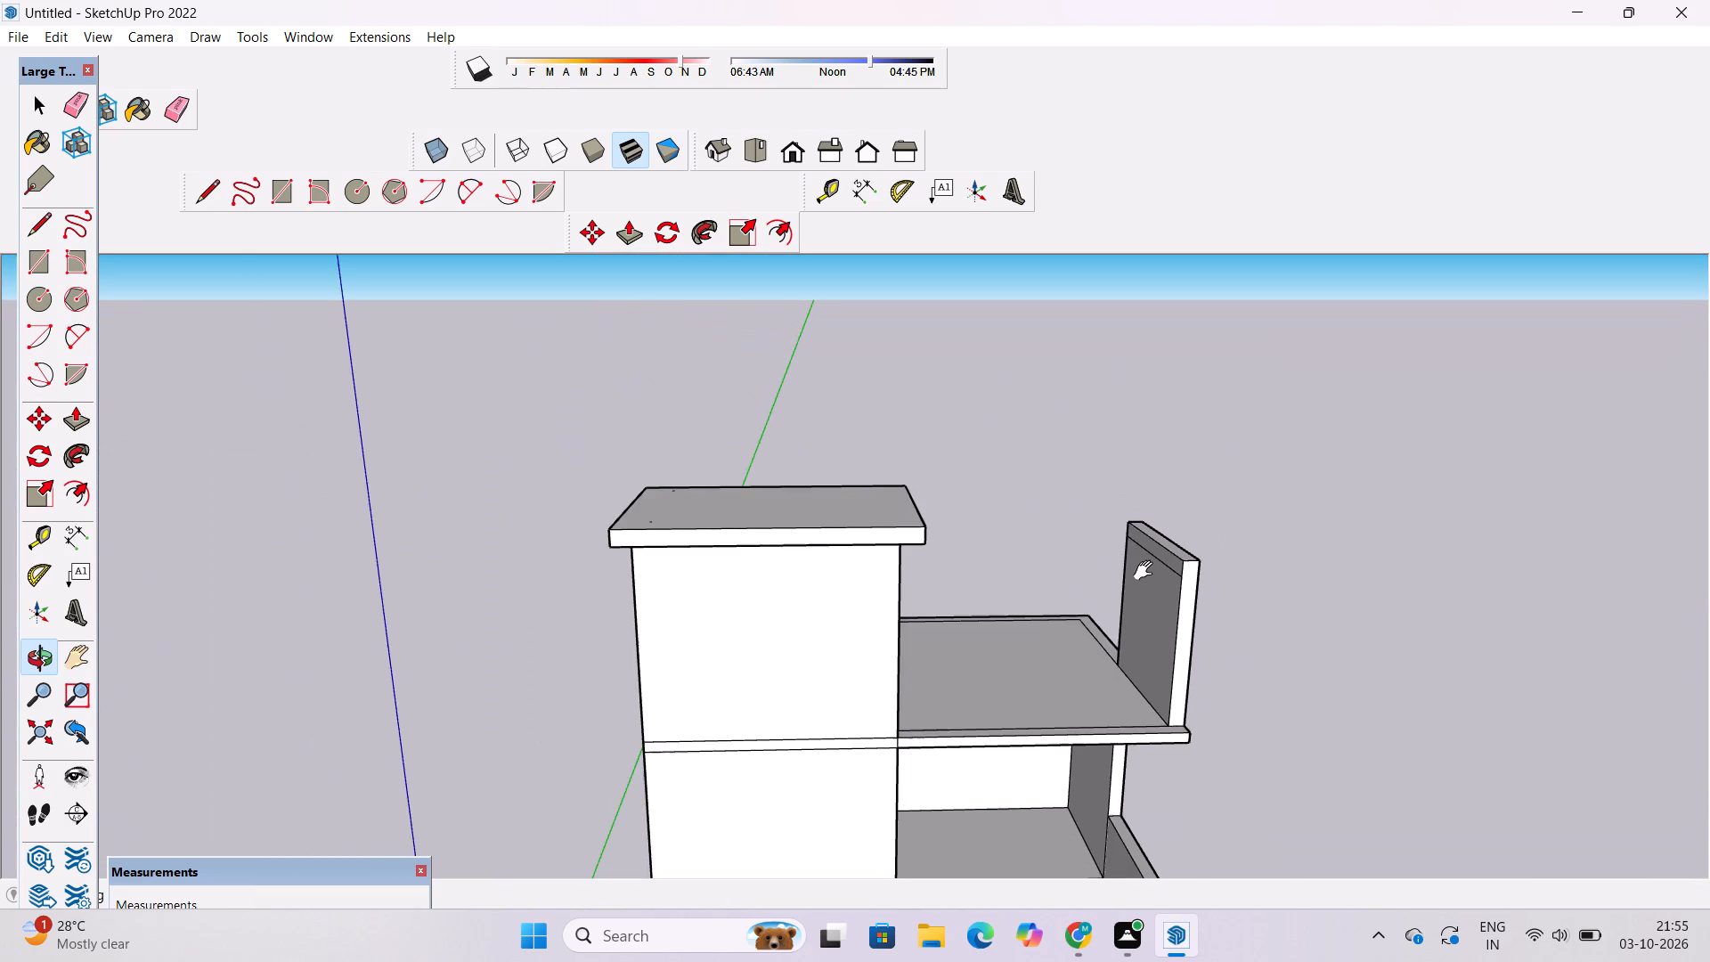
left_click_drag(1147, 571, 1165, 598, "shift")
scroll(1167, 592, "up", 9)
left_click_drag(1198, 568, 1124, 559)
left_click_drag(1095, 579, 1086, 447)
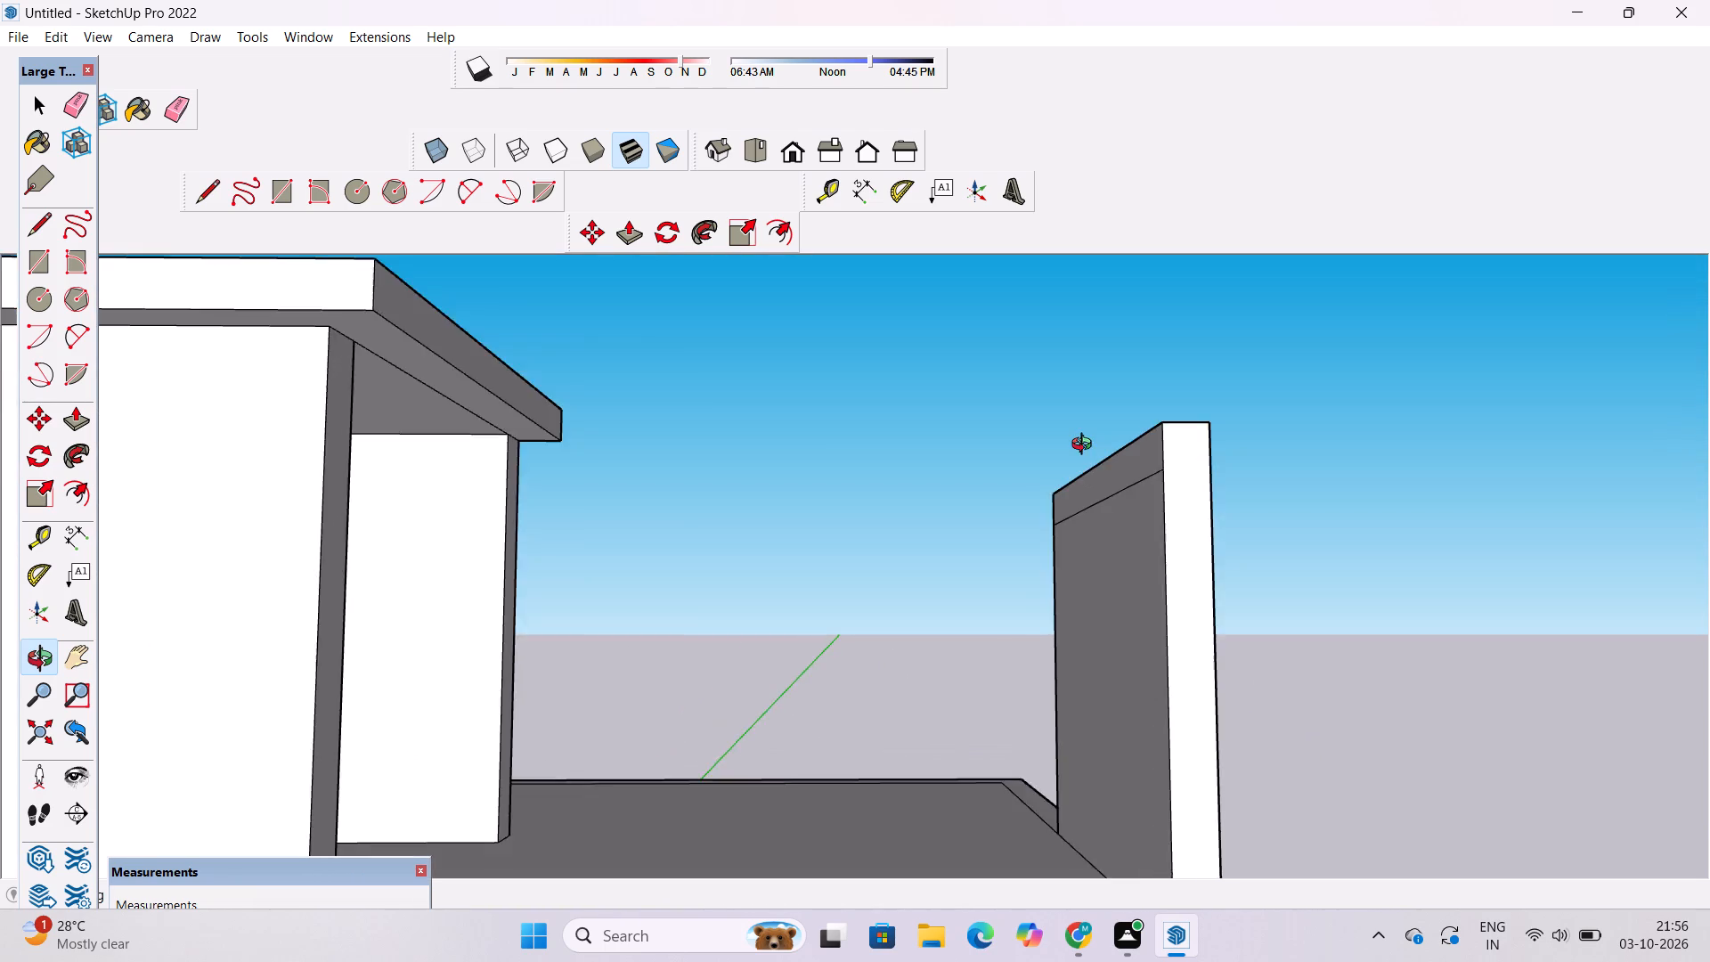
scroll(1086, 446, "down", 5)
left_click_drag(1090, 479, 1120, 649)
scroll(1152, 557, "down", 6)
left_click_drag(1164, 524, 1140, 687)
scroll(1157, 616, "up", 2)
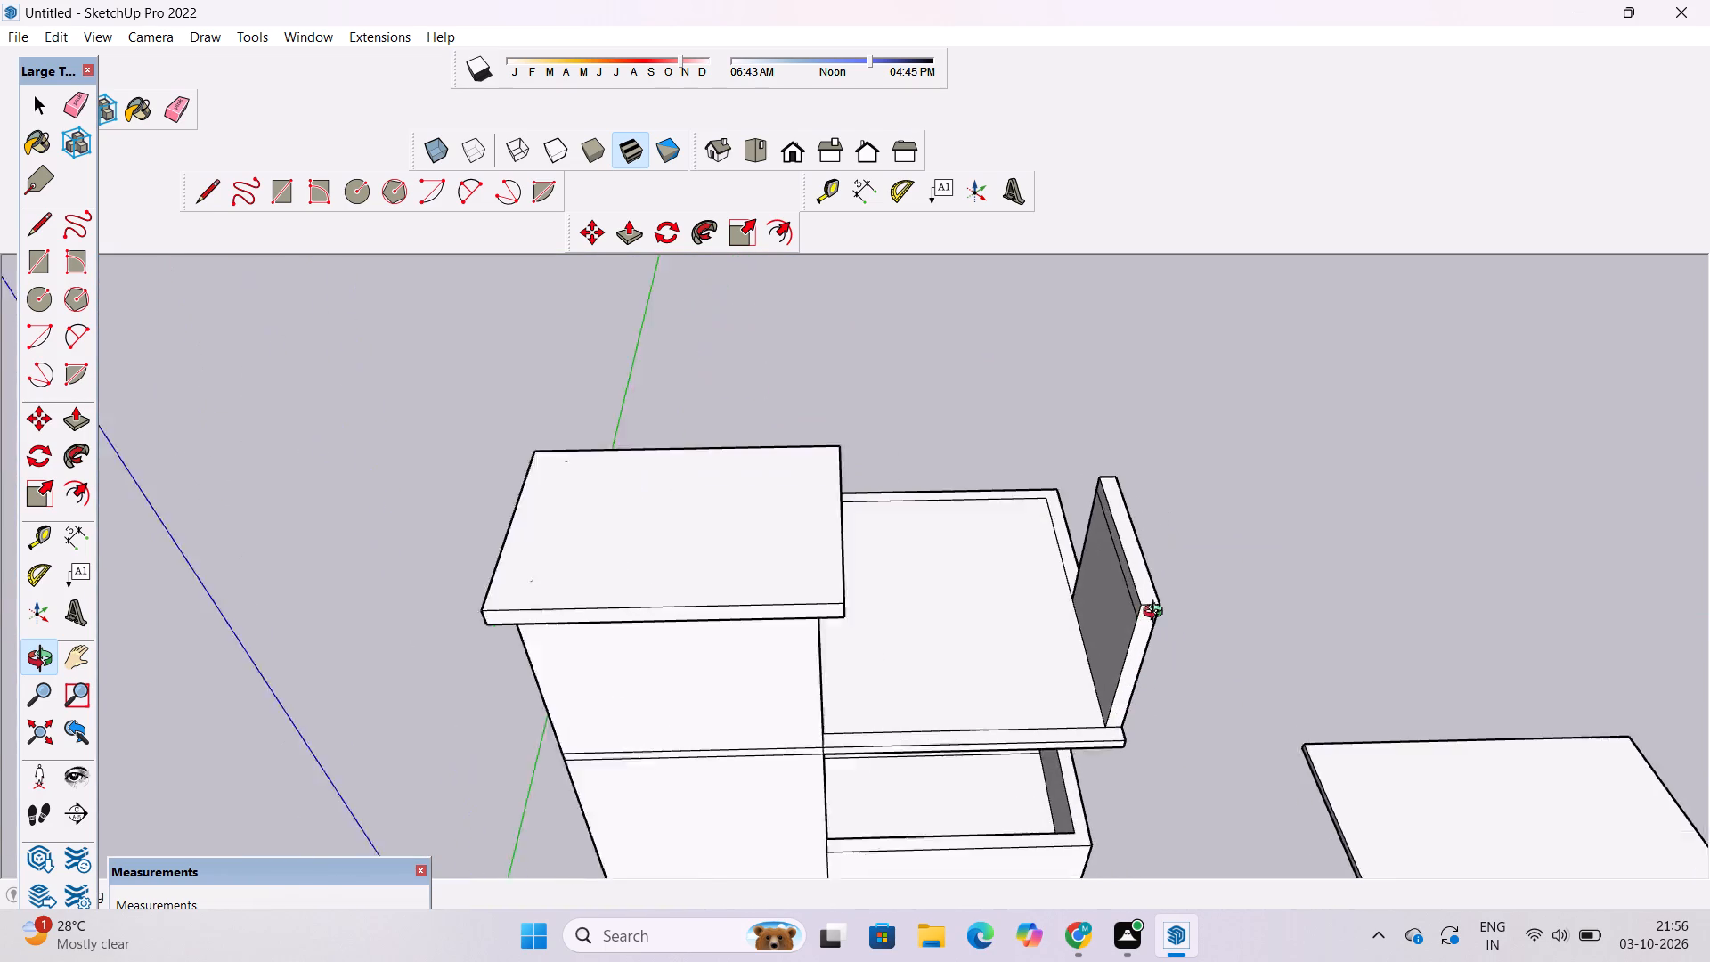
Push/Pull the outer side wall's top face down 1' 6" to the line drawn on its inner face.
scroll(1157, 614, "up", 8)
left_click_drag(1151, 572, 1040, 572, "shift")
left_click_drag(1040, 572, 1089, 534)
scroll(1046, 553, "up", 6)
left_click_drag(1044, 553, 1207, 607)
scroll(1282, 310, "down", 6)
left_click_drag(1260, 363, 1215, 458, "shift")
scroll(1195, 456, "up", 3)
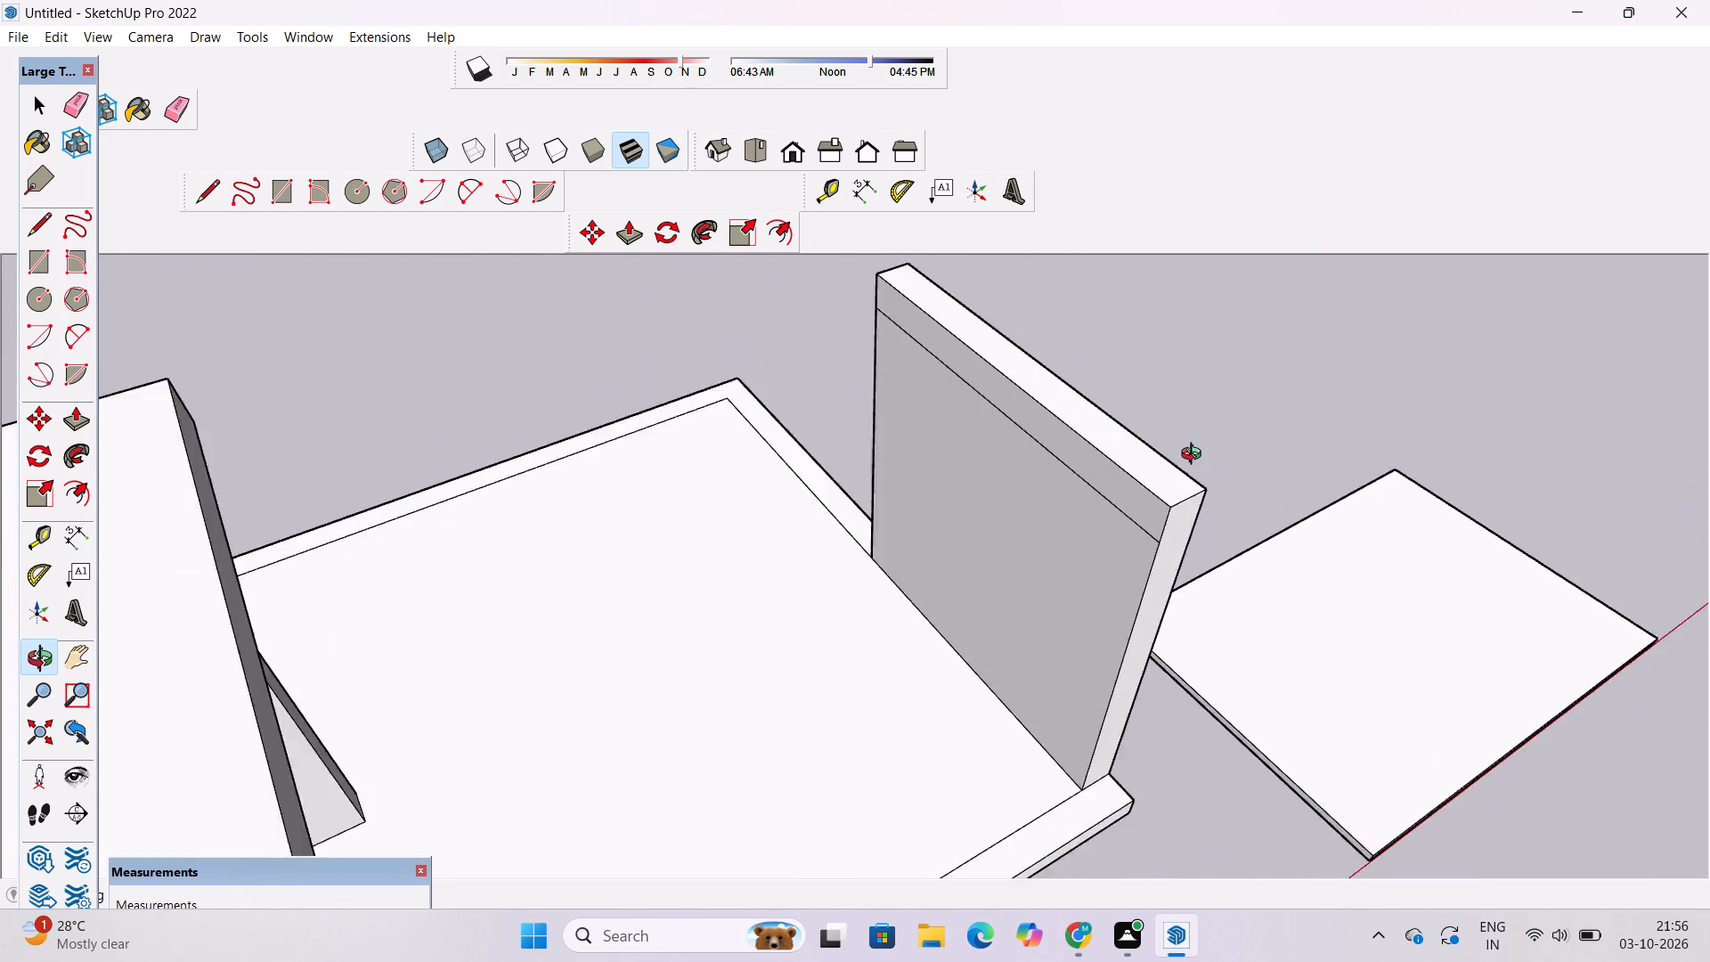
scroll(1195, 456, "up", 3)
key("p")
scroll(988, 612, "down", 5)
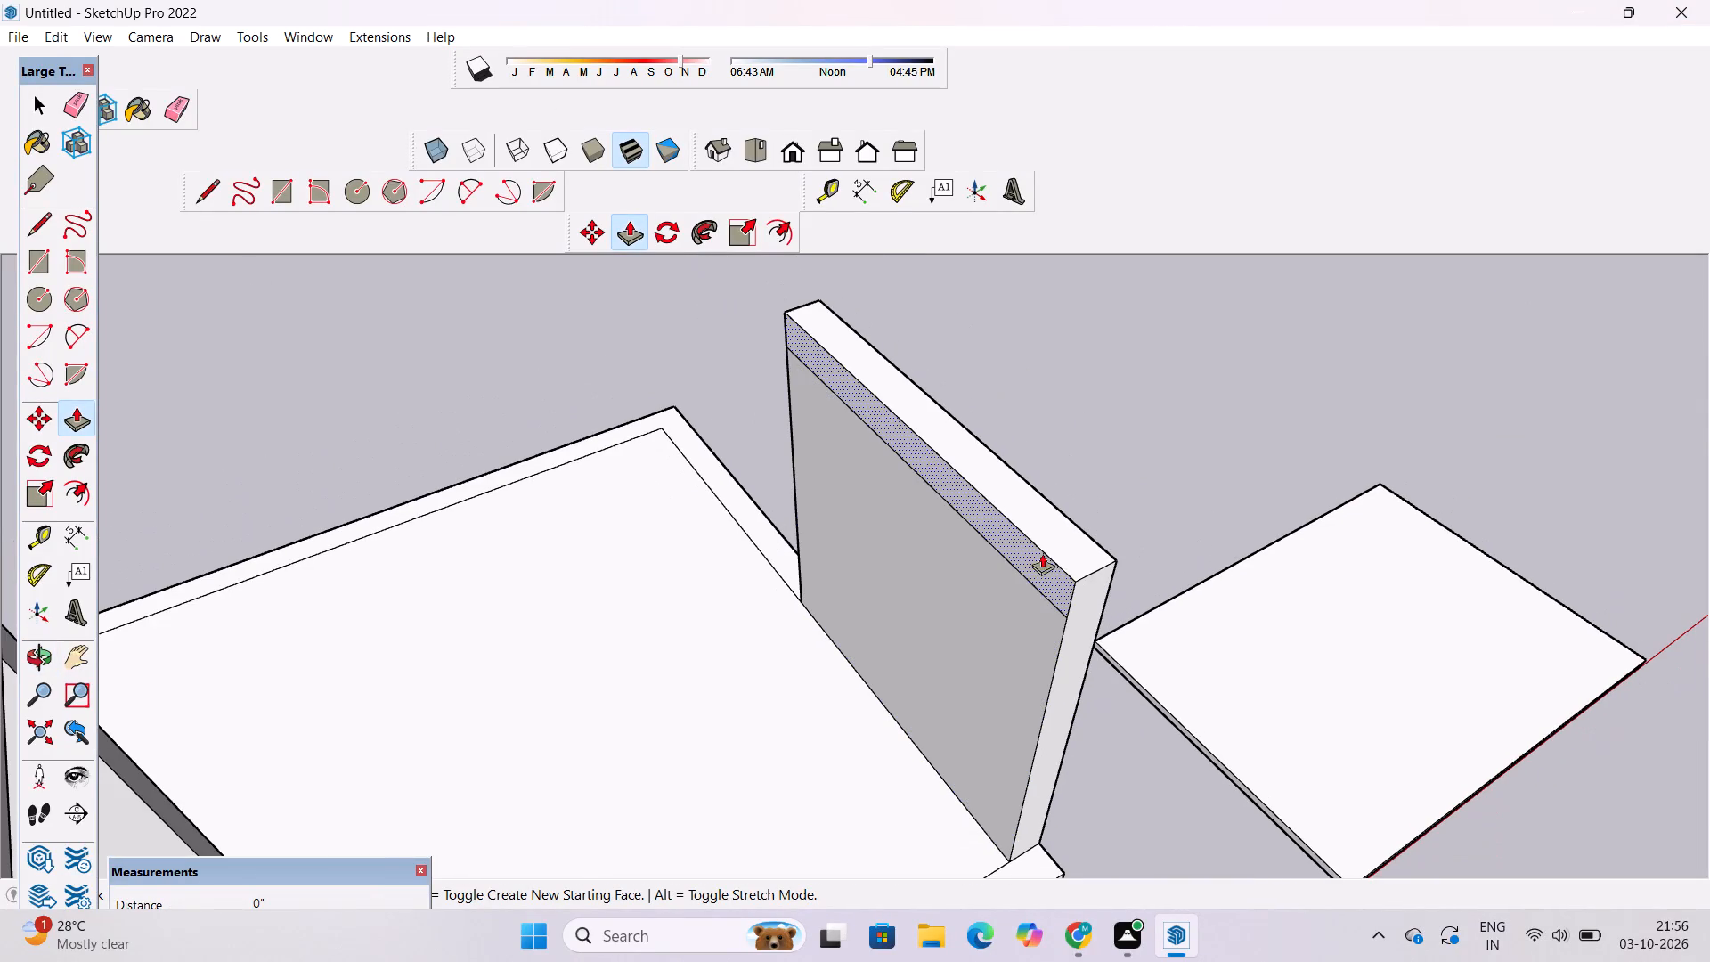
left_click(1061, 542)
left_click(1063, 614)
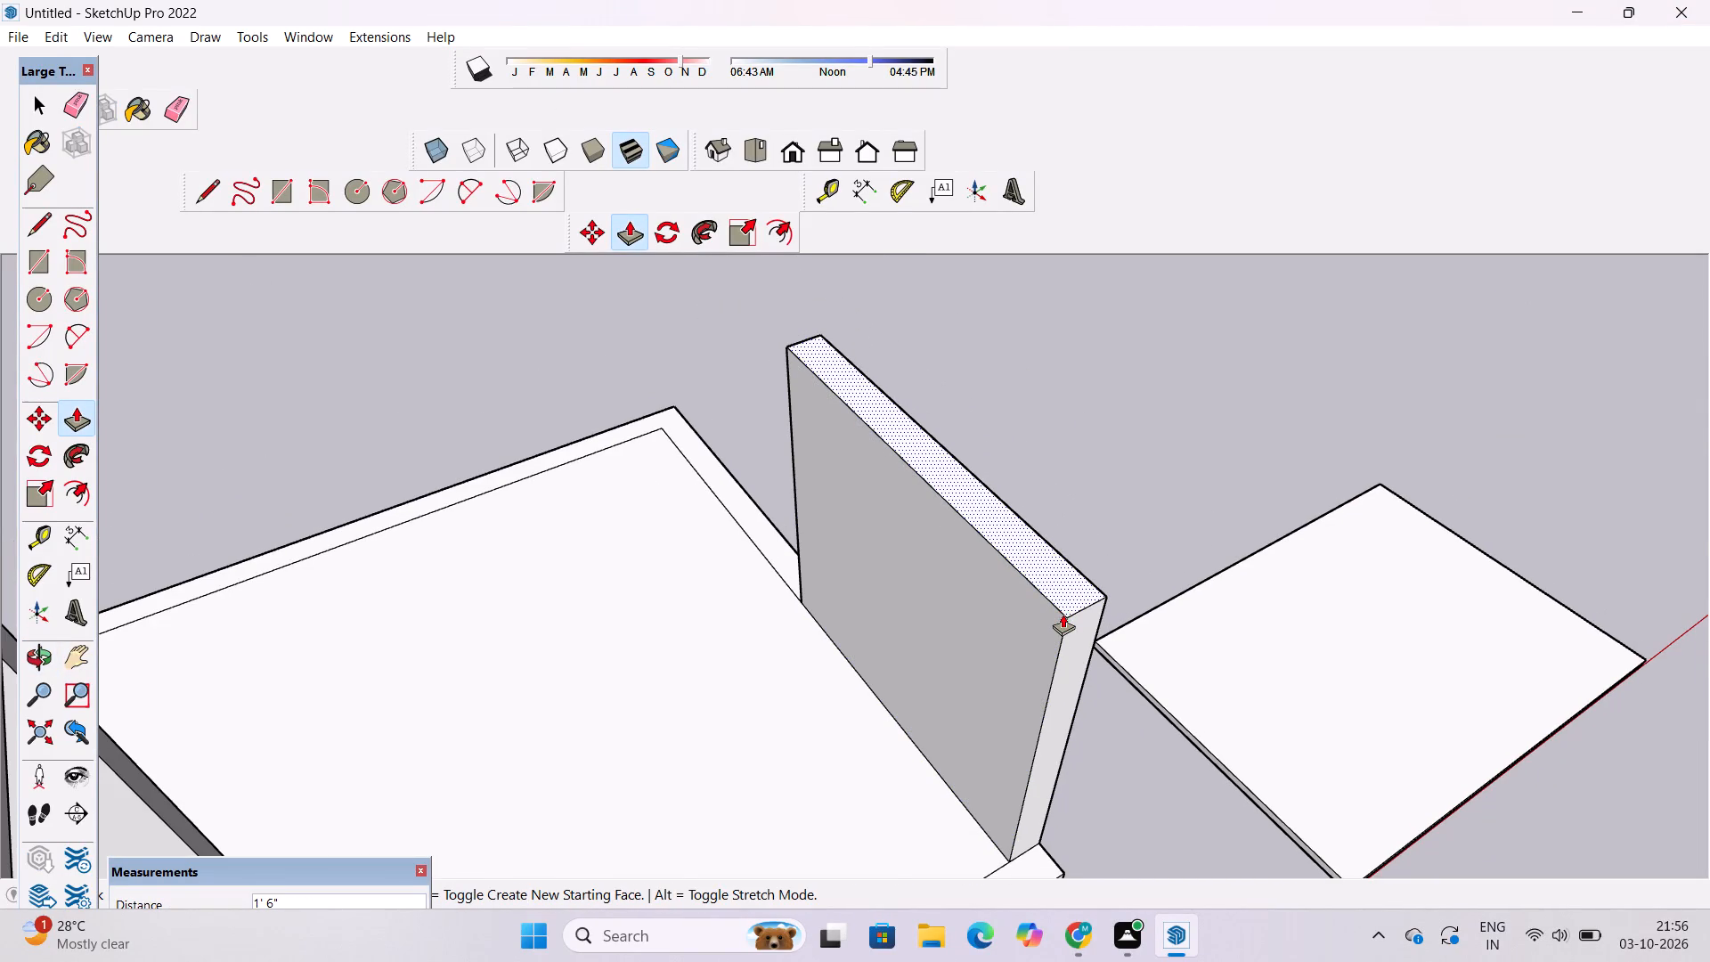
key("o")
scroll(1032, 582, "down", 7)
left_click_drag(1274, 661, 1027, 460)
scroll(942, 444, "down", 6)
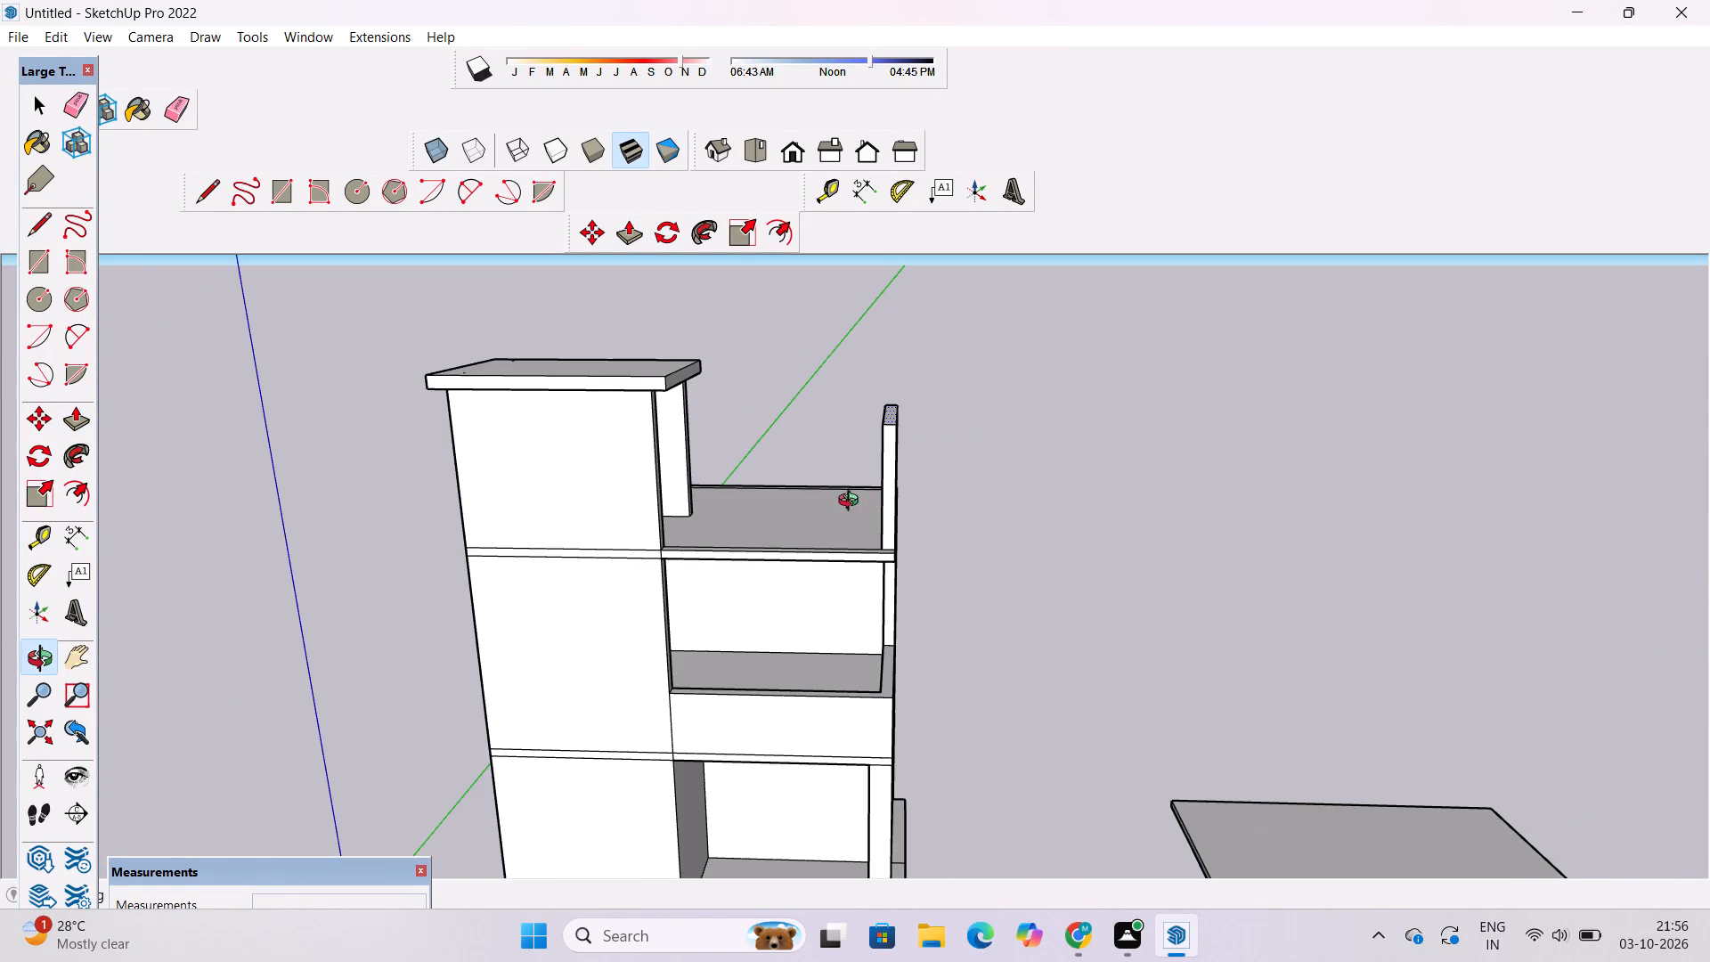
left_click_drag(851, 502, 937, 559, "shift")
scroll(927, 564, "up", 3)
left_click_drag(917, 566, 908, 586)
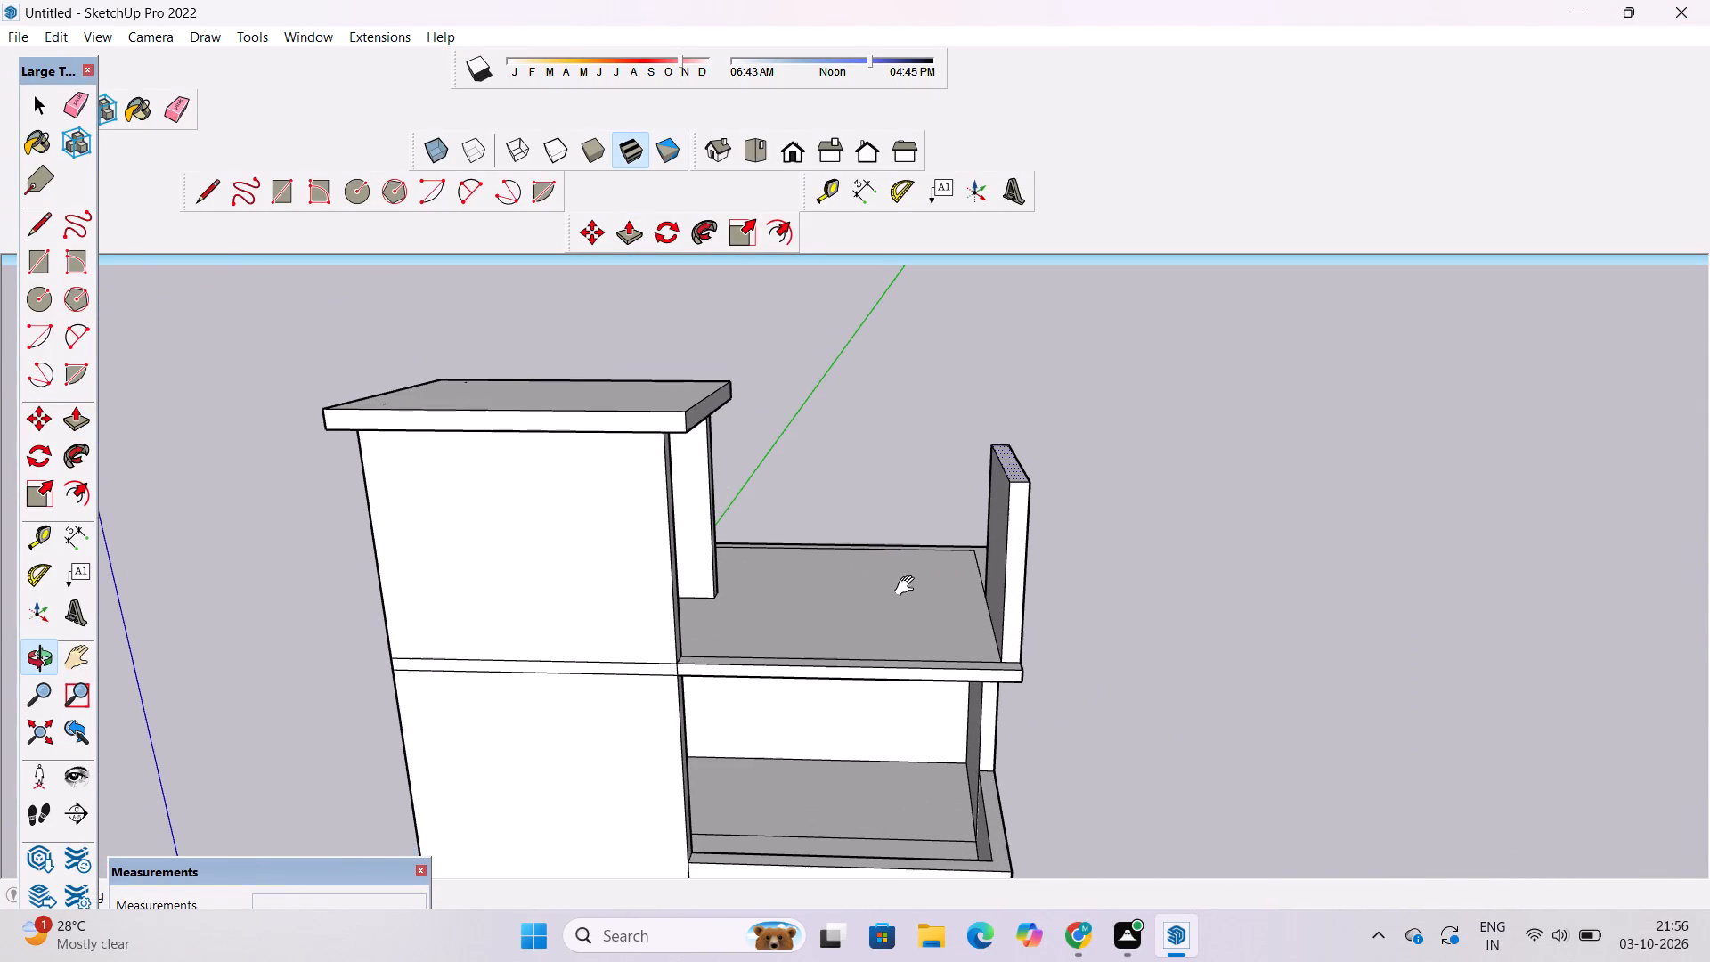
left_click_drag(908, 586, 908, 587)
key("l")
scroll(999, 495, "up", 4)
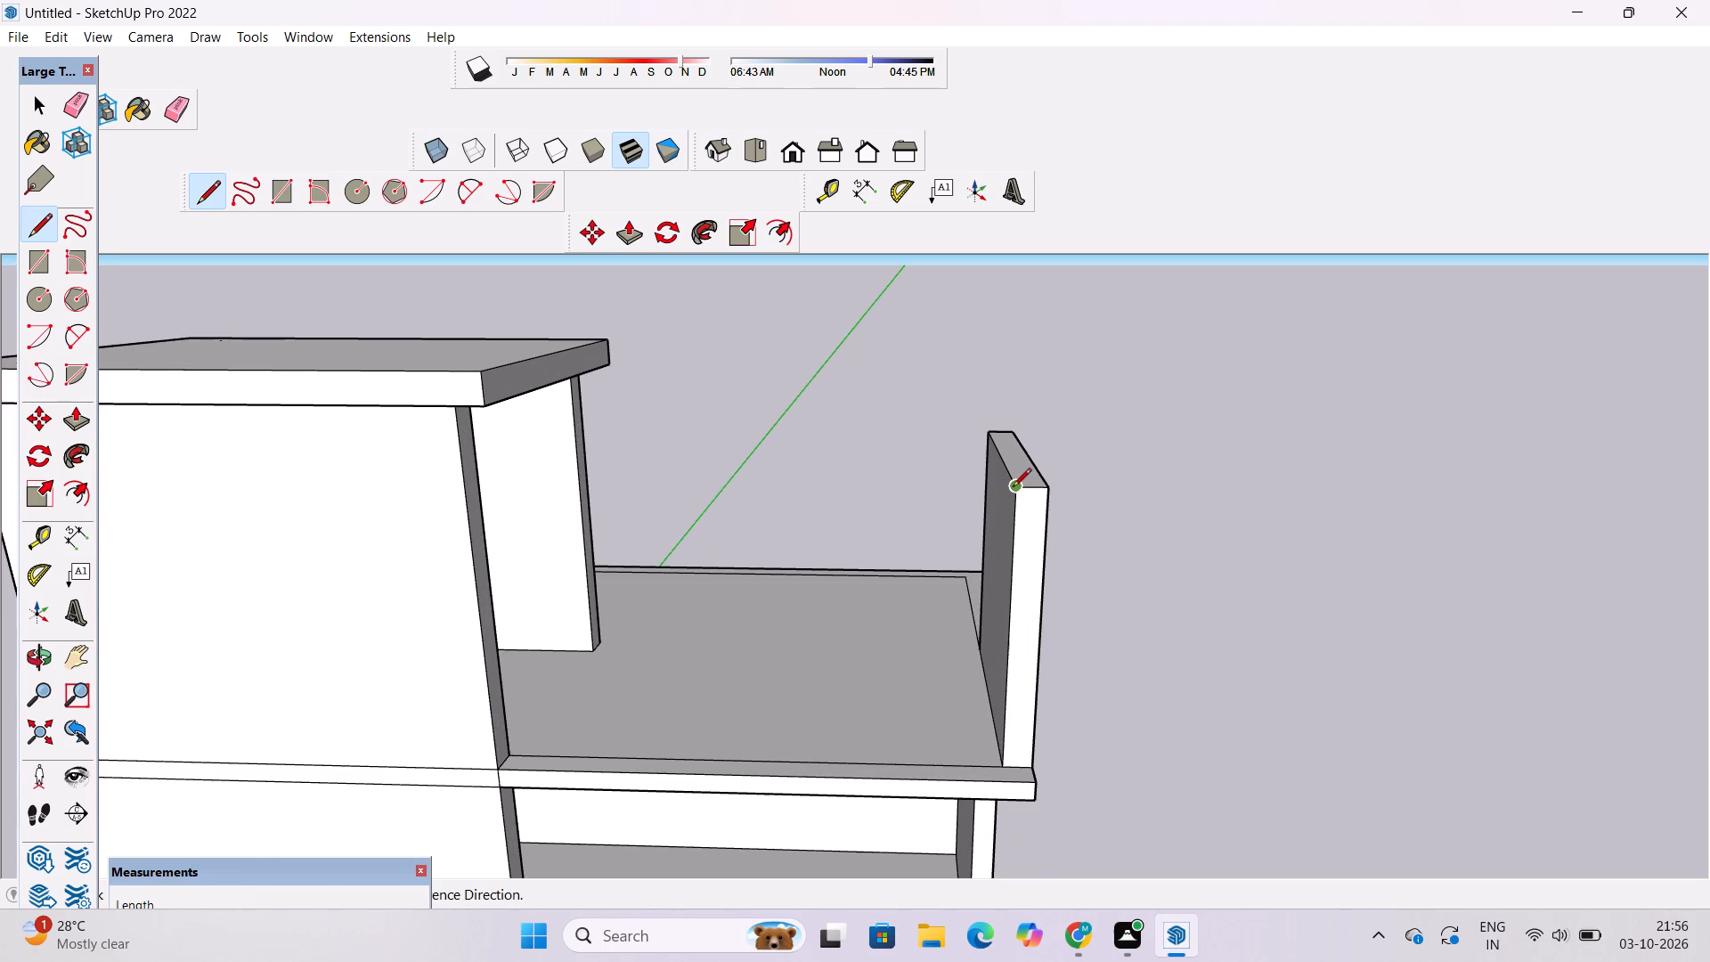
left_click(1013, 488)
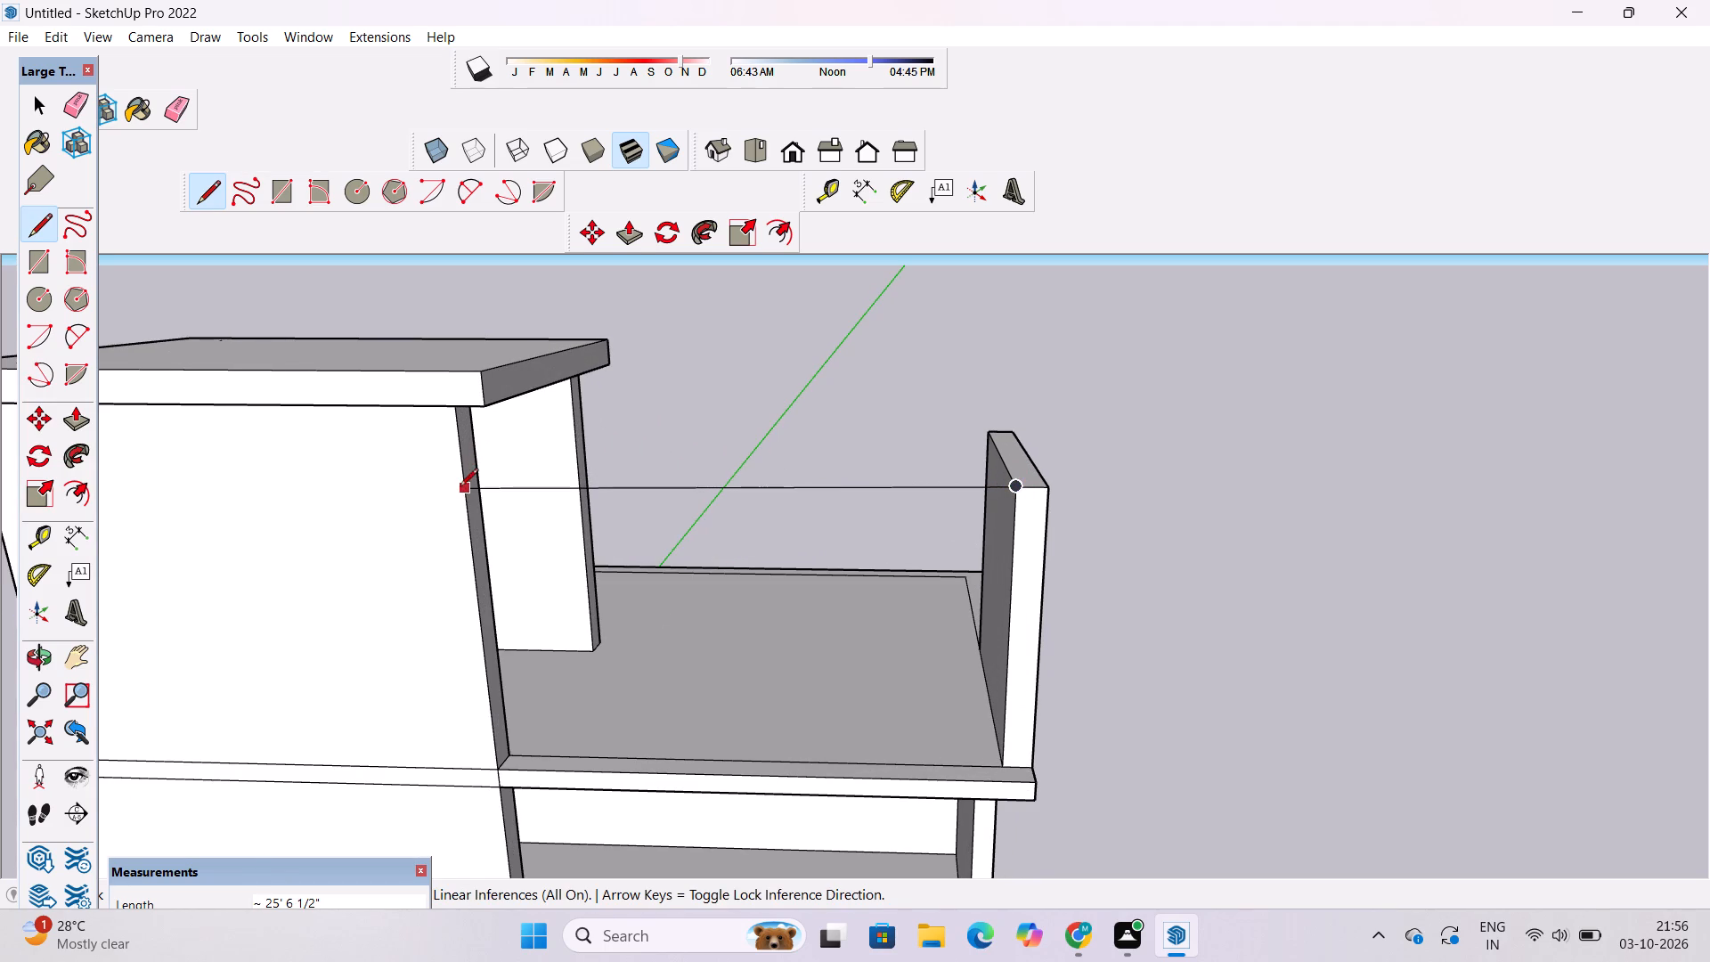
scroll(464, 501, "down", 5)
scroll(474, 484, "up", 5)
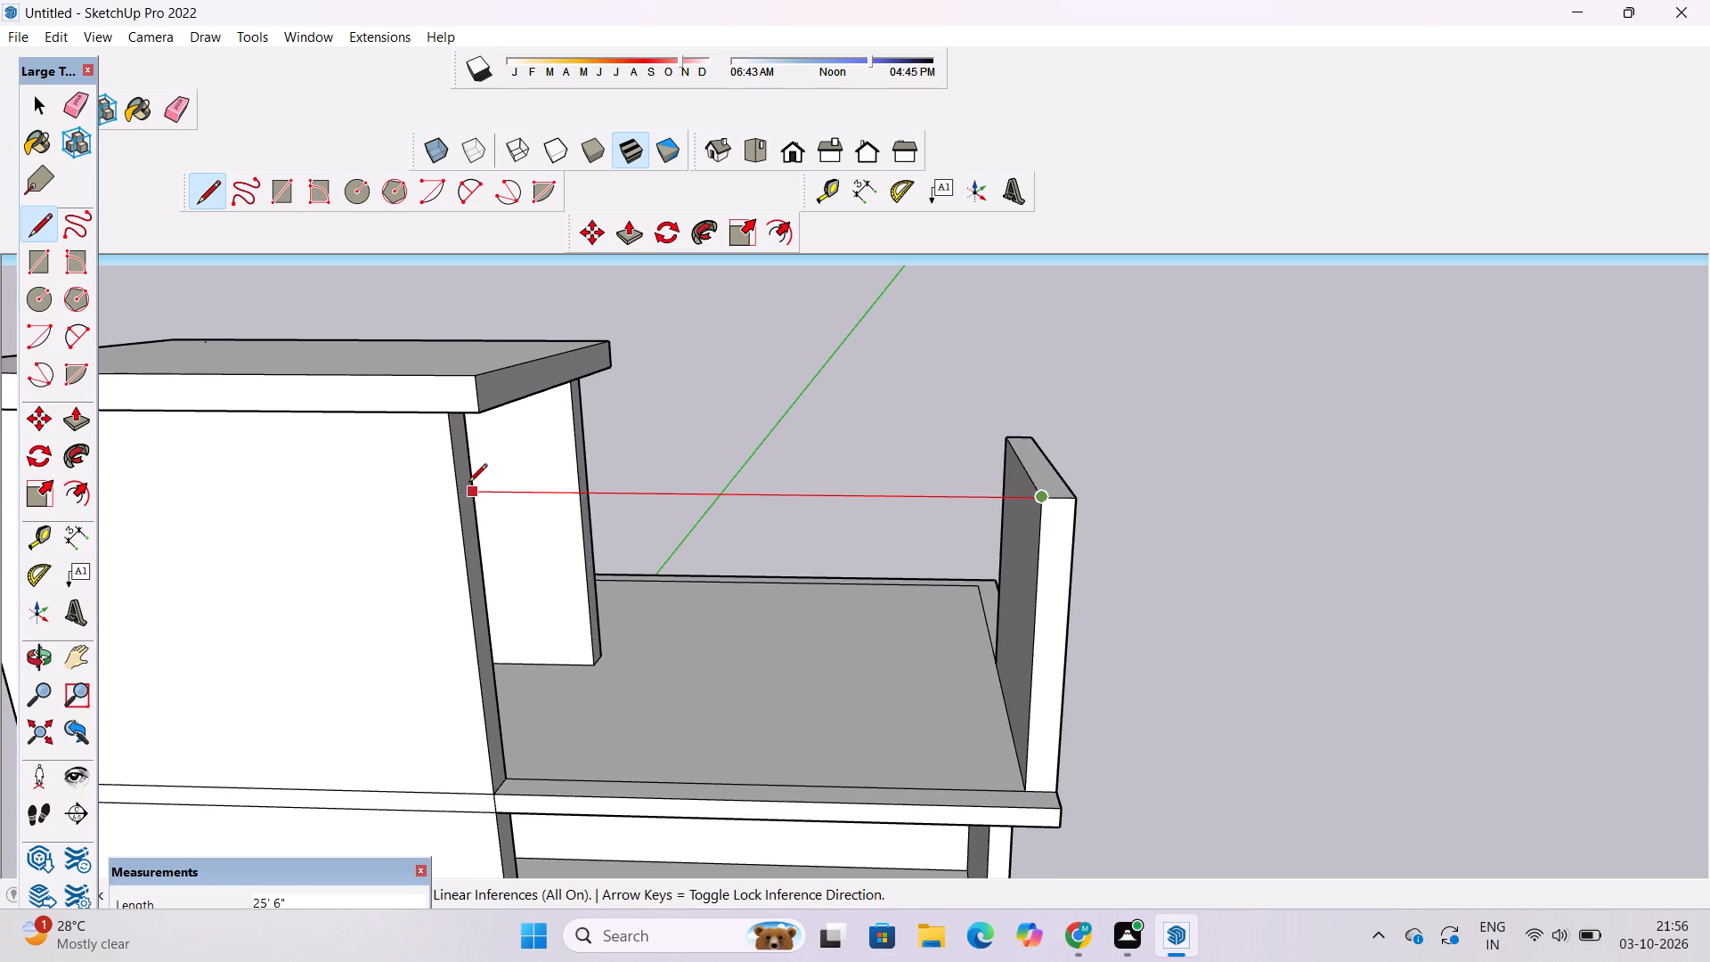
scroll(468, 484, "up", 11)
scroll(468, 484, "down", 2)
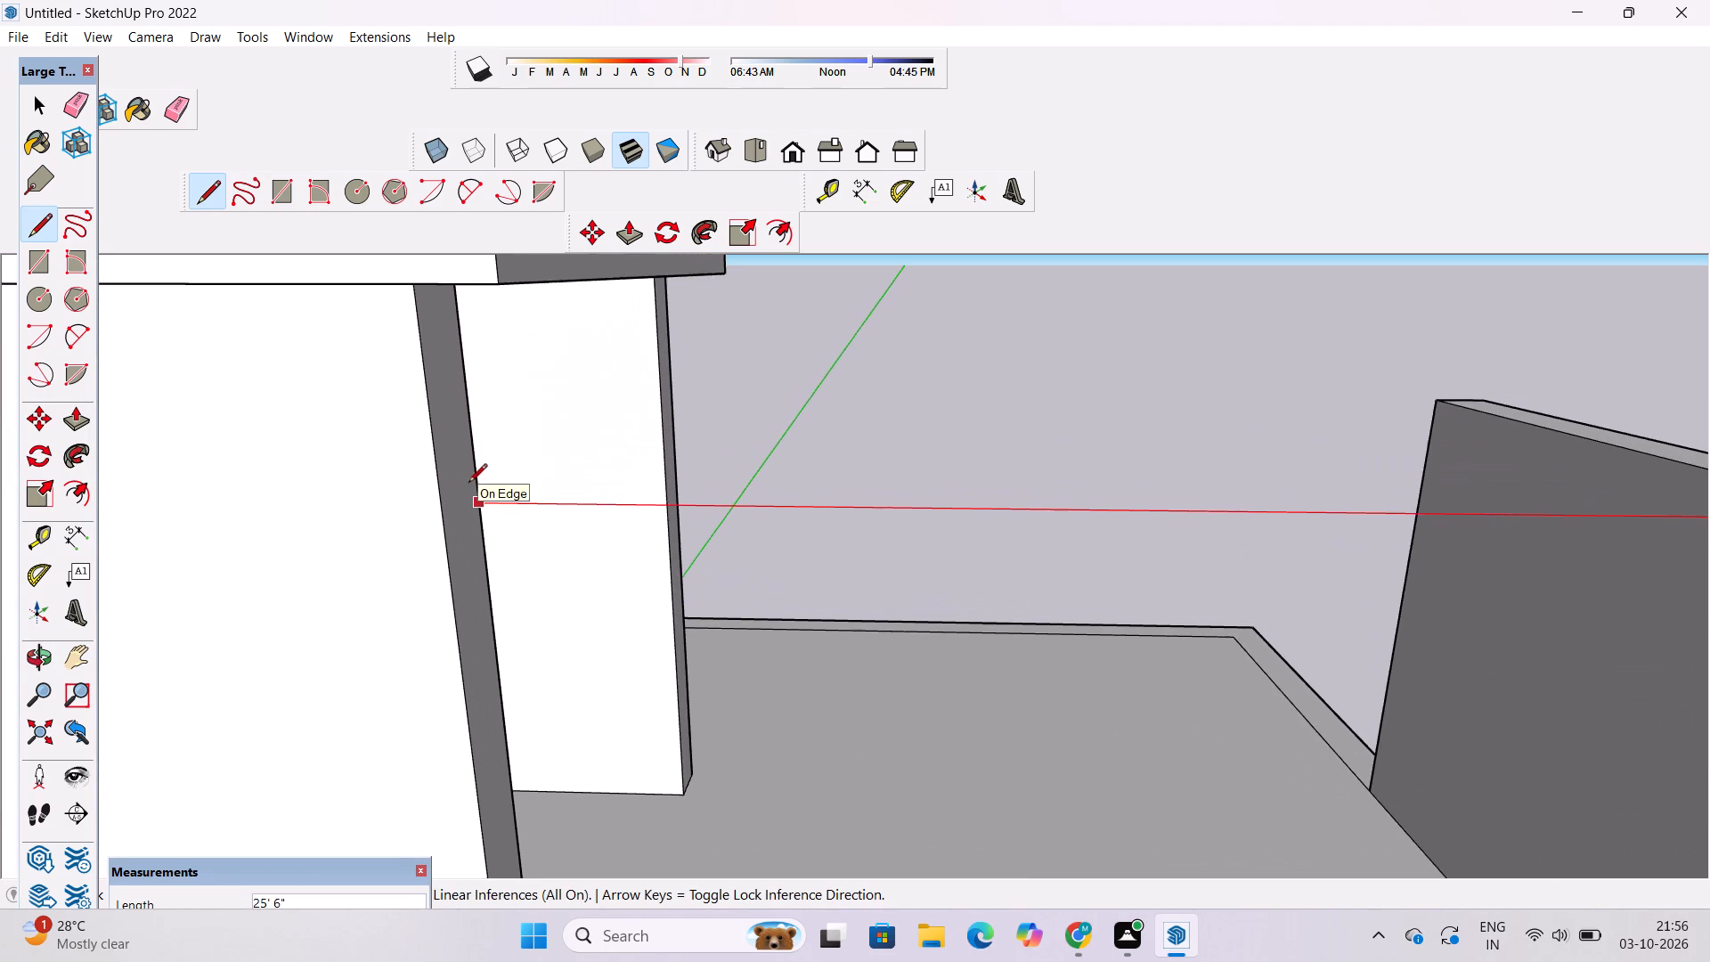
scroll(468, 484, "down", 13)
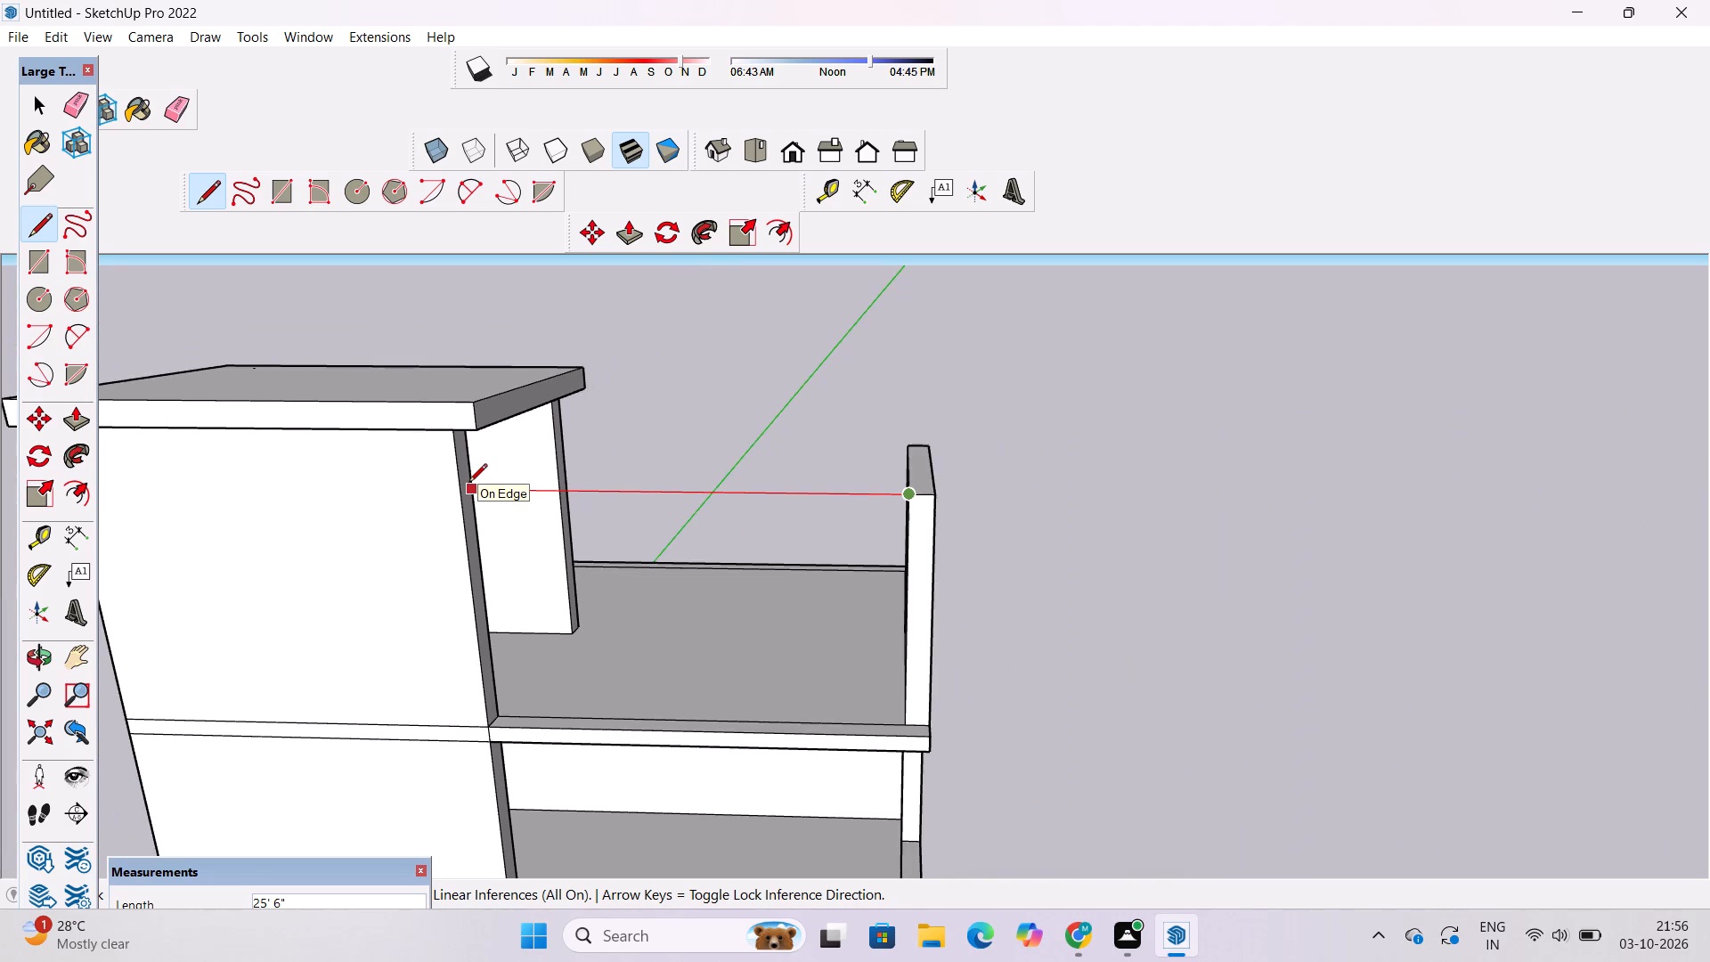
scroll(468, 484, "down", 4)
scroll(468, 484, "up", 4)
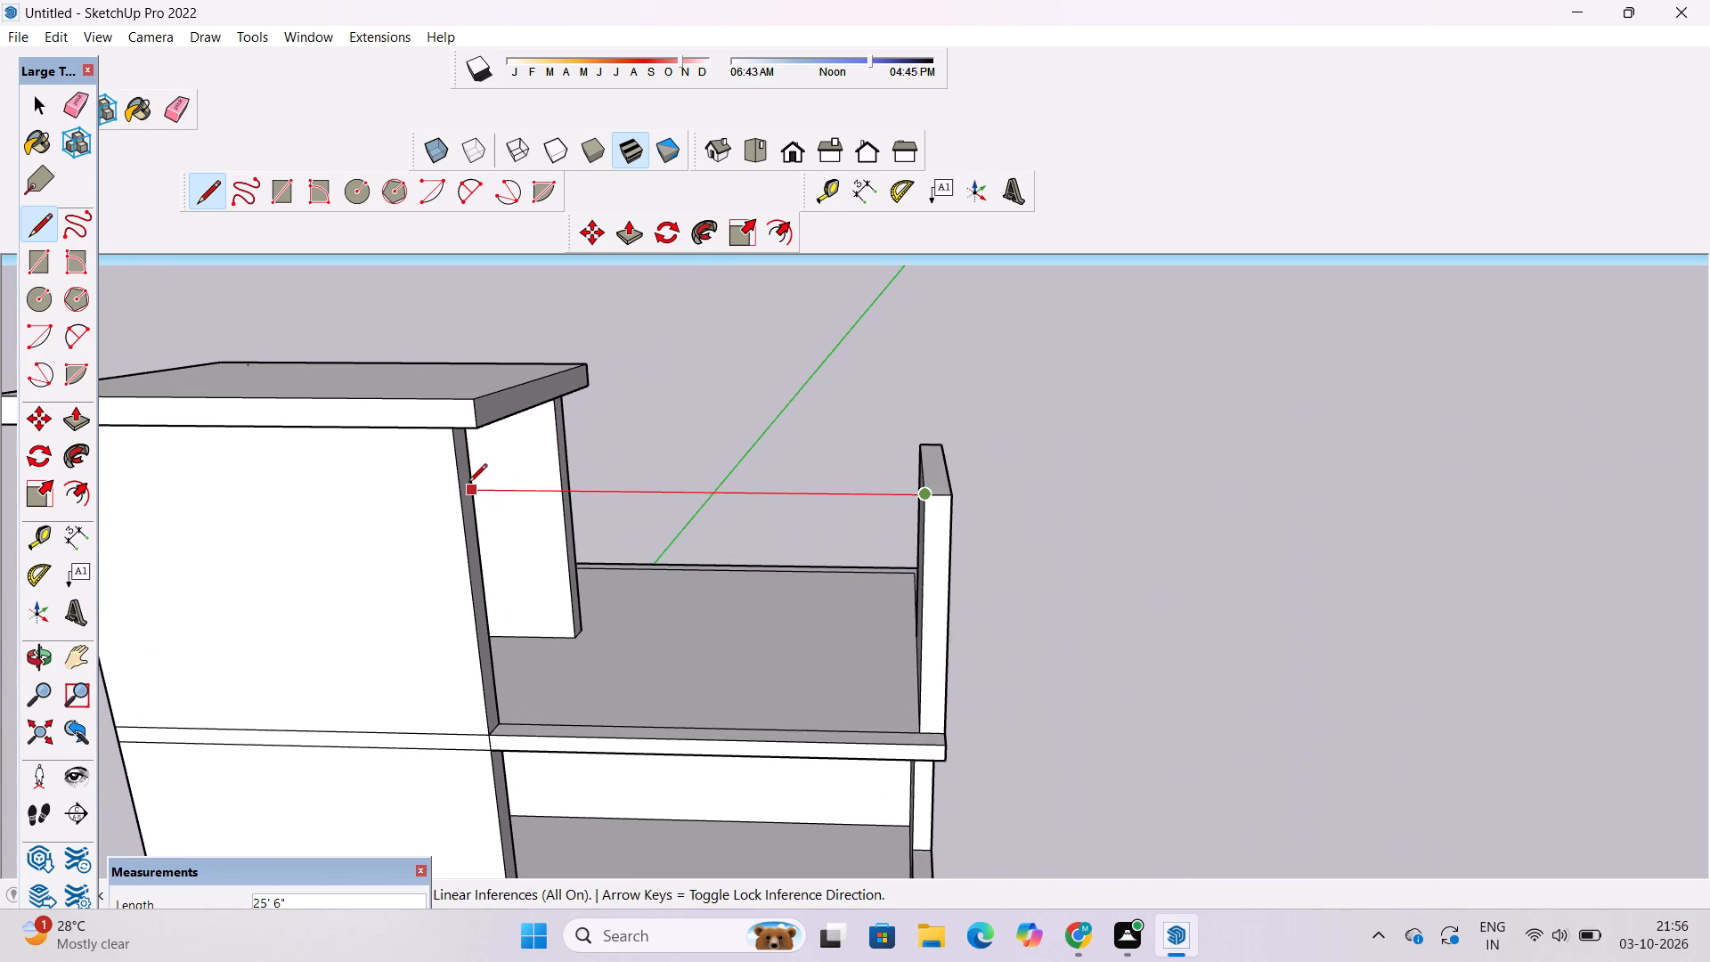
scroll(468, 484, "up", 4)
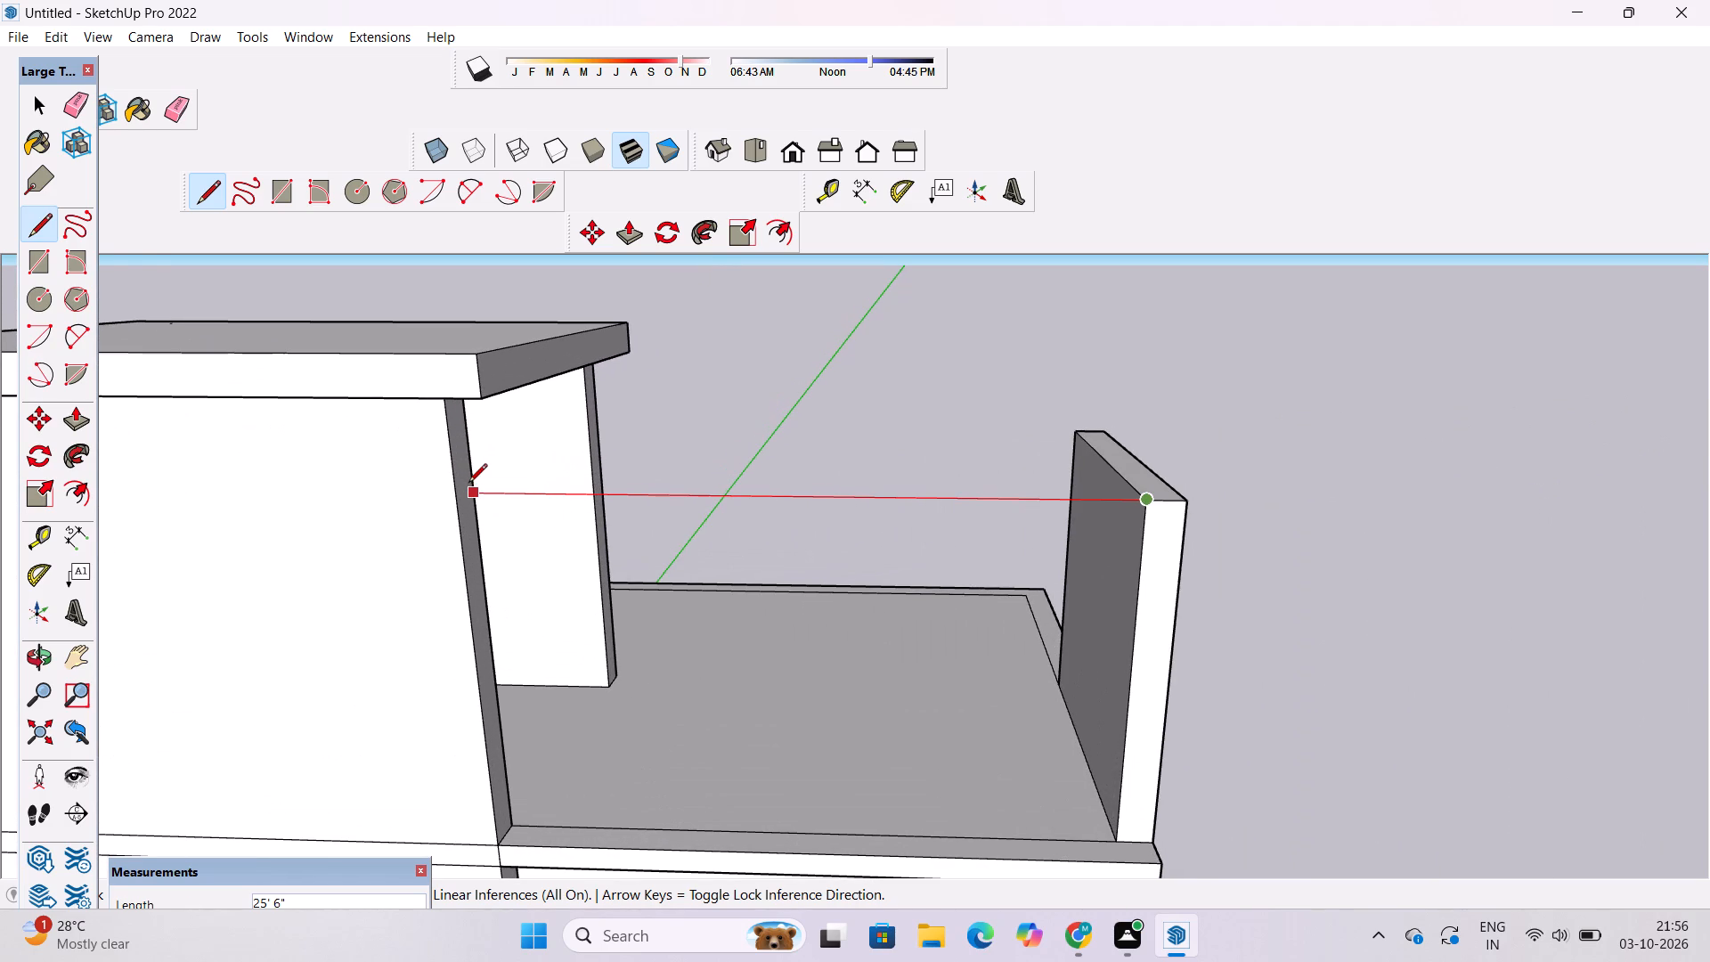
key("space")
Place a guide line 1.5' below the top edge of the outer side wall's inner face.
type("o")
scroll(469, 484, "down", 6)
left_click_drag(523, 529, 670, 550)
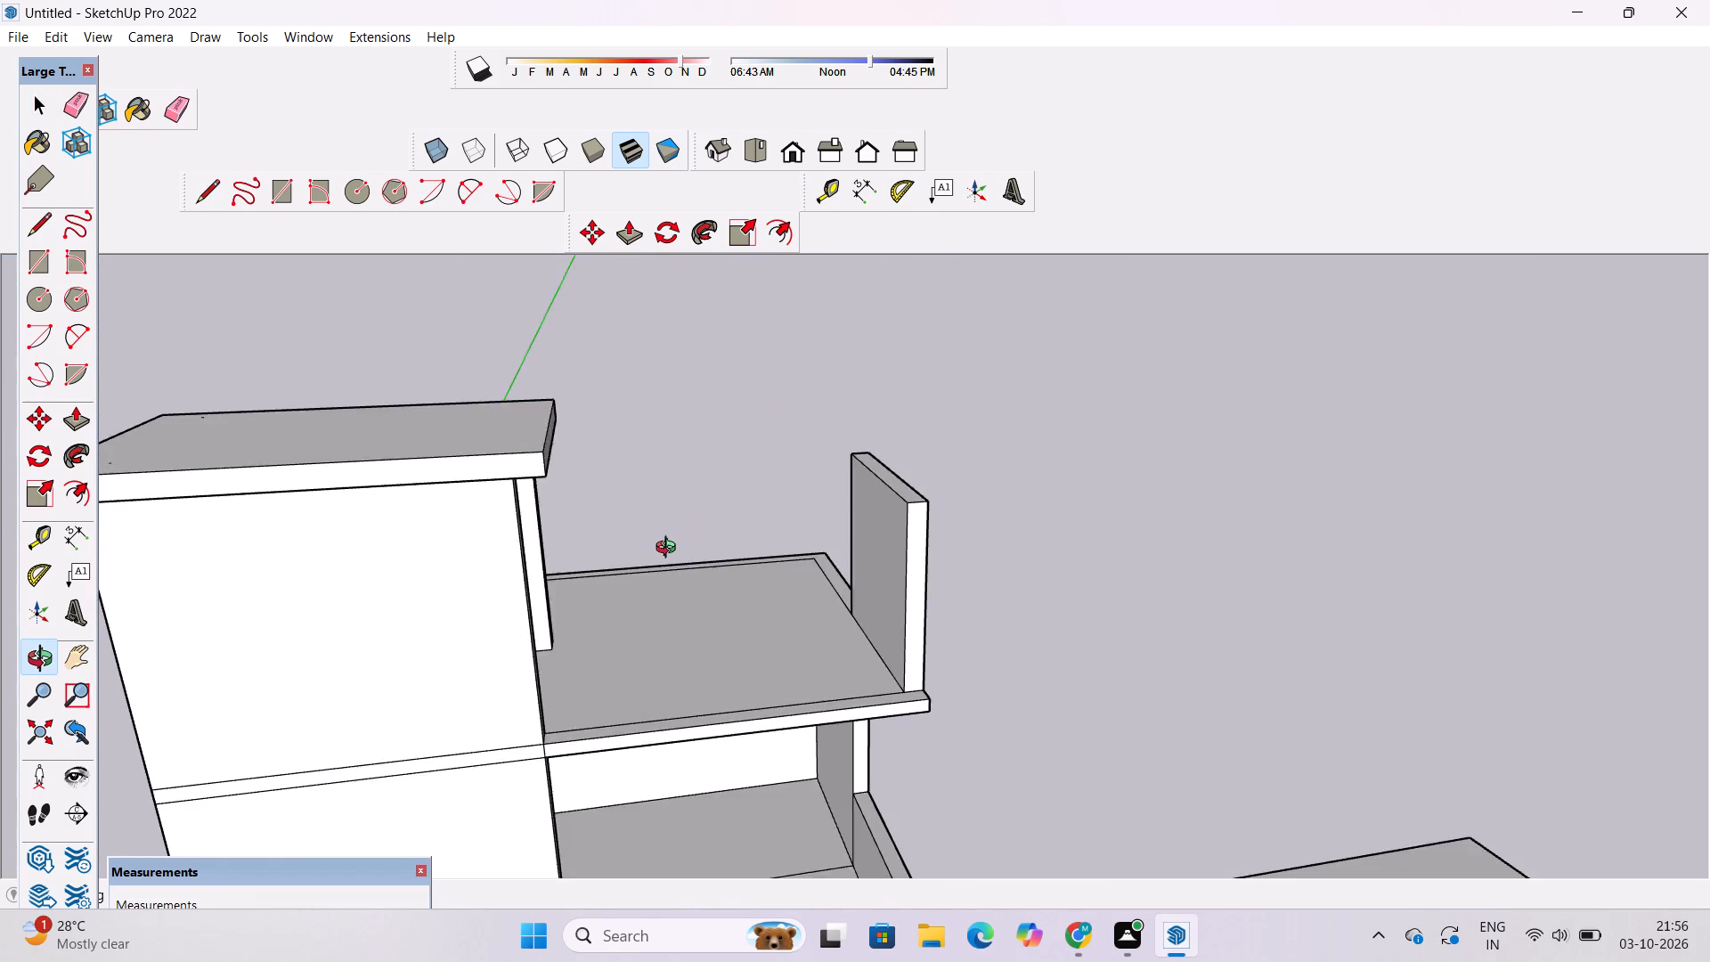
left_click_drag(670, 550, 680, 550)
scroll(678, 554, "up", 4)
left_click_drag(686, 554, 726, 562, "shift")
left_click_drag(756, 580, 897, 575)
left_click_drag(1086, 489, 880, 545, "shift")
scroll(874, 545, "up", 3)
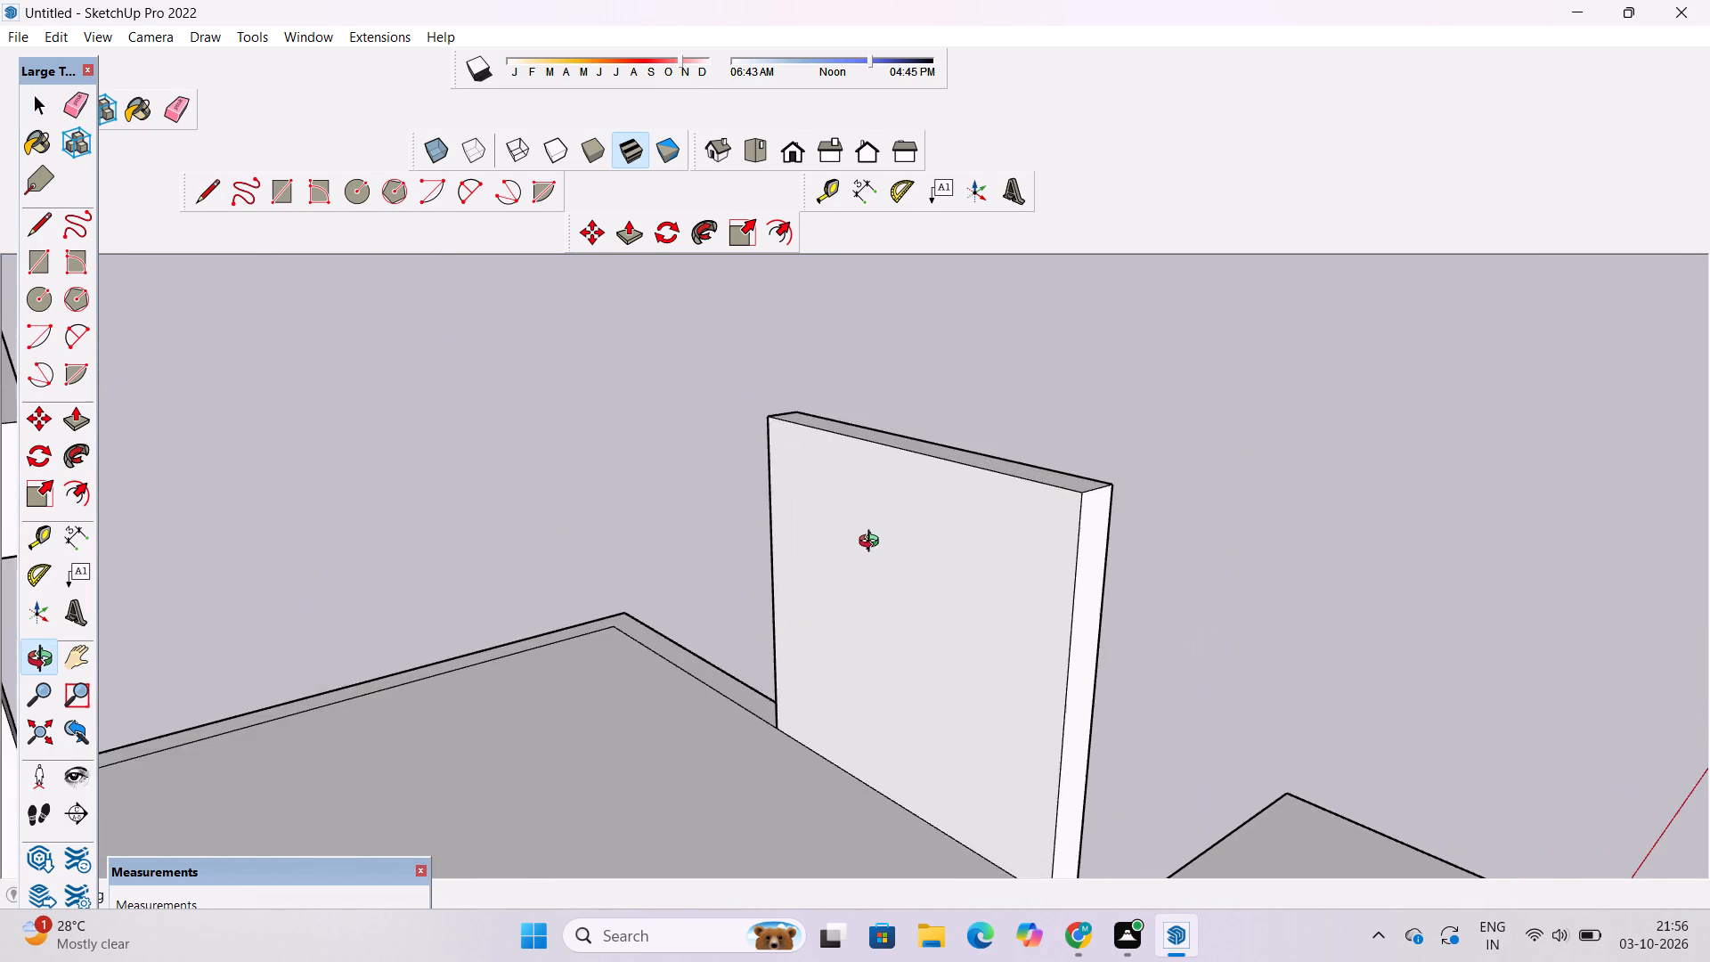
left_click_drag(867, 538, 685, 443, "shift")
scroll(685, 443, "down", 5)
left_click_drag(701, 458, 749, 478)
key("t")
scroll(699, 420, "up", 4)
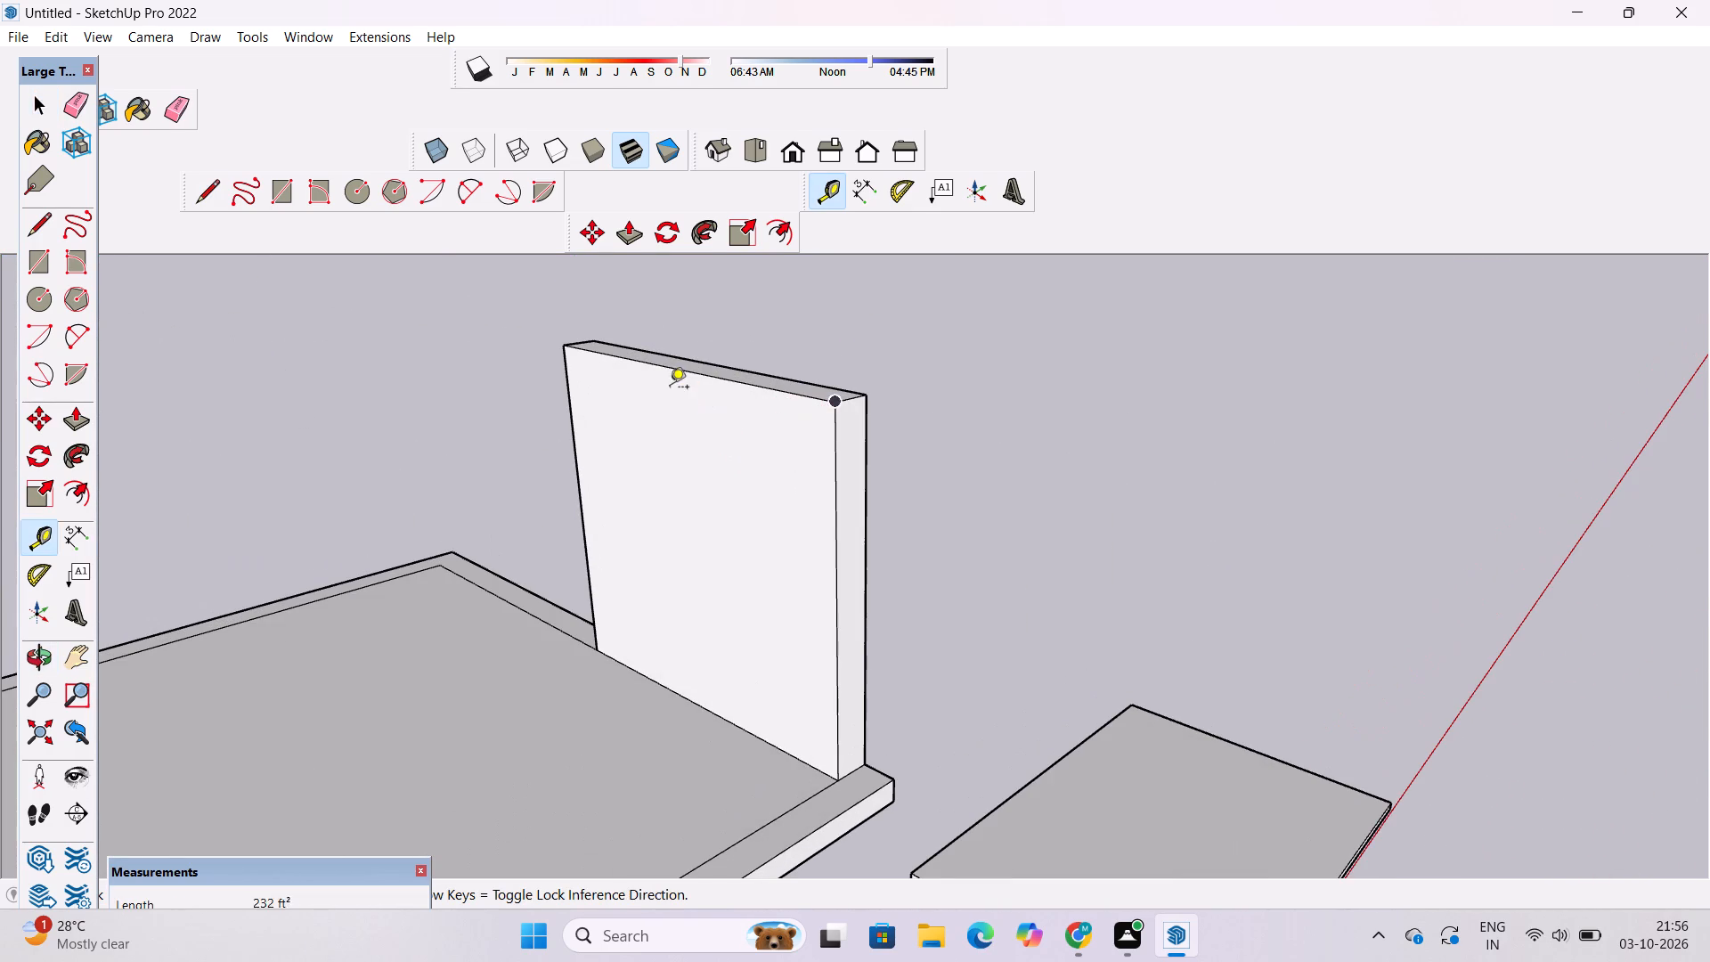
left_click(681, 373)
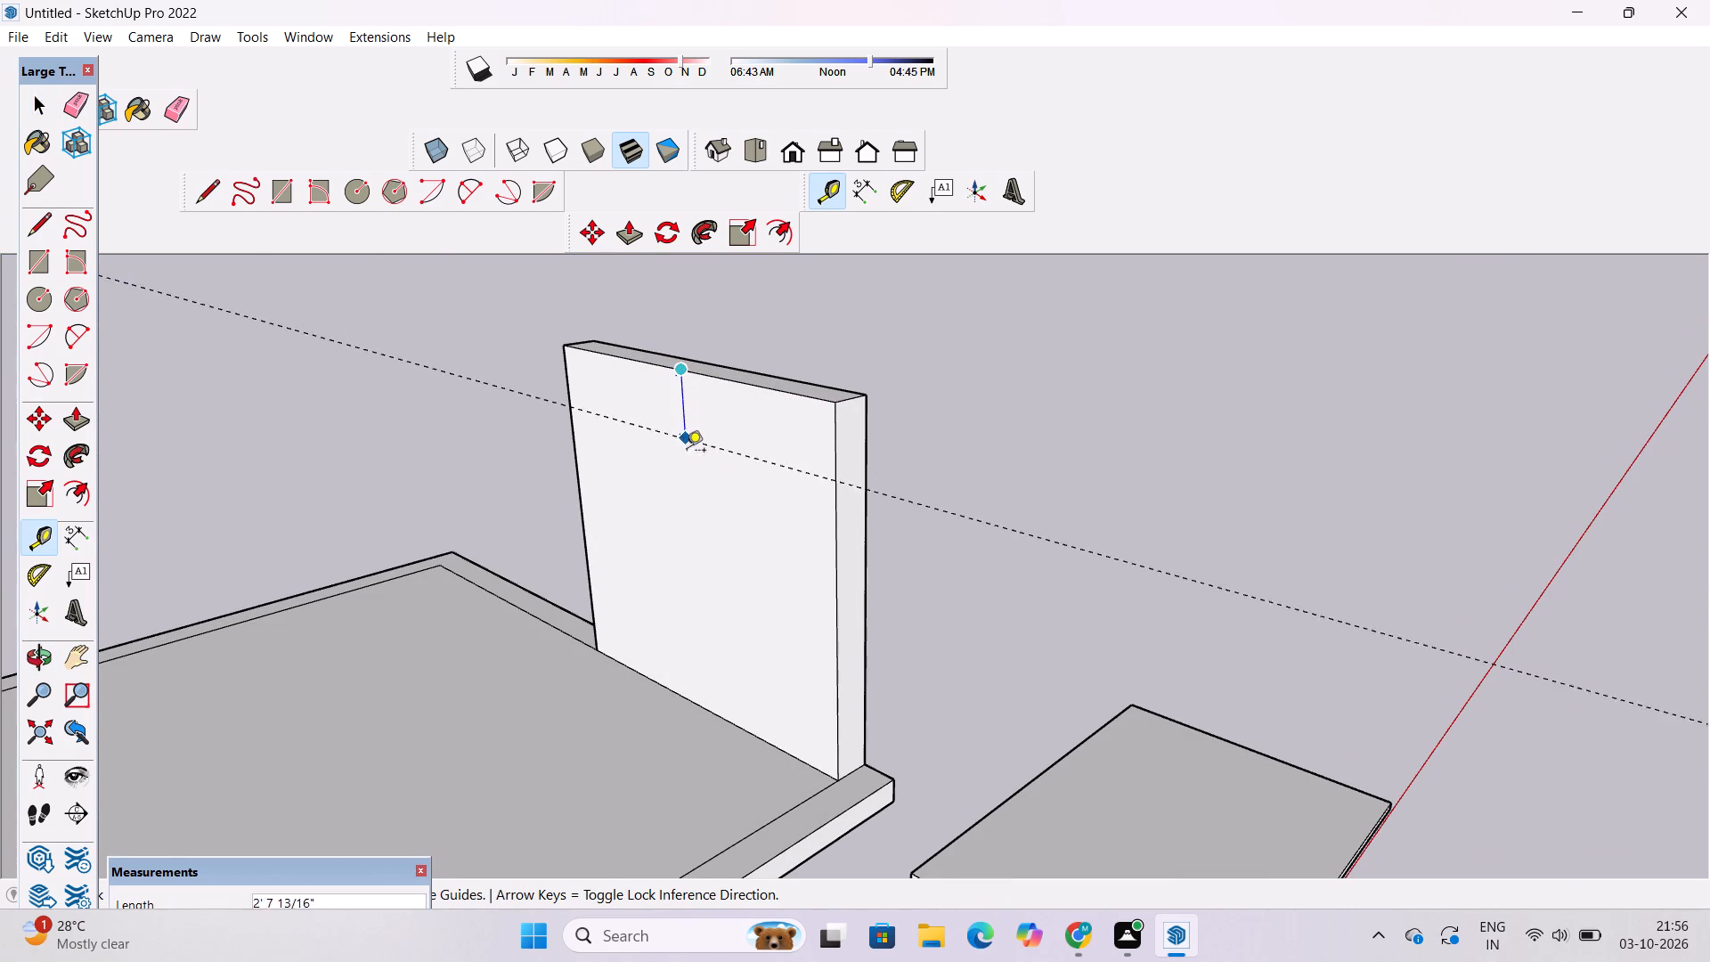
type("1.5'")
key("Return")
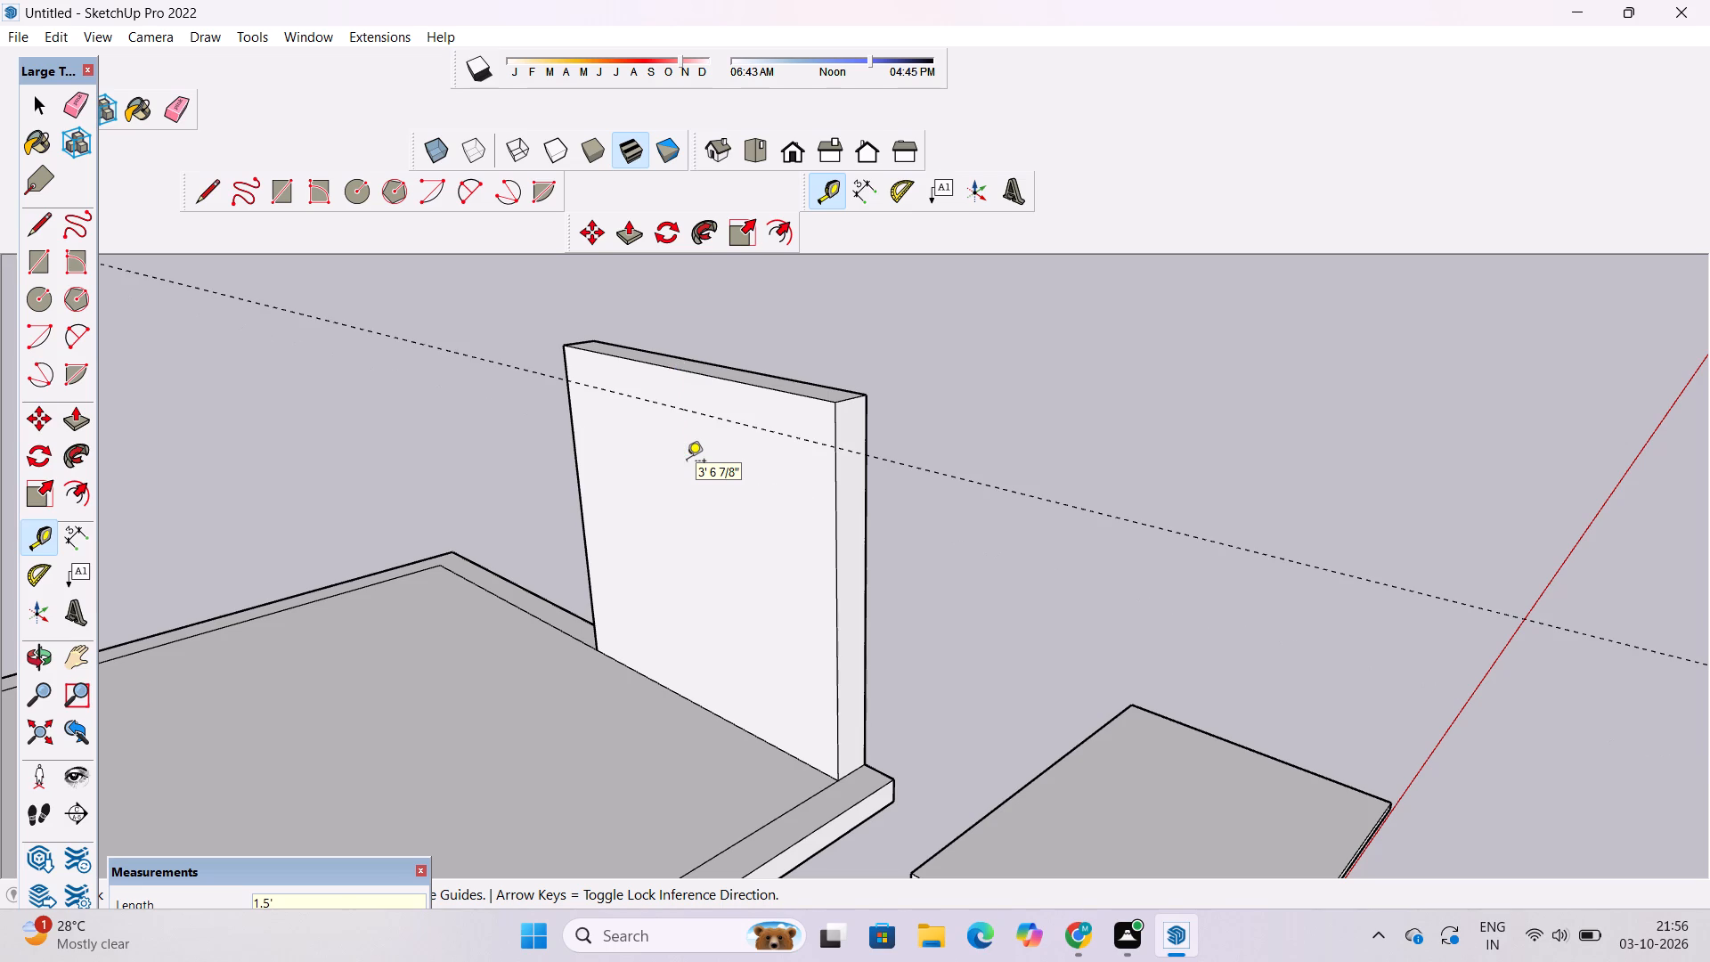
Draw a 16' line across the outer side wall's inner face along the guide line.
key("l")
scroll(755, 440, "down", 4)
scroll(772, 442, "up", 4)
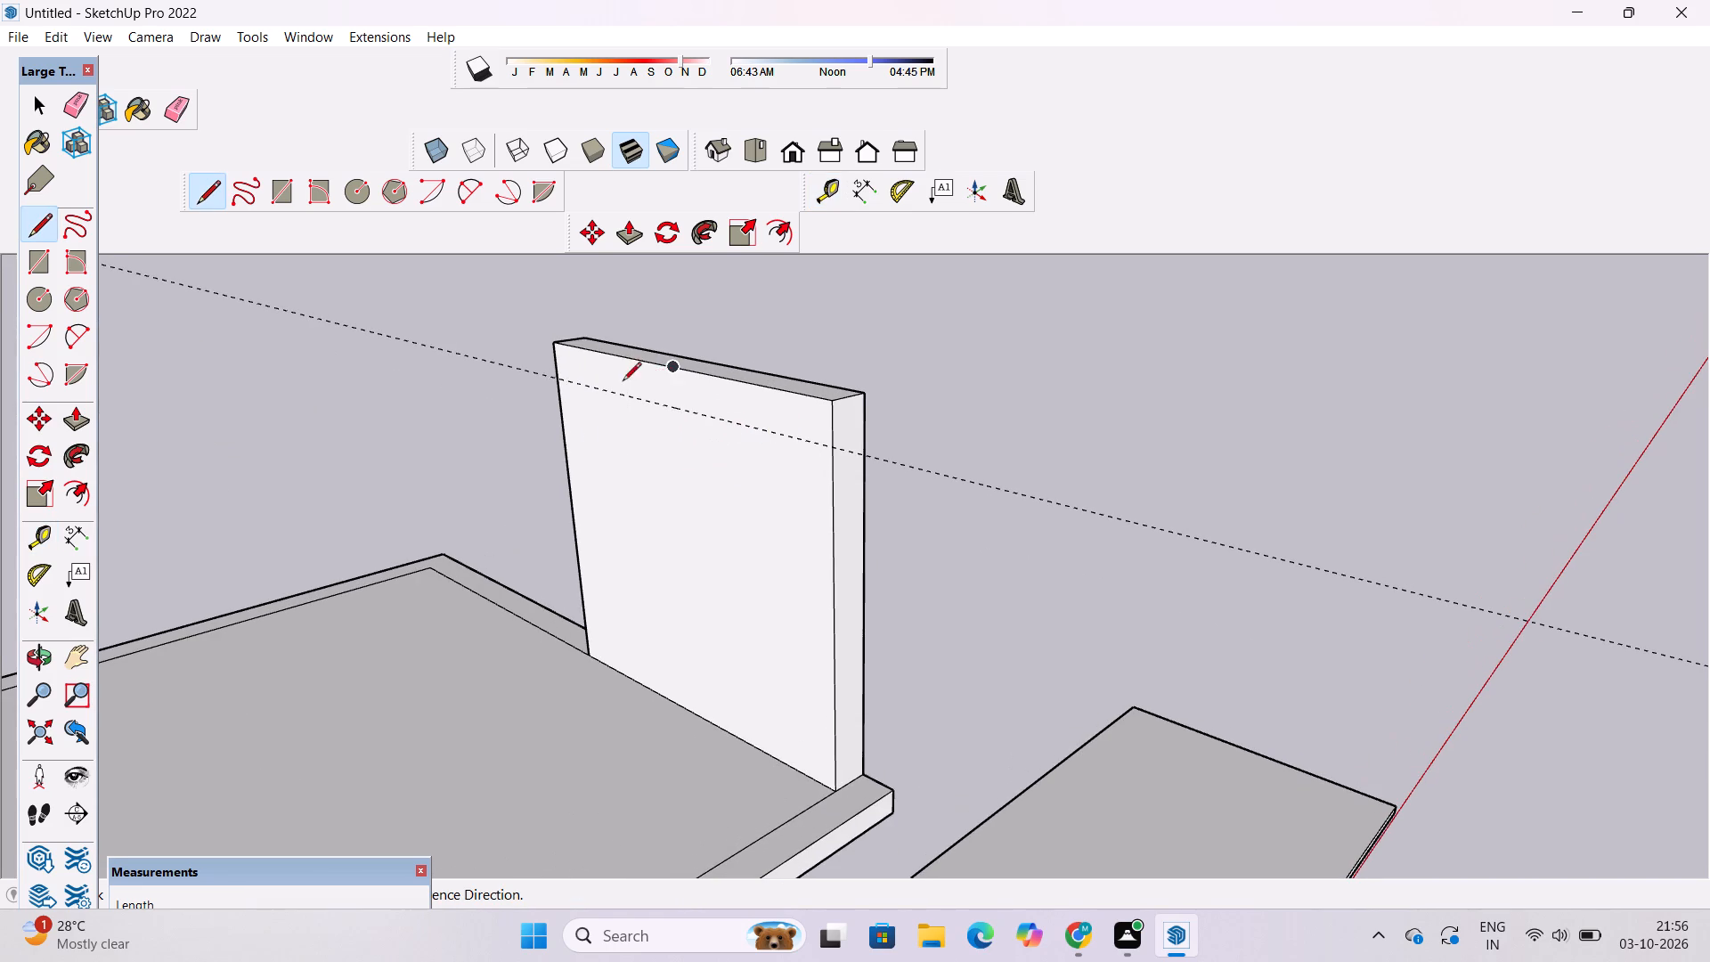
left_click(558, 379)
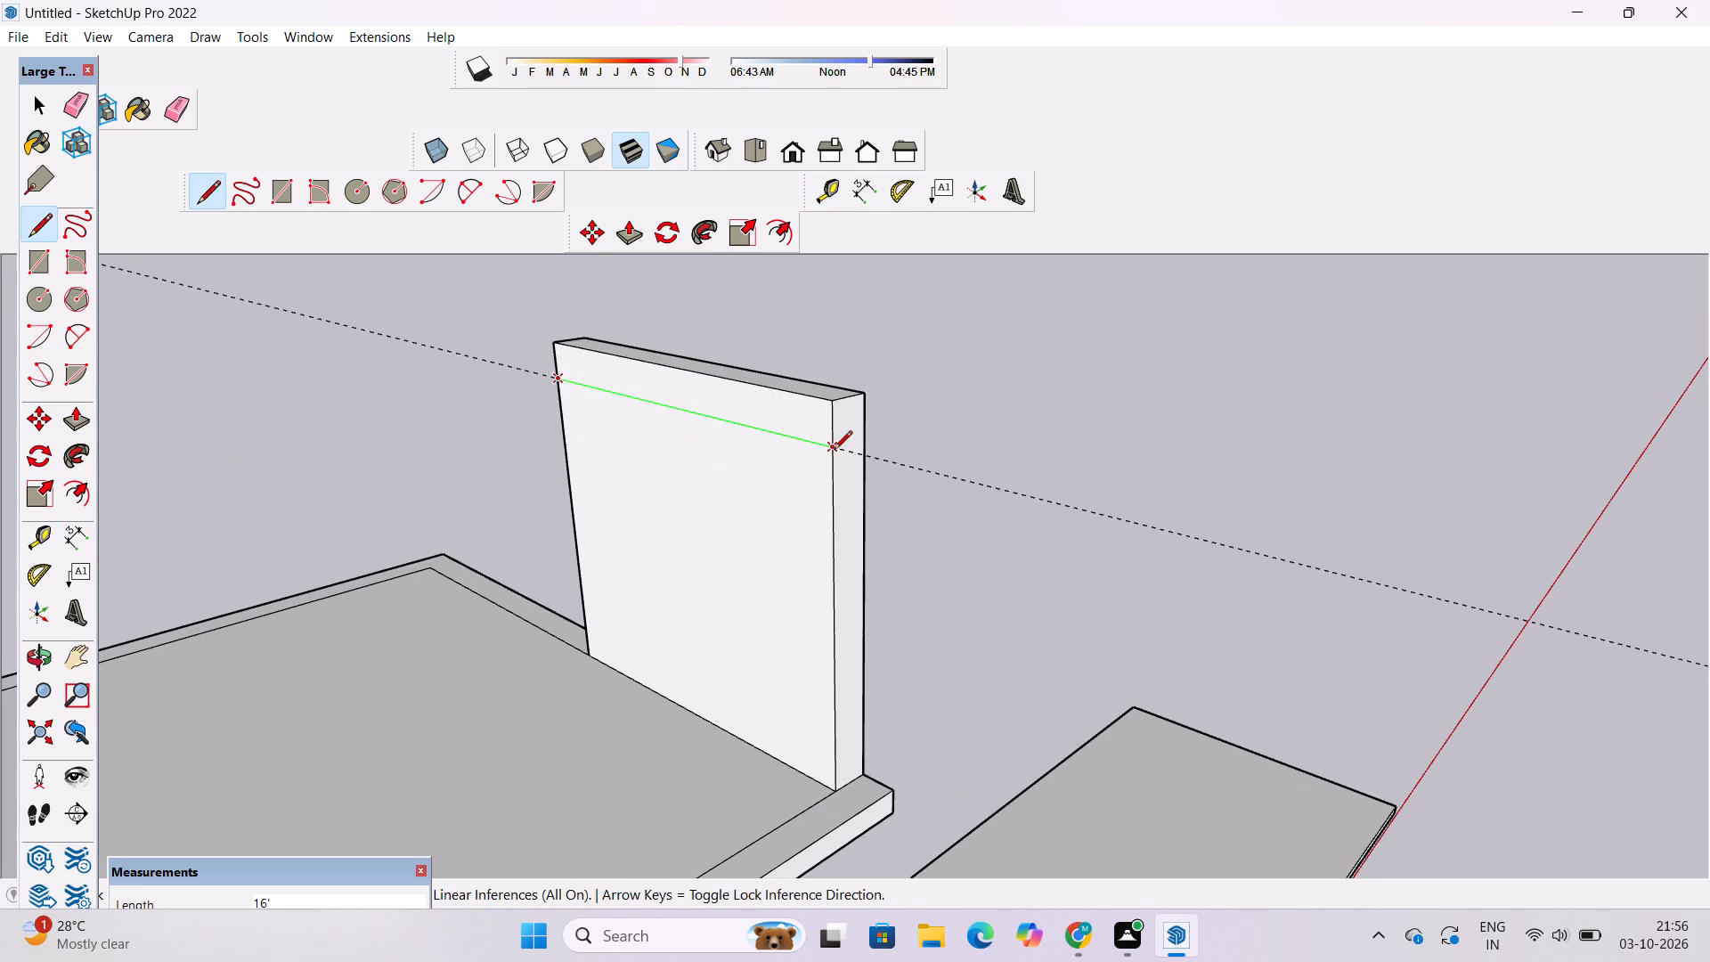
left_click(834, 451)
Erase the guide line crossing the outer side wall.
key("e")
left_click_drag(965, 459, 953, 499)
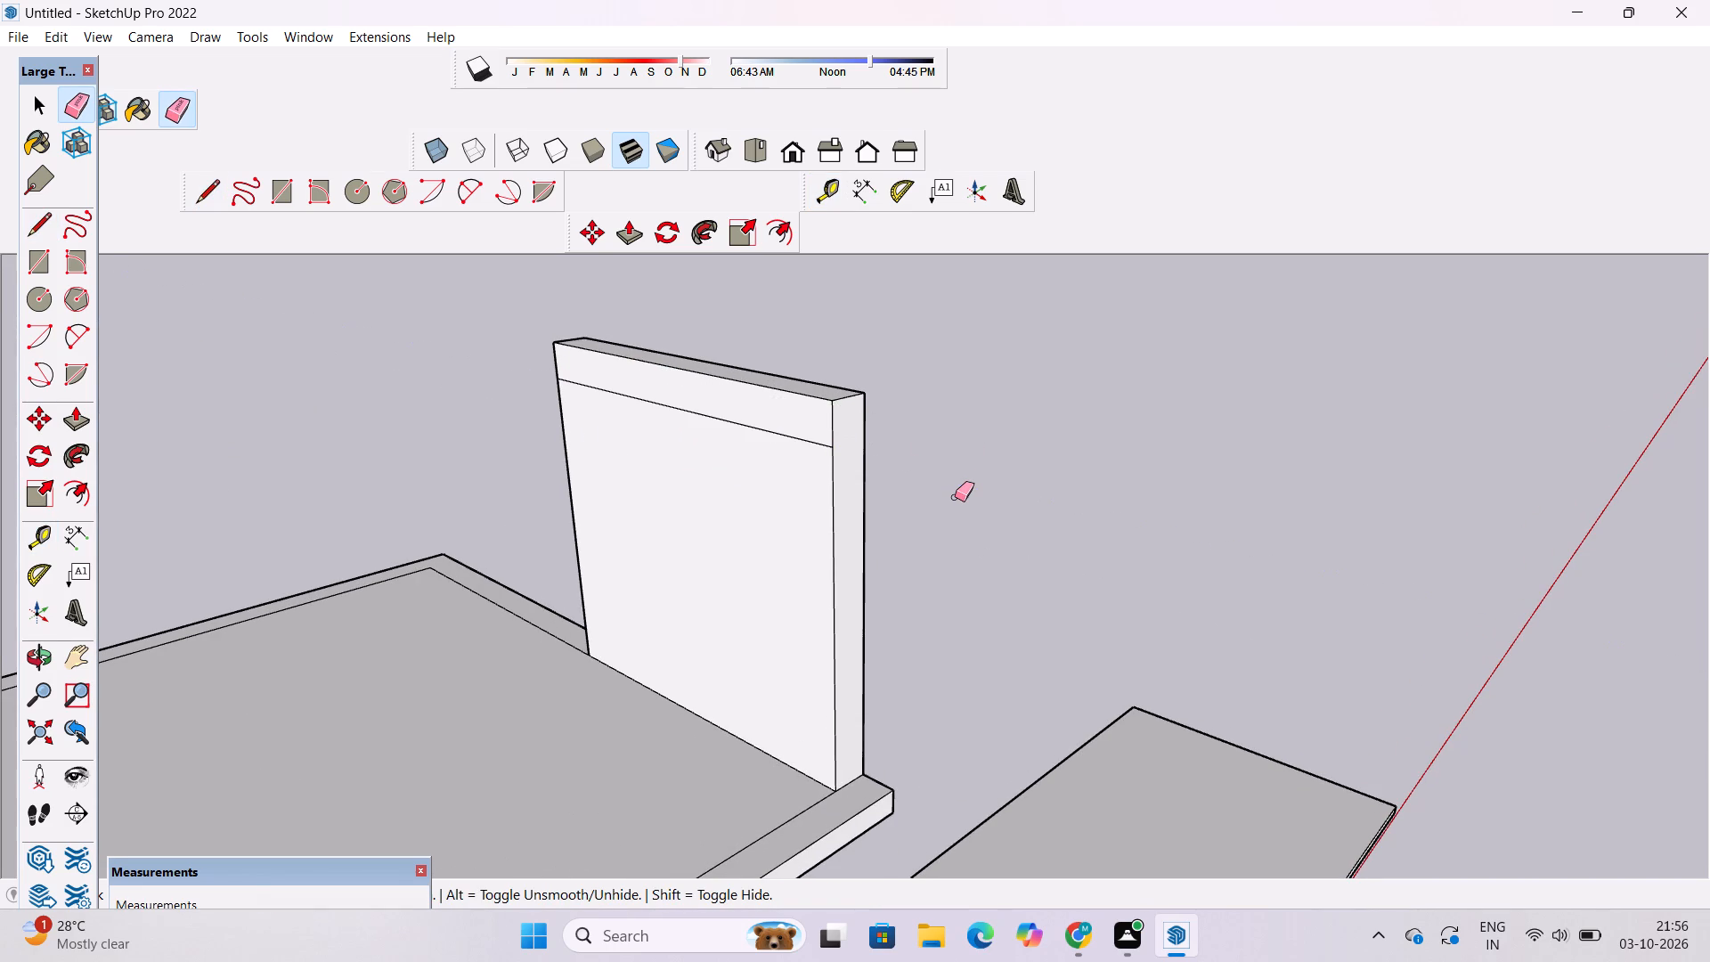
Push/Pull the top strip of the outer side wall's inner face 25' 6" across the roof to the roof room's wall.
key("o")
scroll(955, 497, "down", 5)
left_click_drag(1067, 510, 941, 520)
left_click_drag(883, 505, 1002, 545, "shift")
scroll(1003, 532, "up", 4)
left_click_drag(1001, 525, 949, 499)
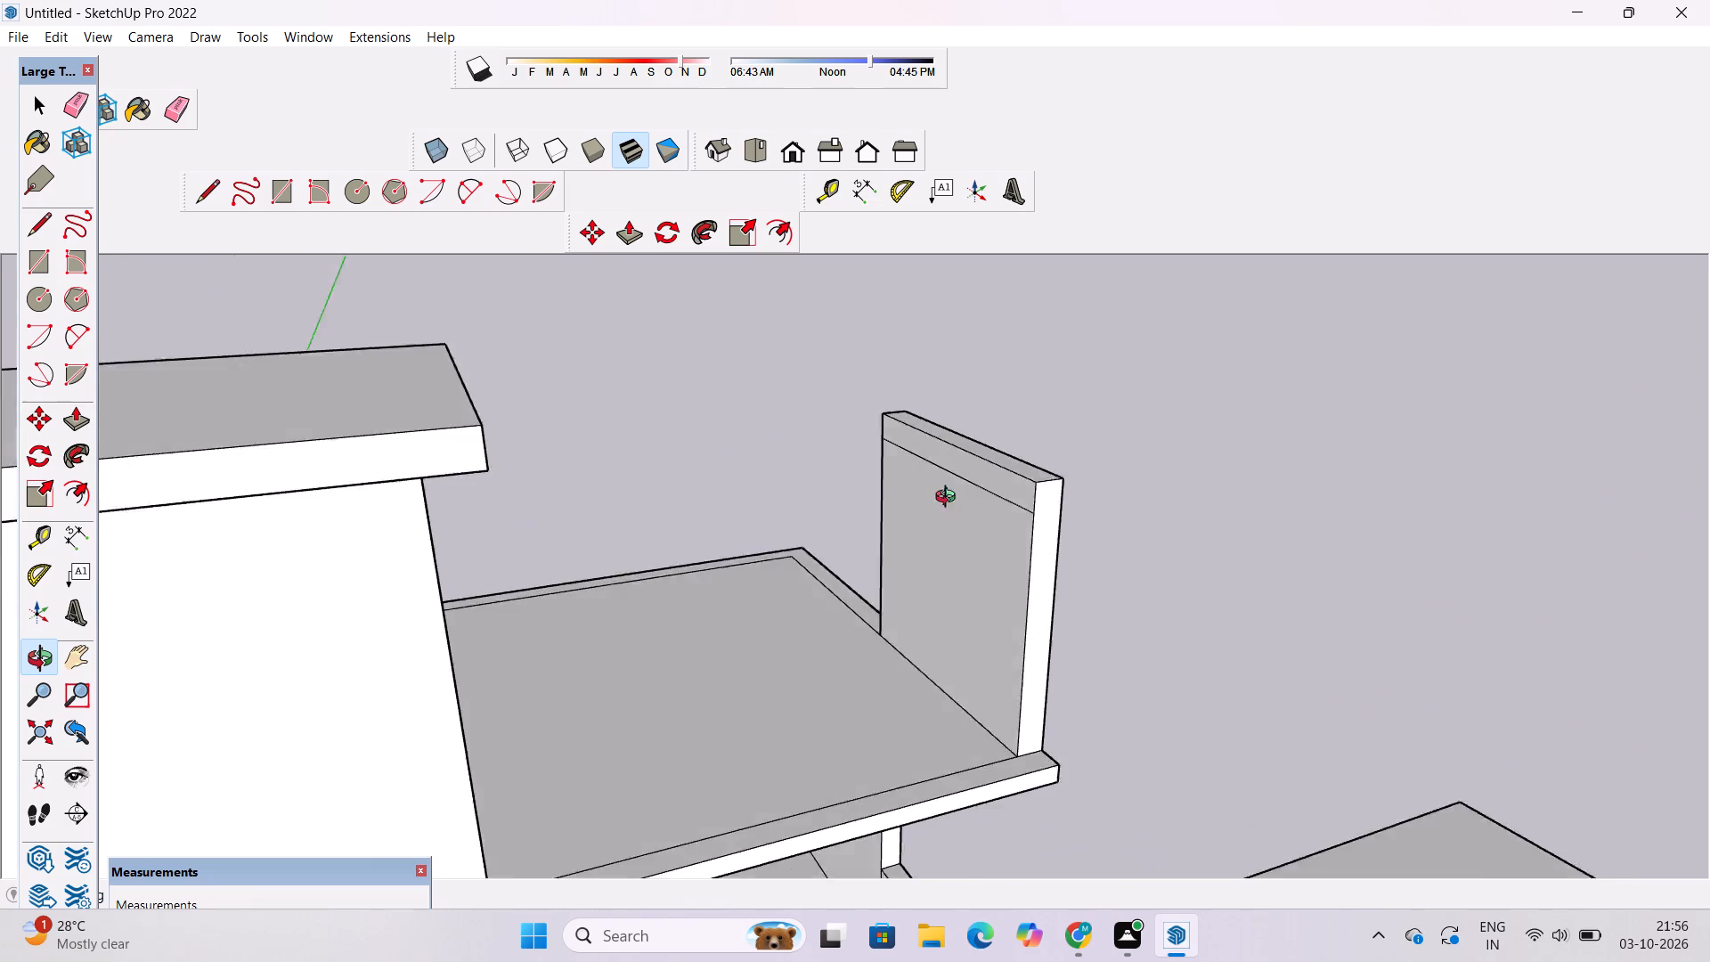
left_click_drag(949, 499, 892, 477)
left_click_drag(851, 468, 911, 469, "shift")
left_click_drag(931, 474, 916, 478)
left_click_drag(916, 478, 852, 461, "shift")
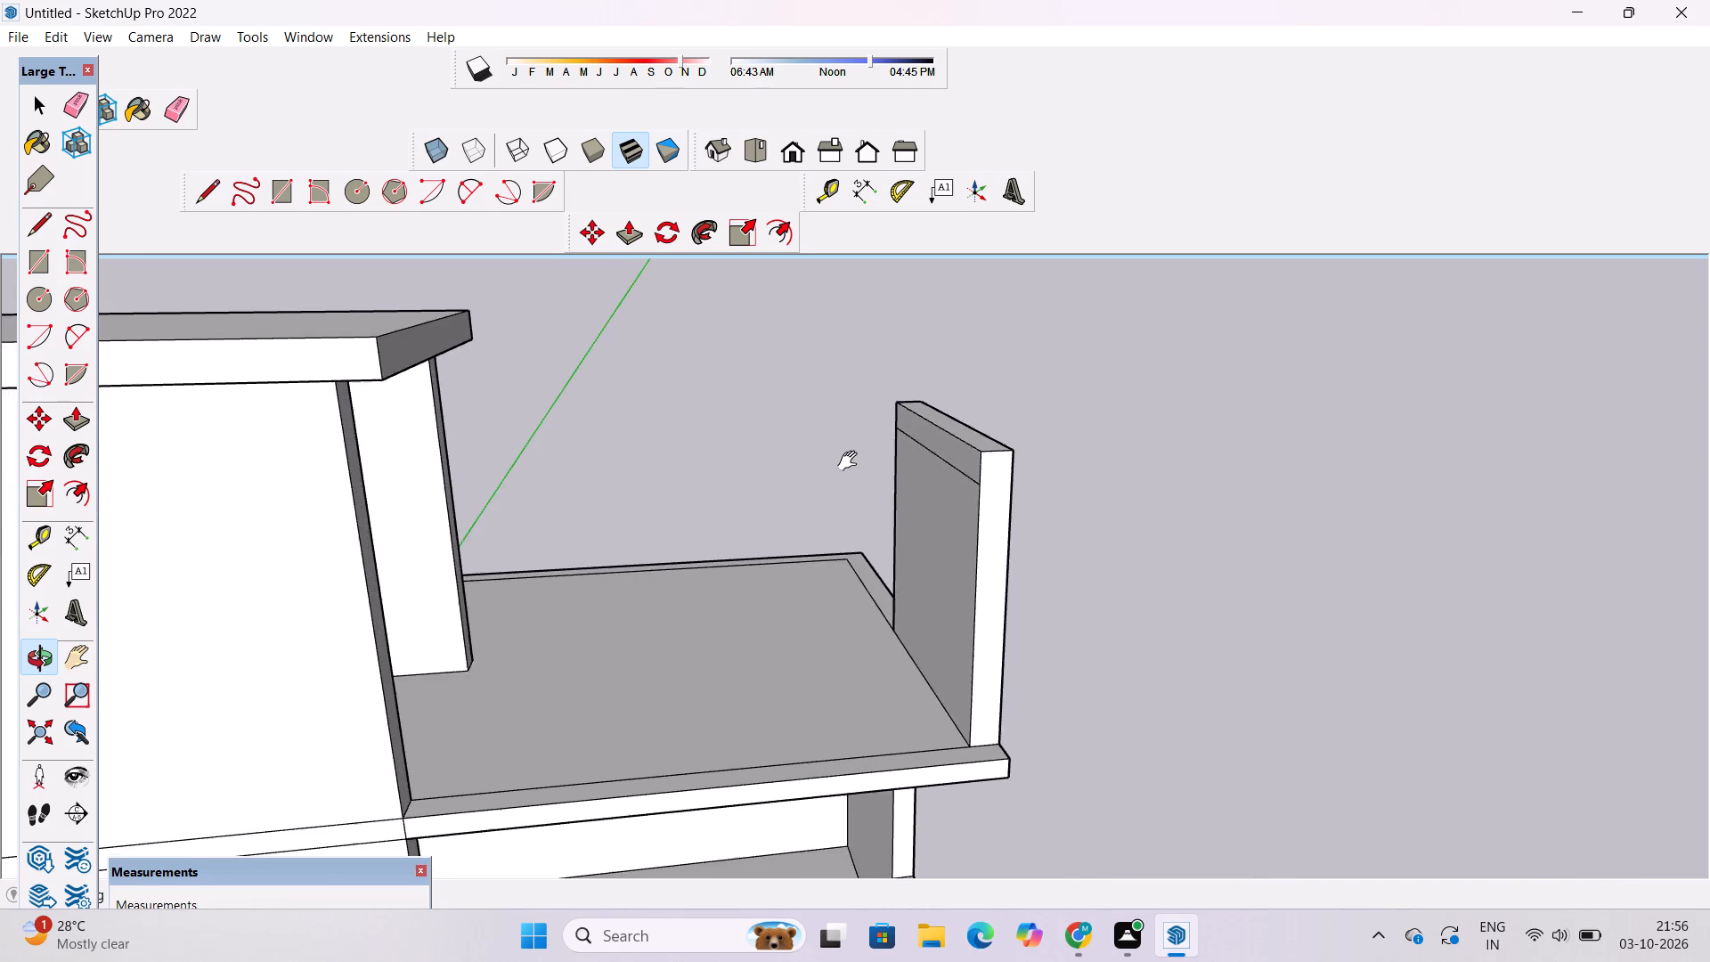
left_click_drag(851, 461, 927, 470, "shift")
left_click_drag(929, 470, 979, 480)
left_click_drag(979, 481, 928, 479, "shift")
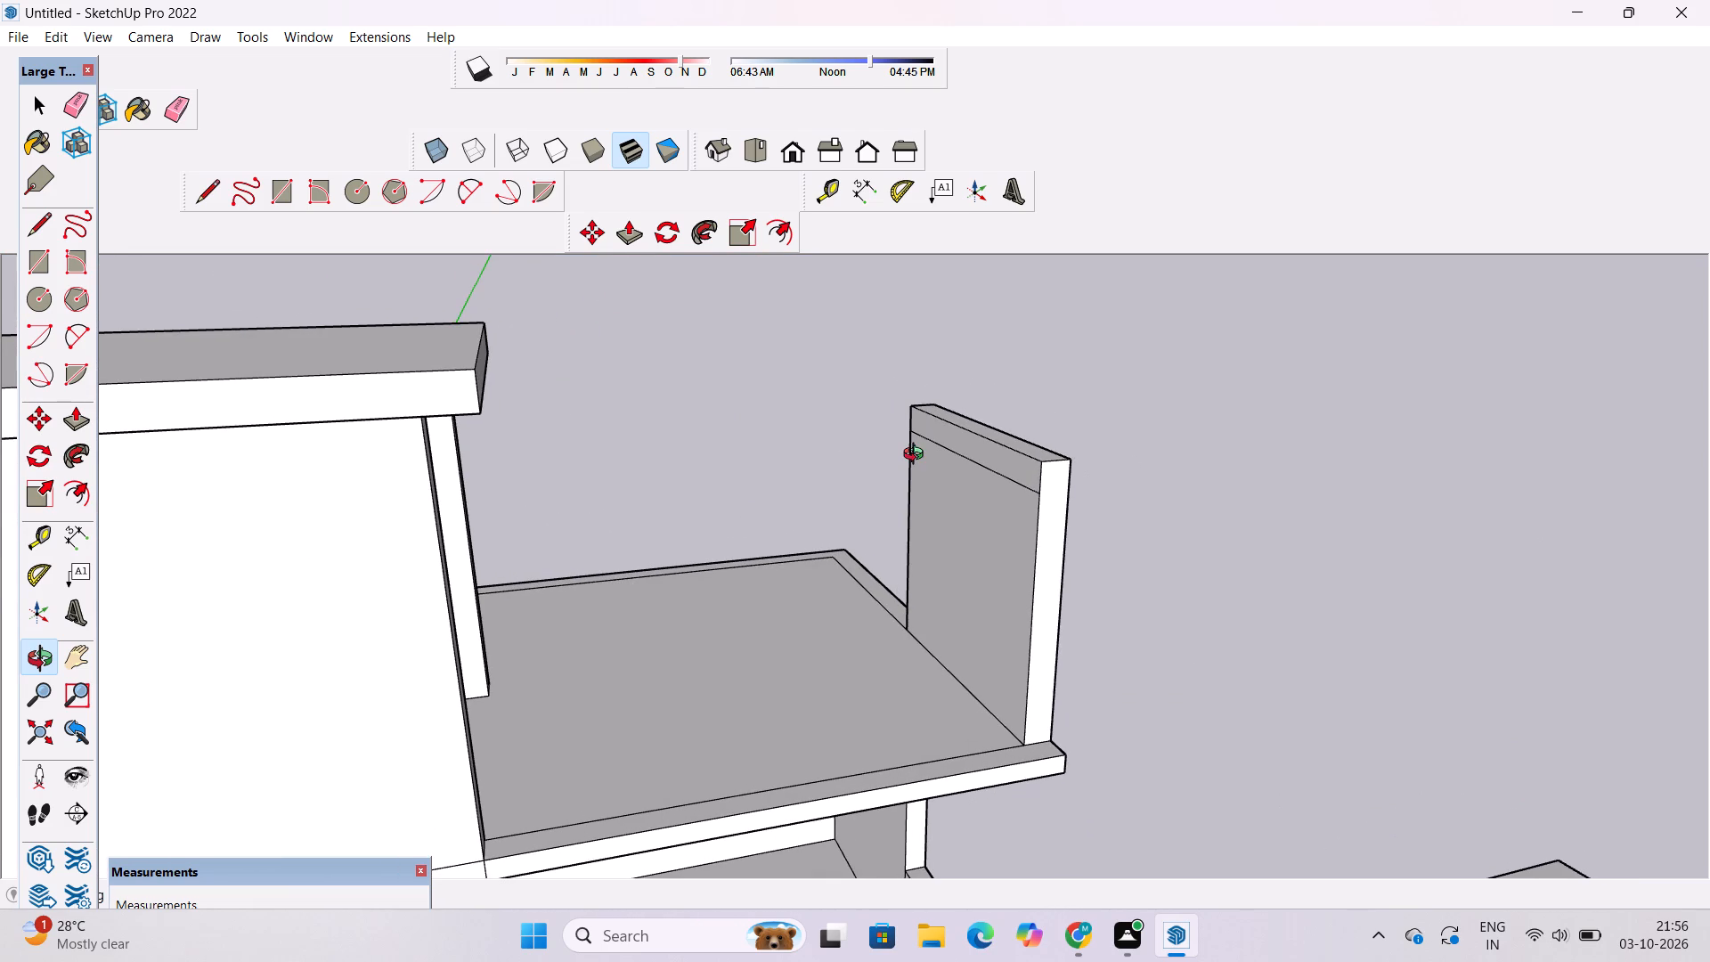
key("p")
scroll(938, 429, "down", 4)
scroll(981, 454, "up", 3)
left_click(986, 448)
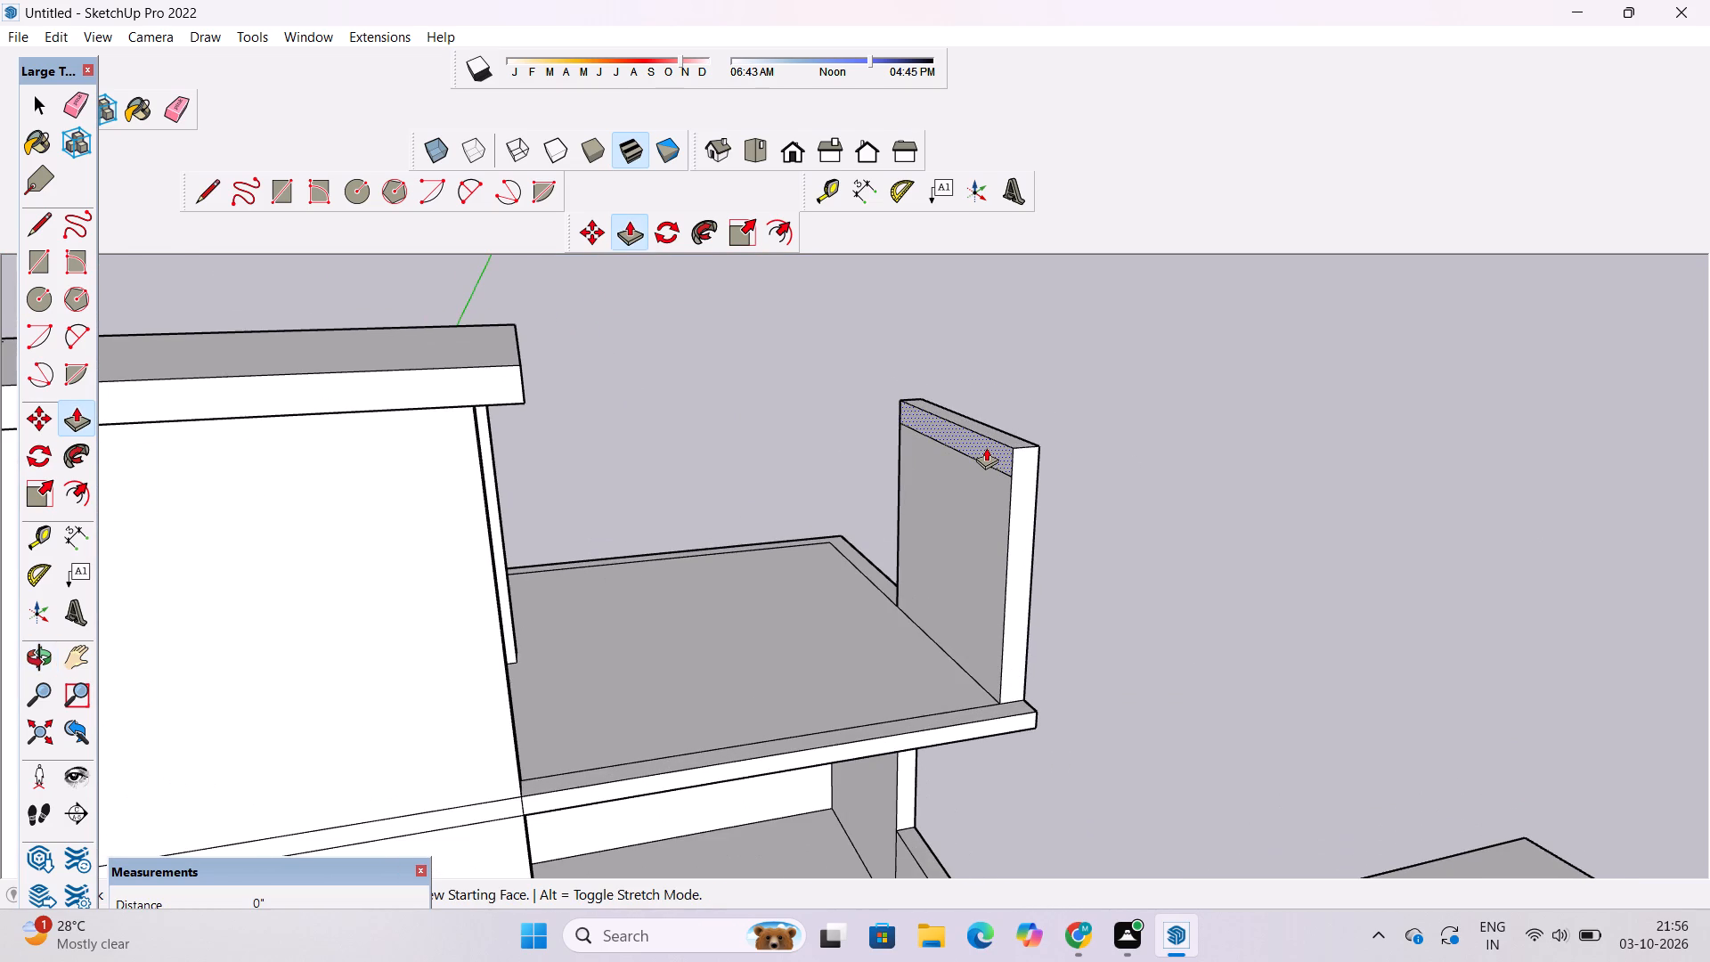
scroll(940, 451, "down", 4)
scroll(846, 451, "up", 1)
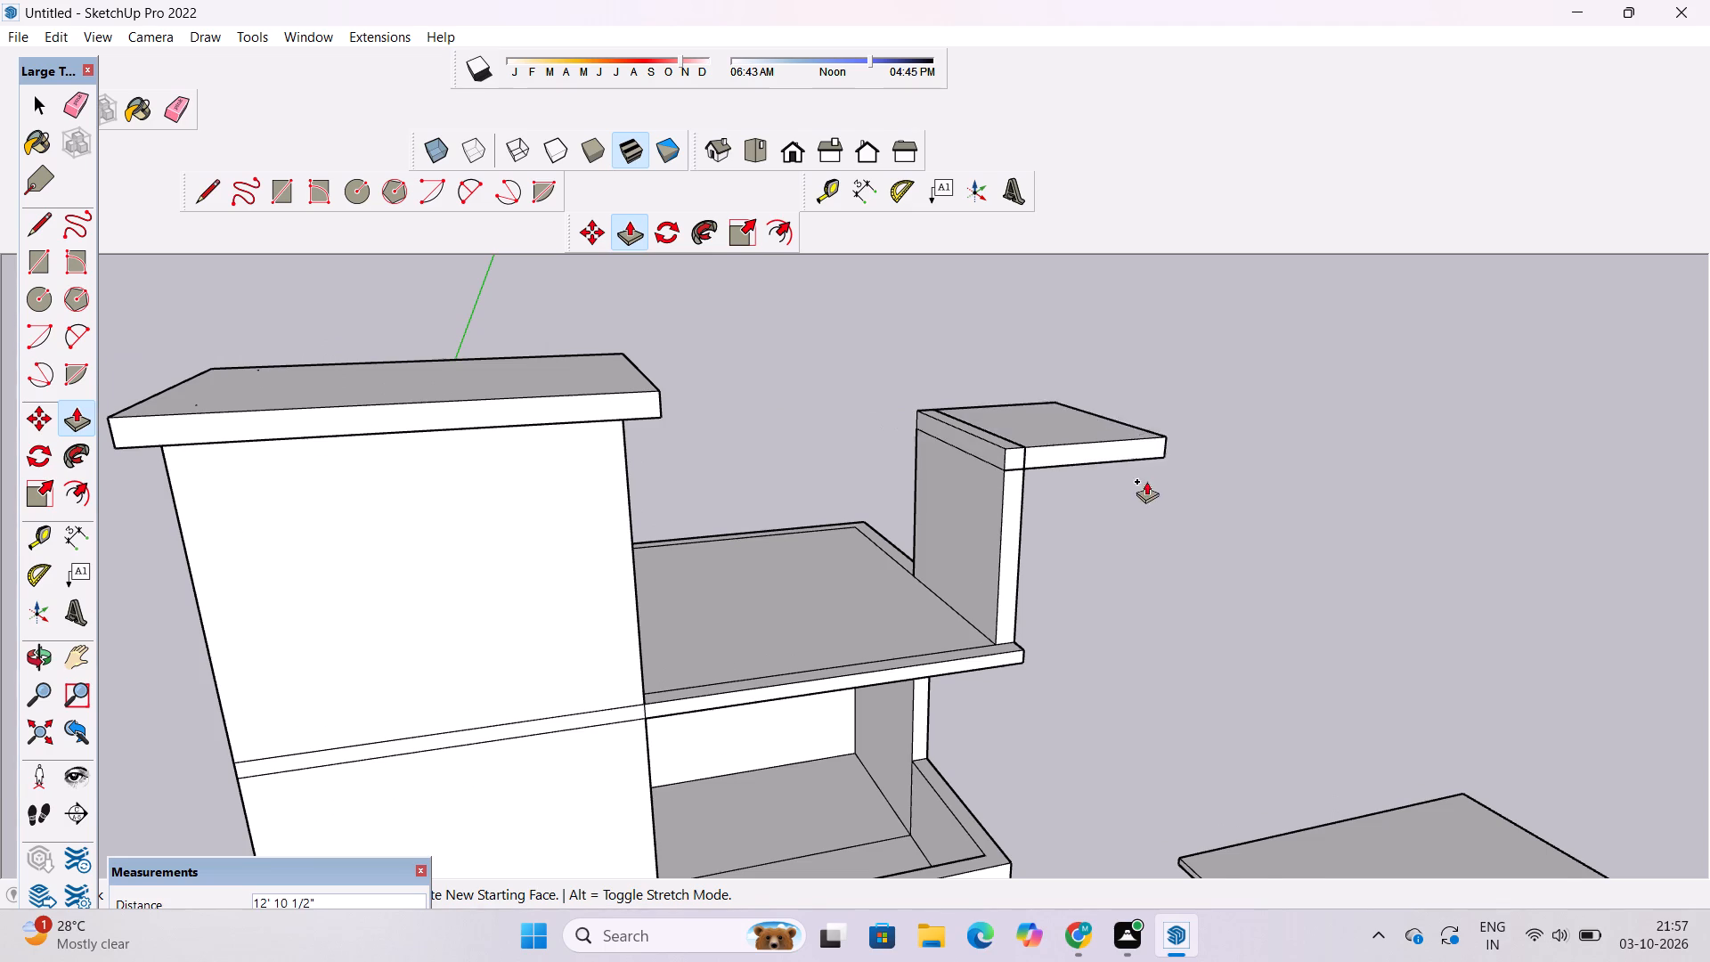
scroll(1146, 481, "down", 9)
scroll(1109, 503, "up", 5)
scroll(1453, 270, "down", 3)
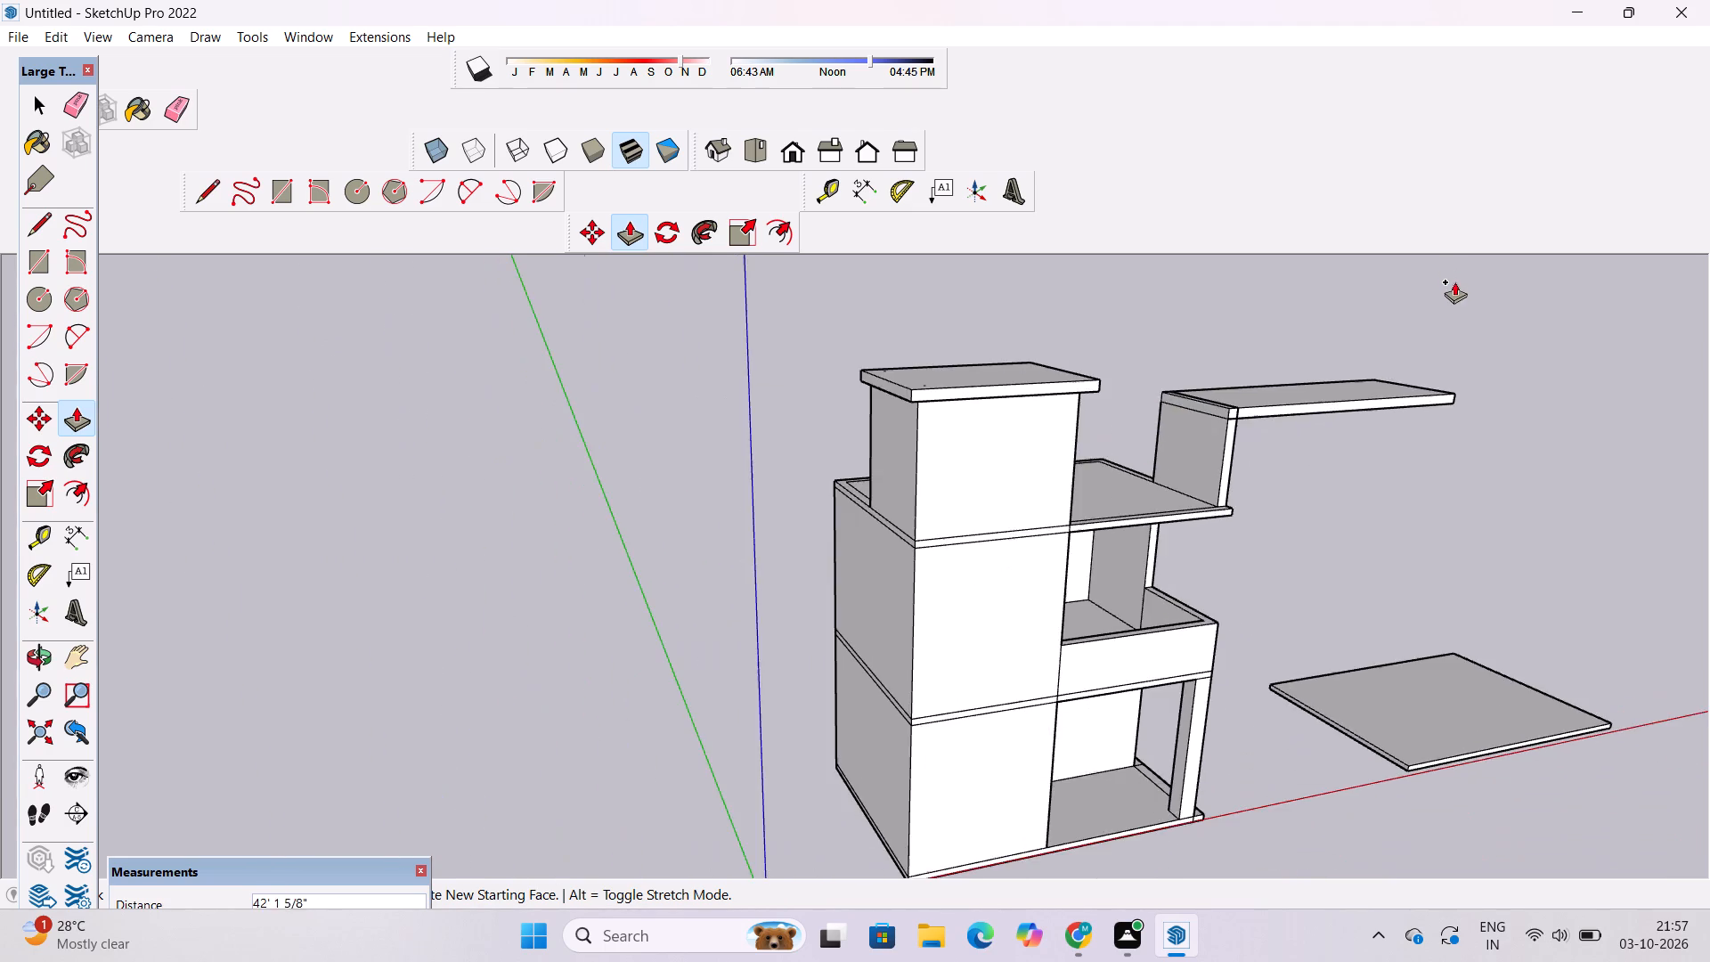
scroll(1454, 281, "down", 6)
scroll(1308, 417, "up", 12)
scroll(1300, 420, "down", 7)
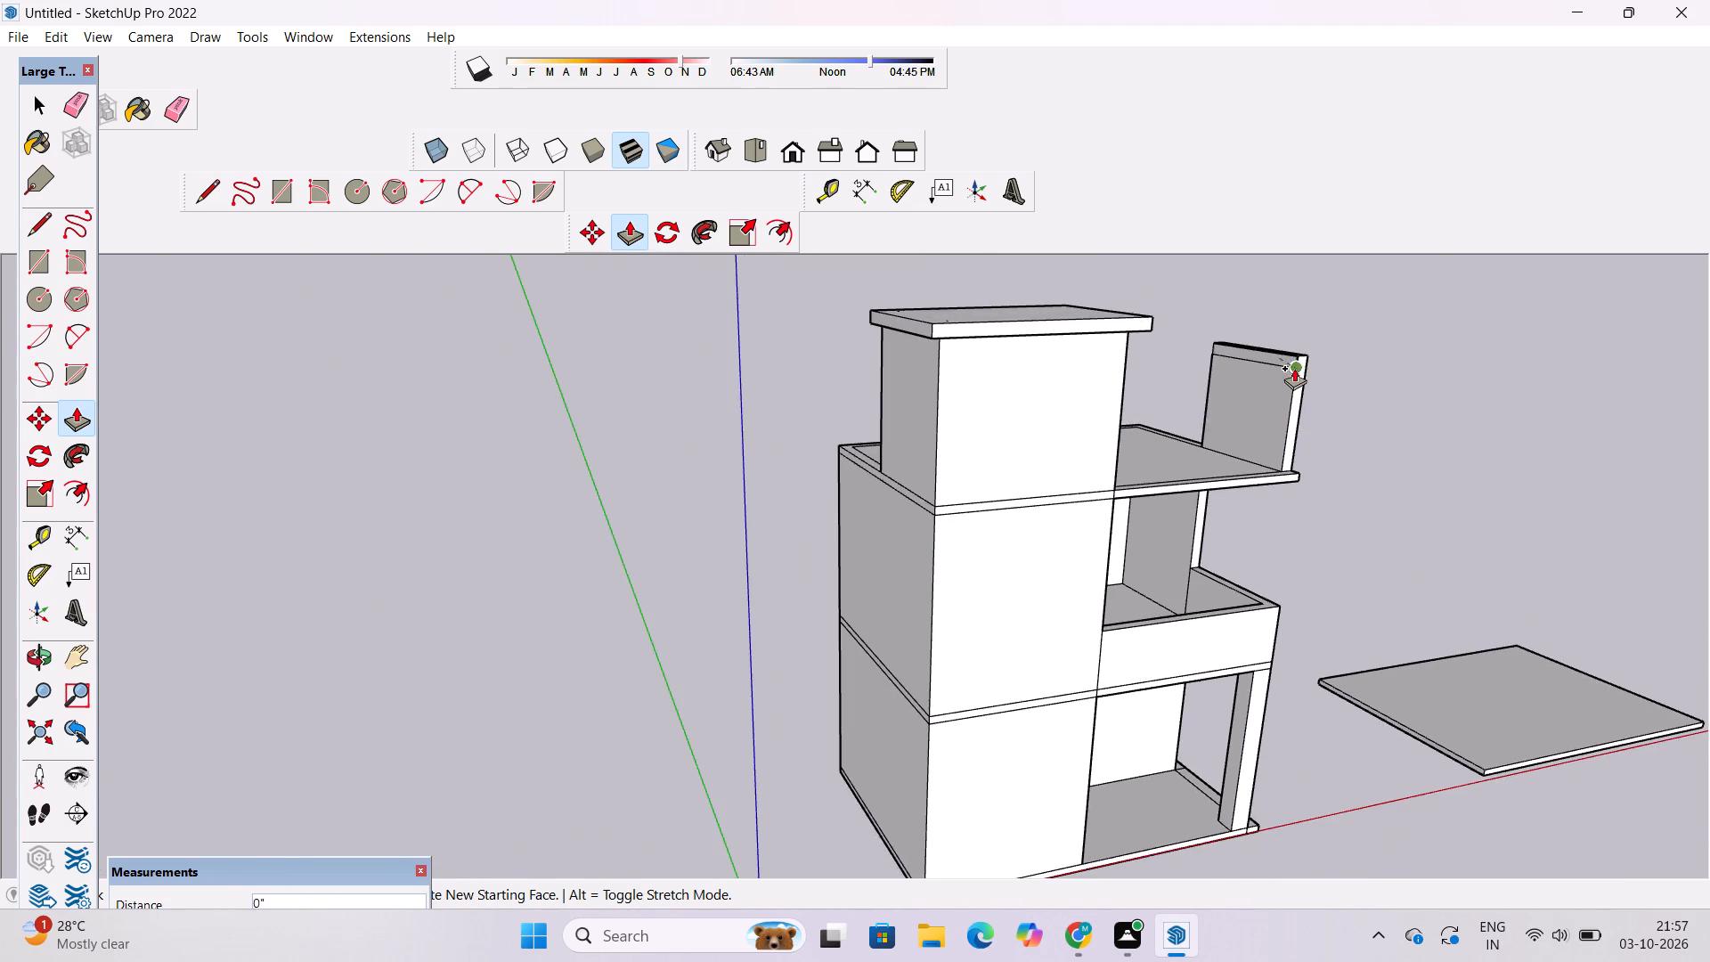
scroll(1285, 354, "up", 6)
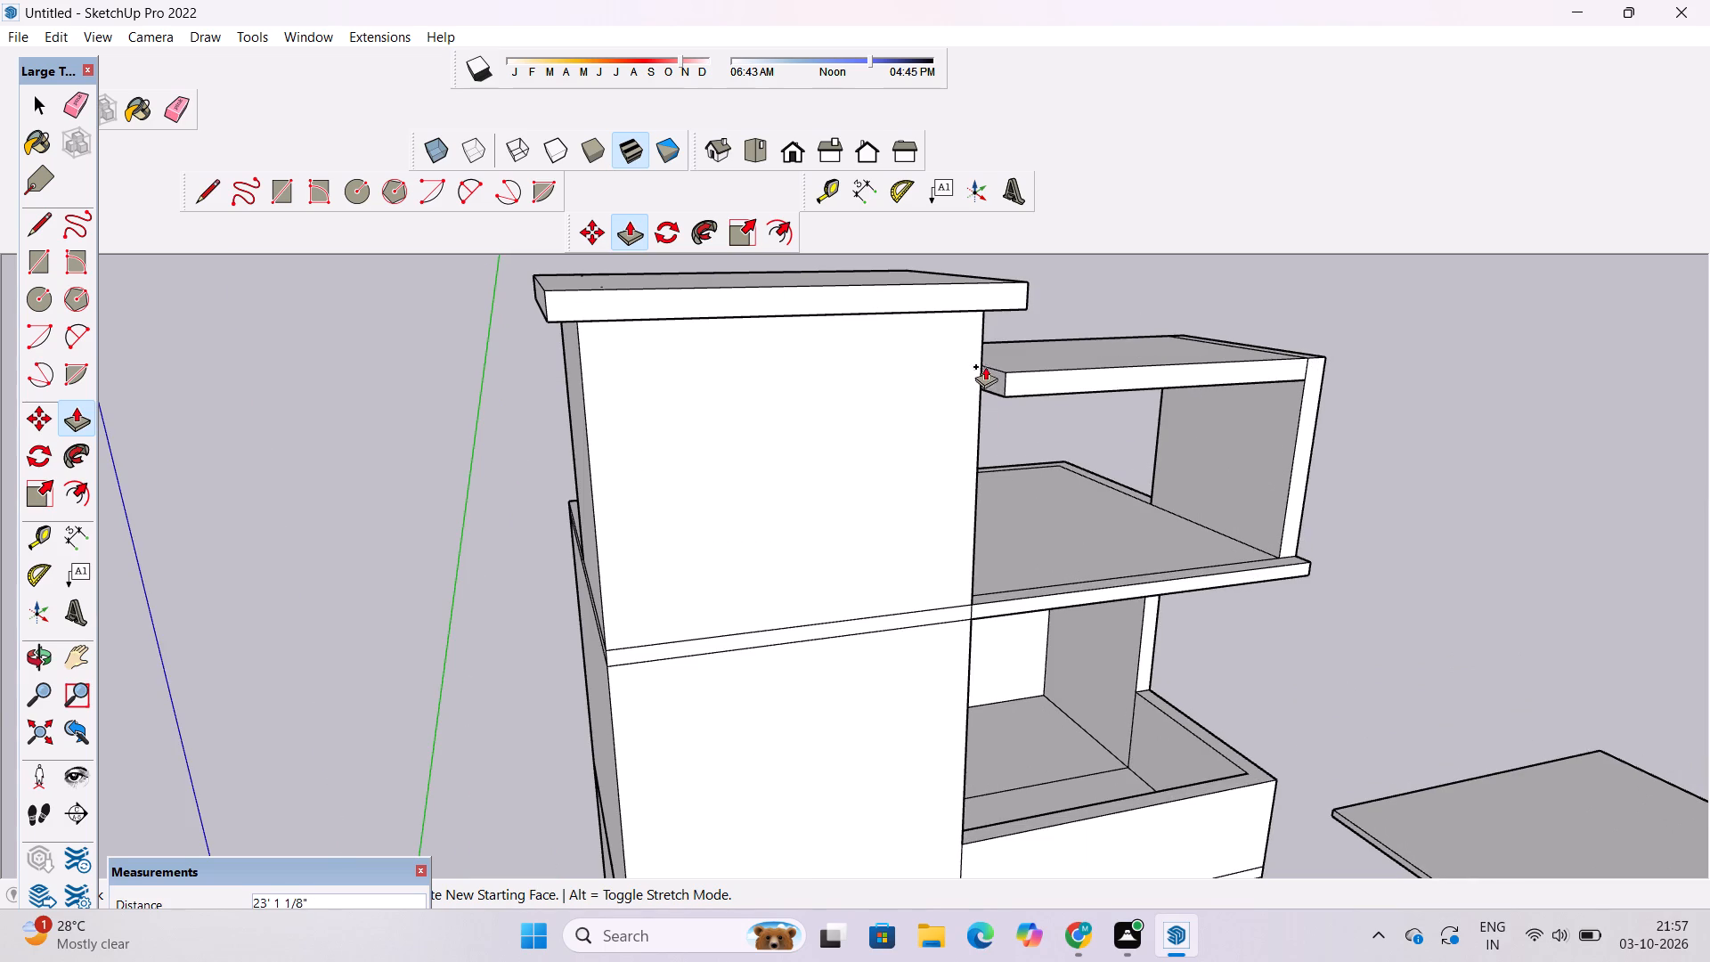
left_click(983, 356)
Examine the slab spanning between the roof room and the outer side wall from several angles.
scroll(1440, 961, "down", 3)
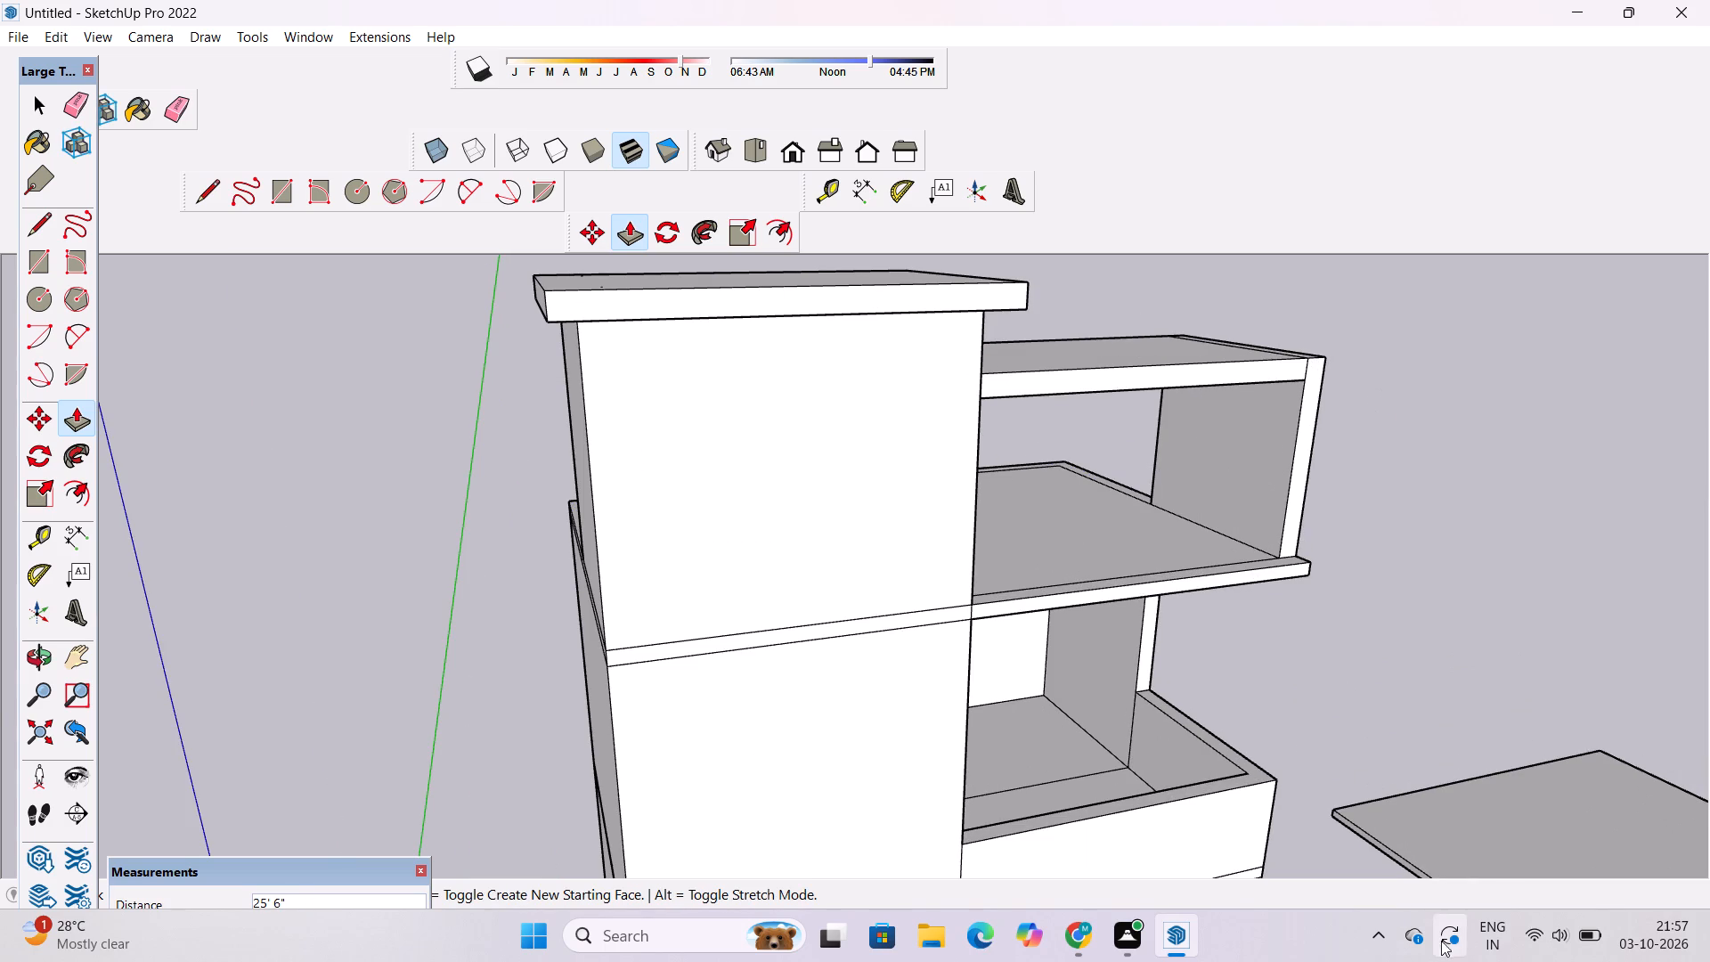
scroll(1441, 941, "down", 1)
scroll(1430, 825, "up", 1)
key("o")
scroll(1255, 642, "up", 5)
left_click_drag(1301, 632, 1206, 632)
scroll(1206, 632, "down", 6)
left_click_drag(1213, 632, 1352, 687, "shift")
left_click_drag(1352, 682, 1242, 689)
scroll(1238, 675, "down", 7)
left_click_drag(1206, 641, 1140, 680, "shift")
scroll(1074, 520, "up", 2)
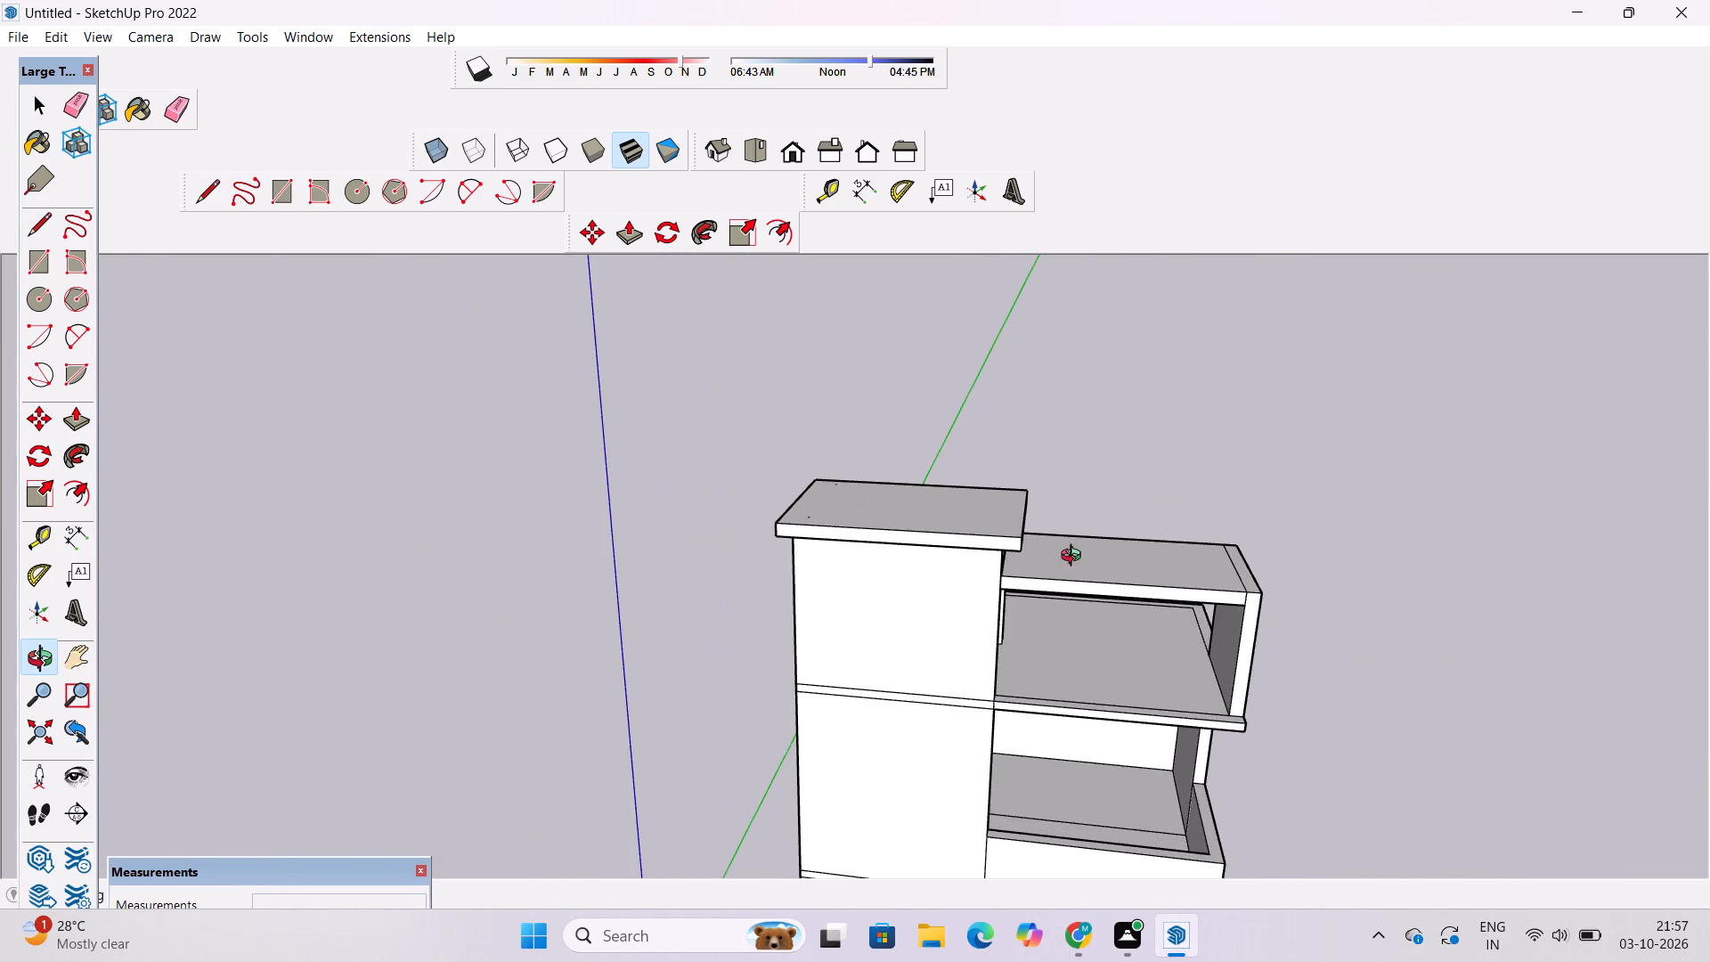
scroll(1075, 558, "up", 3)
scroll(1072, 571, "down", 4)
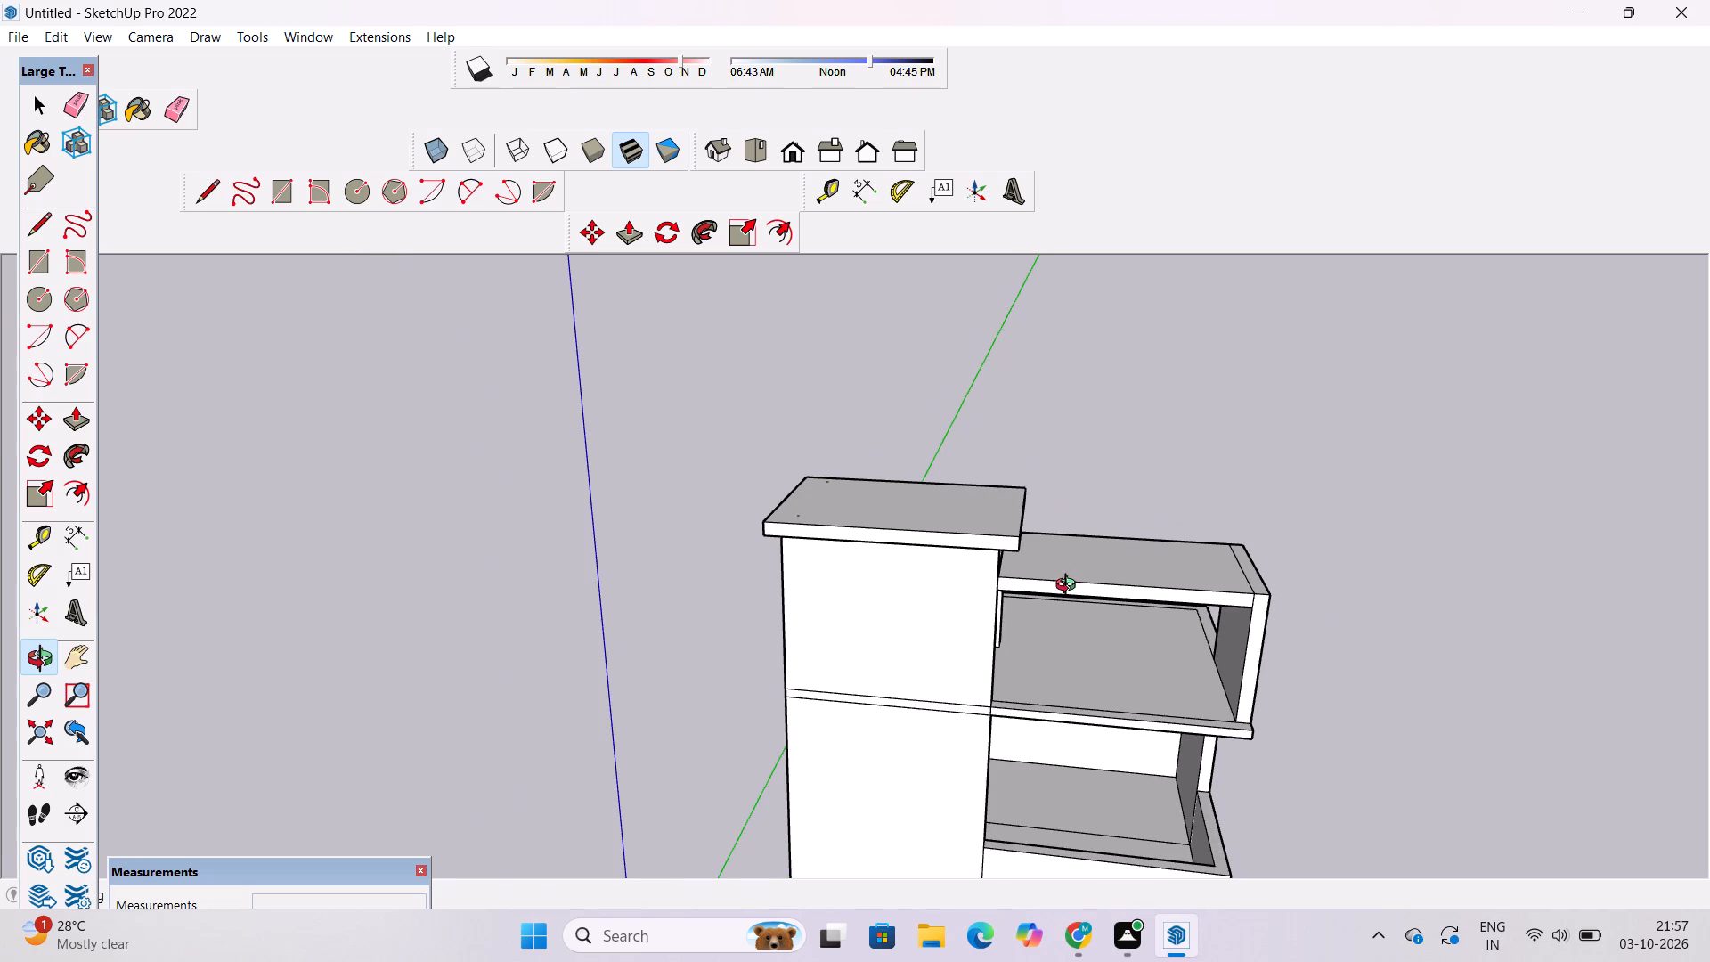
scroll(1070, 587, "down", 2)
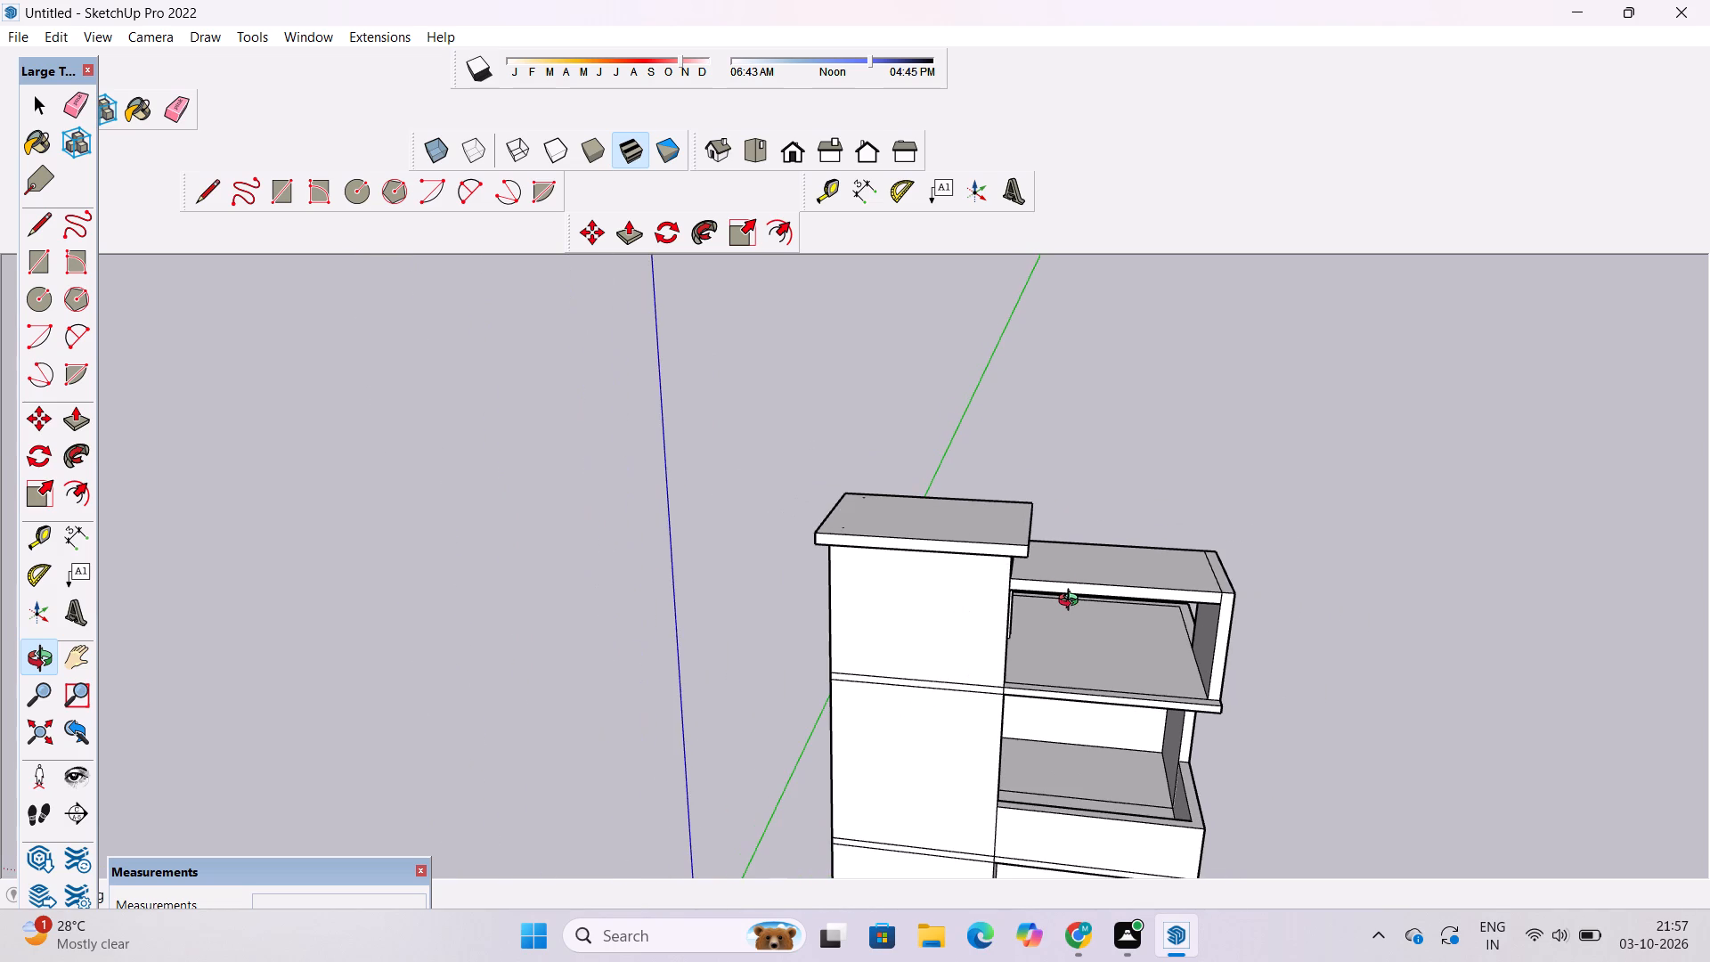
scroll(1072, 602, "up", 3)
scroll(1072, 602, "down", 3)
left_click_drag(1087, 595, 1095, 624, "shift")
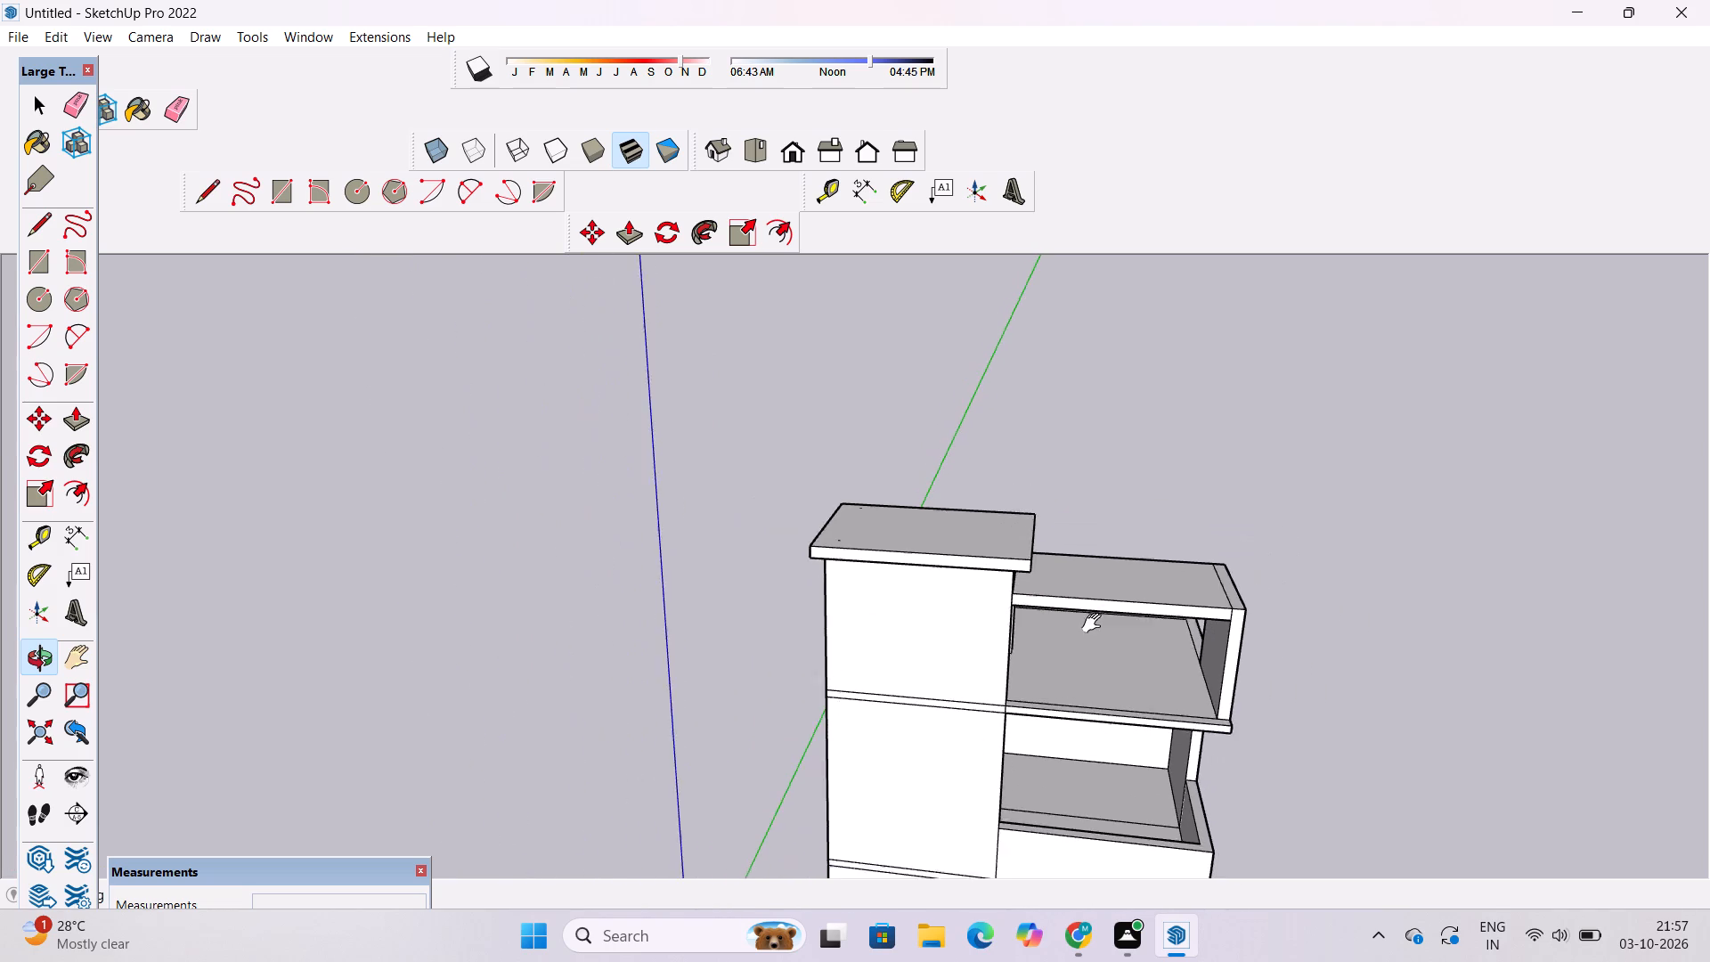
left_click_drag(1095, 624, 1096, 631, "shift")
scroll(1096, 644, "up", 3)
left_click_drag(1101, 644, 928, 607)
left_click_drag(875, 638, 1031, 619)
left_click_drag(1044, 613, 1034, 616)
scroll(1034, 616, "up", 2)
left_click_drag(1034, 616, 1015, 640, "shift")
scroll(1010, 638, "down", 3)
left_click_drag(1004, 623, 997, 569, "shift")
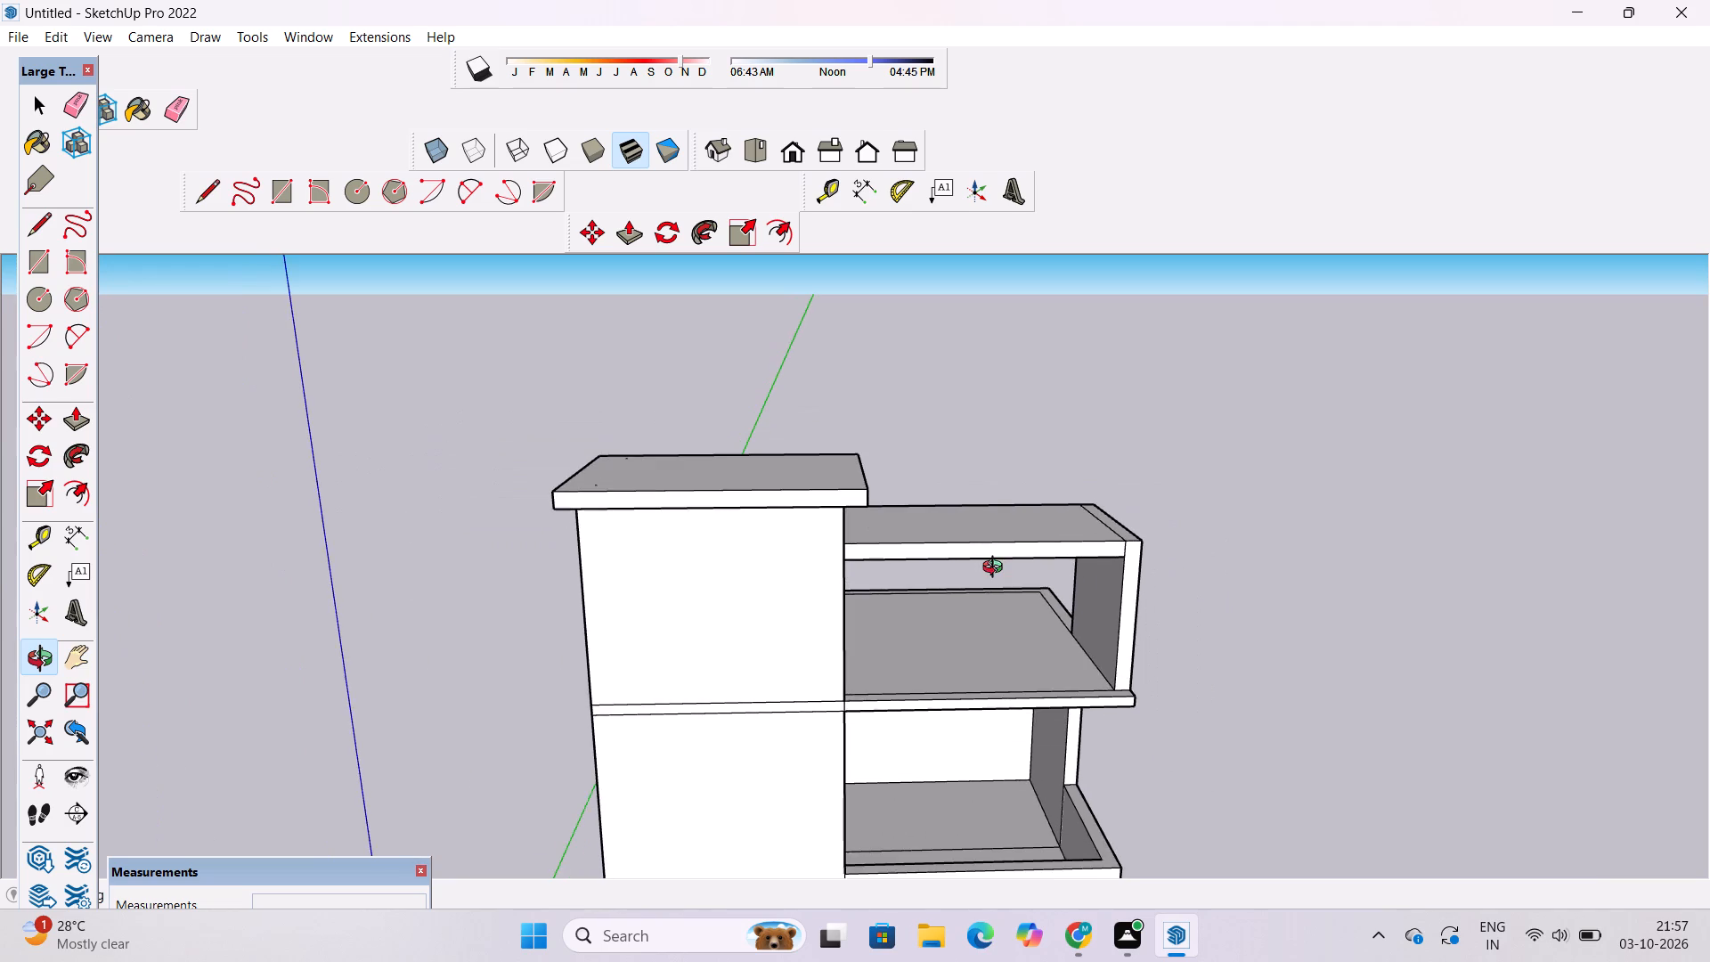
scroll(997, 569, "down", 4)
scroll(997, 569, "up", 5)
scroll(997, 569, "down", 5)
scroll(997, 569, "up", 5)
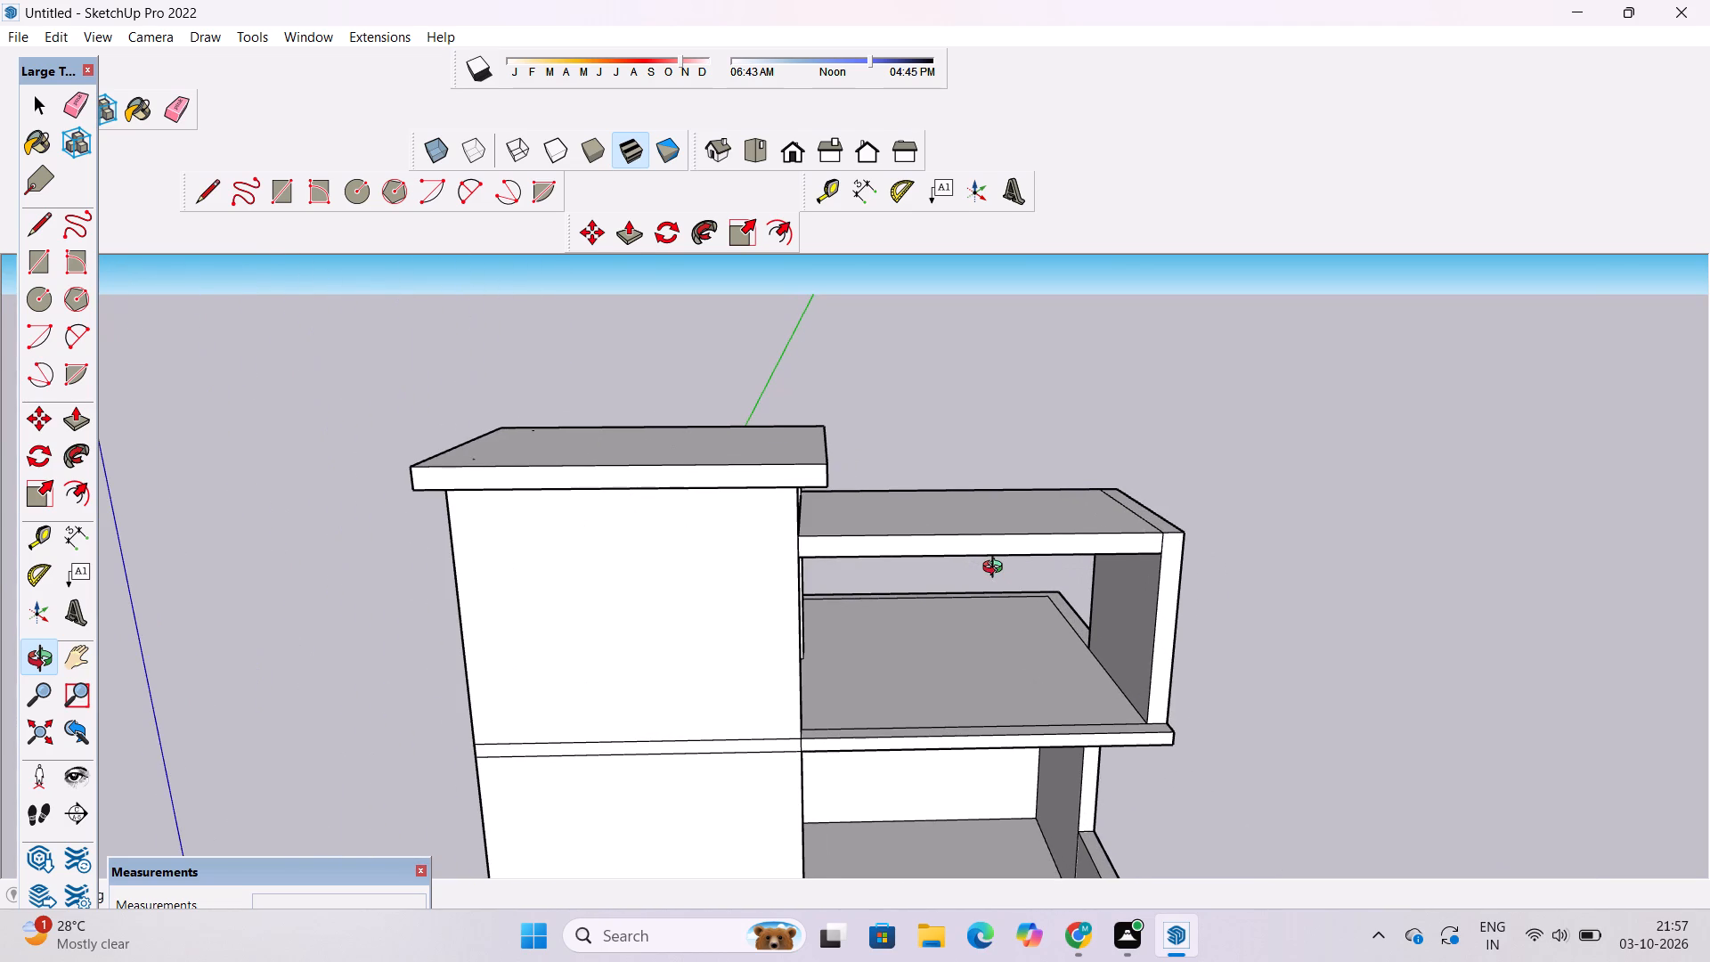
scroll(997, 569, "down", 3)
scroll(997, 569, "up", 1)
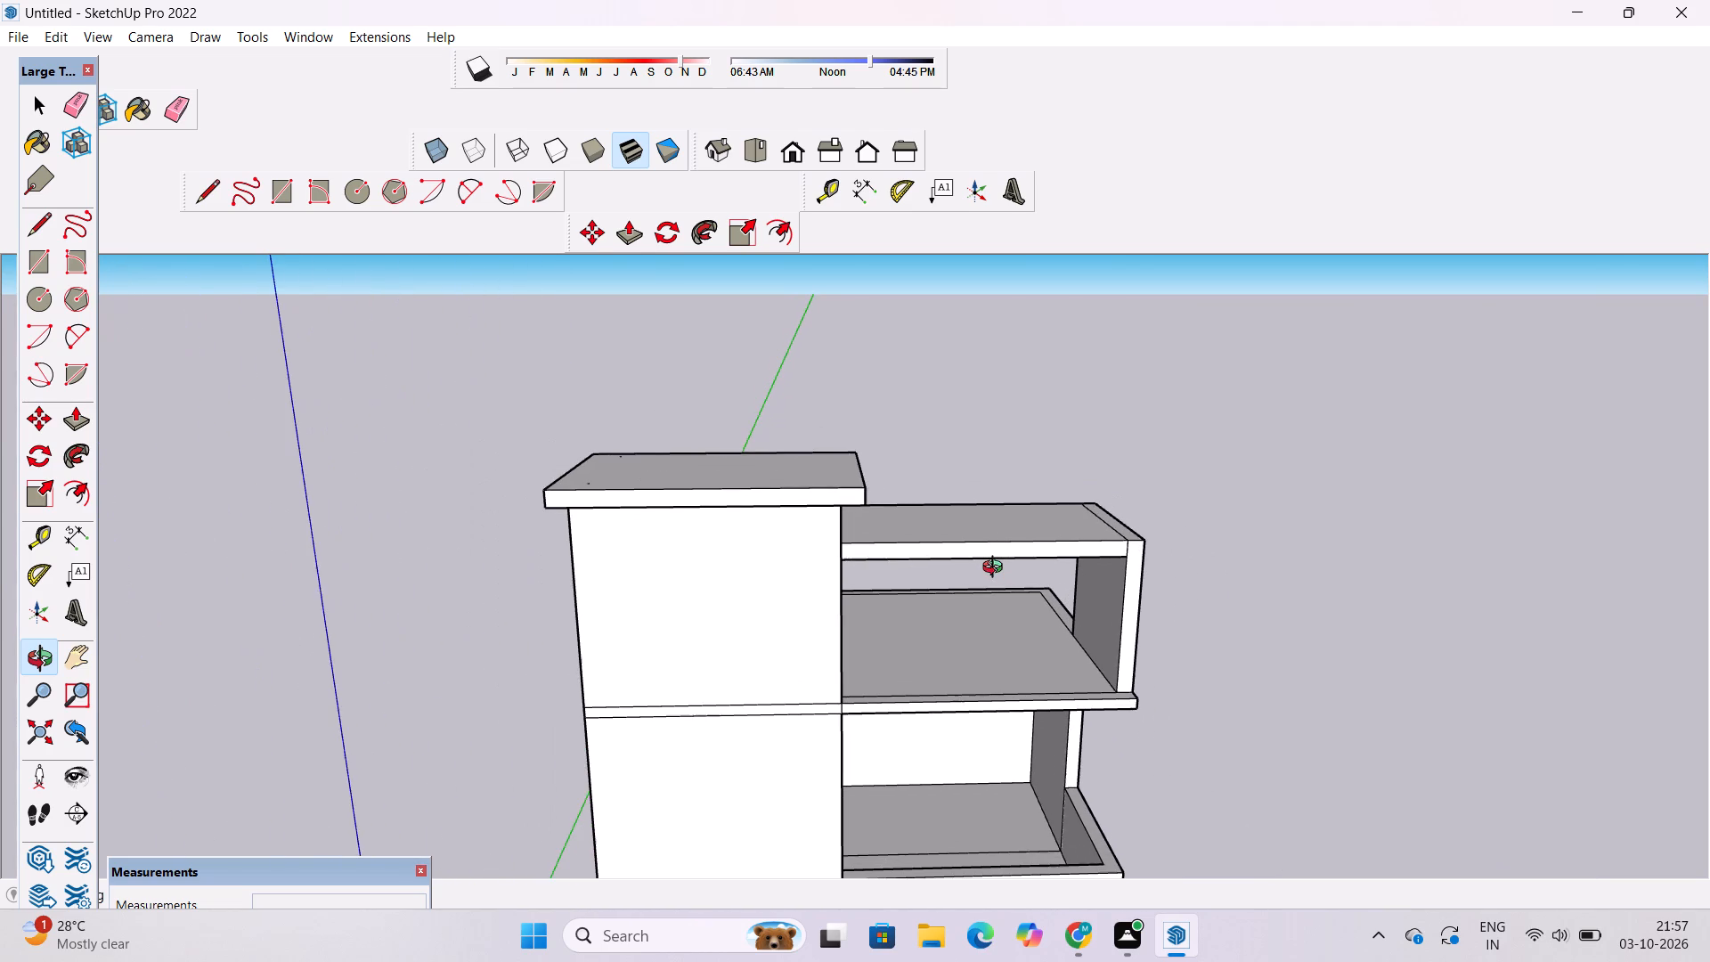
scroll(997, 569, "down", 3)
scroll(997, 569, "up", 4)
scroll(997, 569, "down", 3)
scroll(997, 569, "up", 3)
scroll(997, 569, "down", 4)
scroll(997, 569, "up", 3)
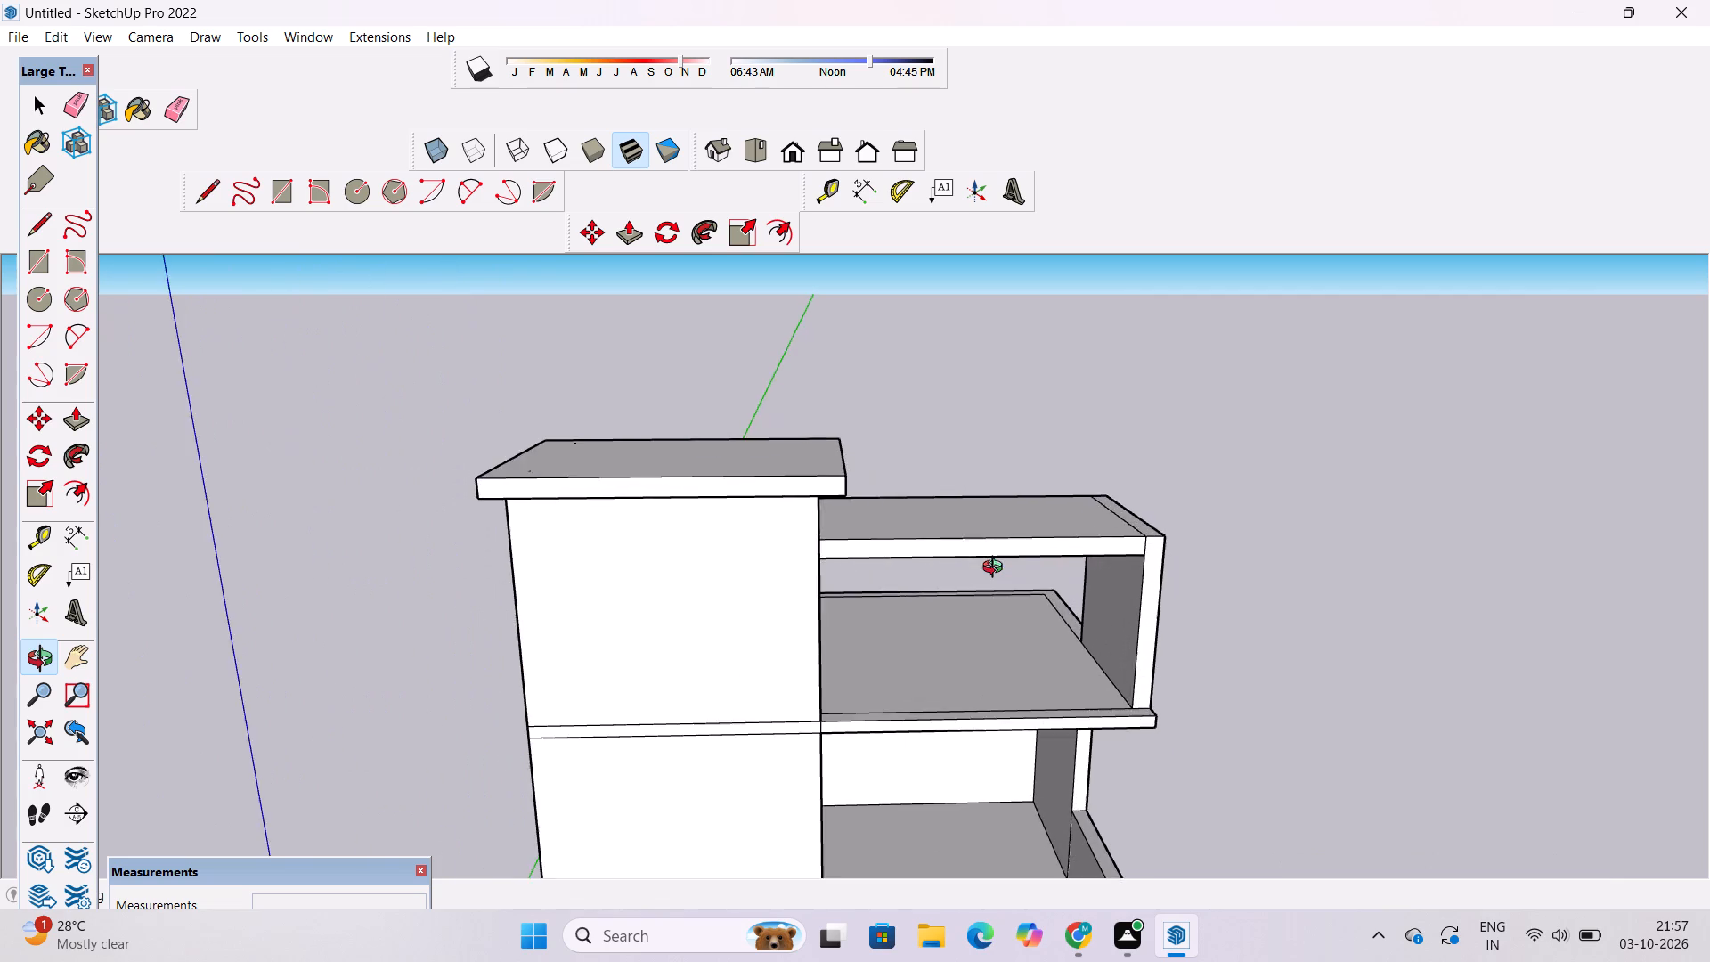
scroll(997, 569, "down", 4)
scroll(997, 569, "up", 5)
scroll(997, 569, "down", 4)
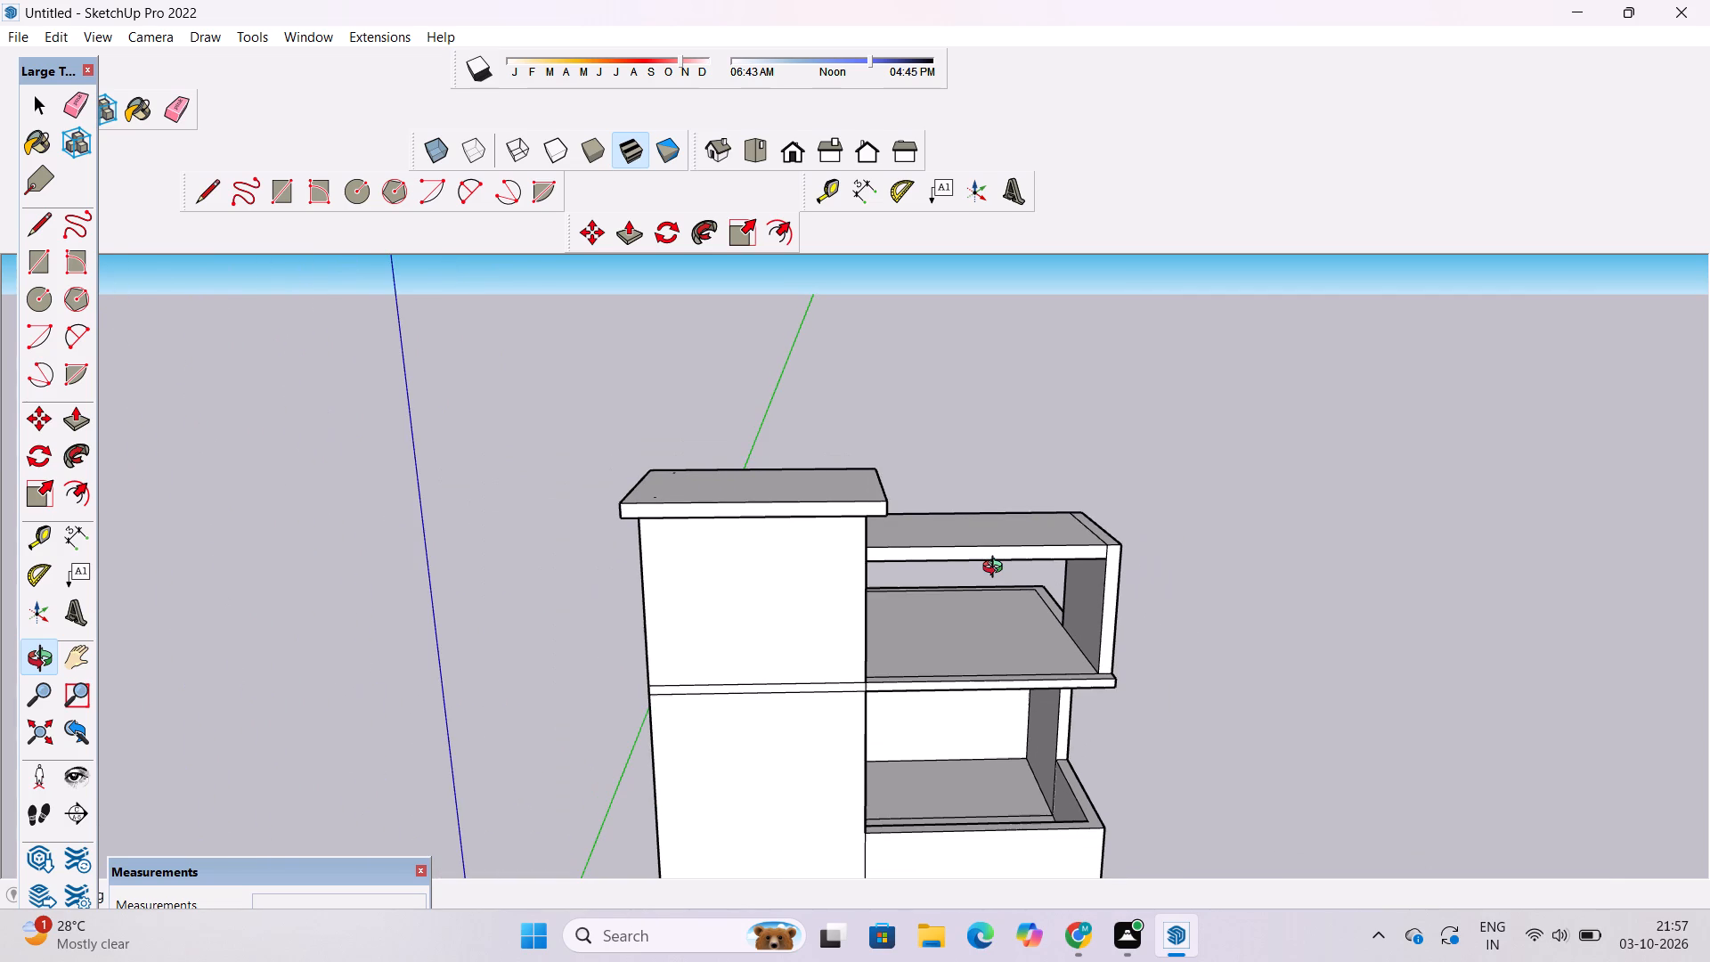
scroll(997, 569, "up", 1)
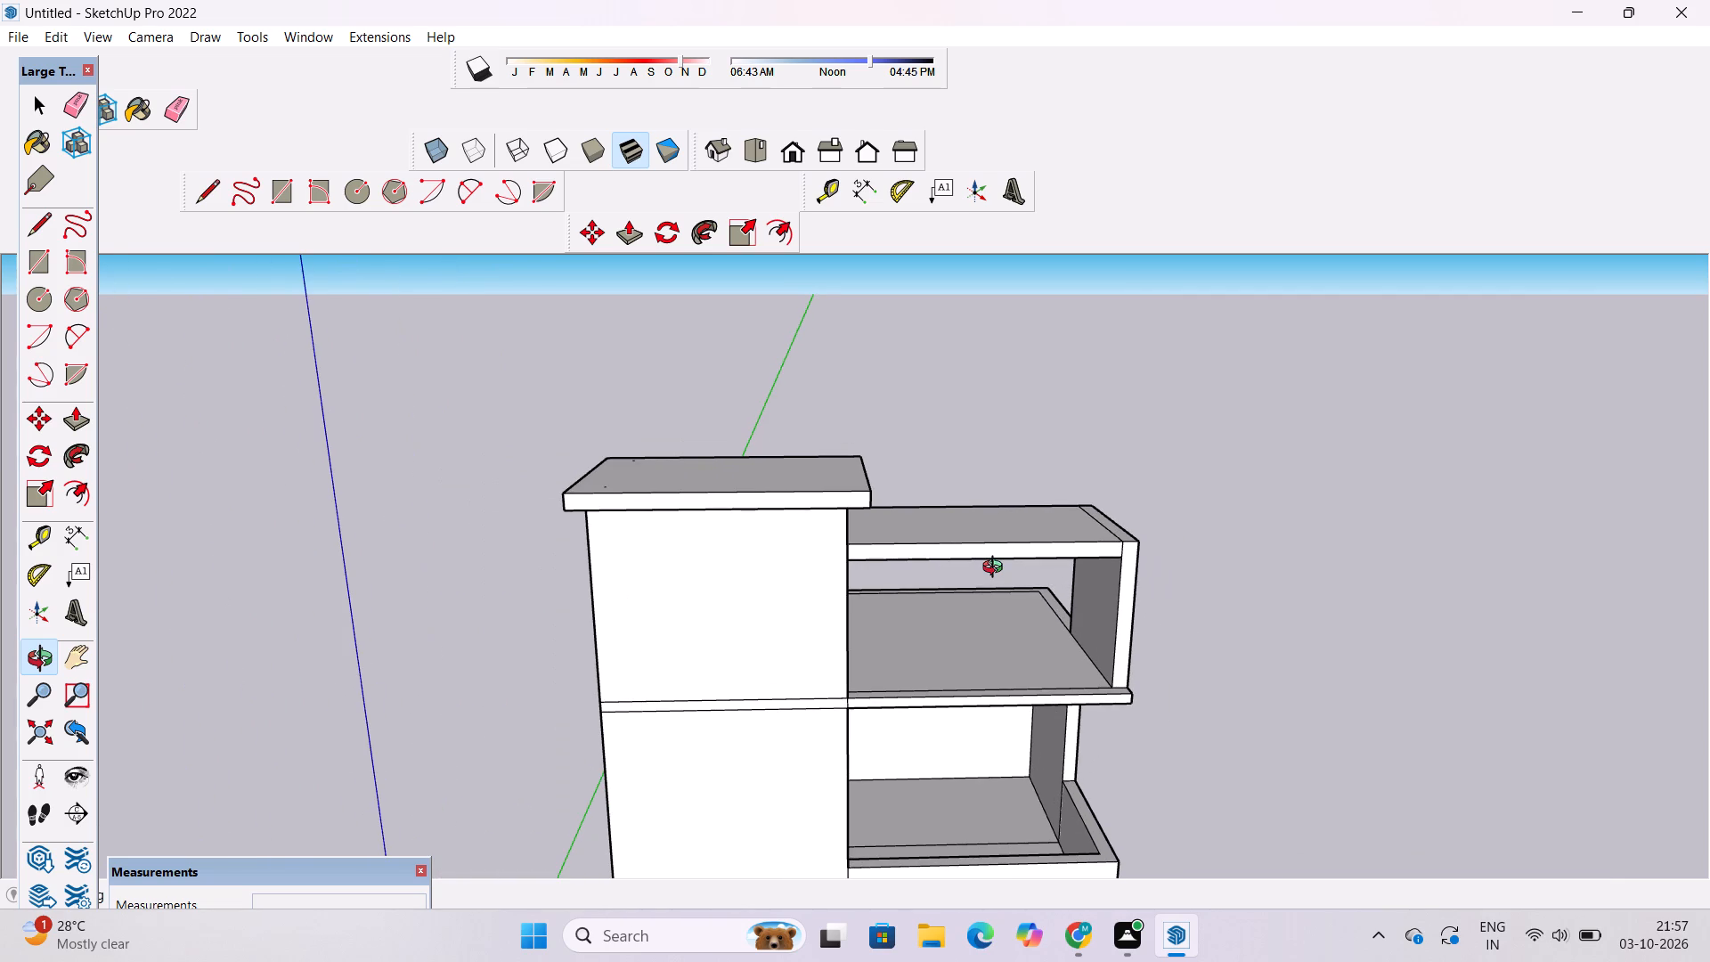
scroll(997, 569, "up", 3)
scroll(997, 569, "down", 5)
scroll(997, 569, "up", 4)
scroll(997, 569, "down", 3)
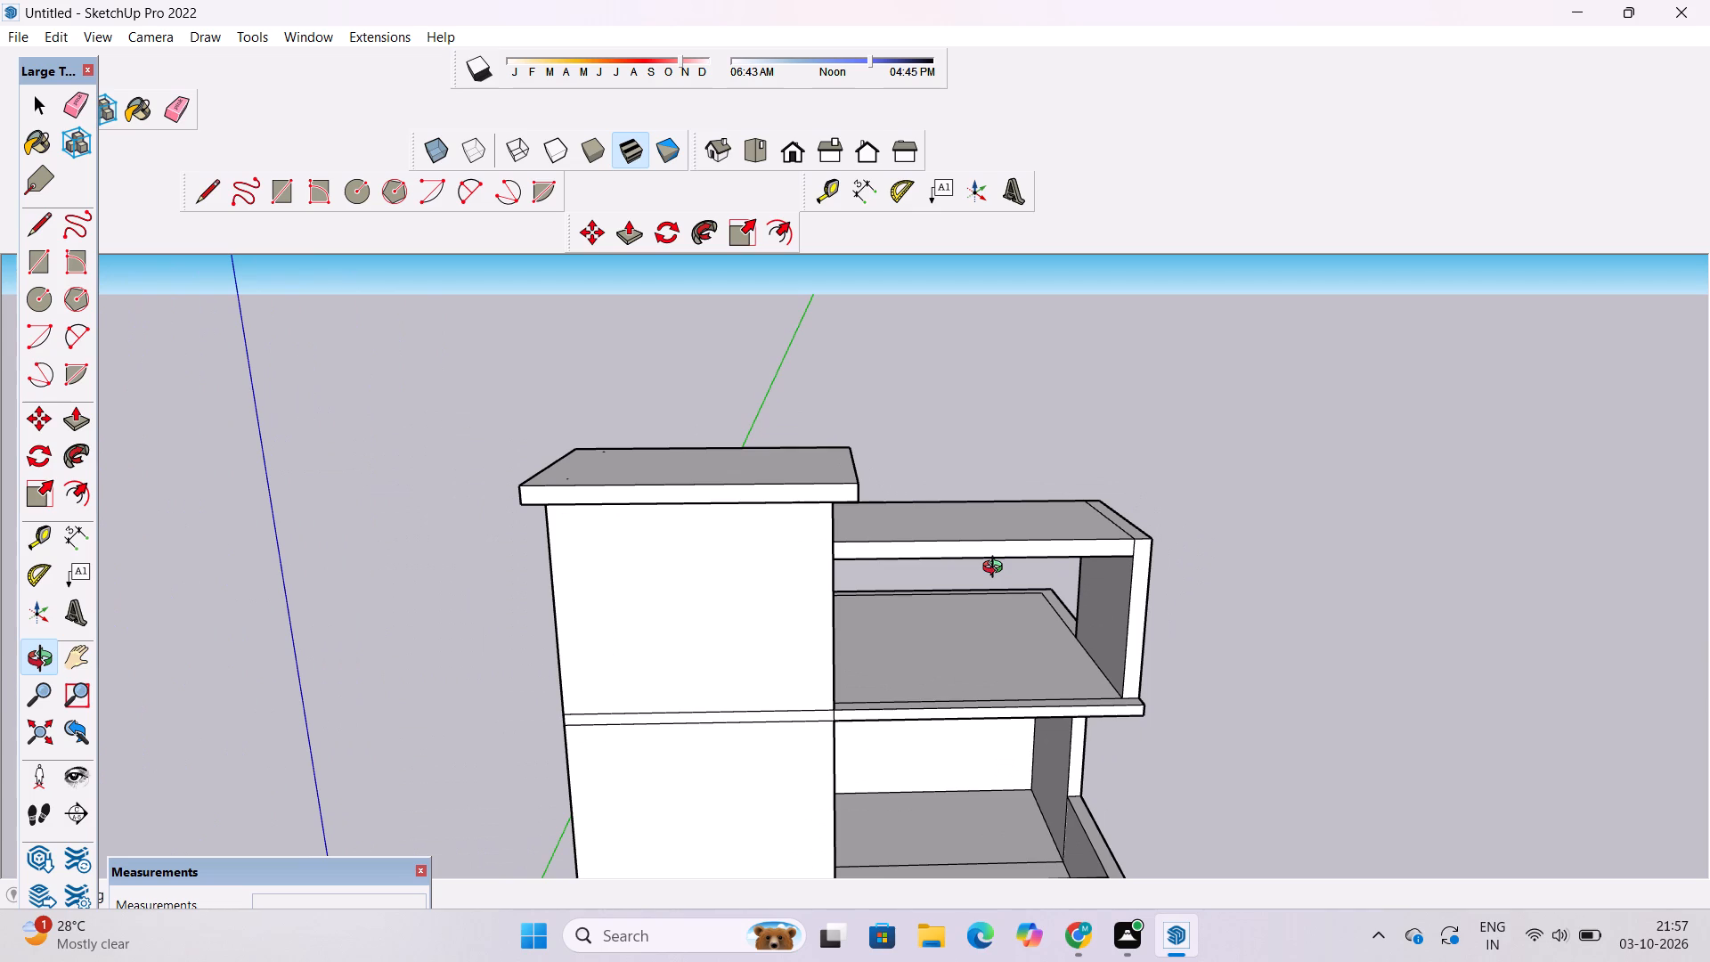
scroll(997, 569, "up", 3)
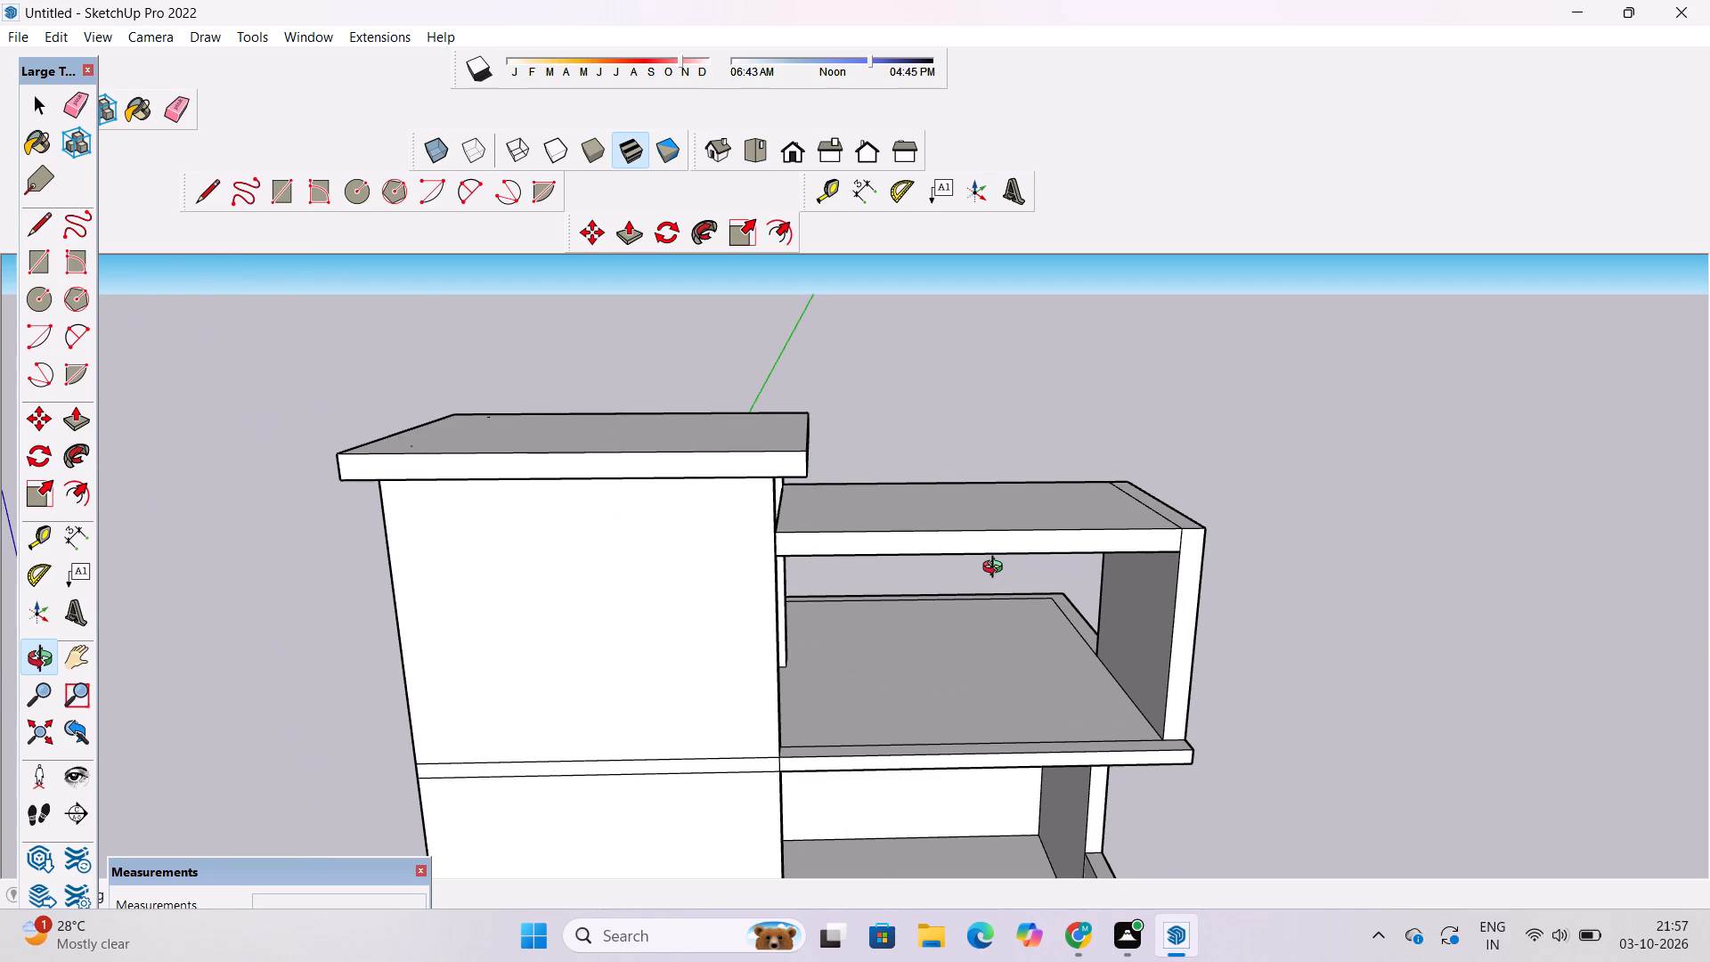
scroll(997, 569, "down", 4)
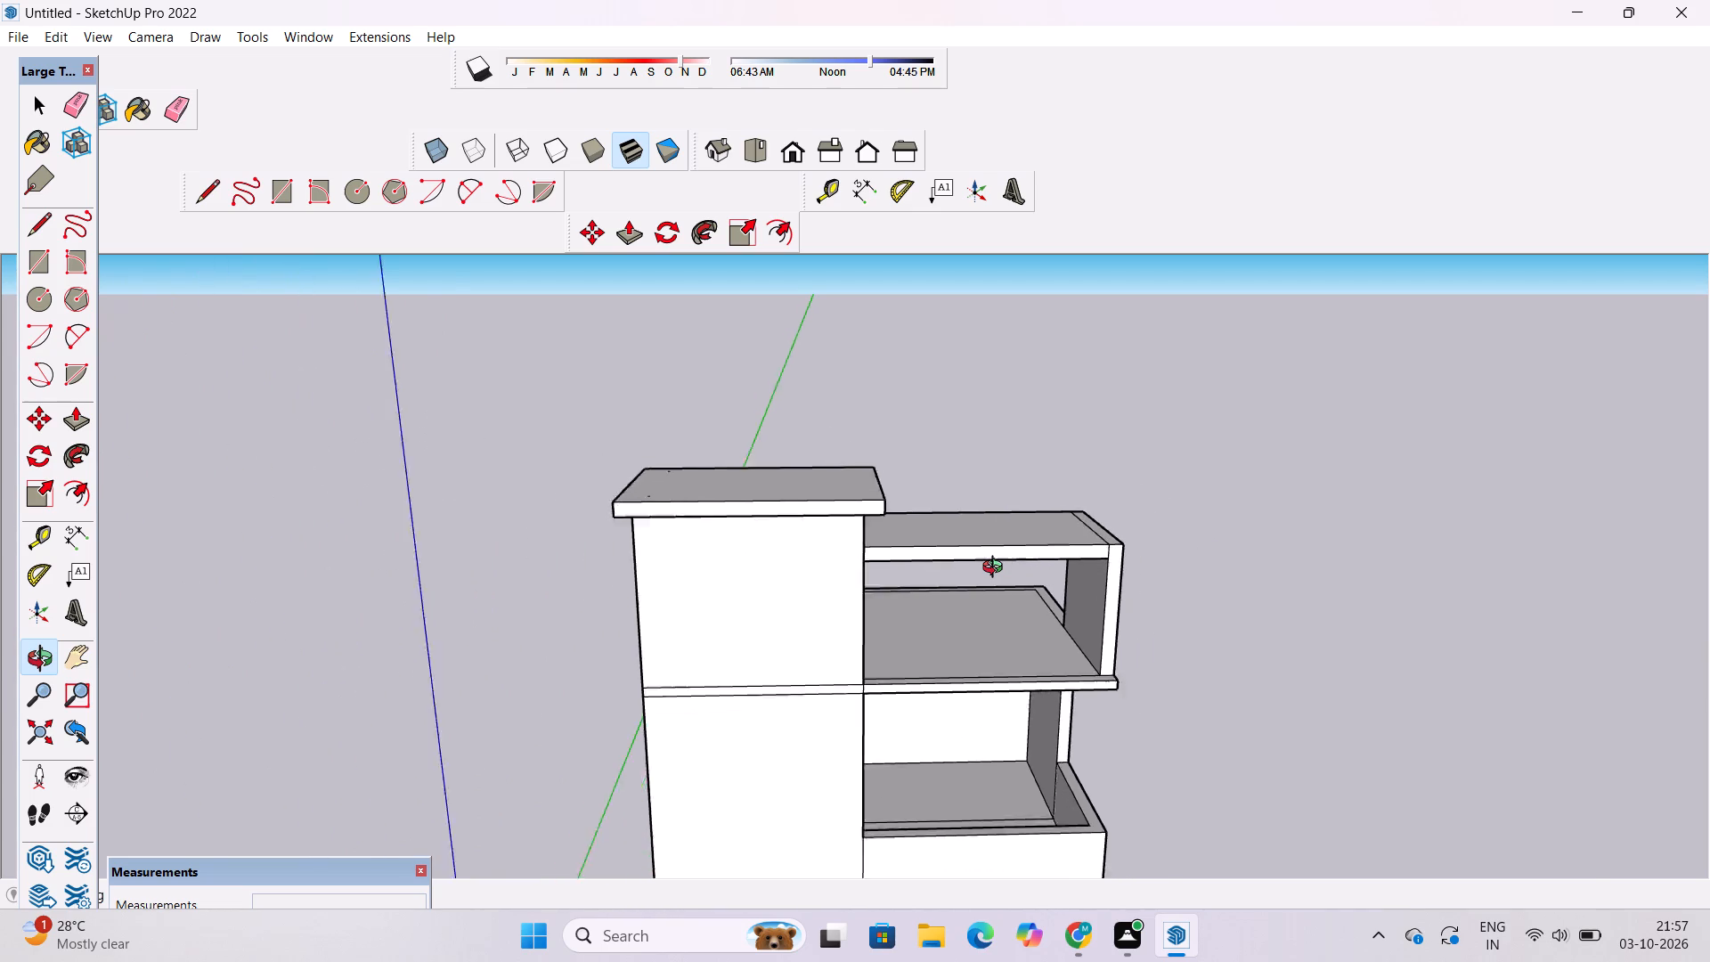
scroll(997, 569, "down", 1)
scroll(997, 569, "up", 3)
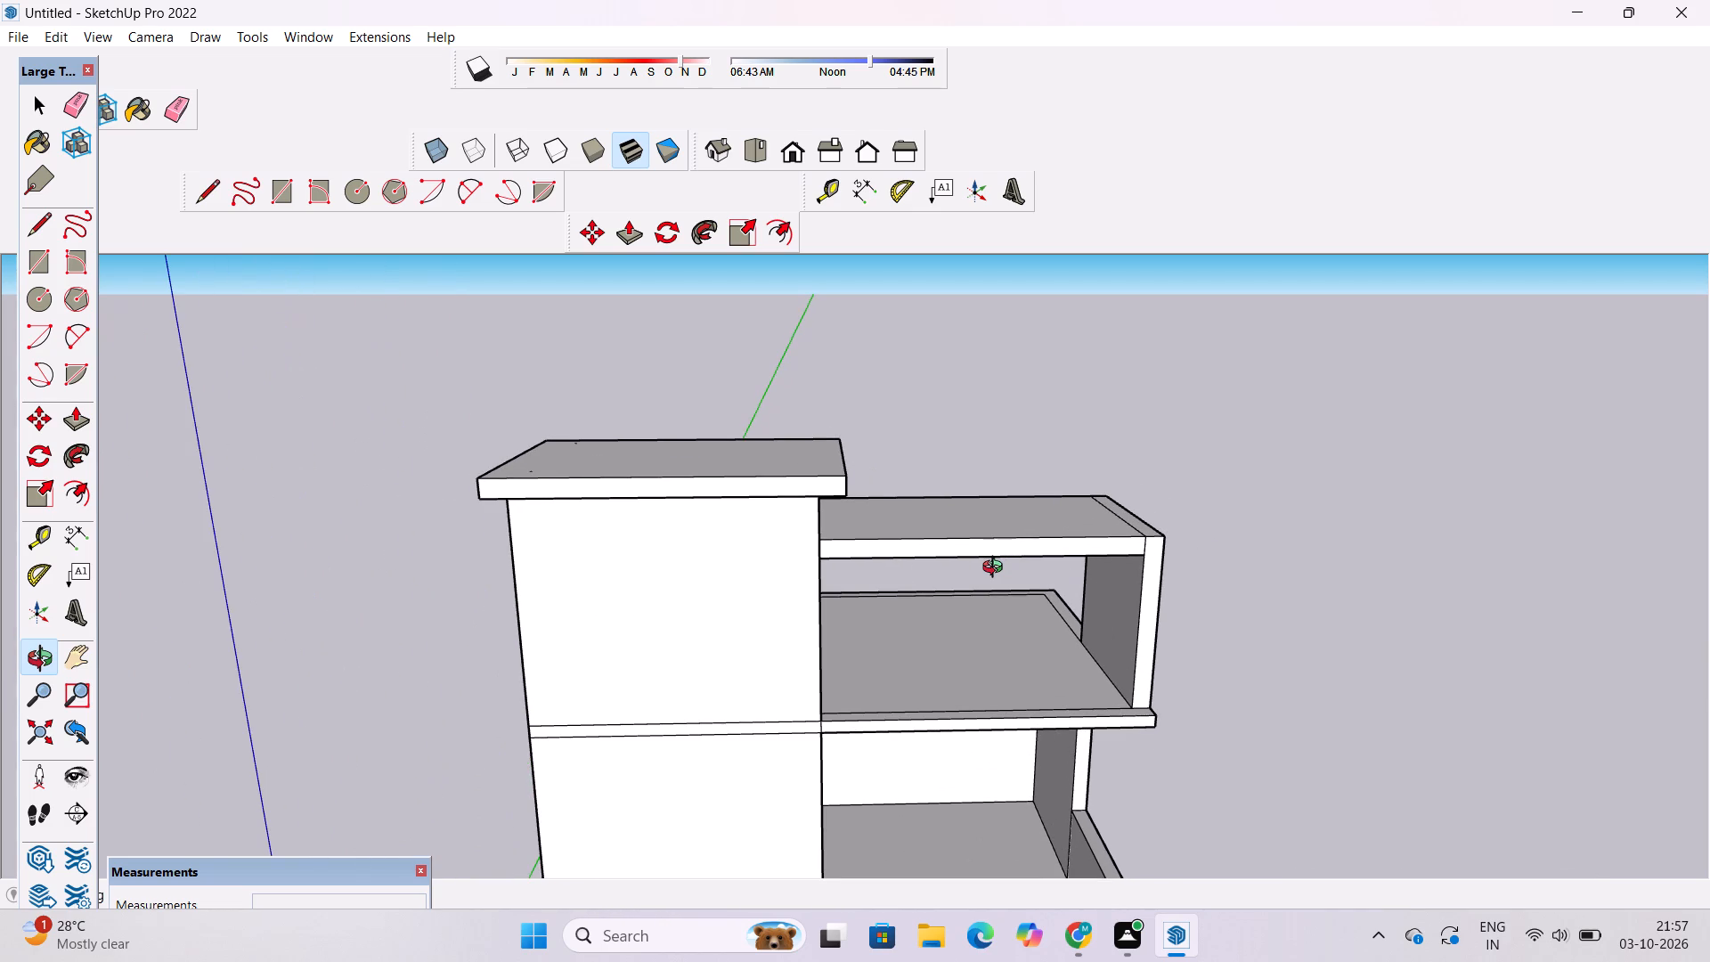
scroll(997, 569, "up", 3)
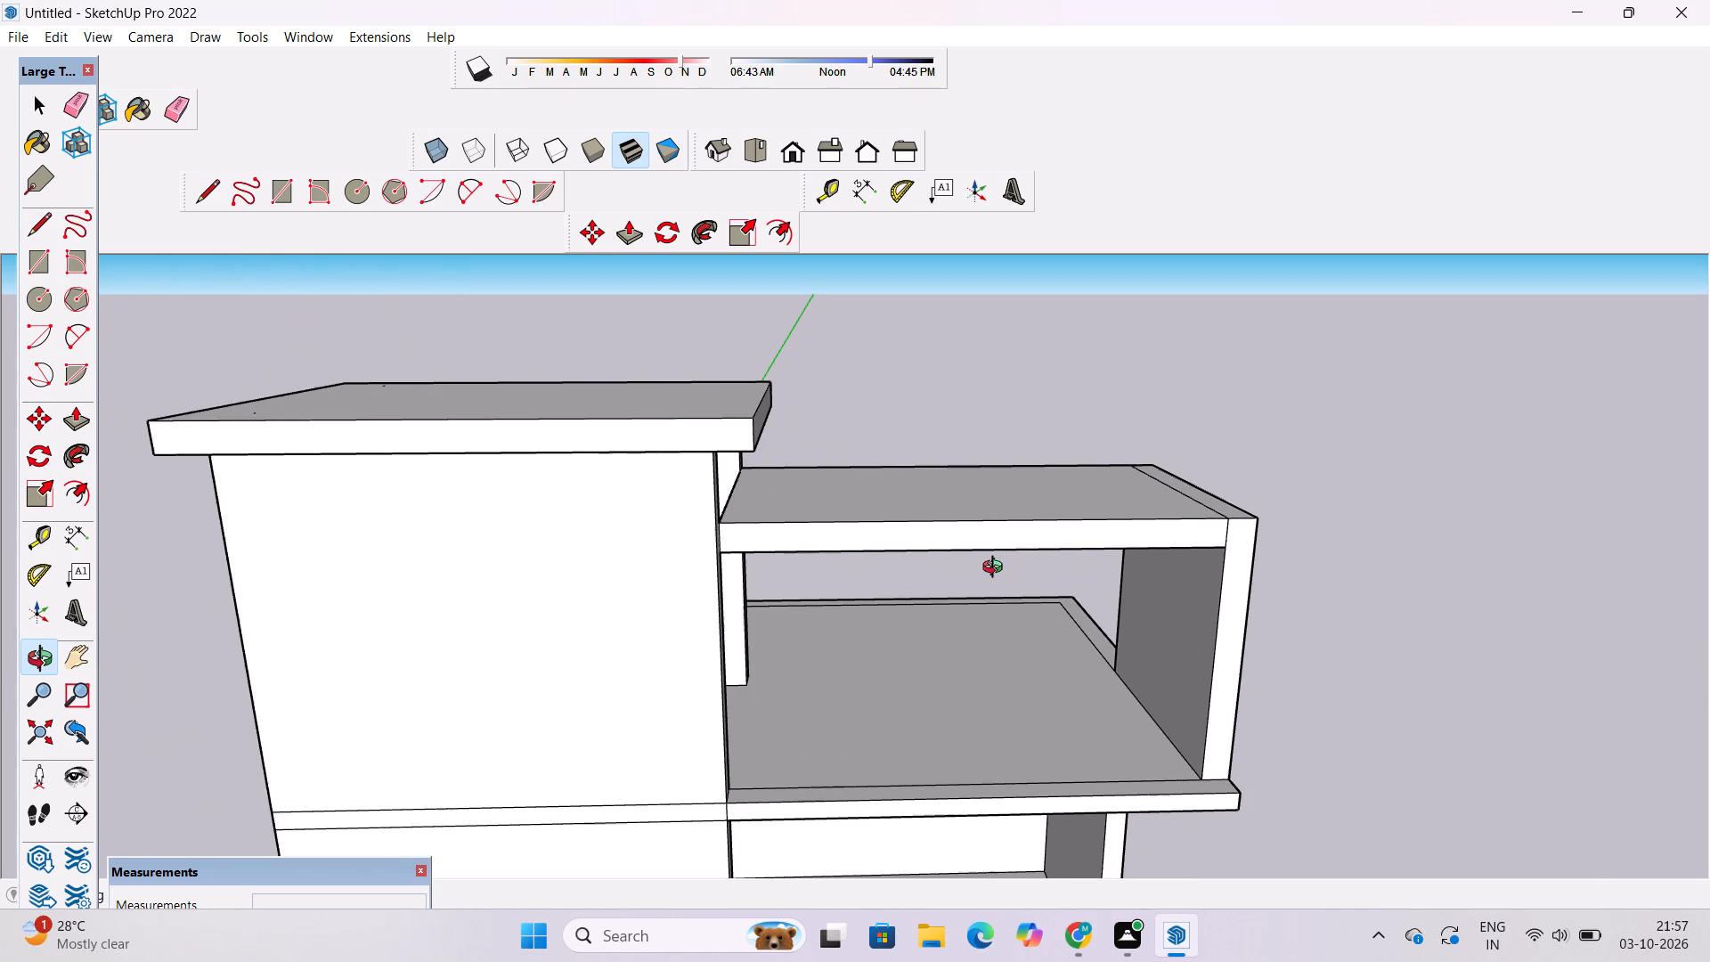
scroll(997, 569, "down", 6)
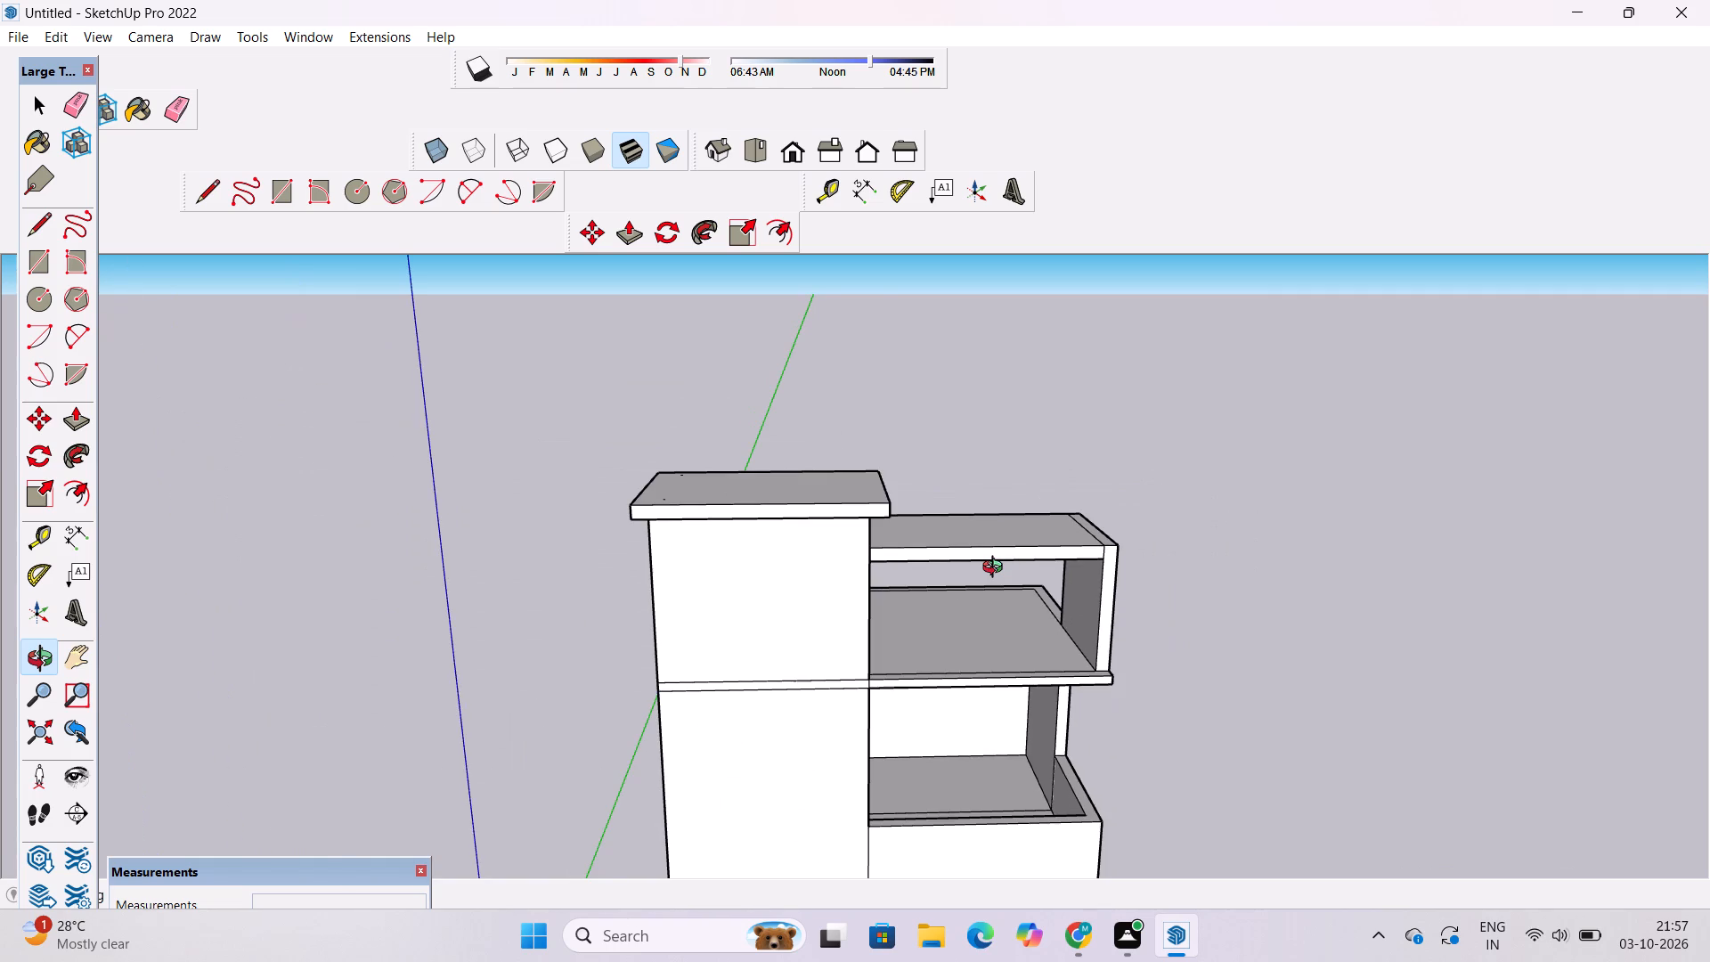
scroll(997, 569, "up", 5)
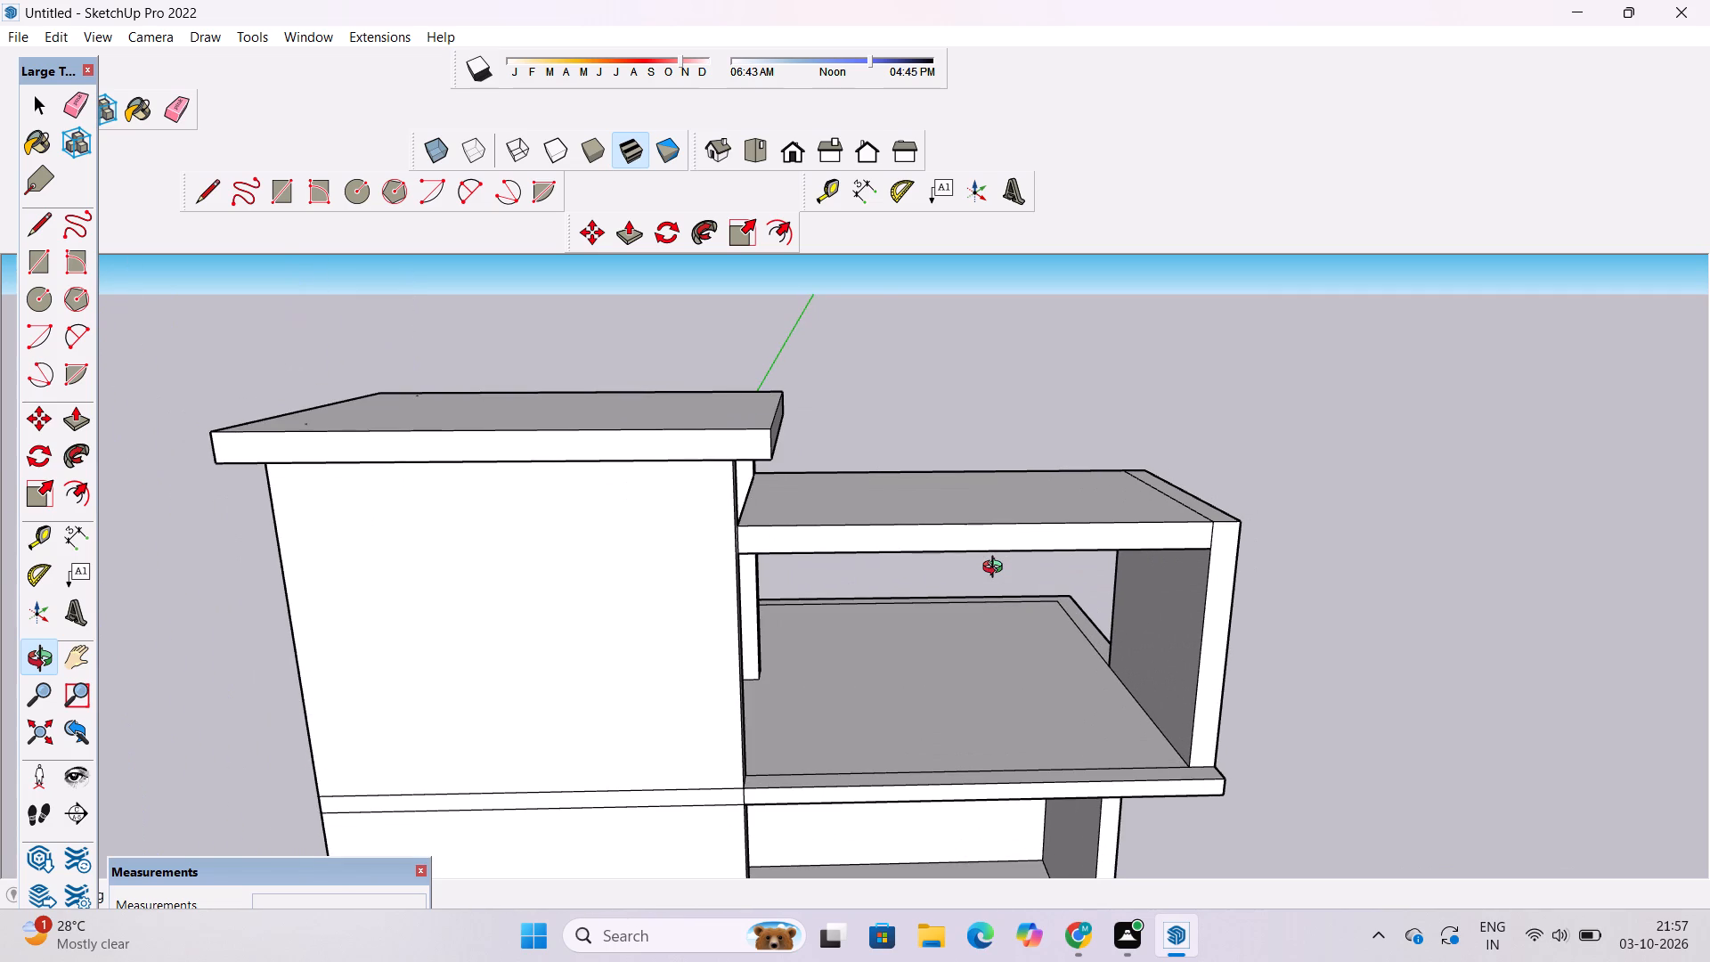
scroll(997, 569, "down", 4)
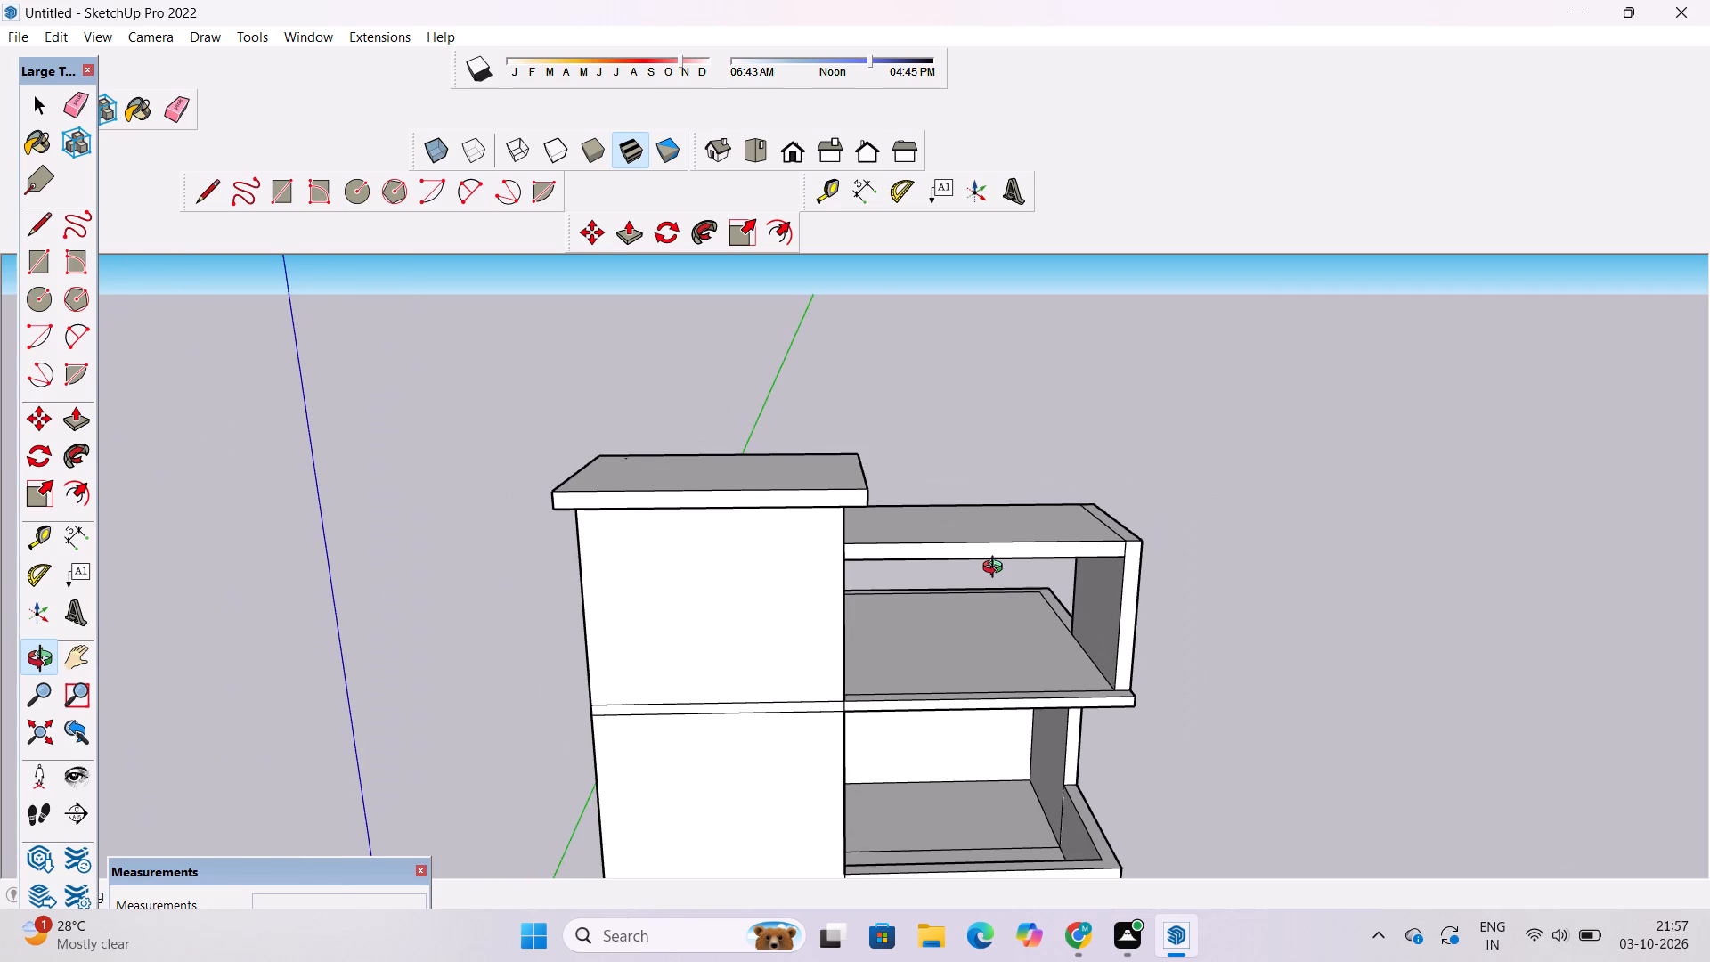
Examine the roof's front edge strip between the roof room and the outer side wall from several angles.
scroll(974, 578, "down", 6)
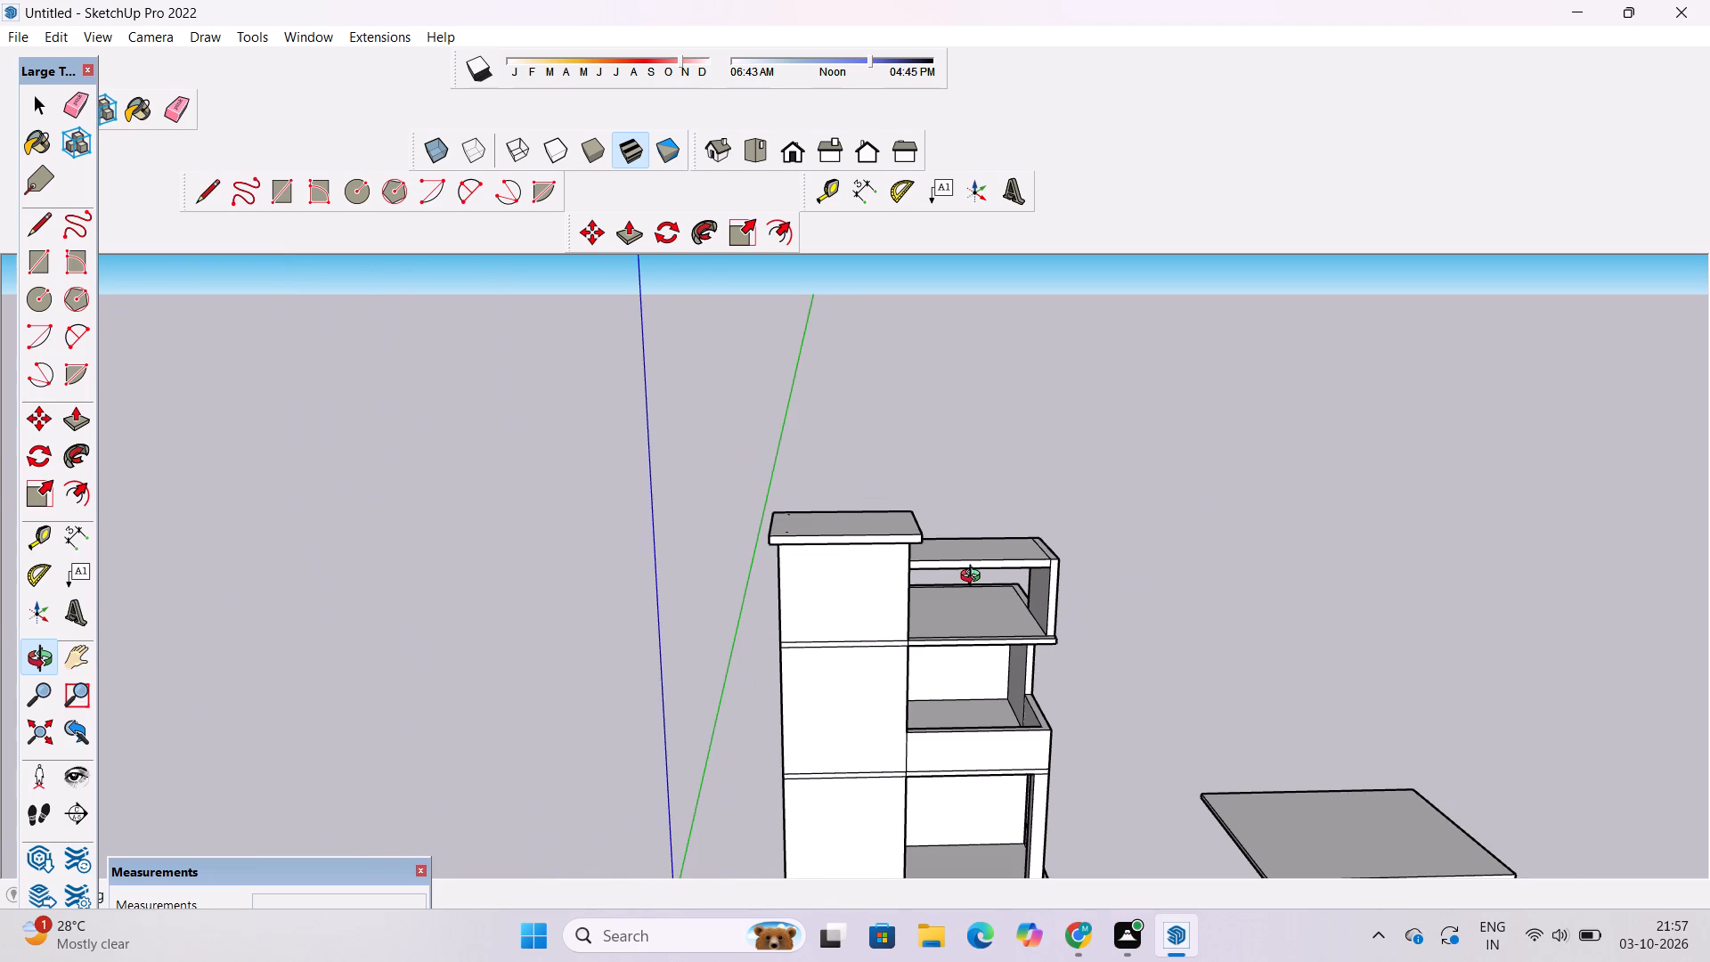
scroll(977, 572, "up", 1)
scroll(977, 572, "down", 3)
left_click_drag(998, 590, 1005, 690)
scroll(1027, 656, "up", 4)
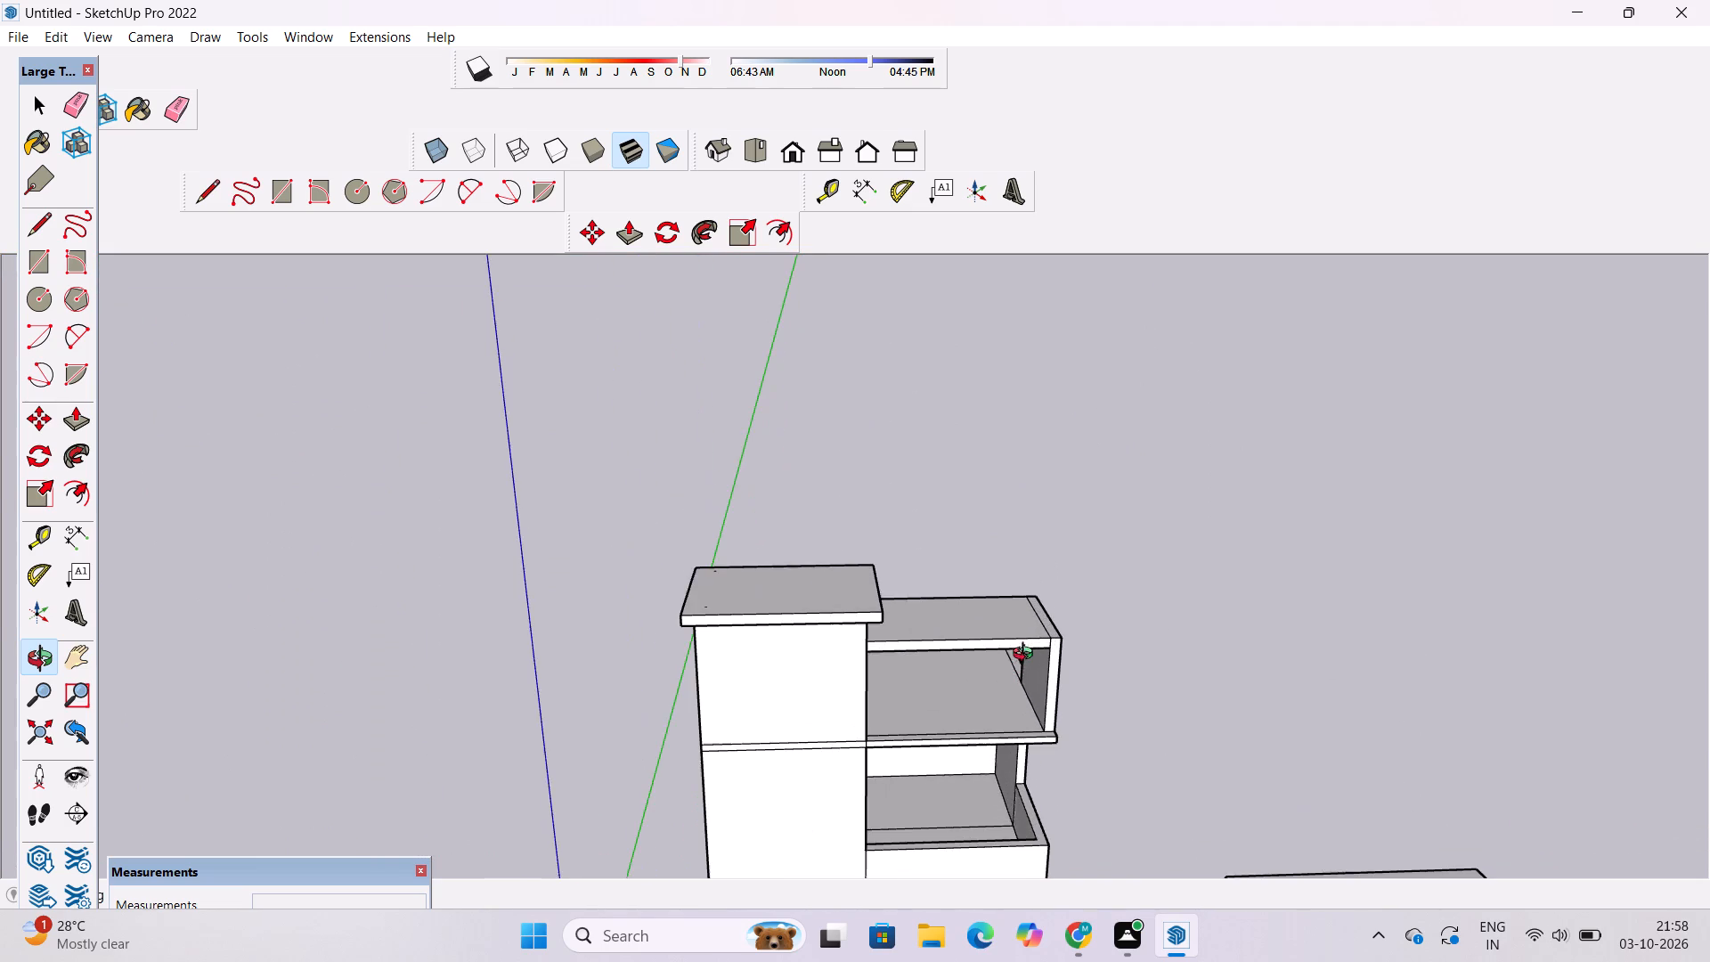
left_click_drag(1033, 670, 1036, 583)
left_click_drag(1064, 616, 1022, 643)
scroll(1019, 642, "down", 2)
scroll(1021, 647, "up", 3)
left_click_drag(1024, 673, 1017, 661, "shift")
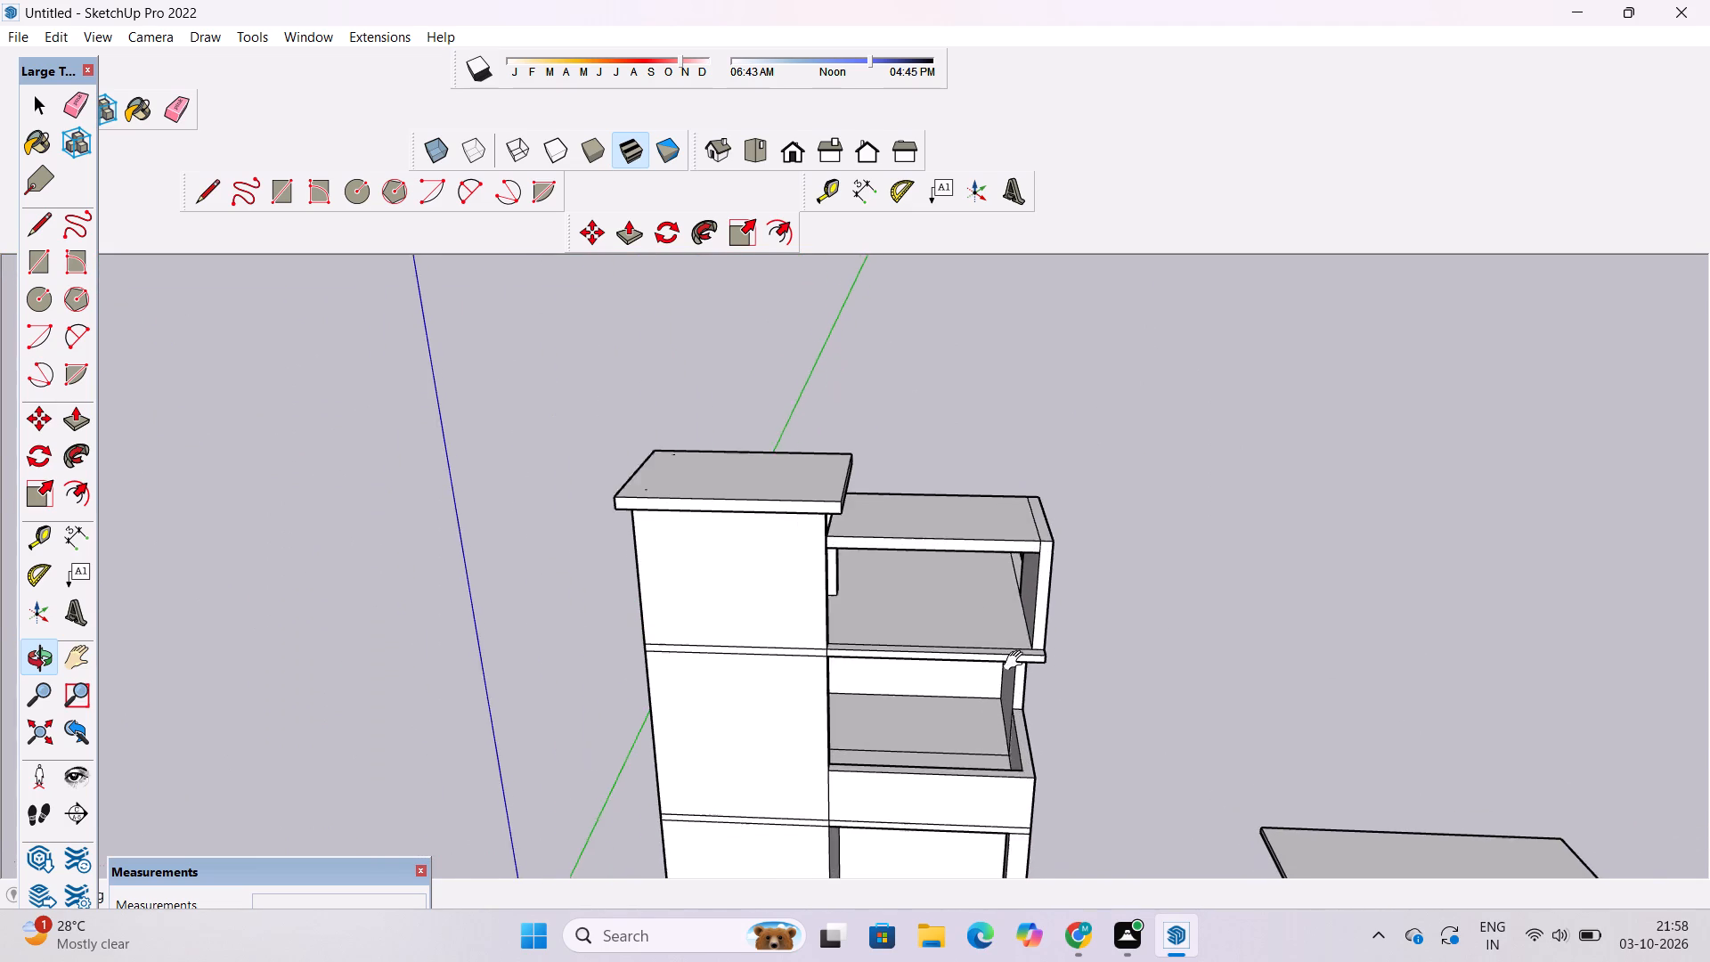
left_click_drag(1017, 661, 1007, 577, "shift")
scroll(1022, 534, "up", 5)
left_click_drag(1022, 534, 1009, 605, "shift")
left_click_drag(1008, 632, 1039, 686)
scroll(1039, 680, "up", 5)
left_click_drag(1030, 663, 1033, 680)
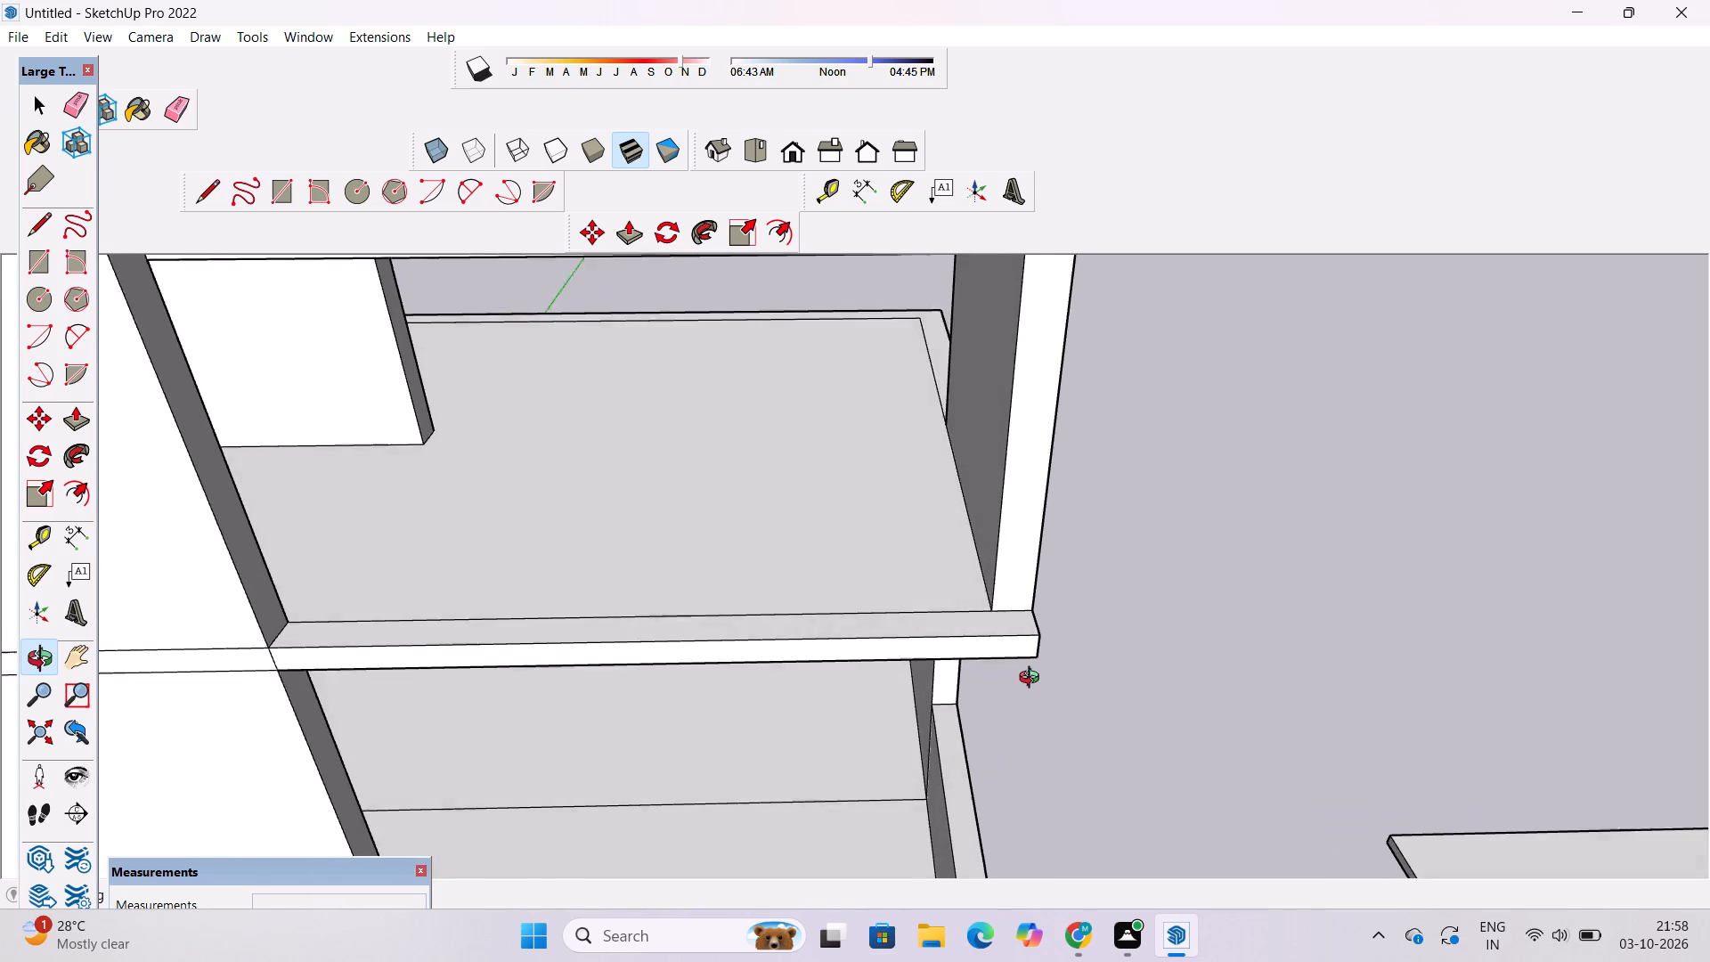
left_click_drag(1033, 680, 1037, 694)
left_click_drag(1022, 700, 1023, 638, "shift")
scroll(1023, 625, "down", 6)
left_click_drag(1023, 625, 1041, 739)
scroll(1023, 690, "up", 5)
left_click_drag(1023, 689, 1016, 602)
left_click_drag(1016, 597, 1079, 751)
left_click_drag(1079, 751, 1074, 688)
scroll(1074, 684, "down", 5)
left_click_drag(1073, 646, 1087, 742, "shift")
Push/Pull the roof's front edge strip up 5' to form a parapet between the roof room and outer side wall.
scroll(1087, 742, "up", 6)
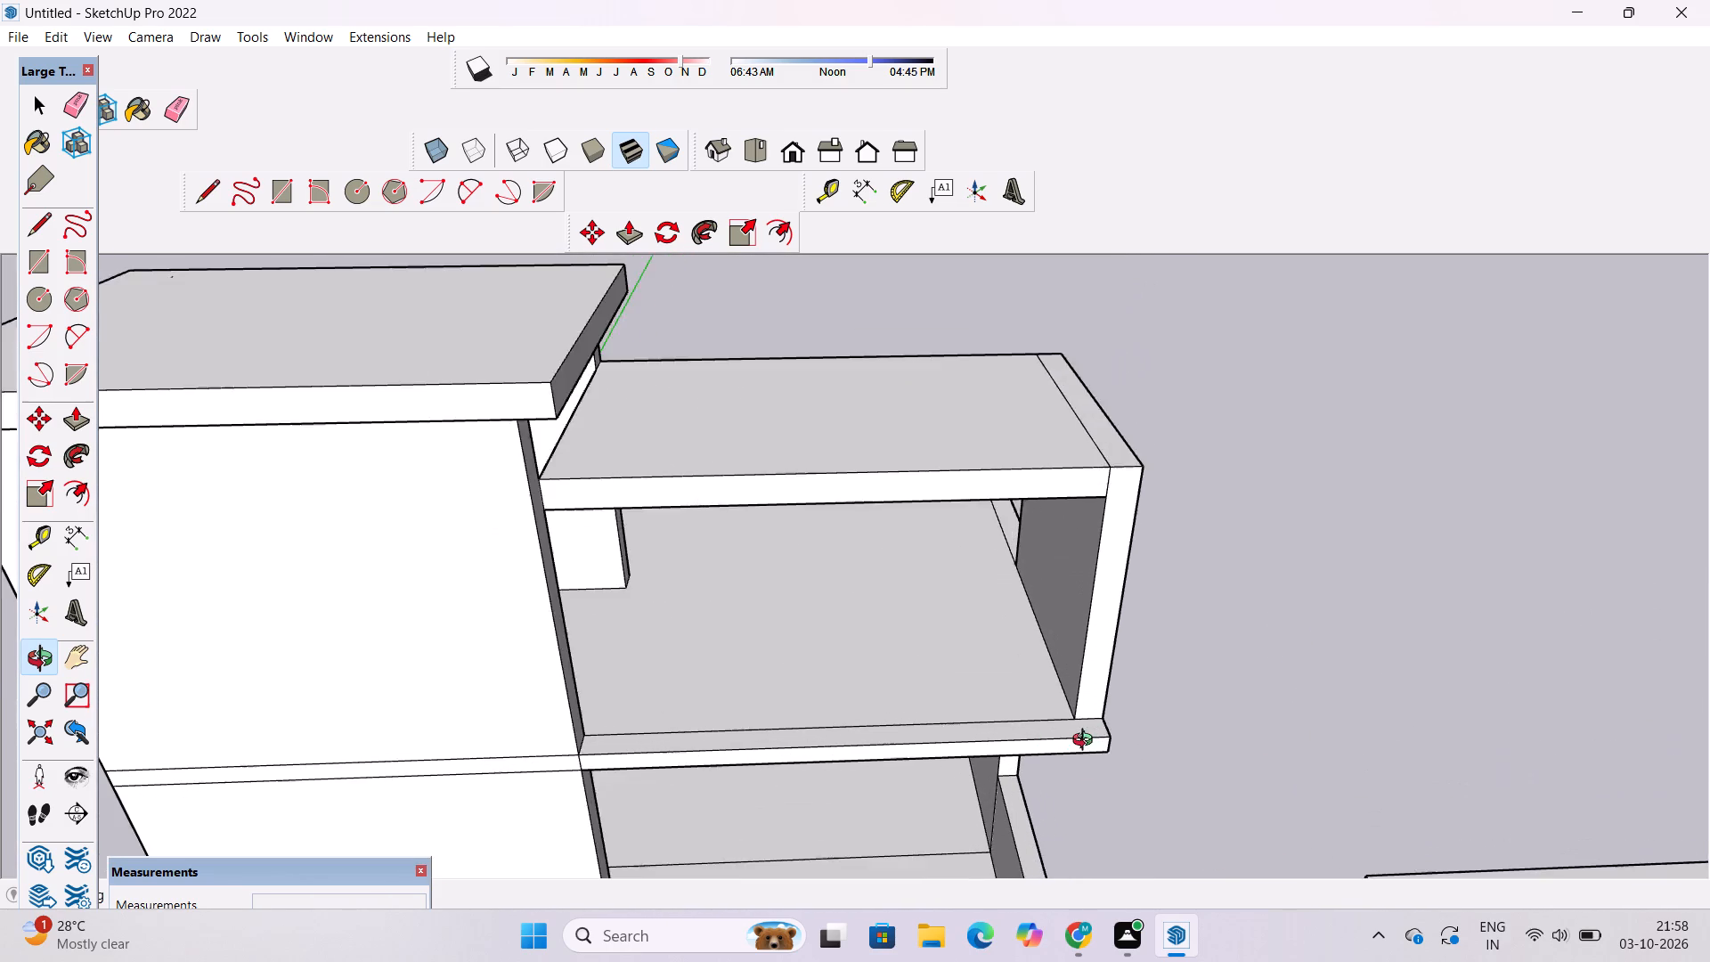
scroll(1087, 742, "up", 4)
left_click(1087, 742, "shift")
key("p")
scroll(1087, 742, "down", 4)
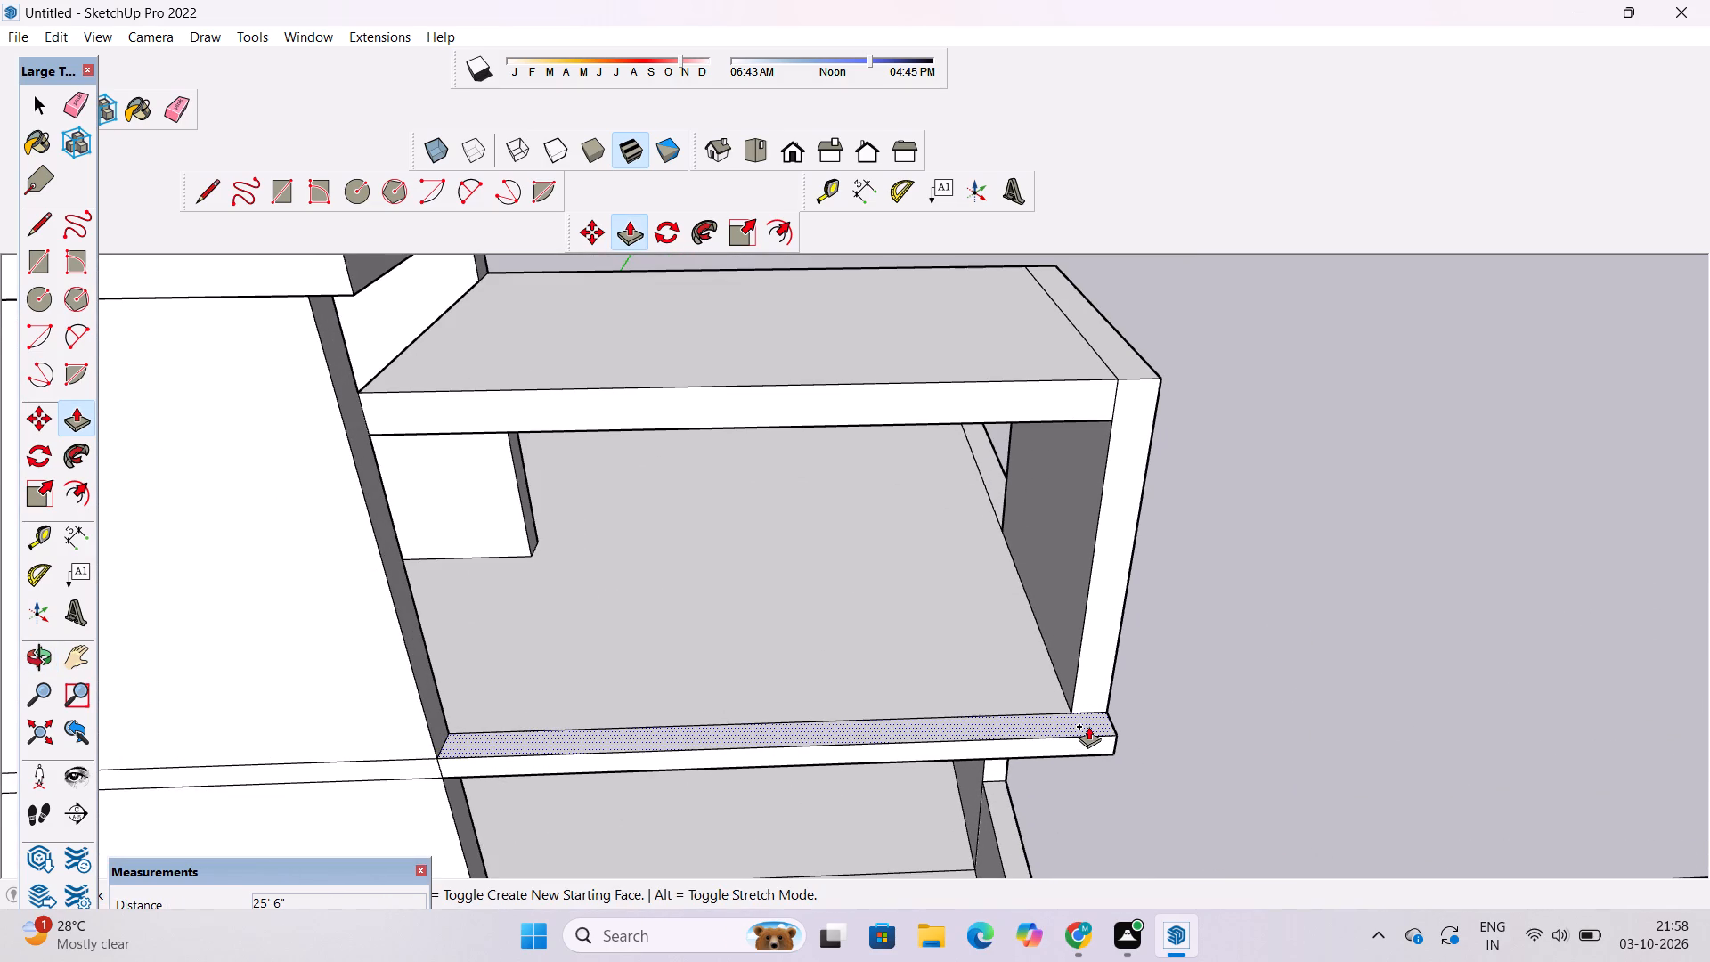
left_click(1088, 726)
scroll(1094, 689, "down", 10)
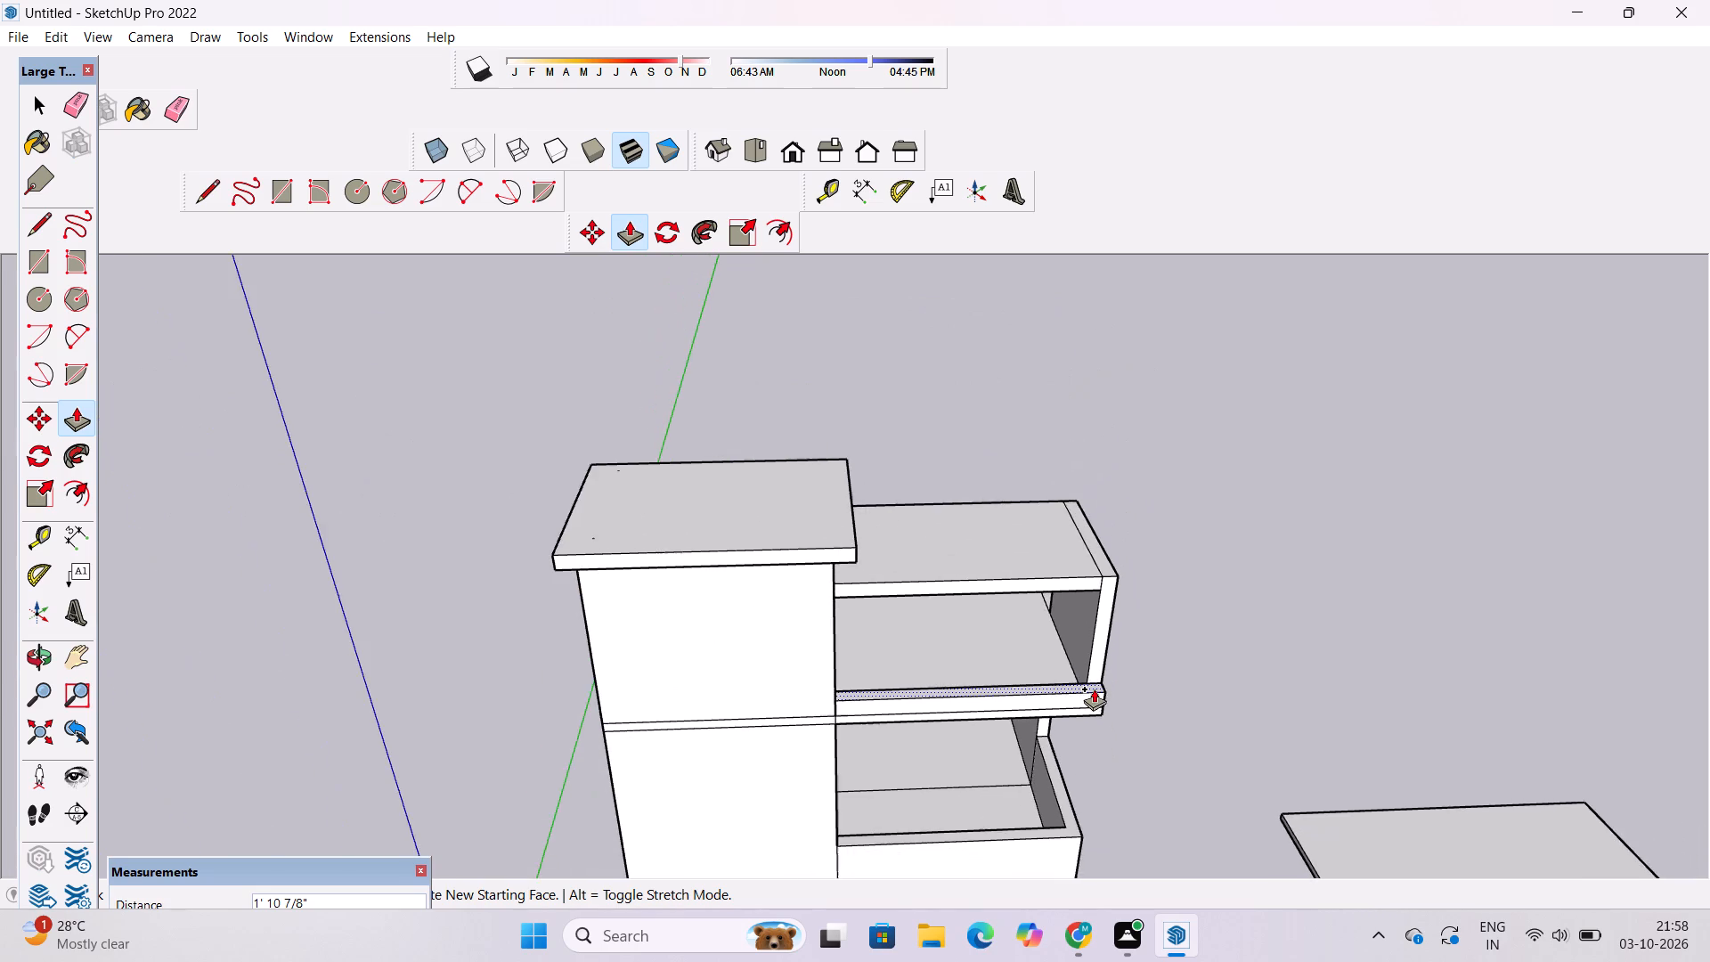
scroll(1090, 669, "up", 3)
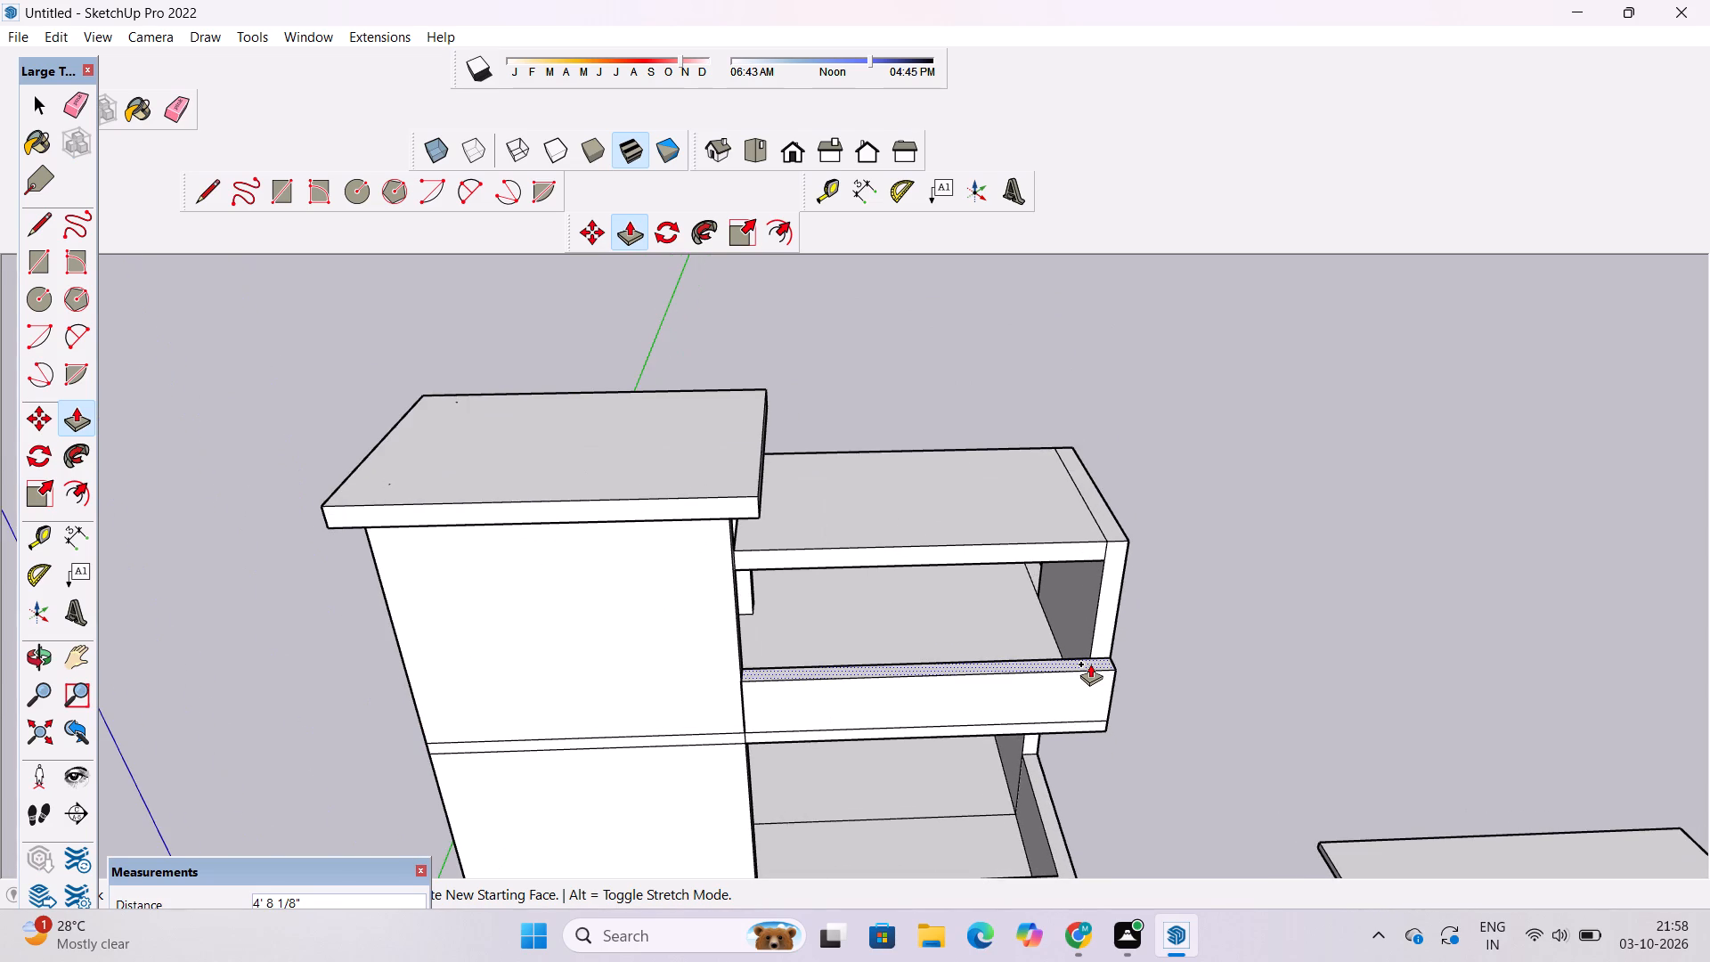
type("5'")
key("Return")
Draw a 1' 6" line across the parapet's top, in line with the outer side wall's inner face.
key("o")
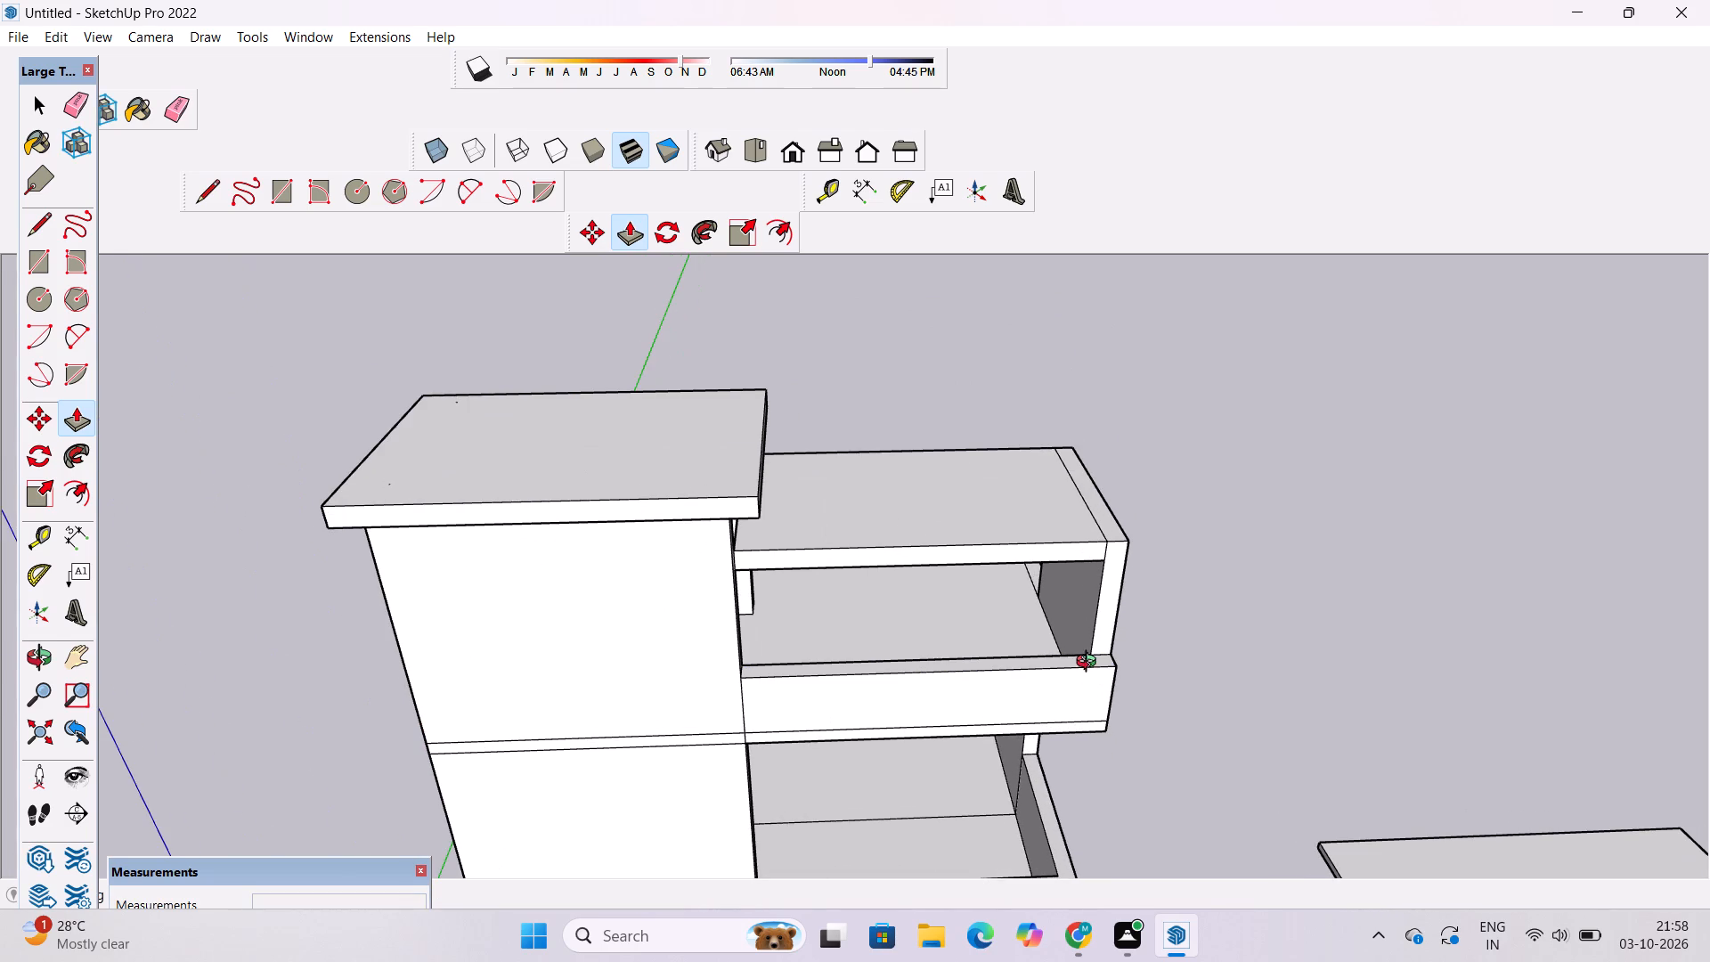
scroll(1085, 678, "down", 6)
left_click_drag(1014, 770, 1001, 582)
scroll(1032, 599, "up", 2)
left_click_drag(1035, 599, 998, 574, "shift")
left_click_drag(1018, 565, 1028, 730)
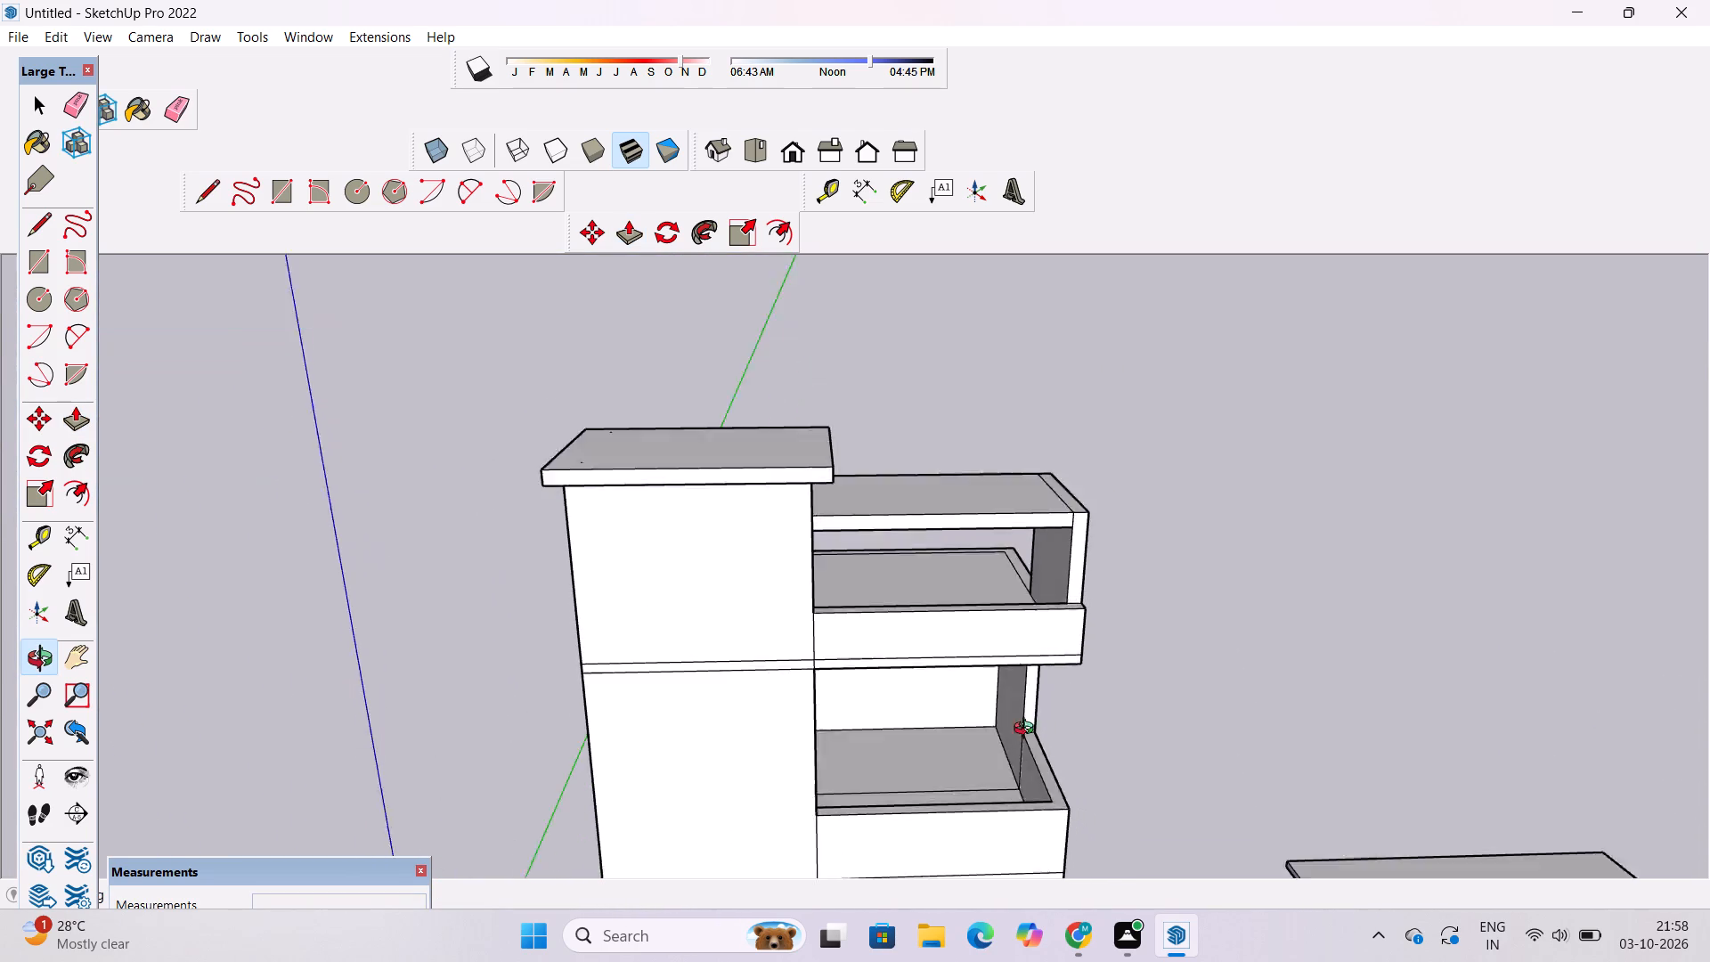
left_click_drag(1028, 730, 1033, 775)
scroll(1083, 556, "up", 5)
left_click_drag(1115, 712, 1113, 772)
scroll(1057, 728, "up", 5)
left_click_drag(1056, 723, 969, 583, "shift")
left_click_drag(973, 594, 1003, 673)
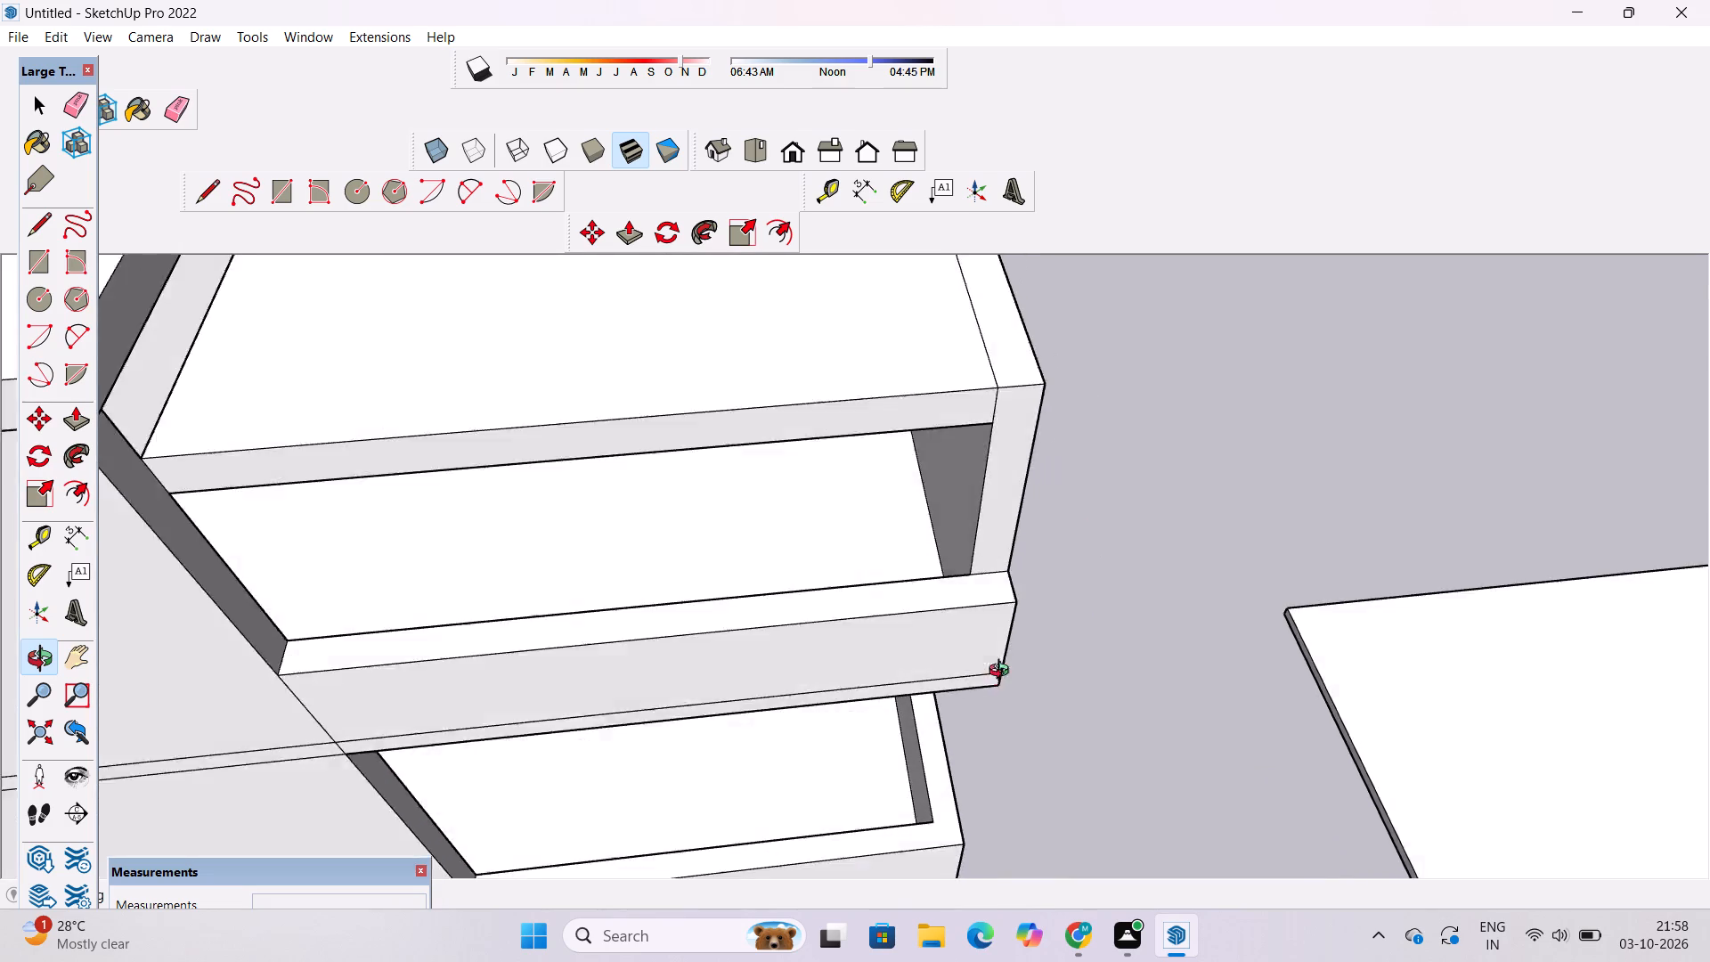
left_click_drag(1003, 673, 1017, 704)
scroll(1003, 650, "up", 5)
left_click_drag(988, 602, 988, 579, "shift")
left_click_drag(988, 579, 991, 607)
left_click(991, 607, "shift")
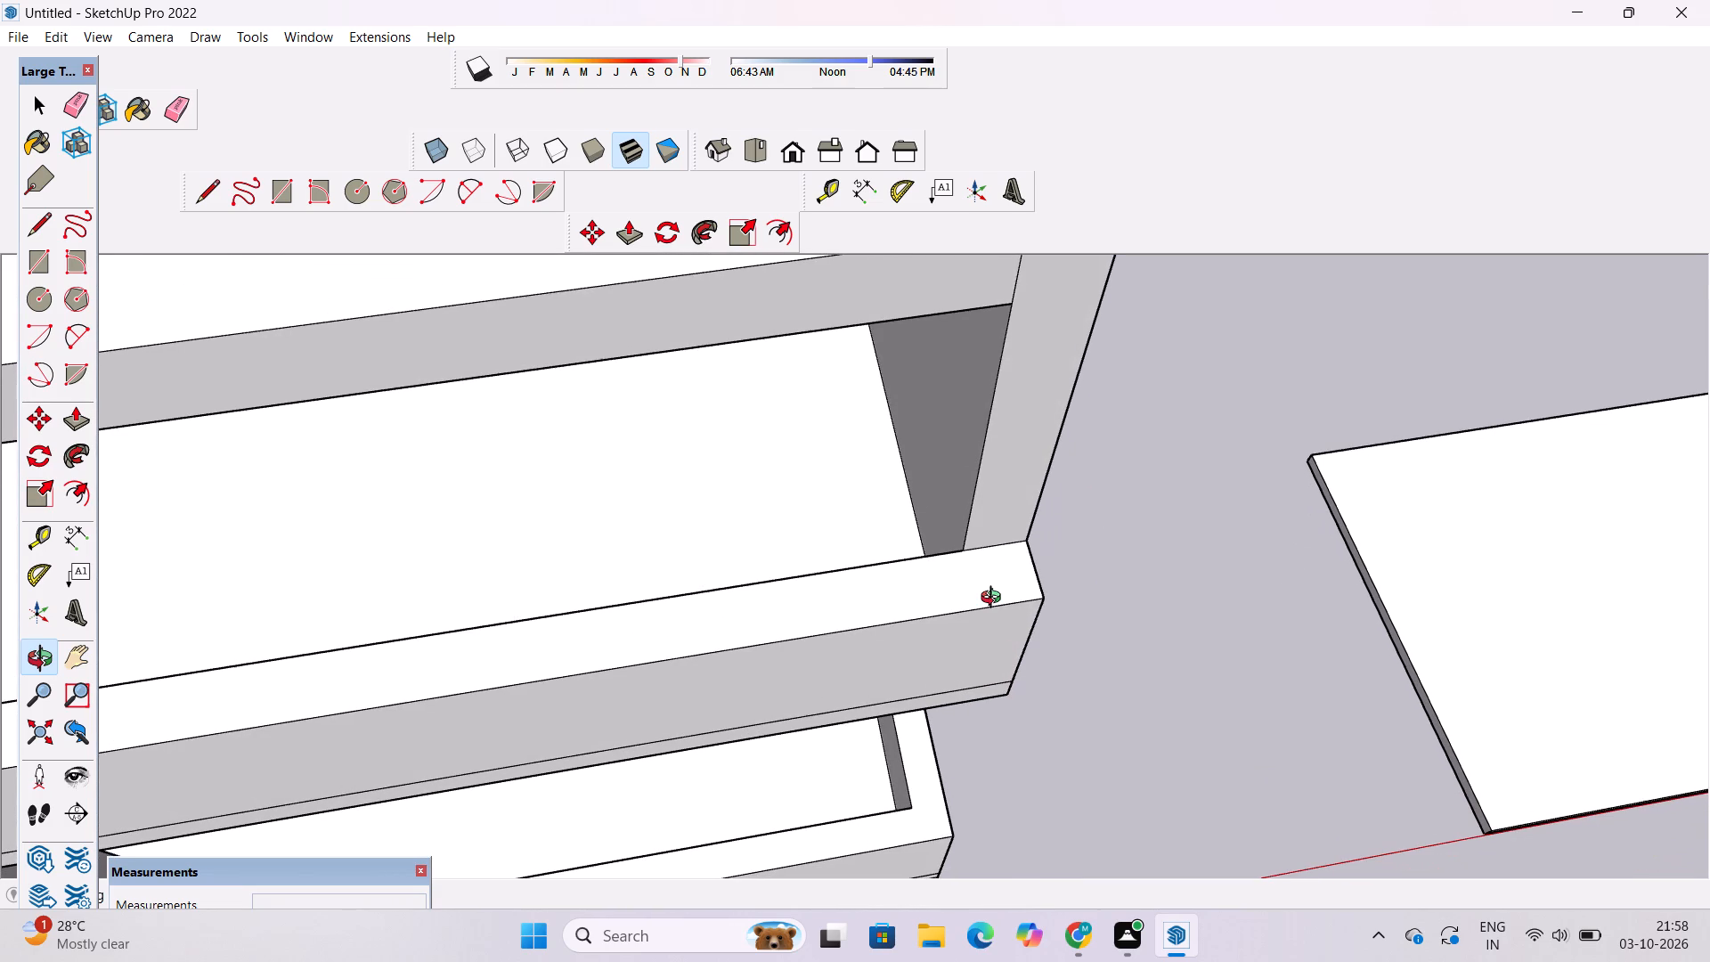
key("l")
scroll(999, 597, "up", 3)
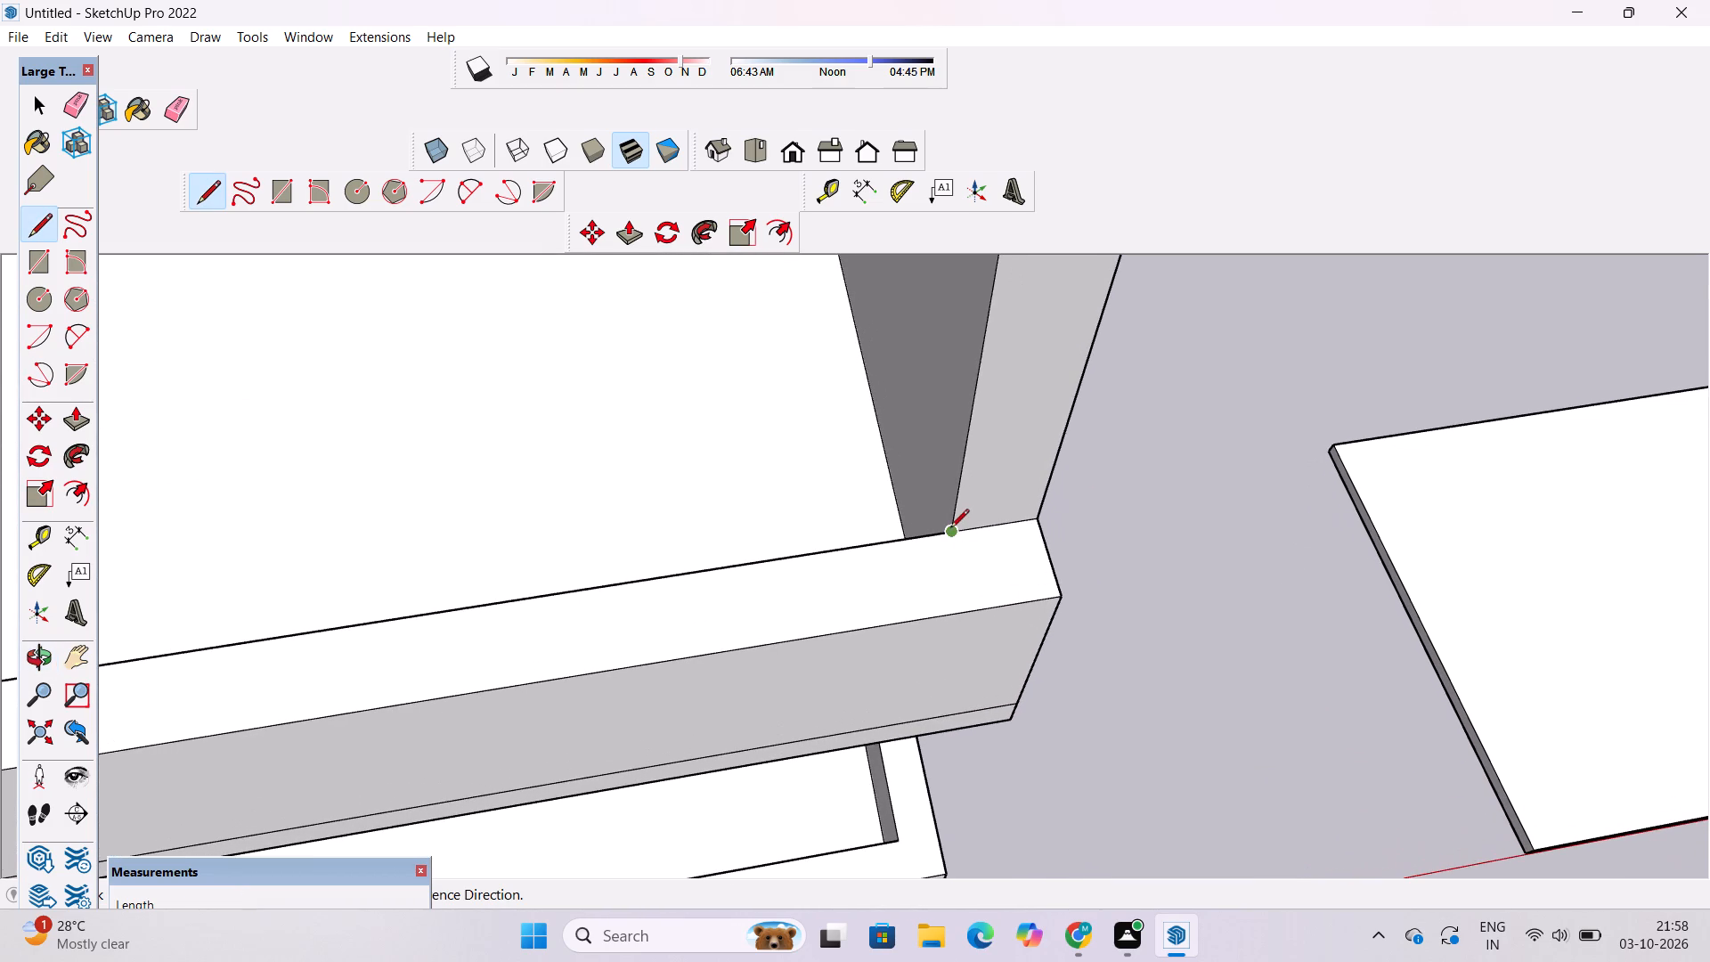
left_click(952, 533)
left_click(969, 616)
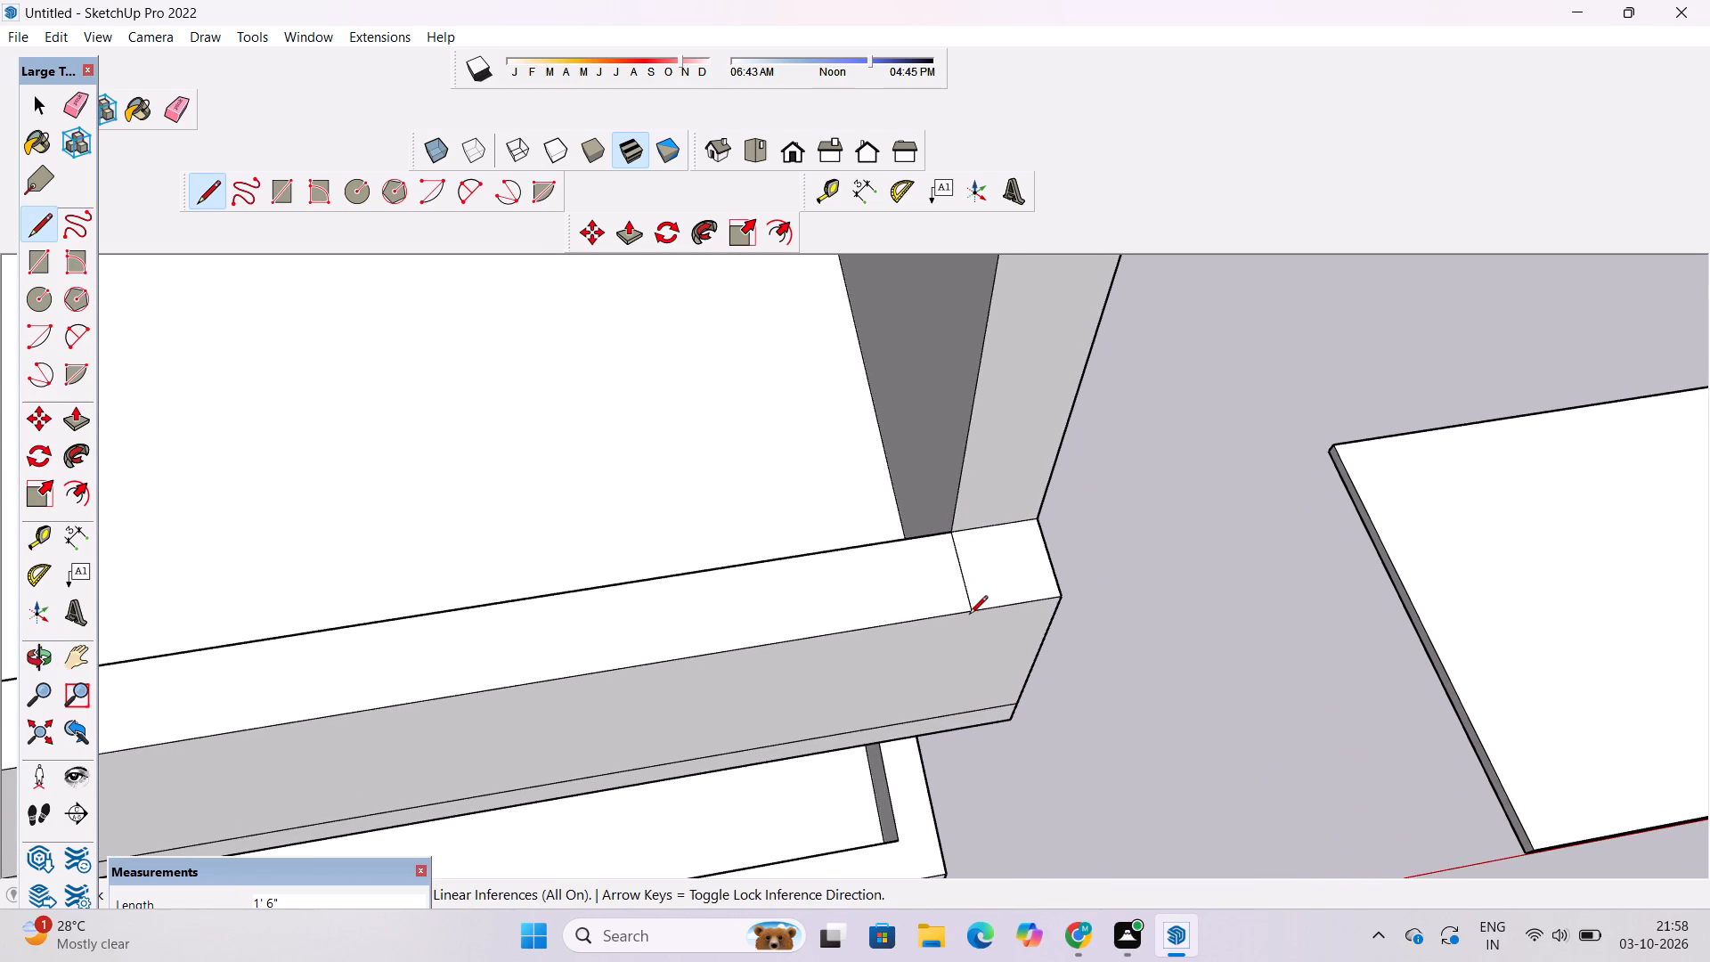
key("space")
type("e")
Push/Pull the parapet's outer corner face up to the top of the lower slab to form a corner post.
scroll(970, 616, "down", 5)
key("o")
left_click_drag(1035, 656, 1015, 594)
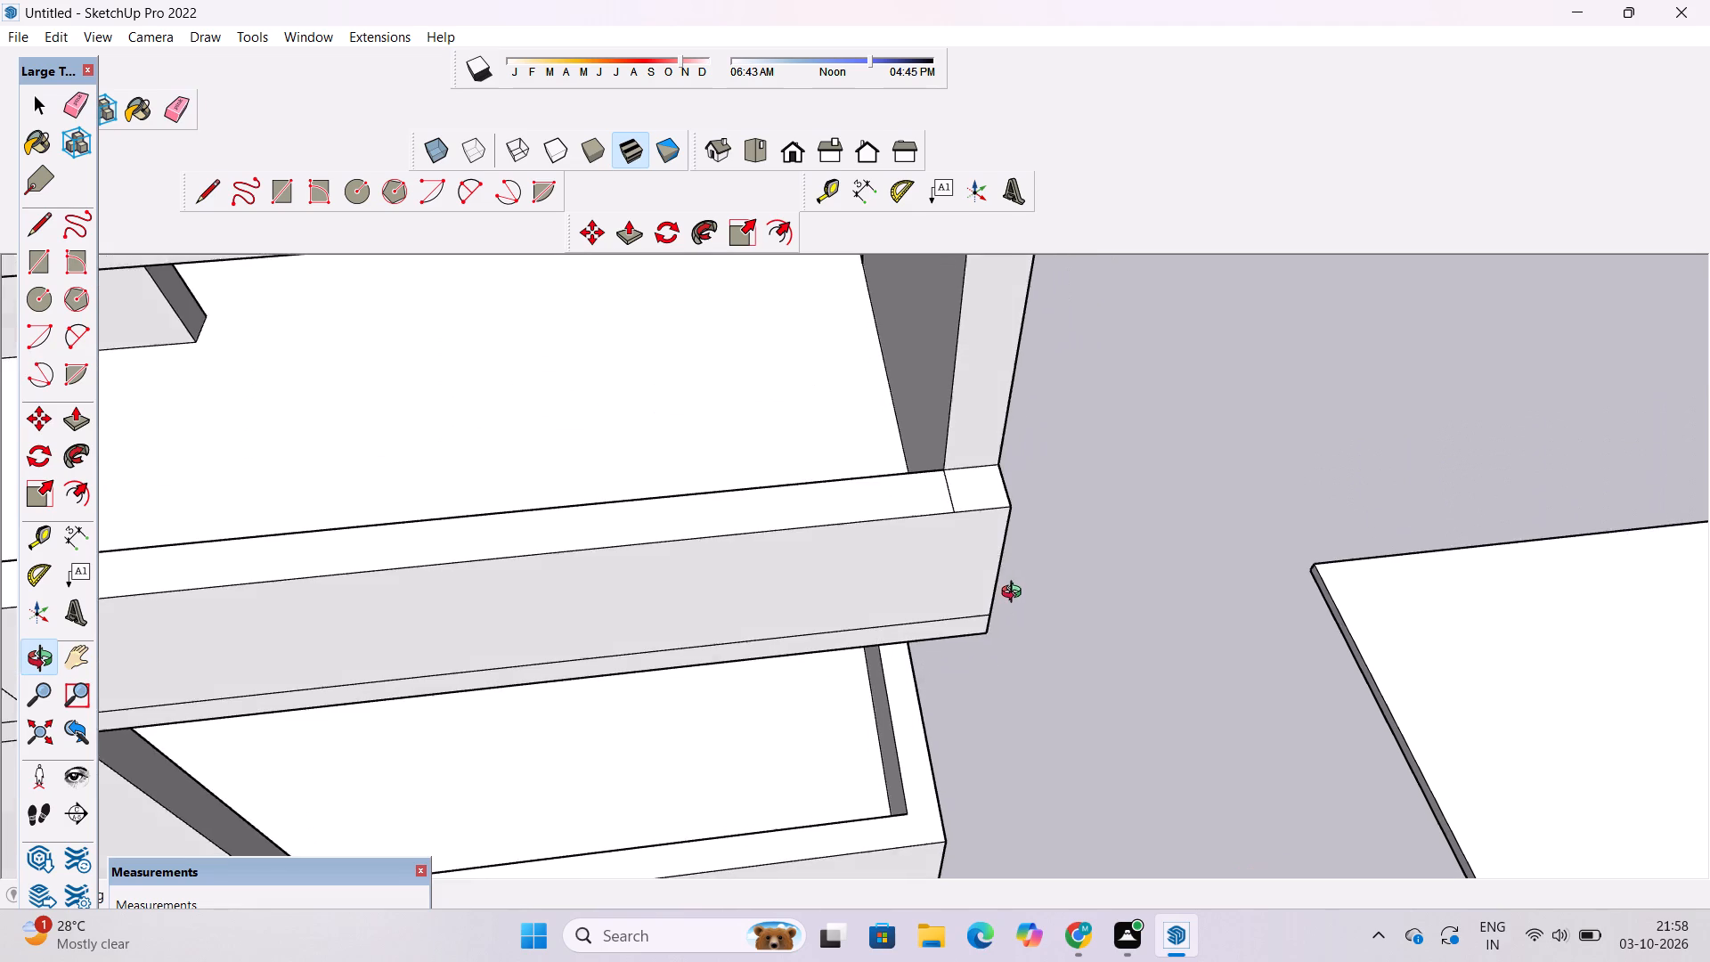
left_click_drag(1015, 594, 1014, 591)
left_click_drag(1014, 590, 1048, 679, "shift")
left_click_drag(1023, 604, 1033, 717, "shift")
key("p")
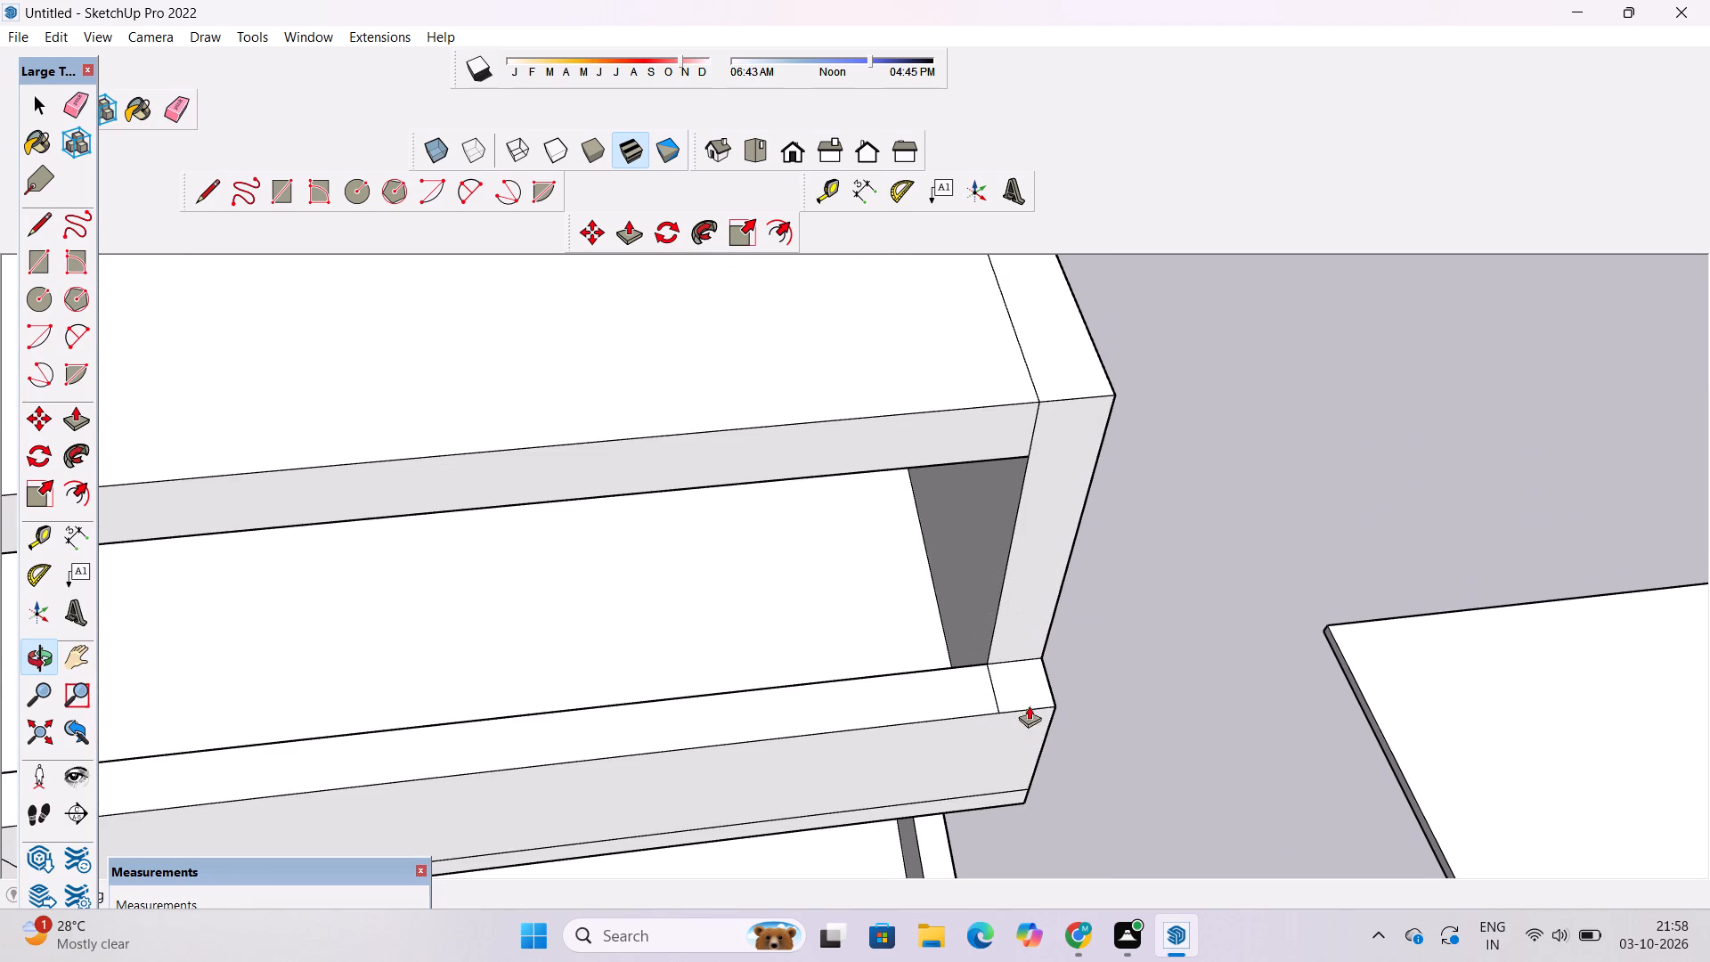
left_click(1025, 684)
scroll(1024, 678, "down", 4)
scroll(1029, 572, "up", 4)
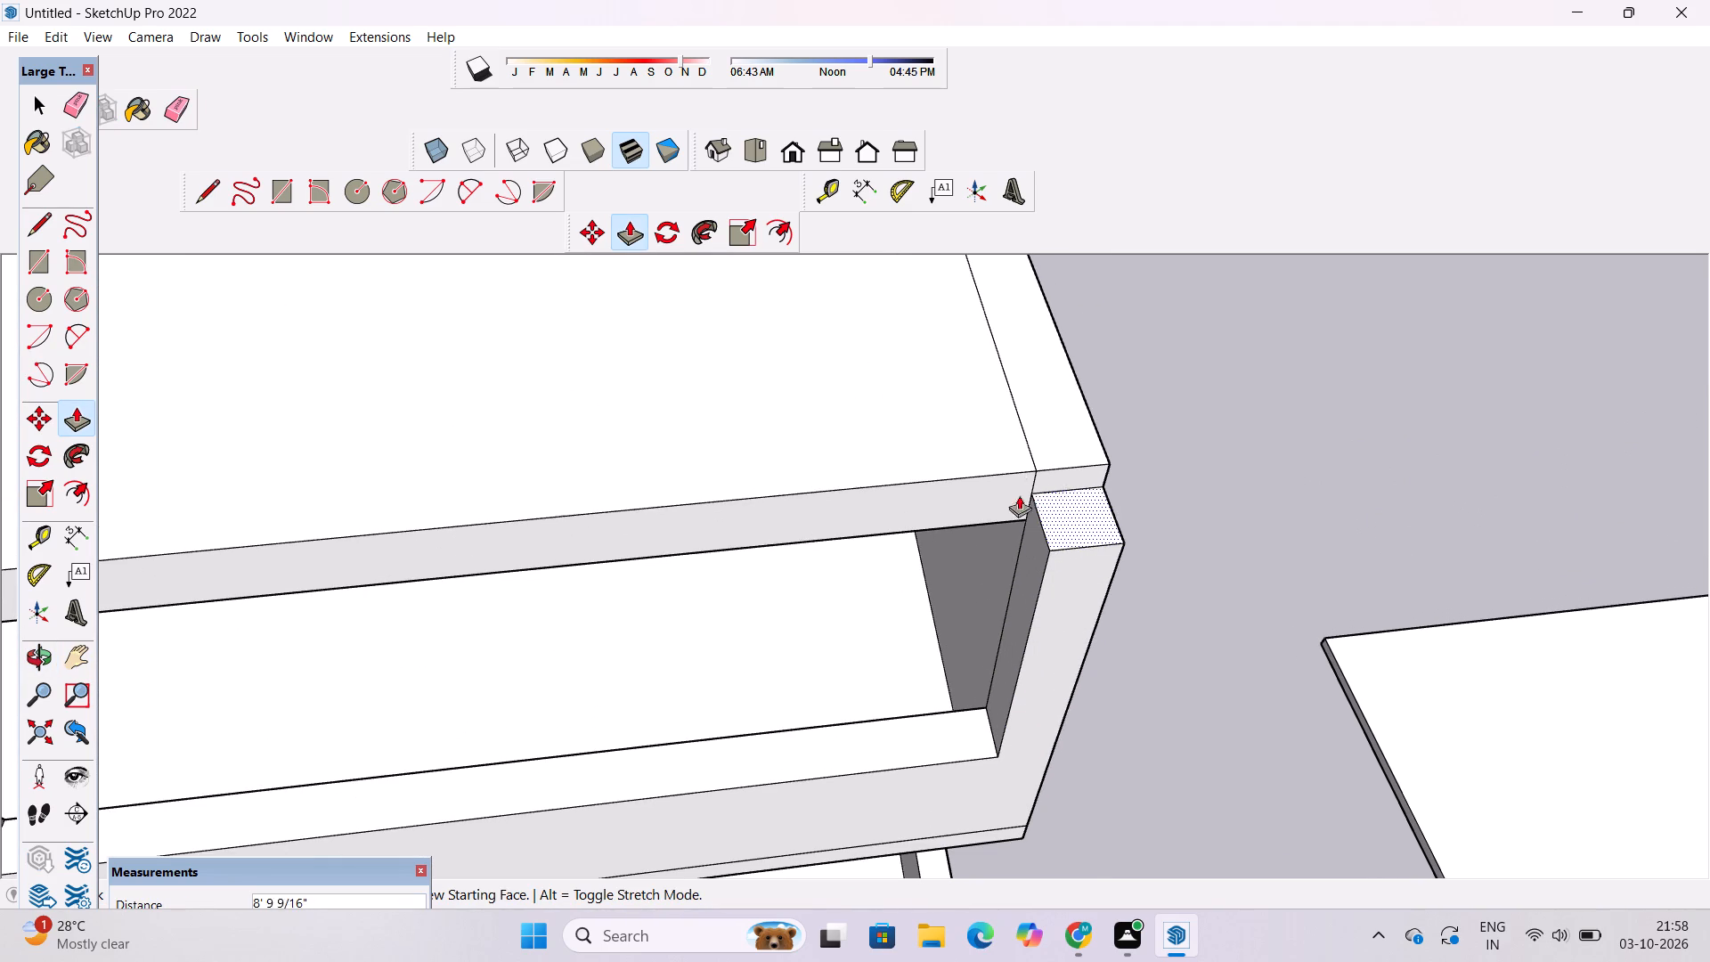
left_click(1037, 468)
Erase the leftover edges where the corner post and bridging slab meet the outer side wall.
key("o")
scroll(1038, 488, "down", 6)
left_click_drag(1167, 601, 907, 495)
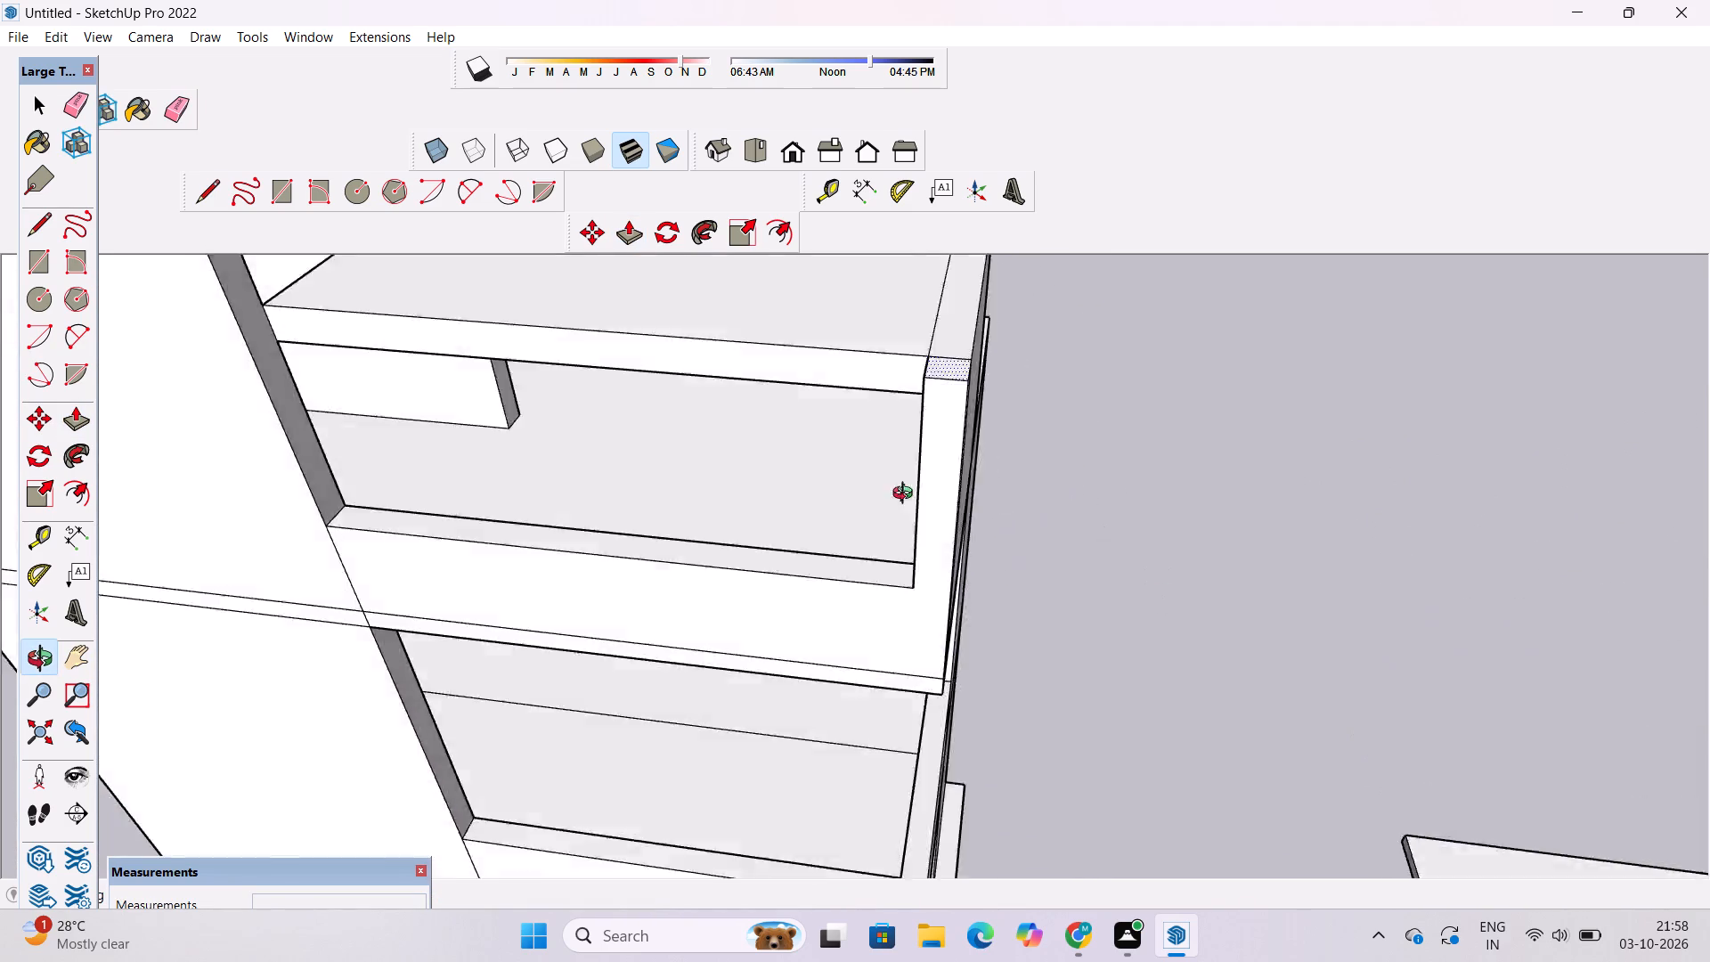
left_click_drag(907, 495, 782, 495)
scroll(781, 495, "down", 4)
left_click_drag(789, 506, 928, 732, "shift")
scroll(916, 720, "up", 4)
left_click_drag(916, 721, 909, 663, "shift")
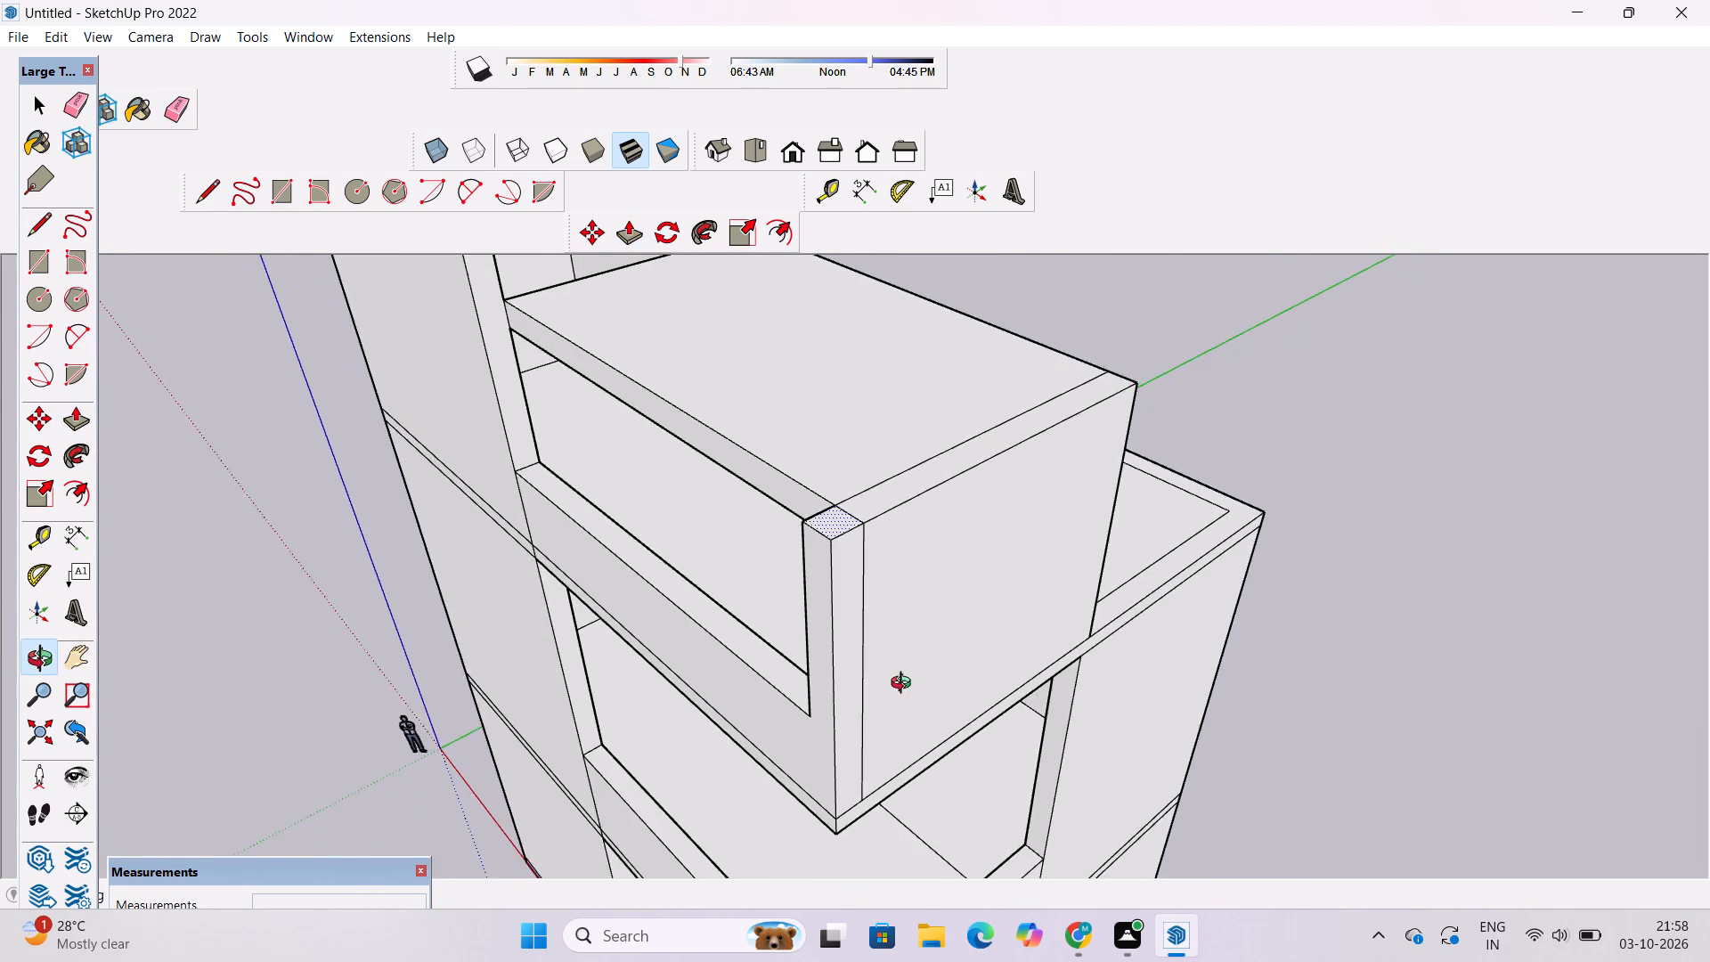
left_click_drag(902, 663, 882, 585)
left_click_drag(880, 584, 868, 647)
left_click_drag(838, 658, 882, 664)
key("e")
left_click_drag(887, 580, 866, 626)
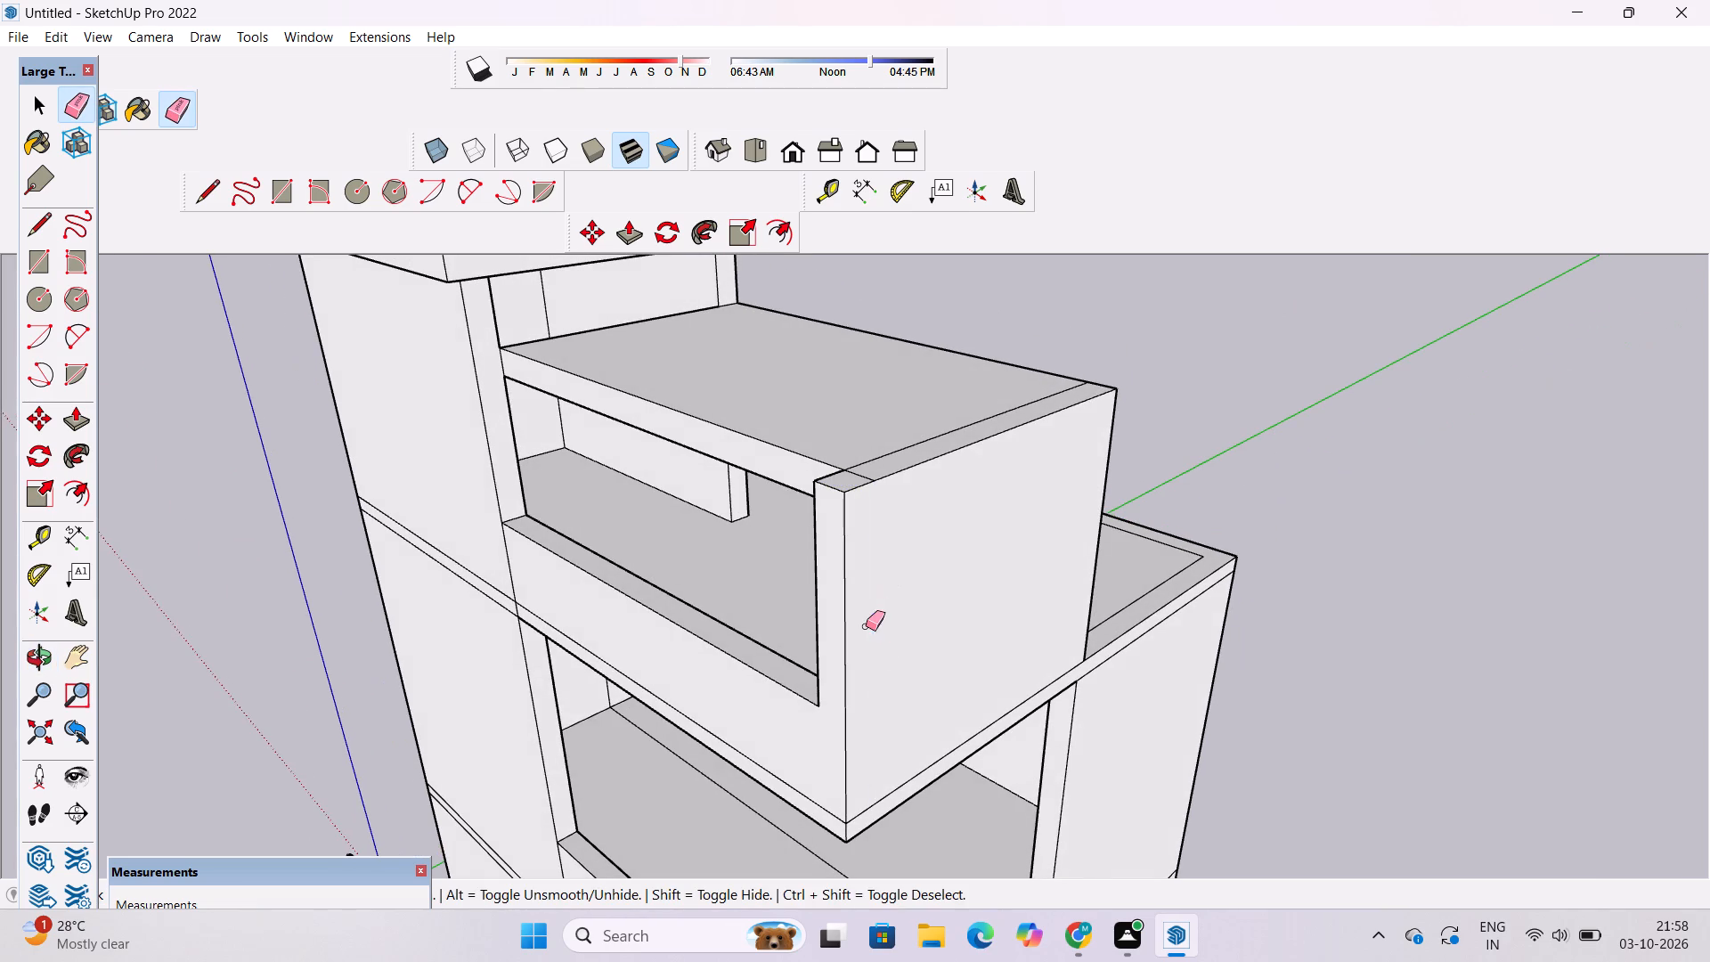
scroll(905, 652, "down", 4)
scroll(881, 518, "up", 8)
left_click_drag(881, 518, 885, 537)
left_click_drag(870, 550, 866, 566)
Draw a line across the corner post's inner face, level with the bridging slab's underside.
key("o")
scroll(881, 550, "down", 7)
left_click_drag(741, 641, 866, 628)
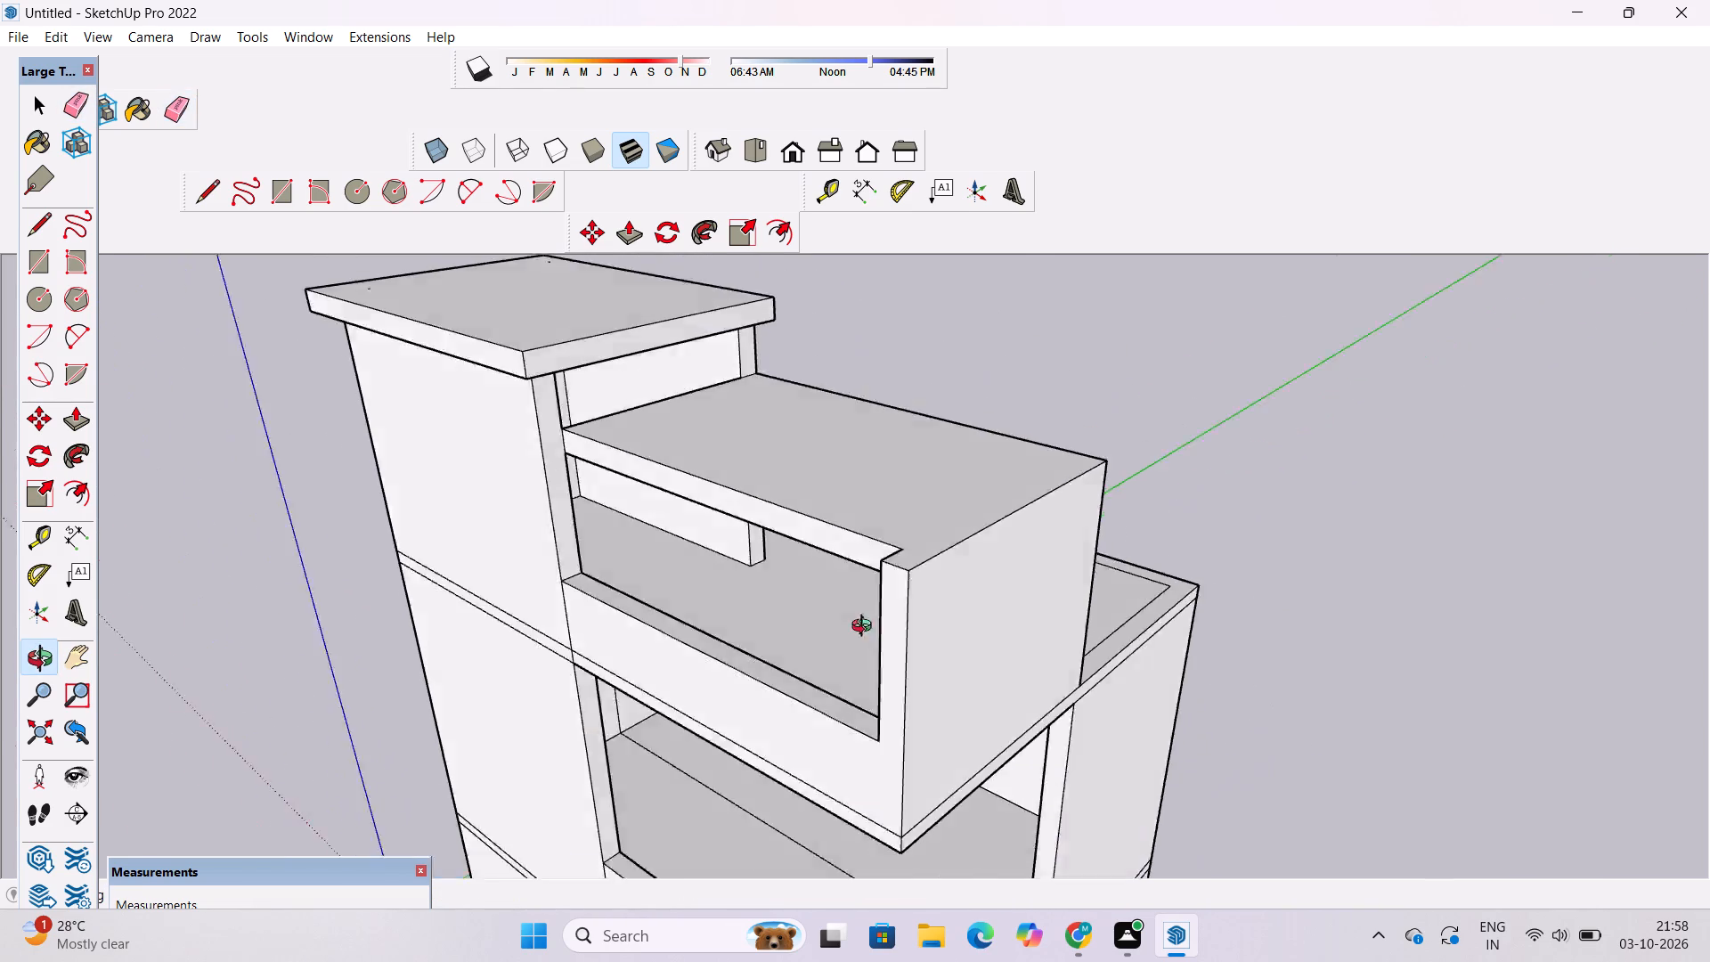
left_click_drag(866, 628, 972, 622)
scroll(1068, 586, "down", 4)
left_click_drag(1068, 586, 989, 595, "shift")
left_click_drag(982, 595, 1102, 609)
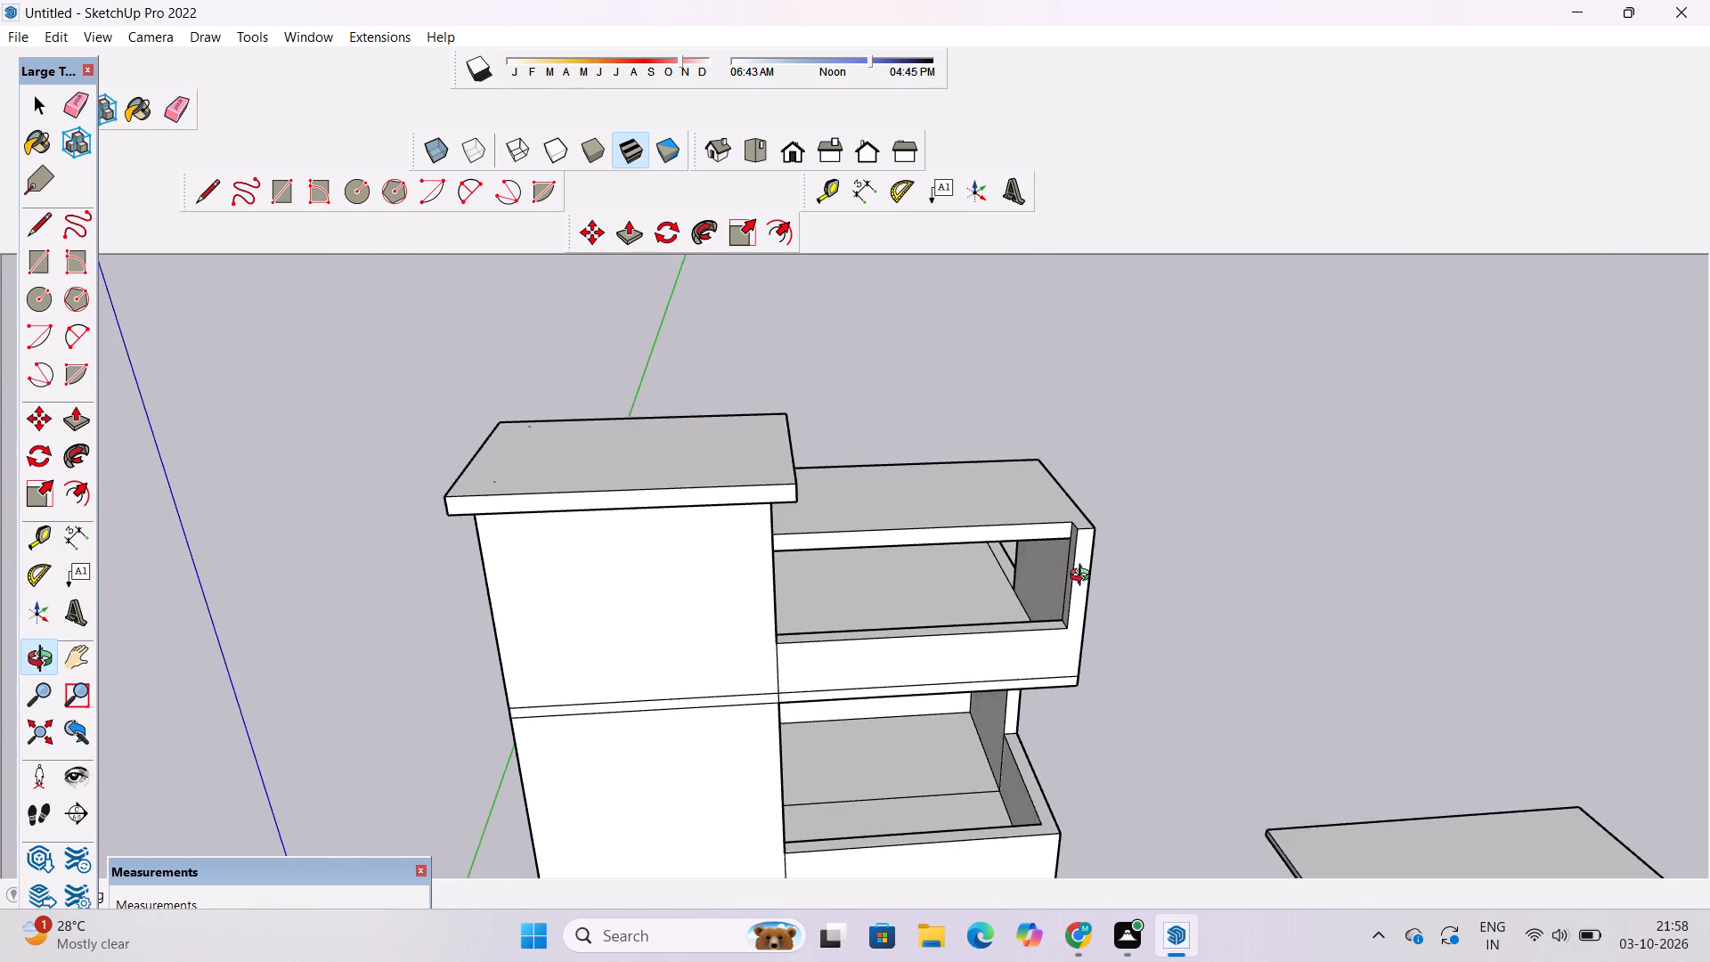
scroll(1084, 577, "up", 4)
left_click_drag(1035, 567, 1155, 567)
scroll(1106, 518, "up", 7)
left_click_drag(1106, 518, 1110, 546, "shift")
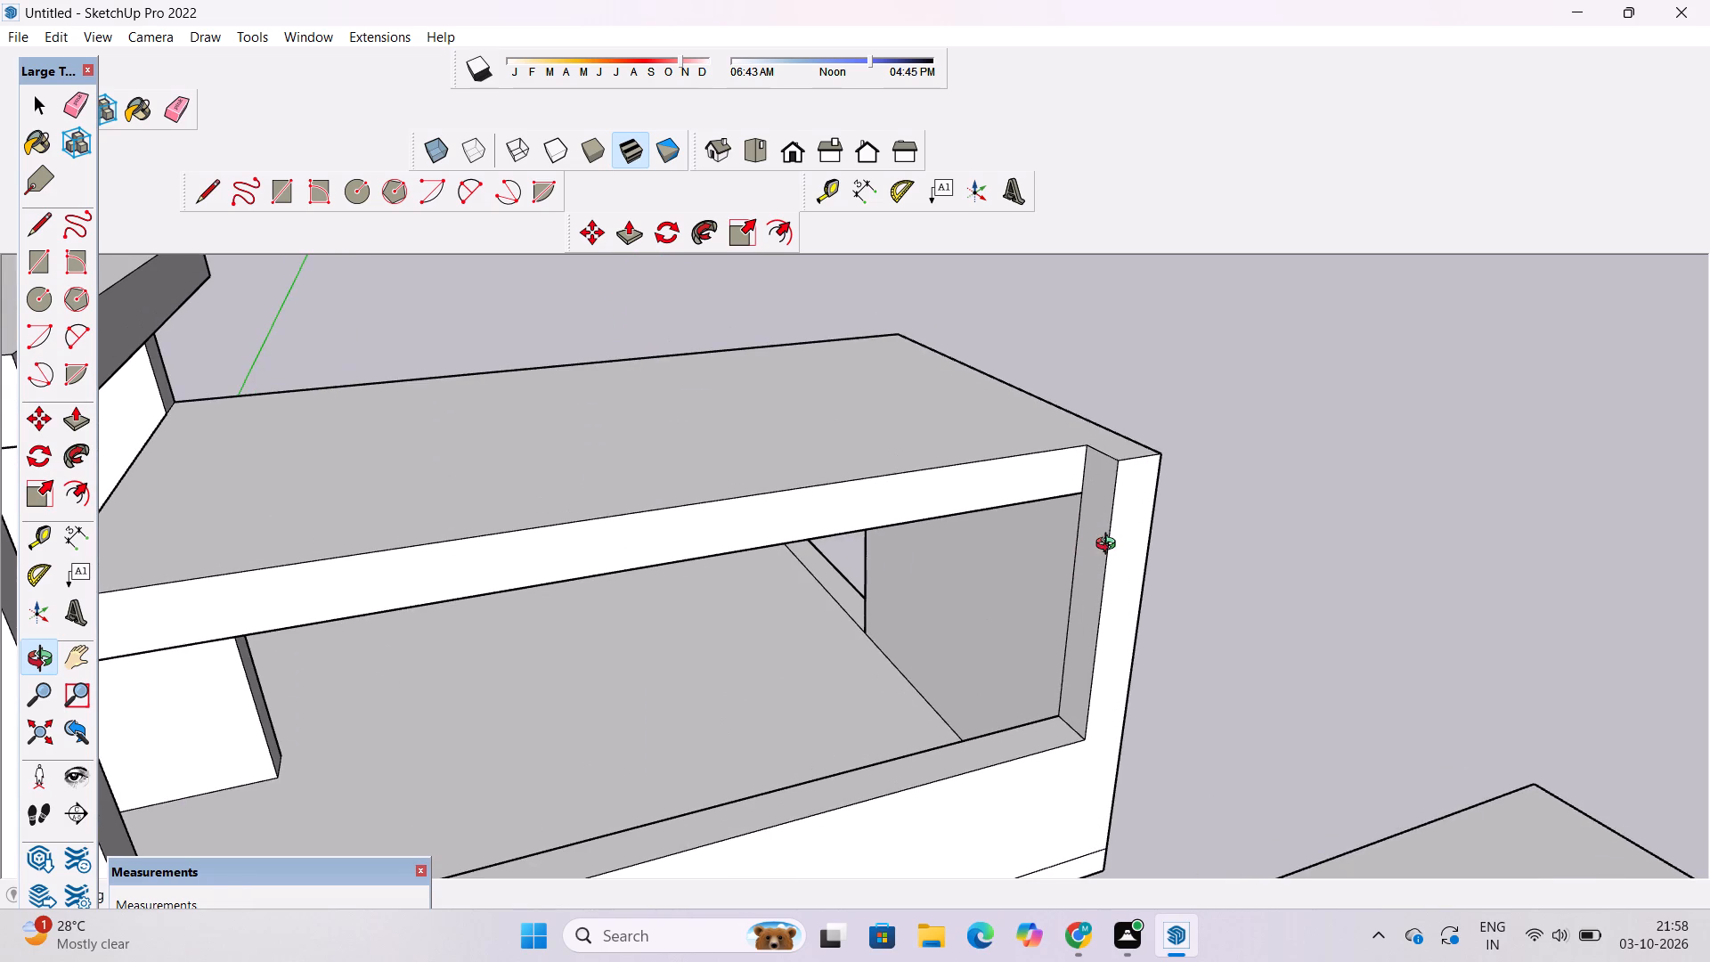
scroll(1101, 543, "up", 4)
left_click_drag(1075, 557, 1083, 561)
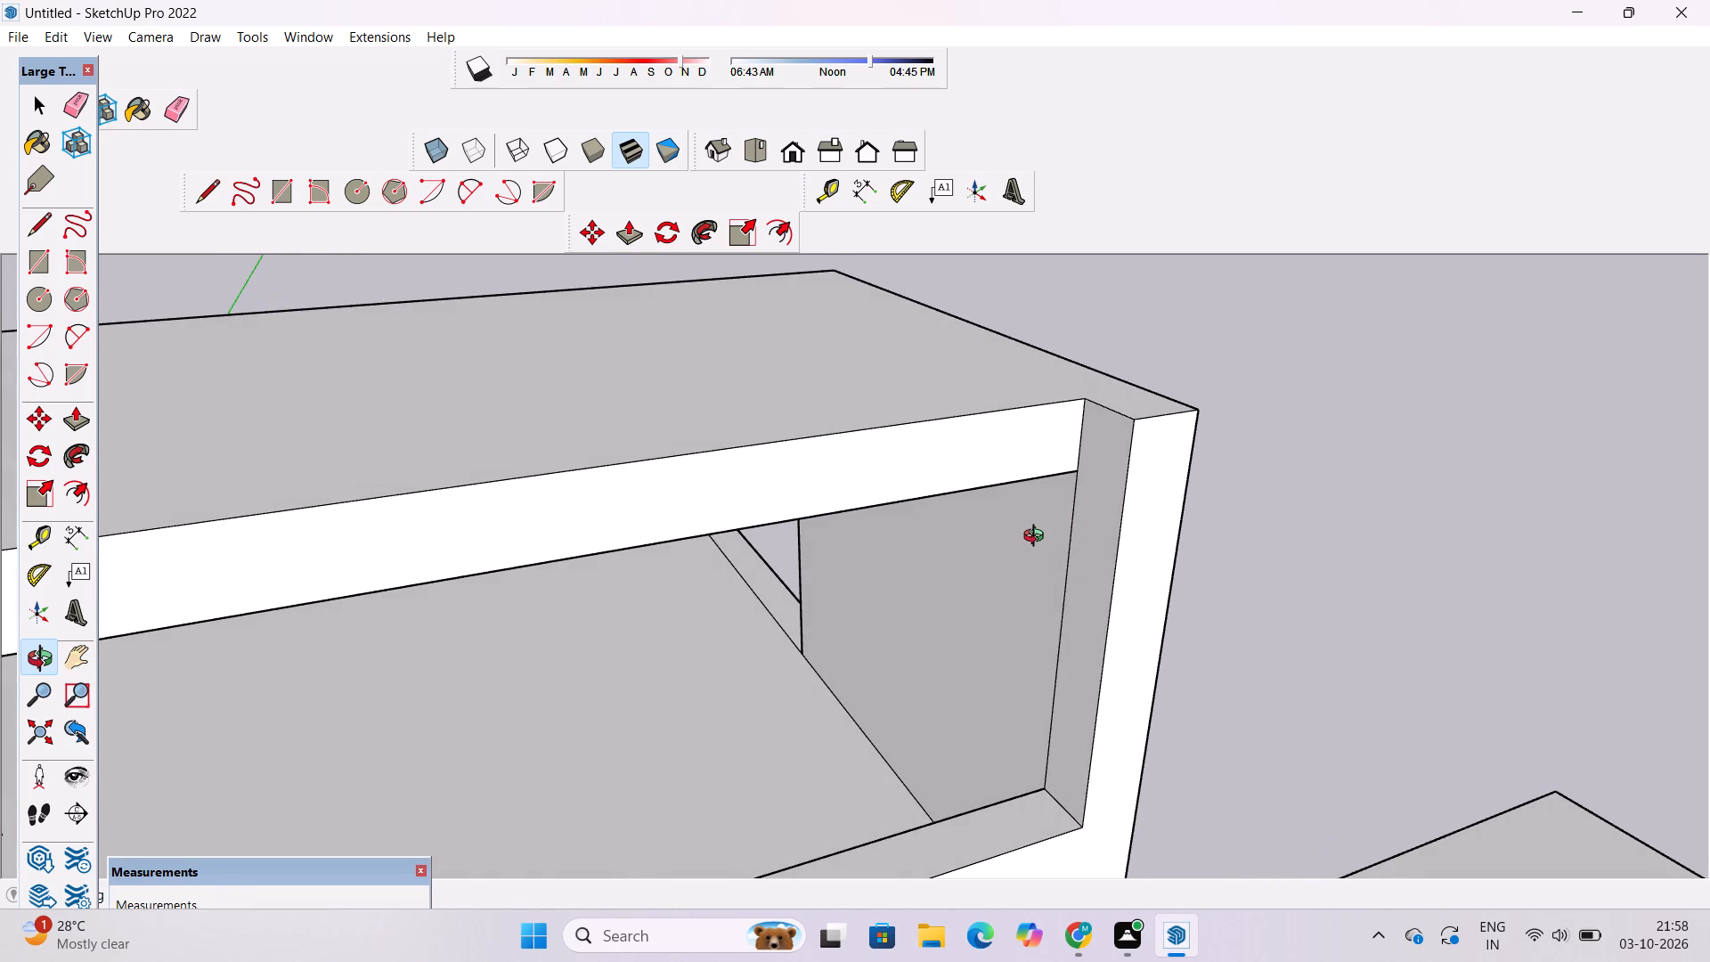
scroll(1038, 538, "down", 9)
left_click_drag(975, 559, 1080, 588, "shift")
scroll(1086, 580, "up", 1)
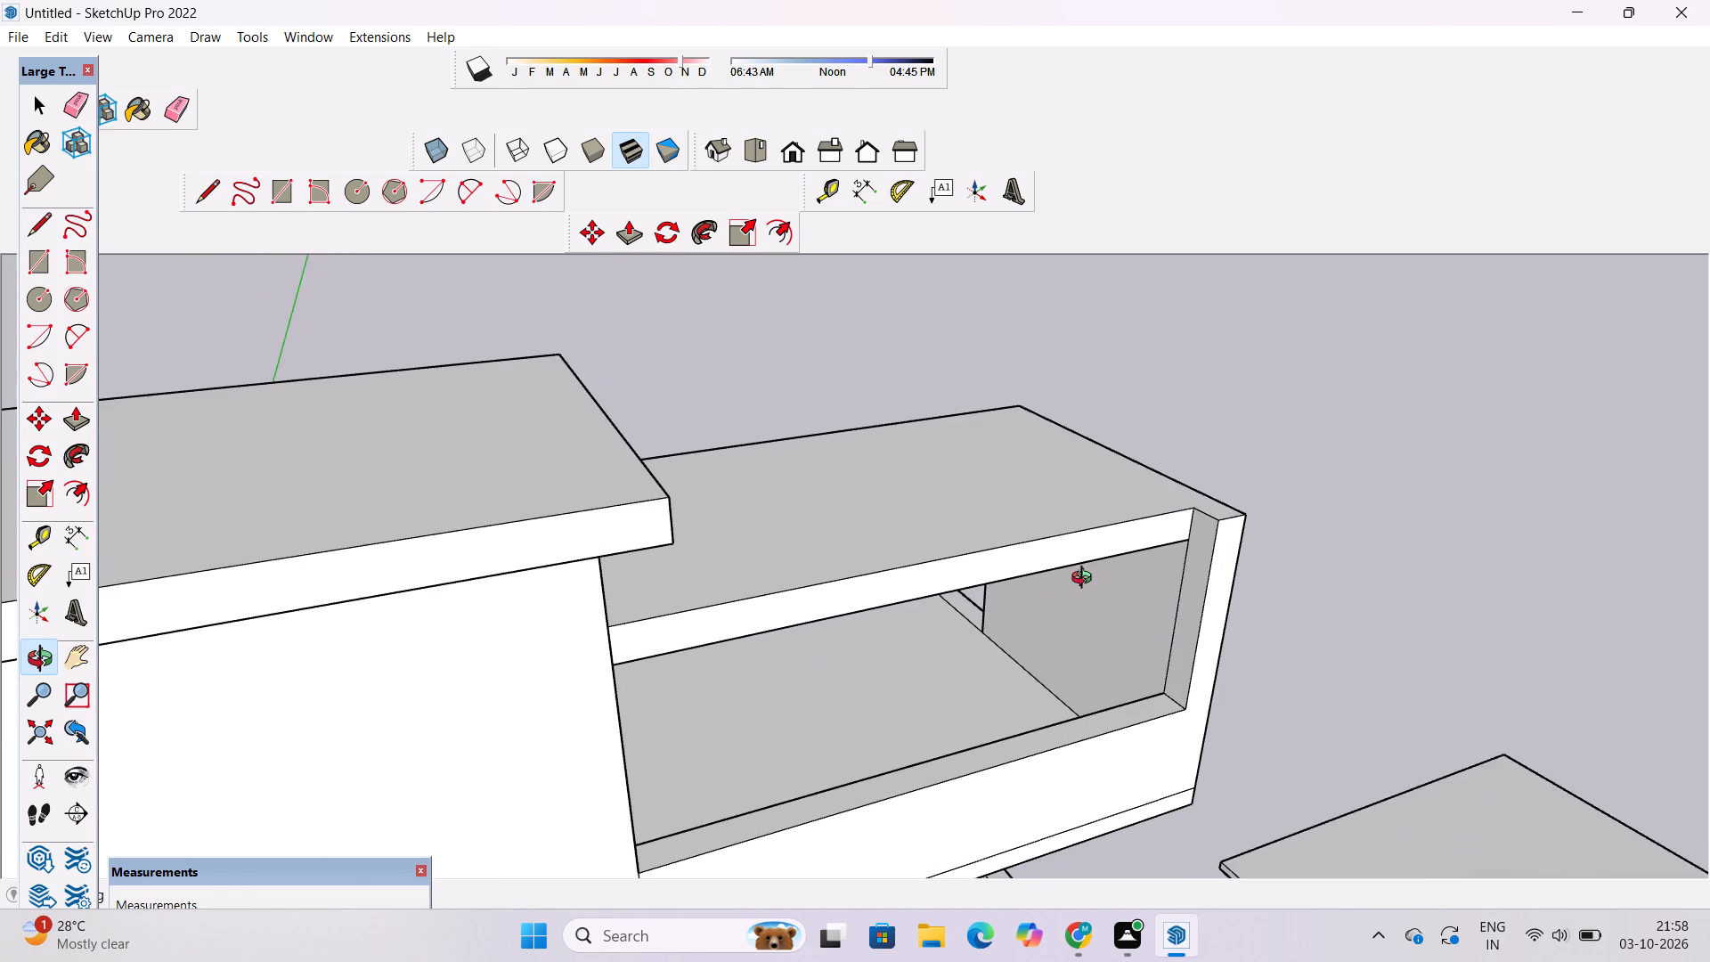
left_click_drag(1097, 579, 1180, 577)
scroll(1189, 564, "up", 9)
left_click_drag(1211, 571, 1053, 608)
left_click_drag(1079, 571, 1171, 567)
key("l")
scroll(1134, 481, "up", 3)
left_click(1133, 481)
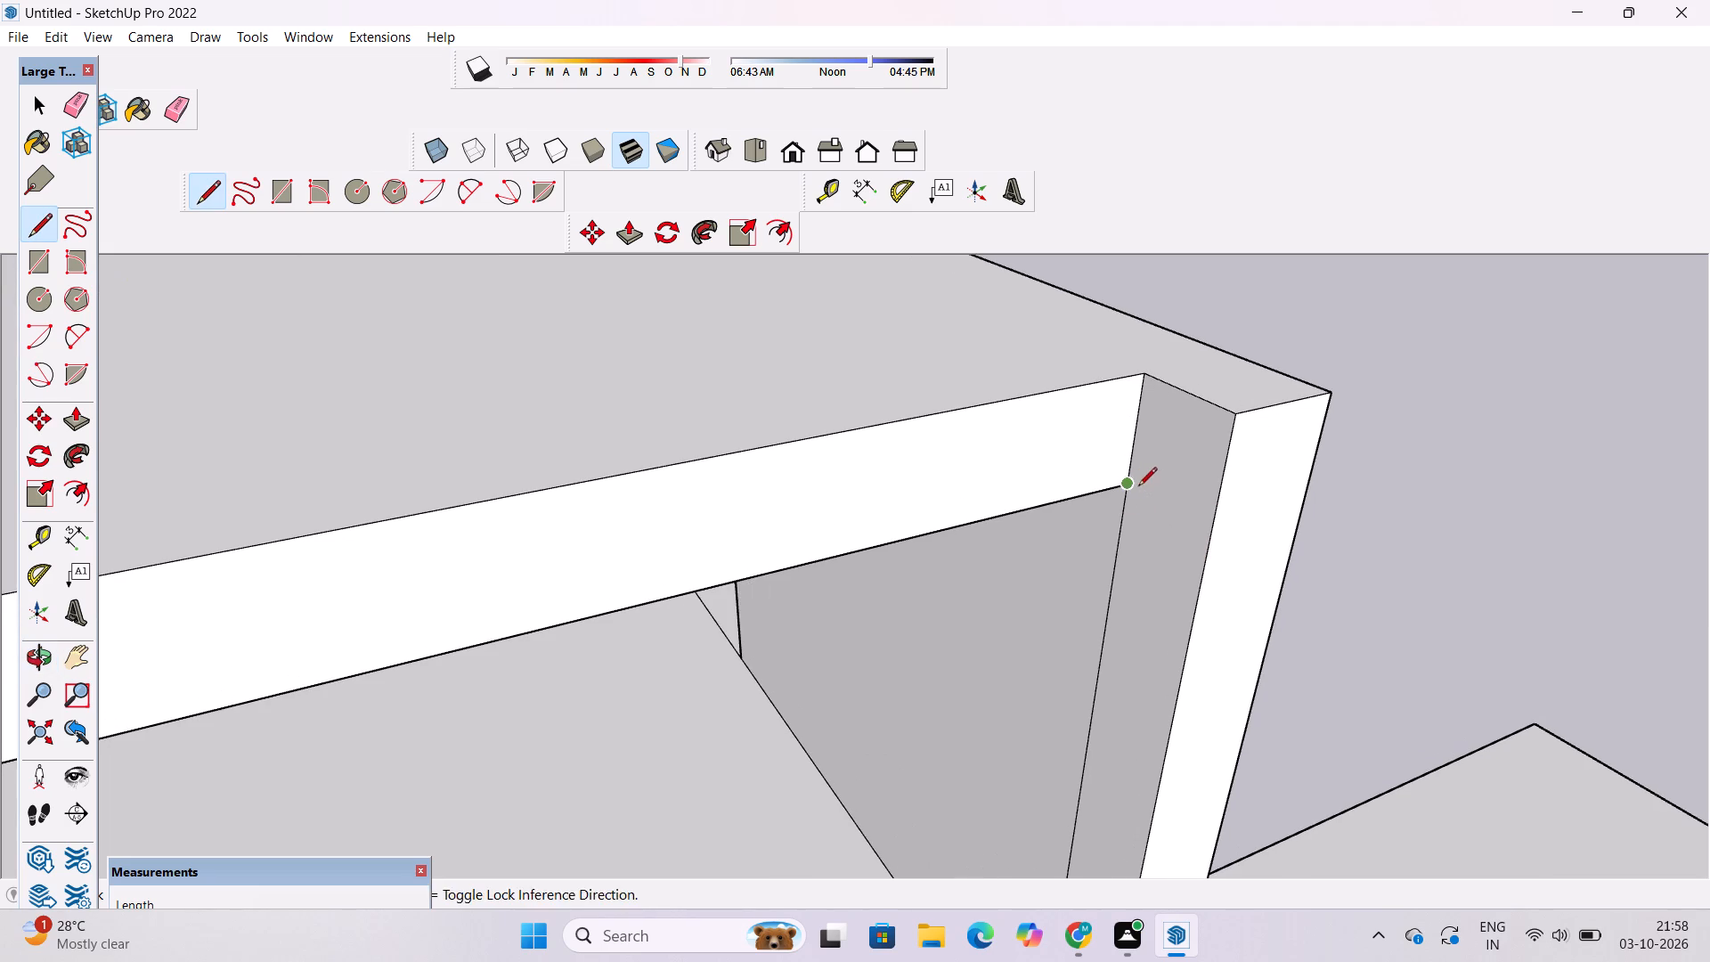
left_click(1209, 529)
key("space")
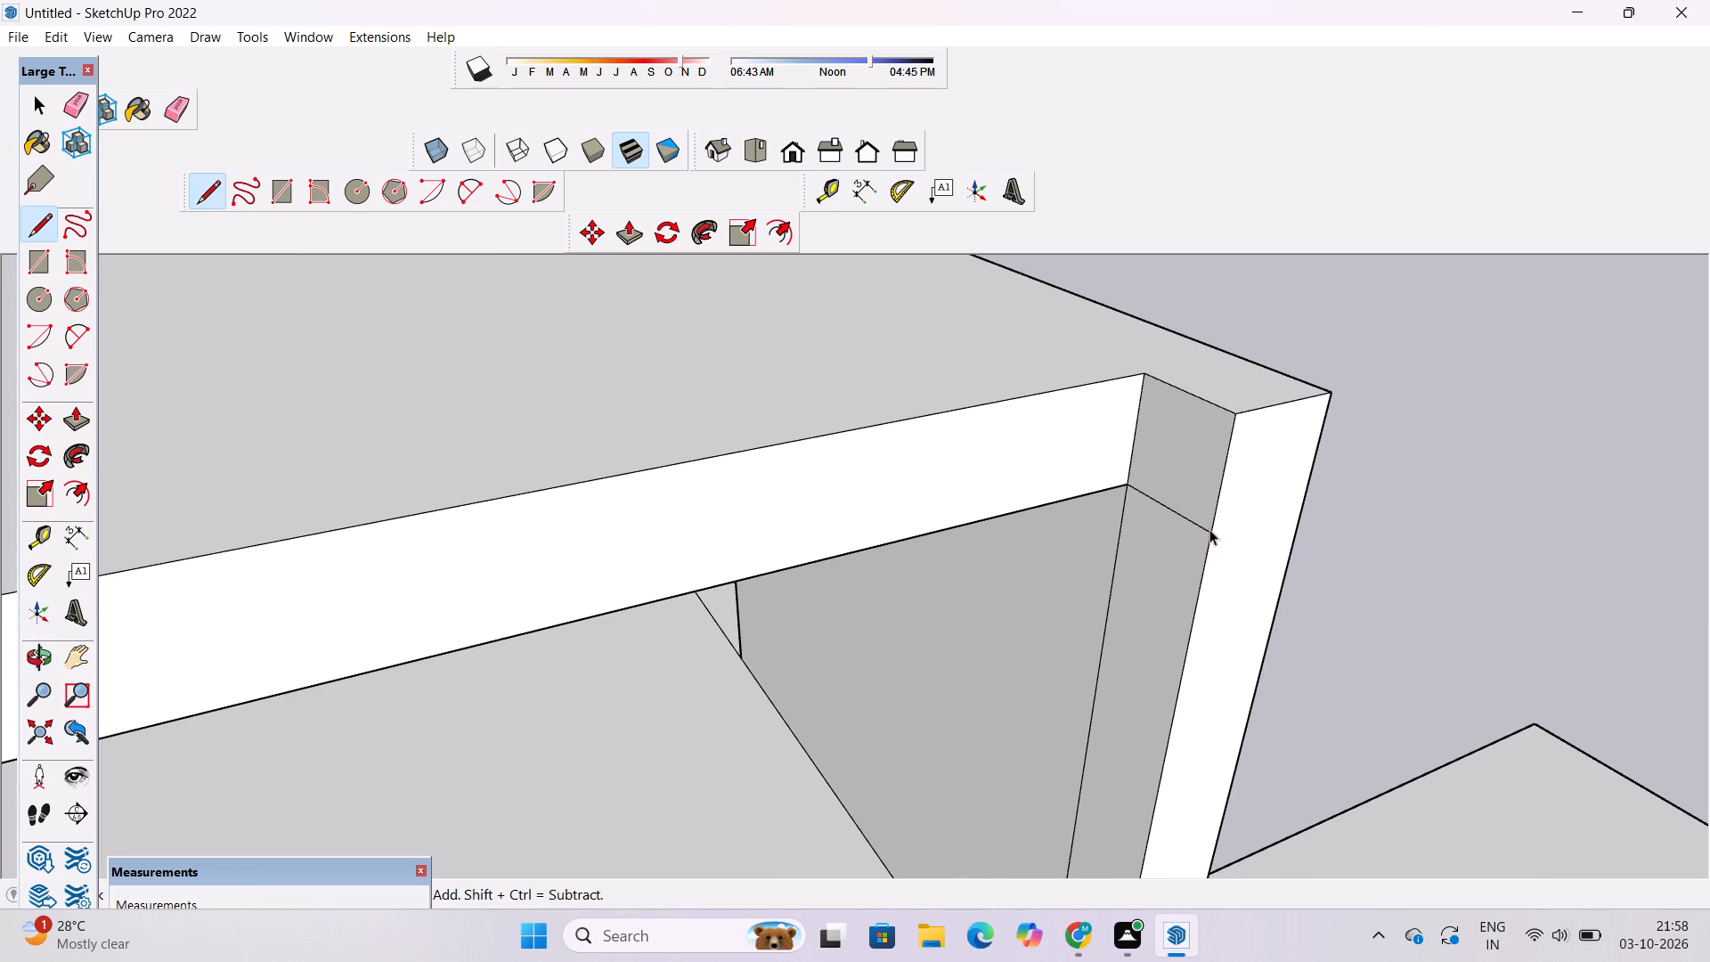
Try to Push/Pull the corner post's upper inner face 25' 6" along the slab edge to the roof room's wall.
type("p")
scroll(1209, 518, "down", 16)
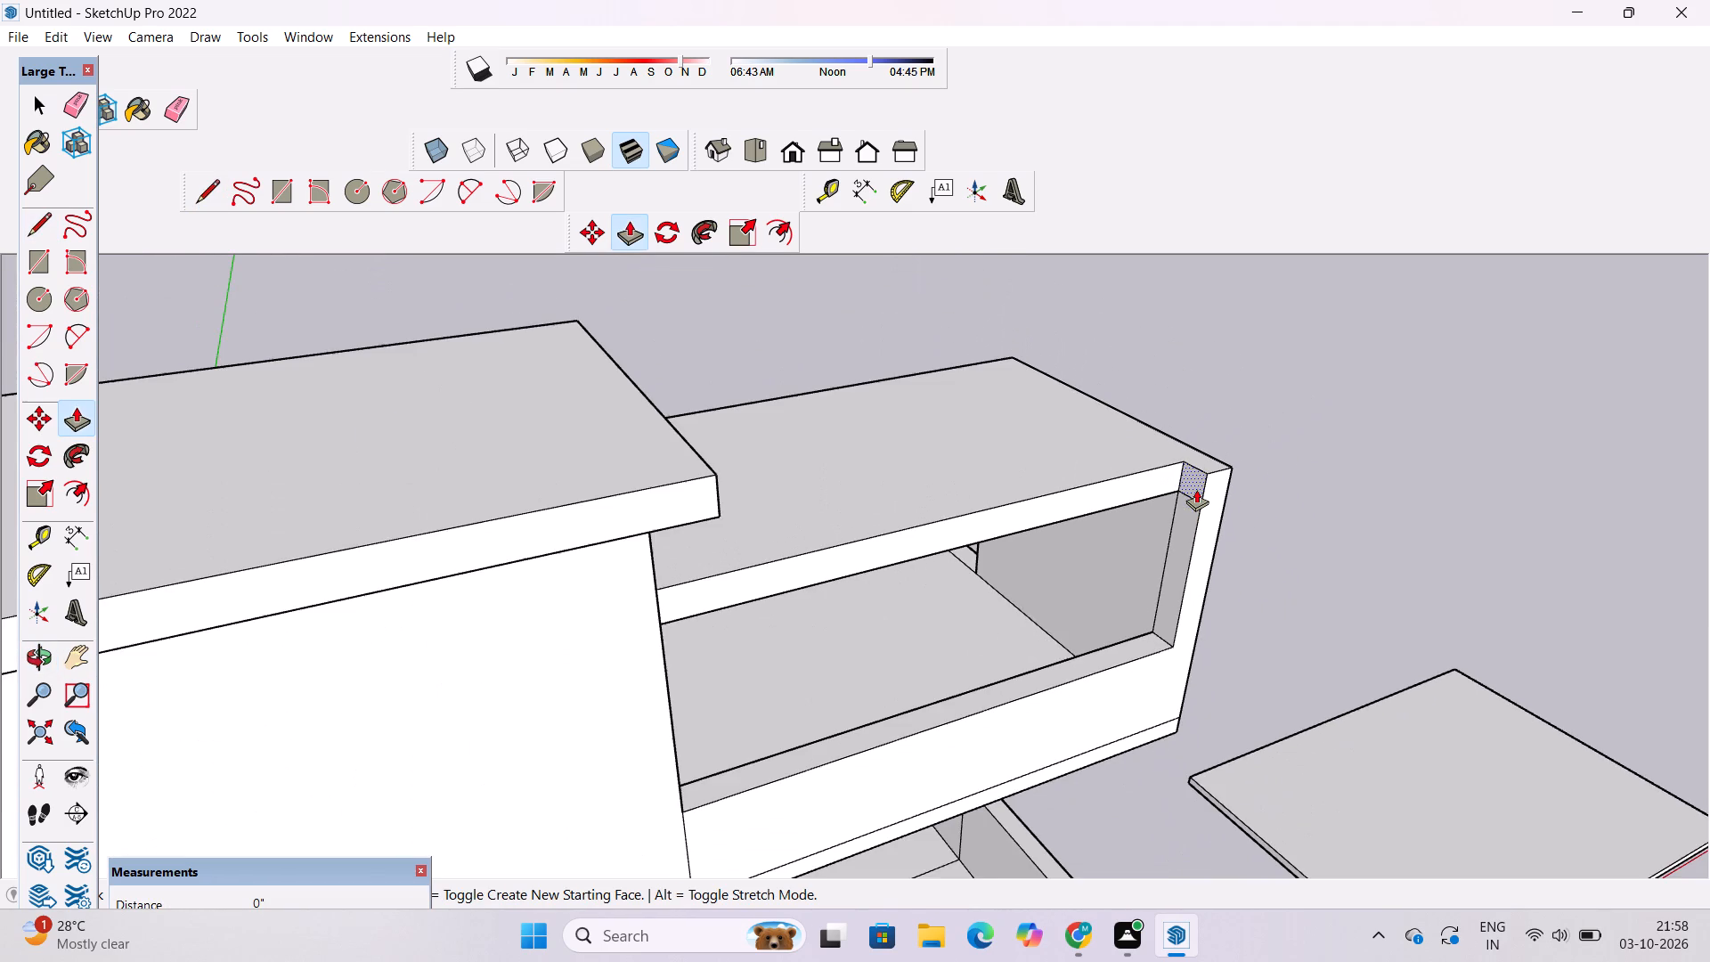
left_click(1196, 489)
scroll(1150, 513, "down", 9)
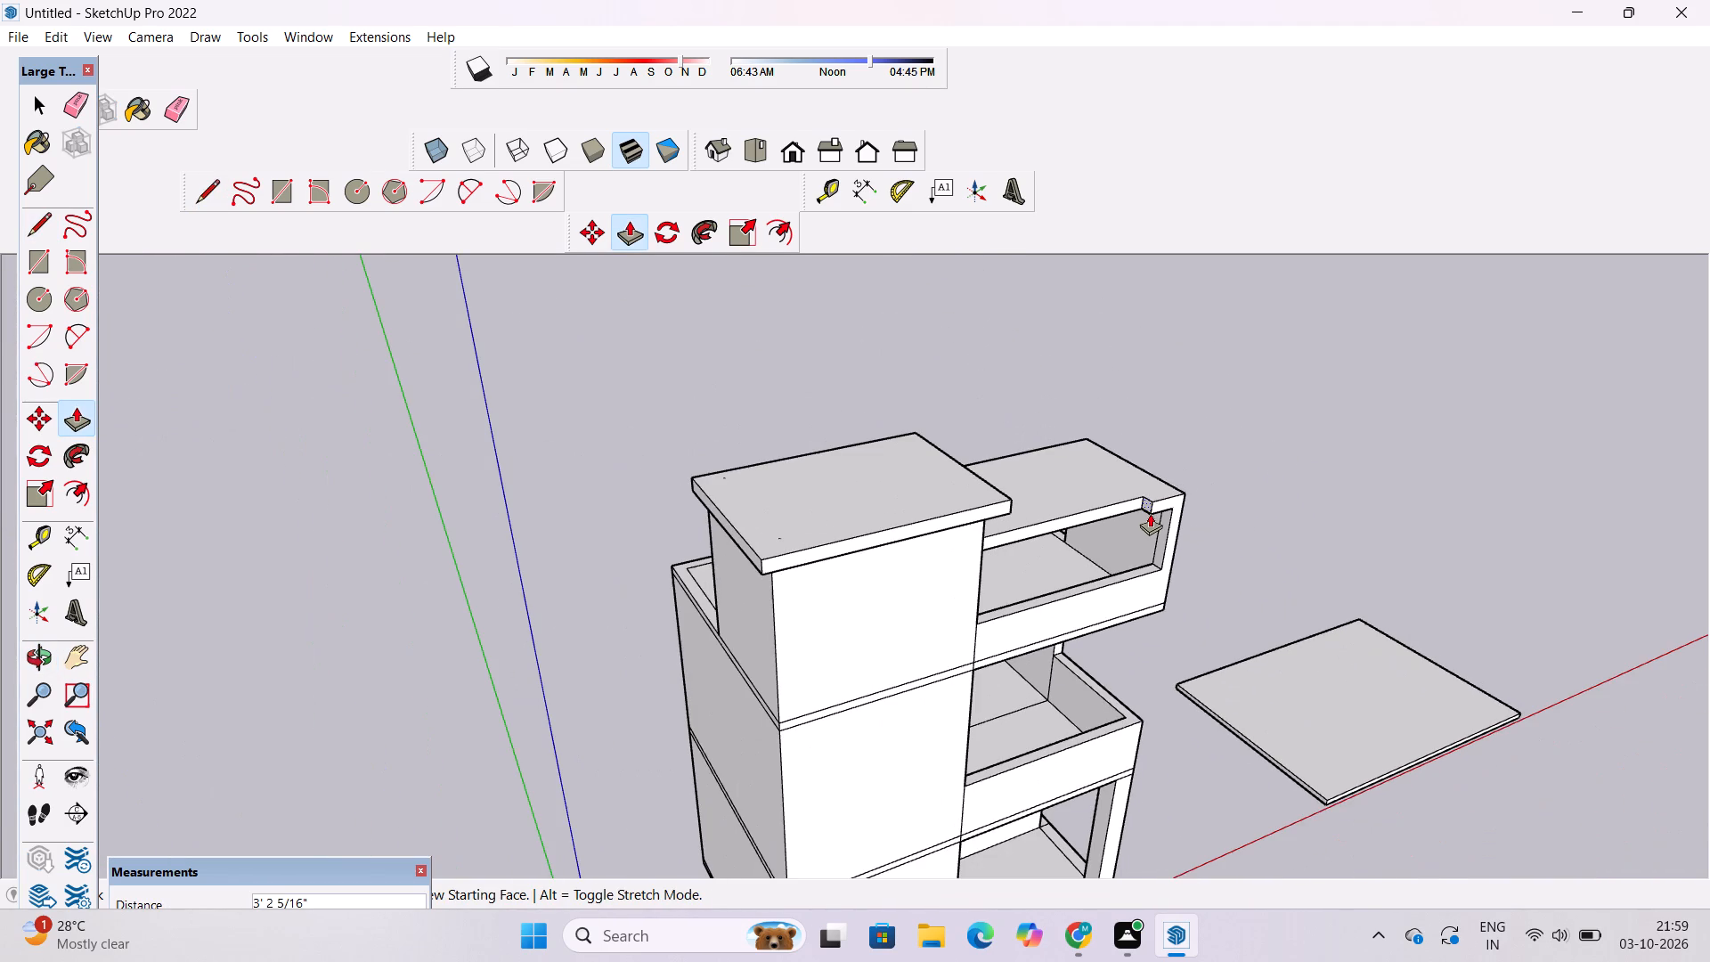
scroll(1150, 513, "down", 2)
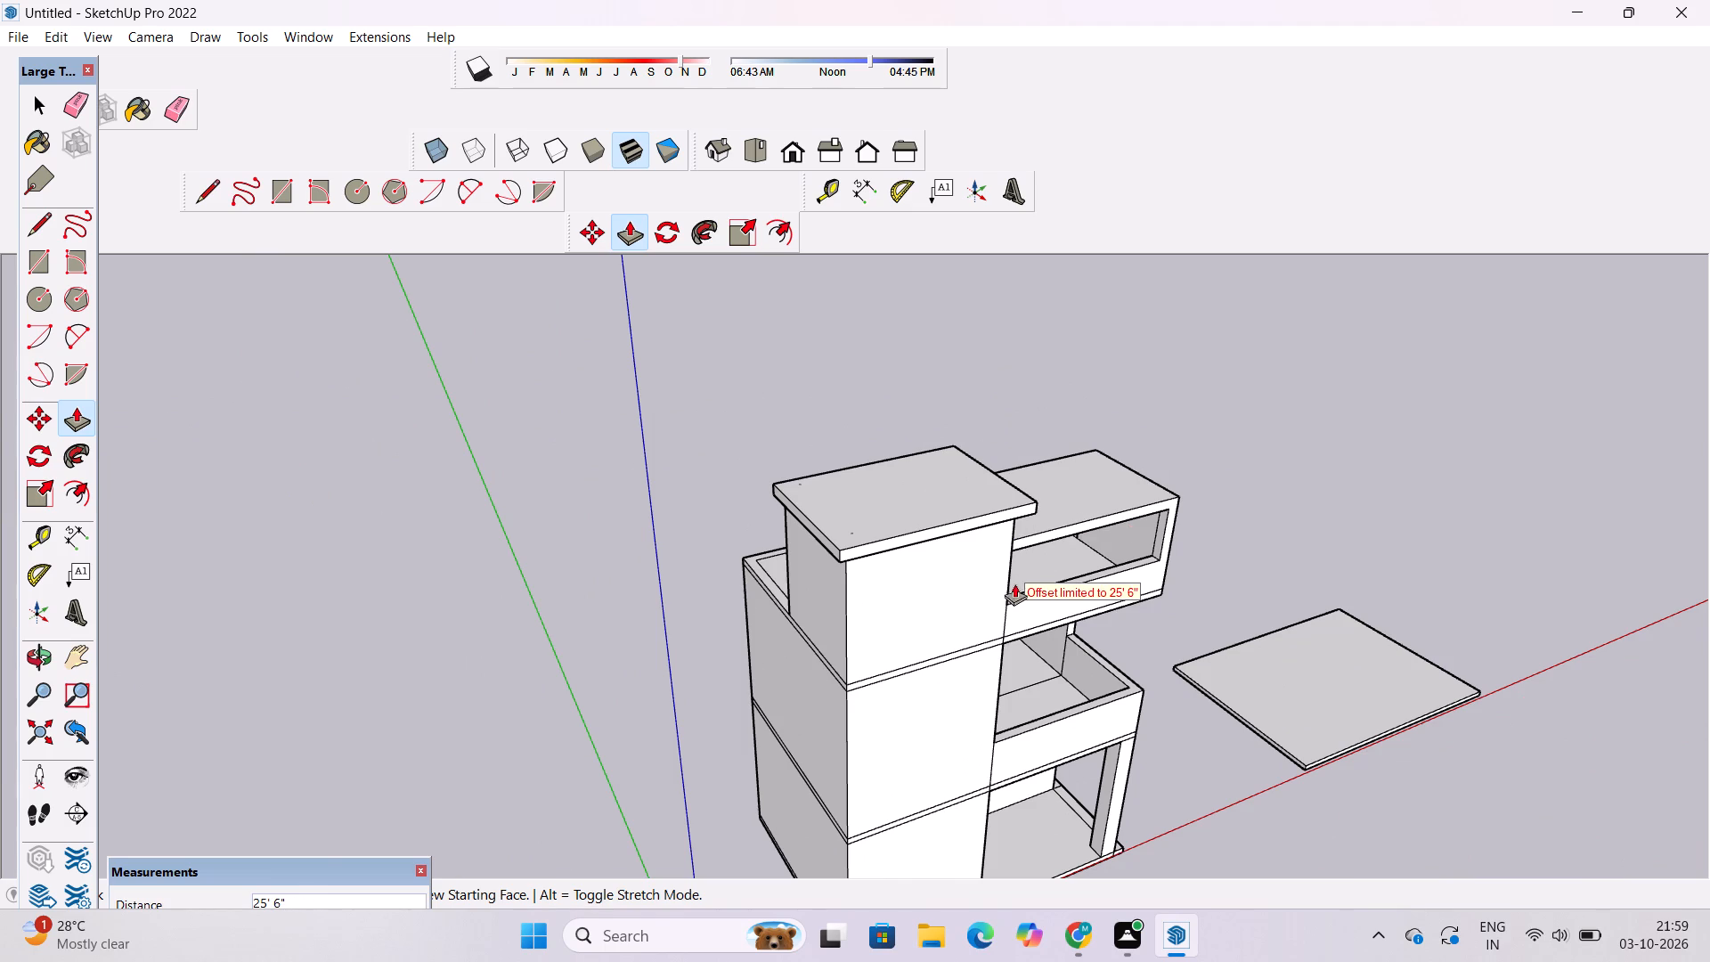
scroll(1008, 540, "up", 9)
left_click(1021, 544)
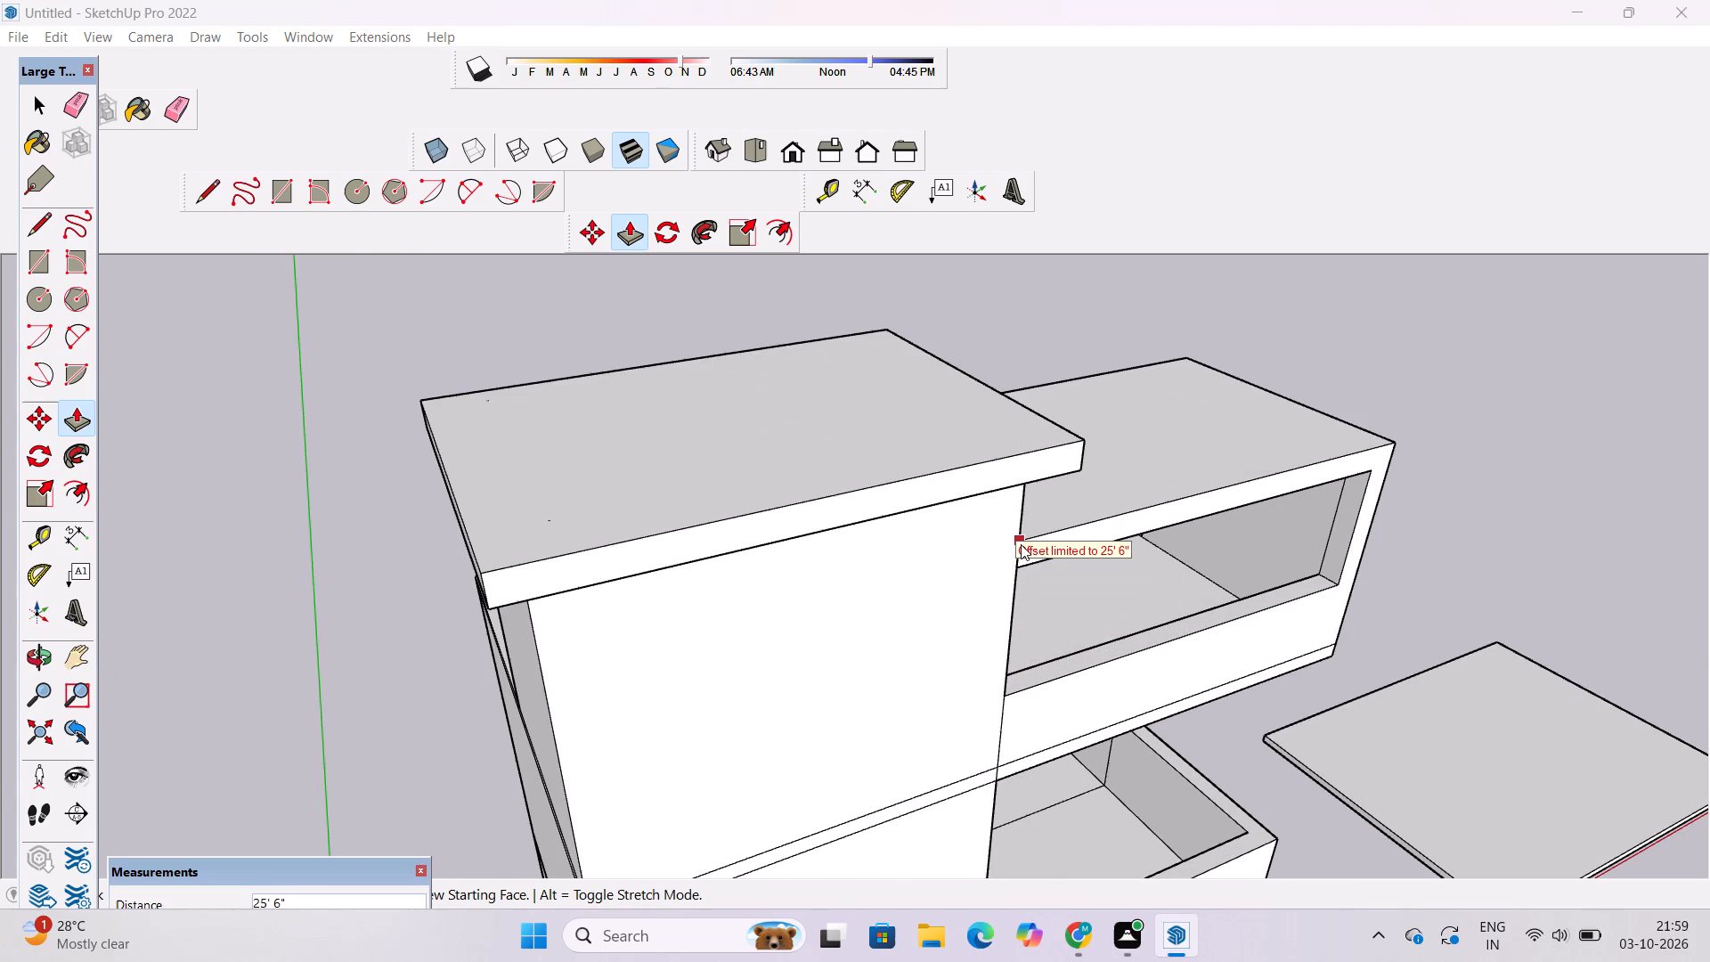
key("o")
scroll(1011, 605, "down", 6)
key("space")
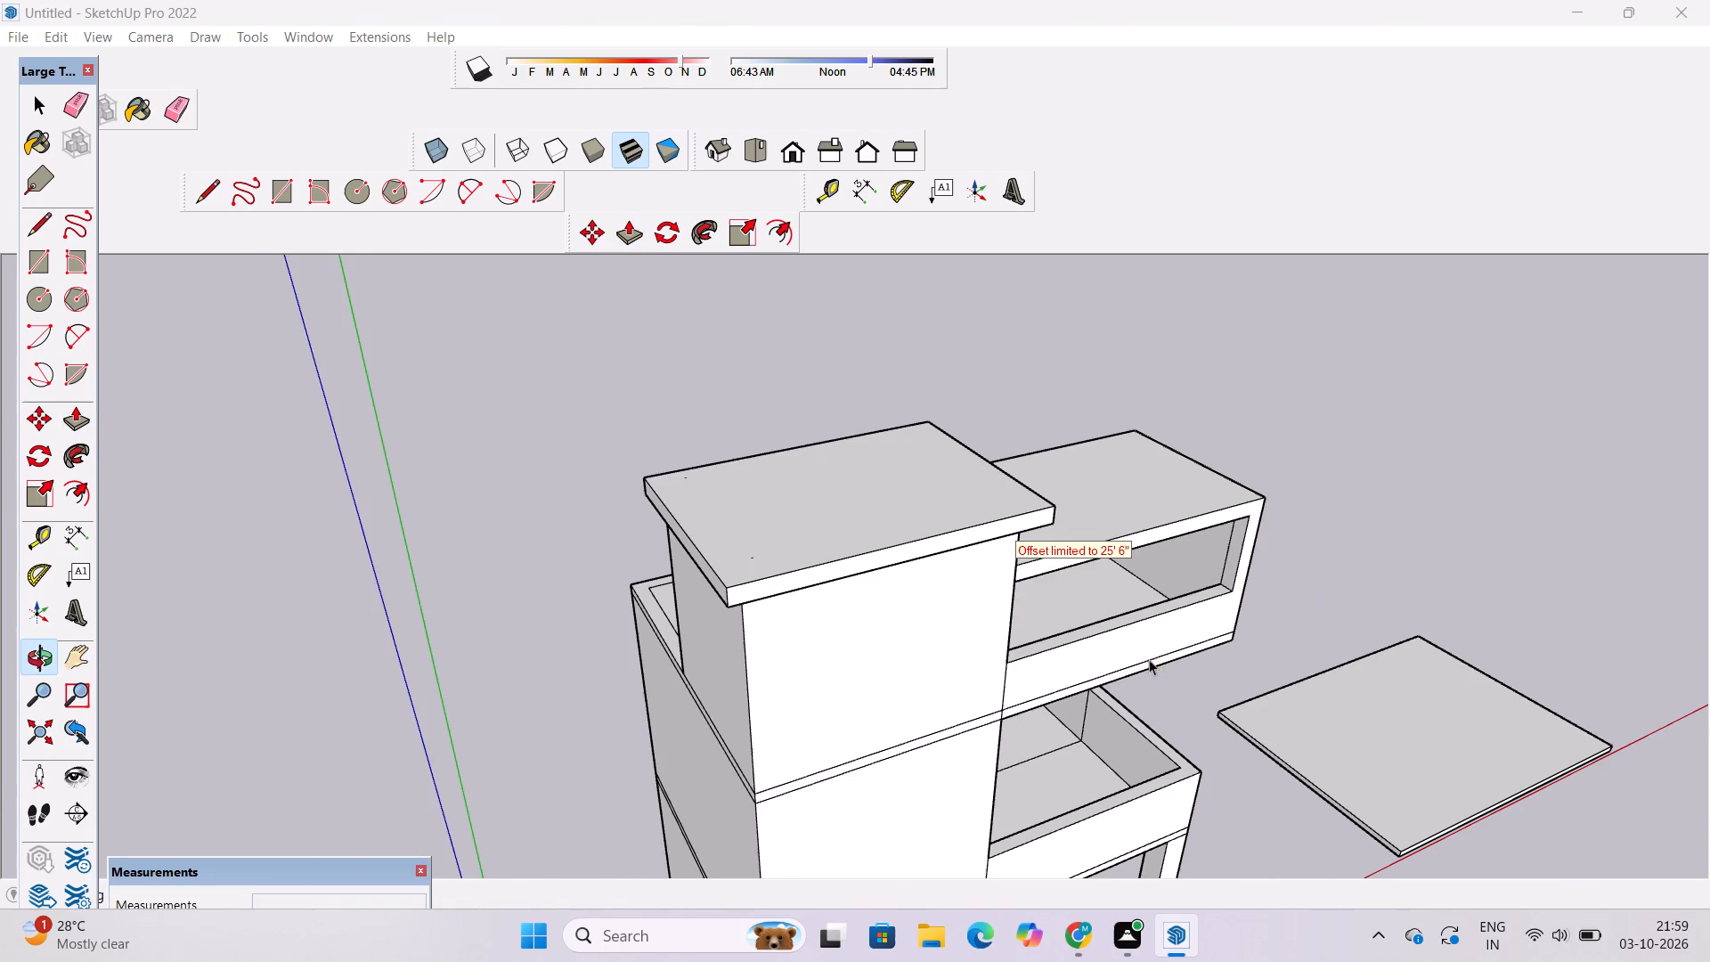
Push/Pull the corner post's upper inner face along the bridging slab's edge up to the roof room's wall to form a top beam.
scroll(1176, 576, "up", 4)
scroll(1215, 474, "up", 1)
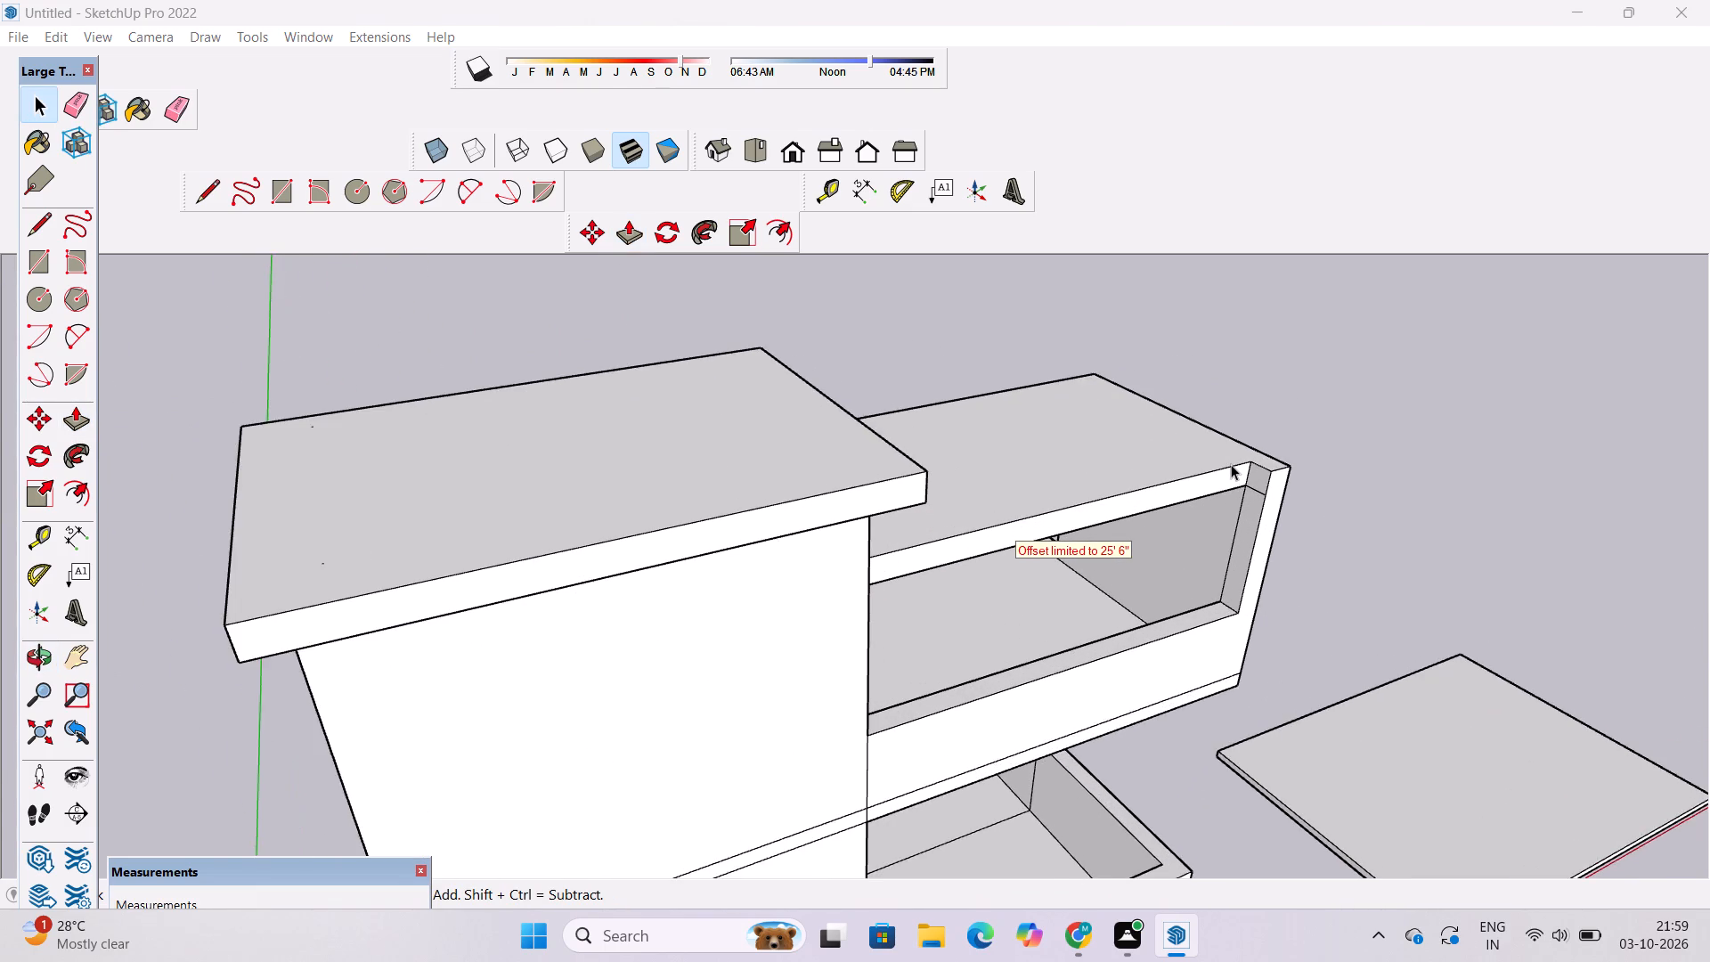
scroll(1231, 464, "up", 1)
key("p")
left_click(1259, 475)
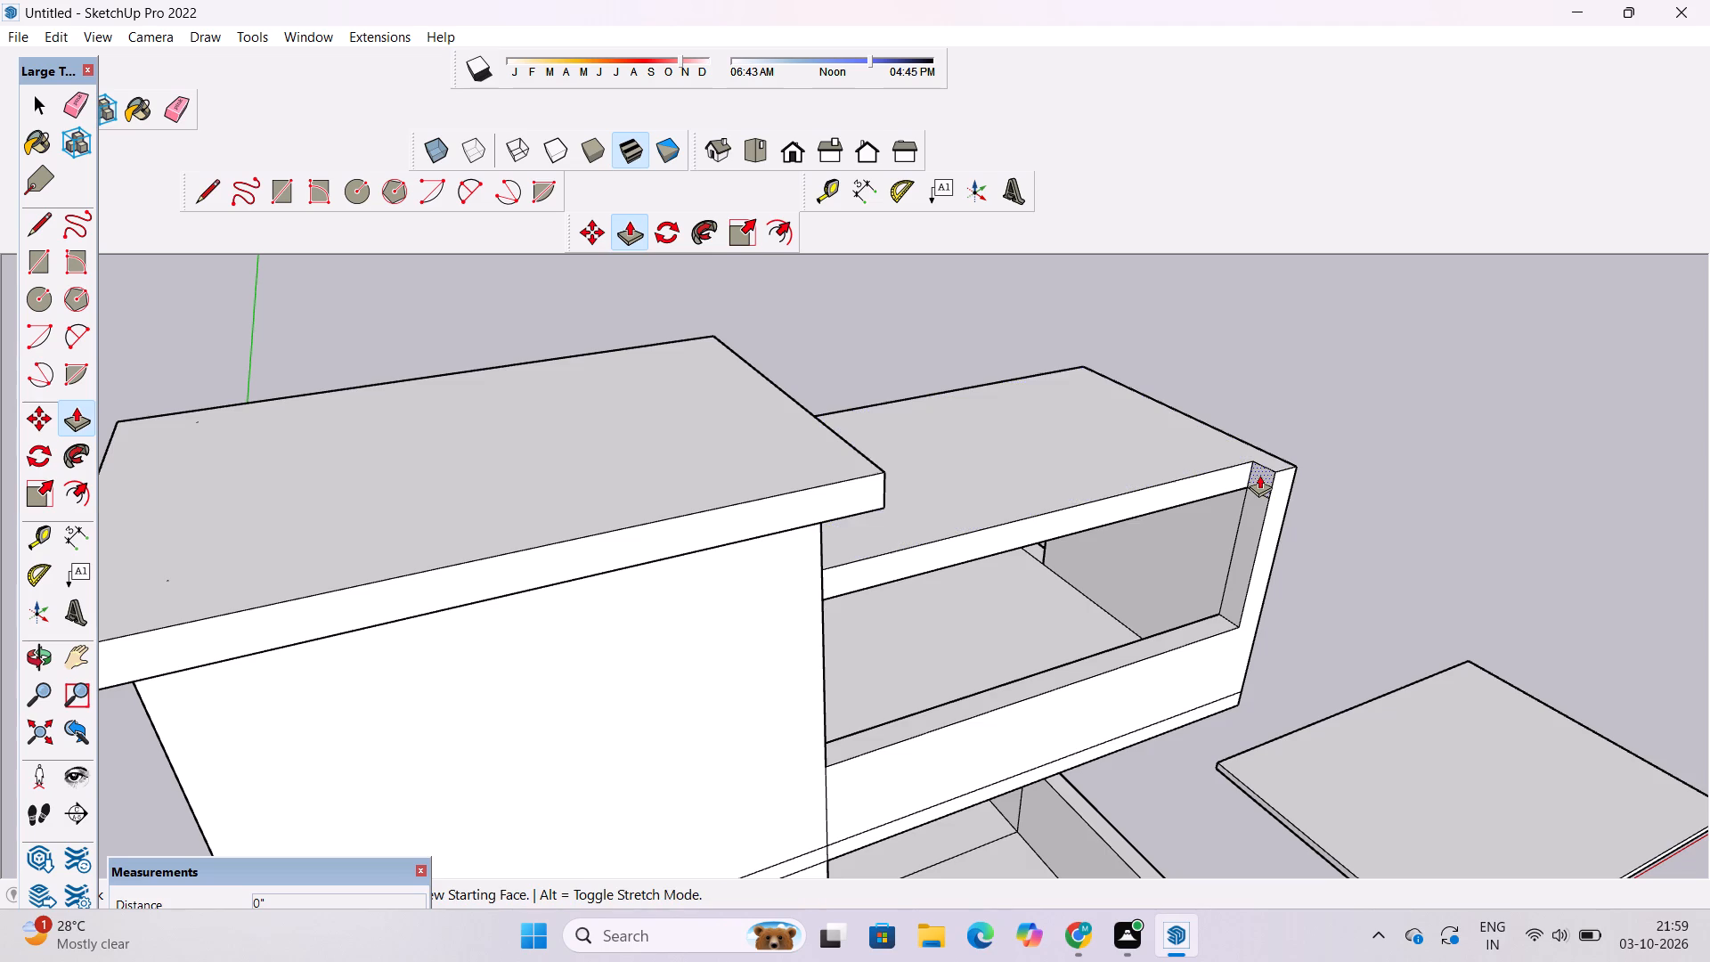
scroll(1259, 475, "down", 2)
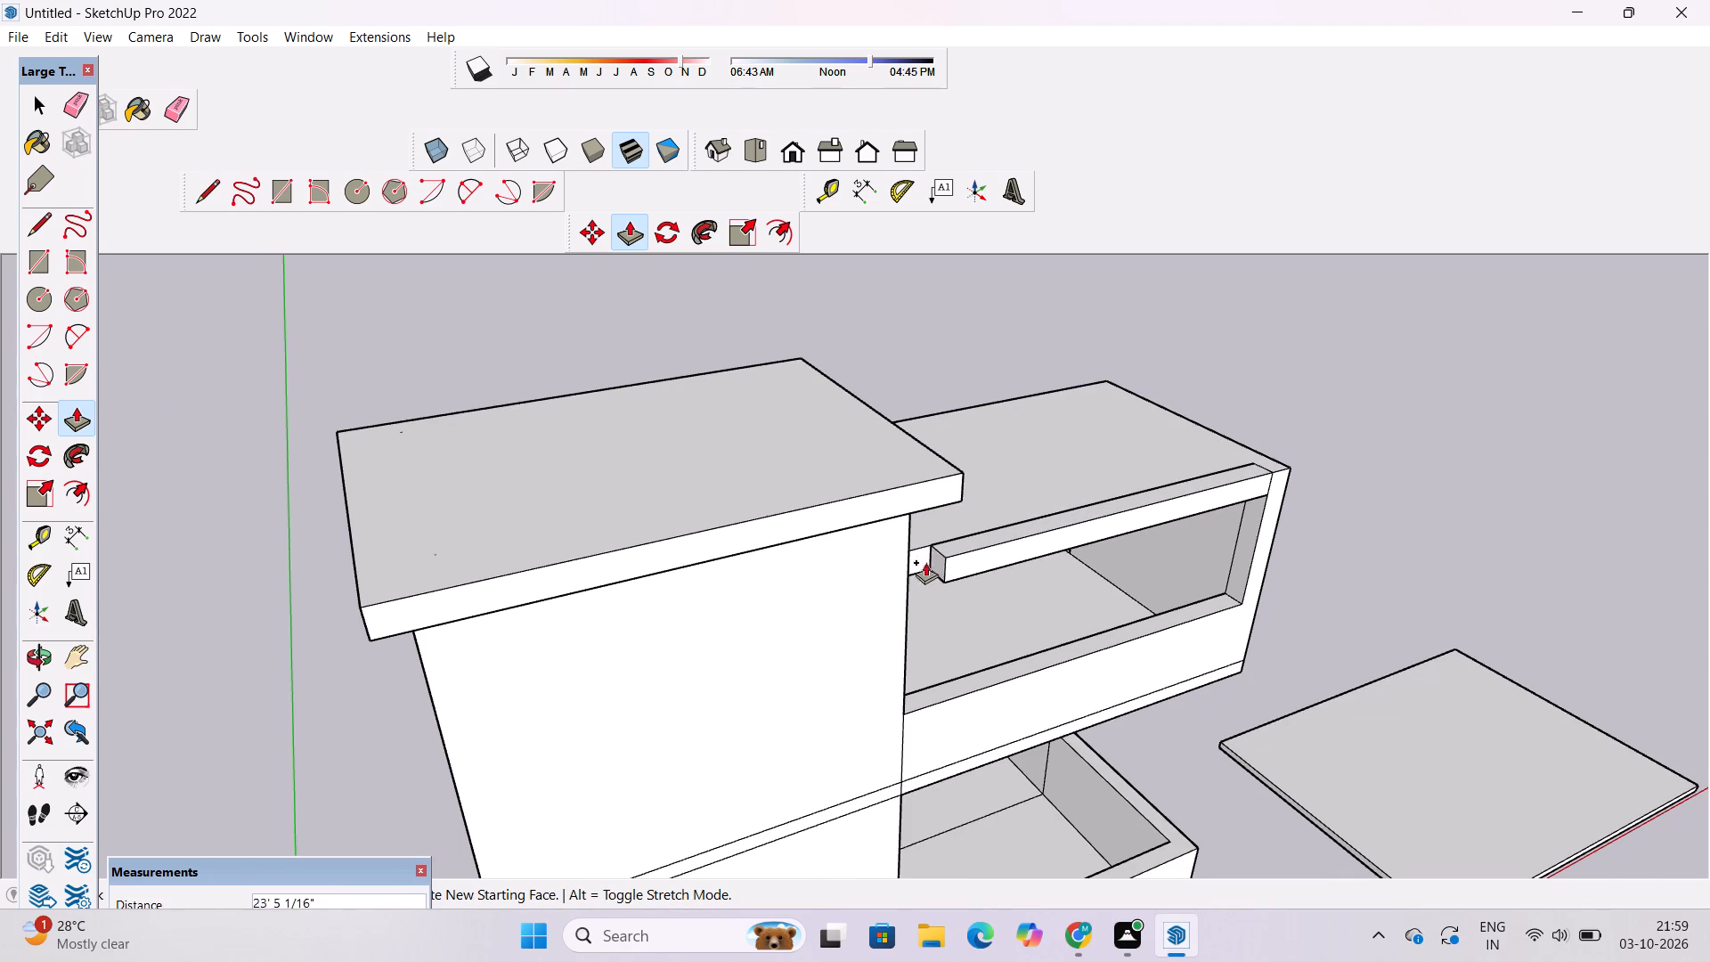
left_click(908, 540)
key("space")
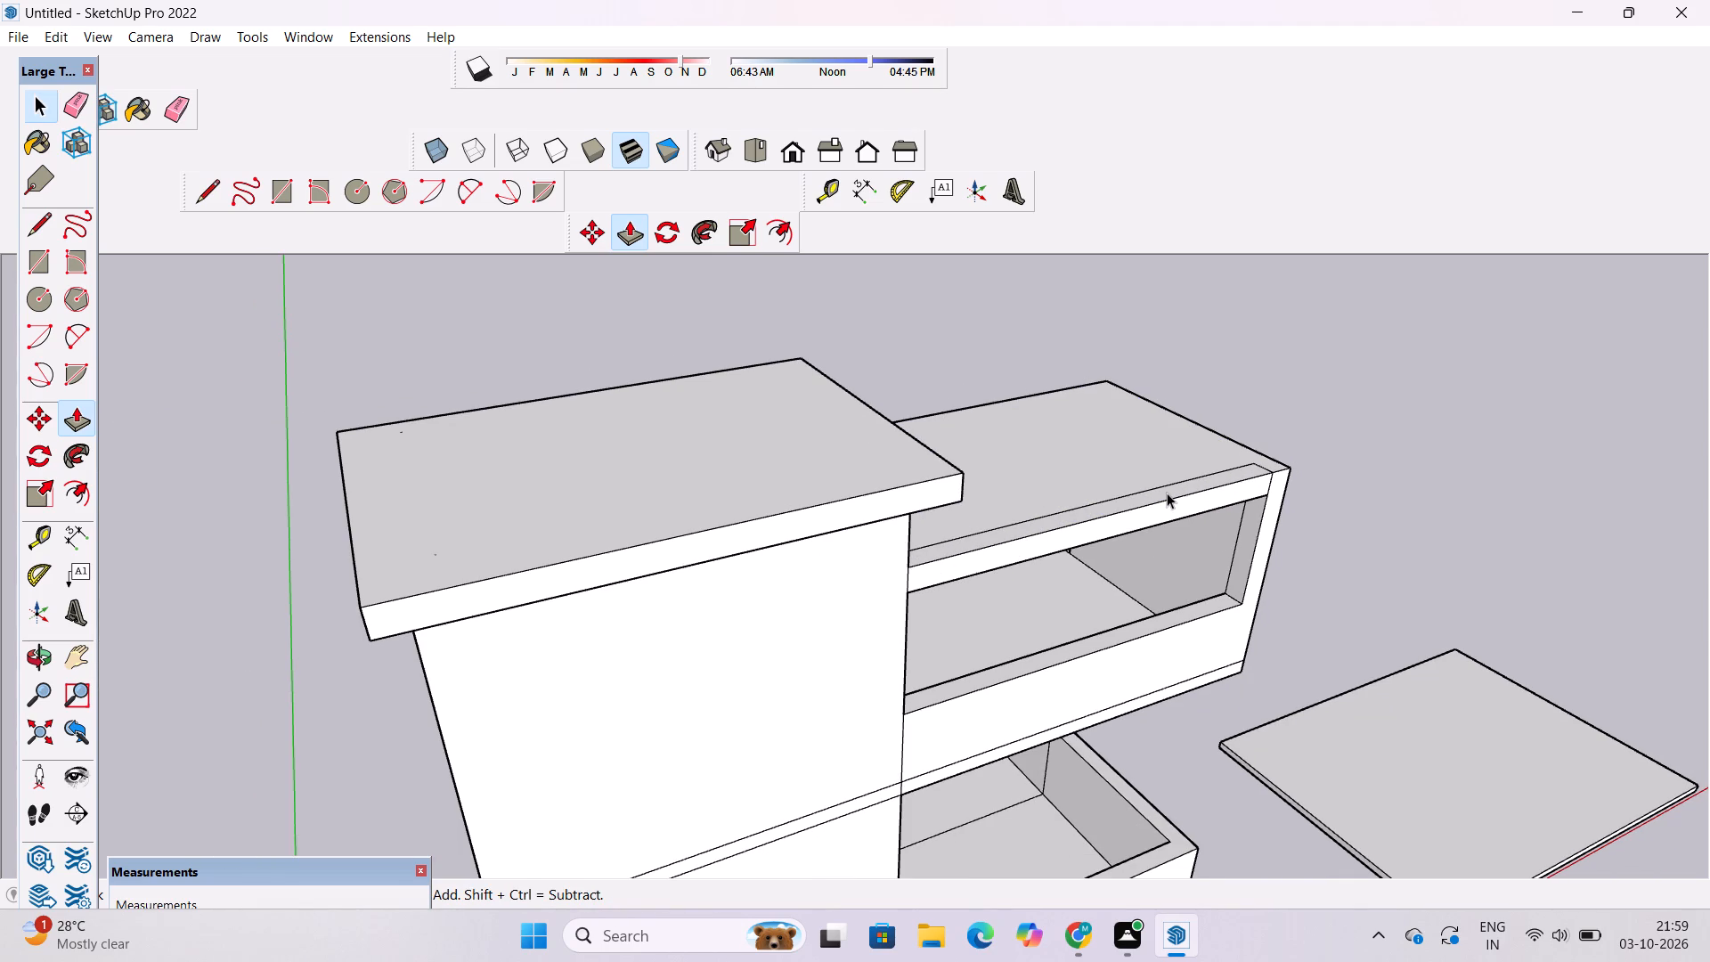
Examine the new top beam and the upper storeys' front openings from several angles.
key("o")
scroll(1168, 512, "down", 7)
left_click_drag(1332, 616, 1141, 345)
left_click_drag(1129, 485, 1223, 706)
scroll(895, 485, "up", 4)
scroll(895, 485, "down", 2)
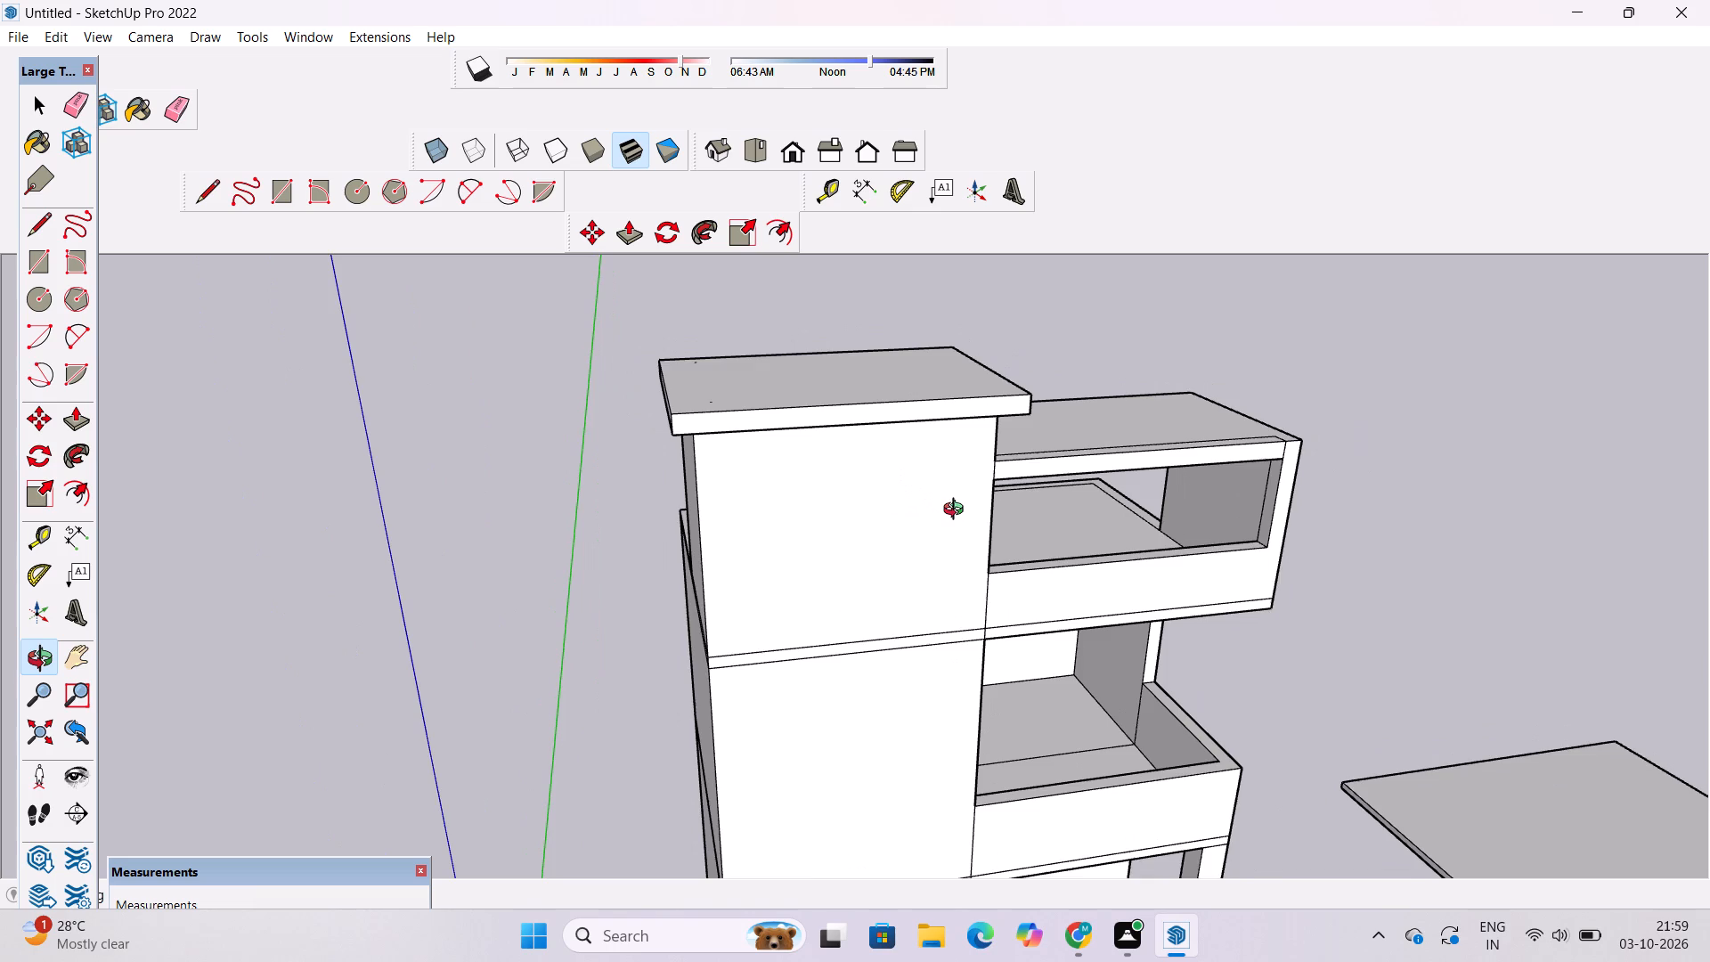
scroll(960, 511, "up", 1)
scroll(967, 506, "down", 3)
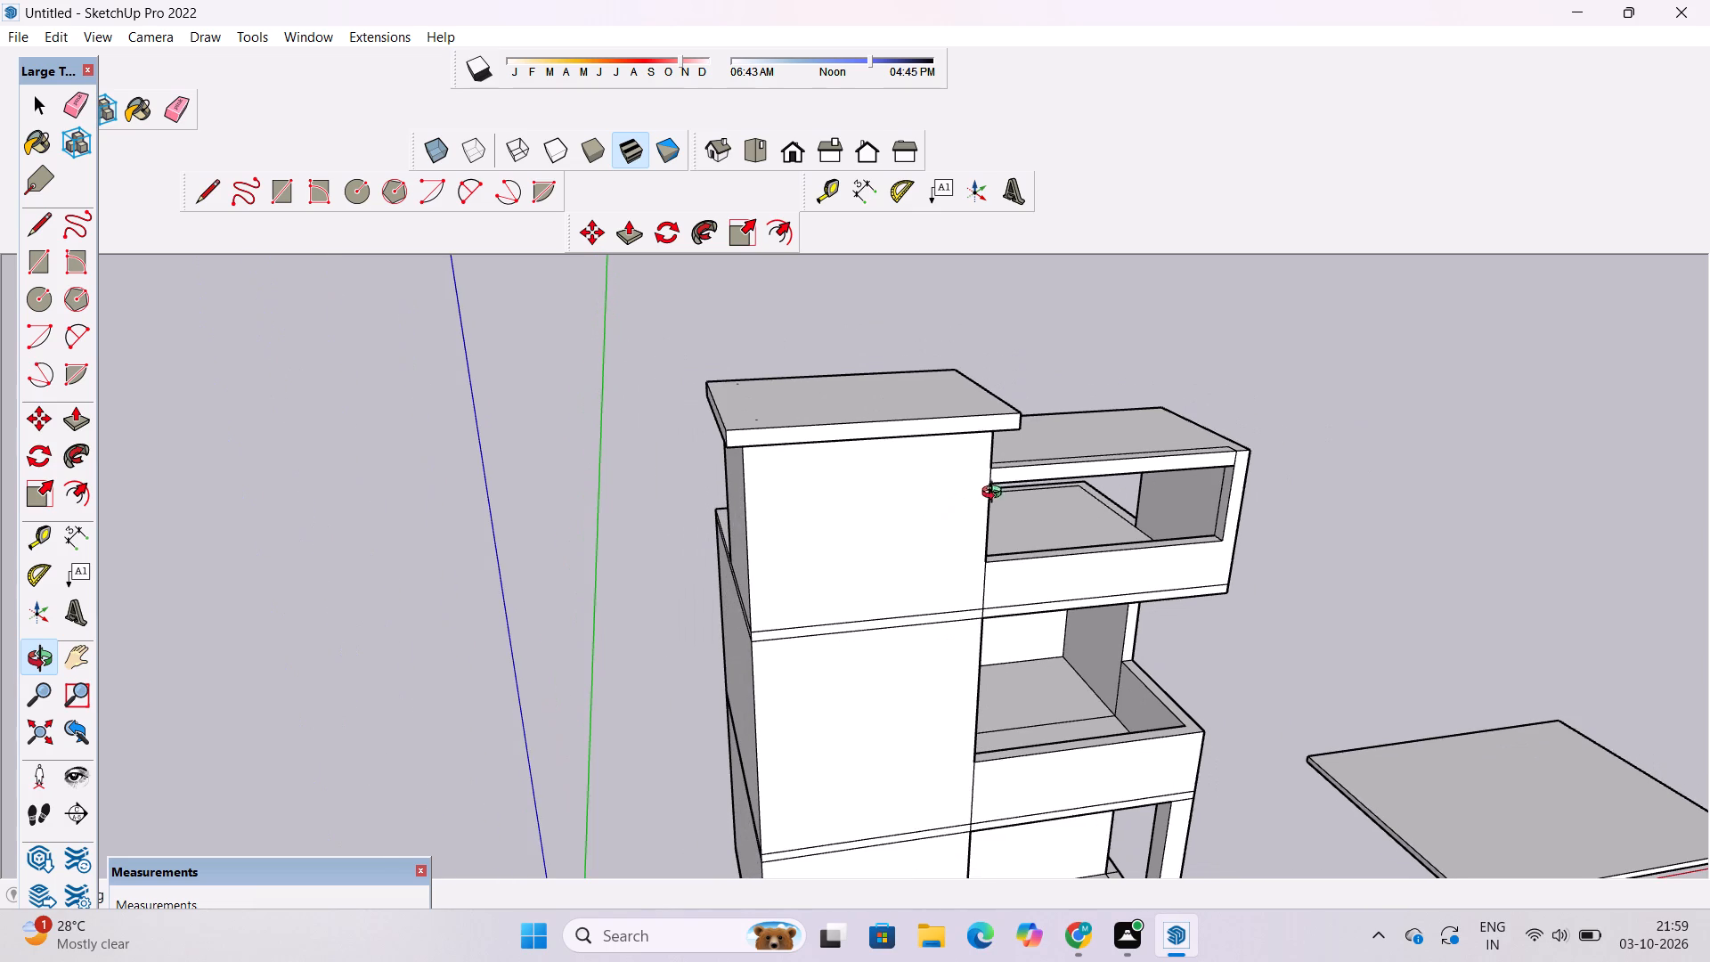
scroll(1014, 493, "down", 4)
scroll(1009, 515, "up", 7)
left_click_drag(1143, 567, 1063, 525)
scroll(1033, 520, "down", 5)
left_click_drag(1014, 562, 957, 499, "shift")
scroll(1024, 529, "up", 4)
left_click_drag(1069, 533, 1000, 510, "shift")
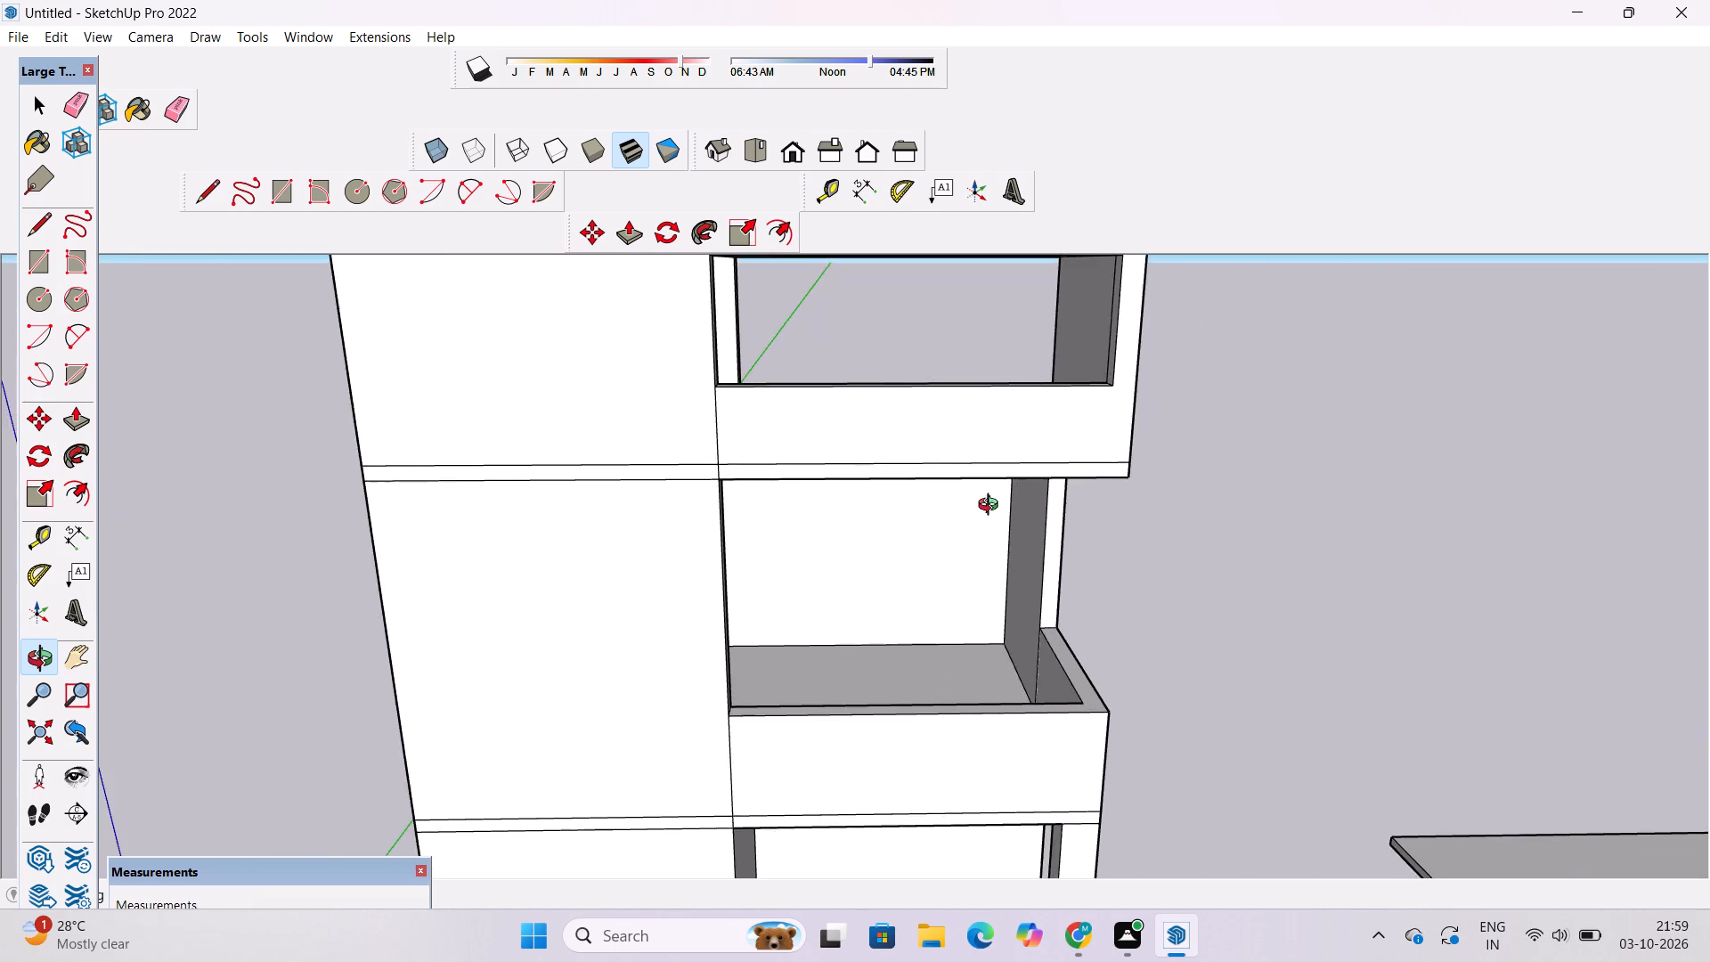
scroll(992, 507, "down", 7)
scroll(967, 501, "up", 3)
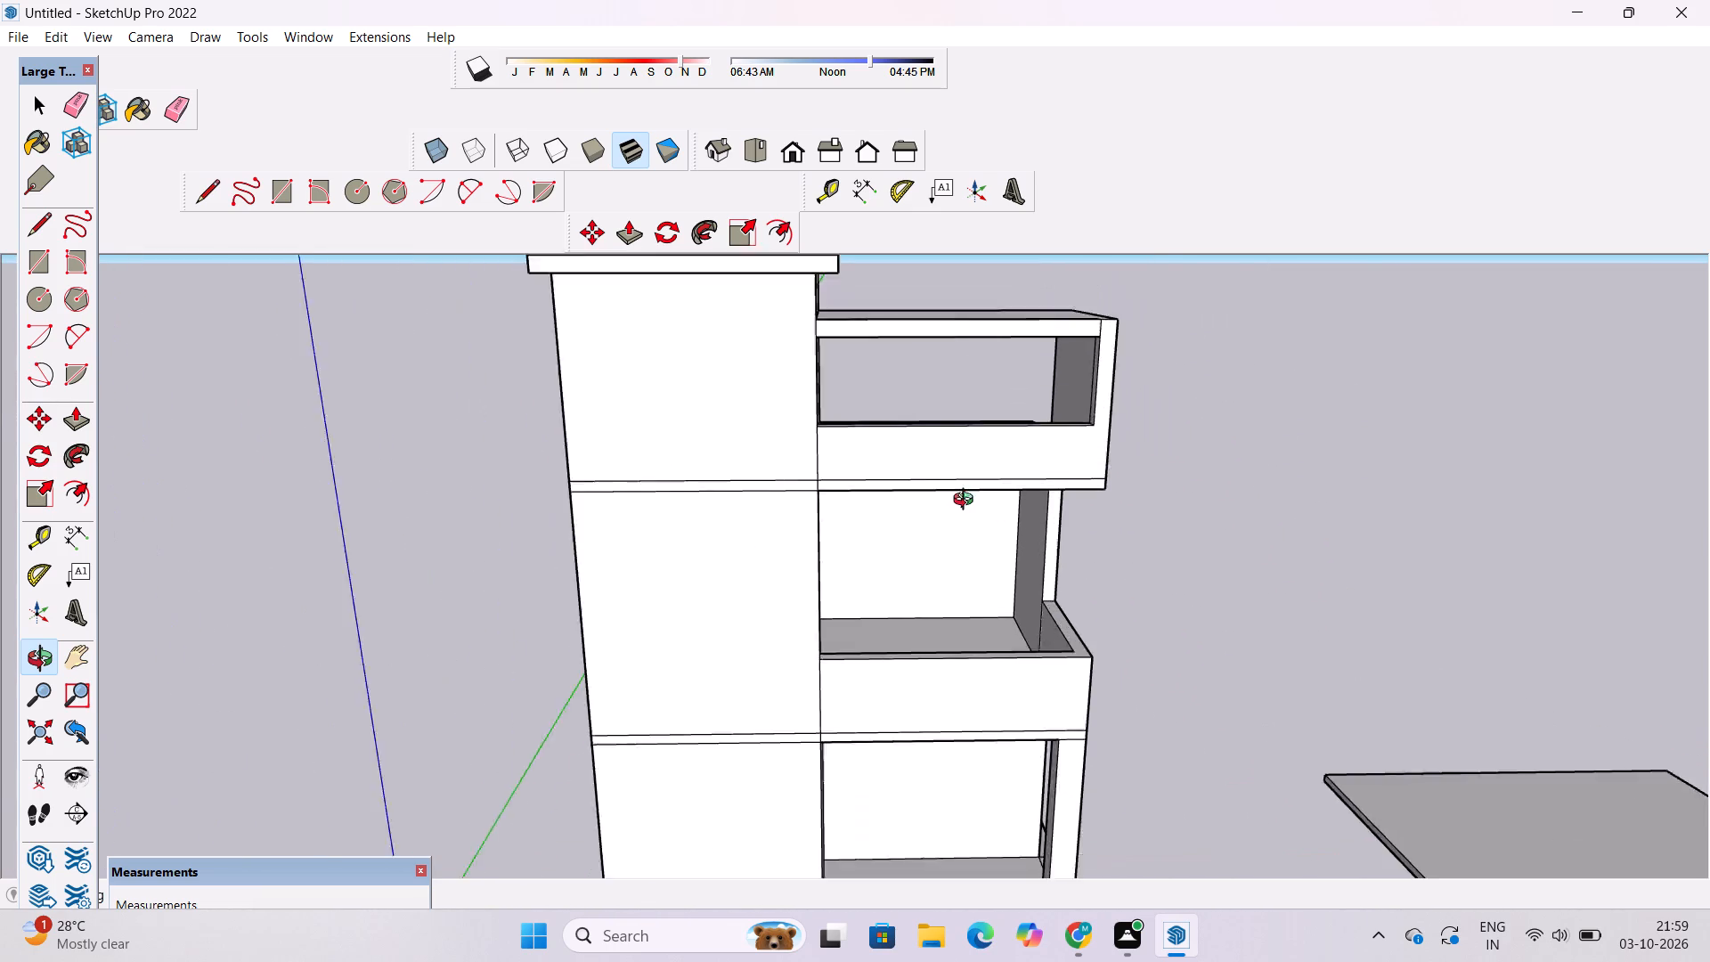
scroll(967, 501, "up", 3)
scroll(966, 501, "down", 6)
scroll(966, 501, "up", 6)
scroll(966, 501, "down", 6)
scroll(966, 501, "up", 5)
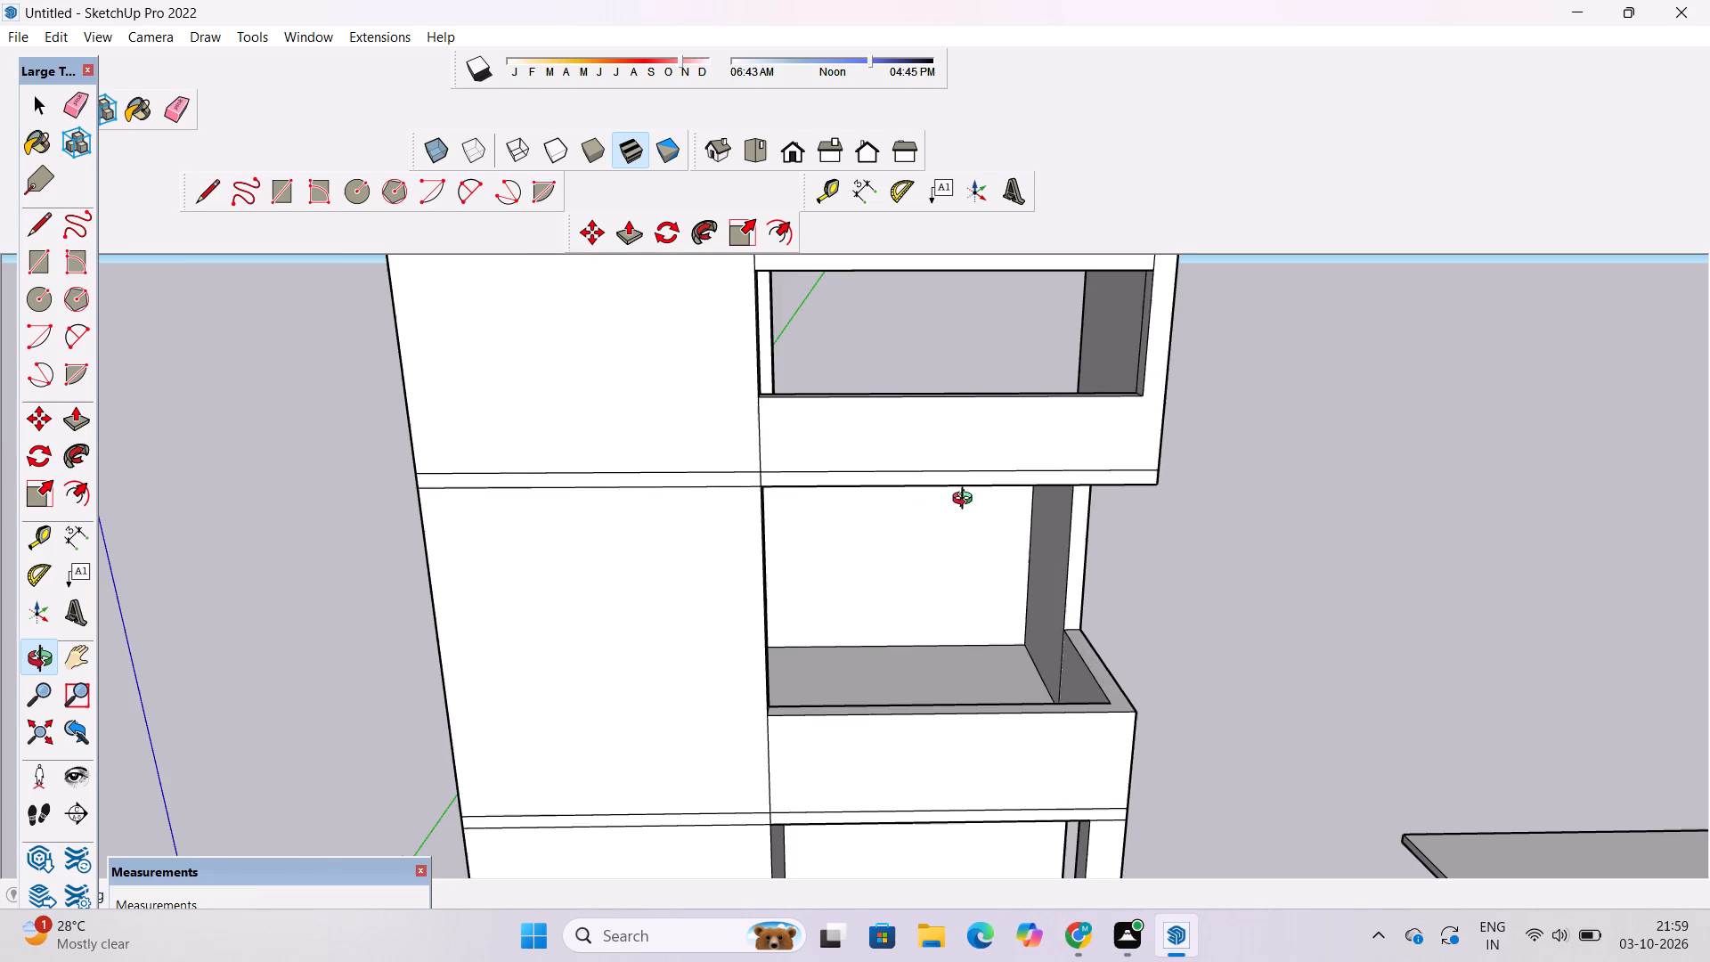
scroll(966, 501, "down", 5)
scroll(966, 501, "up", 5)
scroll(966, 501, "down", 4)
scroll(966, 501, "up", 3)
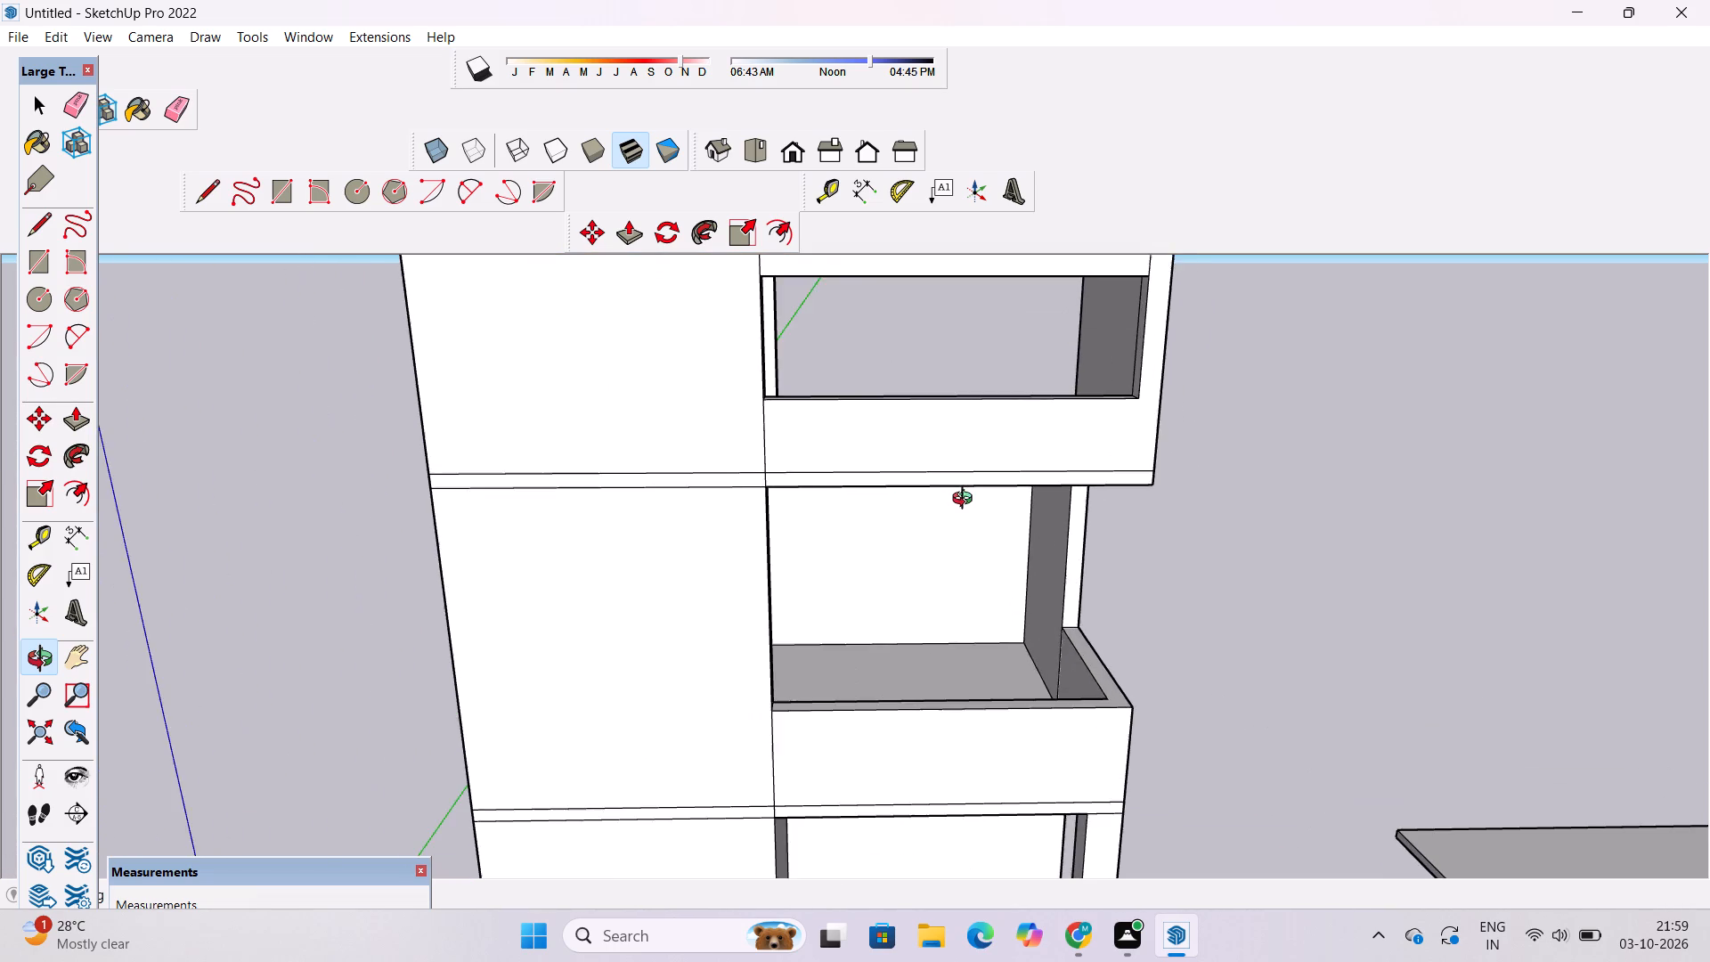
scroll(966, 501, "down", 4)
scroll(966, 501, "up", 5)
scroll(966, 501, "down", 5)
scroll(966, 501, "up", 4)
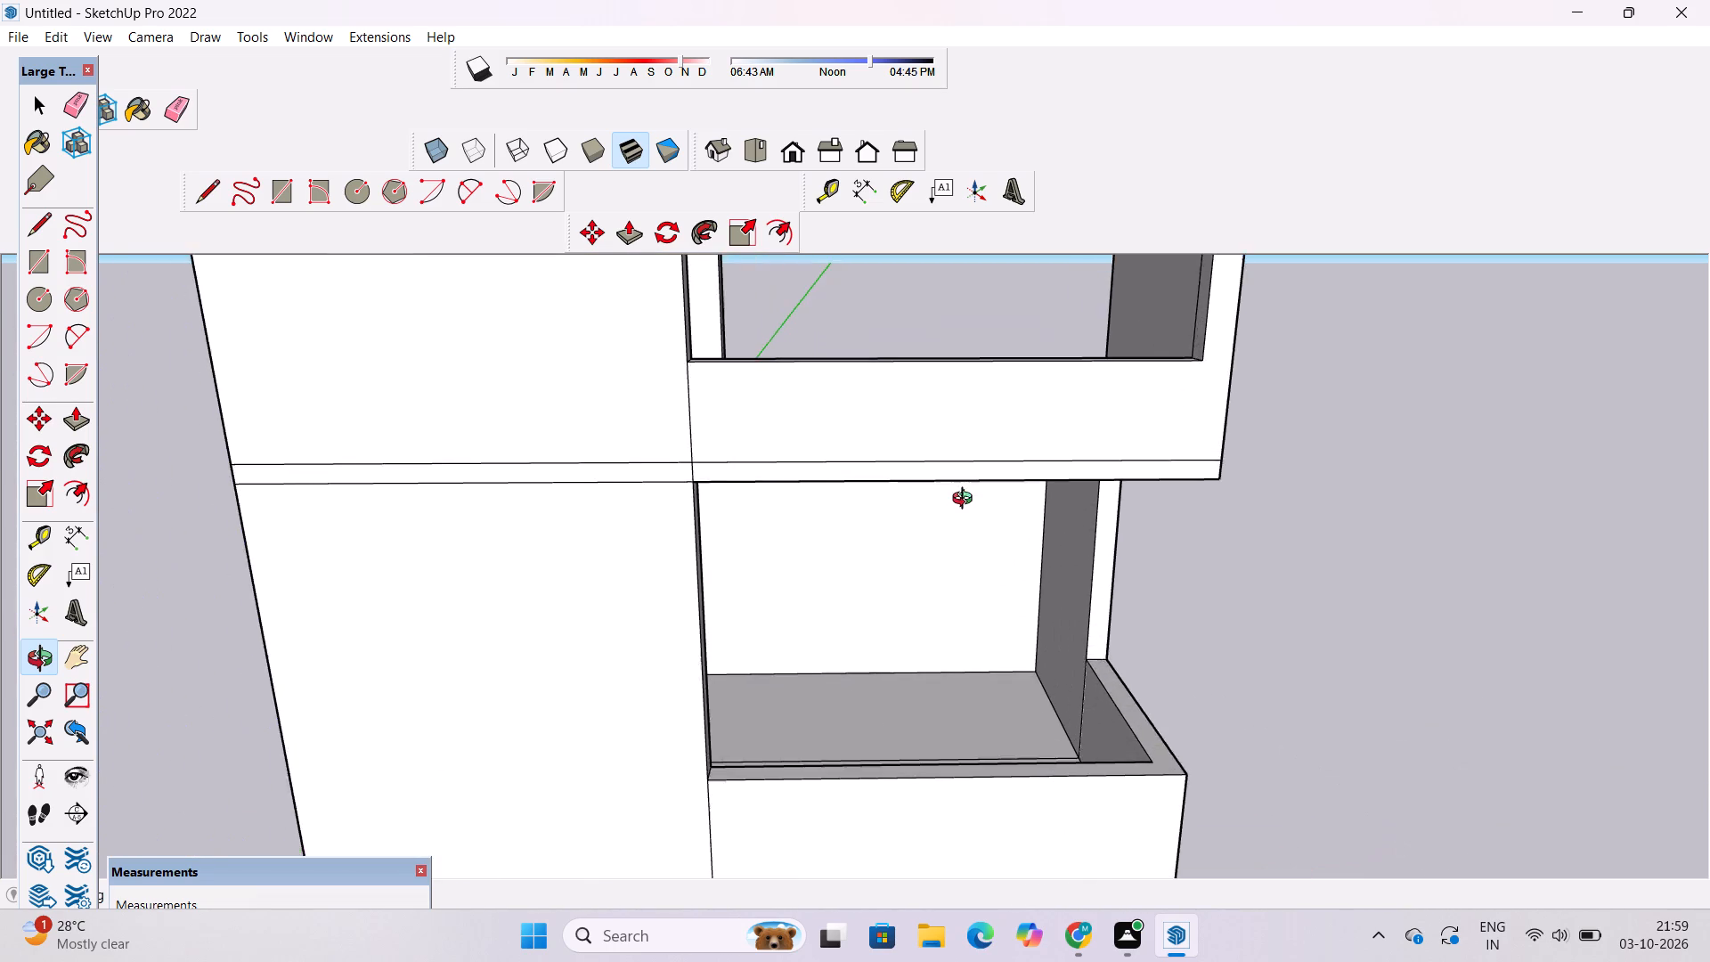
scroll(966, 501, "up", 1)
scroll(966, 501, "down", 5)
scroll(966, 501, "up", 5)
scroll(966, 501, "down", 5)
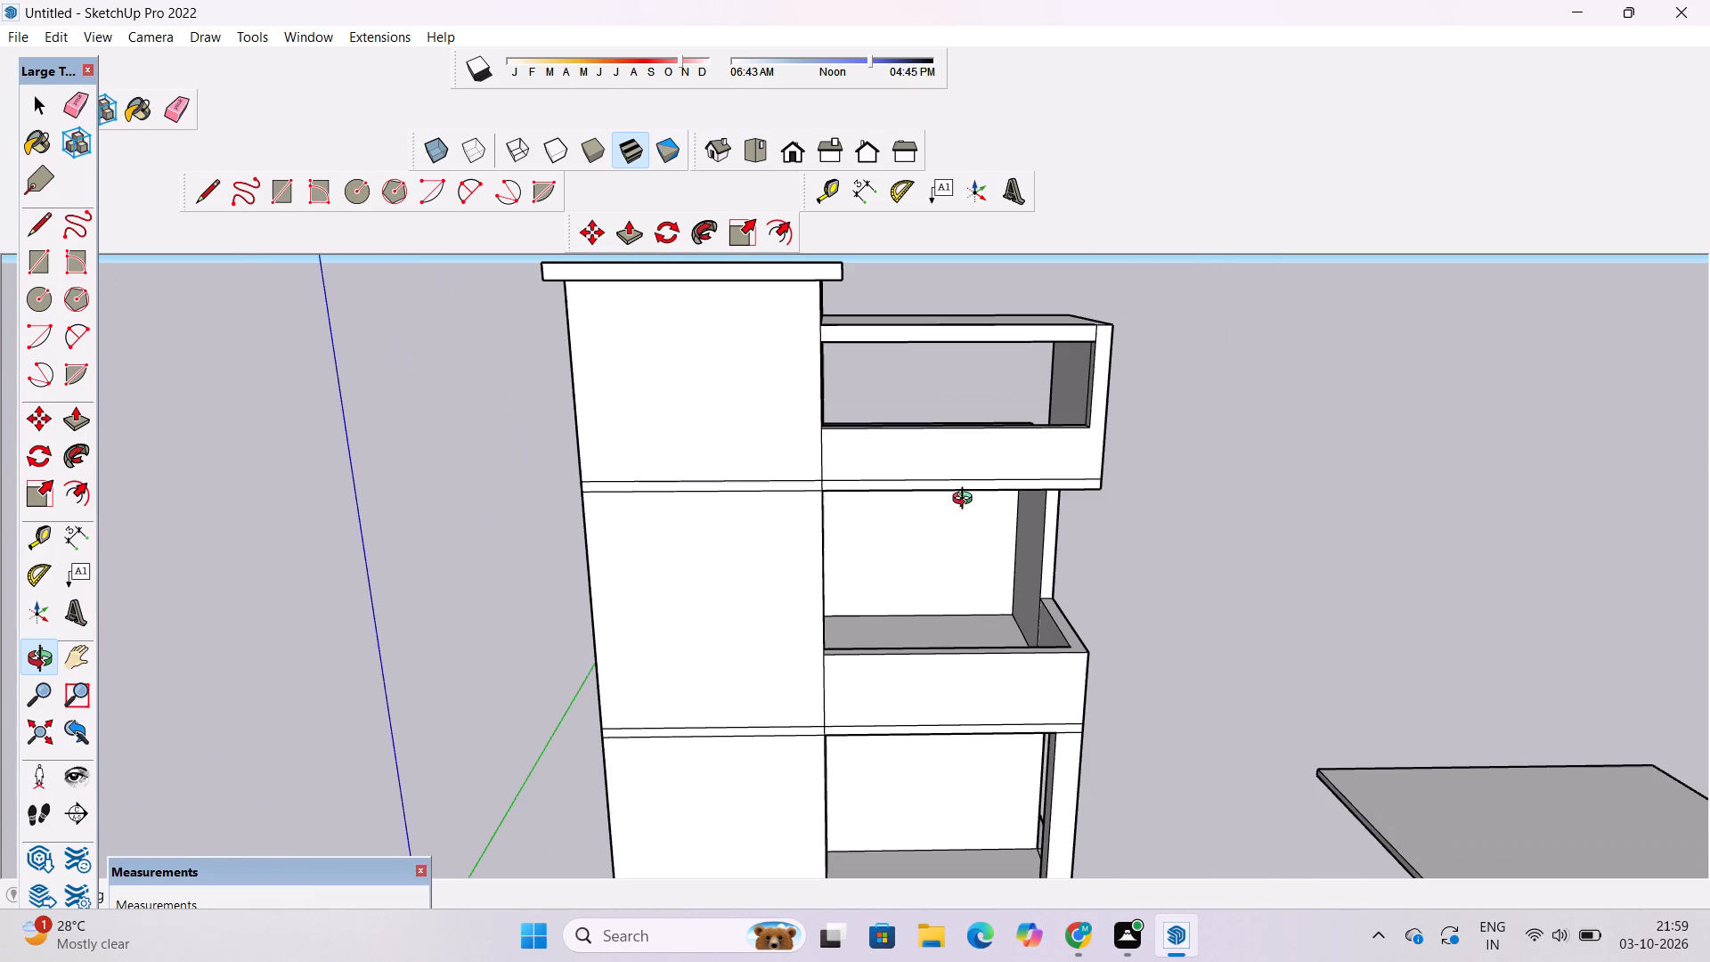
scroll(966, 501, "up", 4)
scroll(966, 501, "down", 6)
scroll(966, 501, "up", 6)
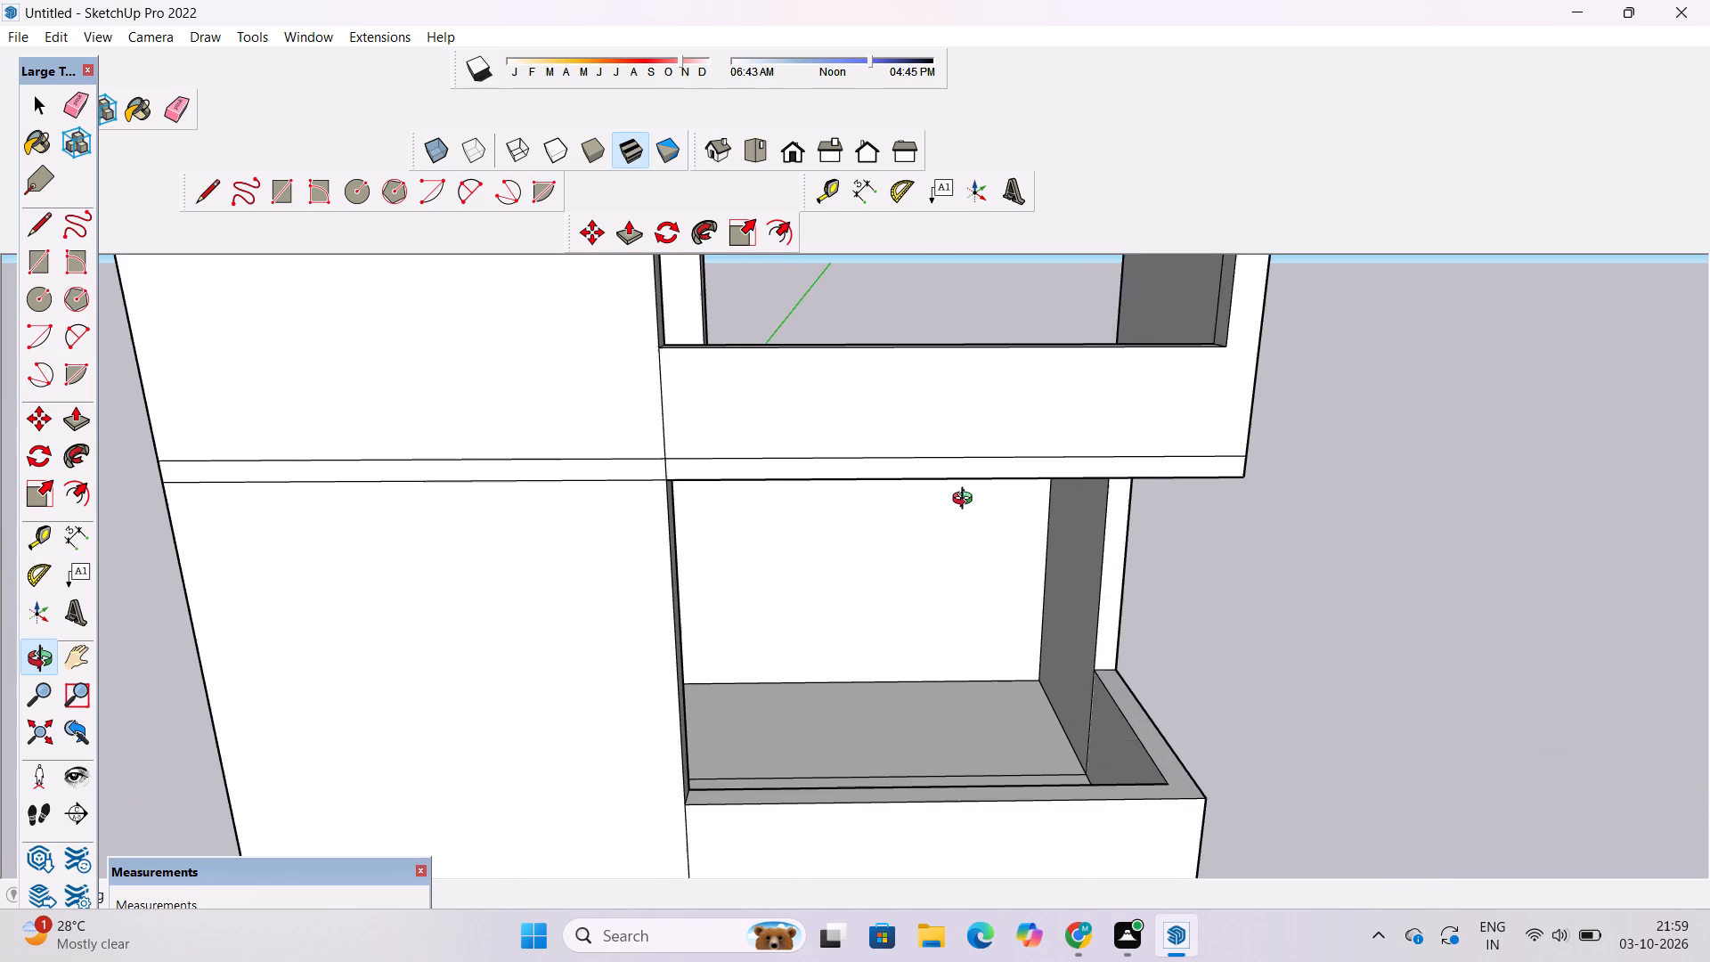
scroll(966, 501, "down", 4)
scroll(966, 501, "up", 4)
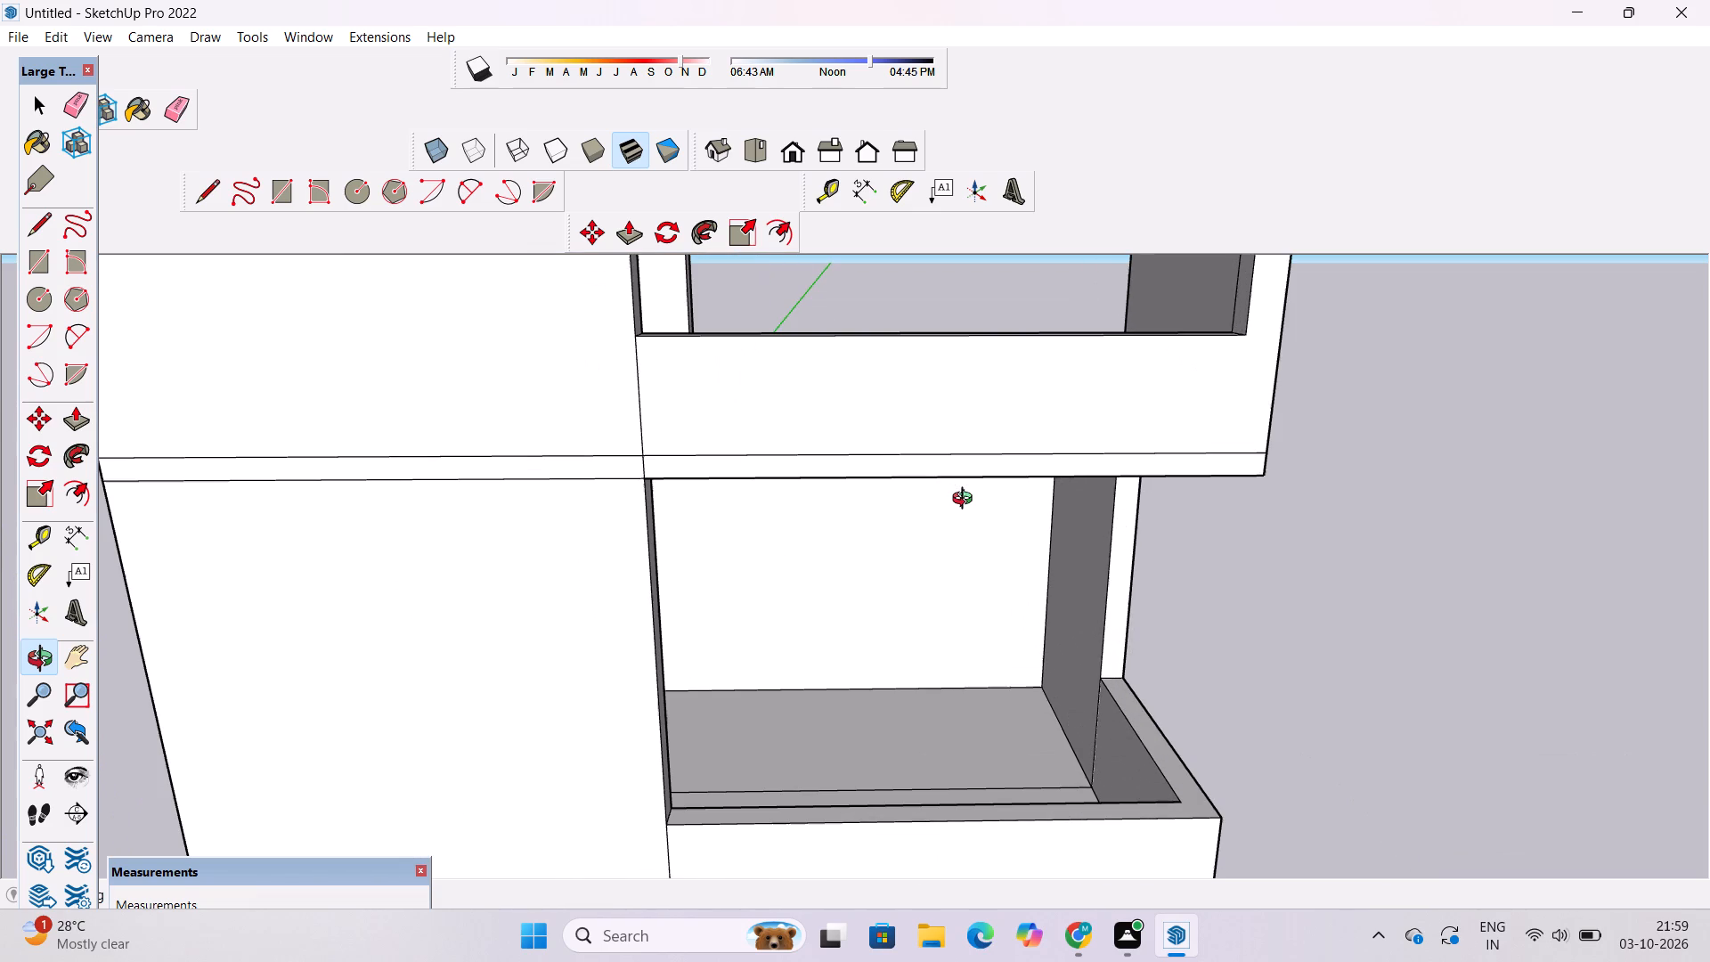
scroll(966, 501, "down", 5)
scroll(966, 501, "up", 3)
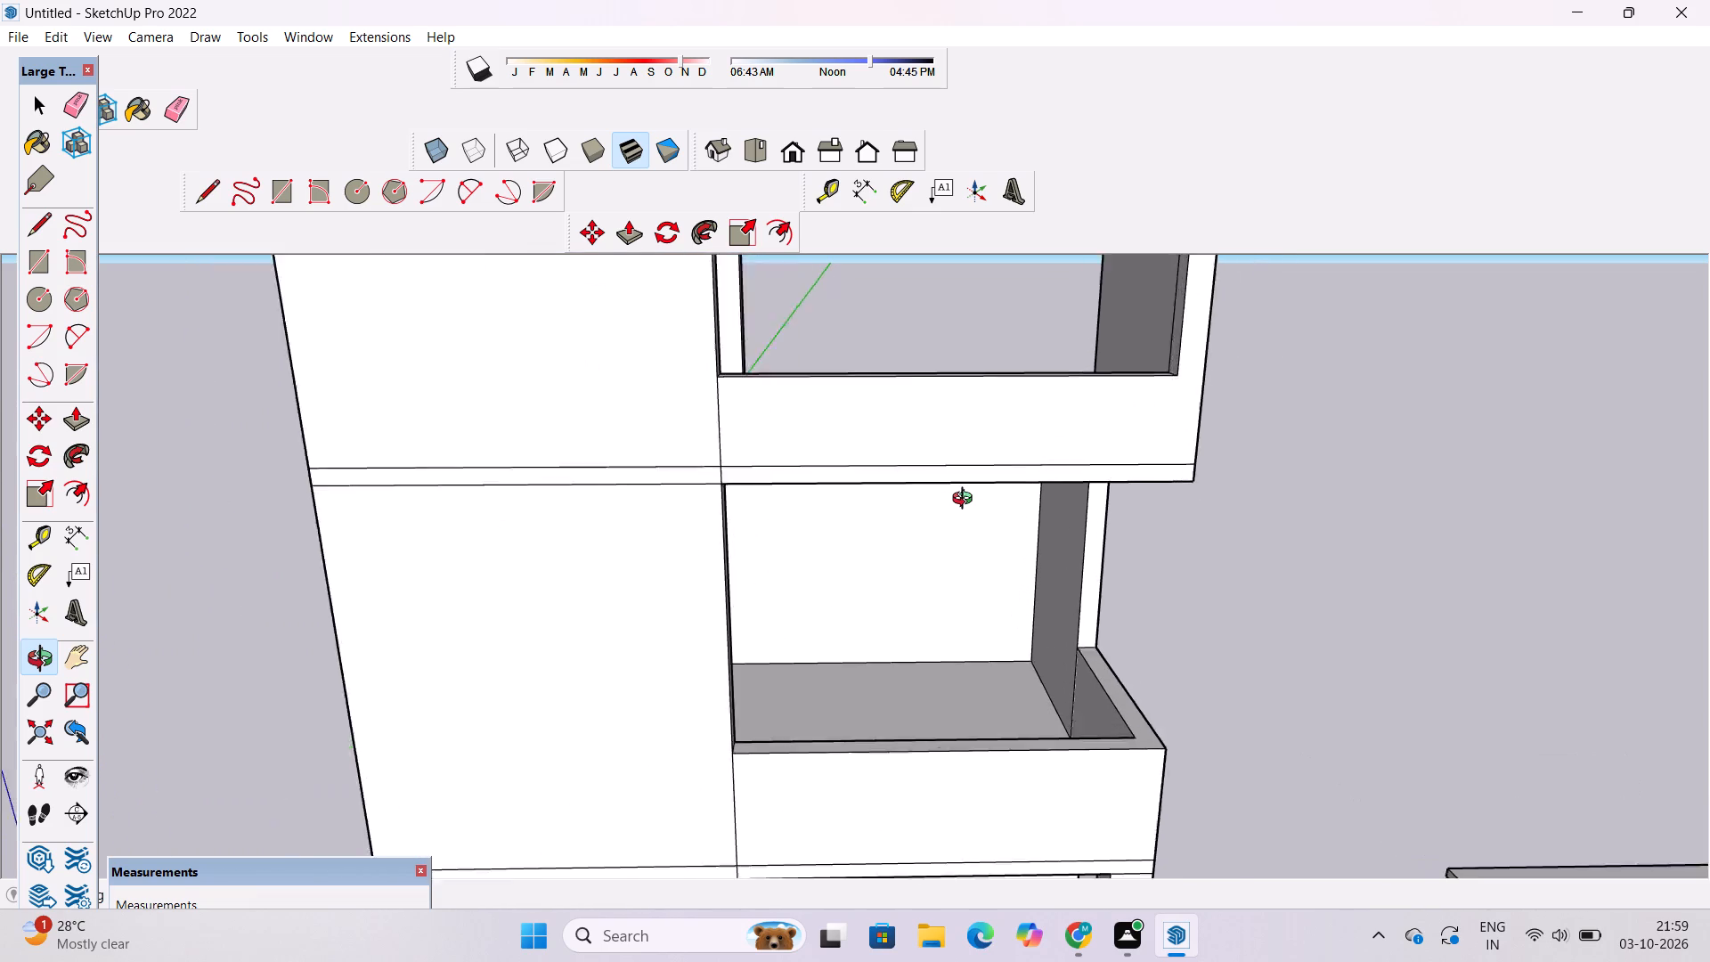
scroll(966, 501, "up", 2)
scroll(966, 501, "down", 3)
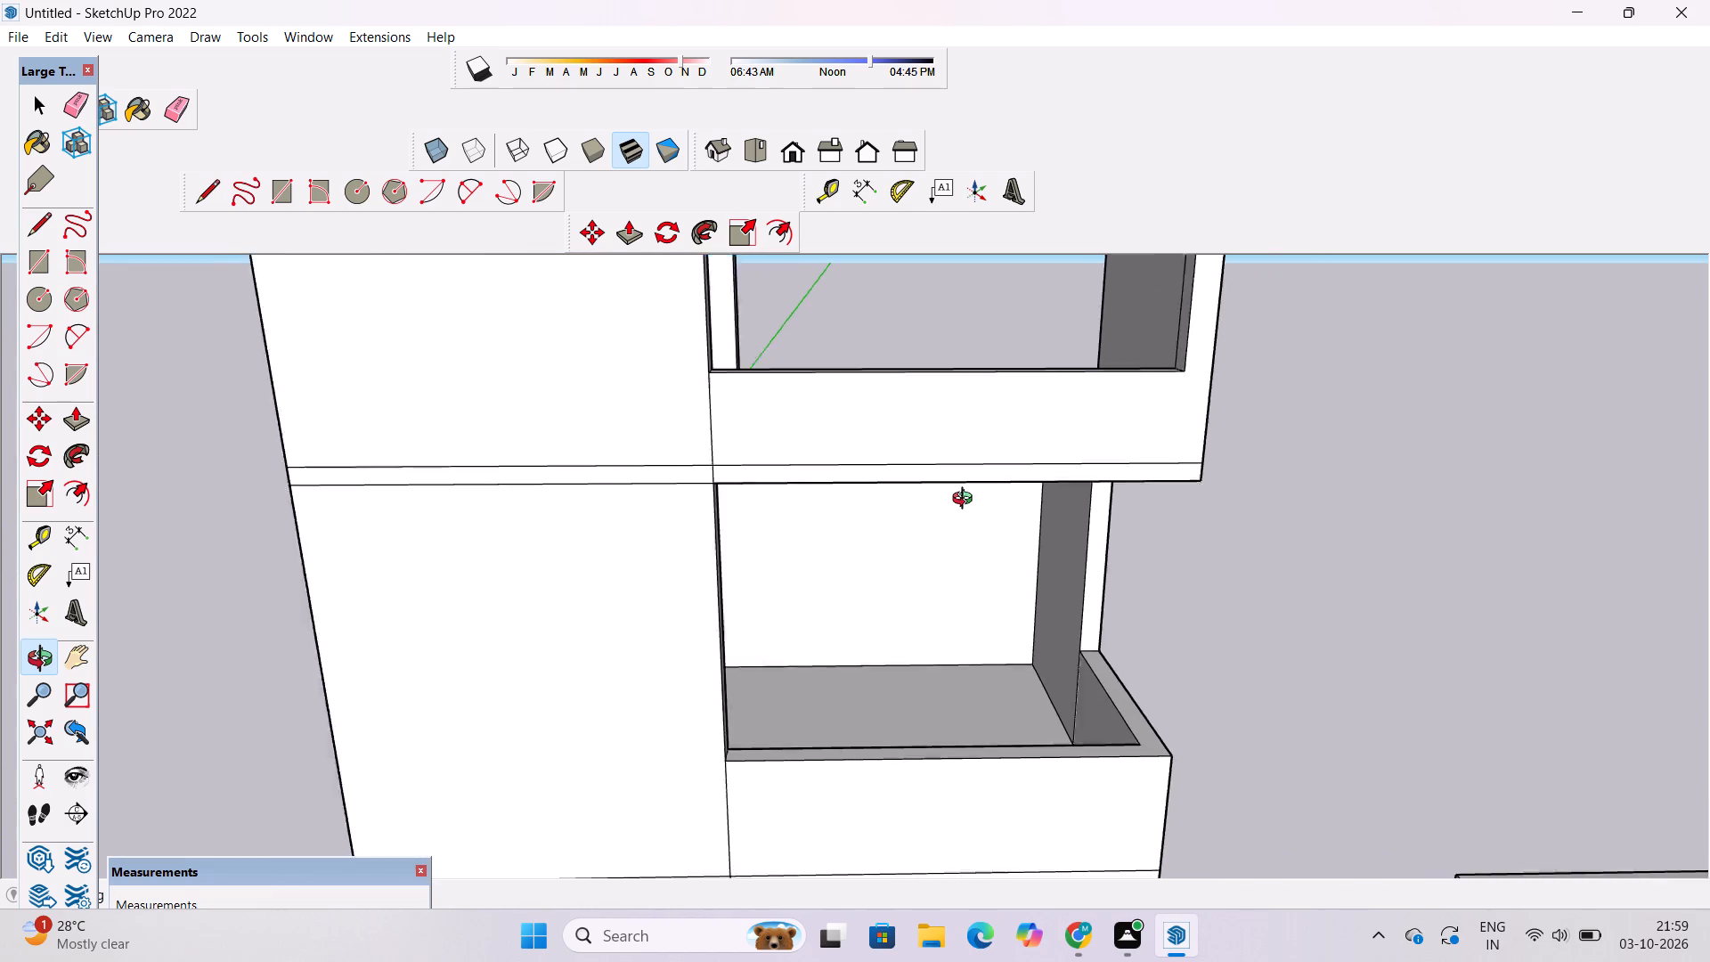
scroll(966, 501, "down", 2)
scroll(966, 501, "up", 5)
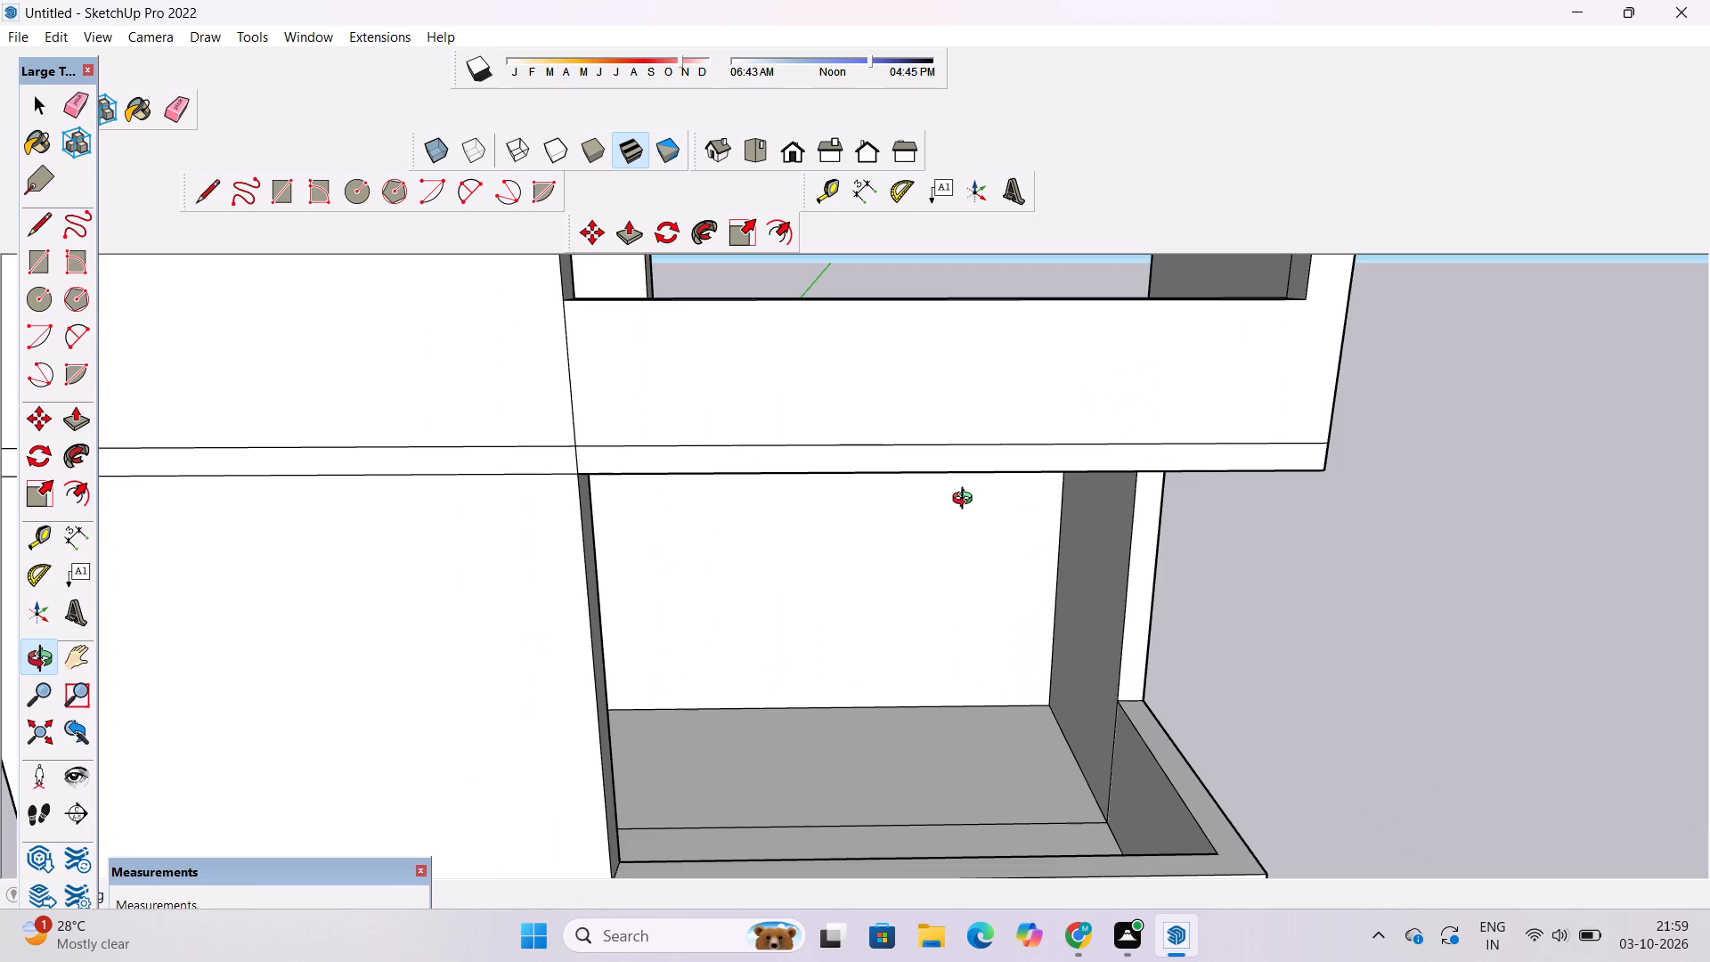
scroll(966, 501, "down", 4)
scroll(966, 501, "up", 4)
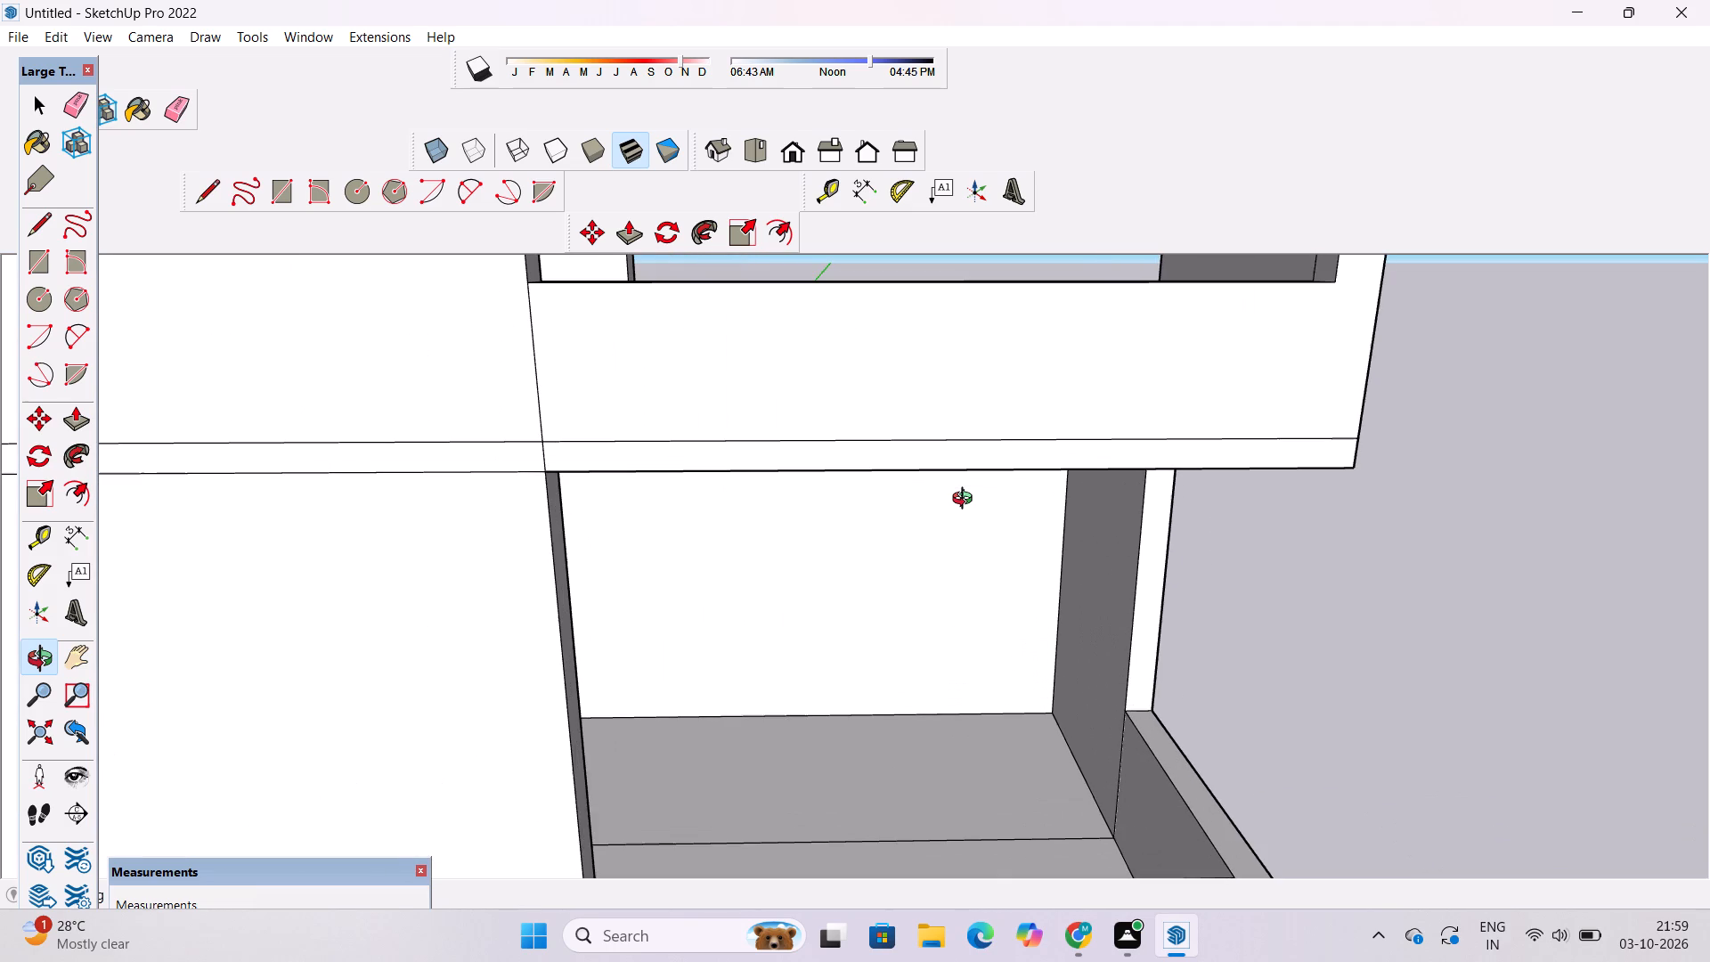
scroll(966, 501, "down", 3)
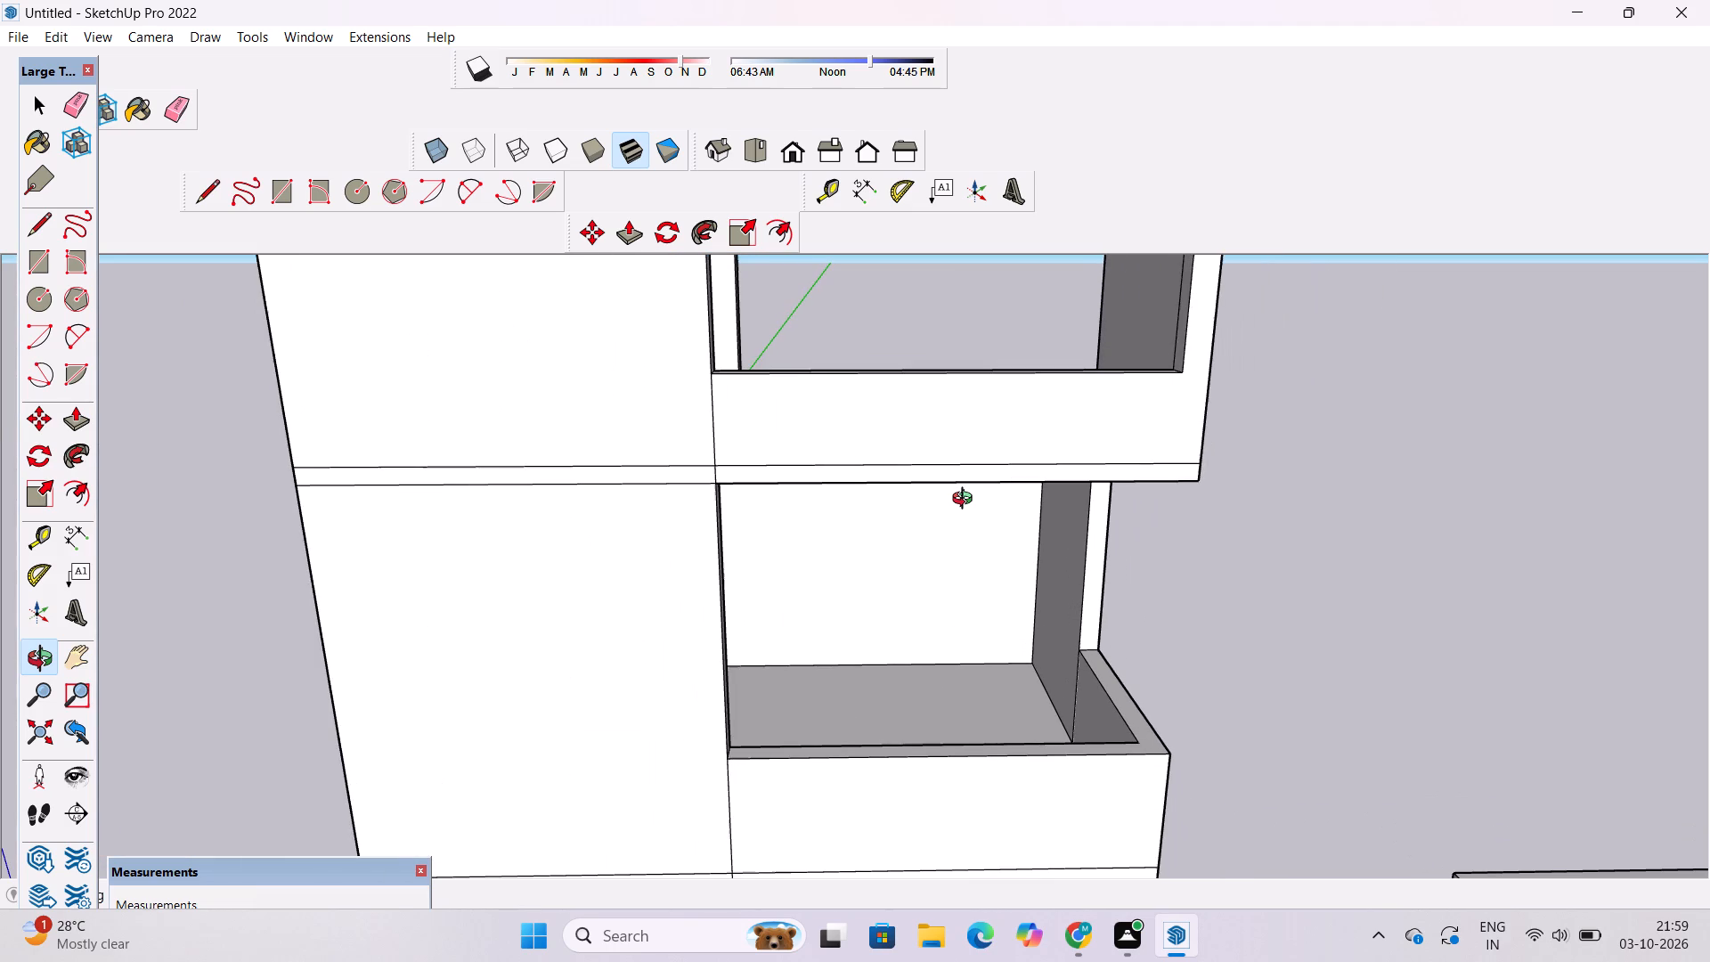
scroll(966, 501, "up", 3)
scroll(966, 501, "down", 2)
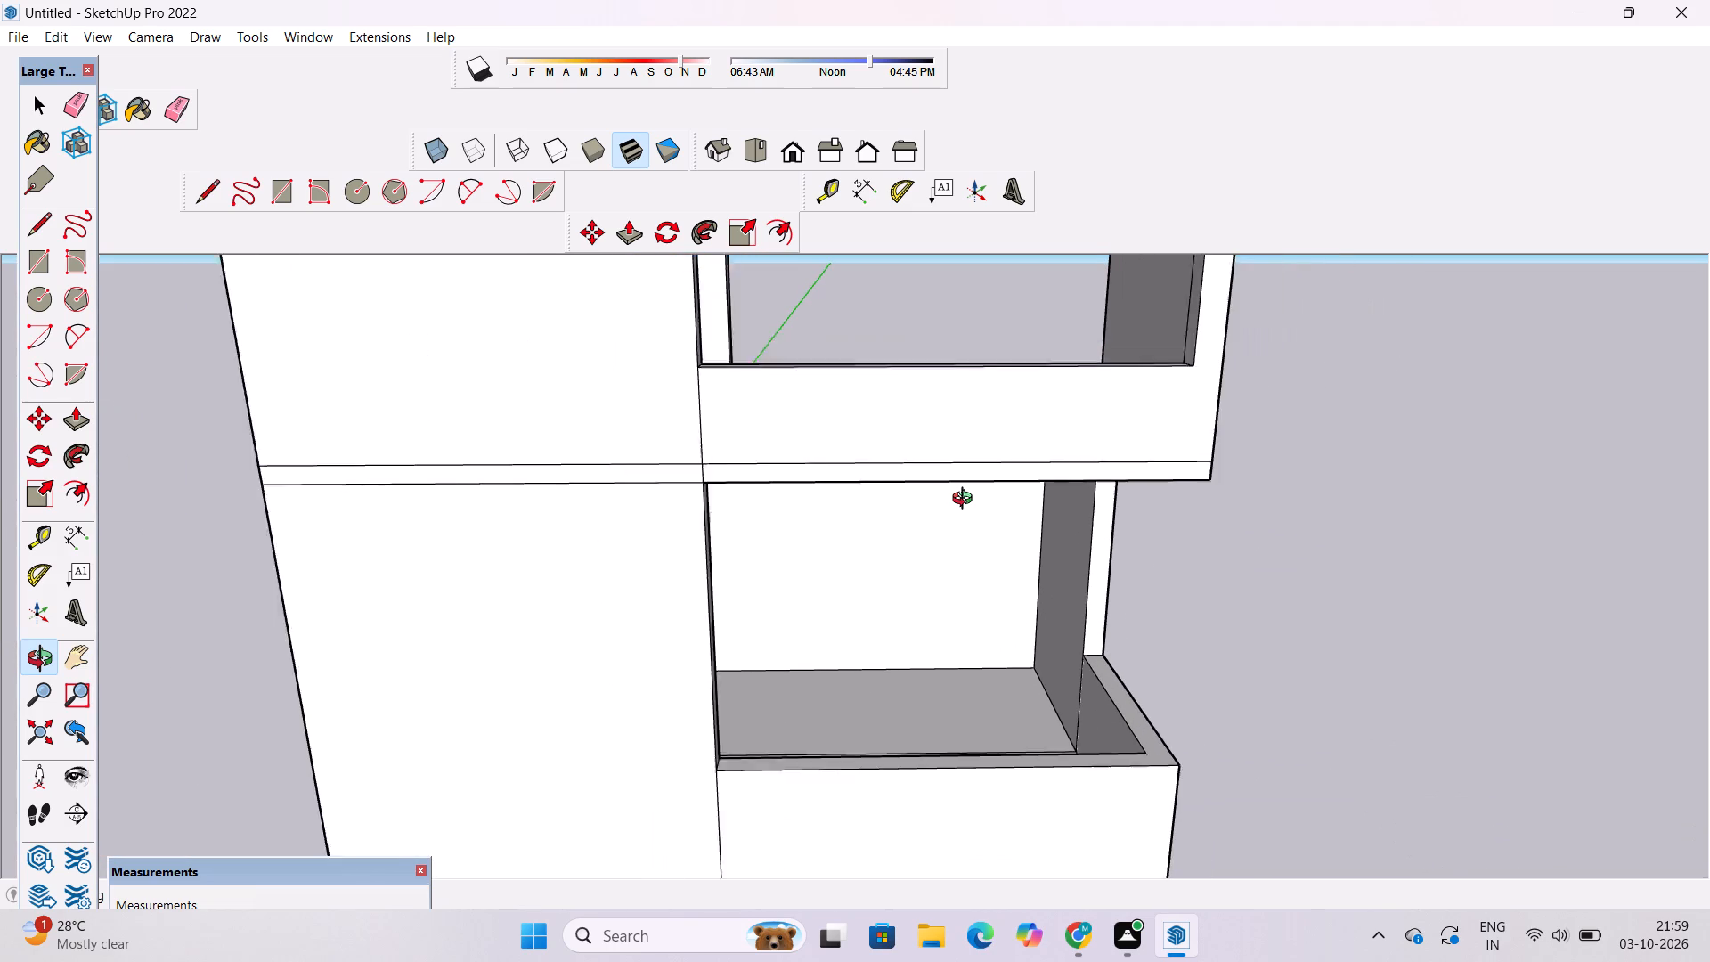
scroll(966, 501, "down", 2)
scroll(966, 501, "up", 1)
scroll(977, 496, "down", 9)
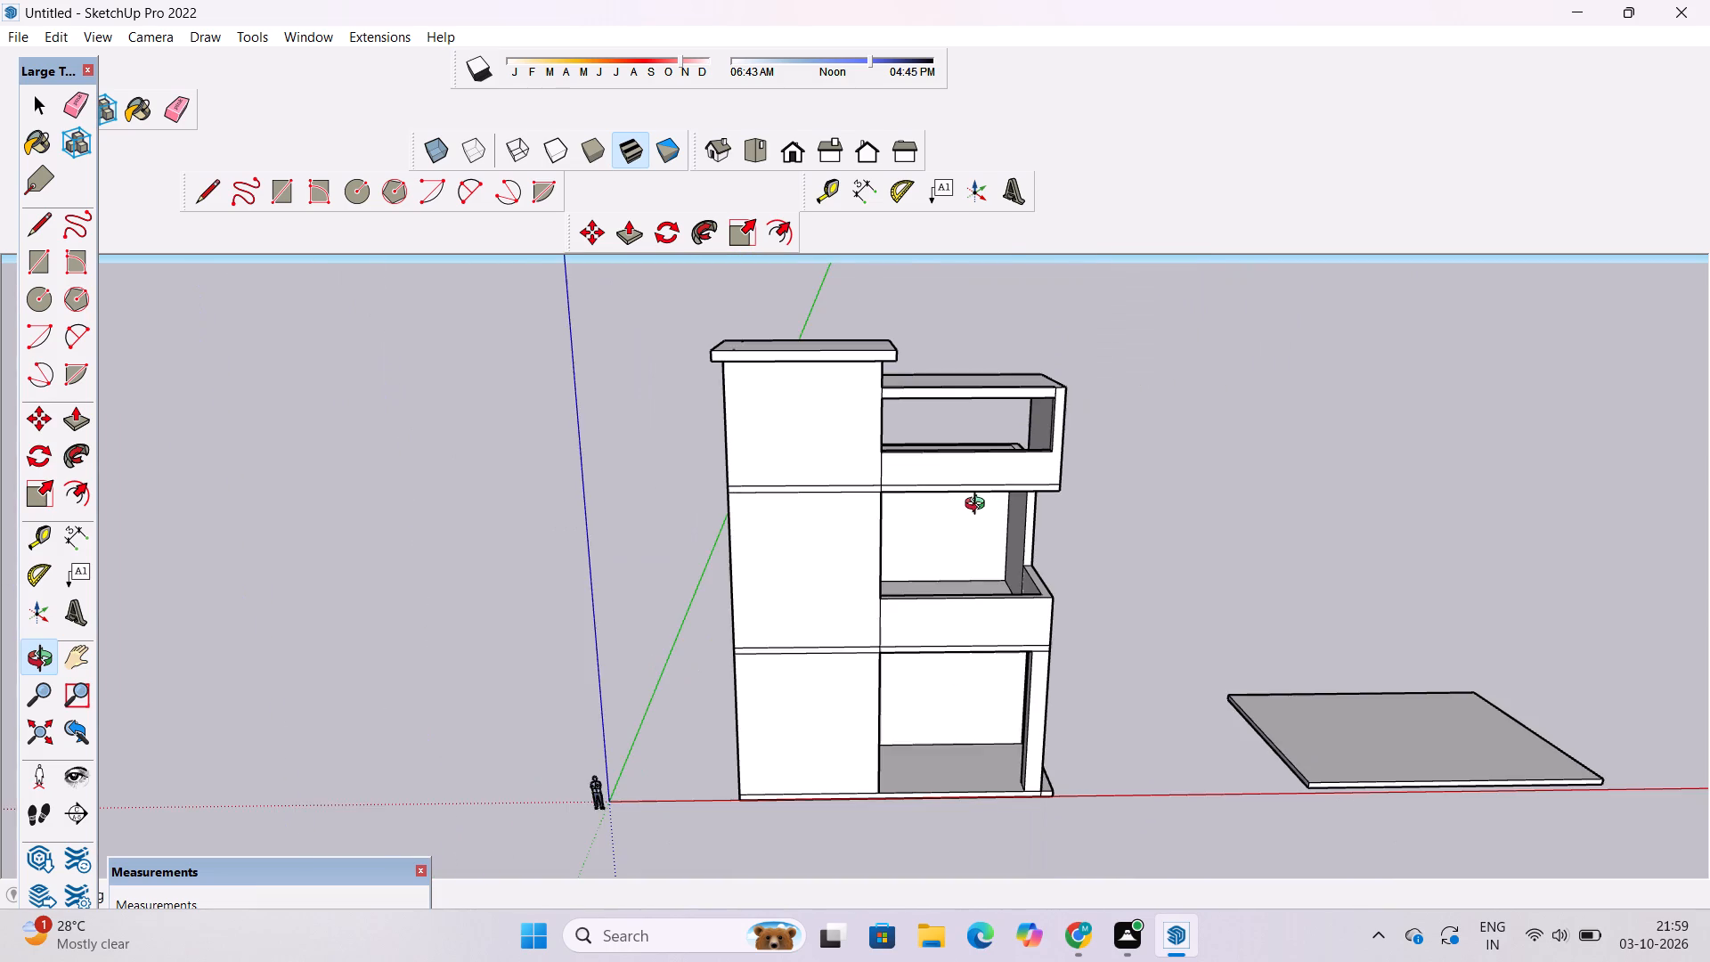
Examine the building's upper storeys from the front, the side and above, including the roof area behind the bridging slab.
left_click_drag(982, 513, 985, 640, "shift")
scroll(999, 634, "up", 4)
left_click_drag(1148, 622, 1060, 582)
left_click_drag(1048, 689, 1024, 644)
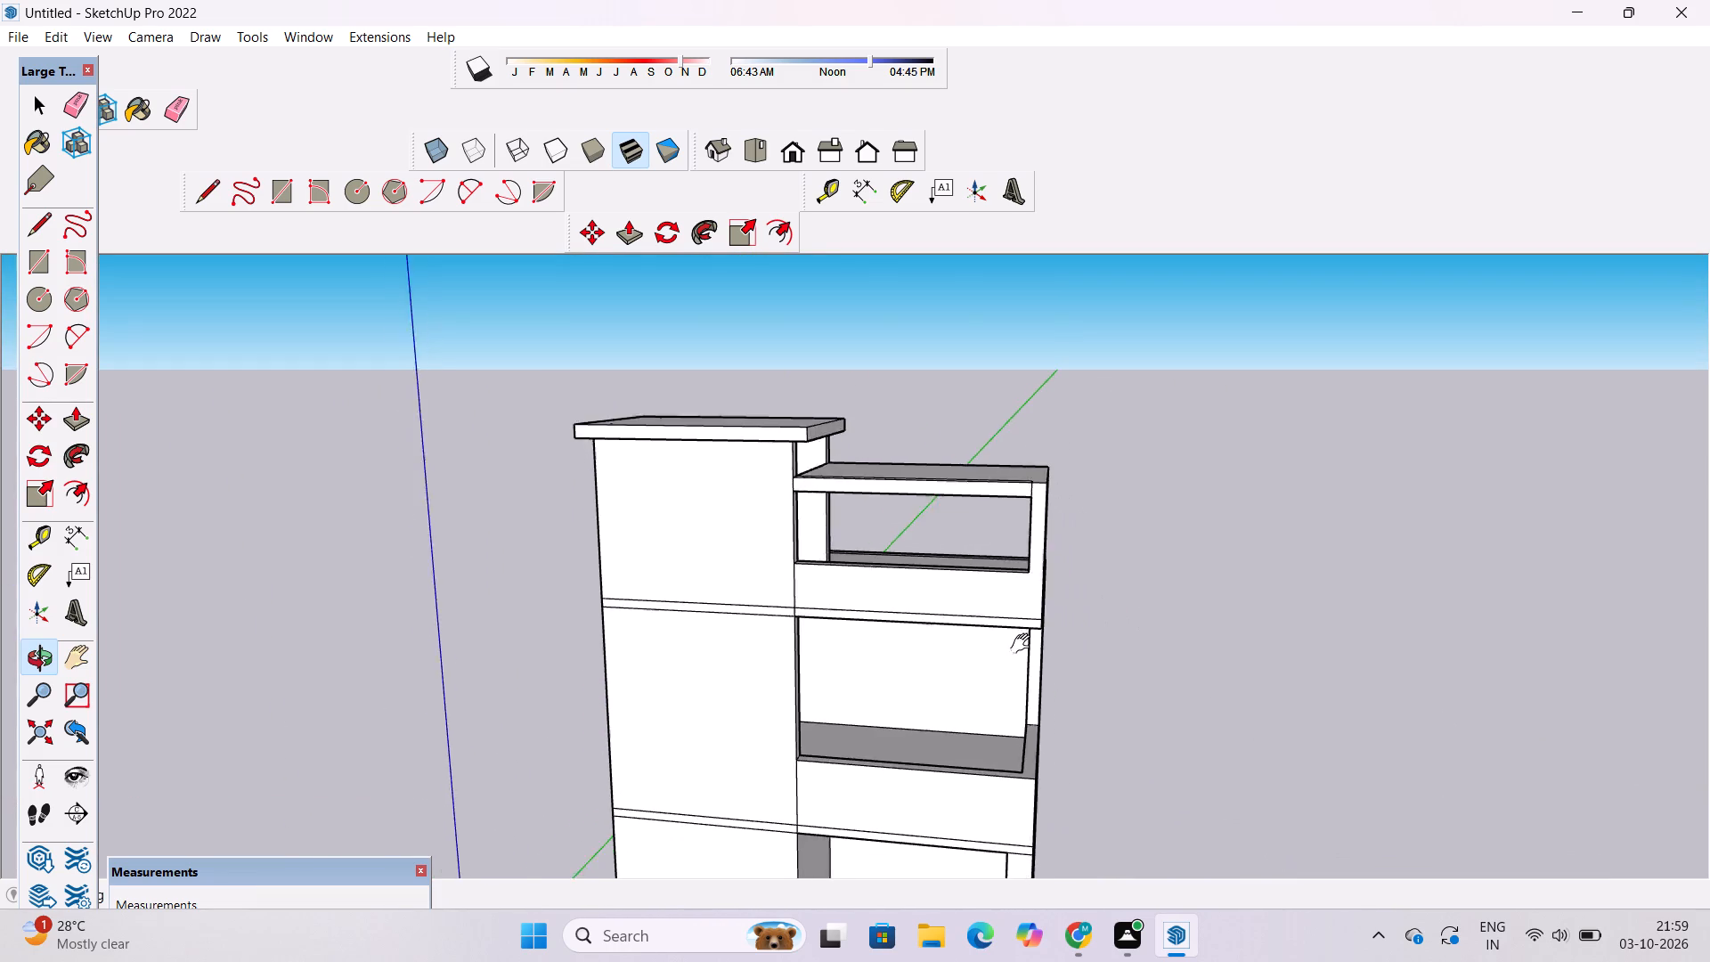
left_click_drag(1024, 644, 1011, 613)
scroll(1014, 599, "up", 5)
left_click_drag(1053, 537, 895, 526)
left_click_drag(903, 521, 1082, 579)
scroll(1098, 578, "down", 6)
left_click_drag(1089, 578, 1293, 728)
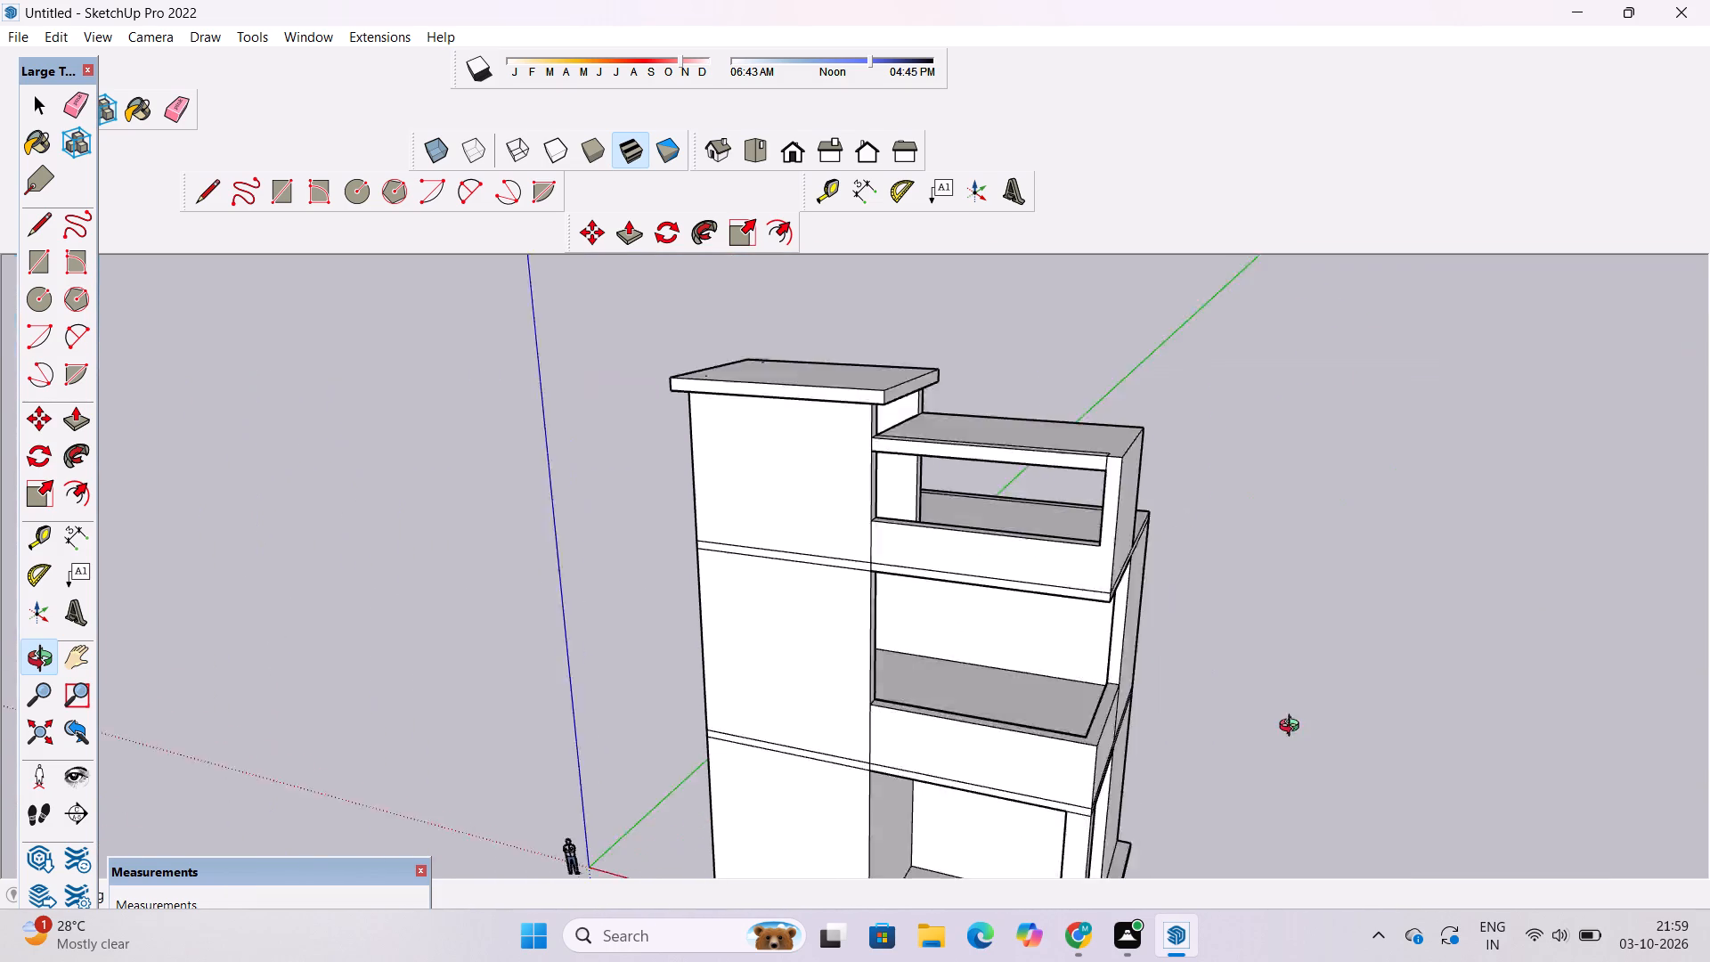
left_click_drag(1293, 728, 1311, 744)
scroll(1131, 579, "up", 6)
scroll(1080, 545, "down", 7)
left_click_drag(1102, 532, 995, 758, "shift")
left_click_drag(1136, 650, 516, 688)
scroll(614, 679, "up", 4)
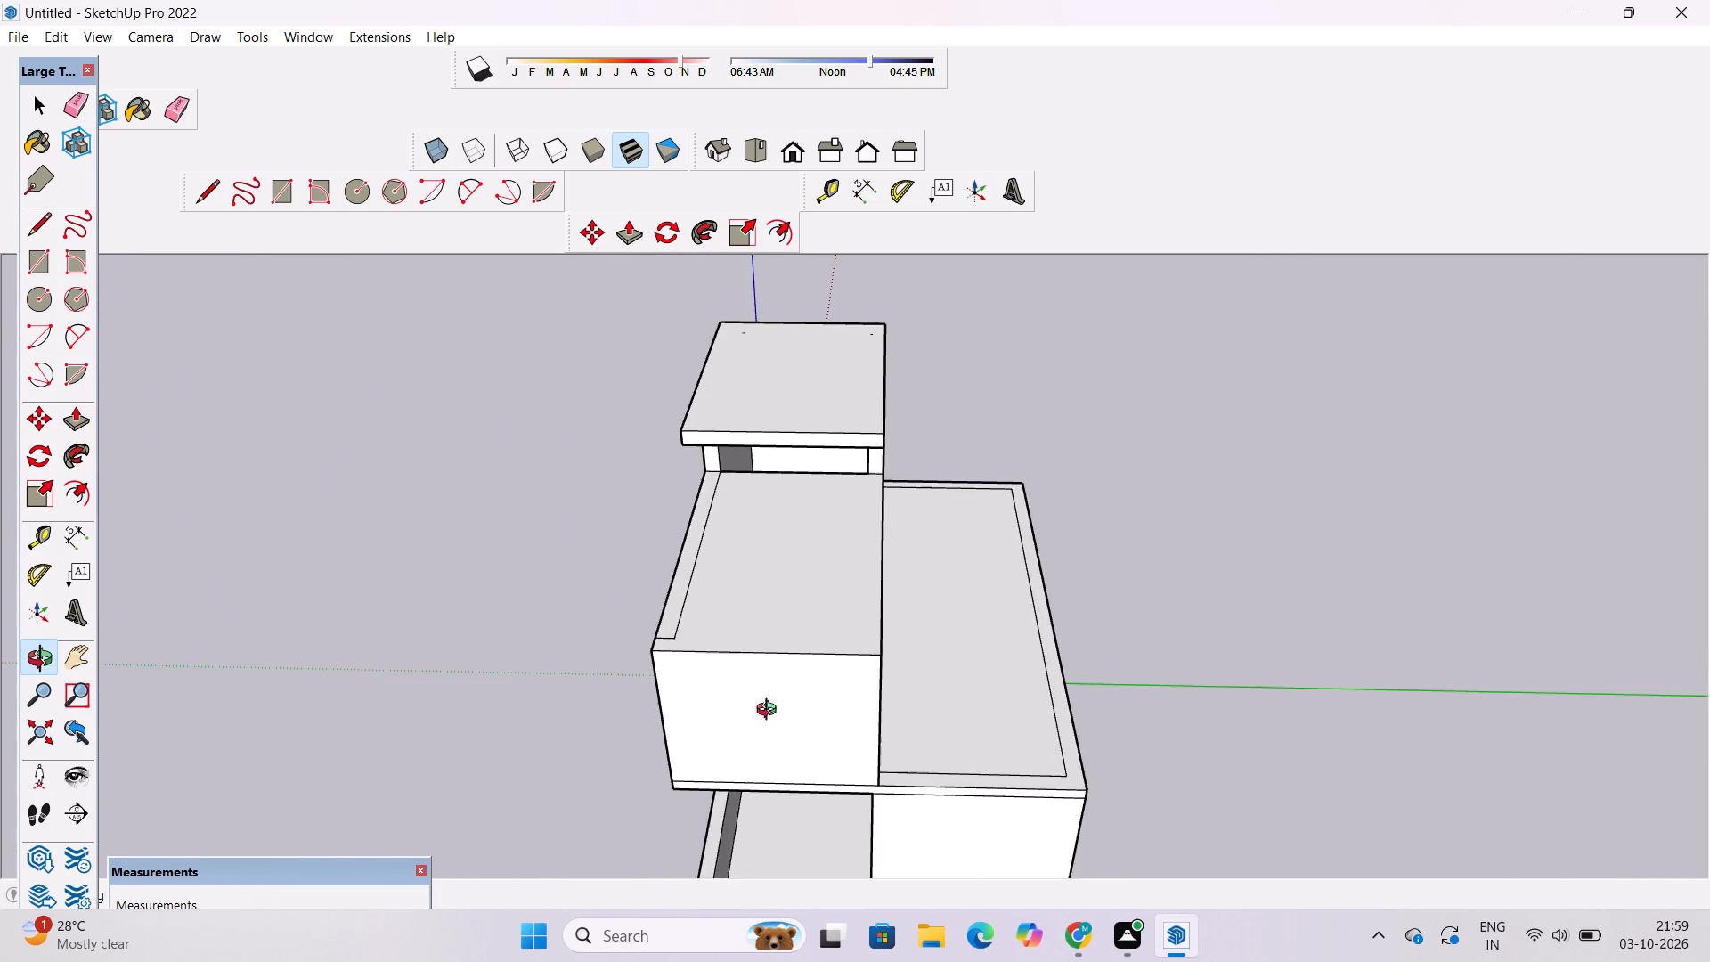
left_click_drag(866, 727, 621, 713)
left_click_drag(638, 714, 673, 657)
scroll(730, 674, "down", 2)
left_click_drag(727, 714, 743, 652, "shift")
left_click_drag(743, 652, 758, 705)
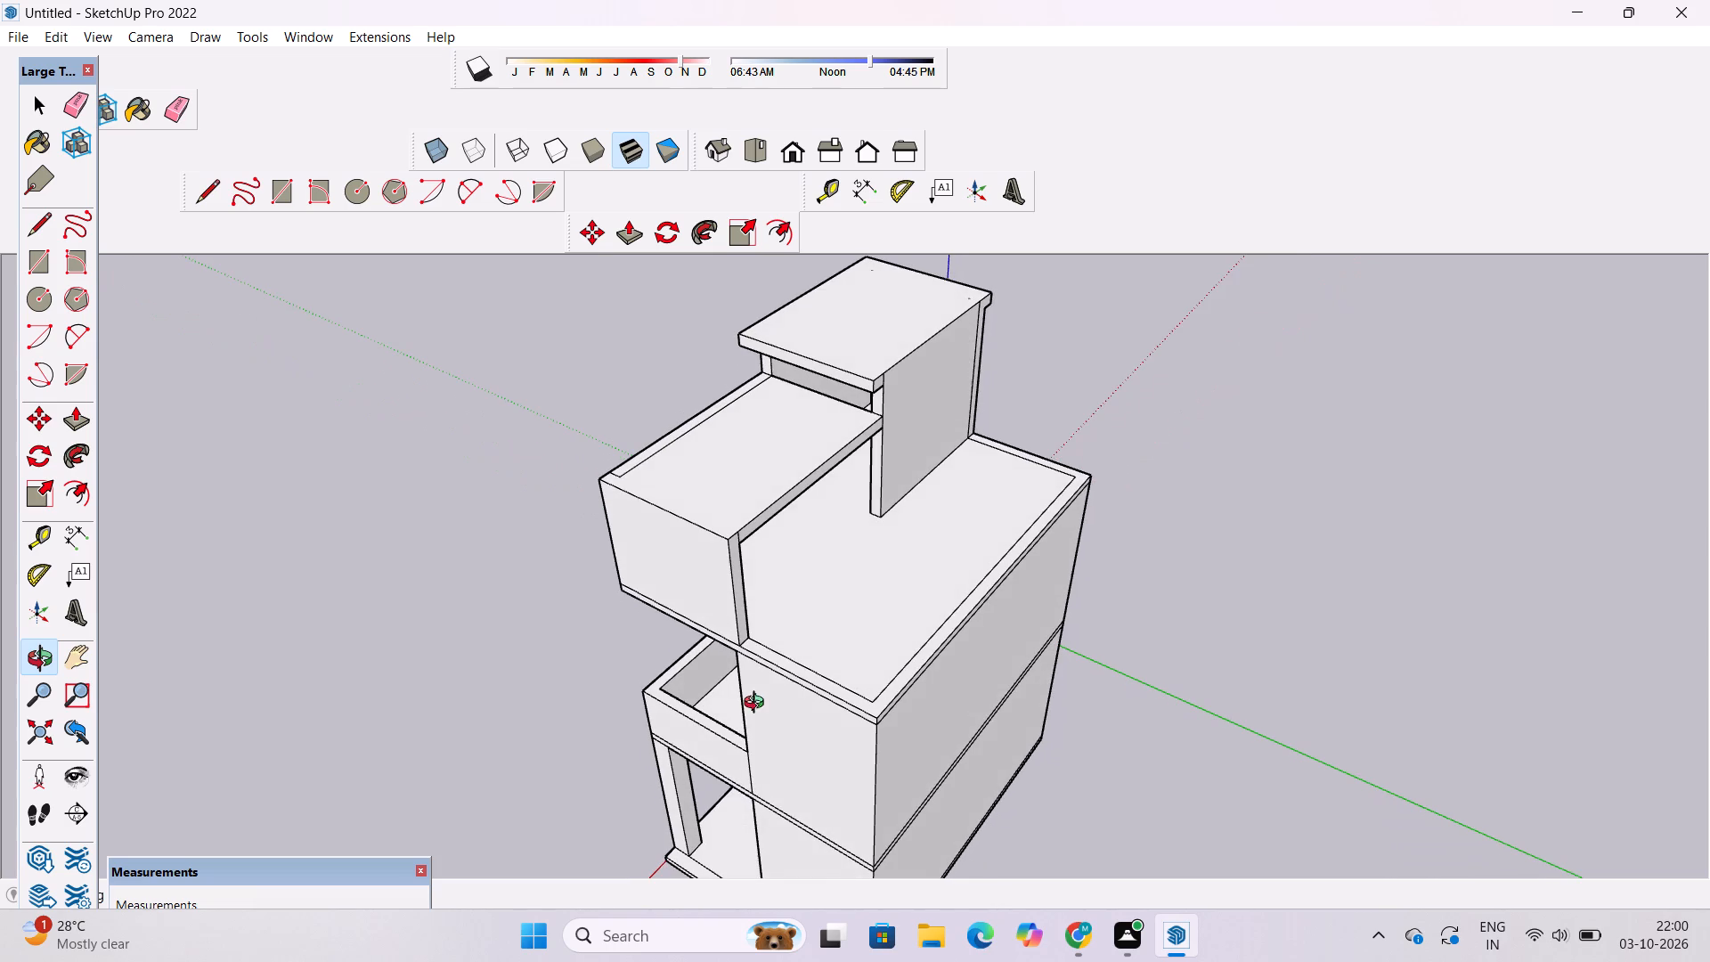
left_click_drag(757, 704, 753, 648, "shift")
left_click_drag(753, 648, 793, 720)
Push/Pull the border strip around the open roof area beside the bridging slab up 7' 3" to form a parapet.
scroll(792, 694, "up", 2)
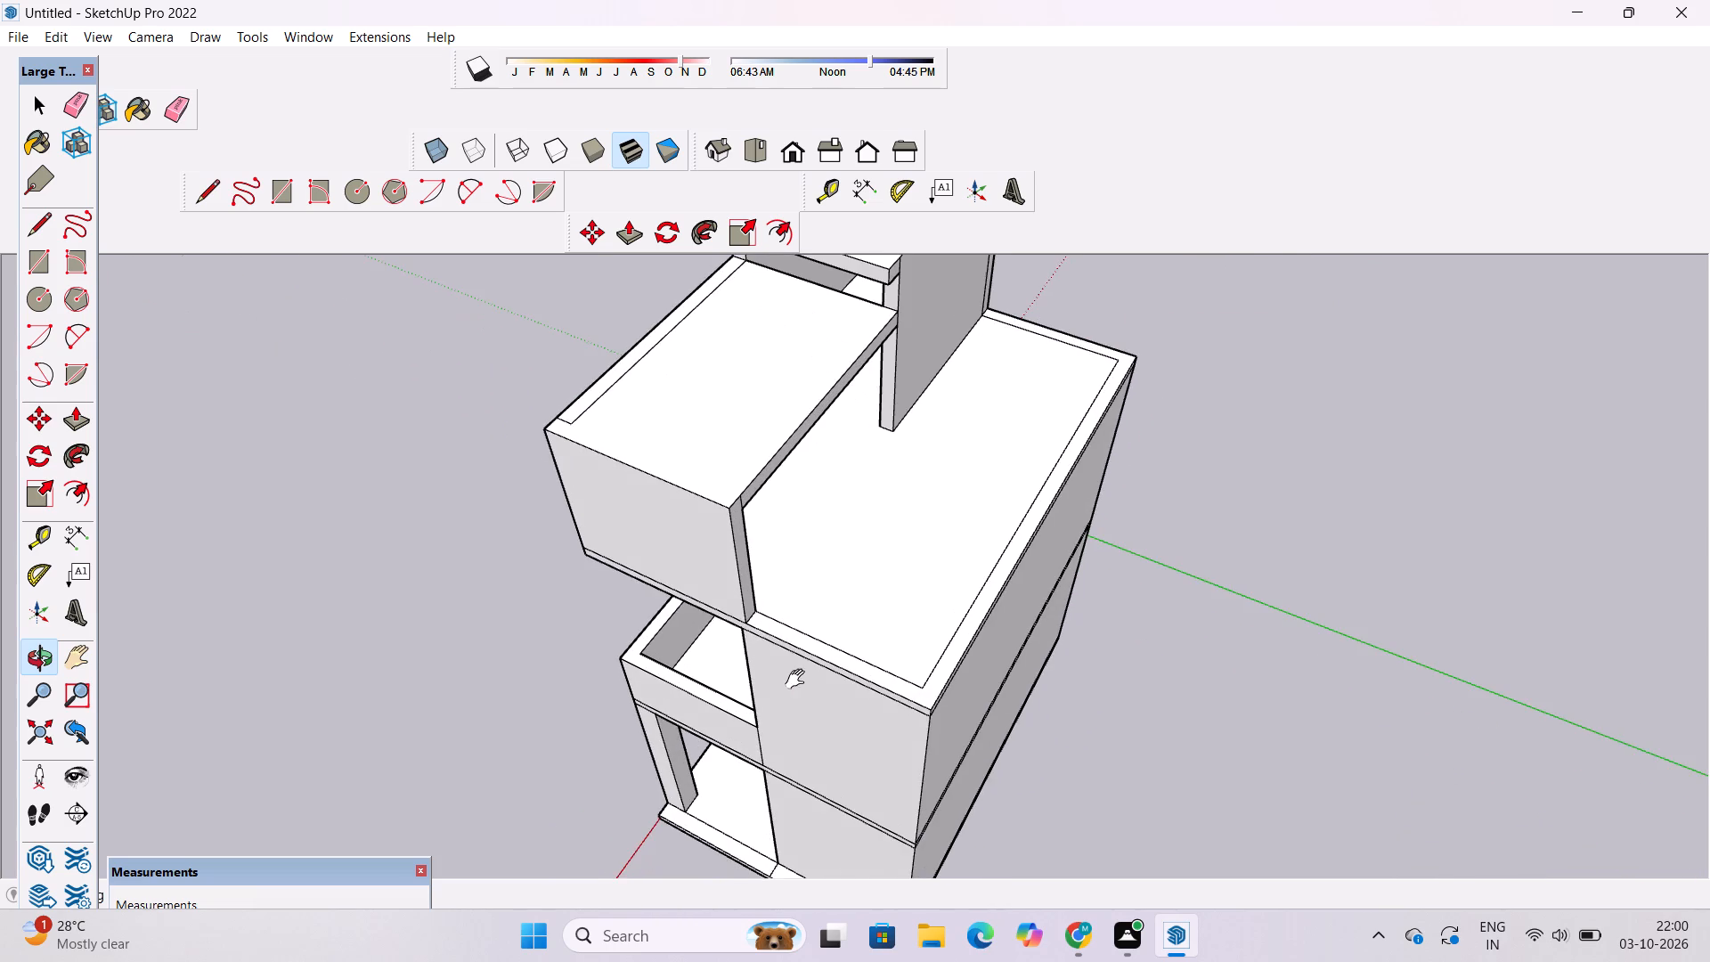
left_click_drag(799, 680, 773, 697, "shift")
left_click_drag(756, 713, 773, 705)
scroll(784, 697, "down", 4)
left_click_drag(802, 674, 761, 696, "shift")
left_click_drag(761, 727, 805, 653)
scroll(806, 652, "up", 3)
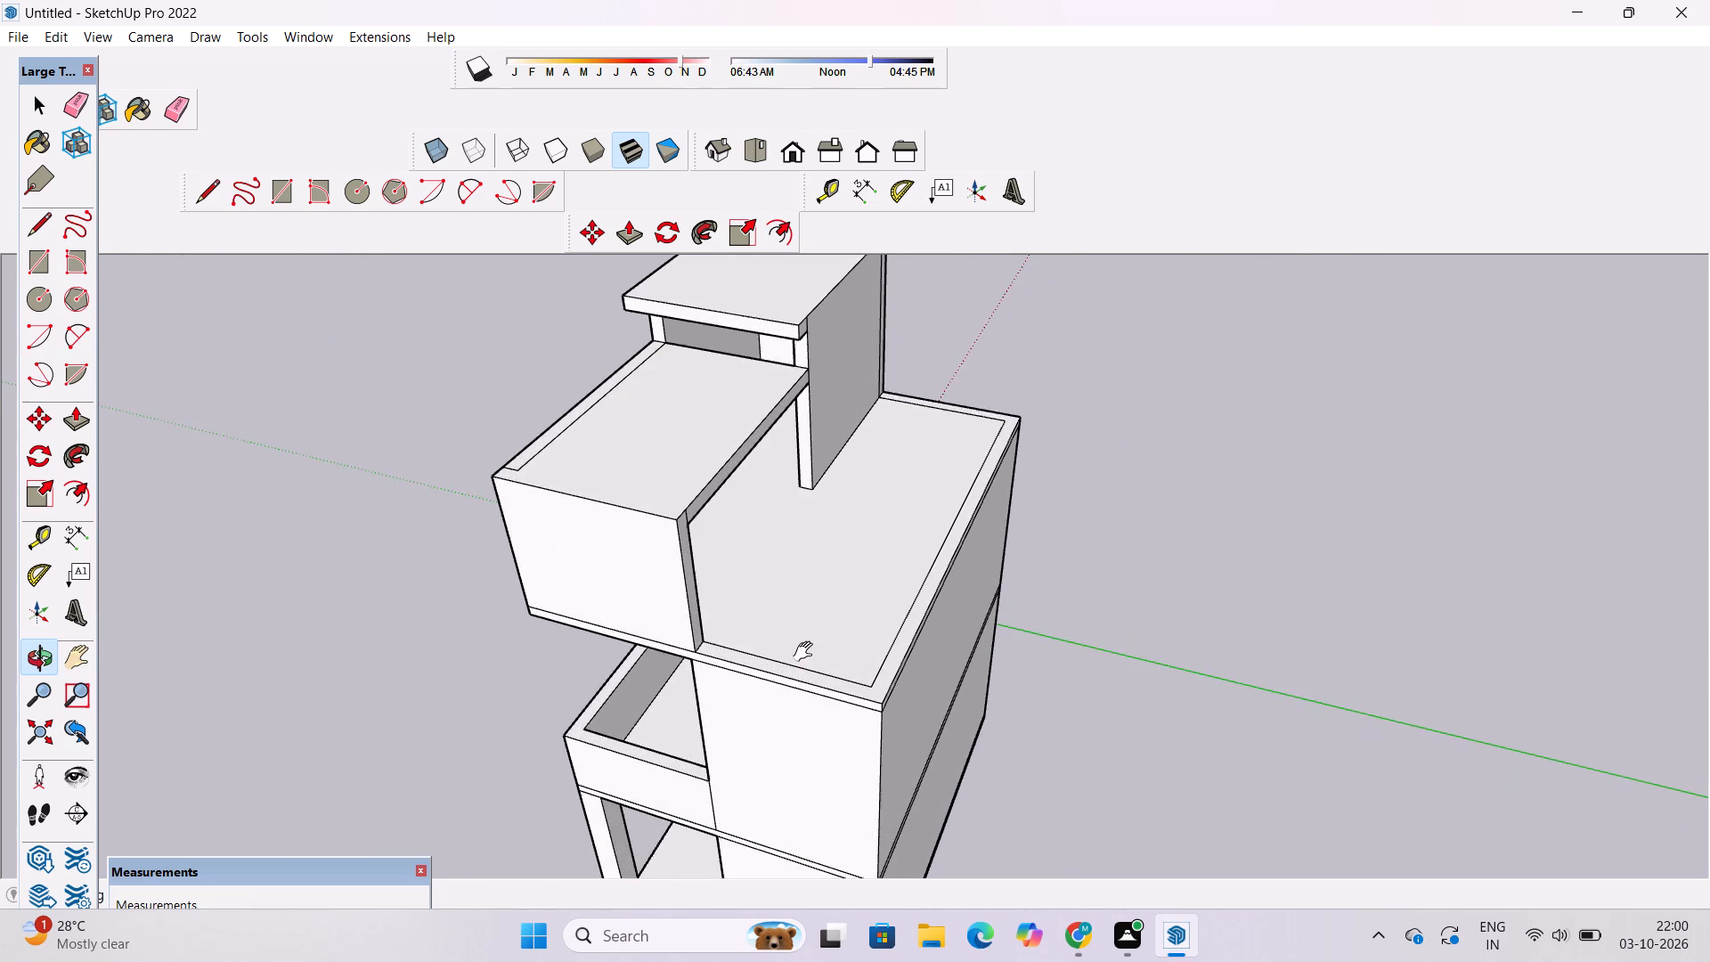
left_click_drag(807, 652, 761, 684, "shift")
left_click_drag(764, 682, 778, 663)
key("p")
scroll(777, 671, "down", 3)
scroll(769, 695, "up", 8)
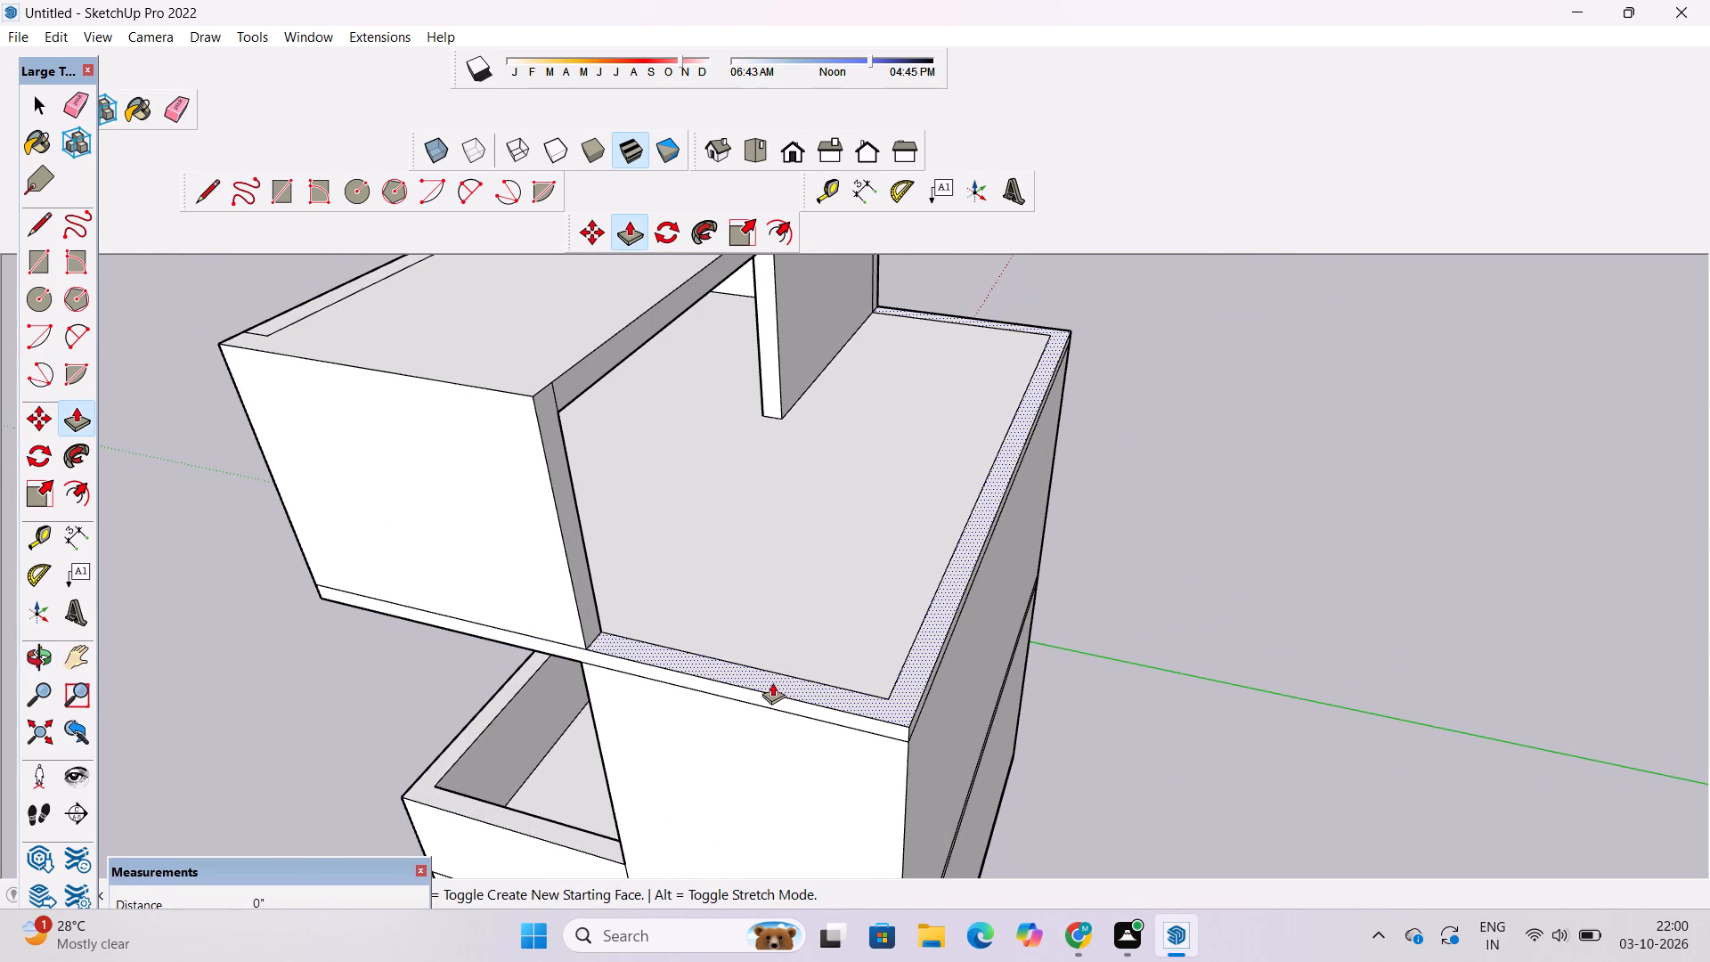
left_click(772, 682)
scroll(772, 671, "down", 3)
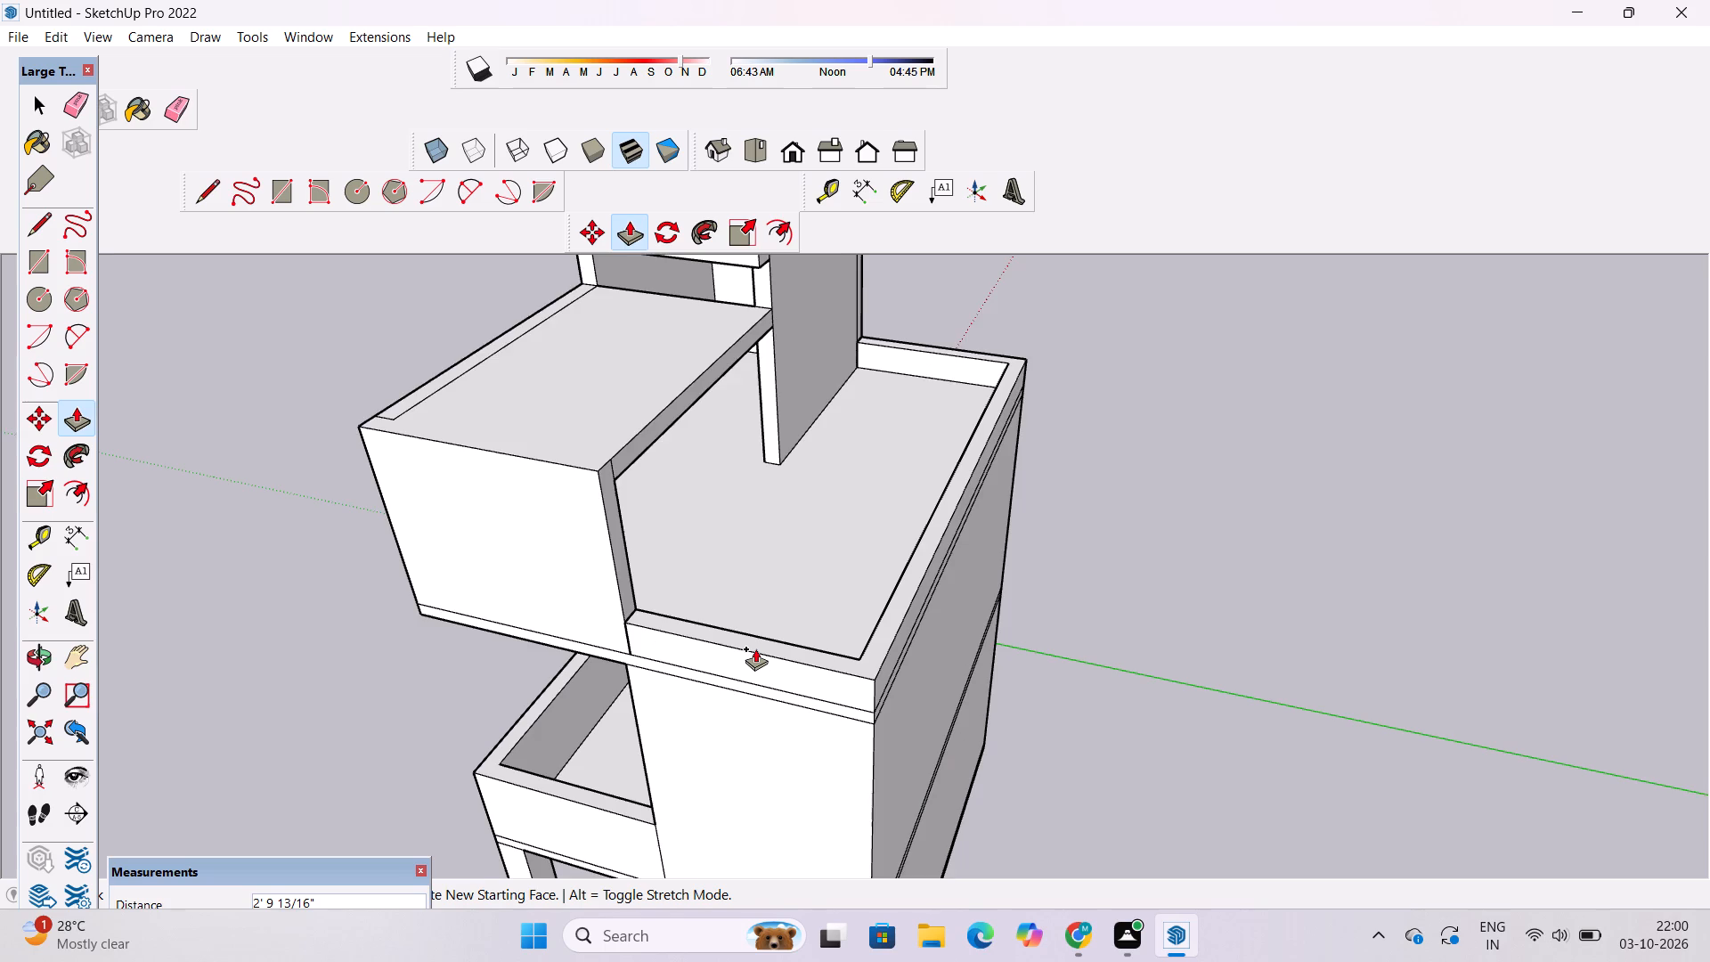
scroll(755, 648, "down", 2)
scroll(755, 648, "up", 2)
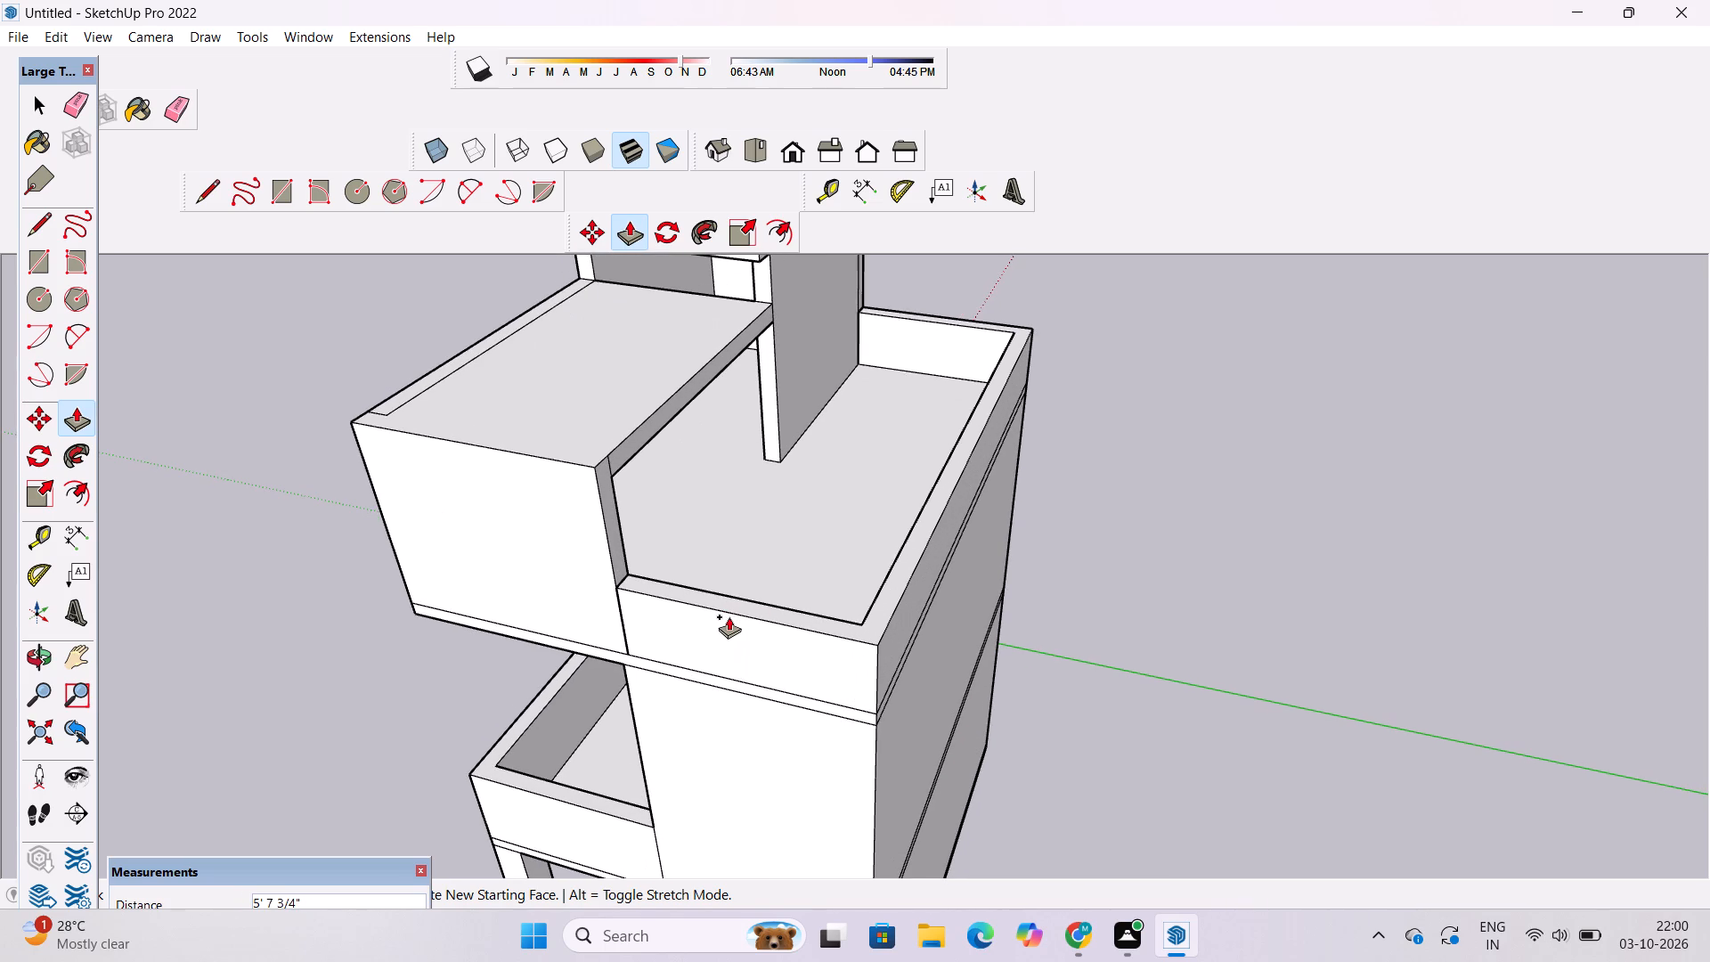
left_click(610, 563)
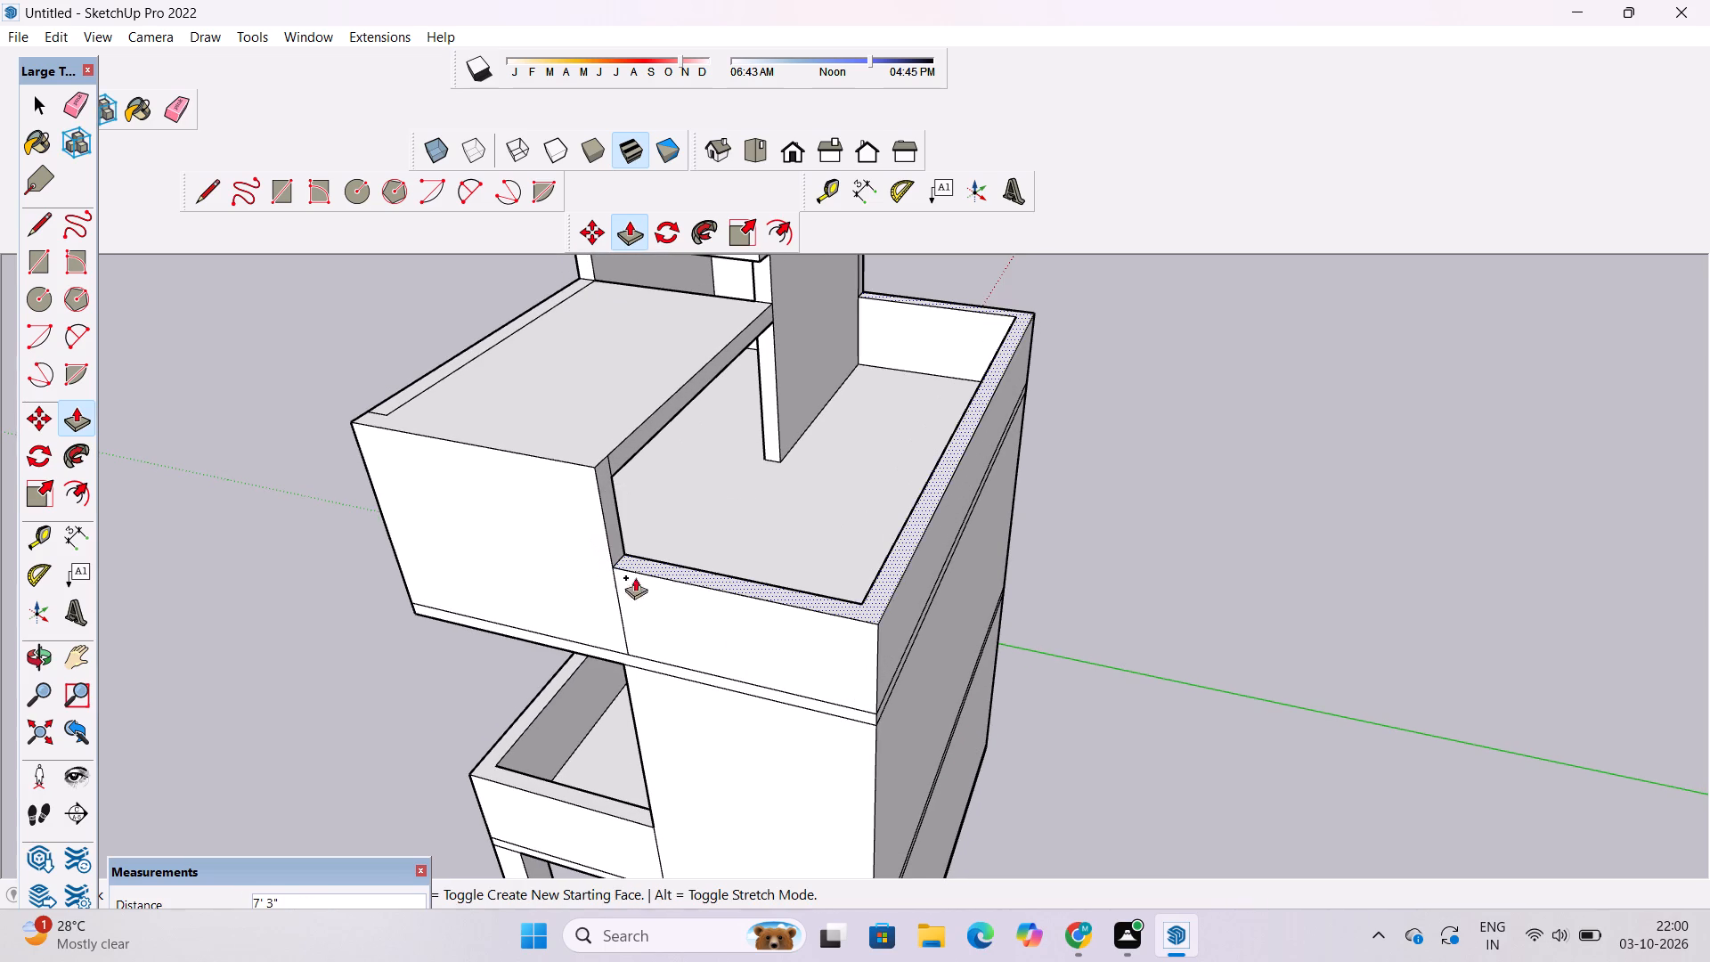
Examine the raised roof parapet and the framed front opening from around the building.
key("o")
scroll(739, 611, "down", 7)
left_click_drag(706, 679, 861, 556)
scroll(873, 554, "down", 6)
left_click_drag(791, 635, 993, 607)
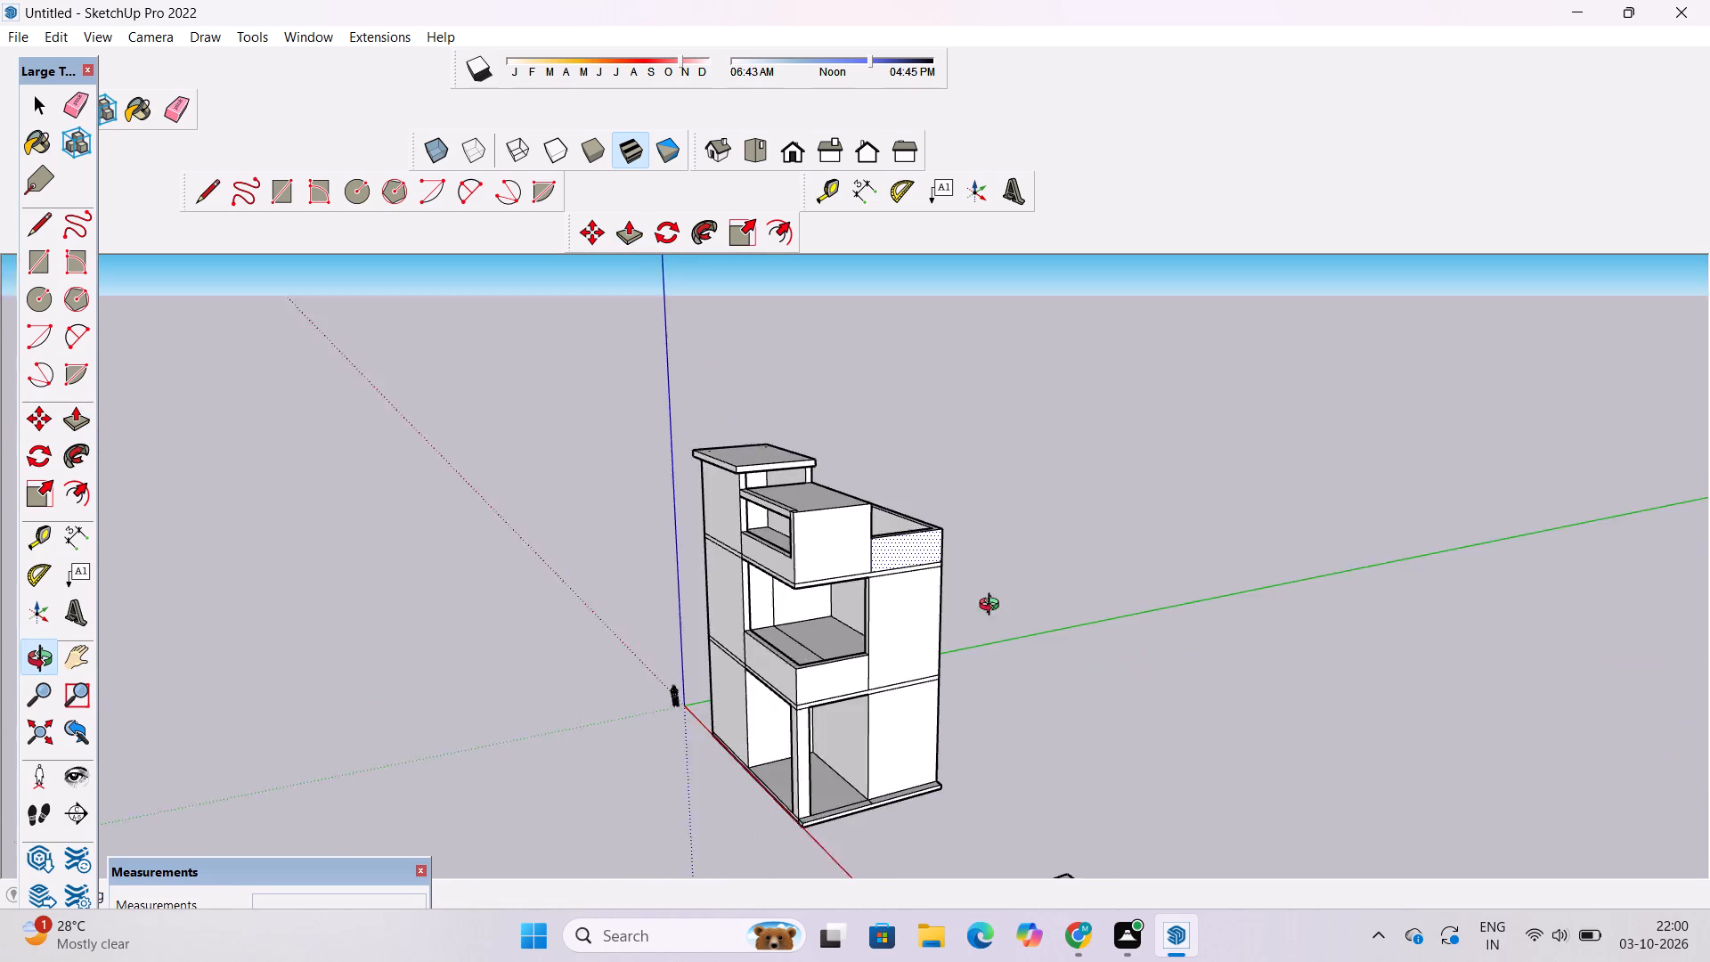
left_click_drag(993, 607, 998, 603)
scroll(869, 557, "up", 6)
left_click_drag(832, 579, 961, 549, "shift")
left_click_drag(865, 584, 966, 577)
scroll(995, 571, "down", 4)
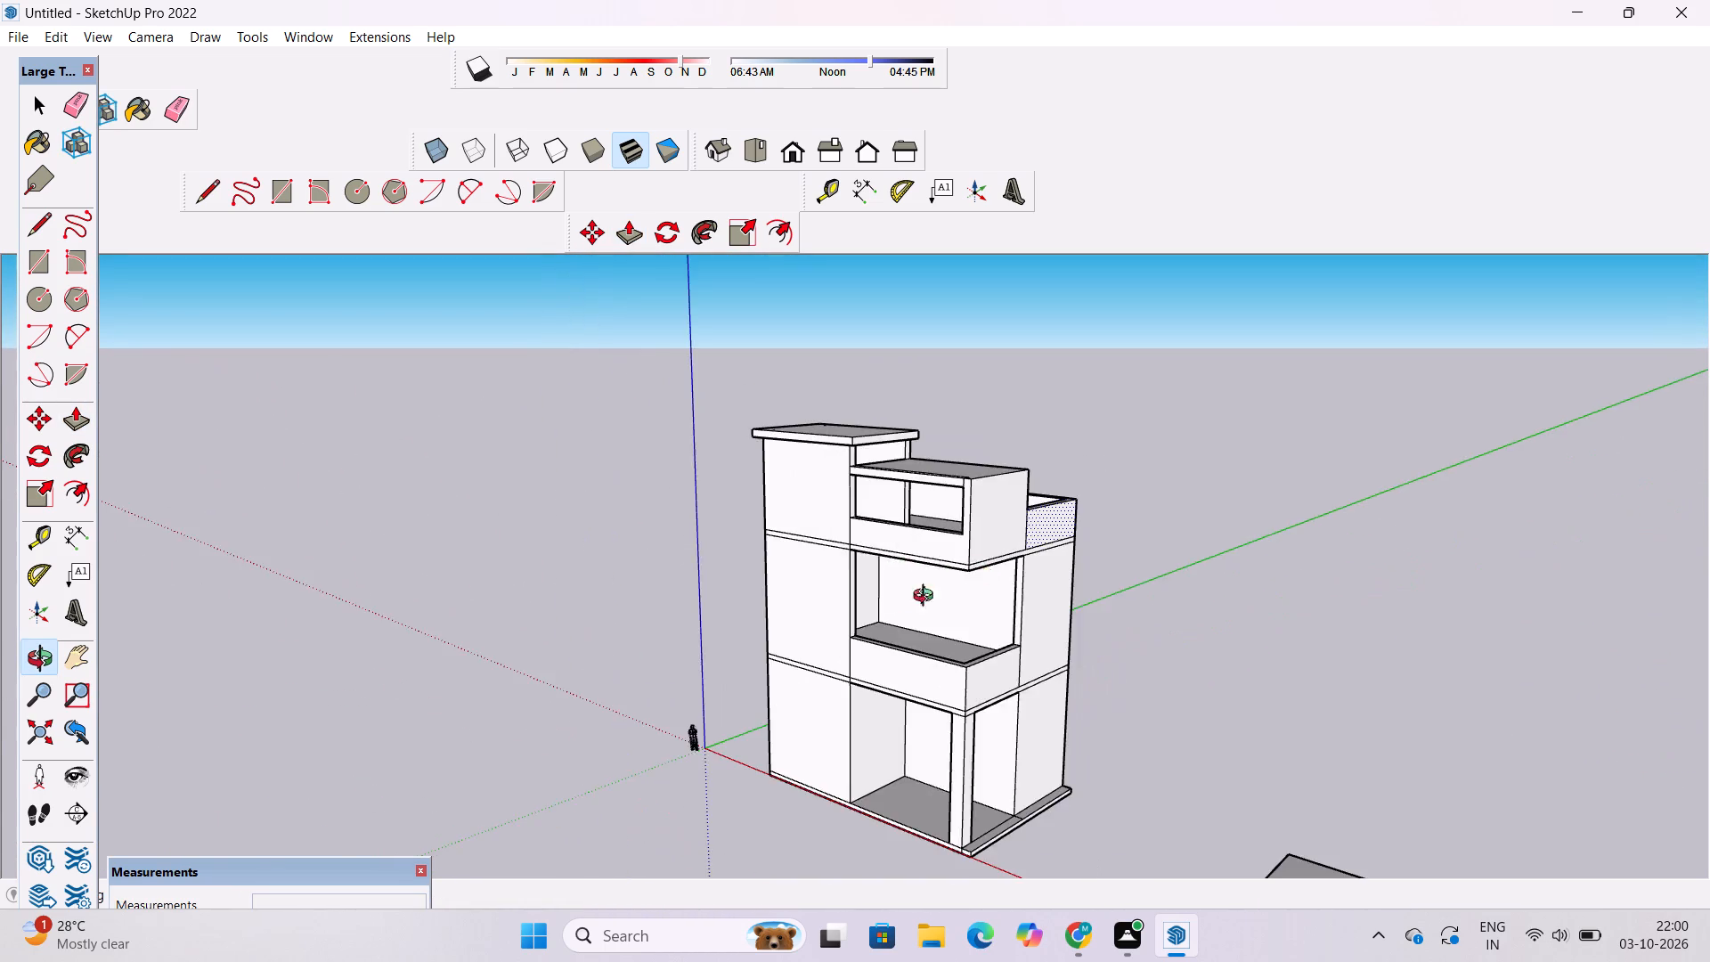
left_click_drag(900, 601, 1143, 615)
scroll(981, 543, "up", 4)
left_click_drag(995, 527, 1014, 621, "shift")
scroll(1028, 600, "up", 10)
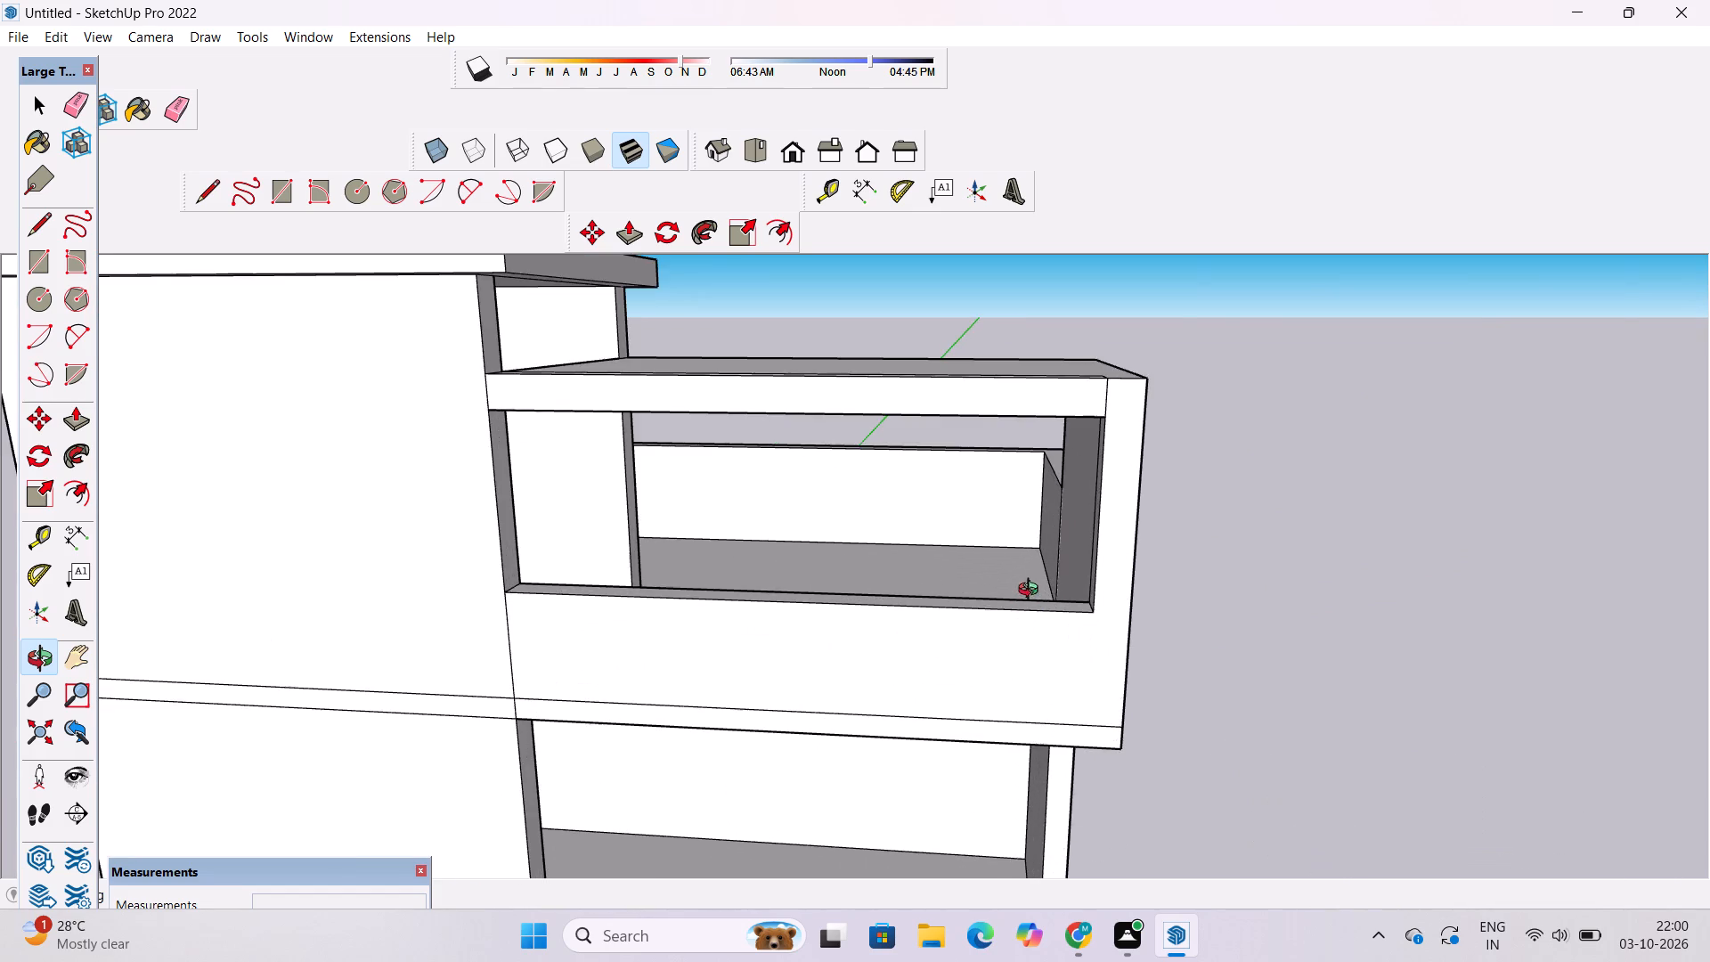
left_click_drag(1032, 591, 1058, 514, "shift")
left_click_drag(1053, 517, 1144, 501)
left_click_drag(1136, 502, 1079, 533)
scroll(1055, 538, "down", 5)
left_click_drag(1077, 518, 1071, 594, "shift")
scroll(1077, 579, "down", 8)
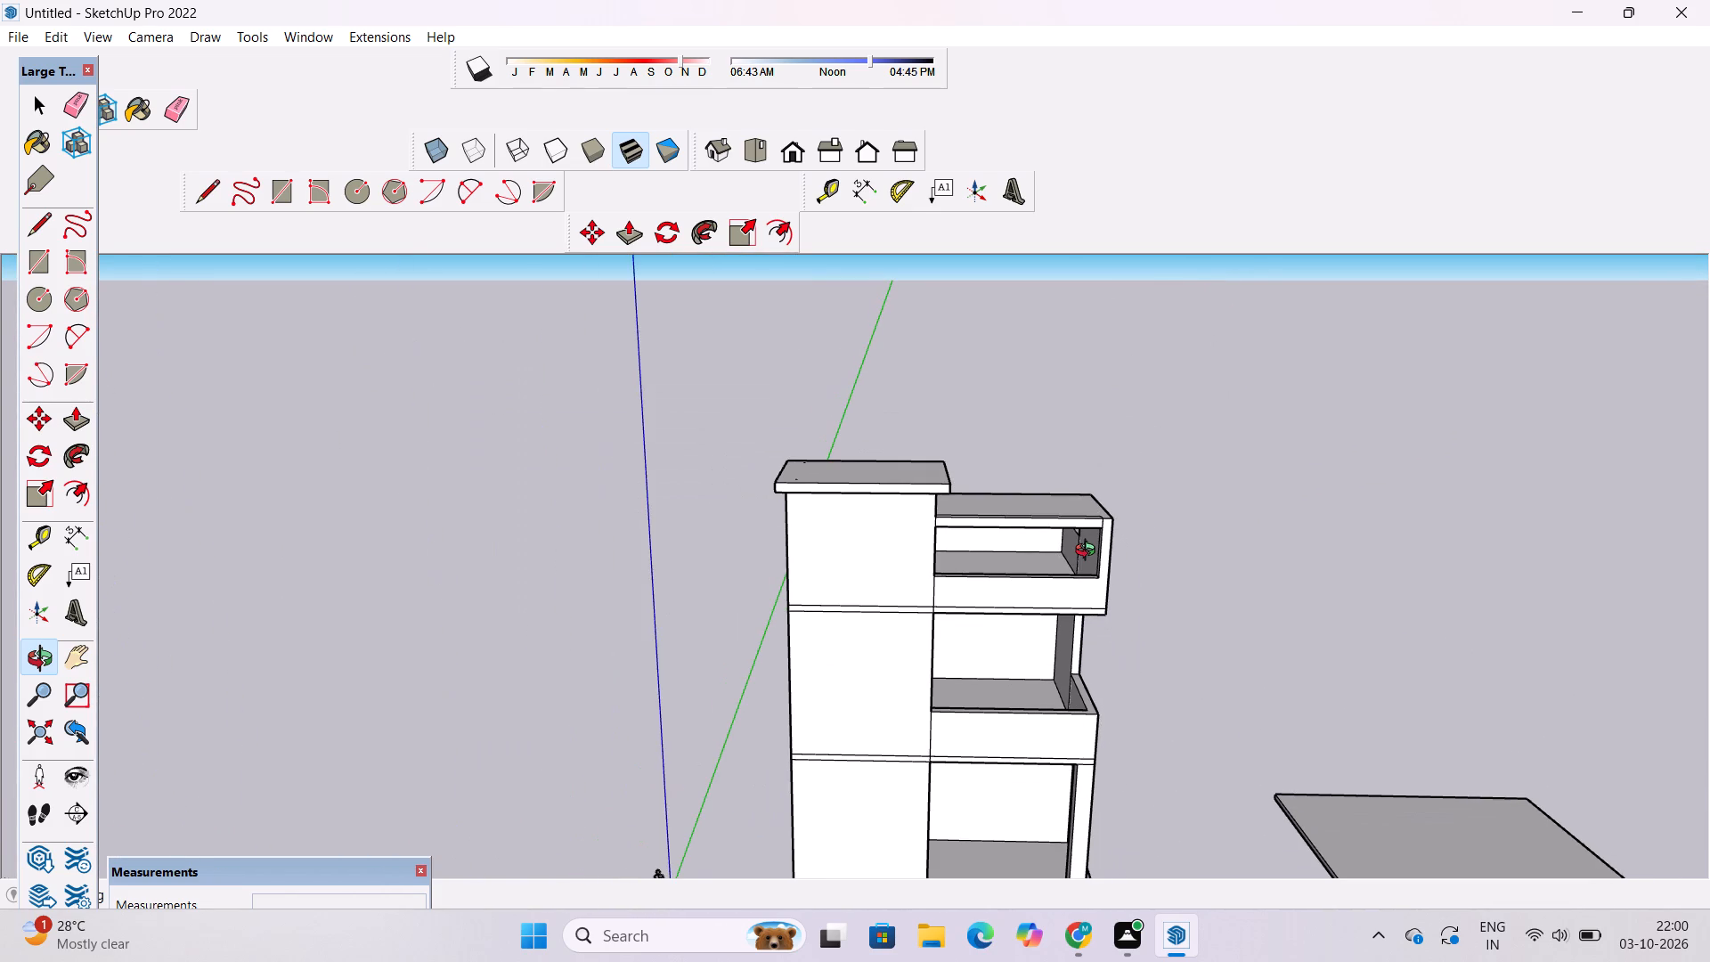
Examine the building's front from above and below, including the roof room, framed roof front and the balcony beneath it.
scroll(1084, 587, "down", 6)
scroll(1000, 599, "up", 9)
left_click_drag(1006, 594, 1021, 676, "shift")
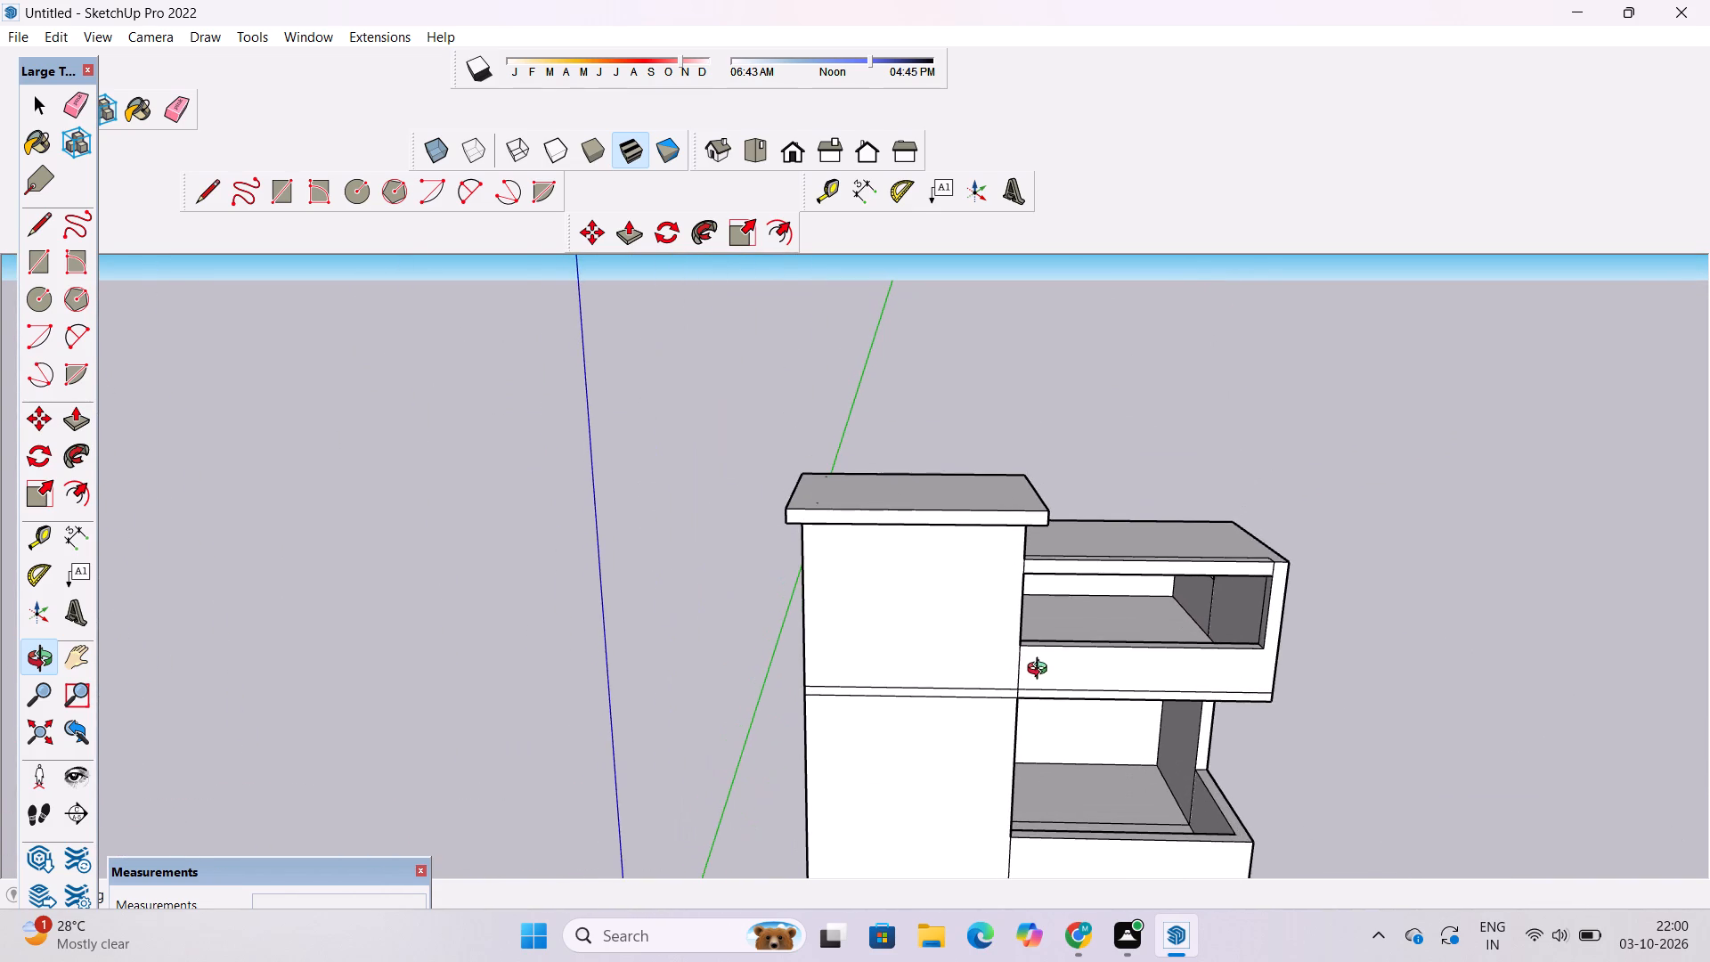
scroll(1041, 671, "up", 1)
left_click_drag(1051, 664, 947, 672, "shift")
scroll(947, 672, "down", 2)
scroll(947, 672, "up", 4)
scroll(947, 672, "down", 2)
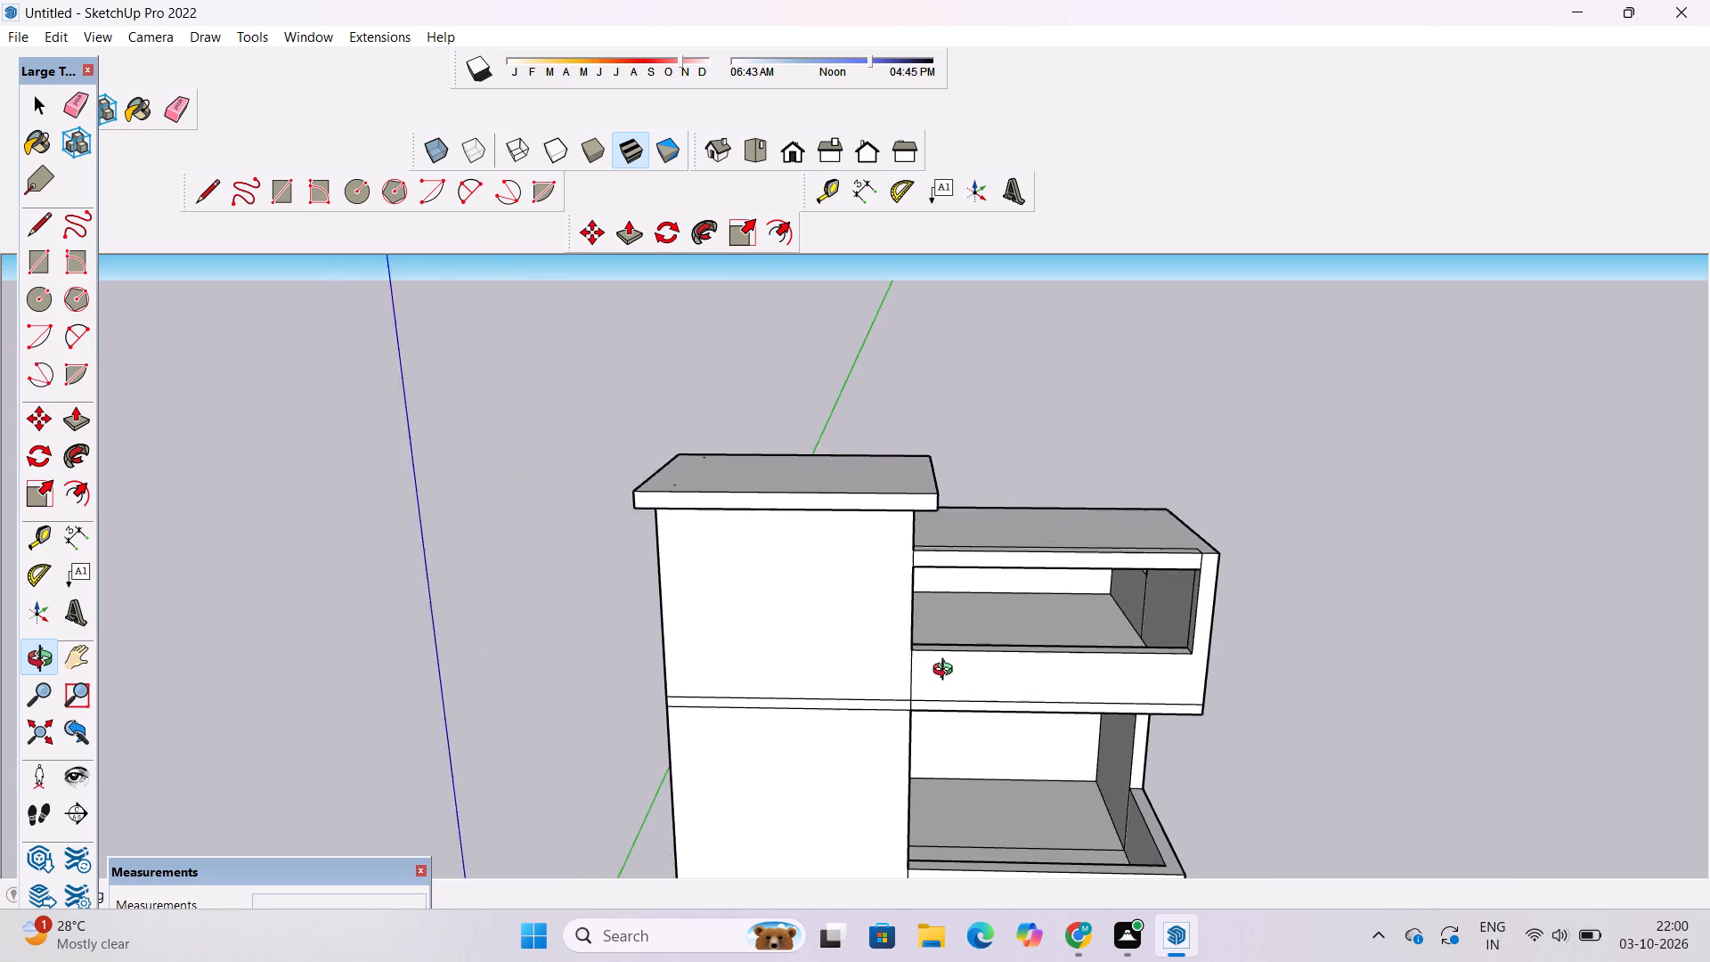
scroll(947, 672, "down", 2)
scroll(947, 672, "up", 4)
scroll(947, 672, "down", 4)
scroll(947, 672, "up", 4)
scroll(947, 672, "down", 6)
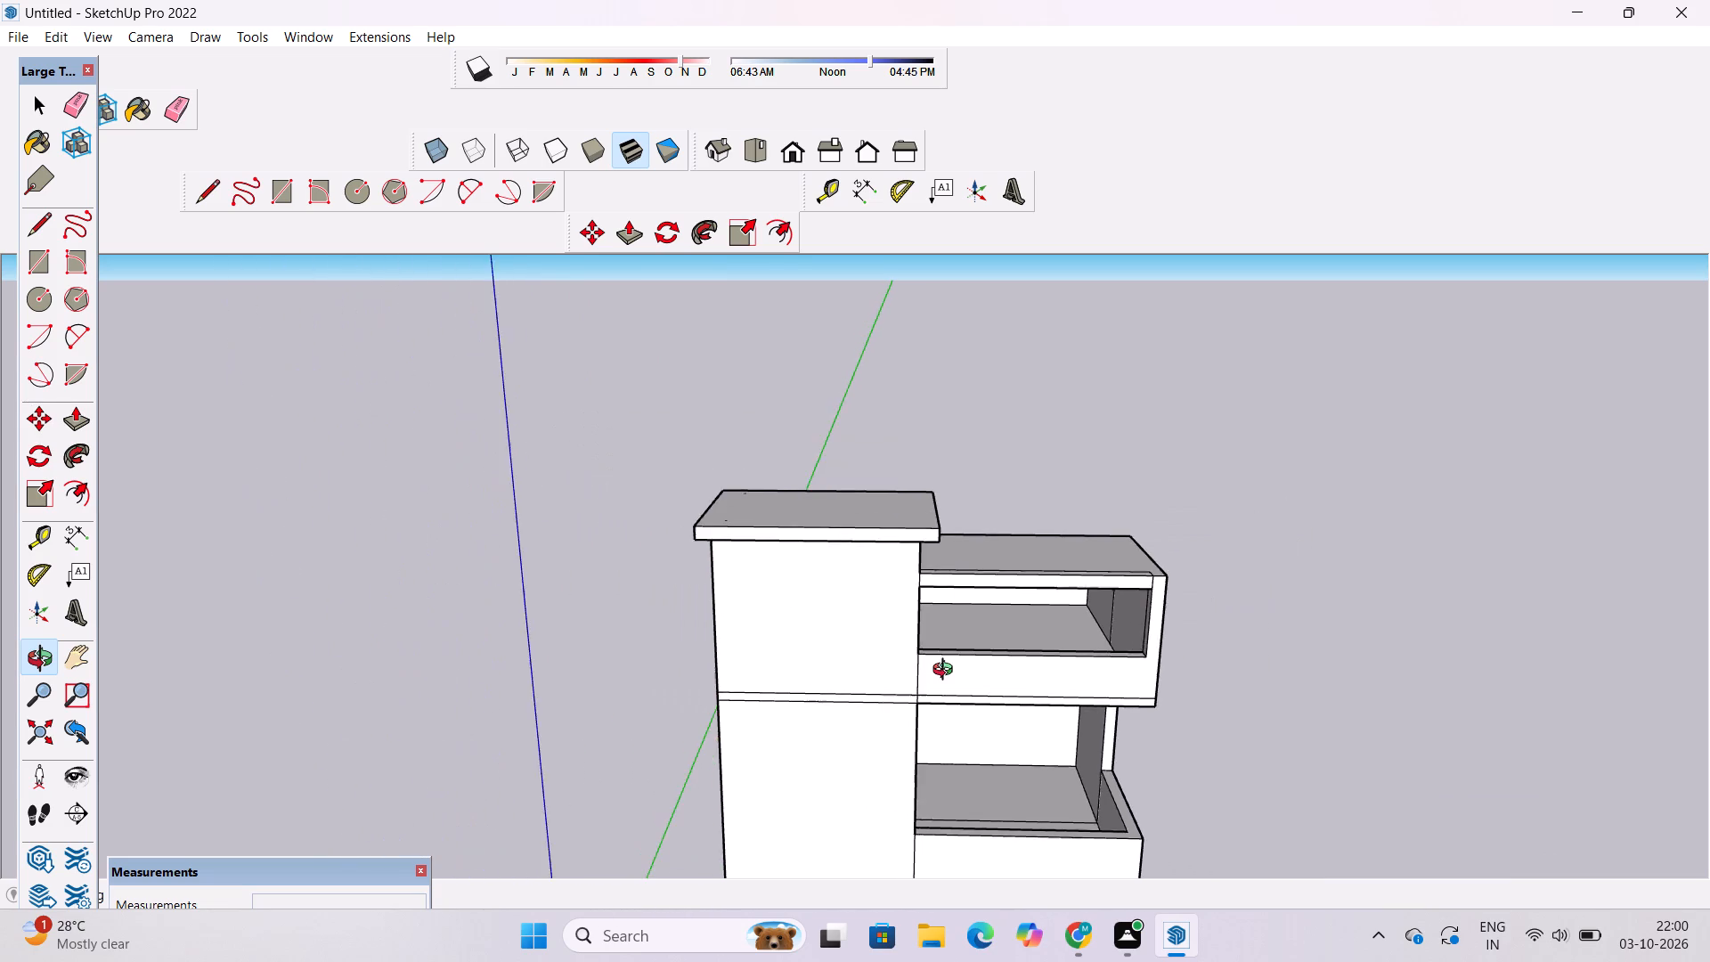
scroll(947, 672, "down", 4)
scroll(975, 686, "up", 5)
left_click_drag(988, 677, 960, 657, "shift")
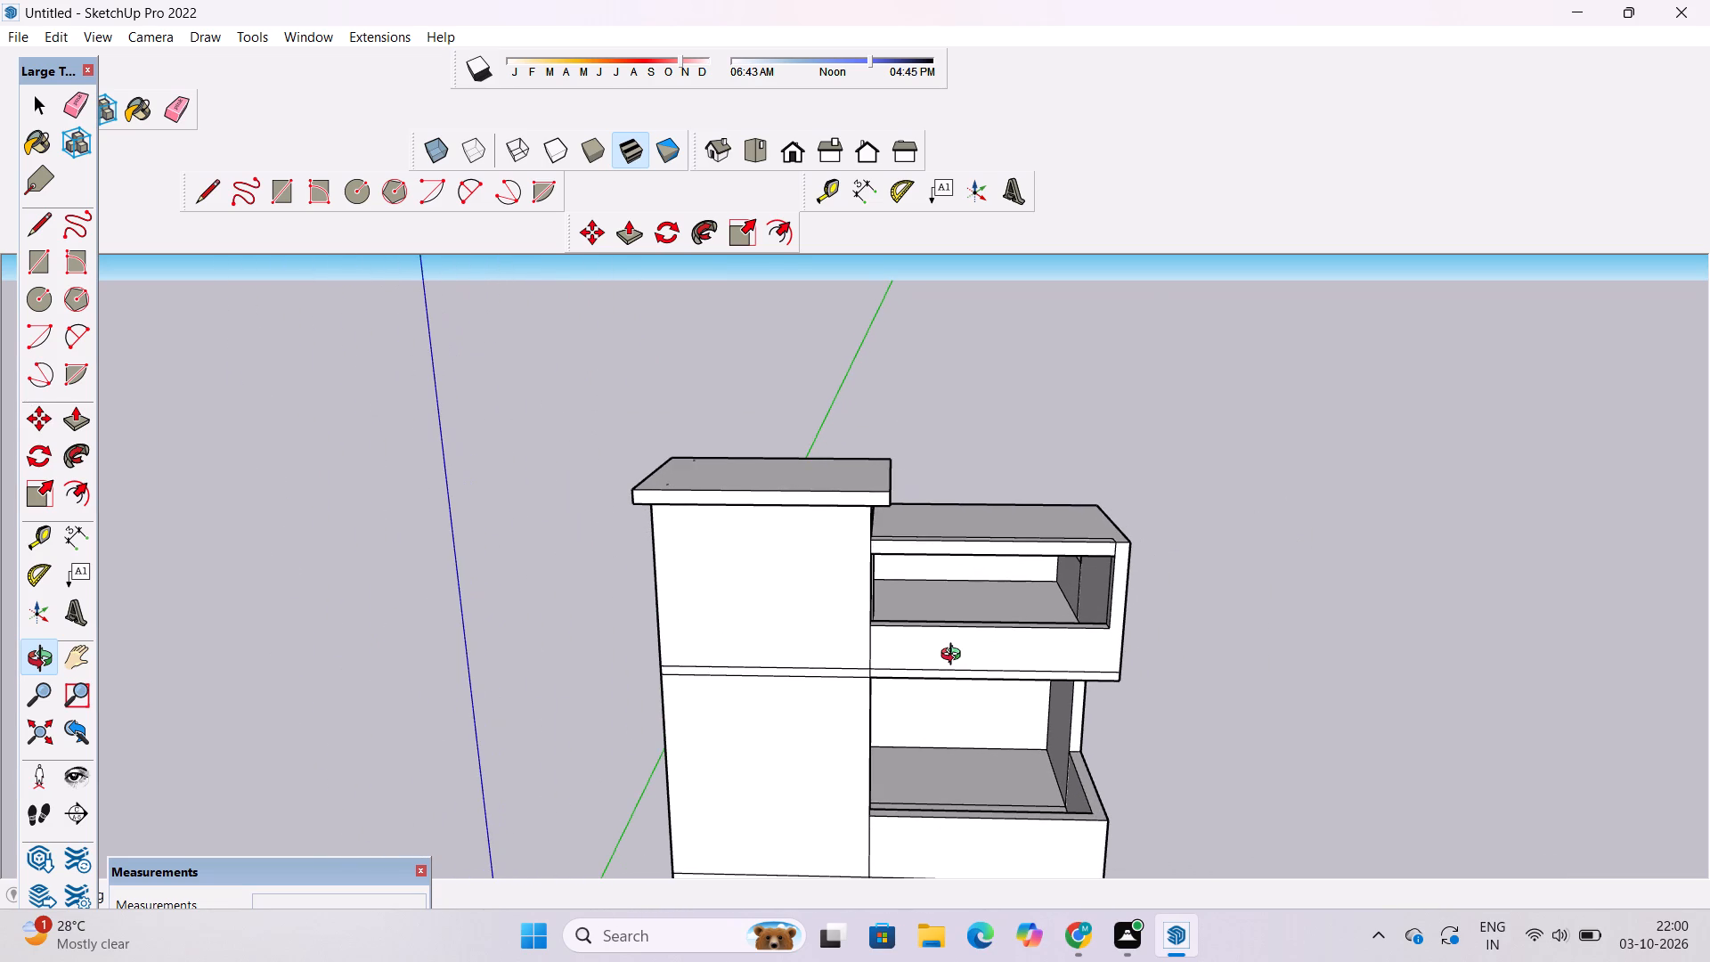
scroll(955, 656, "down", 4)
scroll(949, 664, "up", 4)
left_click_drag(949, 664, 961, 718, "shift")
left_click_drag(962, 721, 940, 563)
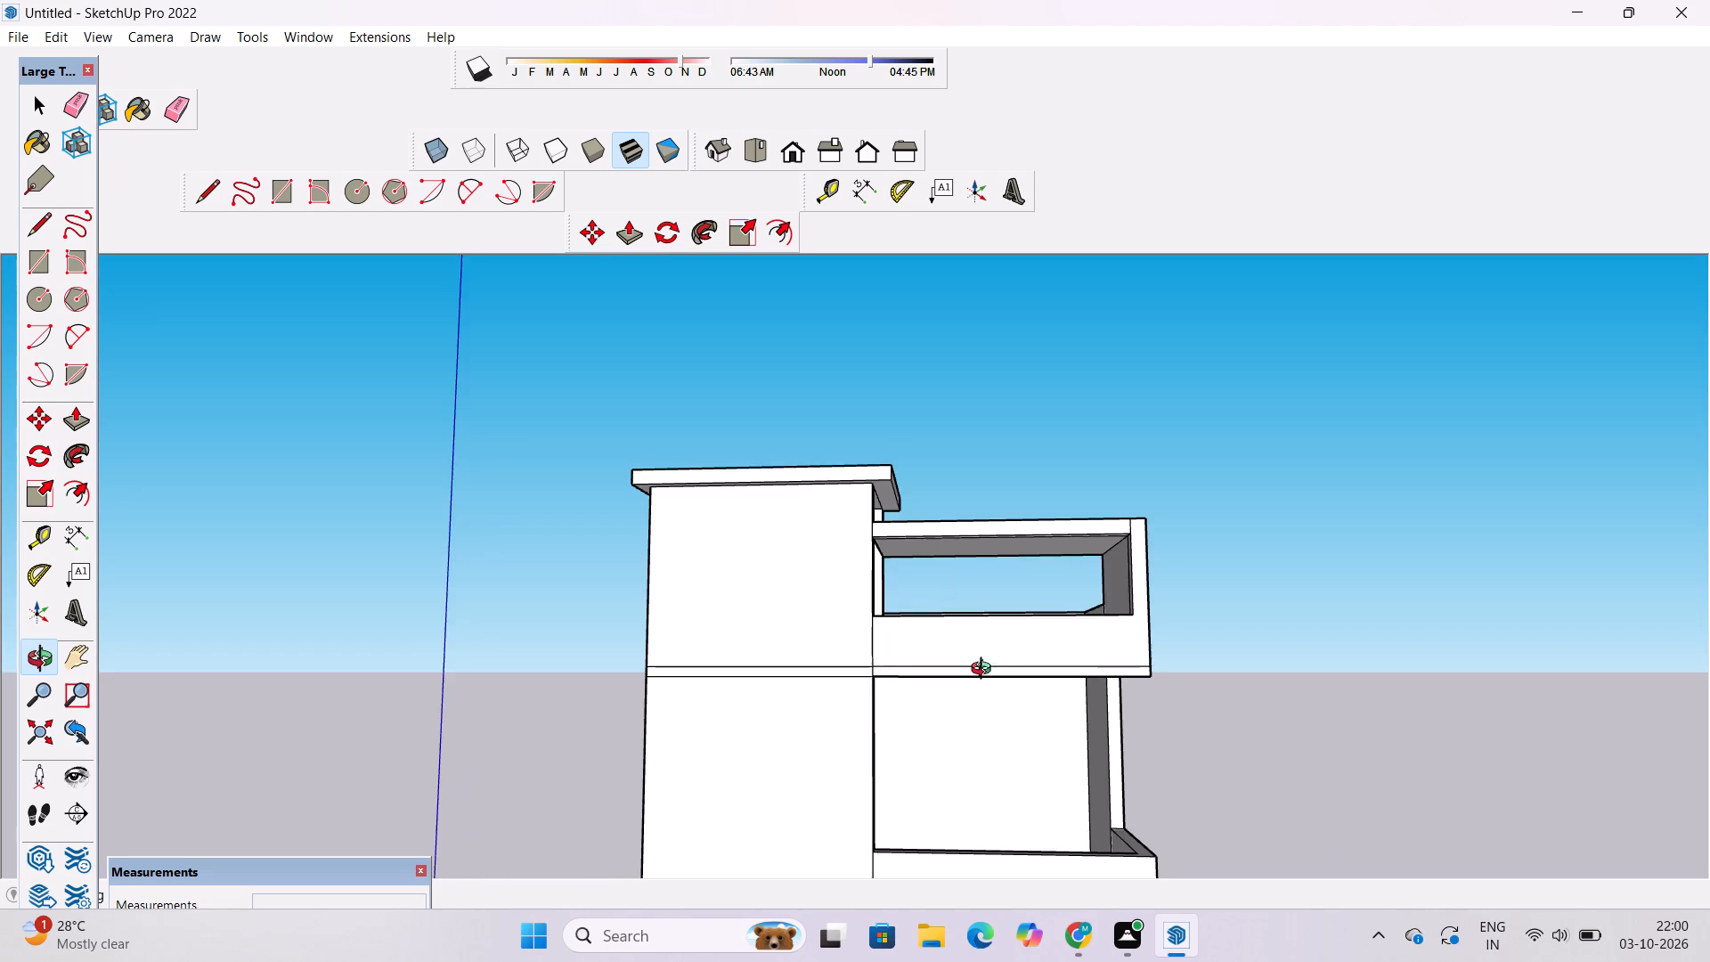
scroll(985, 671, "up", 3)
left_click_drag(1011, 711, 998, 542)
scroll(1005, 586, "down", 4)
left_click_drag(987, 640, 948, 500, "shift")
left_click_drag(983, 489, 1049, 581)
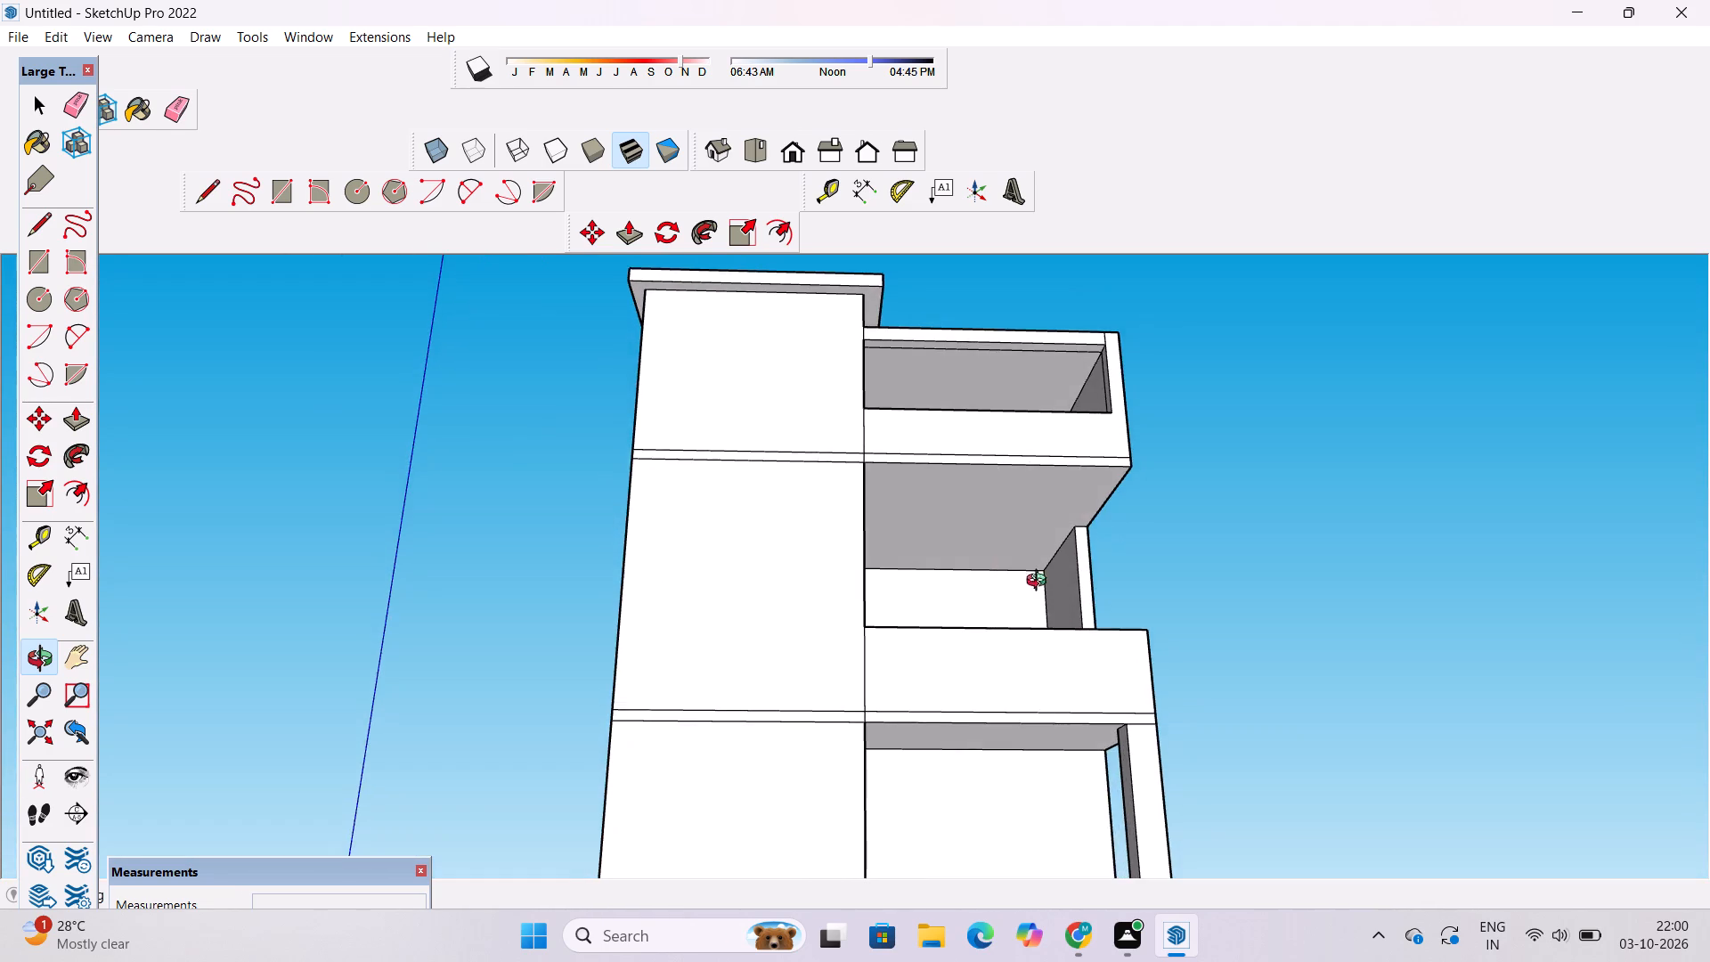
scroll(1026, 568, "up", 3)
scroll(980, 572, "down", 5, "shift")
left_click_drag(993, 566, 923, 600, "shift")
left_click_drag(924, 601, 903, 537, "shift")
left_click_drag(903, 535, 907, 566)
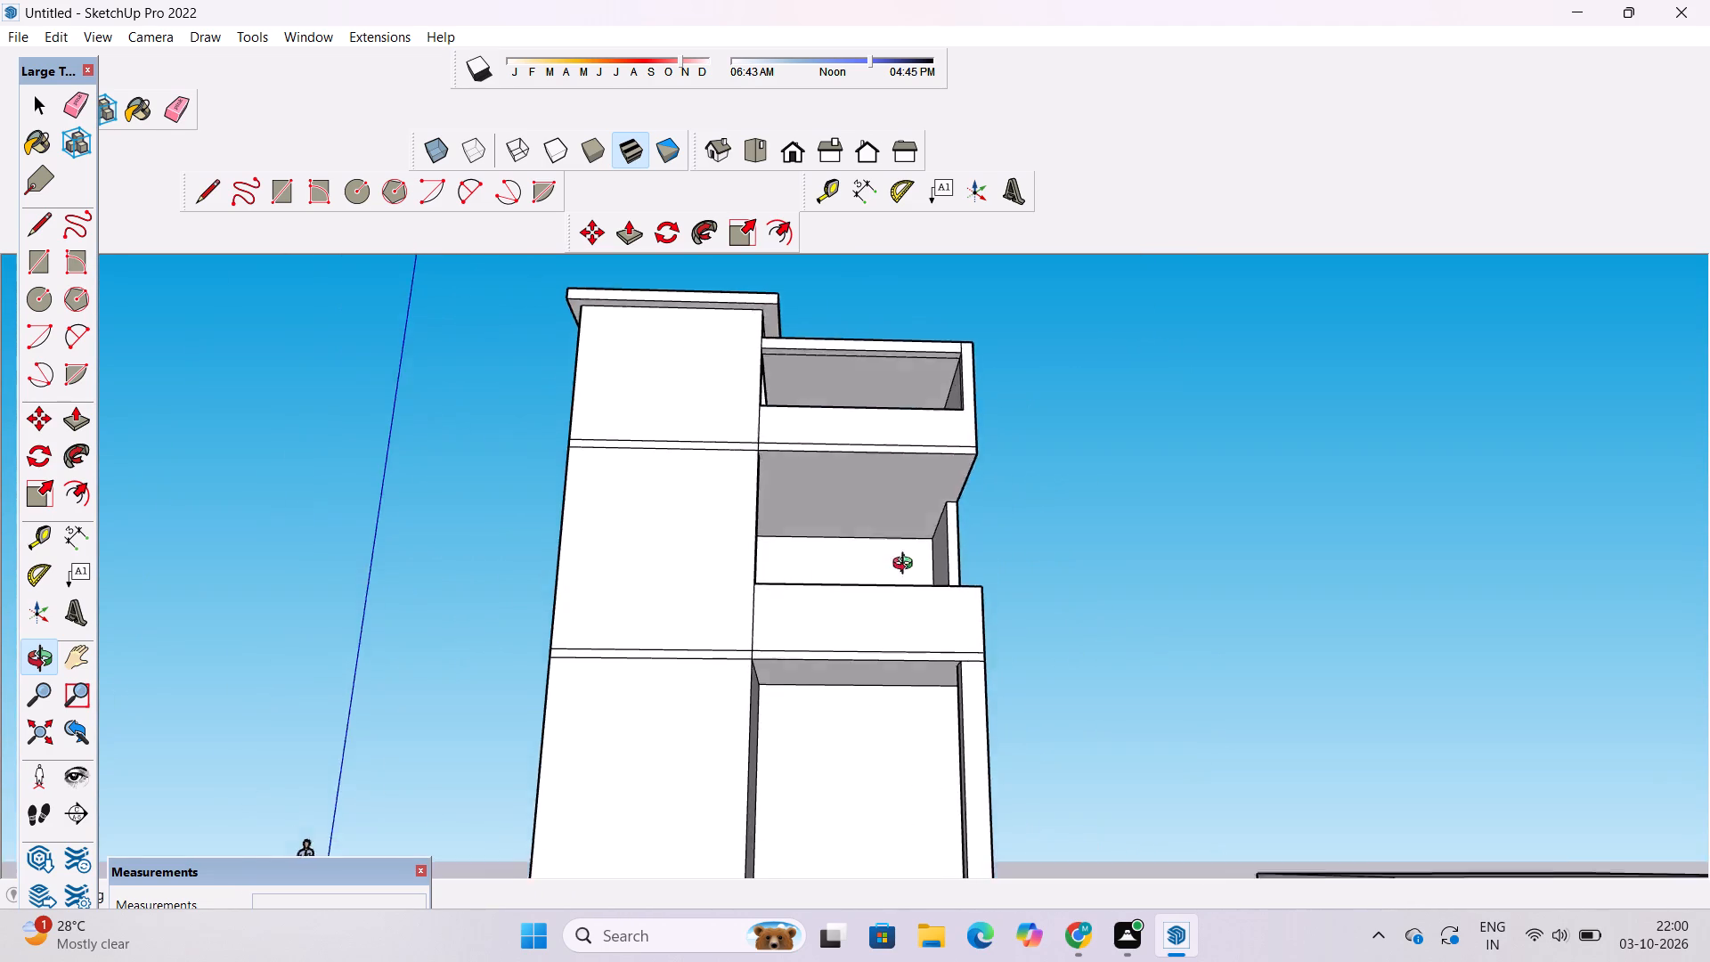
left_click_drag(907, 566, 907, 644)
Examine the recessed balcony below the framed roof front up close, including its floor, side walls and parapet.
scroll(901, 504, "up", 3)
left_click_drag(916, 505, 932, 637)
scroll(932, 609, "up", 3)
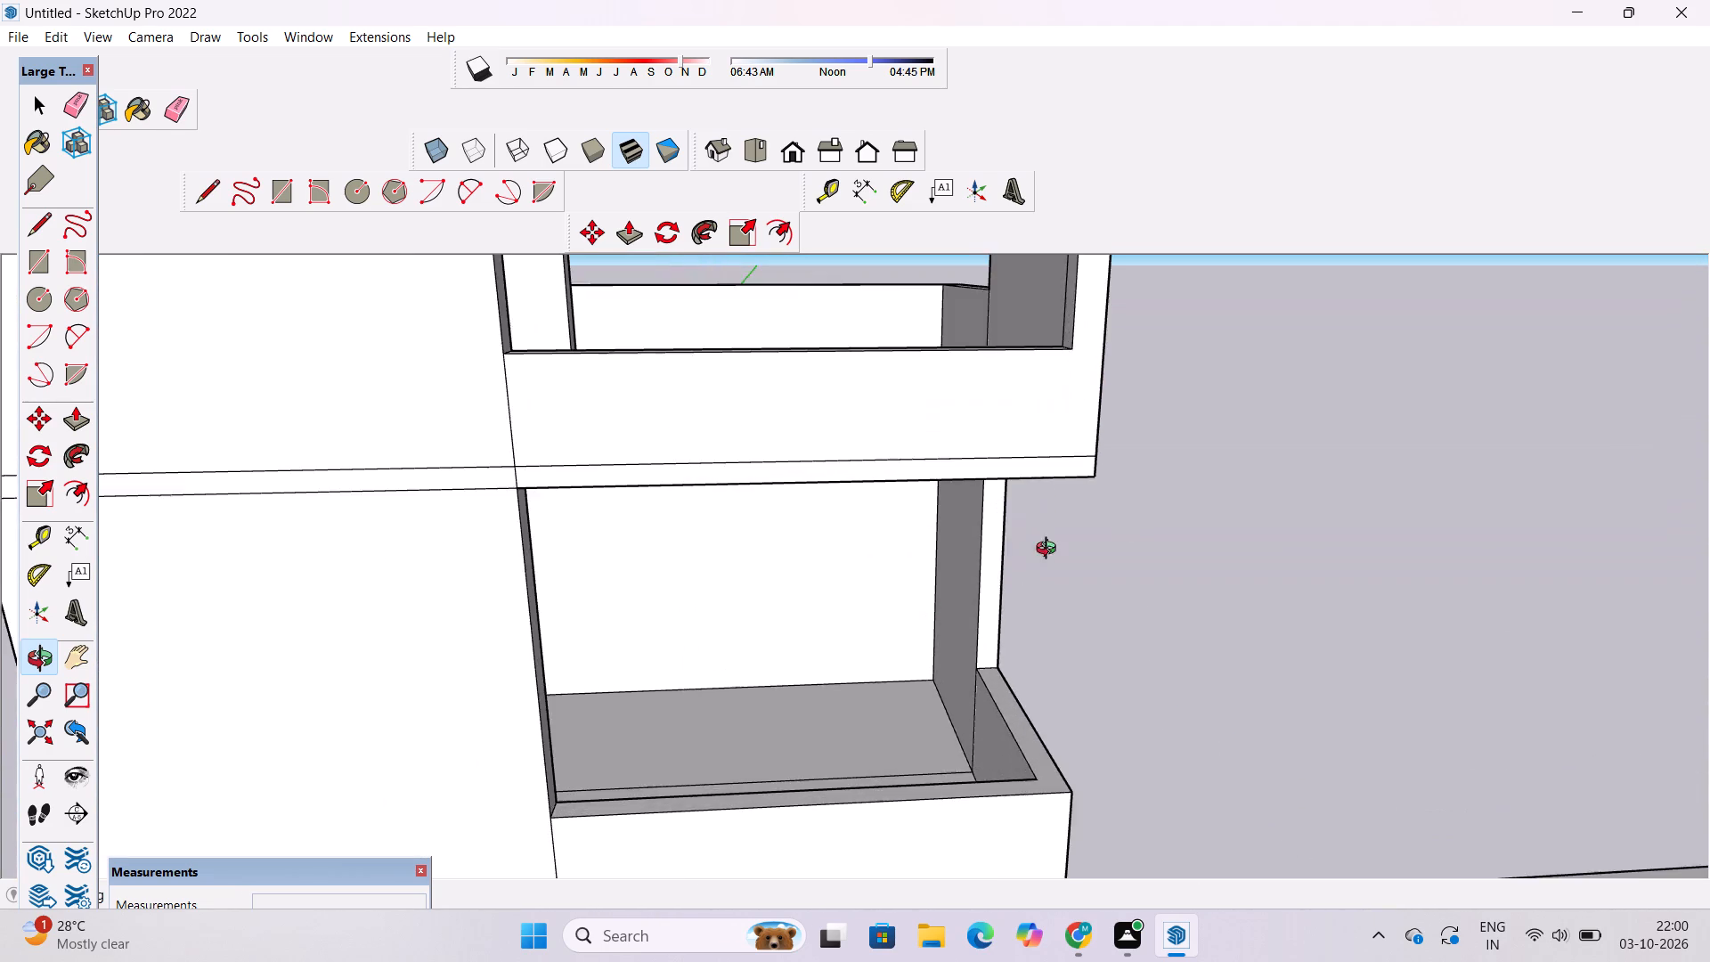
left_click_drag(1135, 526, 1103, 477)
left_click_drag(1006, 510, 685, 616)
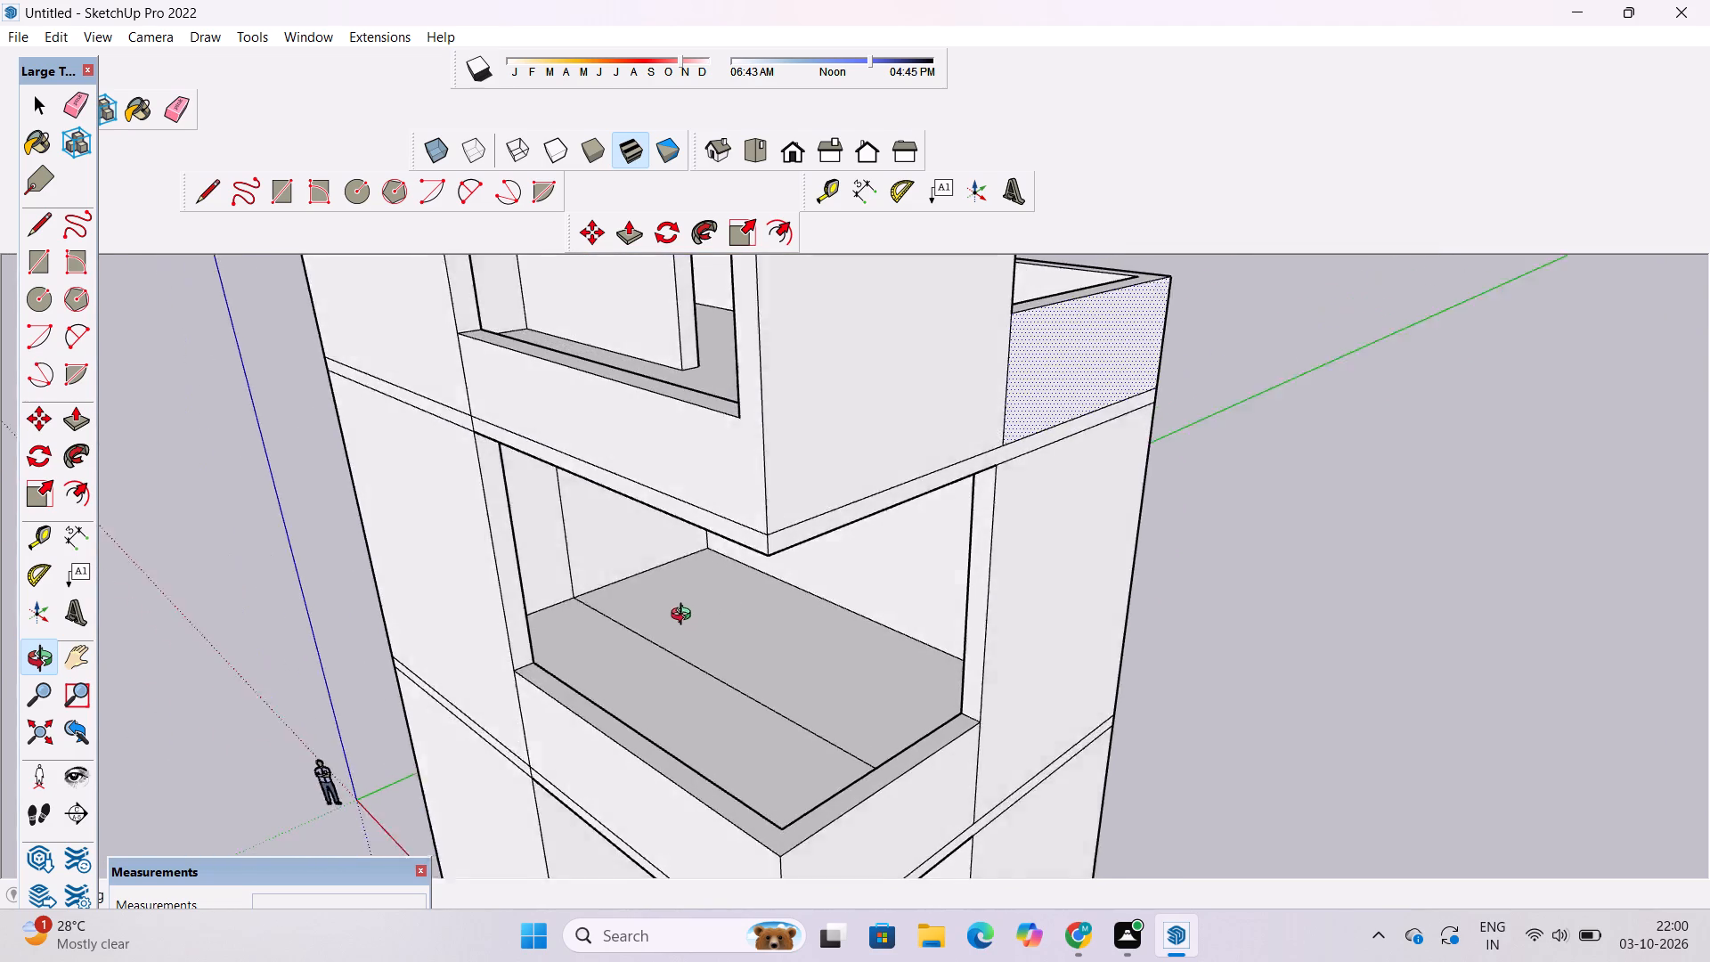
left_click_drag(685, 616, 663, 610)
scroll(659, 610, "down", 4)
left_click_drag(655, 623, 867, 614)
scroll(792, 649, "up", 7)
left_click_drag(775, 648, 844, 631)
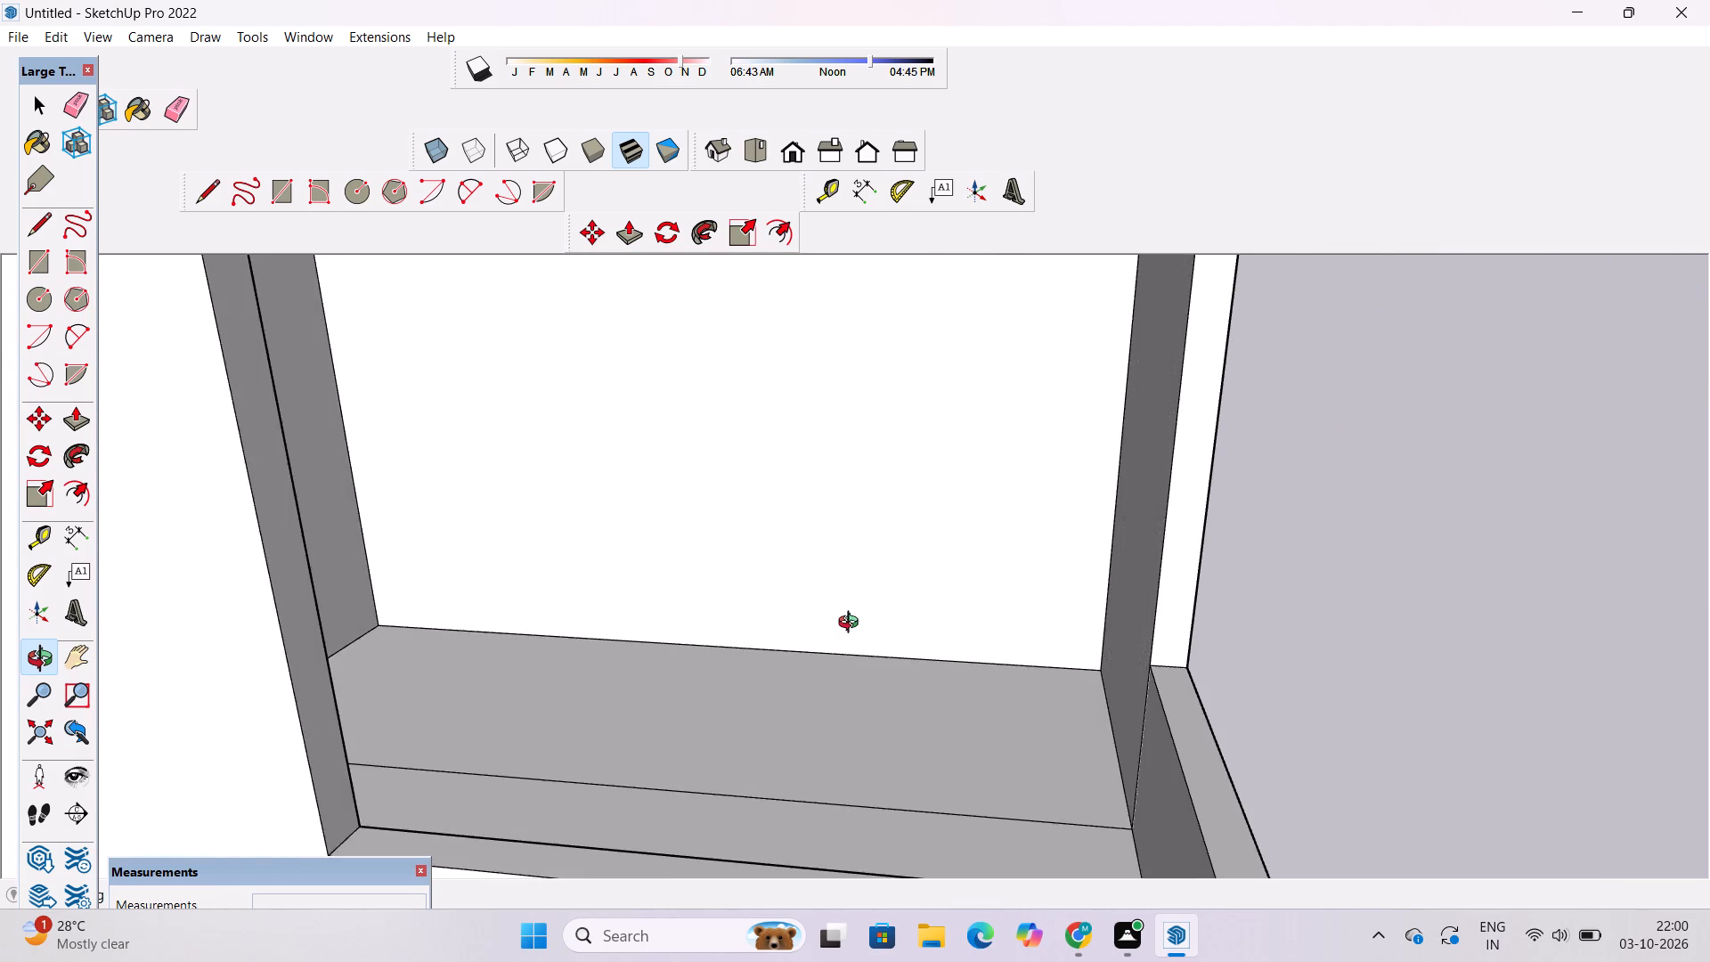
scroll(852, 624, "down", 5)
left_click_drag(857, 645, 892, 560, "shift")
left_click_drag(893, 558, 918, 634)
scroll(918, 624, "up", 3)
left_click_drag(906, 604, 924, 633, "shift")
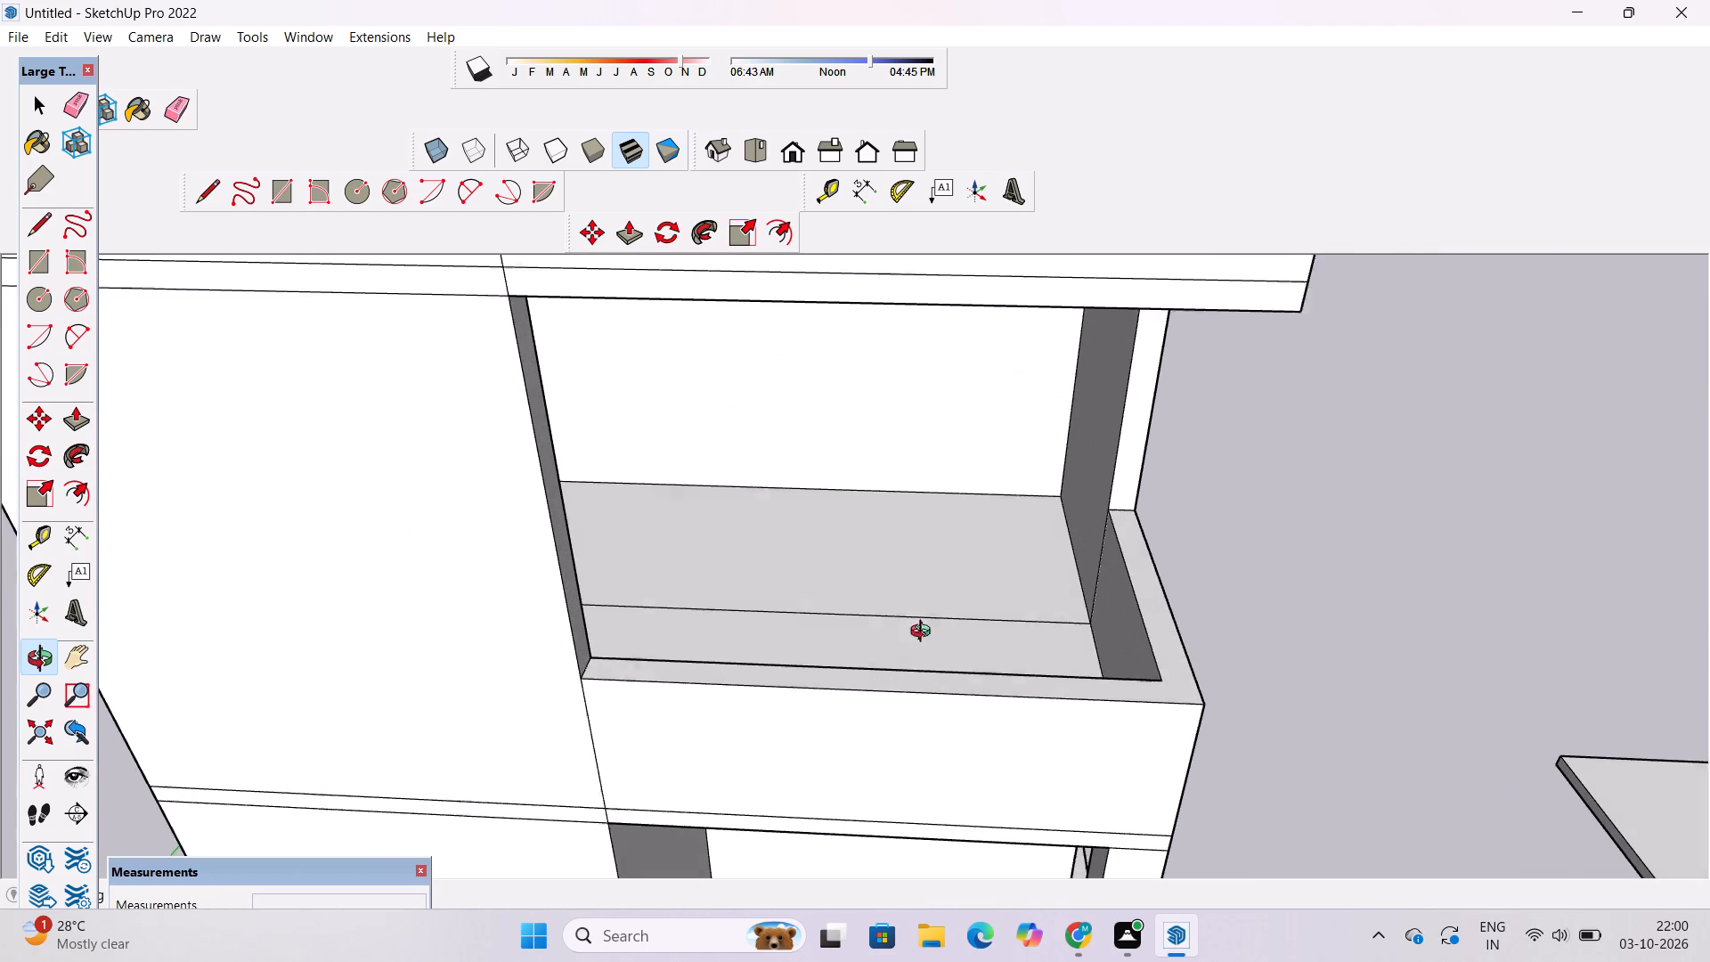
left_click_drag(924, 633, 936, 655, "shift")
left_click_drag(935, 624, 903, 839, "shift")
scroll(900, 787, "down", 5)
left_click_drag(898, 786, 897, 674)
left_click_drag(917, 751, 908, 678, "shift")
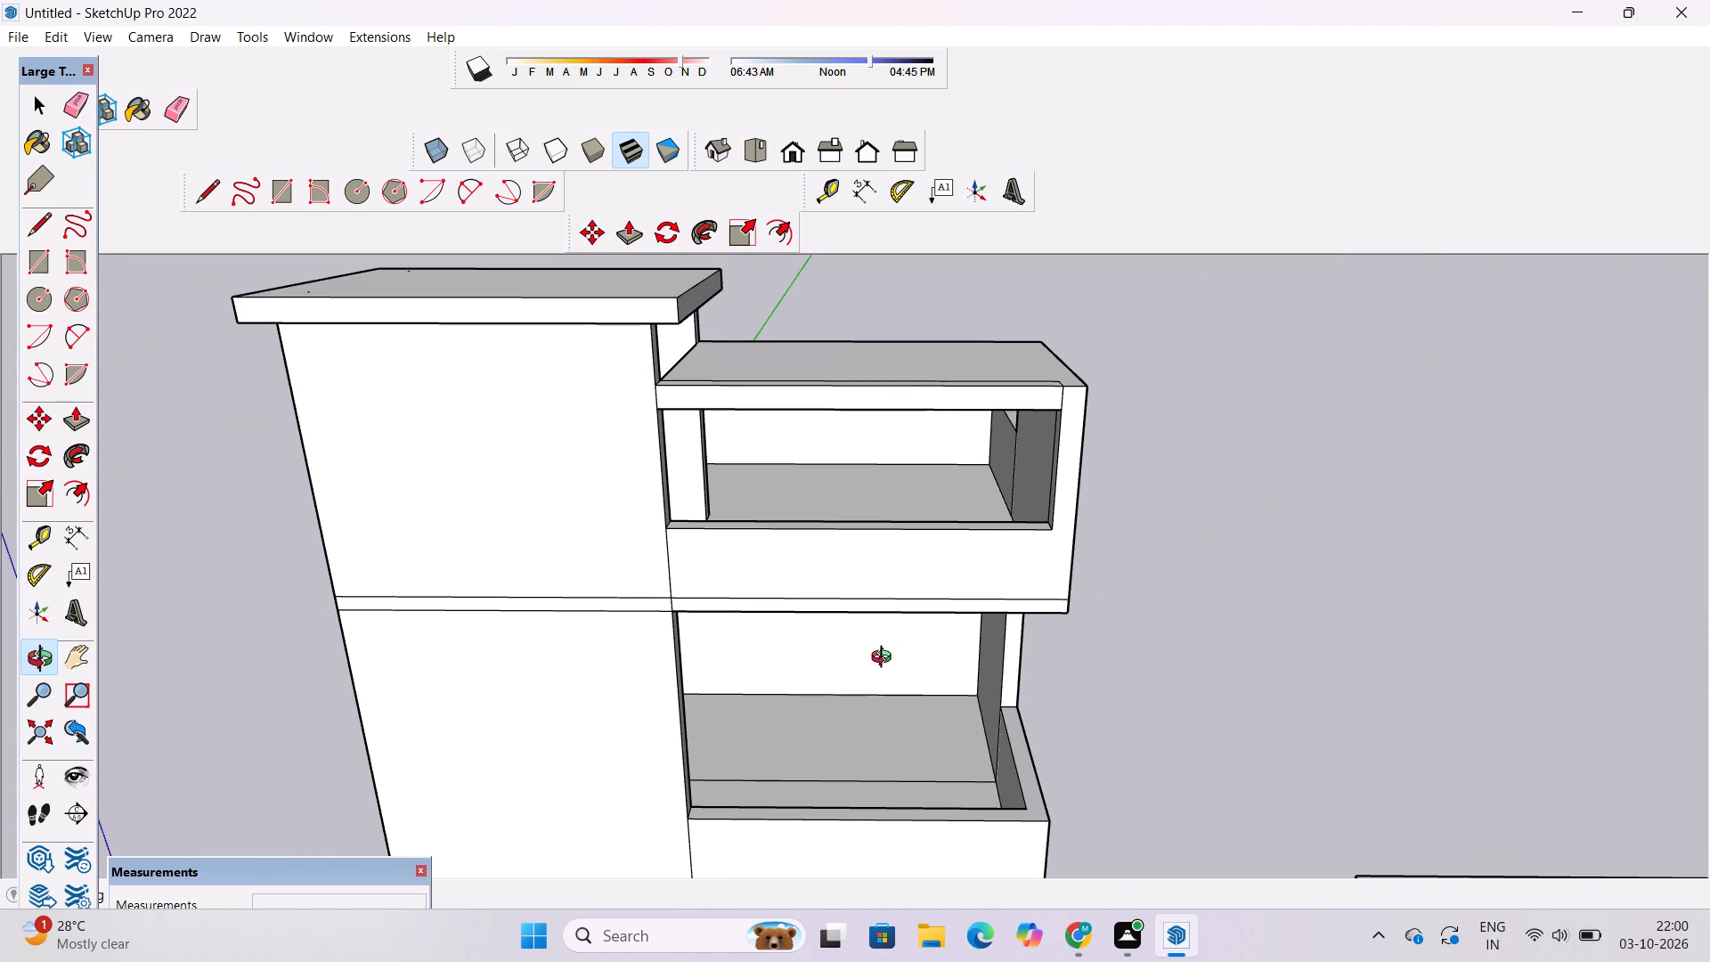
left_click_drag(1040, 593, 1071, 622)
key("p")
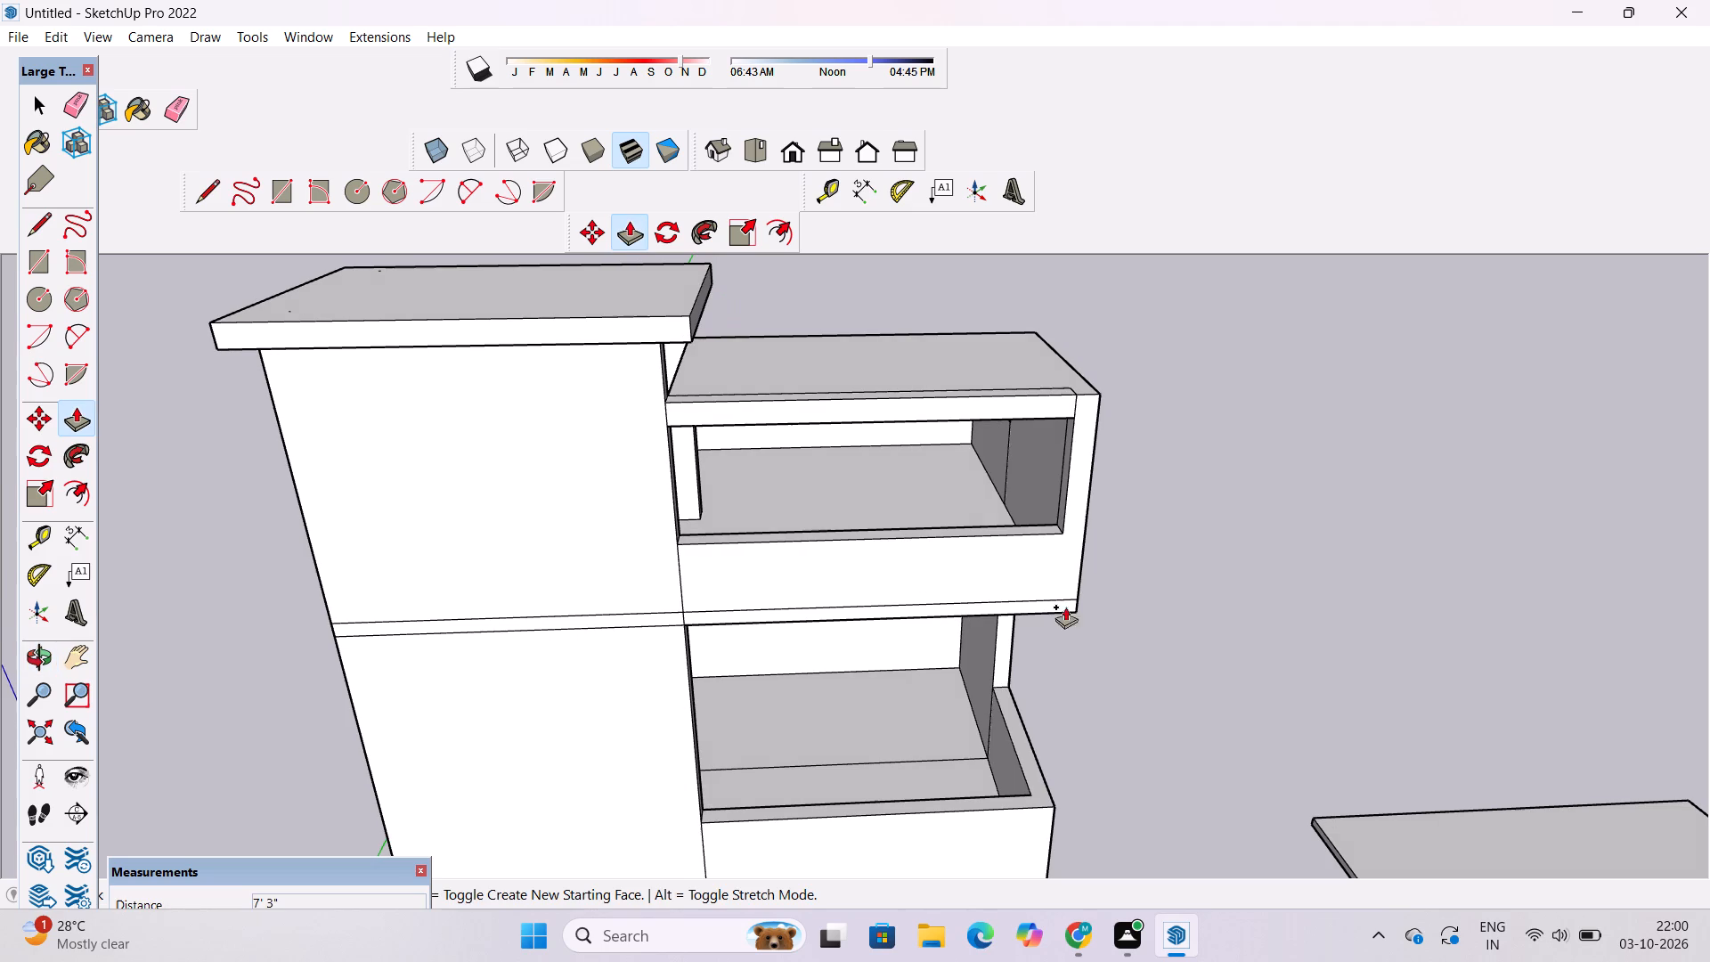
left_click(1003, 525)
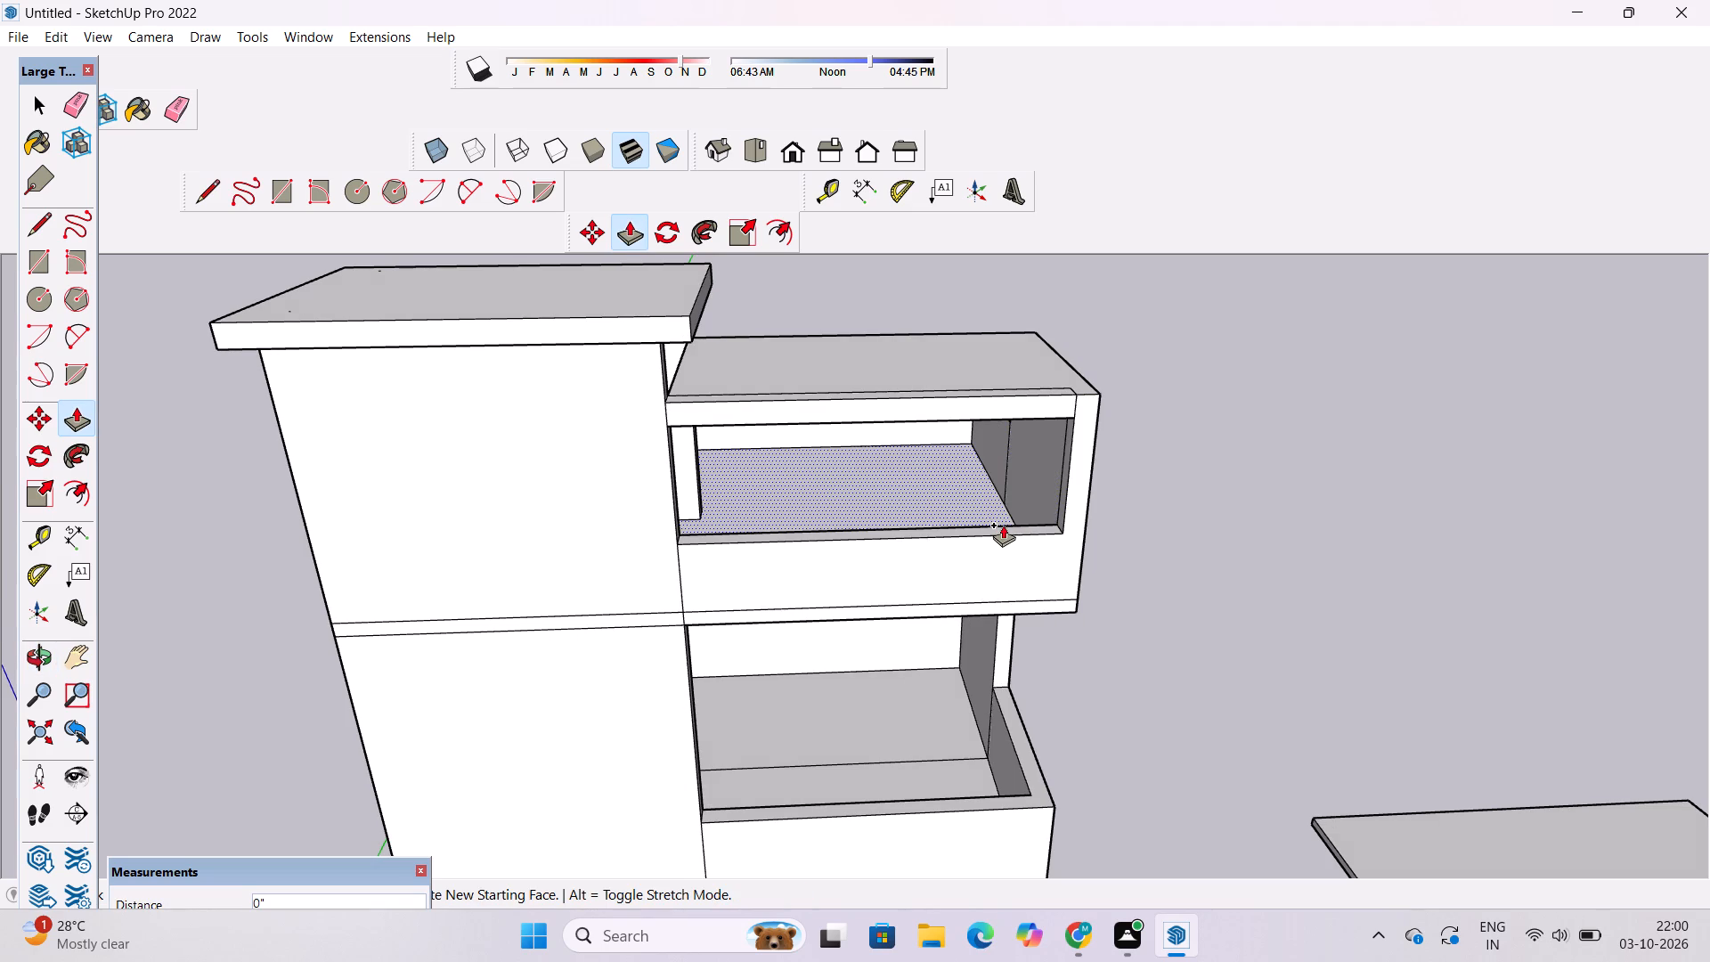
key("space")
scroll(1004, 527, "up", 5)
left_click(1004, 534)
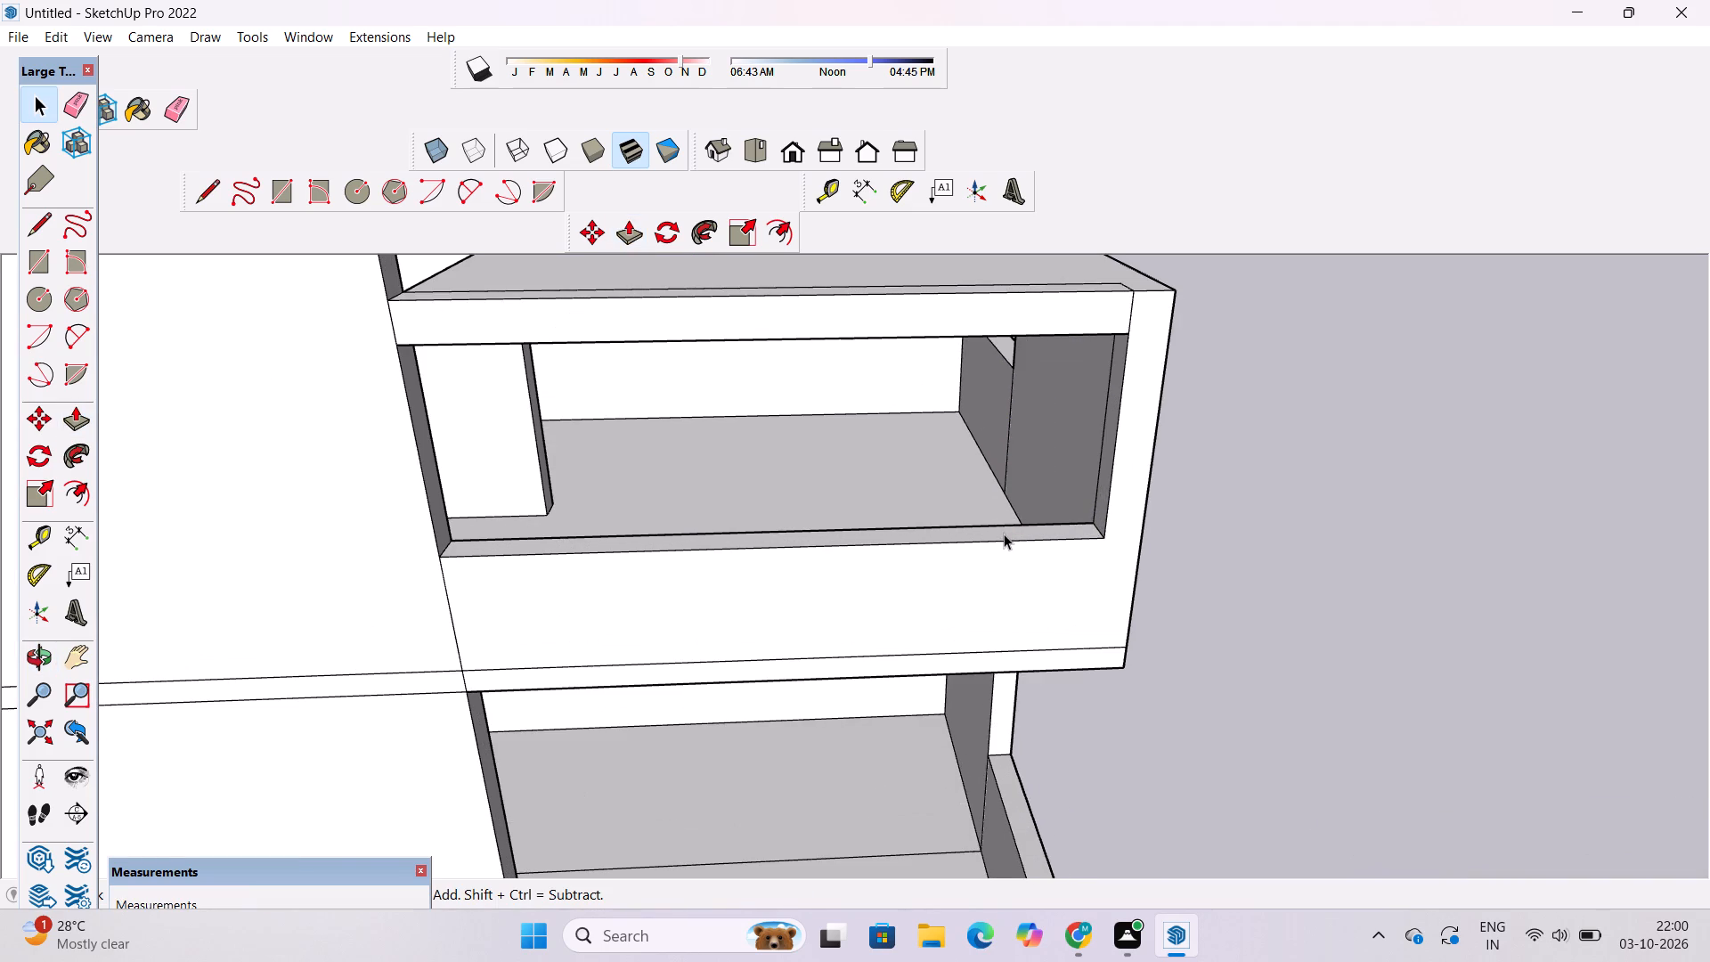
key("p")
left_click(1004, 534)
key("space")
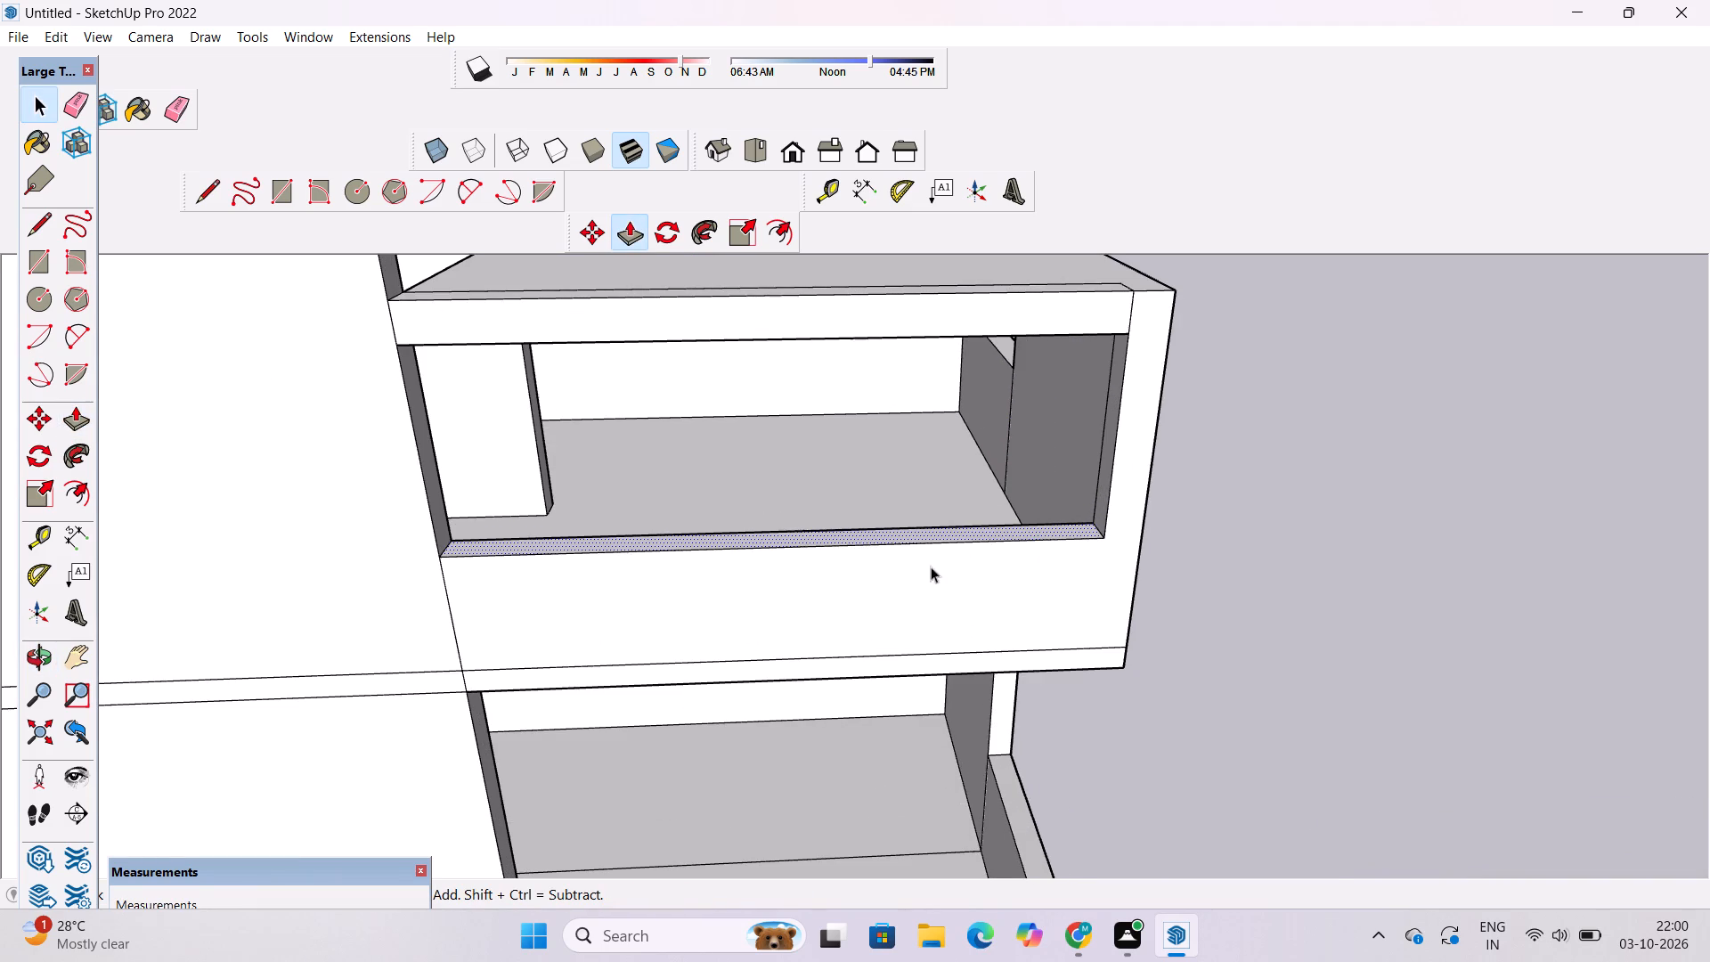
Push/Pull the inner floor face of the recessed balcony below the framed roof front upward.
scroll(909, 579, "down", 4)
key("o")
left_click_drag(995, 703, 951, 575)
left_click_drag(893, 688, 940, 583, "shift")
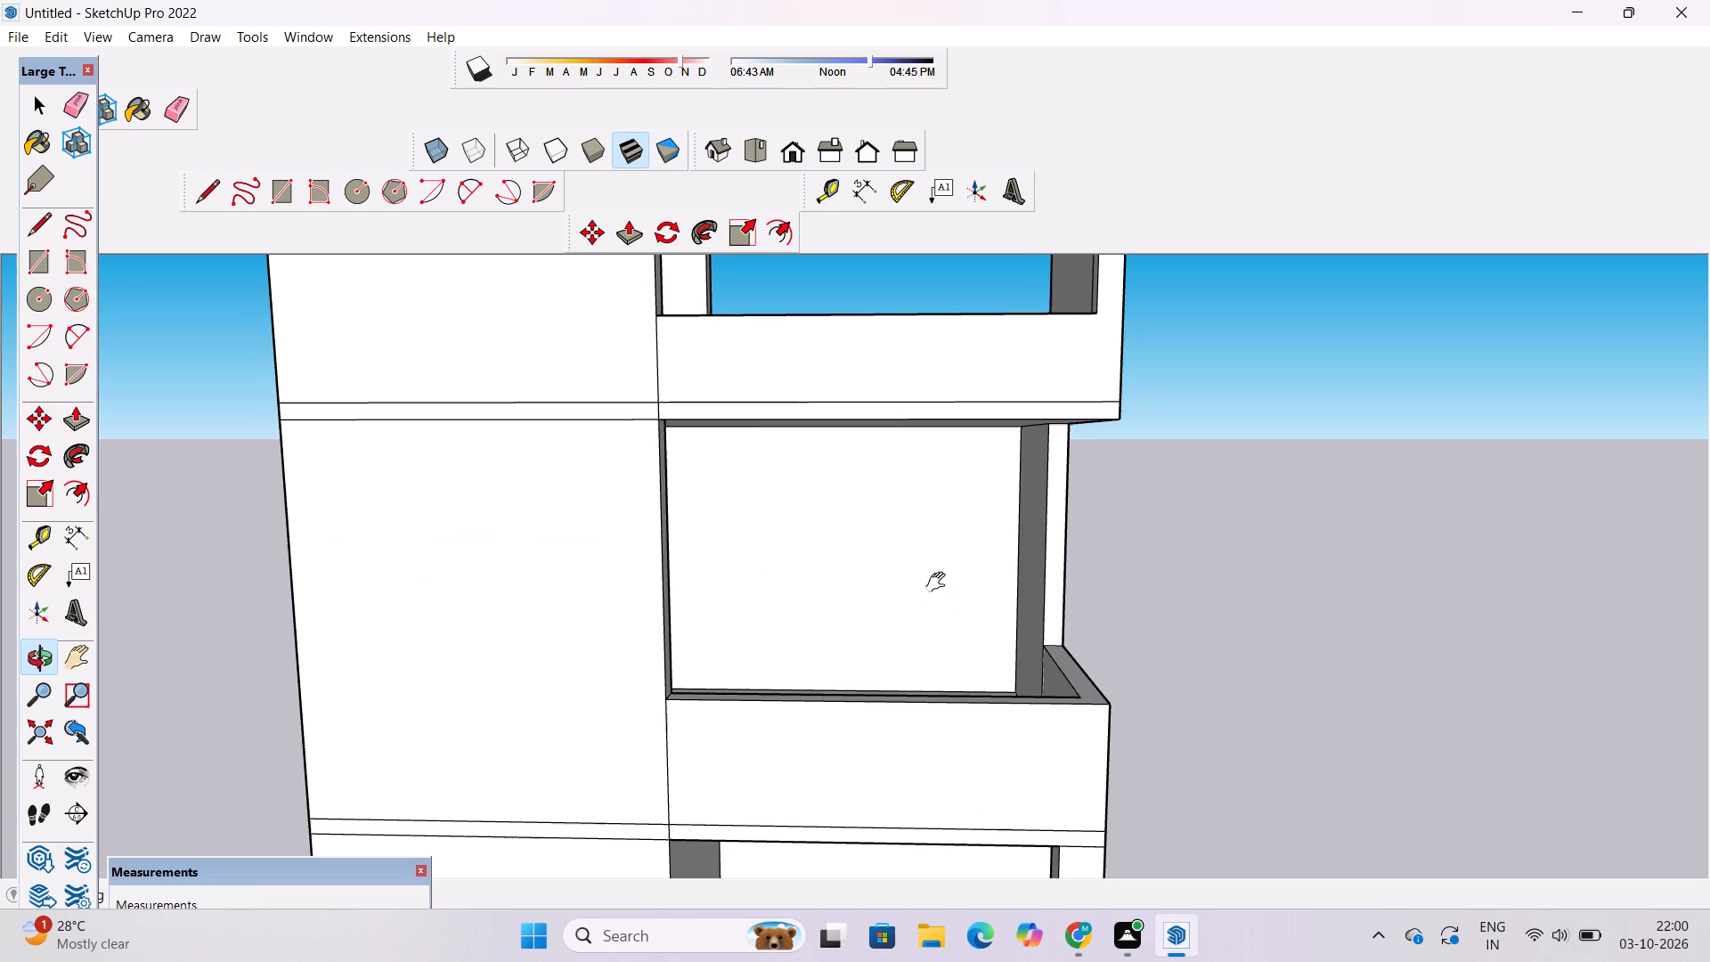
left_click_drag(950, 631, 971, 711)
scroll(964, 698, "up", 3)
left_click_drag(962, 693, 965, 708, "shift")
left_click_drag(969, 725, 973, 748)
left_click_drag(973, 748, 957, 648)
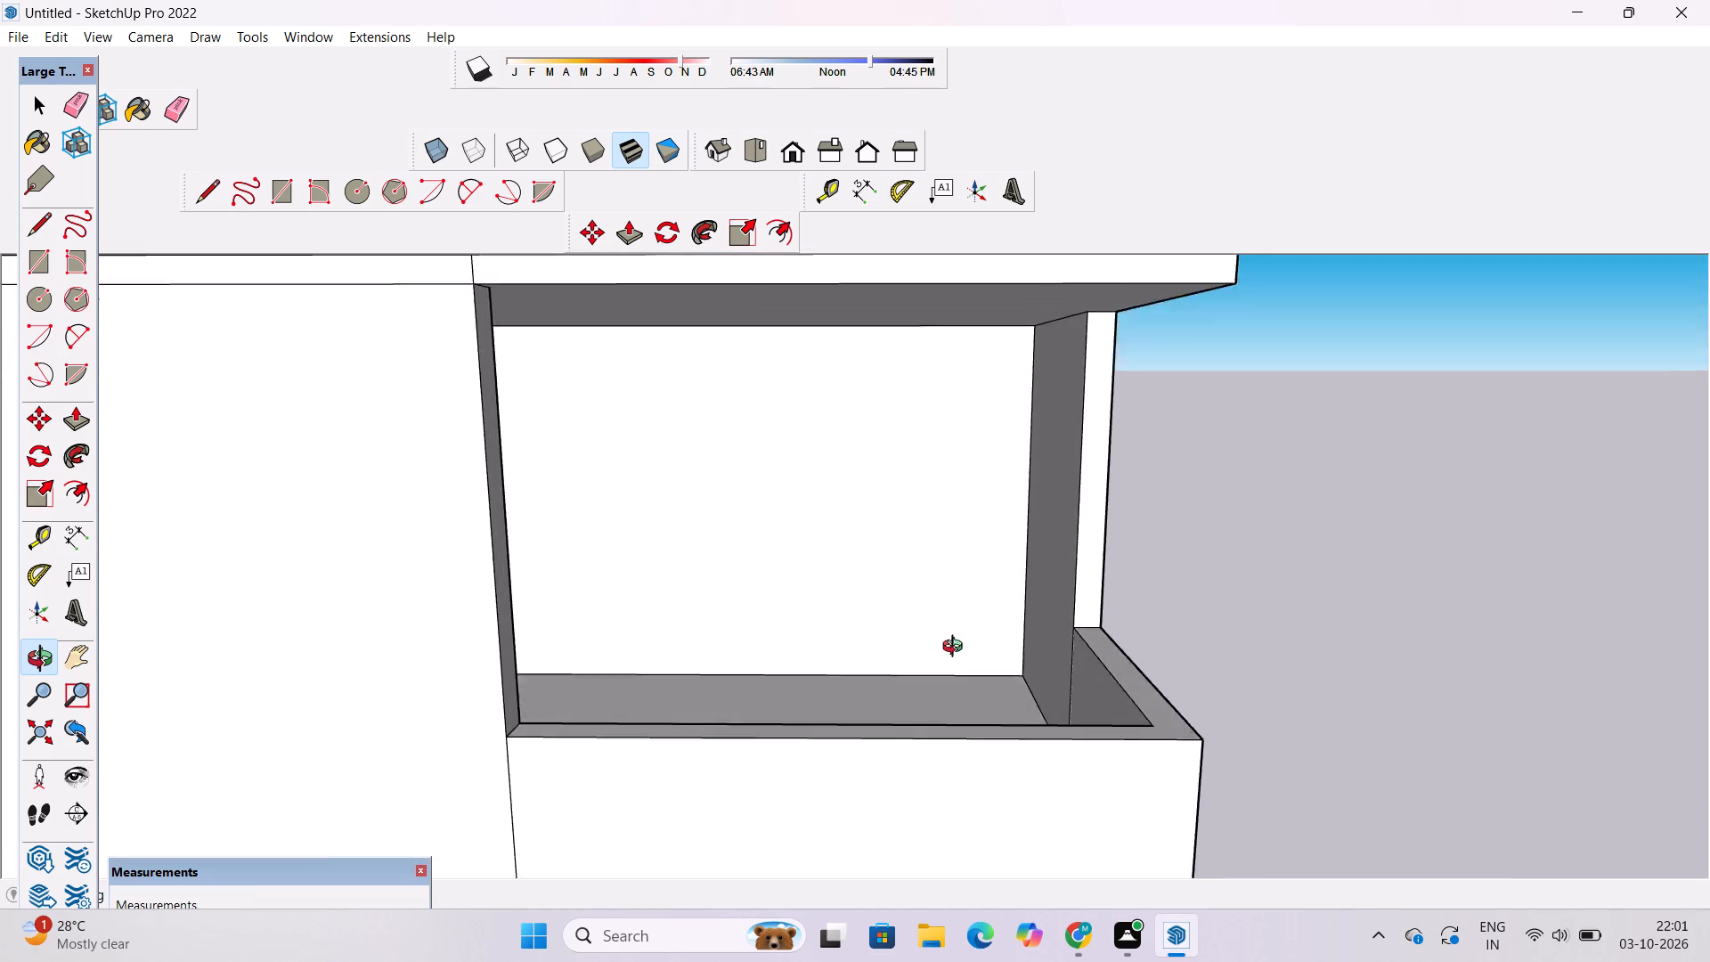
left_click_drag(957, 648, 977, 720)
left_click(977, 720, "shift")
key("space")
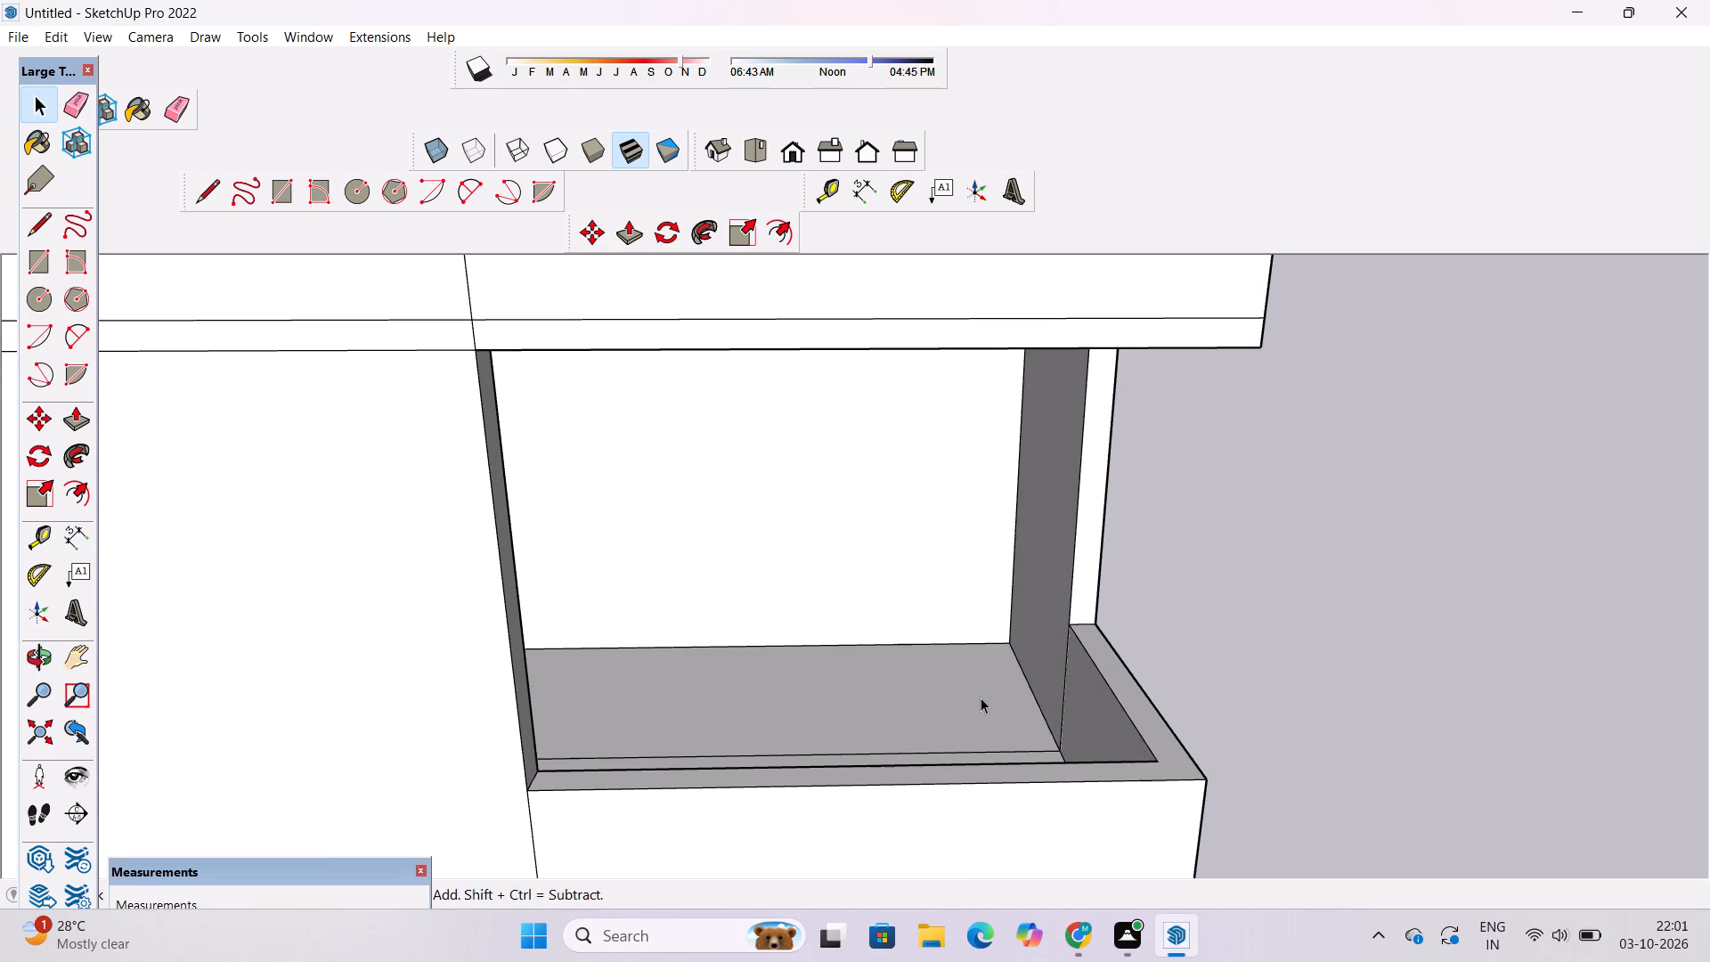
key("p")
key("space")
left_click(989, 704)
key("p")
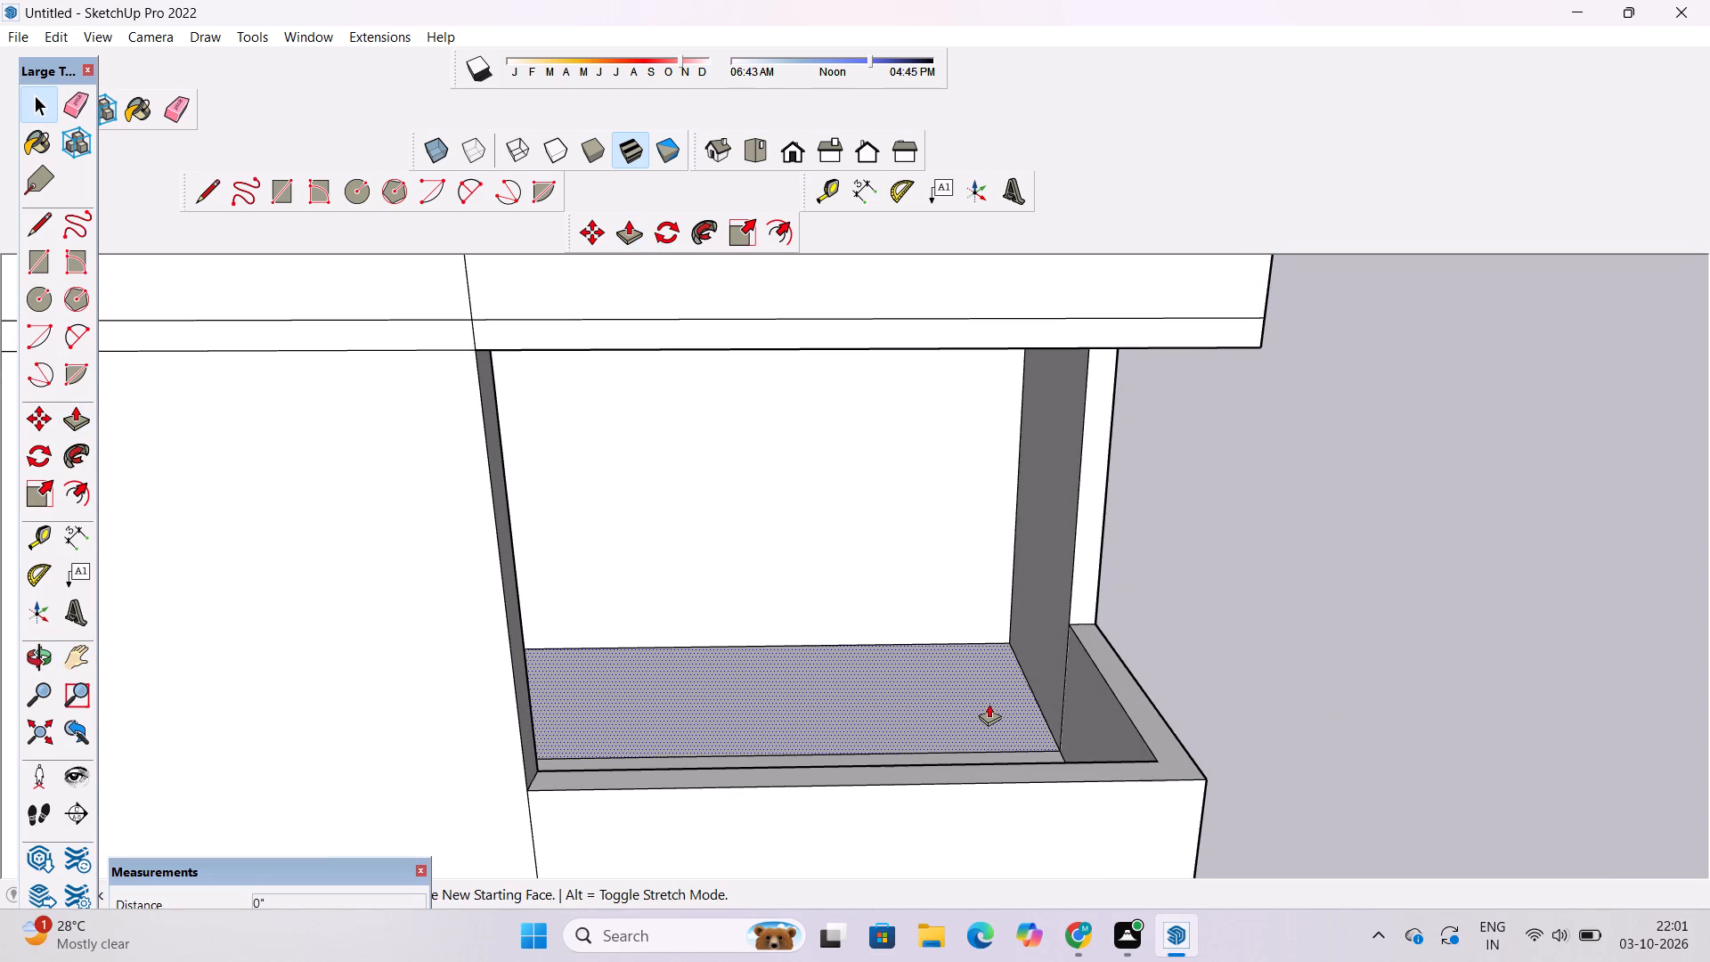
left_click(989, 704)
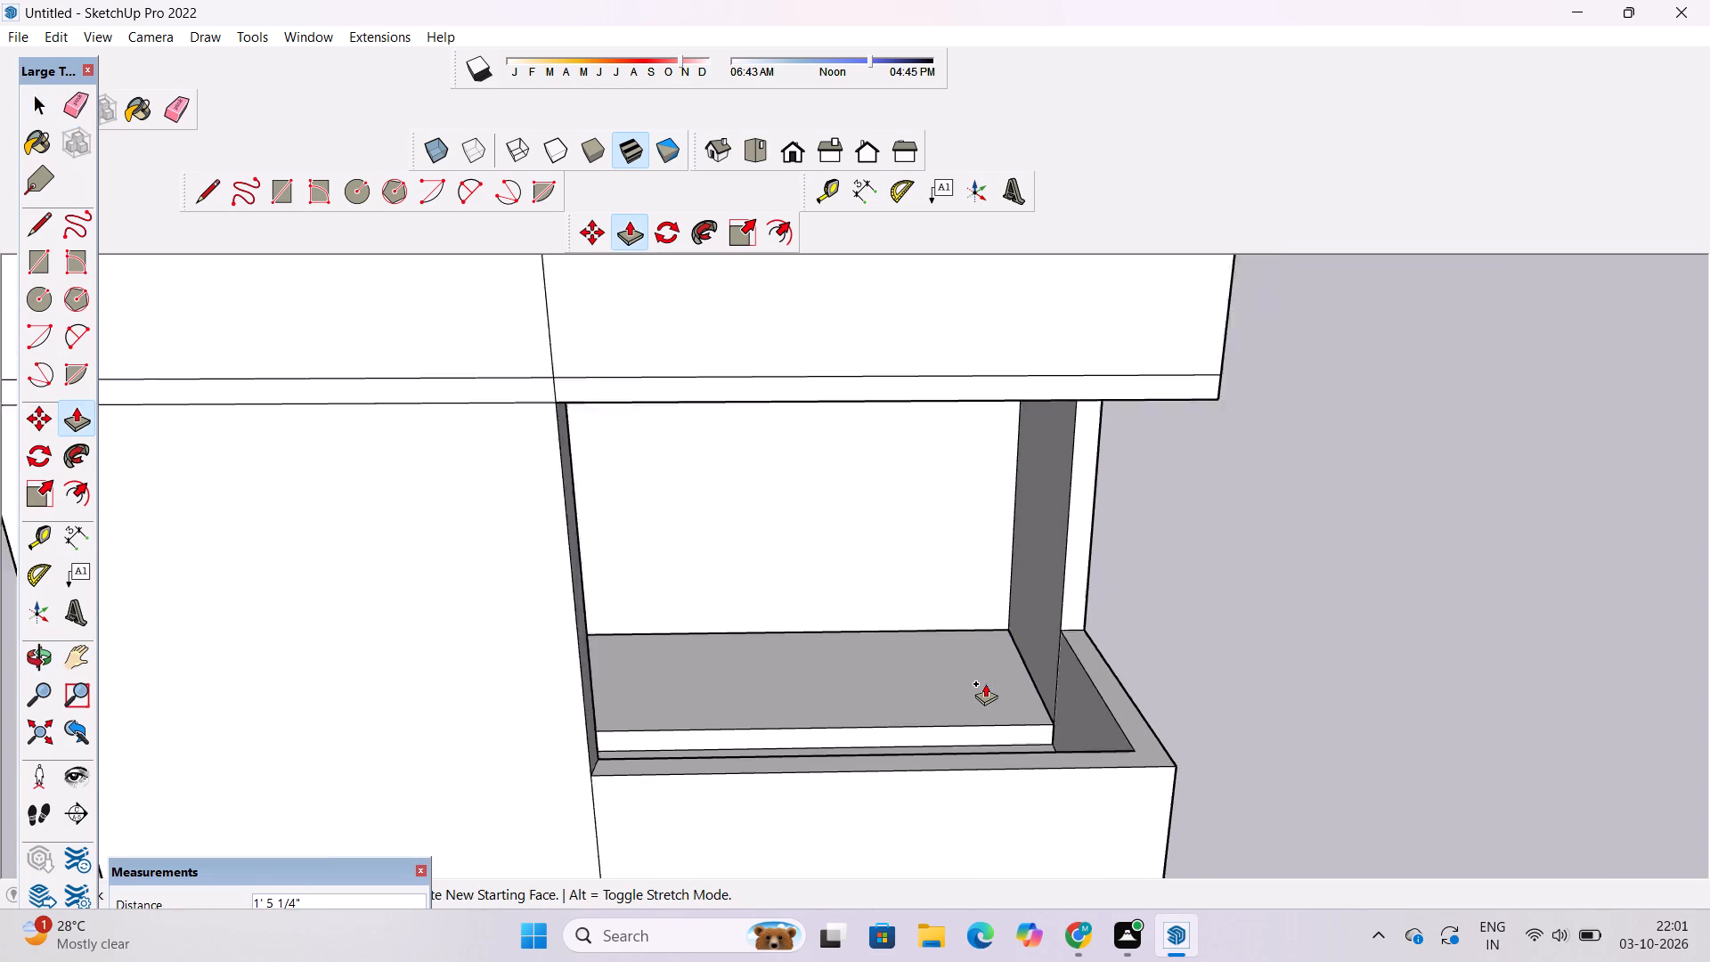
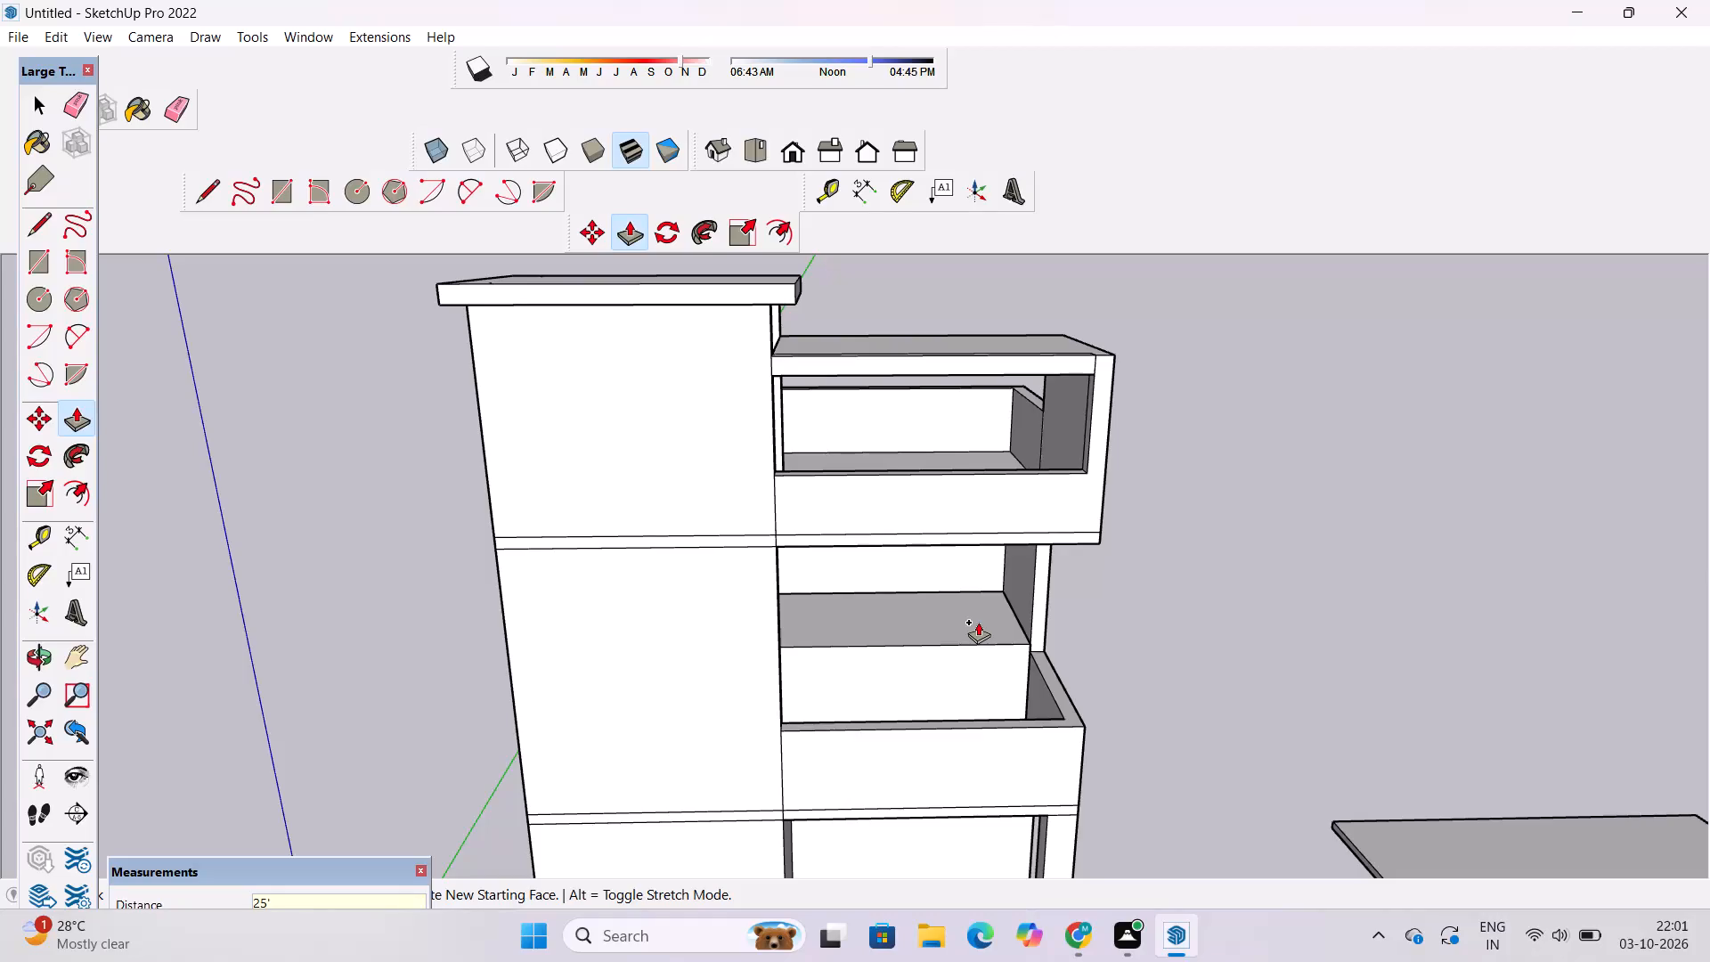
Push/Pull the recessed wall face on the middle floor by 25'.
key("Return")
Inspect the building's front elevation and the underside of the top-floor overhang from several angles.
key("o")
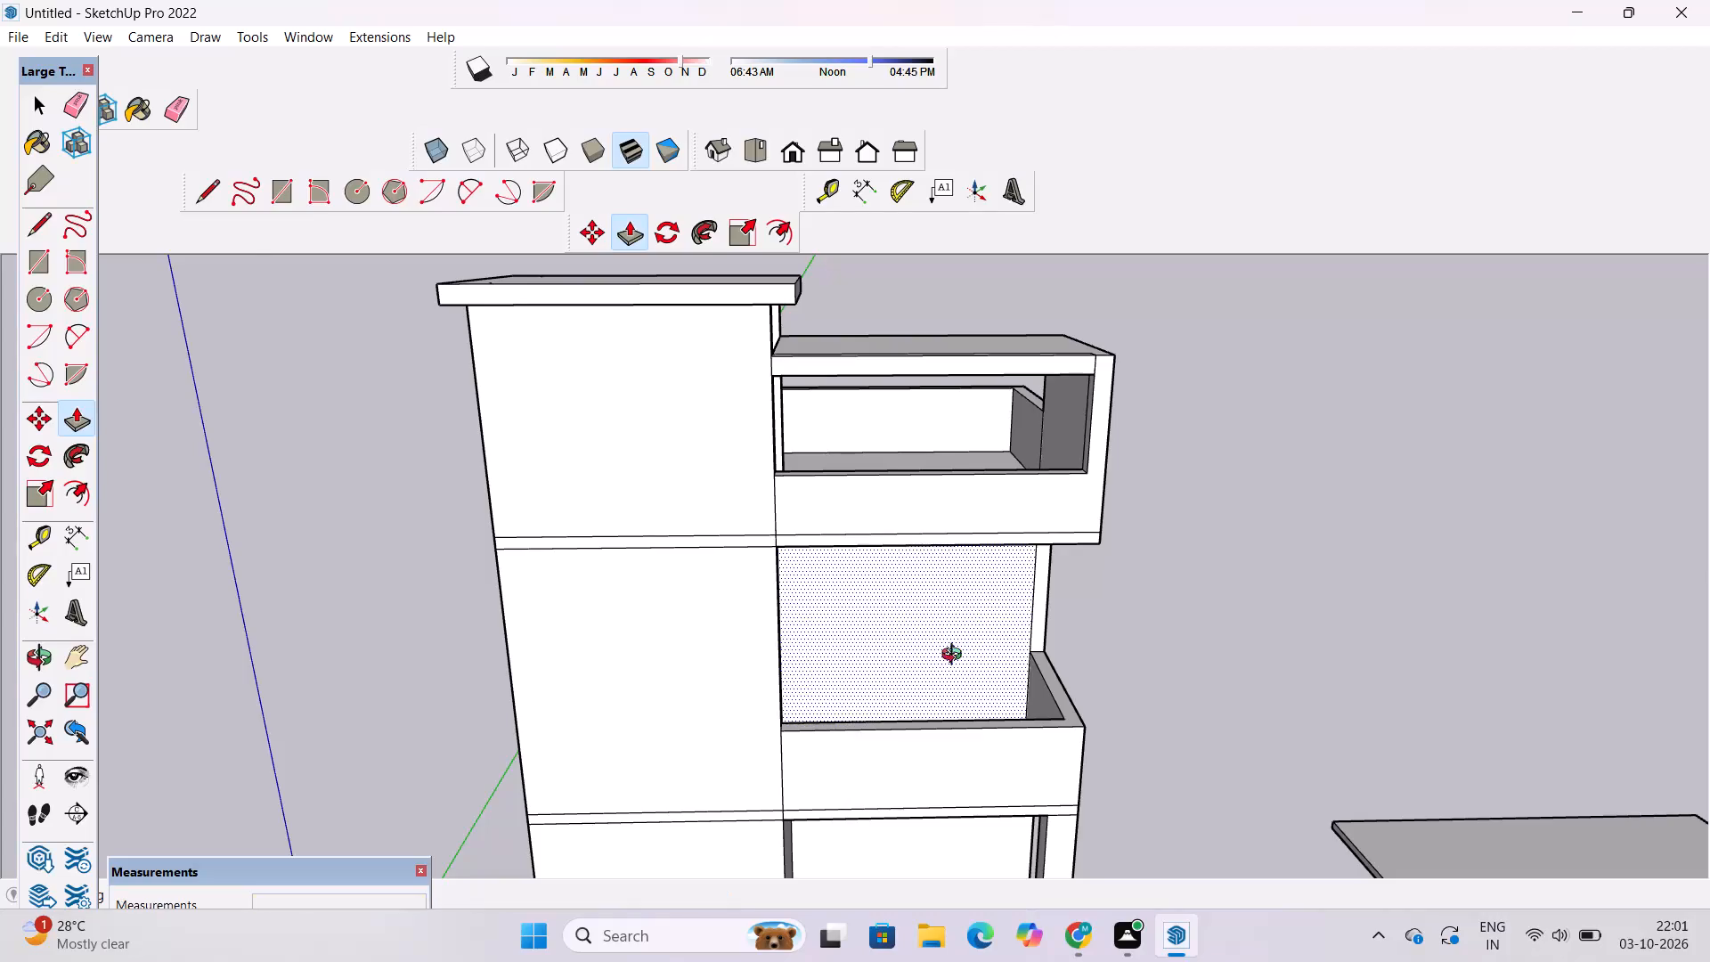
scroll(956, 656, "down", 7)
left_click_drag(983, 716, 978, 506)
scroll(1015, 594, "up", 6)
scroll(1015, 594, "down", 5)
left_click_drag(1049, 648, 1025, 498, "shift")
left_click_drag(991, 528, 1014, 687)
left_click_drag(1024, 567, 898, 593)
left_click_drag(883, 599, 860, 599)
key("space")
left_click(980, 522)
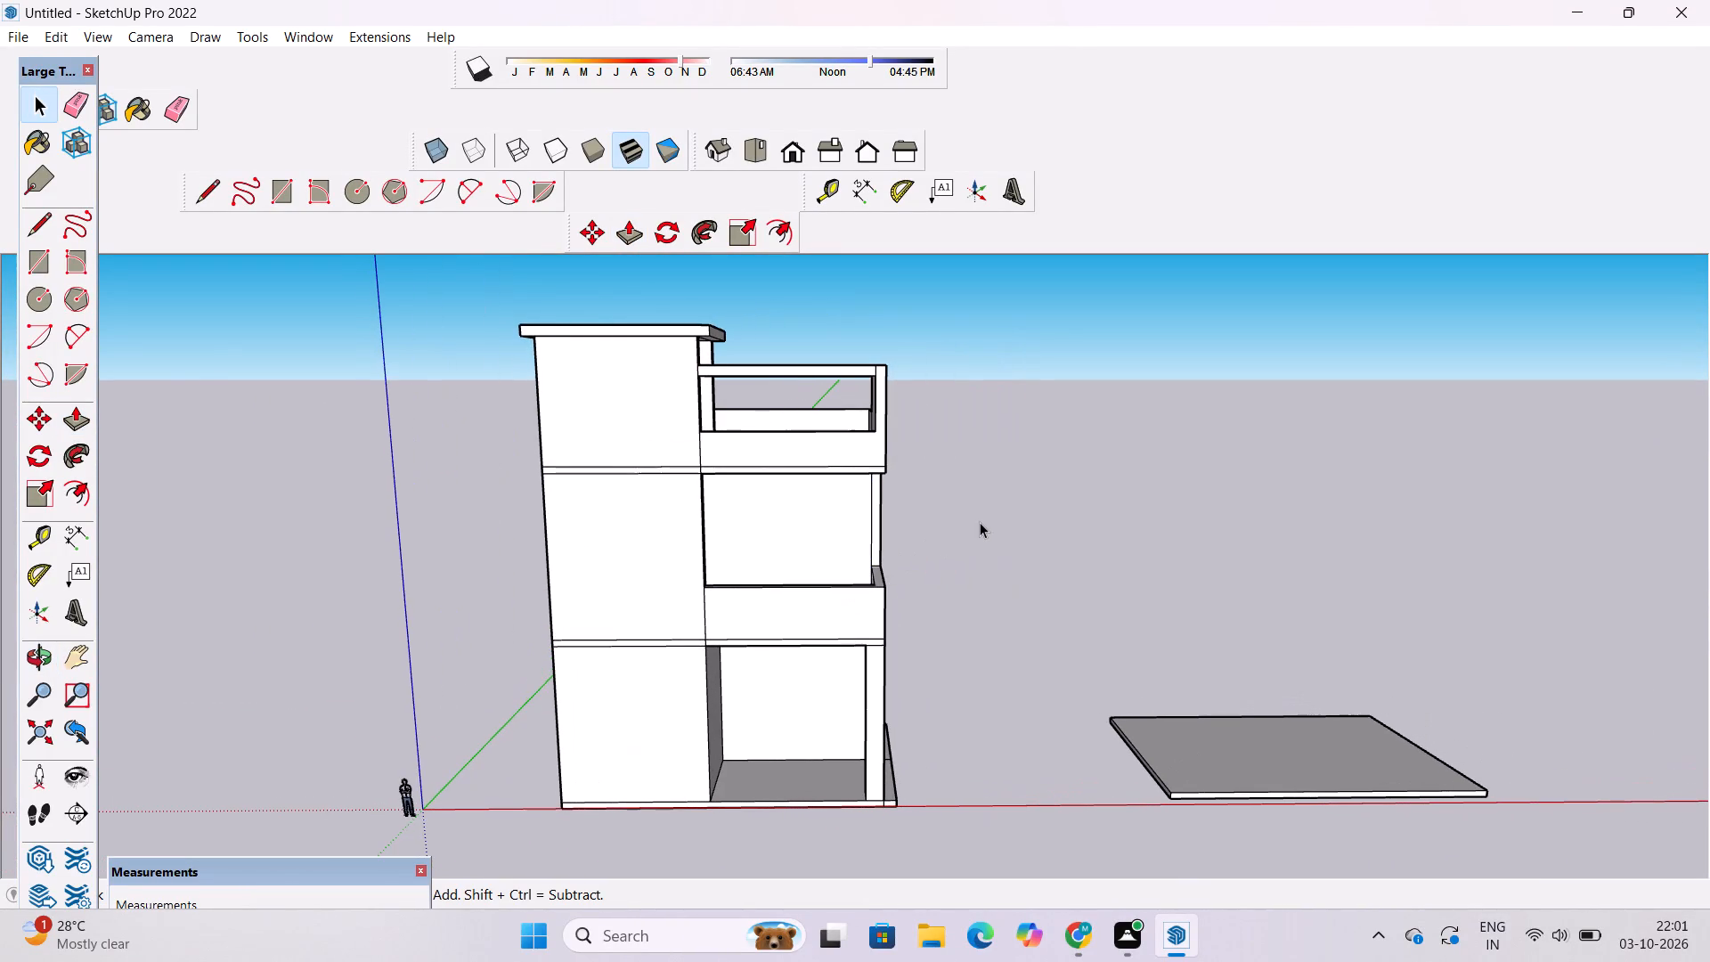
scroll(993, 526, "down", 3)
scroll(943, 544, "up", 2)
key("o")
scroll(942, 542, "down", 1)
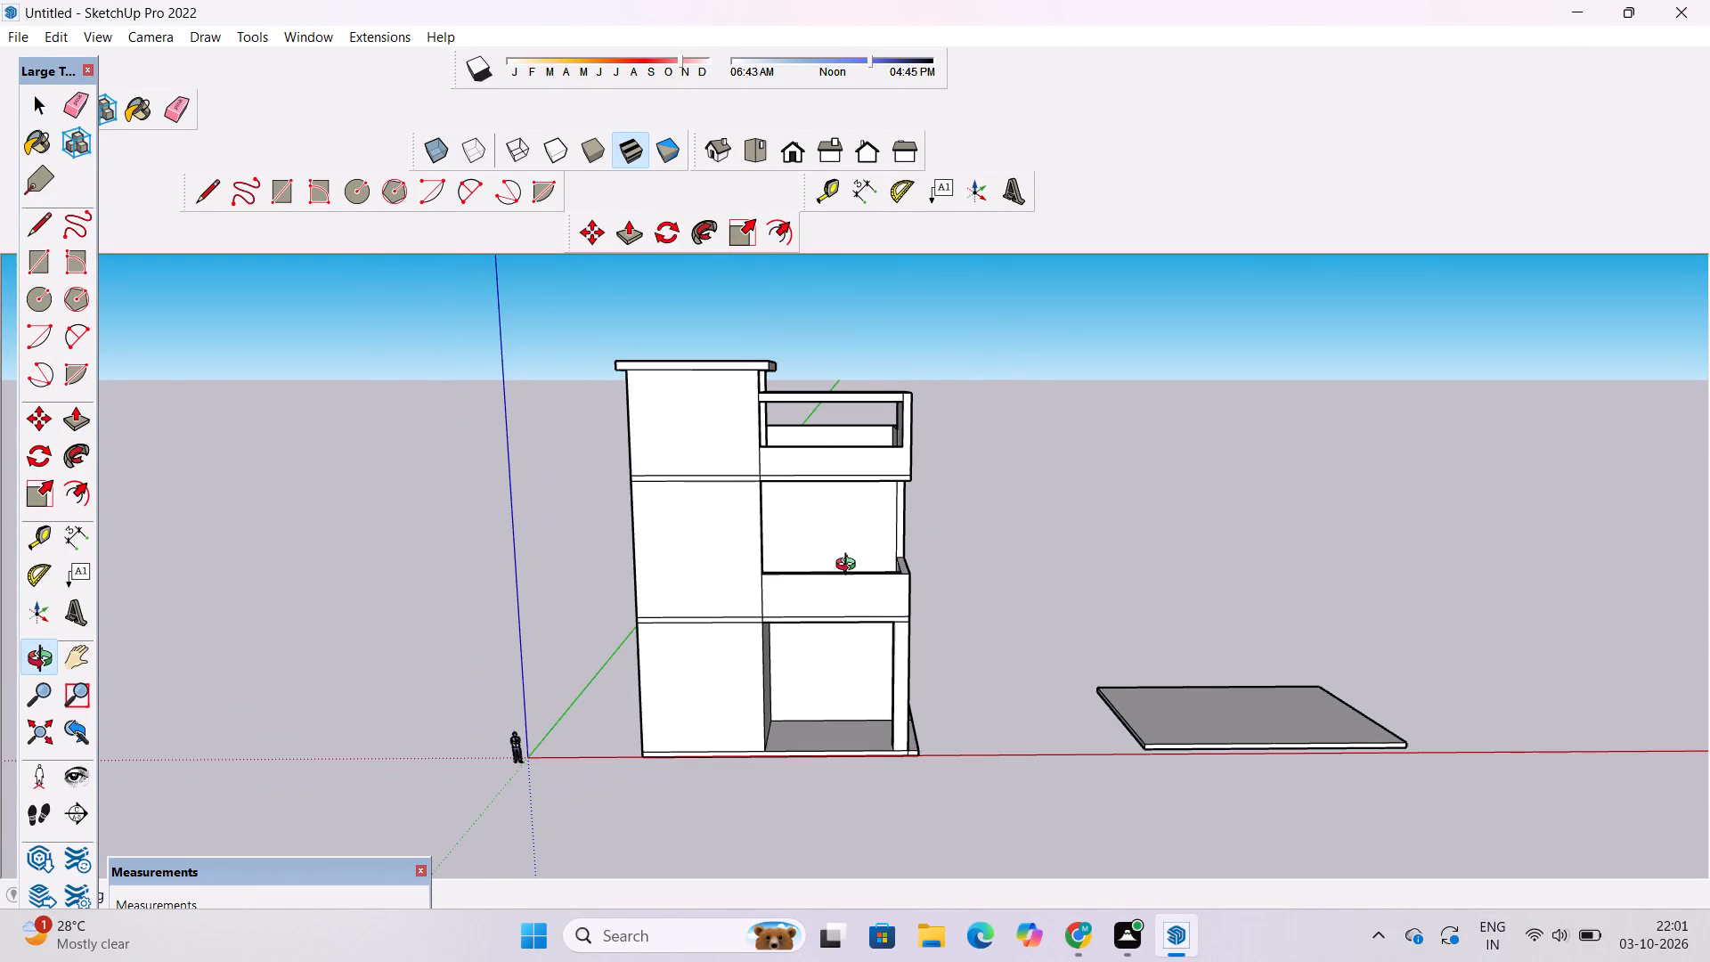
left_click_drag(849, 566, 916, 558, "shift")
scroll(922, 556, "down", 2)
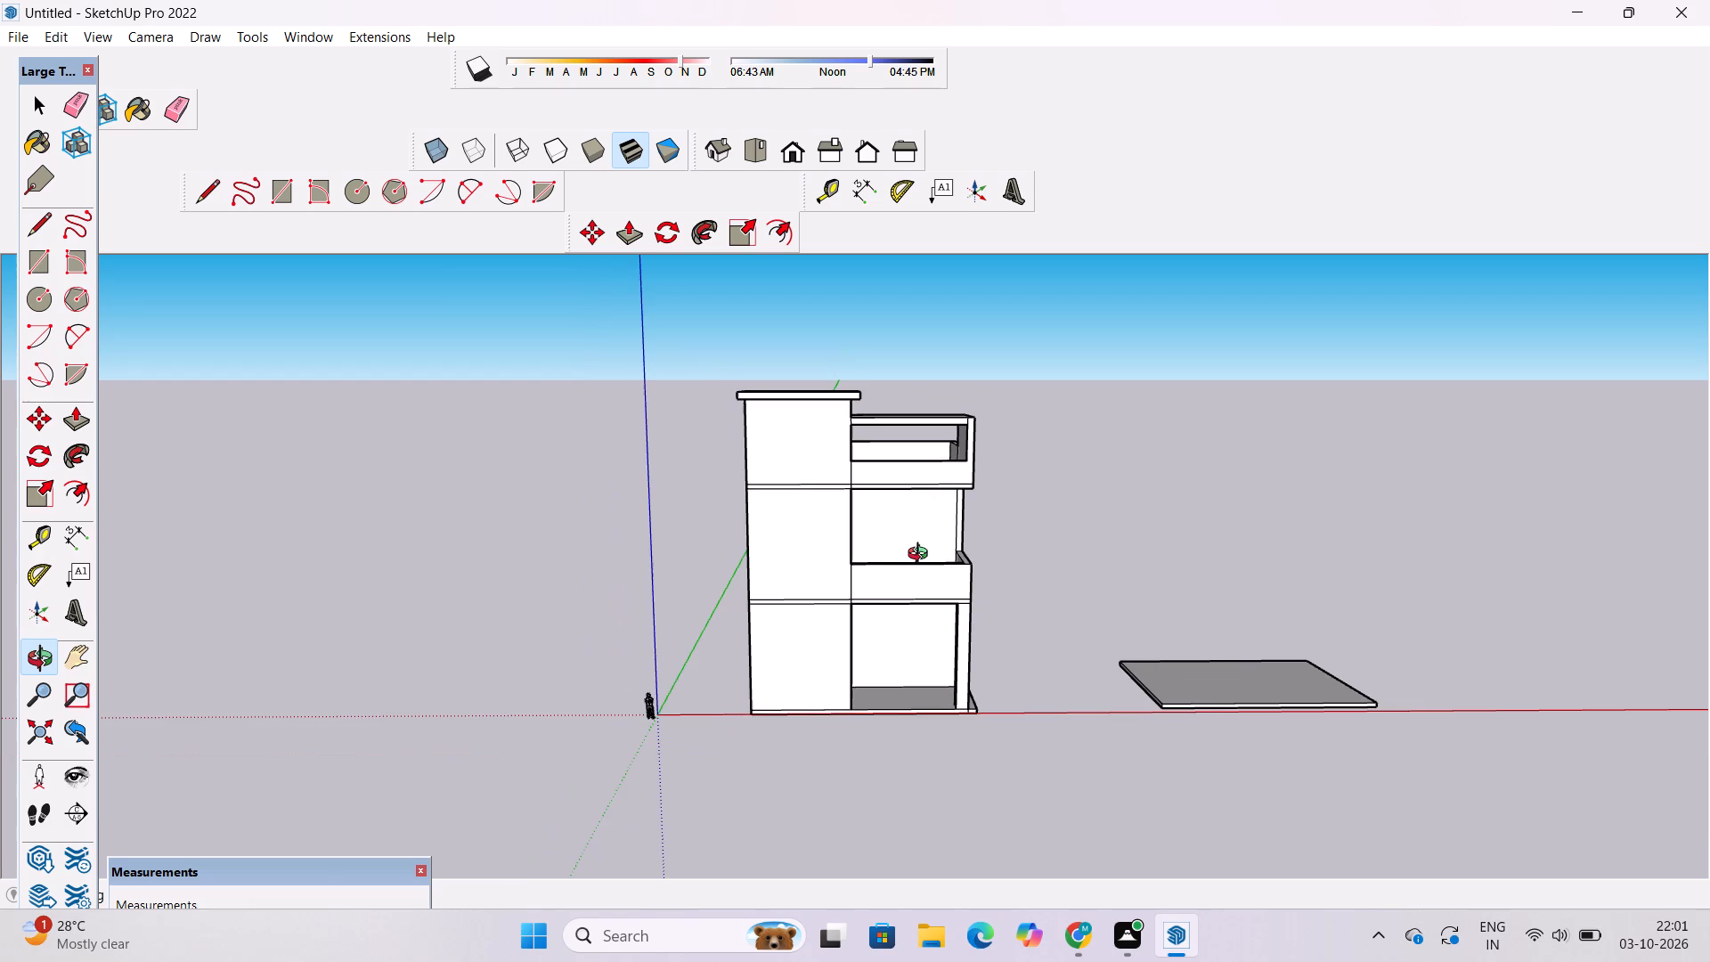
scroll(922, 556, "down", 4)
scroll(925, 559, "up", 9)
left_click_drag(950, 544, 945, 560, "shift")
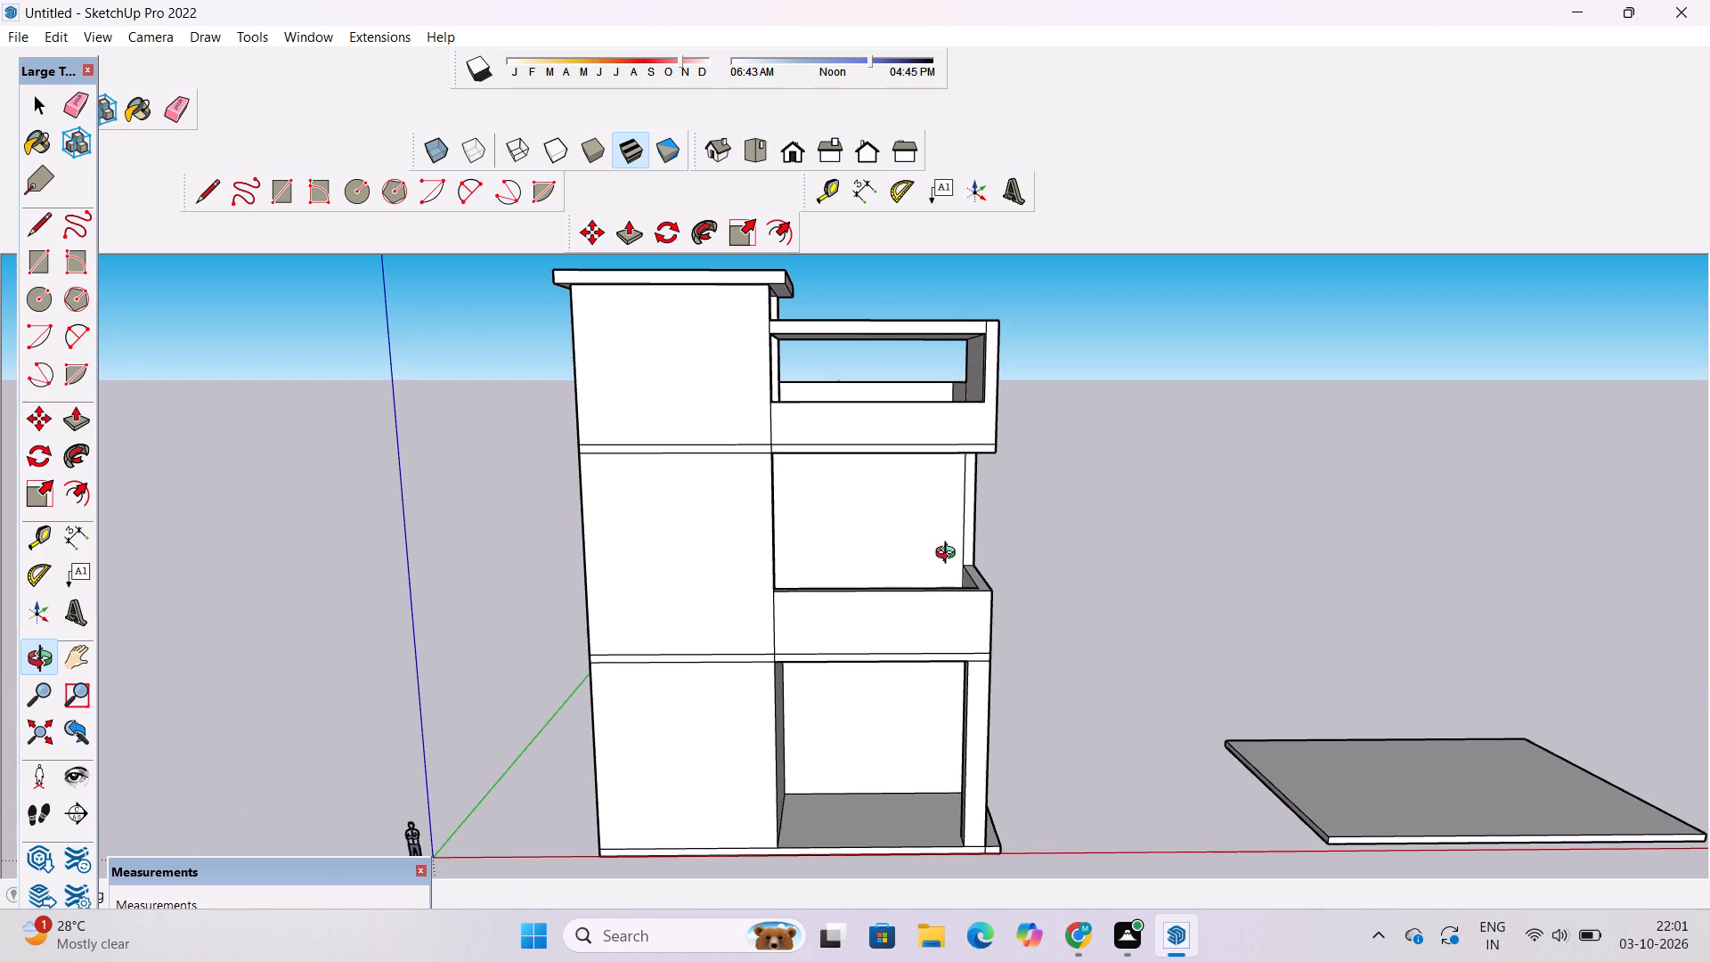
scroll(949, 555, "up", 3)
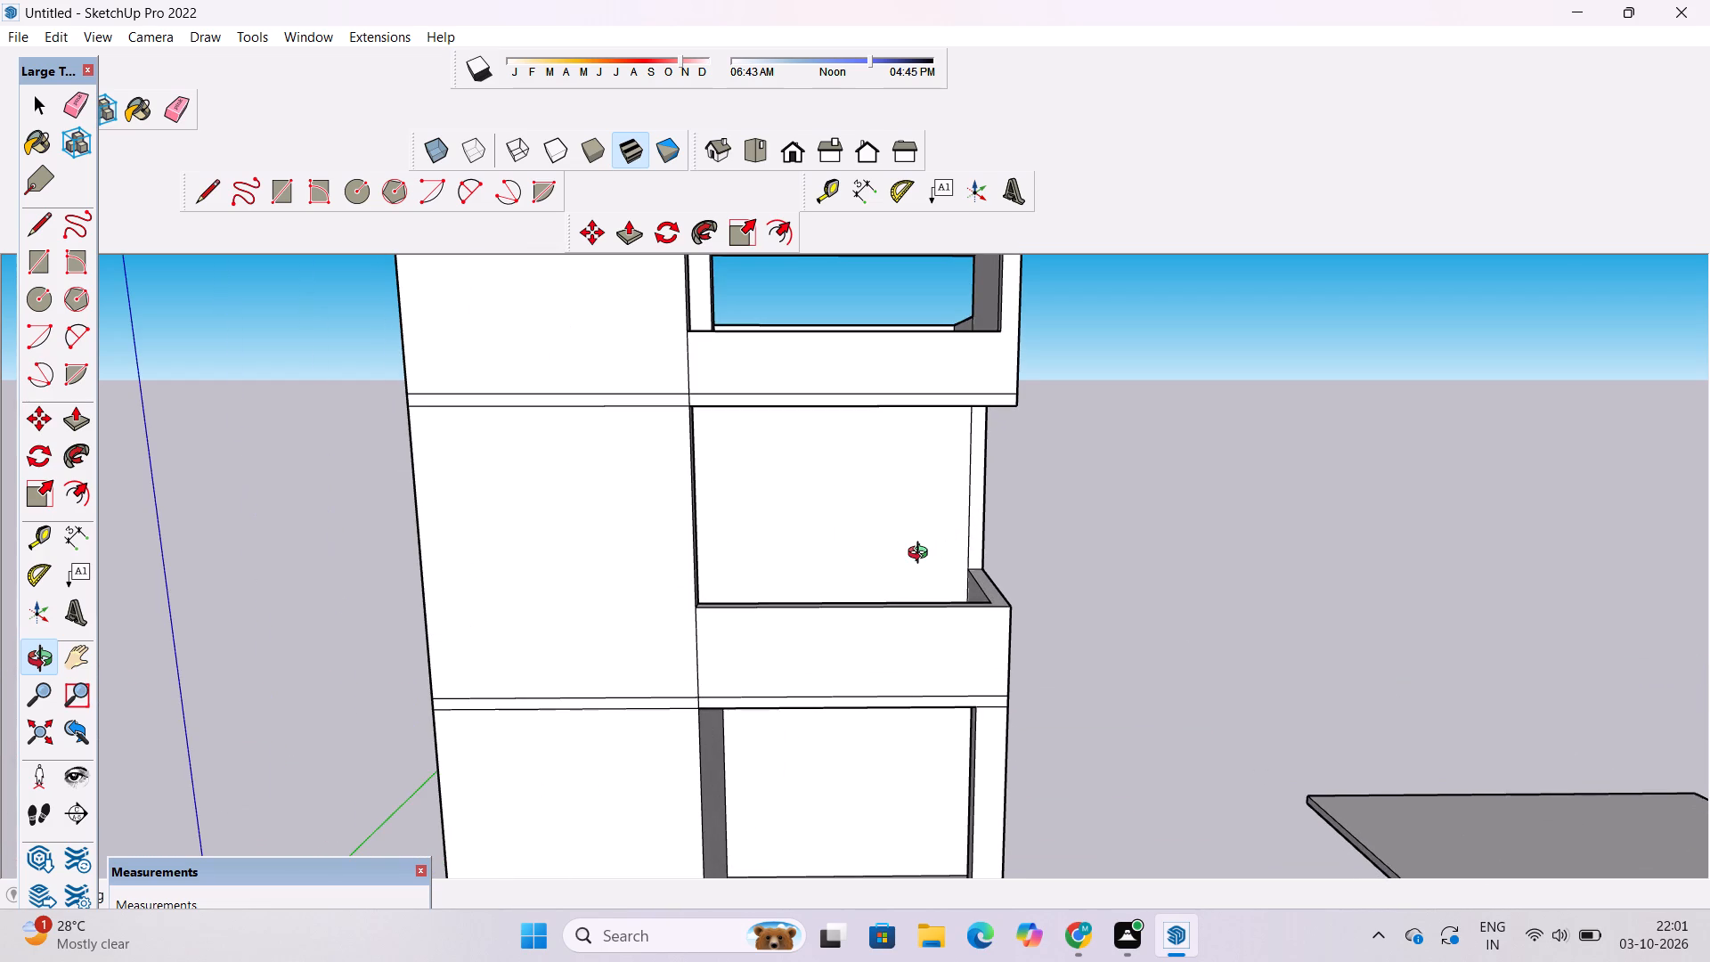
scroll(824, 471, "down", 4)
left_click_drag(847, 496, 891, 516, "shift")
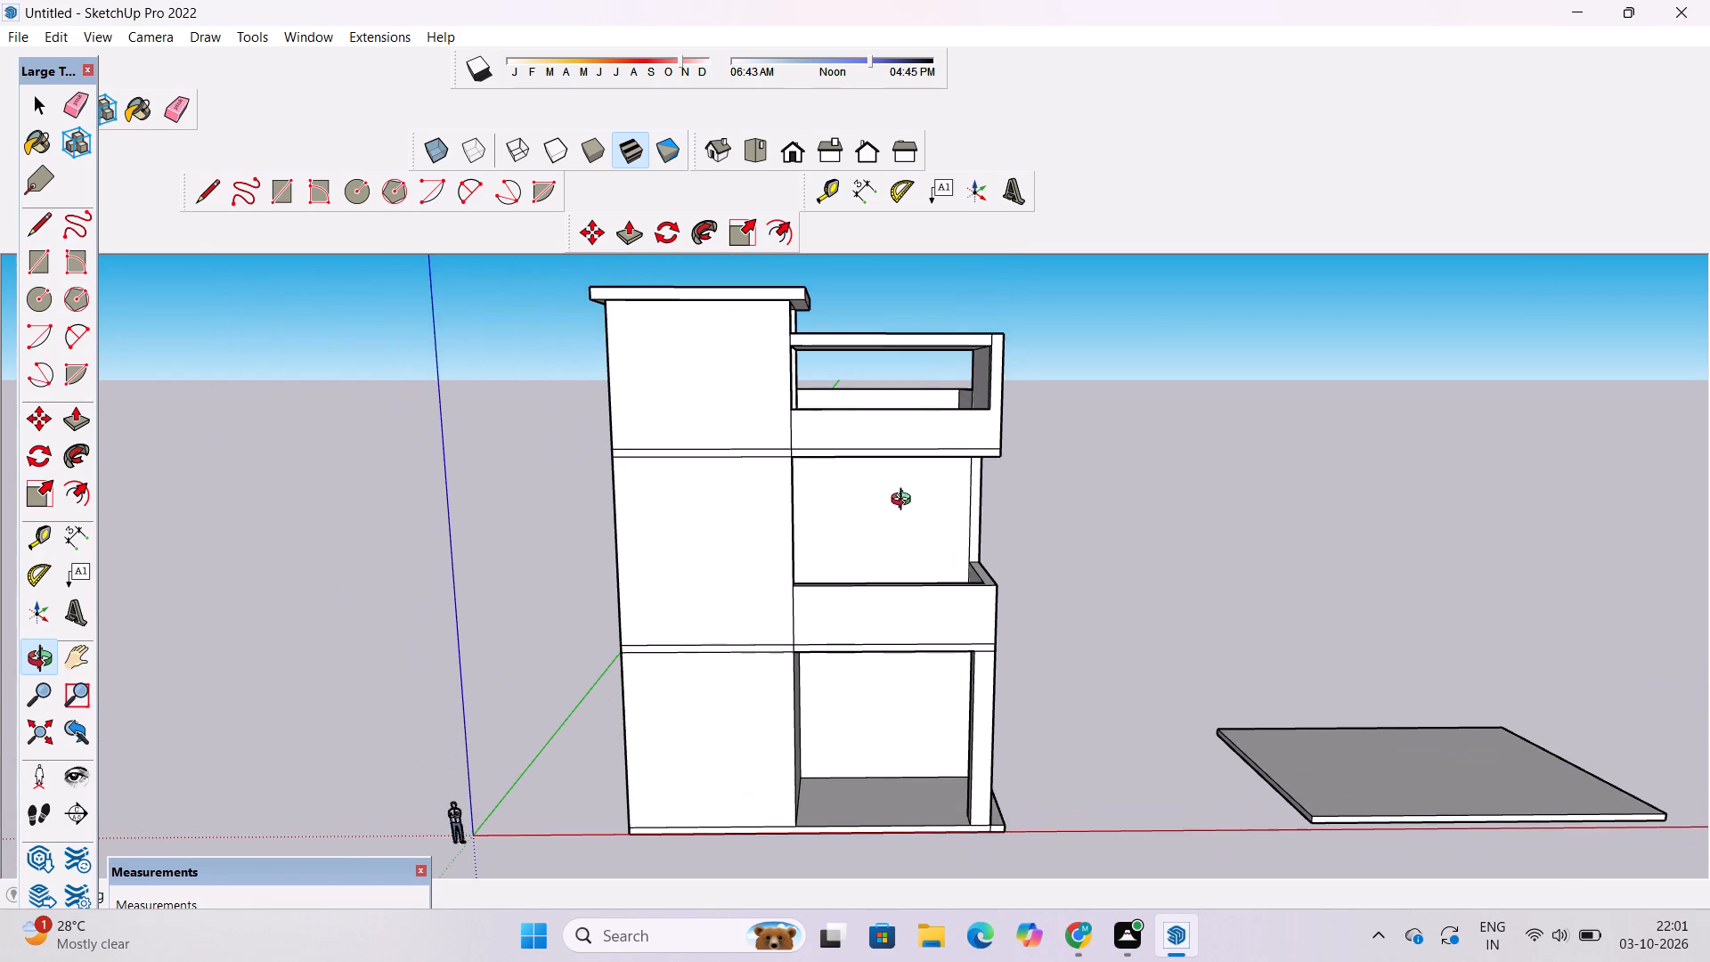
scroll(911, 482, "up", 1)
left_click_drag(924, 464, 900, 556, "shift")
scroll(931, 567, "up", 1)
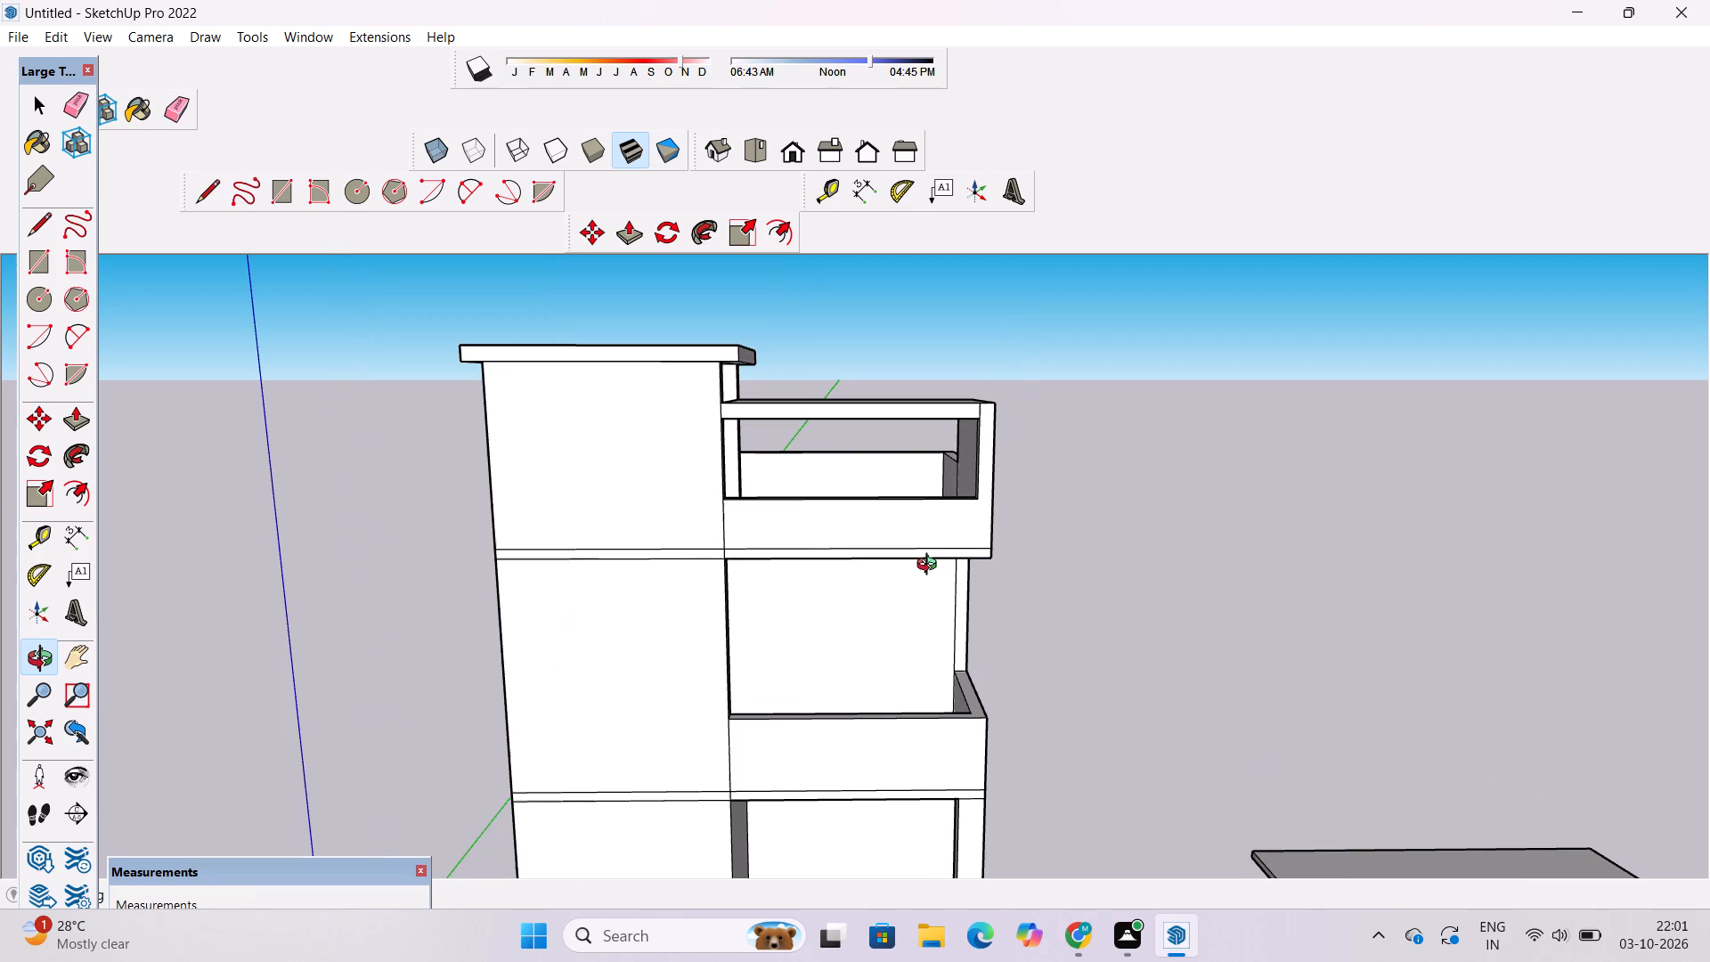
scroll(939, 572, "up", 3)
left_click_drag(948, 574, 954, 617, "shift")
left_click_drag(957, 629, 957, 518)
left_click_drag(957, 514, 957, 495)
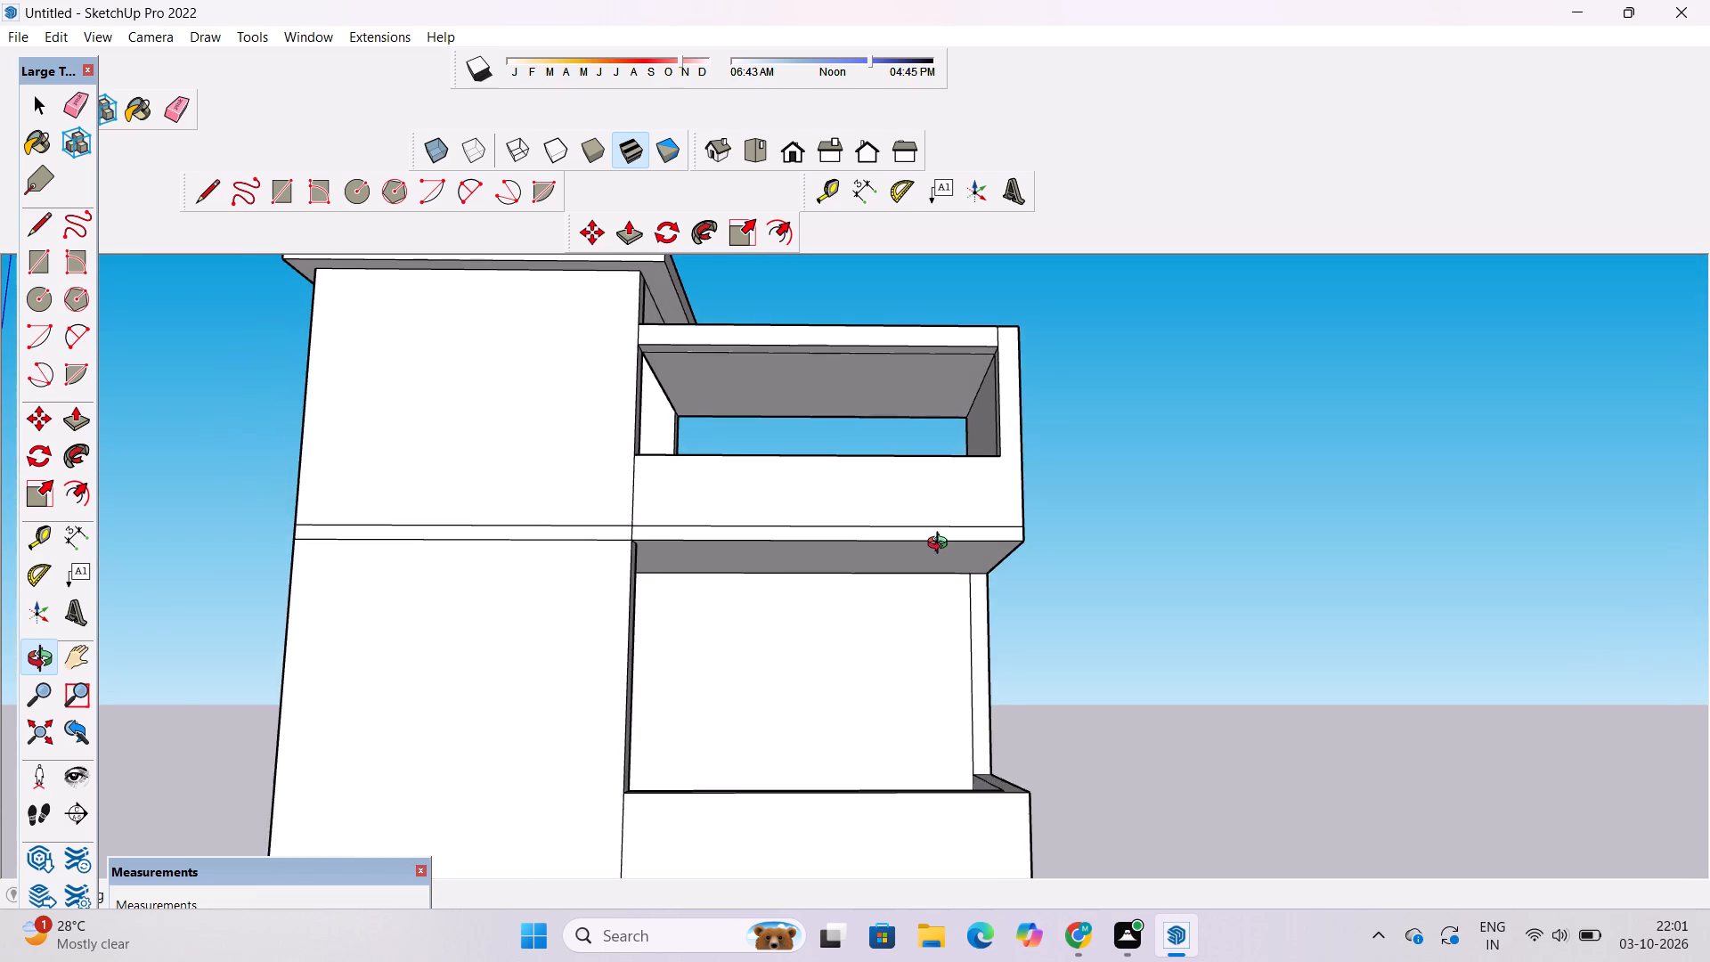
scroll(941, 547, "up", 2)
left_click_drag(939, 560, 932, 509)
left_click_drag(932, 504, 950, 572, "shift")
scroll(823, 634, "up", 4)
left_click_drag(814, 616, 816, 553)
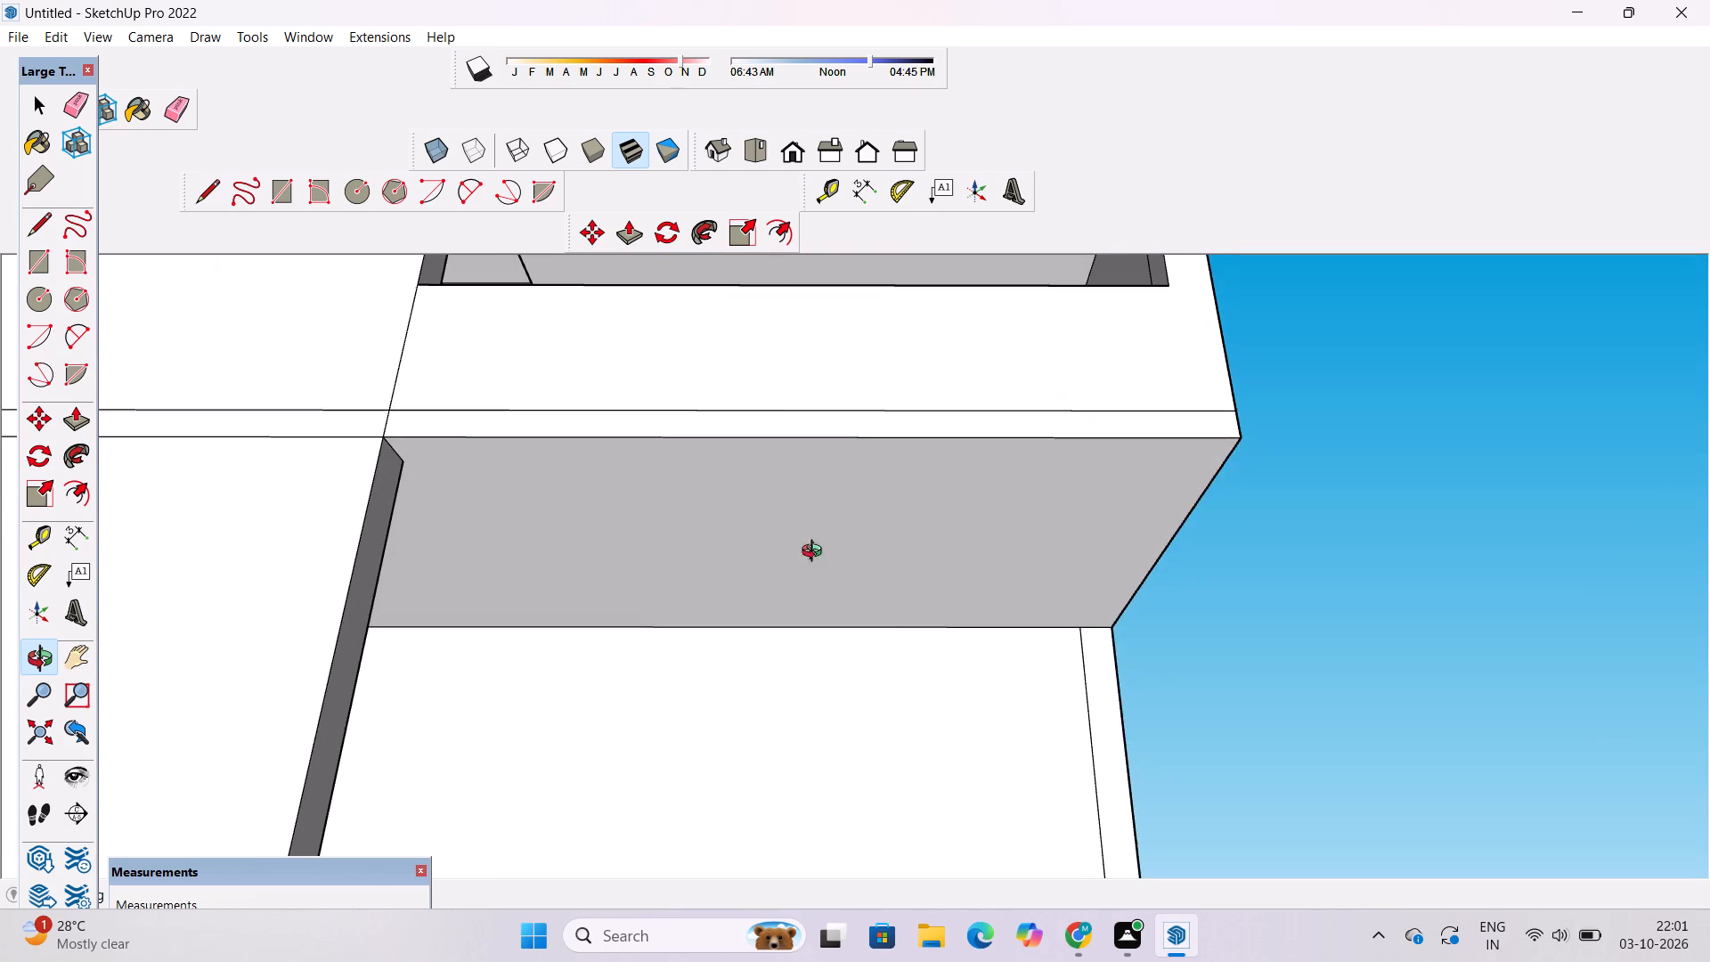
left_click_drag(846, 535, 858, 580, "shift")
left_click(858, 580)
left_click_drag(908, 599, 848, 610)
left_click_drag(859, 591, 915, 626, "shift")
left_click_drag(682, 541, 720, 509)
left_click_drag(770, 542, 777, 554, "shift")
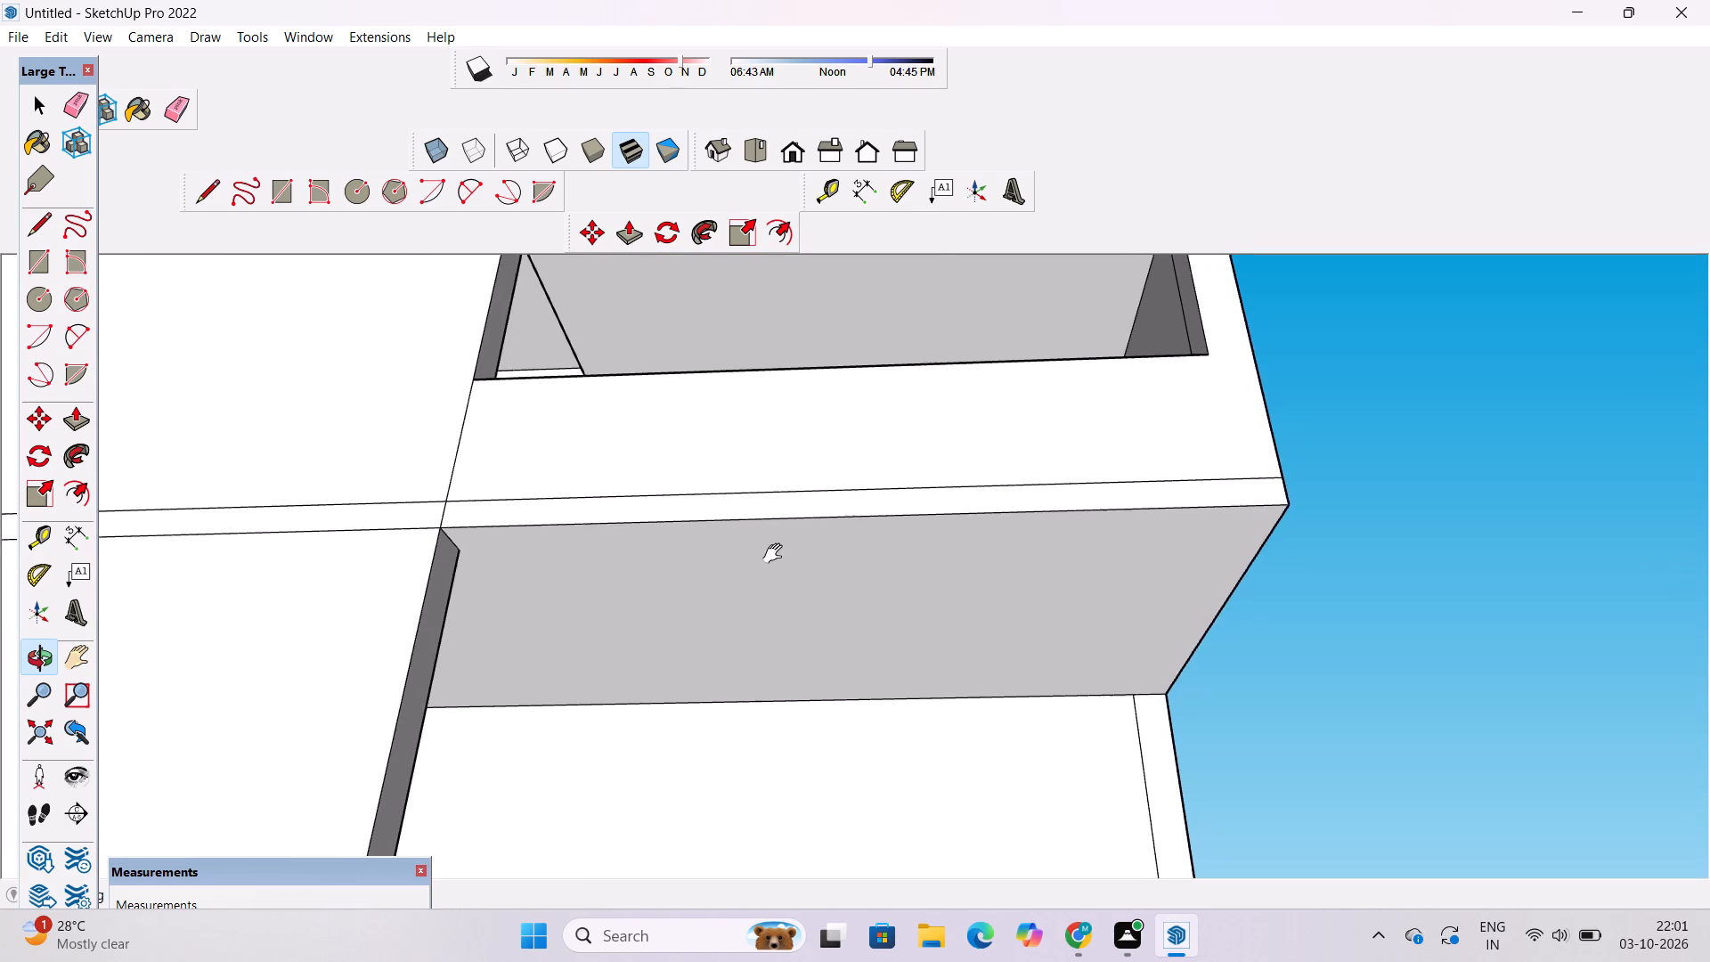
left_click_drag(777, 554, 784, 578, "shift")
scroll(757, 561, "down", 5)
left_click_drag(462, 534, 503, 490)
left_click_drag(857, 557, 832, 638)
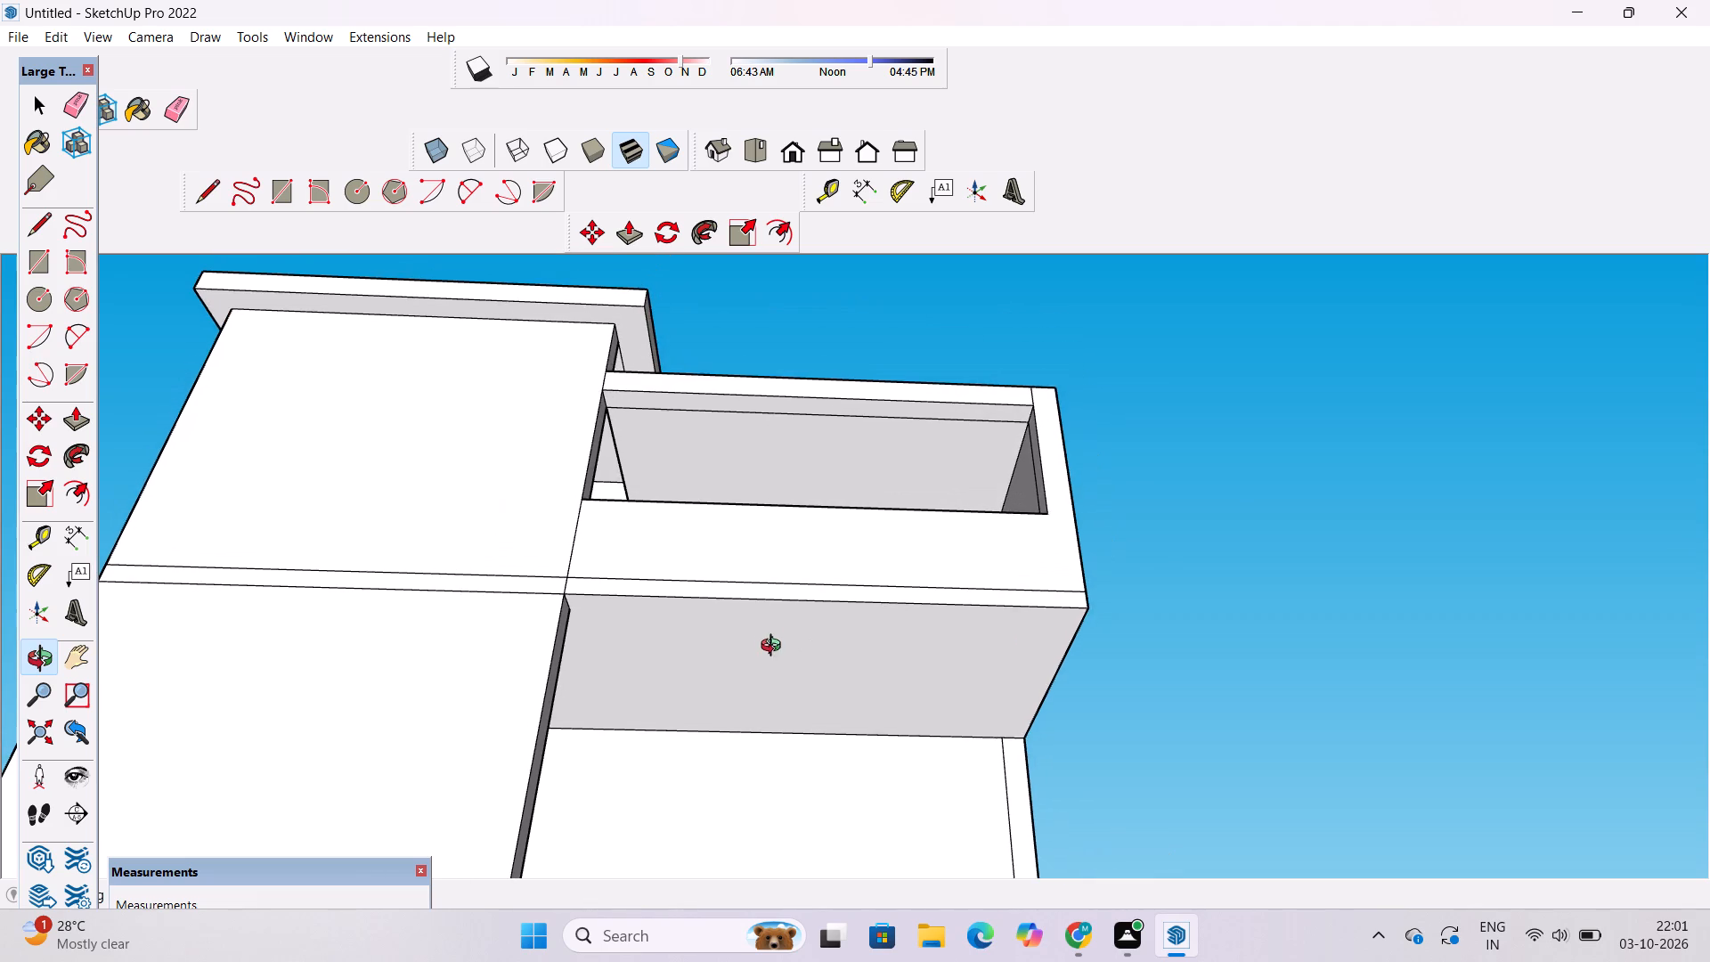
scroll(769, 633, "up", 4)
left_click_drag(755, 662, 757, 582)
left_click_drag(789, 563, 778, 647, "shift")
scroll(774, 647, "up", 2)
left_click_drag(773, 647, 773, 603)
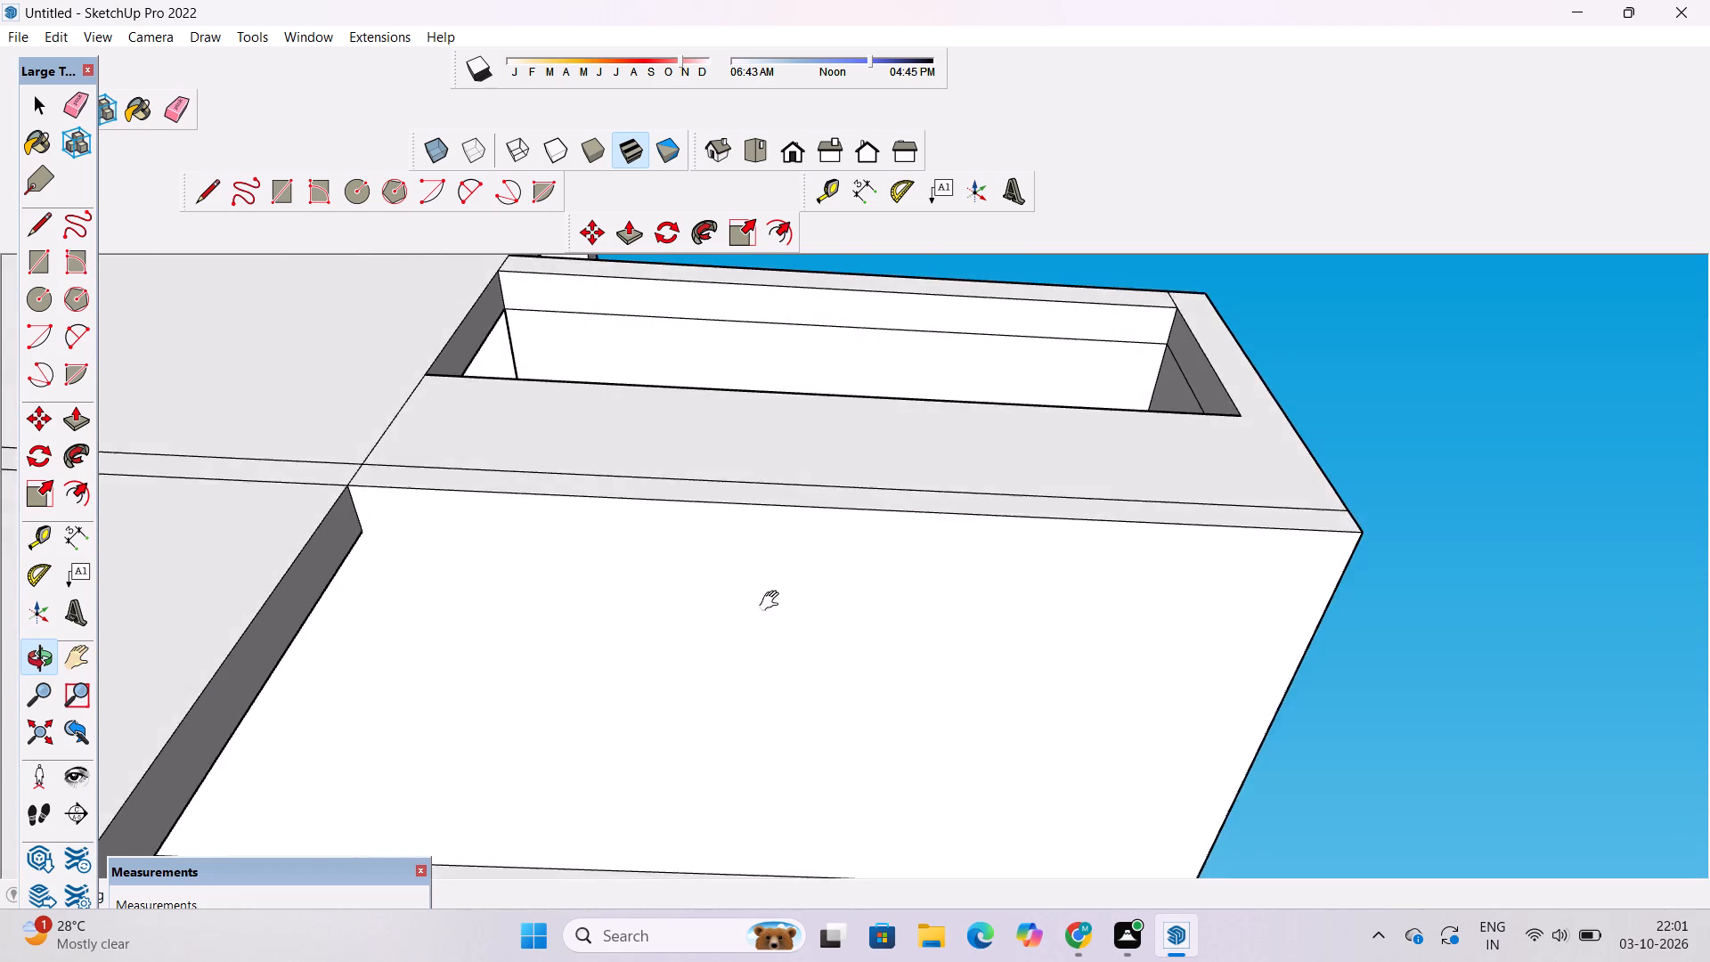
left_click_drag(774, 600, 780, 654, "shift")
scroll(780, 654, "down", 2)
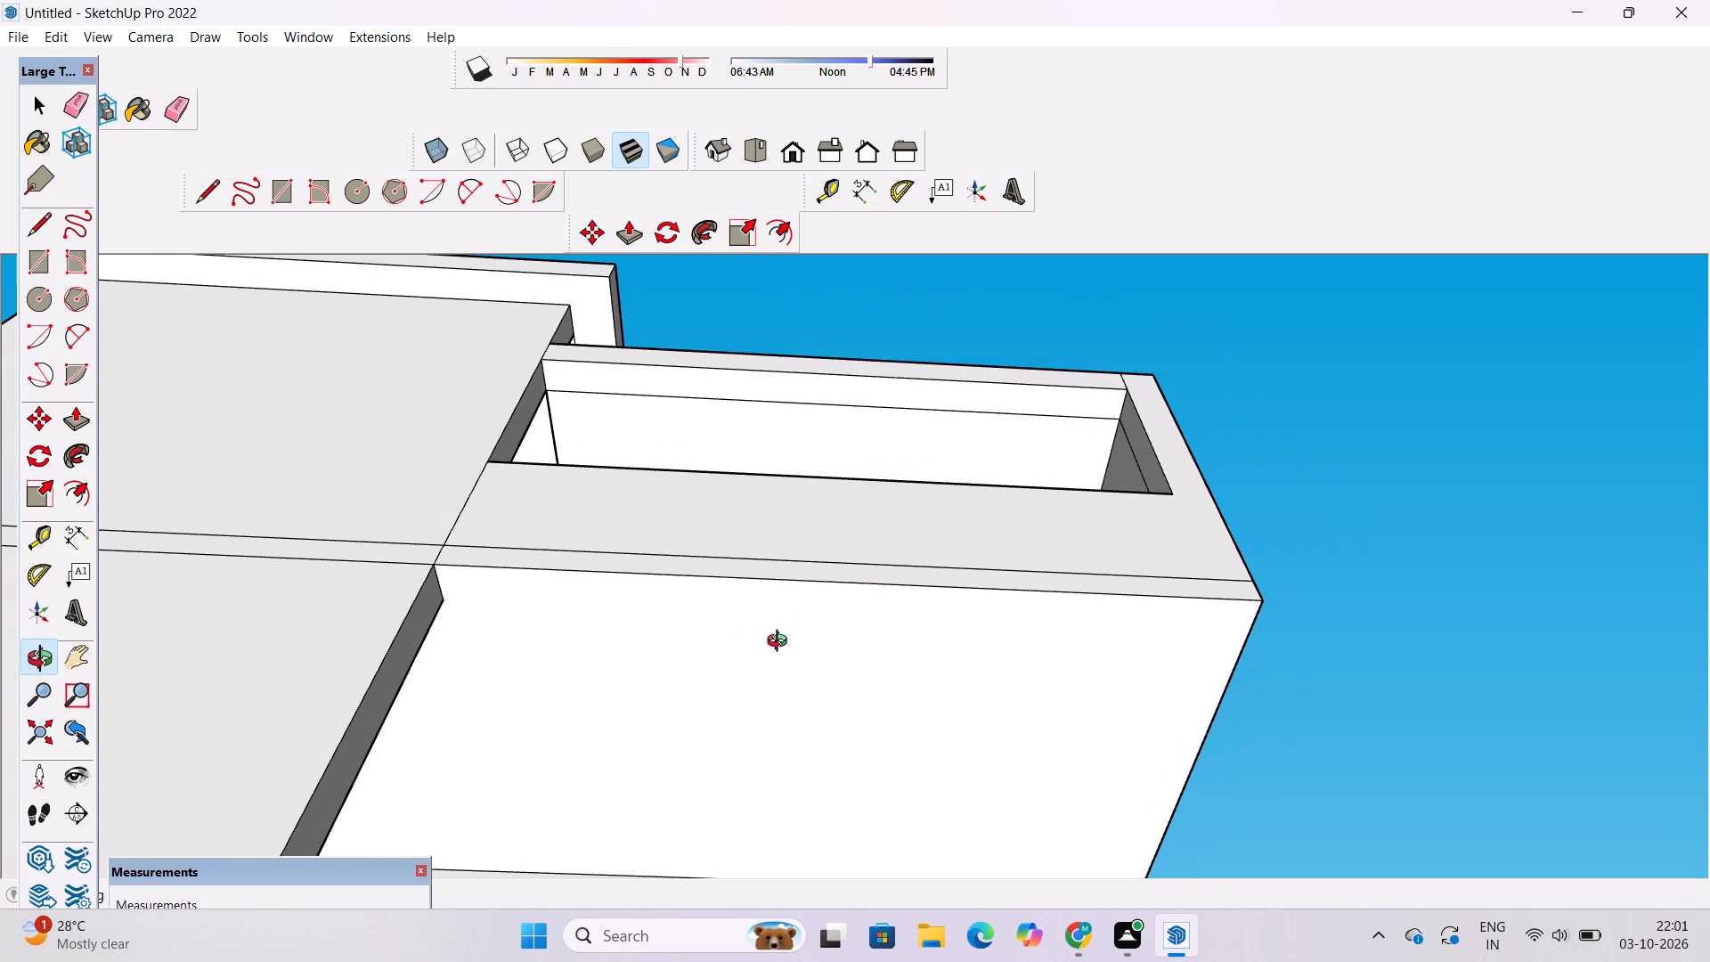
Place a guide on the overhang's underside, parallel to its front edge and passing through the adjoining wall's inner corner.
key("t")
scroll(629, 575, "down", 10)
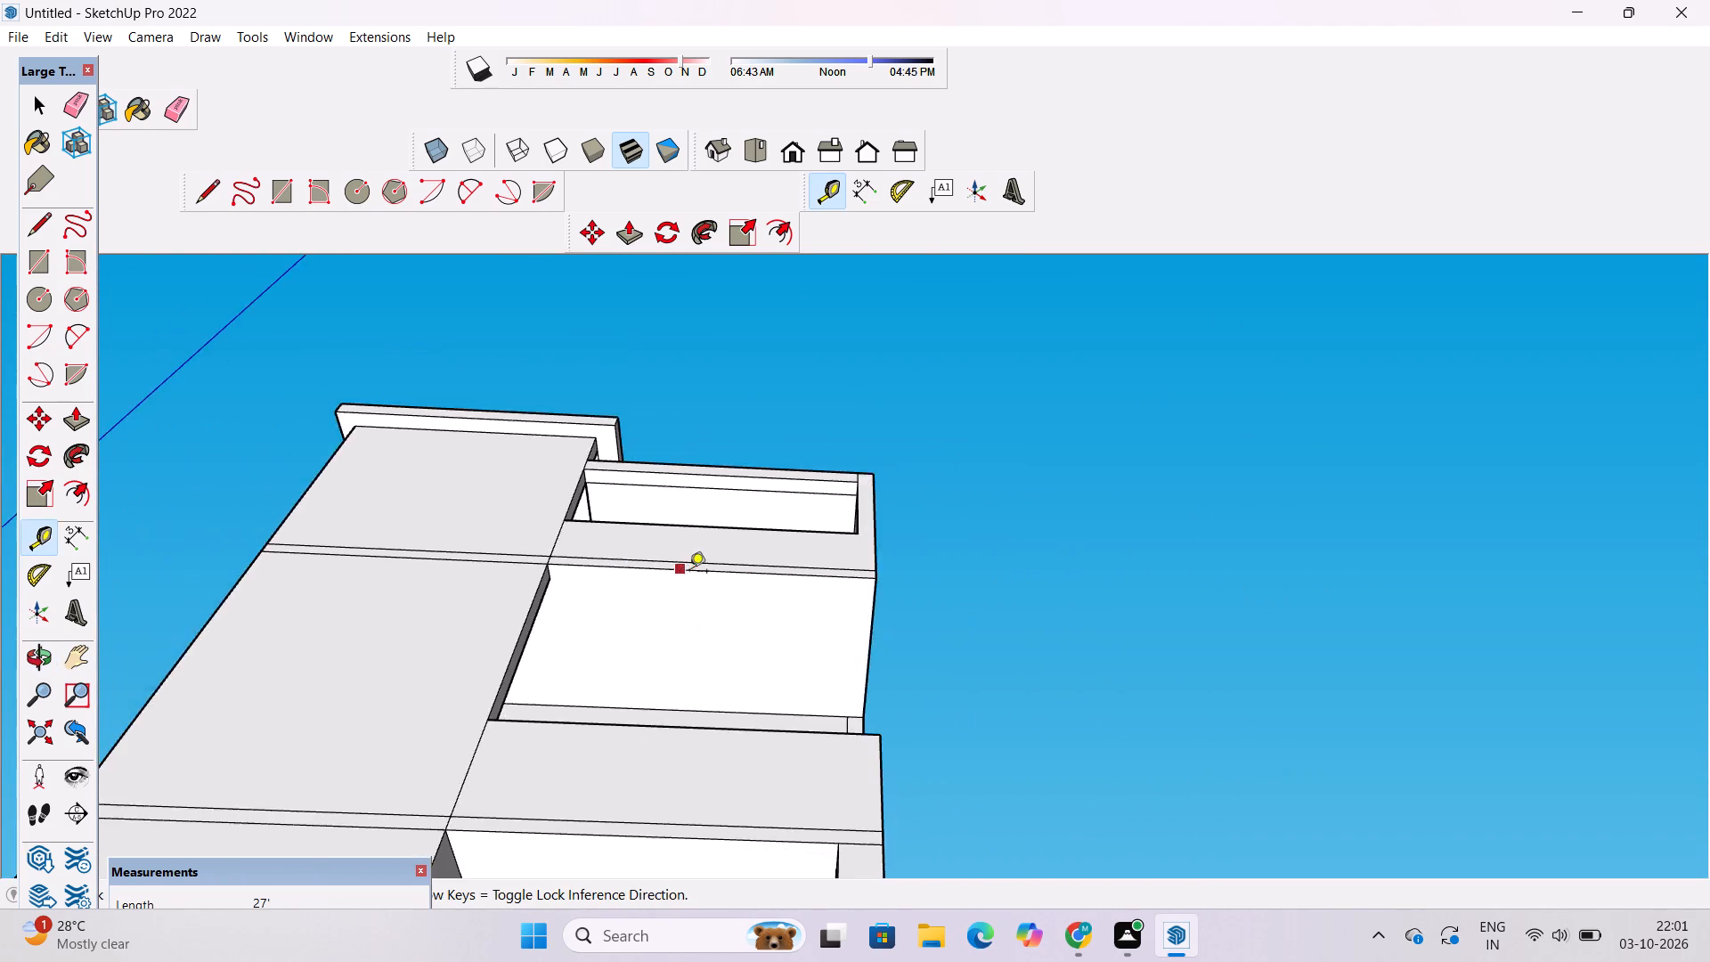
scroll(689, 573, "up", 9)
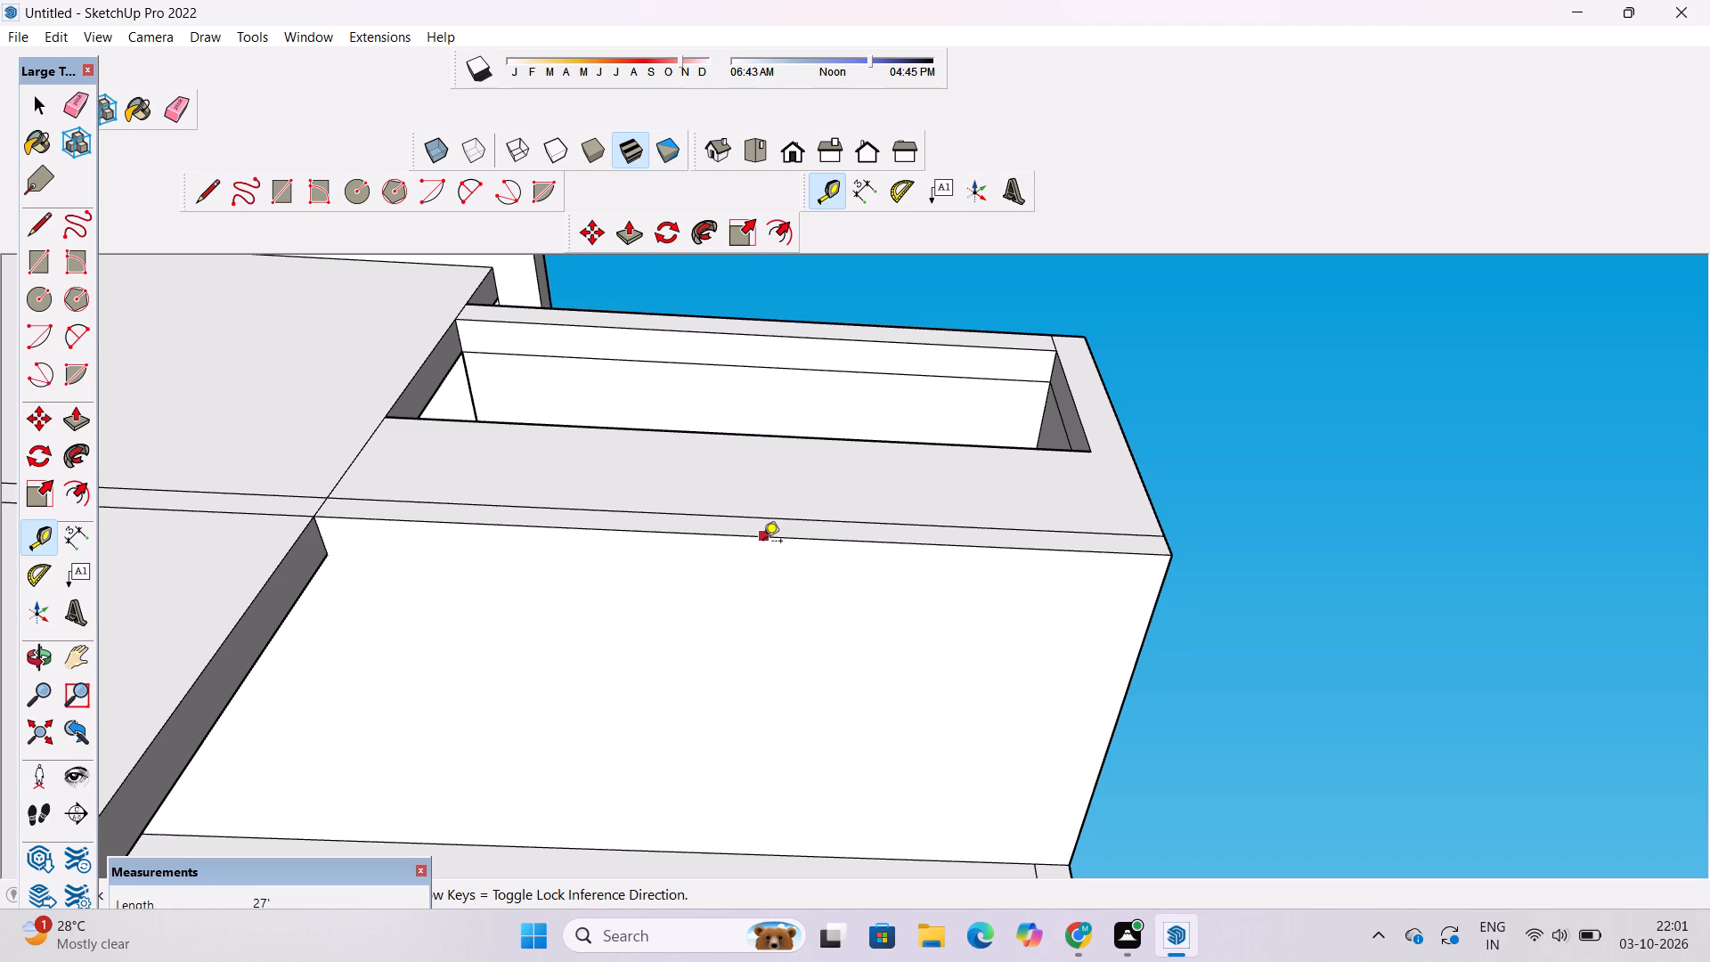
left_click(749, 538)
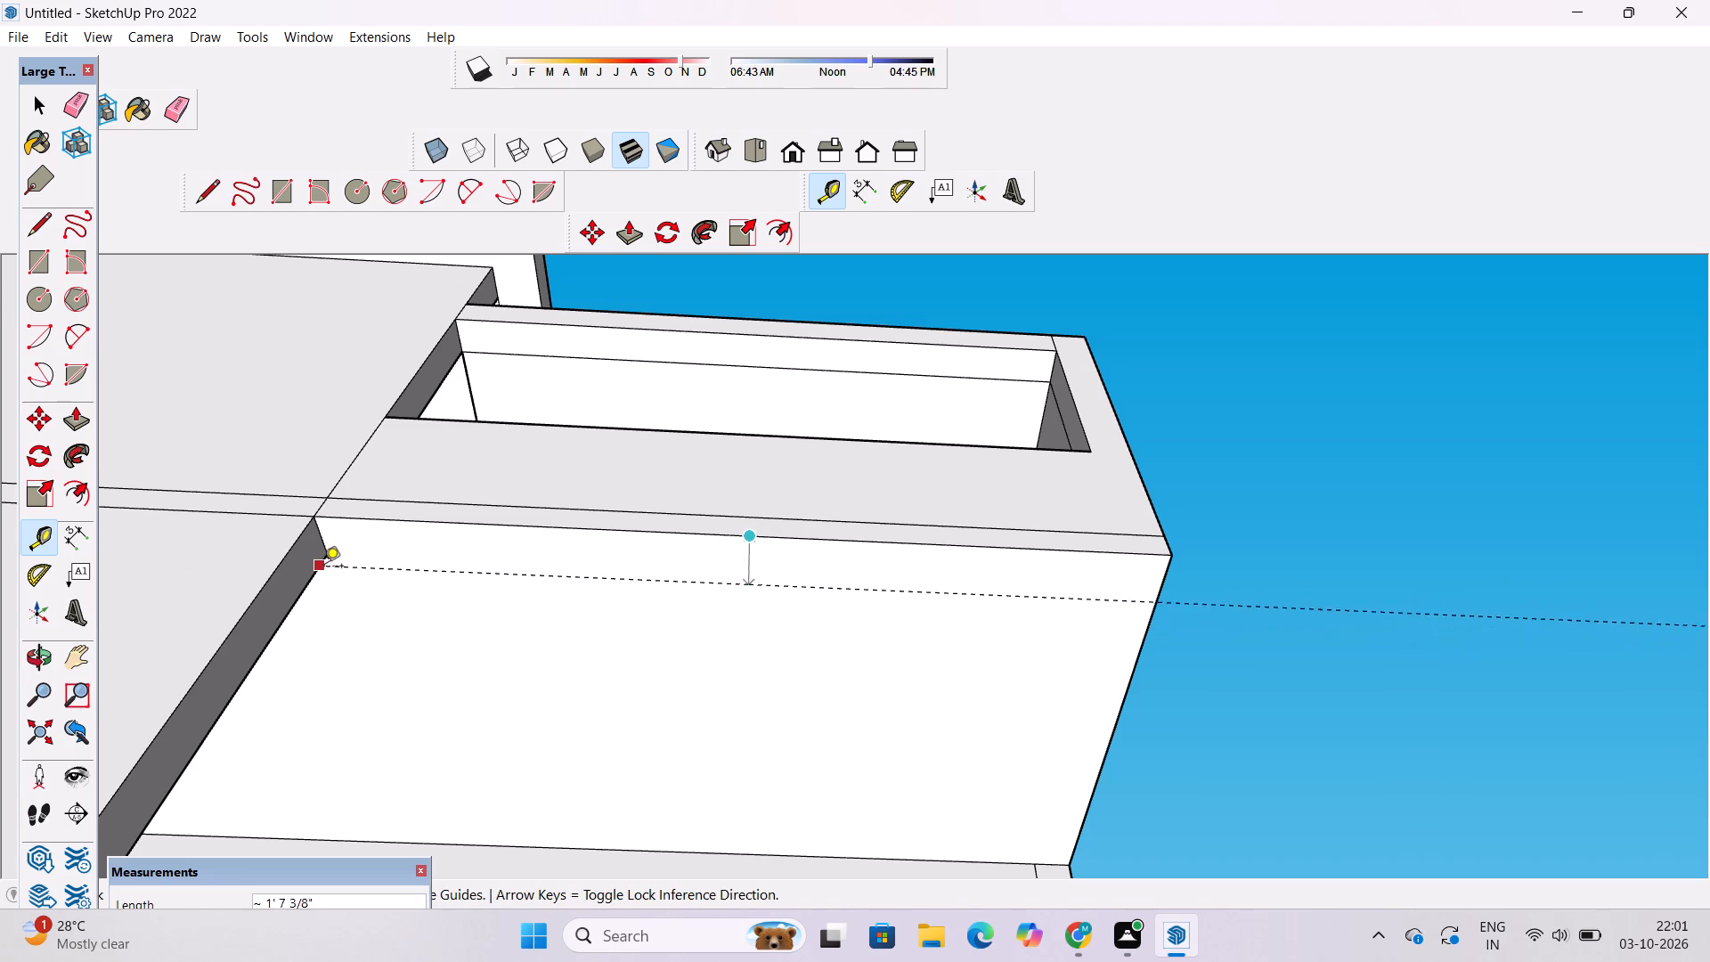
left_click(329, 555)
Place a guide on the overhang's underside, offset 1.5' inward from its outer side edge.
scroll(329, 551, "down", 11)
scroll(597, 648, "up", 5)
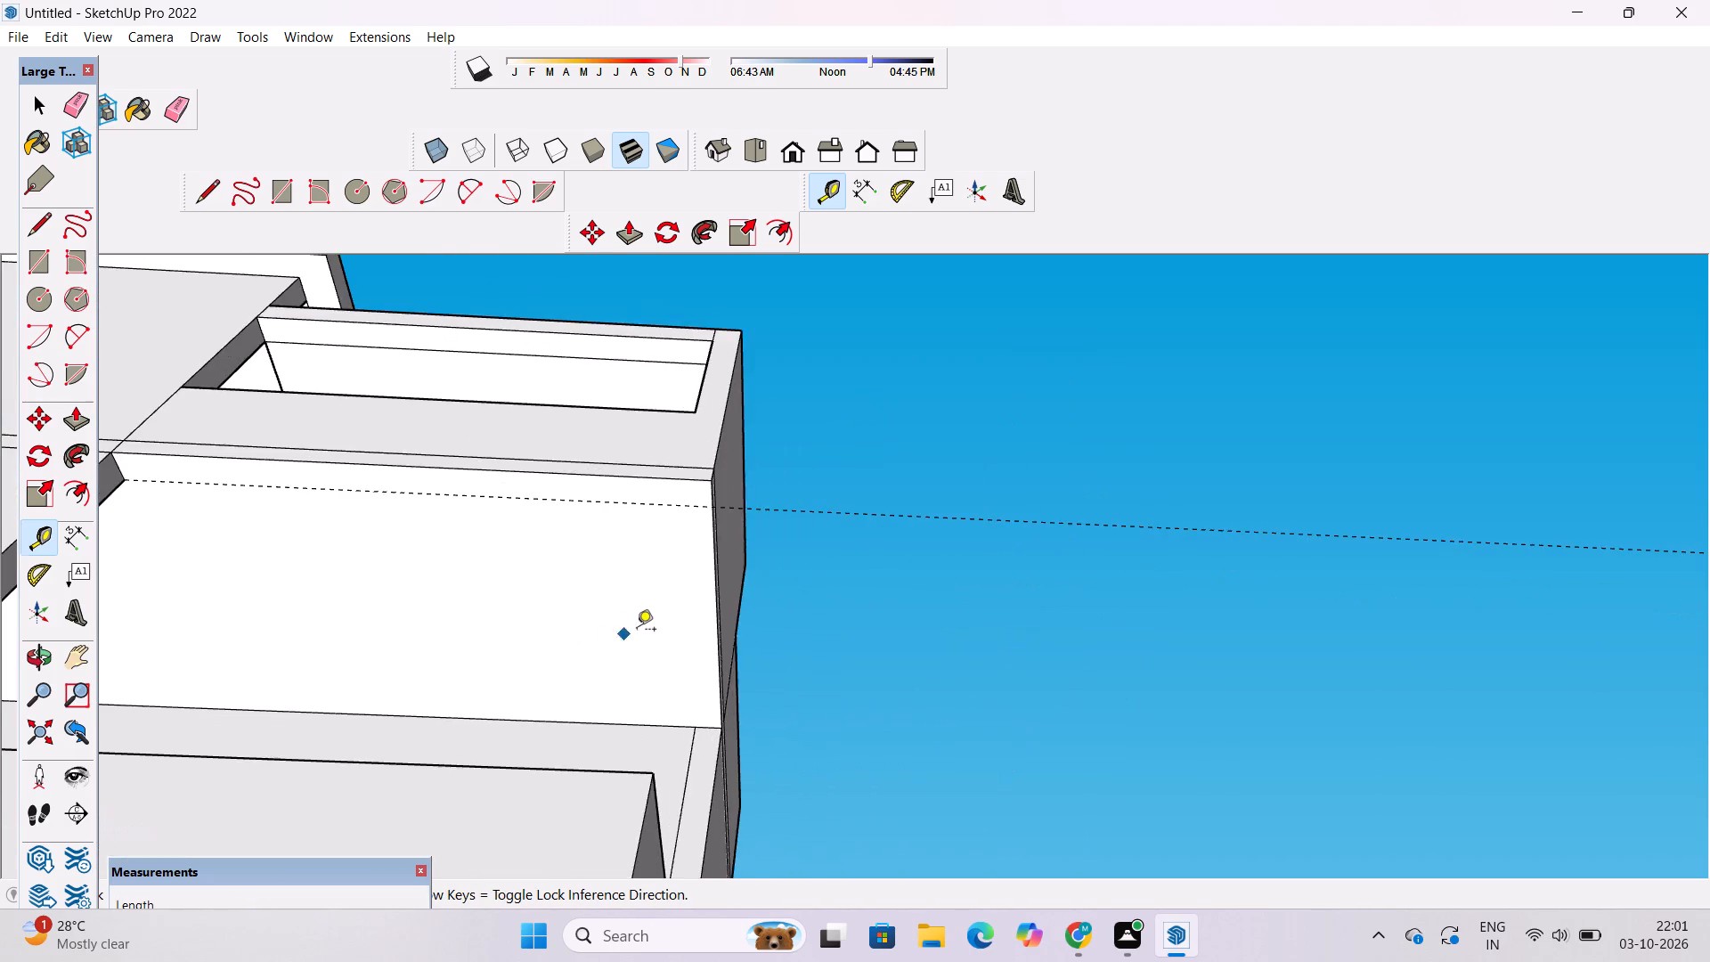
scroll(638, 631, "up", 3)
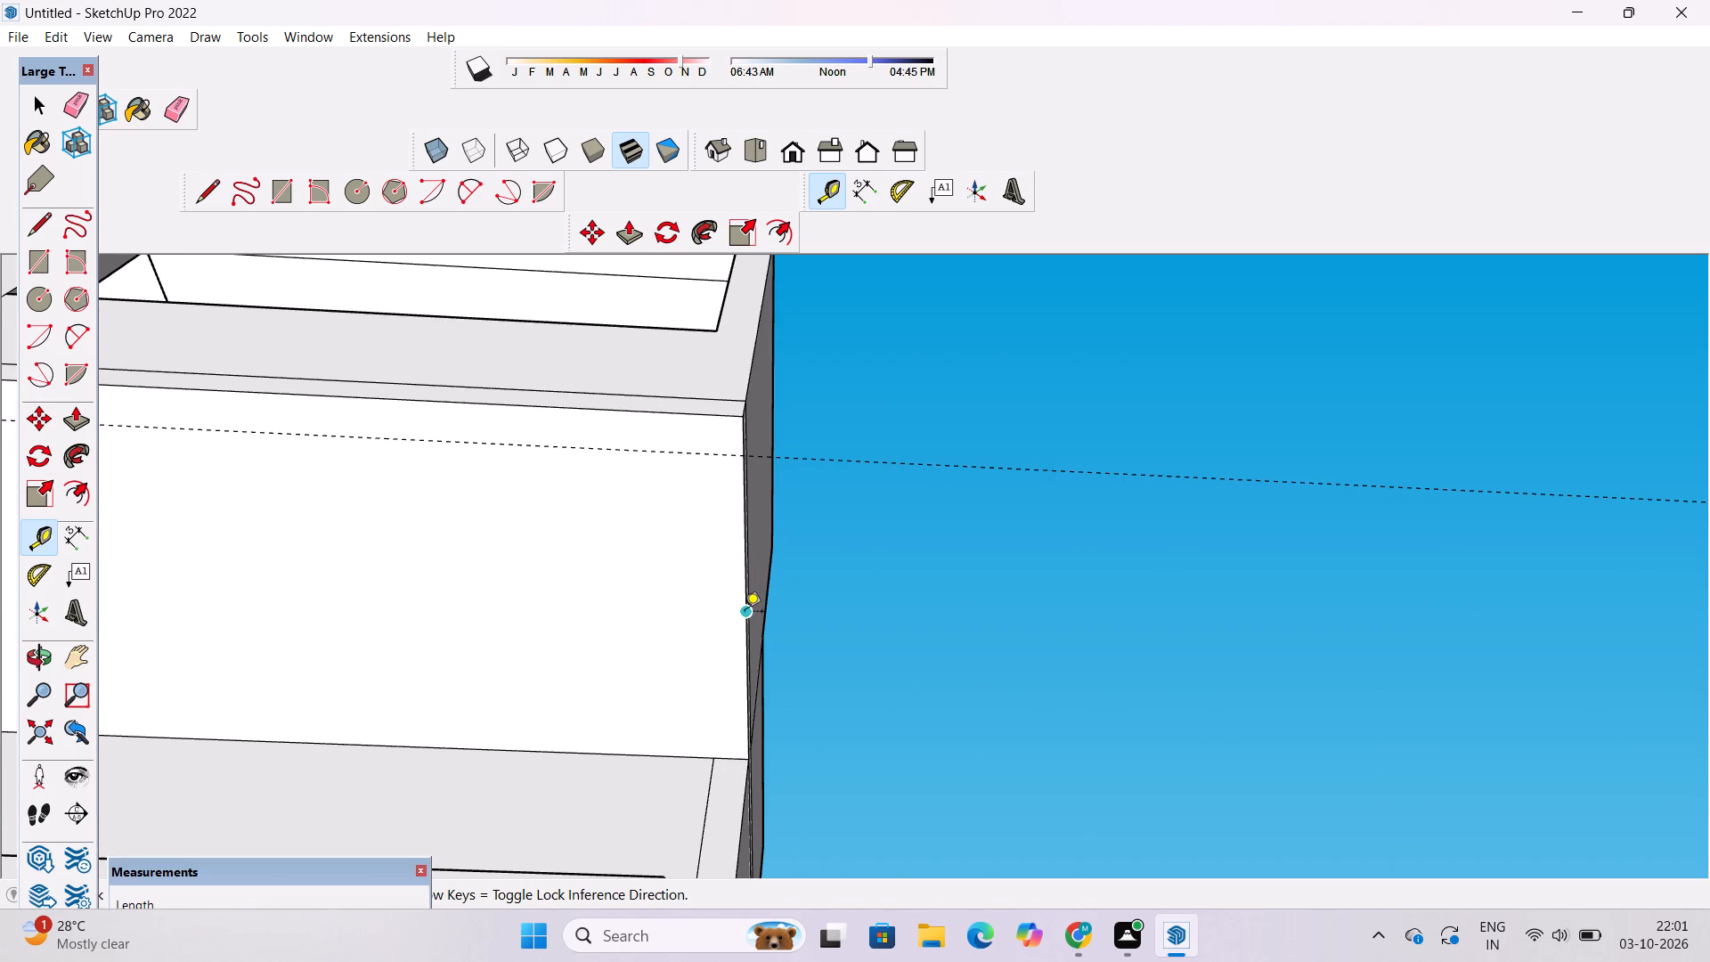
left_click(745, 613)
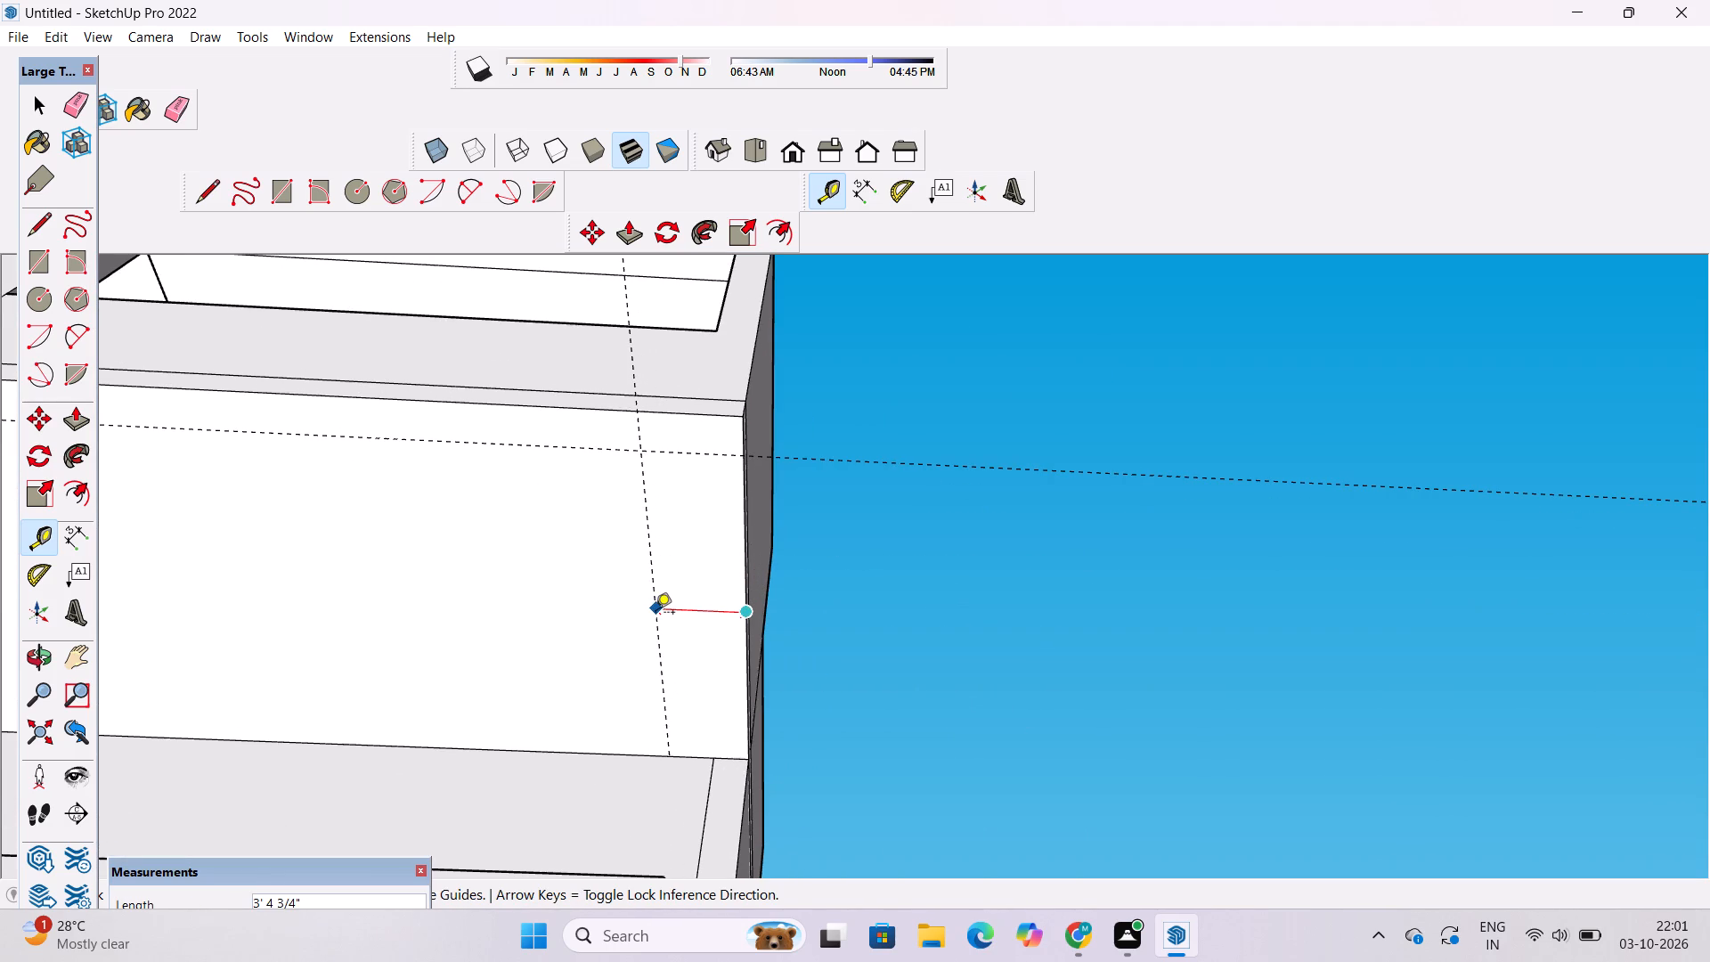
type("1.5'")
key("Return")
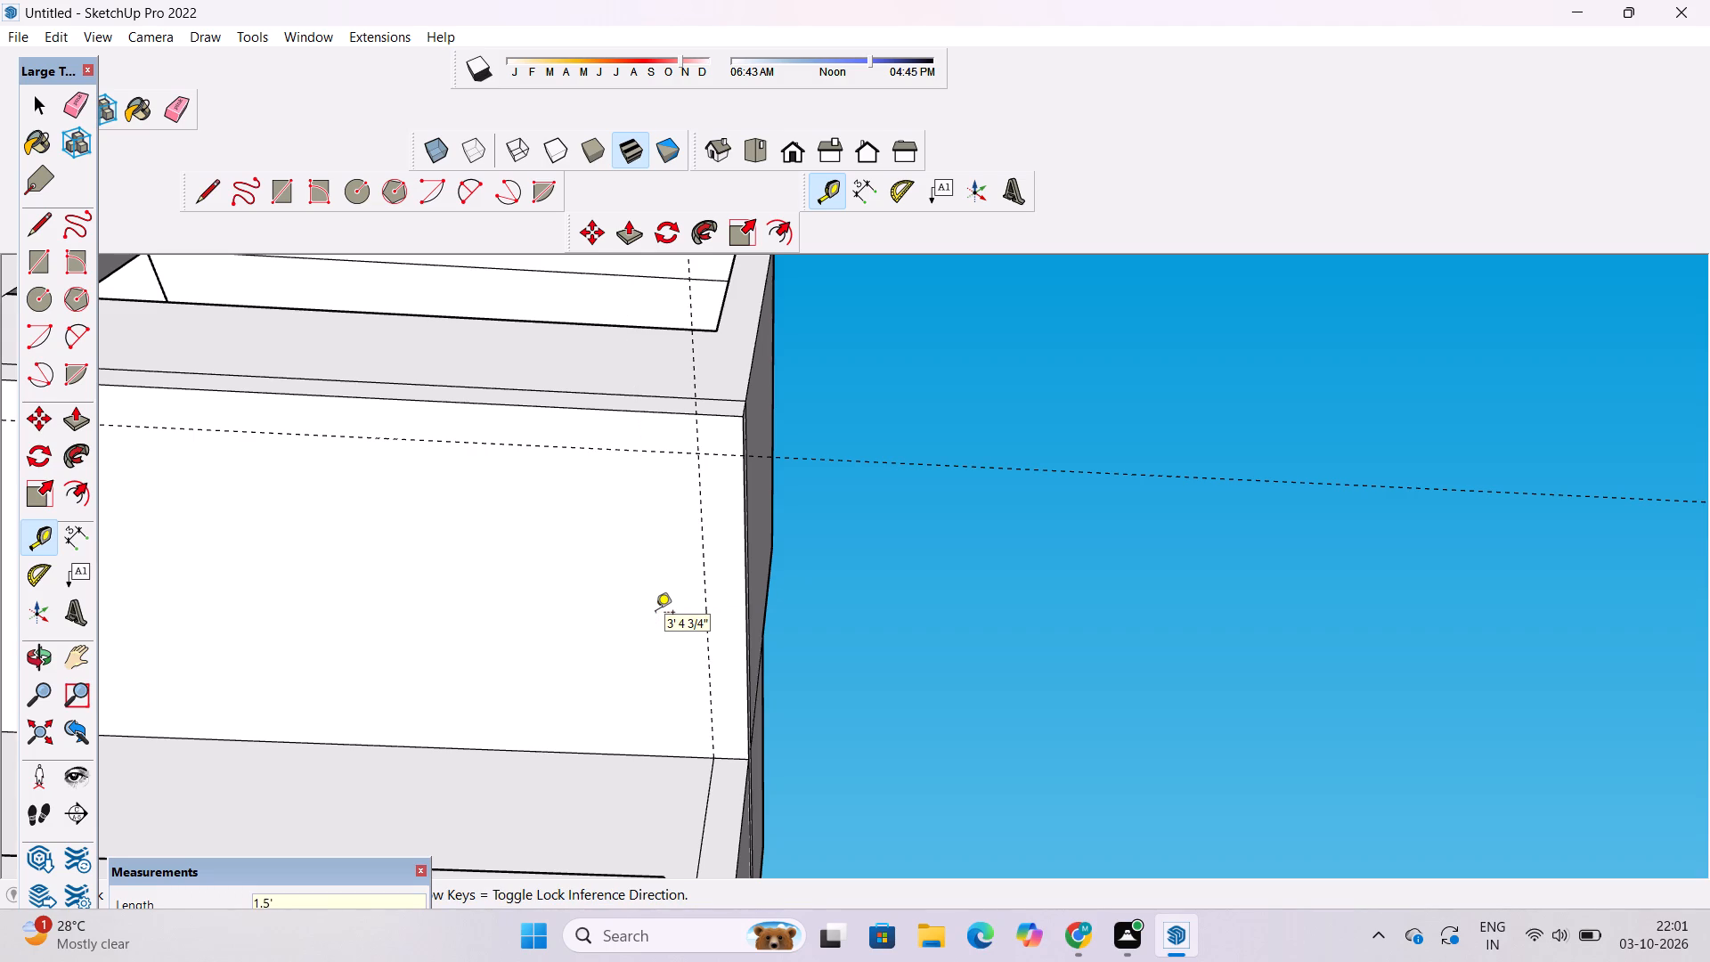
Draw lines along both guides on the overhang's underside: 25' 6" from the wall corner to their intersection, and from there to the rear edge.
scroll(655, 614, "up", 4)
scroll(655, 614, "down", 5)
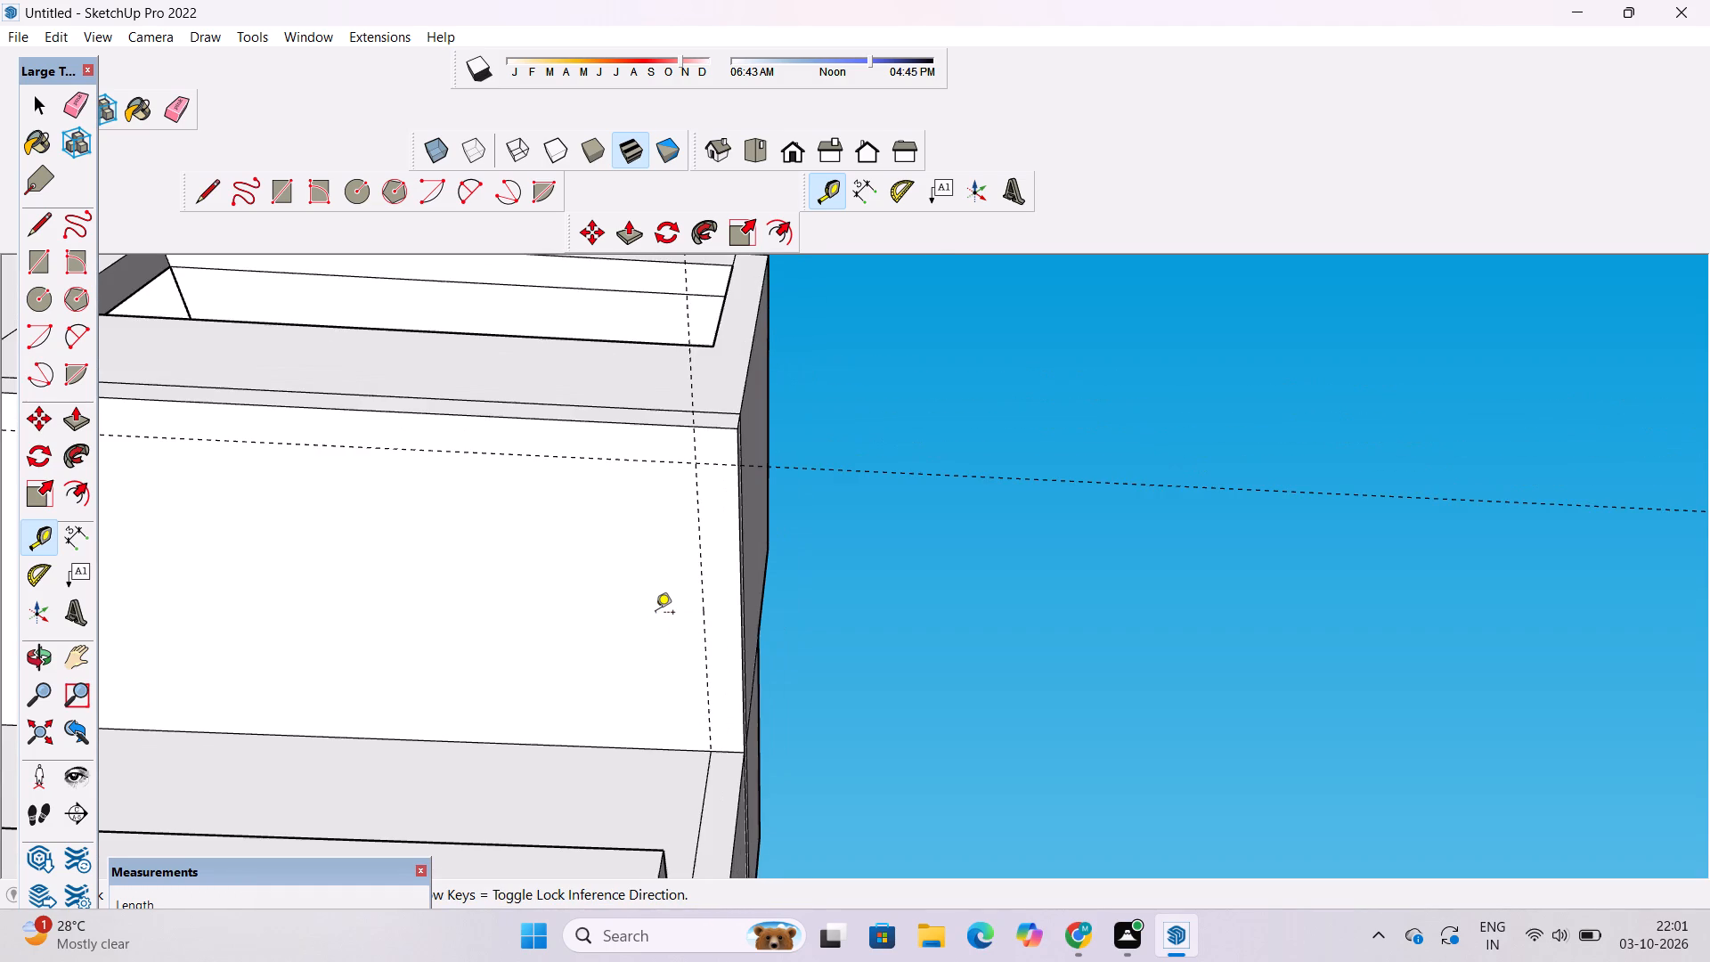
scroll(655, 614, "down", 5)
key("space")
scroll(668, 568, "down", 5)
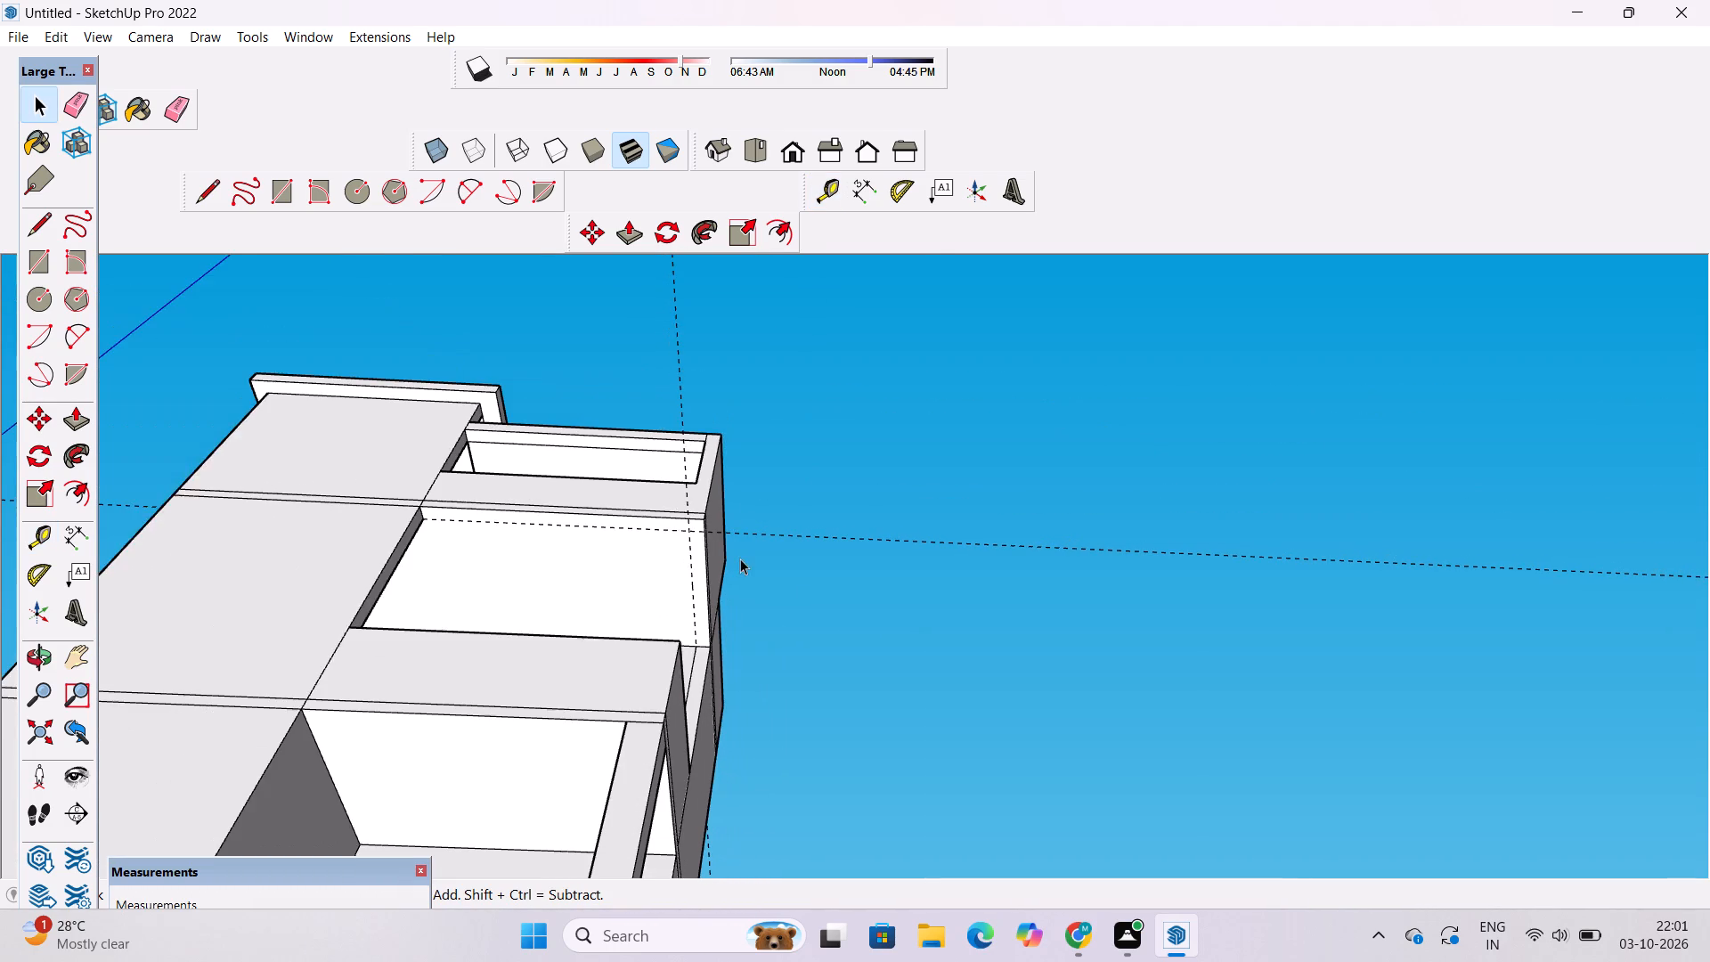
scroll(740, 558, "down", 1)
key("l")
scroll(424, 513, "up", 7)
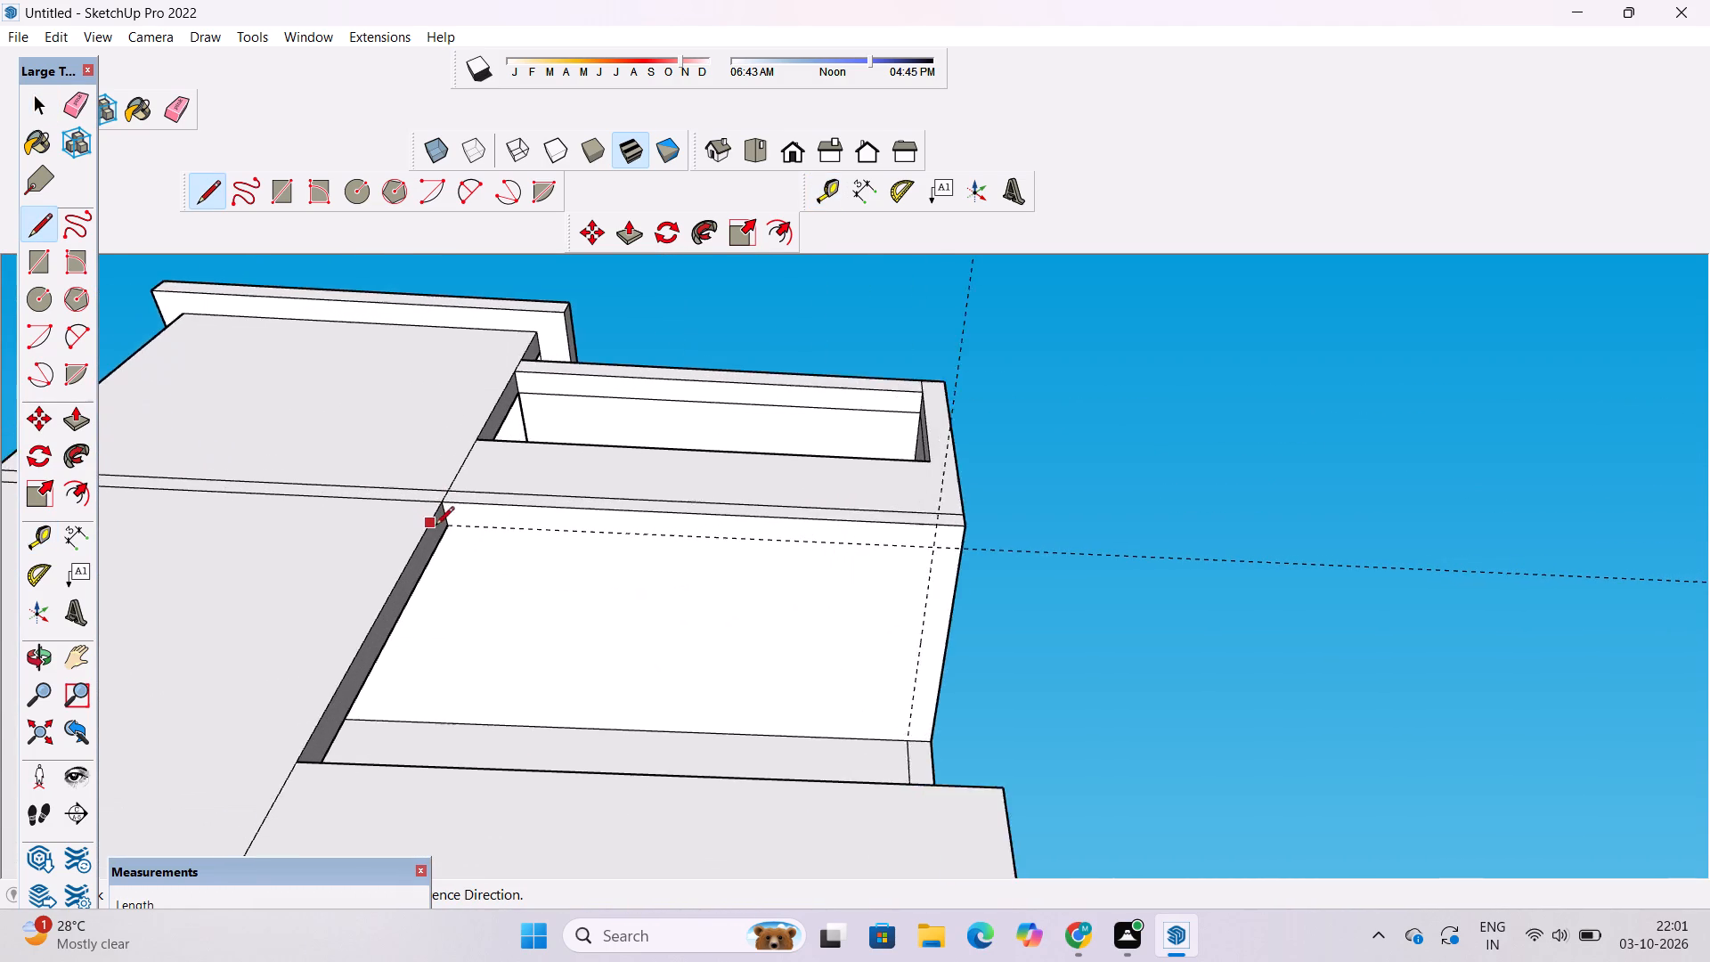
scroll(436, 526, "up", 1)
scroll(438, 529, "down", 5)
scroll(470, 538, "up", 9)
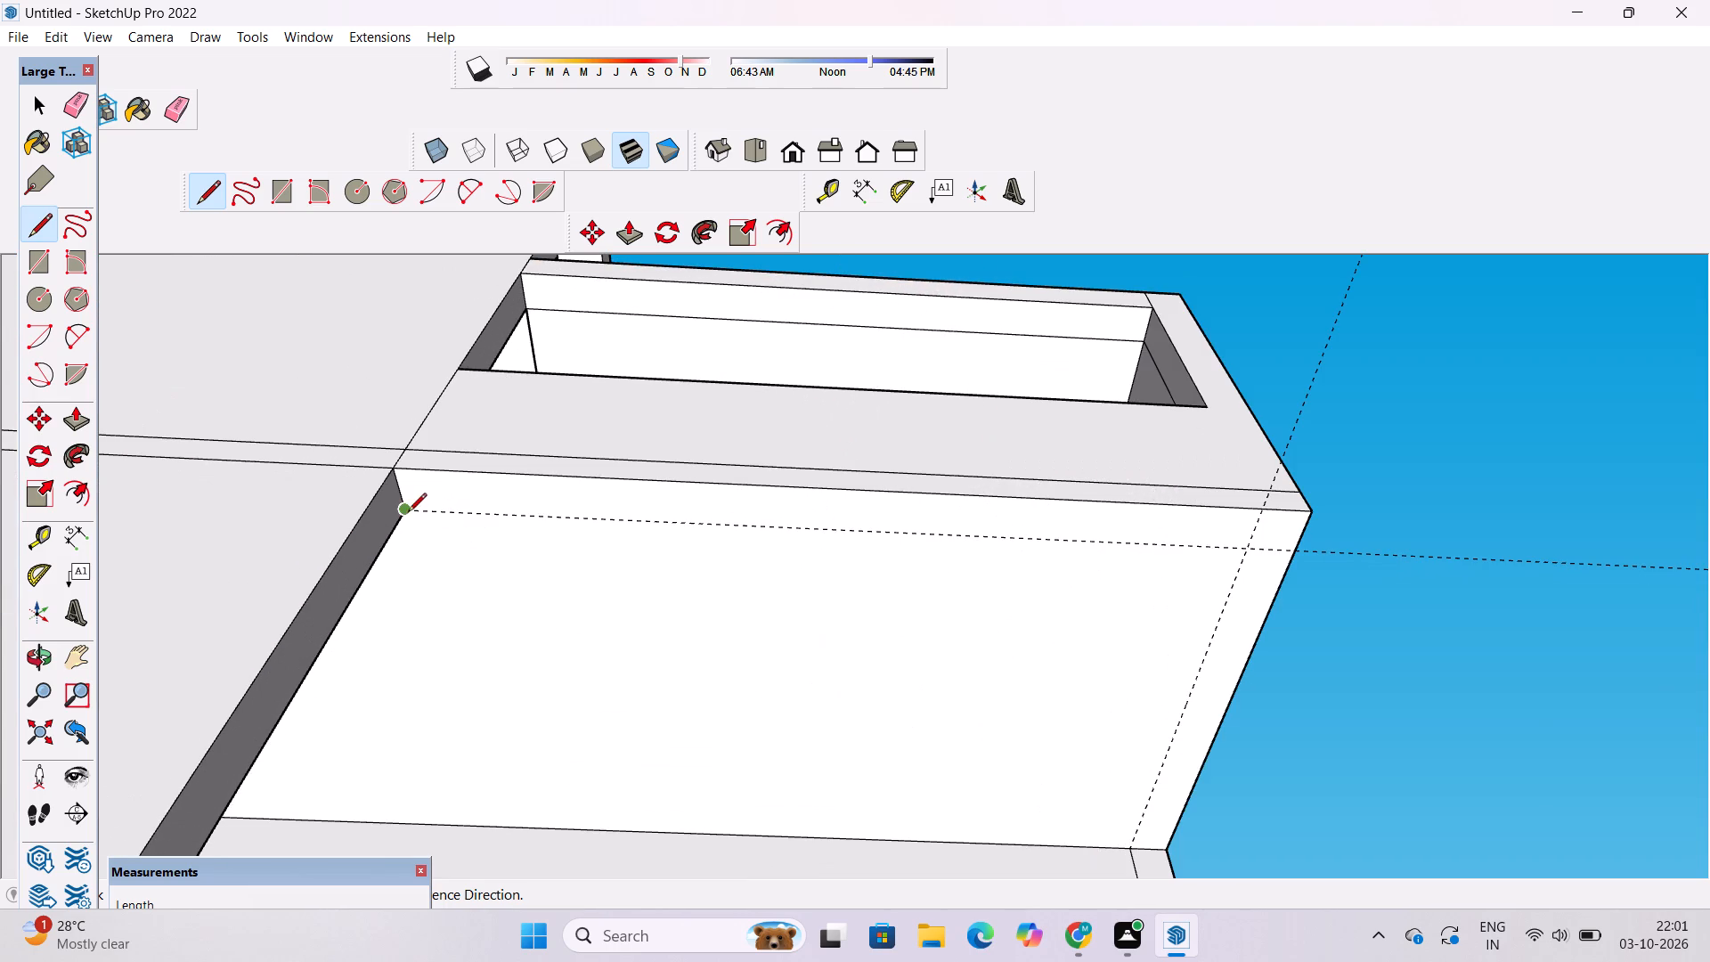
scroll(411, 518, "up", 11)
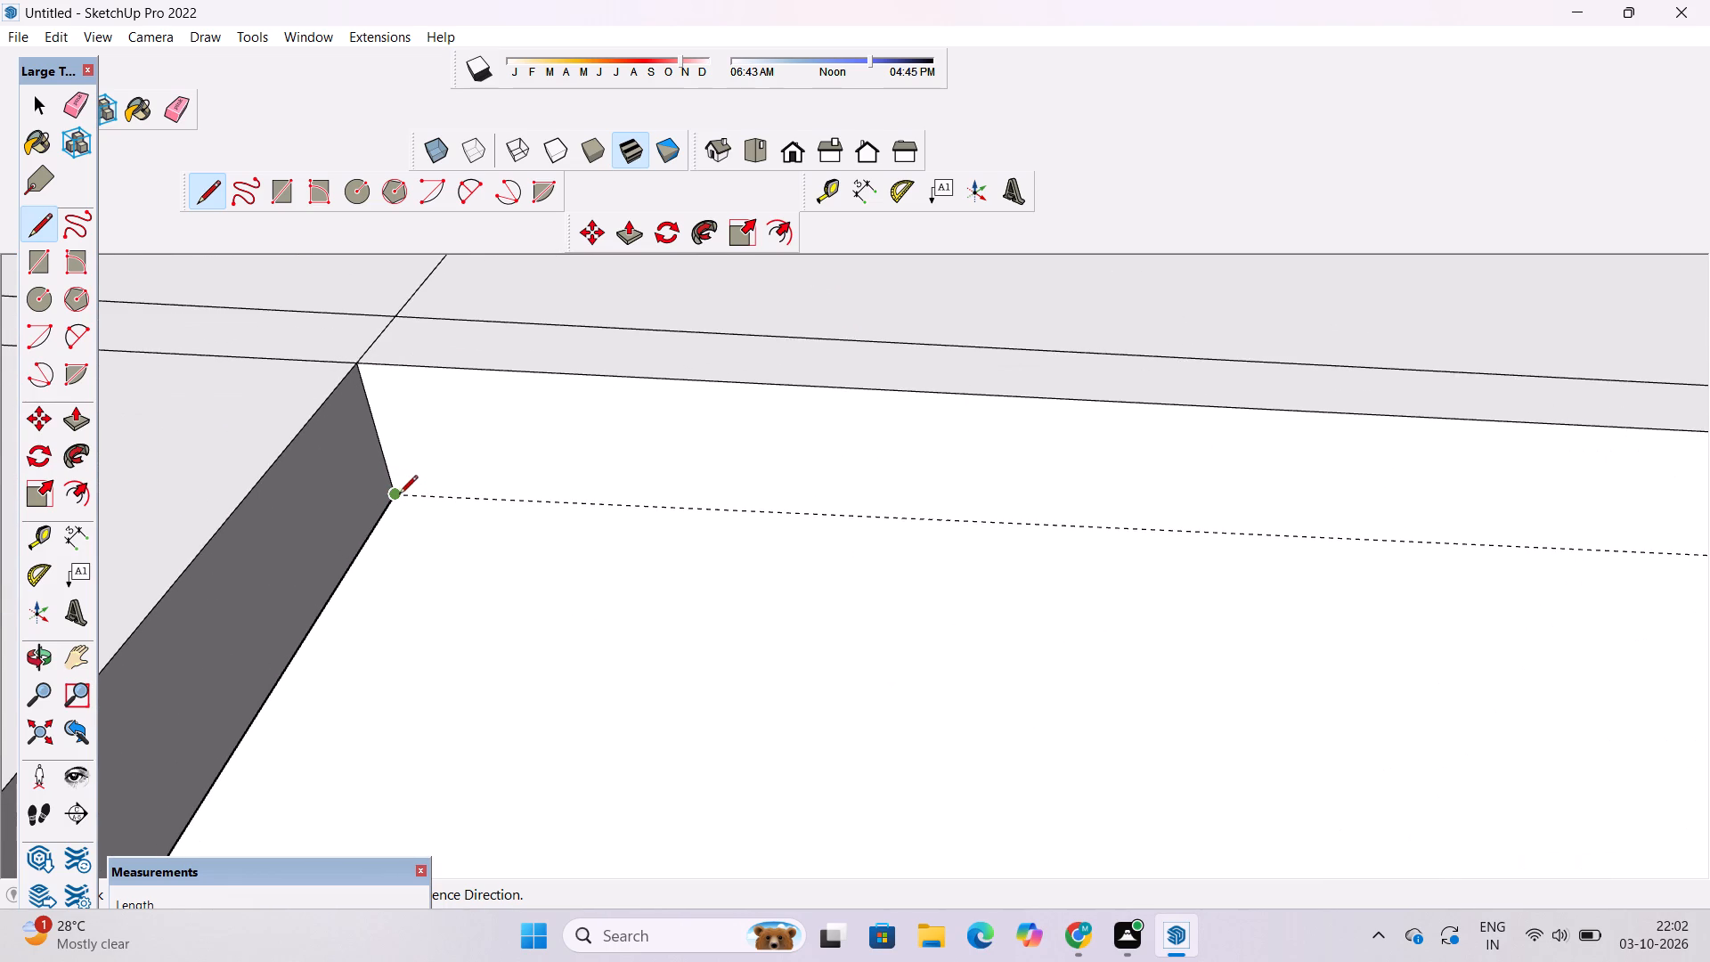
left_click(396, 497)
scroll(396, 497, "down", 15)
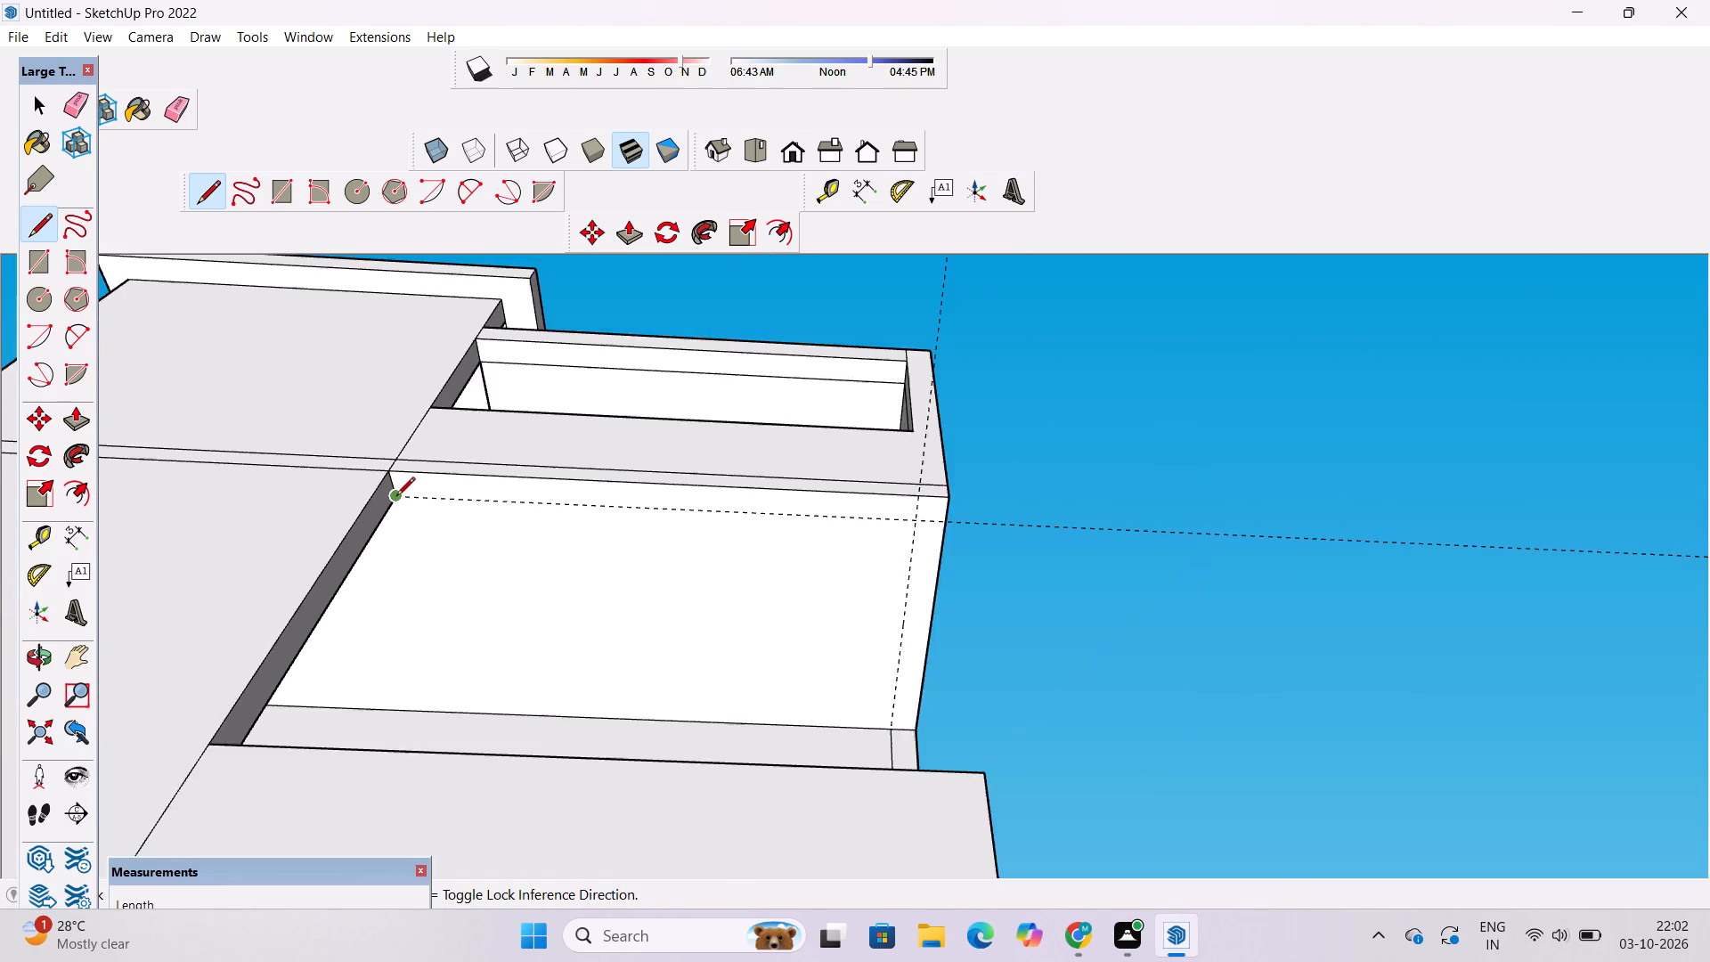
scroll(396, 497, "down", 7)
scroll(766, 517, "up", 5)
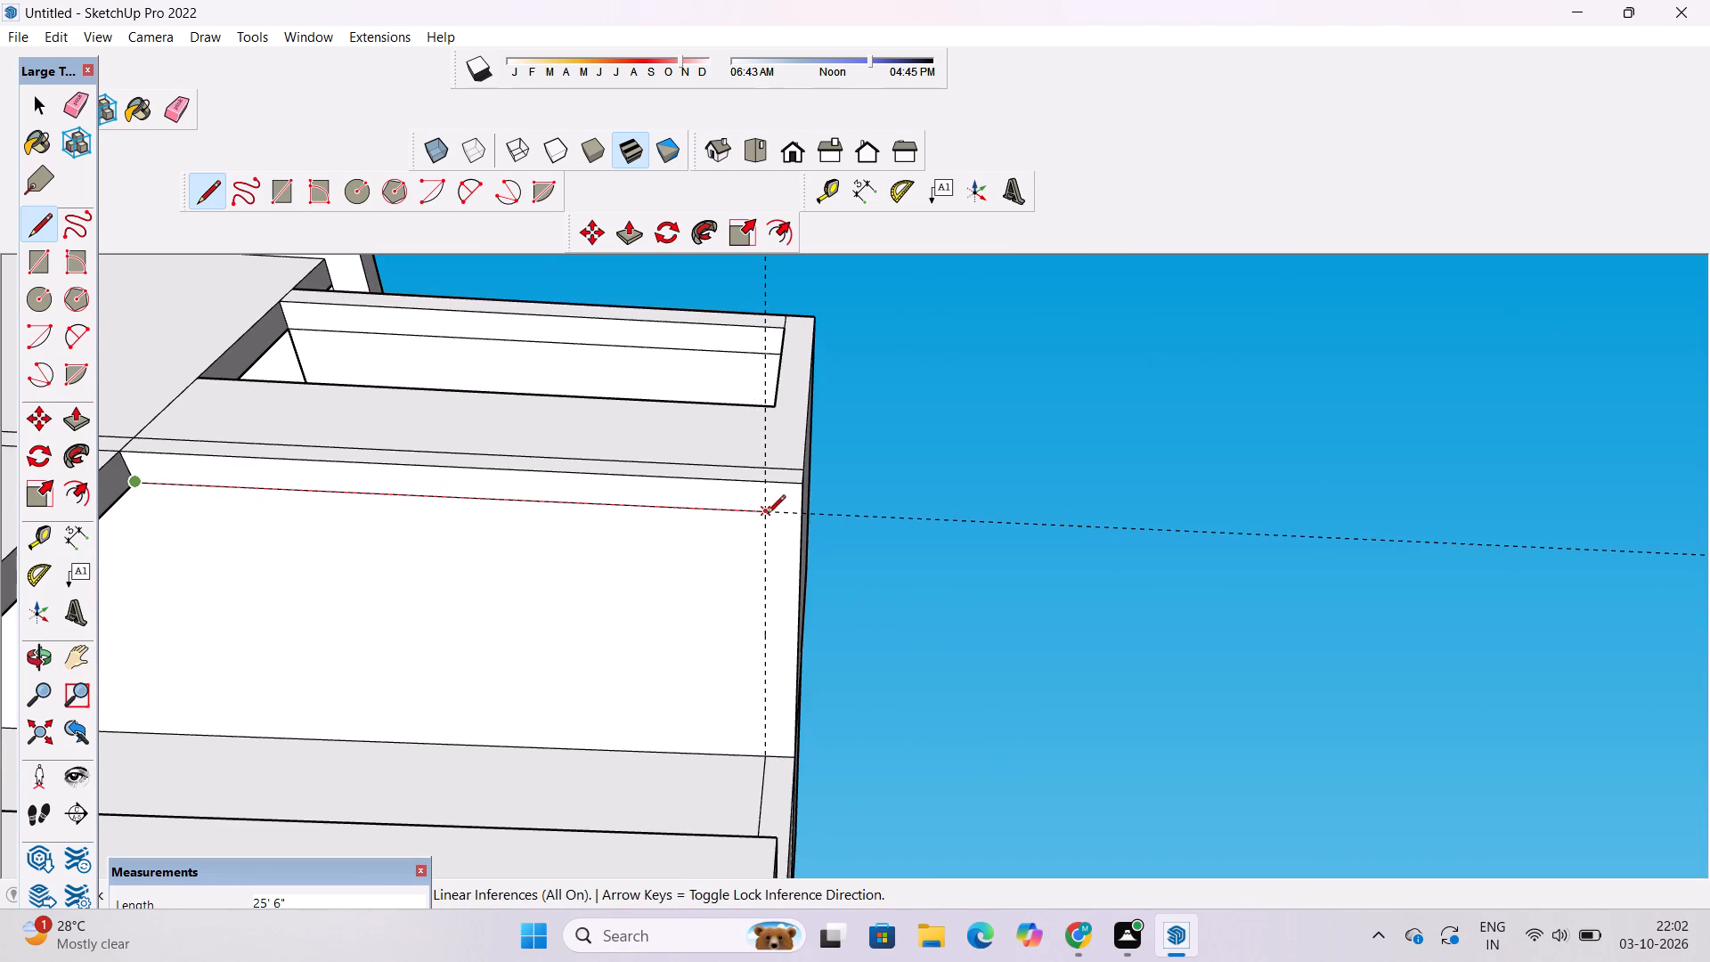
left_click(766, 513)
scroll(768, 614, "down", 3)
scroll(786, 687, "up", 4)
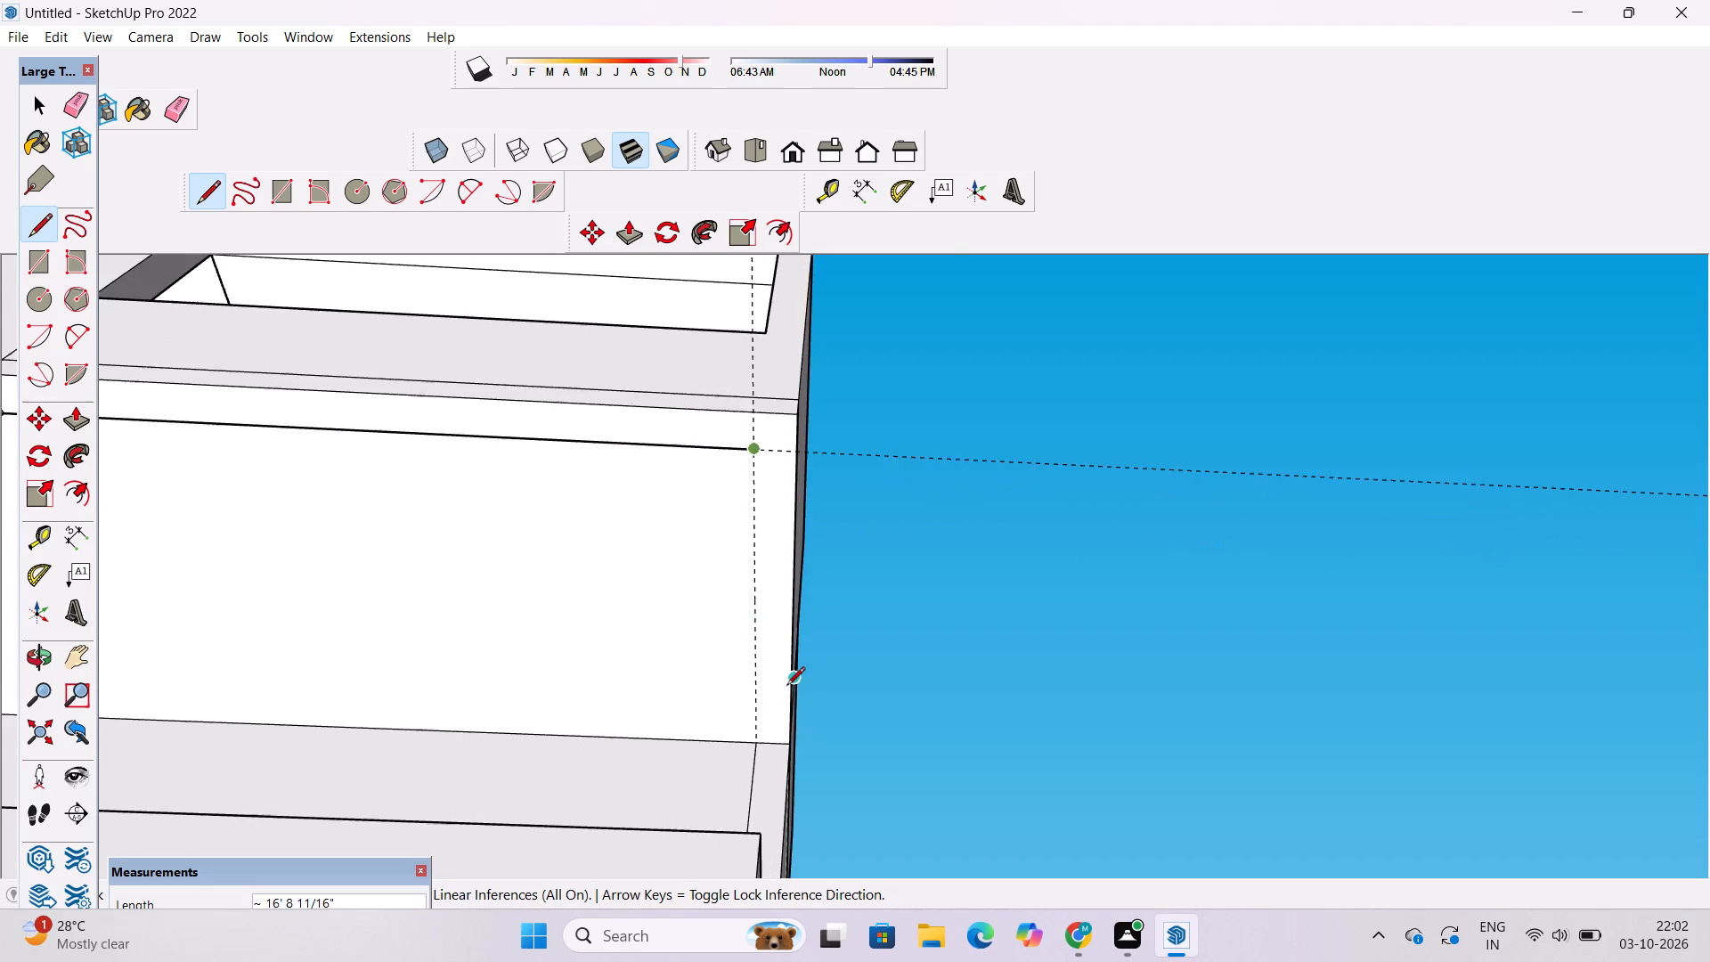
scroll(781, 724, "up", 4)
left_click(746, 749)
key("space")
Erase both construction guides crossing the overhang's underside.
type("o")
scroll(675, 724, "down", 13)
left_click_drag(696, 712, 709, 794)
scroll(698, 785, "up", 3)
left_click_drag(688, 759, 716, 693, "shift")
scroll(716, 692, "down", 5)
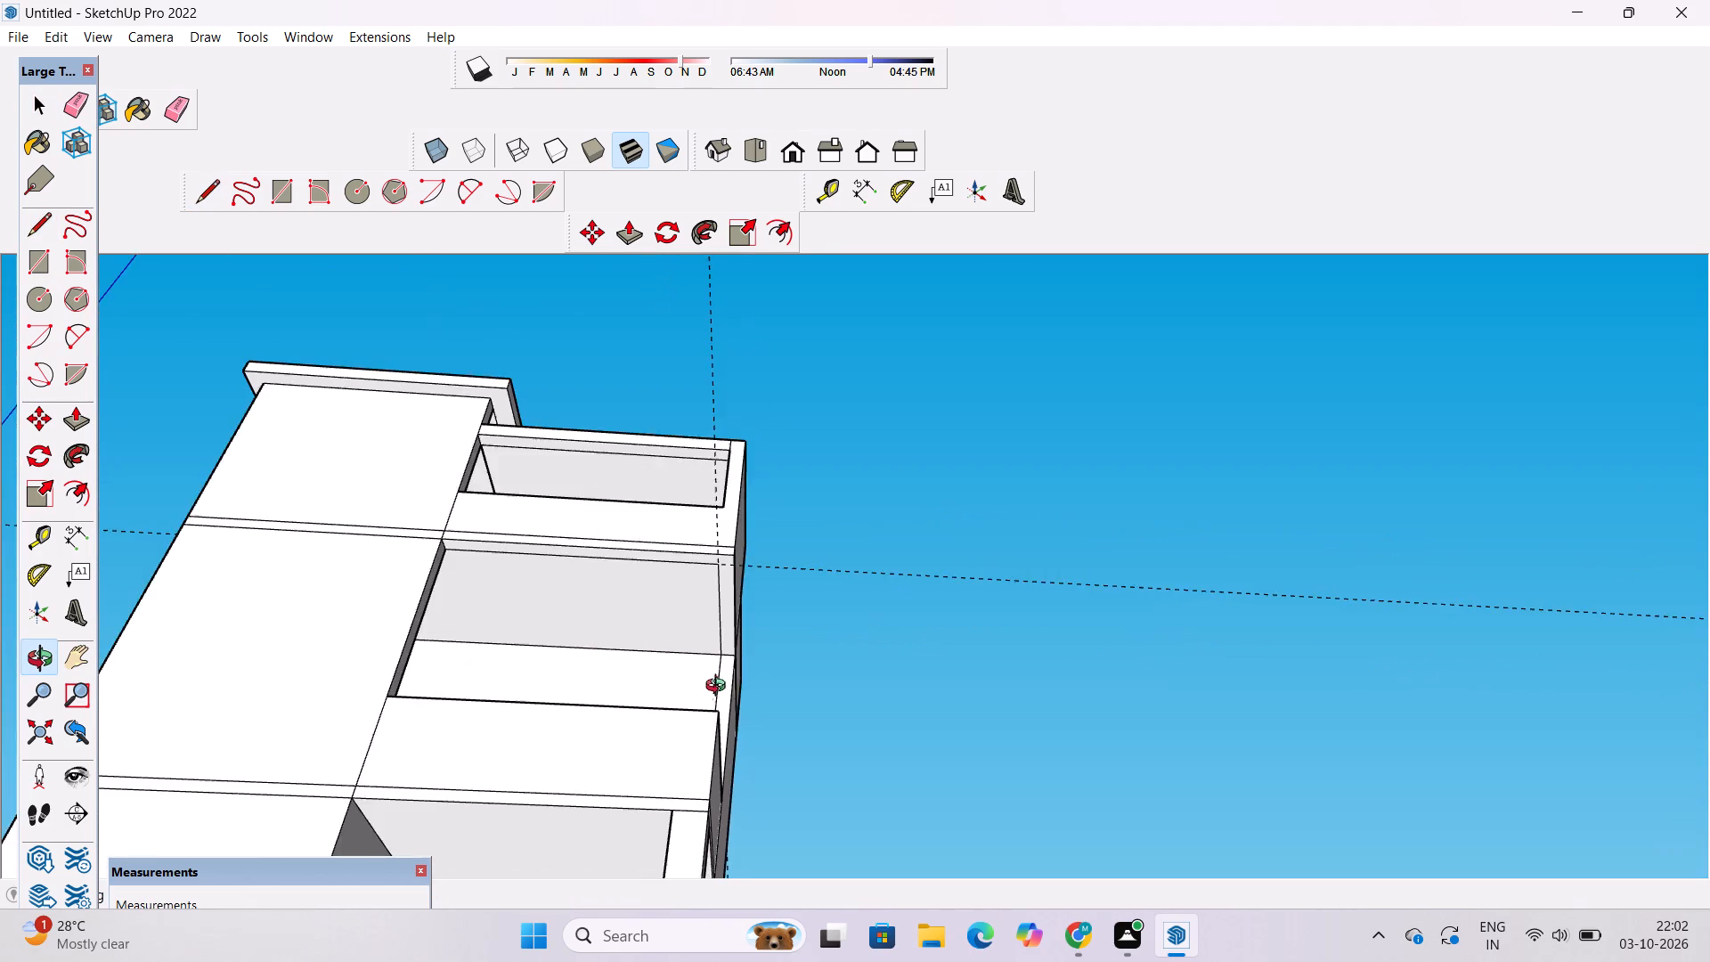
left_click_drag(731, 679, 765, 758)
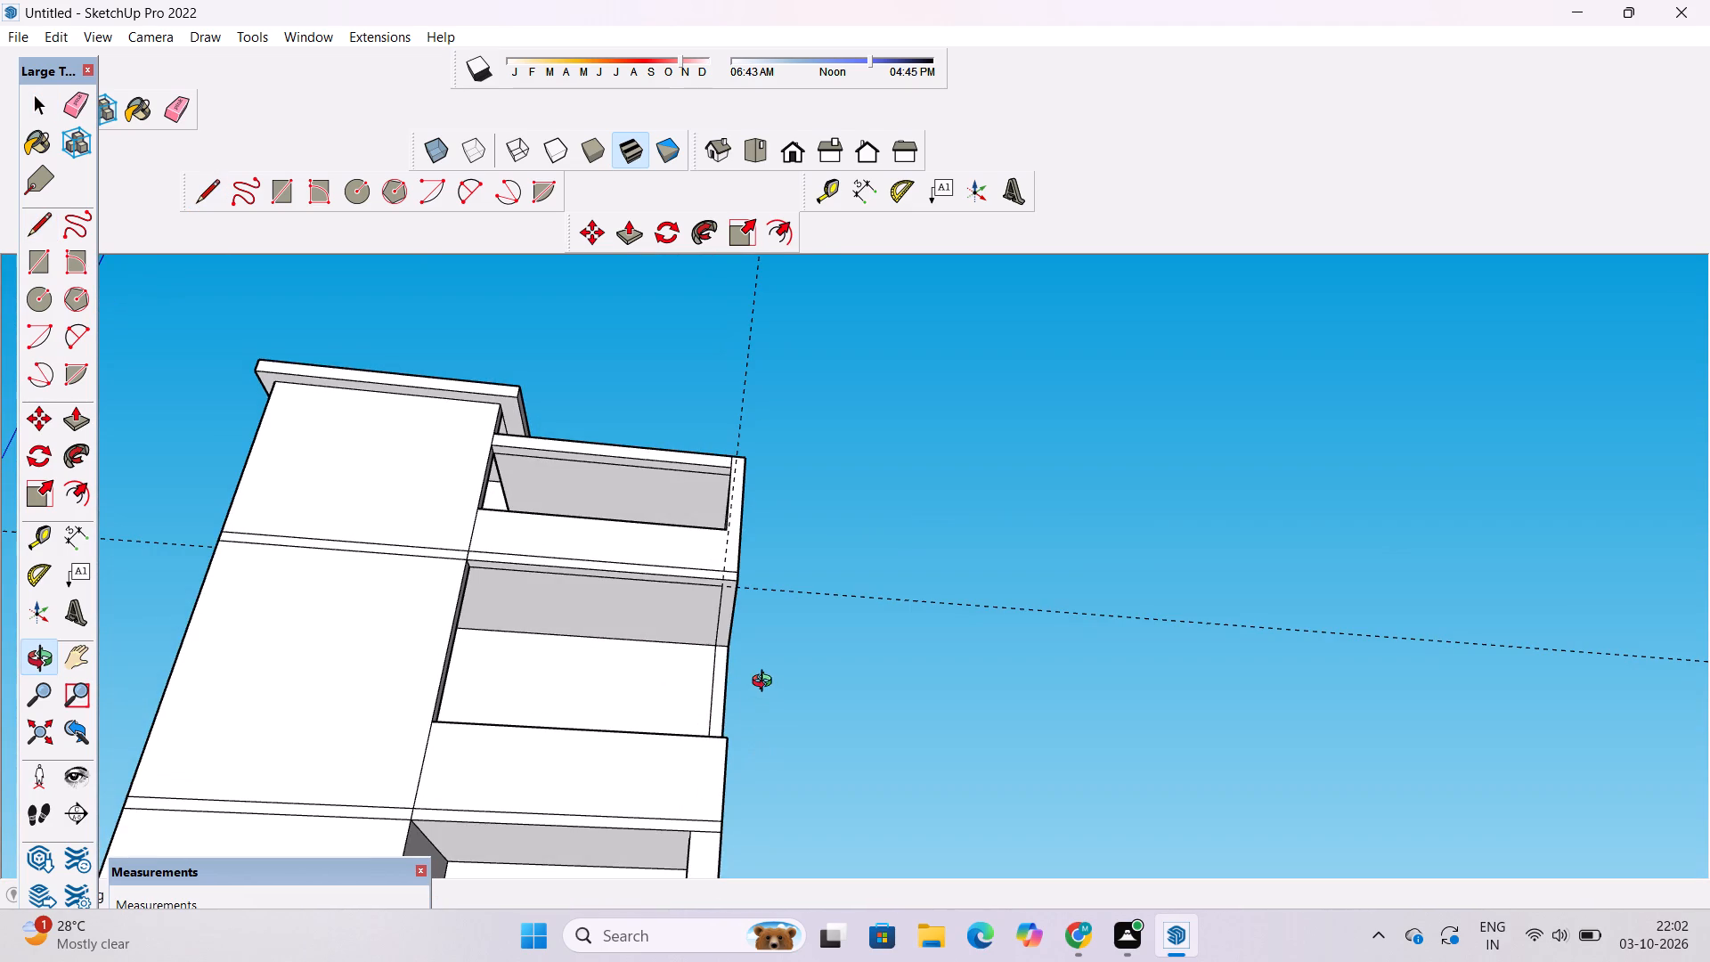
key("e")
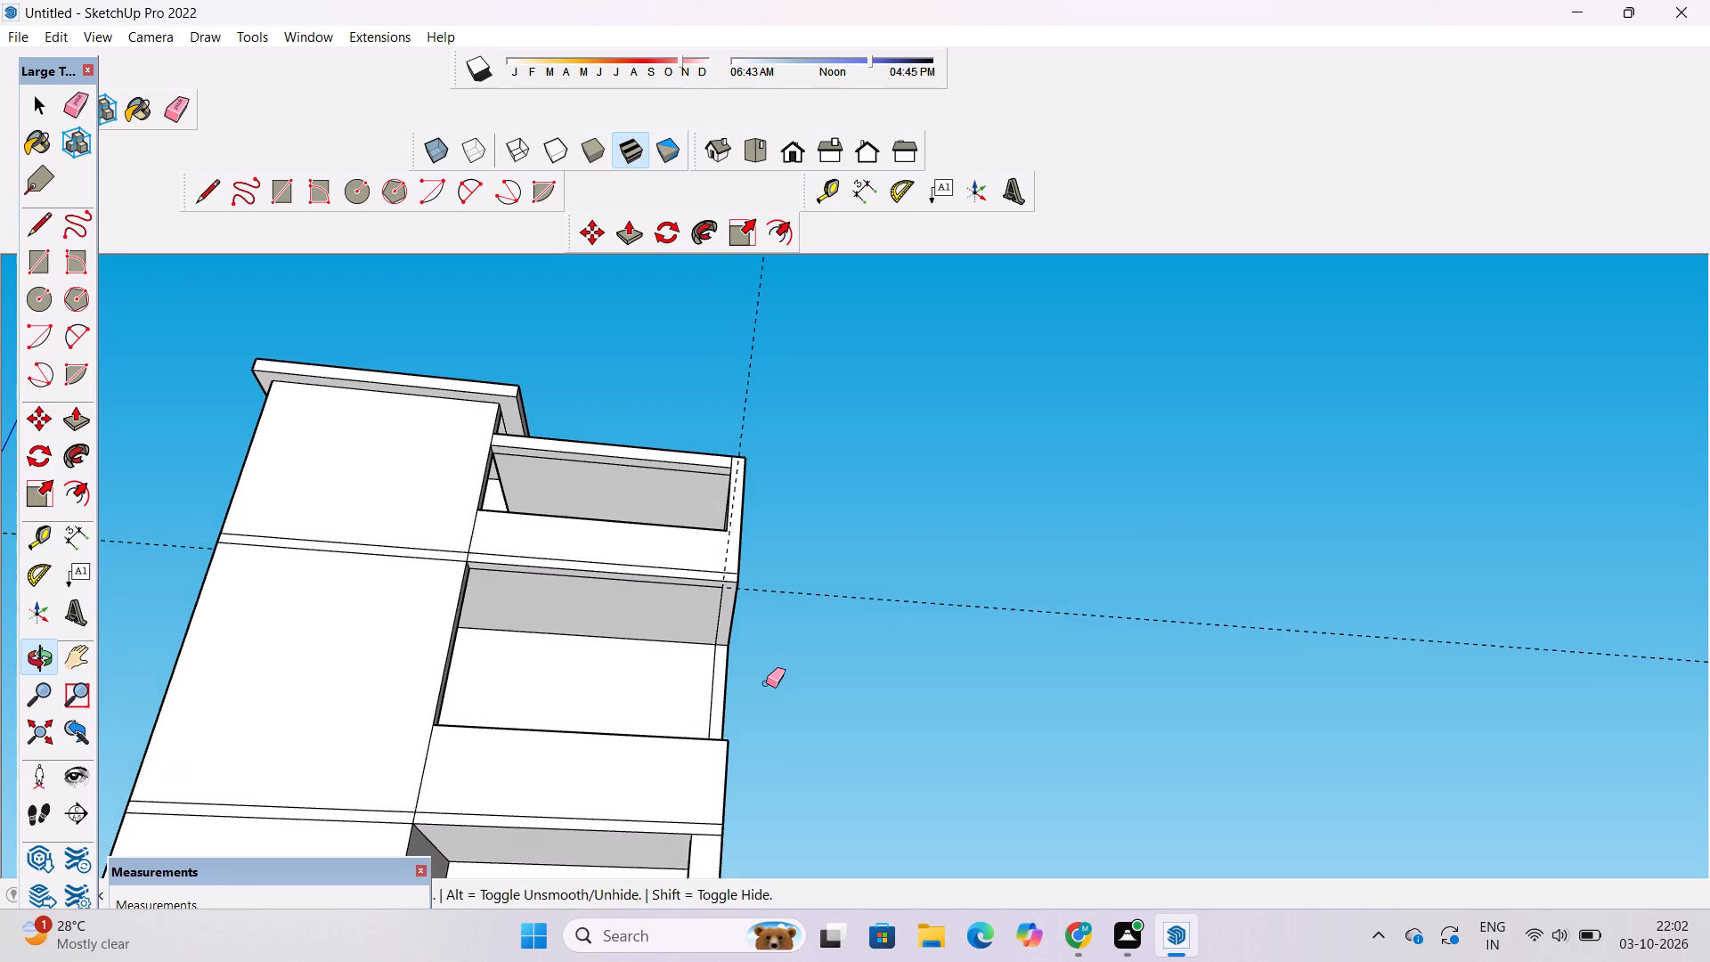
scroll(761, 663, "down", 3)
scroll(786, 433, "up", 3)
left_click_drag(740, 397, 762, 428)
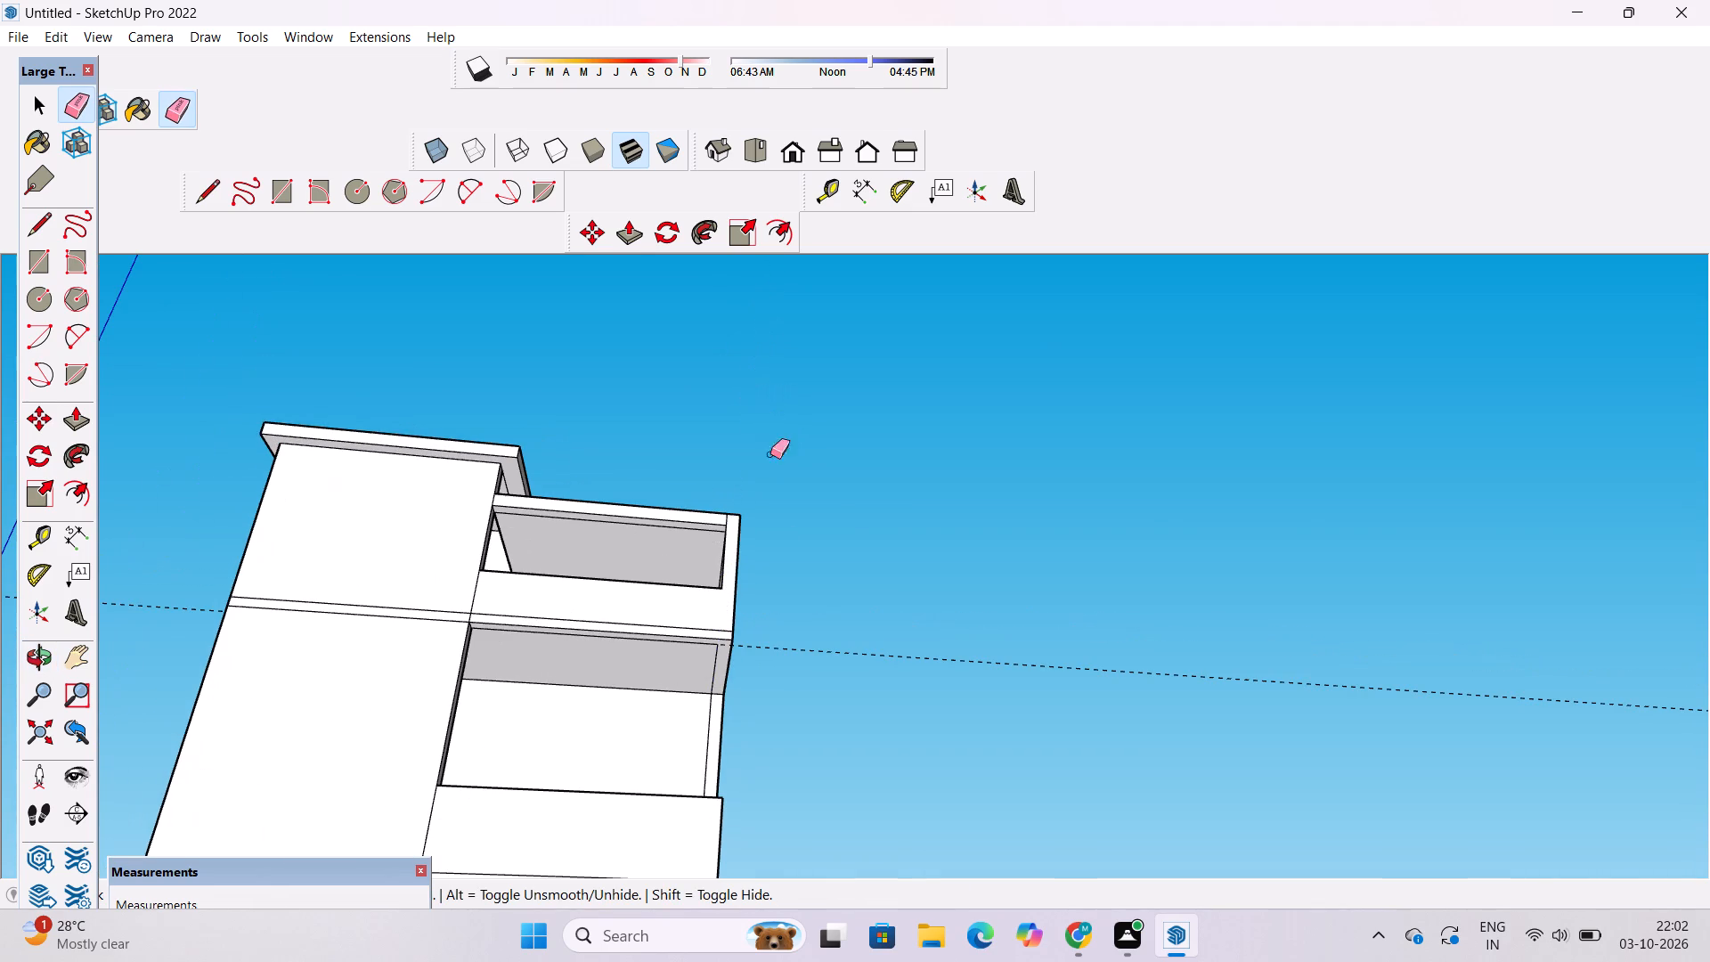
left_click_drag(850, 583, 858, 661)
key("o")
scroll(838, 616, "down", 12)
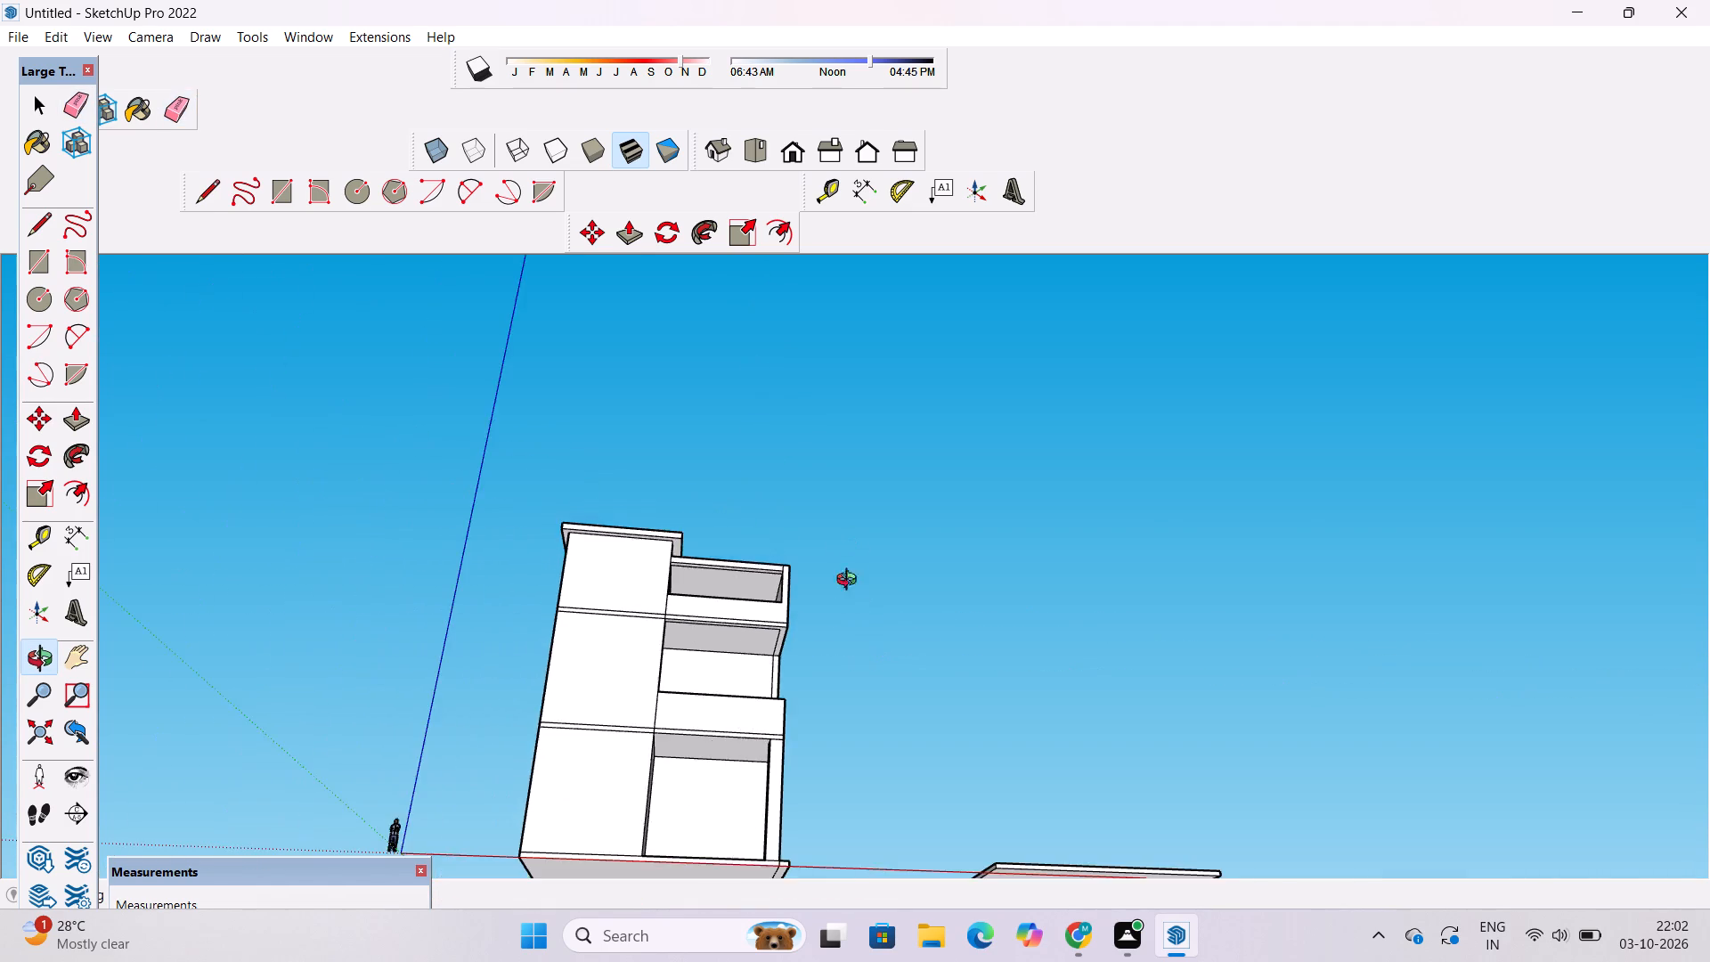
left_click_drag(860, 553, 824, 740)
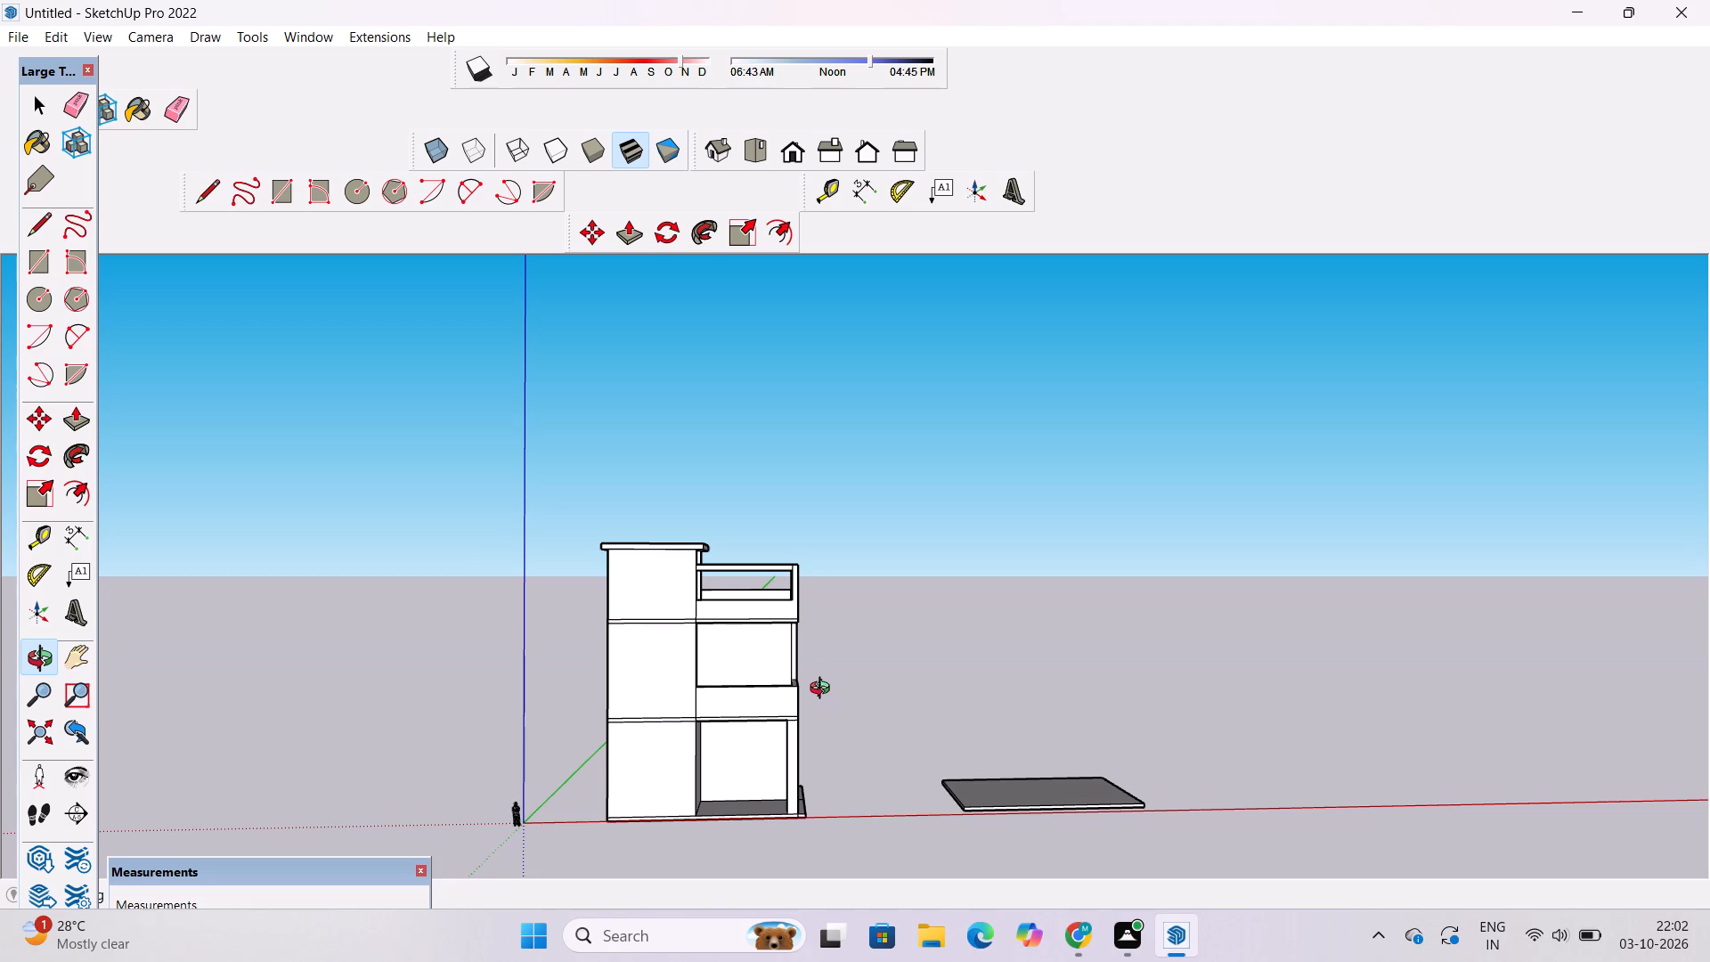
Examine the building's front facade, side walls and overhang undersides from above and below.
scroll(824, 689, "down", 3)
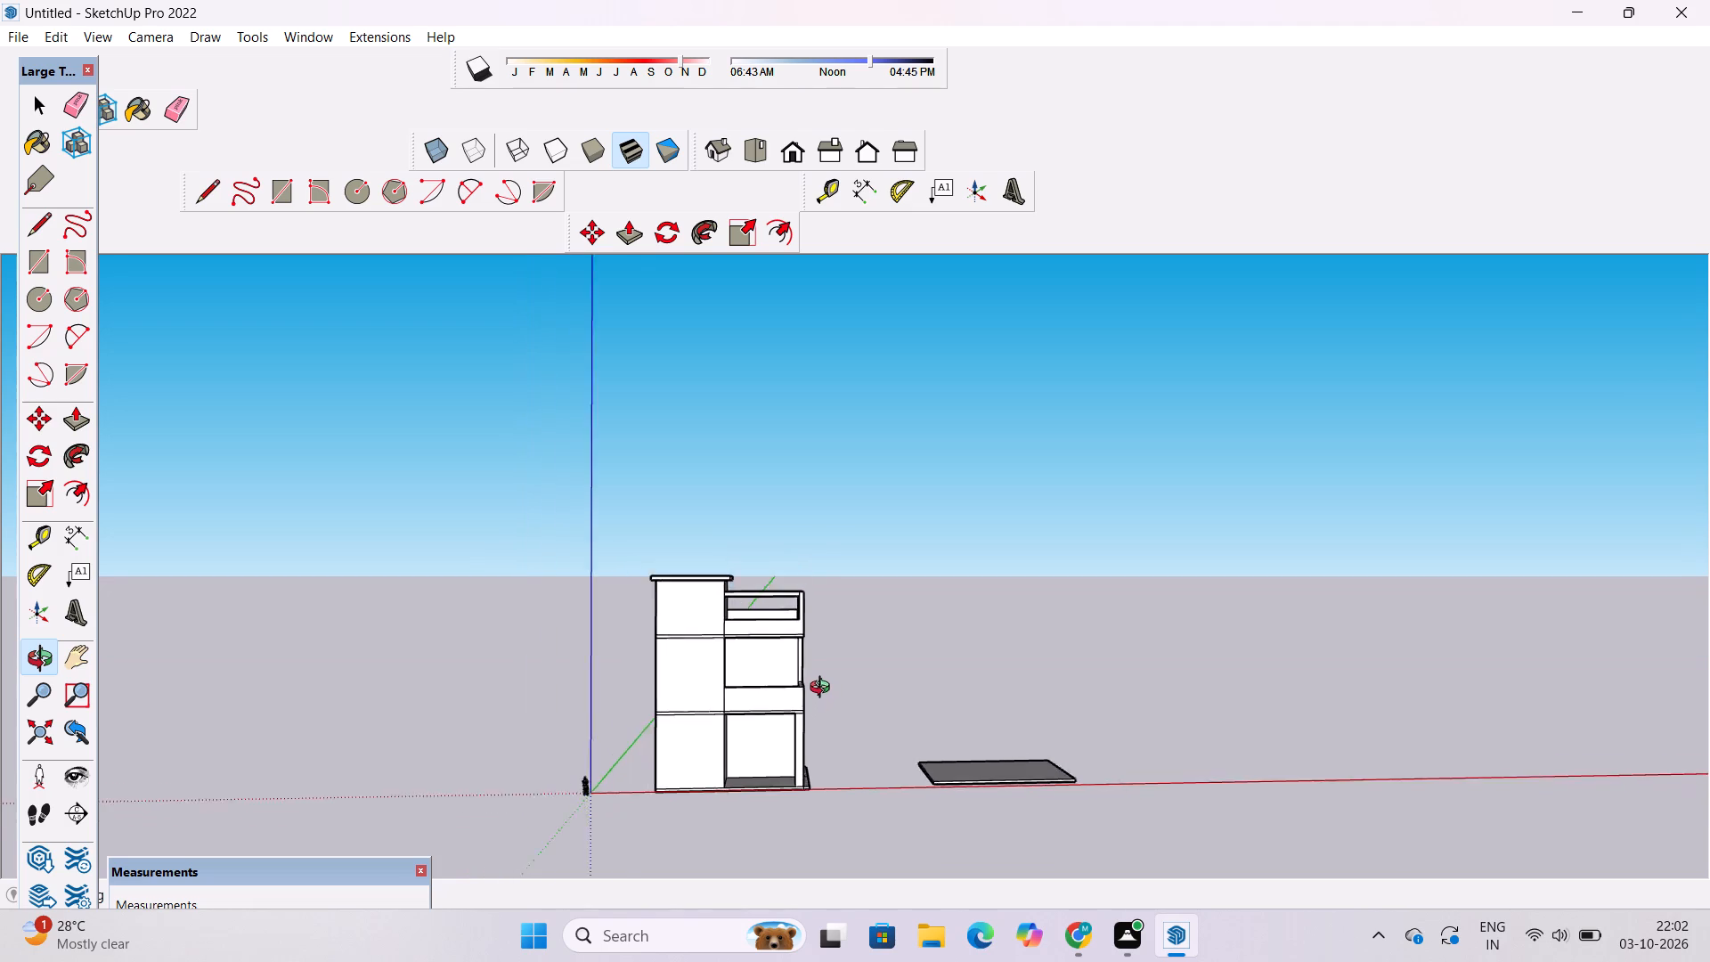
scroll(824, 689, "down", 3)
scroll(838, 743, "up", 7)
scroll(827, 712, "down", 9)
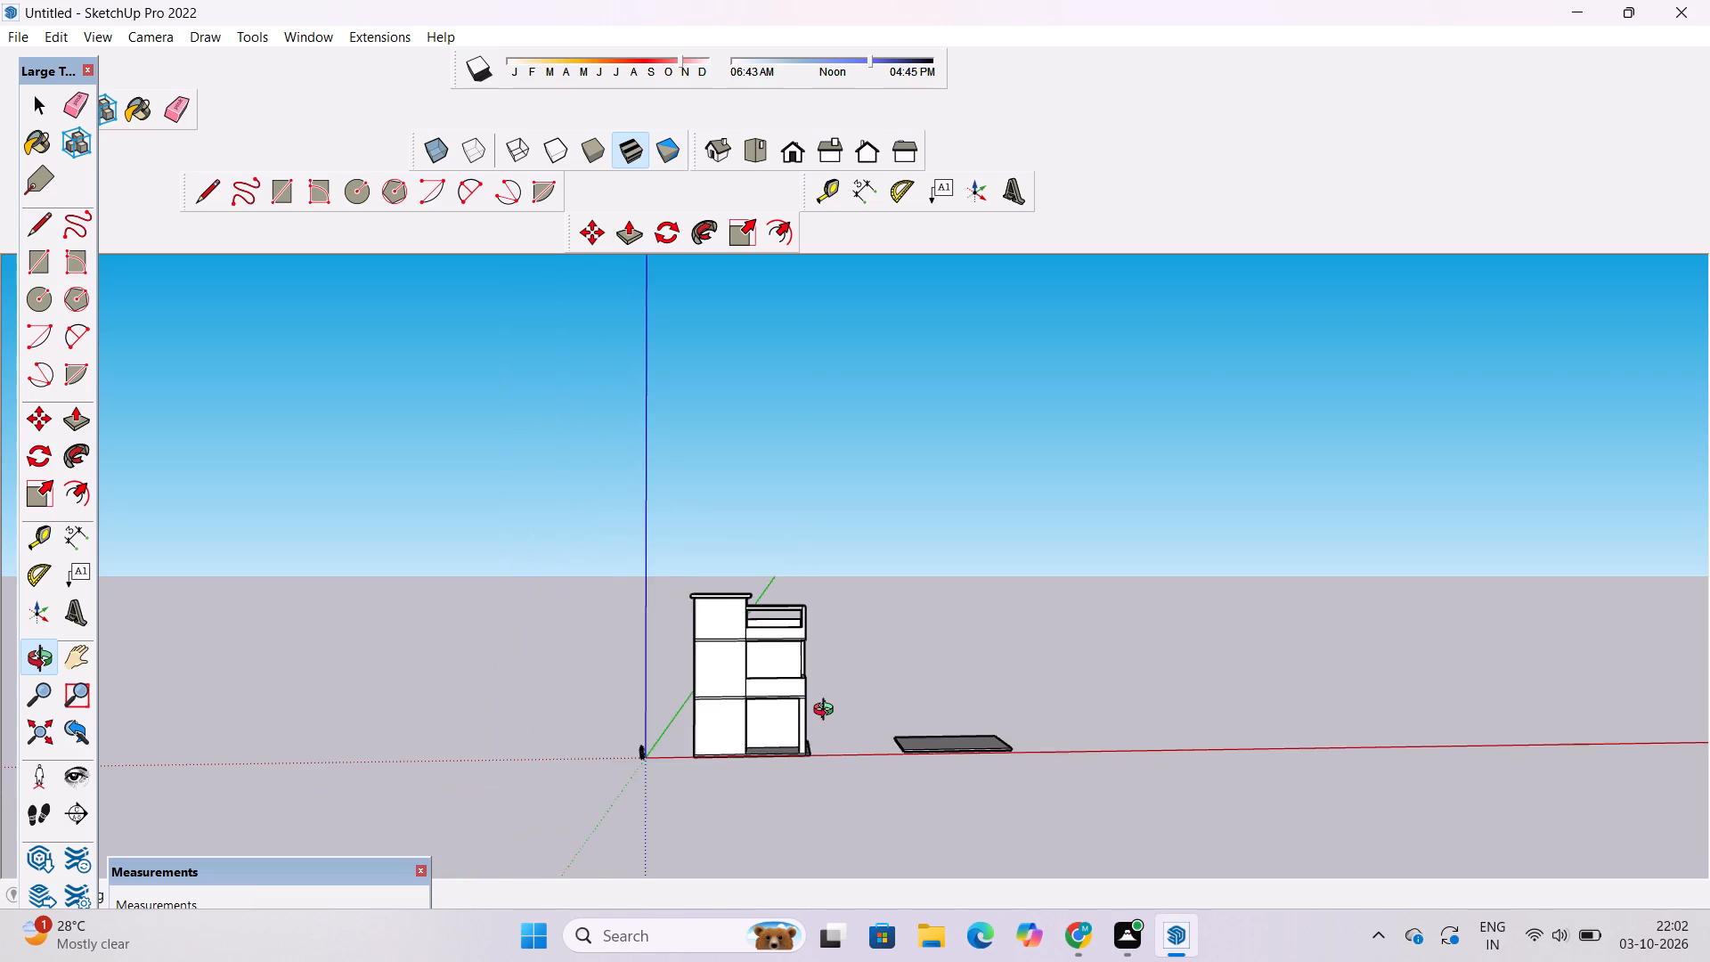
left_click_drag(825, 712, 825, 786)
scroll(782, 754, "up", 4)
left_click_drag(790, 735, 851, 797, "shift")
left_click_drag(853, 794, 847, 717)
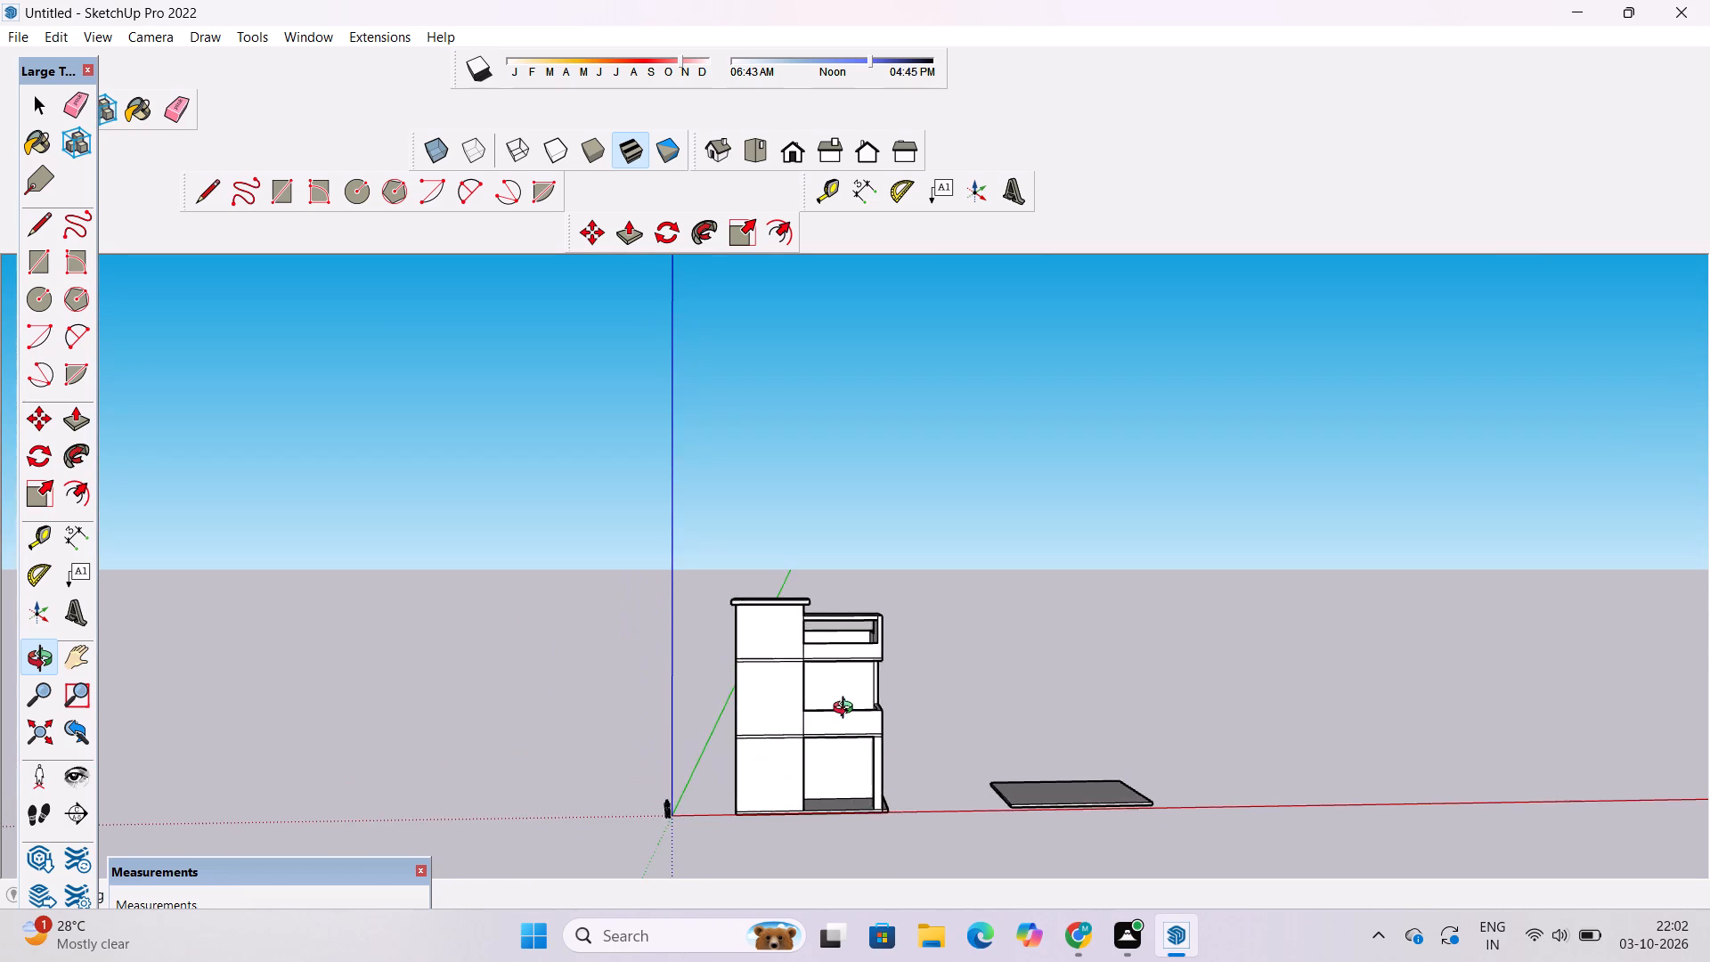
scroll(847, 710, "up", 5)
left_click_drag(847, 710, 844, 689, "shift")
left_click_drag(851, 723, 857, 598)
scroll(859, 588, "up", 3)
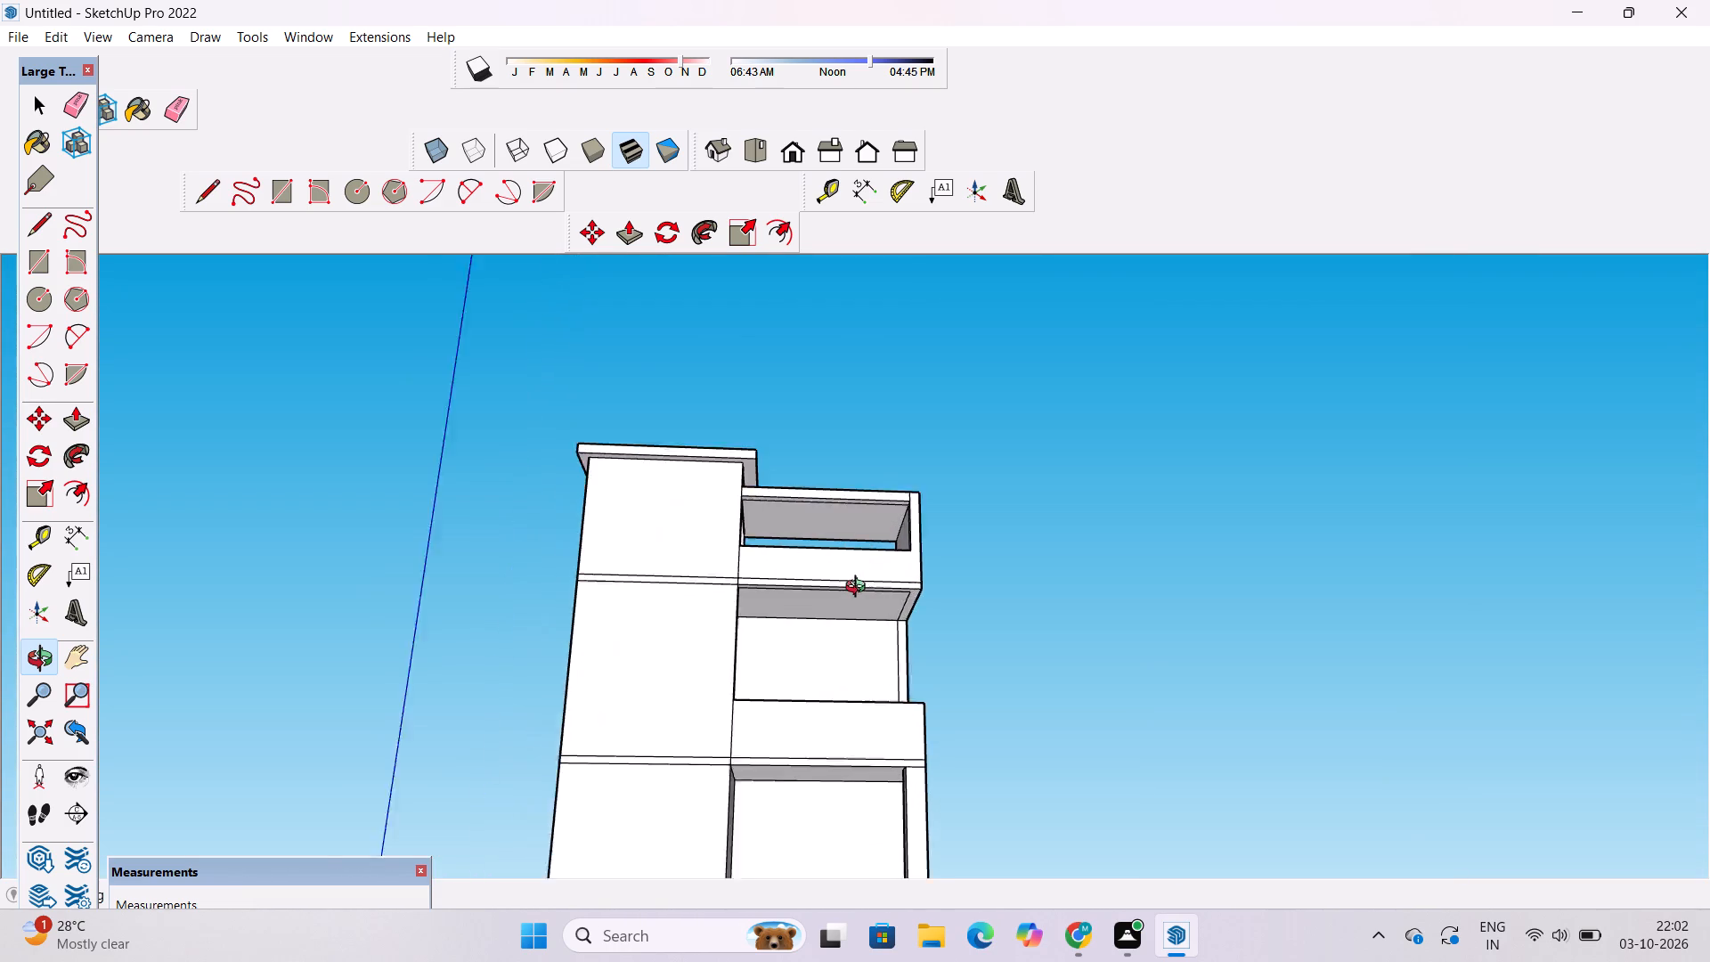
scroll(859, 589, "up", 1)
scroll(850, 609, "down", 6)
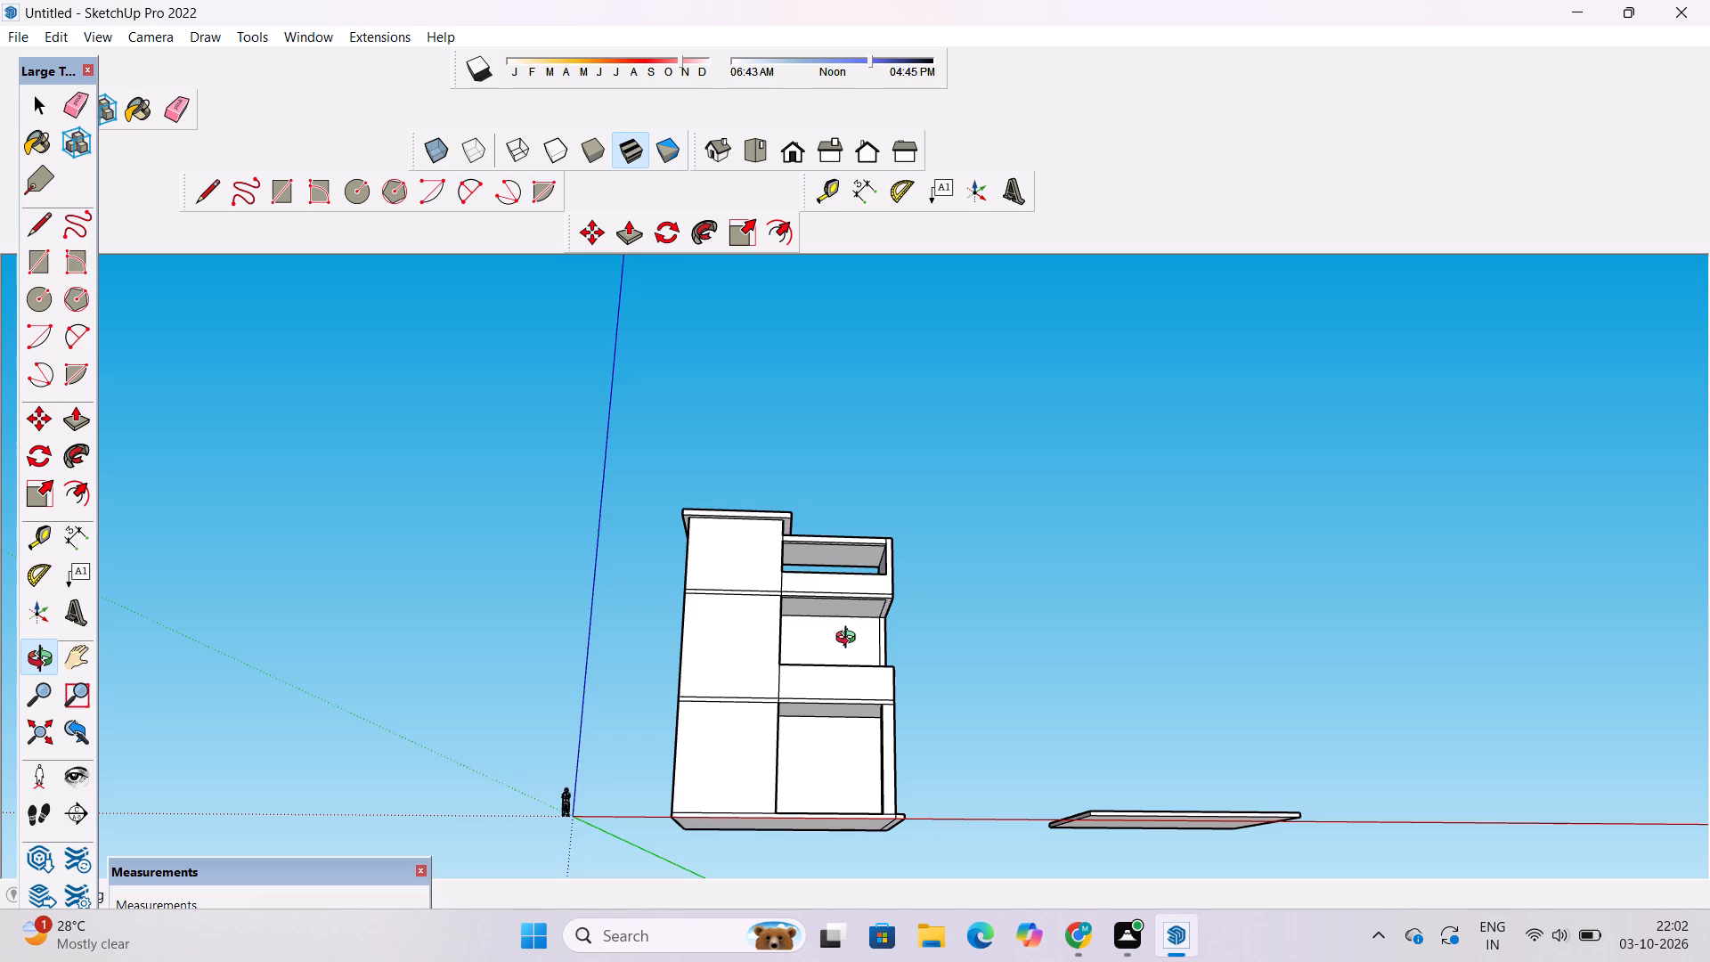
scroll(1641, 268, "down", 5)
scroll(1241, 530, "up", 4)
left_click_drag(1111, 550, 863, 670)
scroll(859, 662, "up", 3)
left_click_drag(868, 649, 931, 608, "shift")
left_click_drag(972, 586, 1038, 681)
scroll(1044, 673, "down", 5)
left_click_drag(1083, 567, 1095, 644)
scroll(1092, 636, "up", 5)
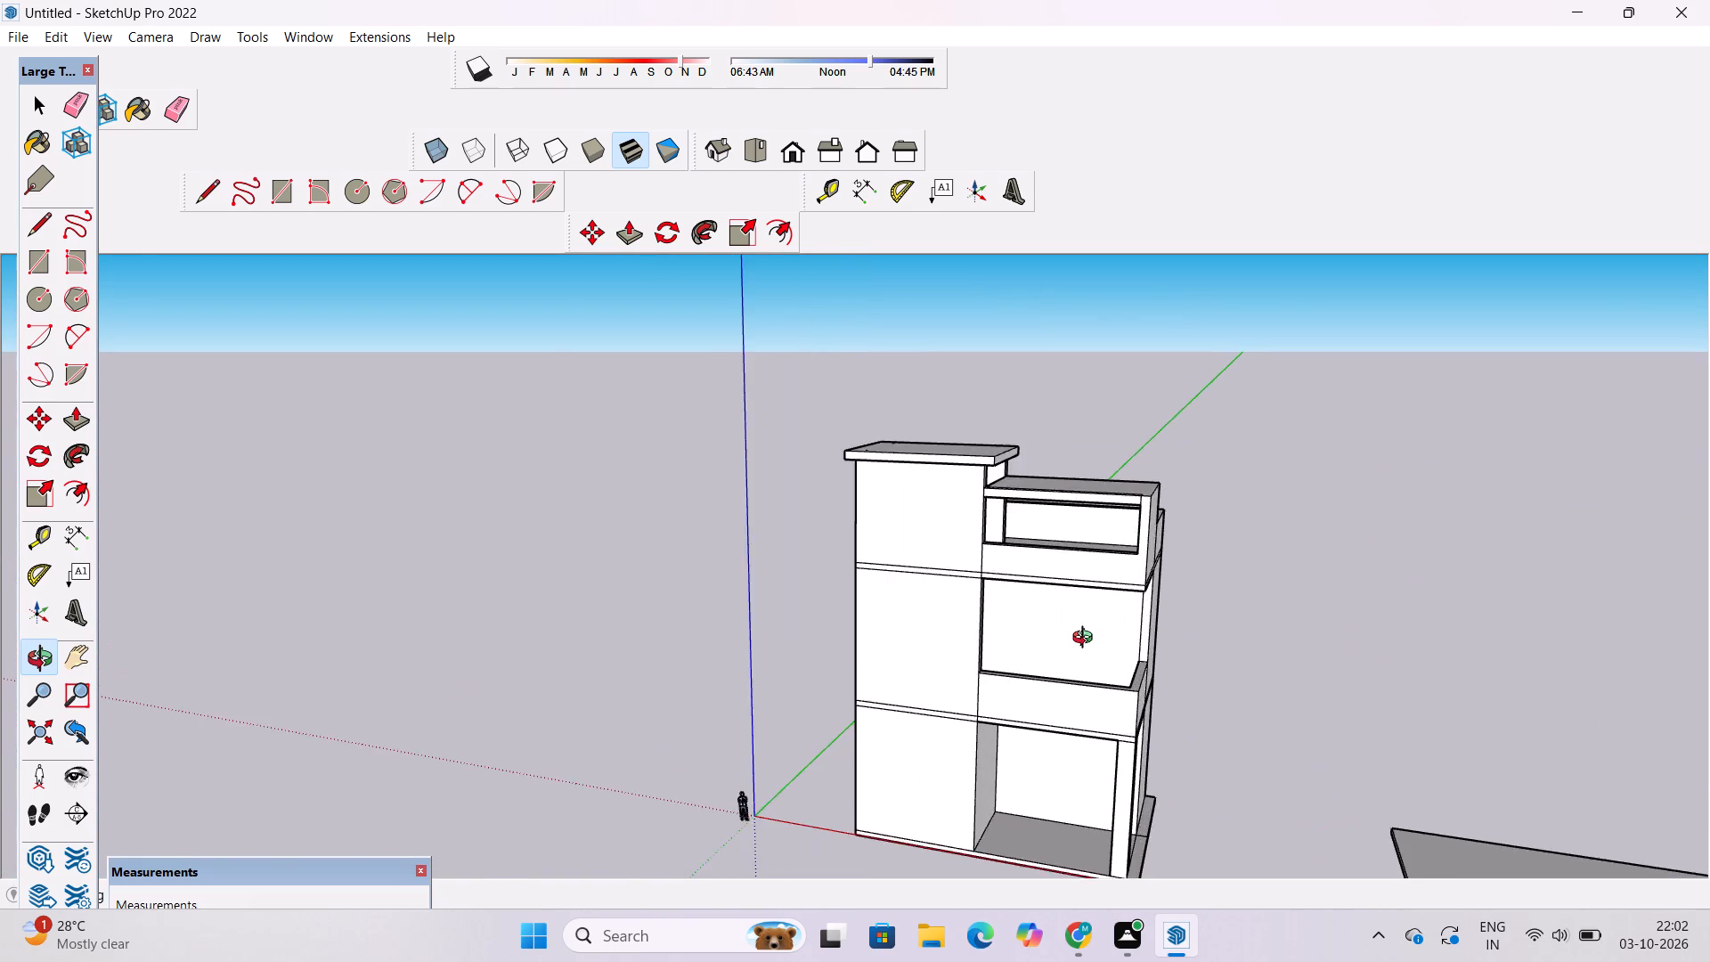
scroll(1087, 640, "up", 3)
left_click_drag(1086, 660, 1086, 540, "shift")
left_click_drag(1093, 550, 1287, 681)
scroll(1193, 603, "down", 5)
left_click_drag(1161, 689, 1103, 444)
scroll(1146, 510, "up", 5)
left_click_drag(1148, 512, 1123, 553, "shift")
left_click_drag(1161, 571, 1074, 589)
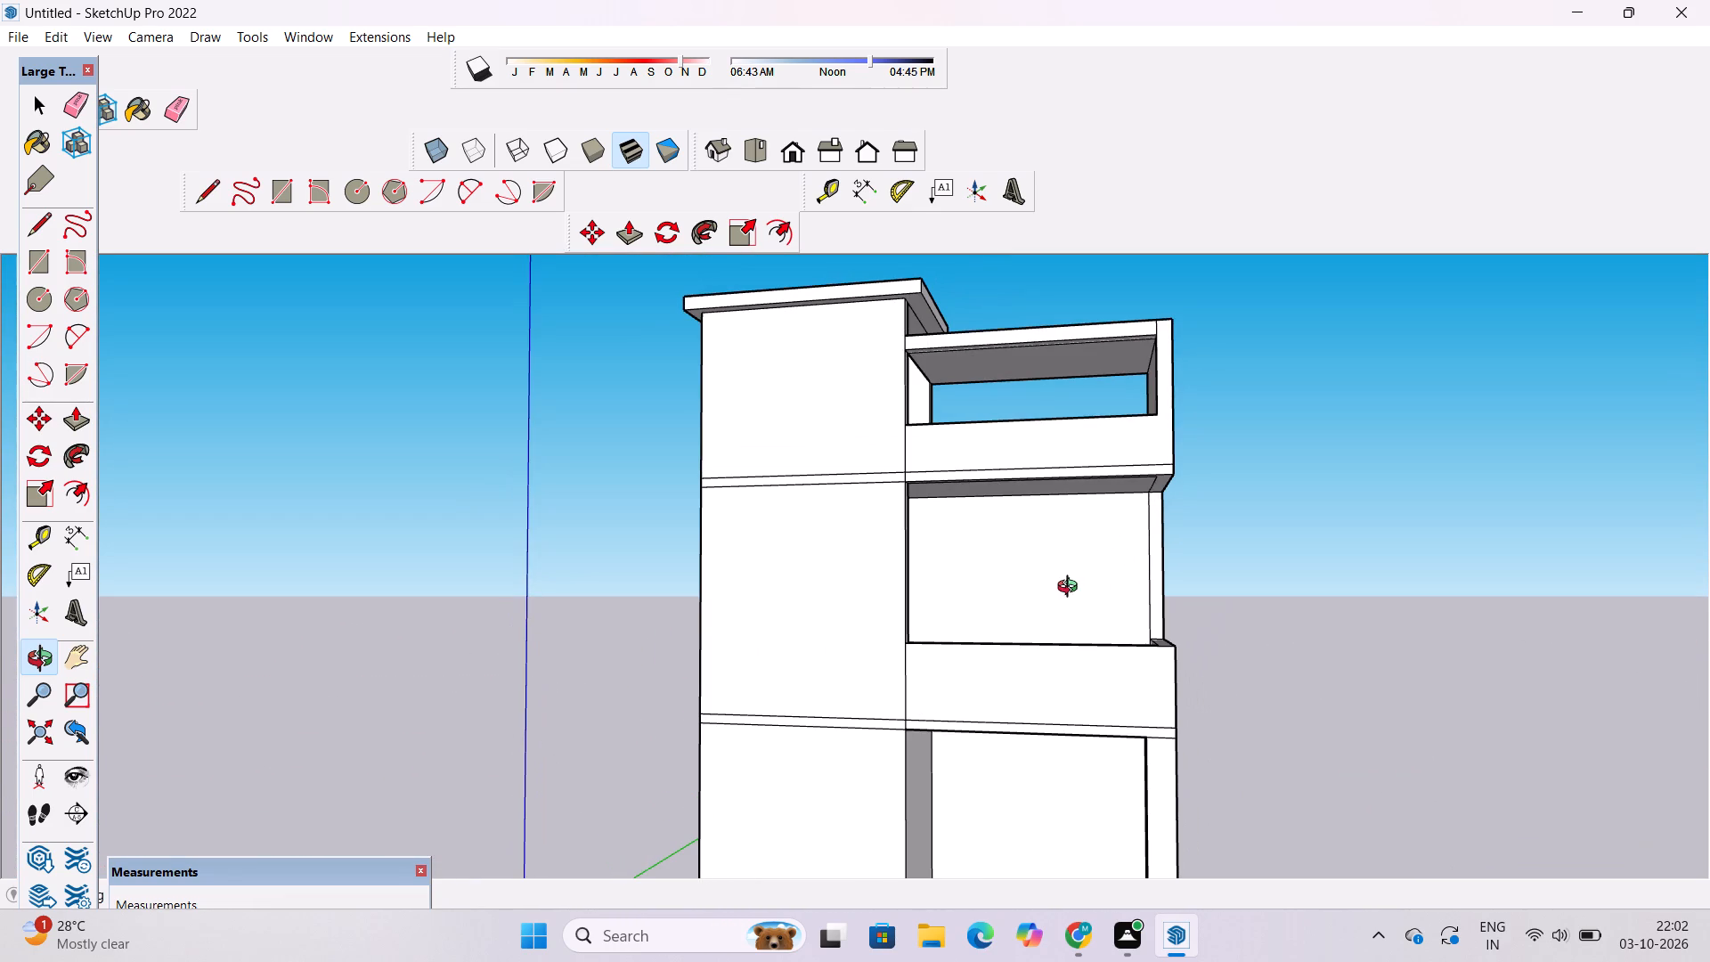
scroll(1065, 554, "down", 5)
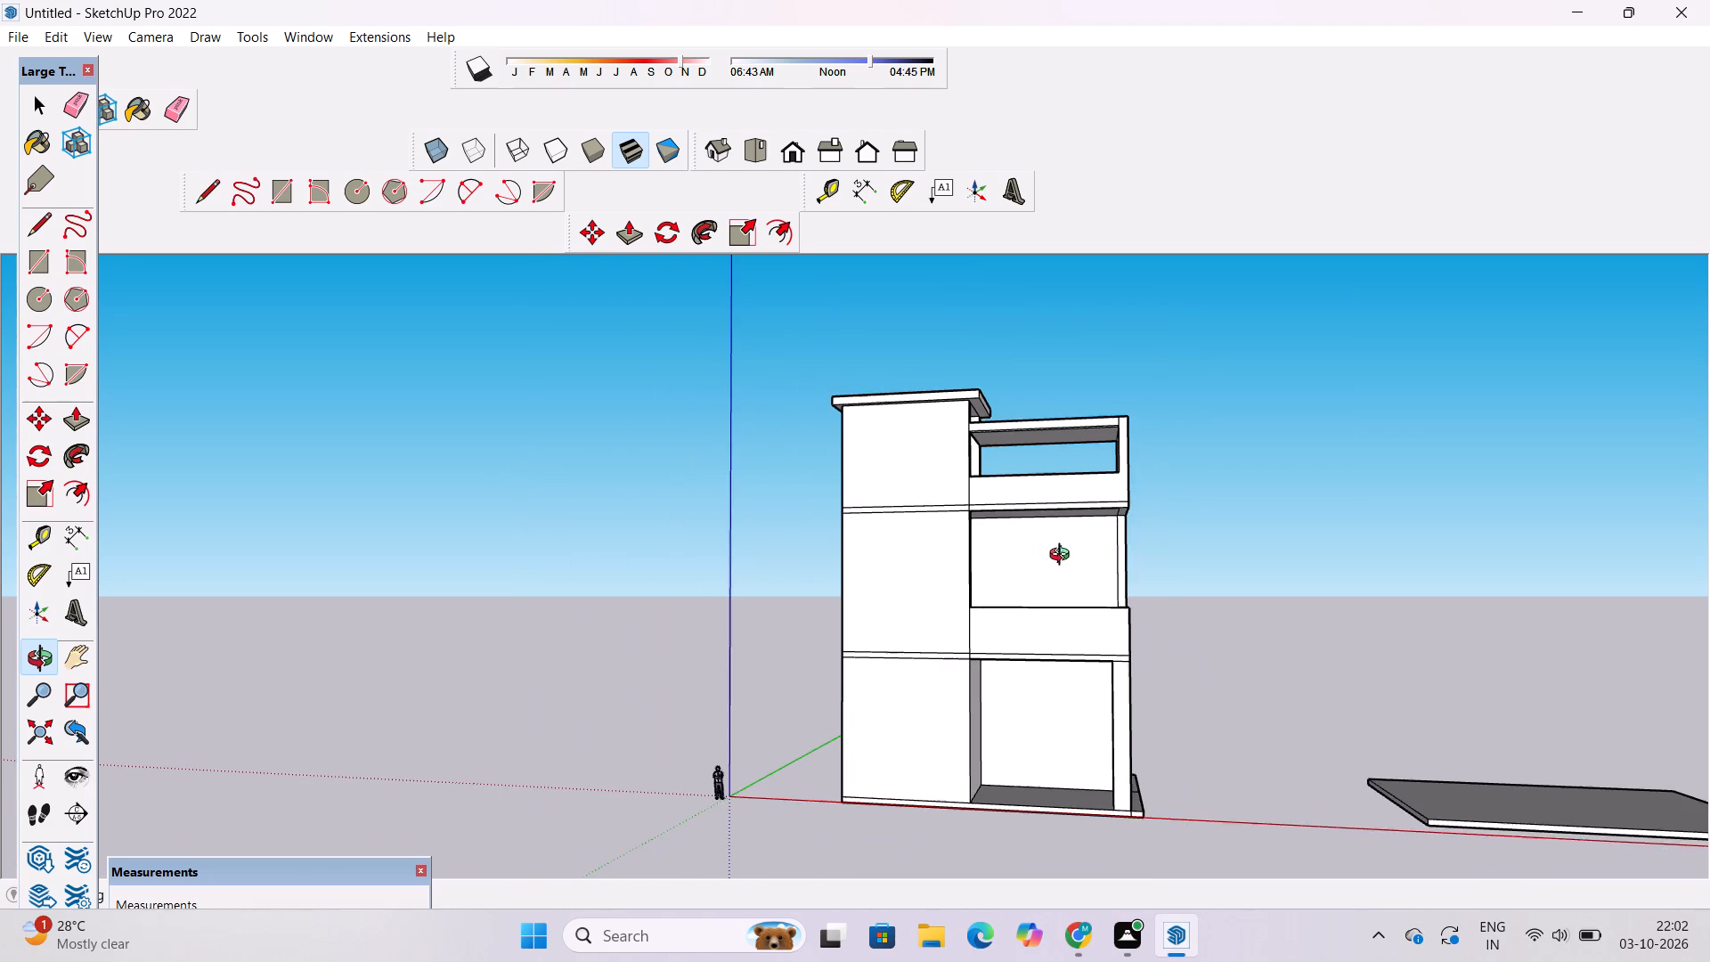
scroll(1063, 557, "up", 1)
left_click_drag(1056, 575, 1086, 554, "shift")
left_click_drag(1087, 550, 1103, 642)
scroll(1141, 570, "up", 4)
left_click_drag(1141, 569, 914, 452, "shift")
left_click_drag(866, 496, 865, 496)
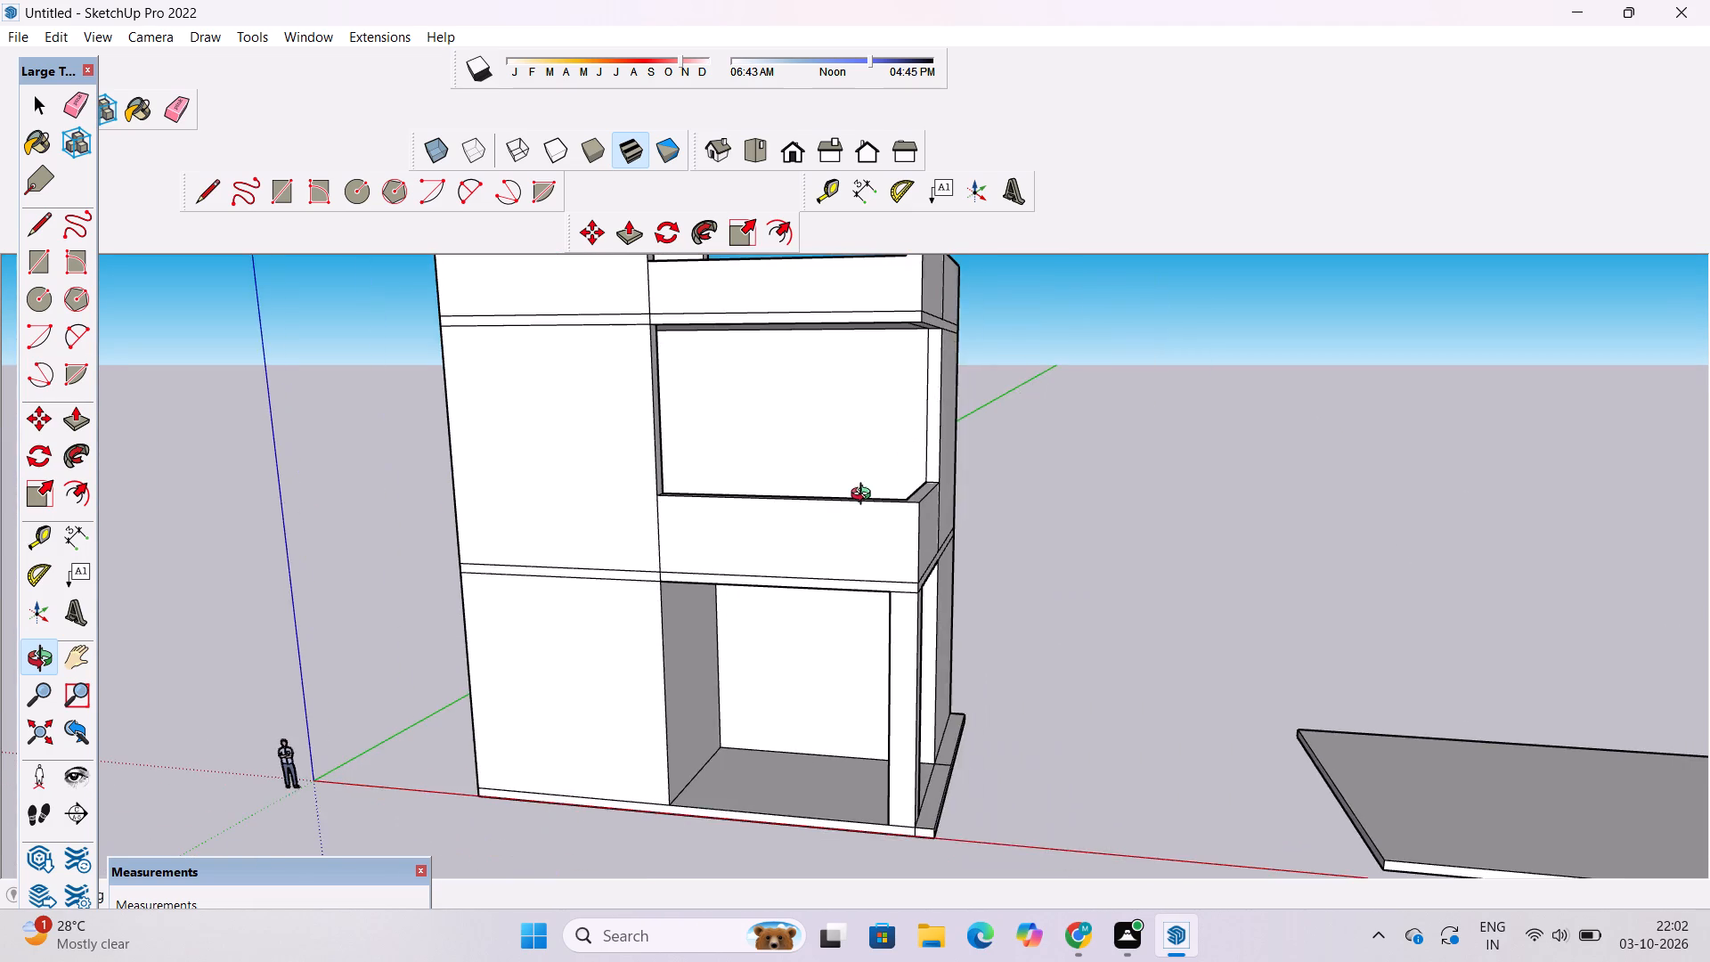
left_click_drag(865, 496, 1077, 507)
scroll(1095, 489, "down", 5)
left_click_drag(851, 459, 889, 553, "shift")
scroll(675, 442, "up", 4)
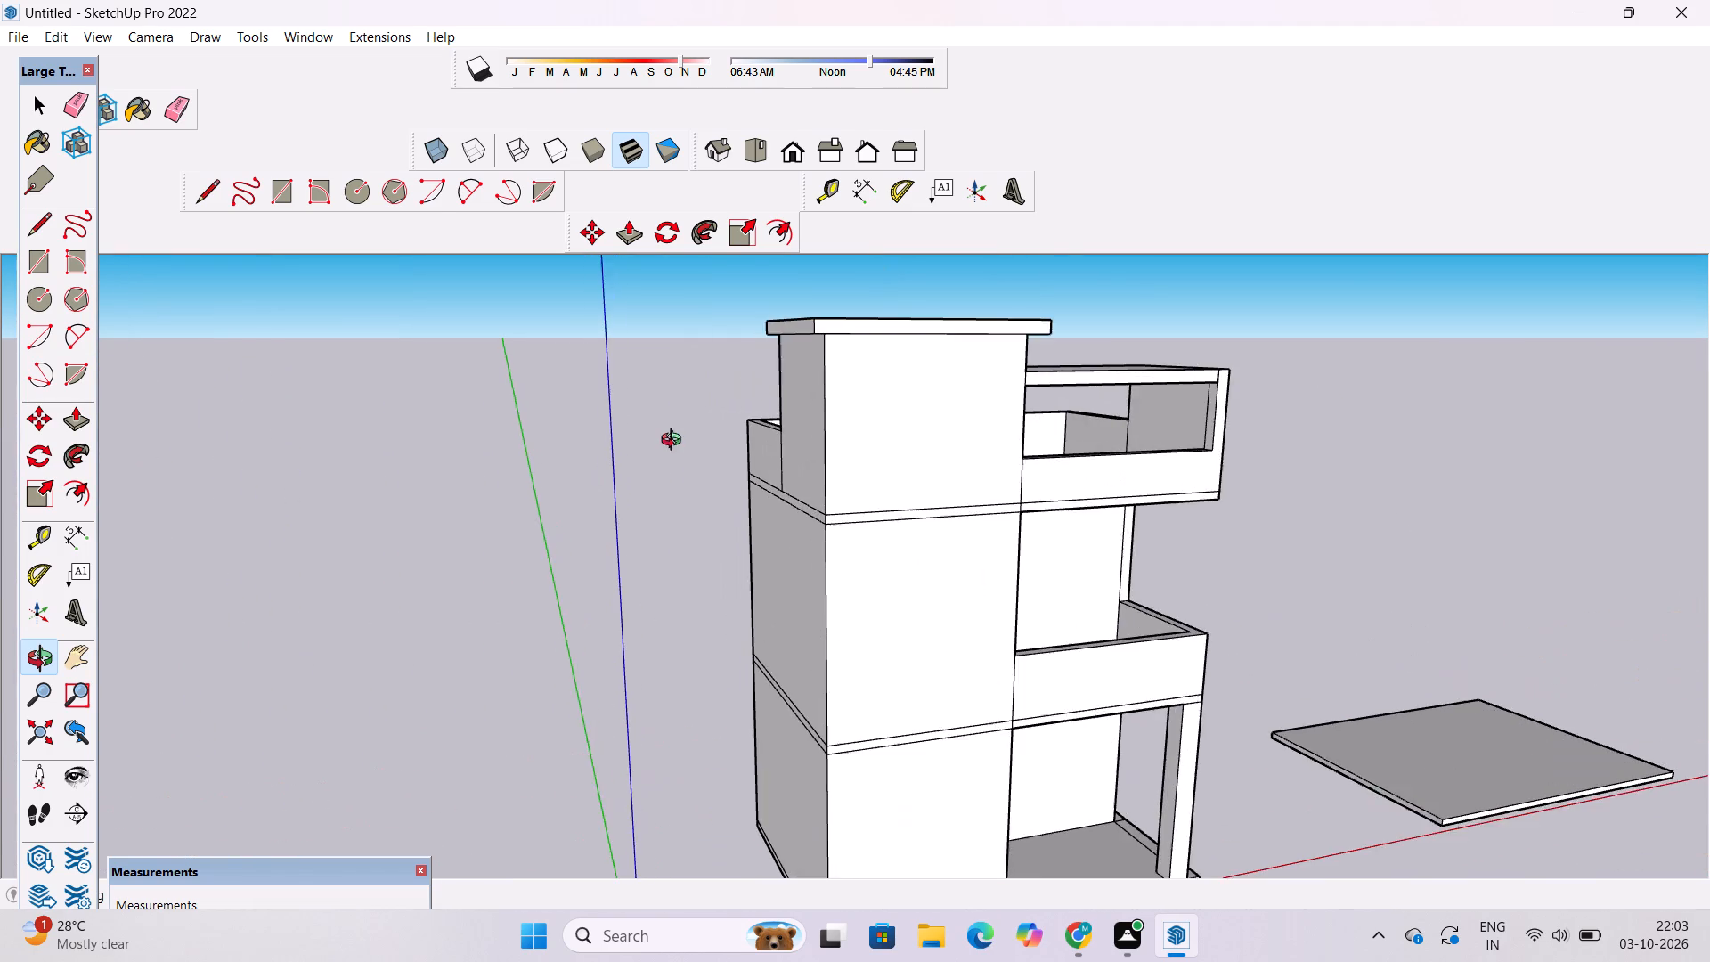
Erase the vertical edge dividing the top floor's tall side wall from the adjoining low parapet wall.
left_click_drag(824, 505, 939, 550)
scroll(772, 446, "up", 7)
key("e")
left_click(835, 473)
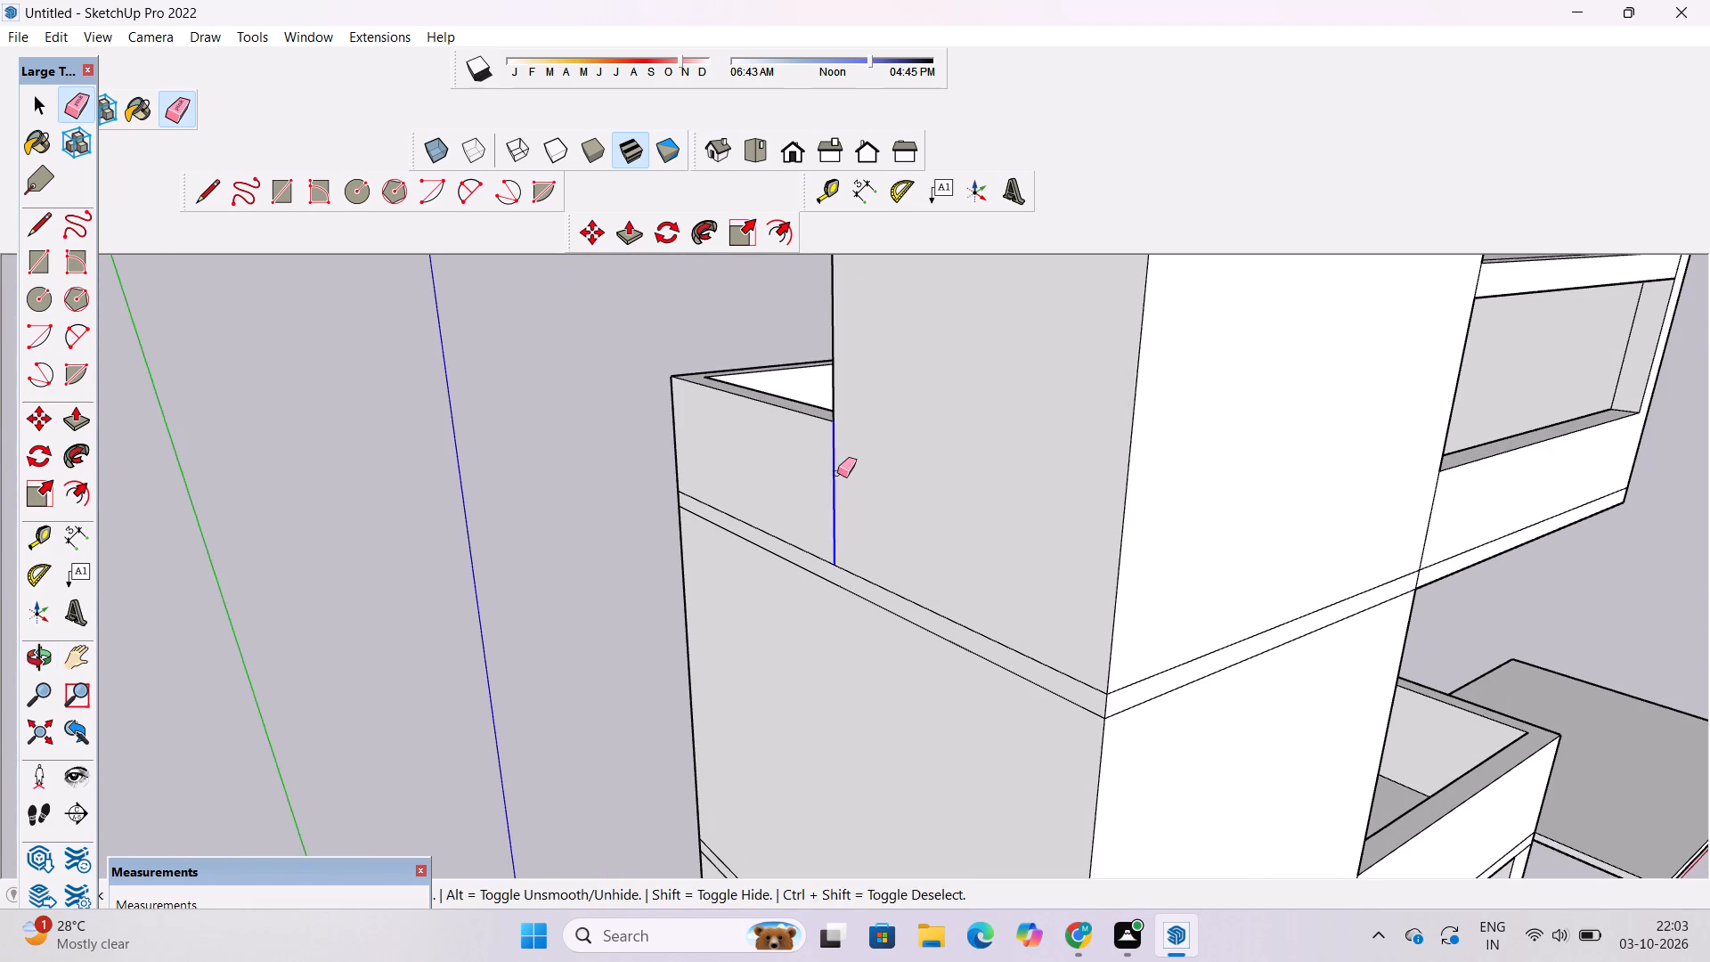
scroll(837, 473, "up", 3)
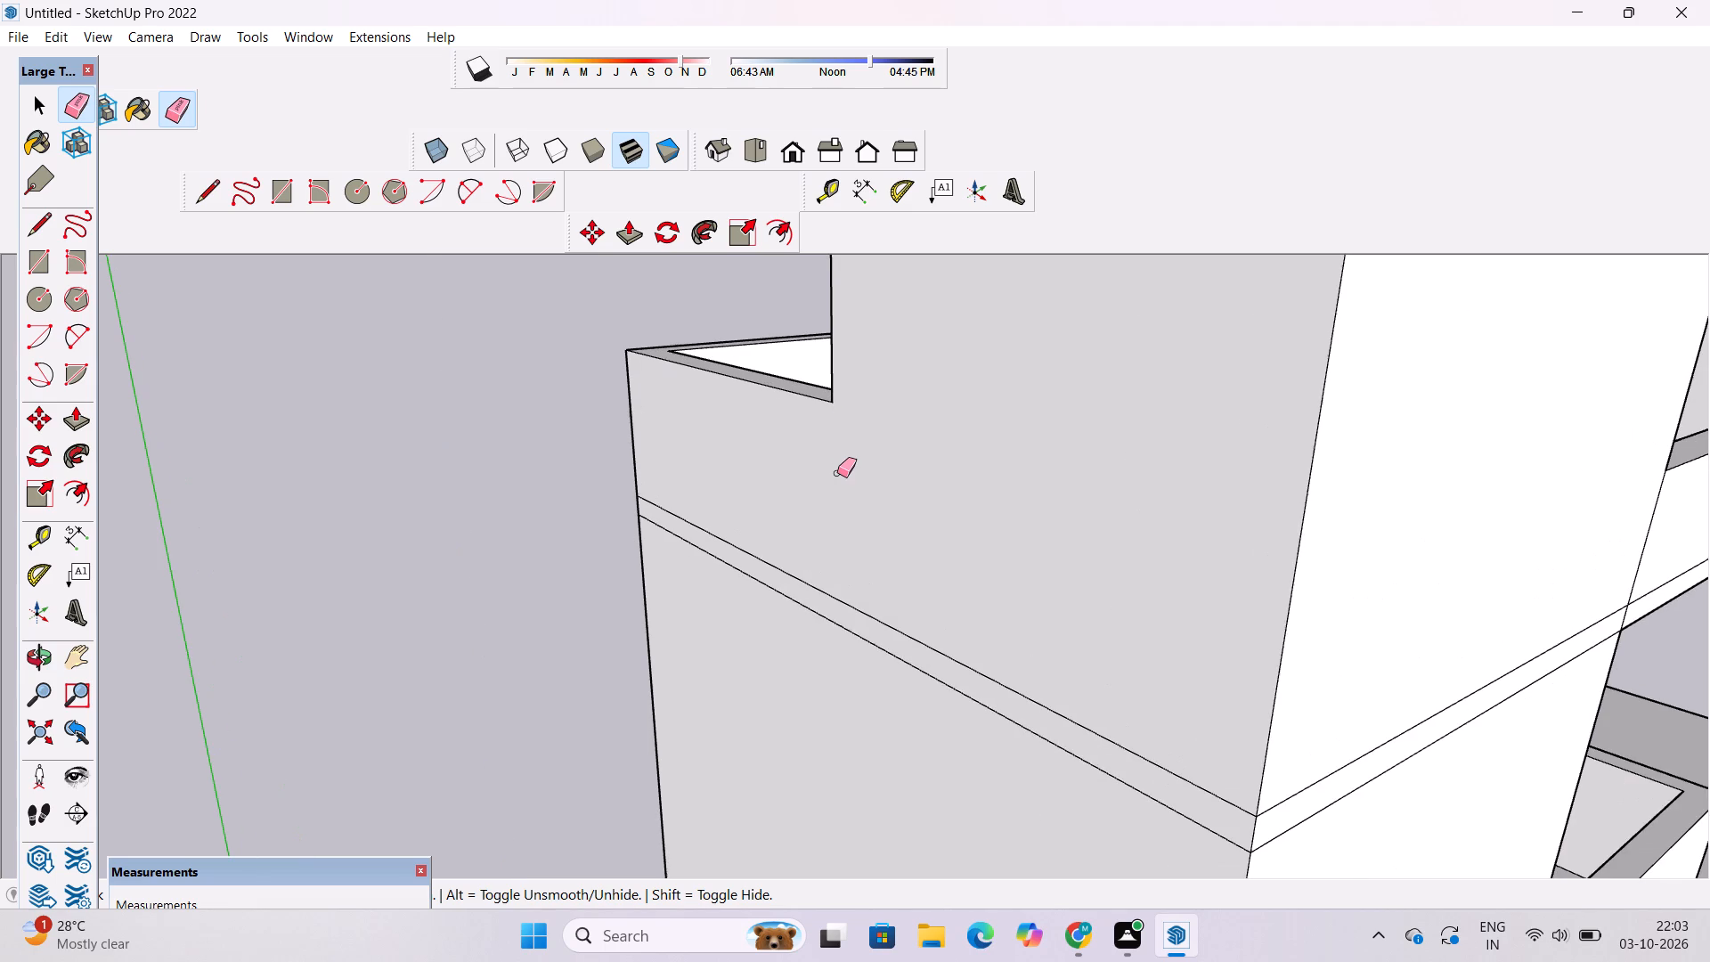
Examine the erased area on the side wall and the whole front facade.
key("o")
scroll(812, 463, "down", 5)
left_click_drag(934, 491, 879, 492)
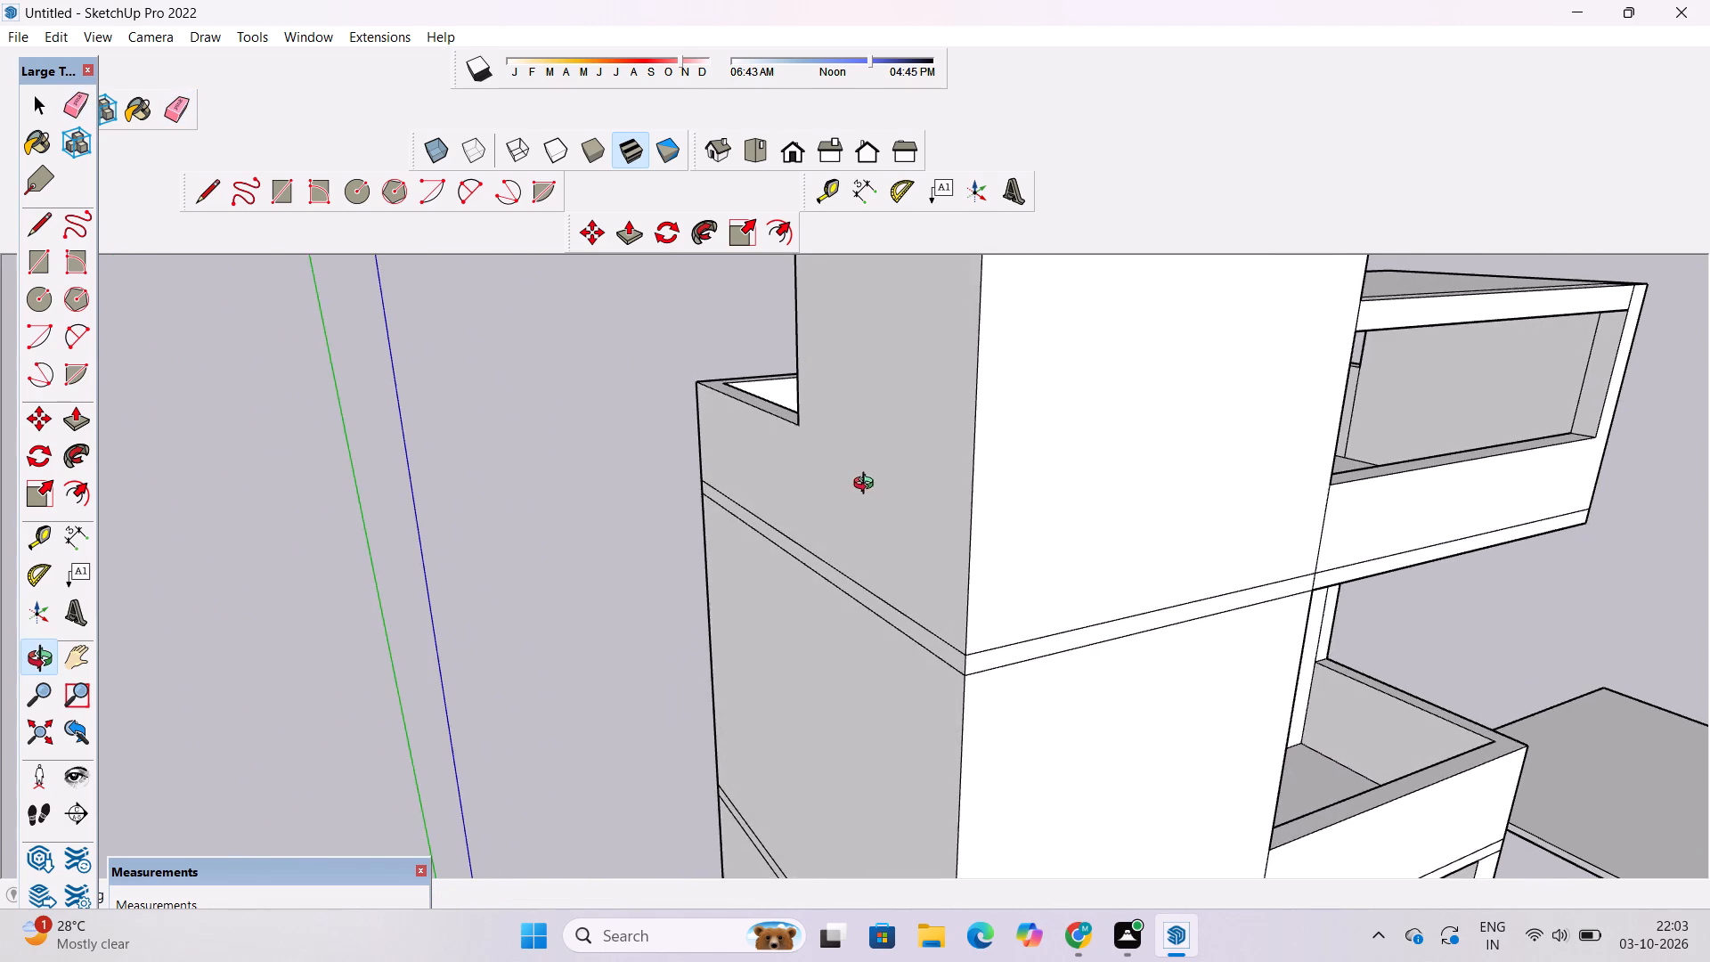
scroll(867, 485, "down", 3)
left_click_drag(930, 489, 846, 493)
scroll(841, 493, "down", 4)
left_click_drag(851, 493, 817, 497, "shift")
left_click_drag(786, 497, 710, 497)
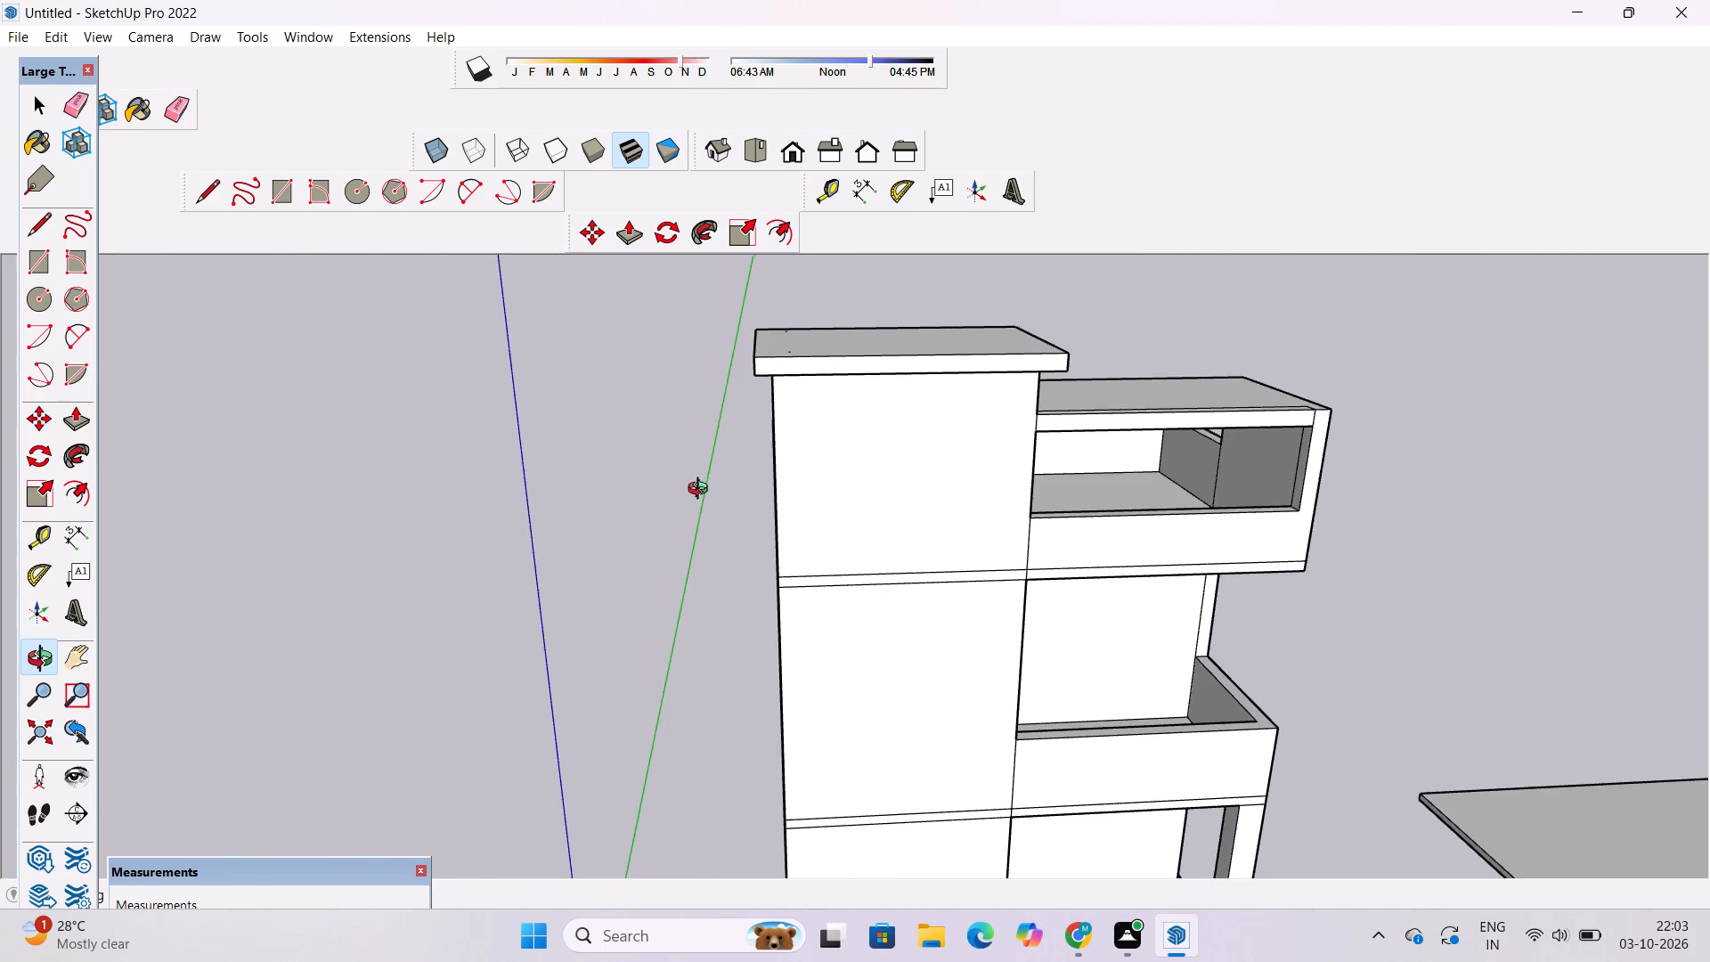
scroll(702, 491, "down", 5)
left_click_drag(701, 486, 781, 503, "shift")
left_click_drag(814, 503, 756, 502)
scroll(742, 492, "down", 3)
left_click_drag(739, 488, 787, 506, "shift")
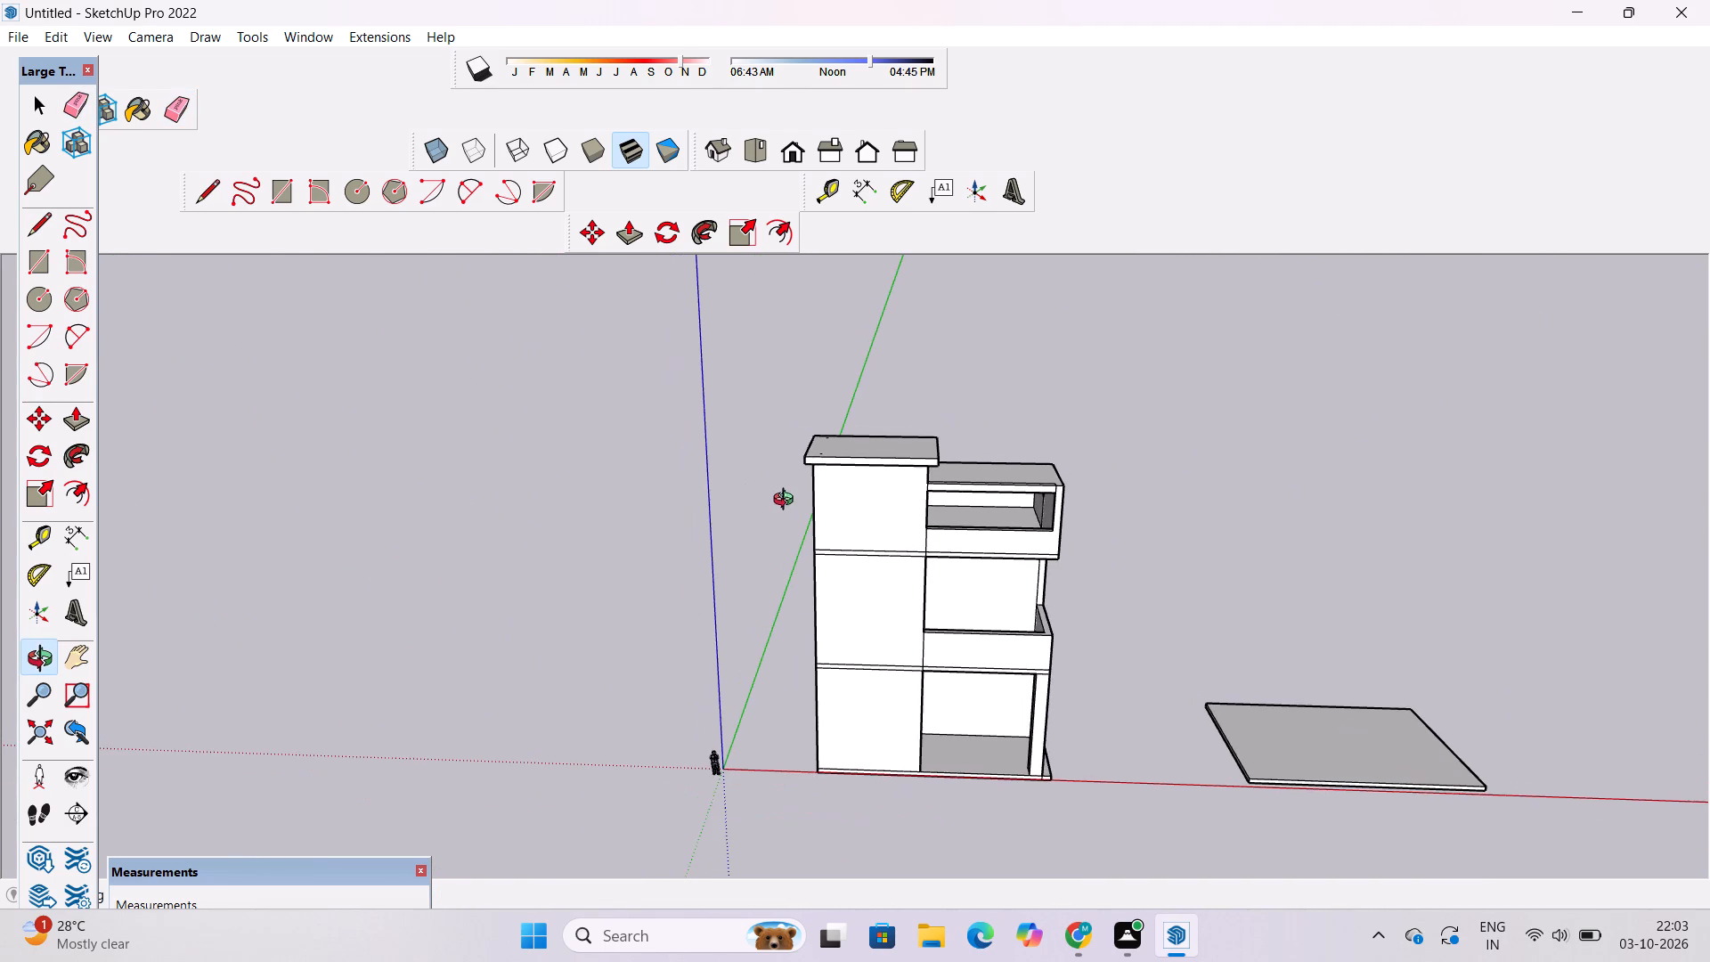
scroll(779, 485, "down", 2)
scroll(743, 484, "up", 1)
left_click_drag(743, 484, 763, 490, "shift")
left_click_drag(810, 490, 786, 499)
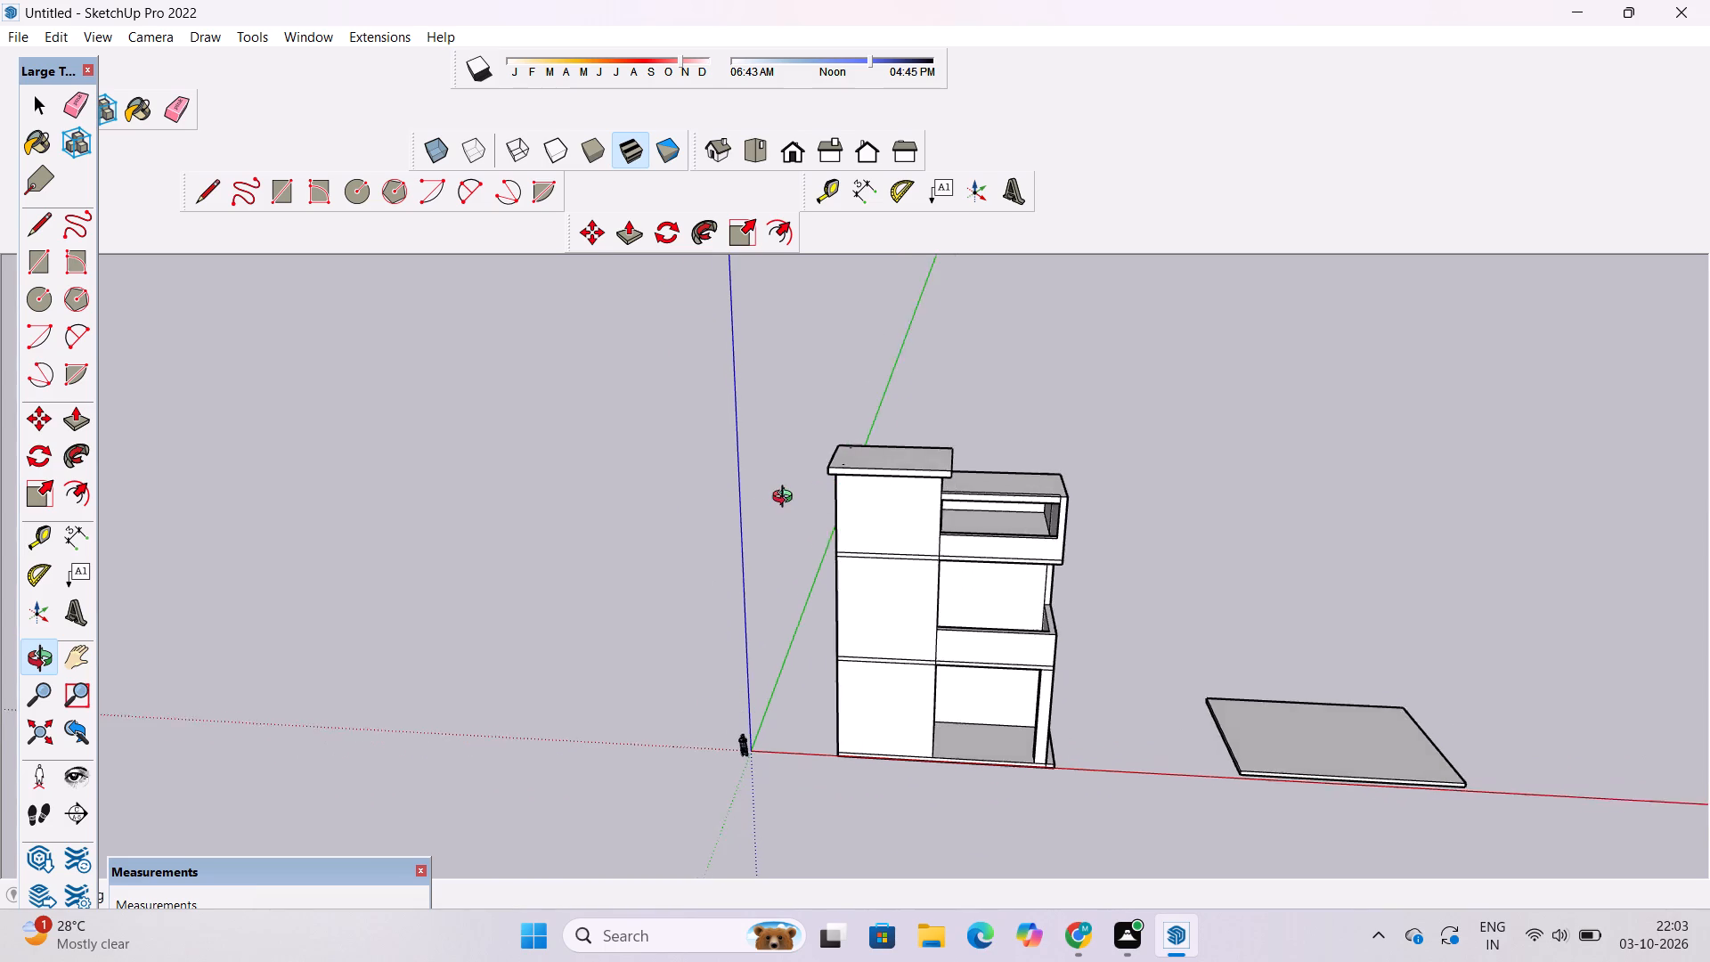
left_click_drag(786, 499, 768, 501)
scroll(765, 501, "down", 4)
left_click_drag(905, 616, 905, 497, "shift")
left_click_drag(907, 501, 922, 550)
scroll(893, 510, "up", 4)
scroll(882, 499, "down", 2)
left_click_drag(880, 496, 857, 601, "shift")
left_click_drag(855, 610, 870, 547)
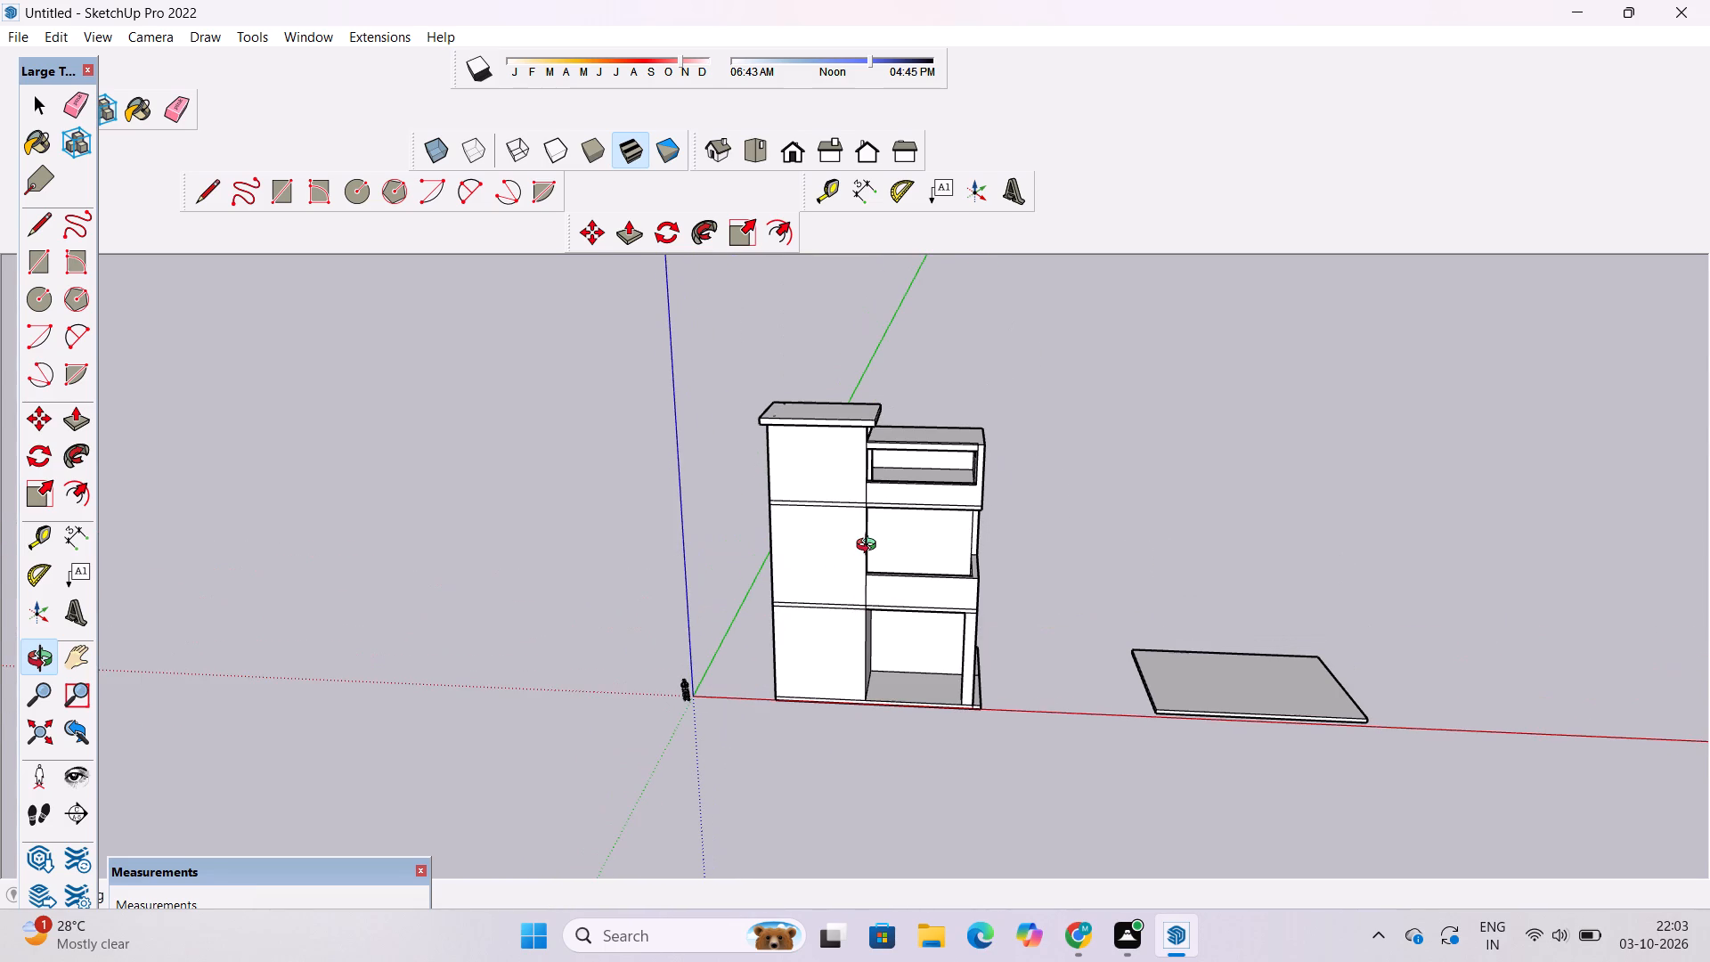
scroll(871, 542, "down", 1)
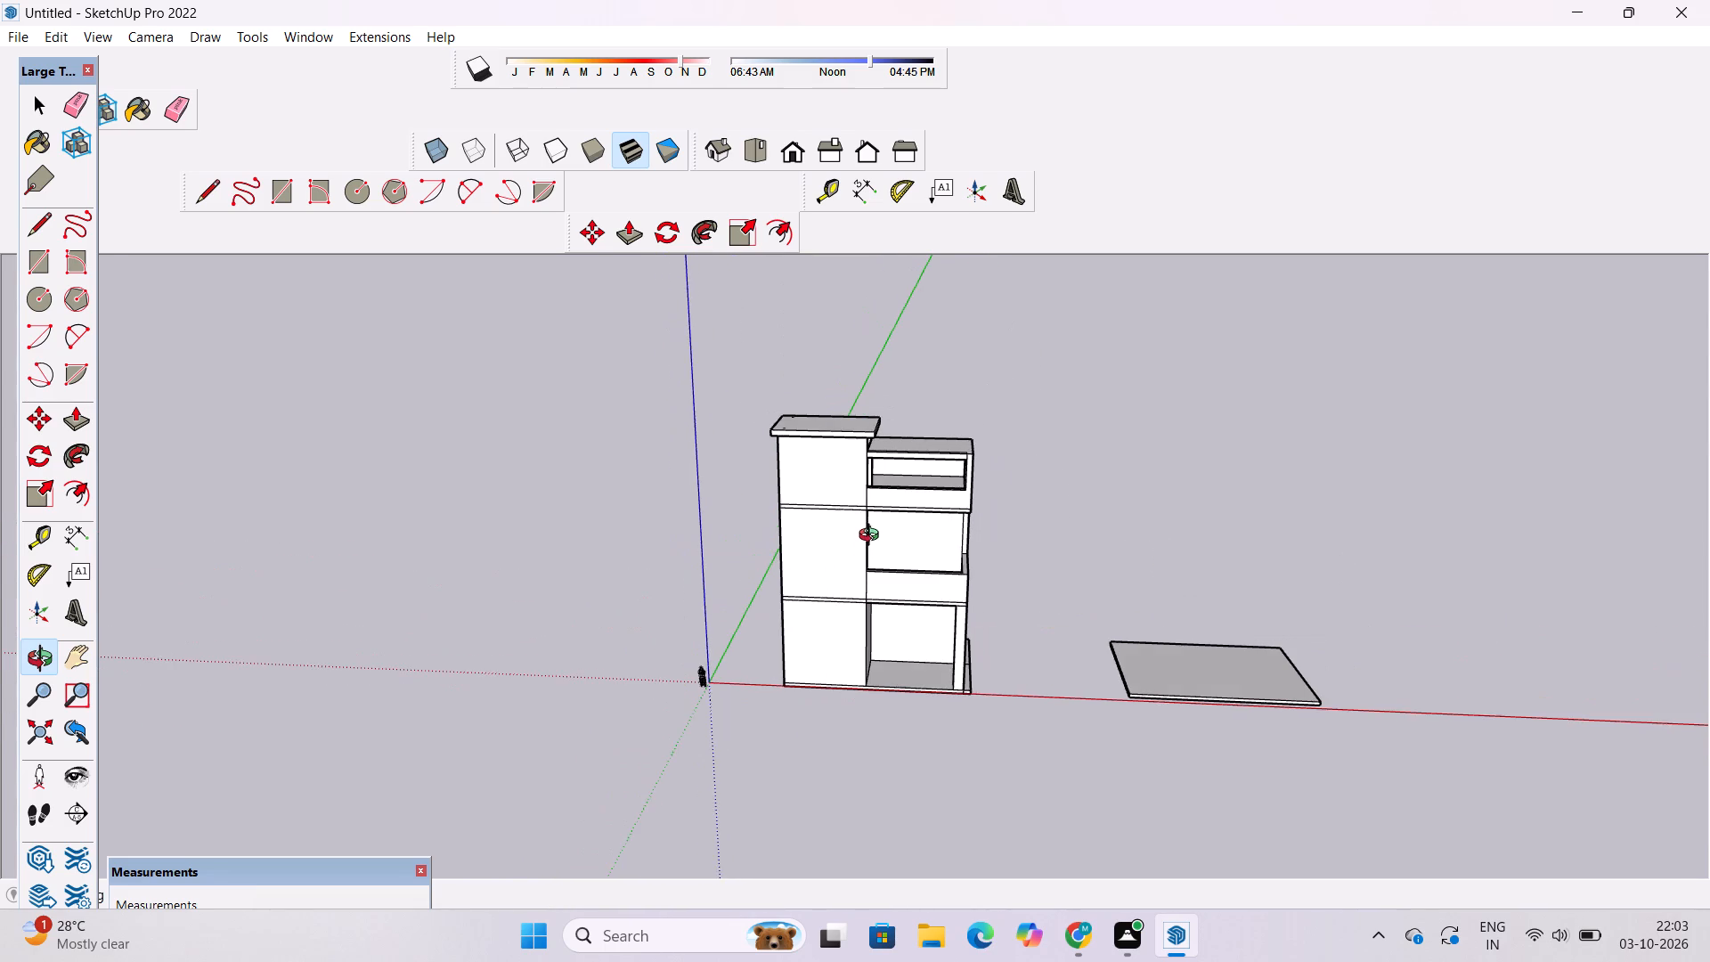
left_click_drag(873, 537, 794, 550, "shift")
Push/Pull the L-shaped strip along the front and outer side of the top-floor overhang's underside 1.5' downward.
scroll(850, 526, "up", 9)
left_click_drag(854, 564, 851, 413)
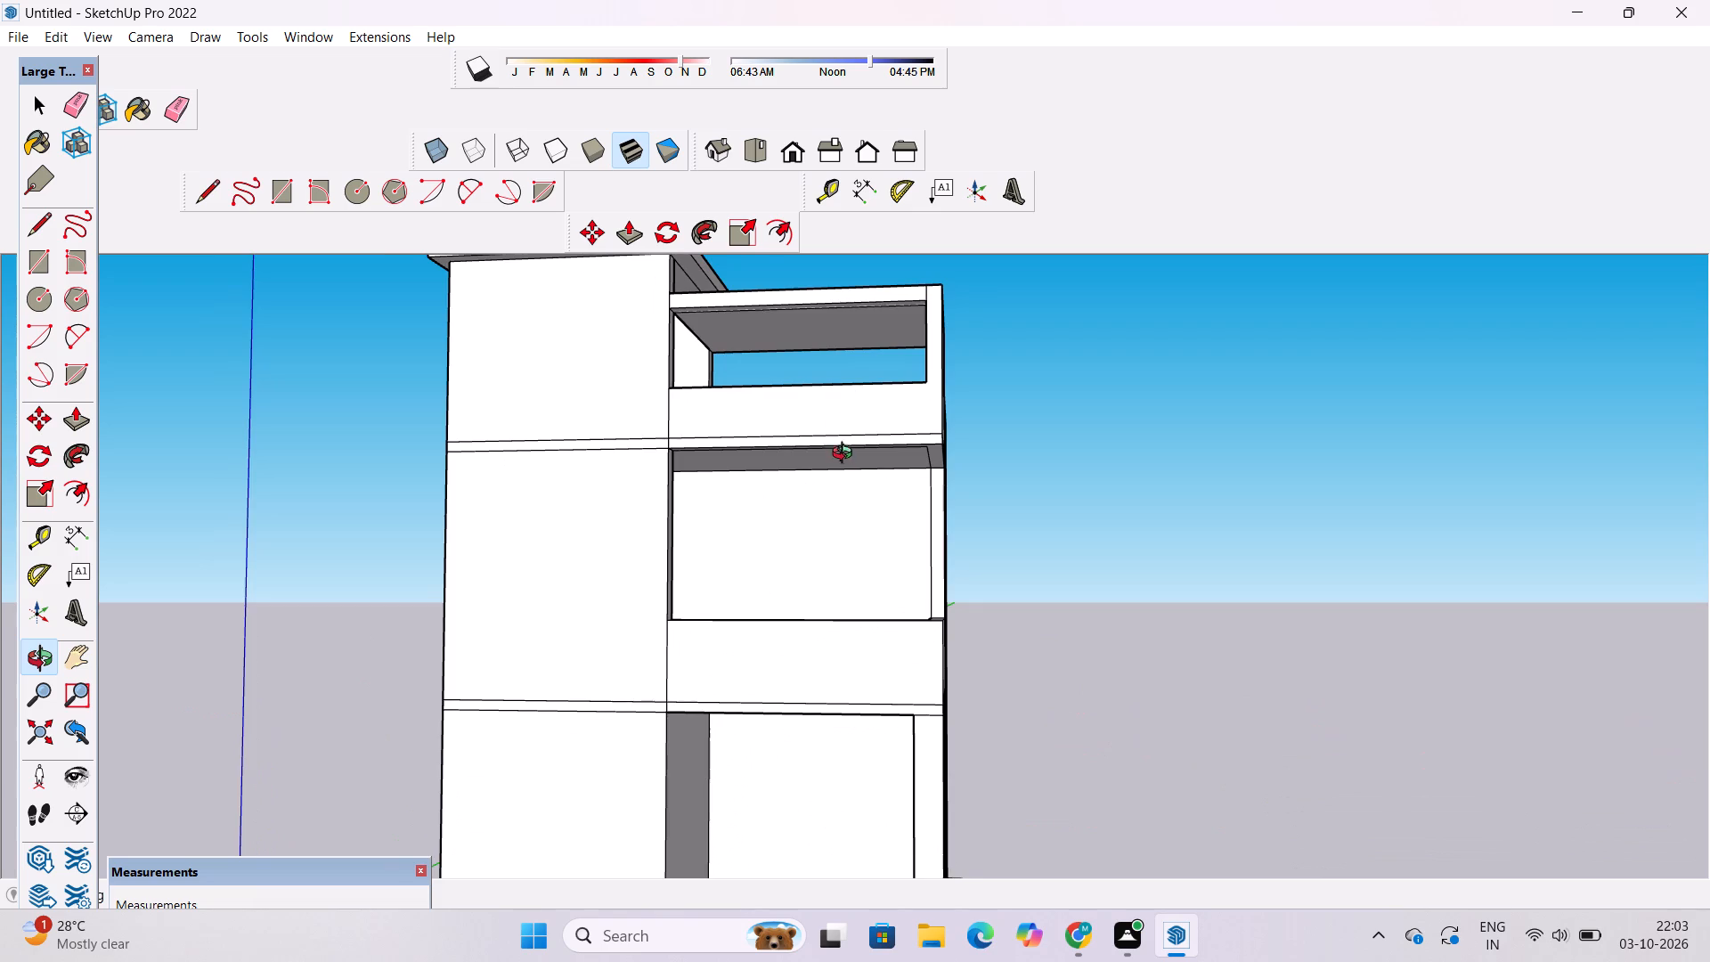
scroll(844, 459, "up", 3)
left_click_drag(844, 459, 847, 444, "shift")
left_click_drag(847, 444, 847, 453, "shift")
left_click_drag(859, 443, 863, 465)
scroll(861, 461, "up", 2)
left_click_drag(867, 503, 880, 614, "shift")
left_click_drag(880, 614, 878, 591)
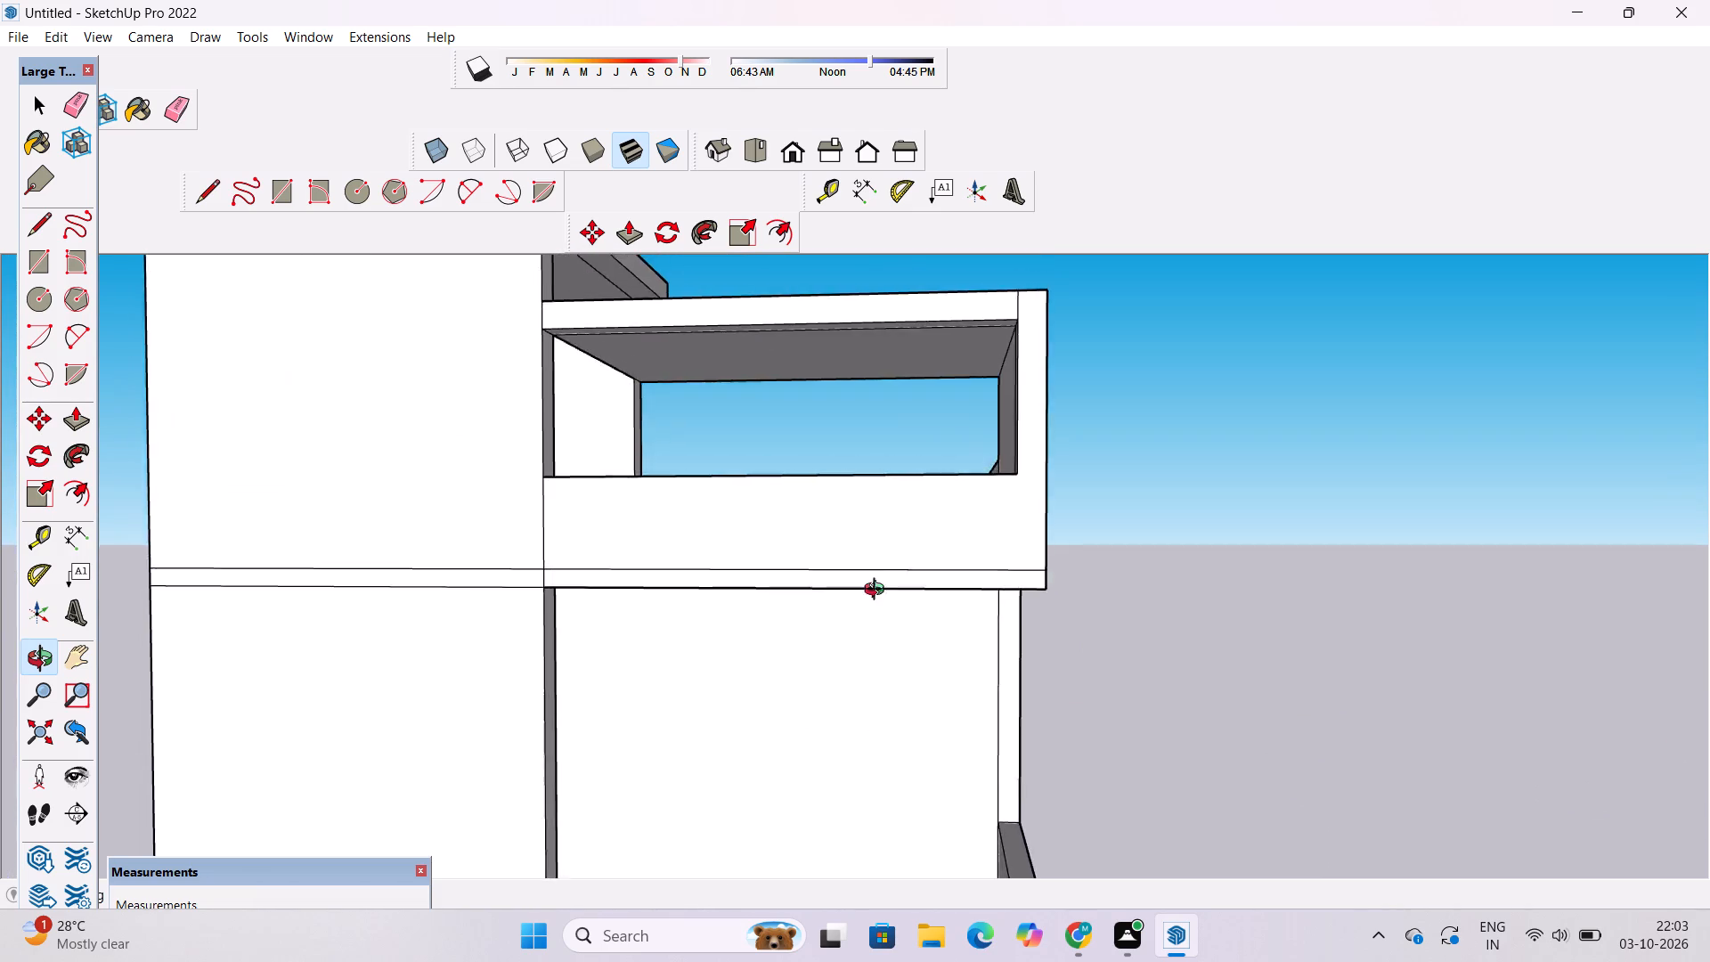
left_click_drag(878, 591, 865, 477)
left_click_drag(843, 491, 875, 461)
left_click_drag(862, 492, 869, 452, "shift")
left_click_drag(870, 450, 883, 485)
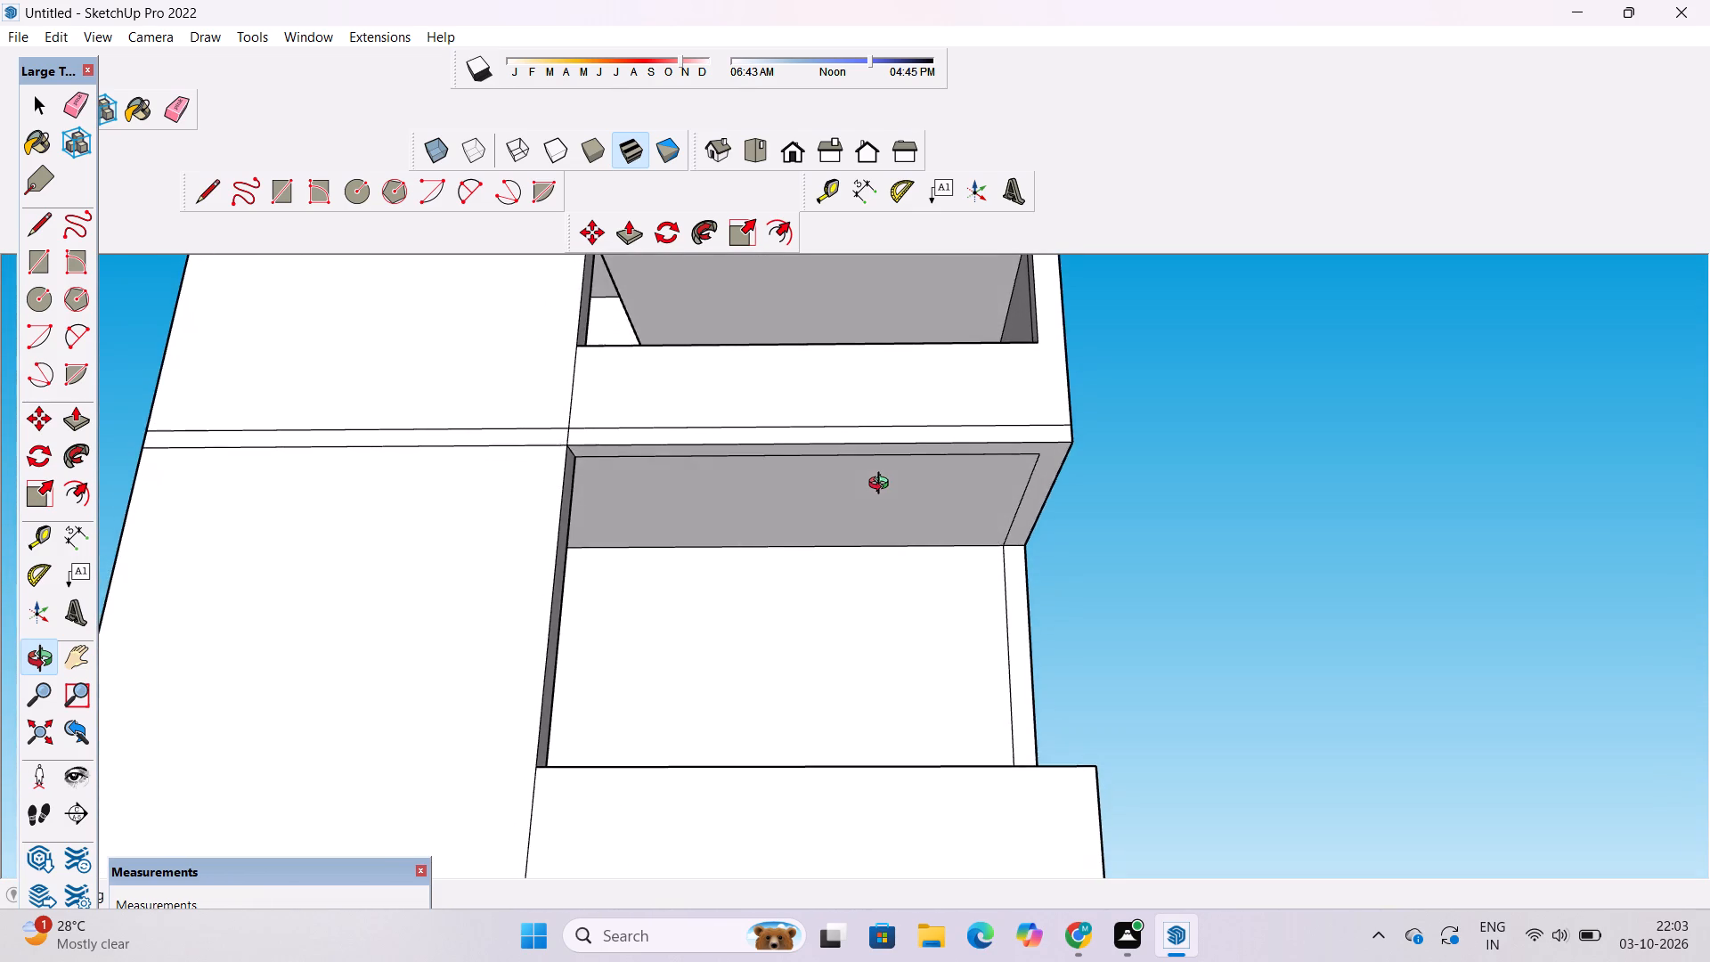
scroll(883, 485, "down", 5)
left_click_drag(879, 500, 876, 447, "shift")
left_click_drag(876, 446, 866, 518)
scroll(883, 500, "up", 3)
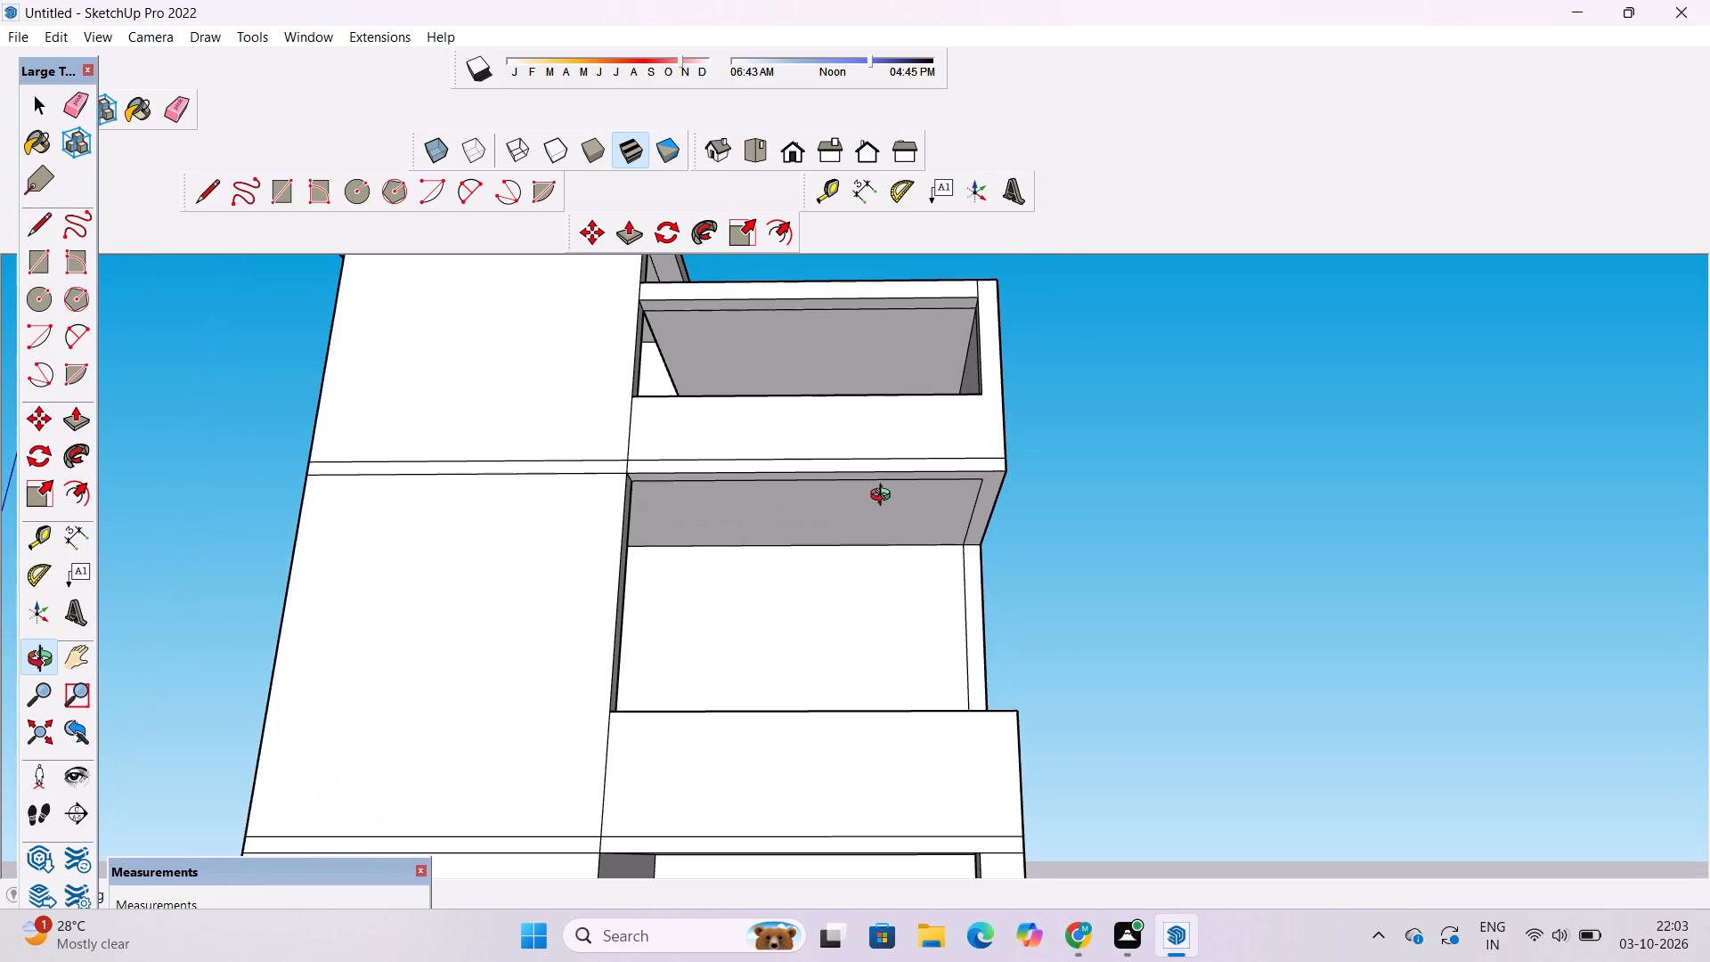
key("p")
scroll(915, 471, "up", 3)
left_click(915, 471)
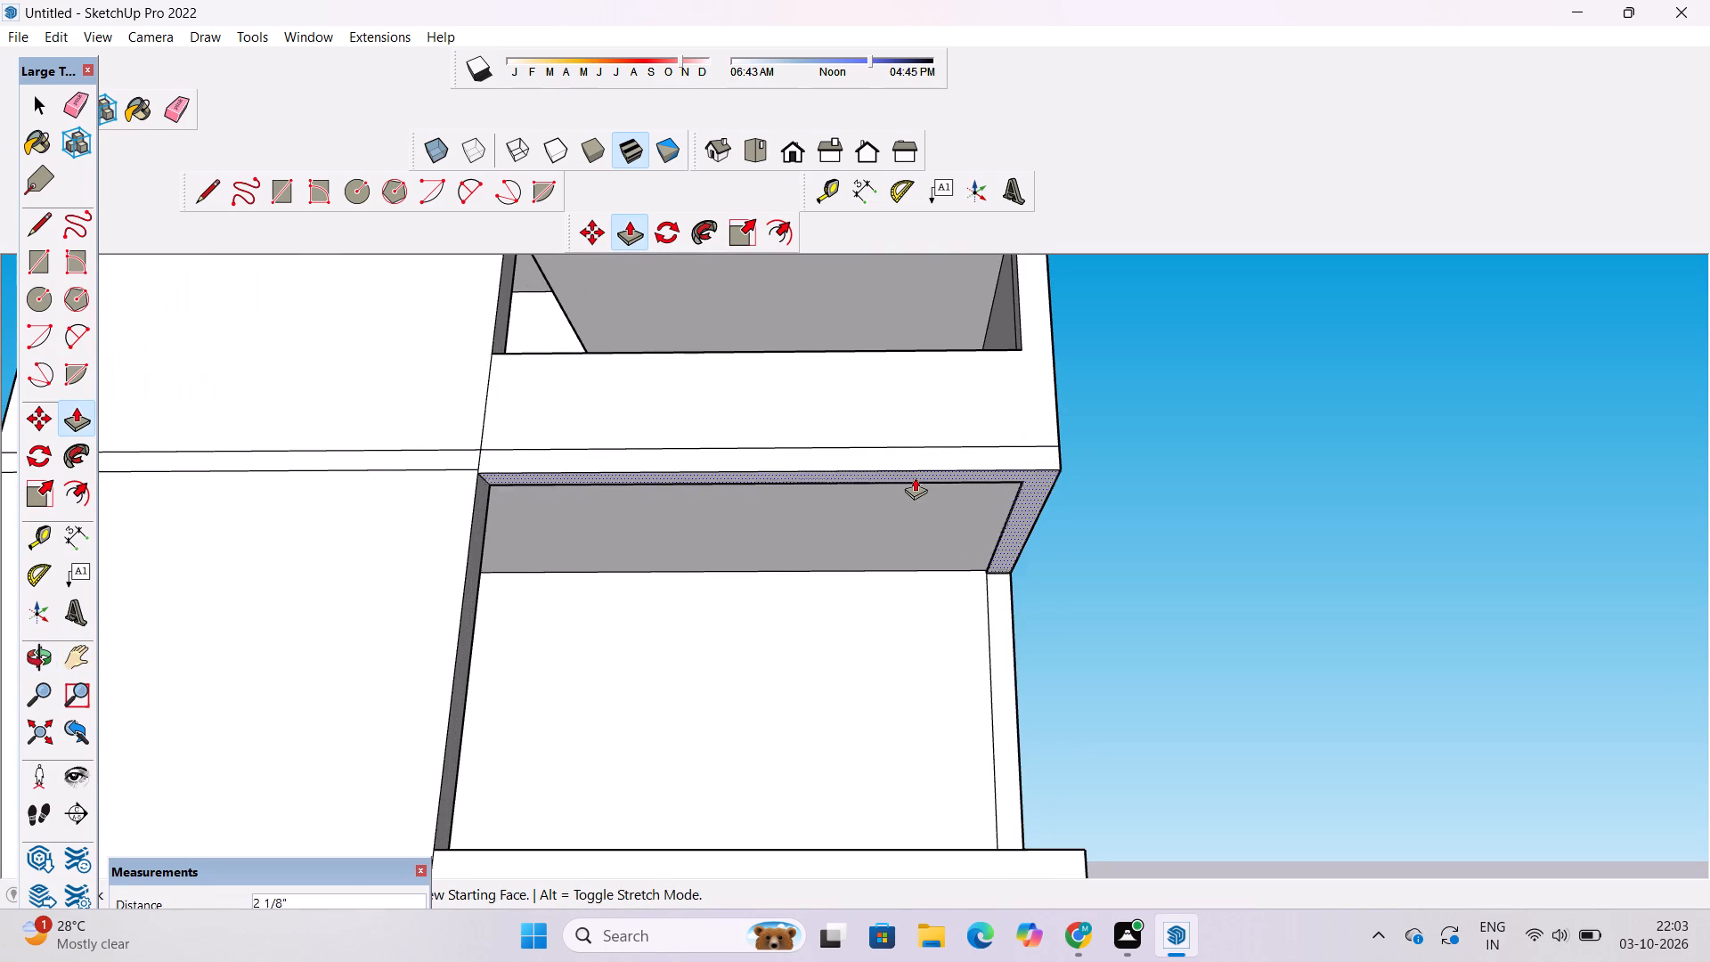
scroll(913, 485, "down", 4)
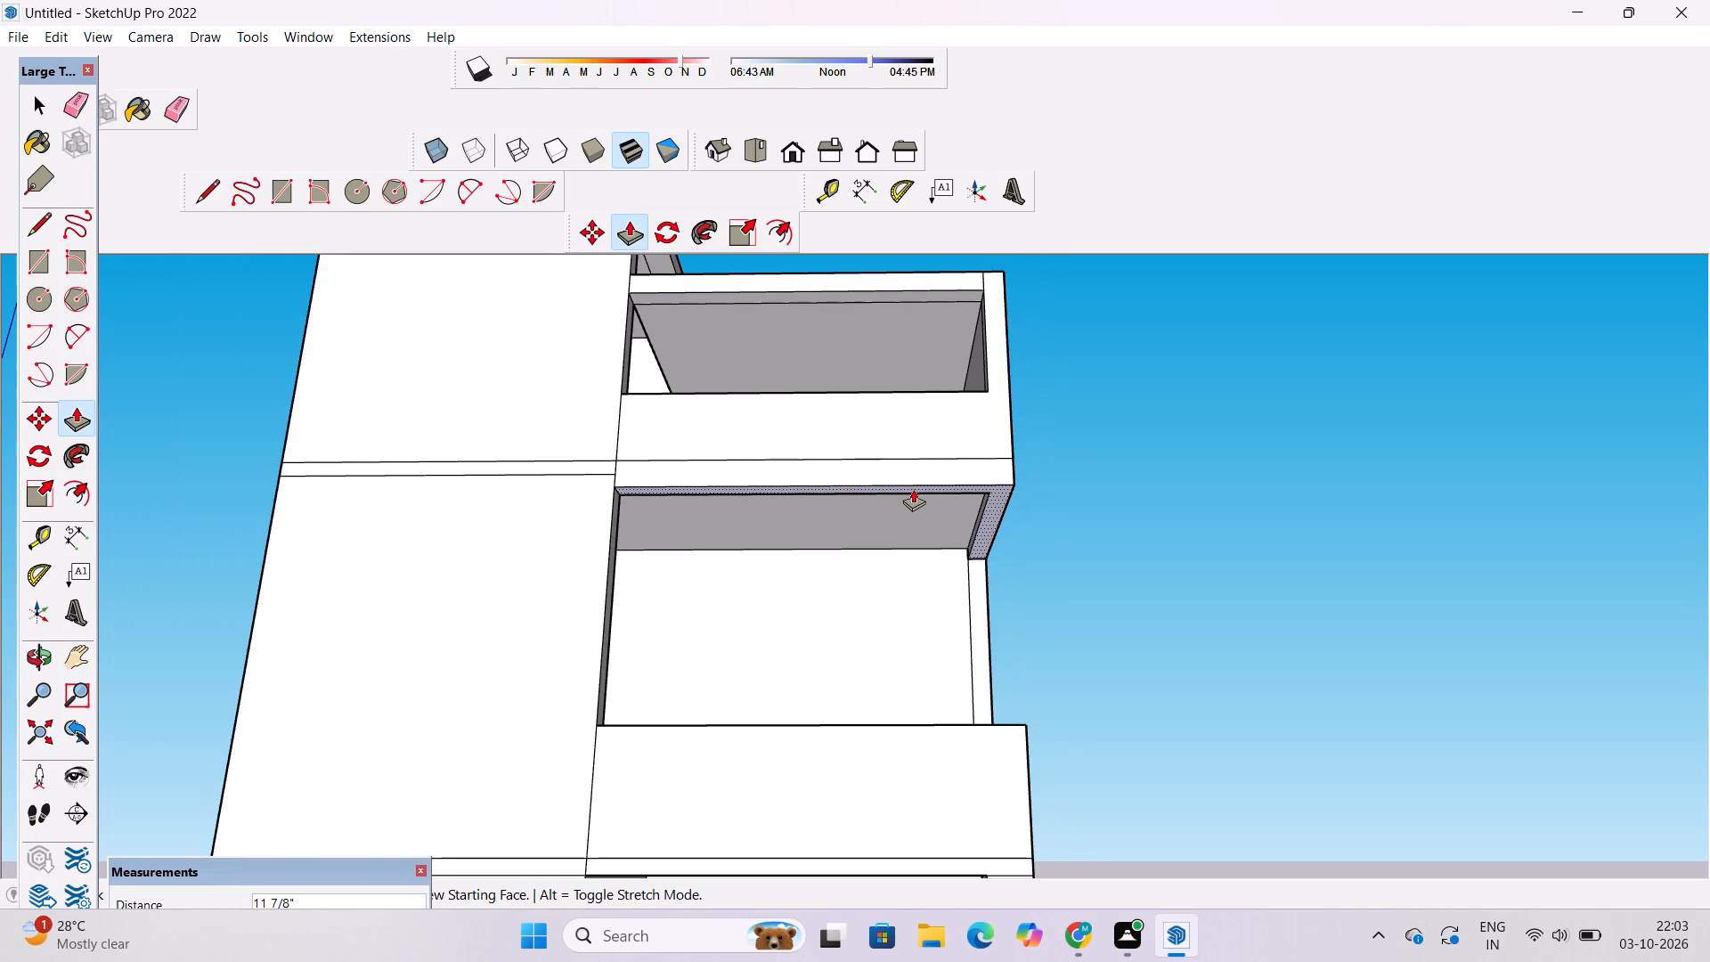
type("1.5'")
key("Return")
Examine the overhang and the lower balcony and ground-floor opening from above and below.
key("o")
scroll(912, 490, "down", 6)
left_click_drag(914, 508, 914, 574)
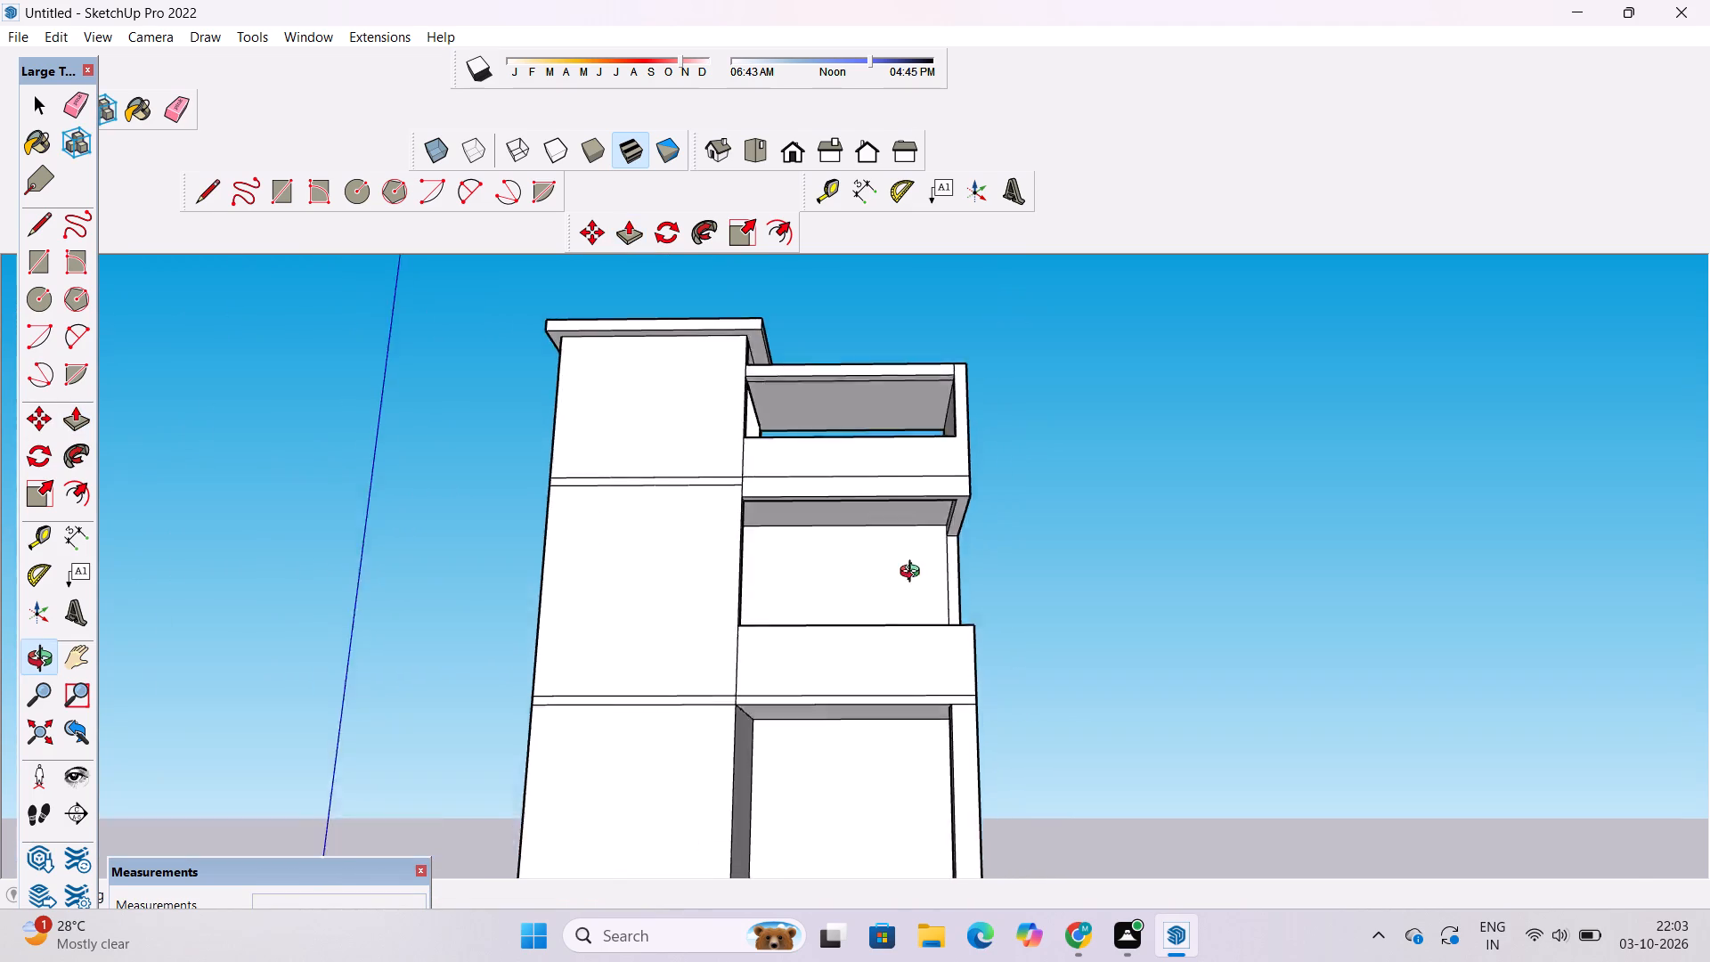
left_click_drag(914, 574, 921, 700)
left_click_drag(921, 700, 920, 538, "shift")
left_click_drag(919, 566, 921, 669)
scroll(954, 575, "up", 4)
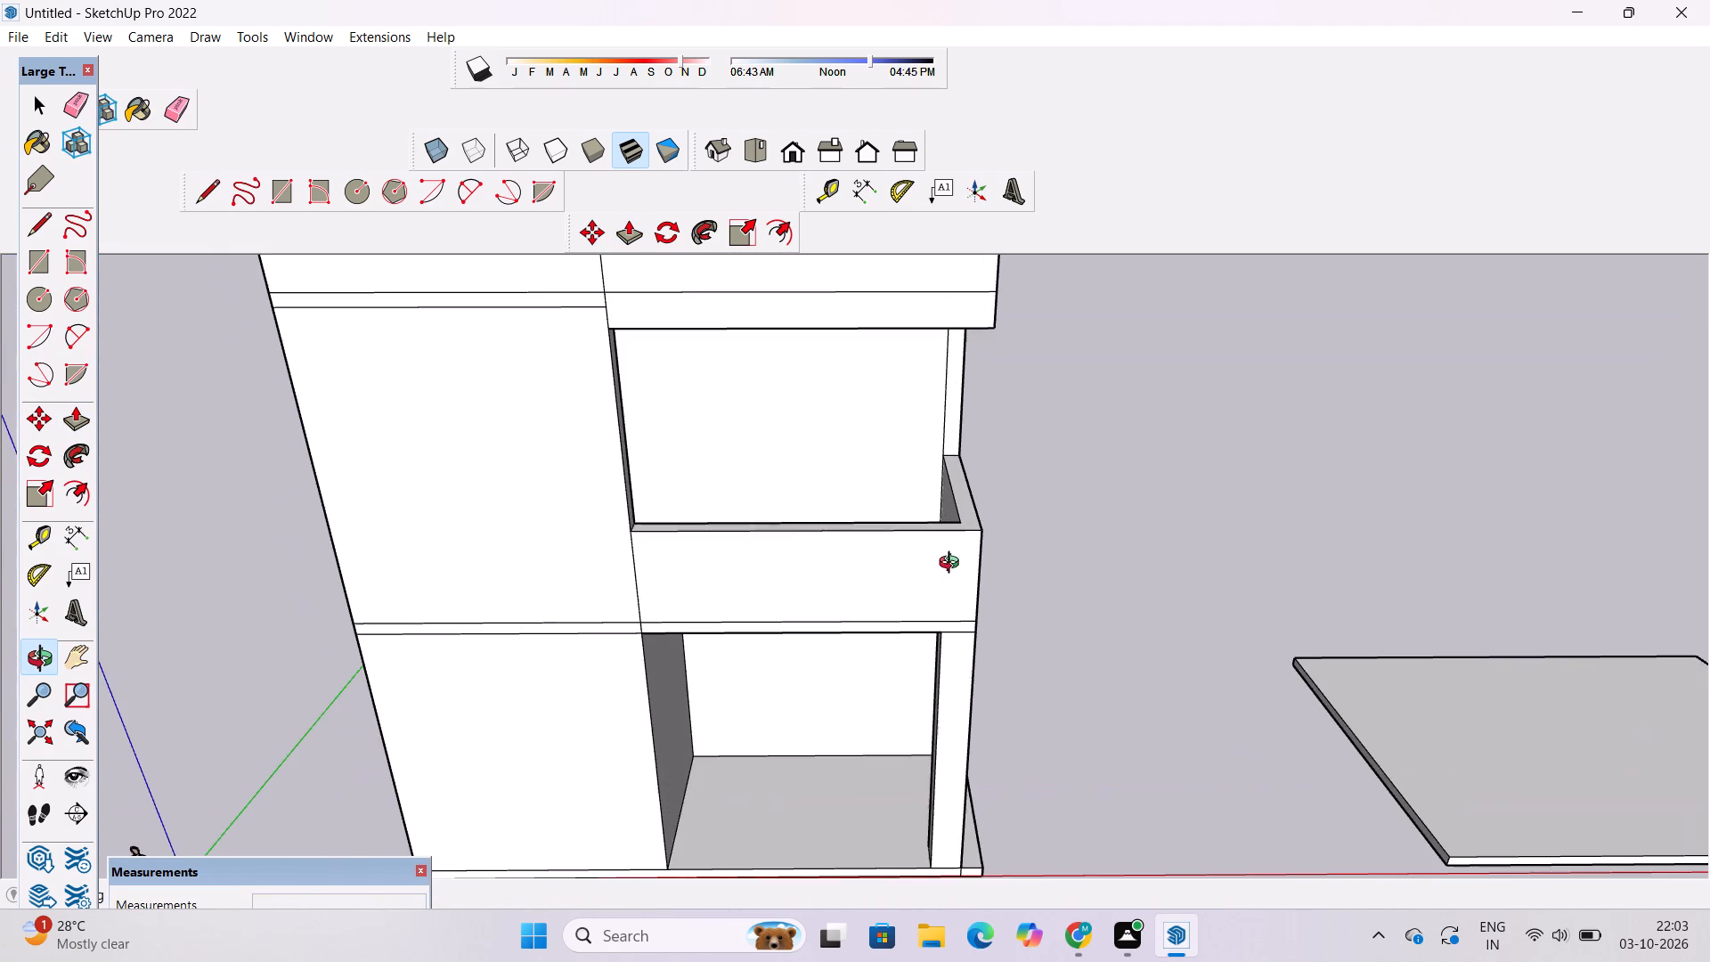
left_click_drag(944, 521, 950, 598, "shift")
scroll(888, 609, "down", 2)
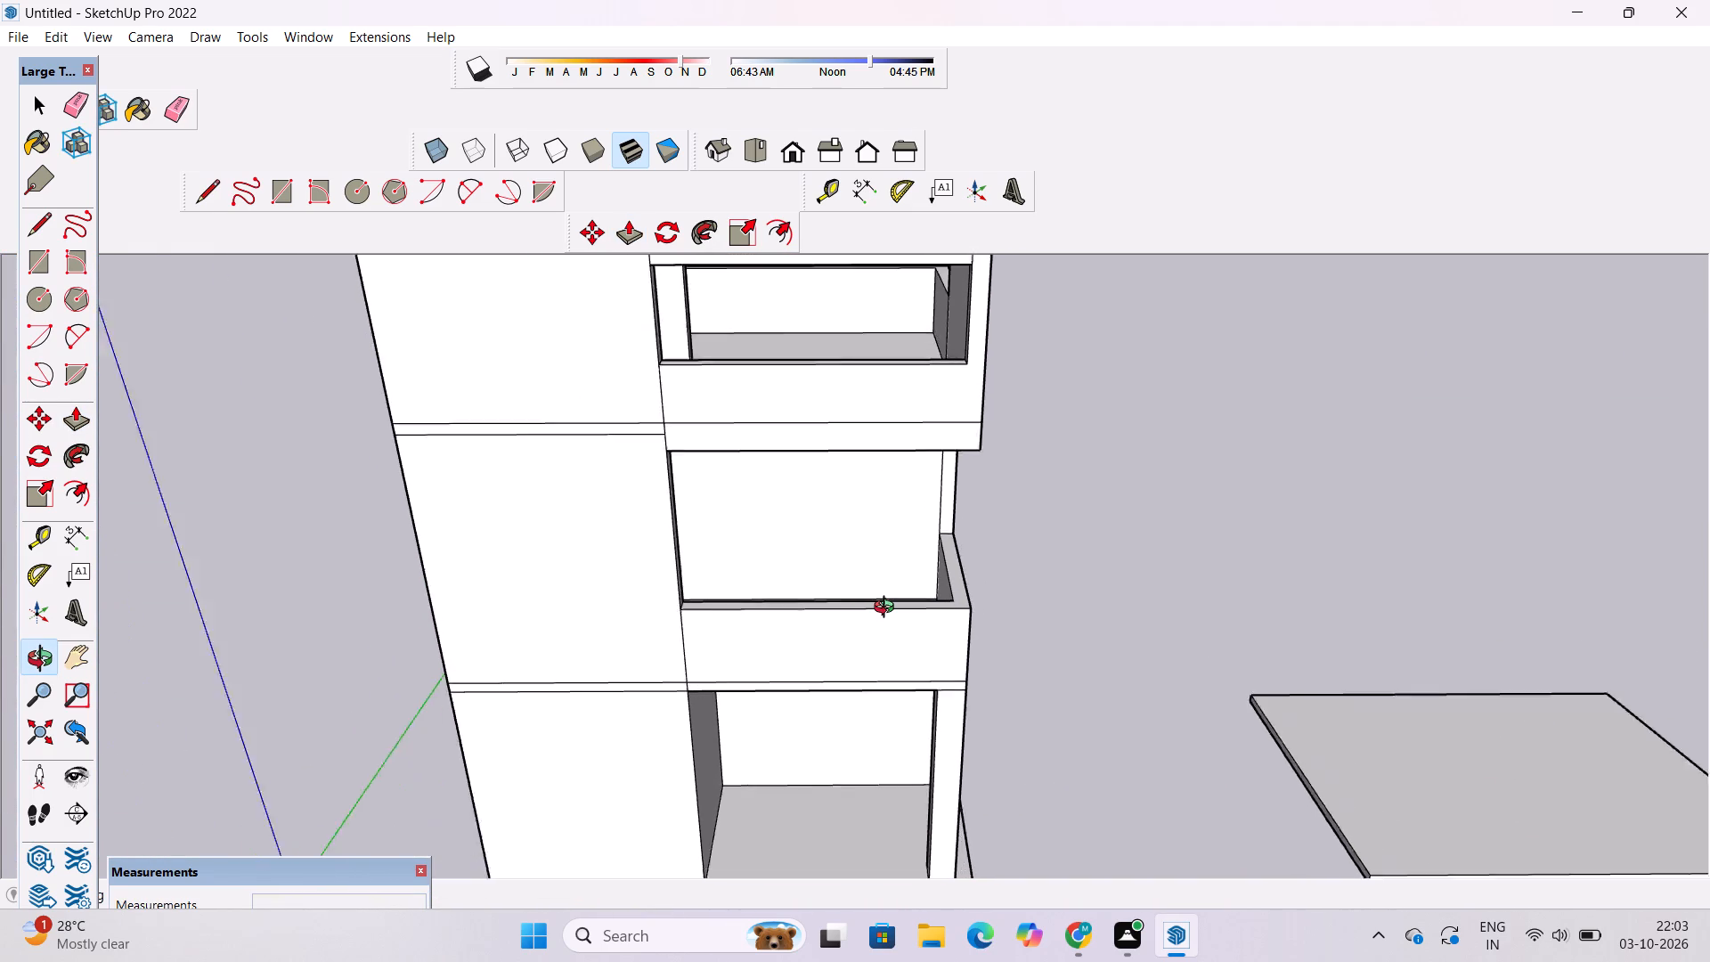
scroll(888, 609, "down", 7)
left_click_drag(899, 641, 889, 479)
left_click_drag(900, 718, 900, 682, "shift")
left_click_drag(902, 669, 902, 473)
scroll(880, 603, "up", 5)
left_click_drag(880, 605, 886, 657, "shift")
left_click_drag(886, 646, 886, 521)
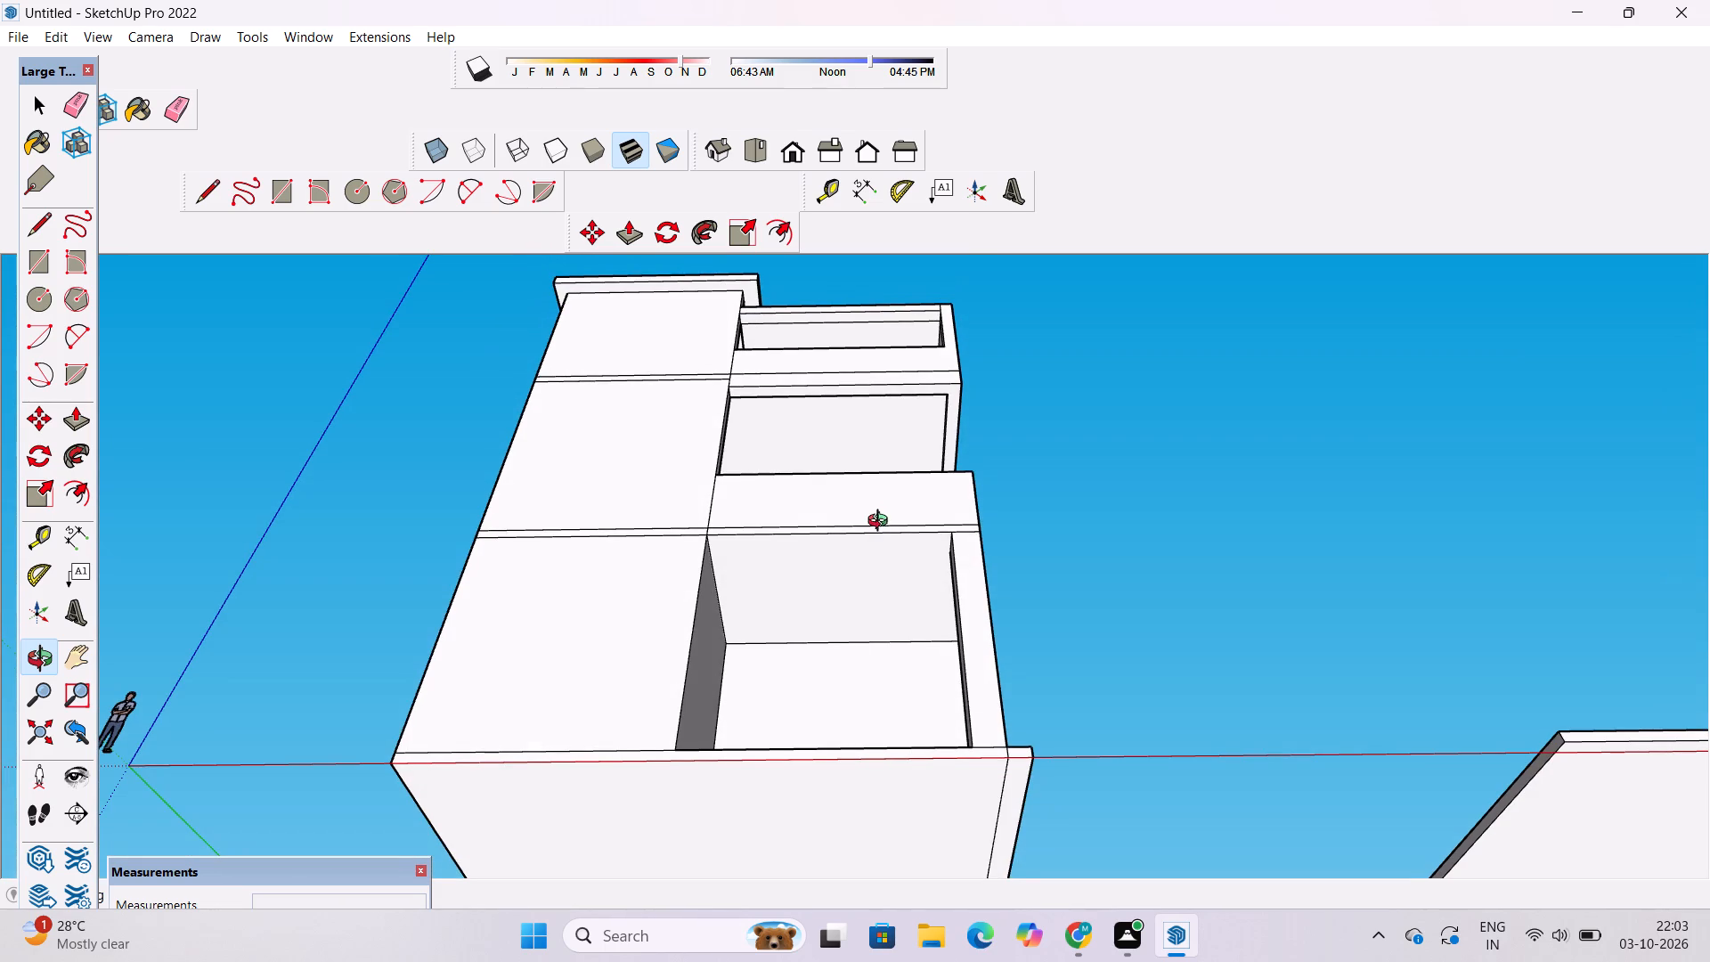
Place a guide on the ground-floor opening's ceiling, offset 1.5' inward from its front edge.
scroll(865, 523, "up", 6)
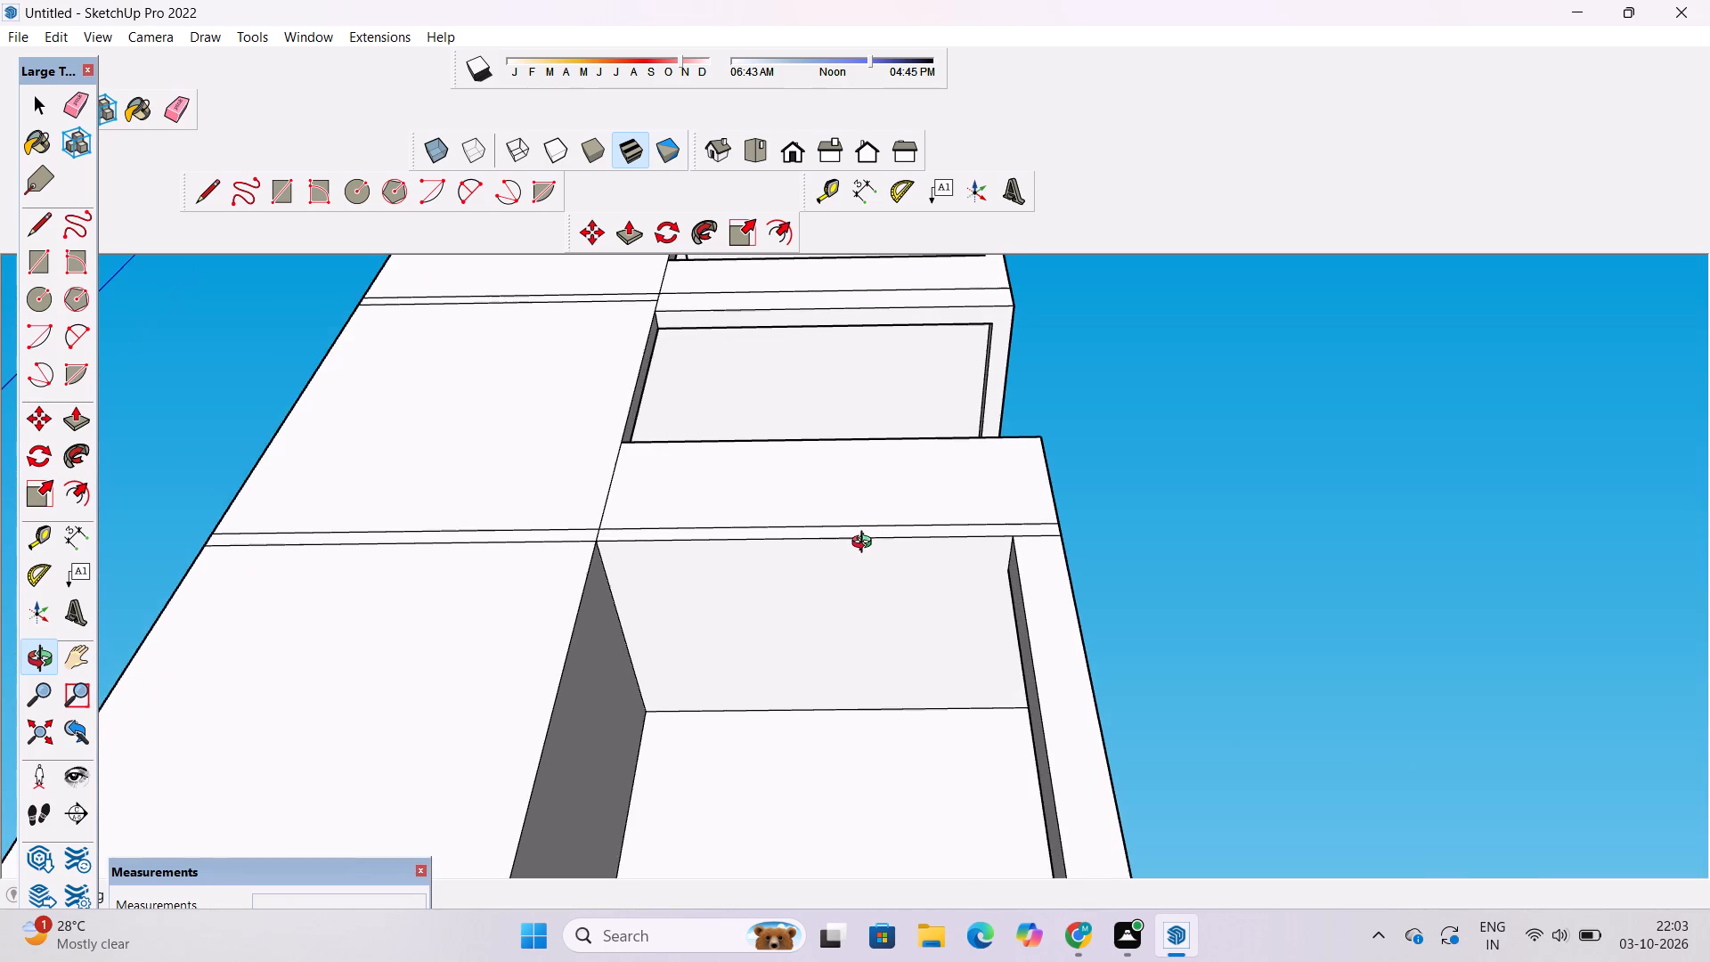
scroll(866, 544, "up", 2)
left_click_drag(866, 544, 883, 575, "shift")
left_click_drag(883, 586, 883, 522)
left_click_drag(789, 526, 820, 529)
left_click_drag(823, 530, 818, 569, "shift")
scroll(819, 568, "up", 4)
left_click(825, 558)
left_click_drag(816, 552, 788, 564)
scroll(786, 564, "down", 1)
key("t")
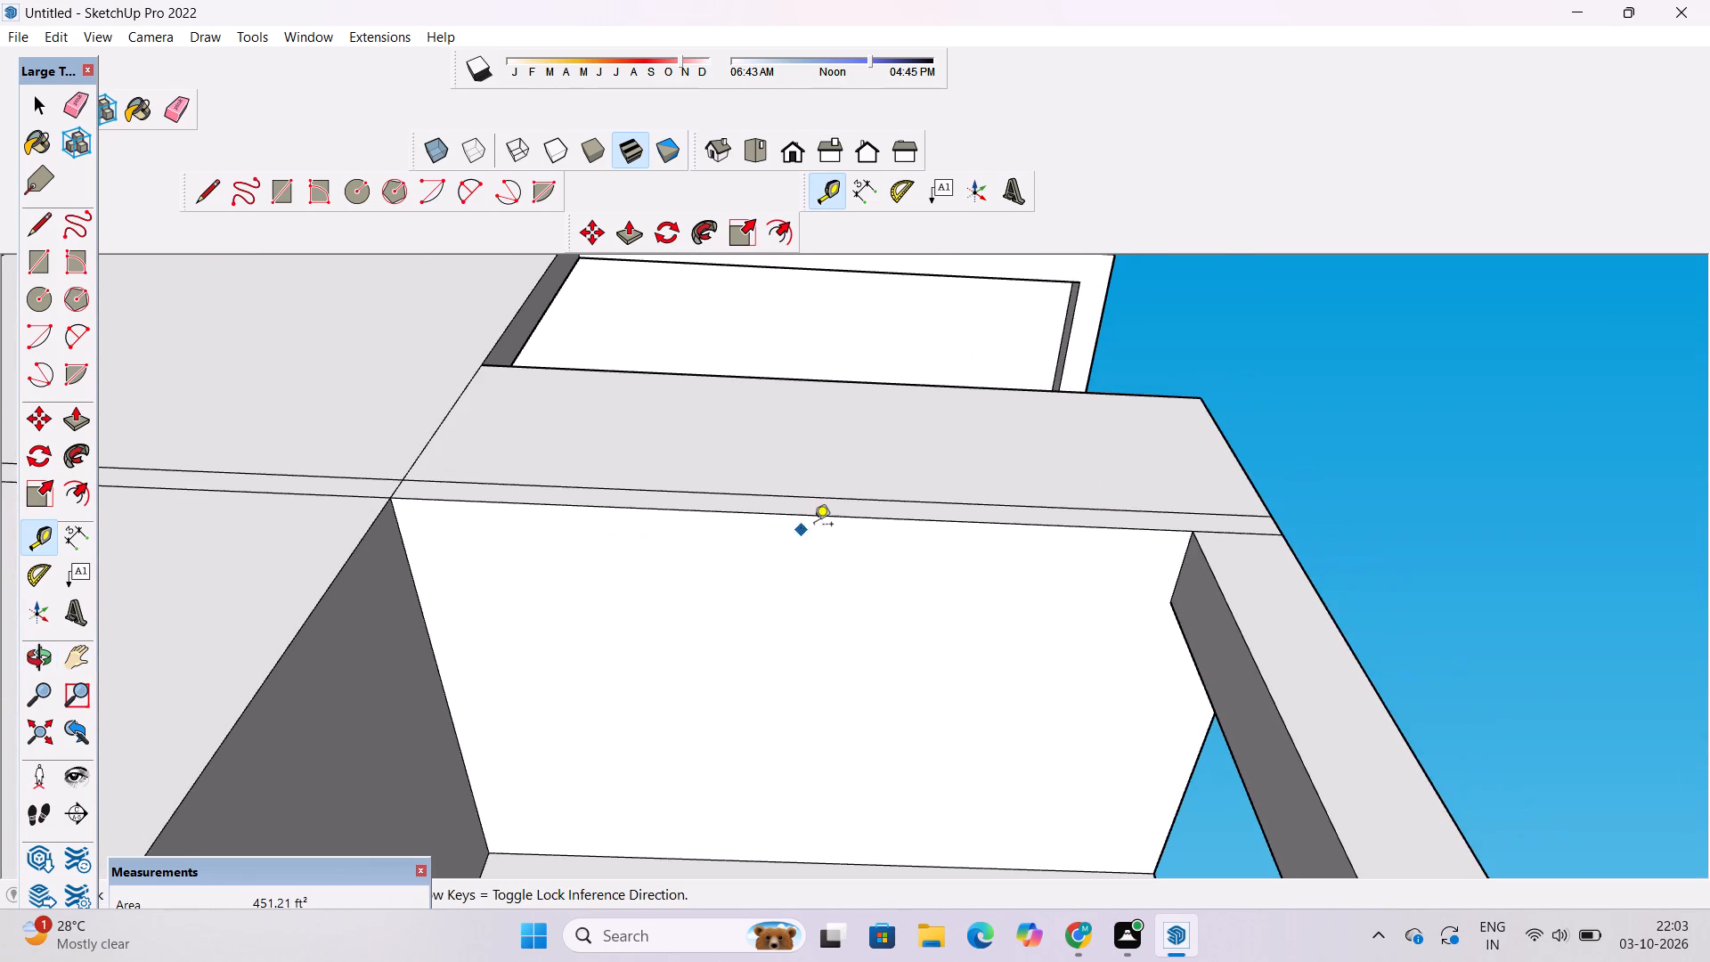
left_click(794, 514)
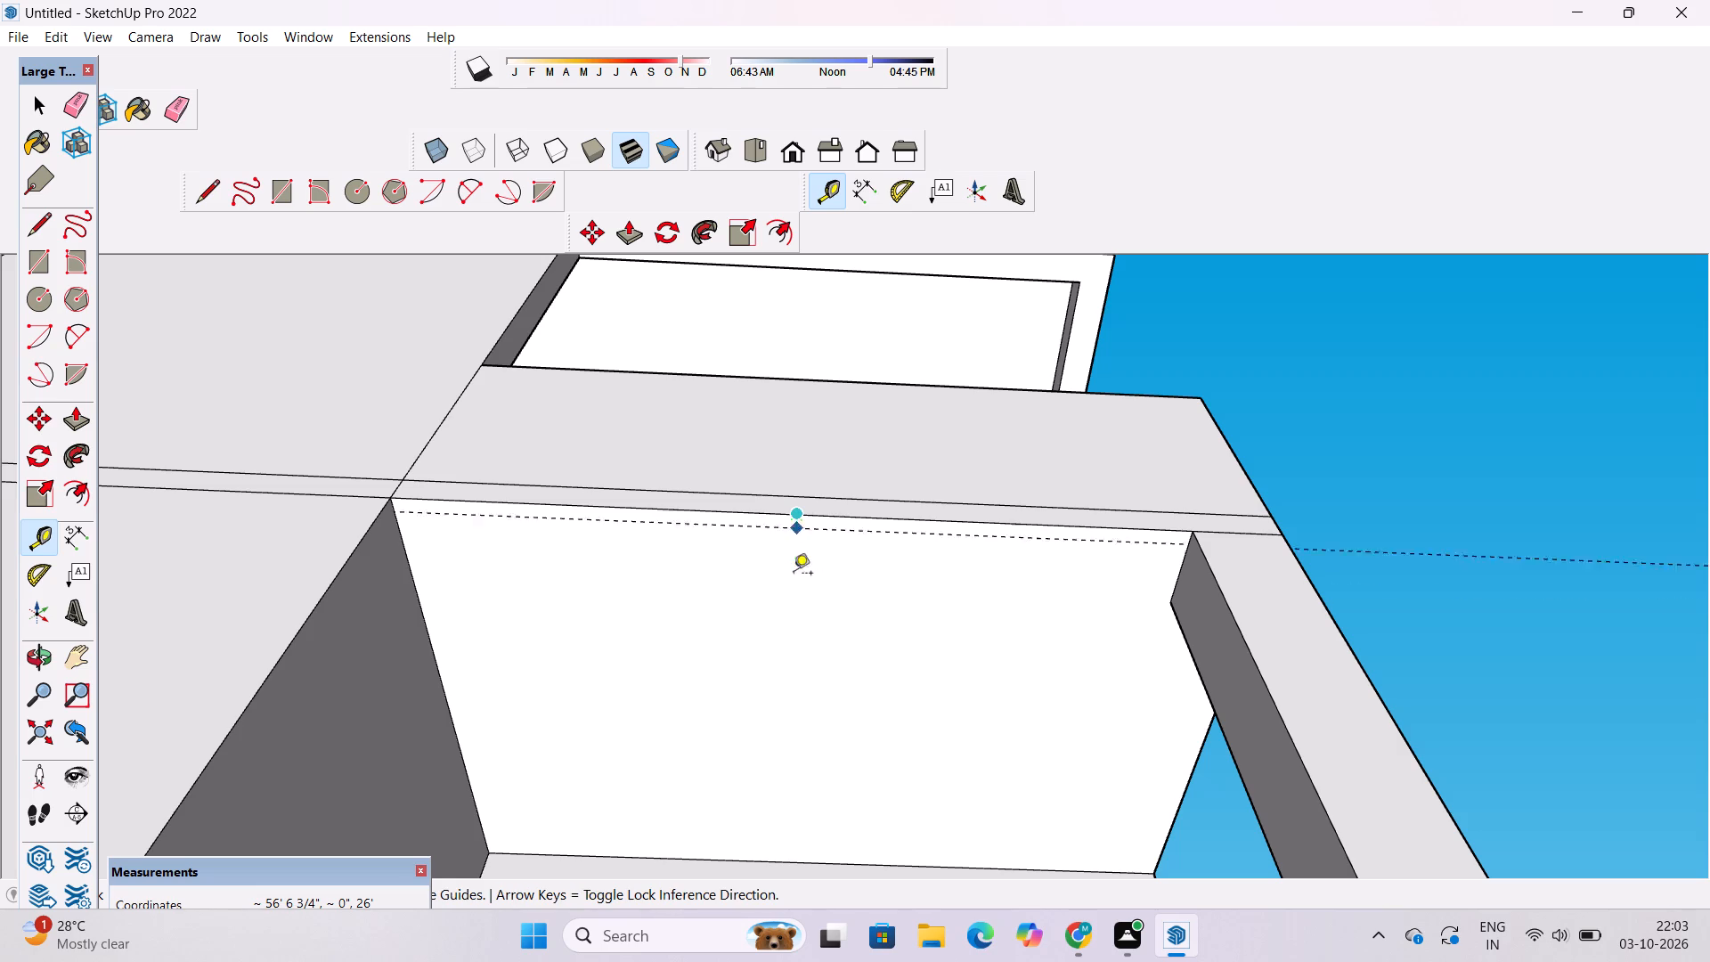
type("1.5'")
key("Return")
Place a guide on the ground-floor opening's ceiling, offset 1.5' inward from its outer side edge.
scroll(941, 675, "down", 1)
scroll(978, 570, "down", 3)
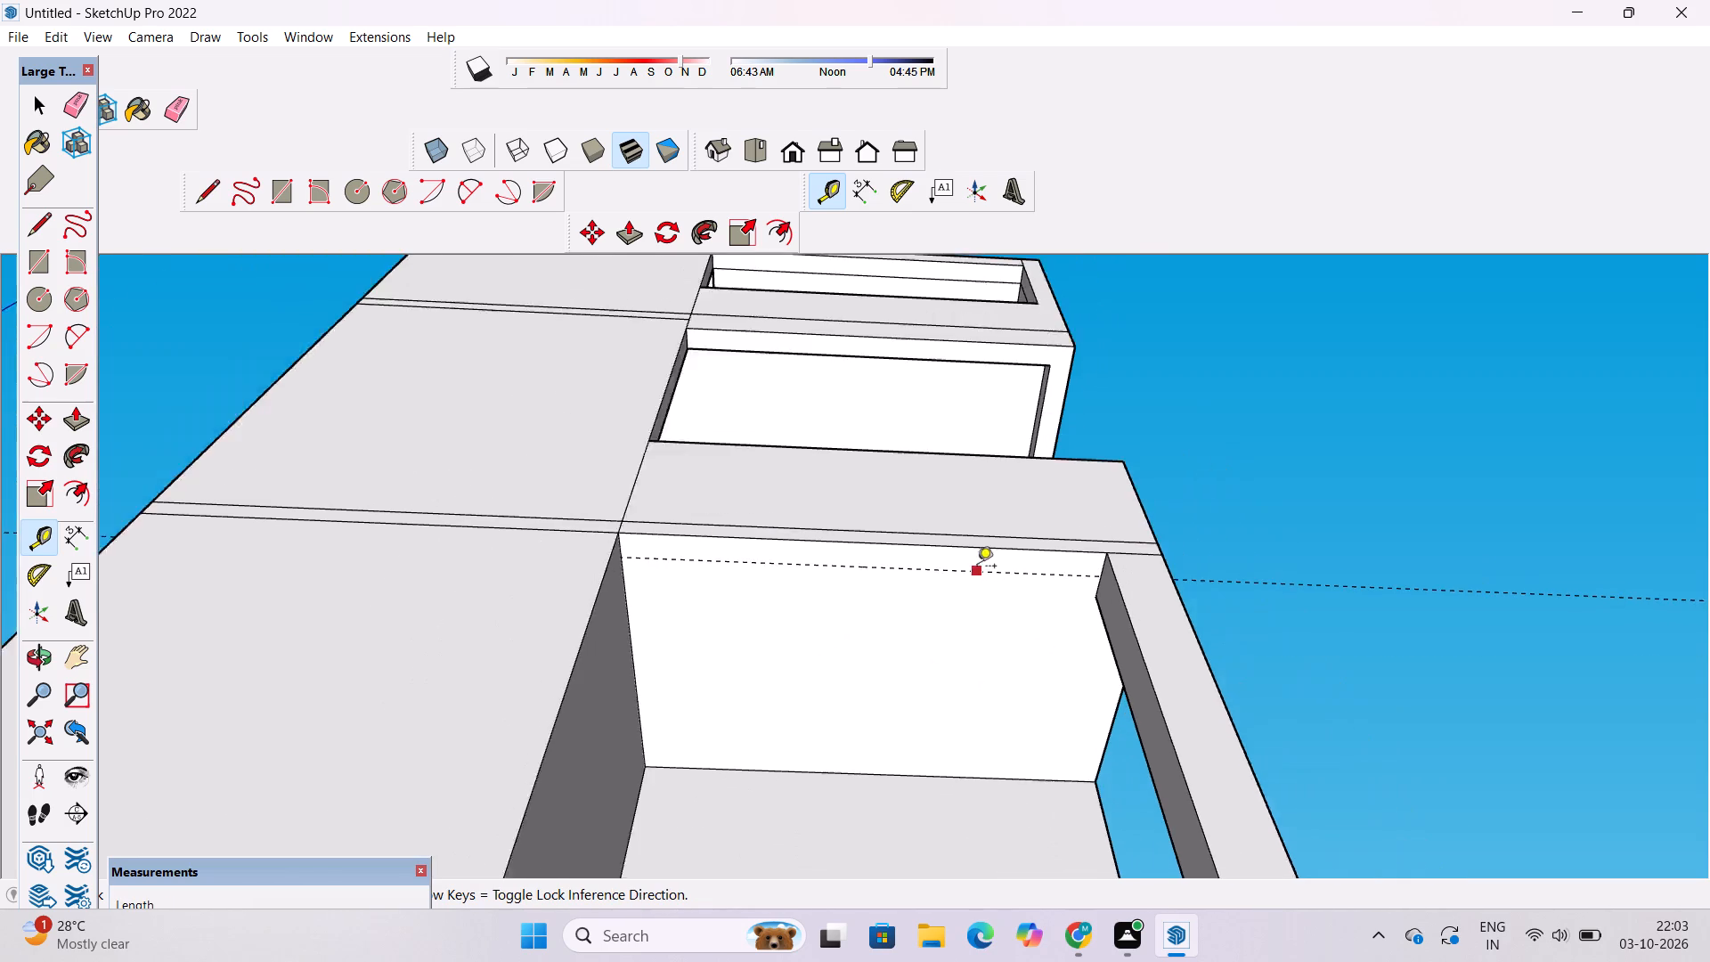
scroll(977, 567, "down", 2)
scroll(998, 732, "up", 4)
left_click(1168, 662)
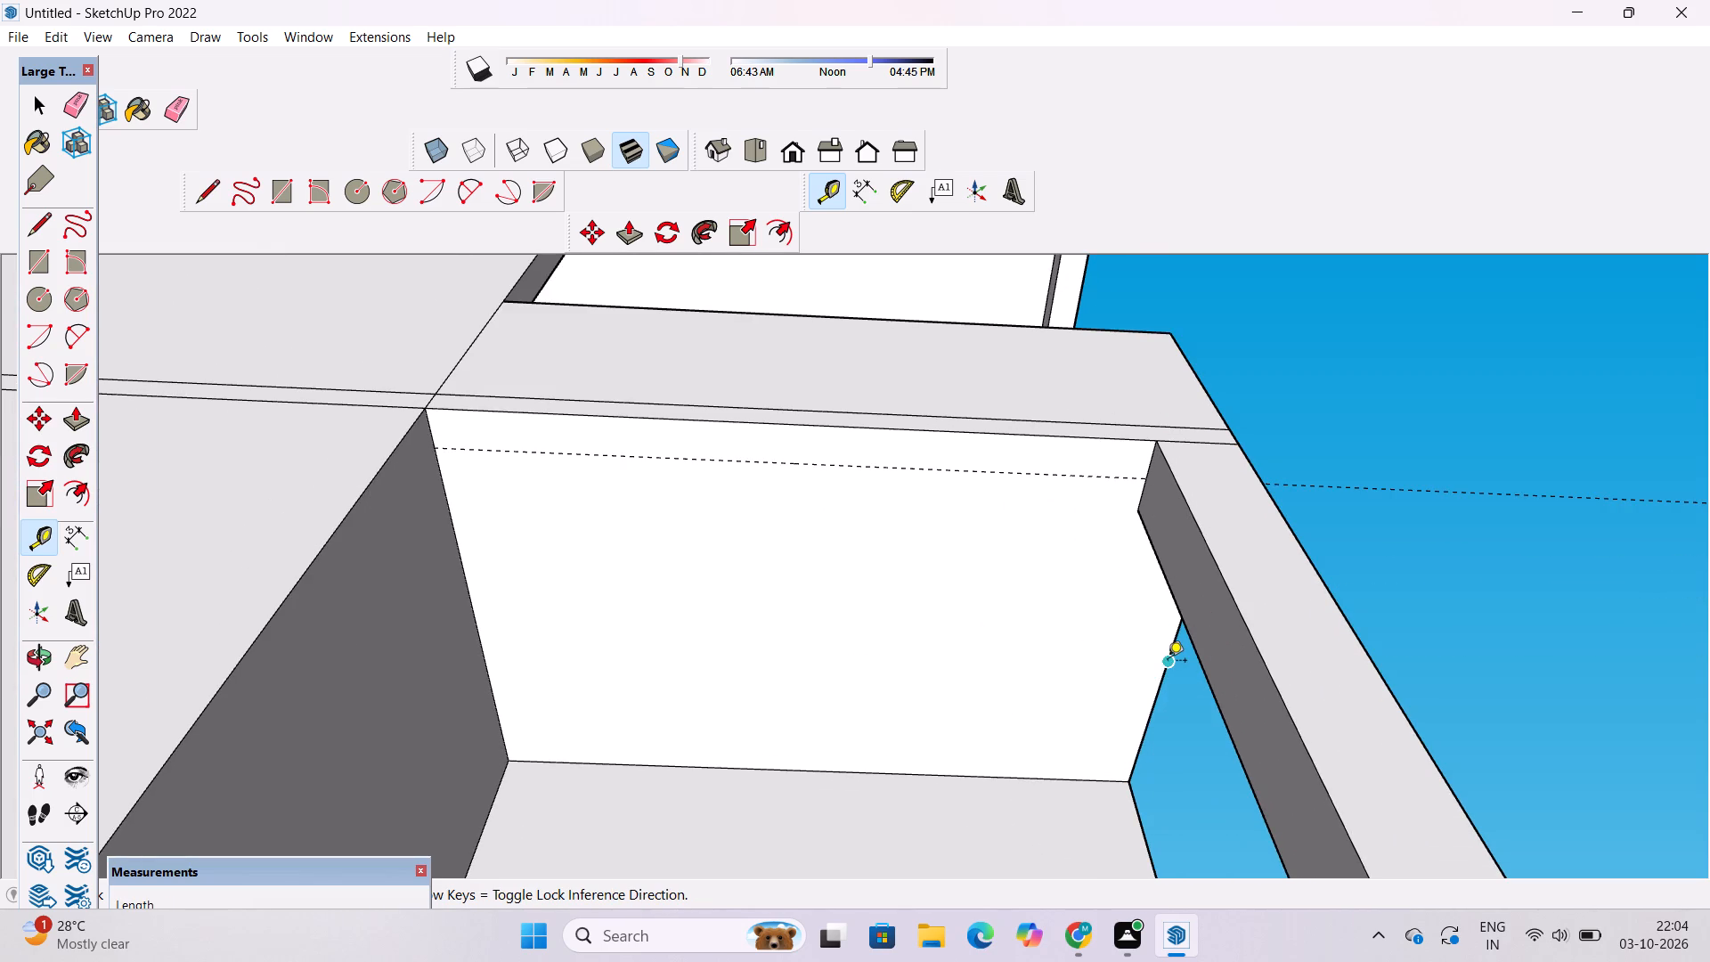
type("1.5'")
key("Return")
Draw a line about 24' 2 1/2" long along the front guide across the ground-floor opening's ceiling.
key("l")
scroll(1021, 596, "down", 2)
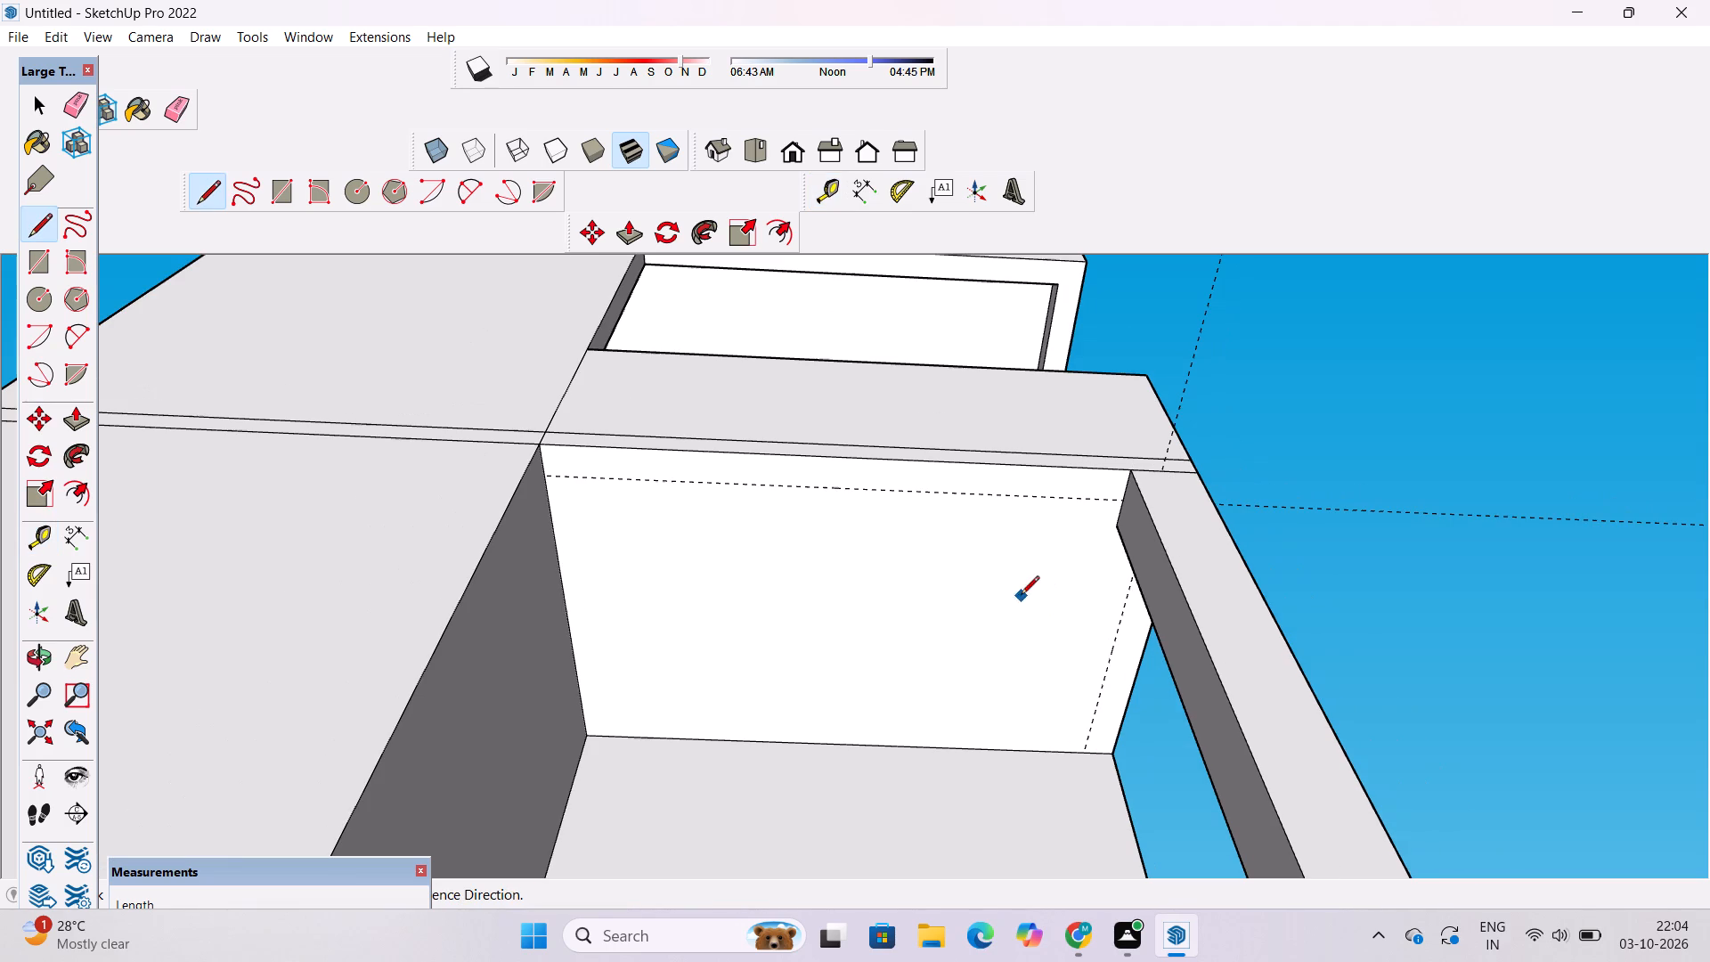
left_click(541, 477)
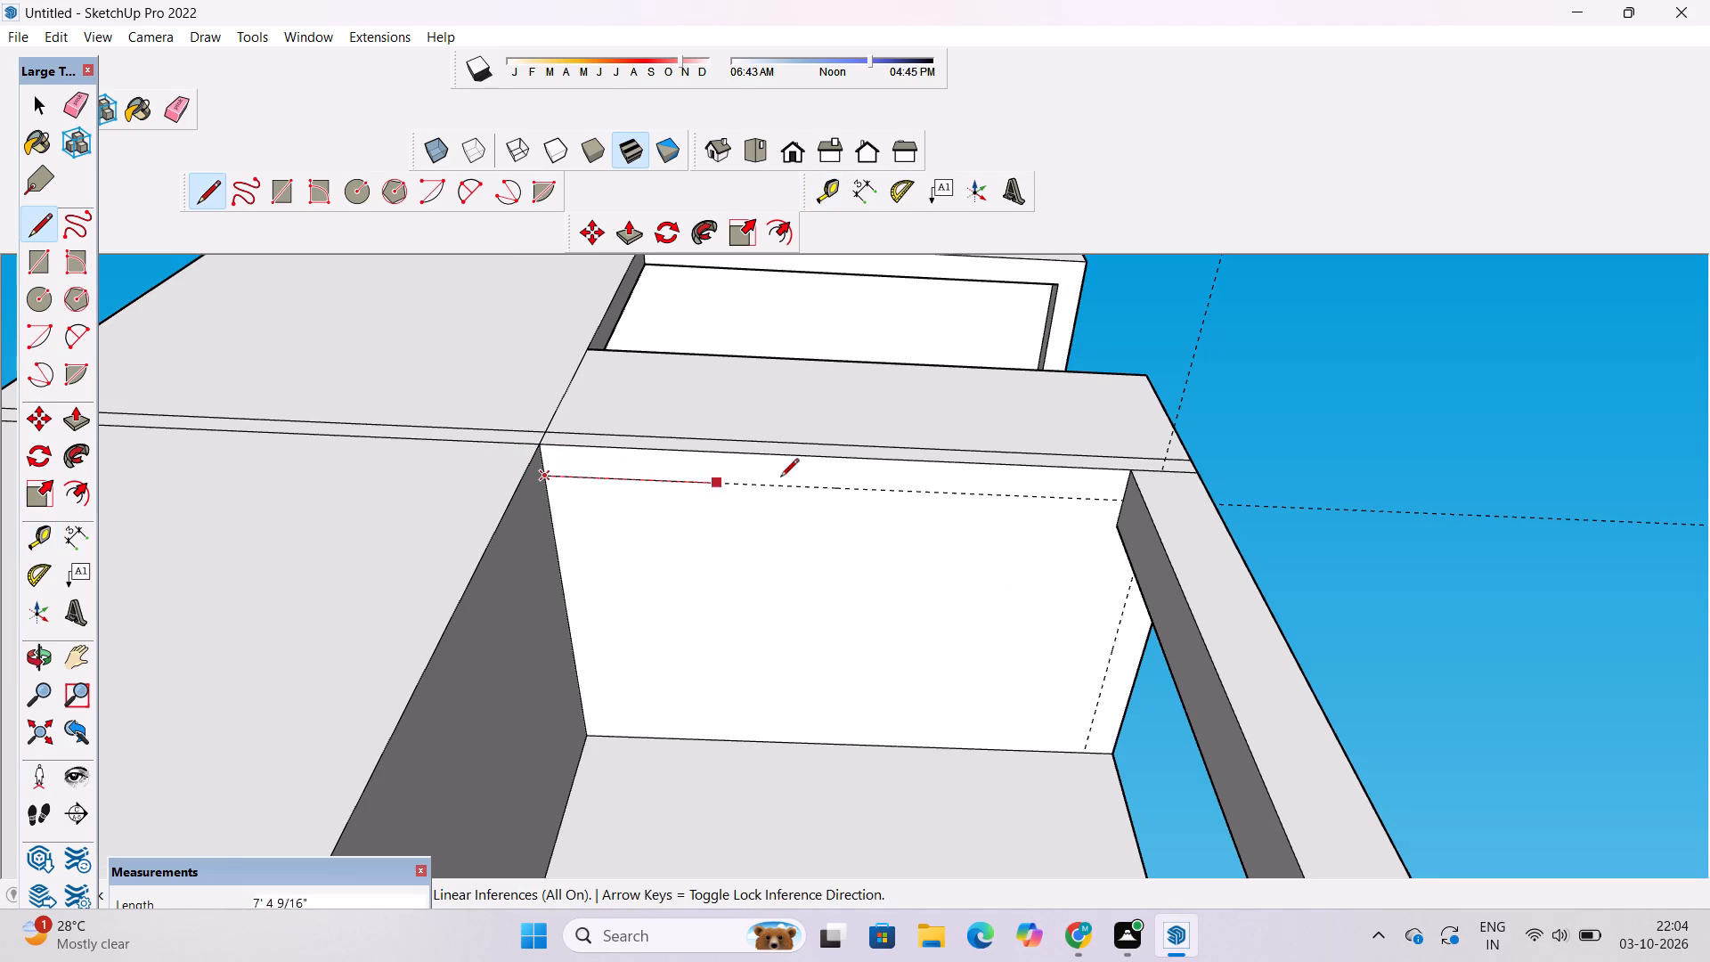
left_click(1121, 501)
Draw a line about 14' 2 1/2" long along the side guide across the ground-floor opening's ceiling.
key("o")
scroll(1022, 493, "down", 7)
left_click_drag(1266, 516, 963, 524)
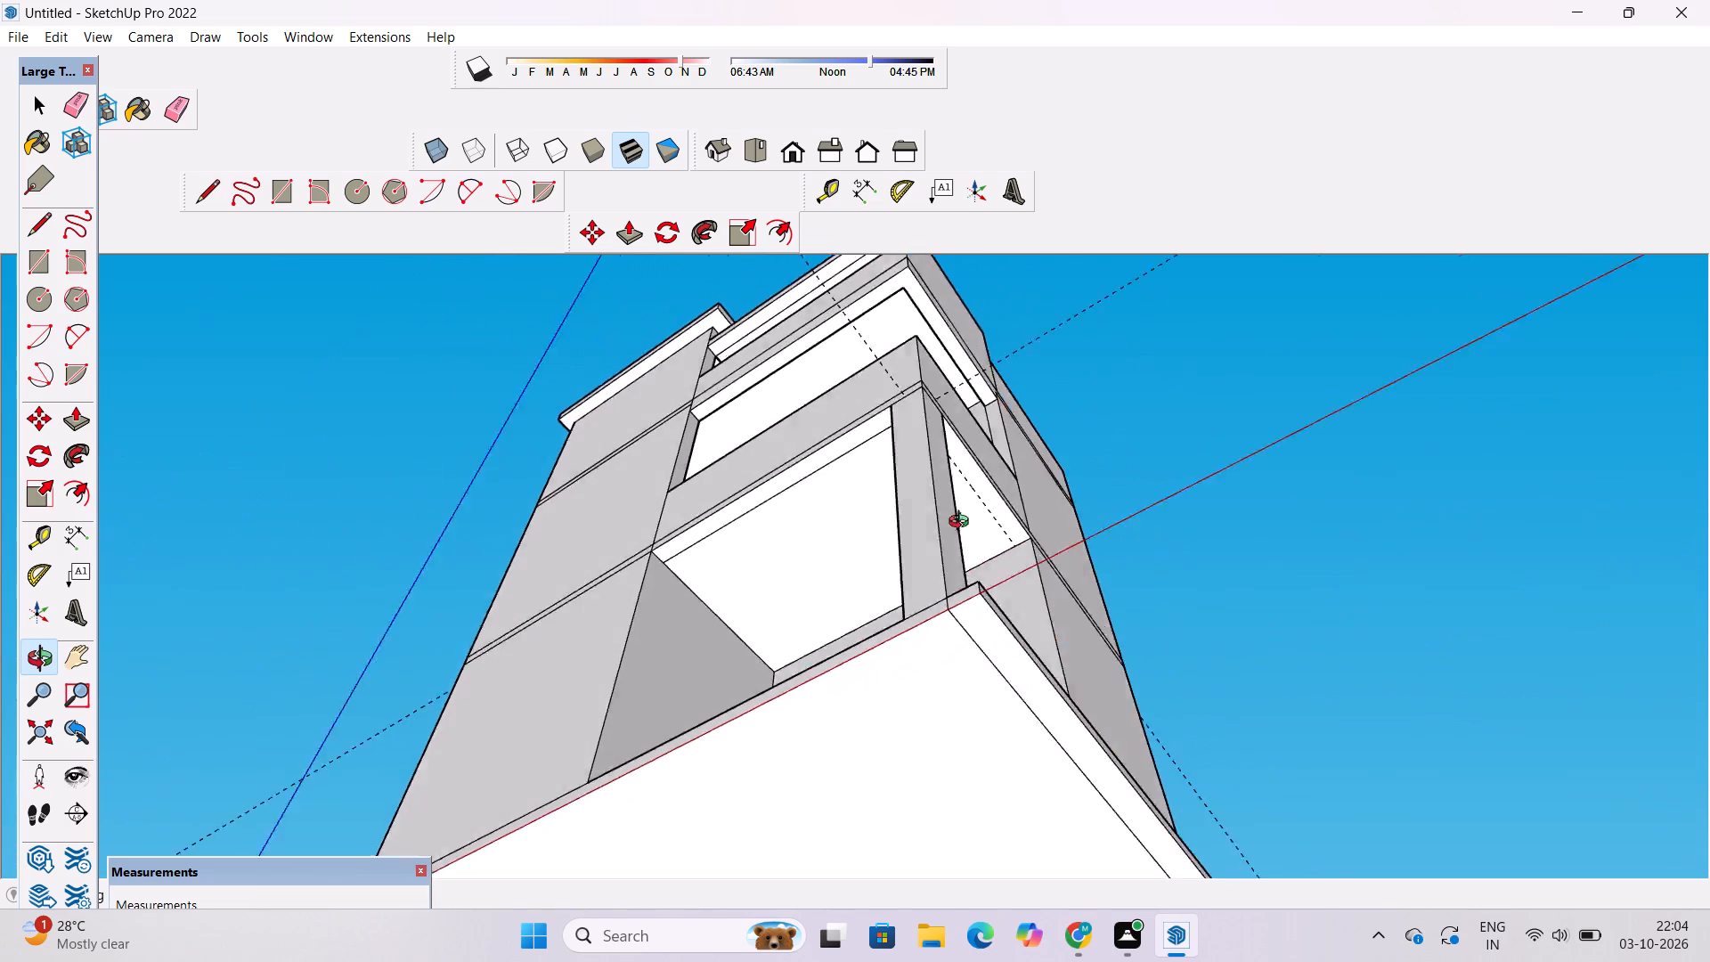
left_click_drag(963, 524, 949, 525)
scroll(908, 460, "up", 1)
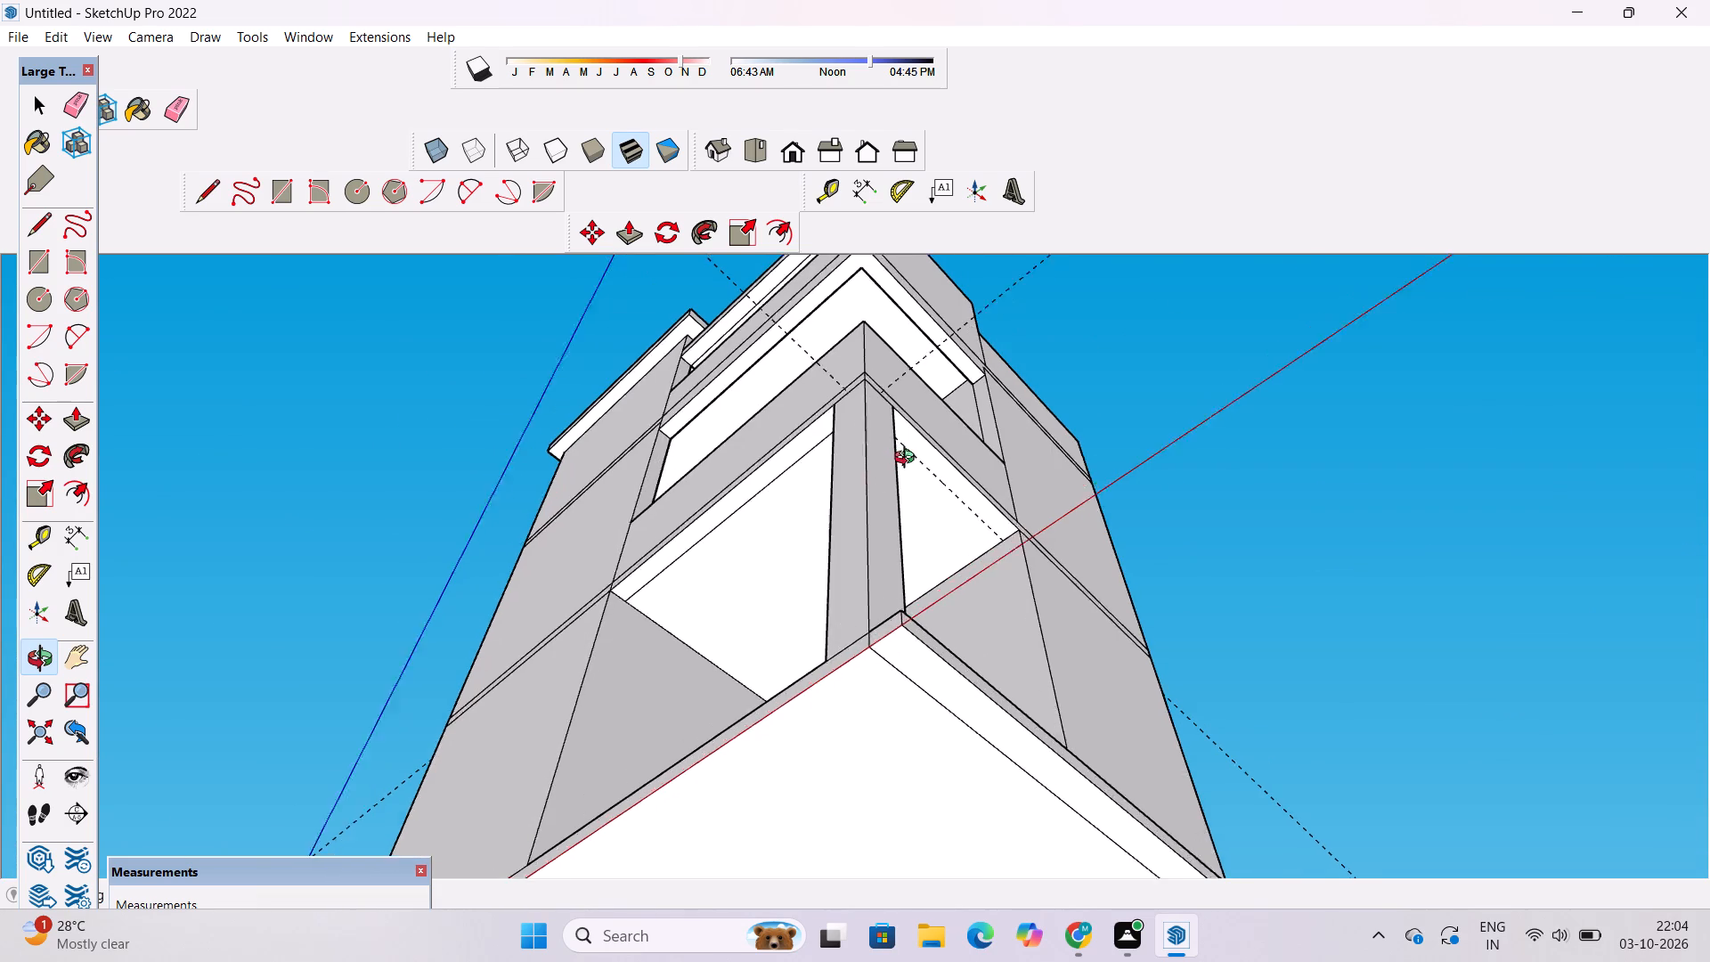
scroll(908, 460, "up", 5)
left_click_drag(971, 462, 876, 469)
scroll(837, 465, "down", 2)
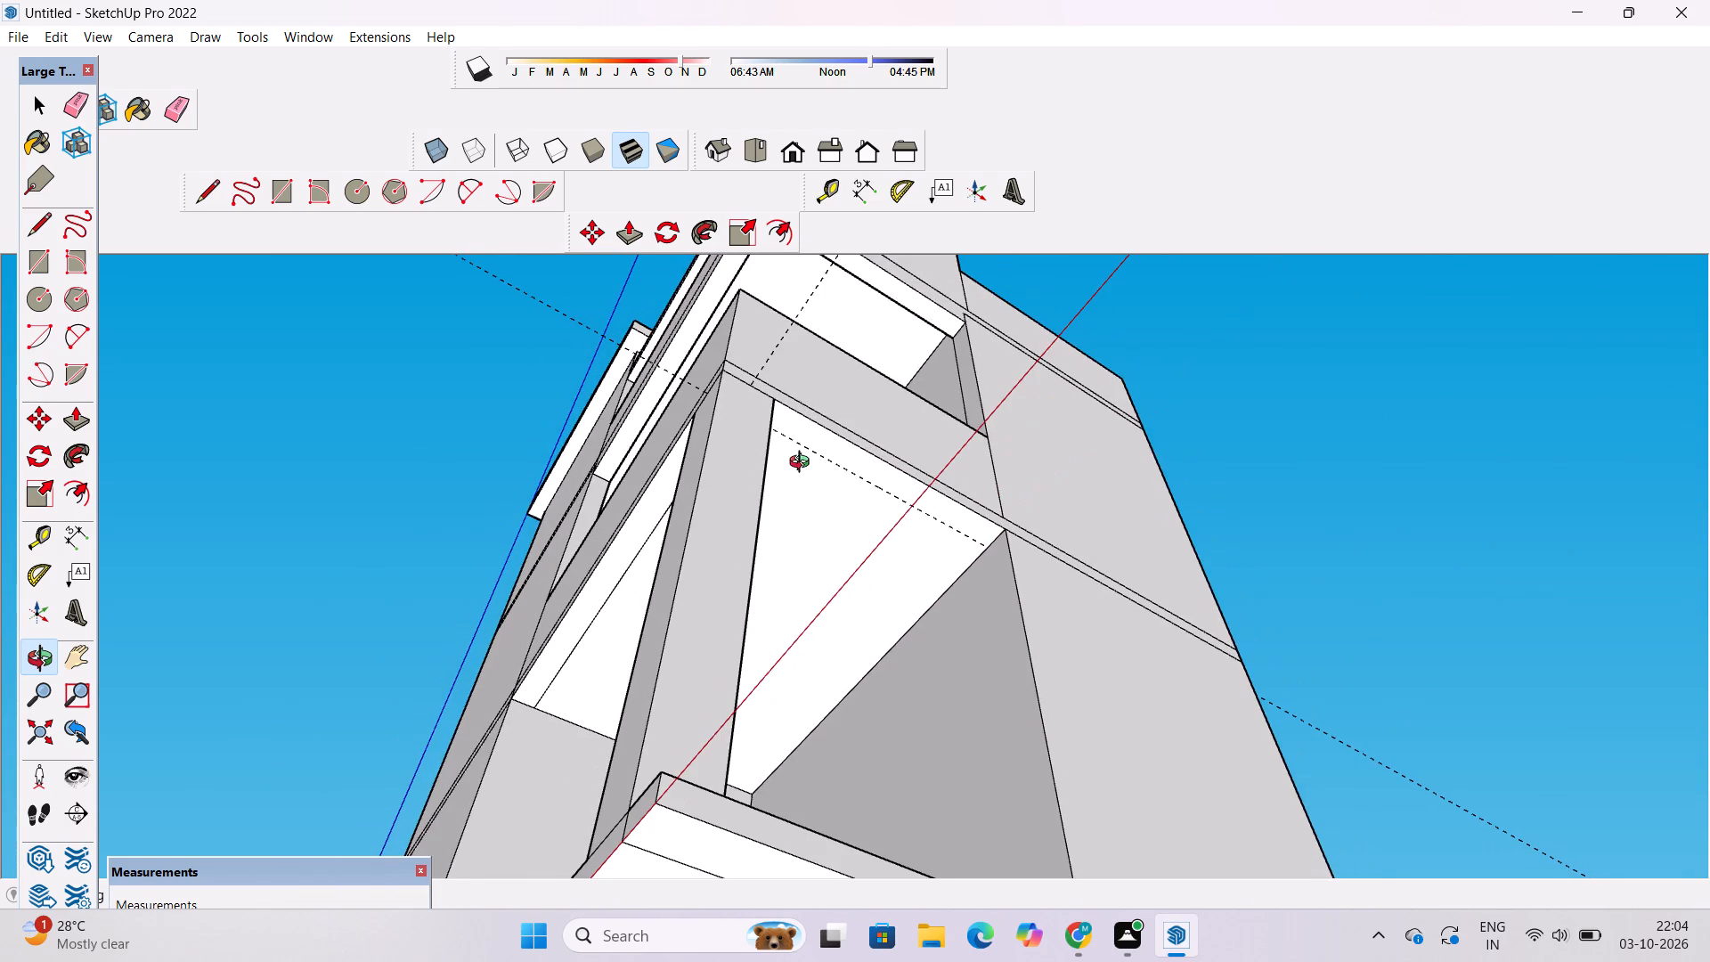
scroll(803, 464, "up", 4)
left_click_drag(904, 479, 798, 488)
left_click_drag(745, 486, 782, 515, "shift")
left_click(783, 516)
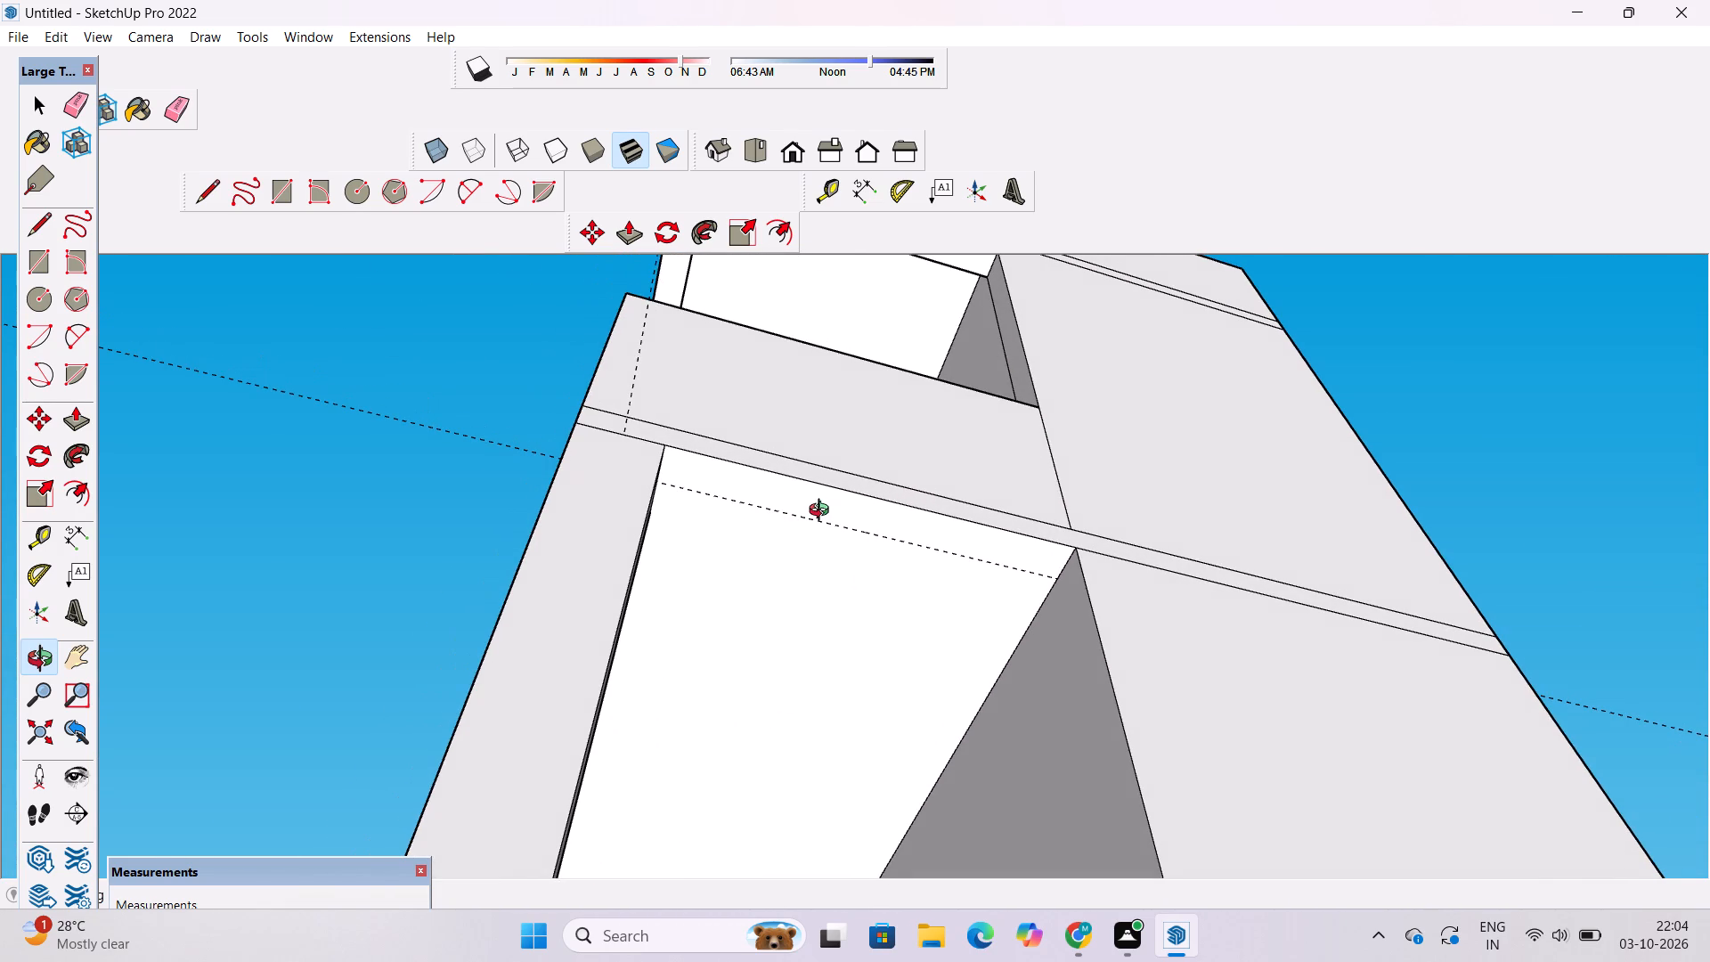
scroll(823, 512, "up", 1)
left_click_drag(831, 518, 767, 516)
left_click_drag(763, 515, 785, 517, "shift")
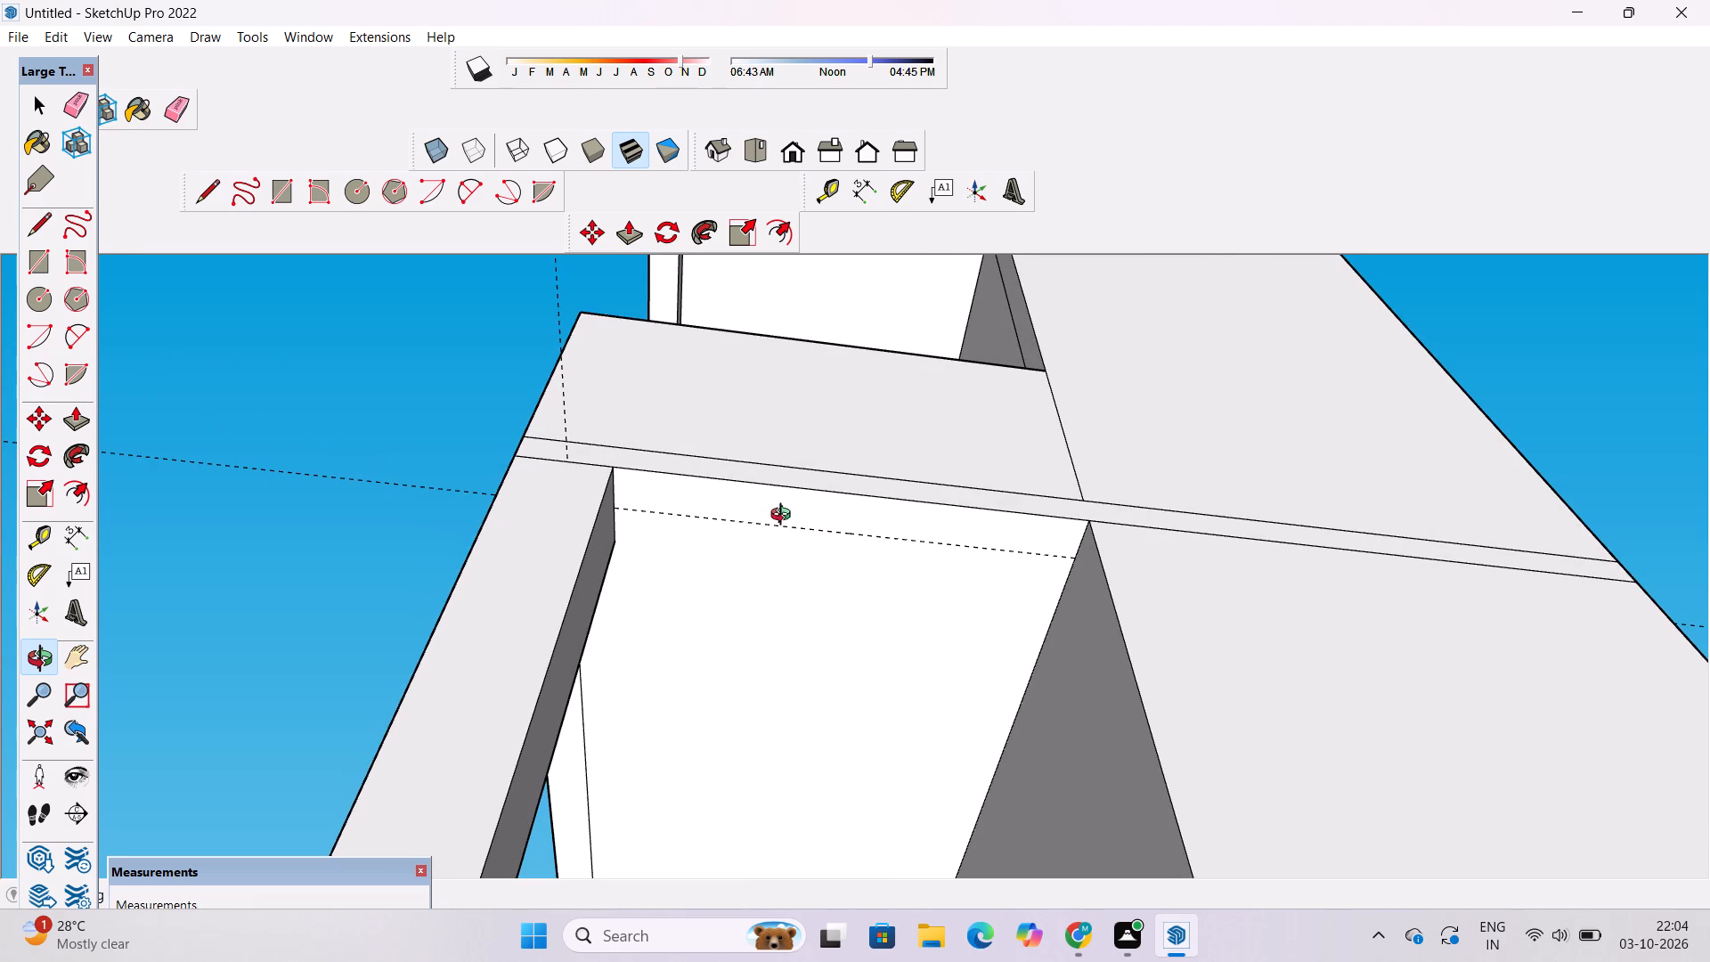
left_click(799, 513)
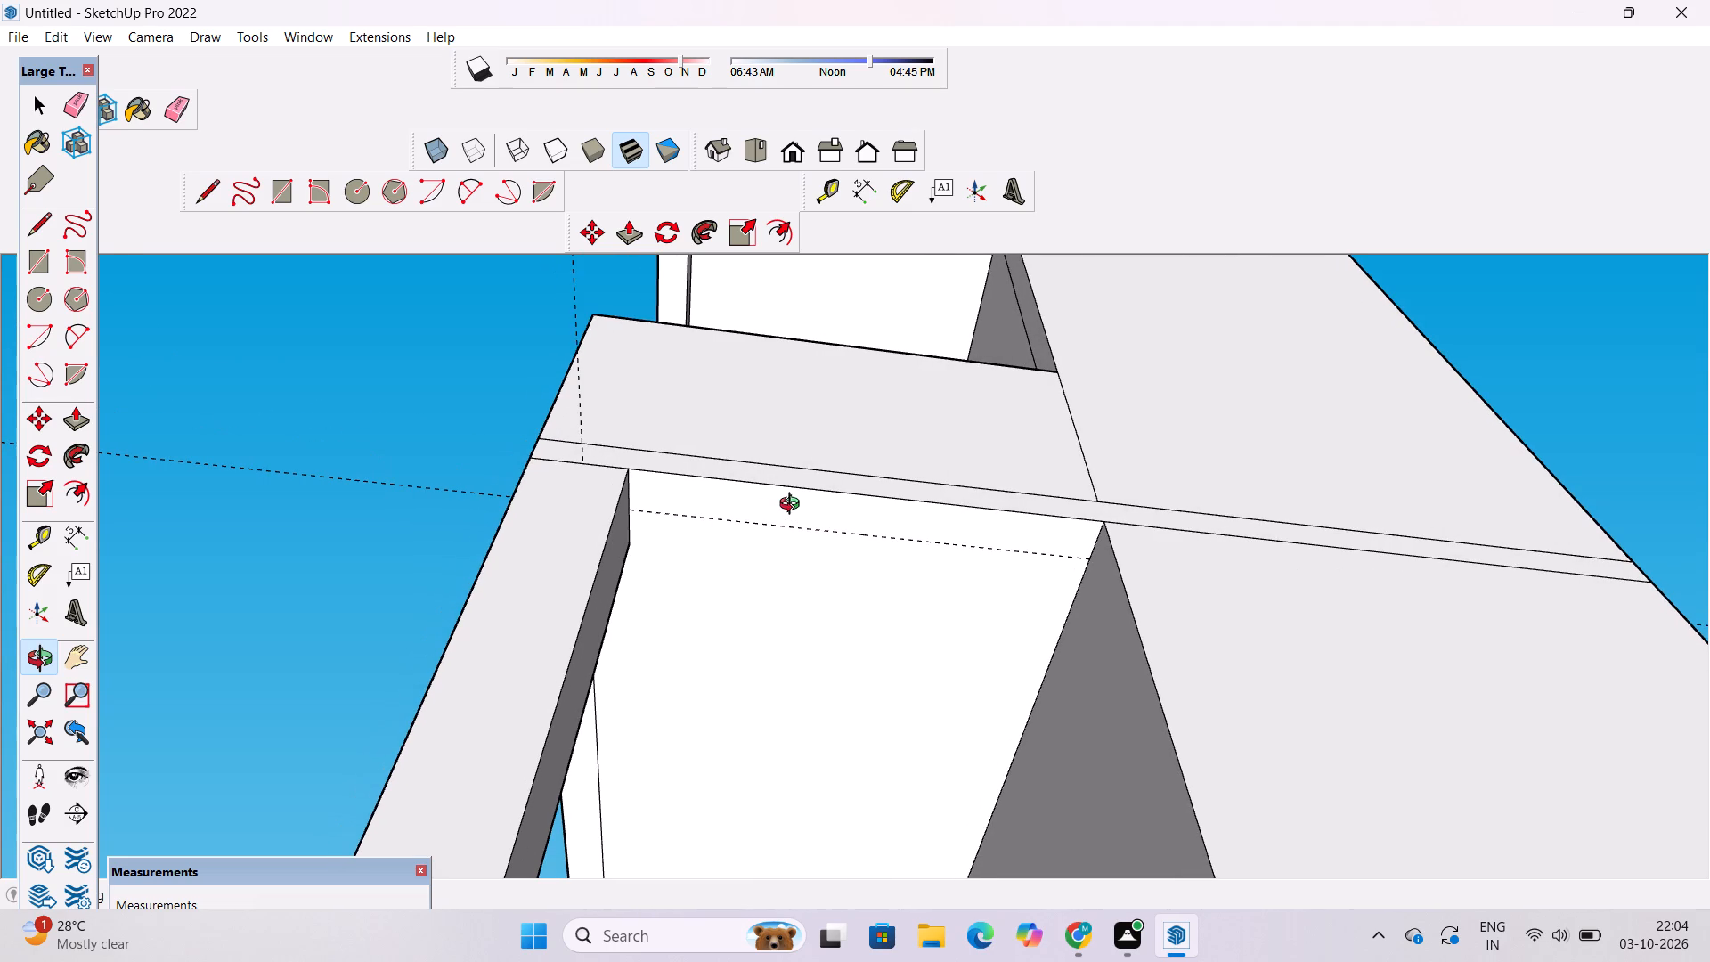
scroll(796, 490, "down", 2)
scroll(791, 494, "up", 3)
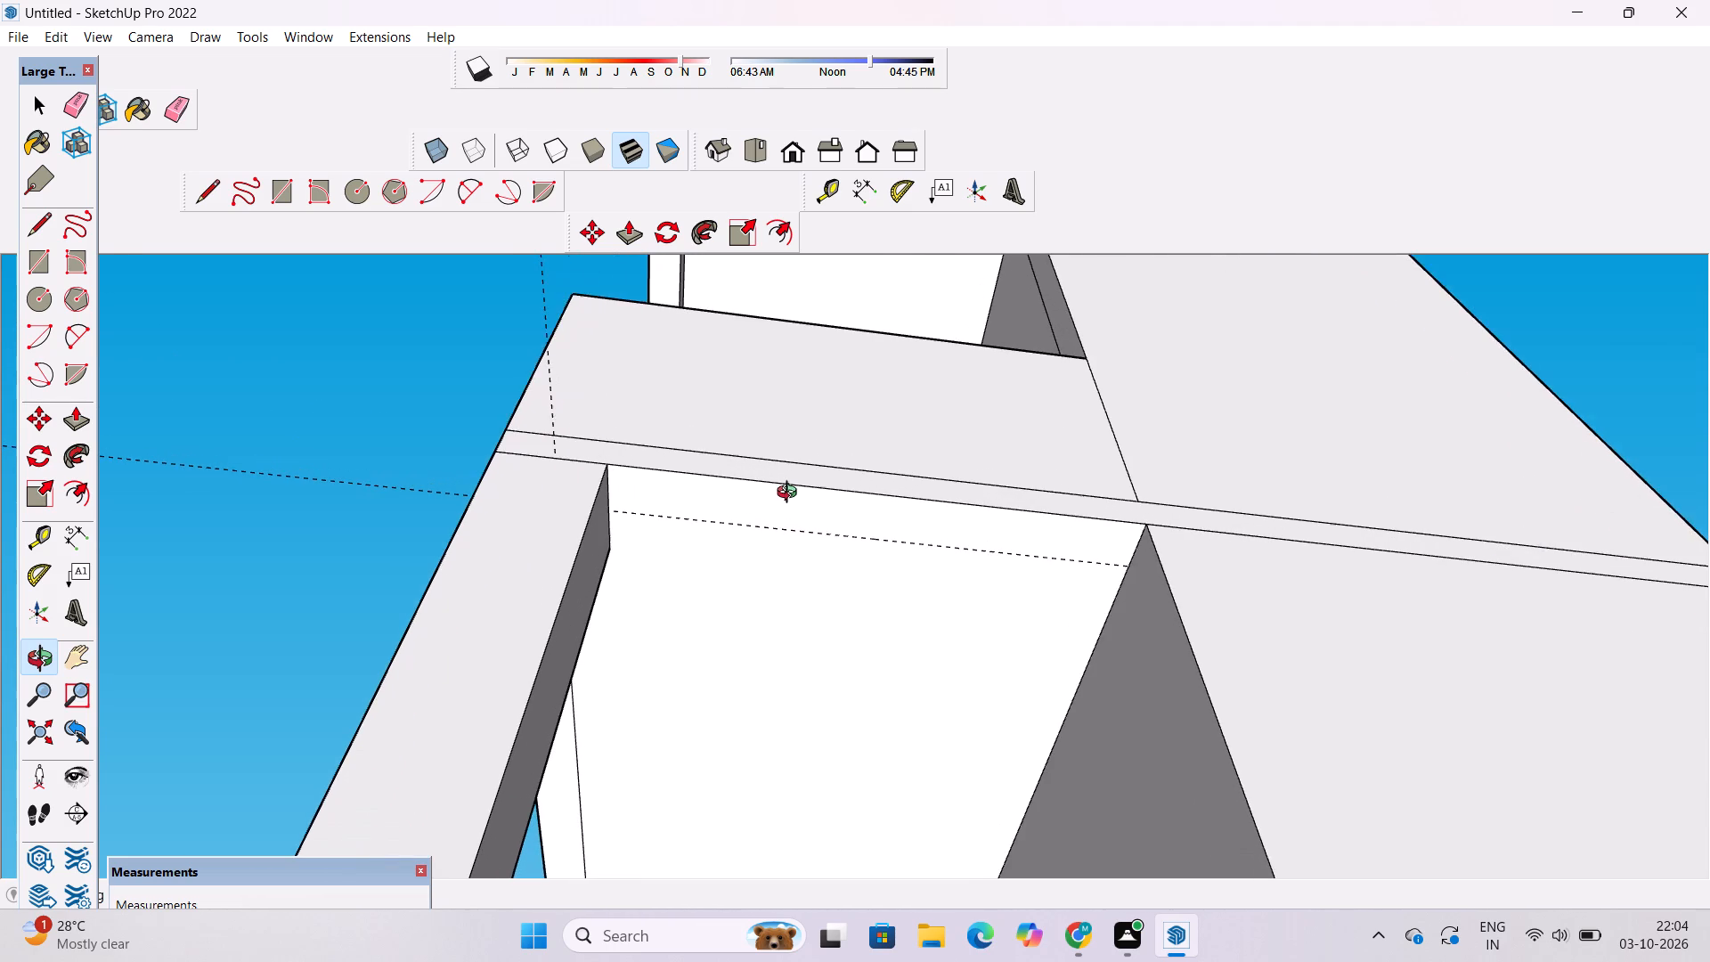
left_click_drag(818, 540, 754, 519)
left_click_drag(754, 519, 824, 526, "shift")
left_click_drag(798, 527, 835, 522)
left_click_drag(835, 523, 835, 542, "shift")
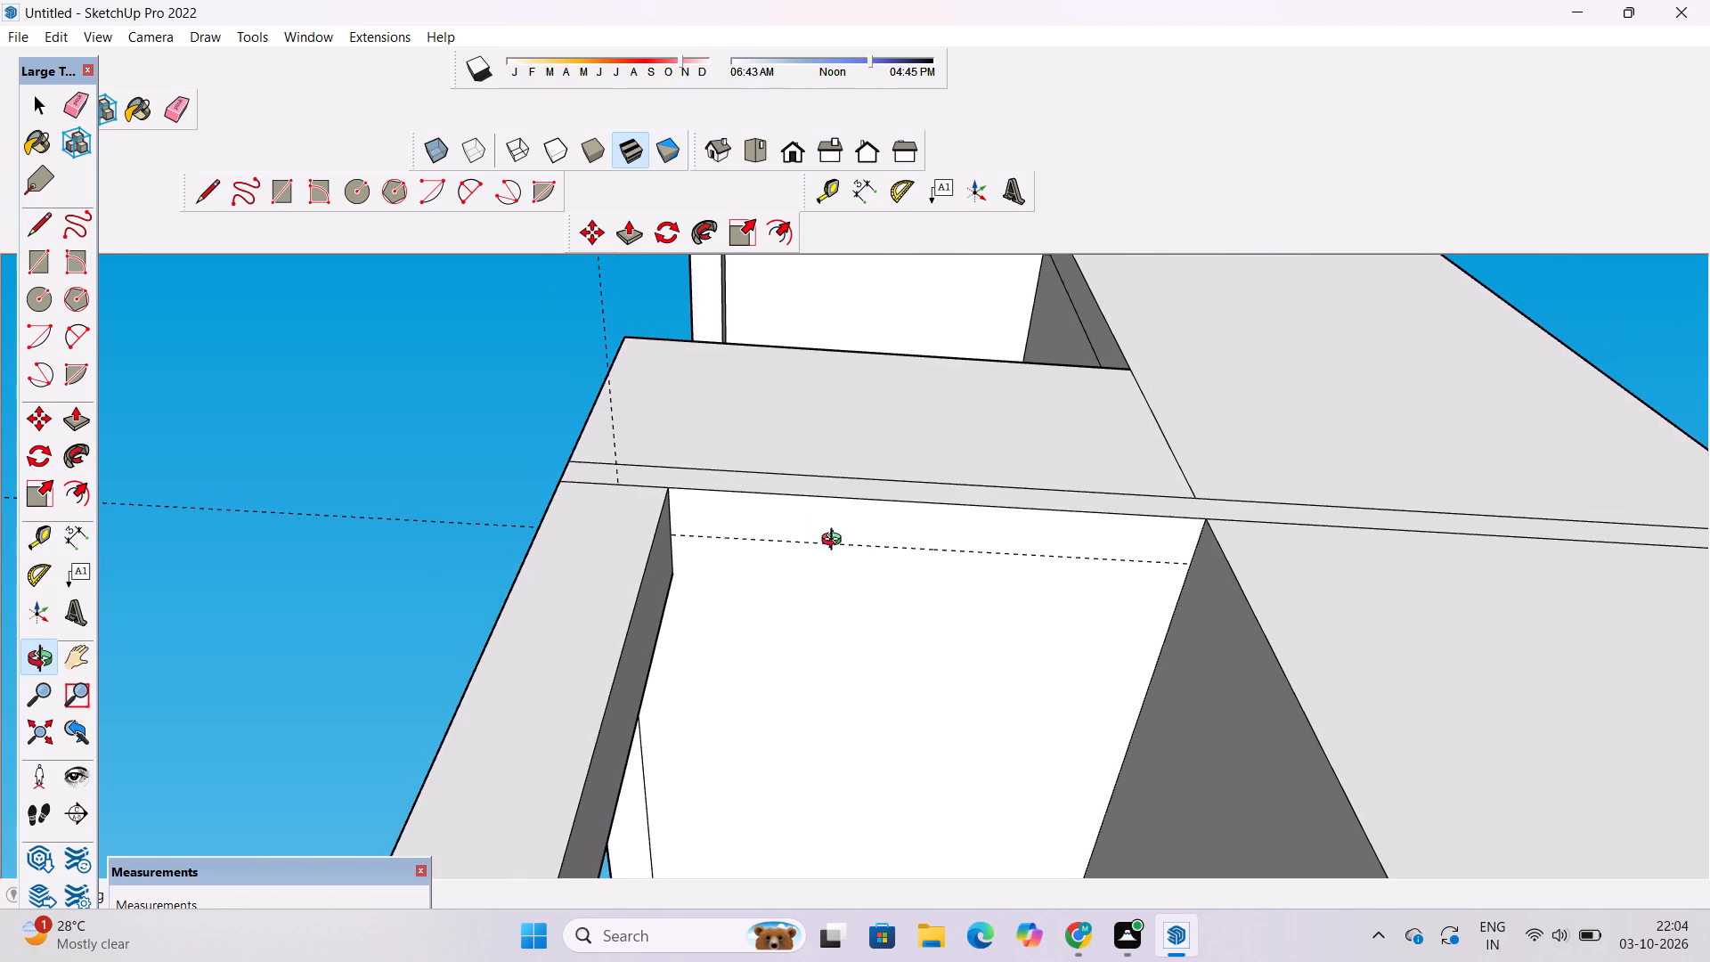
key("l")
scroll(683, 553, "up", 2)
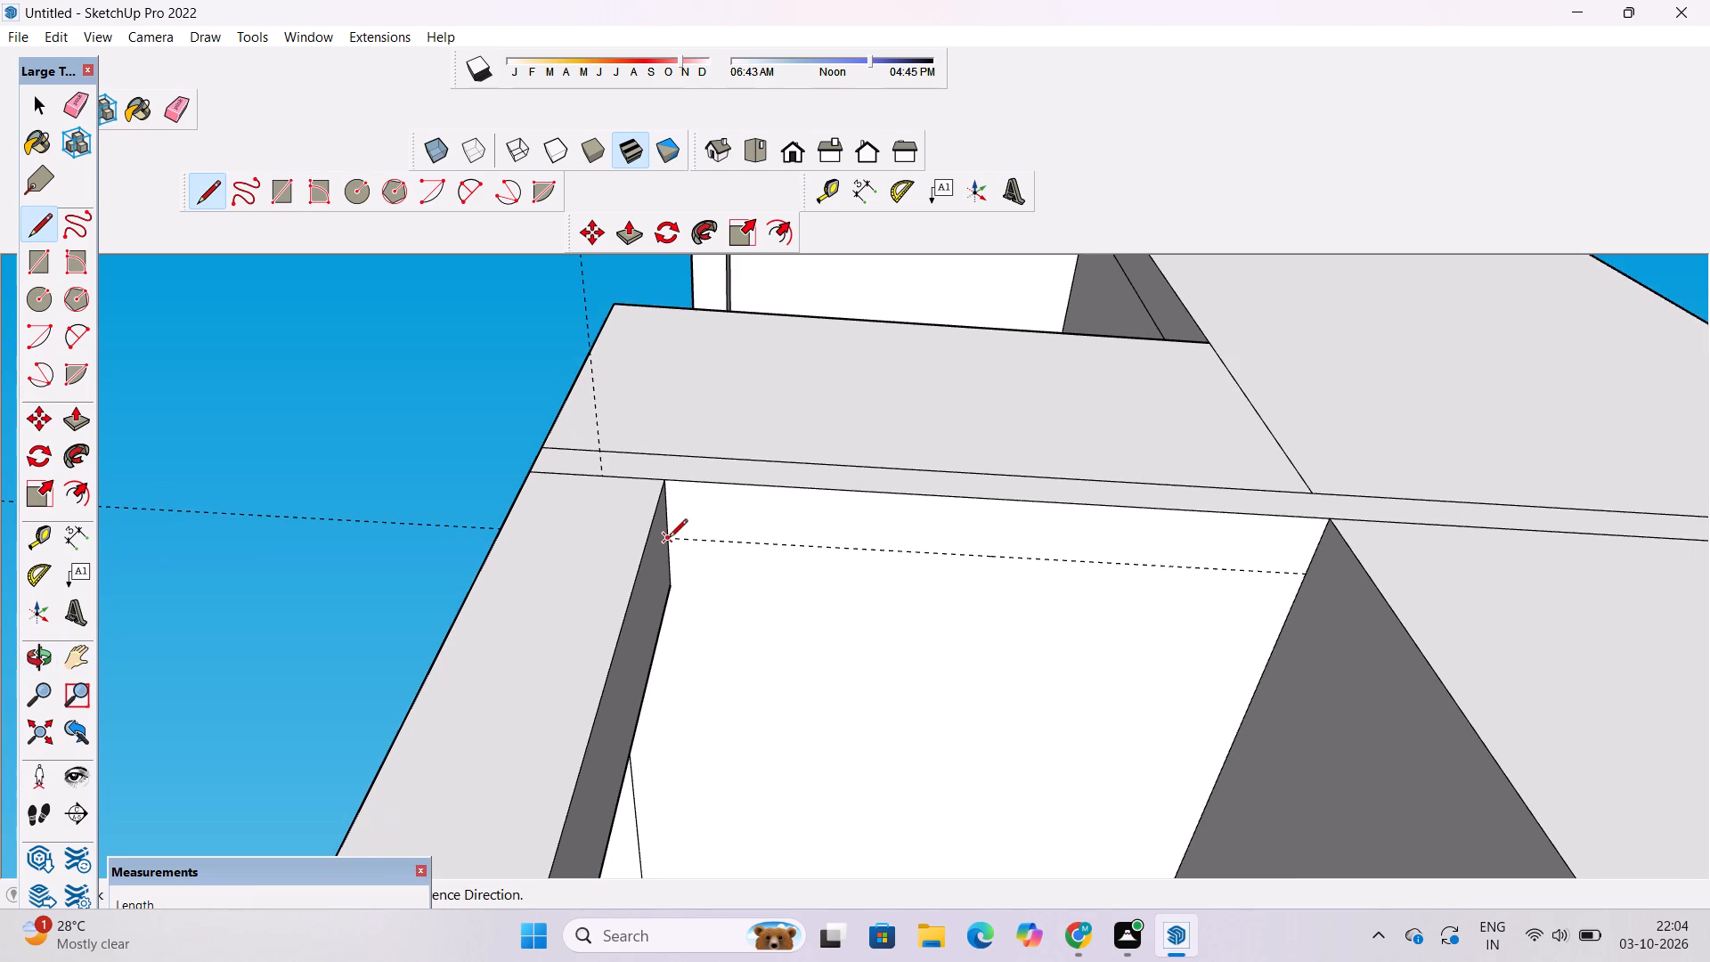
left_click(669, 539)
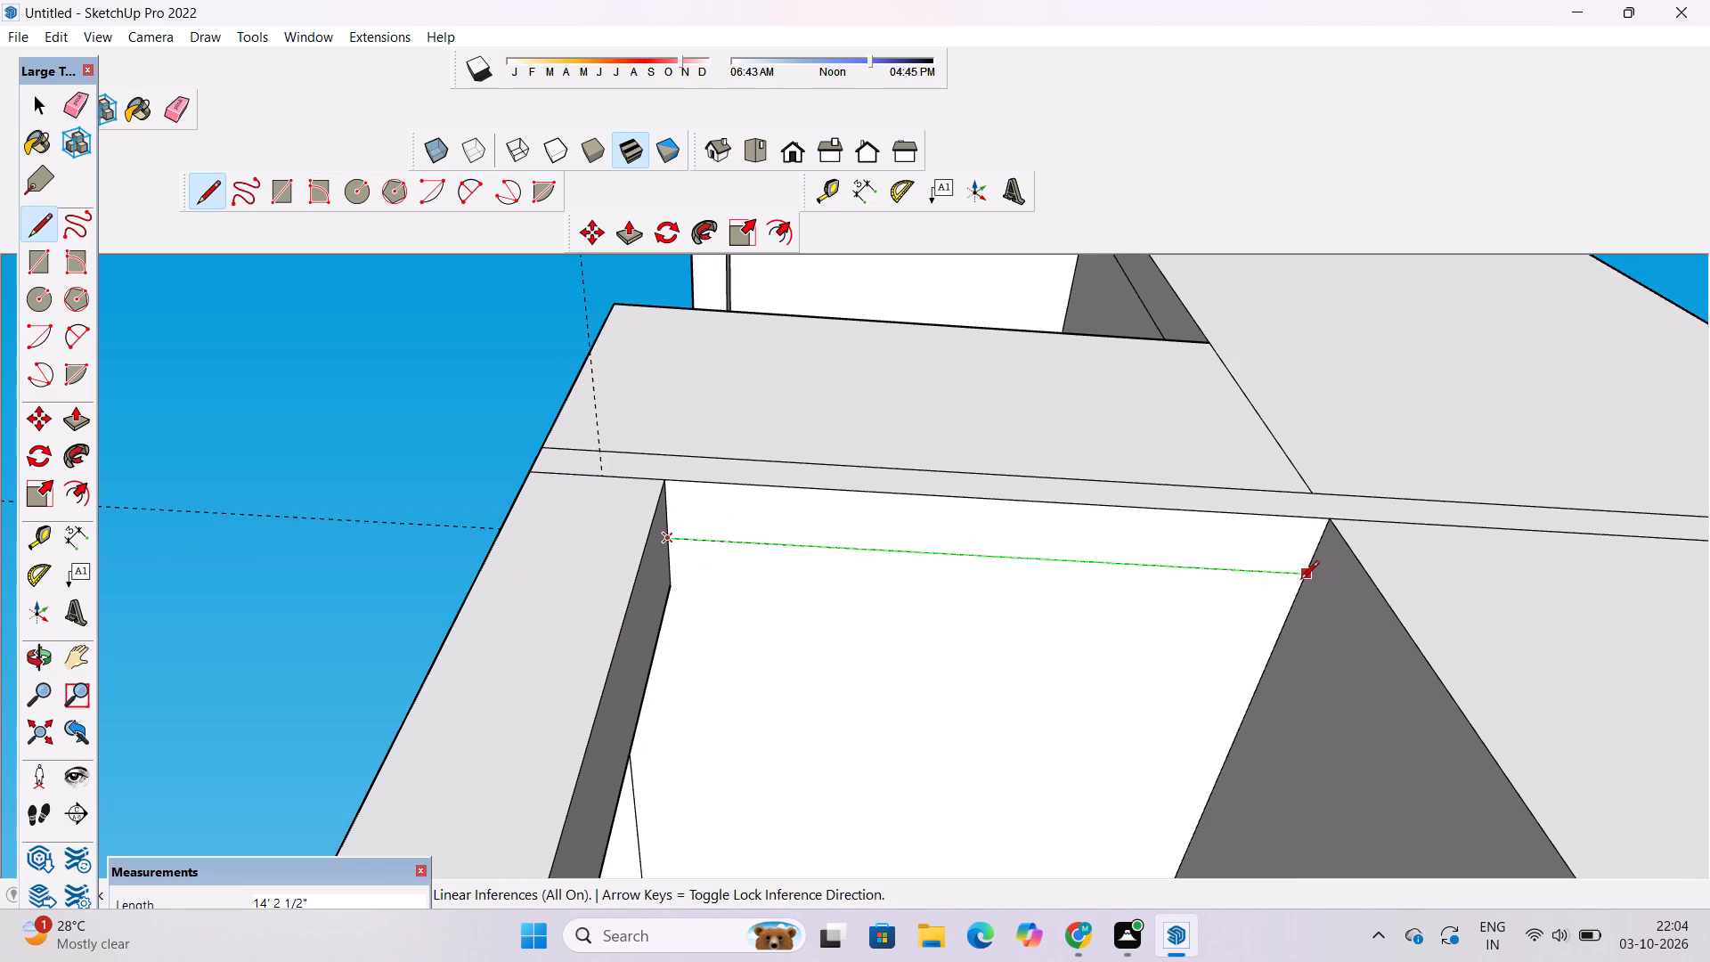
left_click(1303, 580)
Erase the two guides on the ground-floor opening's ceiling.
key("space")
key("e")
scroll(1300, 575, "down", 5)
scroll(875, 562, "up", 2)
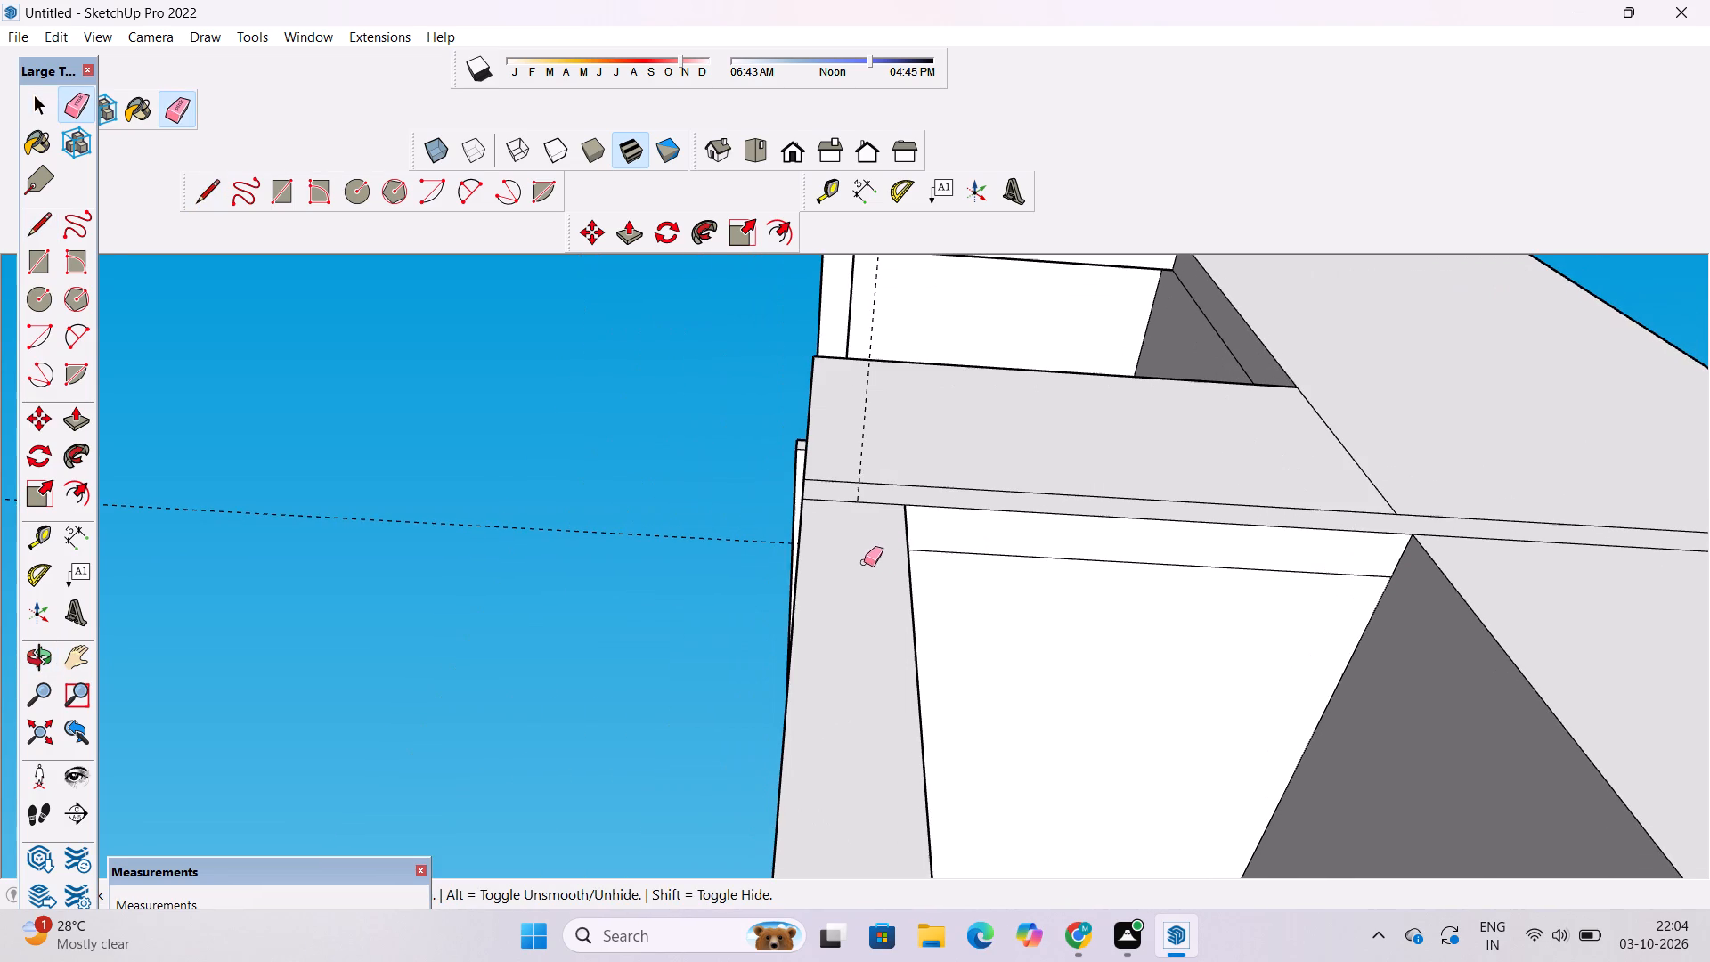
left_click_drag(690, 491, 681, 549)
left_click_drag(873, 386, 854, 413)
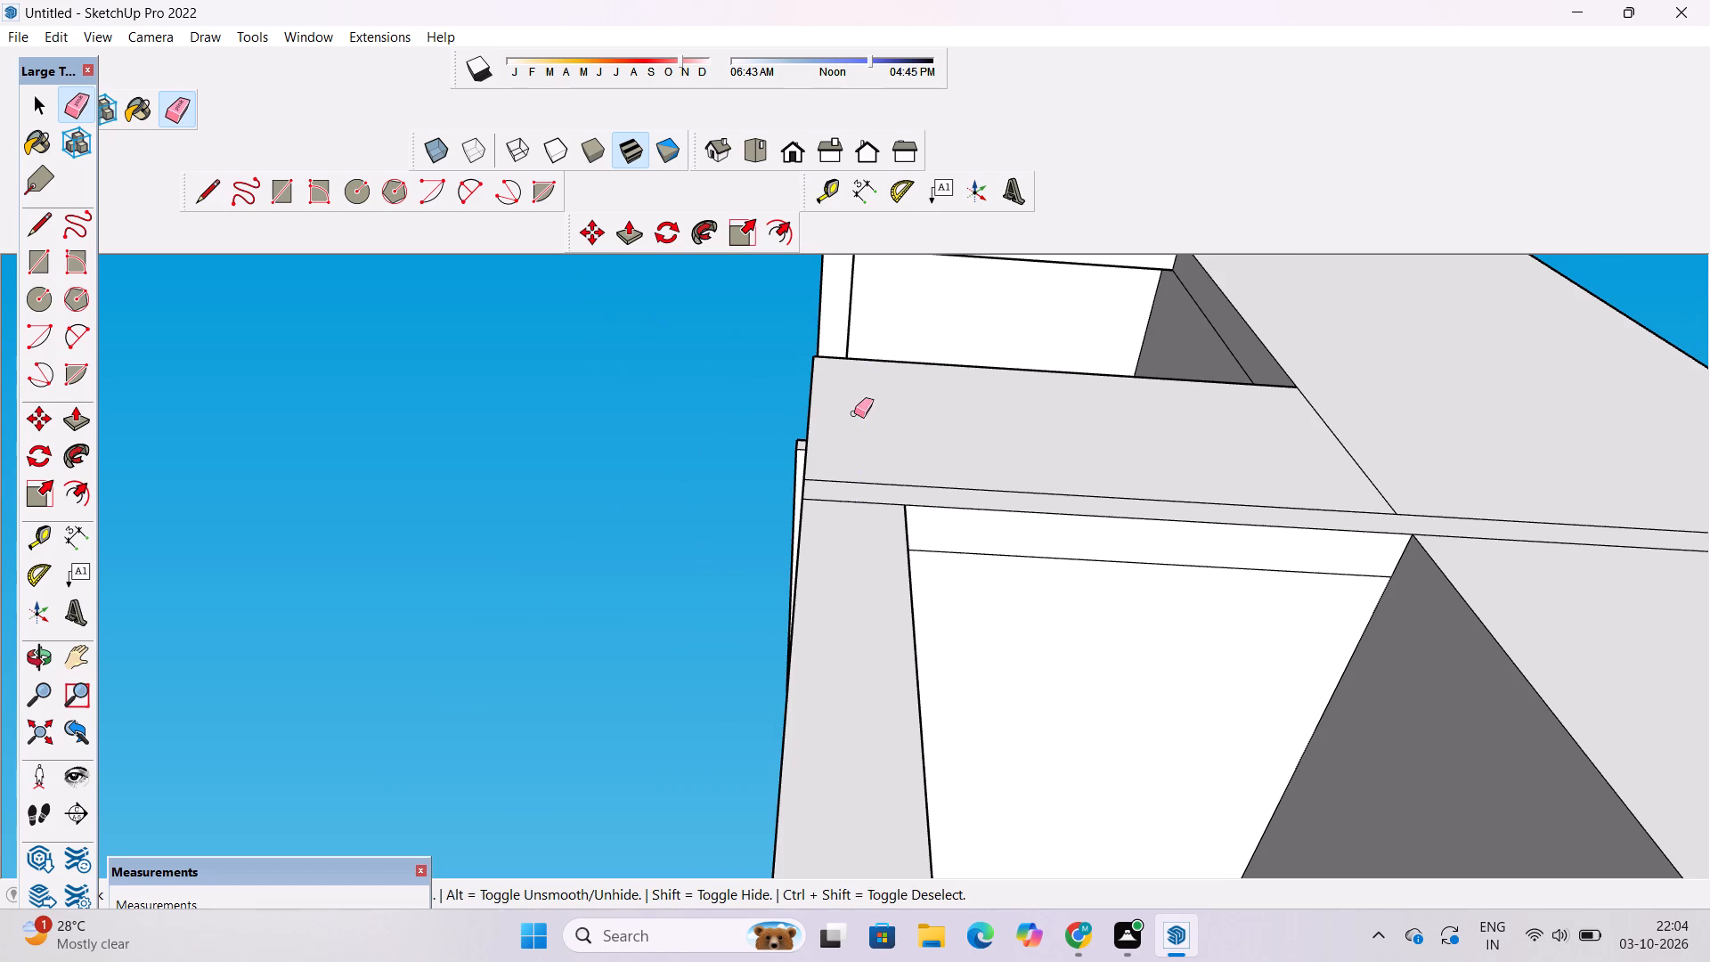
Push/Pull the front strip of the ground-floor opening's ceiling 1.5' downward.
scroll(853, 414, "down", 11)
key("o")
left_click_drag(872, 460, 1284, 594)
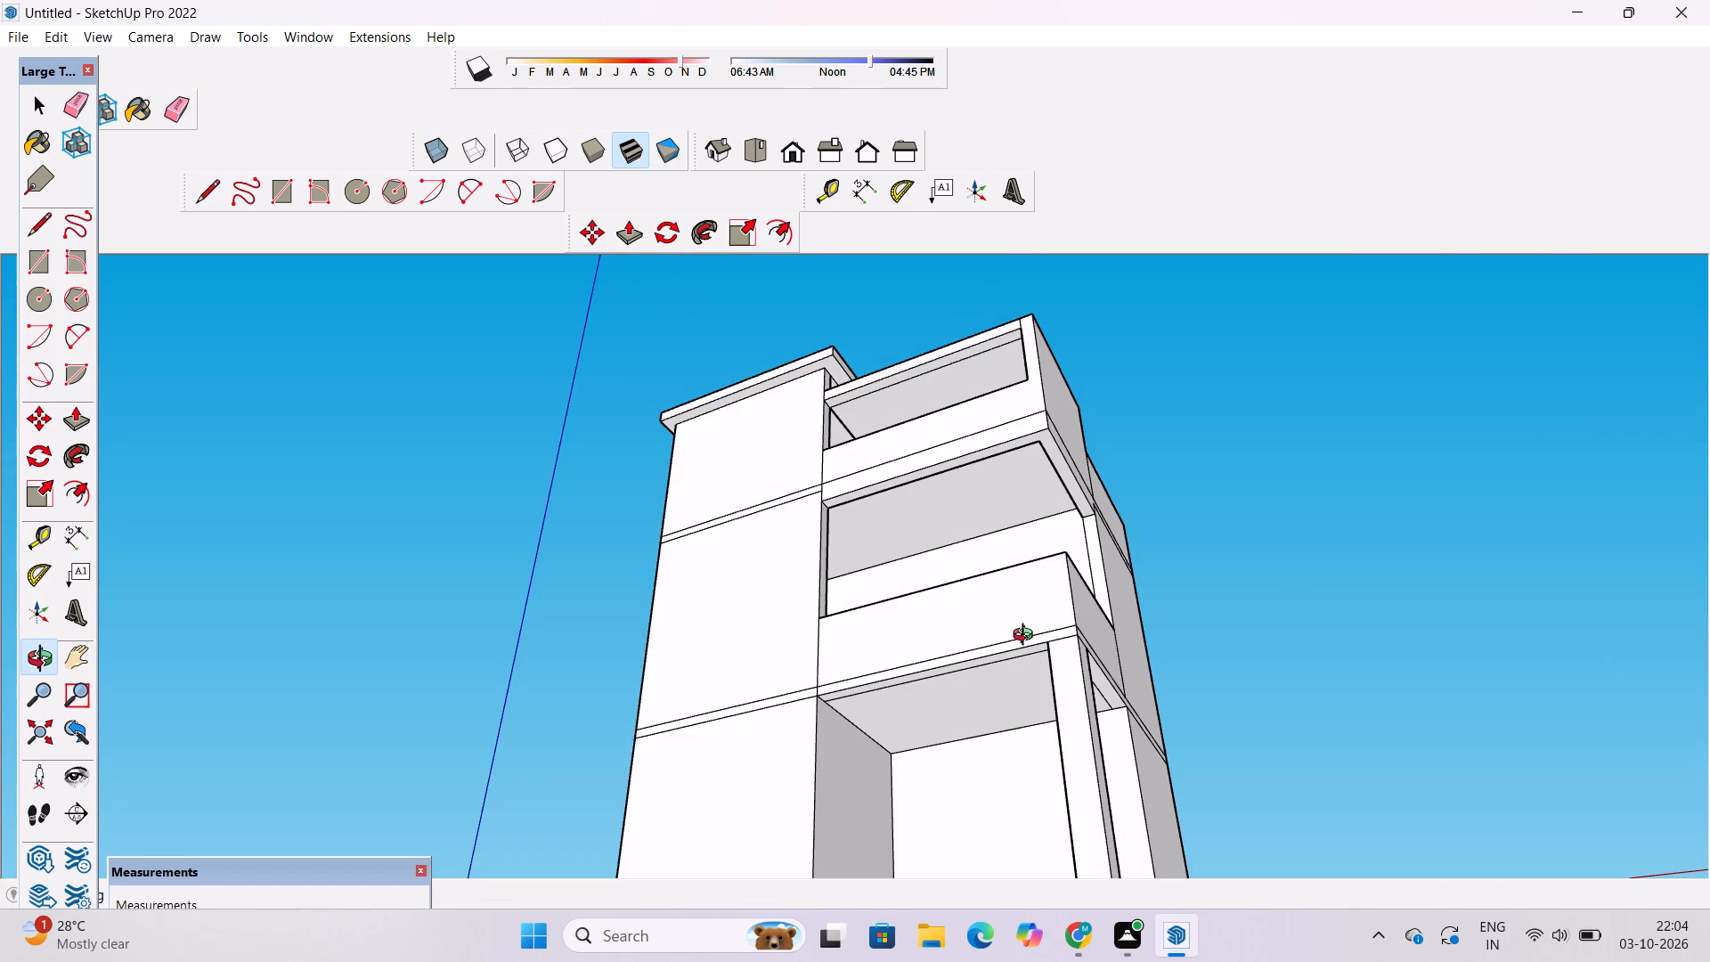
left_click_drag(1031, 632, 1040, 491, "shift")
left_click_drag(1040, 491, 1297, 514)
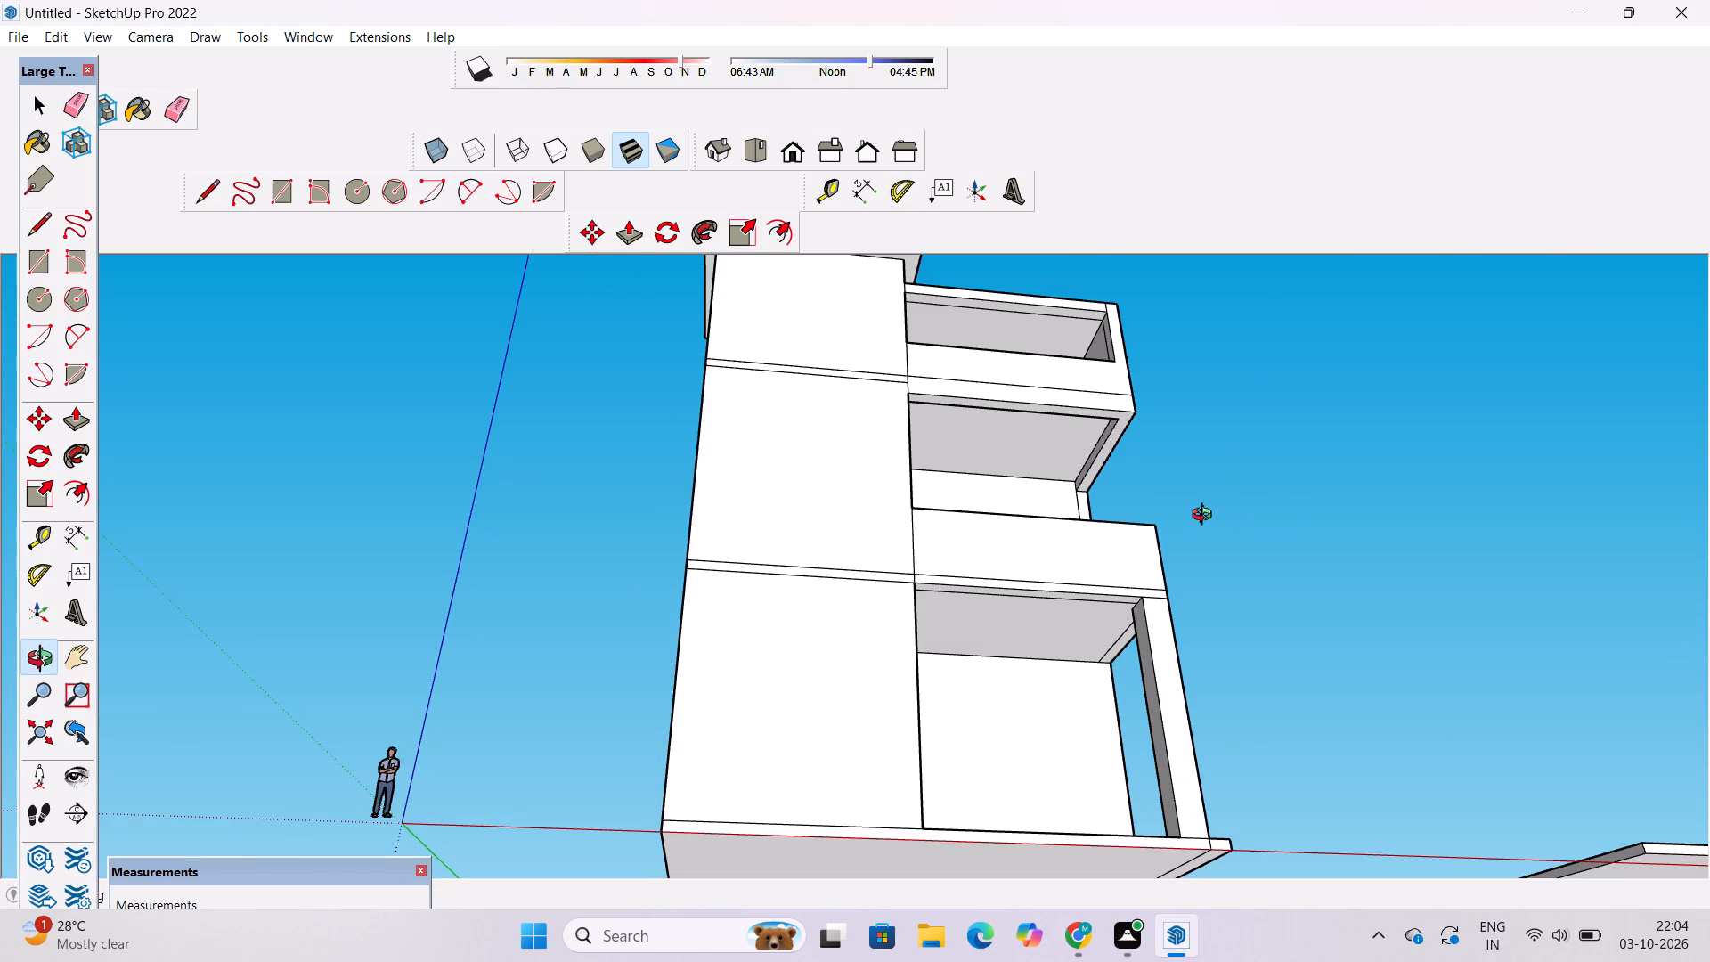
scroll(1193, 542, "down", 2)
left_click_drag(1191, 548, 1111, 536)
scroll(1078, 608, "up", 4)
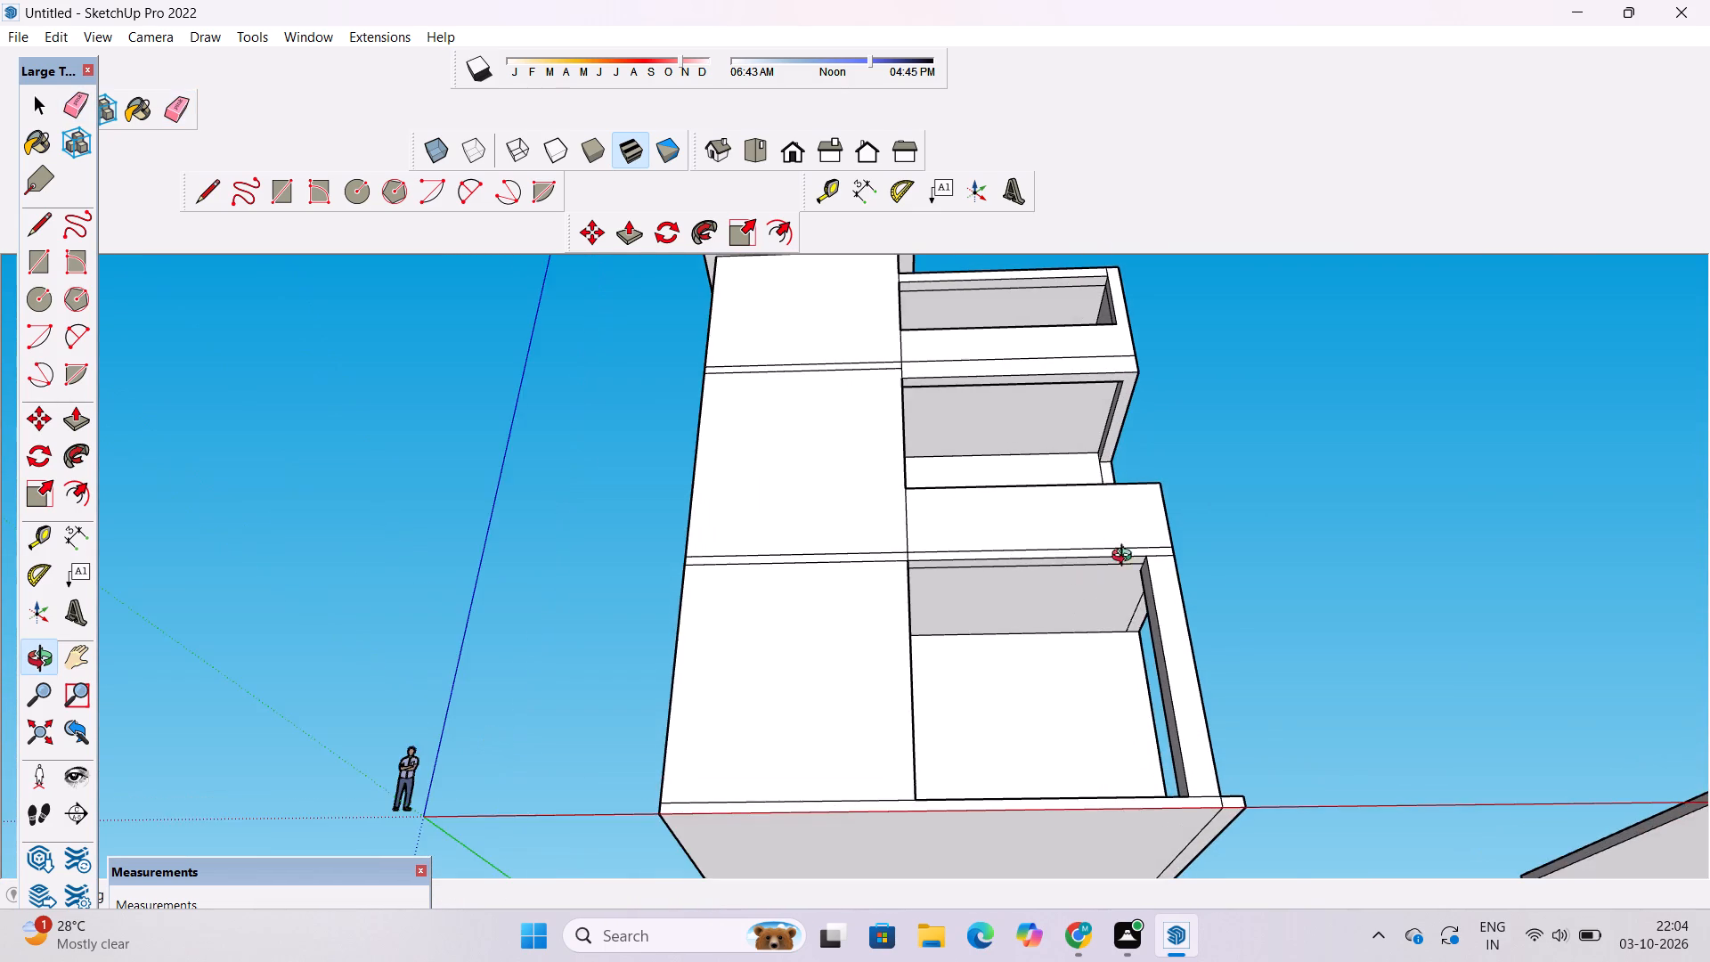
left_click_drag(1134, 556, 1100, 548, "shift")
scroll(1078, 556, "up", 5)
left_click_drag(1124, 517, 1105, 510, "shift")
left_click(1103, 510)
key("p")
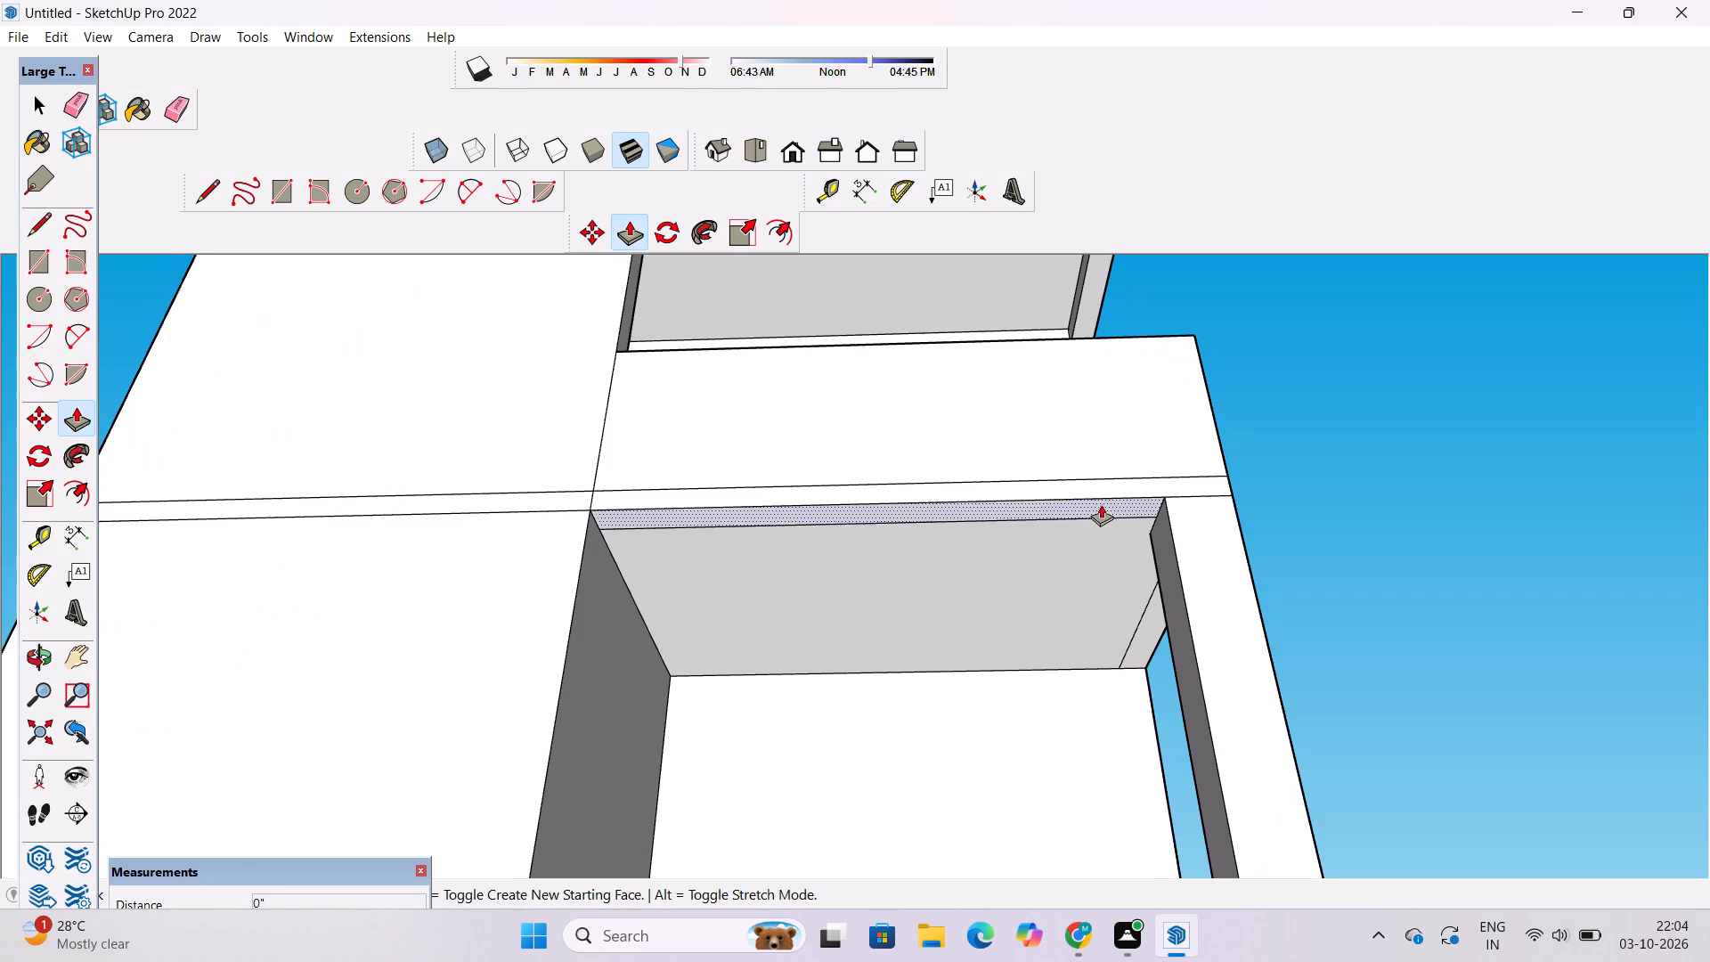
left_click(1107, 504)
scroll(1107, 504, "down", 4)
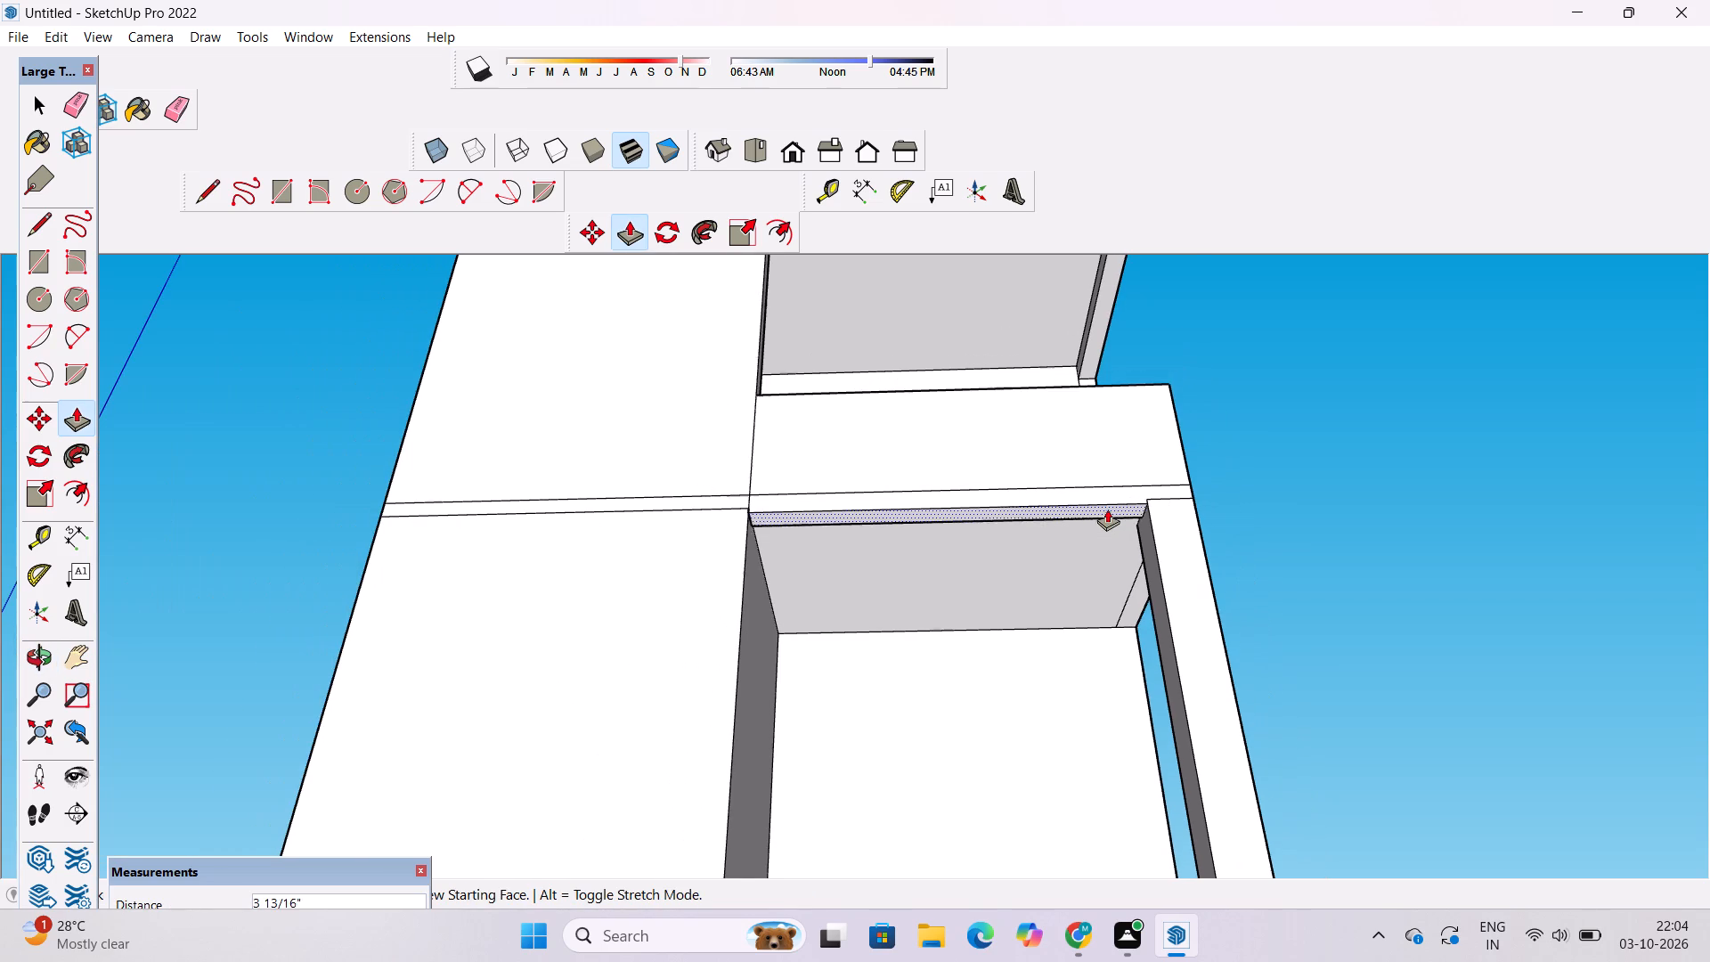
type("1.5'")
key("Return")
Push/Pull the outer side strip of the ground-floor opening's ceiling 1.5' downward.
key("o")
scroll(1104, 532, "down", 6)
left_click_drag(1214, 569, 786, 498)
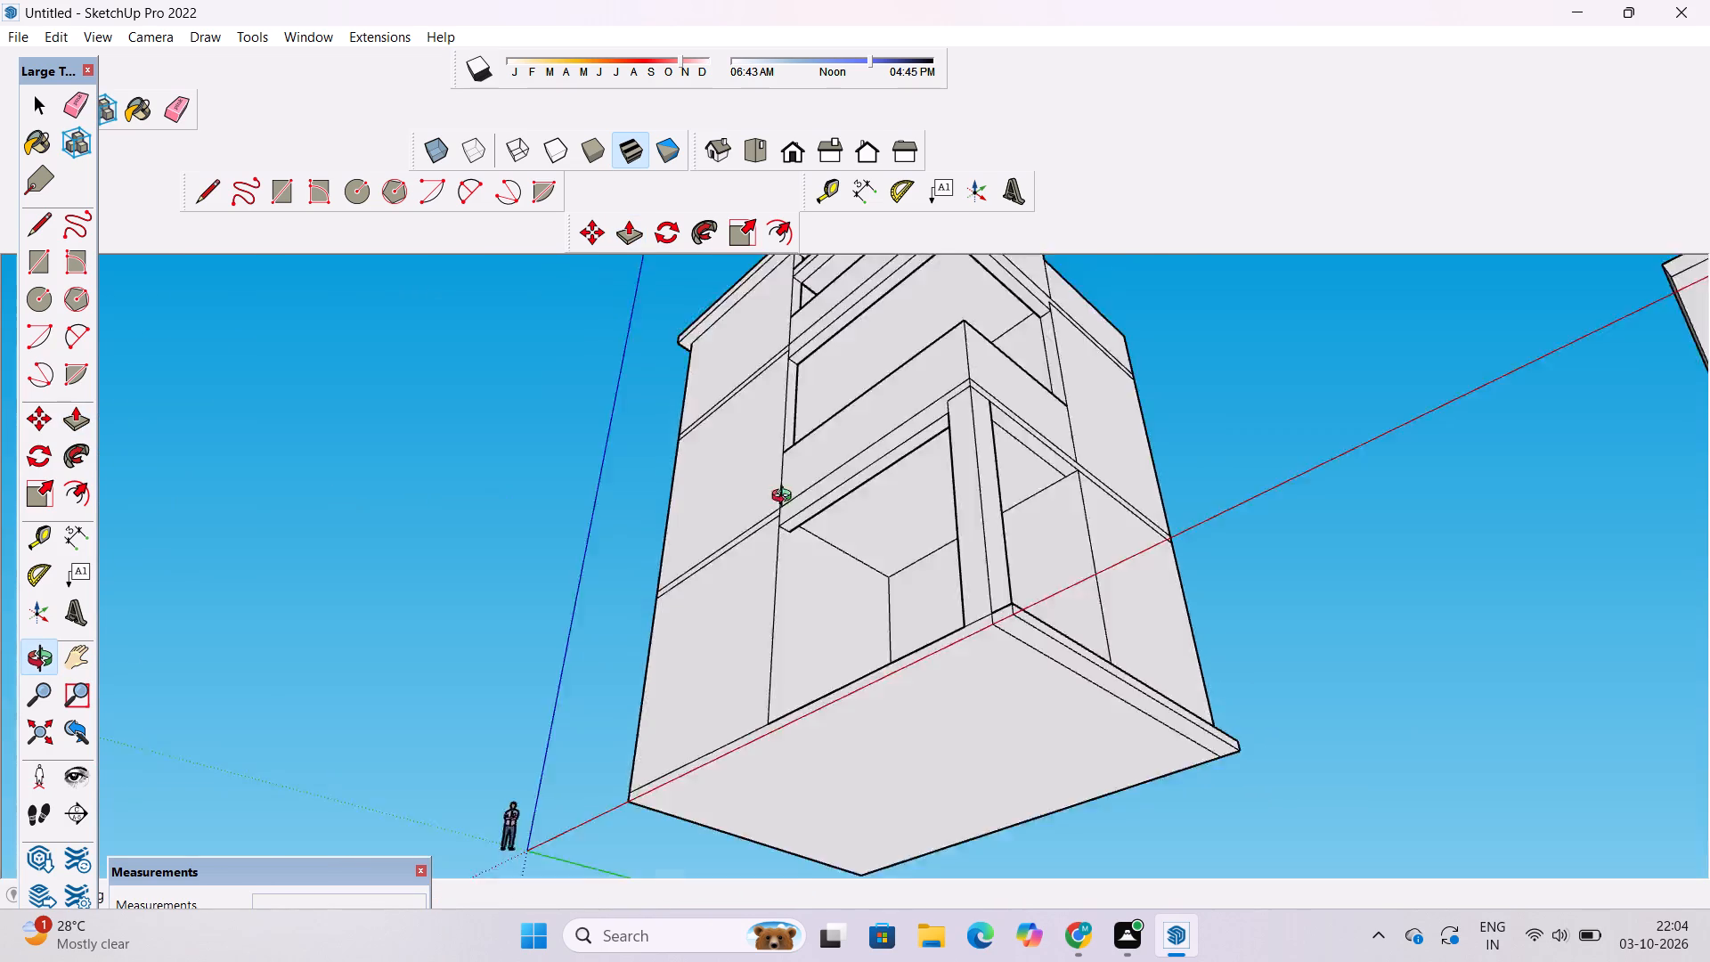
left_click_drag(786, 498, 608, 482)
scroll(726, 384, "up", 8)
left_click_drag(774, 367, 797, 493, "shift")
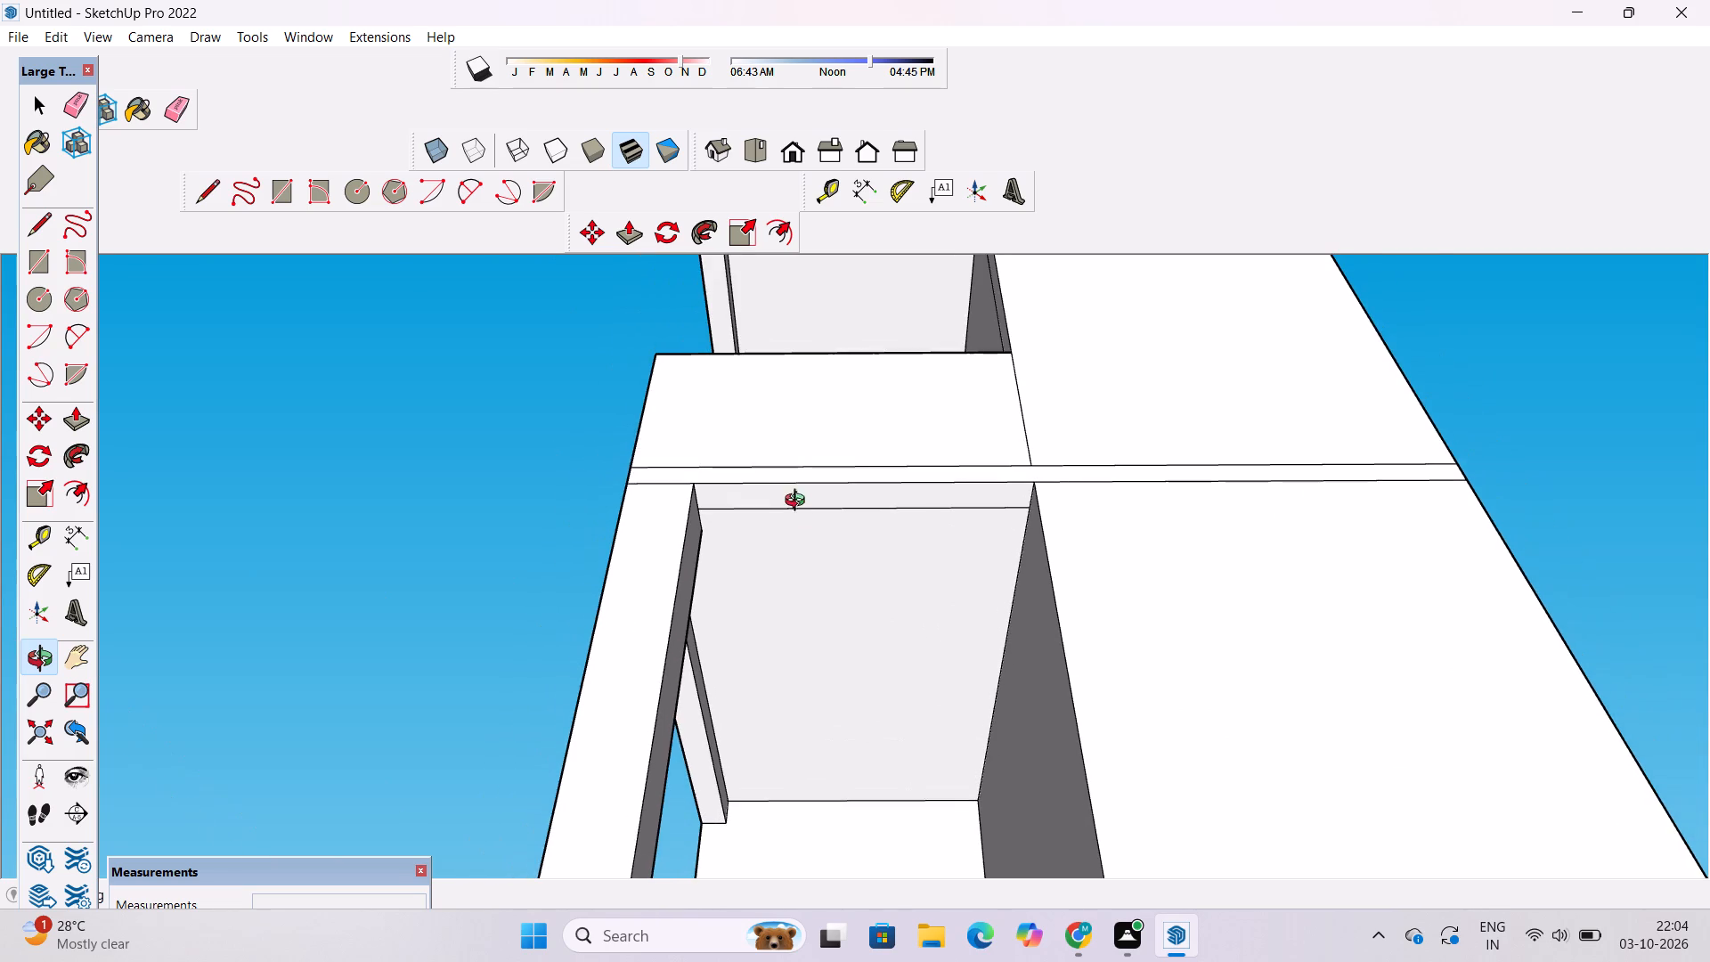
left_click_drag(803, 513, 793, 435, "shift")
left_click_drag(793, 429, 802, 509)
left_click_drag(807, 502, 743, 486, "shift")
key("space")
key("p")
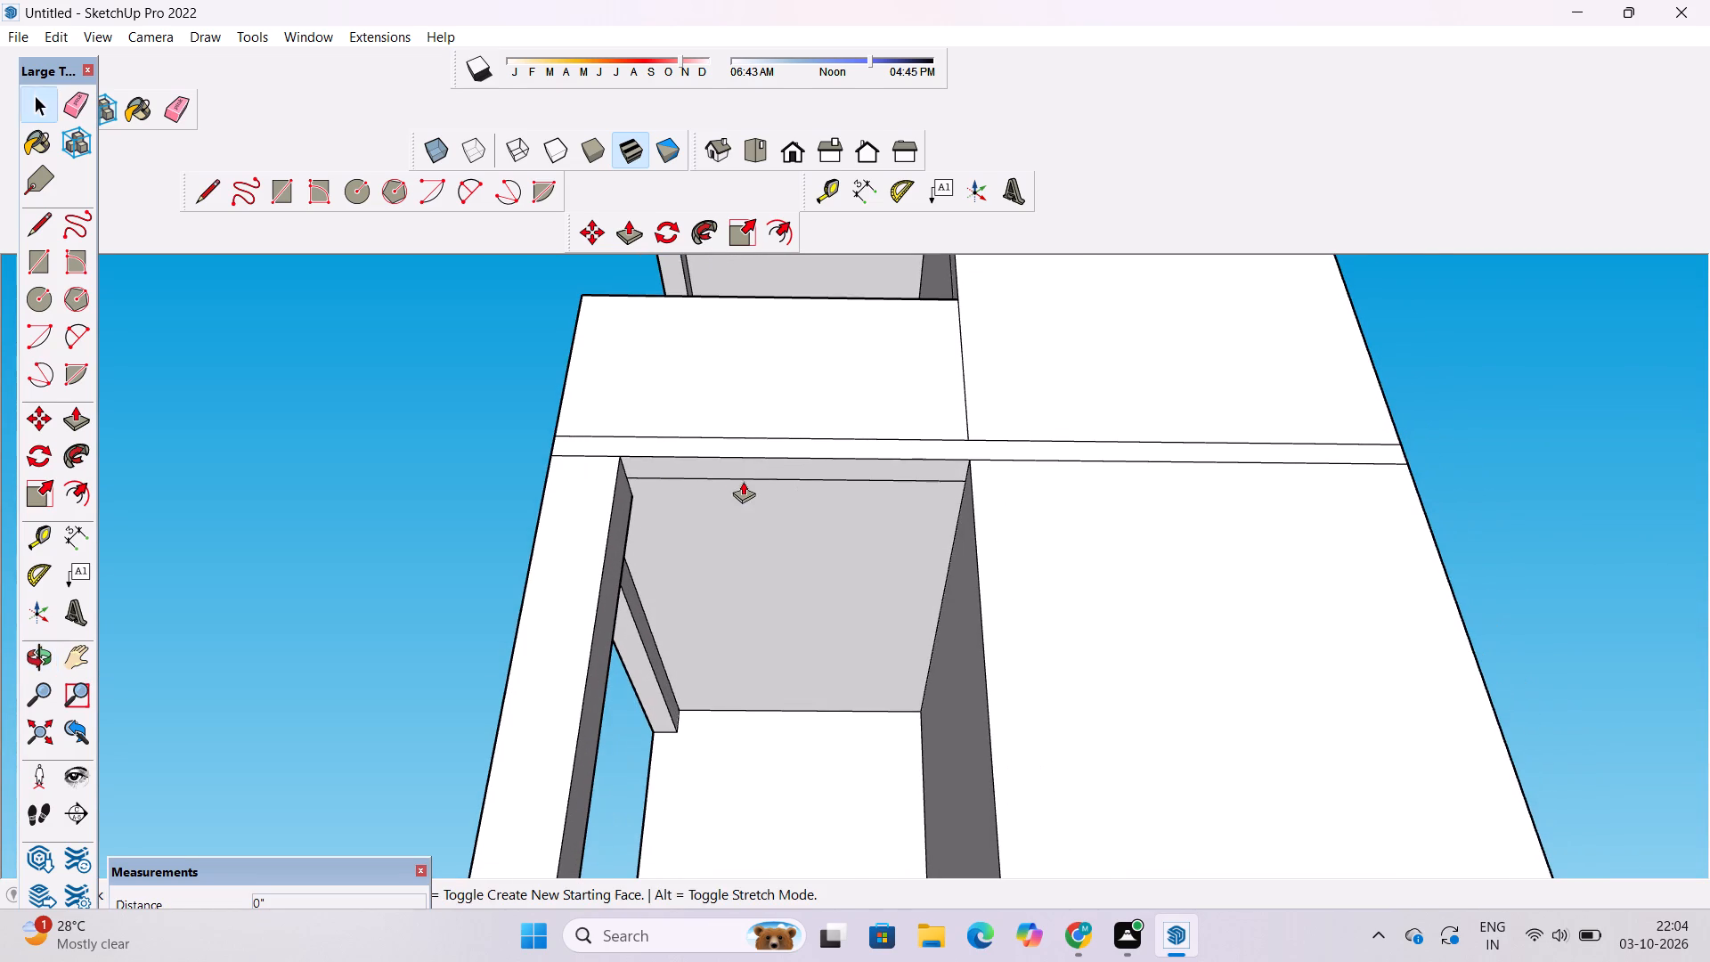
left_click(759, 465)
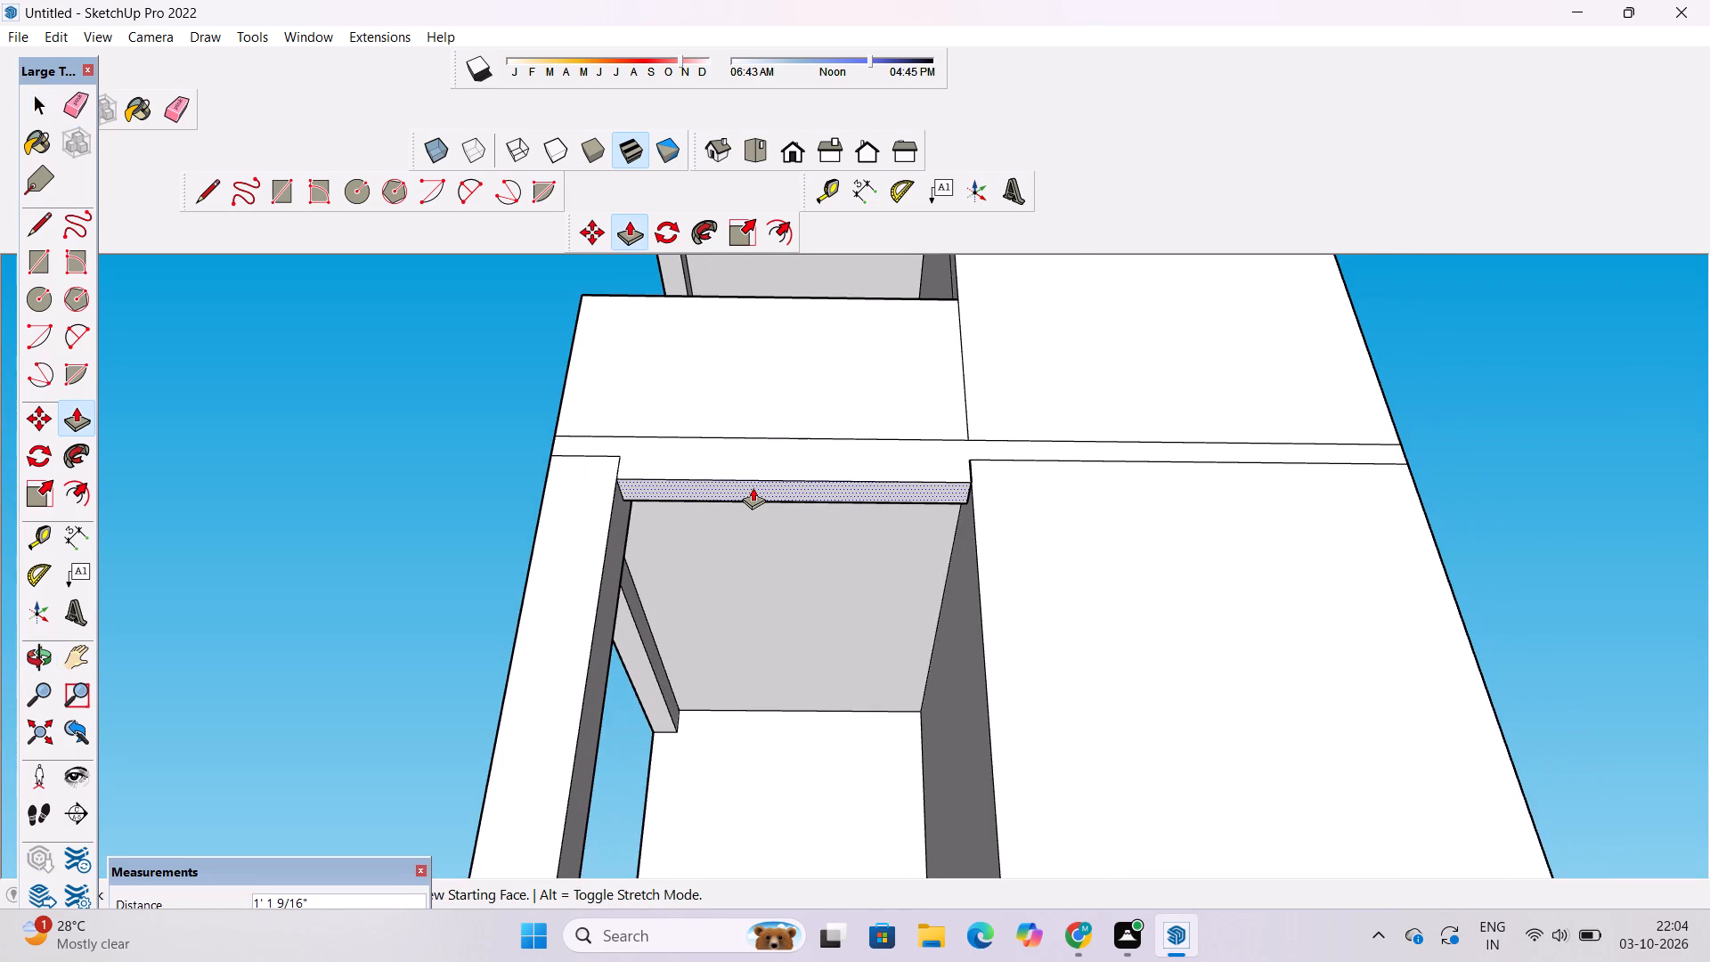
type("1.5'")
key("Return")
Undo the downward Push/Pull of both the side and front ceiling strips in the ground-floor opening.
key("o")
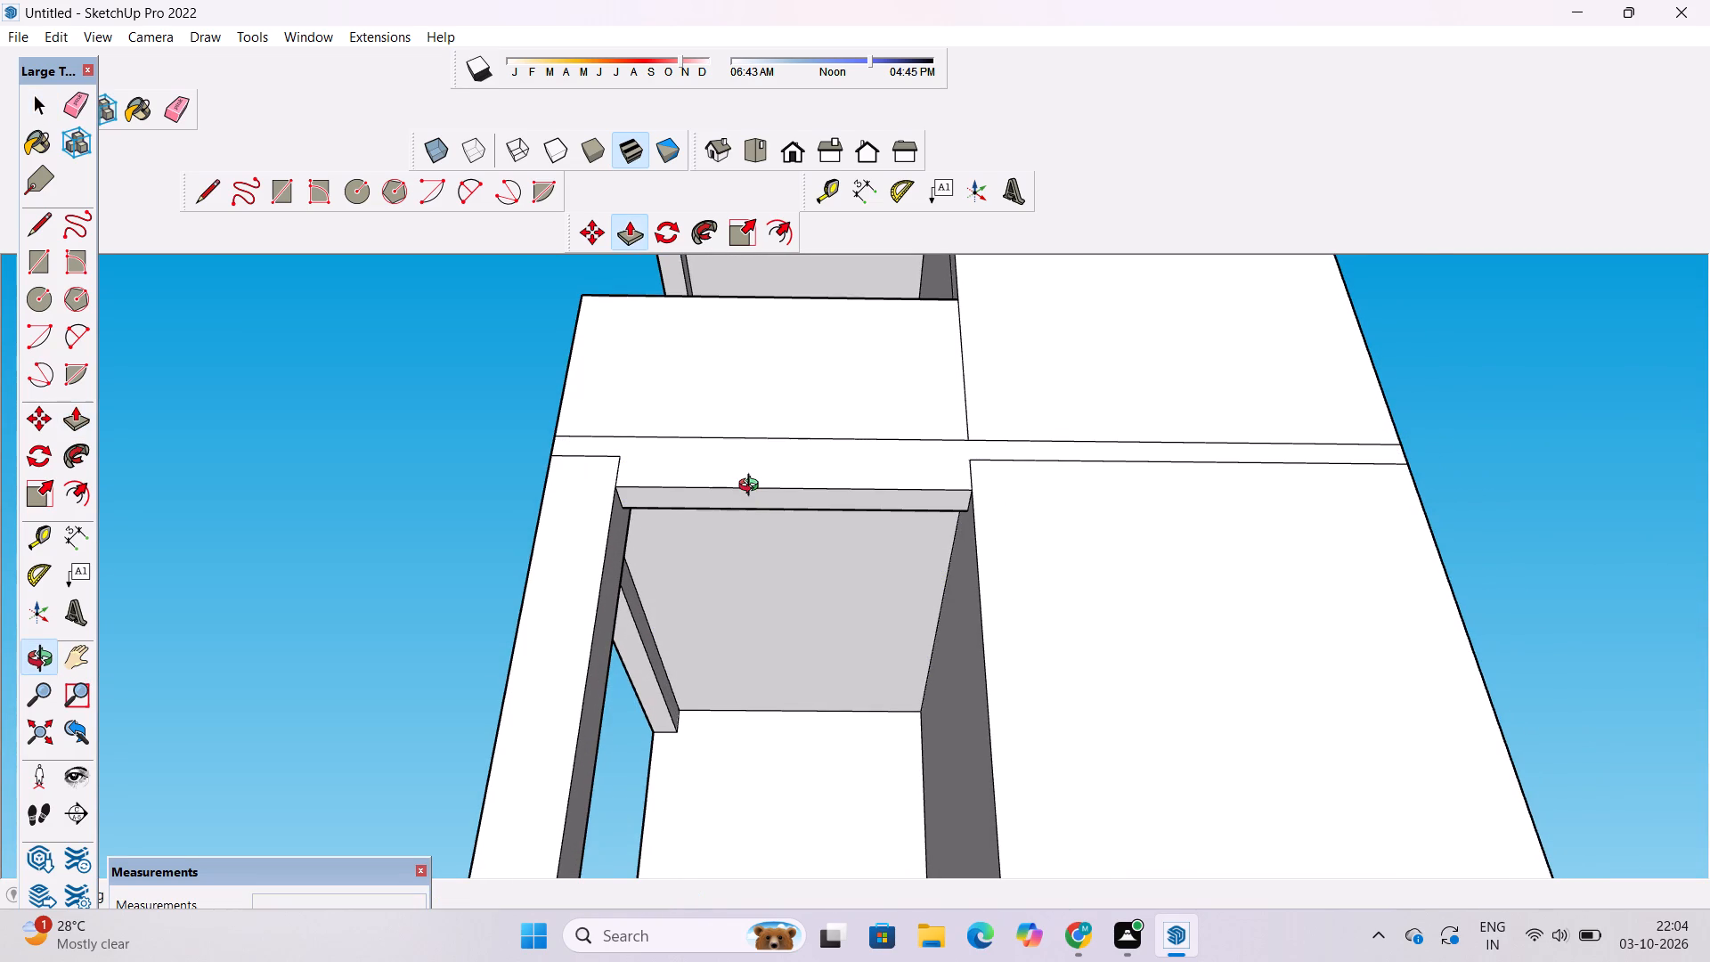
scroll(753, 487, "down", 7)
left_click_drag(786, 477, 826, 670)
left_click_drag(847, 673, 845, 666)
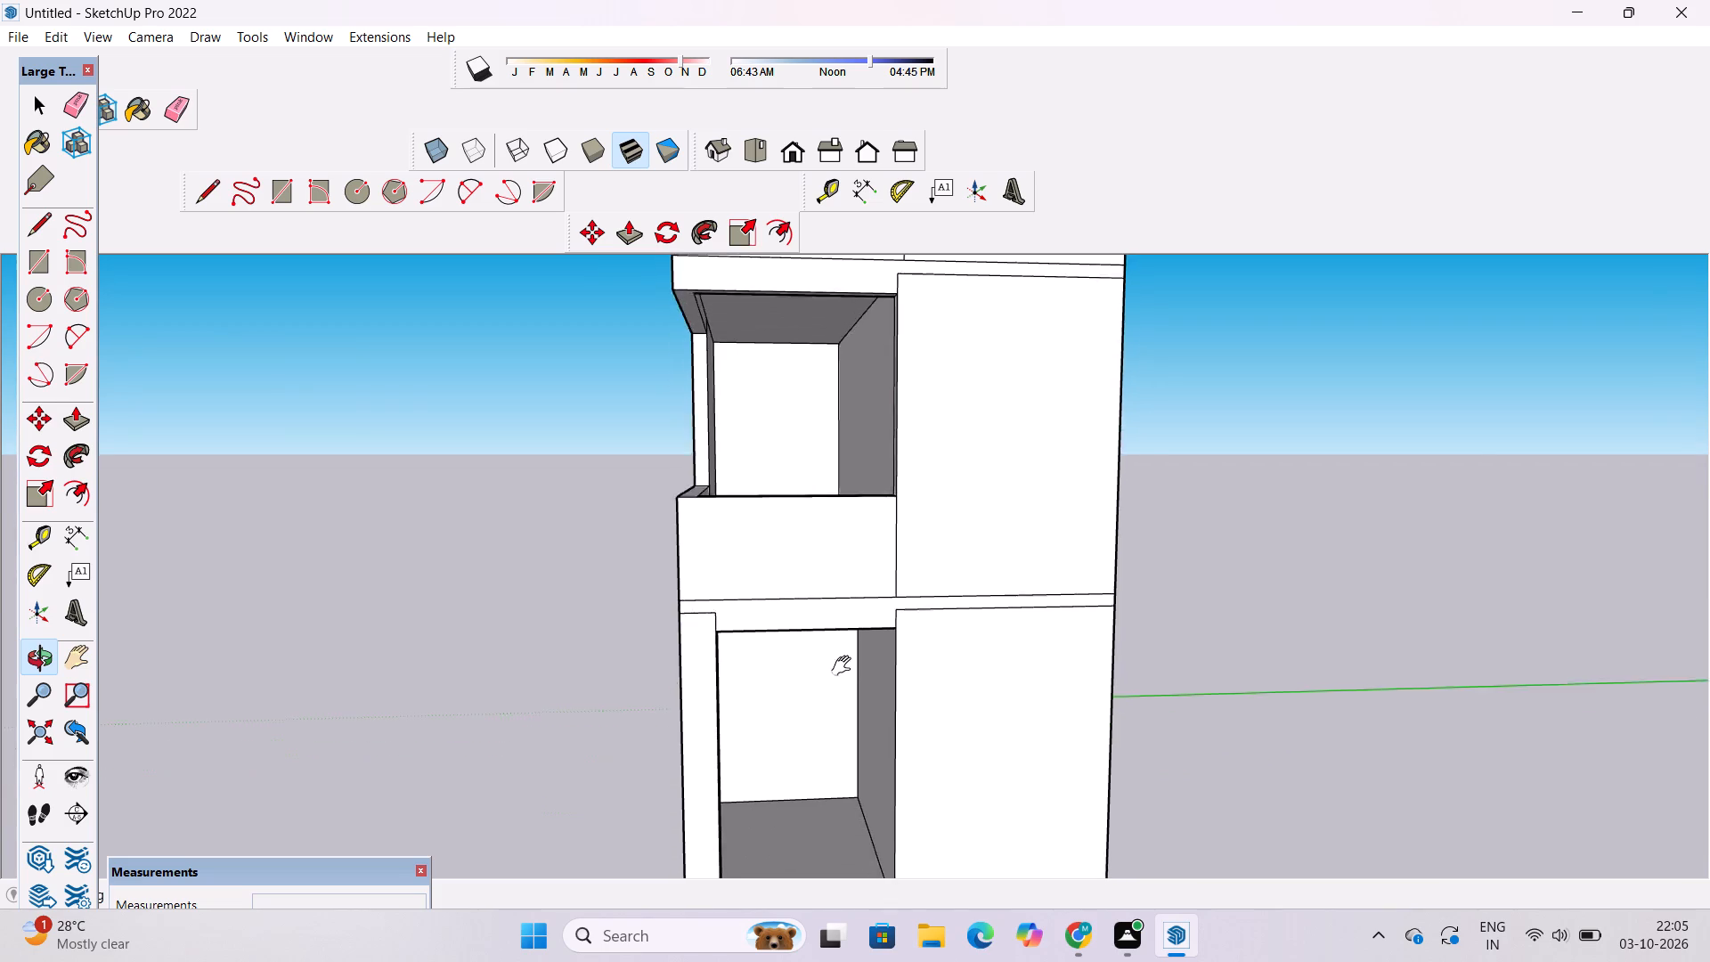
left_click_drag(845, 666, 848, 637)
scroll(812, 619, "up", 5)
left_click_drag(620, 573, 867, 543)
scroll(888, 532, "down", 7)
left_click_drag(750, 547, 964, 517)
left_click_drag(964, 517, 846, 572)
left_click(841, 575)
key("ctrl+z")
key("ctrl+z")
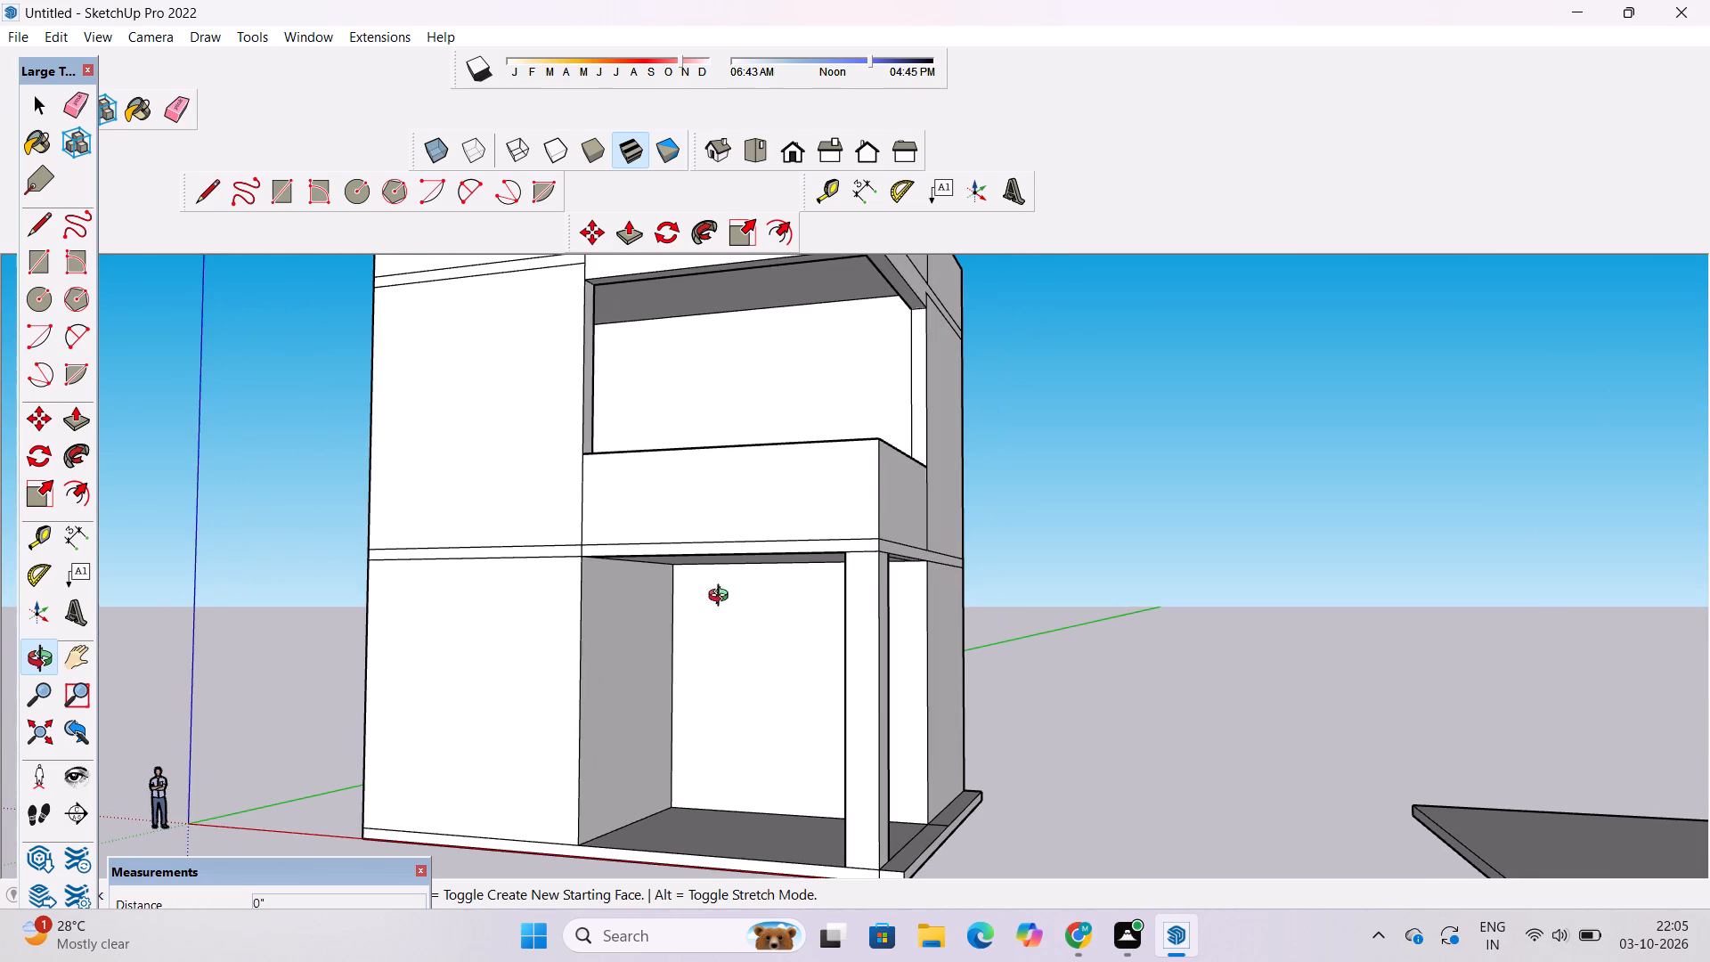
Push/Pull the front strip of the ground-floor opening's ceiling 1.5' downward again.
left_click_drag(714, 581, 785, 471)
left_click_drag(742, 495, 788, 637, "shift")
left_click_drag(788, 644, 831, 529)
scroll(760, 576, "up", 4)
left_click_drag(772, 575, 721, 567, "shift")
left_click_drag(716, 567, 810, 567)
left_click_drag(810, 567, 673, 566)
left_click(673, 566, "shift")
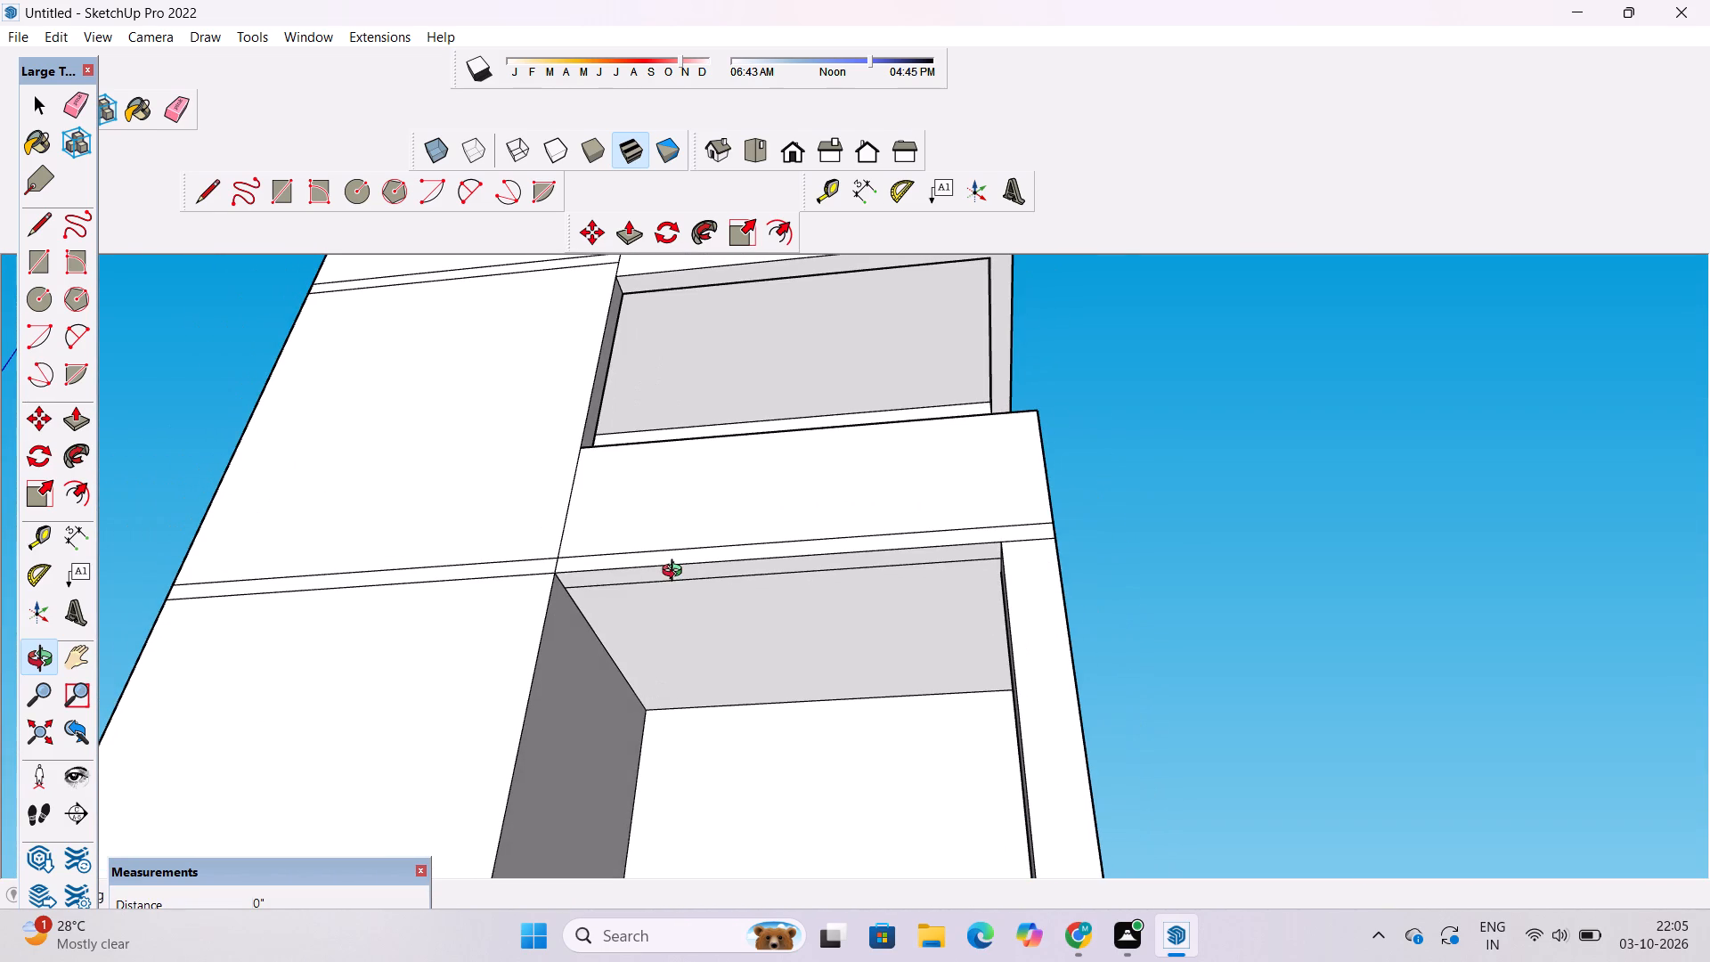
key("p")
left_click(729, 565)
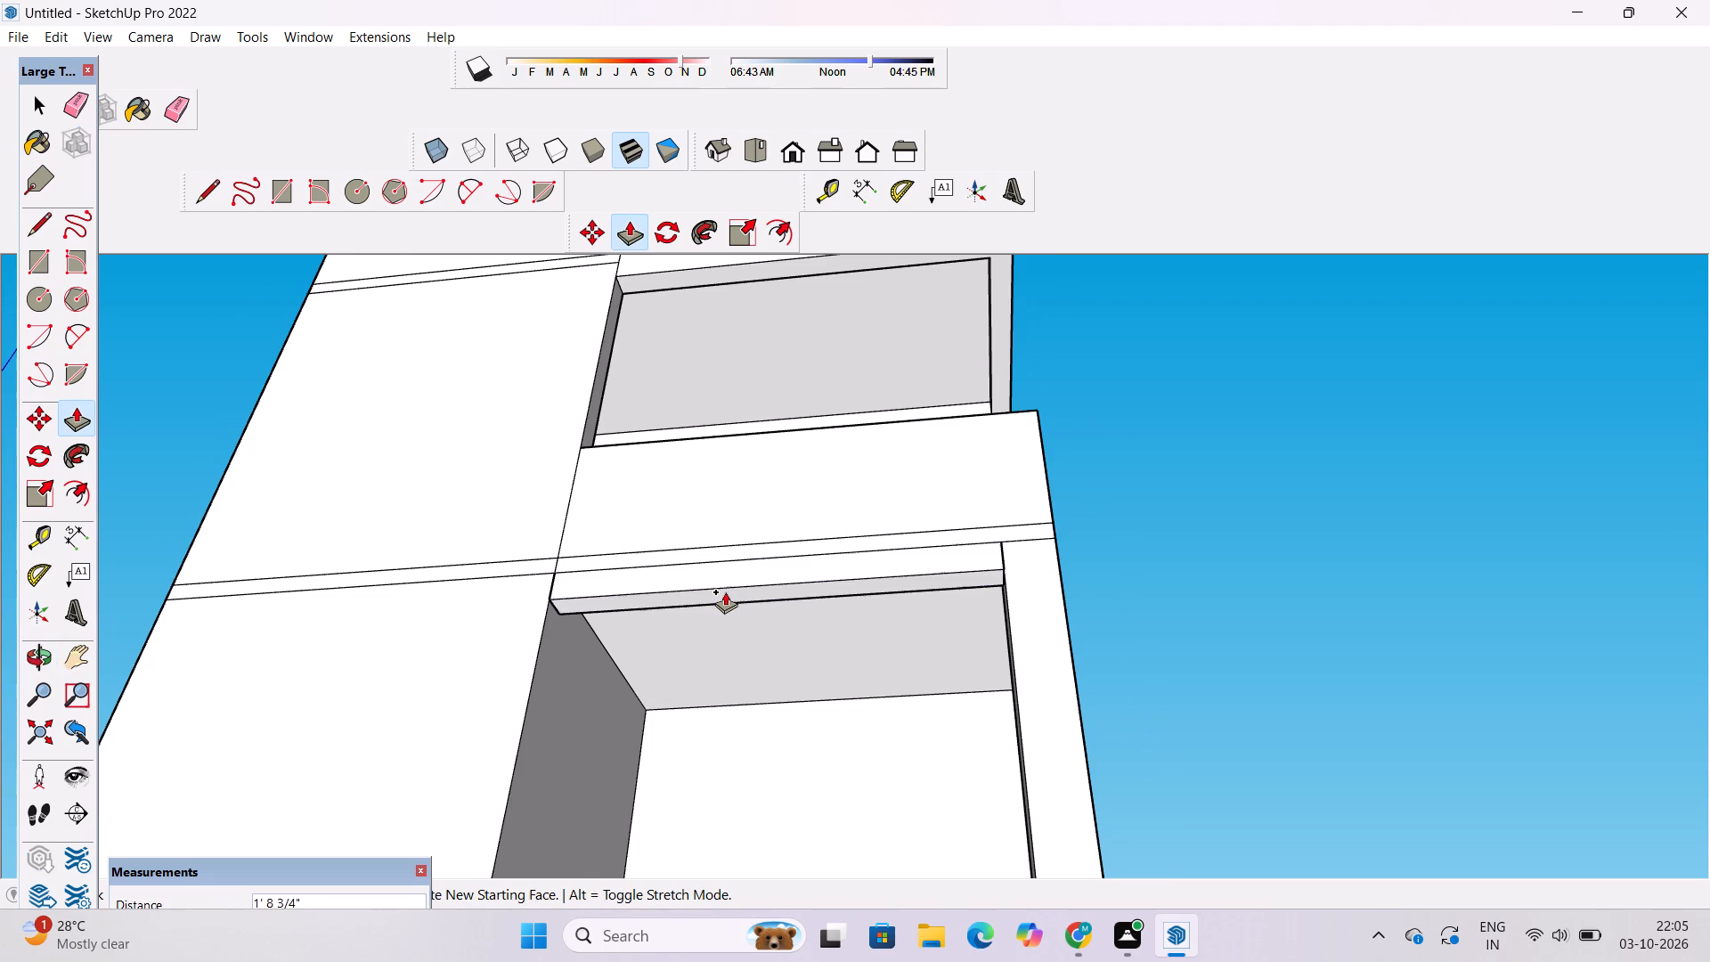
type("1.5'")
key("Return")
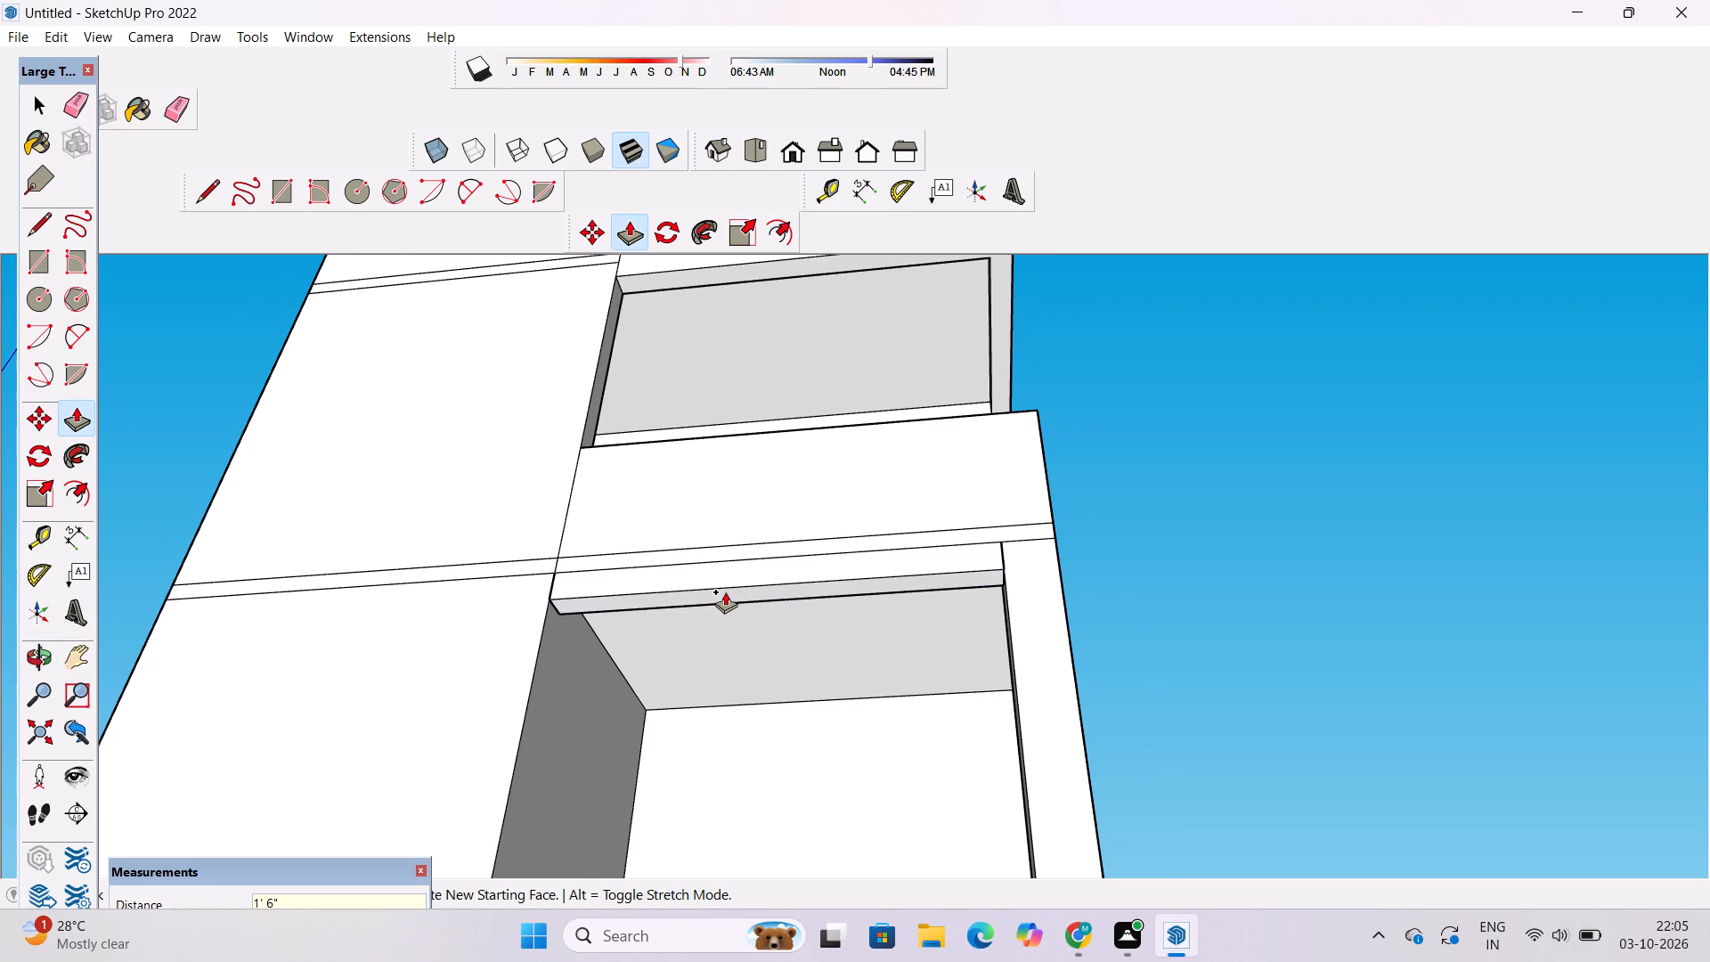
Push/Pull the outer side strip of the ground-floor opening's ceiling 1.5' downward again.
key("o")
scroll(720, 603, "down", 4)
left_click_drag(1323, 607, 562, 648)
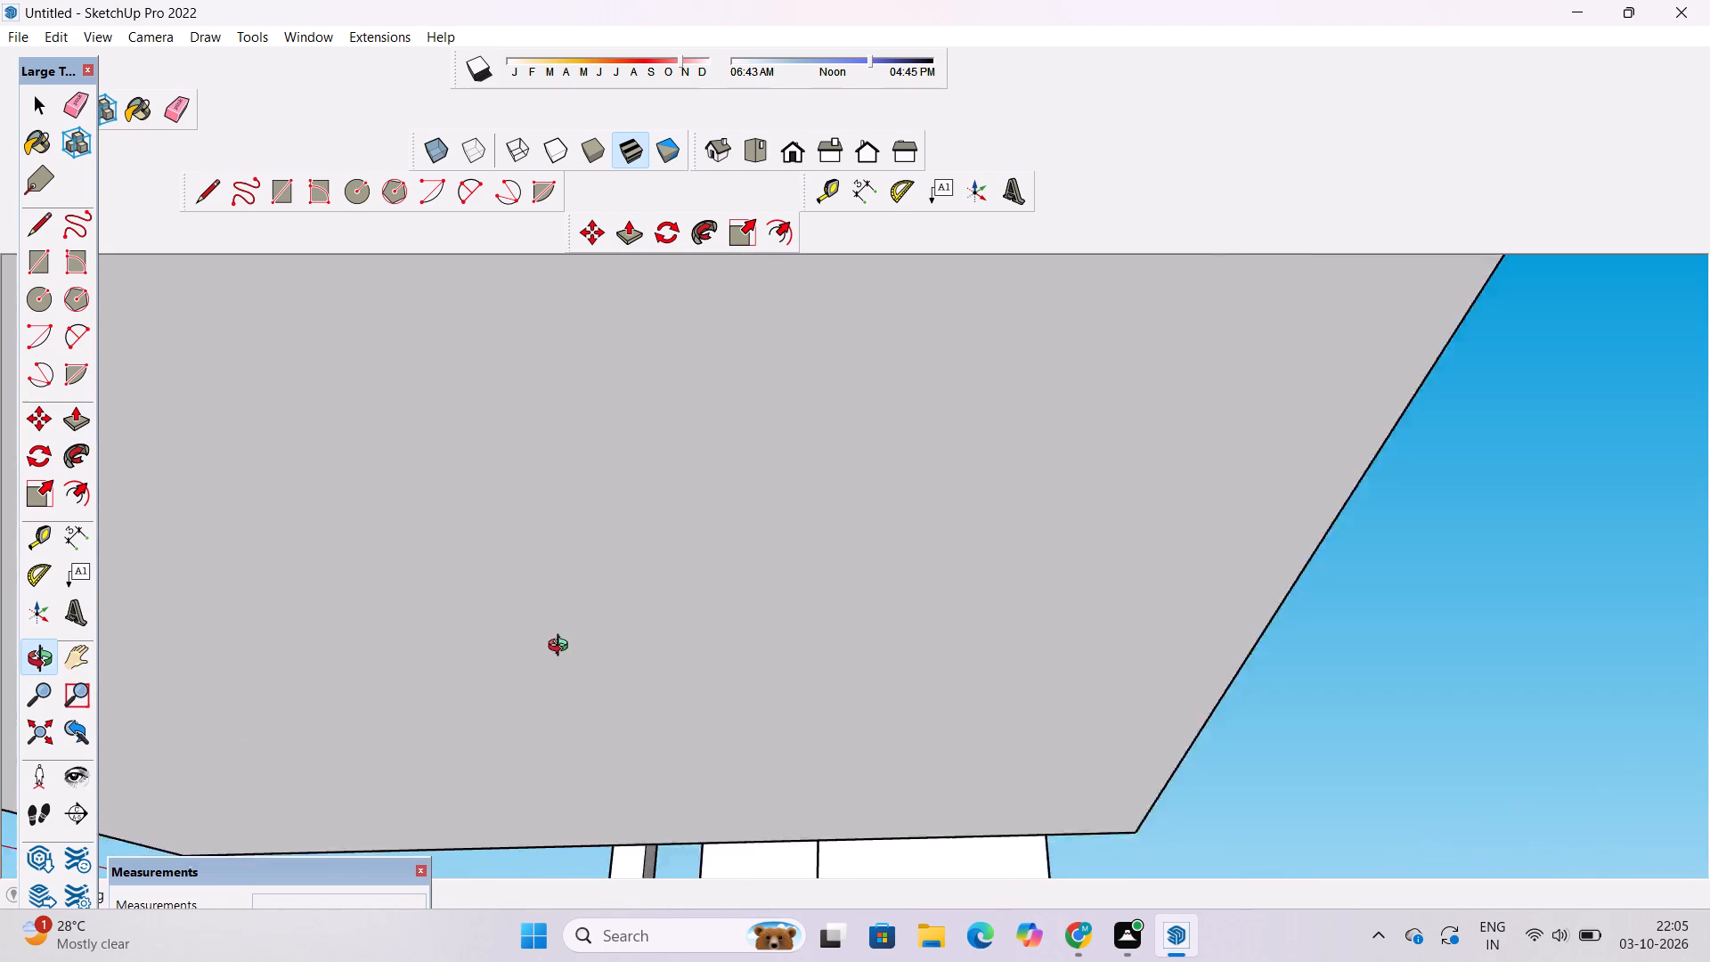
left_click_drag(562, 648, 574, 654)
scroll(657, 709, "up", 14)
left_click_drag(639, 657, 765, 612)
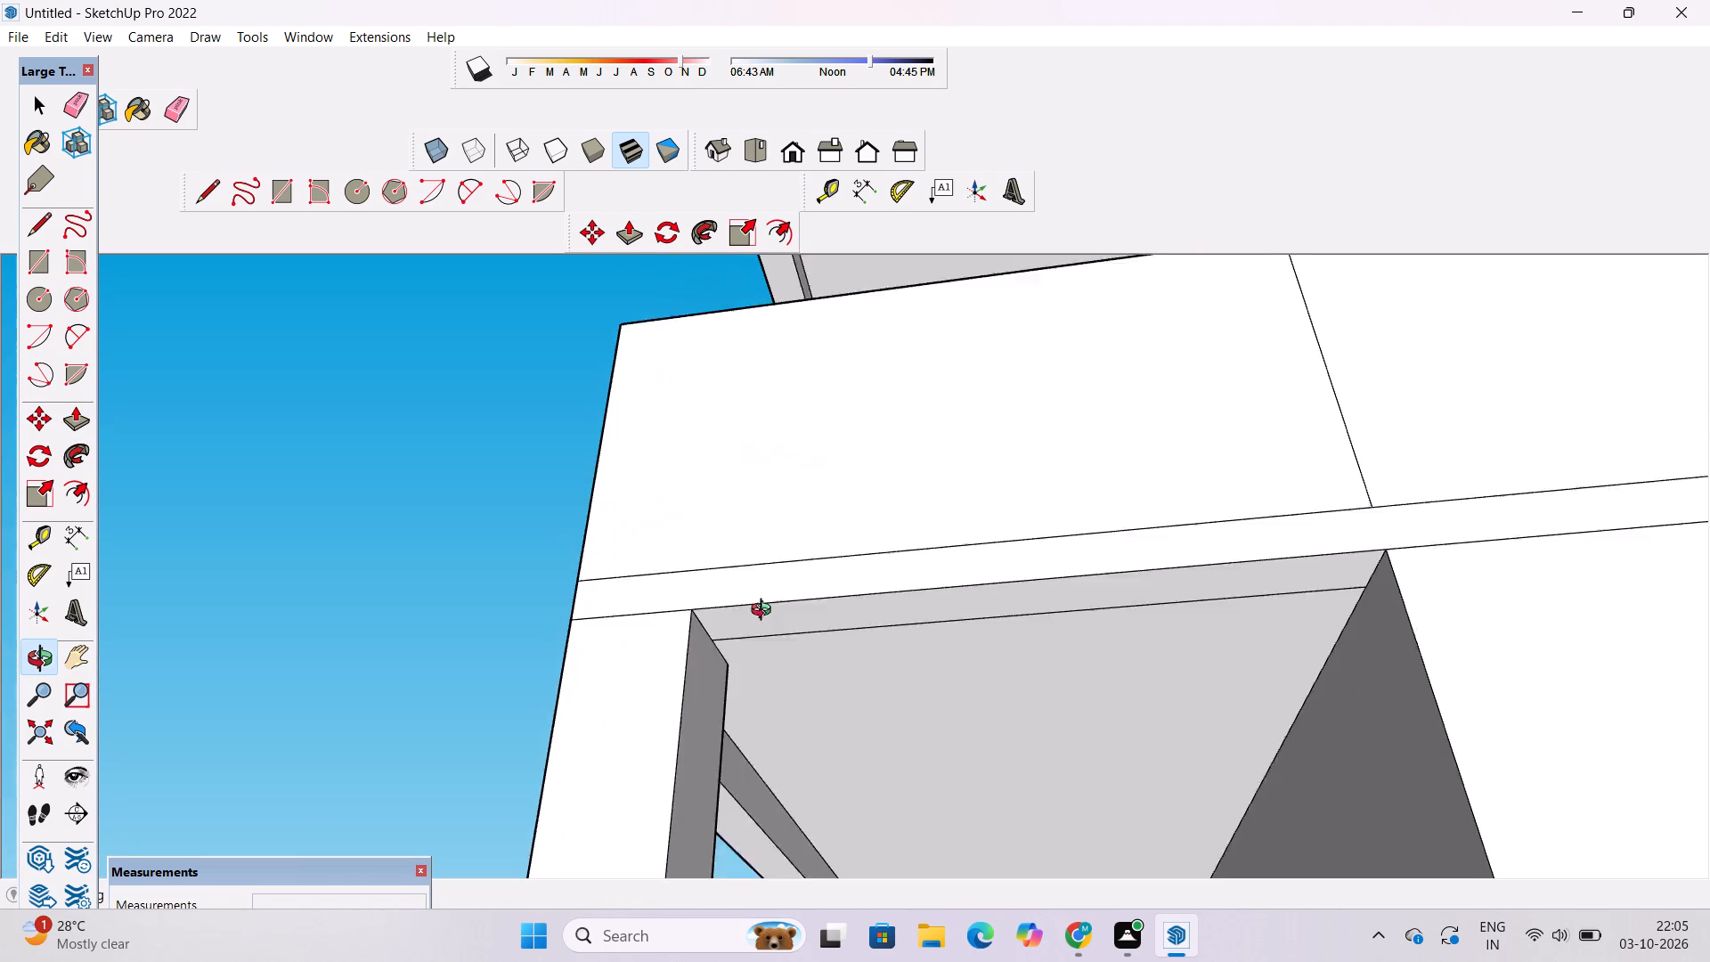
left_click_drag(765, 612, 772, 608)
left_click_drag(845, 595, 794, 683)
left_click_drag(787, 697, 826, 639, "shift")
scroll(827, 640, "up", 1)
key("p")
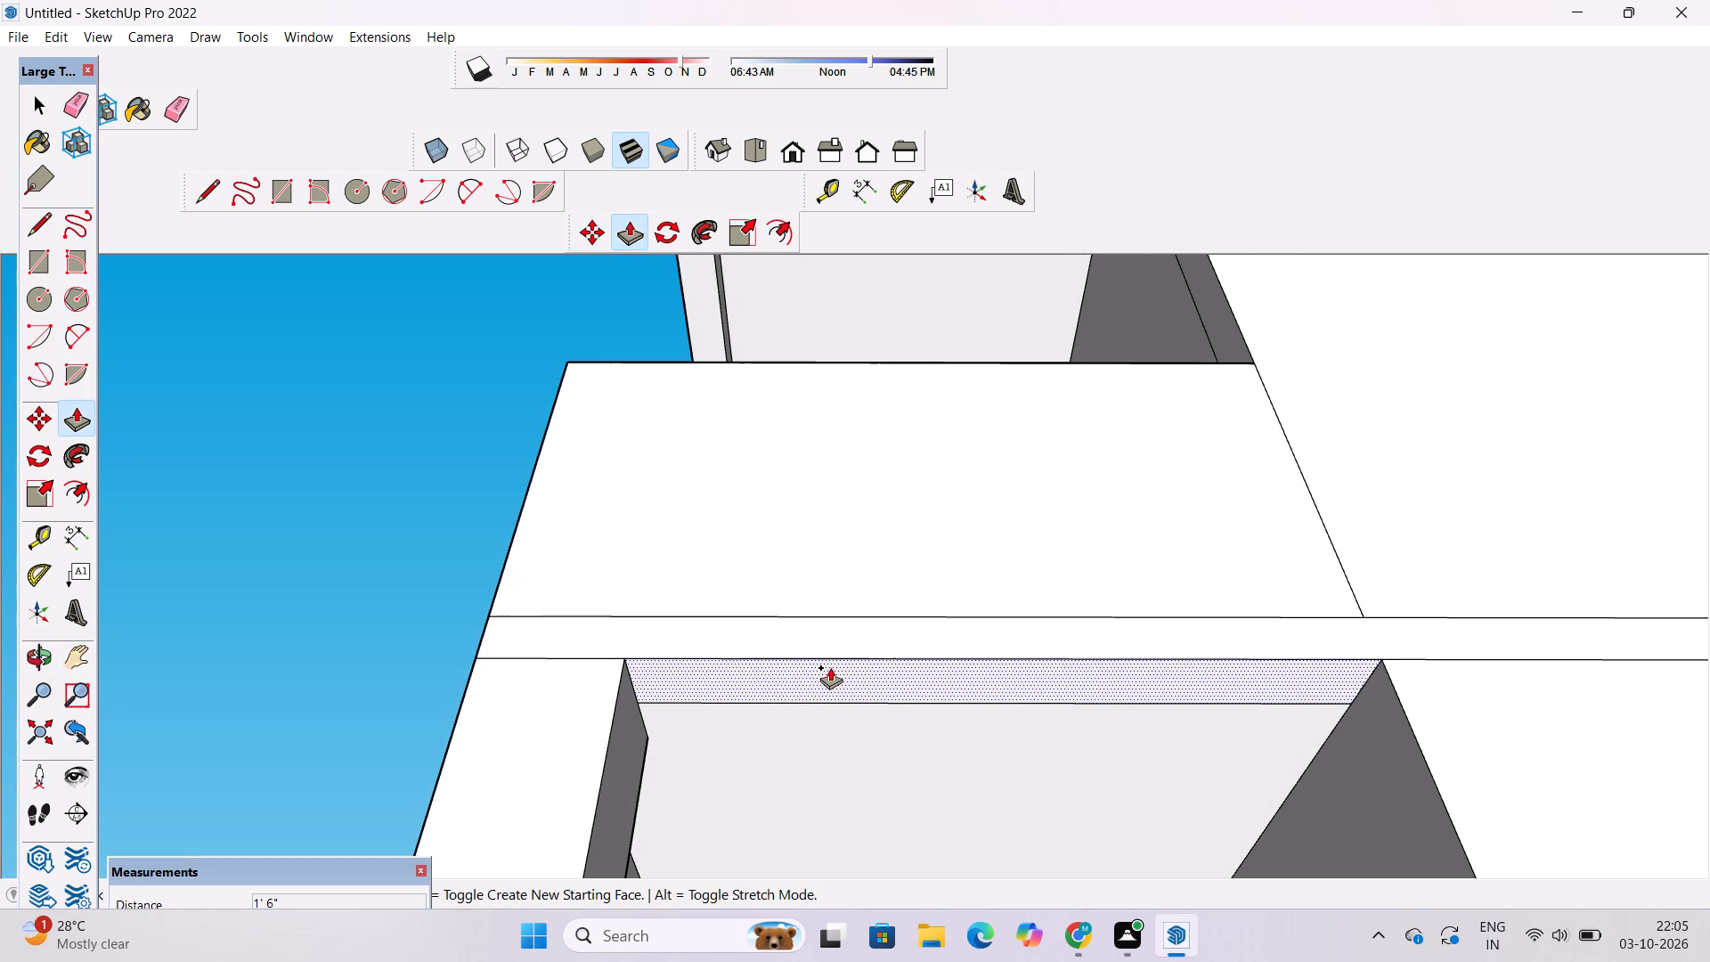
left_click(830, 667)
type("1.5")
key("apostrophe")
key("Return")
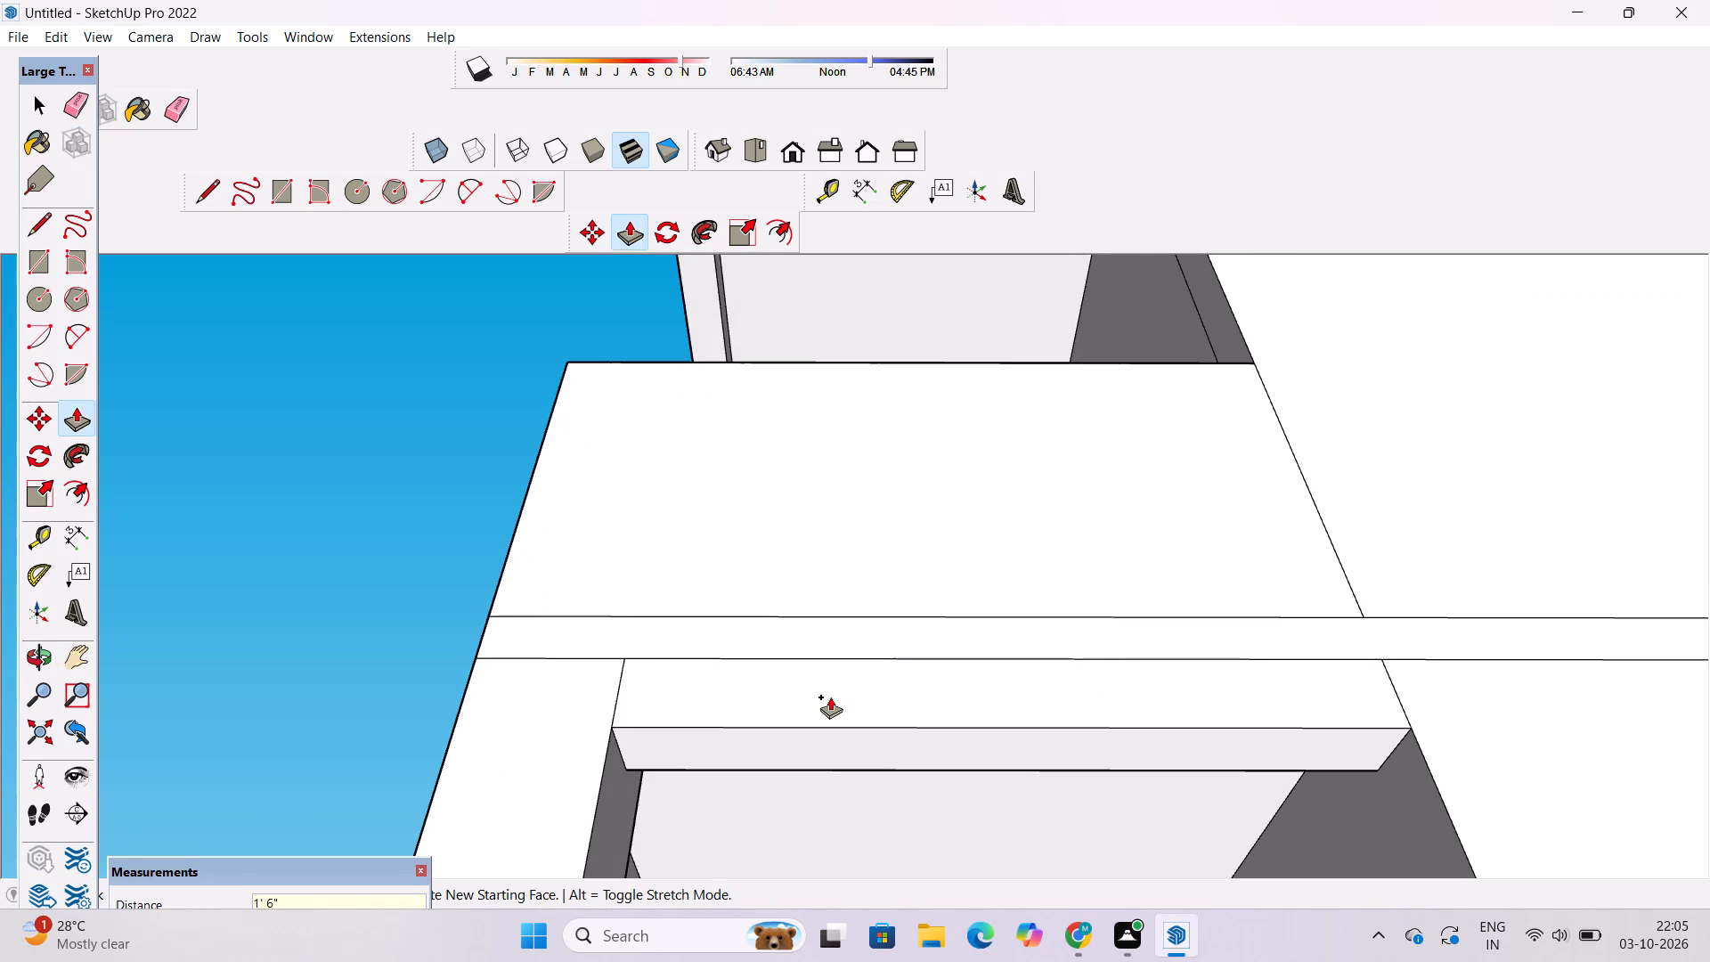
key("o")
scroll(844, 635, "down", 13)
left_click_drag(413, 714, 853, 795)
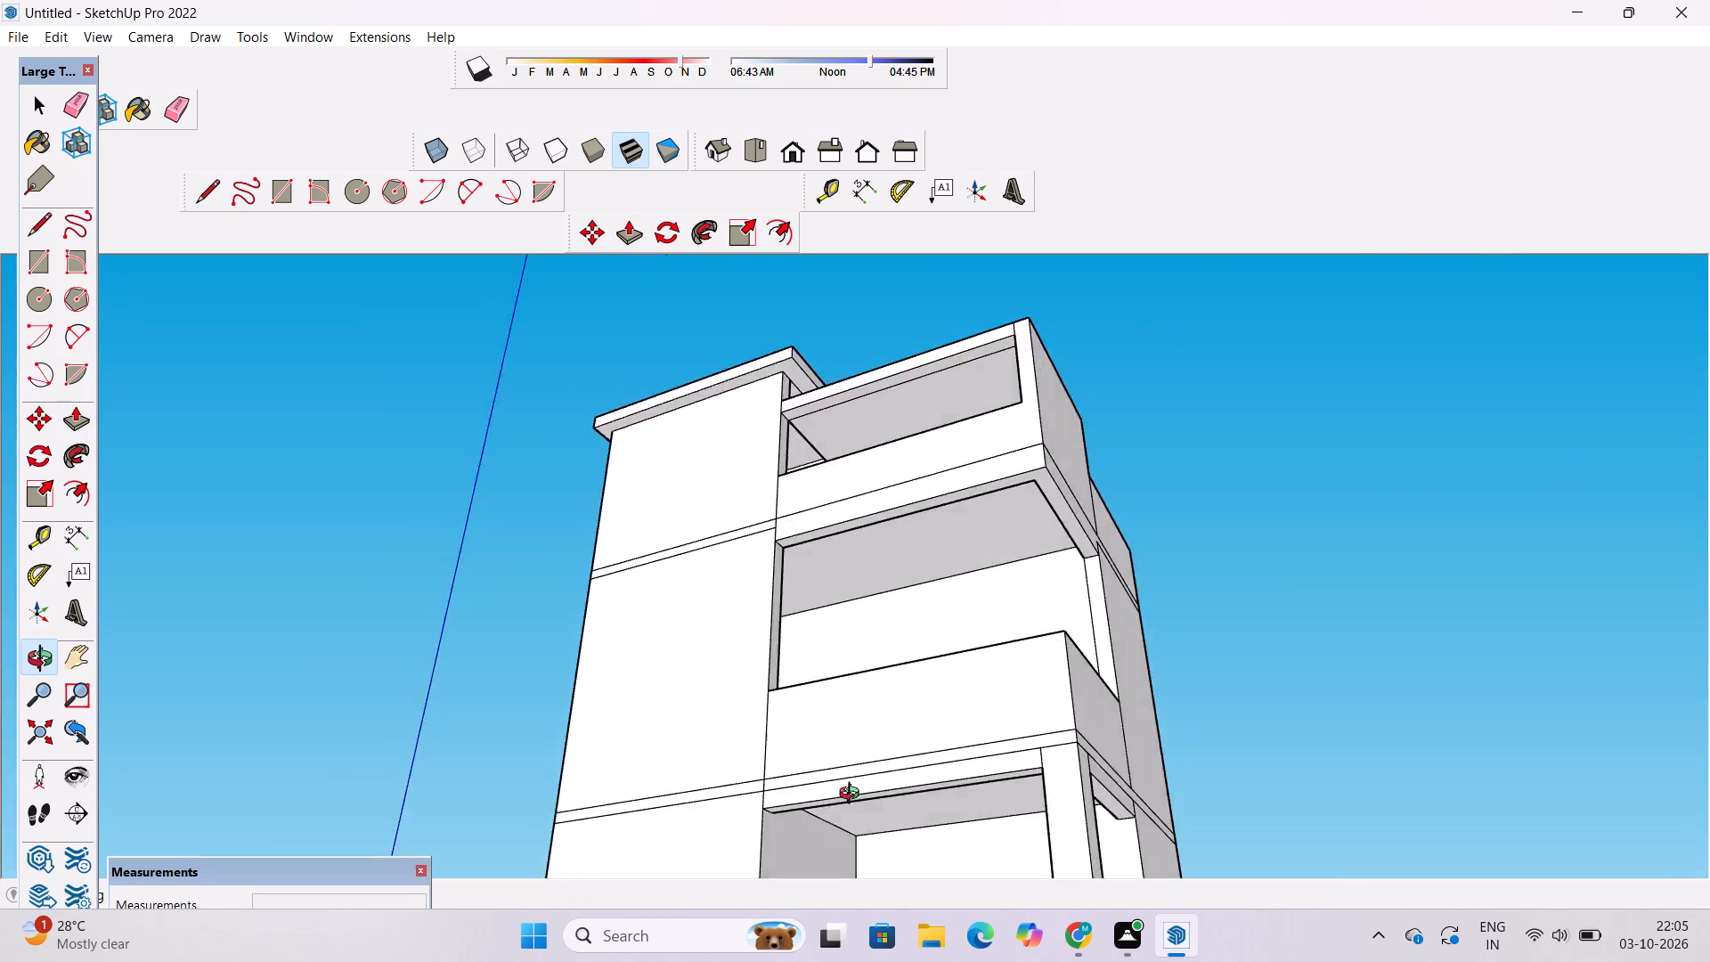
Examine the ground-floor opening's downstand strips and the whole building from the front and the side.
left_click_drag(853, 795, 1177, 827)
scroll(1083, 838, "up", 7)
left_click_drag(1049, 853, 1021, 720, "shift")
left_click_drag(1035, 697, 879, 877)
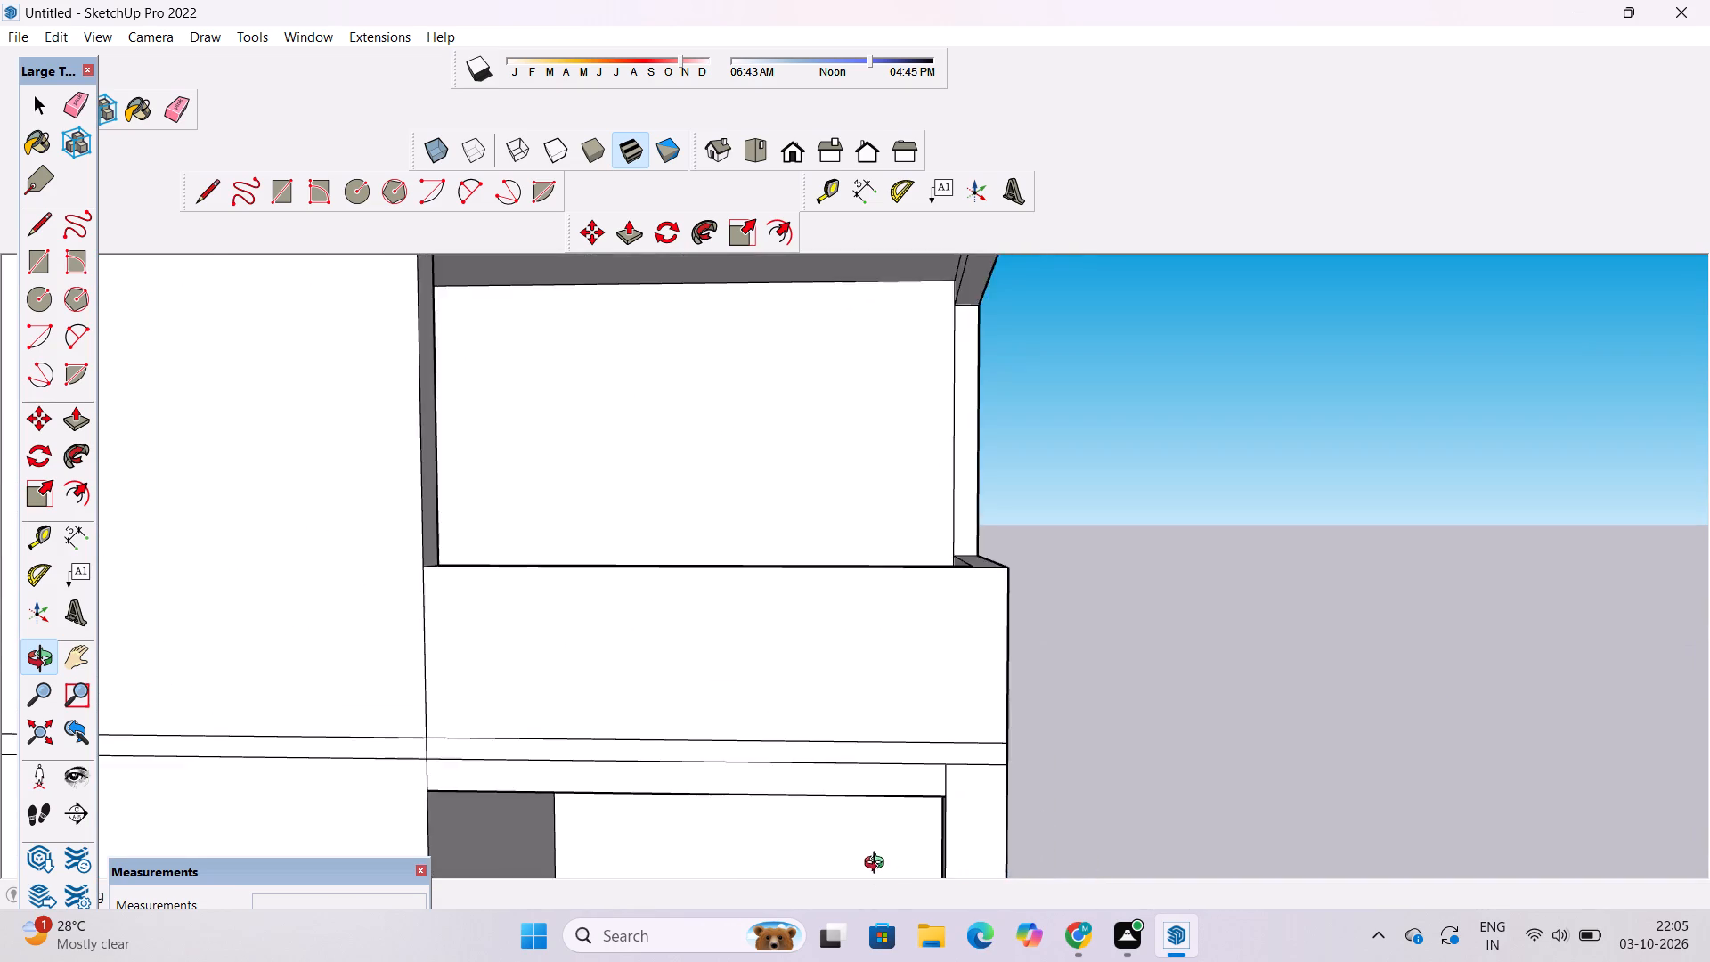
scroll(878, 851, "down", 5)
left_click_drag(877, 845, 830, 658, "shift")
left_click_drag(1126, 570, 810, 589)
scroll(749, 589, "up", 5)
left_click_drag(749, 612, 767, 615)
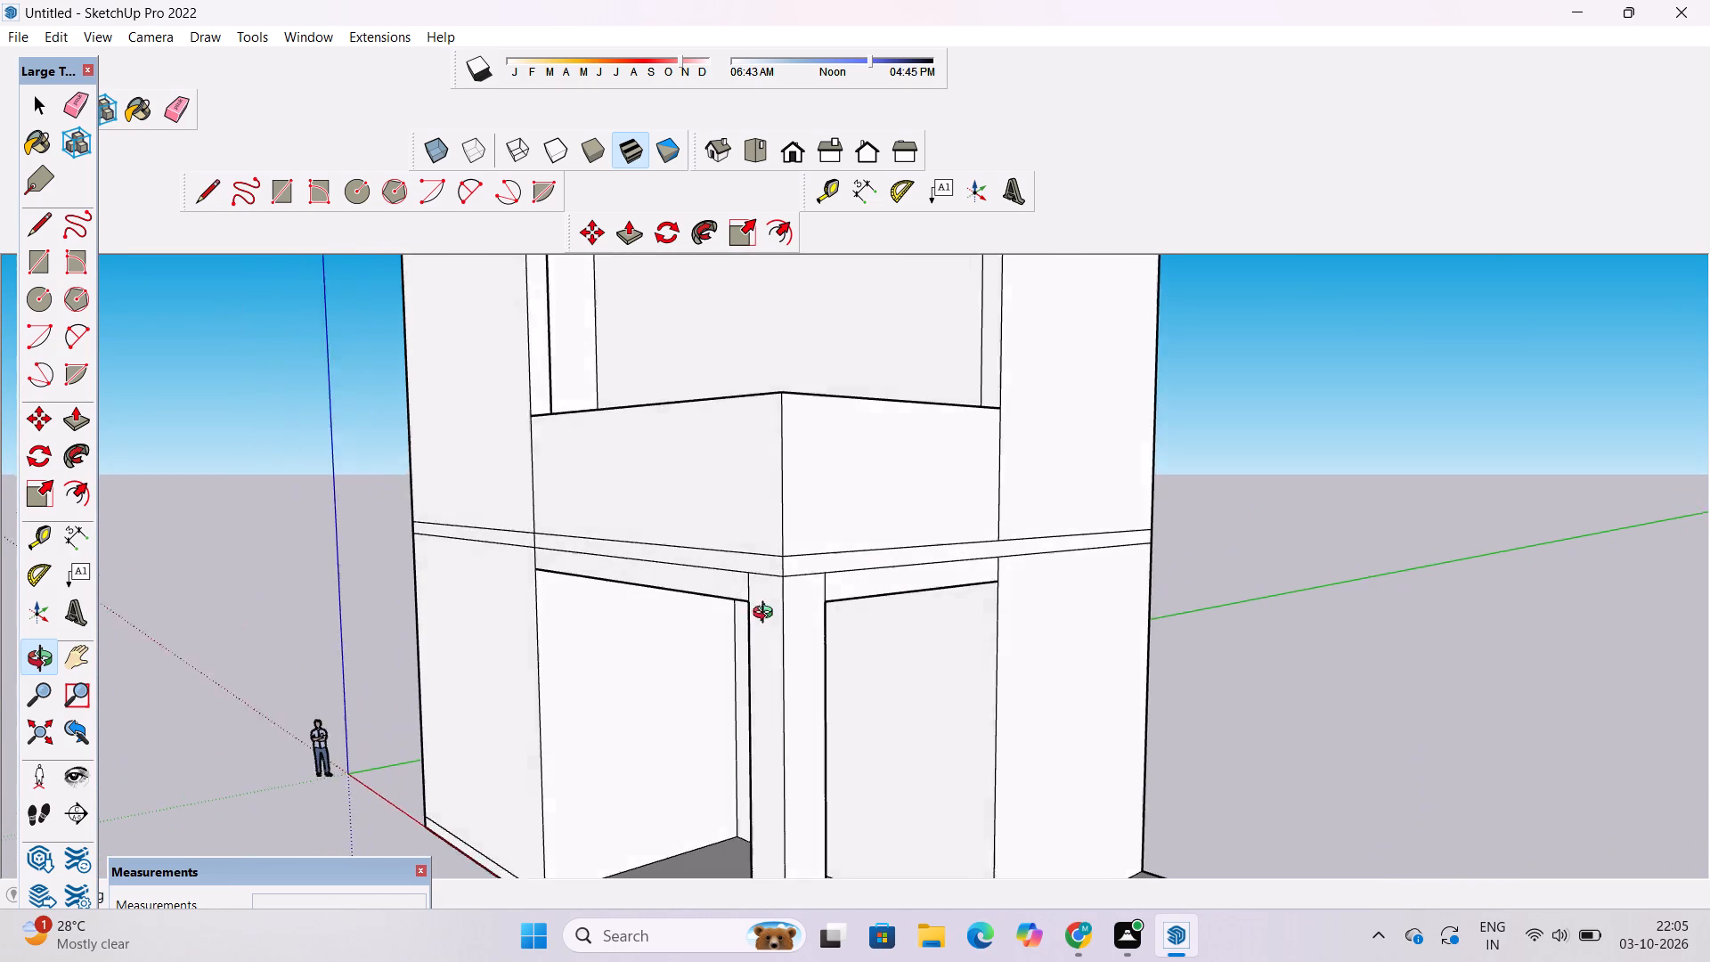
left_click_drag(767, 615, 825, 624)
scroll(826, 620, "down", 4)
scroll(826, 616, "up", 1)
scroll(826, 614, "down", 2)
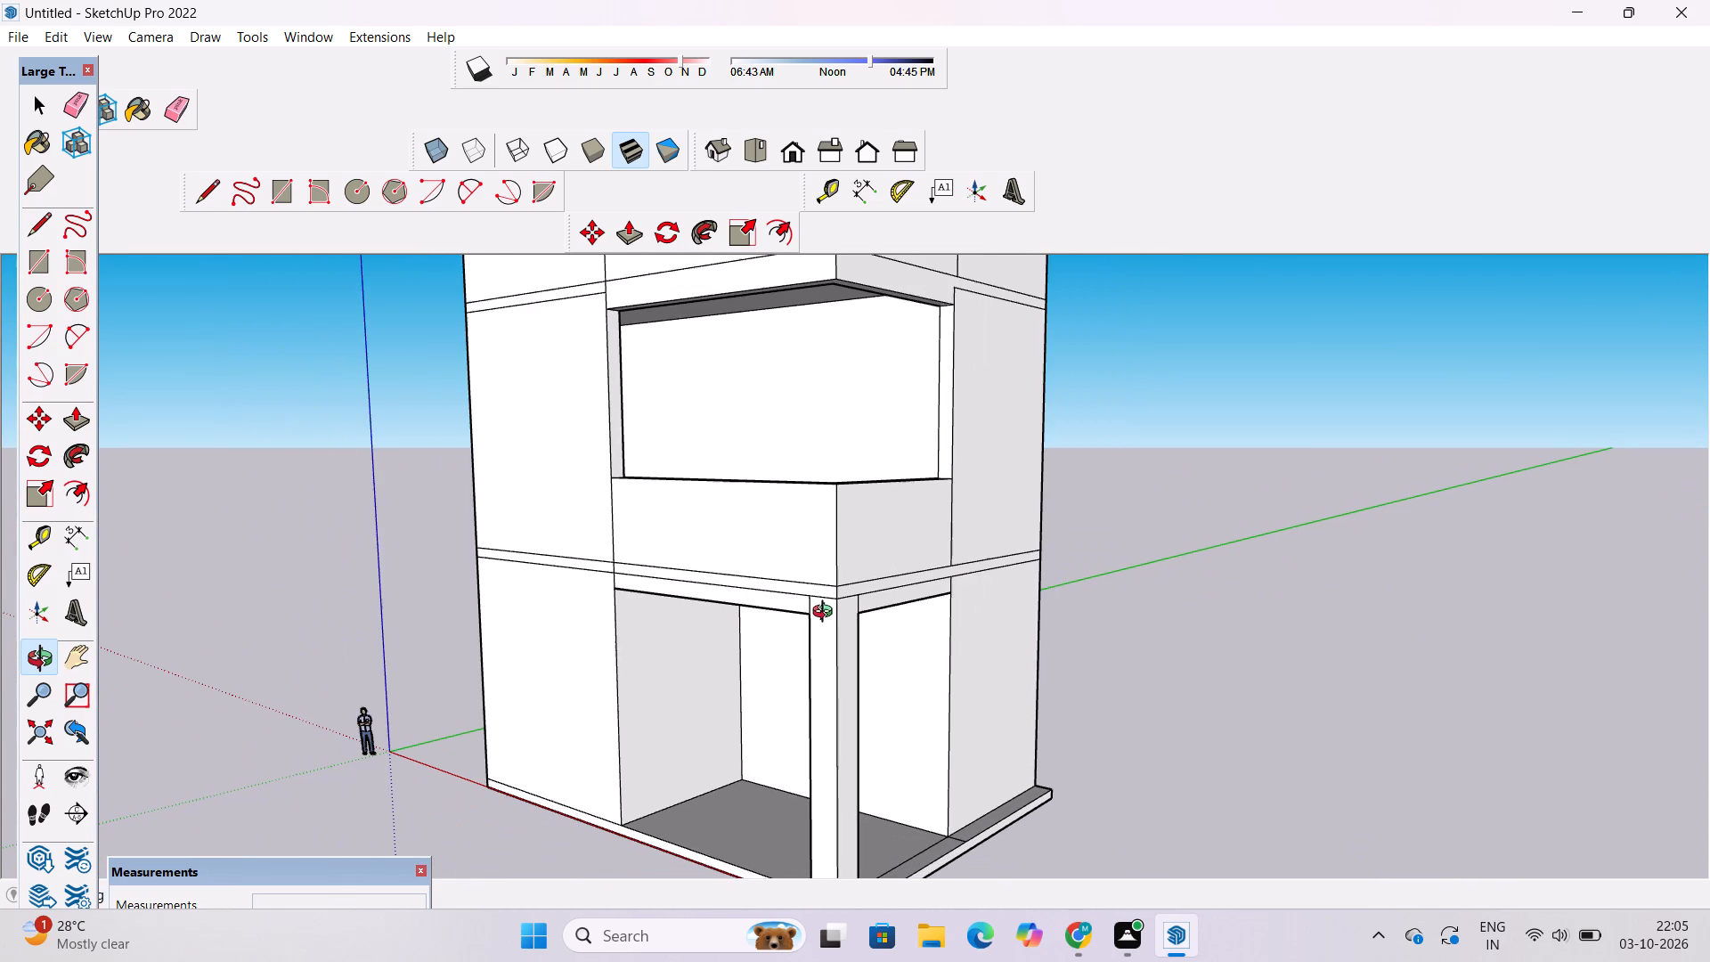
scroll(826, 612, "down", 3)
left_click_drag(737, 638, 852, 674, "shift")
scroll(877, 662, "up", 5)
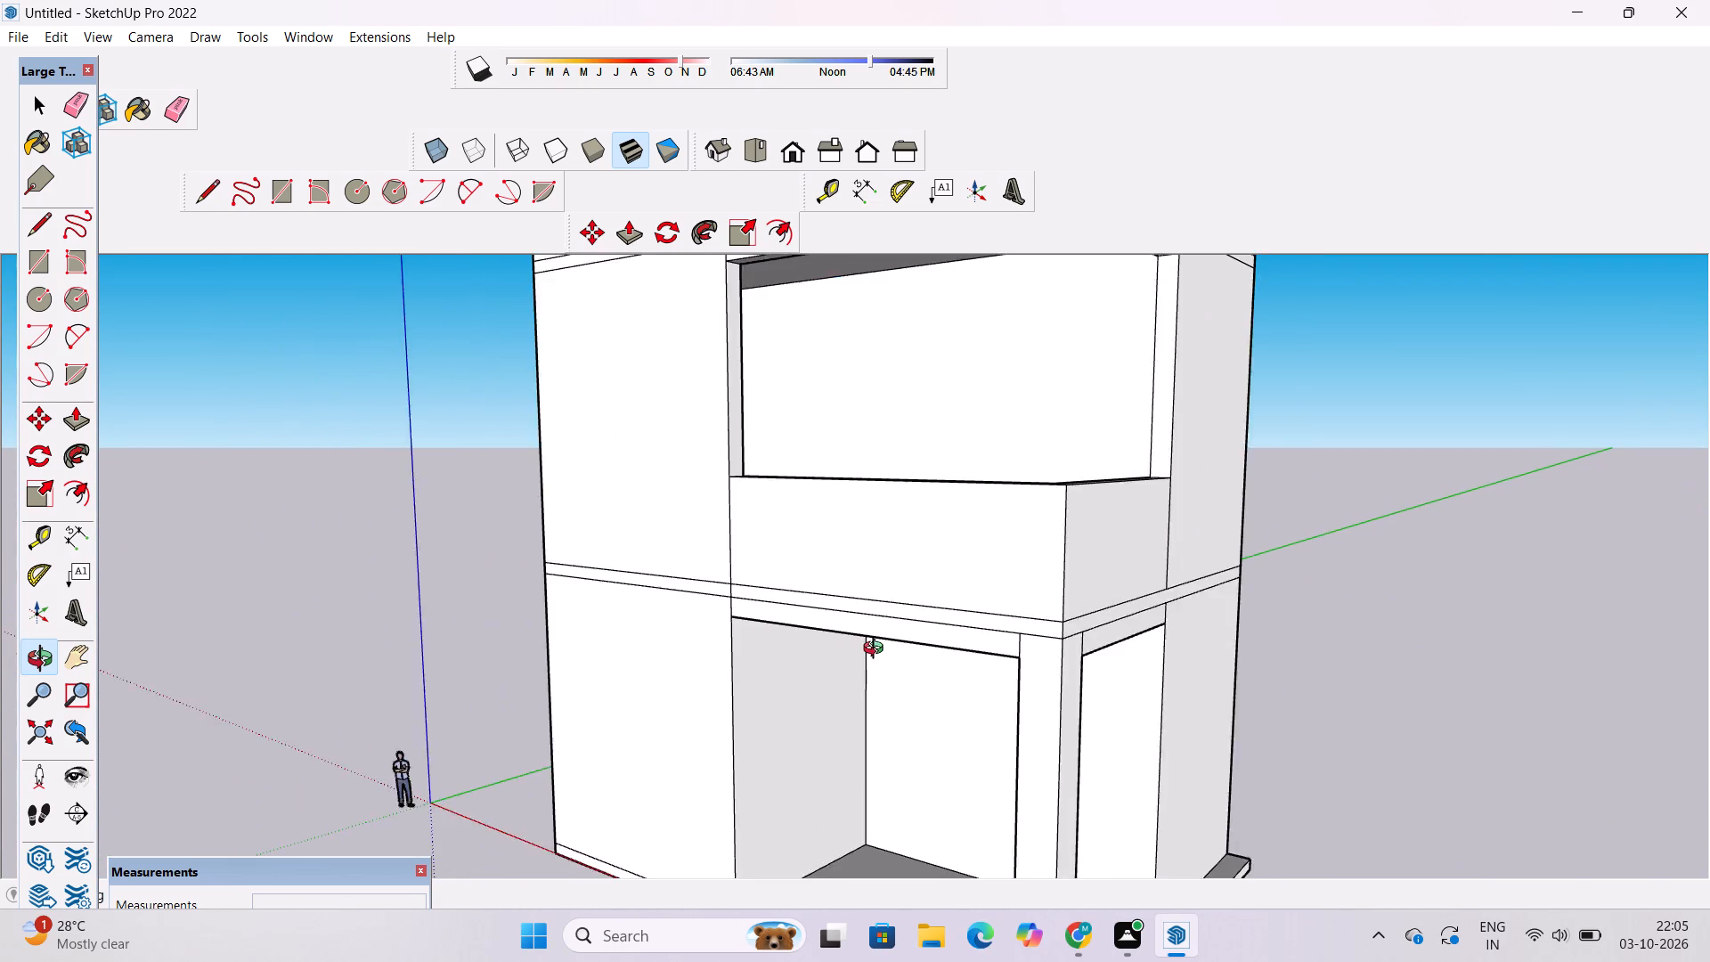
scroll(877, 650, "up", 2)
left_click_drag(880, 643, 655, 624, "shift")
left_click_drag(655, 624, 828, 607)
scroll(878, 601, "up", 9)
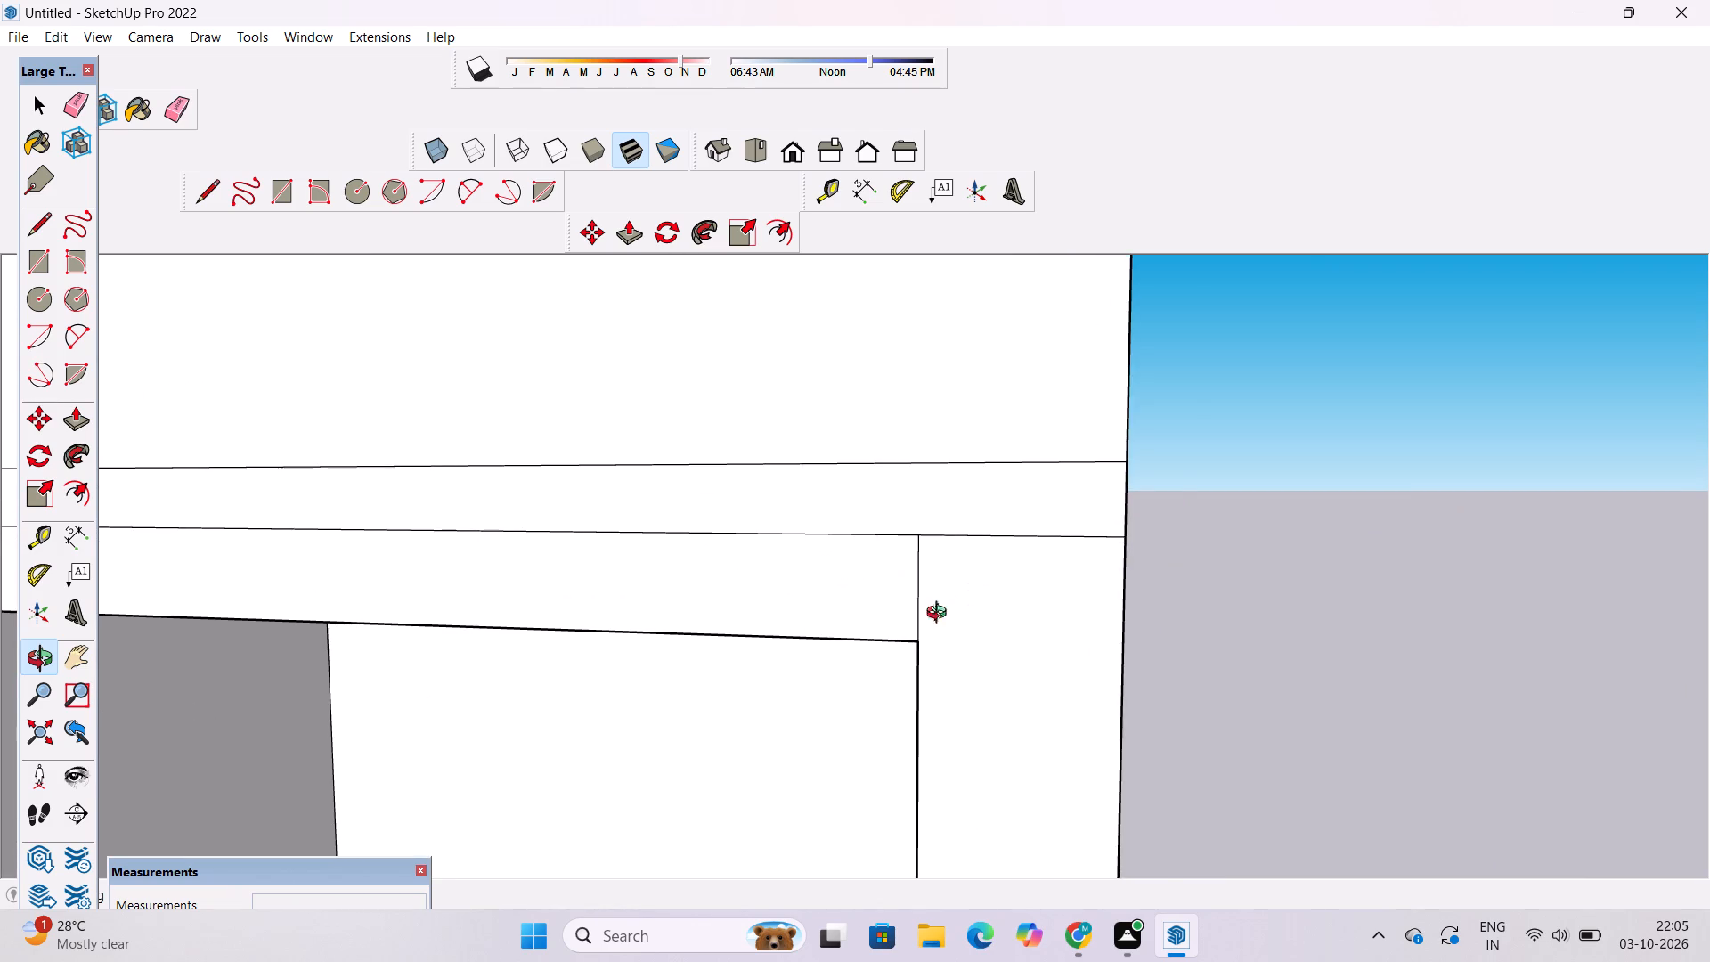
left_click_drag(847, 630, 899, 592, "shift")
scroll(900, 591, "down", 9)
left_click_drag(900, 591, 881, 622, "shift")
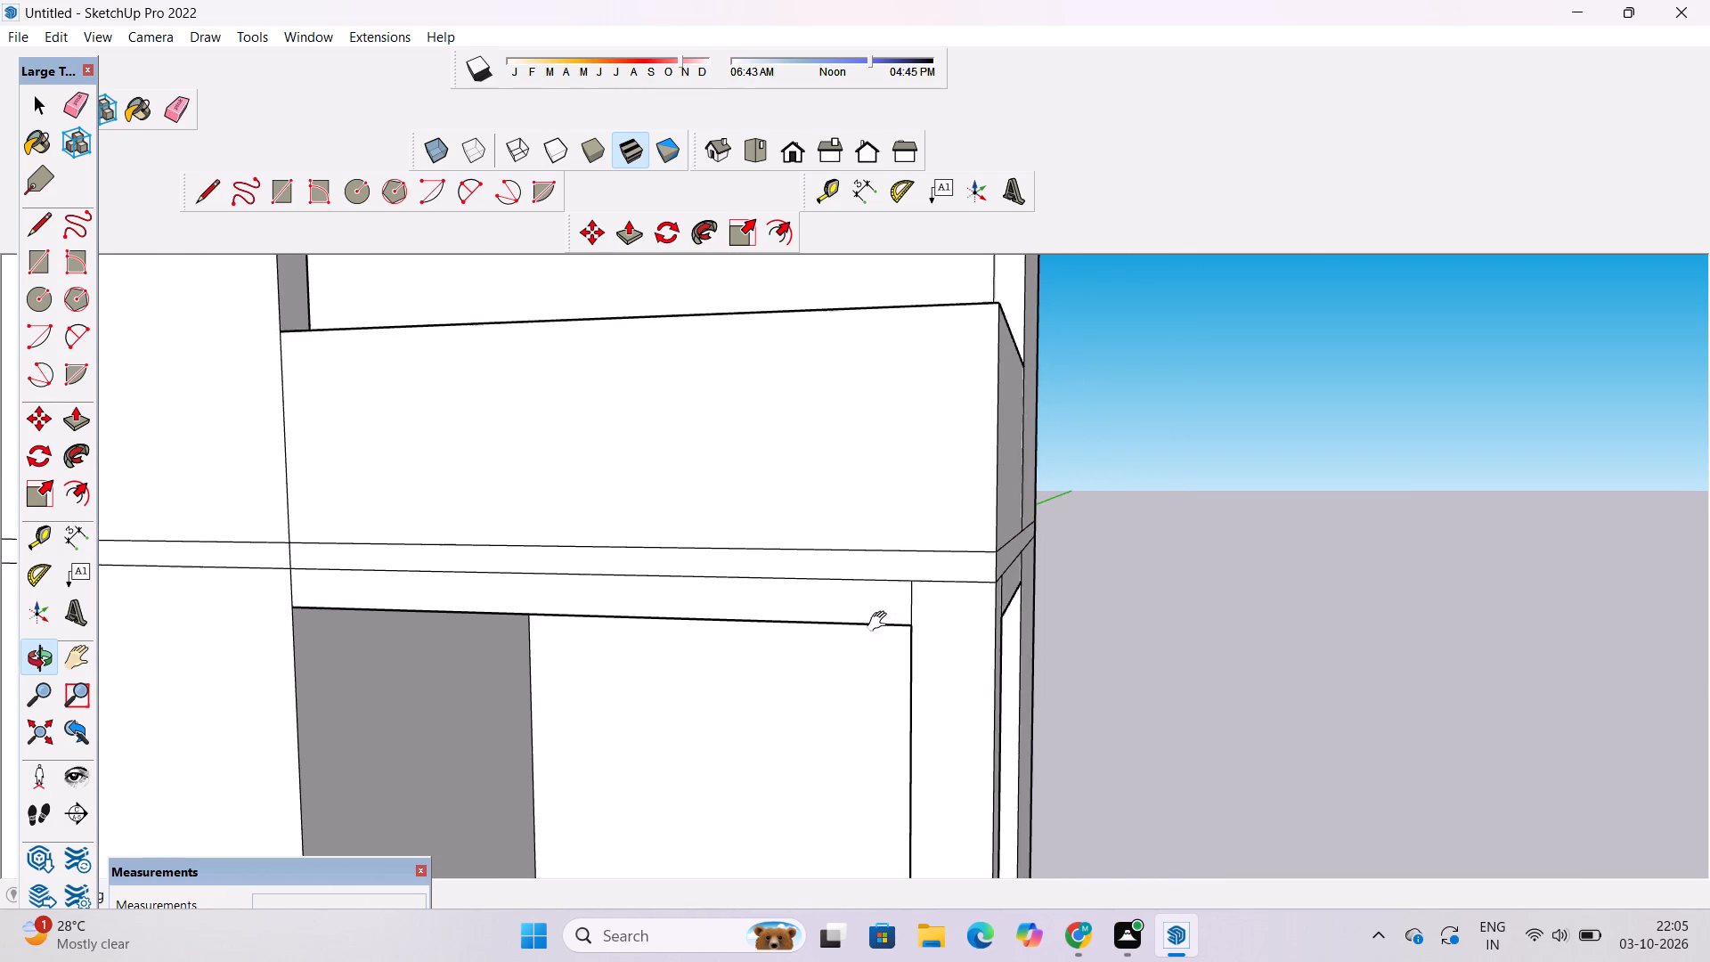
scroll(878, 617, "down", 15)
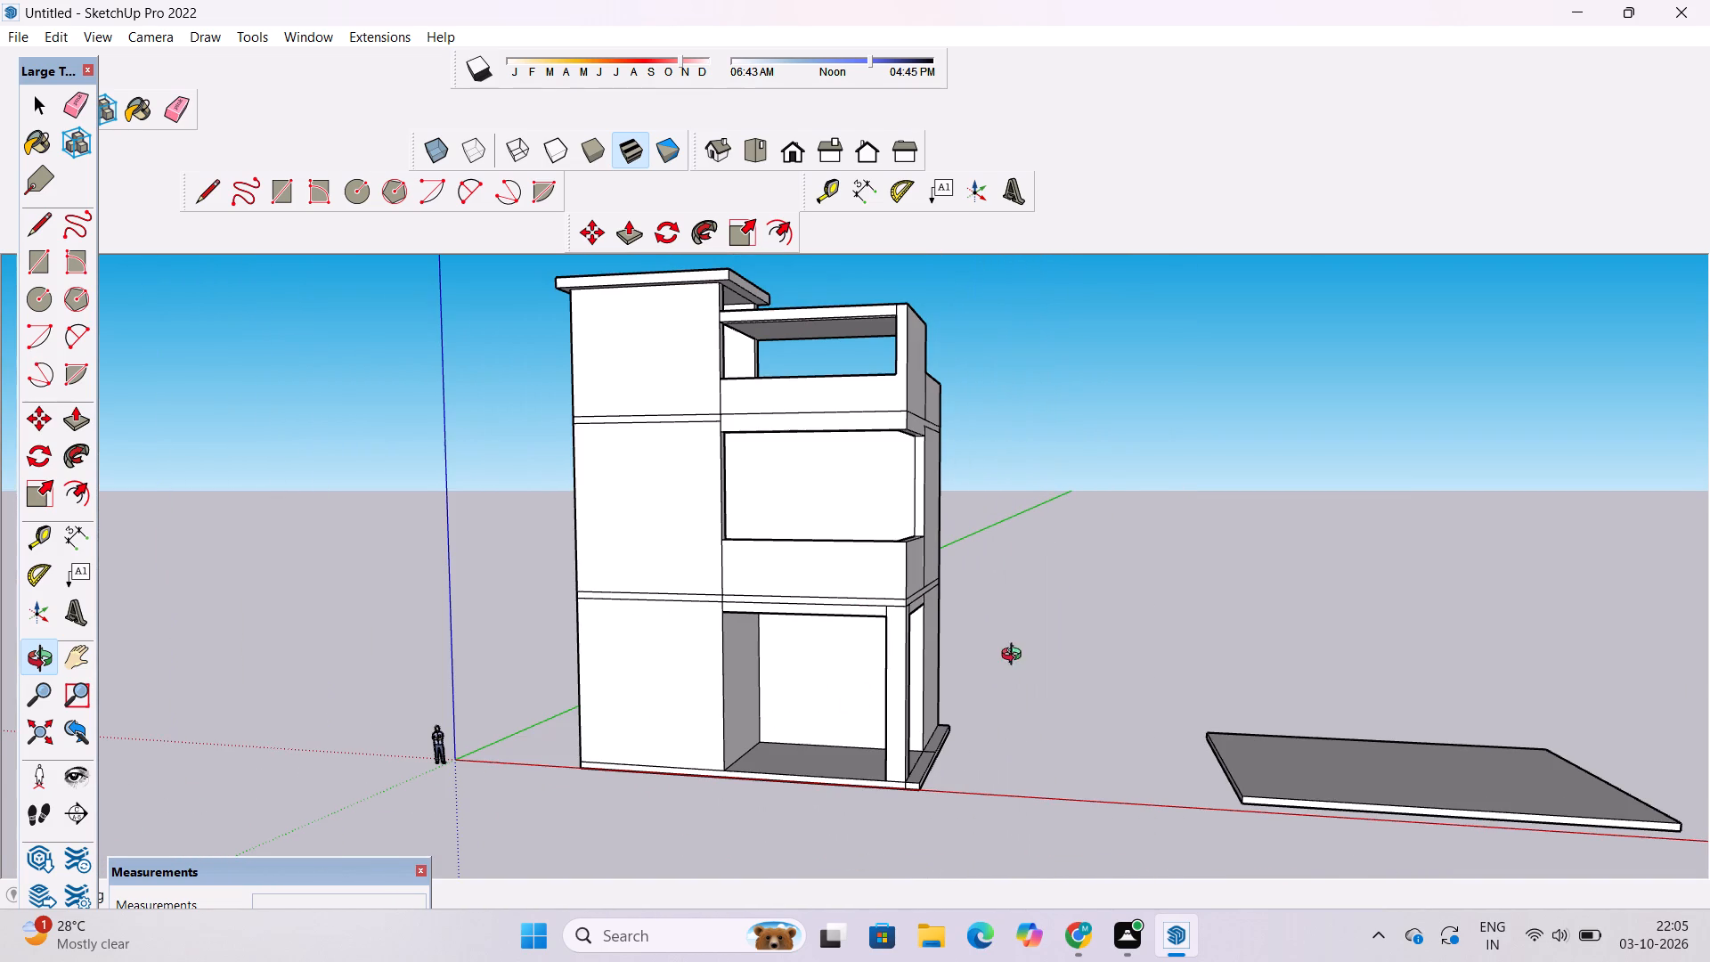
scroll(1015, 656, "down", 7)
scroll(763, 725, "up", 3)
left_click_drag(763, 725, 795, 746)
scroll(980, 572, "up", 1)
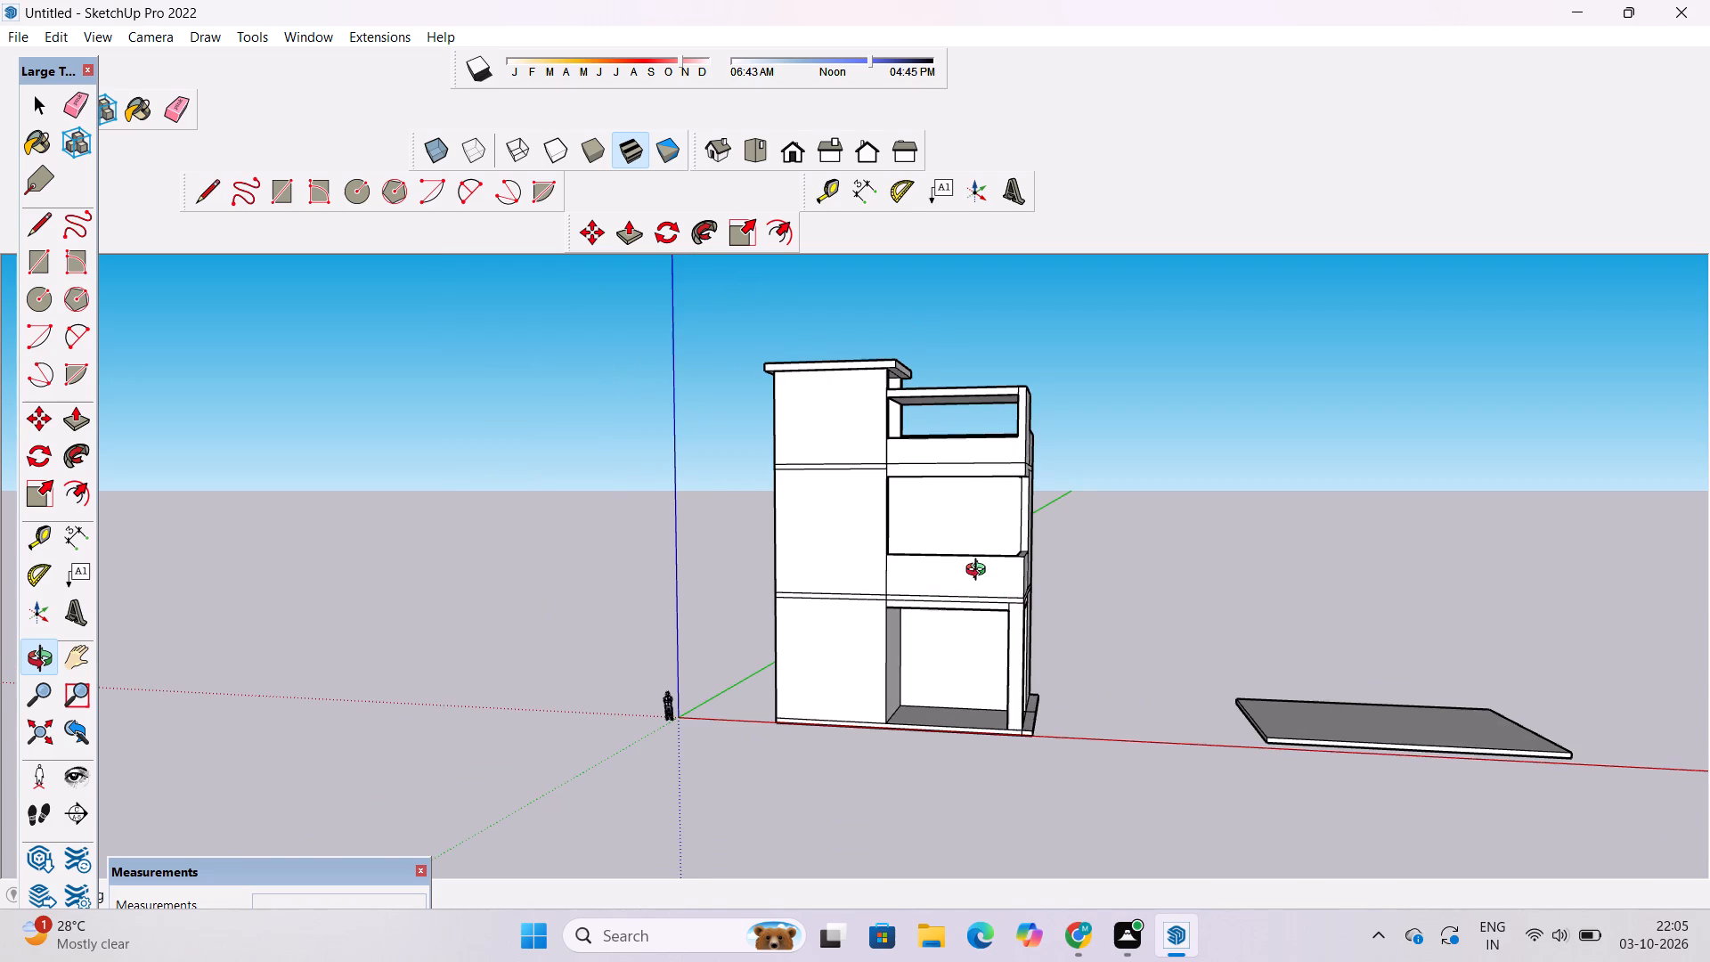
scroll(949, 583, "up", 3)
left_click_drag(744, 652, 864, 680, "shift")
left_click_drag(900, 689, 1035, 695)
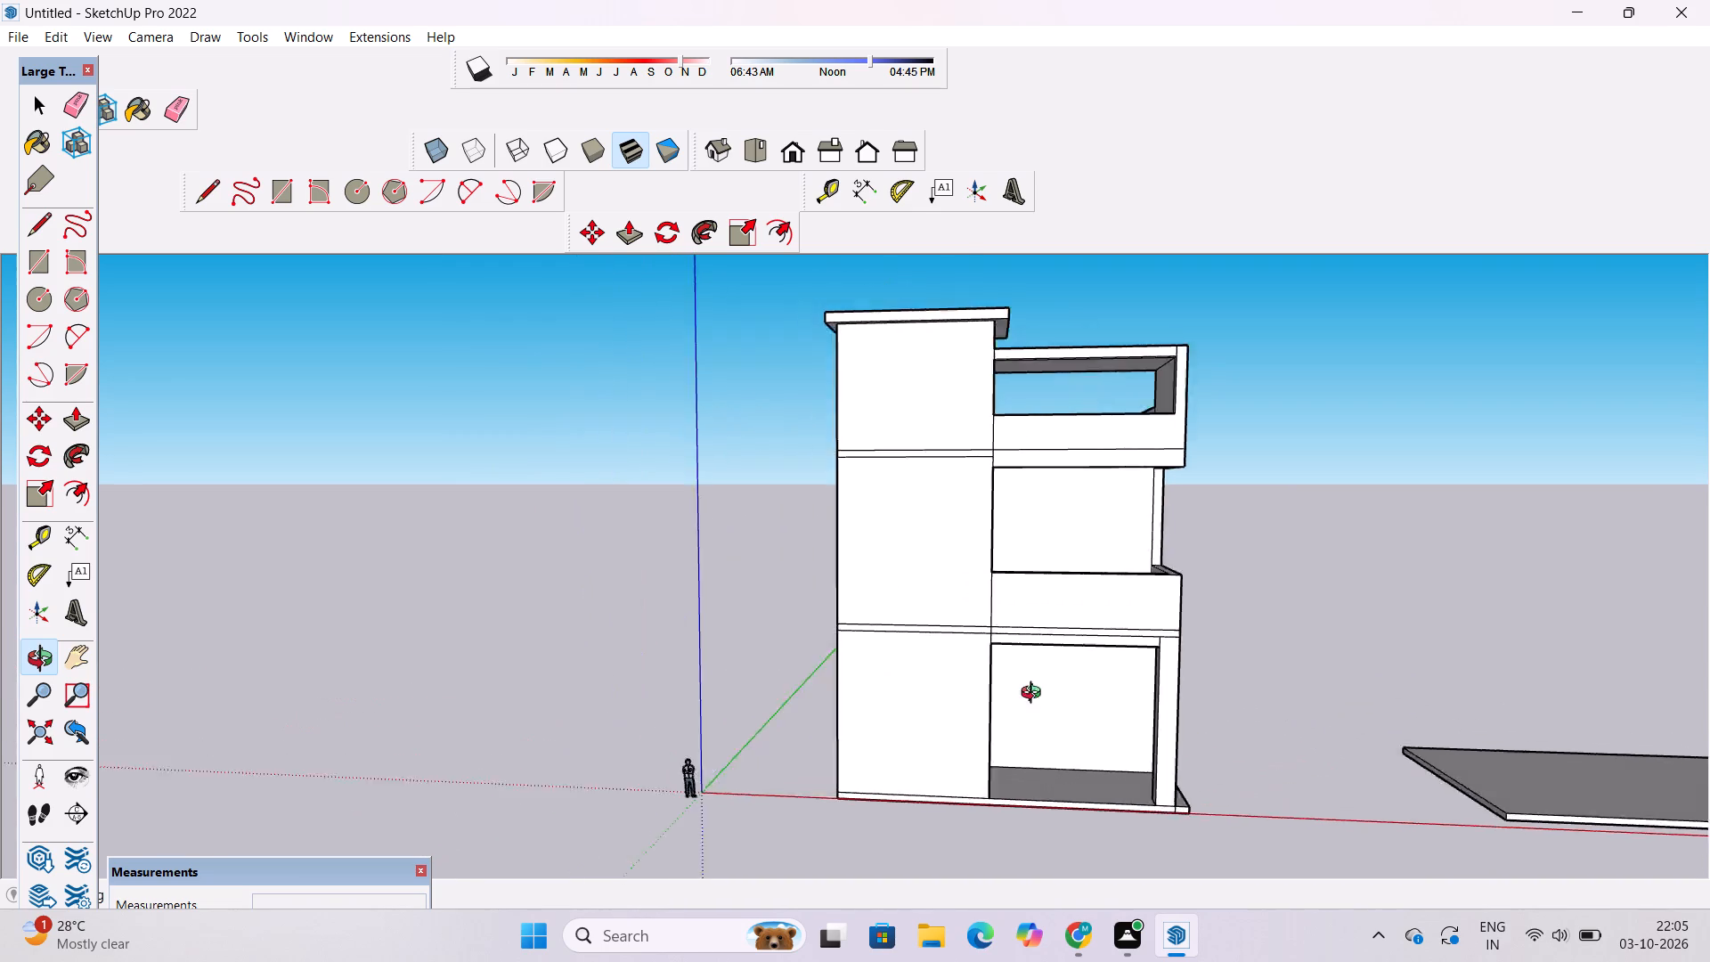
left_click_drag(1035, 695, 1067, 695)
Push/Pull the underside of the front strip above the ground-floor opening a further 5" downward.
scroll(1127, 672, "up", 3)
left_click_drag(1128, 663, 1101, 744, "shift")
left_click_drag(1077, 748, 955, 749)
scroll(961, 740, "up", 5)
left_click_drag(961, 751, 961, 727, "shift")
left_click_drag(961, 736, 967, 682)
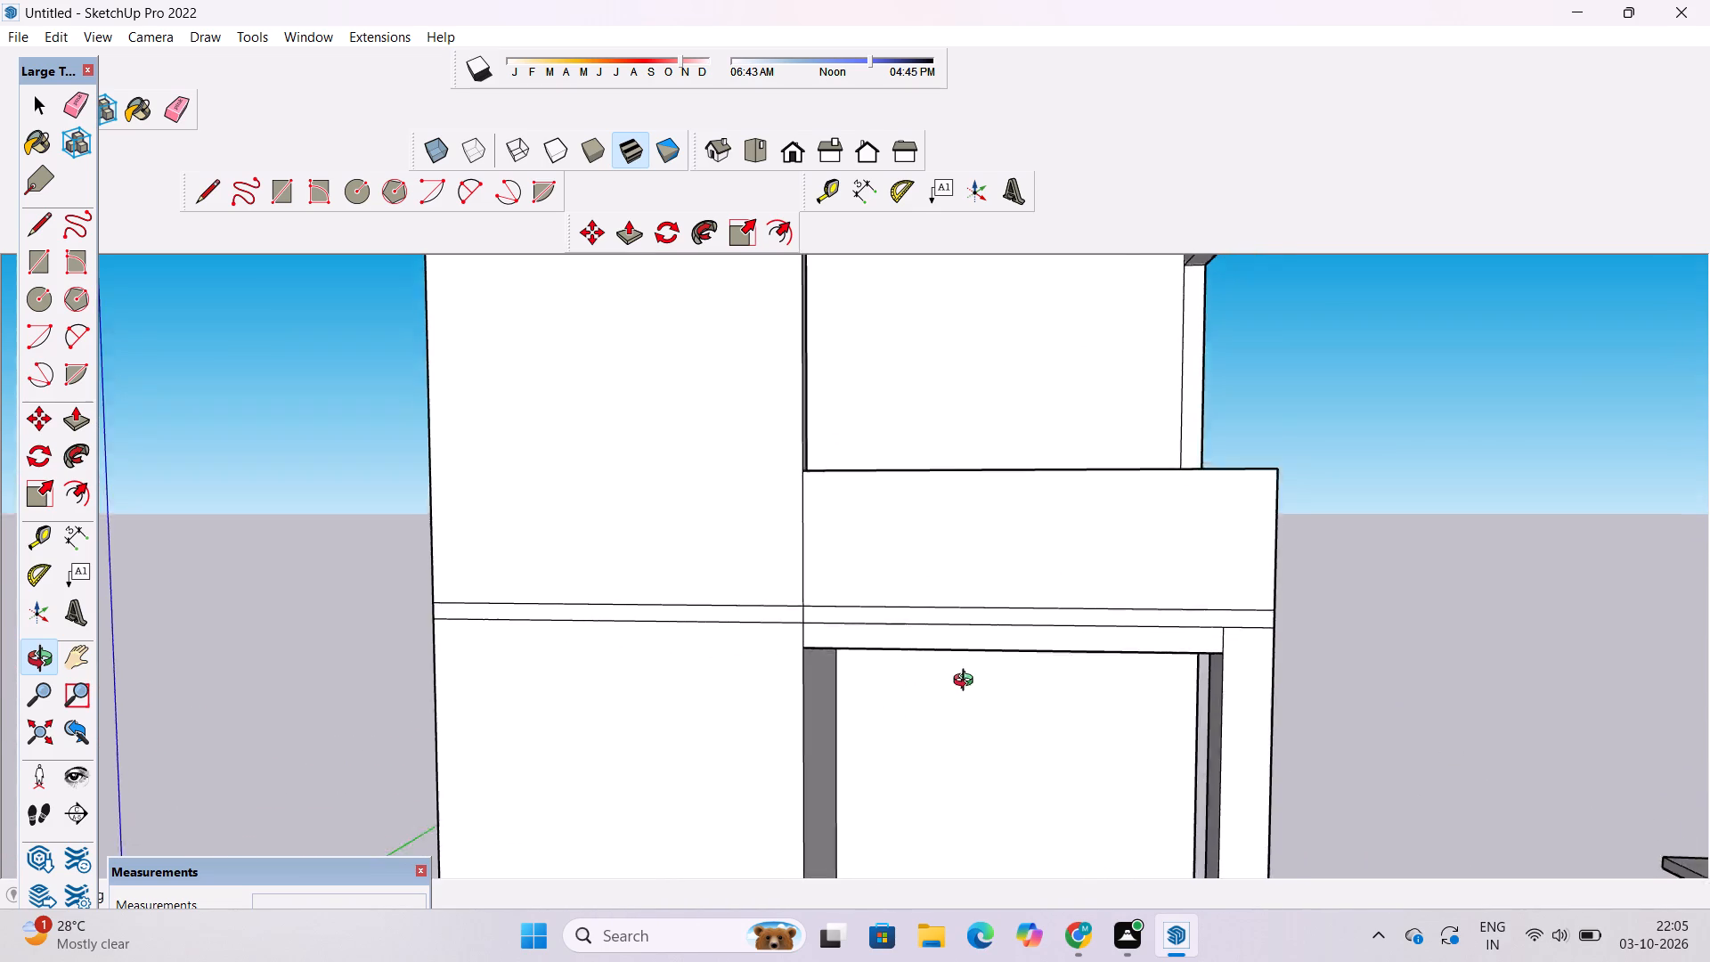
left_click_drag(967, 682, 976, 621)
scroll(986, 582, "up", 1, "shift")
left_click_drag(984, 588, 931, 696, "shift")
left_click_drag(938, 714, 938, 591, "shift")
scroll(945, 619, "up", 4)
left_click_drag(947, 620, 884, 676, "shift")
left_click_drag(882, 675, 882, 661)
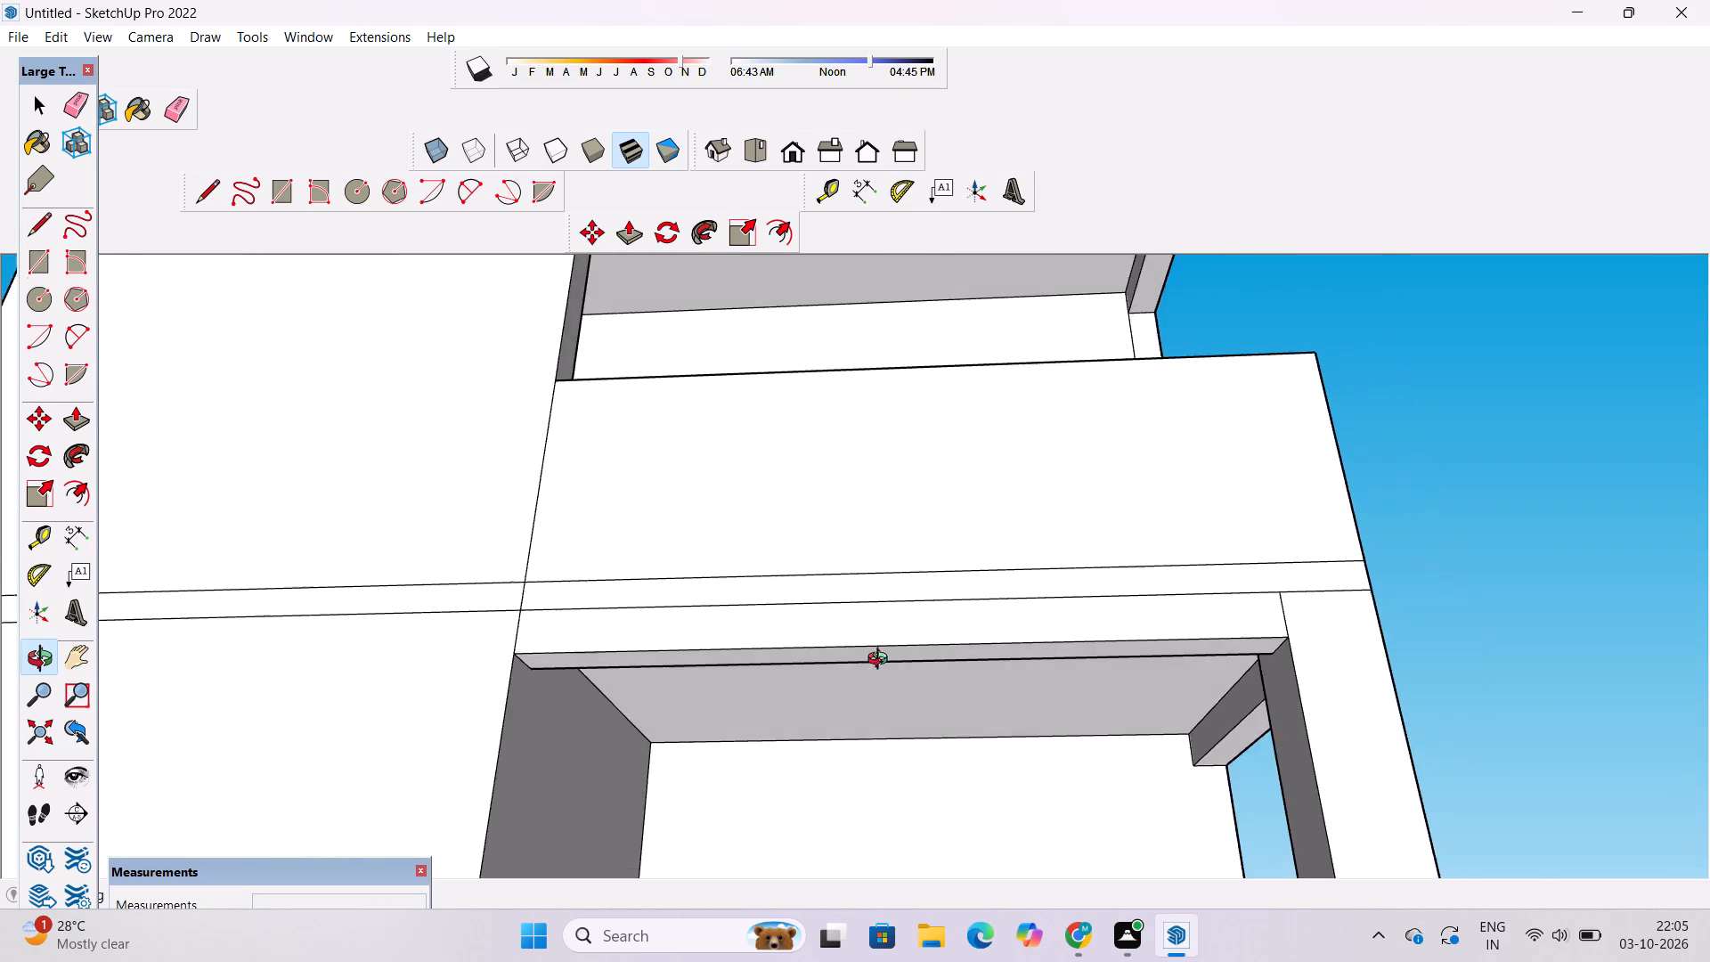
left_click_drag(882, 661, 888, 624)
scroll(891, 617, "down", 5)
key("p")
scroll(909, 601, "up", 2)
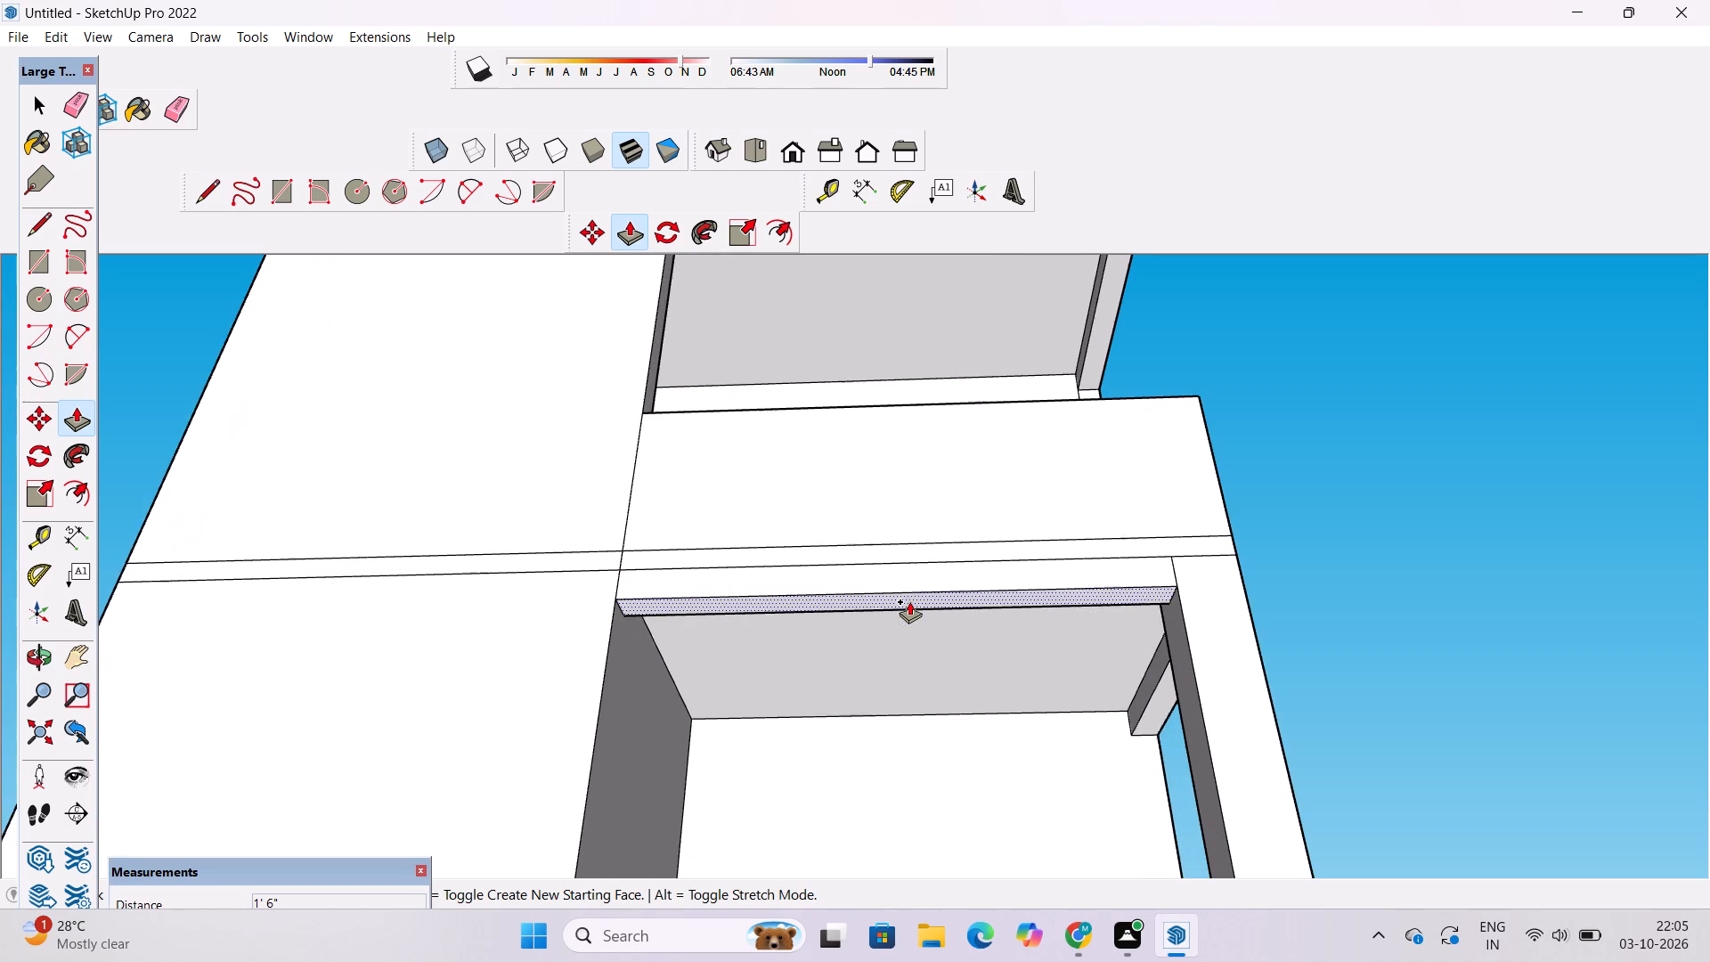
left_click(913, 593)
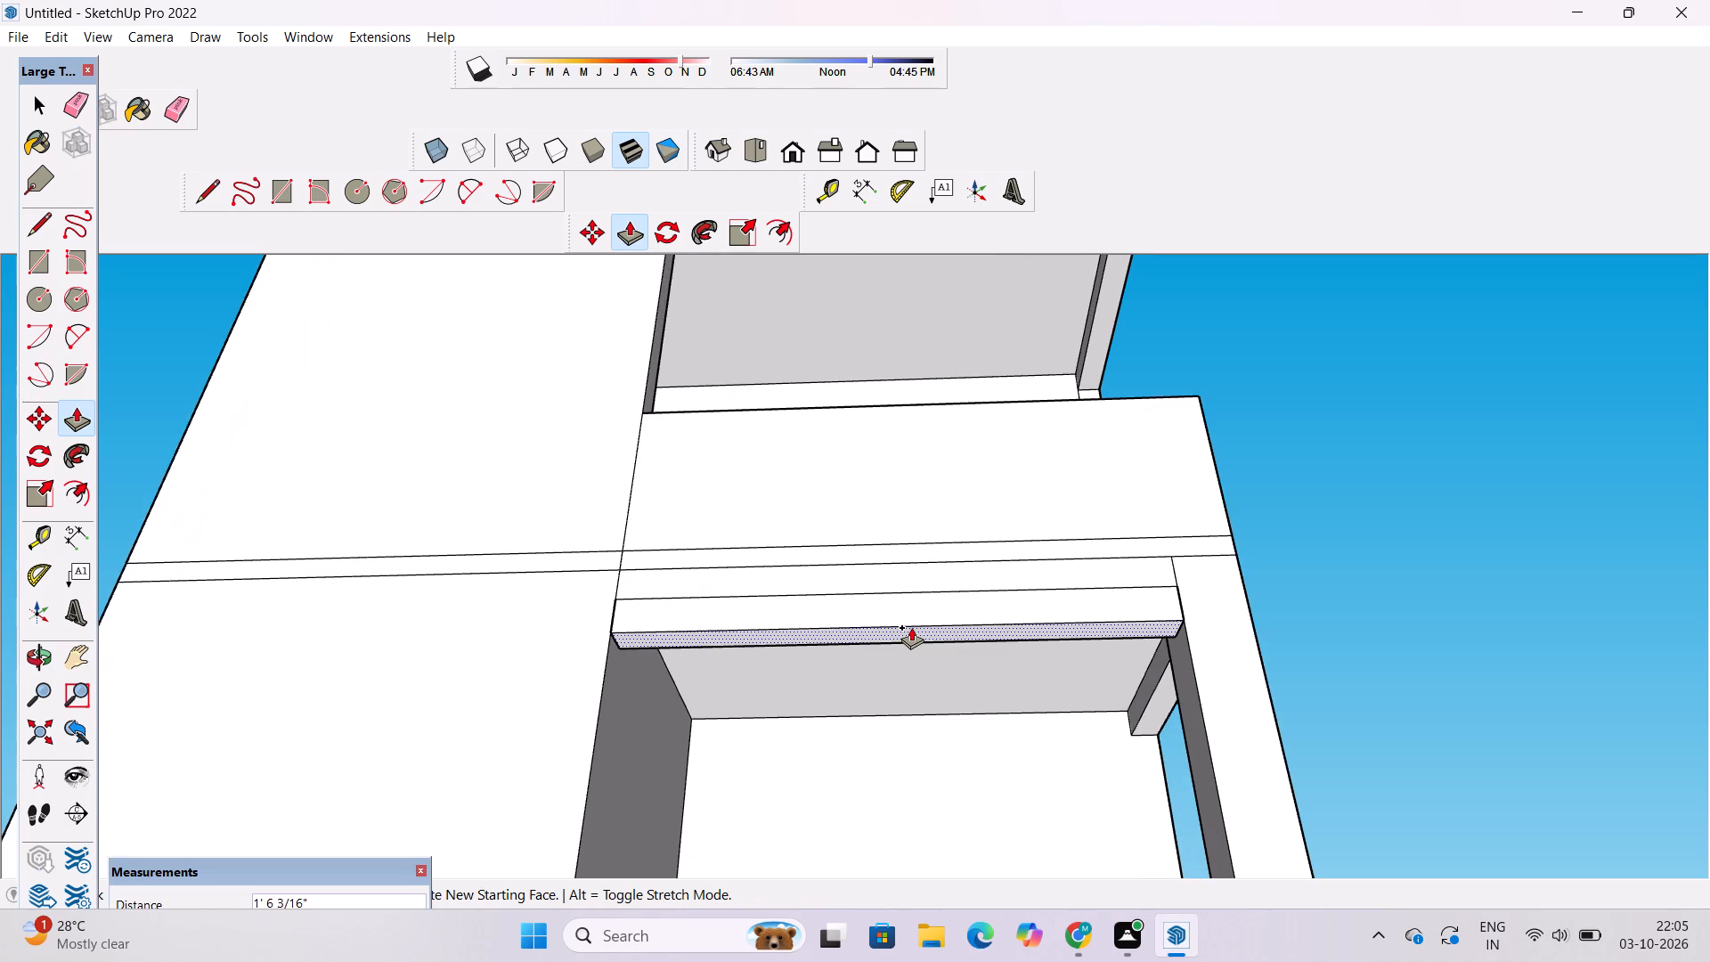
type("5\"")
key("Return")
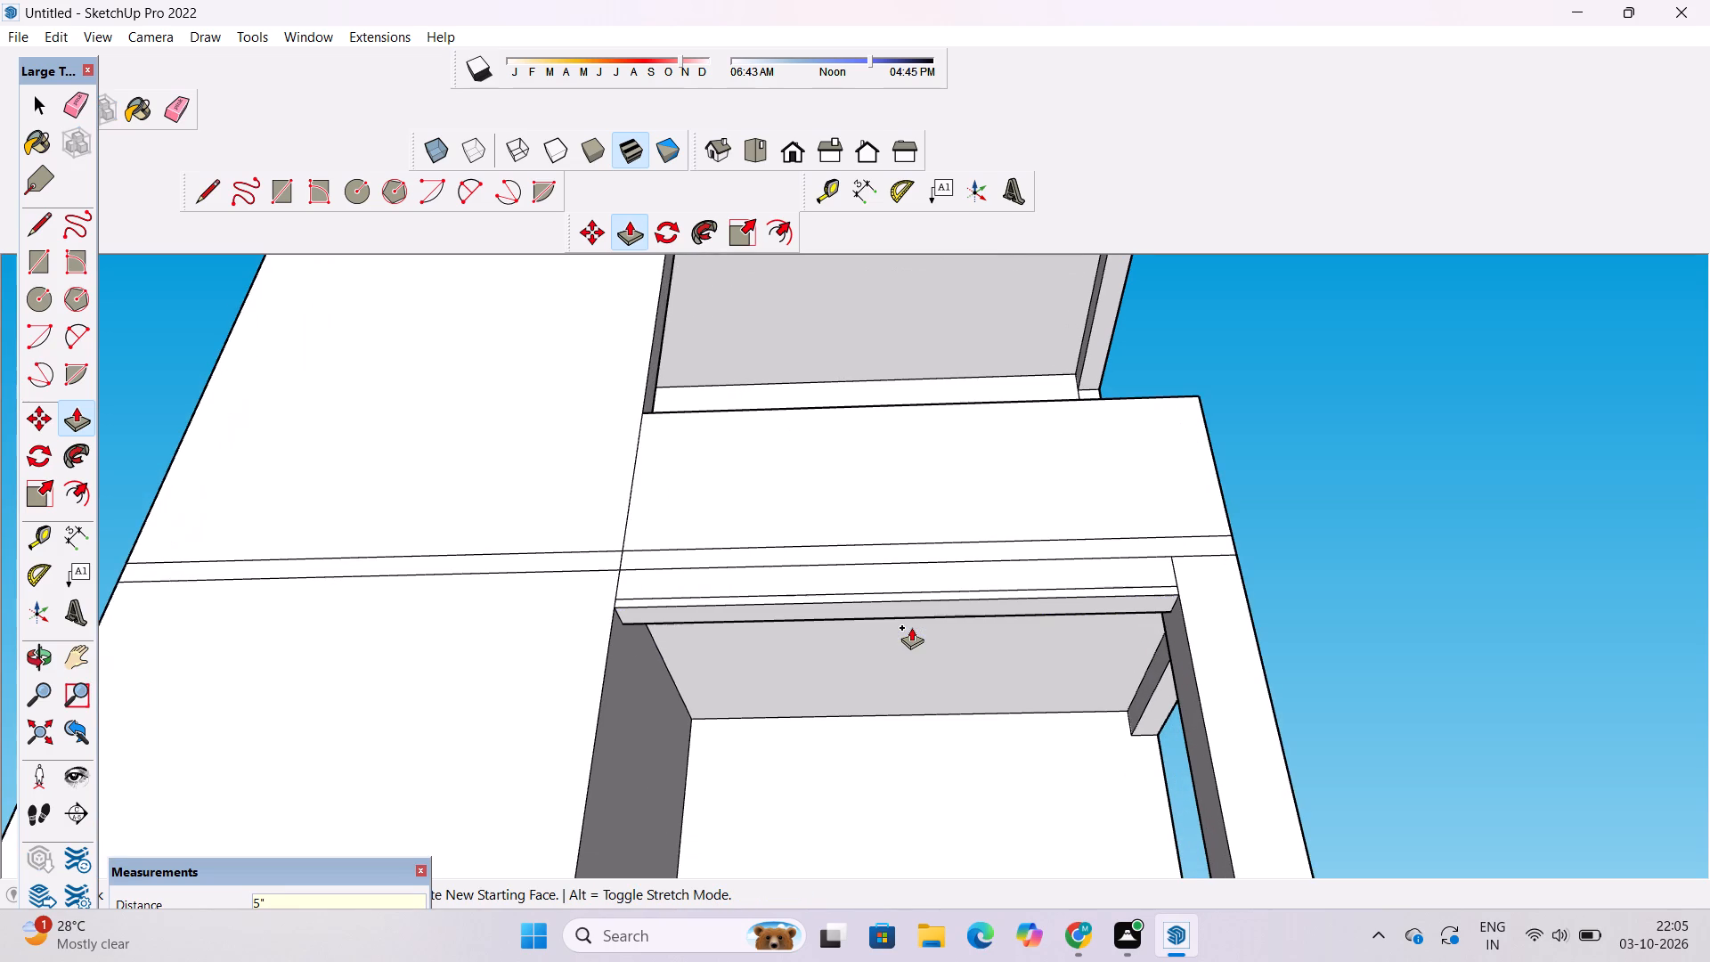
Push/Pull the underside of the side strip above the ground-floor opening 5" downward.
key("o")
scroll(911, 627, "down", 5)
left_click_drag(1085, 627, 578, 705)
scroll(751, 625, "up", 5)
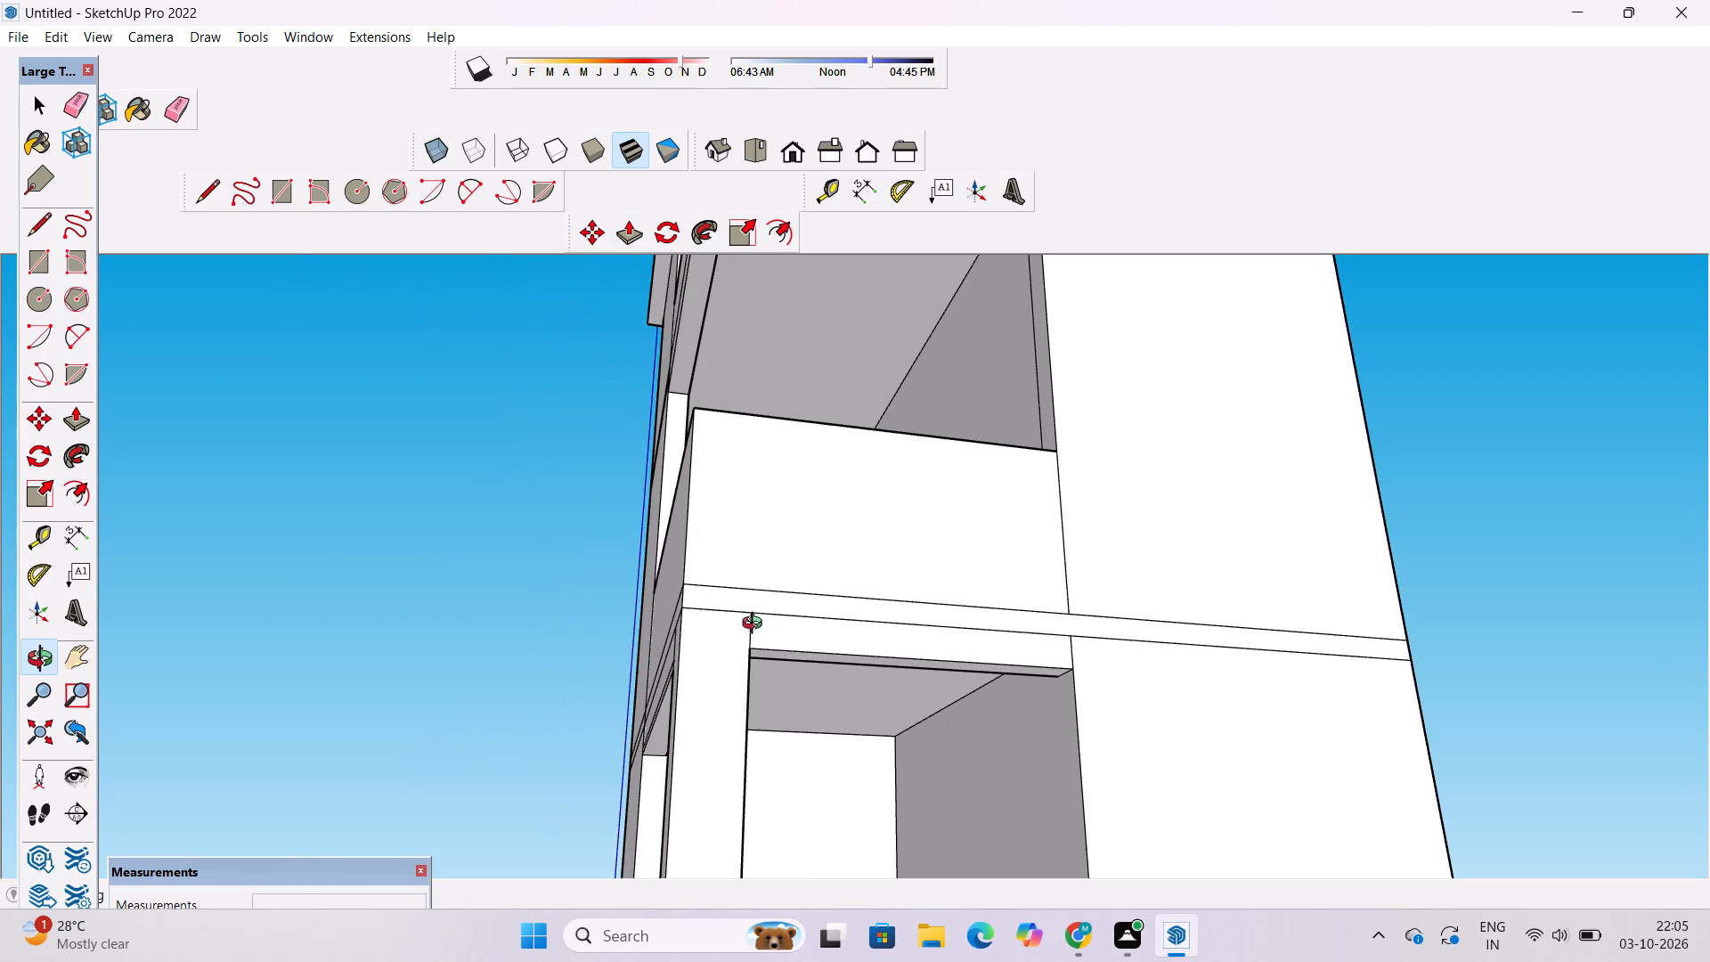
left_click_drag(790, 663, 704, 663)
scroll(704, 663, "up", 5)
left_click_drag(714, 652, 700, 750, "shift")
left_click_drag(700, 750, 733, 672)
scroll(769, 746, "up", 3)
left_click_drag(769, 746, 755, 643, "shift")
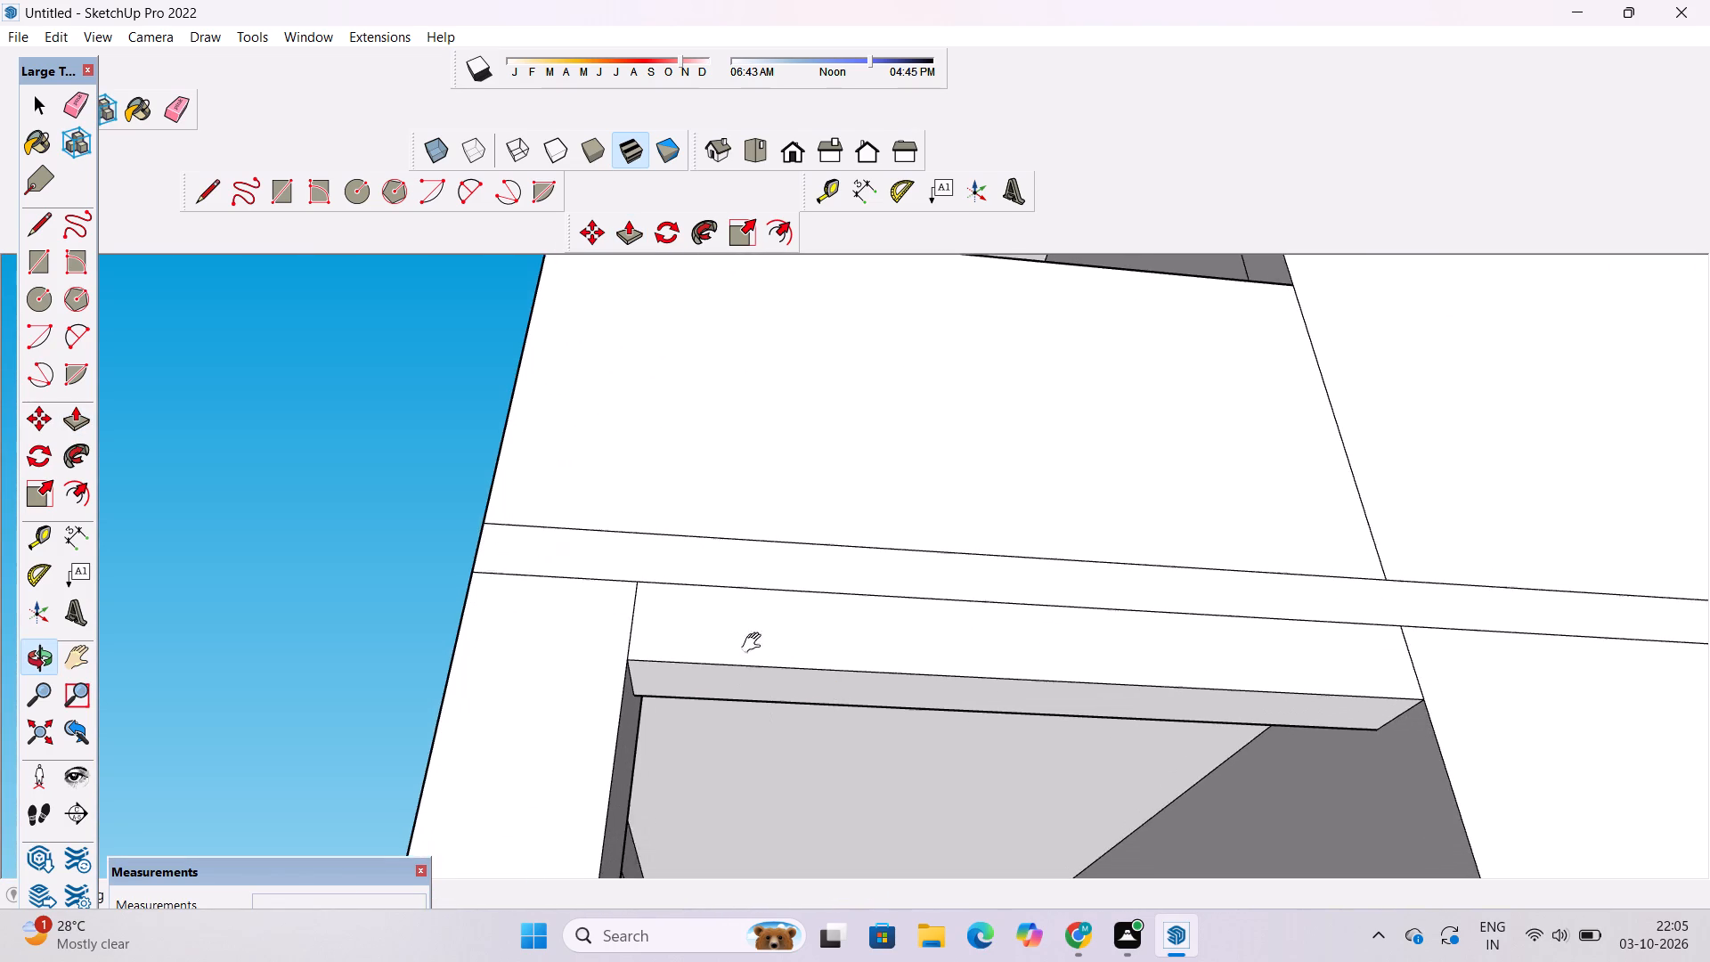
left_click_drag(755, 643, 754, 638, "shift")
left_click_drag(750, 638, 736, 653)
key("p")
left_click(756, 640)
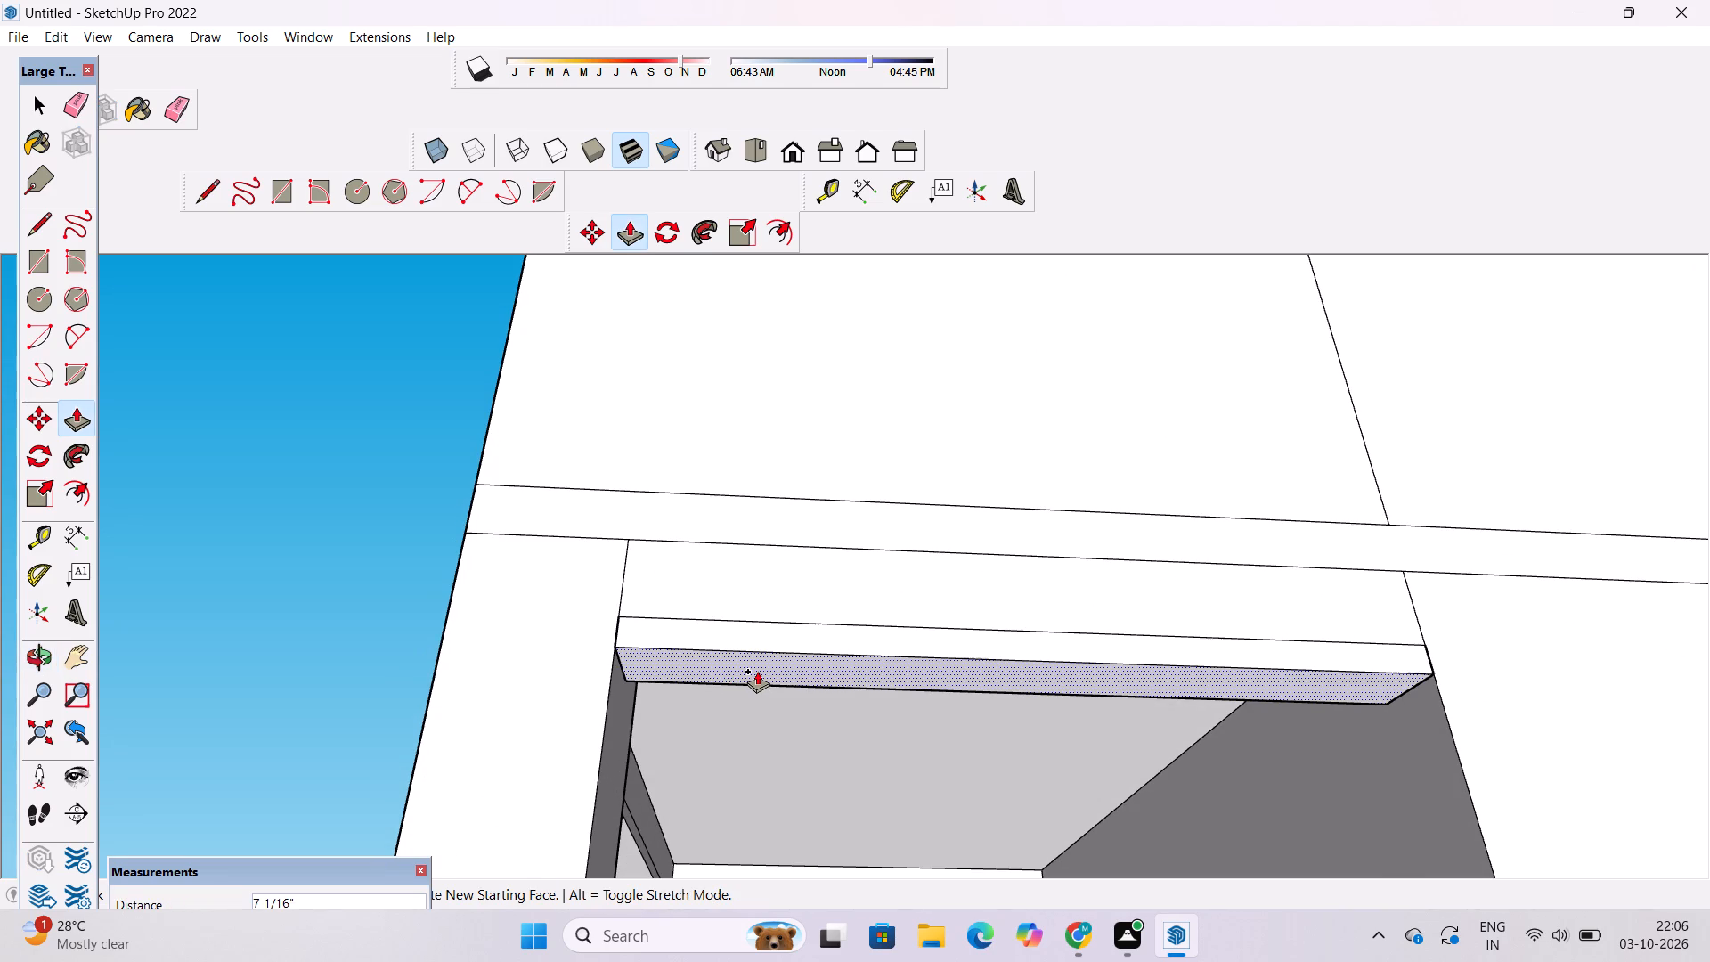
type("5\"")
key("Return")
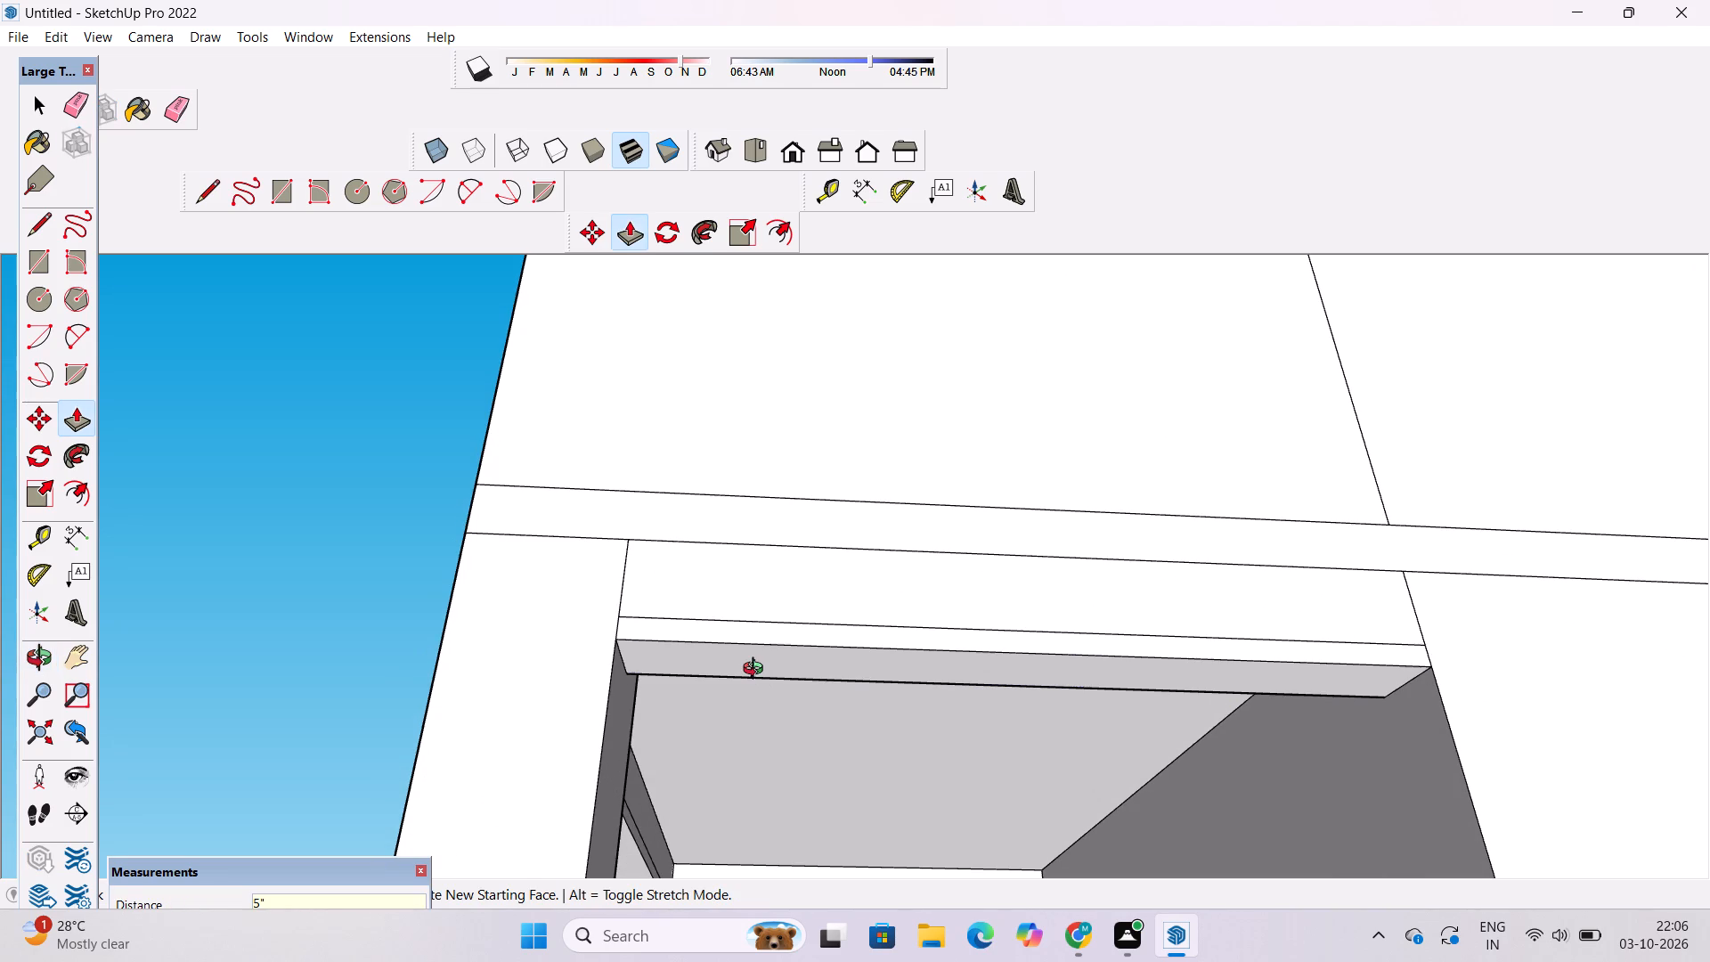
Erase the horizontal seam line on the face of the front strip above the ground-floor opening.
key("o")
scroll(757, 672, "down", 9)
left_click_drag(638, 685, 826, 721)
scroll(828, 721, "down", 5)
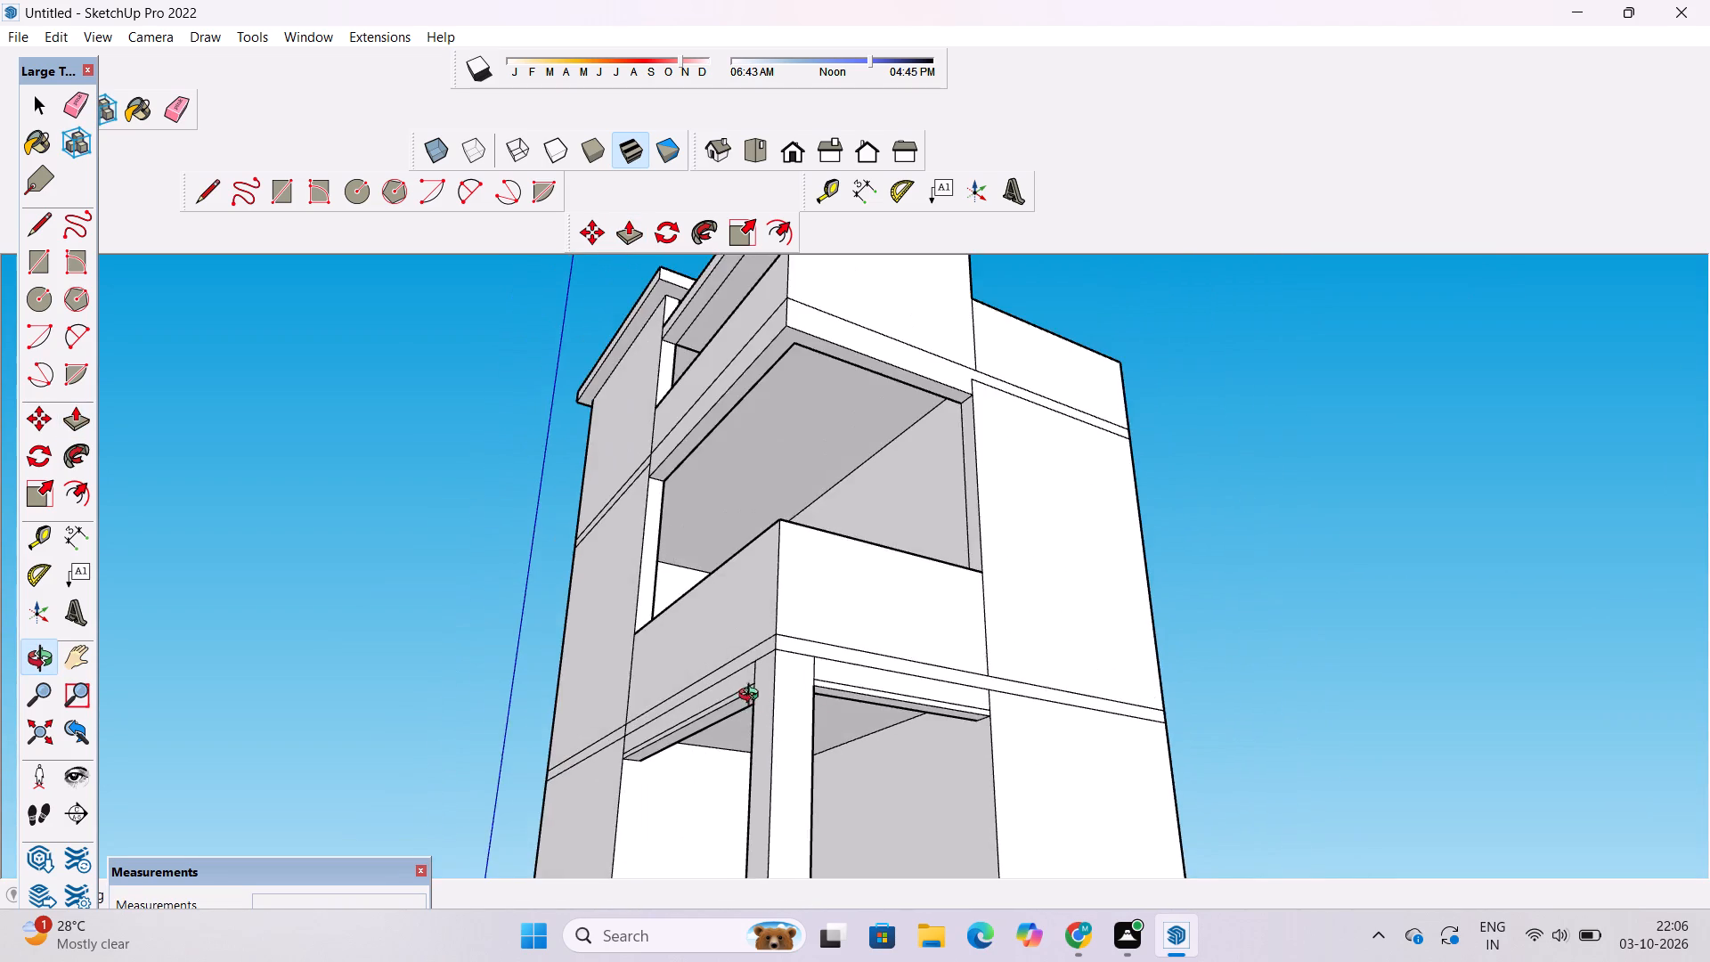
left_click_drag(752, 692, 977, 694)
scroll(803, 654, "up", 4)
left_click_drag(852, 710, 846, 652)
left_click_drag(843, 649, 939, 688, "shift")
scroll(992, 692, "up", 3)
left_click_drag(986, 714, 916, 669, "shift")
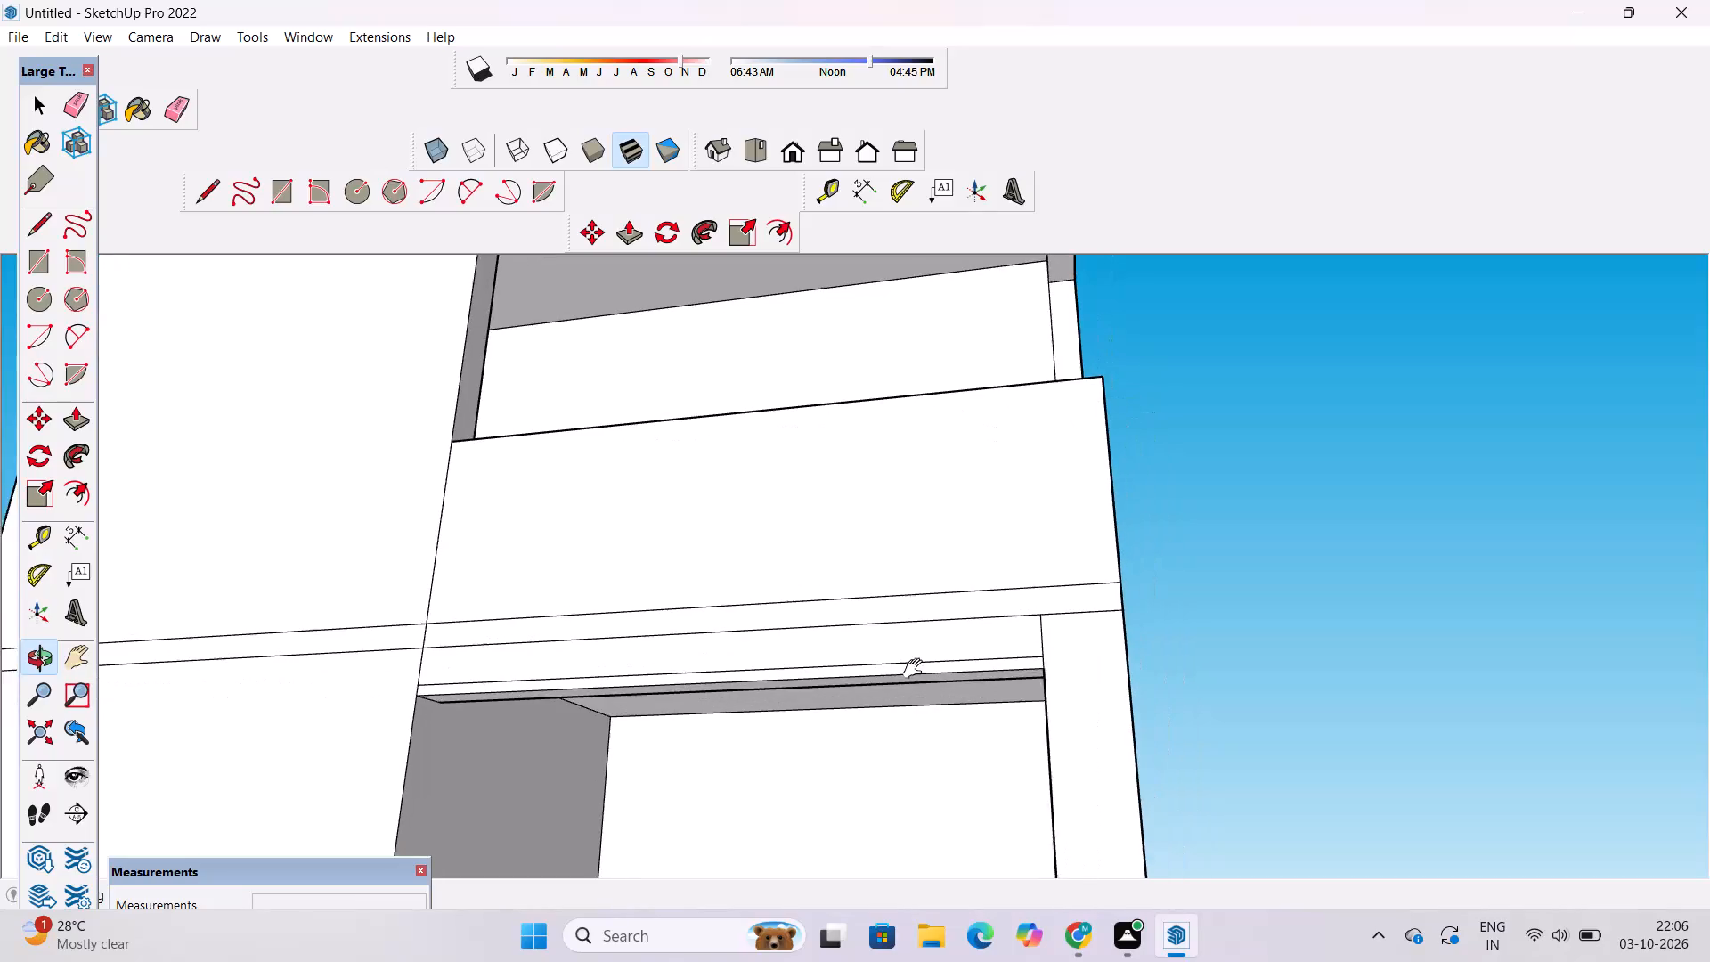
left_click_drag(916, 669, 915, 669, "shift")
left_click_drag(914, 660, 953, 662)
scroll(953, 662, "up", 2)
key("e")
left_click_drag(956, 643, 958, 656)
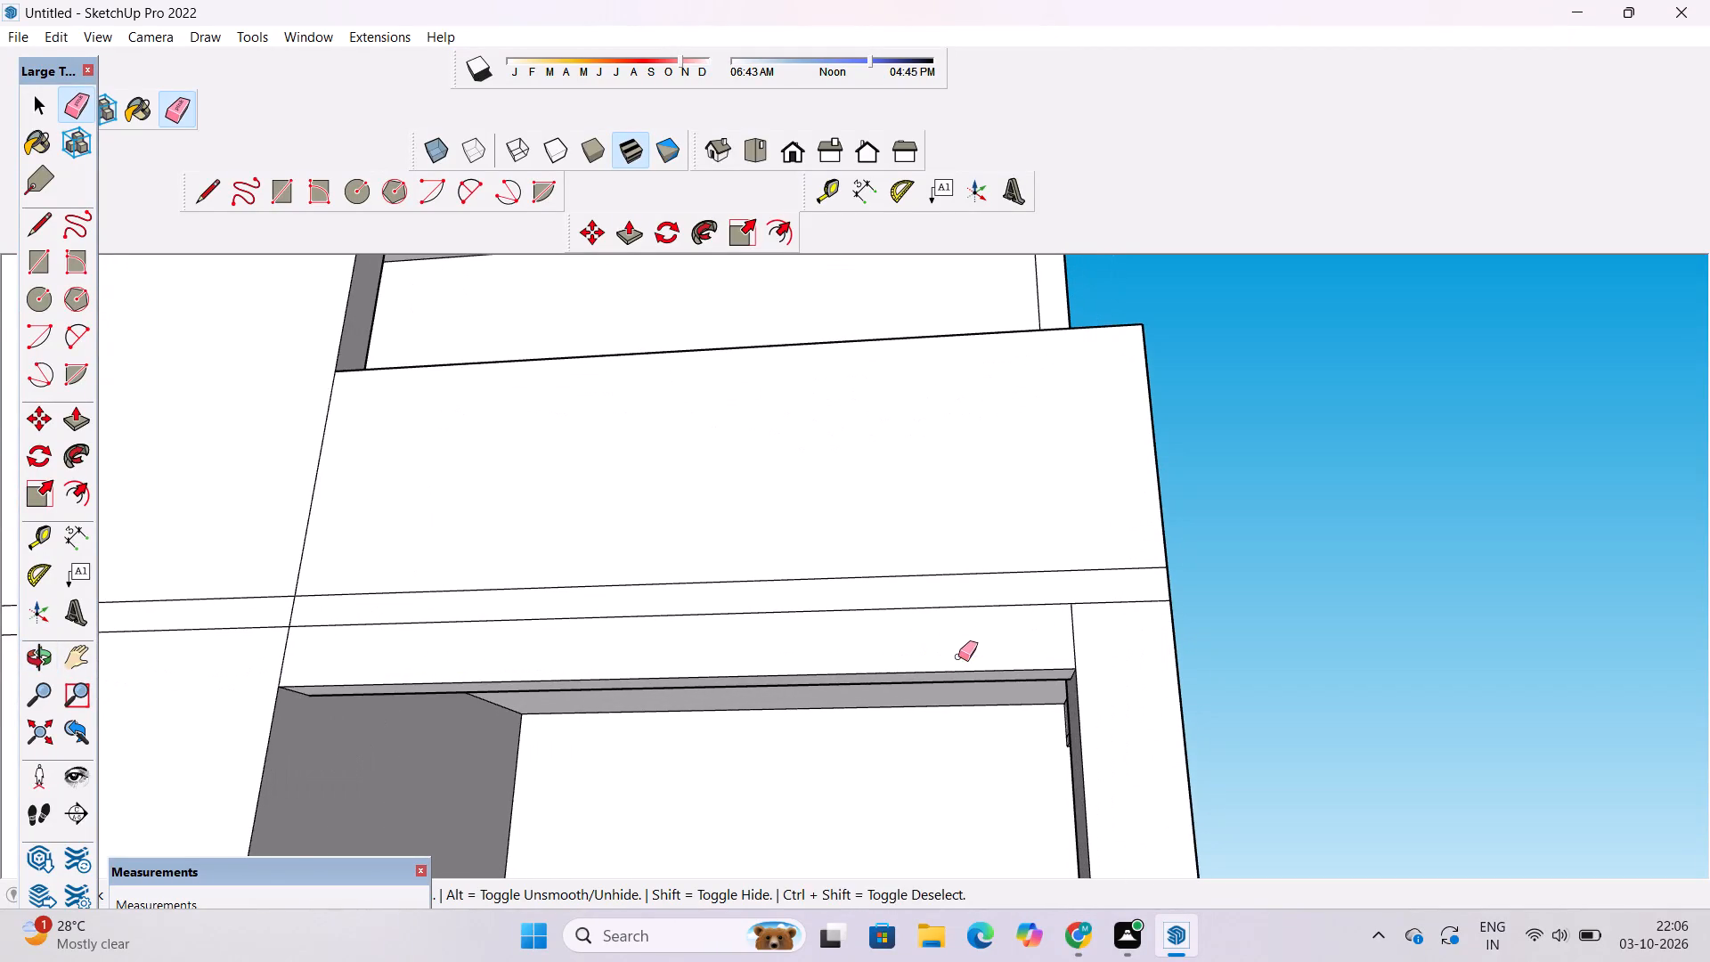
Erase the short slab edge line across the top of the corner column on the front face.
scroll(833, 633, "down", 4)
scroll(996, 631, "up", 3)
left_click_drag(1036, 597, 1038, 621)
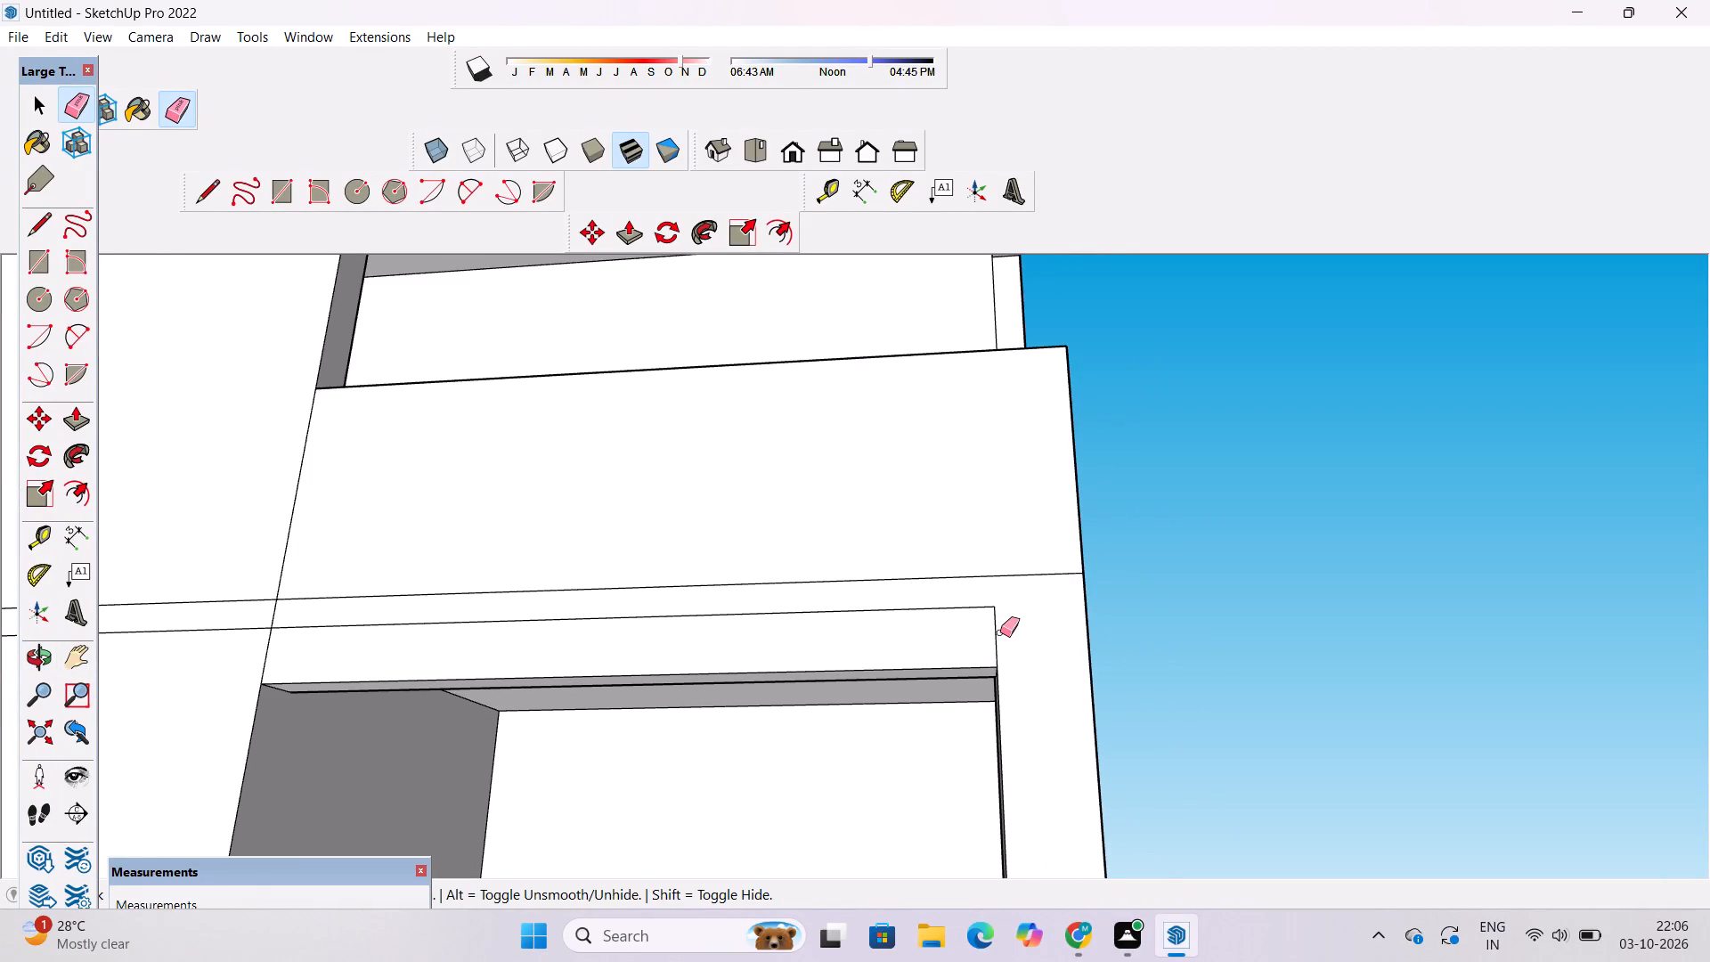
Erase the horizontal seam line on the face of the side strip above the ground-floor opening.
key("o")
left_click_drag(1152, 636, 602, 662)
scroll(841, 616, "up", 3)
left_click_drag(812, 641, 814, 636, "shift")
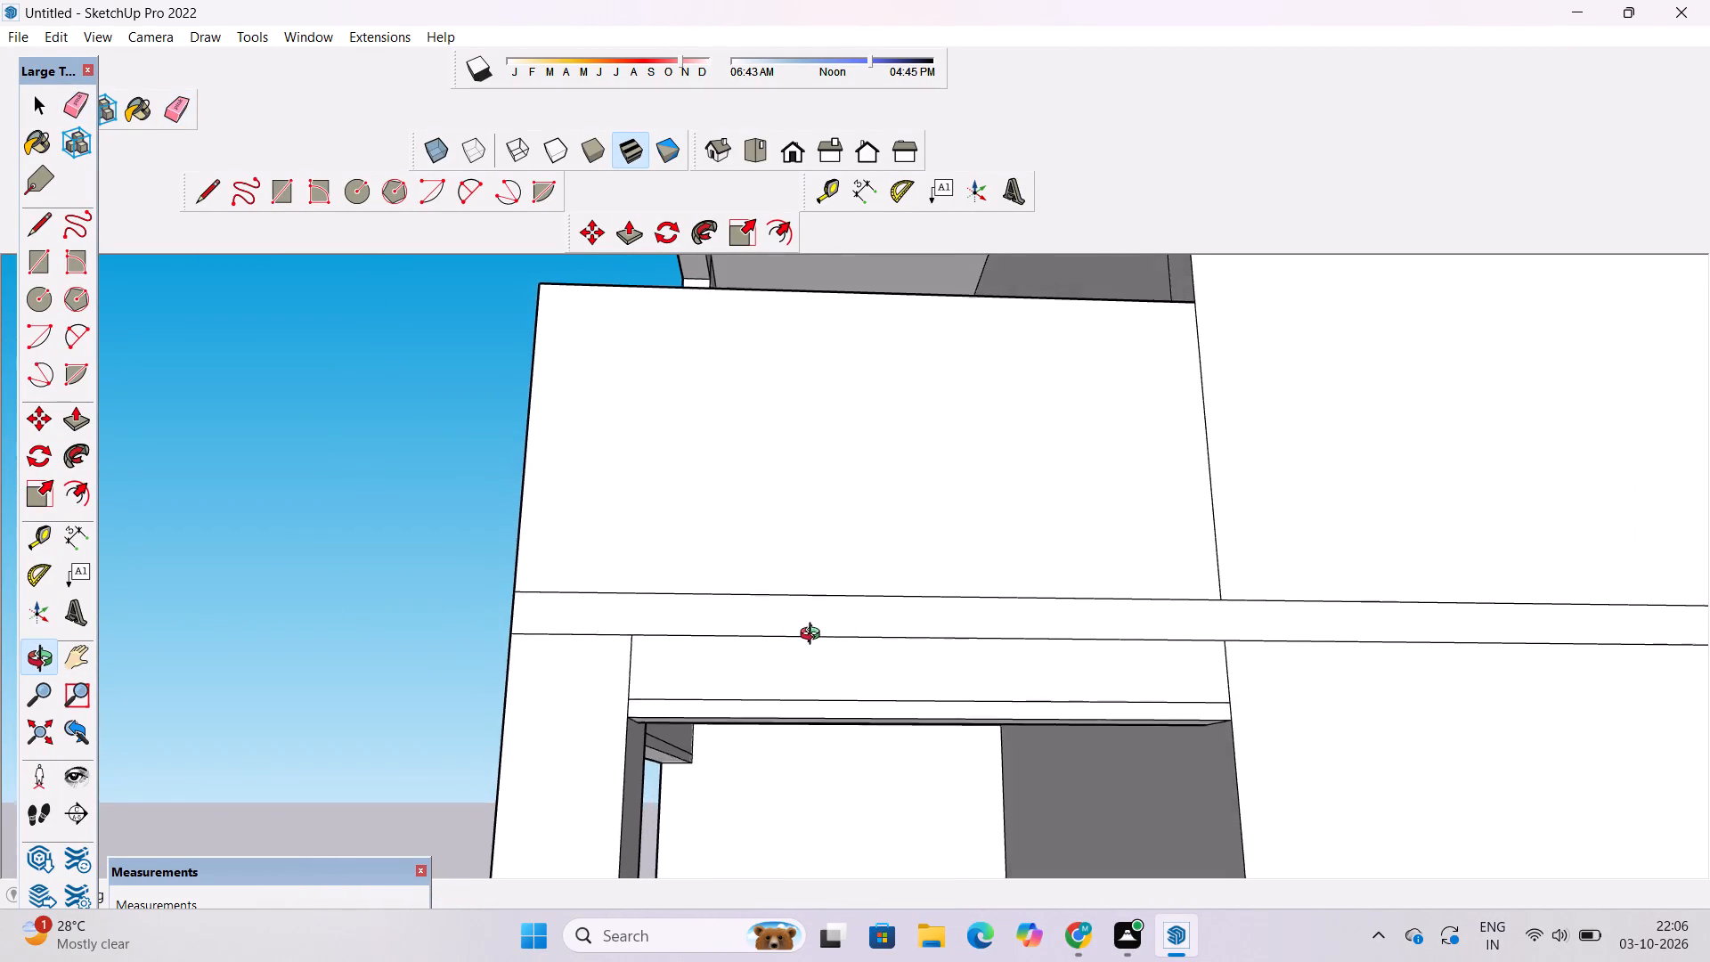
left_click_drag(814, 636, 802, 639, "shift")
key("e")
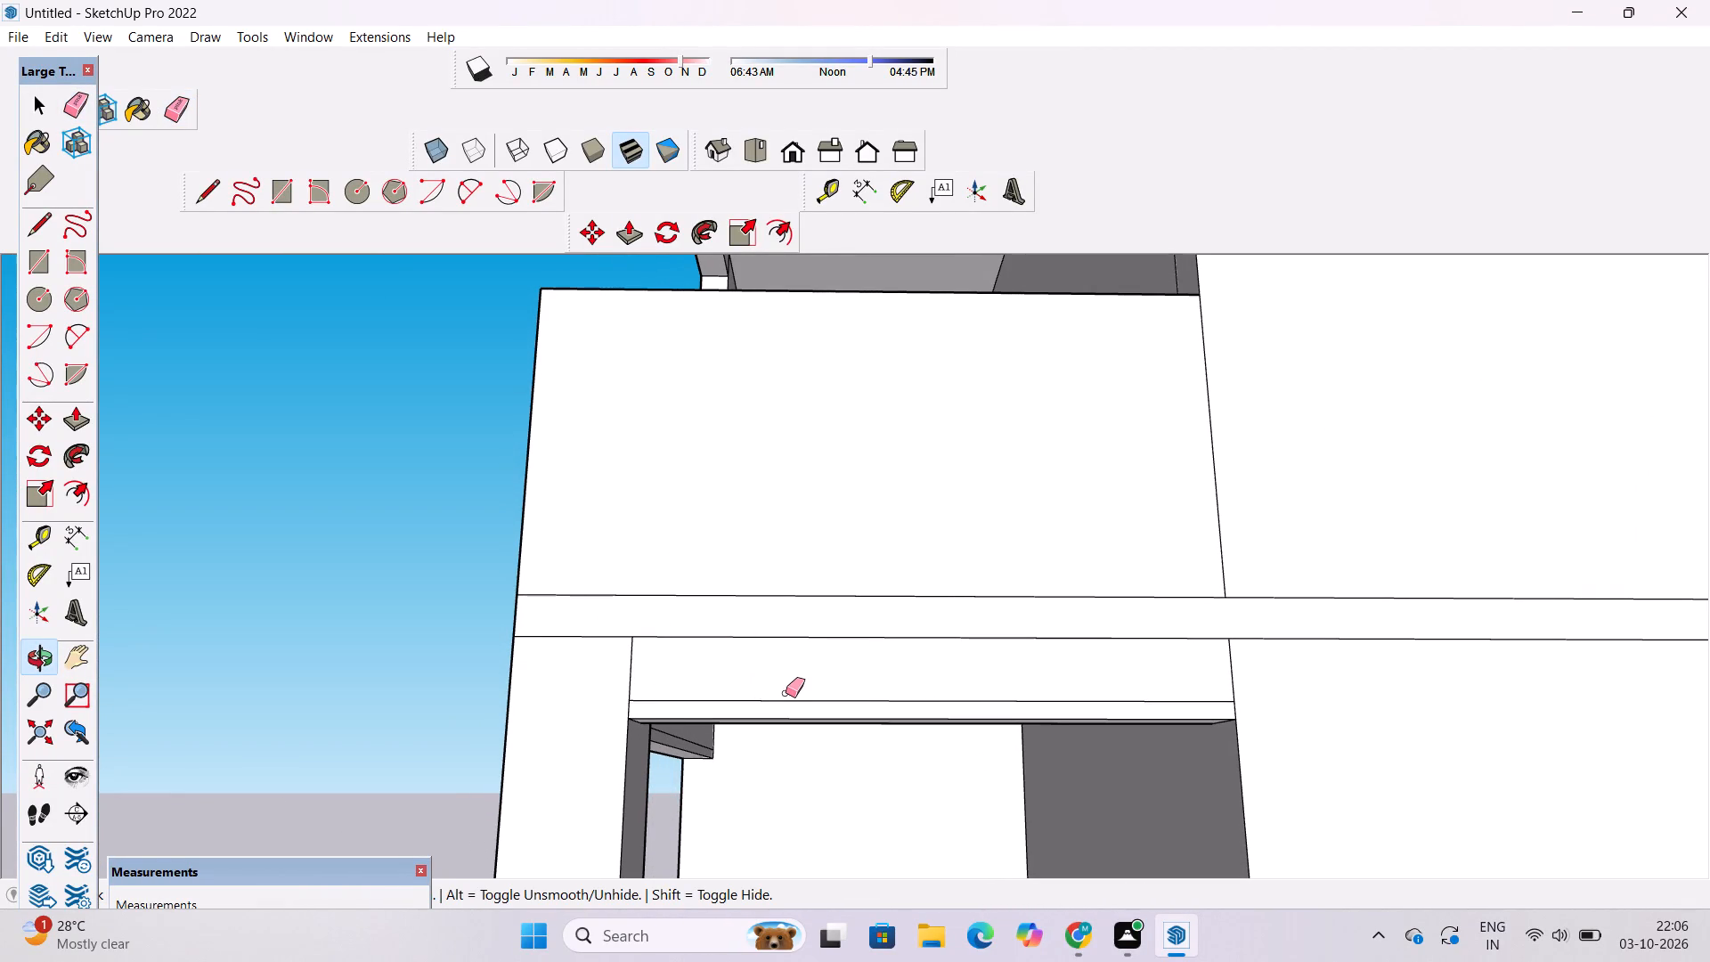
left_click_drag(786, 692, 786, 702)
Examine the whole building from the corner and the front, comparing the balconies and the ground-floor opening.
key("o")
scroll(794, 656, "down", 6)
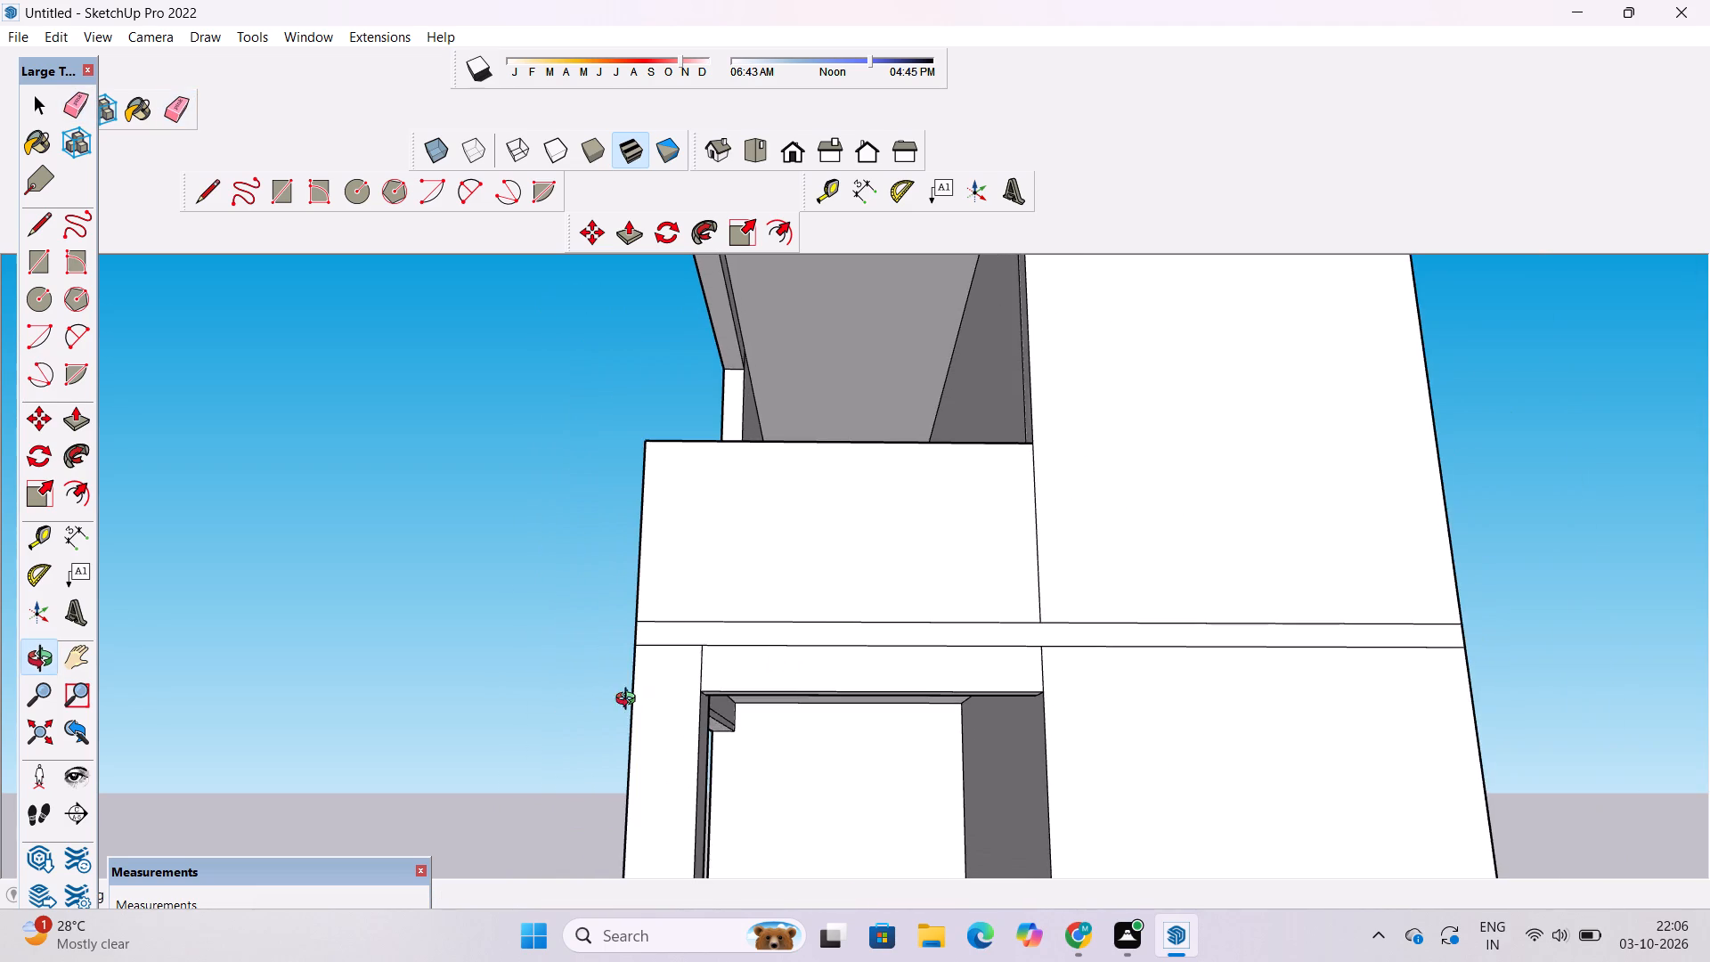
left_click_drag(630, 701, 794, 718)
scroll(803, 697, "down", 5)
left_click_drag(768, 714, 962, 733)
scroll(962, 733, "down", 1)
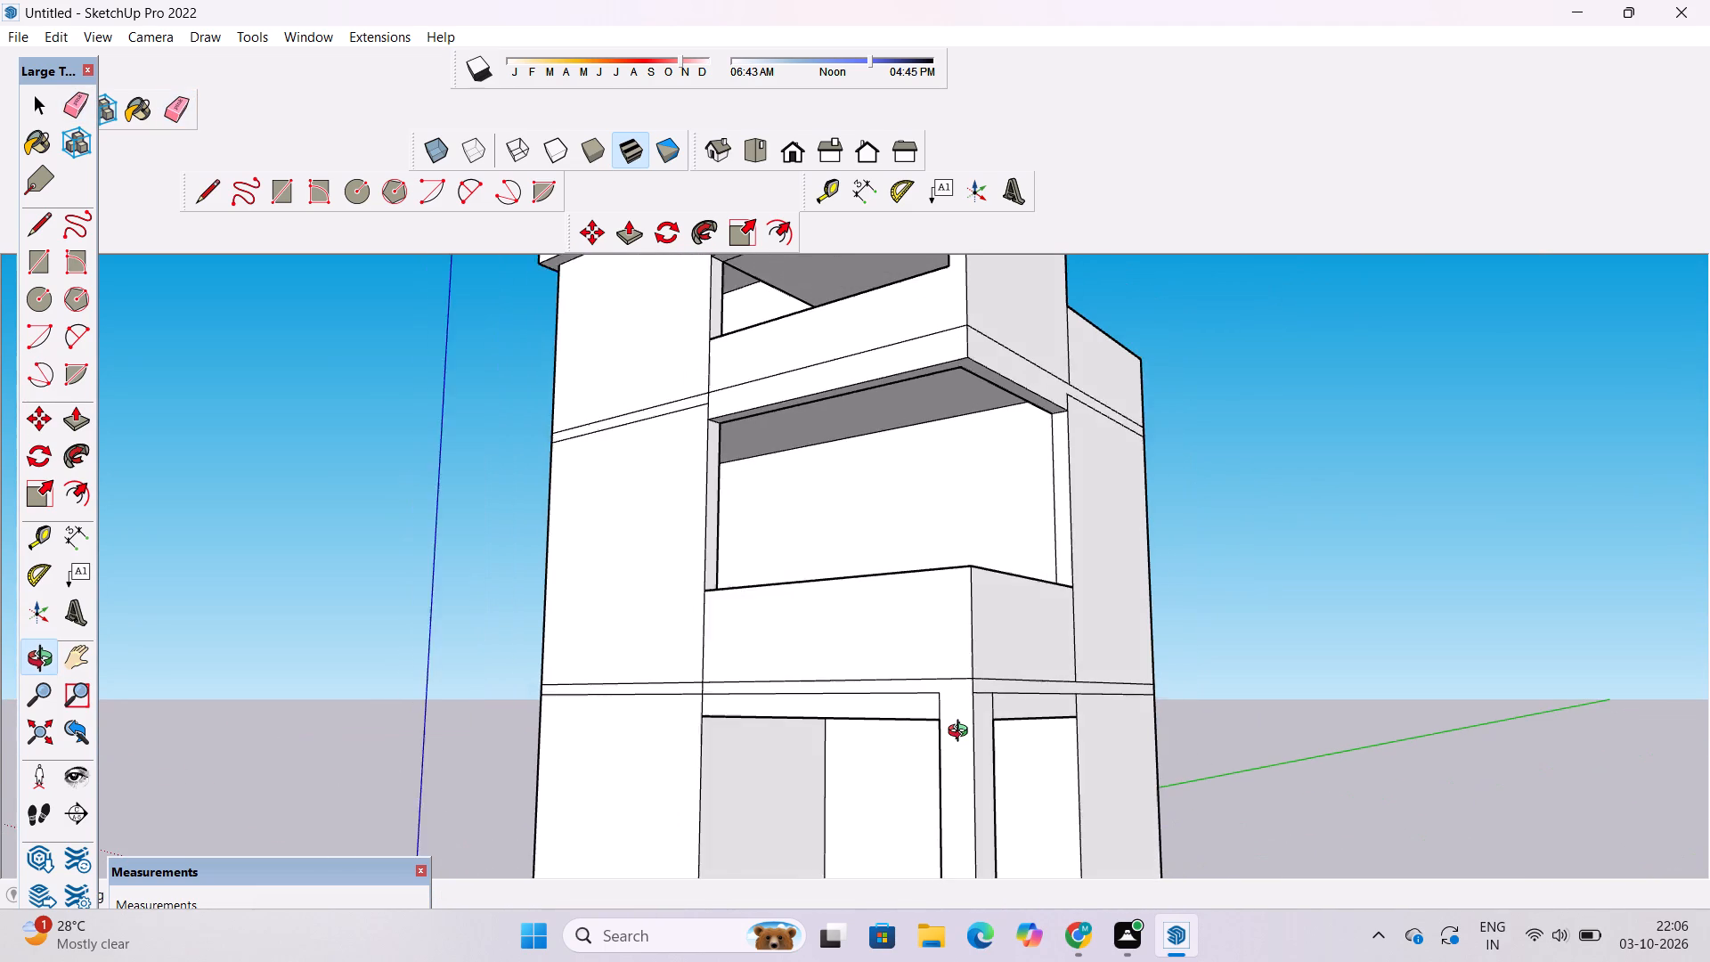
scroll(962, 733, "down", 1)
left_click_drag(963, 734, 957, 709)
left_click_drag(846, 760, 1037, 791)
scroll(1036, 775, "down", 6)
left_click_drag(1021, 786, 1017, 664)
scroll(906, 661, "up", 1)
scroll(906, 661, "down", 1)
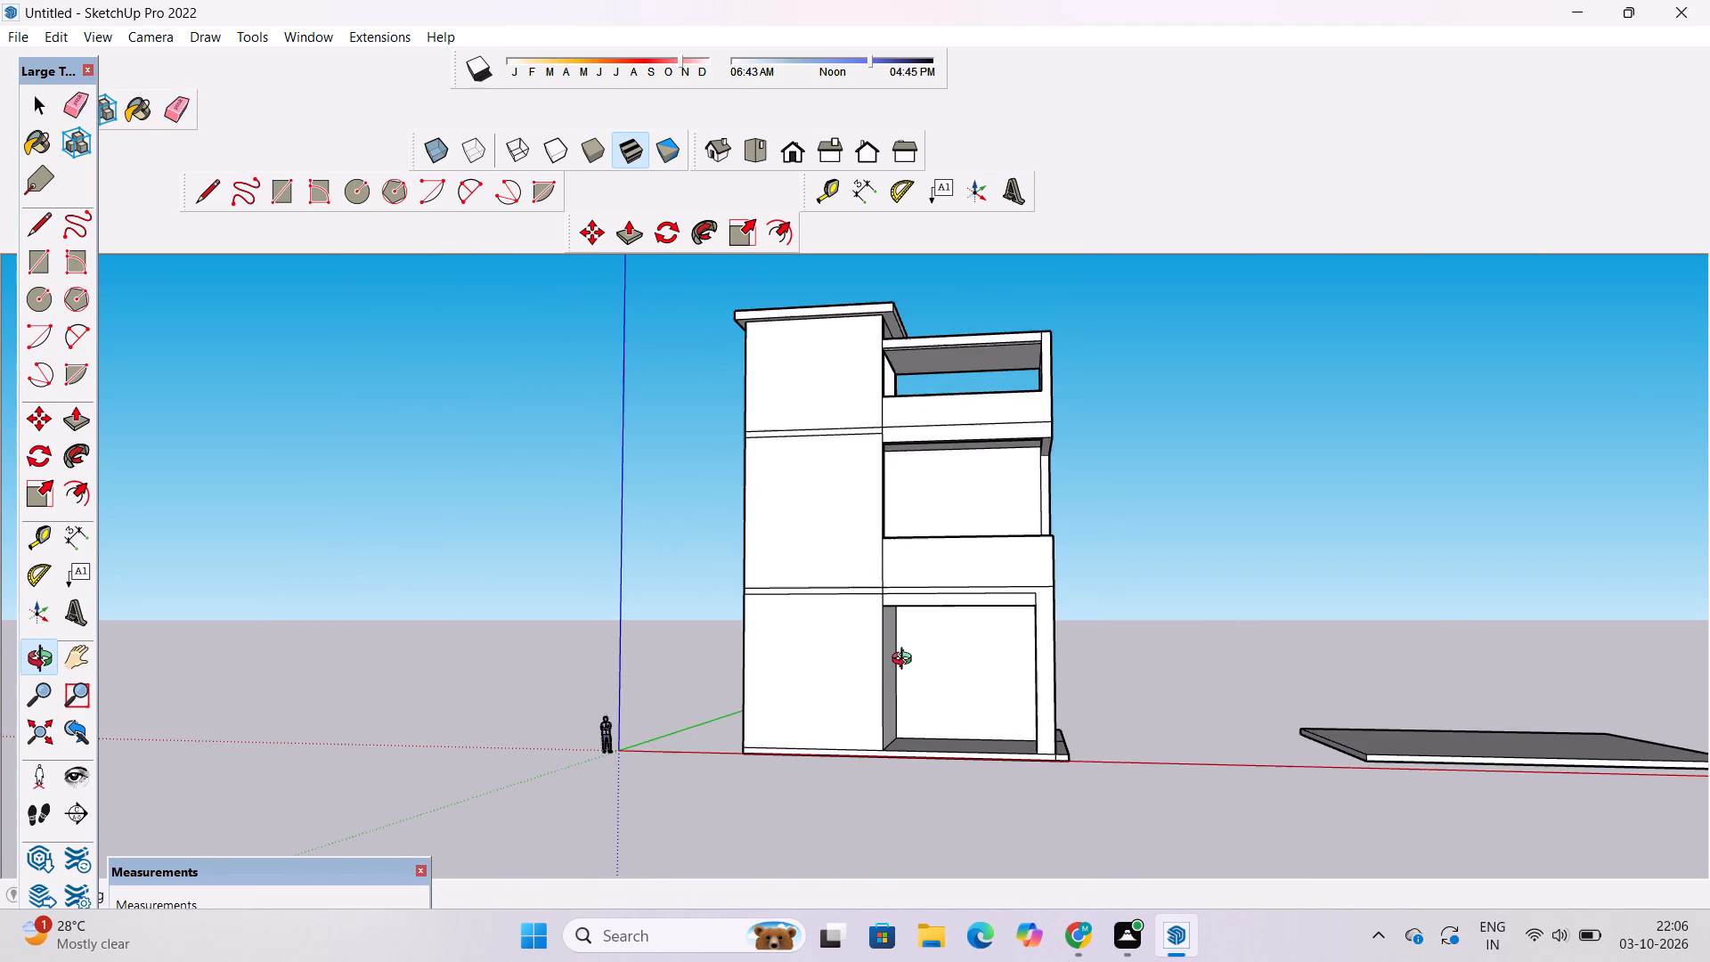
scroll(906, 661, "down", 1)
left_click_drag(851, 687, 972, 780)
scroll(990, 655, "up", 5)
left_click_drag(990, 655, 990, 792, "shift")
left_click_drag(986, 790, 945, 705)
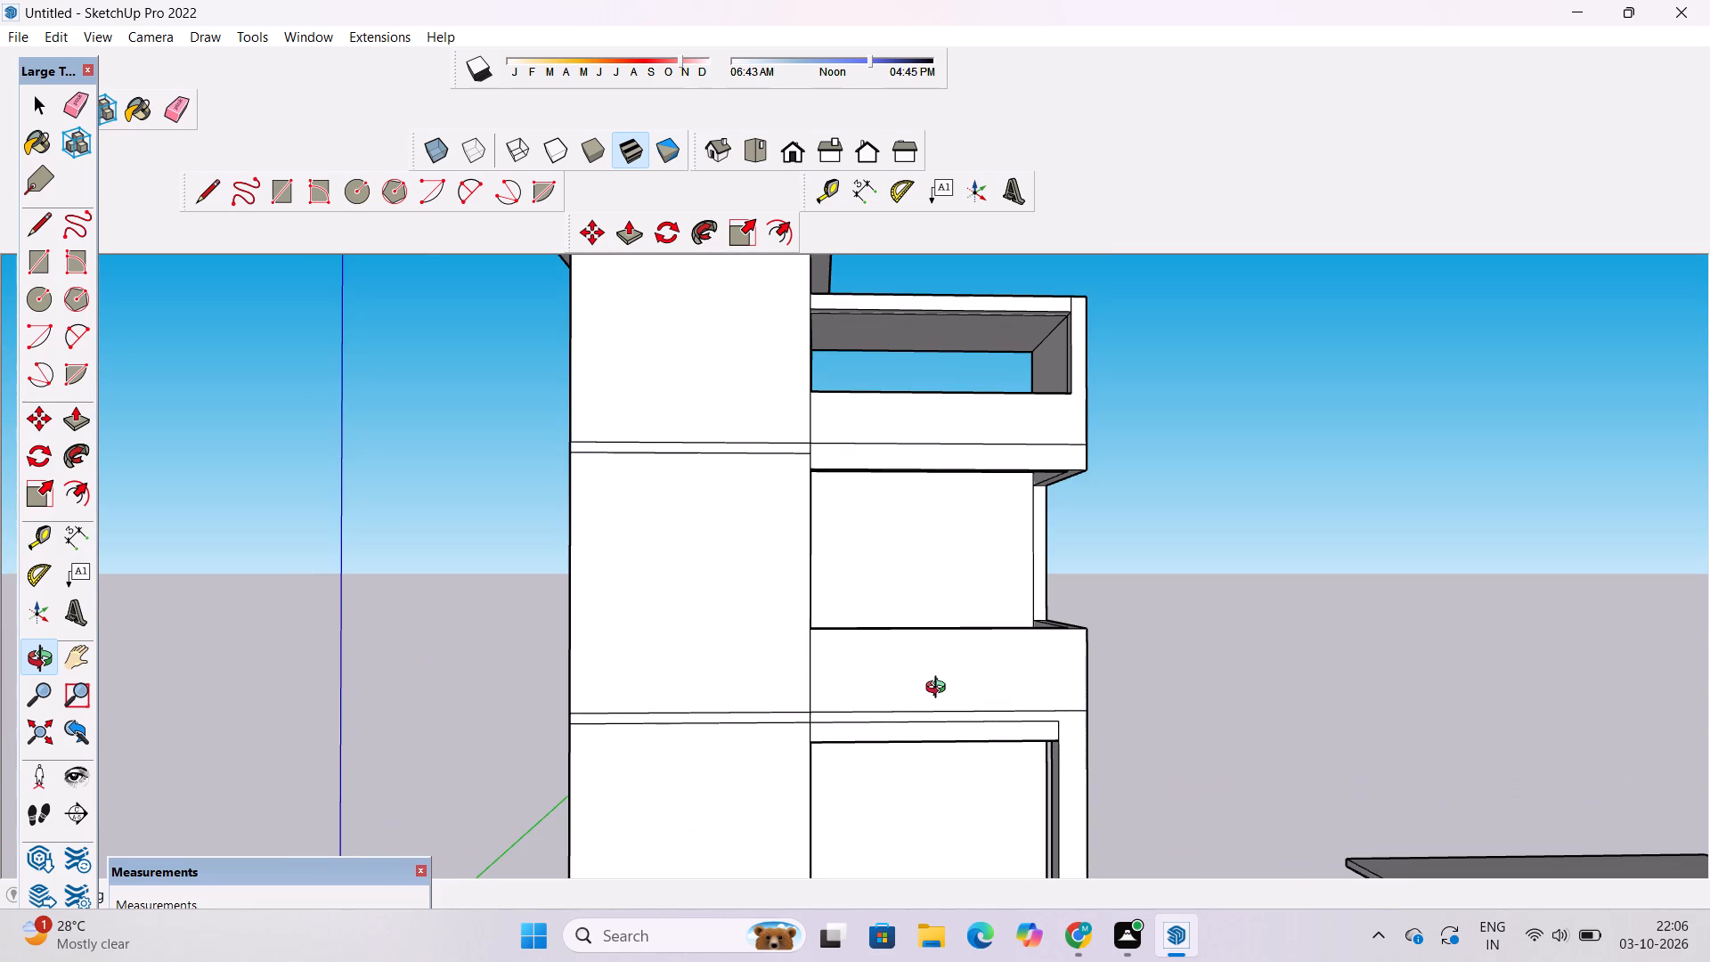
scroll(656, 358, "down", 5)
scroll(682, 449, "down", 2)
left_click_drag(776, 491, 841, 646)
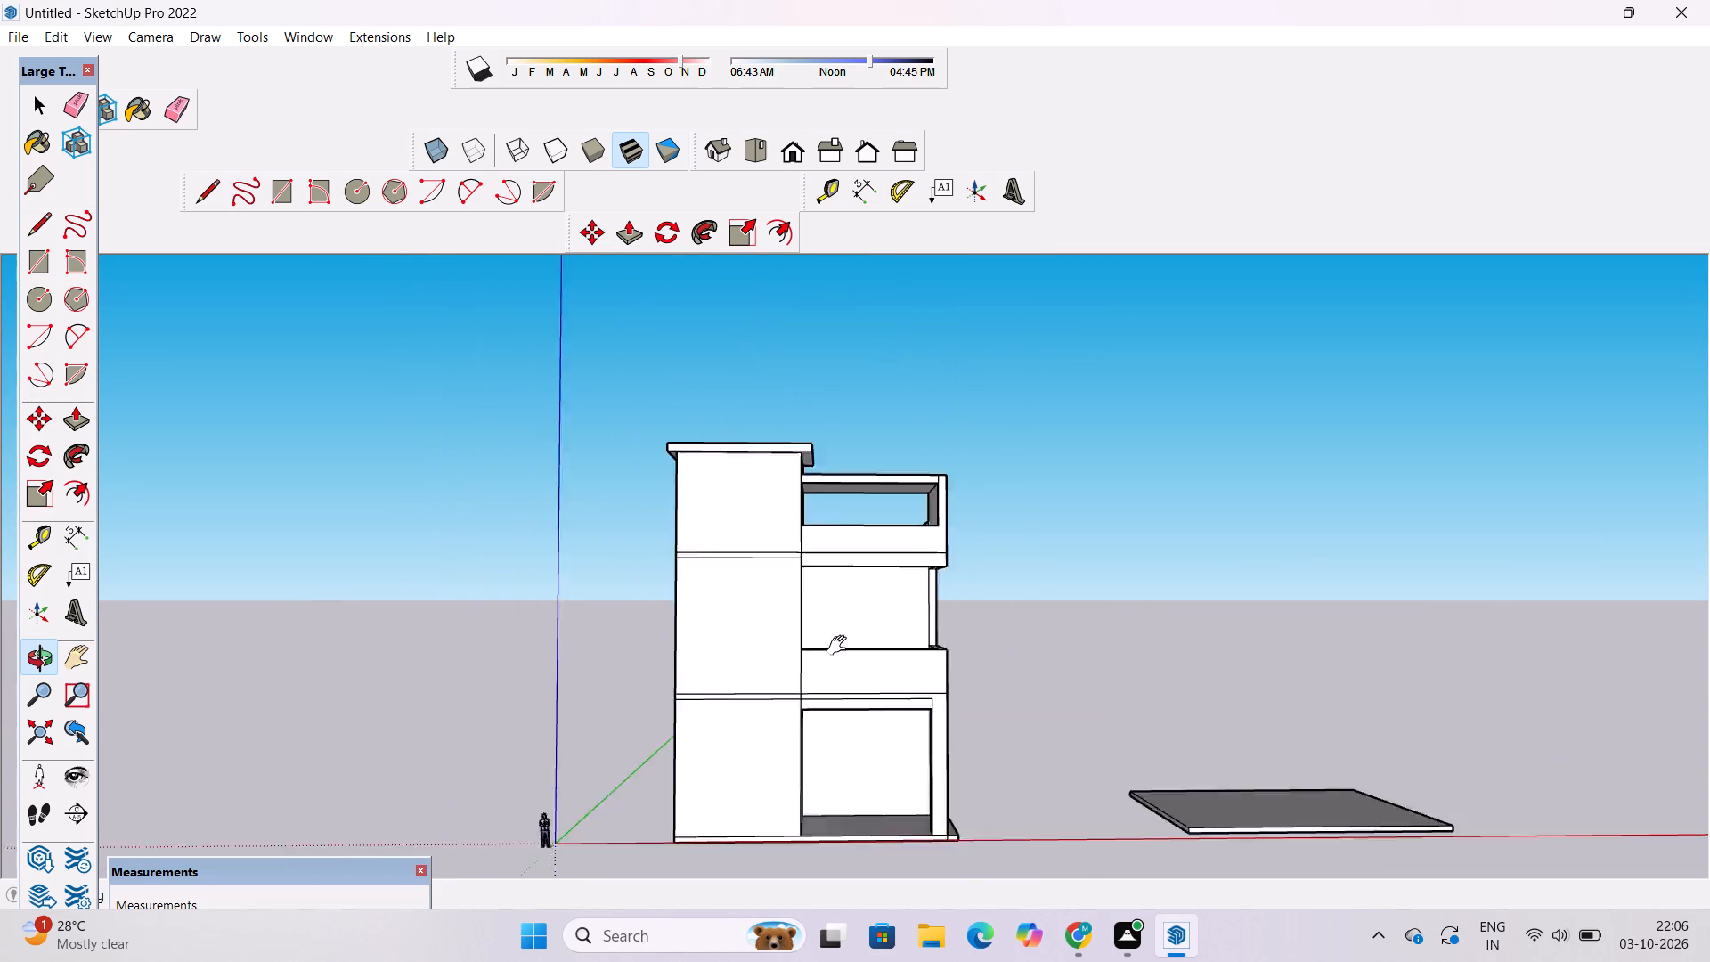
left_click_drag(841, 646, 843, 649)
scroll(844, 651, "down", 3)
left_click_drag(844, 730, 837, 647, "shift")
scroll(862, 590, "up", 4, "shift")
left_click_drag(862, 591, 864, 627, "shift")
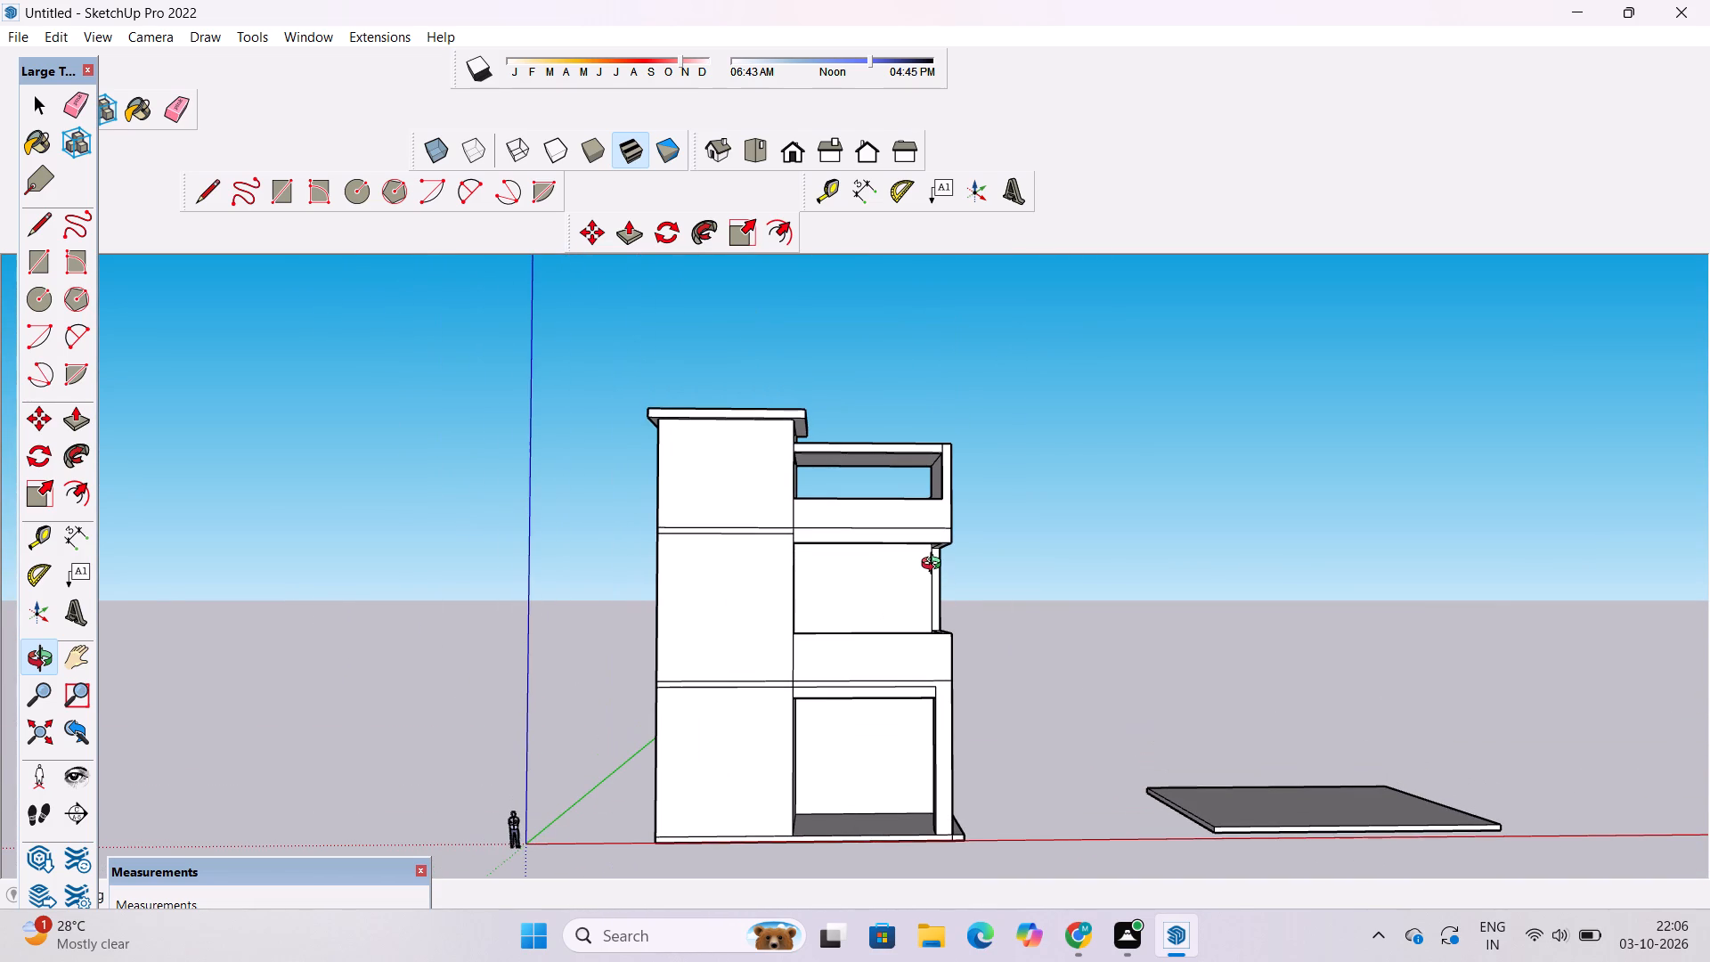
Draw a 1' 6" line across the first-floor balcony parapet's top, from its inner corner to the outer side edge.
scroll(935, 566, "up", 1)
left_click_drag(924, 610, 930, 721)
scroll(942, 701, "up", 1)
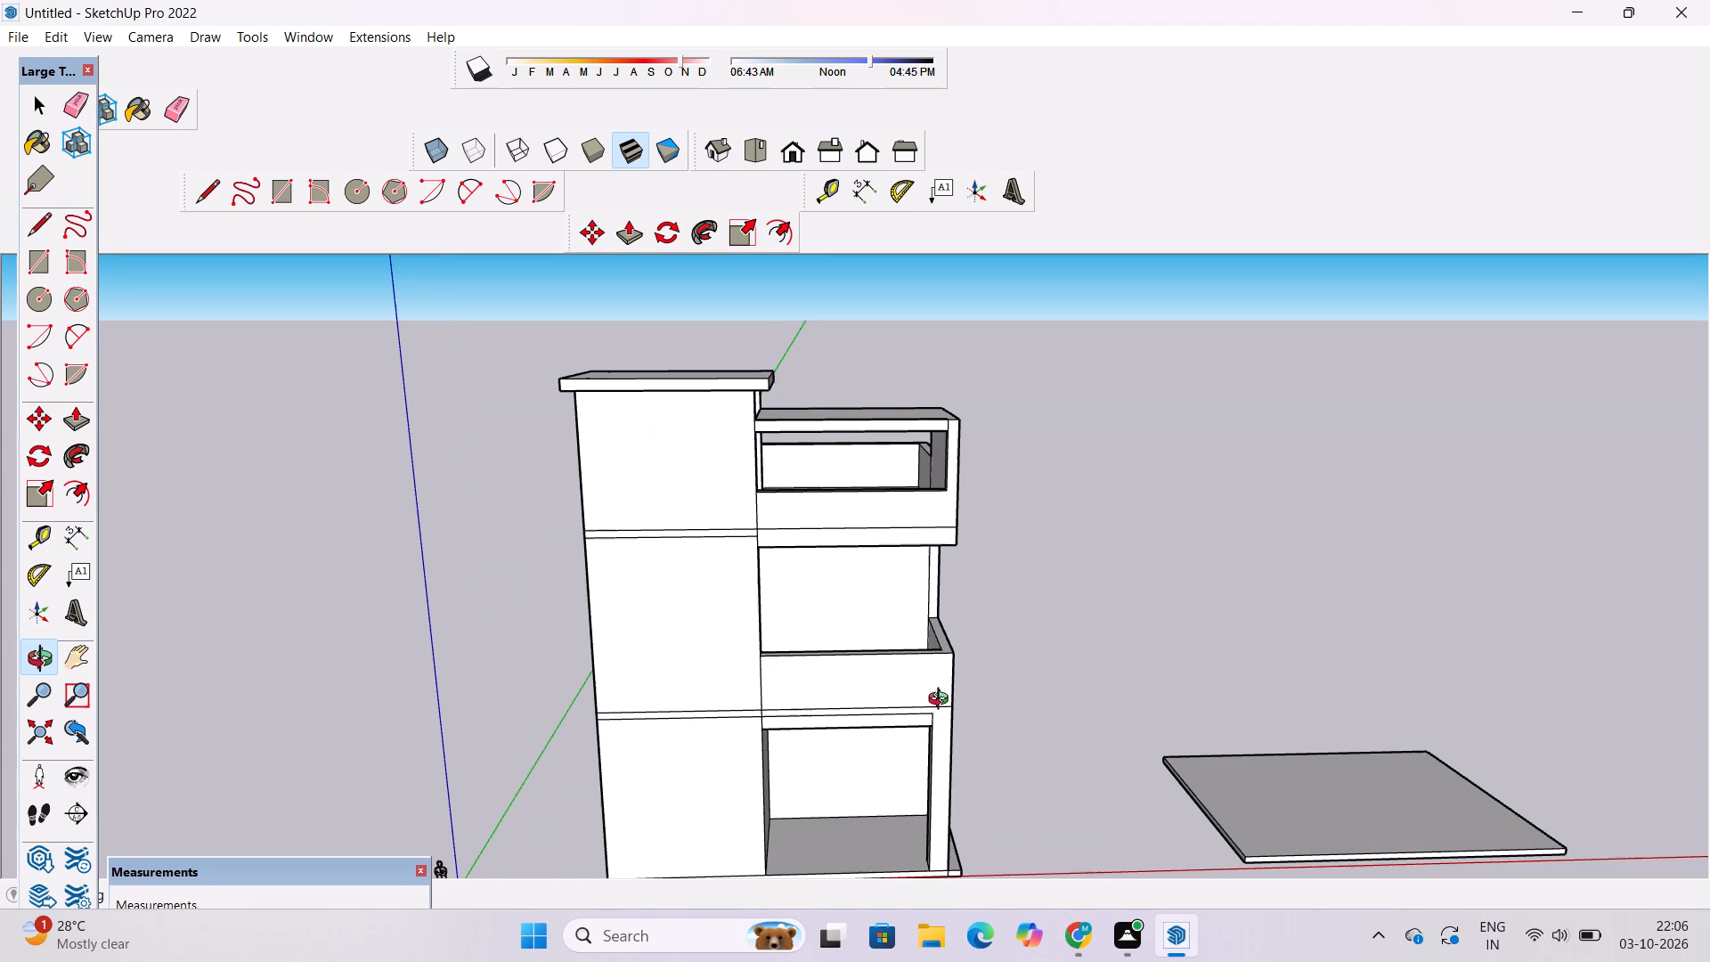
left_click_drag(942, 703, 942, 722, "shift")
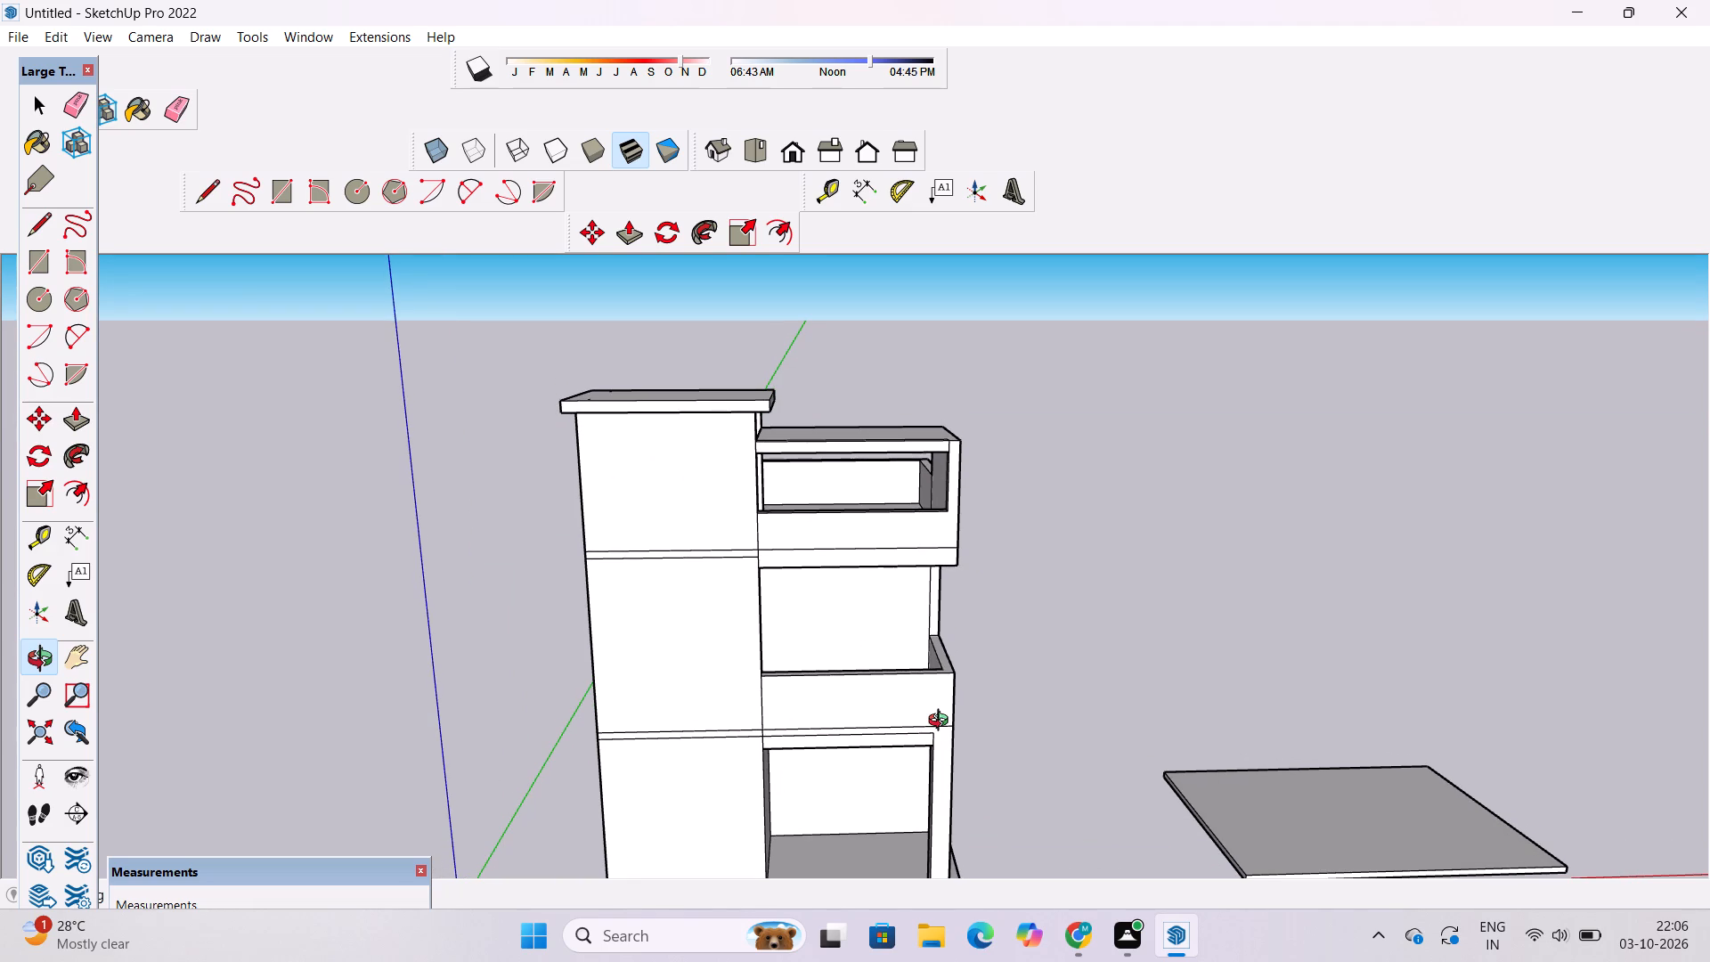
scroll(957, 713, "up", 4)
scroll(957, 713, "down", 4)
scroll(957, 713, "up", 4)
left_click_drag(957, 713, 945, 800, "shift")
scroll(932, 771, "up", 3)
left_click_drag(932, 764, 917, 840, "shift")
left_click_drag(912, 835, 898, 732)
scroll(899, 713, "up", 3)
left_click_drag(900, 723, 912, 836)
left_click_drag(912, 836, 914, 678)
left_click_drag(916, 743, 925, 826)
scroll(929, 771, "up", 4)
left_click_drag(929, 764, 923, 721, "shift")
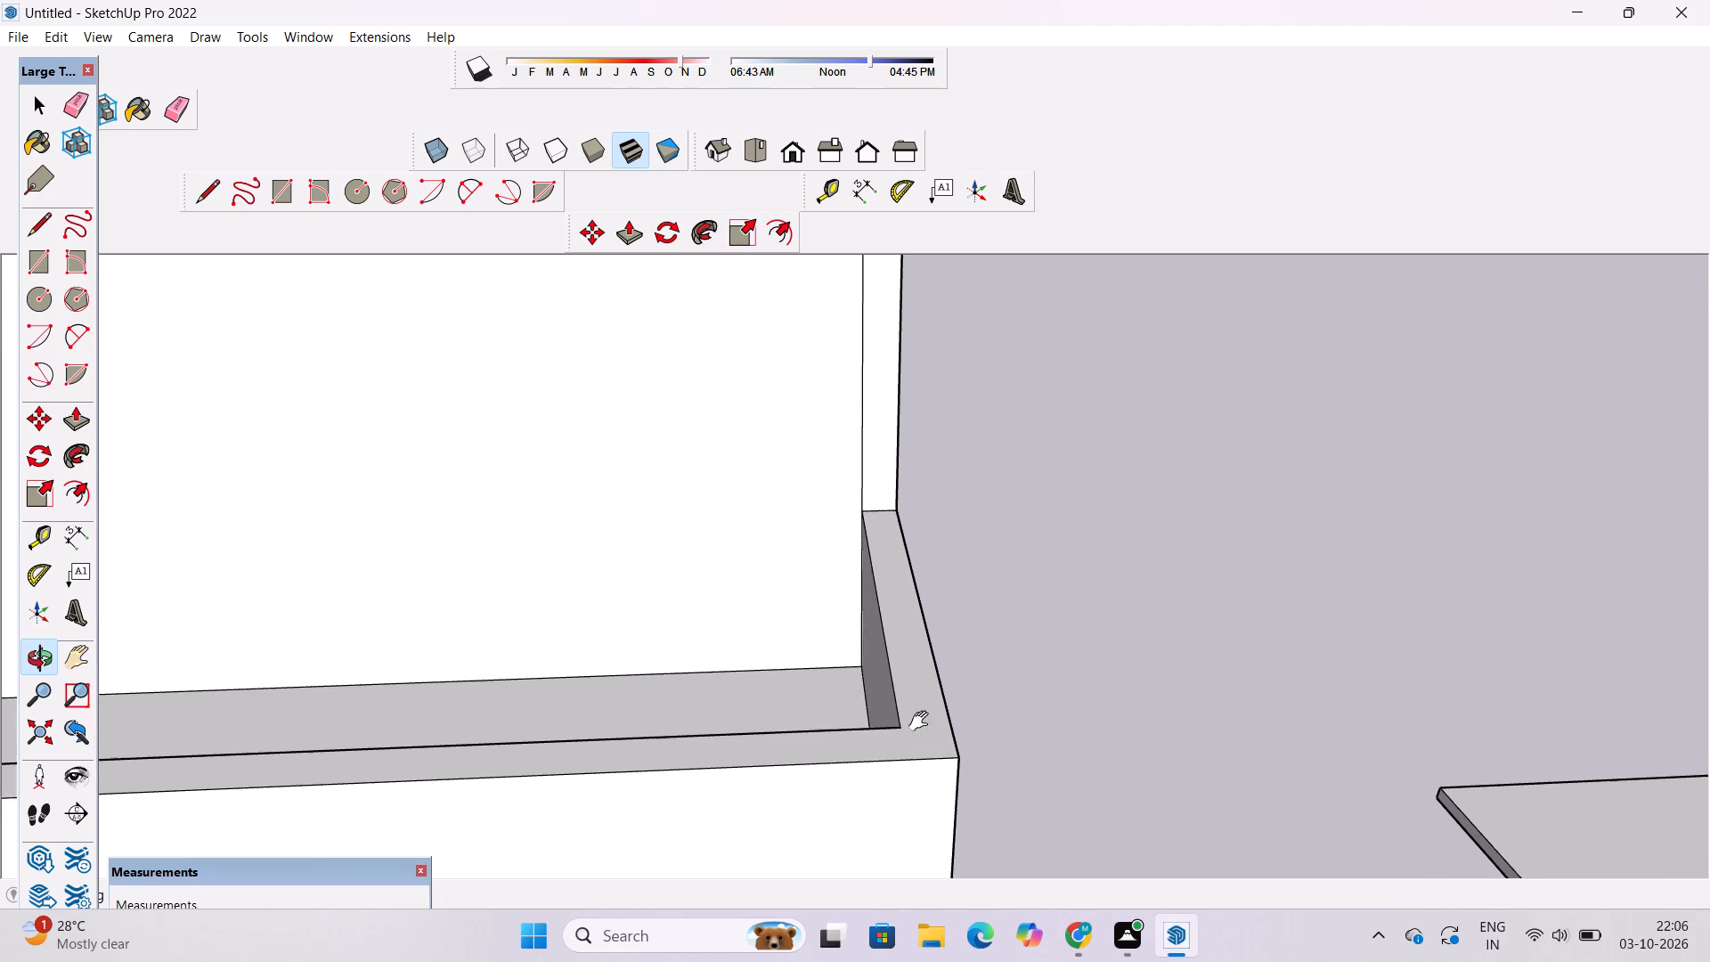
left_click_drag(923, 721, 923, 721, "shift")
left_click_drag(913, 751, 913, 791)
key("l")
scroll(909, 743, "up", 4)
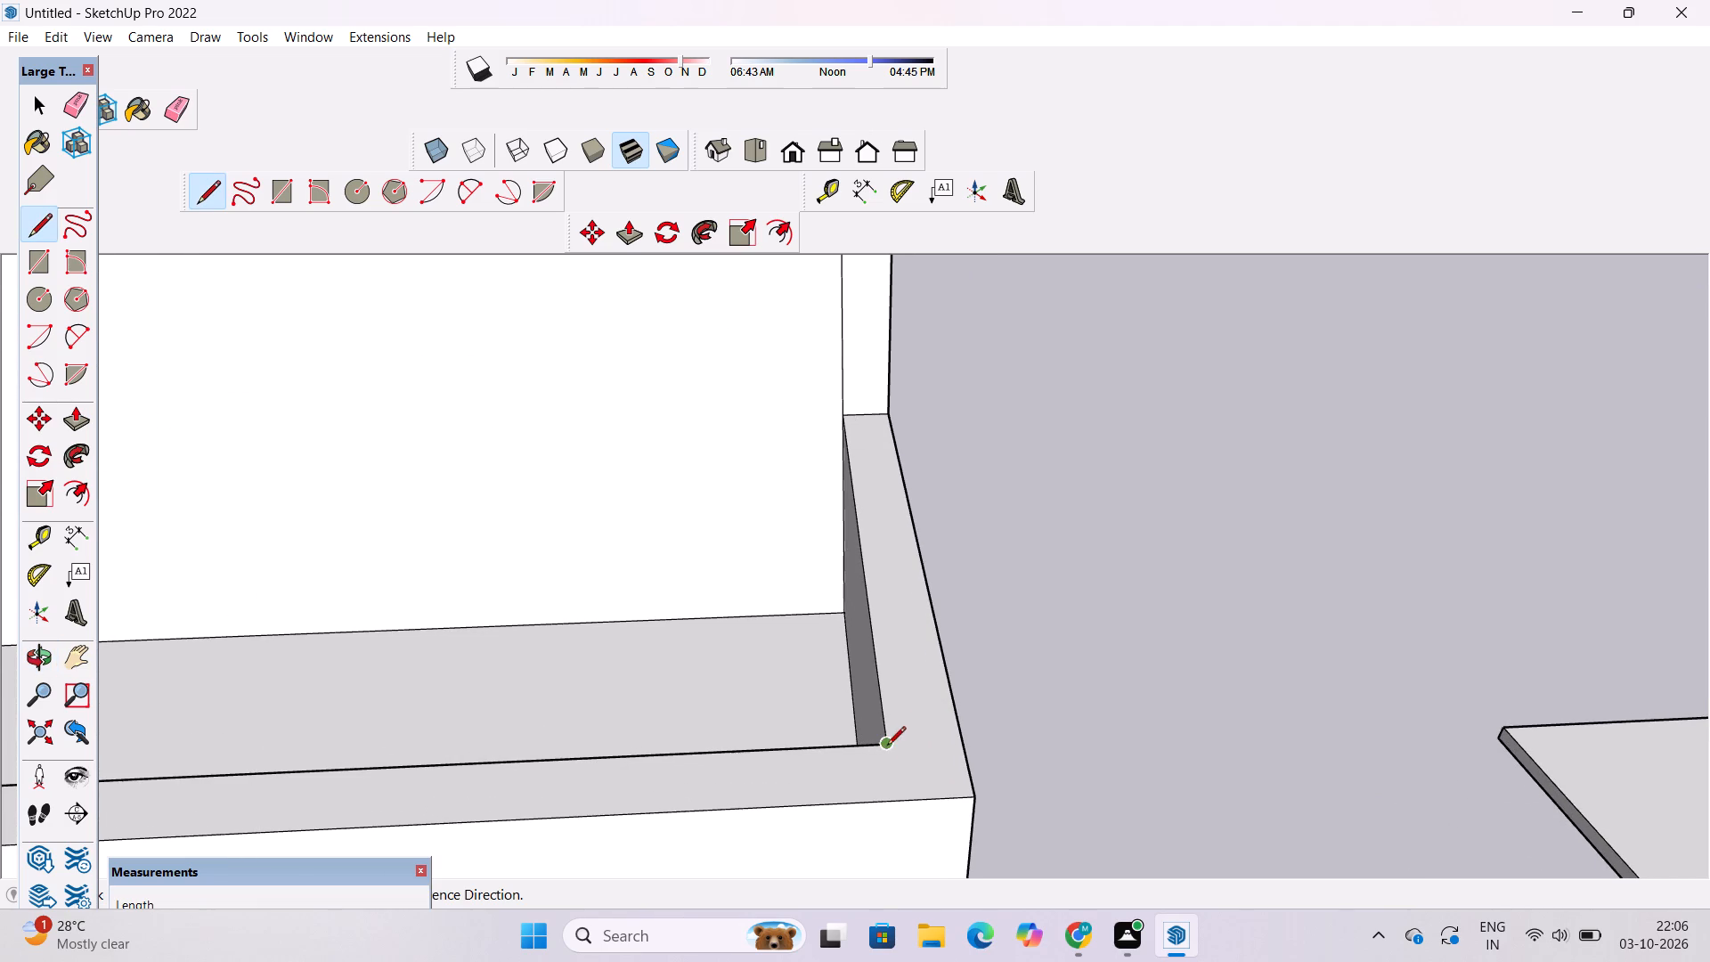
left_click(887, 746)
left_click(963, 741)
Draw a 1' 6" line across the first-floor balcony's front parapet top, 2' in from the outer side edge, using a temporary guide.
key("space")
type("t")
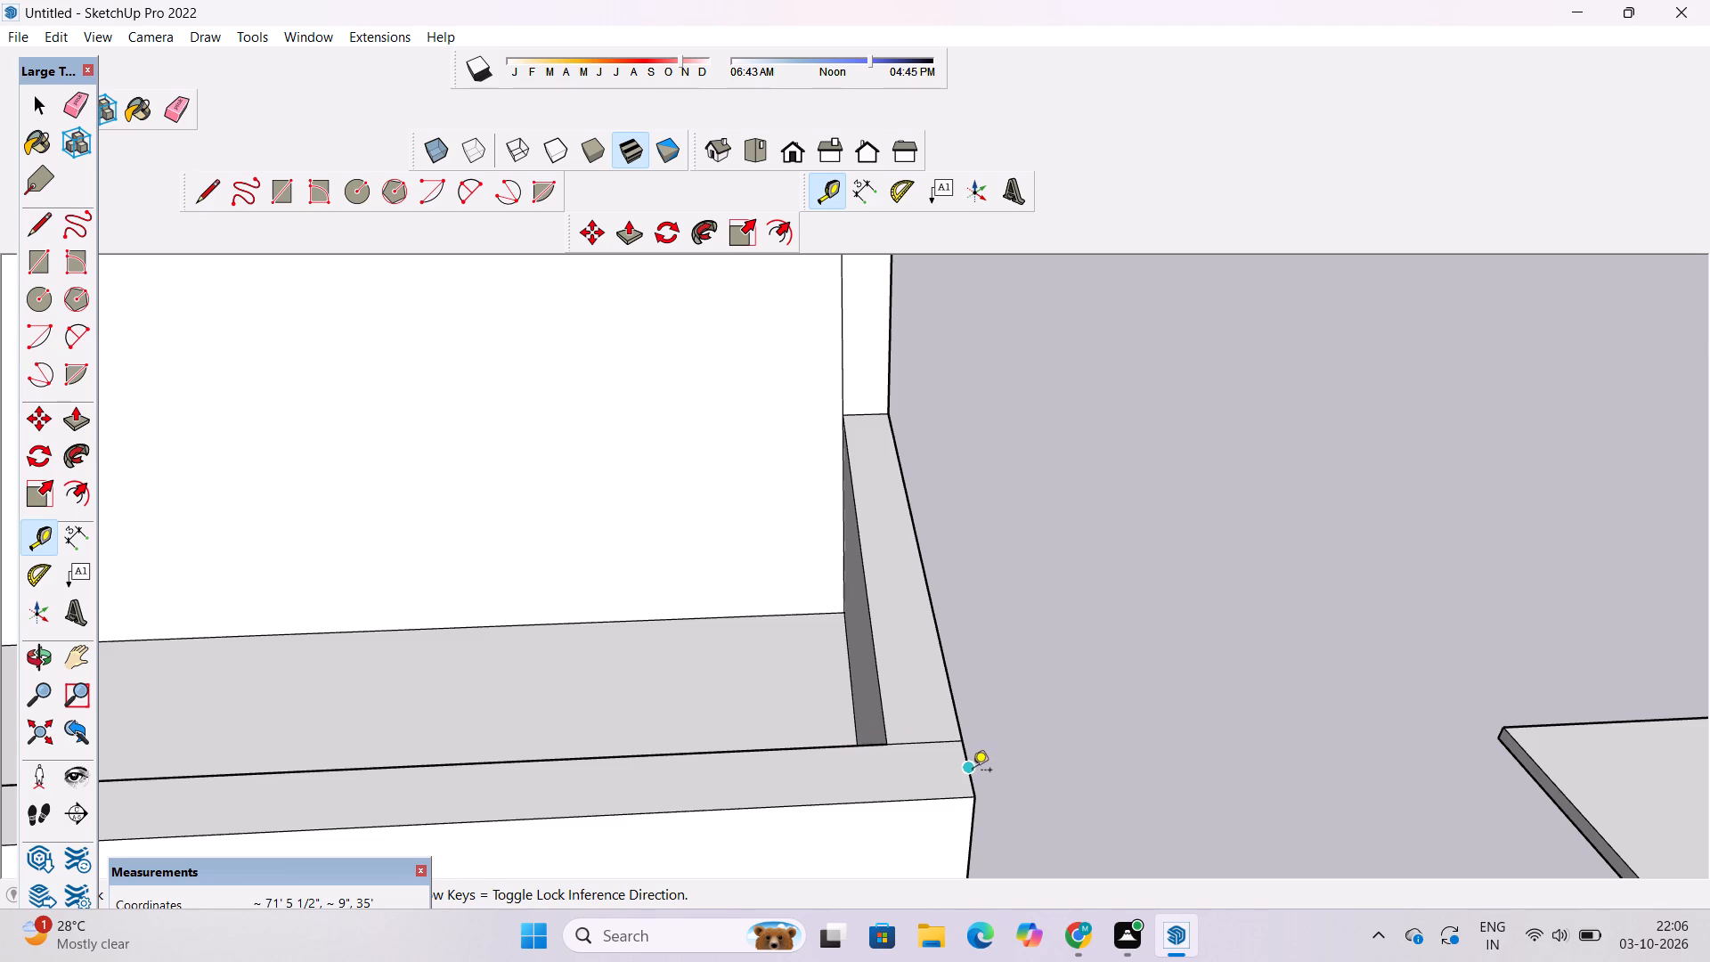
left_click(972, 771)
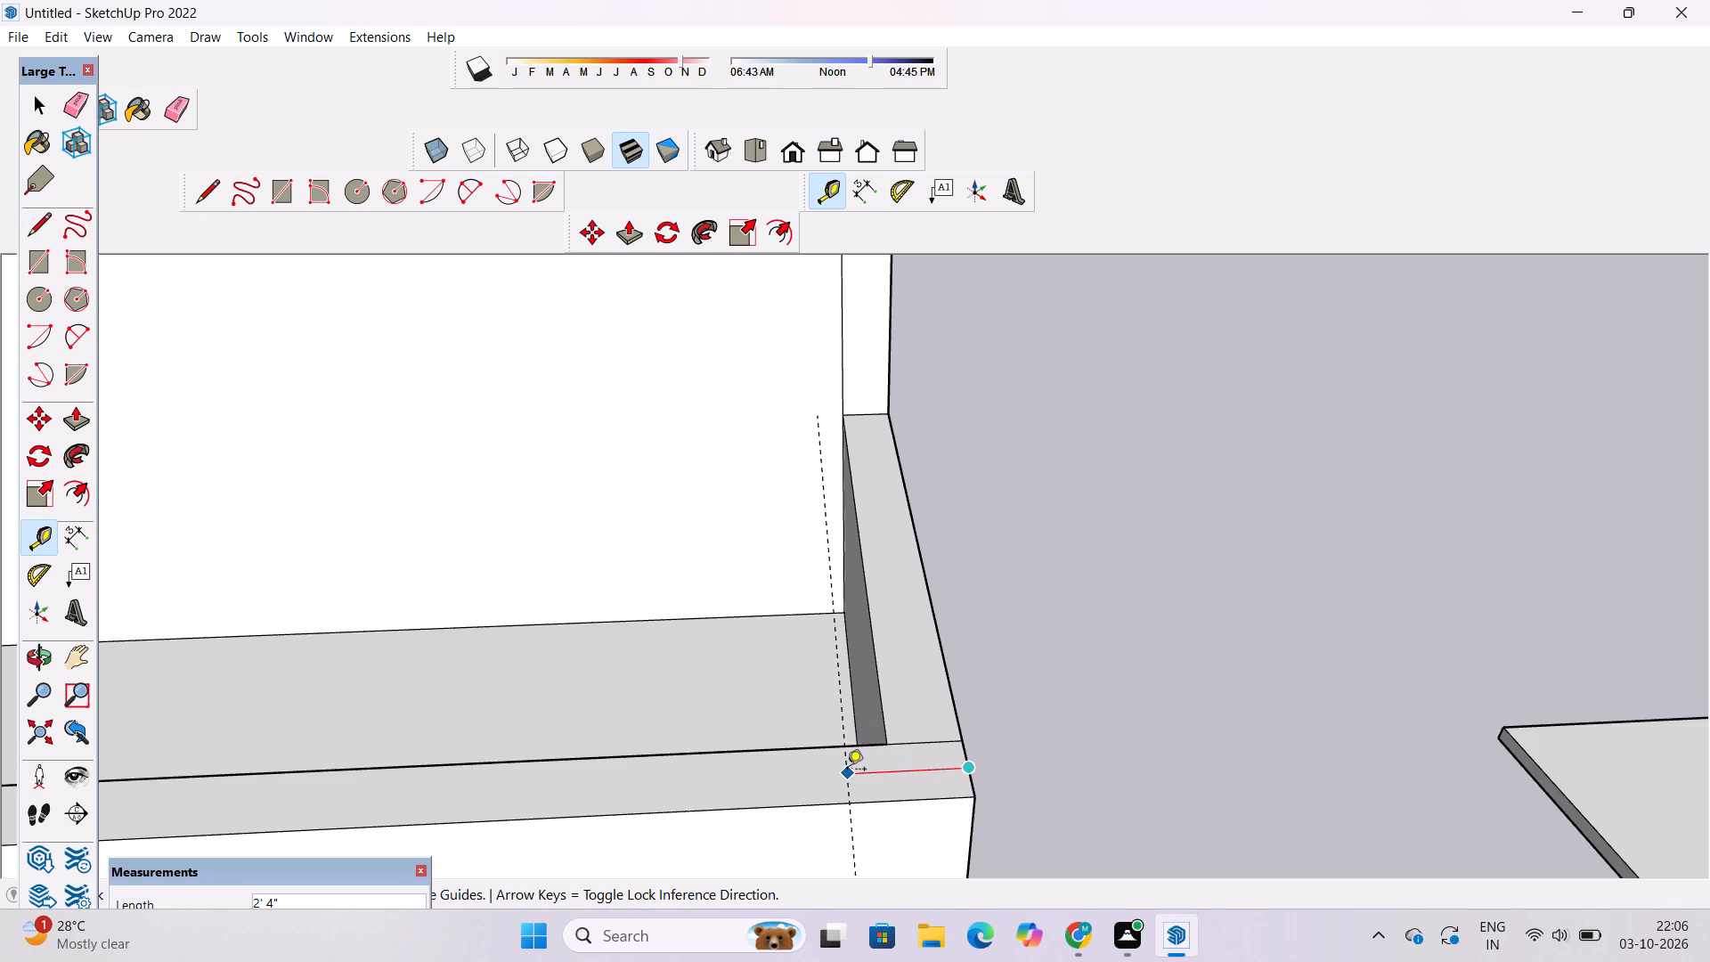
type("2'")
key("Return")
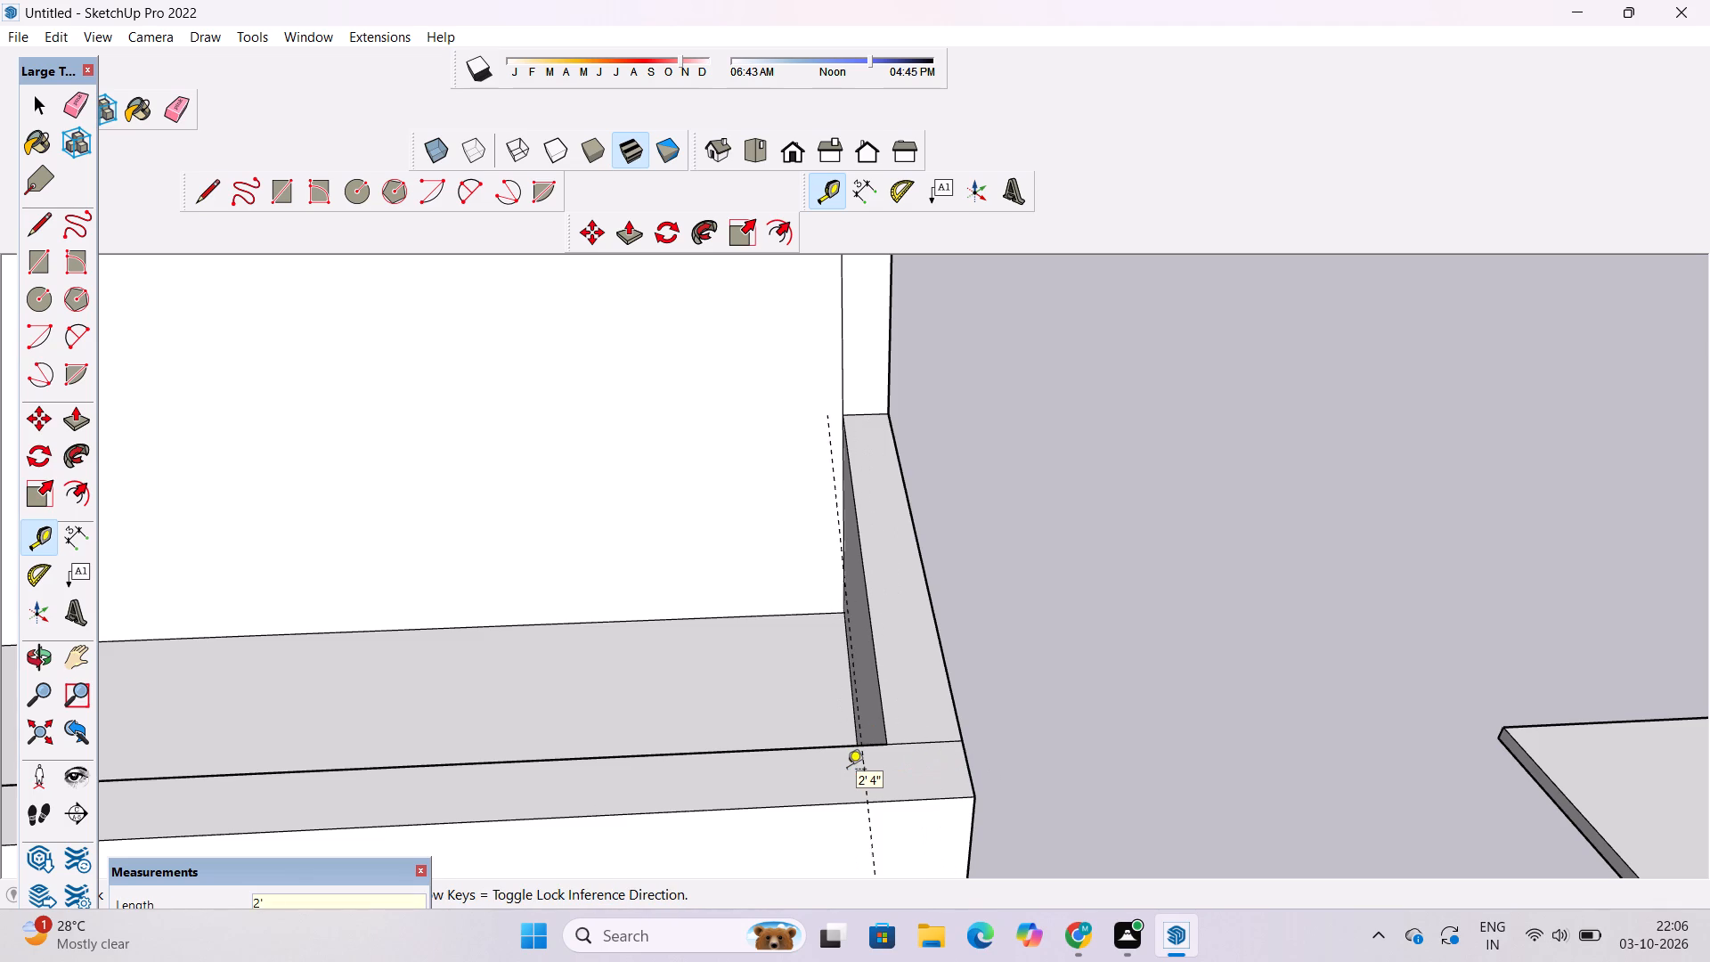
key("l")
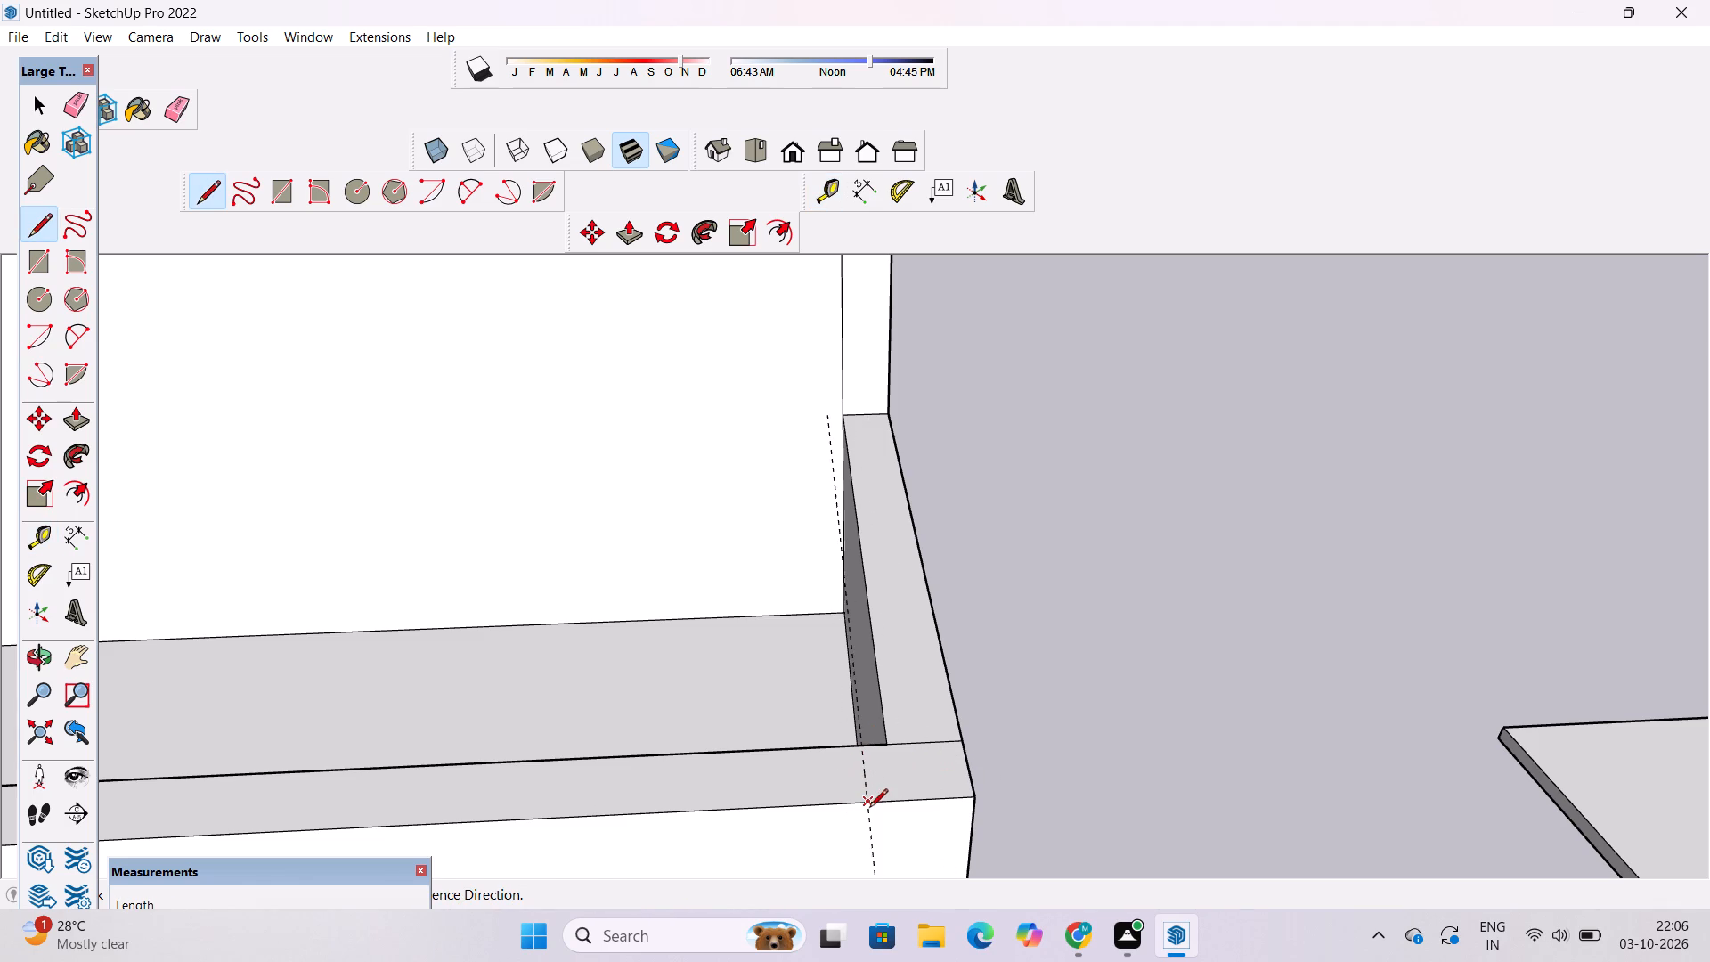
left_click(866, 802)
left_click(854, 751)
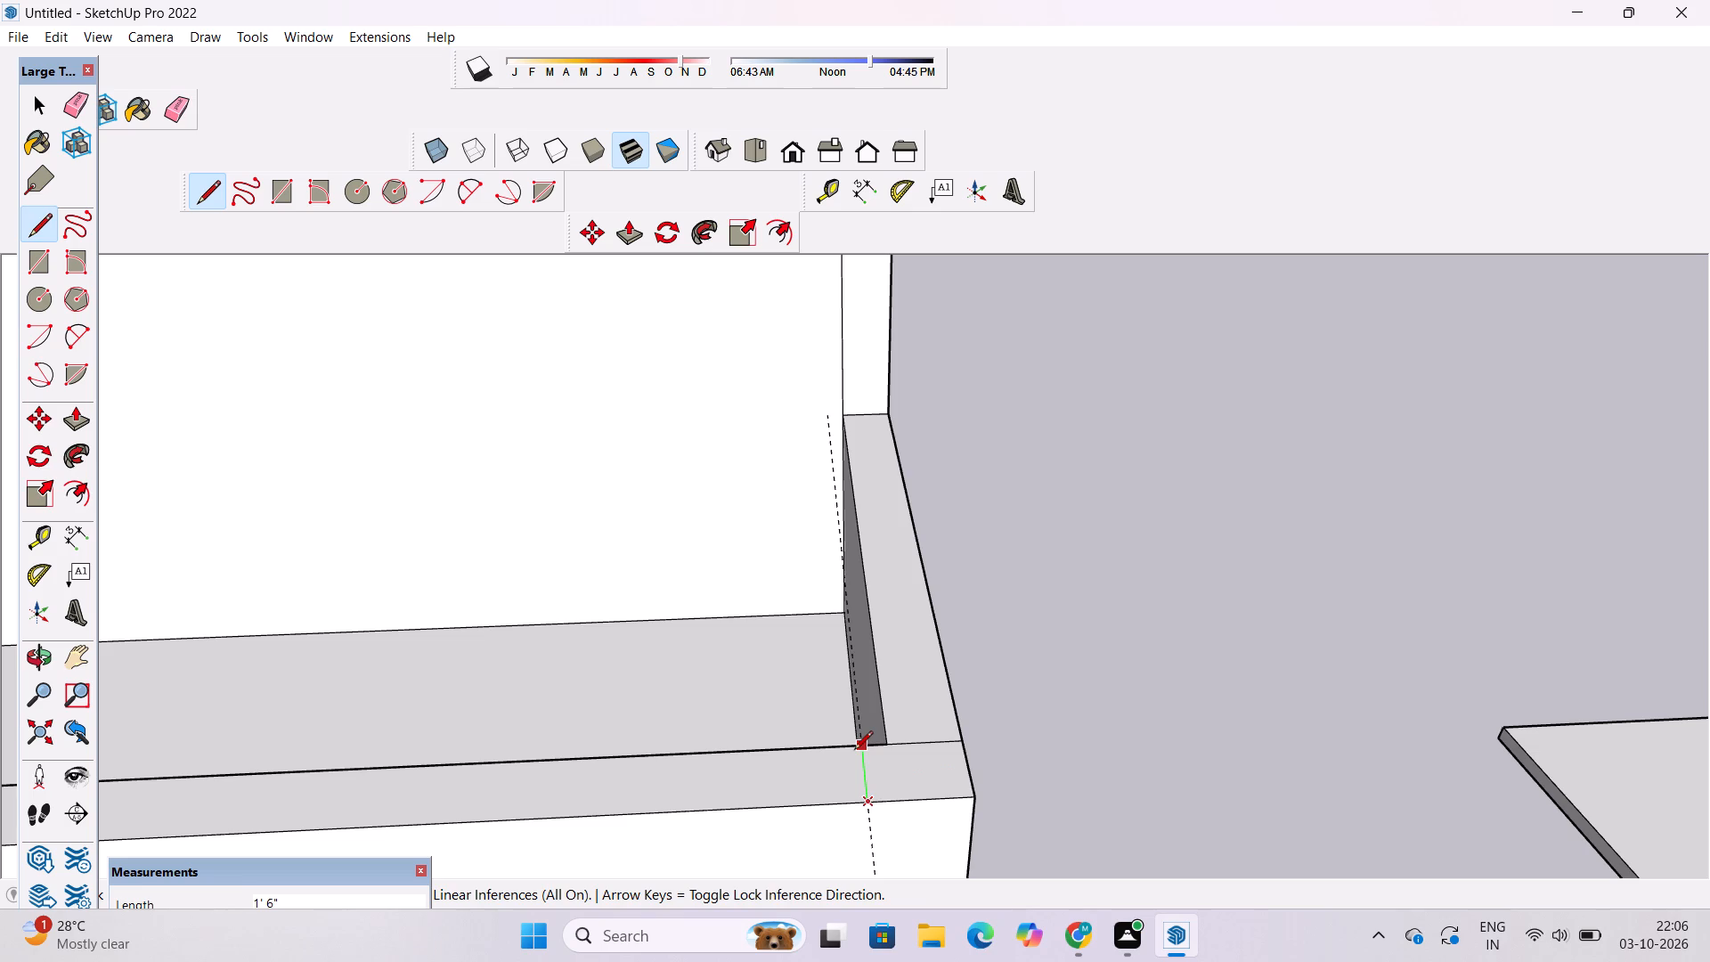
key("space")
type("e")
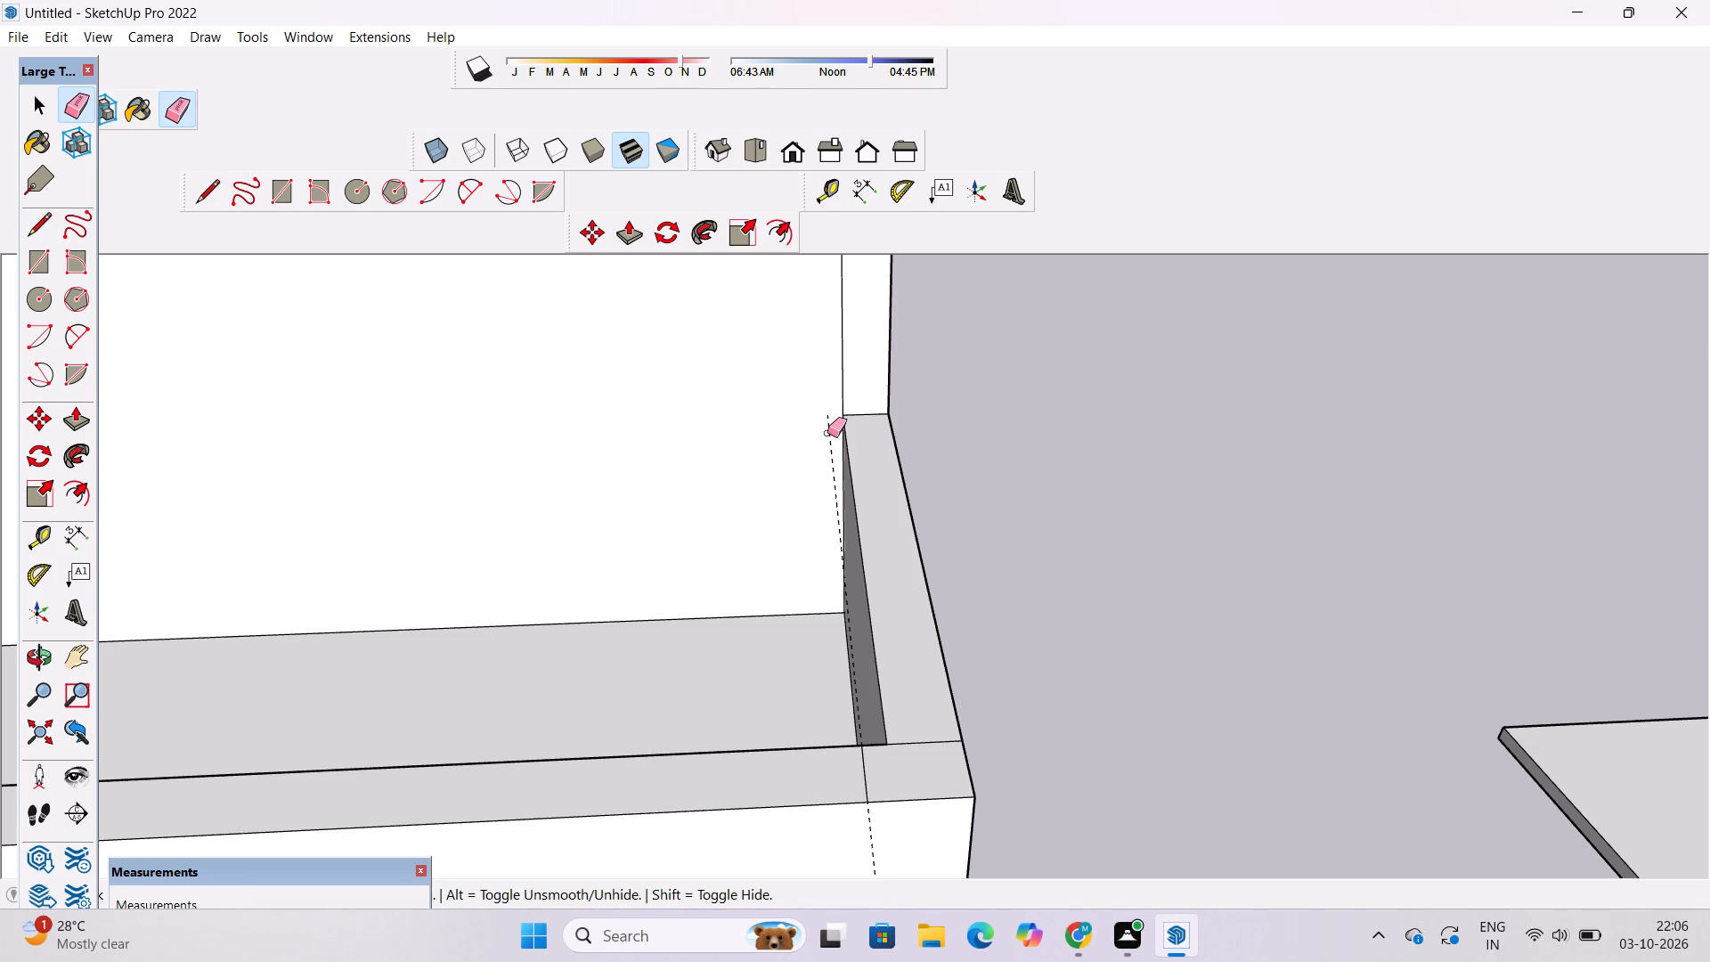
left_click(827, 433)
Push/Pull the rectangle at the first-floor parapet's corner up 15' 6" to the slab underside above, forming a corner column.
key("o")
scroll(974, 640, "down", 5)
scroll(883, 721, "up", 2)
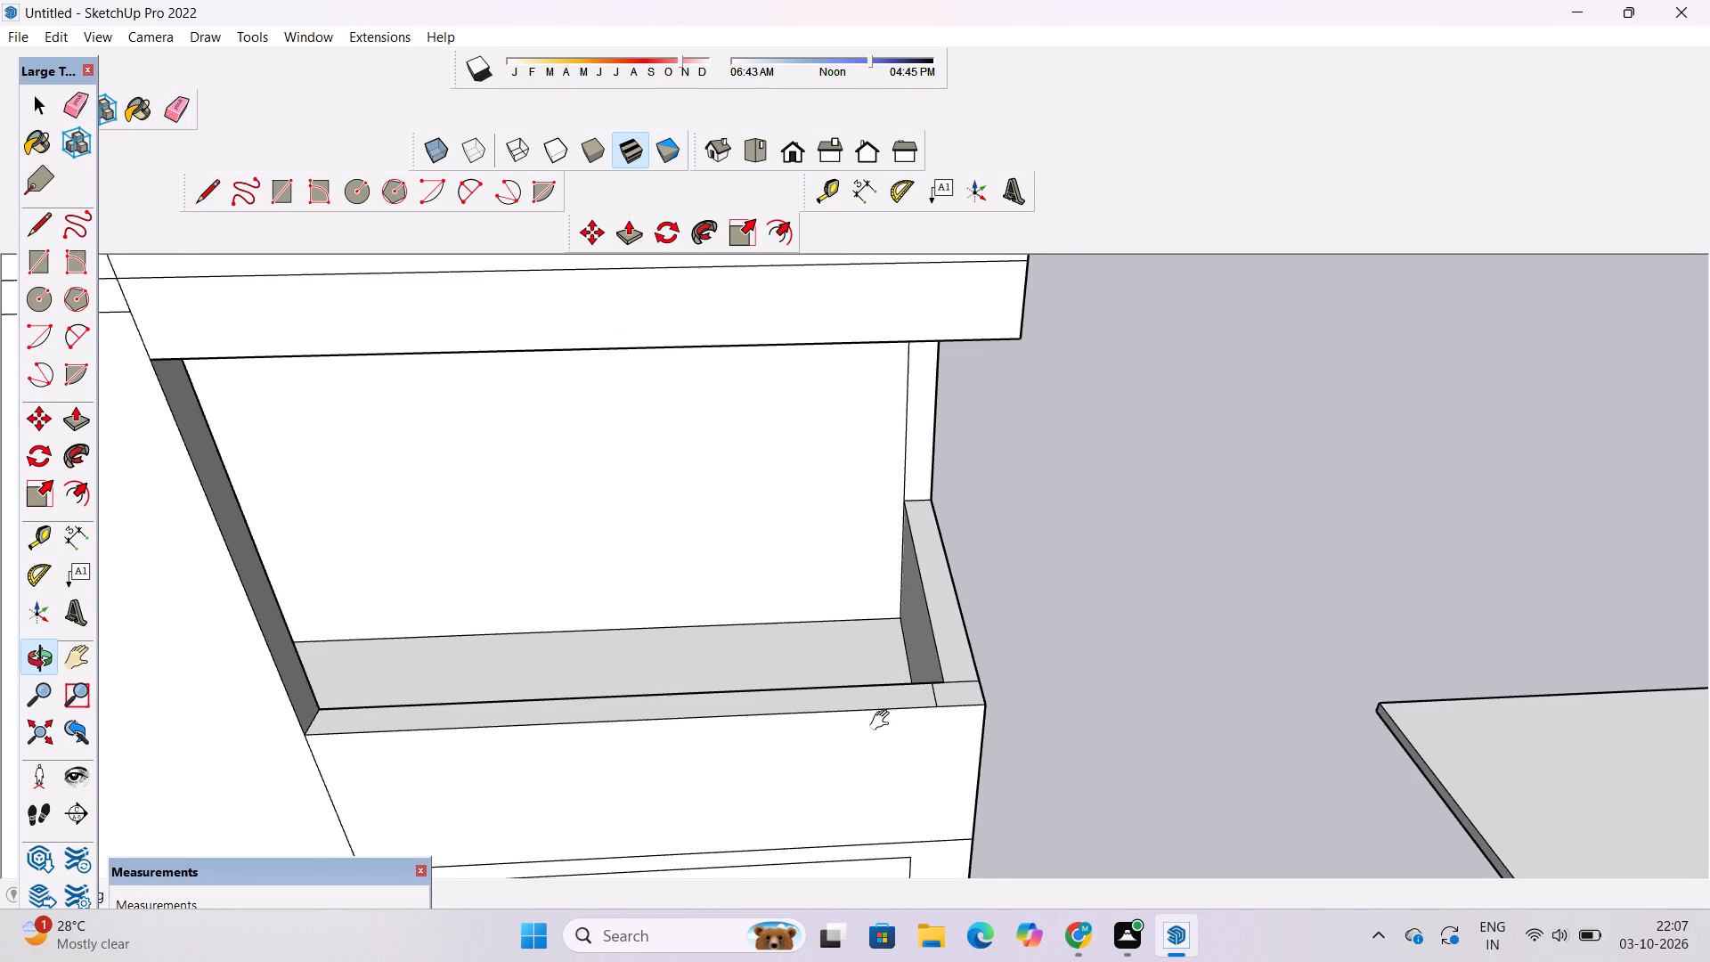
left_click_drag(883, 721, 906, 712, "shift")
left_click(908, 712, "shift")
scroll(911, 710, "down", 3)
left_click_drag(957, 691, 914, 781, "shift")
left_click_drag(914, 793, 912, 749, "shift")
scroll(912, 757, "up", 7, "shift")
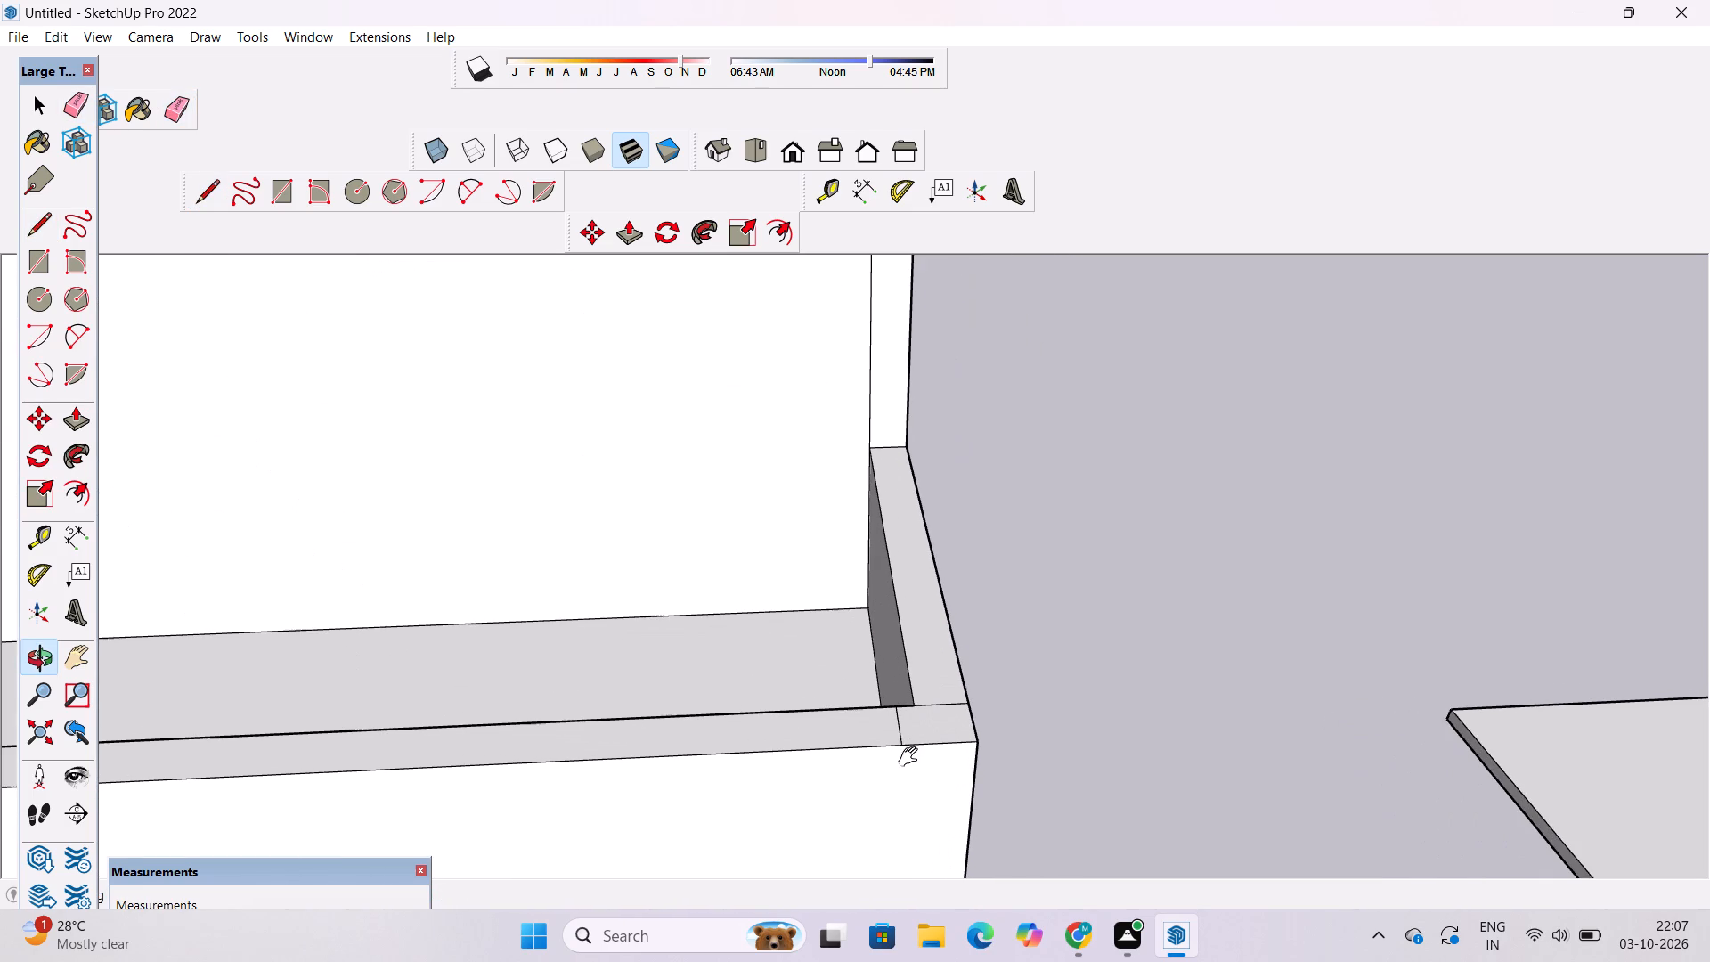
key("p")
scroll(925, 731, "down", 3)
left_click(933, 715)
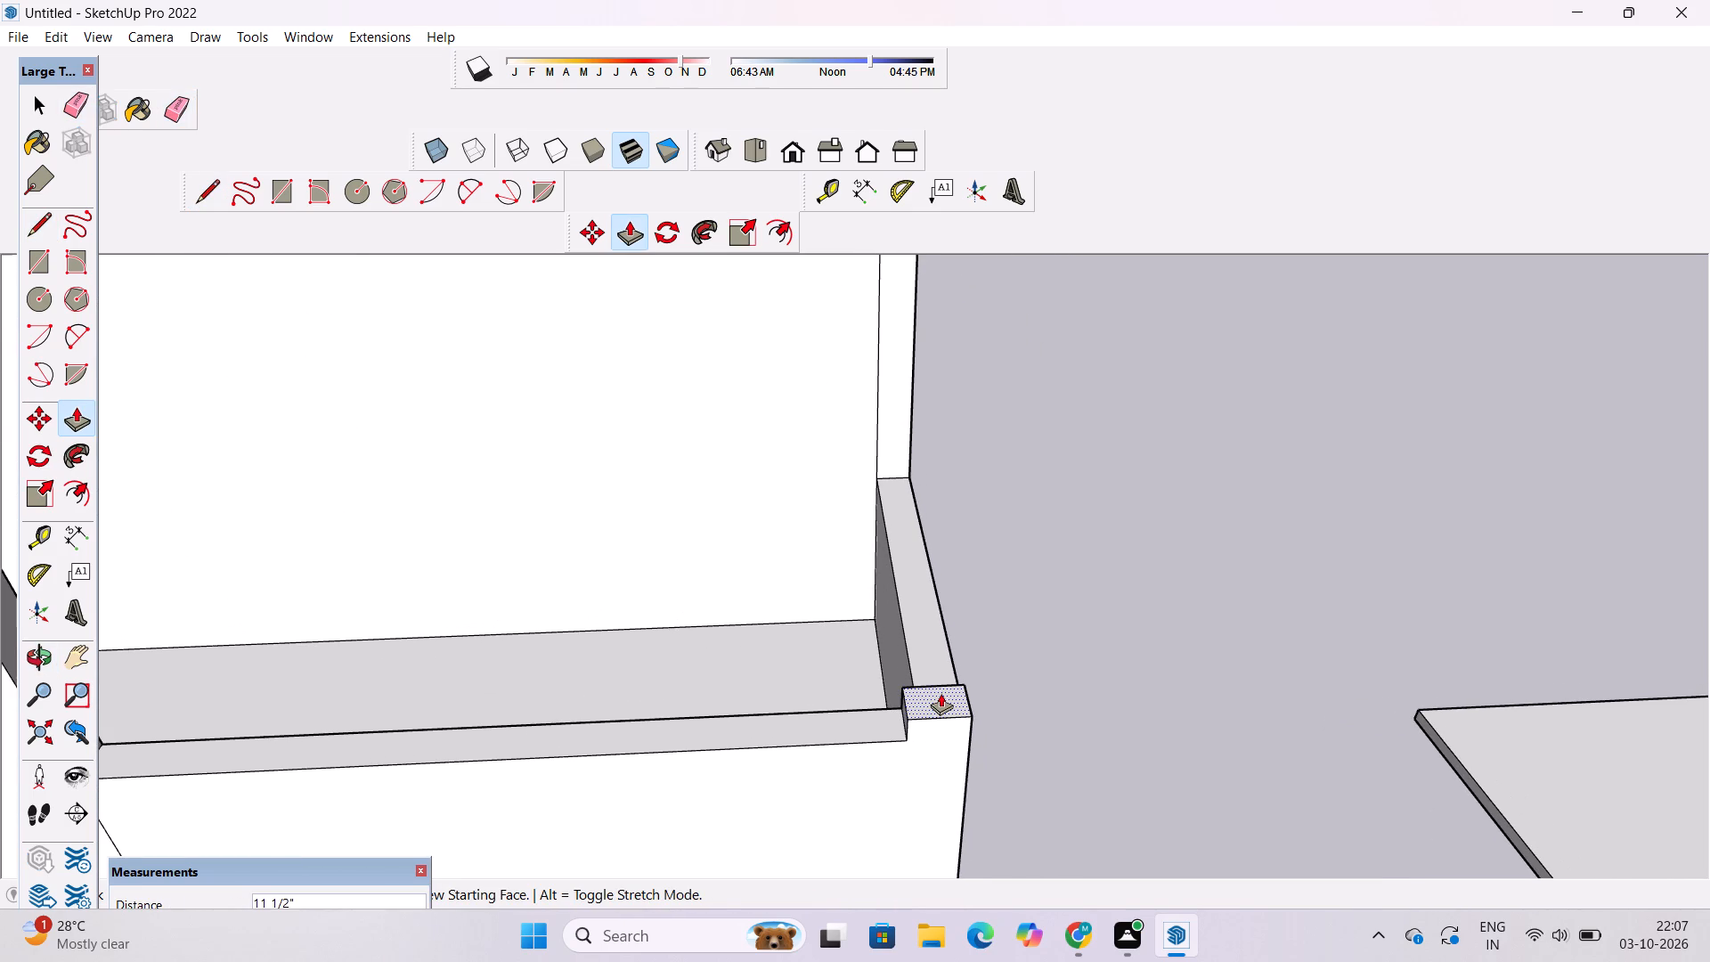
scroll(940, 693, "down", 9)
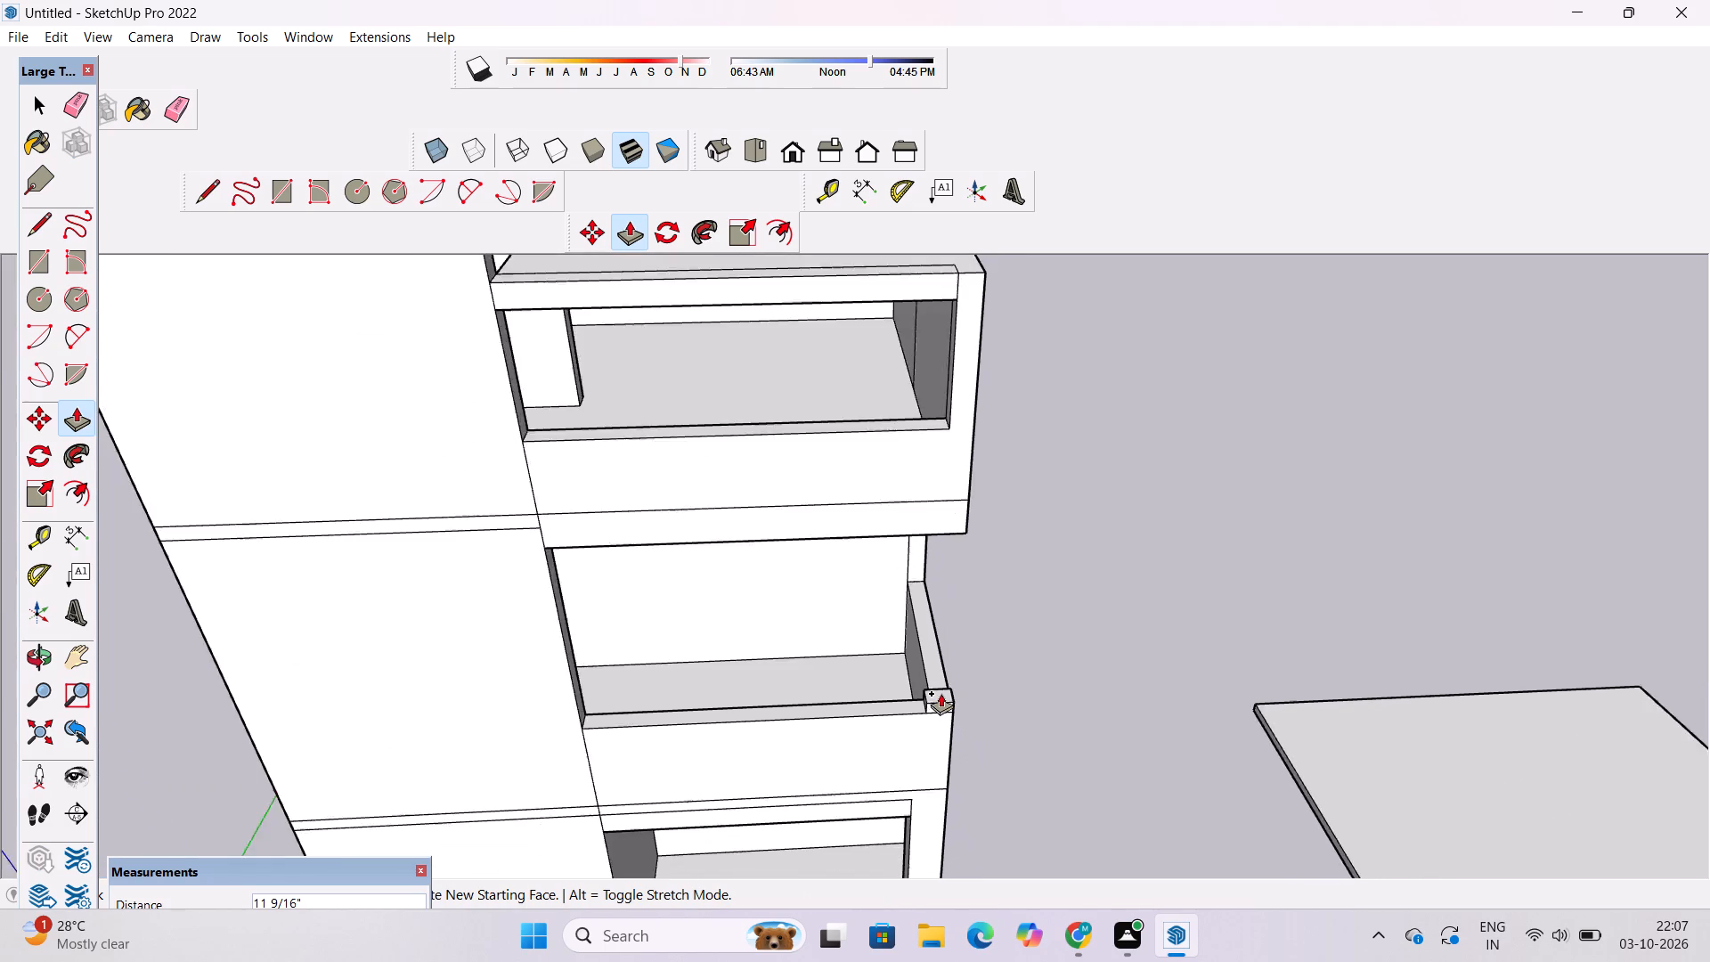
scroll(940, 693, "down", 3)
scroll(937, 595, "up", 11)
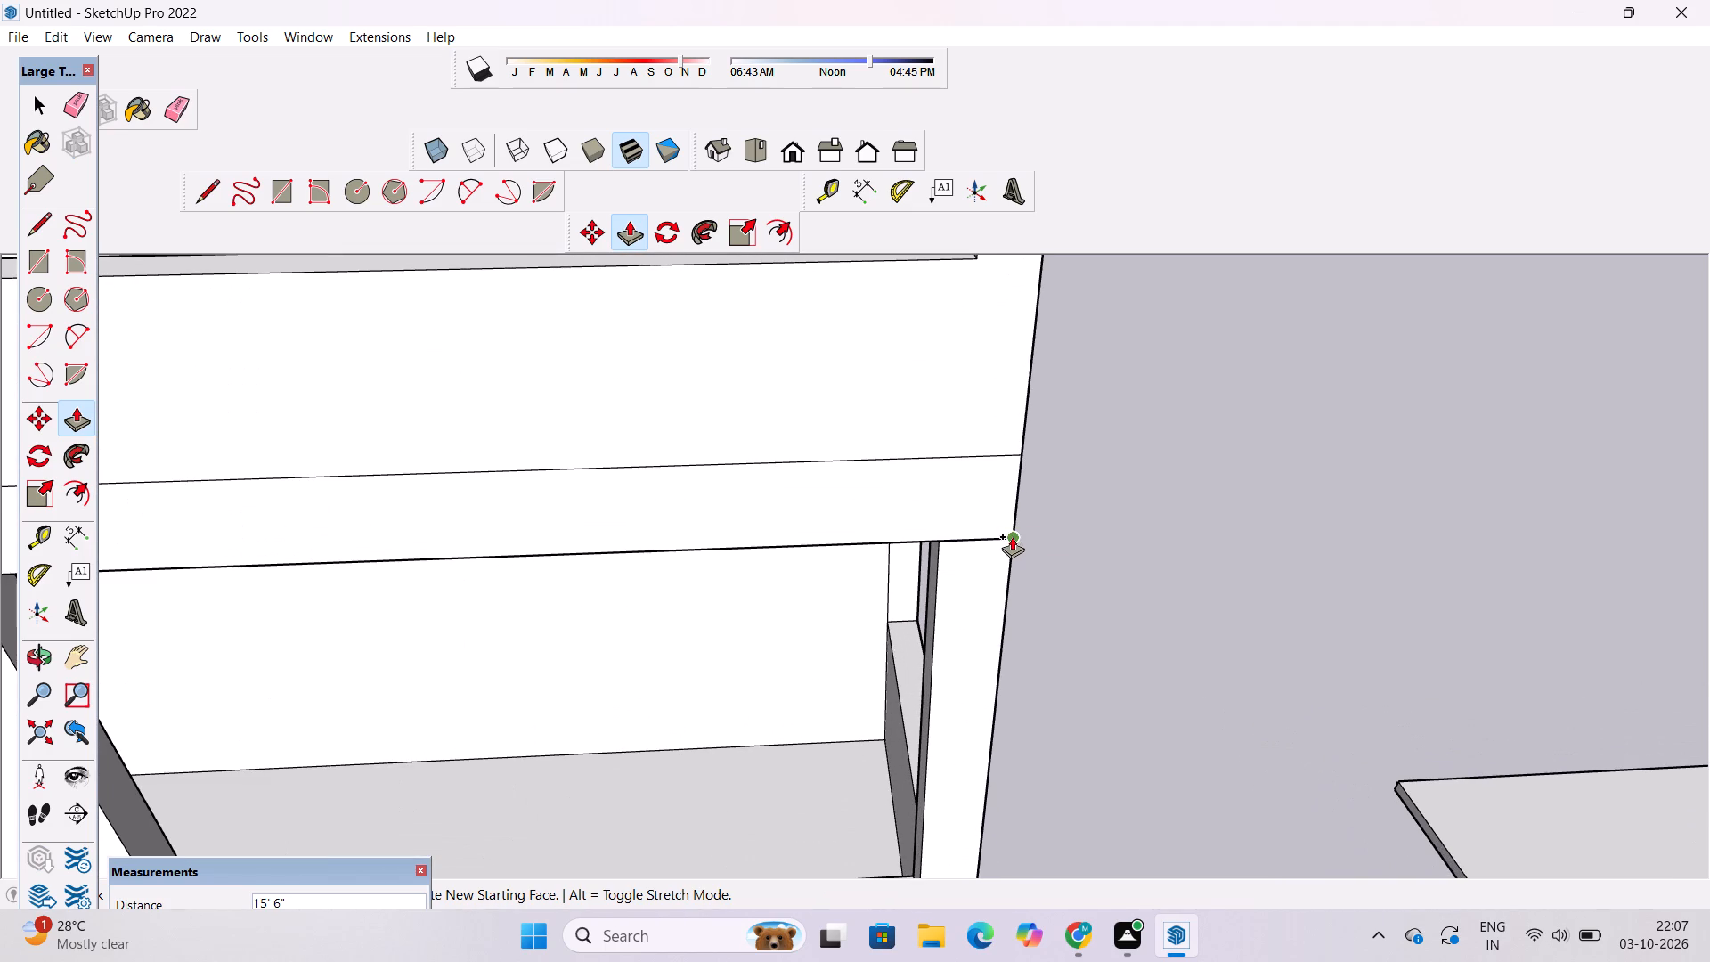
left_click(1012, 536)
Examine the new first-floor corner column and the whole front facade from the corner, the front and above.
key("o")
scroll(1012, 539, "down", 6)
left_click_drag(1017, 601, 1052, 705, "shift")
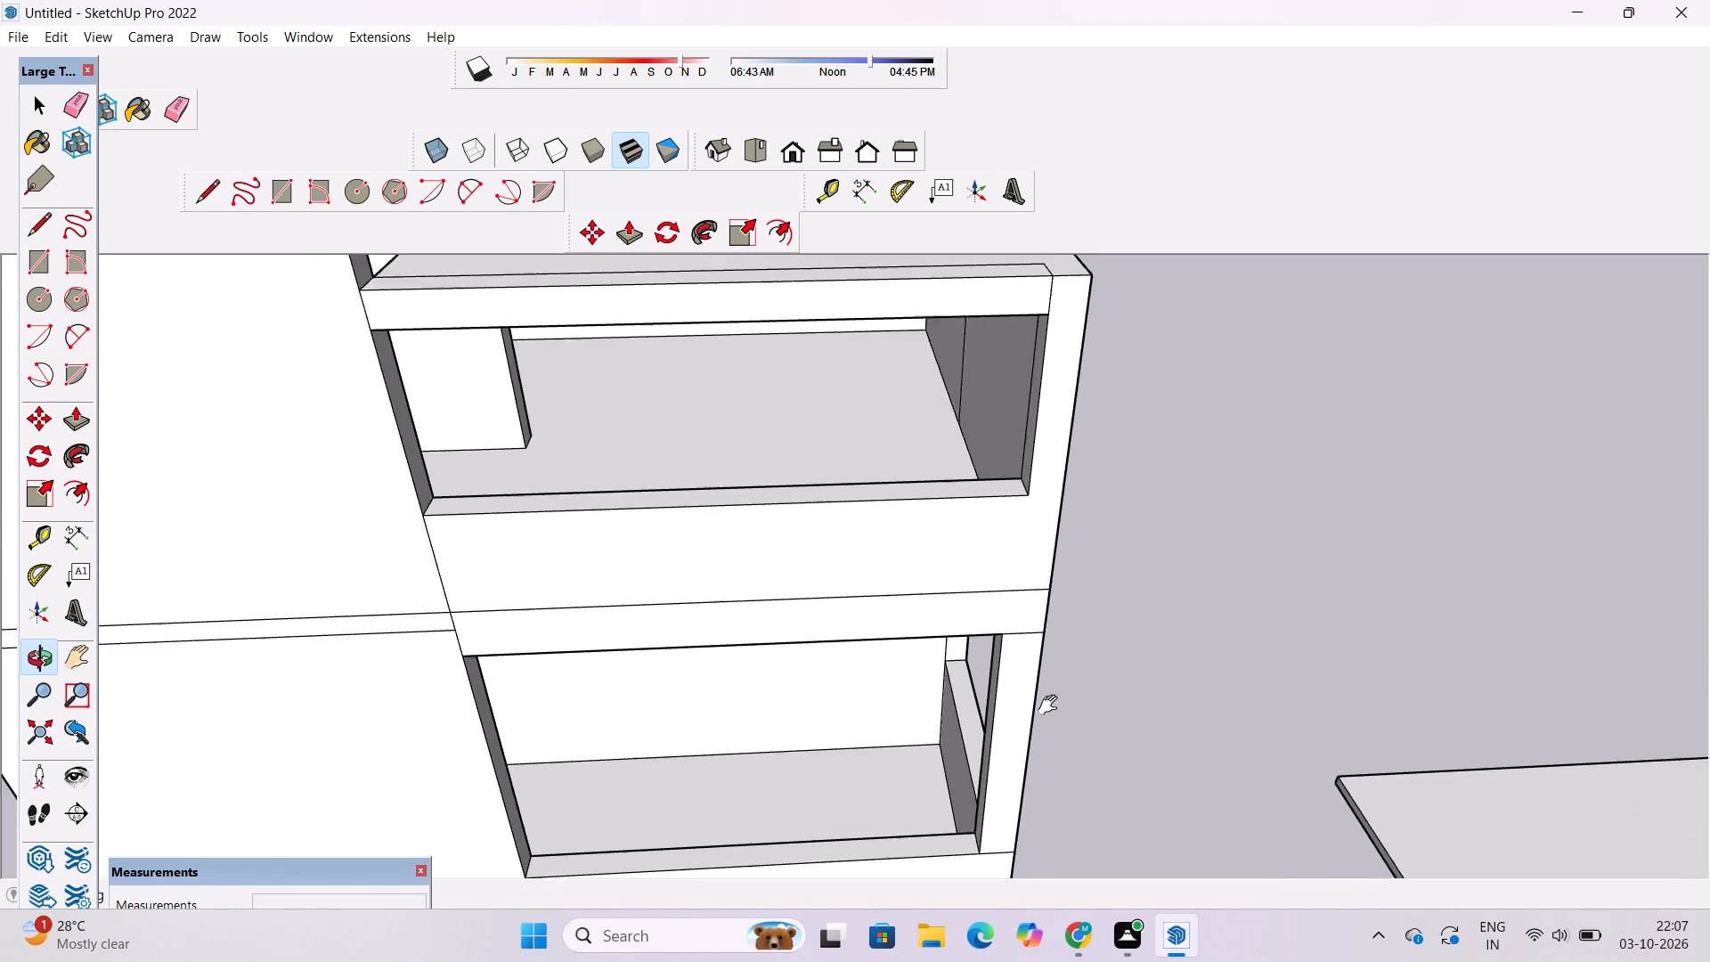
left_click_drag(1052, 705, 1052, 704, "shift")
left_click_drag(1052, 706, 997, 580)
scroll(987, 560, "up", 3)
left_click_drag(1036, 569, 932, 587)
scroll(892, 587, "down", 3)
left_click_drag(892, 587, 880, 623, "shift")
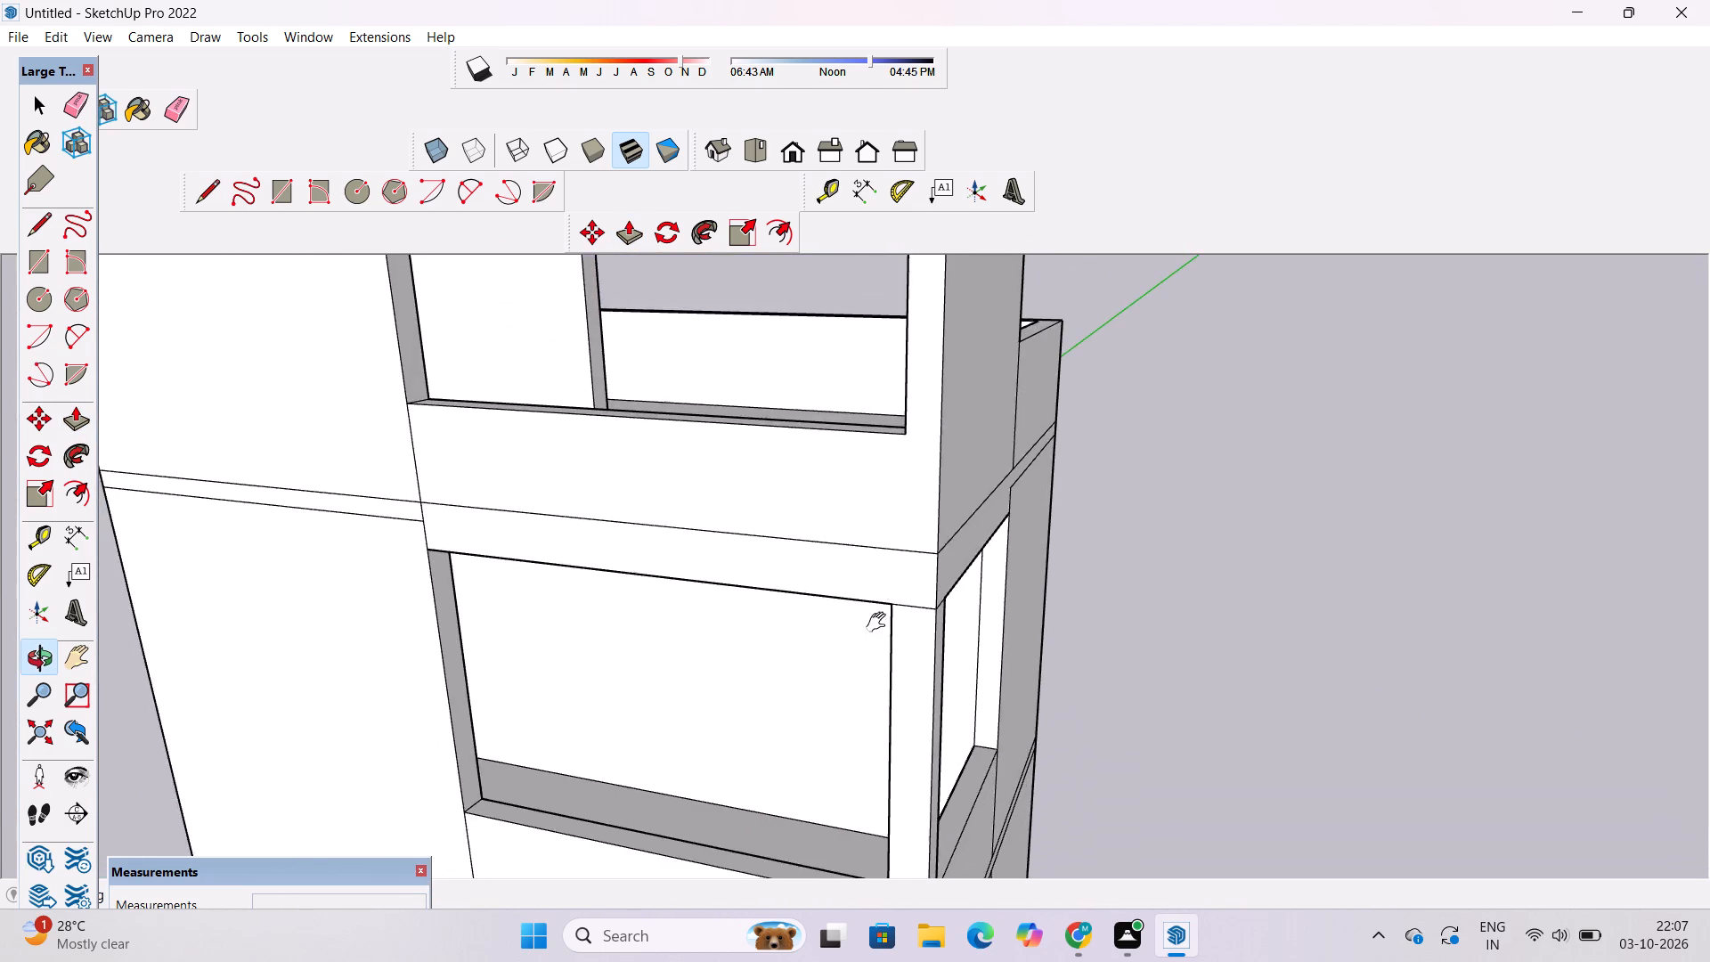
left_click_drag(880, 623, 879, 625, "shift")
scroll(879, 625, "up", 5)
scroll(881, 625, "down", 5)
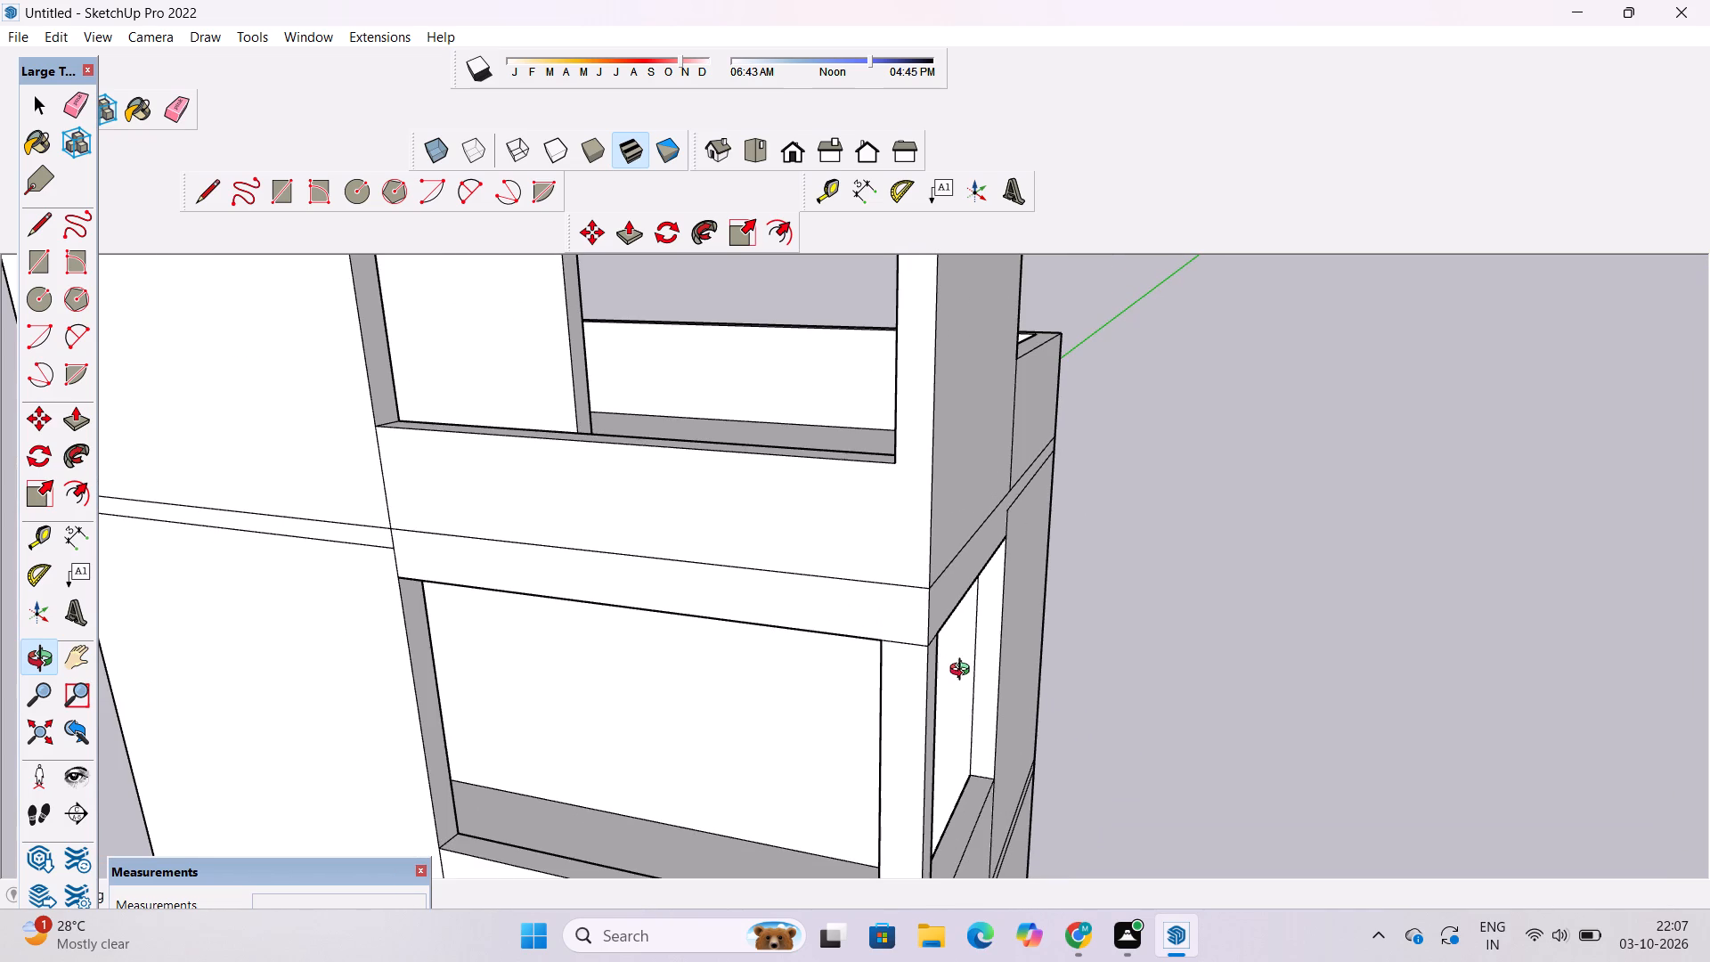
left_click_drag(964, 659, 786, 588)
scroll(647, 557, "up", 6)
left_click_drag(647, 557, 916, 540)
scroll(217, 532, "down", 12)
left_click(789, 156)
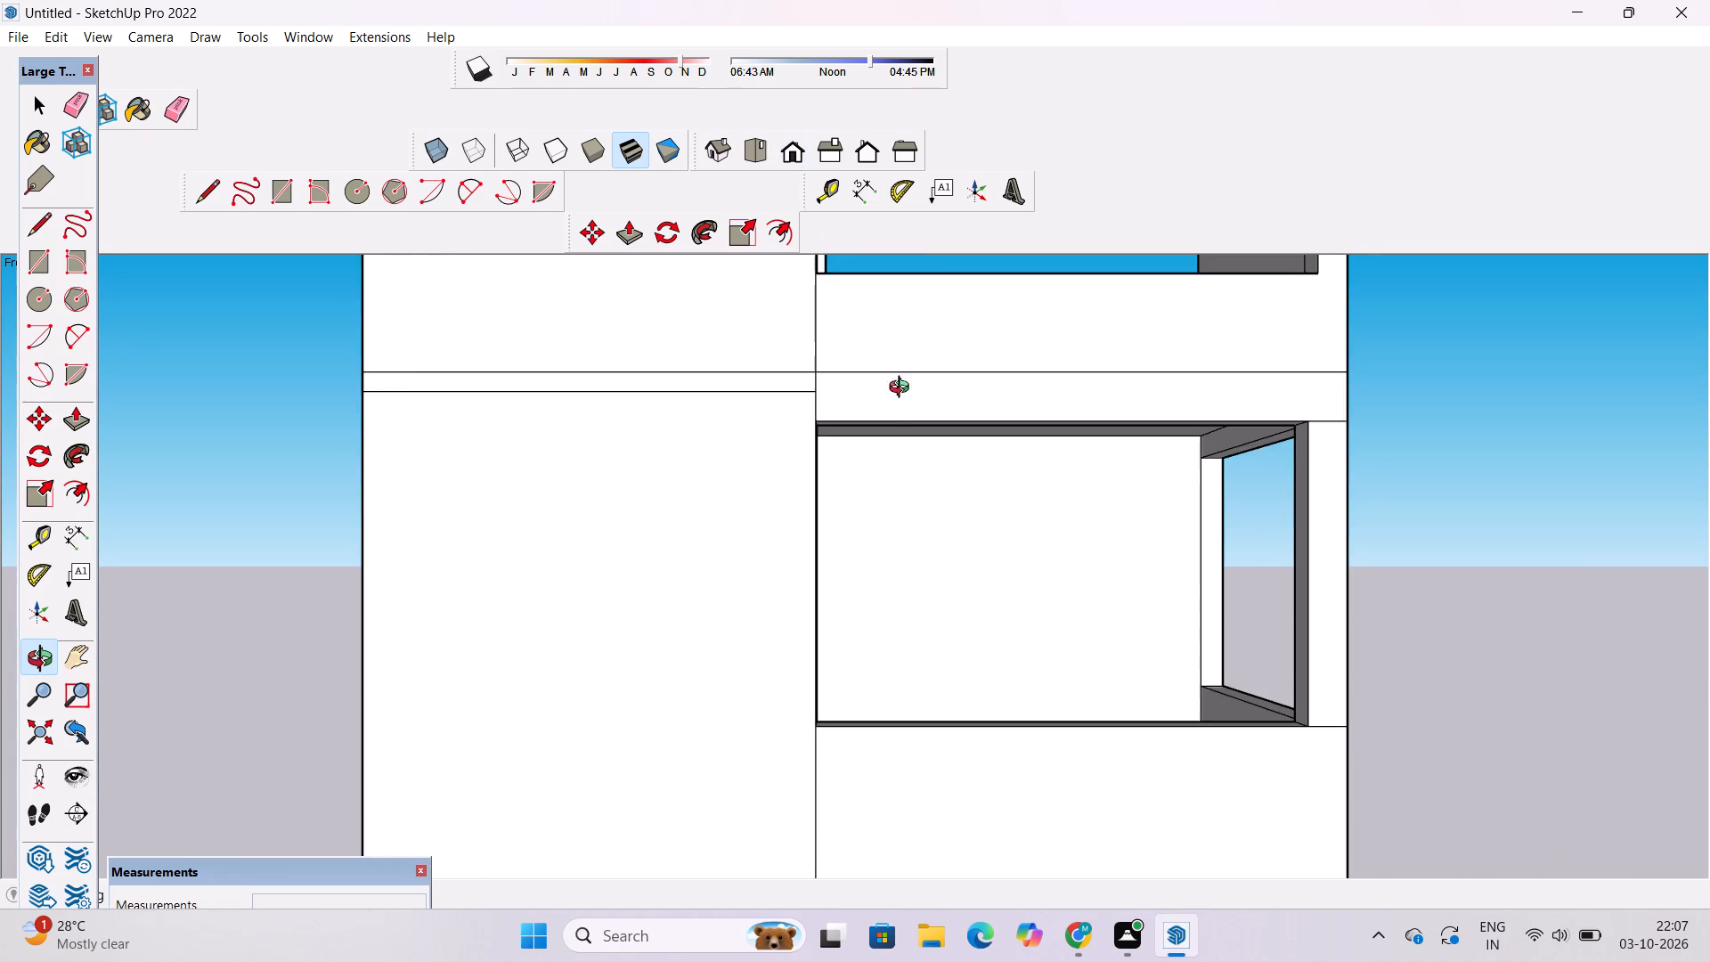
scroll(903, 416, "down", 9)
left_click_drag(906, 418, 892, 455, "shift")
left_click_drag(892, 526, 892, 628)
left_click_drag(889, 604, 860, 525)
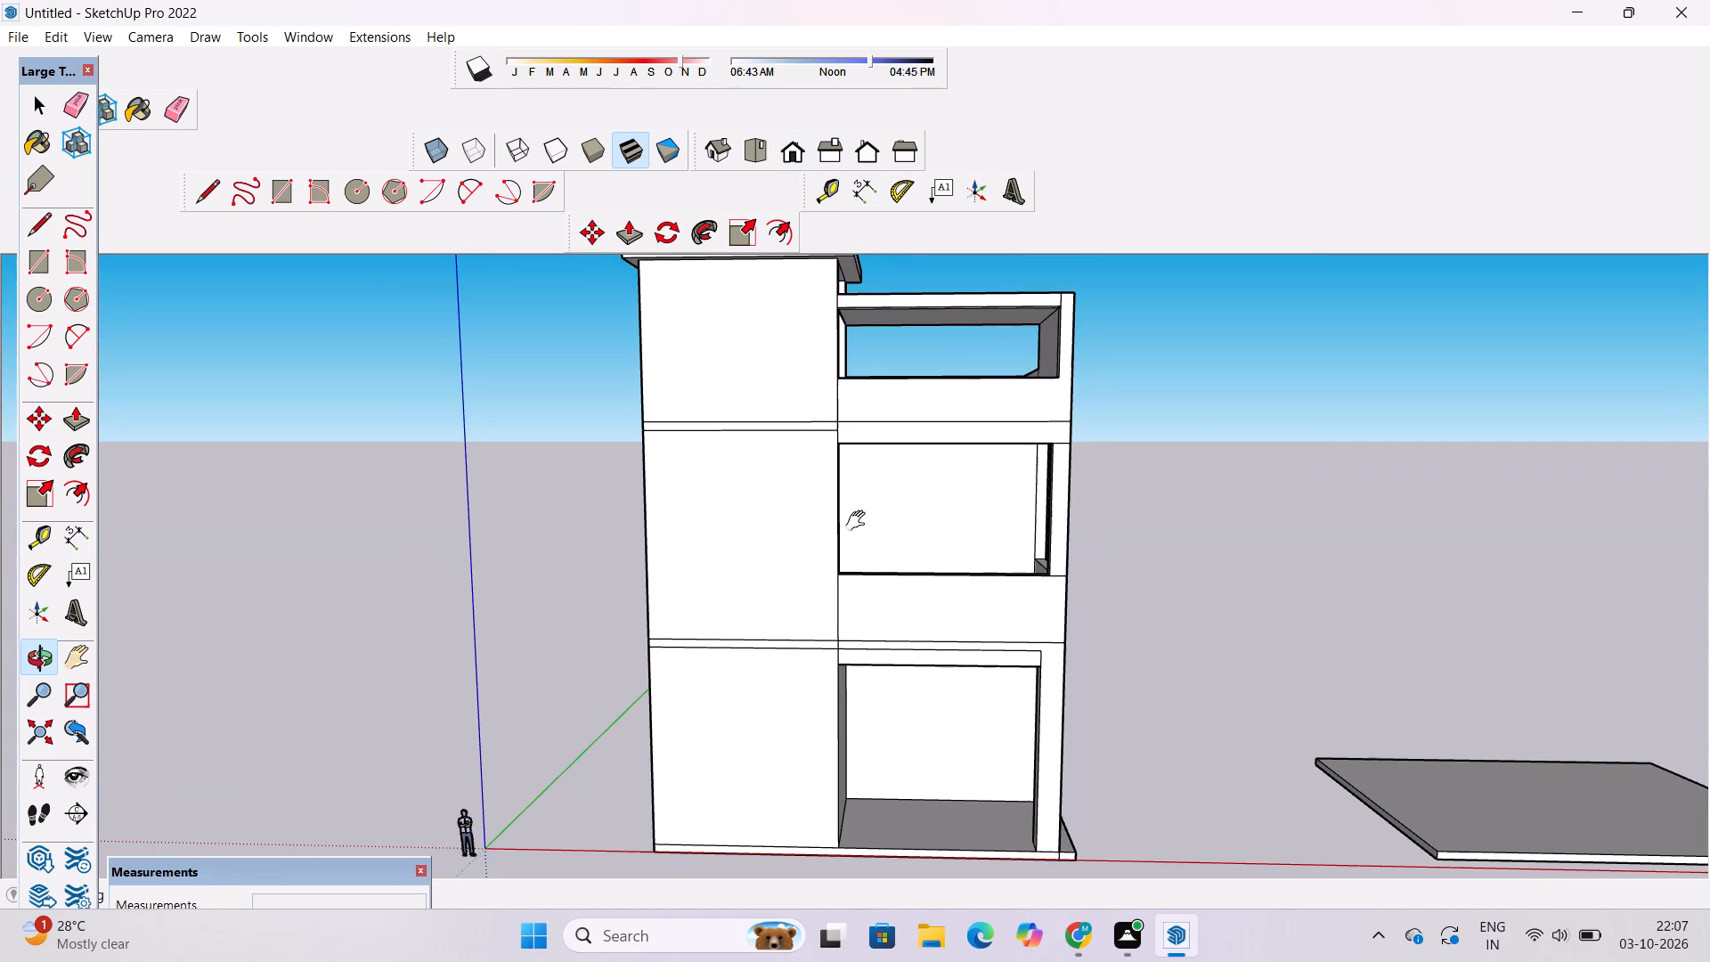
left_click_drag(877, 485, 850, 534, "shift")
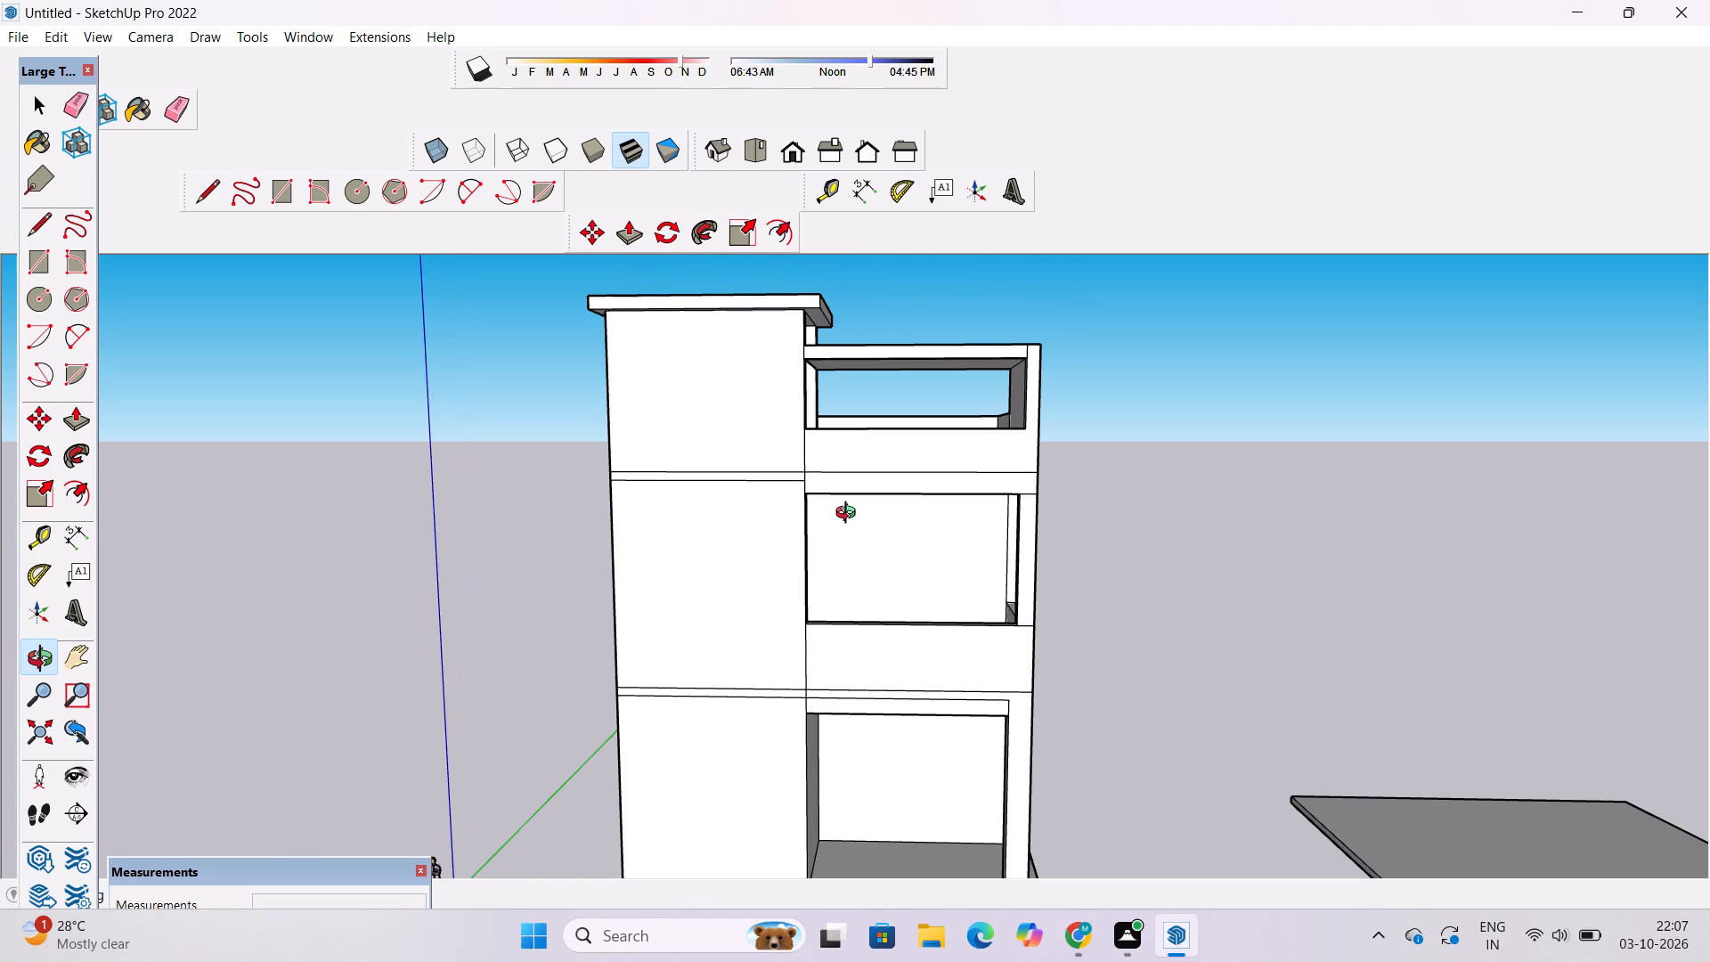
scroll(850, 515, "down", 1)
left_click_drag(849, 518, 870, 552)
scroll(870, 552, "down", 3)
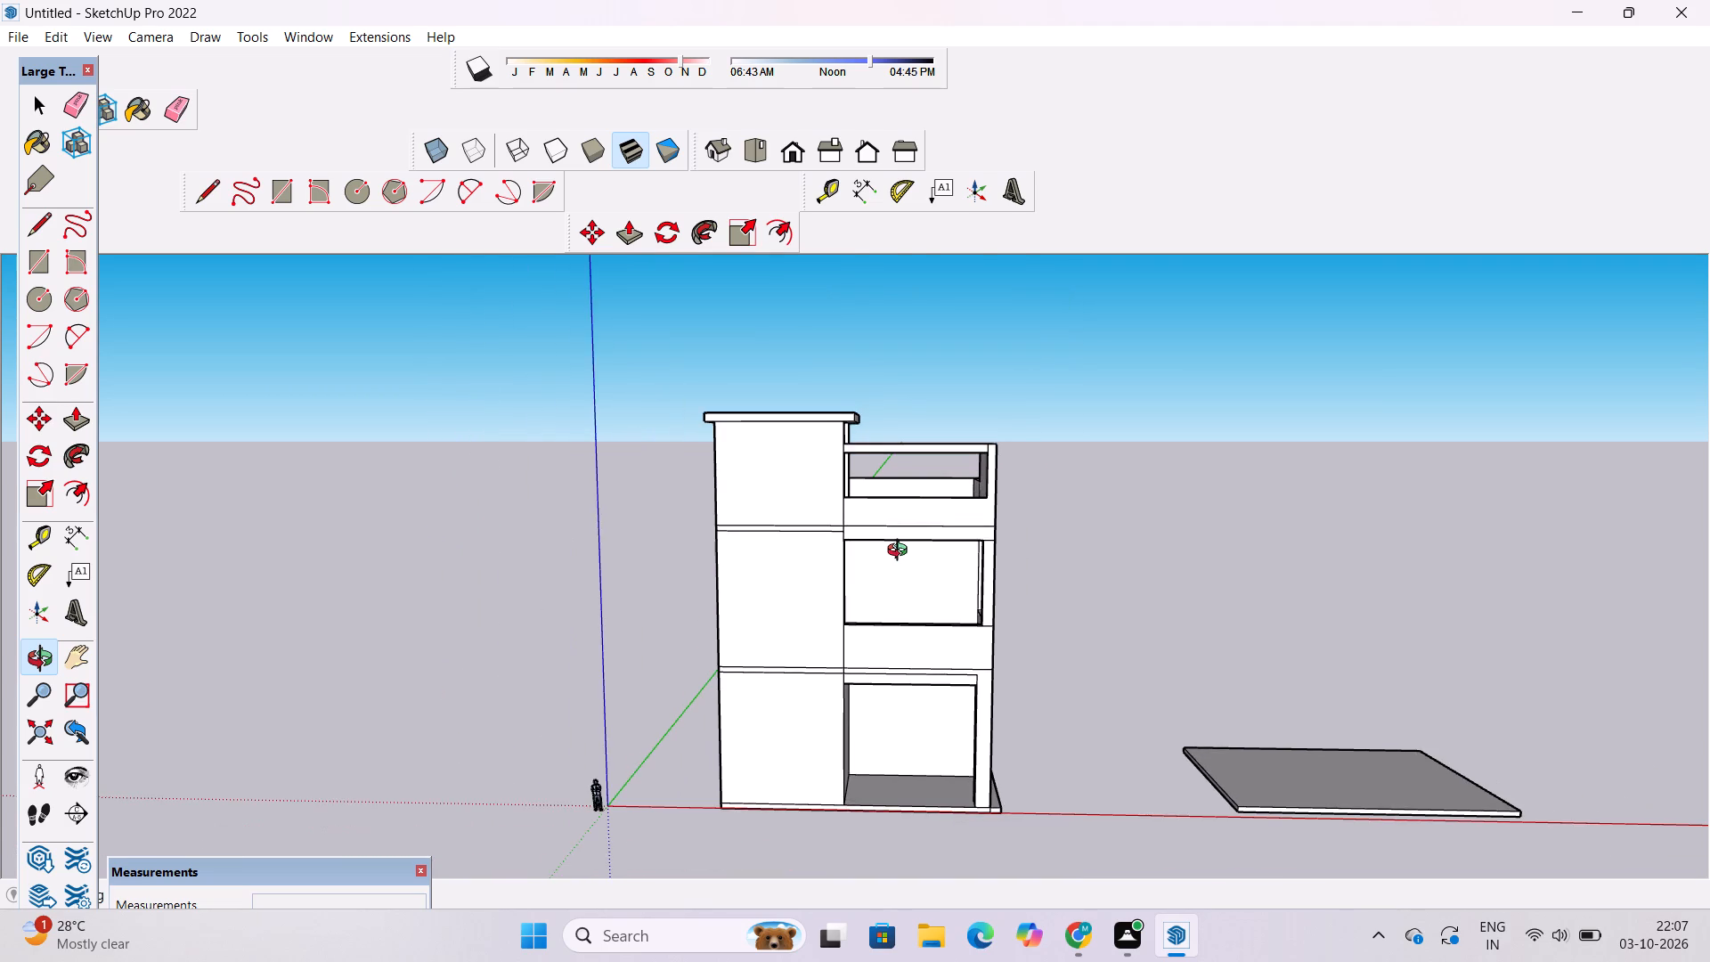
scroll(901, 552, "up", 1)
left_click_drag(917, 538, 924, 574, "shift")
scroll(1027, 602, "up", 3, "shift")
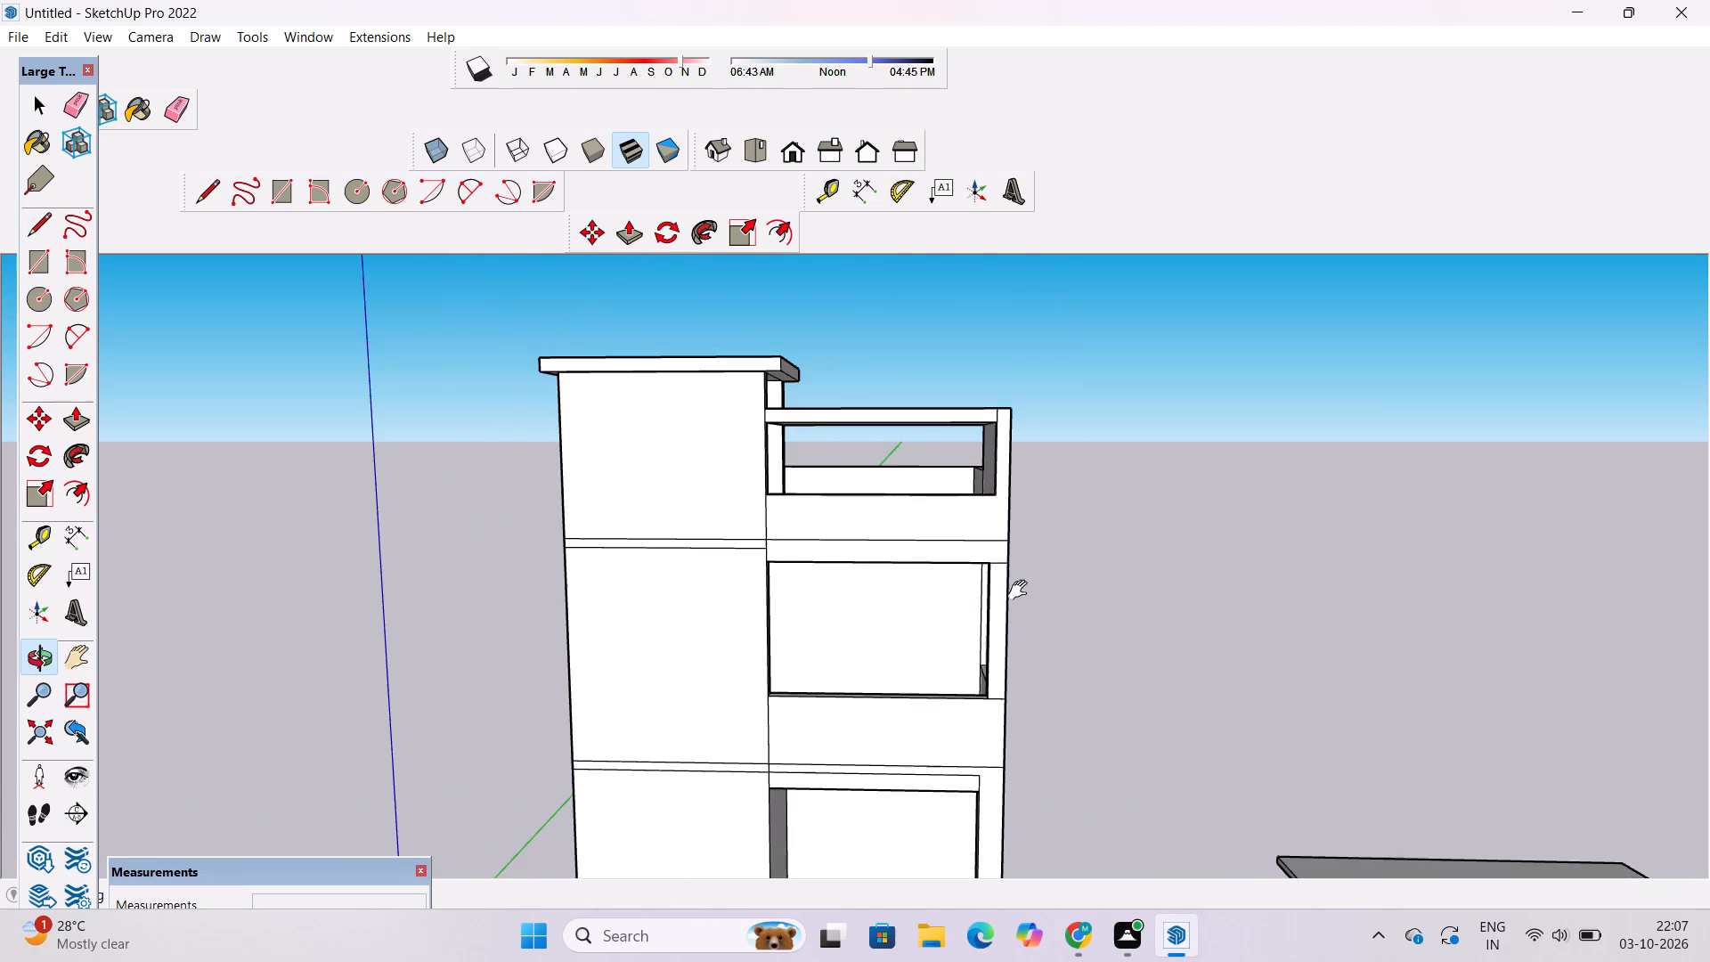
scroll(1017, 584, "up", 4, "shift")
left_click_drag(944, 567, 952, 592, "shift")
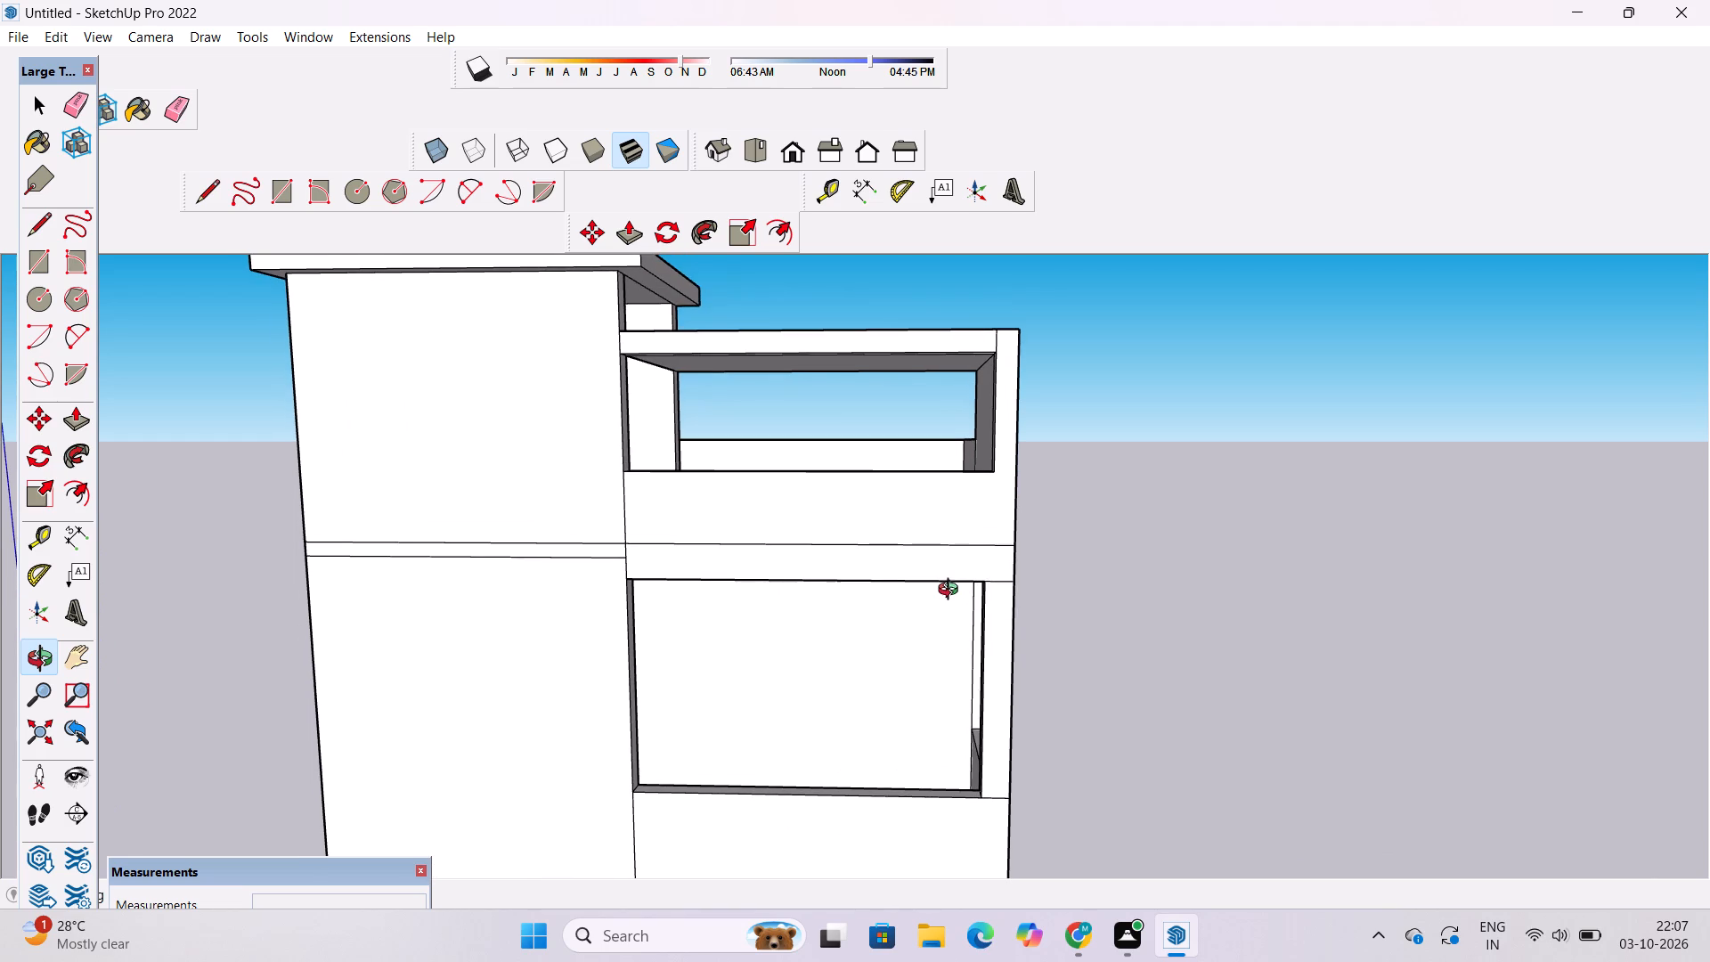
left_click_drag(955, 588, 970, 616, "shift")
scroll(970, 608, "down", 2)
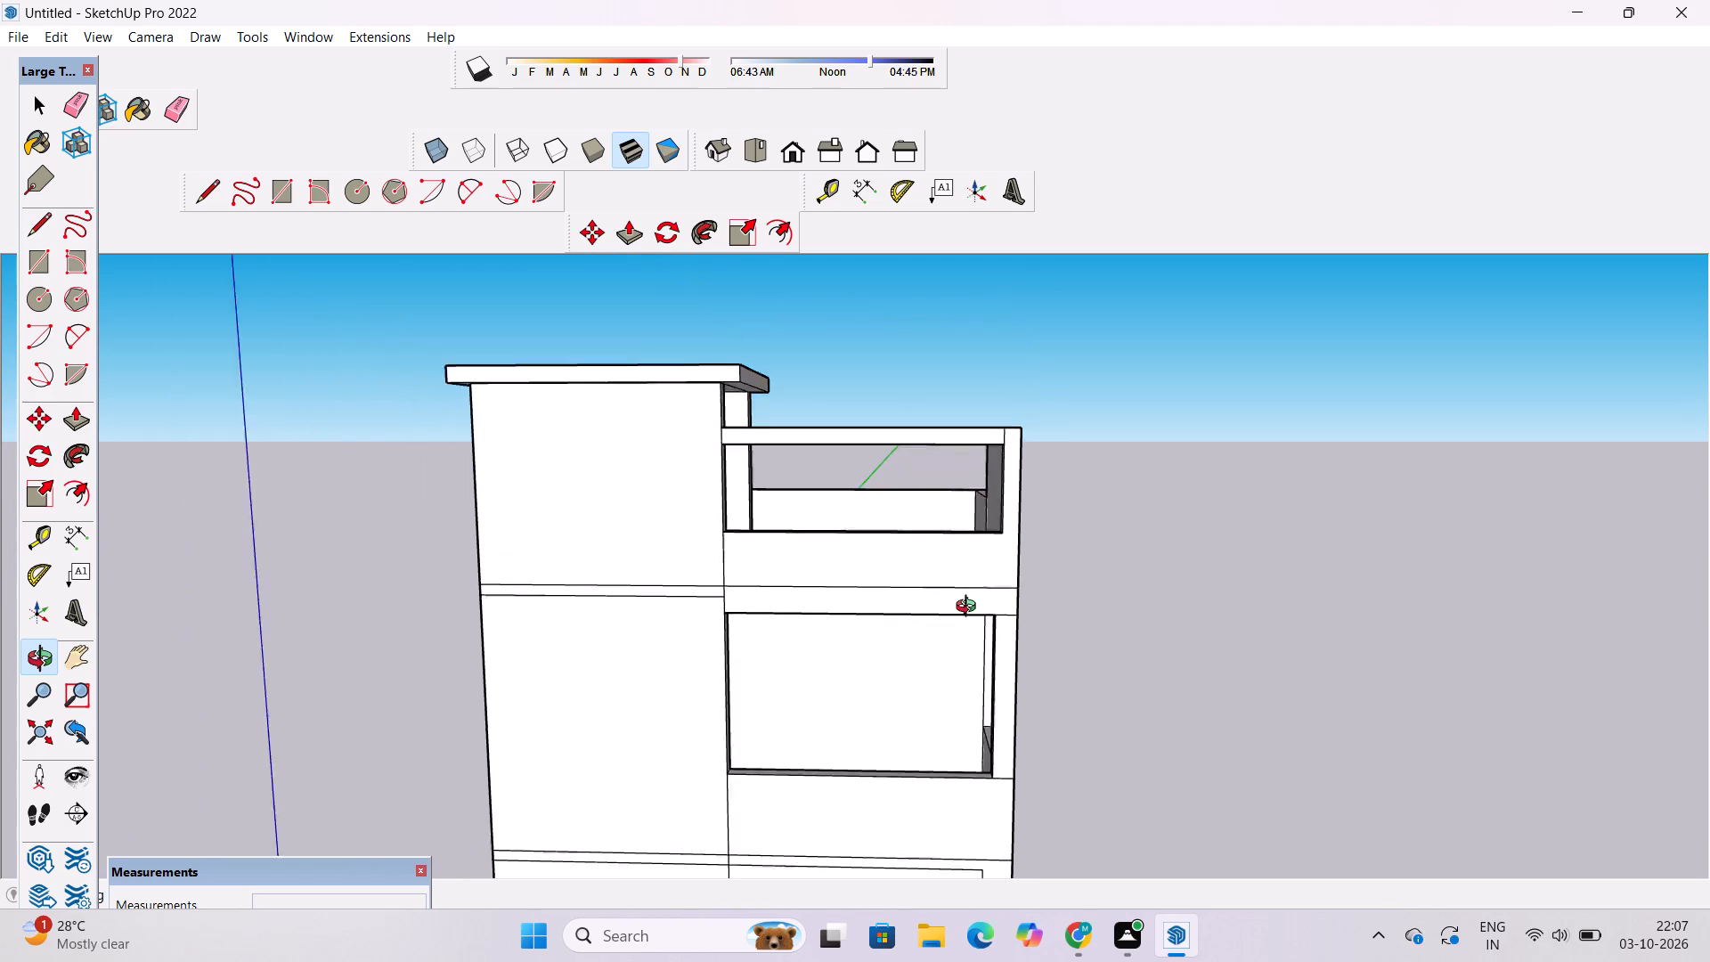
scroll(970, 608, "down", 2)
left_click_drag(950, 564, 953, 686)
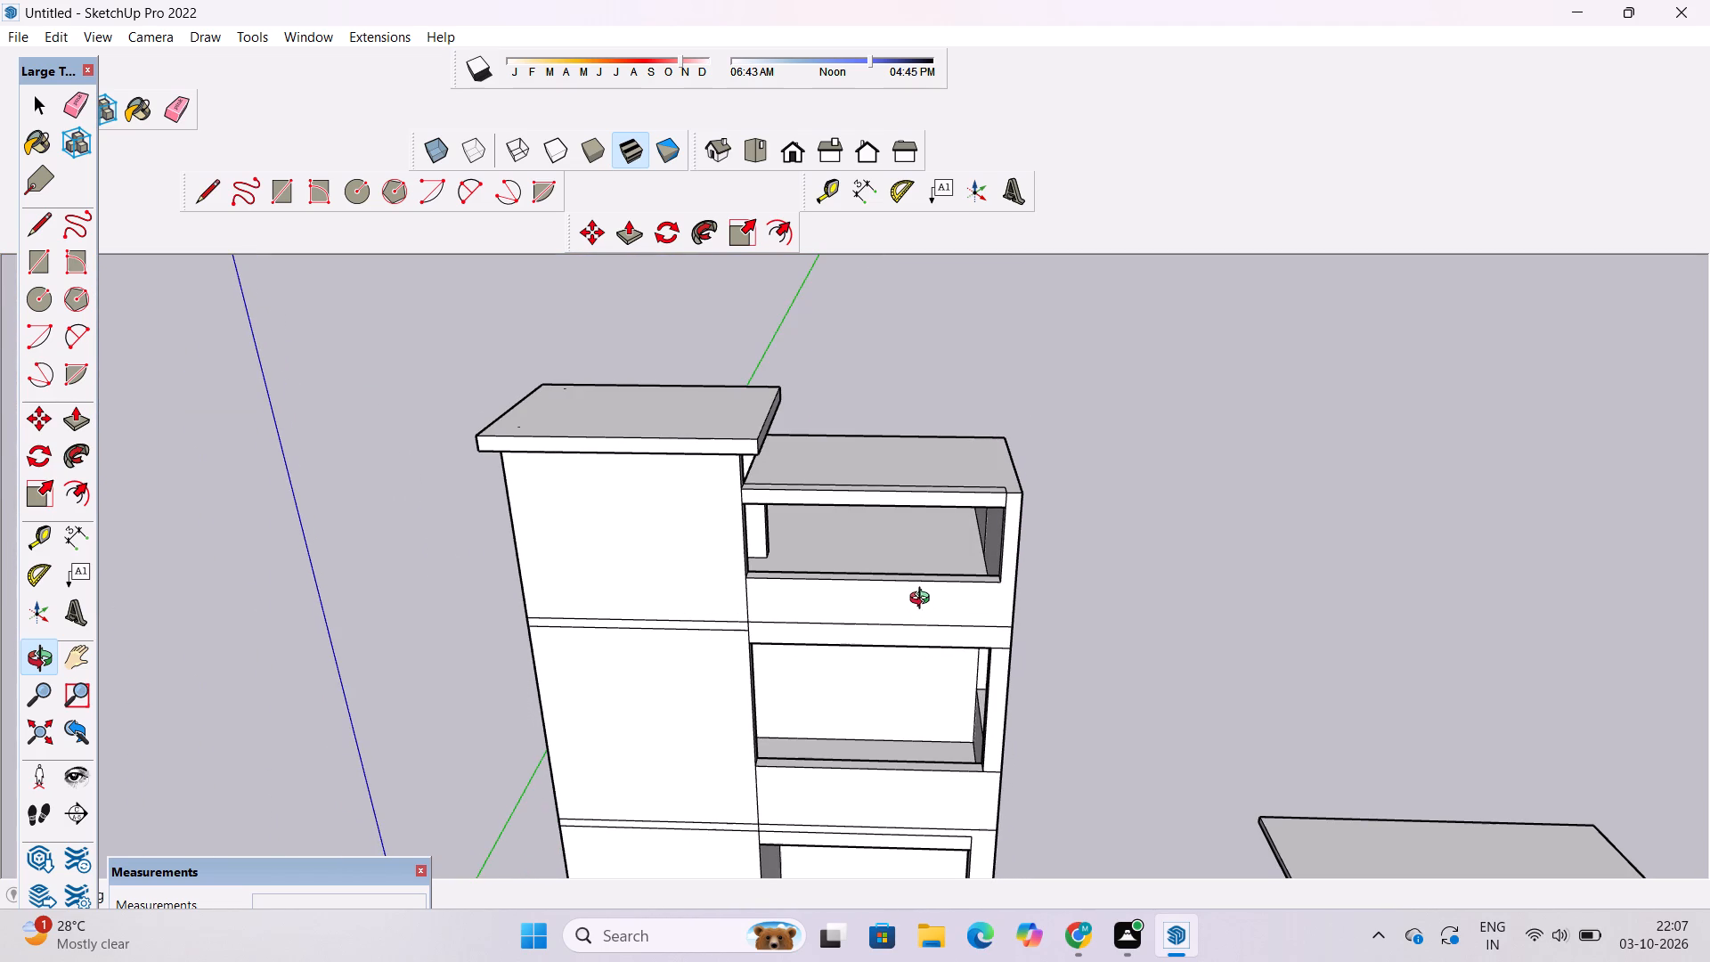
left_click_drag(908, 654, 909, 429)
left_click_drag(909, 447, 907, 569, "shift")
Erase the seam lines on the top-floor balcony frame: front face corner, roof underside and inner face of the side wall.
scroll(895, 567, "up", 7)
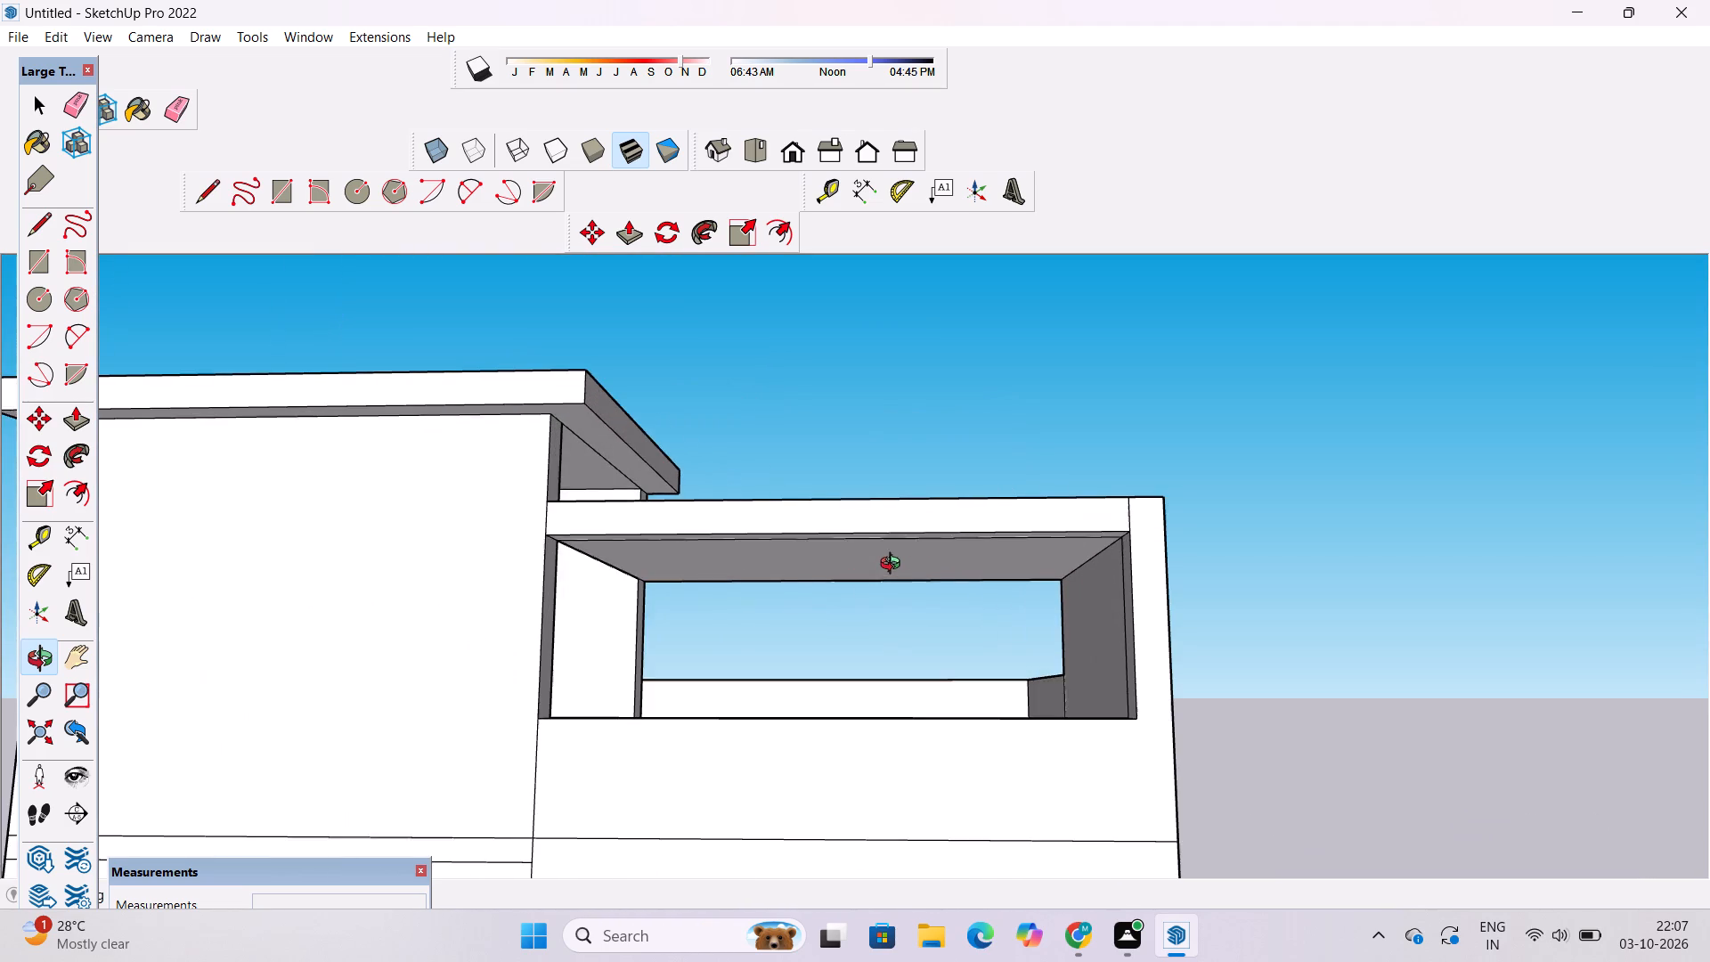
left_click_drag(851, 594, 859, 522)
scroll(767, 572, "up", 3)
left_click_drag(767, 572, 783, 578, "shift")
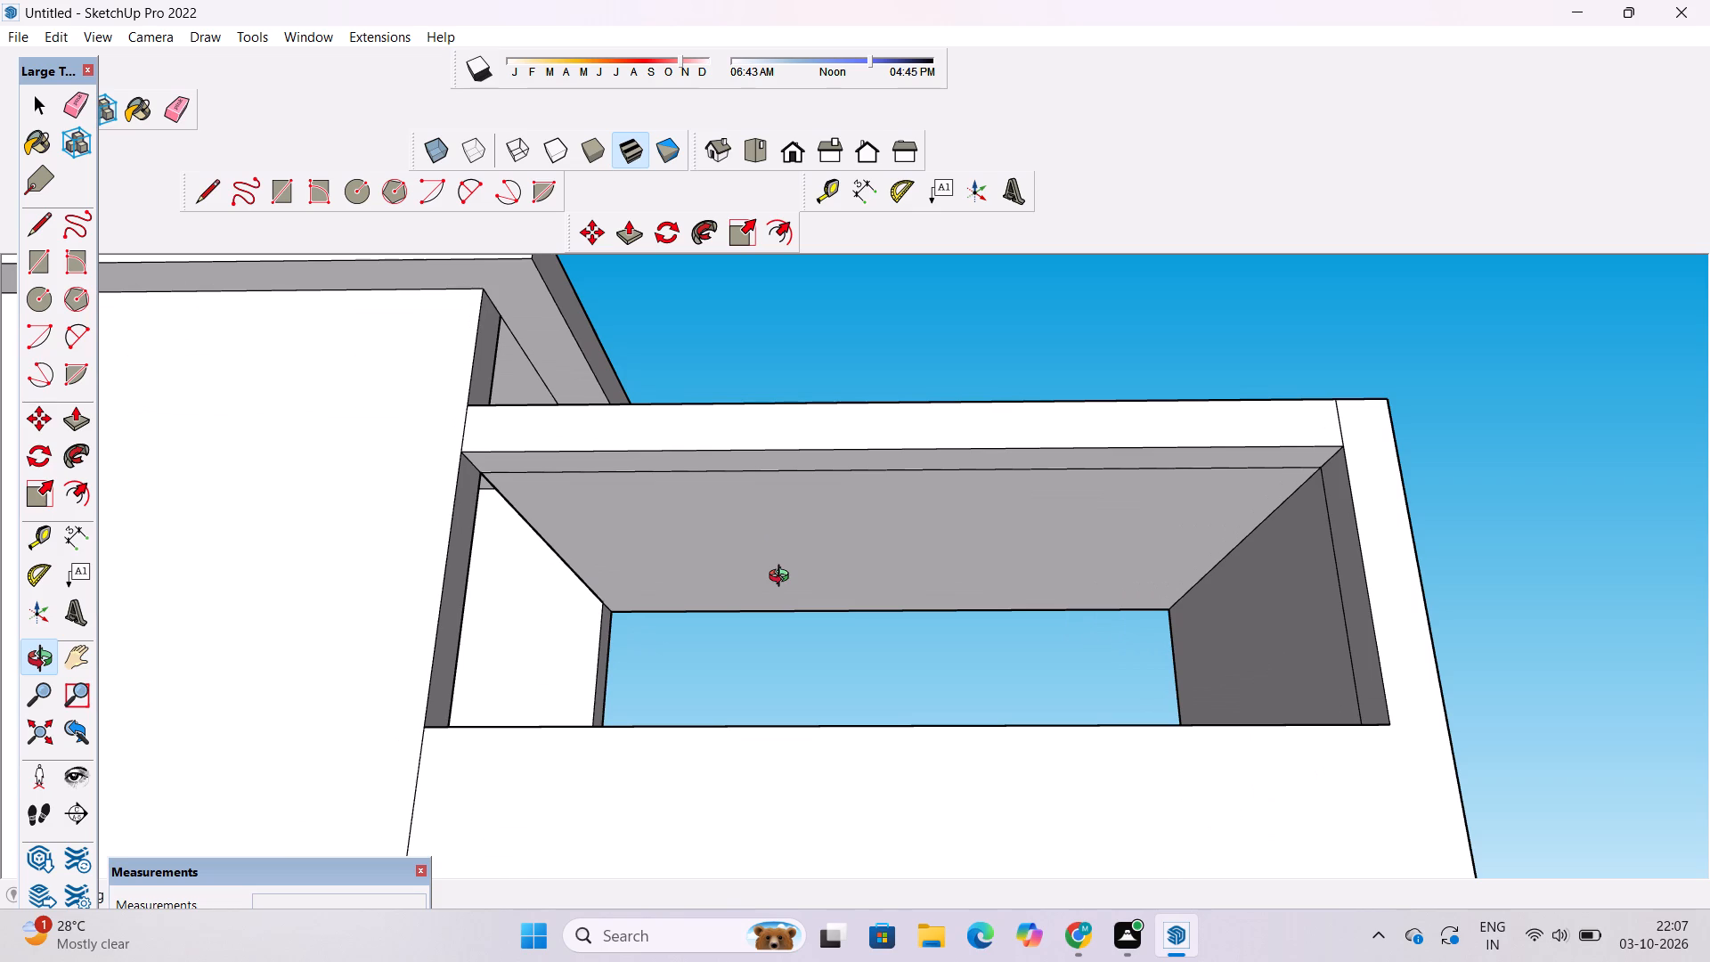
key("e")
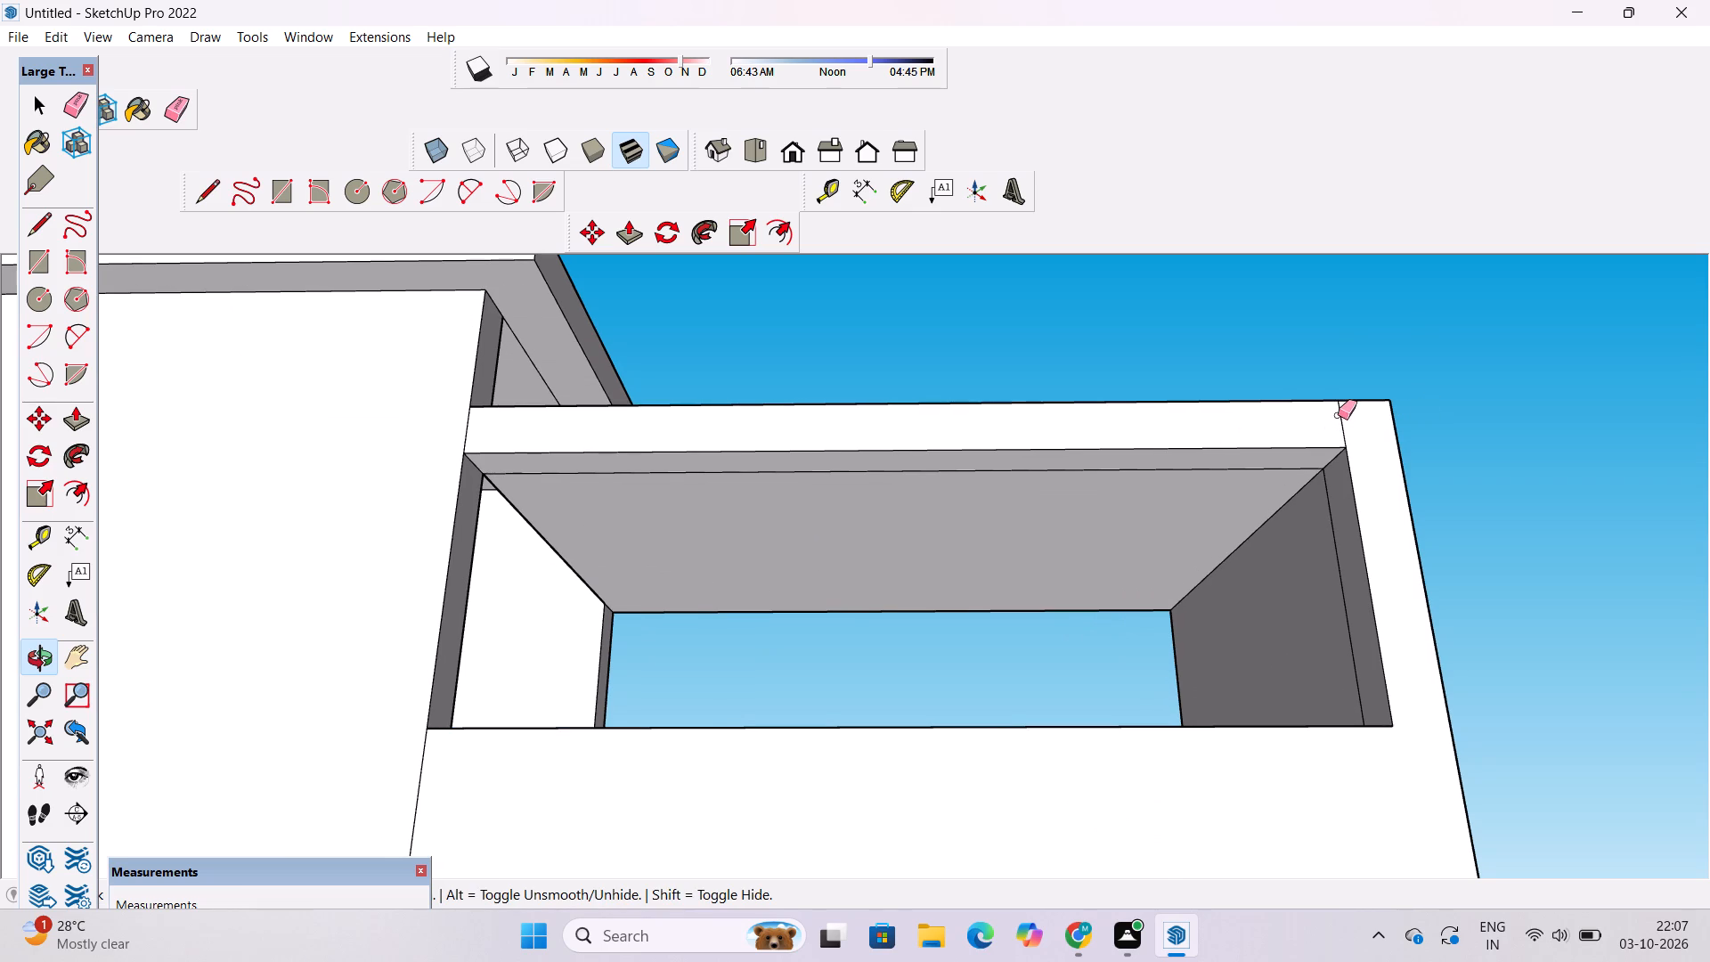
left_click(1338, 415)
left_click(1339, 414)
left_click_drag(1242, 463, 1242, 477)
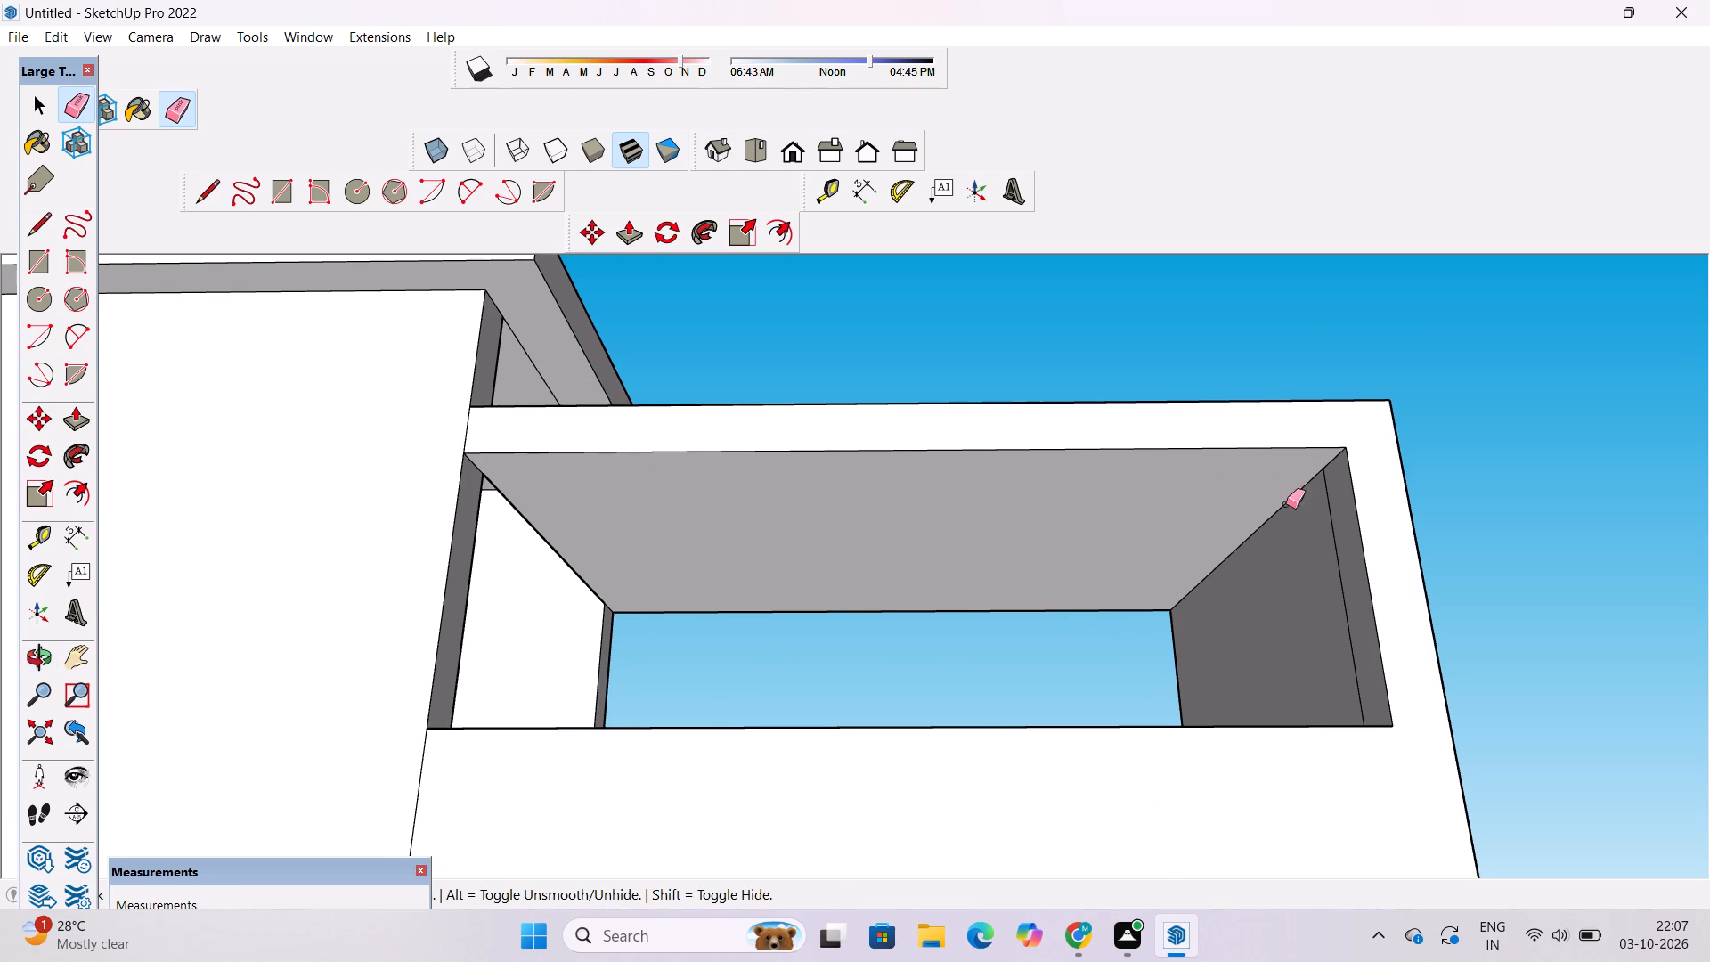
left_click(1330, 520)
key("o")
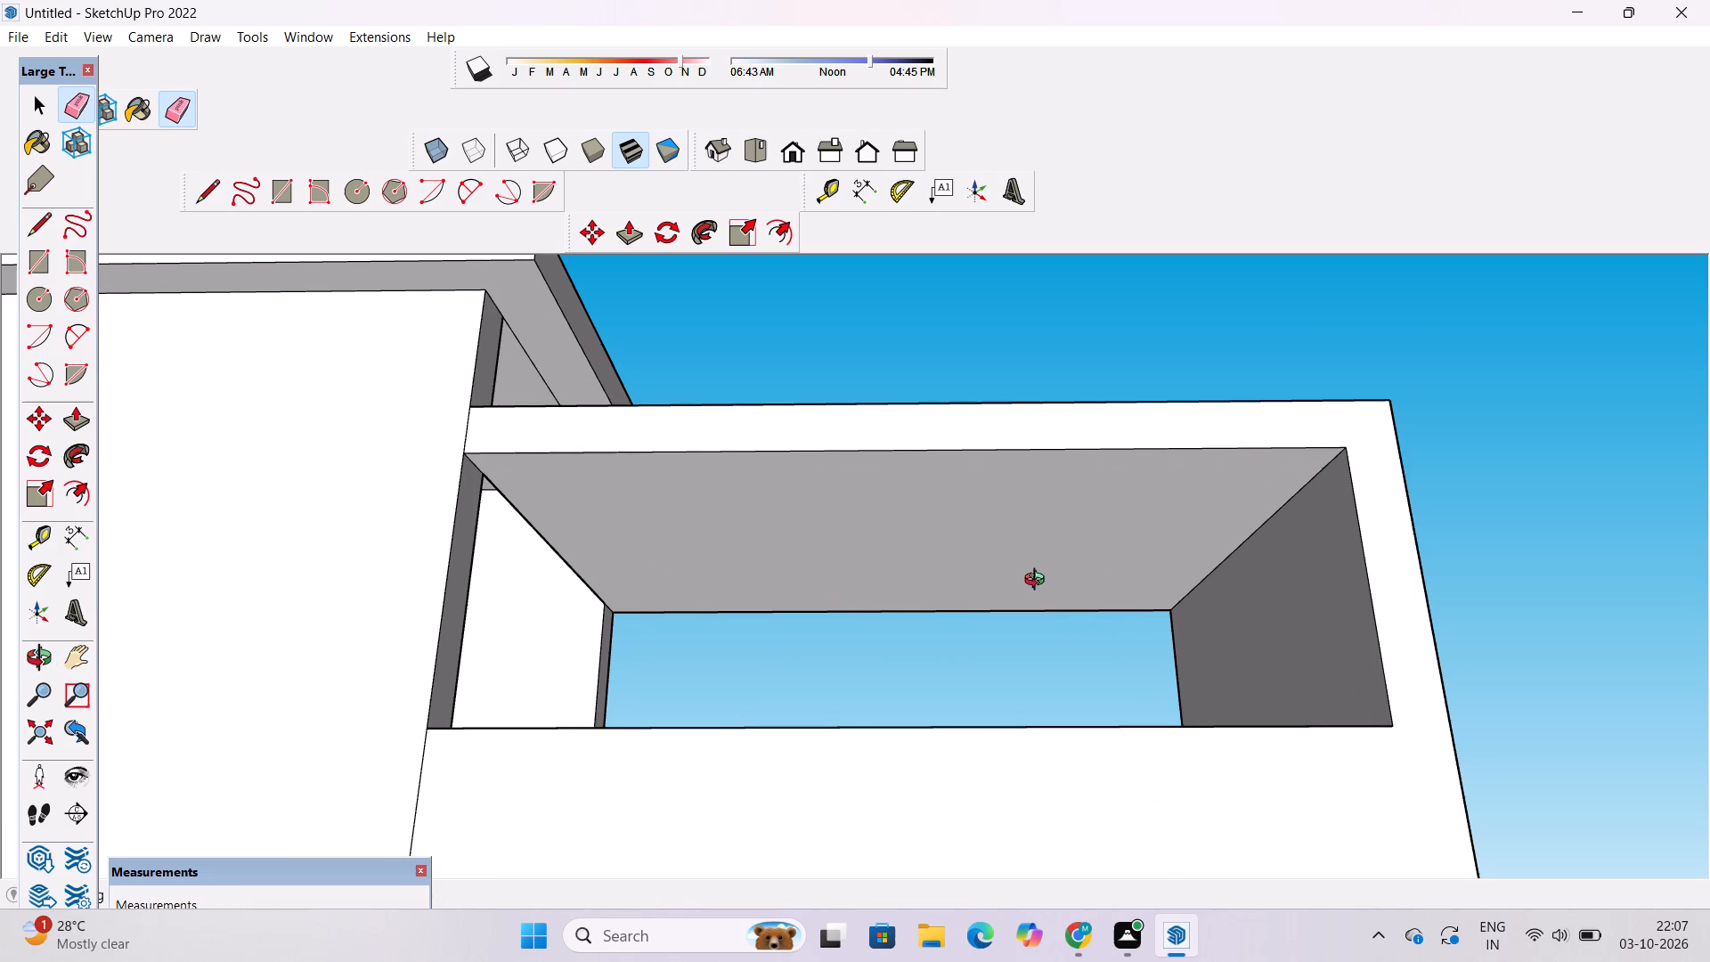
Draw a circle of 1' radius on the top-floor balcony roof's underside, near the end beside the taller block.
key("space")
key("c")
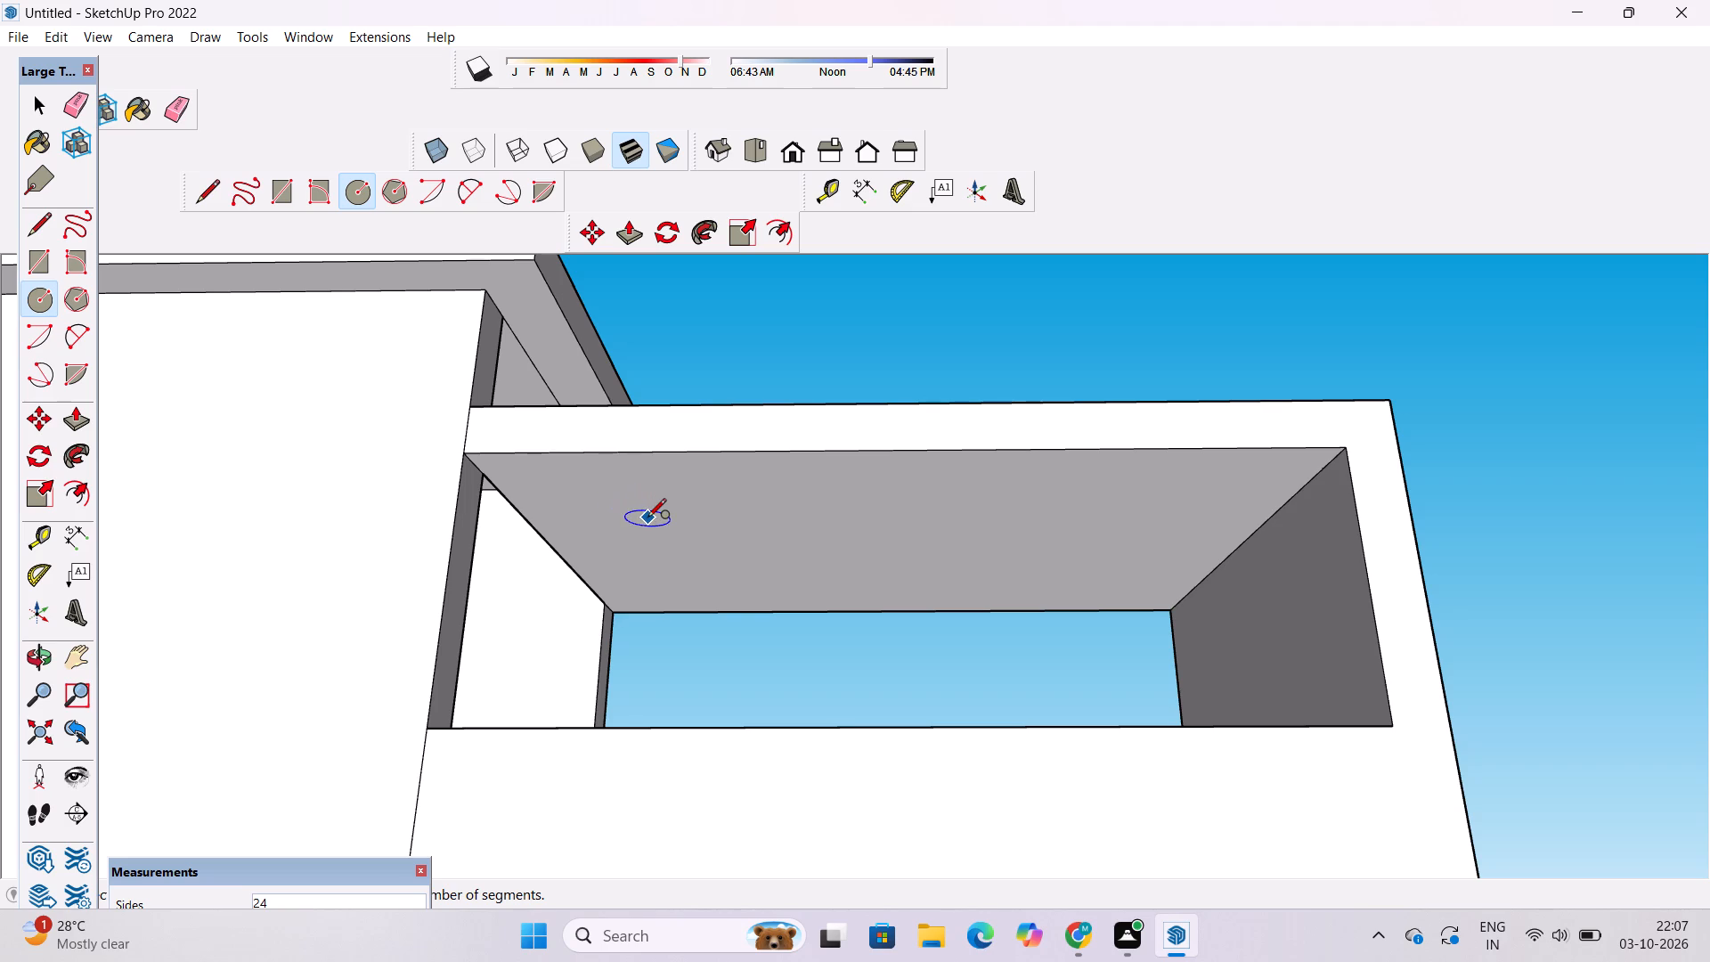
left_click(647, 518)
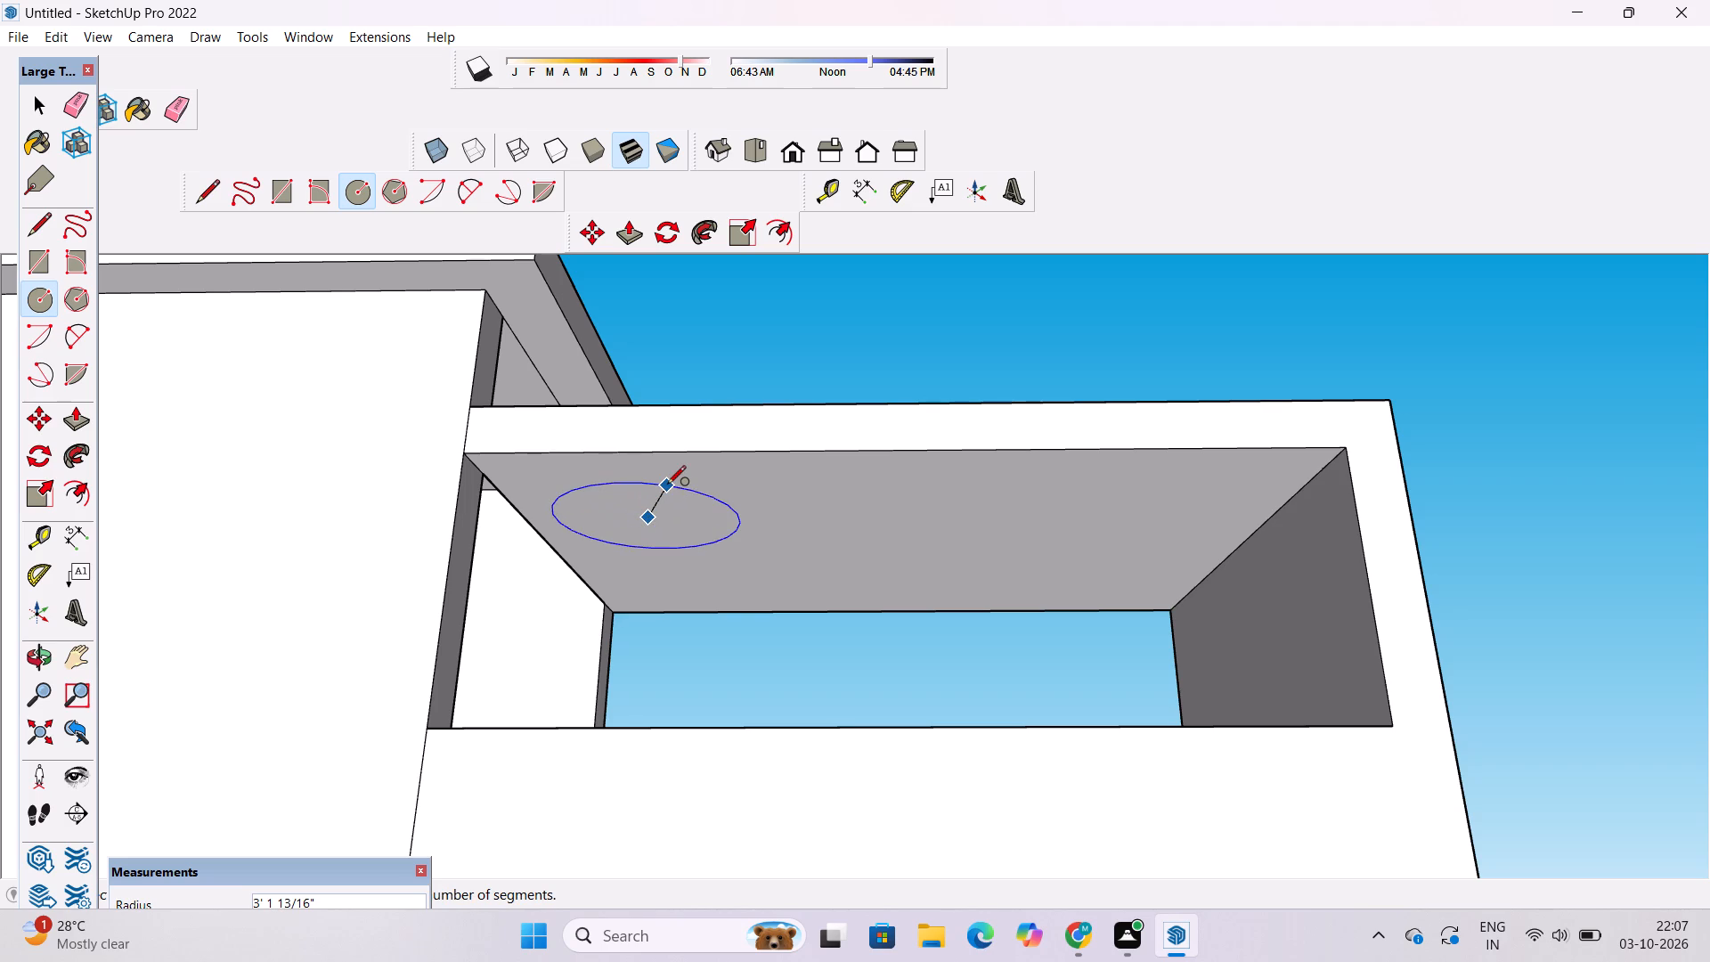
type("1'")
key("Return")
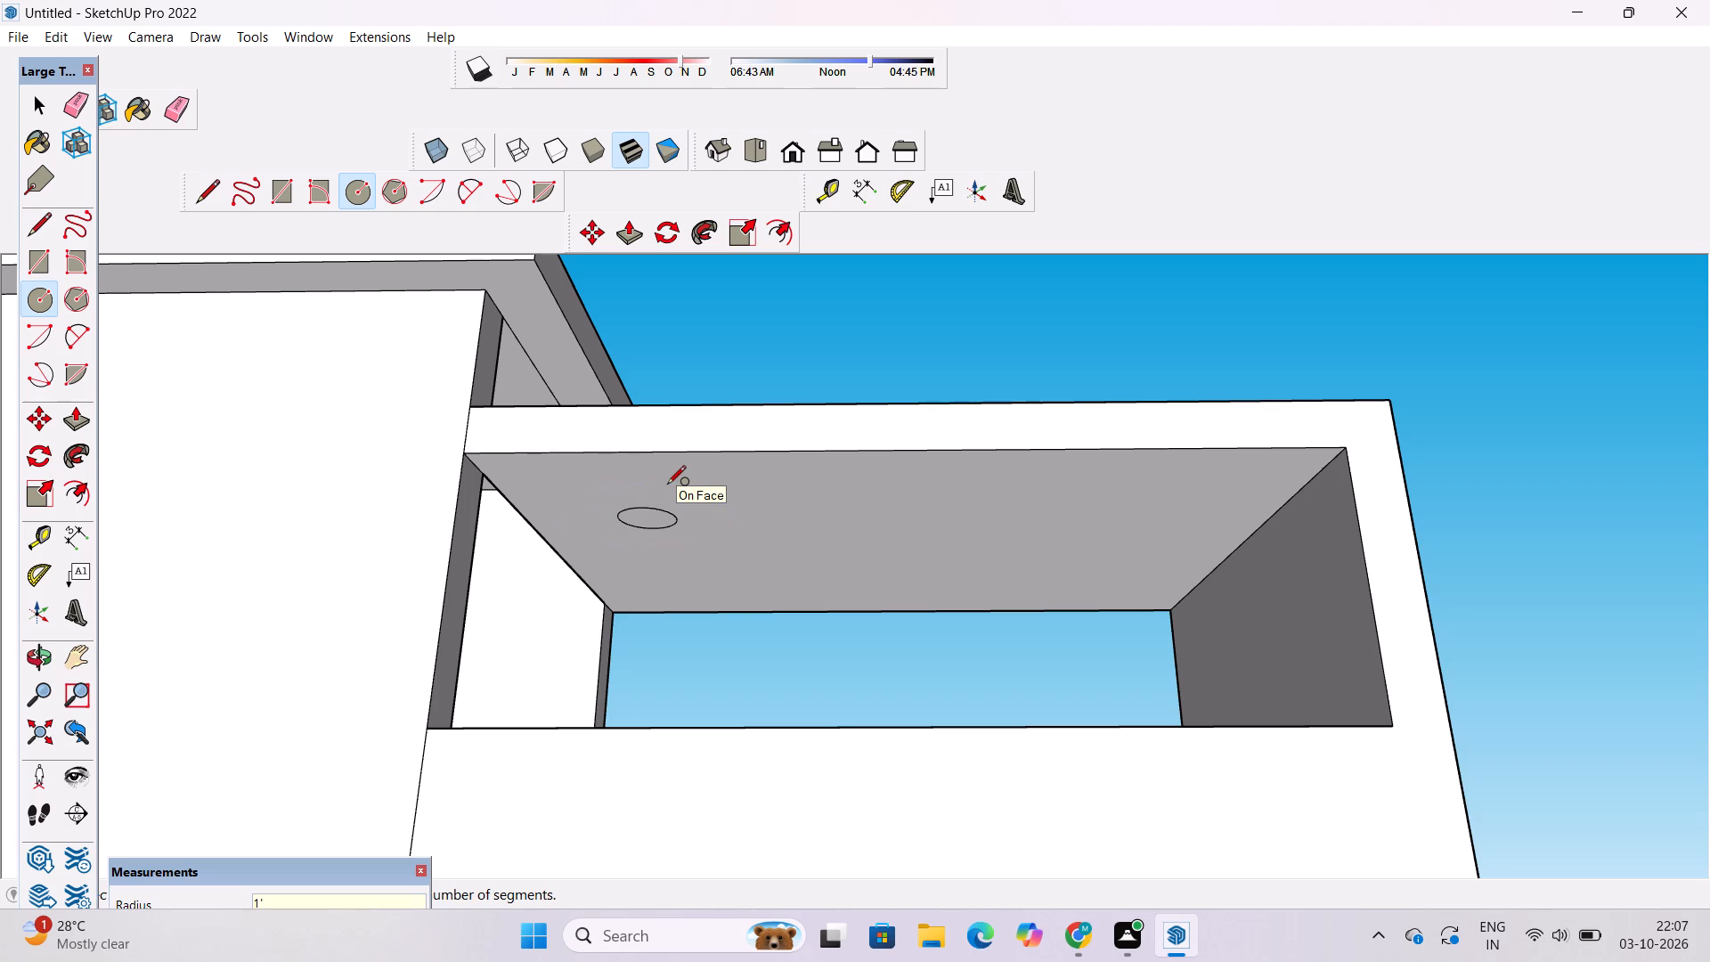
Copy the circle along the balcony roof's underside twice at 8' spacing, making a row of three circles.
key("space")
double_click(647, 514)
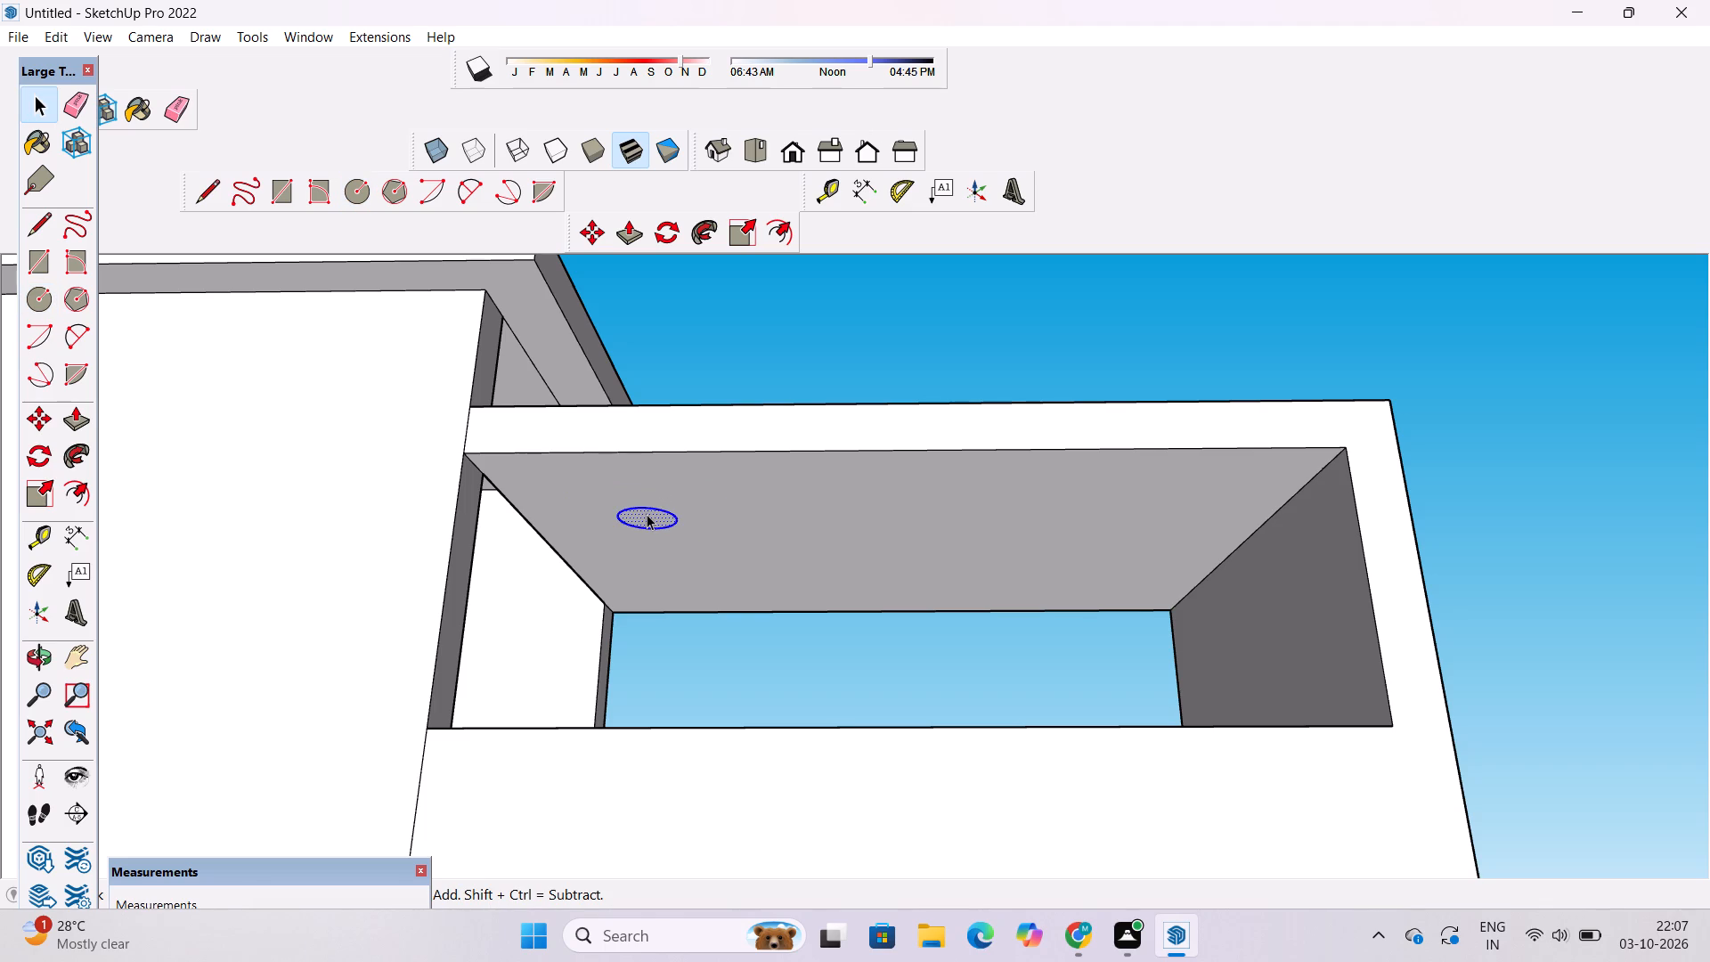
key("m")
scroll(567, 518, "down", 3)
scroll(614, 534, "up", 6)
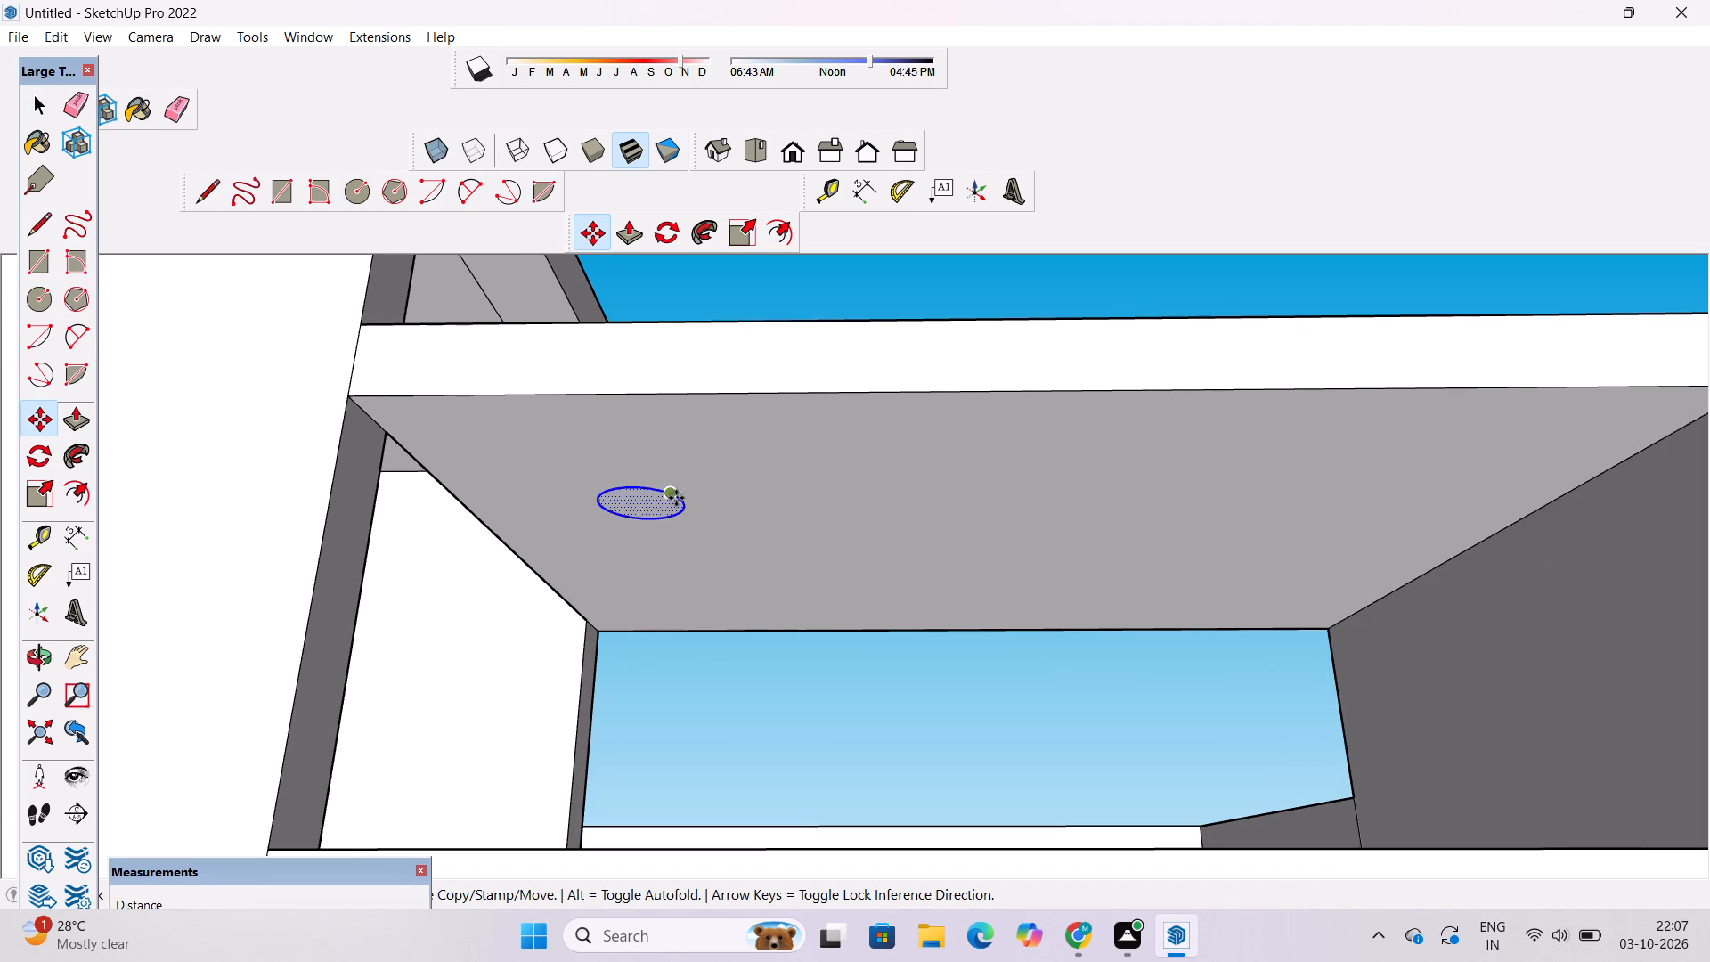
left_click(680, 511)
scroll(680, 511, "down", 5)
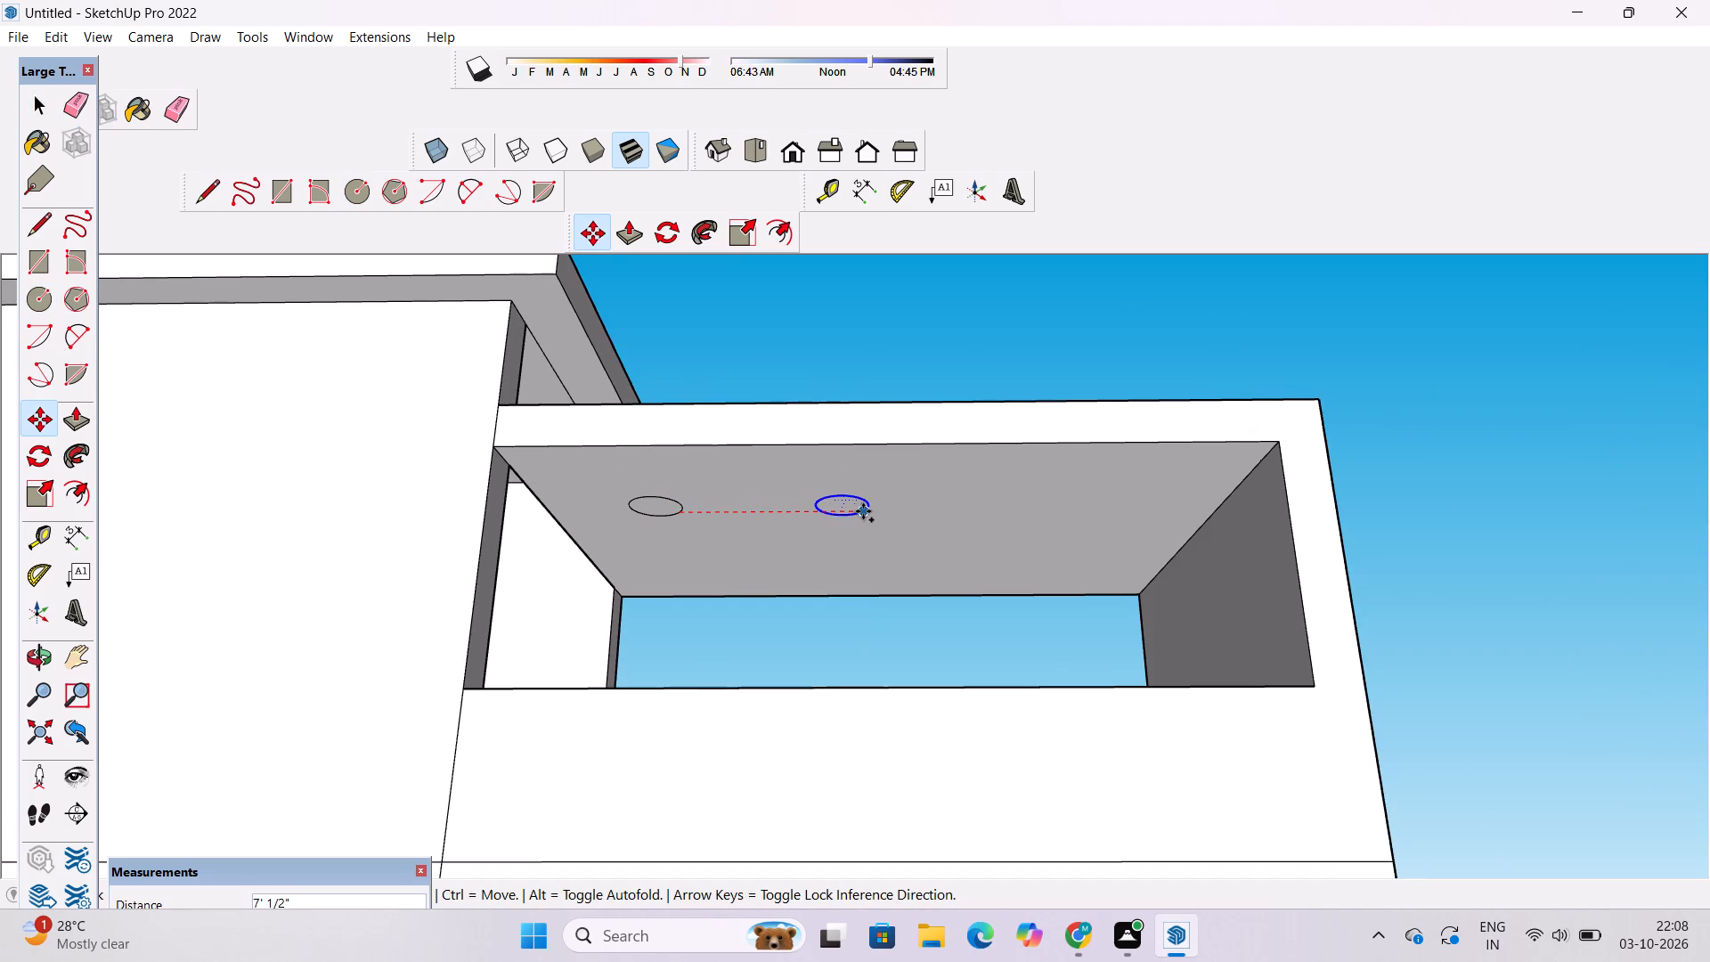
type("8'")
key("Return")
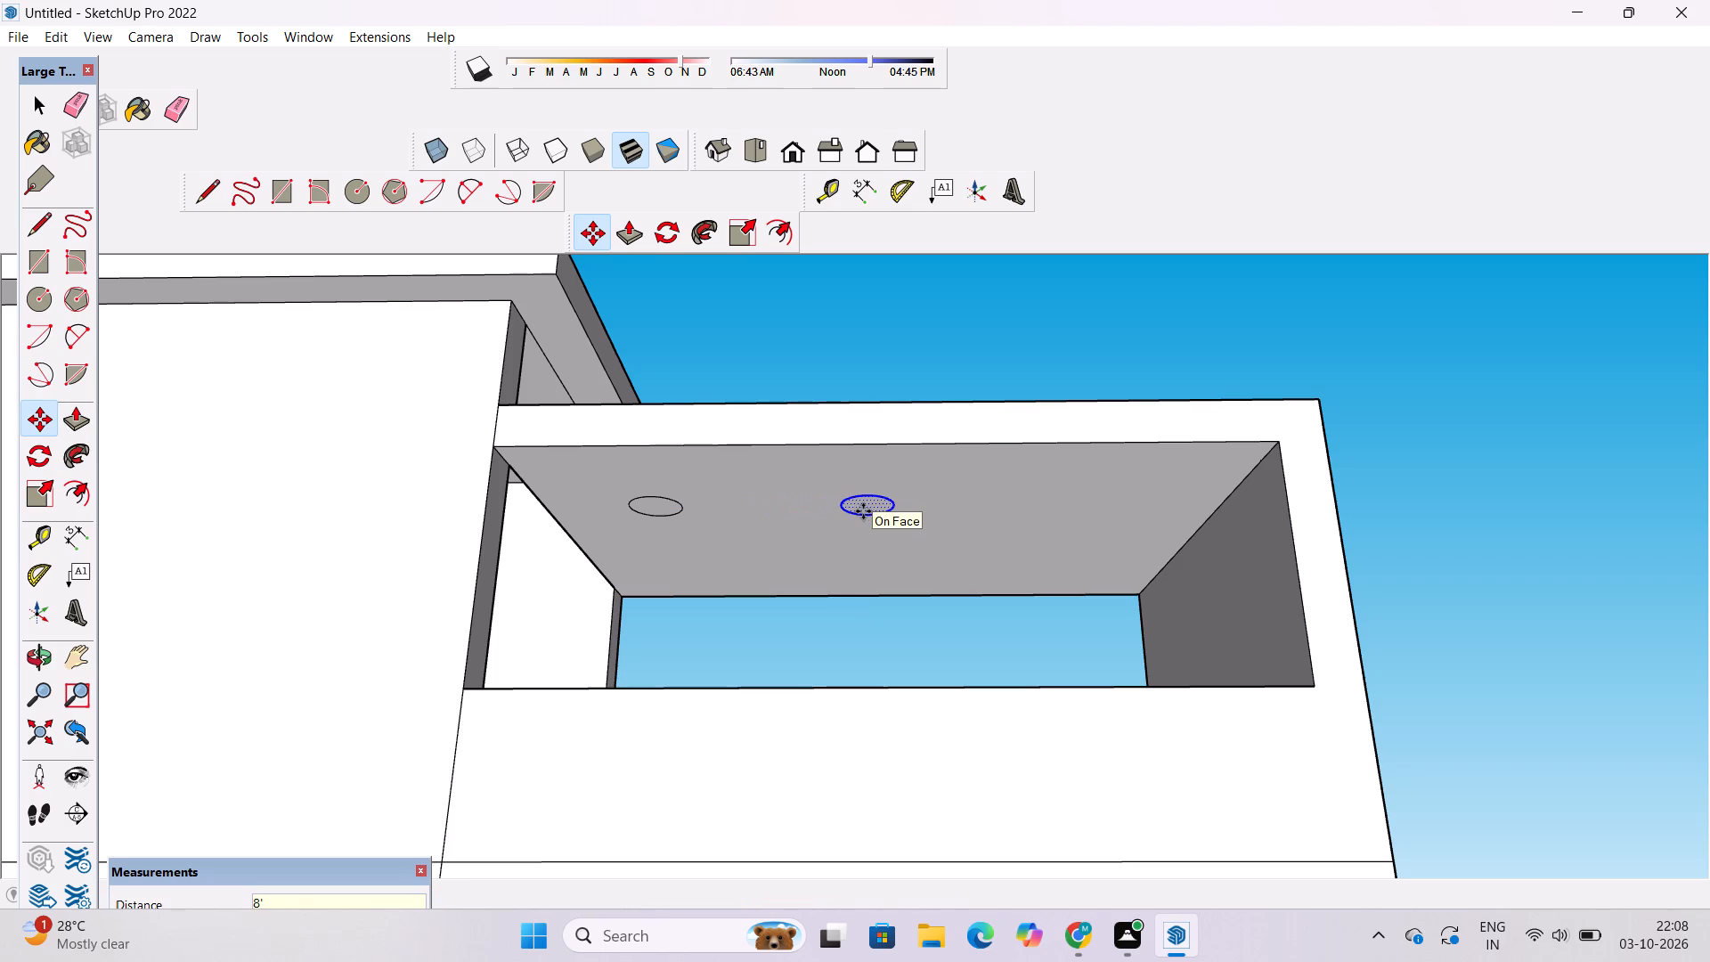
type("*2")
key("Return")
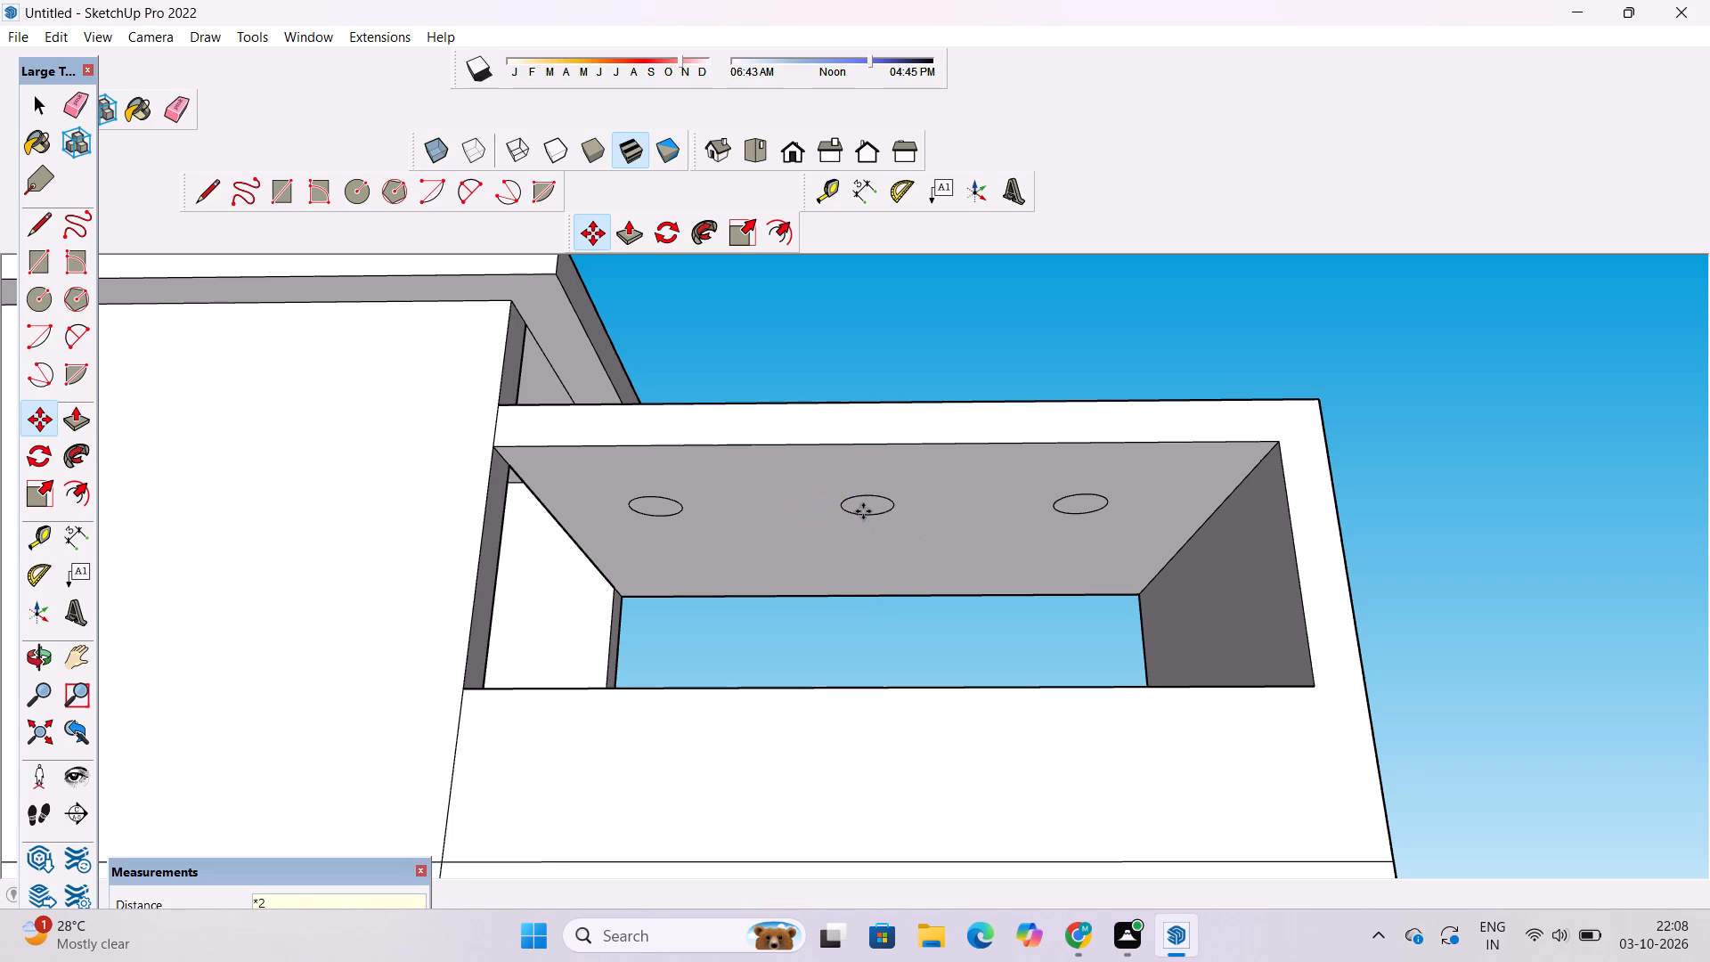
Examine the three circles under the top balcony roof and the whole front facade from below, the front and above.
key("space")
key("o")
scroll(943, 468, "down", 2)
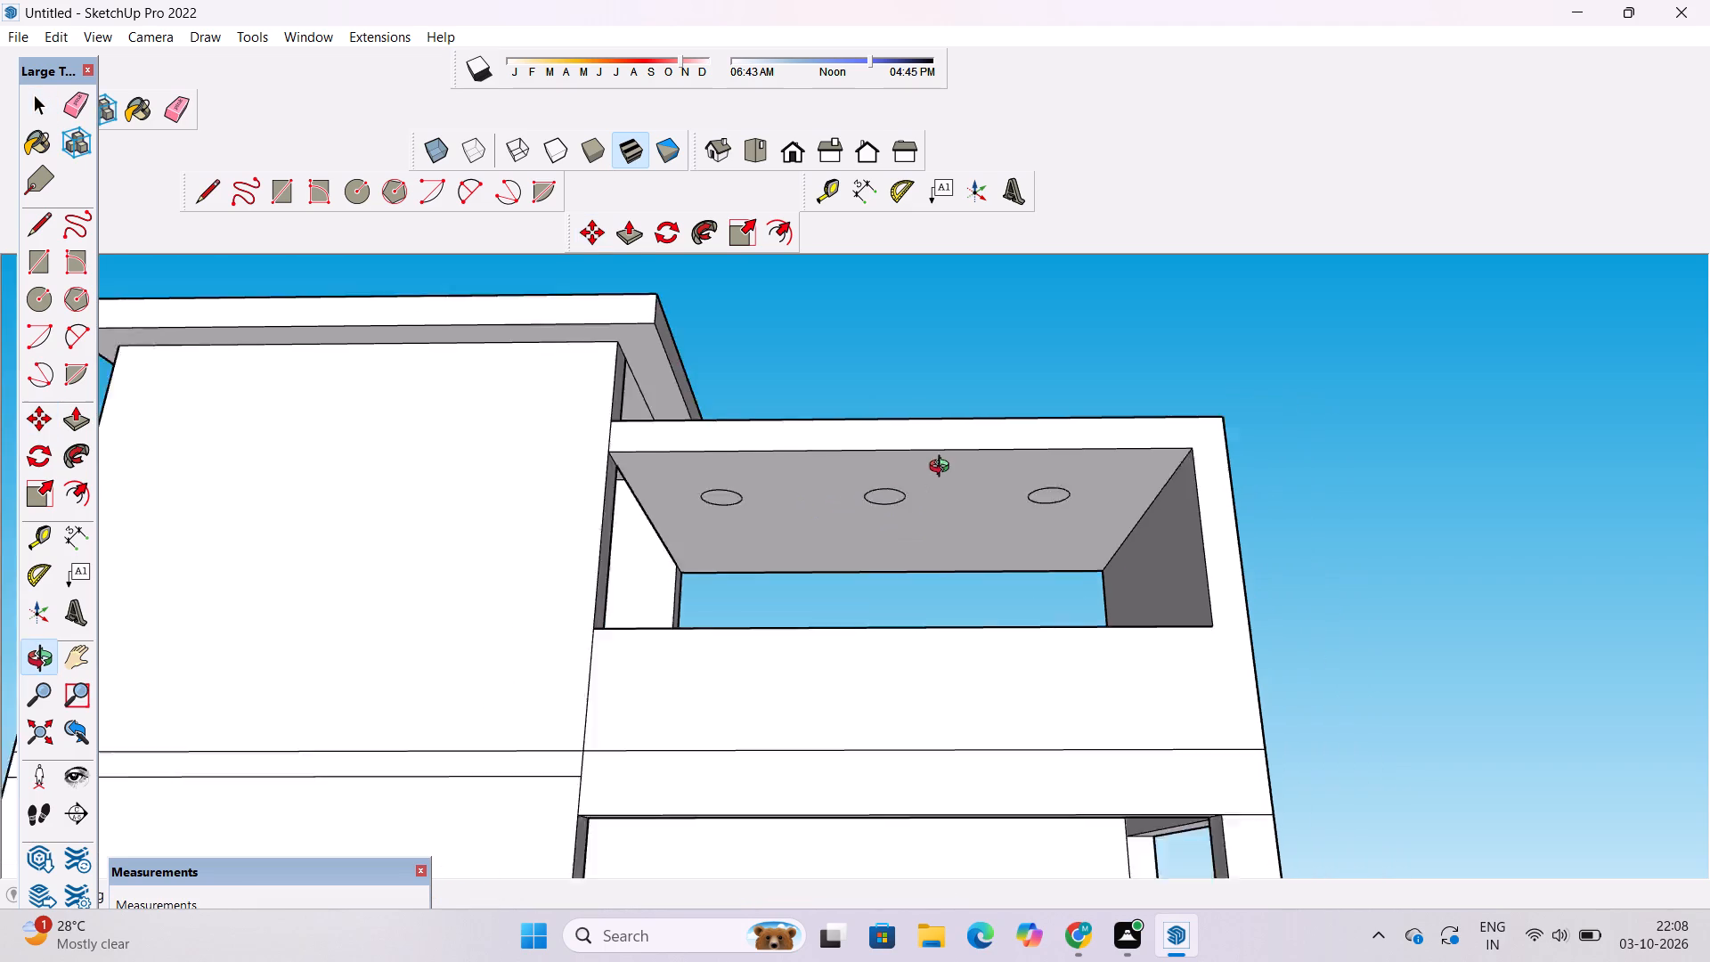
scroll(943, 469, "down", 3)
left_click_drag(888, 638, 882, 552, "shift")
left_click_drag(903, 530, 921, 583)
scroll(921, 581, "down", 3)
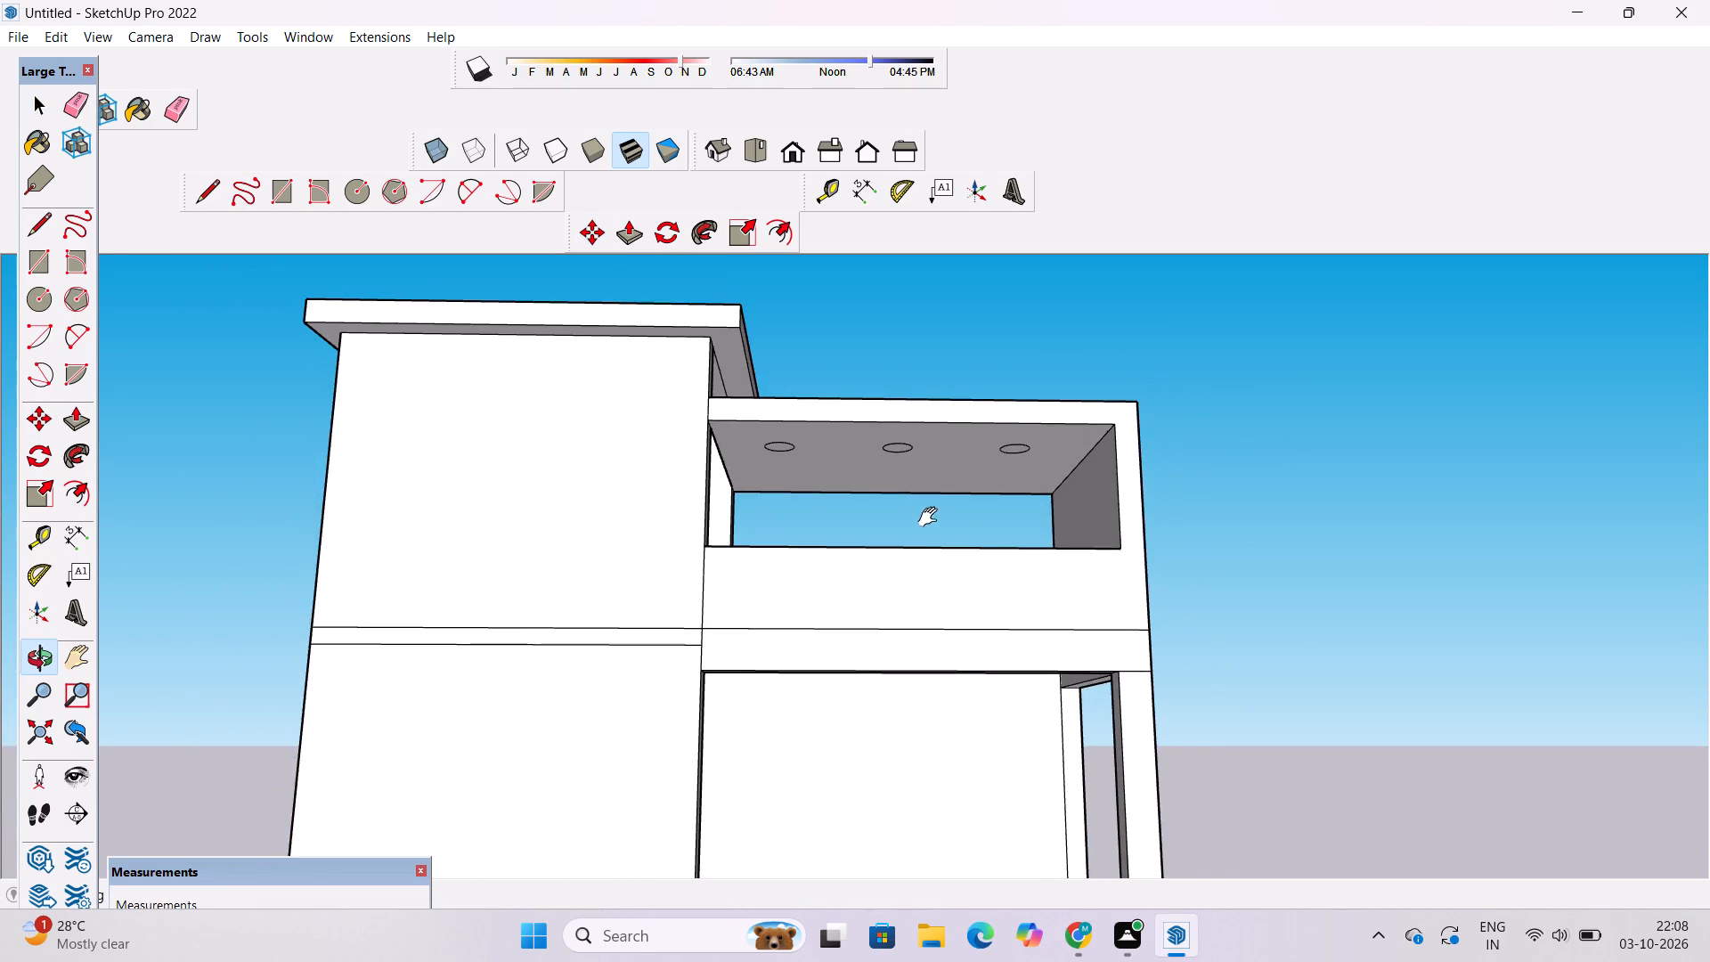
left_click_drag(932, 518, 940, 580, "shift")
scroll(779, 580, "down", 3)
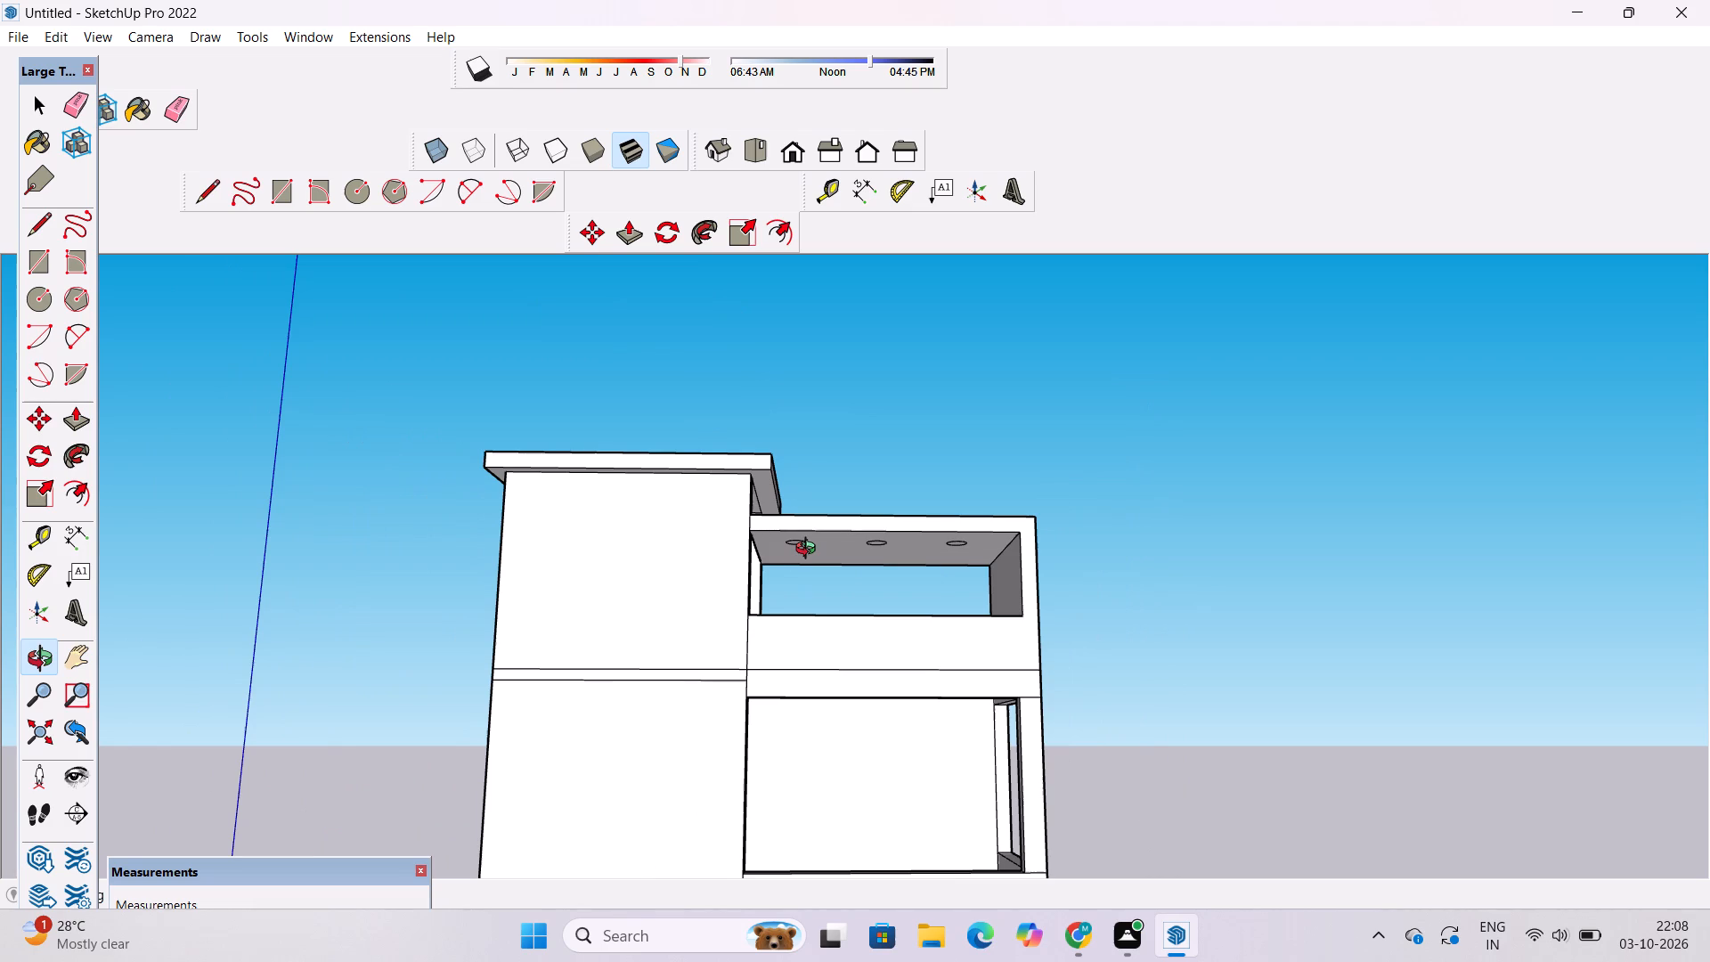
scroll(905, 469, "down", 5)
left_click_drag(912, 556, 929, 679)
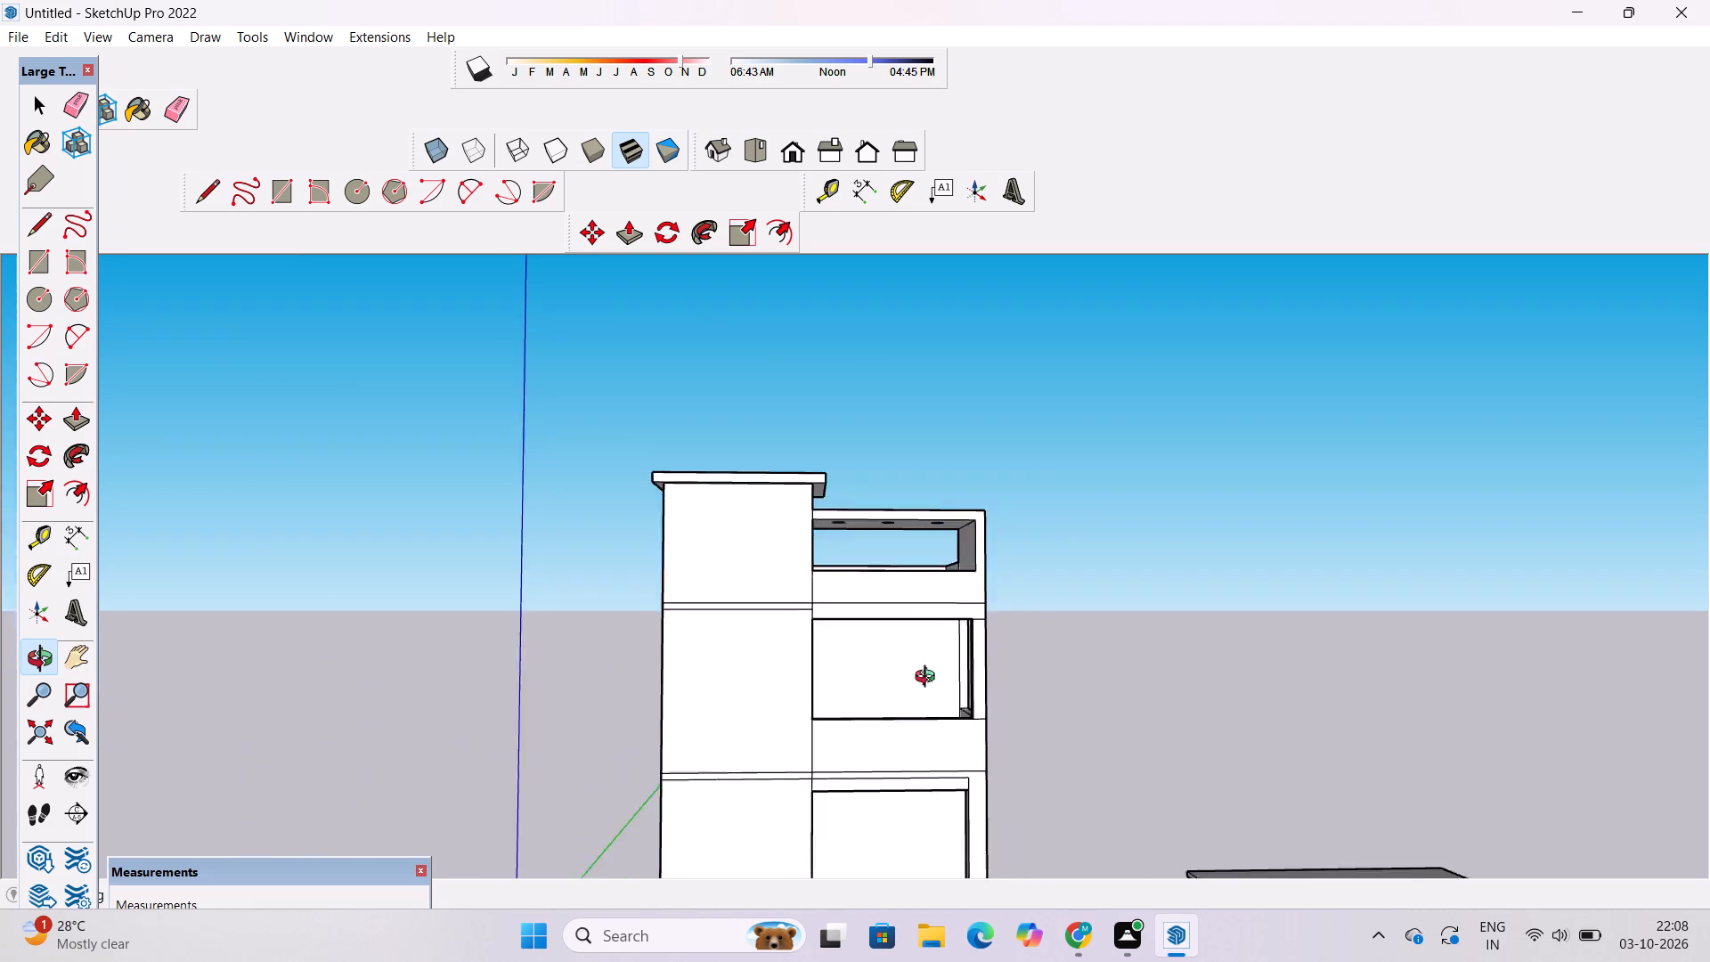
left_click_drag(929, 679, 938, 746)
scroll(929, 626, "up", 5)
left_click_drag(929, 624, 941, 699, "shift")
left_click_drag(934, 689, 892, 563)
scroll(892, 552, "up", 2)
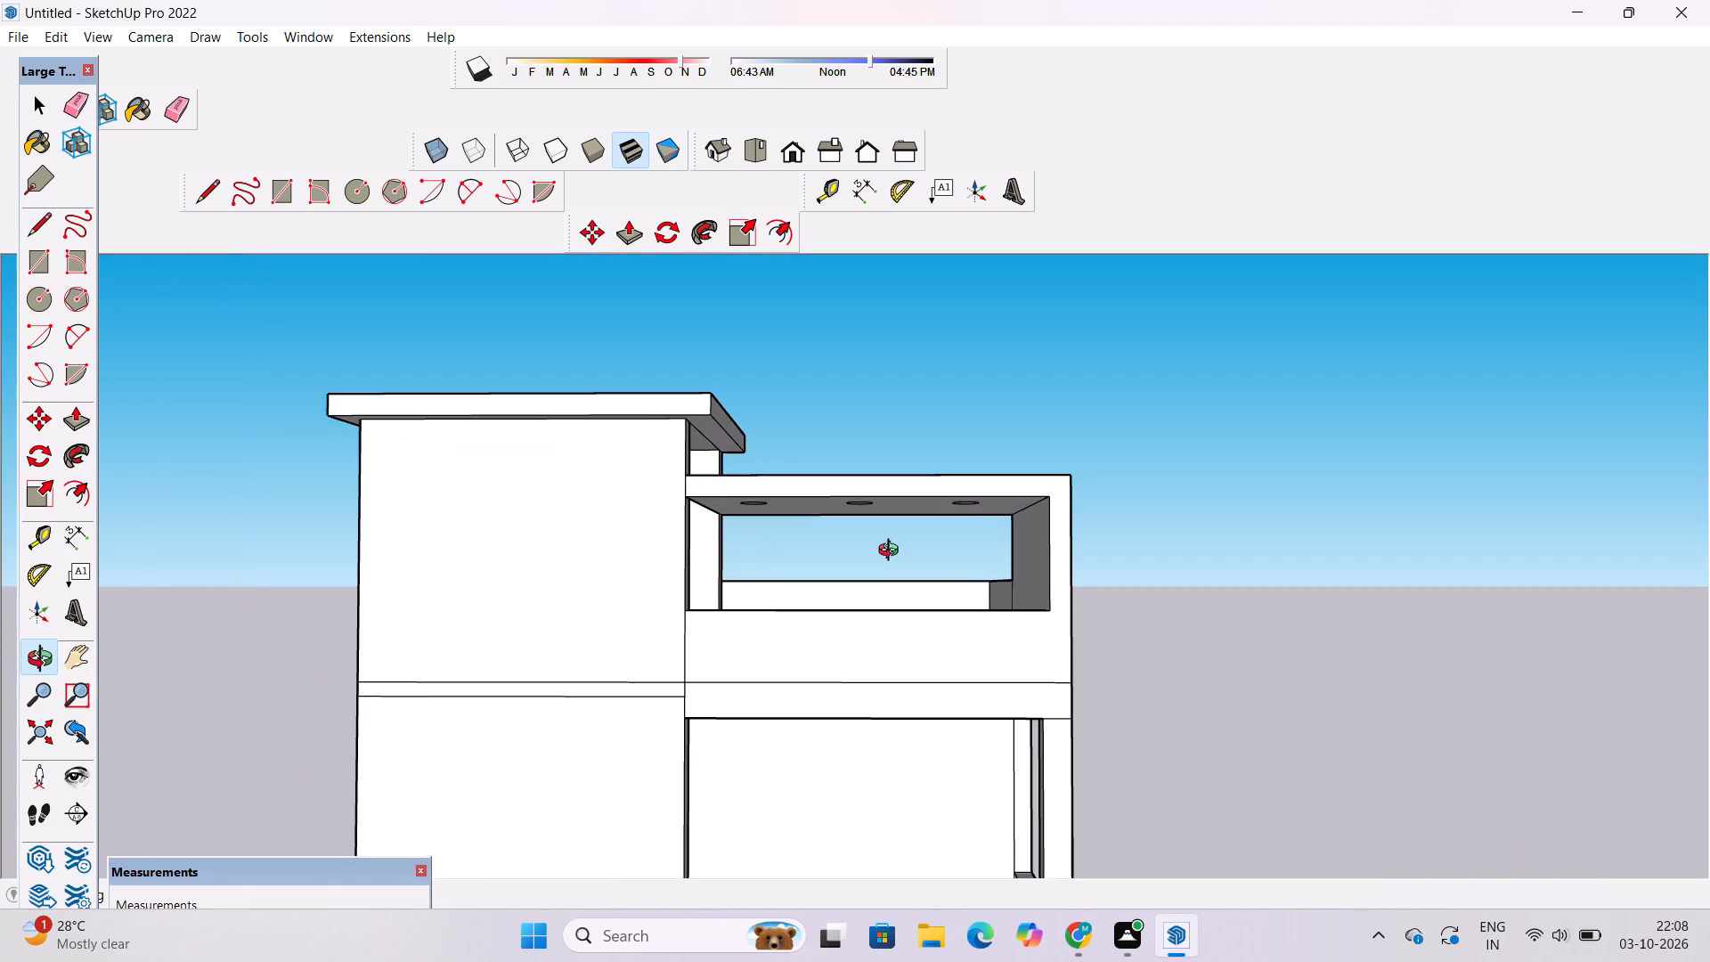
scroll(892, 552, "down", 6)
left_click_drag(892, 552, 892, 578)
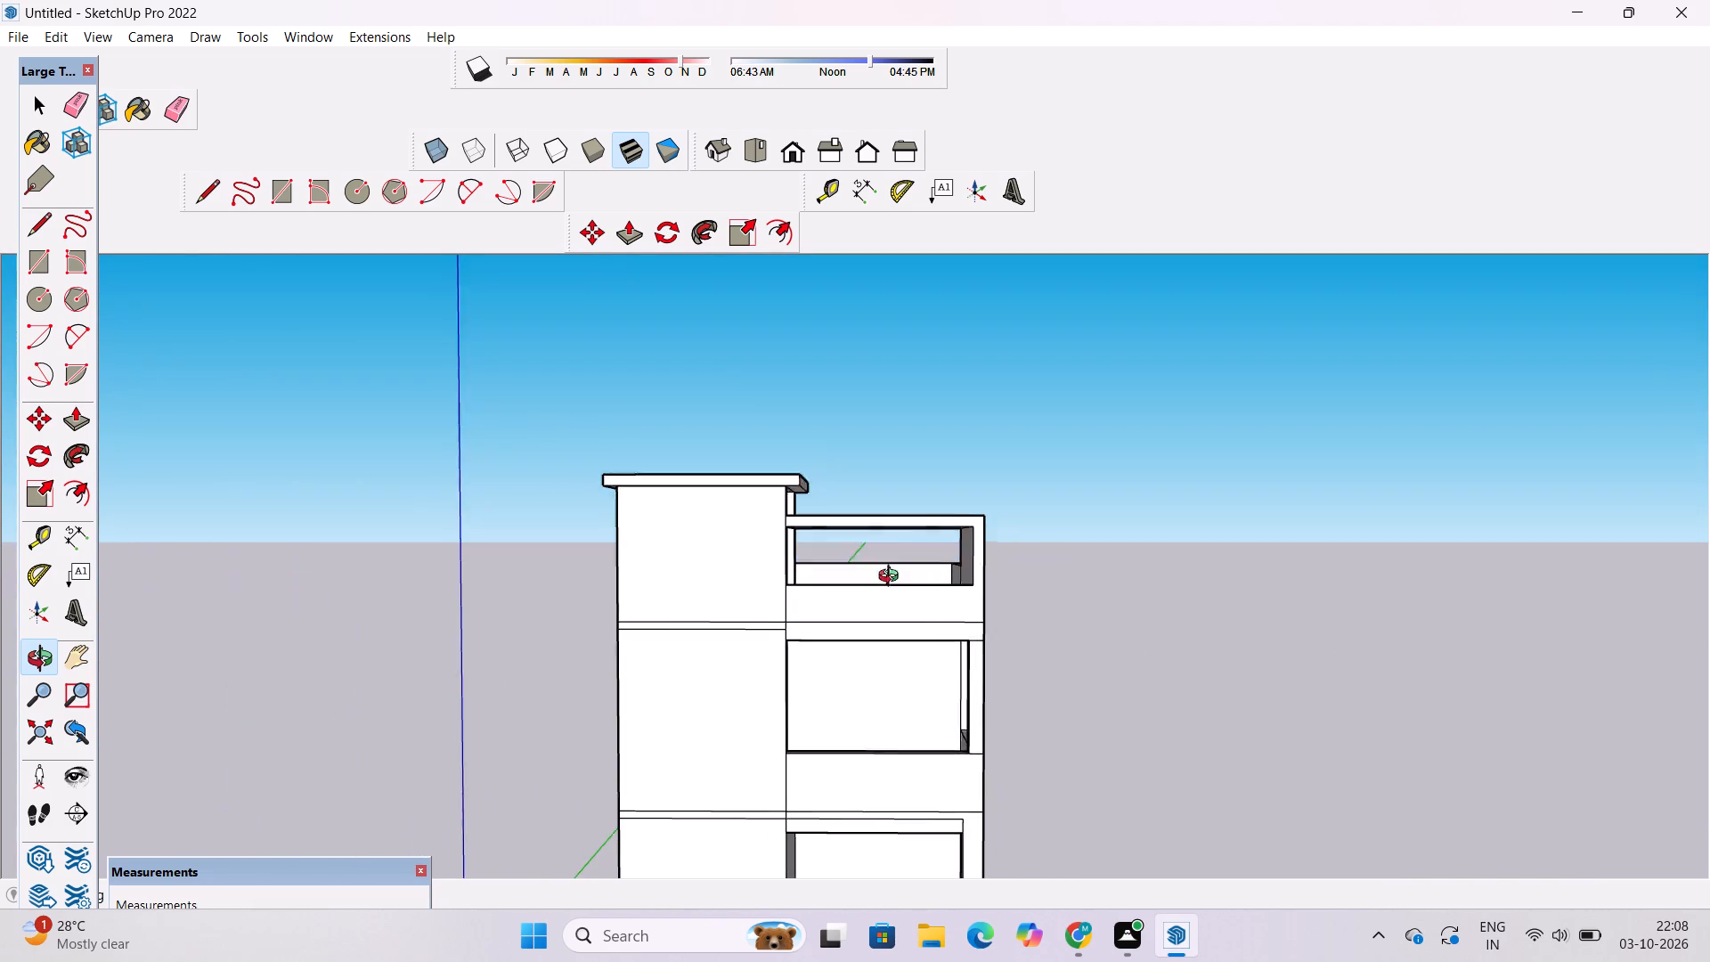
left_click_drag(892, 578, 892, 610)
scroll(892, 610, "down", 3)
left_click_drag(897, 574, 902, 601, "shift")
scroll(899, 593, "up", 2)
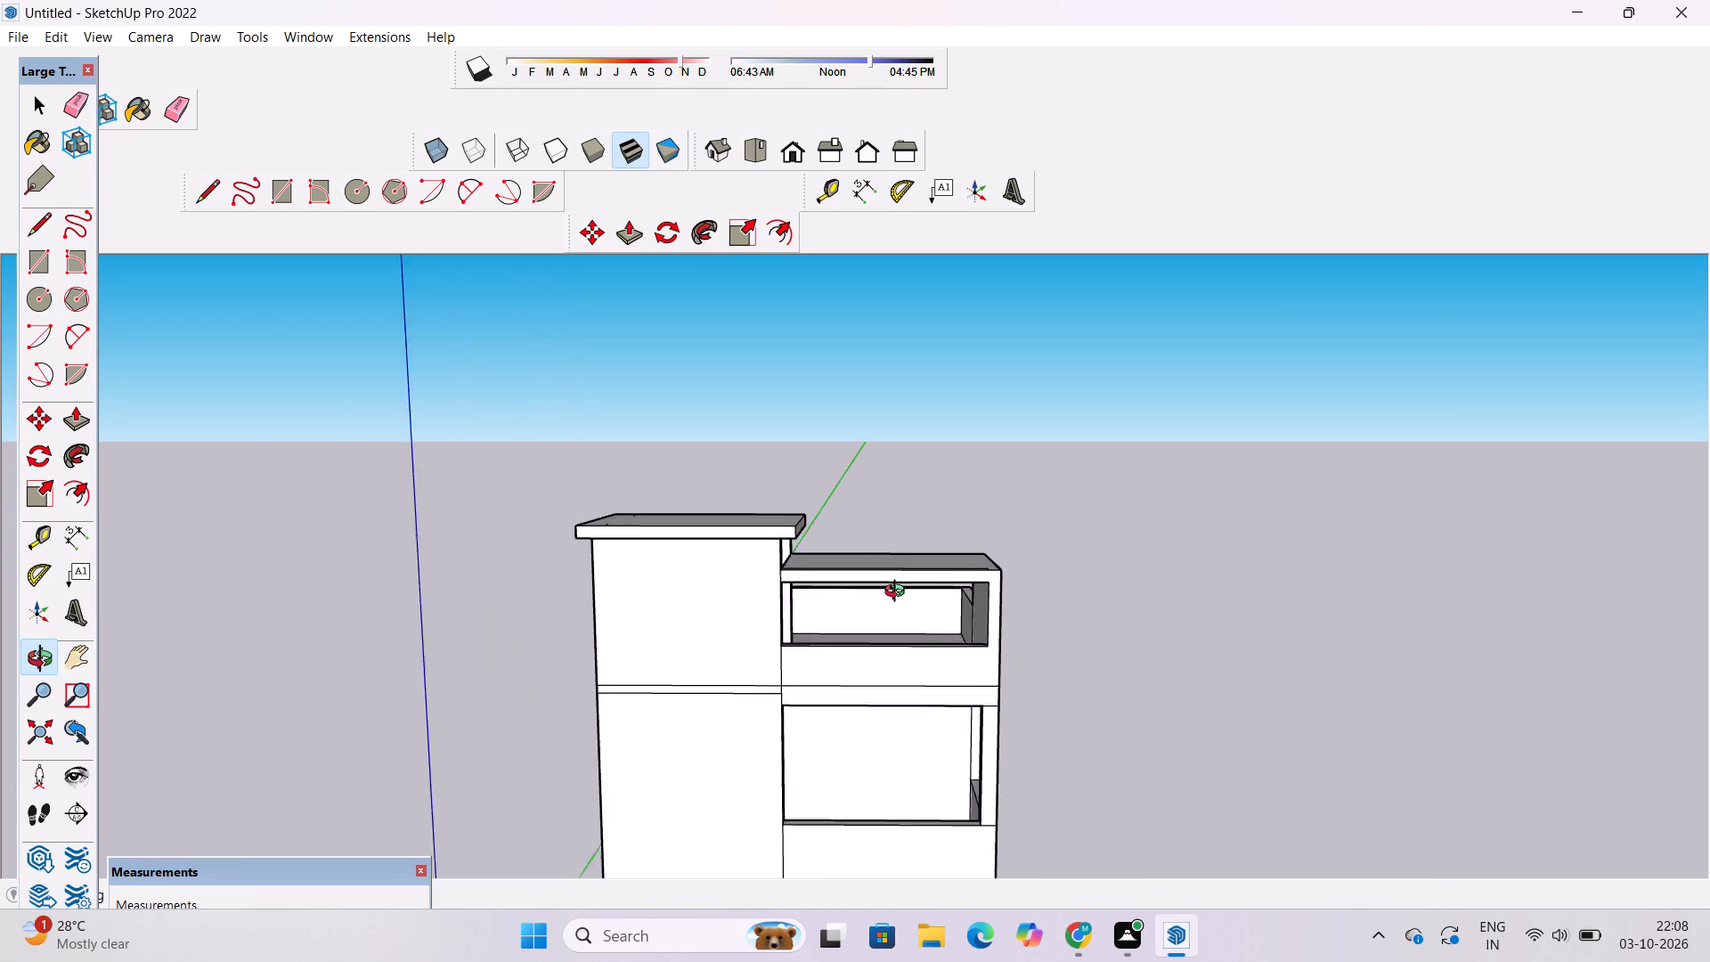
scroll(899, 593, "up", 3)
scroll(899, 592, "down", 5)
left_click_drag(883, 617, 892, 644, "shift")
left_click_drag(885, 681, 885, 605)
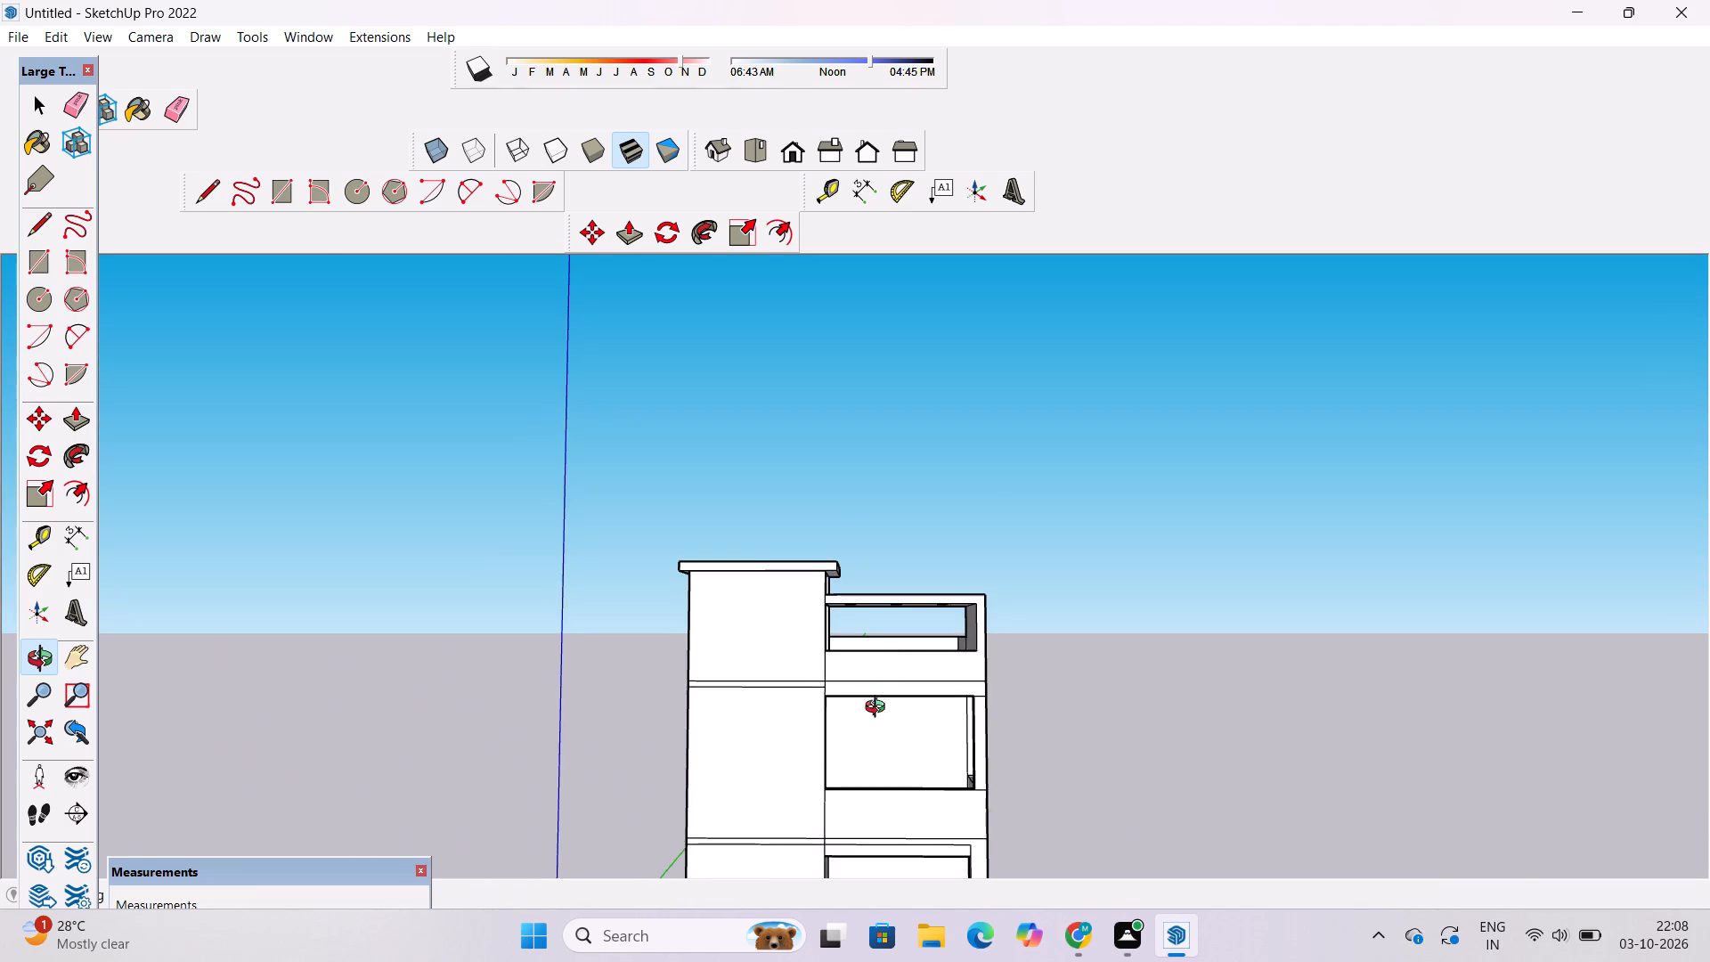
left_click_drag(879, 712, 881, 523, "shift")
left_click_drag(906, 572, 919, 643, "shift")
scroll(931, 530, "up", 8)
left_click_drag(925, 542, 940, 527, "shift")
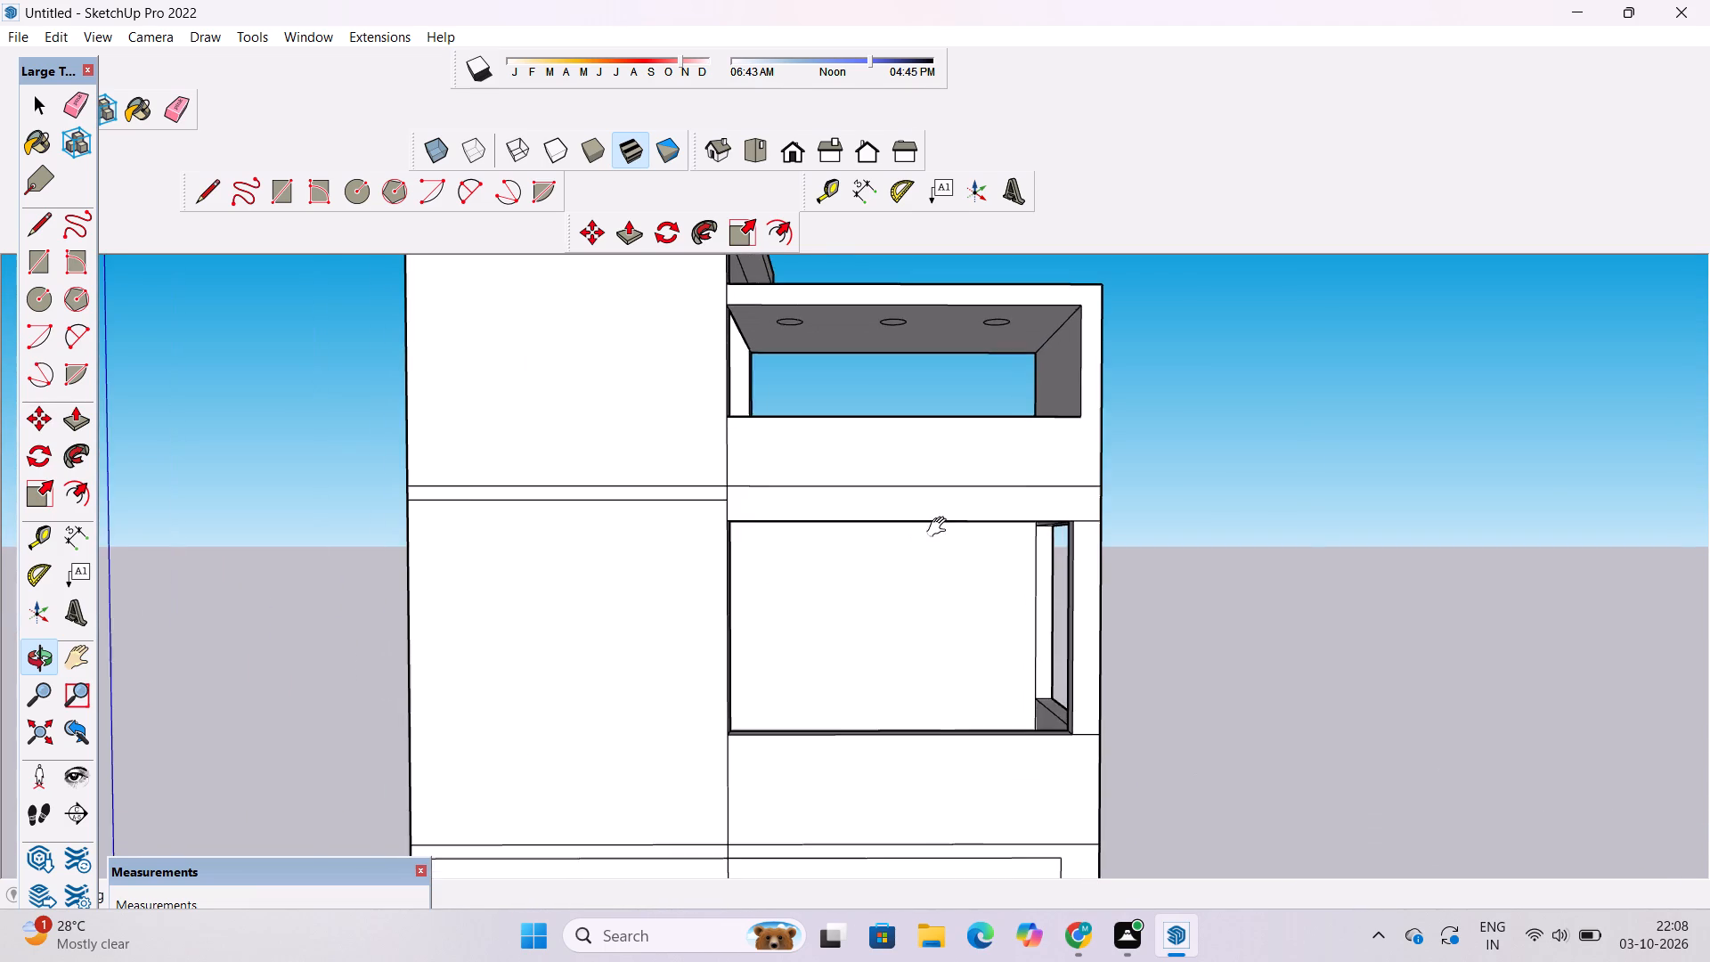
scroll(946, 526, "down", 3, "shift")
left_click_drag(789, 530, 861, 573, "shift")
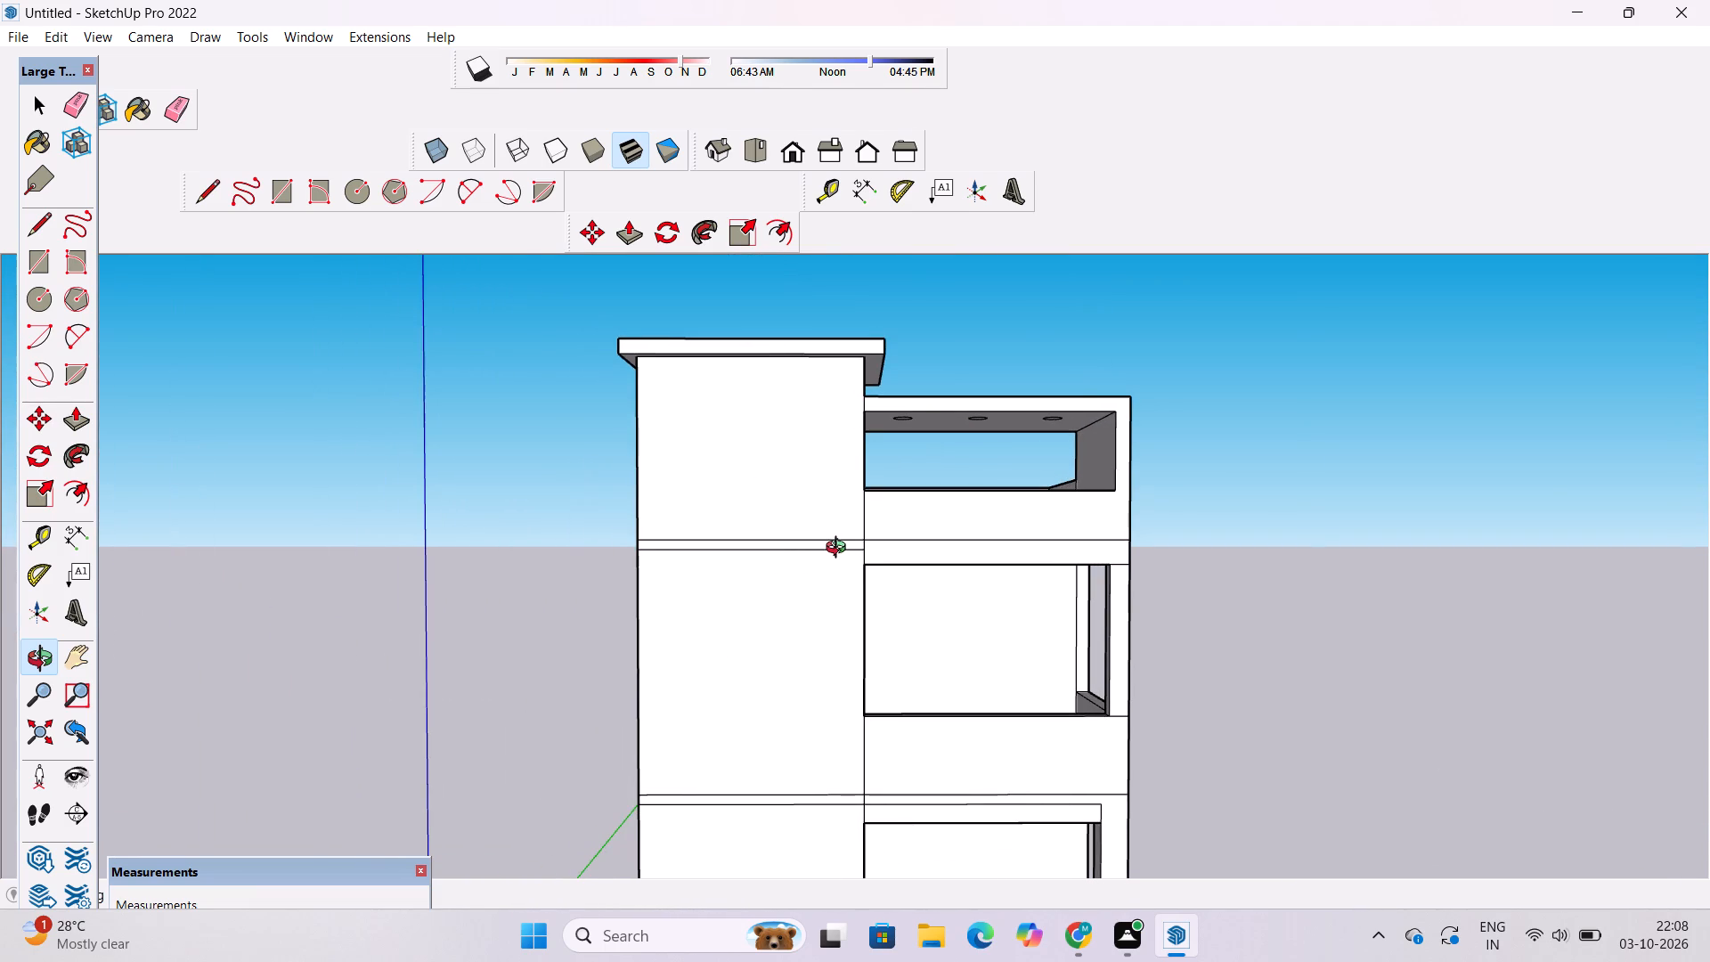
scroll(840, 550, "down", 3)
scroll(838, 534, "up", 1)
left_click_drag(842, 526, 837, 576, "shift")
left_click_drag(827, 609, 843, 575, "shift")
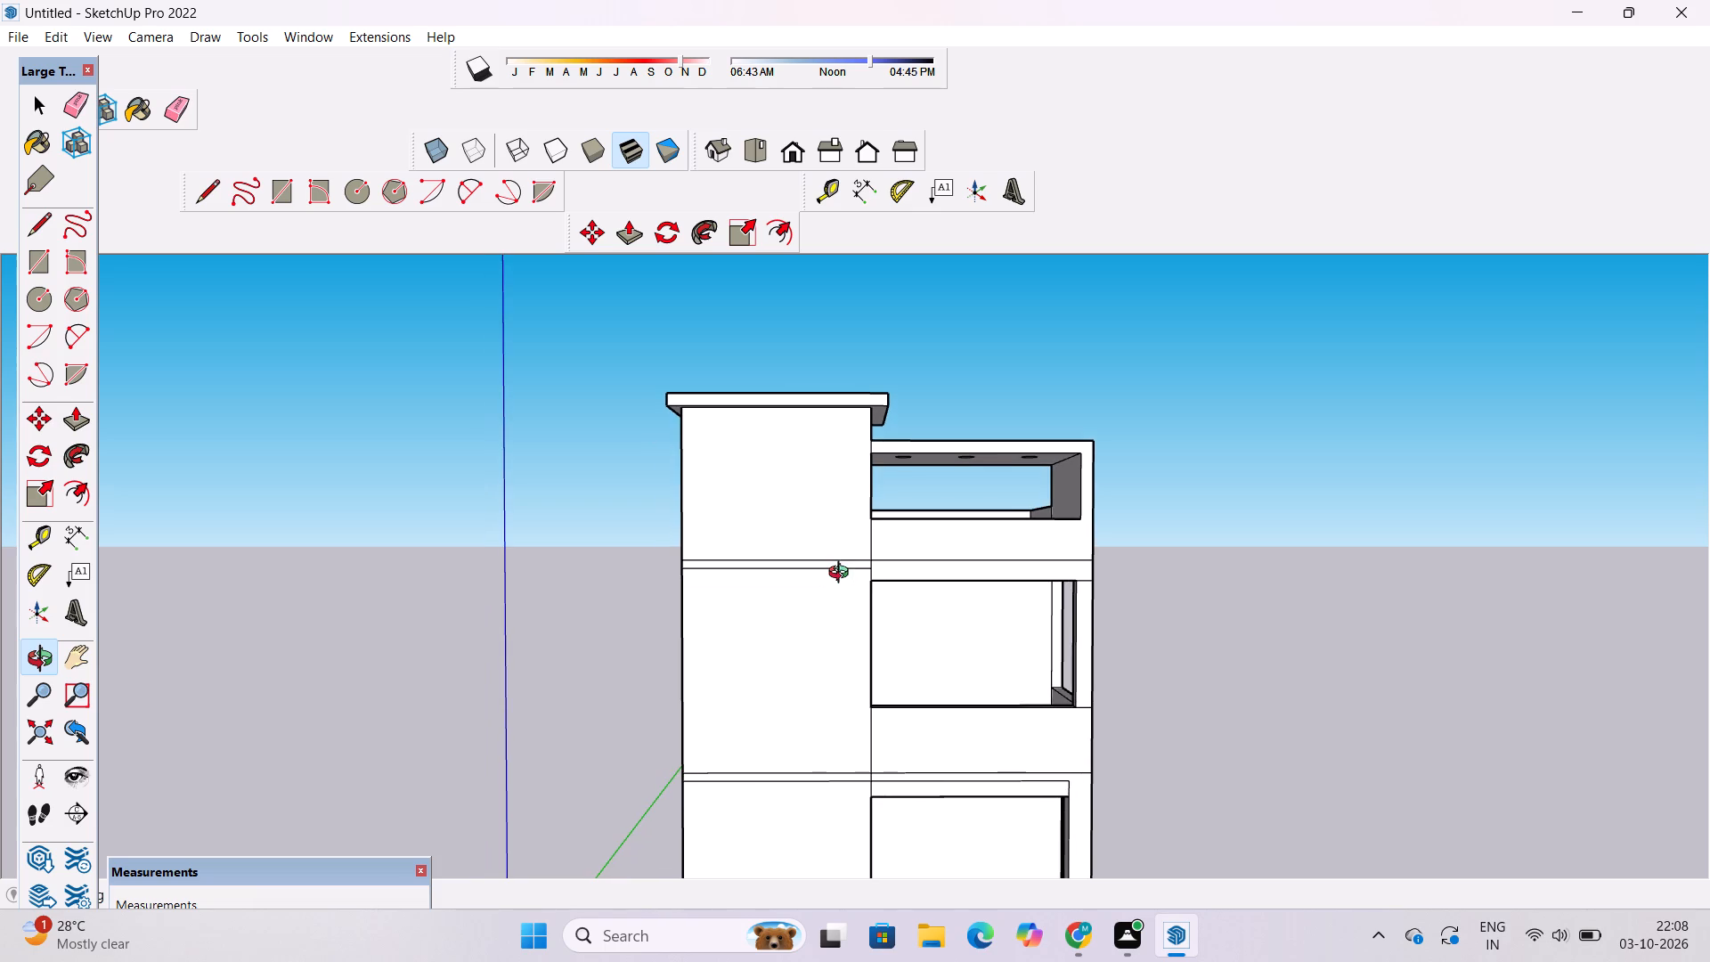
Erase the two pairs of horizontal floor seam lines across the tall block's front face.
key("e")
left_click_drag(824, 535, 827, 583)
scroll(816, 531, "down", 5)
scroll(802, 690, "up", 5)
left_click_drag(807, 640, 810, 658)
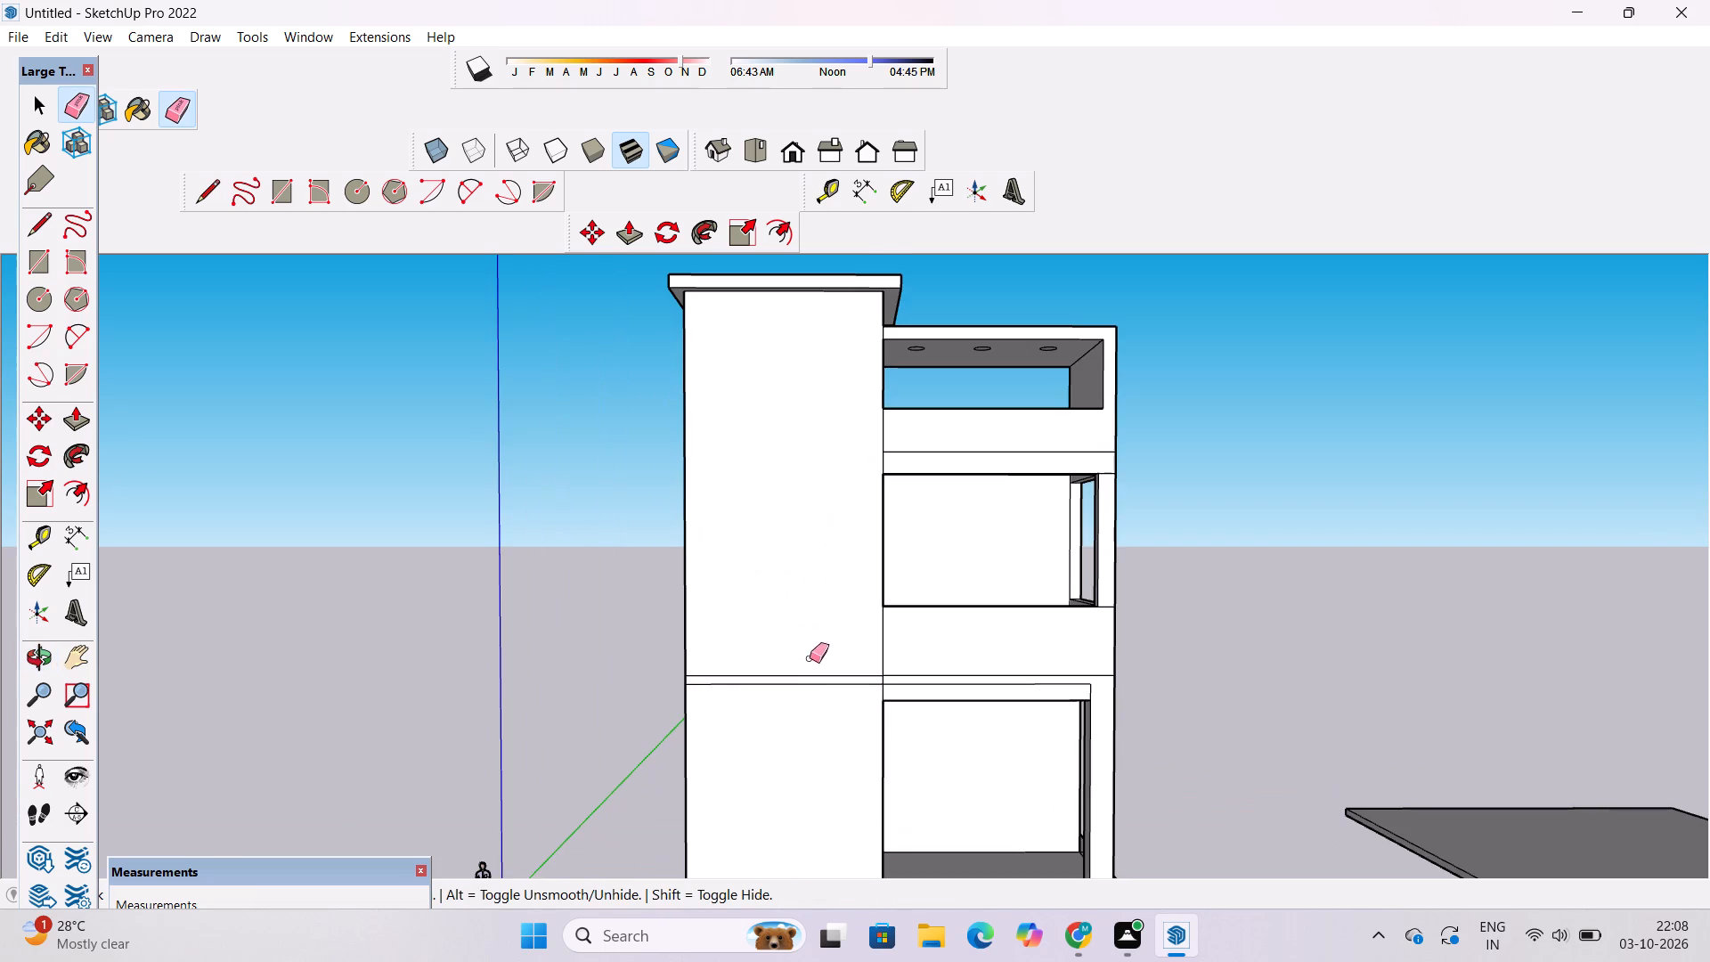
left_click_drag(810, 658, 812, 697)
scroll(810, 673, "down", 5)
key("space")
Place a horizontal guide on the tall block's front, 4' below its top edge, aligned with the balcony roof's top edge.
type("o")
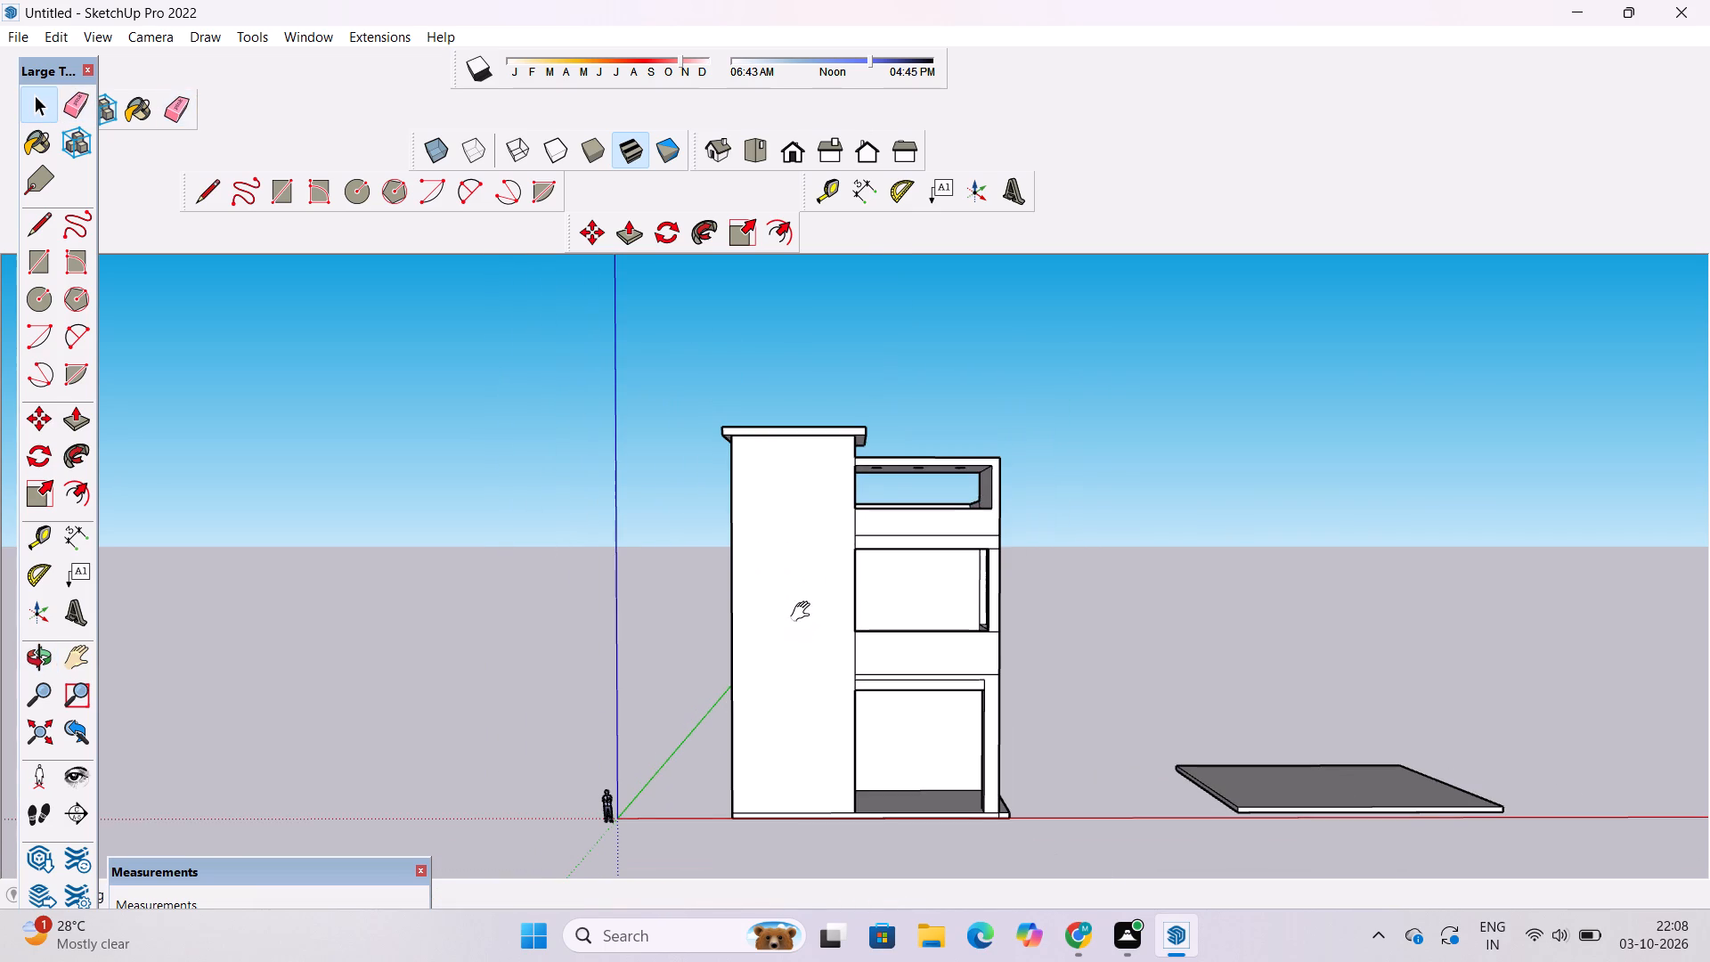
left_click_drag(804, 610, 837, 720, "shift")
scroll(834, 613, "up", 4)
left_click_drag(876, 566, 882, 640, "shift")
scroll(883, 640, "up", 7, "shift")
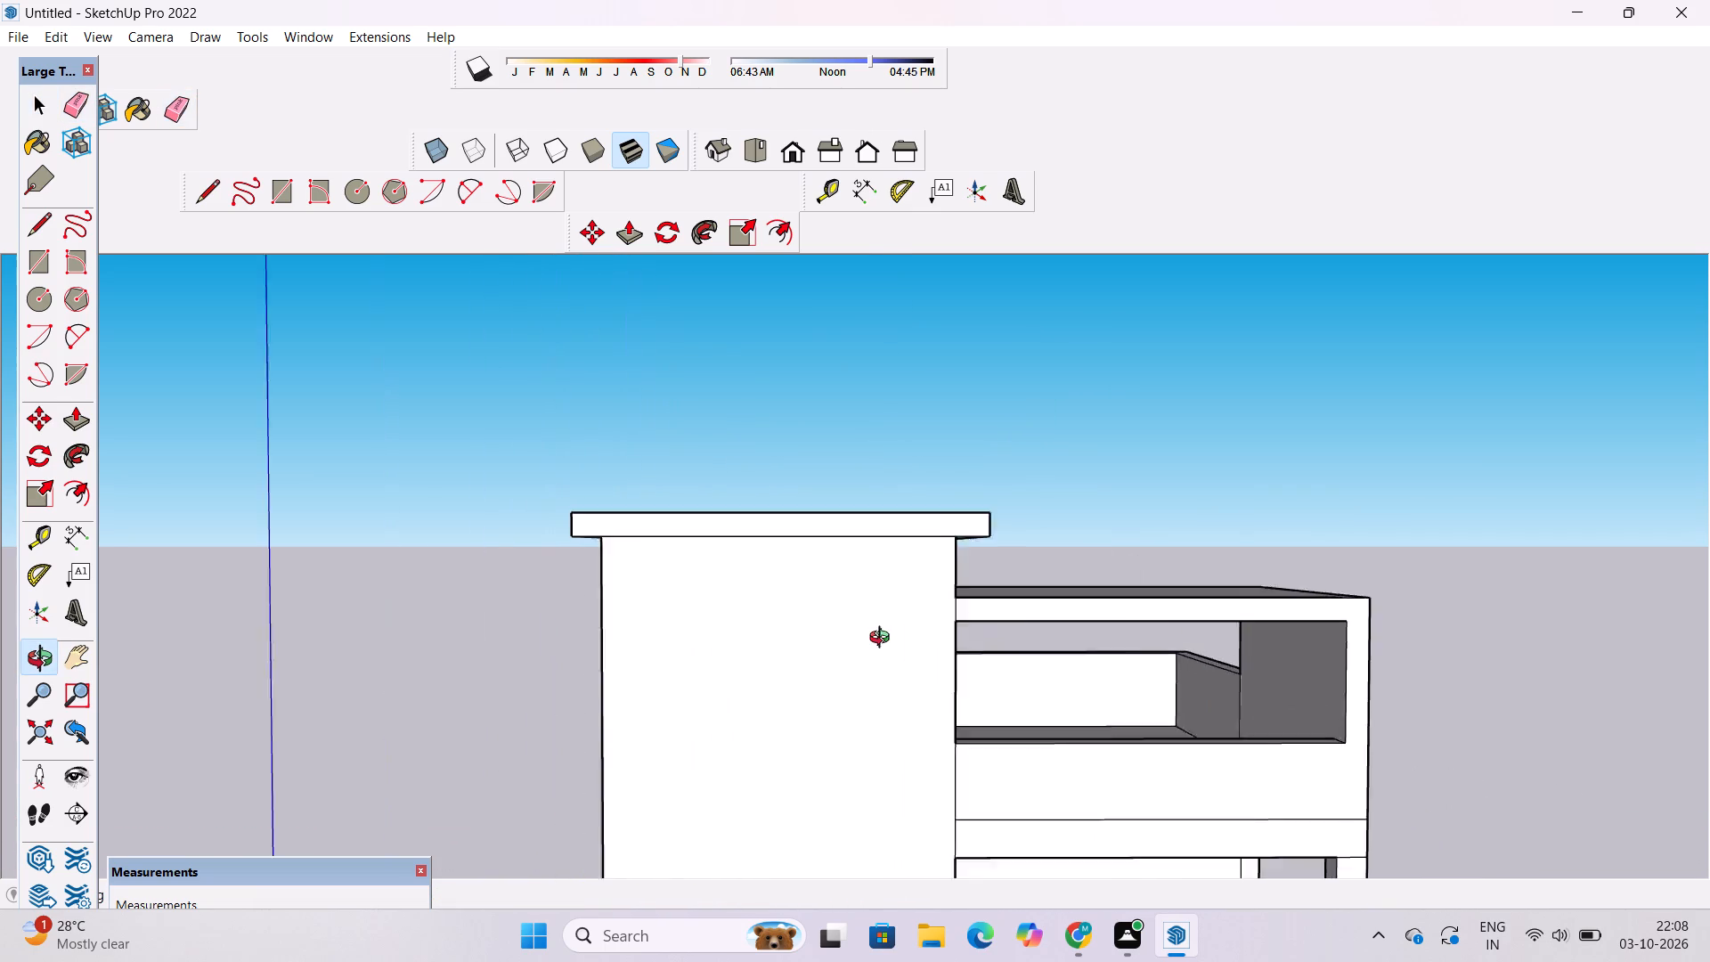
scroll(883, 640, "up", 2, "shift")
left_click_drag(931, 622, 921, 631, "shift")
left_click_drag(921, 631, 890, 657, "shift")
left_click_drag(885, 658, 884, 603, "shift")
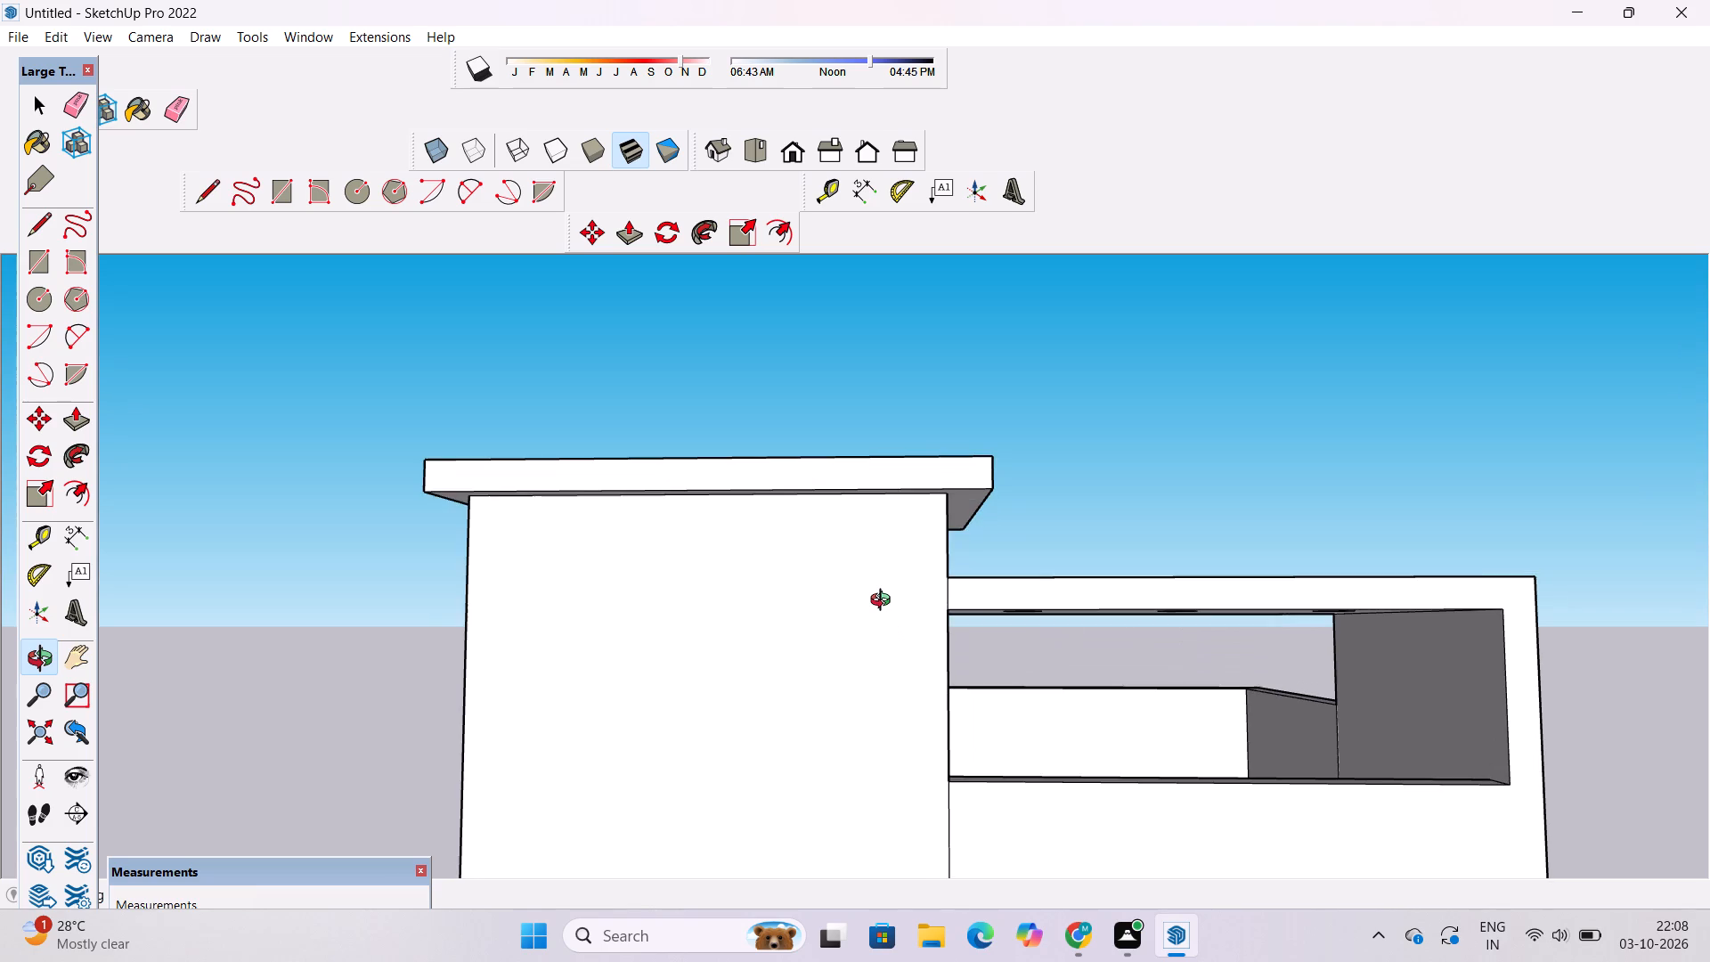
key("t")
scroll(827, 535, "up", 9)
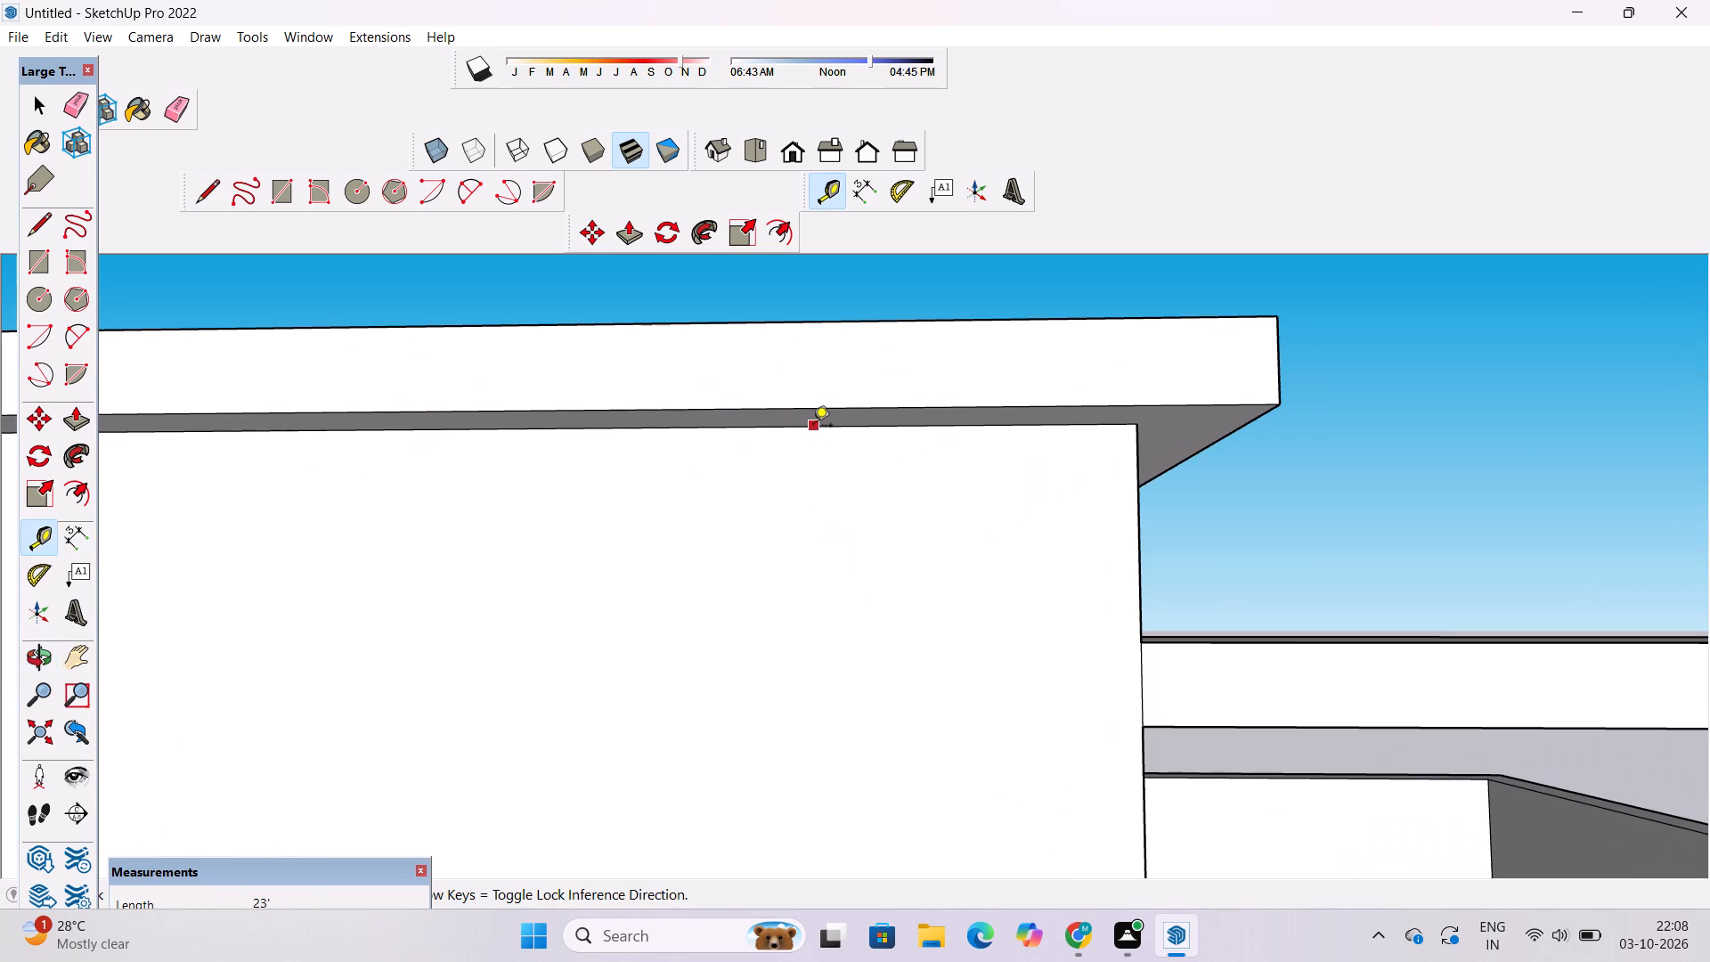
left_click(813, 427)
scroll(817, 496, "down", 5)
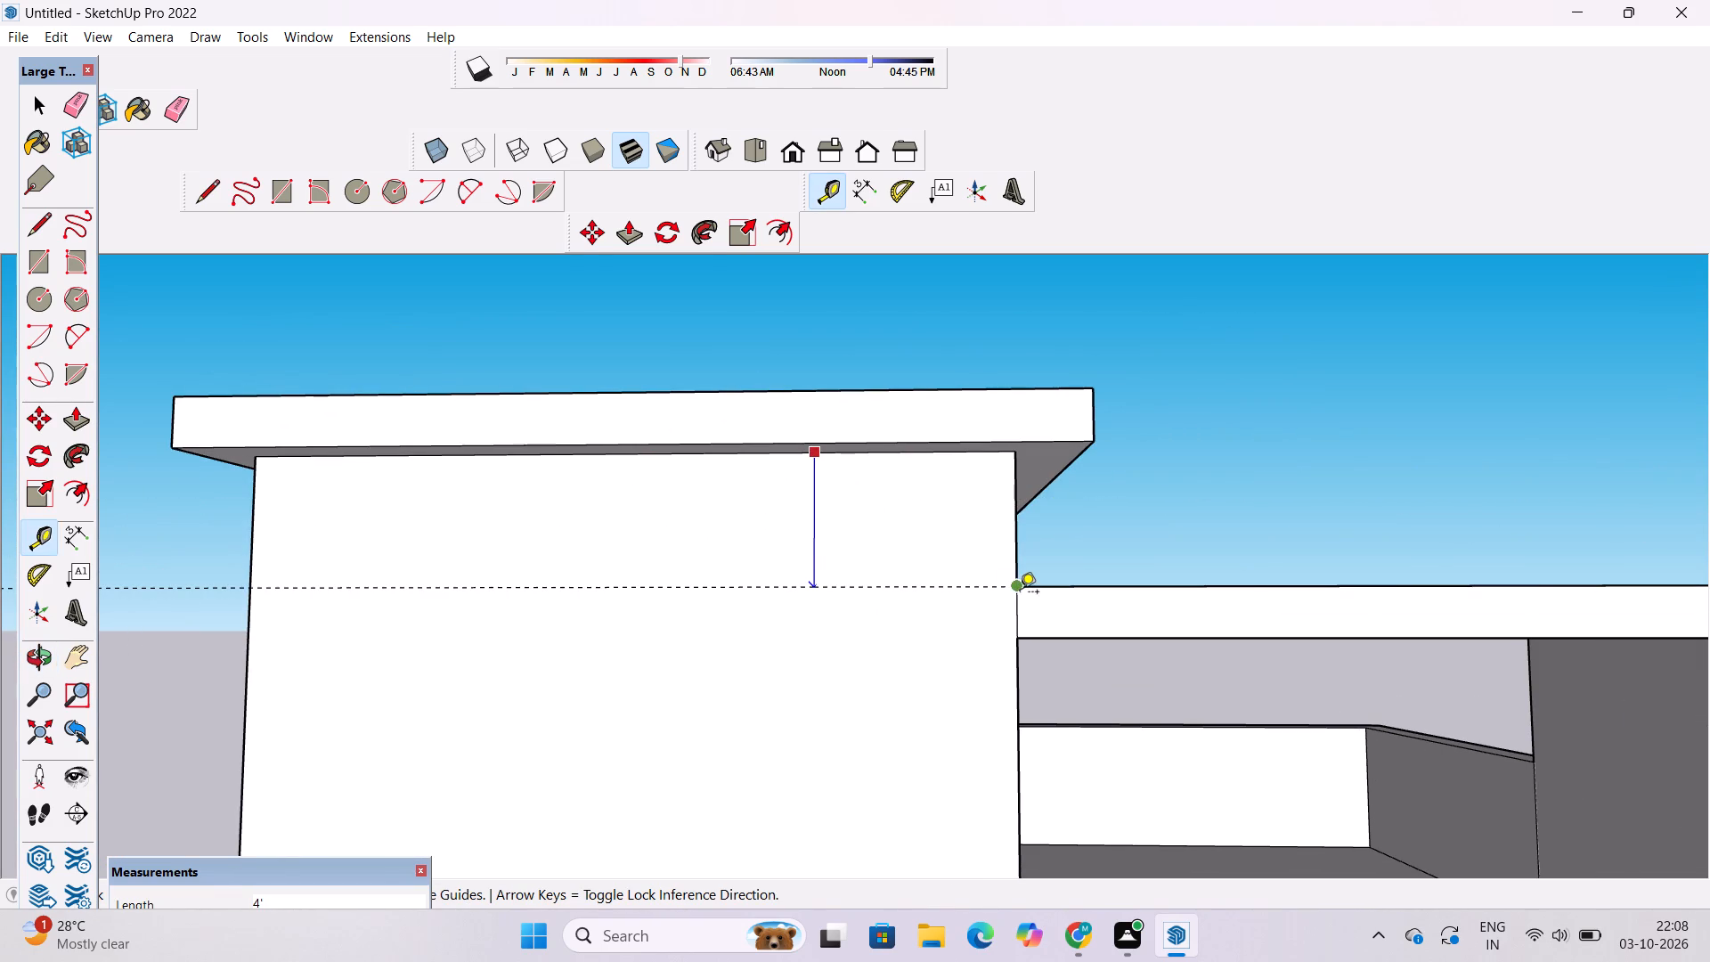
left_click(1020, 589)
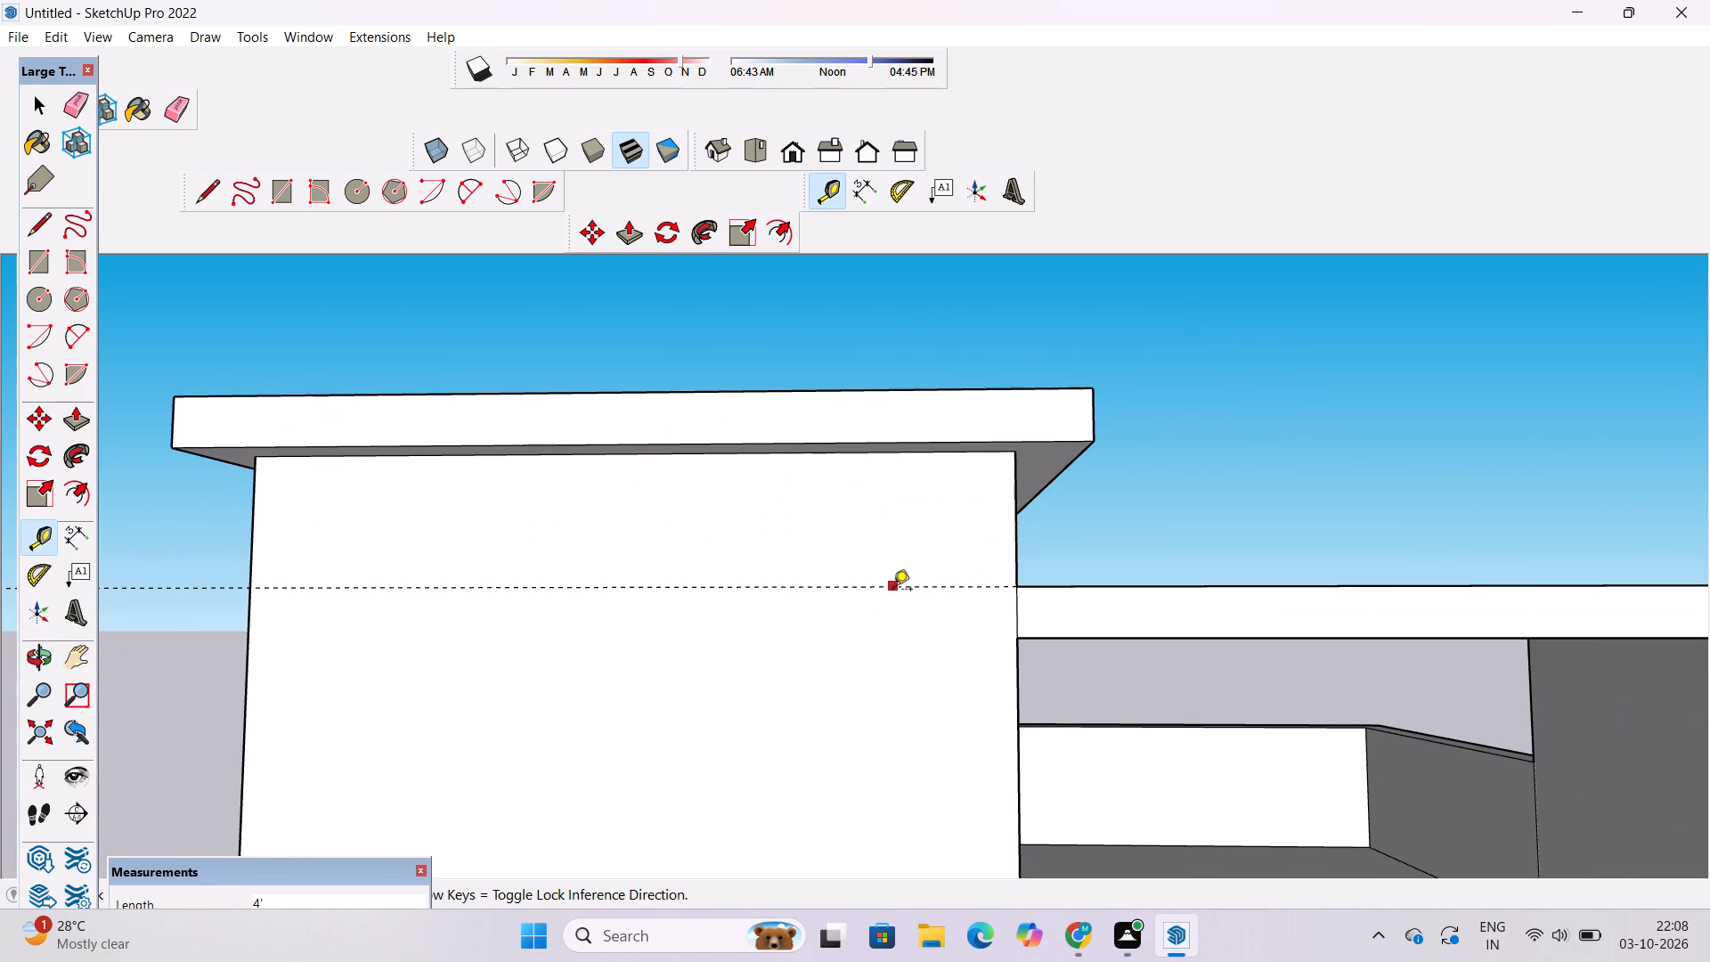
Place a second horizontal guide across the tall block's front, aligned with the bottom edge of the top balcony's roof slab.
scroll(887, 582, "down", 5)
scroll(883, 571, "up", 1)
left_click(877, 581)
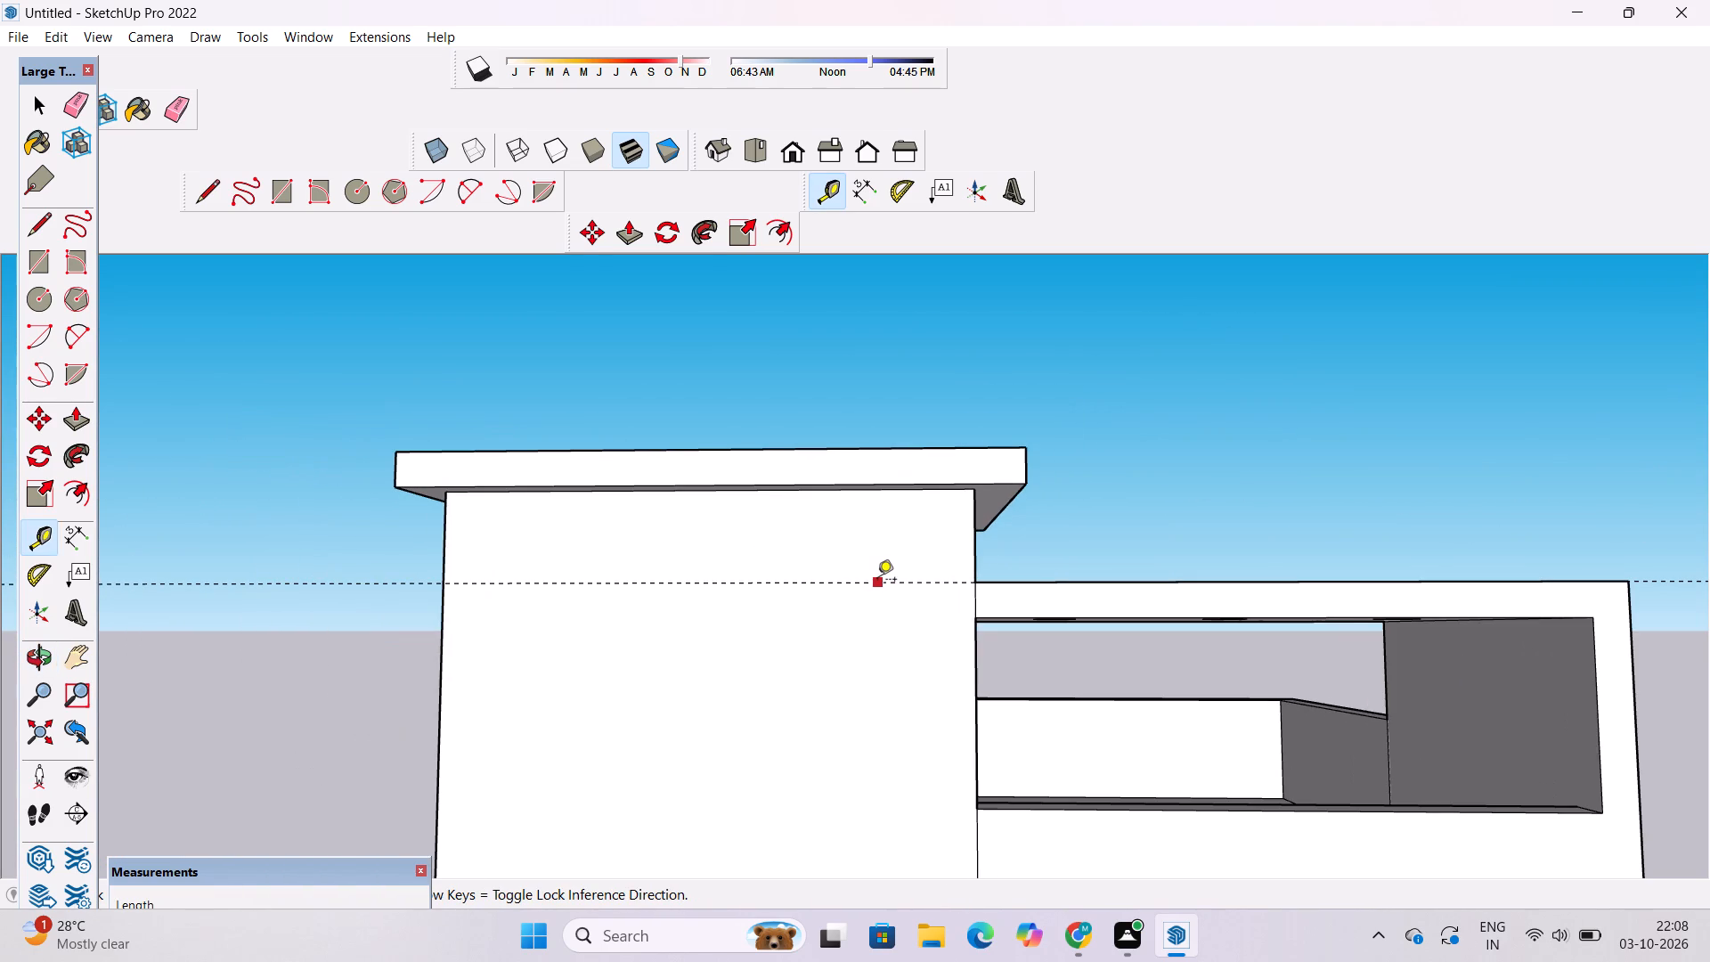
left_click(980, 619)
scroll(955, 529, "down", 12)
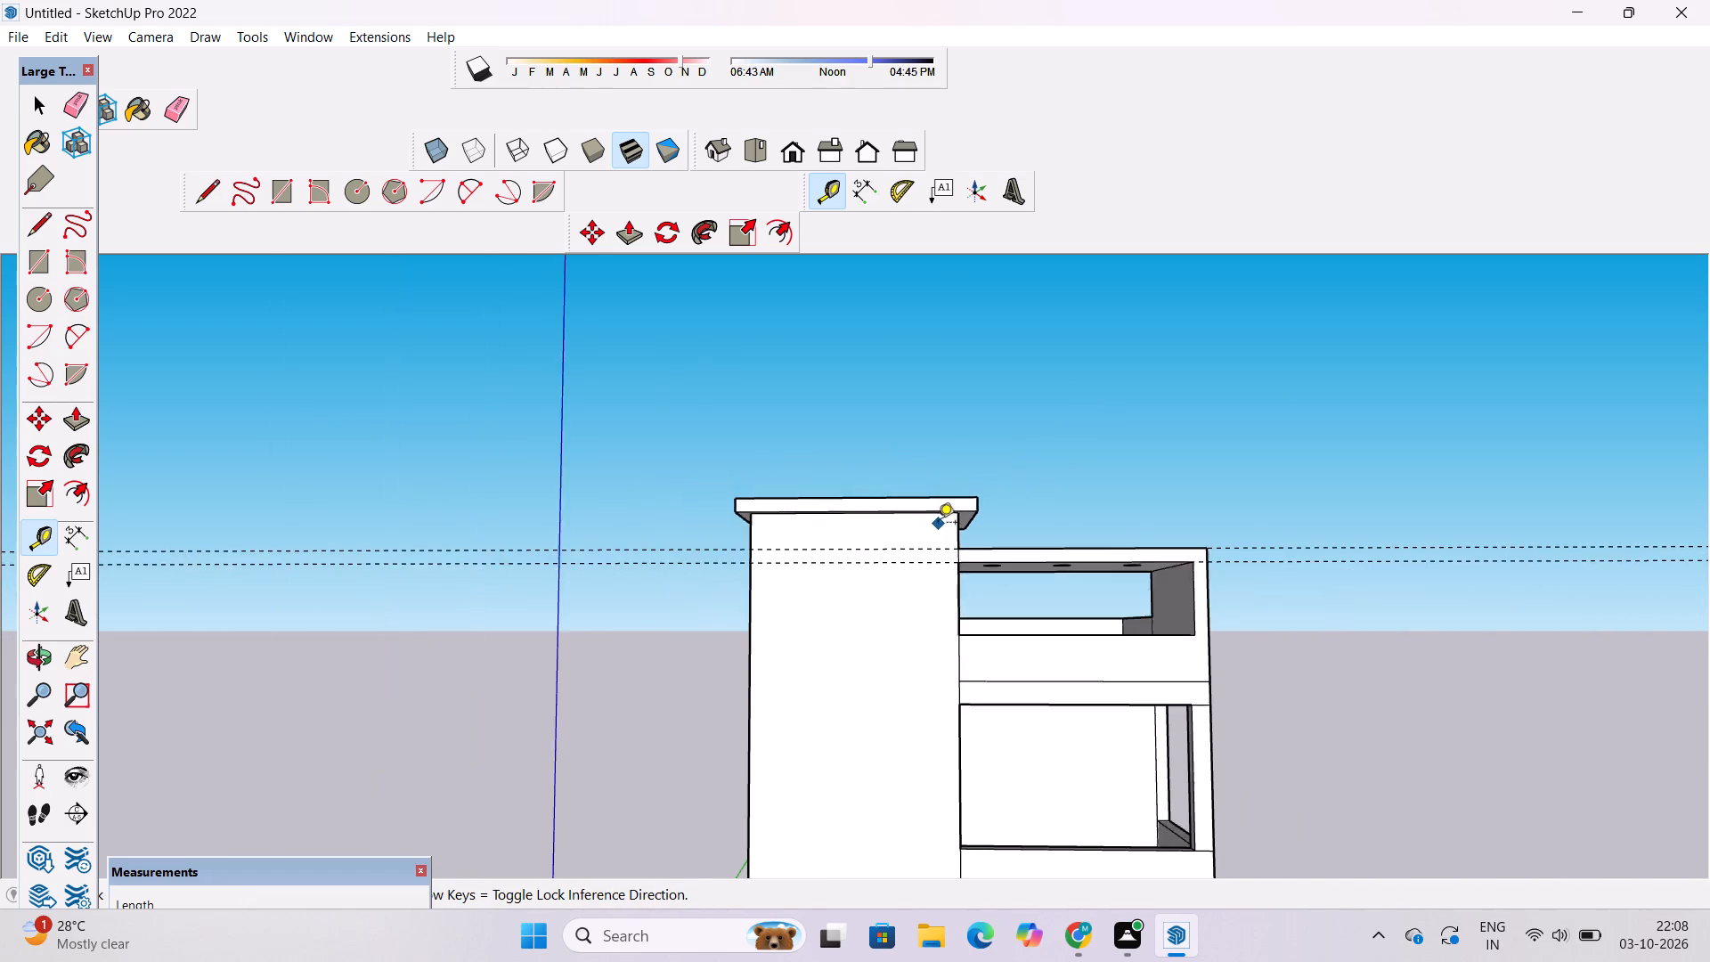
scroll(938, 524, "down", 3)
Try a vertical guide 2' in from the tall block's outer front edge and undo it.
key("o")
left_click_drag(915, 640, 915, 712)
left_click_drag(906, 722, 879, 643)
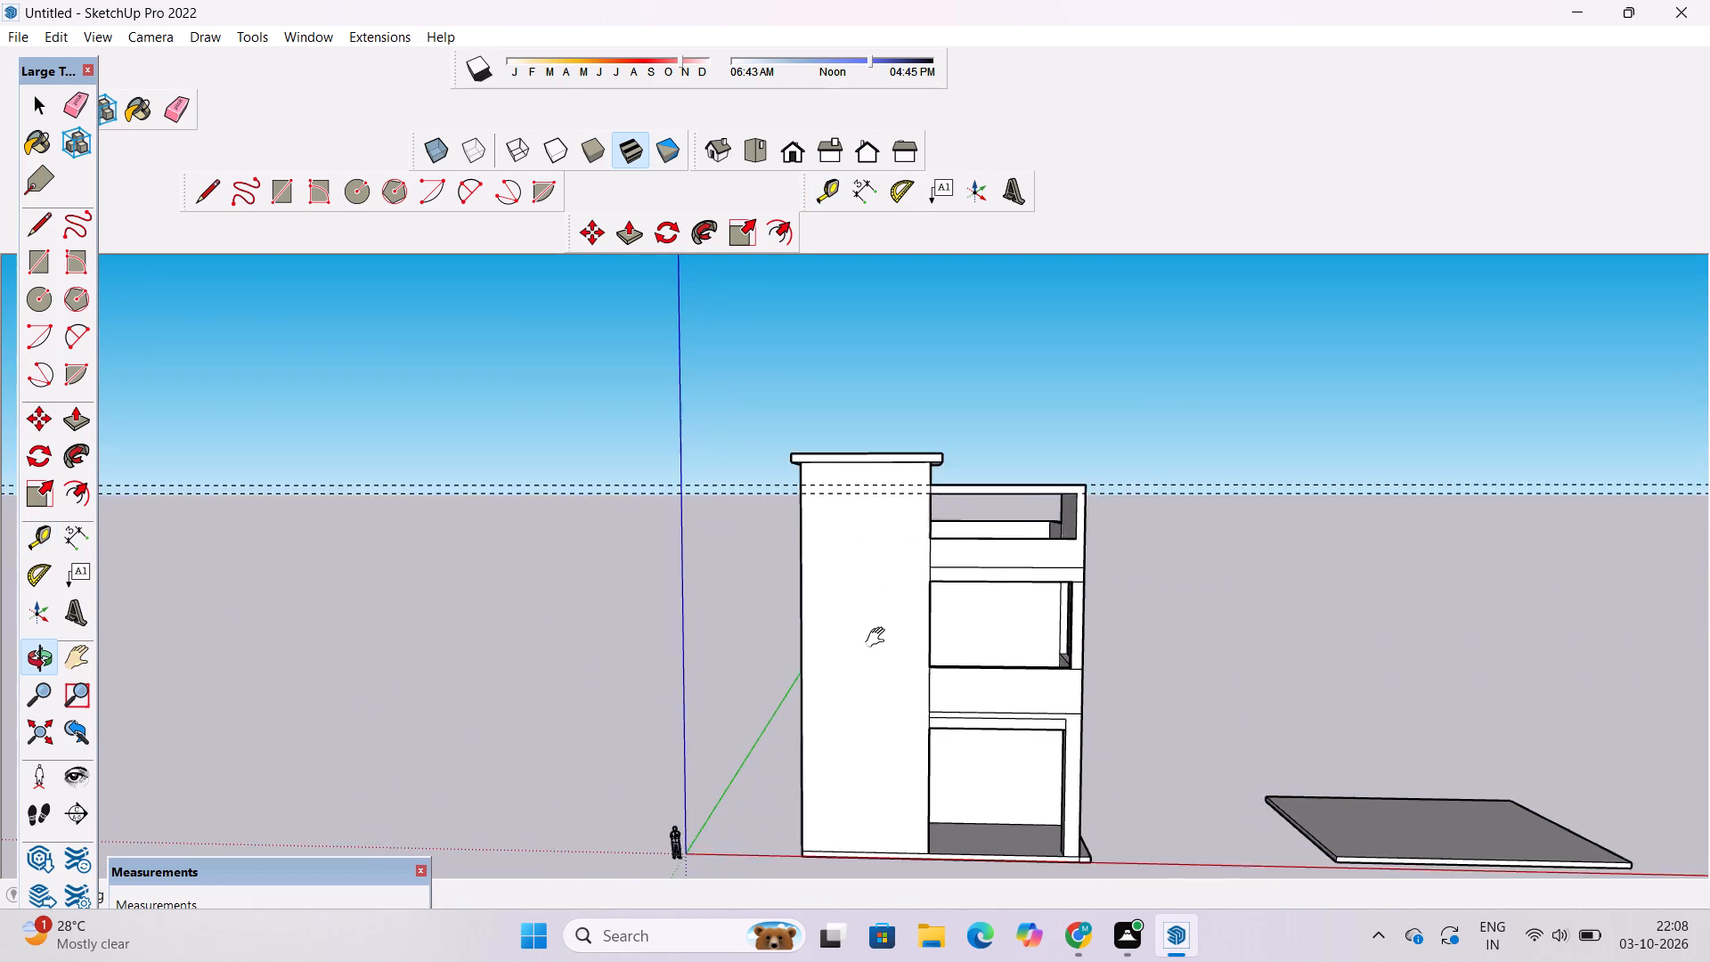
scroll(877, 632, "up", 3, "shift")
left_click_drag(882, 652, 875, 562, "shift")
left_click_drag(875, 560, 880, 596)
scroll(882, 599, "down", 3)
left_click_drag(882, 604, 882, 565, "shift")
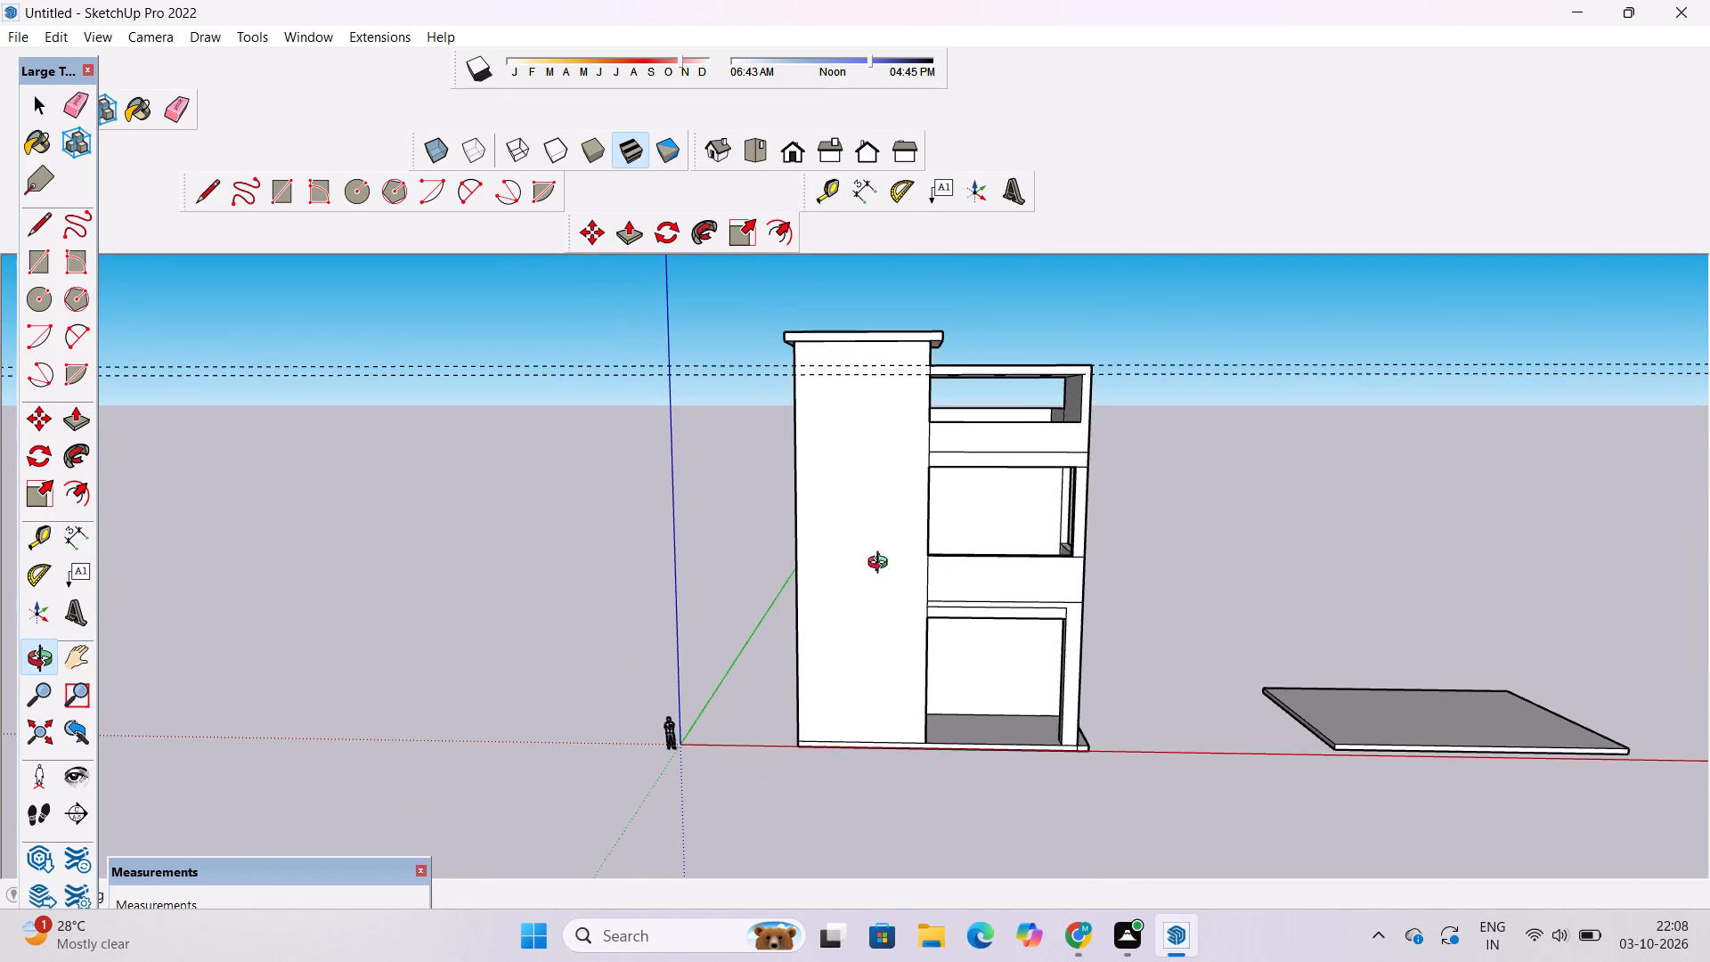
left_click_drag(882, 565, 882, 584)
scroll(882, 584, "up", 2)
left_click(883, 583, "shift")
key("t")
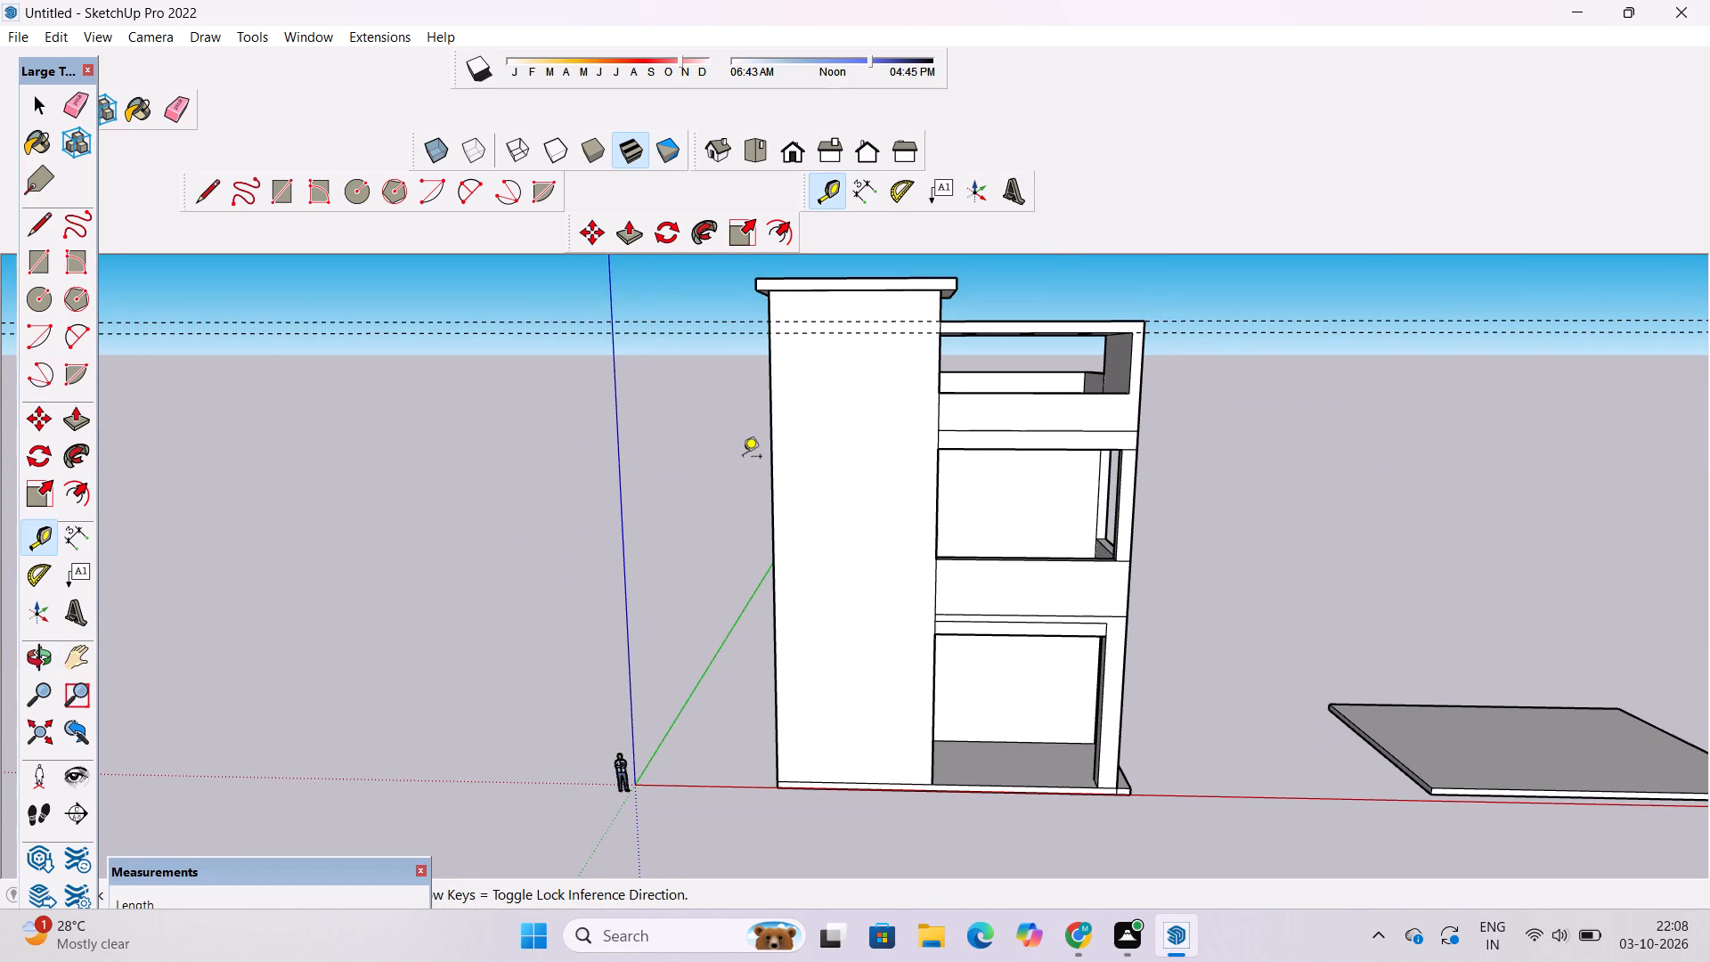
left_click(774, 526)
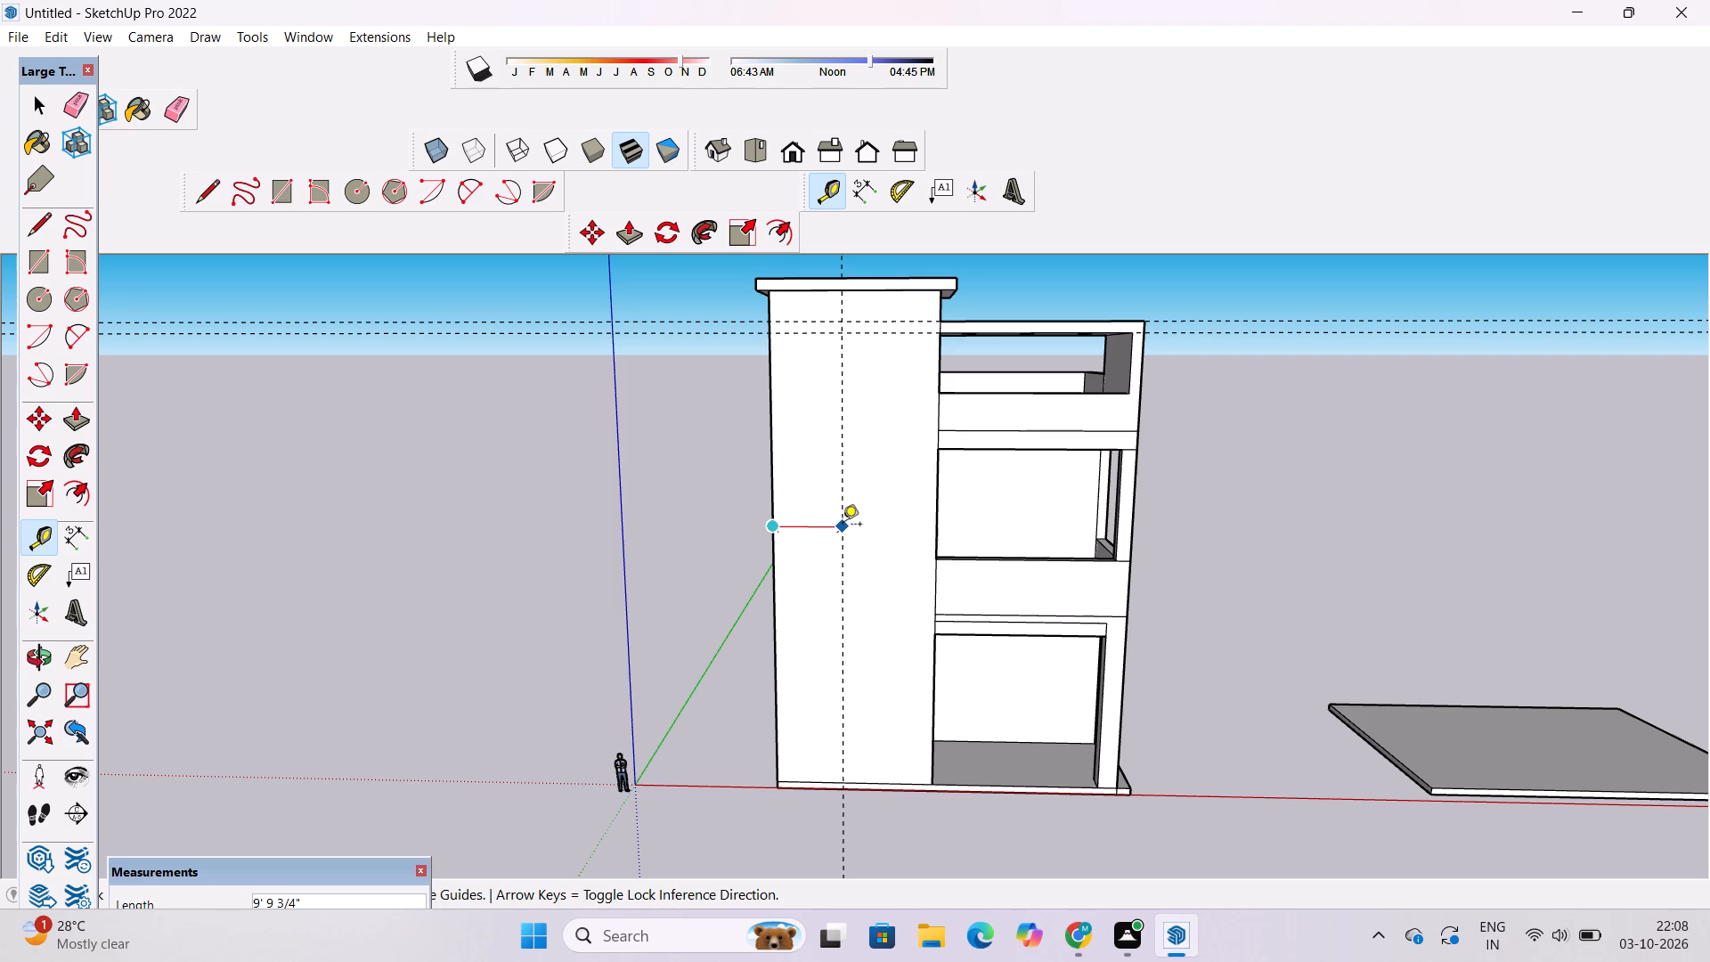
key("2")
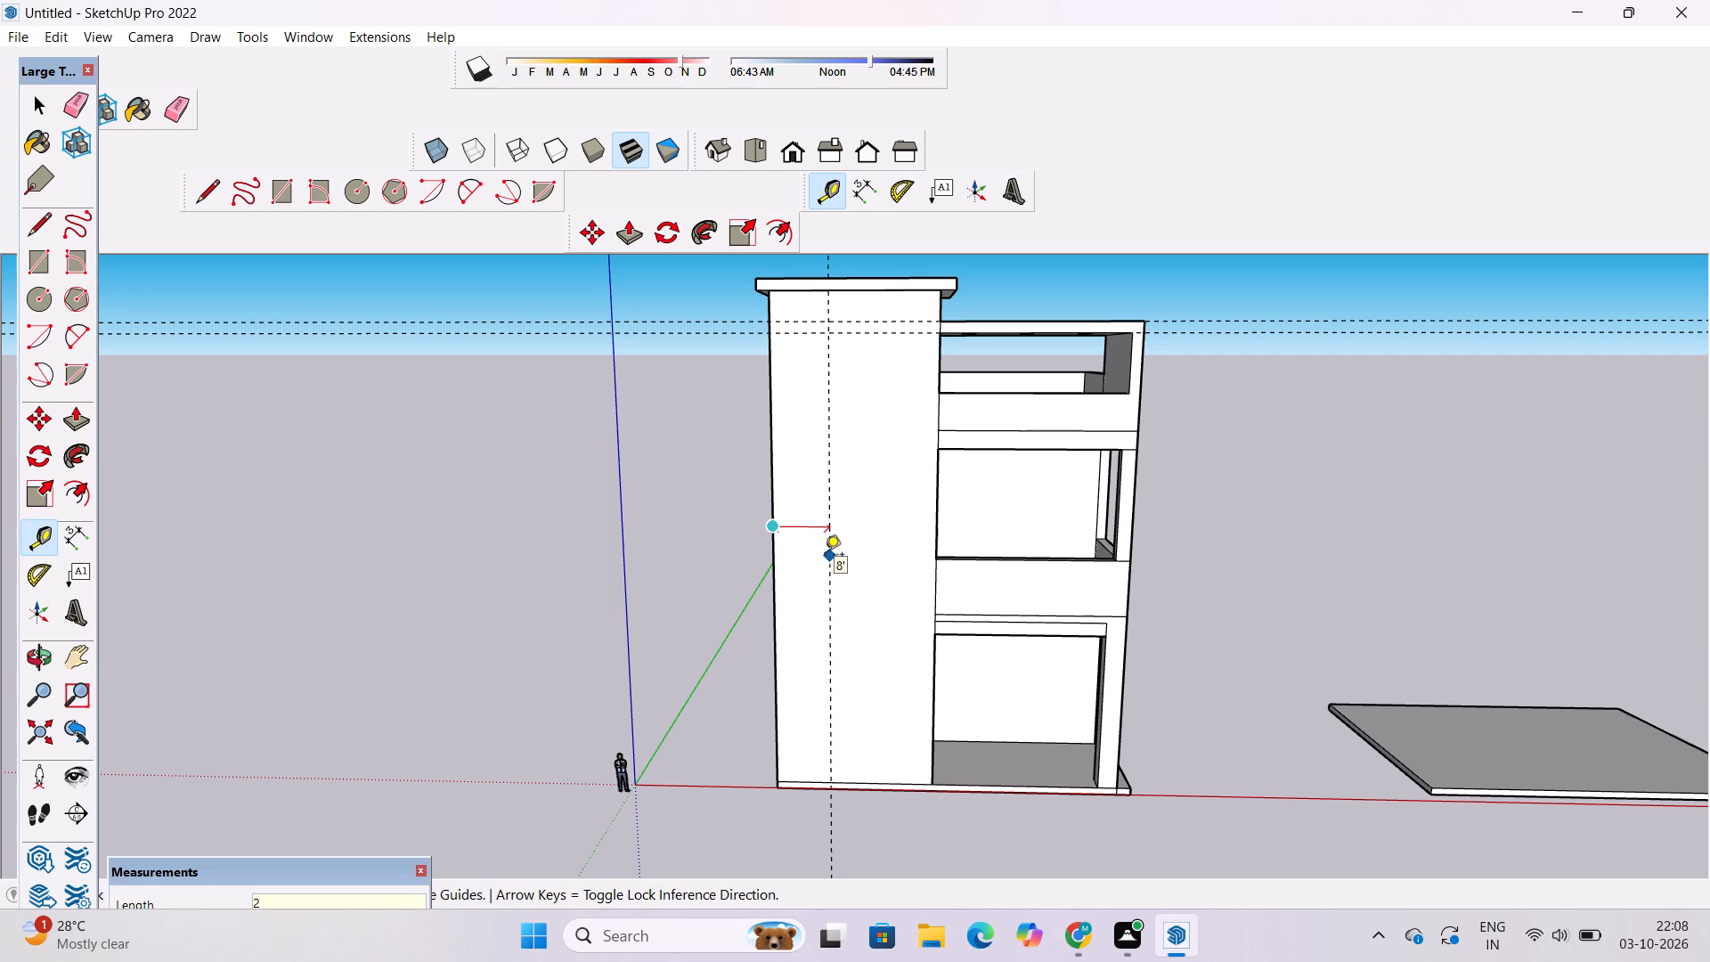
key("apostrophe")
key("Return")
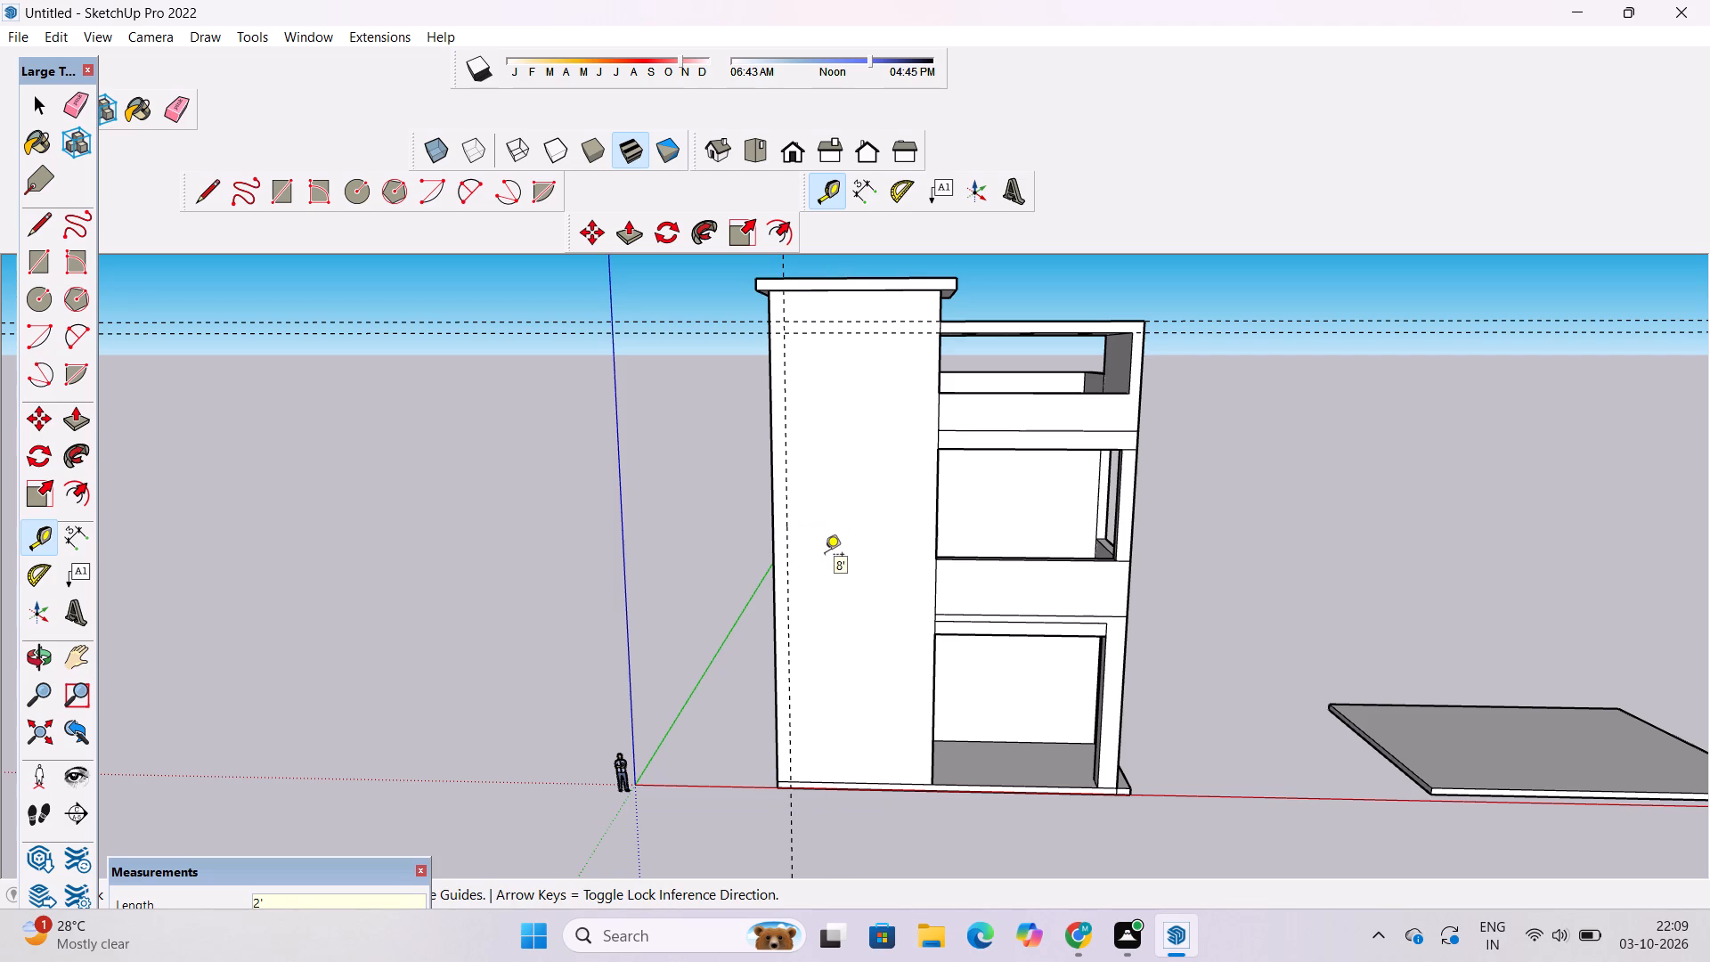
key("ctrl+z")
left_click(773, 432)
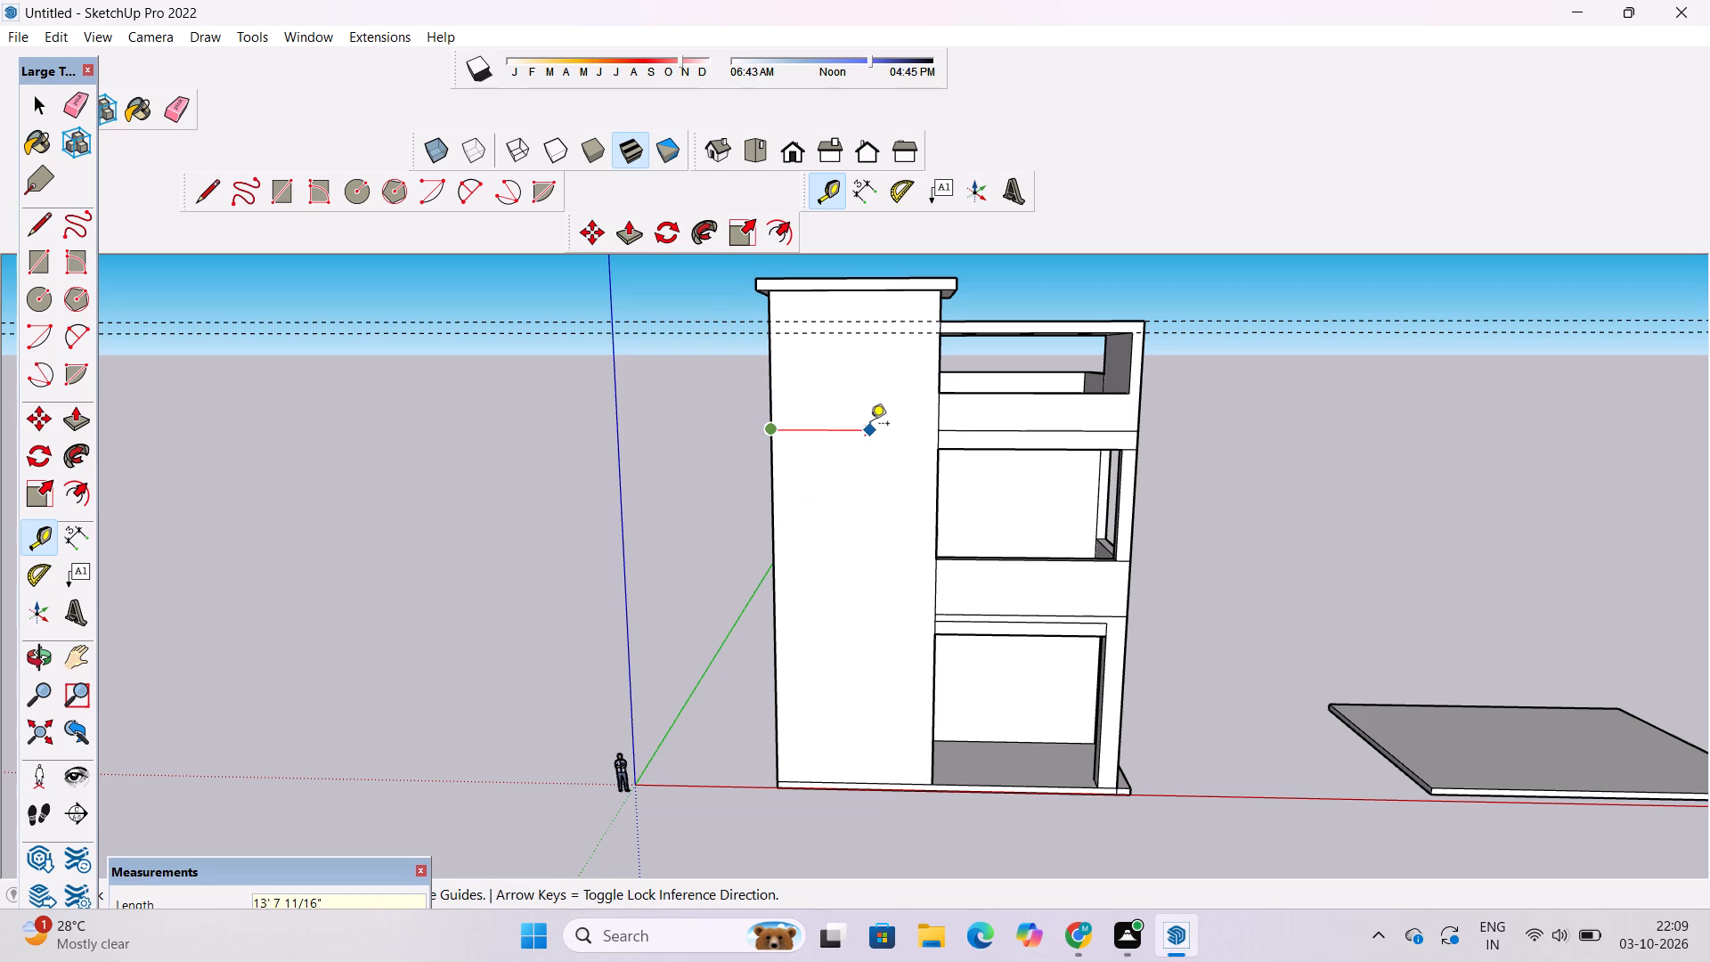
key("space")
Place a vertical guide on the tall block's front face, 4' in from its outer edge.
type("t")
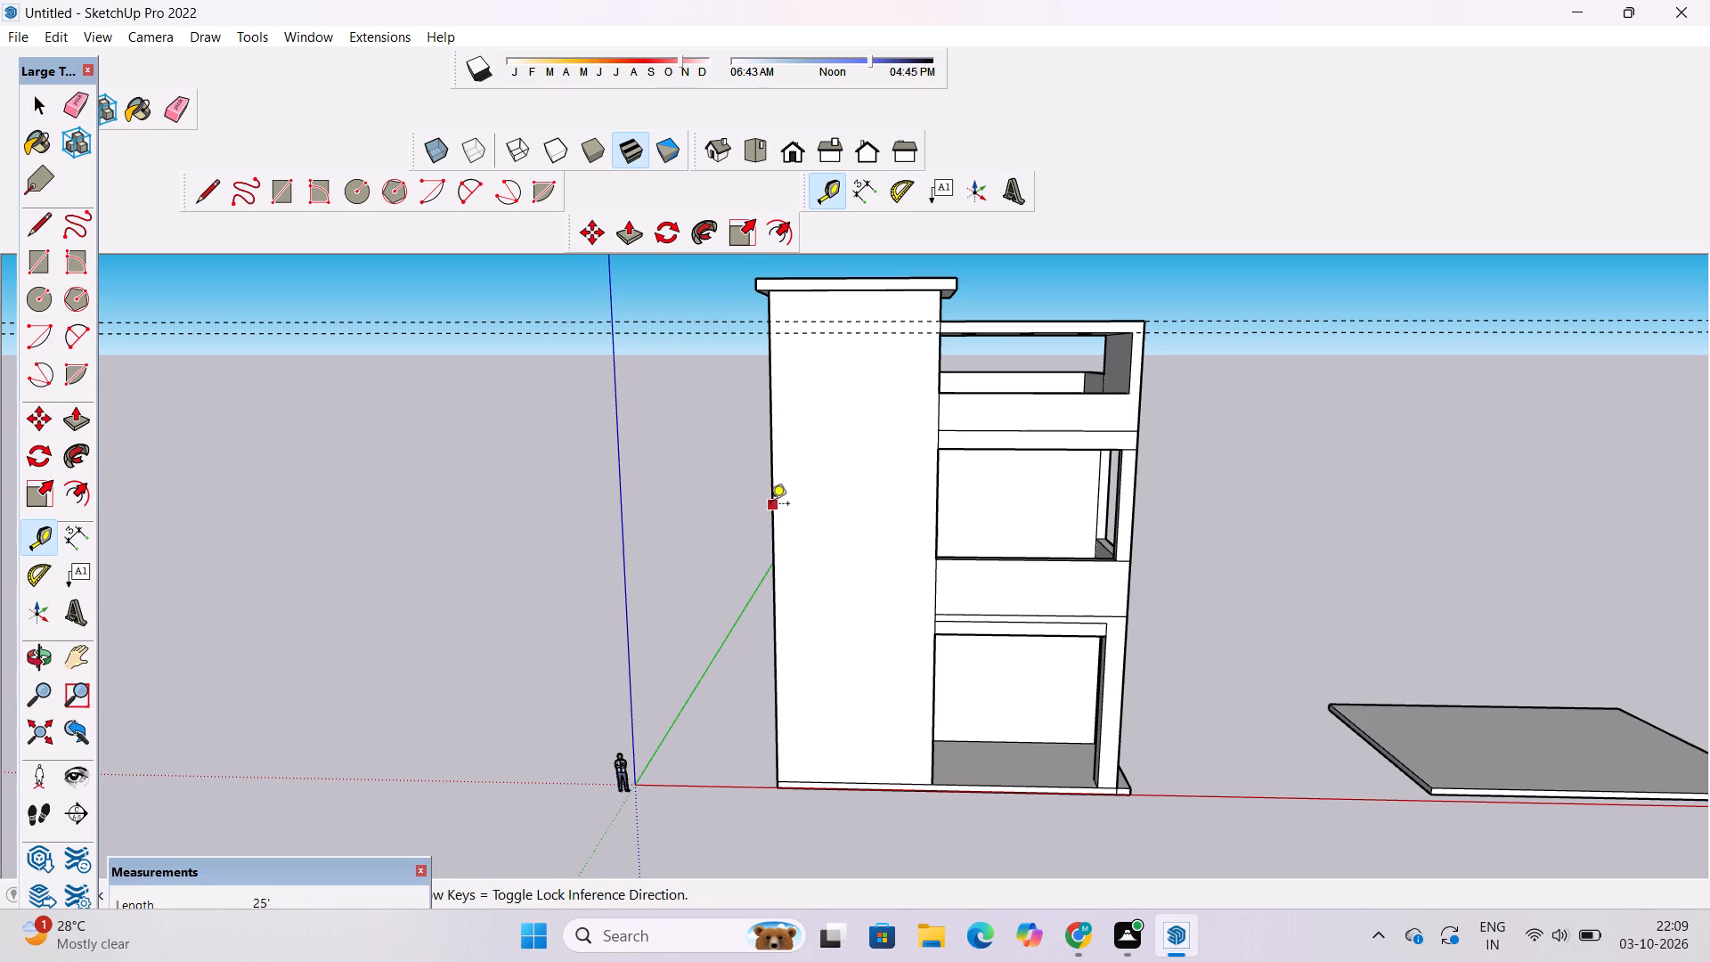
left_click(769, 502)
type("4'")
key("Return")
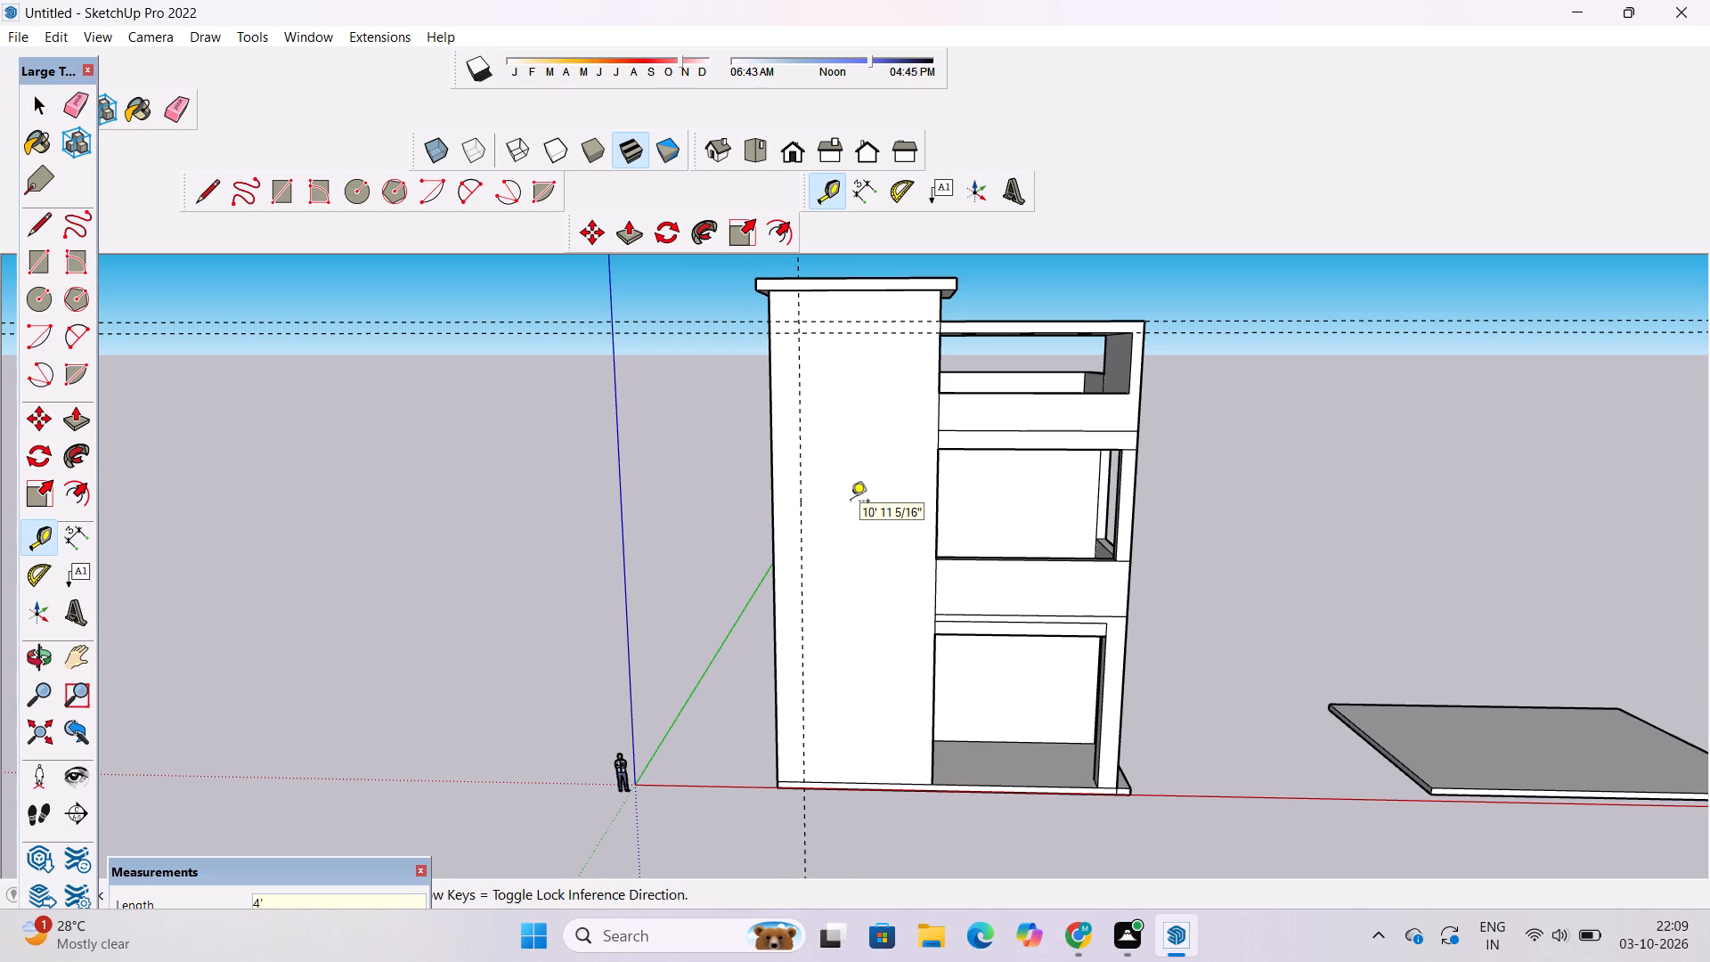
Place another vertical guide on the tall block's front face, 1.5' inward from the existing vertical guide.
scroll(814, 456, "up", 1)
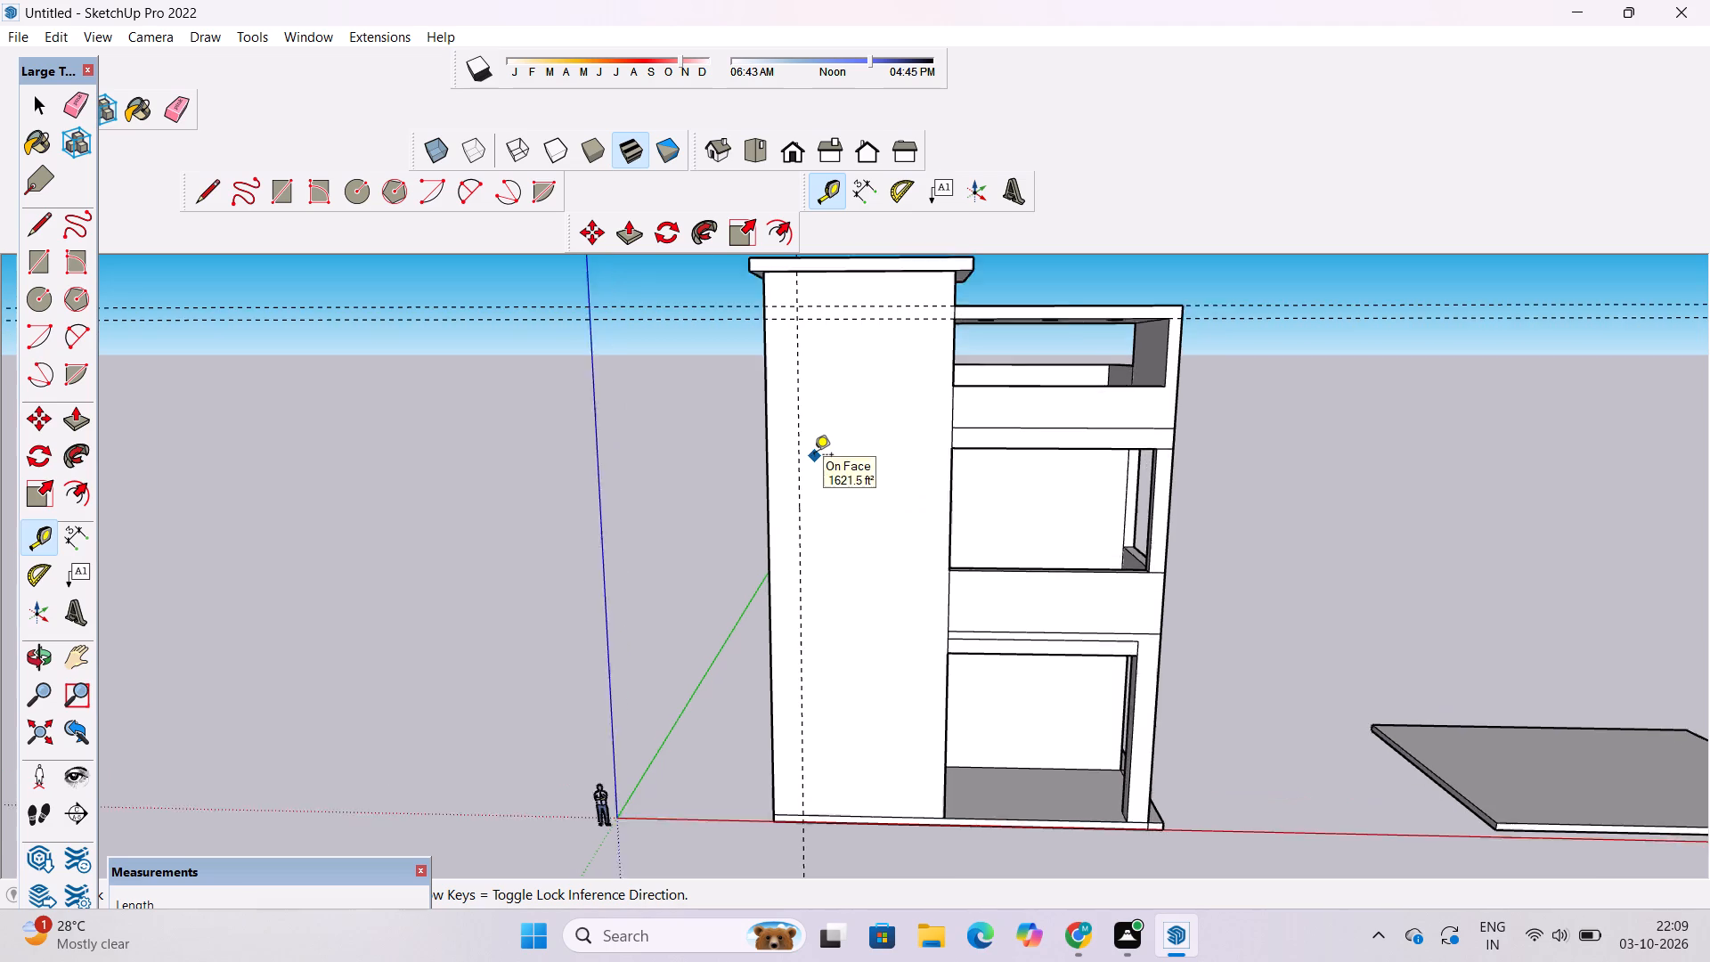
scroll(814, 456, "up", 1)
scroll(814, 456, "down", 5)
left_click(800, 413)
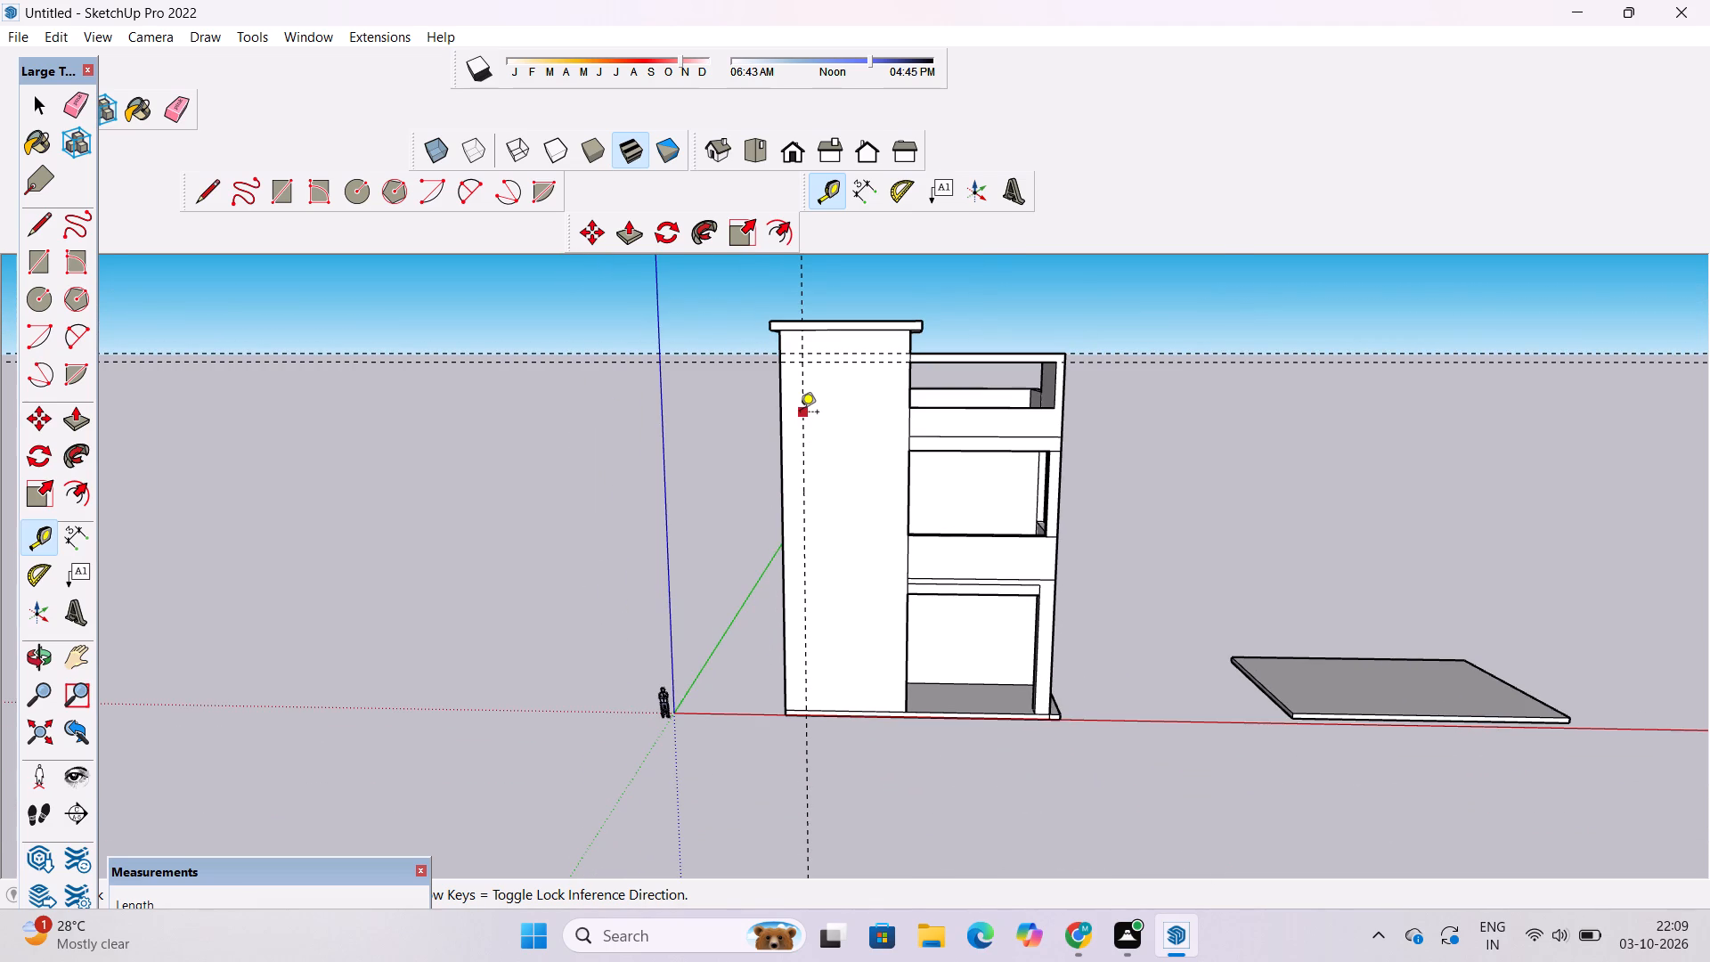
scroll(825, 413, "up", 4)
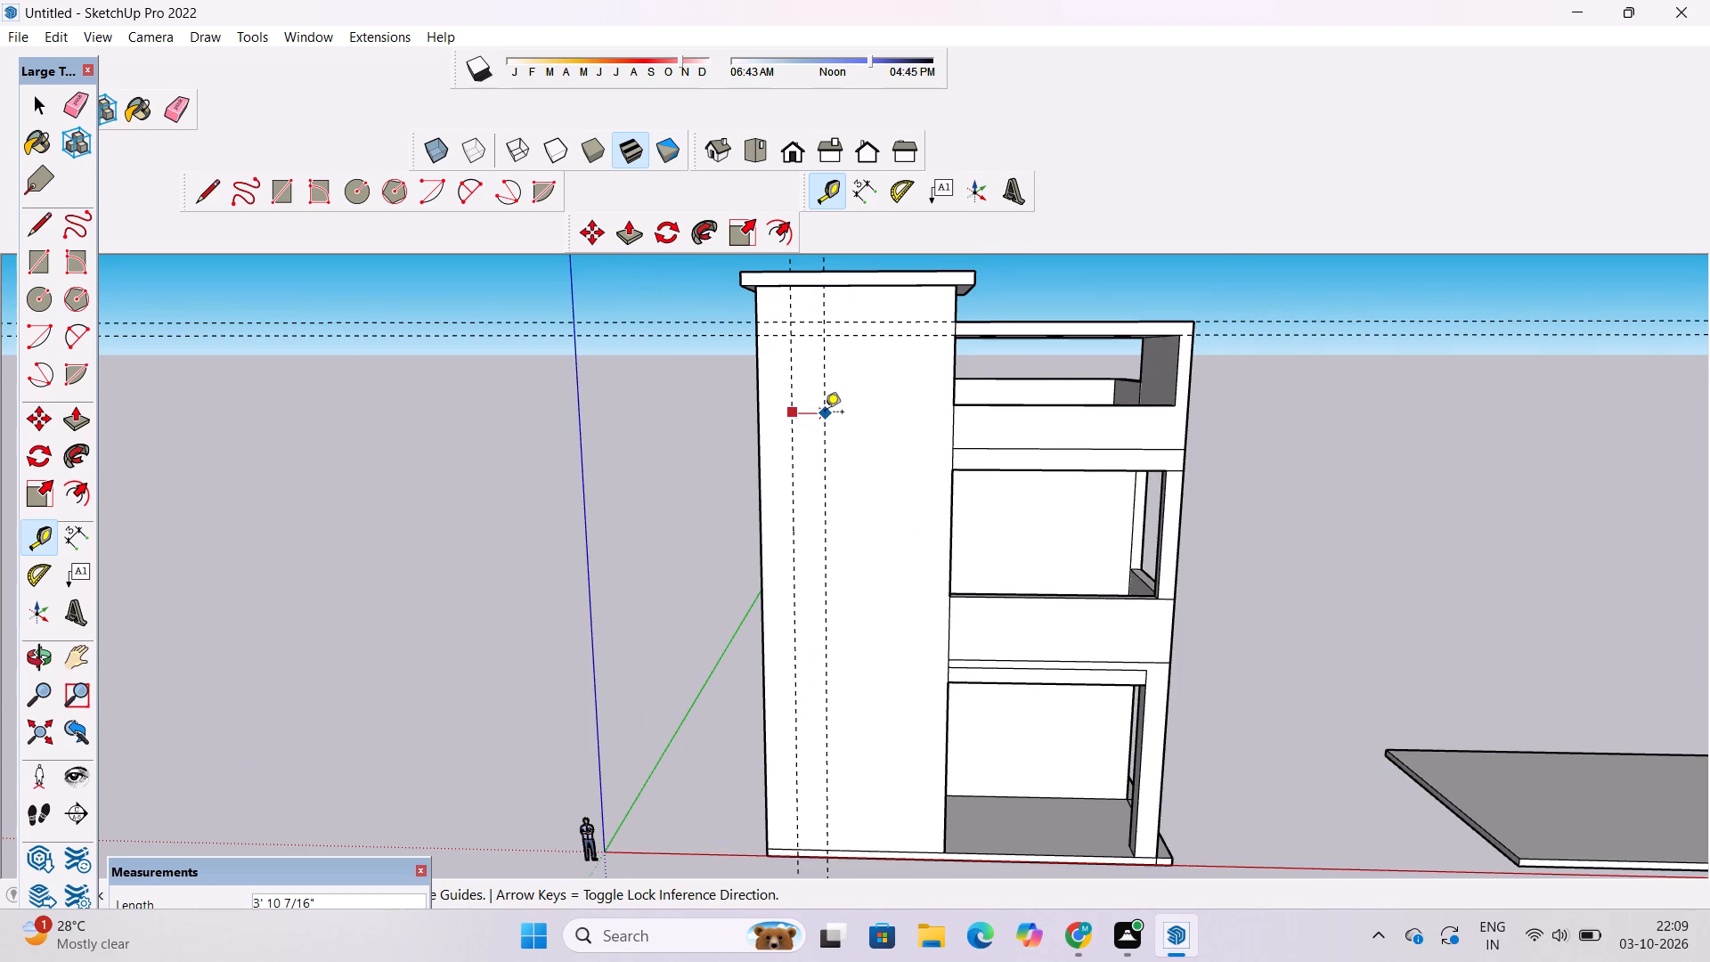
key("1")
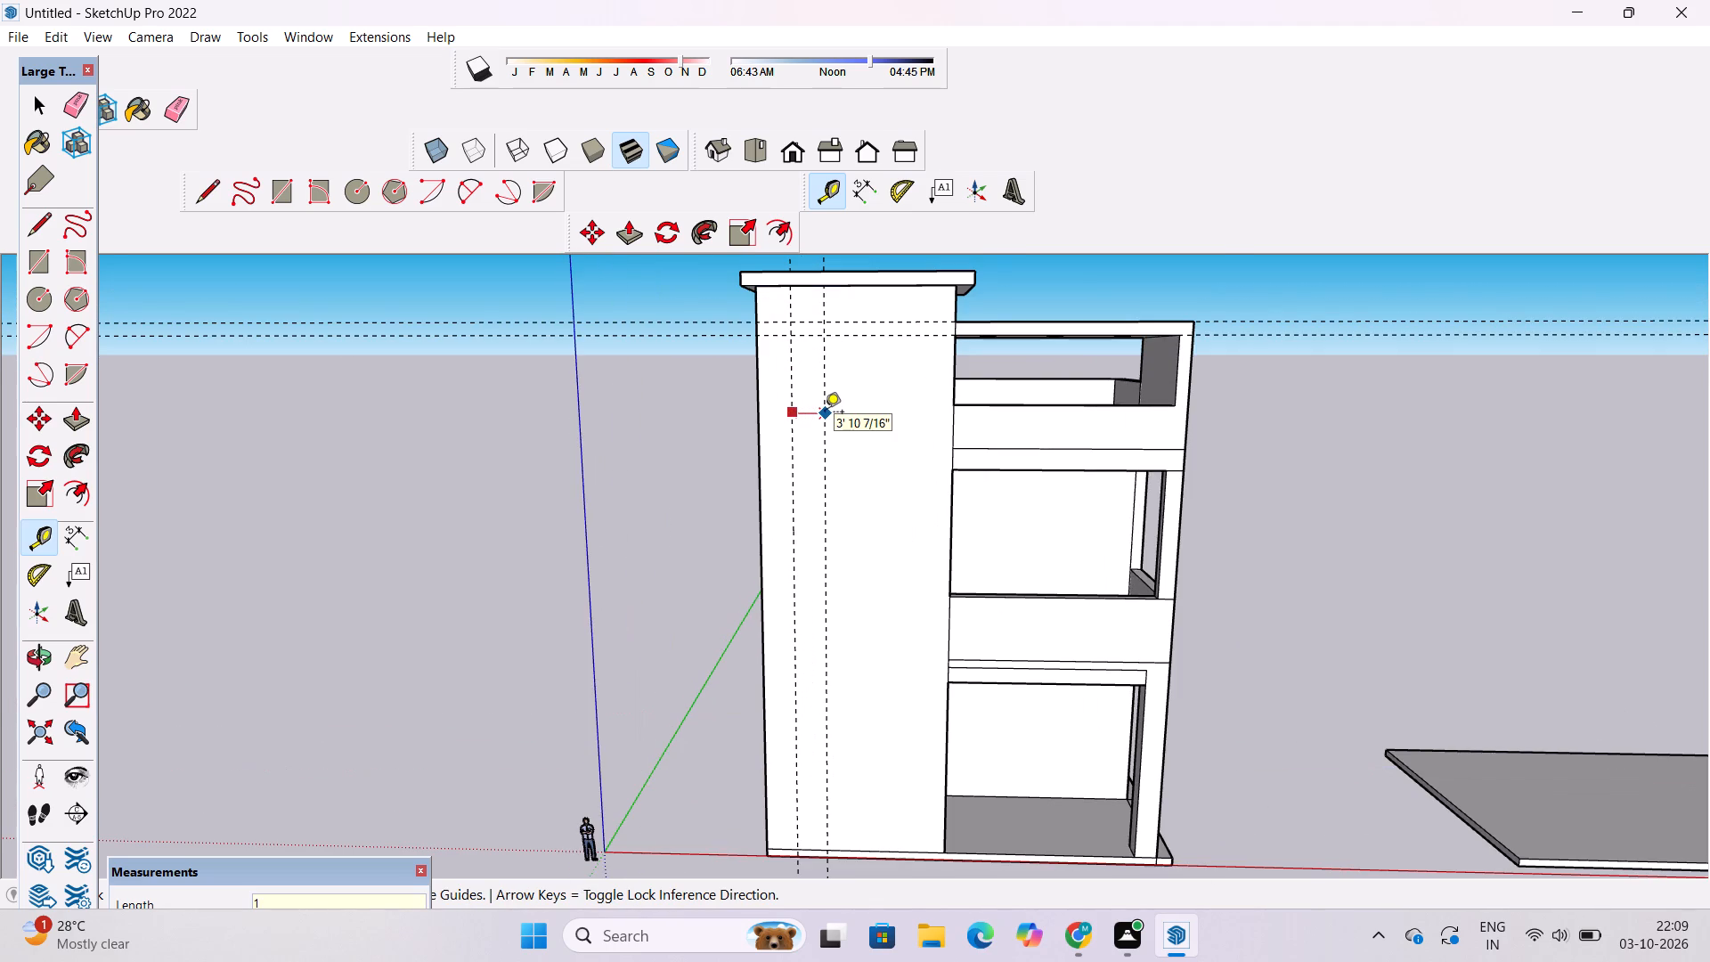
type(".5'")
key("Return")
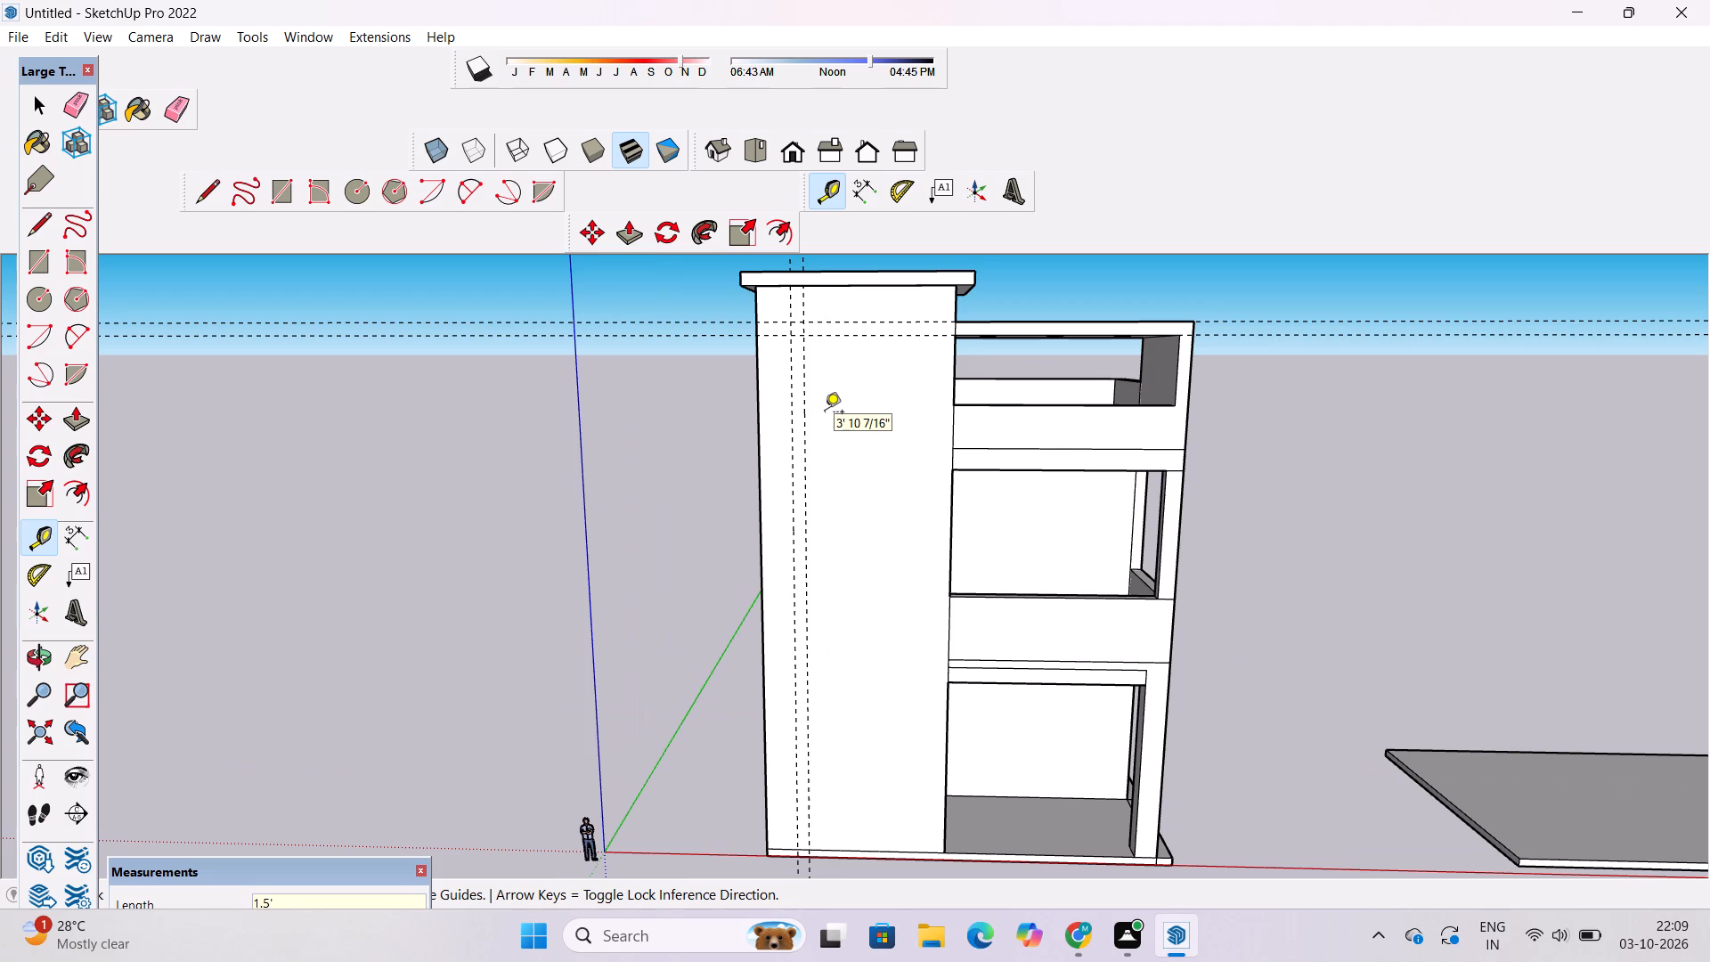
scroll(778, 418, "down", 6)
scroll(833, 380, "up", 7)
scroll(471, 405, "down", 7)
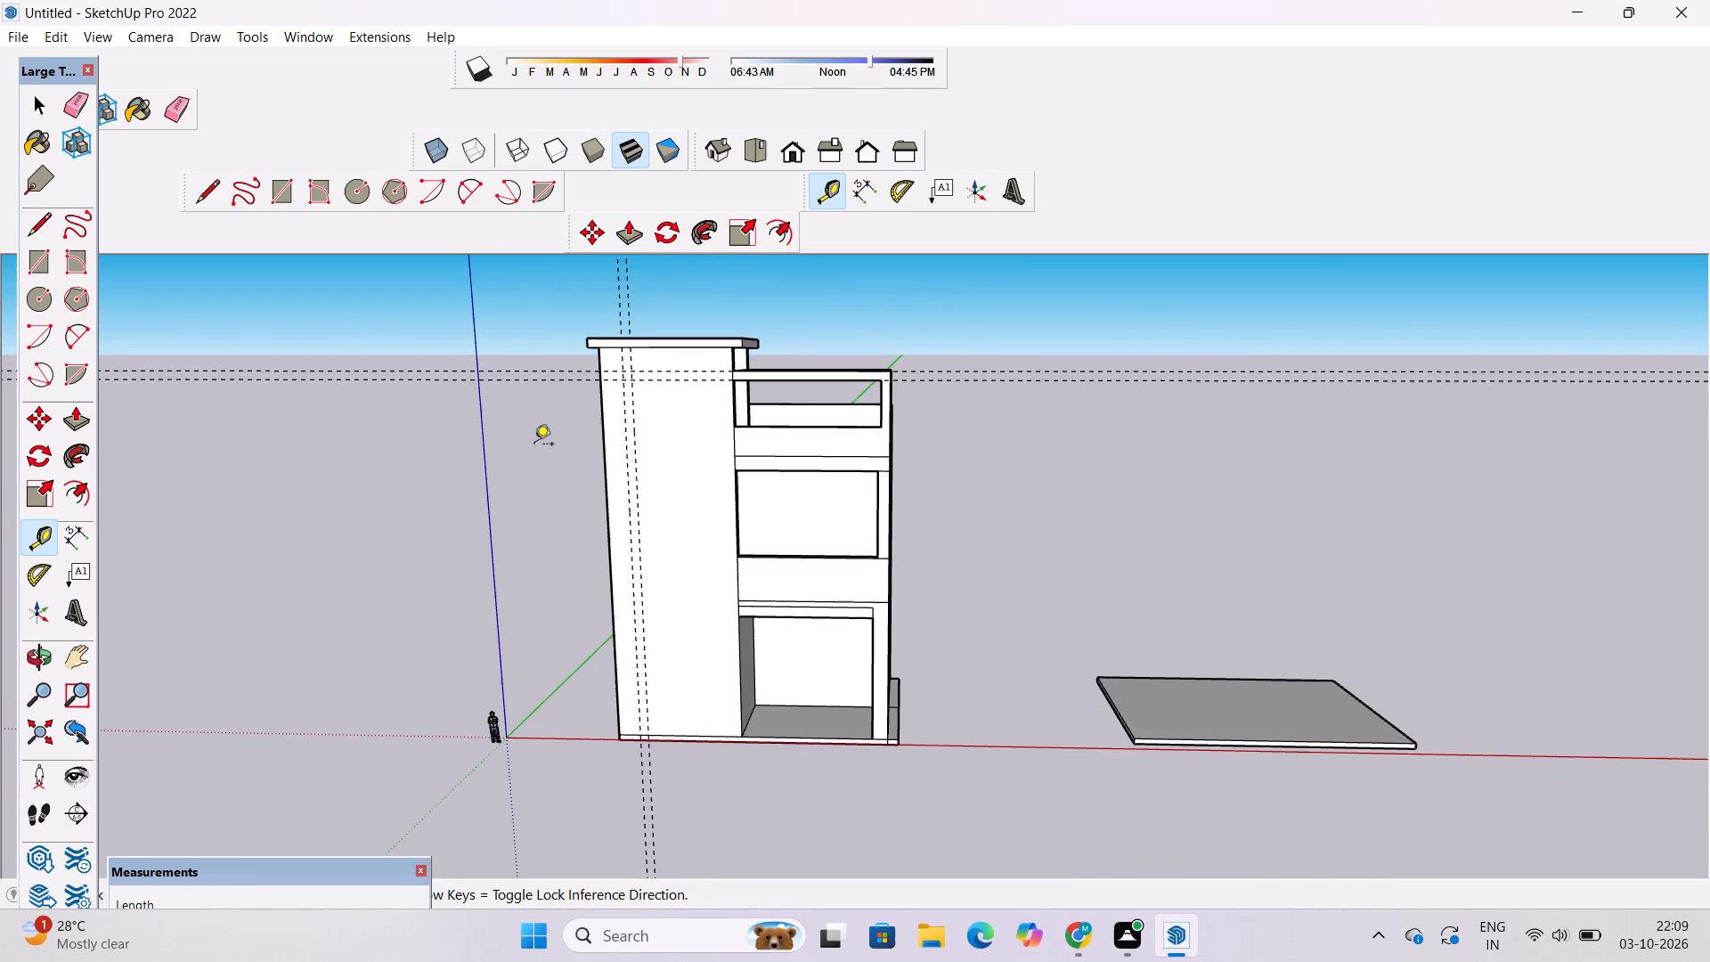
Place a vertical guide on the tall block's front face, 1.5' in from the edge that adjoins the balconies.
scroll(783, 394, "down", 5)
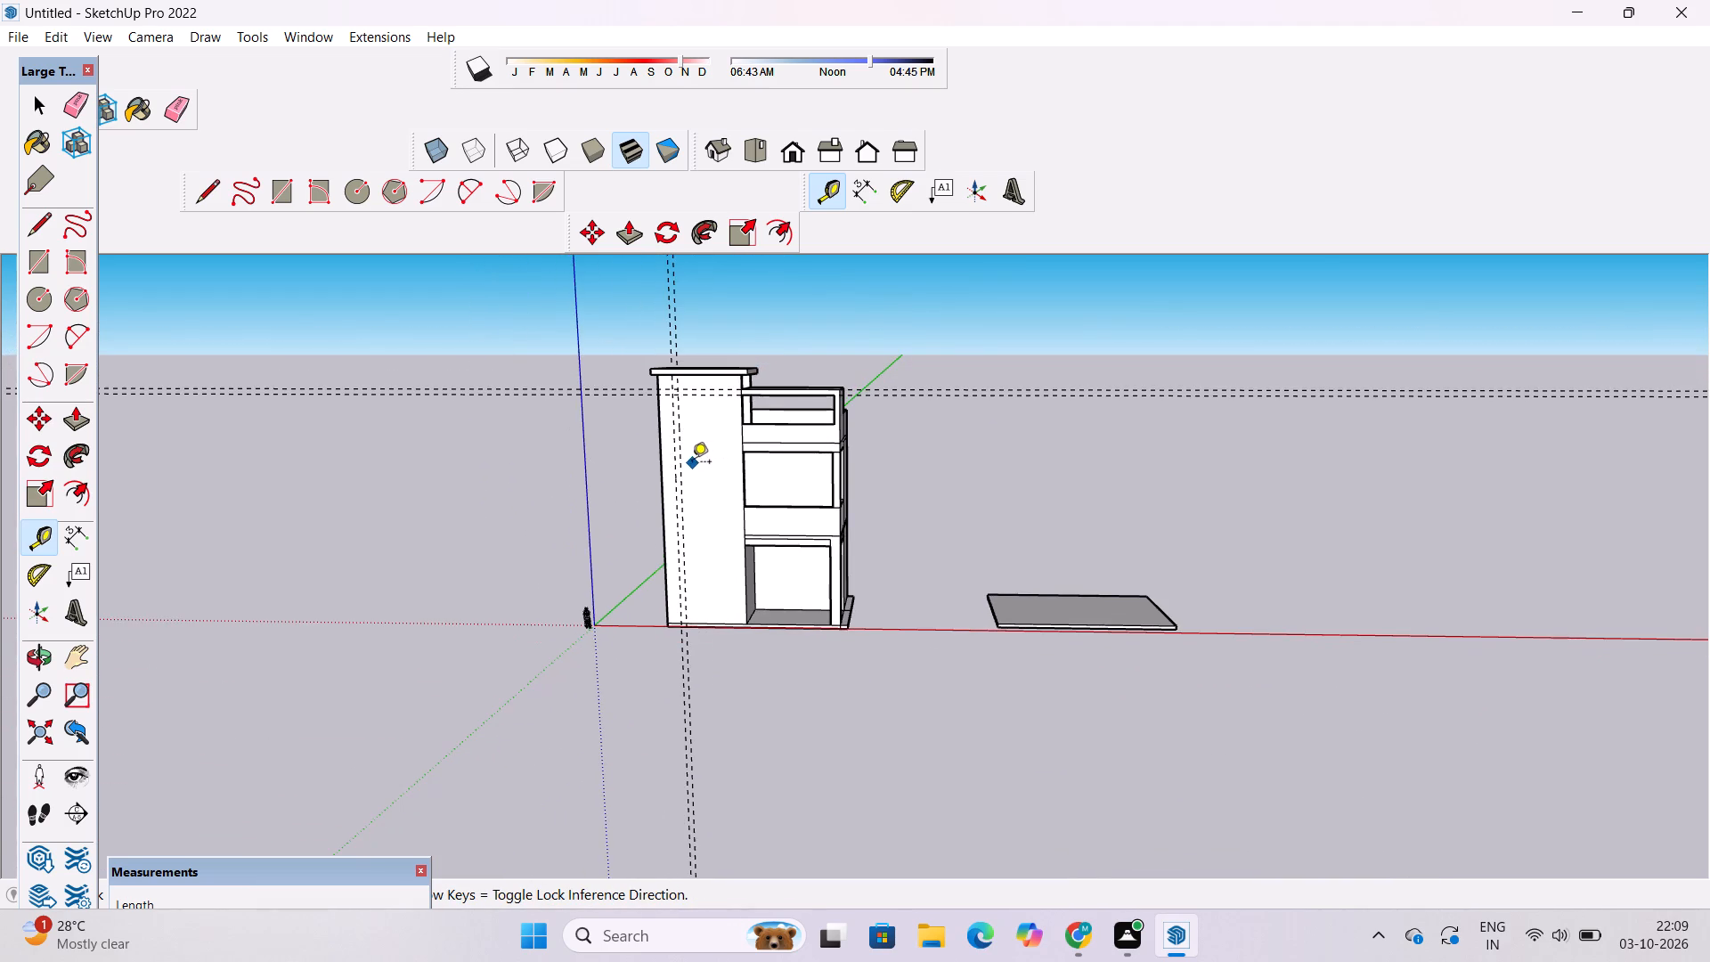
scroll(692, 463, "up", 7)
scroll(685, 440, "down", 9)
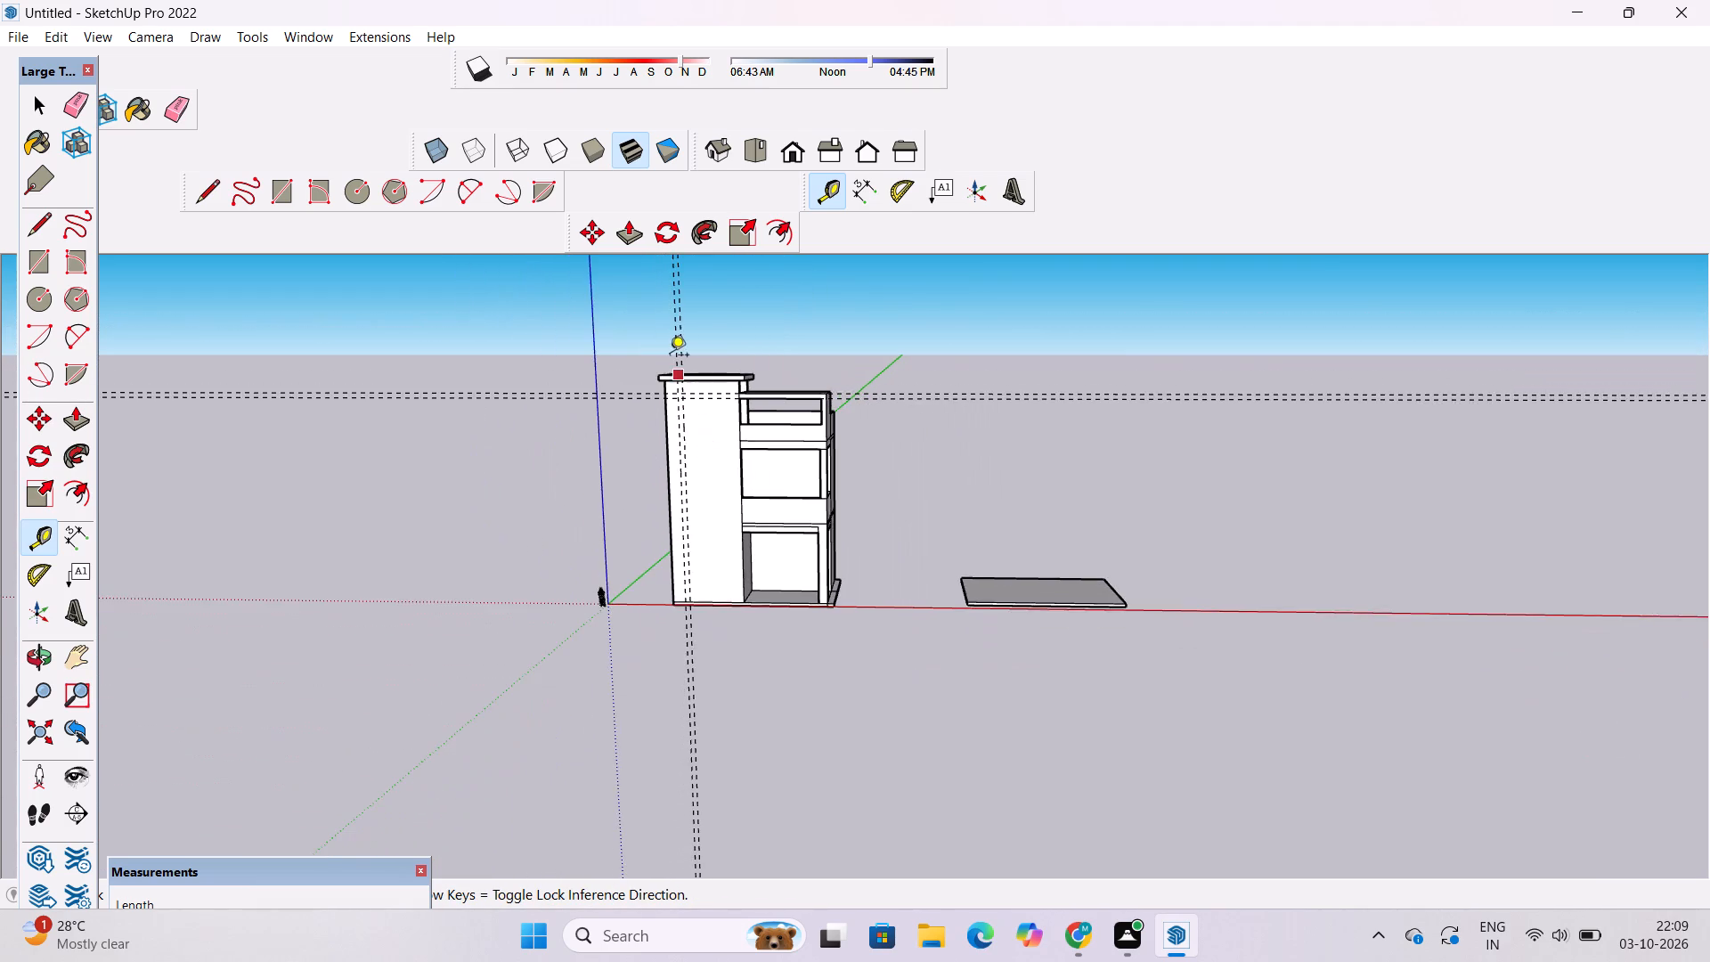
scroll(669, 355, "up", 9)
scroll(732, 422, "up", 4)
scroll(732, 423, "down", 3)
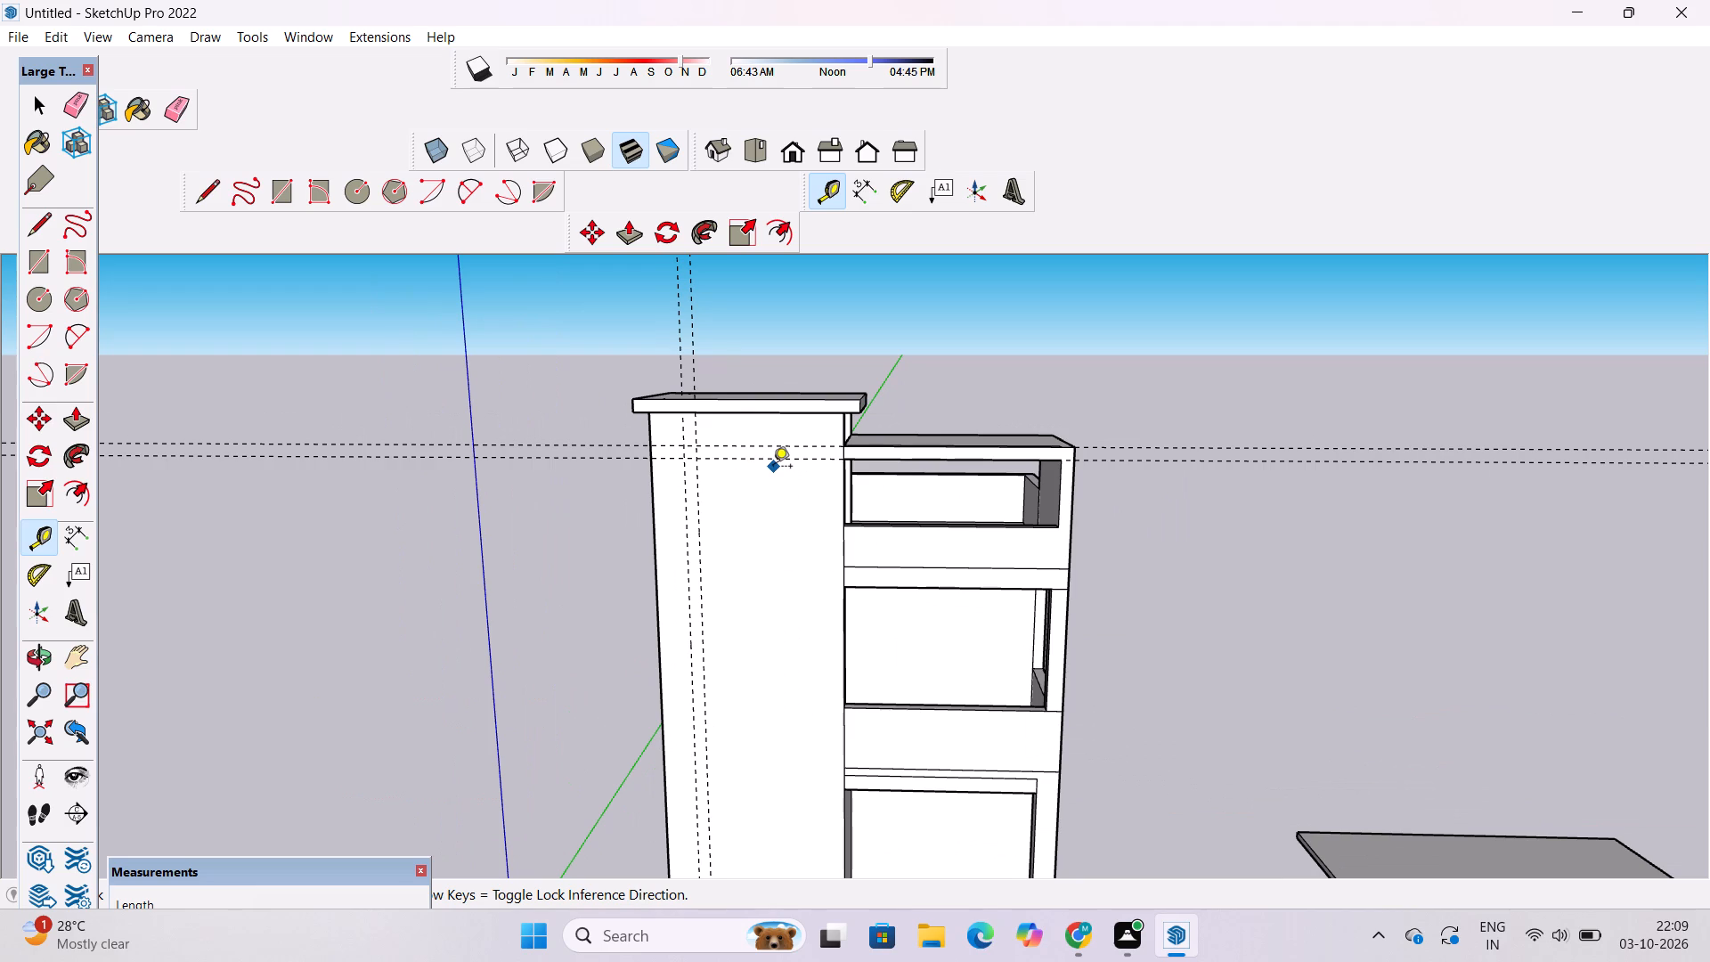
scroll(753, 455, "down", 3)
scroll(787, 461, "up", 8)
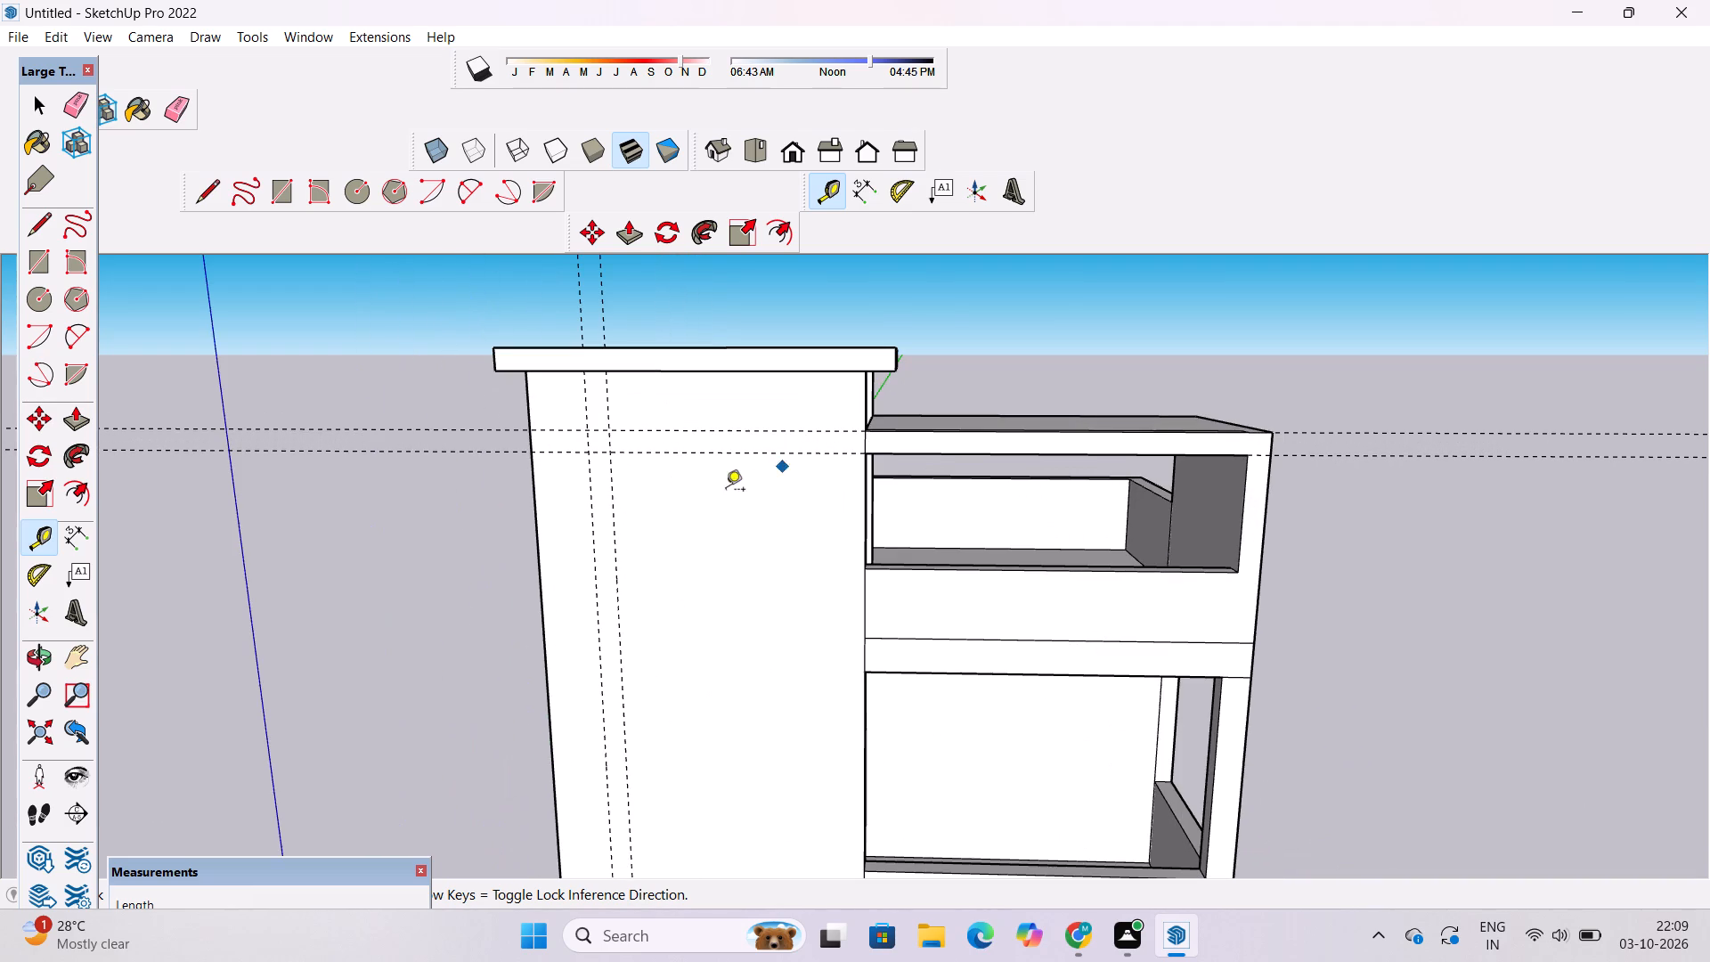
left_click(863, 519)
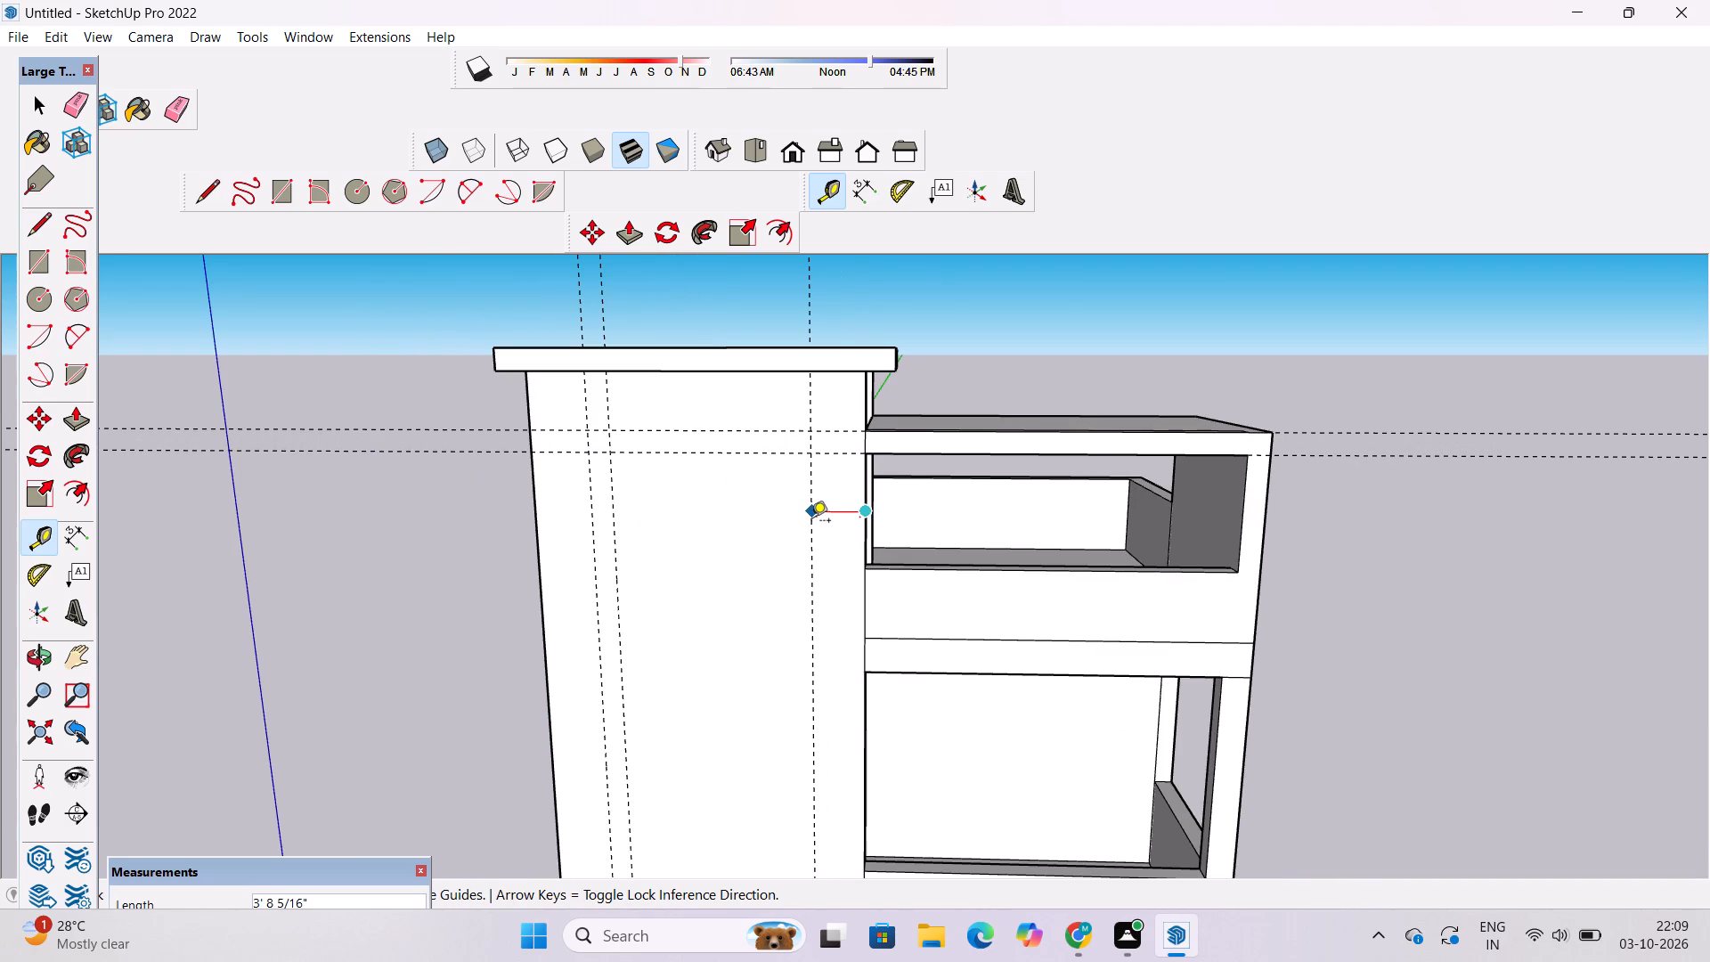
type("1.5'")
key("Return")
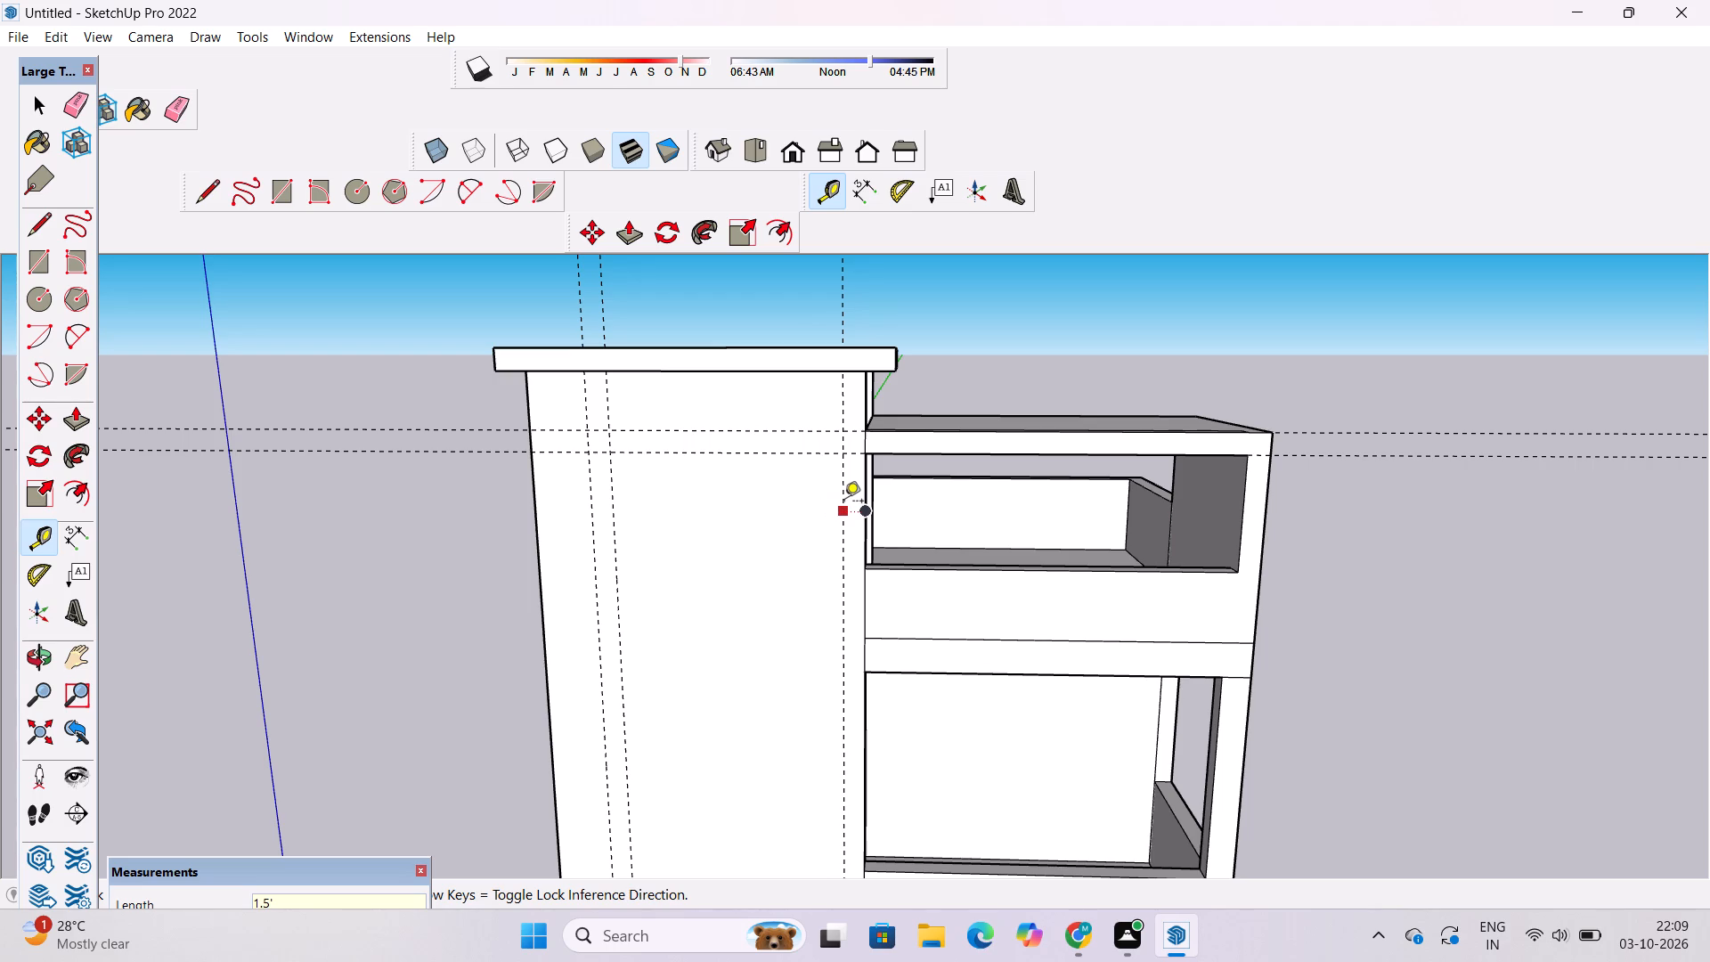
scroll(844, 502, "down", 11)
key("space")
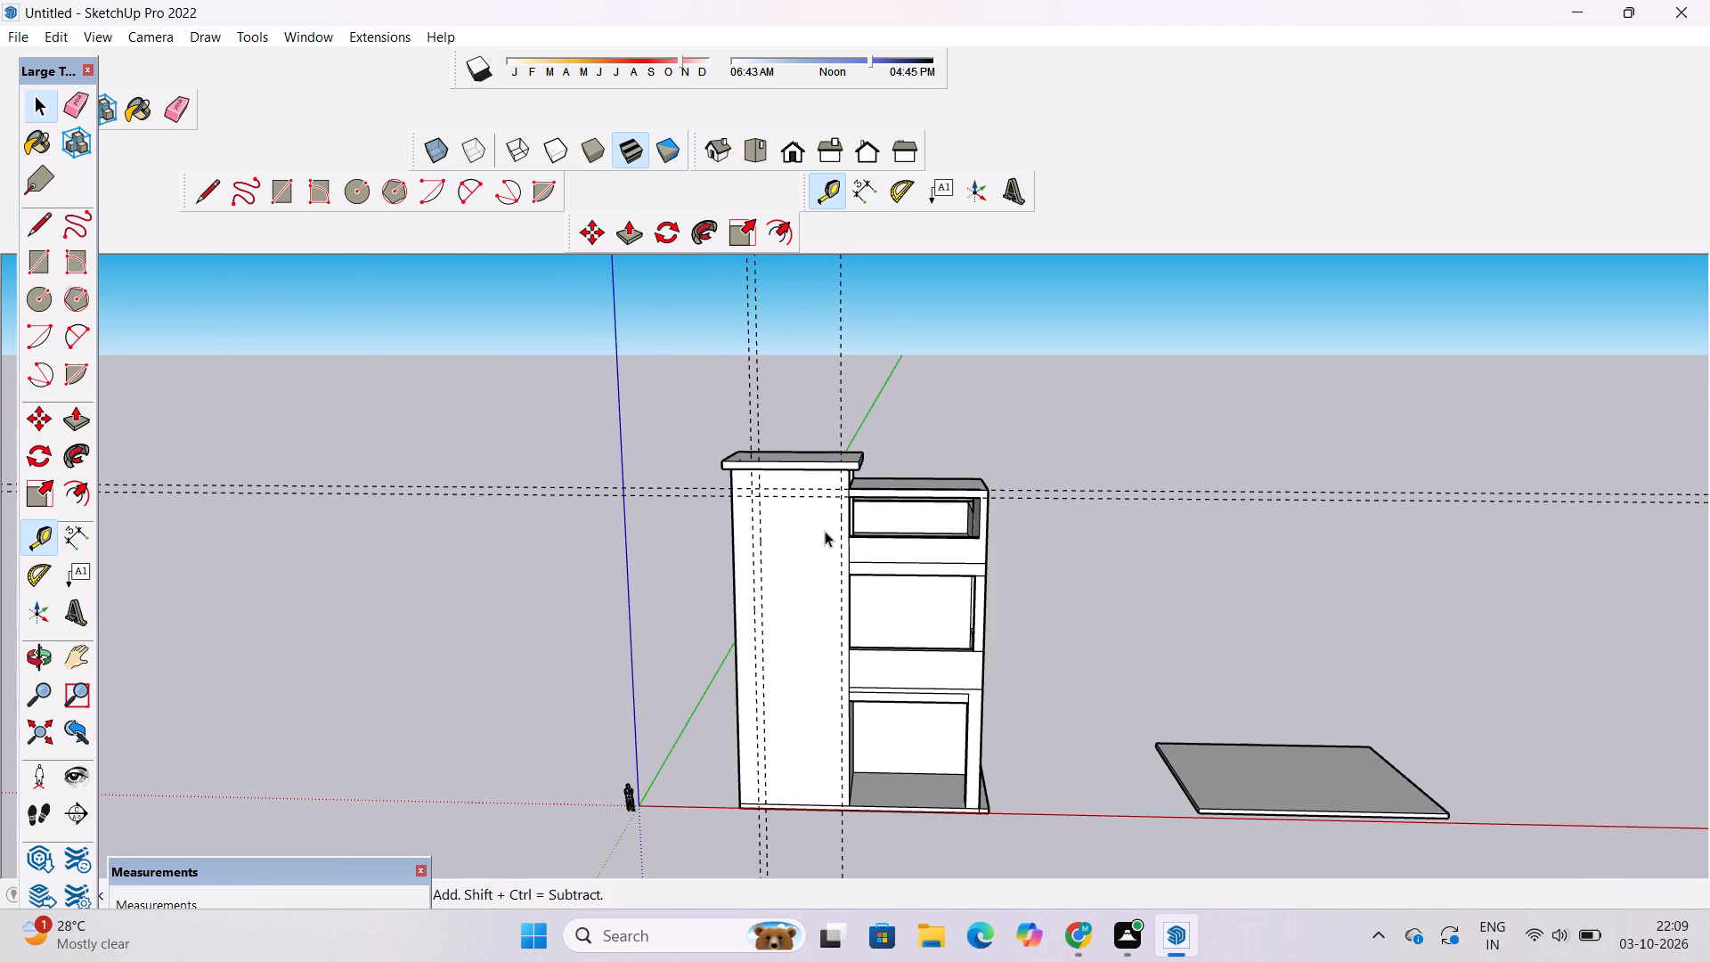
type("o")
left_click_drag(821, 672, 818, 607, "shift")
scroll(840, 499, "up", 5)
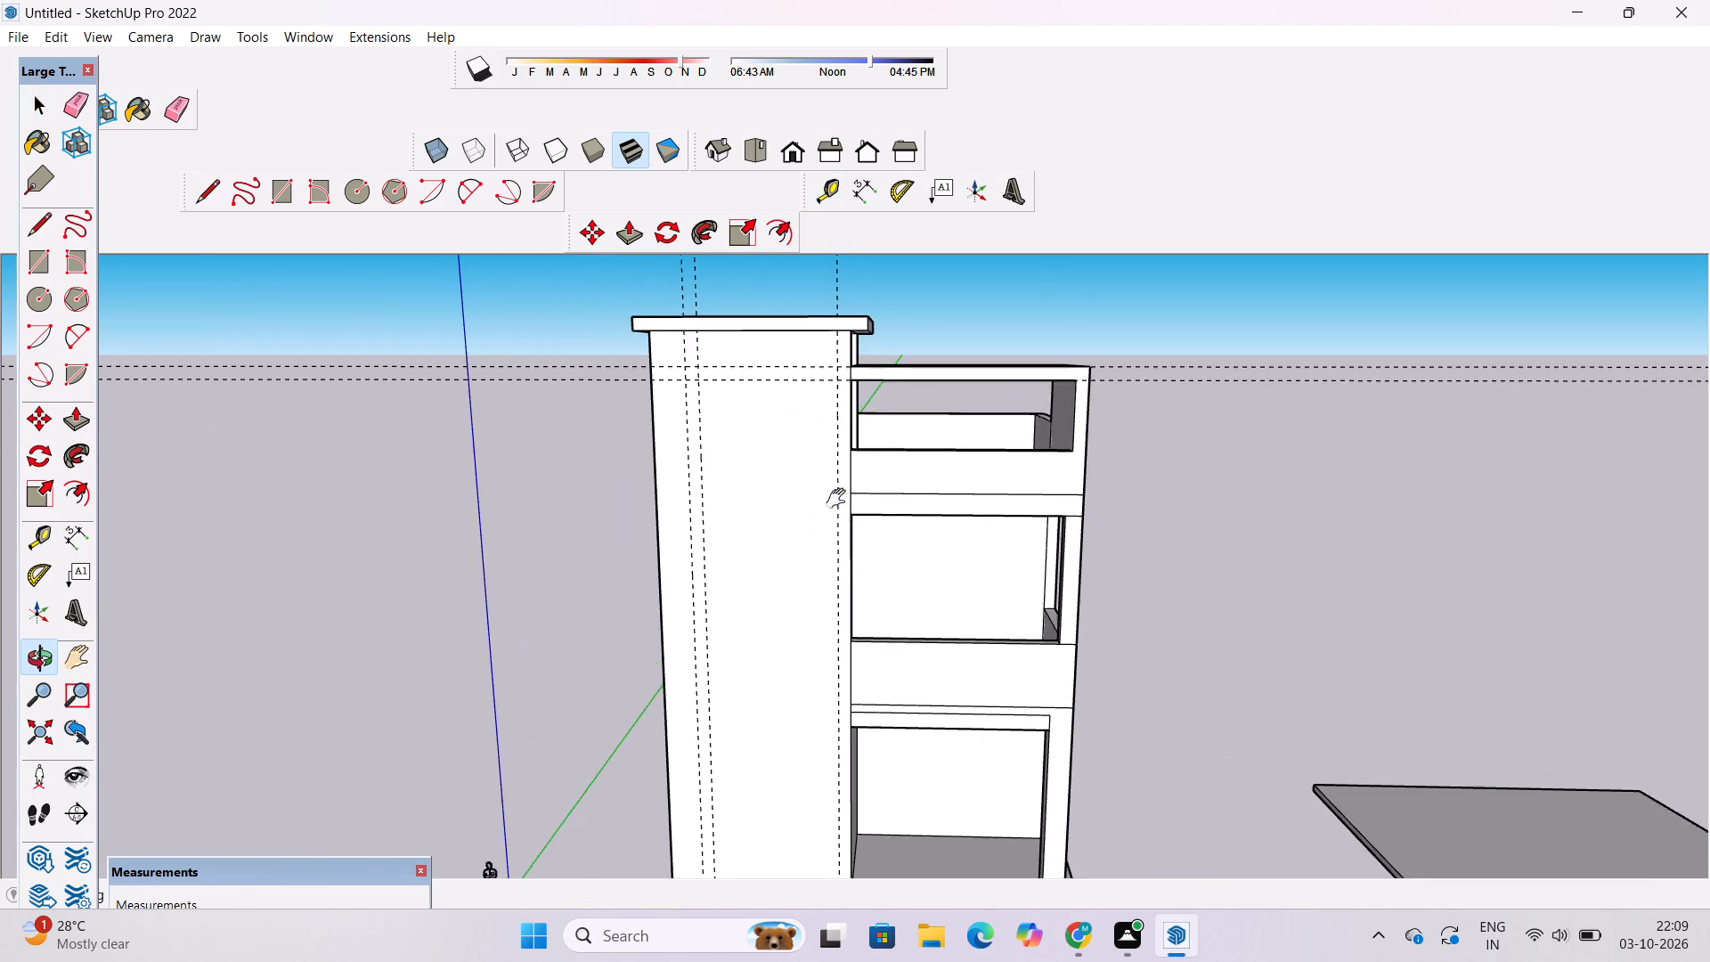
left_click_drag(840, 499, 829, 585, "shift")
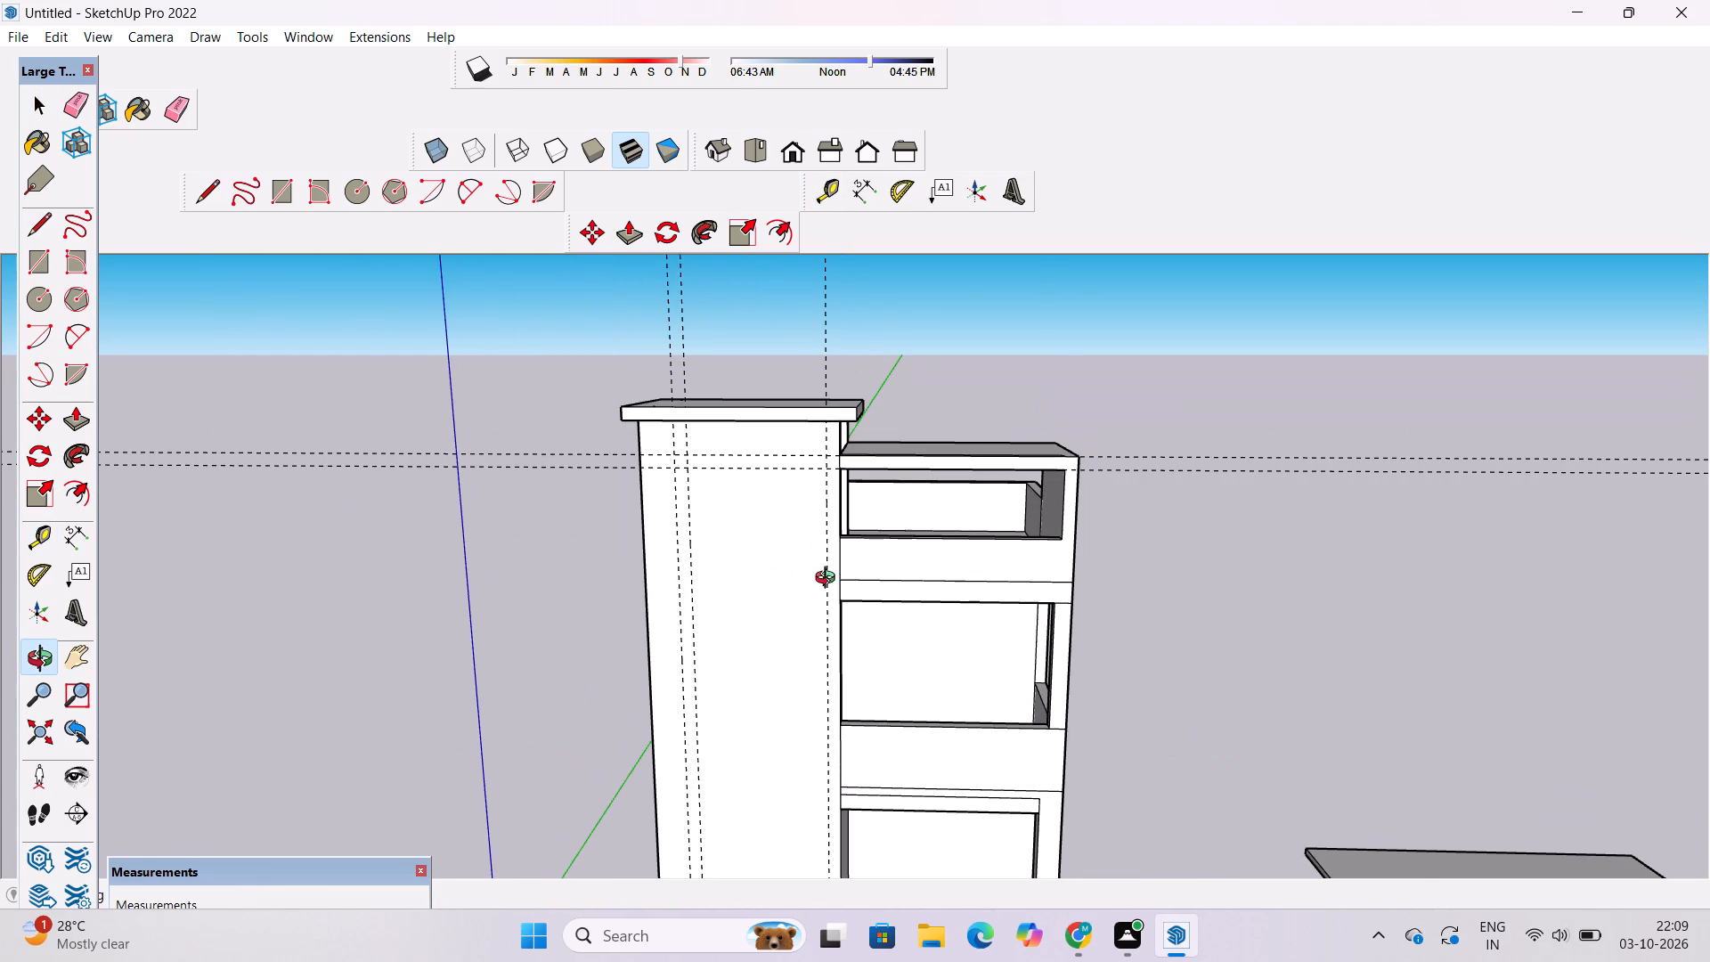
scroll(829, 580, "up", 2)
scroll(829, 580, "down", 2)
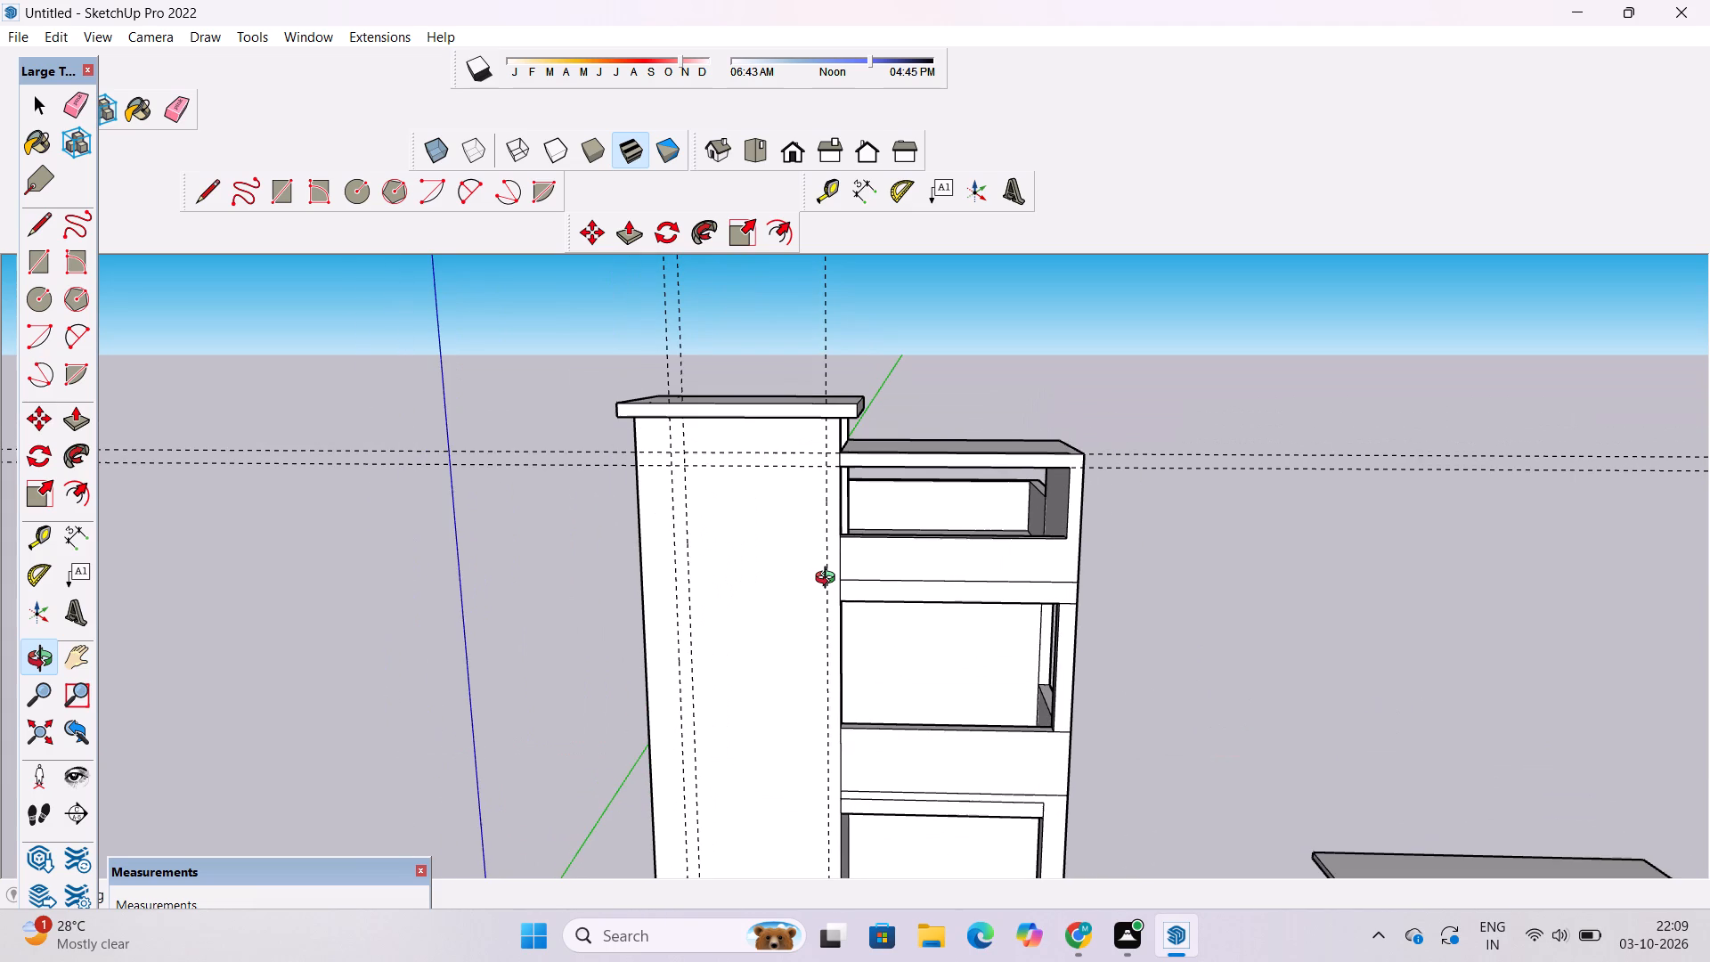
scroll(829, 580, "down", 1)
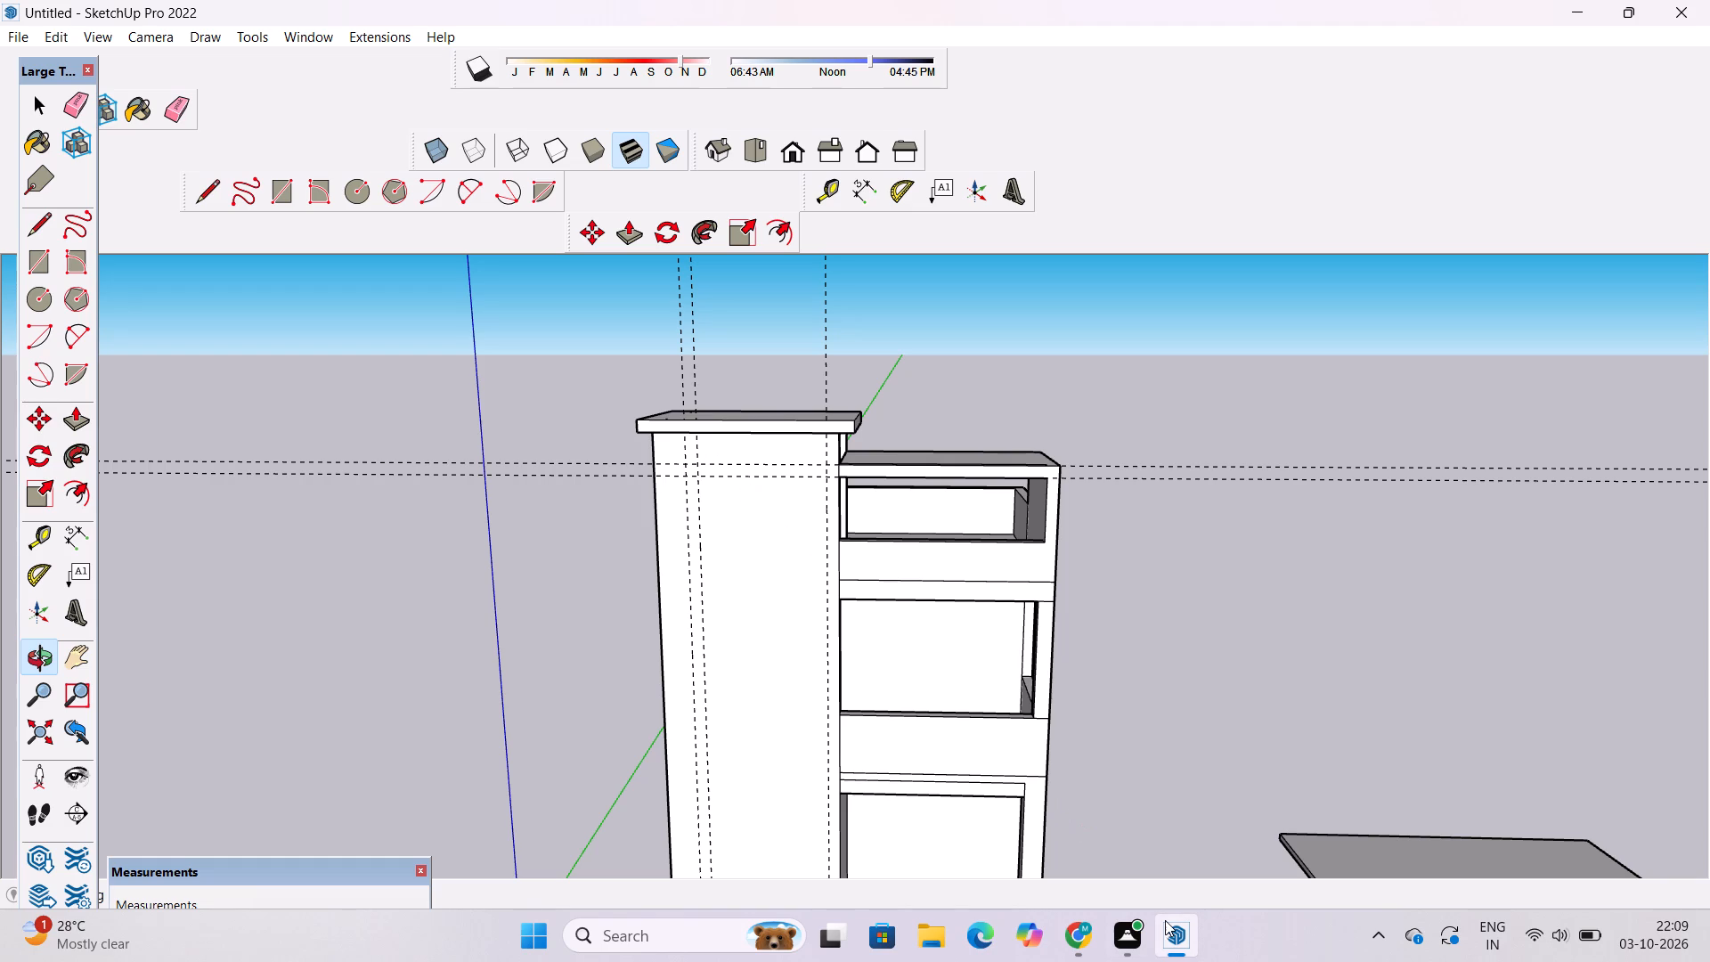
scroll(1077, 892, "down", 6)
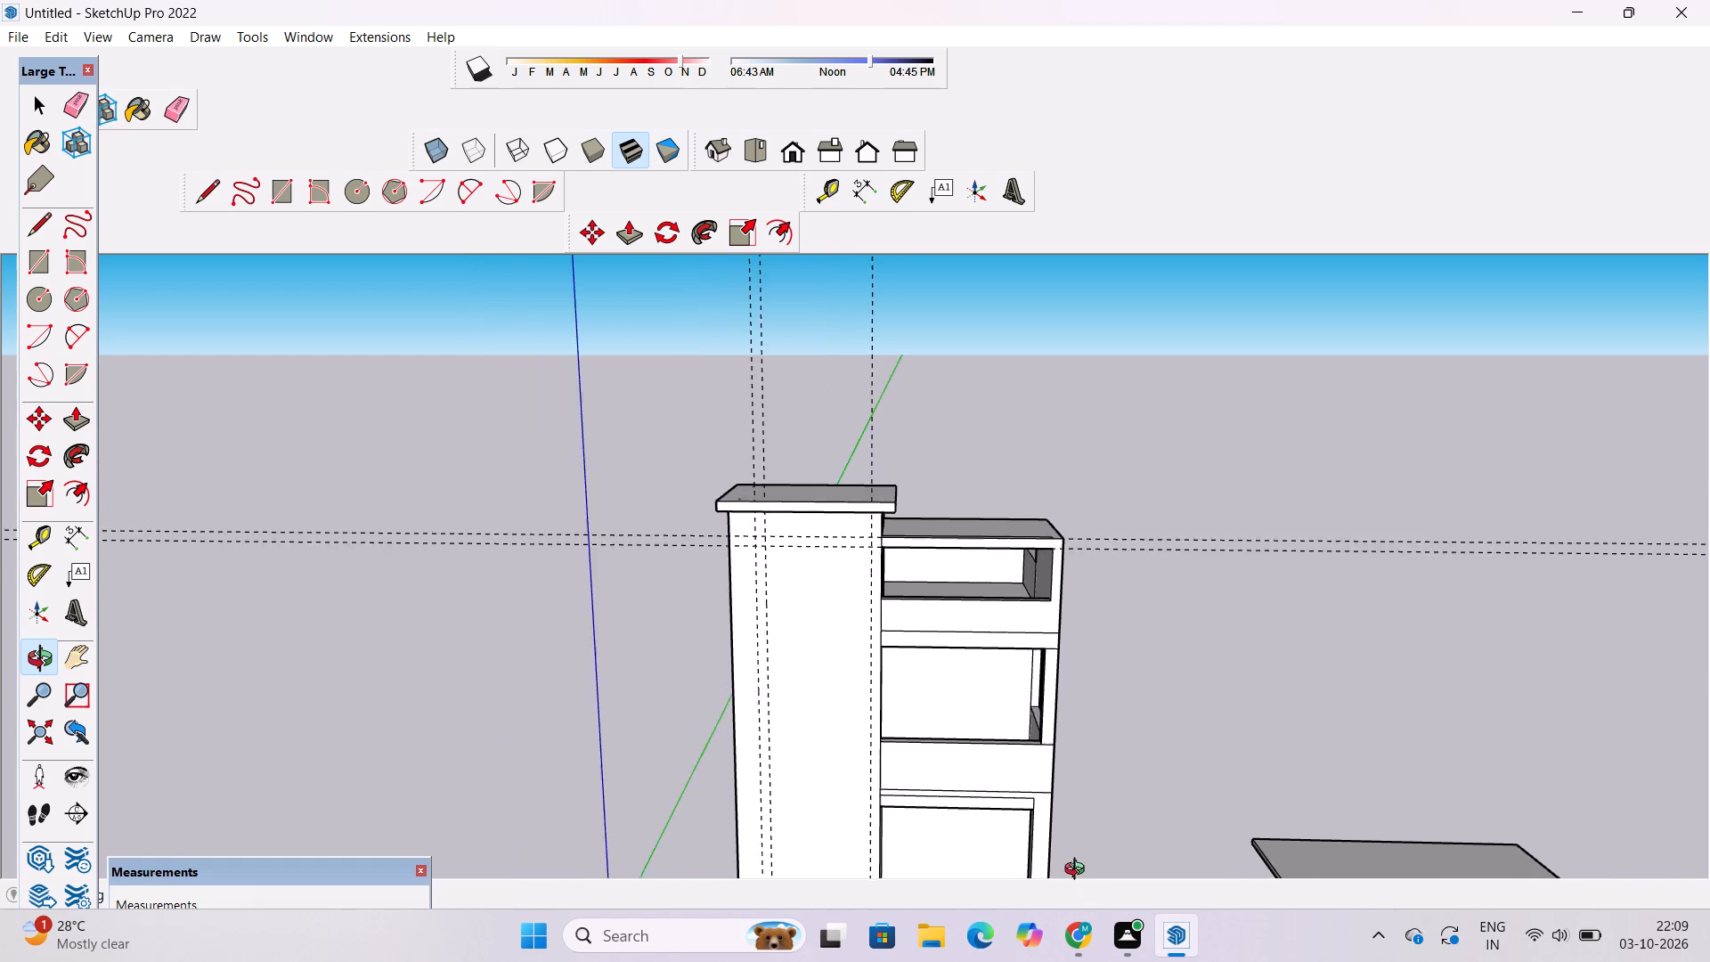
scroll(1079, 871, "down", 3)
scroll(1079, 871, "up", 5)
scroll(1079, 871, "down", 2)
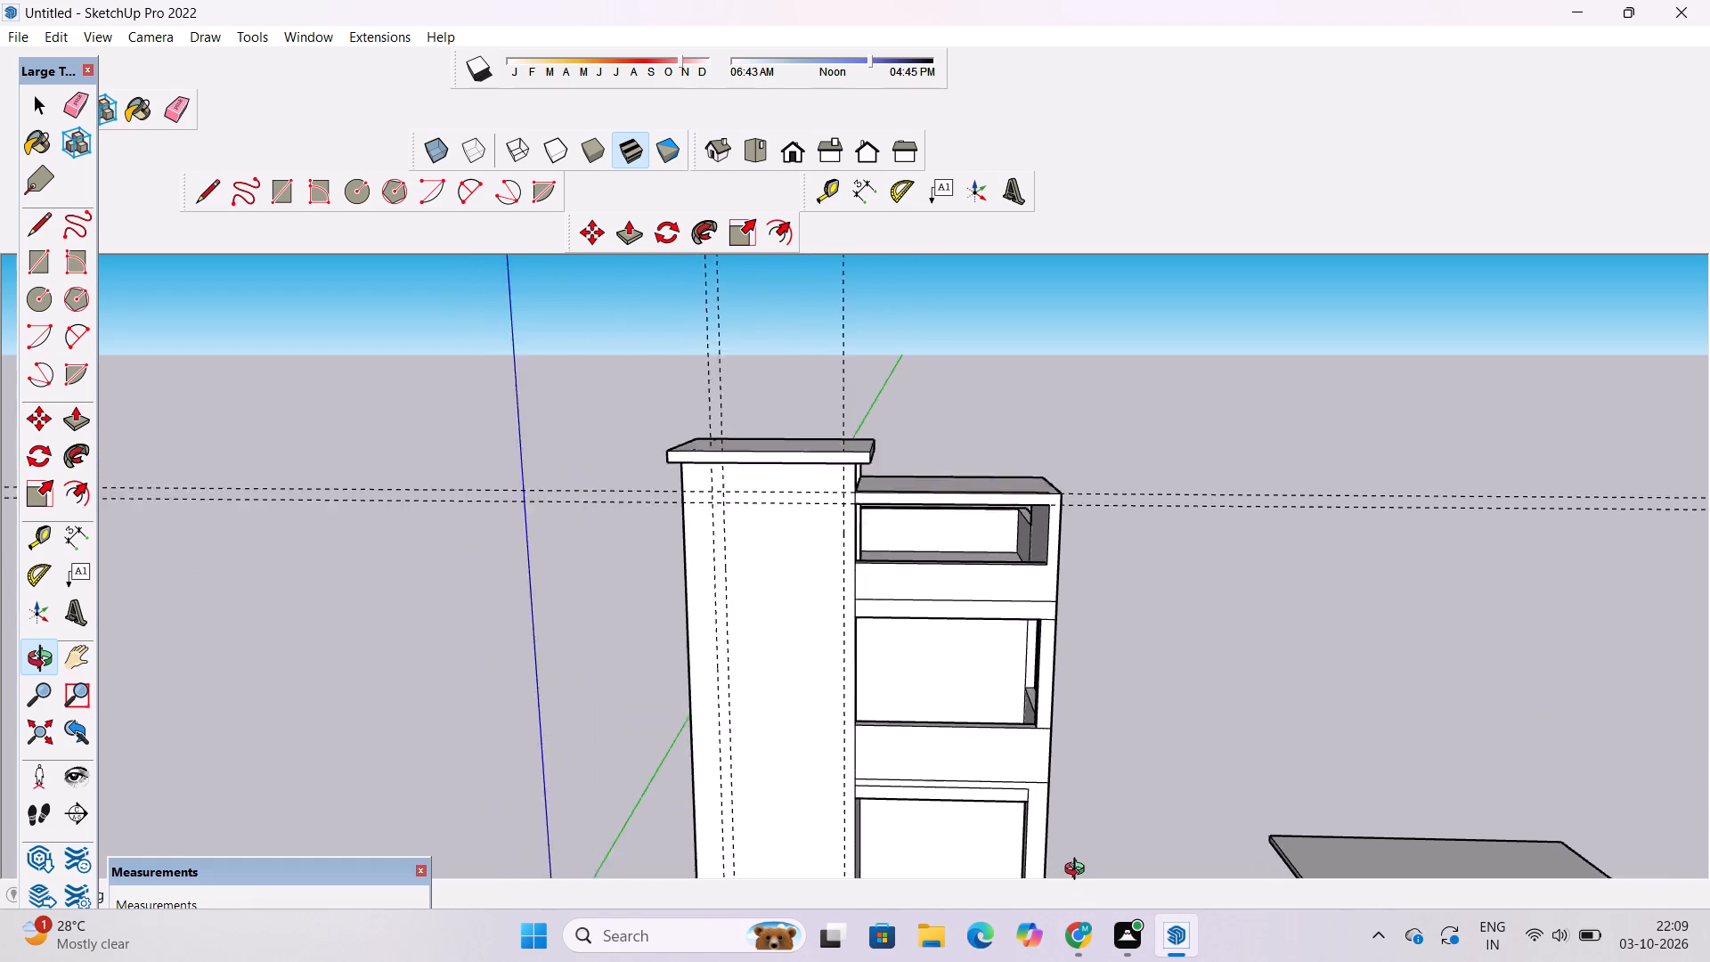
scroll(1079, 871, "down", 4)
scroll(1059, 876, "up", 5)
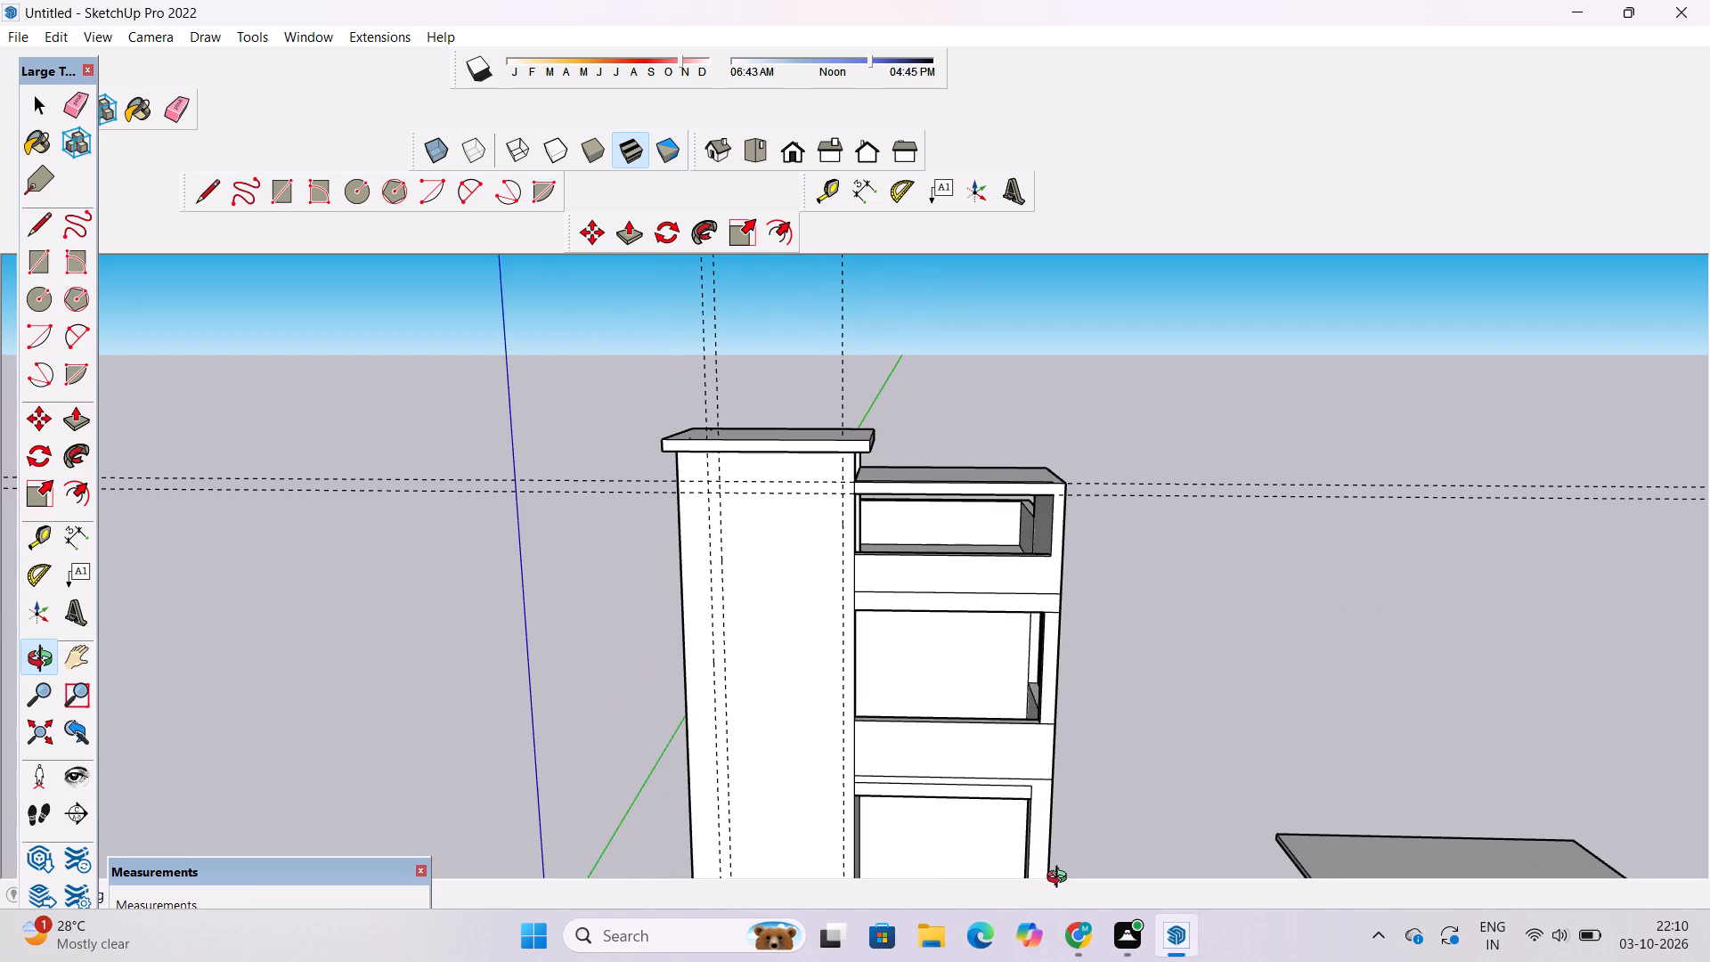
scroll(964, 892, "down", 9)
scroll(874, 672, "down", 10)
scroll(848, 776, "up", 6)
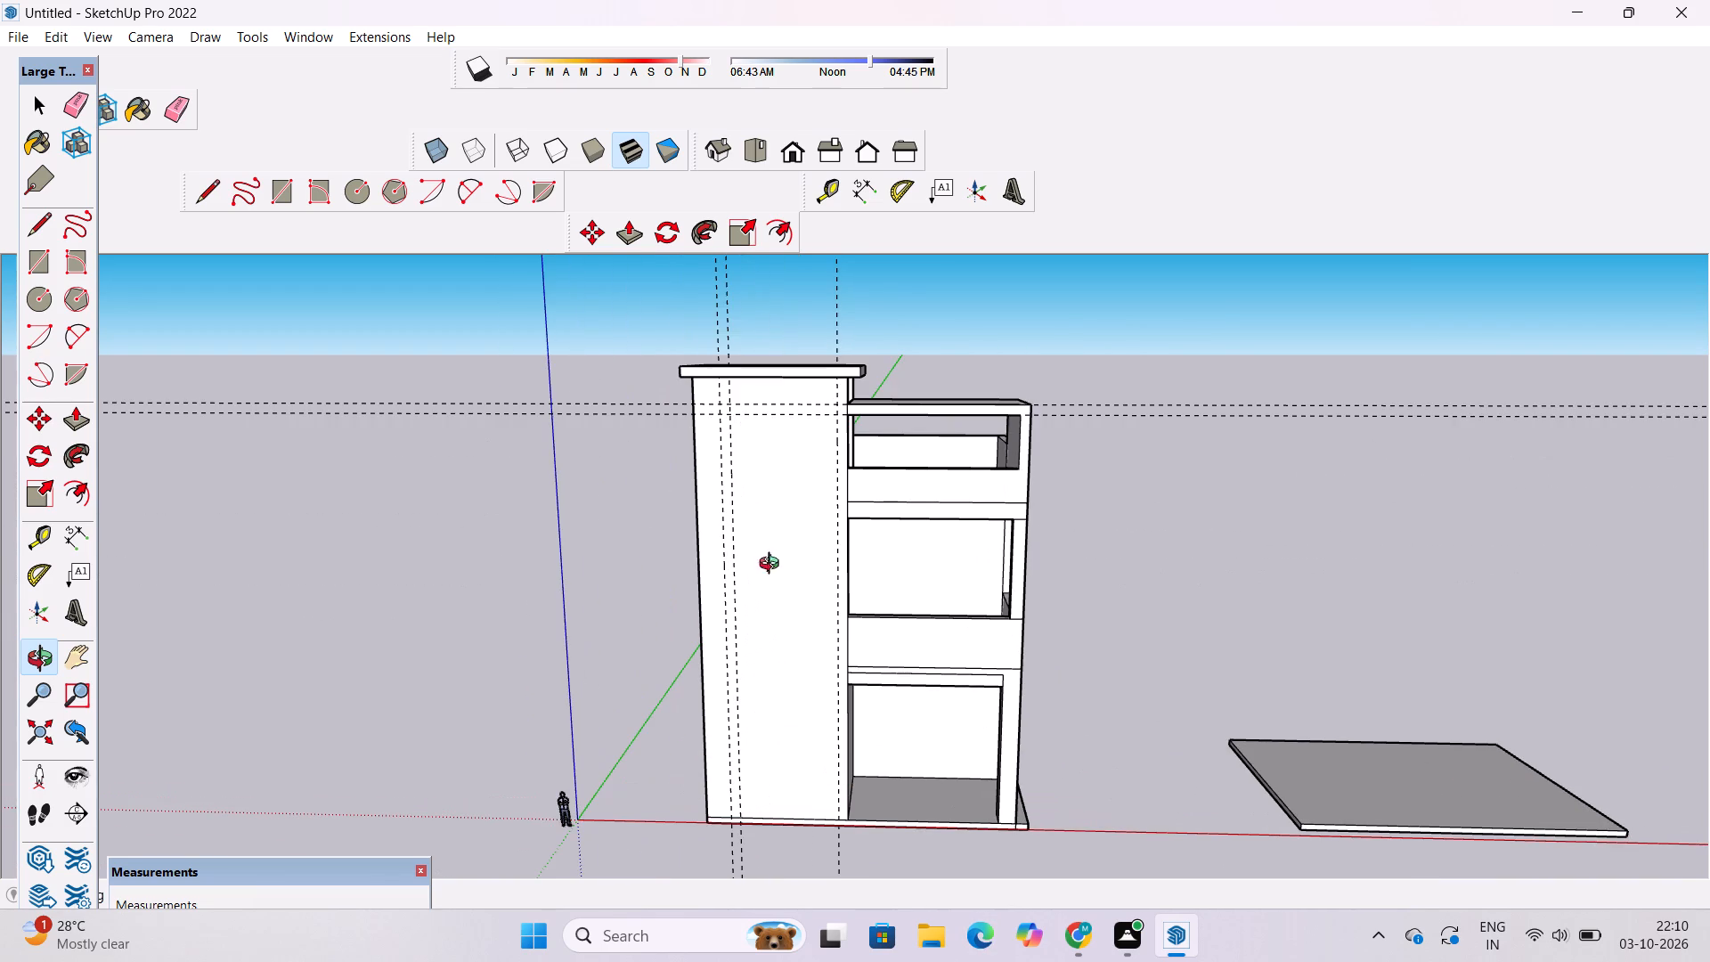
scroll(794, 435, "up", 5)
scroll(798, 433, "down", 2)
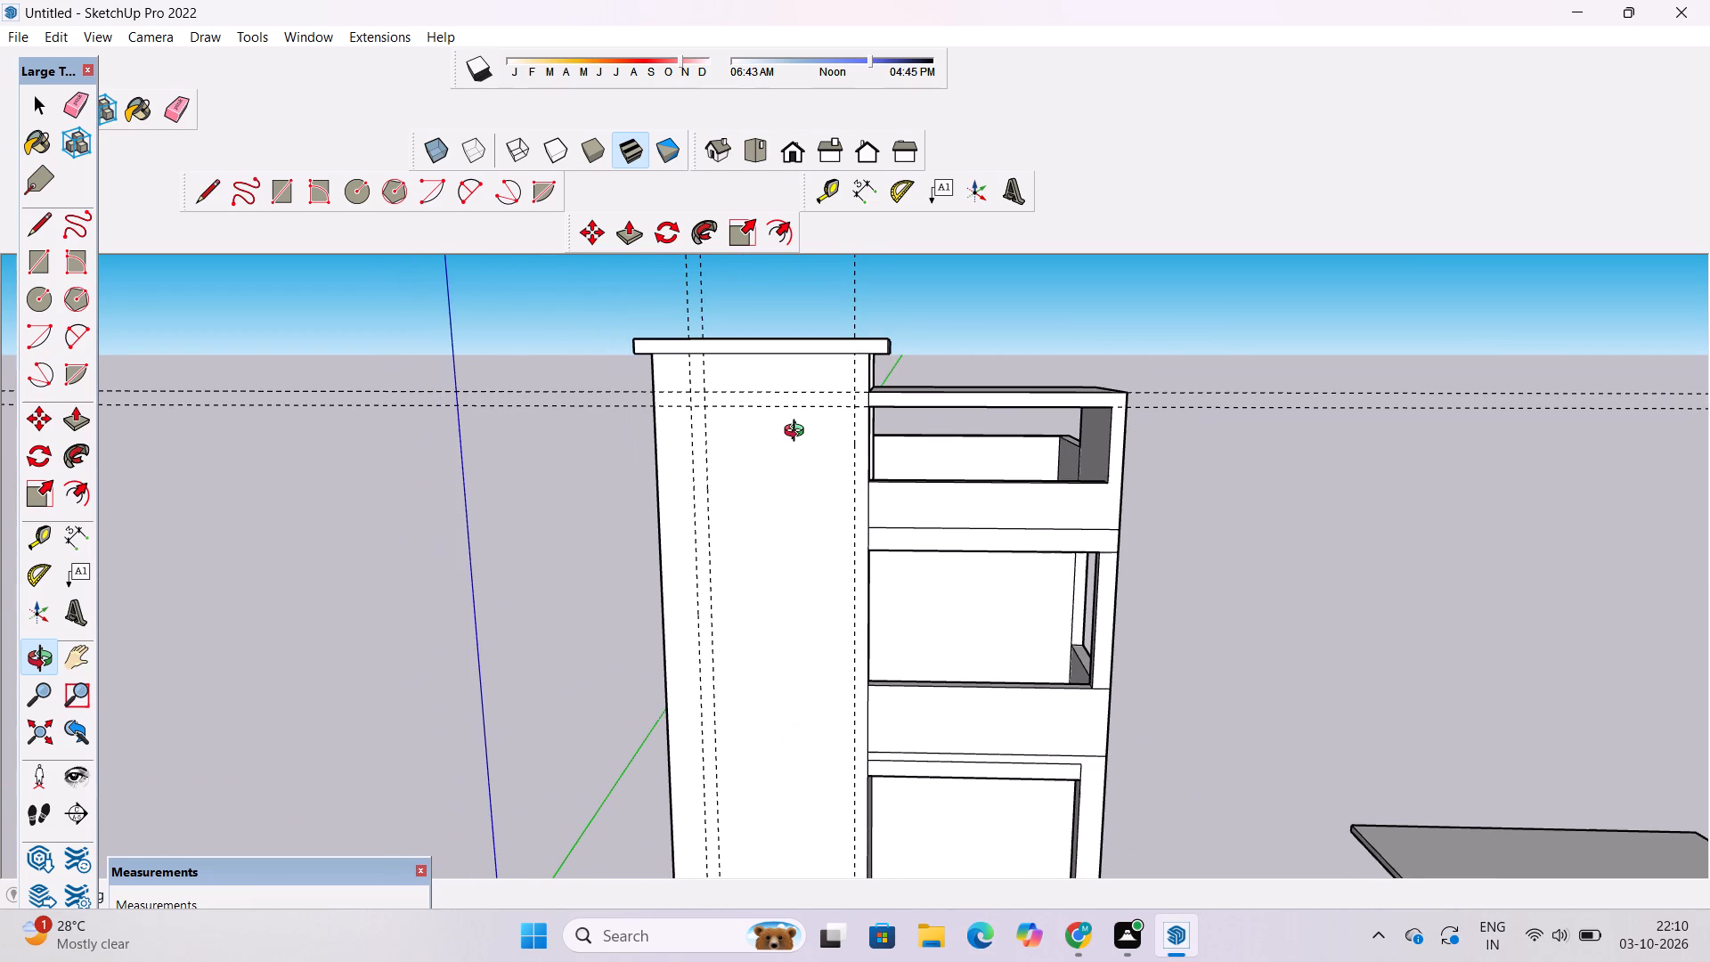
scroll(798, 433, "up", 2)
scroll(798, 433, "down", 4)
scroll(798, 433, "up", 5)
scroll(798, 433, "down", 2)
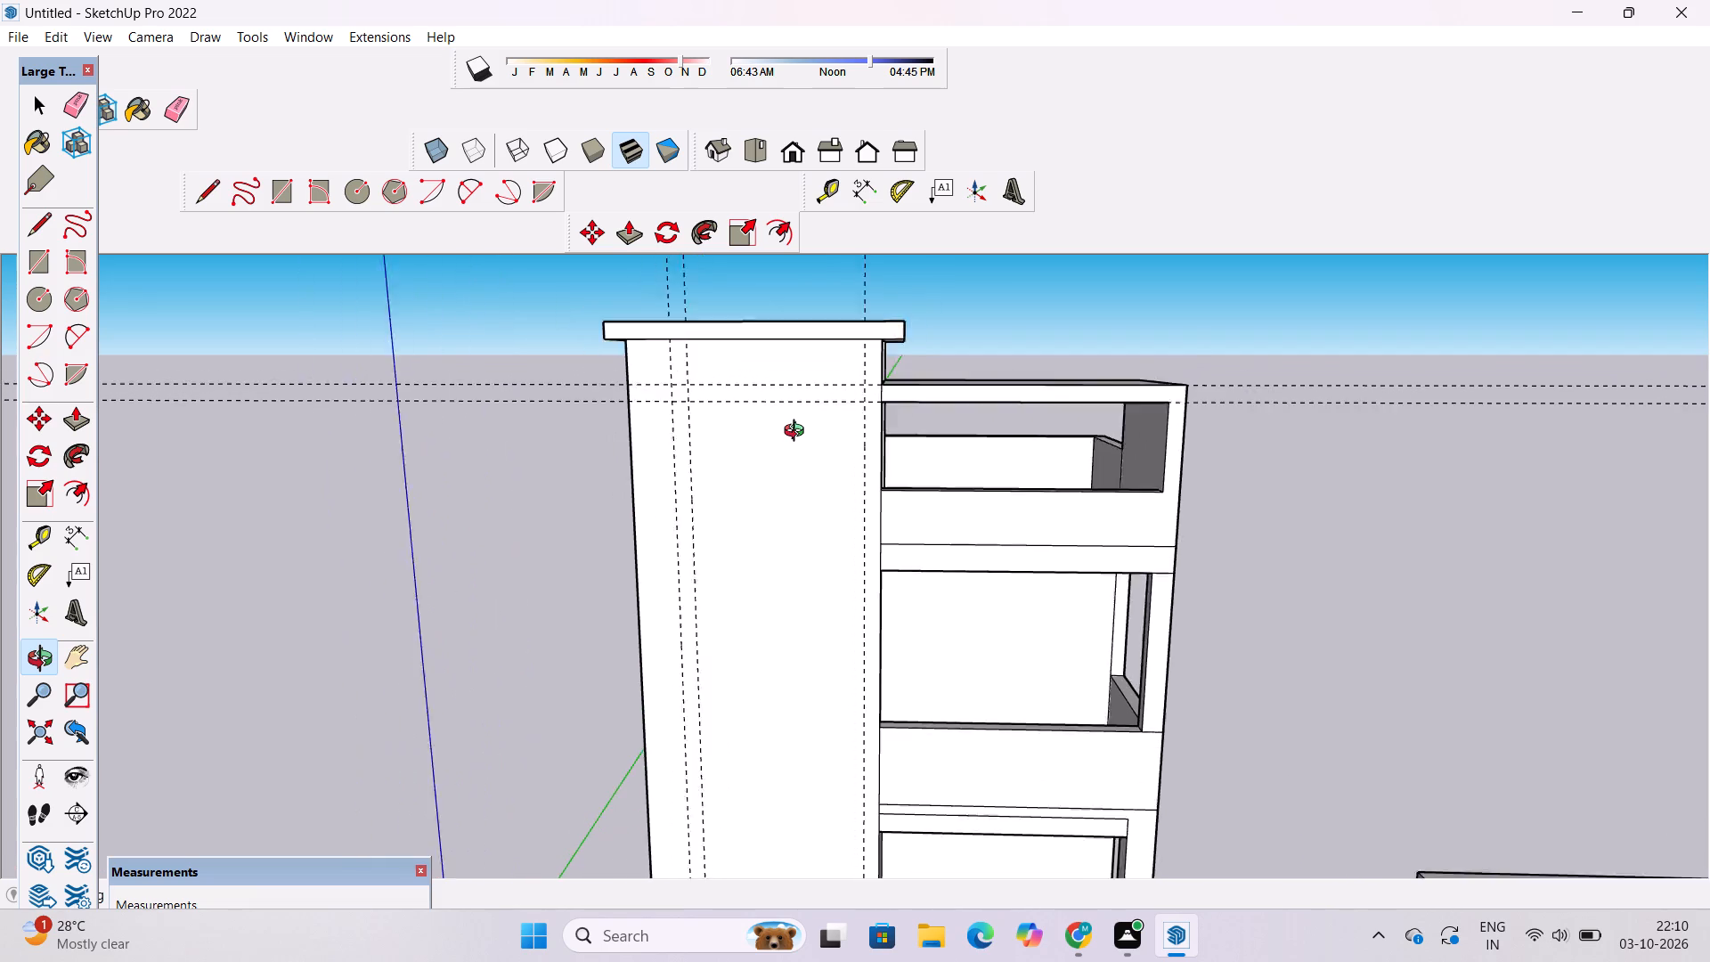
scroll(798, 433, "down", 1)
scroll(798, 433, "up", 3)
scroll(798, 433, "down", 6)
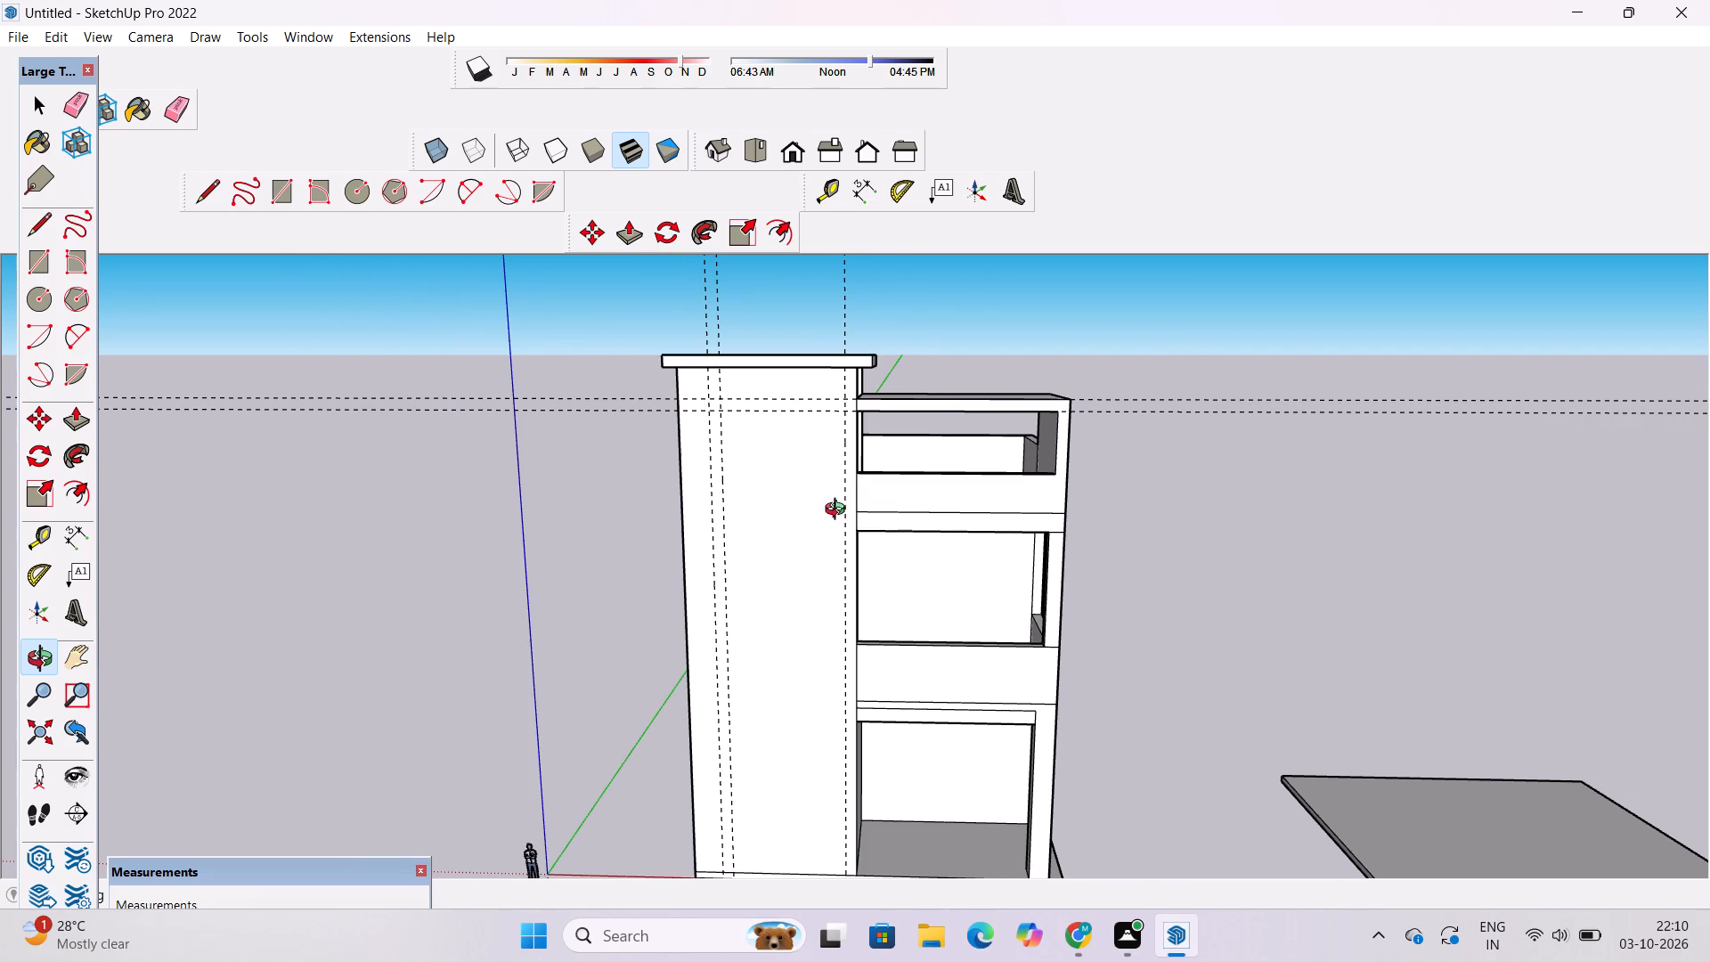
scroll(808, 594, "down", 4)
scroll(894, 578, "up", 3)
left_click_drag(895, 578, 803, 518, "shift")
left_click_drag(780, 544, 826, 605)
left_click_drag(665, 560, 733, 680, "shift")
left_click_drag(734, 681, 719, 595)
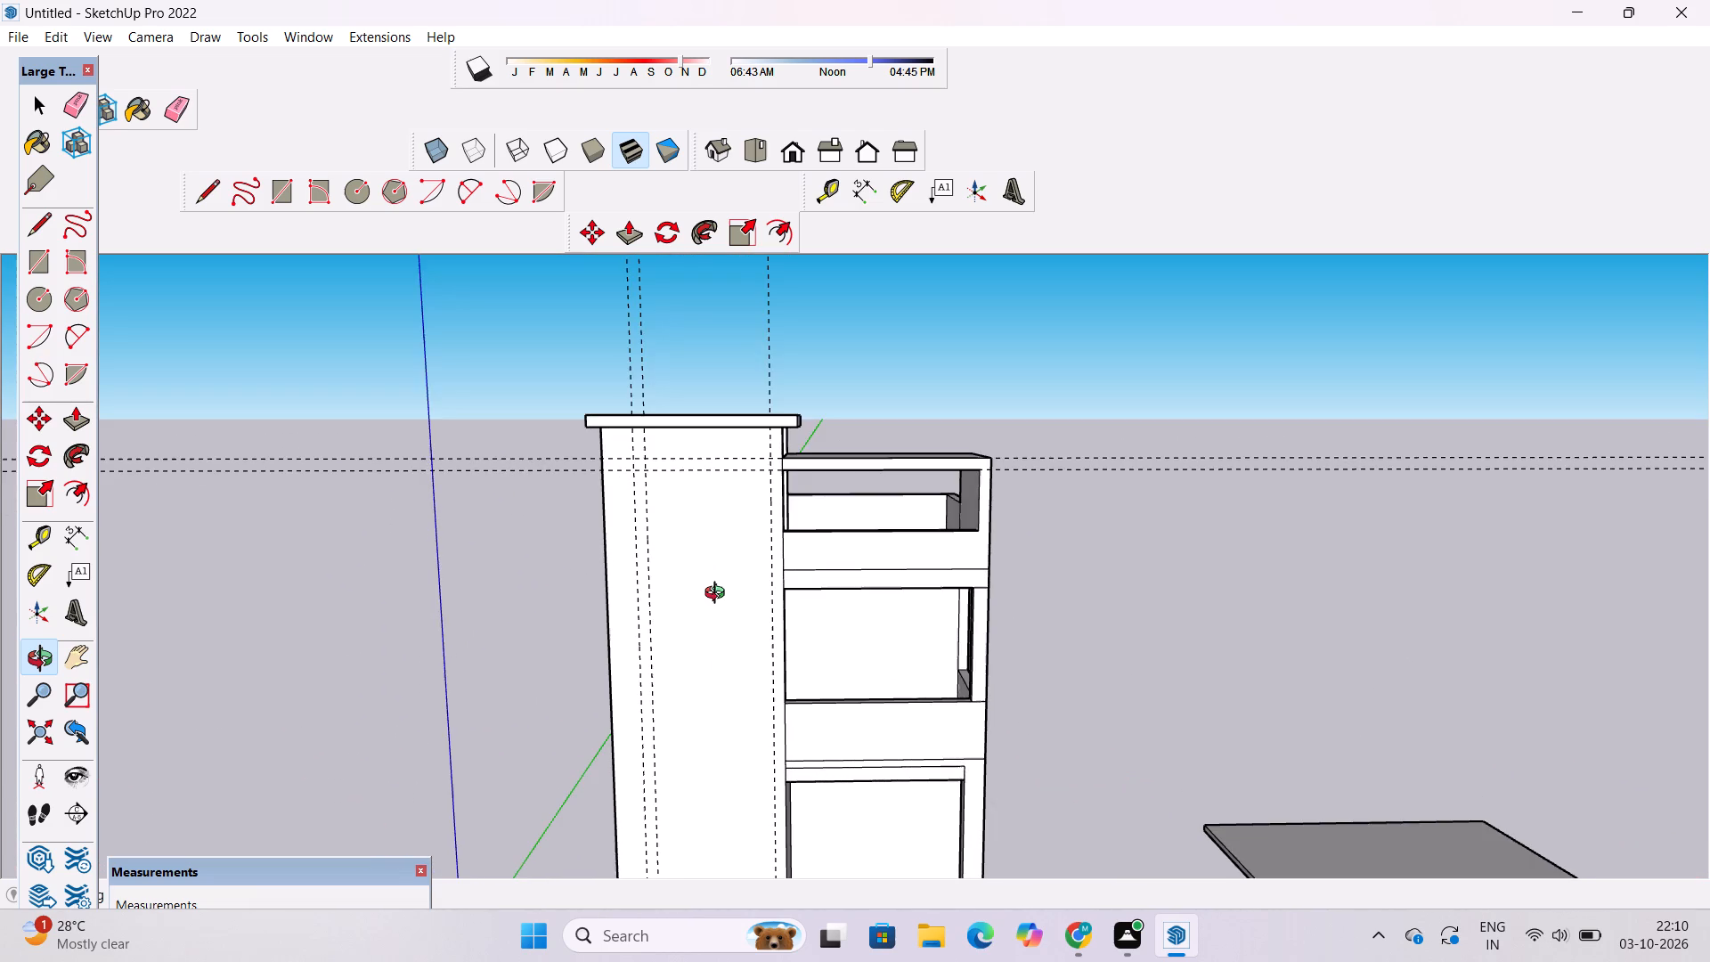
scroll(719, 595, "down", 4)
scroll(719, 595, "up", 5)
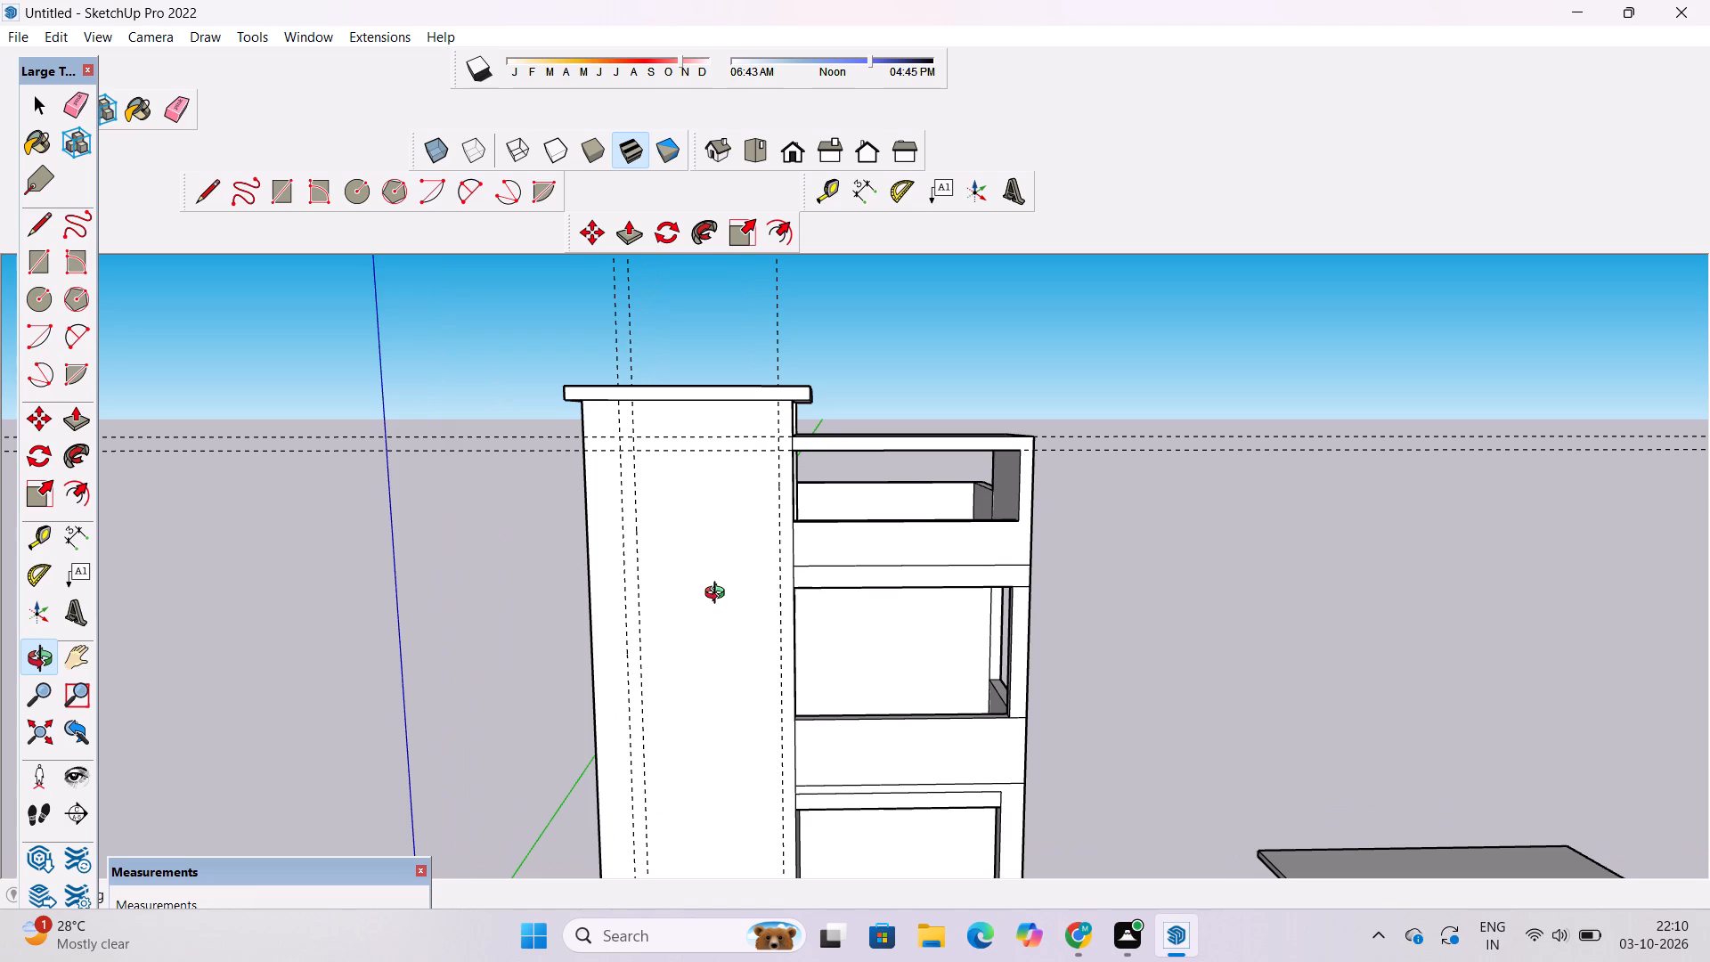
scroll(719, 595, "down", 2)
Examine the underside of the top balcony's roof and the middle-storey opening from below.
left_click_drag(765, 634, 759, 646, "shift")
left_click_drag(762, 647, 759, 597)
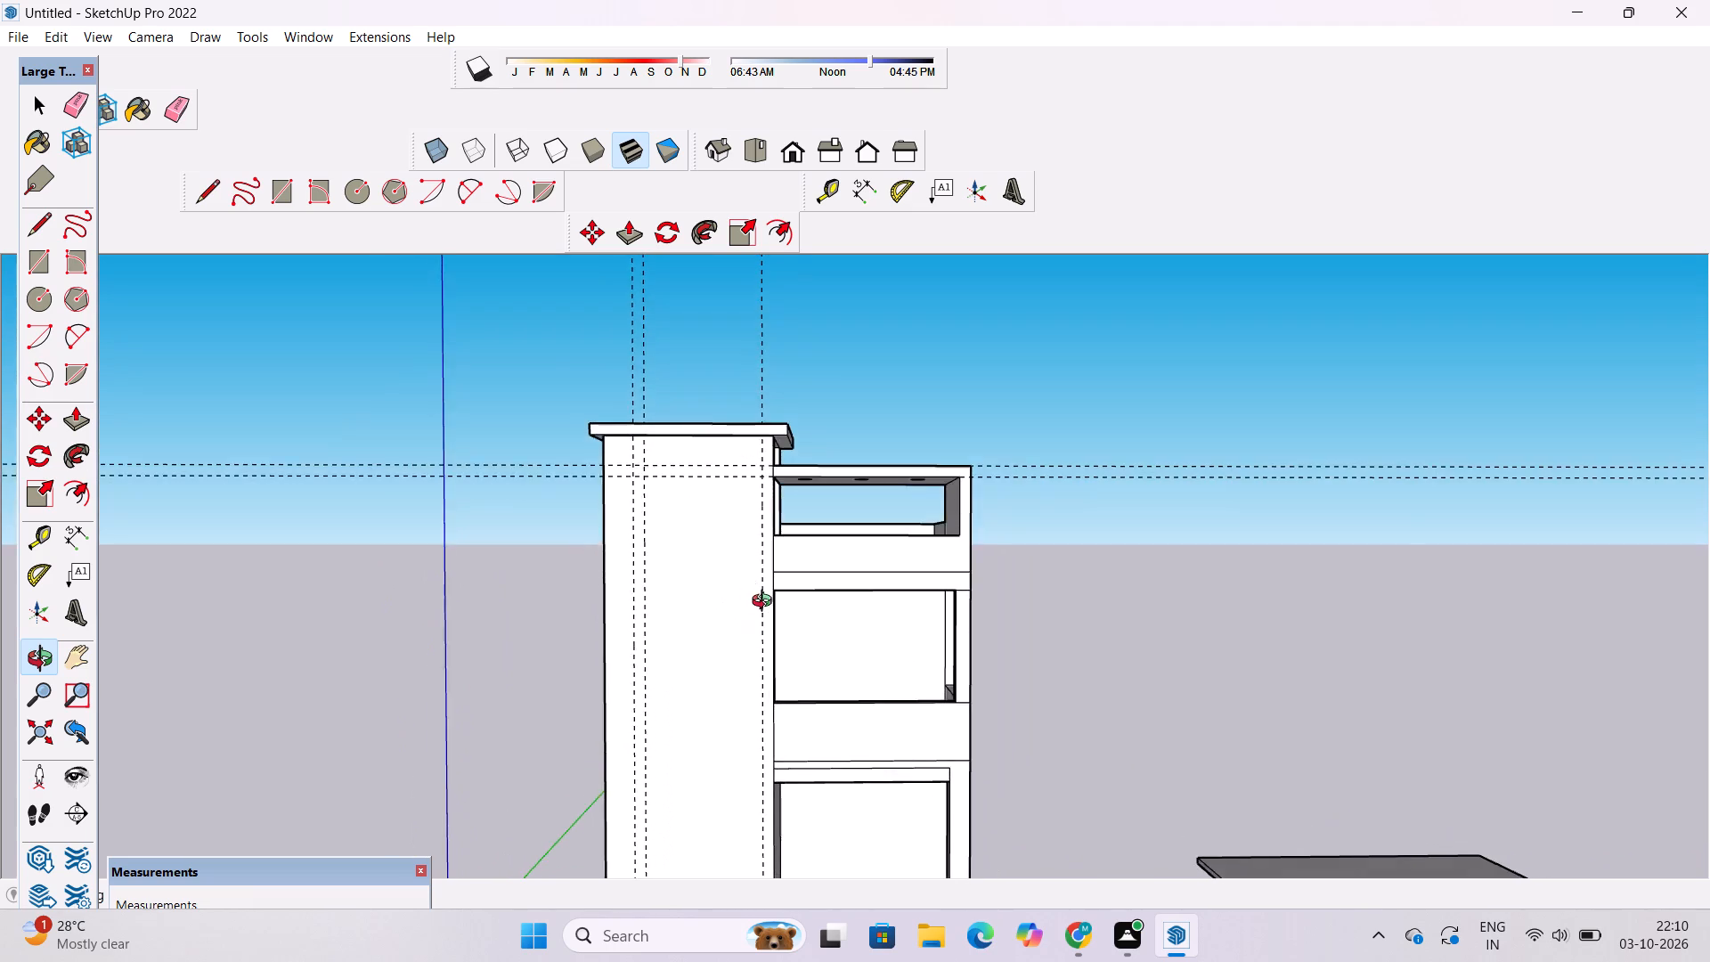
scroll(766, 603, "up", 8)
left_click_drag(779, 599, 717, 624, "shift")
scroll(718, 620, "down", 4, "shift")
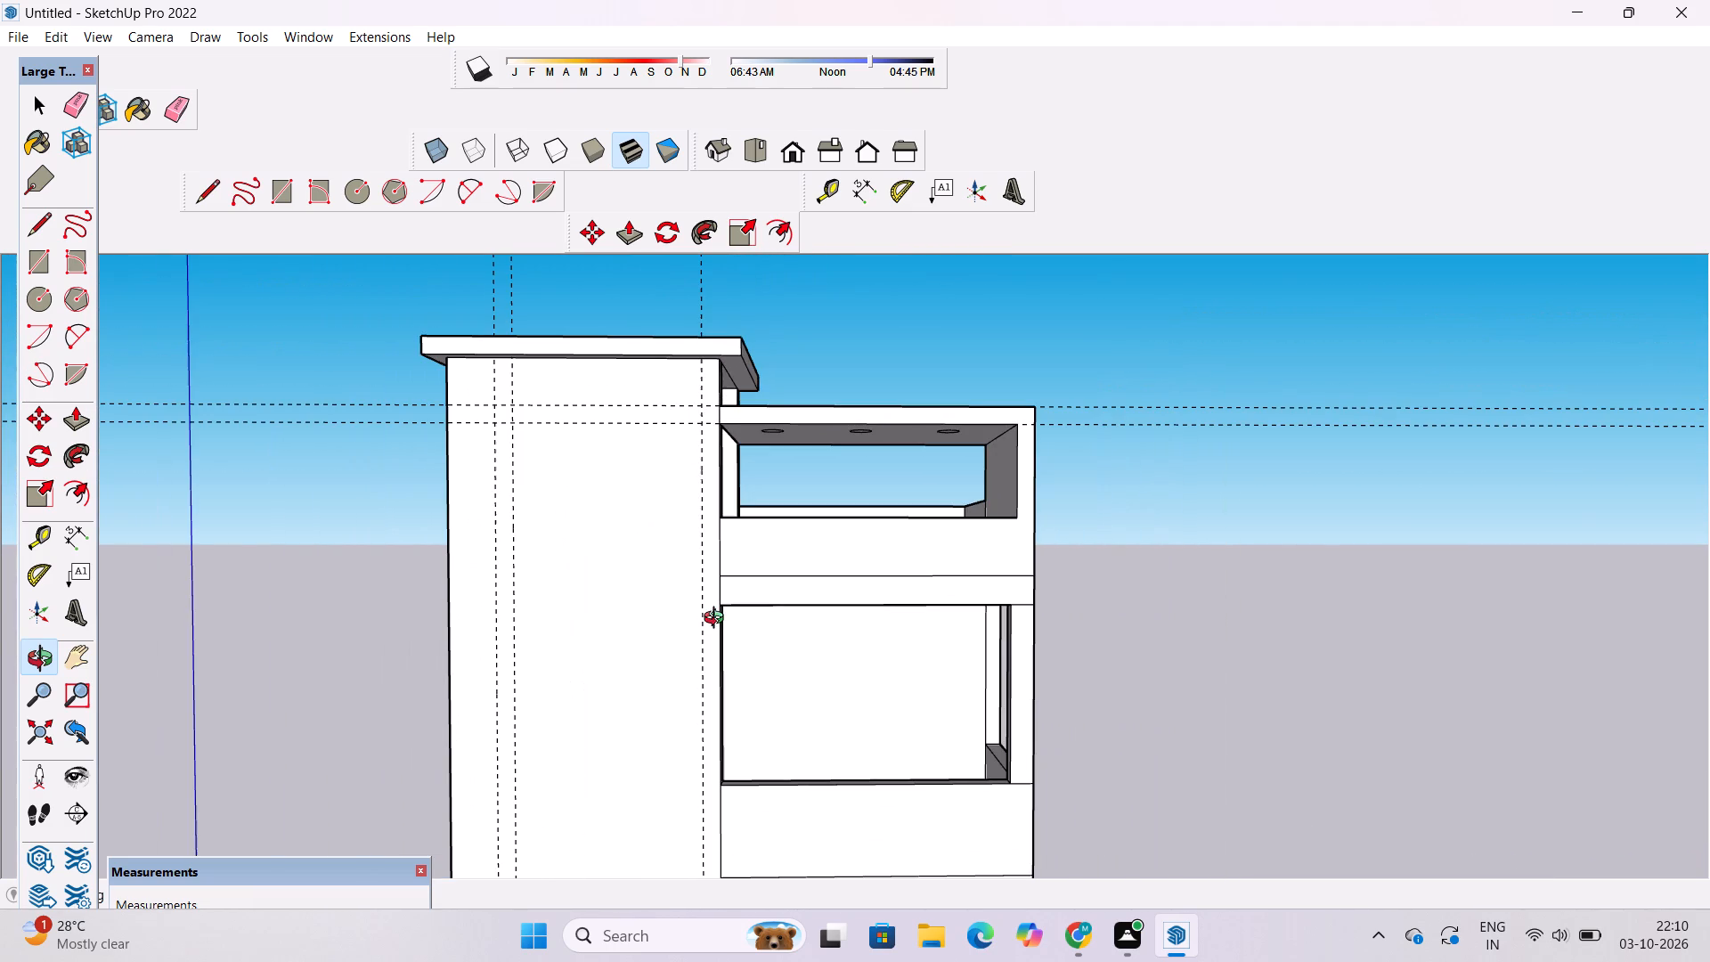
scroll(718, 620, "down", 4)
left_click_drag(745, 612, 765, 633)
scroll(852, 612, "down", 3)
left_click_drag(836, 611, 834, 649, "shift")
scroll(784, 667, "up", 6)
left_click_drag(793, 658, 803, 677, "shift")
scroll(803, 677, "up", 5)
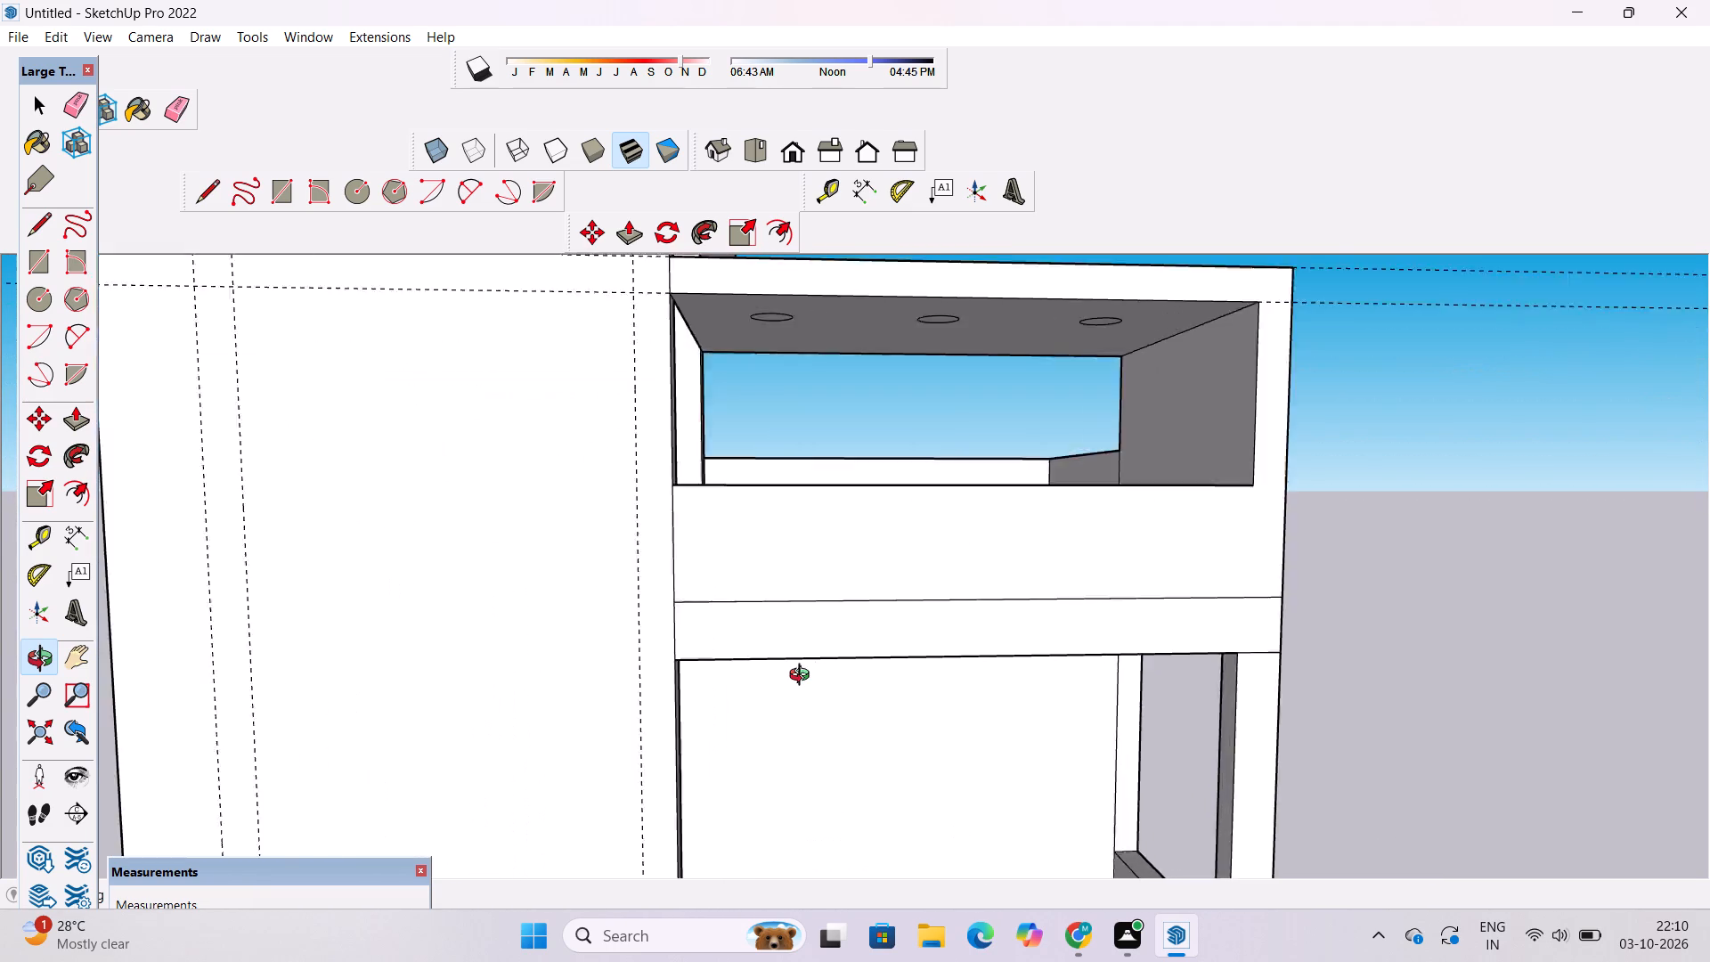
scroll(803, 677, "down", 4)
left_click_drag(803, 677, 802, 662, "shift")
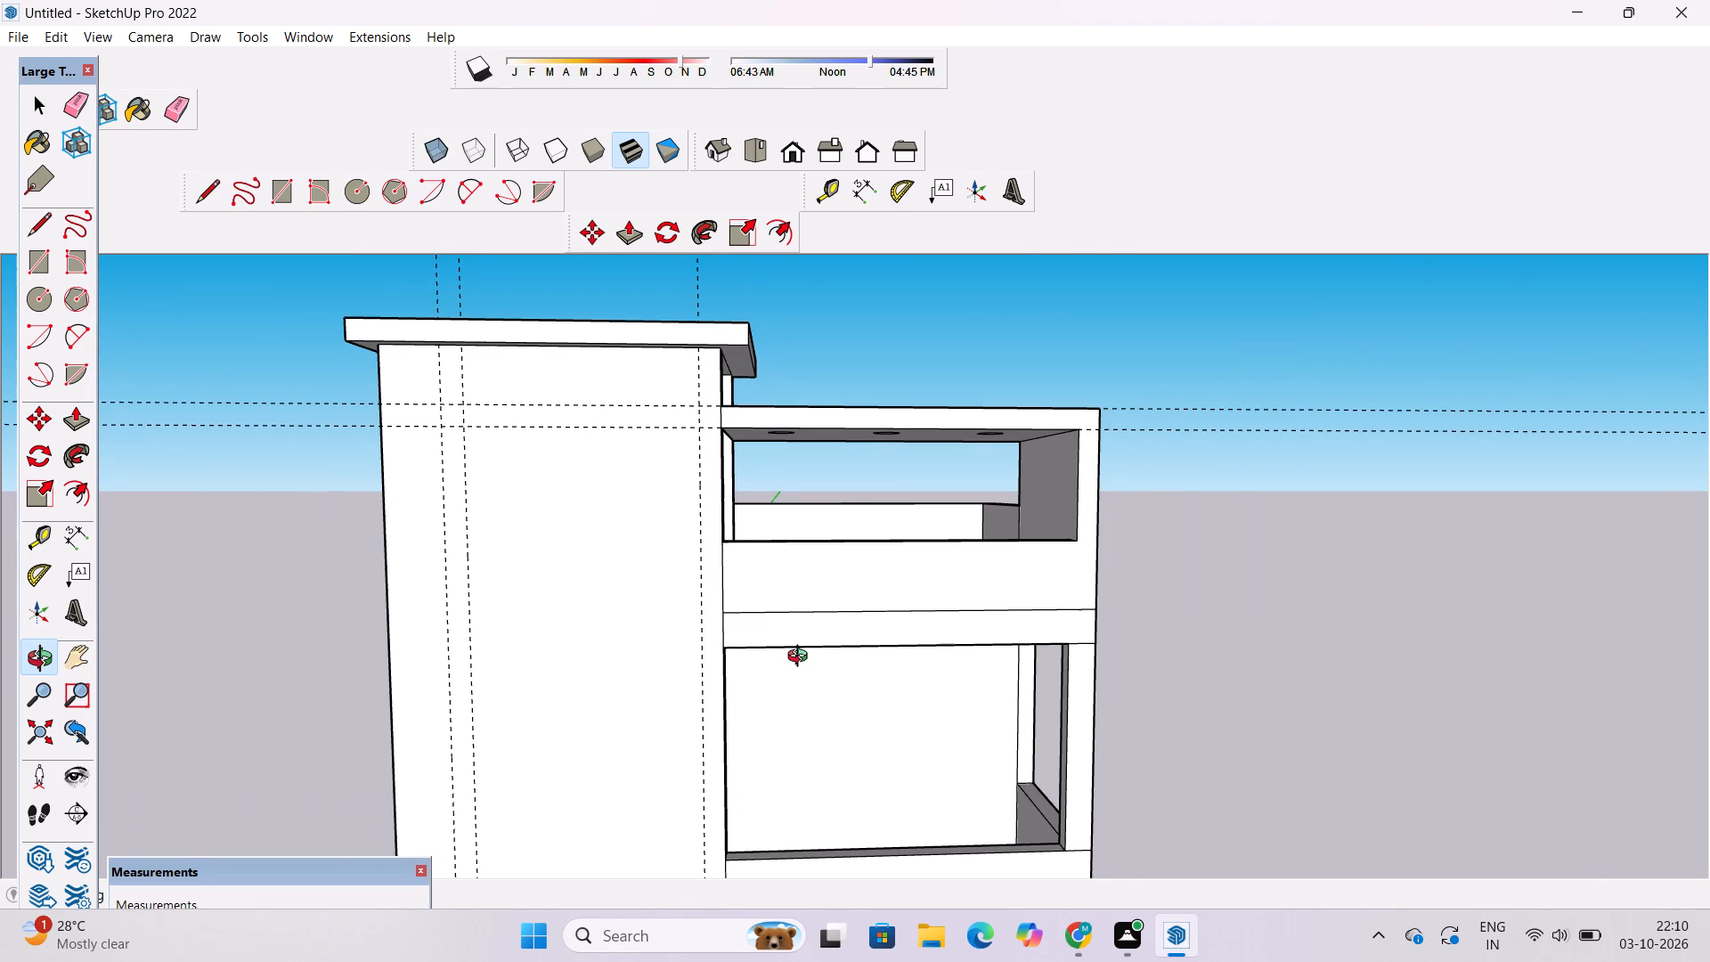
scroll(806, 424, "down", 5)
left_click_drag(869, 578, 850, 615)
scroll(847, 616, "up", 4)
left_click_drag(896, 585, 892, 602, "shift")
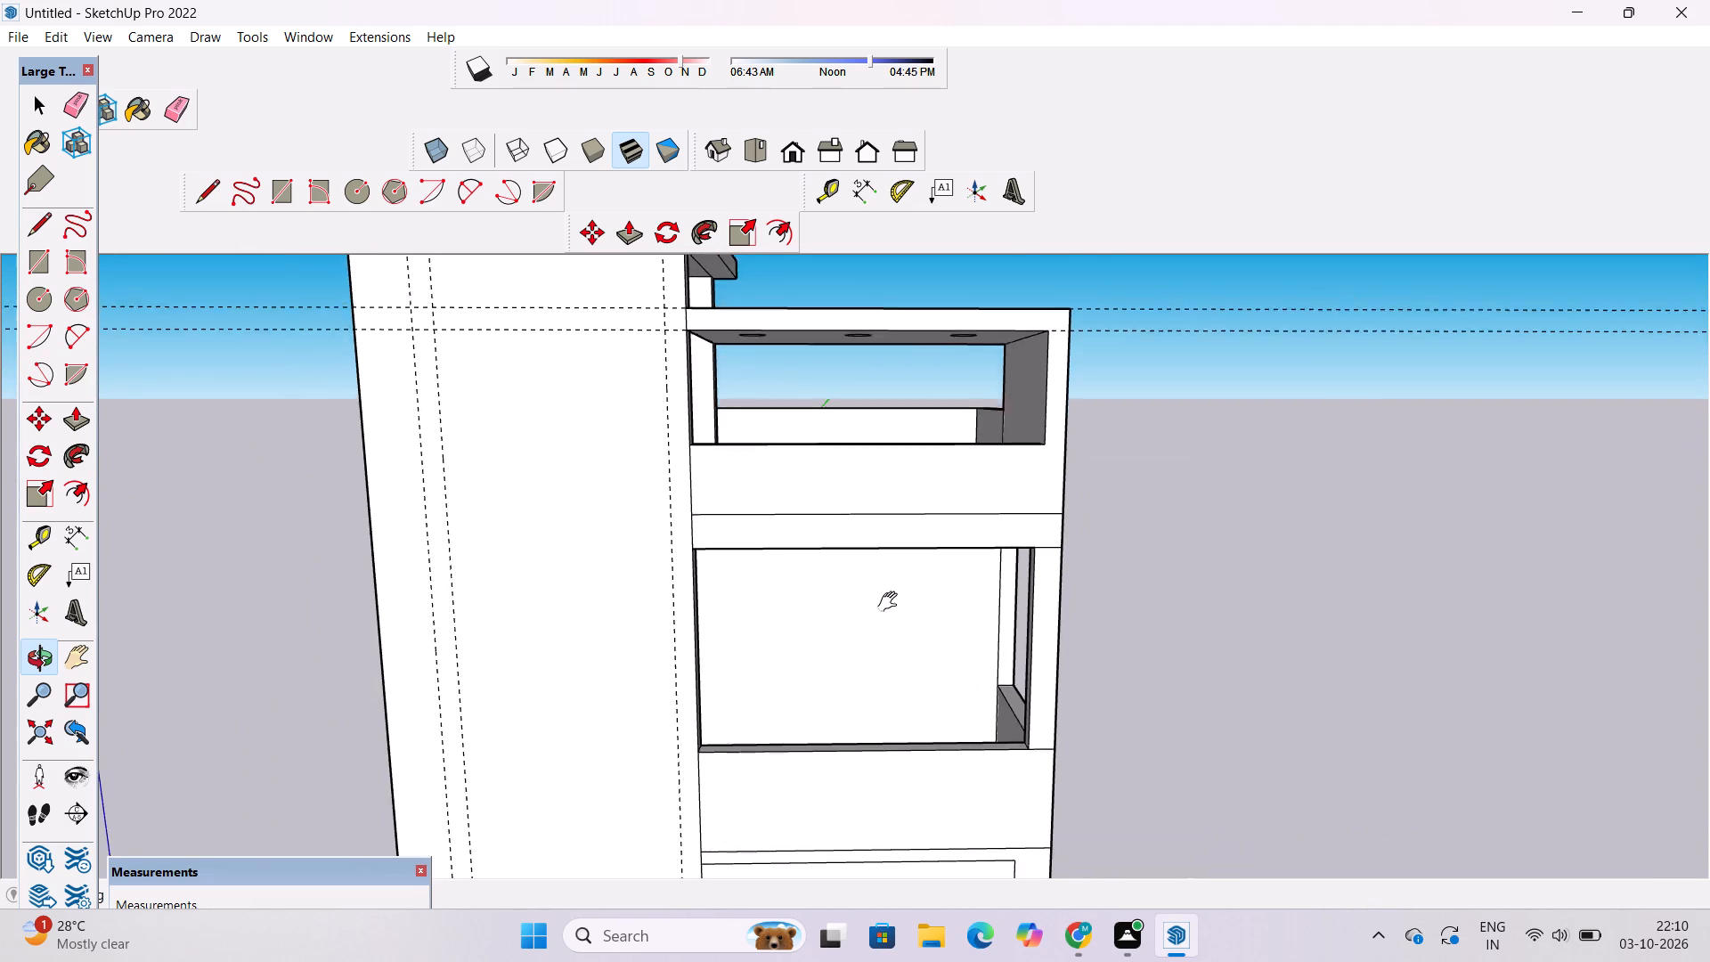
left_click_drag(892, 602, 891, 605, "shift")
left_click_drag(895, 634, 866, 626)
scroll(859, 605, "up", 3)
left_click_drag(858, 604, 851, 687, "shift")
left_click_drag(851, 690, 867, 486)
scroll(867, 493, "up", 5)
left_click_drag(877, 584, 888, 451)
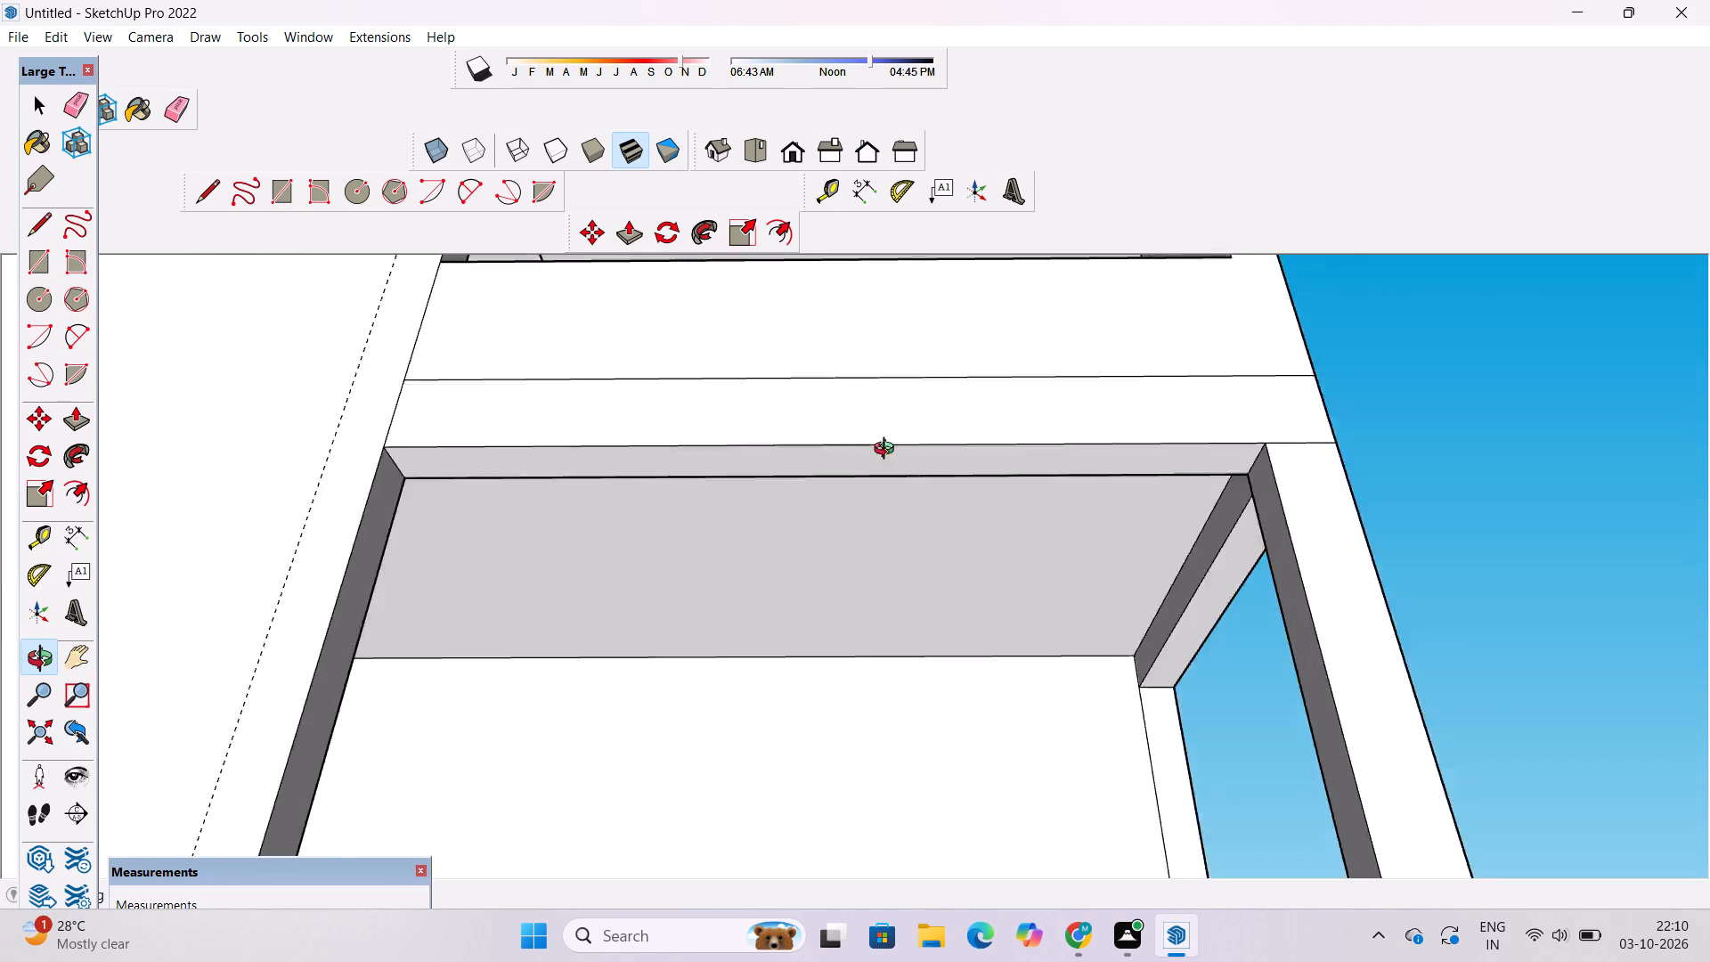
left_click_drag(888, 451, 876, 521)
scroll(875, 522, "down", 5)
left_click_drag(857, 640, 857, 671)
scroll(867, 542, "down", 7)
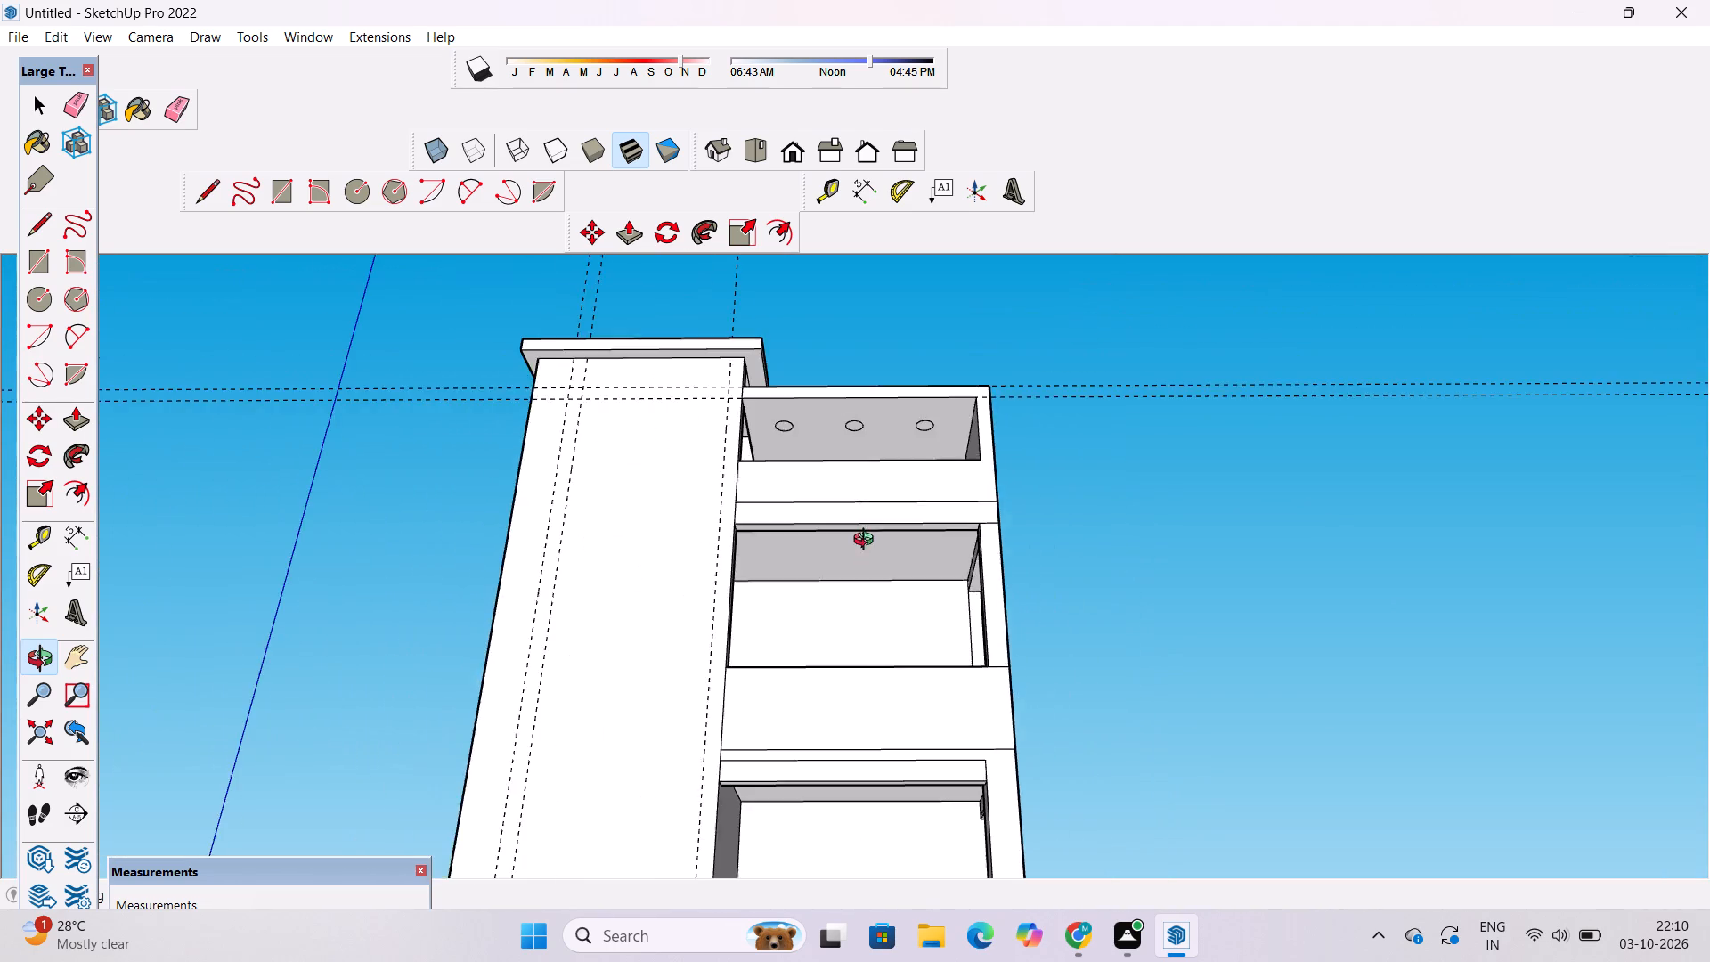
left_click_drag(871, 533, 891, 705)
scroll(893, 625, "up", 4)
scroll(893, 622, "down", 1)
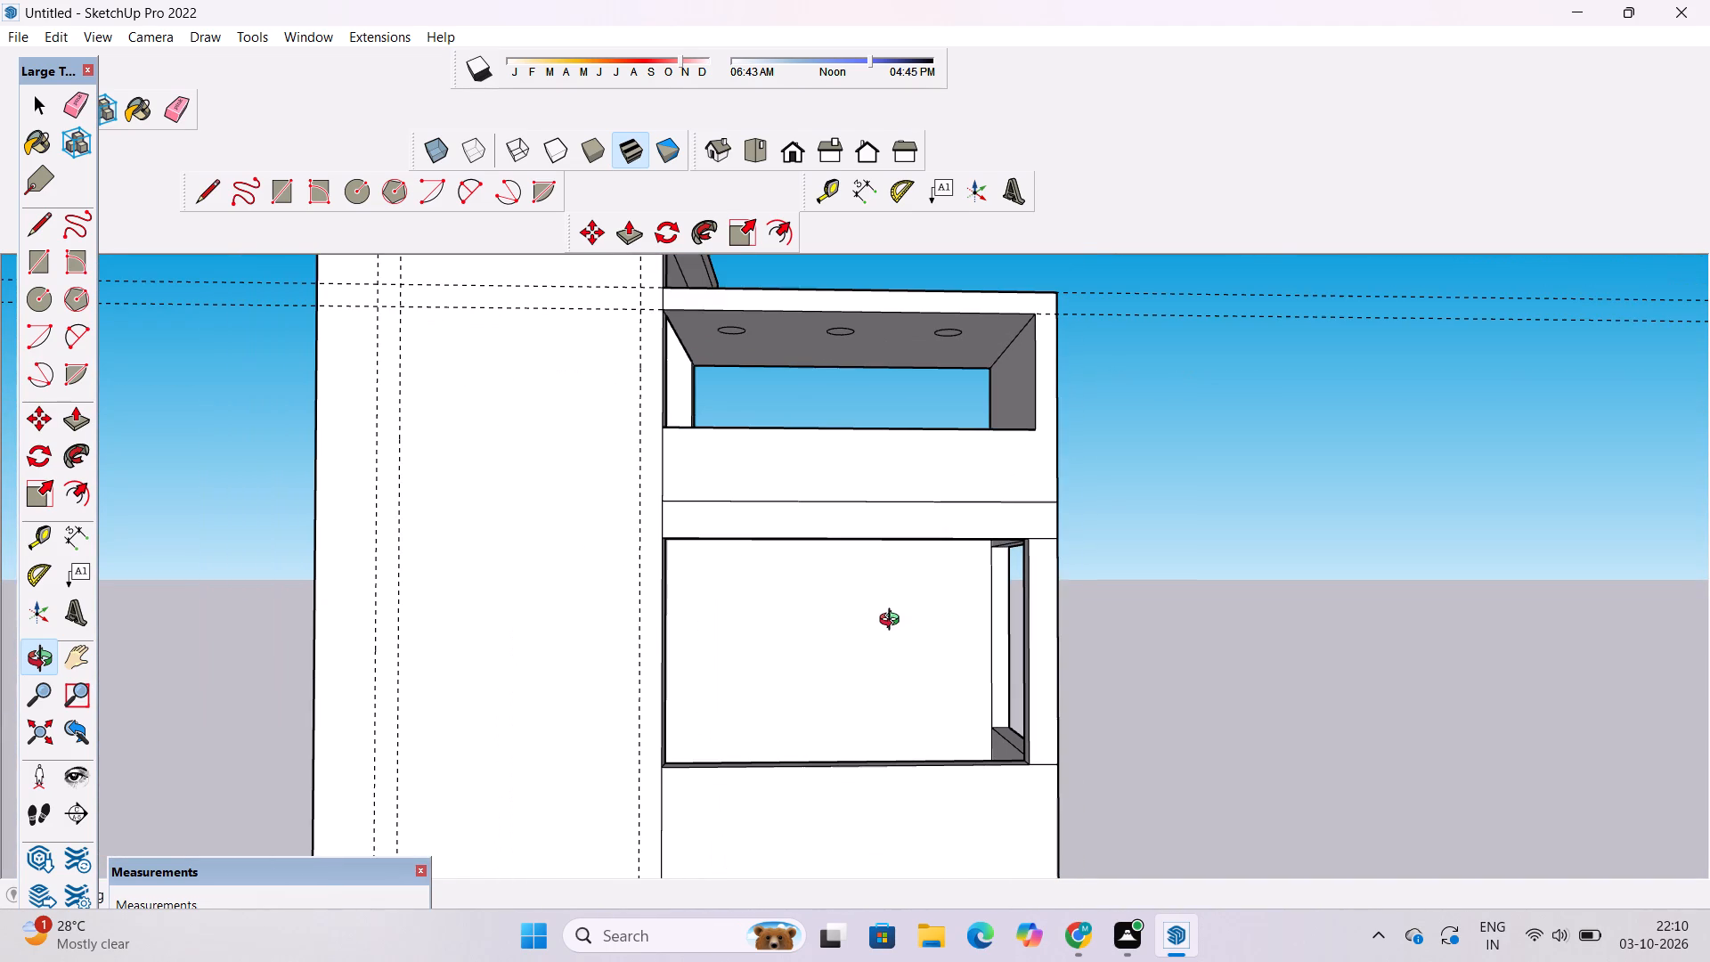
left_click_drag(898, 615, 894, 633)
scroll(894, 629, "down", 5)
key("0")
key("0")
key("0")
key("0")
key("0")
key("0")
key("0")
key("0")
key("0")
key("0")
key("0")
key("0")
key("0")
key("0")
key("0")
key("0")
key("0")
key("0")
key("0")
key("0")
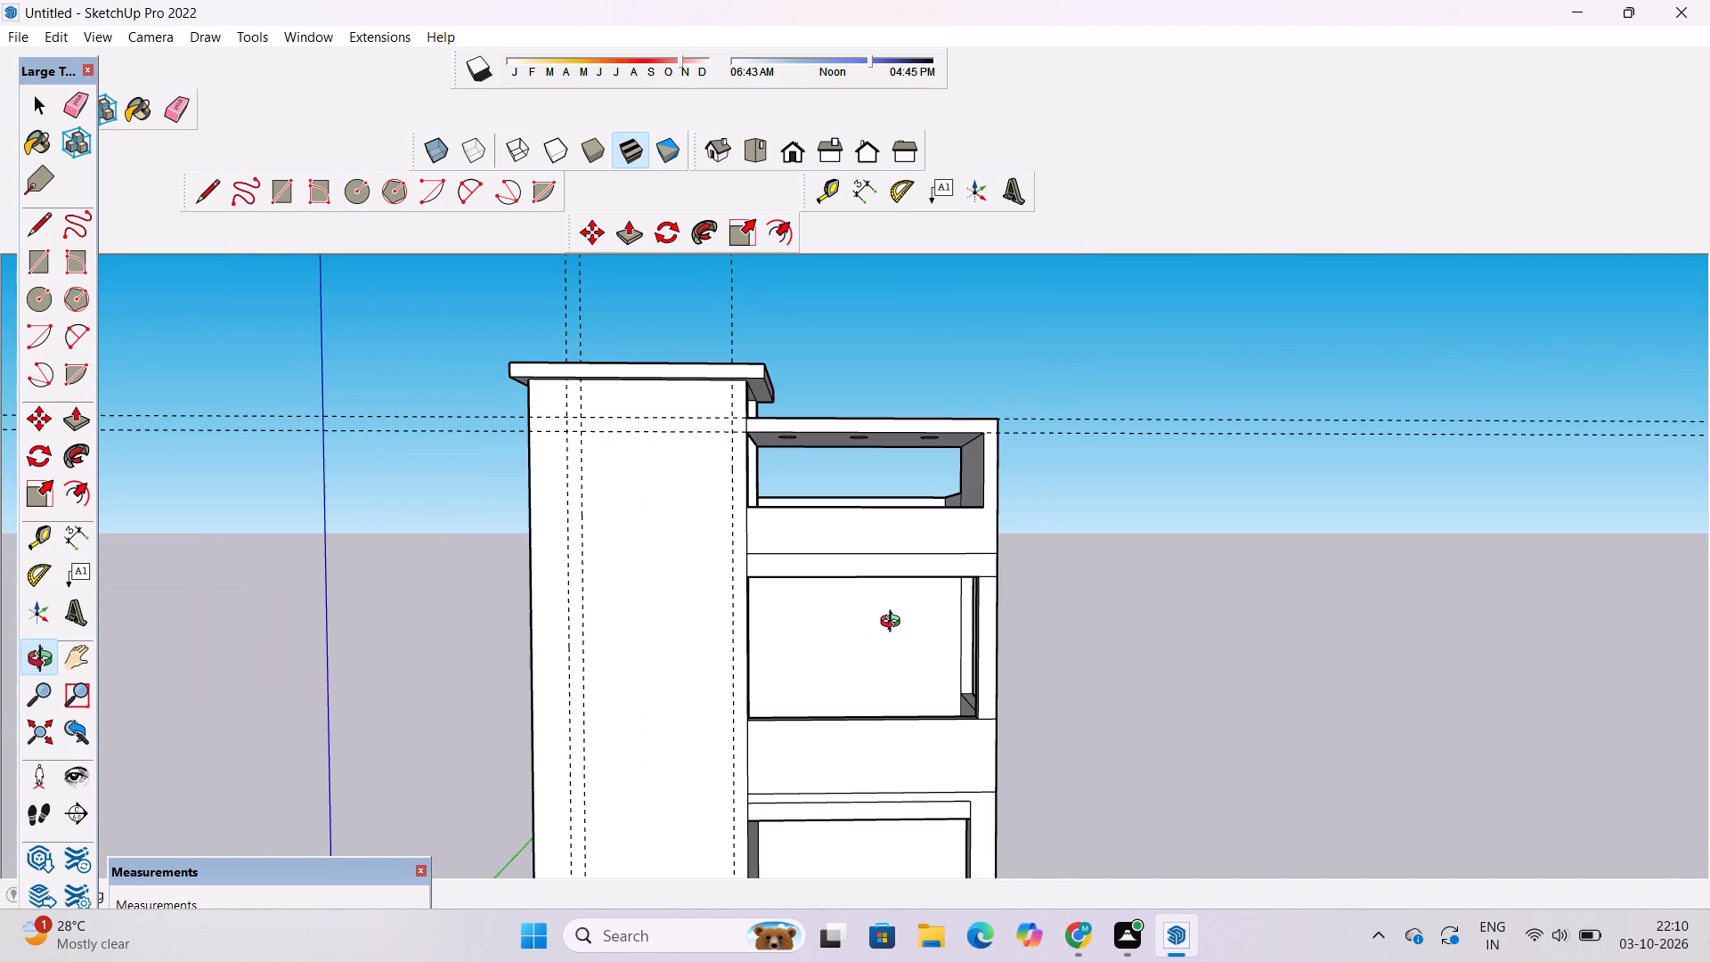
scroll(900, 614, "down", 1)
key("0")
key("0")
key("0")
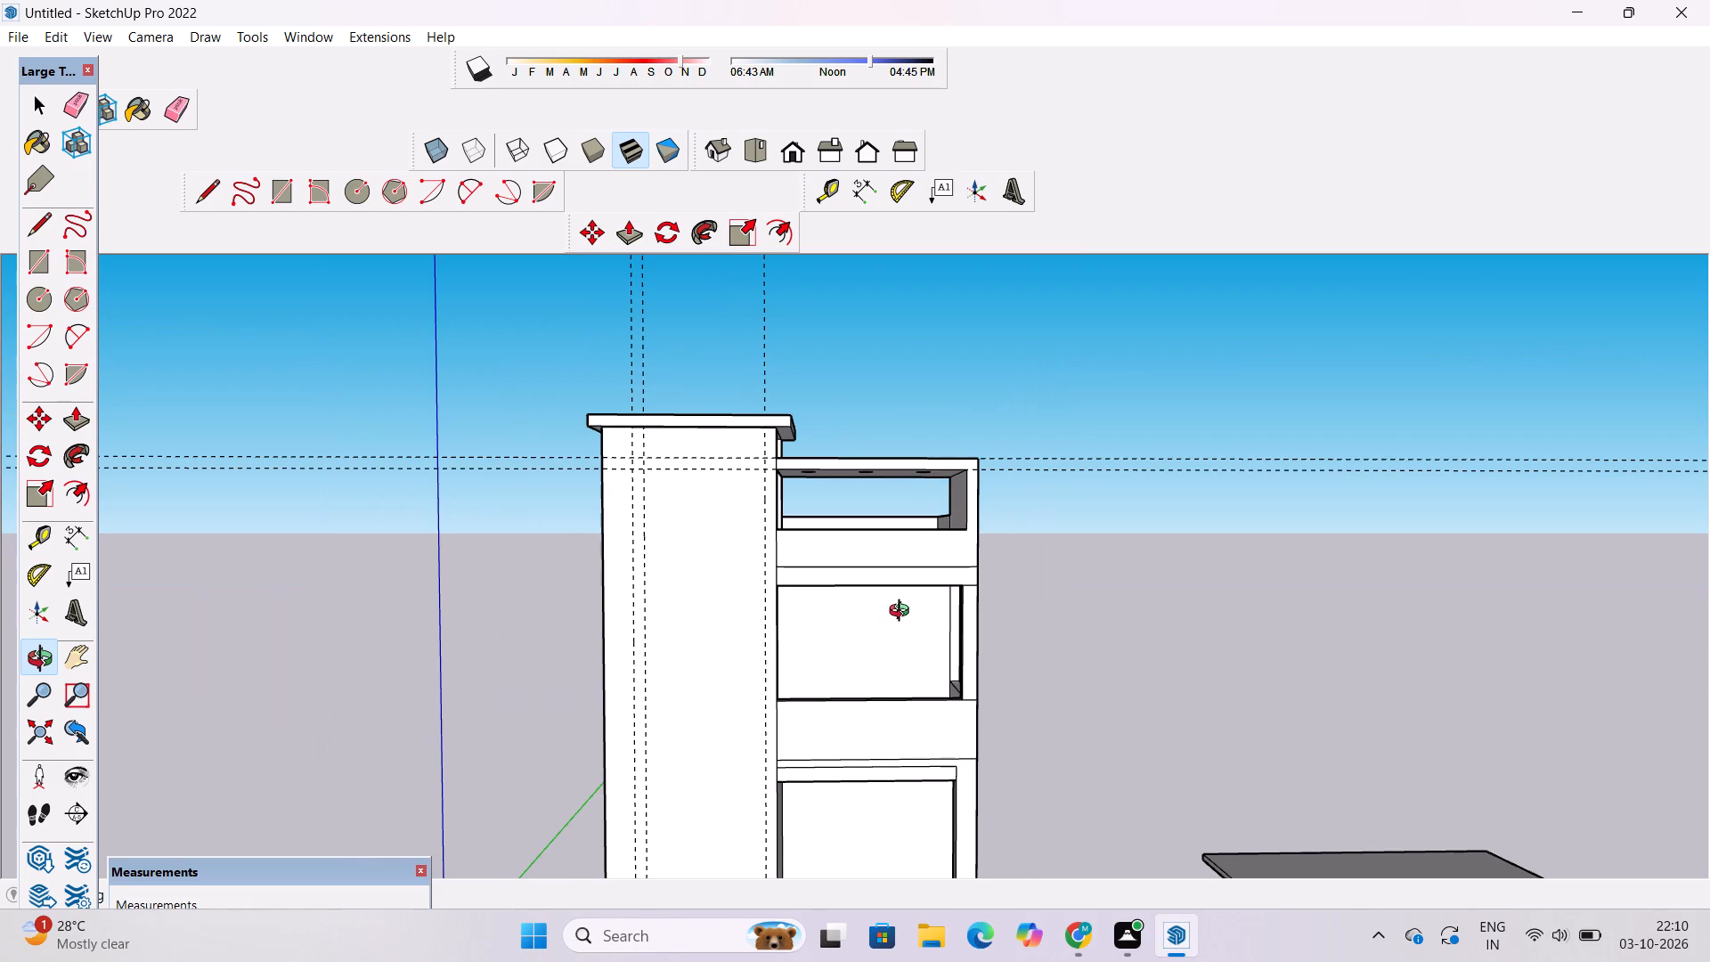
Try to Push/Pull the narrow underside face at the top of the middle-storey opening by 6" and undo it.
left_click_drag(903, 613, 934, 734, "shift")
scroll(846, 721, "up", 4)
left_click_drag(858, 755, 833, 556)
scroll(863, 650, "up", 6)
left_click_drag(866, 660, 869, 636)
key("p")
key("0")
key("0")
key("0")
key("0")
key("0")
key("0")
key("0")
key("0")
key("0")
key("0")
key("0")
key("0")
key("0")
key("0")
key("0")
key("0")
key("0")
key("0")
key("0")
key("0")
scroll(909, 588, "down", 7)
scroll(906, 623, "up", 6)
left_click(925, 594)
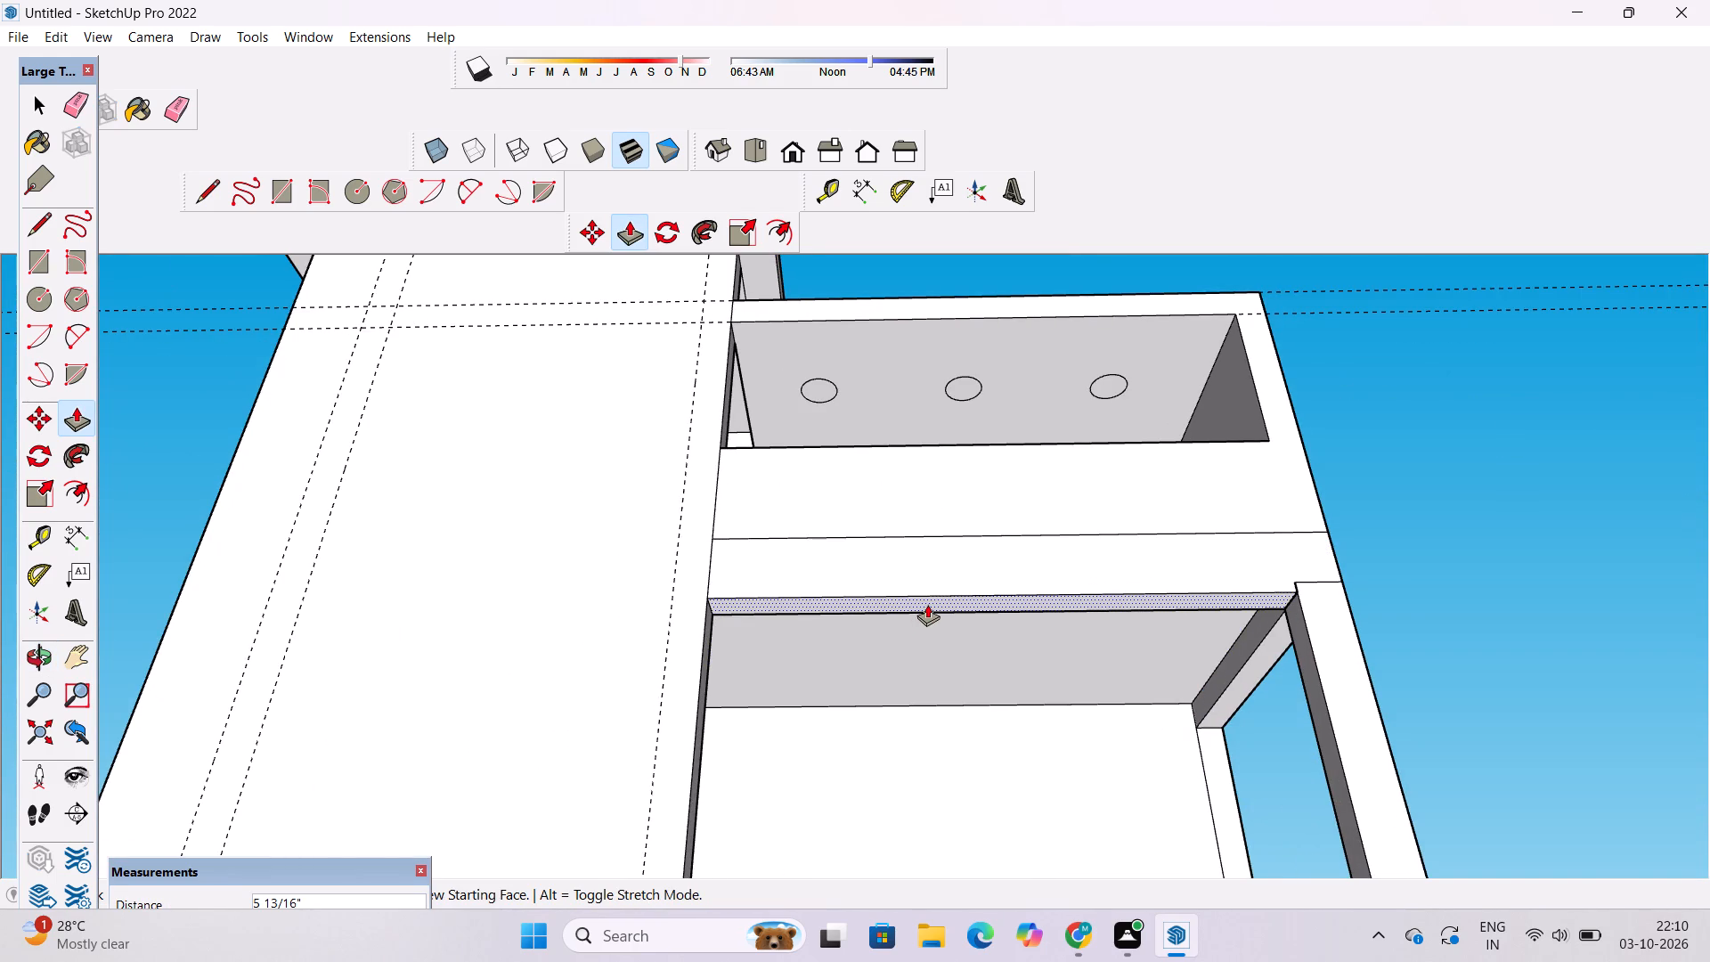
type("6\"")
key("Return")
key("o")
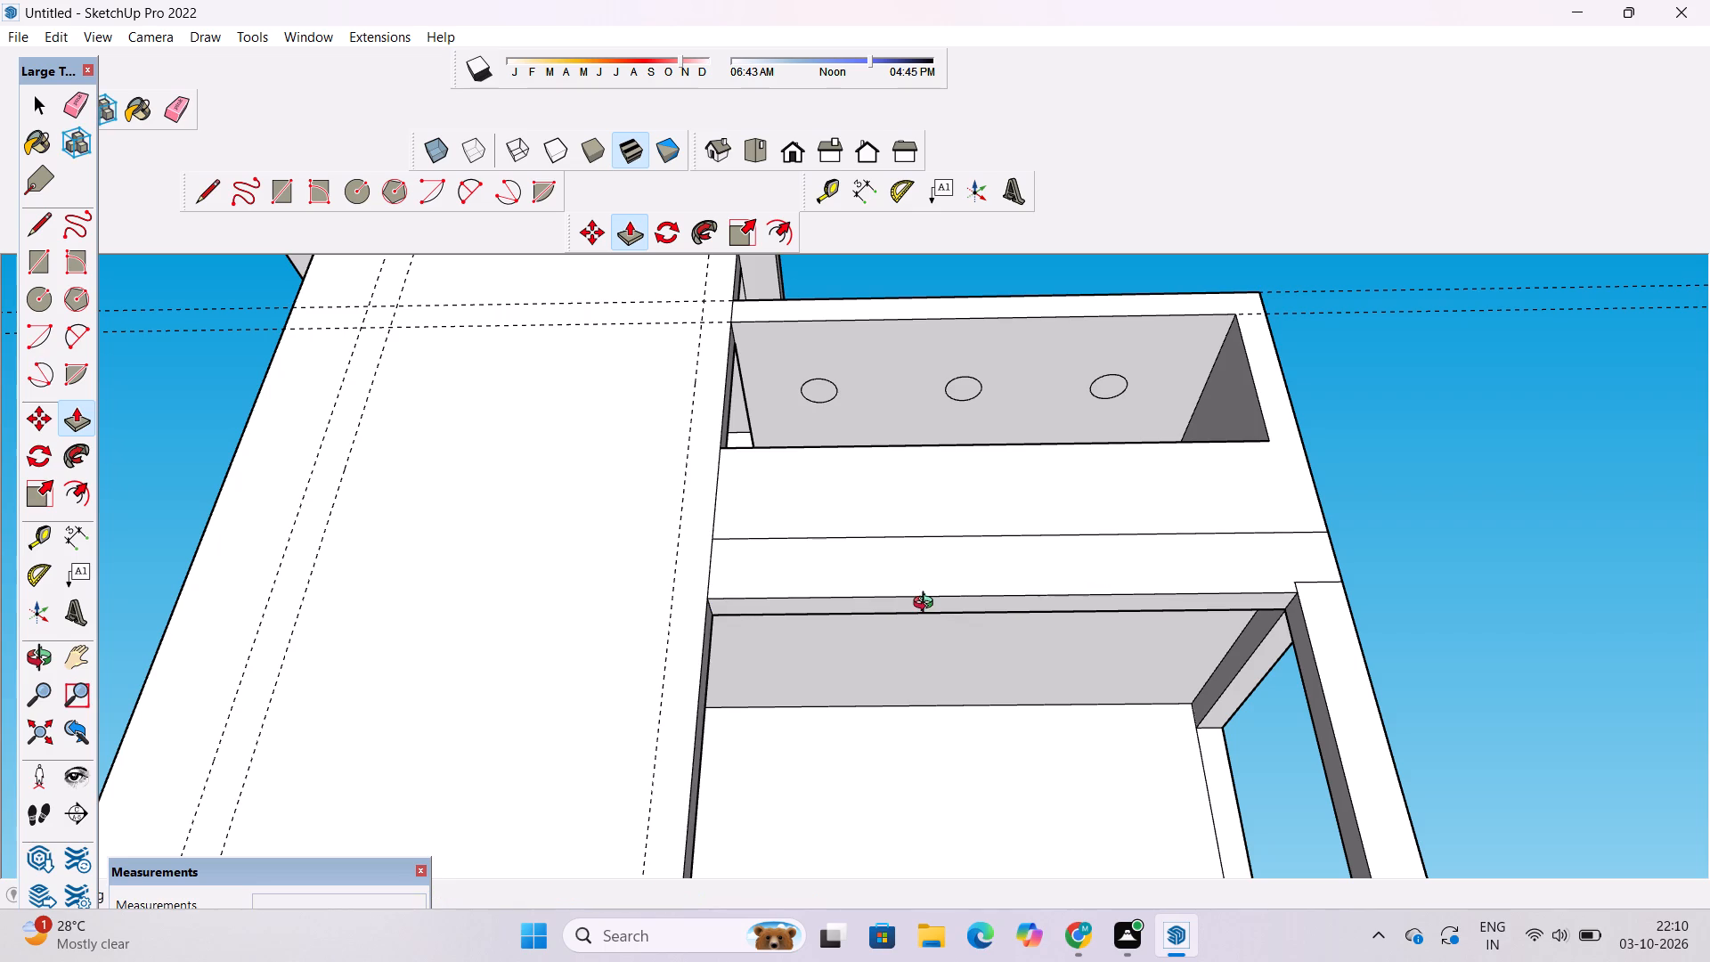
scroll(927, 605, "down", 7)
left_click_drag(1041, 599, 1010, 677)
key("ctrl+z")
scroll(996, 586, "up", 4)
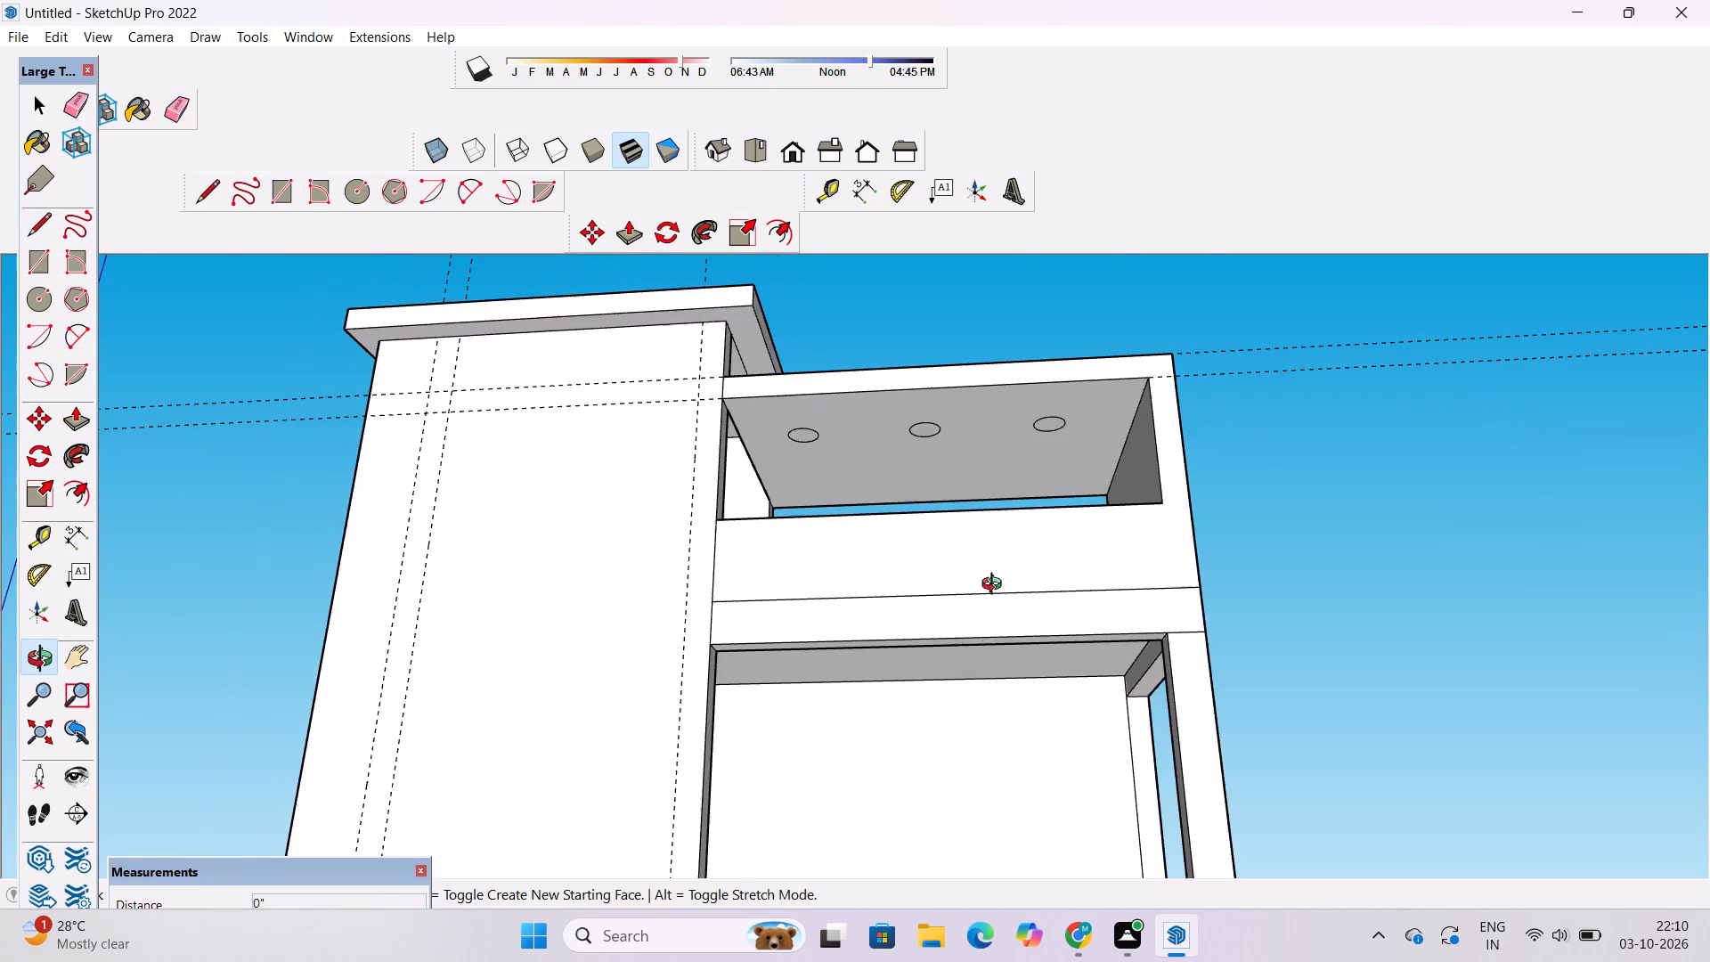
Push/Pull the narrow underside face at the top of the middle-storey front opening downward by 6".
scroll(996, 686, "up", 3)
left_click_drag(993, 693, 988, 648)
key("p")
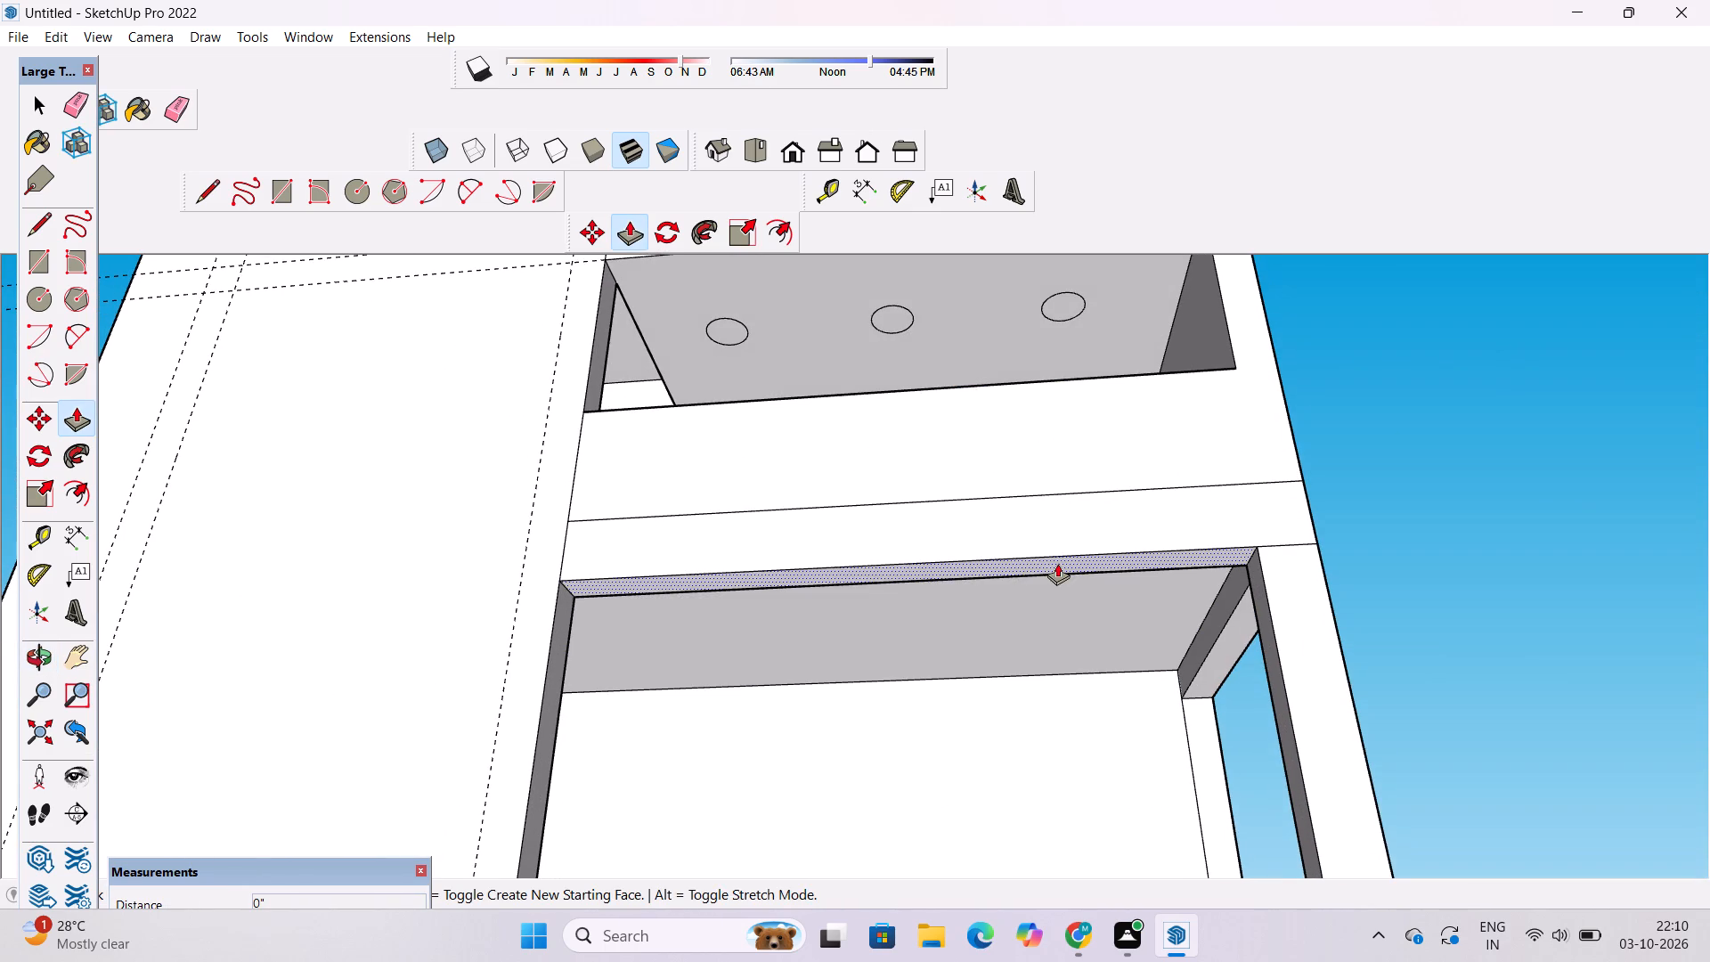
left_click(1057, 563)
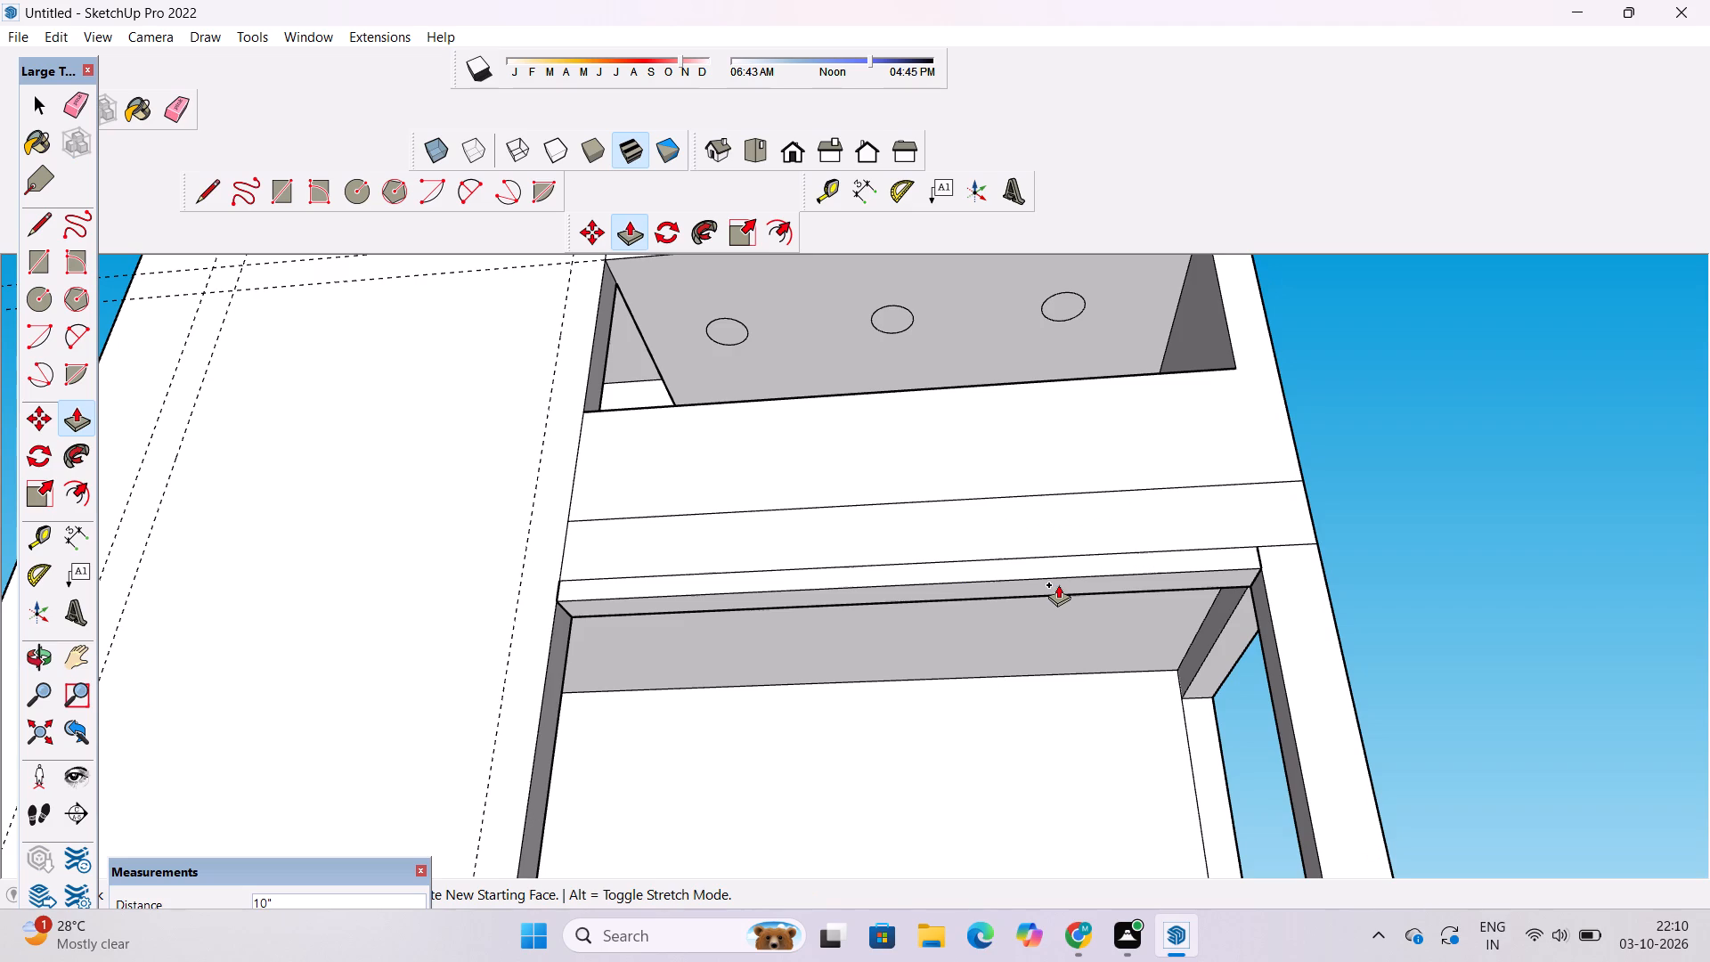
type("6\"")
key("Return")
Push/Pull the top underside face of the middle-storey side opening down 6", level with the front opening's top.
key("o")
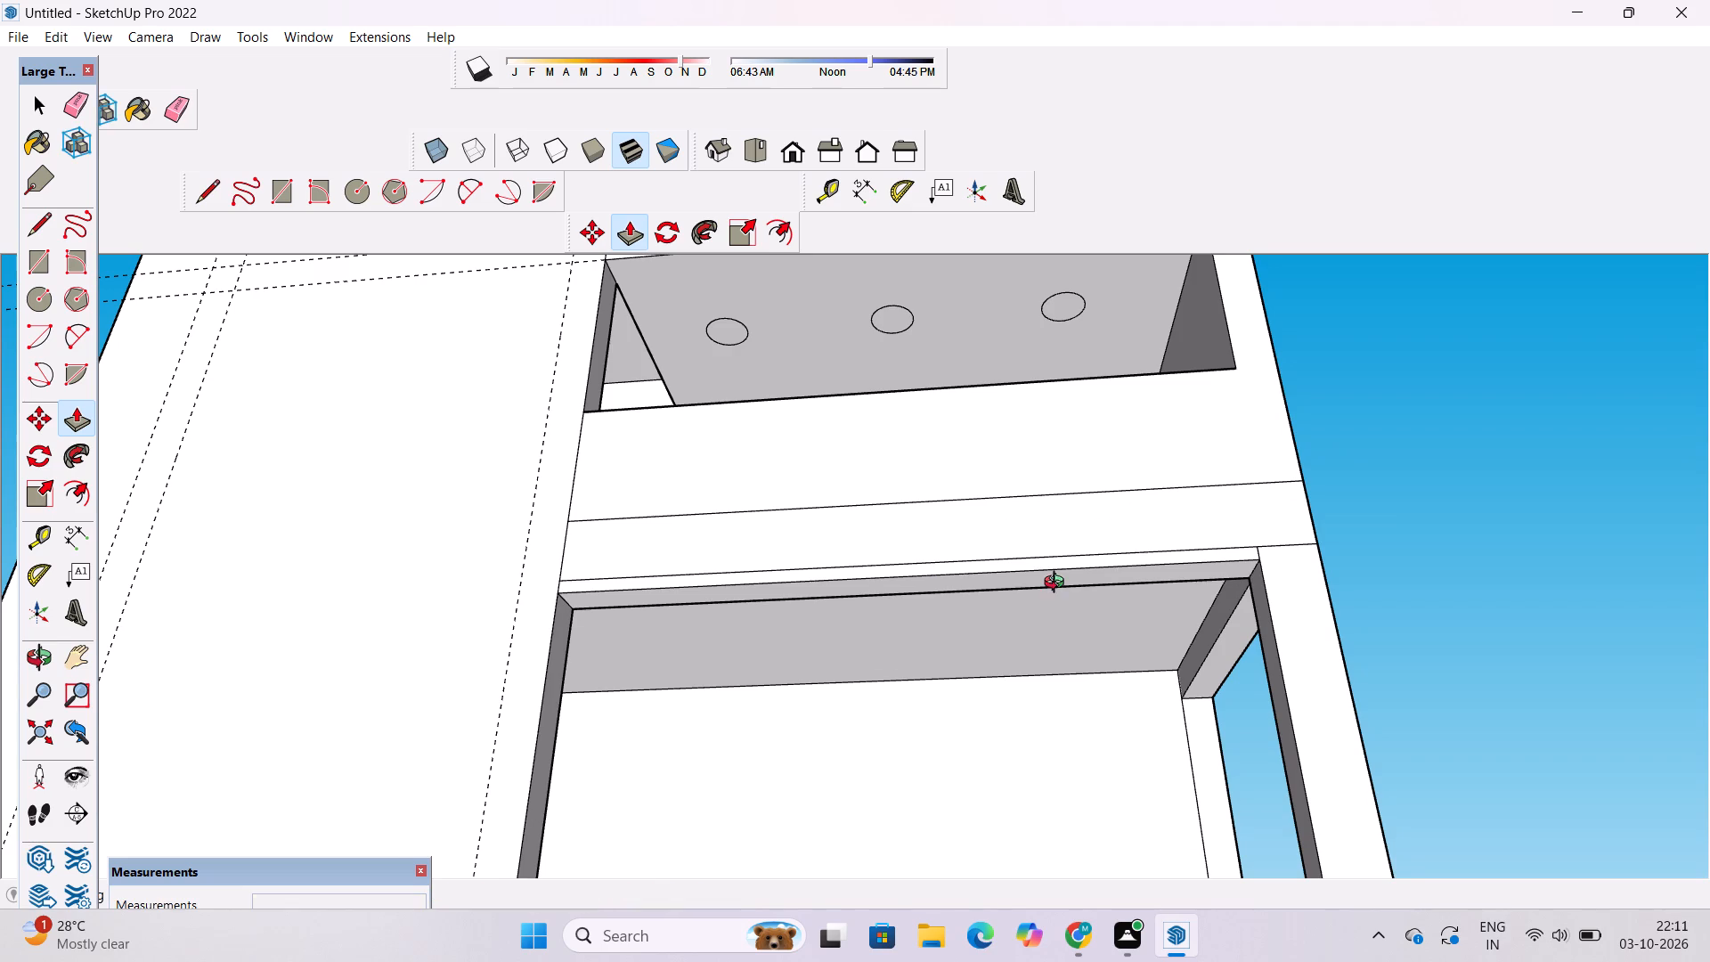
scroll(1059, 589, "down", 6)
left_click_drag(1145, 604, 770, 642)
scroll(981, 563, "up", 6)
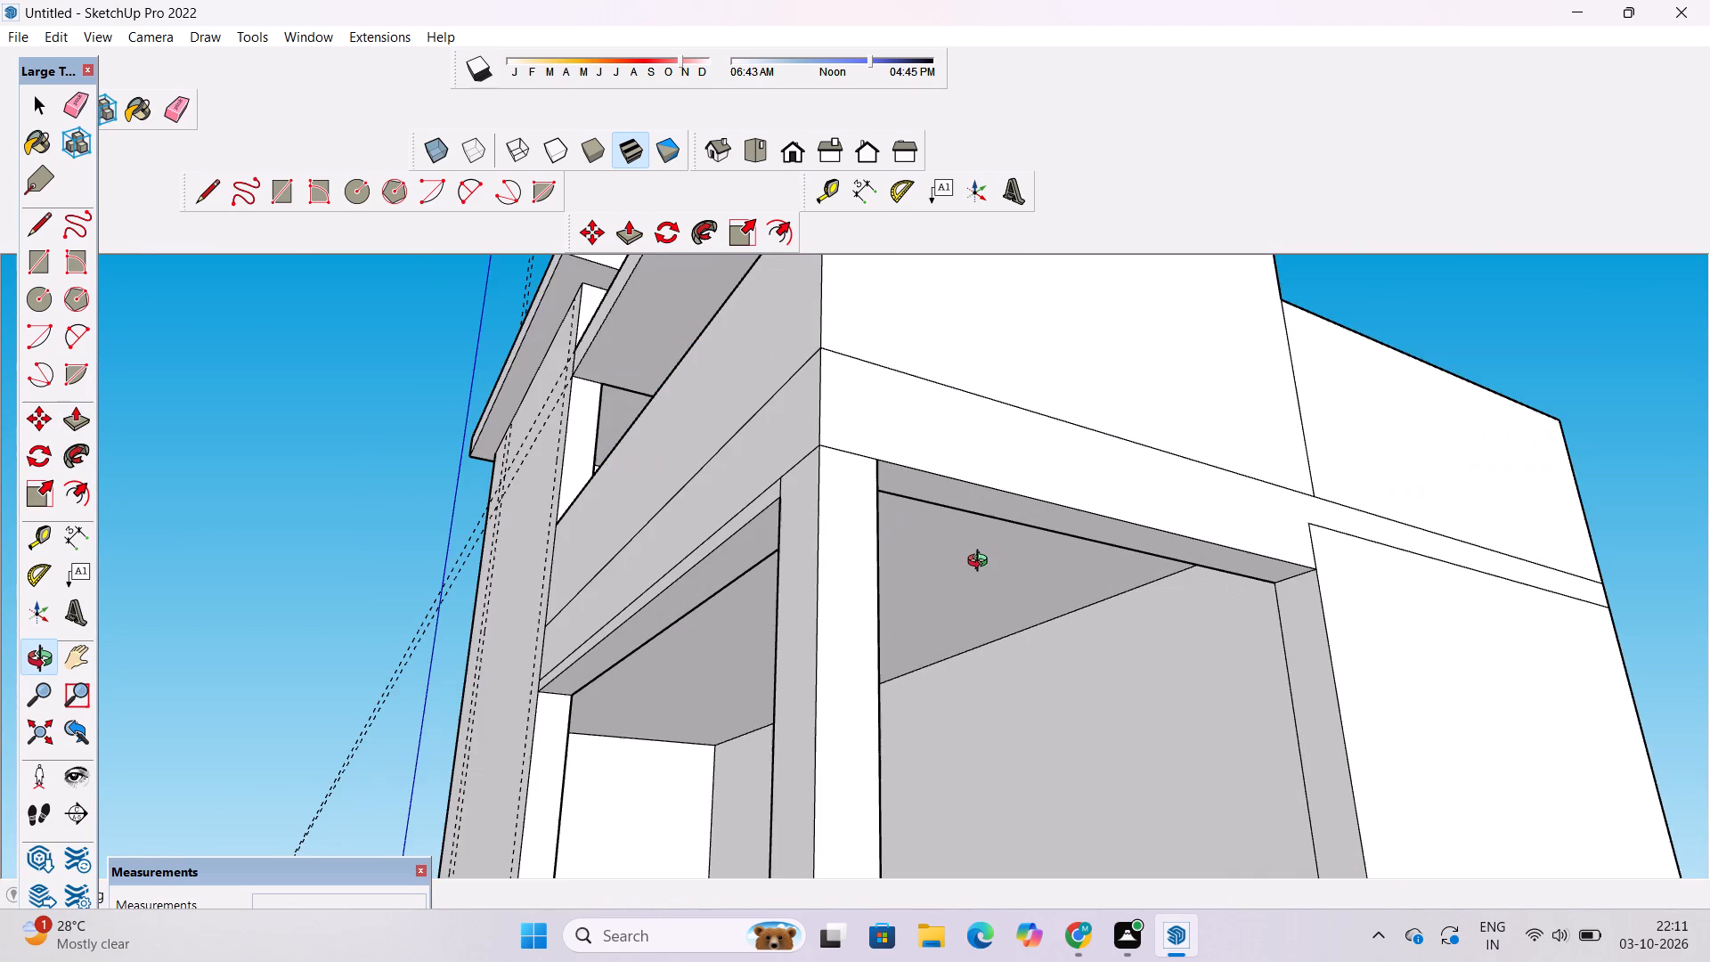
left_click_drag(981, 563, 1027, 501, "shift")
left_click_drag(1027, 501, 940, 548)
left_click_drag(775, 510, 822, 512)
left_click_drag(822, 512, 964, 518)
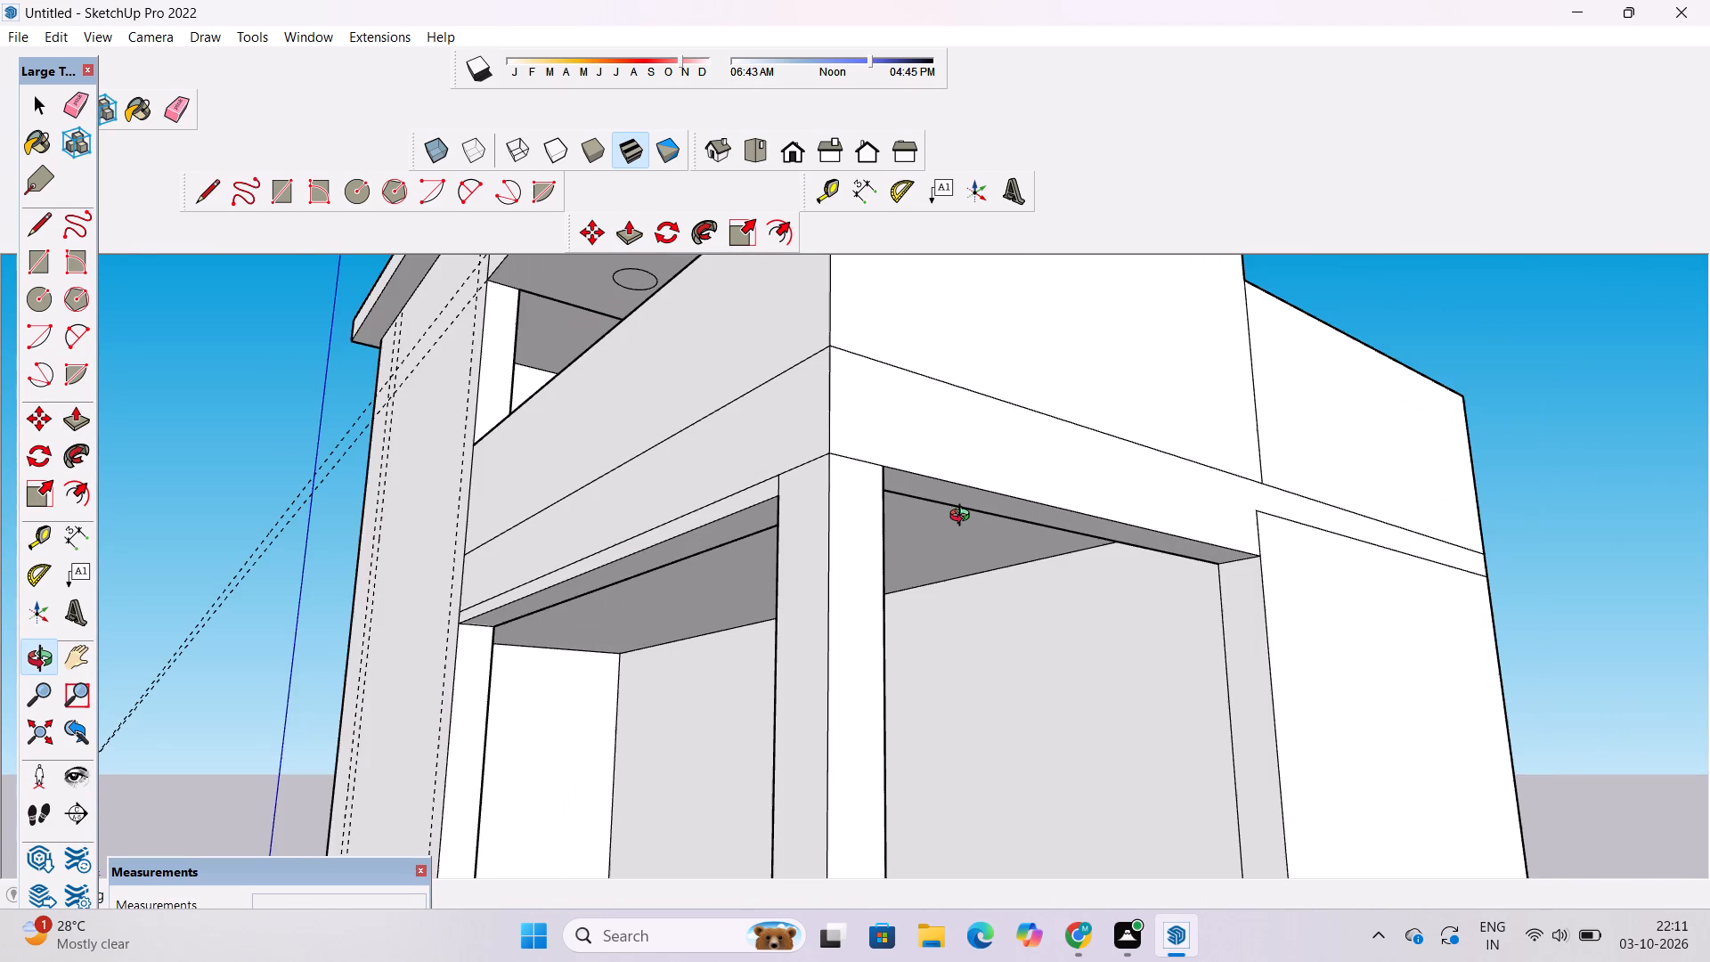
left_click(964, 518, "shift")
key("p")
left_click(915, 486)
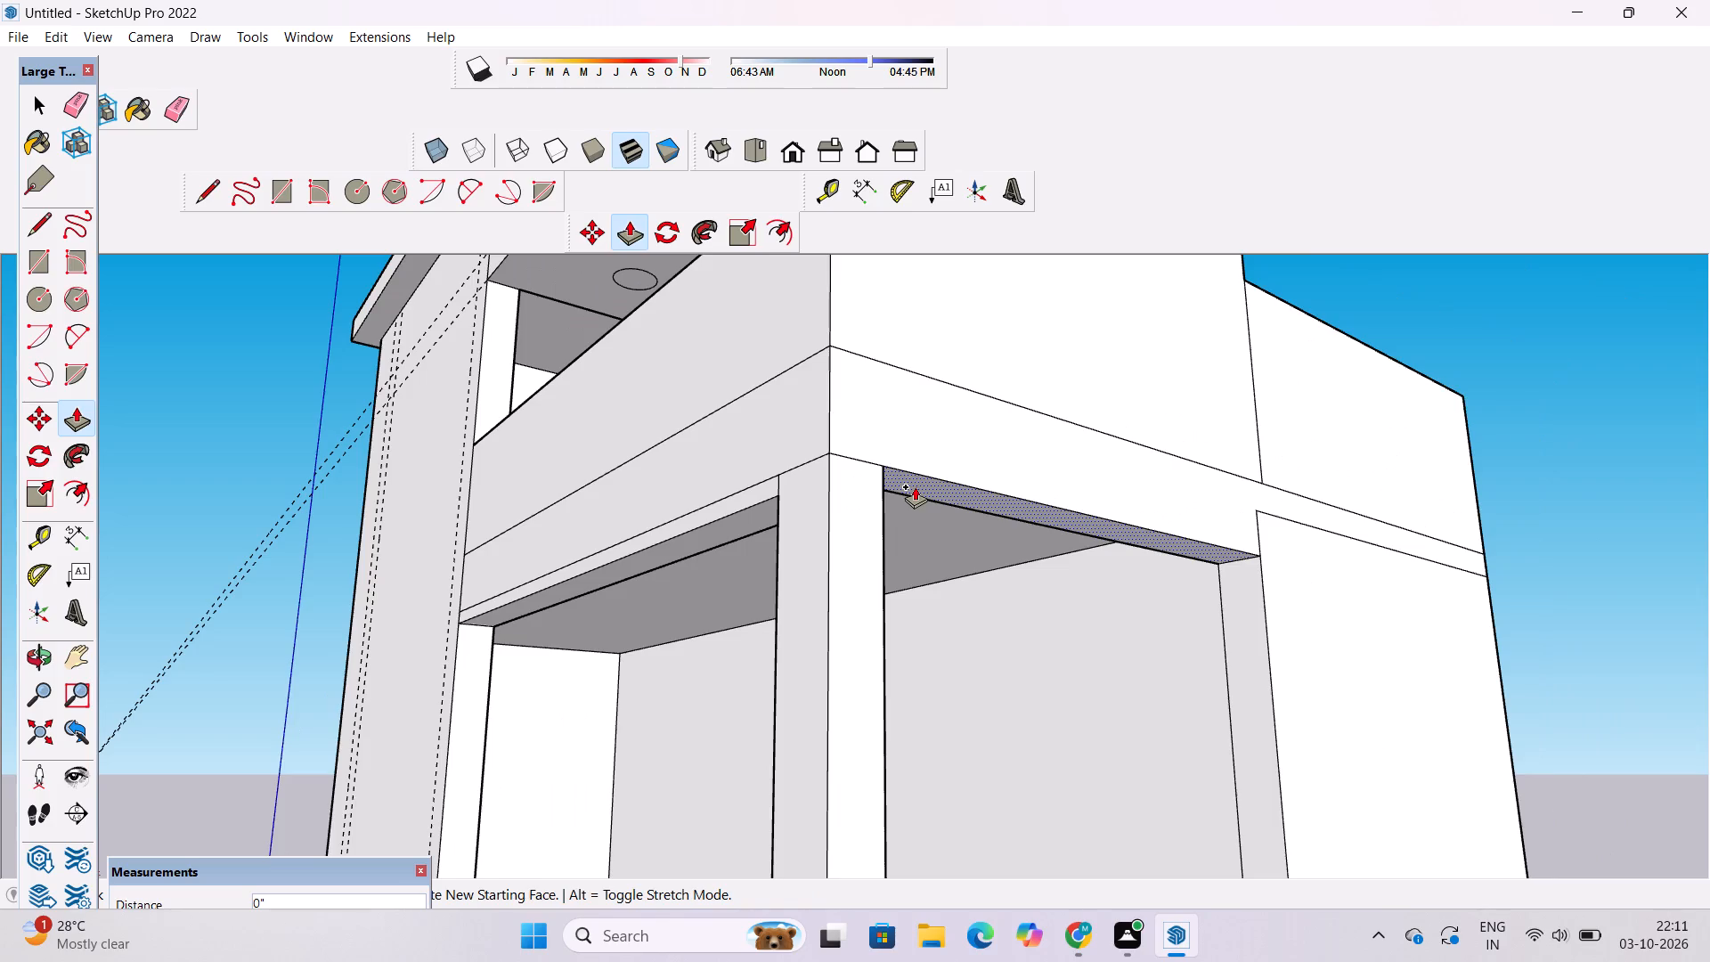
left_click(759, 513)
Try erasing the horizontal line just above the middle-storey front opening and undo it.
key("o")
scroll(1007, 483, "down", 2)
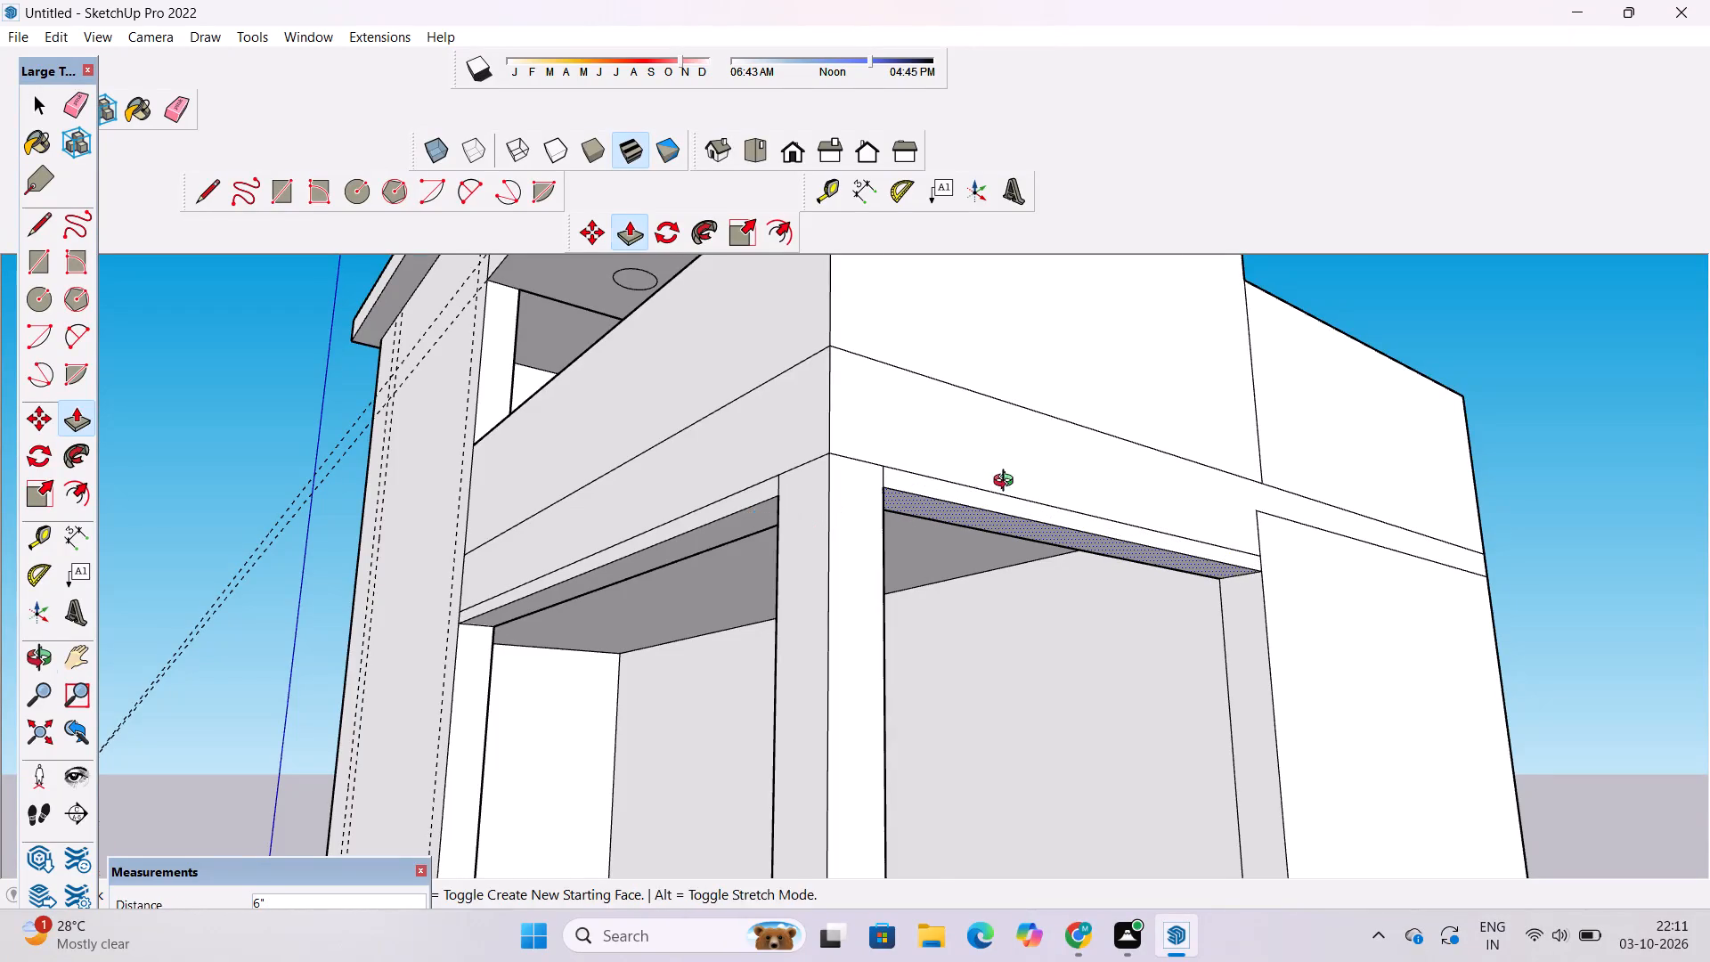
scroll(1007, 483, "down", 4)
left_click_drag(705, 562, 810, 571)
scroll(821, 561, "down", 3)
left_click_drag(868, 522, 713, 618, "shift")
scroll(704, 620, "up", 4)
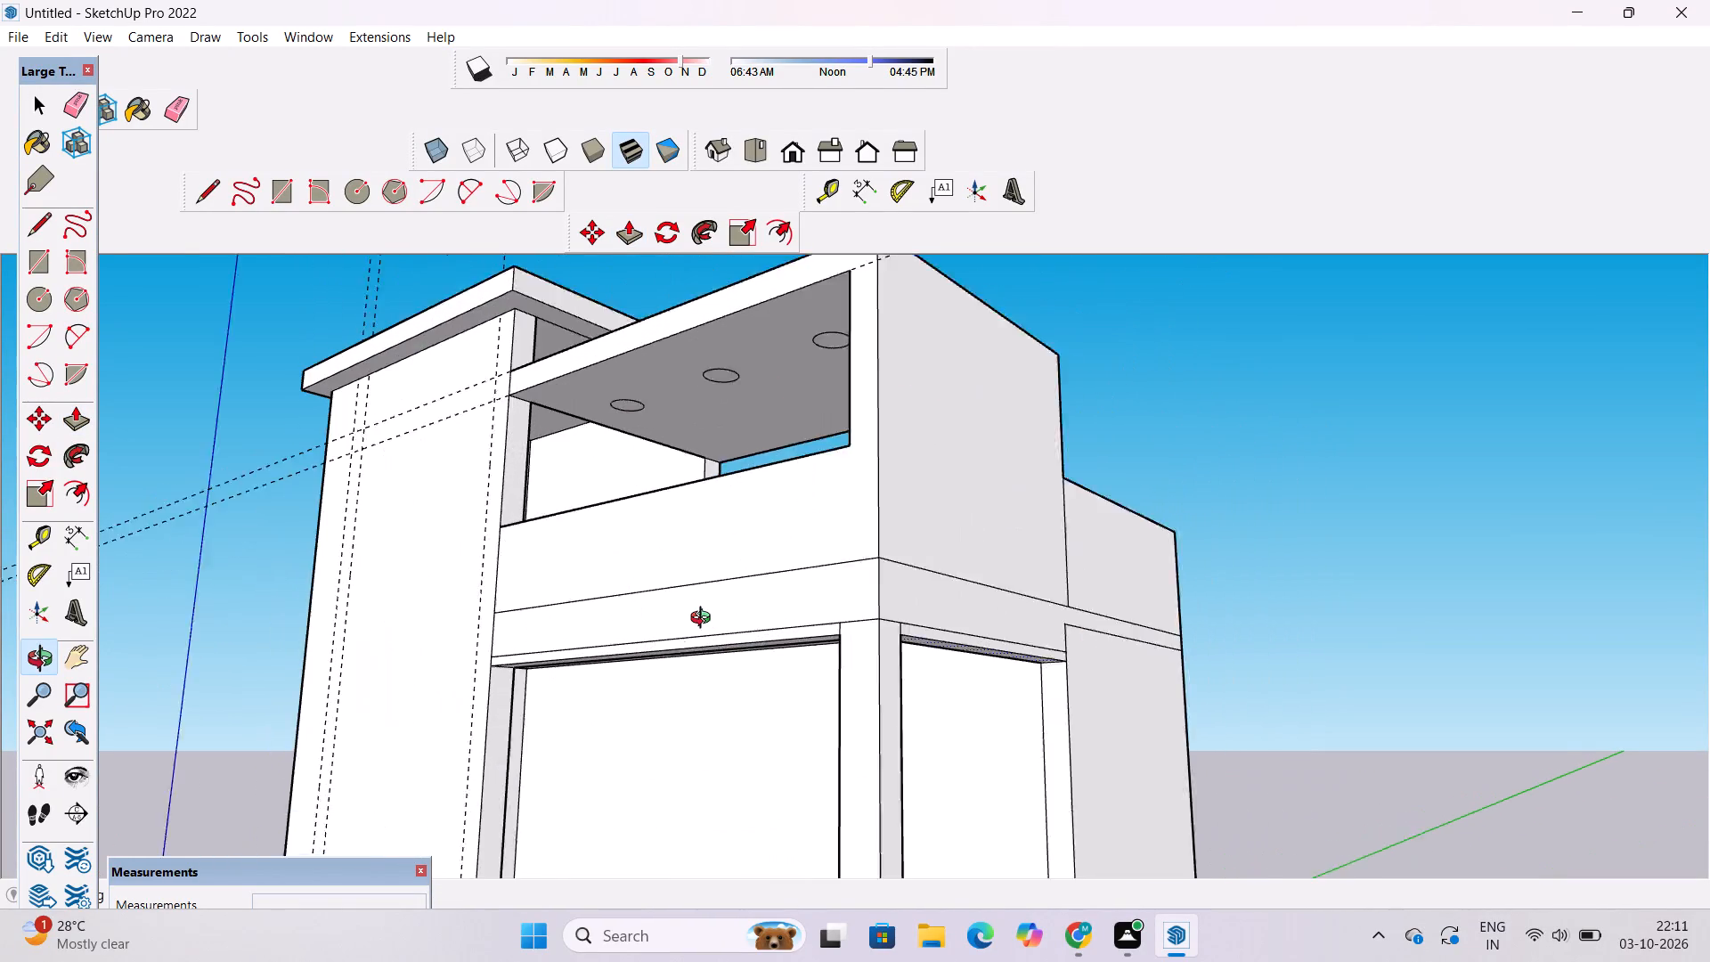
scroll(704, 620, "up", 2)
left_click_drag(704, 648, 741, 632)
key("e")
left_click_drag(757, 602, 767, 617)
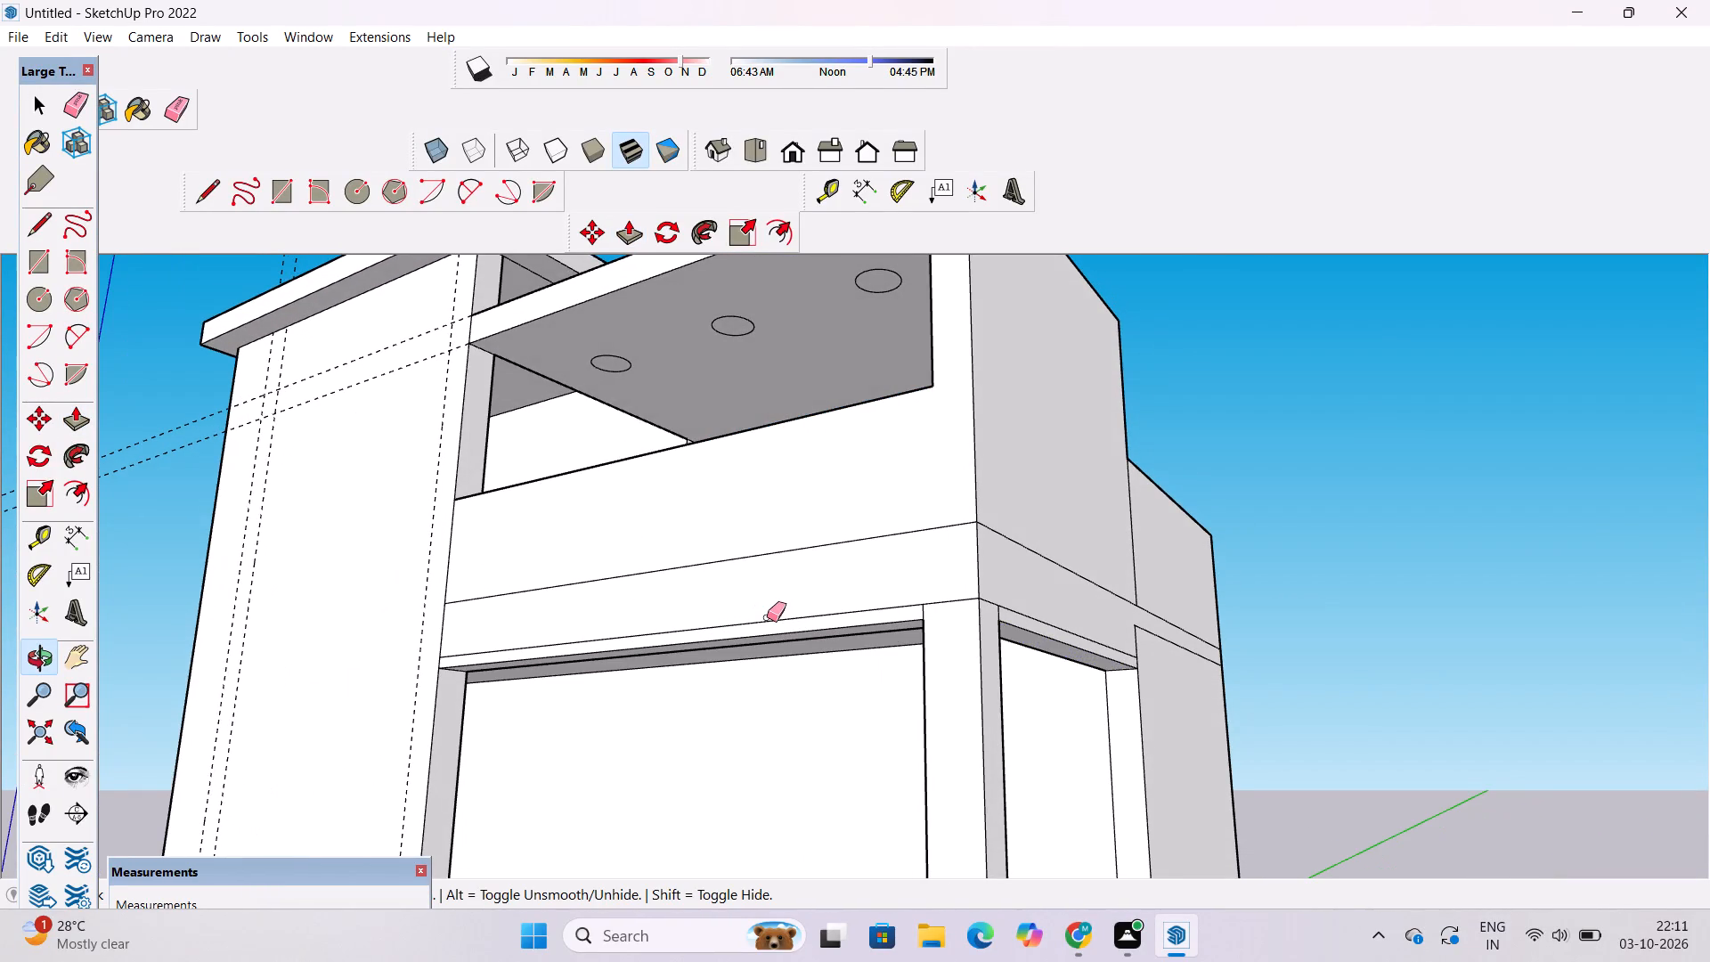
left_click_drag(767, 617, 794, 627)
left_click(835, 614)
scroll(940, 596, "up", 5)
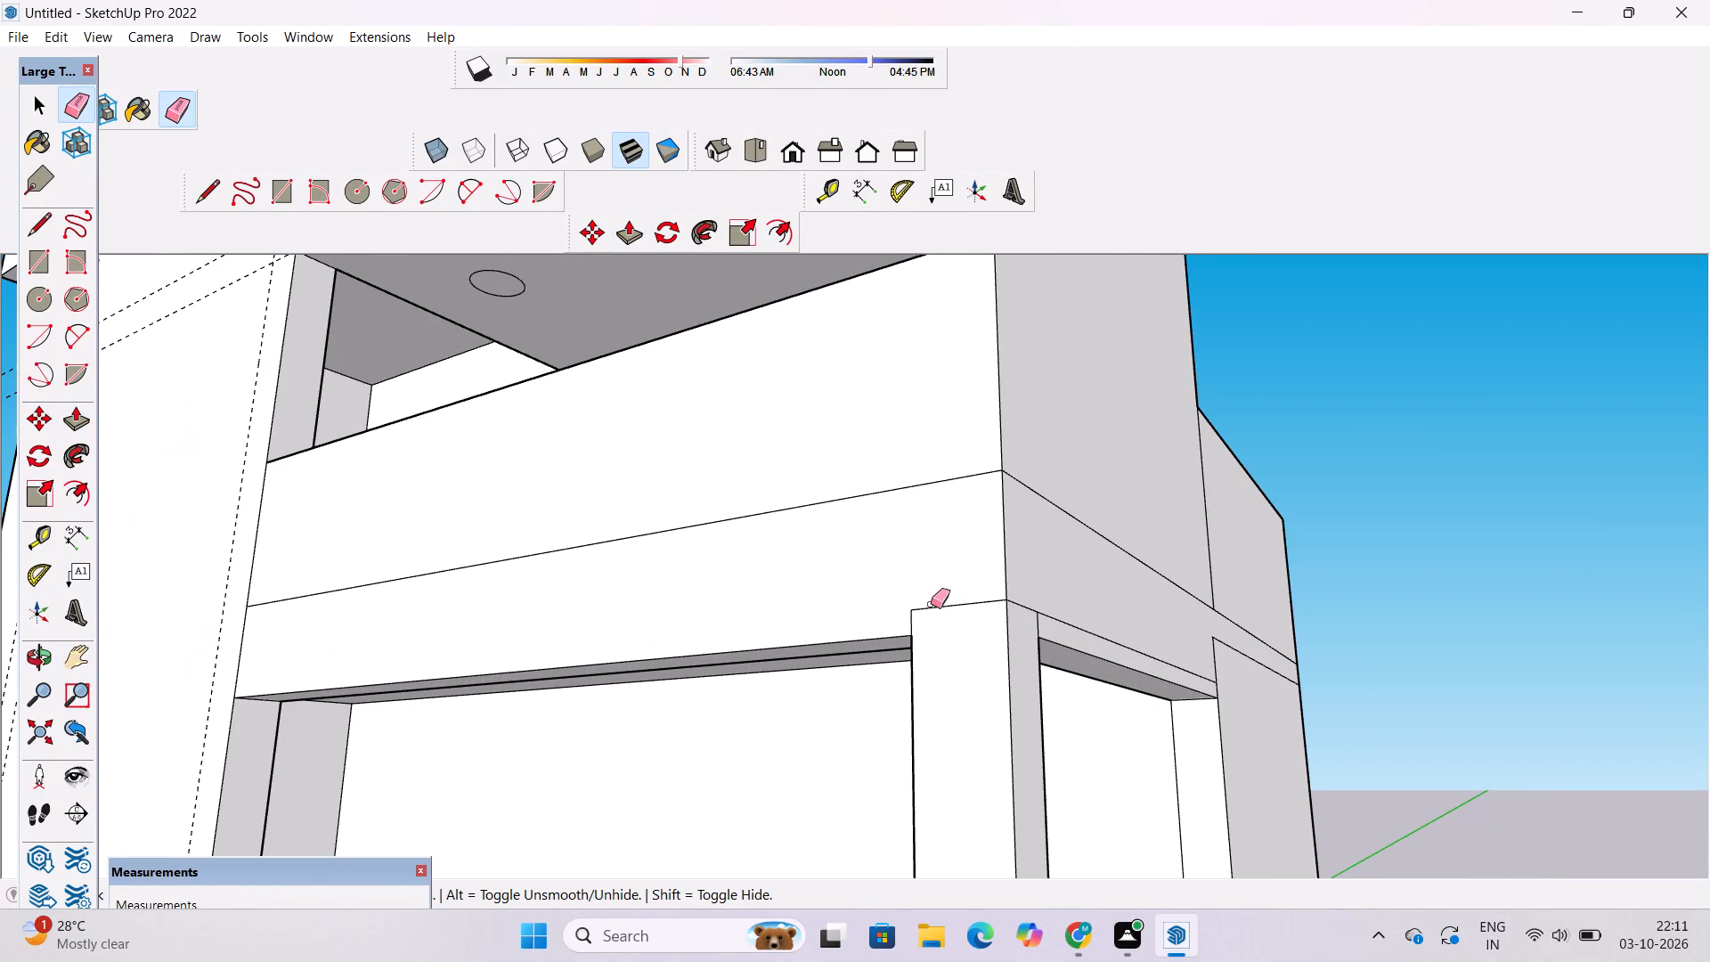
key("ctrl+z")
Examine the front facade's balcony openings from the top storey down to the ground floor.
key("o")
scroll(924, 609, "down", 5)
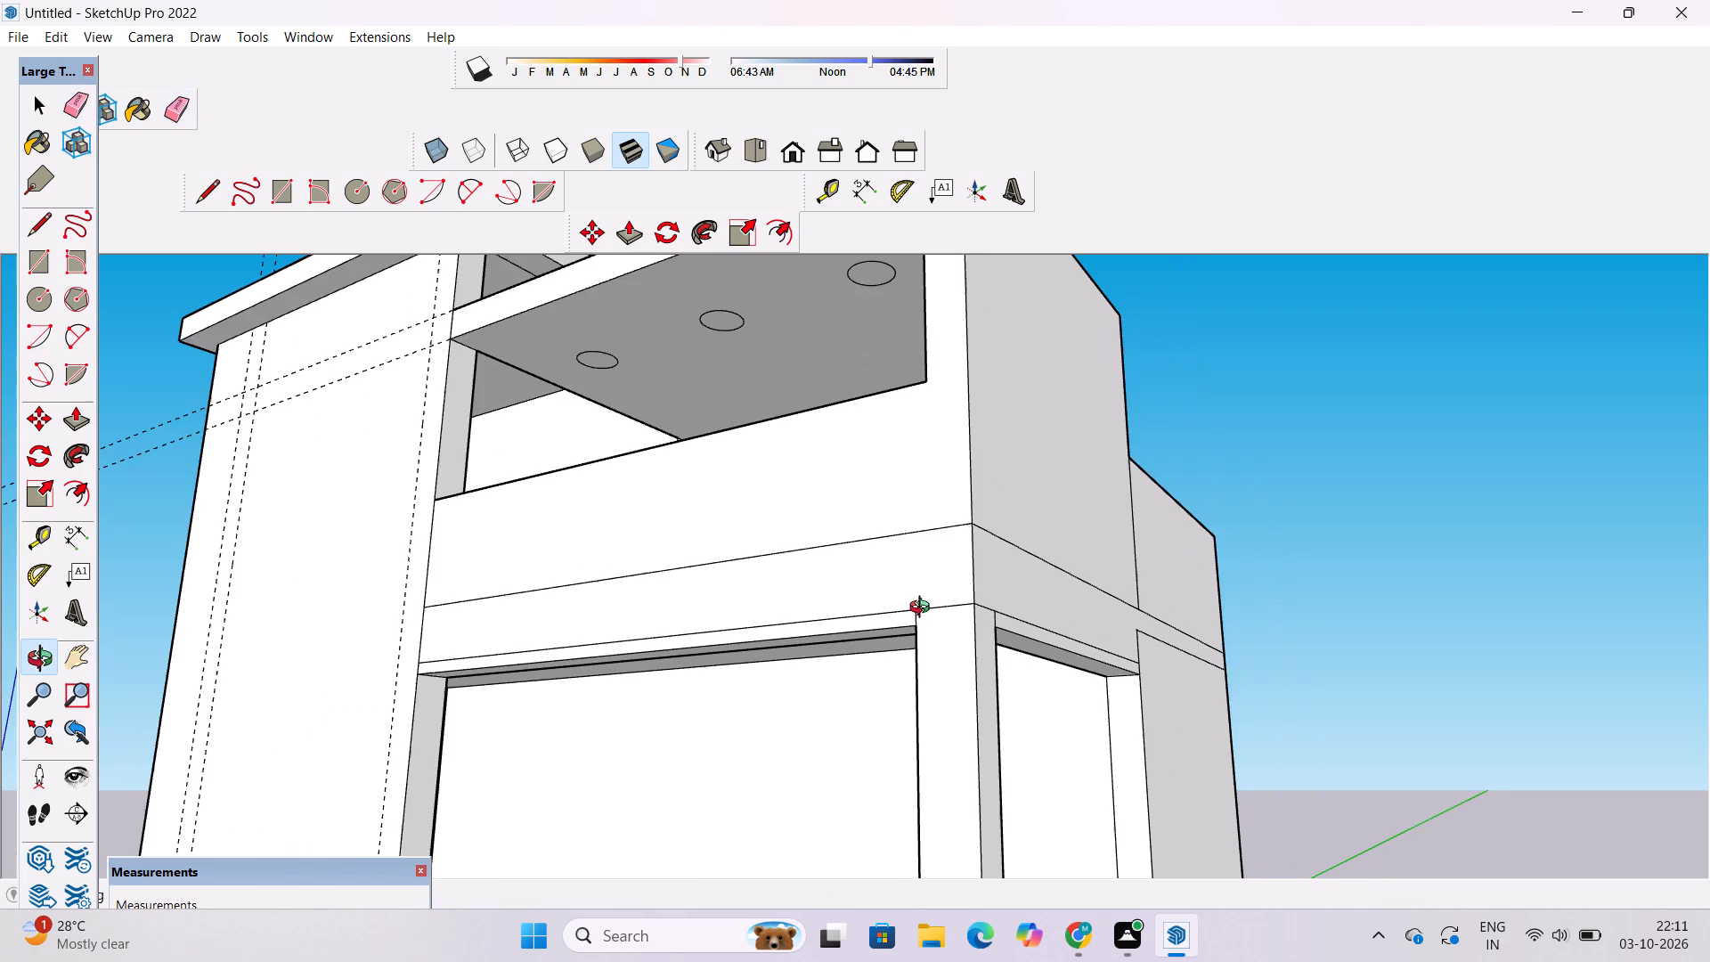
left_click_drag(805, 643, 950, 643, "shift")
scroll(953, 640, "down", 6)
left_click_drag(714, 699, 859, 703)
left_click_drag(859, 703, 865, 649, "shift")
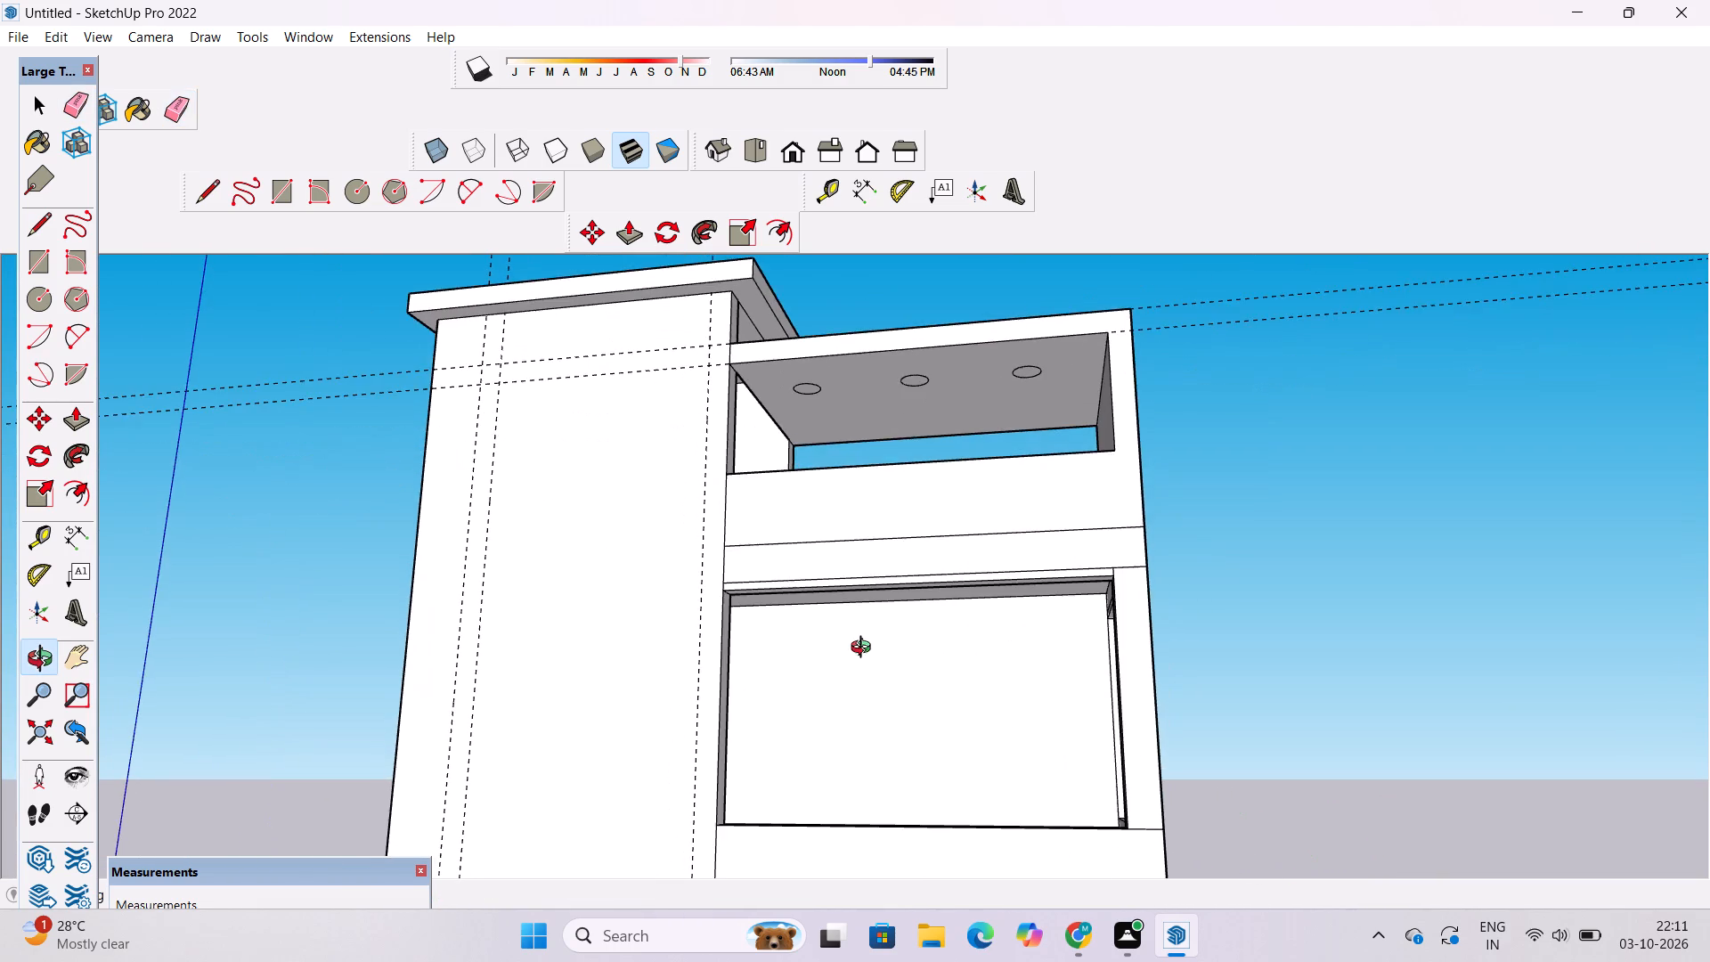
left_click_drag(865, 649, 932, 685)
left_click_drag(972, 621, 944, 670, "shift")
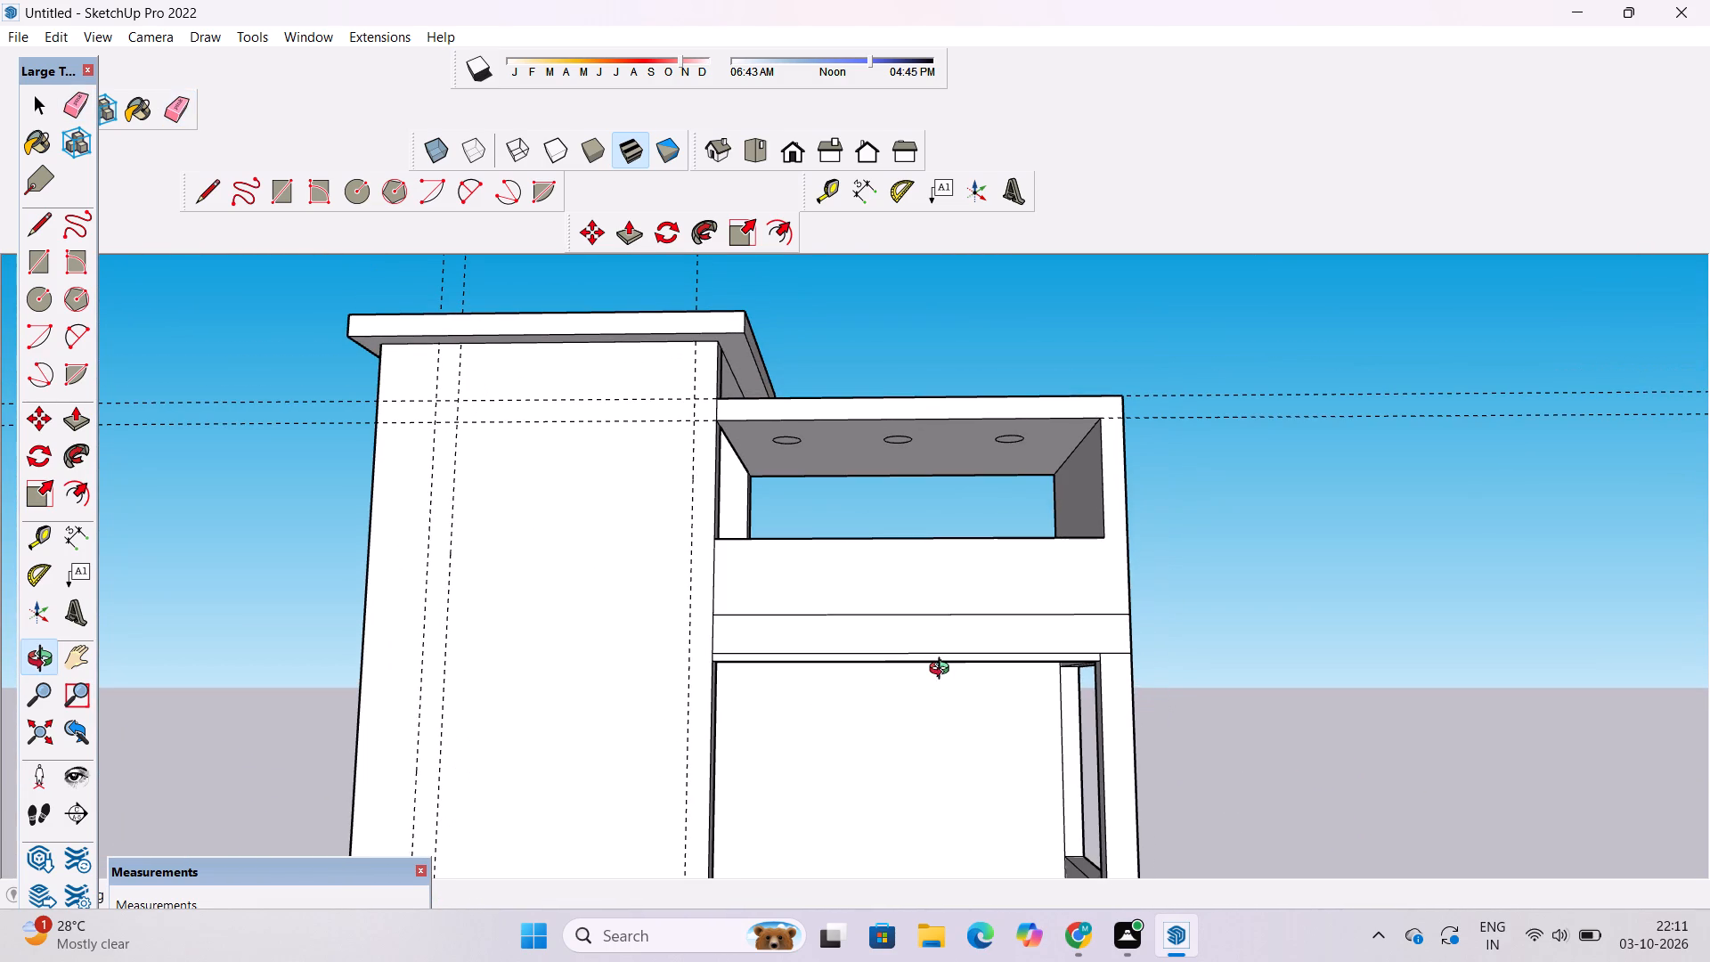
scroll(943, 671, "down", 1)
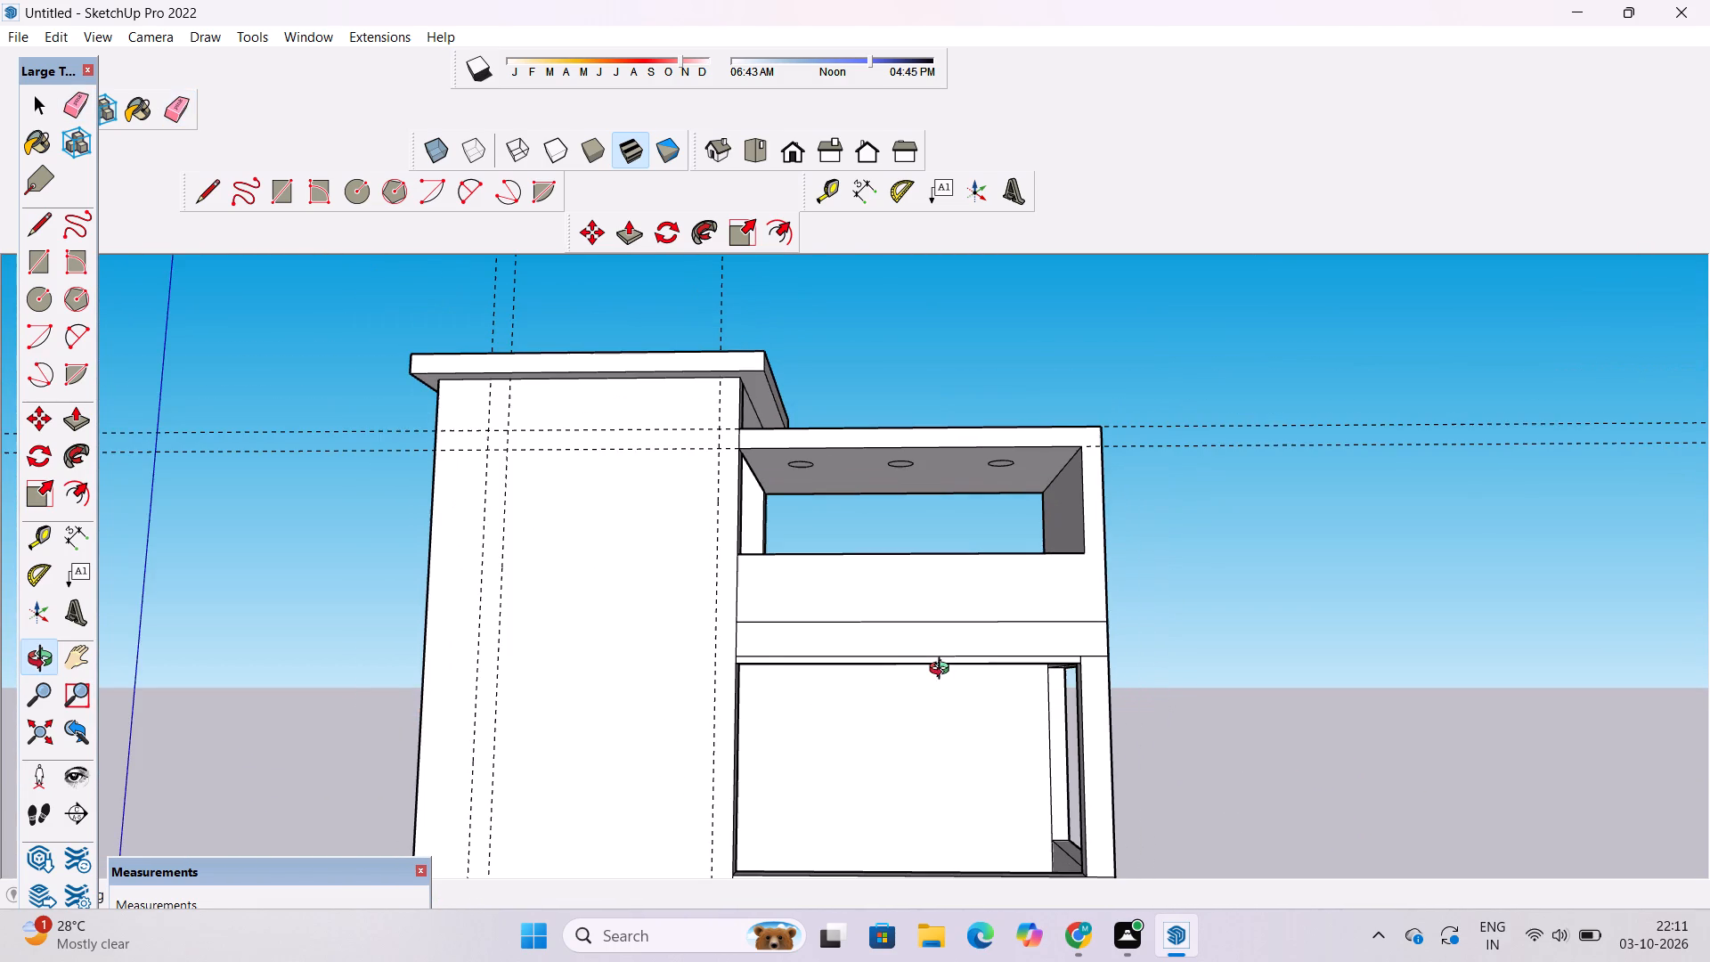
left_click_drag(943, 671, 949, 681, "shift")
scroll(944, 703, "up", 1)
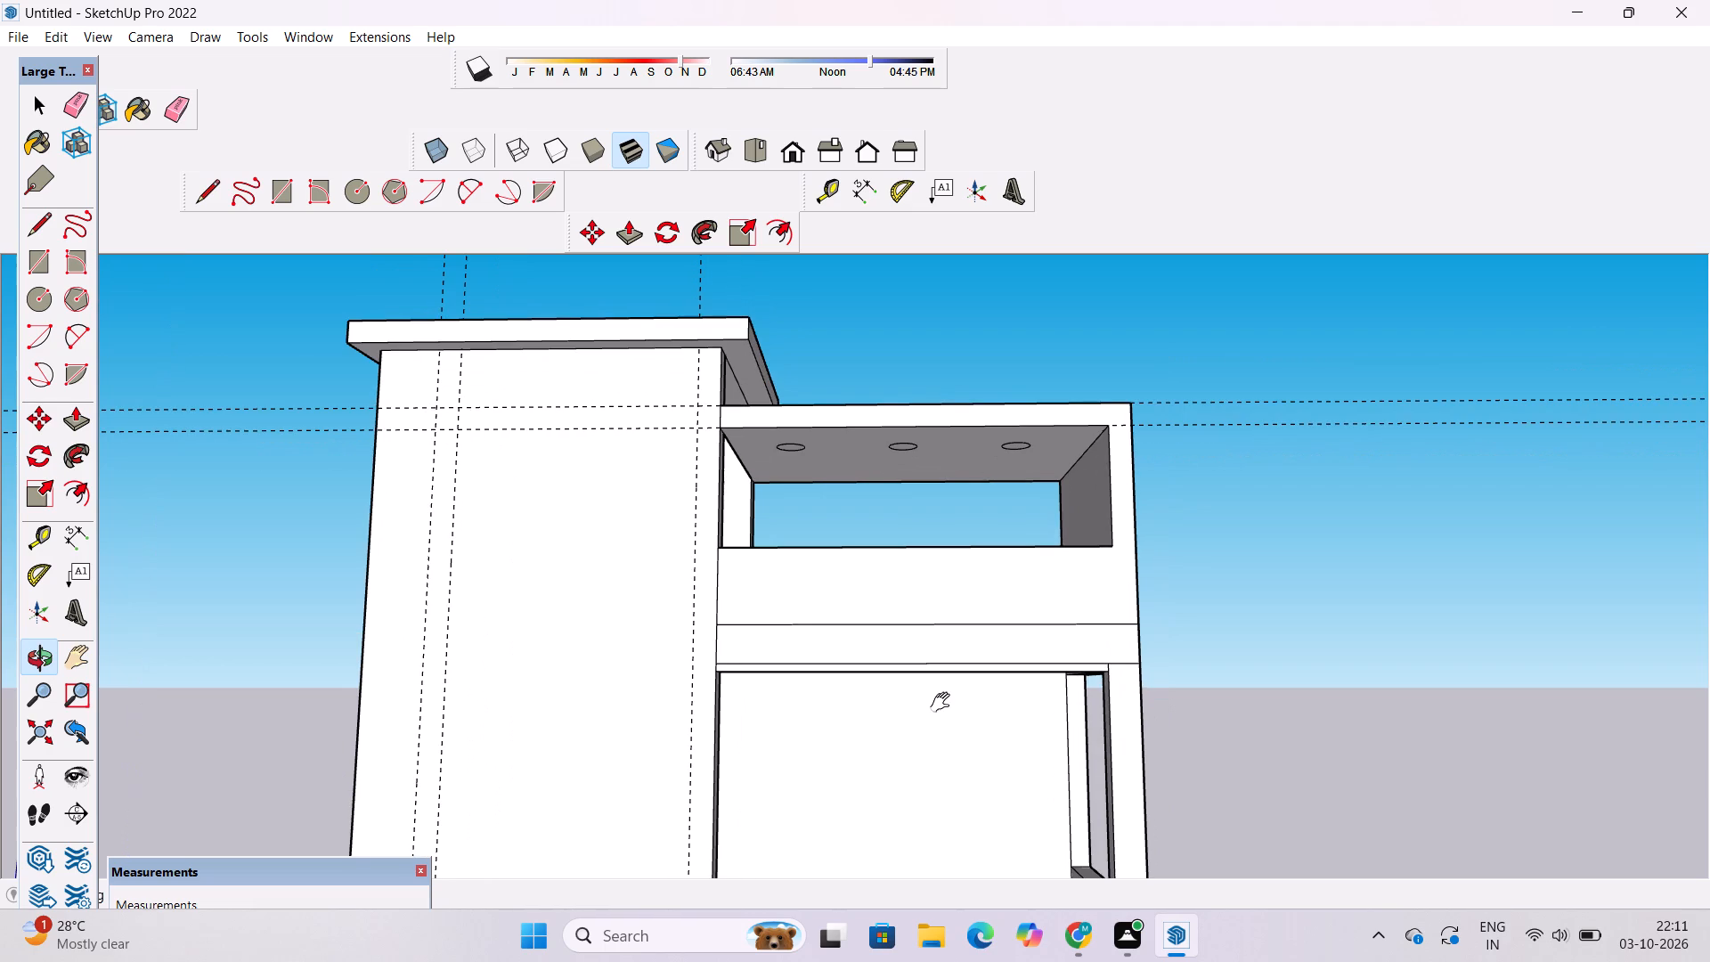
left_click(944, 703, "shift")
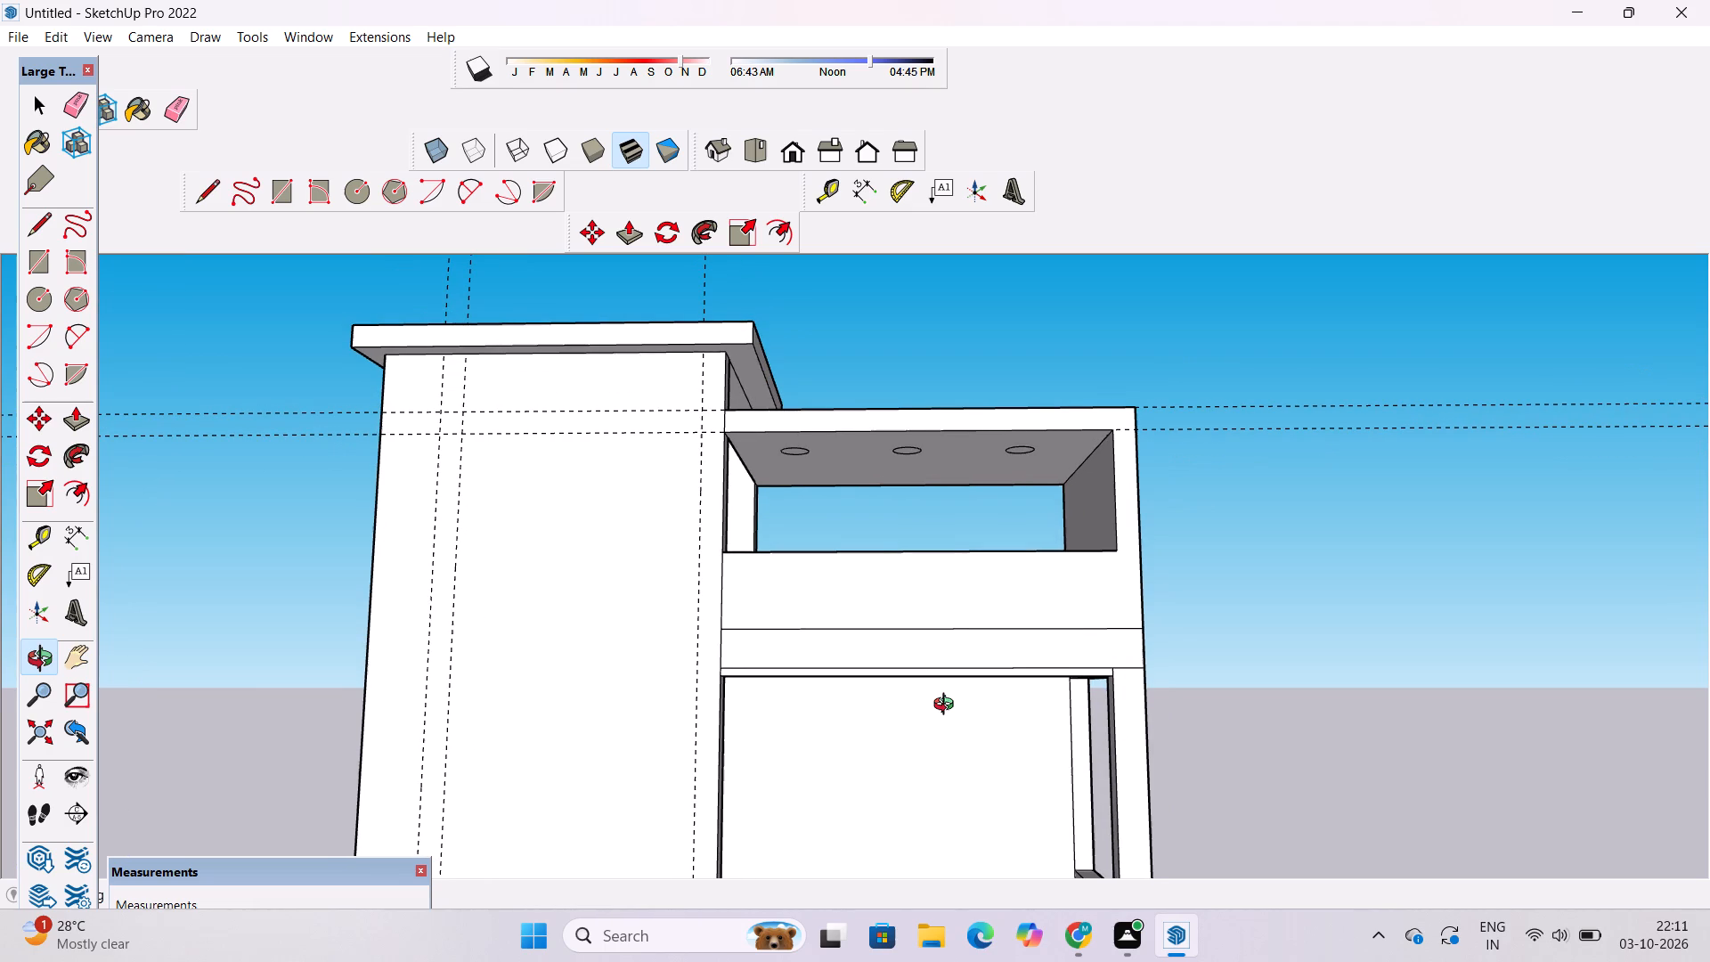
scroll(948, 706, "down", 1)
scroll(948, 706, "up", 2)
scroll(948, 706, "down", 2)
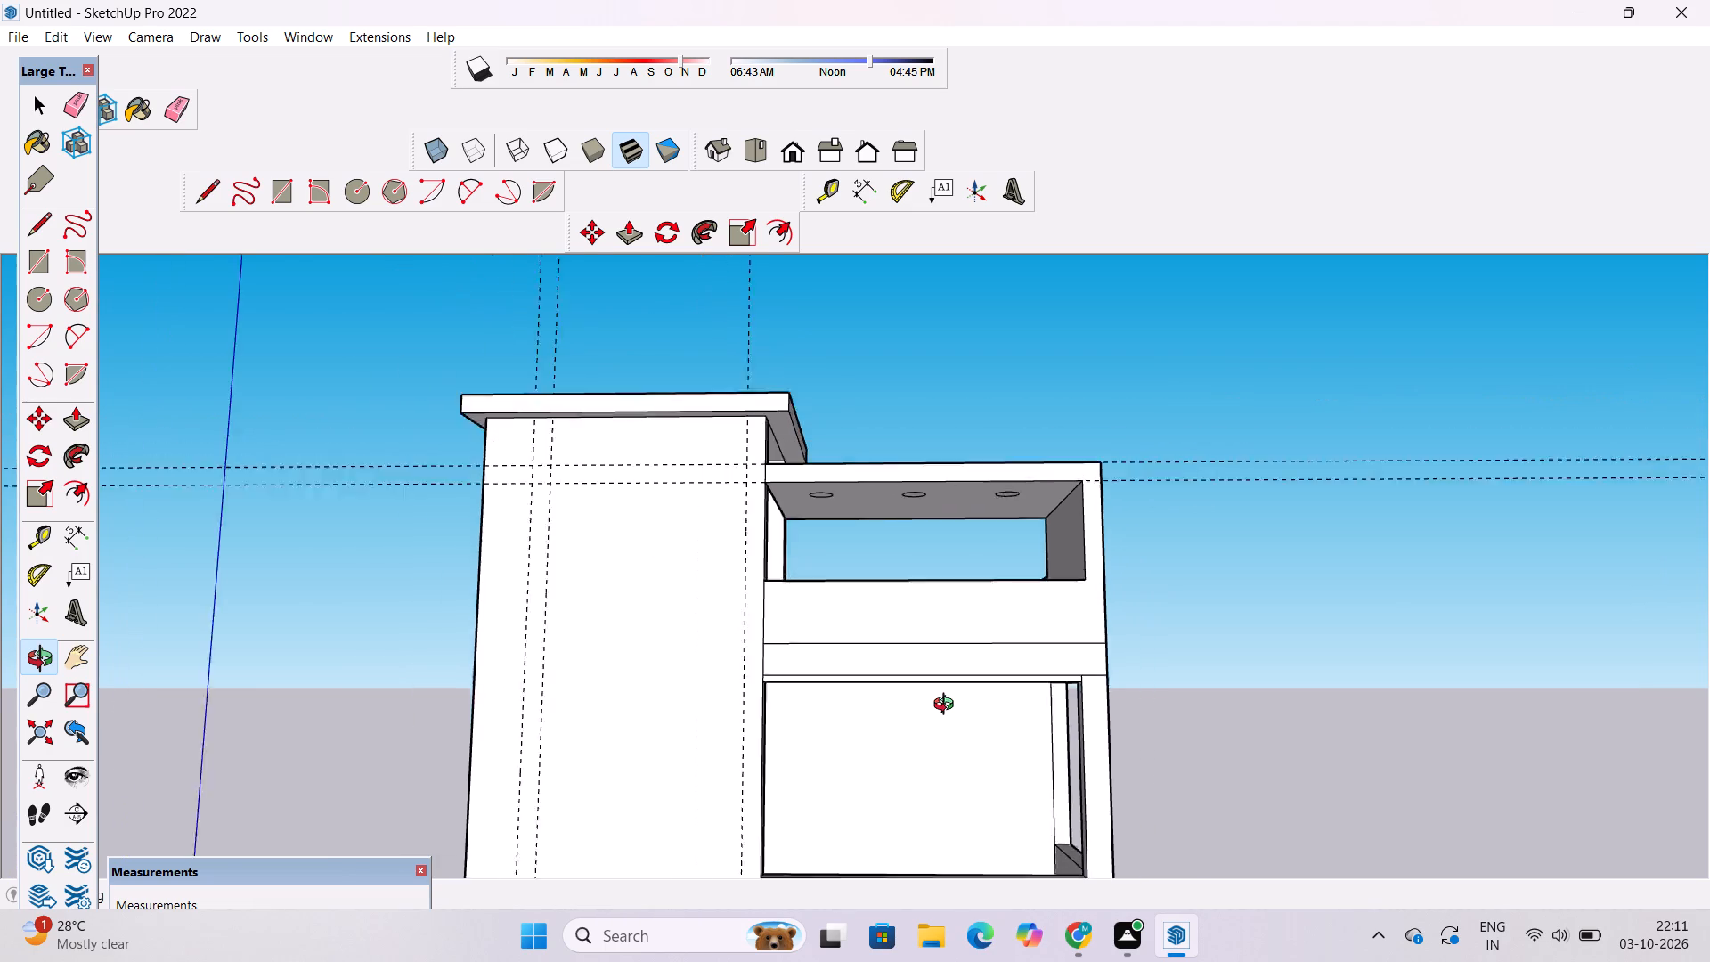
scroll(948, 706, "down", 2)
scroll(948, 706, "up", 4)
scroll(948, 706, "down", 3)
scroll(948, 706, "up", 3)
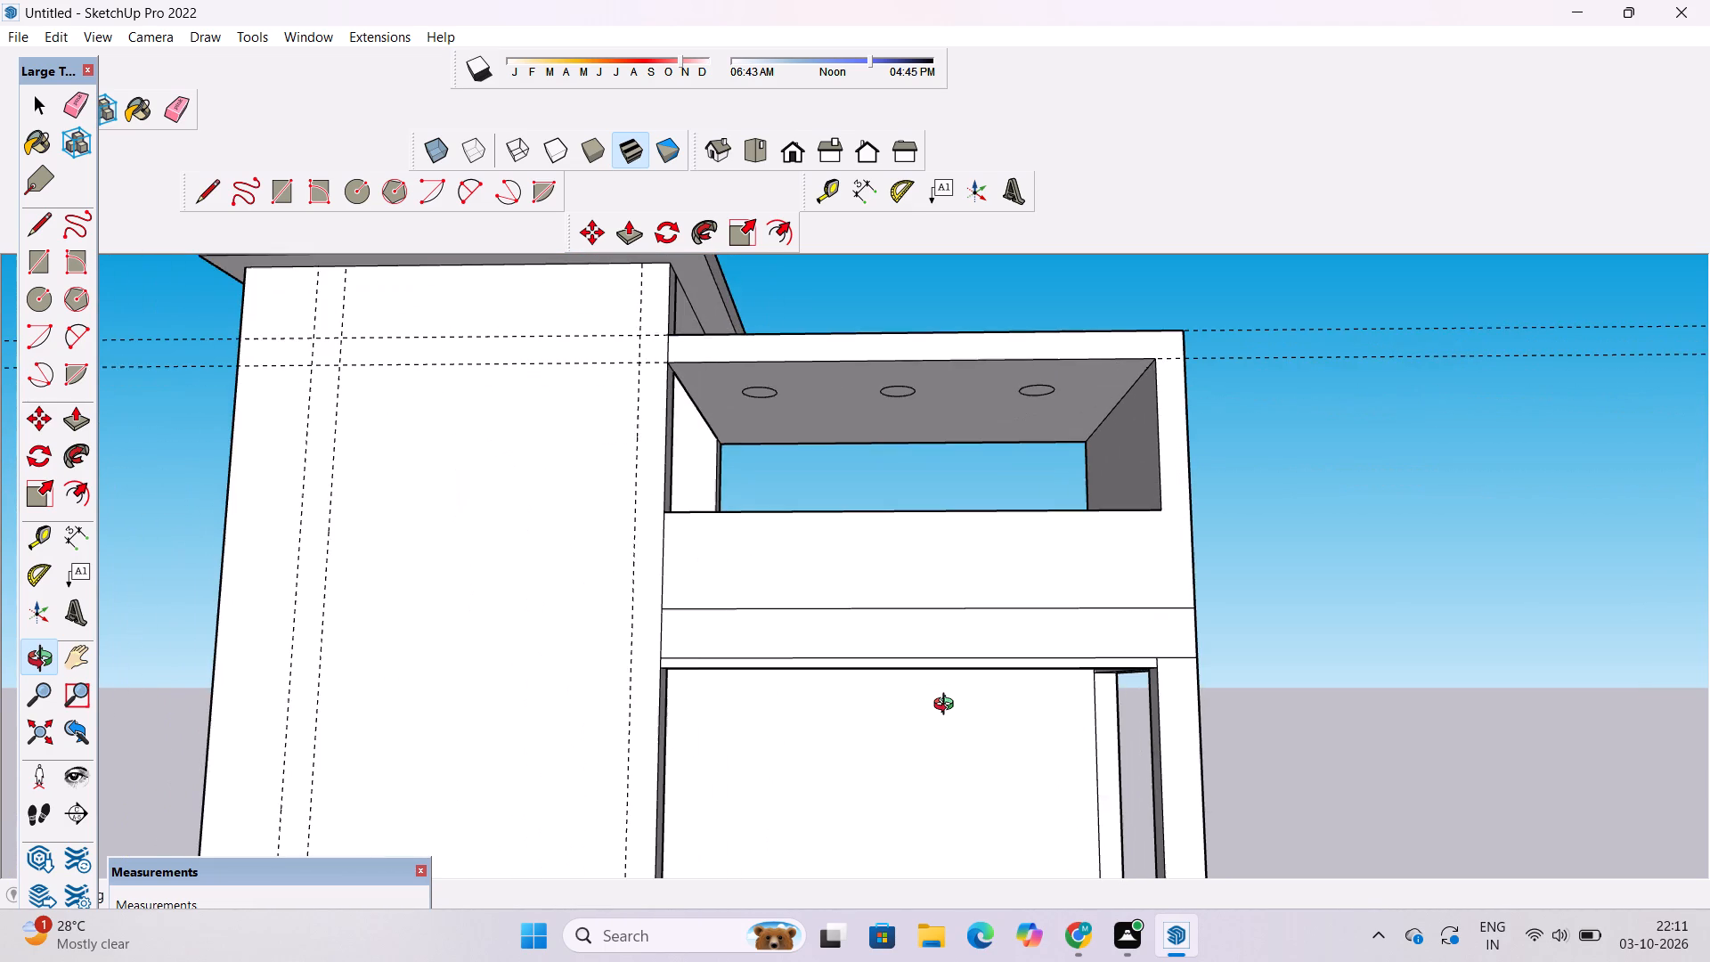
scroll(948, 706, "down", 8)
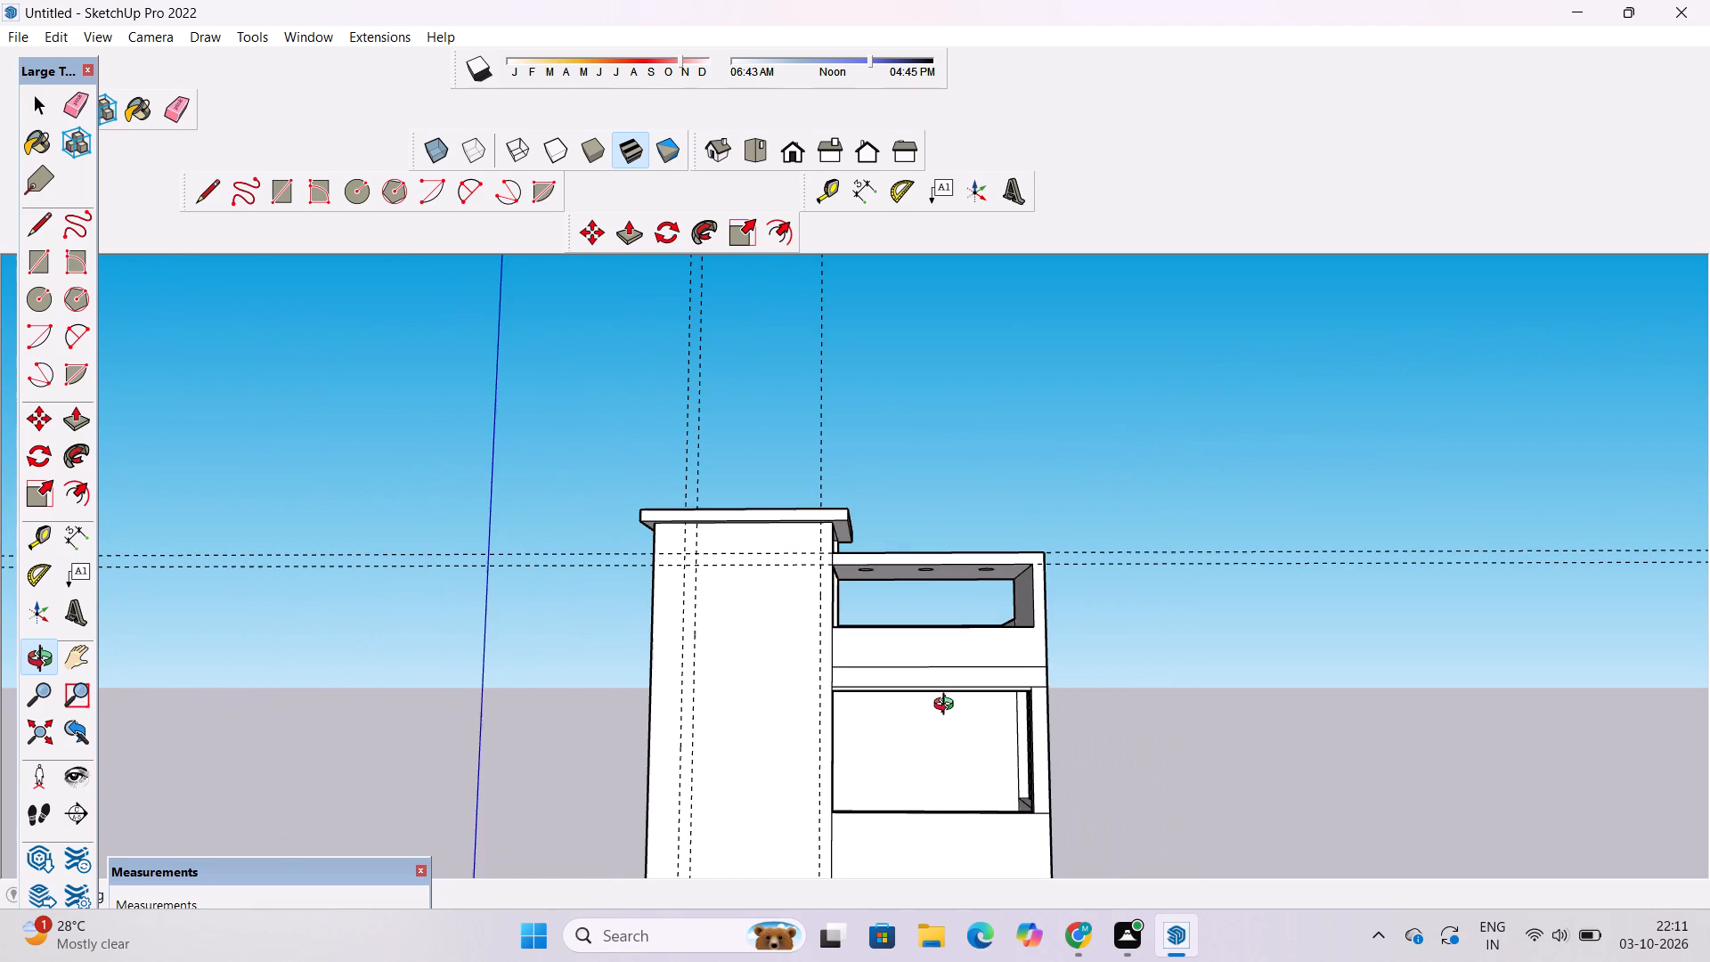
left_click(948, 706, "shift")
left_click_drag(950, 717, 945, 681, "shift")
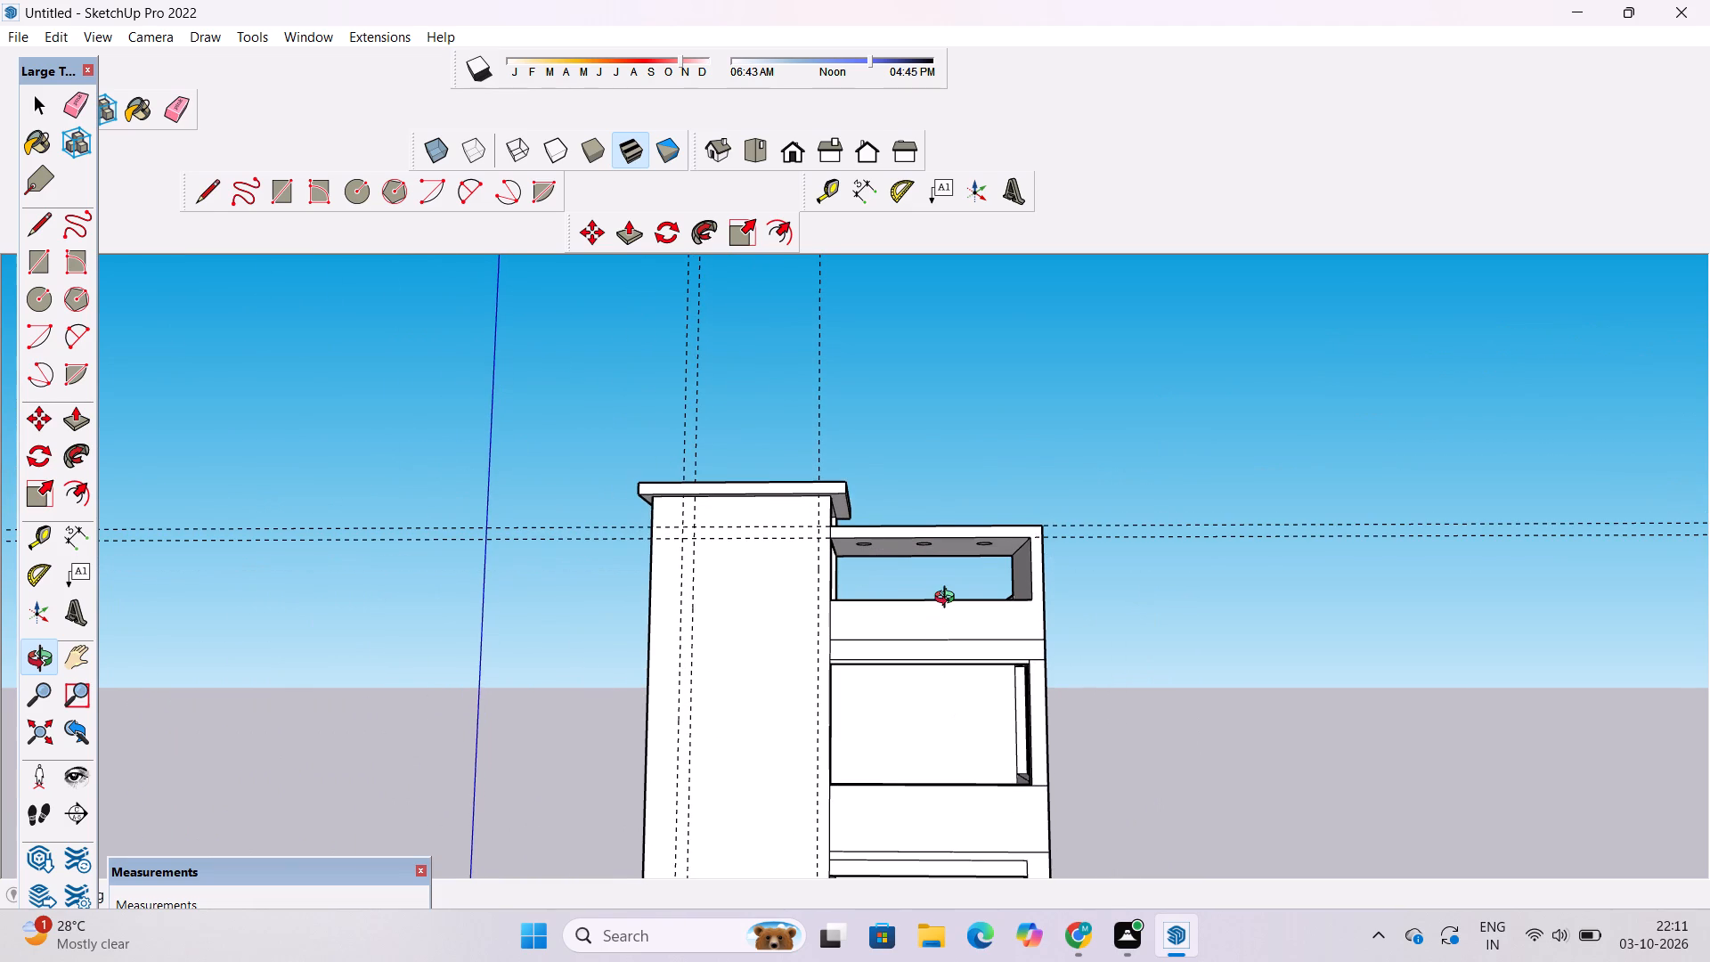
scroll(949, 599, "up", 4)
scroll(949, 599, "down", 3)
left_click_drag(967, 699, 949, 599, "shift")
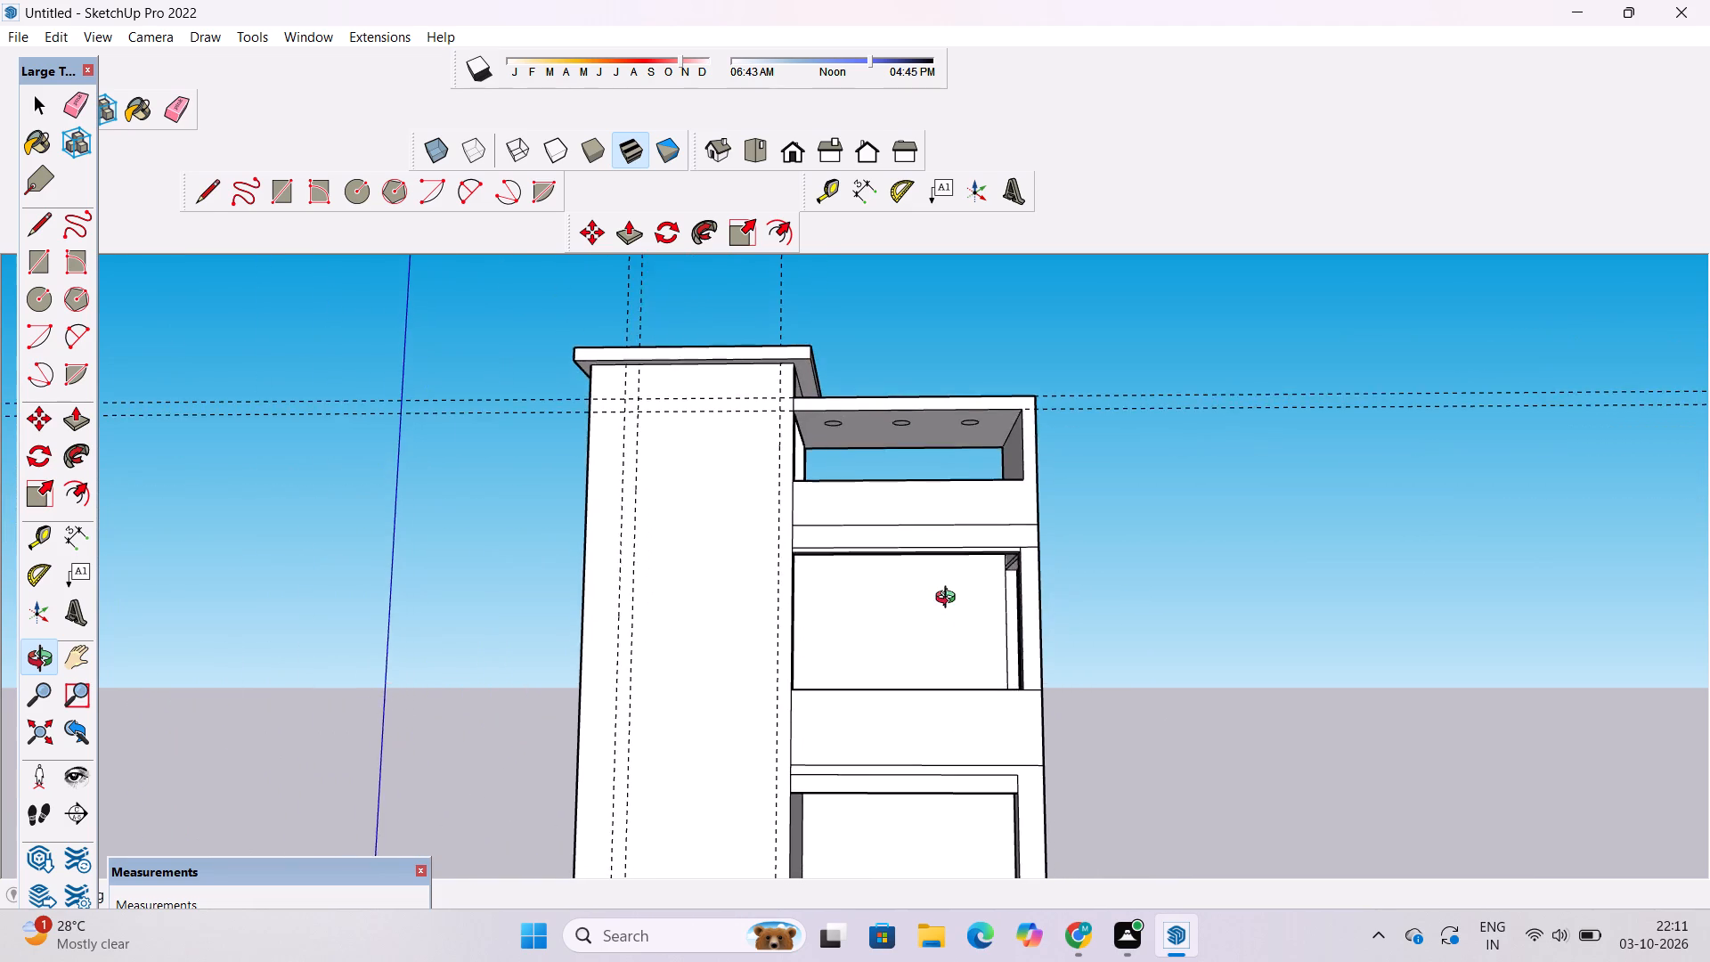
left_click_drag(949, 599, 908, 709)
scroll(931, 606, "up", 3)
left_click_drag(967, 550, 936, 611, "shift")
left_click_drag(931, 621, 957, 462)
scroll(957, 461, "down", 6, "shift")
scroll(924, 668, "up", 5, "shift")
left_click_drag(924, 668, 917, 592, "shift")
left_click_drag(902, 598, 906, 599, "shift")
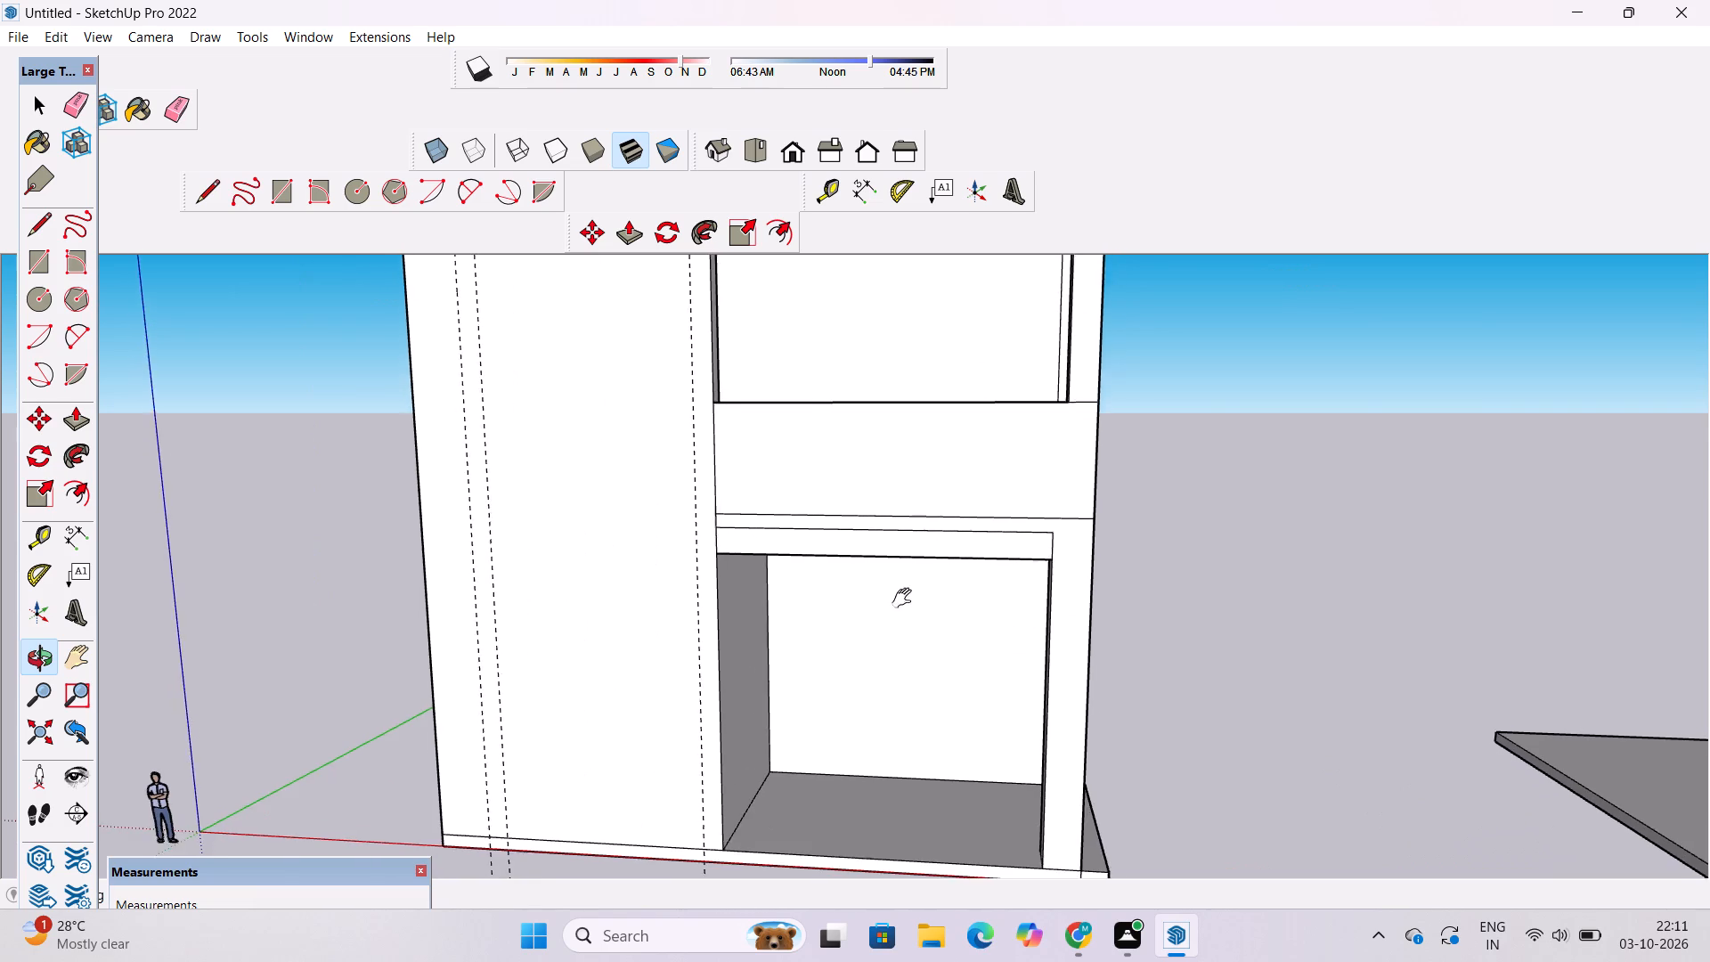
Erase the two horizontal lines and the leftover short vertical edge on the band above the ground-floor front opening.
left_click_drag(906, 599, 932, 582, "shift")
left_click_drag(1009, 519, 917, 632, "shift")
scroll(917, 632, "down", 2)
left_click_drag(911, 637, 954, 616)
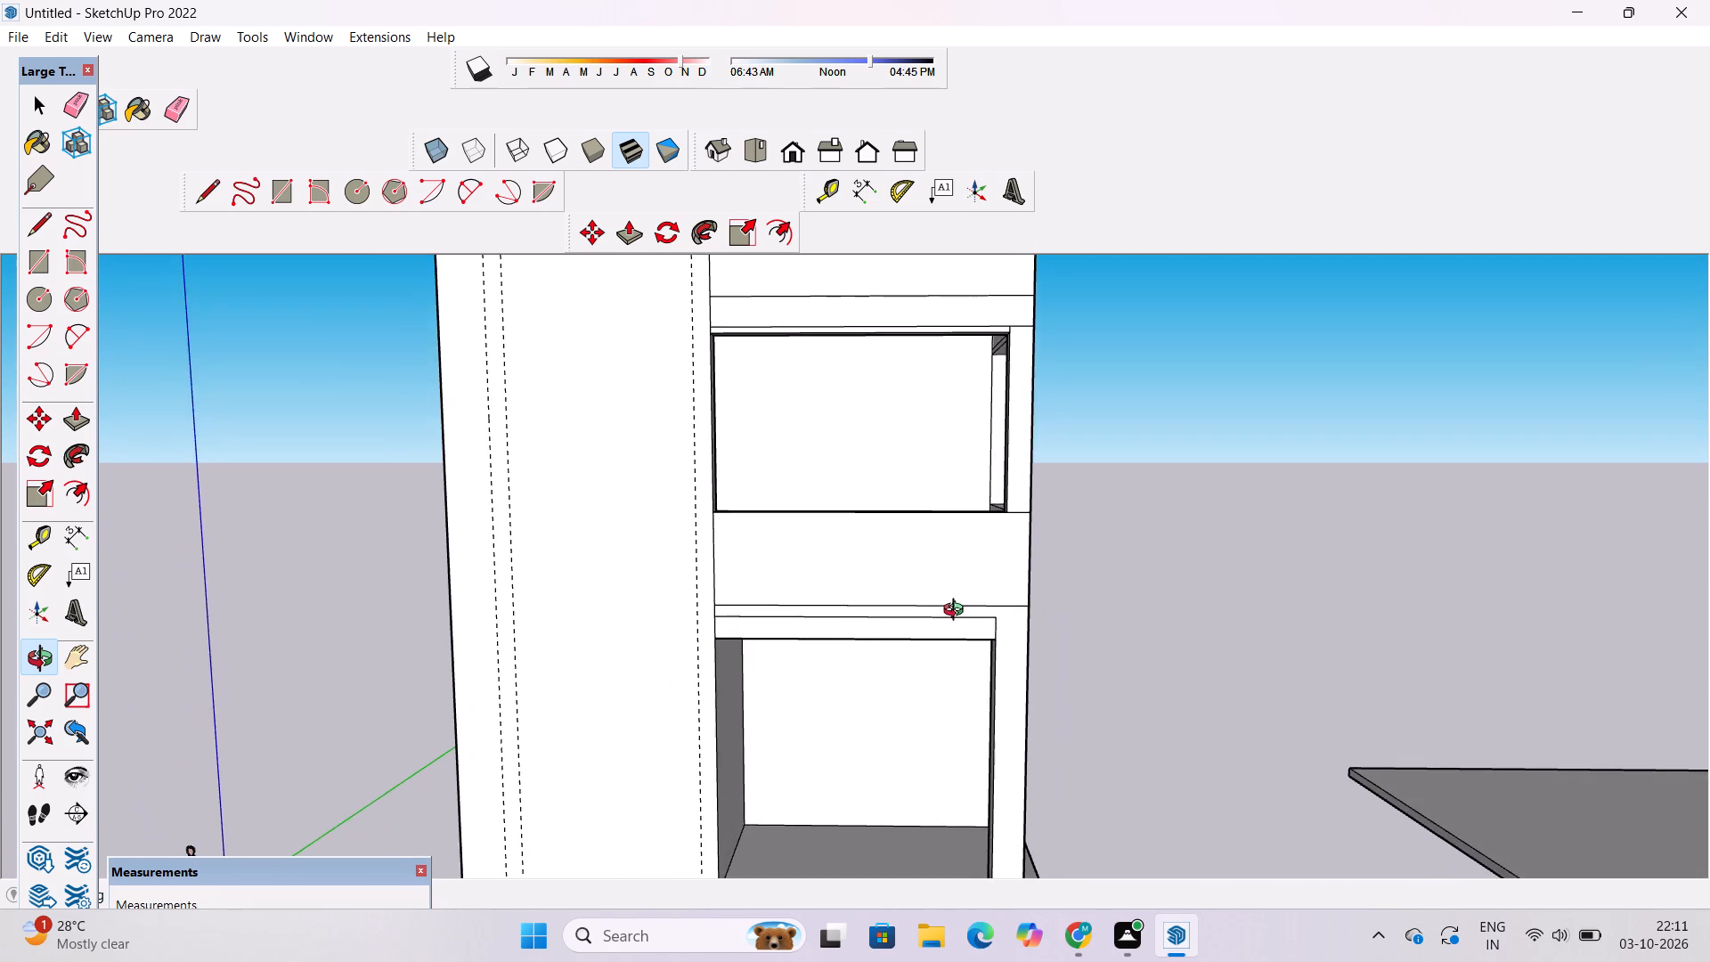
scroll(957, 612, "up", 2)
left_click_drag(957, 612, 924, 637, "shift")
scroll(924, 637, "down", 3)
left_click(924, 637, "shift")
left_click_drag(913, 653, 907, 644)
key("e")
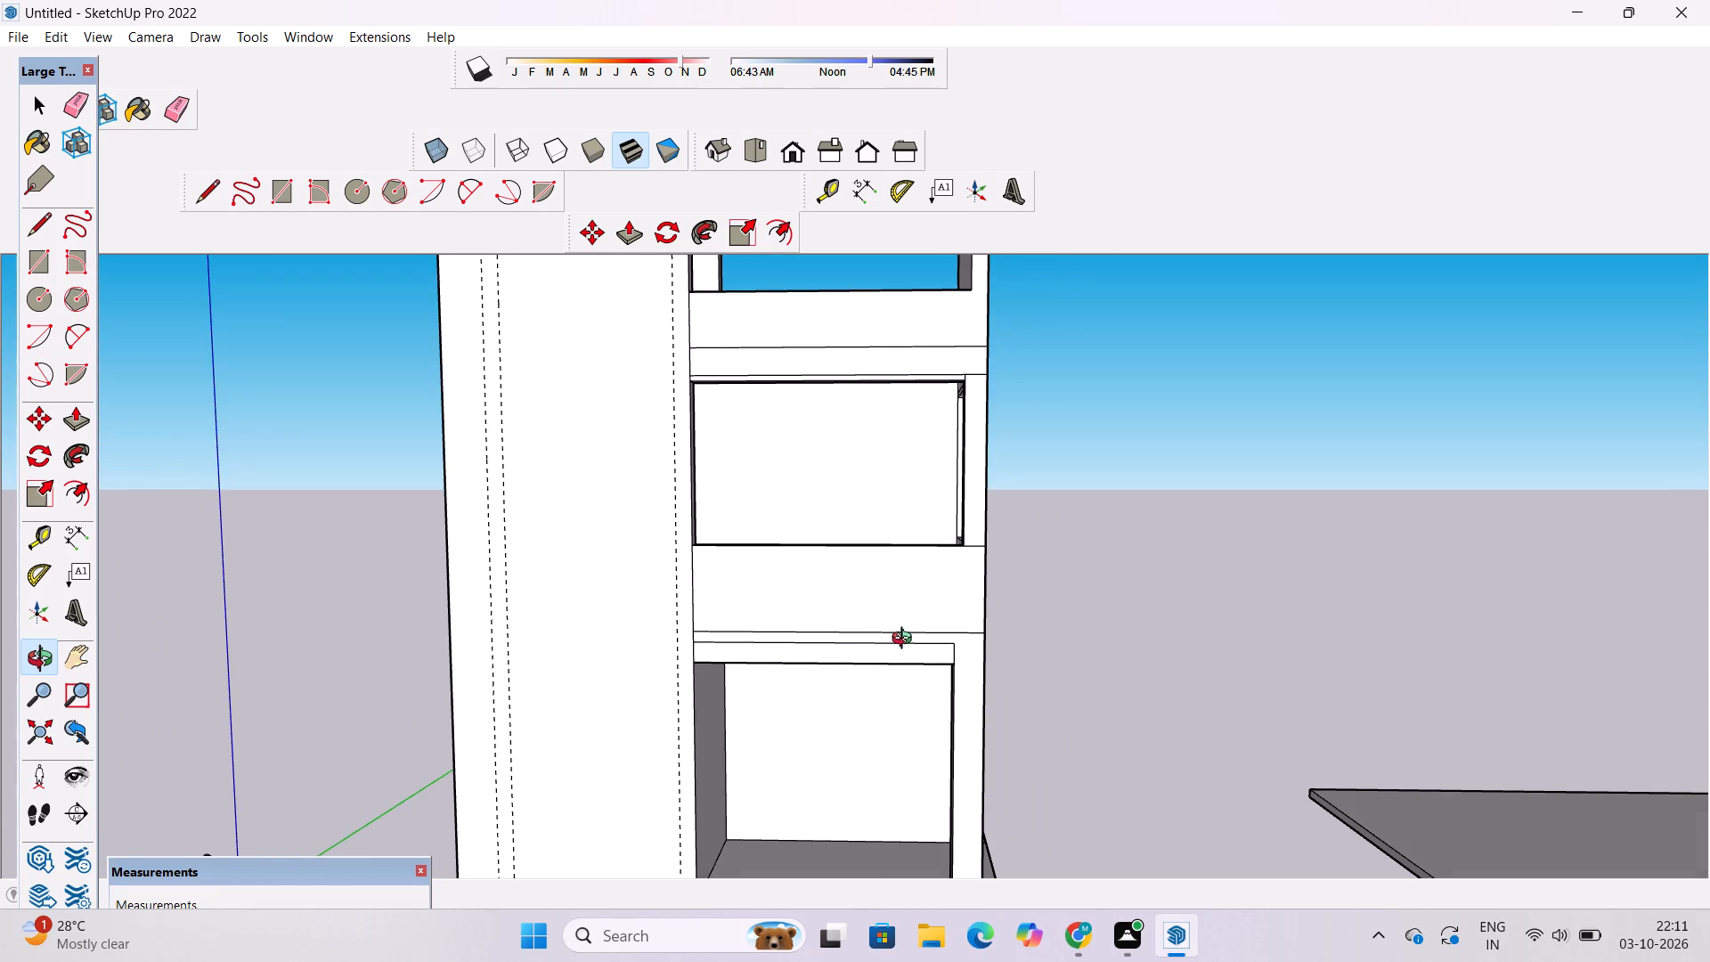
left_click_drag(901, 603, 897, 640)
scroll(945, 654, "up", 7)
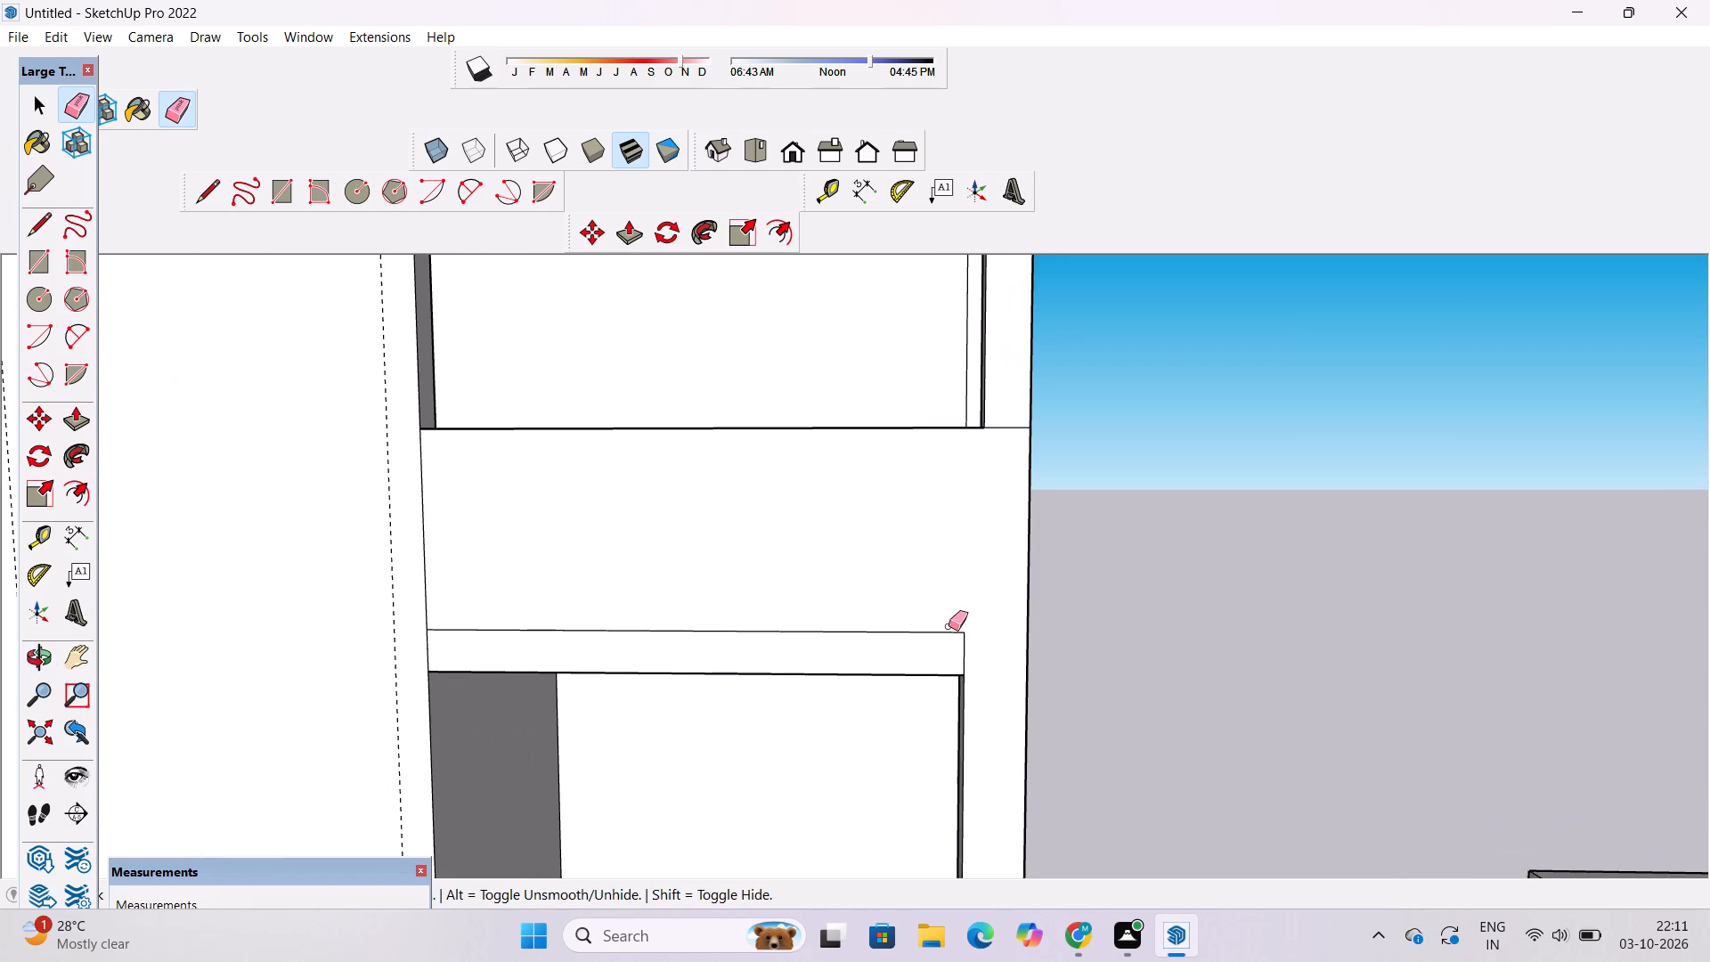
scroll(922, 637, "down", 5)
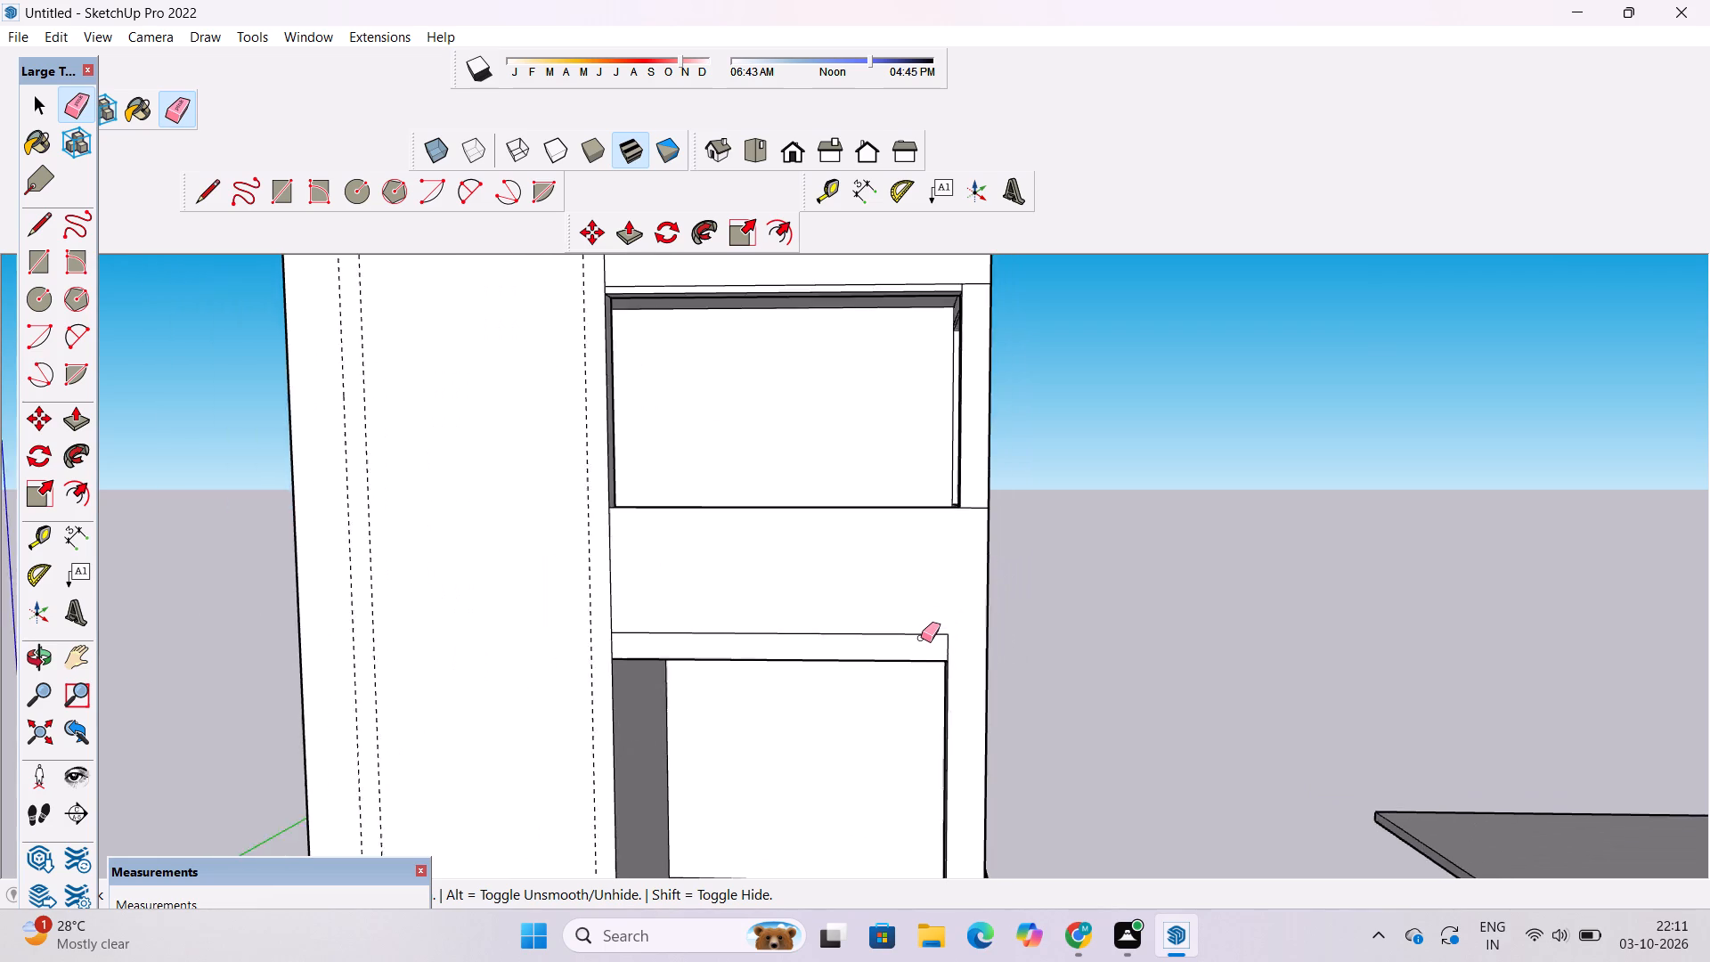
scroll(921, 638, "up", 4)
left_click_drag(921, 624, 917, 639)
left_click_drag(956, 628, 962, 645)
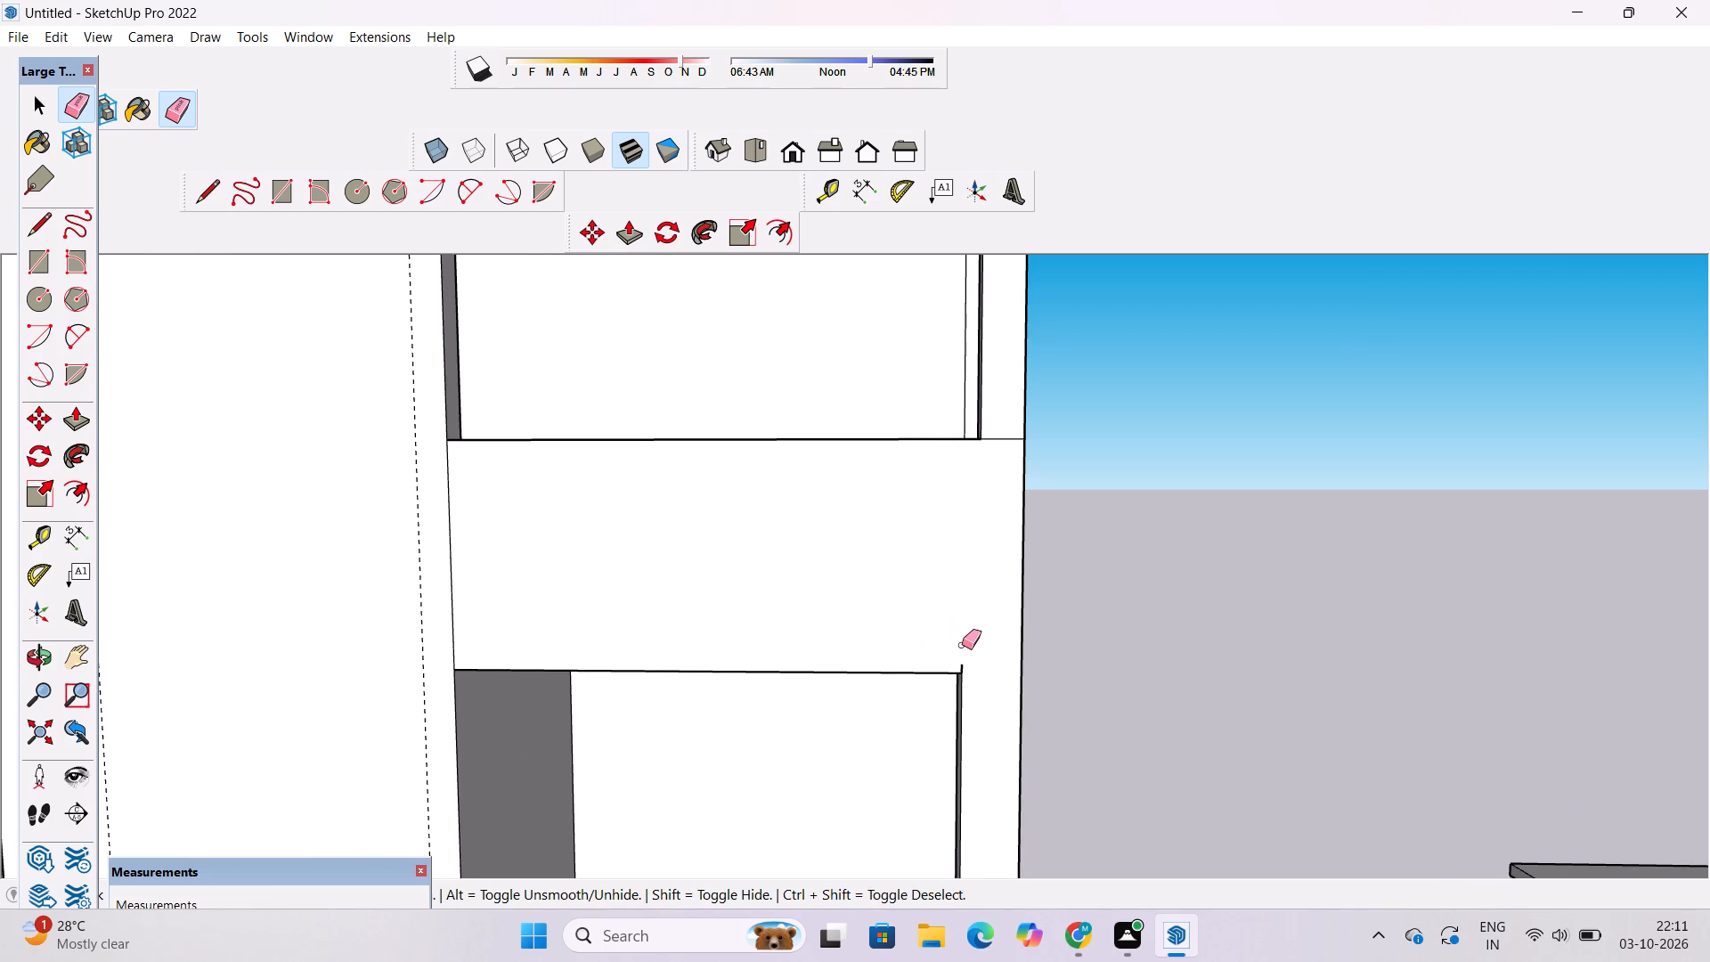
scroll(965, 681, "up", 13)
left_click_drag(952, 622, 952, 635)
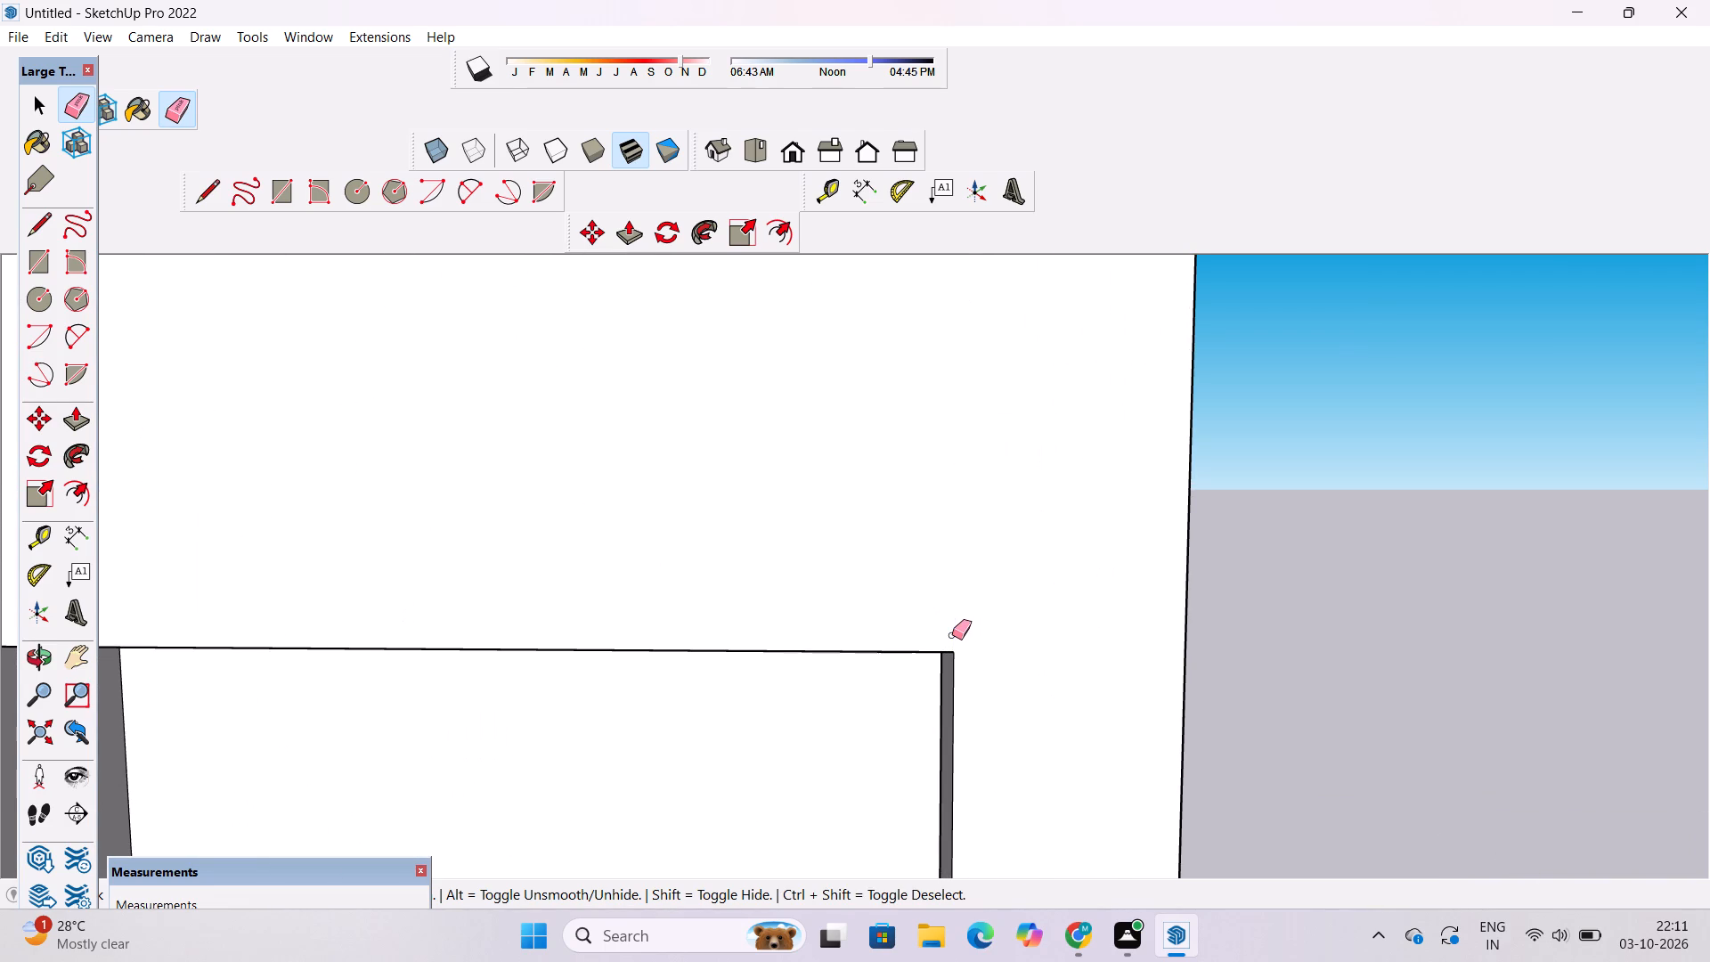
Examine the ground-floor opening's top edge from below and the facade around it.
key("o")
scroll(952, 635, "down", 7)
left_click(976, 681)
scroll(974, 675, "down", 4)
left_click_drag(932, 743, 923, 461)
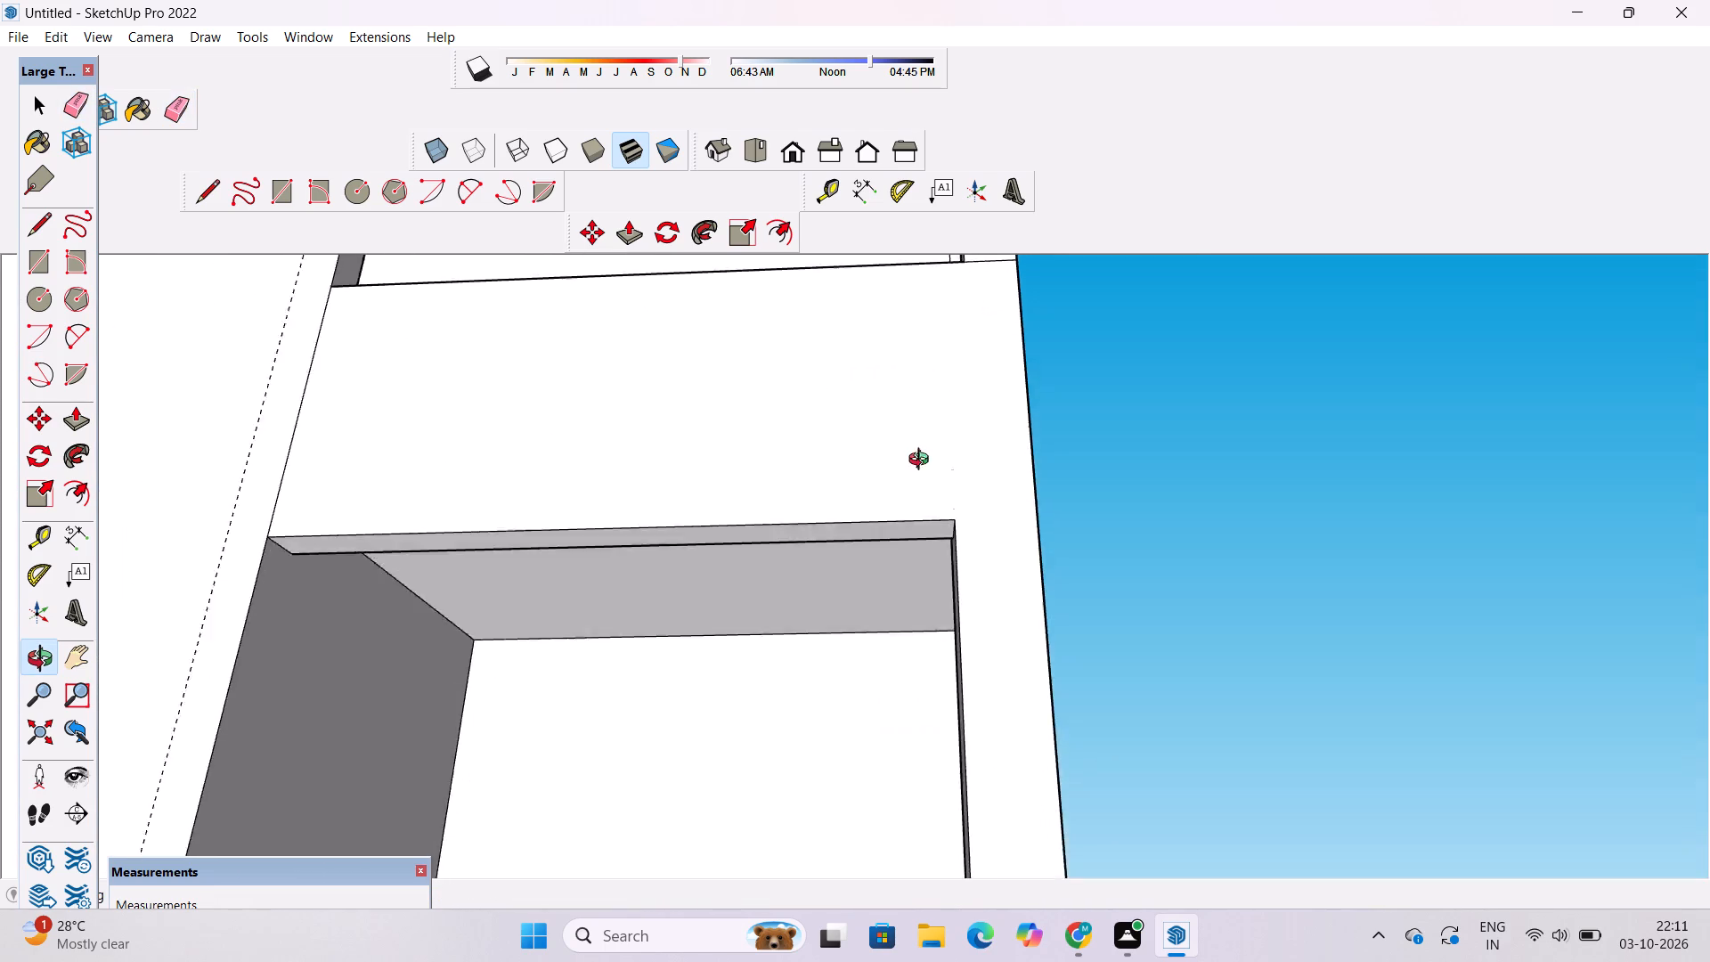
left_click_drag(923, 461, 924, 451)
scroll(937, 397, "down", 5)
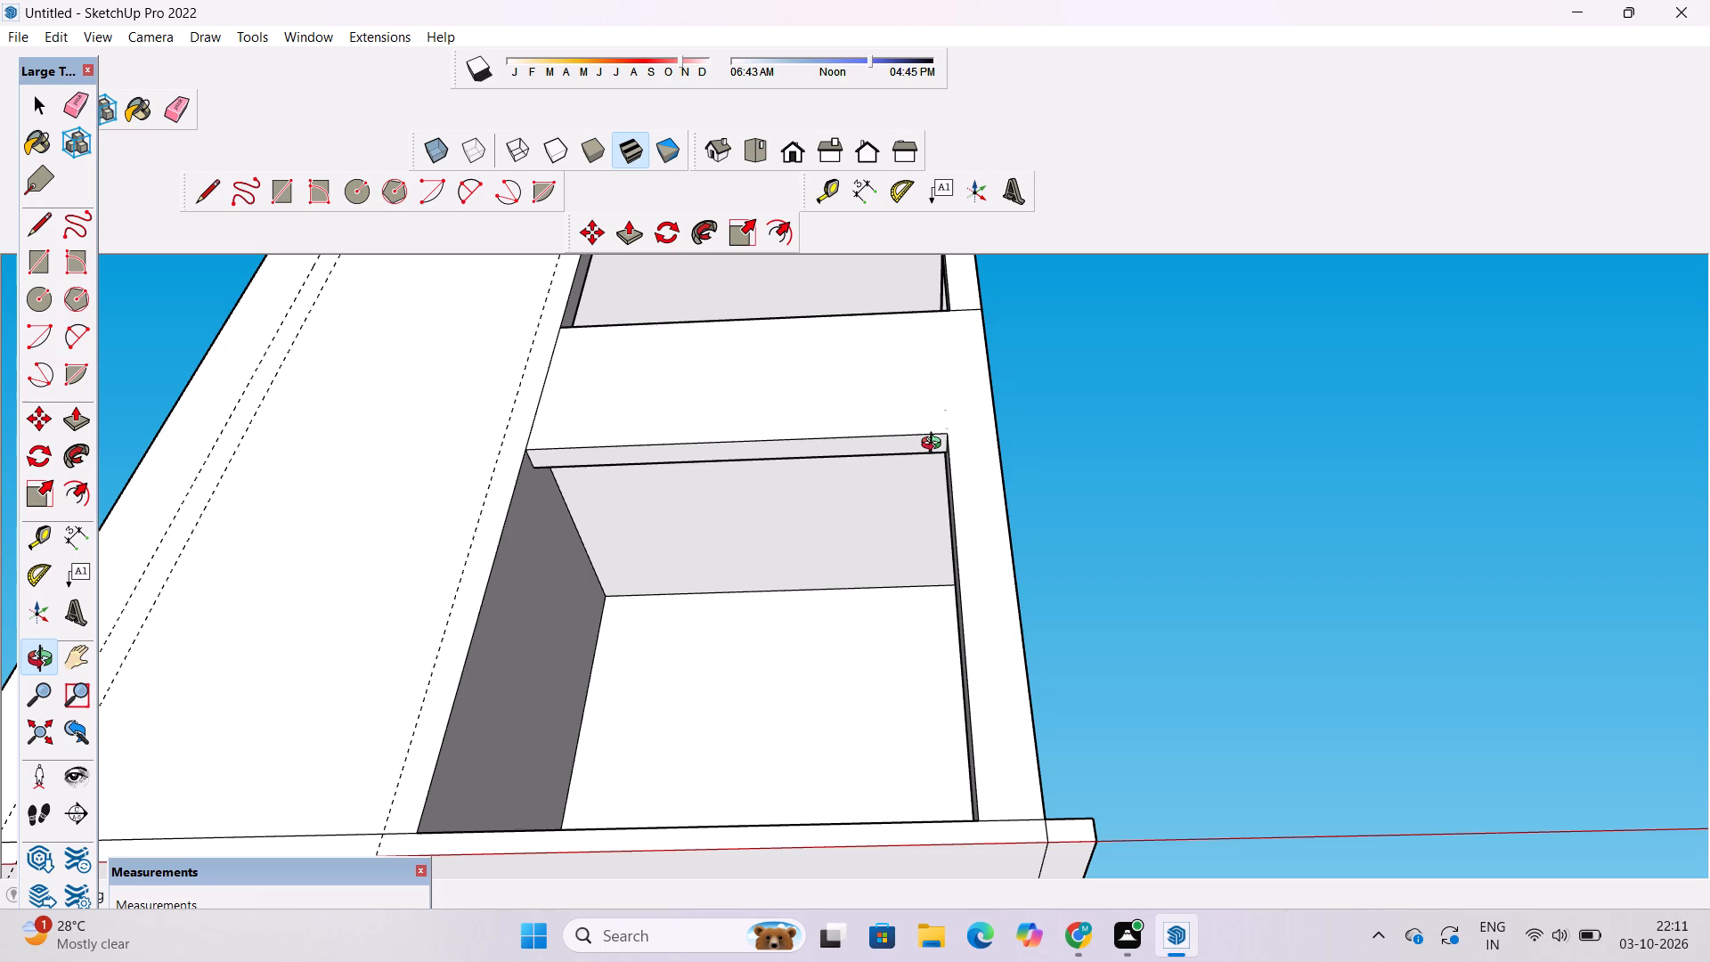
scroll(892, 440, "down", 6)
left_click_drag(819, 511, 1079, 505, "shift")
scroll(1080, 496, "down", 4)
Erase the short vertical edge above the middle-storey front opening's outer upper corner.
left_click_drag(1156, 448, 1135, 641)
scroll(1264, 430, "up", 4)
left_click_drag(1139, 492, 1130, 551, "shift")
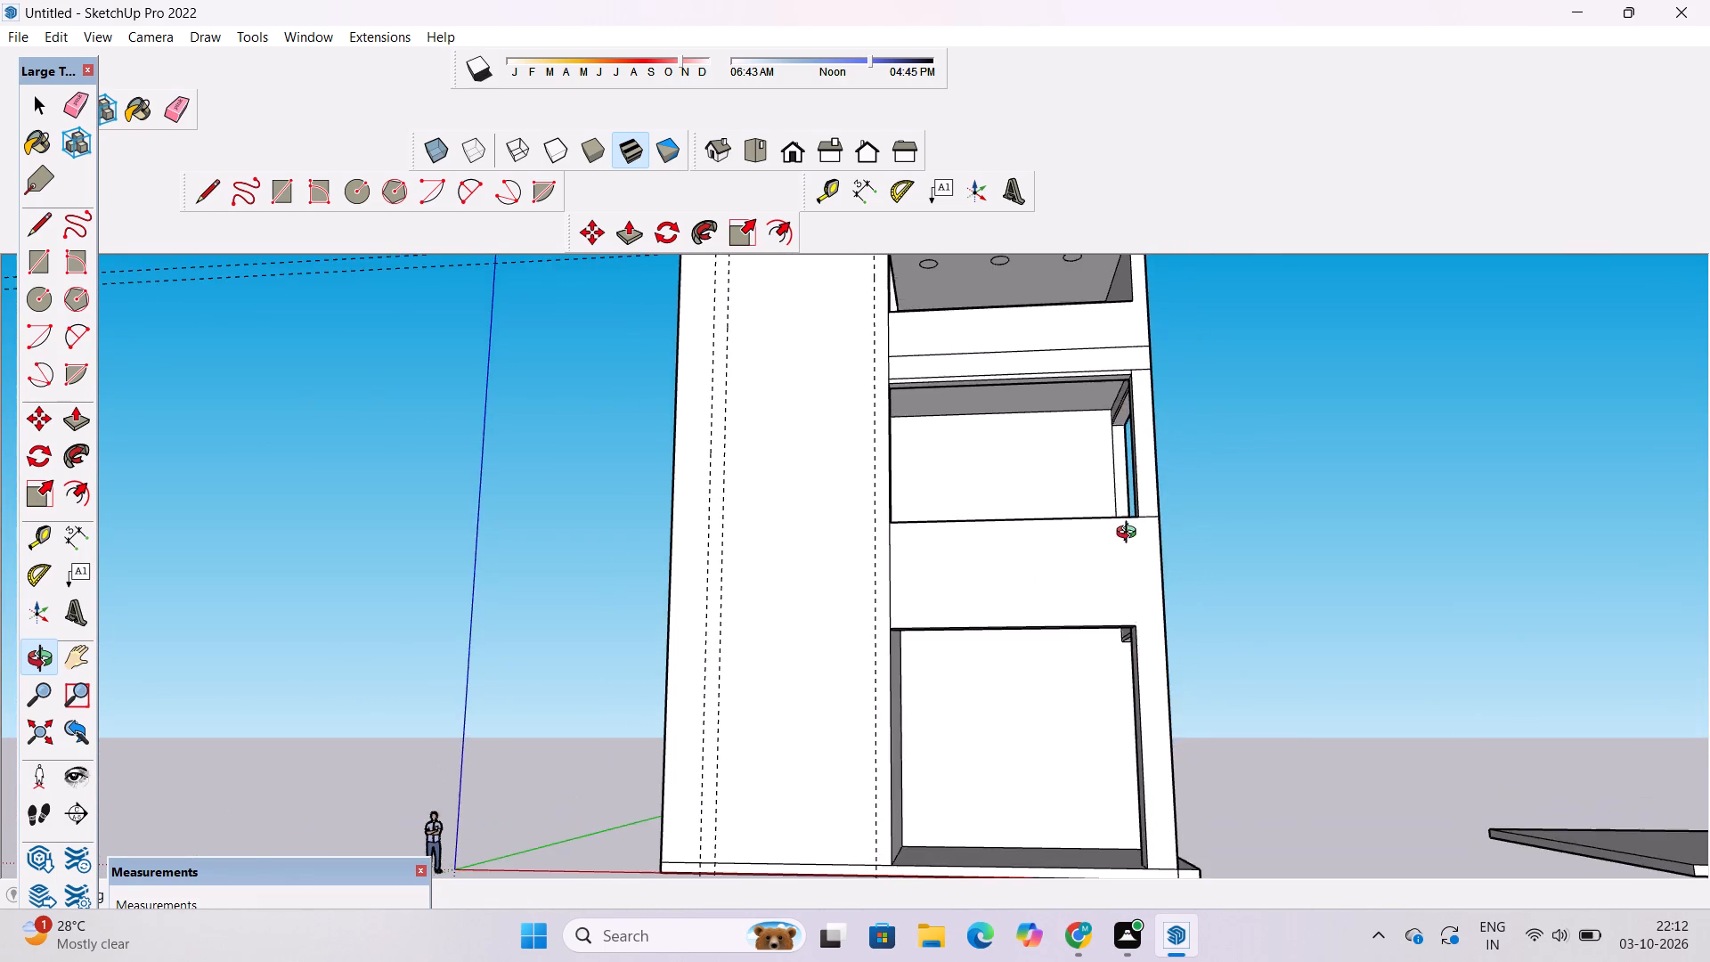
scroll(1130, 534, "down", 4)
left_click_drag(1136, 545, 1136, 616)
scroll(1120, 435, "up", 4)
left_click_drag(1120, 435, 1111, 451, "shift")
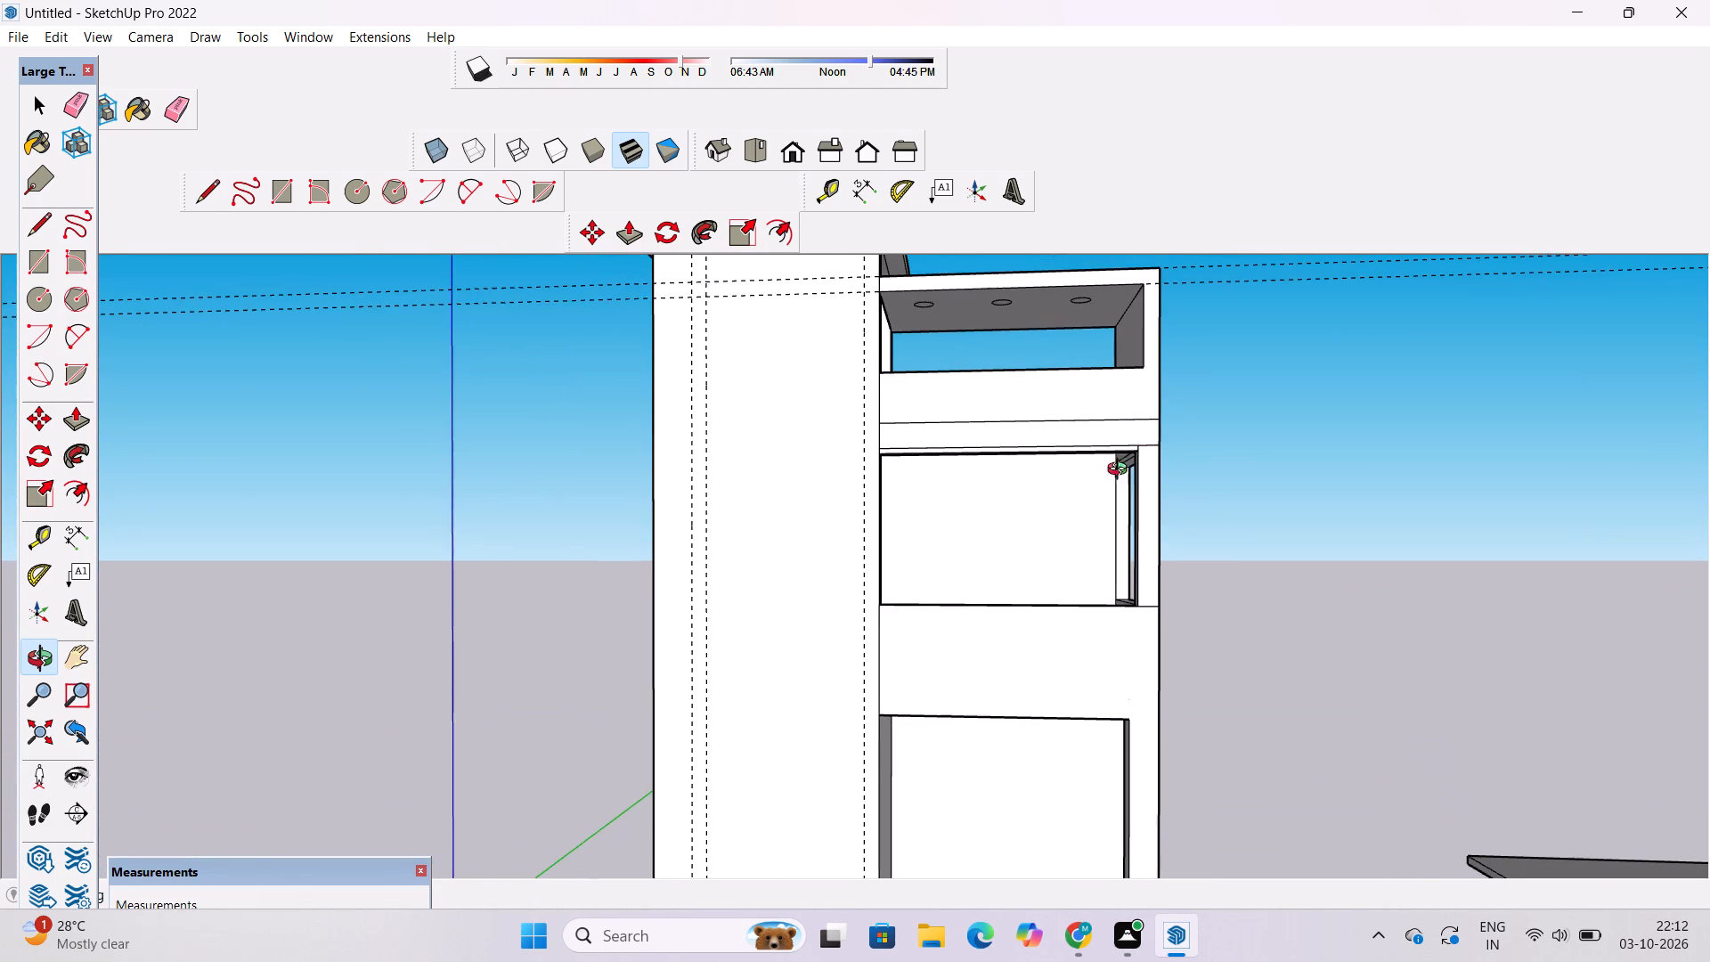
scroll(1149, 479, "up", 17)
left_click_drag(1132, 428, 1111, 450, "shift")
key("e")
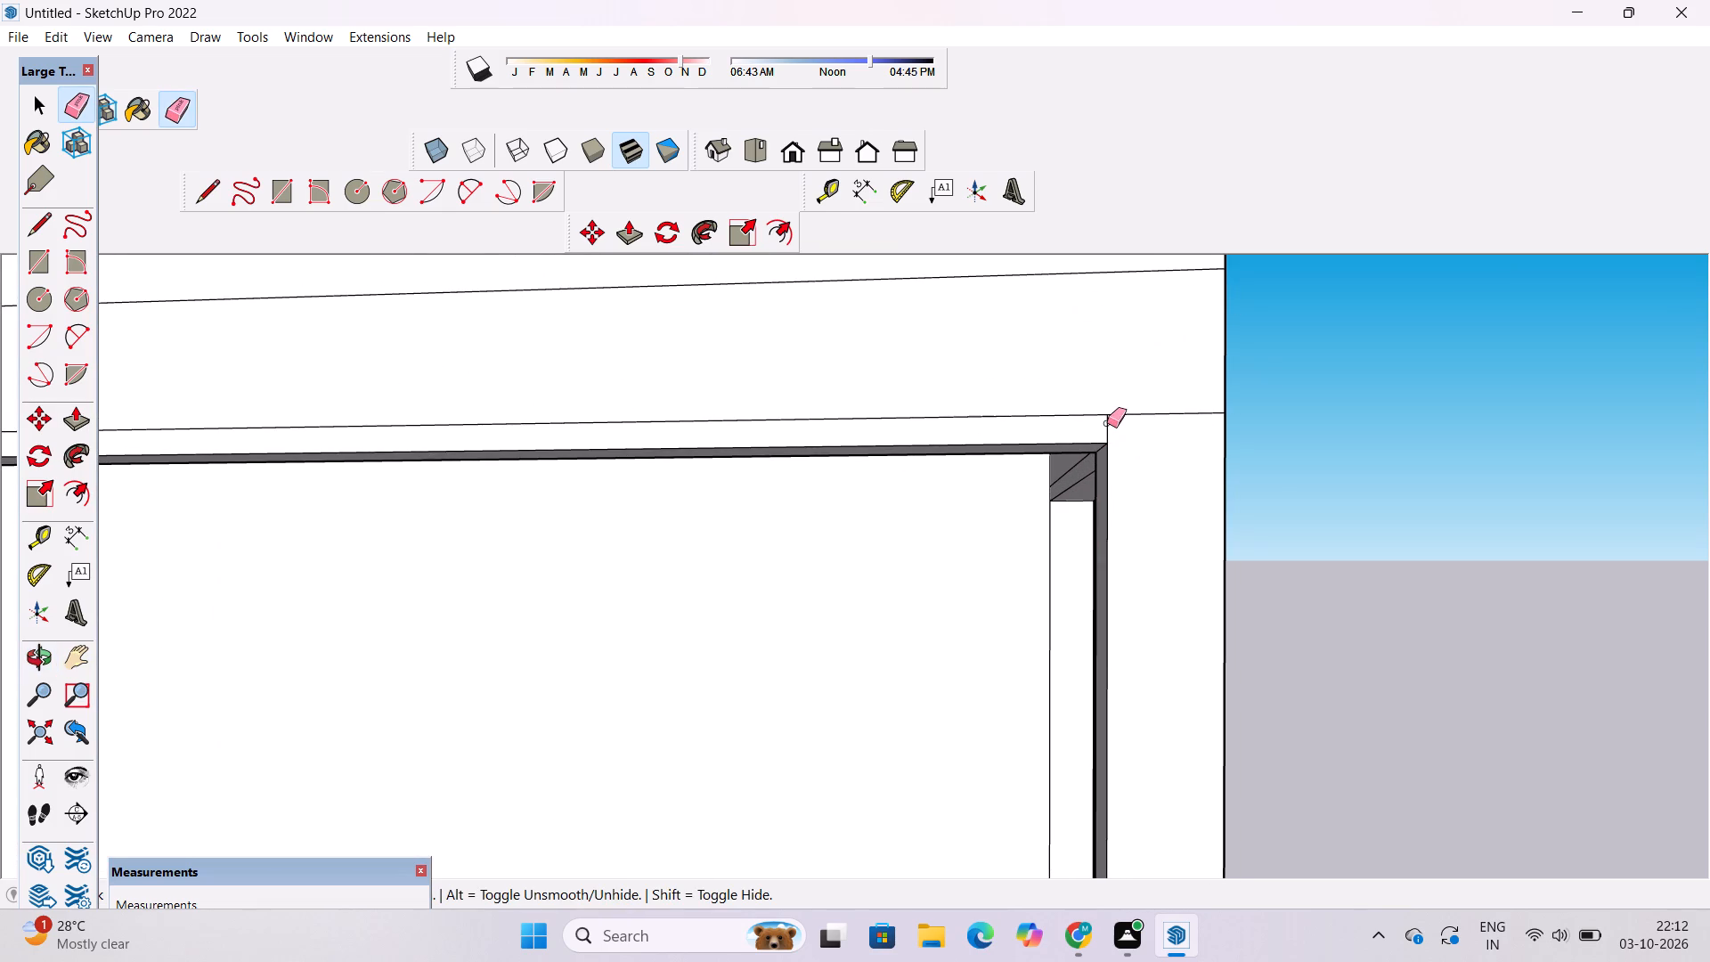
left_click(1107, 427)
key("o")
scroll(1107, 427, "down", 10)
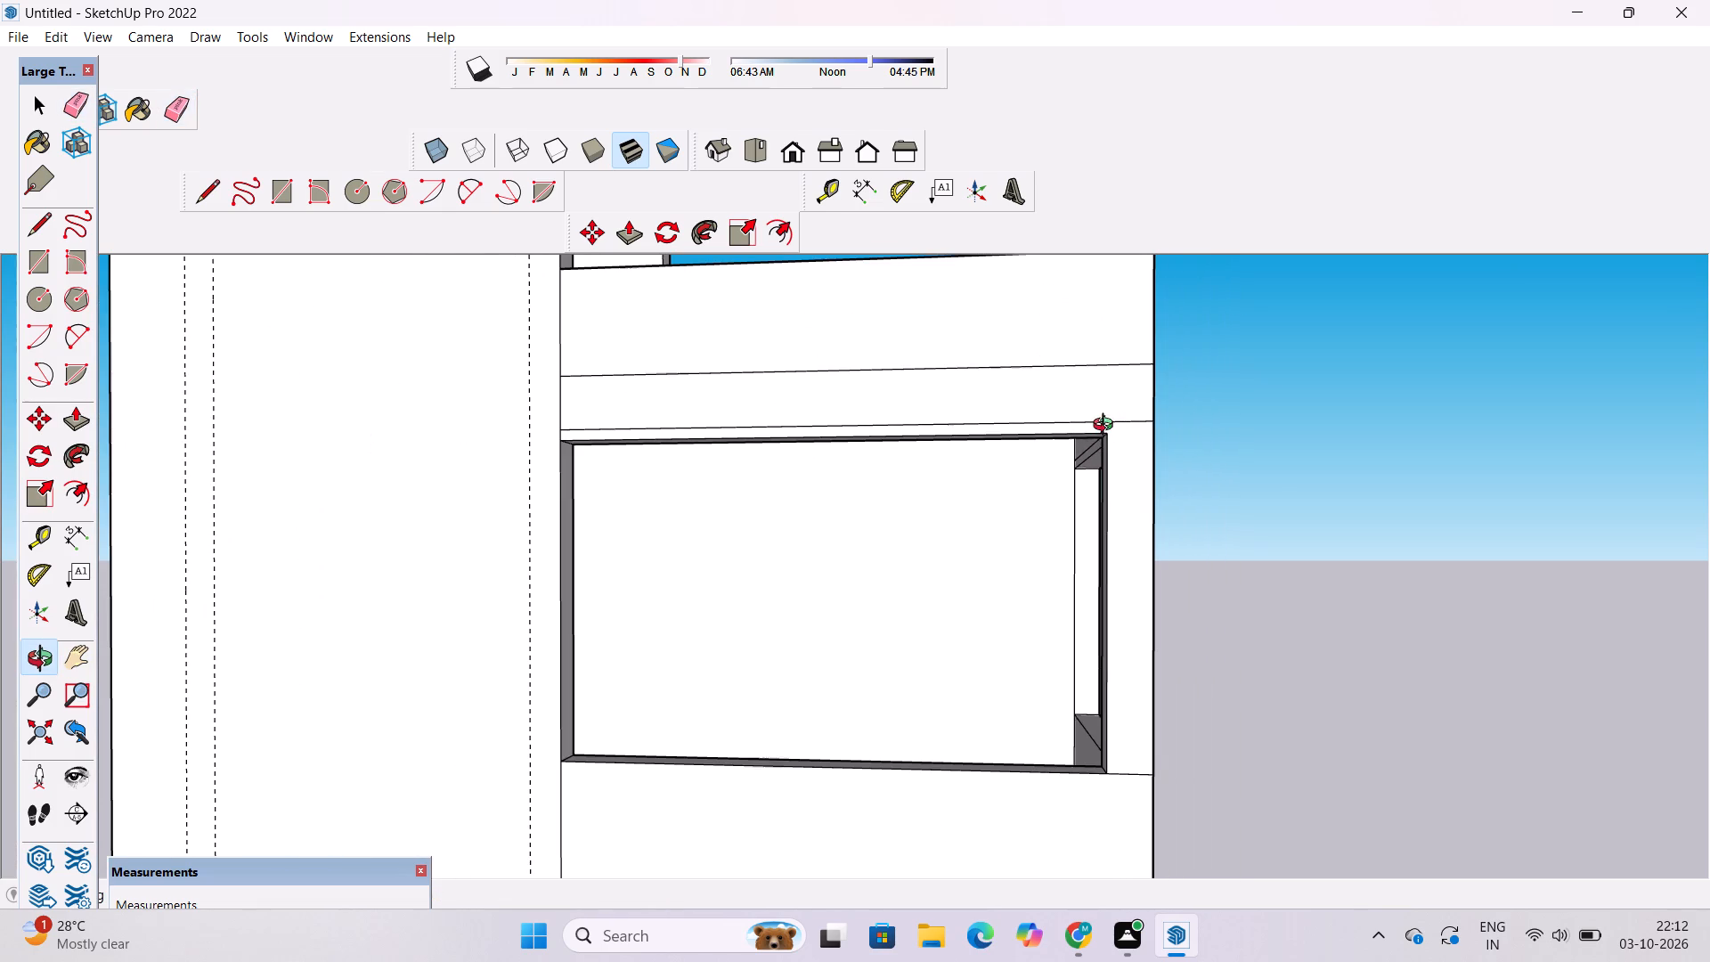
scroll(582, 436, "up", 14)
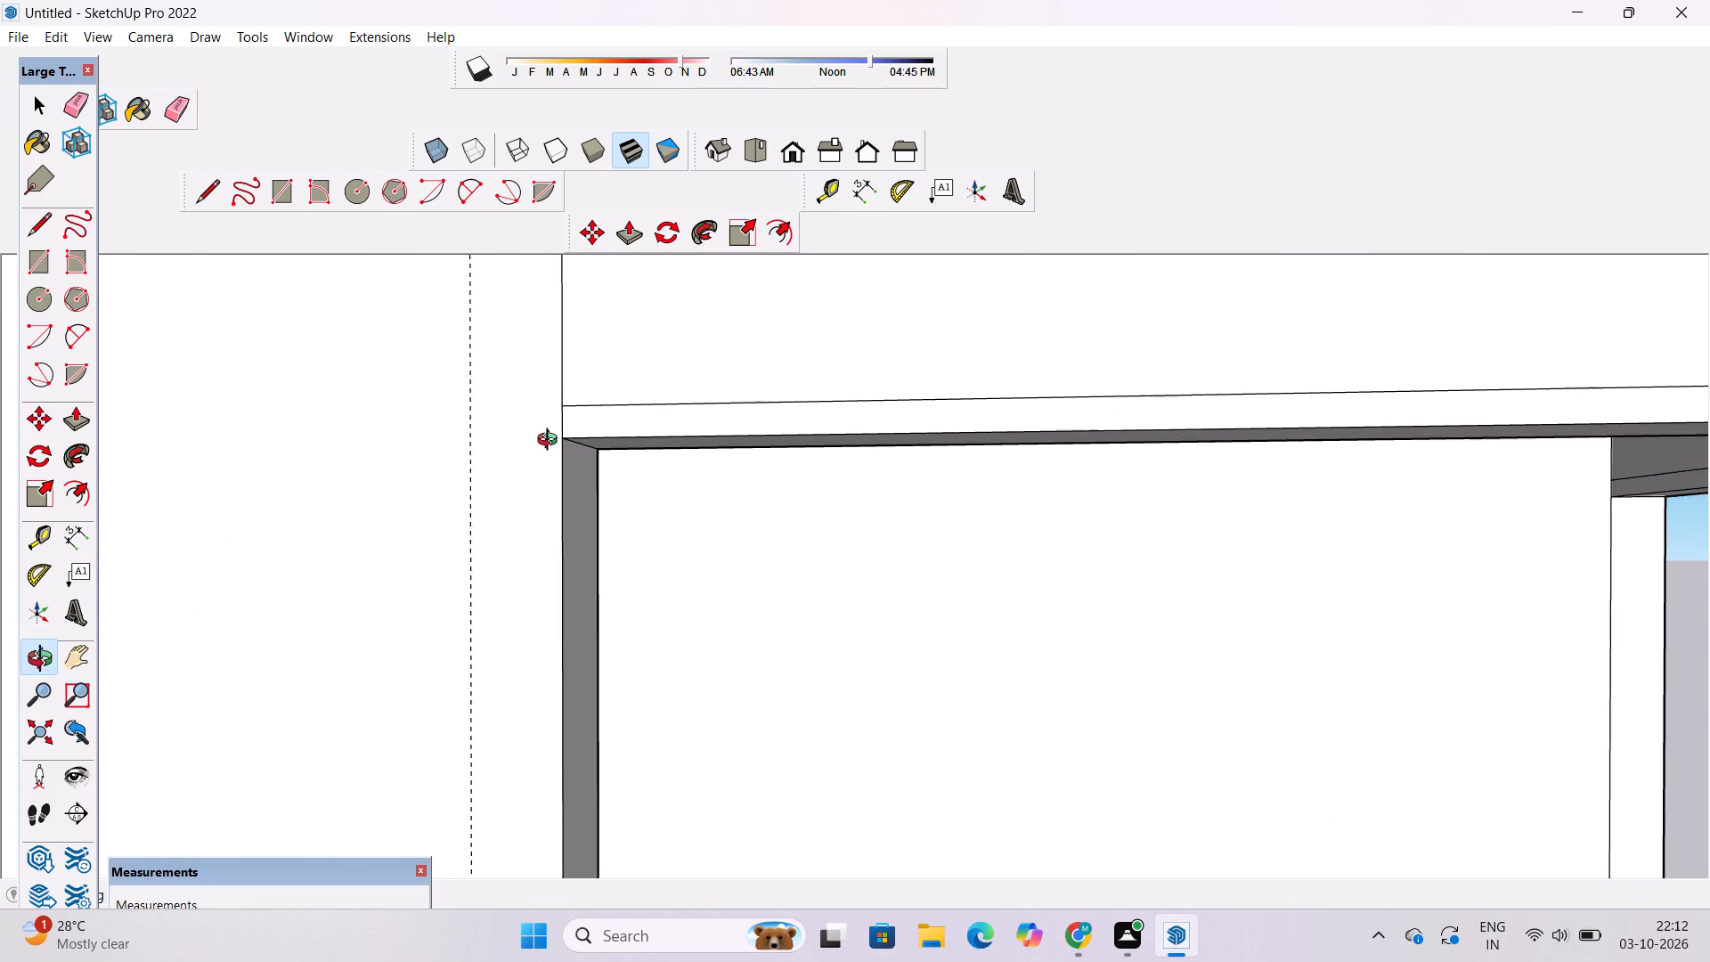
Erase the short vertical edge above the middle-storey front opening's upper corner beside the tall block.
scroll(551, 442, "up", 5)
key("e")
left_click(574, 412)
Examine the front facade's openings and the bands between them from the top storey down to the ground floor.
key("o")
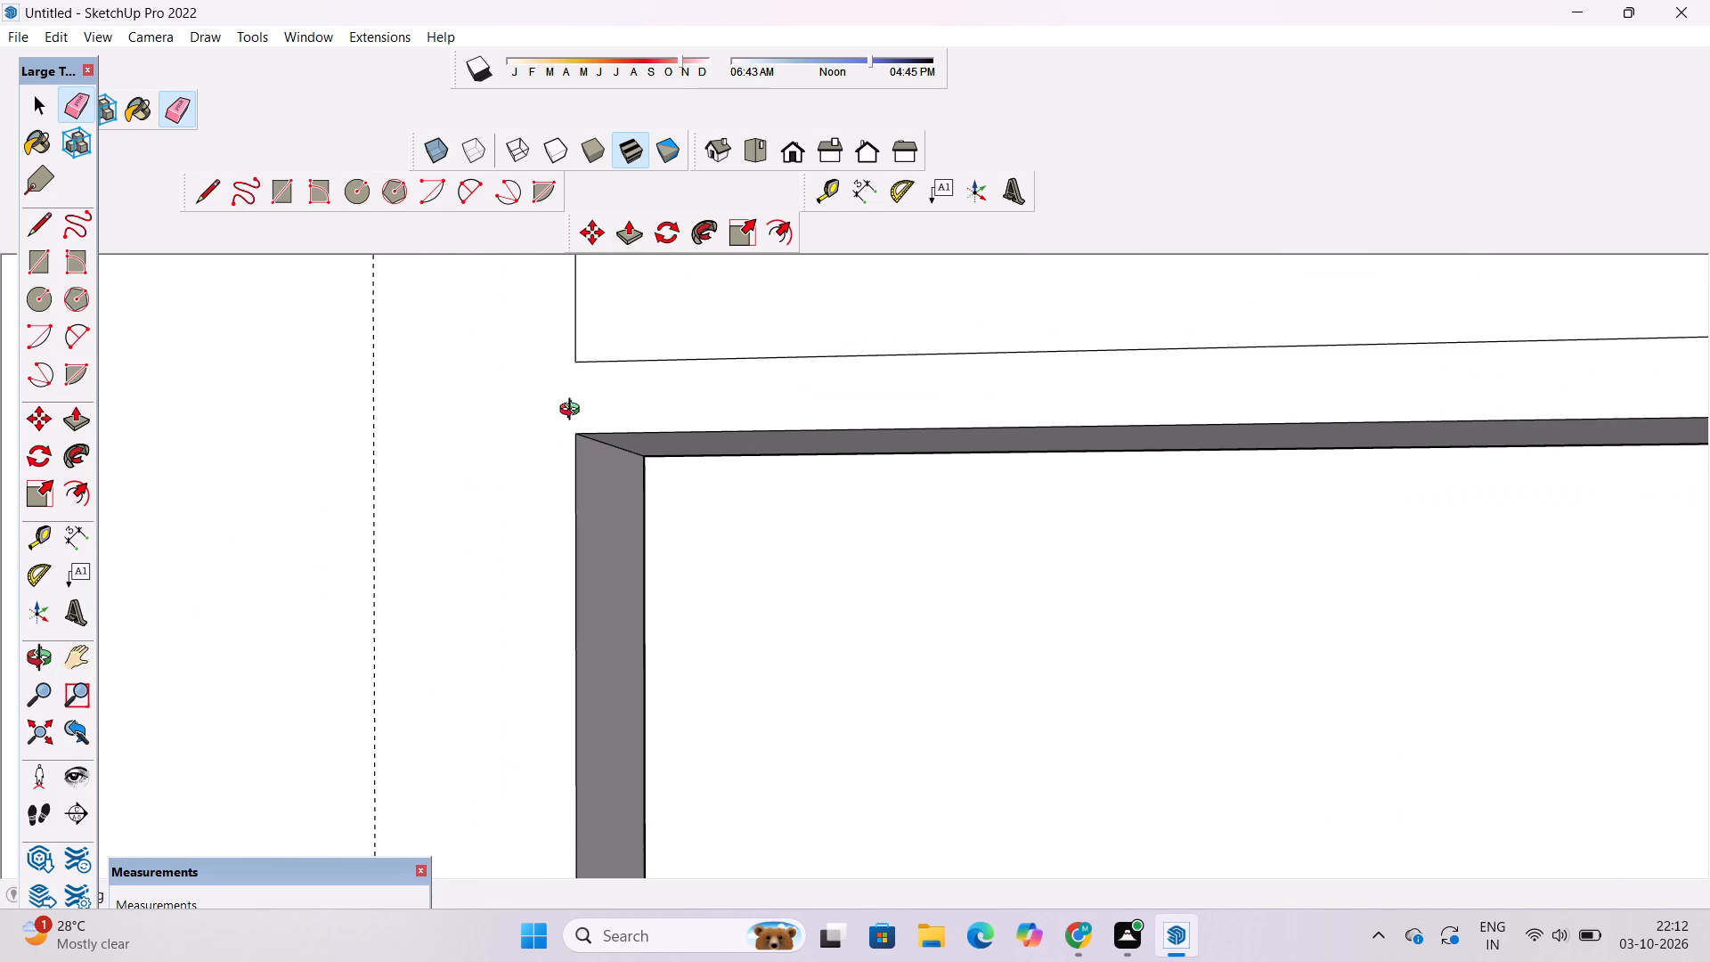
scroll(579, 417, "down", 20)
scroll(579, 417, "down", 11)
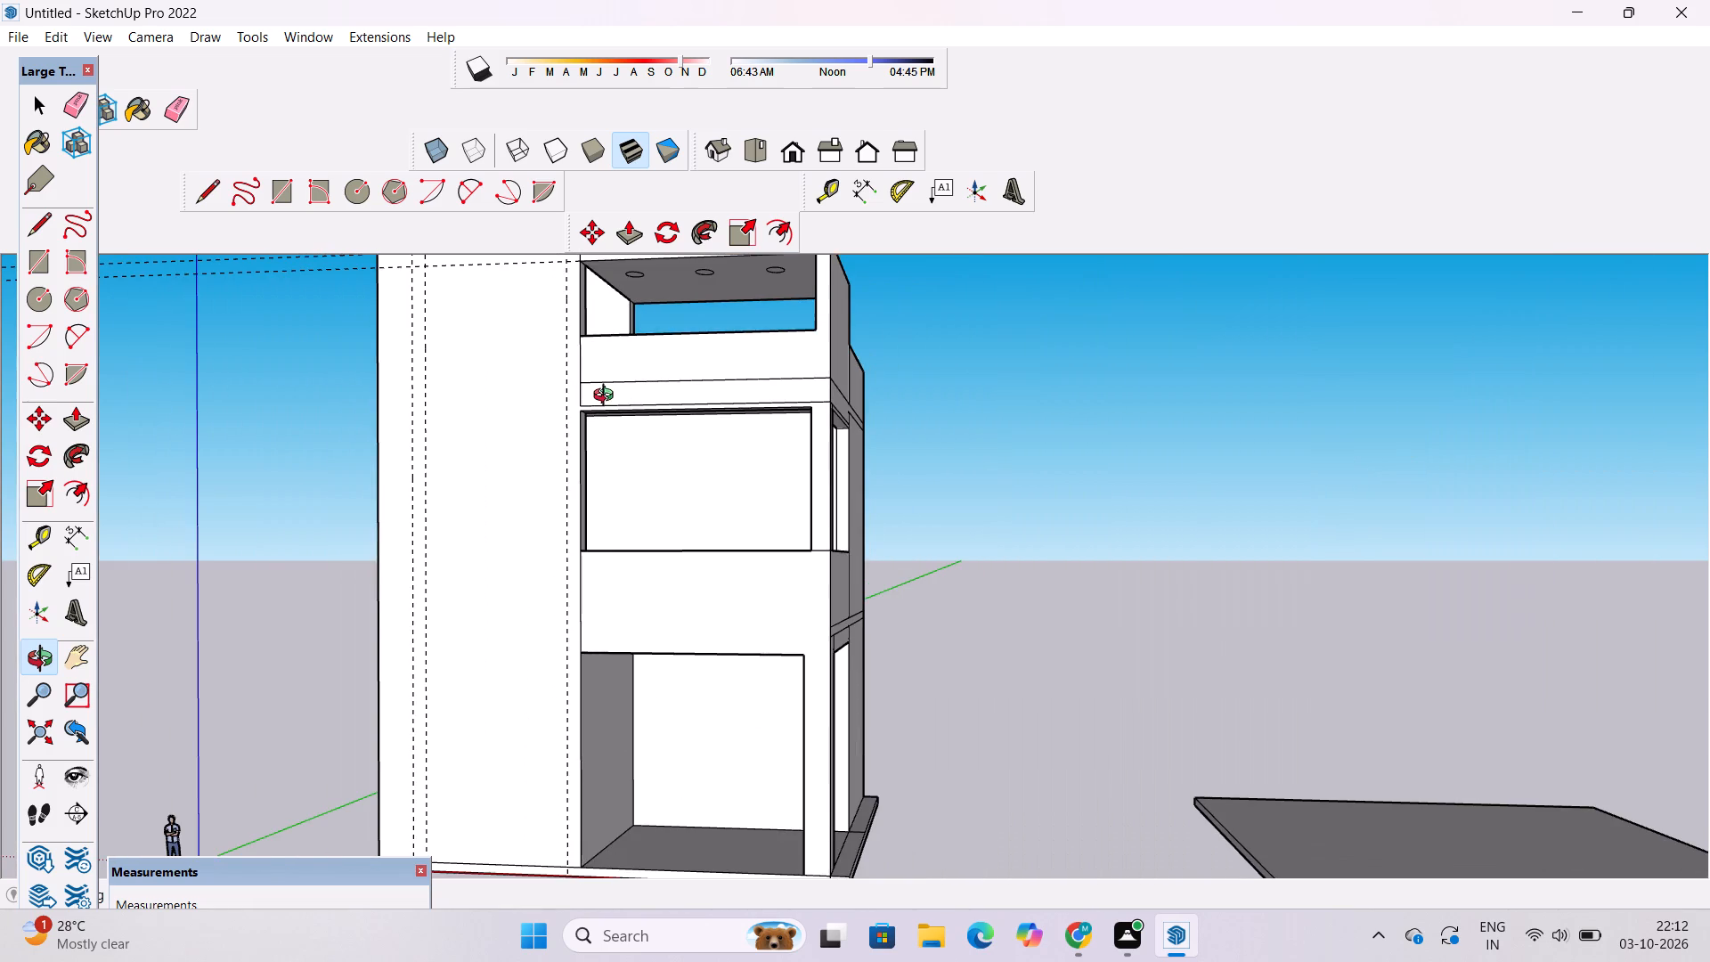
scroll(607, 397, "up", 2)
left_click_drag(613, 437, 673, 469, "shift")
left_click_drag(701, 474, 729, 499)
left_click_drag(743, 513, 745, 494)
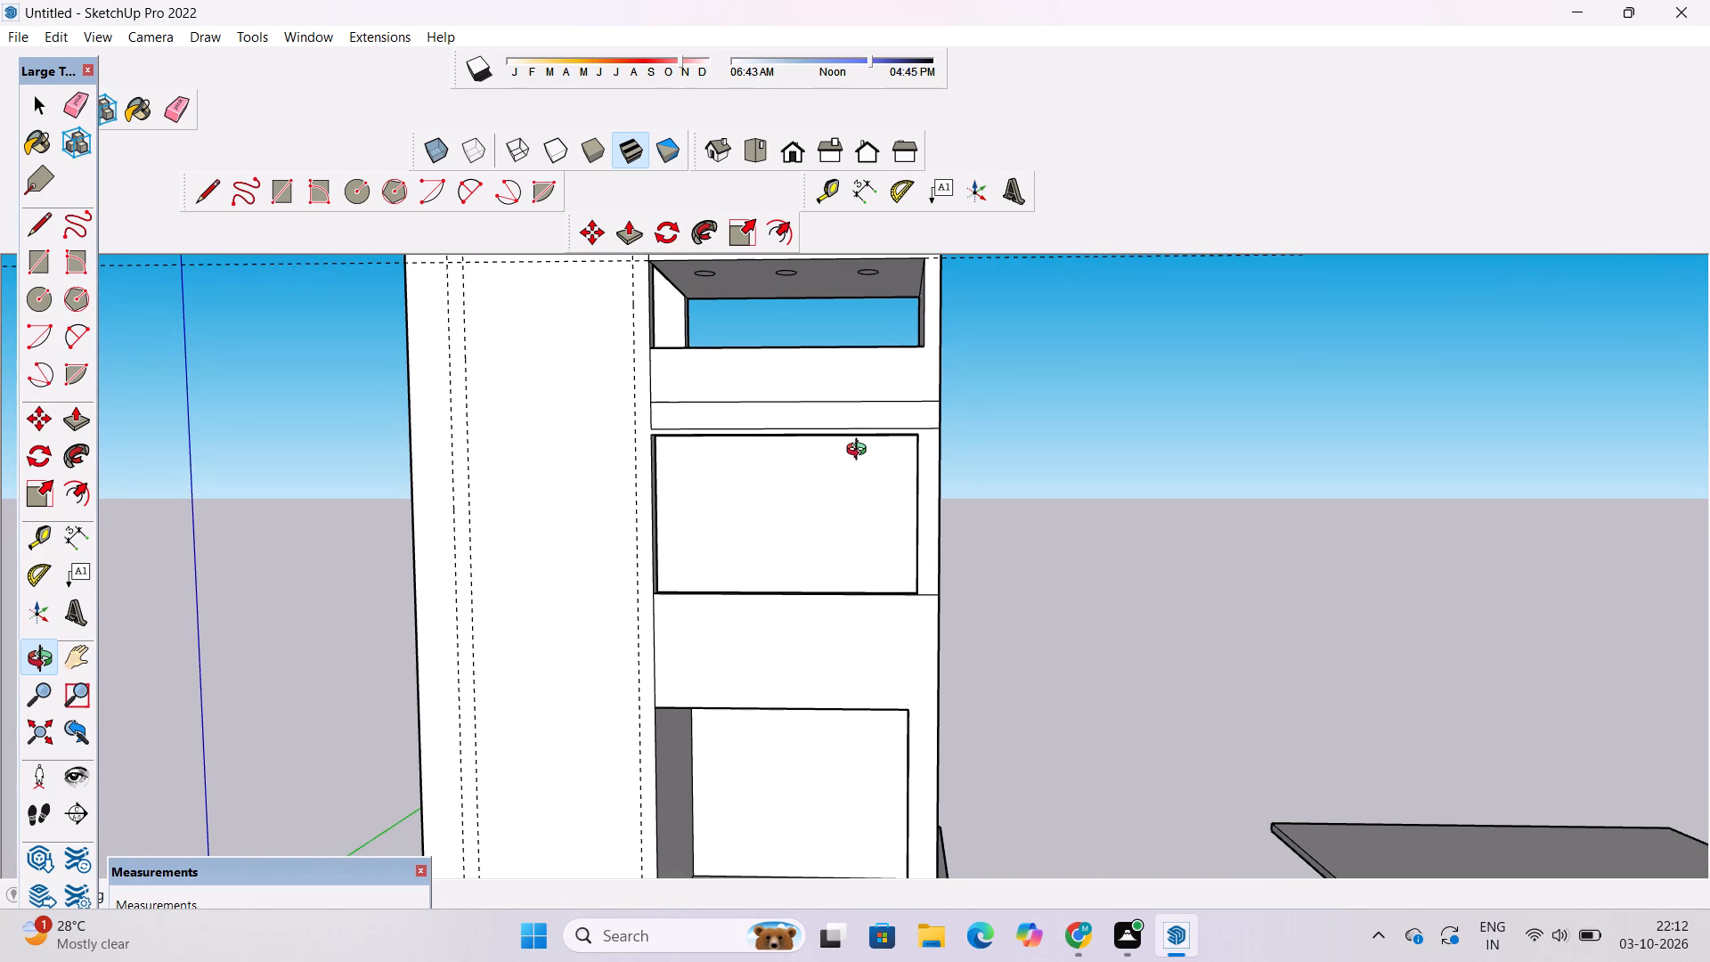
scroll(860, 452, "up", 3)
scroll(860, 452, "down", 2)
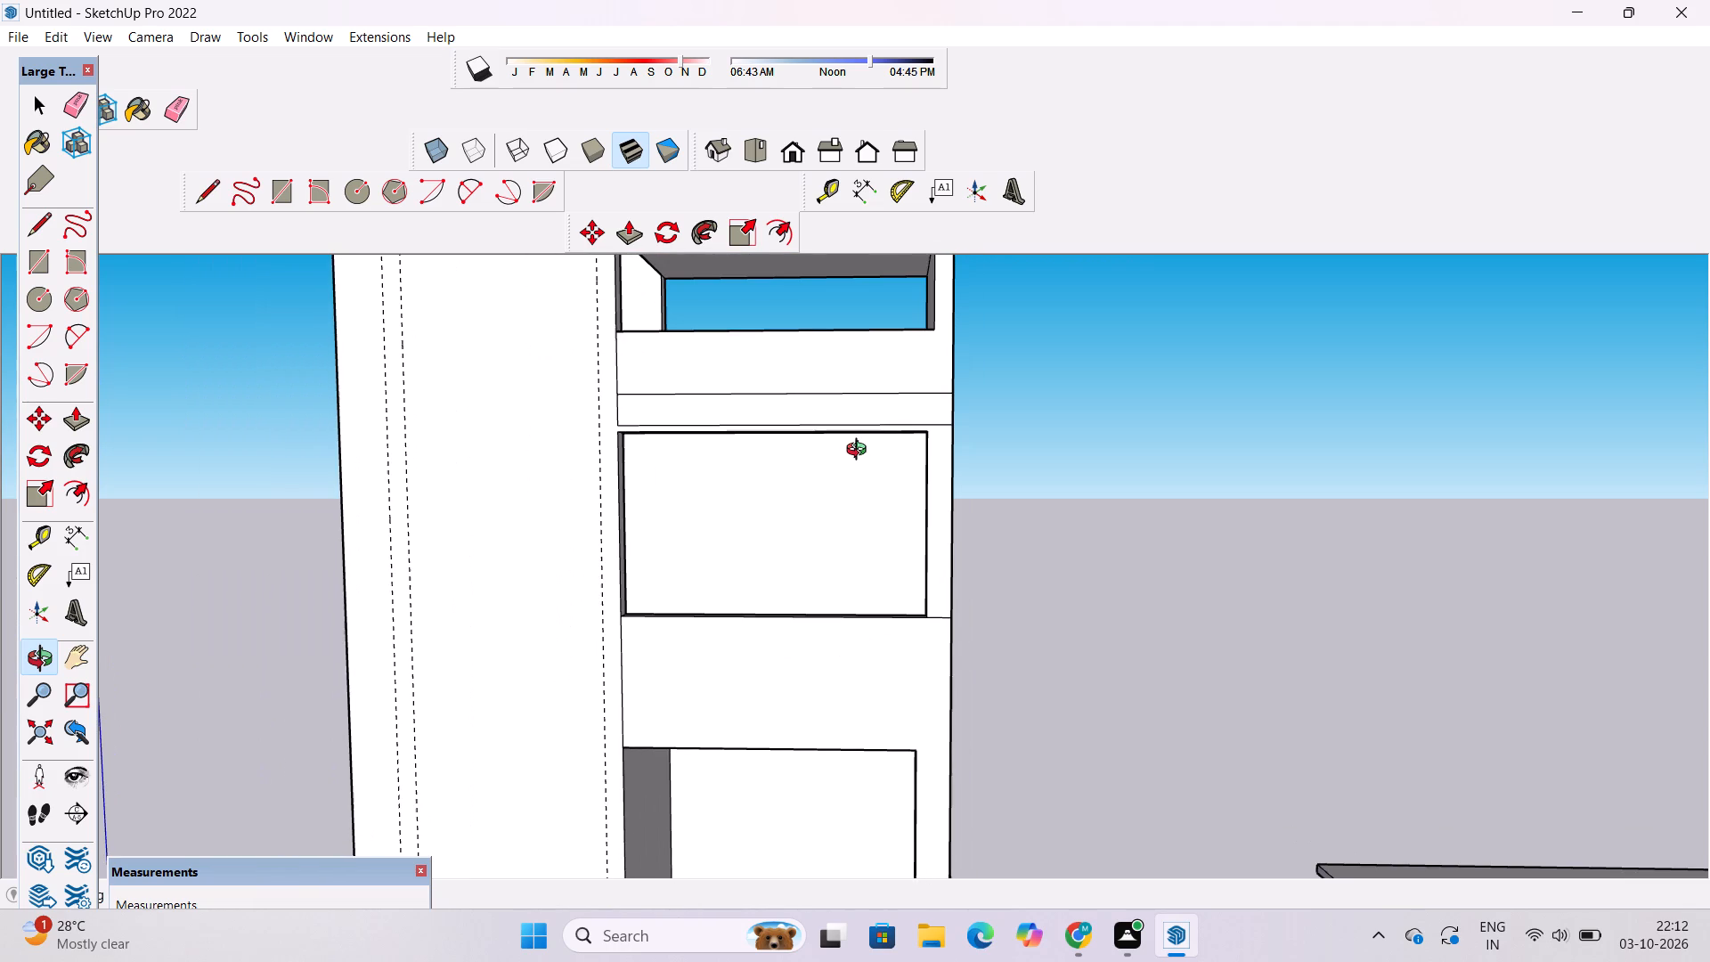
scroll(860, 452, "down", 5)
left_click_drag(848, 493, 874, 469, "shift")
scroll(869, 465, "down", 3)
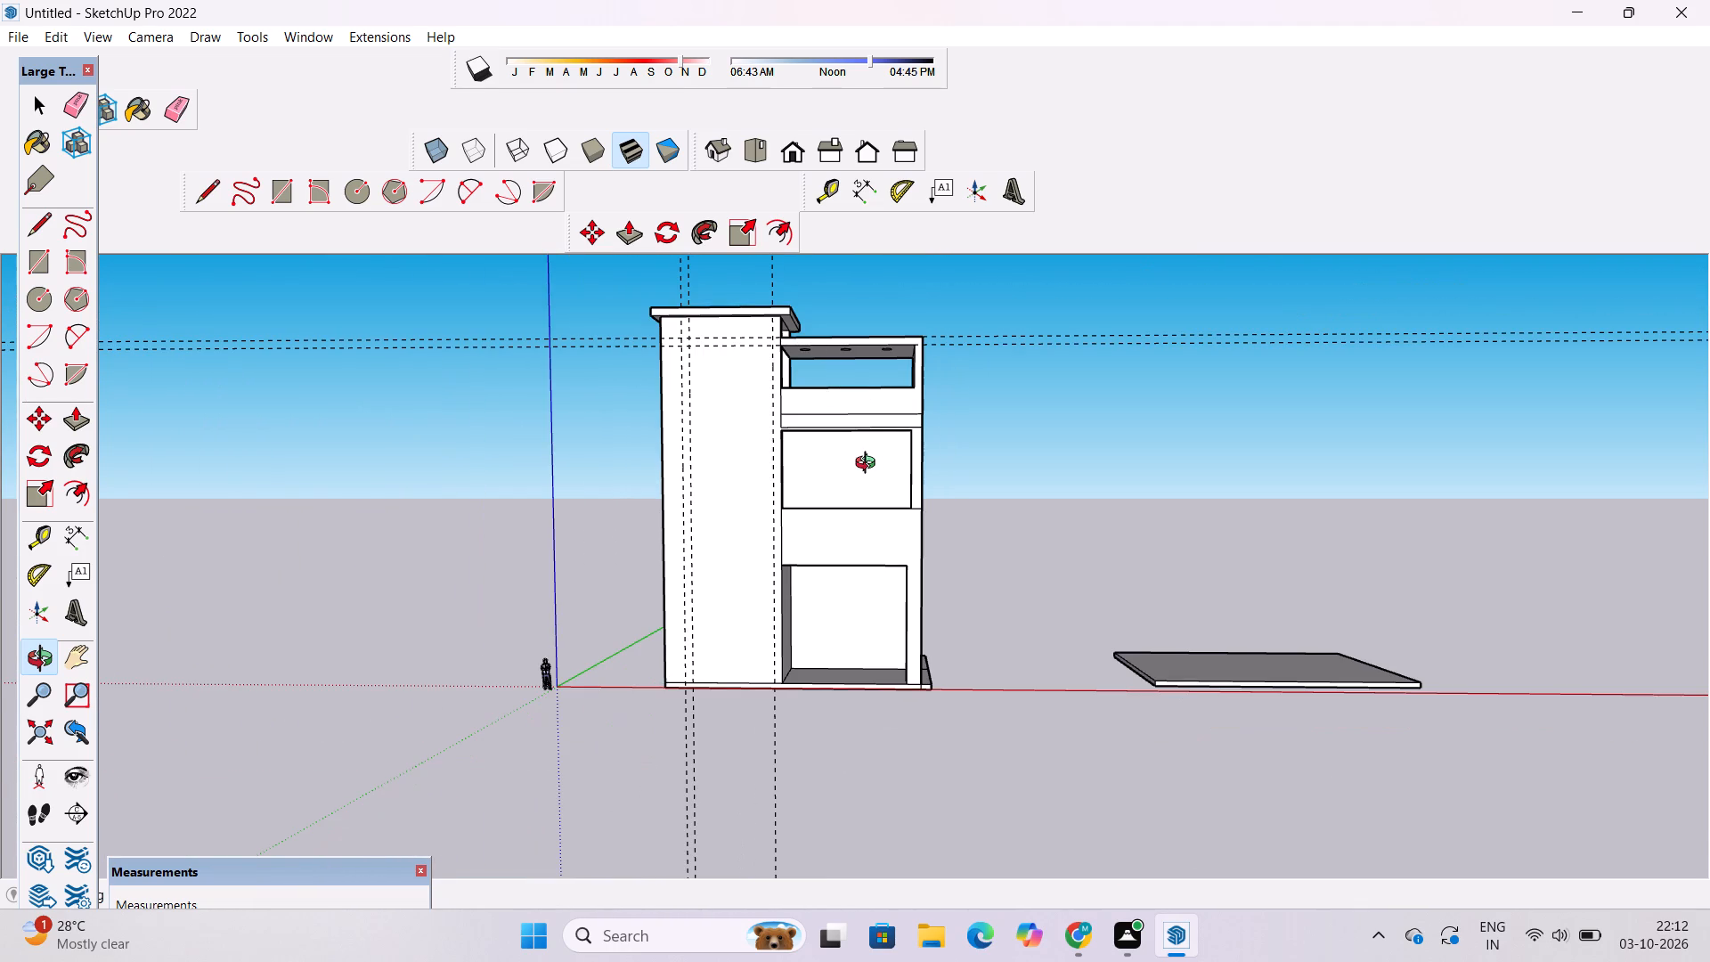
scroll(869, 465, "down", 4)
scroll(897, 498, "up", 9)
left_click_drag(892, 490, 921, 571, "shift")
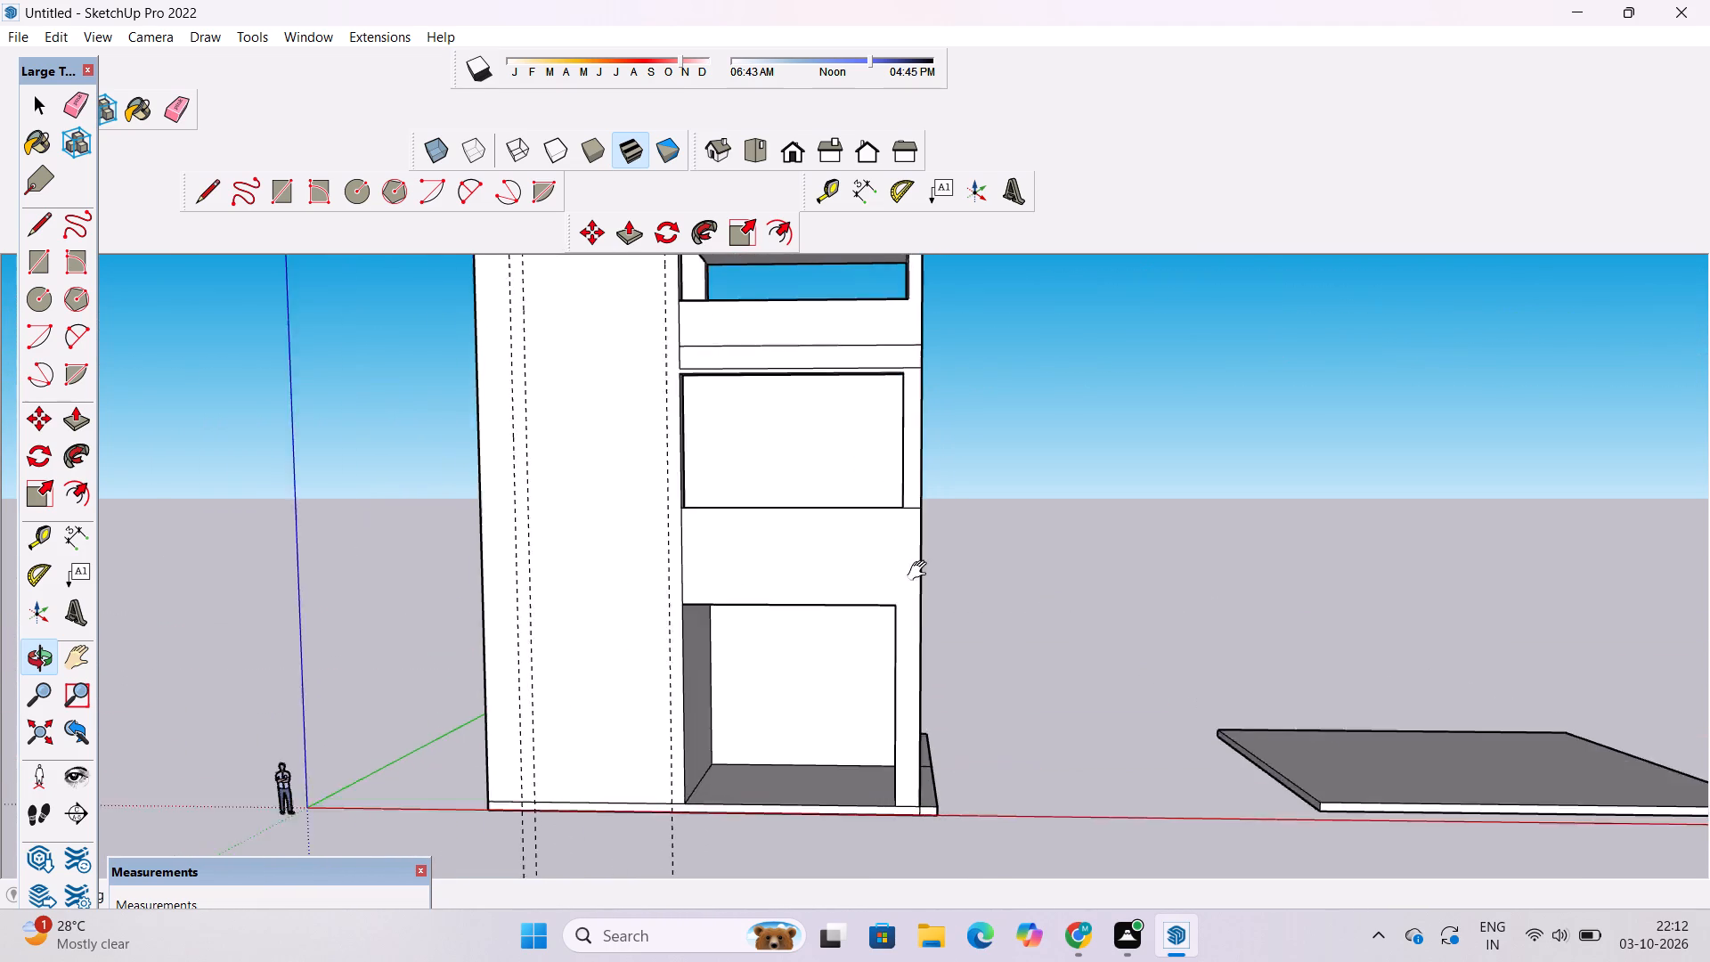
left_click_drag(921, 571, 928, 592, "shift")
scroll(881, 479, "up", 5)
left_click_drag(881, 475, 909, 544, "shift")
scroll(908, 523, "down", 5, "shift")
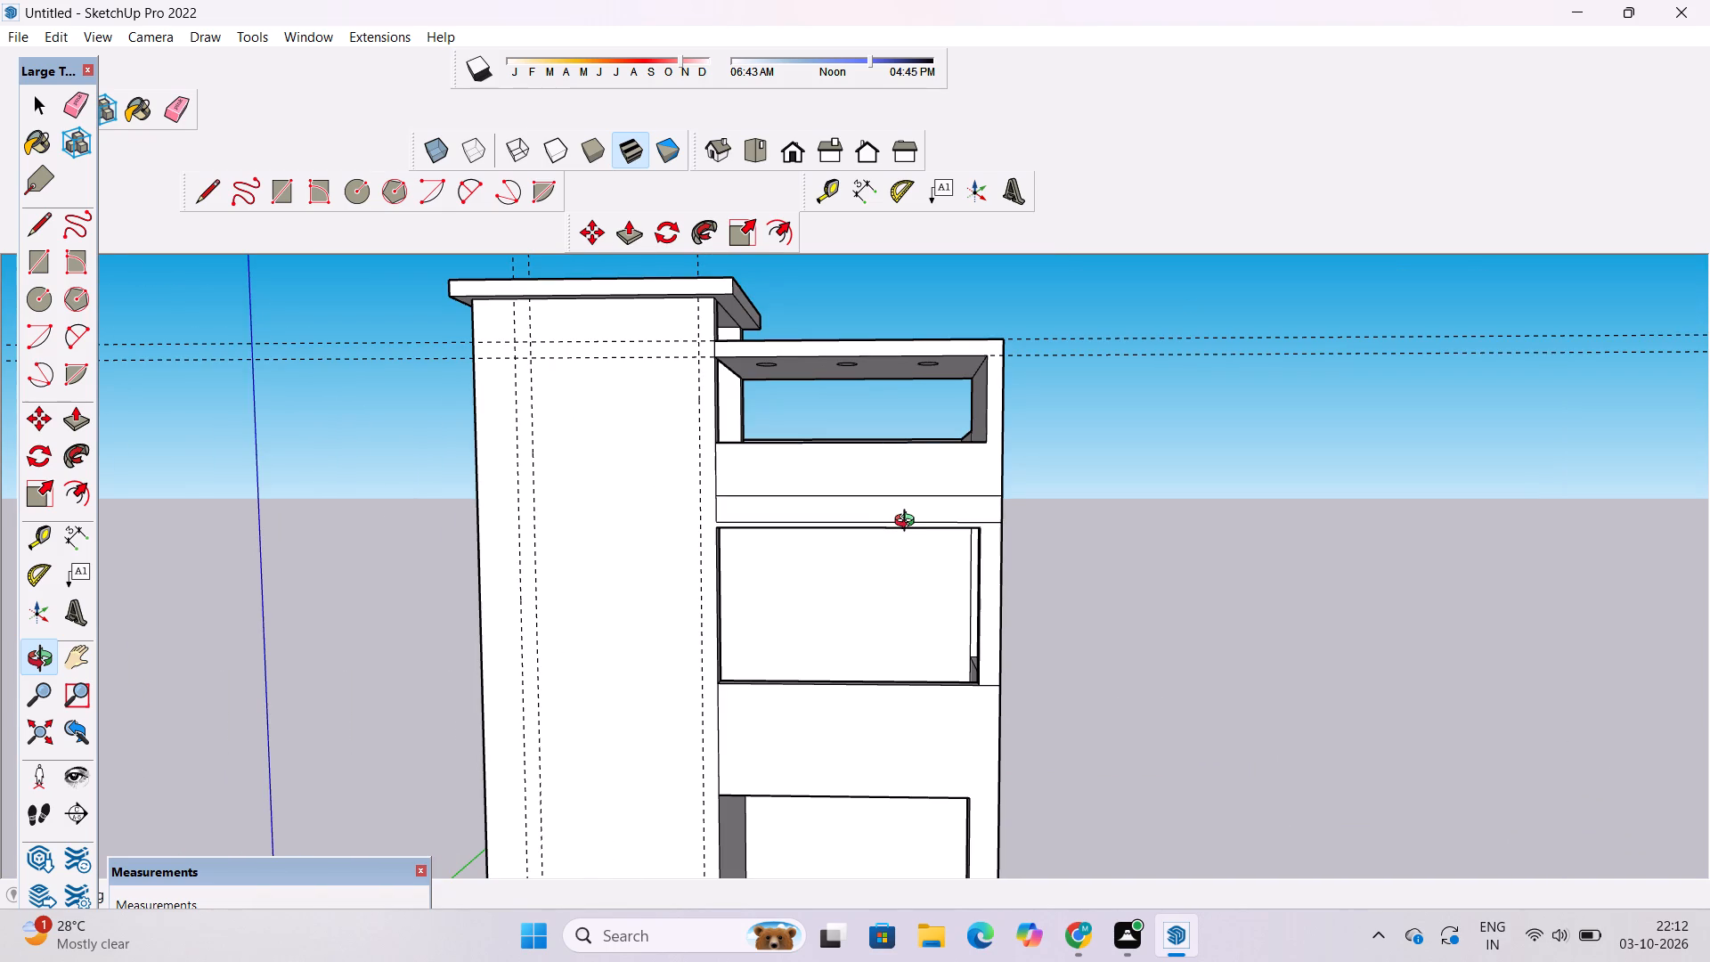
scroll(908, 523, "down", 2)
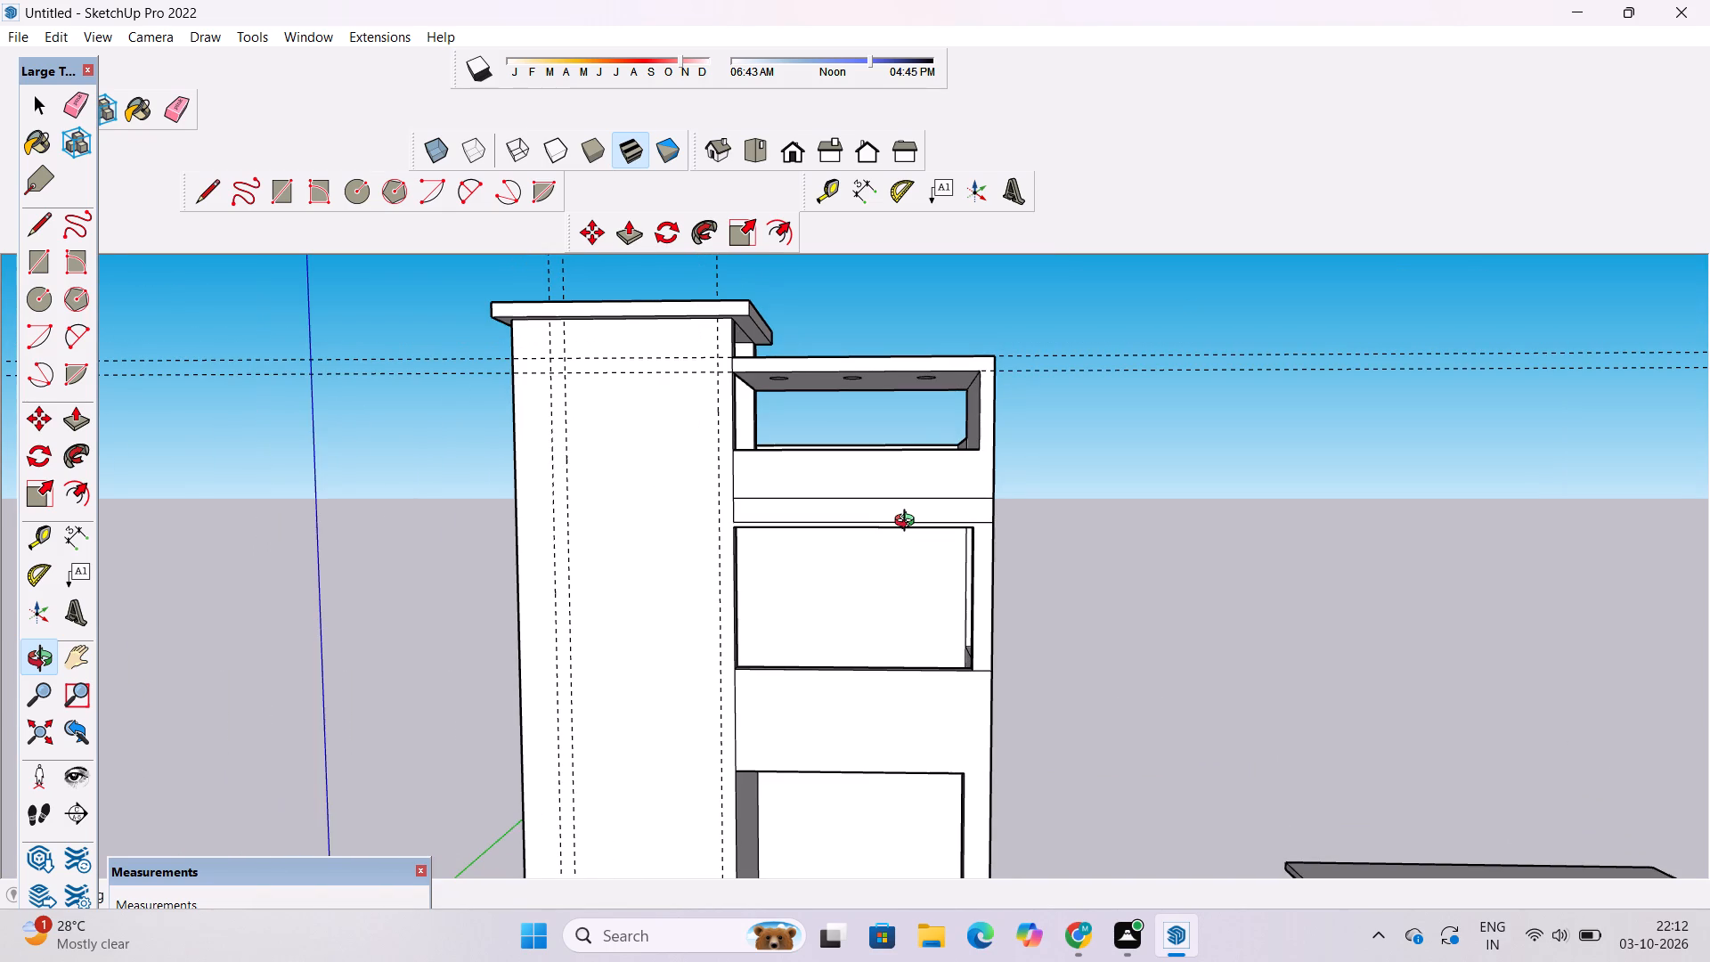
Erase the upper horizontal line on the band between the top-storey and middle-storey front openings.
scroll(861, 509, "up", 5)
left_click_drag(861, 509, 866, 522, "shift")
left_click(866, 522)
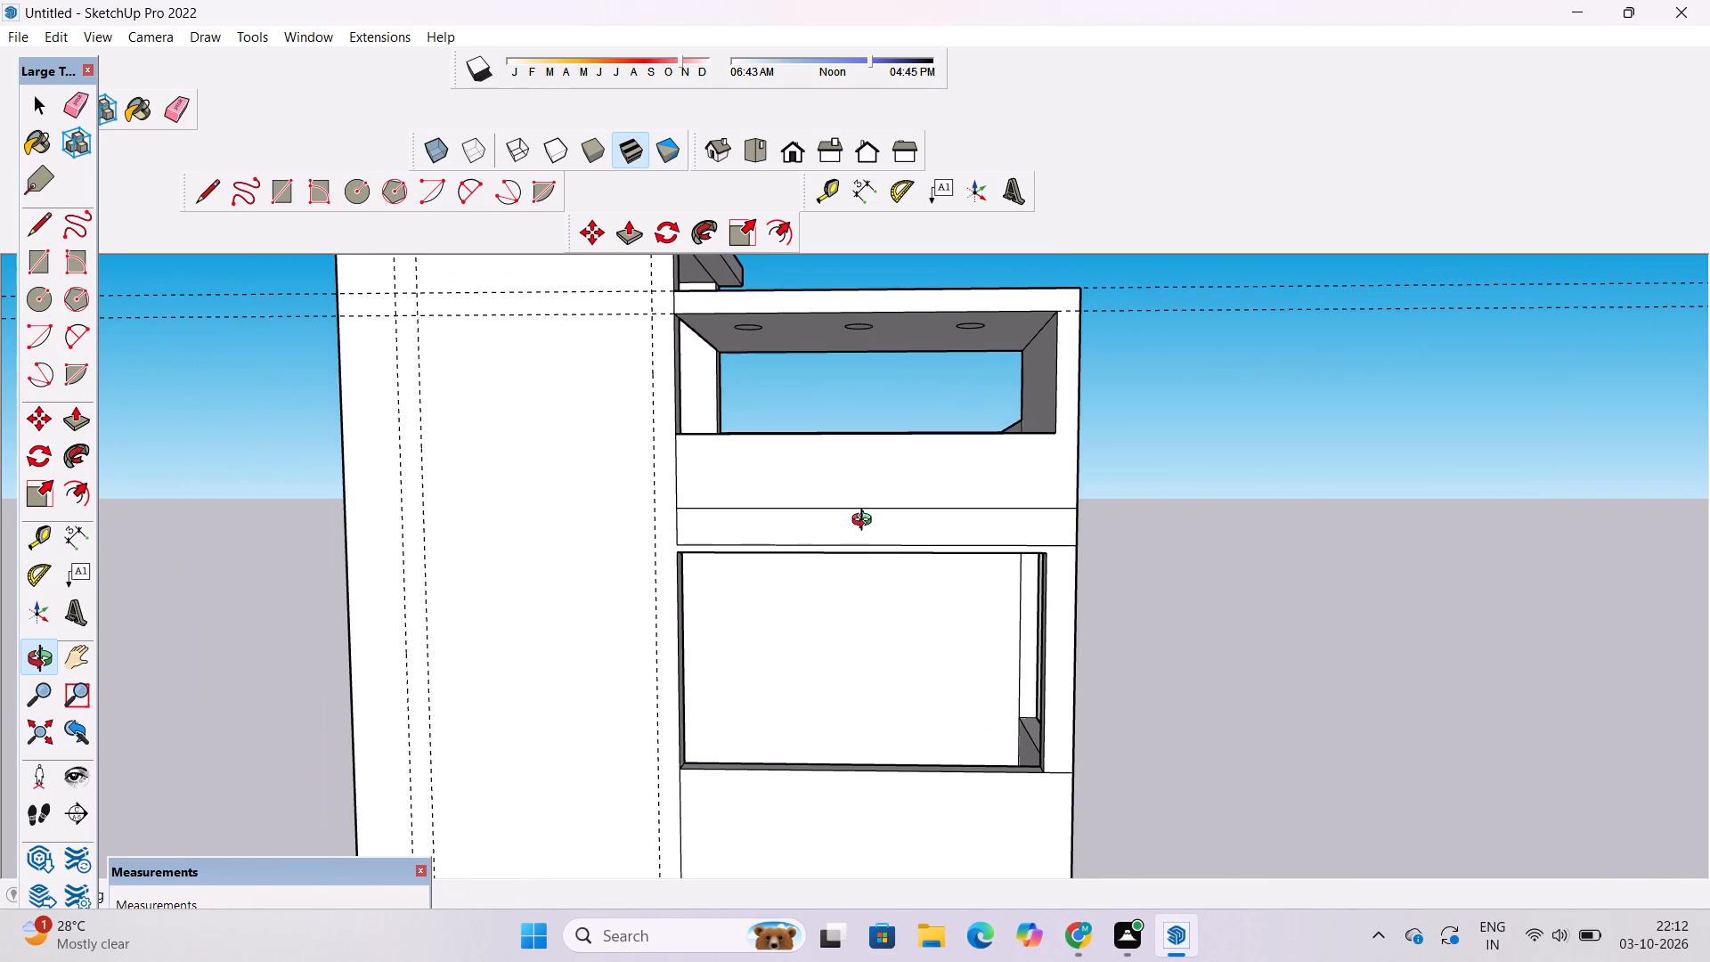
key("e")
left_click(869, 511)
left_click_drag(871, 497, 872, 510)
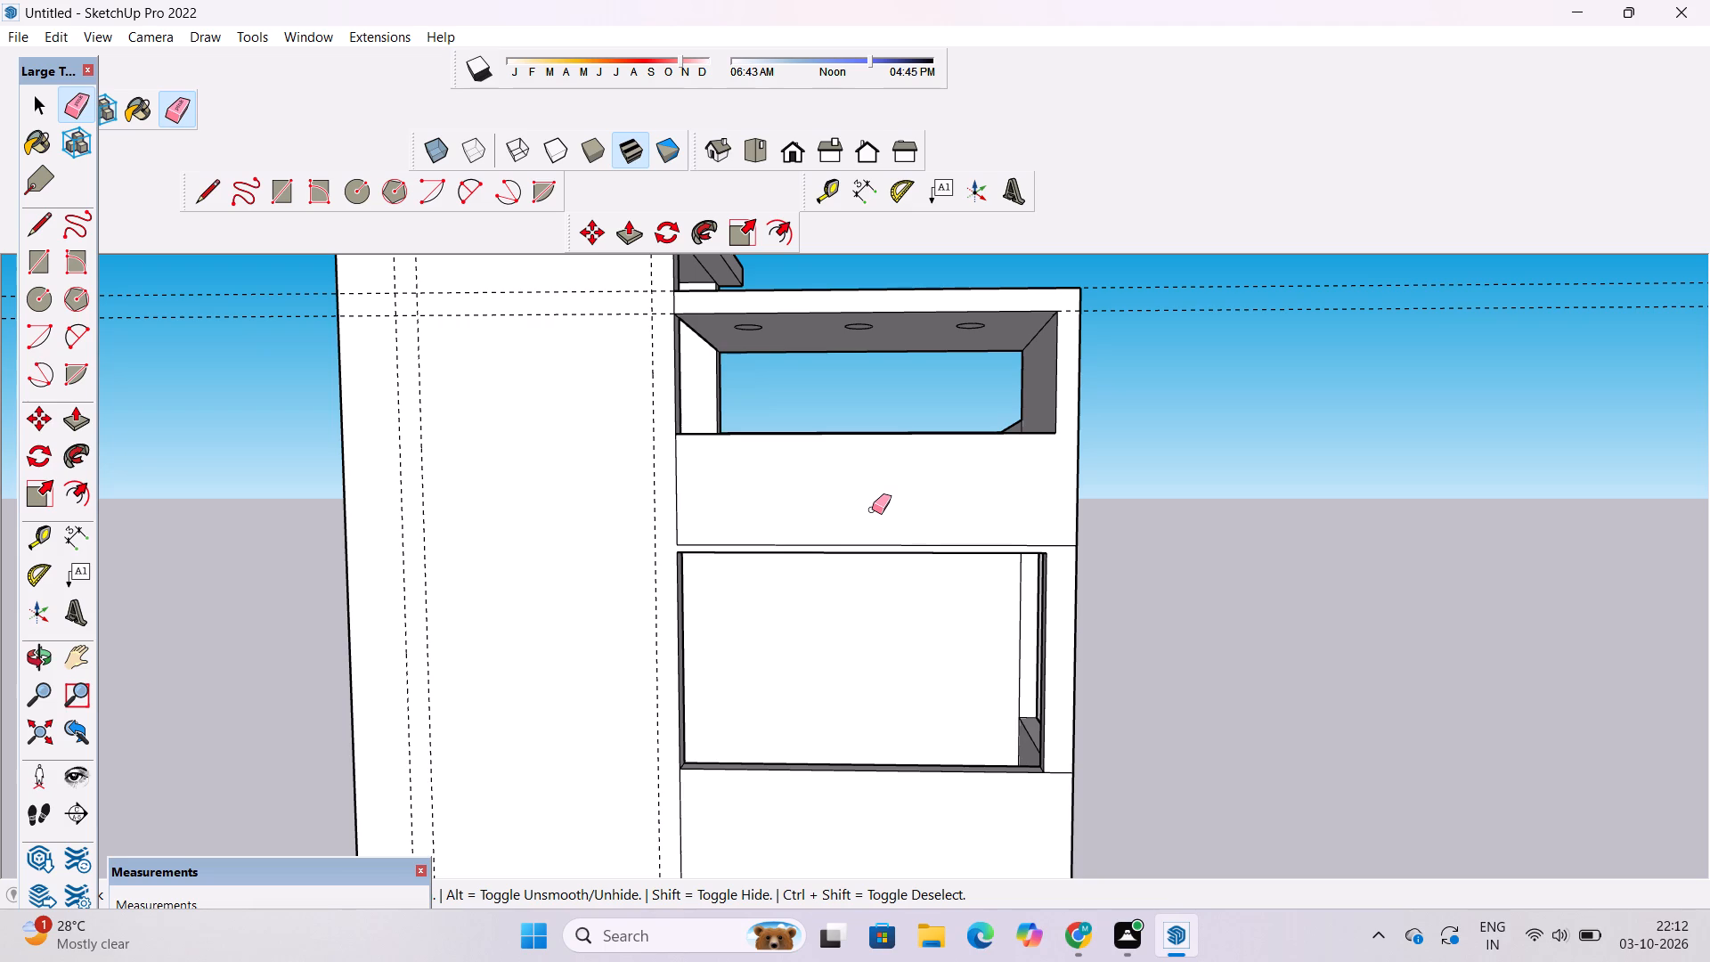
Place a vertical guide 1' 6" in from the facade's outer edge, through the top-storey opening's outer lower corner.
key("t")
scroll(865, 491, "down", 3)
scroll(975, 487, "up", 4)
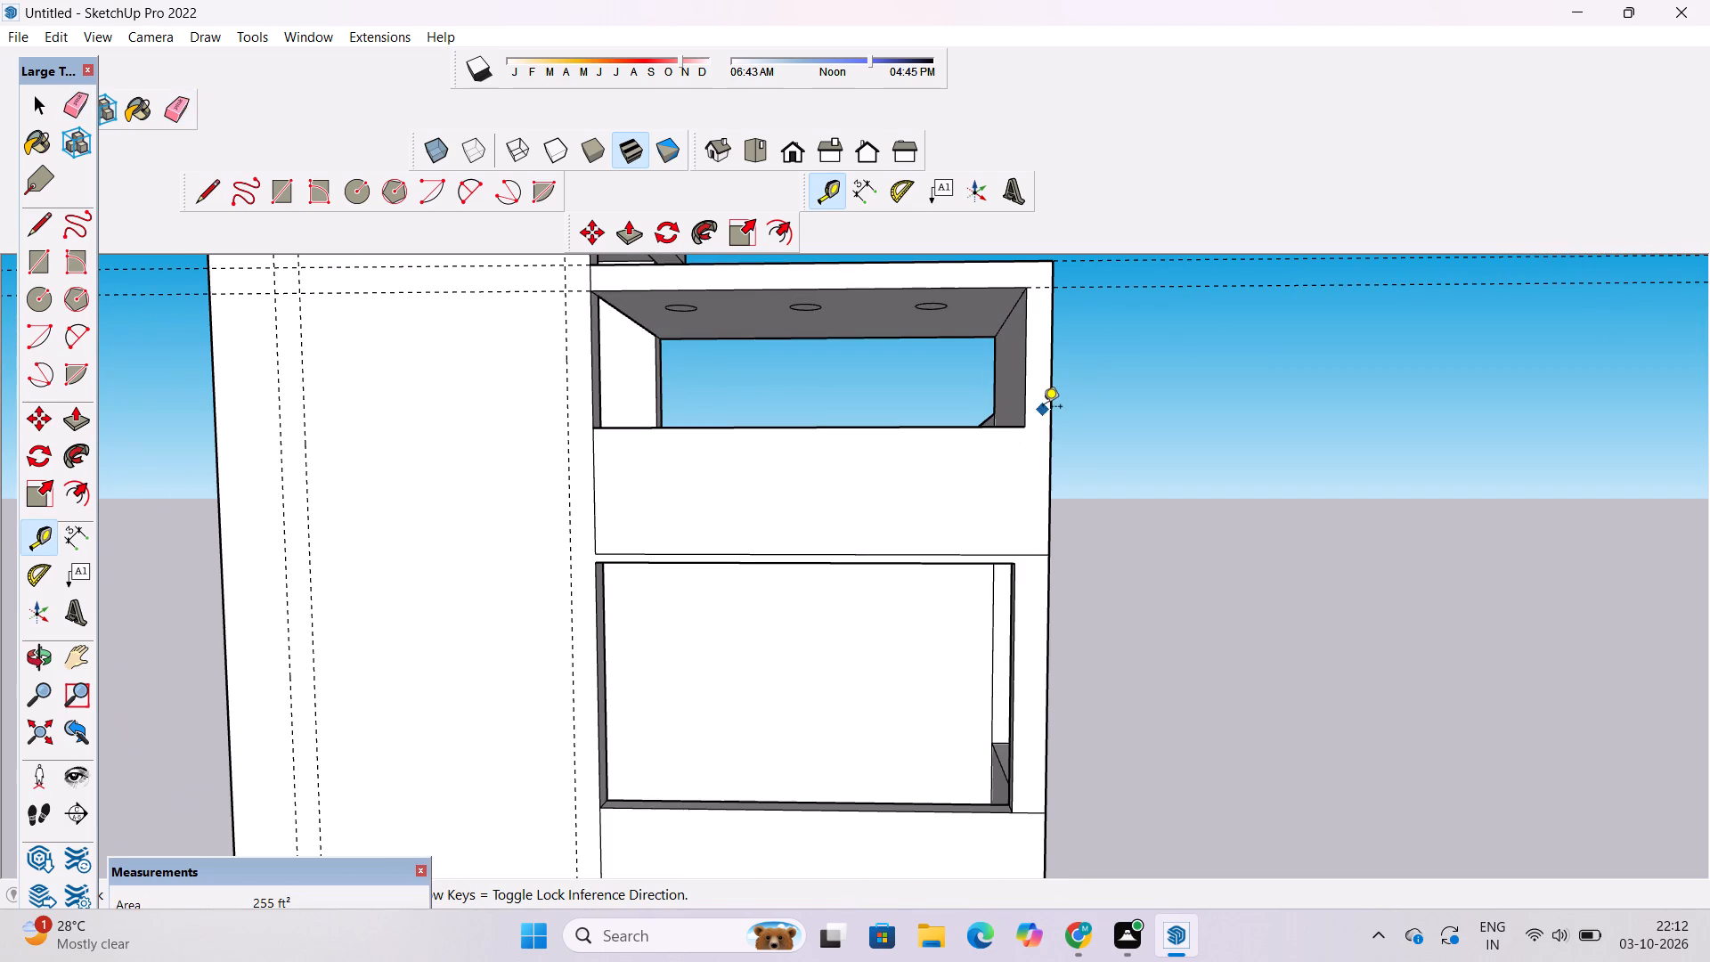
left_click(1054, 445)
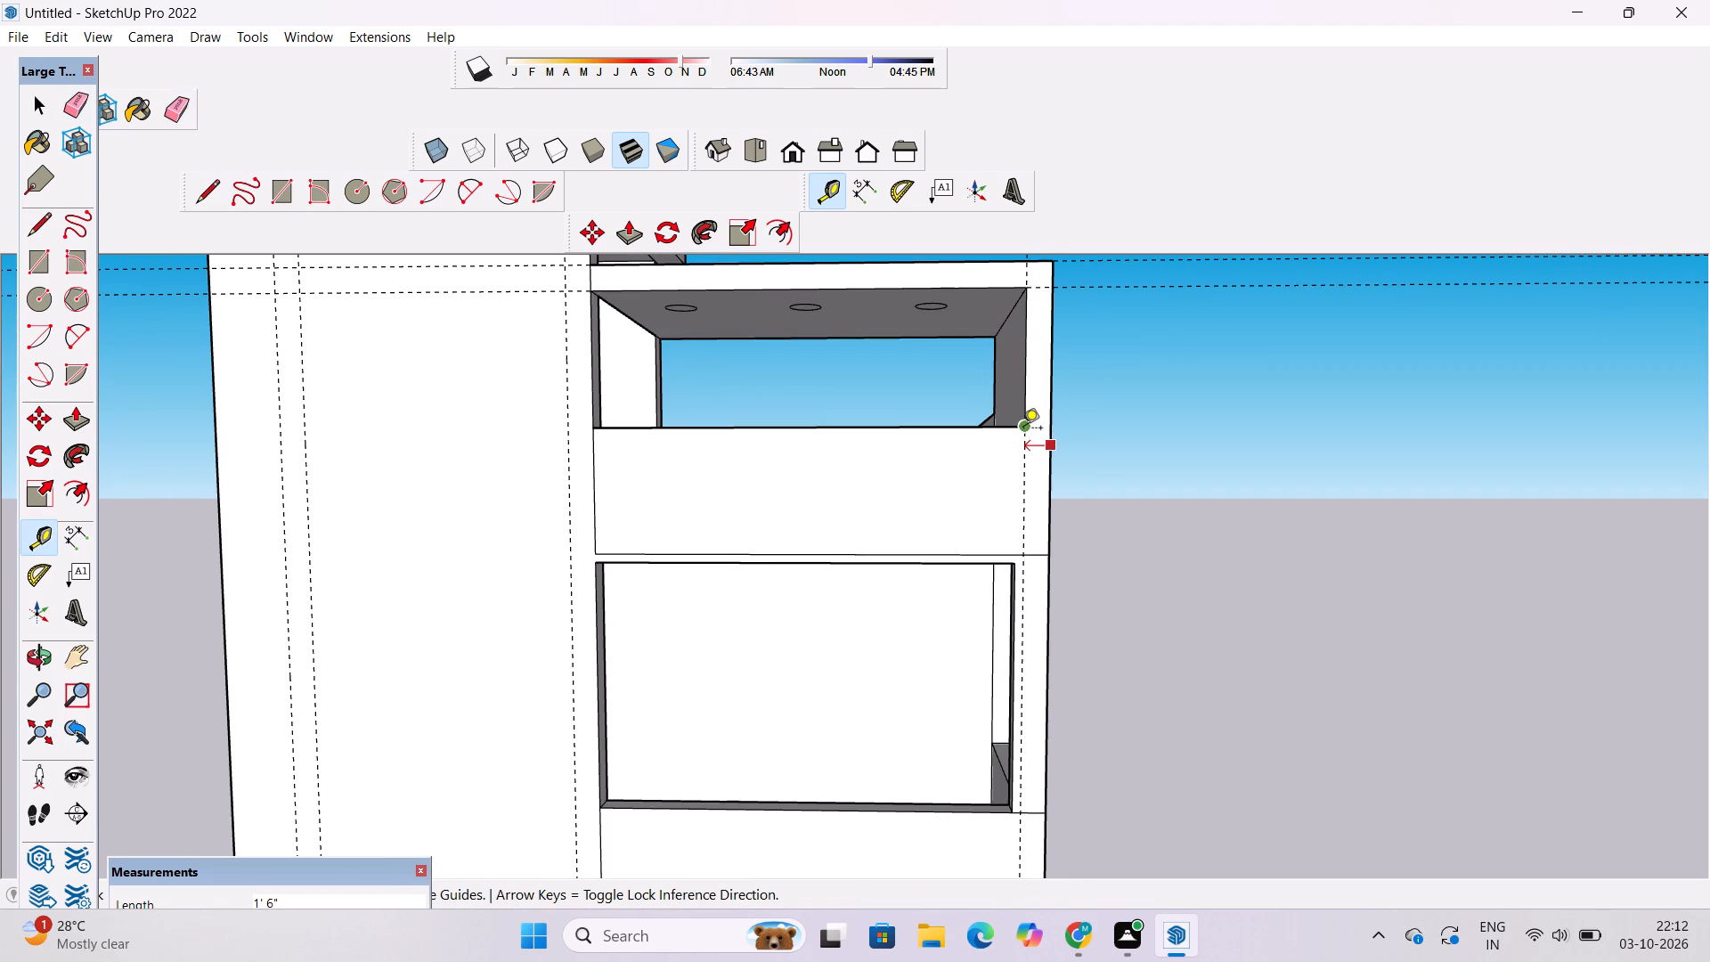
left_click(1023, 429)
scroll(906, 463, "down", 6)
scroll(893, 517, "up", 5)
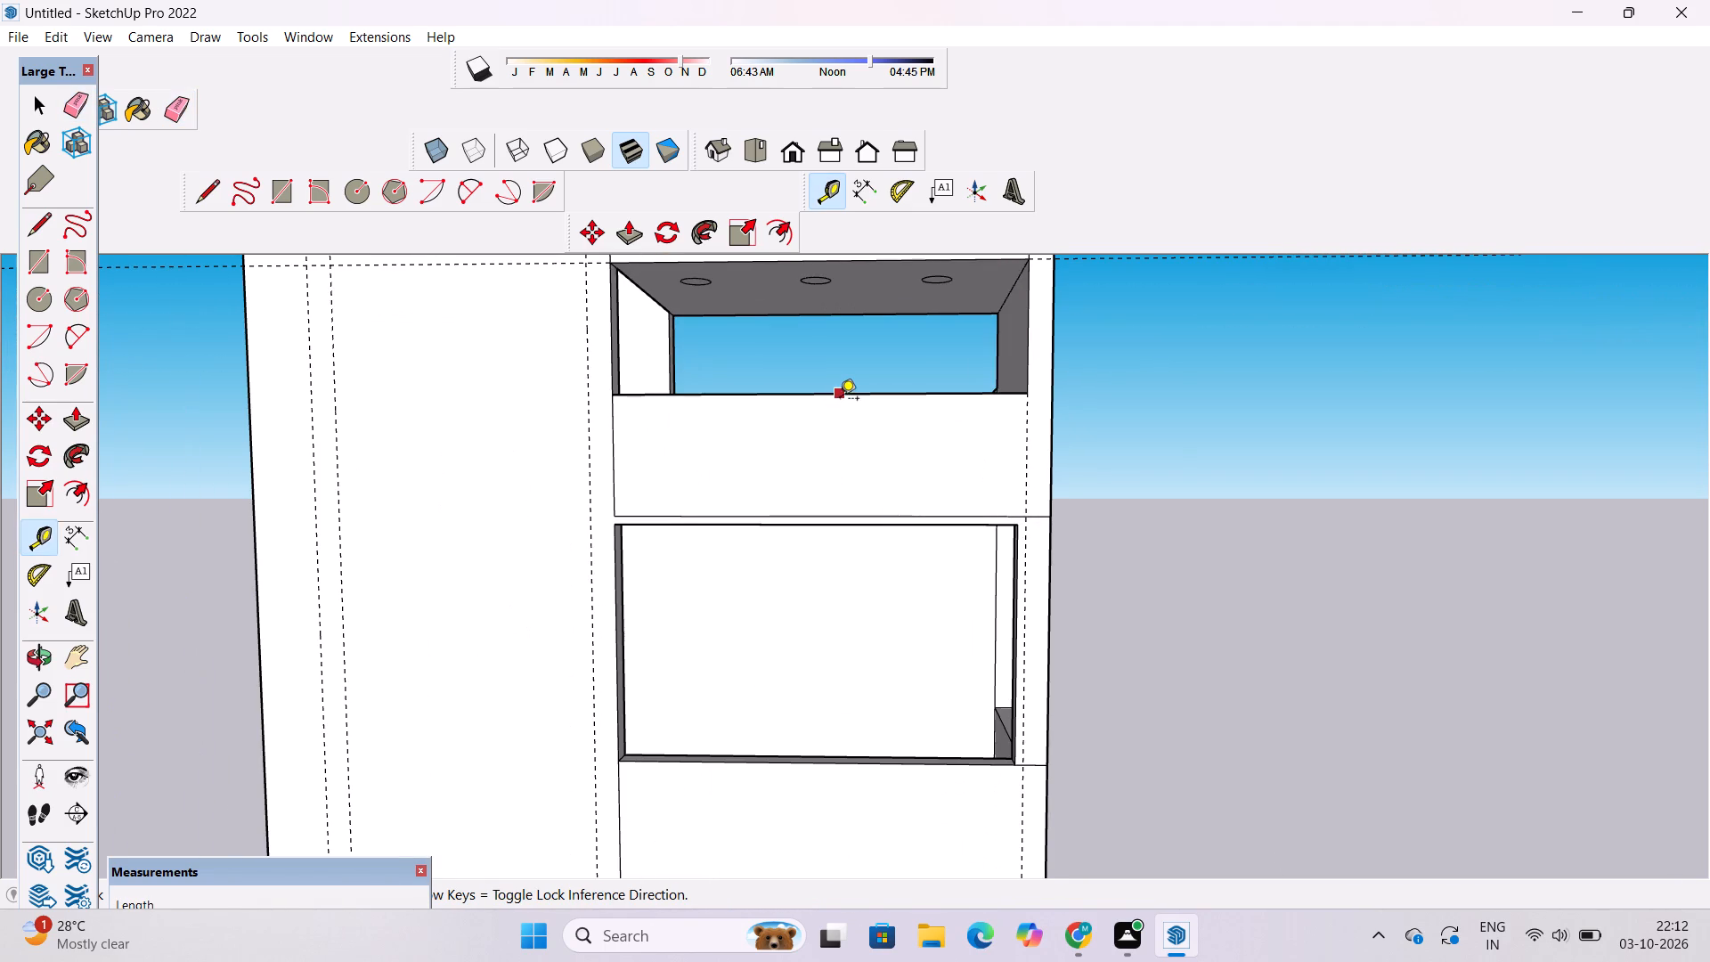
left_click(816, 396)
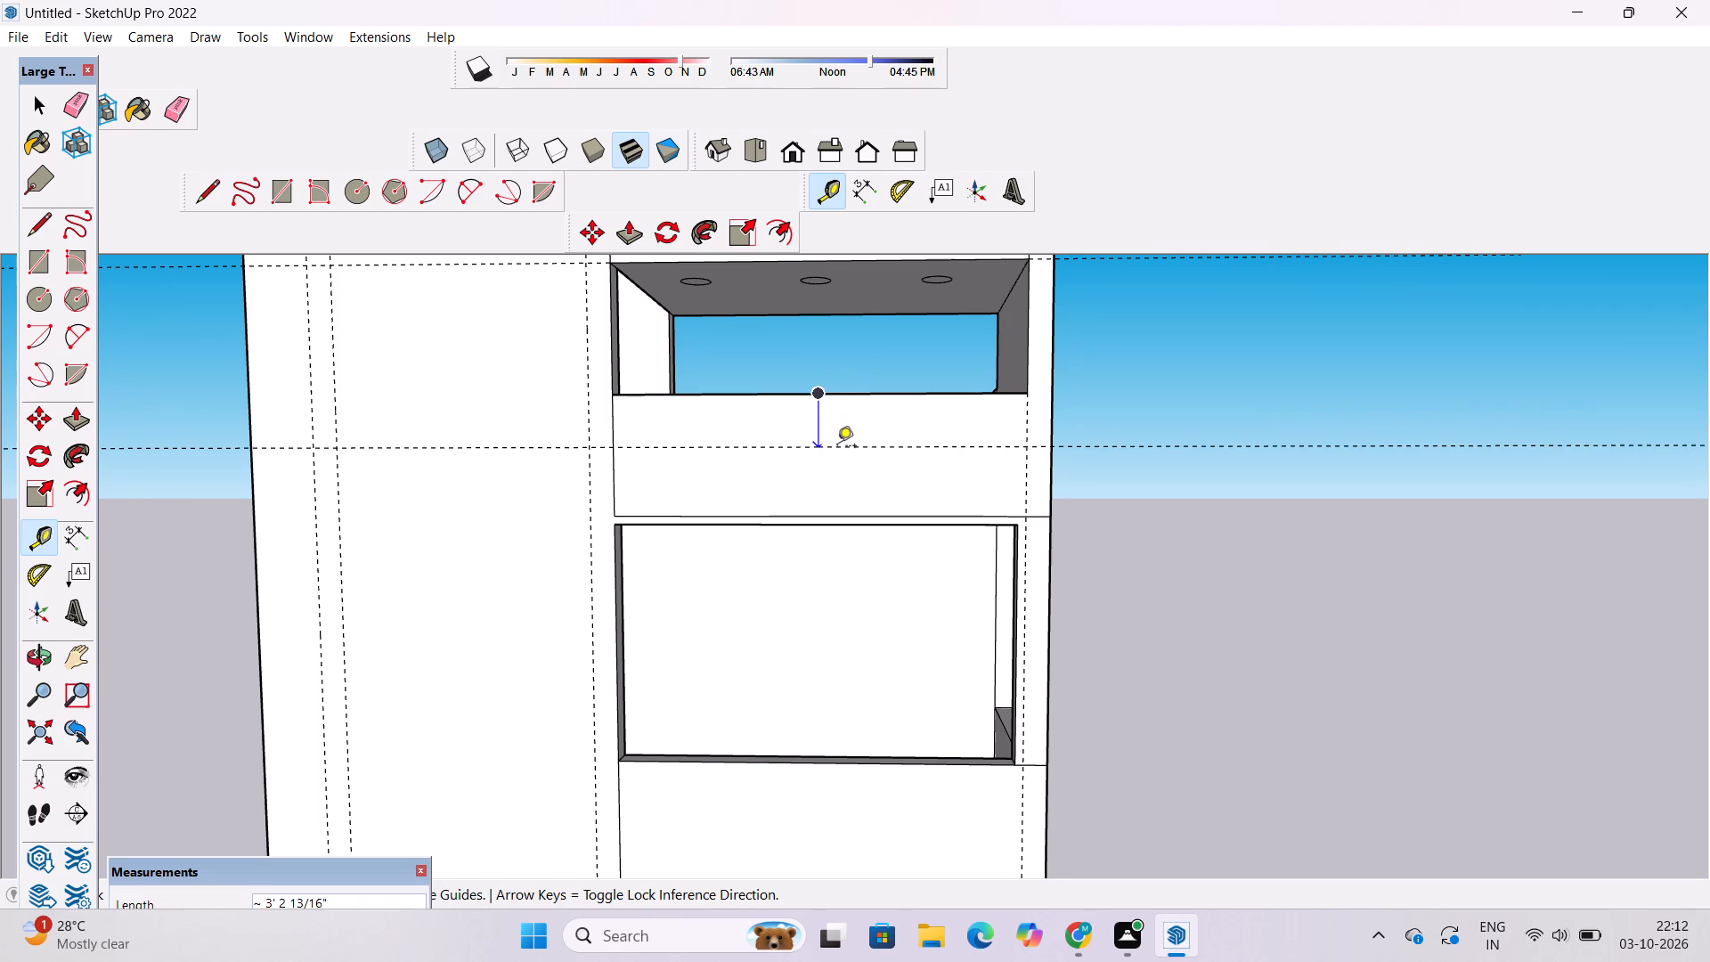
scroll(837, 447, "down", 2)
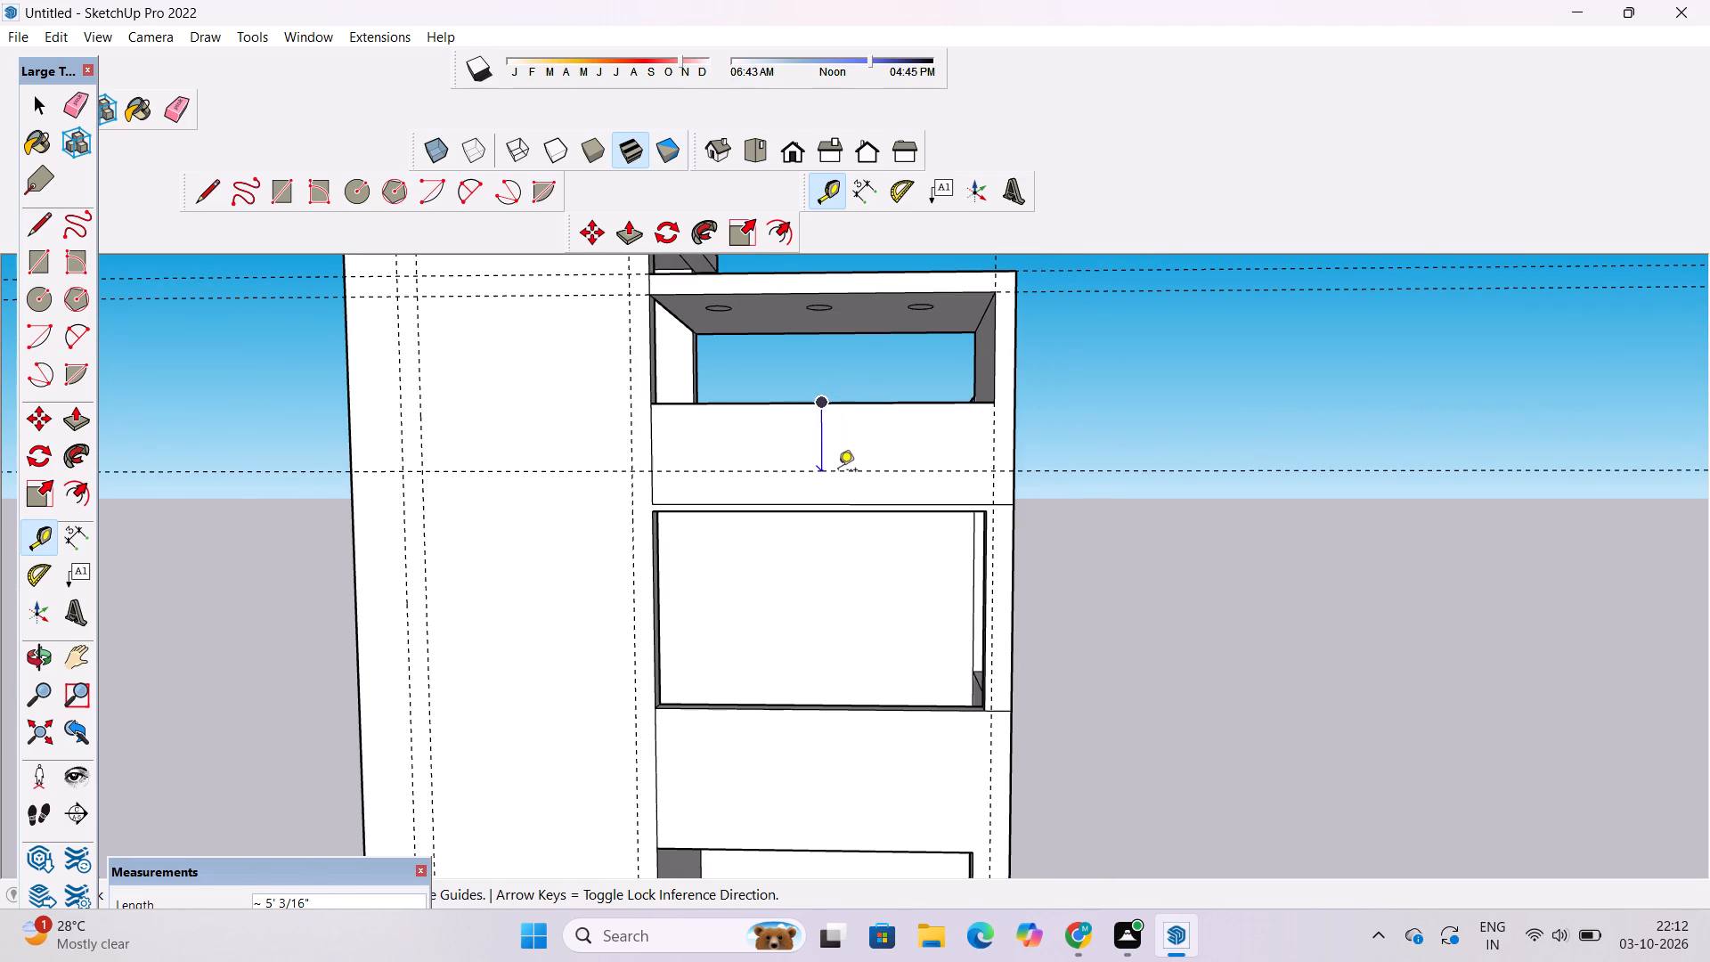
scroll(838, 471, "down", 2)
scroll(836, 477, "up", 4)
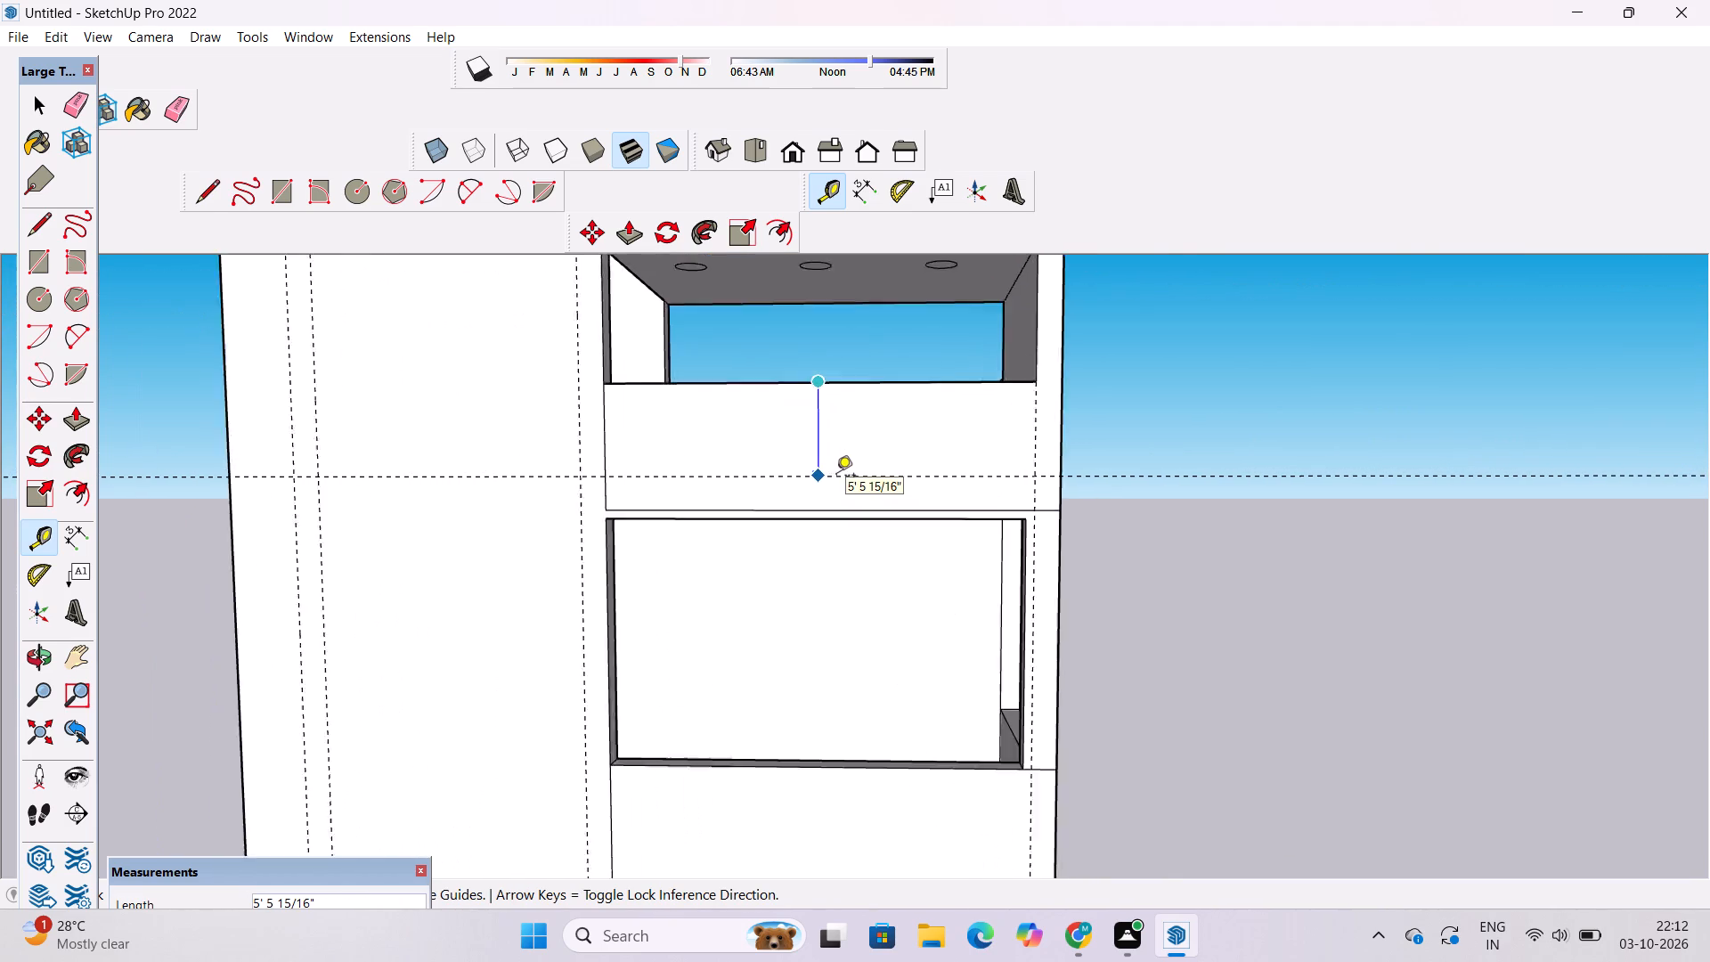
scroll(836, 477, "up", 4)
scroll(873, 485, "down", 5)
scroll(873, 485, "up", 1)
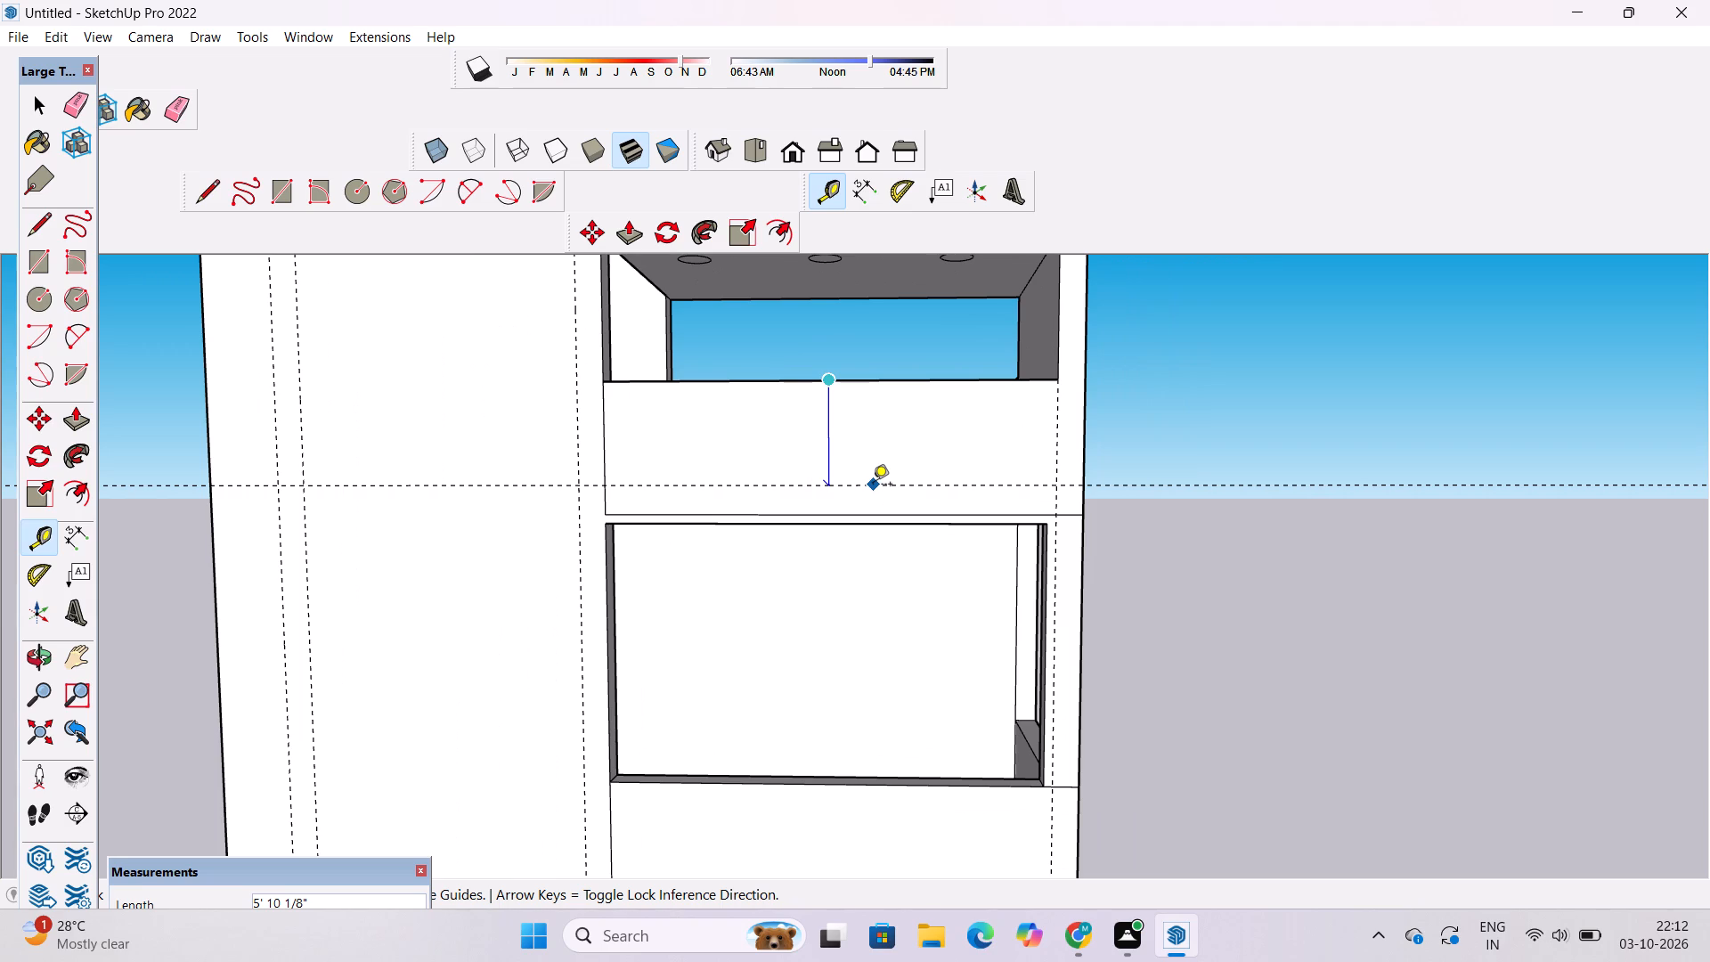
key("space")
Place a horizontal guide 1.5' above the line over the middle-storey front opening.
type("t")
scroll(864, 519, "up", 4)
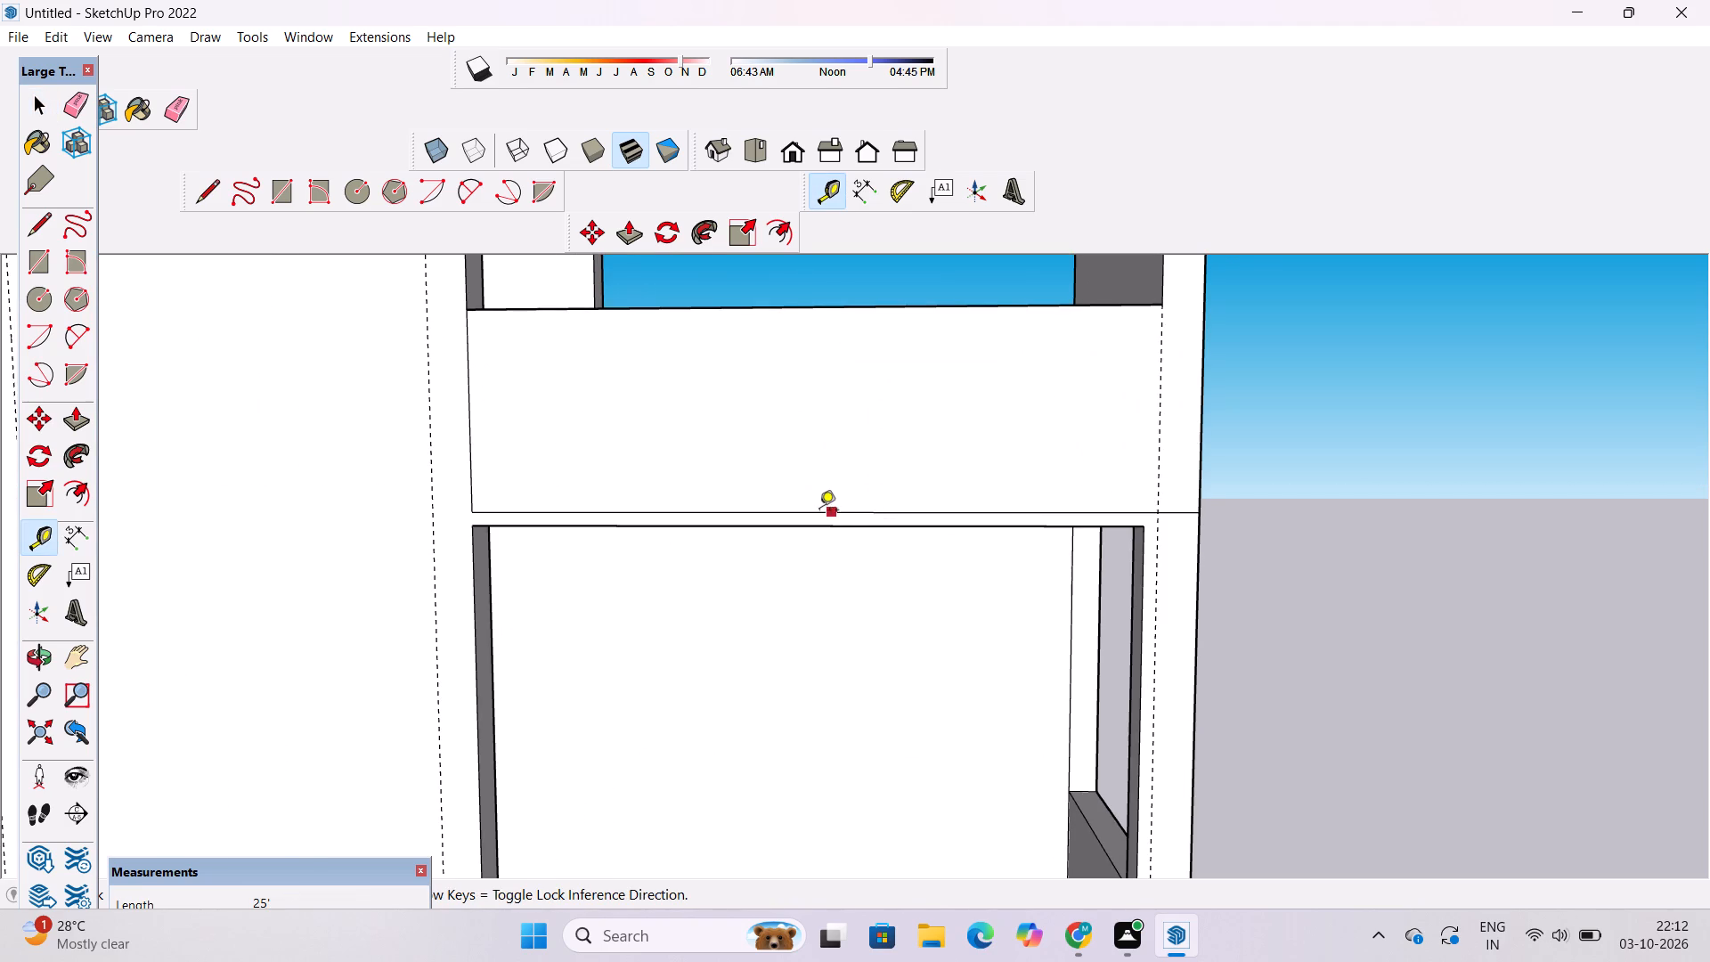
left_click(803, 517)
scroll(803, 517, "down", 5)
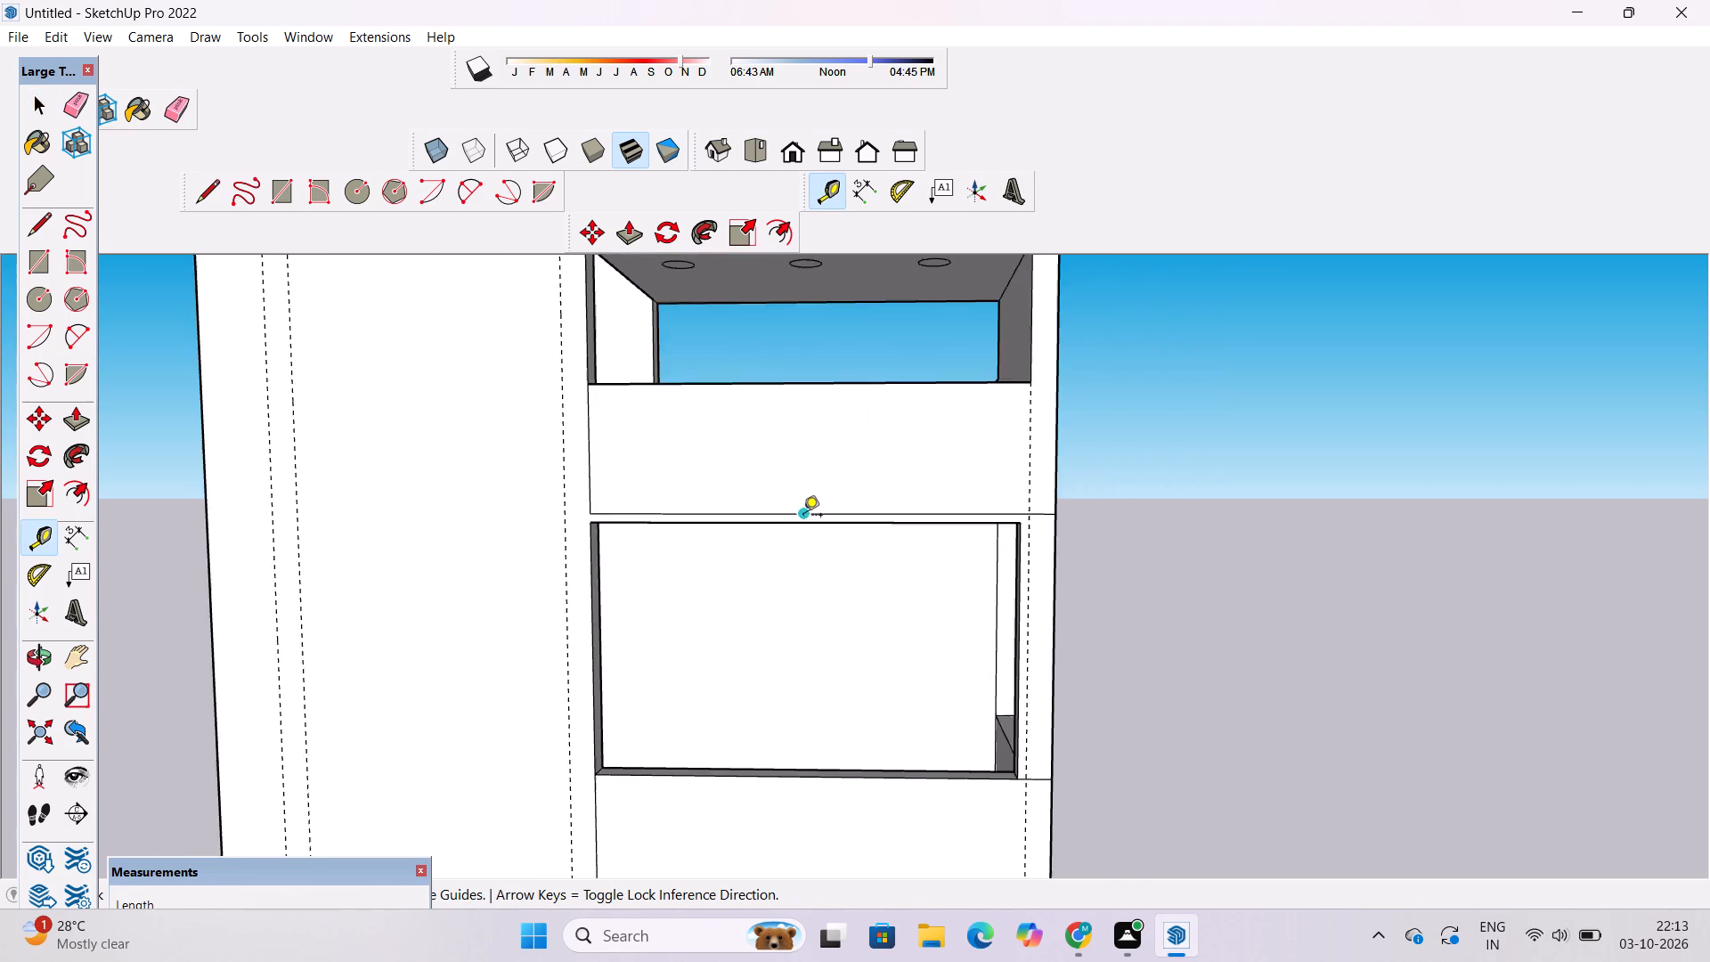
scroll(803, 517, "down", 3)
scroll(804, 502, "up", 2)
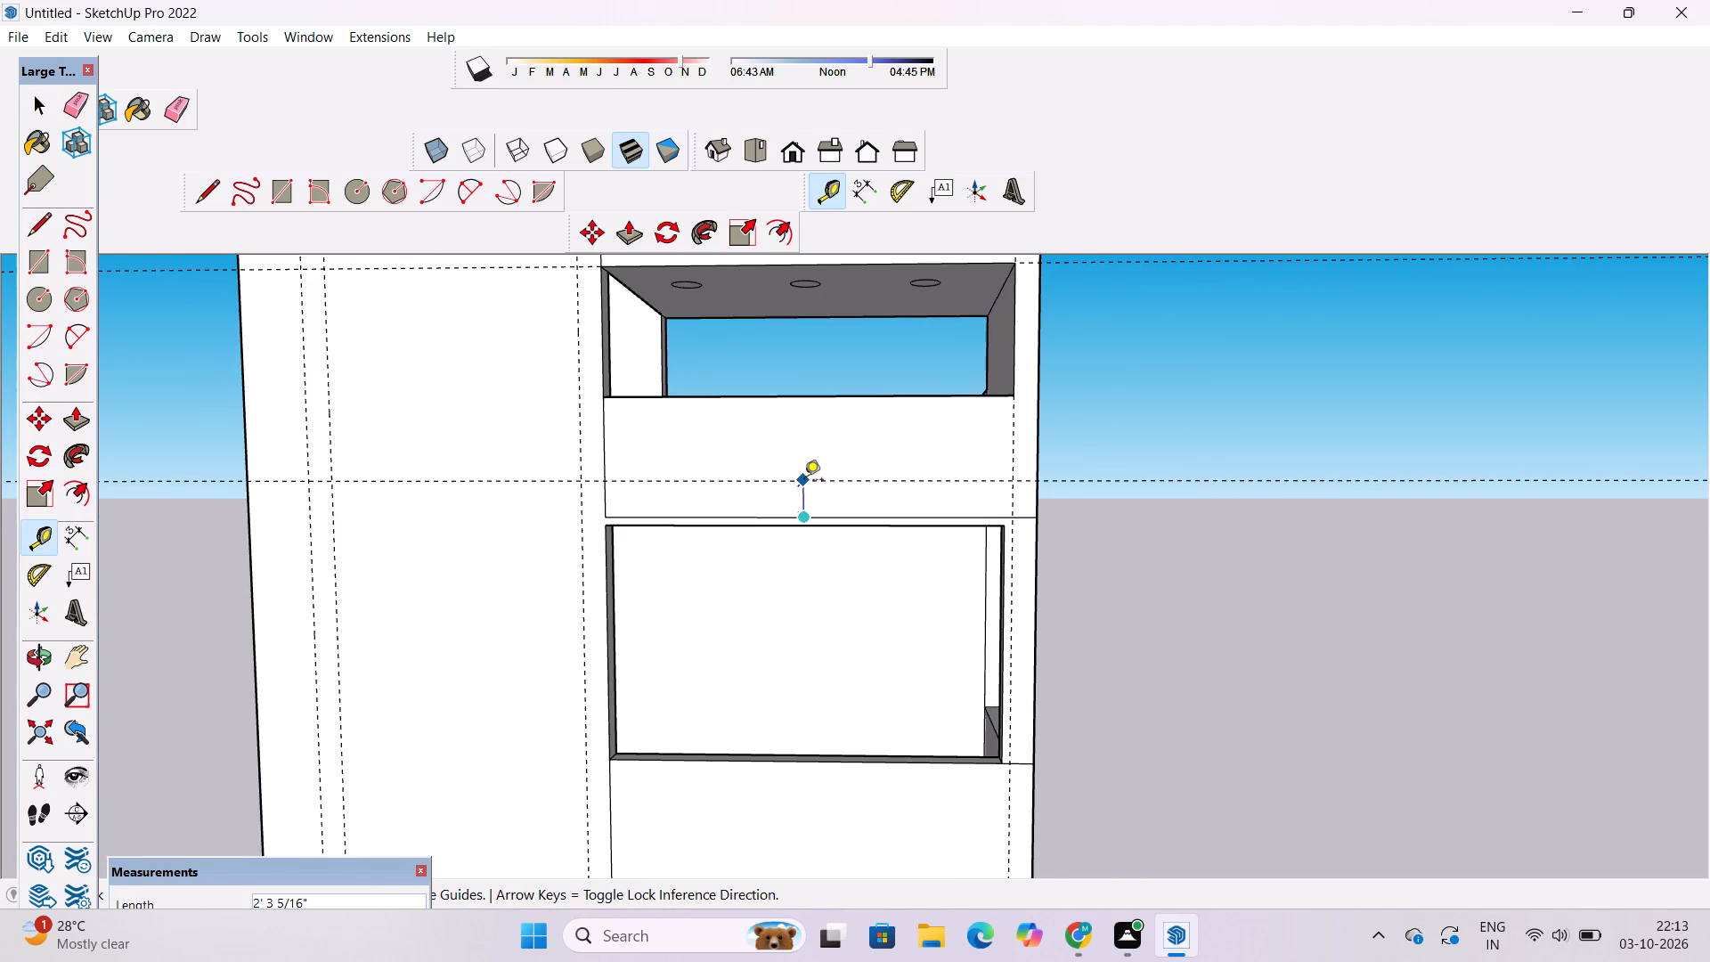
scroll(804, 481, "up", 1)
scroll(804, 481, "down", 1)
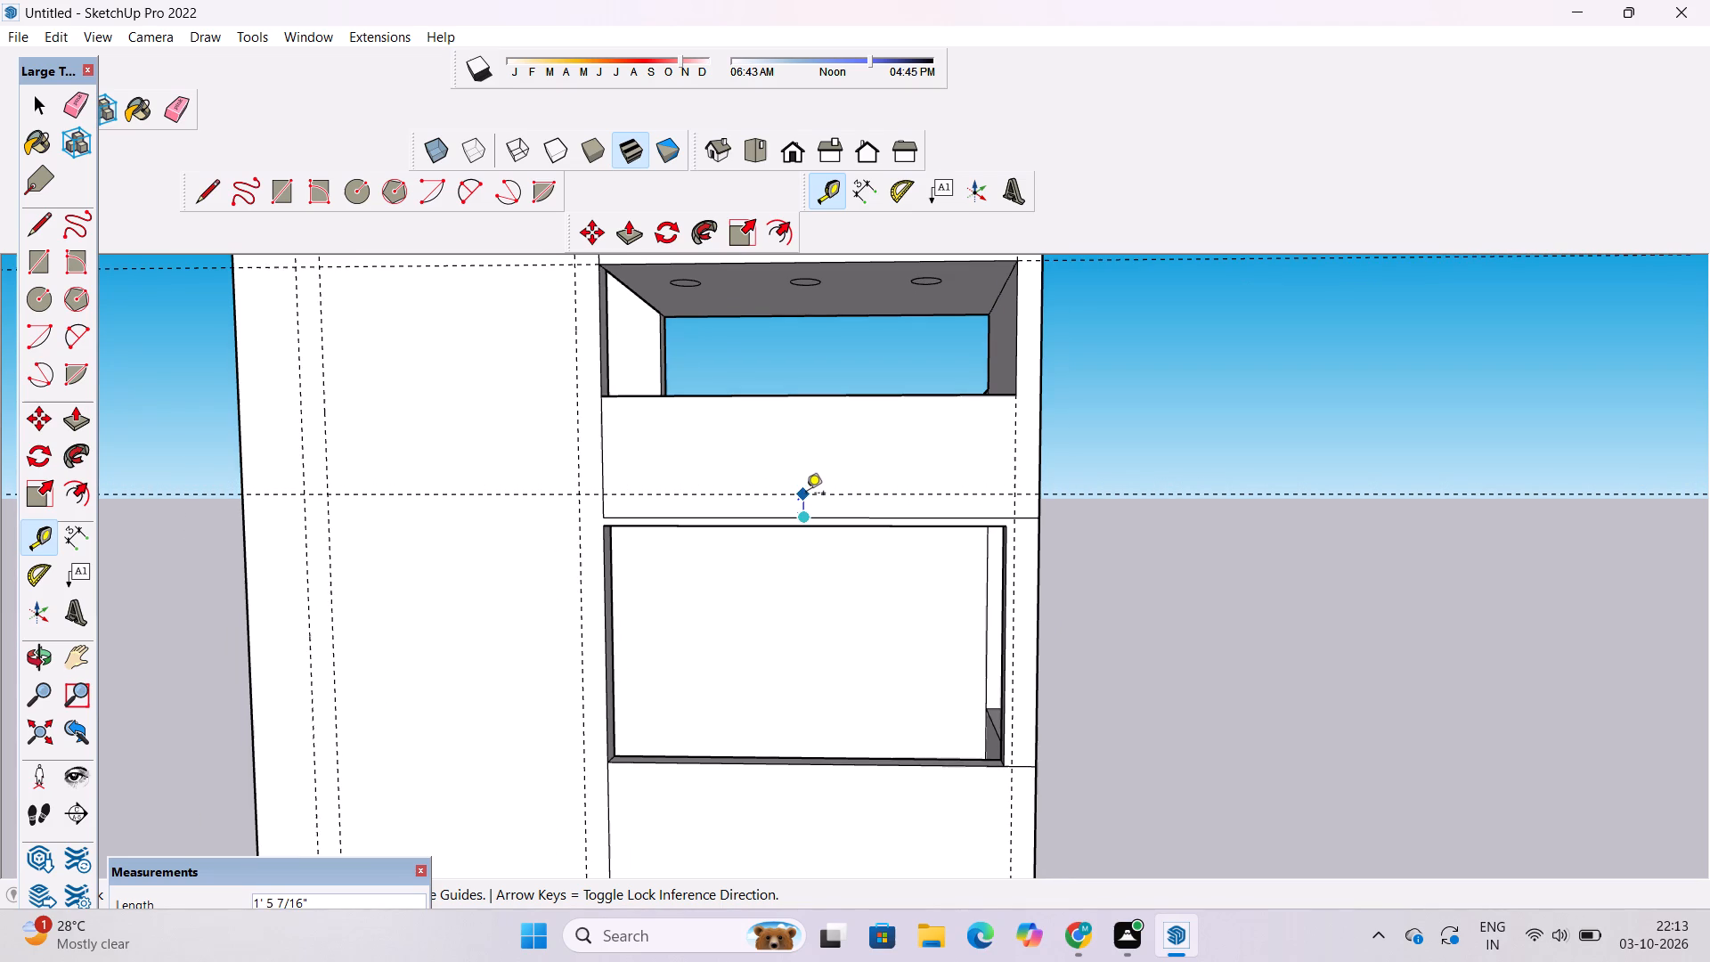
scroll(806, 494, "up", 3)
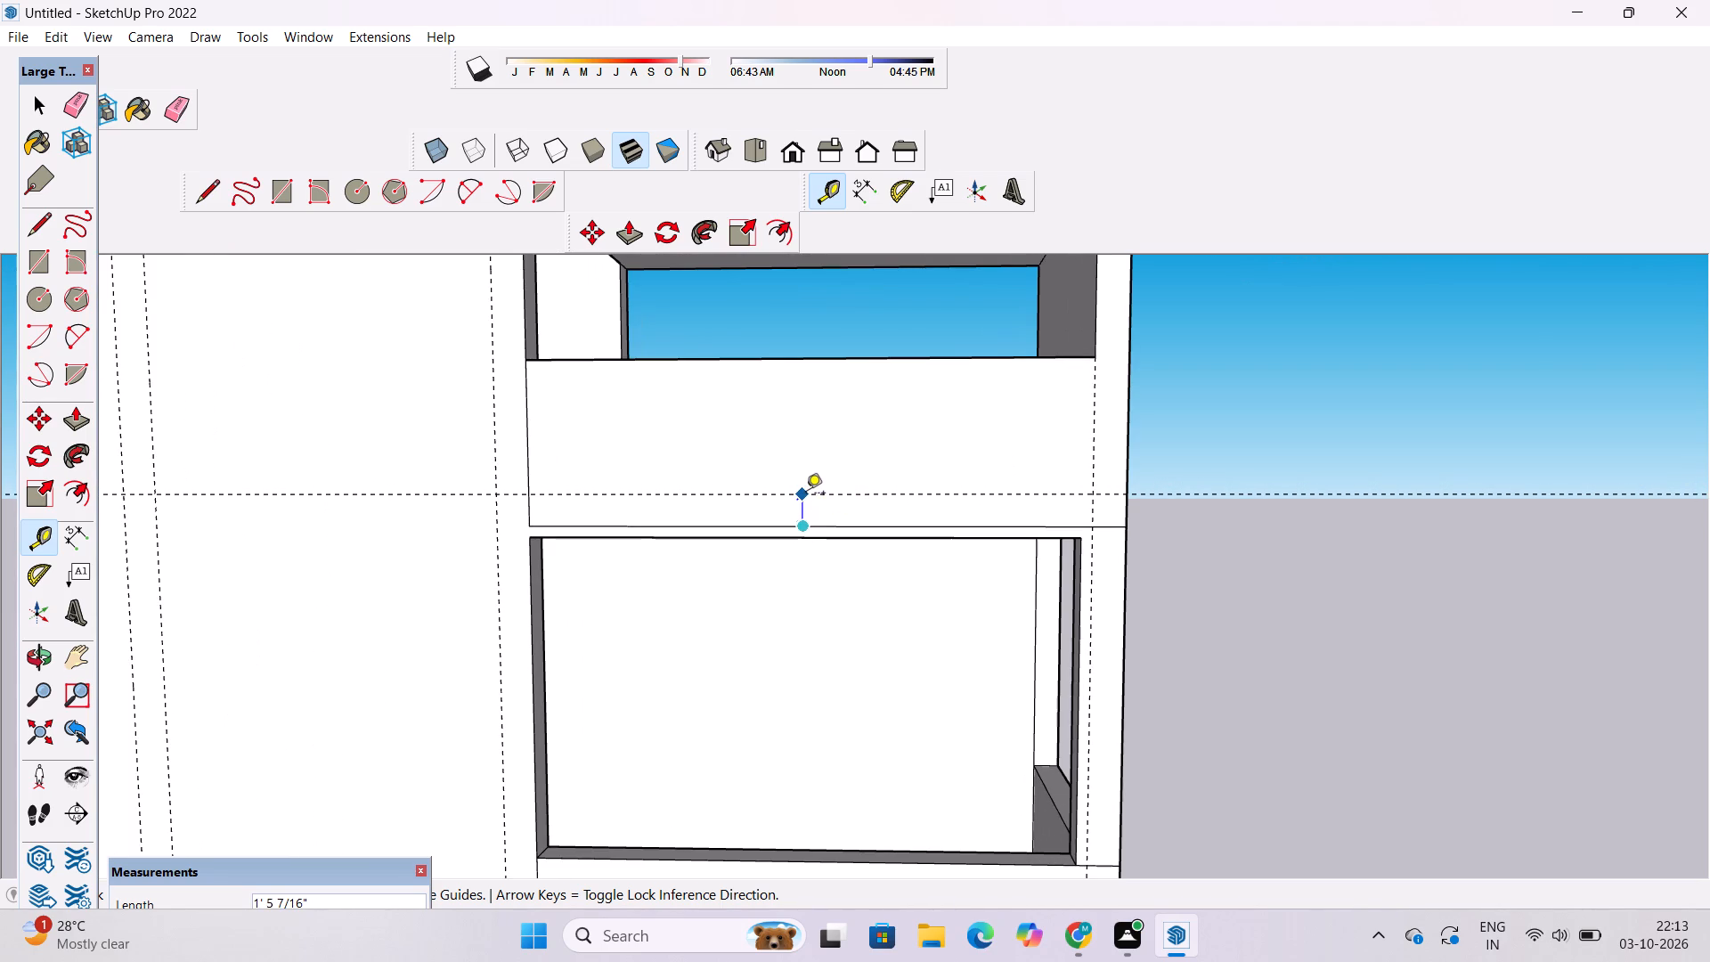
type("1.5'")
key("Return")
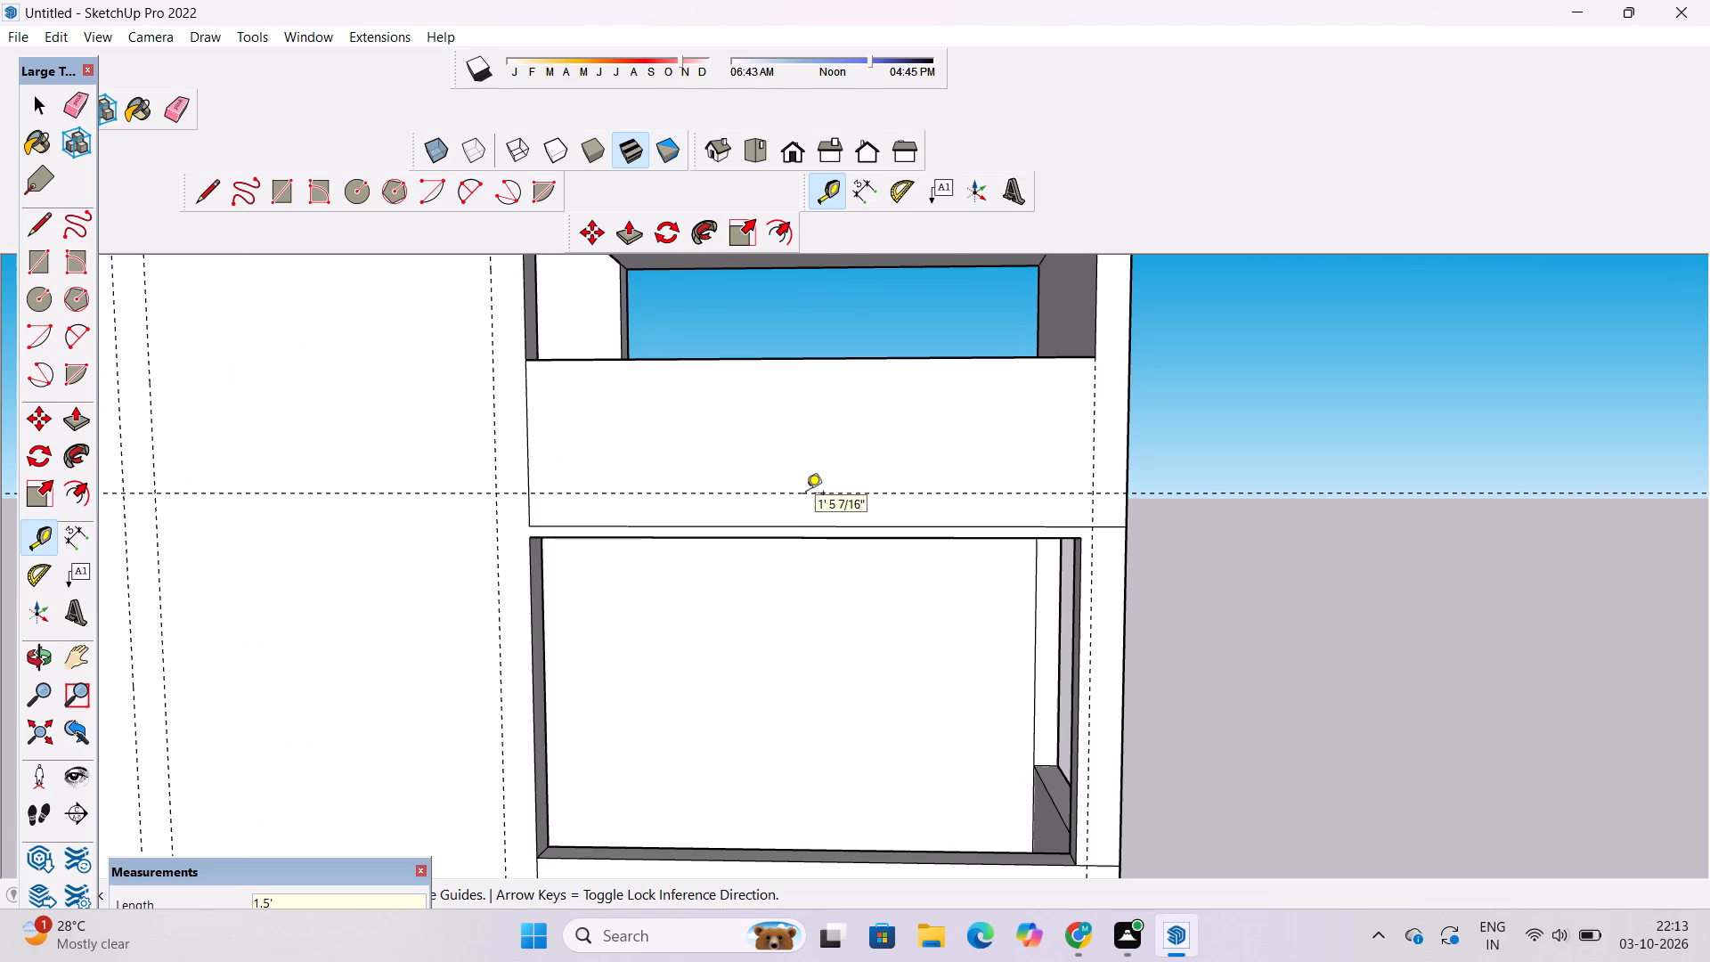
Place a second horizontal guide 1.5' above the one on the band over the middle-storey opening.
scroll(679, 441, "down", 5)
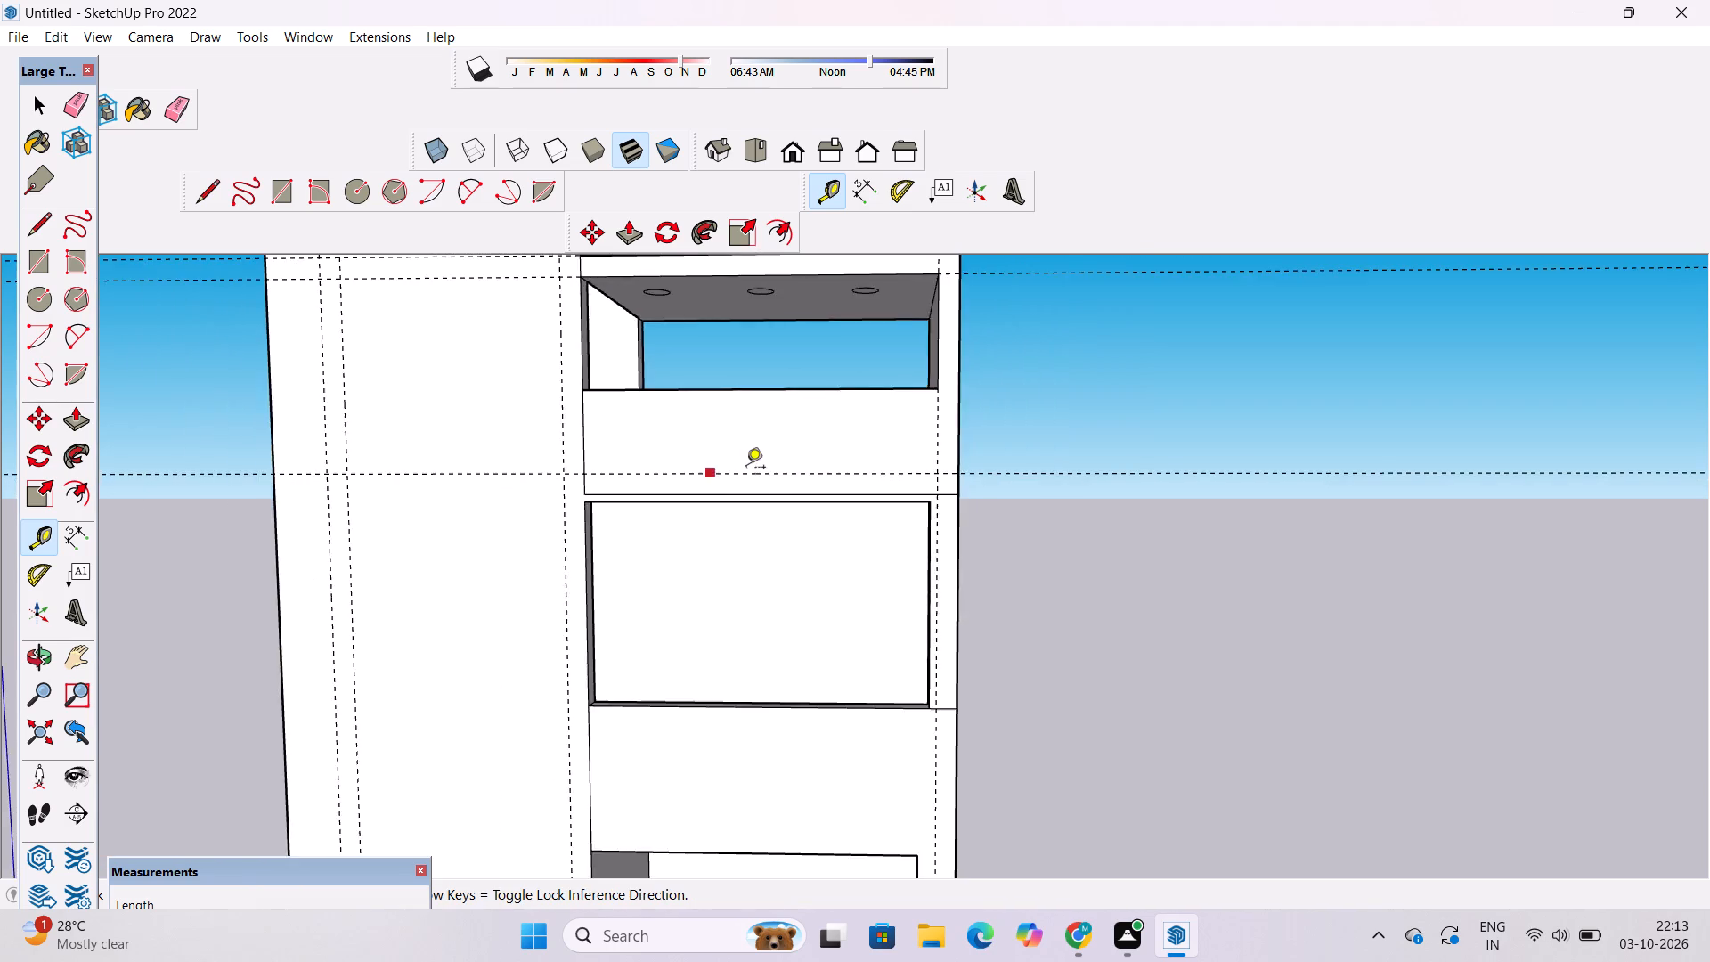
scroll(749, 469, "up", 4)
left_click(836, 477)
scroll(843, 427, "down", 3)
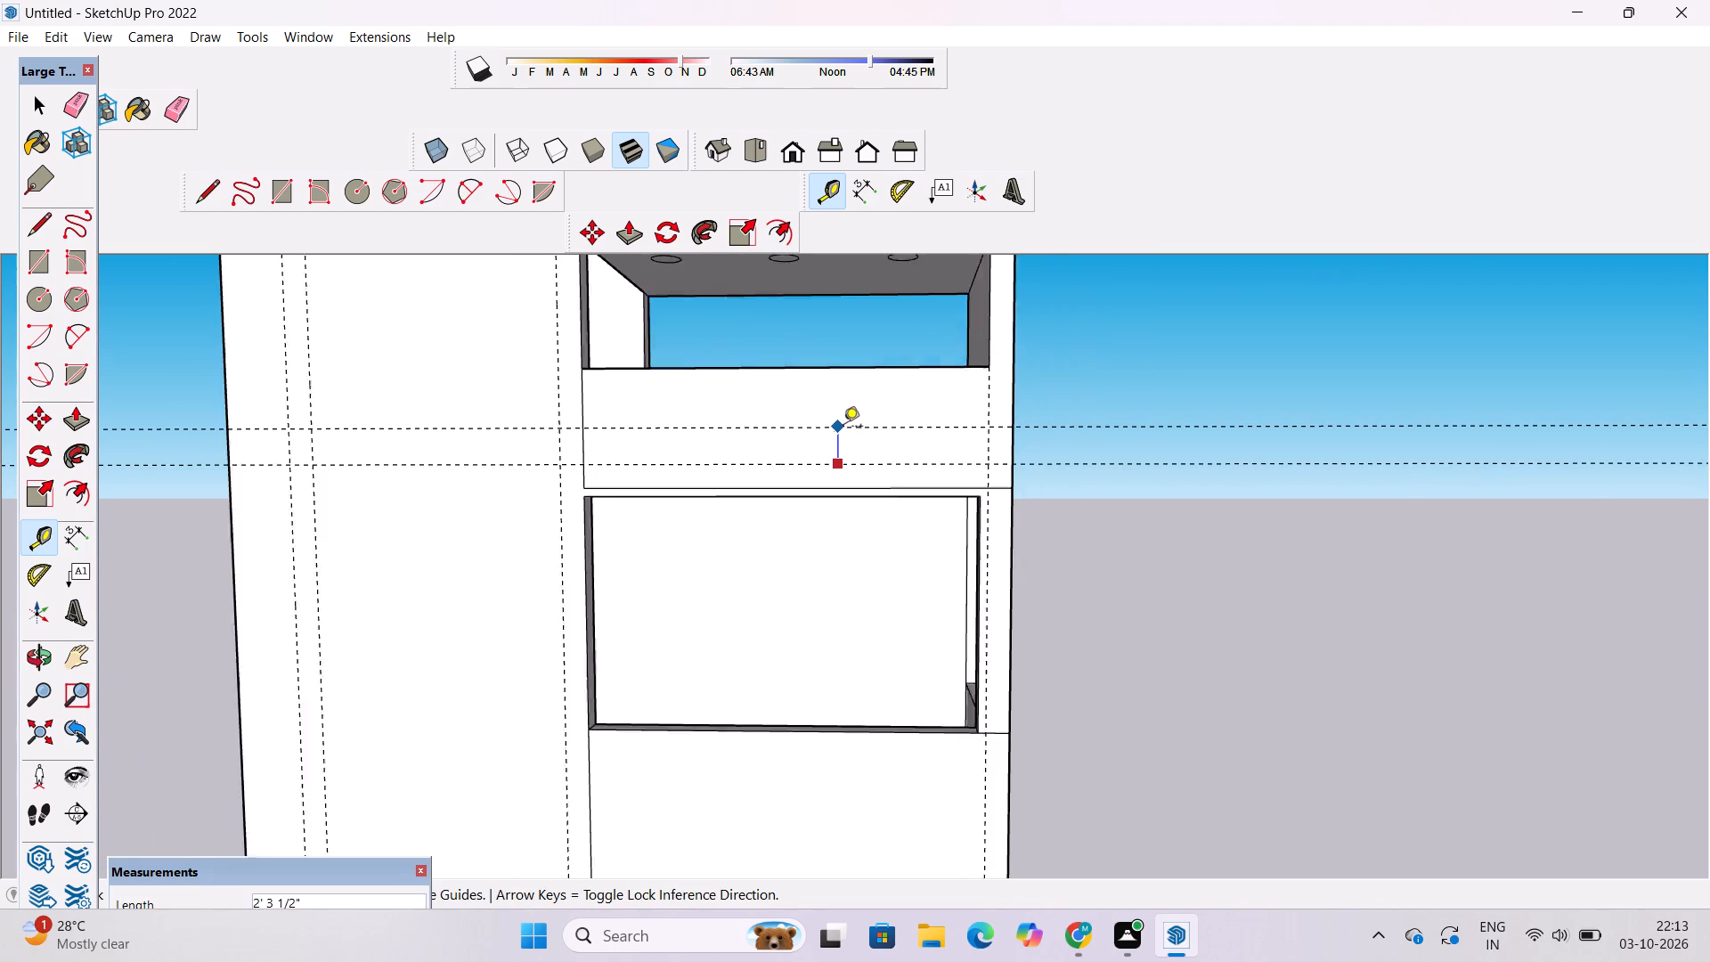
scroll(843, 428, "down", 1)
type("1.5'")
key("Return")
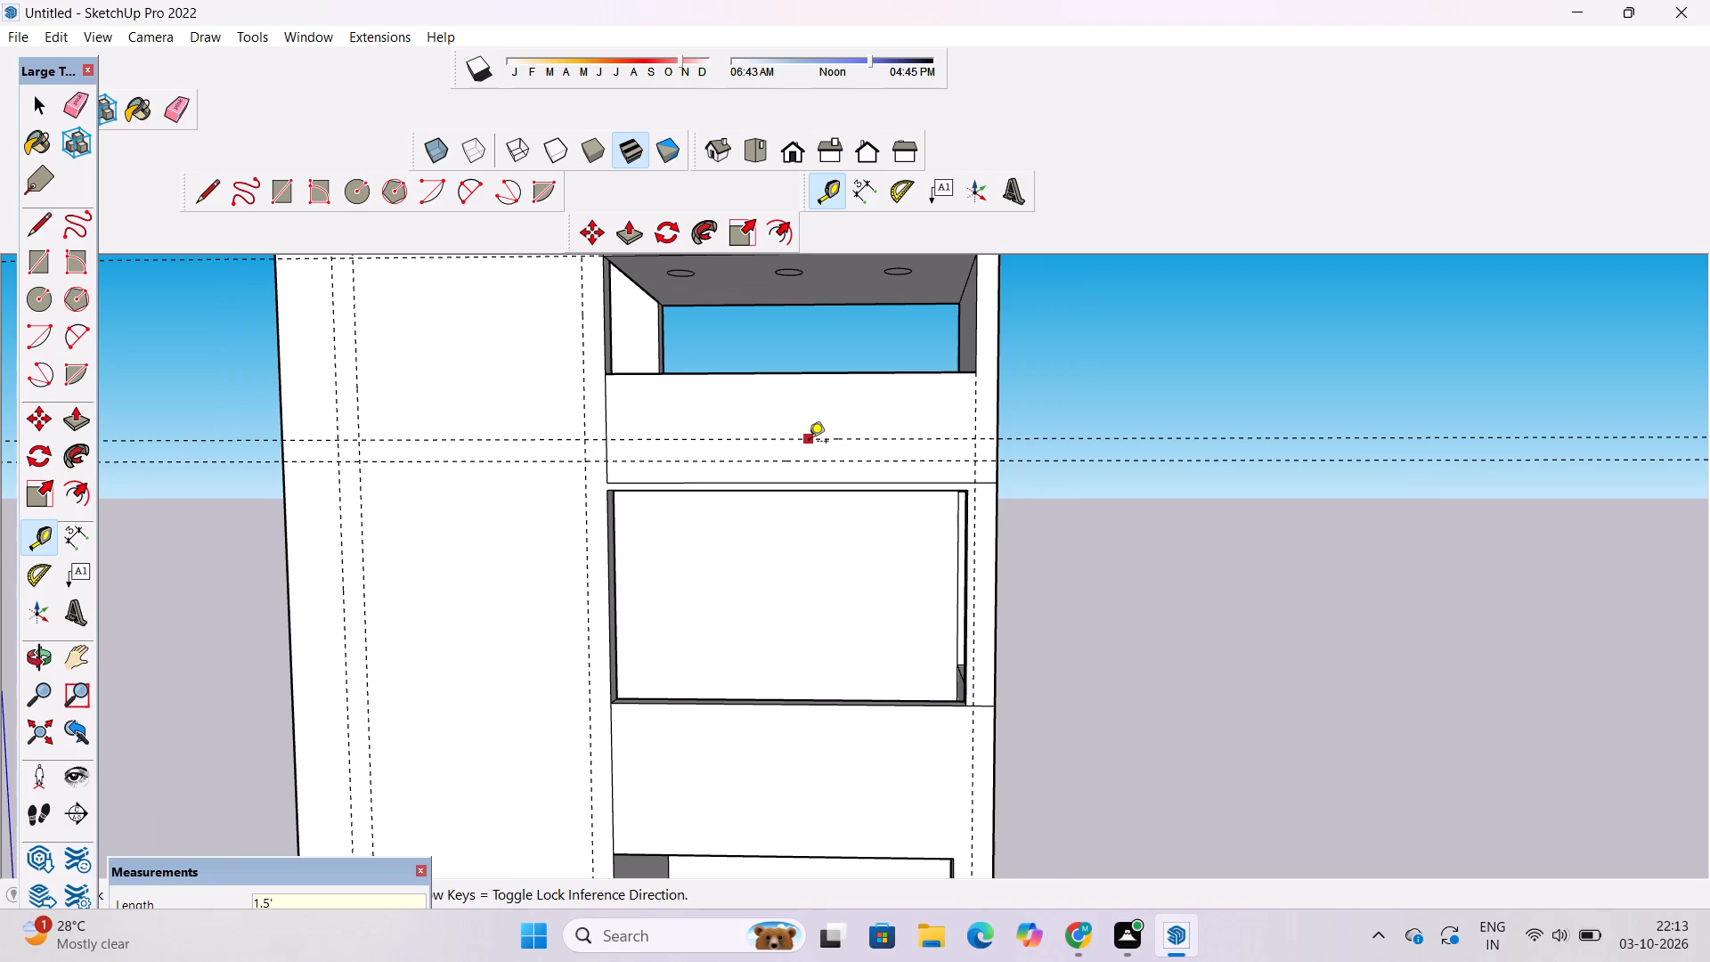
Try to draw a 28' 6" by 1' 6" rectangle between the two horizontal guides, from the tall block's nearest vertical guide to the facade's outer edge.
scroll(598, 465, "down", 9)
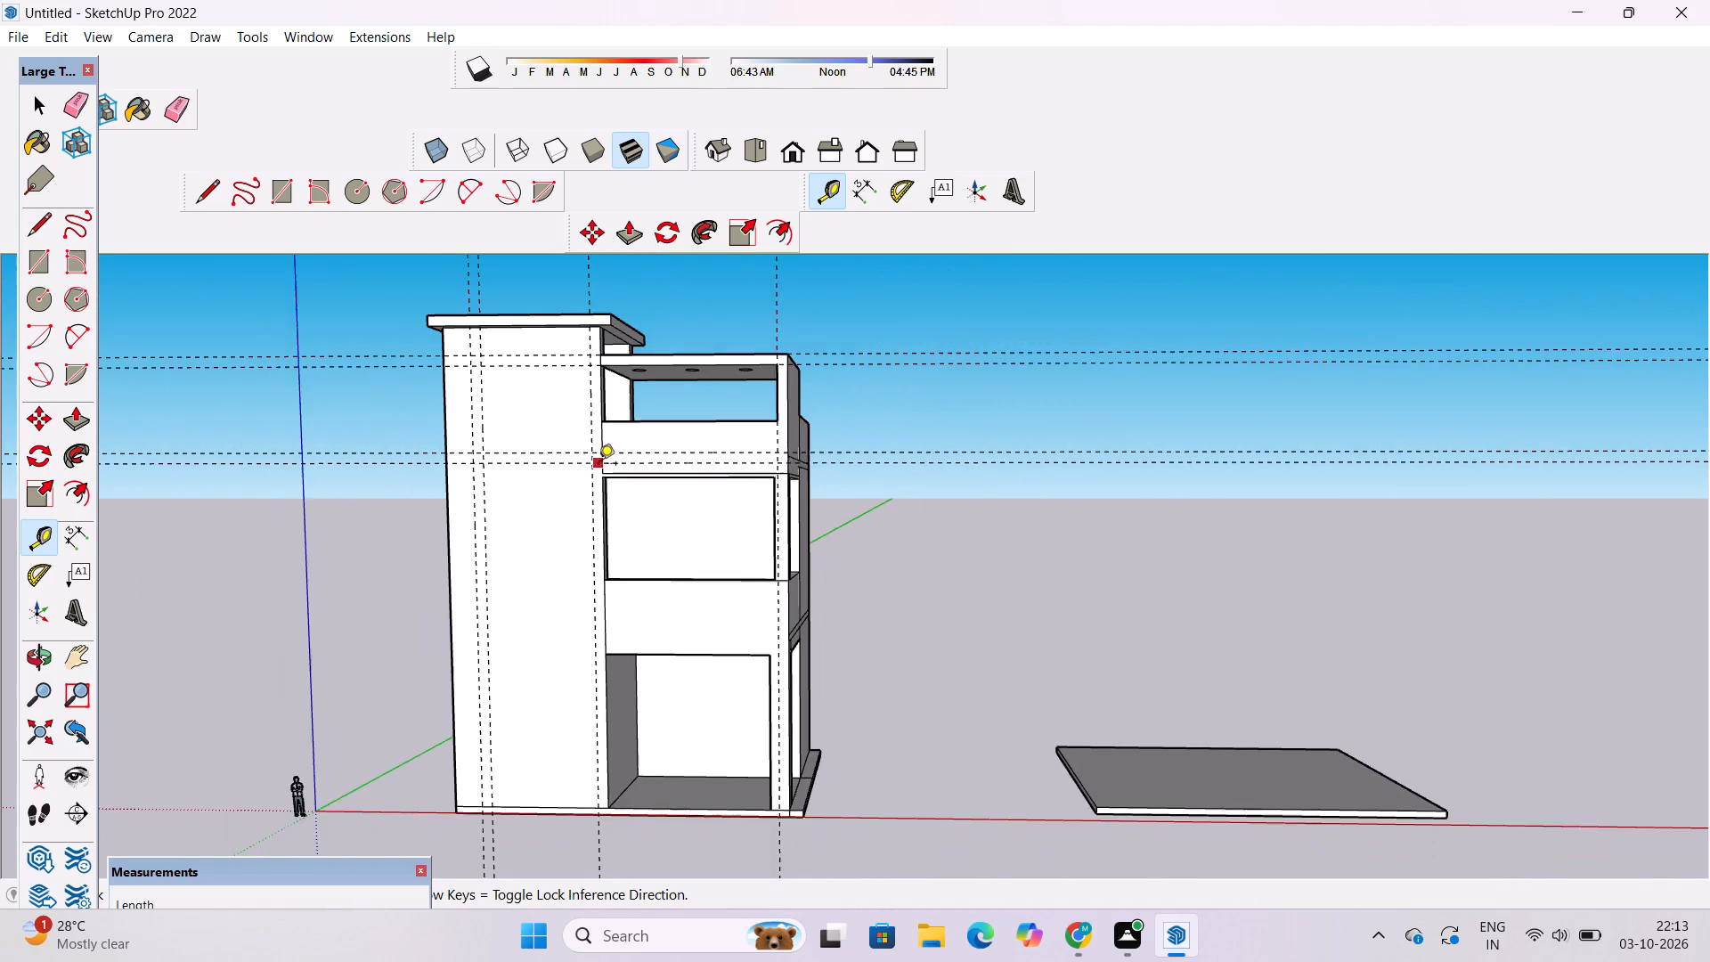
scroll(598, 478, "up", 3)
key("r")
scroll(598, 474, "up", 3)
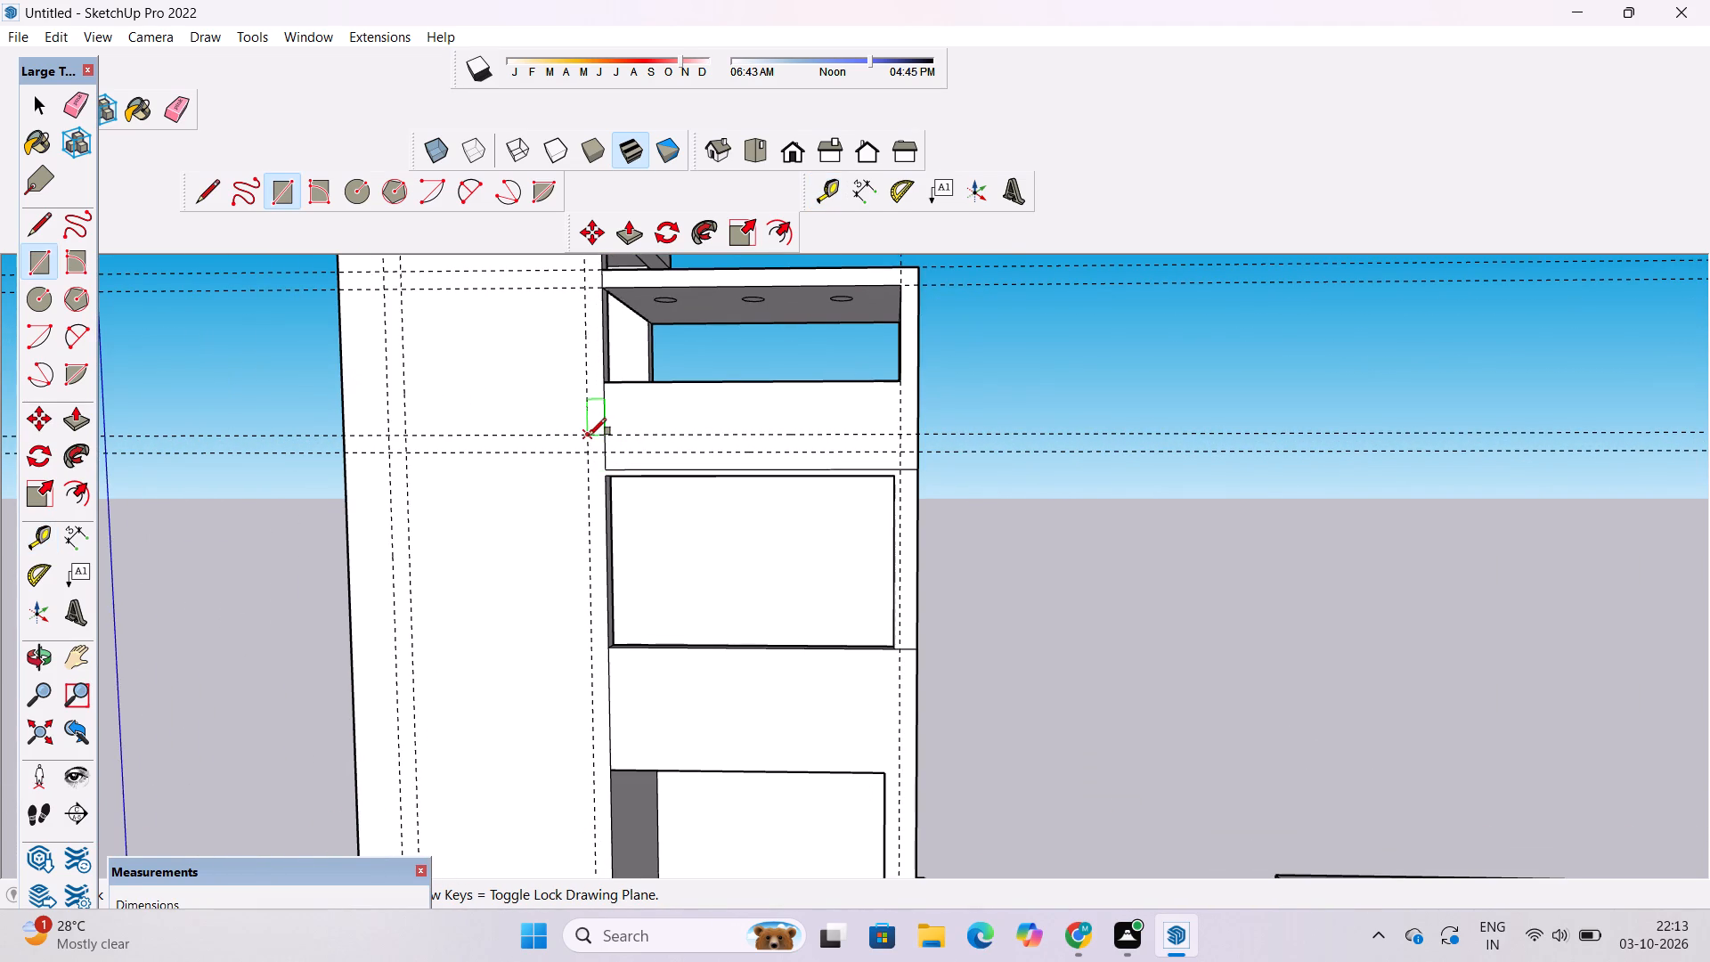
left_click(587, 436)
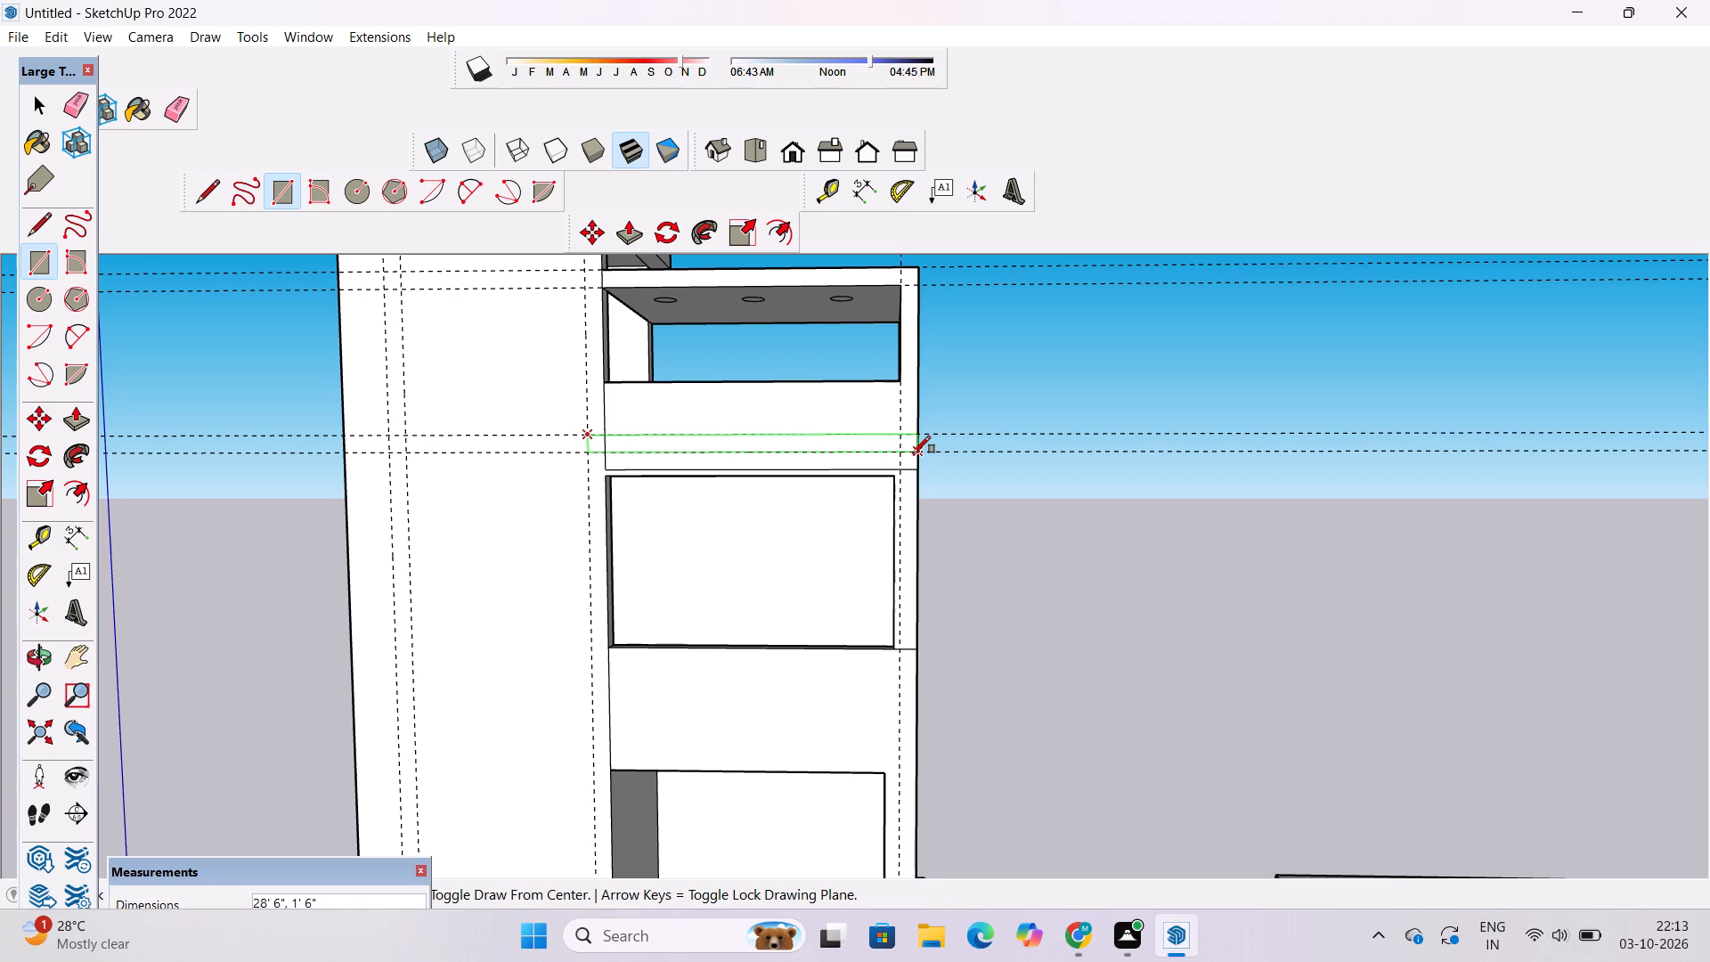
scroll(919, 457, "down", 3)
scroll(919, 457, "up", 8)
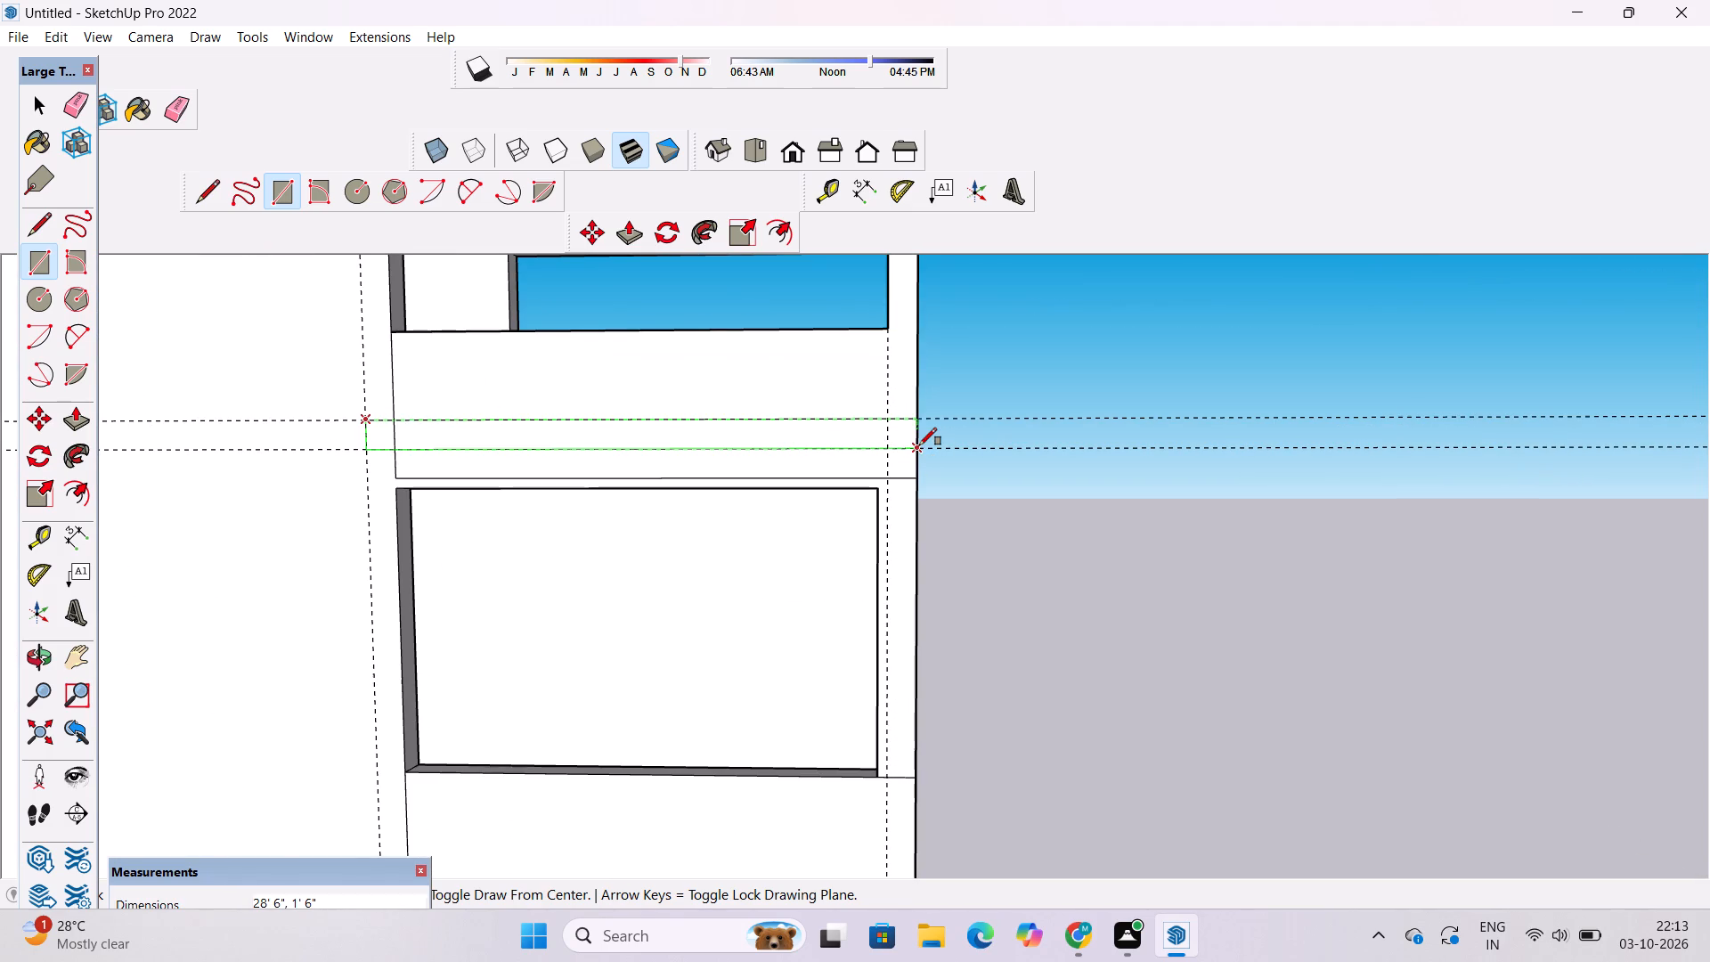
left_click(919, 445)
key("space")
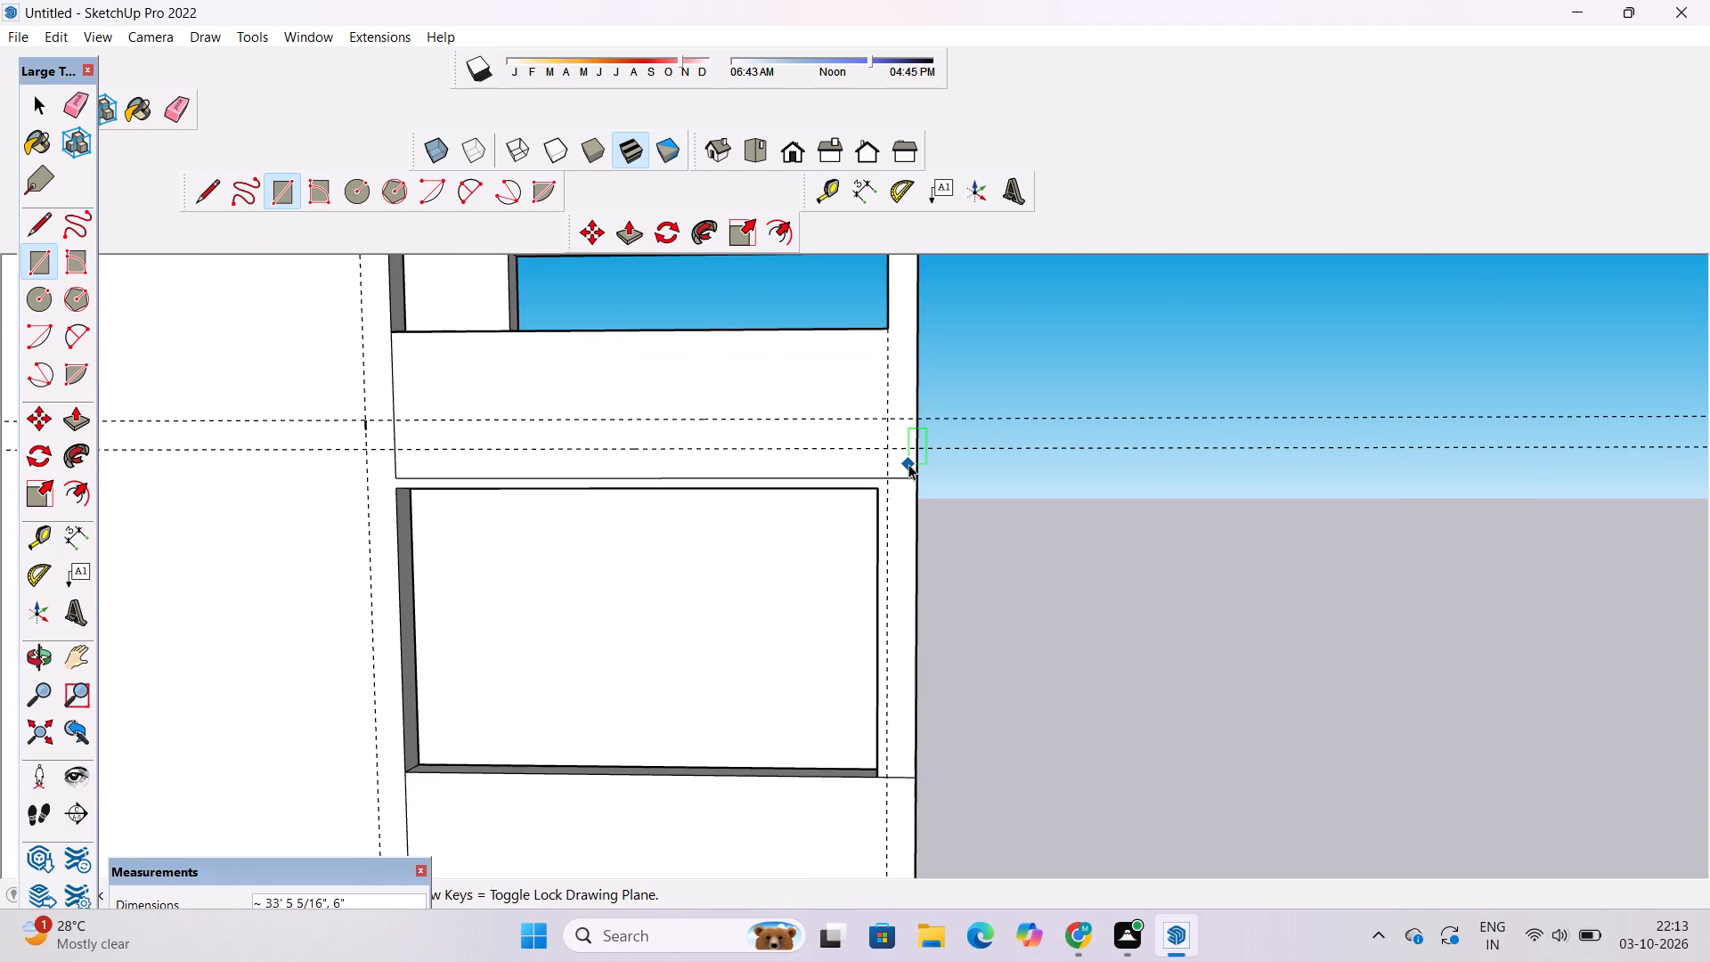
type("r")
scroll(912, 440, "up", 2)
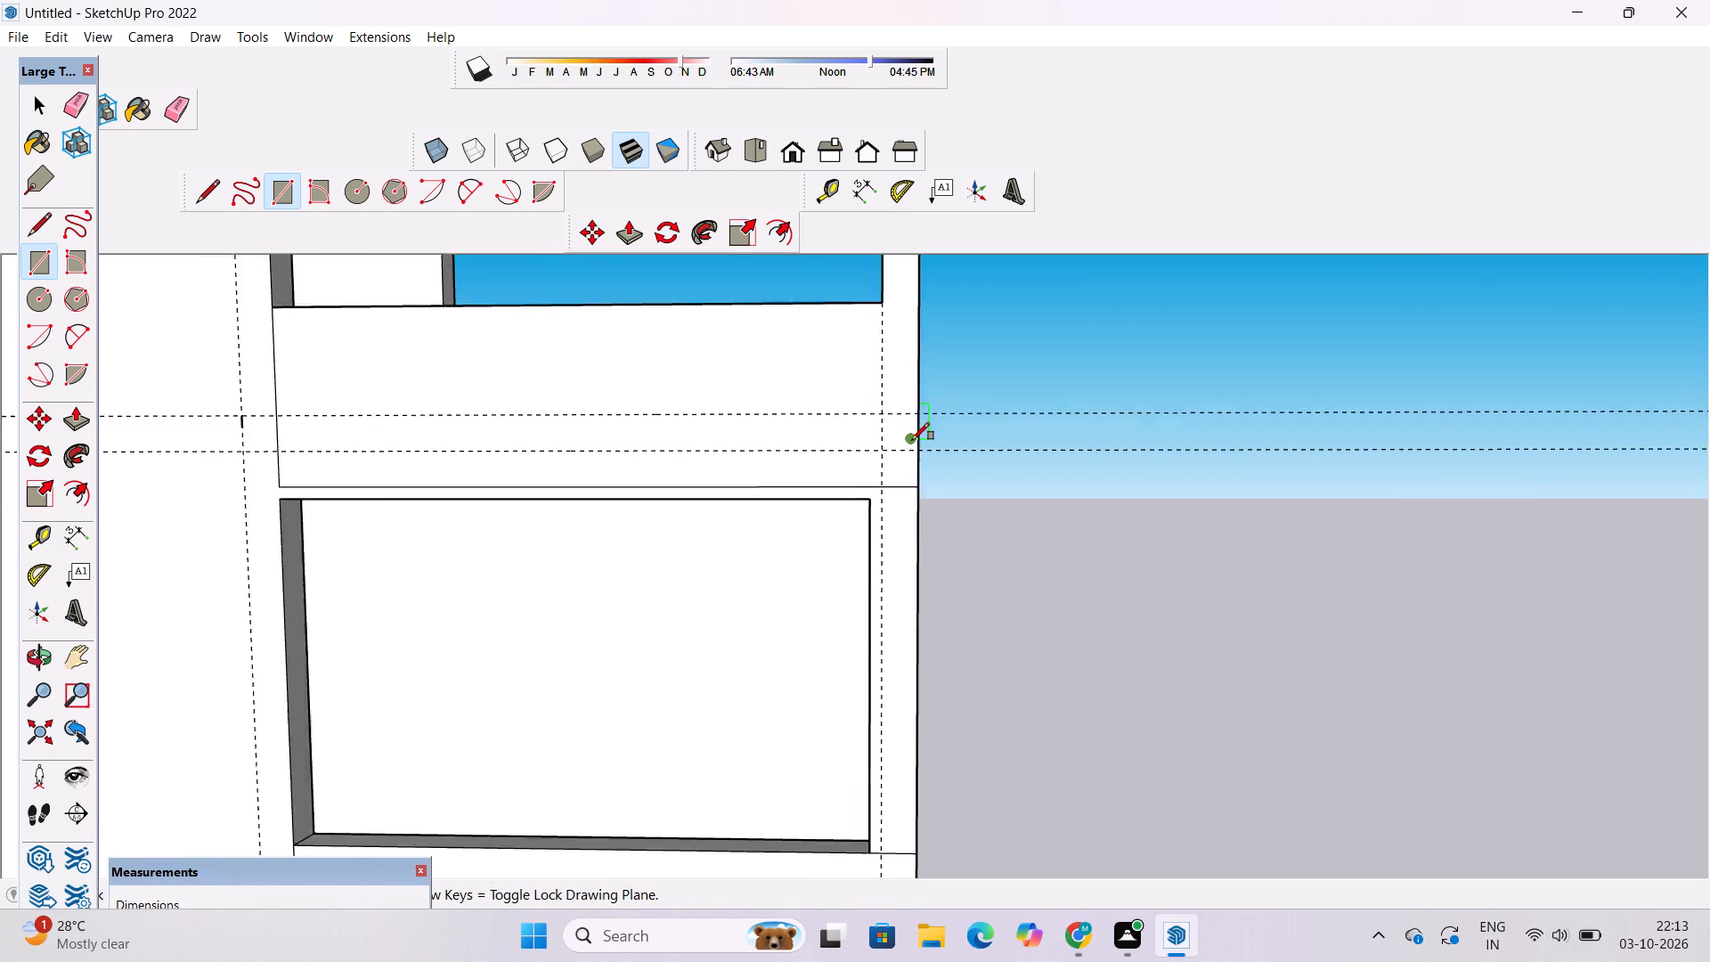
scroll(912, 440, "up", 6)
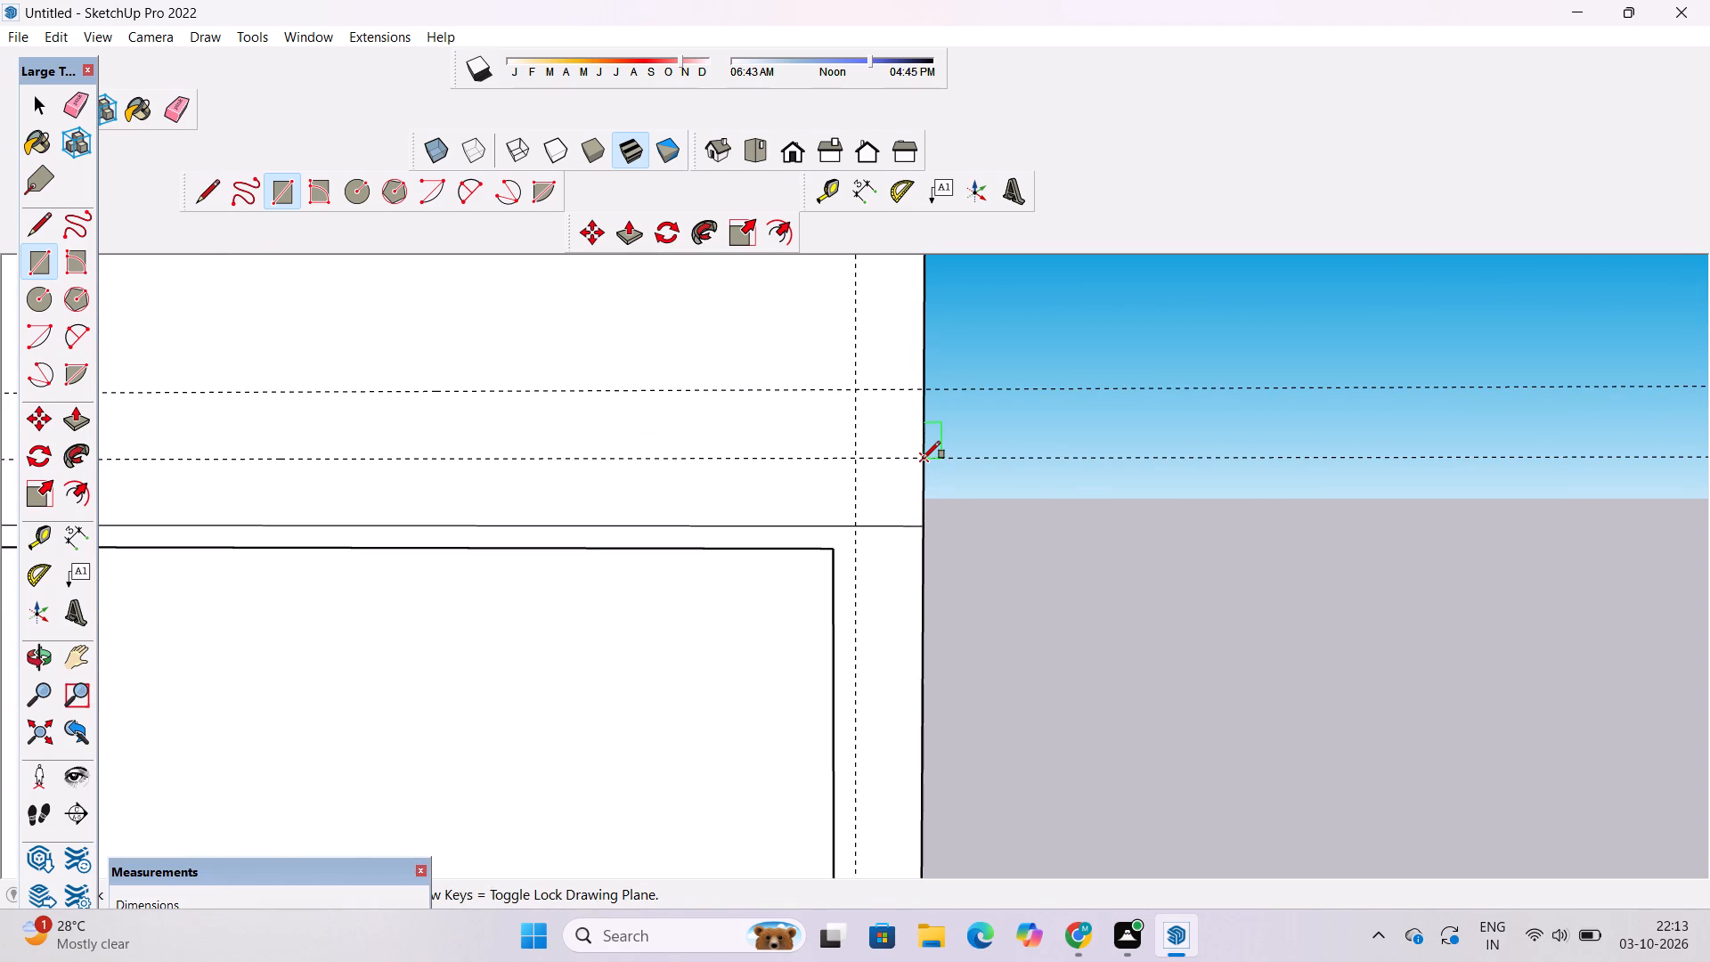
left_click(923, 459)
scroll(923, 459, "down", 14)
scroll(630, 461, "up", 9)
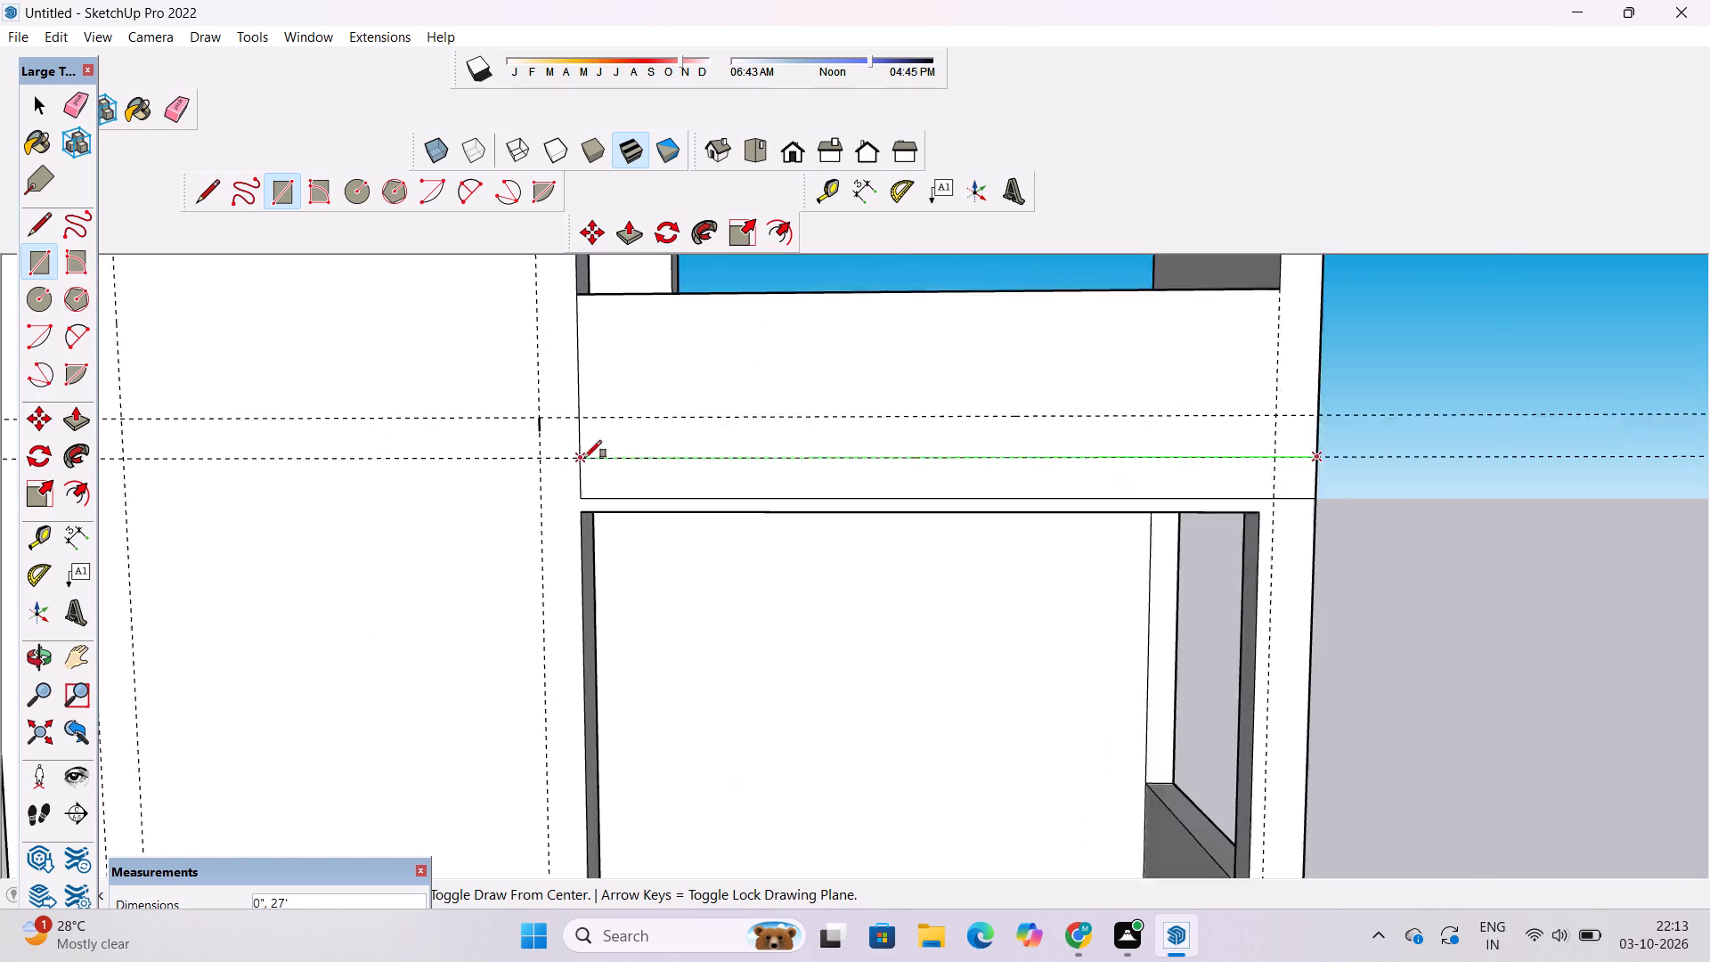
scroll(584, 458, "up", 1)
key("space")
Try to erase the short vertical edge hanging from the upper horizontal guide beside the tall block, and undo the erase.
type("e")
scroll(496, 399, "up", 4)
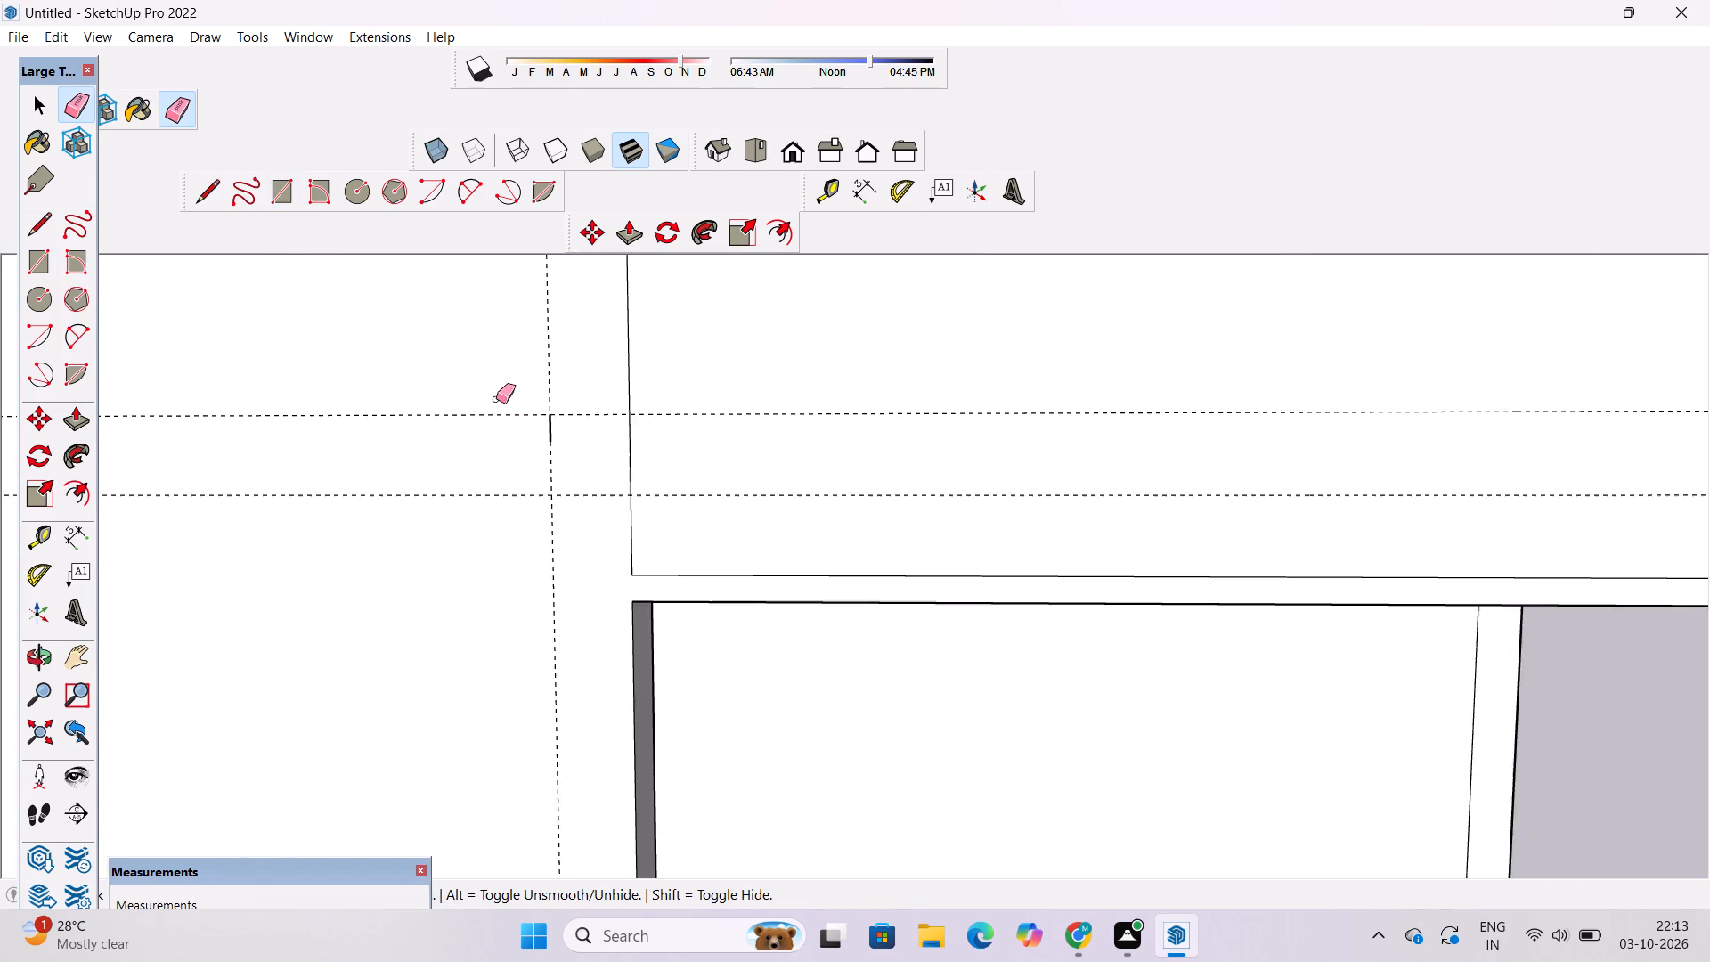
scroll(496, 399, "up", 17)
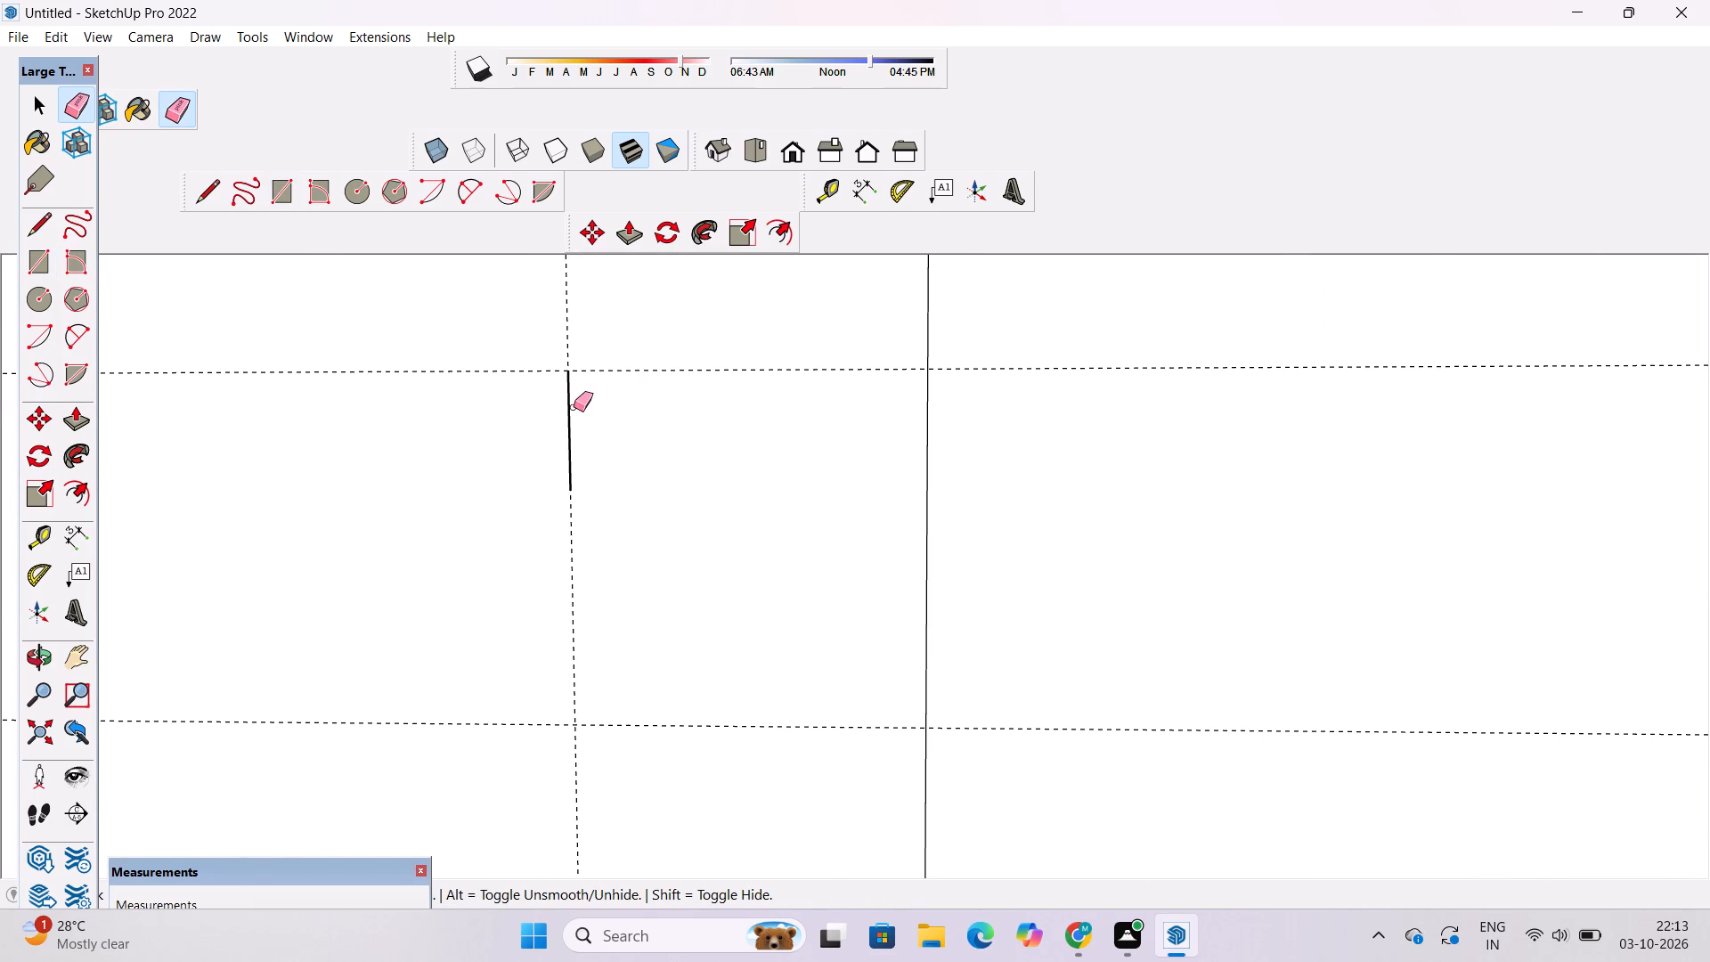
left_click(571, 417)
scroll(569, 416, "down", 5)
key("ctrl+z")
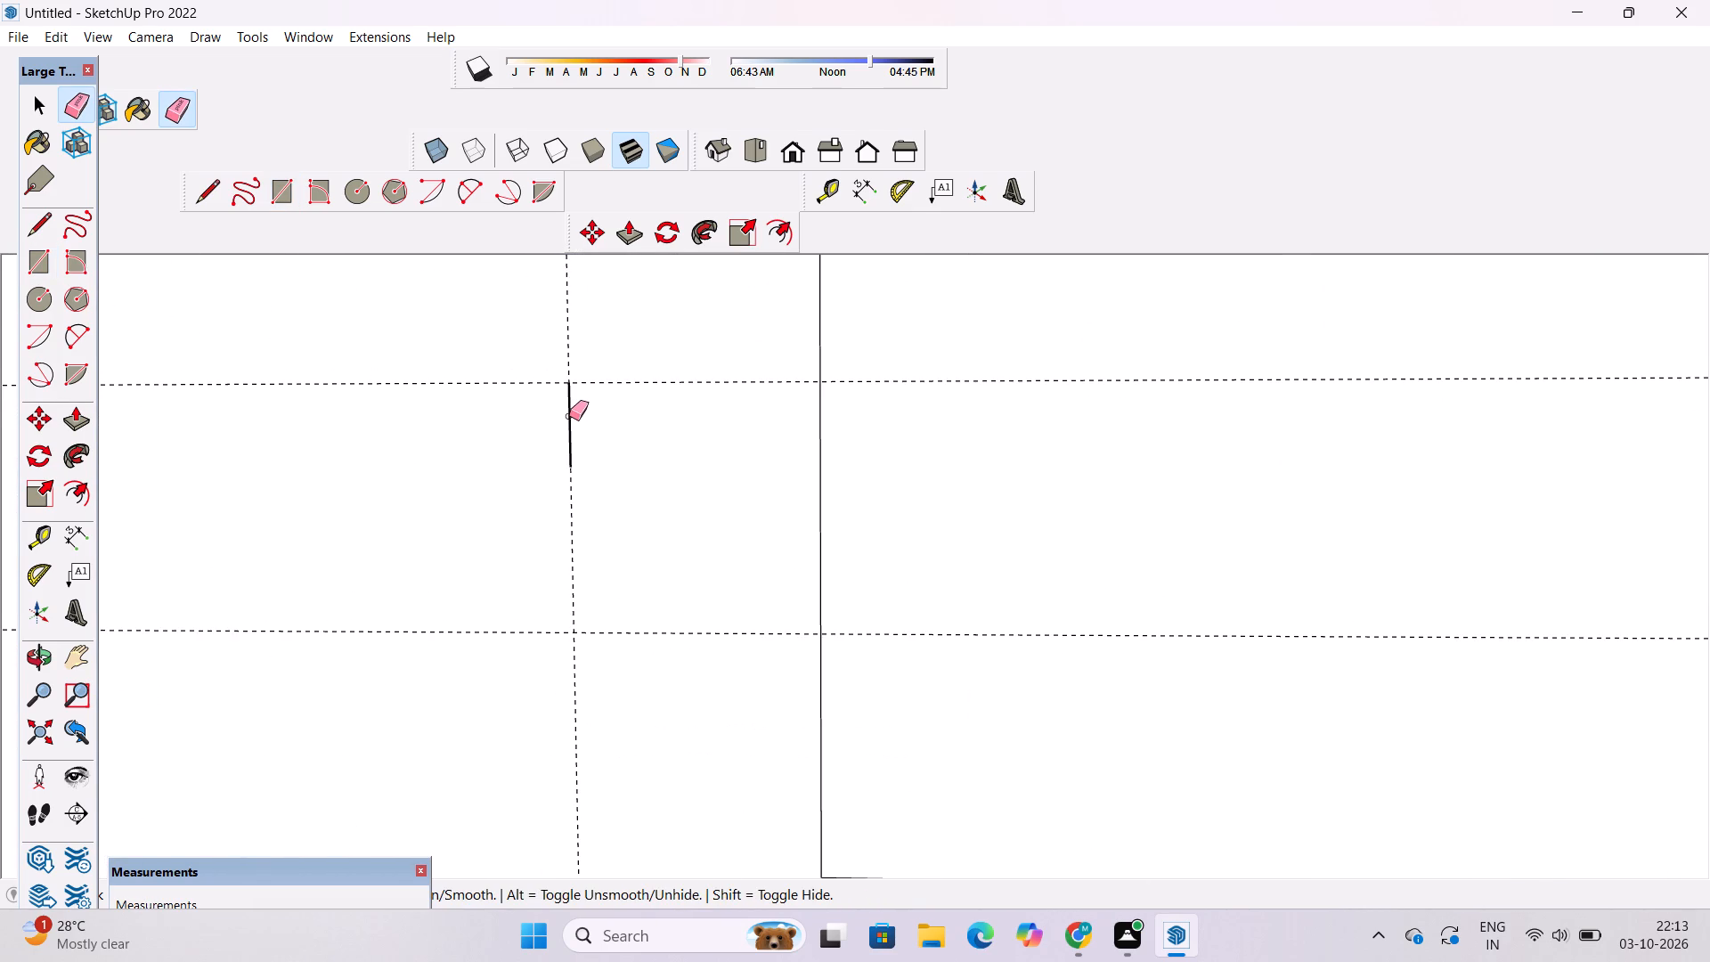
Draw a 1' vertical line from the short edge's lower end to the lower horizontal guide.
key("space")
scroll(522, 408, "down", 6)
scroll(514, 416, "up", 1)
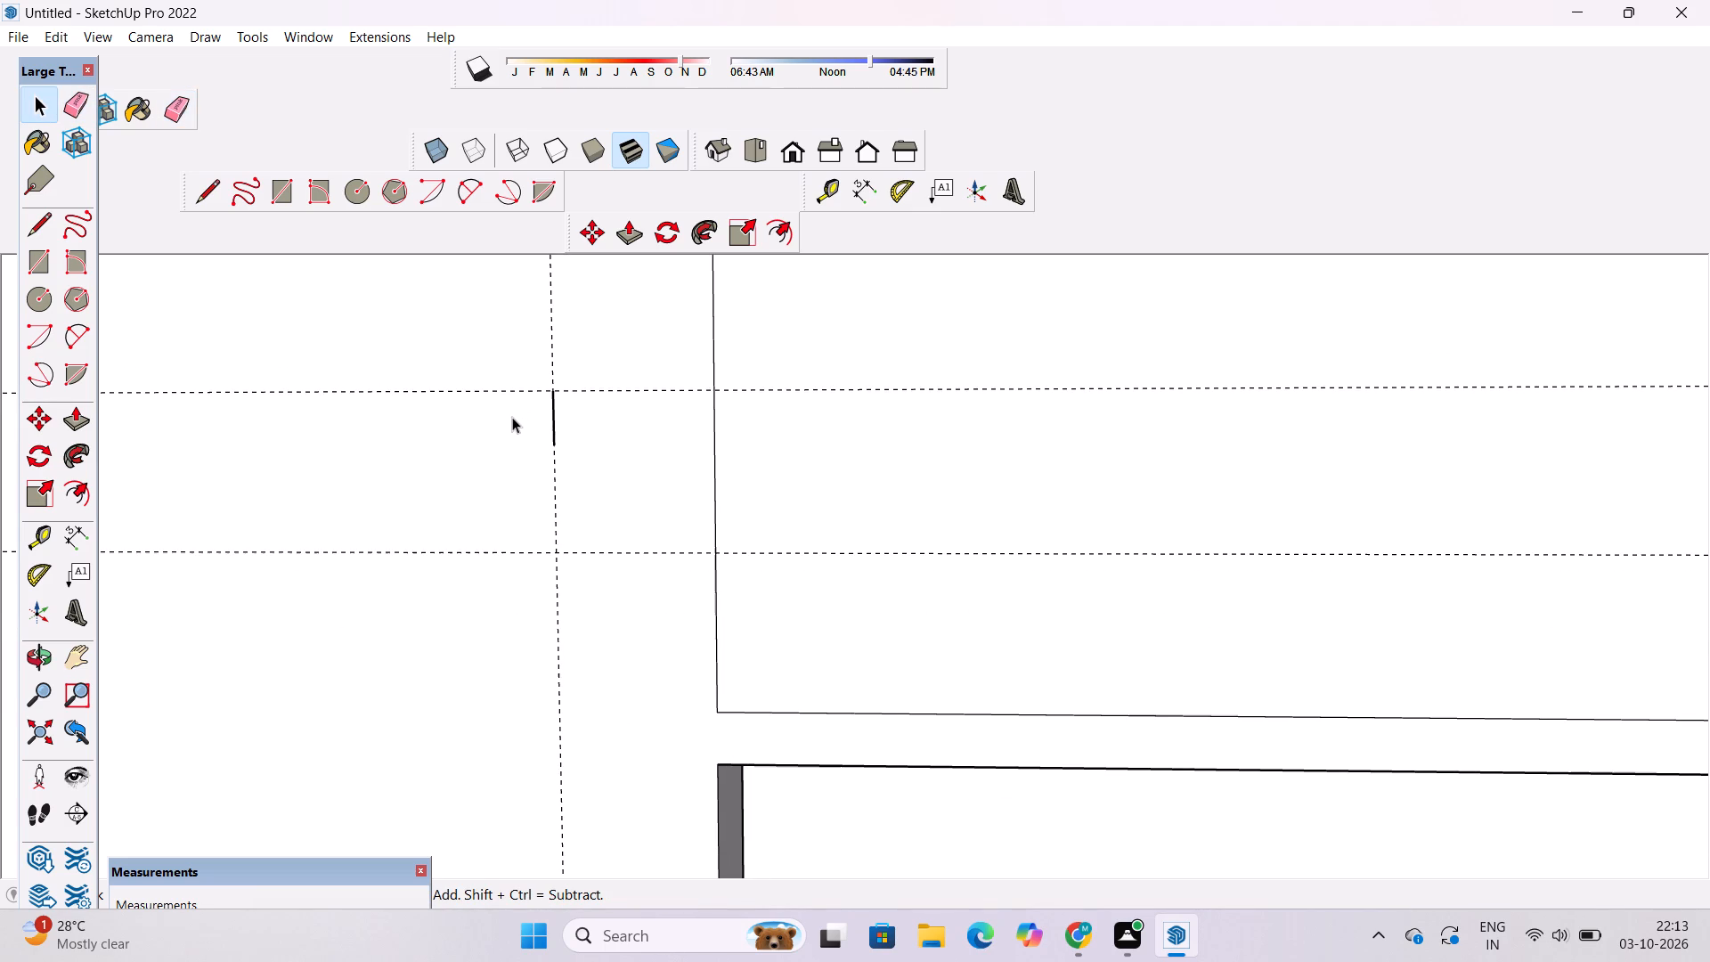
key("l")
scroll(481, 380, "down", 6)
scroll(528, 425, "up", 6)
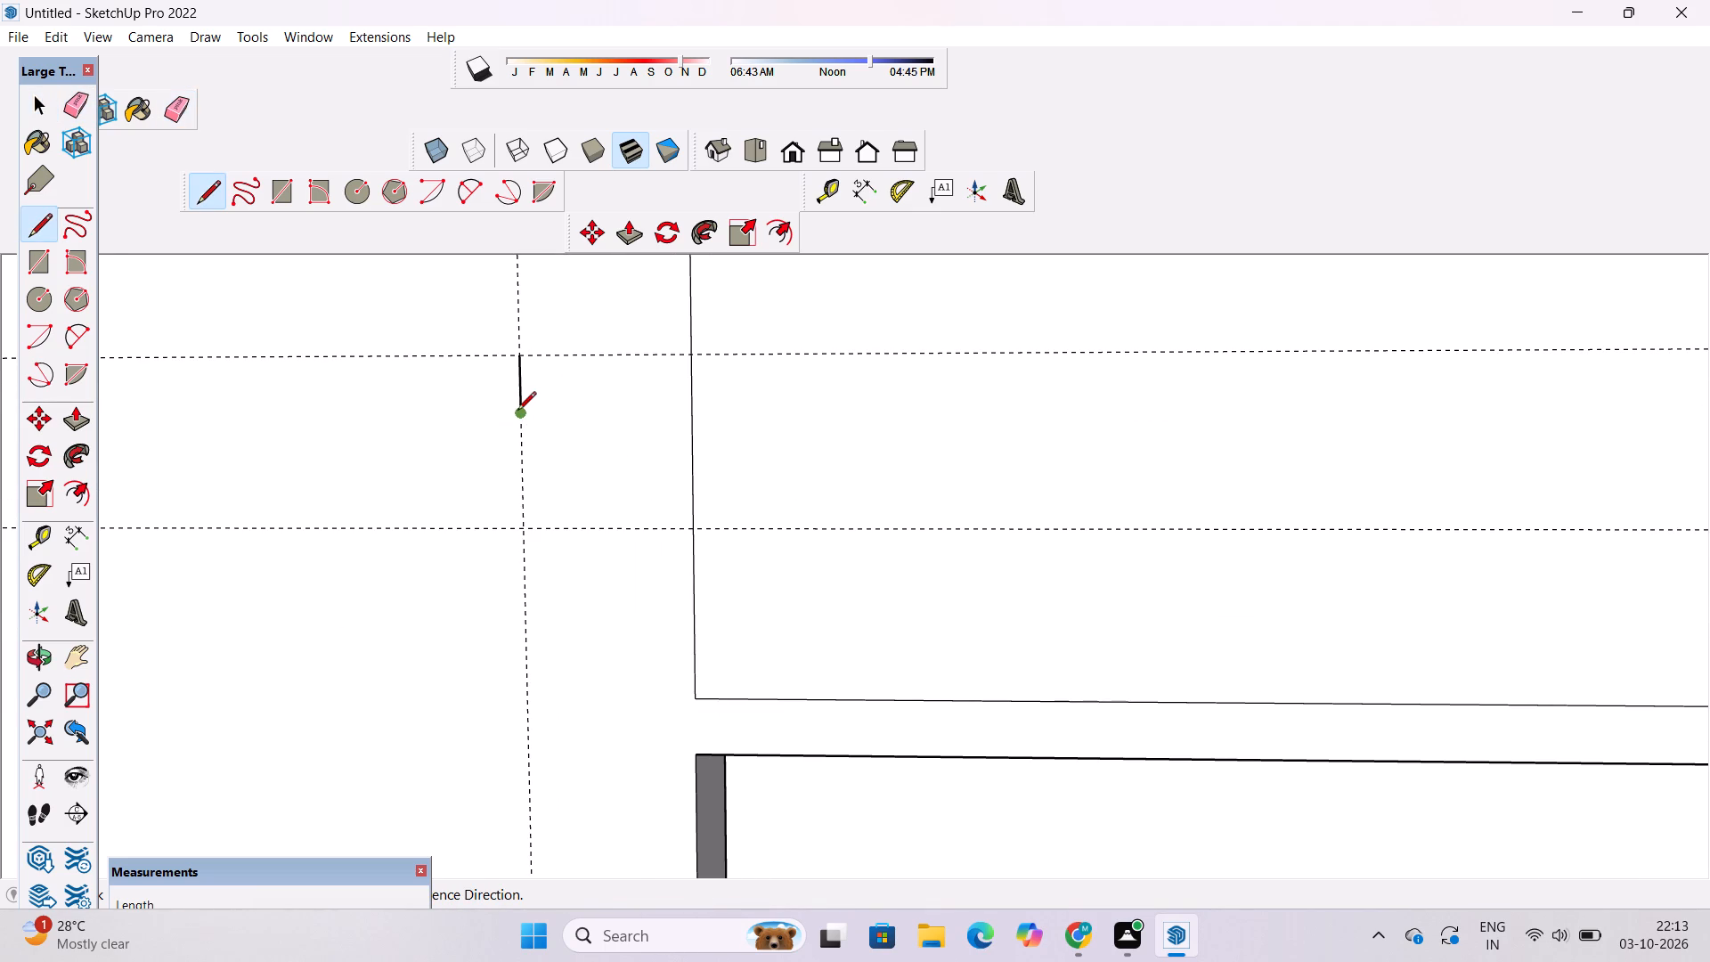
left_click(517, 412)
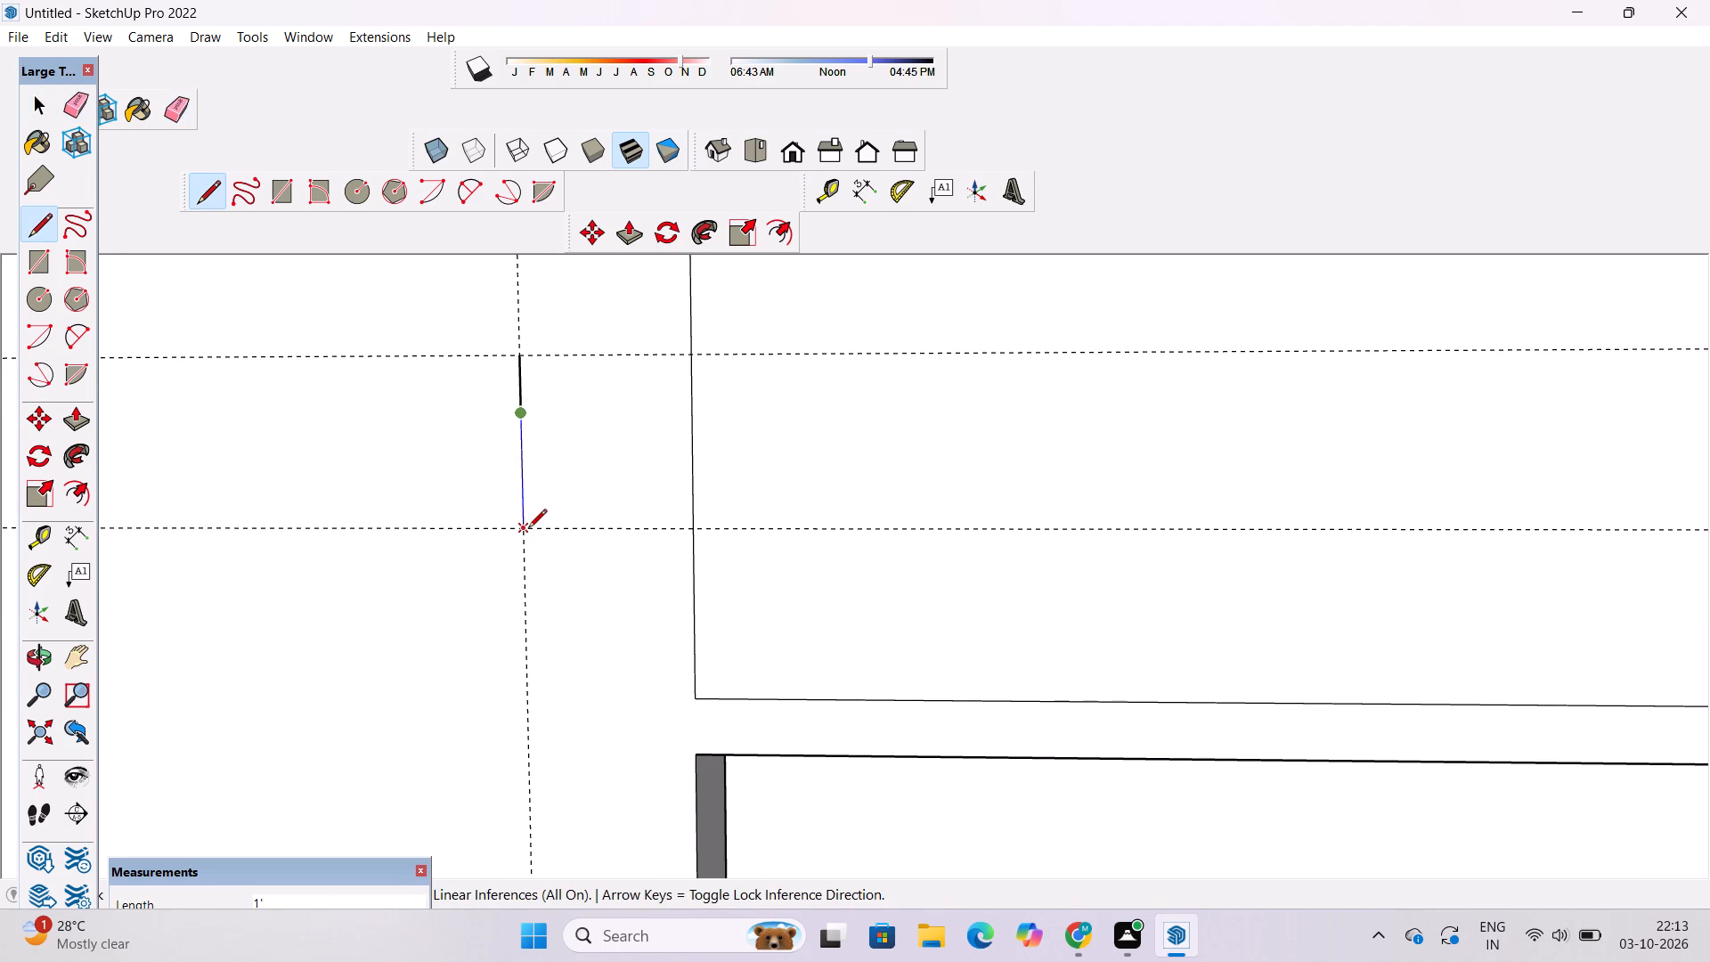
left_click(528, 529)
Draw the strip's 28' 6" lower line along the lower horizontal guide to the facade's outer edge.
scroll(460, 493, "down", 18)
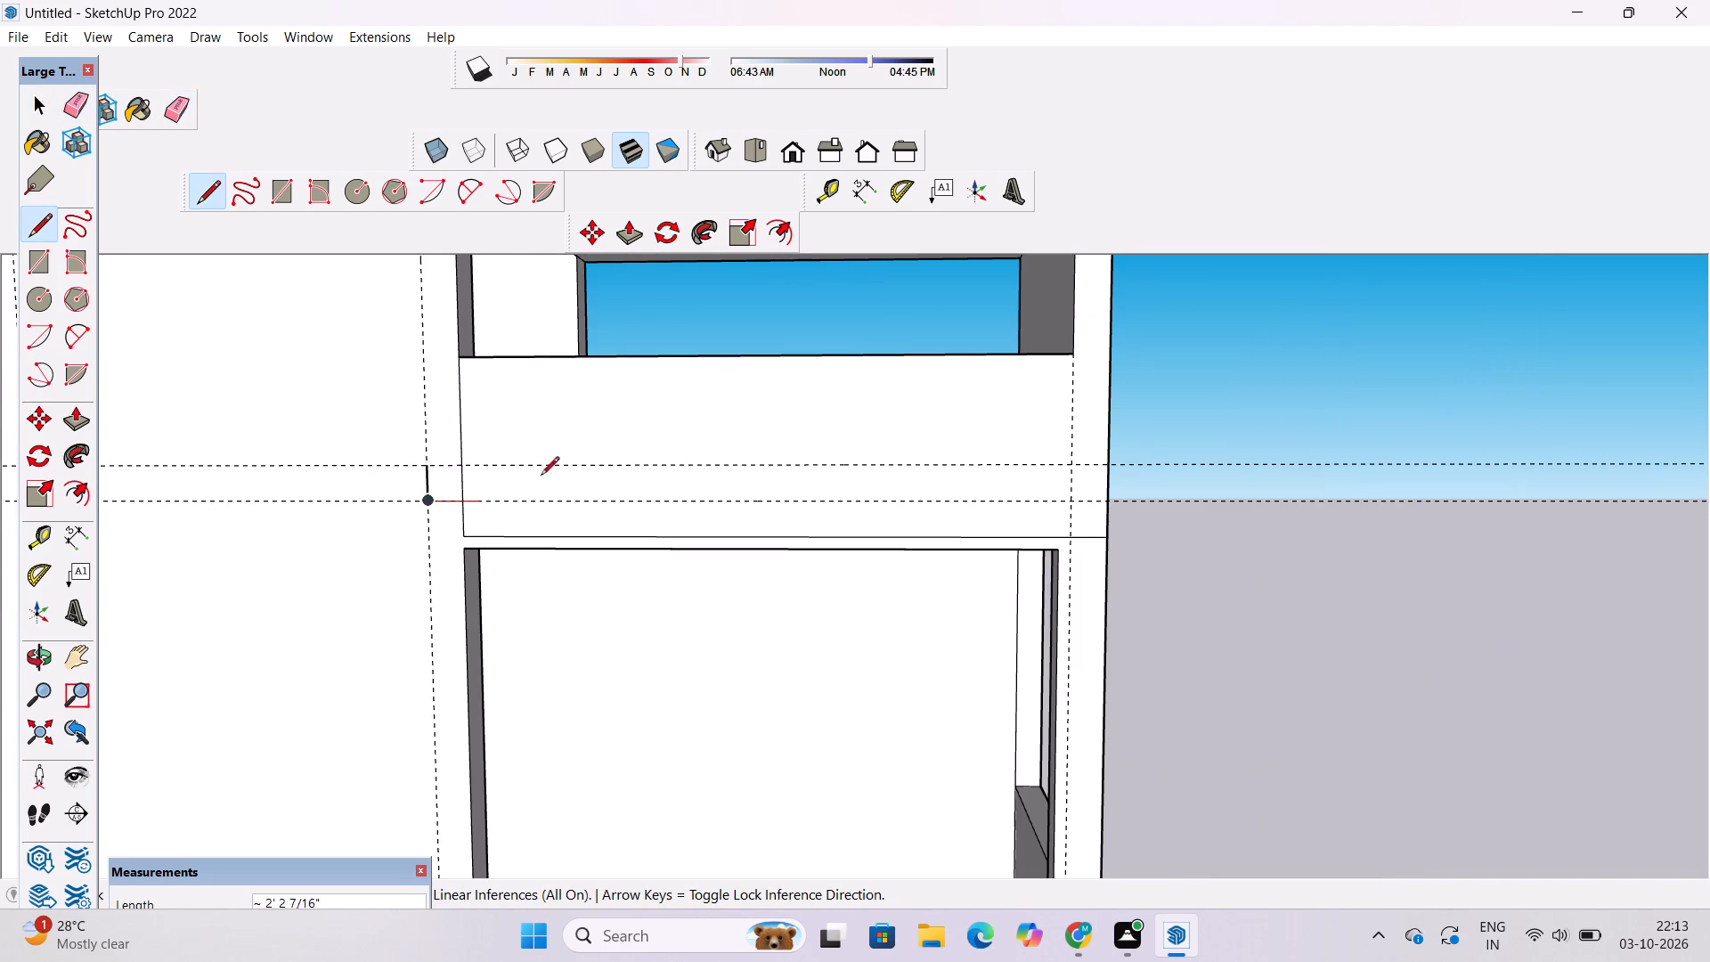
left_click(1108, 503)
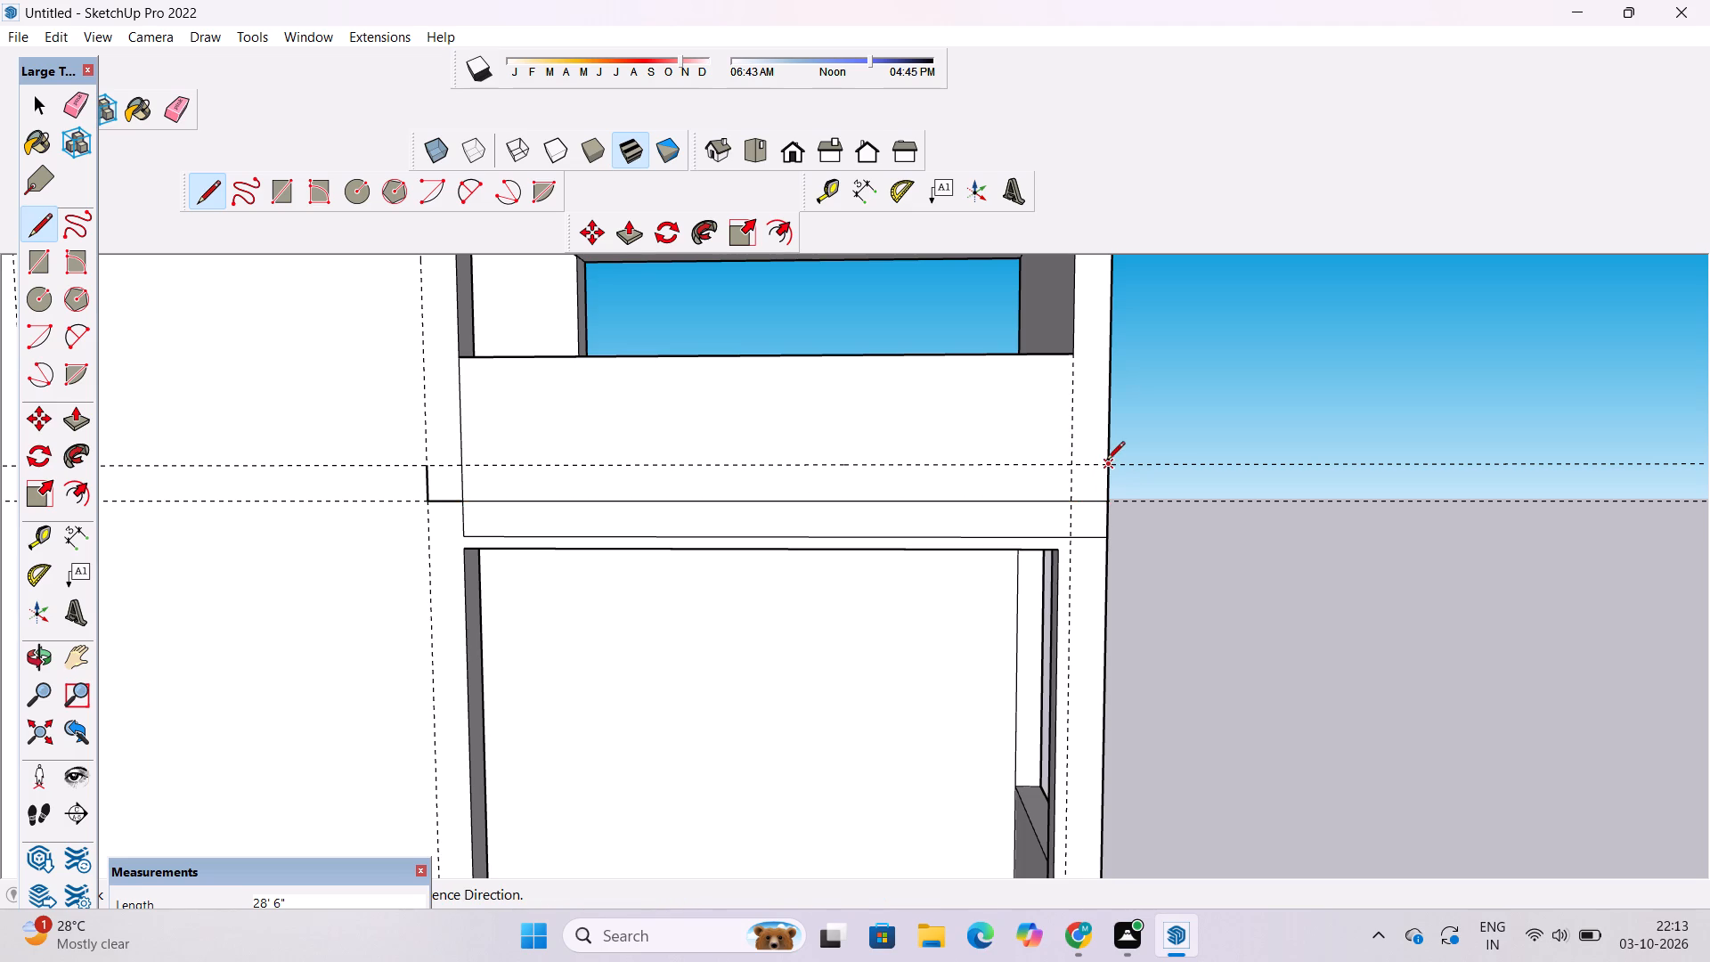
Draw the strip's 28' 6" upper line along the upper horizontal guide, from the facade's outer edge to the top of the short vertical edge.
left_click(1109, 461)
scroll(1087, 461, "down", 2)
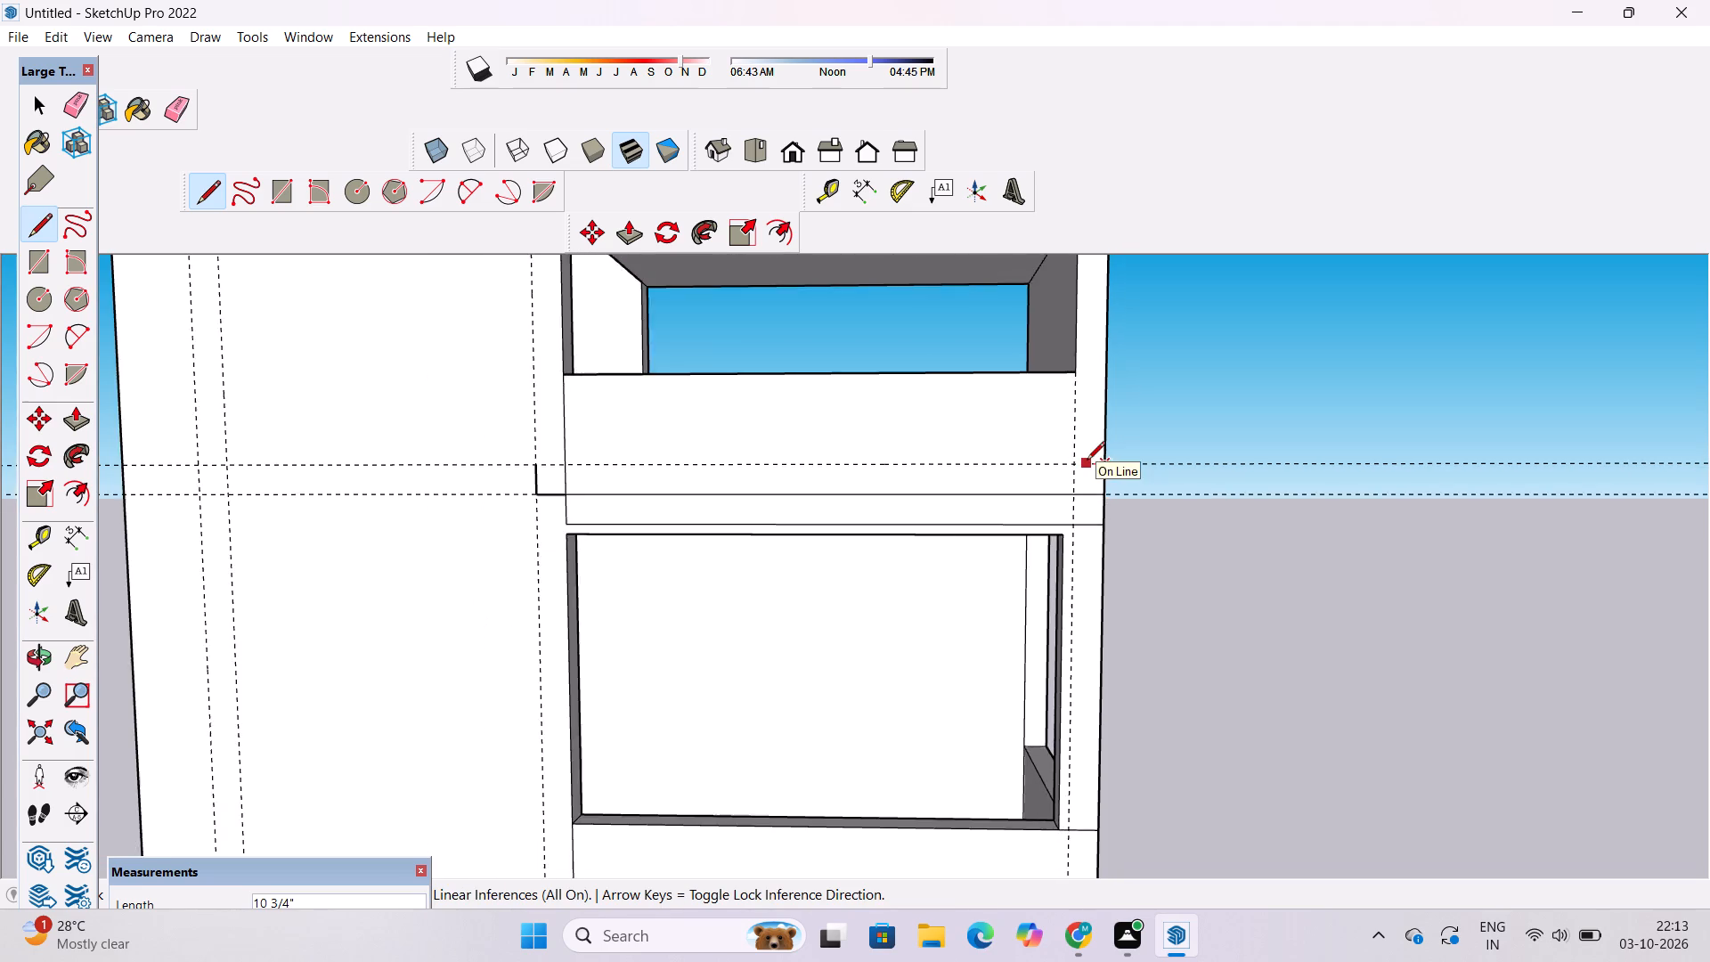
scroll(1087, 461, "down", 3)
scroll(665, 474, "up", 7)
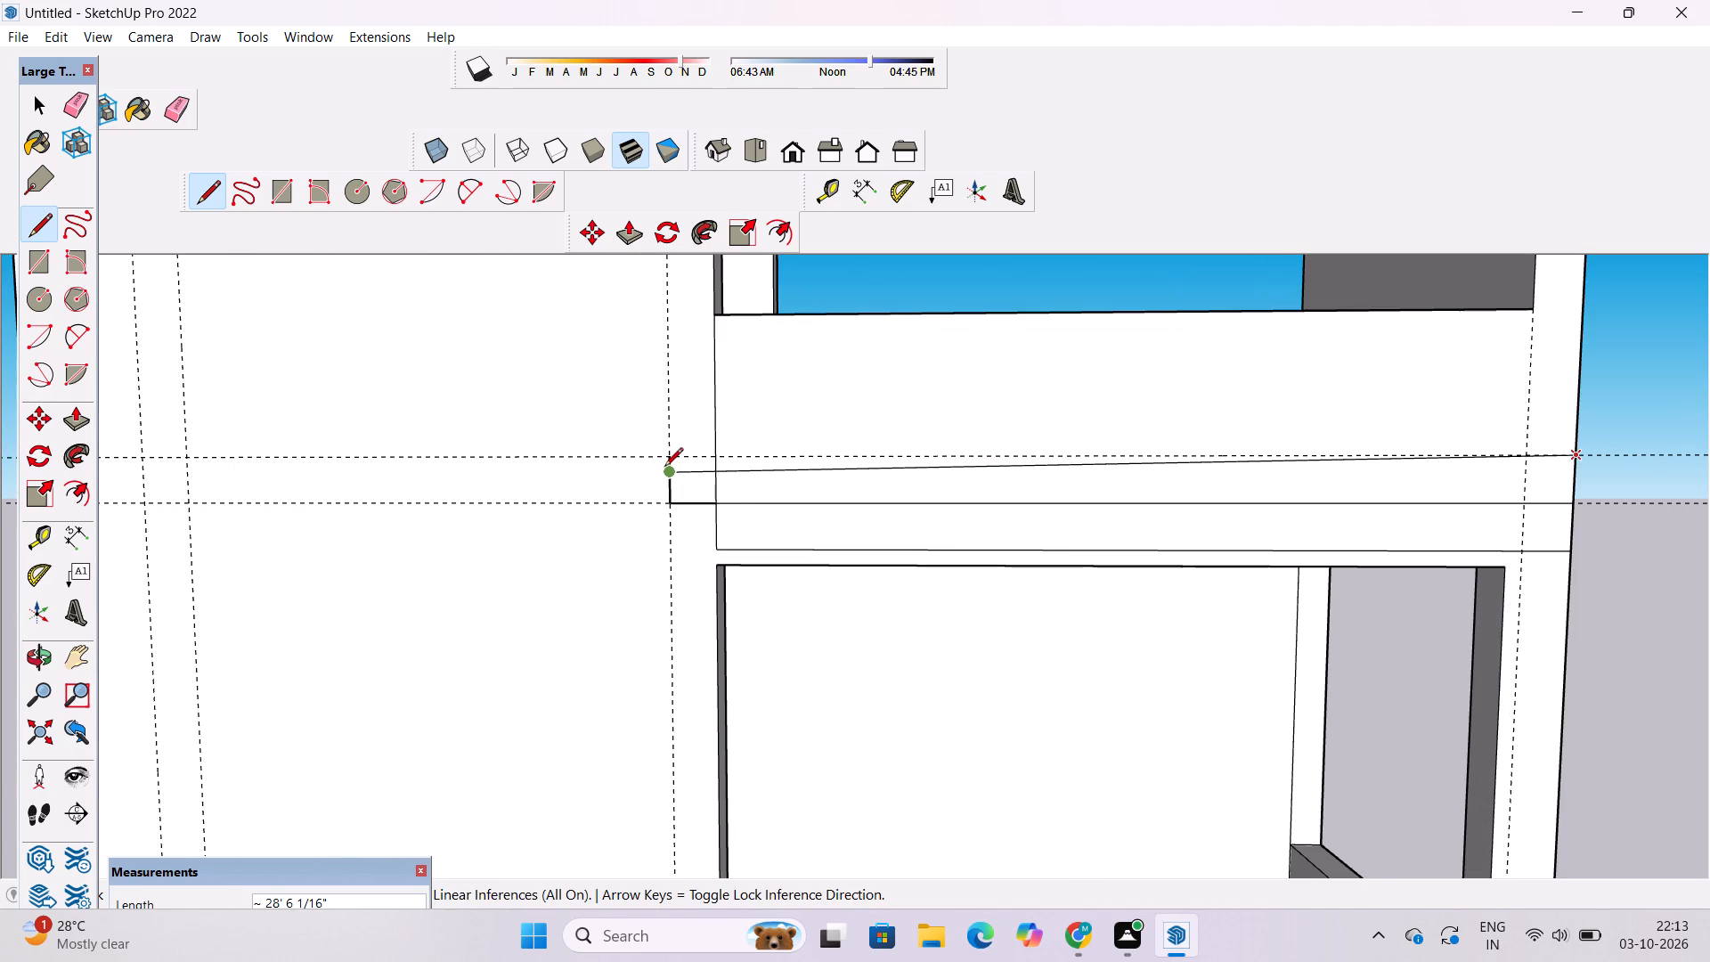
scroll(658, 461, "down", 1)
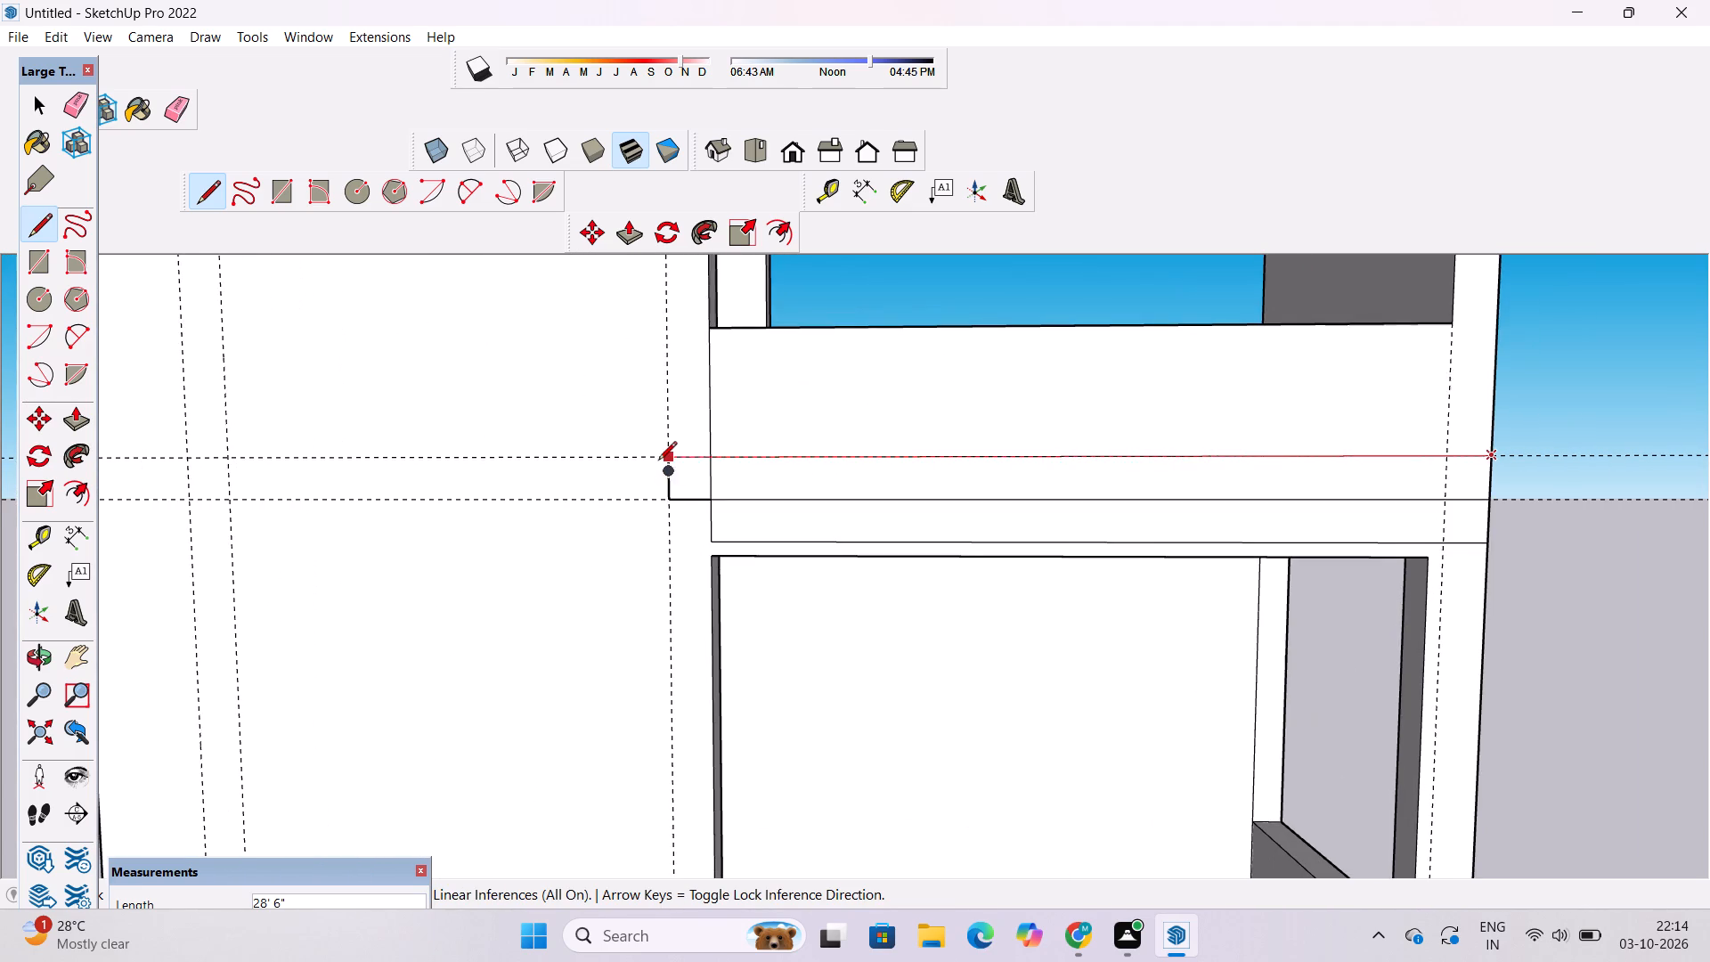
scroll(658, 461, "down", 3)
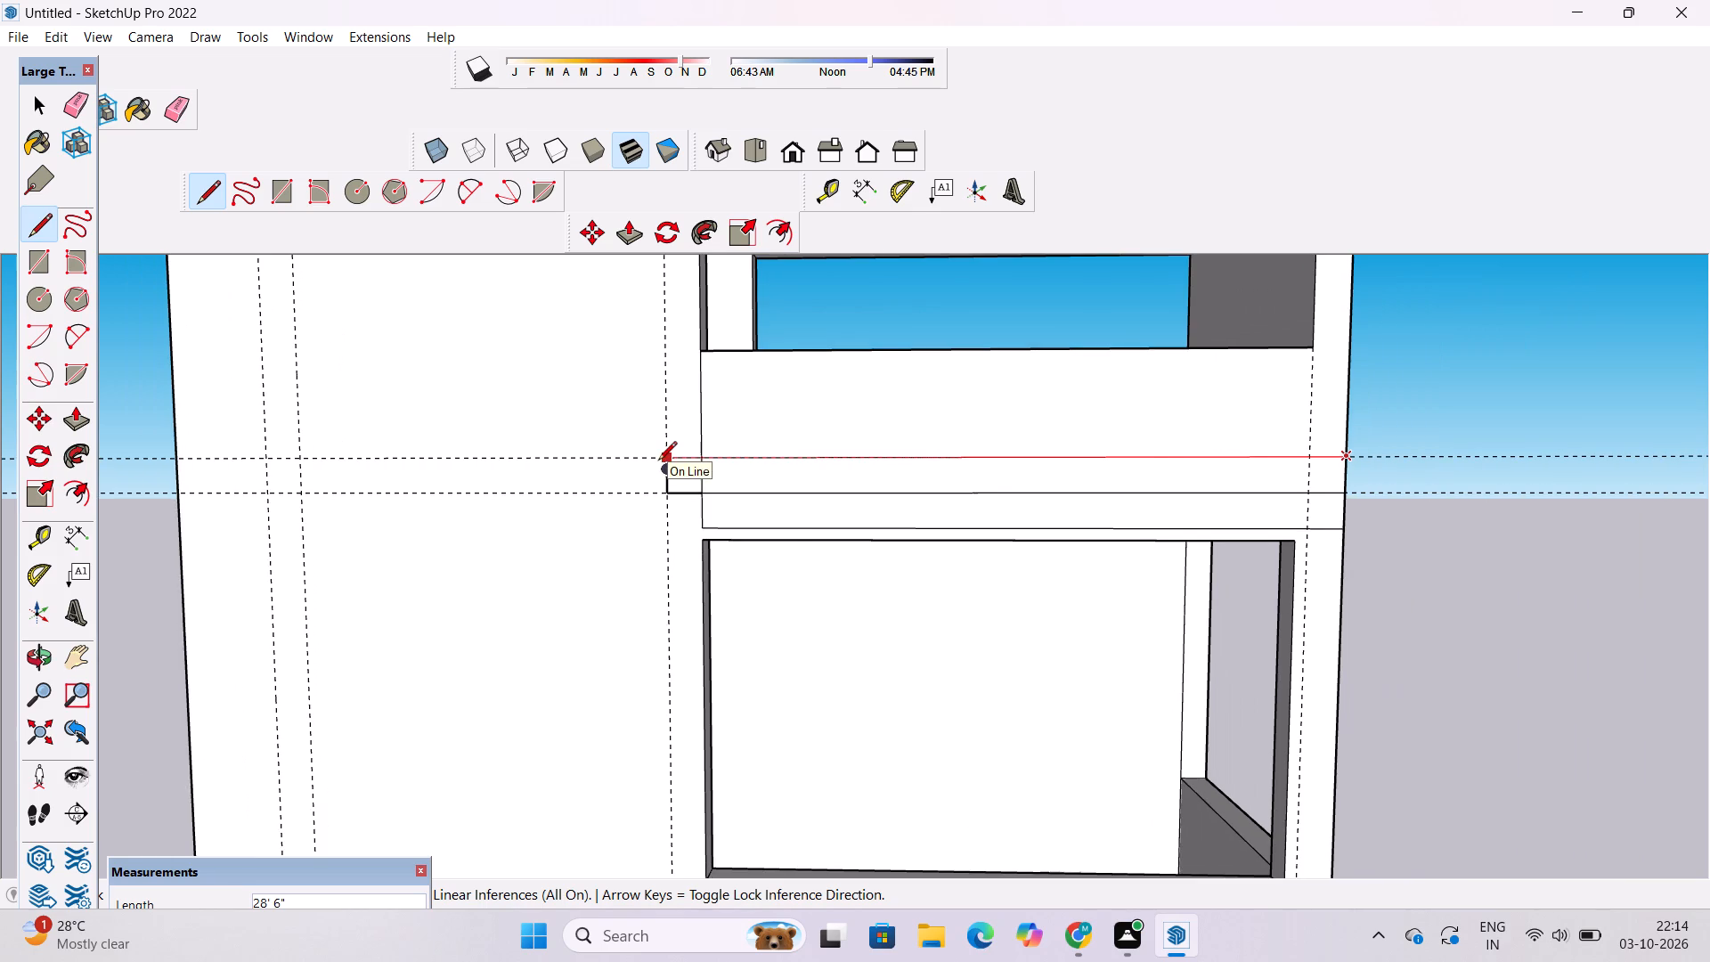
scroll(658, 461, "up", 3)
left_click(664, 458)
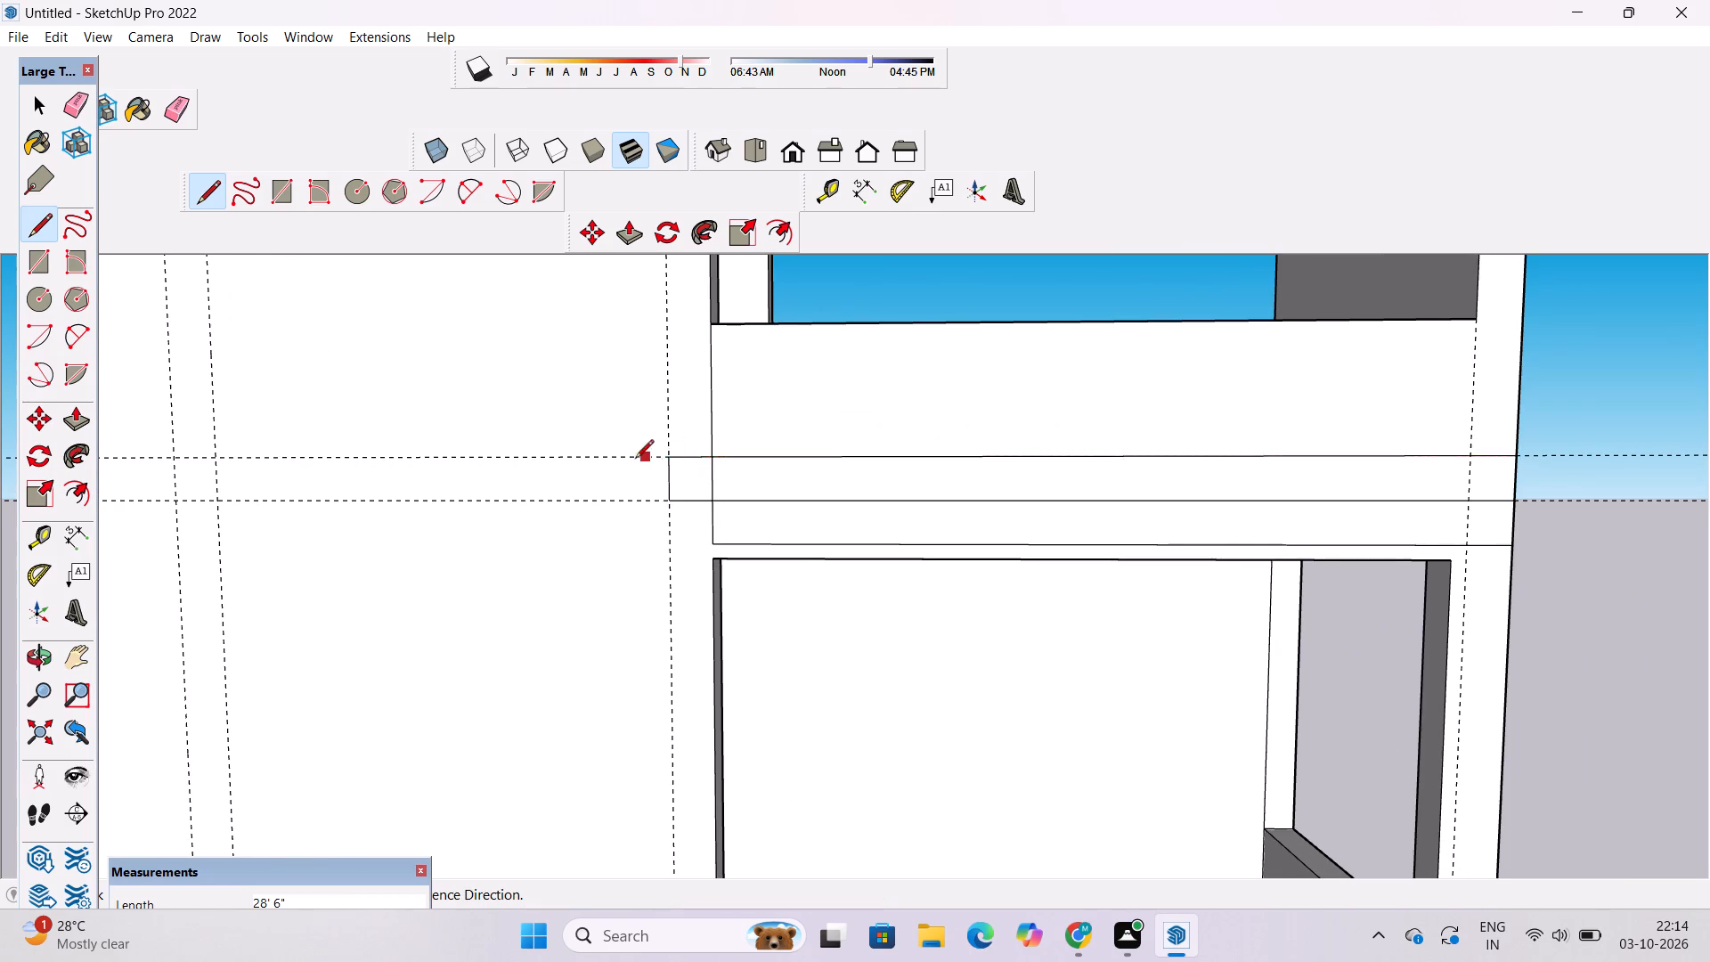
scroll(635, 460, "down", 15)
key("space")
Examine the facade and the new strip above the middle-storey opening from several angles.
scroll(851, 412, "down", 2)
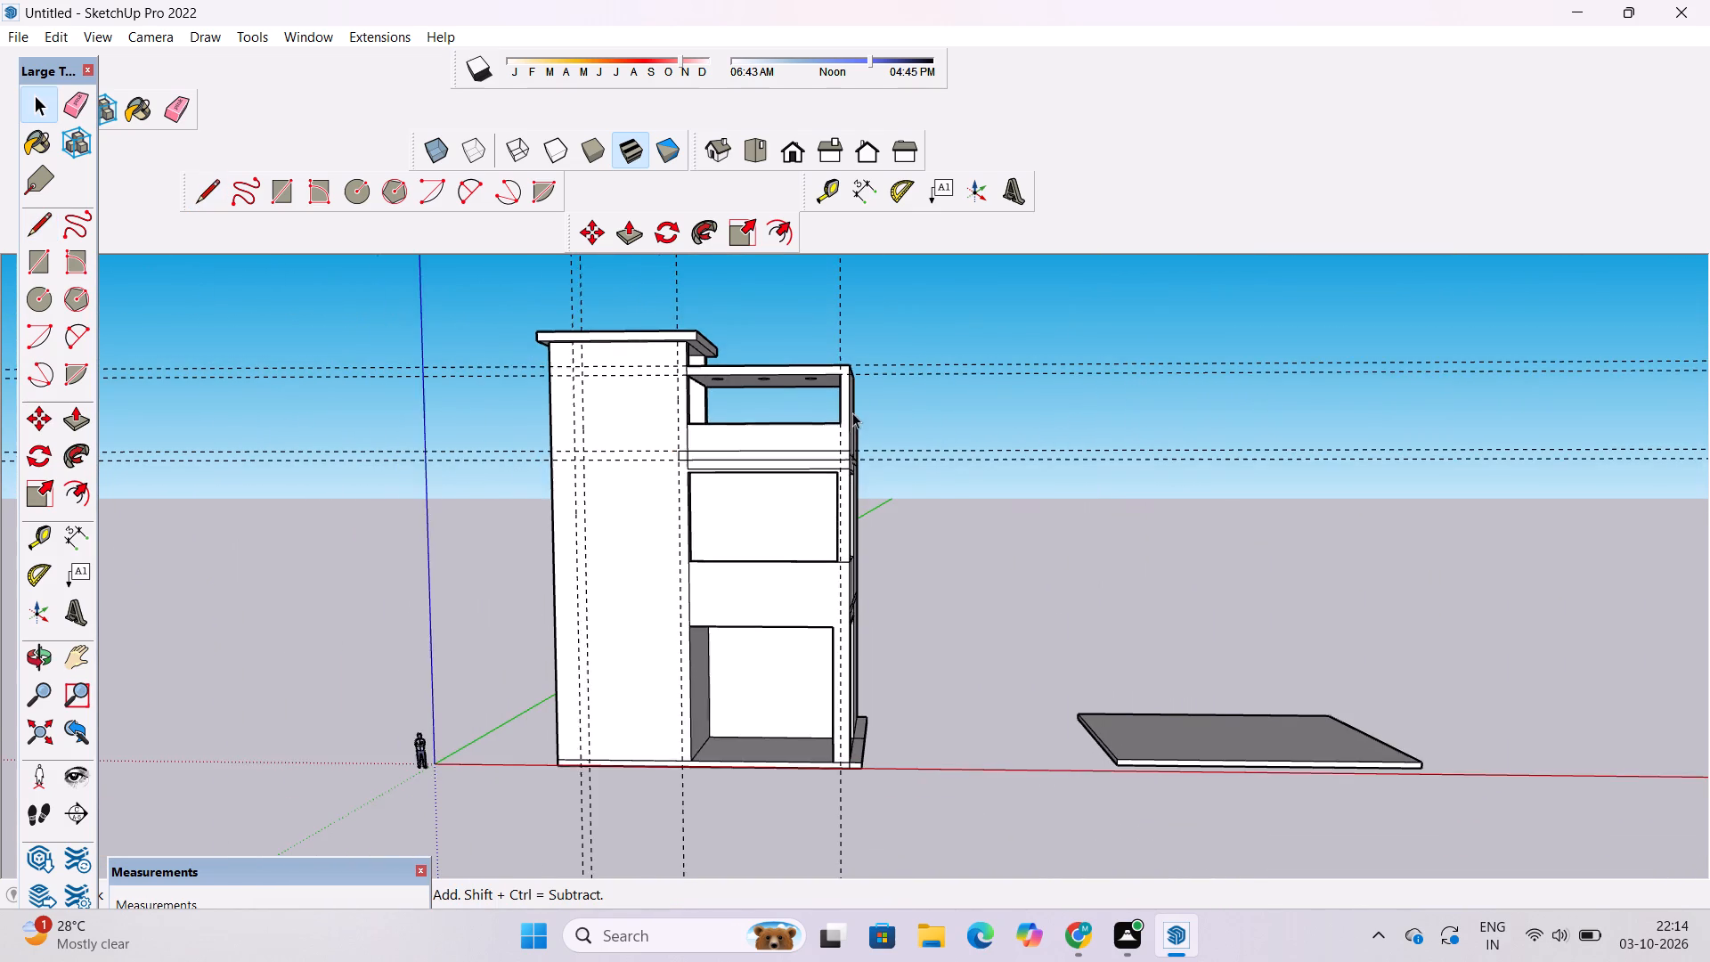
scroll(854, 412, "down", 2)
scroll(688, 485, "up", 4)
scroll(687, 485, "down", 2)
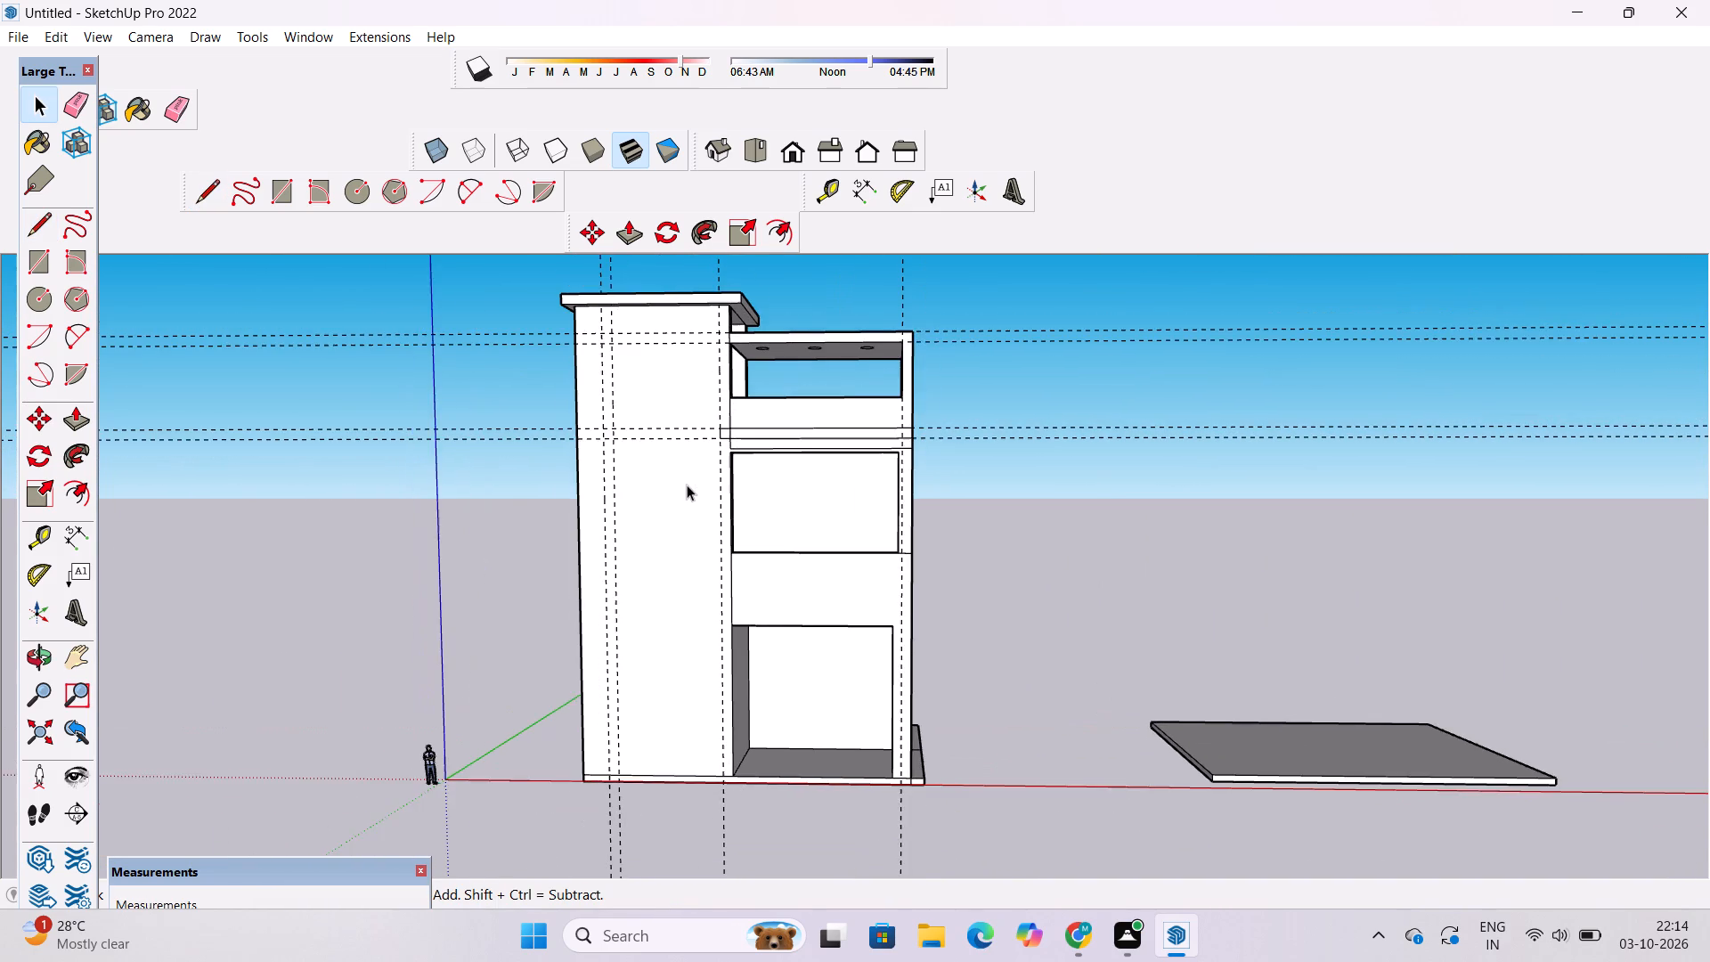
scroll(687, 485, "up", 4)
scroll(687, 485, "down", 3)
scroll(687, 485, "up", 3)
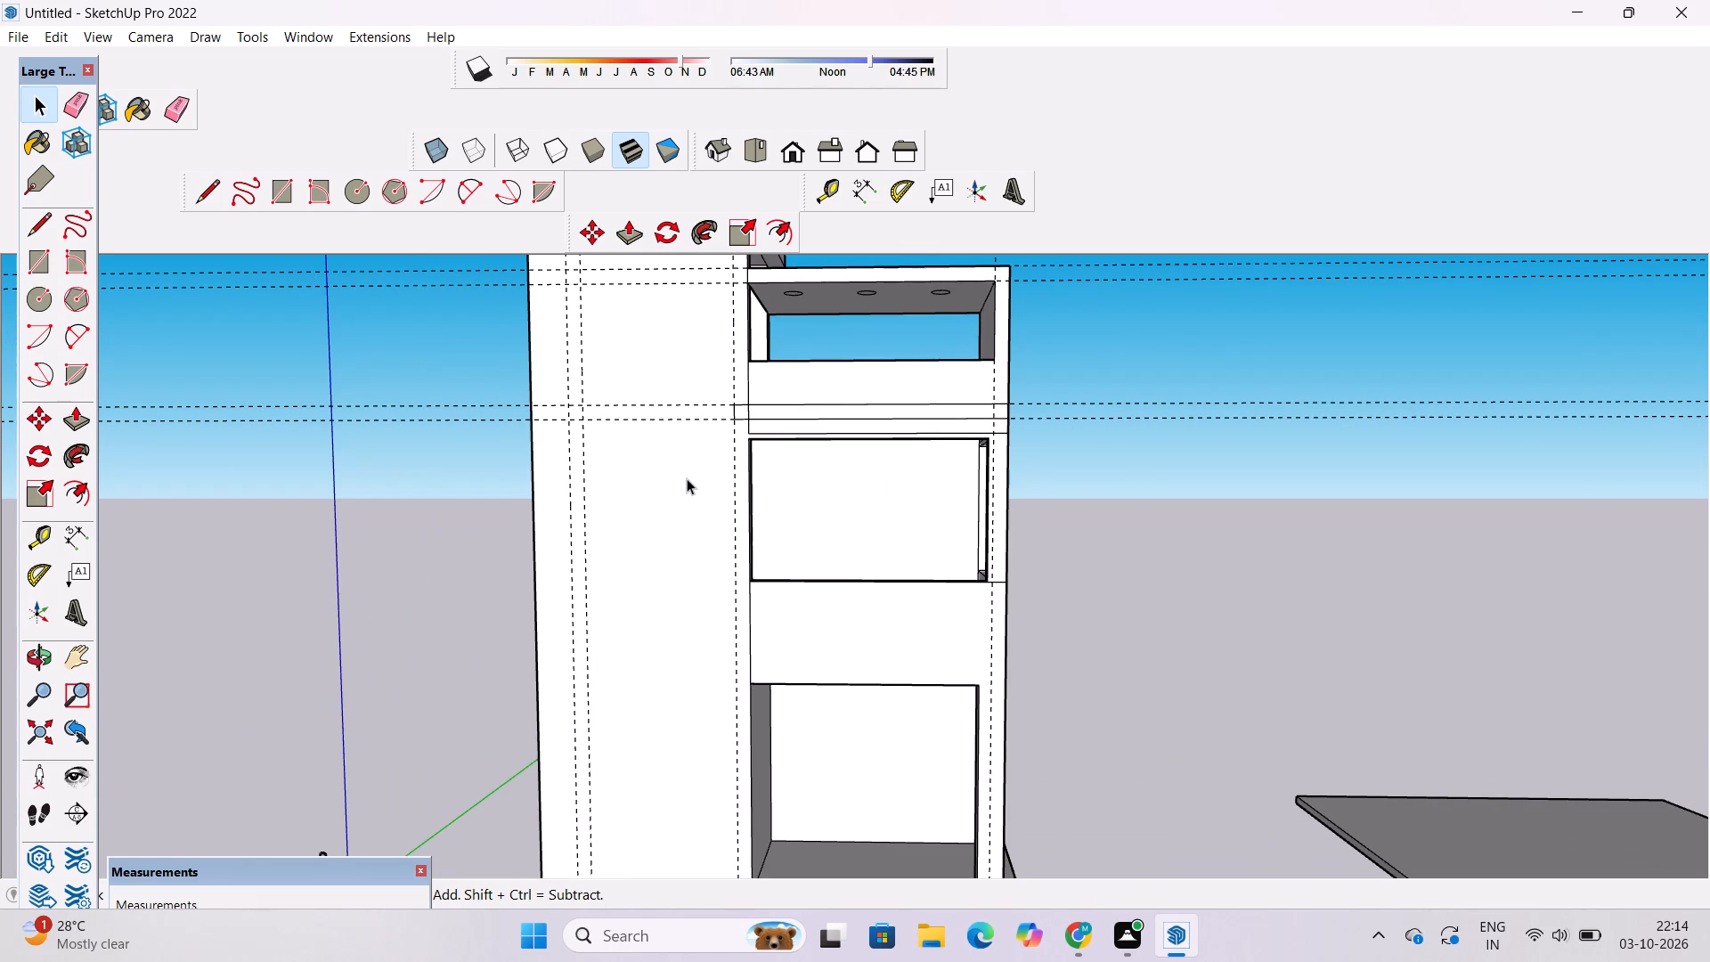
key("space")
type("o")
scroll(687, 478, "down", 6)
left_click_drag(700, 497, 733, 465, "shift")
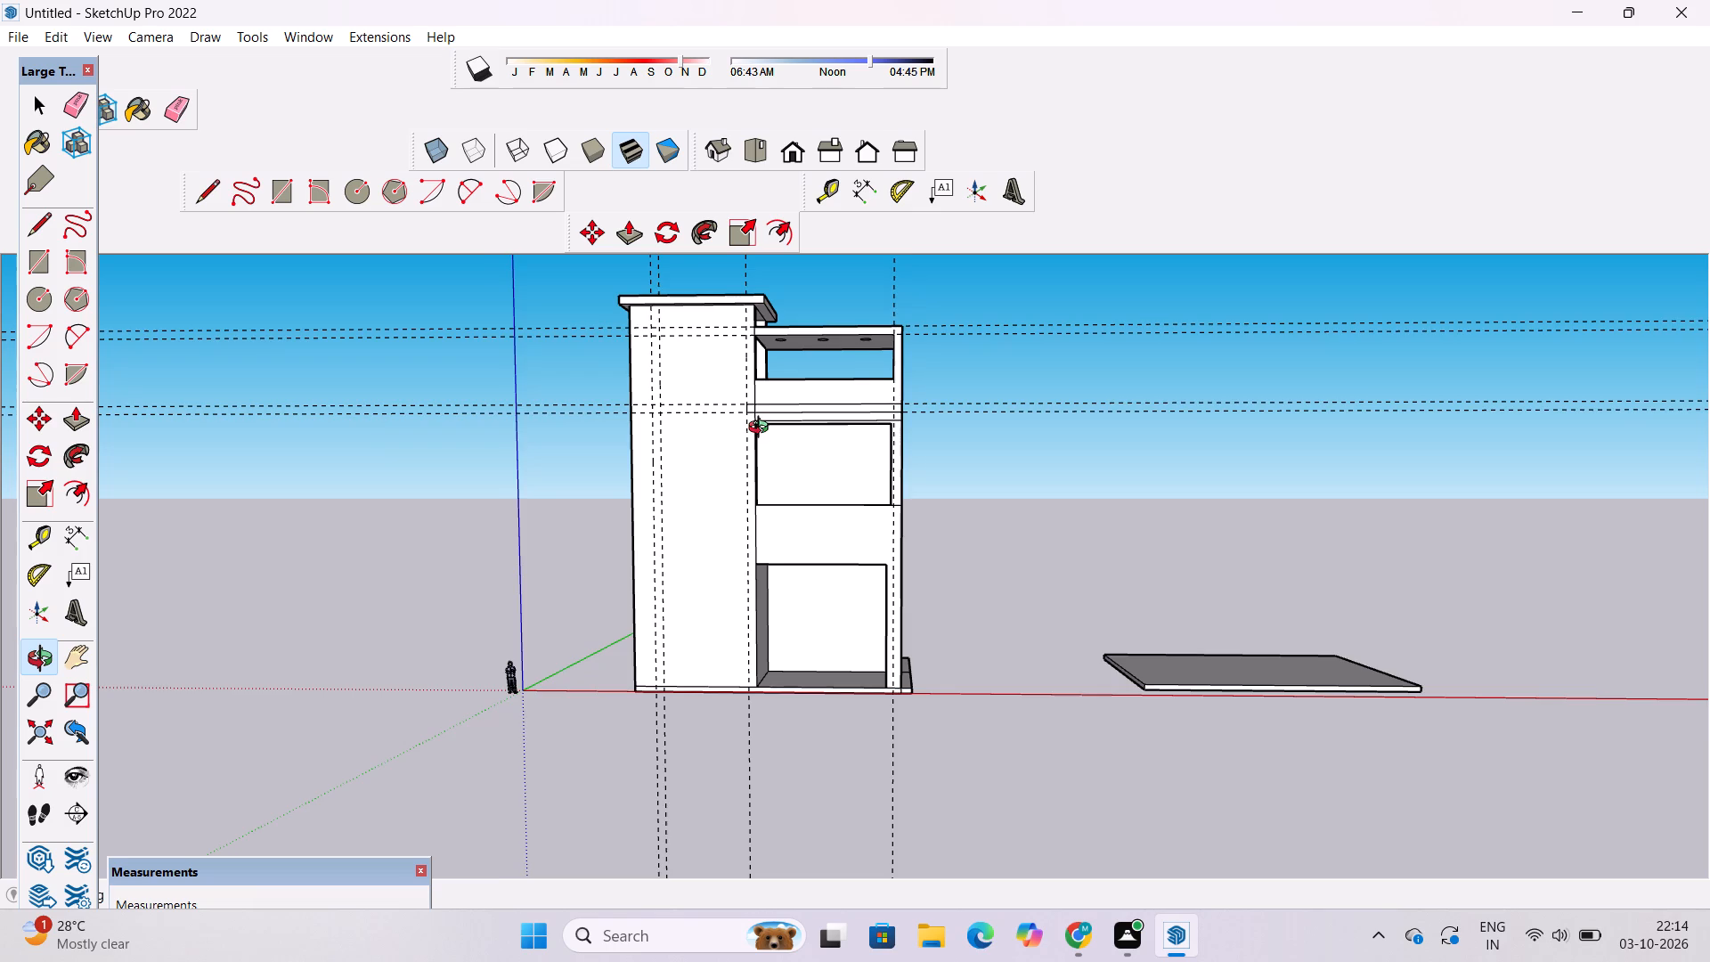
scroll(763, 428, "up", 2)
left_click_drag(850, 429, 769, 510, "shift")
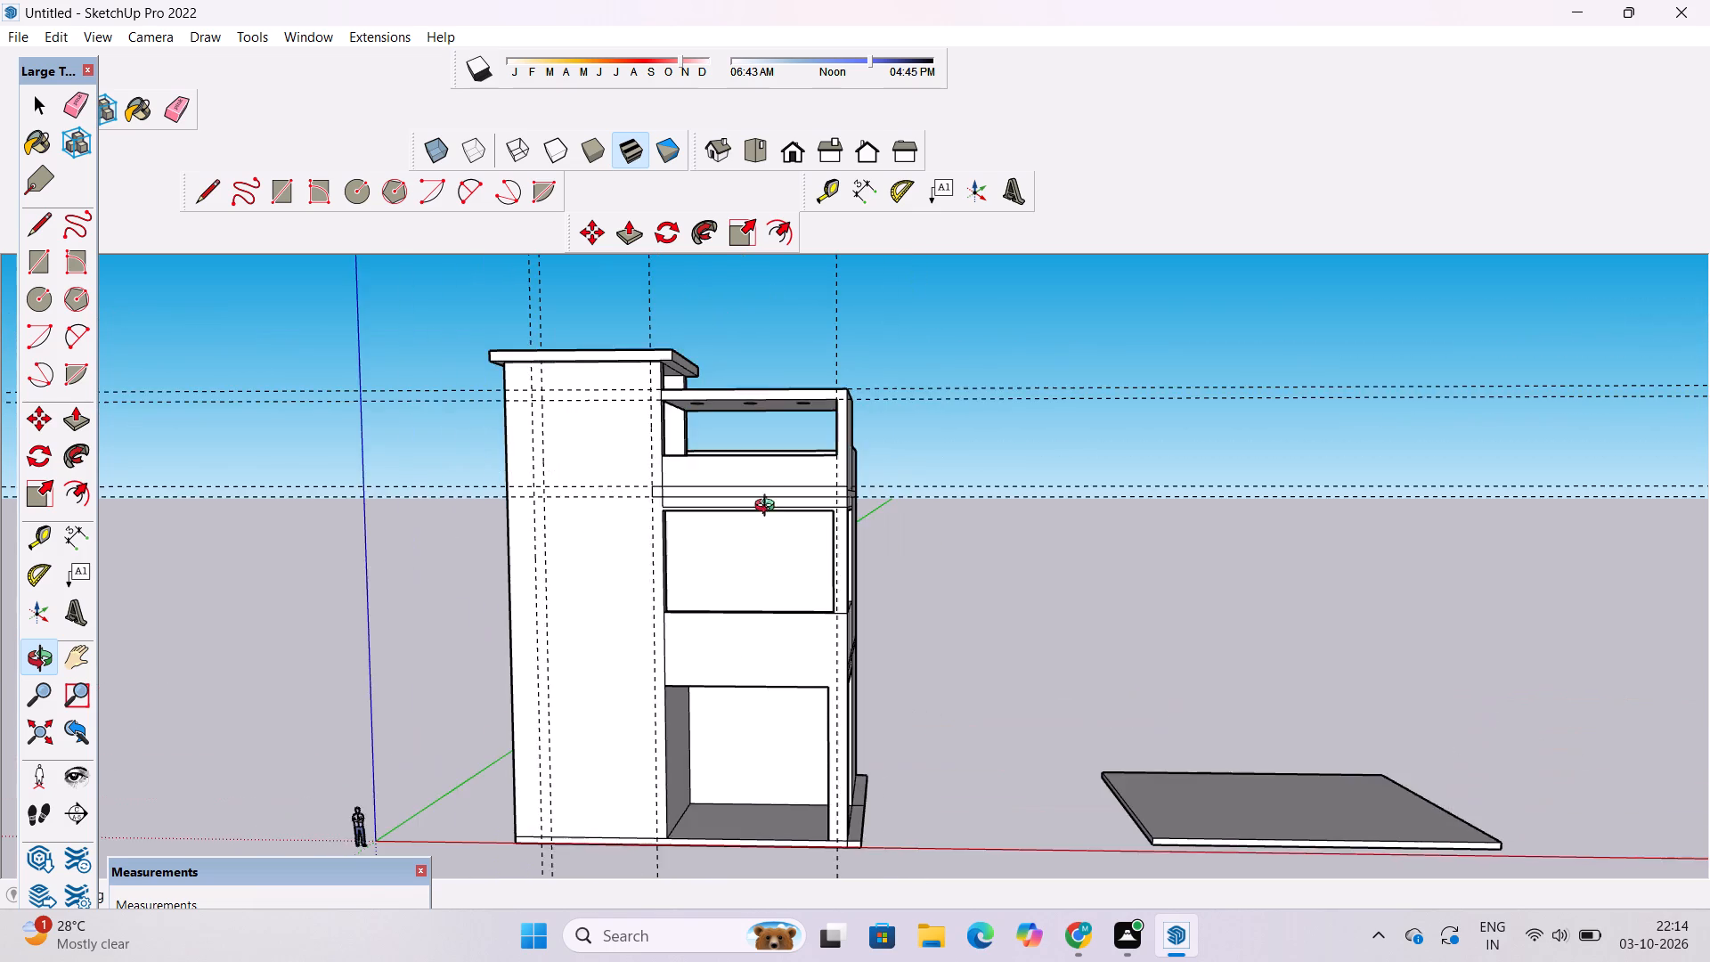
scroll(778, 498, "up", 8)
left_click_drag(814, 484, 731, 501, "shift")
scroll(731, 500, "down", 5)
scroll(785, 518, "up", 2)
left_click_drag(786, 518, 786, 510, "shift")
scroll(784, 506, "up", 4)
scroll(784, 506, "down", 2)
scroll(784, 506, "up", 1)
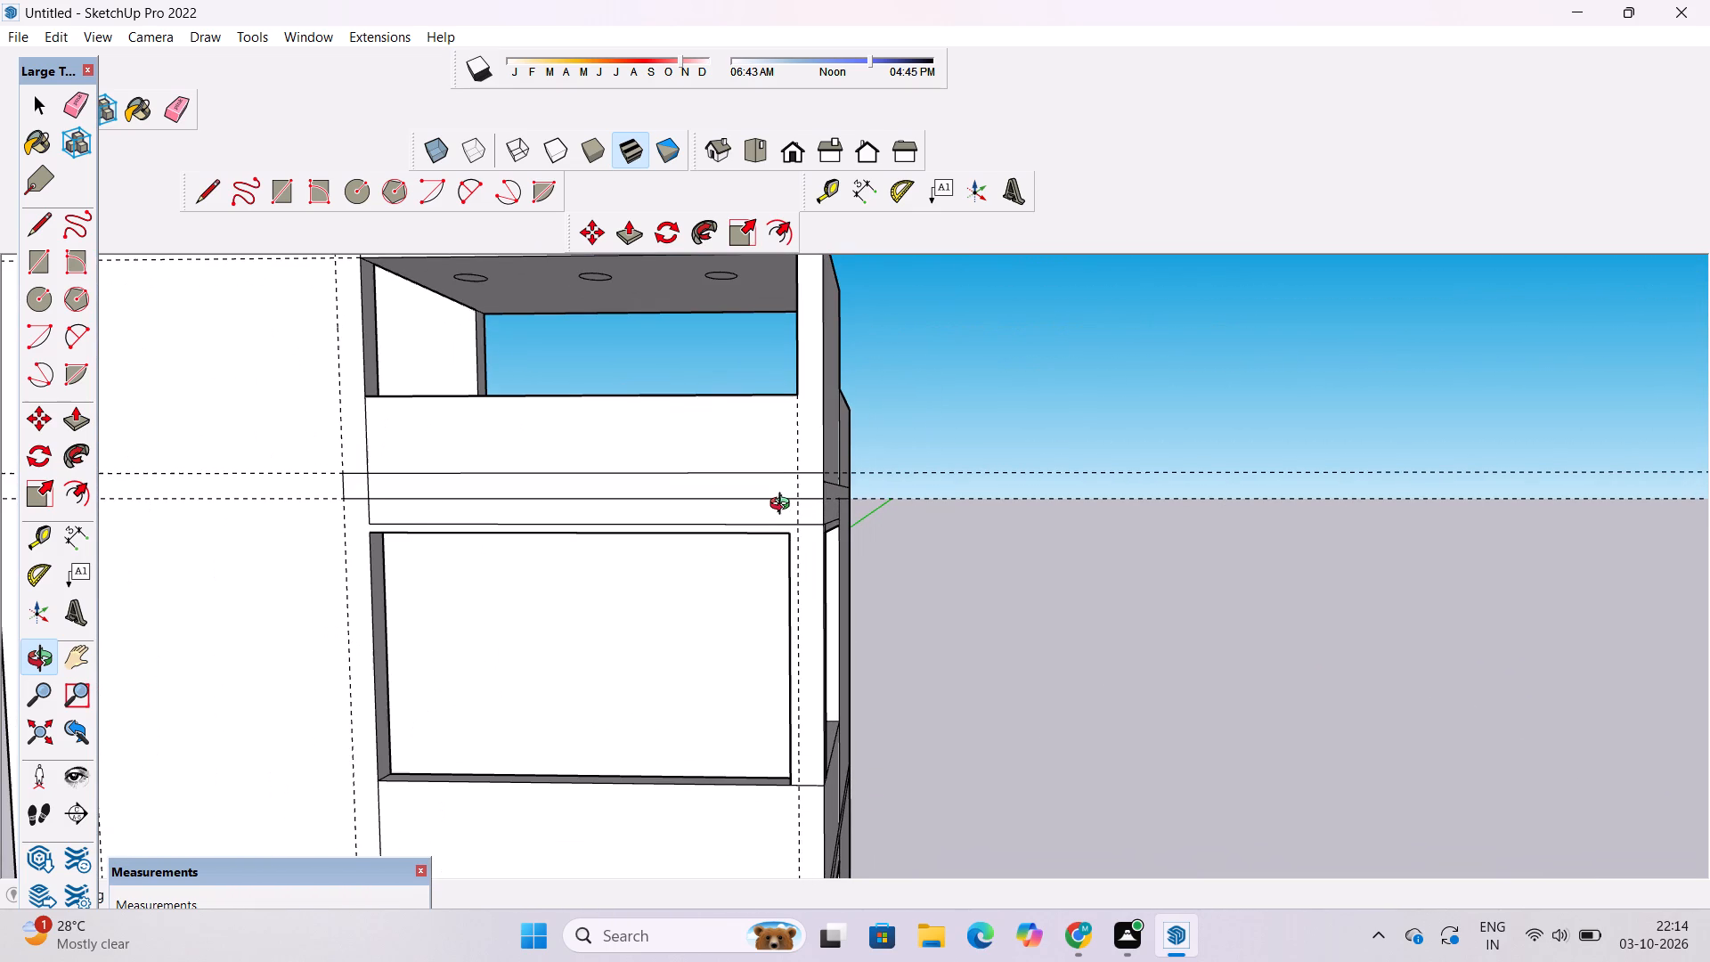
scroll(784, 506, "down", 5)
Draw a 4' 6" vertical line from the strip's upper line to the top-storey opening's outer lower corner.
key("l")
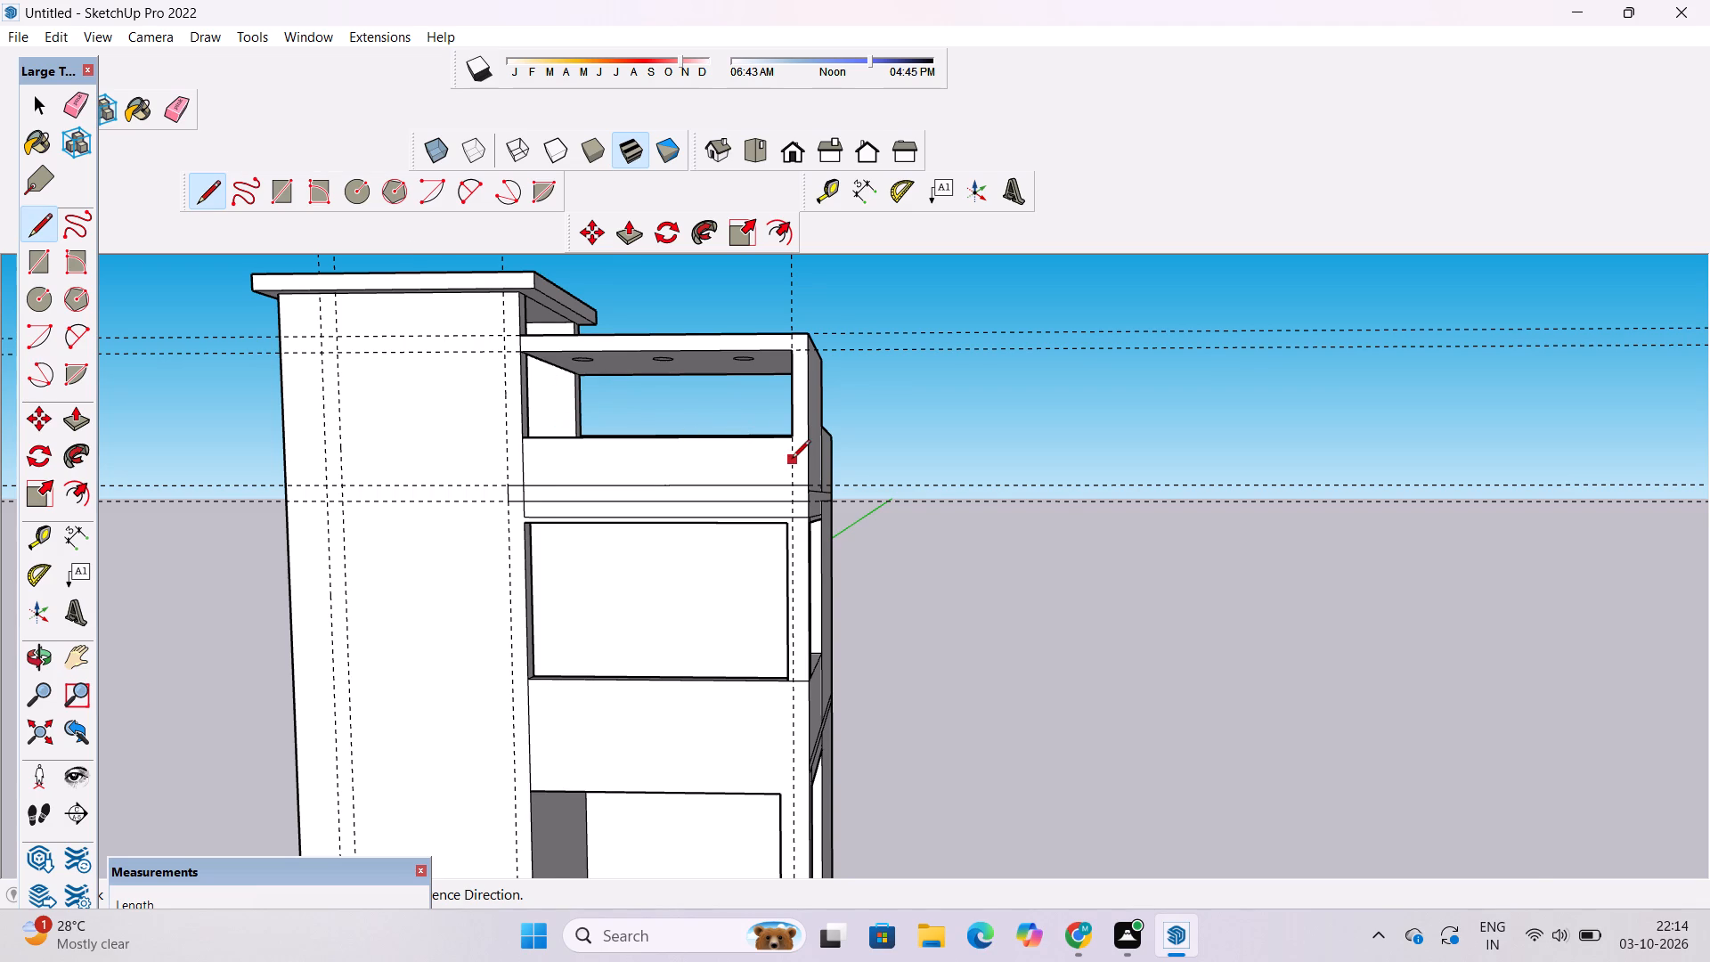
scroll(792, 460, "down", 5)
scroll(808, 493, "up", 9)
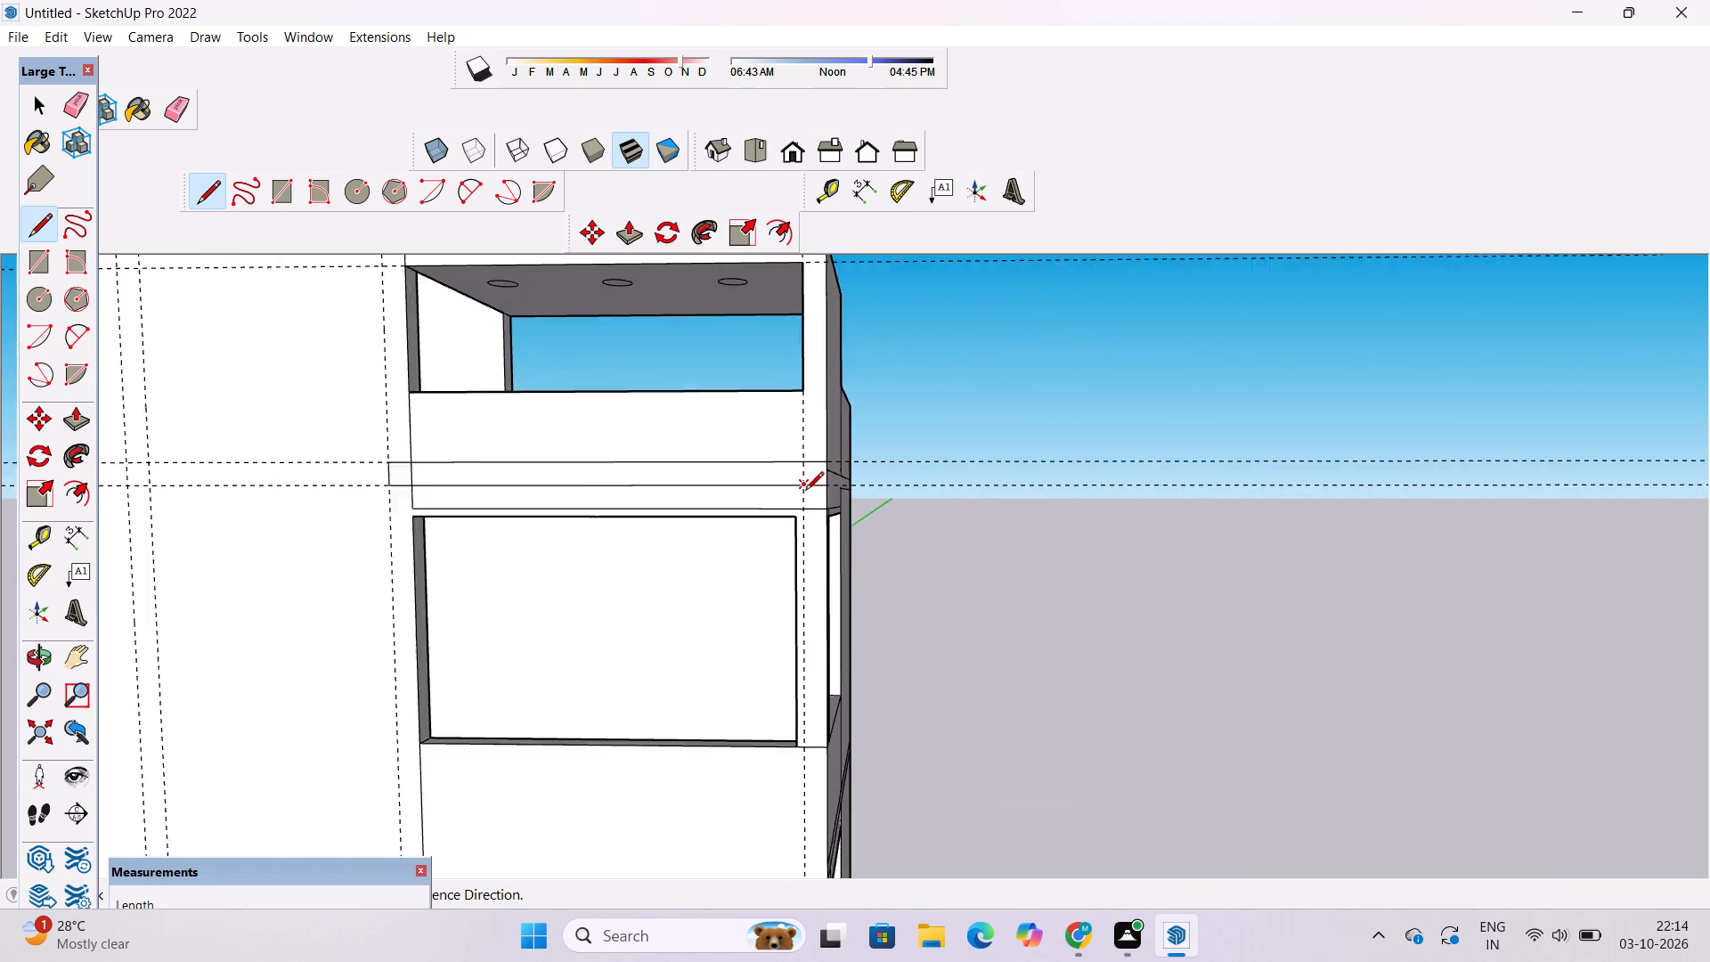
scroll(805, 492, "up", 4)
left_click(802, 448)
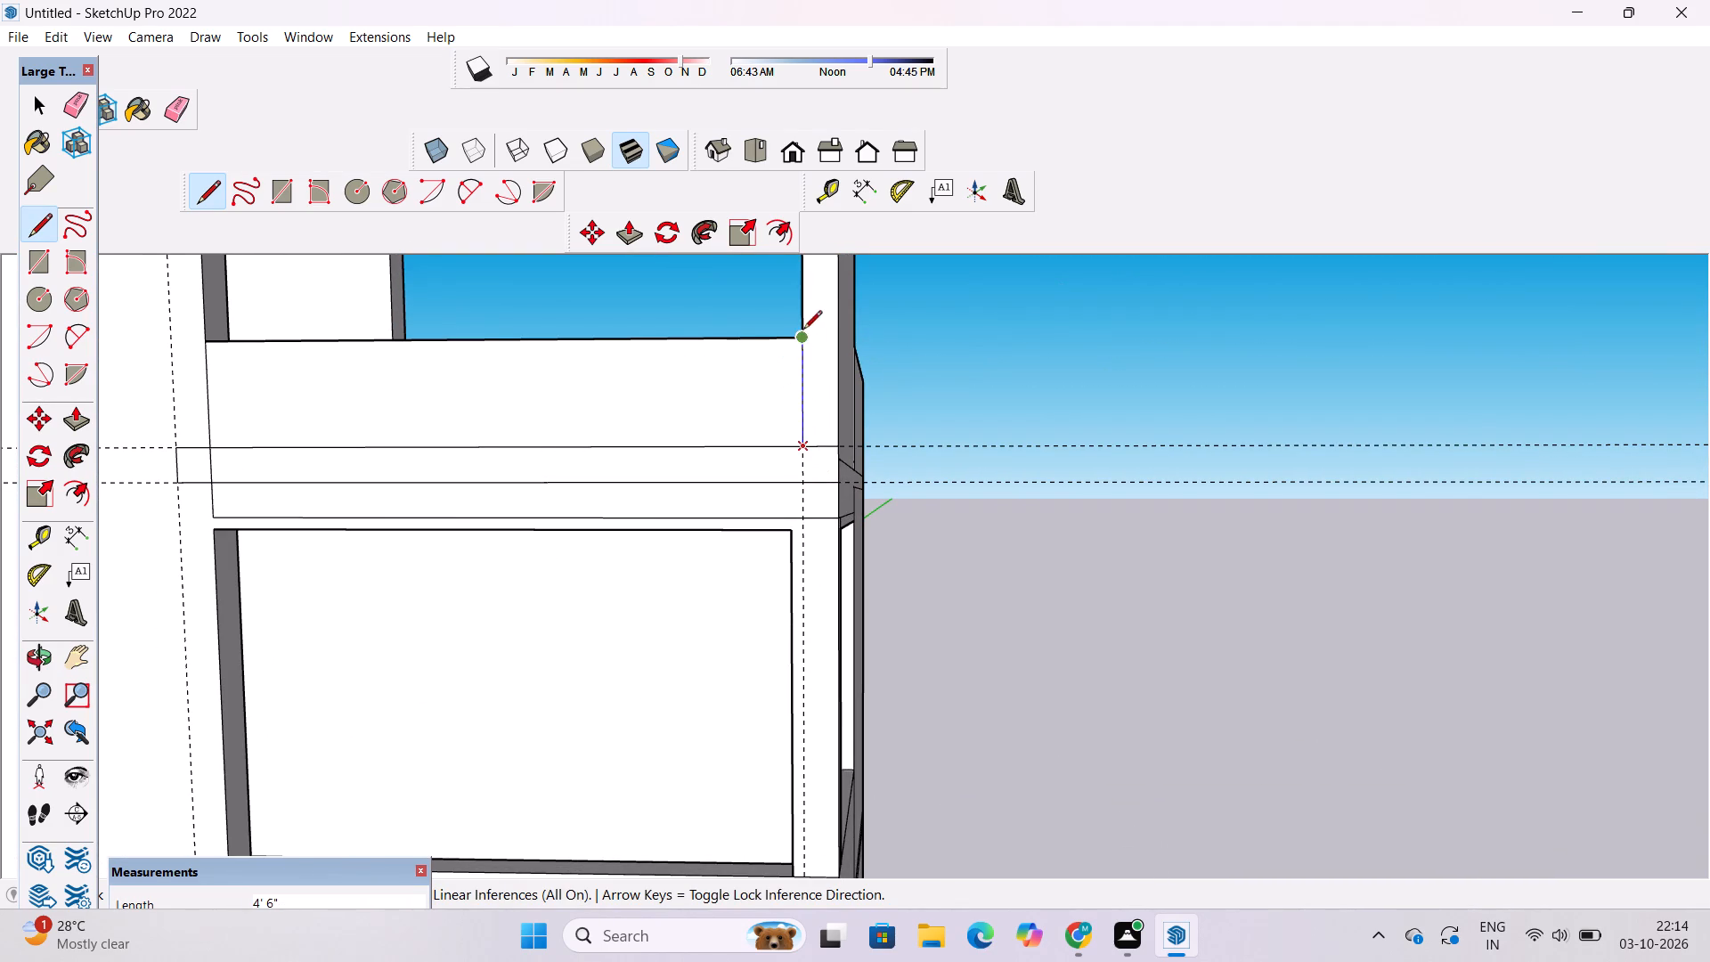
left_click(804, 337)
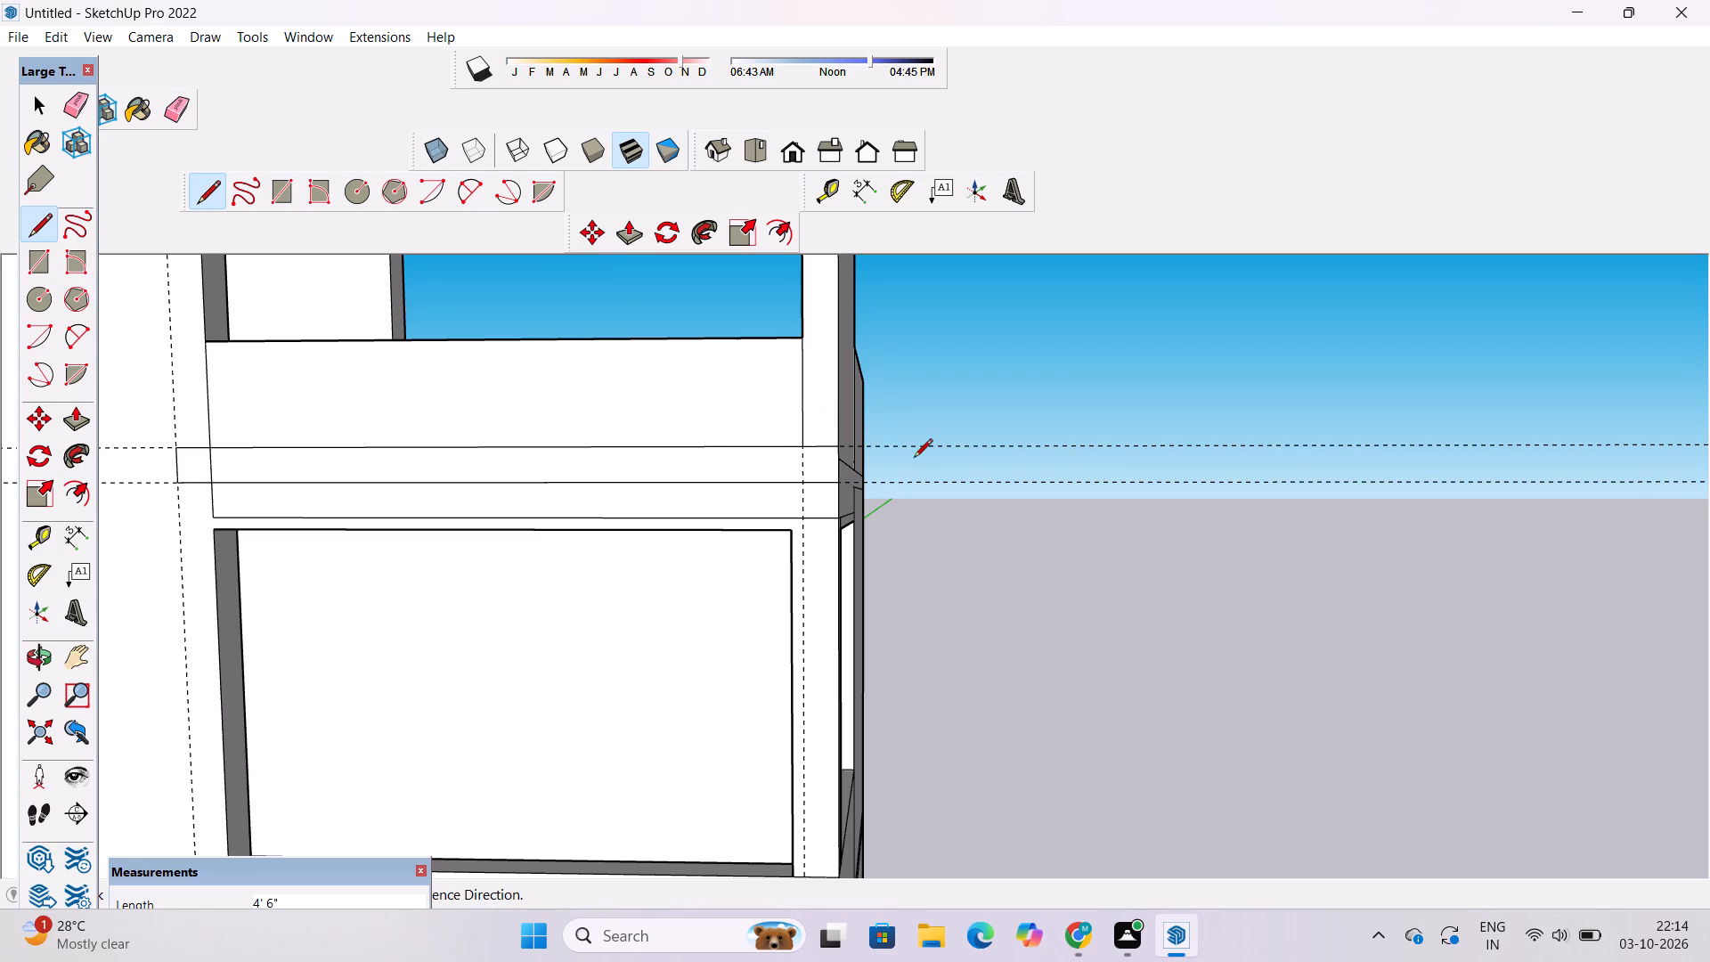
key("space")
key("space")
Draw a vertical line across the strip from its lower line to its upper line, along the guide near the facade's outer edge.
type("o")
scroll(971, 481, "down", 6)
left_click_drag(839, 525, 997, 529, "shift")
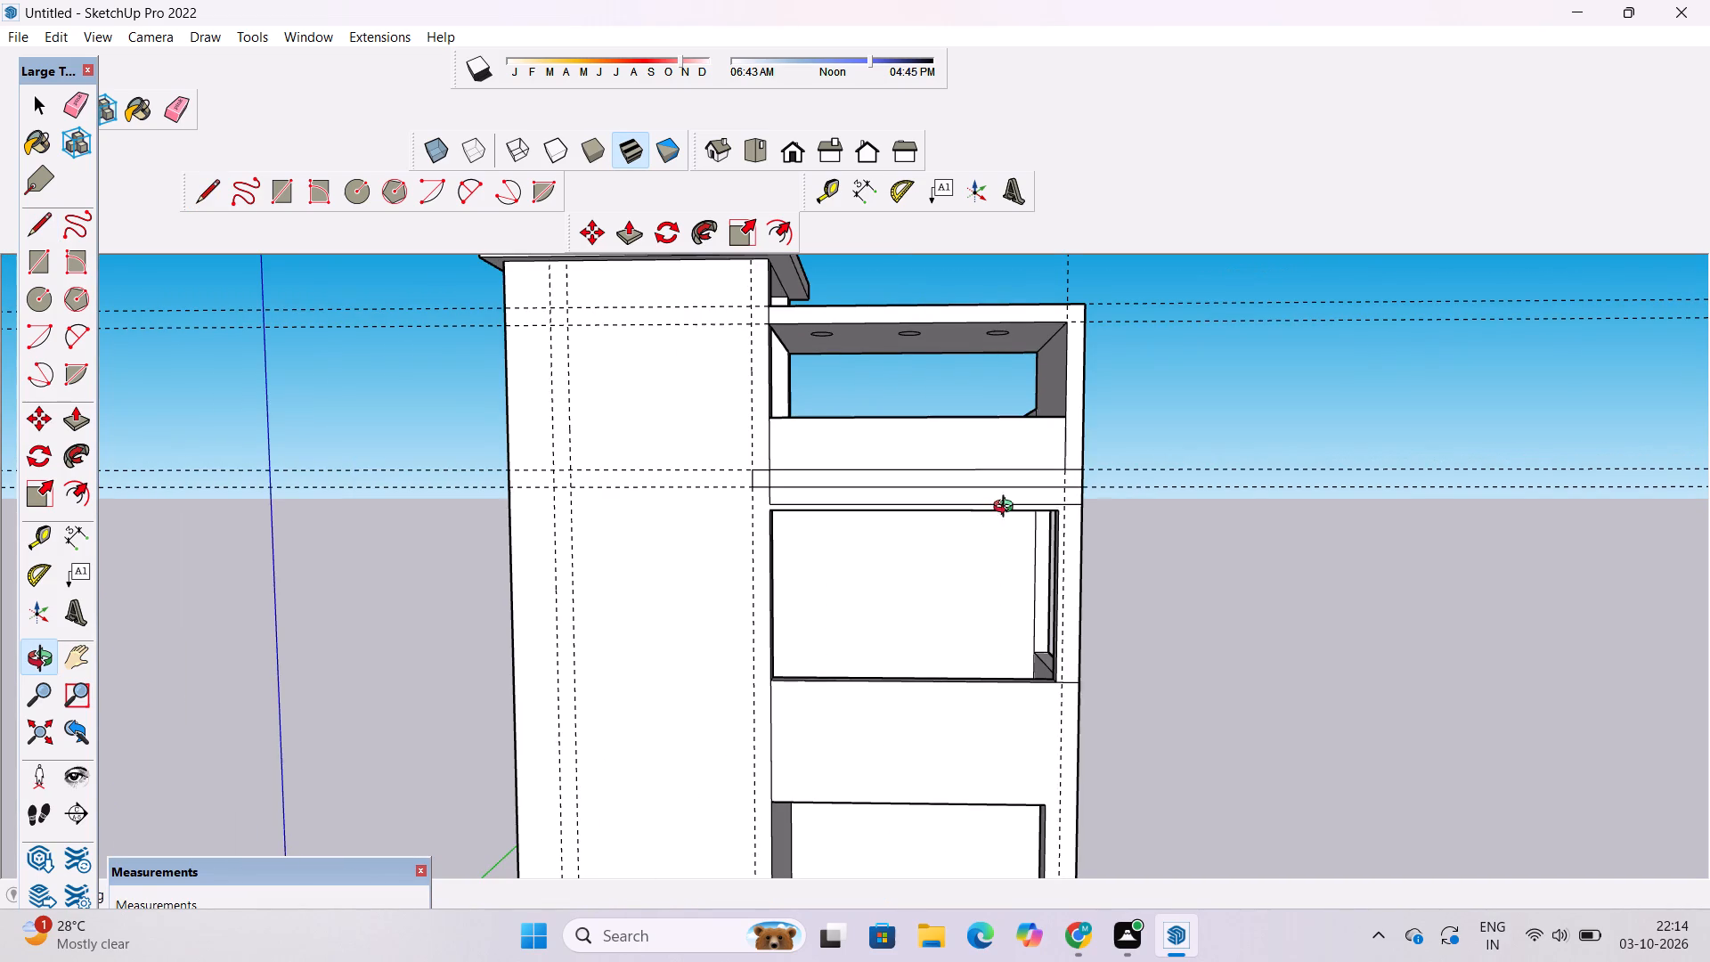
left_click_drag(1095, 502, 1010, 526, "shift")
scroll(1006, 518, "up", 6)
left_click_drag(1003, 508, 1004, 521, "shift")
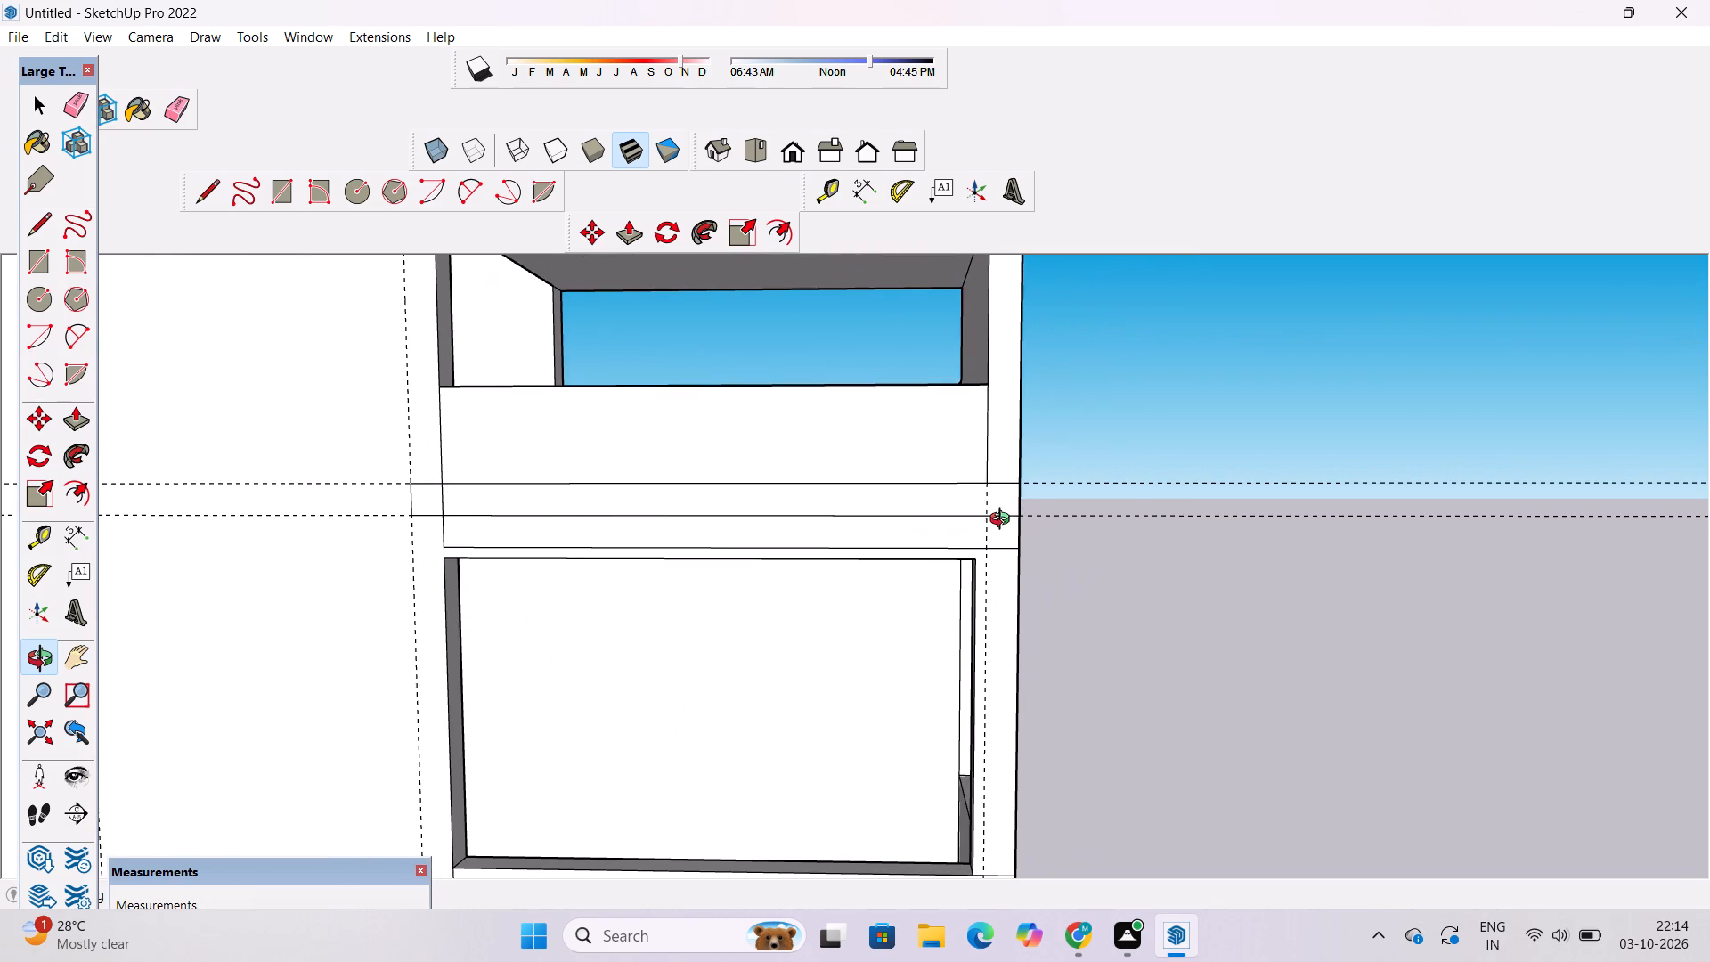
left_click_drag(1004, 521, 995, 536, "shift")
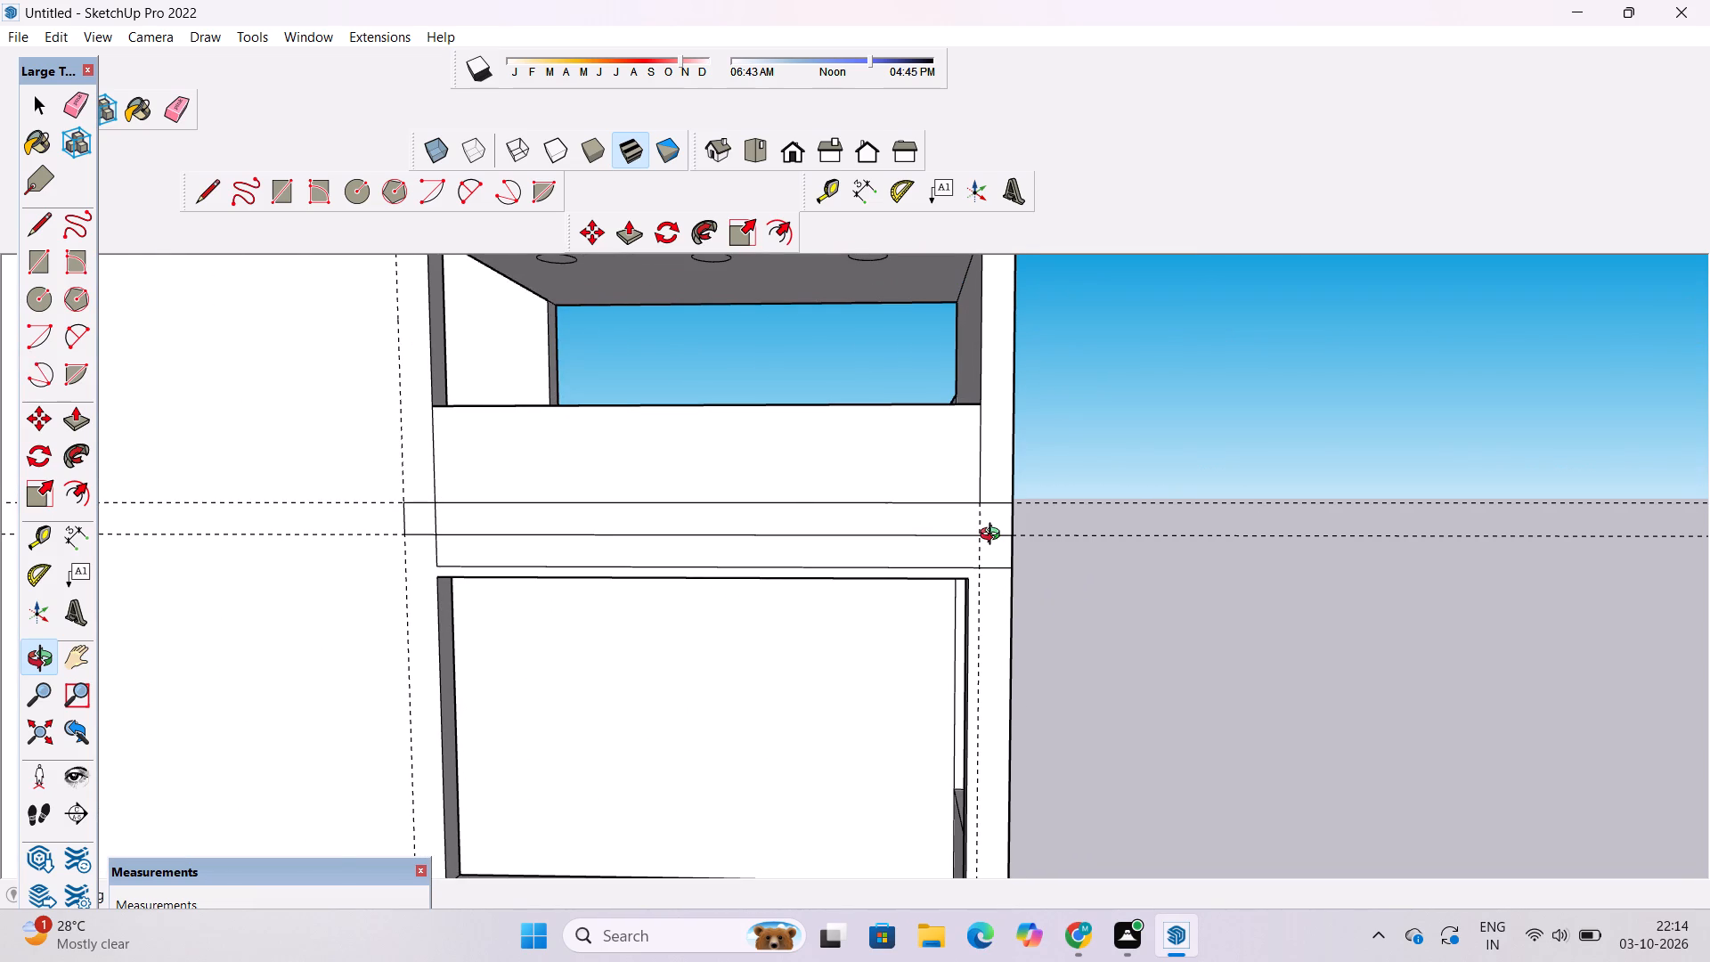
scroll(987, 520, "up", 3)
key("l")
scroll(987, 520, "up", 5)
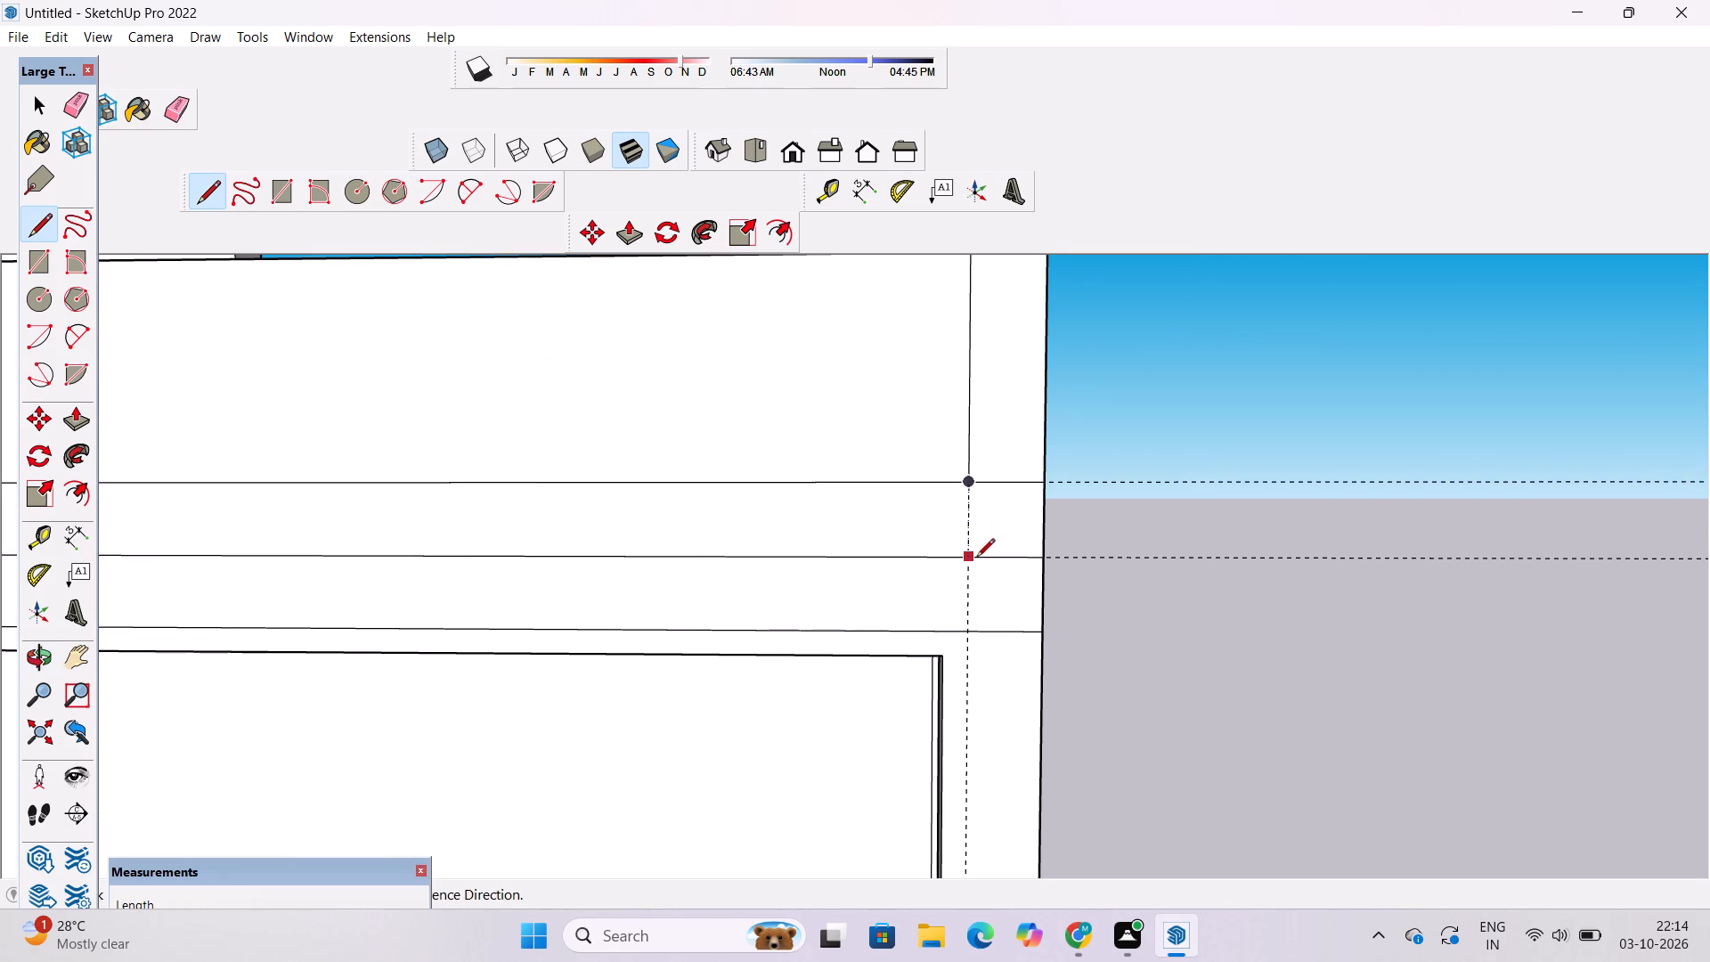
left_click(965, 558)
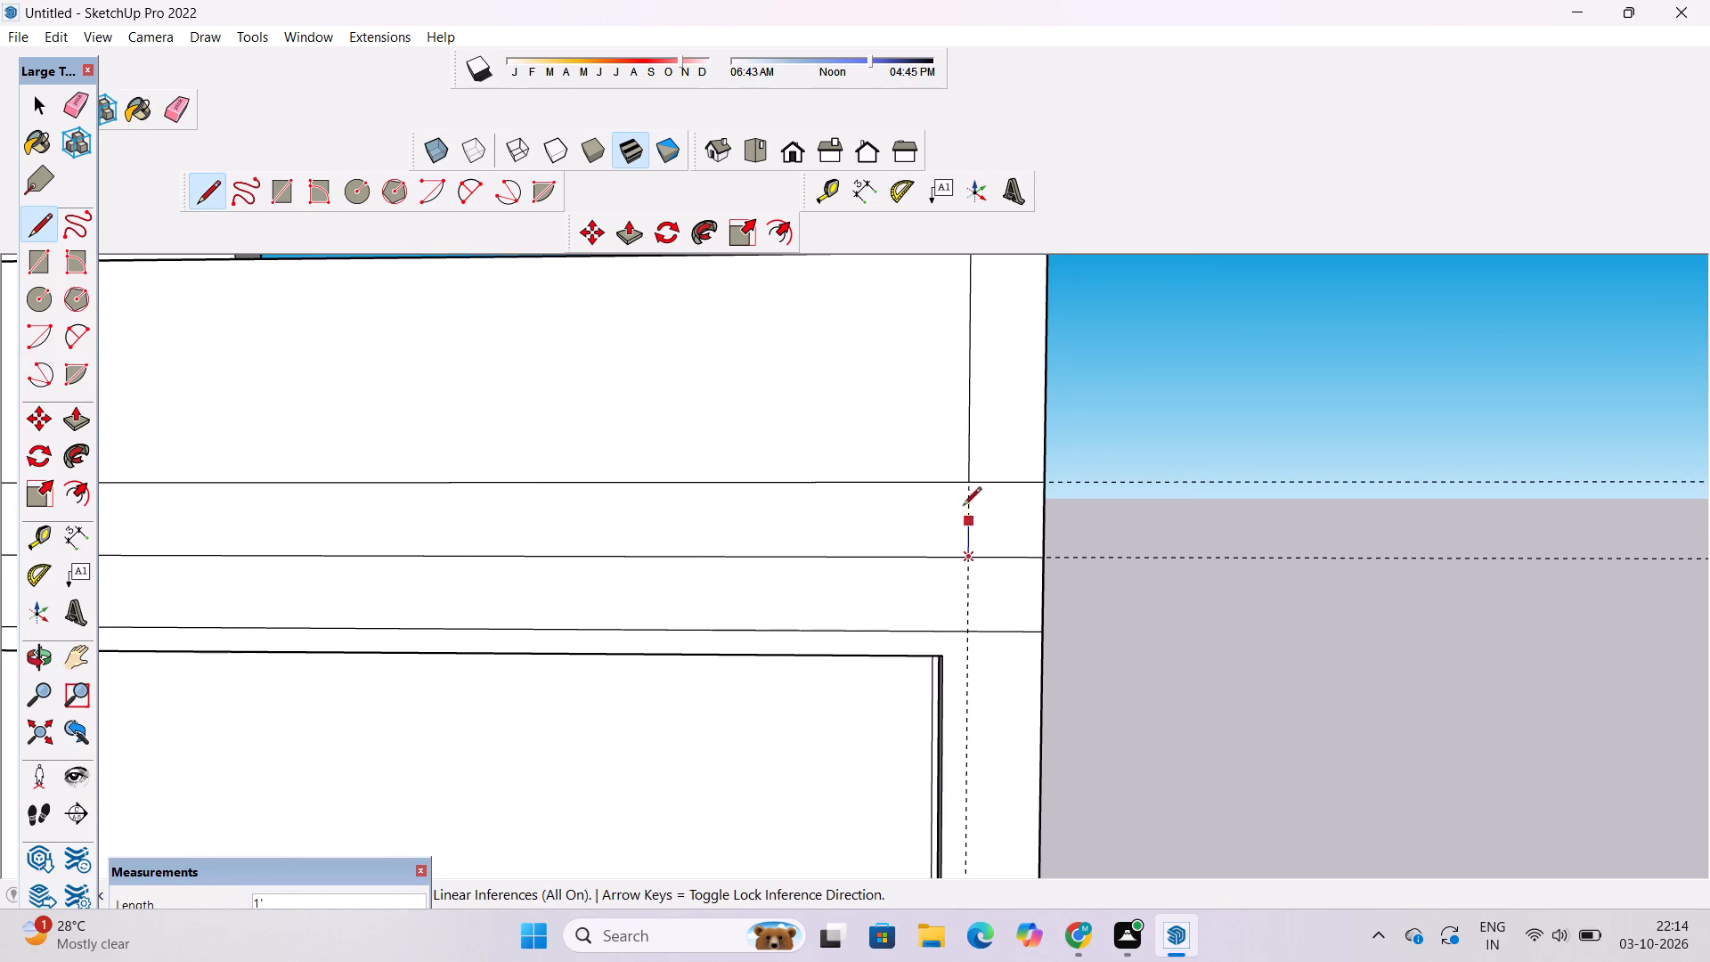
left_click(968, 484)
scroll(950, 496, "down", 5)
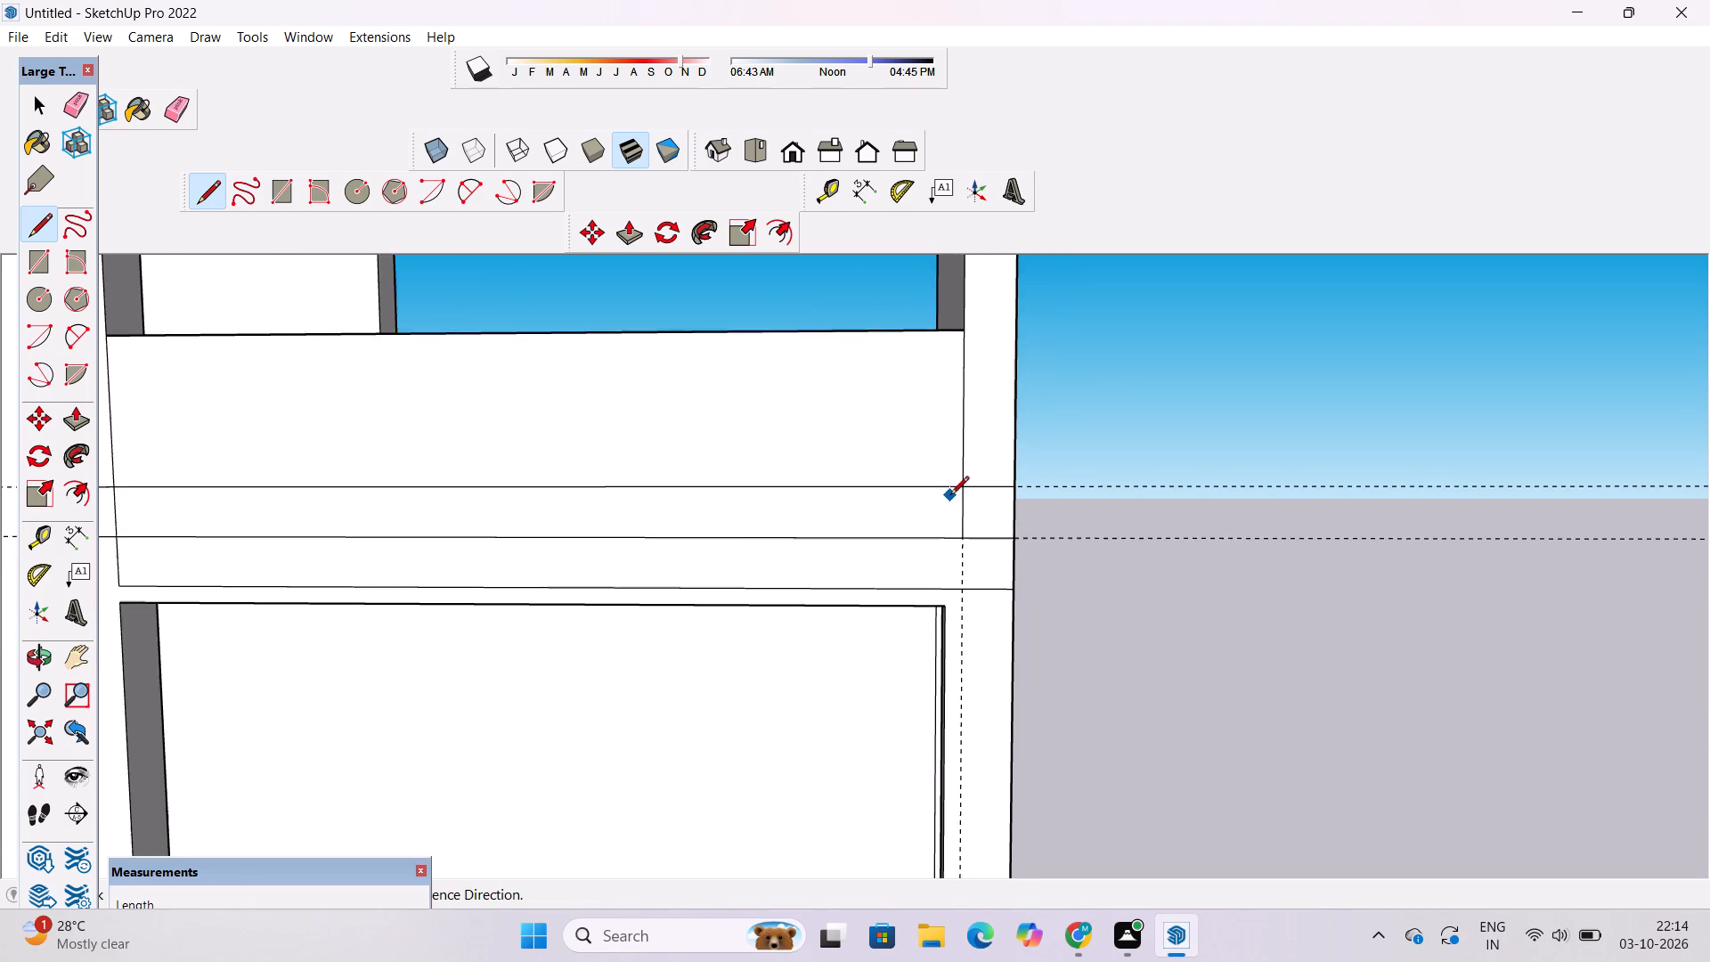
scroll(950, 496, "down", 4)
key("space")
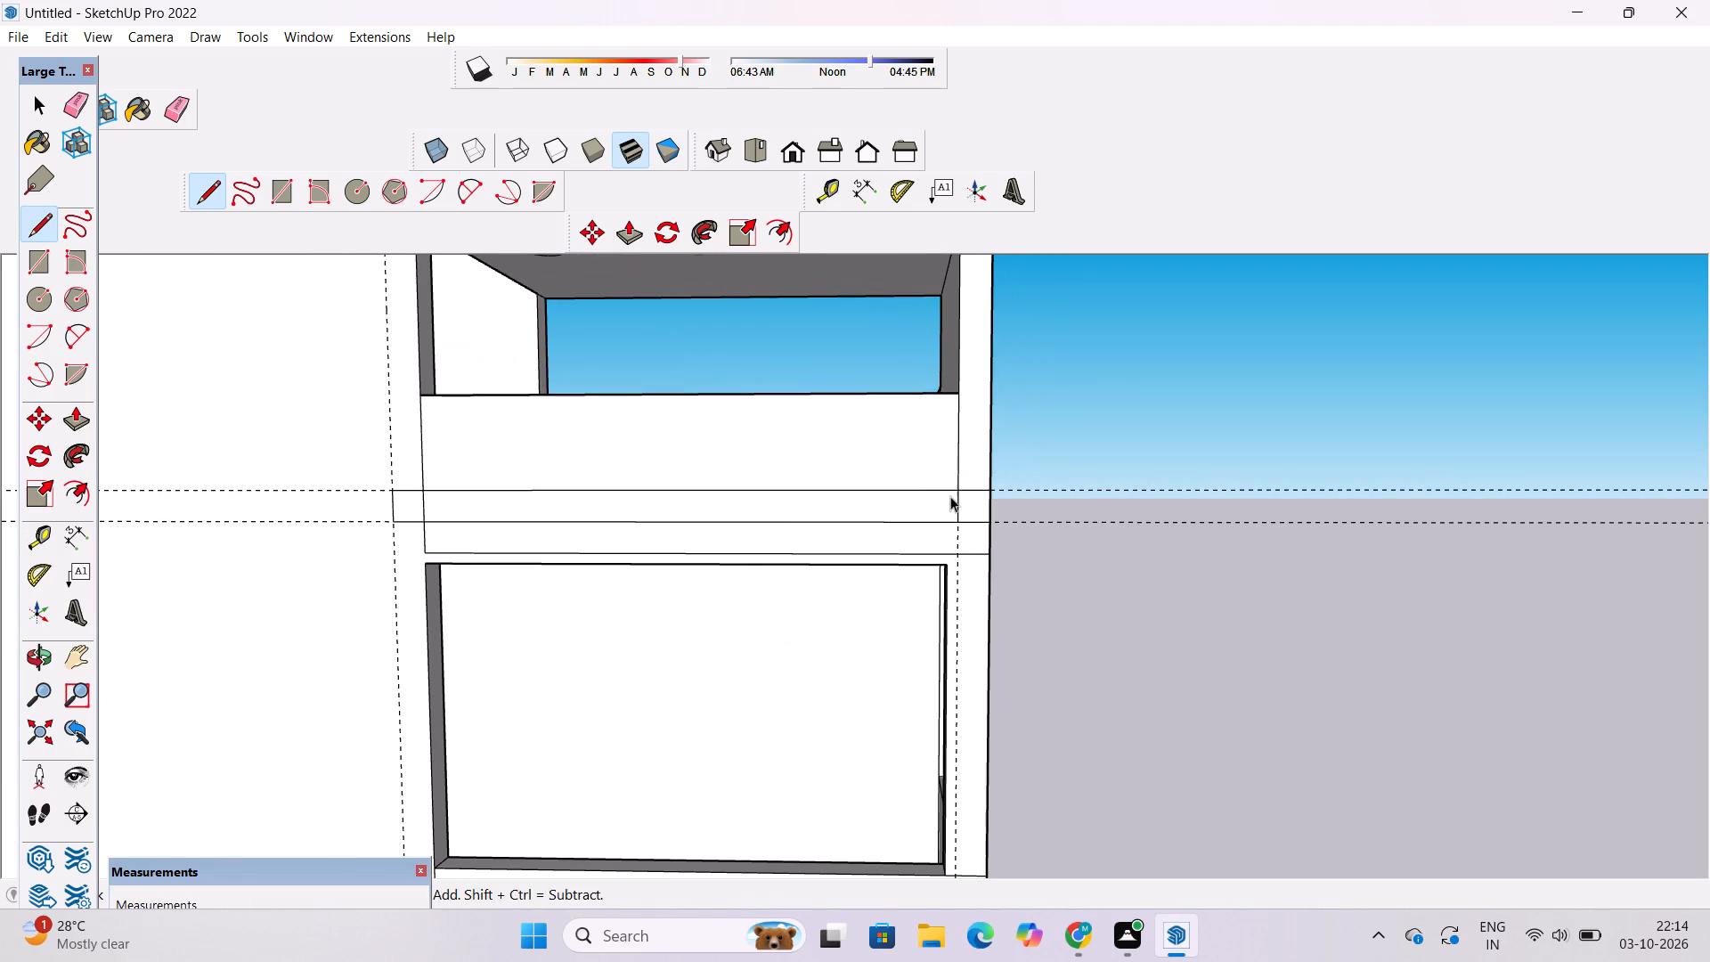
Erase the outer segment of the strip's upper line, the short vertical line across the strip, and the upper horizontal and outer vertical guides.
type("e")
scroll(959, 495, "up", 6)
left_click_drag(973, 480, 968, 507)
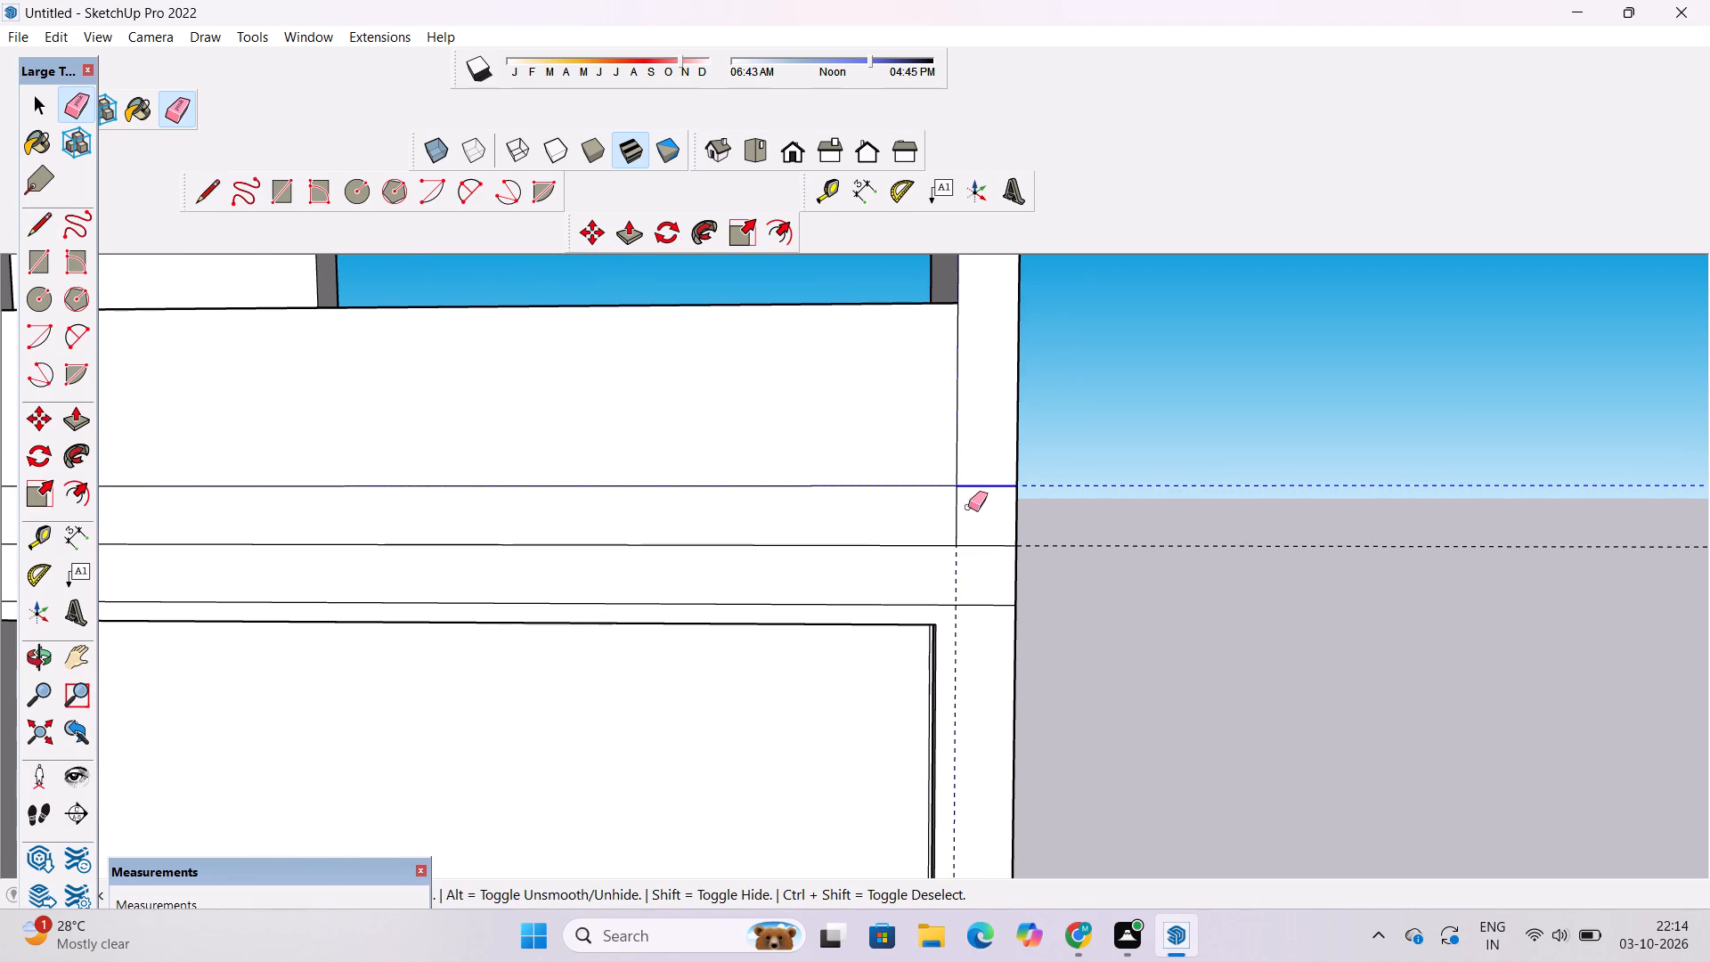
left_click_drag(968, 507, 949, 524)
Erase the horizontal guide along the strip's lower line.
scroll(972, 492, "down", 10)
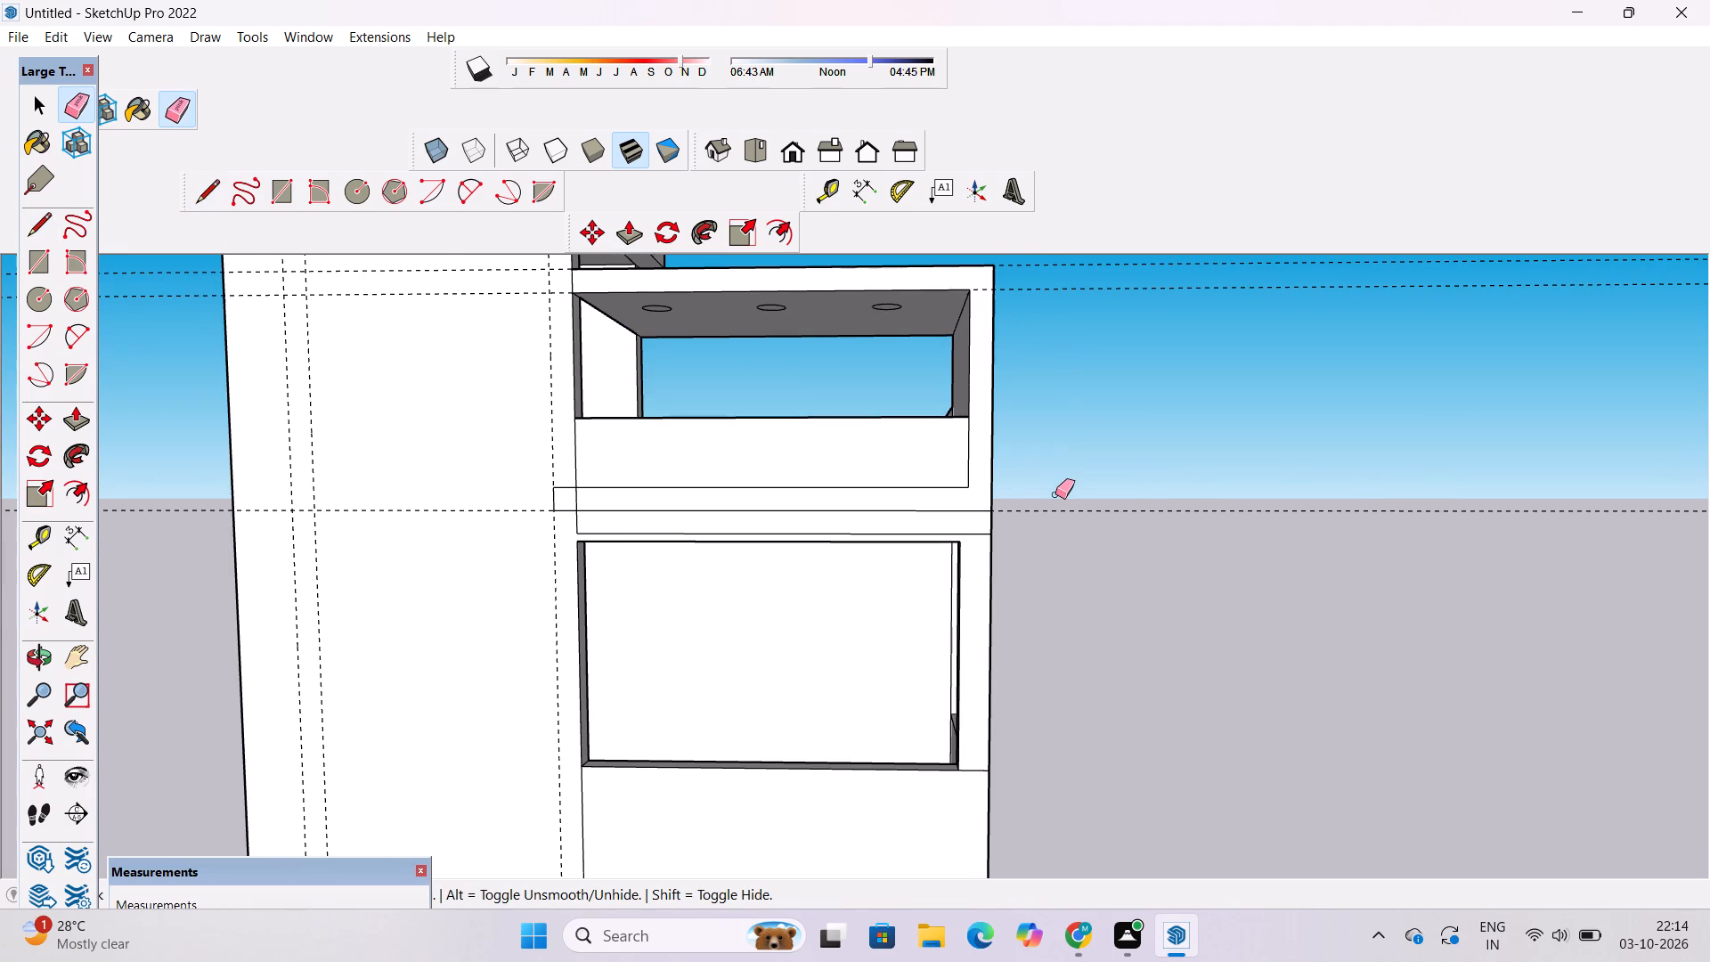
scroll(1055, 494, "down", 1)
left_click_drag(1058, 499, 1061, 510)
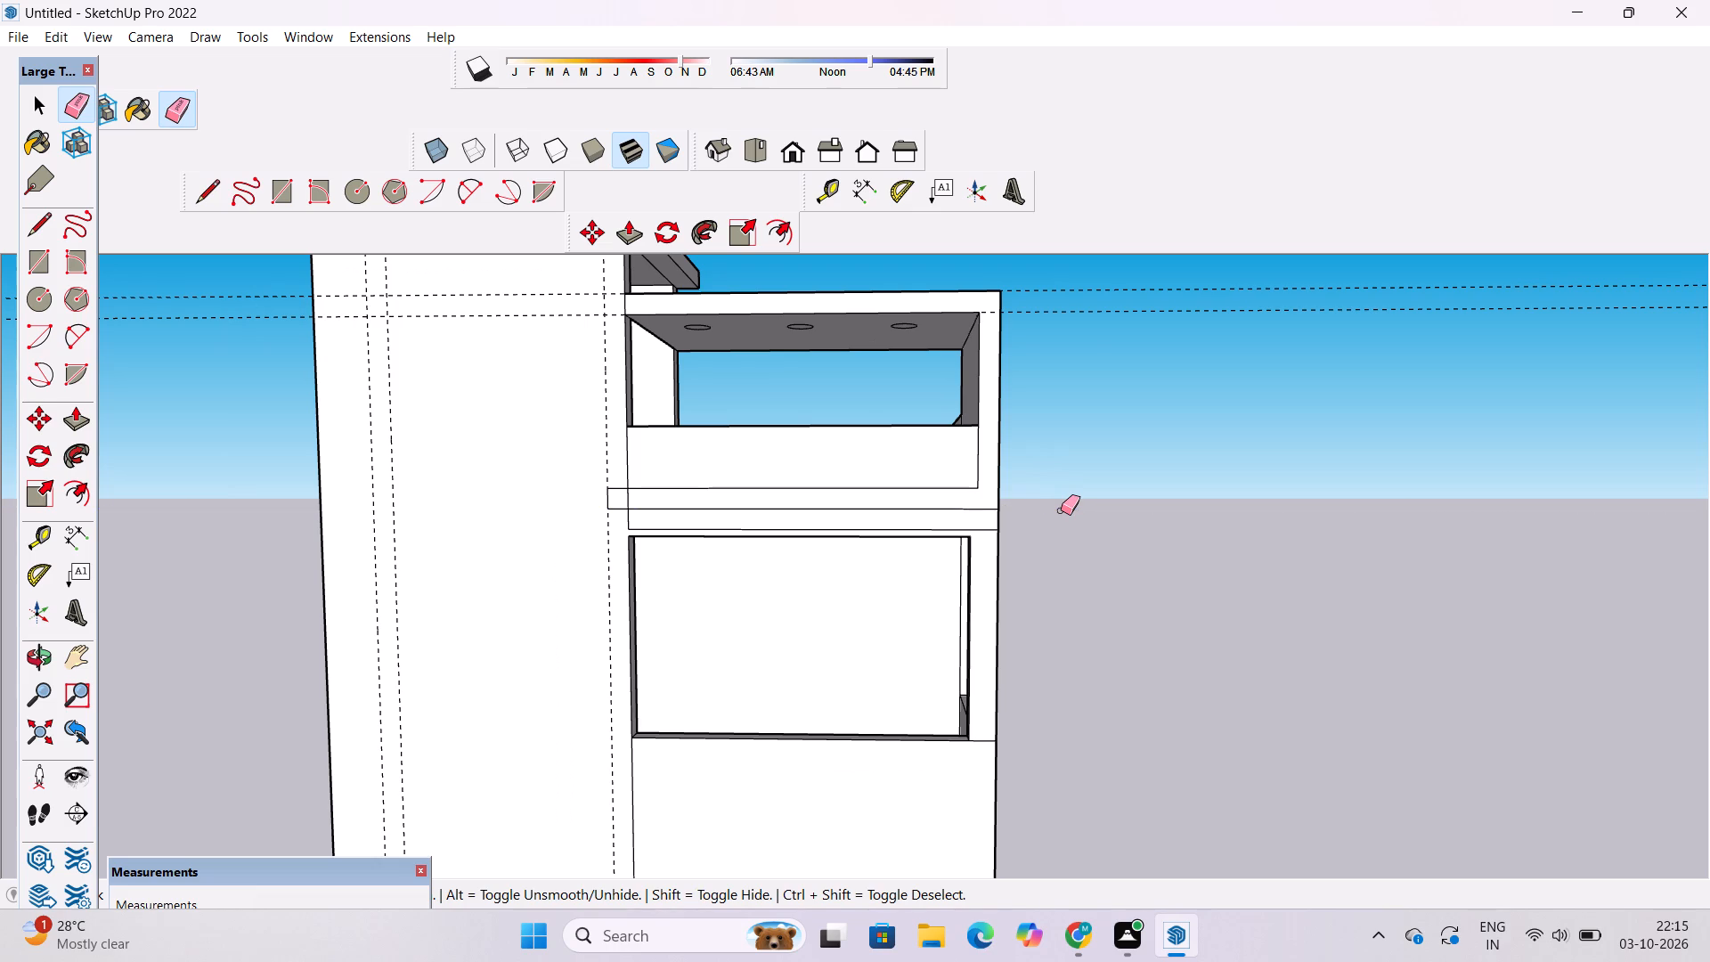
Examine the front facade as a whole, including the outlined strip and the guides still on the tower.
key("space")
type("n")
key("space")
type("o")
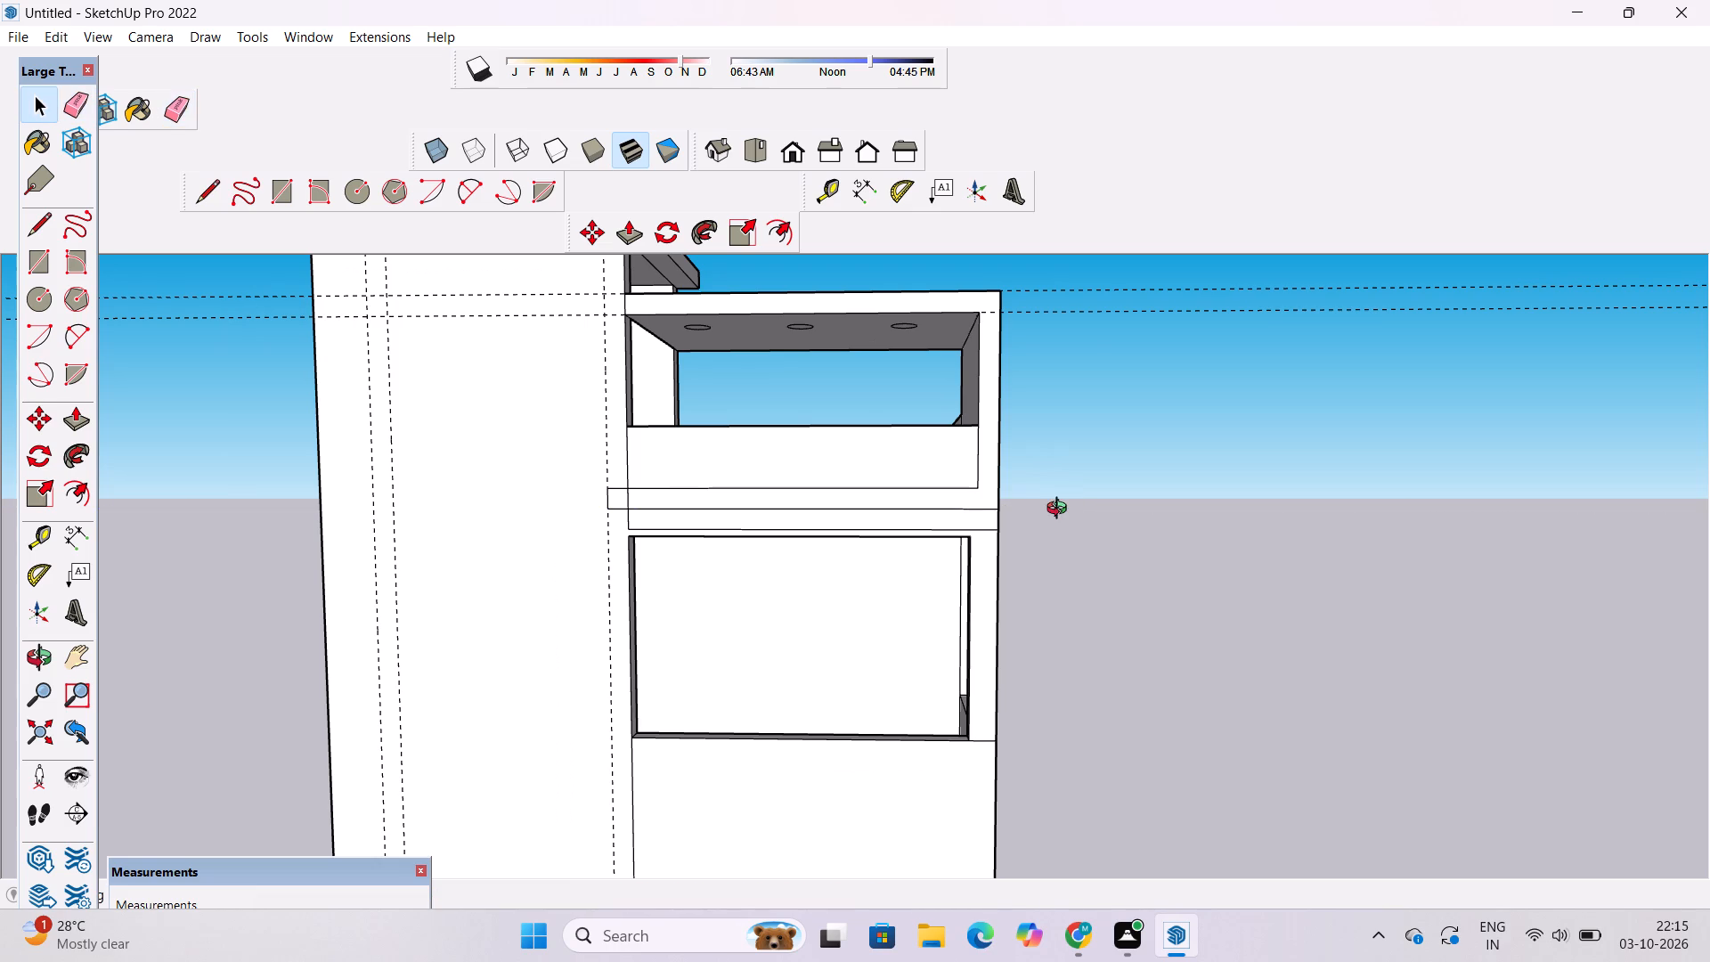
scroll(996, 515, "down", 2)
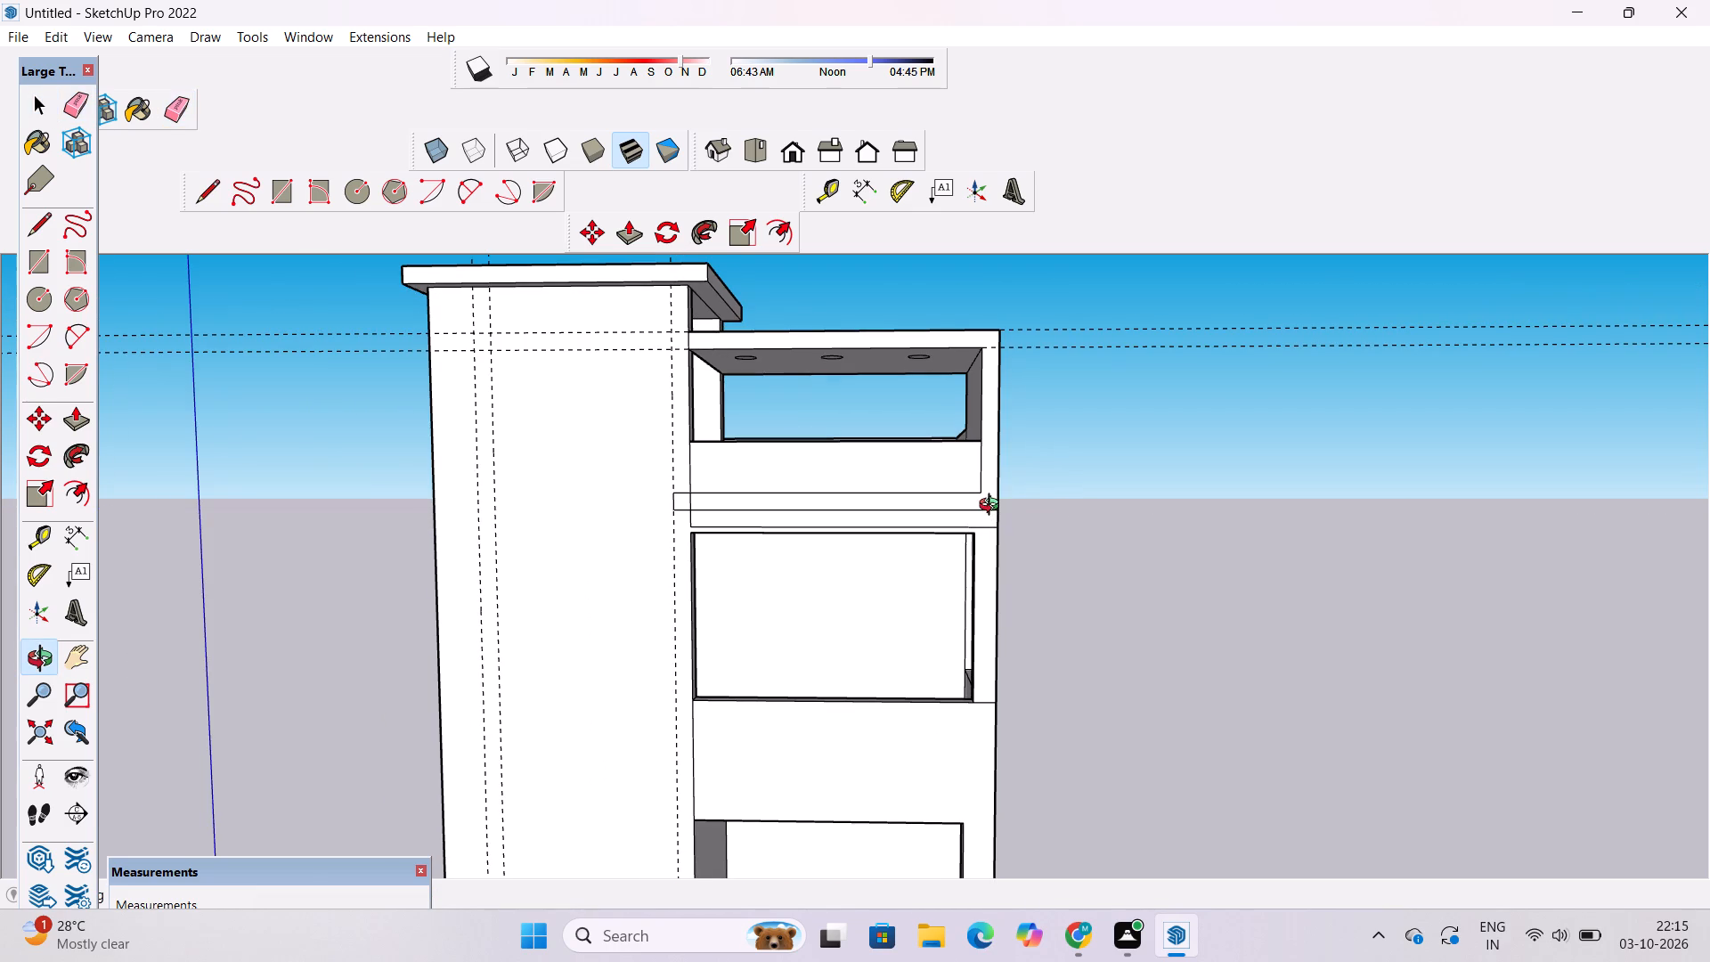
scroll(993, 507, "down", 4)
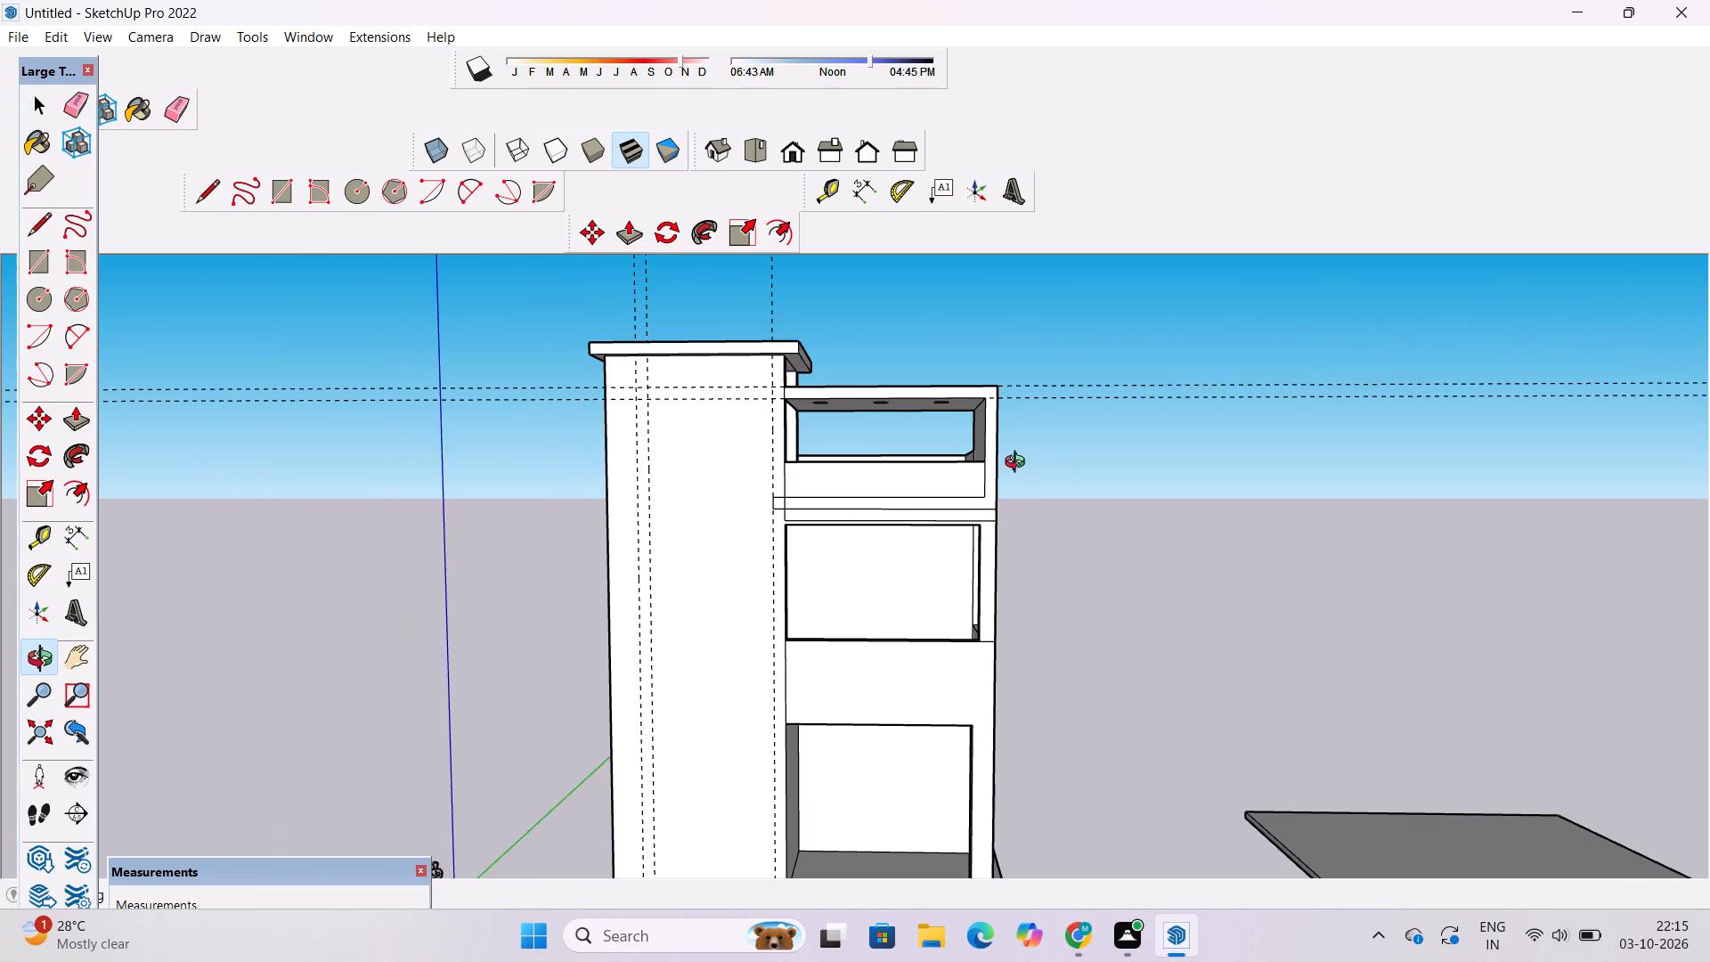
scroll(1023, 461, "up", 5)
scroll(1023, 461, "down", 2)
scroll(757, 513, "down", 4)
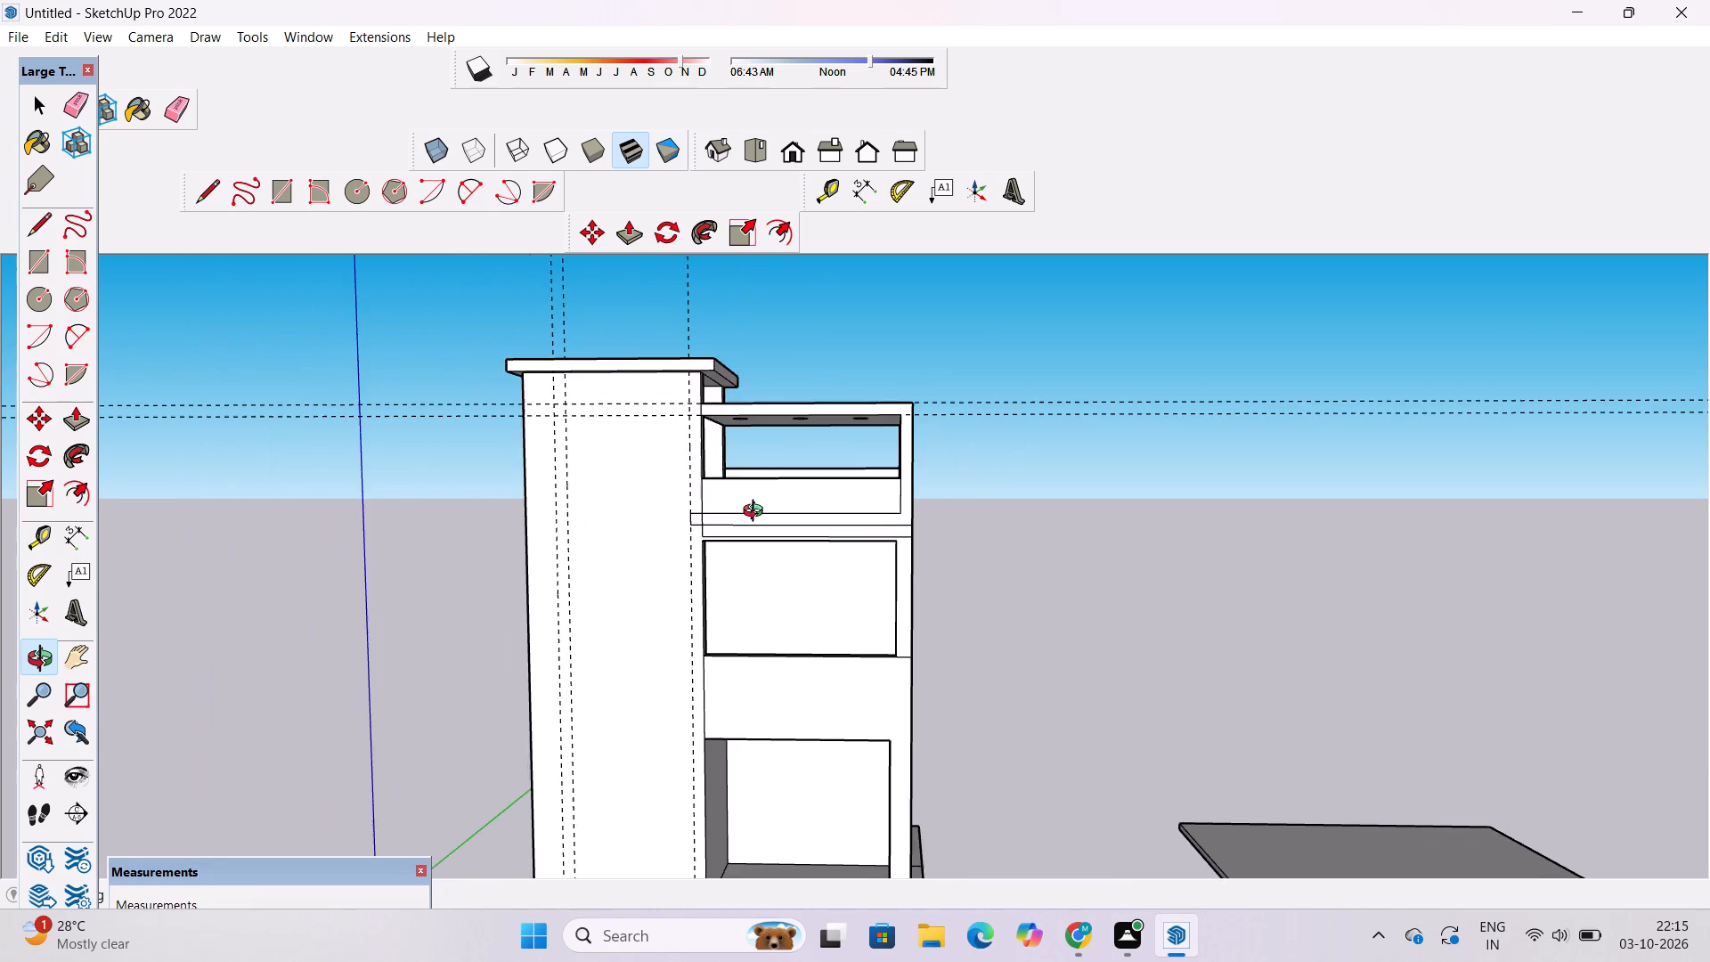
scroll(750, 518, "down", 4)
scroll(753, 536, "up", 6)
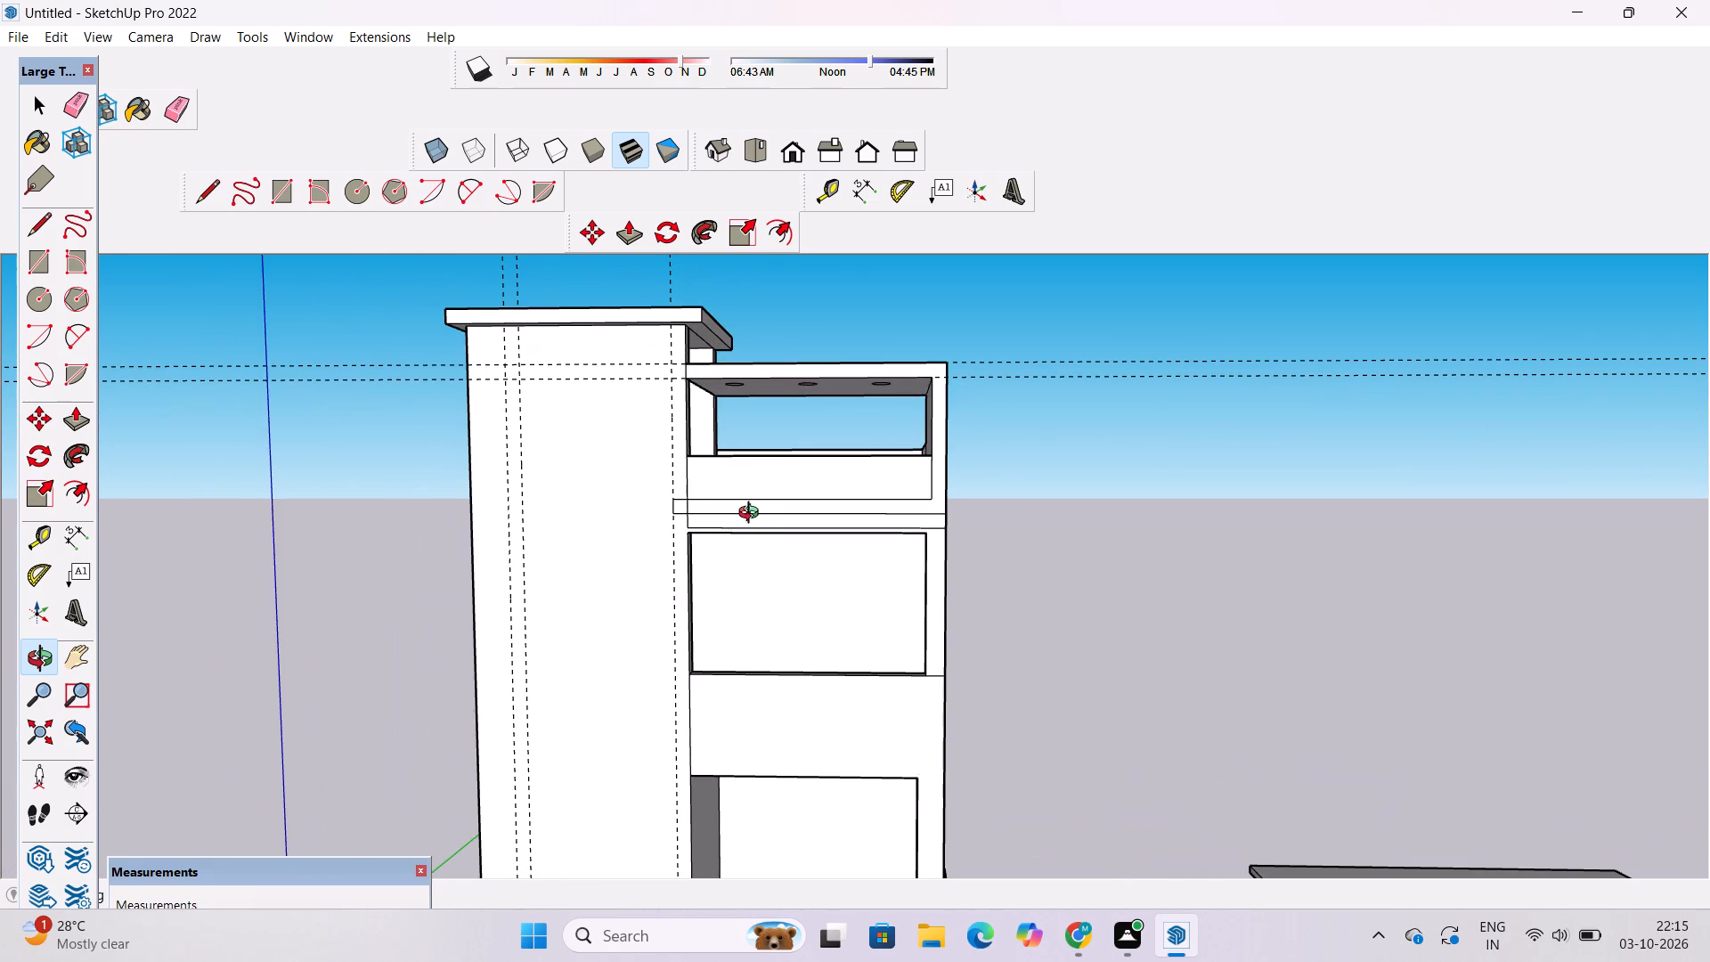
scroll(753, 512, "down", 5)
left_click_drag(790, 559, 808, 498, "shift")
scroll(808, 497, "down", 4, "shift")
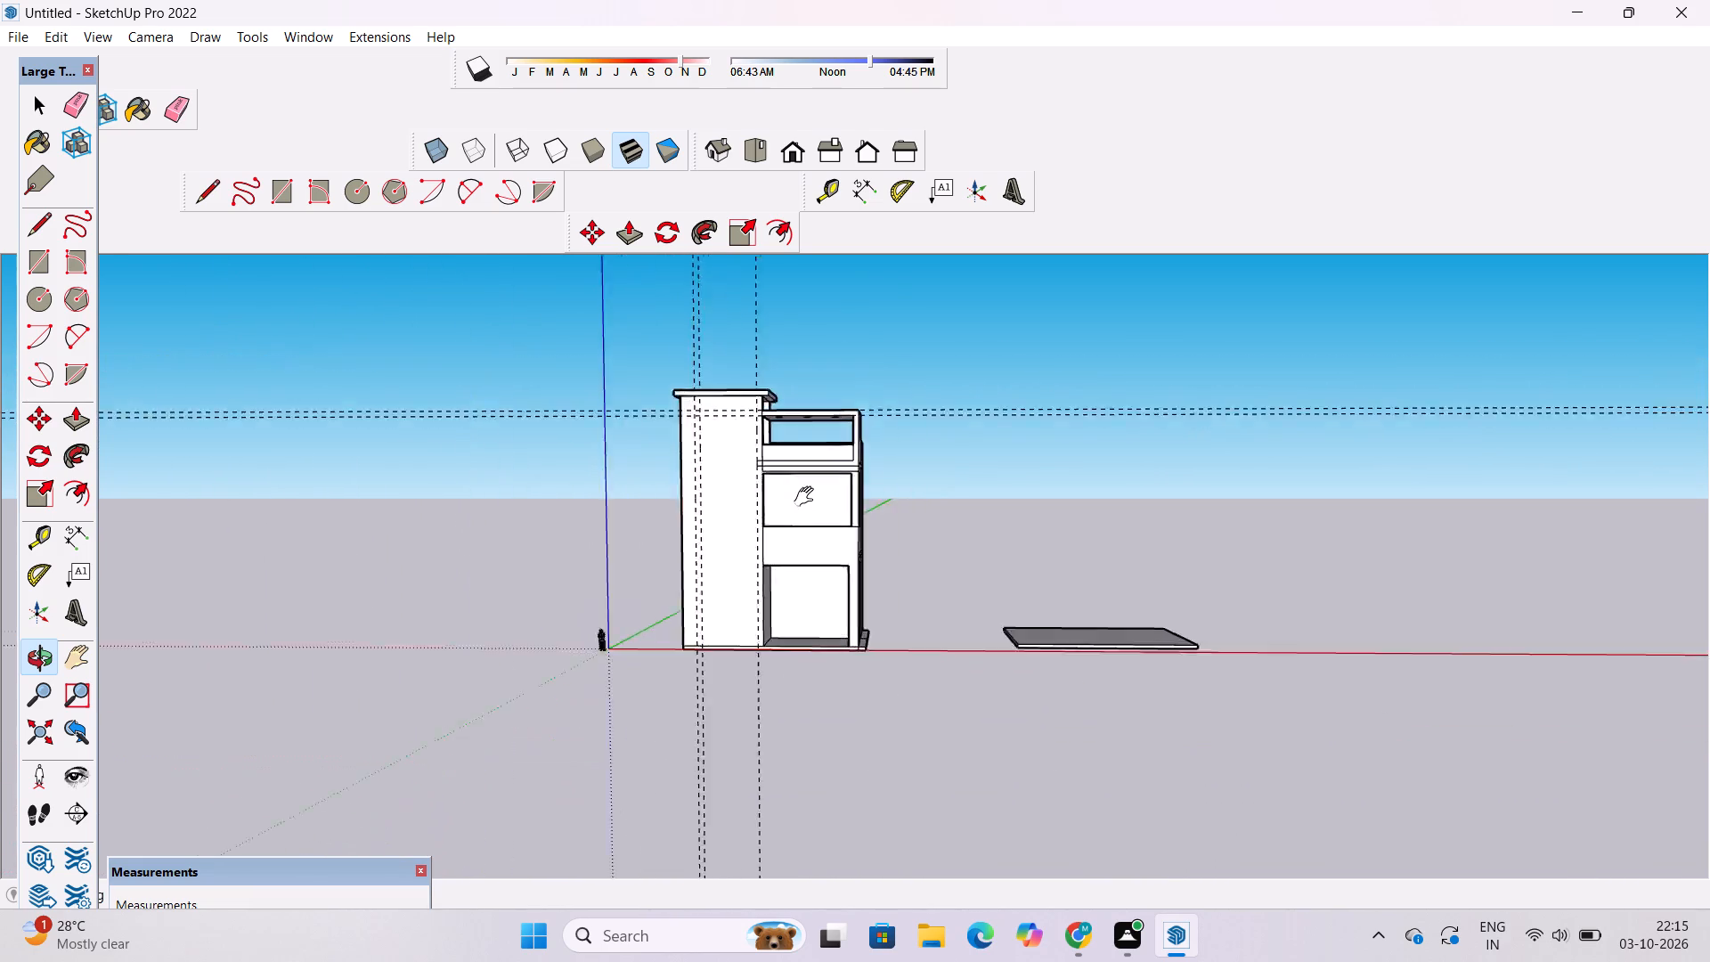
scroll(808, 497, "down", 2, "shift")
left_click_drag(808, 497, 821, 531, "shift")
scroll(811, 496, "up", 4)
left_click_drag(808, 479, 823, 529, "shift")
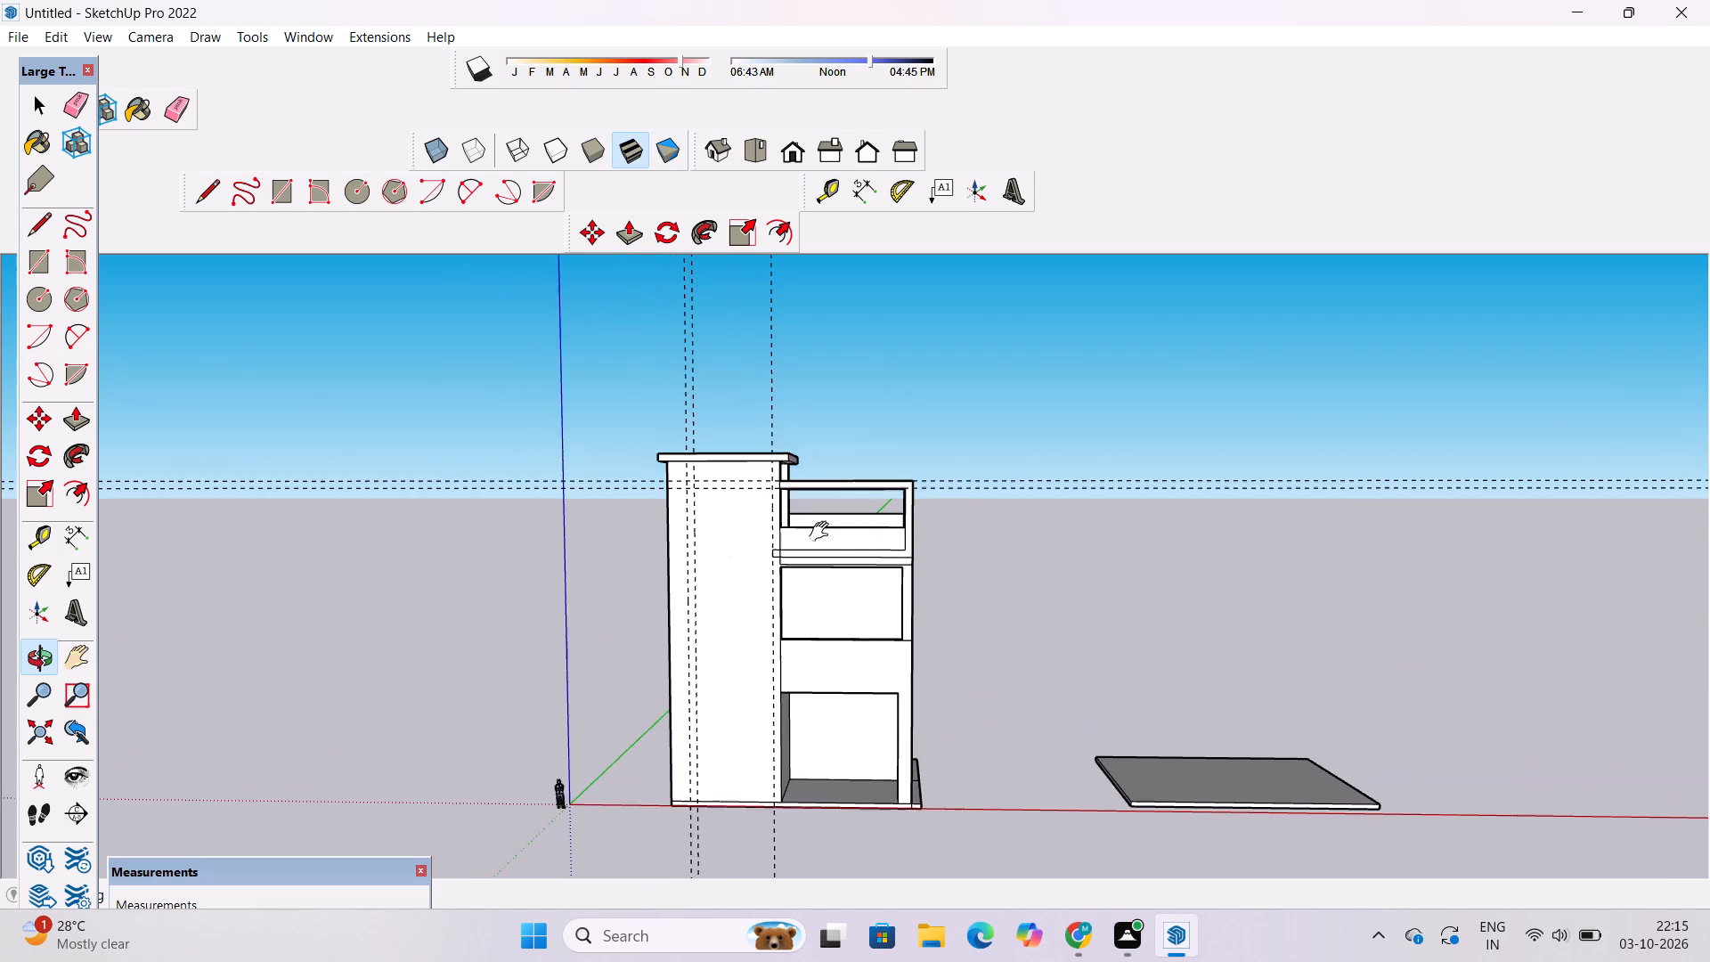
Draw the inner outline on the tower along the guides: 12' 6" up from the strip's upper line, 16' across, and 66' down to the base.
scroll(748, 521, "up", 8)
left_click_drag(745, 518, 766, 526, "shift")
scroll(811, 517, "up", 3)
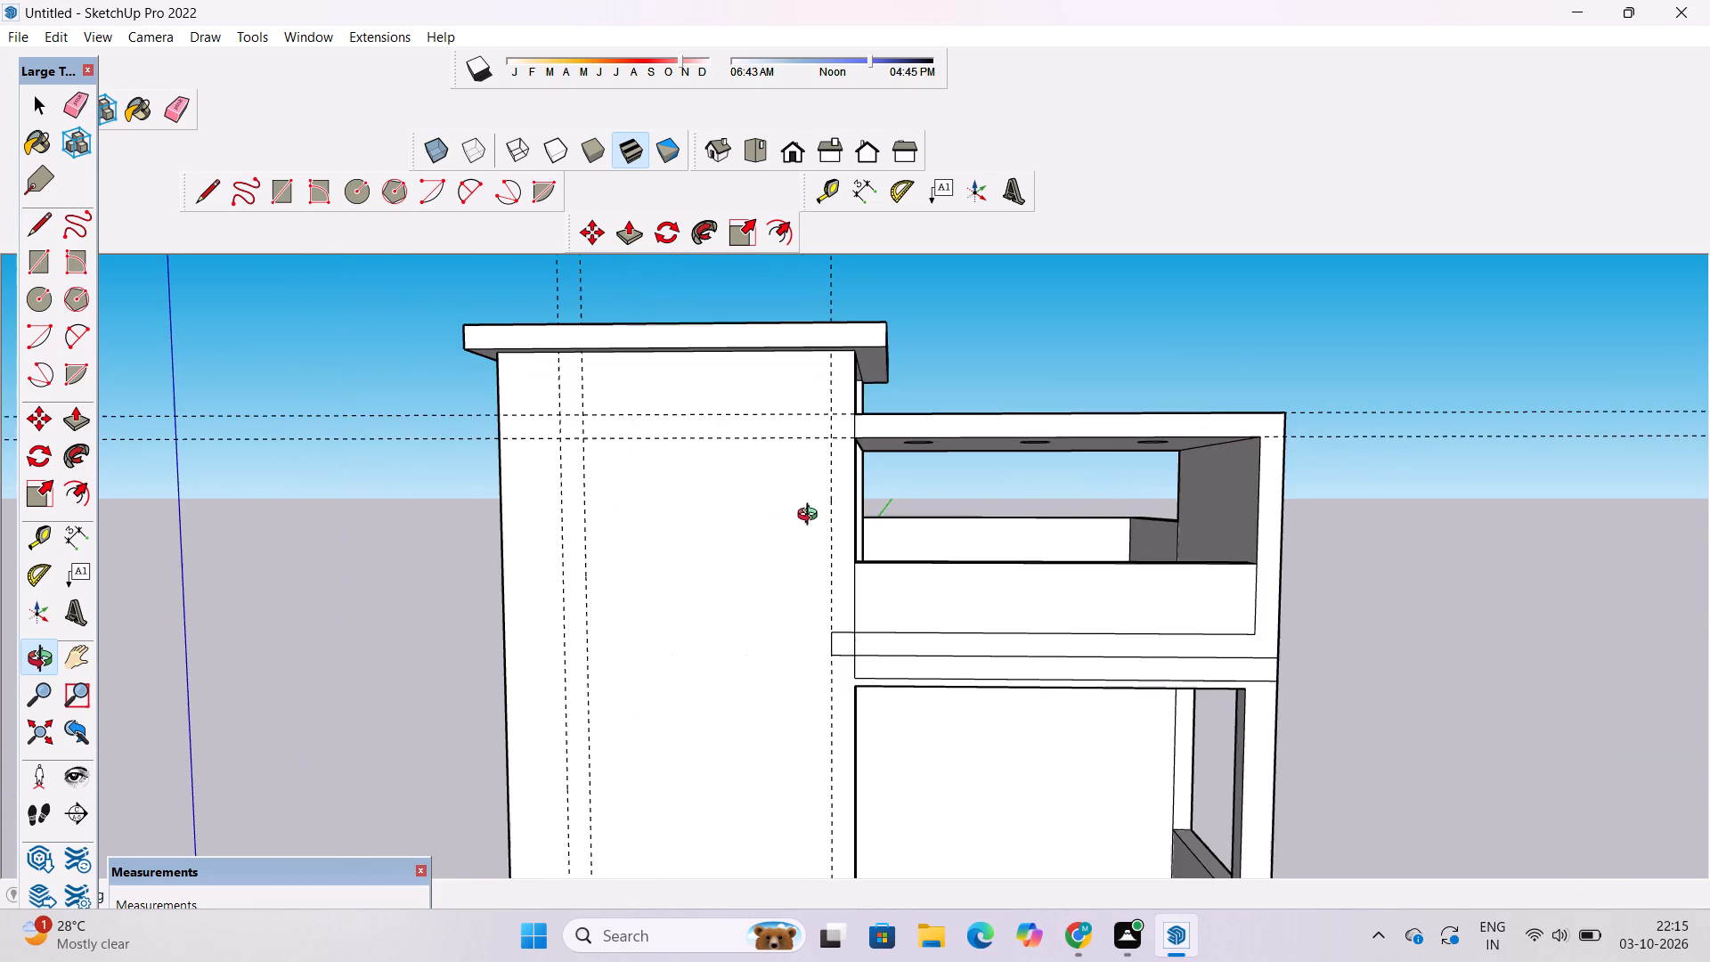
left_click_drag(811, 517, 802, 491, "shift")
key("l")
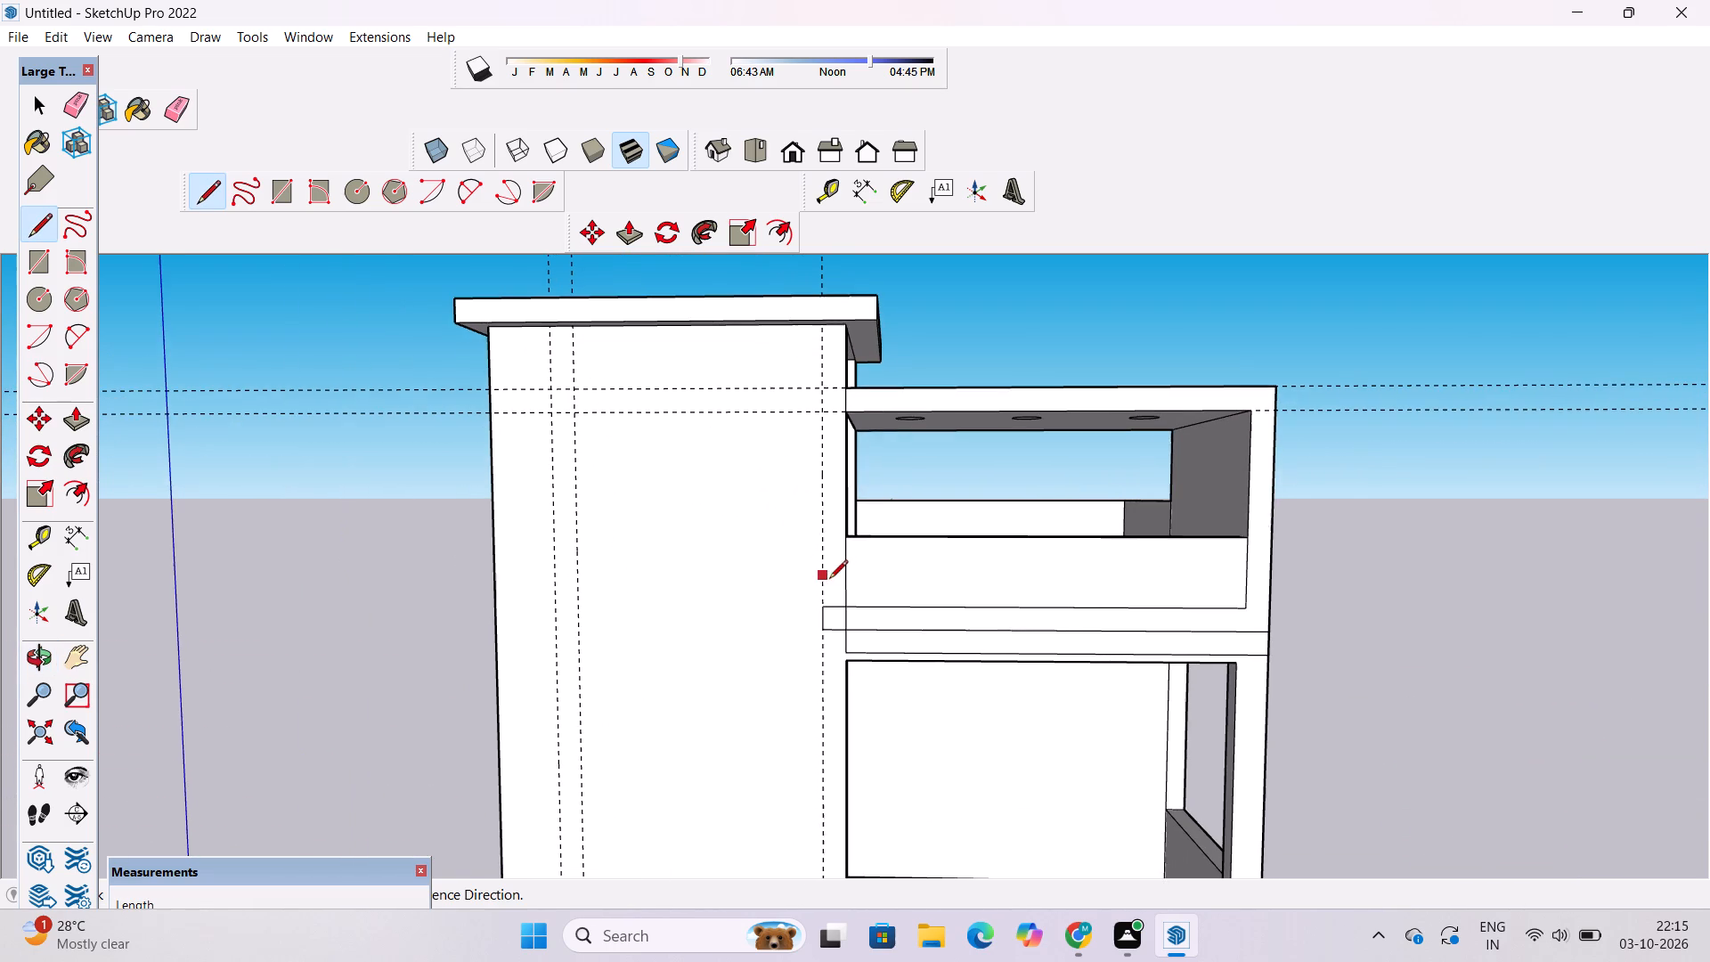
scroll(818, 612, "up", 2)
left_click(825, 607)
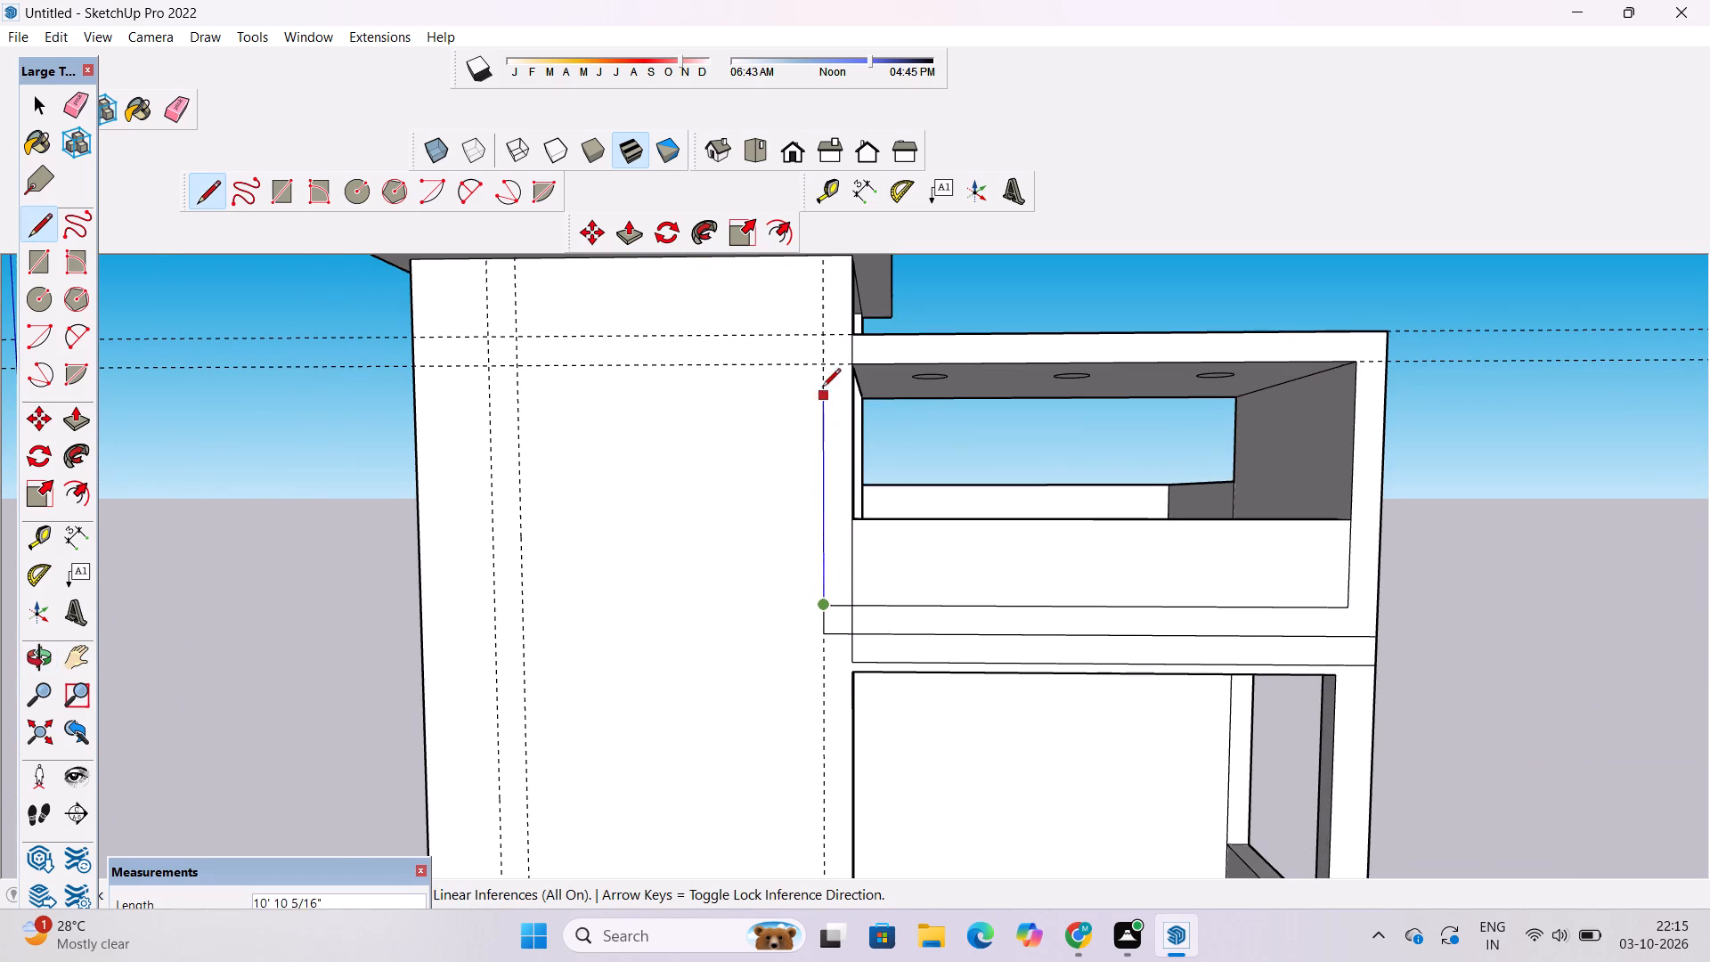
left_click(822, 366)
scroll(822, 366, "down", 3)
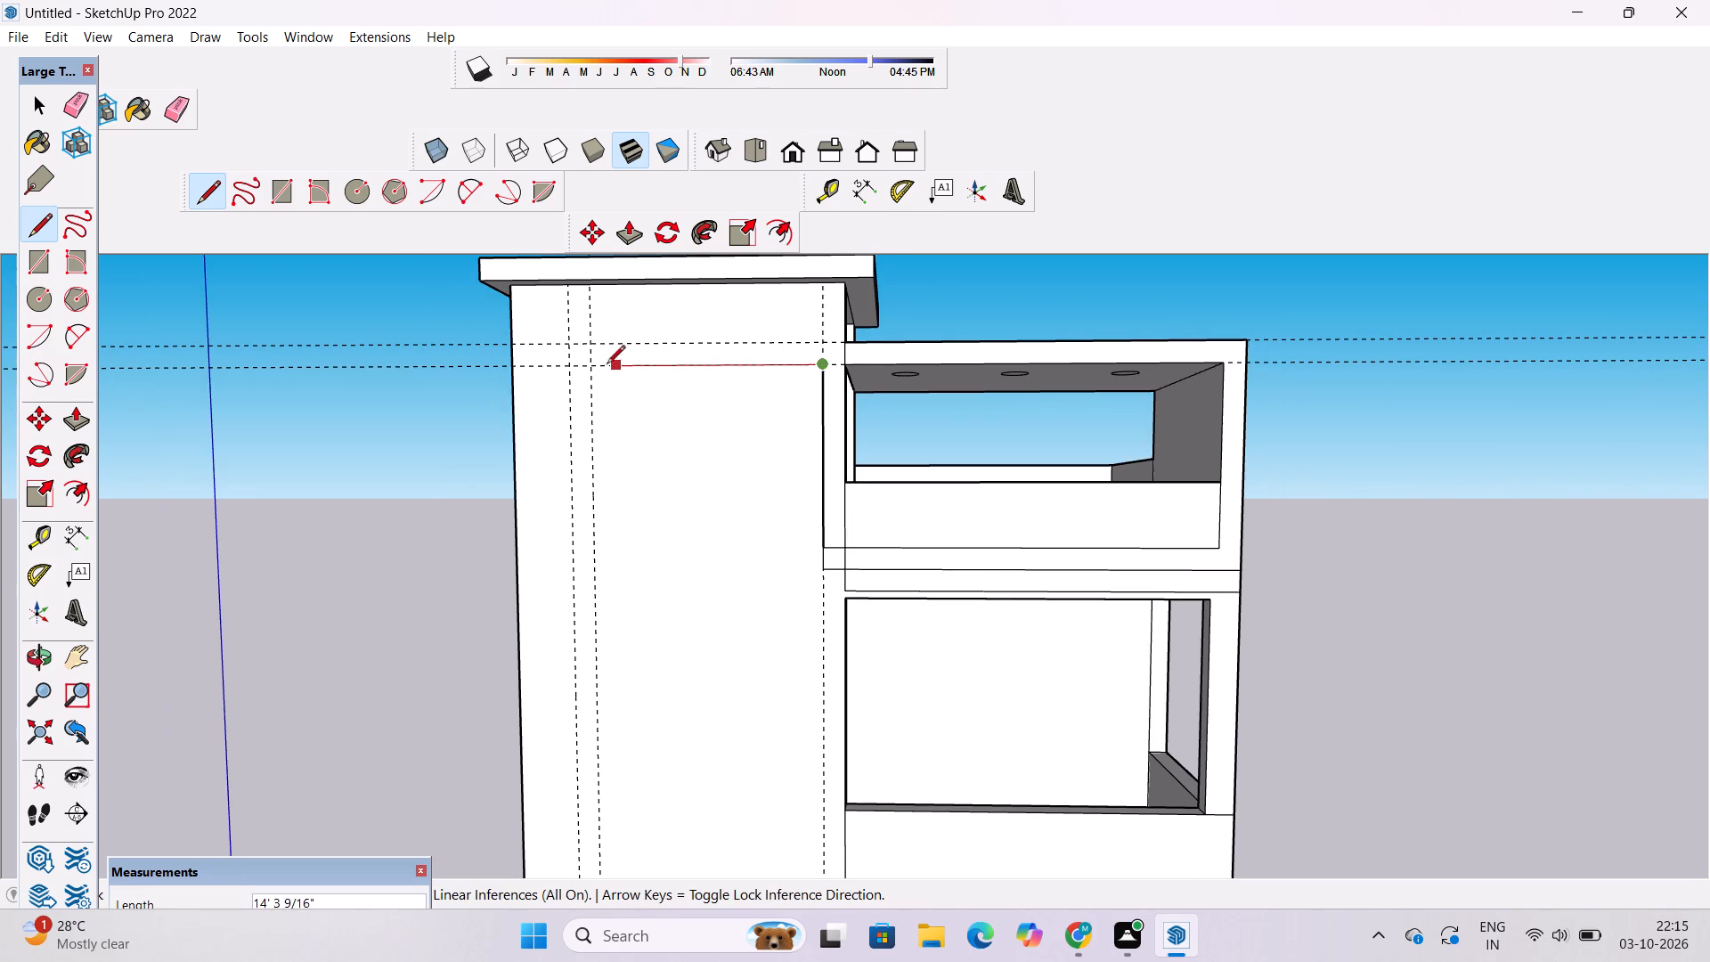
left_click(590, 367)
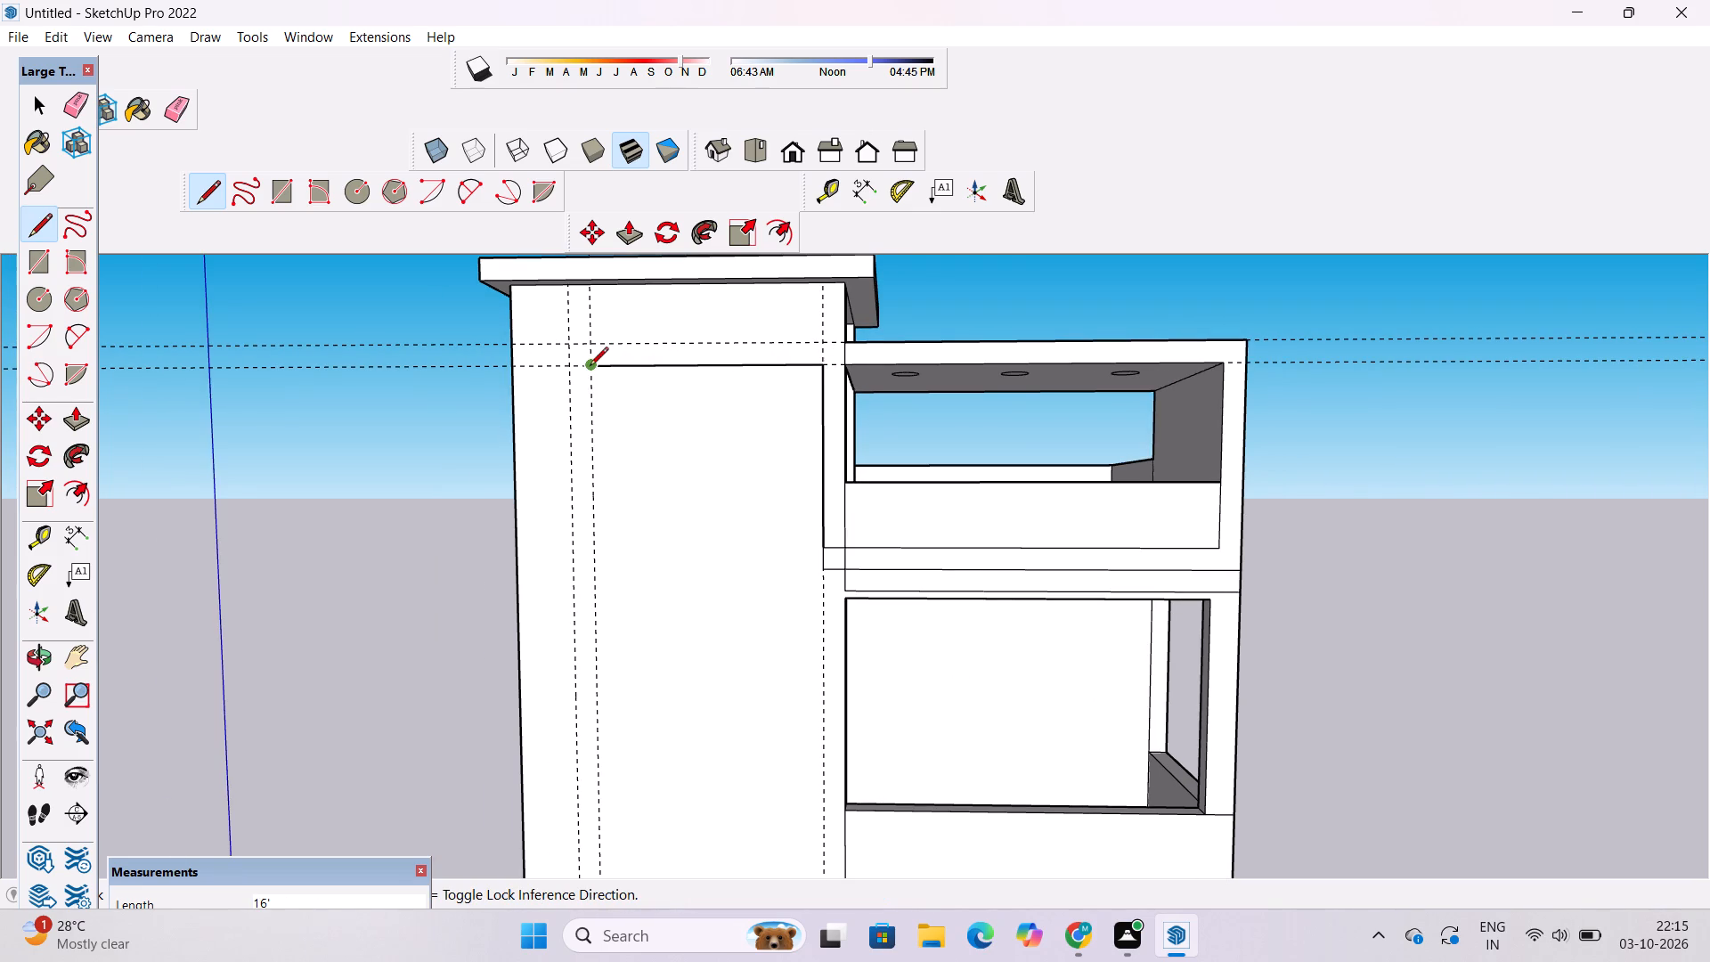
scroll(590, 367, "down", 10)
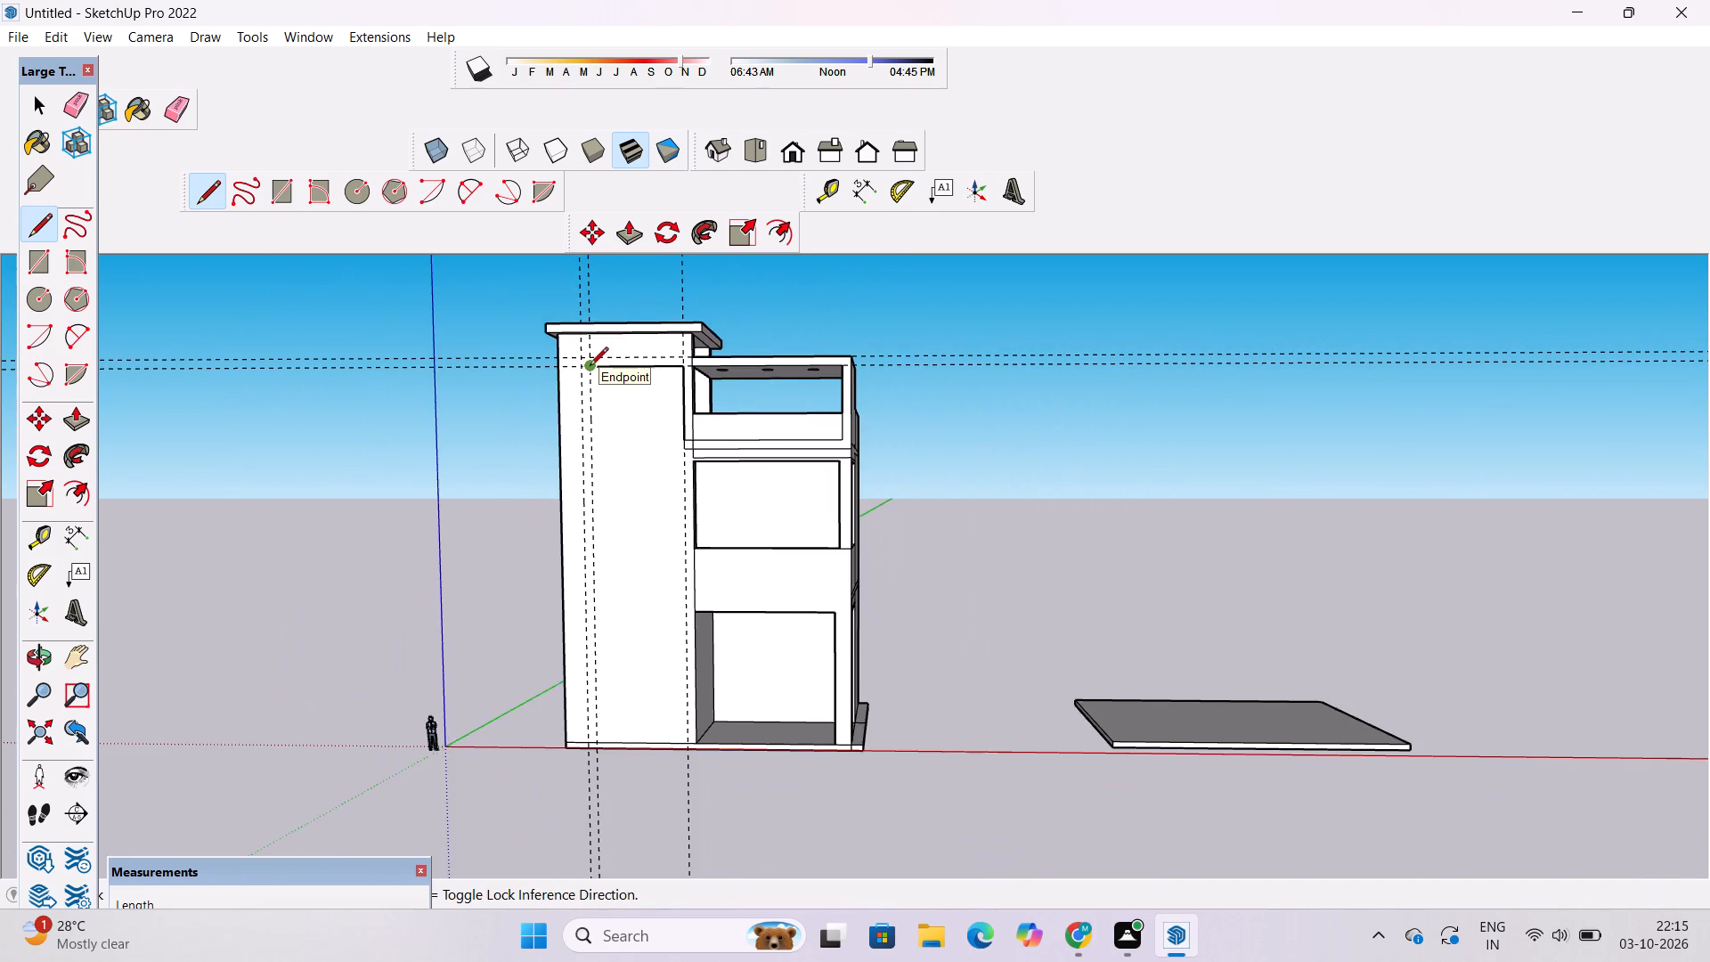
scroll(590, 367, "down", 2)
scroll(584, 410, "up", 1)
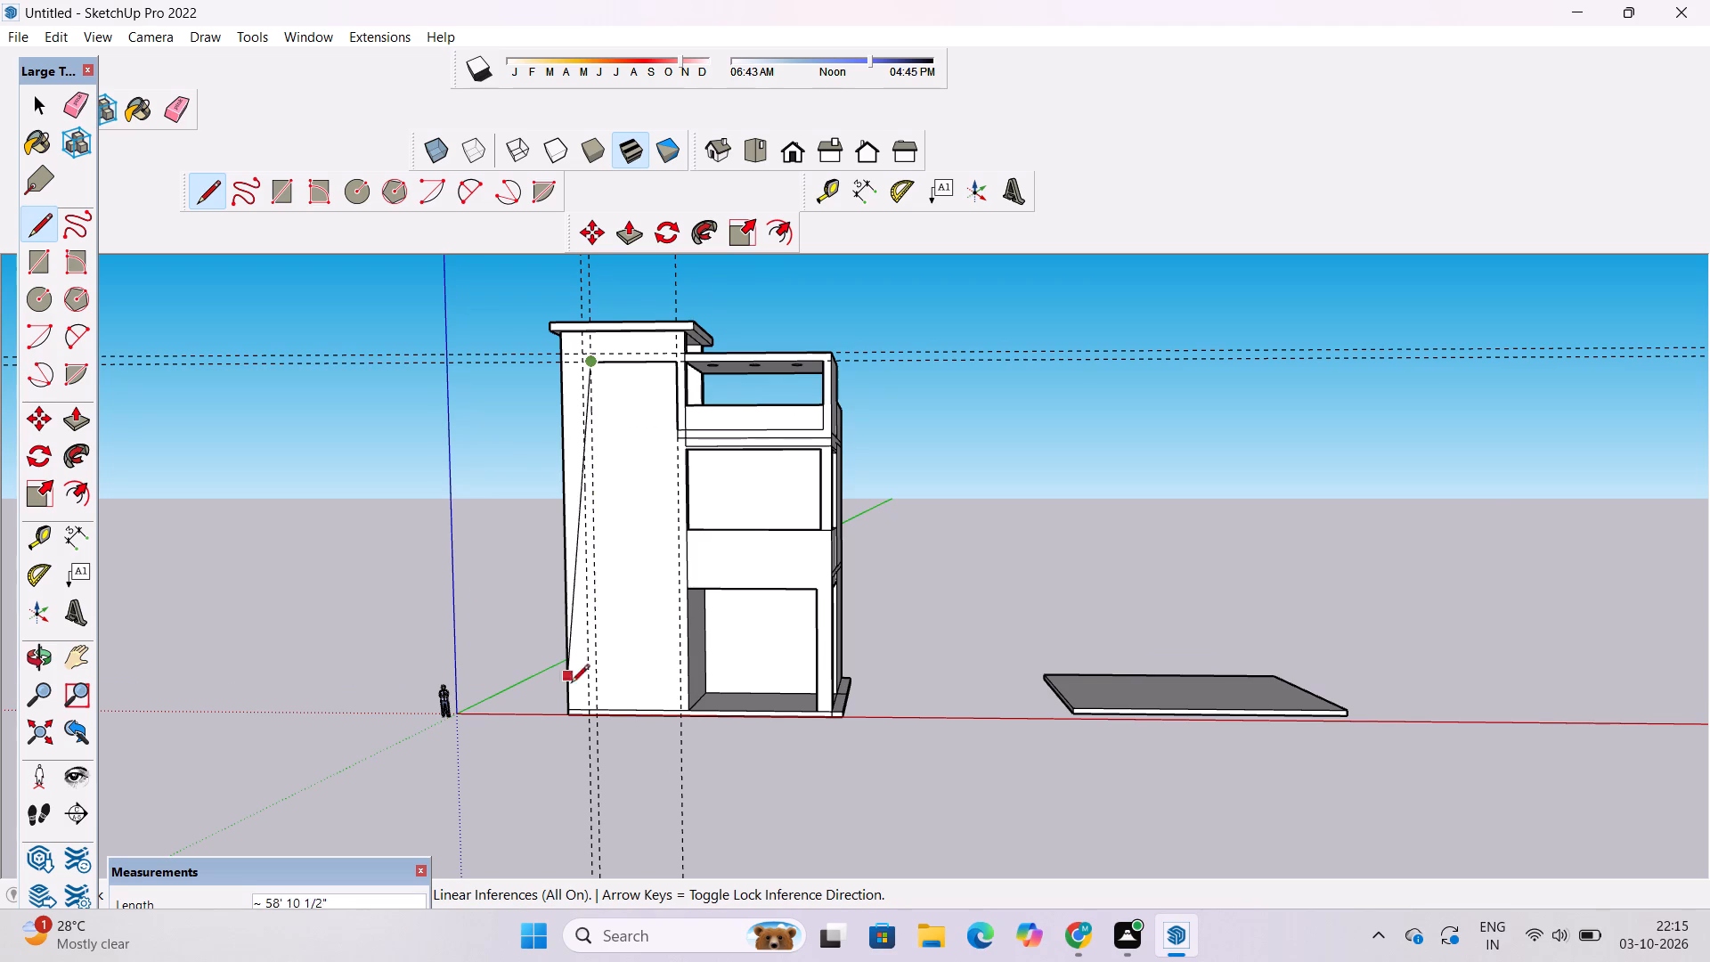
scroll(583, 721, "up", 9)
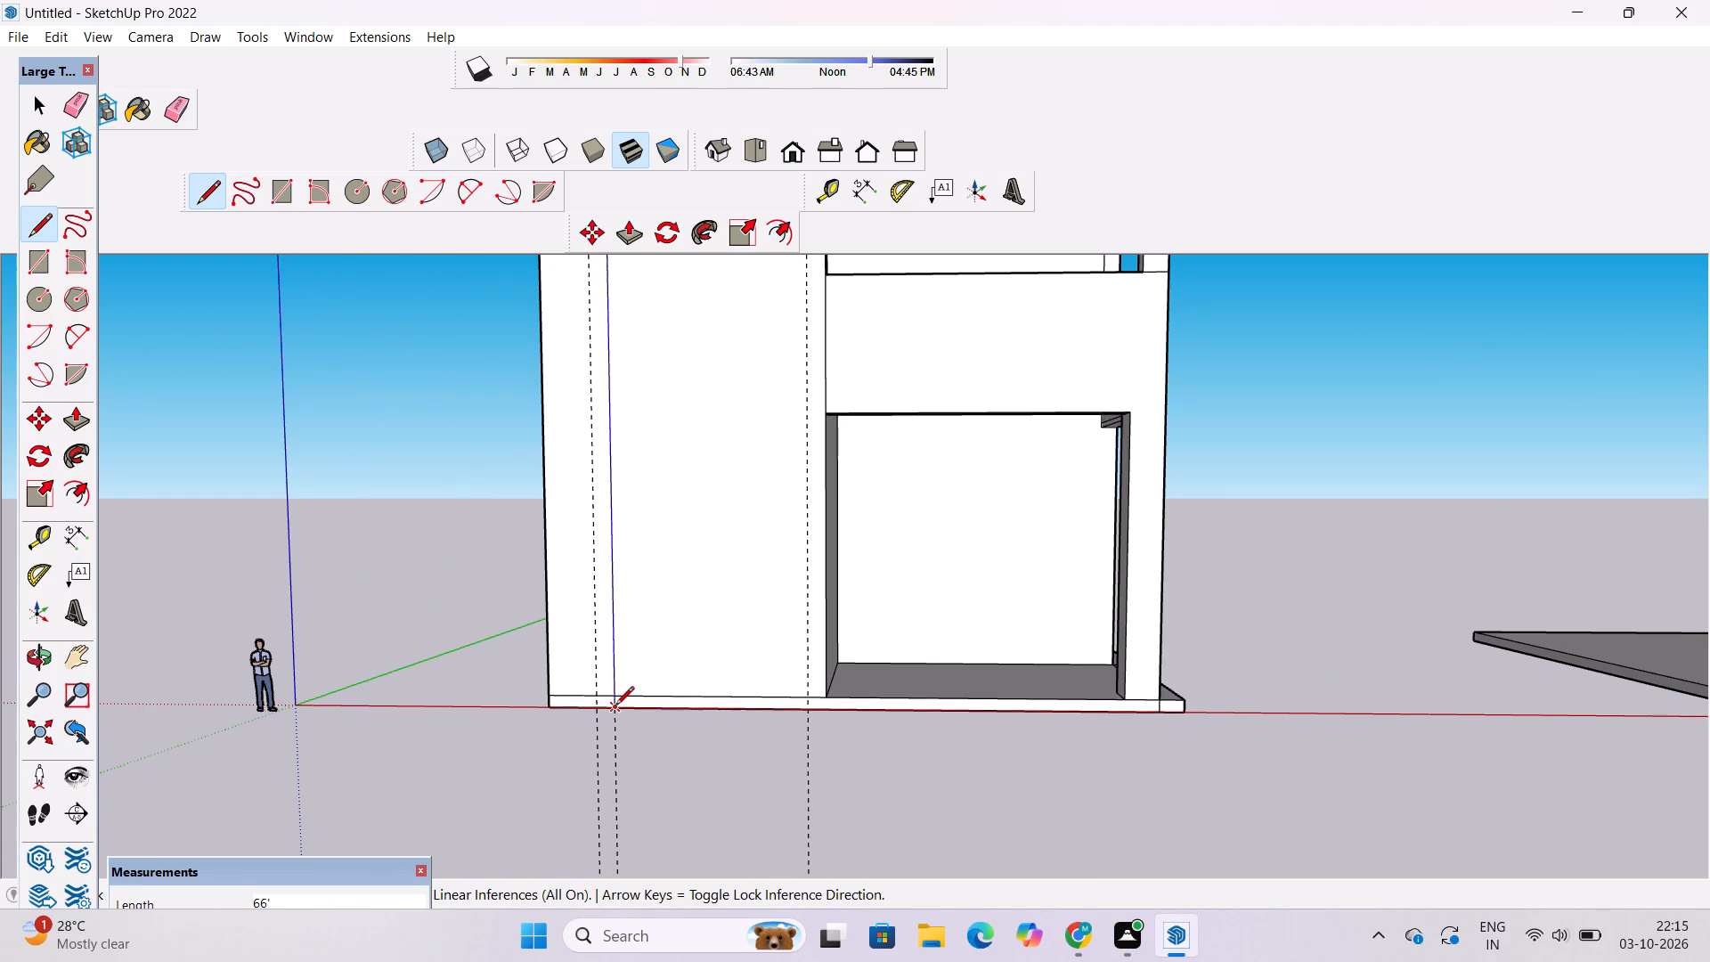
left_click(615, 706)
Draw the outer outline from the top-storey frame's upper corner across the tower to the outermost vertical guide, and 67' 6" down to the base.
scroll(651, 730, "down", 13)
scroll(659, 474, "up", 5)
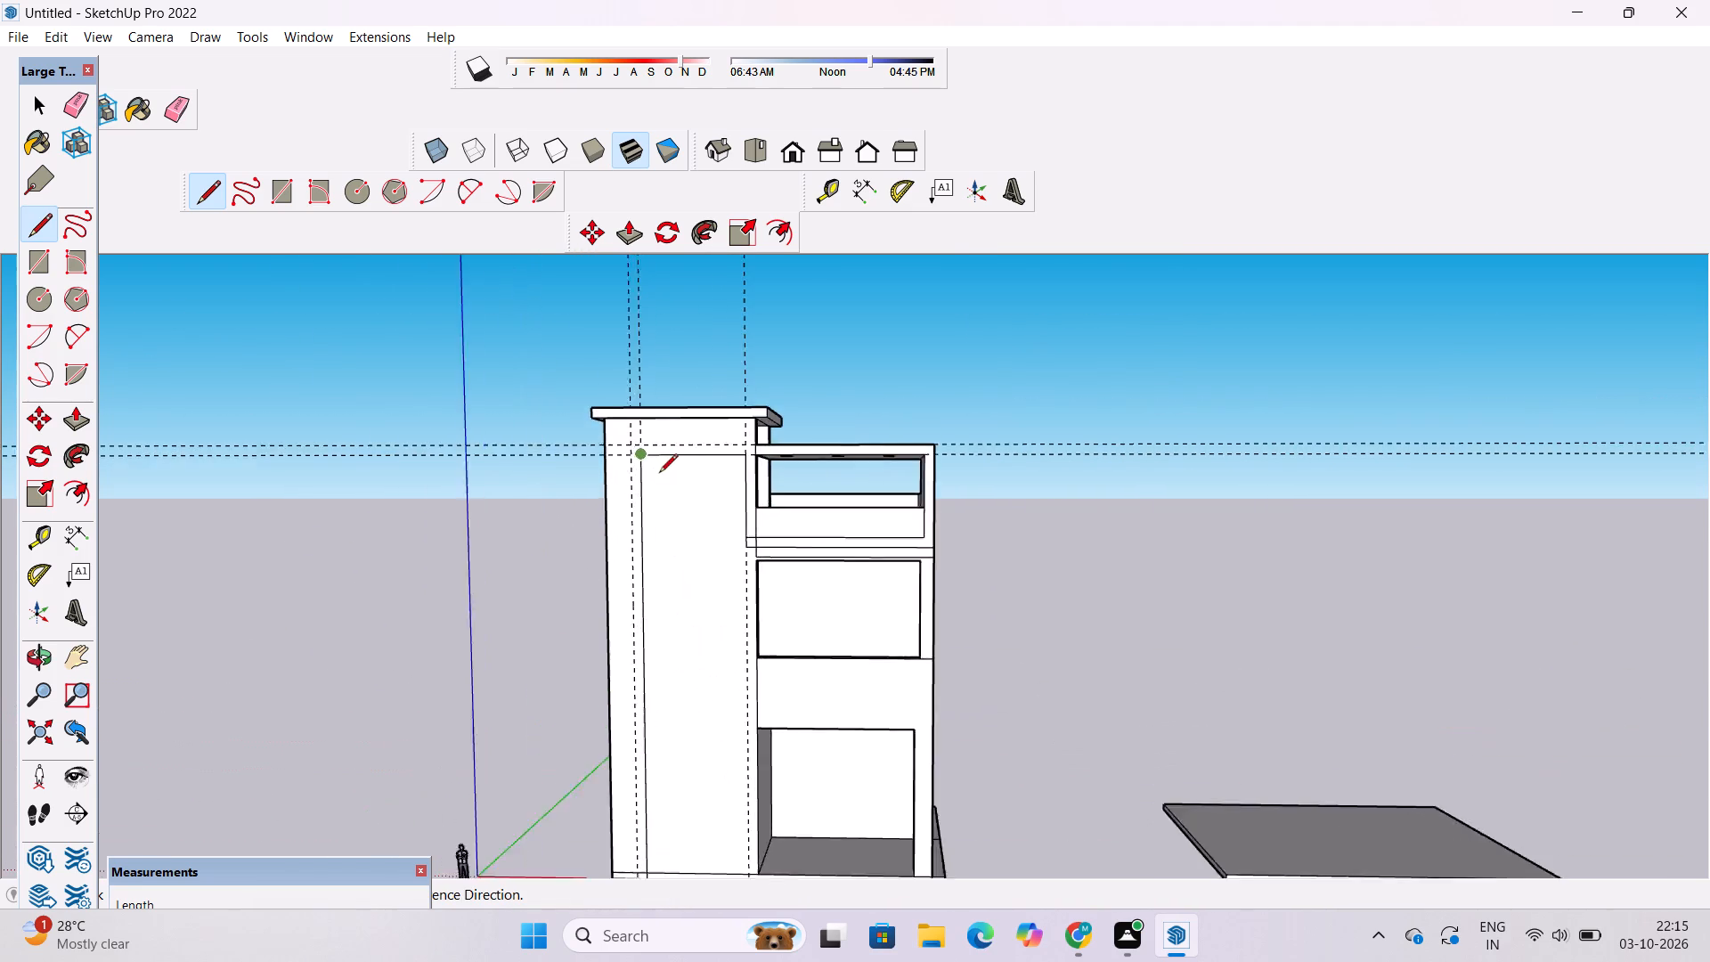
scroll(659, 474, "up", 3)
scroll(776, 424, "up", 4)
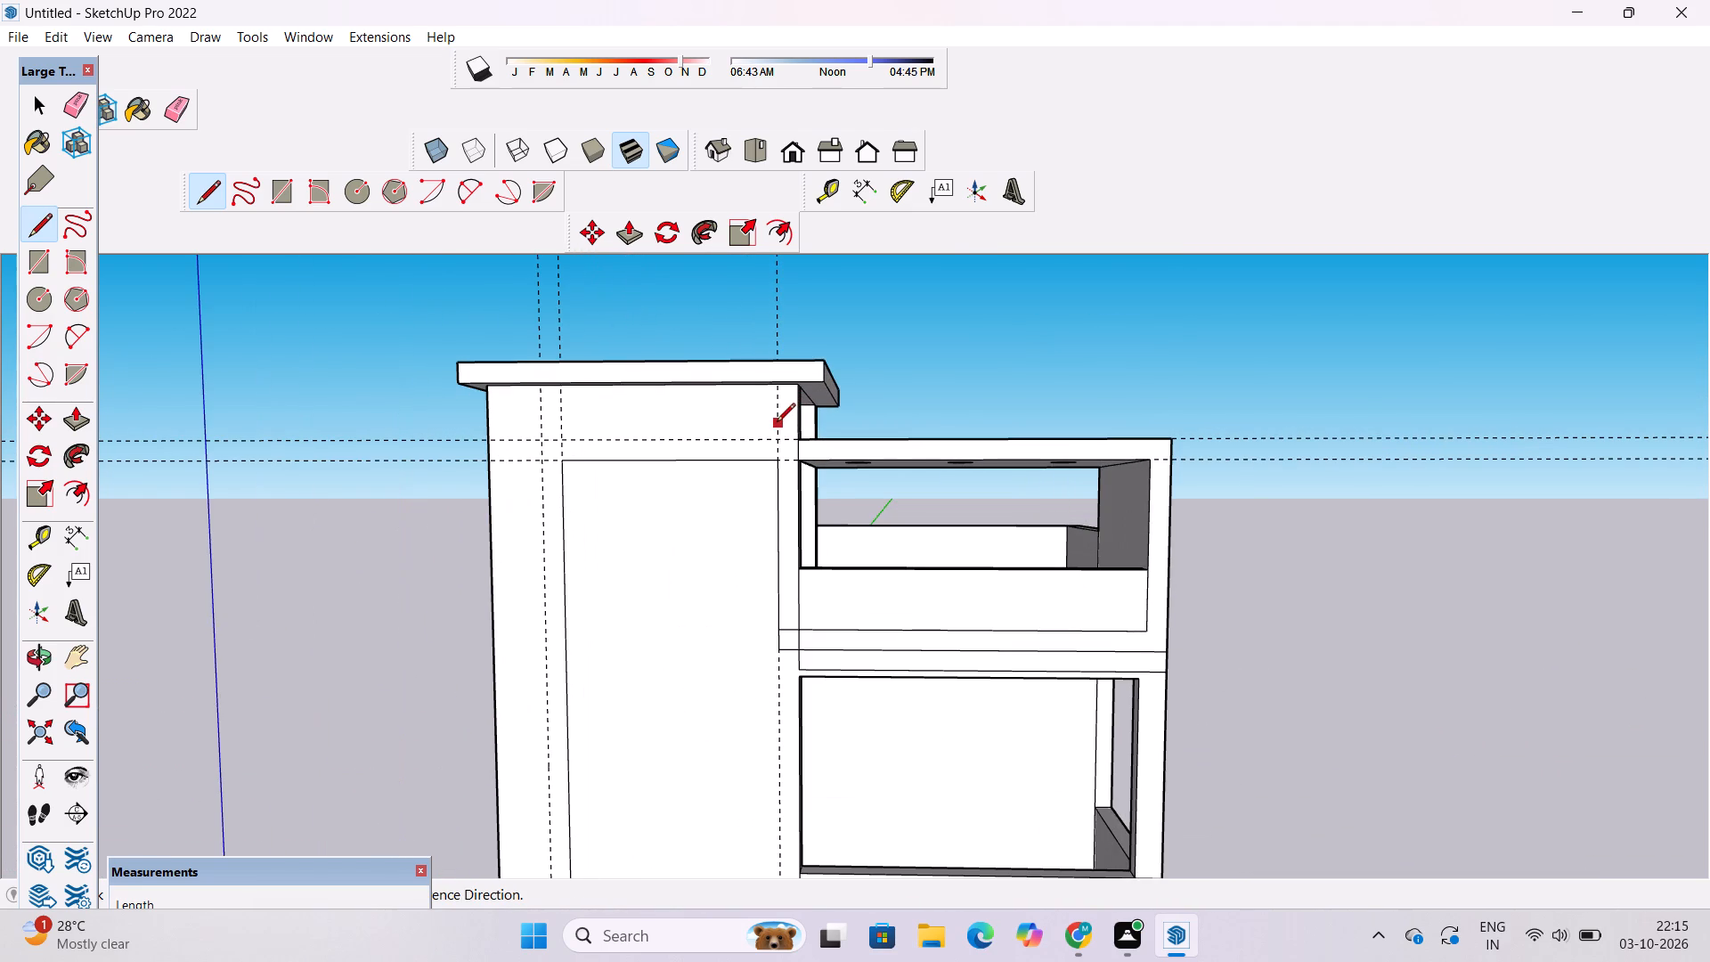
scroll(797, 448, "up", 8)
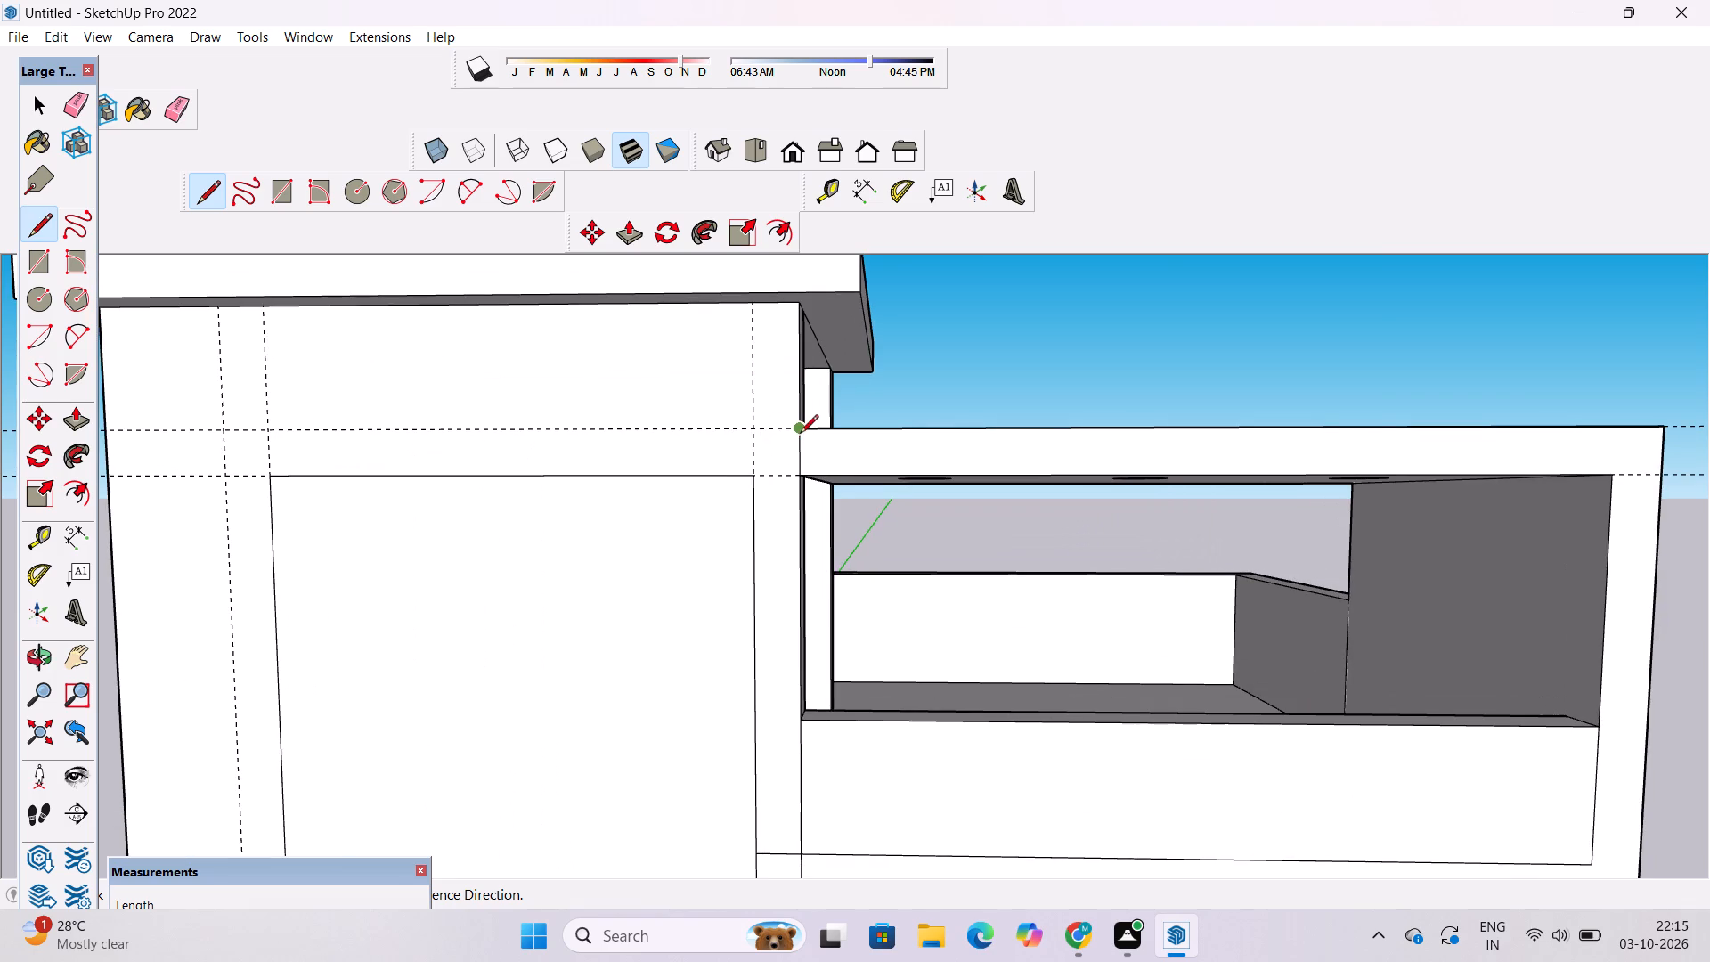
left_click(800, 430)
scroll(800, 430, "down", 10)
scroll(582, 430, "up", 2)
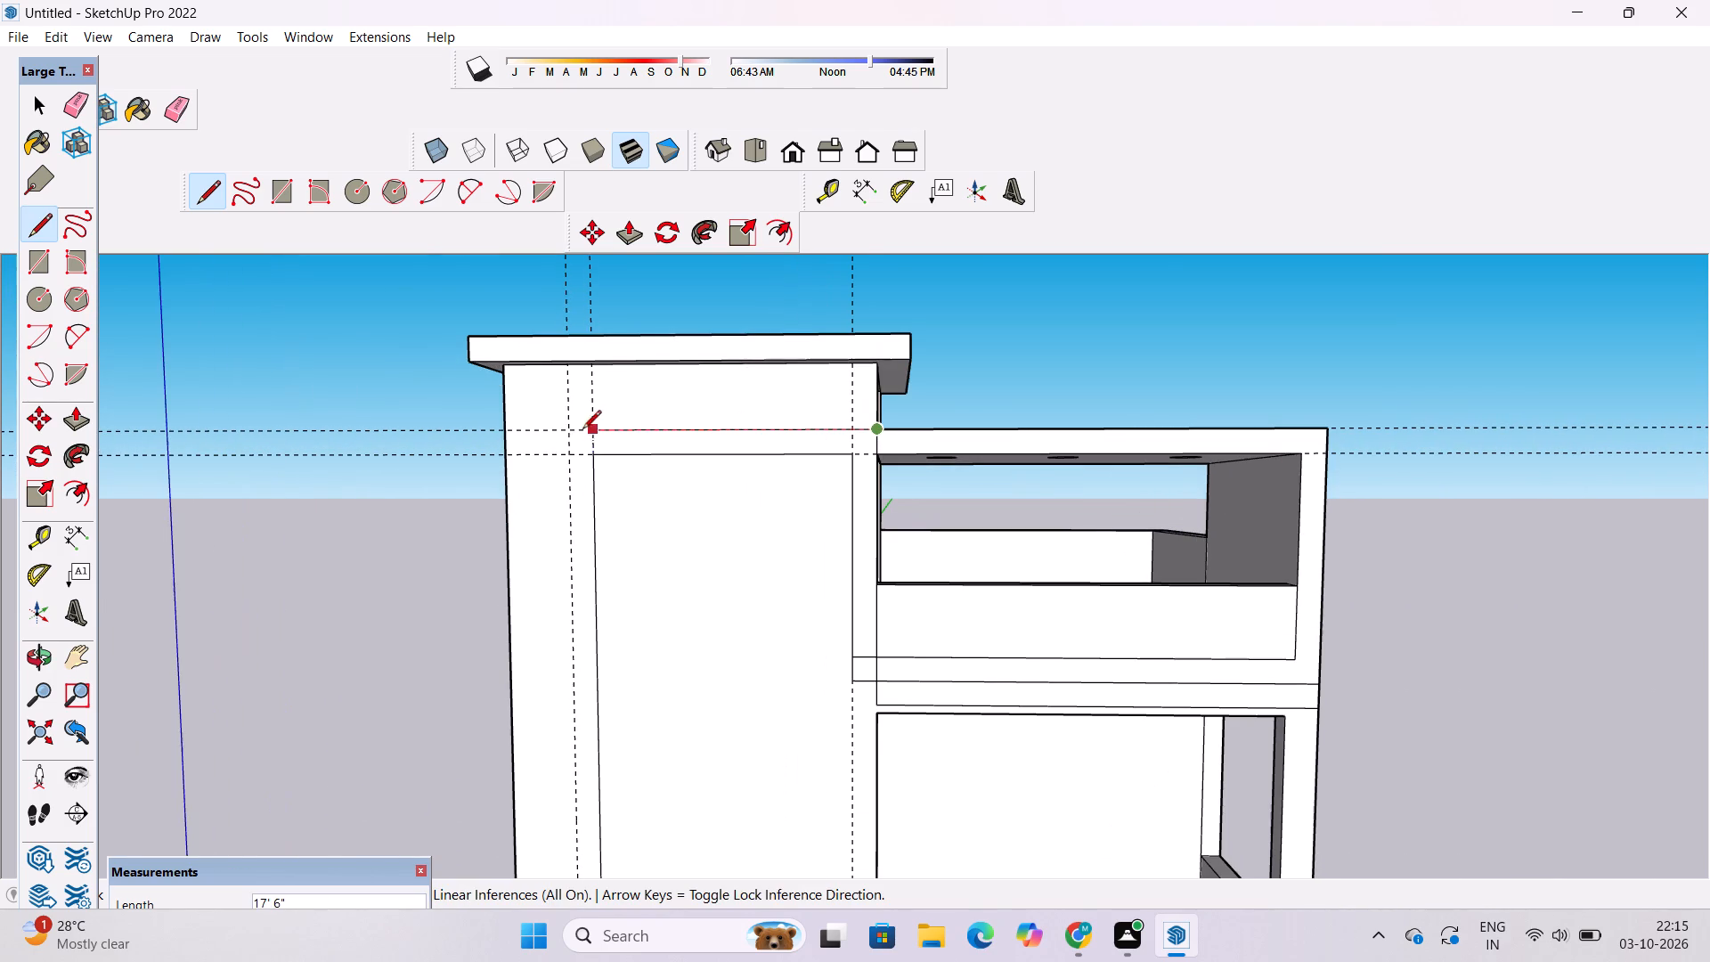
scroll(582, 430, "up", 1)
left_click(568, 433)
scroll(568, 433, "down", 4)
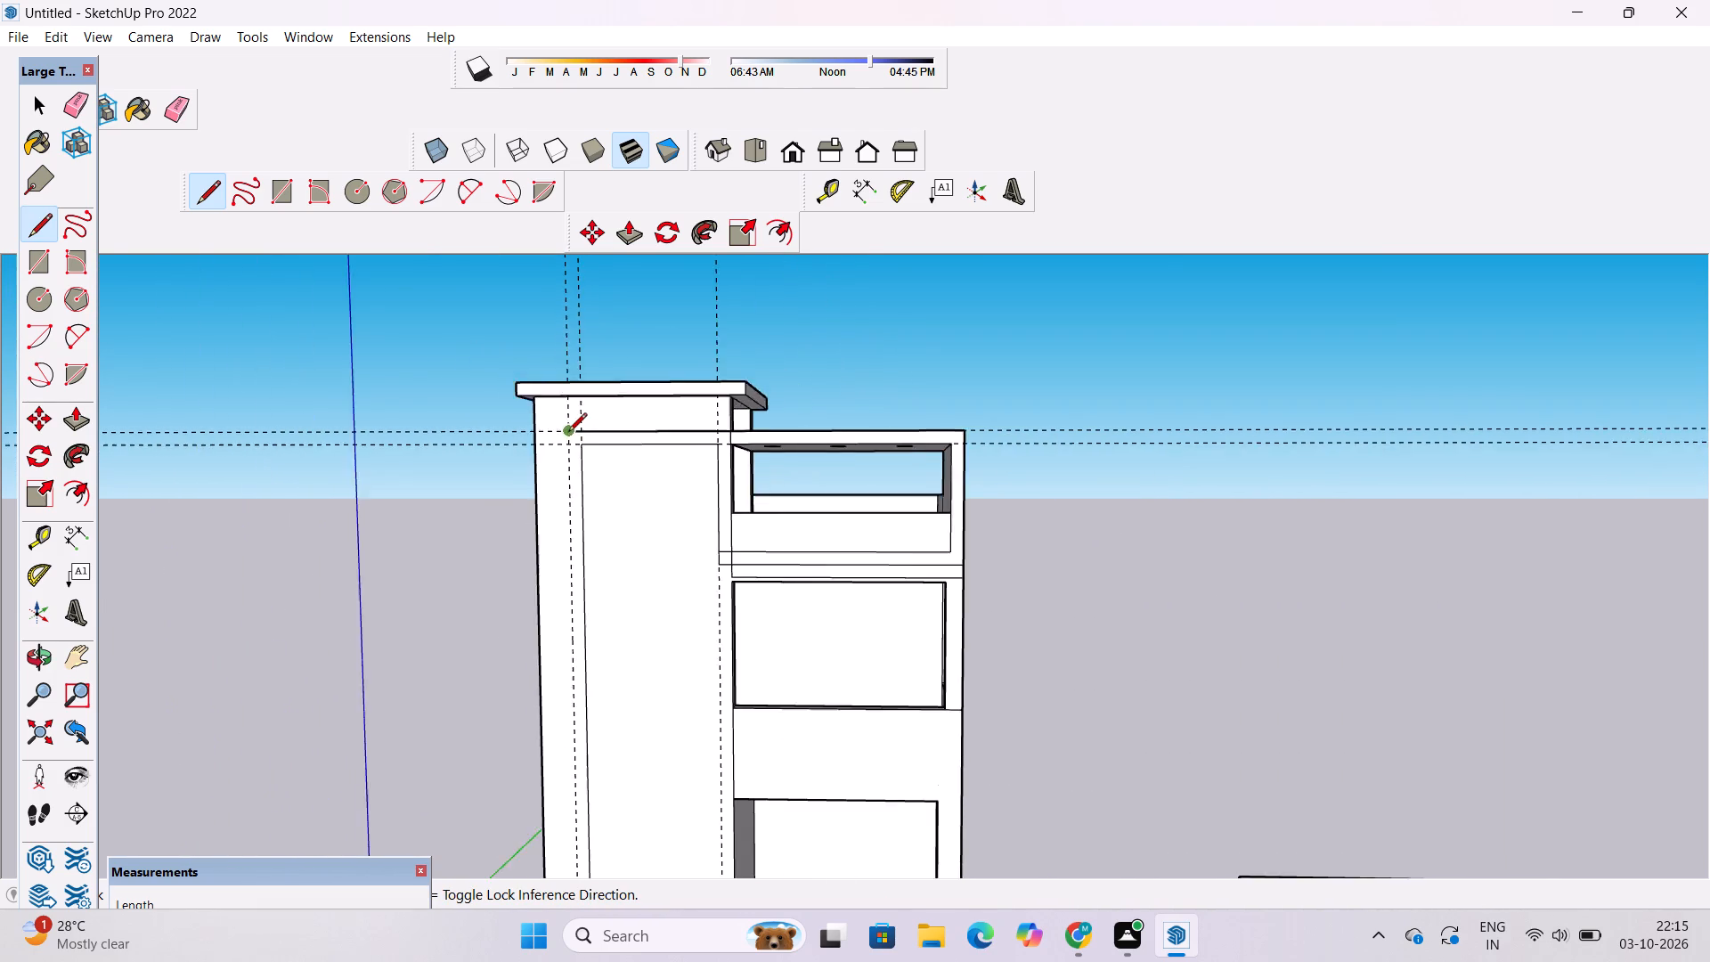
scroll(568, 433, "down", 10)
scroll(566, 566, "down", 3)
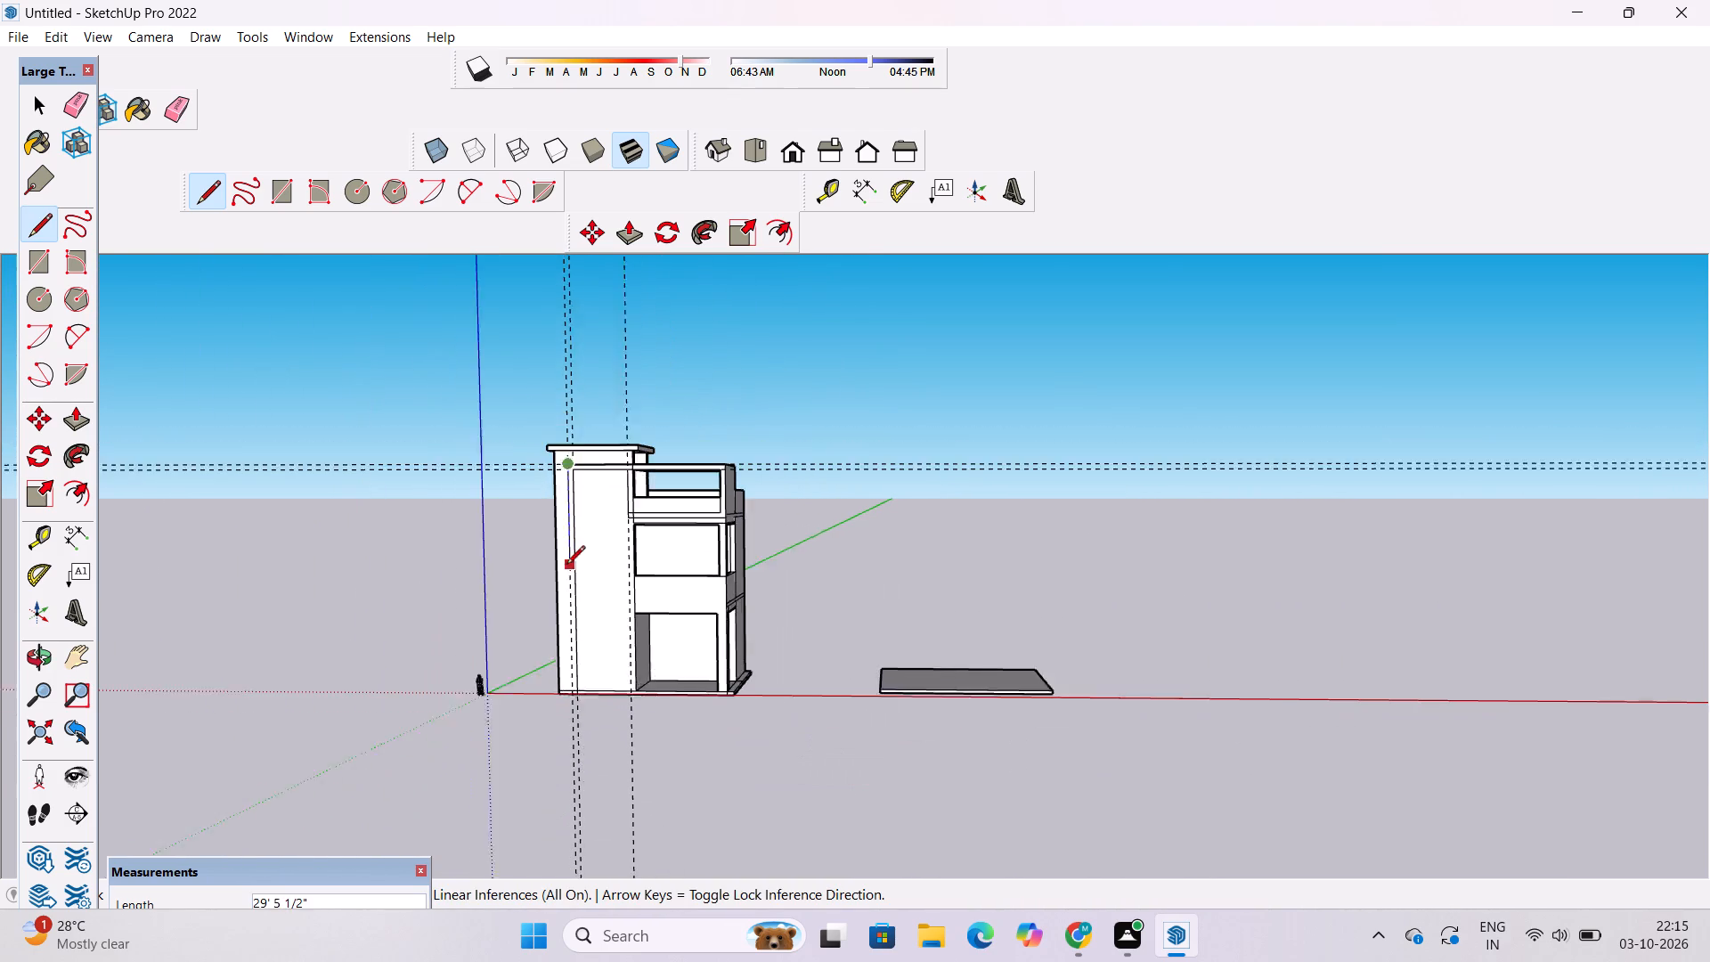
scroll(566, 566, "down", 1)
scroll(565, 669, "up", 16)
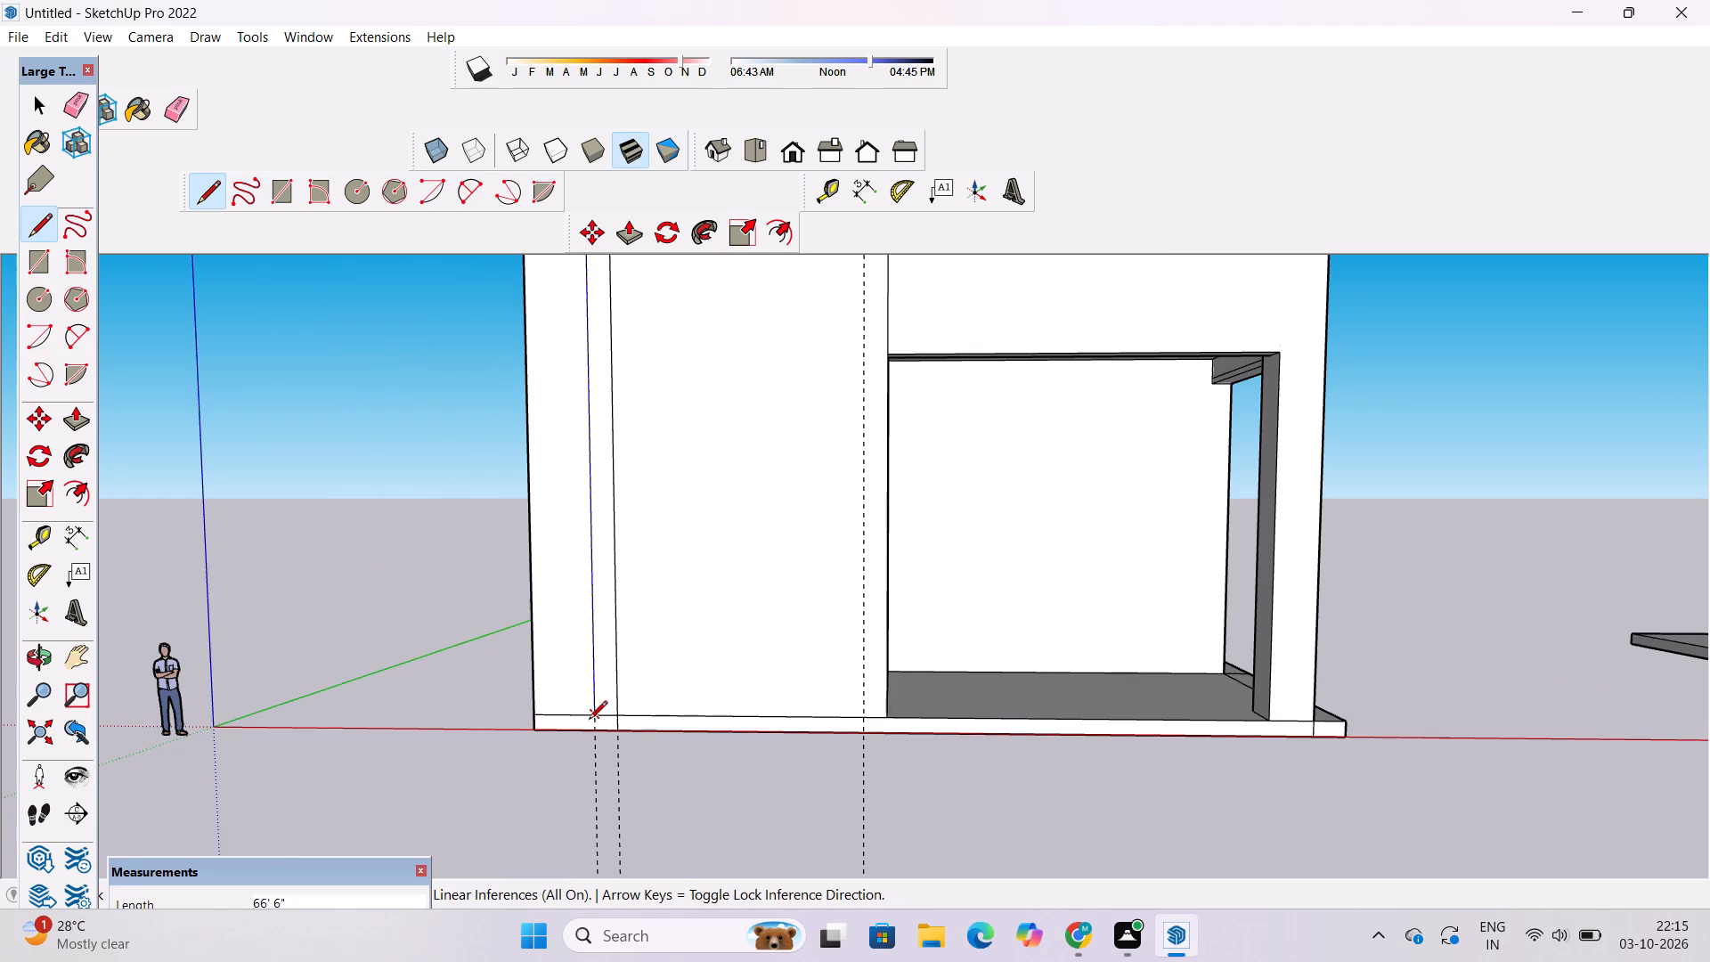
left_click(600, 730)
Erase the two vertical guides along the tower's new long vertical lines.
key("space")
key("e")
scroll(605, 686, "down", 4)
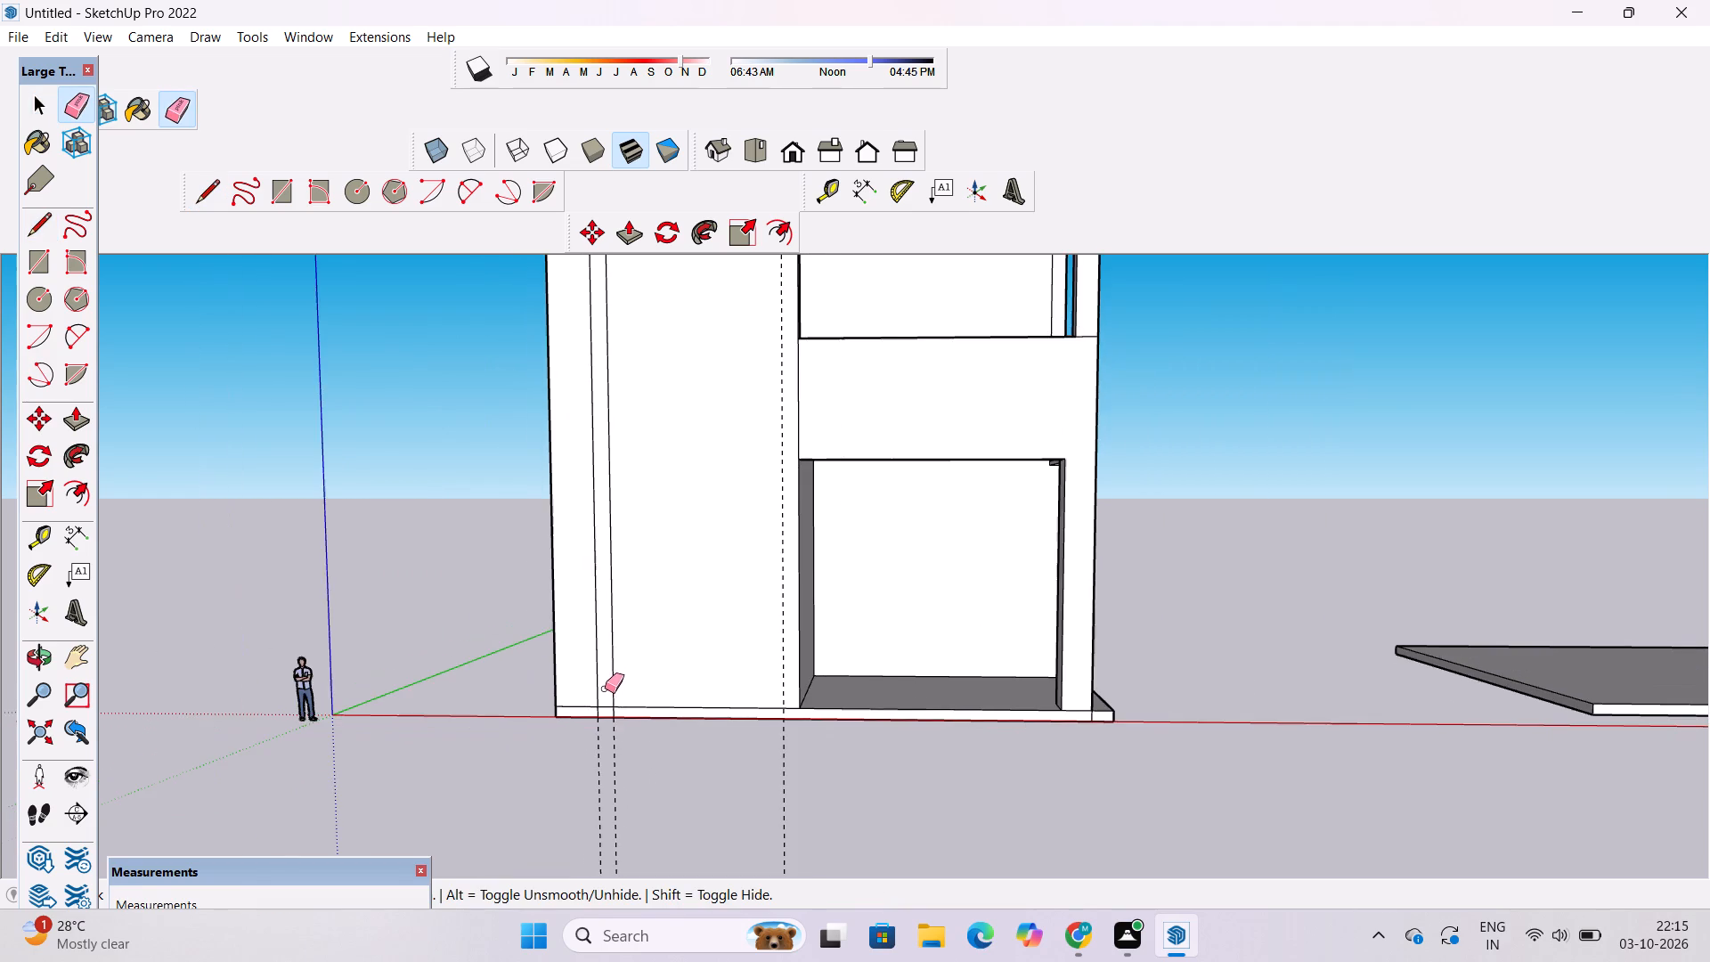
scroll(605, 689, "down", 2)
left_click_drag(617, 737, 596, 782)
Erase the two horizontal guides along the upper lines of the tower outline.
key("o")
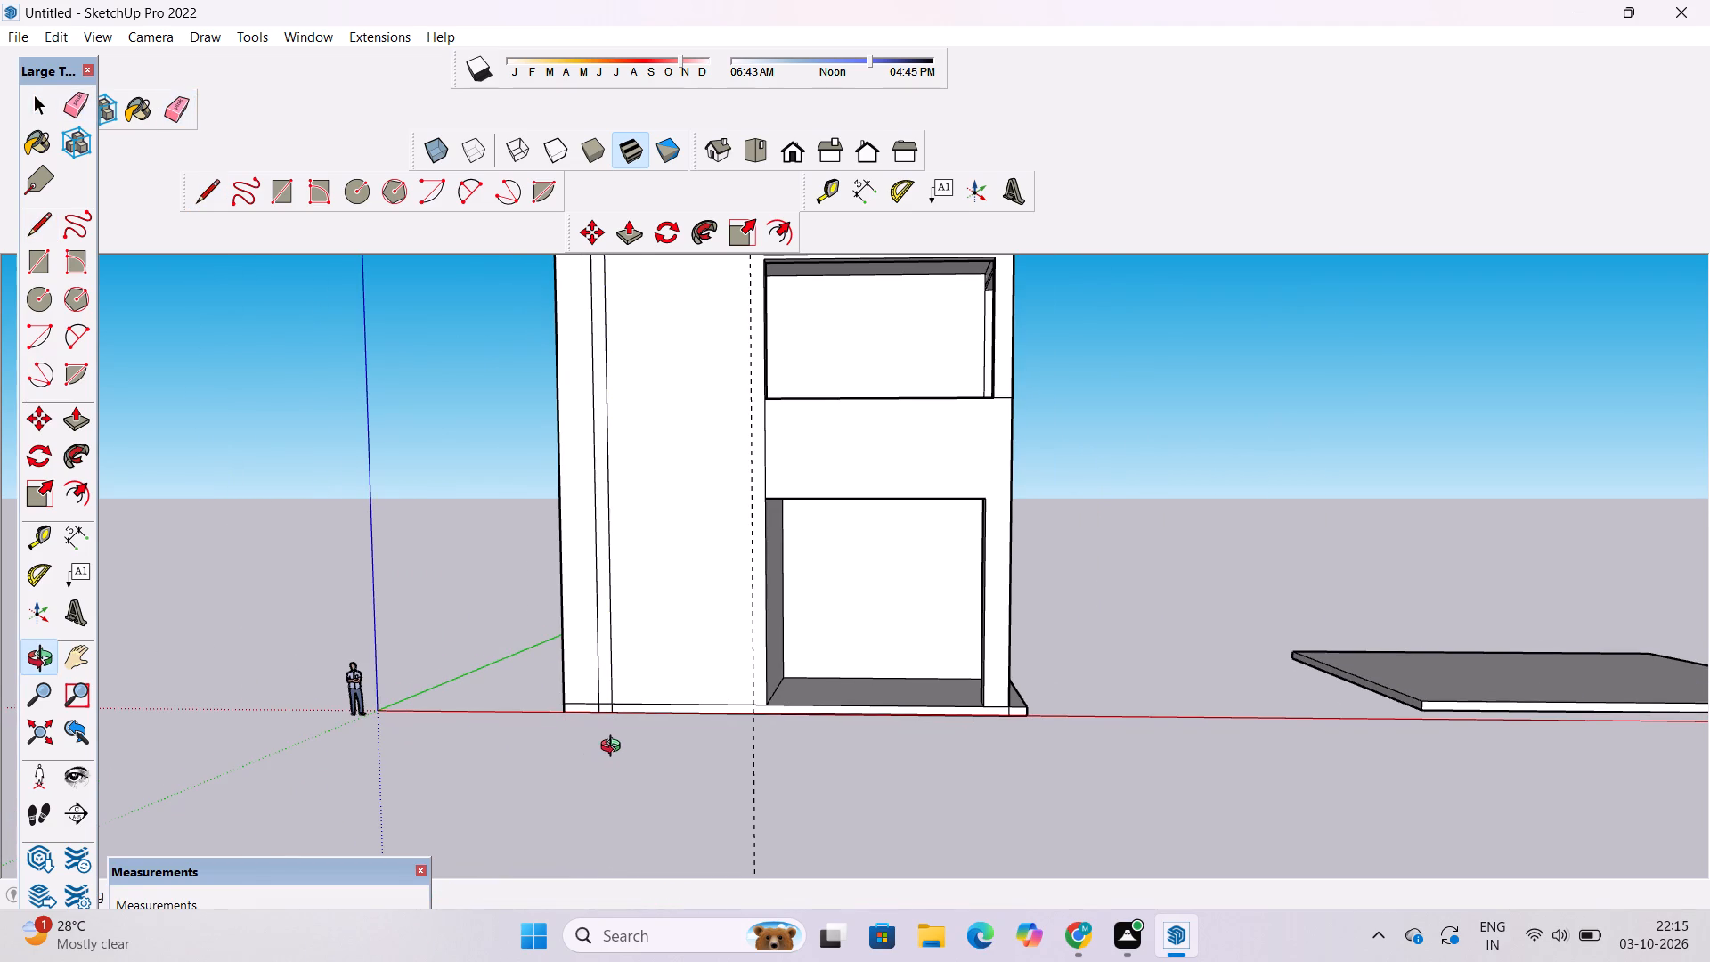
scroll(615, 746, "up", 4)
left_click_drag(610, 695, 631, 783, "shift")
scroll(641, 723, "down", 4)
scroll(675, 517, "down", 6)
left_click_drag(672, 527, 694, 671, "shift")
scroll(700, 513, "up", 5)
left_click_drag(700, 513, 729, 519, "shift")
key("e")
left_click_drag(560, 432, 559, 461)
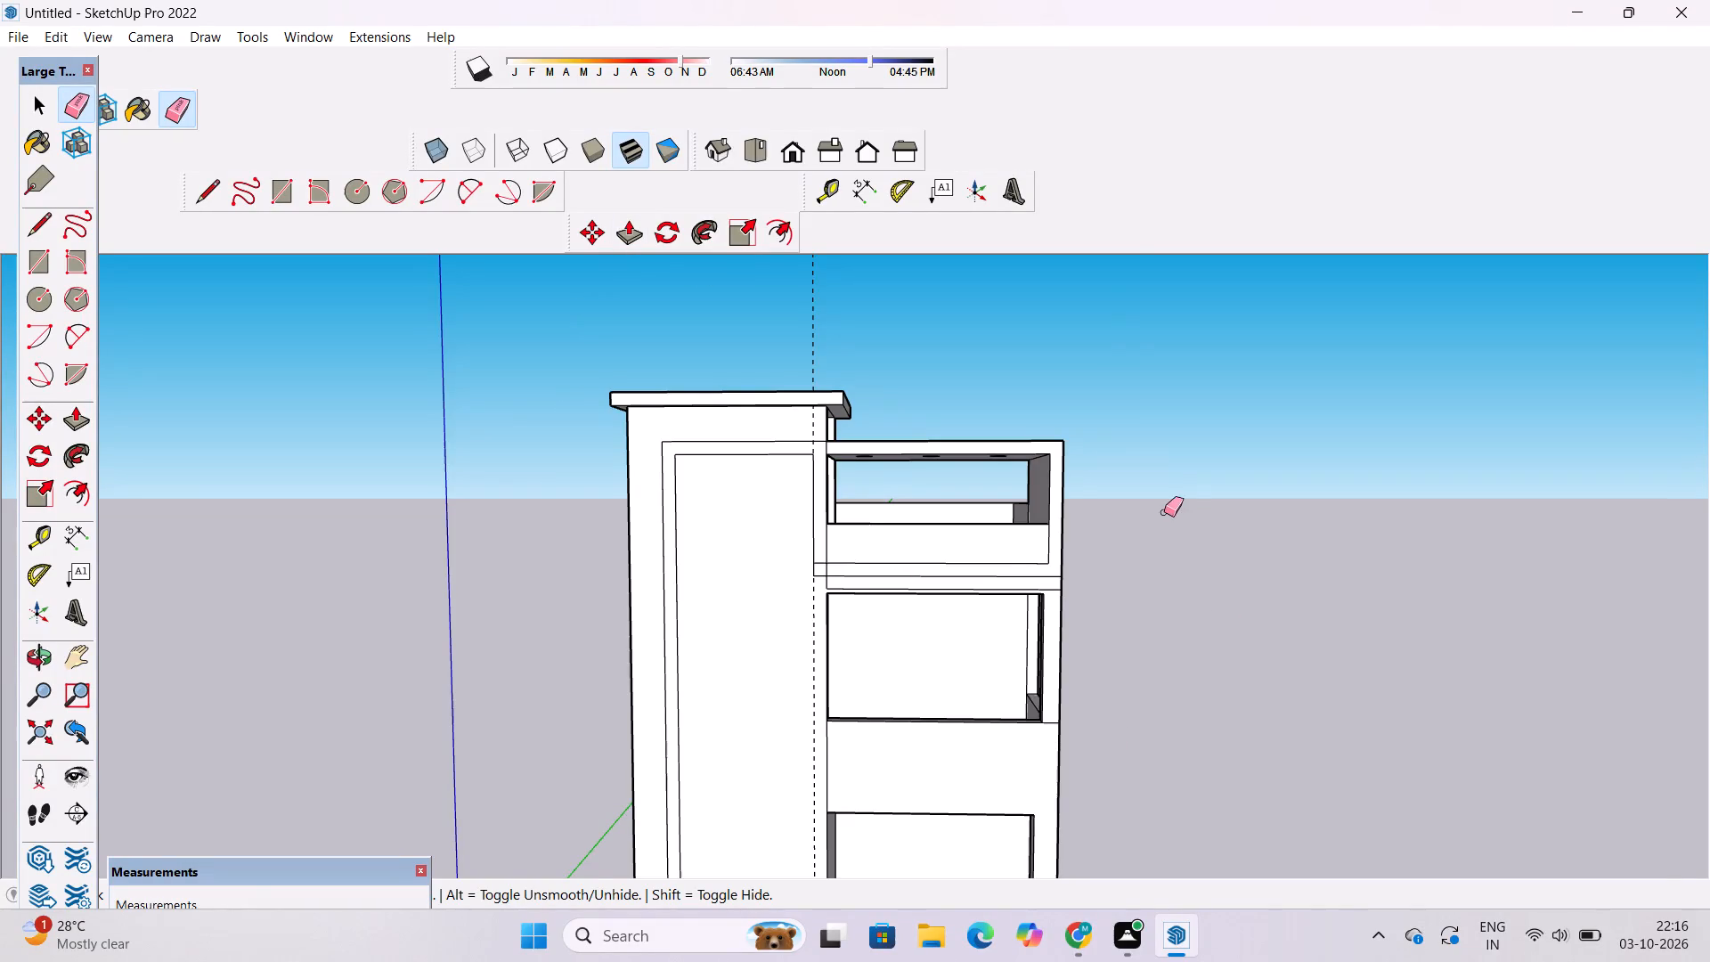
Examine the outlined band on the tower and its junction with the top-storey frame and strip.
scroll(1096, 283, "down", 3)
scroll(1225, 464, "up", 3)
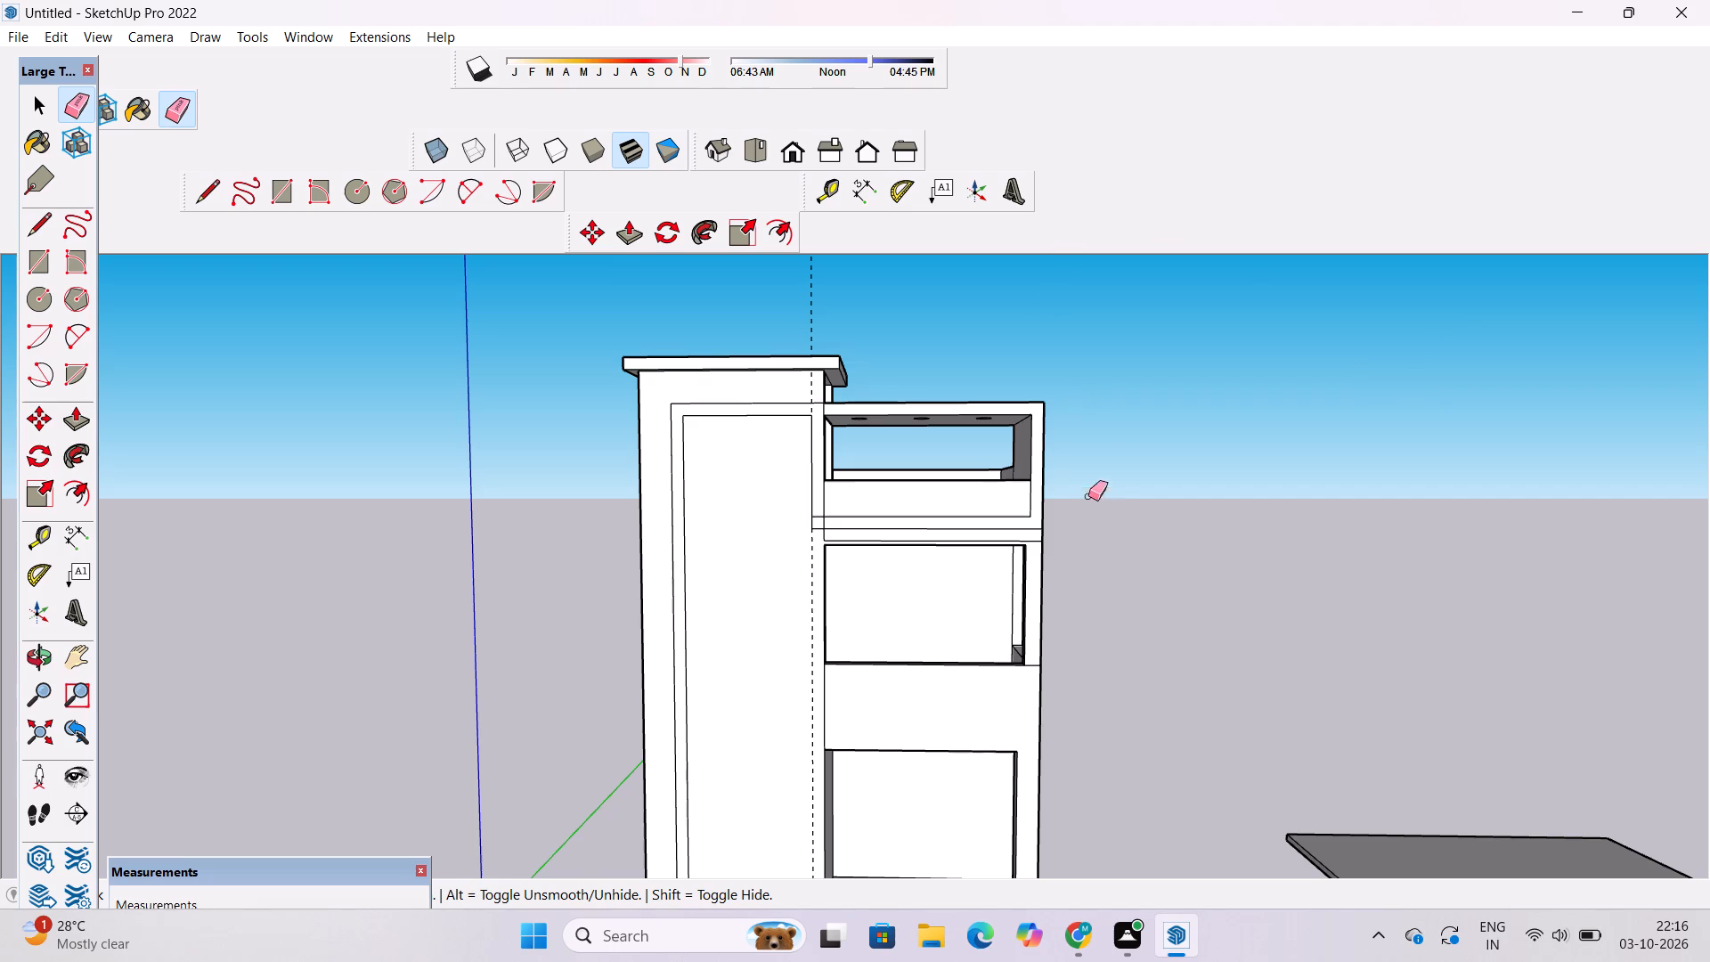
scroll(1096, 511, "down", 5)
scroll(1112, 476, "up", 1)
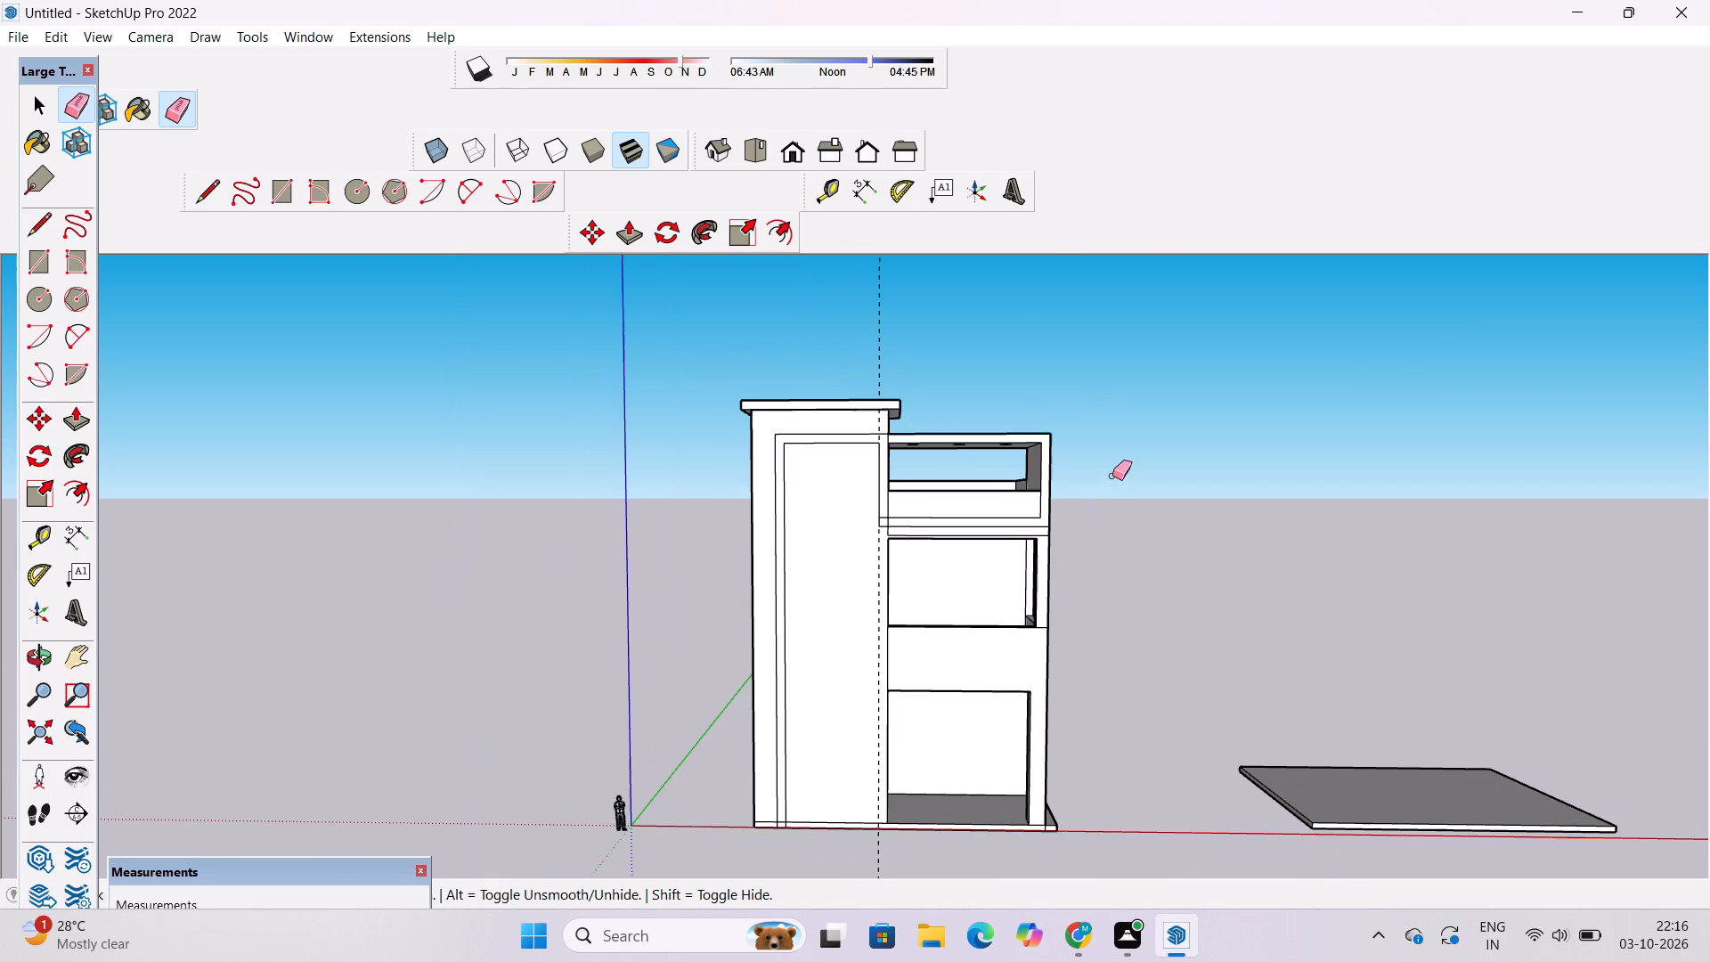
key("space")
type("o")
scroll(1031, 459, "down", 4)
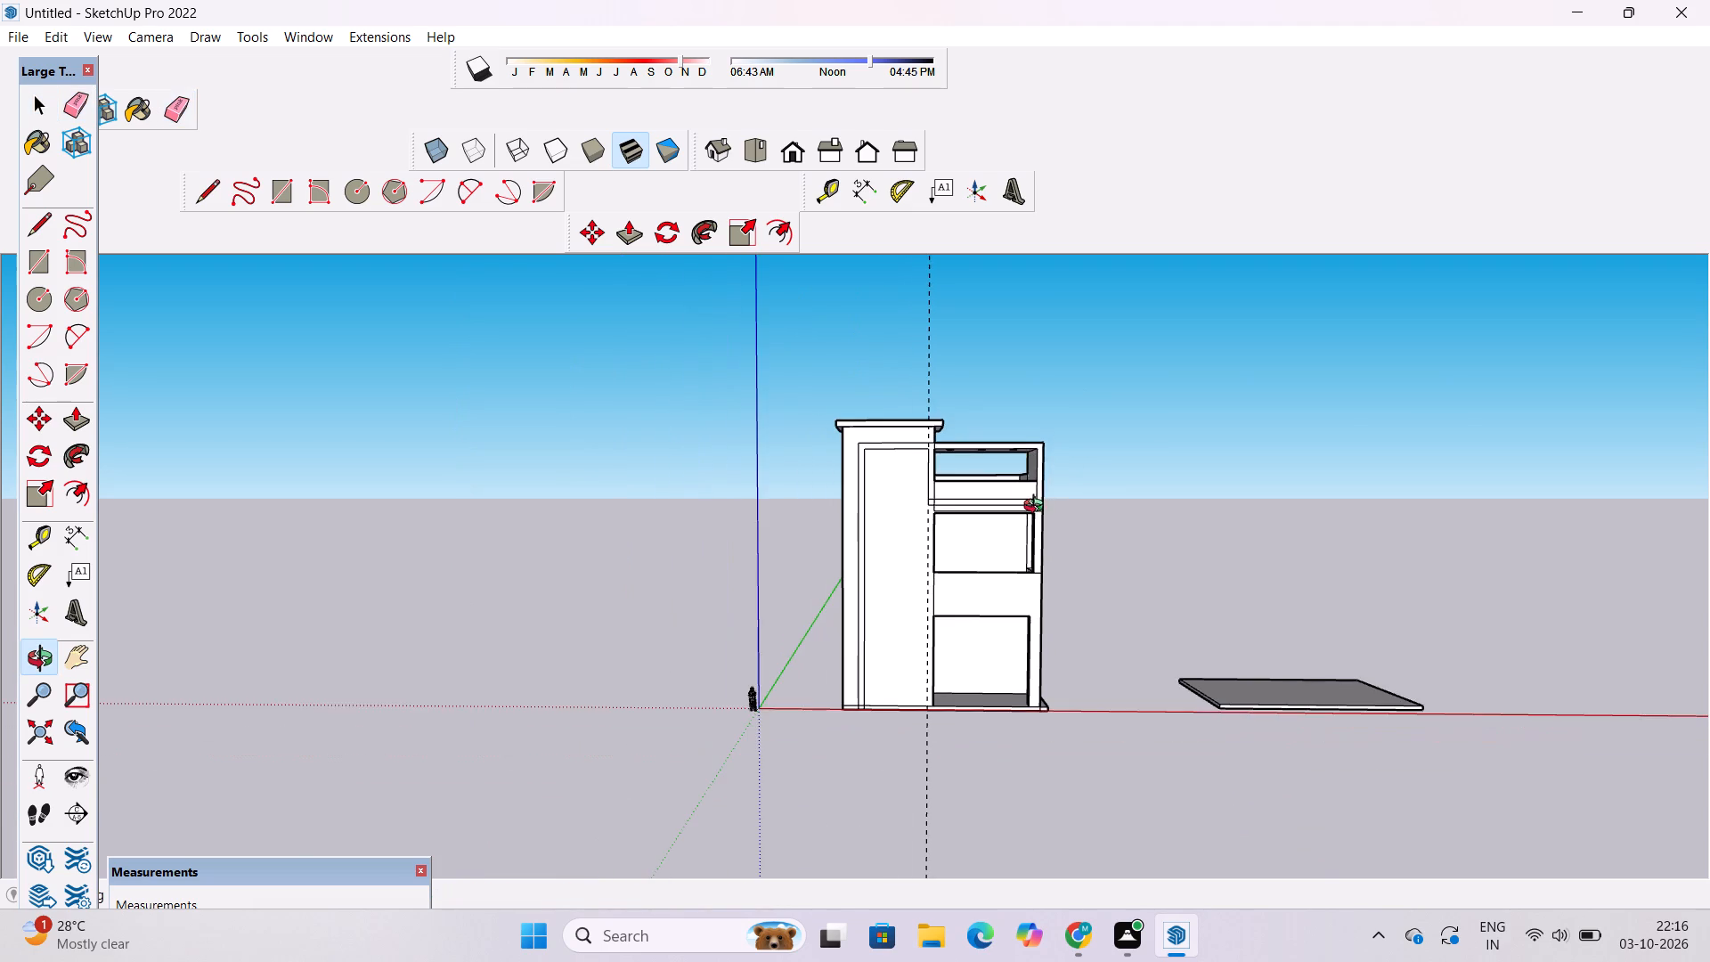
scroll(1034, 505, "up", 3)
scroll(1026, 490, "down", 3)
scroll(1026, 490, "up", 2)
scroll(1026, 490, "down", 2)
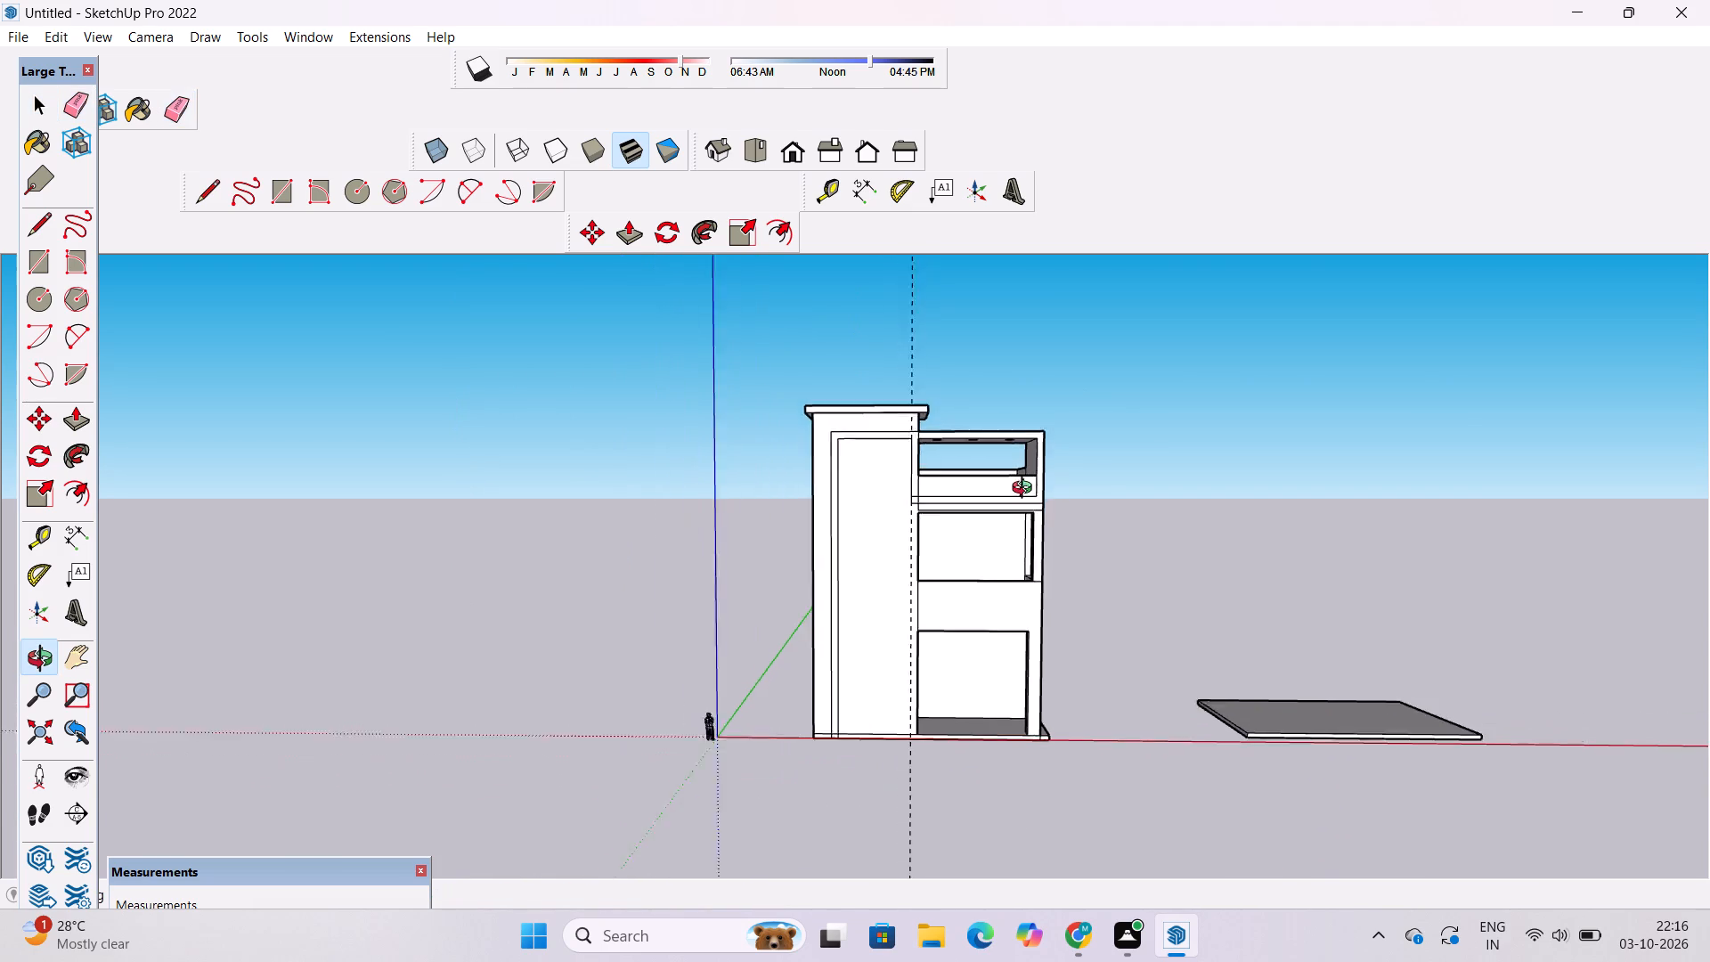
scroll(1026, 490, "down", 1)
scroll(1026, 490, "up", 5)
scroll(1026, 490, "down", 5)
scroll(1026, 490, "up", 4)
scroll(1026, 490, "down", 4)
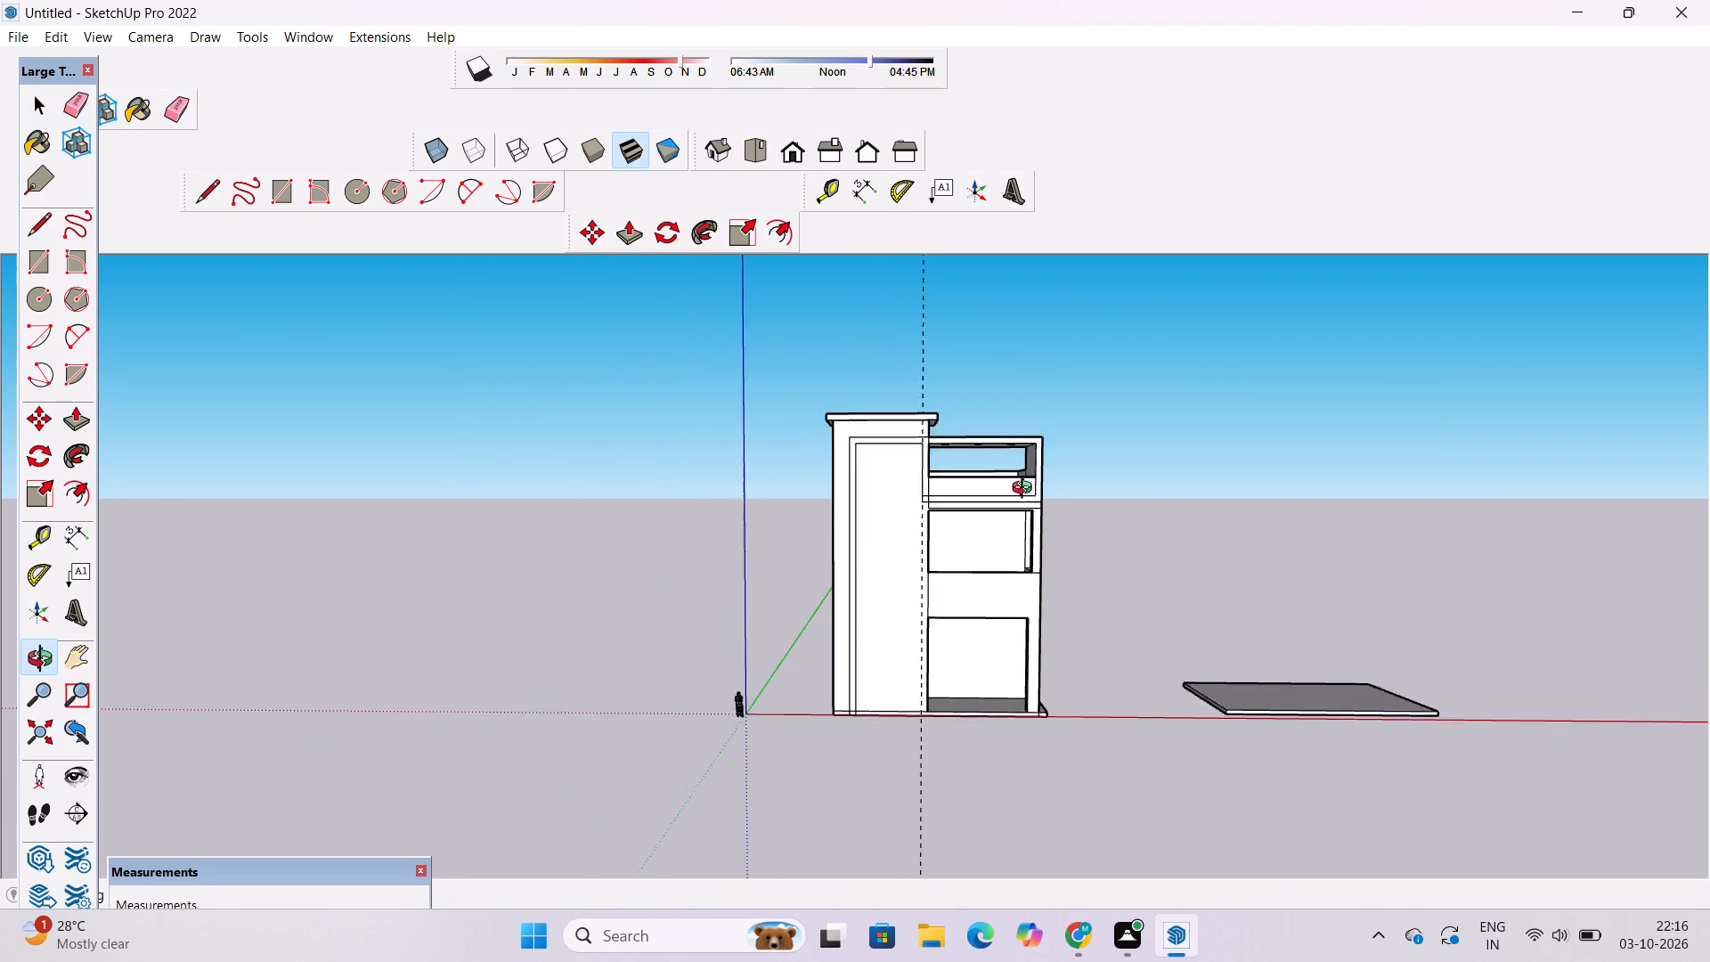
scroll(1026, 490, "down", 2)
scroll(1026, 490, "up", 6)
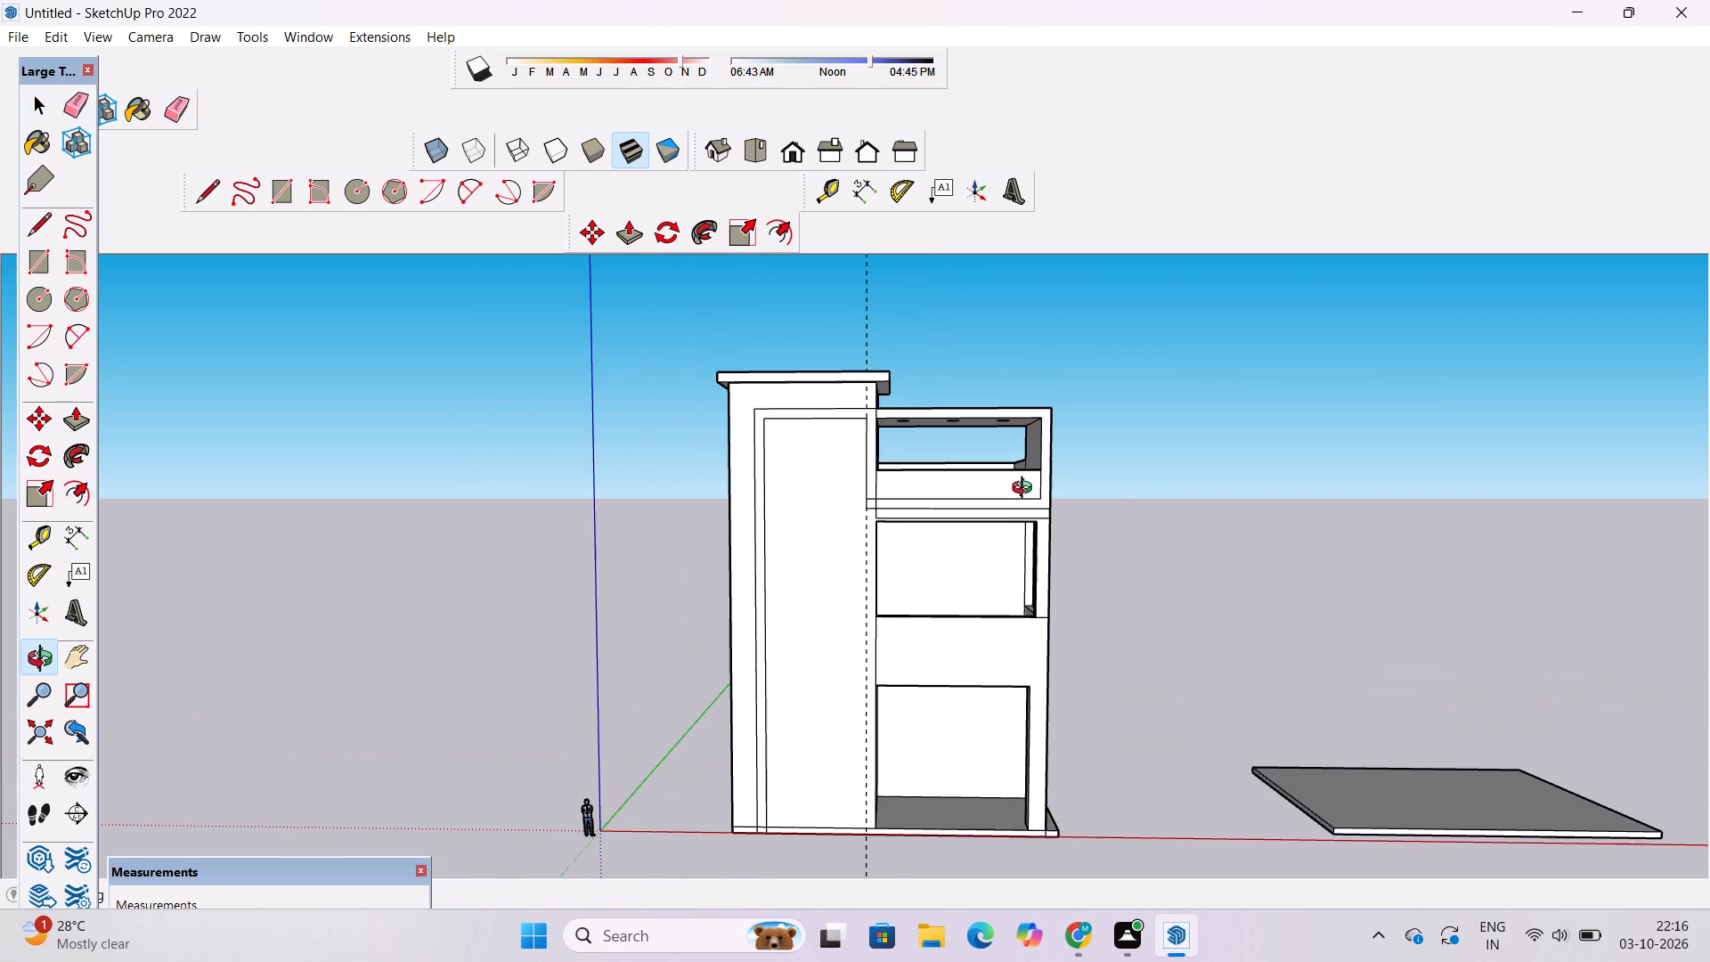
scroll(1010, 490, "down", 3)
left_click_drag(959, 577, 877, 646)
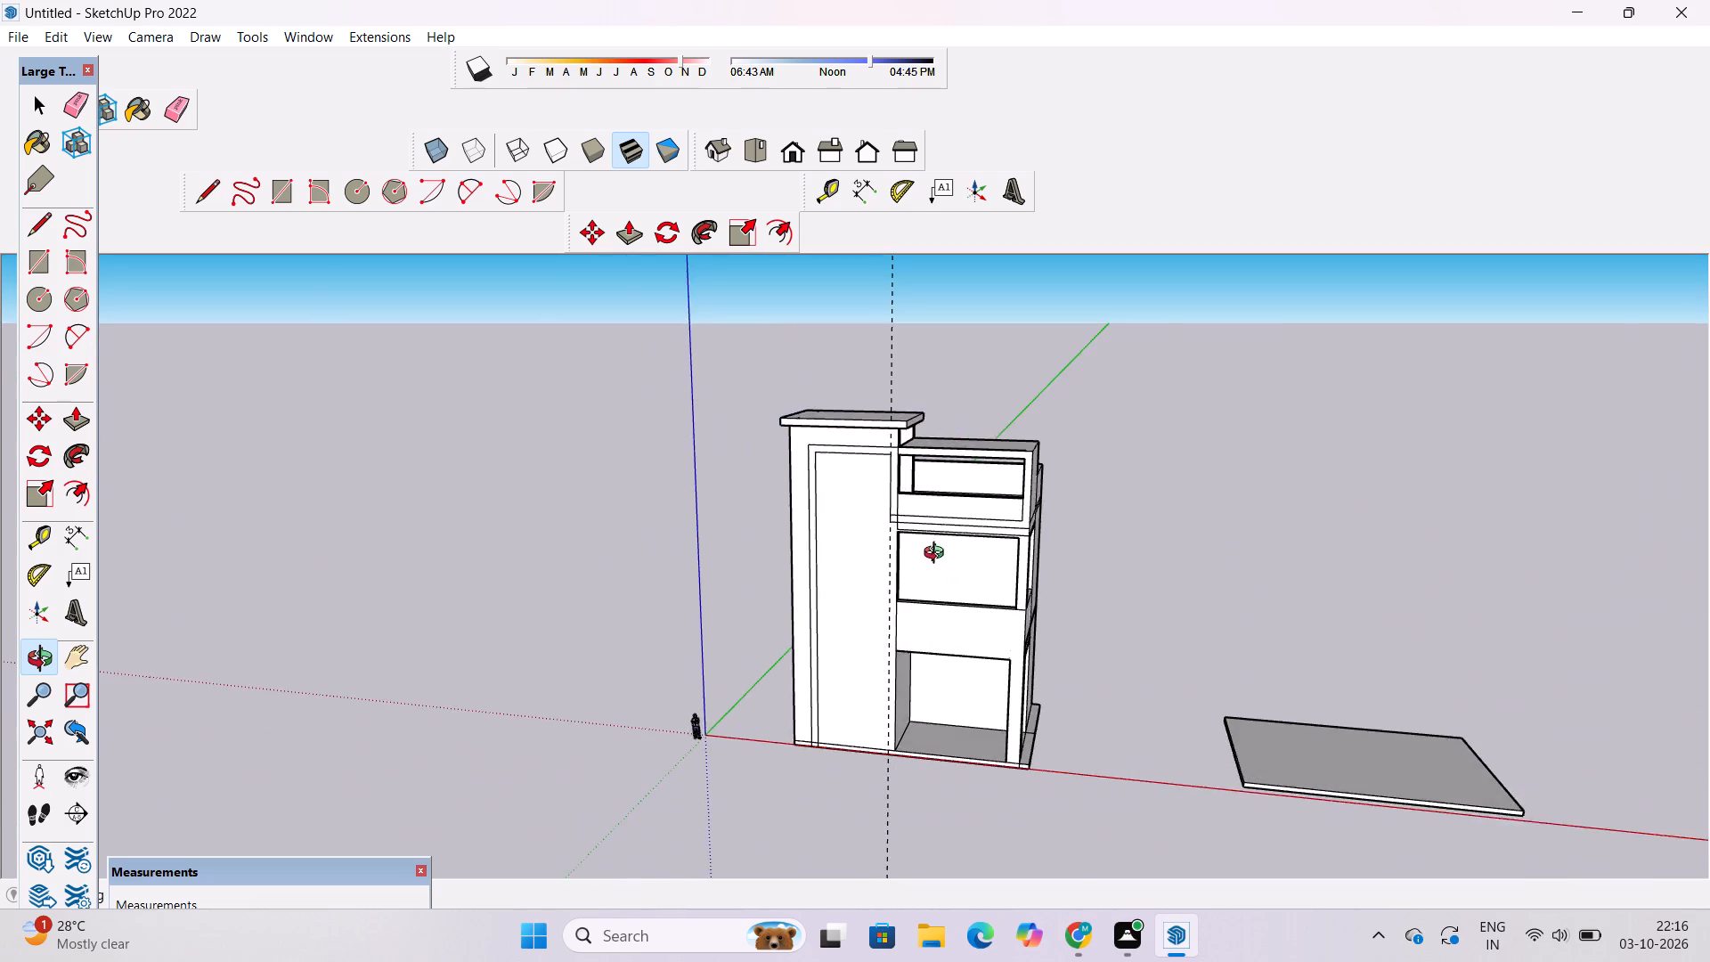
scroll(939, 550, "up", 4)
left_click_drag(827, 574, 875, 580)
scroll(898, 521, "up", 5)
left_click_drag(778, 536, 802, 543)
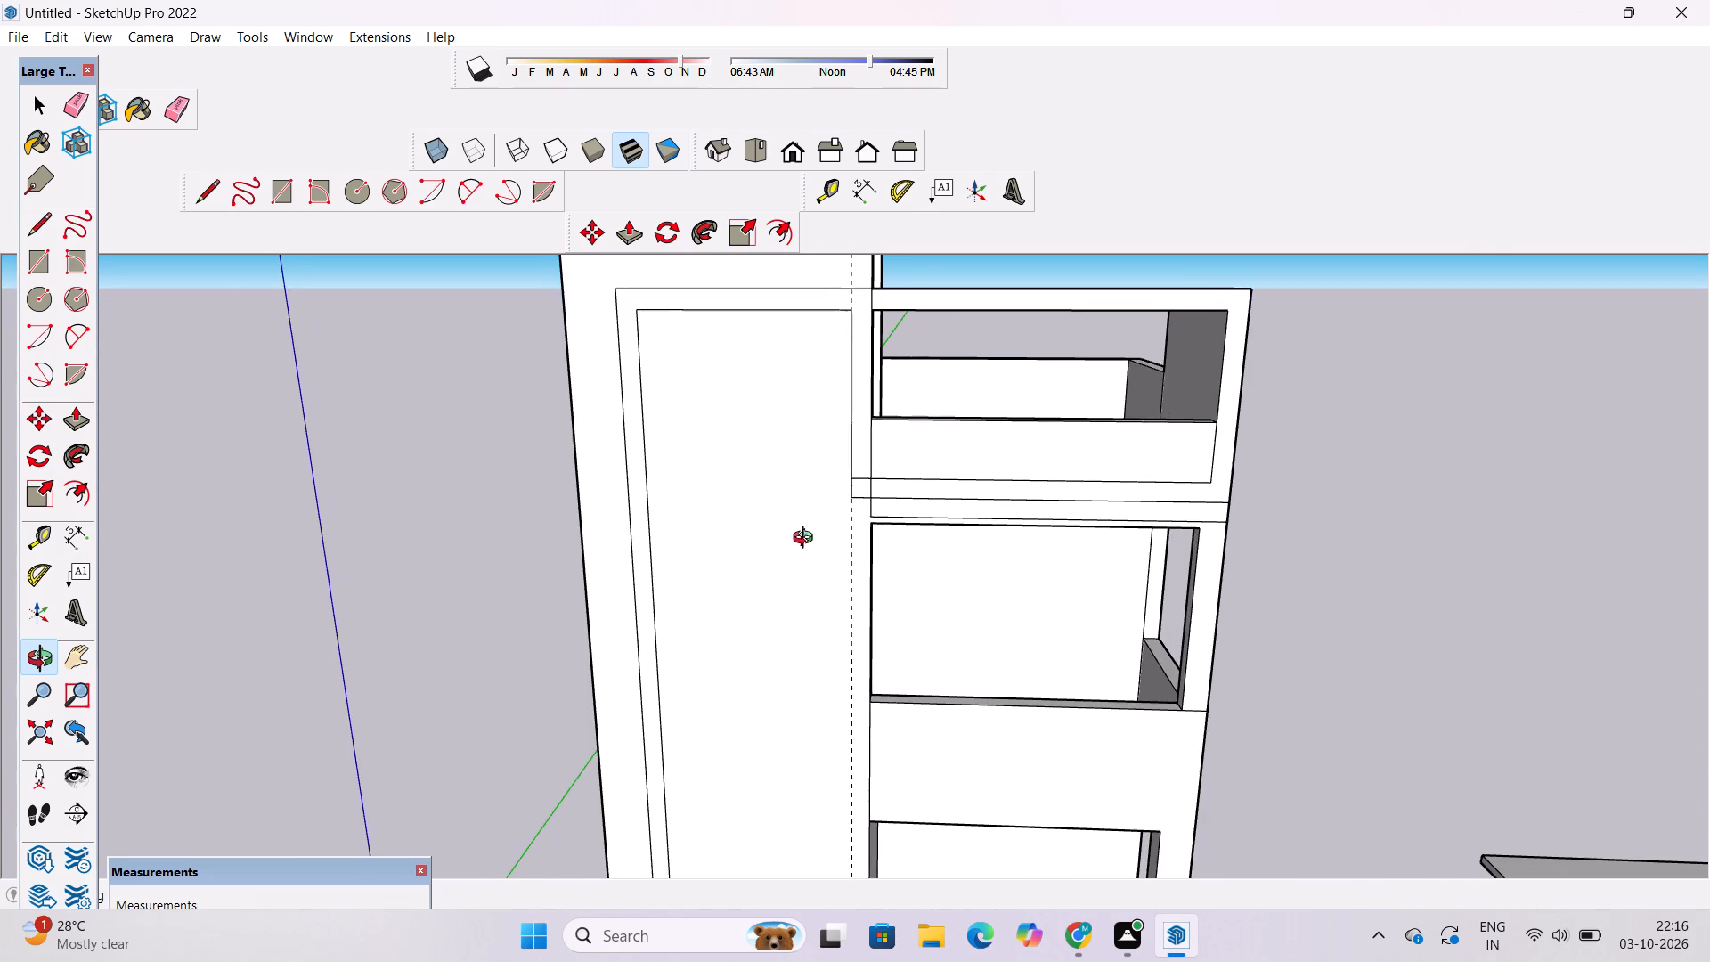
Examine the front facade around the band junction and the middle-storey opening from several angles.
scroll(809, 534, "up", 4)
left_click_drag(985, 521, 826, 521, "shift")
scroll(796, 510, "down", 4, "shift")
left_click_drag(721, 592, 718, 567, "shift")
scroll(729, 533, "down", 3)
scroll(729, 533, "up", 4)
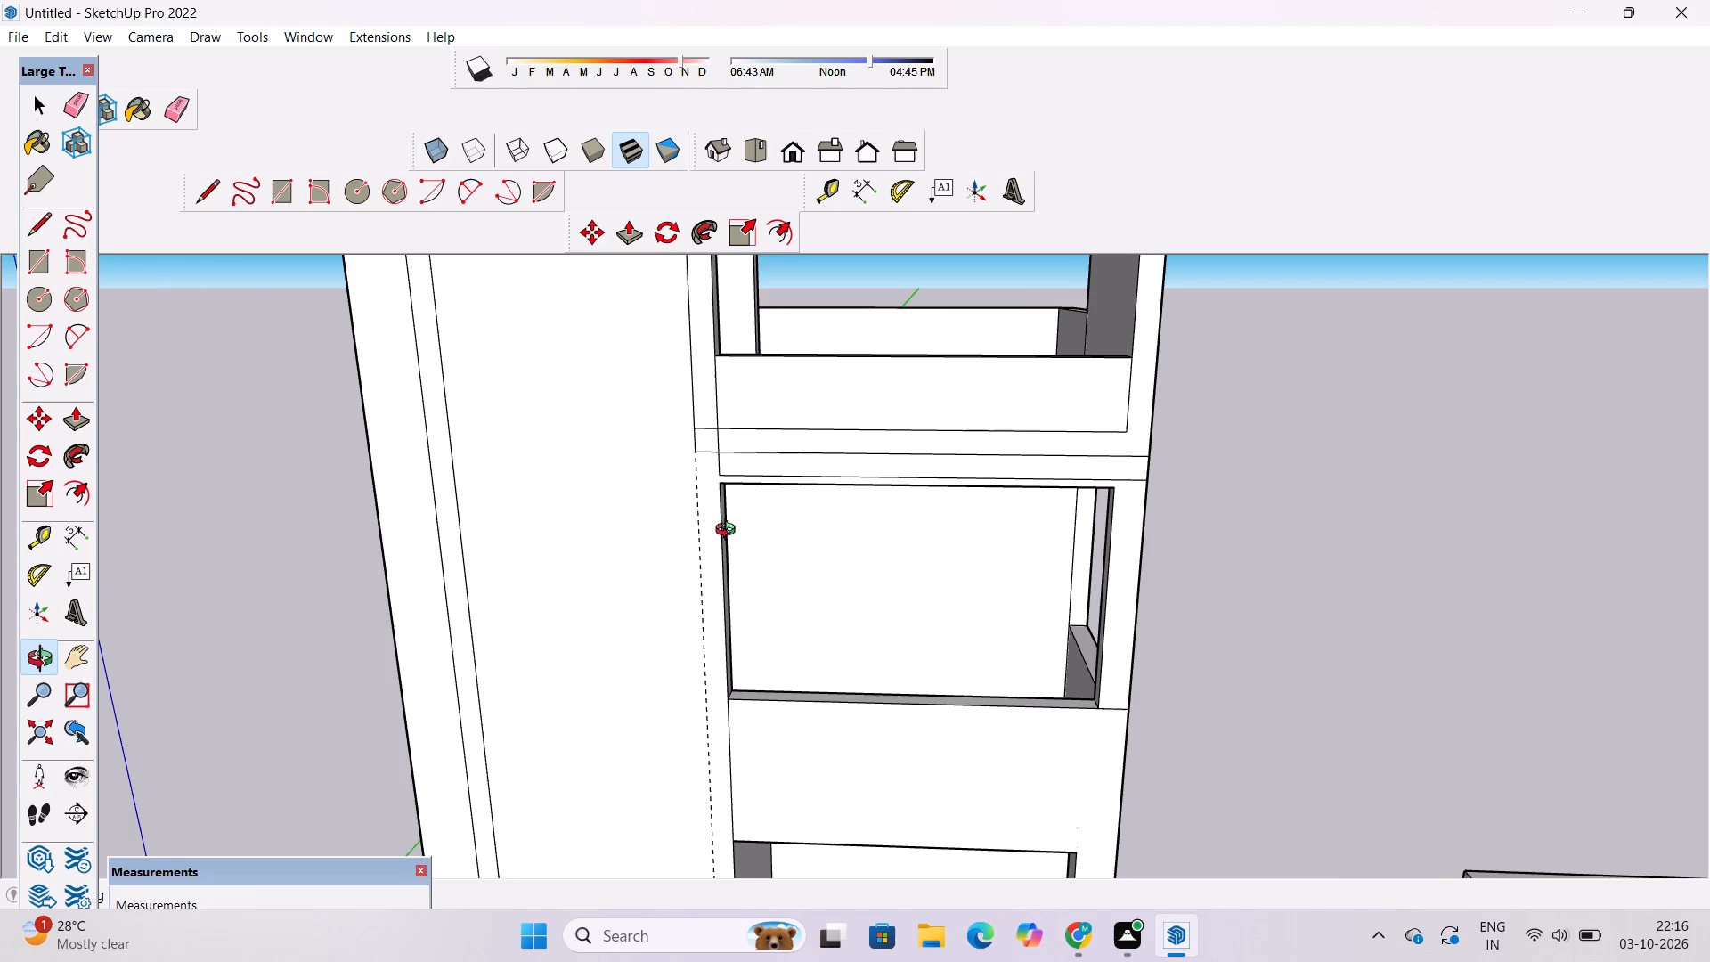
left_click_drag(695, 518, 724, 526)
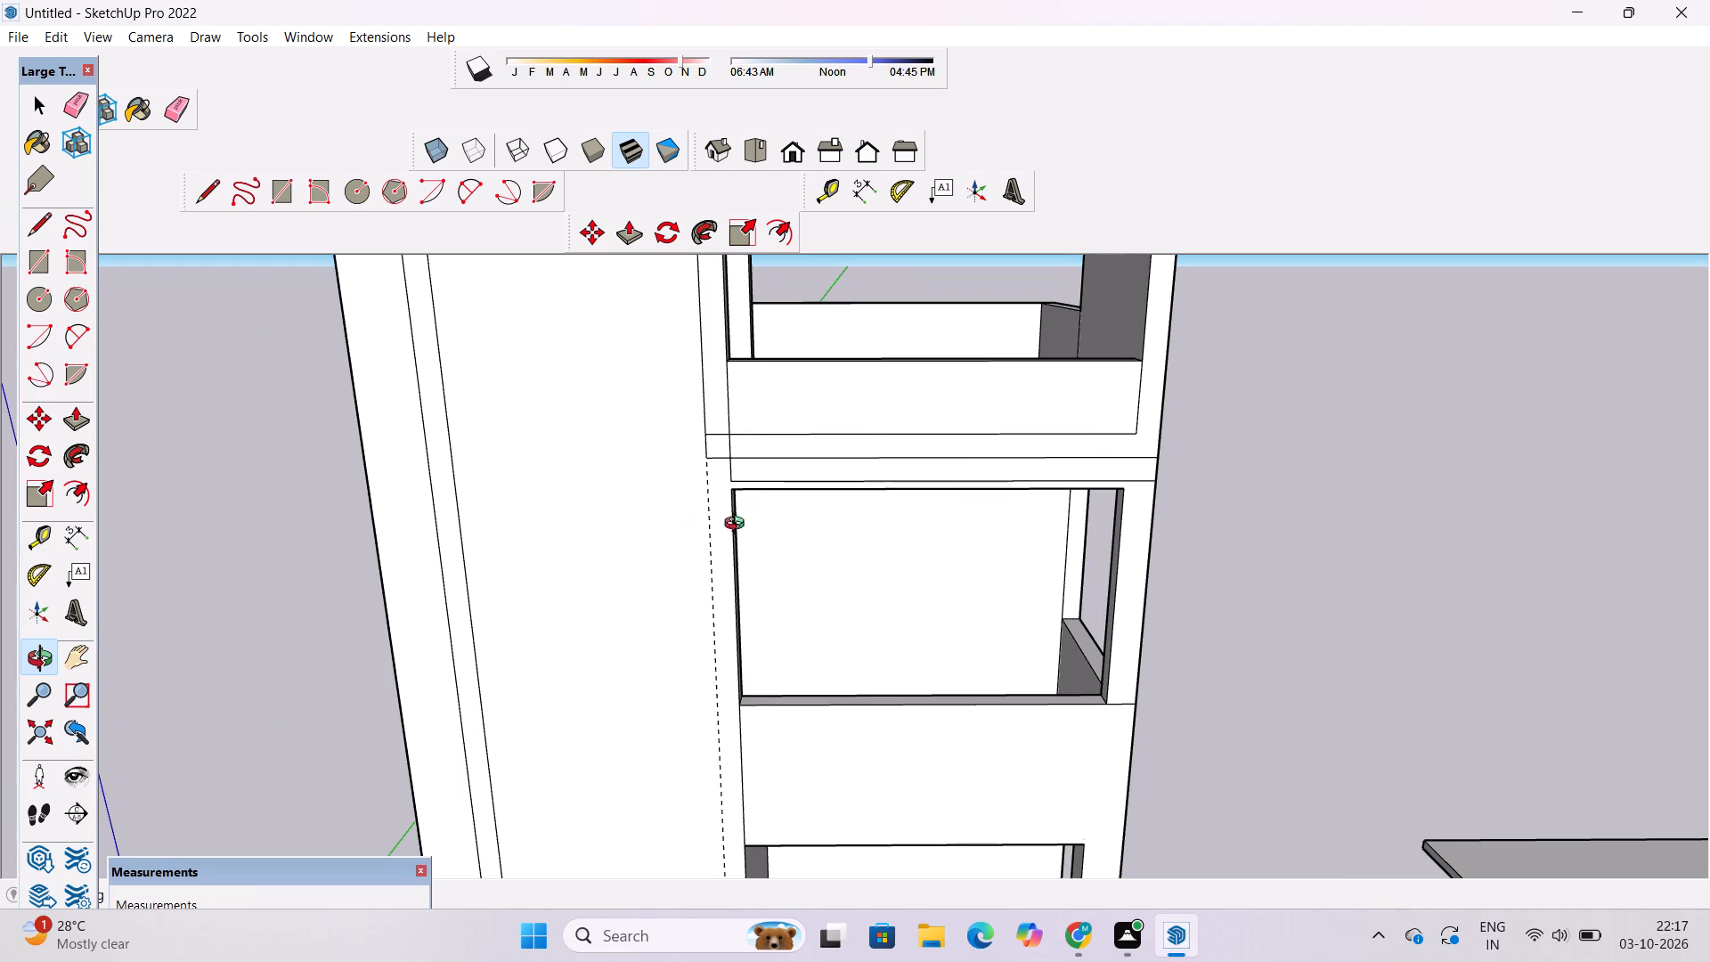
scroll(1097, 487, "down", 7)
scroll(1018, 589, "up", 5)
left_click_drag(995, 664, 962, 543)
scroll(957, 532, "down", 5)
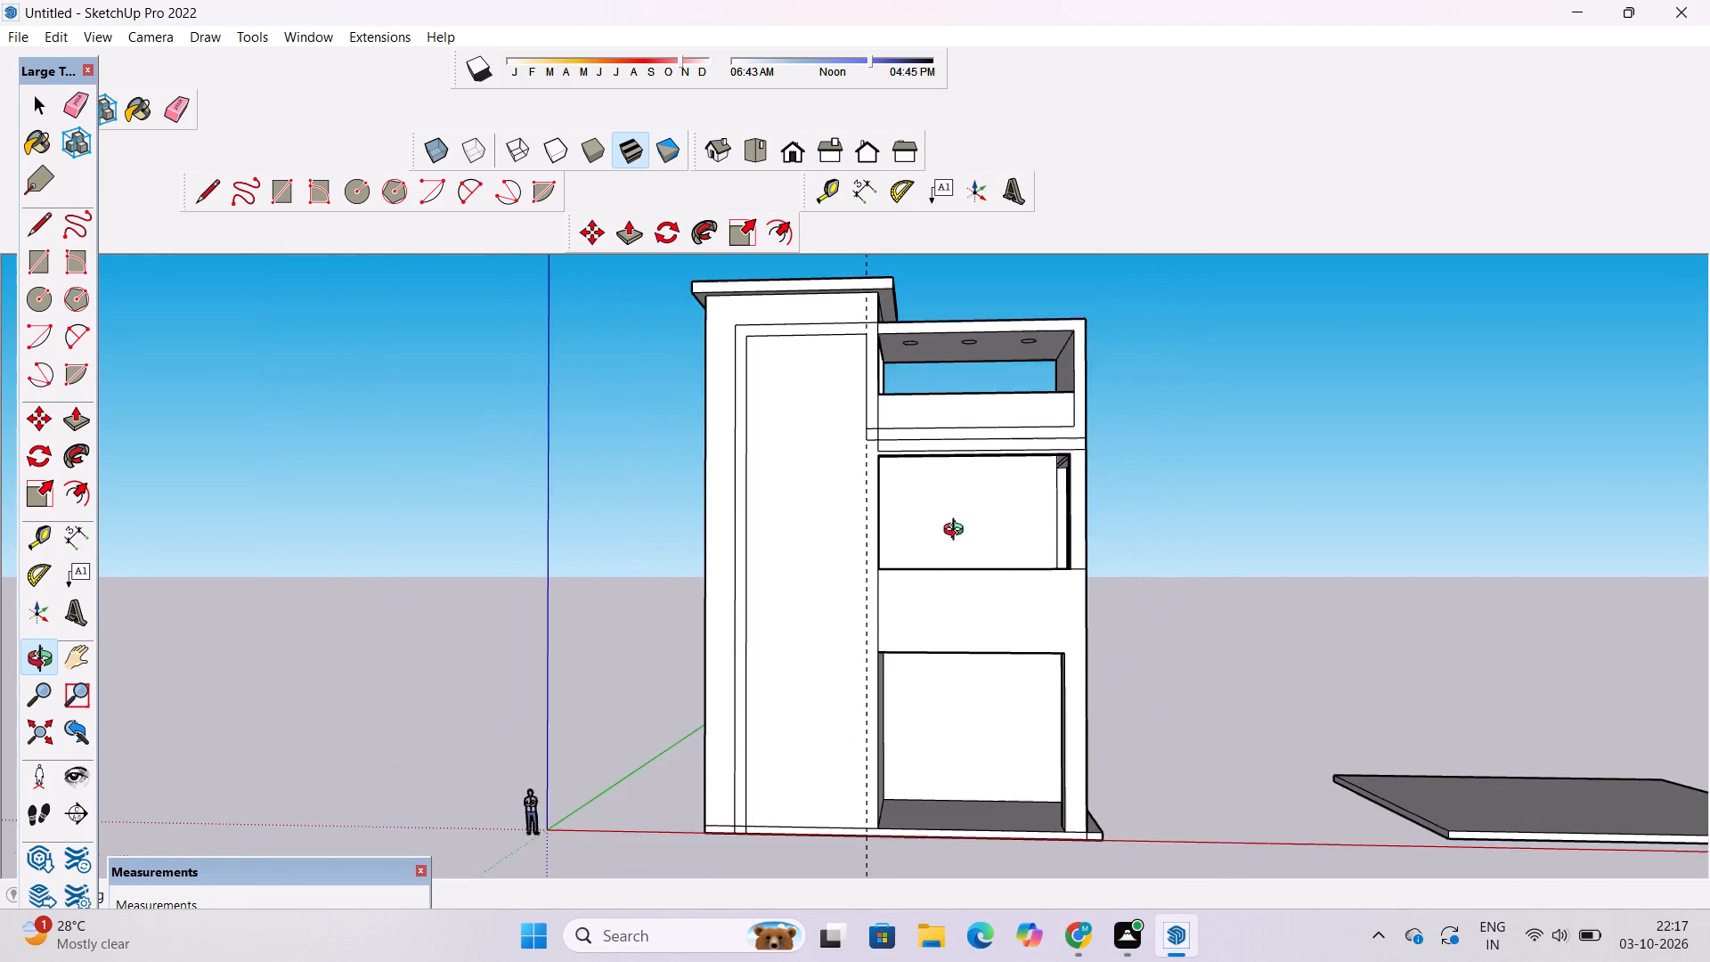
left_click_drag(957, 506, 1106, 596, "shift")
scroll(1144, 531, "up", 3)
left_click_drag(1160, 590, 1131, 450, "shift")
scroll(1129, 445, "down", 4)
left_click_drag(1124, 443, 1124, 472, "shift")
scroll(1013, 473, "up", 5)
scroll(1016, 463, "down", 3)
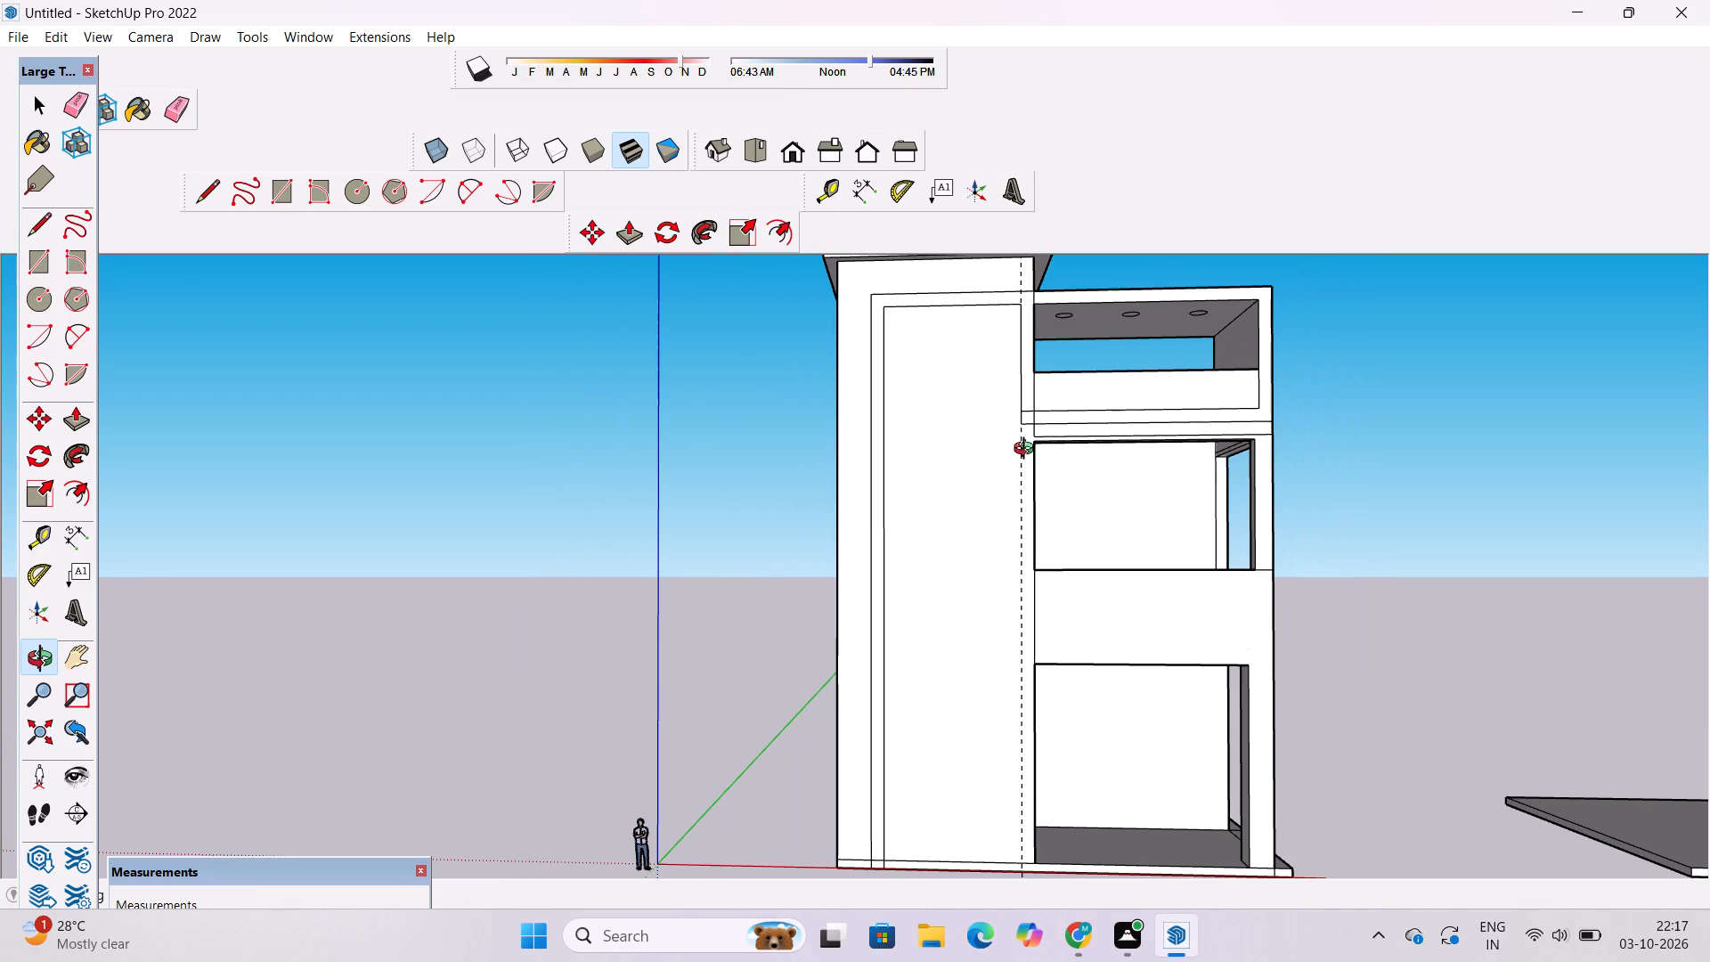
left_click(1102, 454, "shift")
scroll(1097, 420, "up", 4)
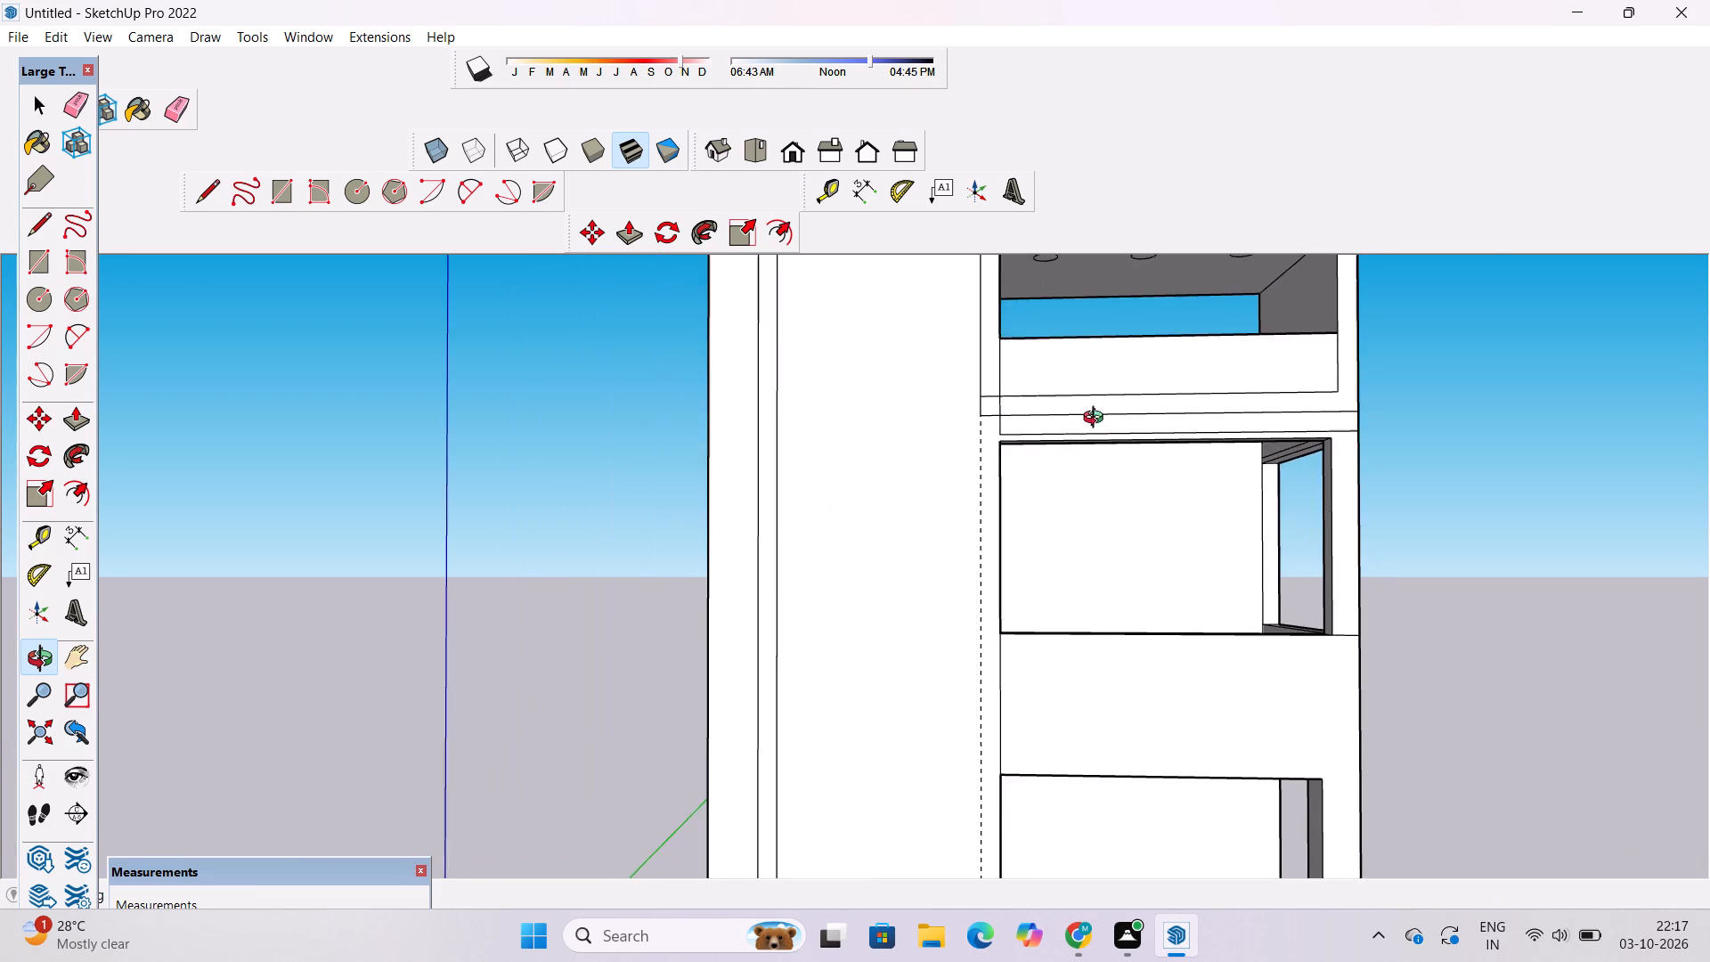
scroll(1152, 505, "up", 4)
left_click_drag(1206, 590, 1247, 755)
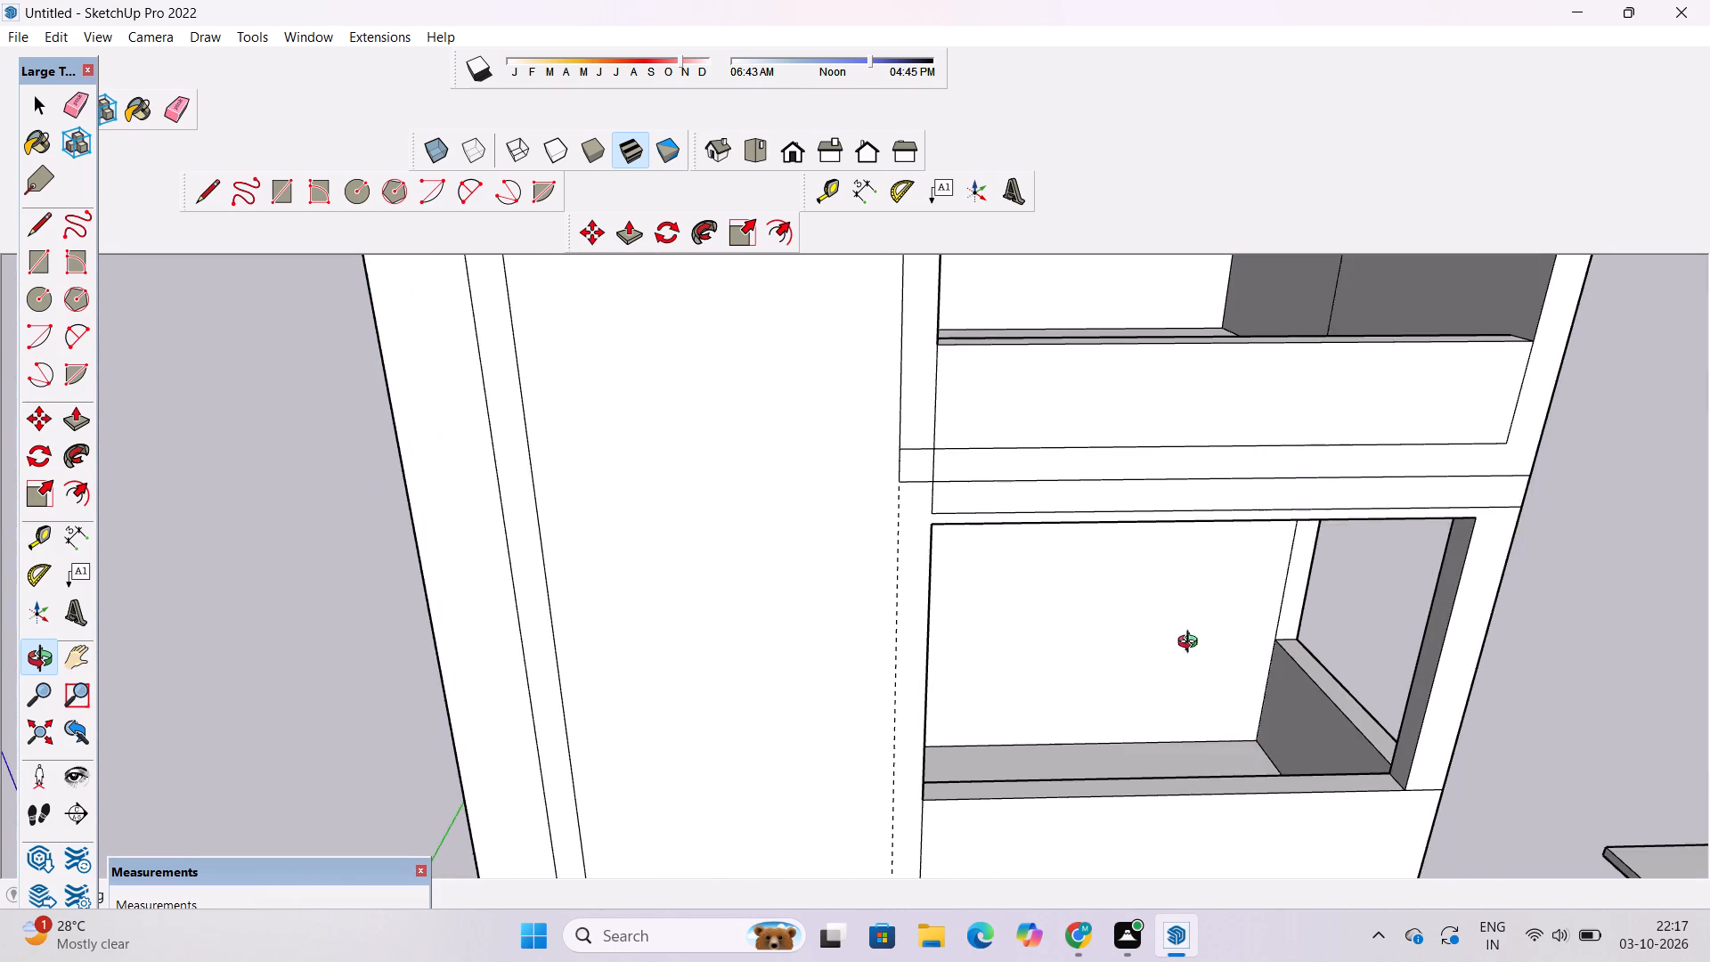
scroll(1181, 612, "down", 11)
left_click_drag(1221, 534, 1165, 545, "shift")
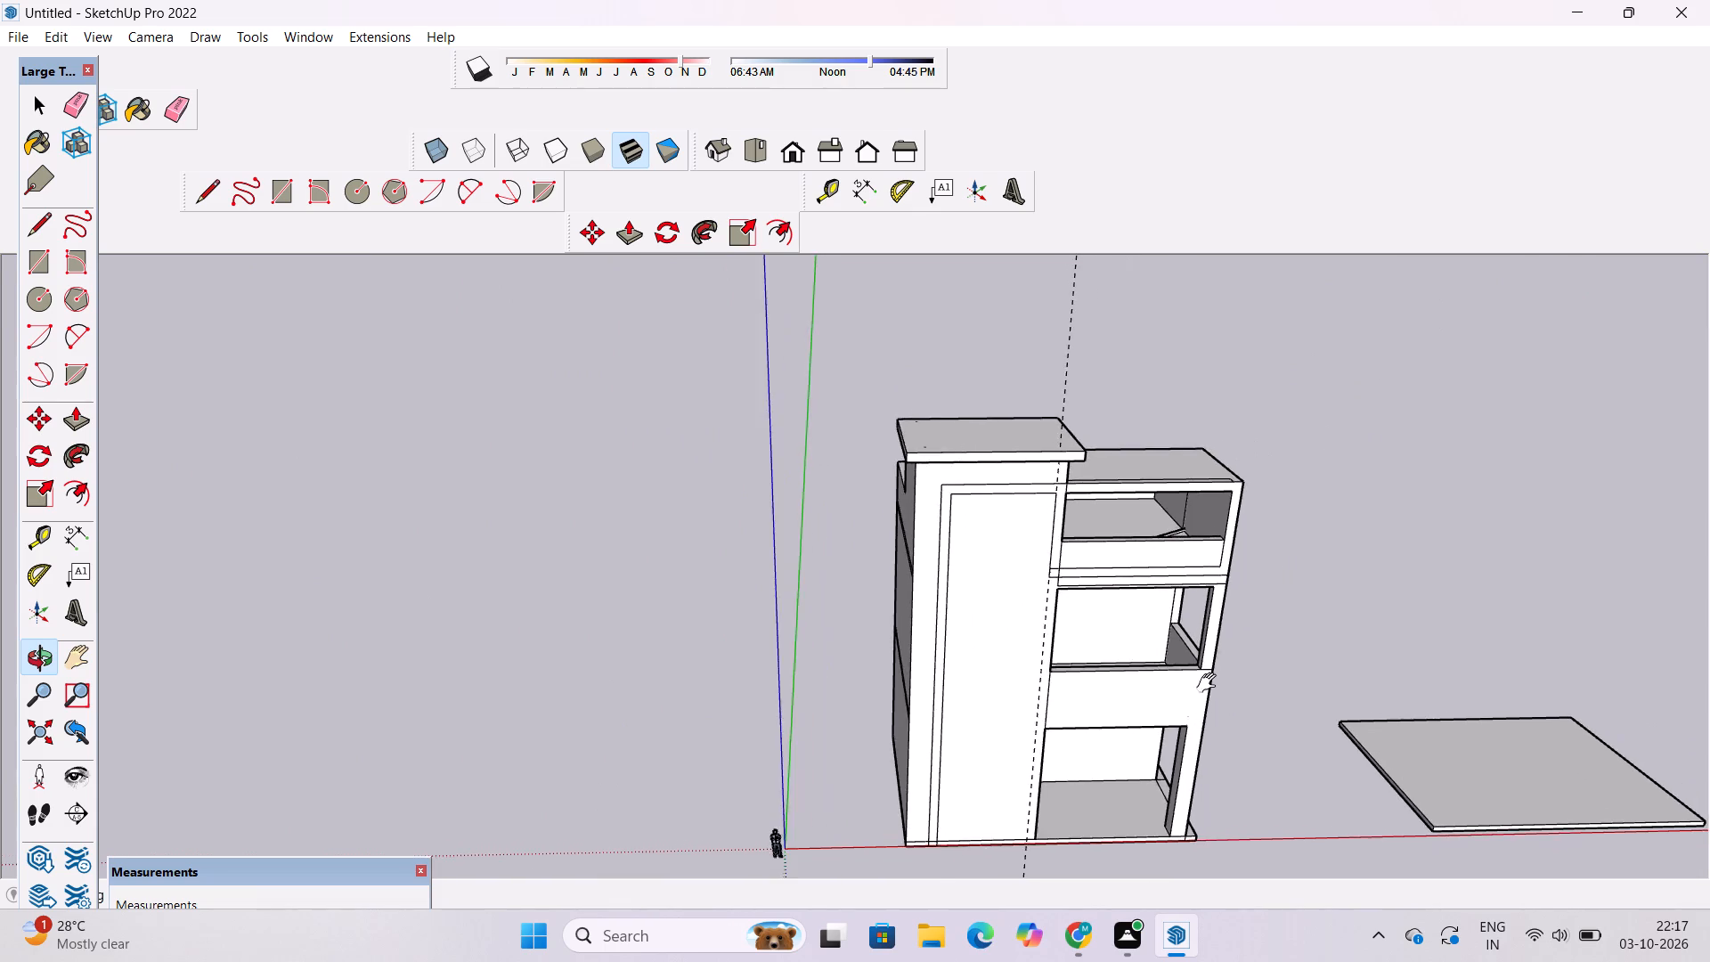
scroll(1210, 683, "up", 8, "shift")
left_click_drag(1203, 644, 1148, 525)
left_click_drag(1138, 515, 1160, 571, "shift")
scroll(1163, 574, "up", 2)
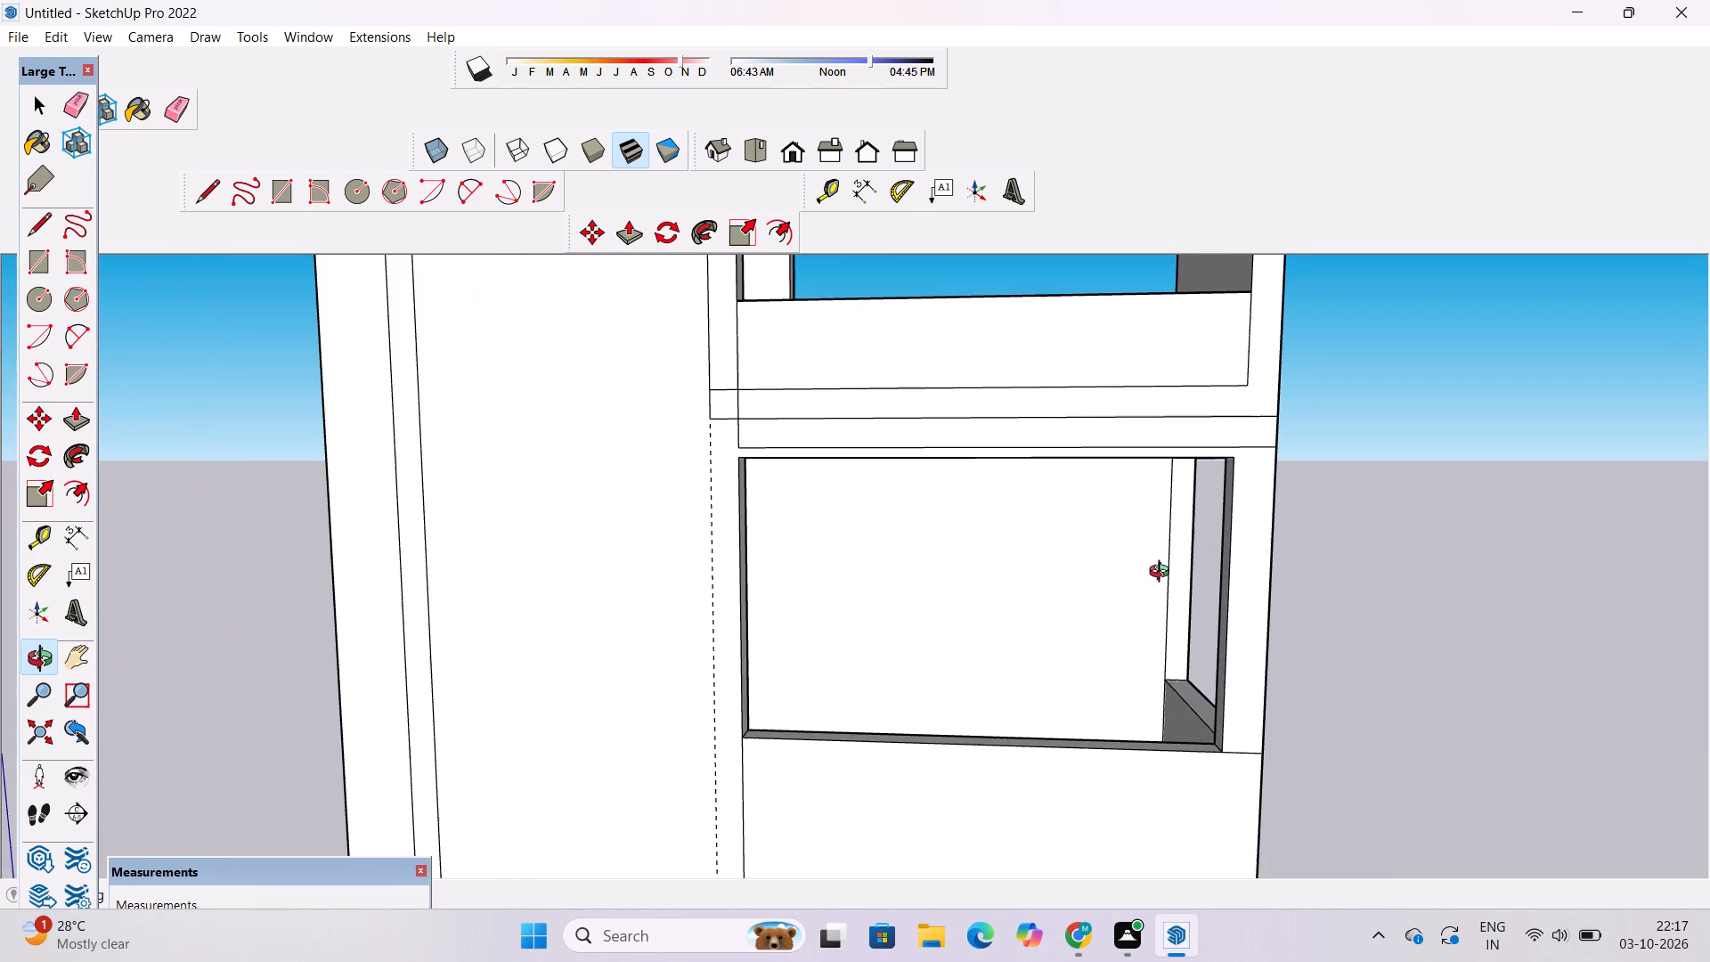
left_click_drag(1160, 604, 1166, 484)
scroll(1168, 476, "down", 6)
left_click_drag(1183, 536, 1193, 570)
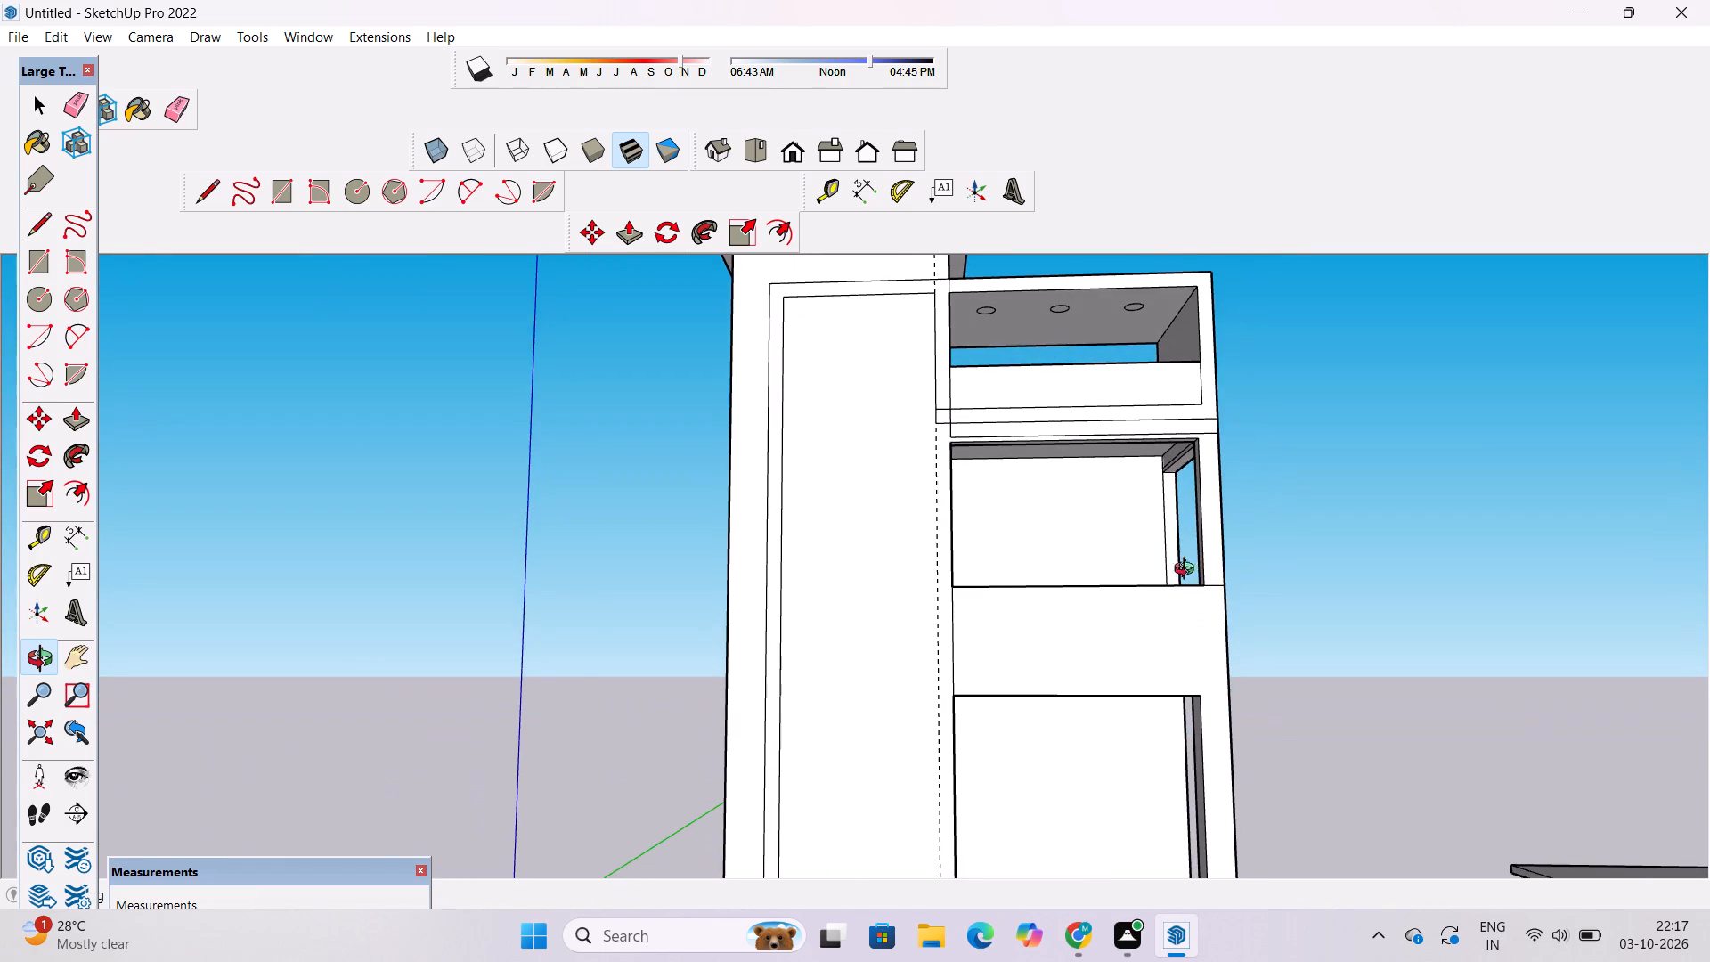
scroll(1151, 565, "down", 4)
left_click_drag(1146, 563, 1146, 643, "shift")
scroll(1147, 575, "up", 9)
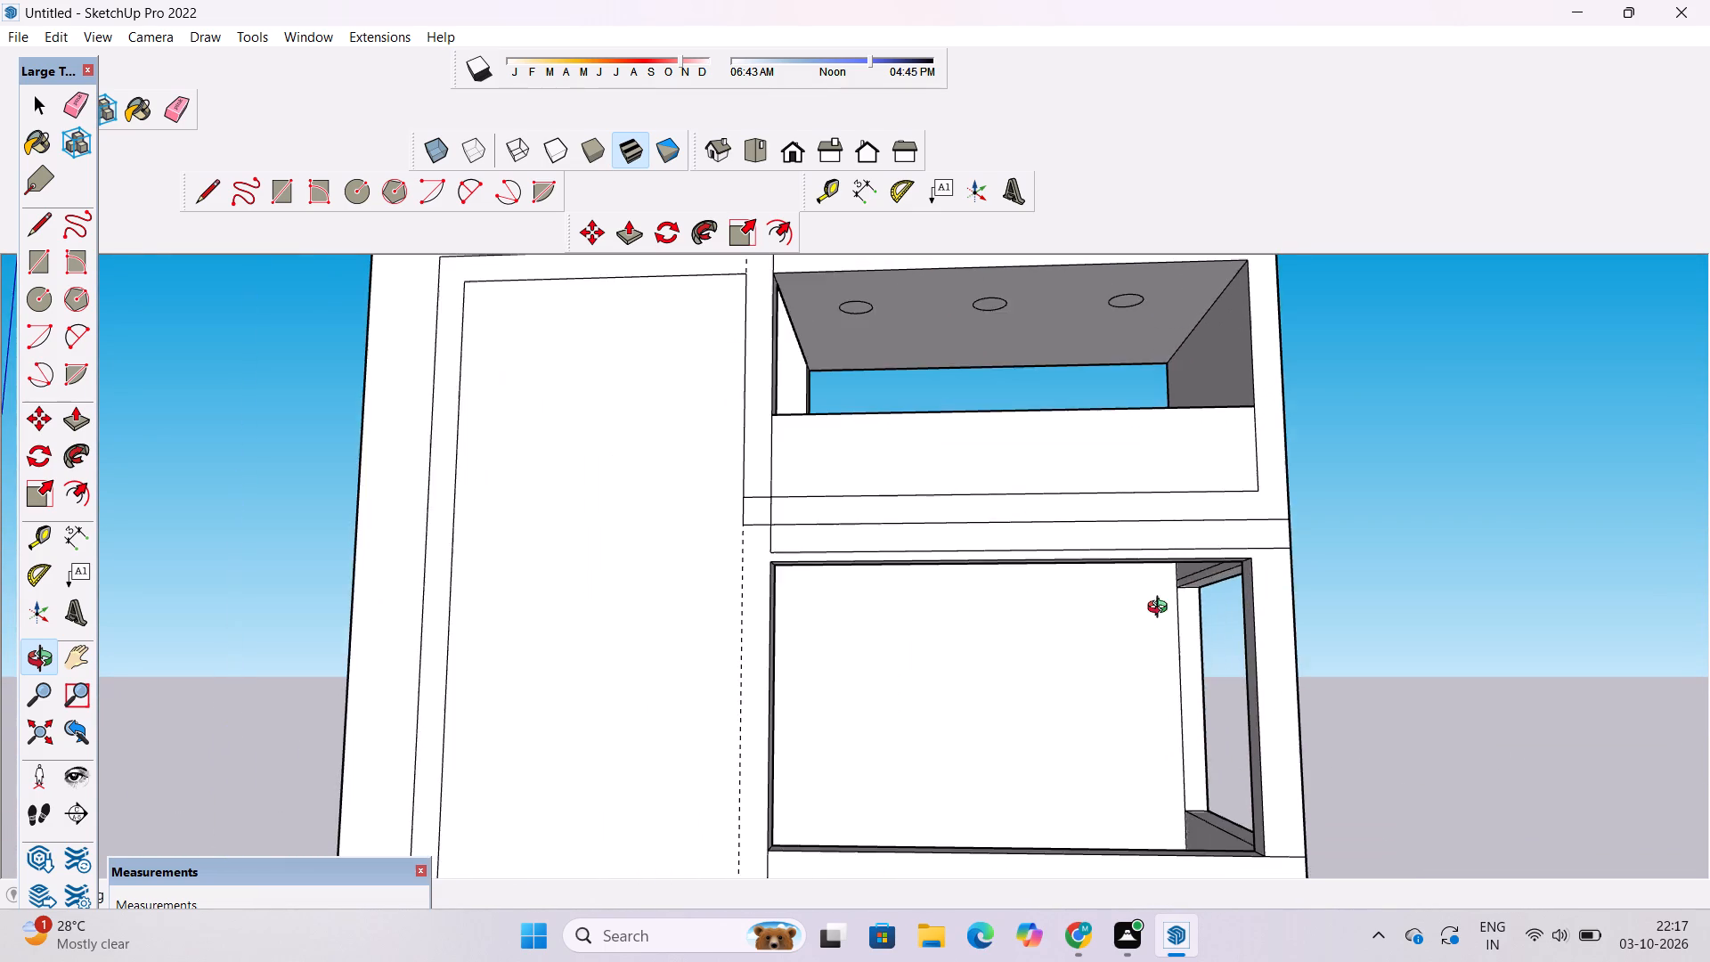
Push/Pull the underside of the middle-storey front opening's head down by 1'.
left_click_drag(1161, 610, 1143, 475)
scroll(1143, 469, "up", 6)
left_click_drag(1095, 495, 1171, 497, "shift")
left_click_drag(1064, 497, 1227, 490)
left_click_drag(1208, 496, 1052, 527, "shift")
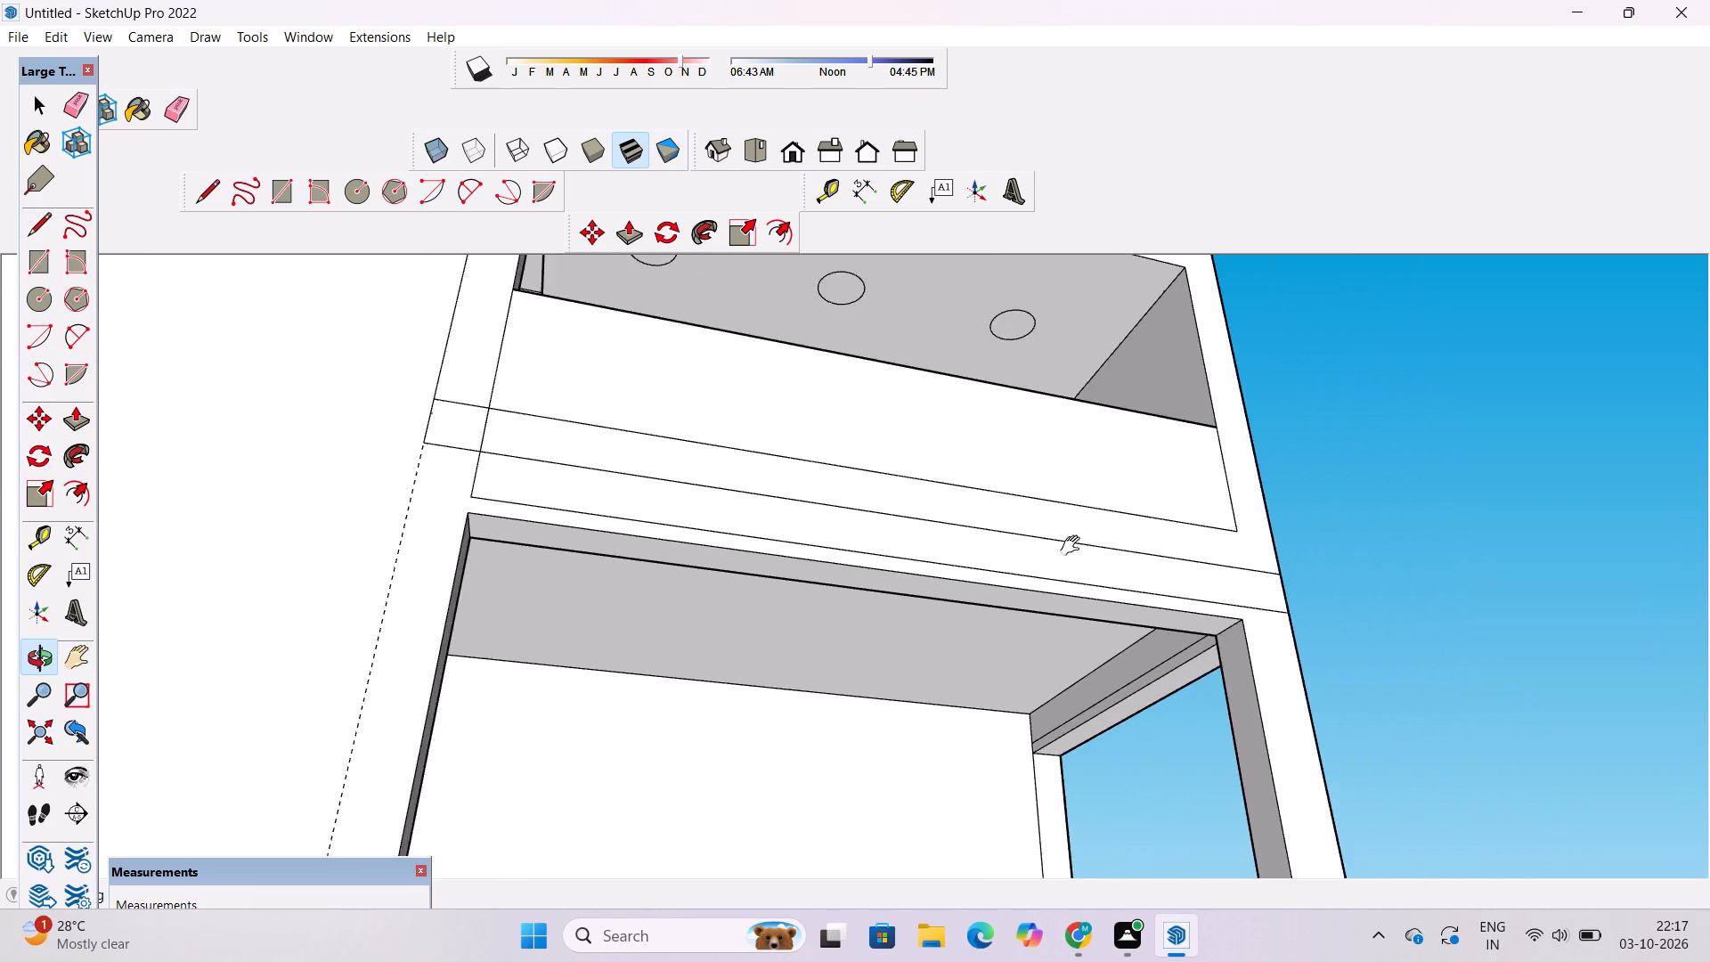
left_click_drag(1083, 551, 978, 534, "shift")
left_click_drag(973, 583, 993, 602, "shift")
scroll(991, 579, "up", 2)
key("p")
scroll(937, 509, "down", 5)
scroll(950, 559, "up", 4)
left_click(957, 552)
scroll(957, 552, "down", 3)
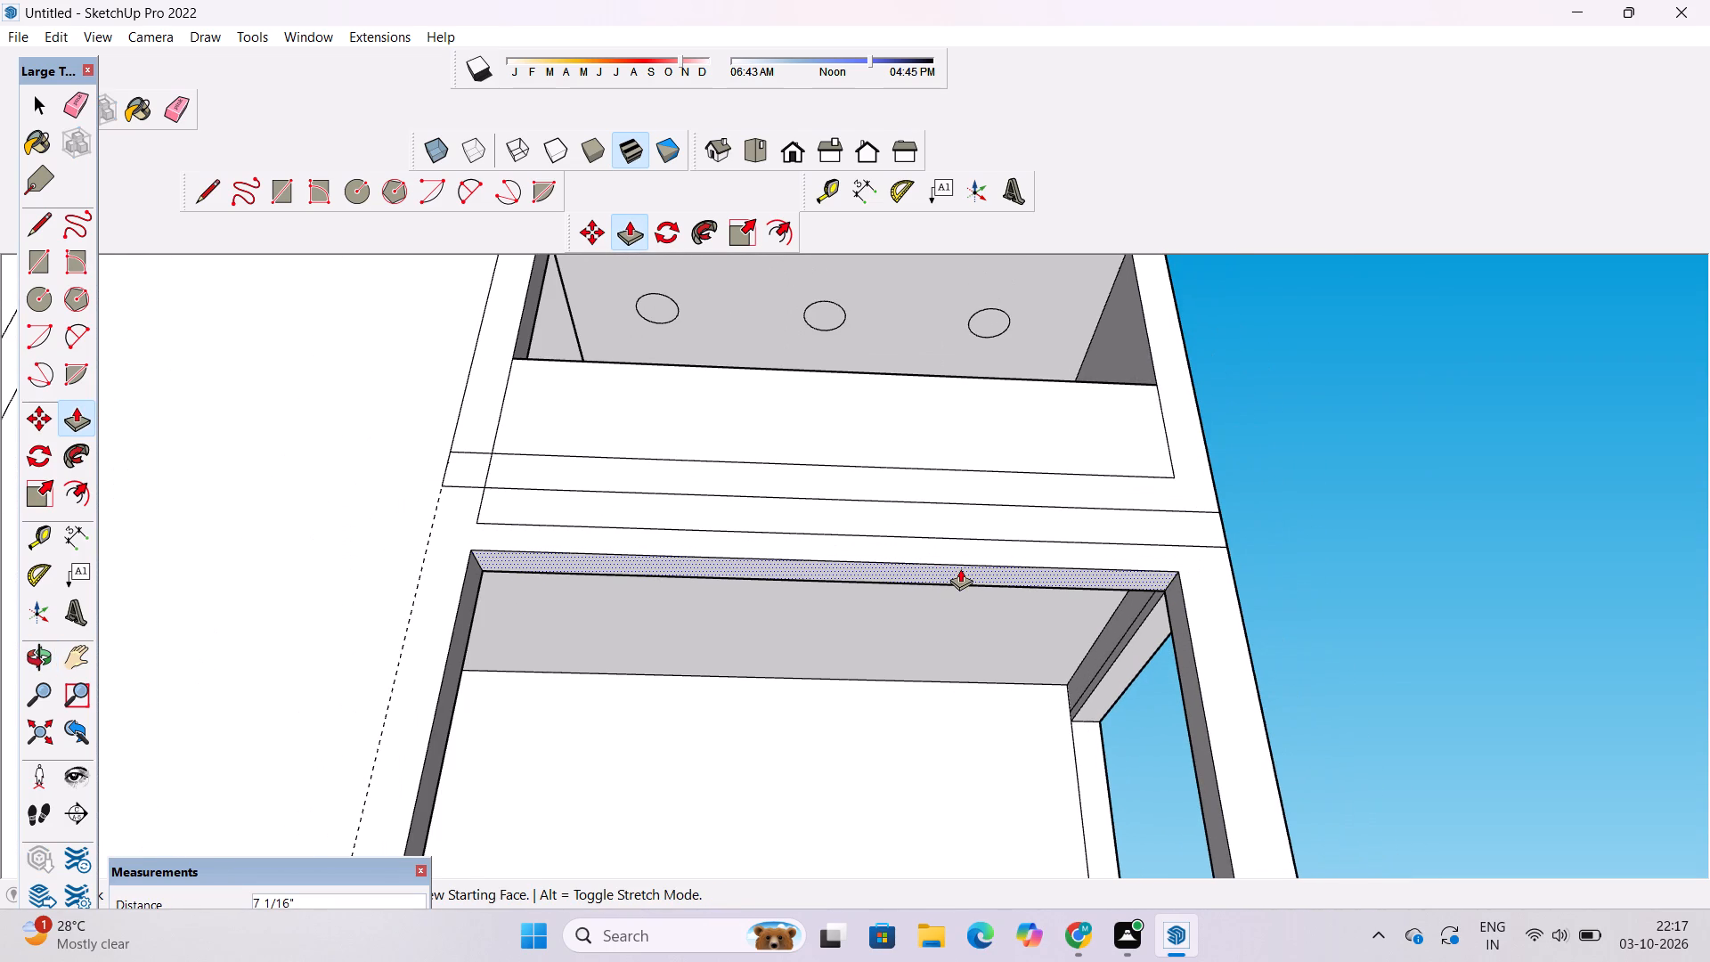
type("21")
key("BackSpace")
key("BackSpace")
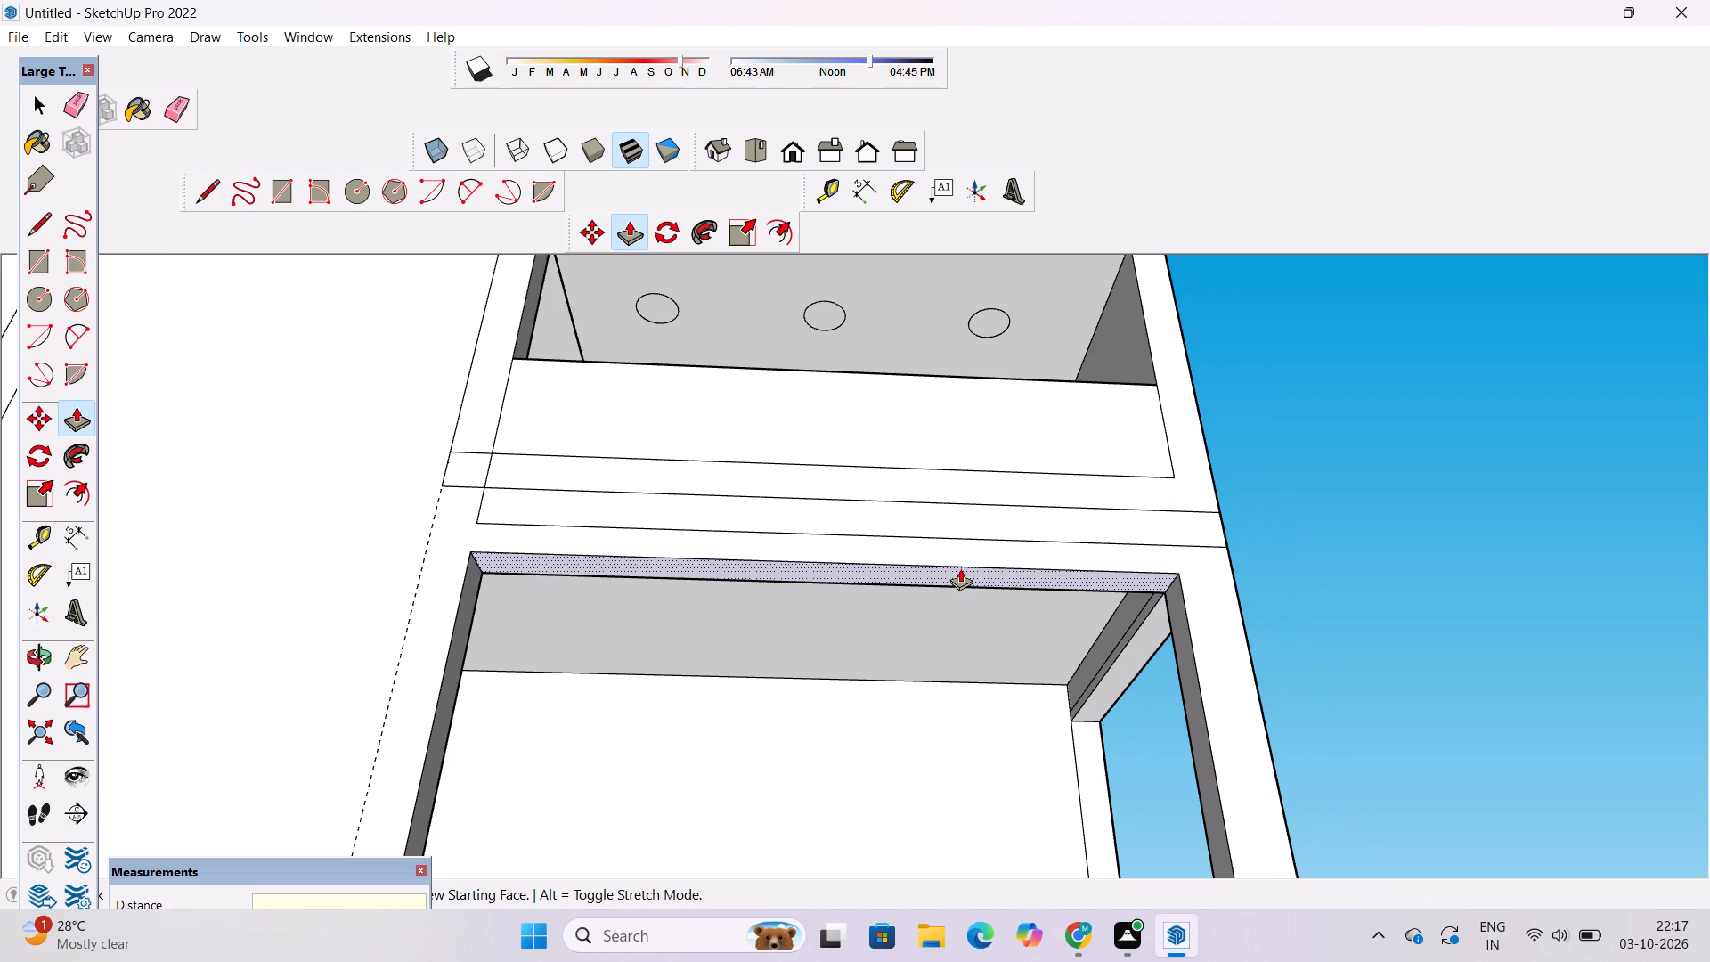
type("1'")
key("Return")
Push/Pull the underside of the adjoining middle-storey side opening's head down by 1'.
key("o")
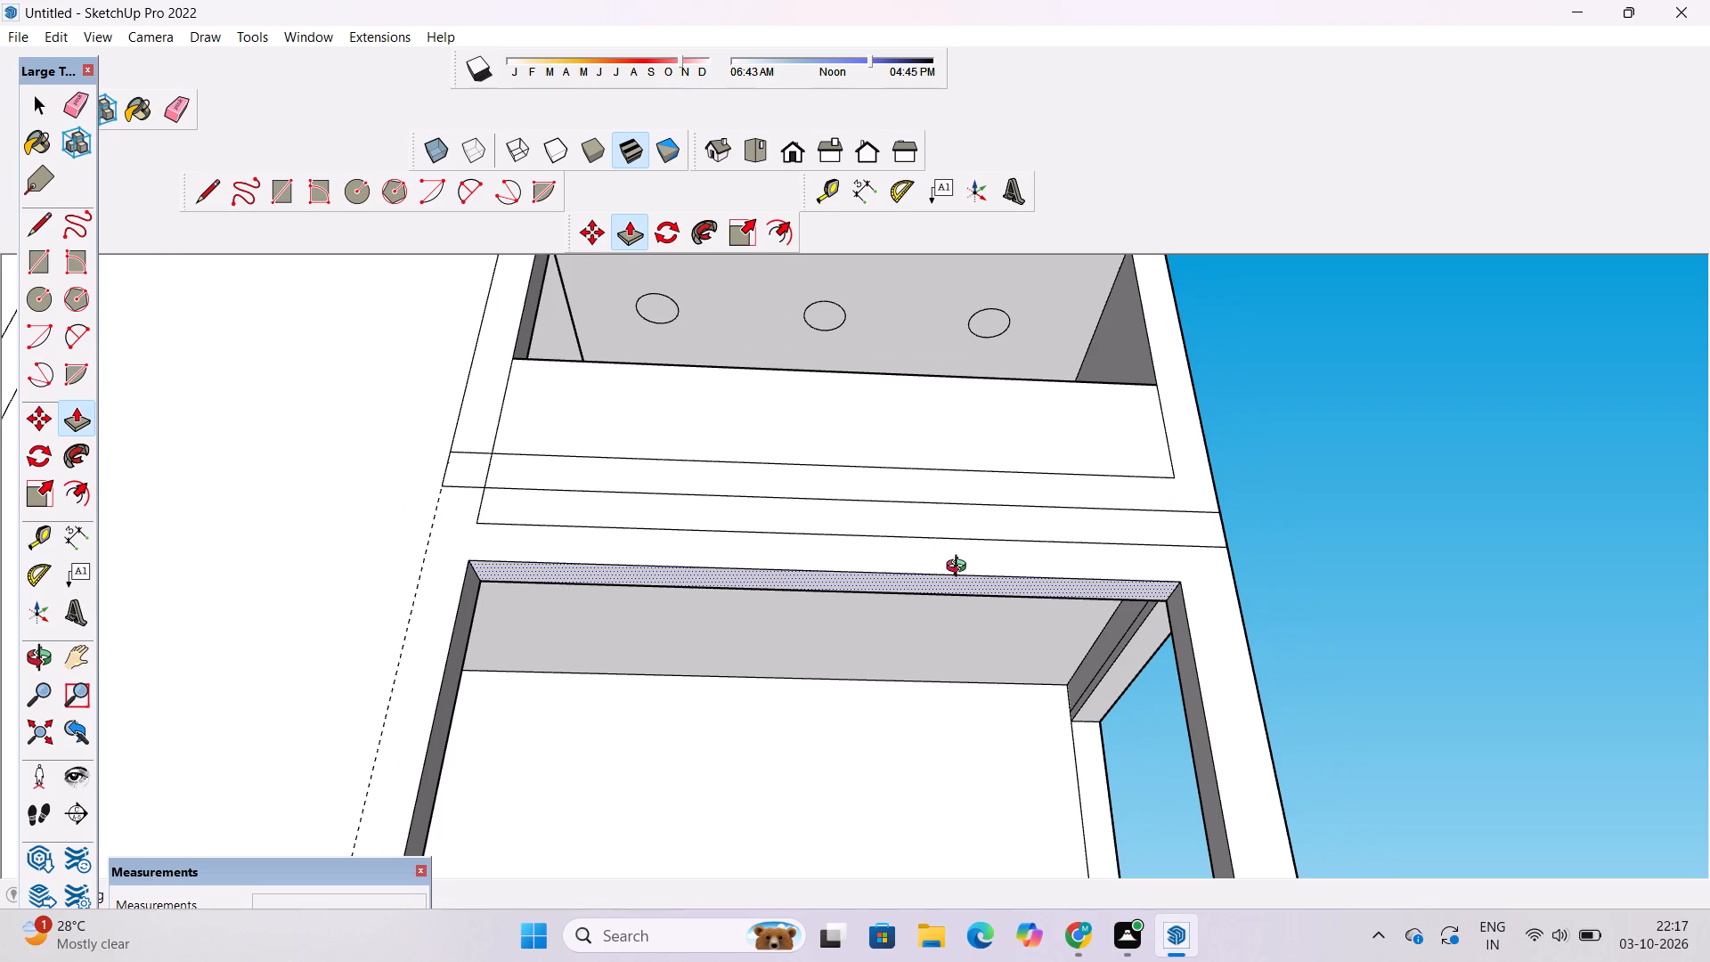
scroll(960, 568, "down", 8)
left_click_drag(1386, 565, 843, 601)
scroll(861, 513, "up", 11)
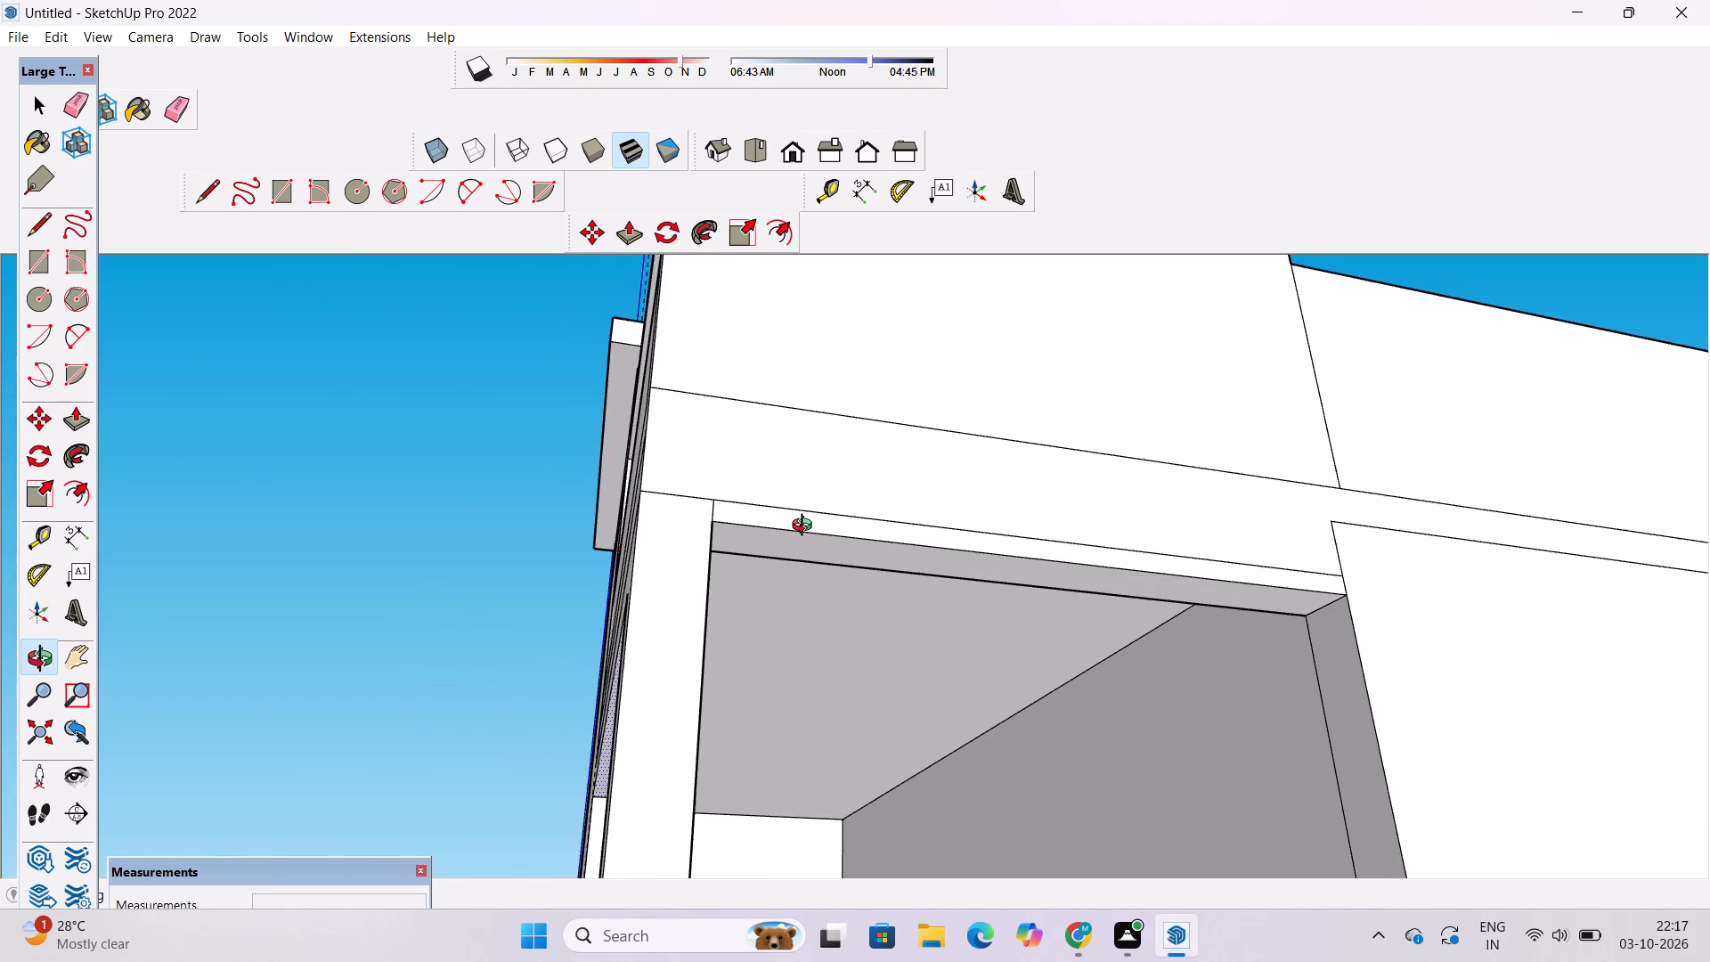
key("p")
left_click(805, 537)
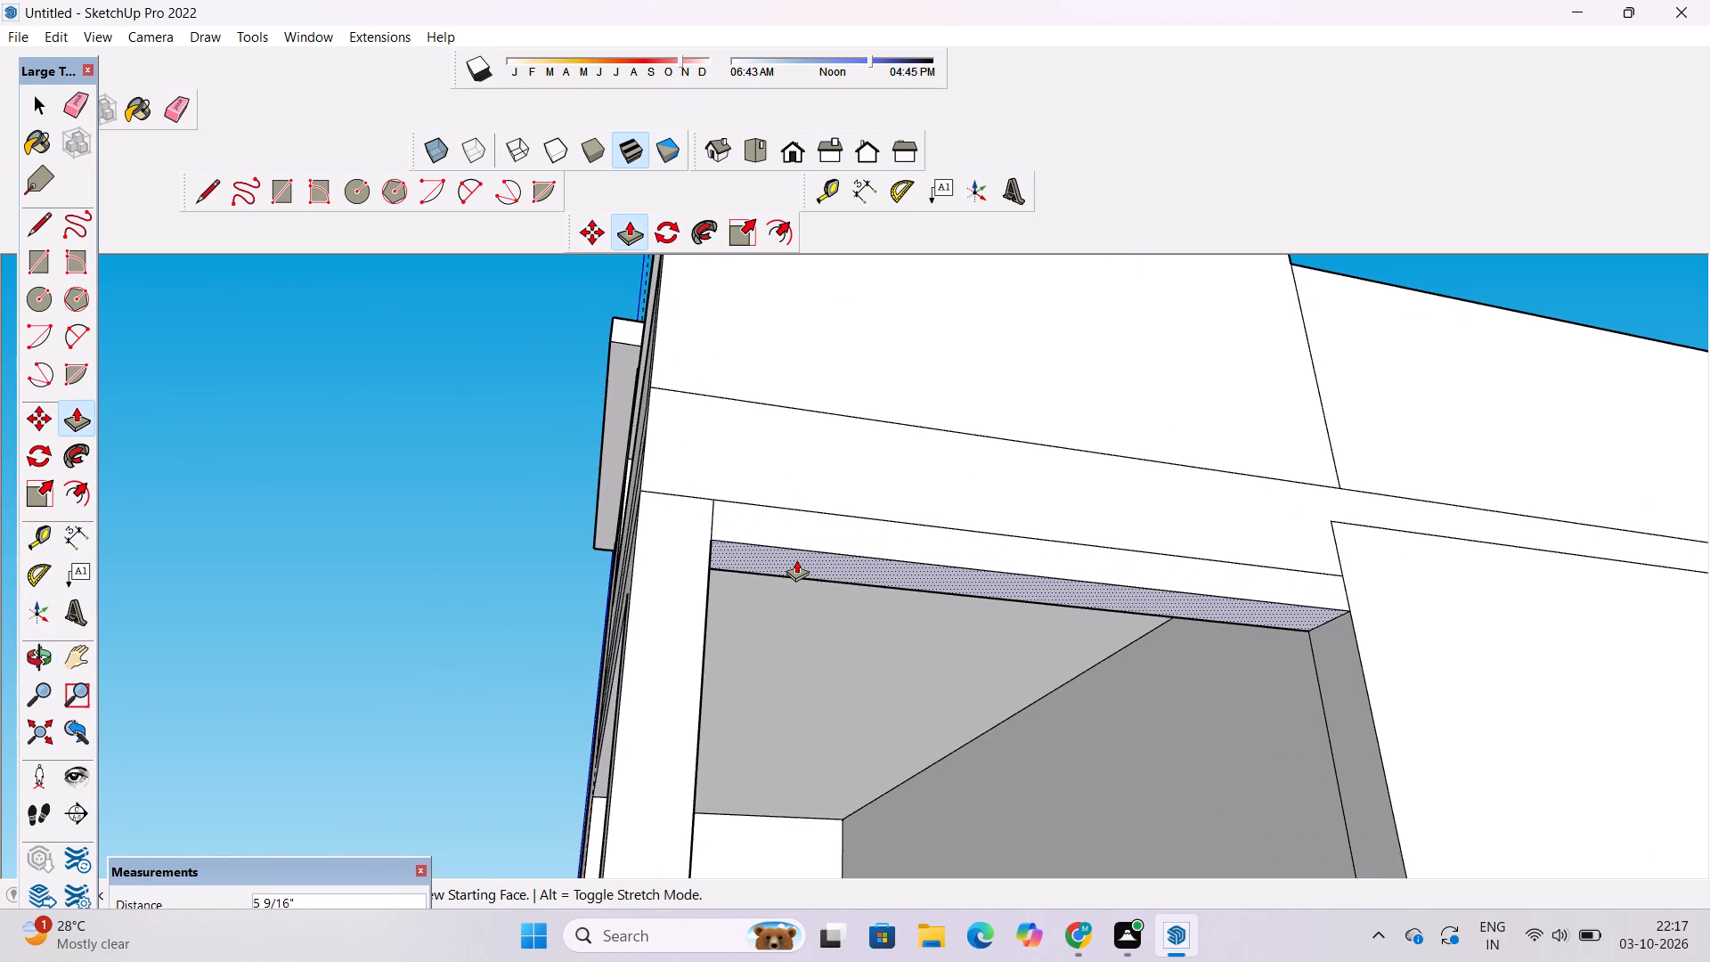
type("1'")
key("Return")
Examine the lowered front opening head and the band lines between the top and middle storeys.
key("o")
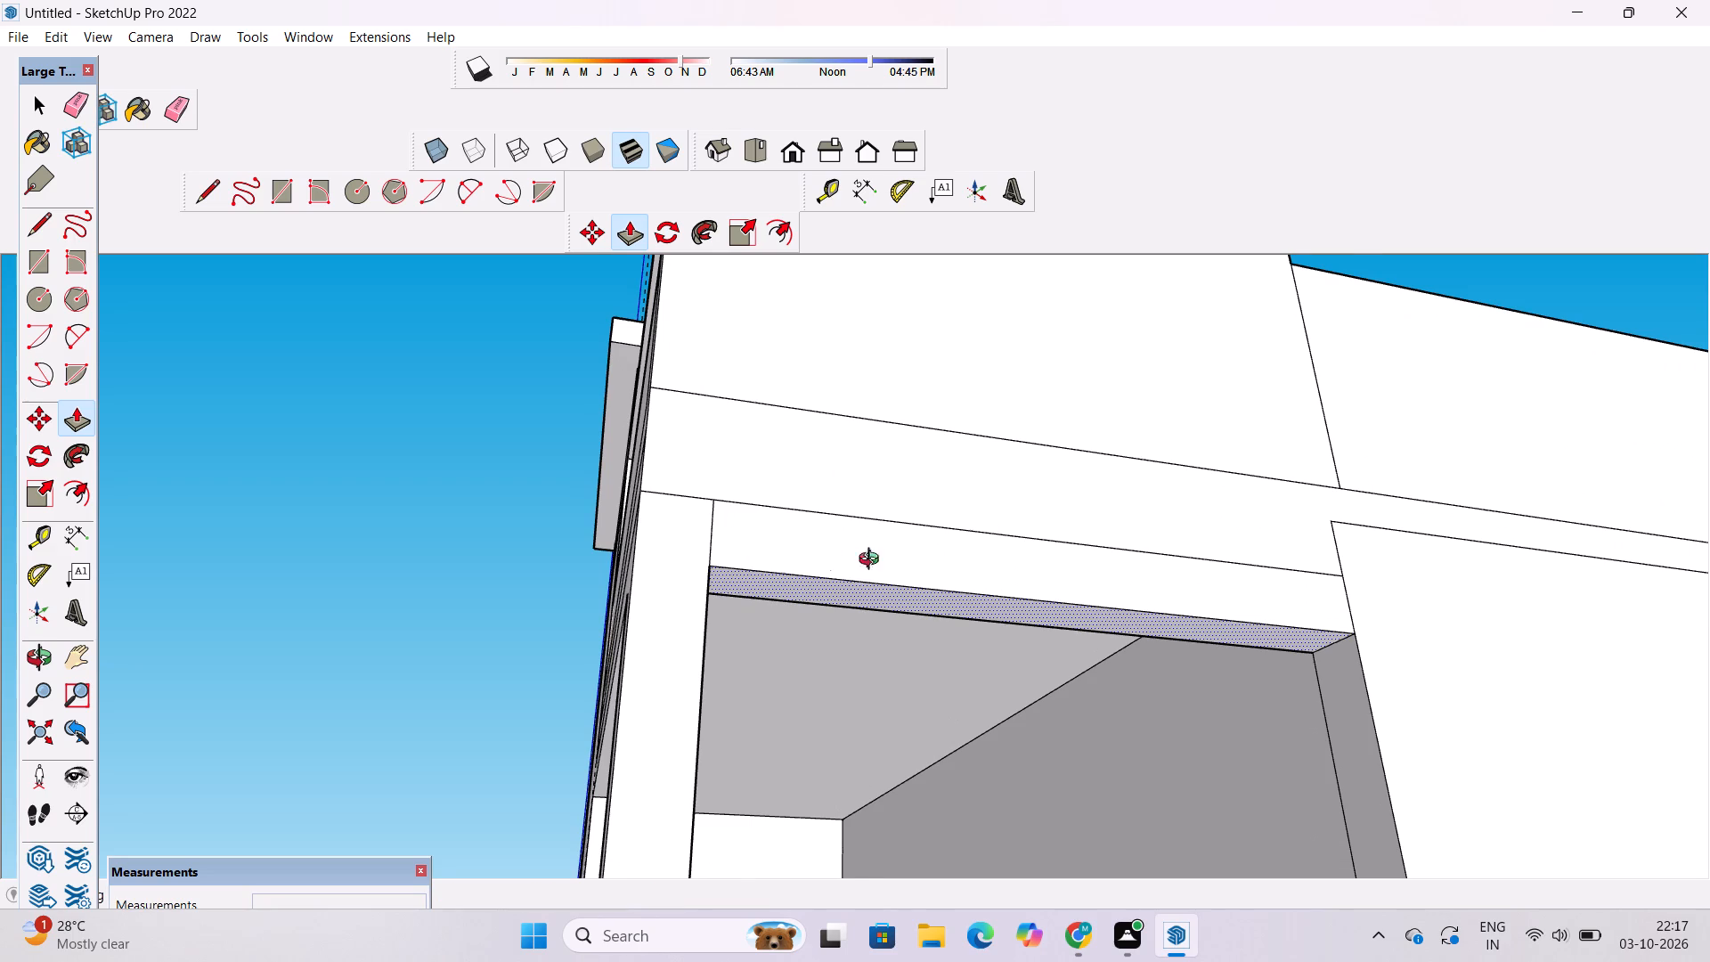
scroll(924, 554, "down", 8)
left_click_drag(697, 567, 1061, 611)
scroll(1071, 621, "down", 4)
left_click_drag(1017, 667, 1100, 723)
scroll(1012, 645, "up", 2)
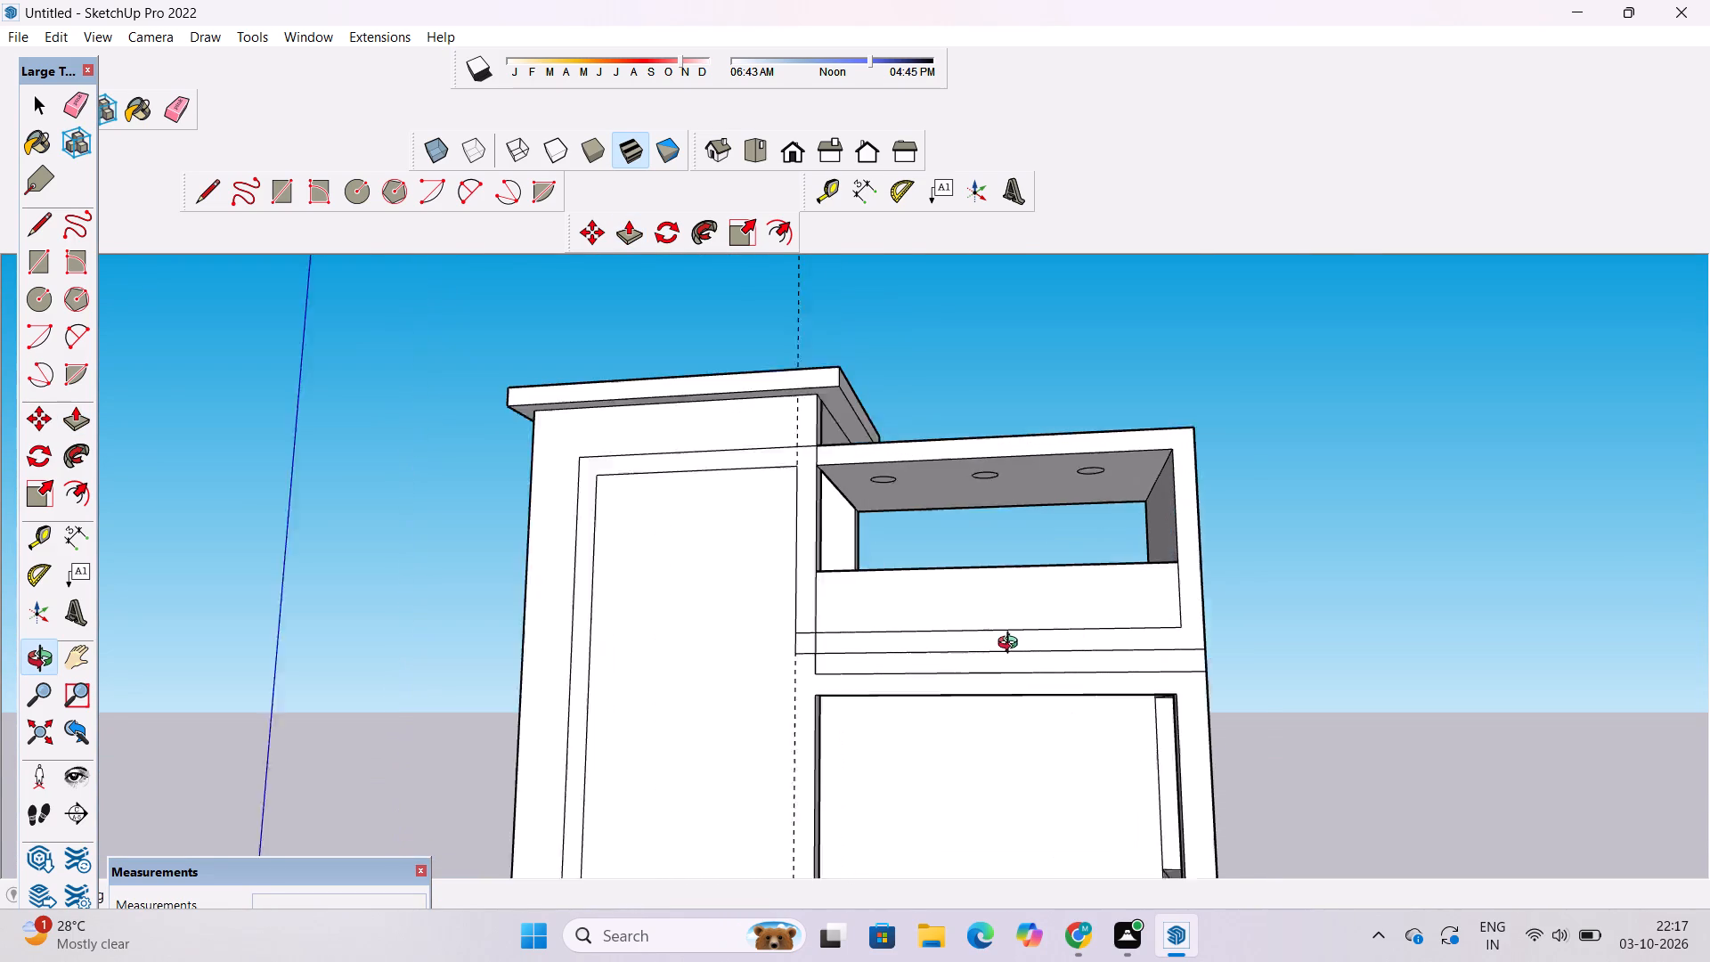
scroll(1012, 645, "up", 3)
left_click_drag(1025, 696, 1077, 687, "shift")
scroll(1046, 672, "down", 6)
left_click_drag(1046, 694, 1051, 706)
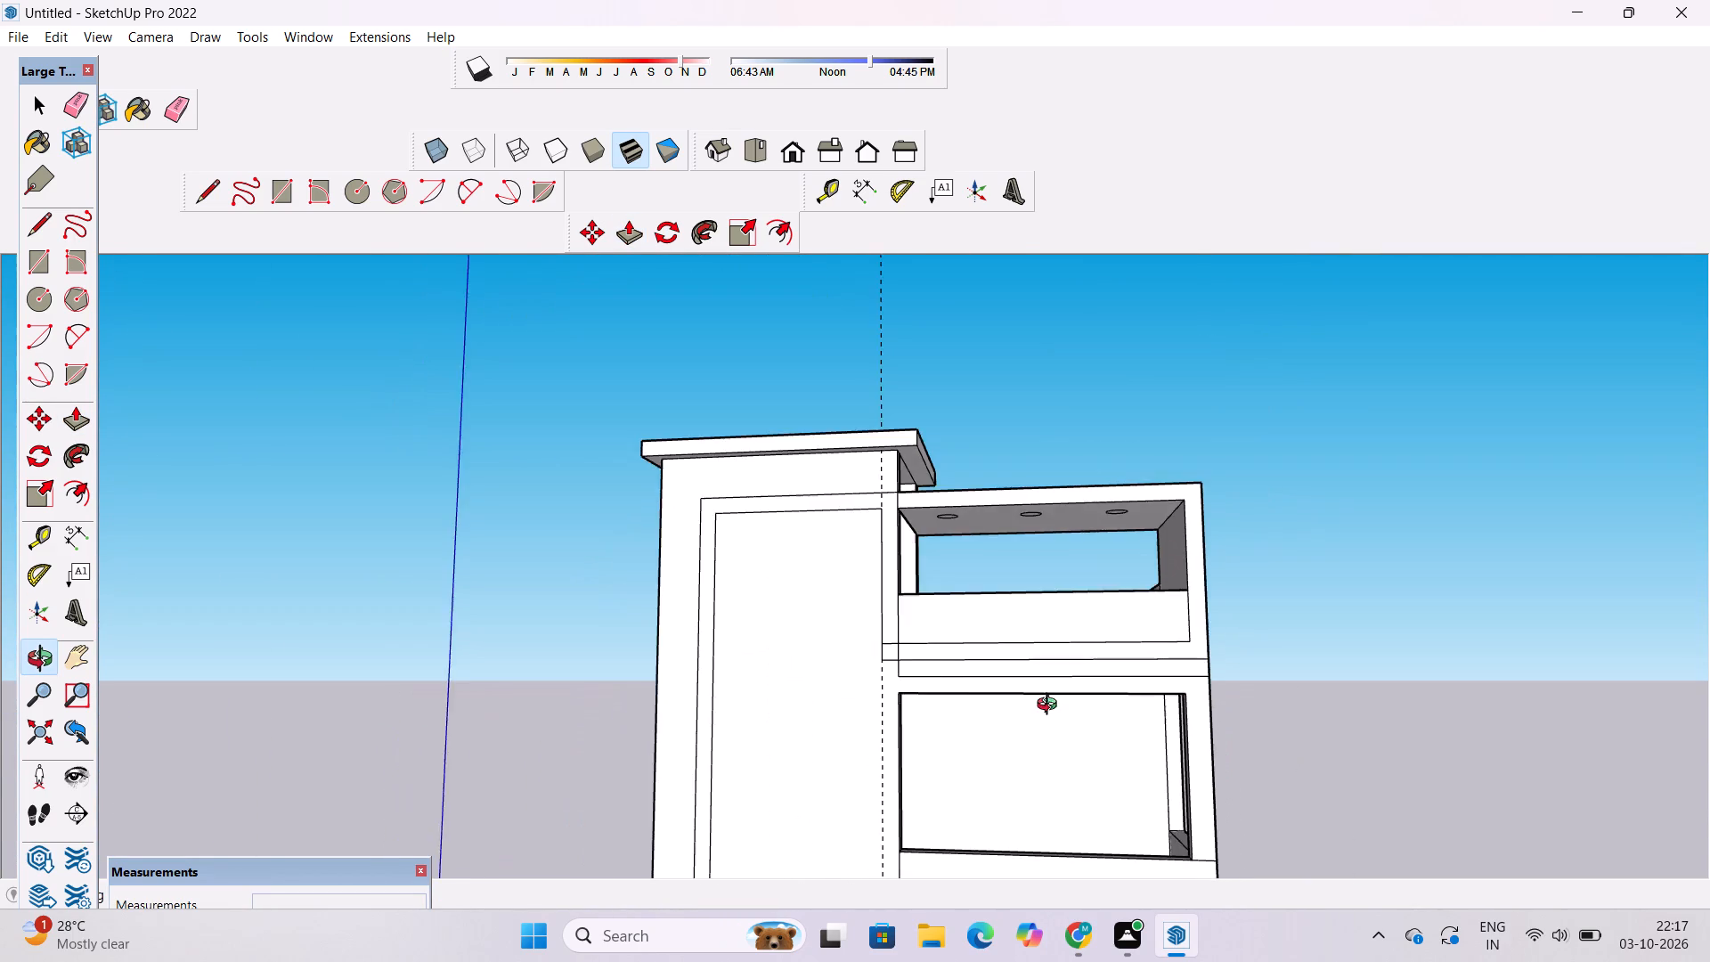
left_click_drag(1051, 706, 1065, 736)
left_click_drag(1065, 737, 1103, 640)
left_click_drag(1110, 632, 1120, 678)
scroll(1098, 600, "up", 4)
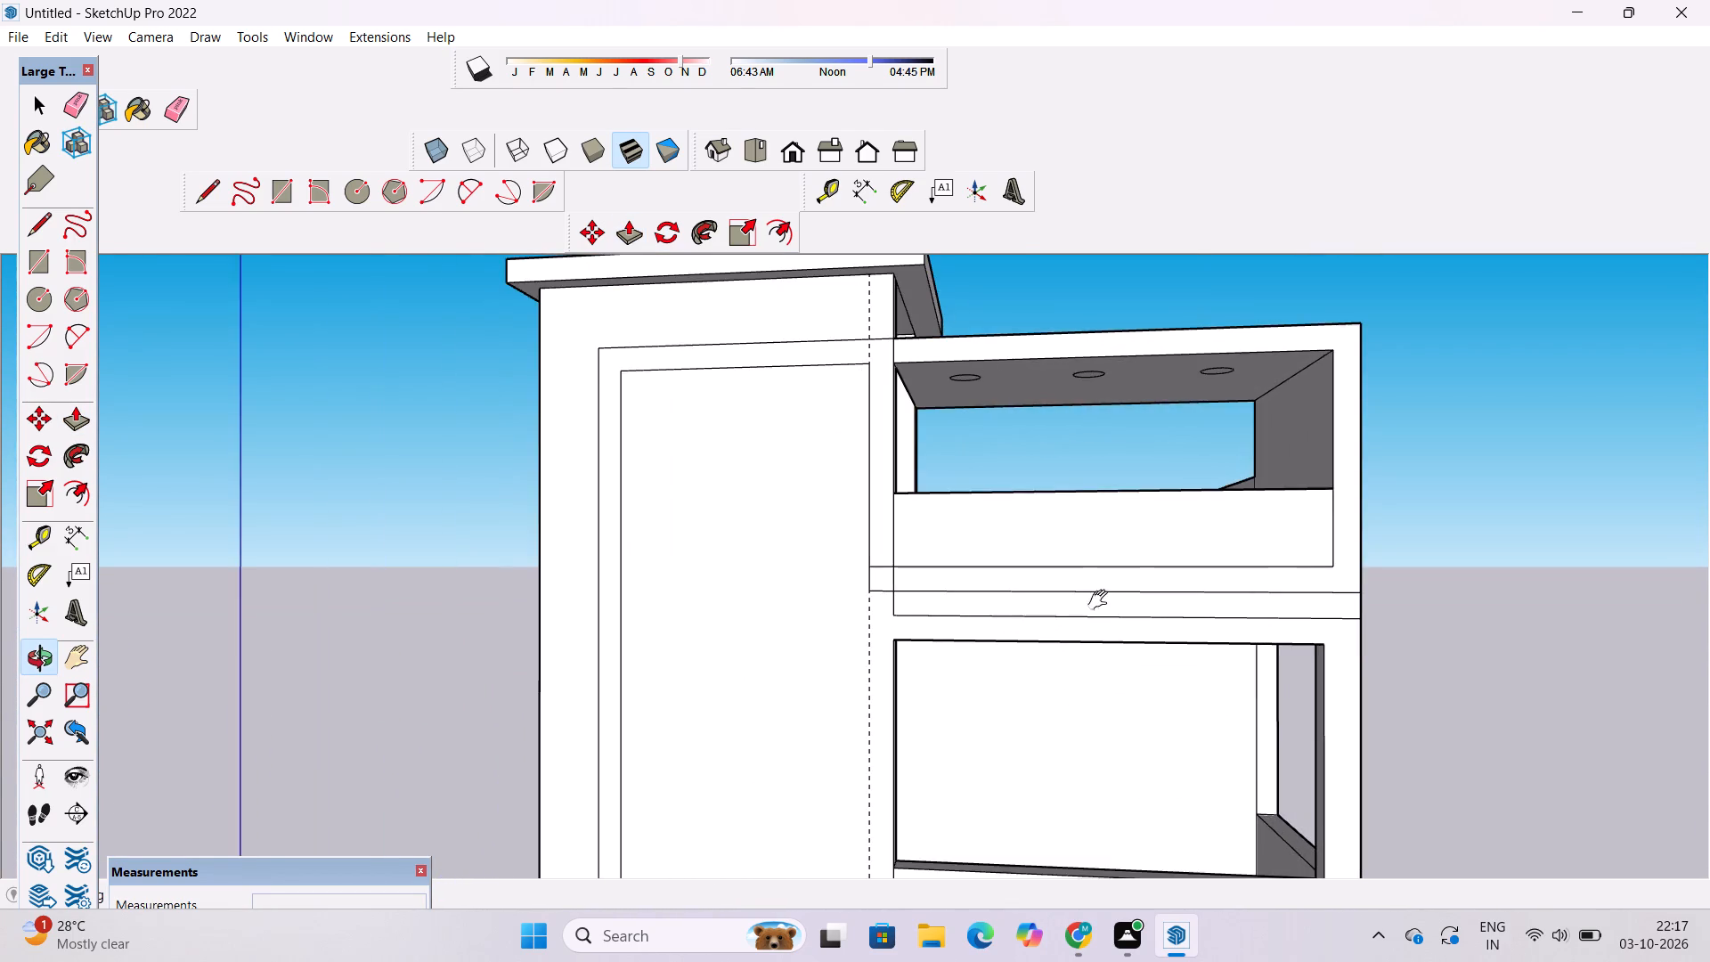
left_click_drag(1102, 600, 1021, 614, "shift")
scroll(966, 610, "up", 4)
left_click_drag(945, 610, 968, 627)
scroll(980, 623, "down", 5)
left_click_drag(980, 625, 987, 644, "shift")
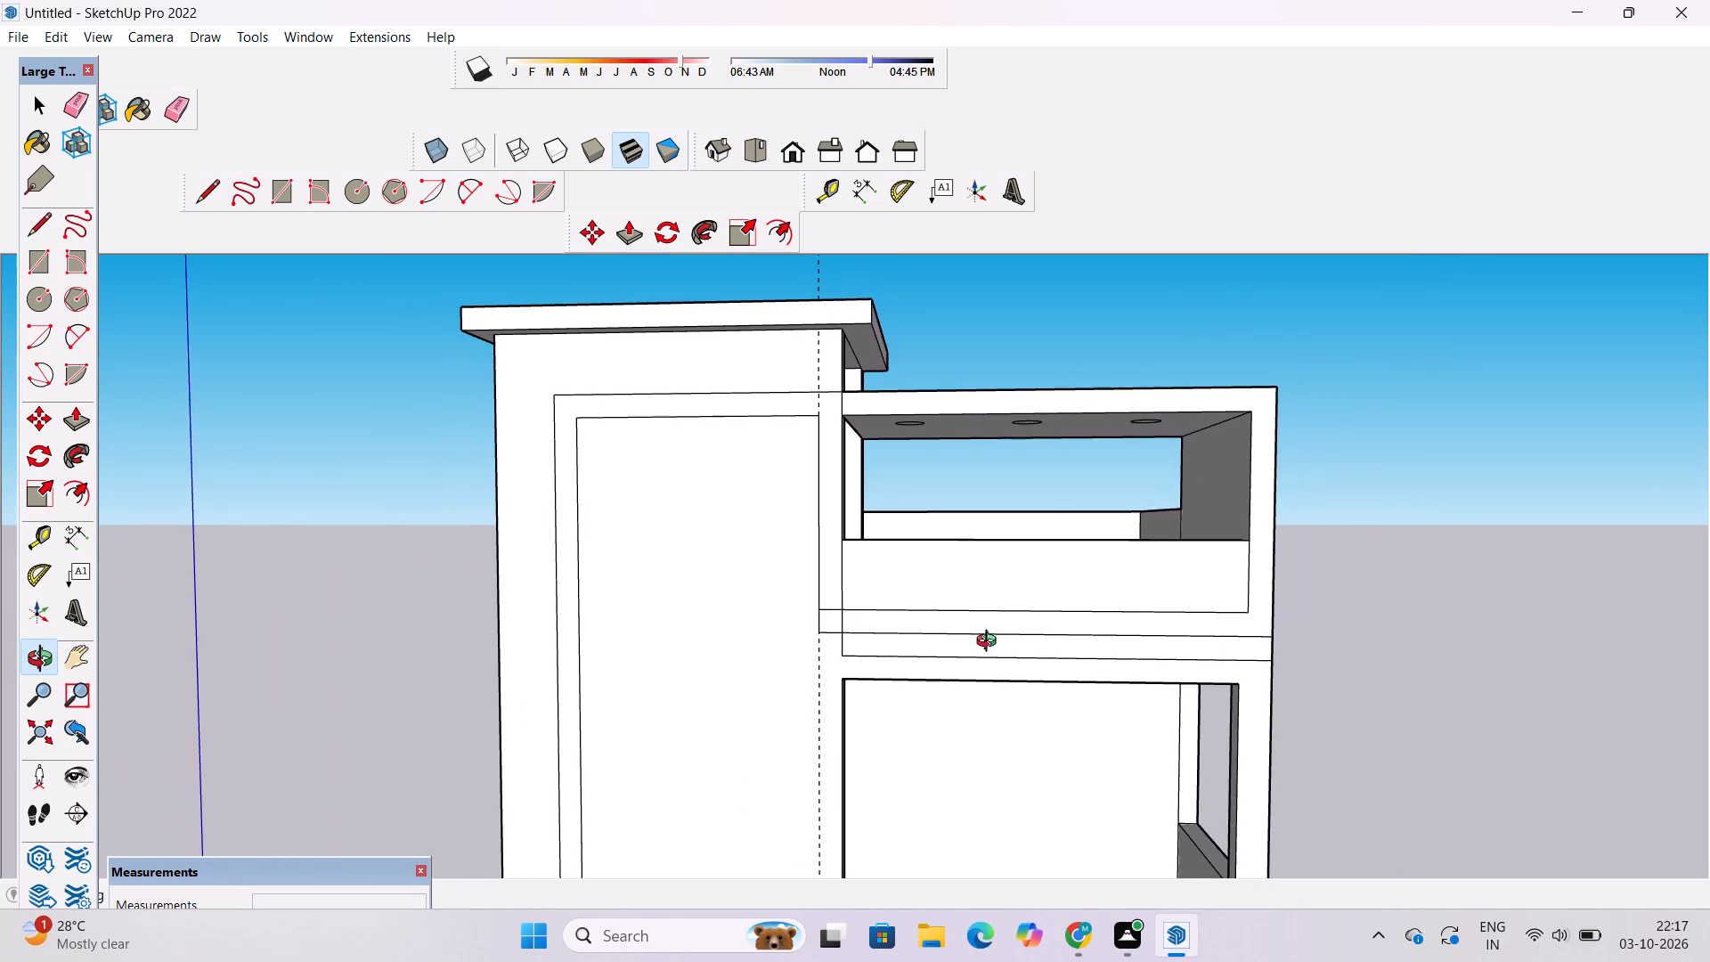
Erase the three stray vertical edge segments running from the top-storey opening's lower corner down through the band beside the tower.
scroll(997, 643, "up", 3)
key("e")
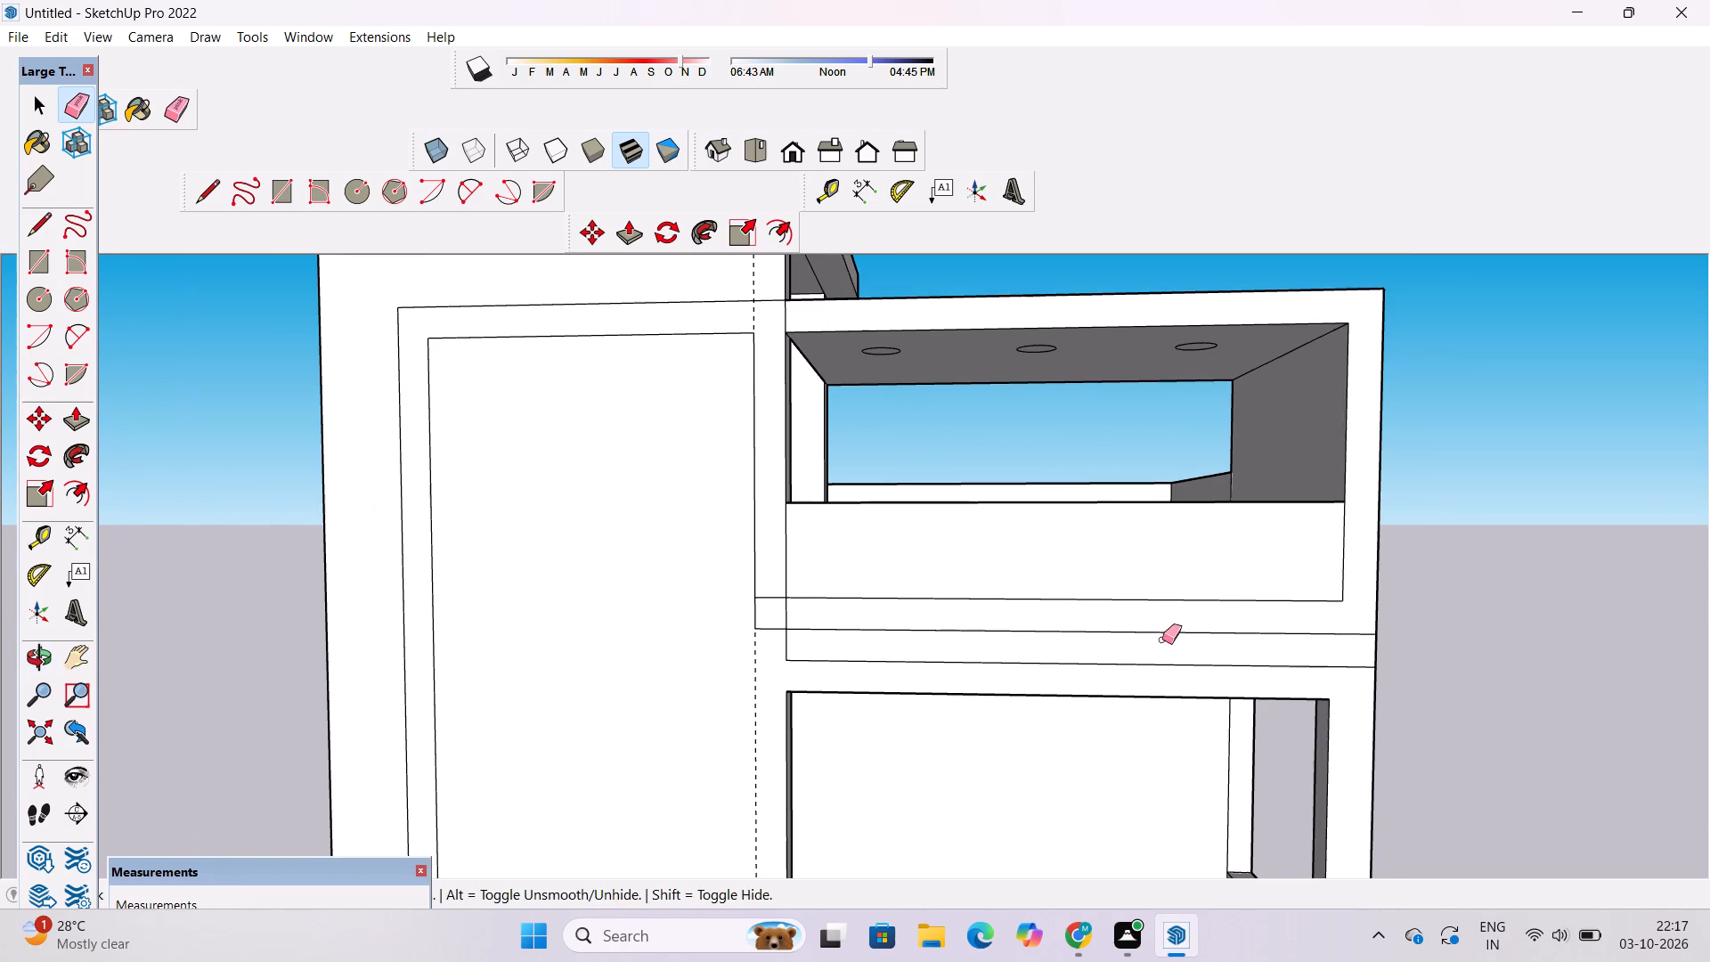
scroll(953, 624, "up", 1)
scroll(909, 618, "down", 3)
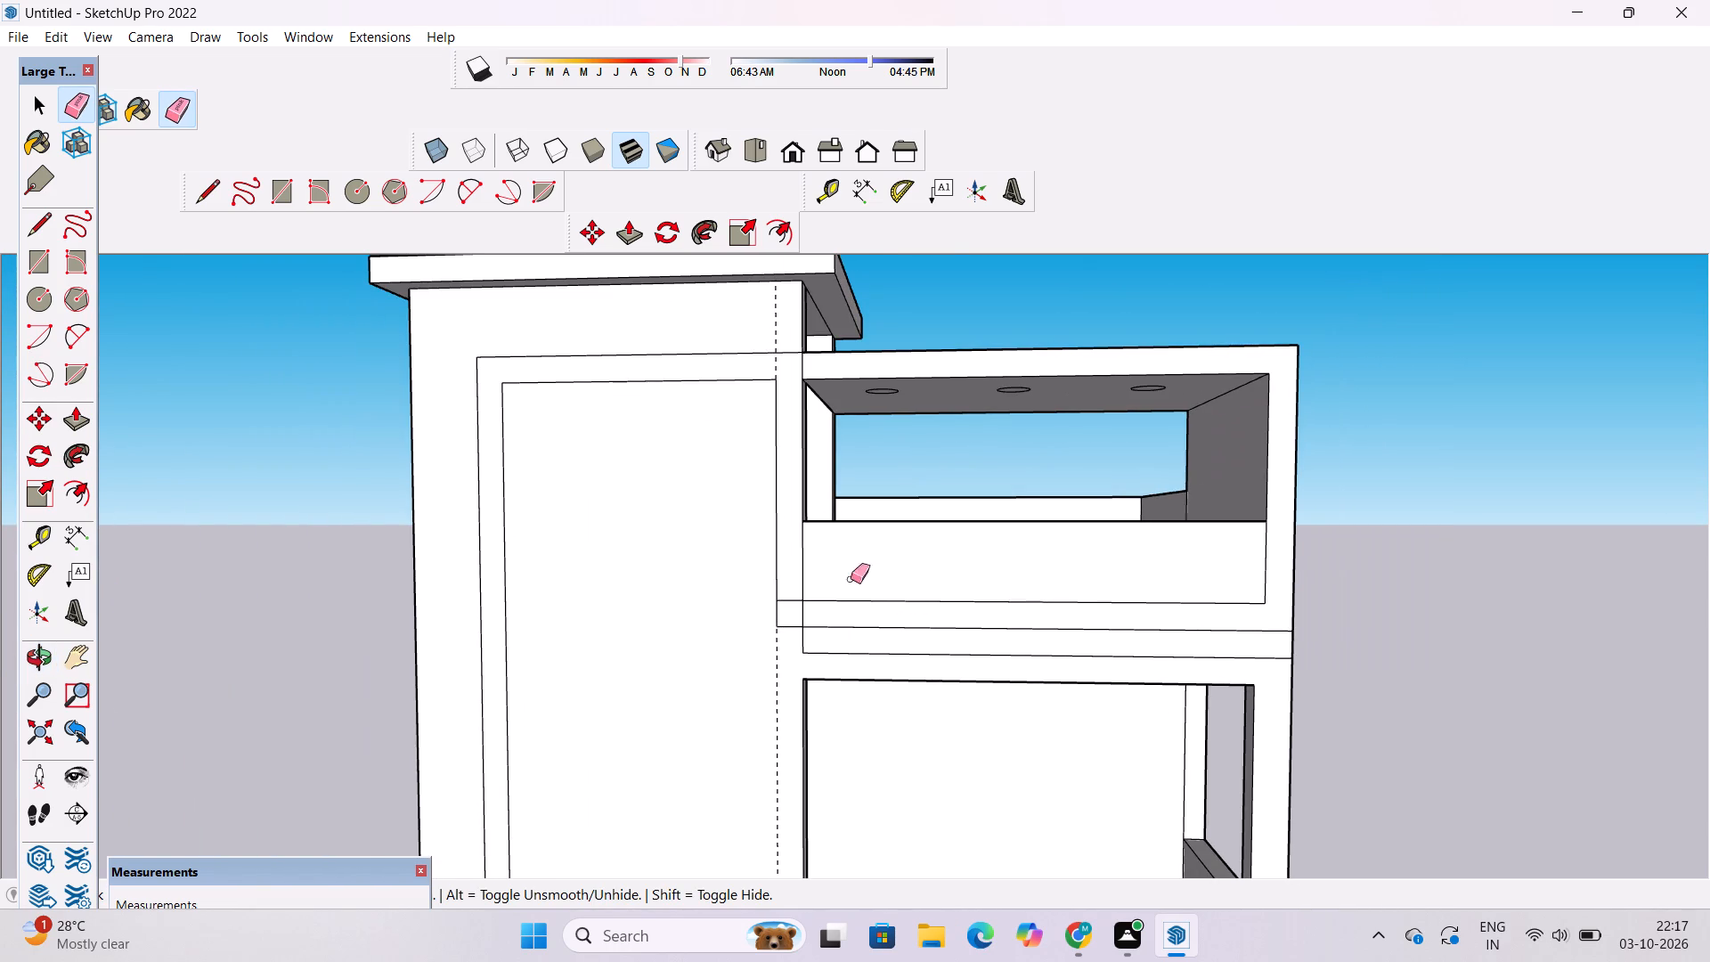
left_click_drag(801, 551, 801, 559)
scroll(790, 616, "up", 3)
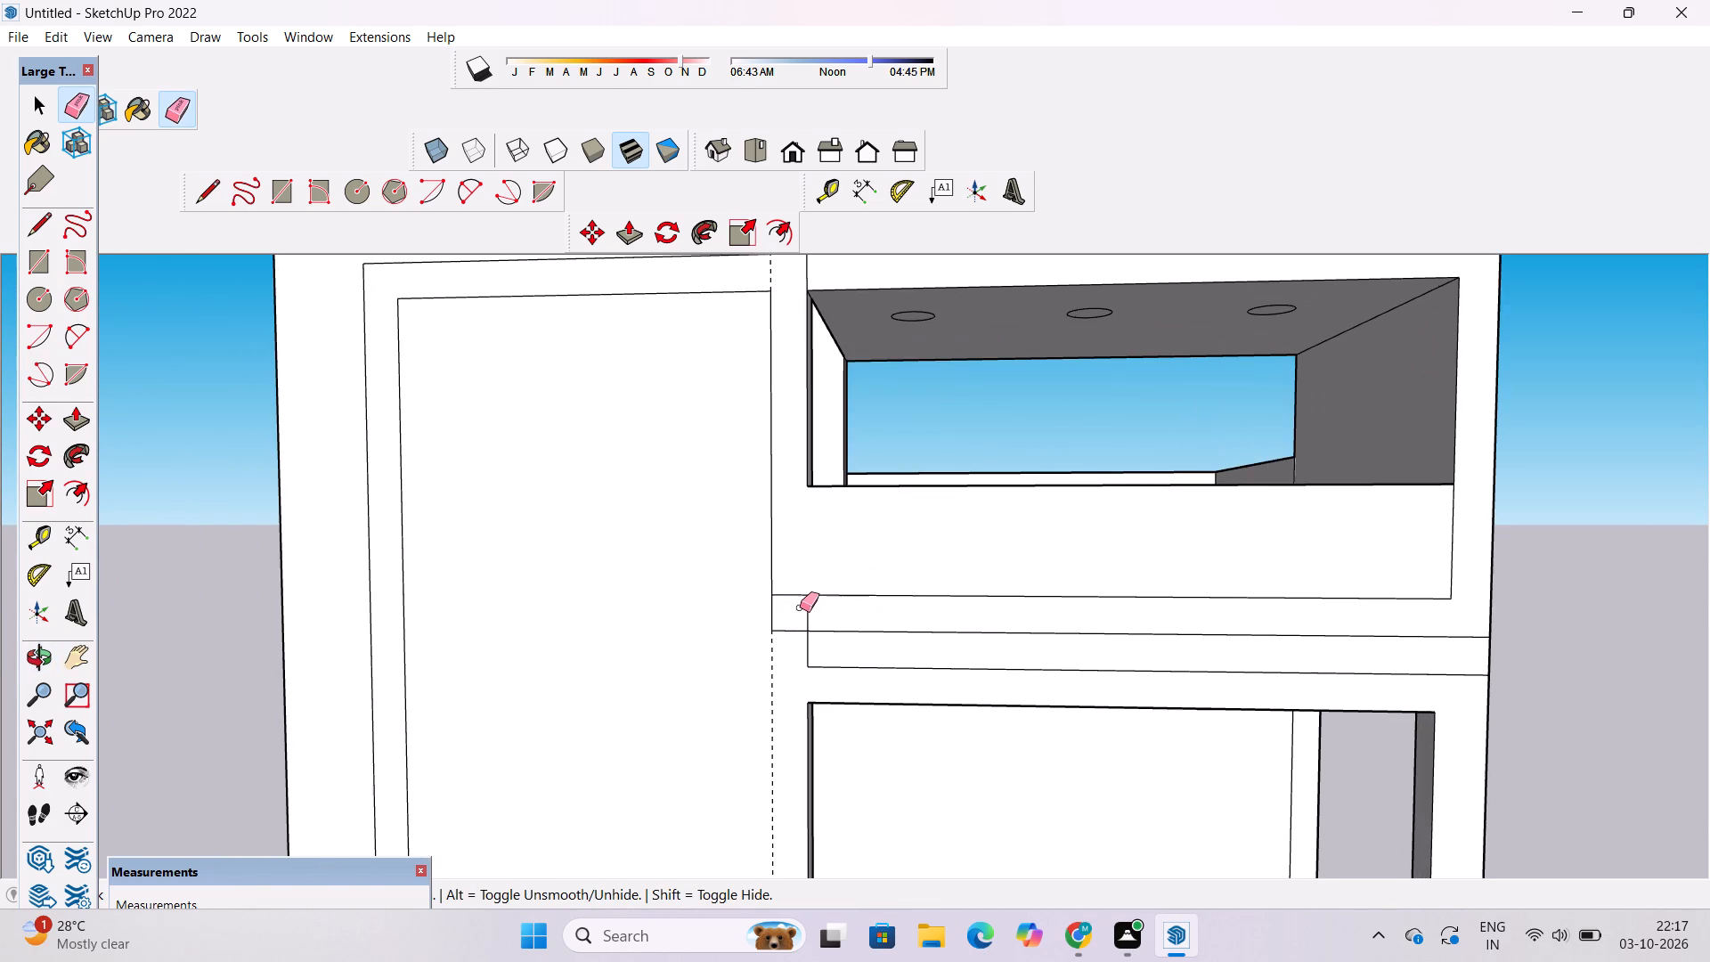
left_click(806, 606)
scroll(939, 608, "down", 4)
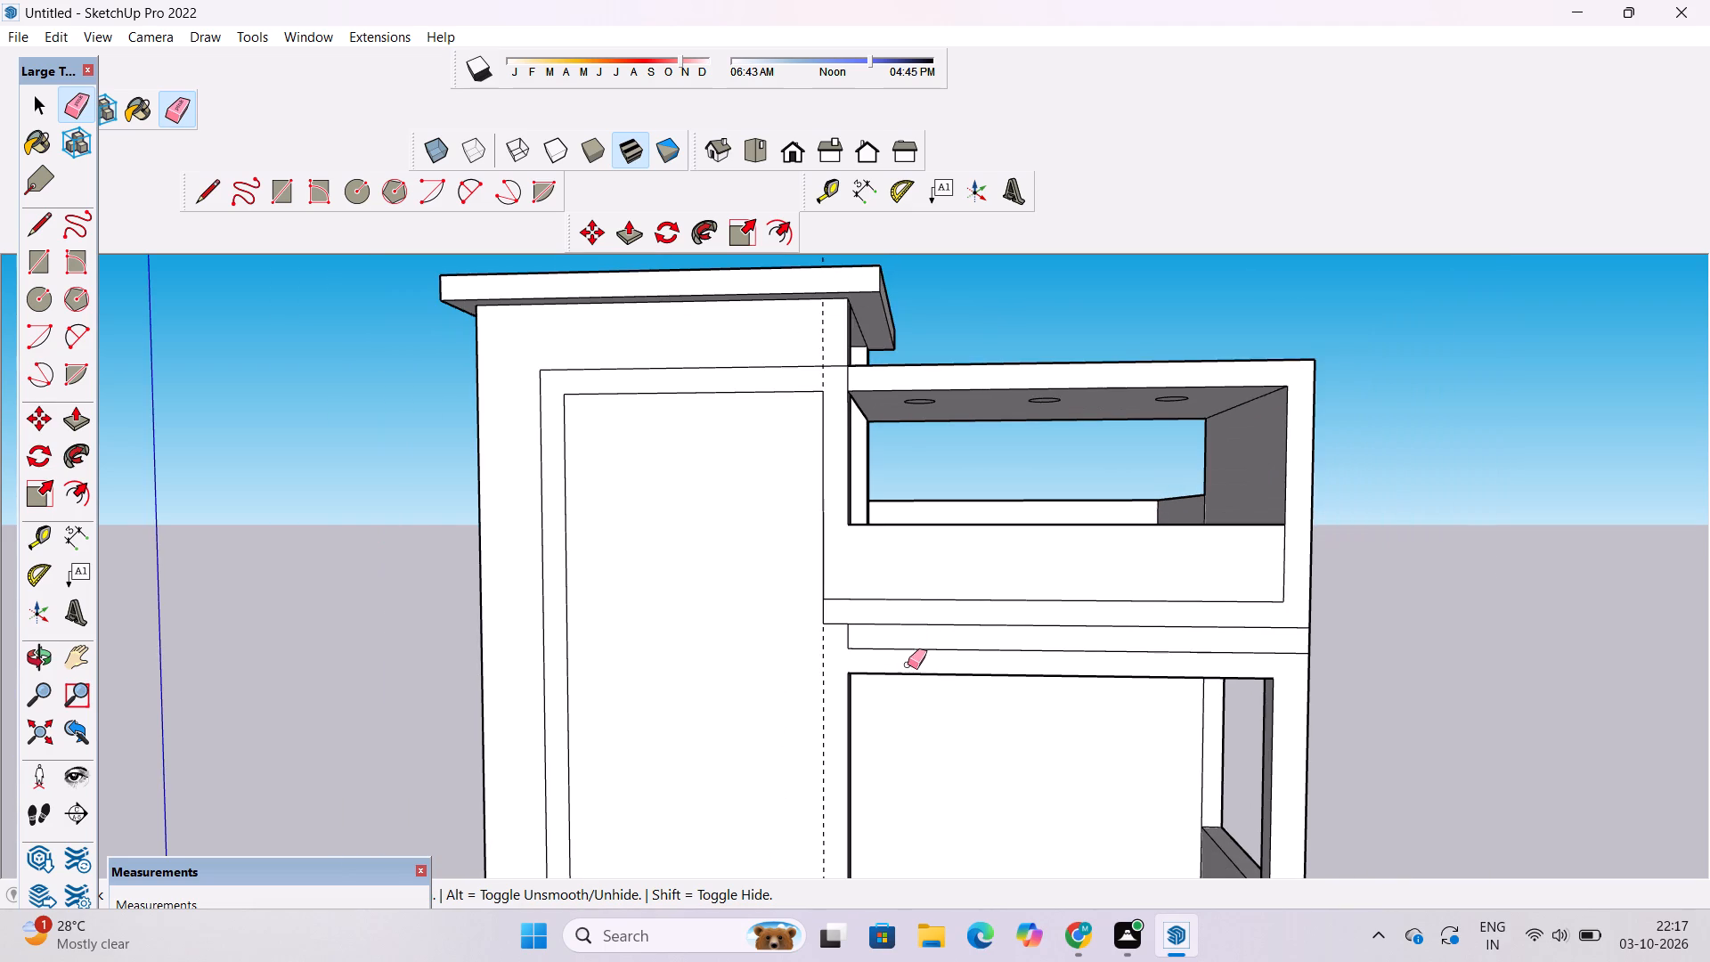
scroll(908, 664, "up", 10)
left_click(813, 642)
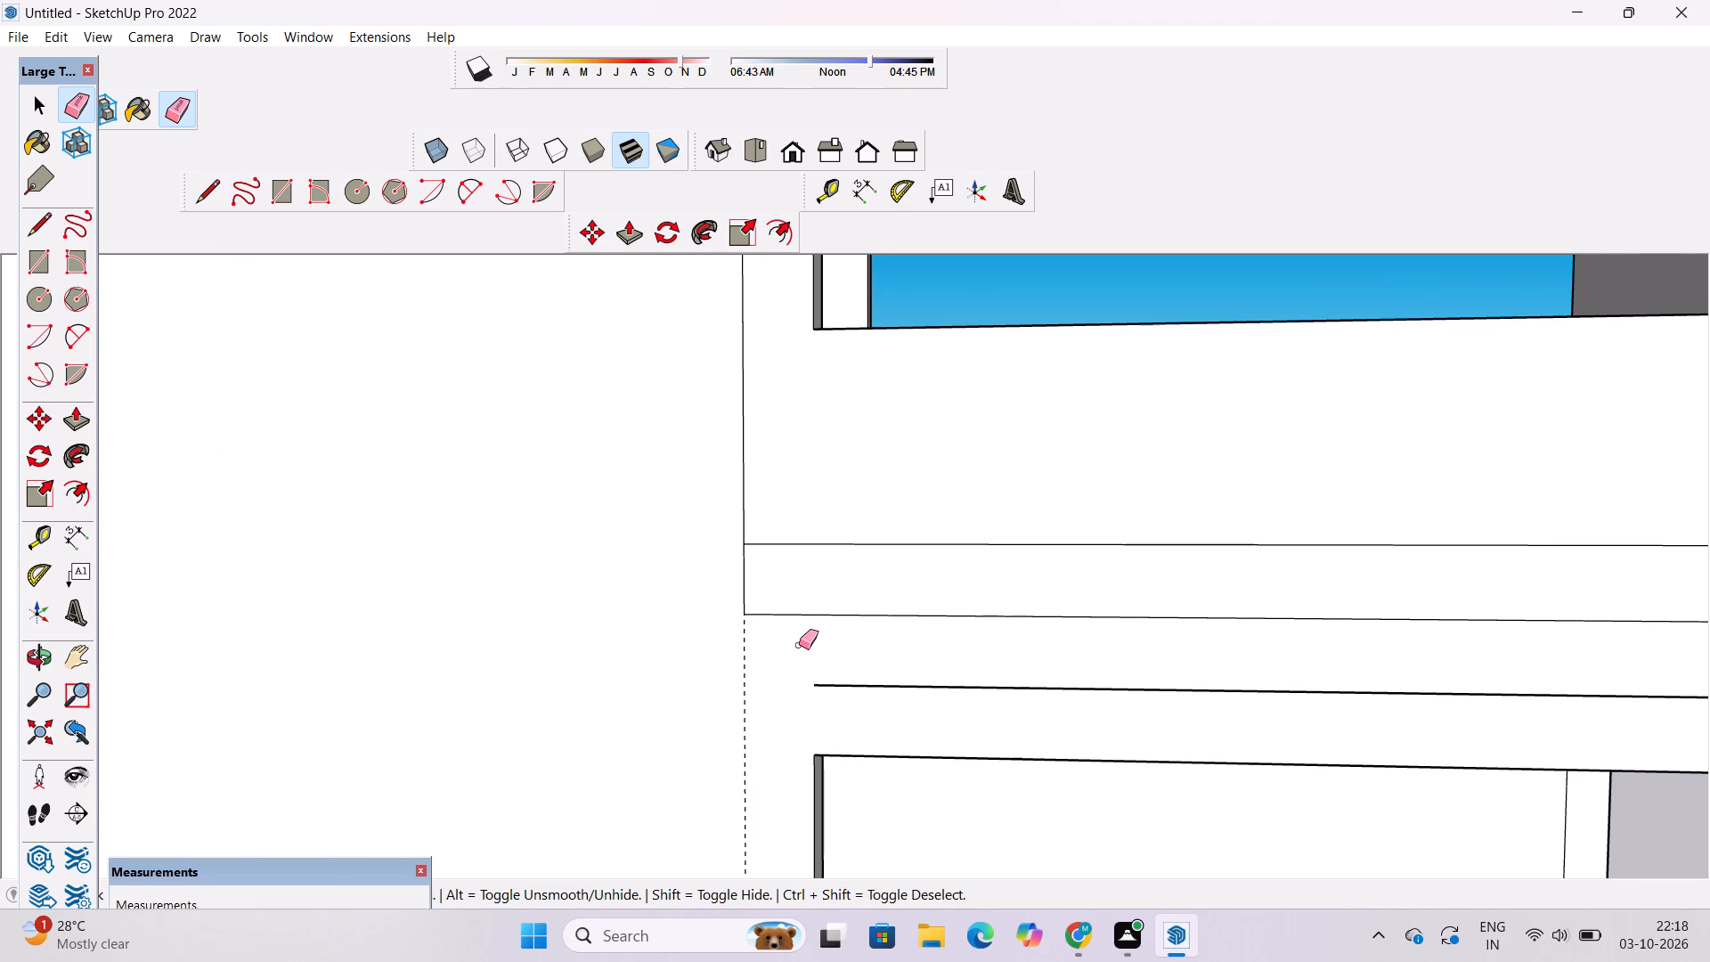
Draw a 1' 6" line extending the strip's lower edge from its tower-side end to the vertical guide.
scroll(799, 645, "down", 20)
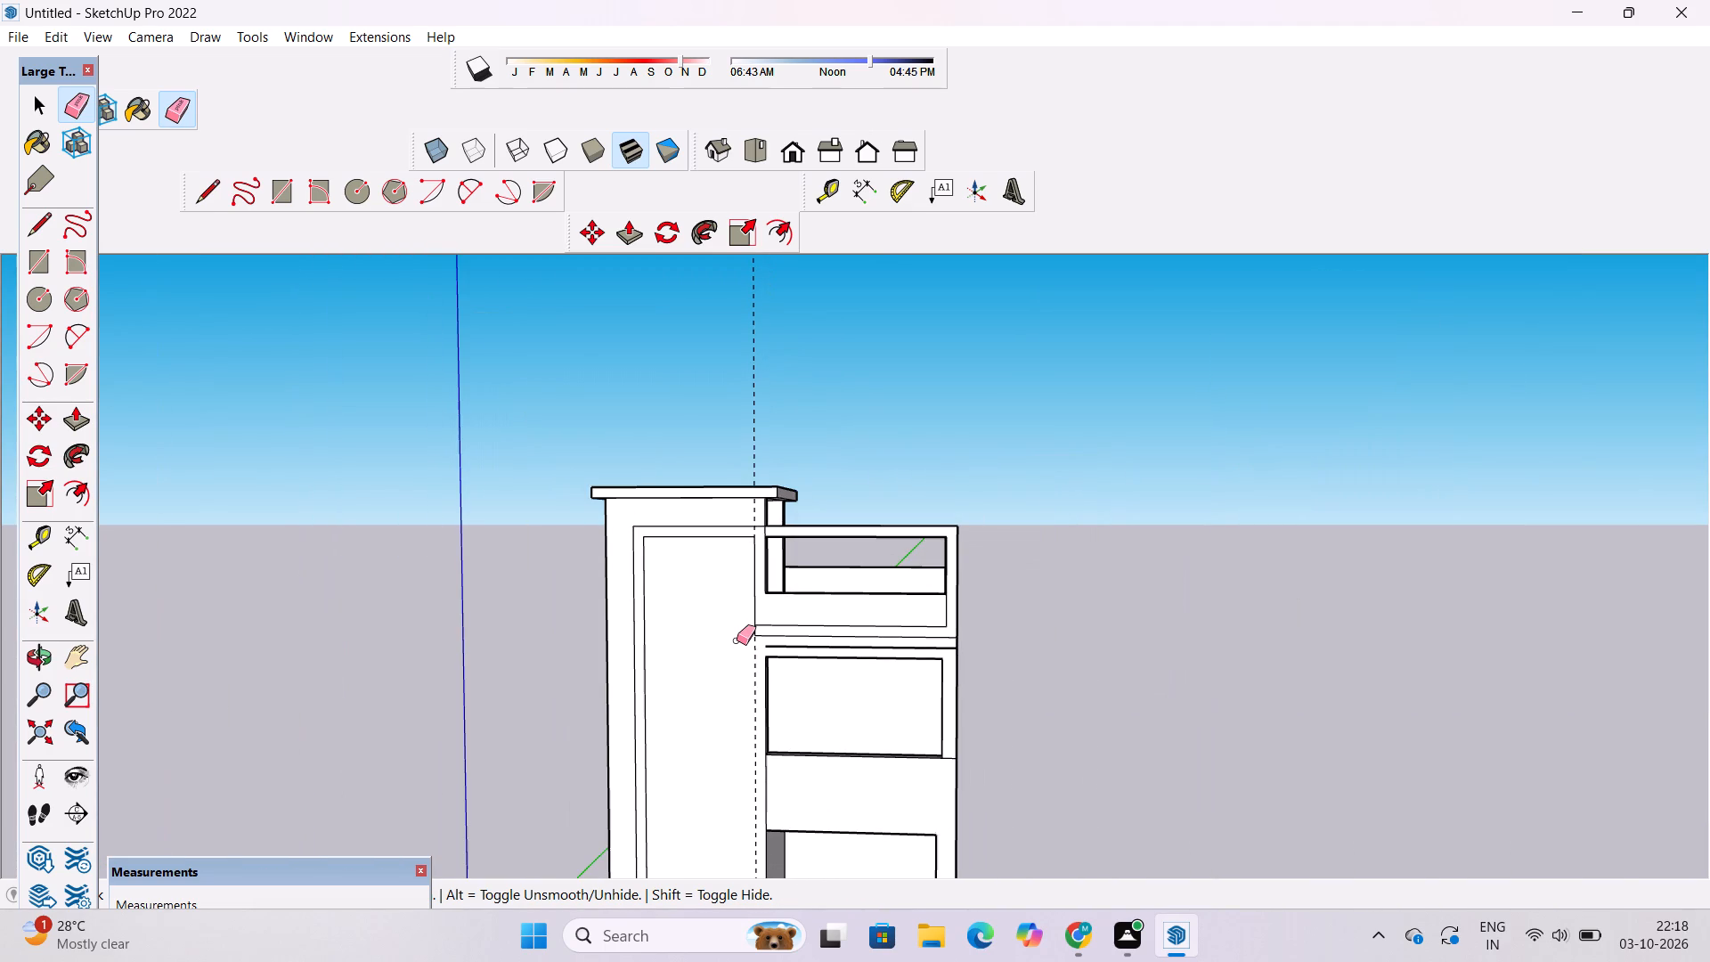
scroll(737, 640, "down", 4)
scroll(772, 664, "up", 9)
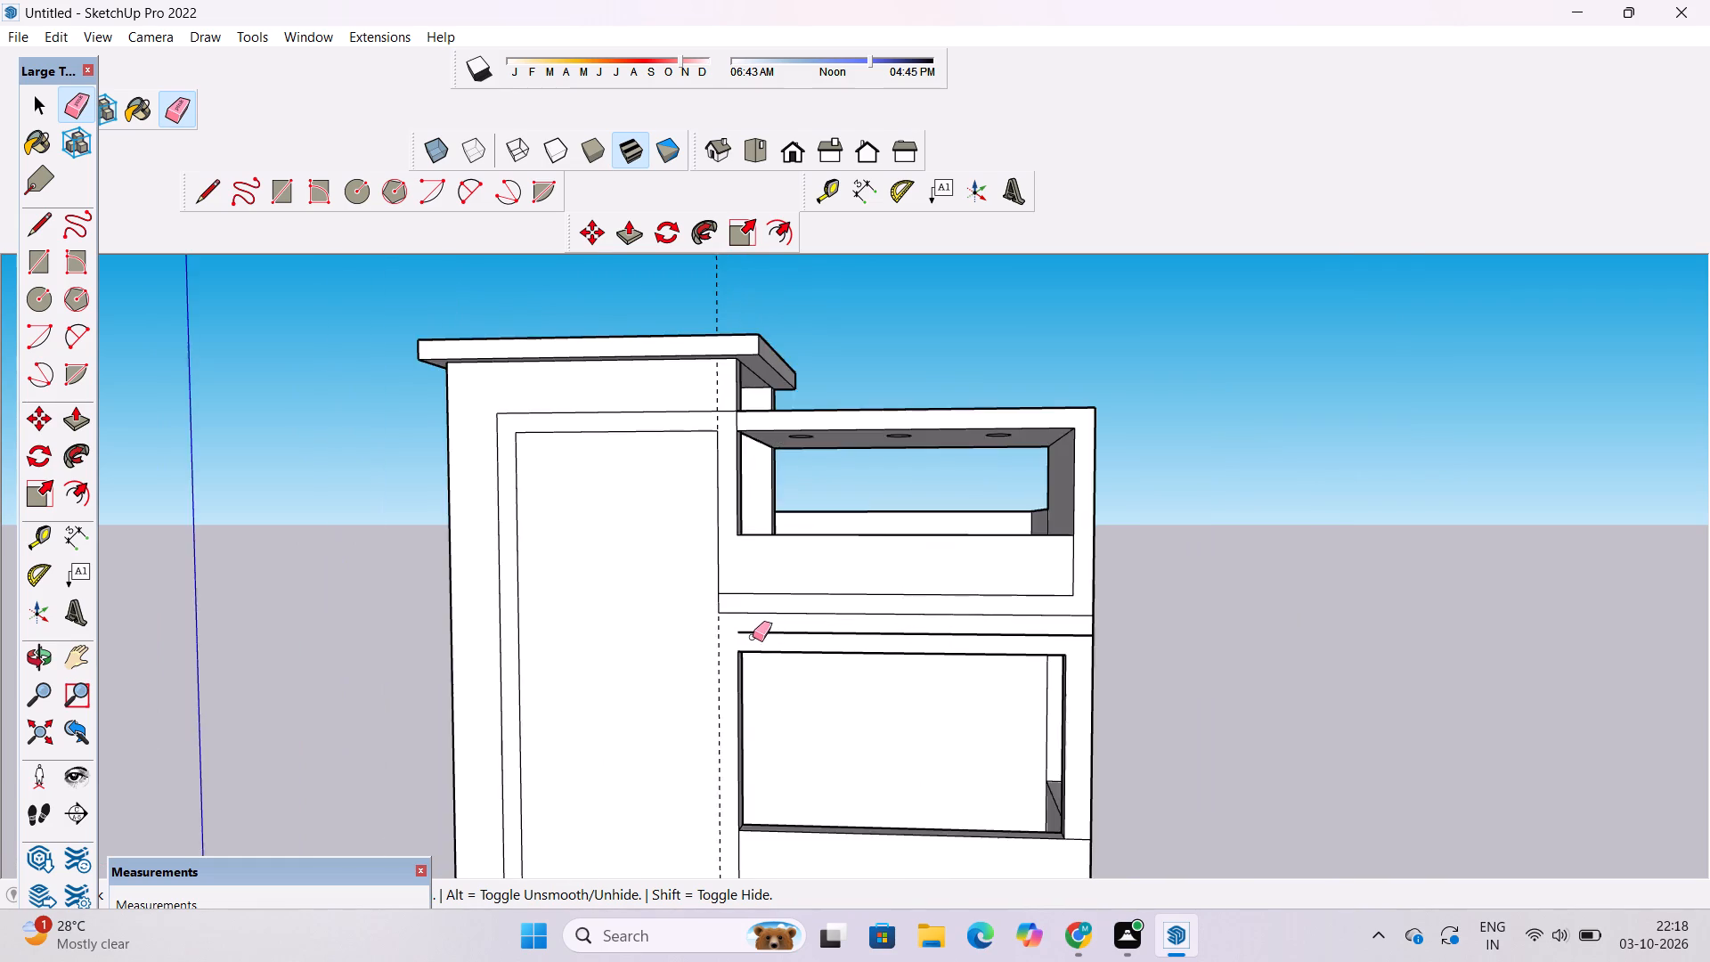
scroll(753, 637, "up", 6)
scroll(747, 607, "down", 2)
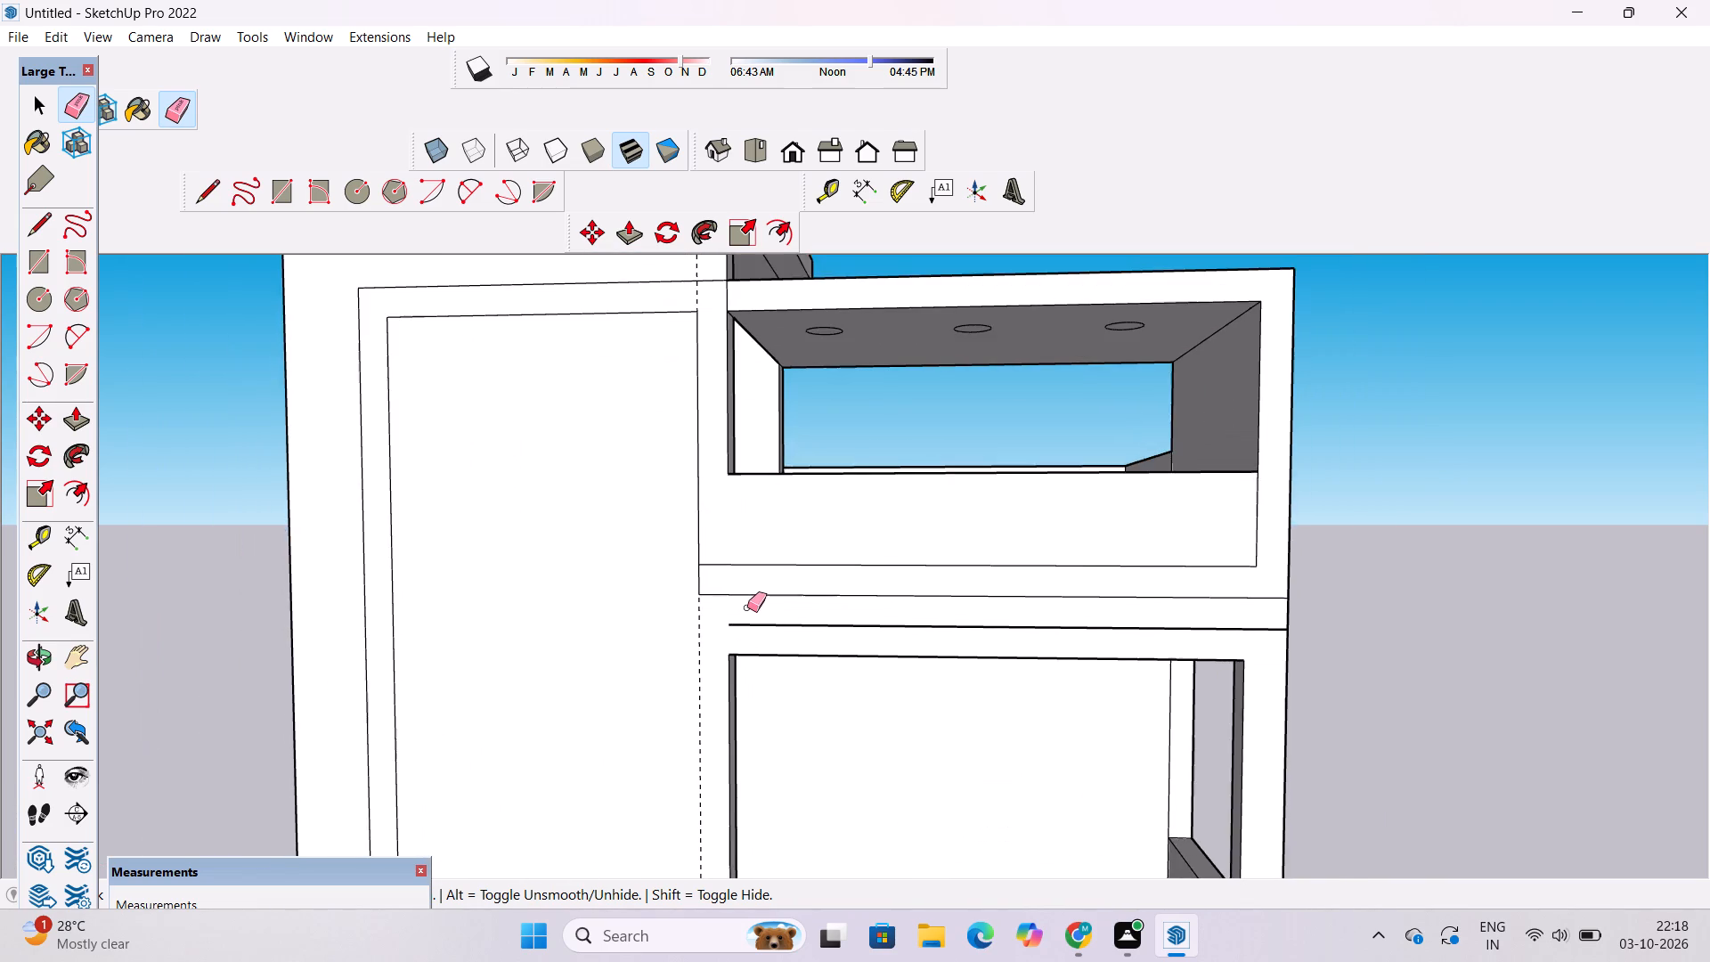
scroll(747, 607, "up", 1)
key("l")
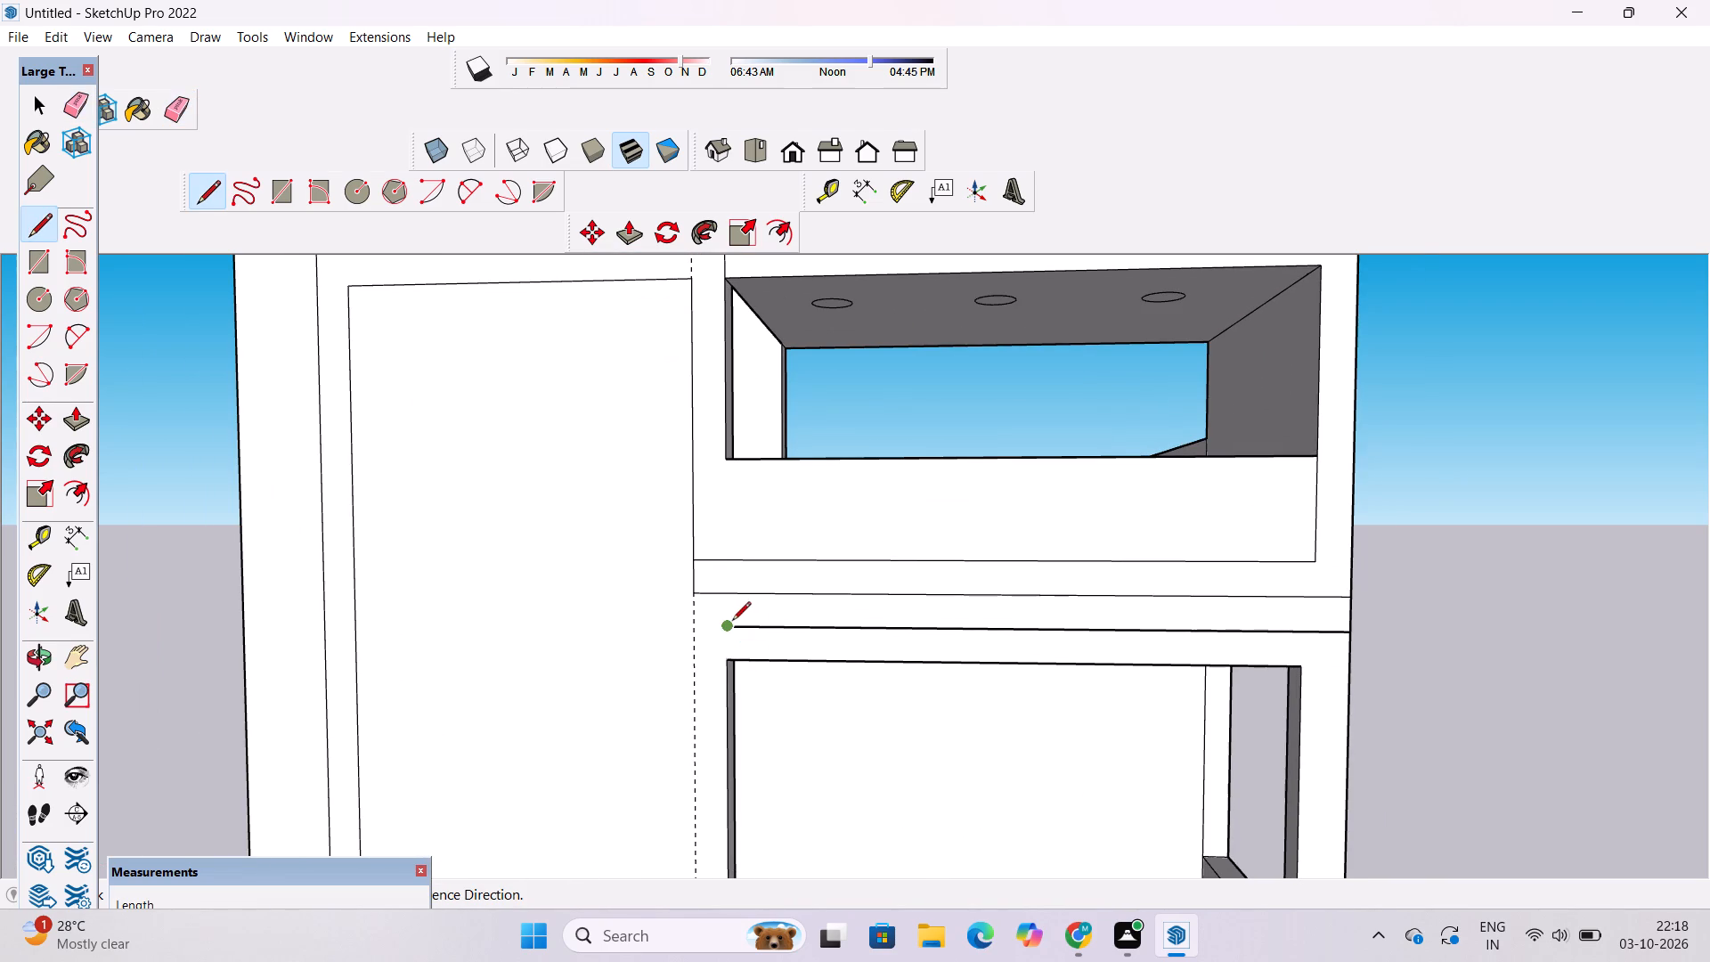
scroll(732, 622, "down", 2)
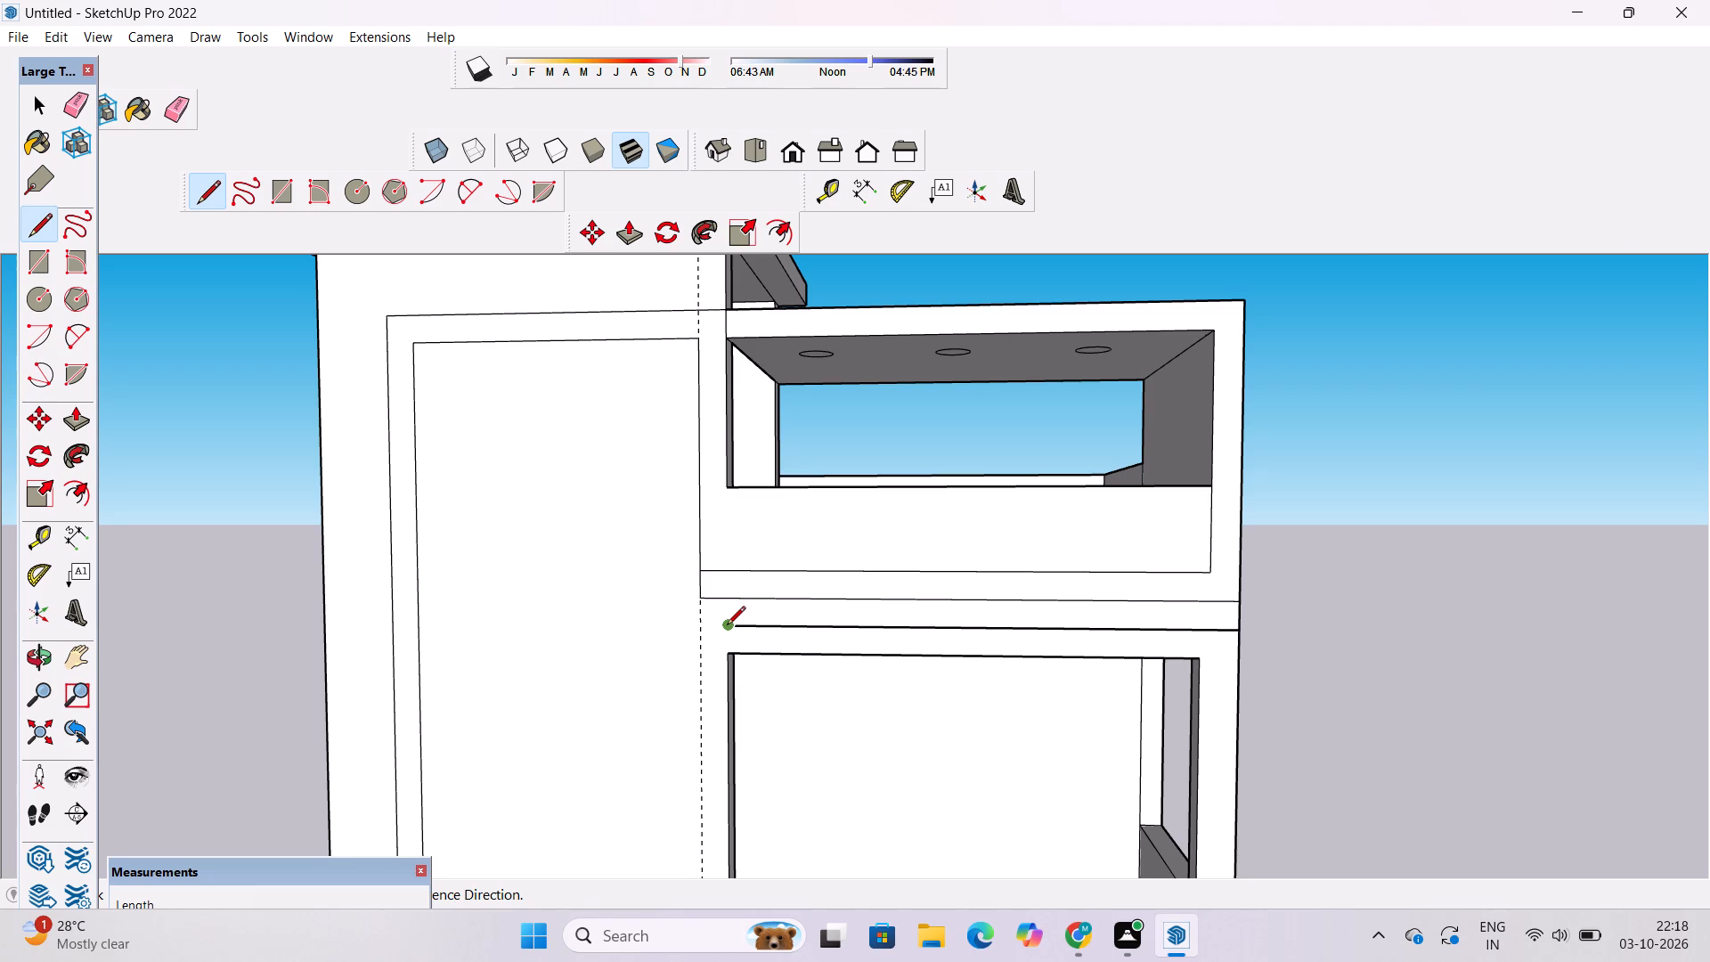
left_click(727, 626)
scroll(727, 626, "up", 5)
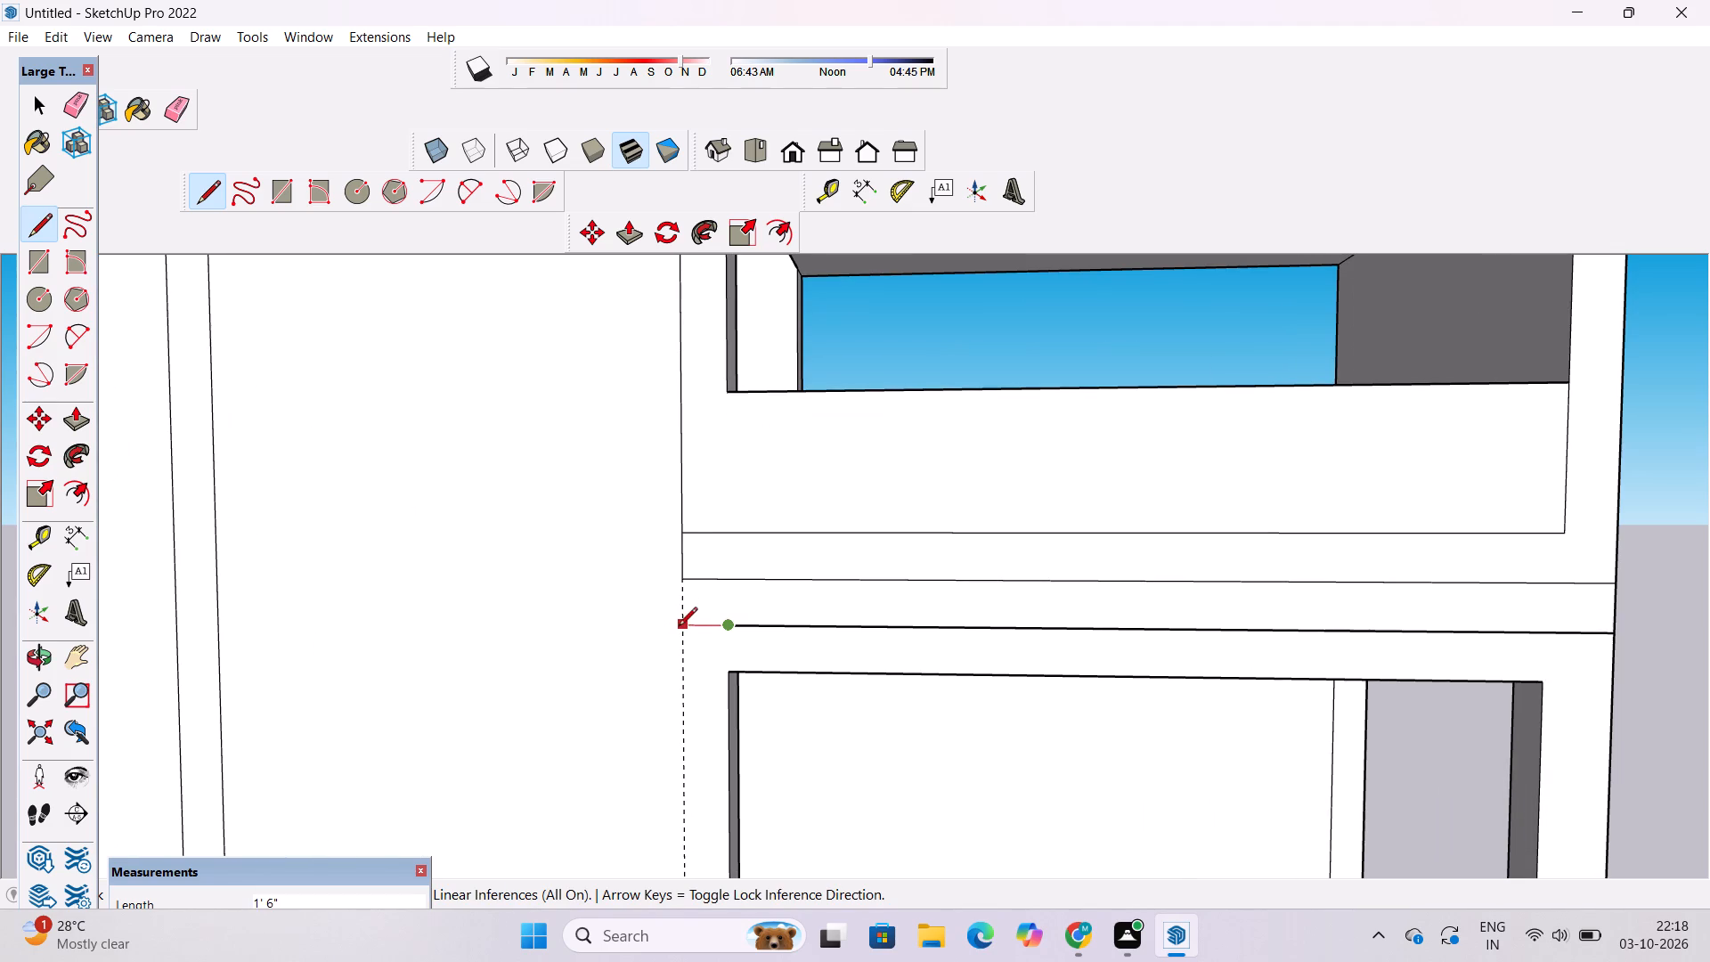
left_click(679, 627)
scroll(679, 621, "down", 20)
scroll(679, 621, "down", 6)
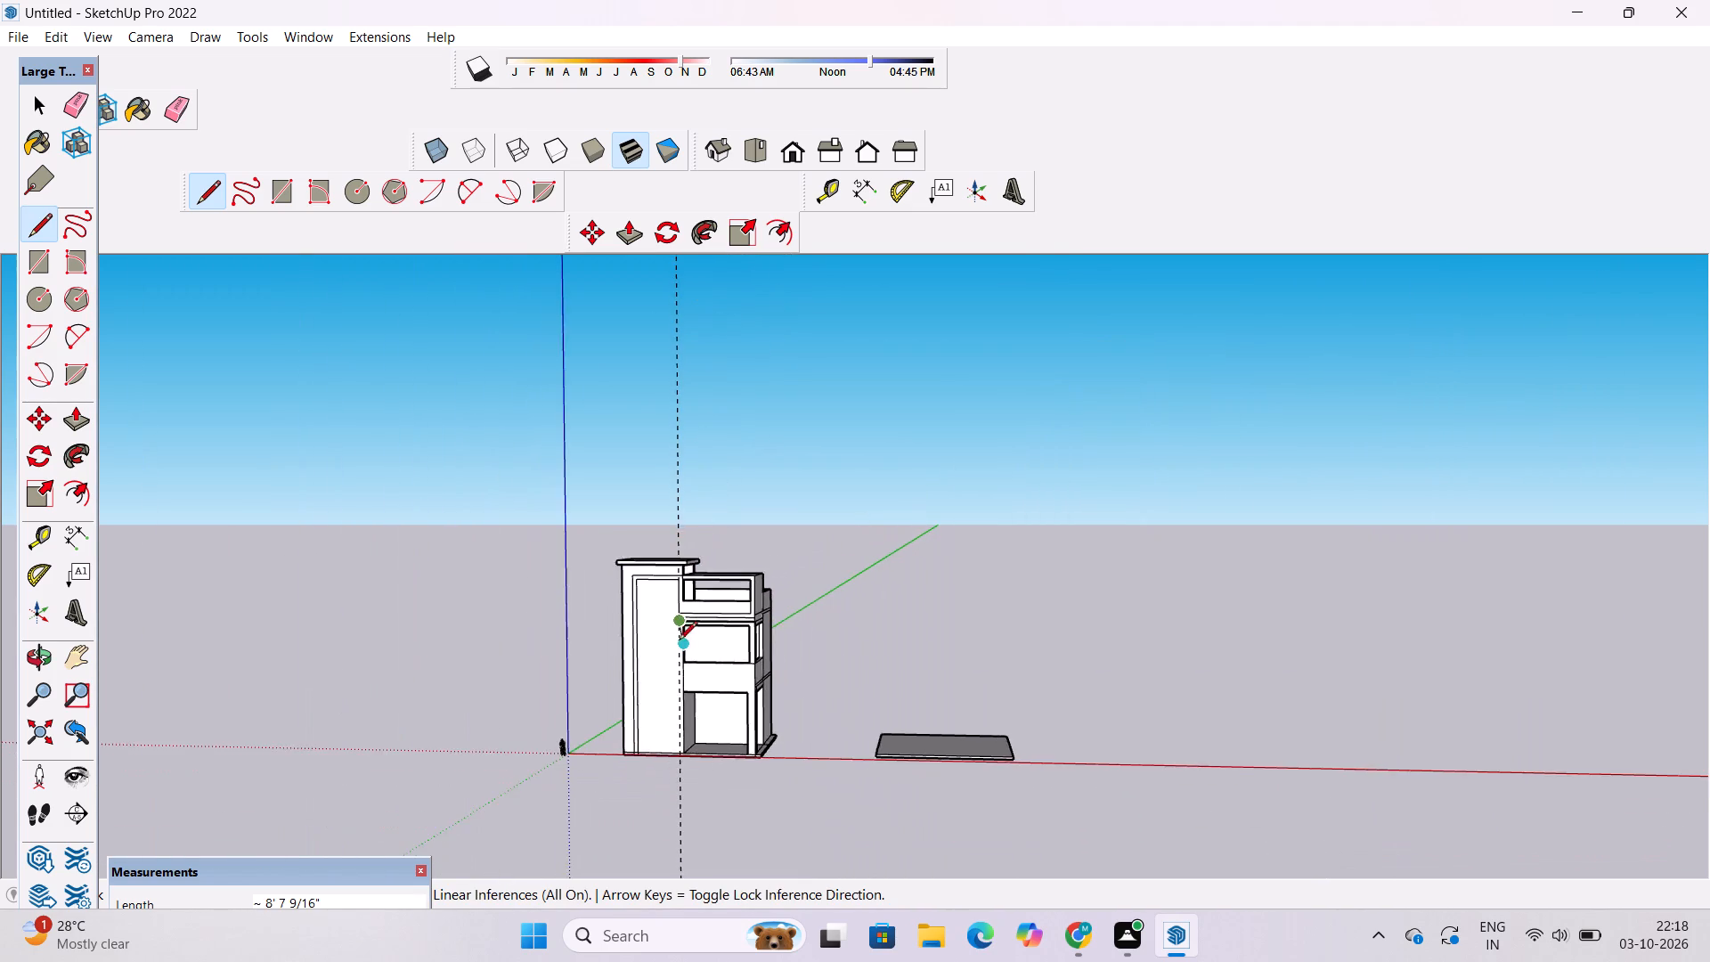
scroll(679, 641, "up", 5)
key("space")
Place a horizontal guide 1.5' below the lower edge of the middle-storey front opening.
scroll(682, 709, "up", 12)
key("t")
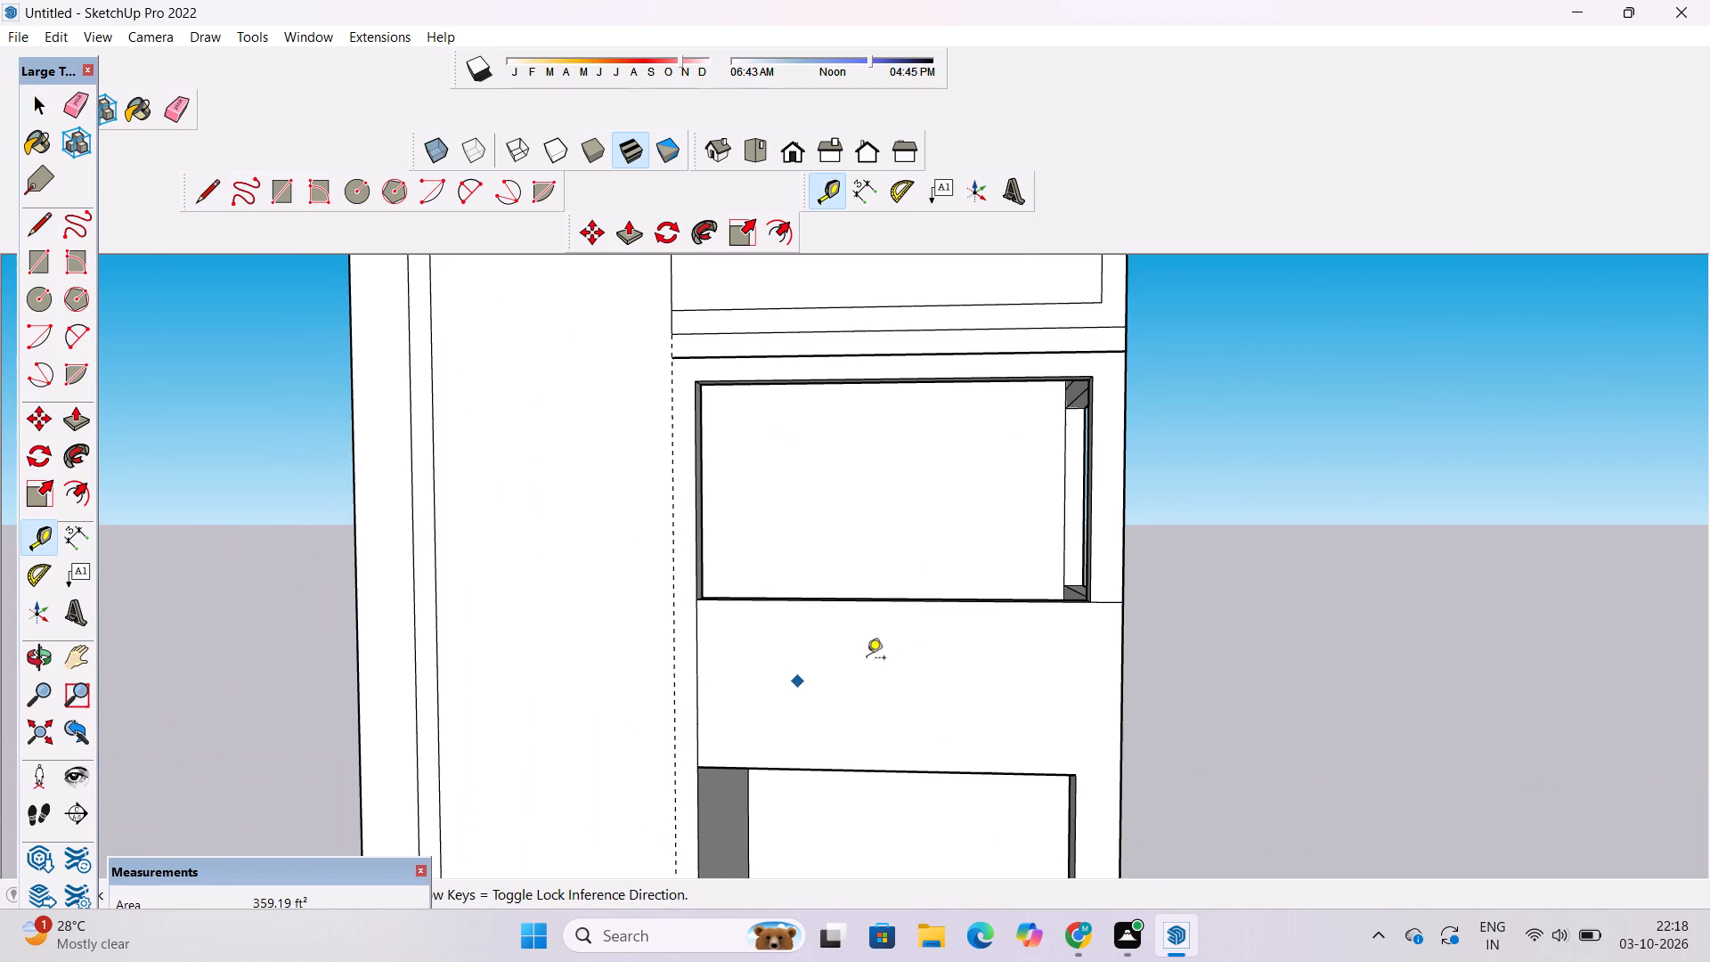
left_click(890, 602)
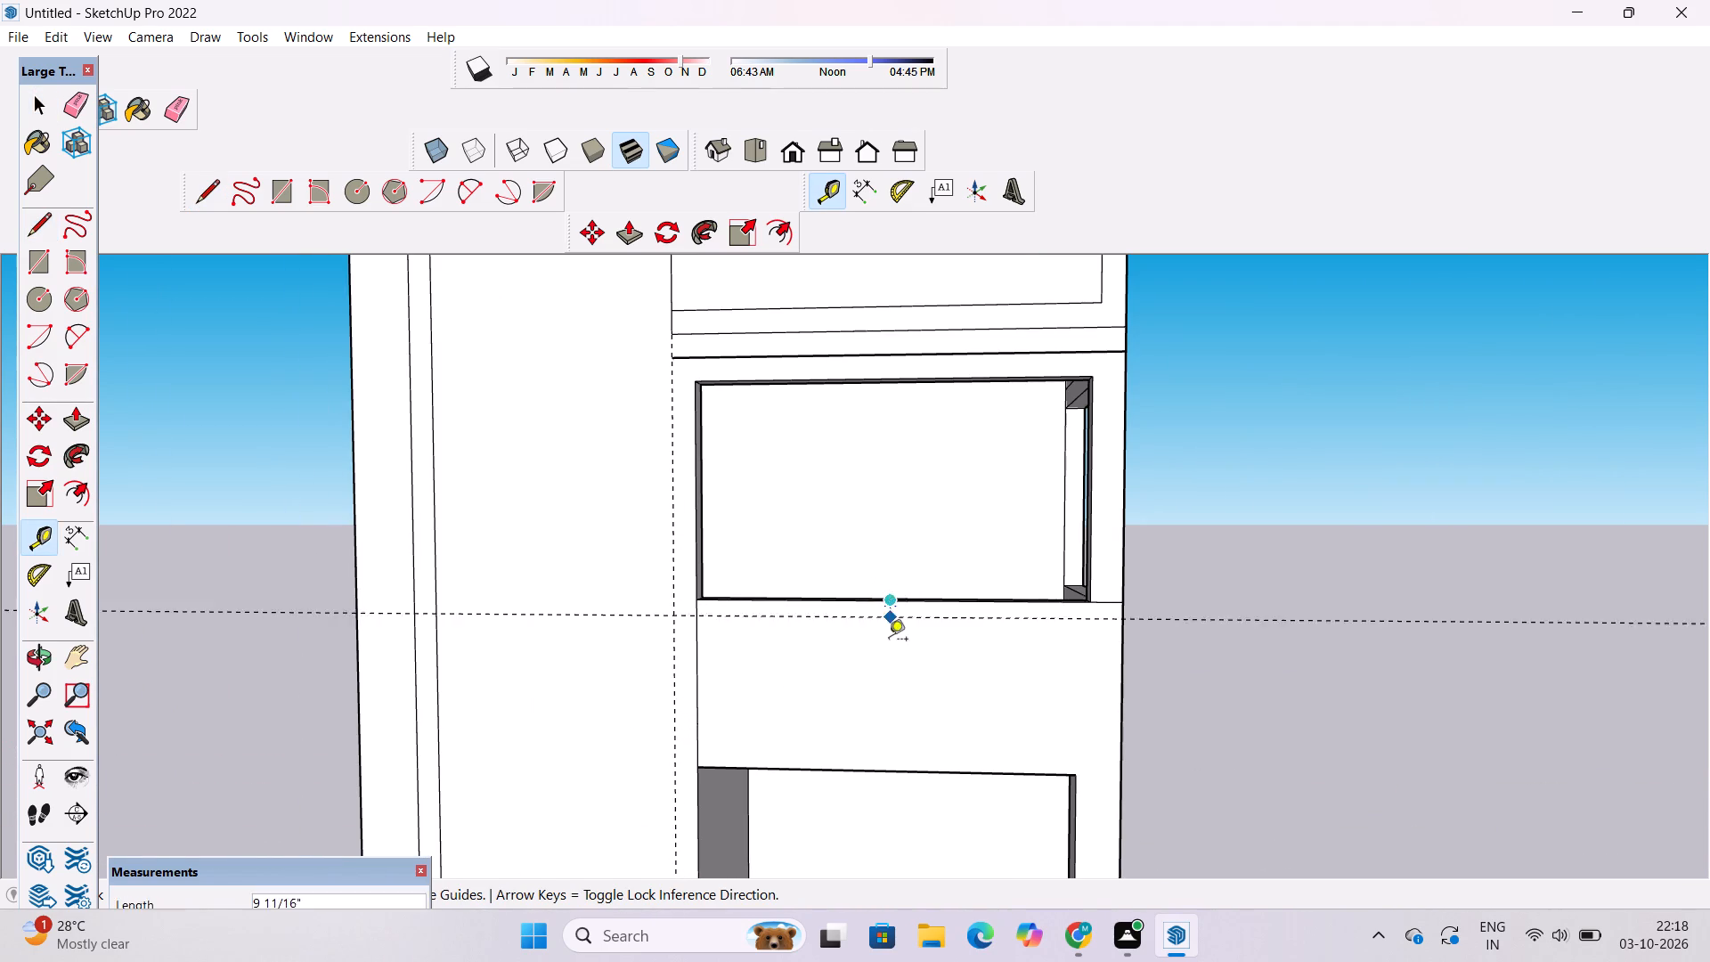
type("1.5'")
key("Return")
Place a horizontal guide 1.5' above the head of the ground-storey front opening.
scroll(881, 625, "down", 7)
scroll(885, 733, "up", 6)
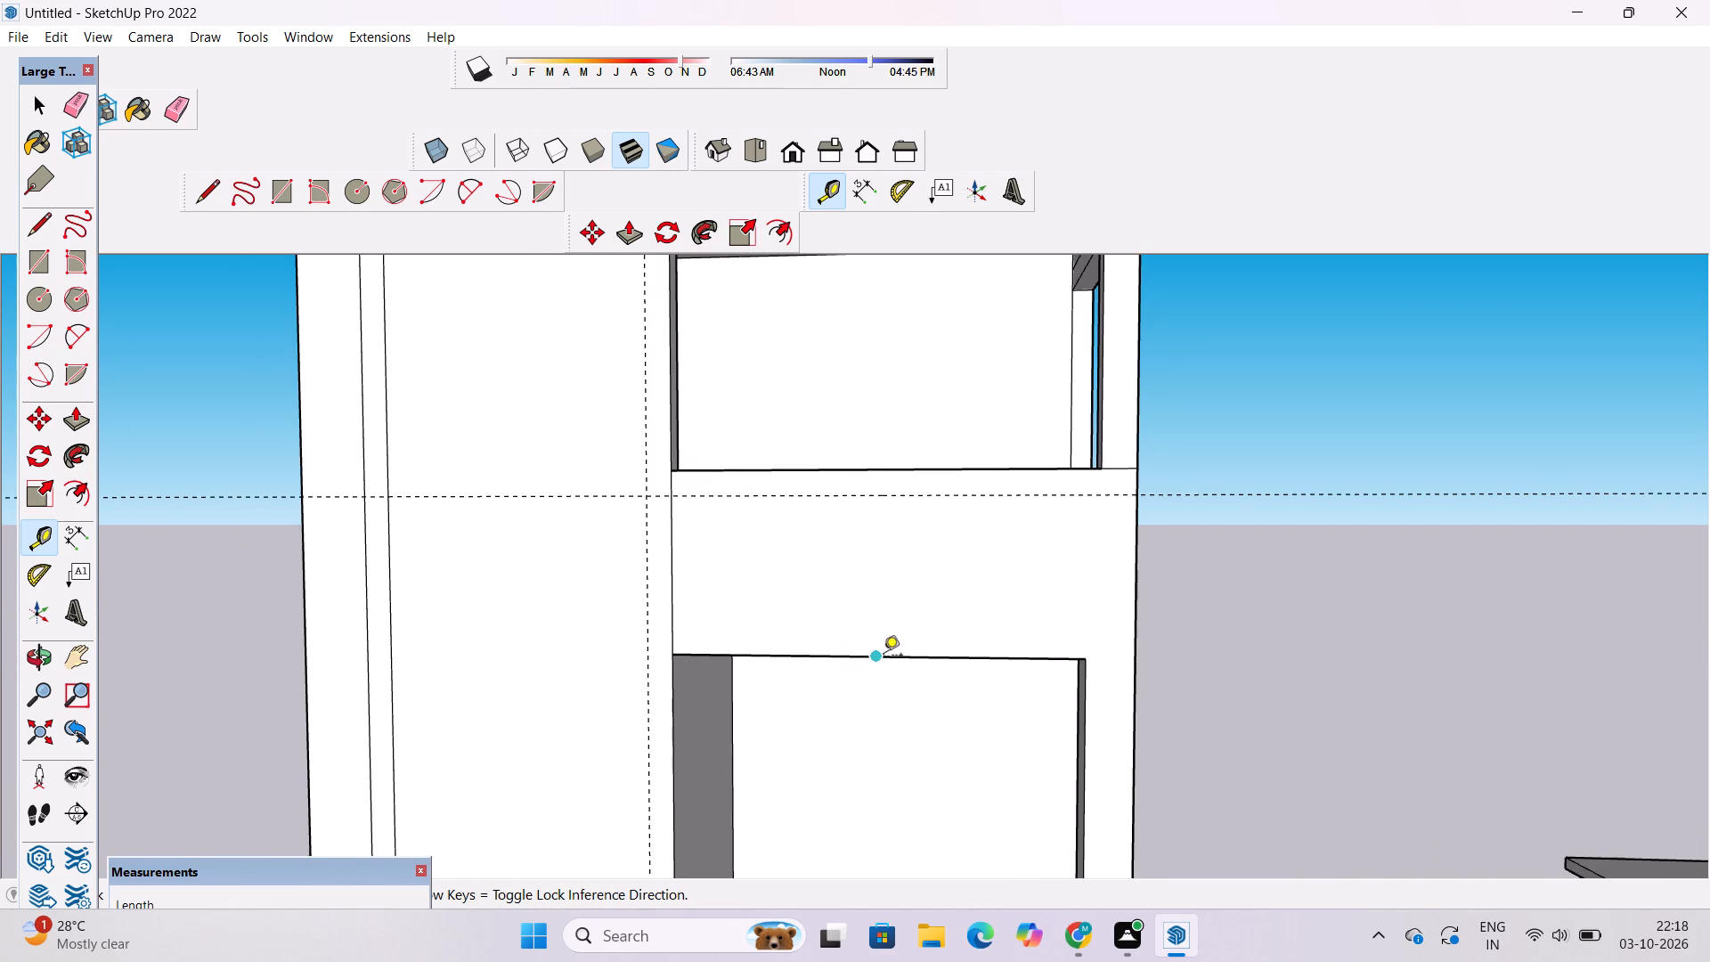
left_click(878, 658)
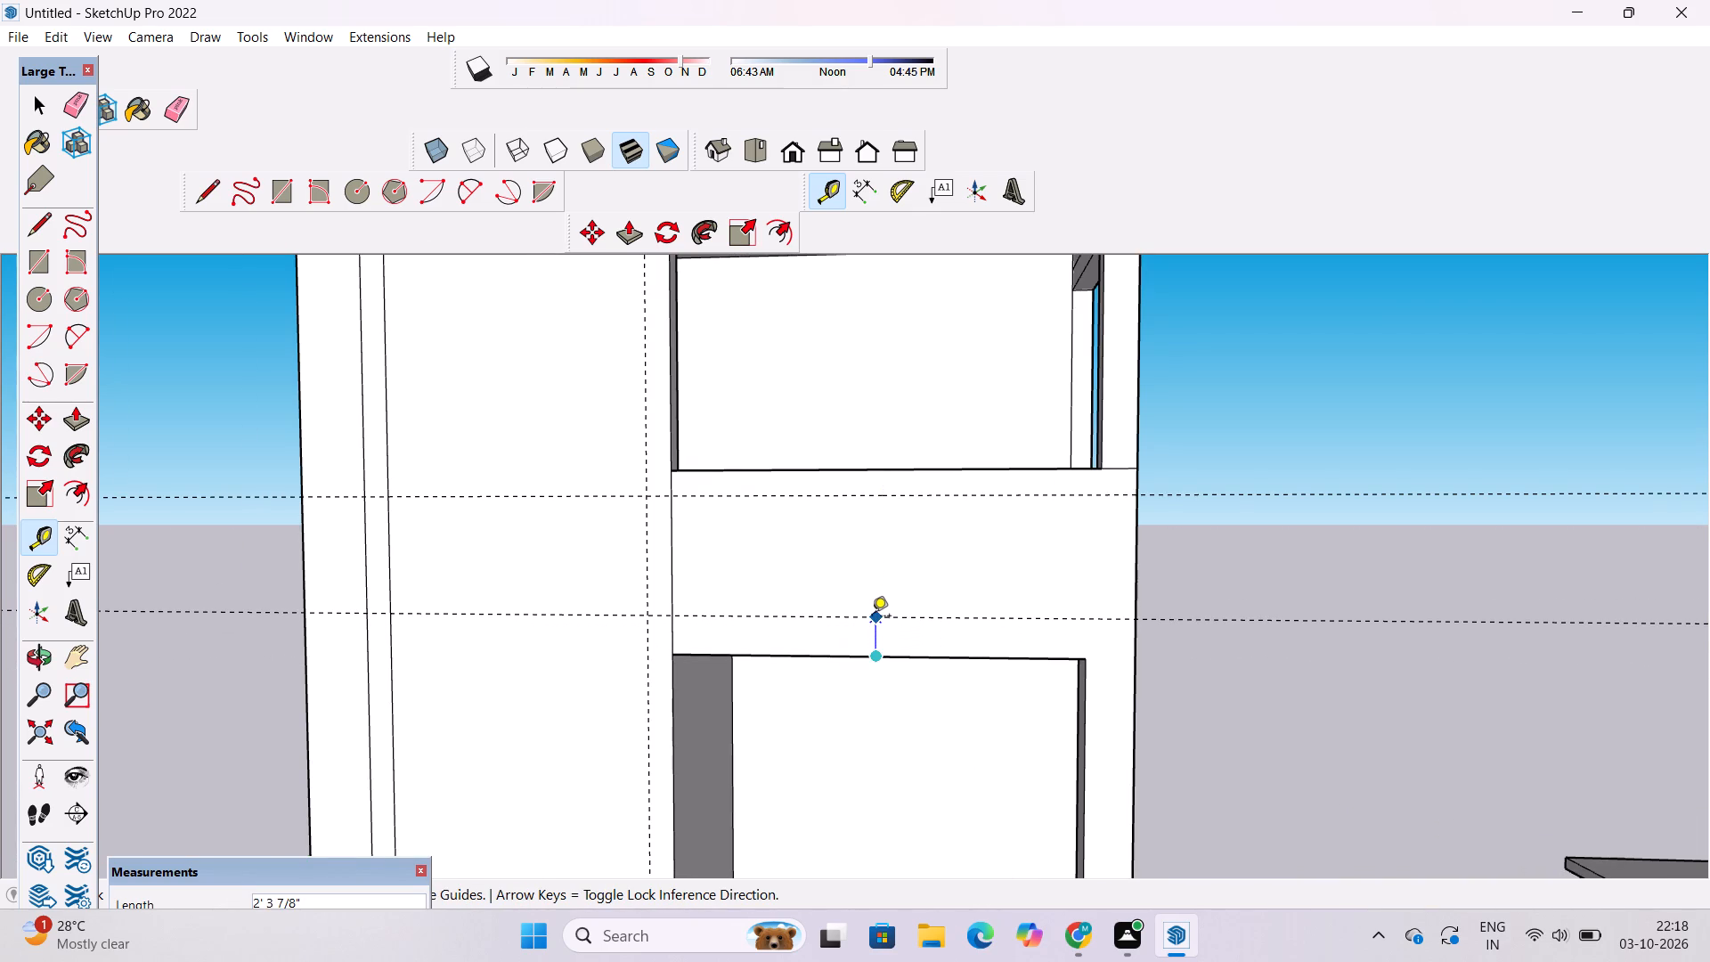
key("1")
type(".5'")
key("Return")
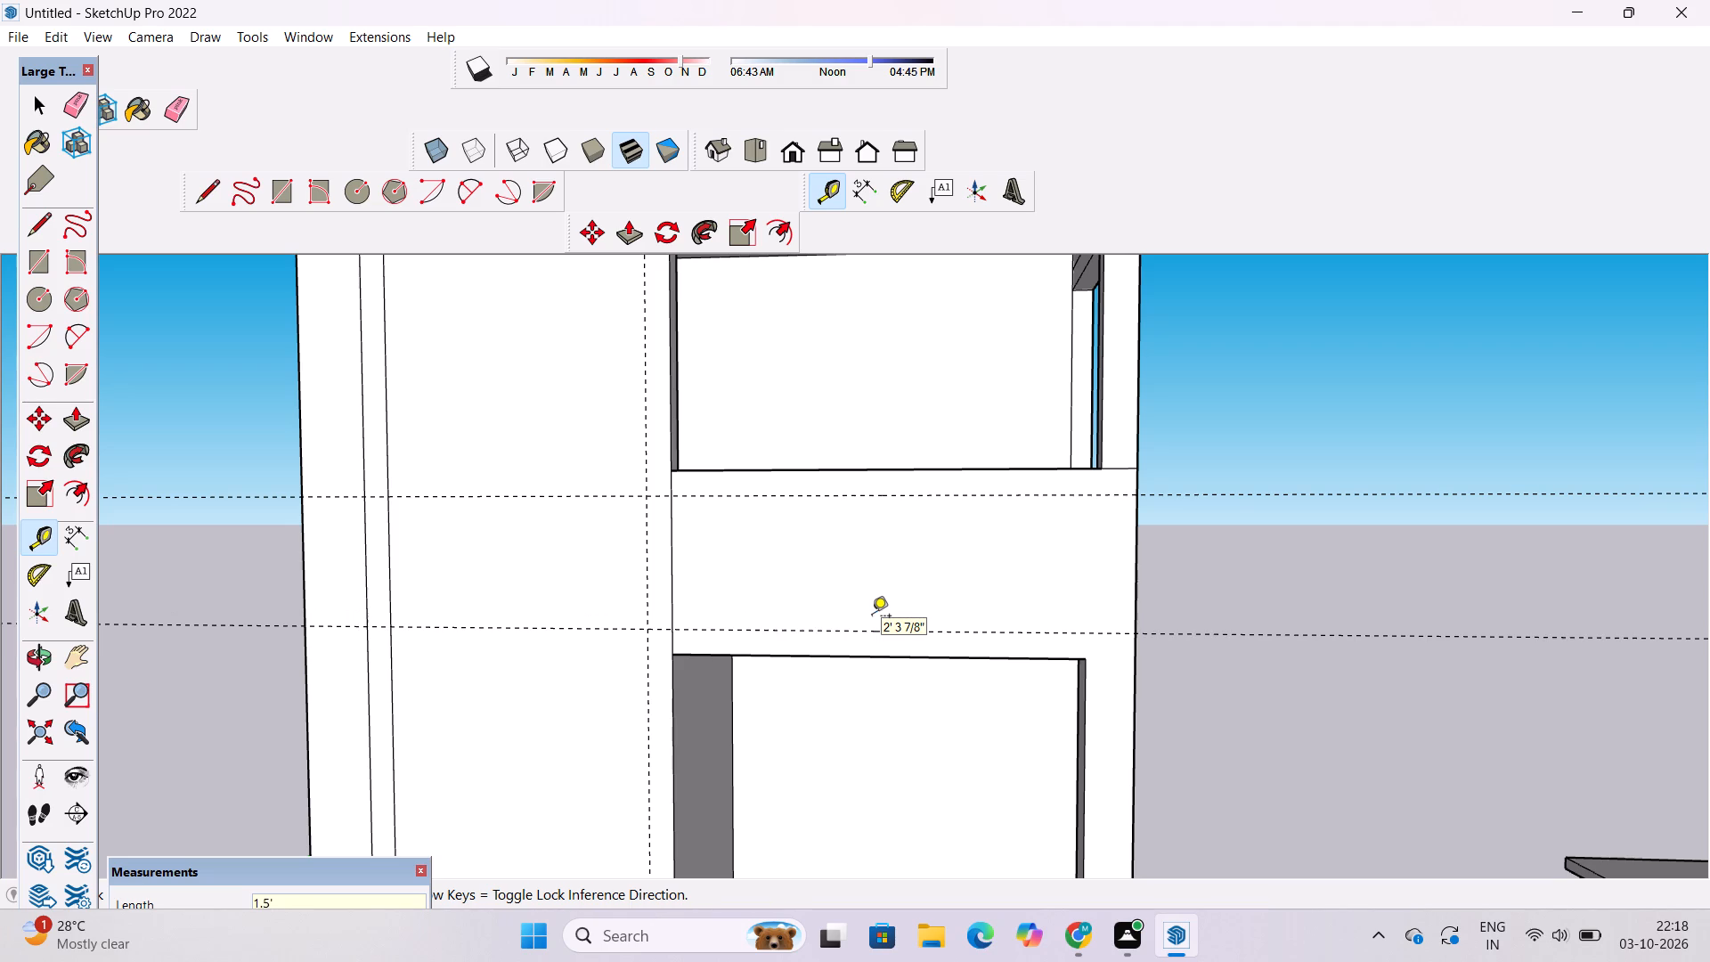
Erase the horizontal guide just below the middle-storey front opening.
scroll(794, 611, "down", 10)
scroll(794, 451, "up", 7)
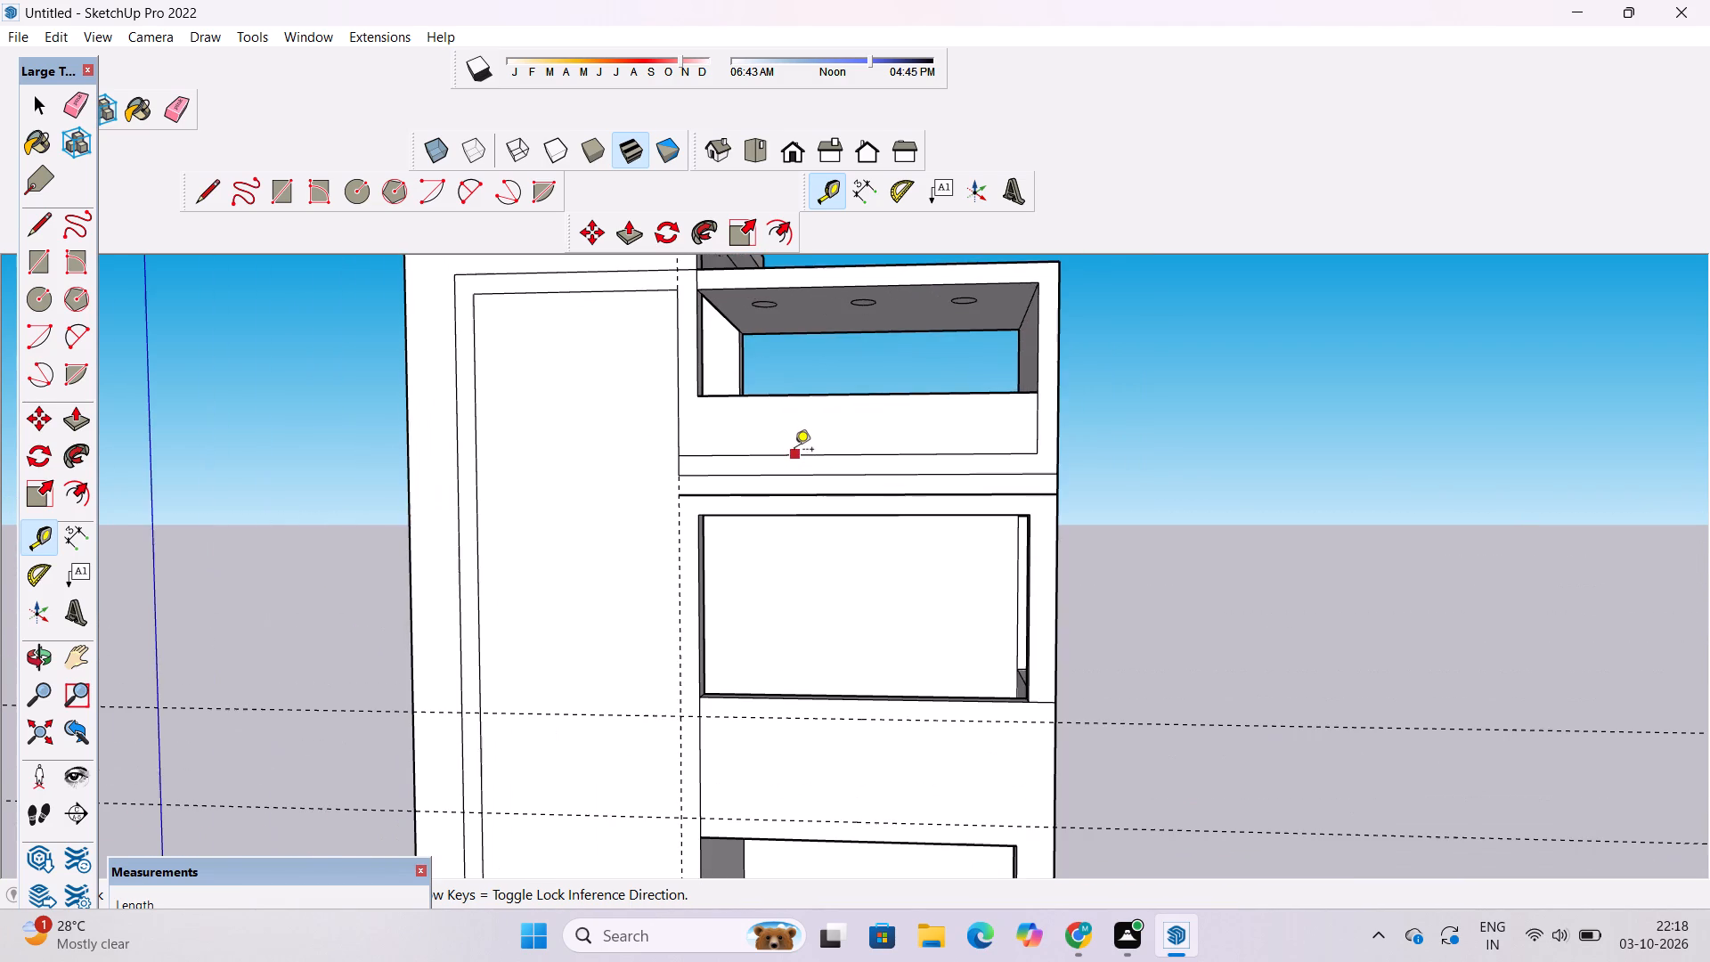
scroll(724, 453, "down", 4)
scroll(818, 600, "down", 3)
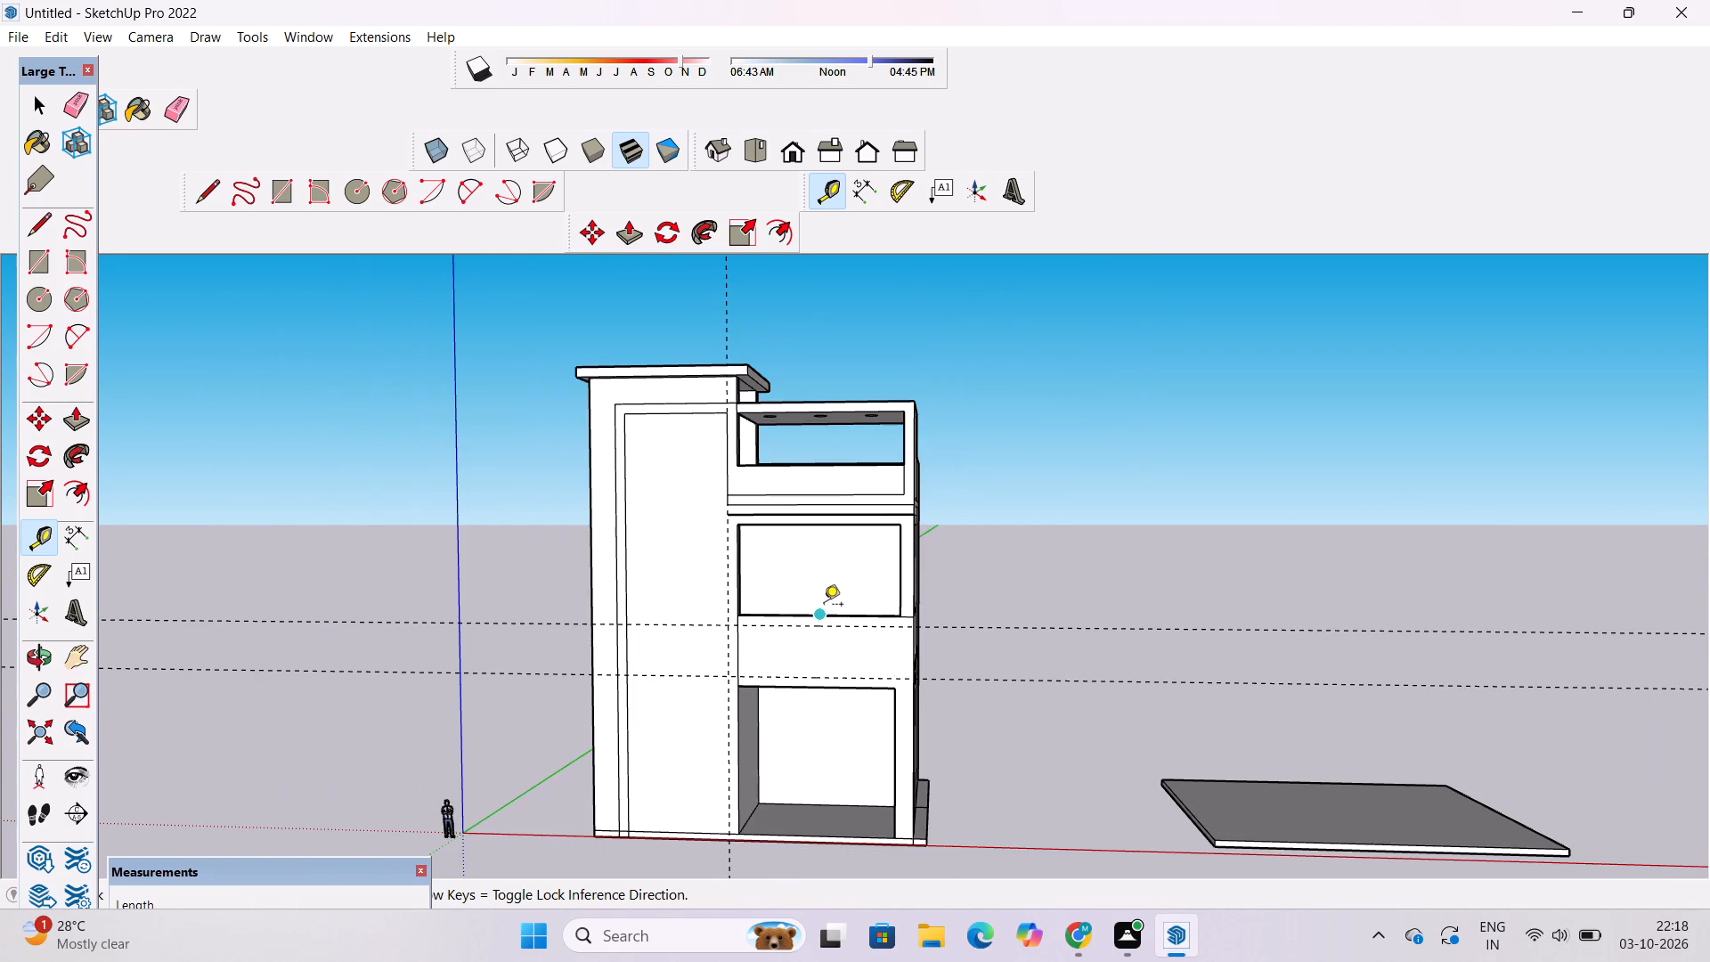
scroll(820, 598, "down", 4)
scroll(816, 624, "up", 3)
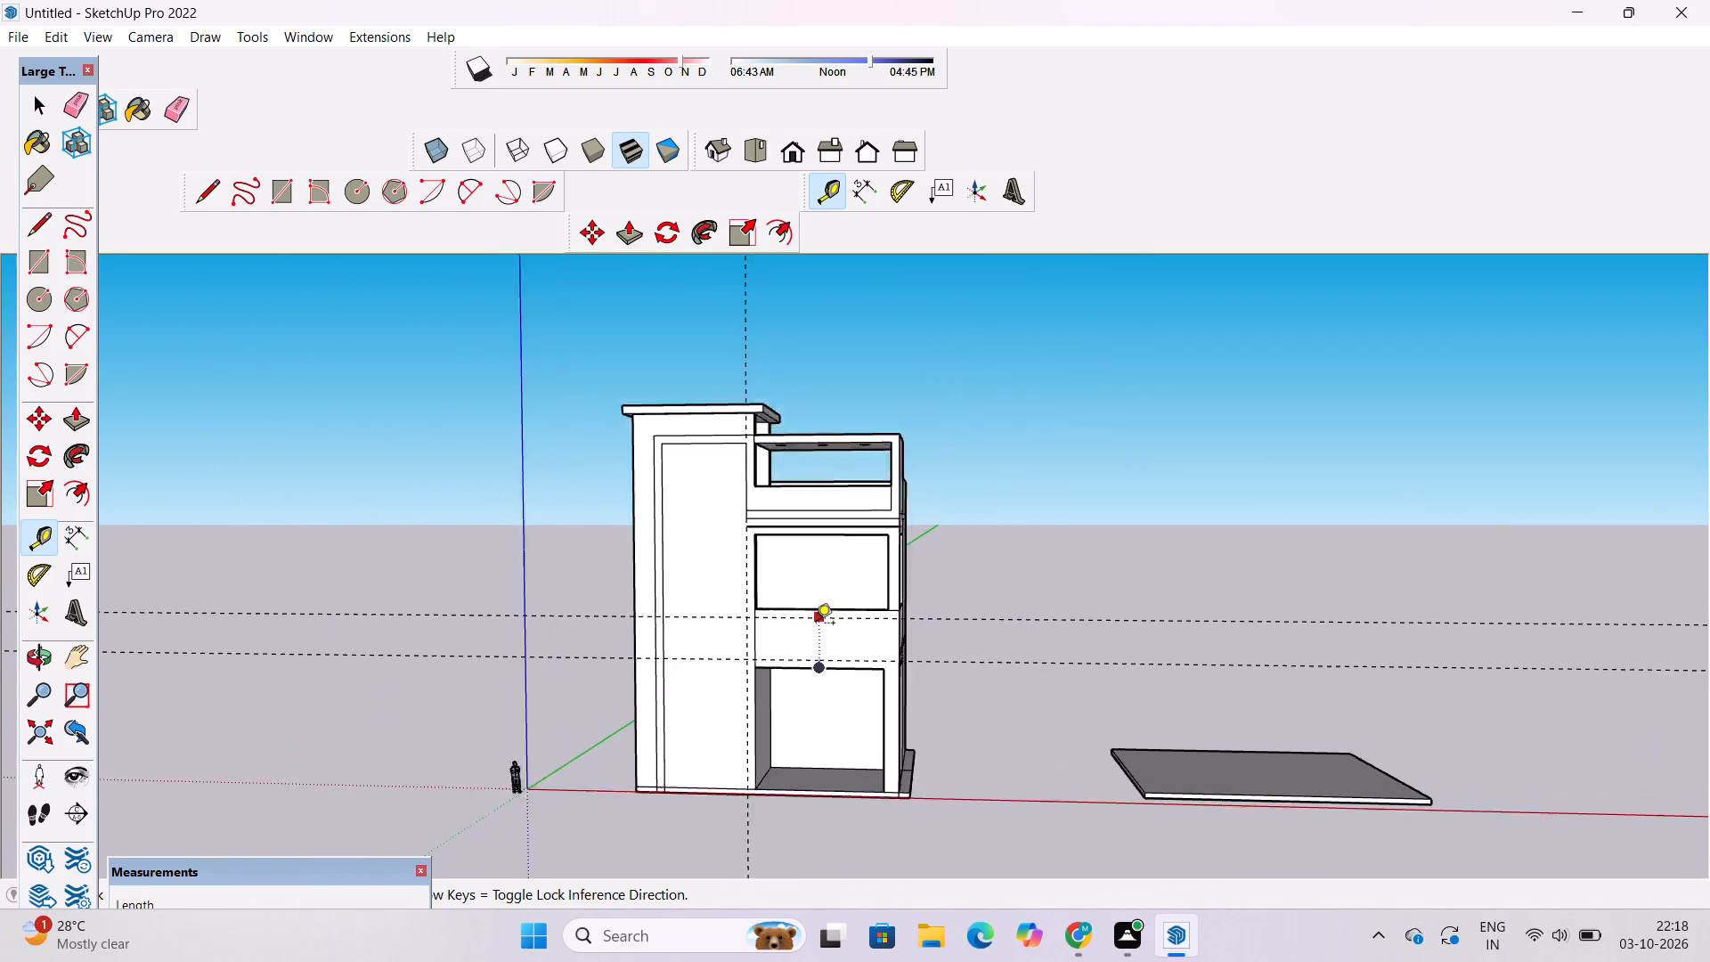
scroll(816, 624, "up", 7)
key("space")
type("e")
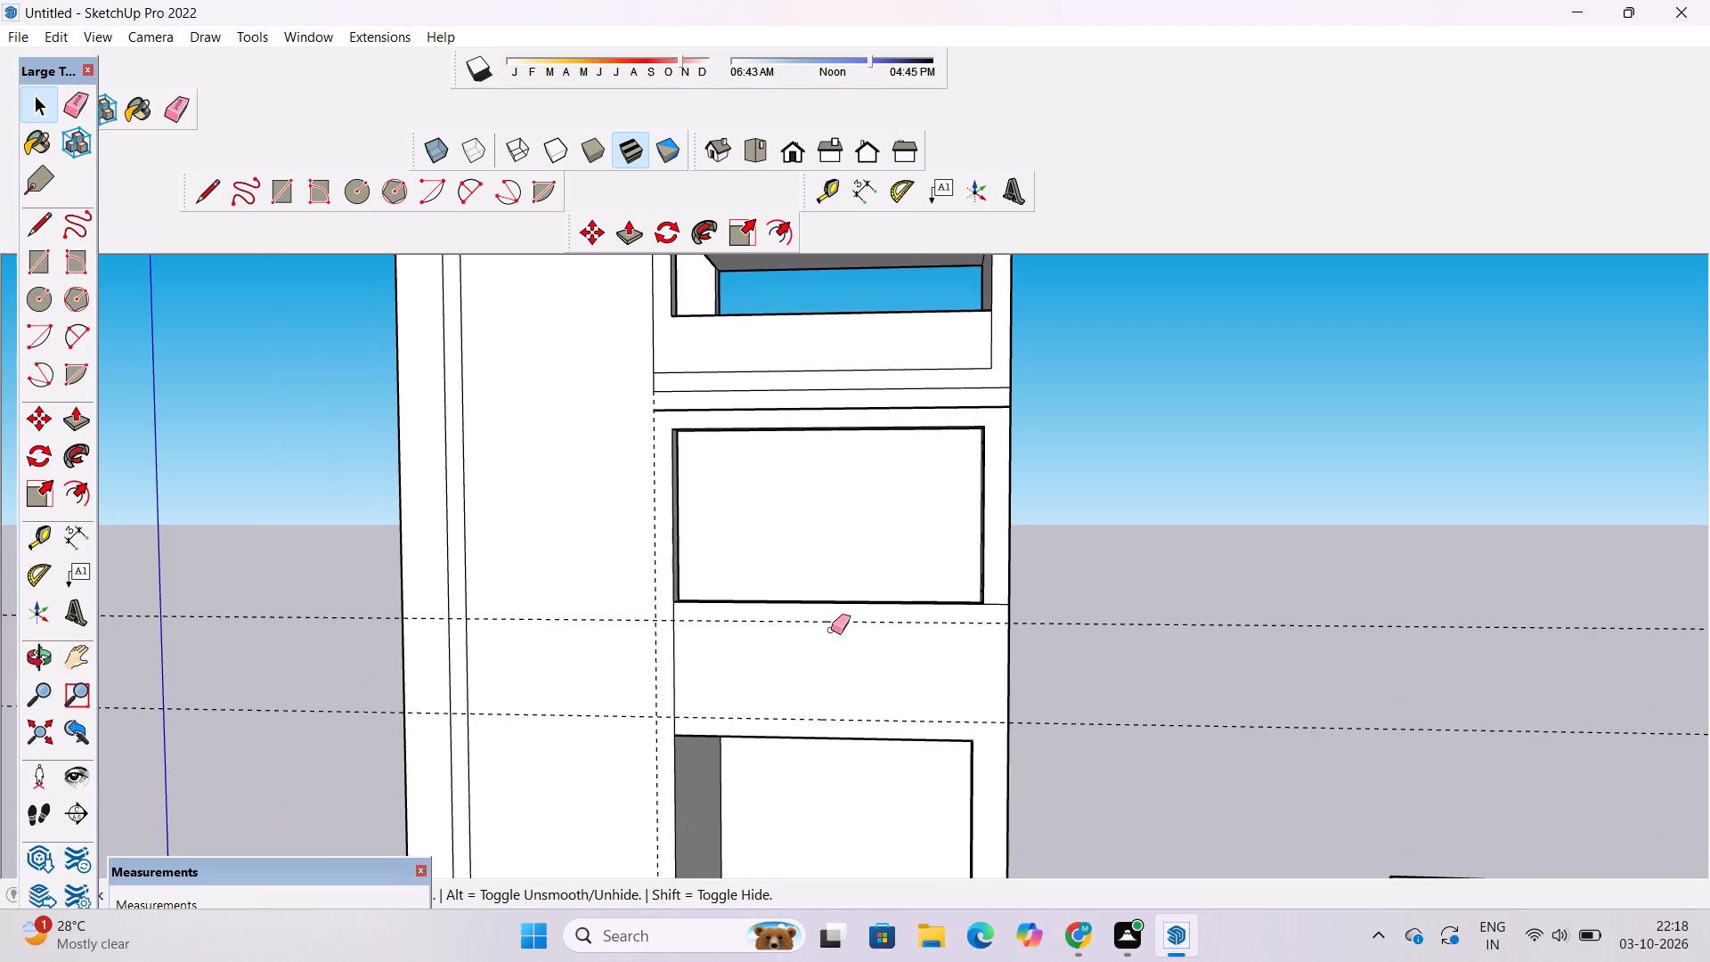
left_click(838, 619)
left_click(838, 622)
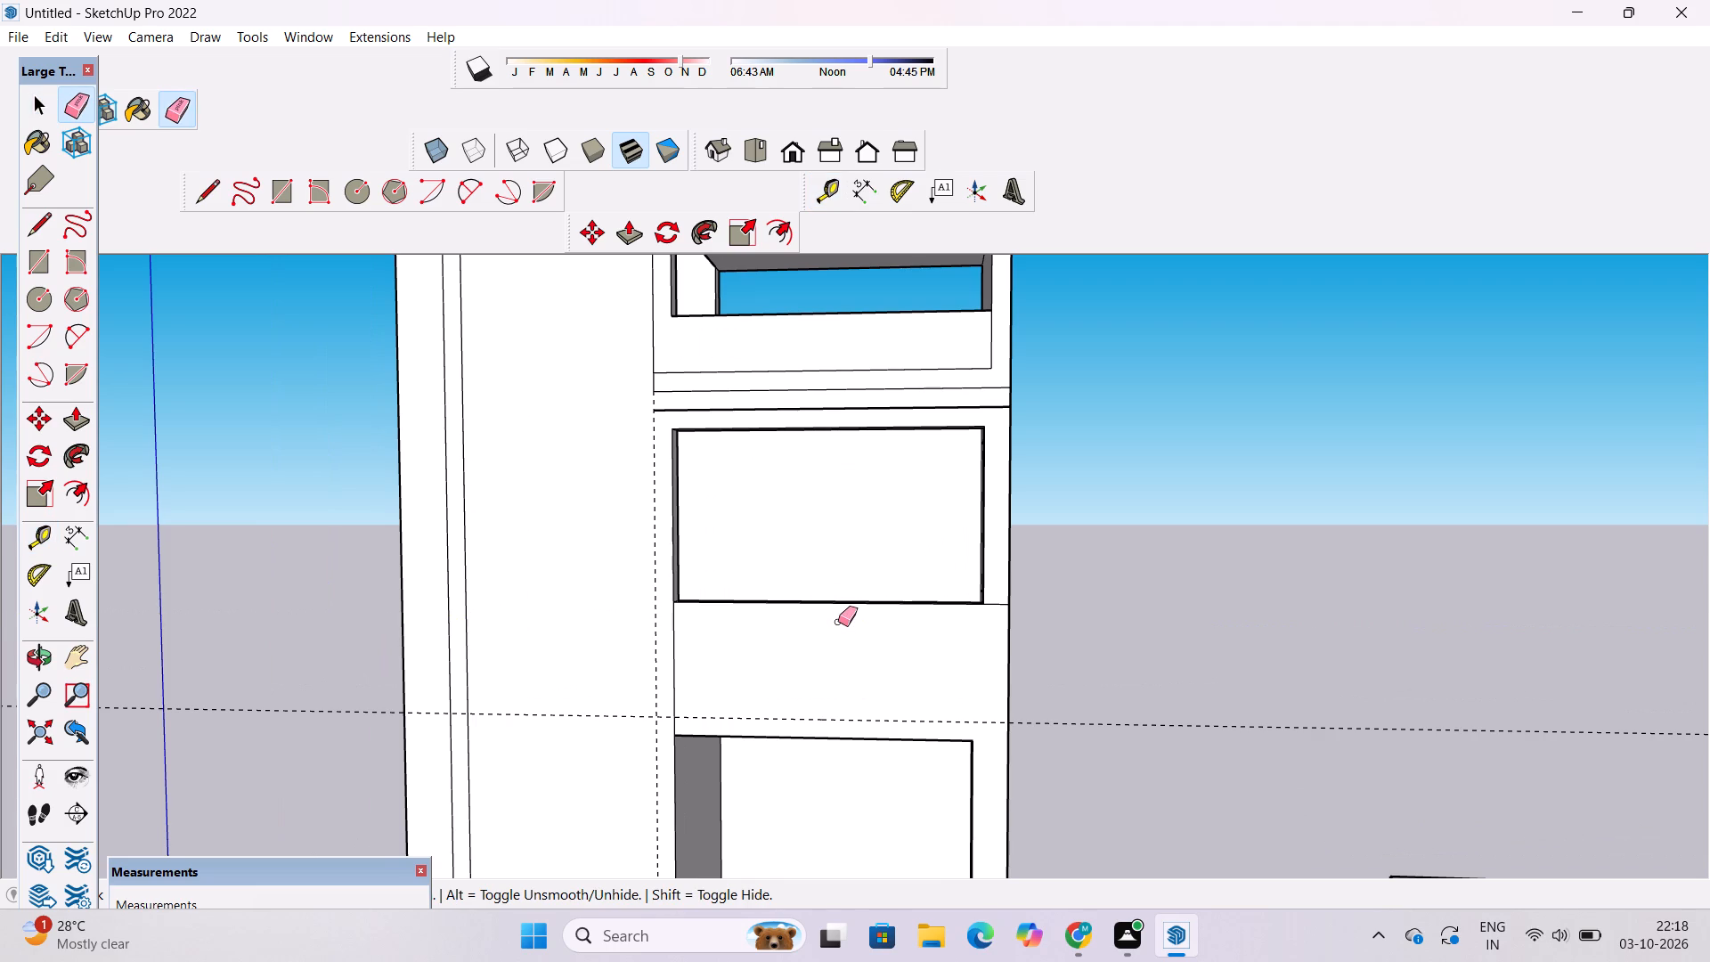
Place a horizontal guide 3.5' above the guide over the ground-storey opening.
key("t")
scroll(856, 587, "down", 5)
scroll(855, 663, "up", 6)
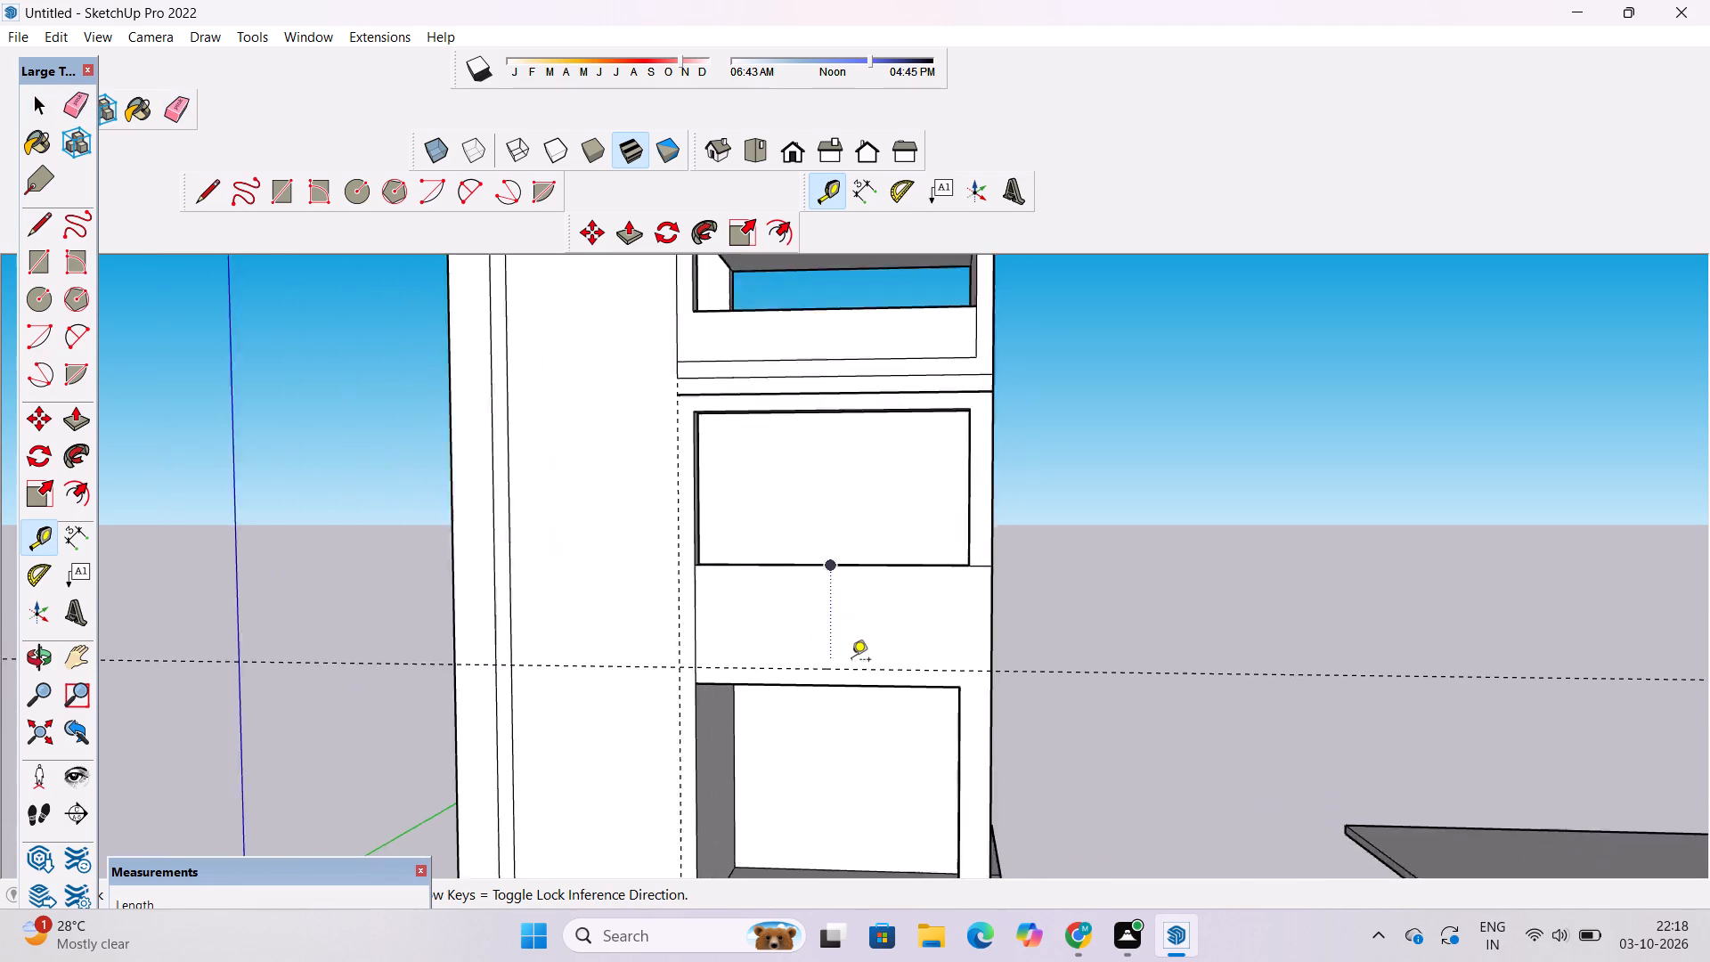
scroll(851, 661, "up", 3)
left_click(855, 671)
scroll(852, 630, "down", 4)
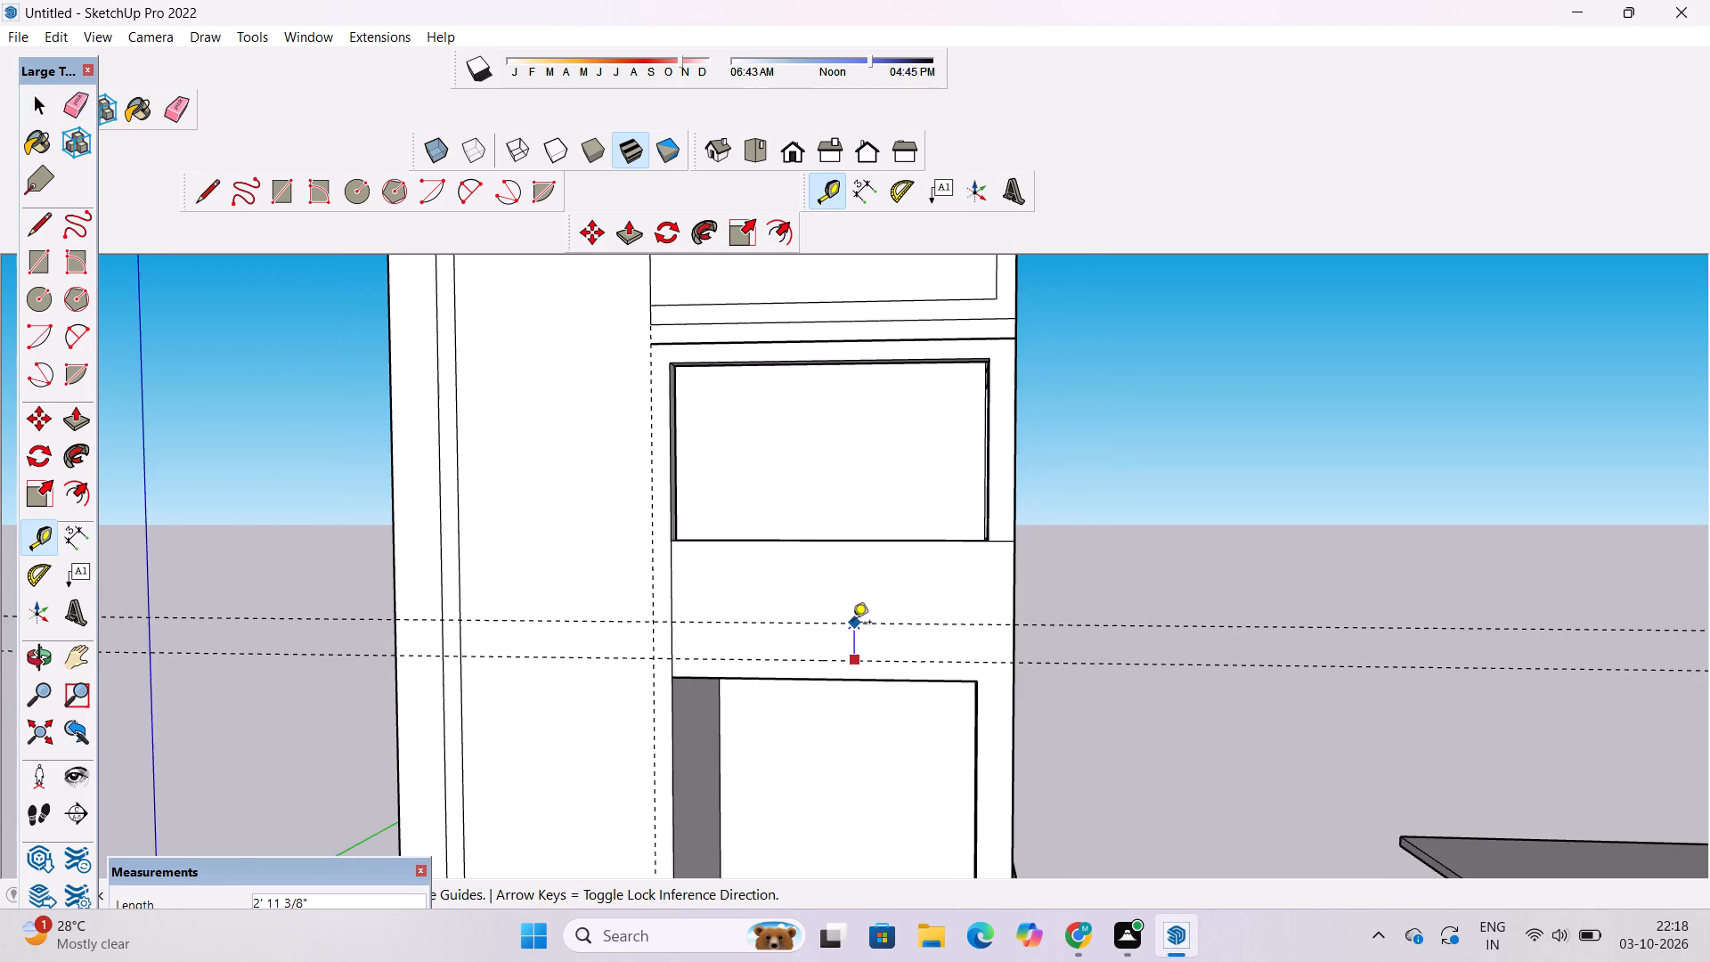
scroll(852, 624, "up", 3)
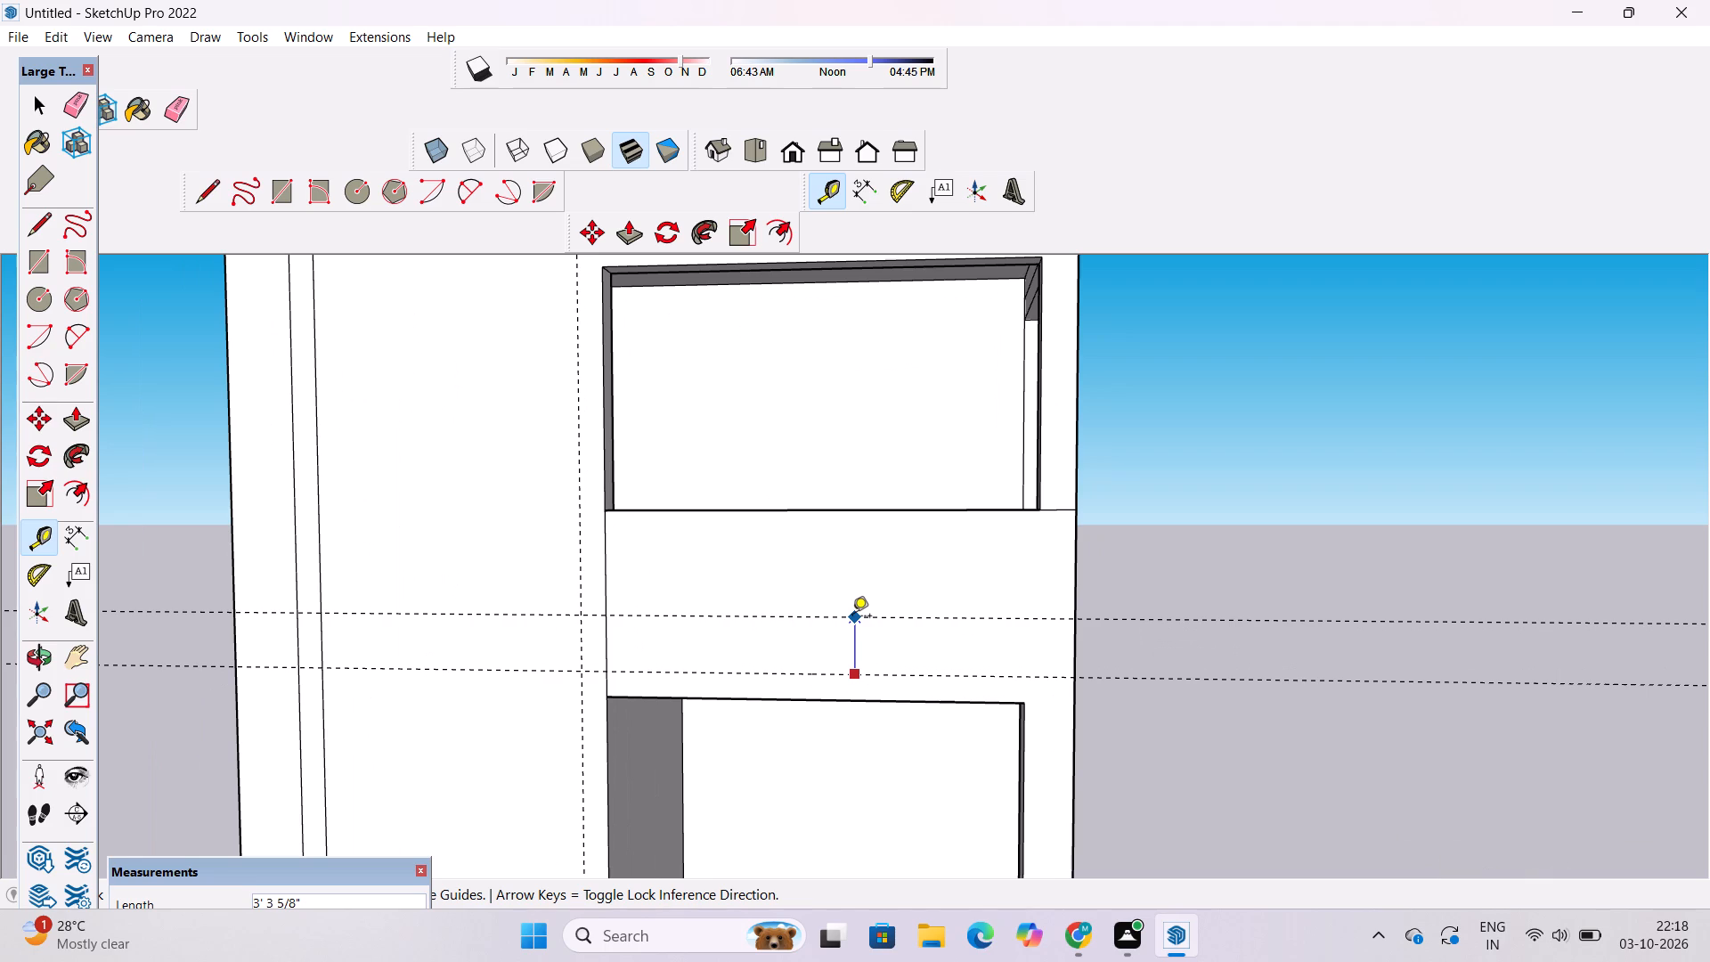
key("3")
type(".5'")
key("Return")
Place another horizontal guide 1.5' above the upper of the two horizontal guides.
left_click(981, 611)
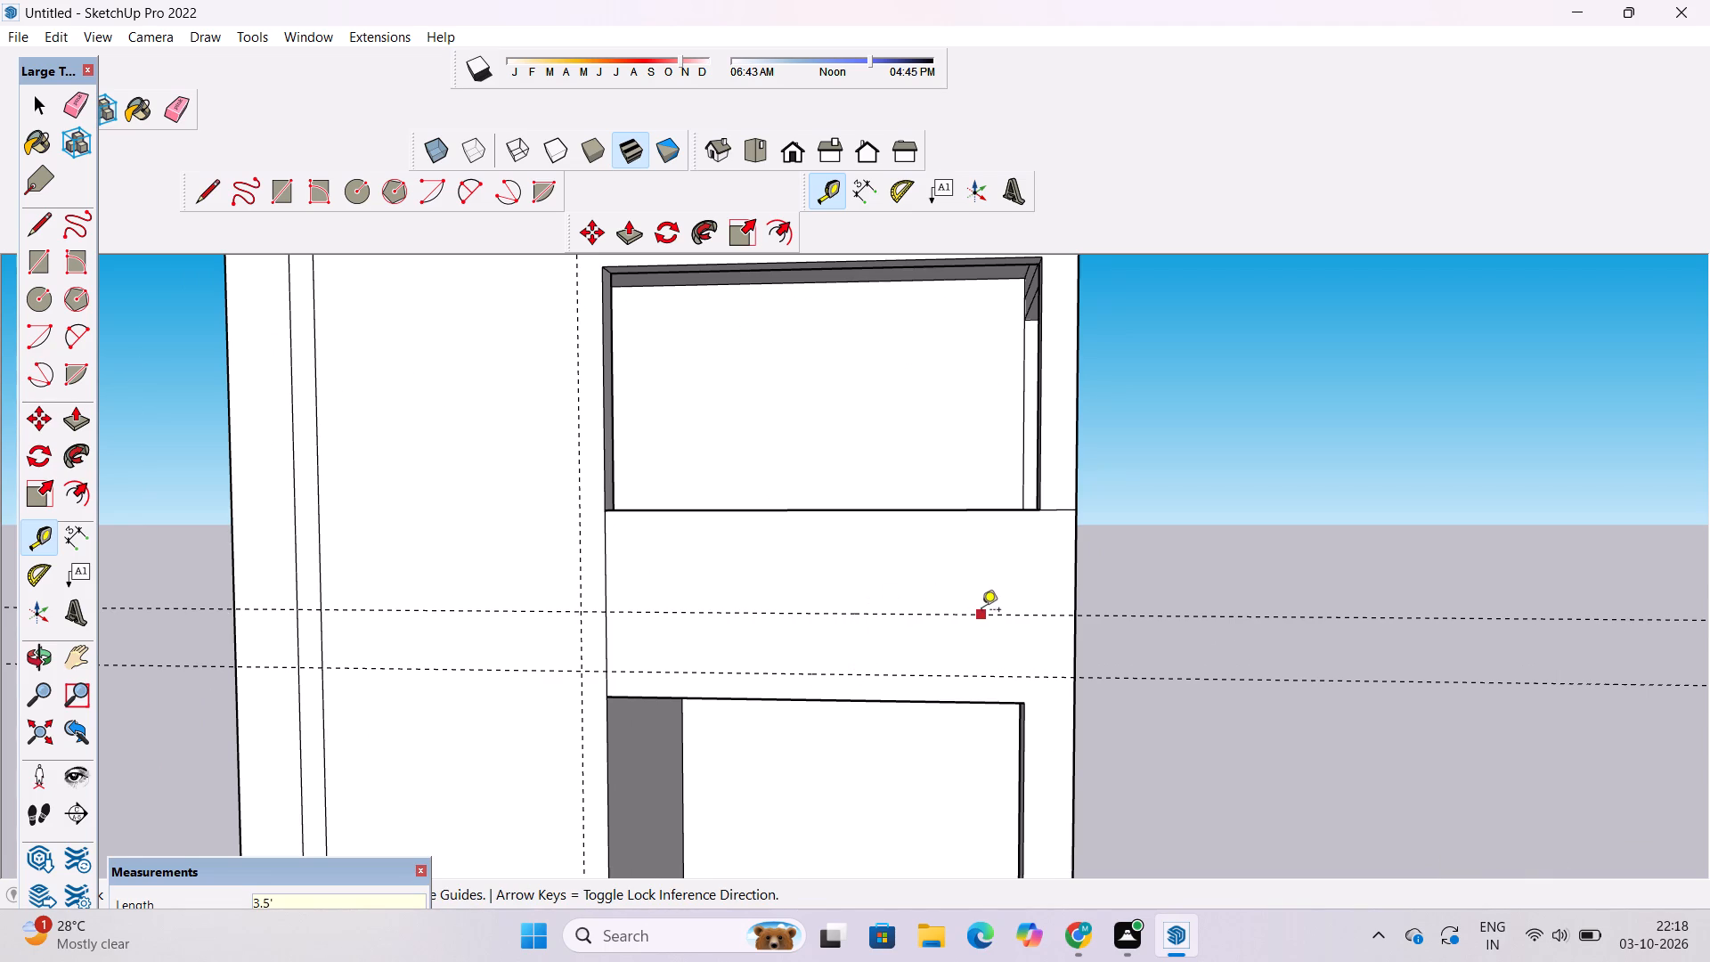
type("1.5'")
key("Return")
Place a vertical guide 2' in from the facade's outer edge, through the middle-storey opening's lower corner.
scroll(919, 644, "down", 9)
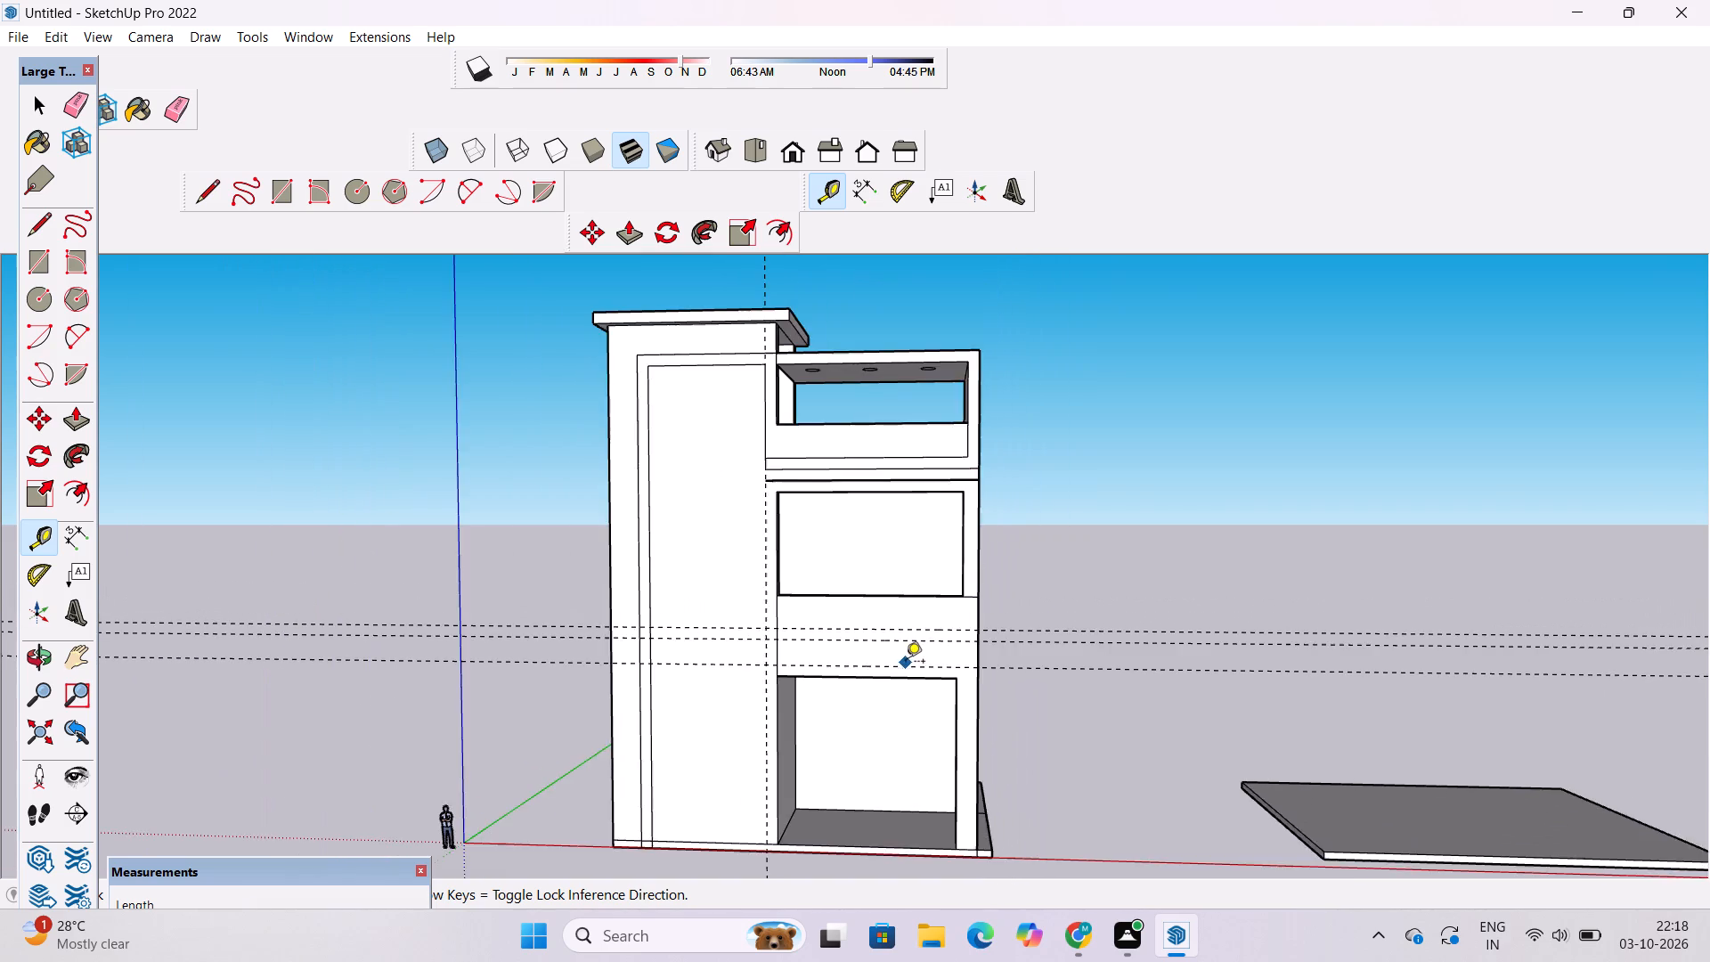
scroll(979, 537, "up", 9)
left_click(984, 704)
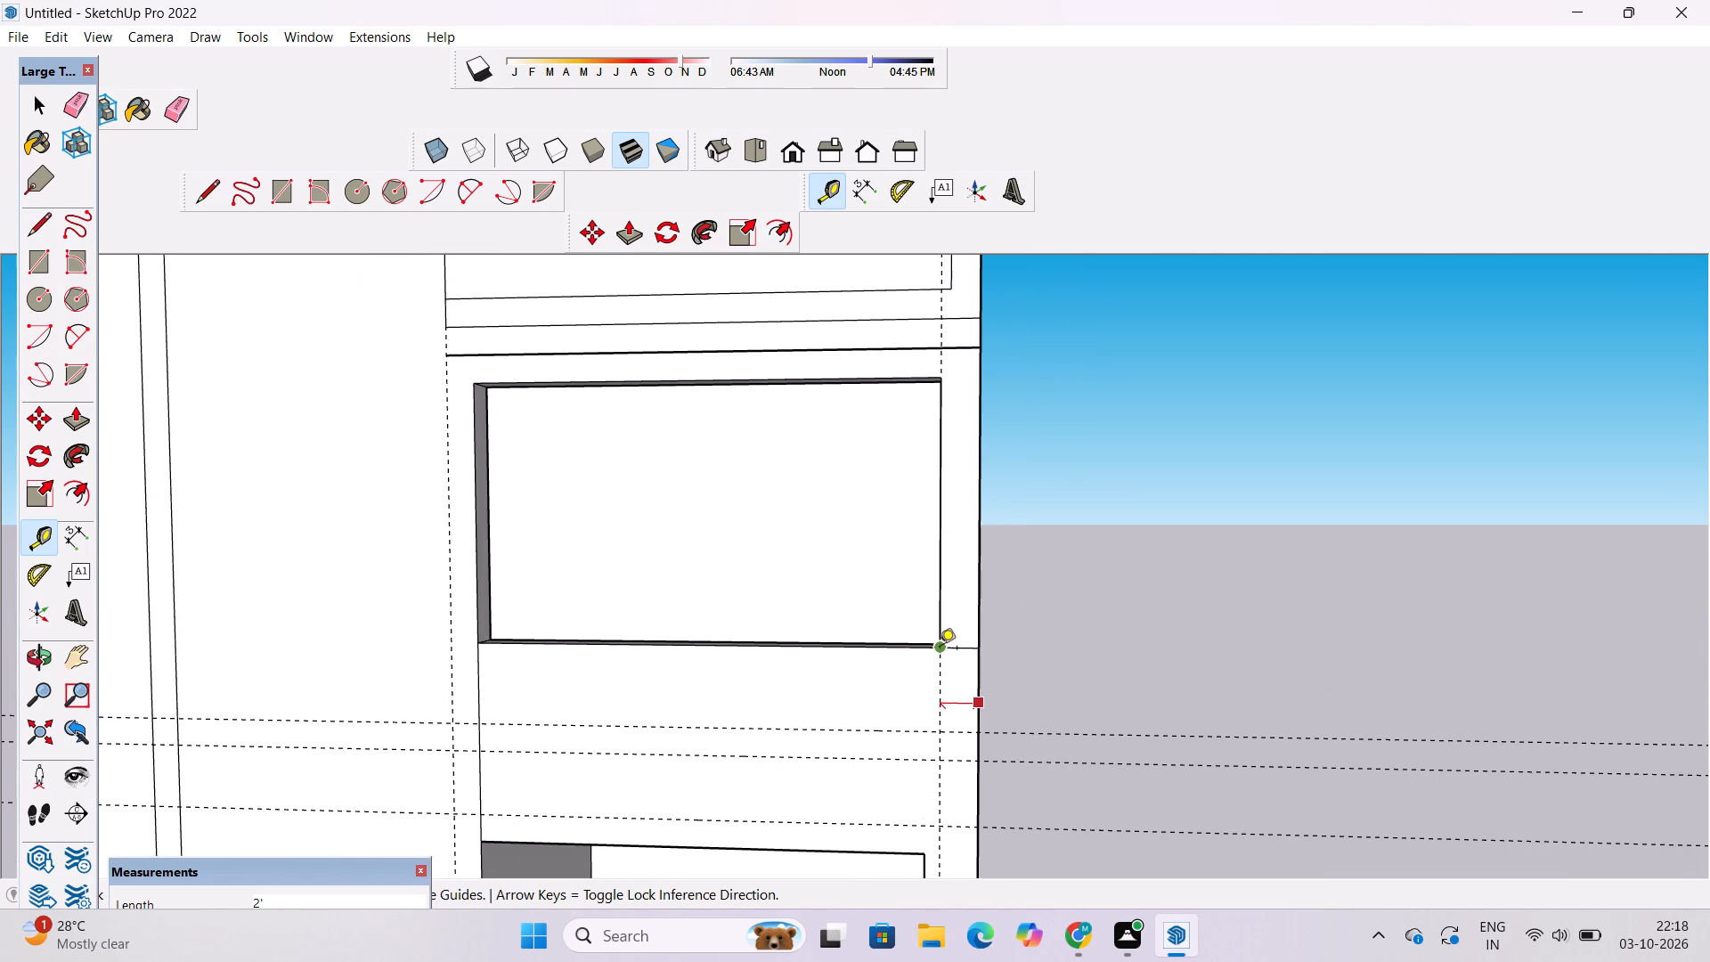
left_click(940, 647)
Draw a line 4' 5" down from the middle-storey opening's outer lower corner, continuing along the topmost horizontal guide to the tower-side vertical edge.
scroll(919, 679, "down", 4)
key("l")
scroll(924, 666, "down", 5)
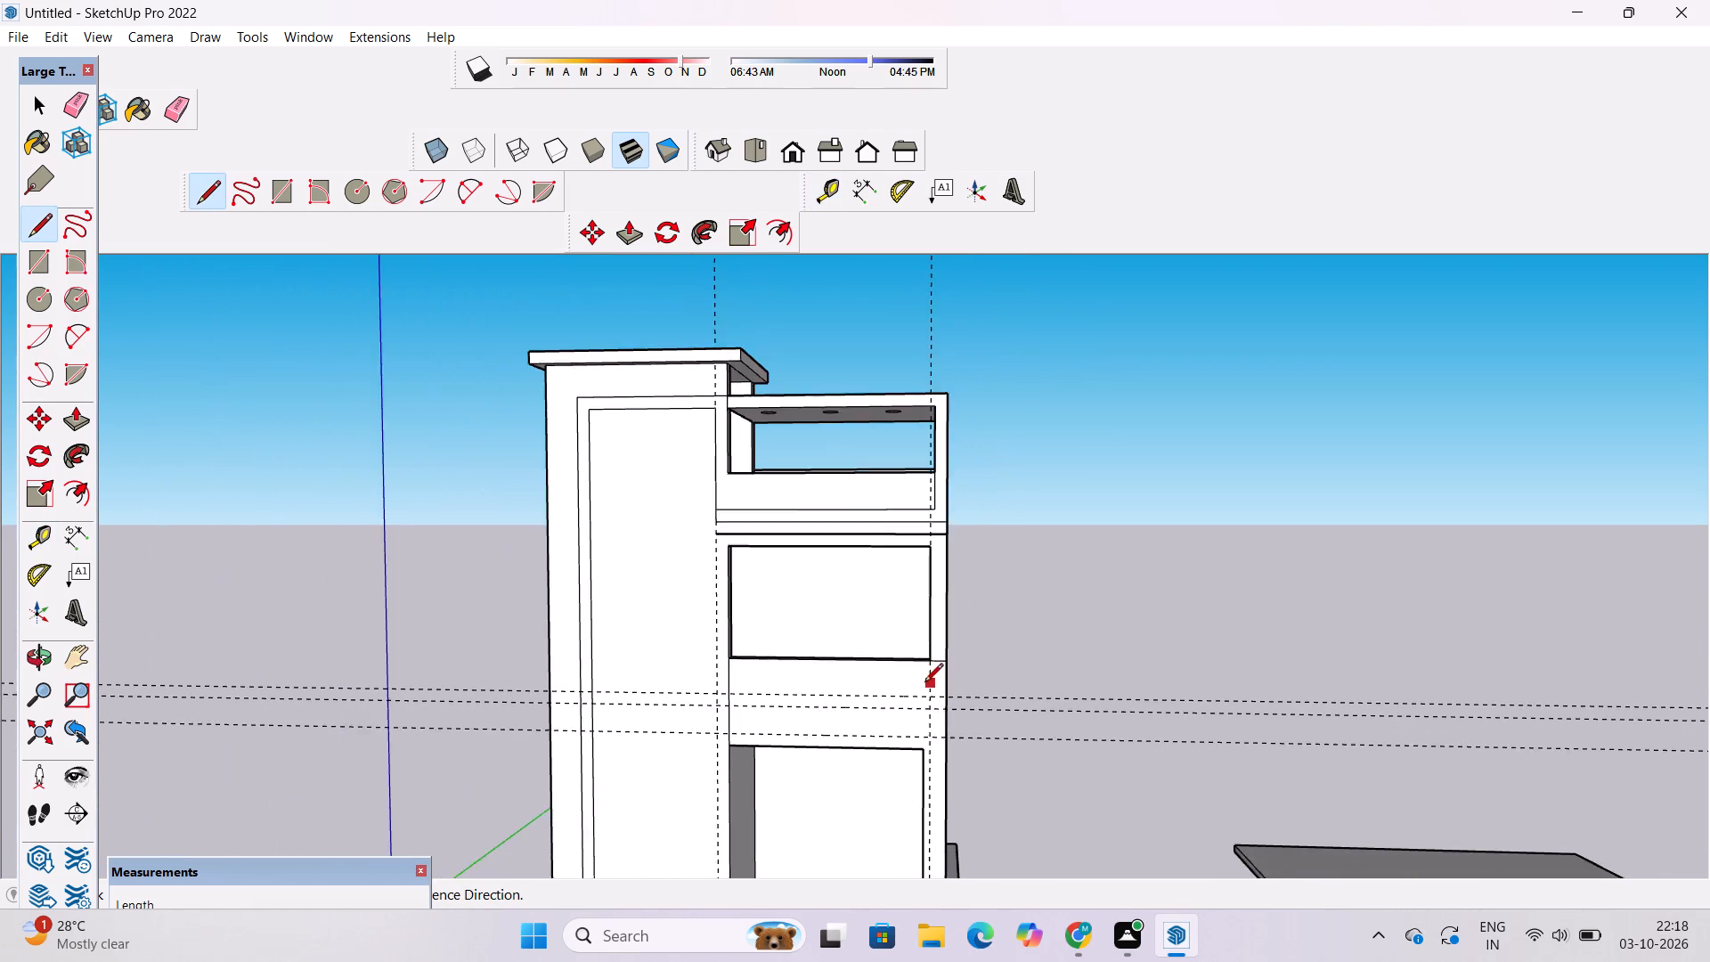
scroll(924, 686, "up", 8)
left_click(935, 630)
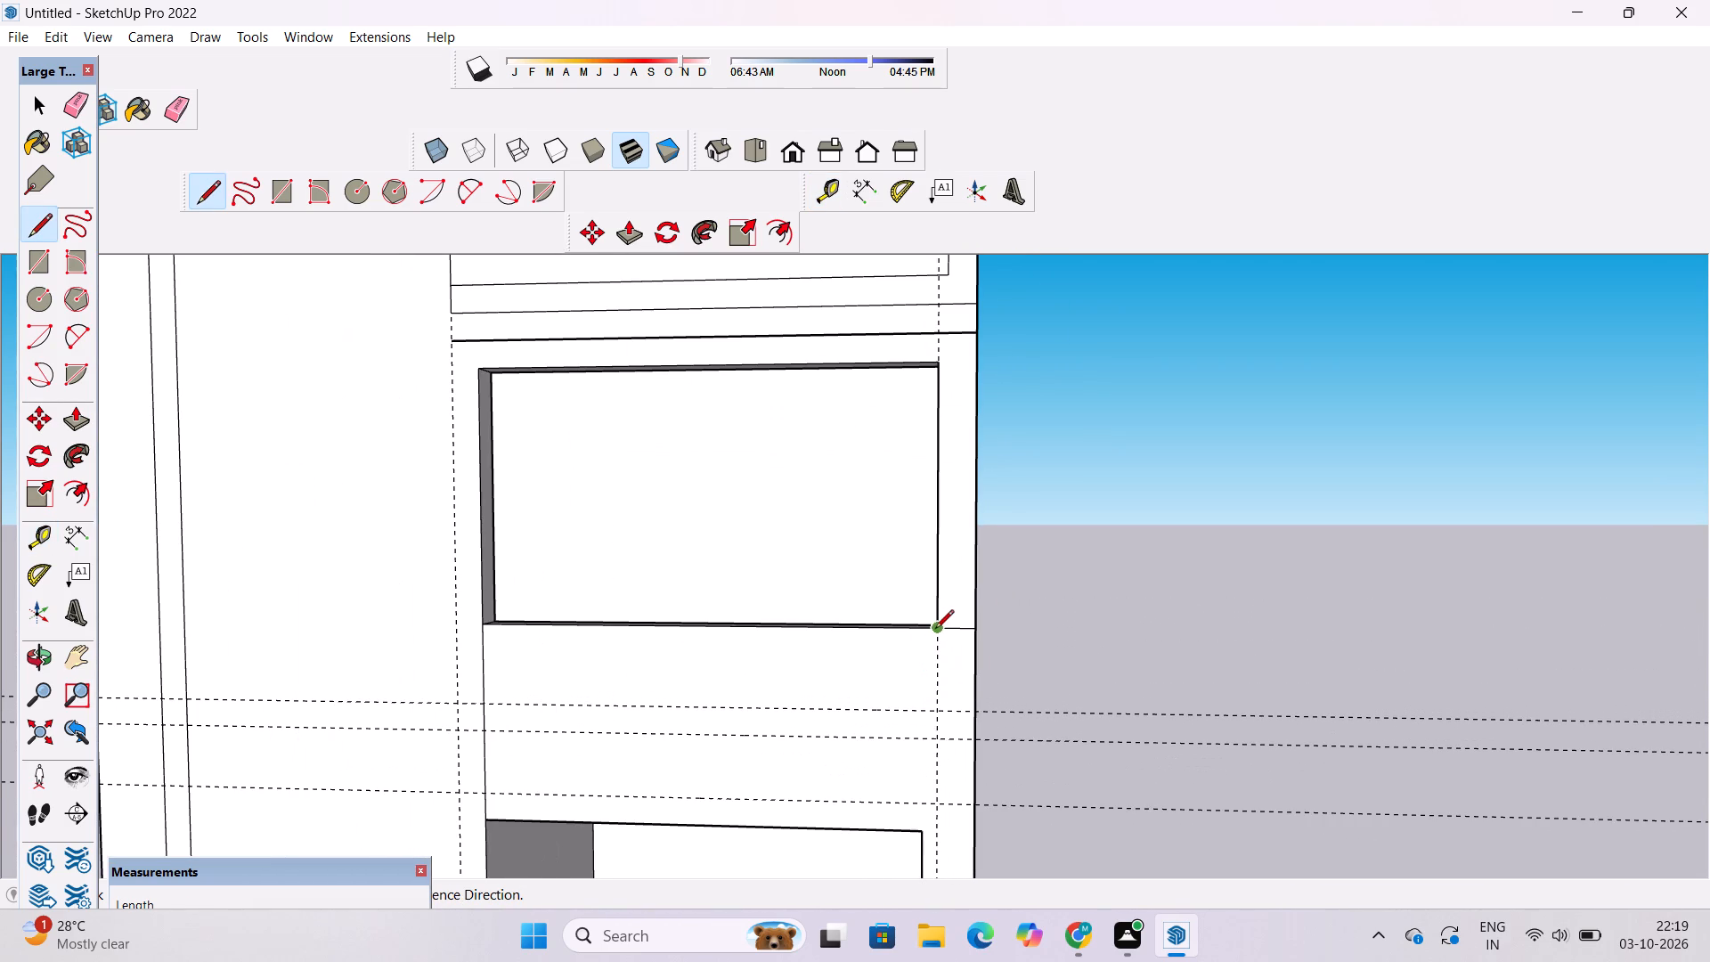
scroll(935, 630, "down", 4)
scroll(935, 662, "up", 2)
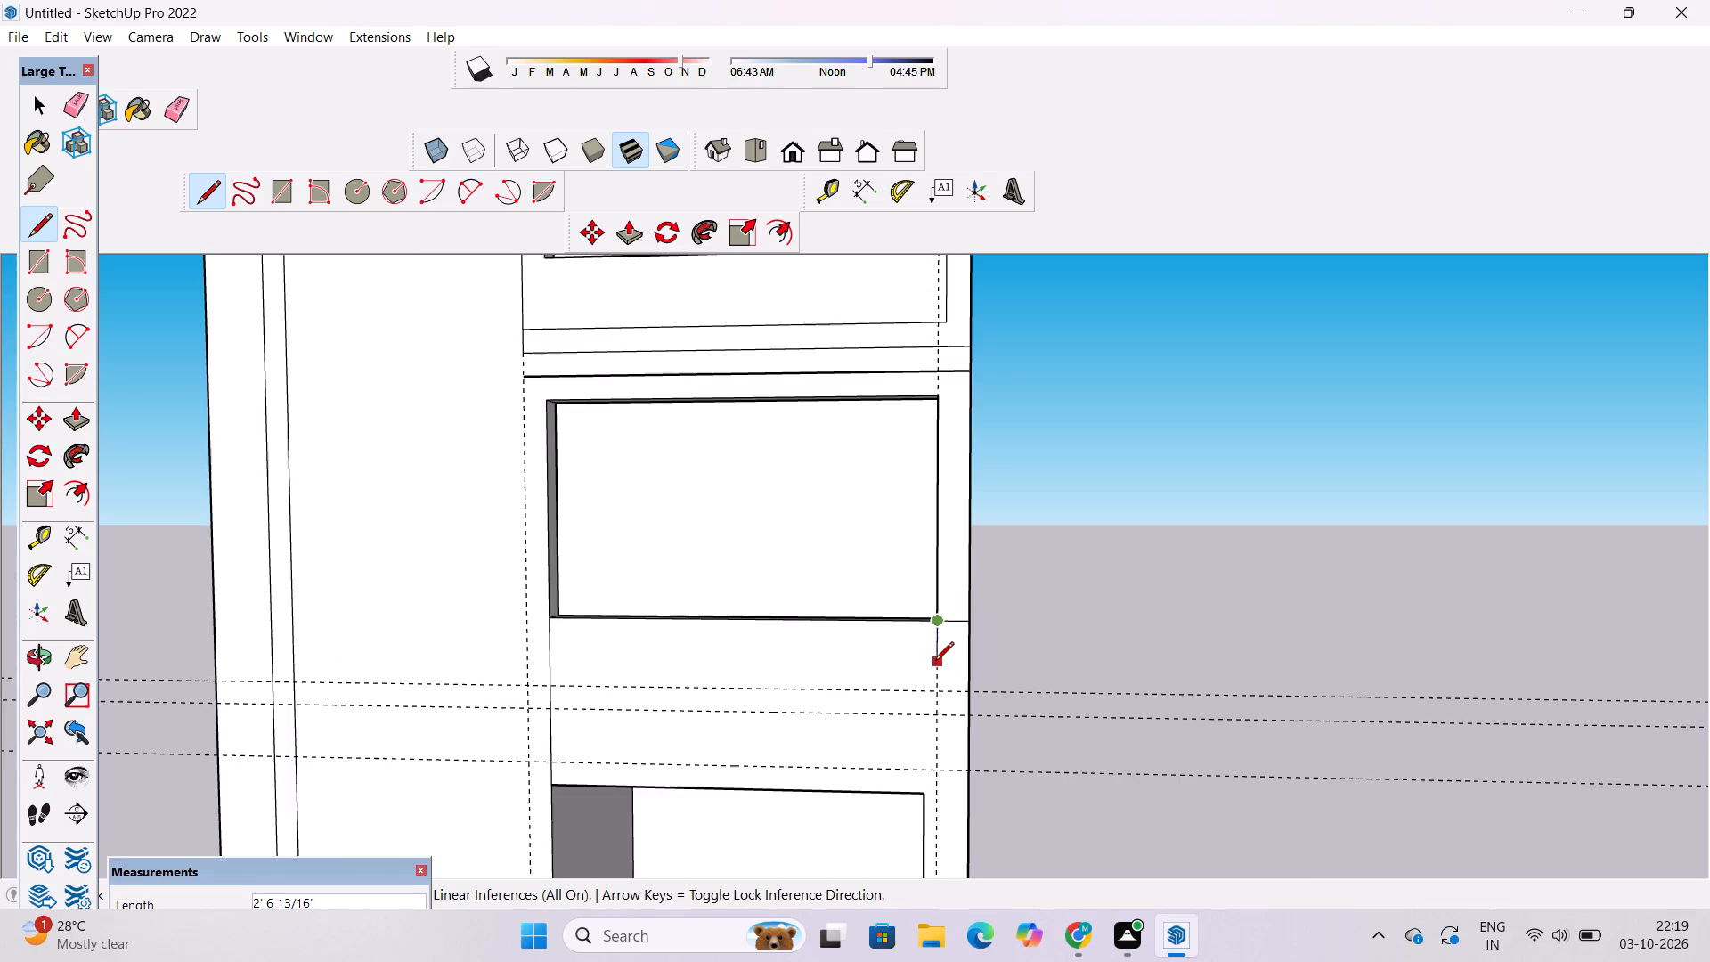
scroll(935, 662, "up", 4)
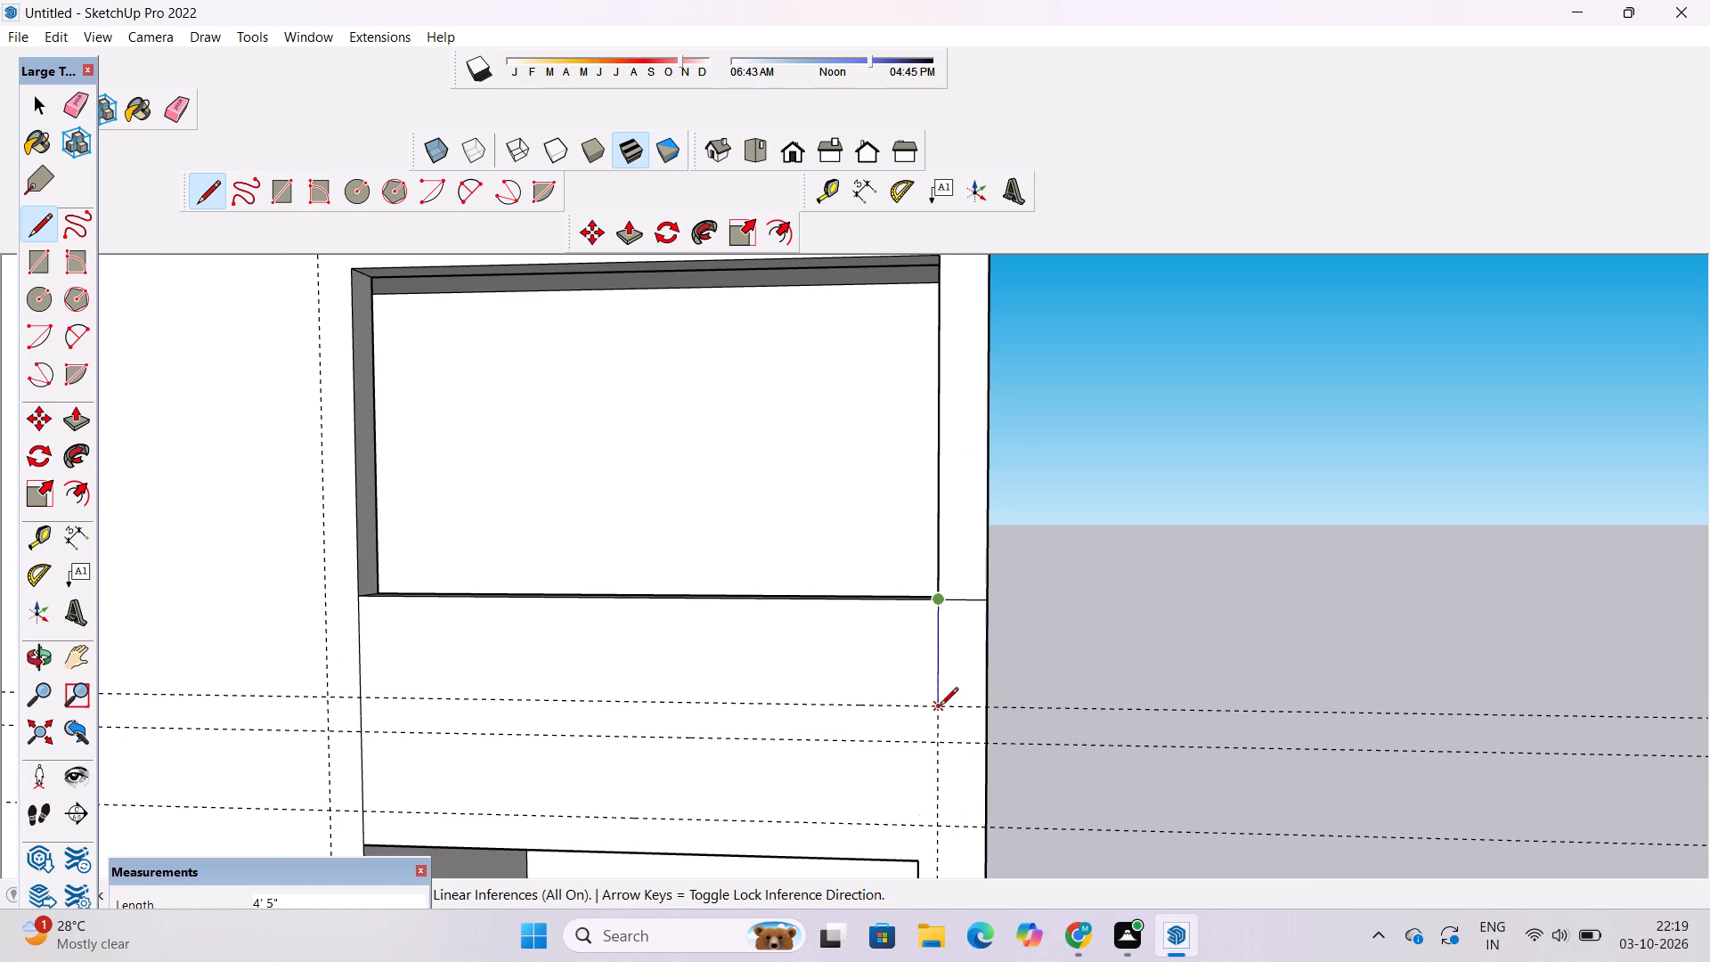
left_click(940, 707)
scroll(965, 699, "down", 5)
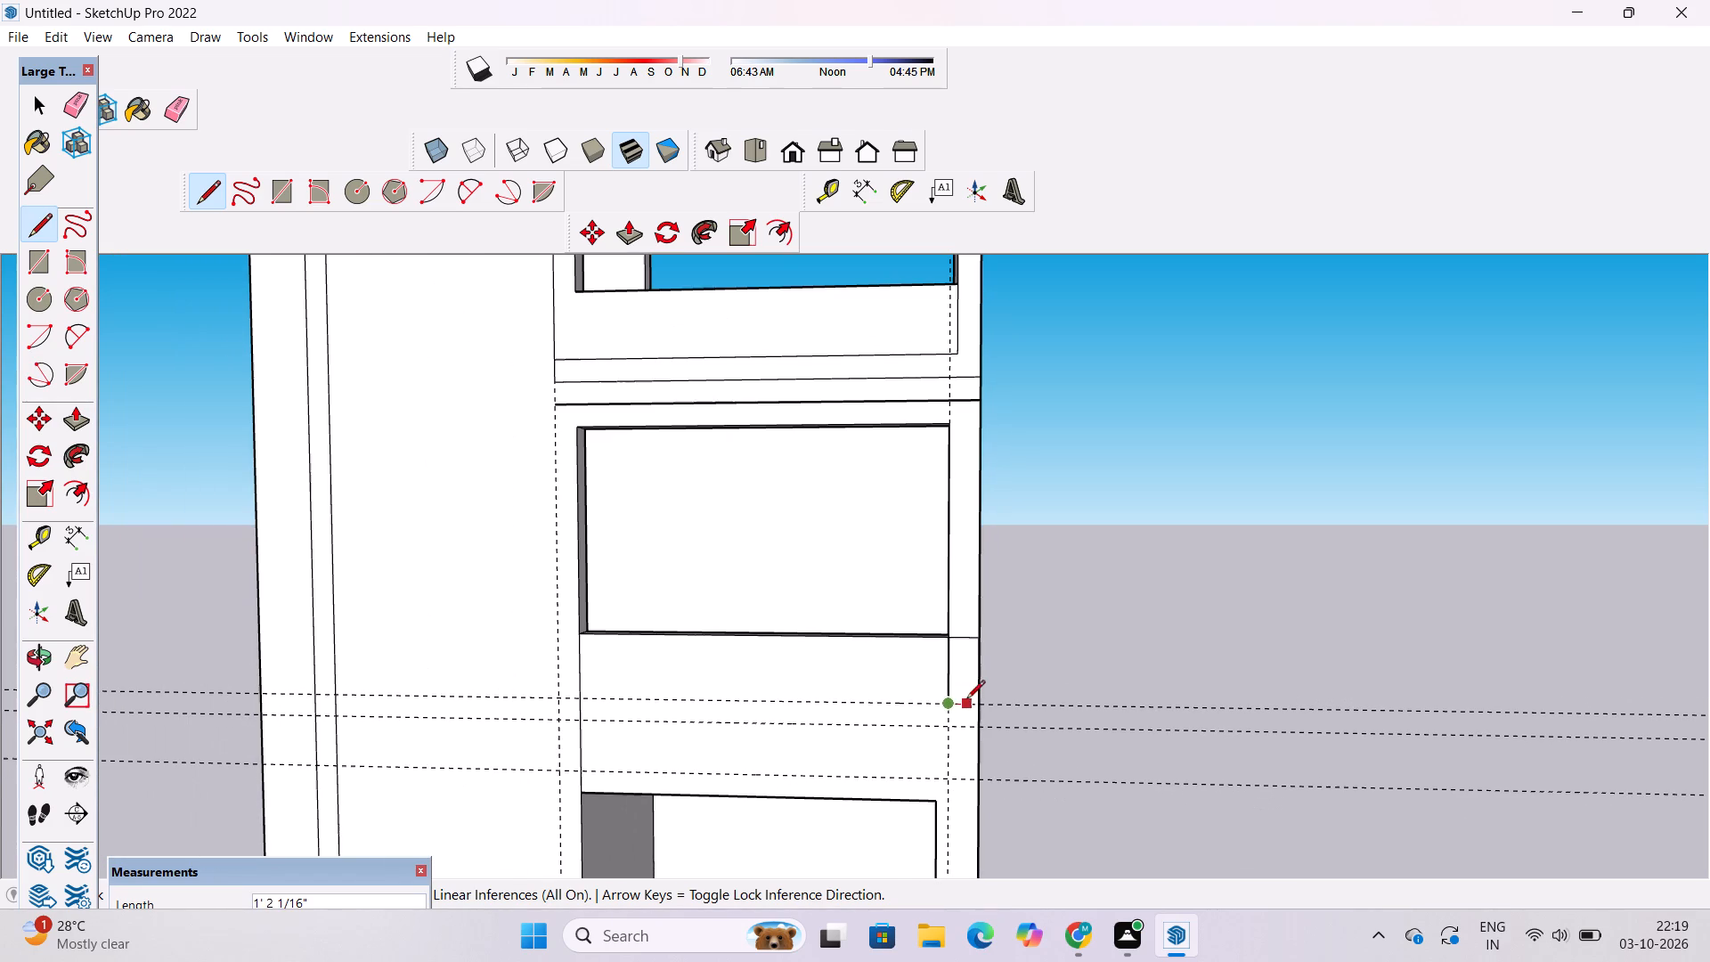
scroll(703, 695, "down", 5)
scroll(500, 695, "up", 4)
scroll(620, 722, "up", 5)
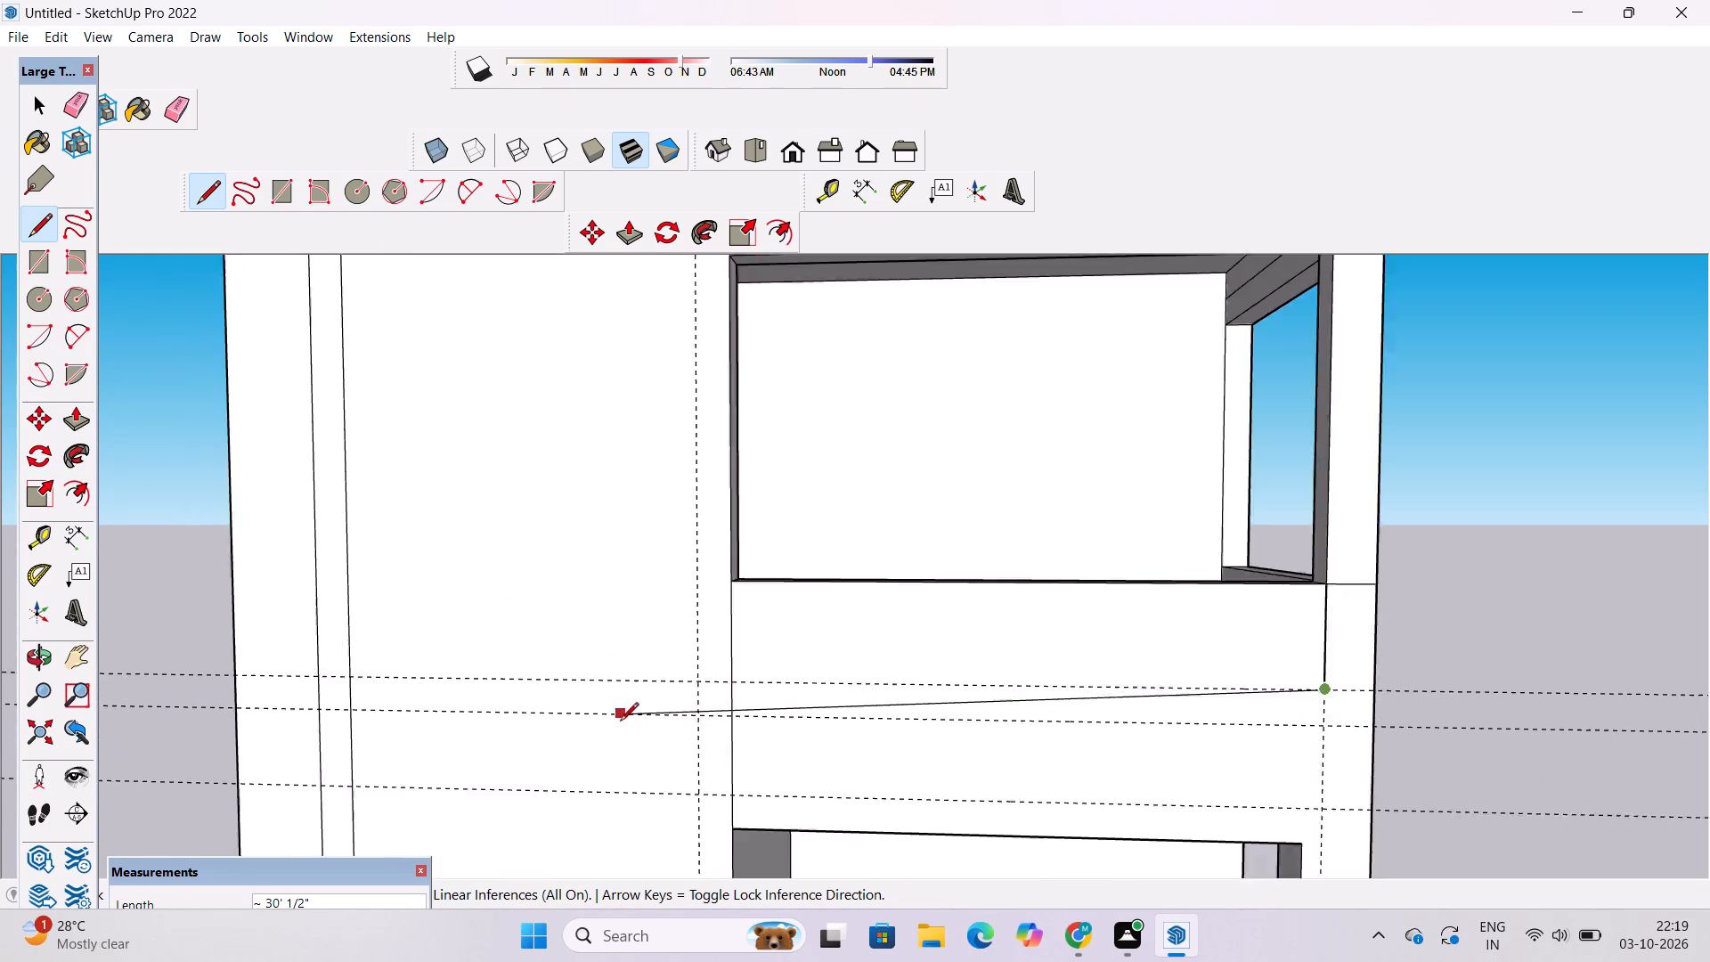
left_click(729, 680)
Draw a line from the upper band's tower-side lower corner 21' 5" down the vertical guide, continuing along the middle horizontal guide to the facade's outer edge.
scroll(658, 715, "down", 5)
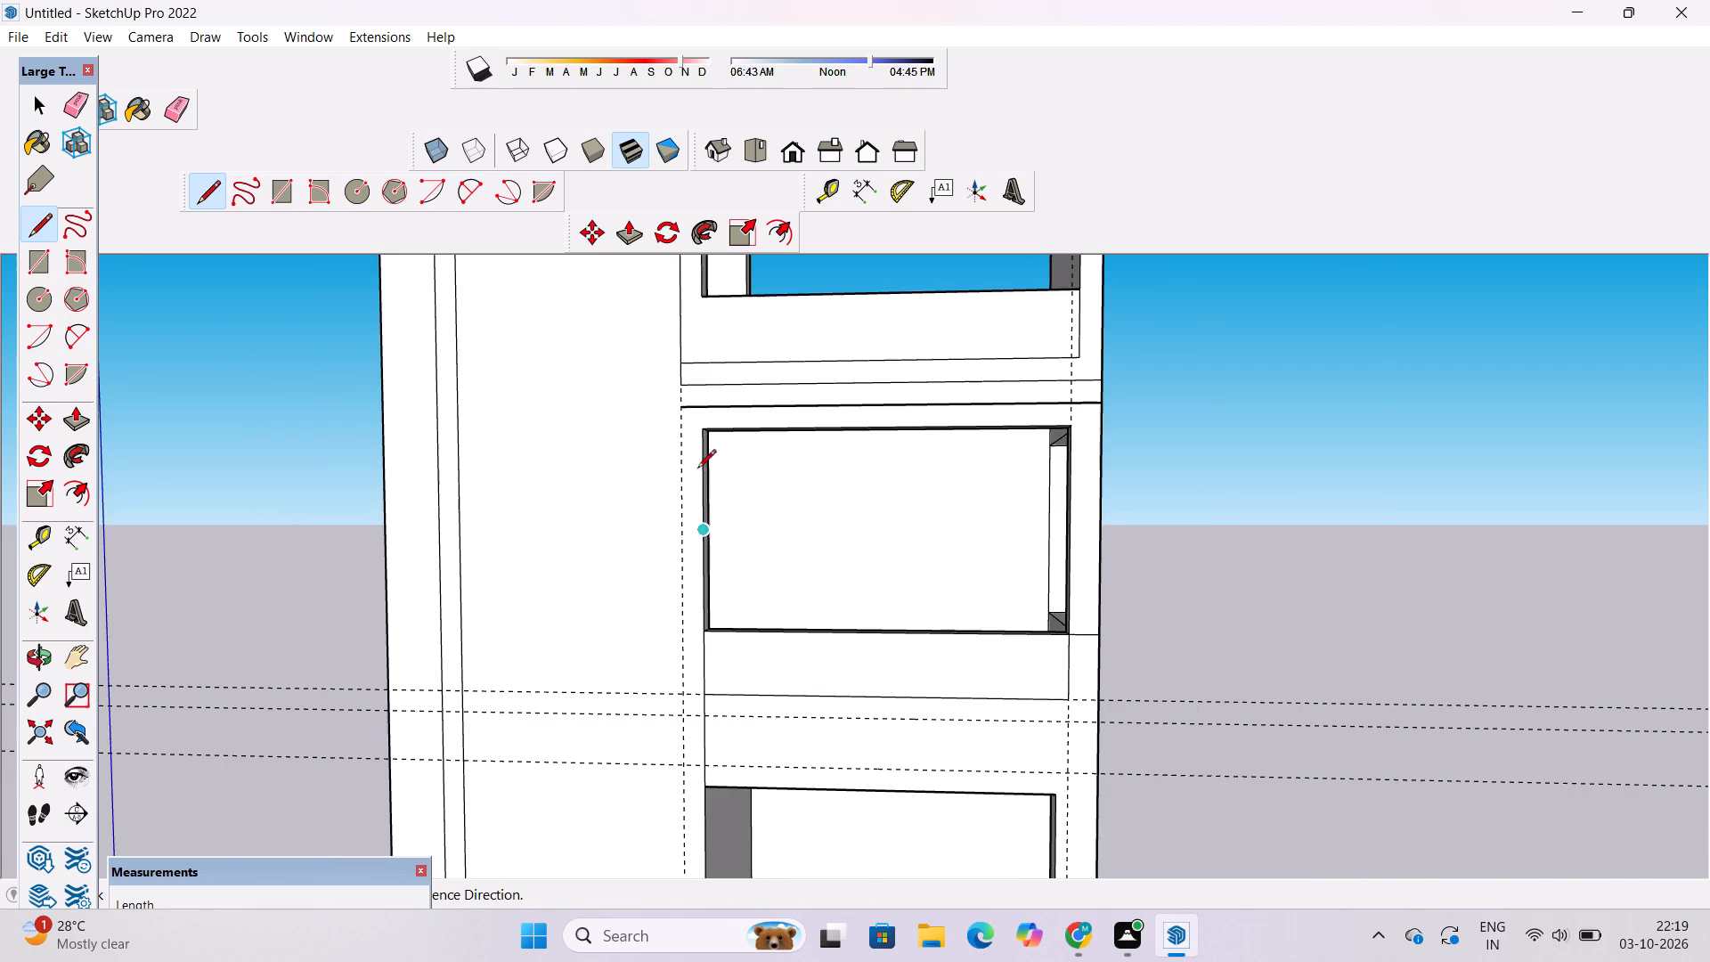
scroll(682, 393, "up", 4)
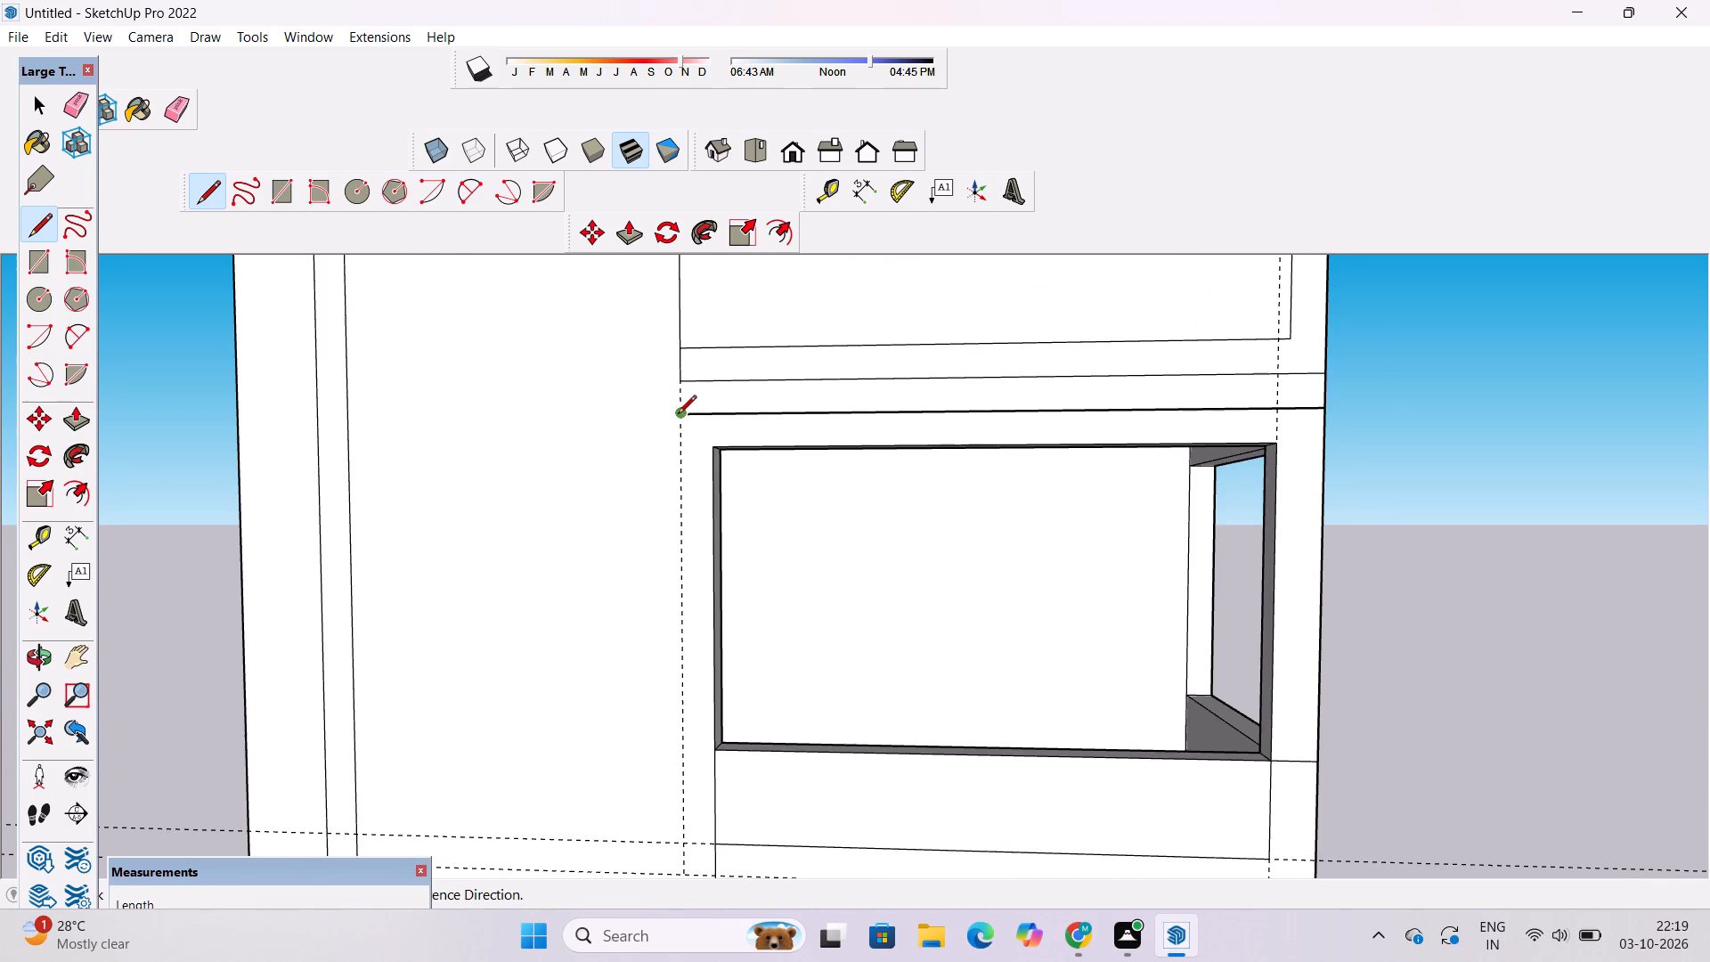
left_click(679, 416)
scroll(679, 416, "down", 7)
scroll(686, 668, "up", 2)
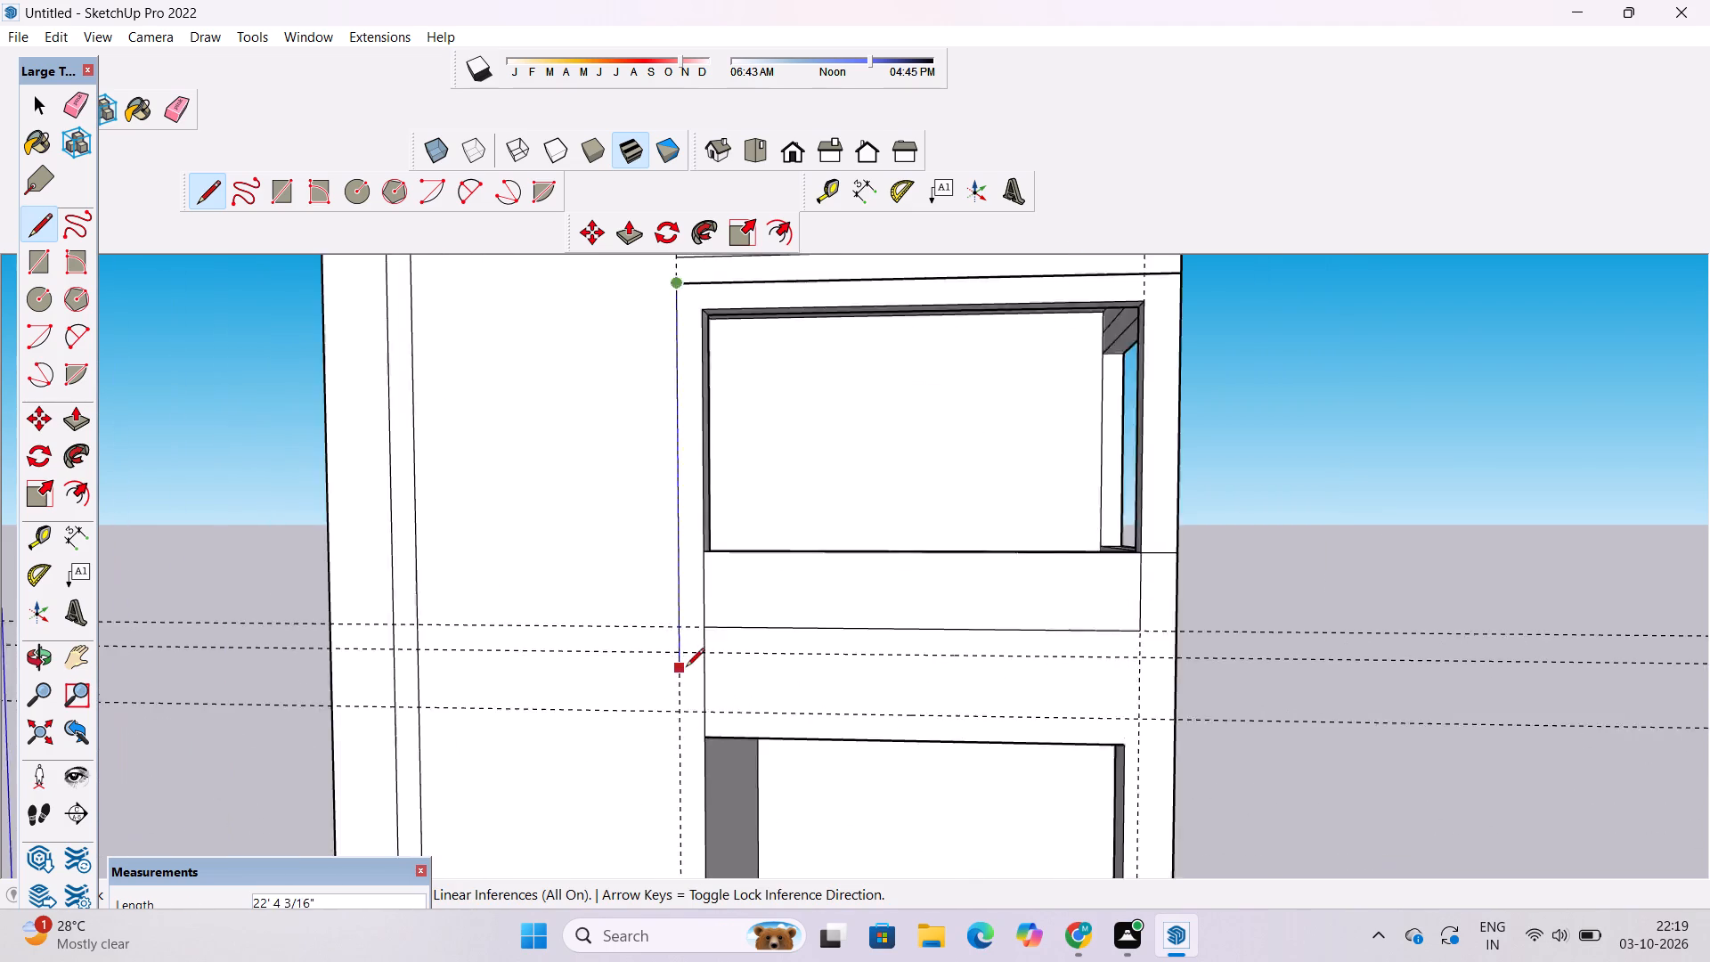
scroll(686, 668, "up", 7)
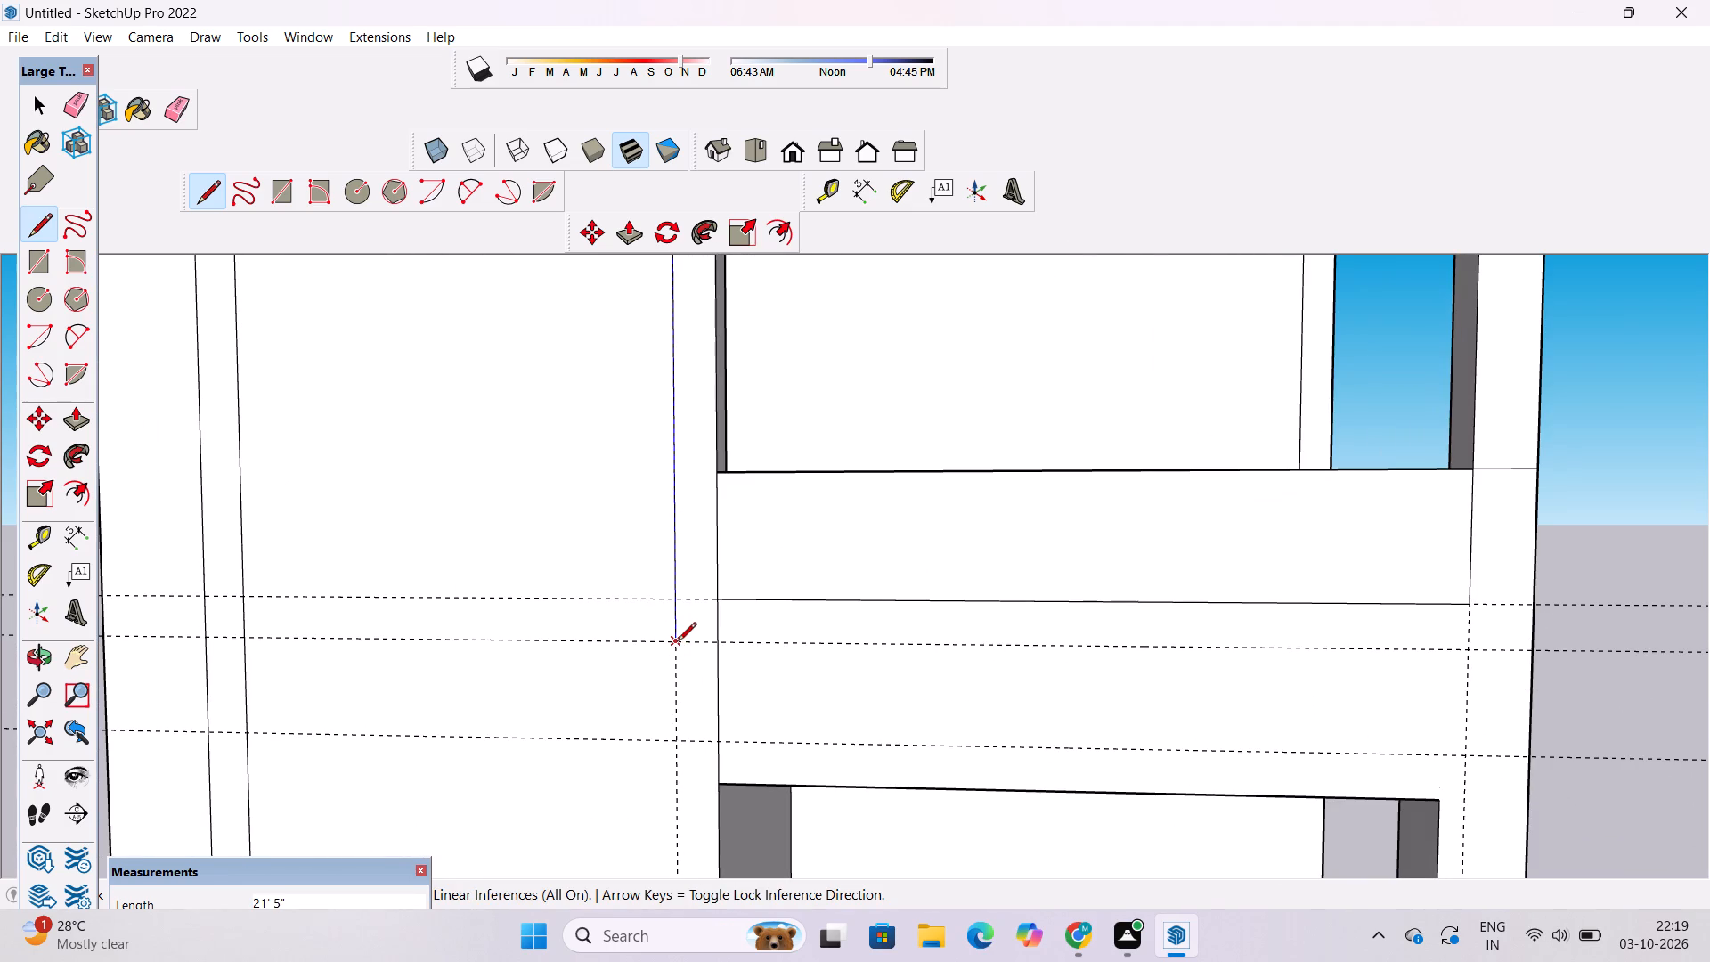
left_click(677, 642)
scroll(670, 638, "down", 11)
scroll(924, 634, "up", 5)
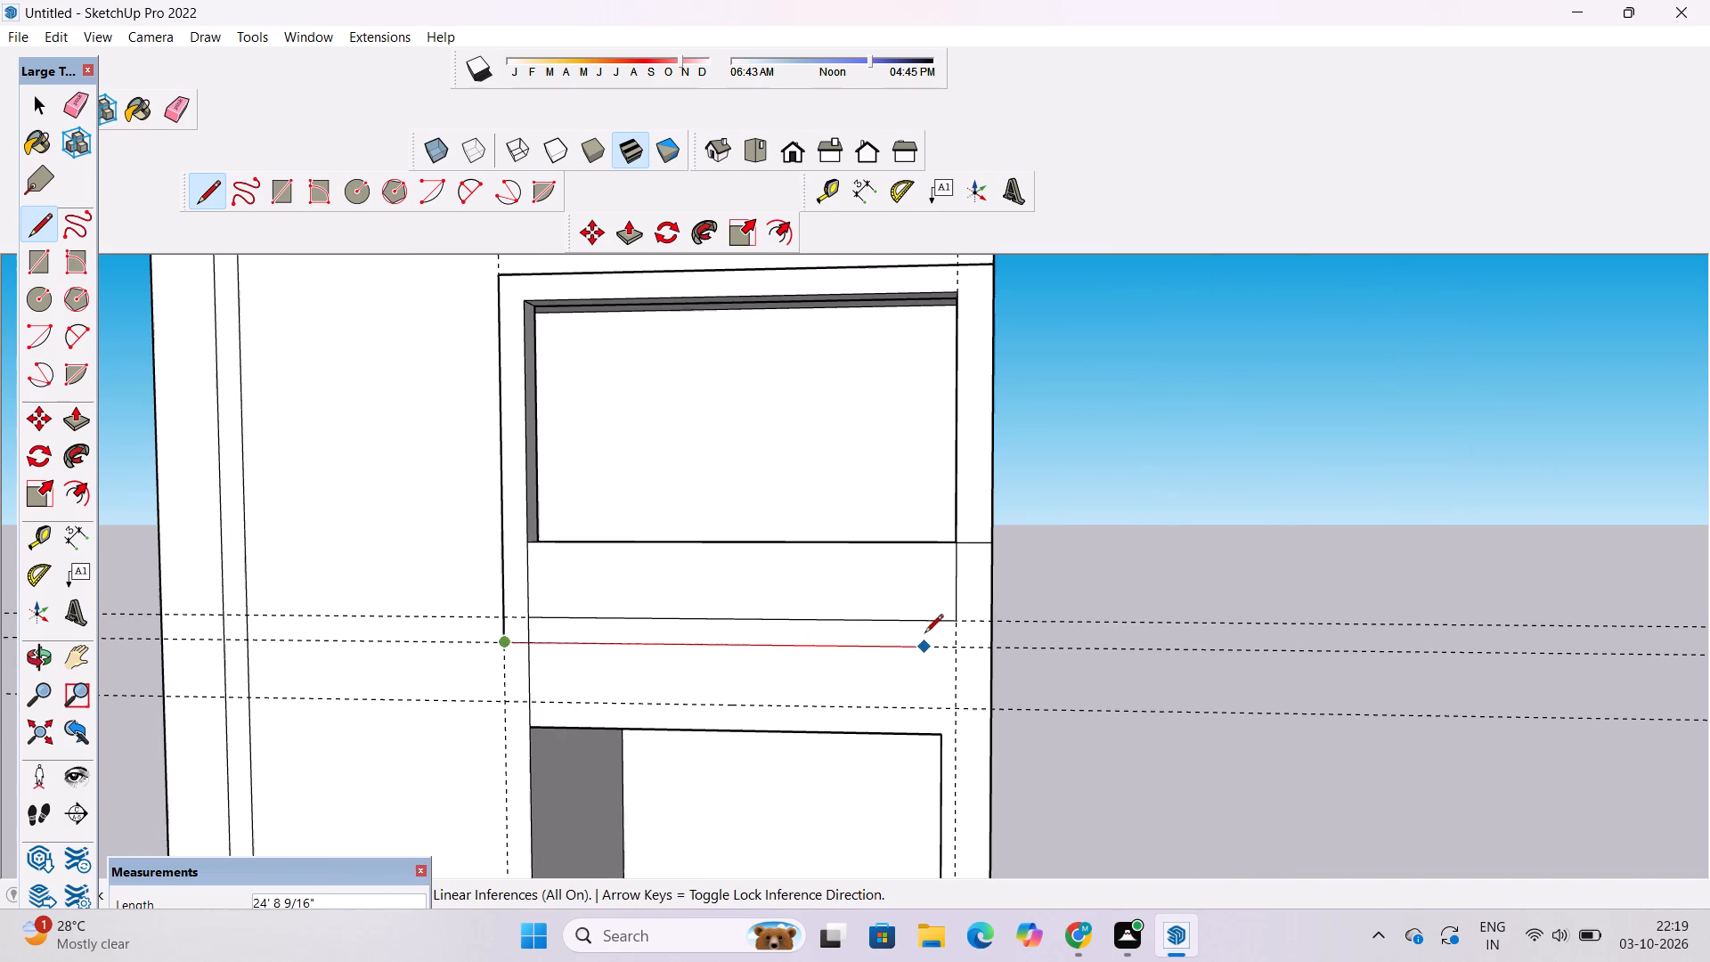
left_click(993, 645)
Examine the lines and guides between the middle and ground storeys, including where they meet the facade's outer corner and side wall.
scroll(826, 596, "down", 8)
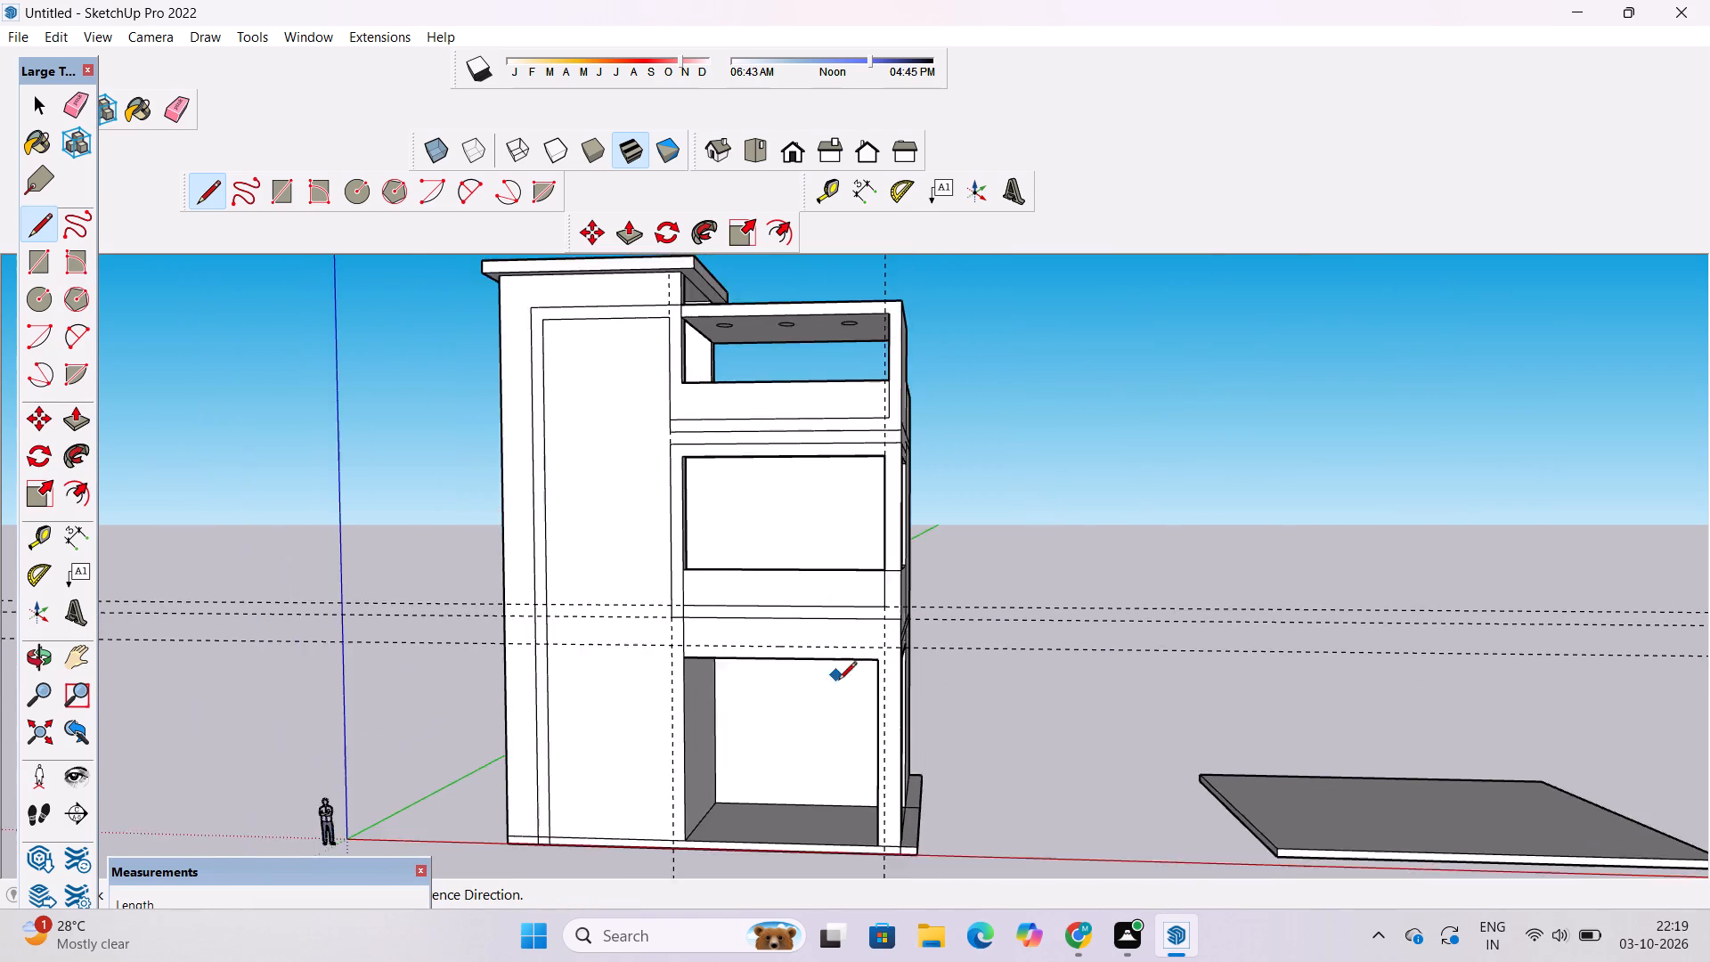
scroll(838, 681, "up", 3)
scroll(835, 594, "down", 3)
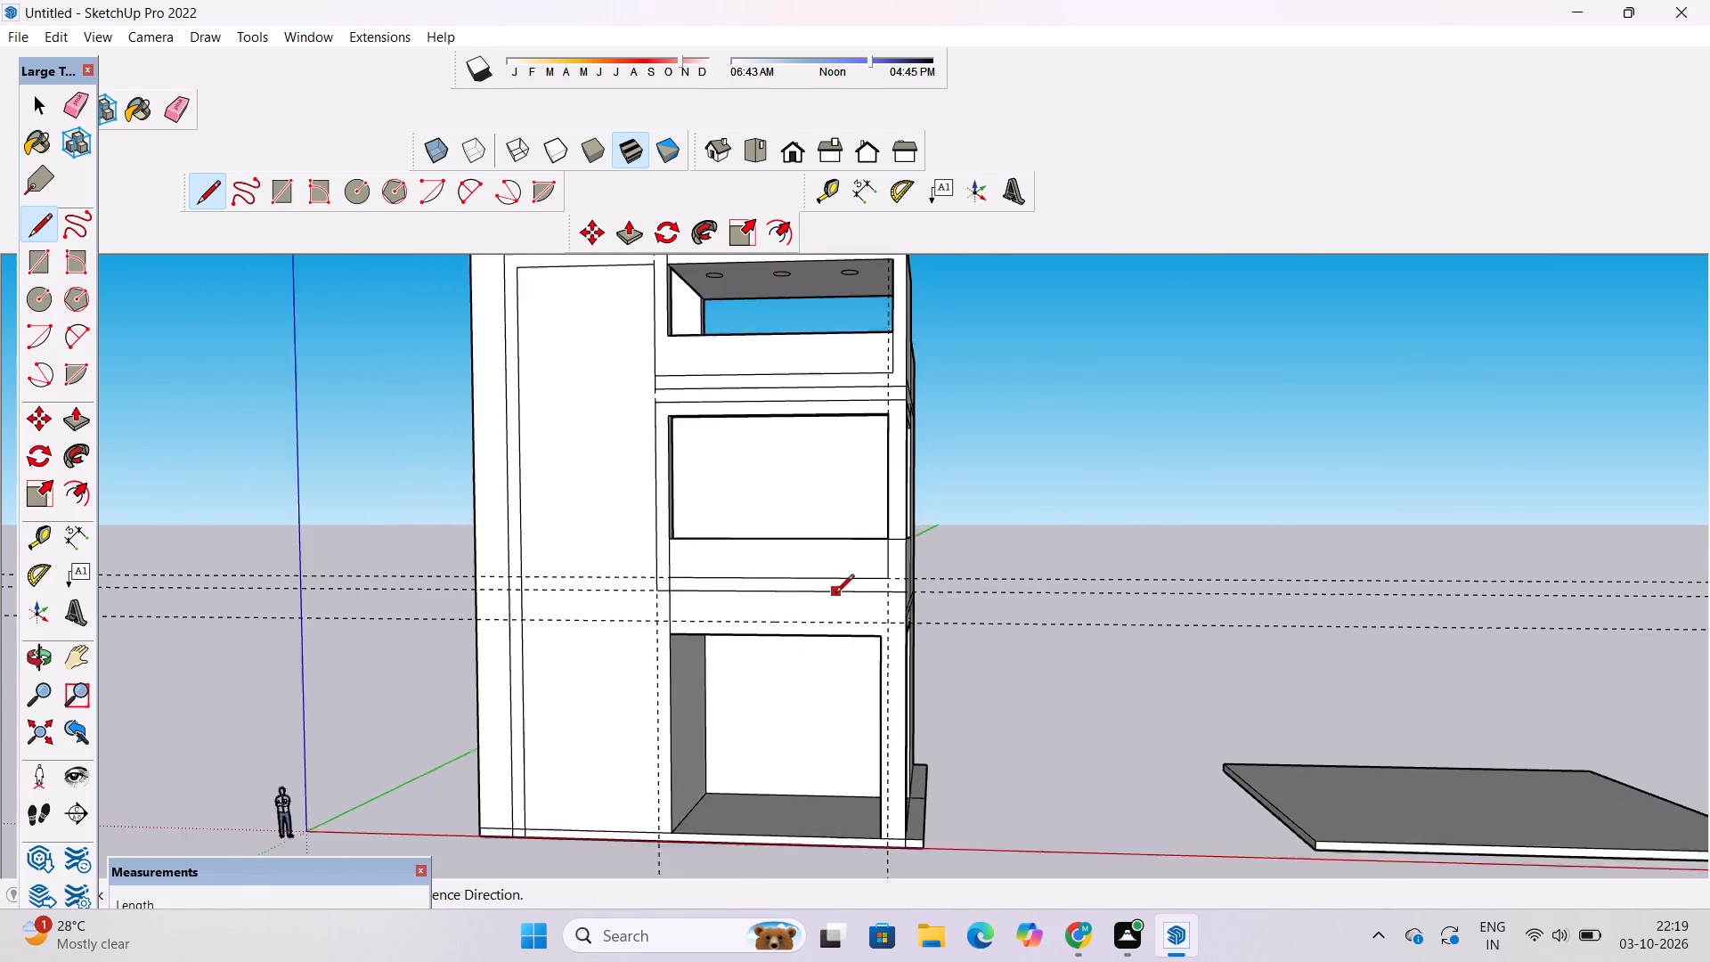
scroll(835, 594, "down", 1)
scroll(875, 602, "up", 8)
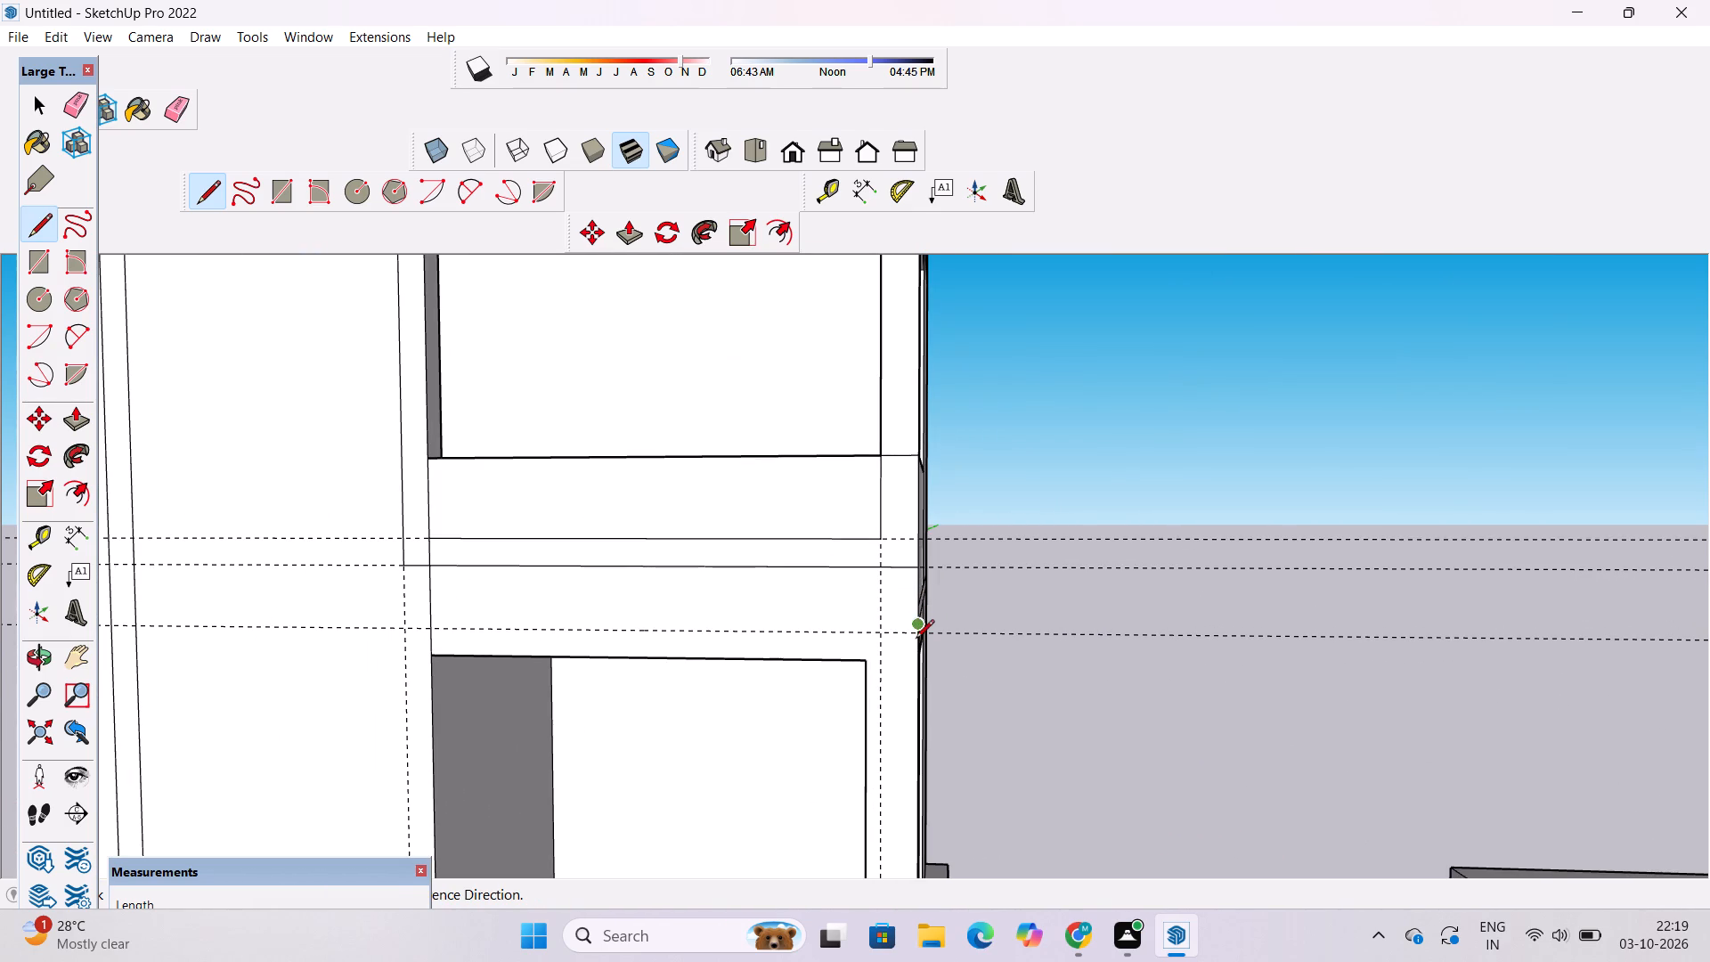
scroll(913, 640, "up", 10)
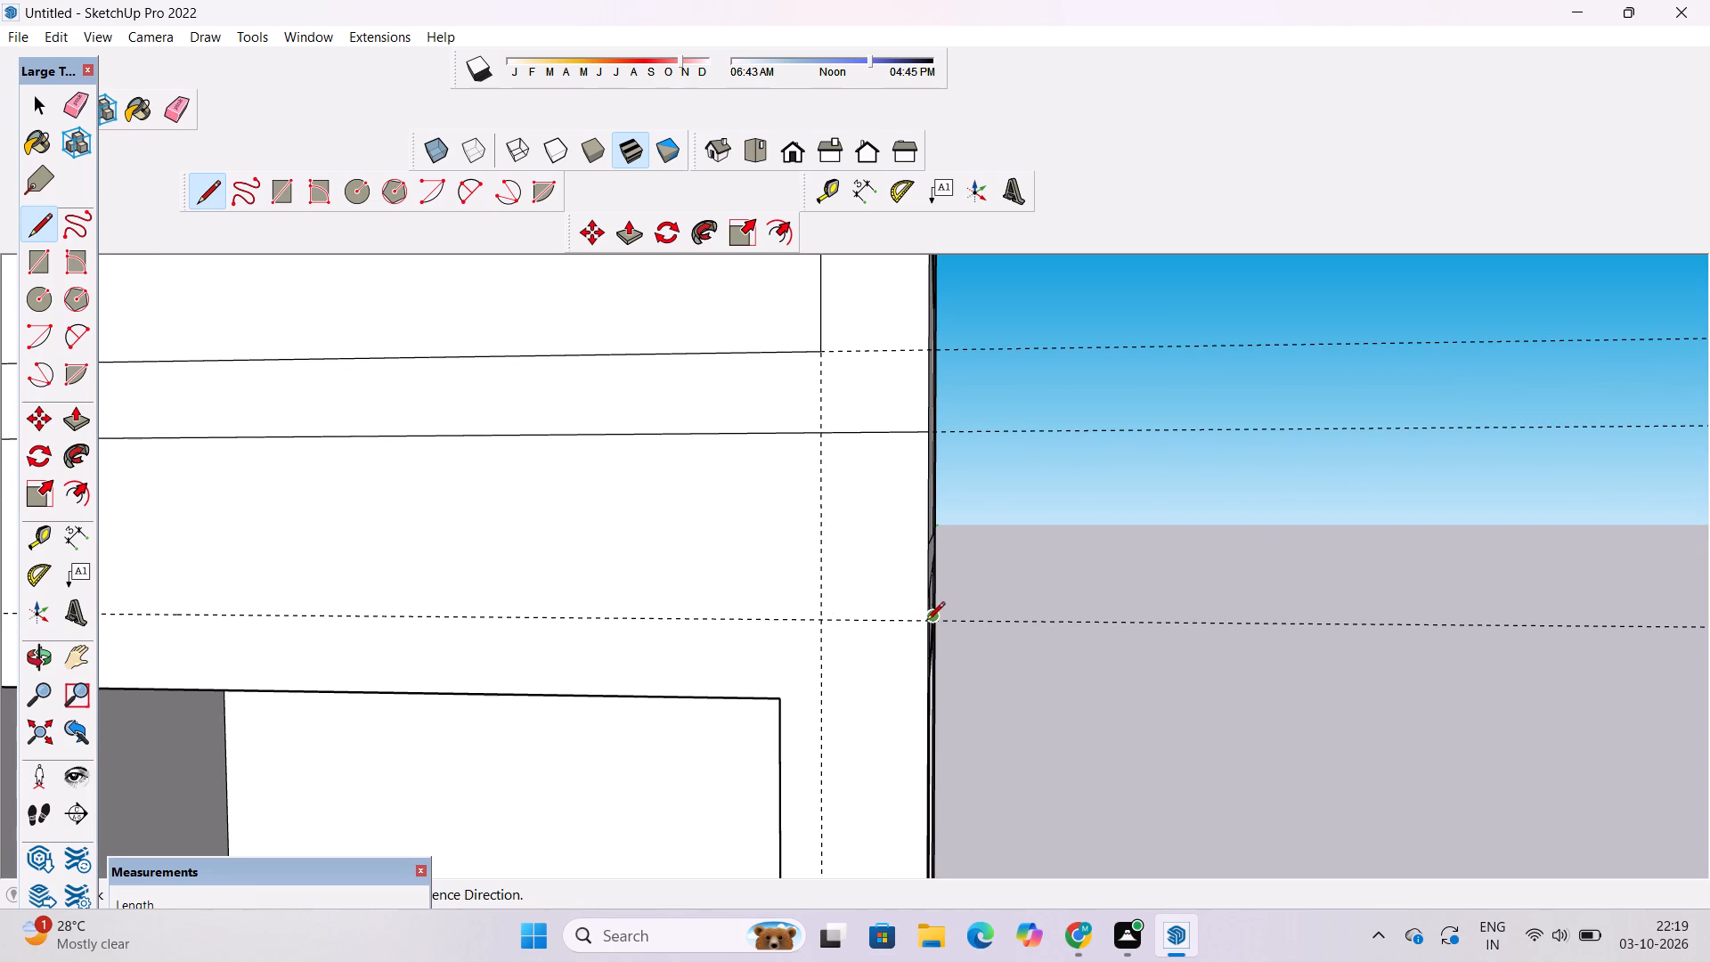
scroll(922, 637, "up", 5)
key("o")
left_click_drag(1008, 638, 921, 657)
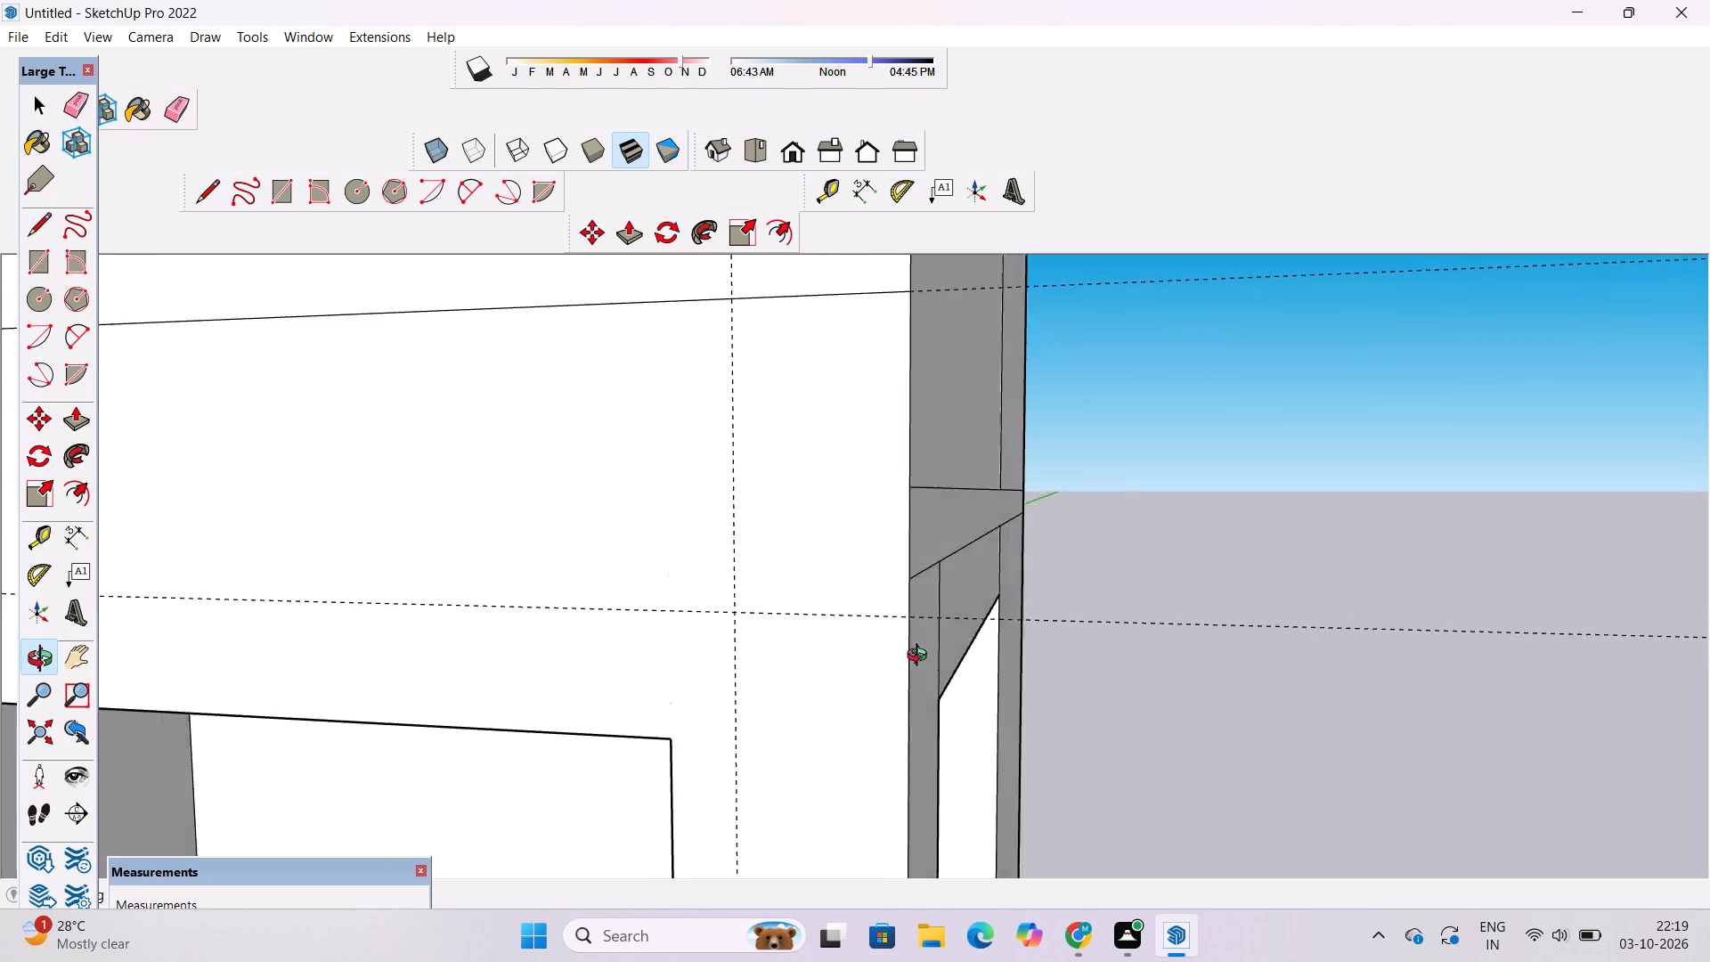
left_click_drag(921, 657, 991, 695)
scroll(992, 695, "down", 6)
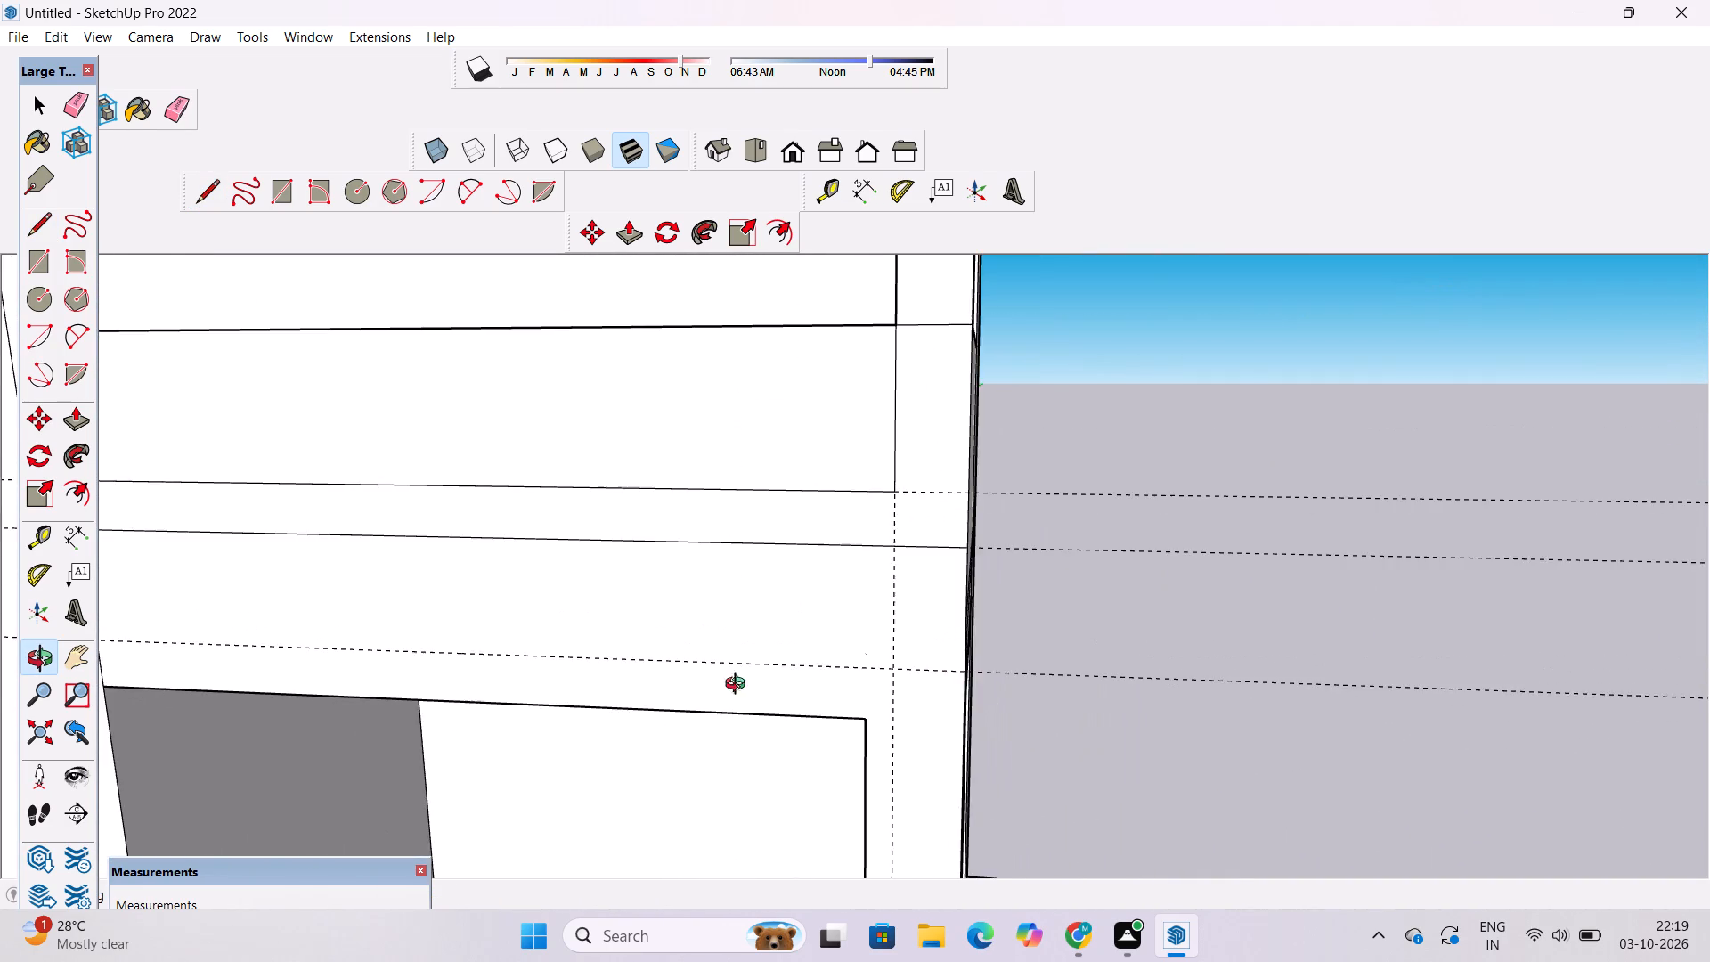
left_click_drag(652, 673, 942, 672, "shift")
scroll(945, 665, "down", 6)
left_click_drag(896, 705, 883, 613, "shift")
left_click_drag(741, 639, 853, 608)
scroll(853, 608, "down", 3)
left_click_drag(863, 594, 840, 616, "shift")
left_click_drag(840, 616, 819, 619)
left_click_drag(794, 619, 752, 657, "shift")
scroll(749, 654, "up", 2)
left_click_drag(782, 648, 721, 666)
left_click_drag(721, 663, 732, 693, "shift")
Draw a 28' 6" line along the lowest horizontal guide, from the tower-side vertical guide to the facade's outer edge.
key("l")
scroll(566, 659, "up", 3)
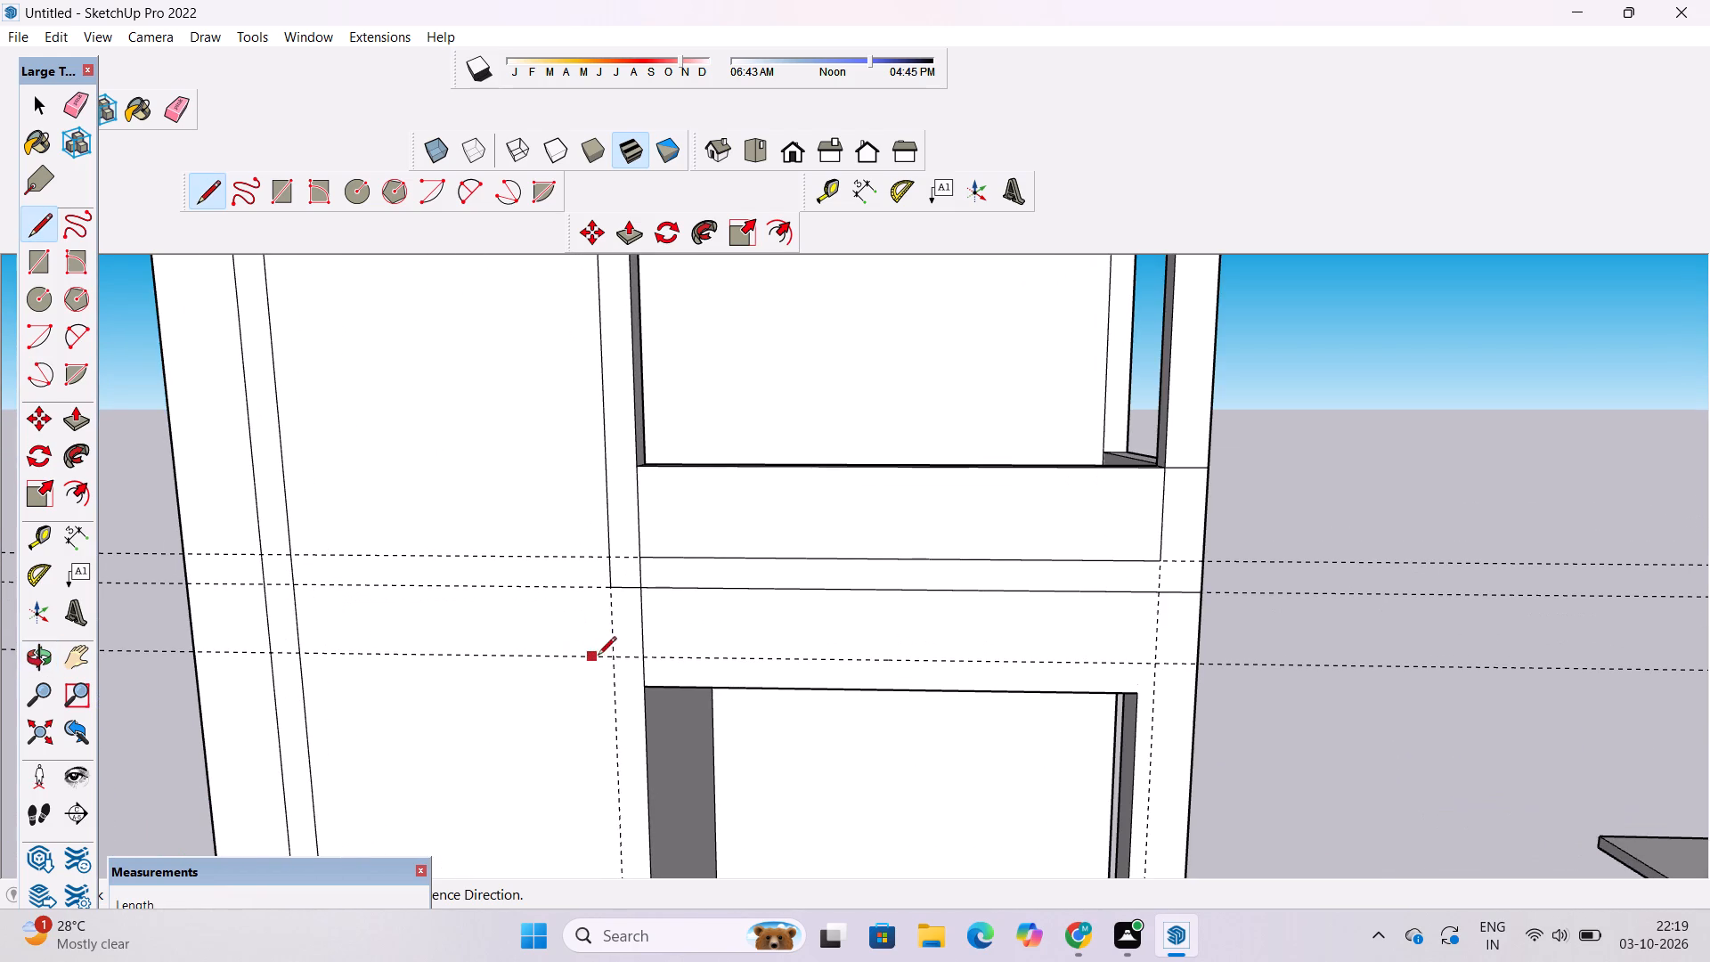
left_click(608, 659)
scroll(599, 656, "down", 10)
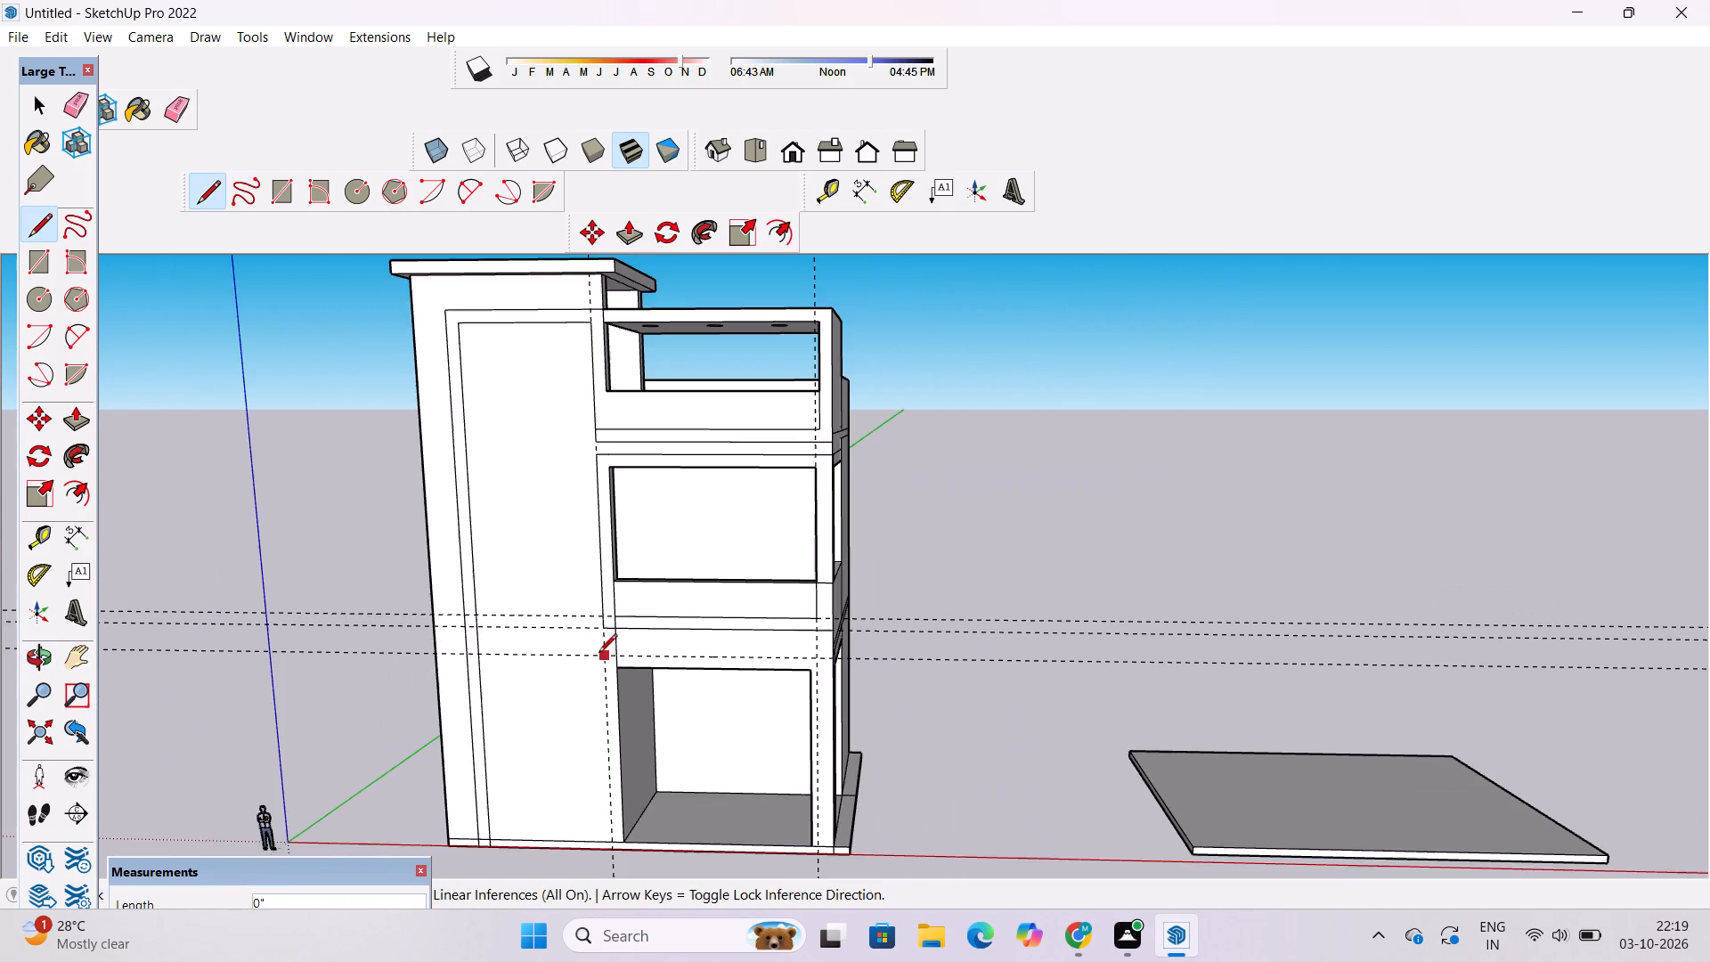
scroll(598, 654, "down", 3)
scroll(638, 652, "up", 3)
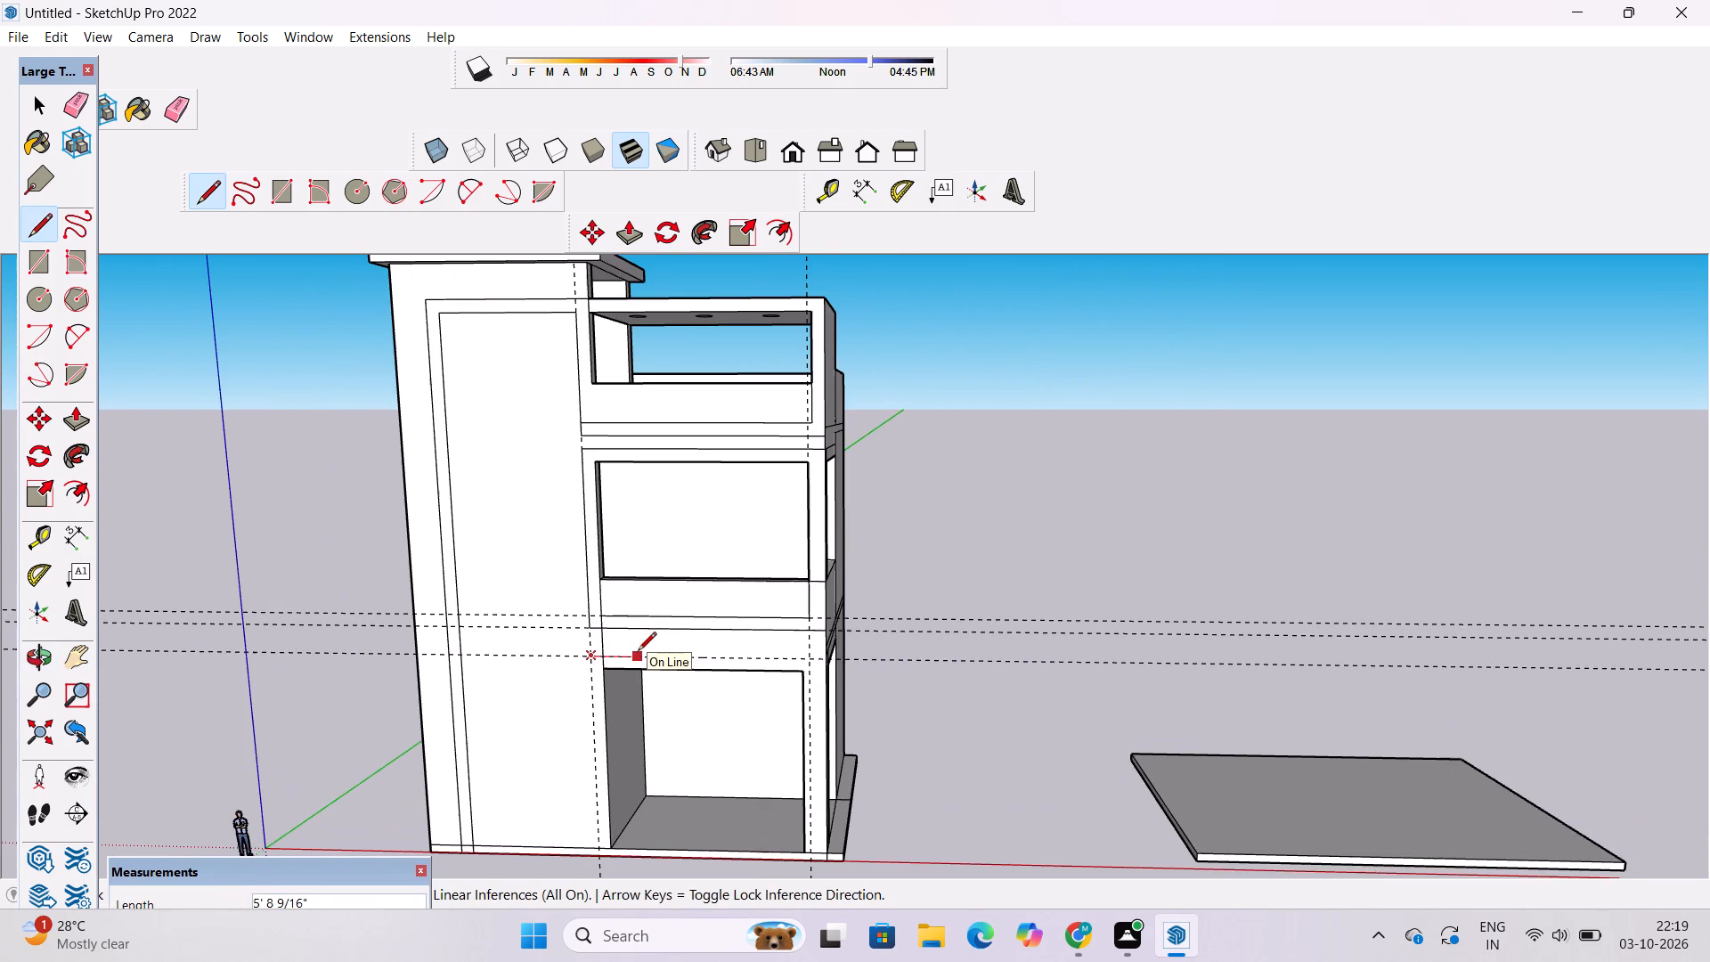
scroll(659, 656, "up", 3)
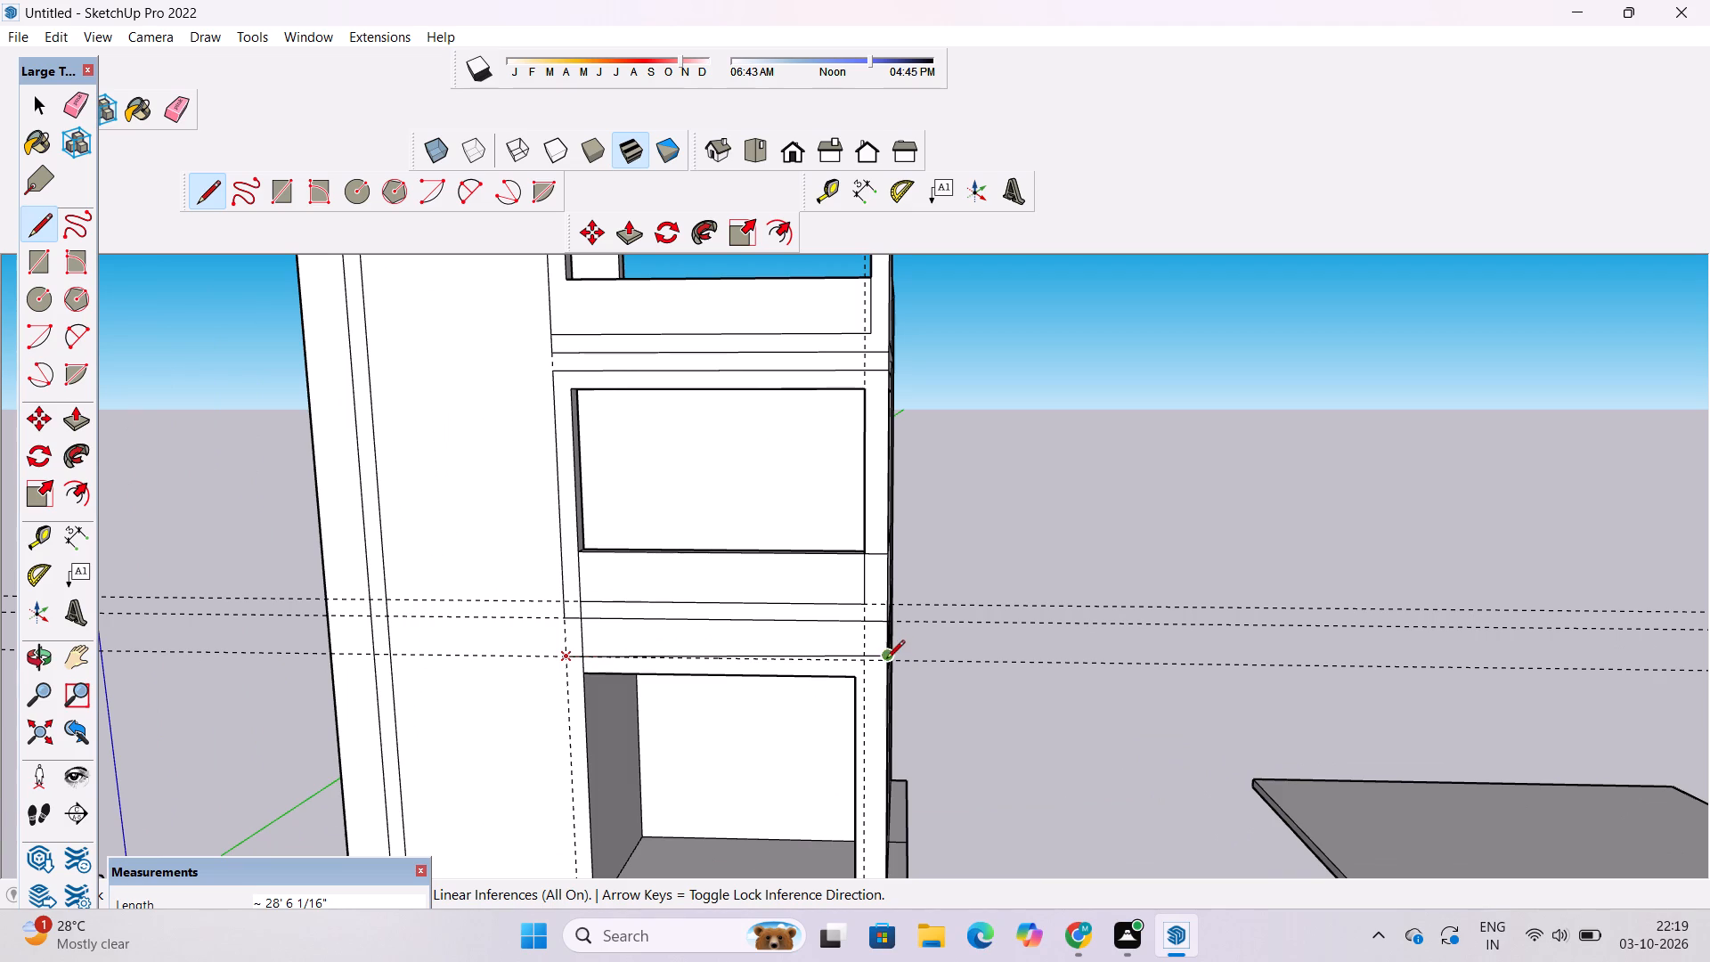
scroll(886, 669, "up", 10)
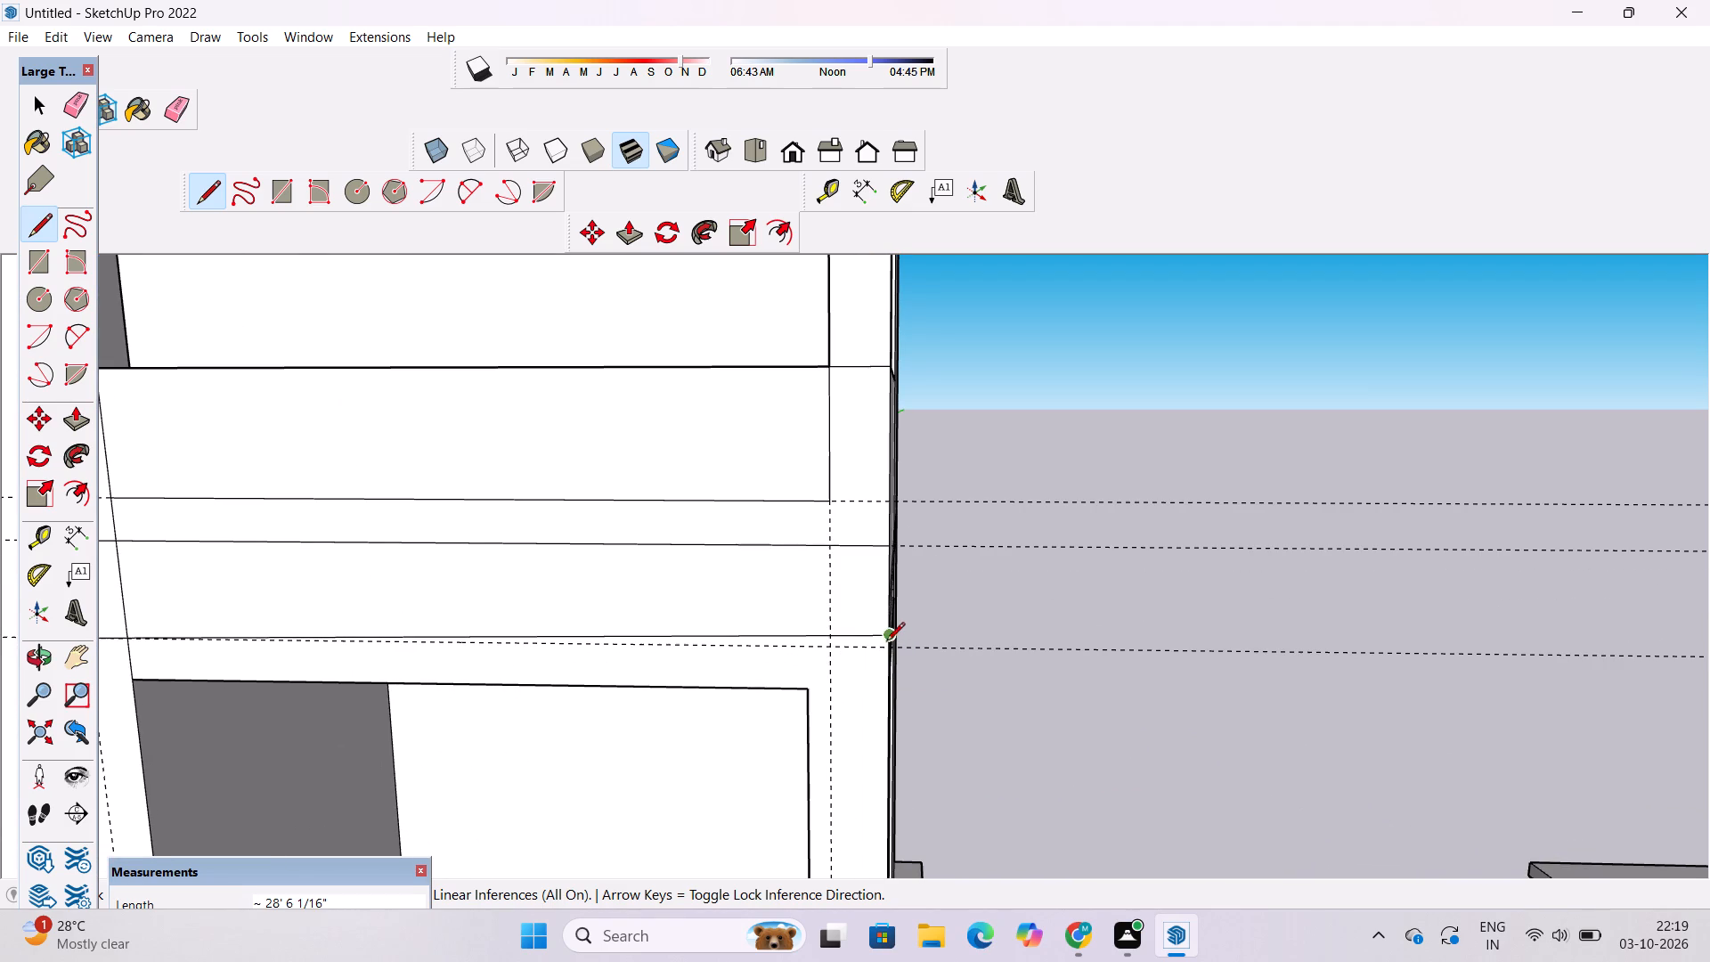
scroll(886, 651, "up", 10)
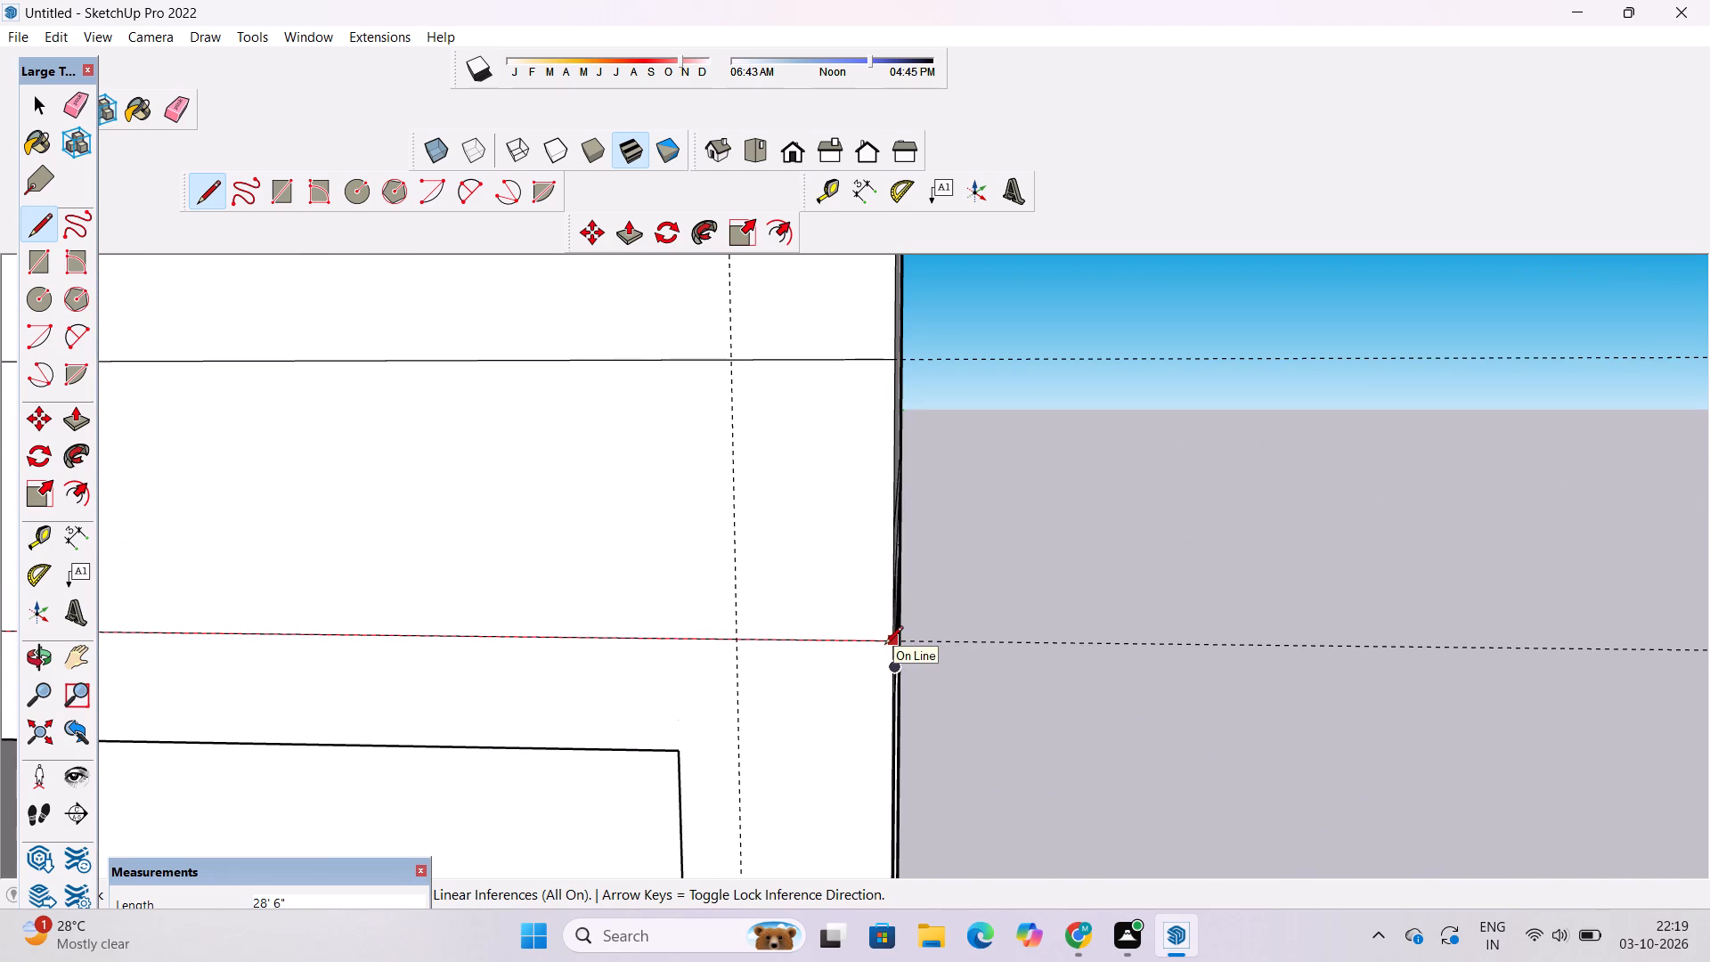
left_click(888, 642)
key("space")
Extend that line 16' along the lowest guide, from the tower-side vertical guide to the tower's inner vertical line.
scroll(929, 603, "down", 17)
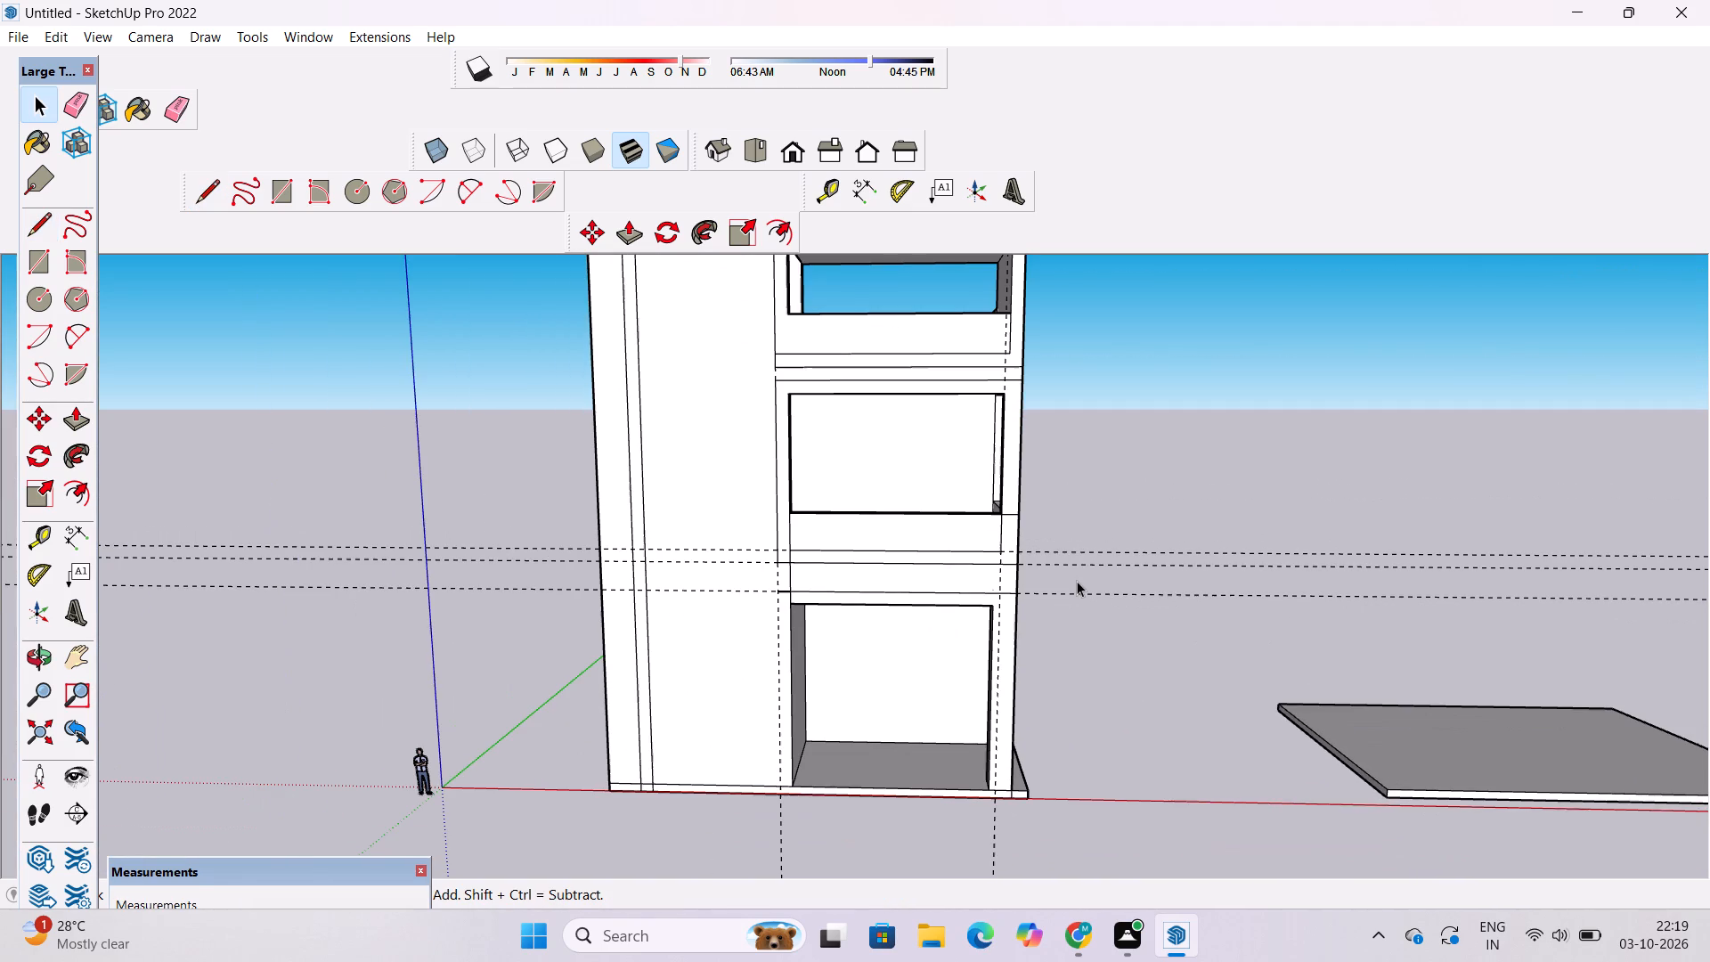
key("l")
scroll(772, 600, "up", 3)
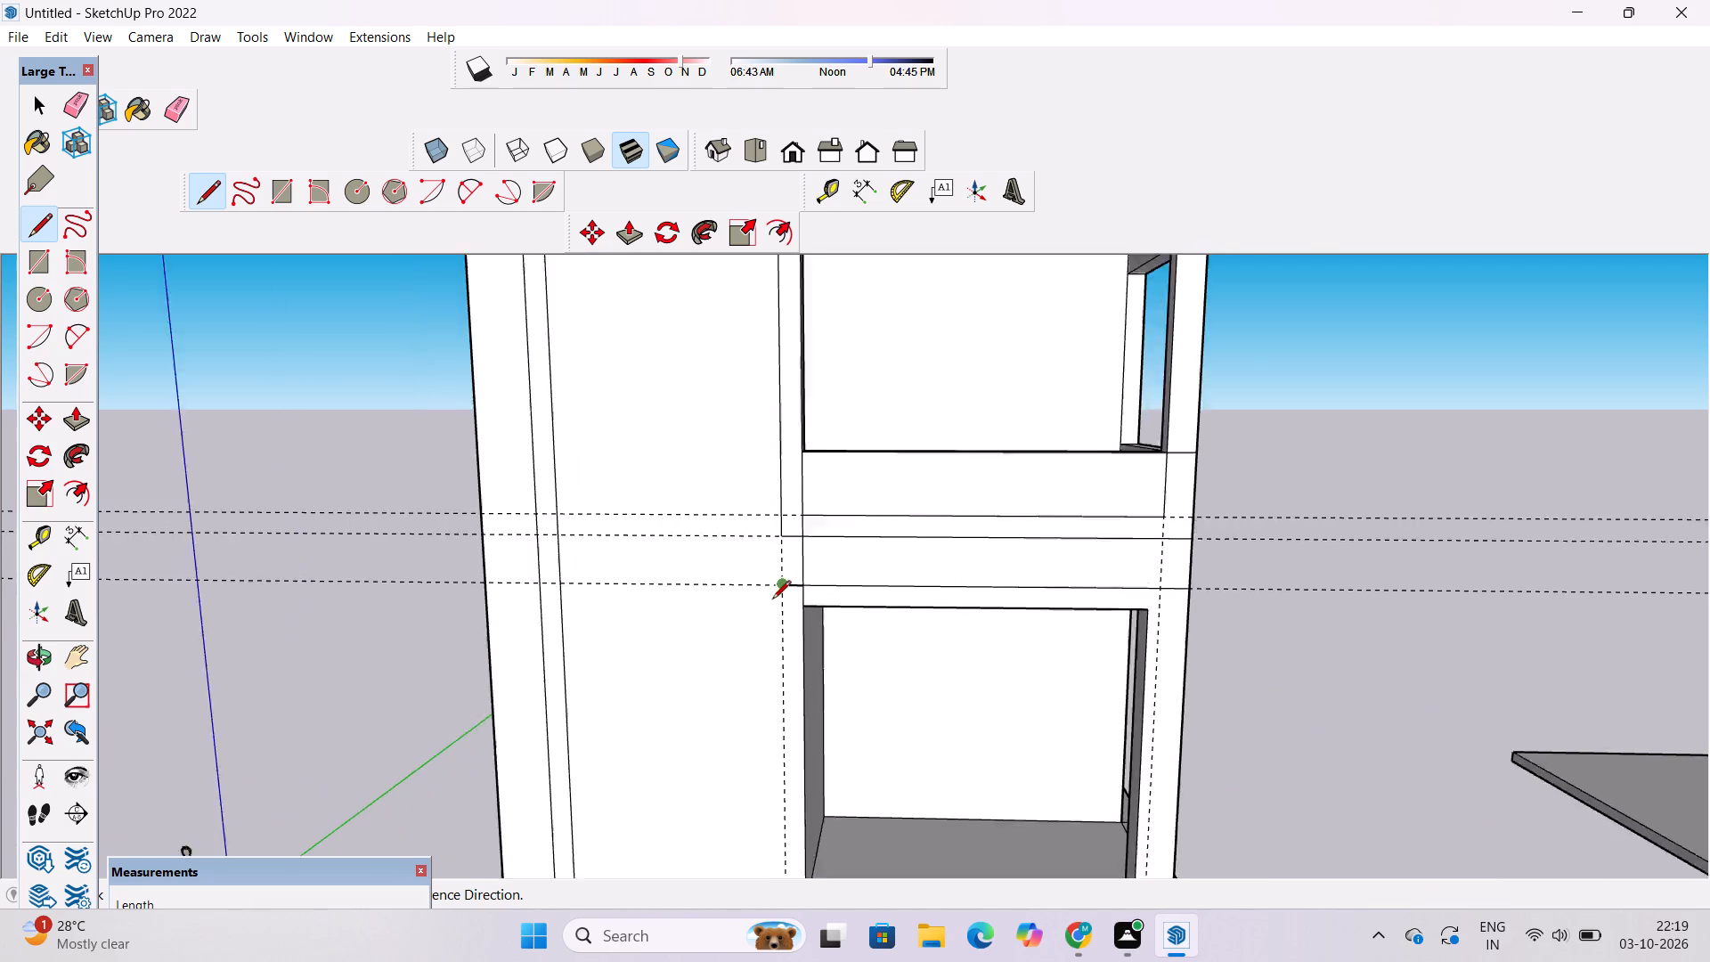
scroll(772, 600, "up", 8)
left_click(789, 572)
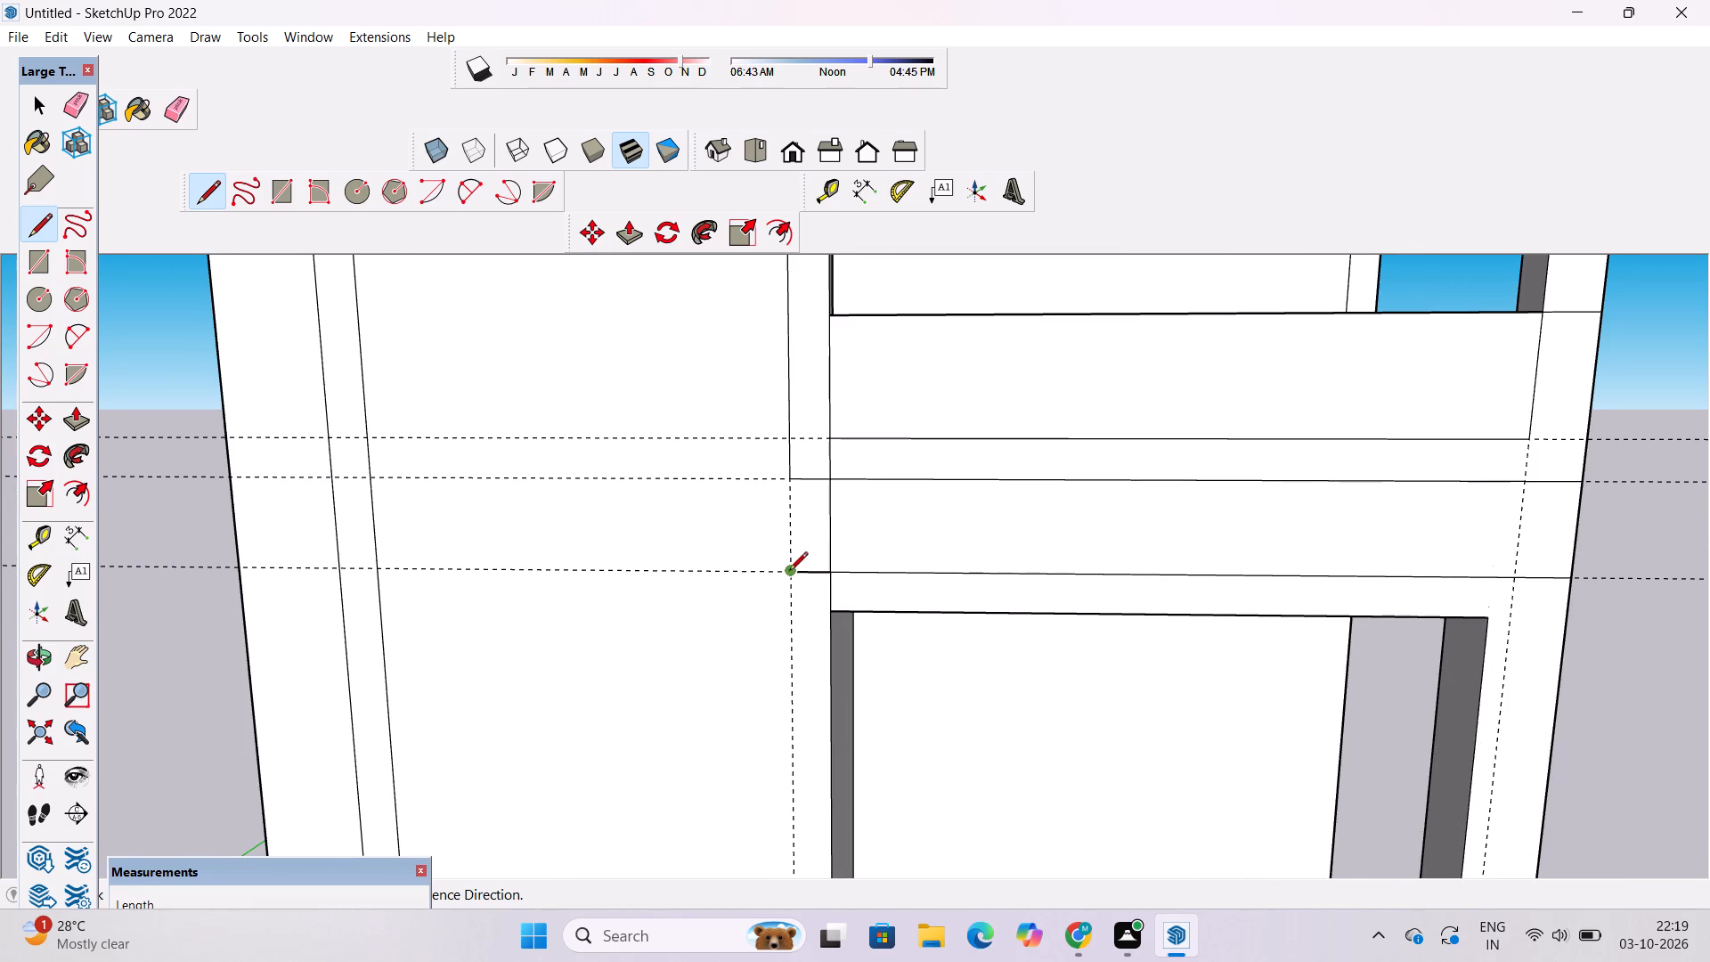
scroll(786, 573, "down", 7)
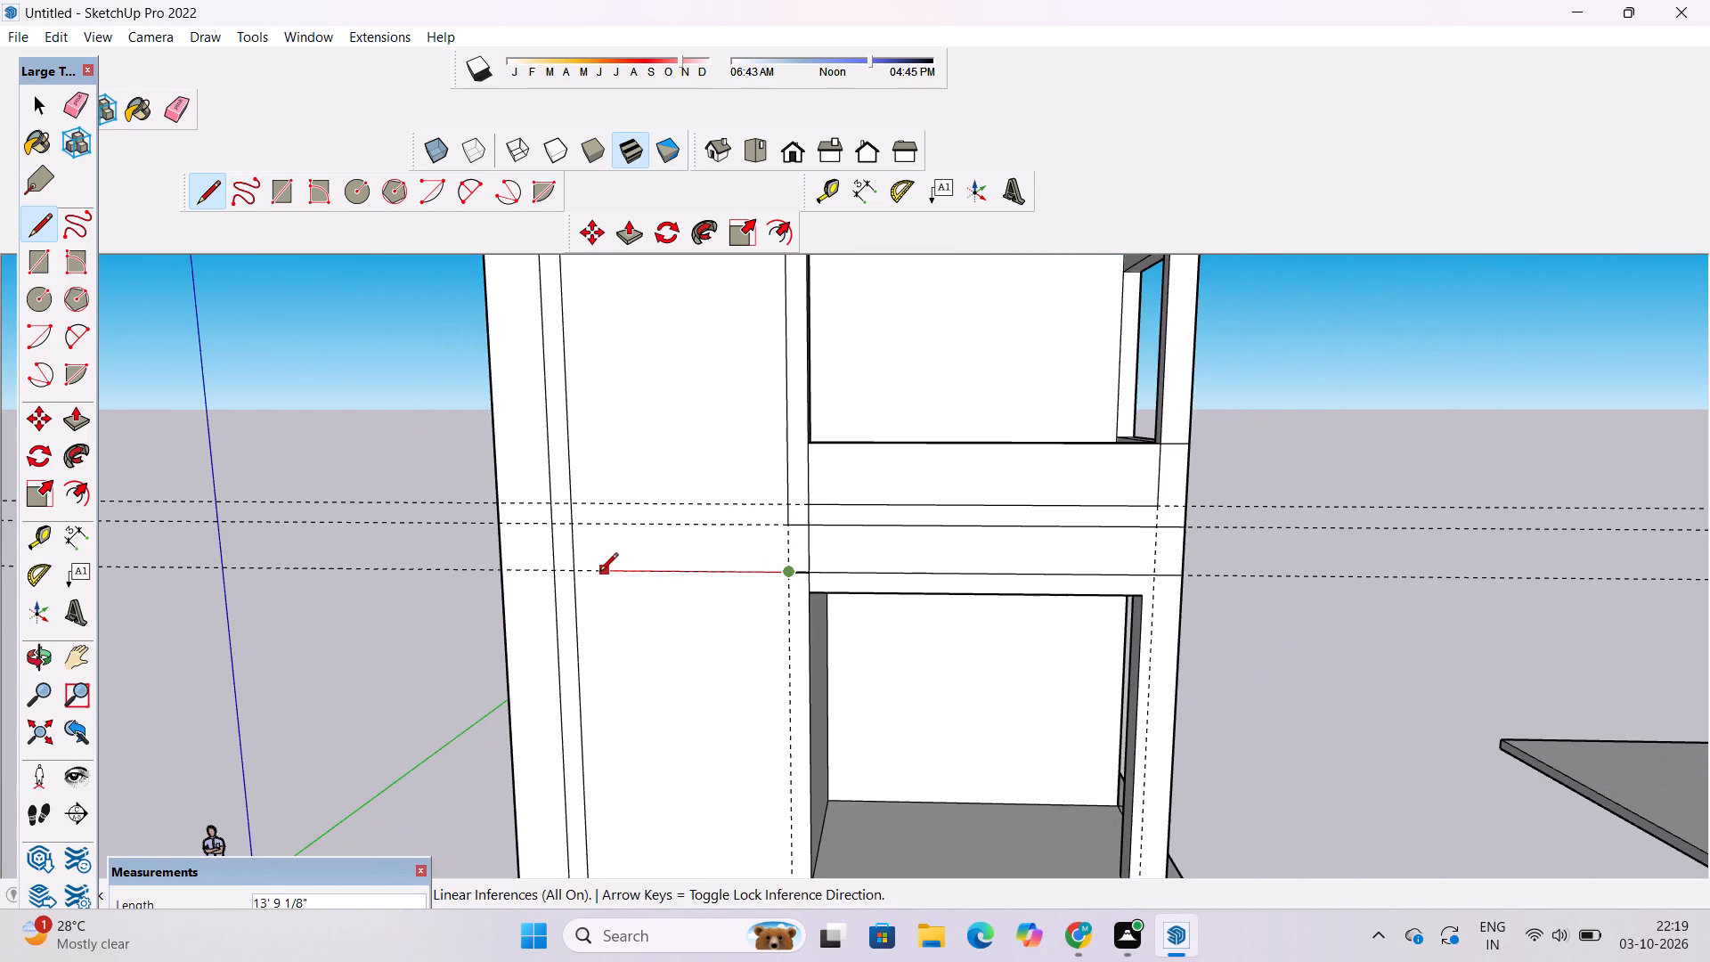
left_click(575, 573)
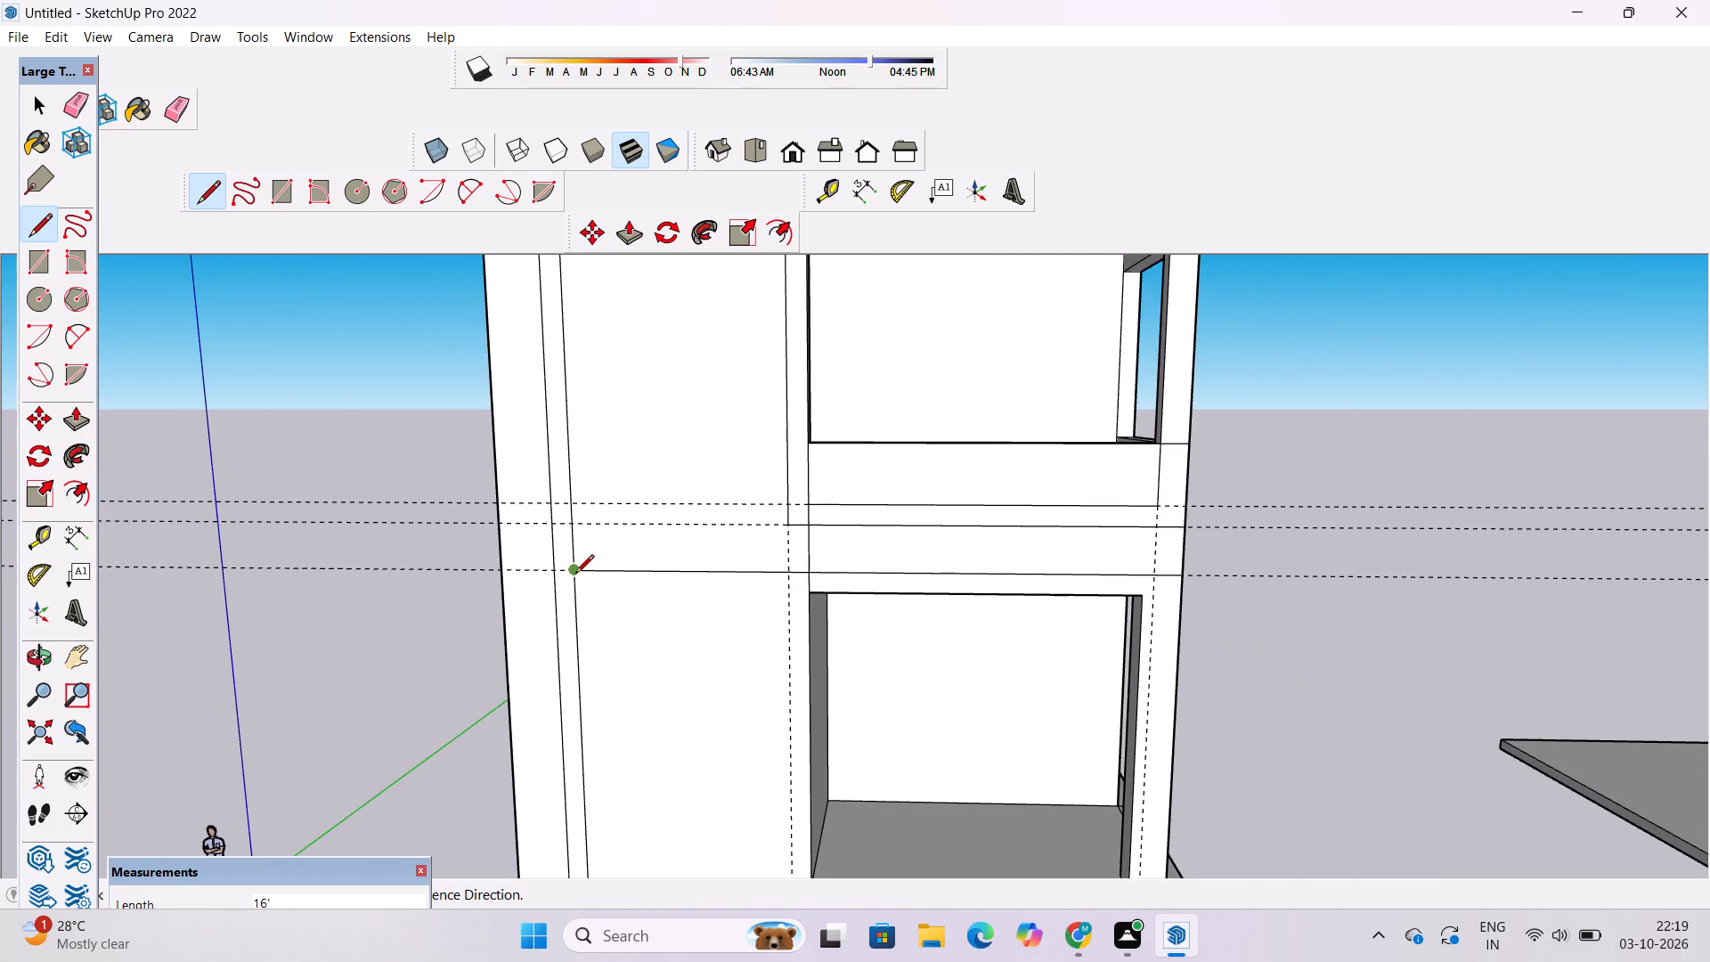
key("space")
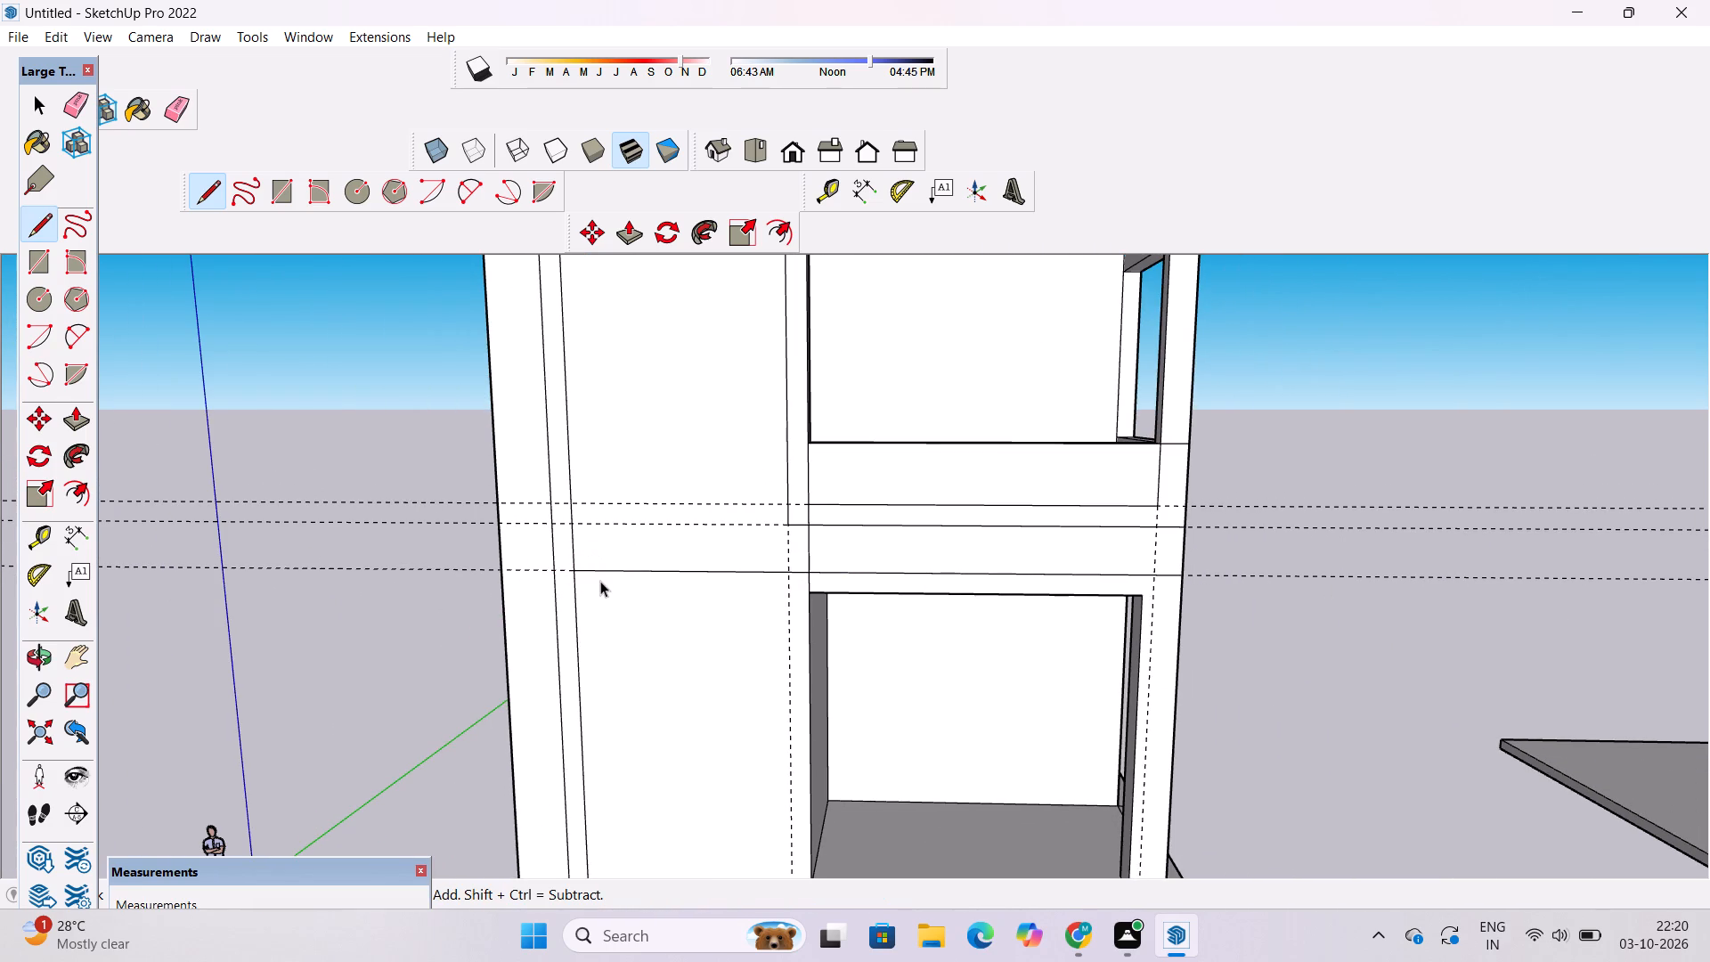
Draw a horizontal line from the ground-storey opening's tower-side upper corner to the tower's inner vertical line.
key("l")
scroll(600, 581, "down", 5)
scroll(647, 648, "up", 7)
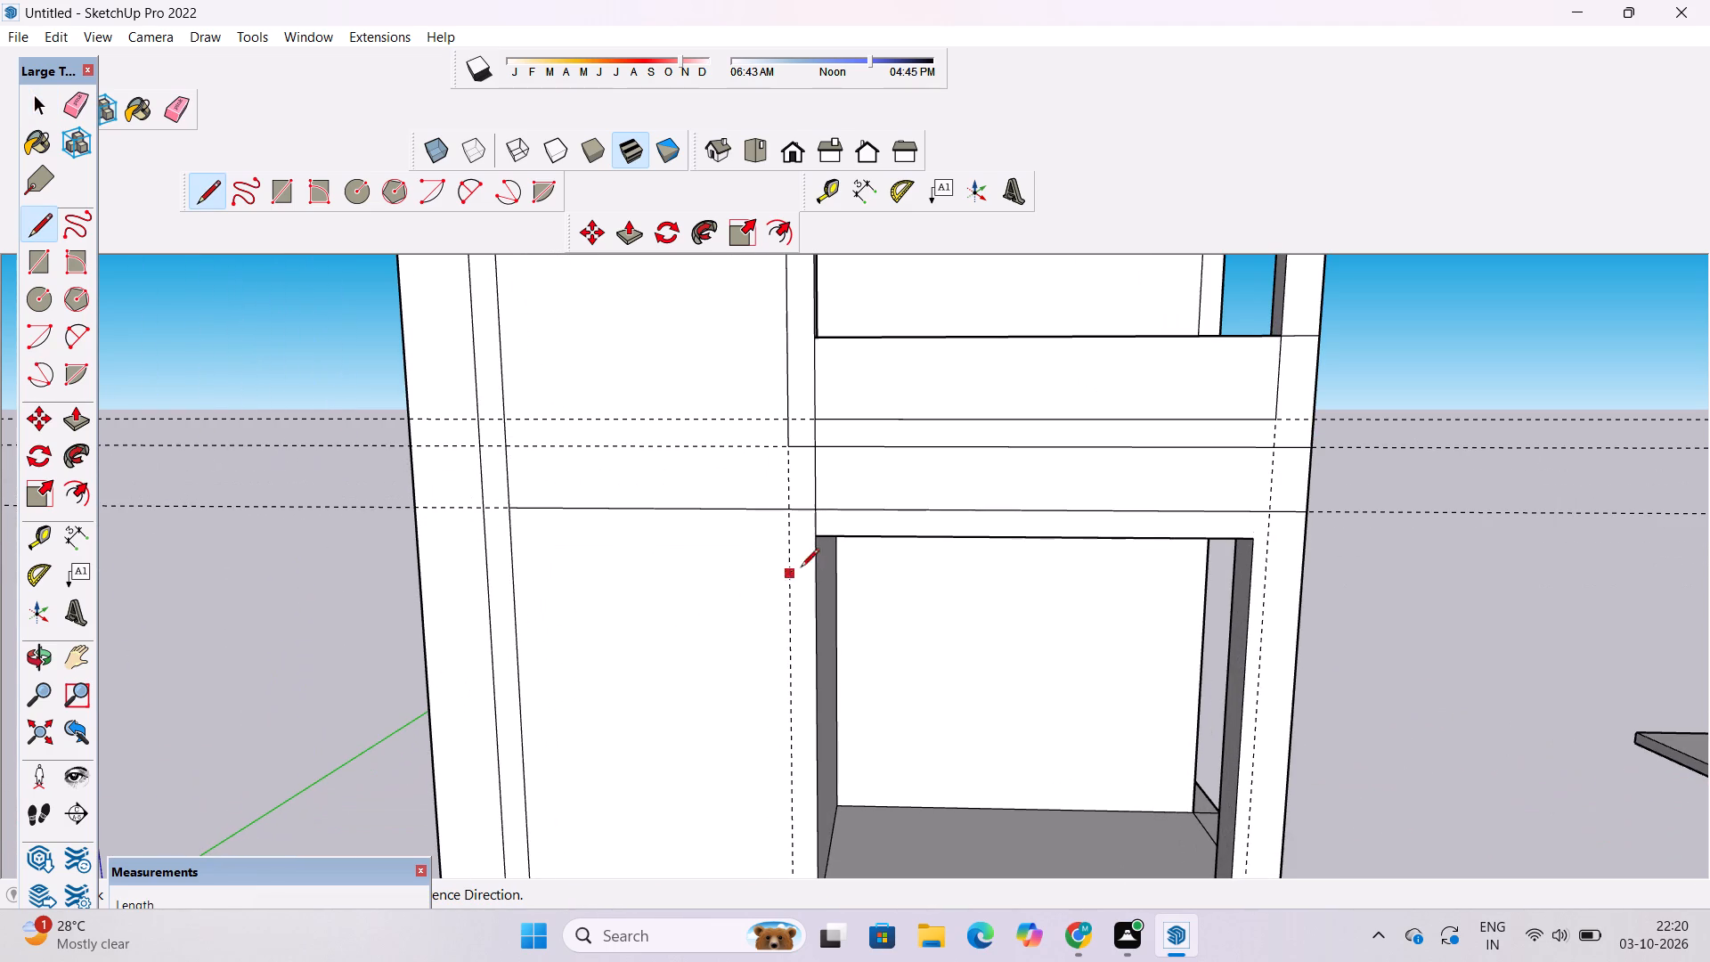
left_click(815, 540)
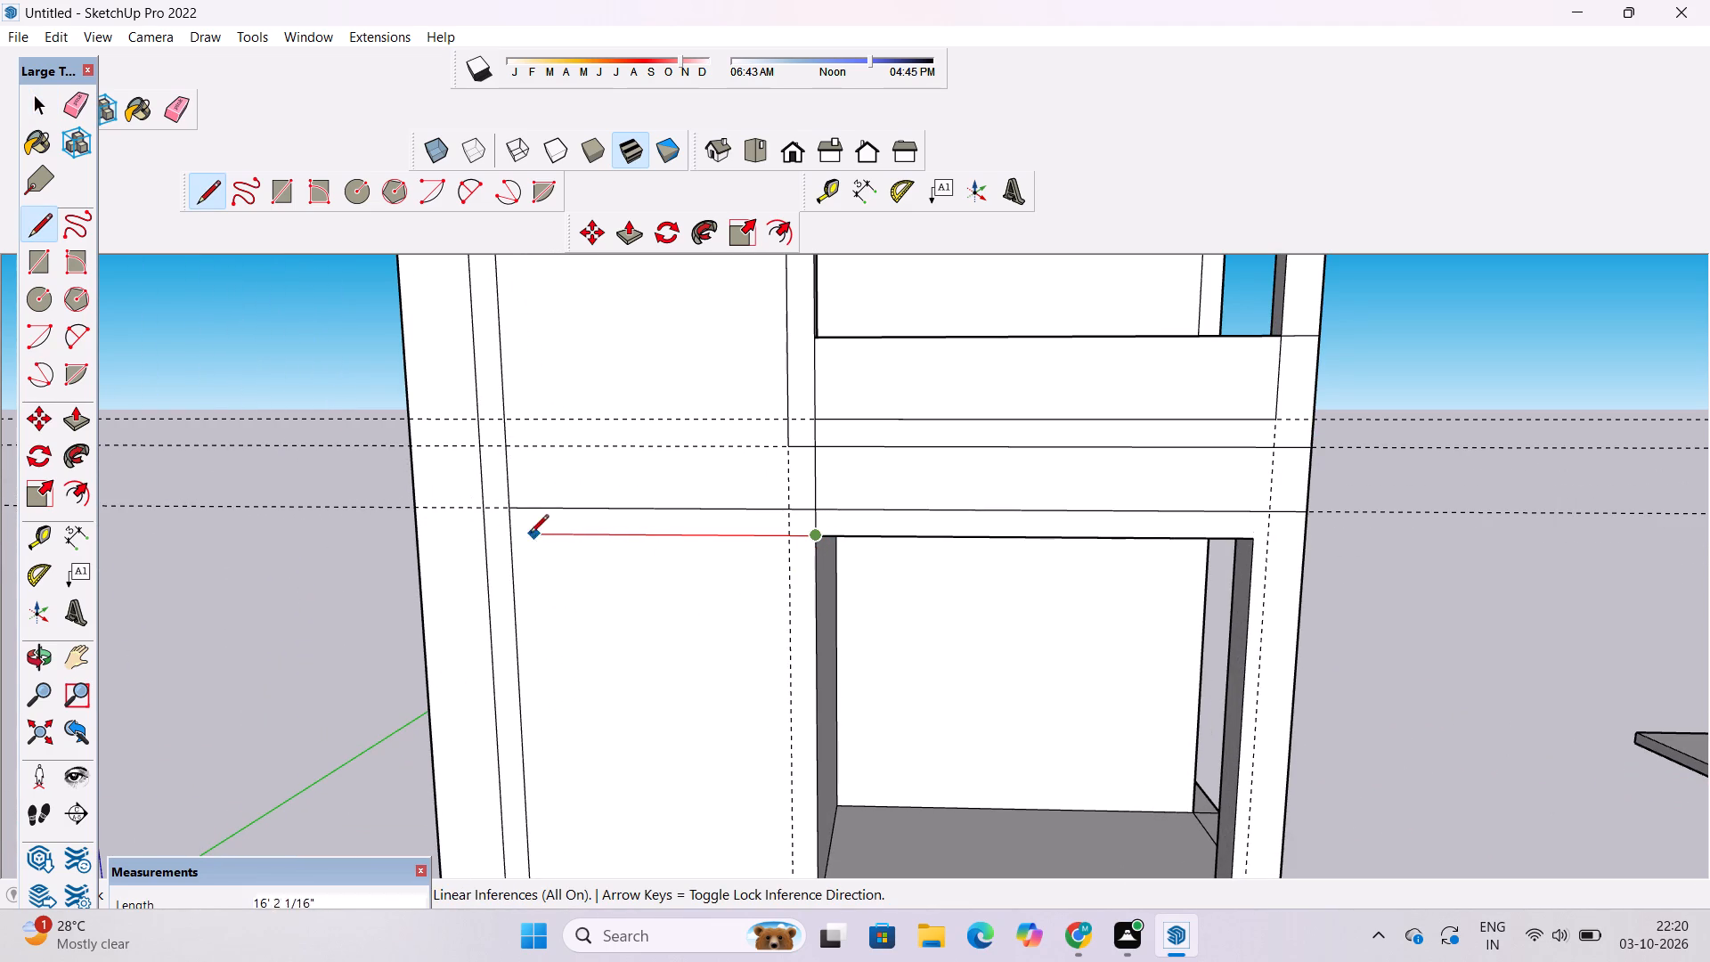
left_click(508, 534)
key("space")
Erase the three horizontal guides between the middle and ground storeys.
type("e")
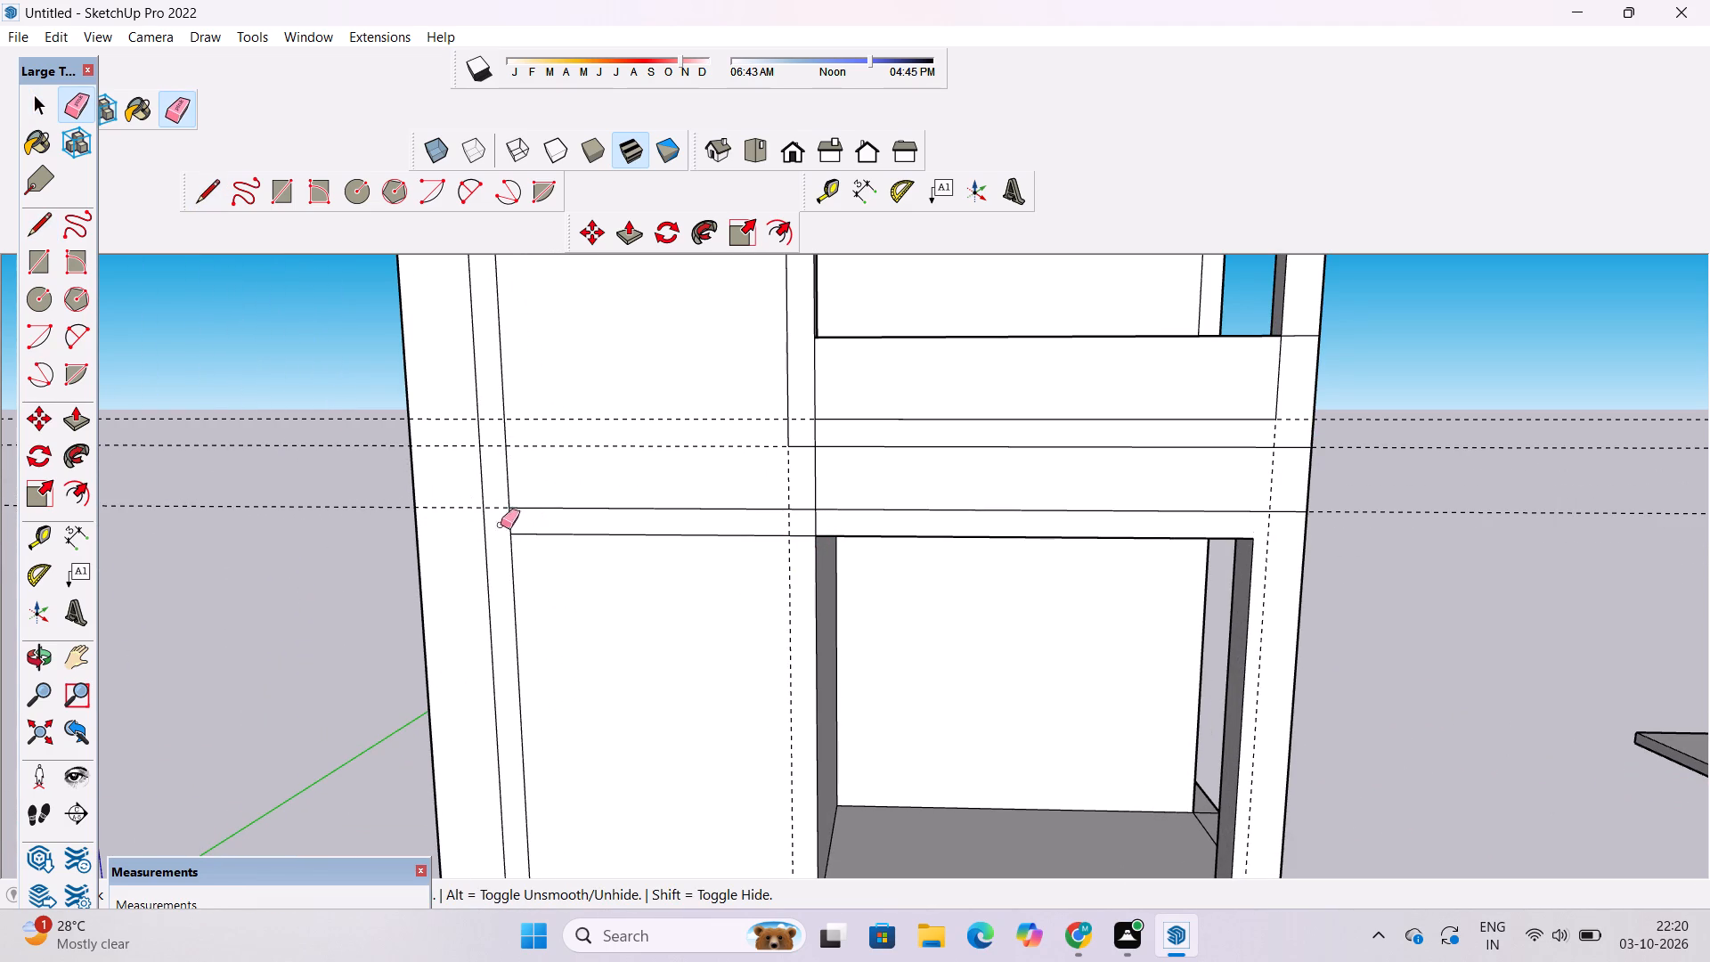
left_click_drag(428, 501, 433, 535)
left_click_drag(431, 393, 431, 444)
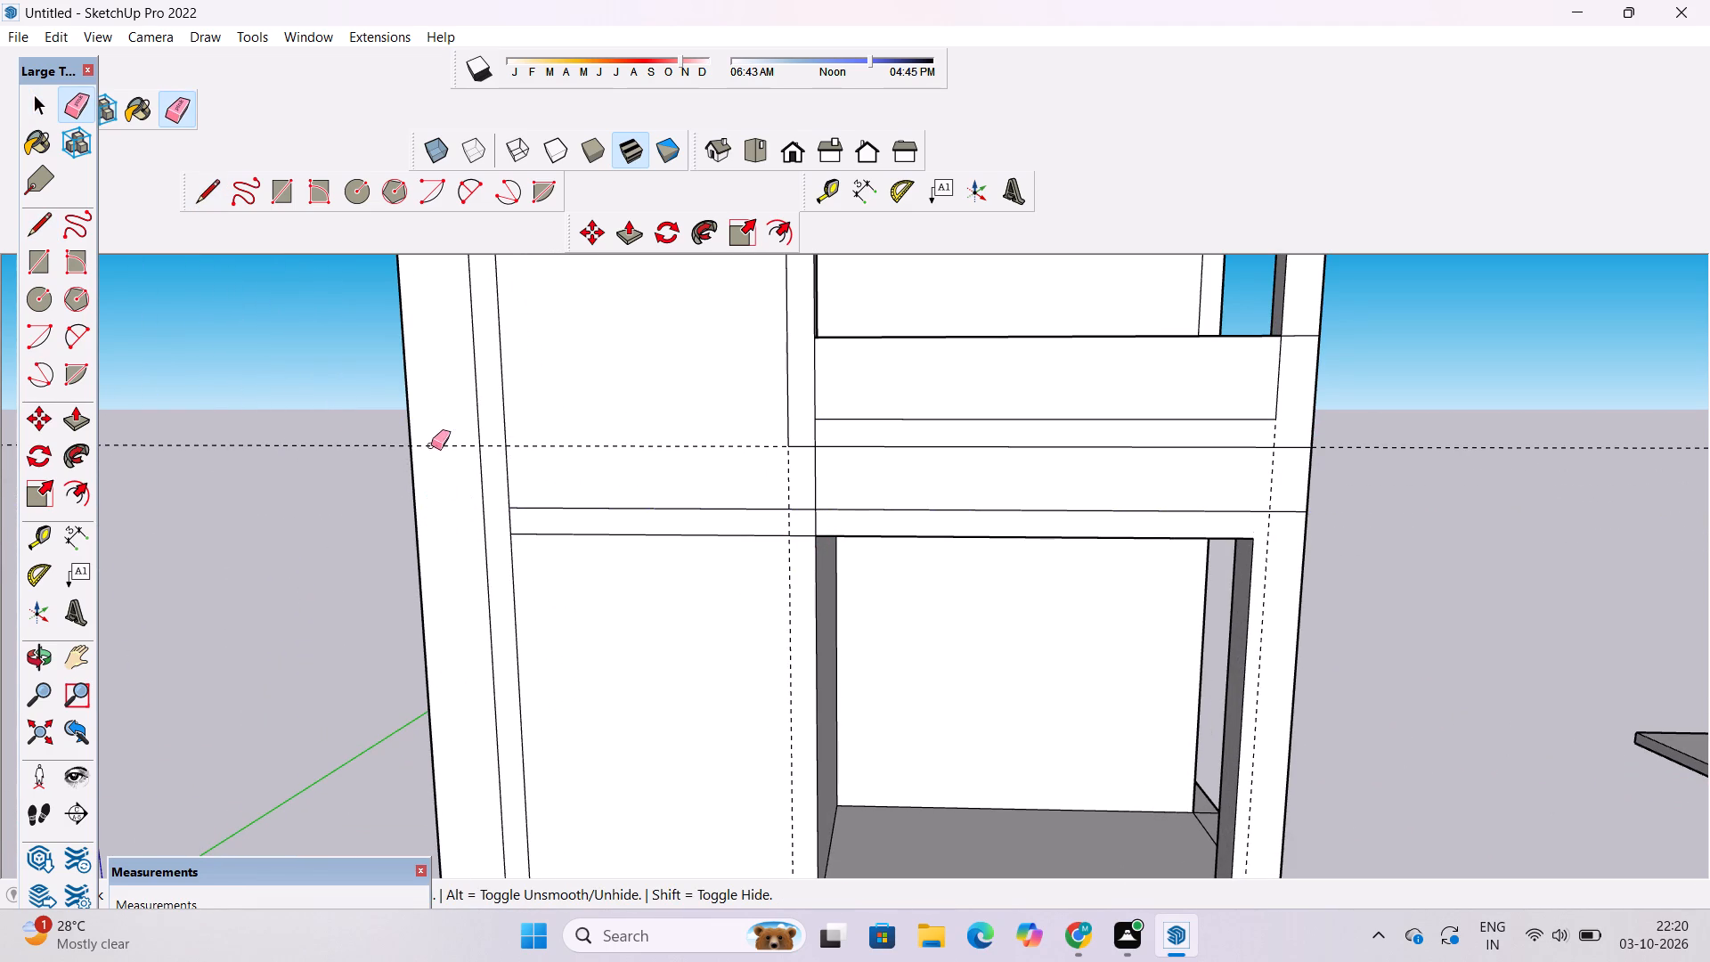
left_click_drag(595, 404, 607, 458)
Erase the two vertical guides running down the facade on either side of the ground-storey opening.
scroll(614, 435, "down", 6)
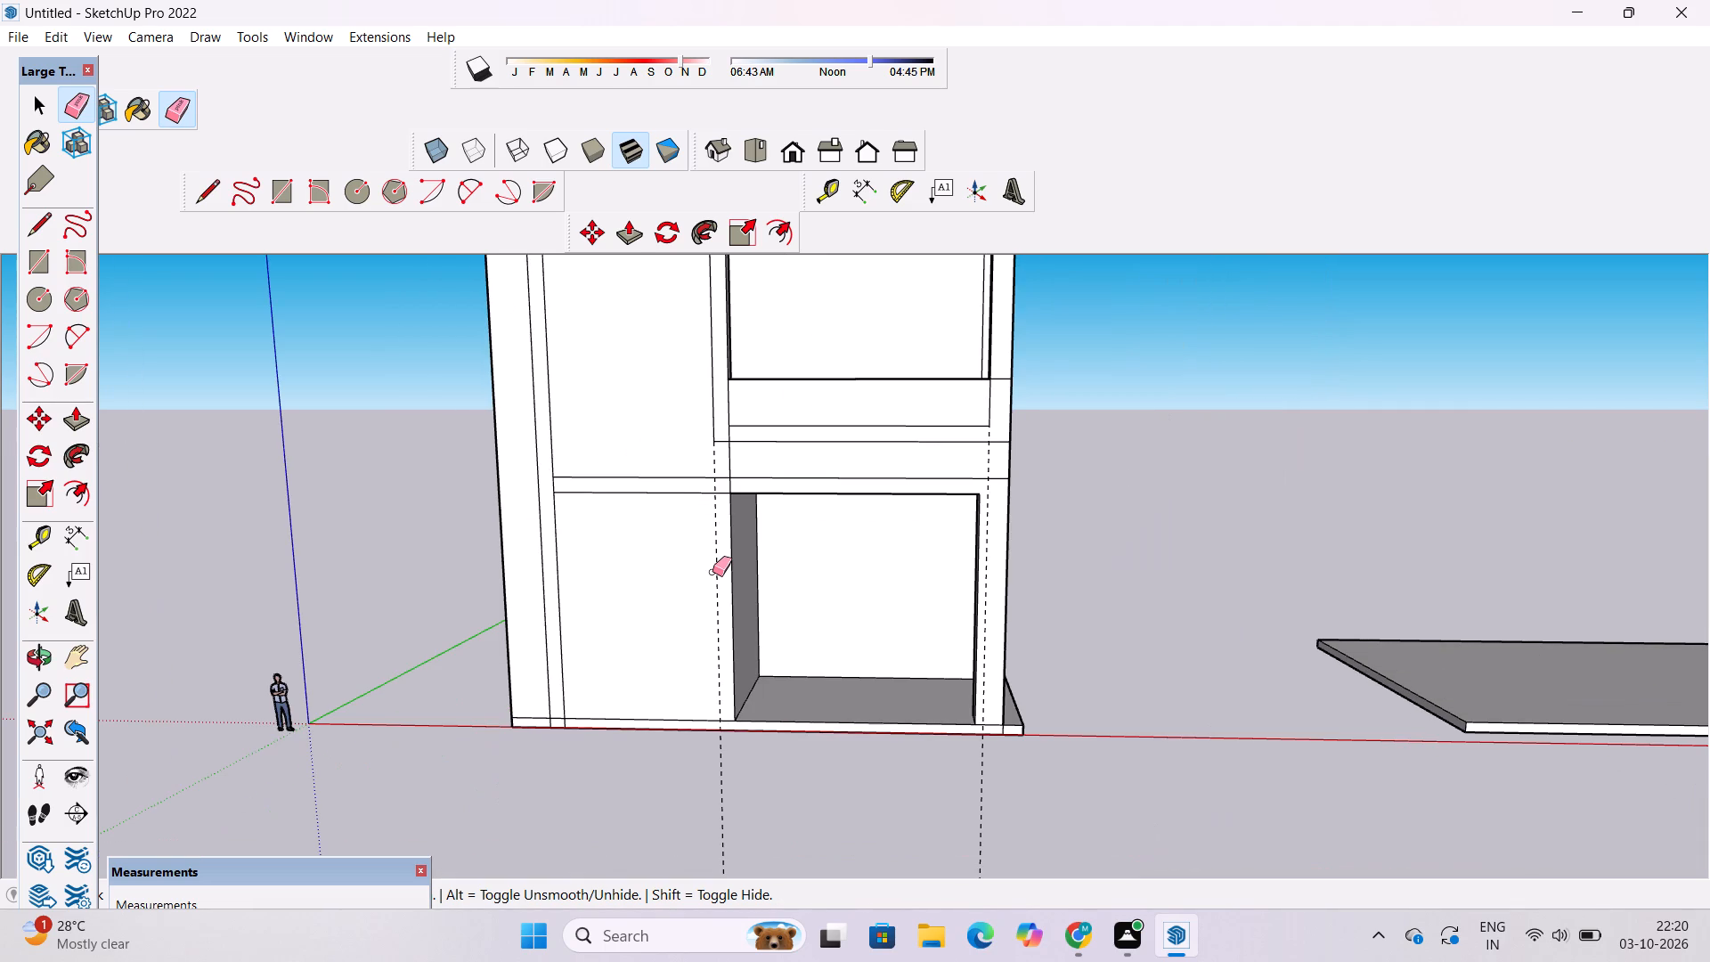
scroll(712, 572, "up", 6)
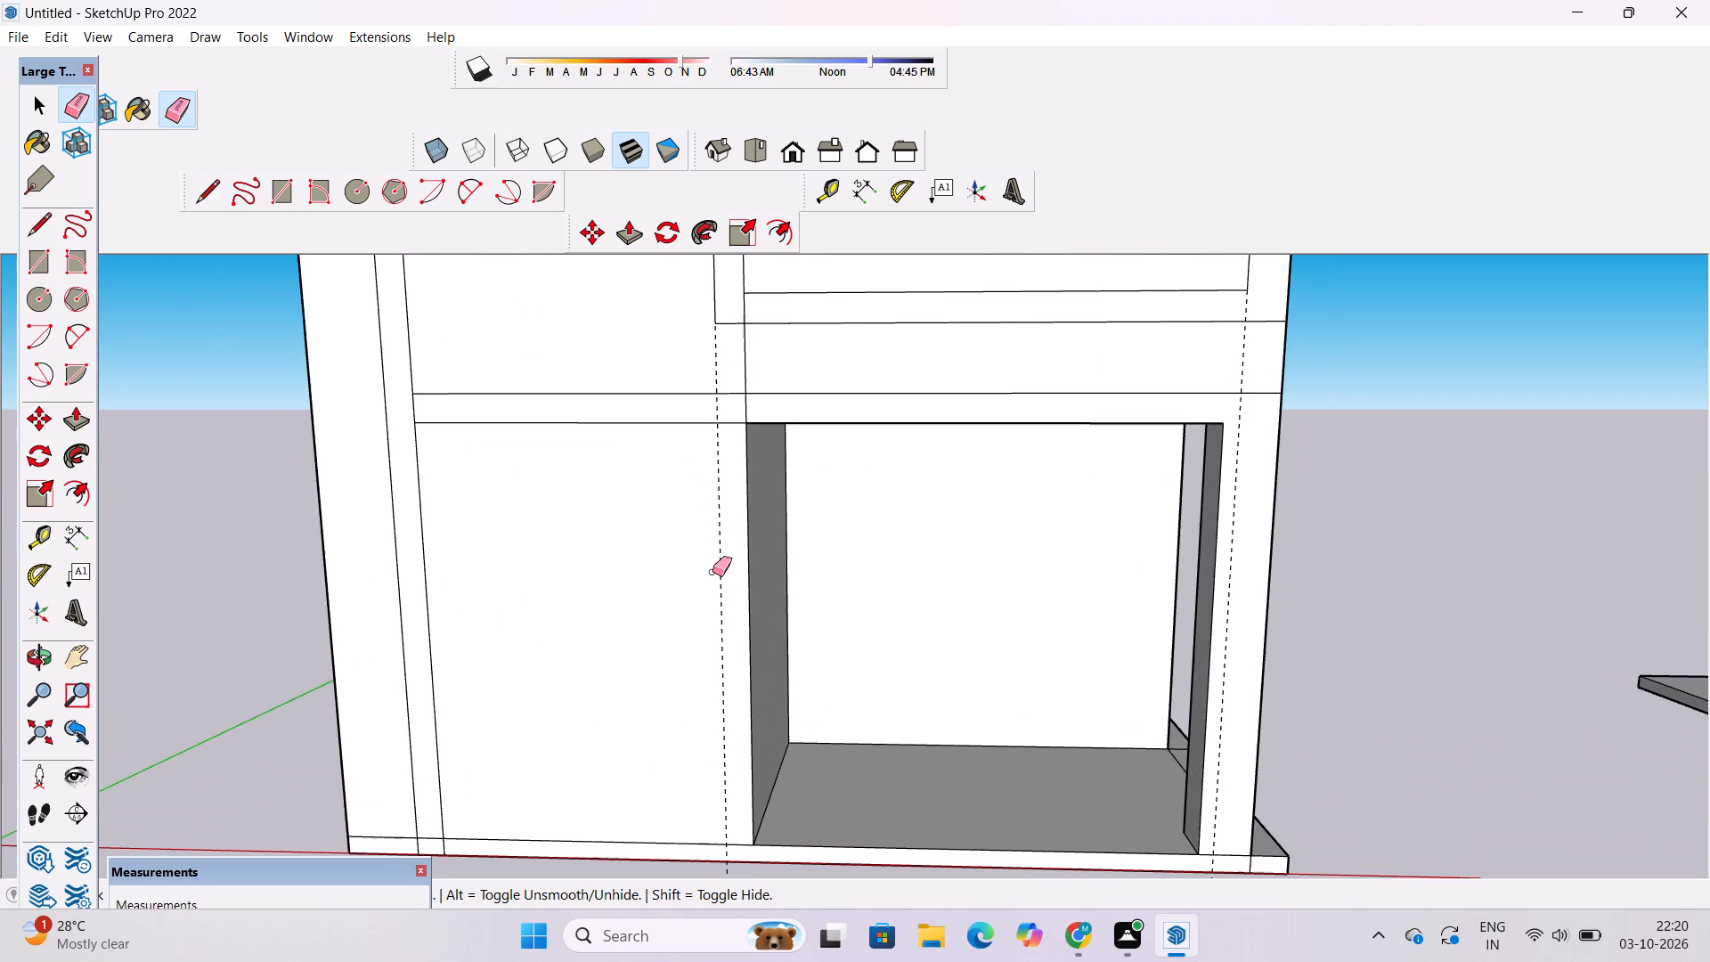
scroll(712, 572, "down", 3)
scroll(712, 572, "up", 1)
scroll(712, 572, "down", 7)
scroll(704, 455, "up", 10)
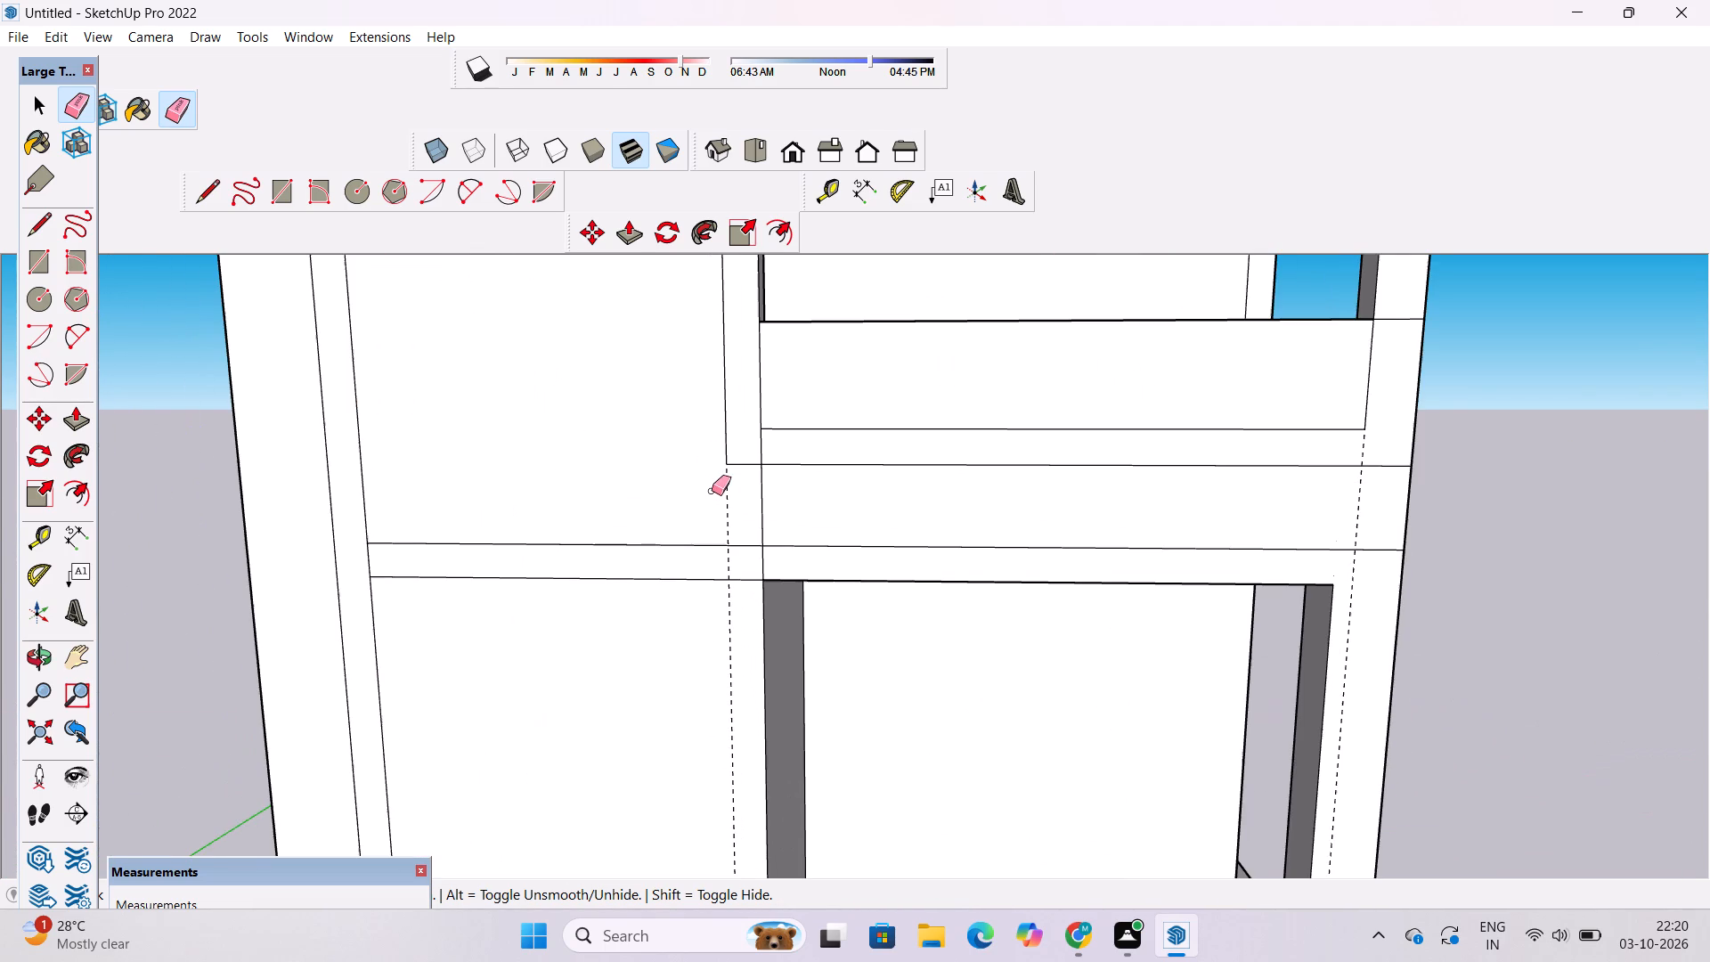
scroll(712, 491, "down", 4)
scroll(712, 491, "up", 4)
left_click(726, 495)
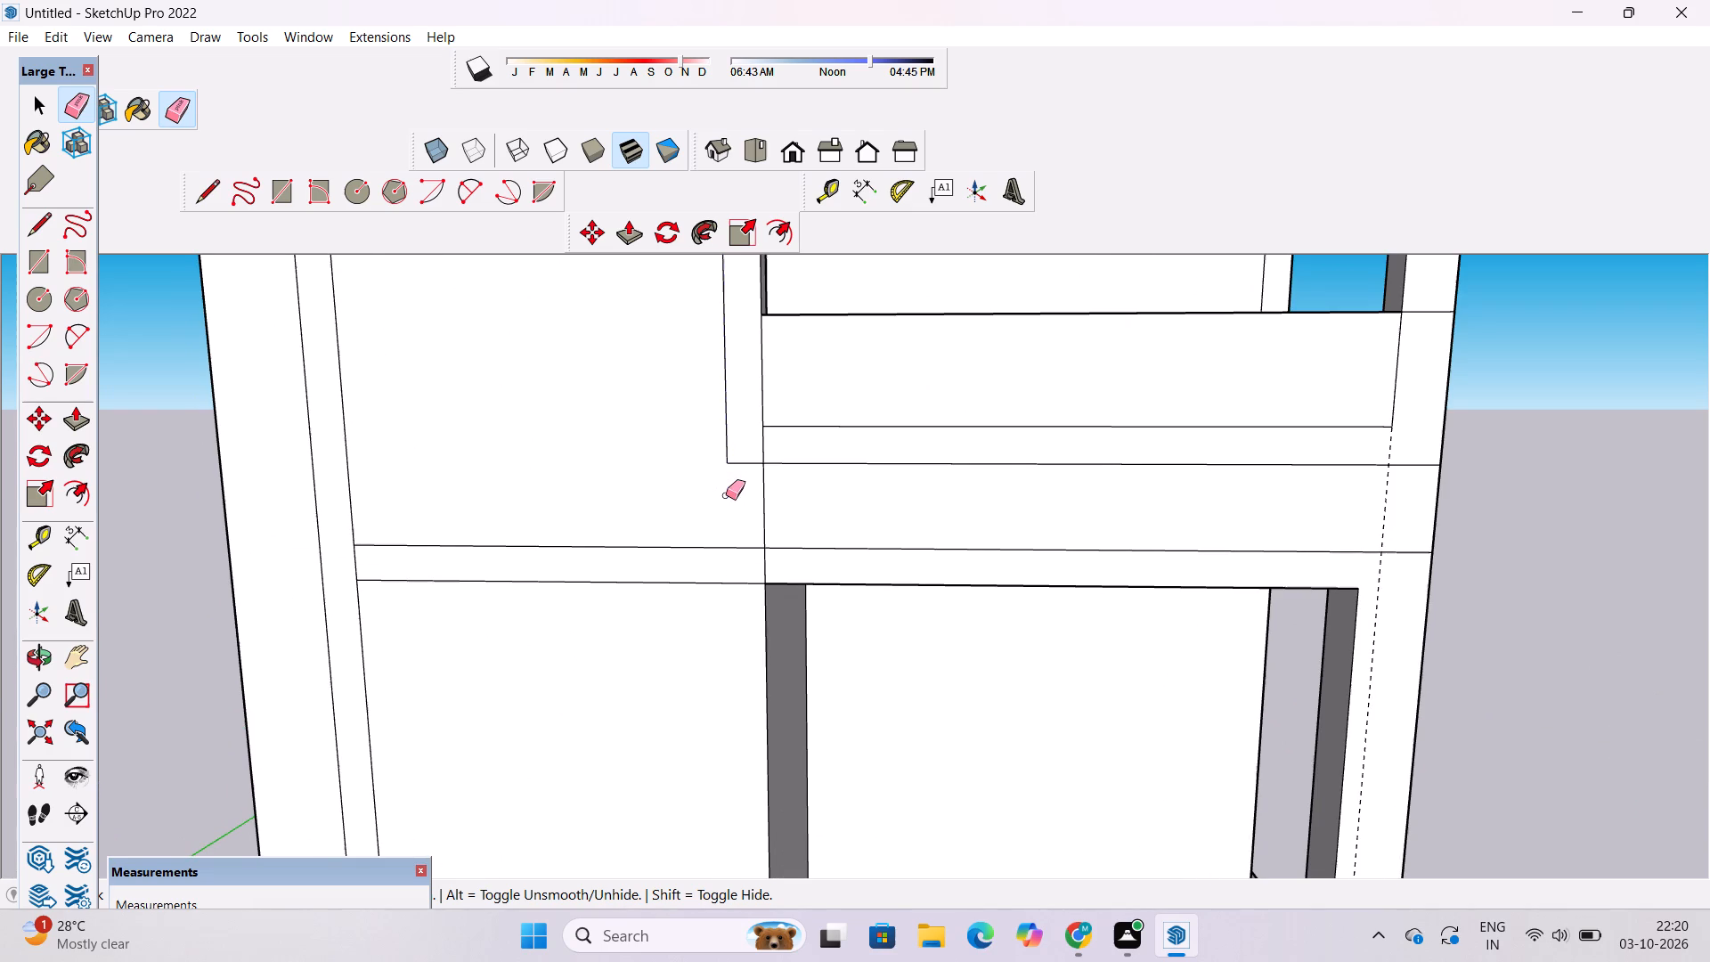
scroll(648, 495, "down", 10)
scroll(938, 605, "up", 2)
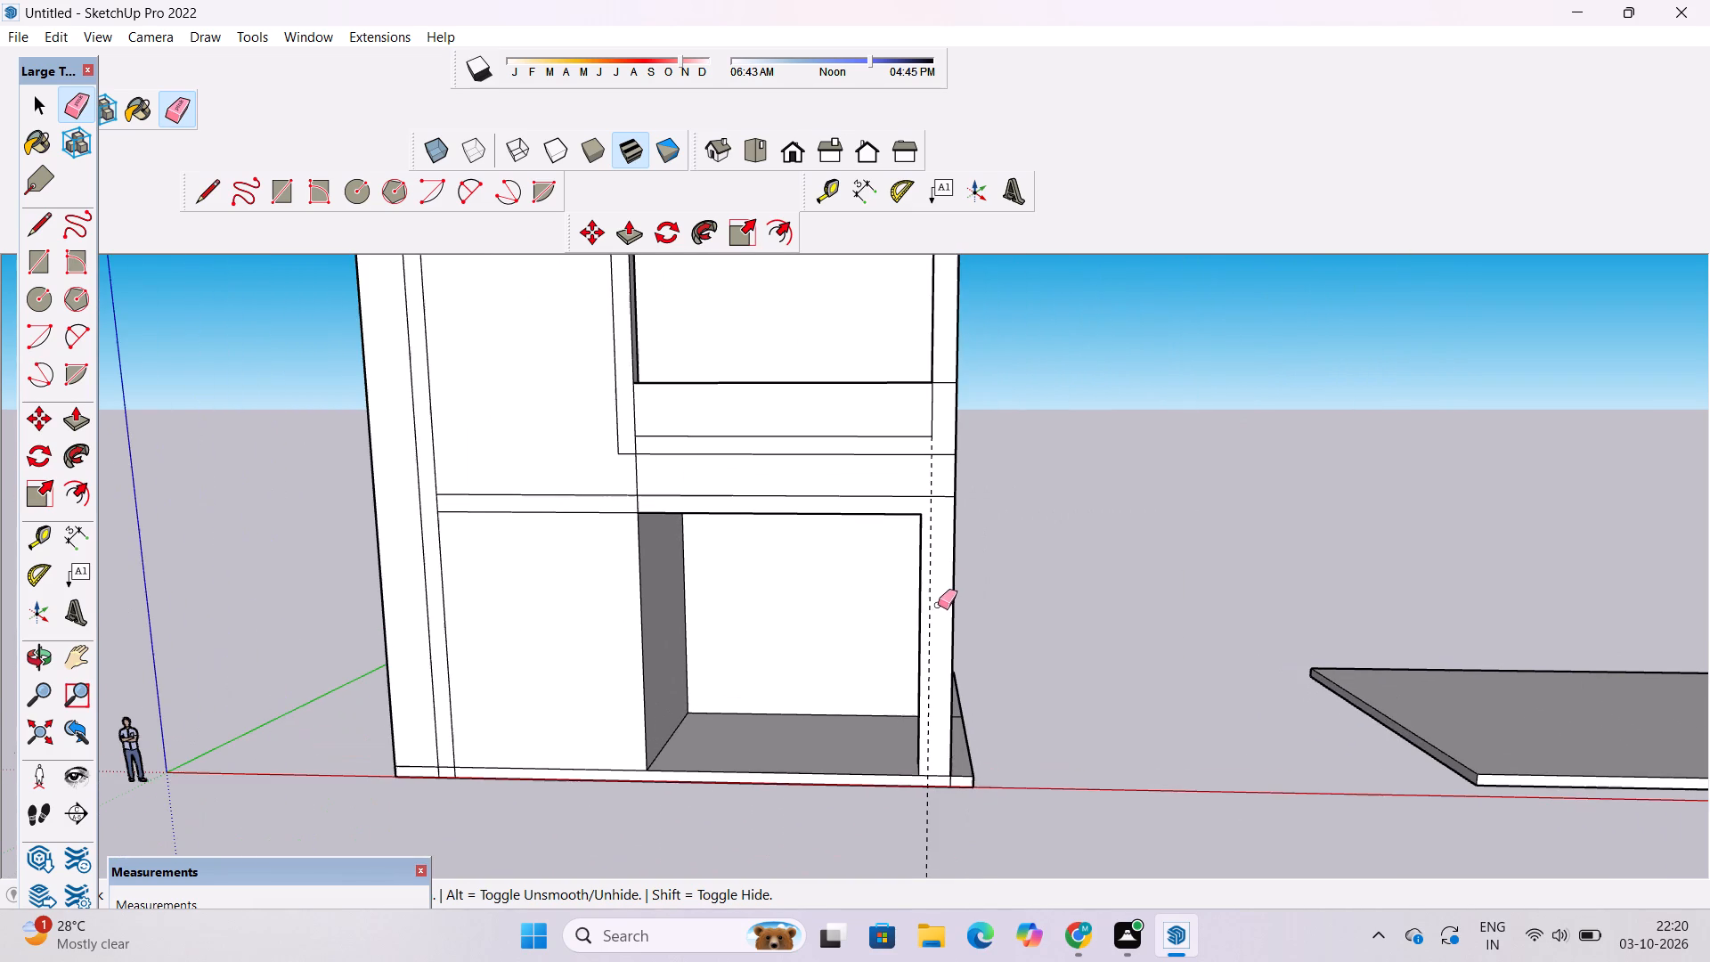
scroll(914, 605, "up", 5)
left_click_drag(945, 494, 949, 536)
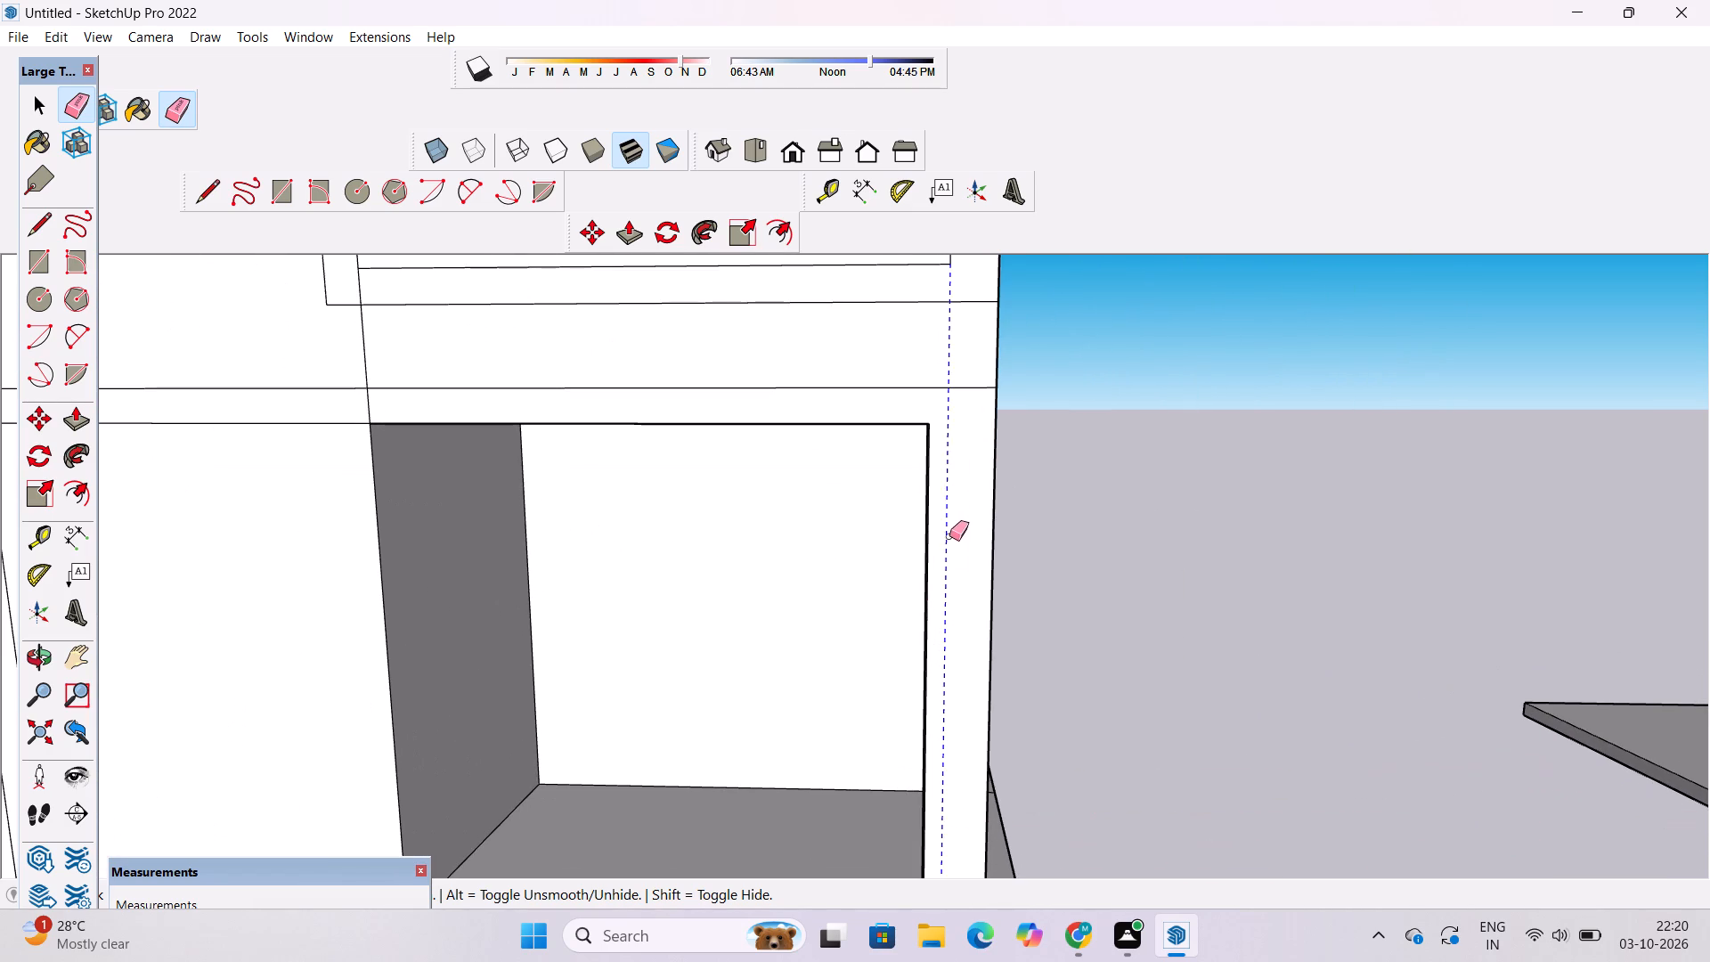
left_click_drag(949, 536, 949, 559)
scroll(937, 609, "down", 11)
scroll(550, 539, "up", 5)
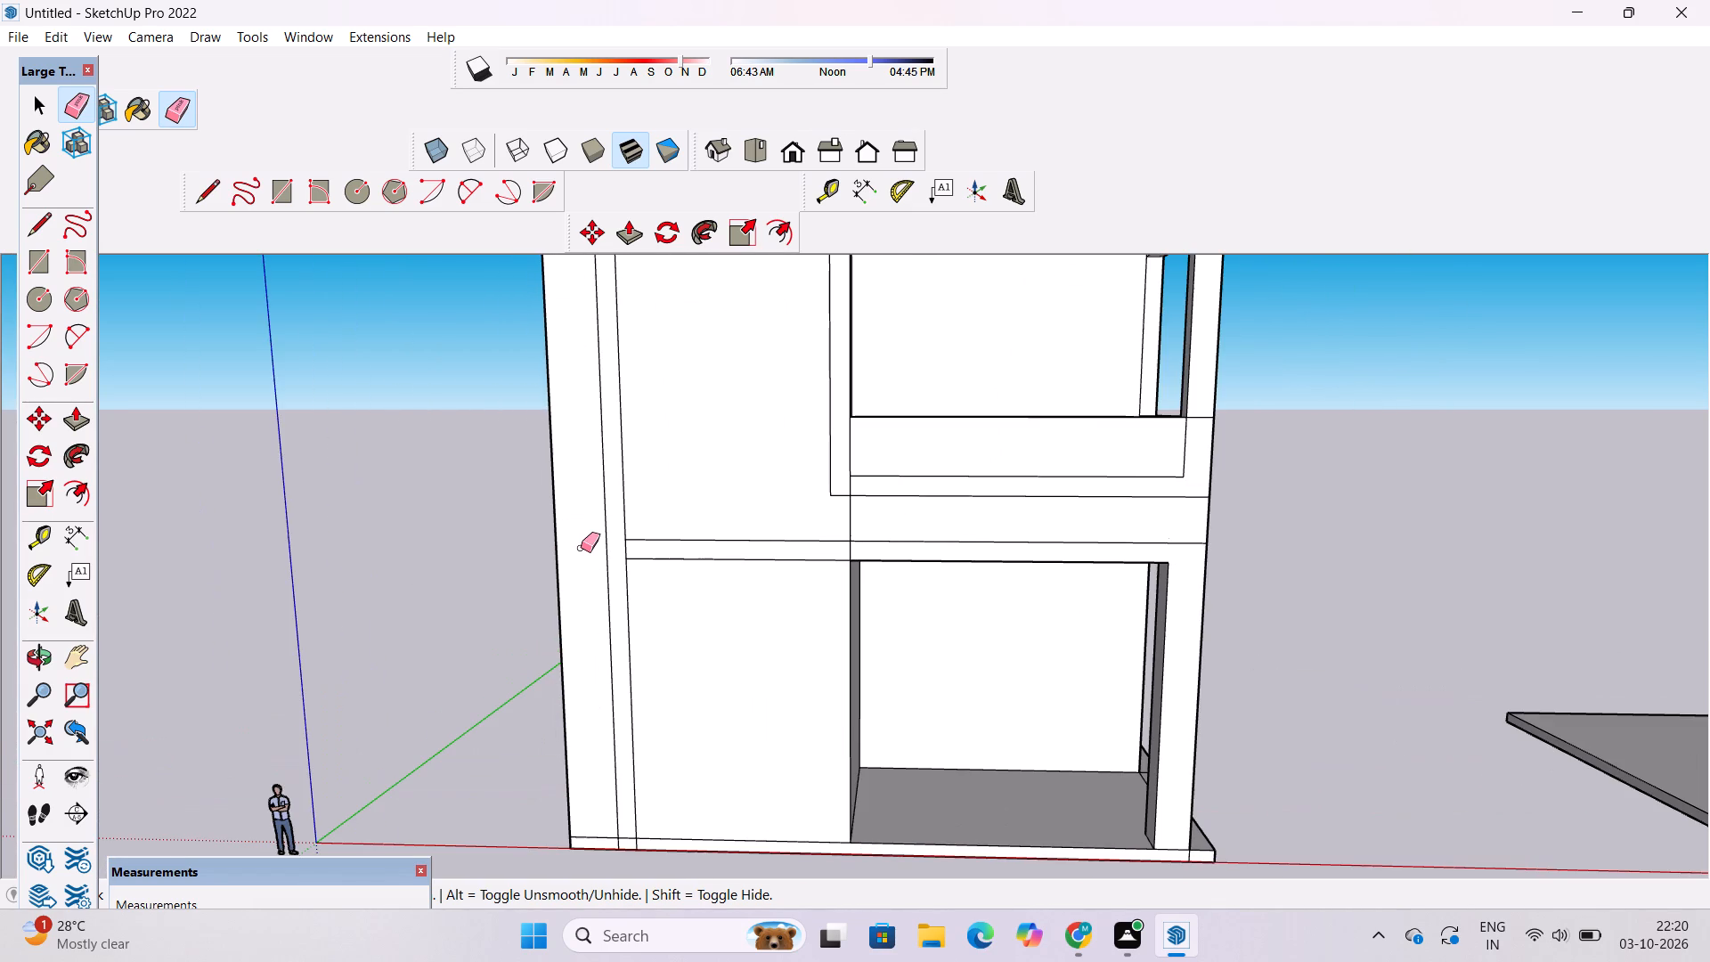
Extend the band's lower line 1' 6" to the tower's outer vertical line and erase the inner vertical line's piece within the band.
scroll(589, 563, "up", 4)
key("l")
scroll(591, 566, "up", 4)
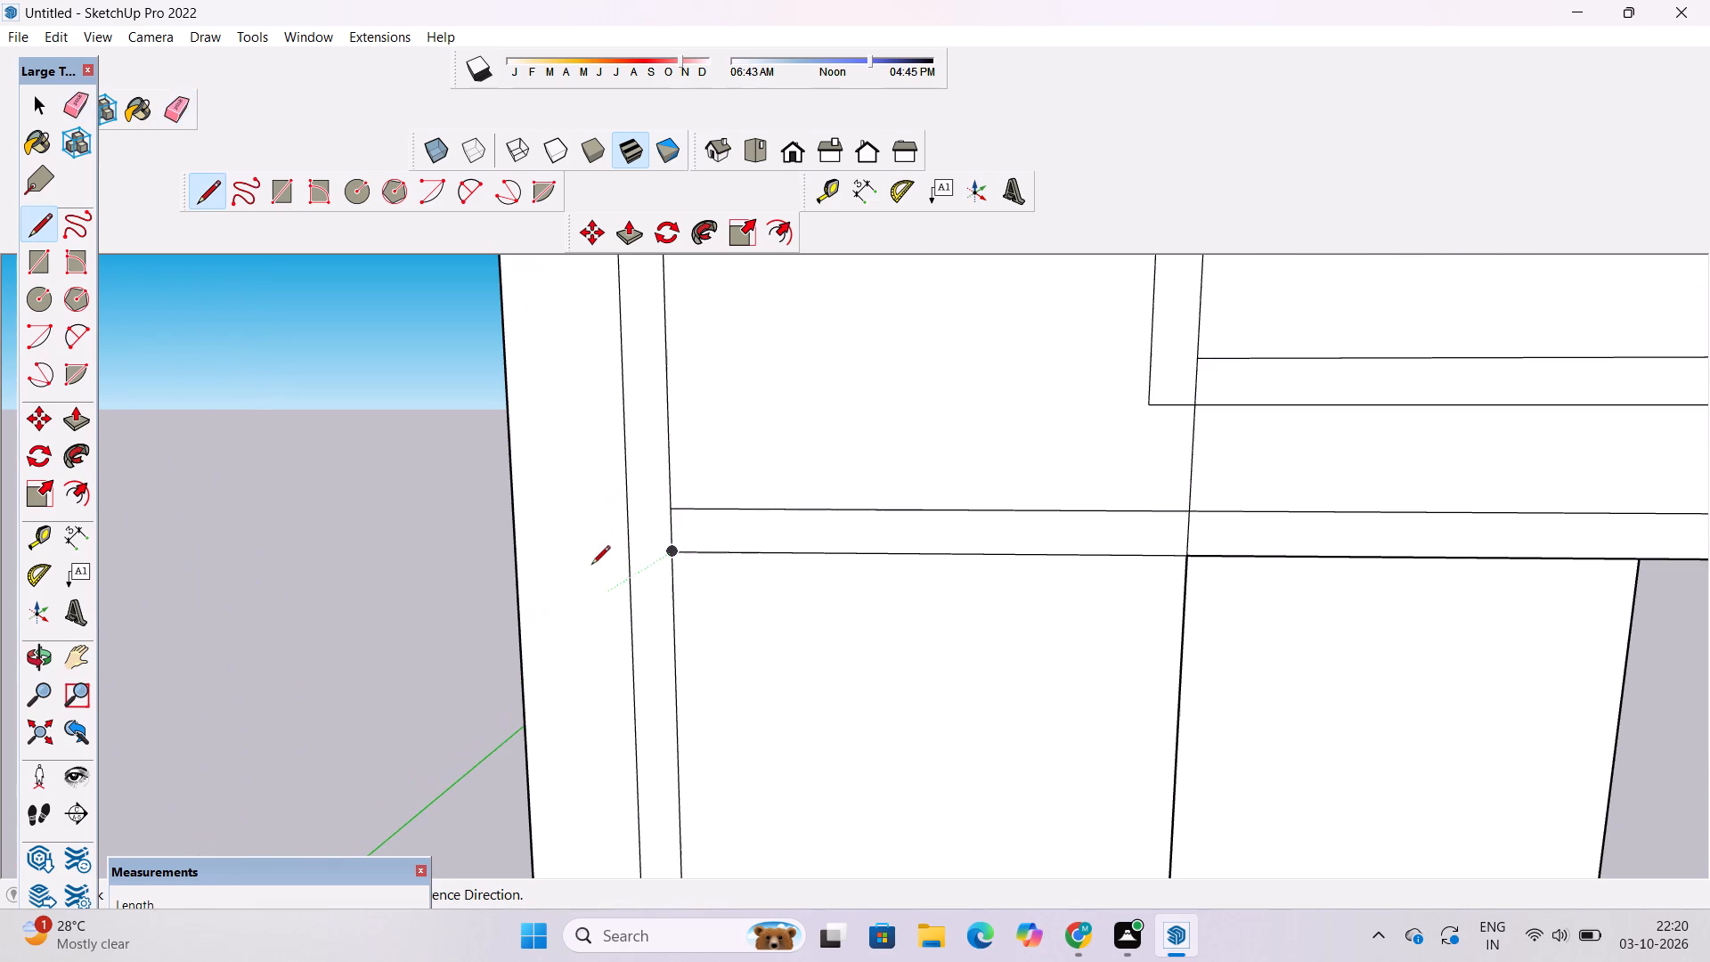
left_click(671, 554)
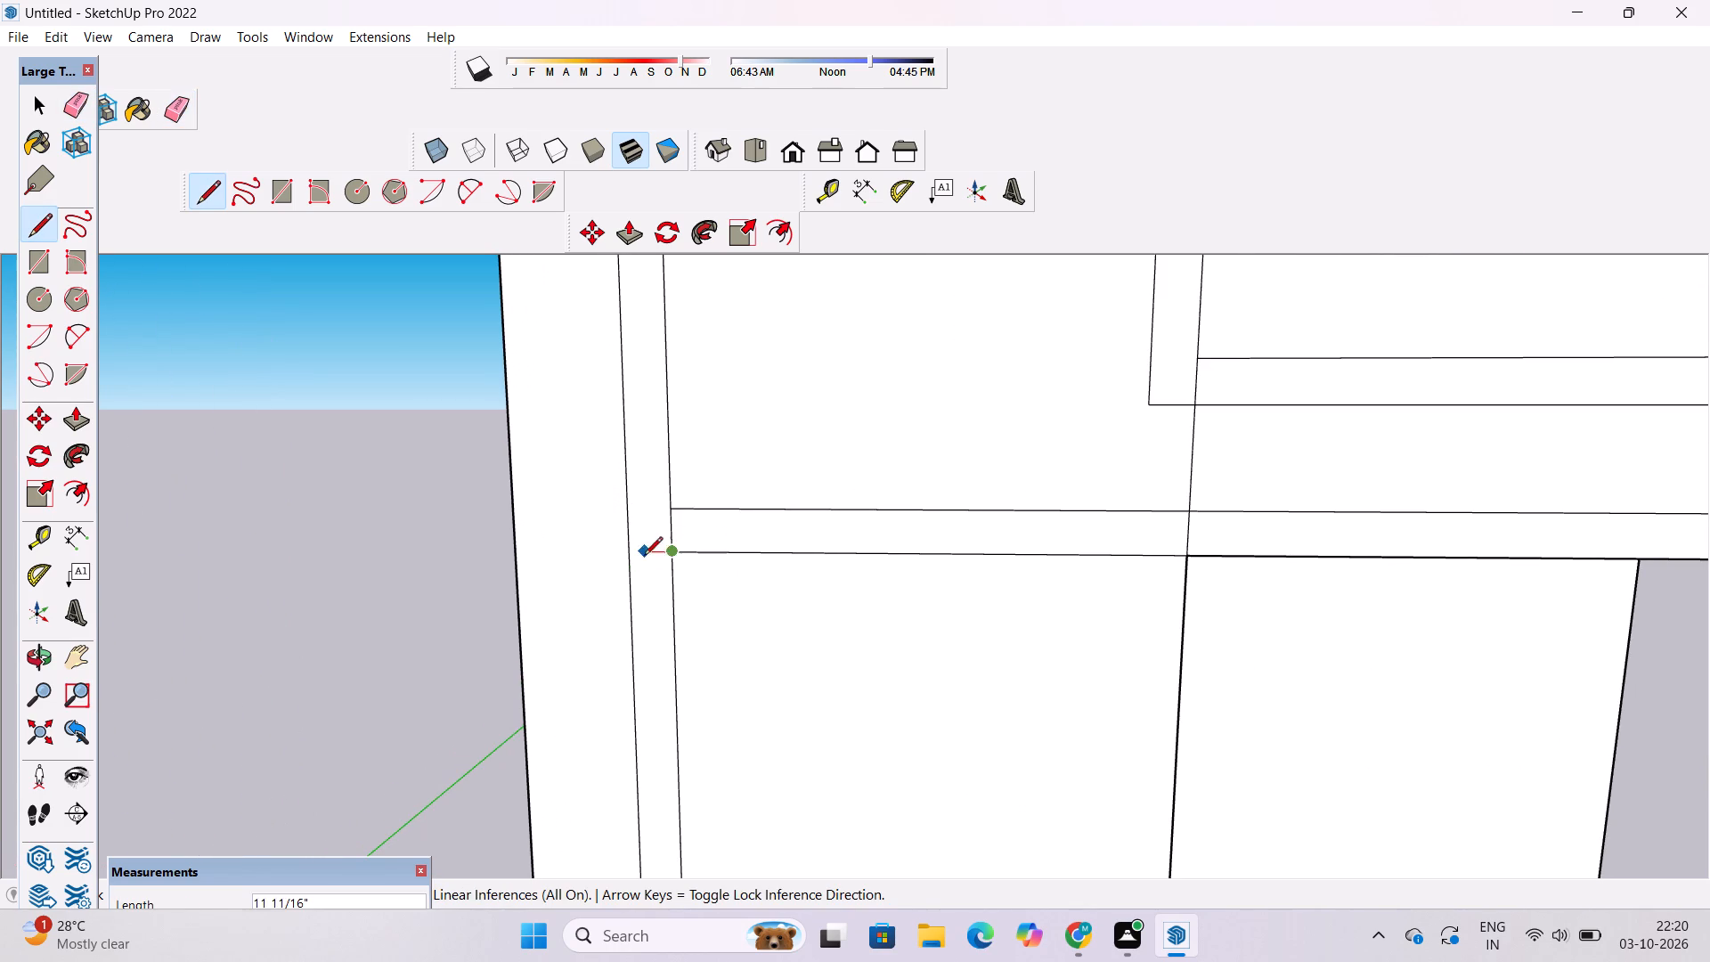
left_click(624, 558)
key("e")
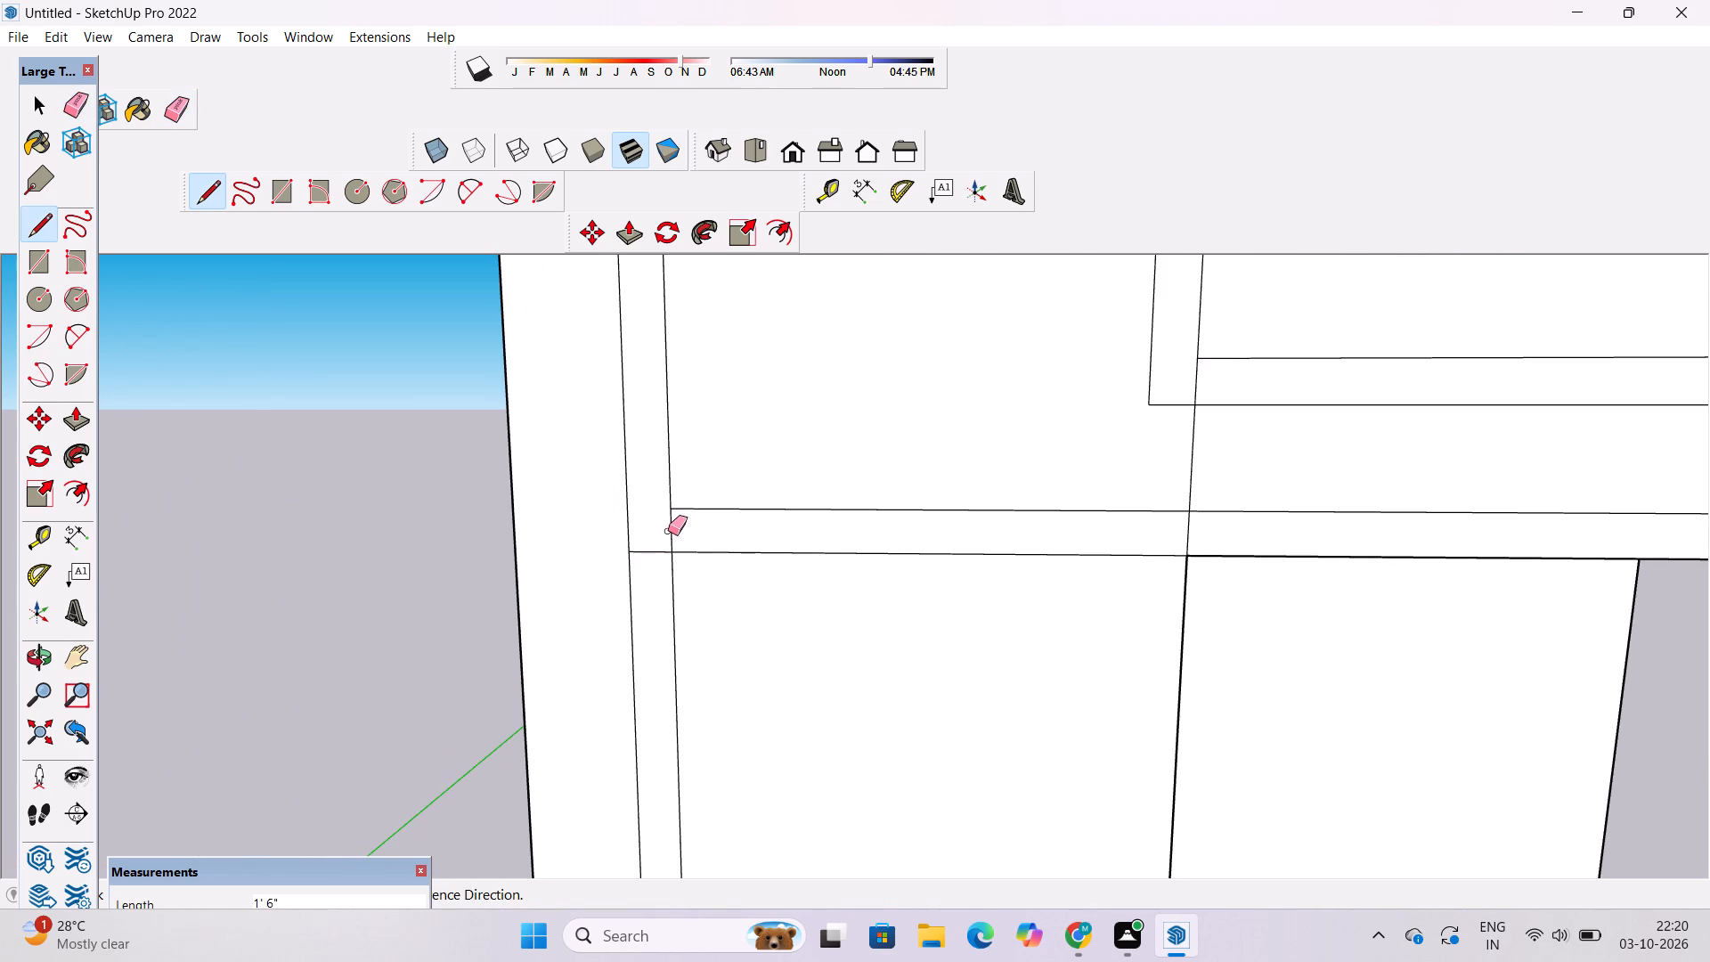
left_click(669, 530)
left_click(672, 530)
Erase the vertical line pieces between the middle-storey frame's tower-side lower inner corner and the band's upper line.
key("o")
scroll(664, 558, "down", 5)
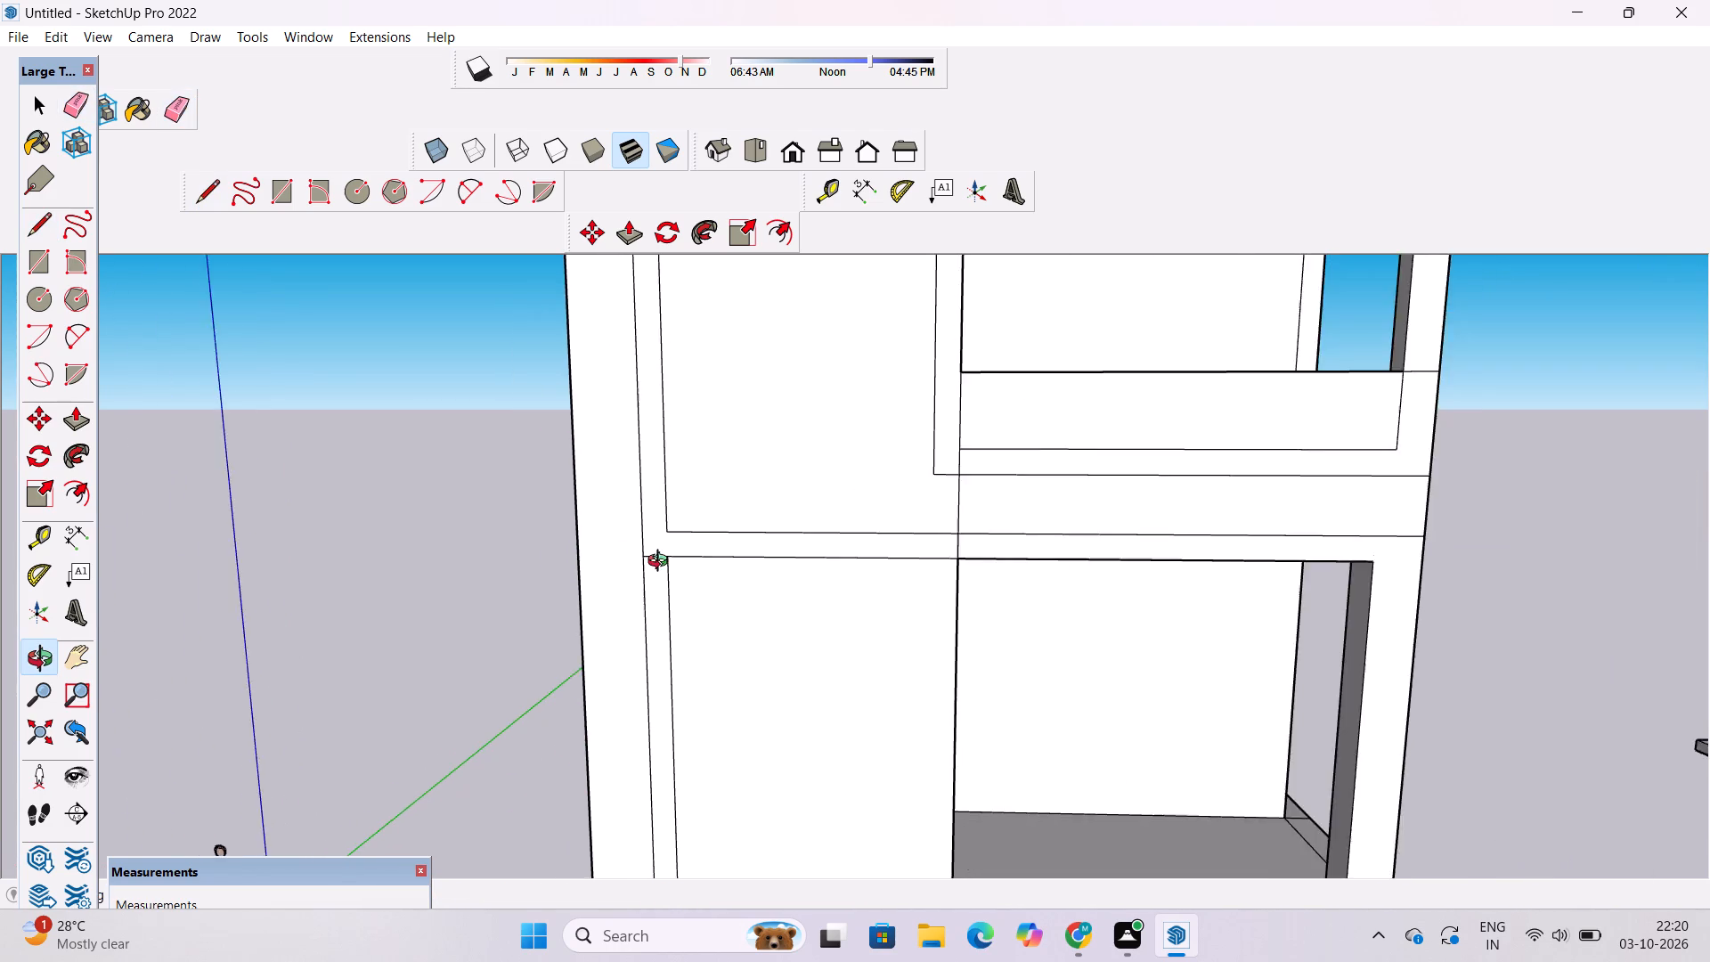
scroll(662, 563, "down", 6)
left_click_drag(668, 552, 660, 605, "shift")
scroll(660, 603, "down", 6)
scroll(660, 567, "up", 6)
left_click_drag(758, 615, 728, 632, "shift")
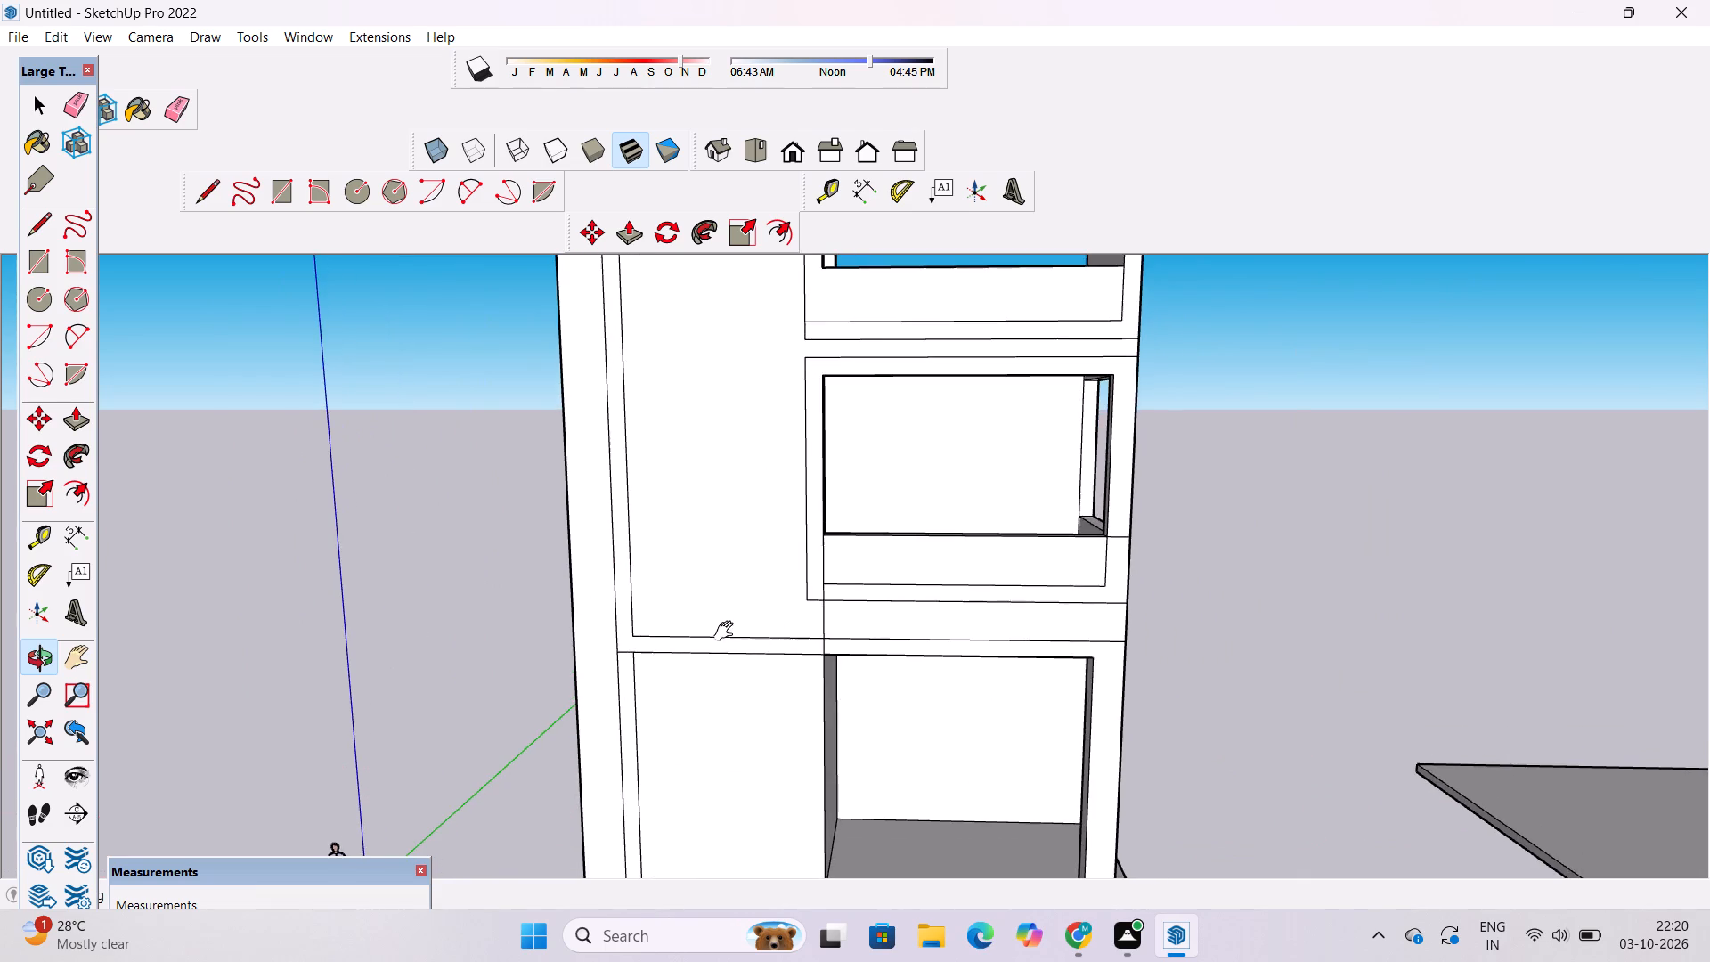
scroll(728, 632, "up", 3)
left_click_drag(779, 648, 674, 598, "shift")
scroll(674, 598, "up", 4)
left_click_drag(716, 589, 675, 602, "shift")
scroll(674, 602, "up", 2)
key("e")
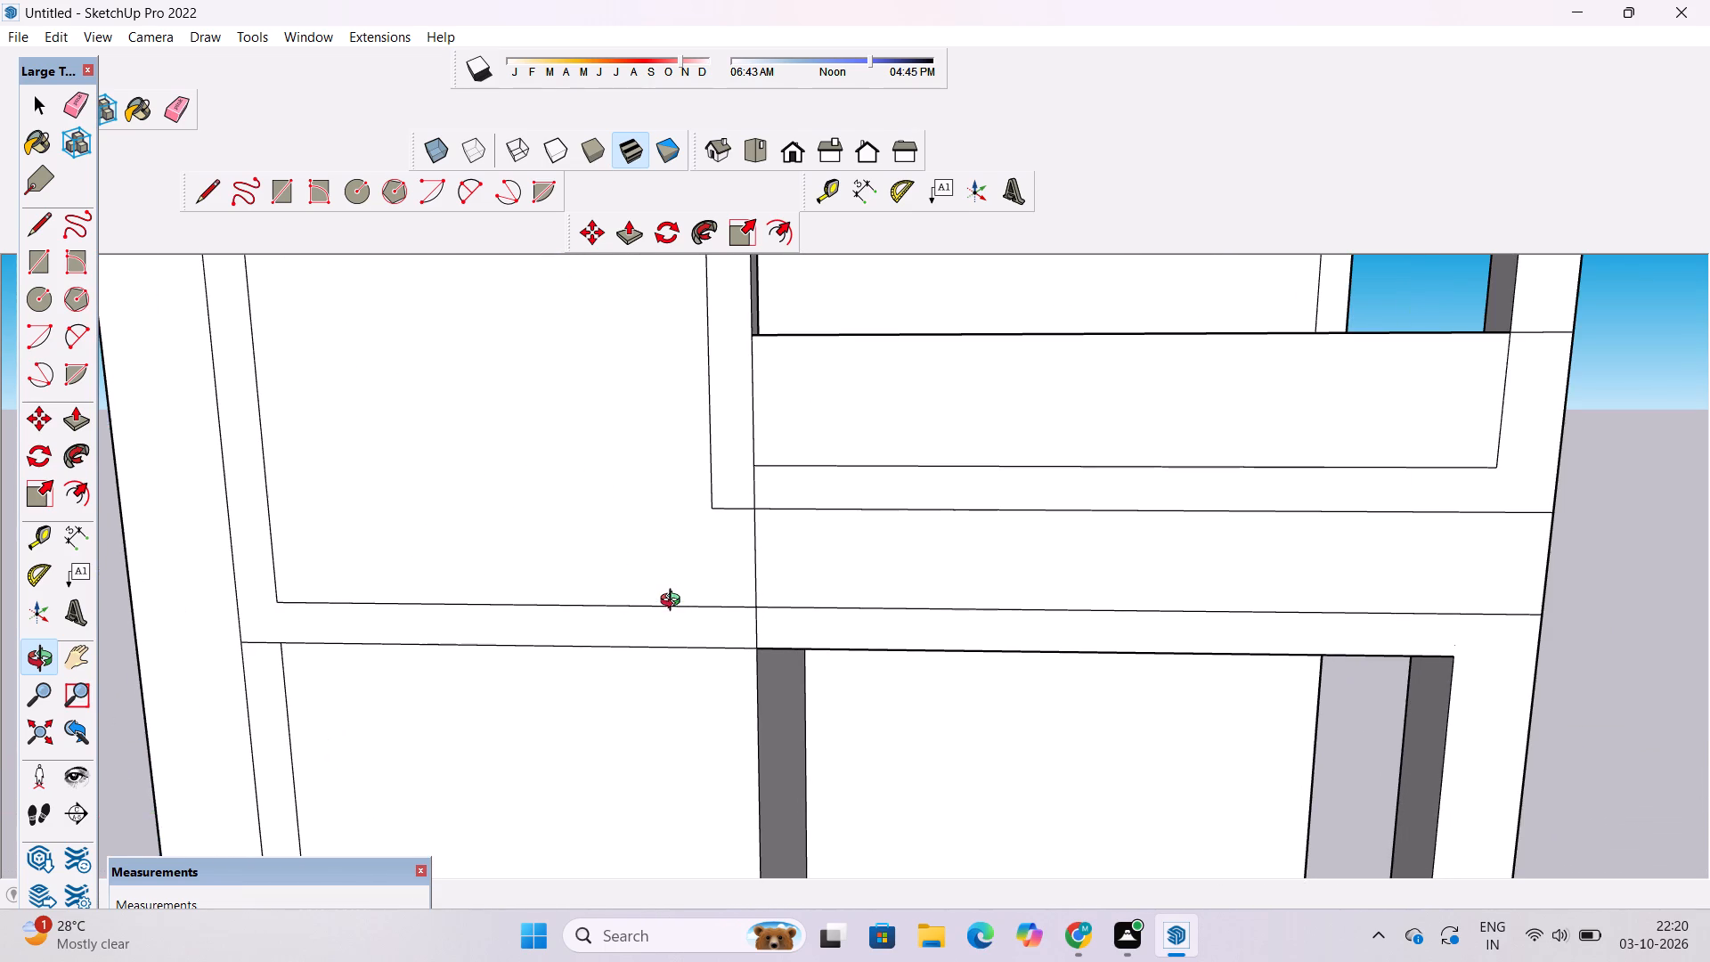
left_click(756, 492)
scroll(658, 520, "down", 7)
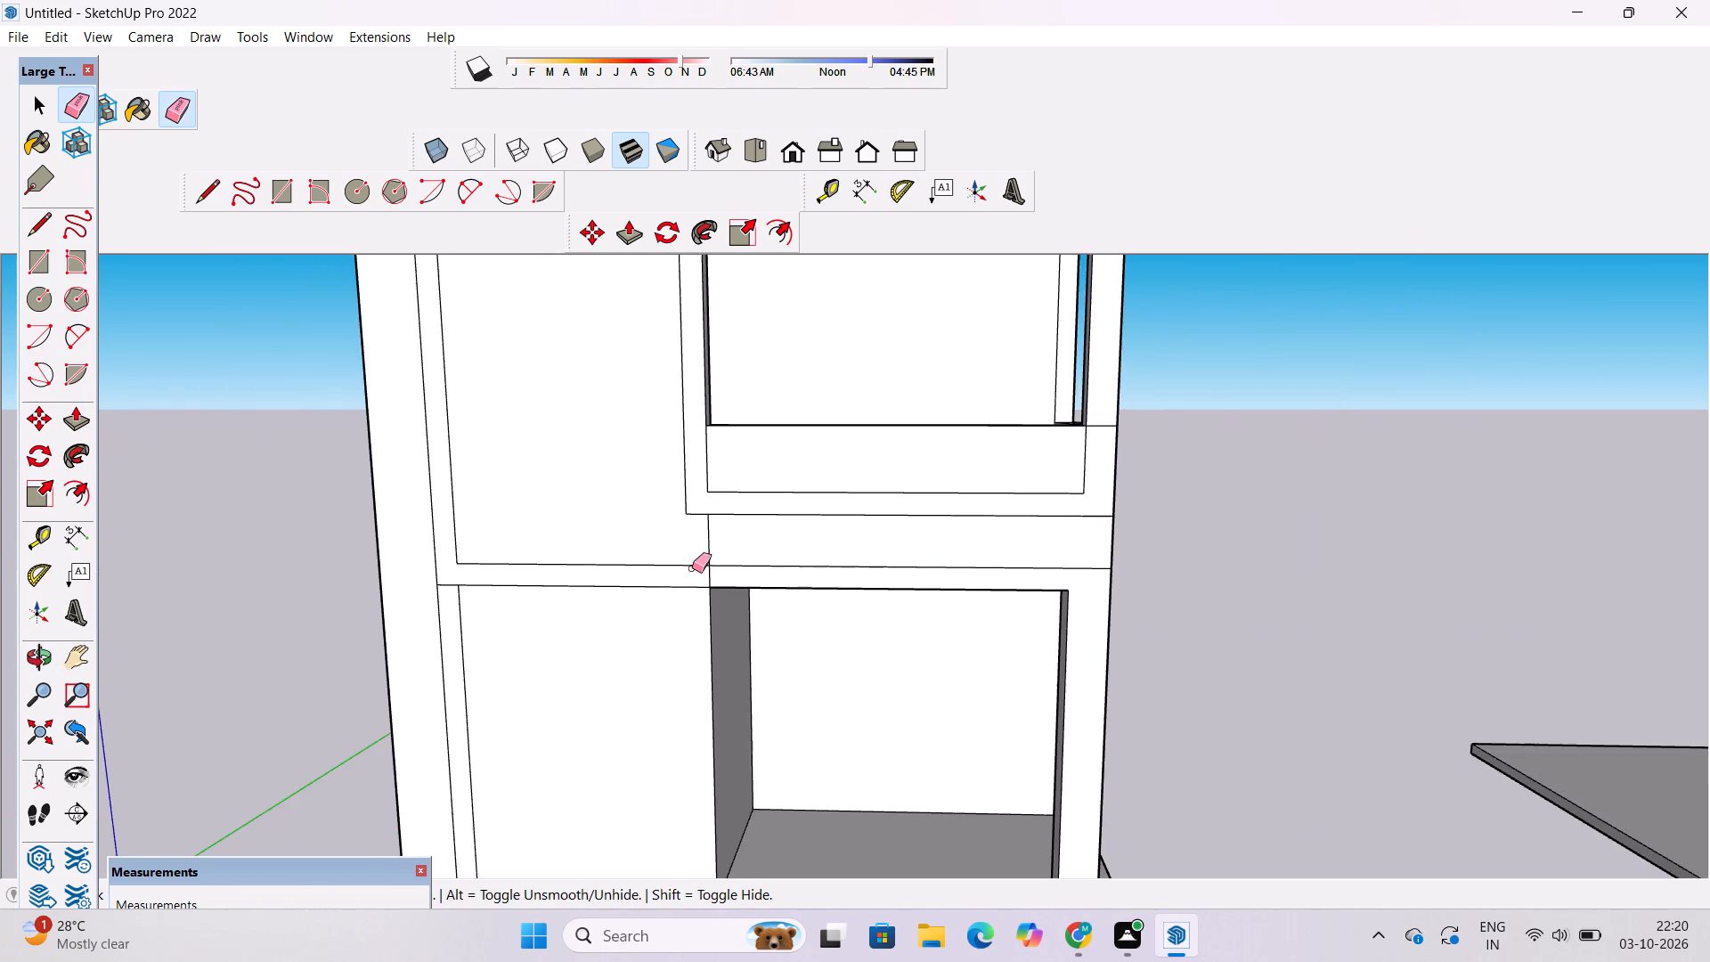
scroll(692, 559, "up", 6)
left_click_drag(726, 510, 716, 530)
scroll(683, 529, "down", 6)
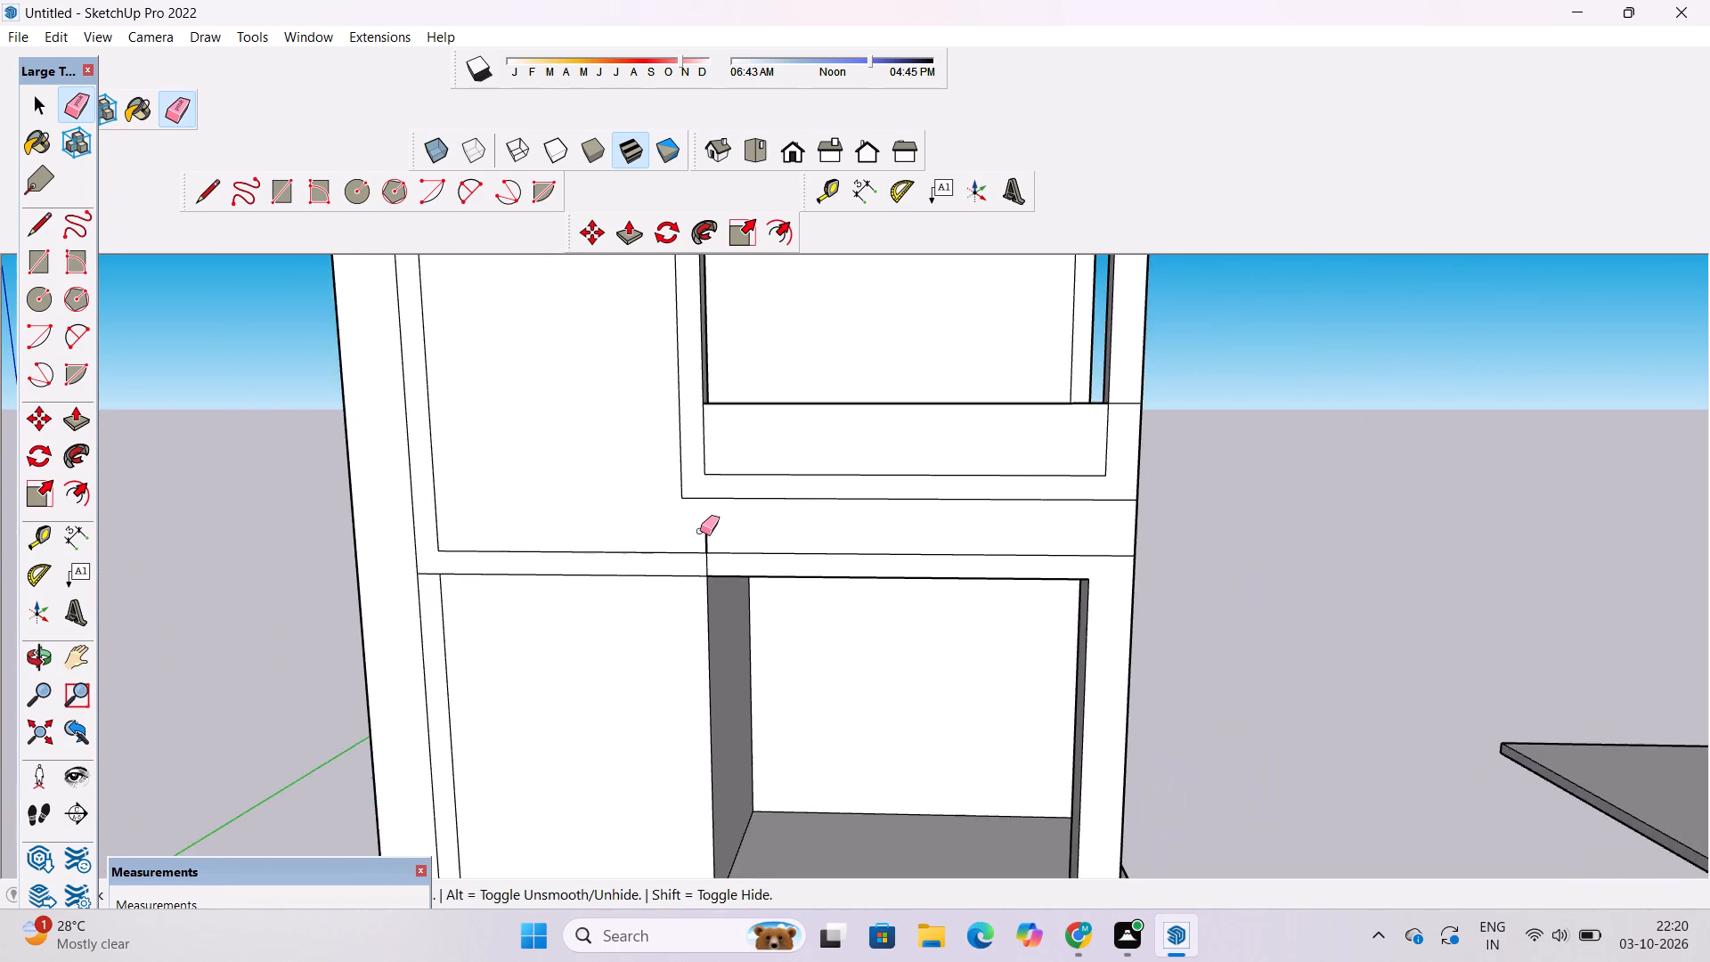
scroll(700, 531, "up", 5)
left_click_drag(703, 535, 709, 549)
scroll(706, 525, "down", 3)
scroll(710, 560, "up", 12)
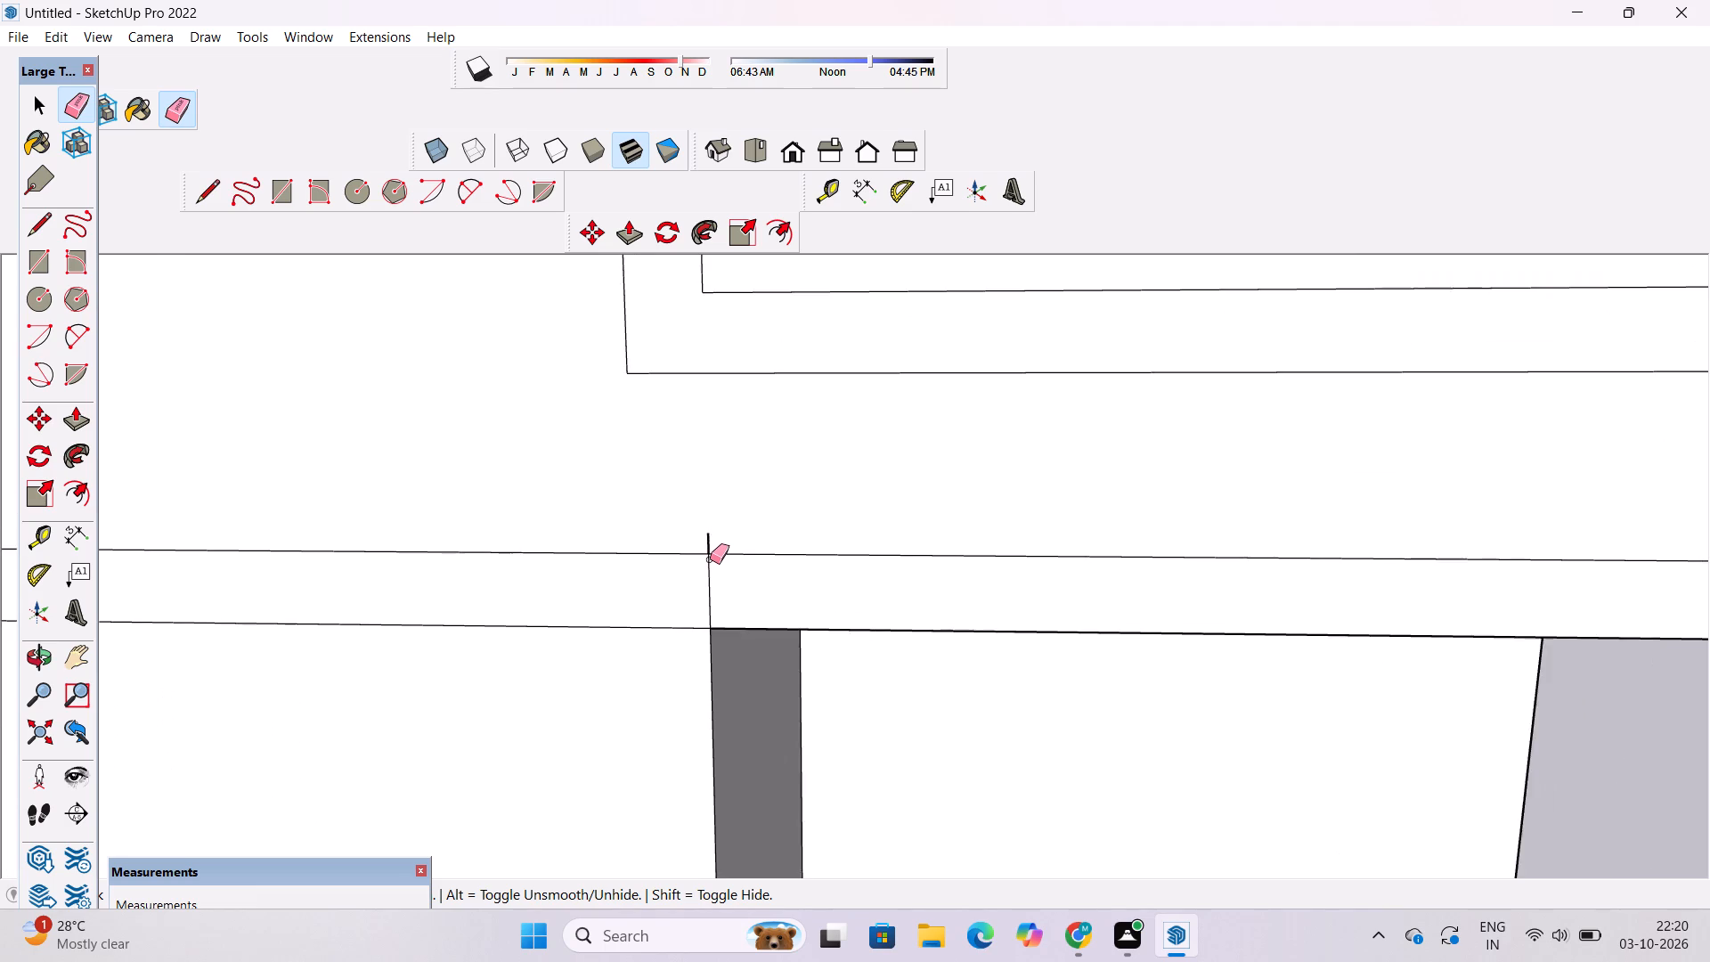
scroll(710, 559, "up", 3)
left_click_drag(710, 528, 702, 539)
Erase the remaining vertical line inside the band, above the ground-storey opening's tower-side upper corner.
scroll(710, 526, "down", 9)
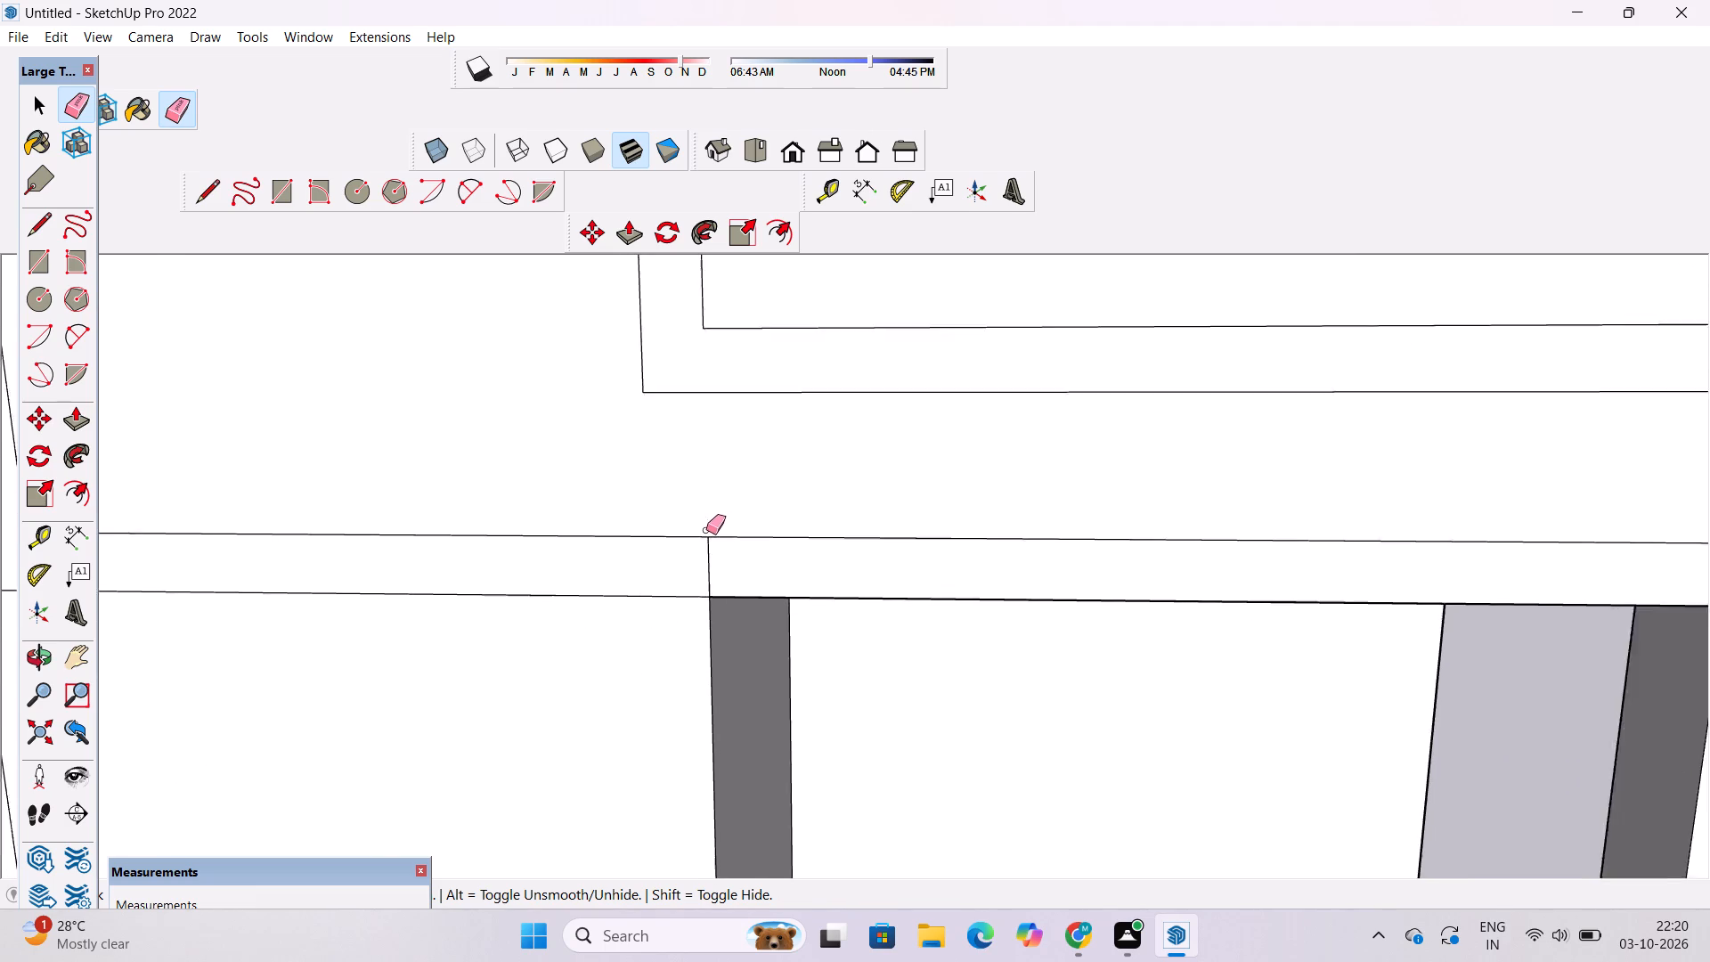
scroll(706, 530, "down", 3)
scroll(716, 607, "up", 6)
left_click(700, 523)
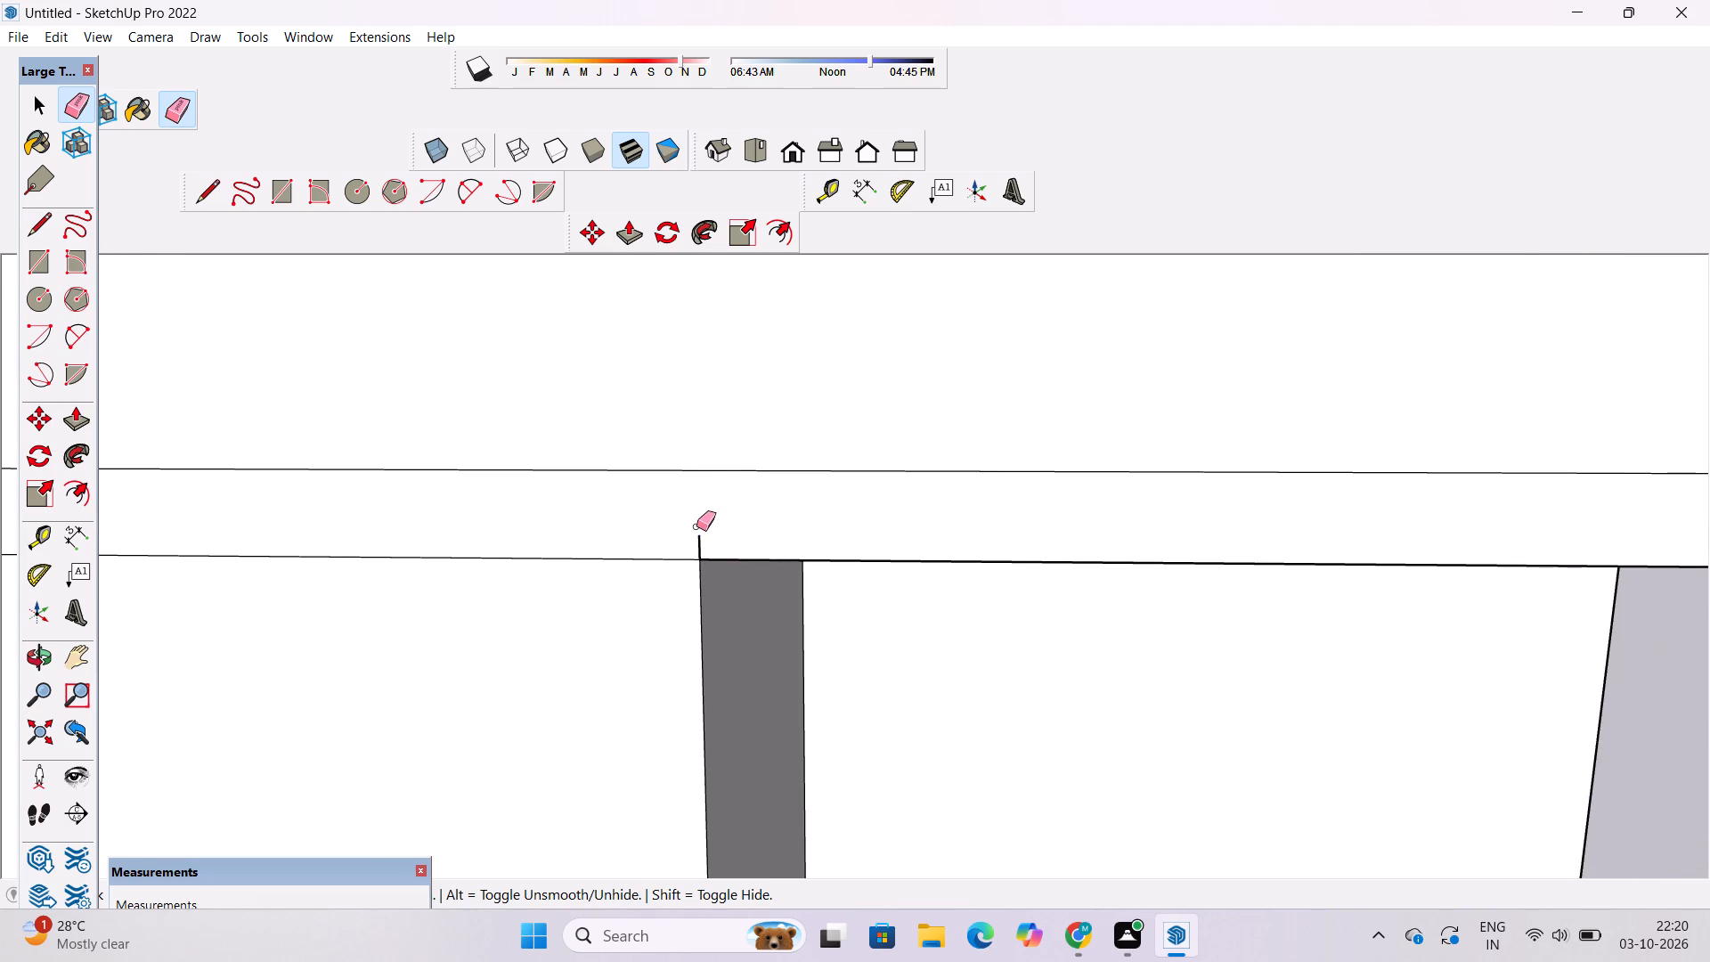
left_click(702, 547)
Erase the extra lengthwise line on the inner face of the side beam inside the front ground-storey opening.
key("o")
left_click_drag(793, 641, 747, 463)
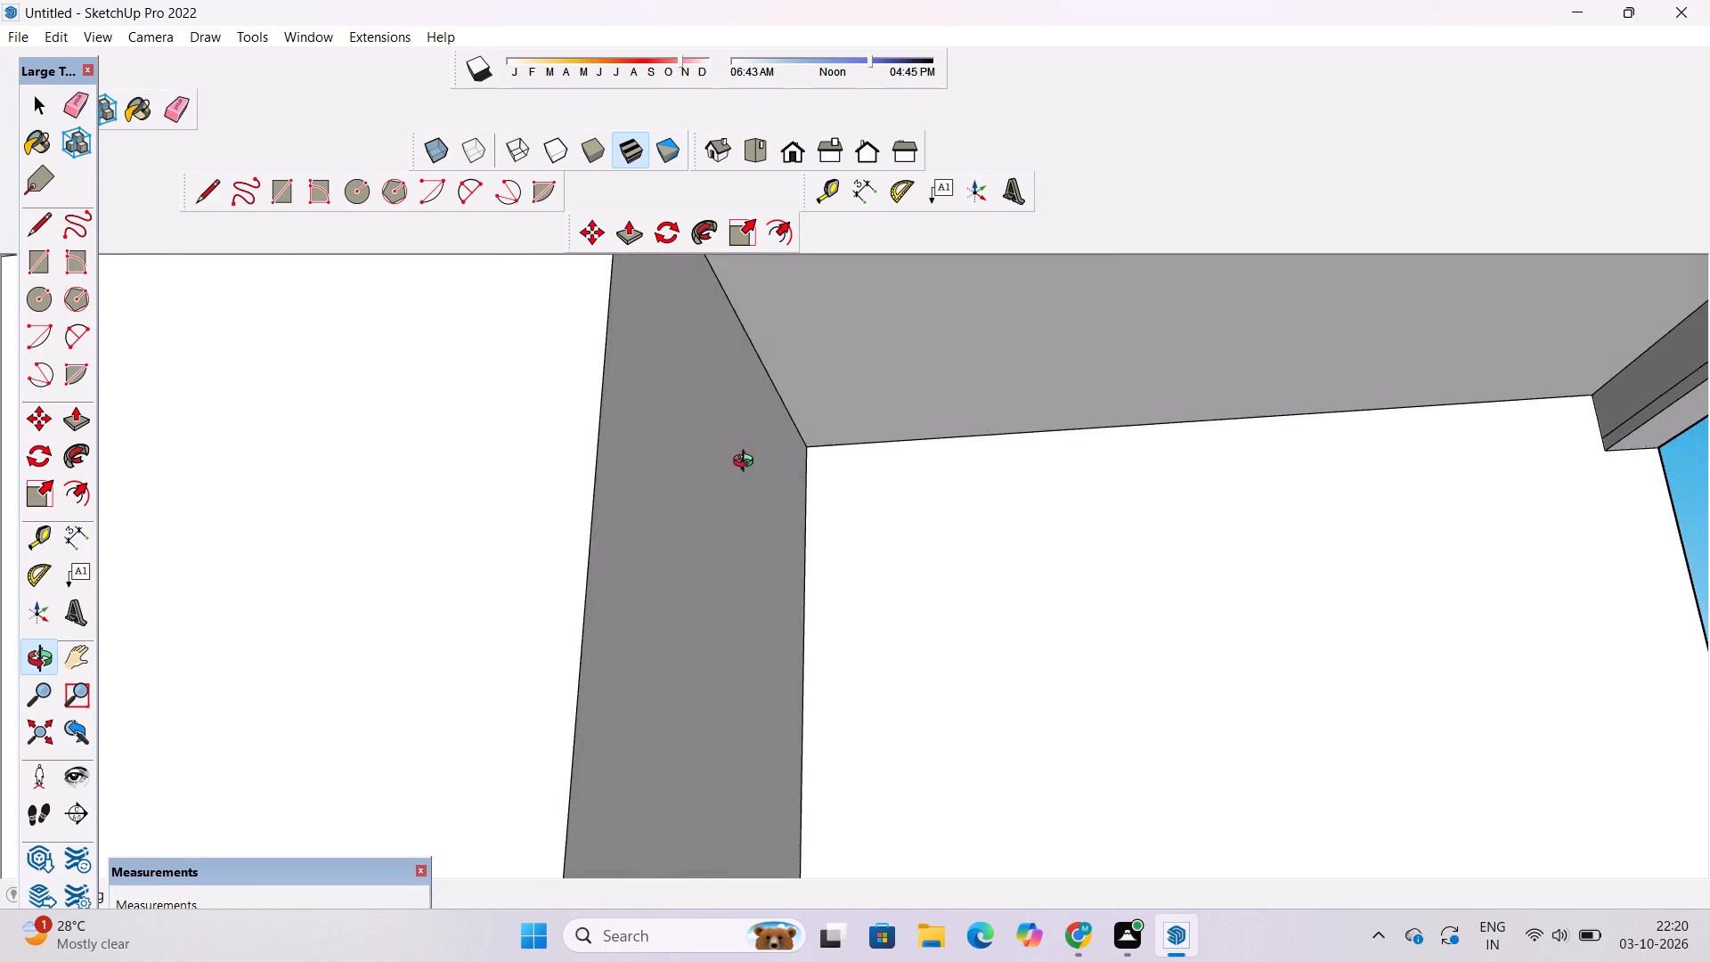
left_click_drag(747, 463, 744, 558)
scroll(742, 551, "down", 6)
left_click_drag(700, 550, 796, 582)
left_click_drag(801, 579, 761, 567, "shift")
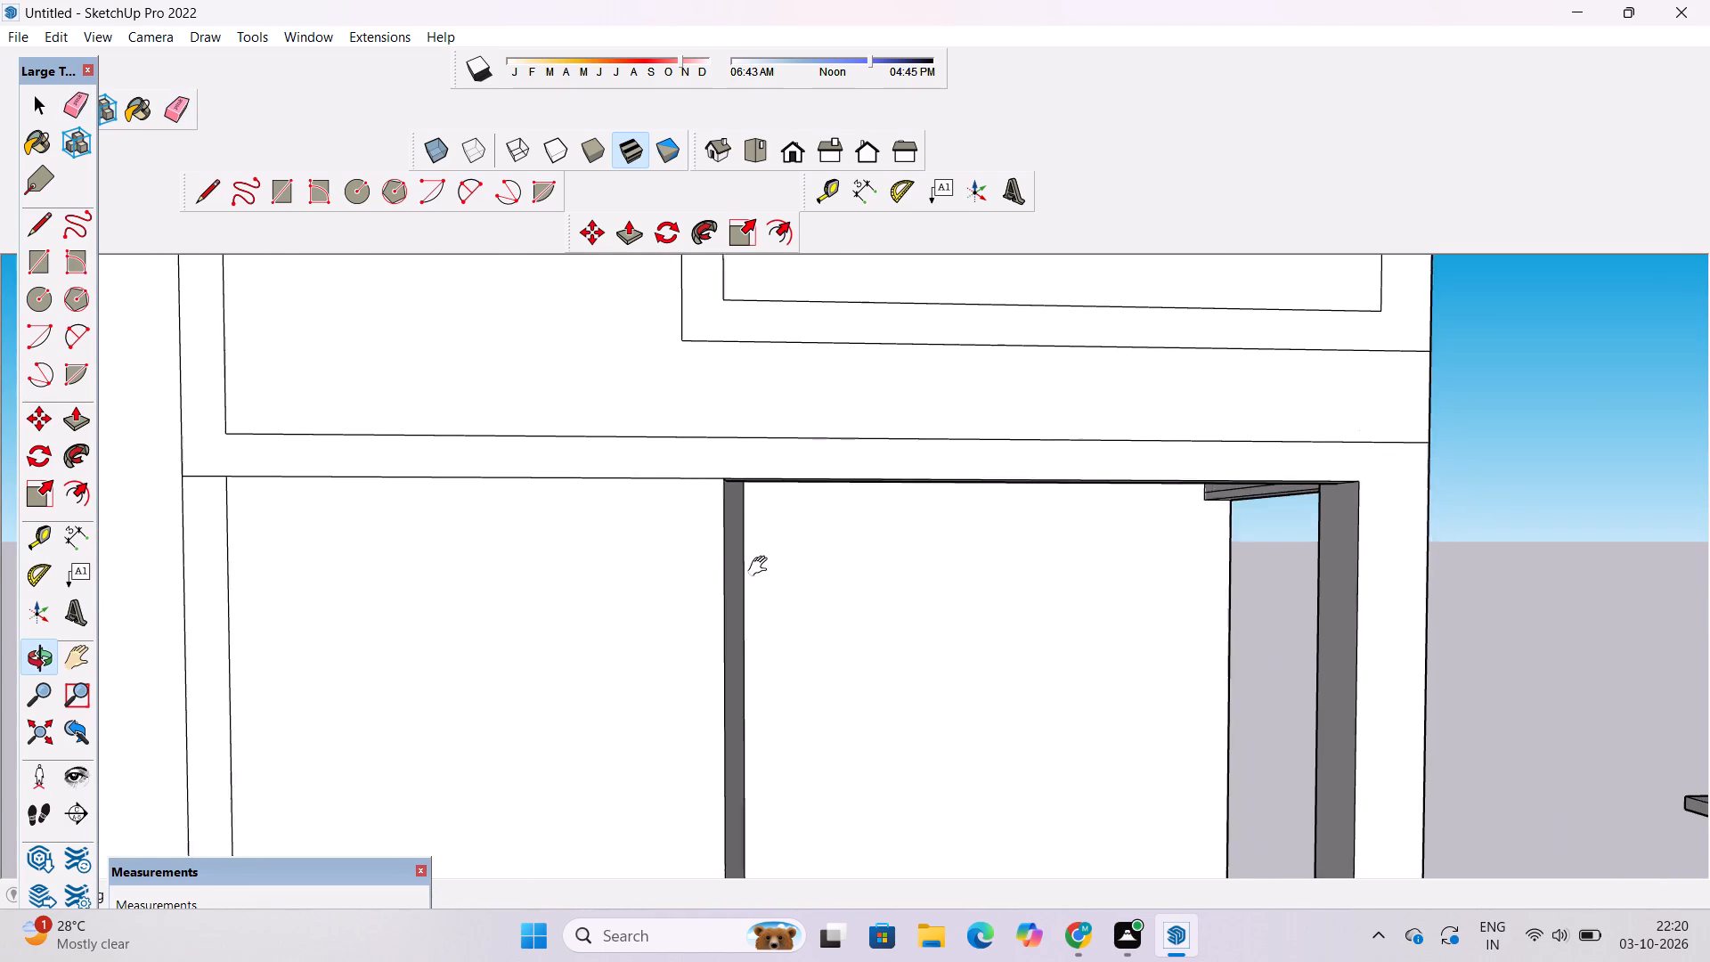
left_click_drag(761, 567, 761, 566, "shift")
scroll(754, 557, "down", 6)
left_click_drag(779, 487, 786, 550)
scroll(809, 553, "up", 4)
left_click_drag(809, 557, 736, 640, "shift")
left_click_drag(735, 644, 861, 392)
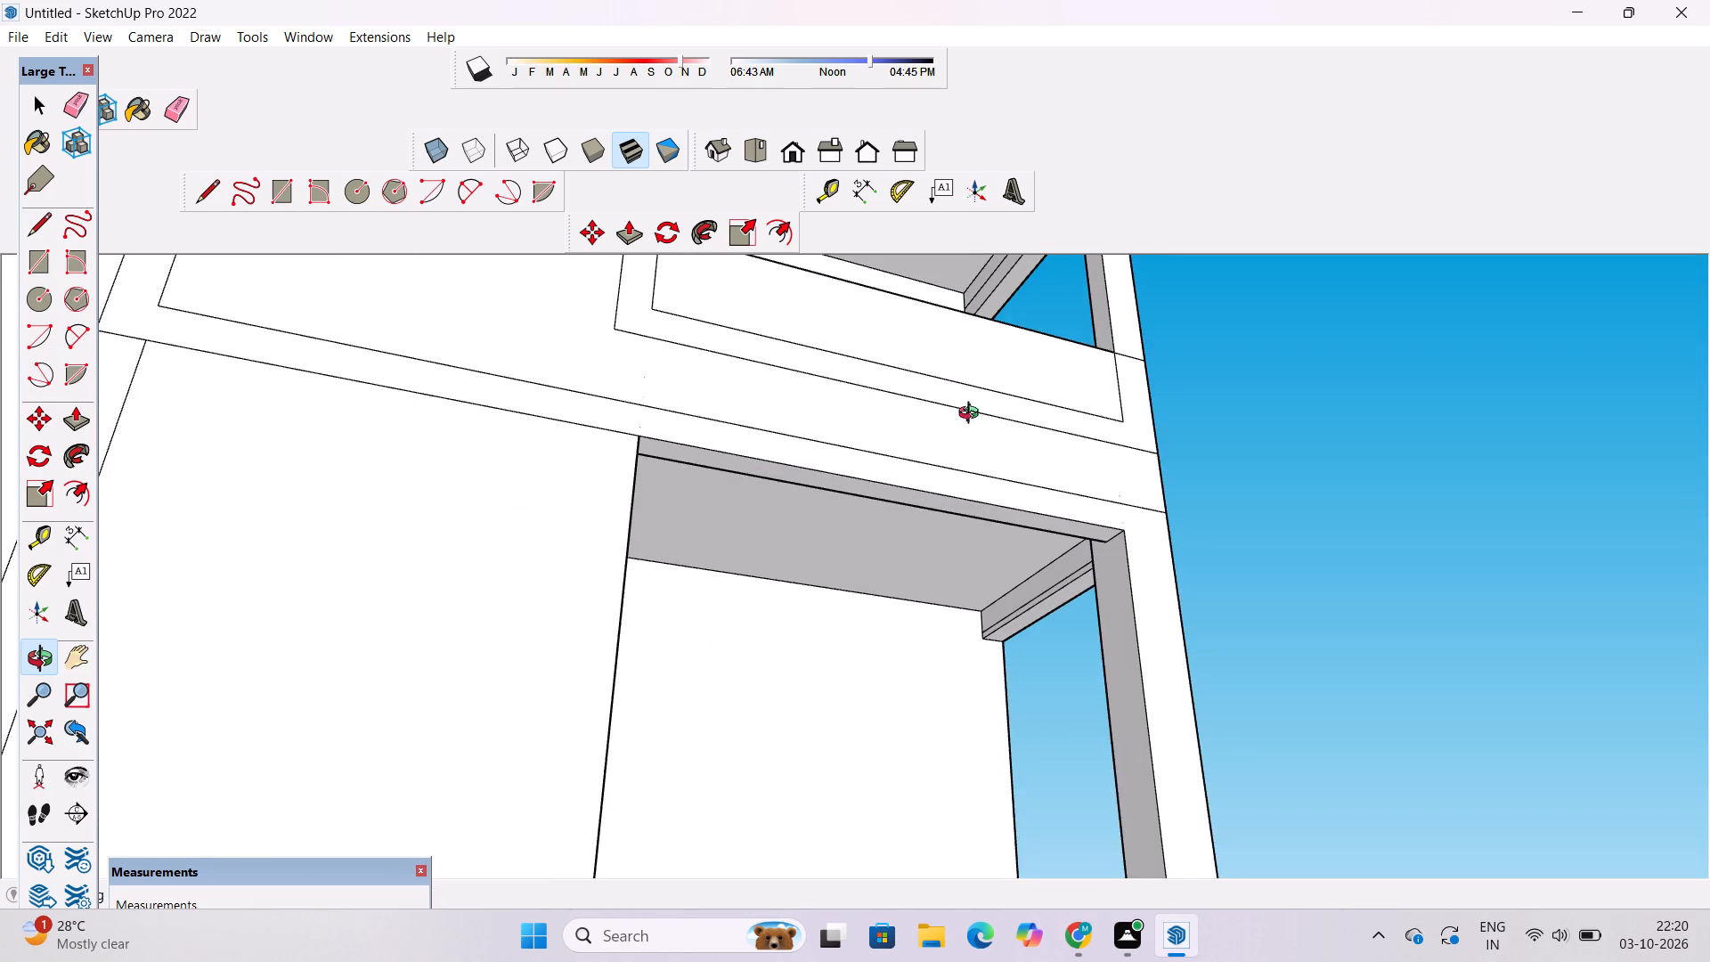
scroll(1008, 504, "up", 10)
left_click_drag(1076, 616, 1034, 607, "shift")
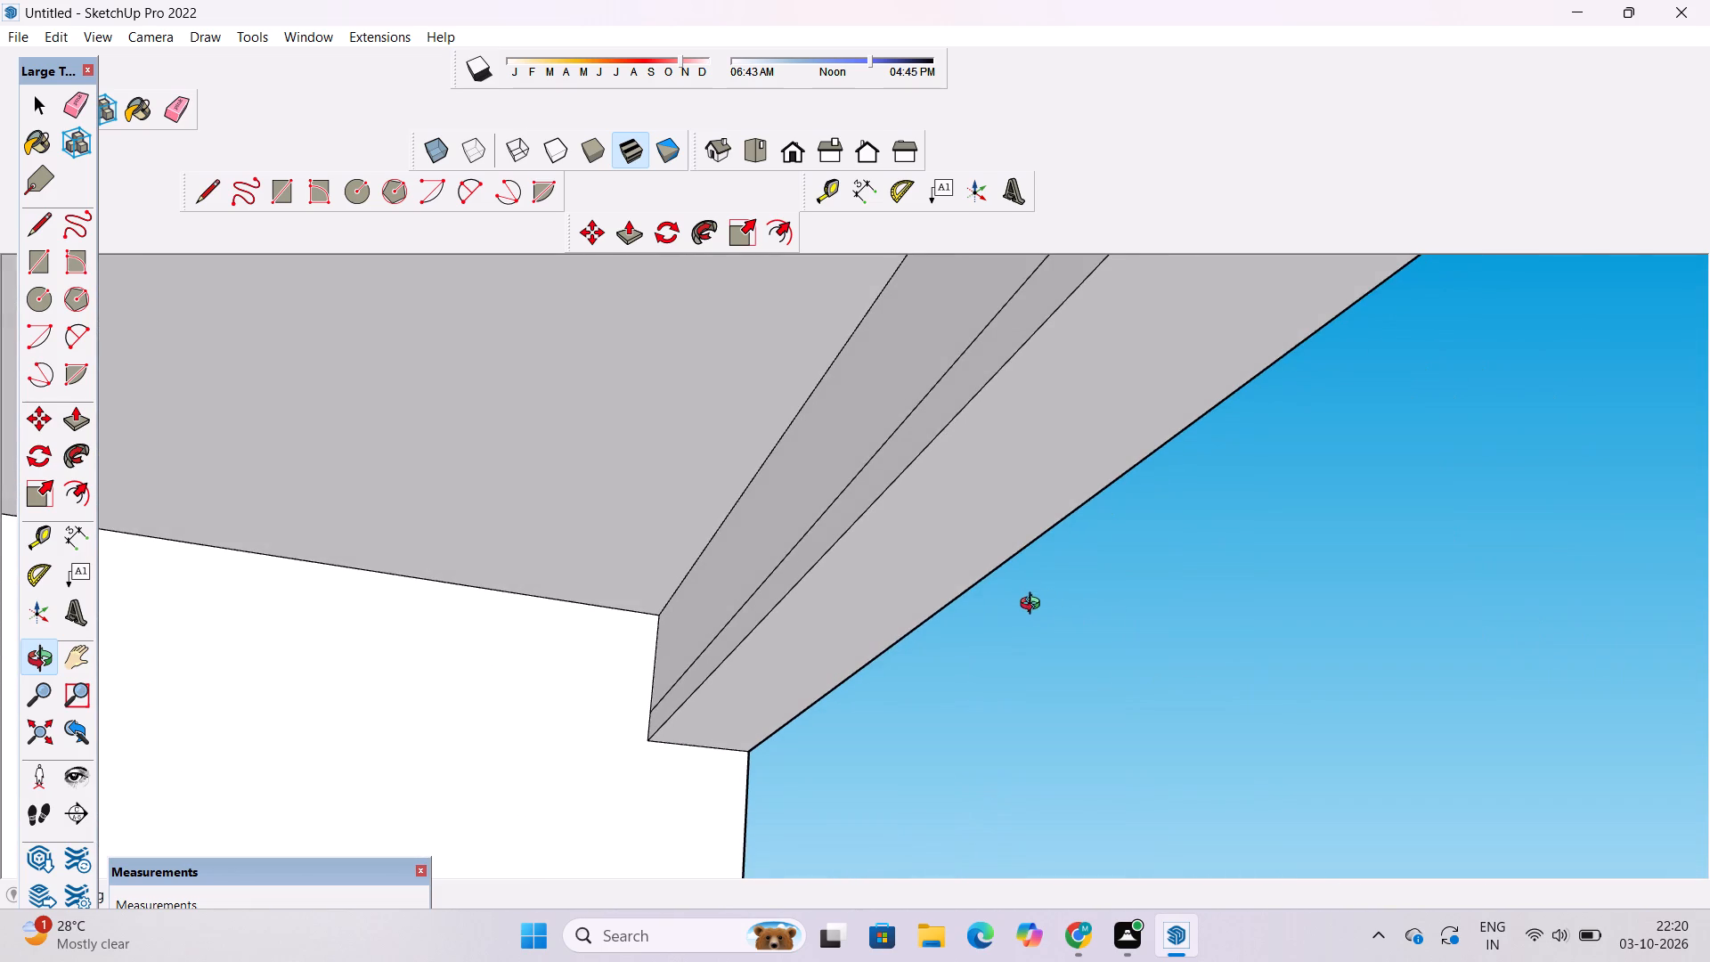
key("e")
left_click_drag(882, 444, 882, 460)
Erase the matching extra lengthwise line on the side beam inside the building's rear ground-storey opening.
key("o")
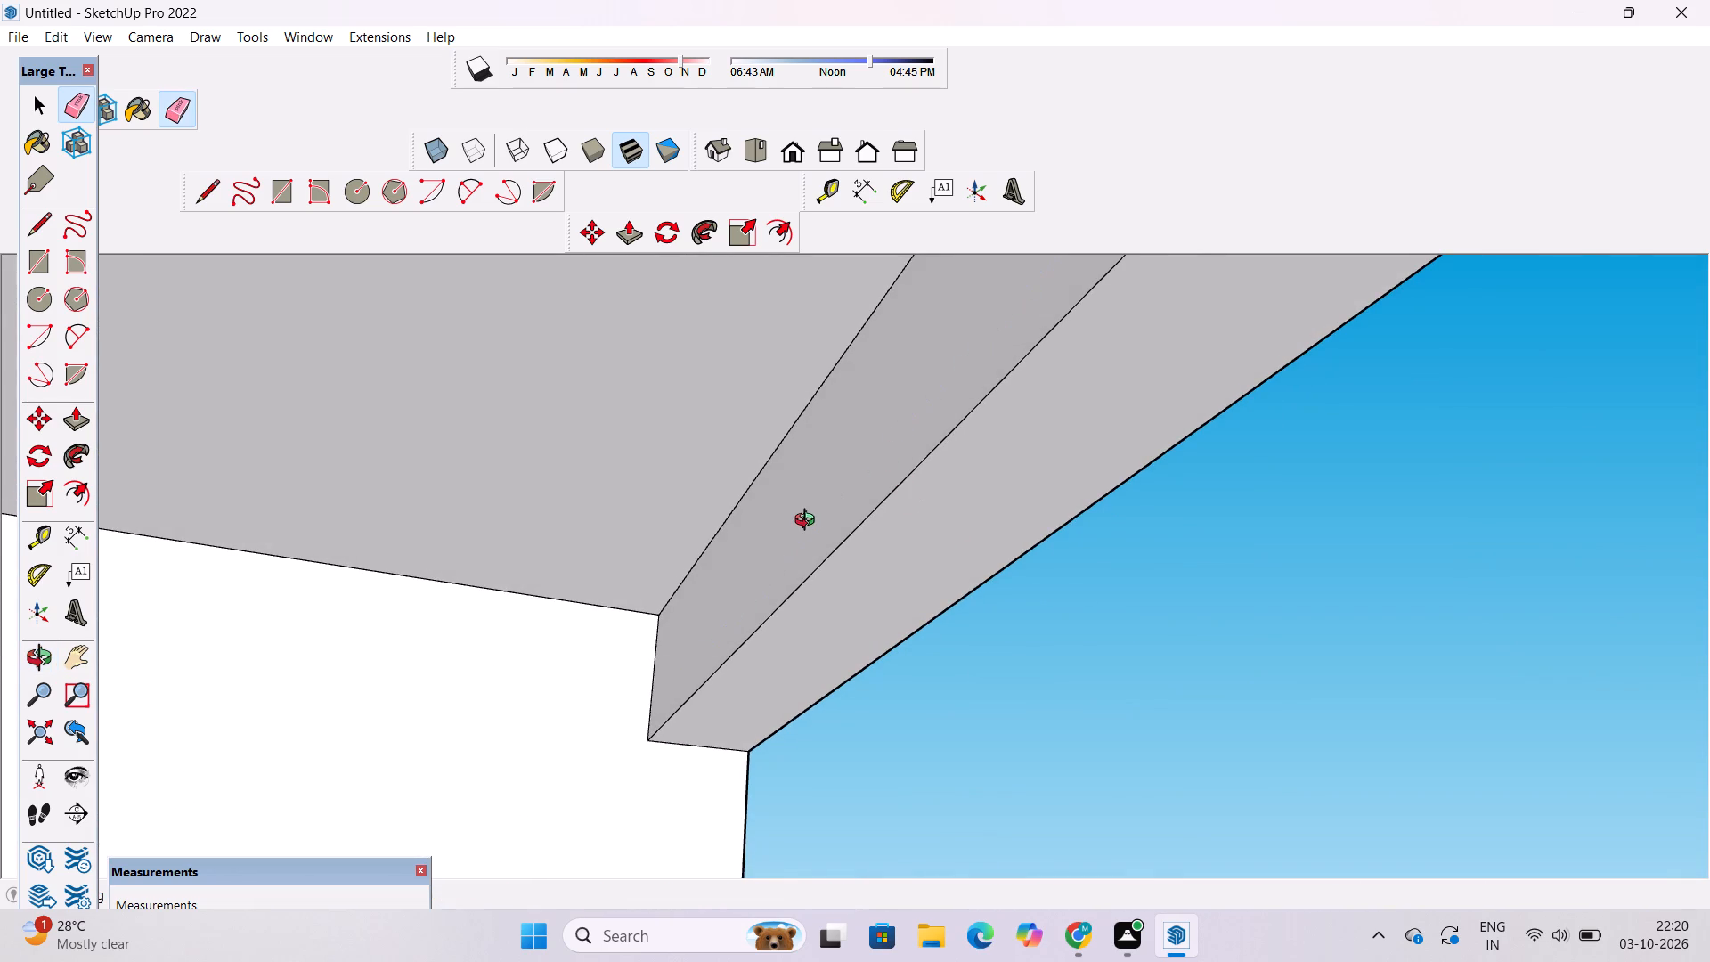
scroll(808, 523, "down", 18)
left_click_drag(1110, 535, 403, 432)
scroll(679, 551, "up", 5)
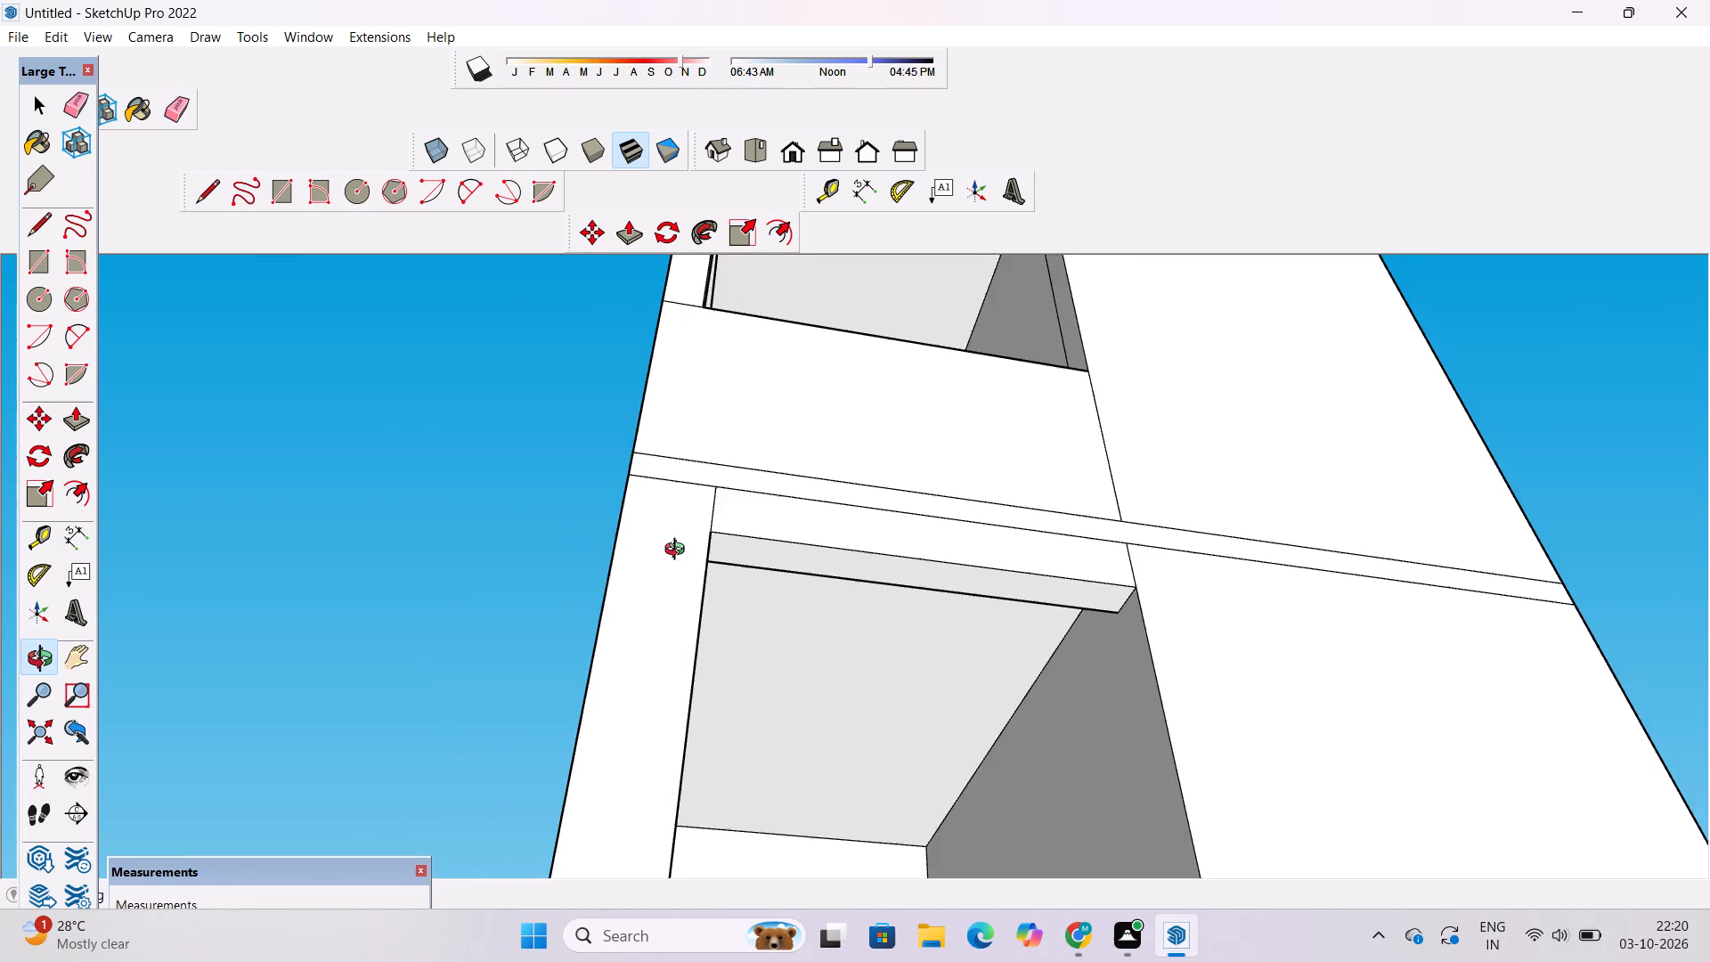
left_click_drag(950, 623, 757, 669)
left_click_drag(734, 742, 782, 602, "shift")
left_click_drag(771, 631, 743, 743)
scroll(739, 743, "up", 3)
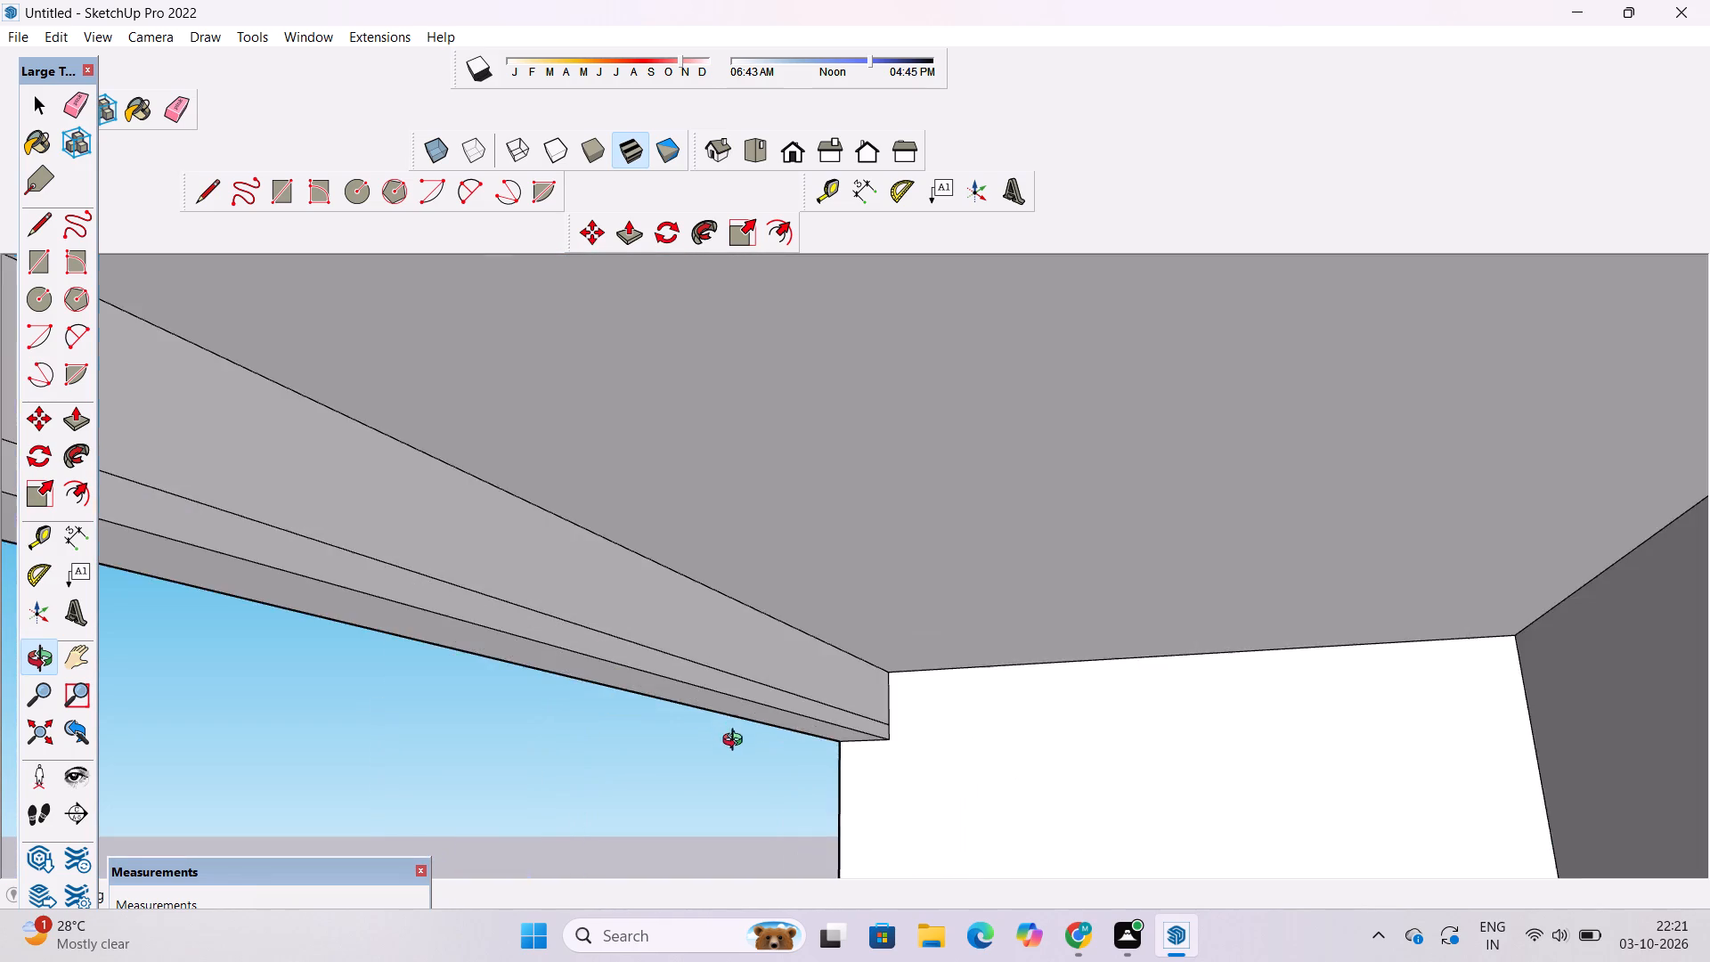
scroll(737, 742, "up", 2)
left_click_drag(721, 733, 808, 663, "shift")
scroll(810, 648, "down", 4)
key("e")
scroll(804, 609, "up", 9)
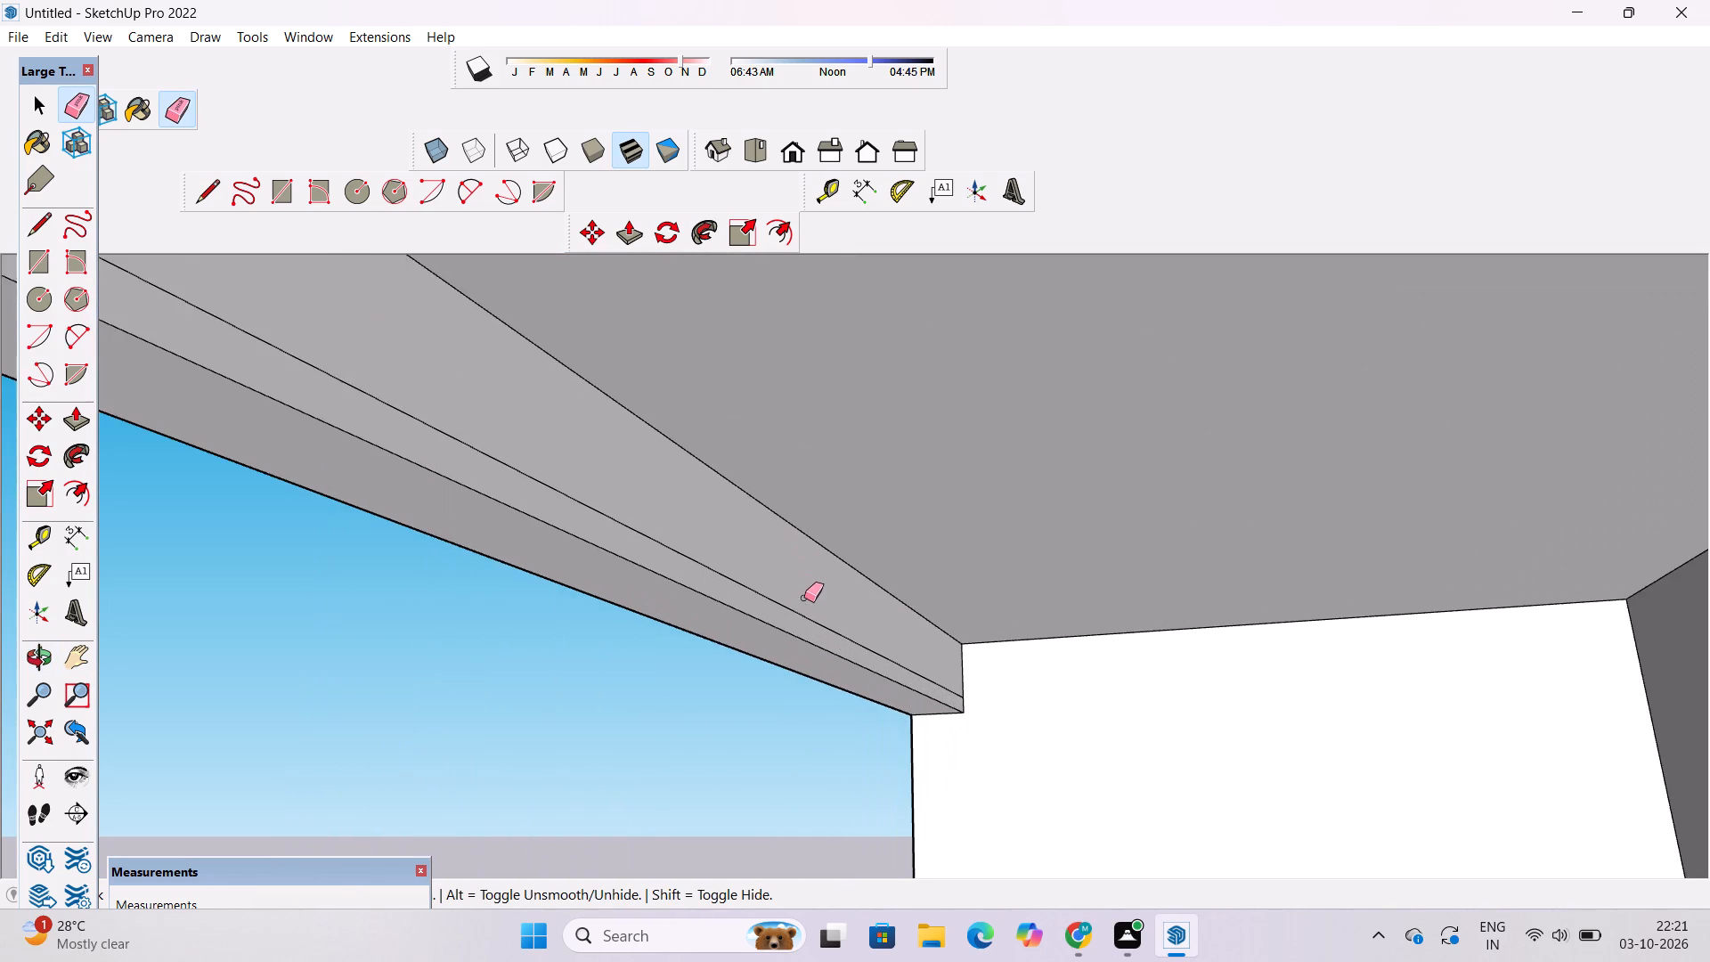
left_click_drag(804, 600, 804, 623)
Draw a 2' 9 1/2" horizontal line from the front ground-storey opening's upper corner away from the tower to the facade's outer edge.
key("o")
scroll(812, 614, "down", 6)
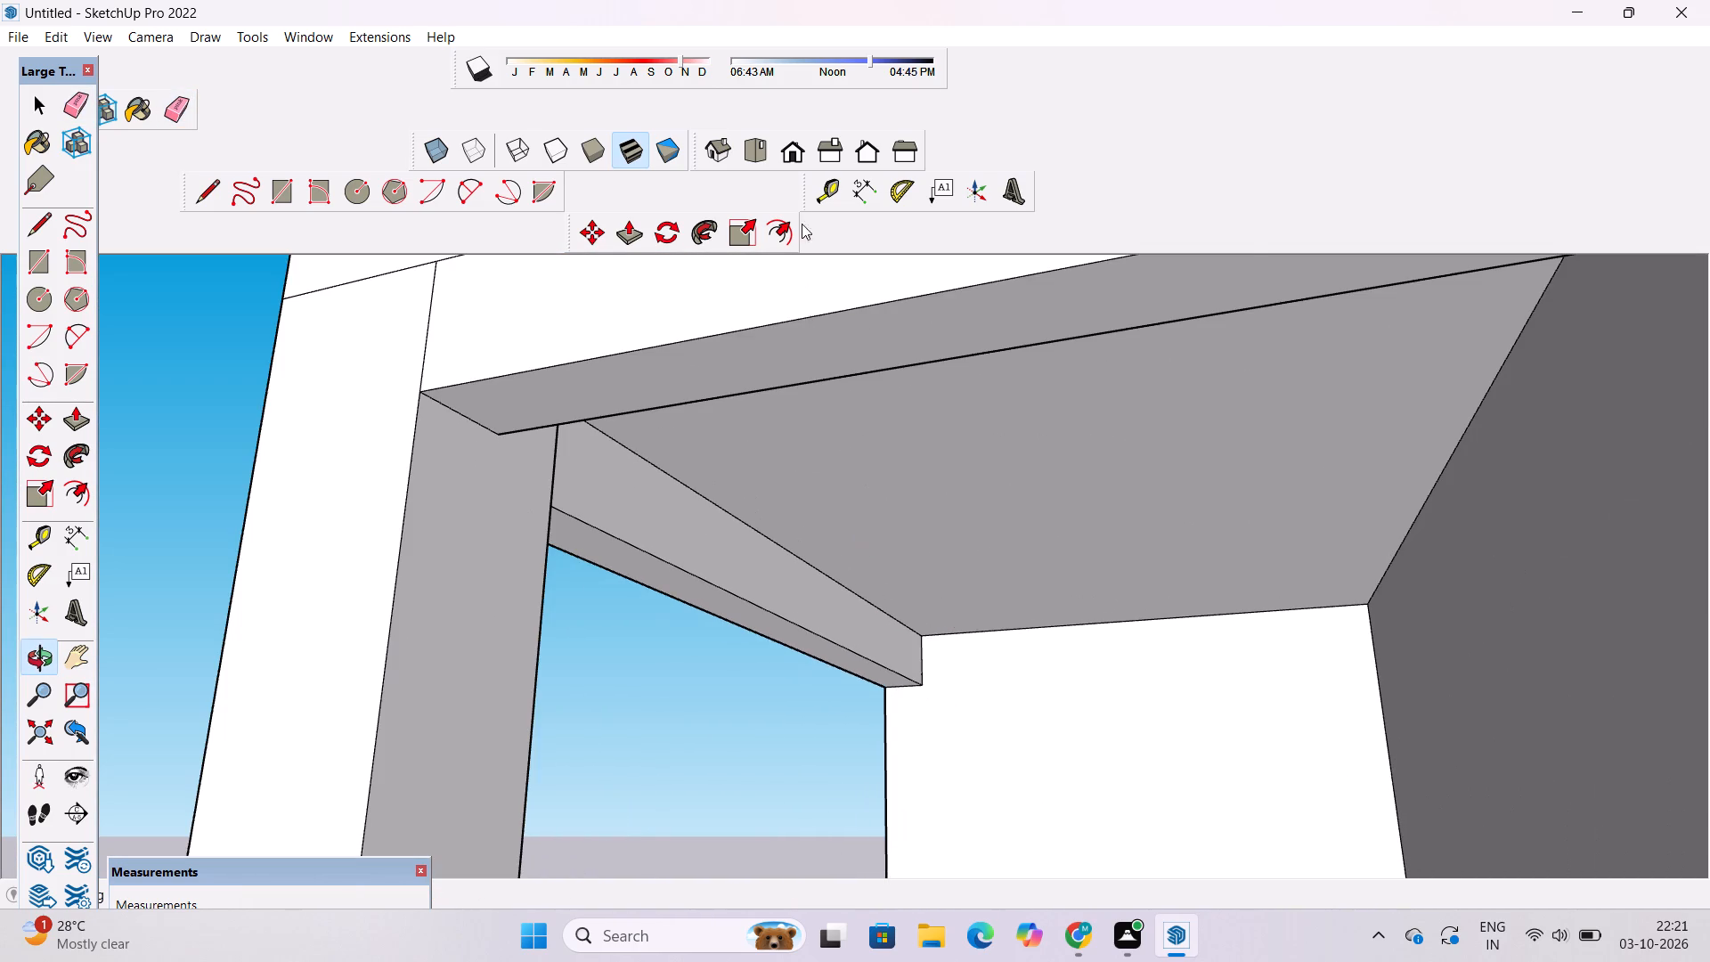
left_click(791, 151)
scroll(775, 542, "down", 18)
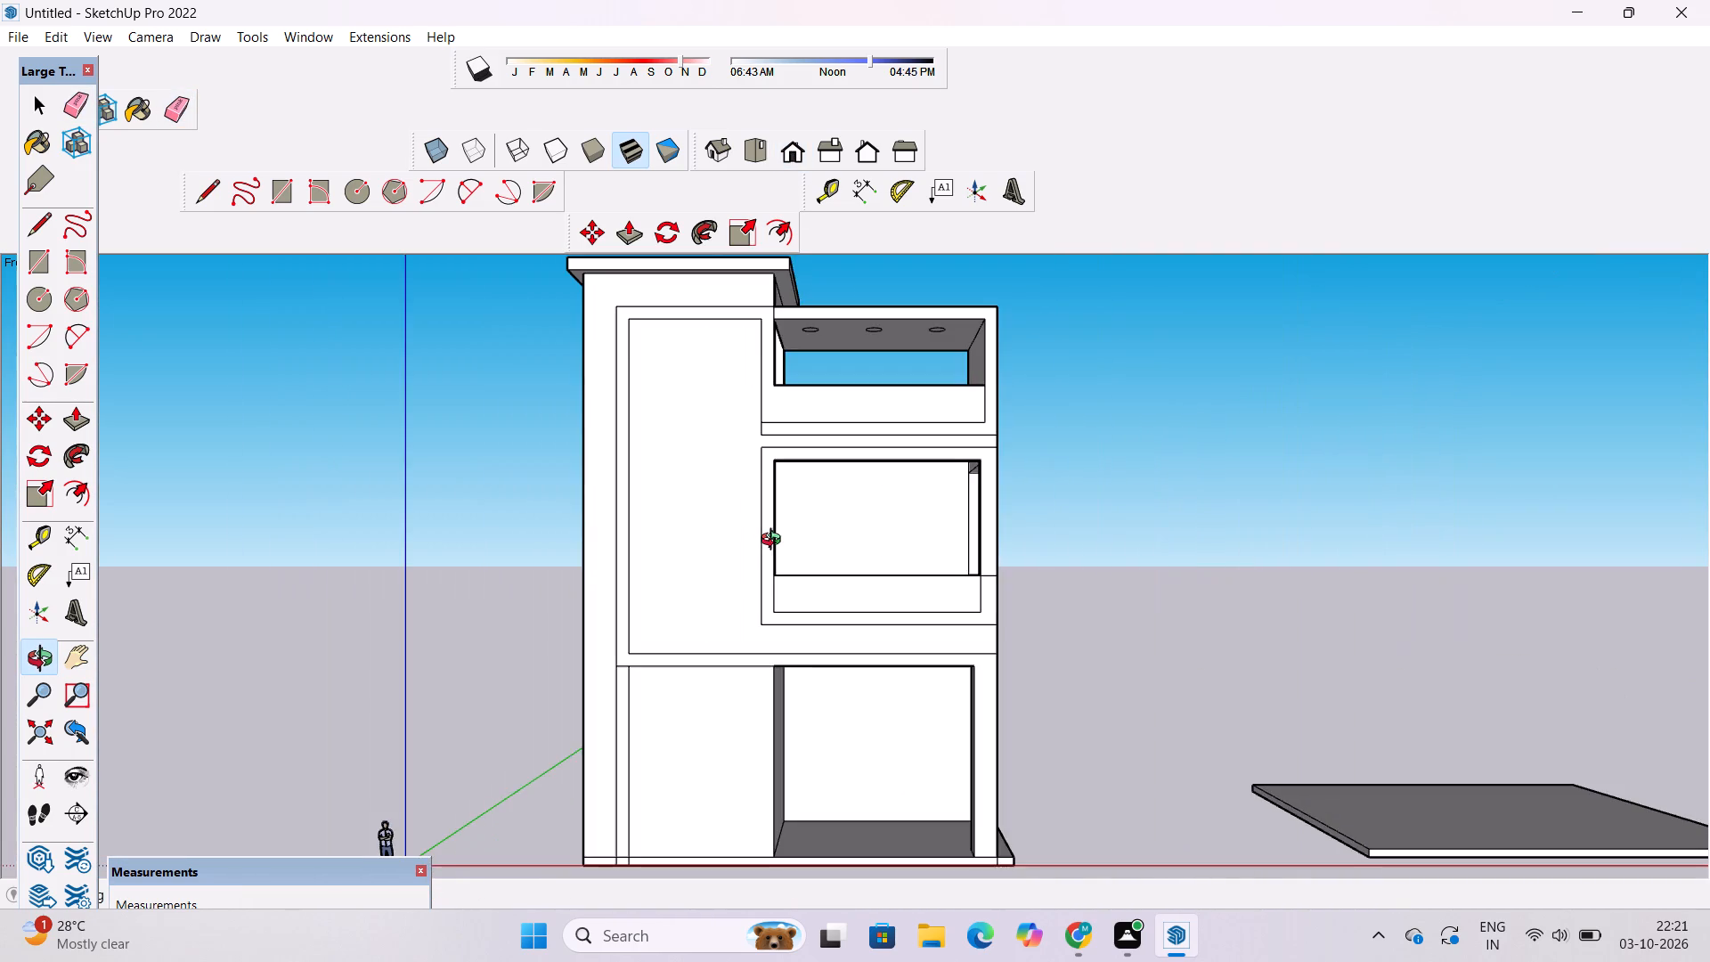
left_click_drag(816, 545, 791, 574, "shift")
left_click_drag(791, 587, 864, 646)
scroll(863, 694, "up", 3)
left_click_drag(869, 684, 826, 679)
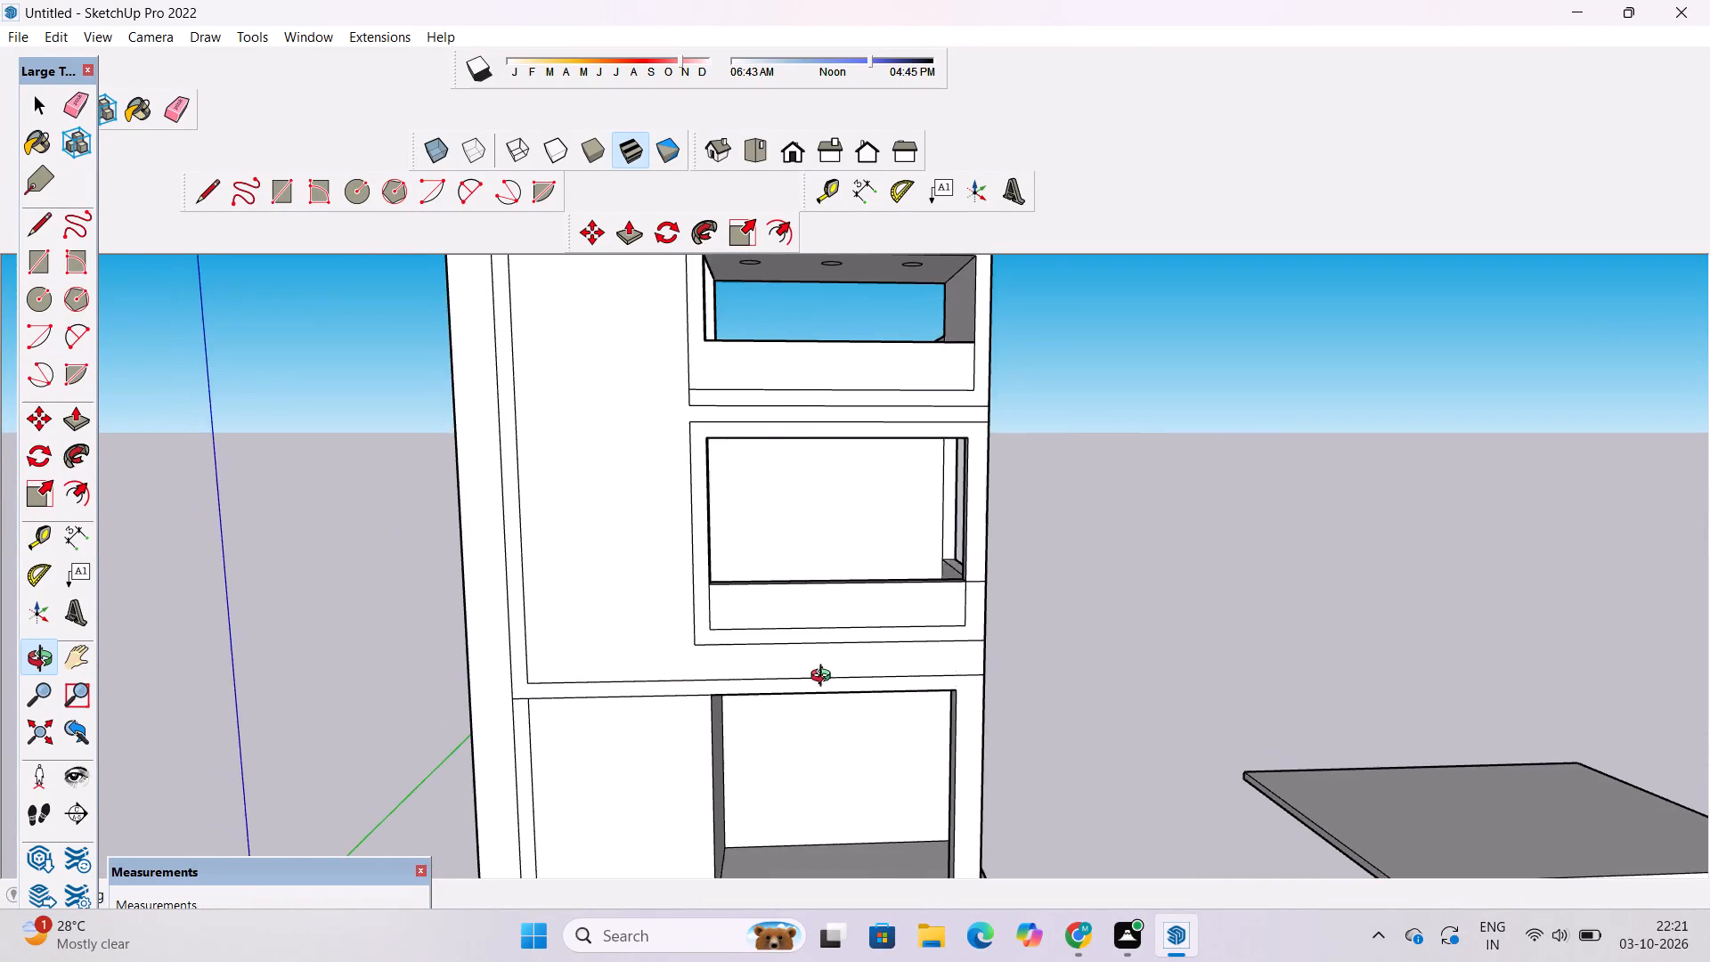
left_click_drag(824, 678, 772, 656, "shift")
scroll(863, 705, "up", 8)
left_click_drag(919, 678, 769, 676, "shift")
scroll(799, 623, "up", 4)
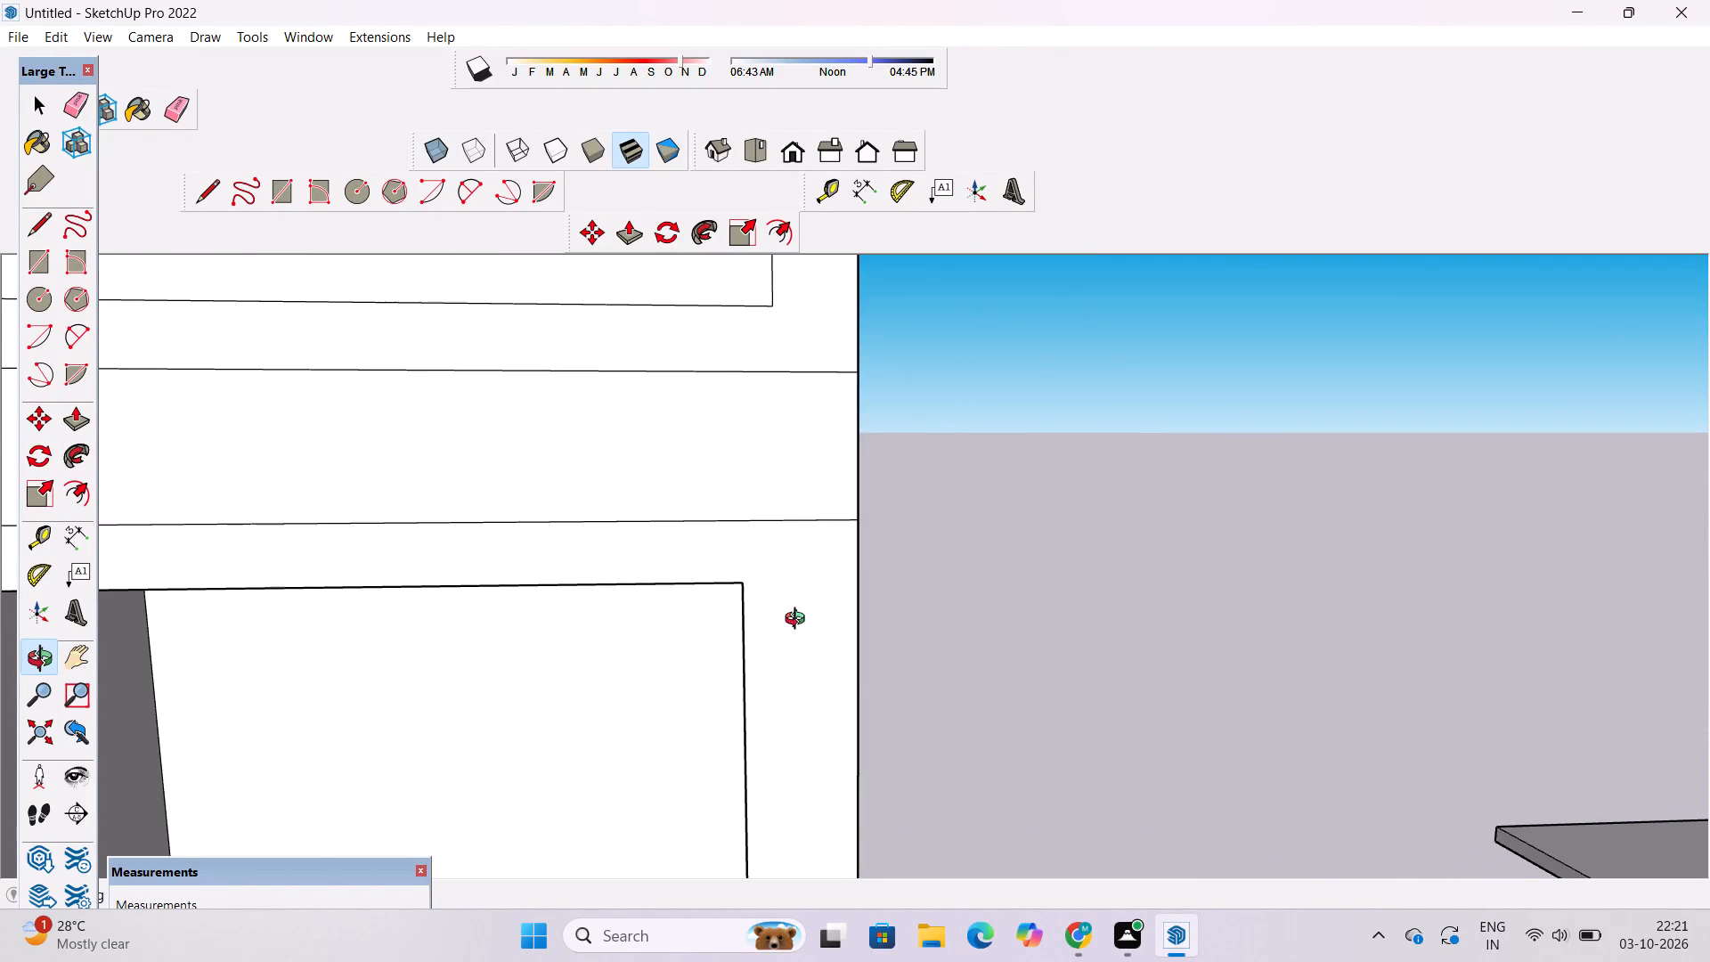
left_click_drag(799, 621, 776, 621)
key("l")
left_click(713, 582)
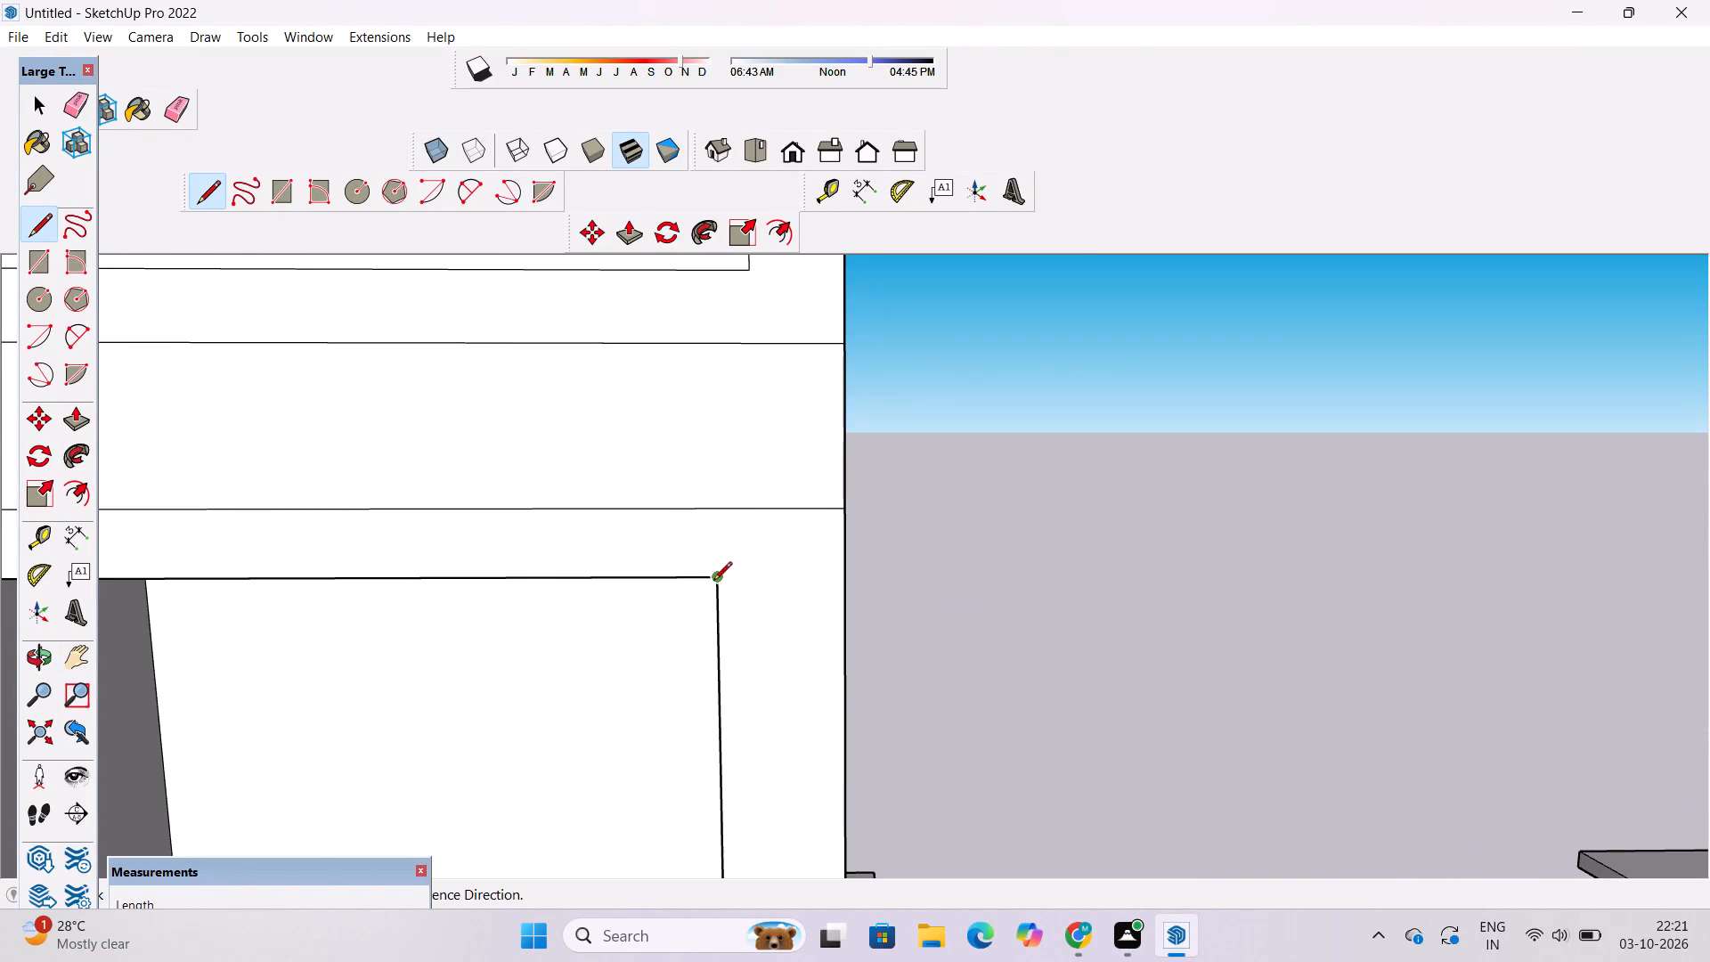
left_click(843, 582)
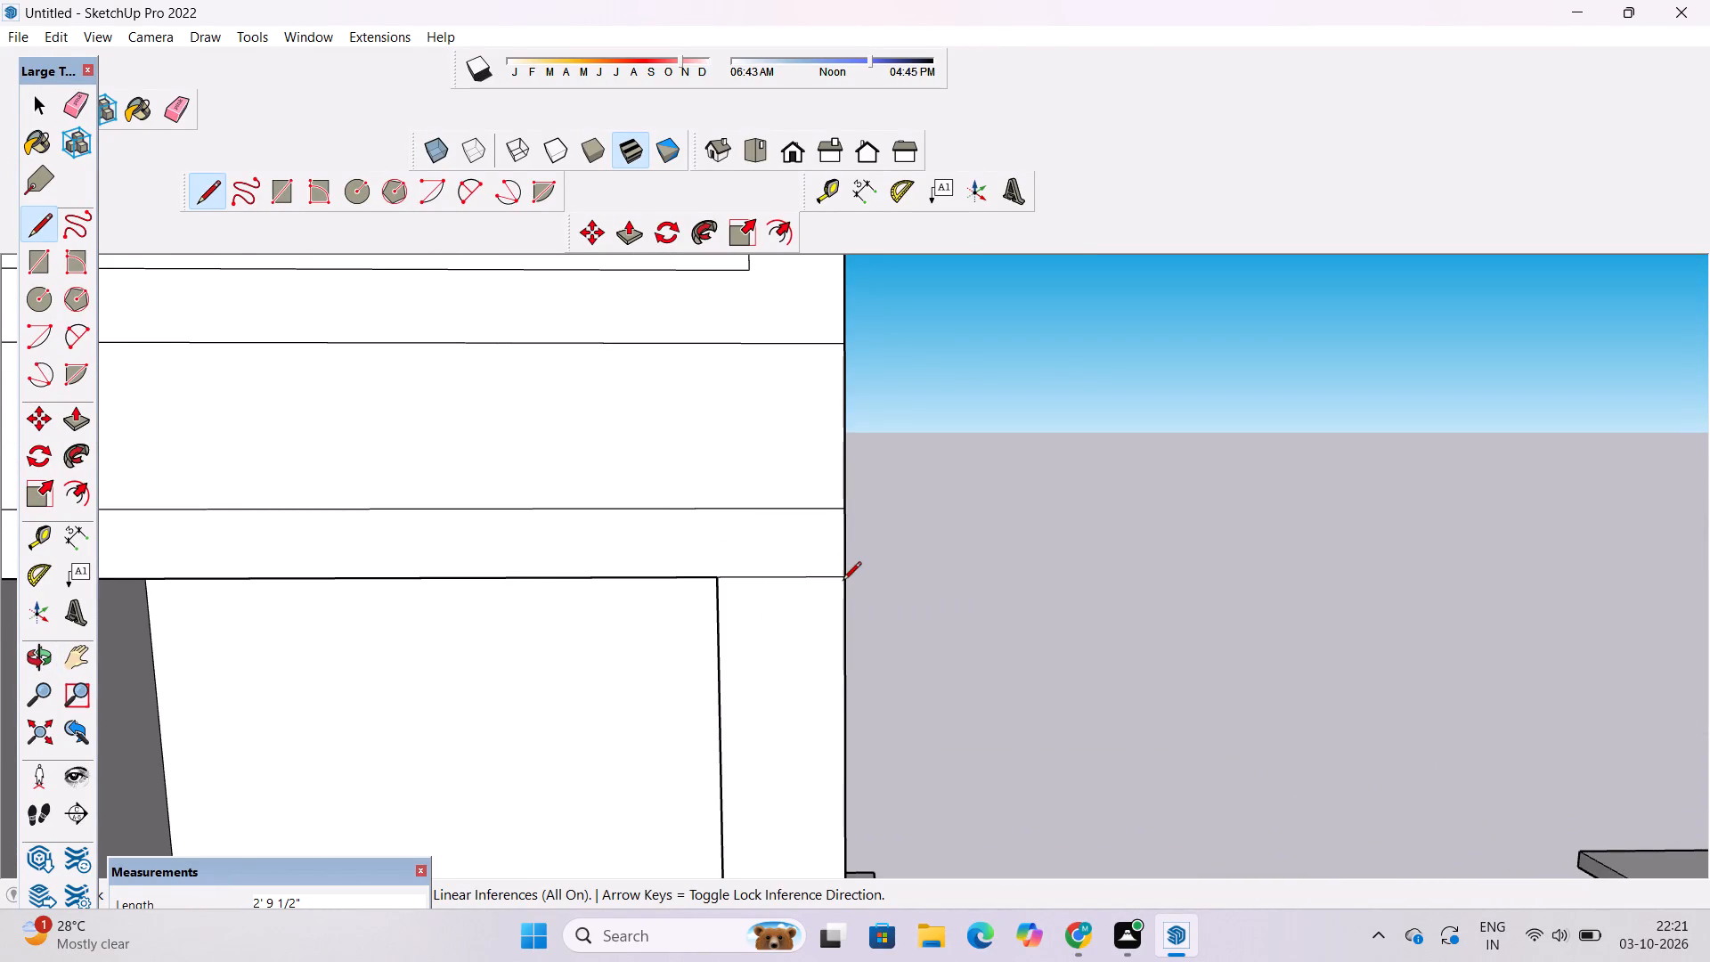
key("space")
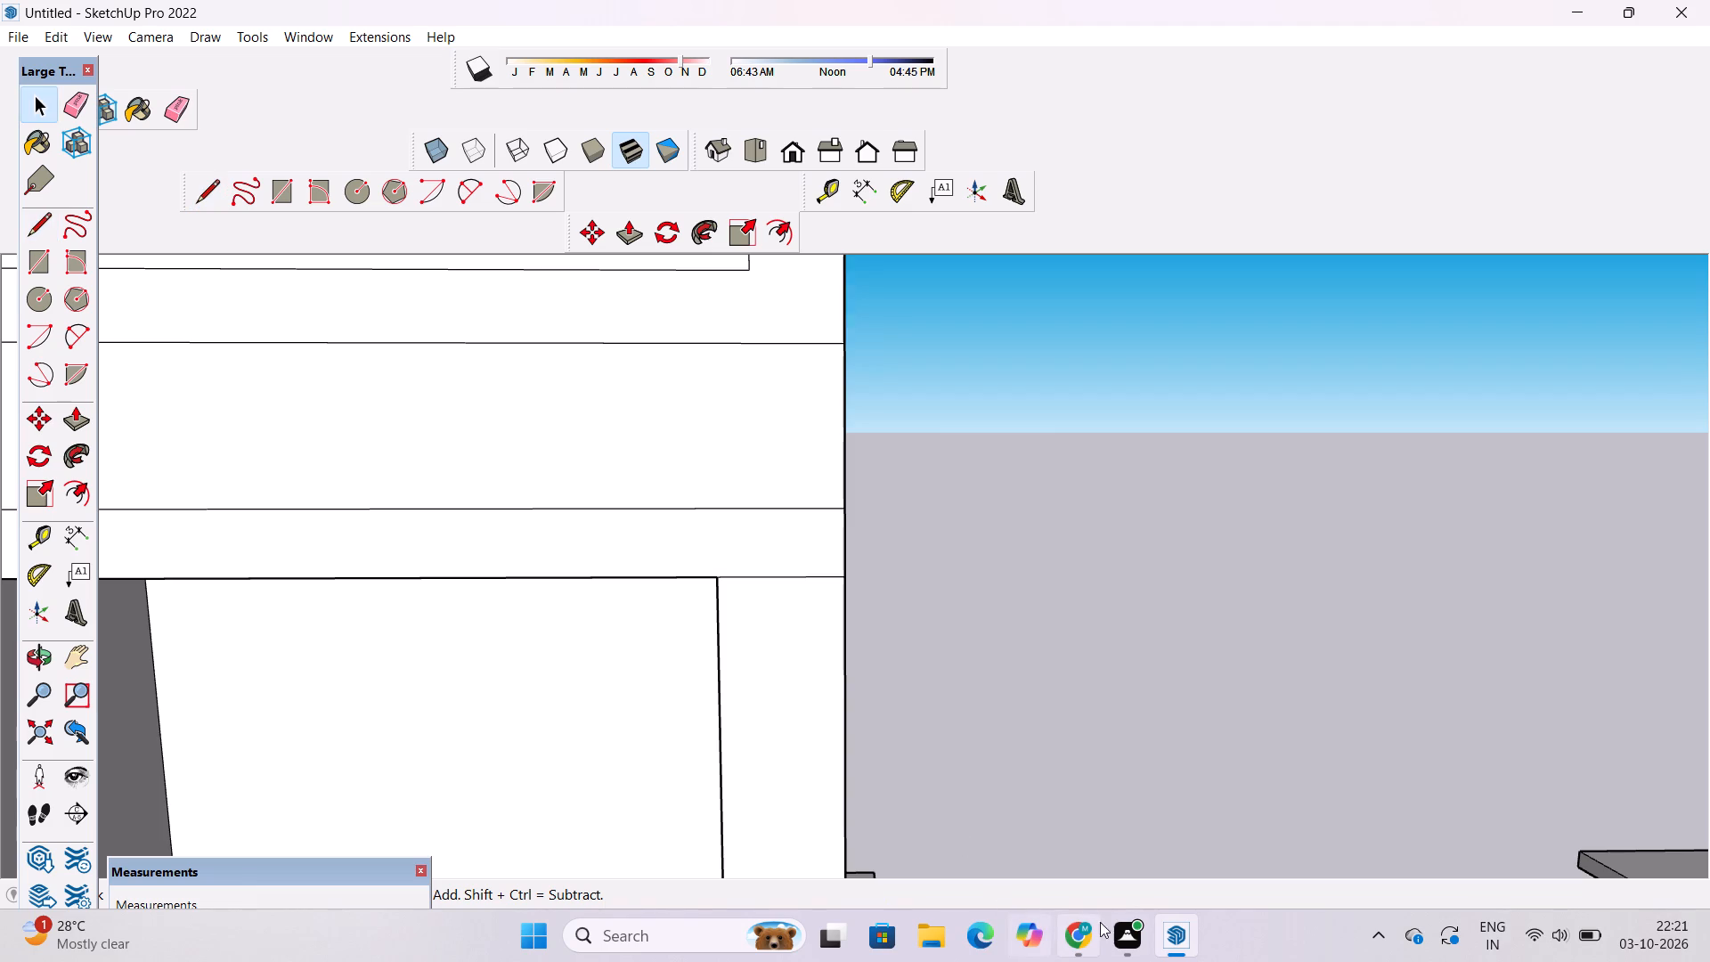
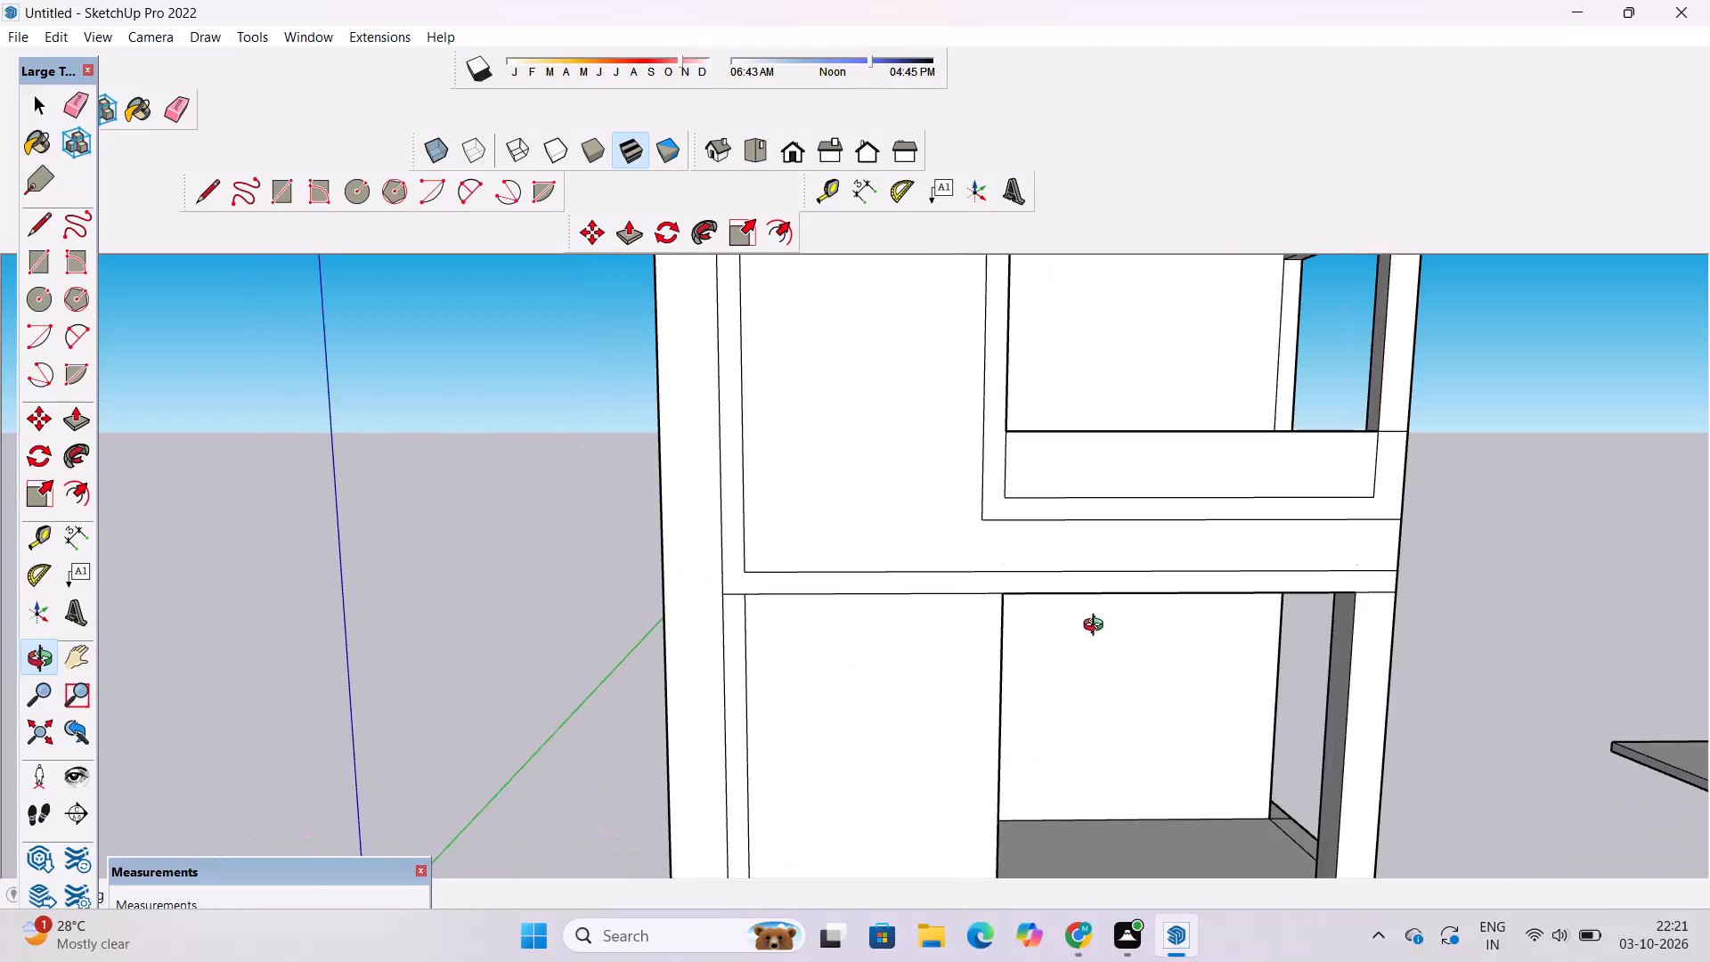
Examine the front facade's frames and bands around the openings, from the ground storey up to the tower panel and roof.
left_click_drag(1094, 626, 972, 656)
scroll(817, 643, "down", 2)
left_click_drag(734, 643, 859, 645)
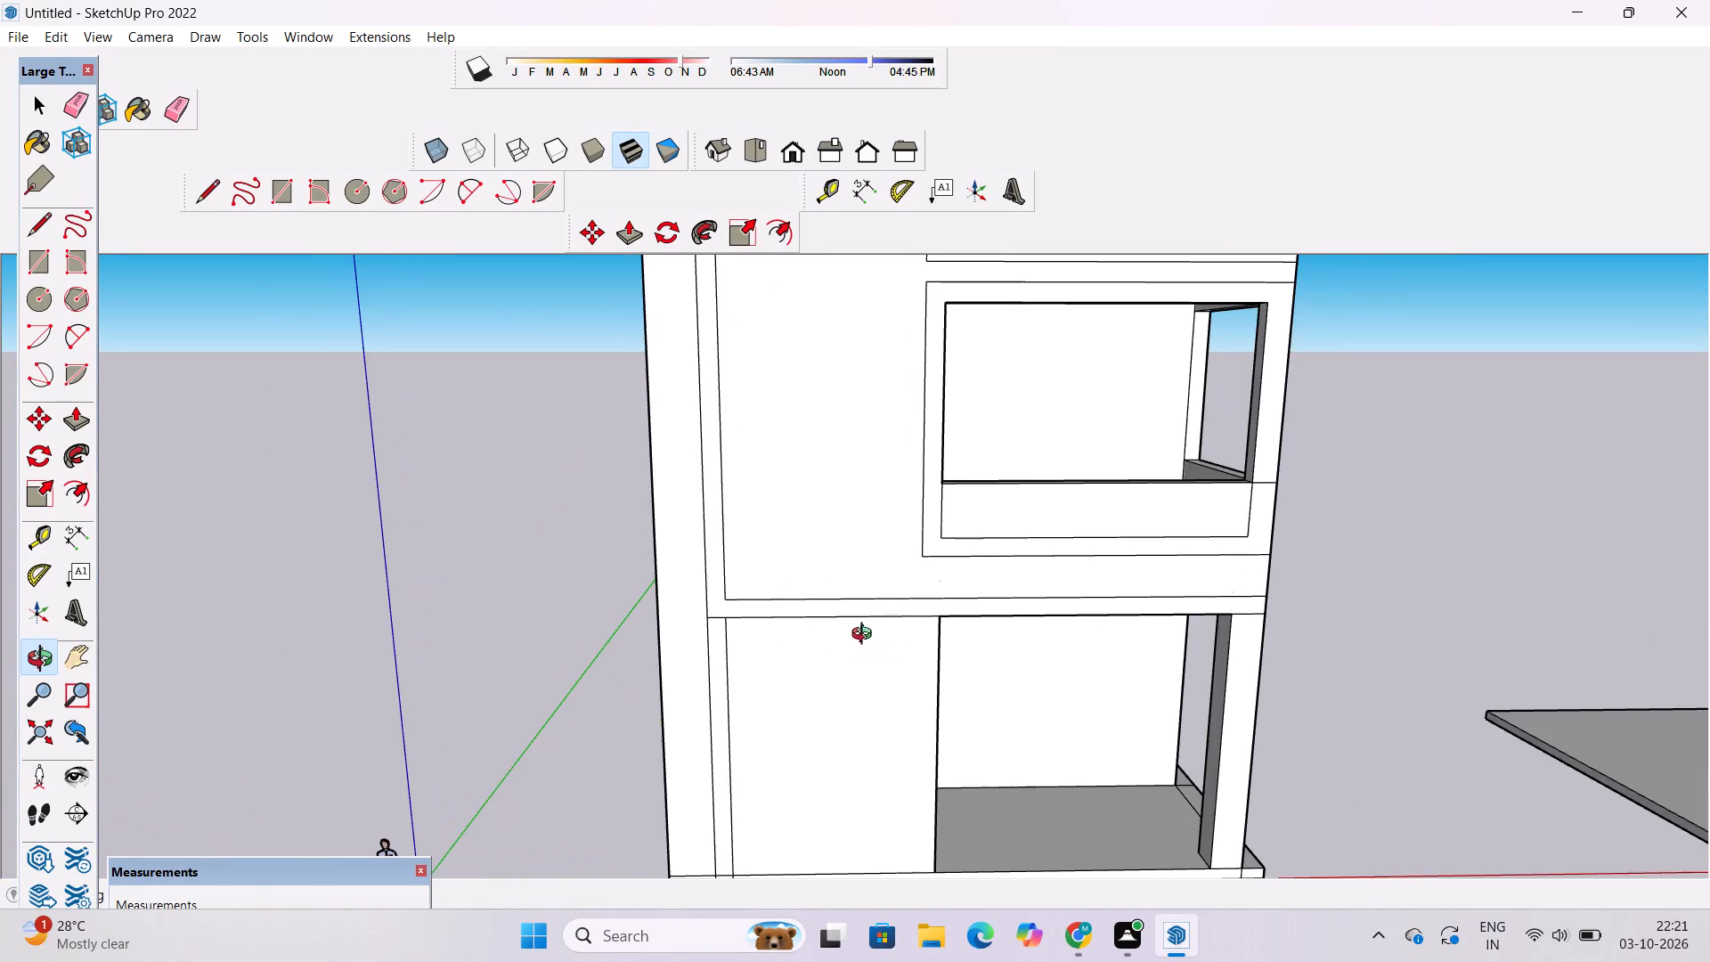
scroll(810, 625, "up", 2)
left_click_drag(809, 620, 721, 696, "shift")
scroll(727, 682, "down", 3, "shift")
left_click_drag(784, 642, 725, 675, "shift")
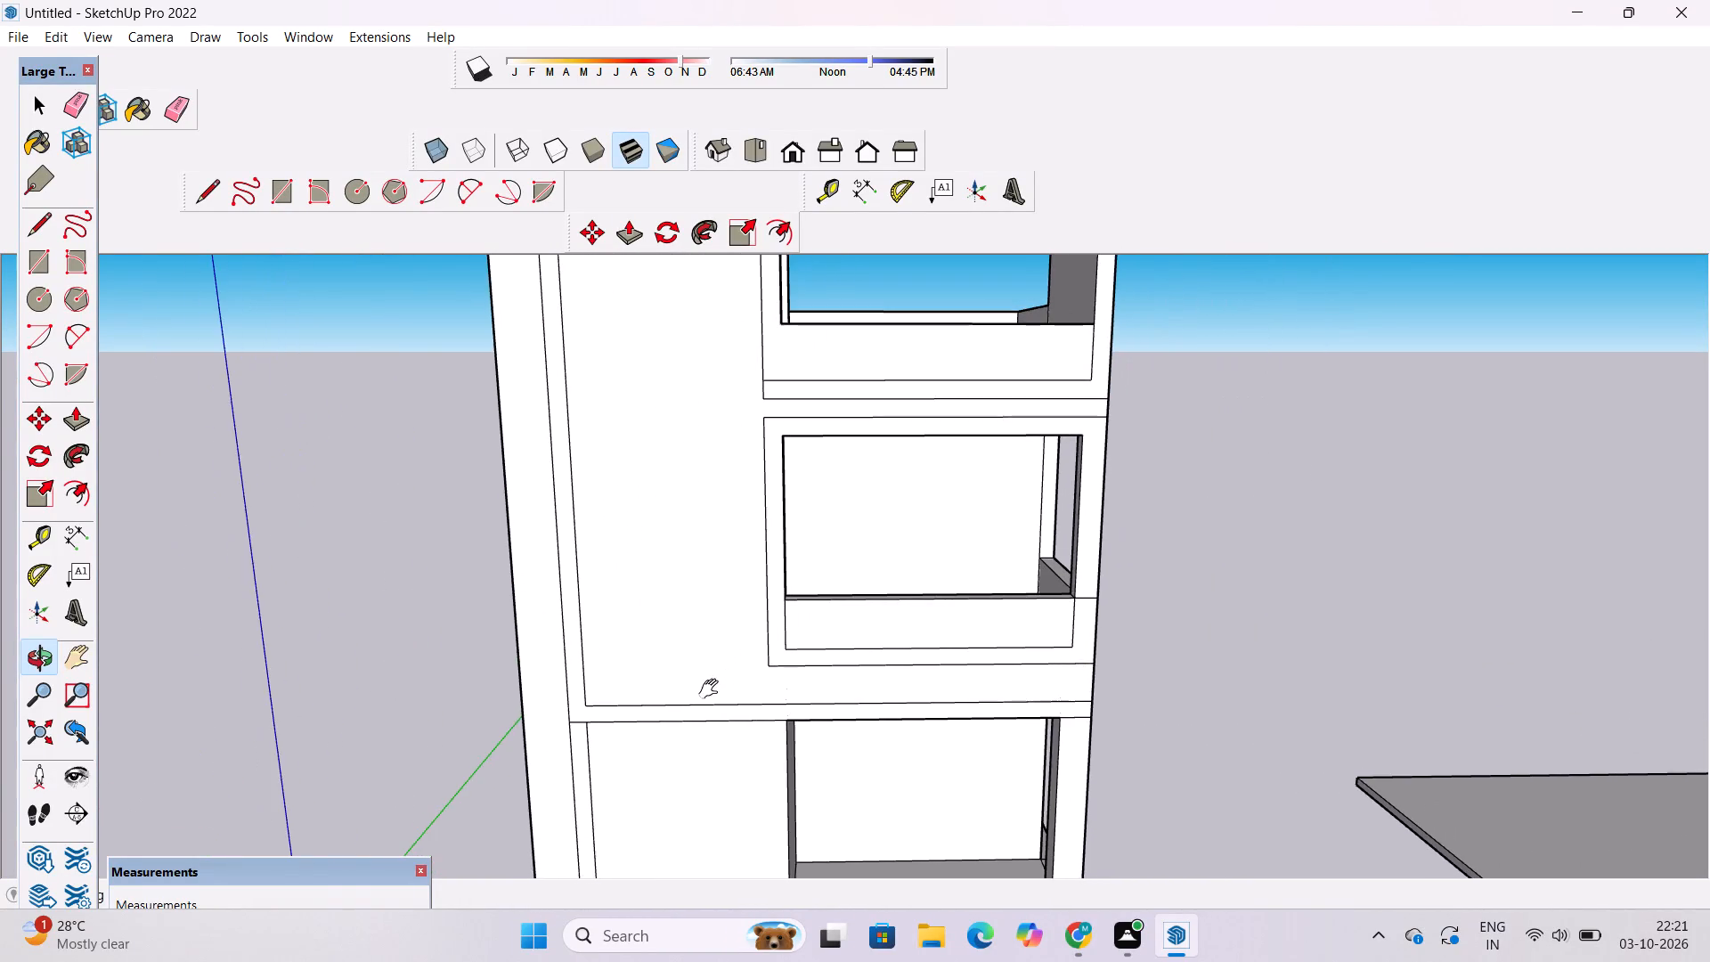
scroll(836, 650, "up", 3)
left_click_drag(841, 646, 744, 685, "shift")
scroll(856, 692, "up", 4)
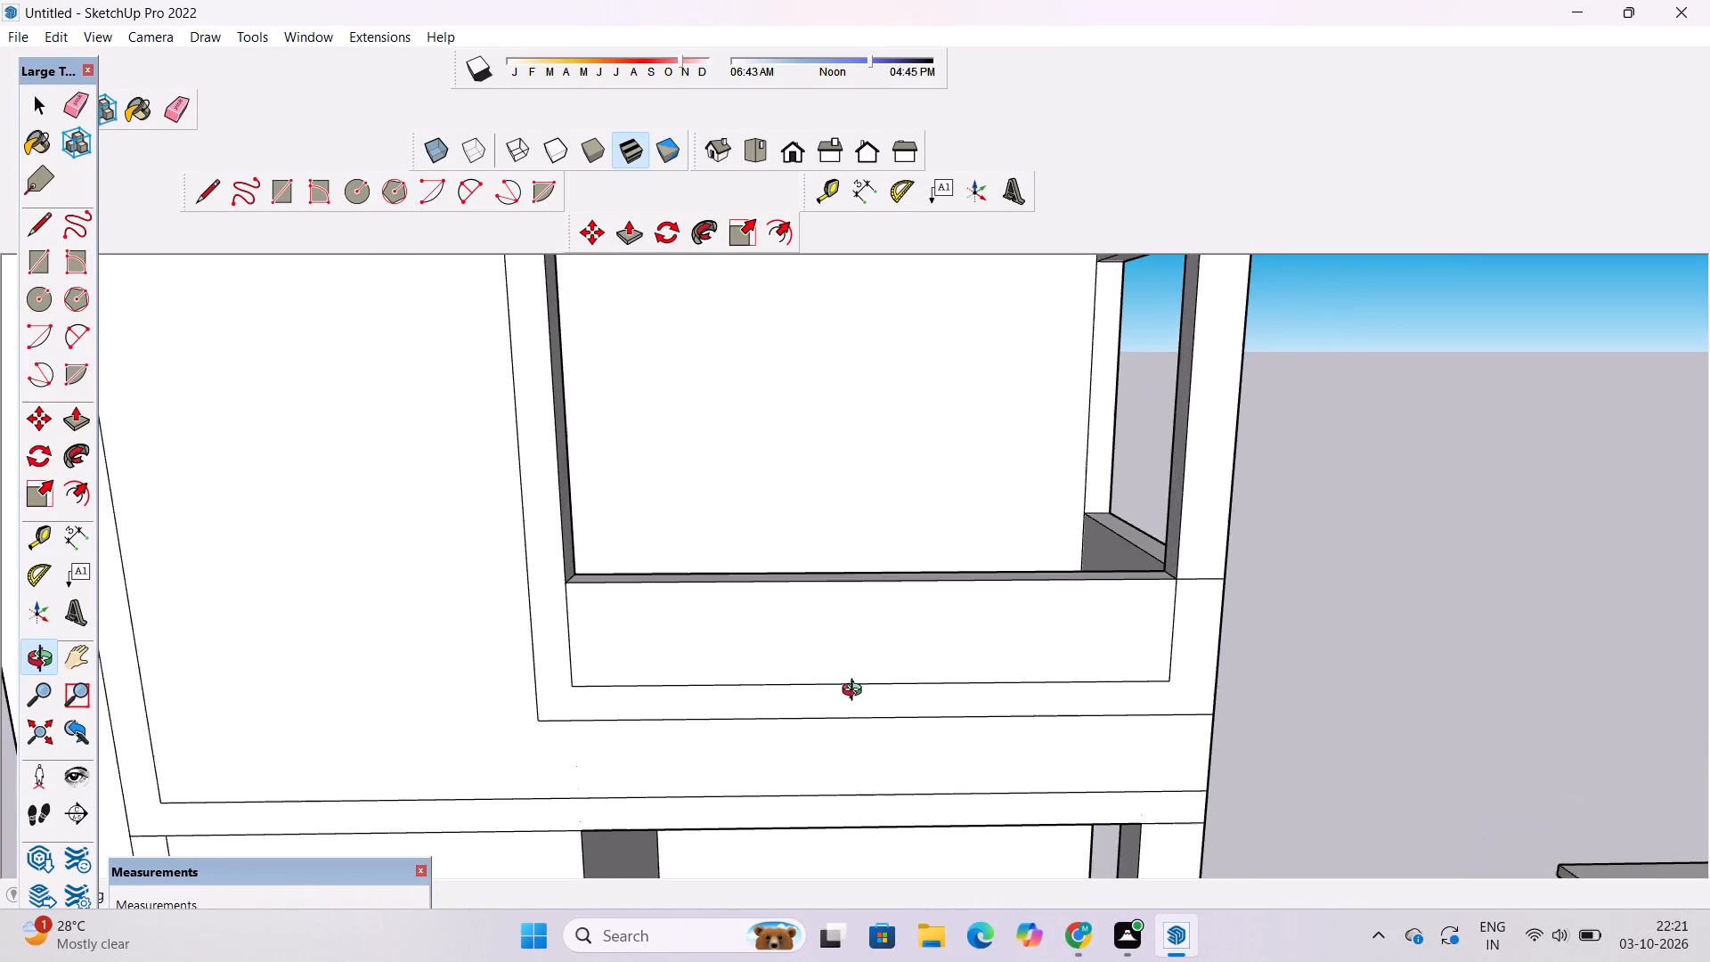
left_click_drag(885, 668, 806, 681, "shift")
scroll(804, 681, "down", 6)
scroll(819, 733, "up", 1)
scroll(826, 705, "down", 4)
left_click_drag(835, 622, 835, 738, "shift")
scroll(827, 644, "up", 5, "shift")
left_click_drag(838, 616, 838, 689, "shift")
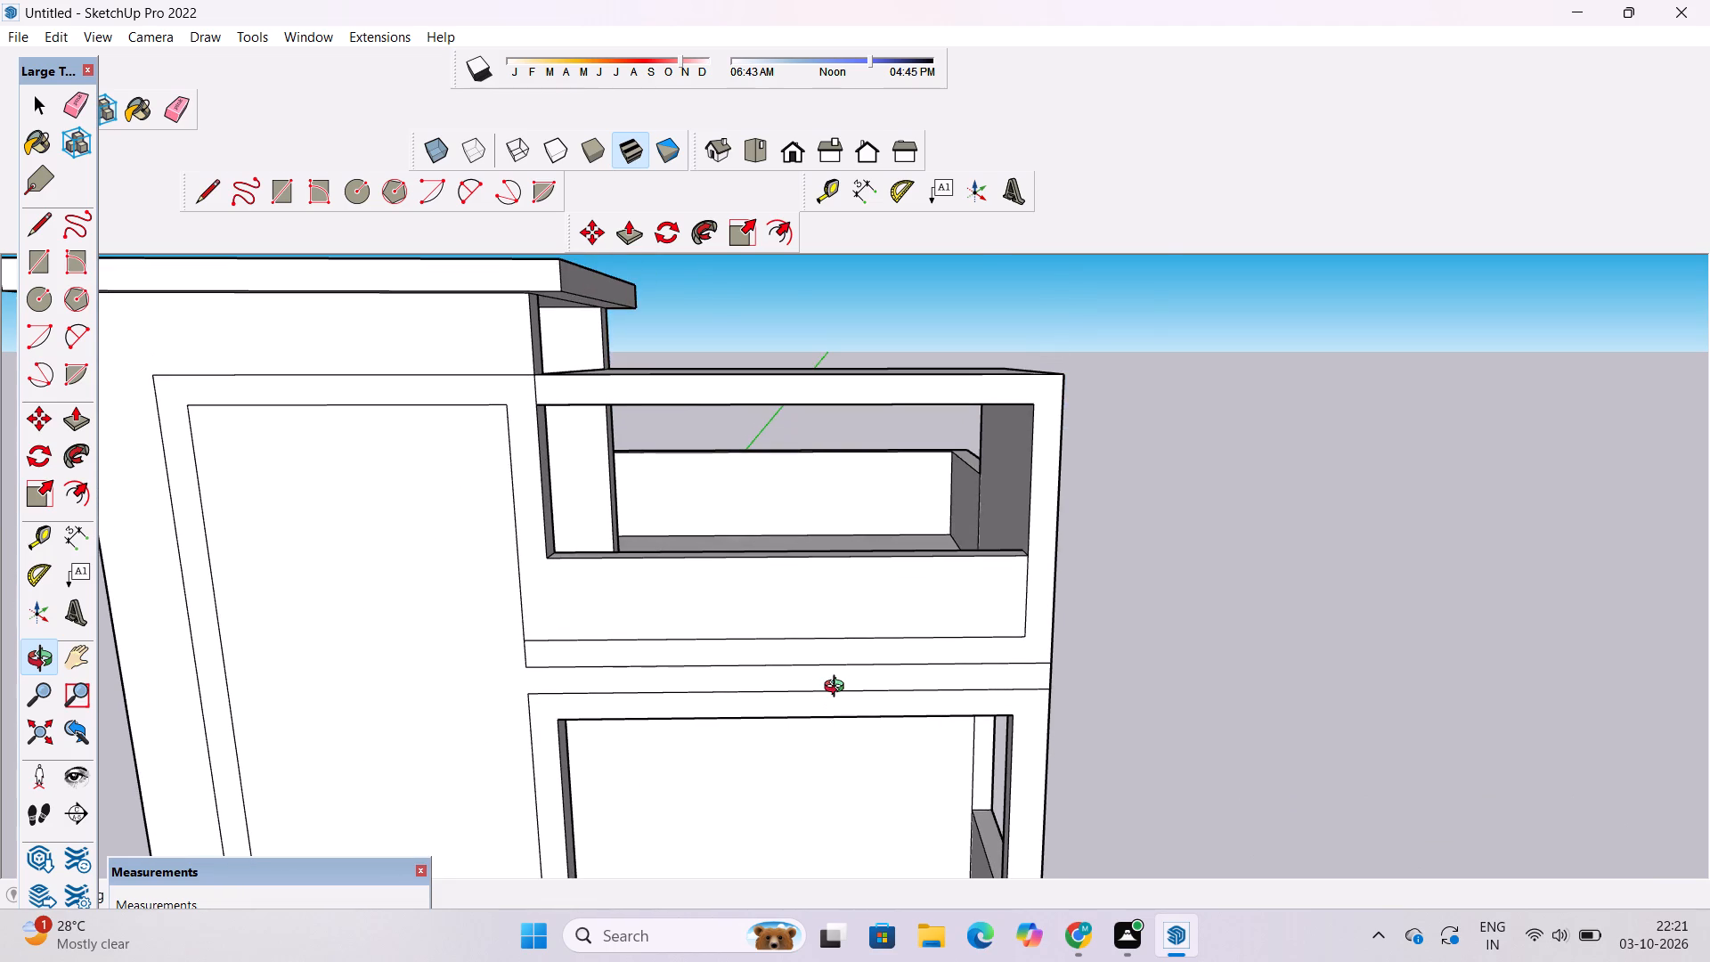
scroll(838, 689, "up", 3)
scroll(838, 689, "down", 4)
scroll(838, 689, "up", 5)
scroll(838, 689, "down", 3)
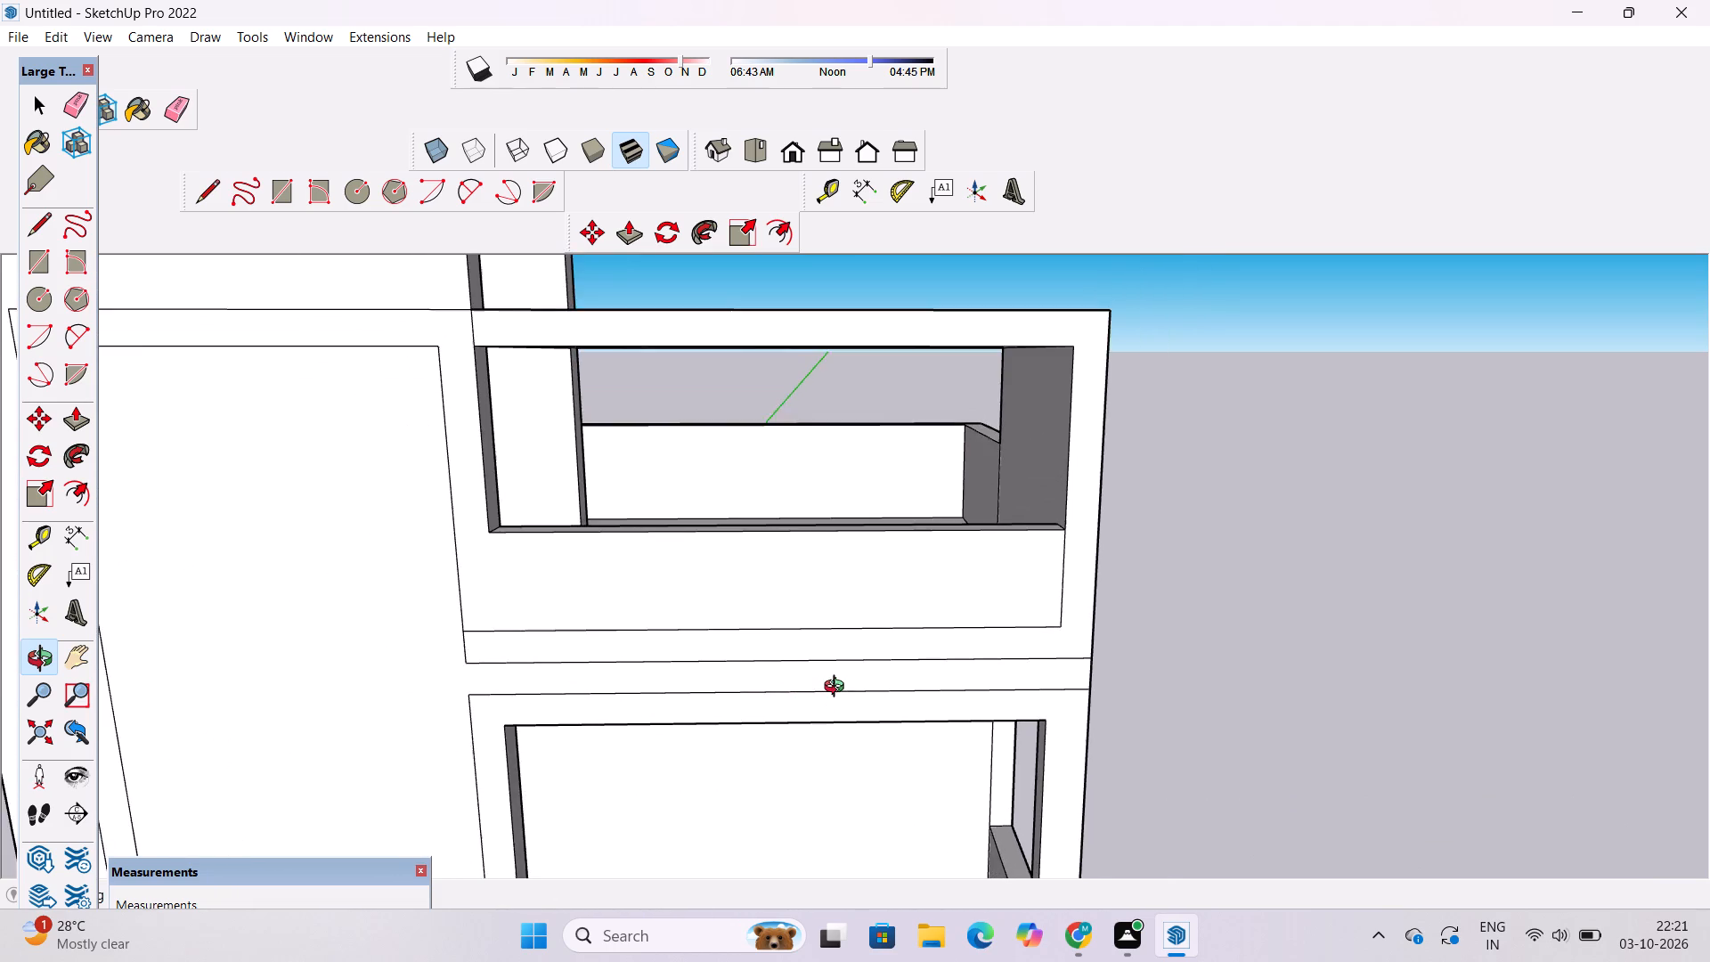
scroll(838, 689, "up", 3)
scroll(838, 689, "down", 1)
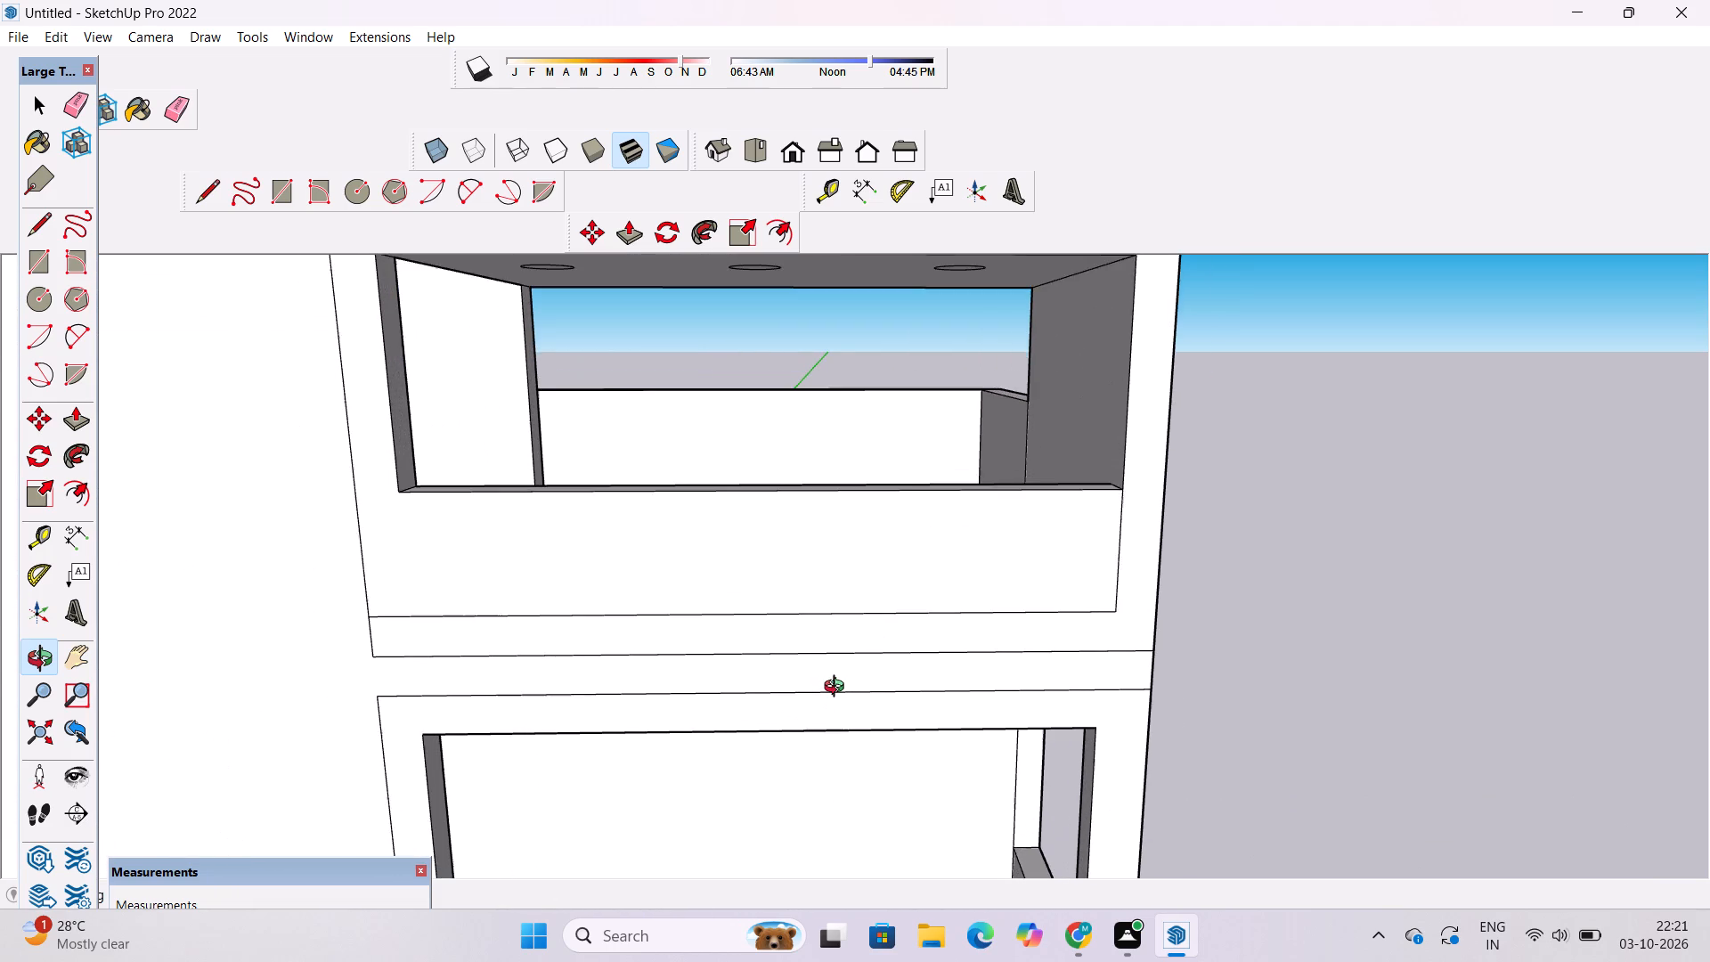
scroll(838, 689, "down", 5)
scroll(838, 689, "up", 3)
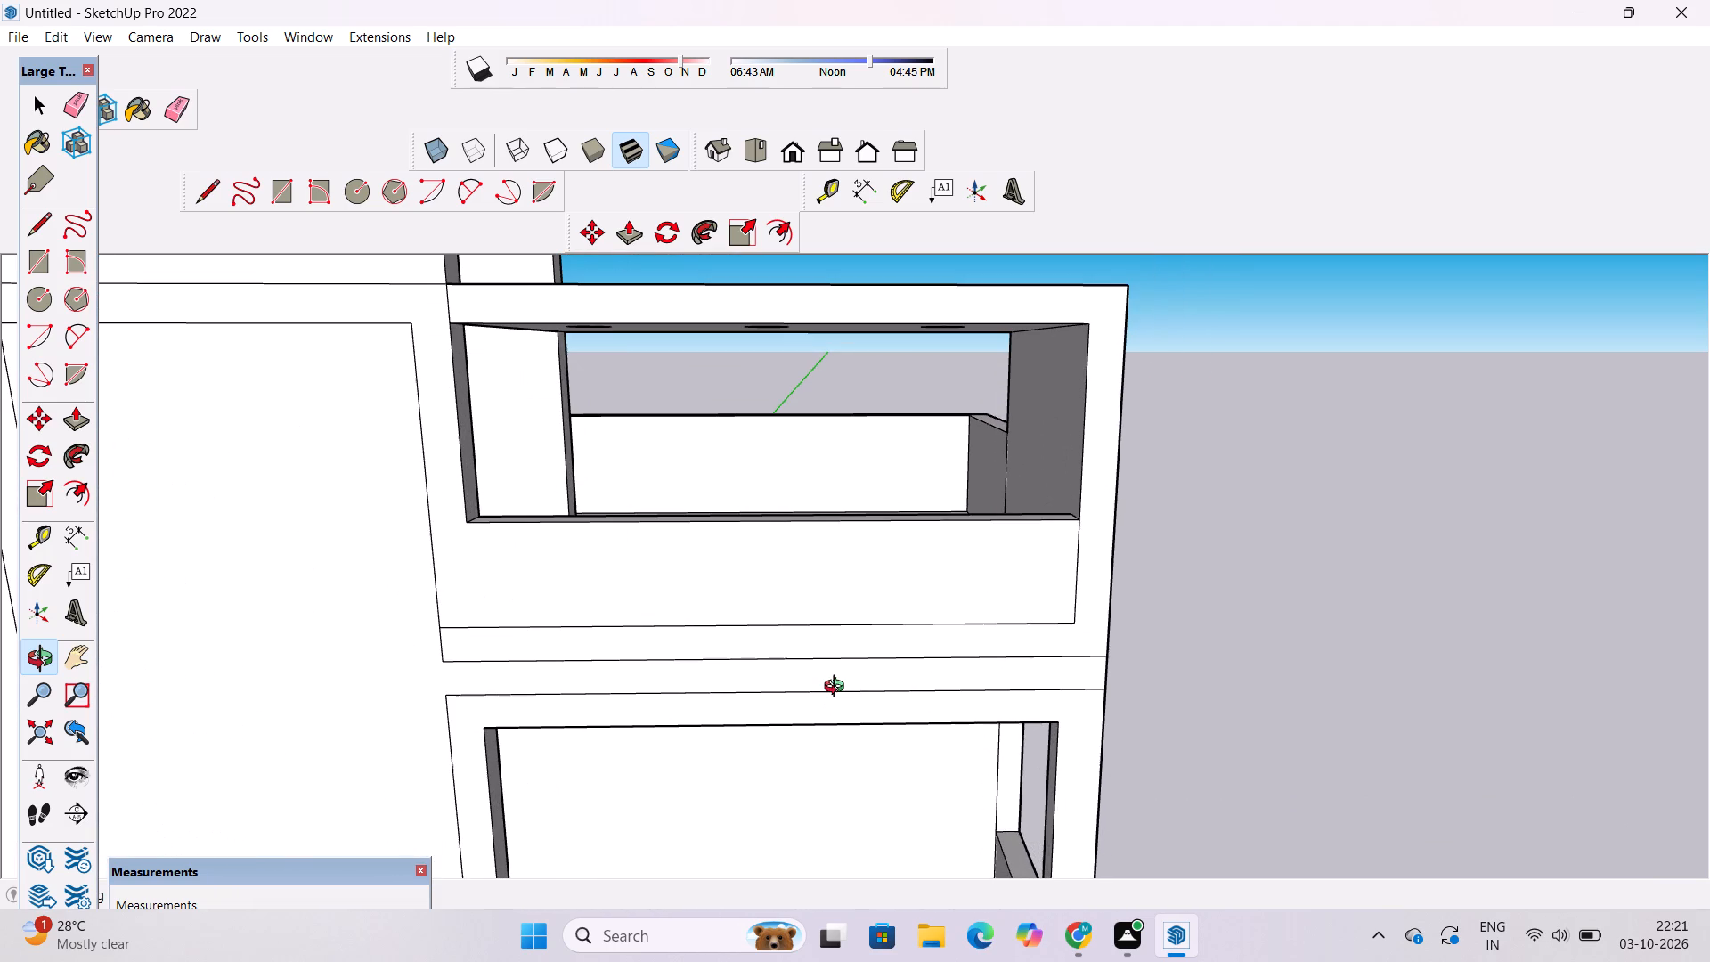
scroll(838, 689, "down", 1)
scroll(838, 689, "up", 2)
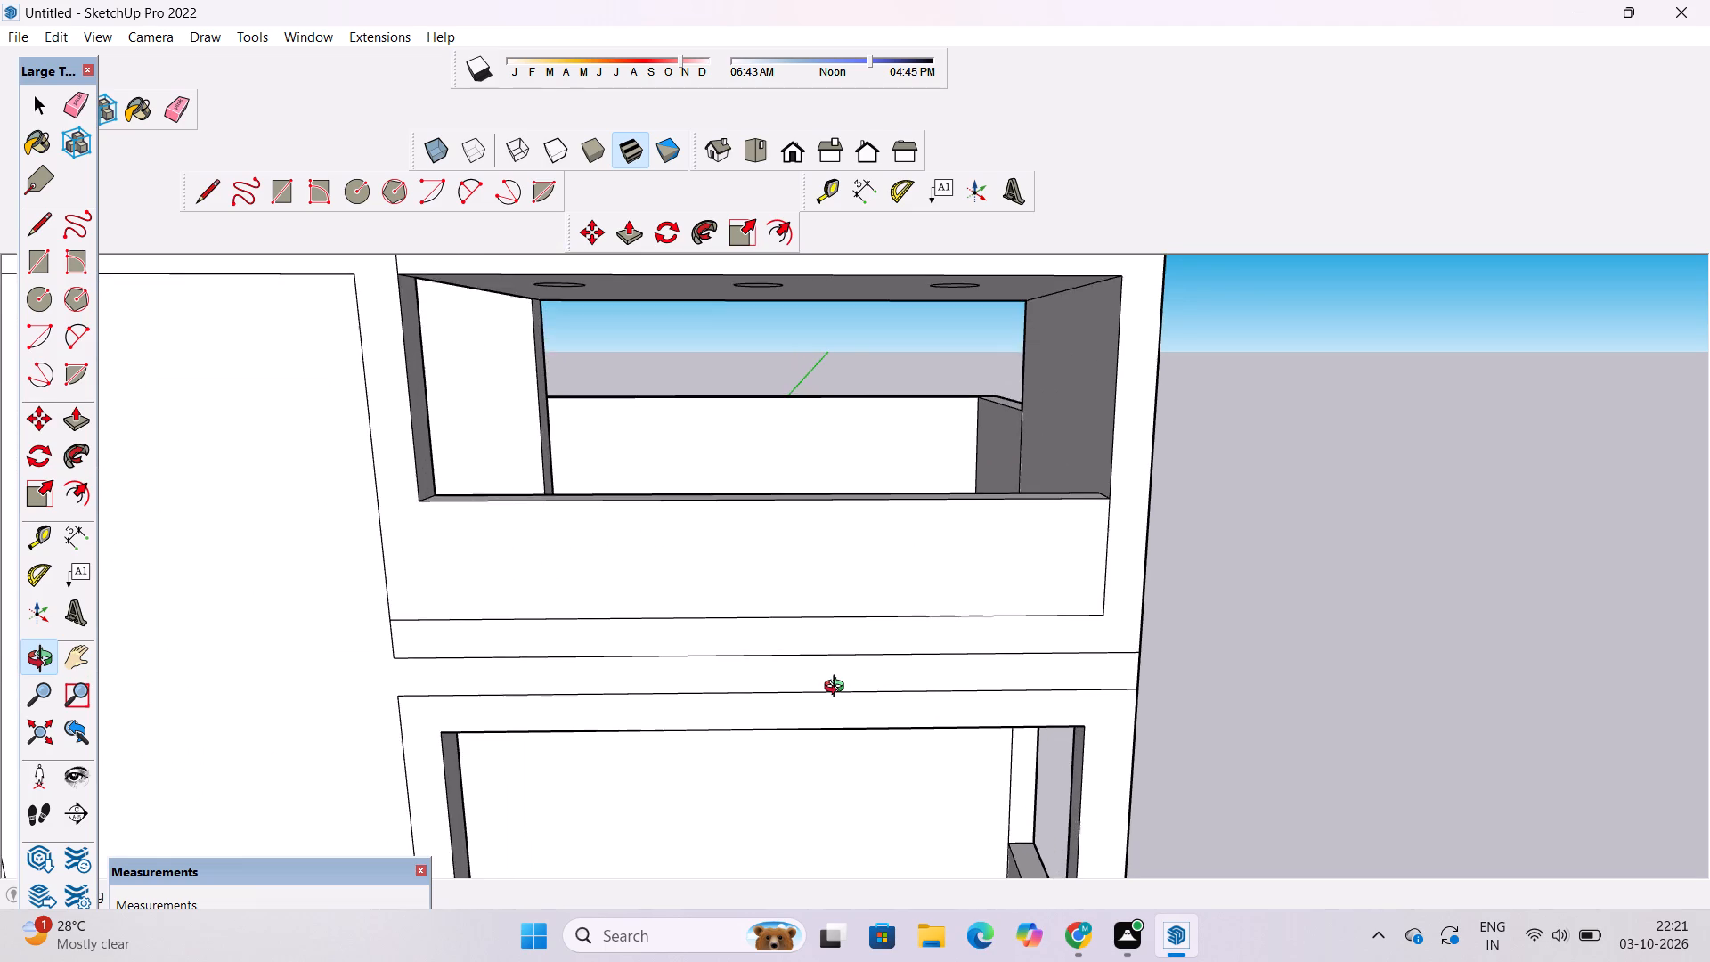
scroll(838, 689, "down", 2)
scroll(838, 689, "up", 4)
scroll(838, 689, "down", 1)
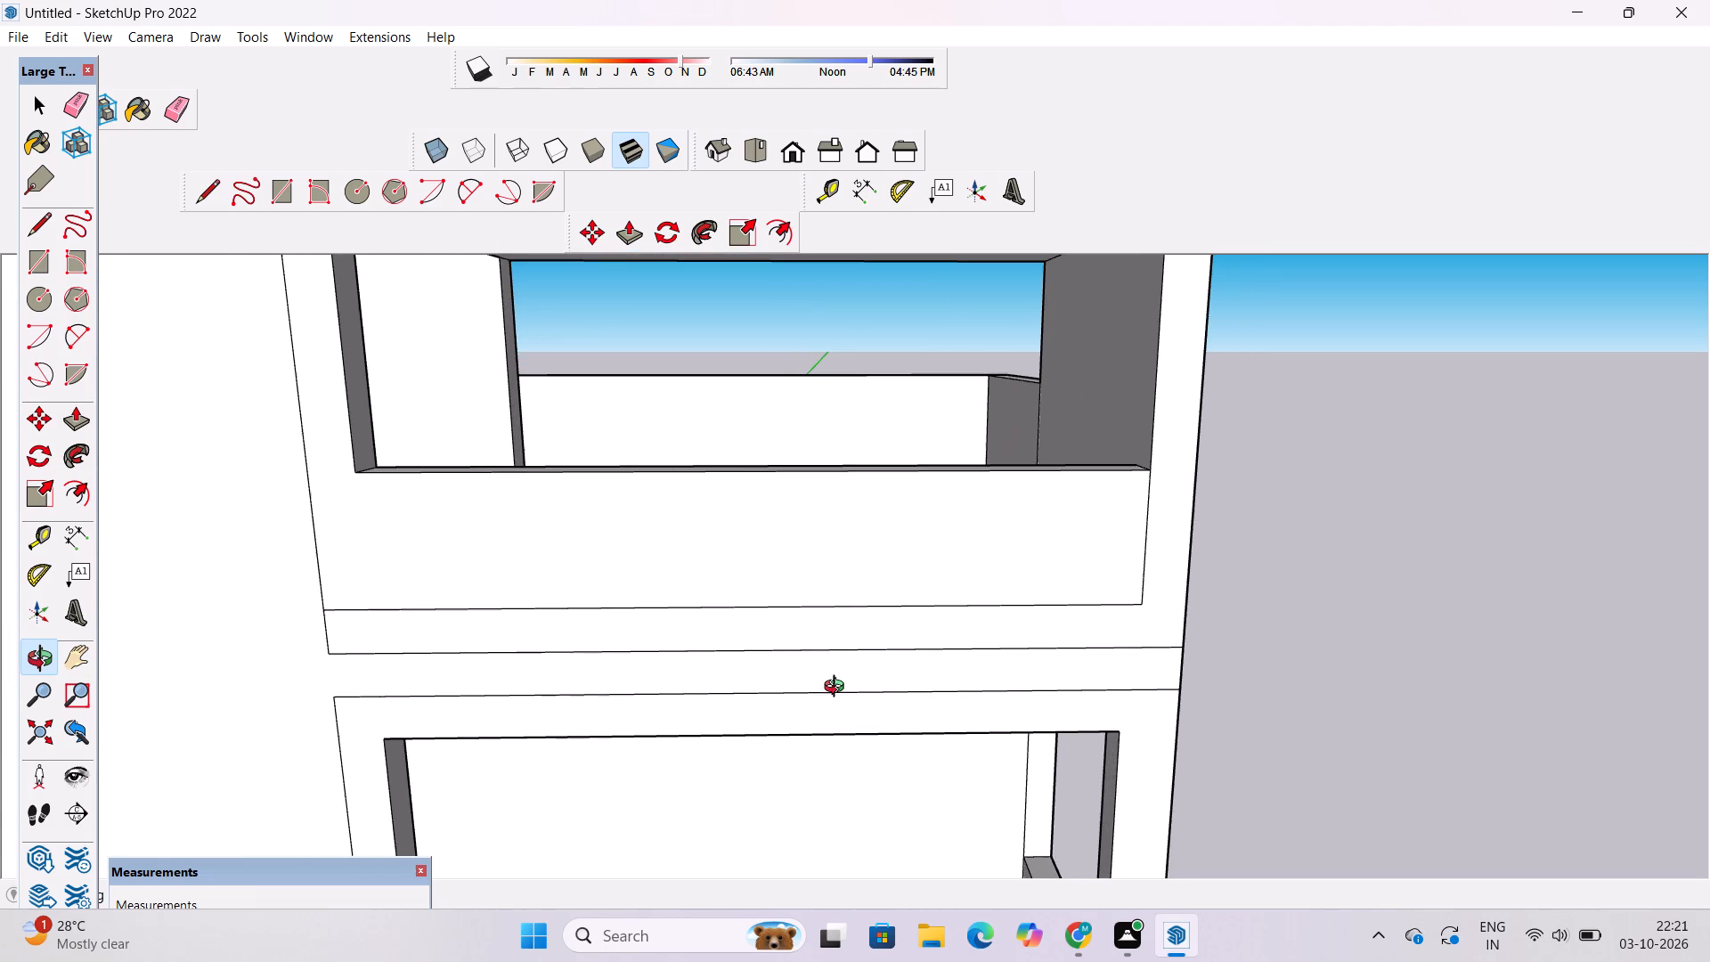
scroll(838, 689, "down", 2)
scroll(838, 689, "up", 2)
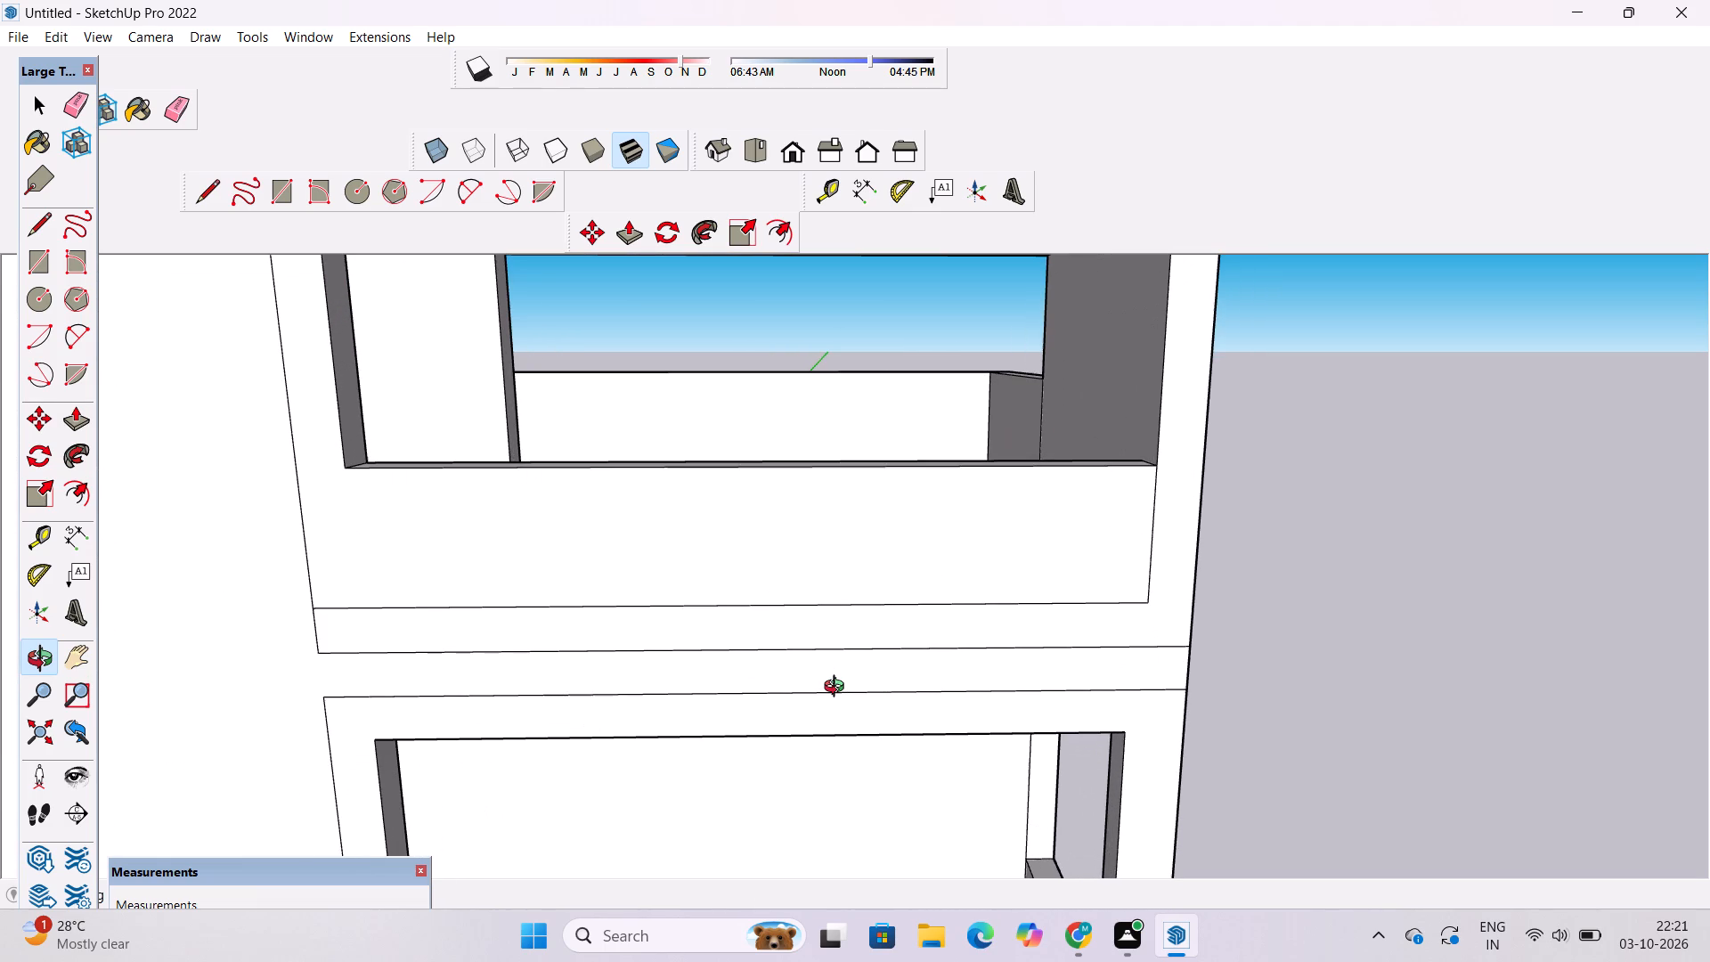
scroll(838, 689, "down", 8)
left_click_drag(890, 708, 866, 715)
left_click_drag(831, 709, 908, 721)
scroll(911, 721, "up", 1)
left_click_drag(911, 721, 911, 692, "shift")
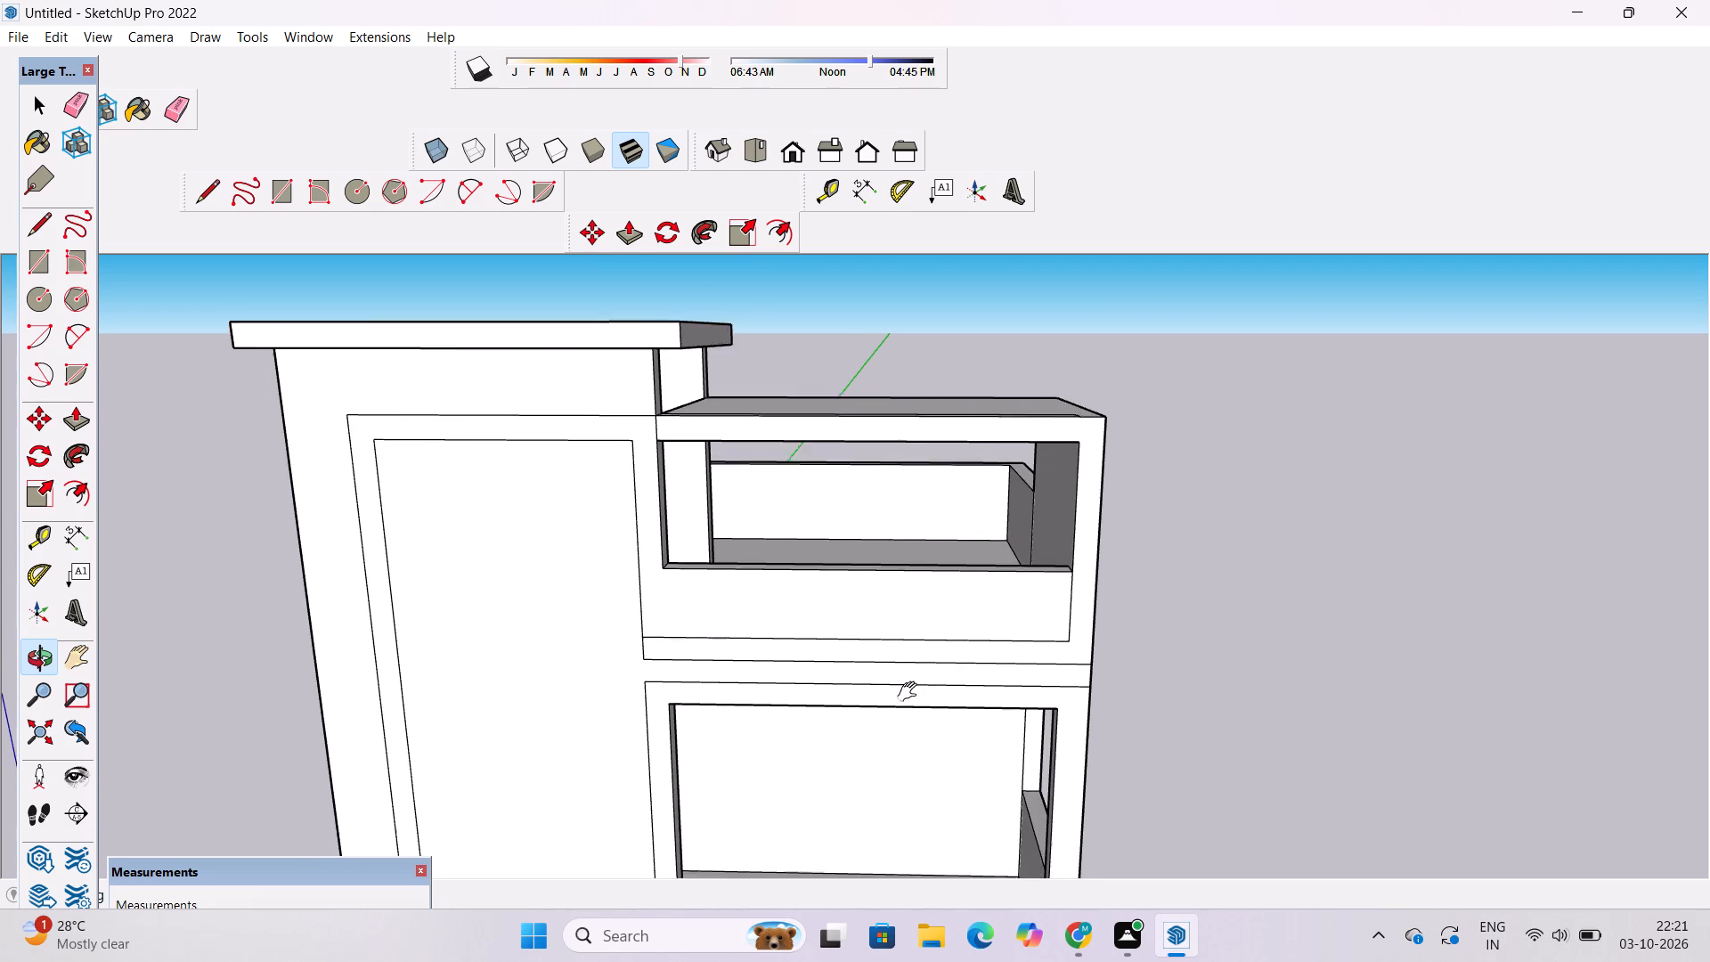
left_click_drag(911, 692, 911, 678, "shift")
scroll(947, 696, "up", 4)
scroll(947, 696, "down", 5)
left_click_drag(936, 698, 957, 677, "shift")
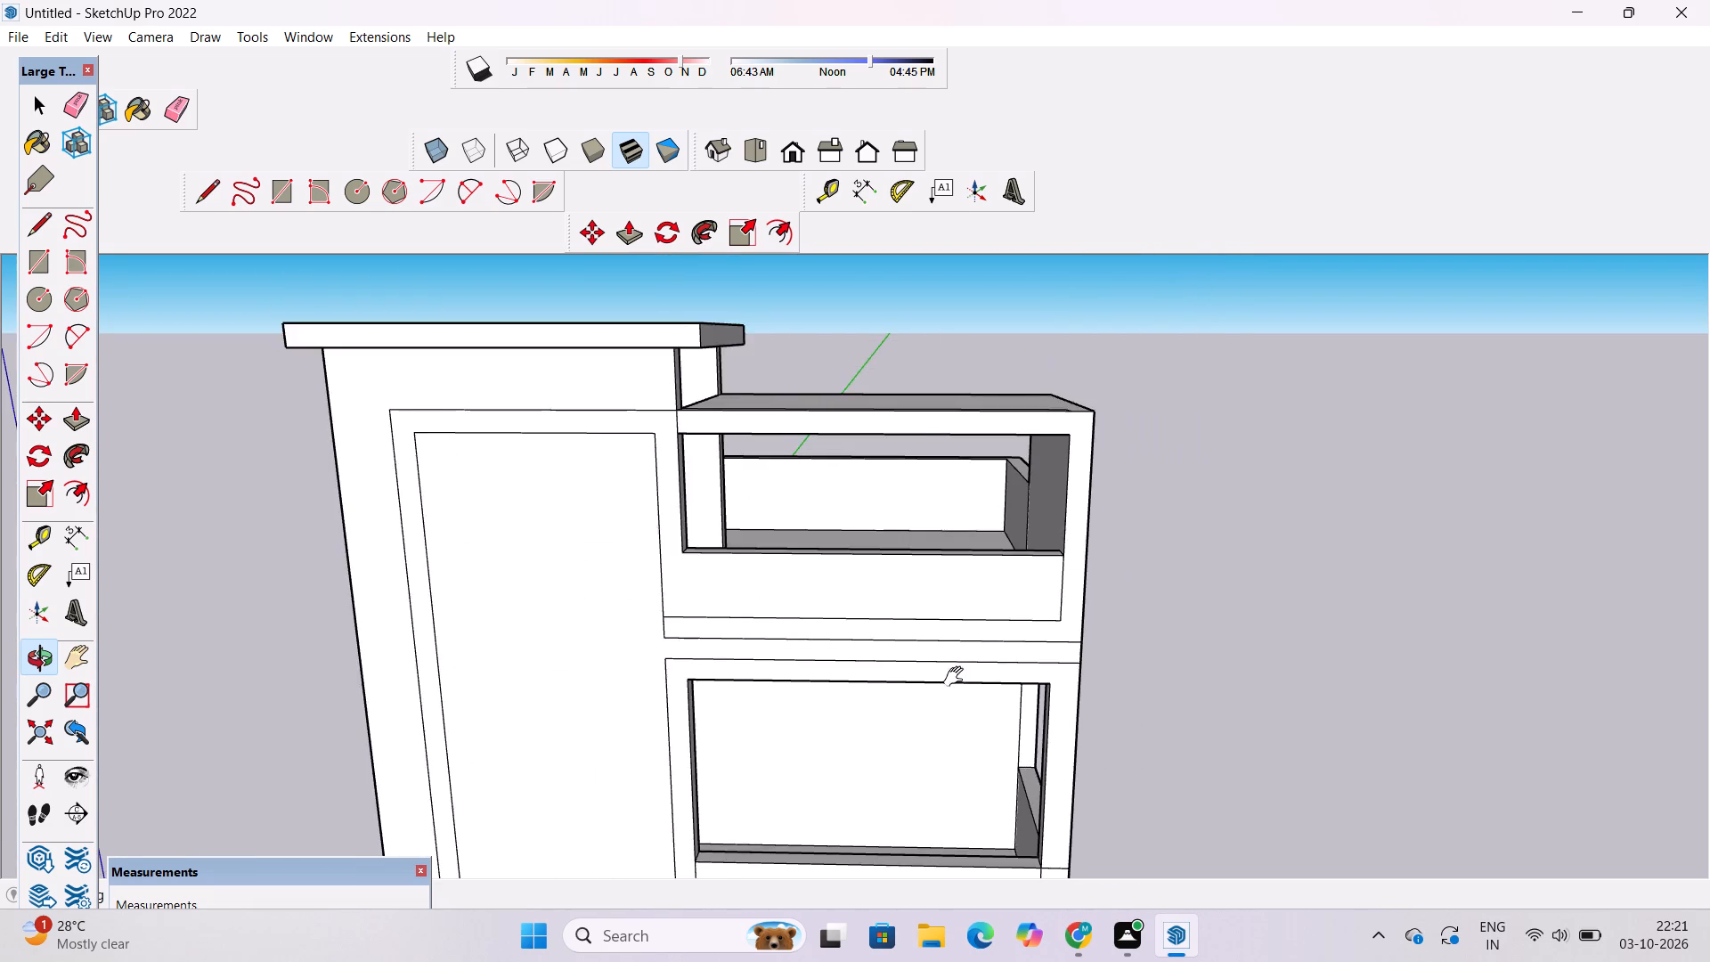
left_click_drag(957, 677, 976, 667, "shift")
scroll(922, 681, "down", 8)
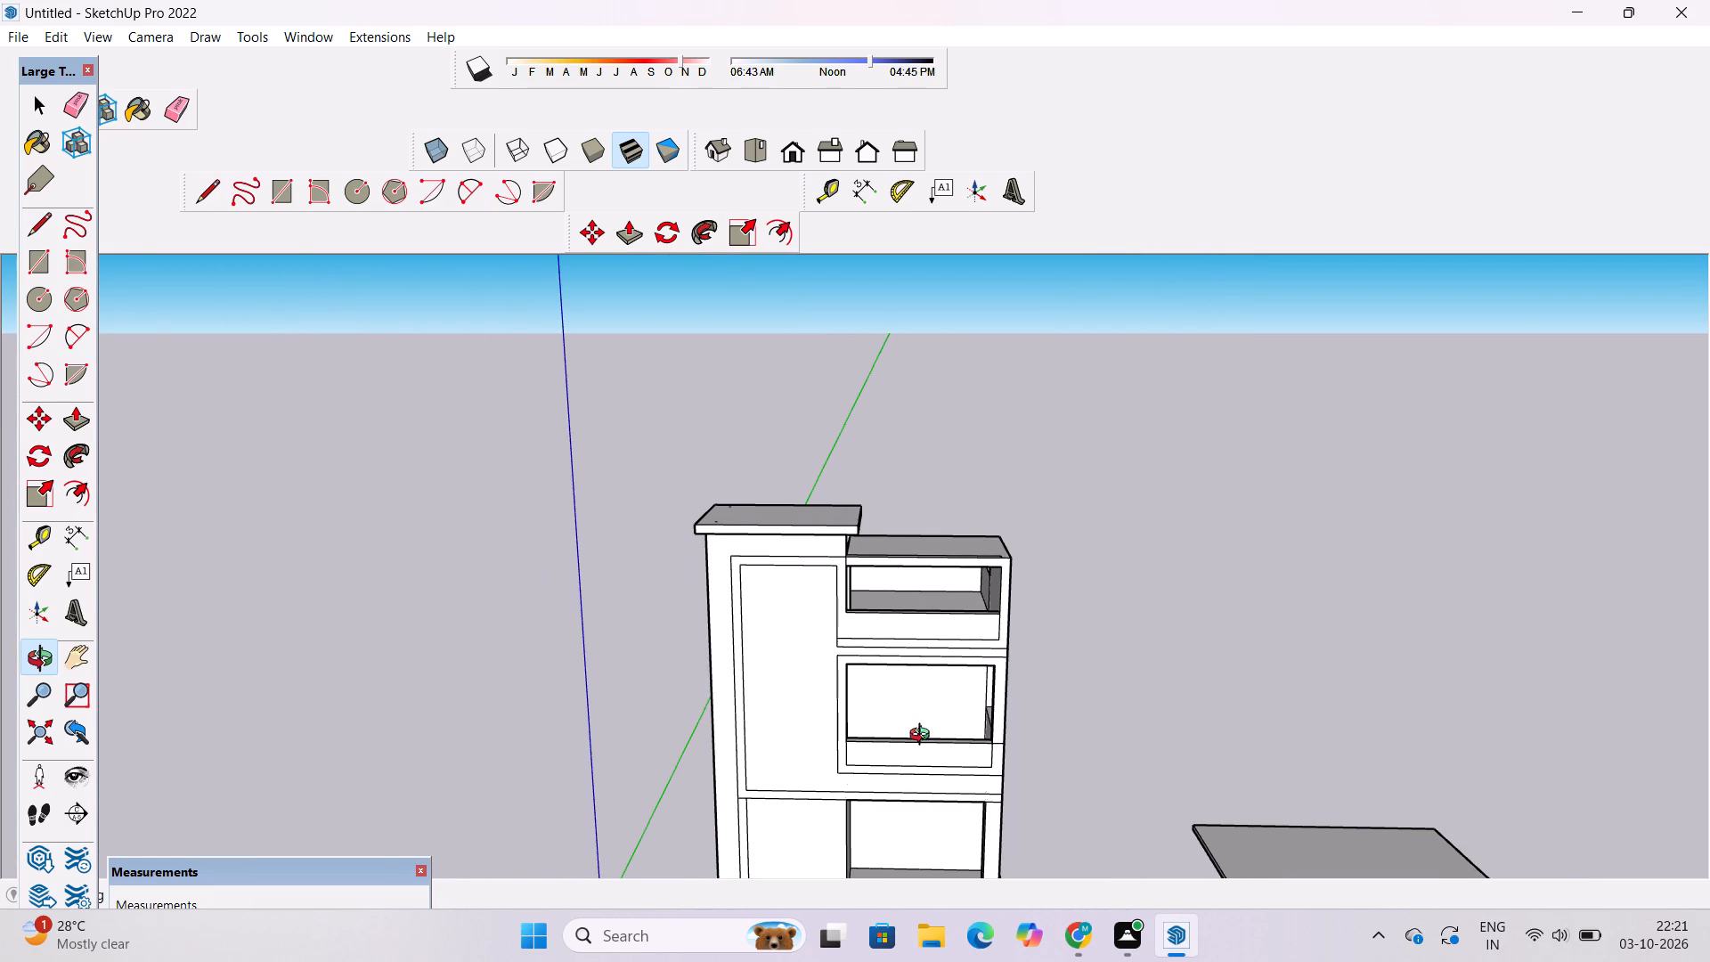
Draw a tall rectangle about 8' wide and 32' 2" high inside the tower's framed panel, near its outer edge.
left_click_drag(924, 803, 915, 736, "shift")
scroll(837, 653, "up", 2)
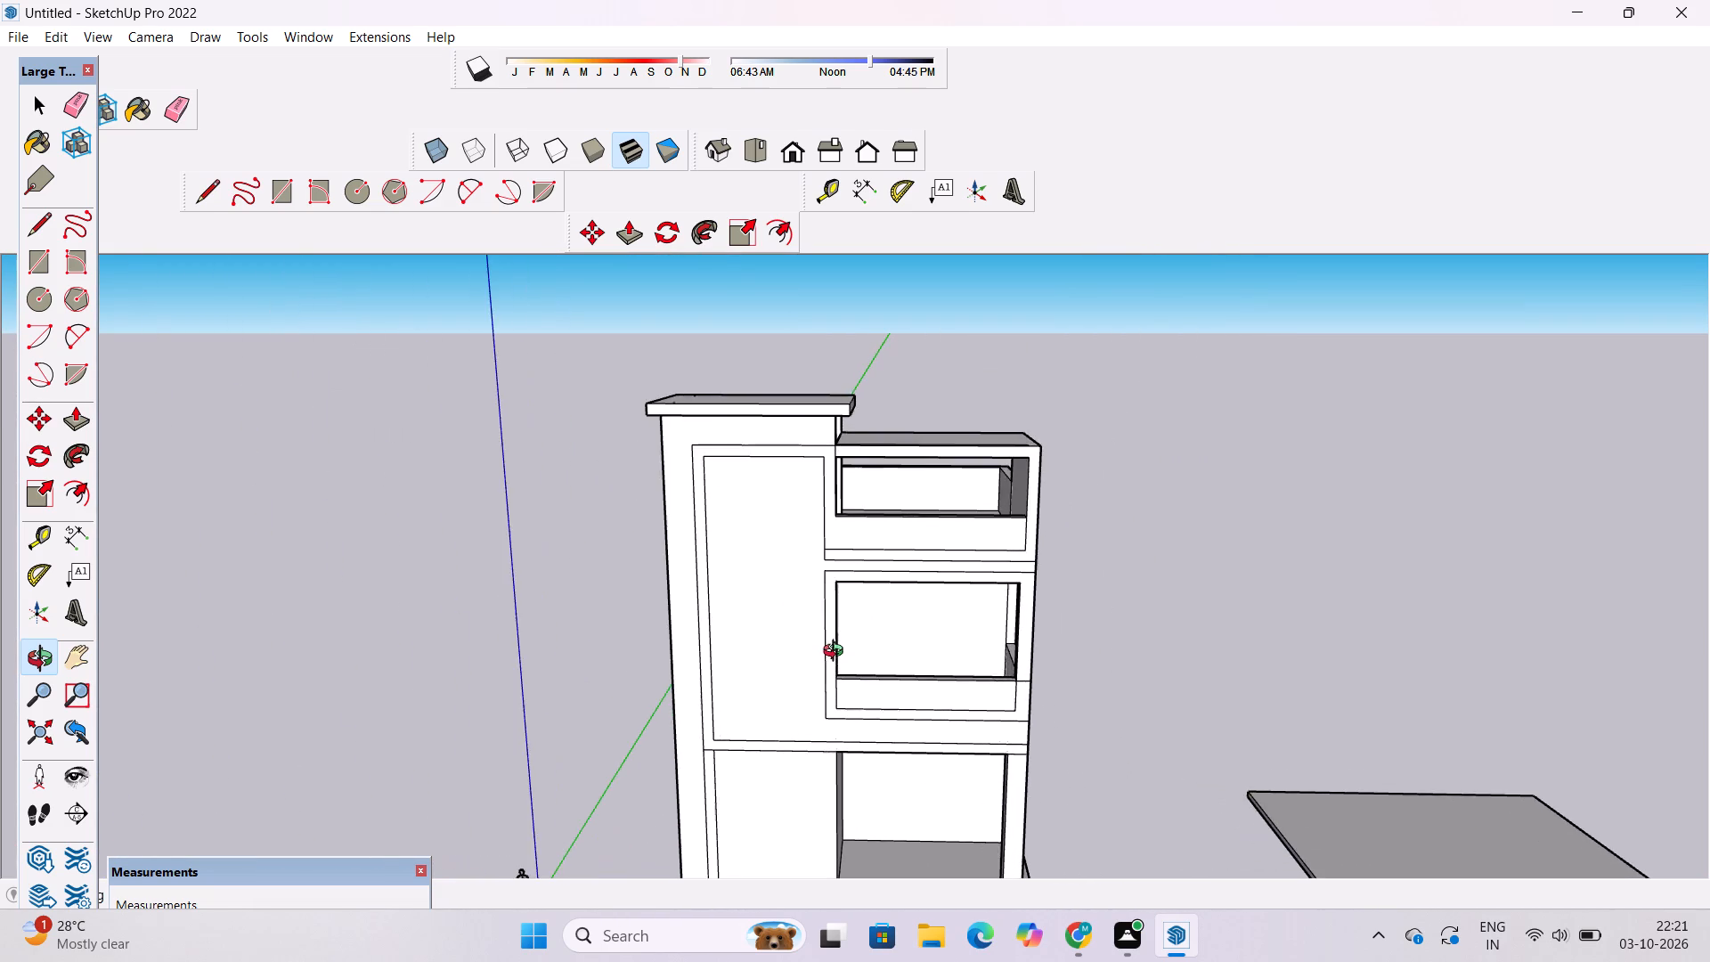
left_click_drag(835, 653, 887, 750, "shift")
scroll(842, 703, "up", 4, "shift")
left_click_drag(842, 706, 857, 655, "shift")
key("r")
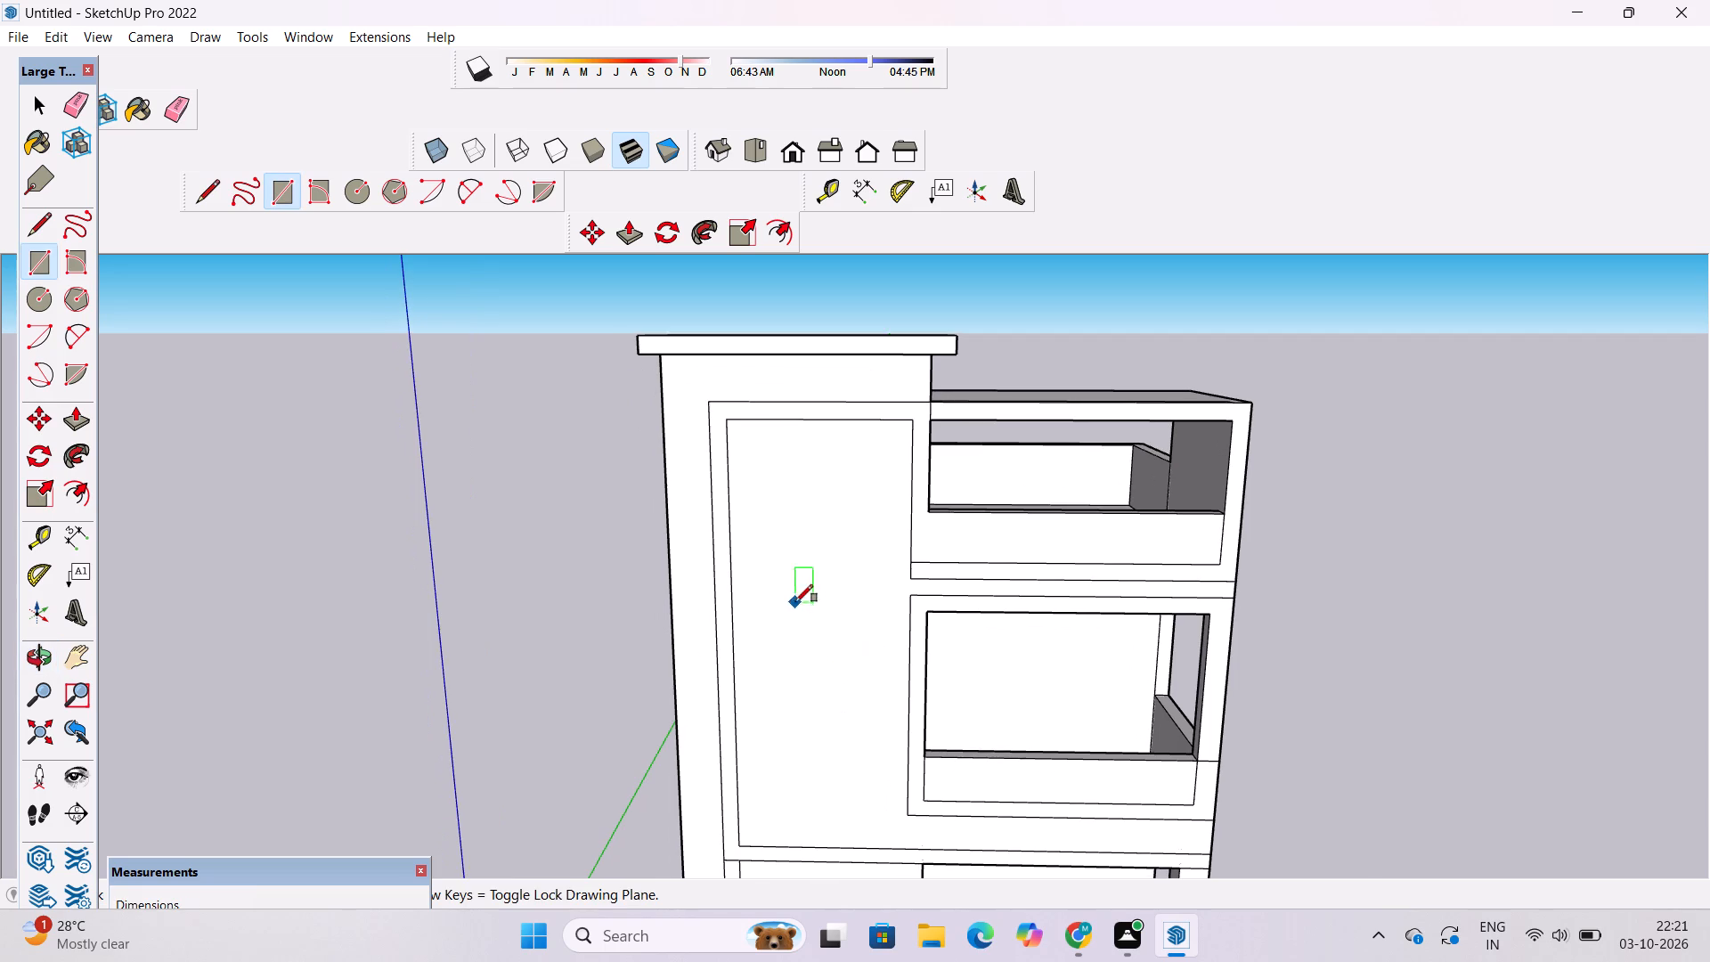
scroll(794, 598, "down", 4)
scroll(781, 611, "up", 6)
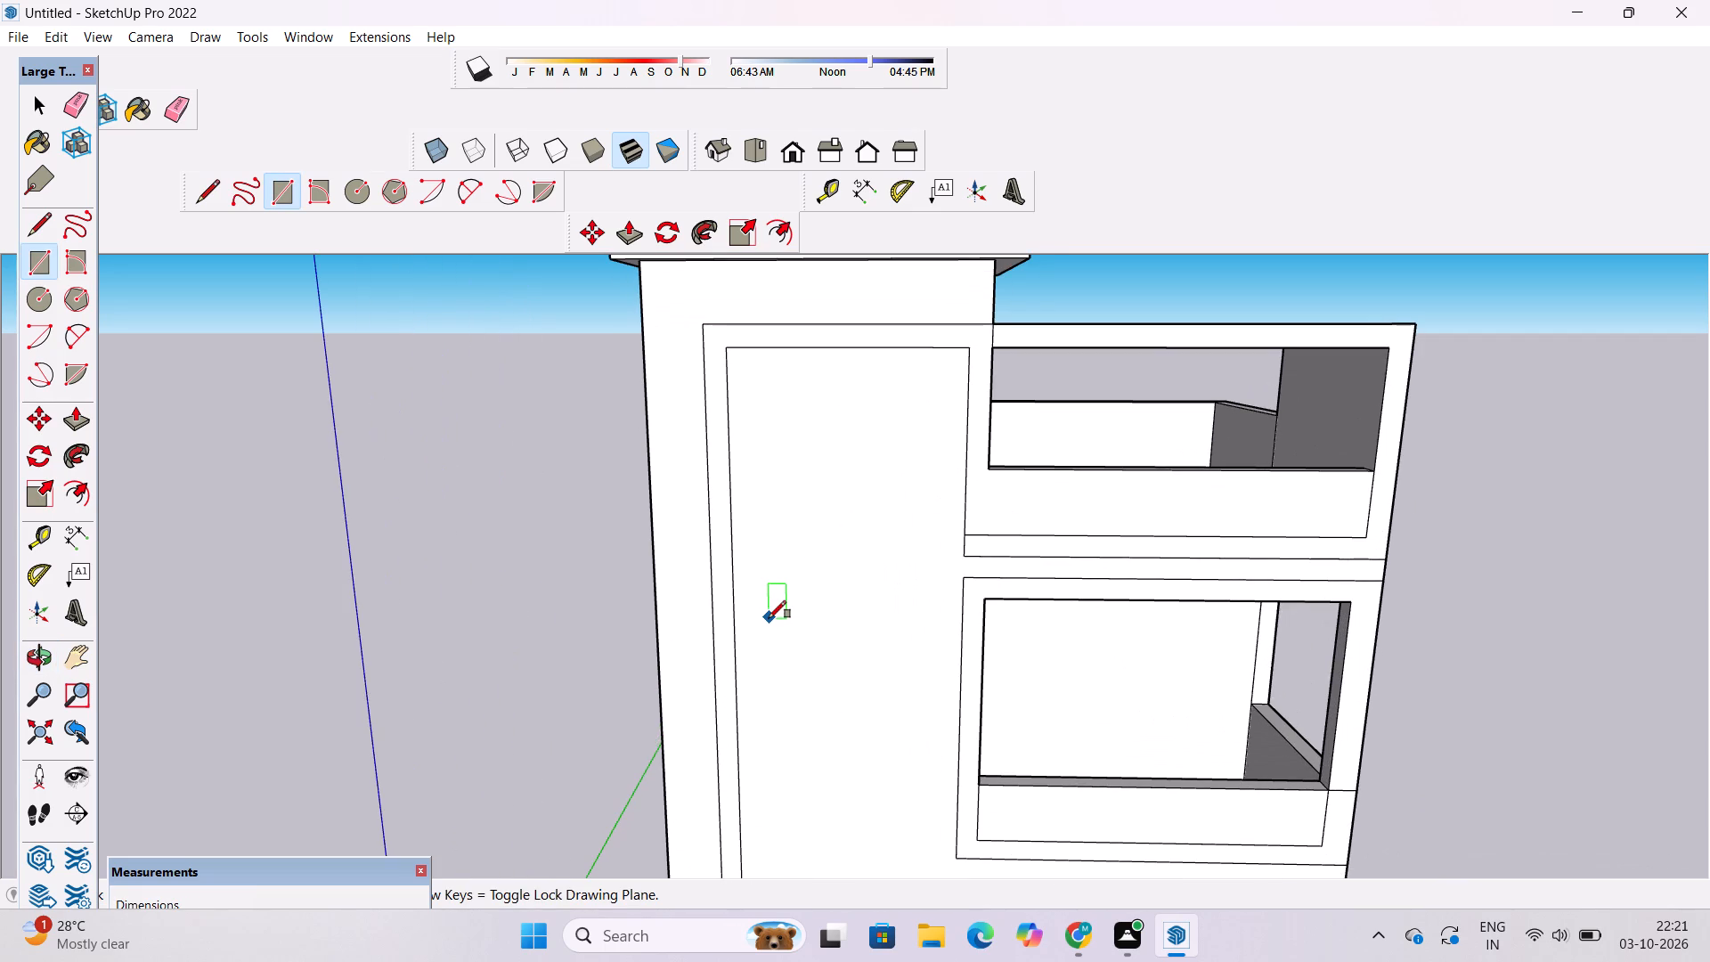
scroll(769, 618, "down", 4)
scroll(745, 568, "up", 4)
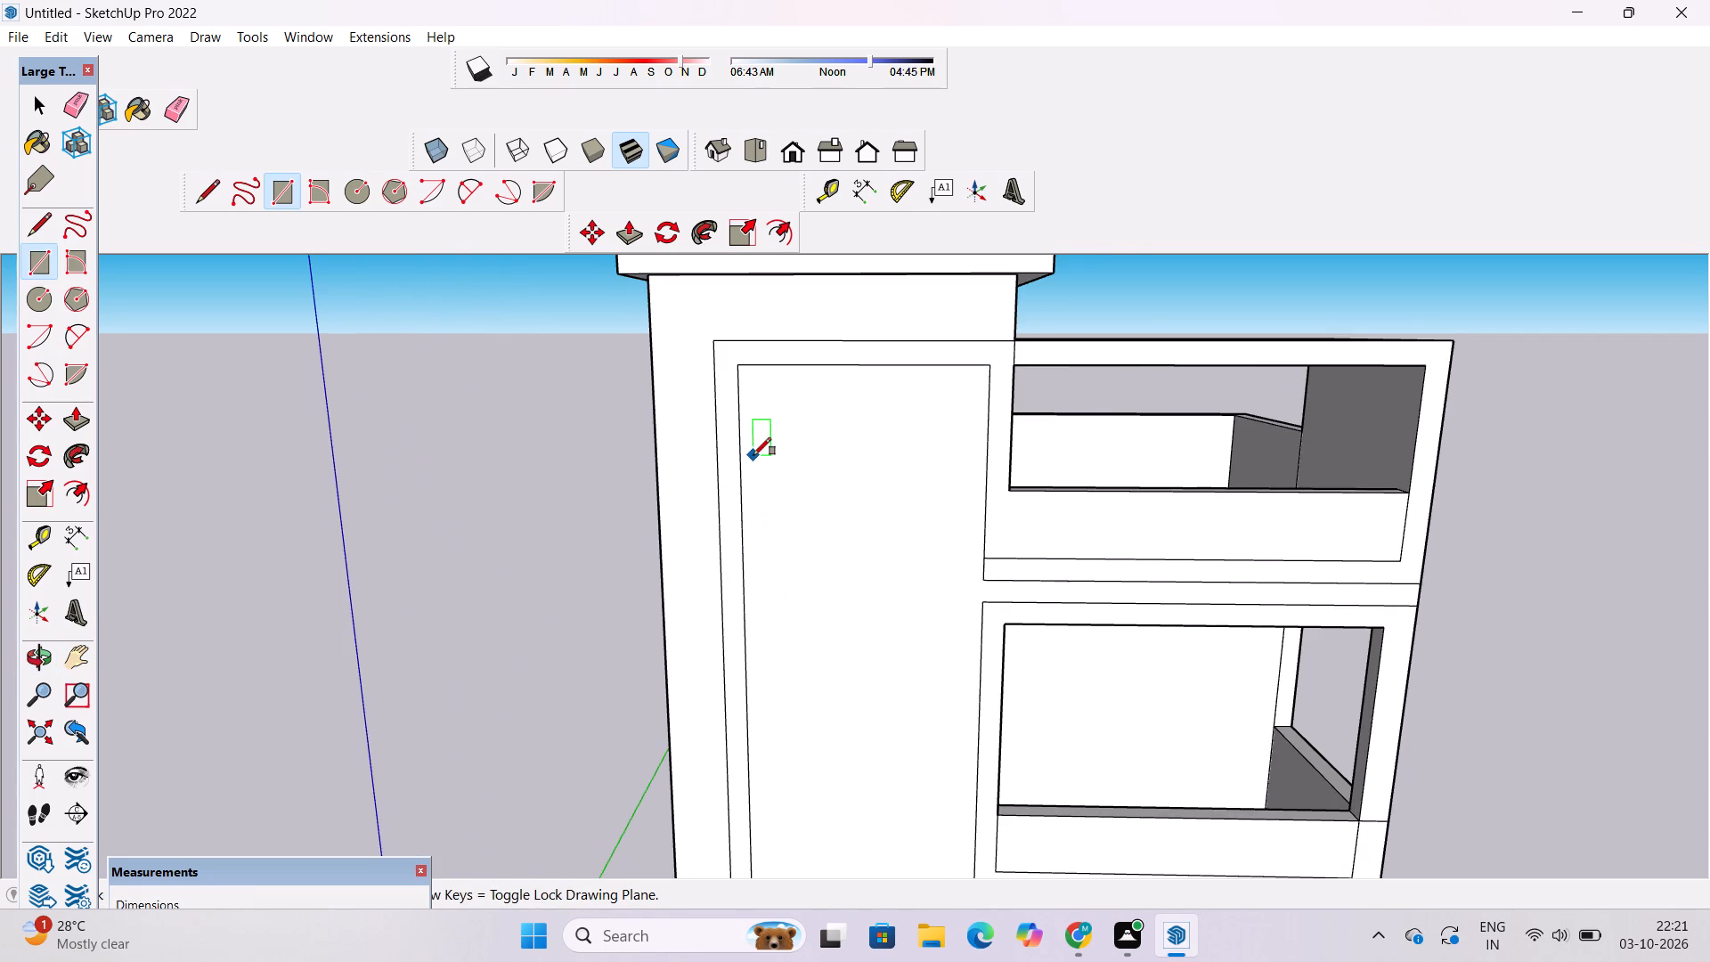
scroll(753, 446, "down", 2)
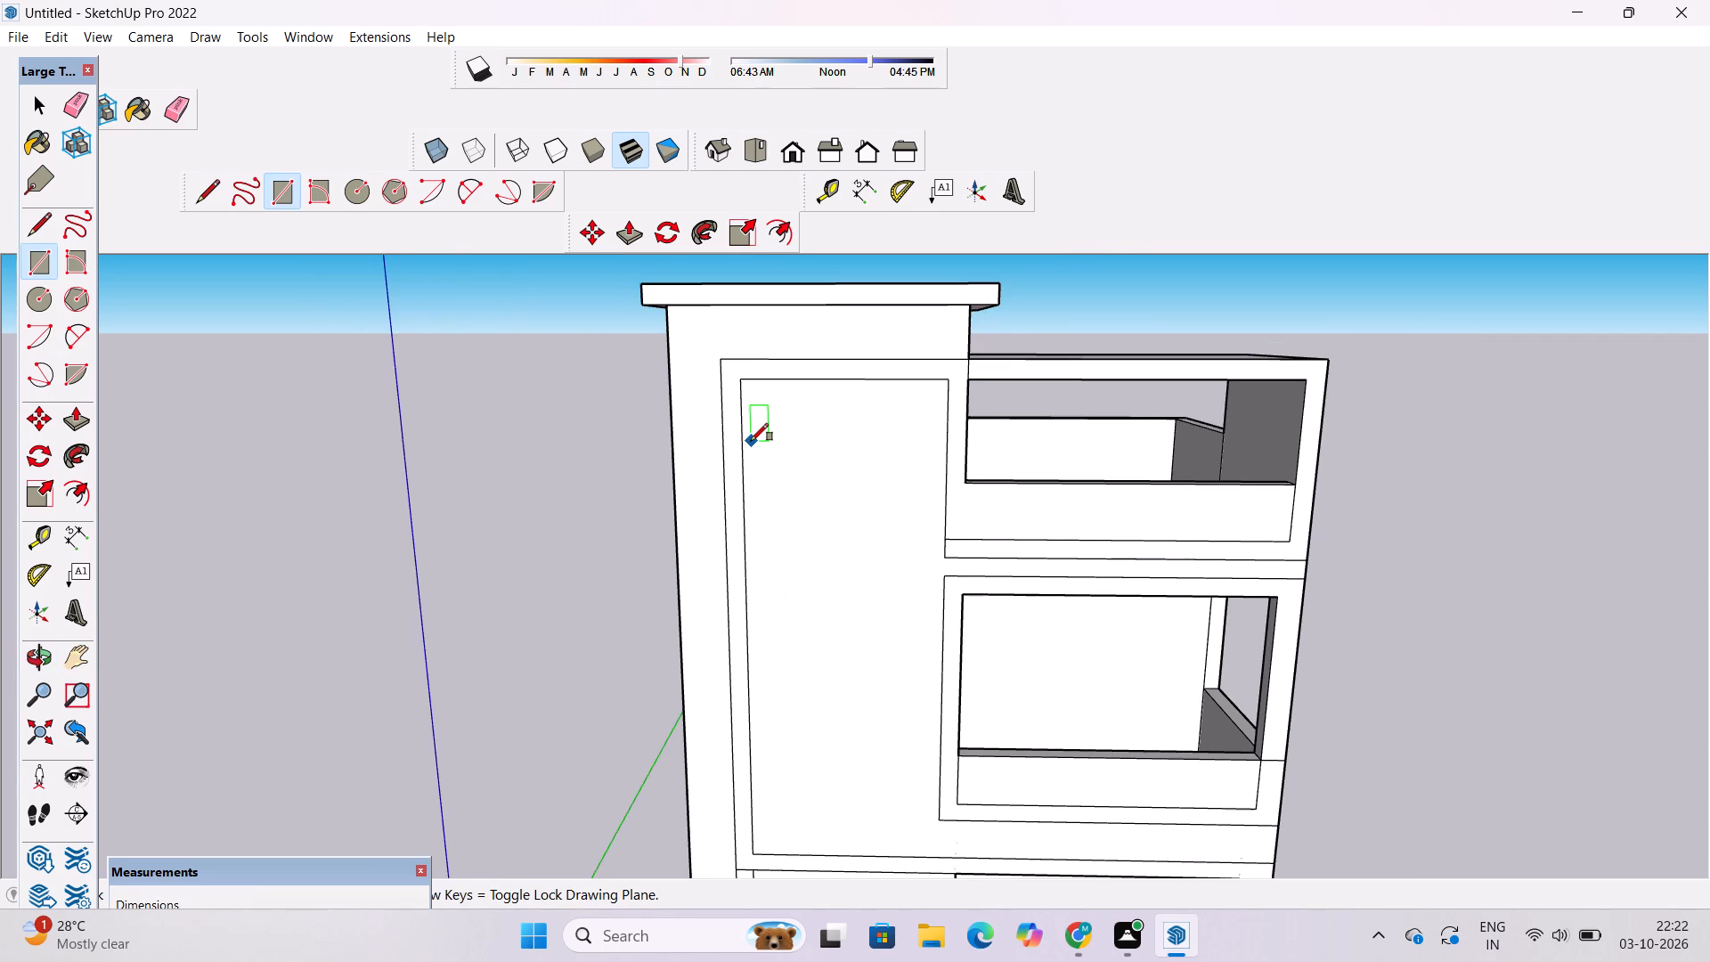
left_click(751, 441)
scroll(766, 424, "down", 6)
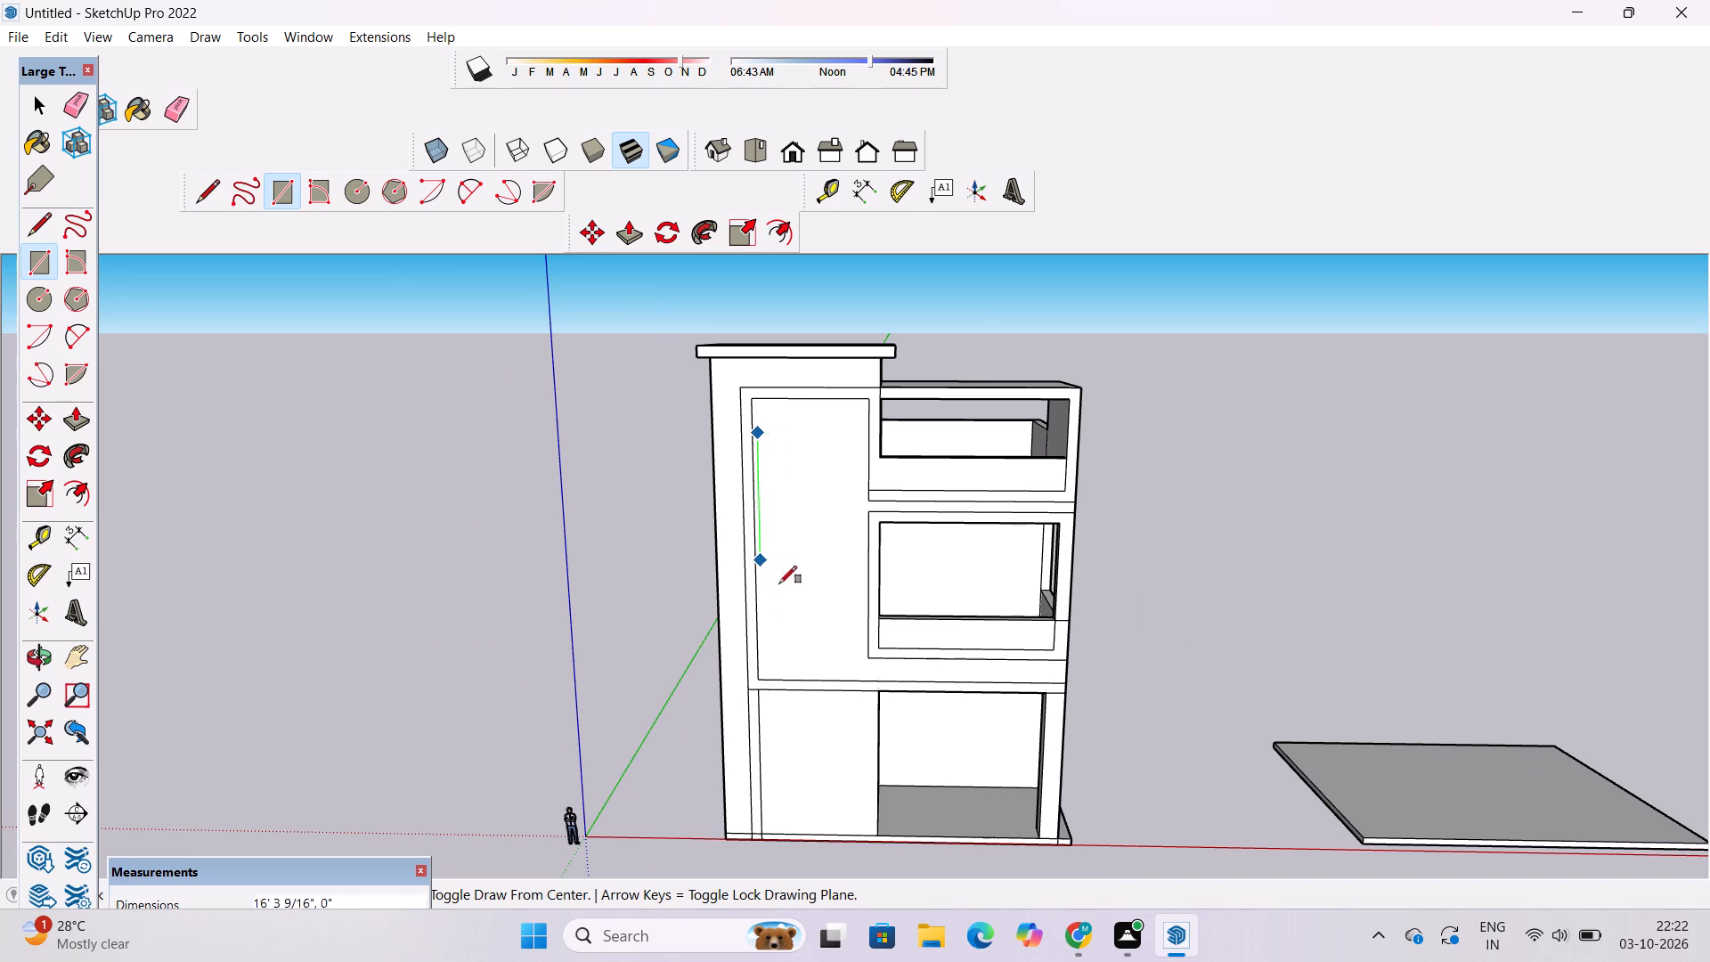
scroll(794, 671, "up", 5)
scroll(794, 671, "down", 2)
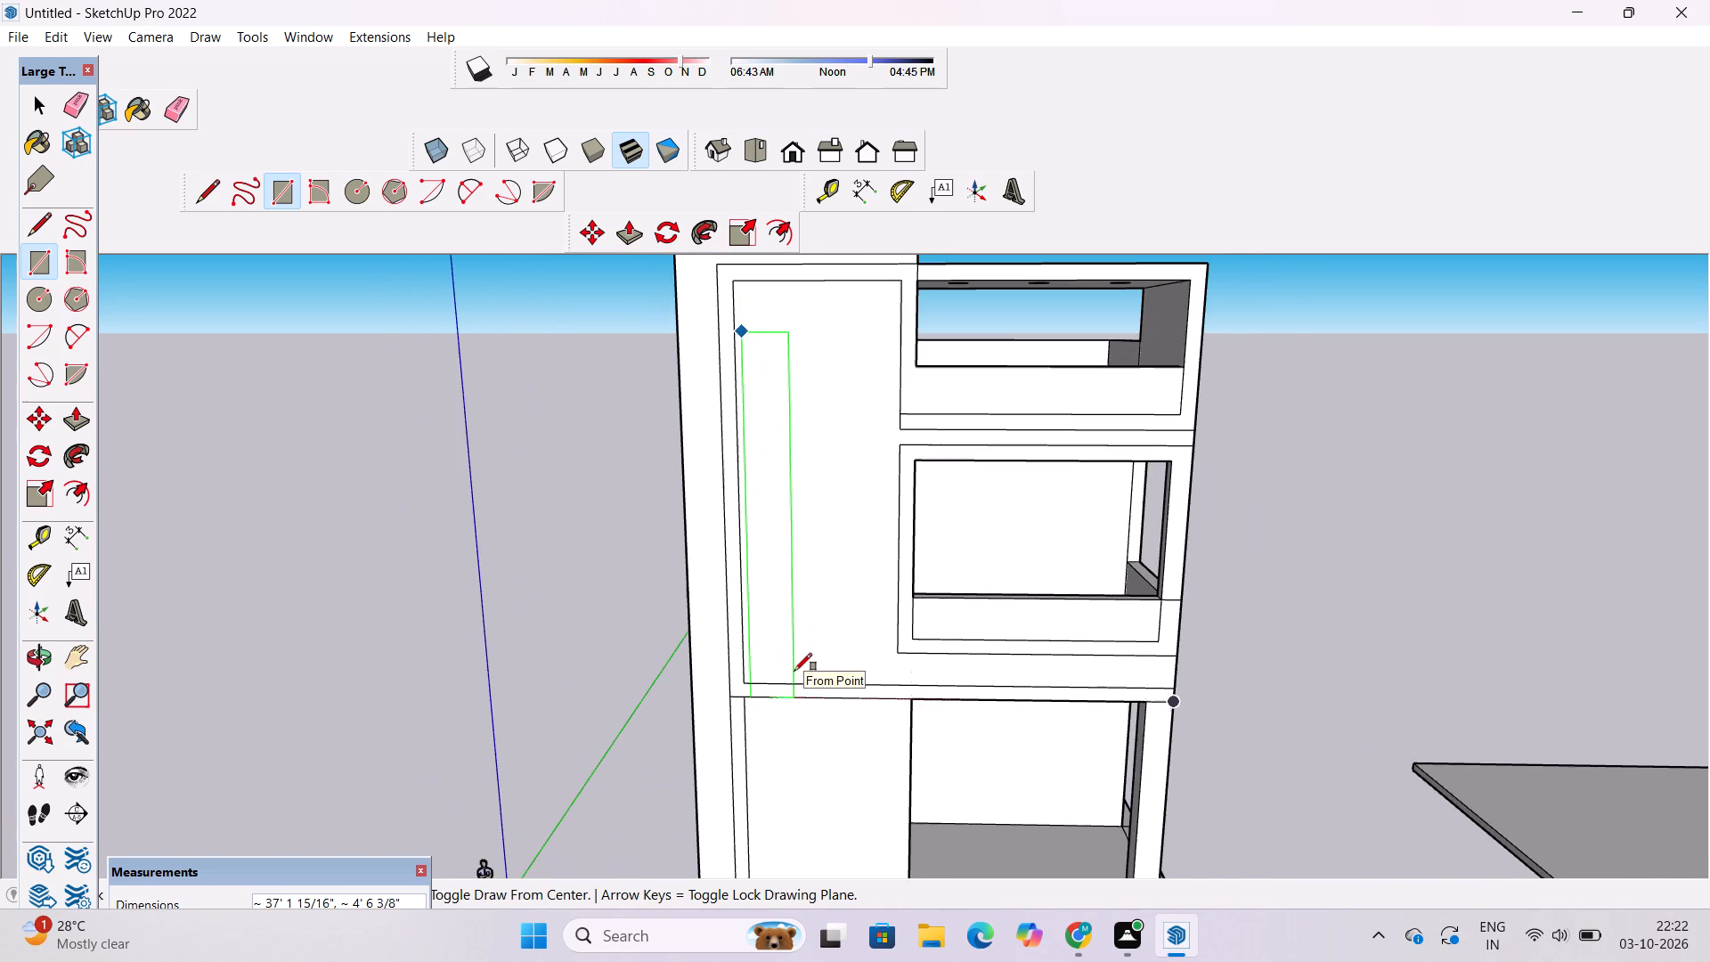
scroll(794, 650, "up", 2)
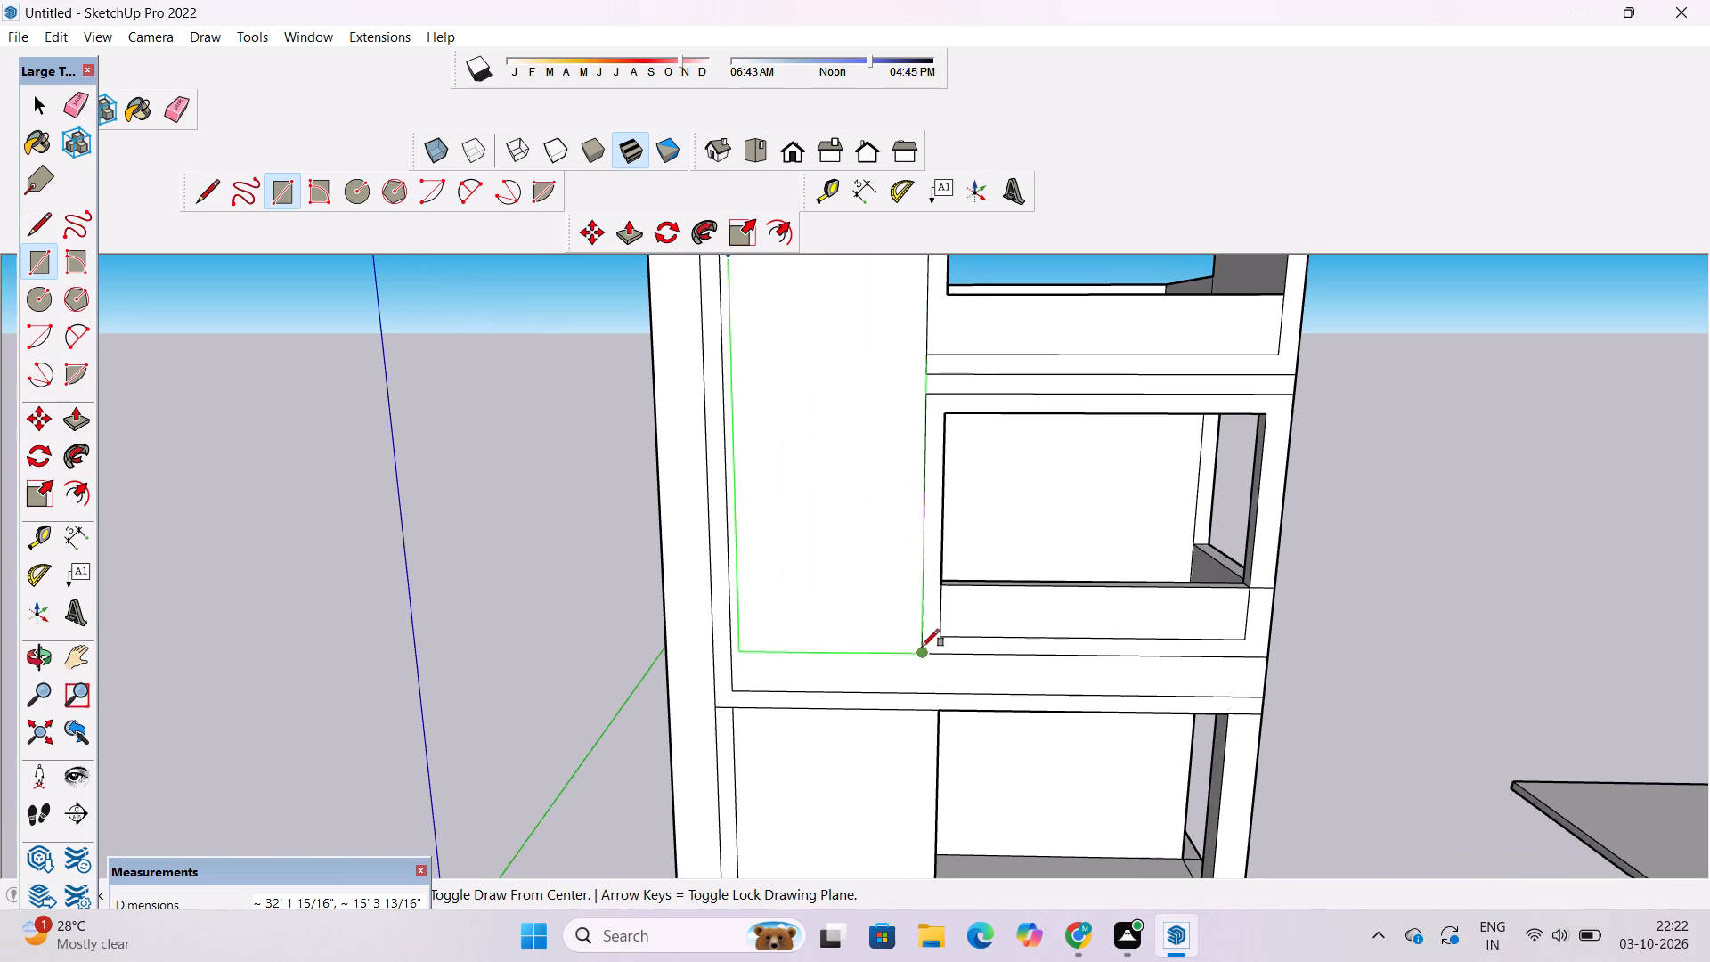
scroll(862, 643, "down", 4)
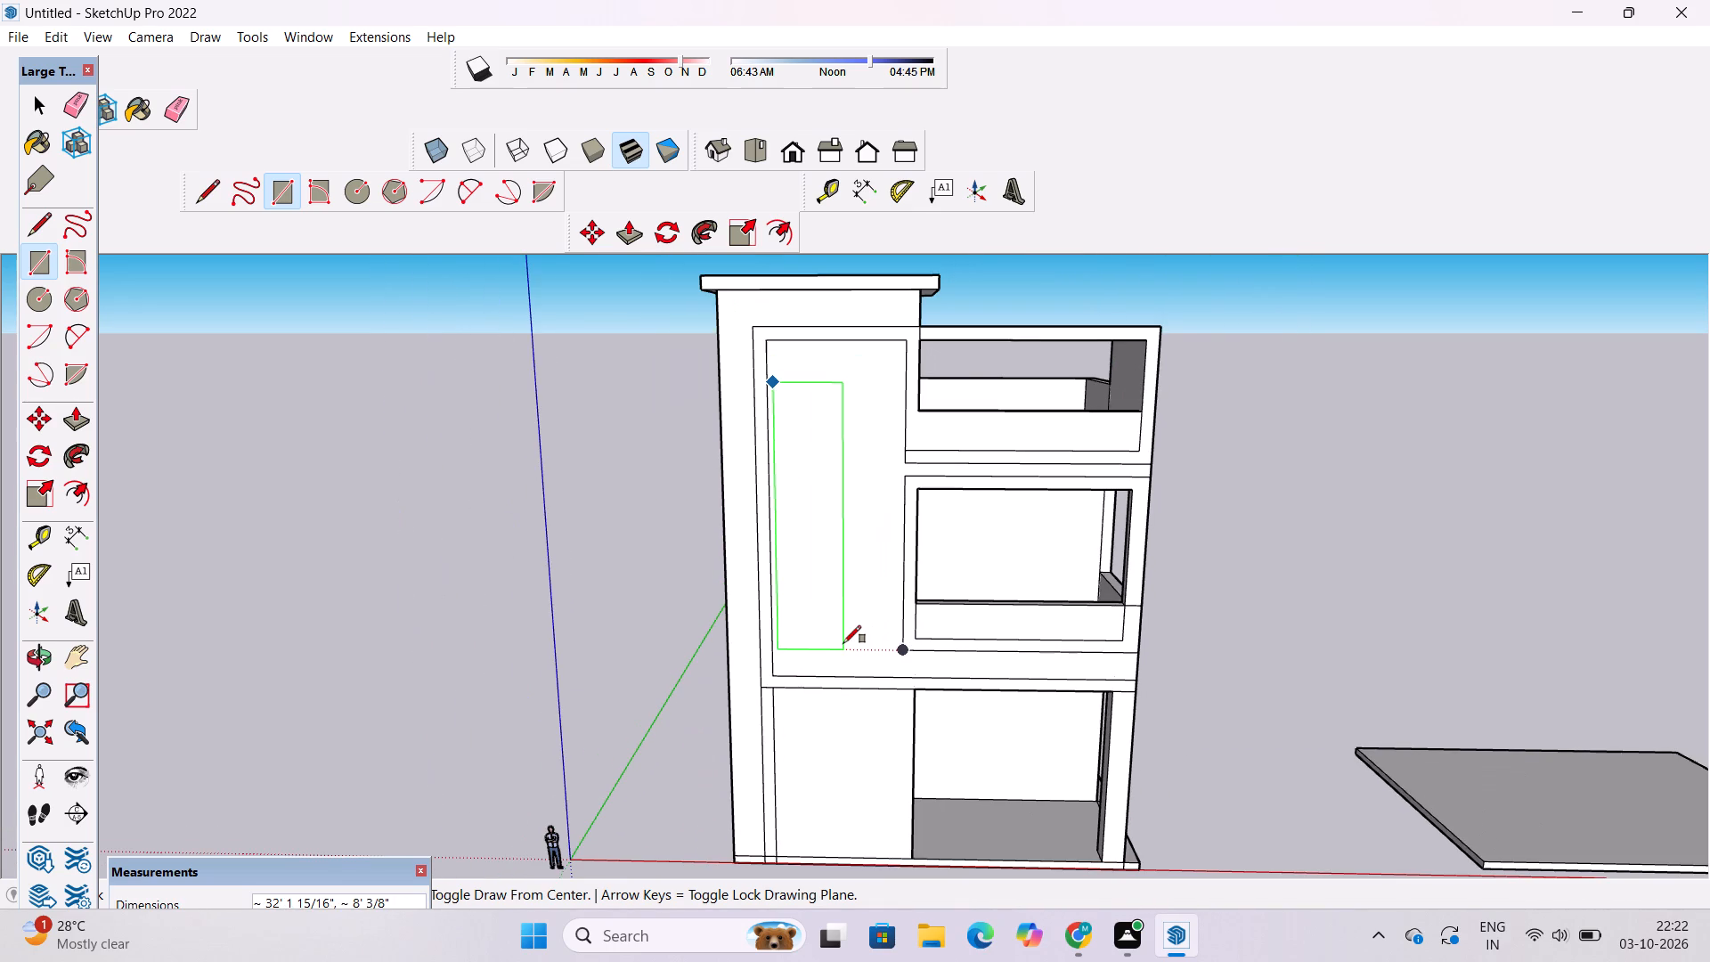
scroll(843, 642, "up", 1)
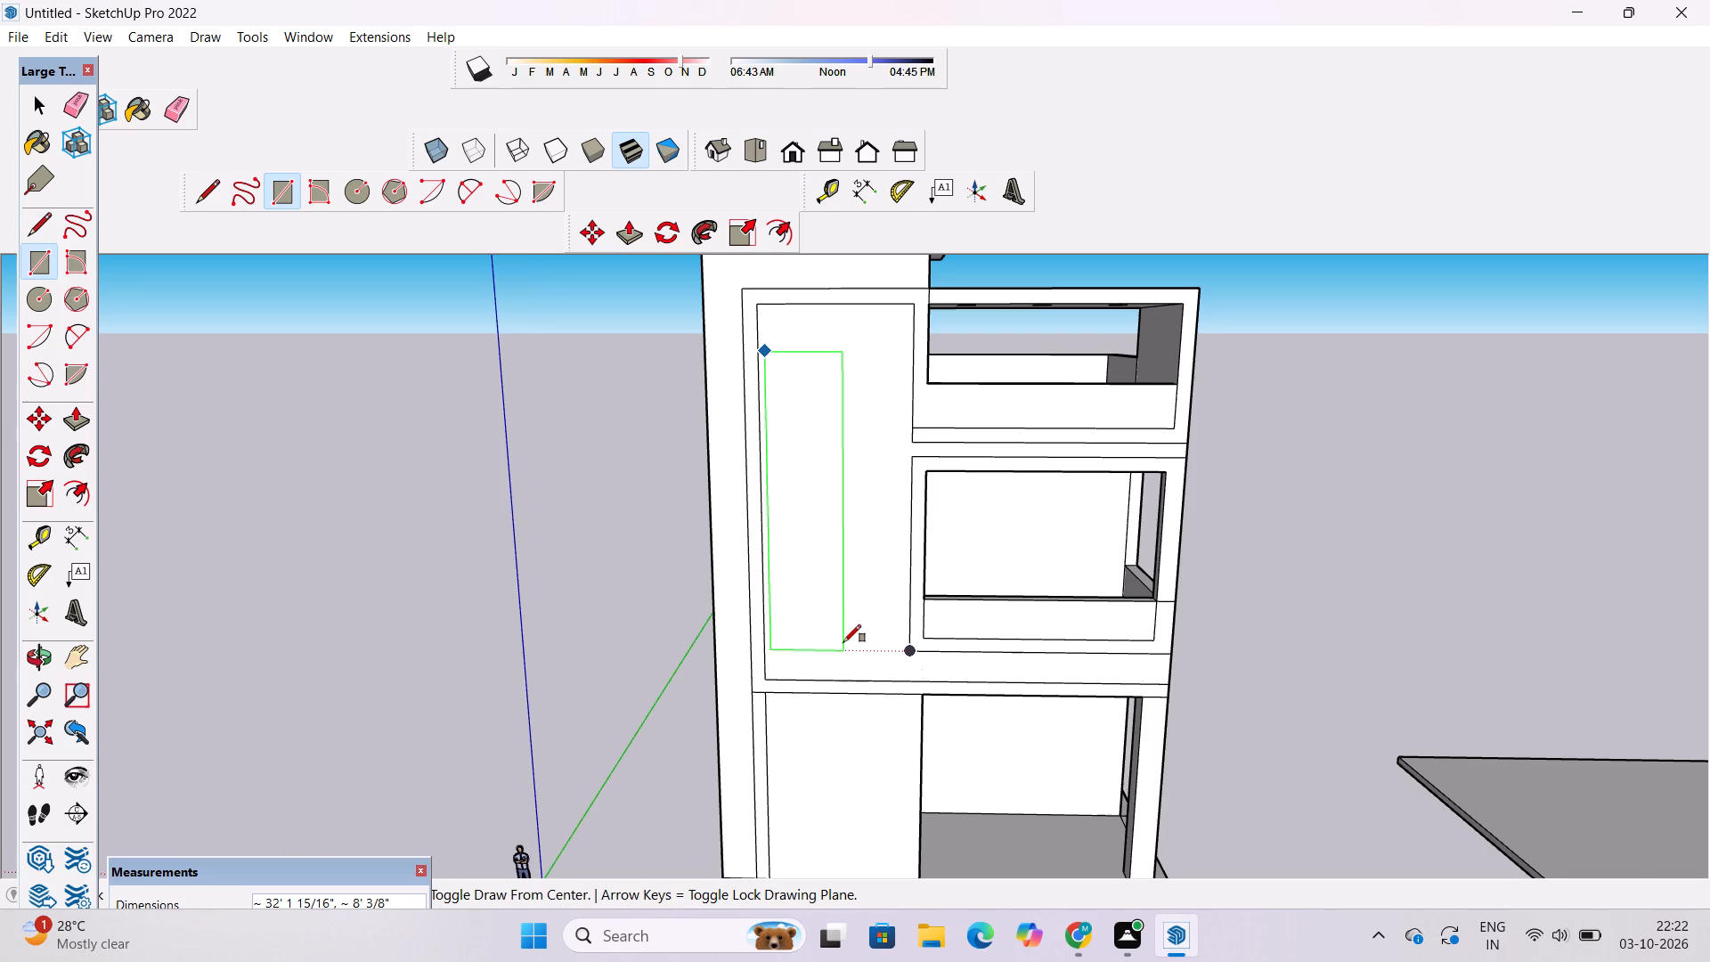
left_click(844, 641)
Offset the tall rectangle's outline inward by 1' to form a frame.
key("space")
type("of")
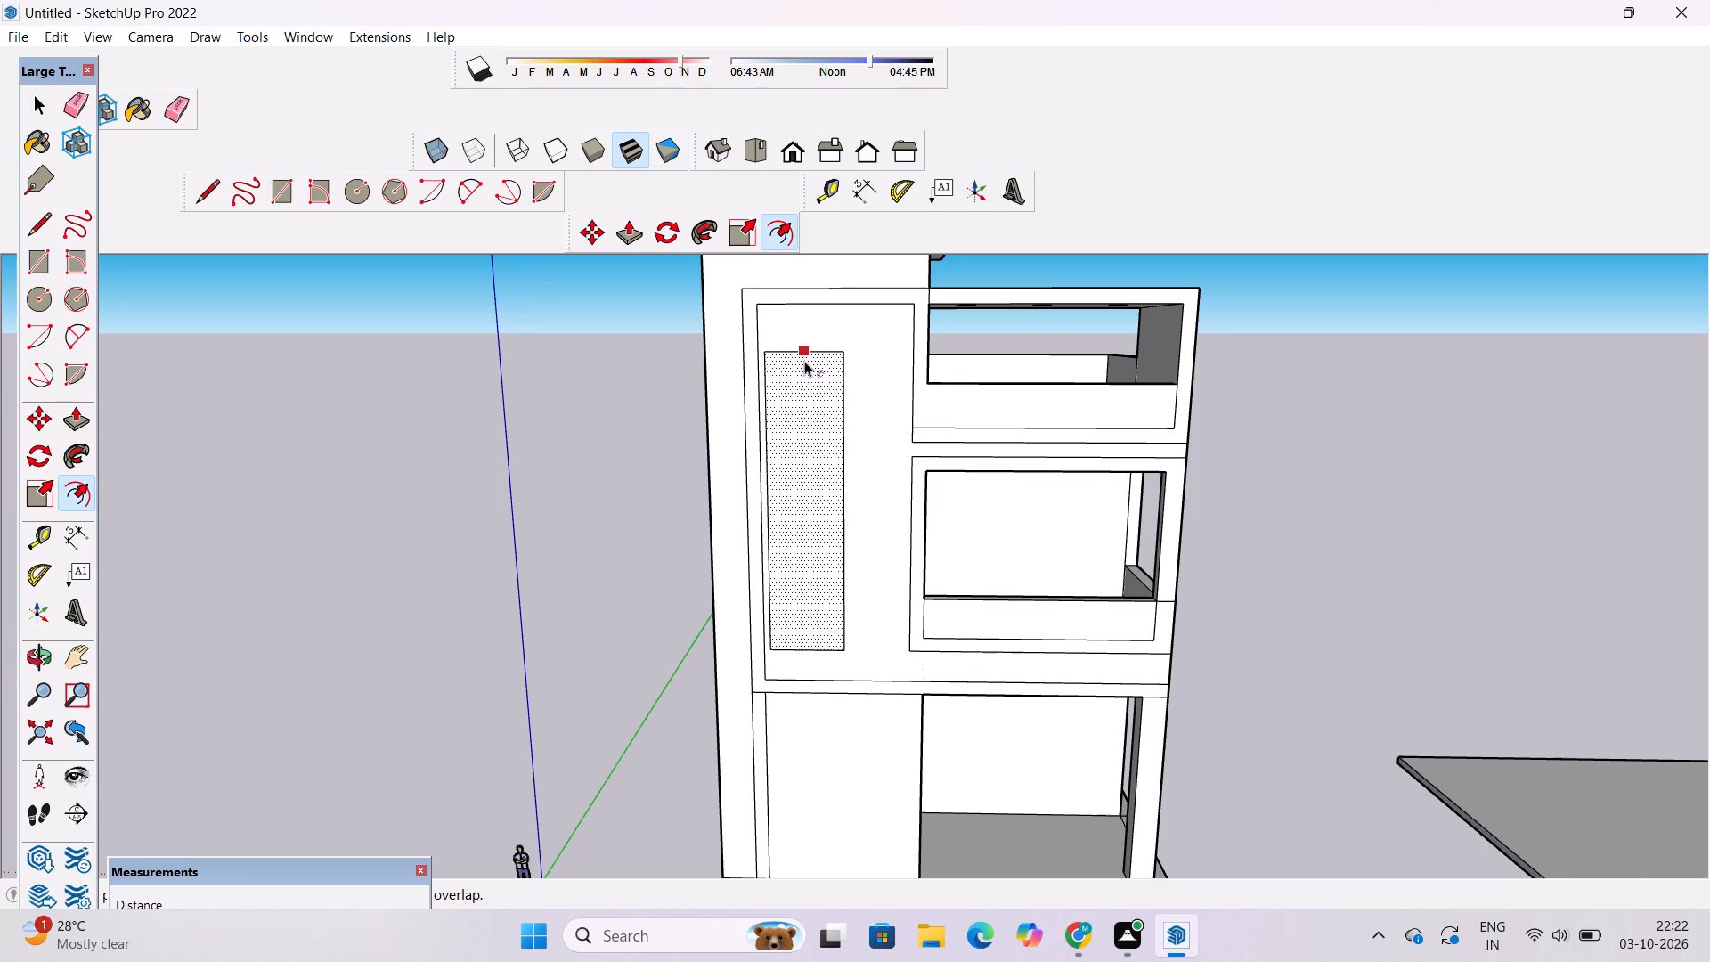
left_click(804, 361)
scroll(804, 361, "up", 4)
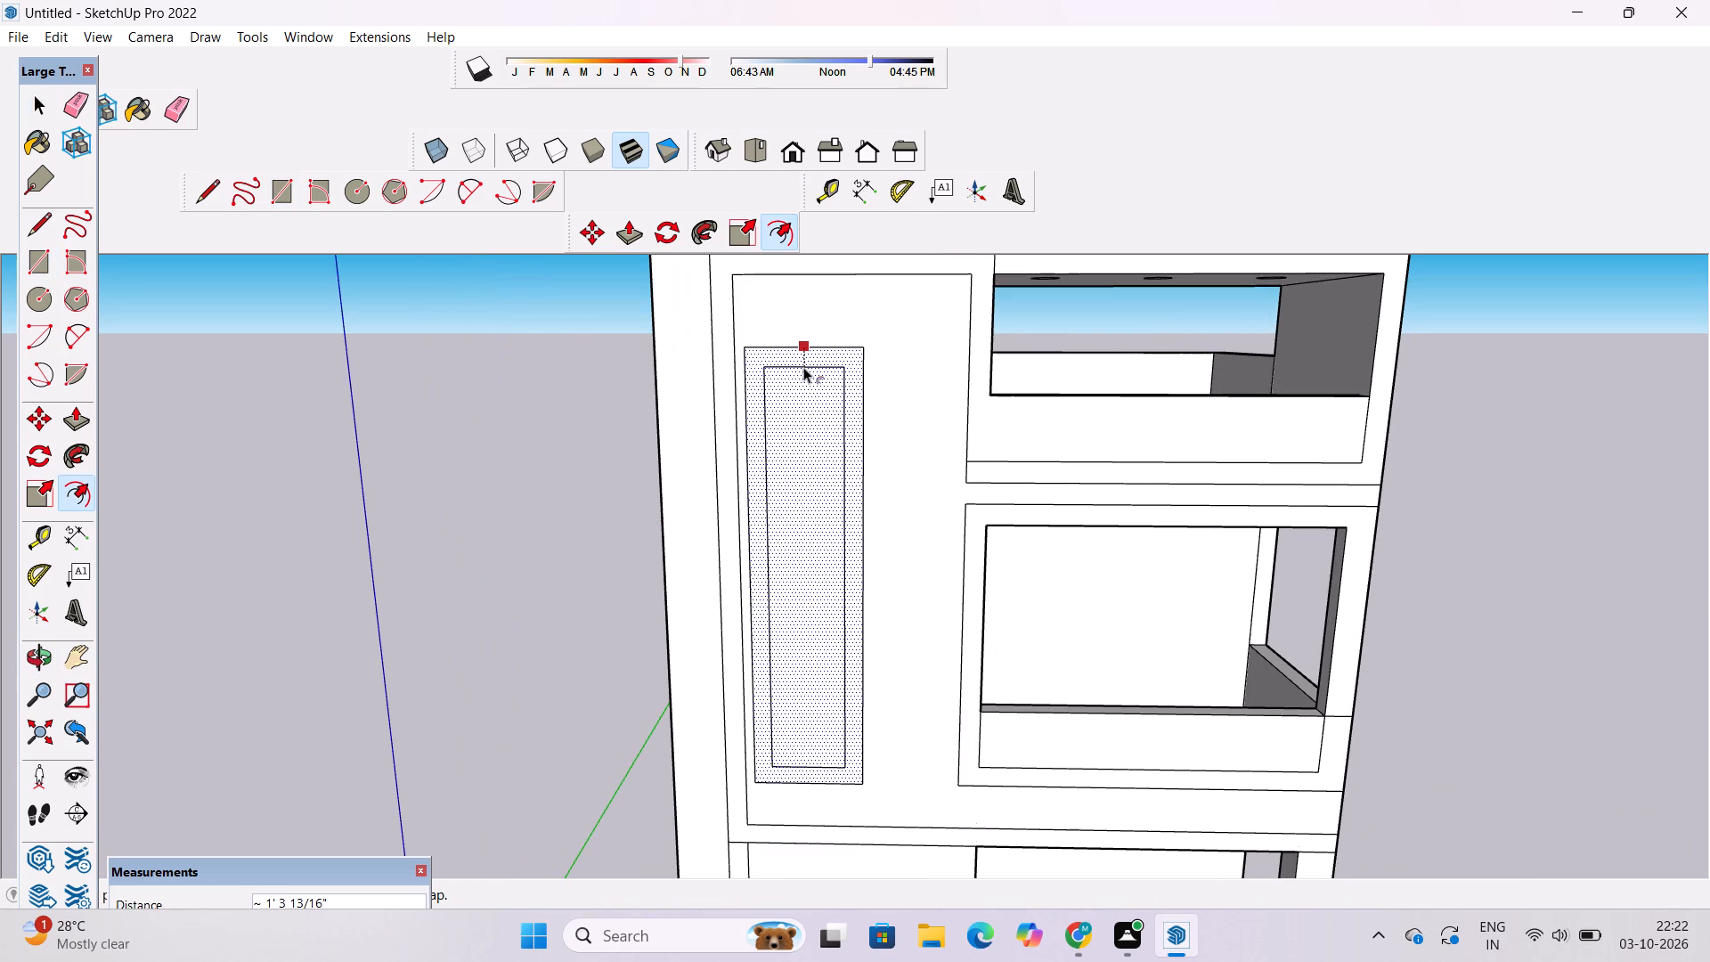
type("1'")
key("Return")
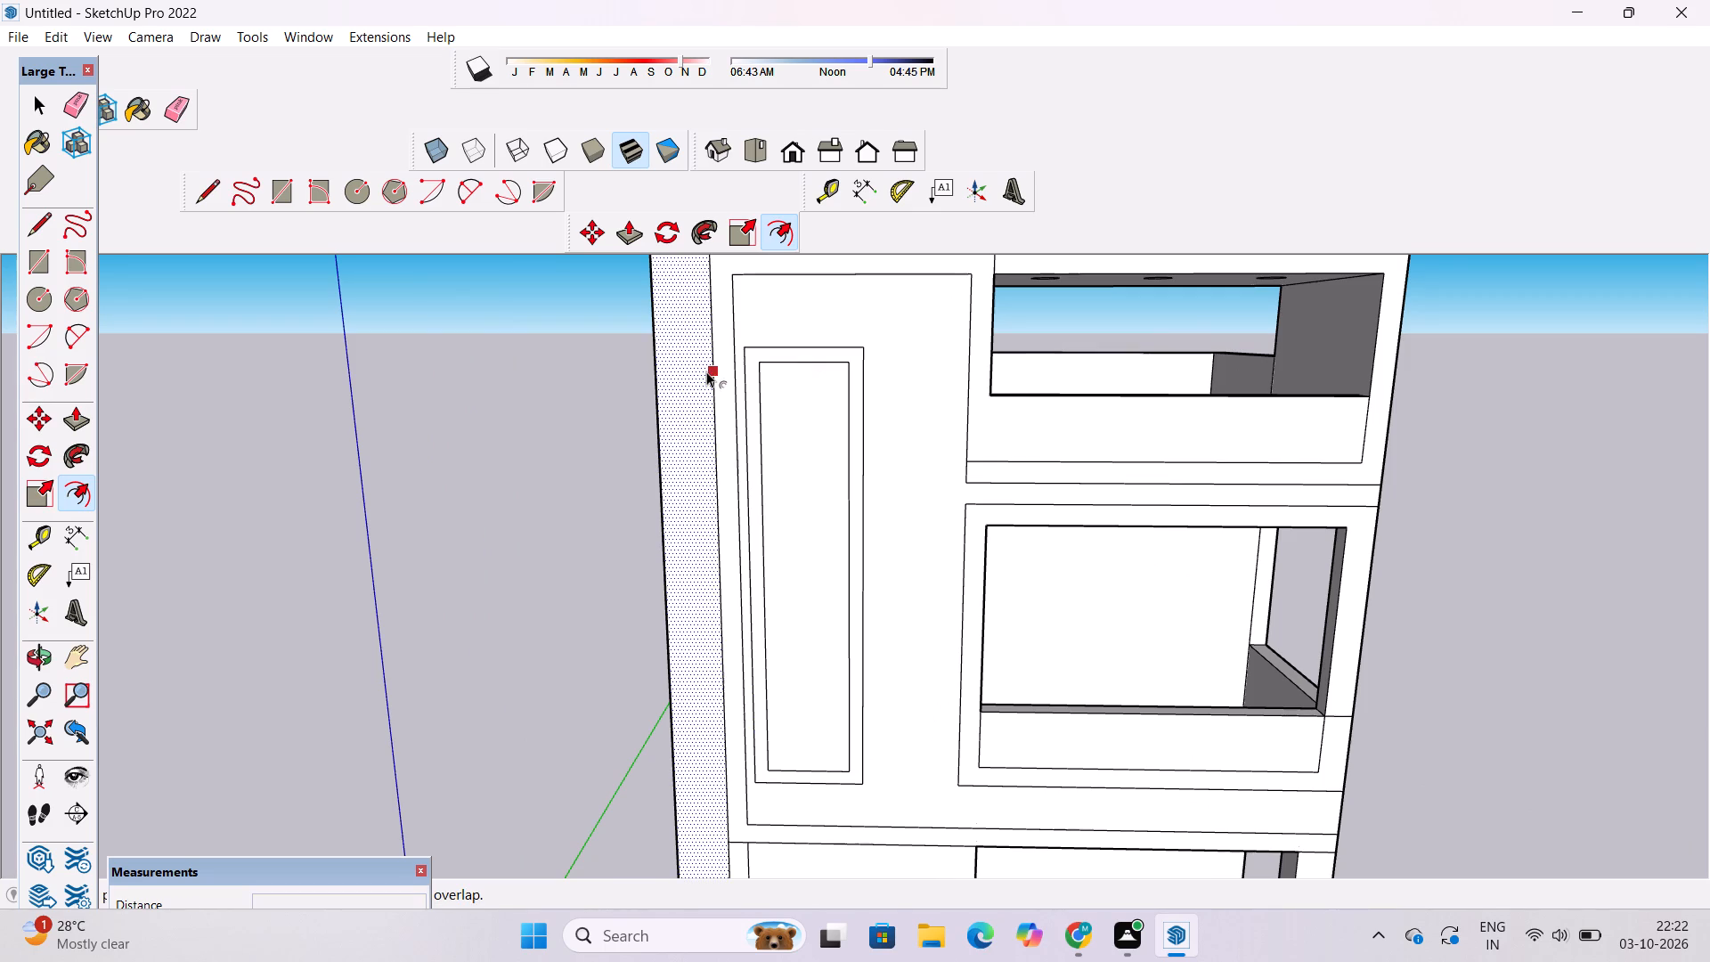
key("space")
Place a vertical guide line along the tall rectangle's outer edge on the side facing the openings.
scroll(622, 412, "down", 7)
scroll(723, 428, "up", 1)
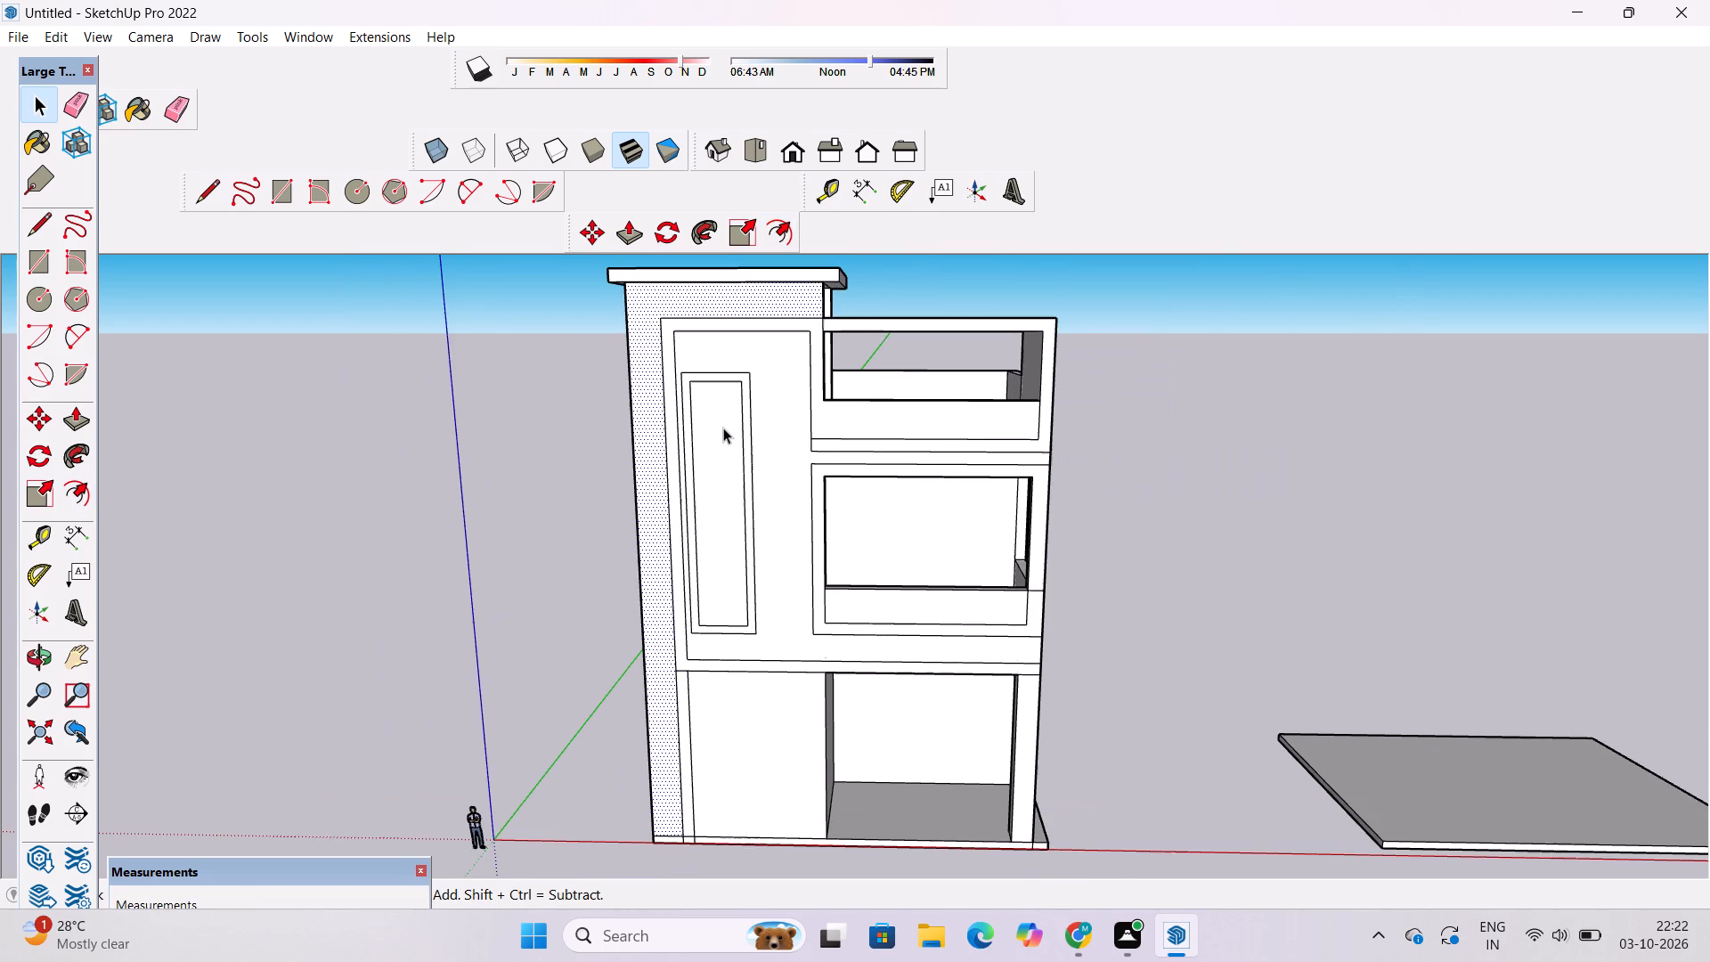
key("t")
scroll(738, 412, "up", 4)
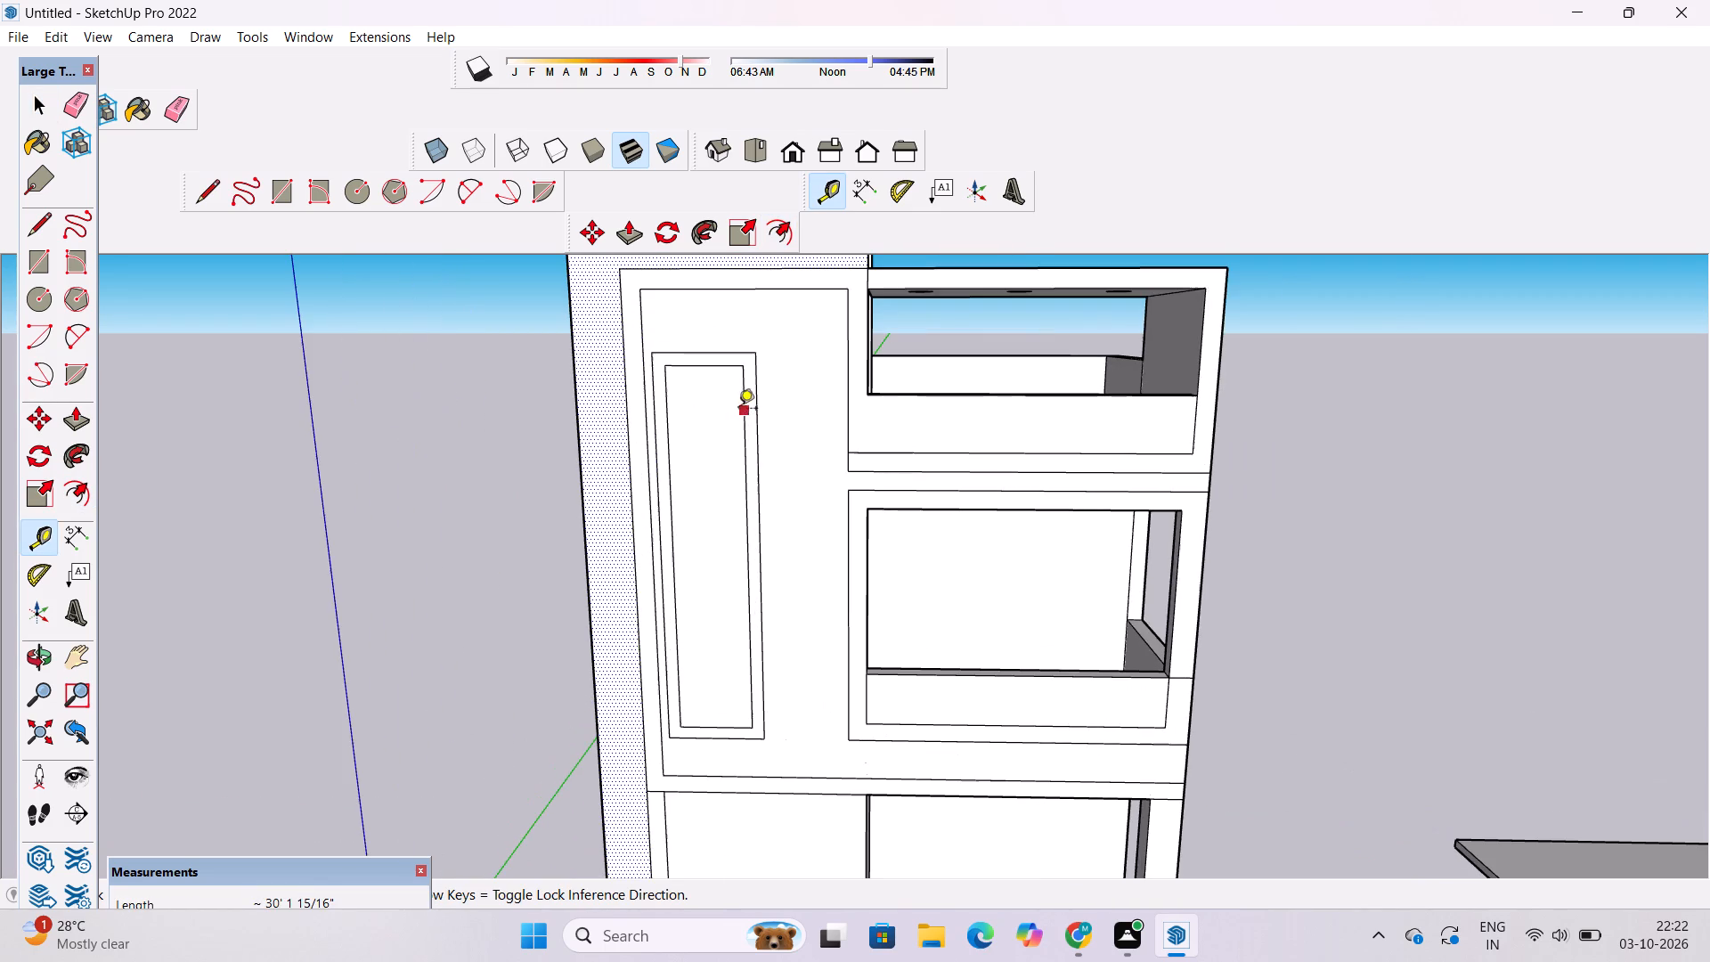
left_click(755, 371)
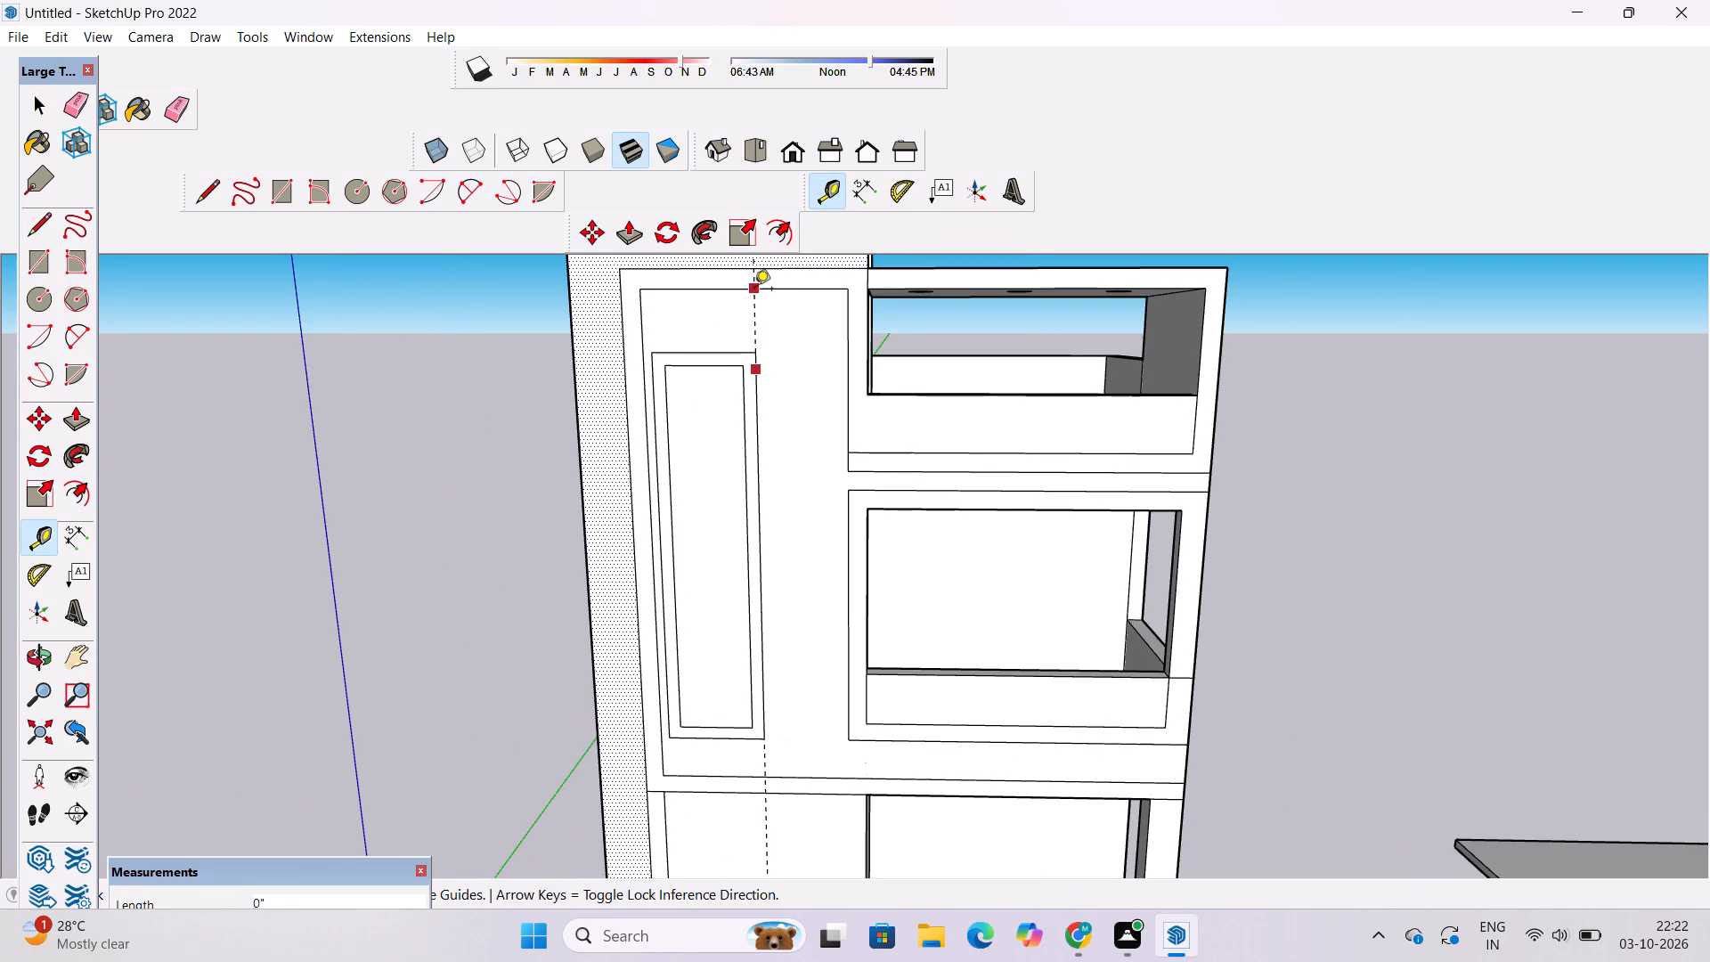
left_click(754, 290)
Draw a 3' 6" vertical line along the guide from the panel's bottom line up to the tall rectangle's lower corner.
key("l")
scroll(708, 411, "down", 5)
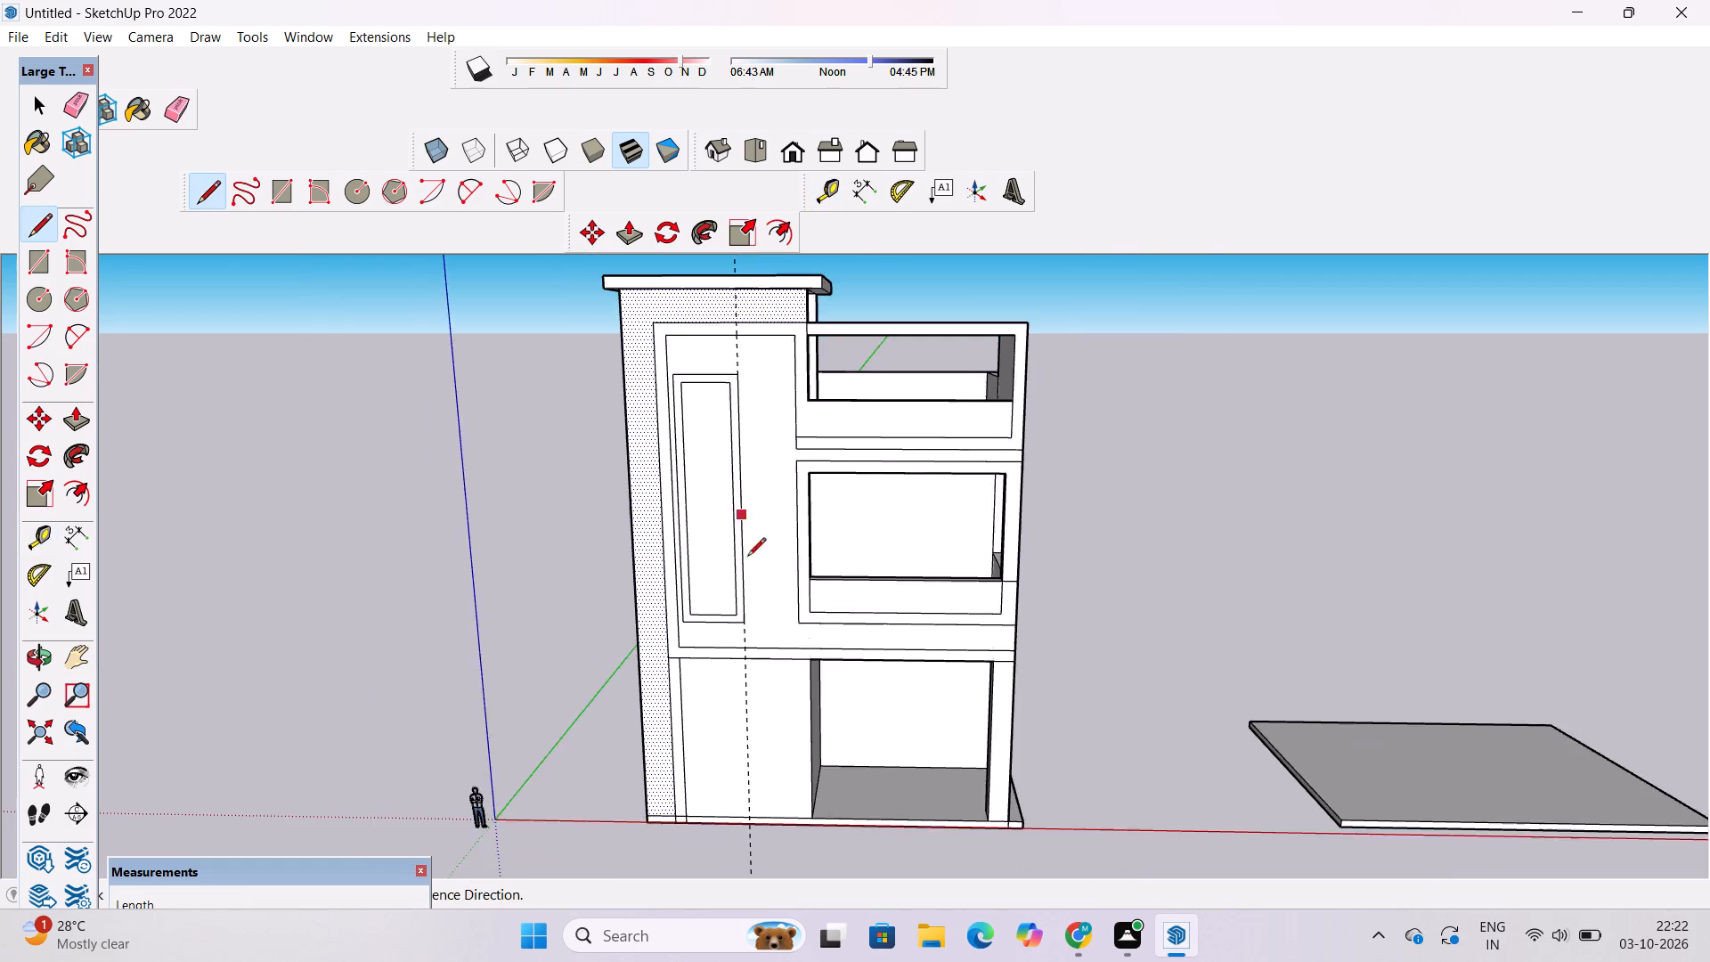
scroll(771, 602, "up", 10)
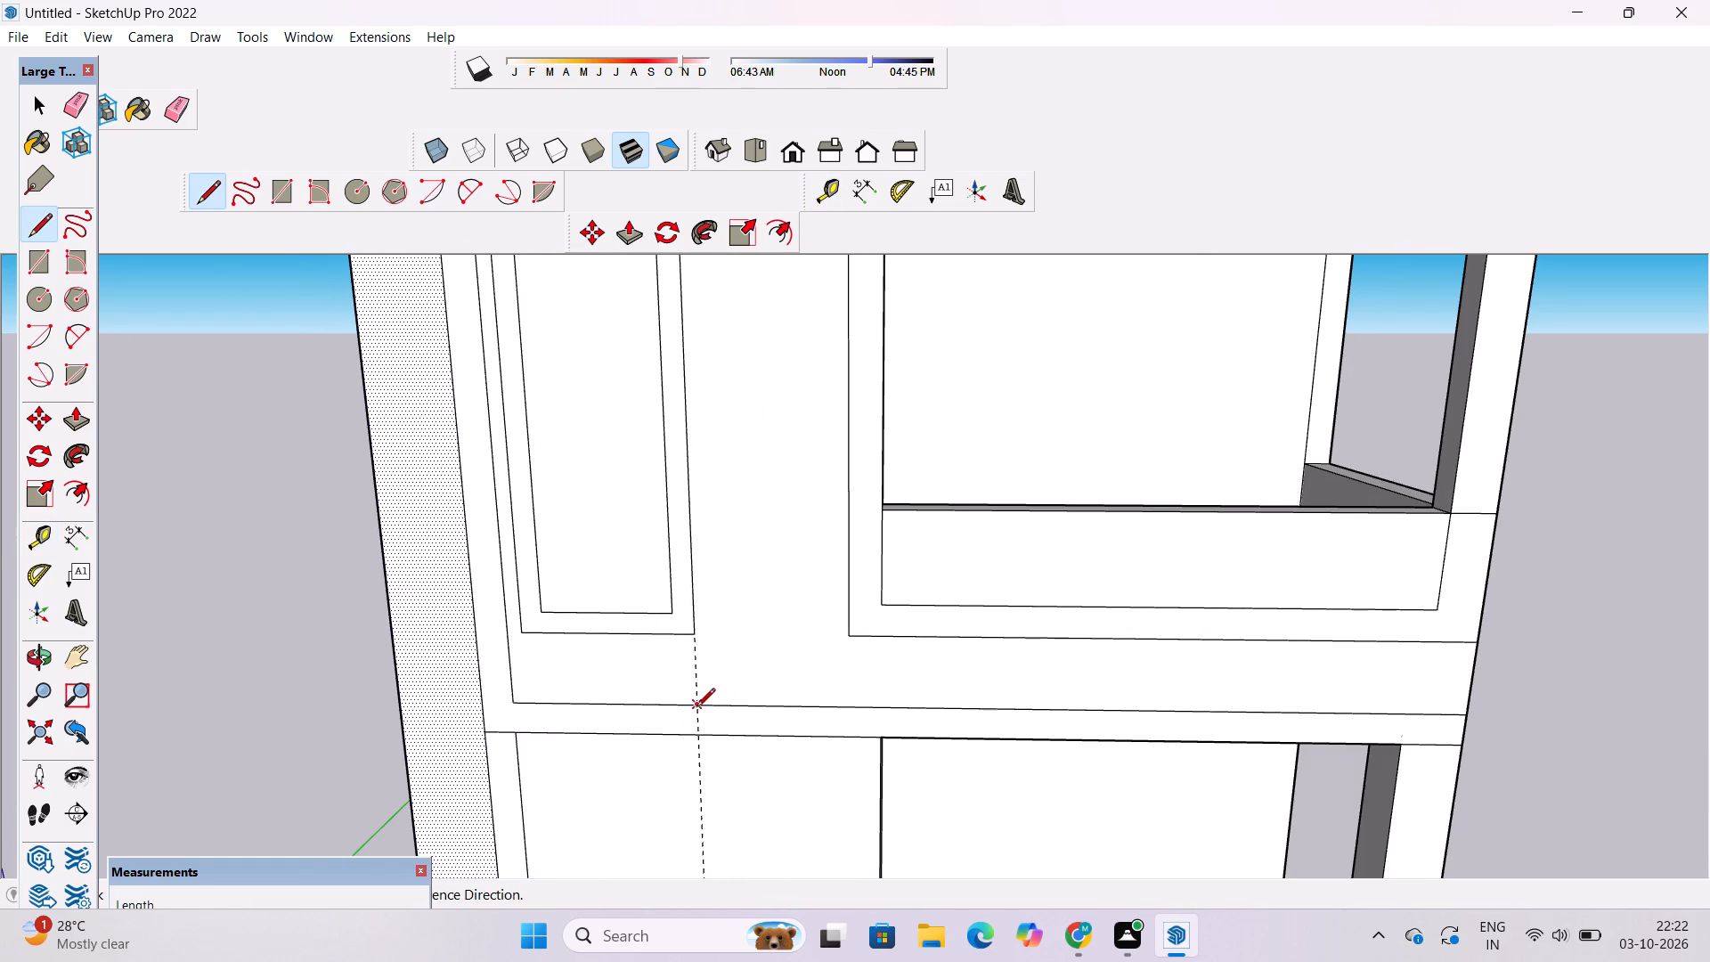
left_click(697, 708)
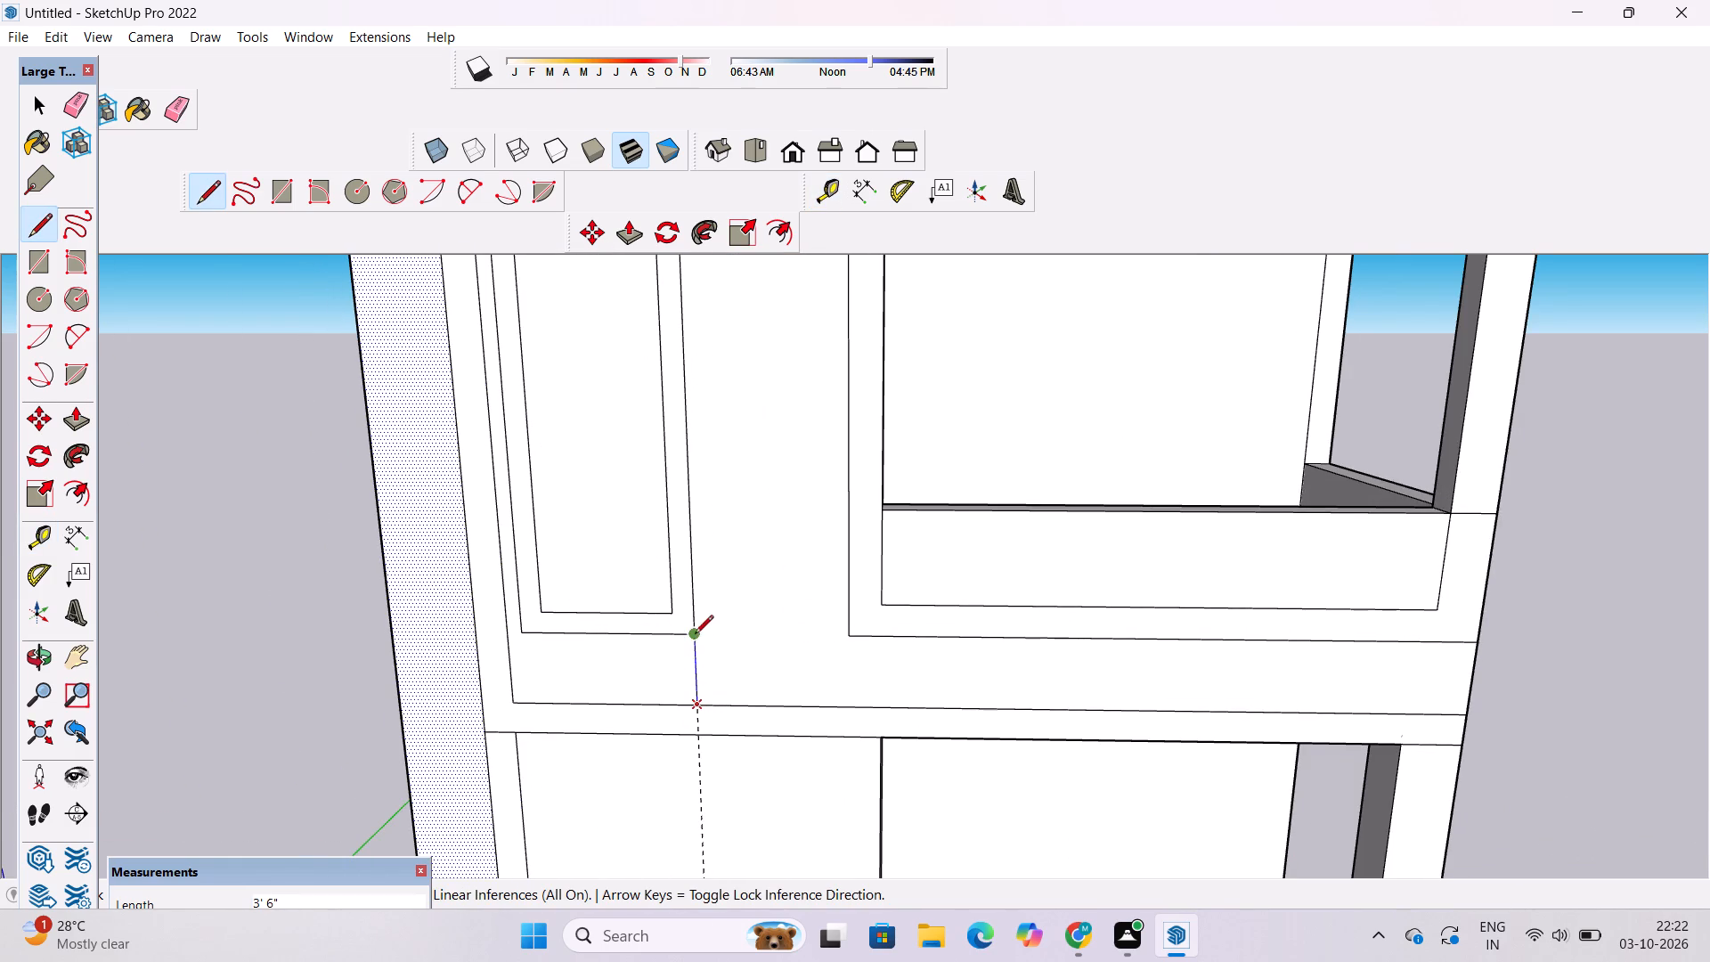
left_click(695, 635)
Draw a vertical line about 4' 9" long along the guide from the panel's top line down to the tall rectangle's upper corner.
scroll(776, 710, "down", 10)
scroll(733, 362, "up", 10)
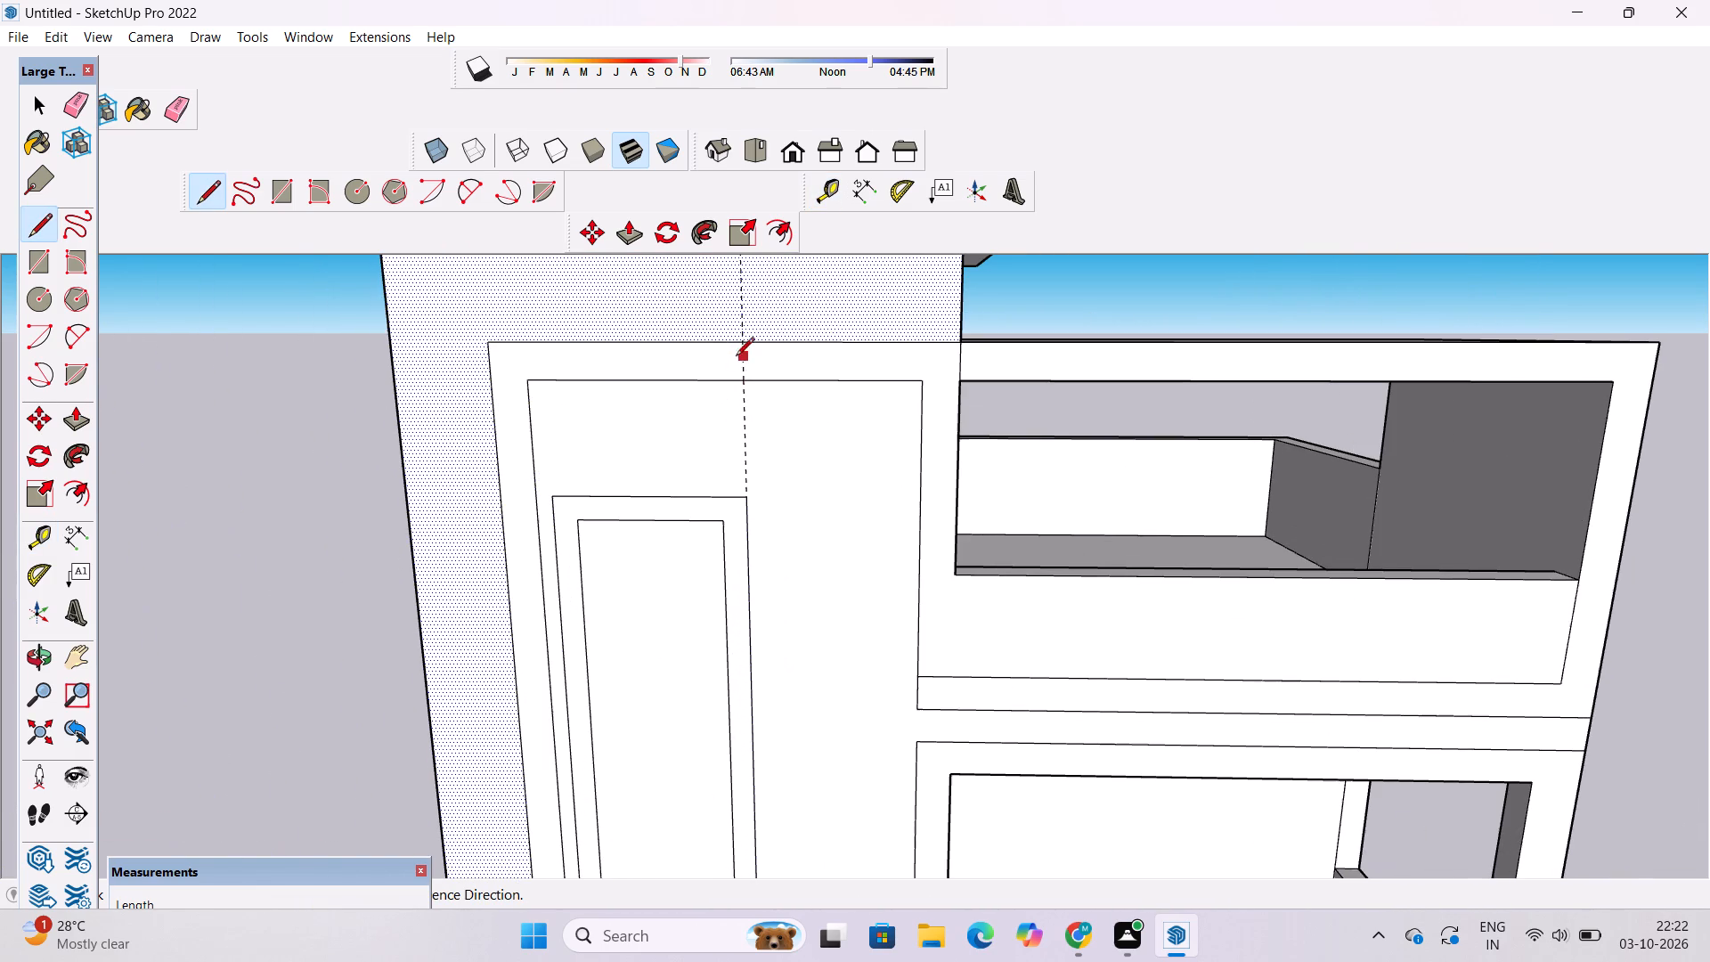
left_click(742, 381)
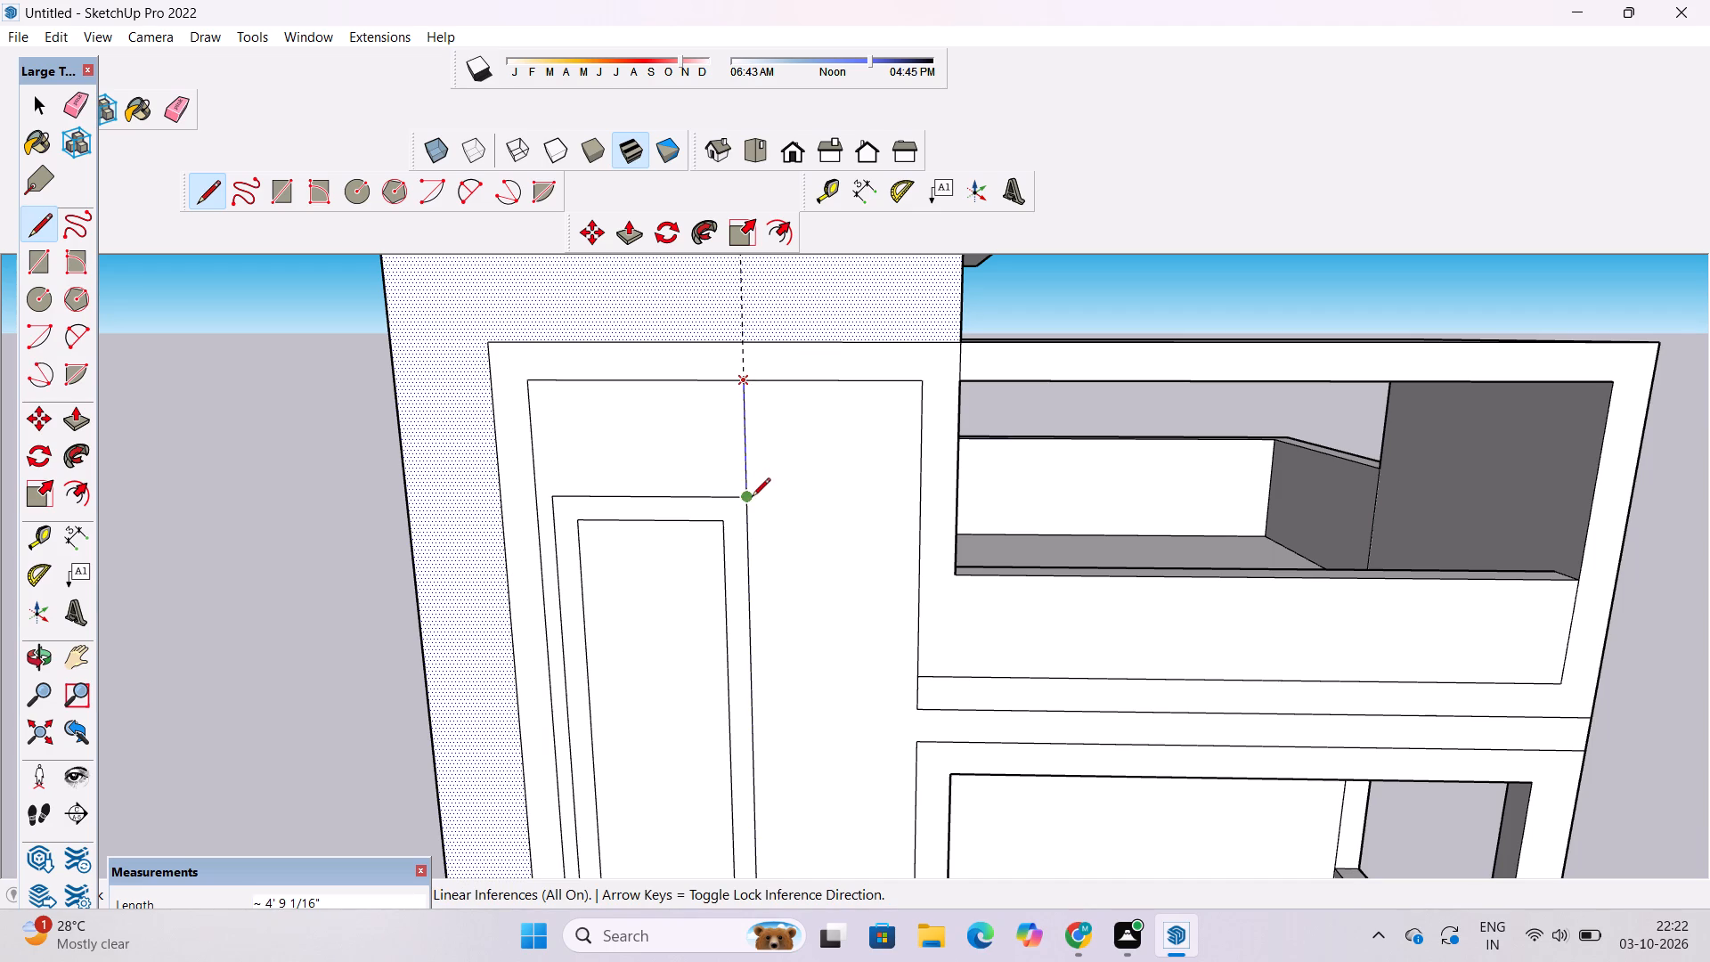
left_click(752, 498)
key("space")
Erase the vertical guide line running along the tower panel.
type("e")
scroll(748, 504, "down", 12)
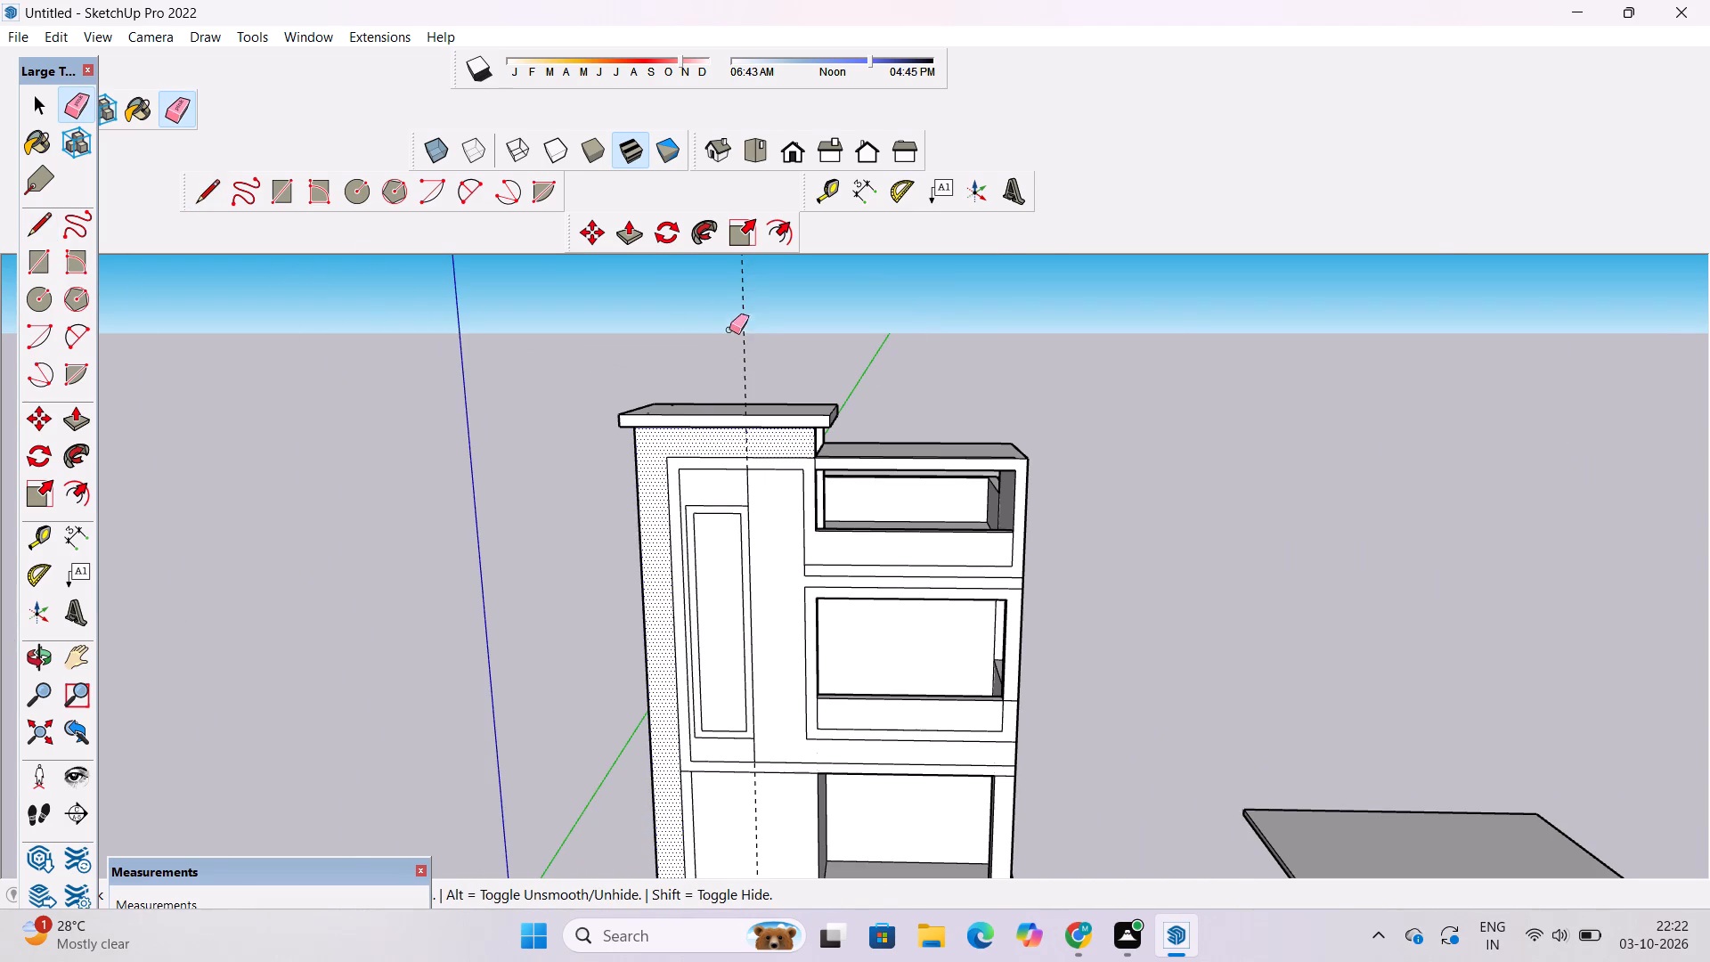
left_click_drag(734, 322, 753, 343)
Erase the edges of the thin strip crossing the floor inside the top-floor opening.
key("o")
scroll(710, 435, "up", 5)
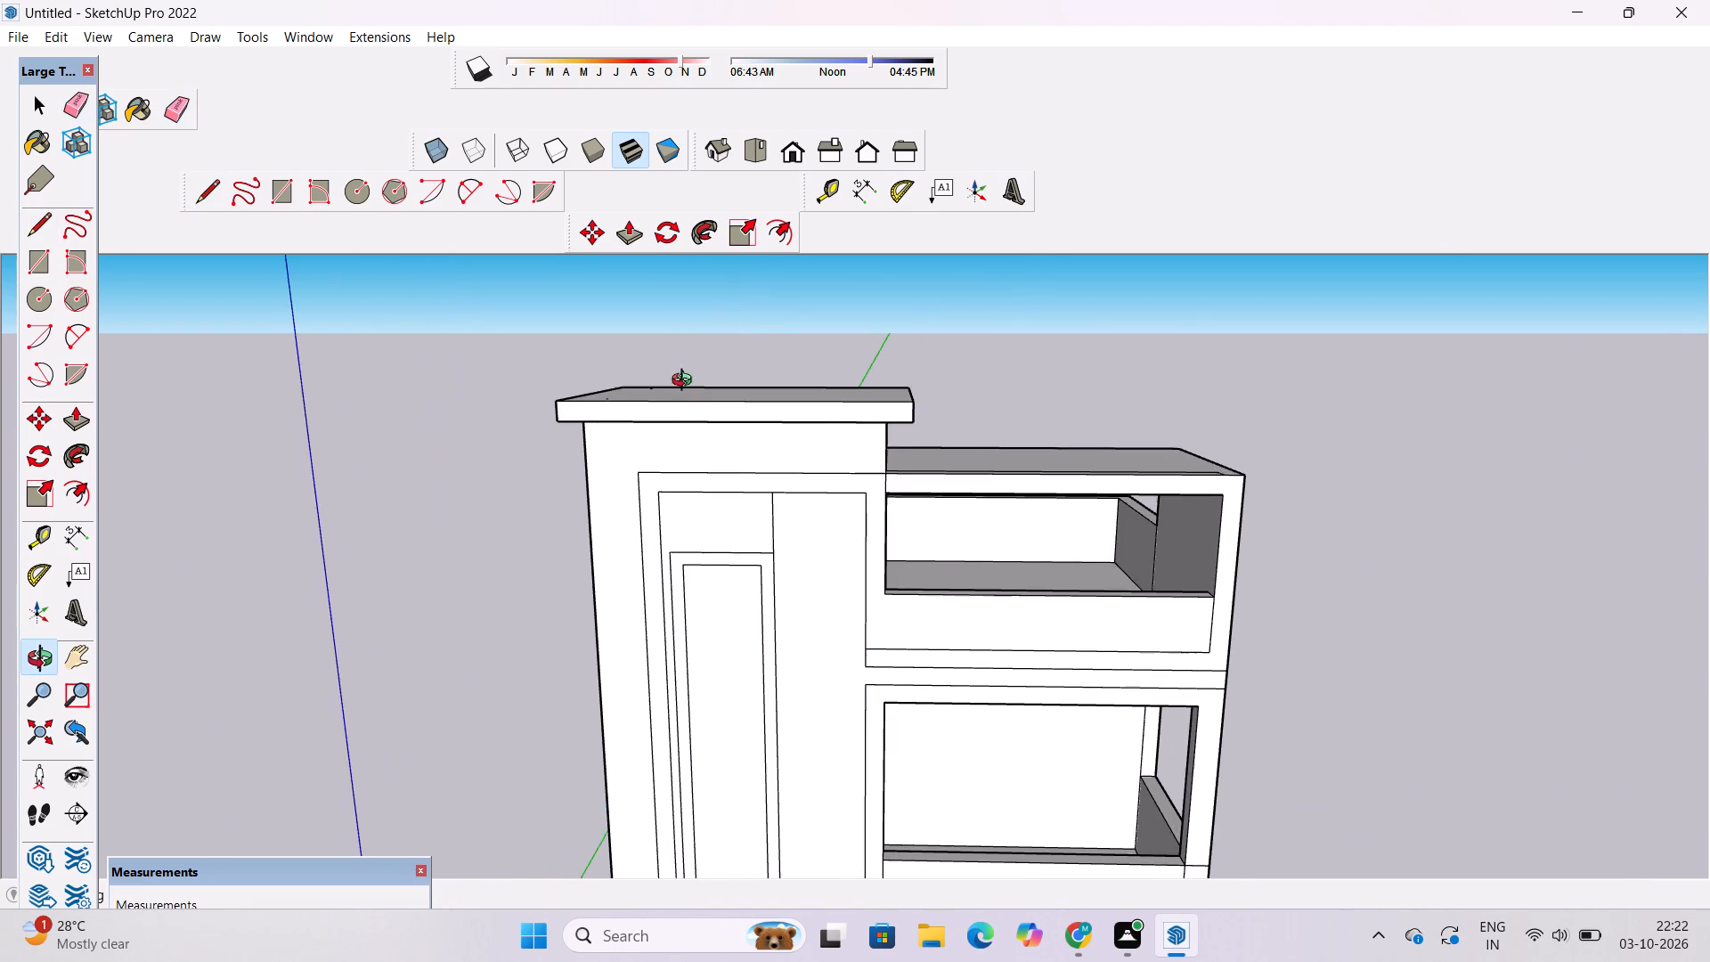
left_click_drag(687, 389, 708, 588)
scroll(709, 537, "down", 6)
left_click_drag(853, 691, 810, 425)
left_click_drag(861, 532, 919, 665)
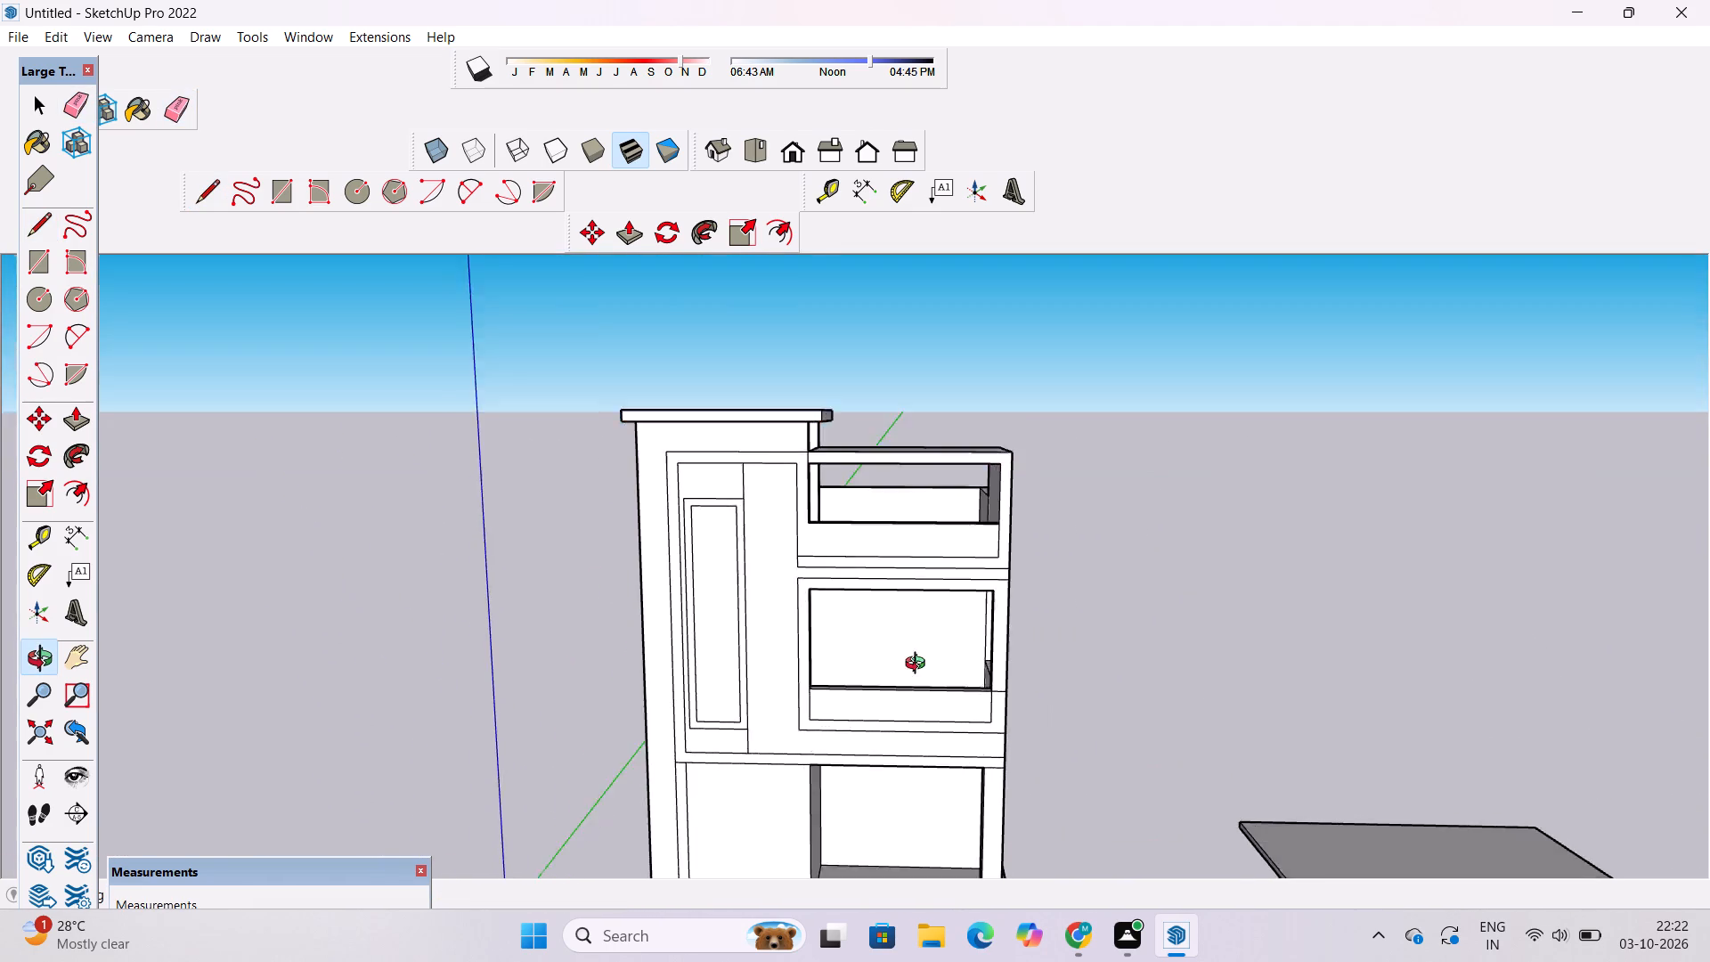
left_click_drag(919, 665, 957, 769)
scroll(916, 543, "up", 16)
left_click_drag(922, 514, 1016, 511)
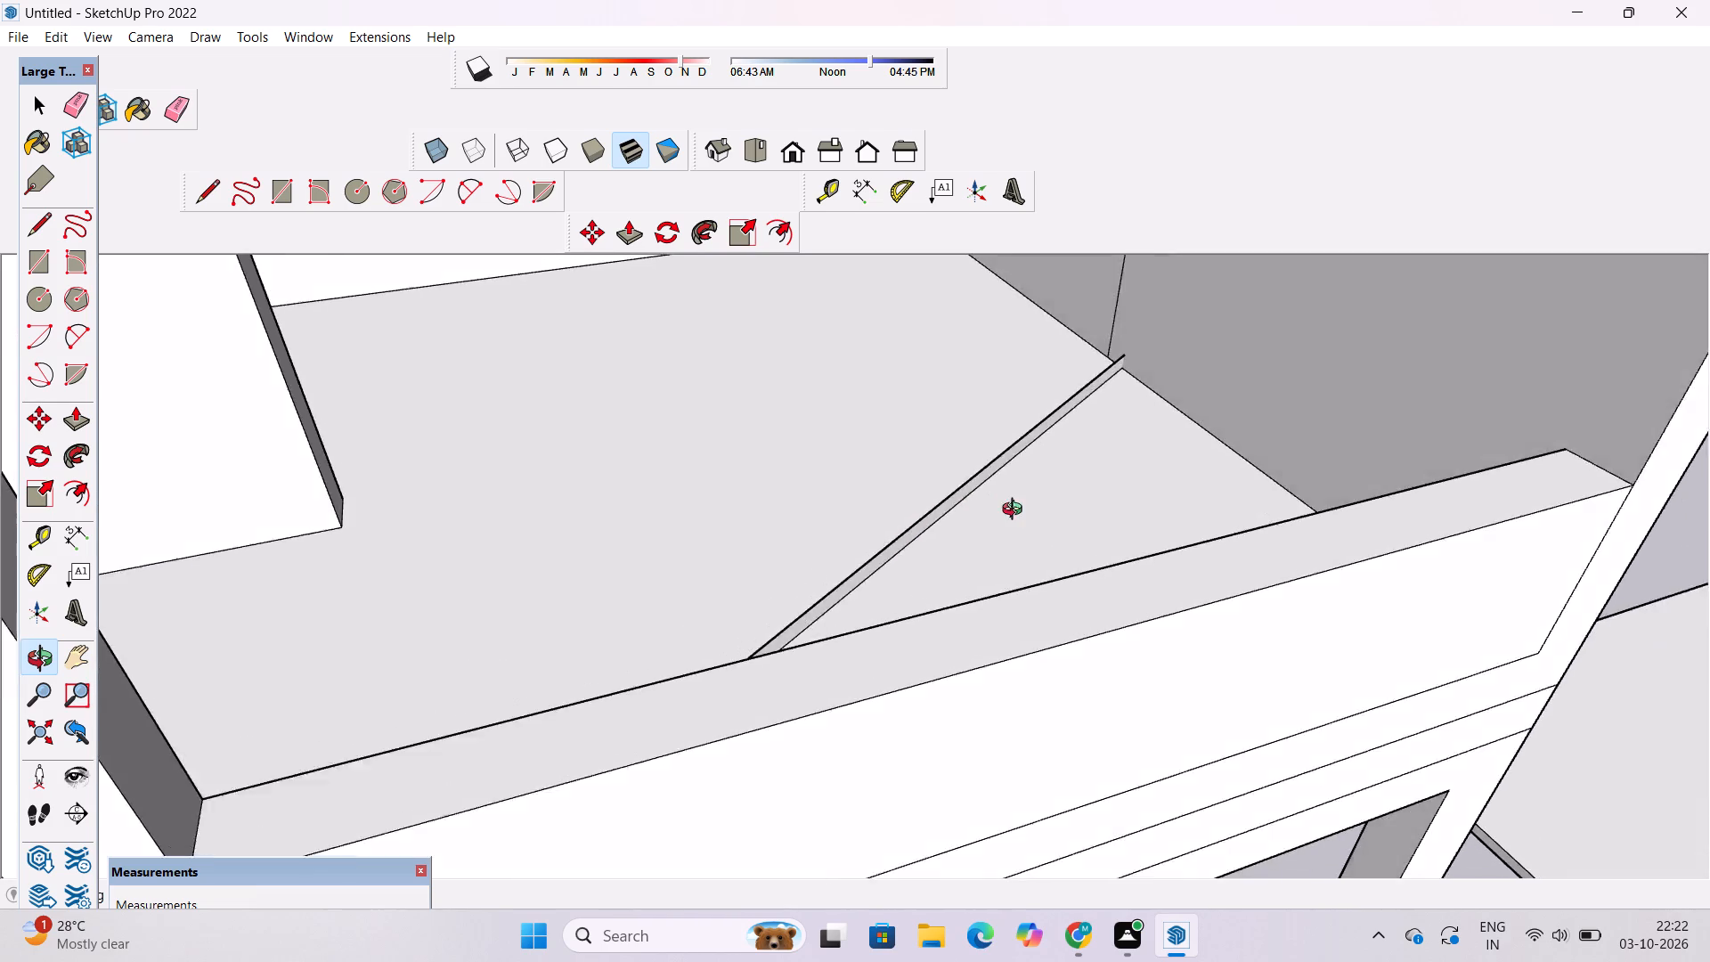
left_click_drag(1016, 511, 1008, 533)
scroll(987, 569, "up", 2)
left_click_drag(985, 564, 945, 552)
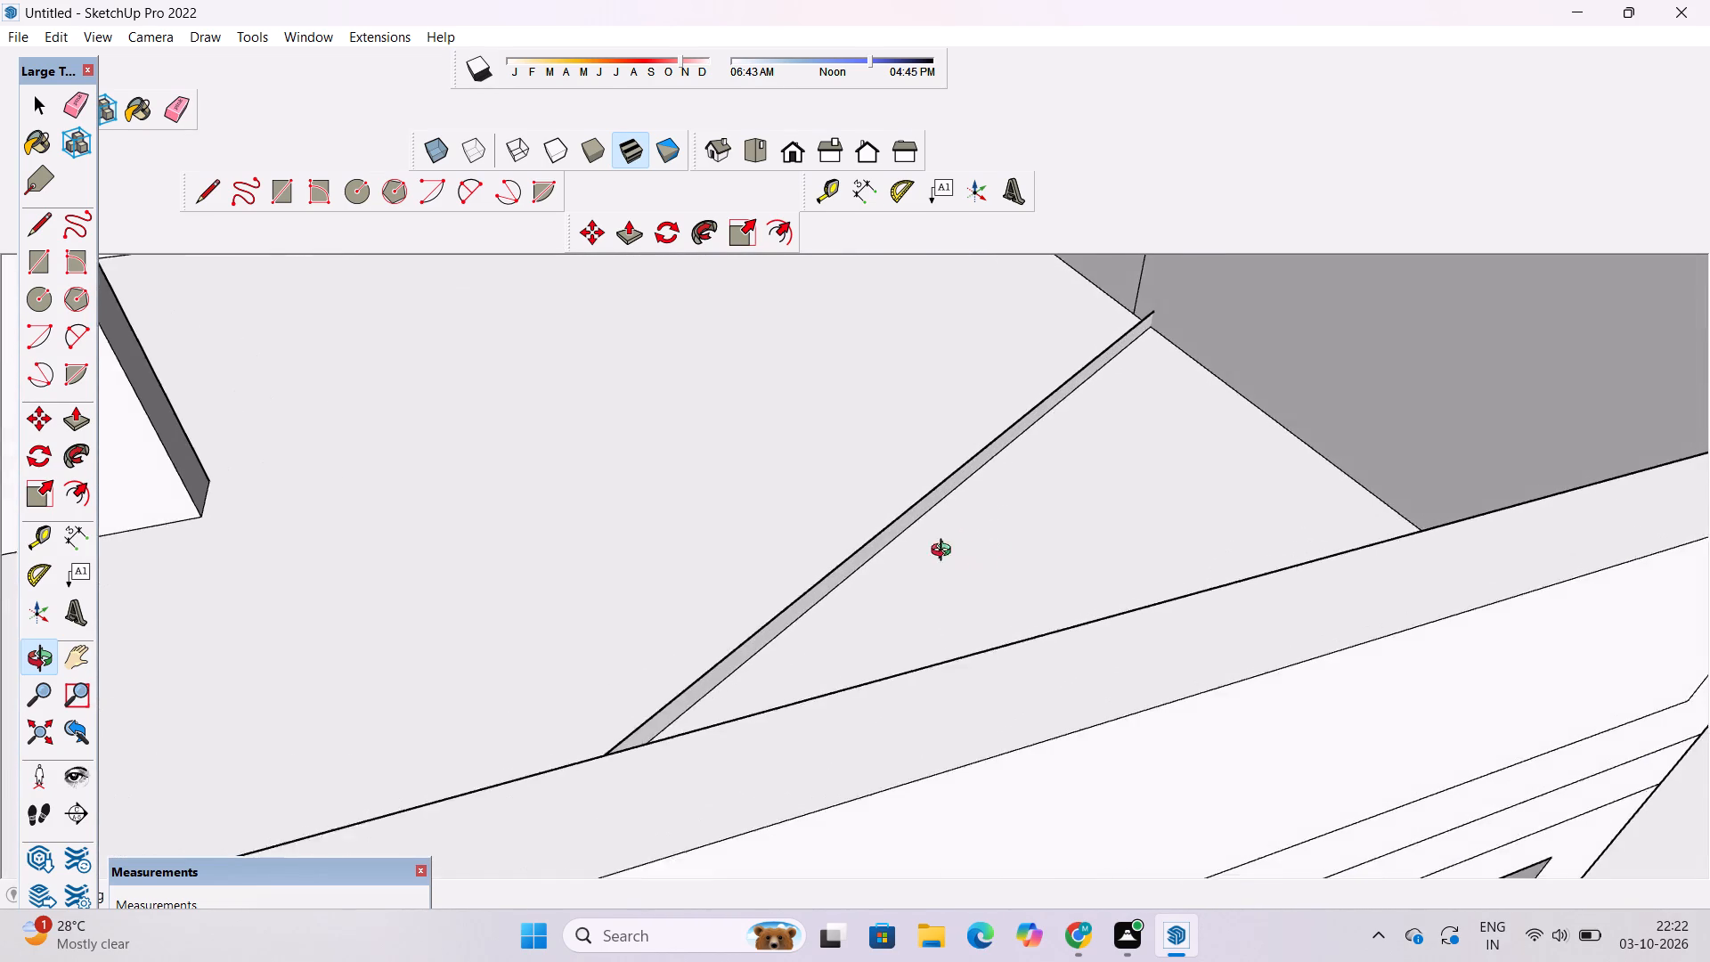
left_click_drag(945, 552, 876, 545)
left_click(873, 314)
scroll(873, 345, "down", 12)
left_click_drag(962, 566, 931, 371)
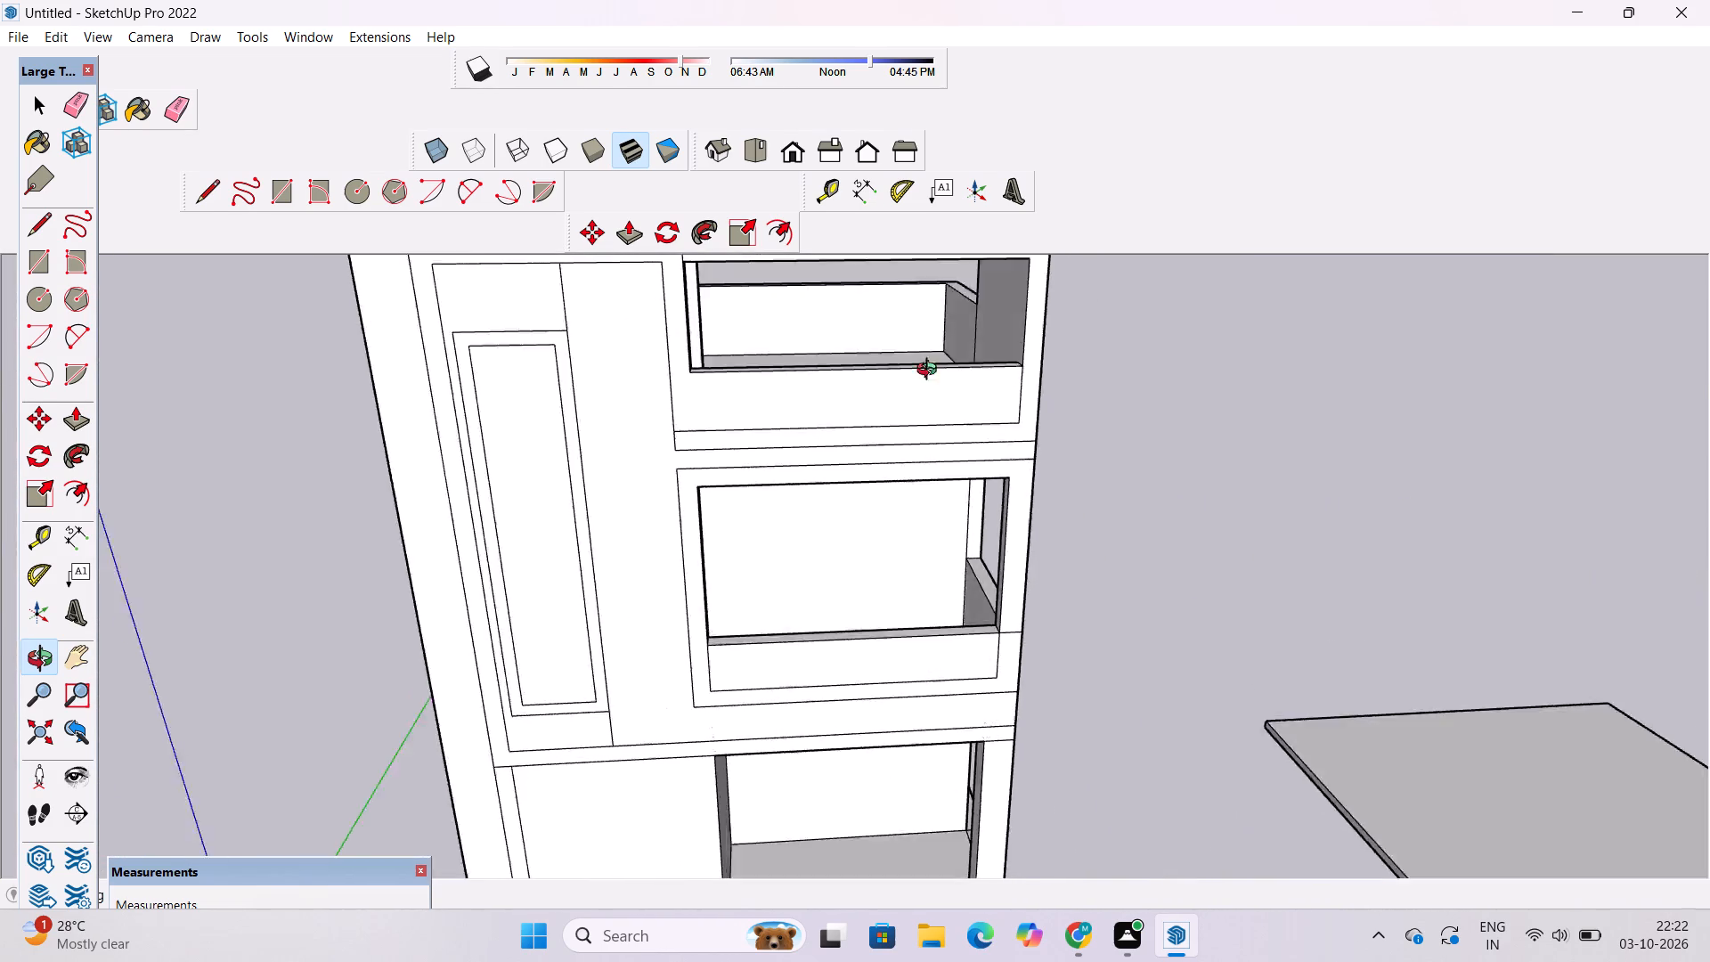
left_click_drag(931, 371, 991, 808)
scroll(875, 587, "up", 10)
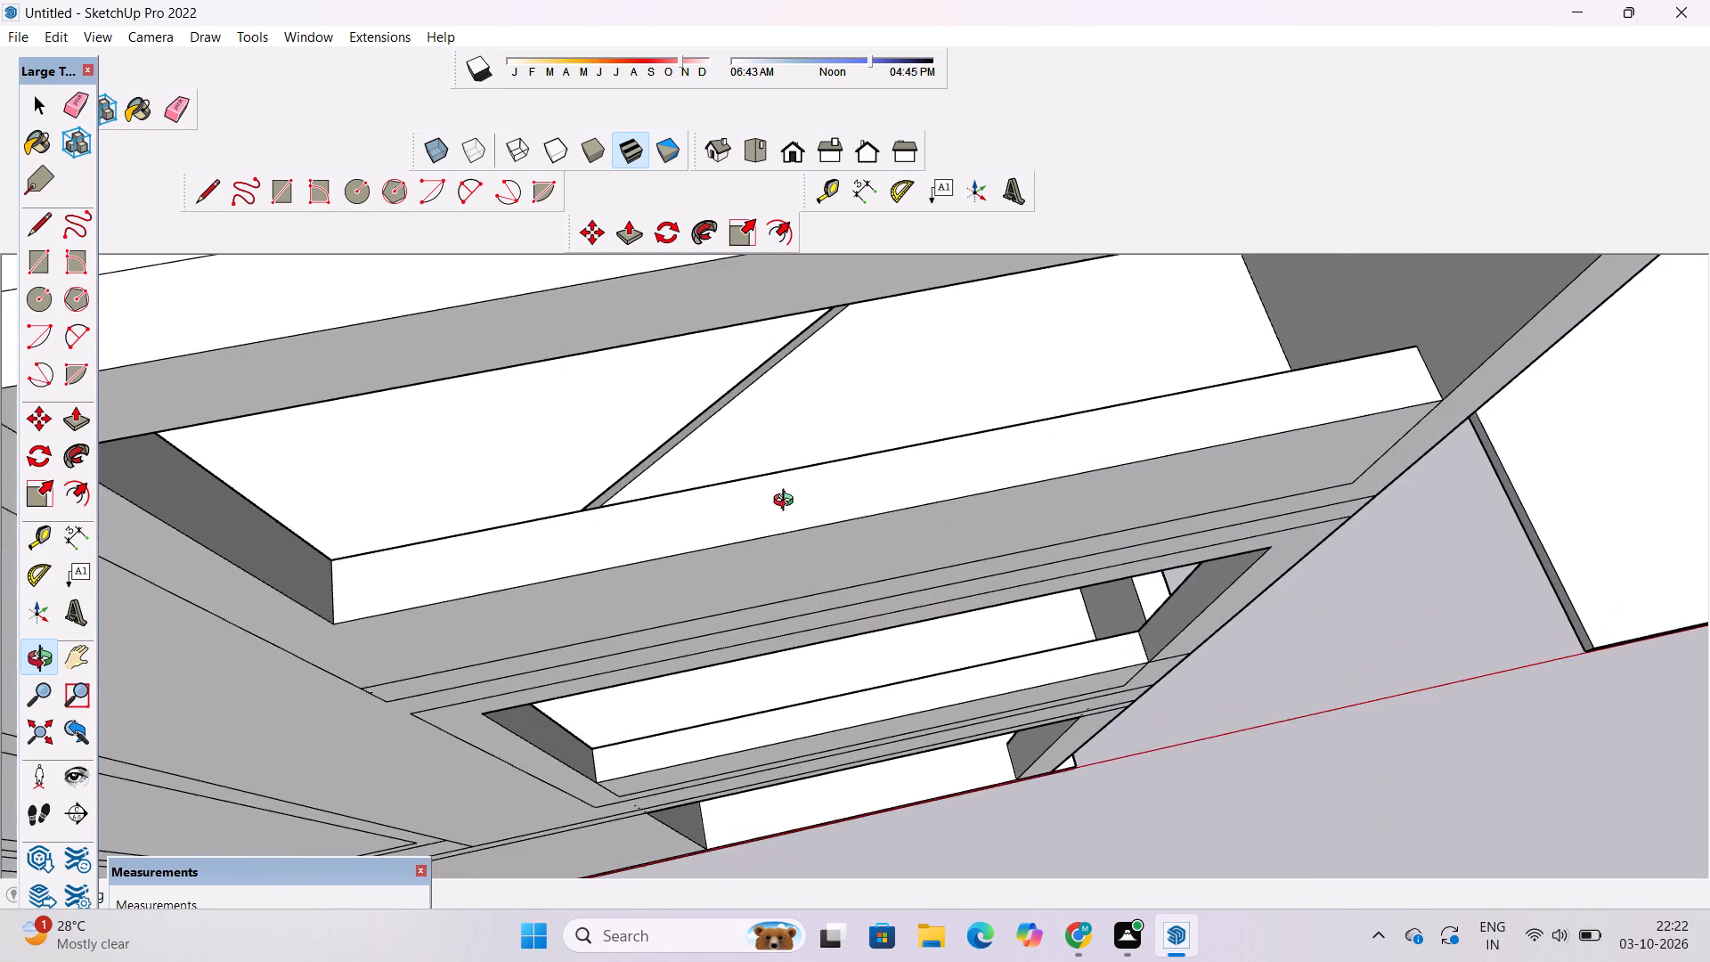
scroll(787, 502, "up", 4)
left_click_drag(809, 452, 832, 488, "shift")
left_click_drag(832, 488, 824, 542)
key("e")
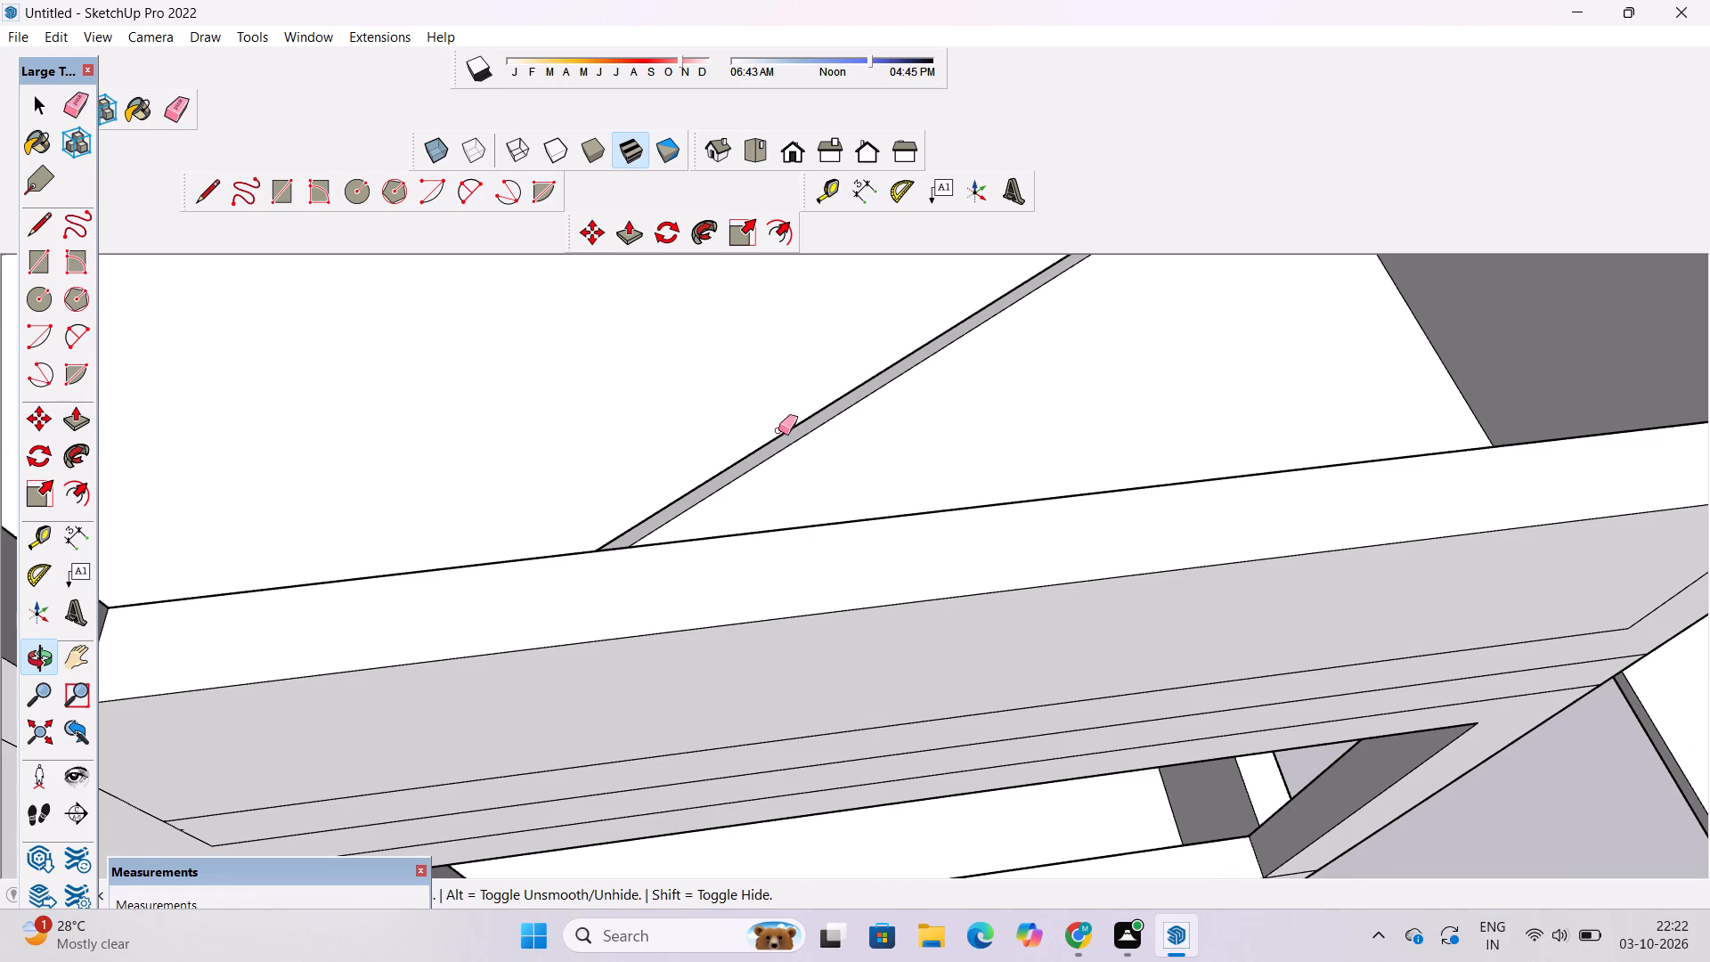
left_click_drag(778, 430, 783, 444)
left_click_drag(790, 430, 797, 445)
scroll(753, 477, "down", 10)
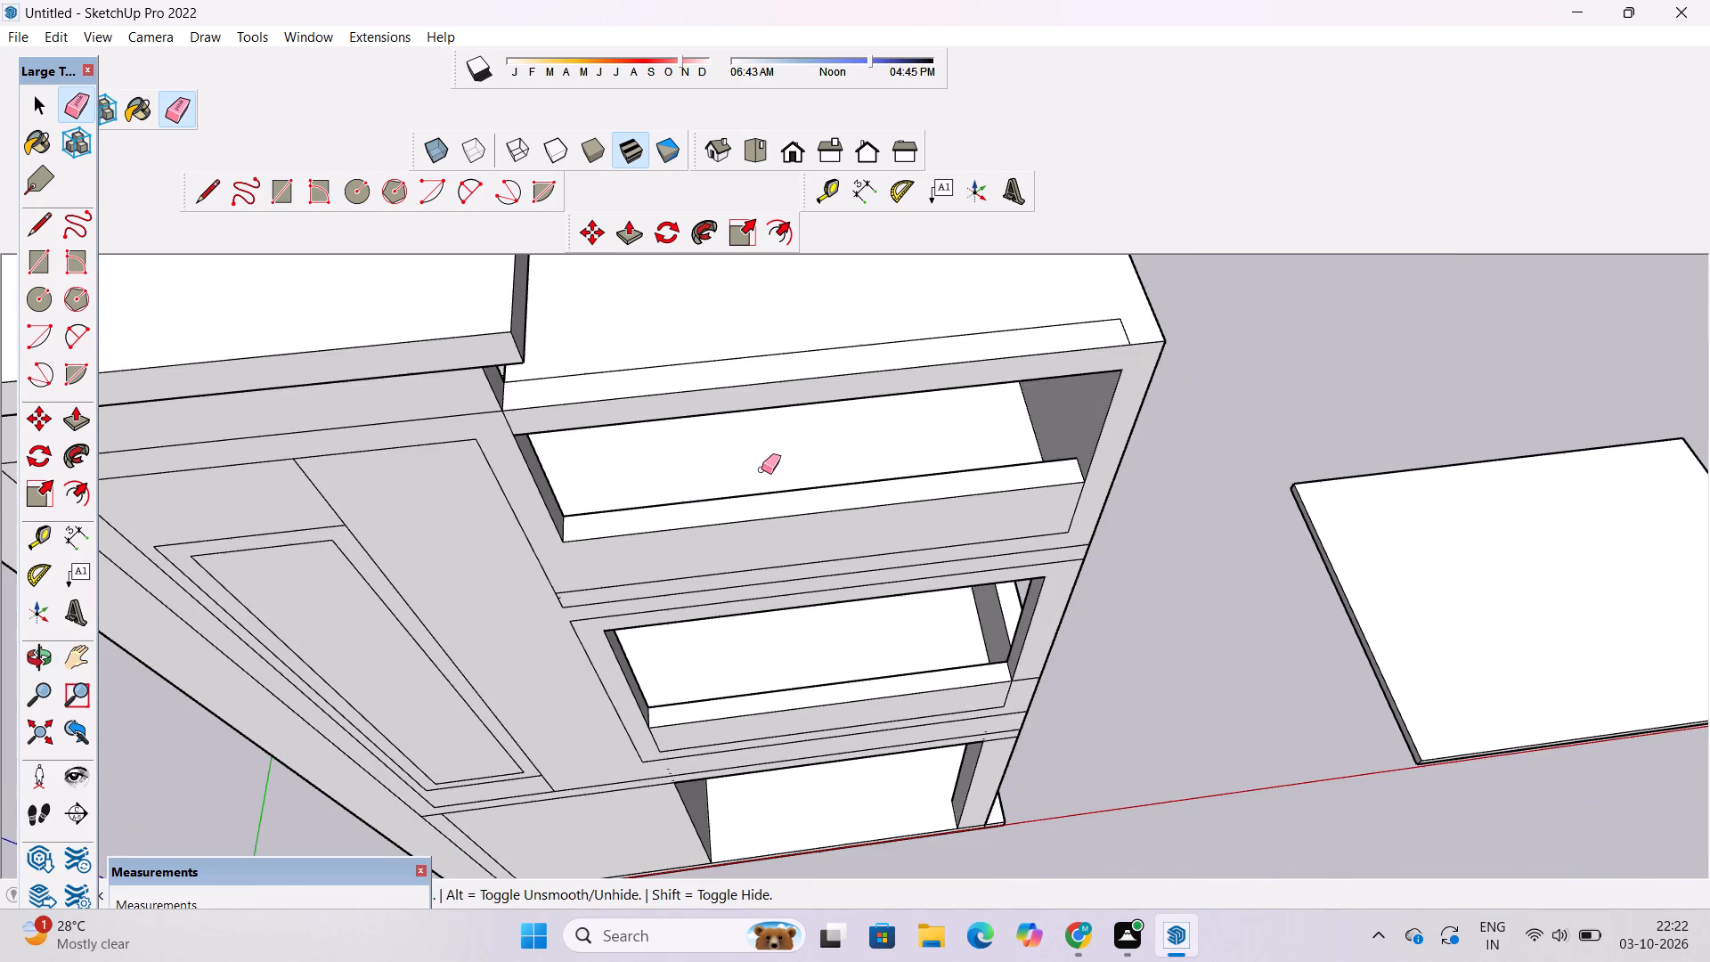
Erase the leftover vertical edge on the inner side wall of the top-floor opening.
scroll(776, 457, "up", 3)
key("o")
left_click_drag(934, 511, 427, 492)
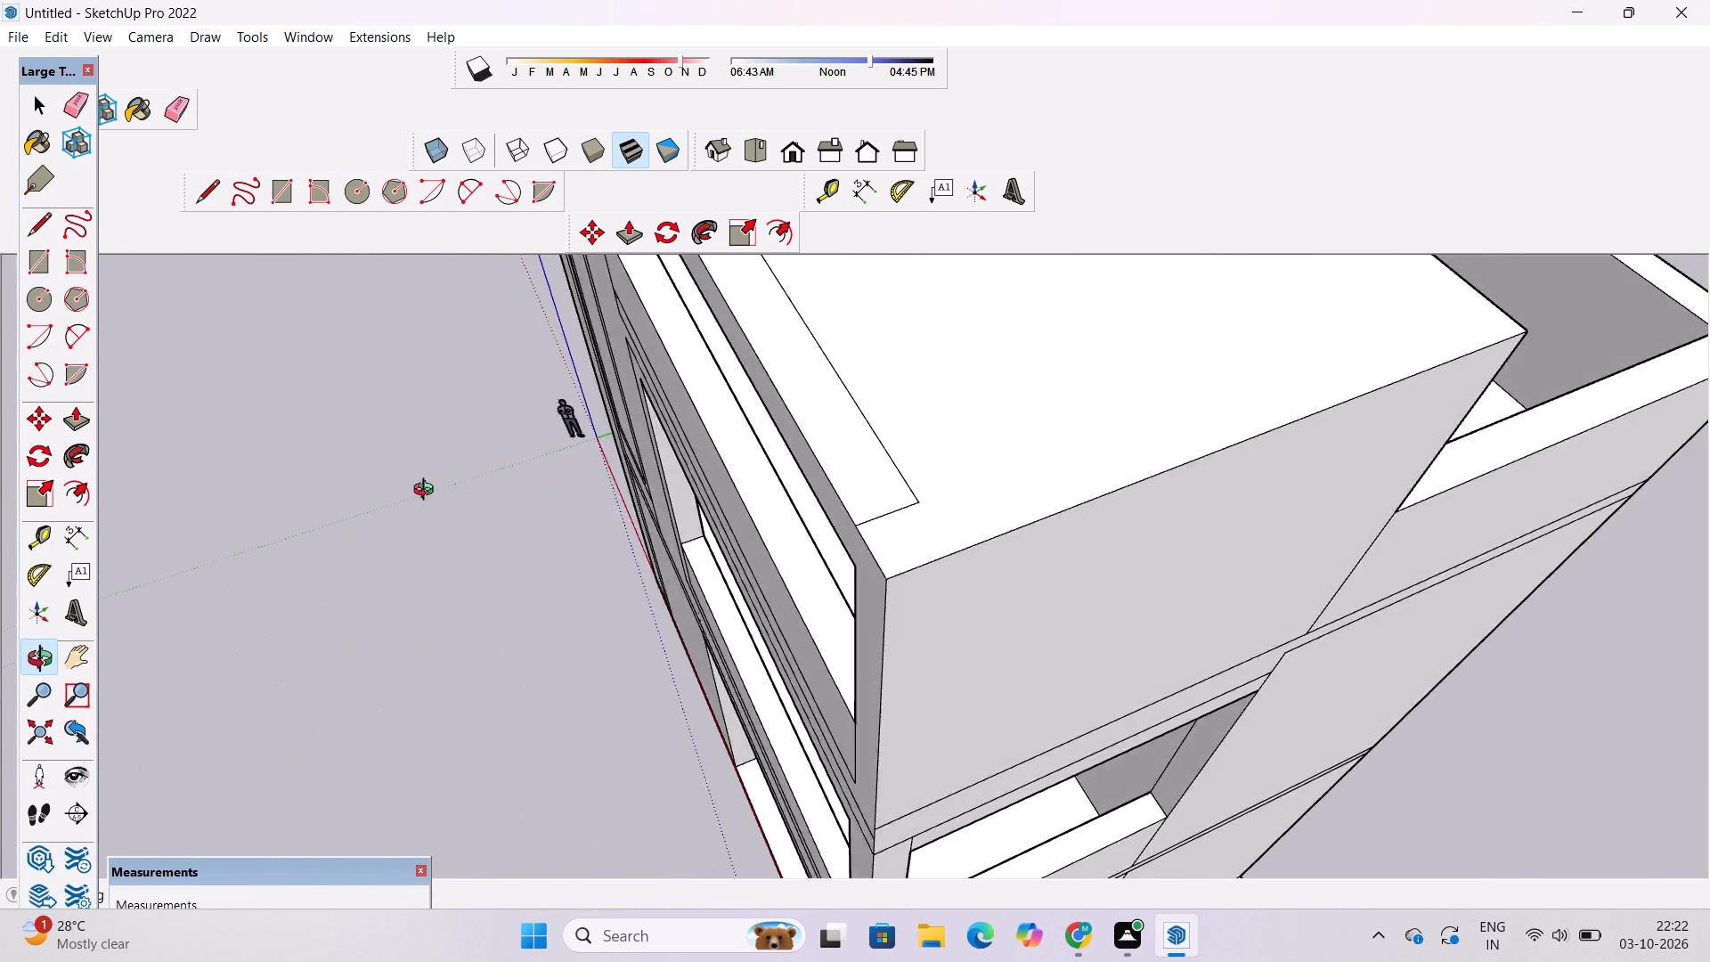
left_click_drag(427, 492, 985, 310)
left_click_drag(982, 347, 982, 520, "shift")
left_click_drag(979, 521, 930, 534)
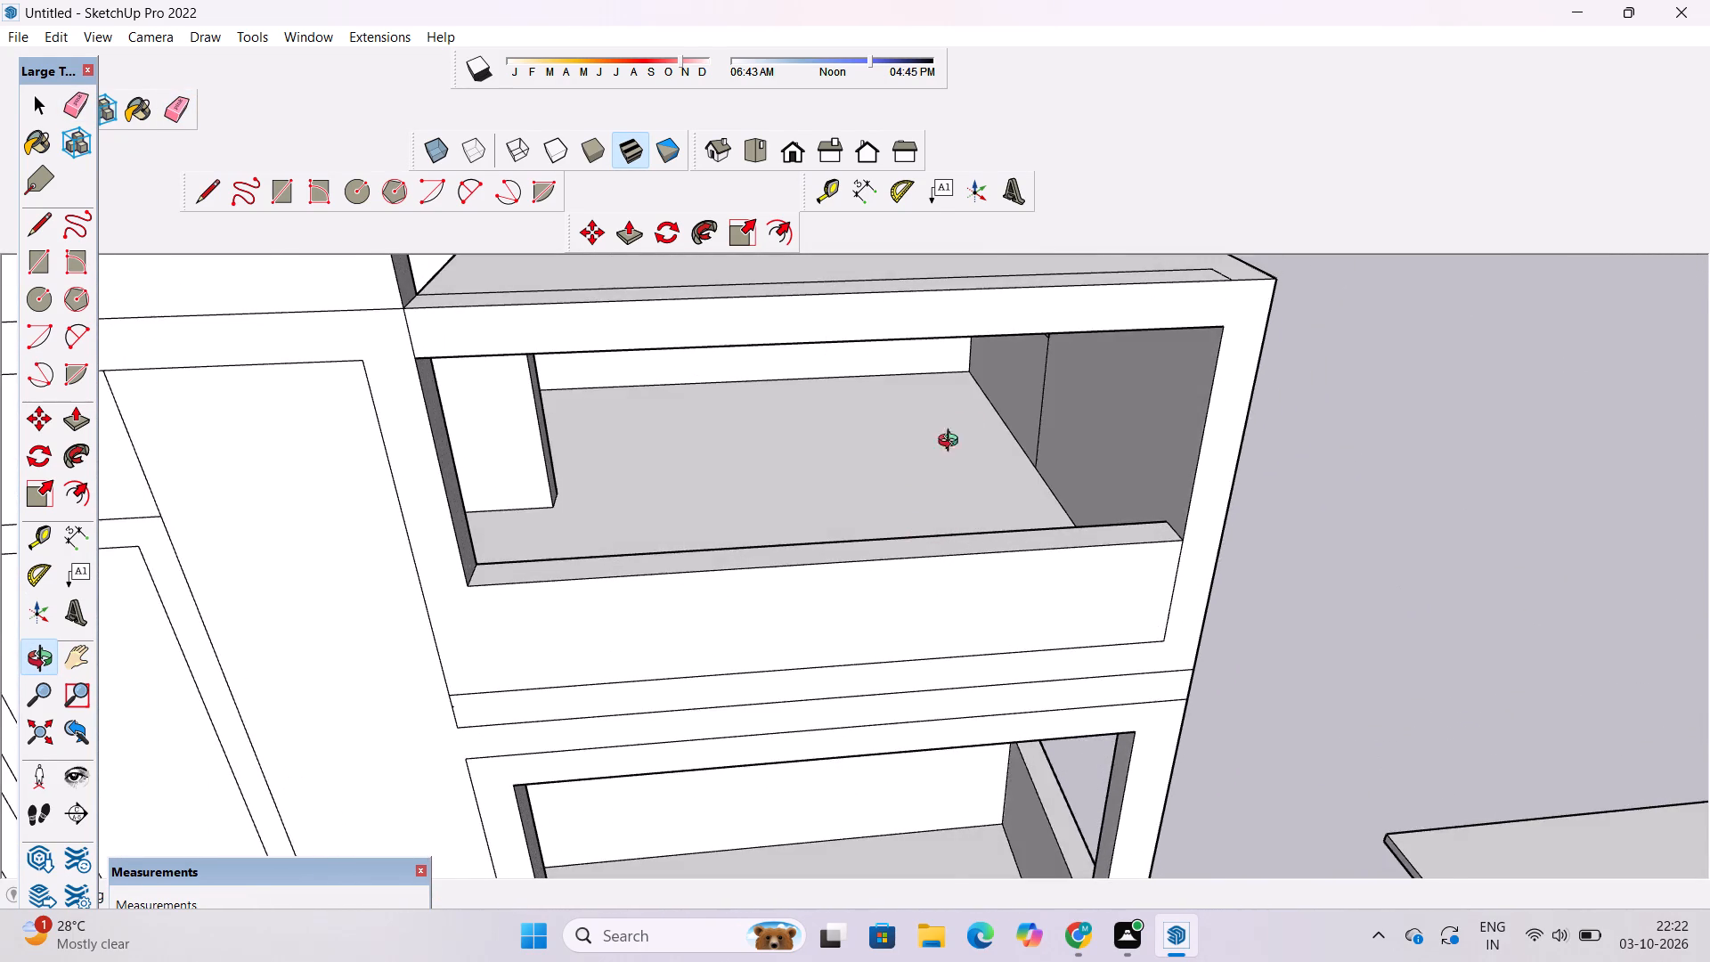
scroll(989, 412, "up", 4)
key("e")
left_click_drag(1125, 365, 1054, 396)
Draw a 4' 6" vertical line from the top-floor opening's lower corner on the tower side down to the frame line below.
key("o")
scroll(956, 436, "down", 12)
left_click_drag(981, 607, 939, 473)
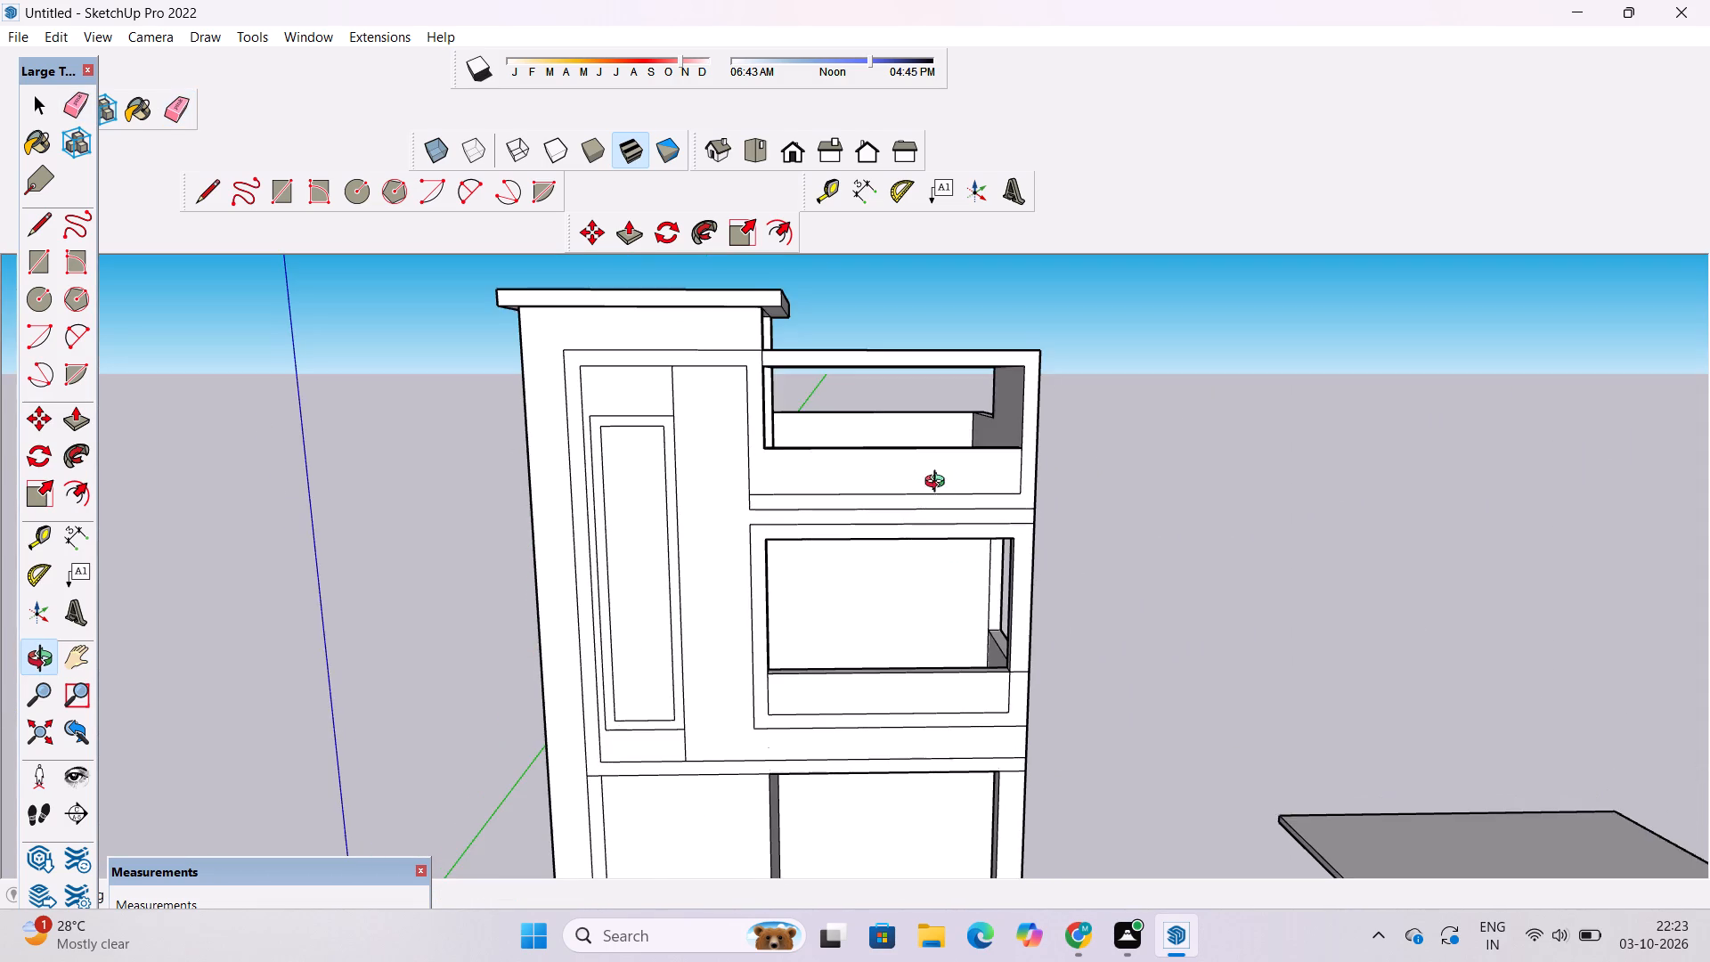
left_click_drag(939, 502, 934, 461, "shift")
scroll(934, 458, "down", 3)
scroll(975, 563, "up", 1)
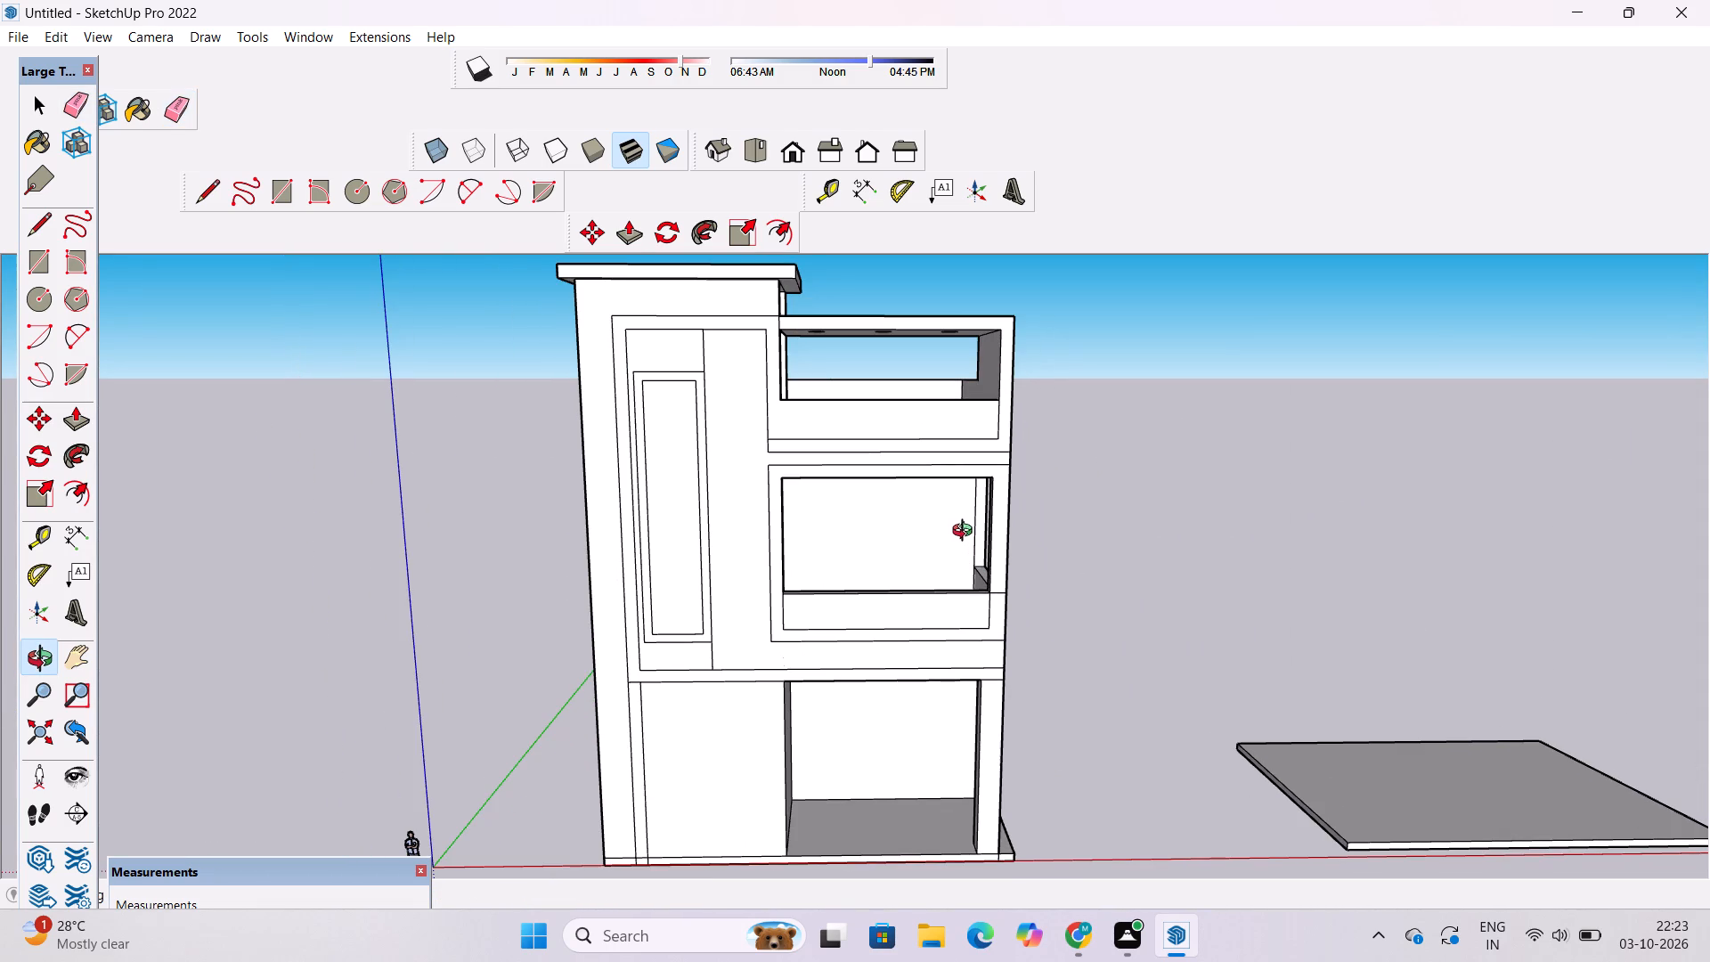
scroll(795, 446, "up", 2)
left_click_drag(795, 446, 788, 500, "shift")
scroll(782, 493, "up", 4)
left_click_drag(782, 480, 758, 482, "shift")
key("l")
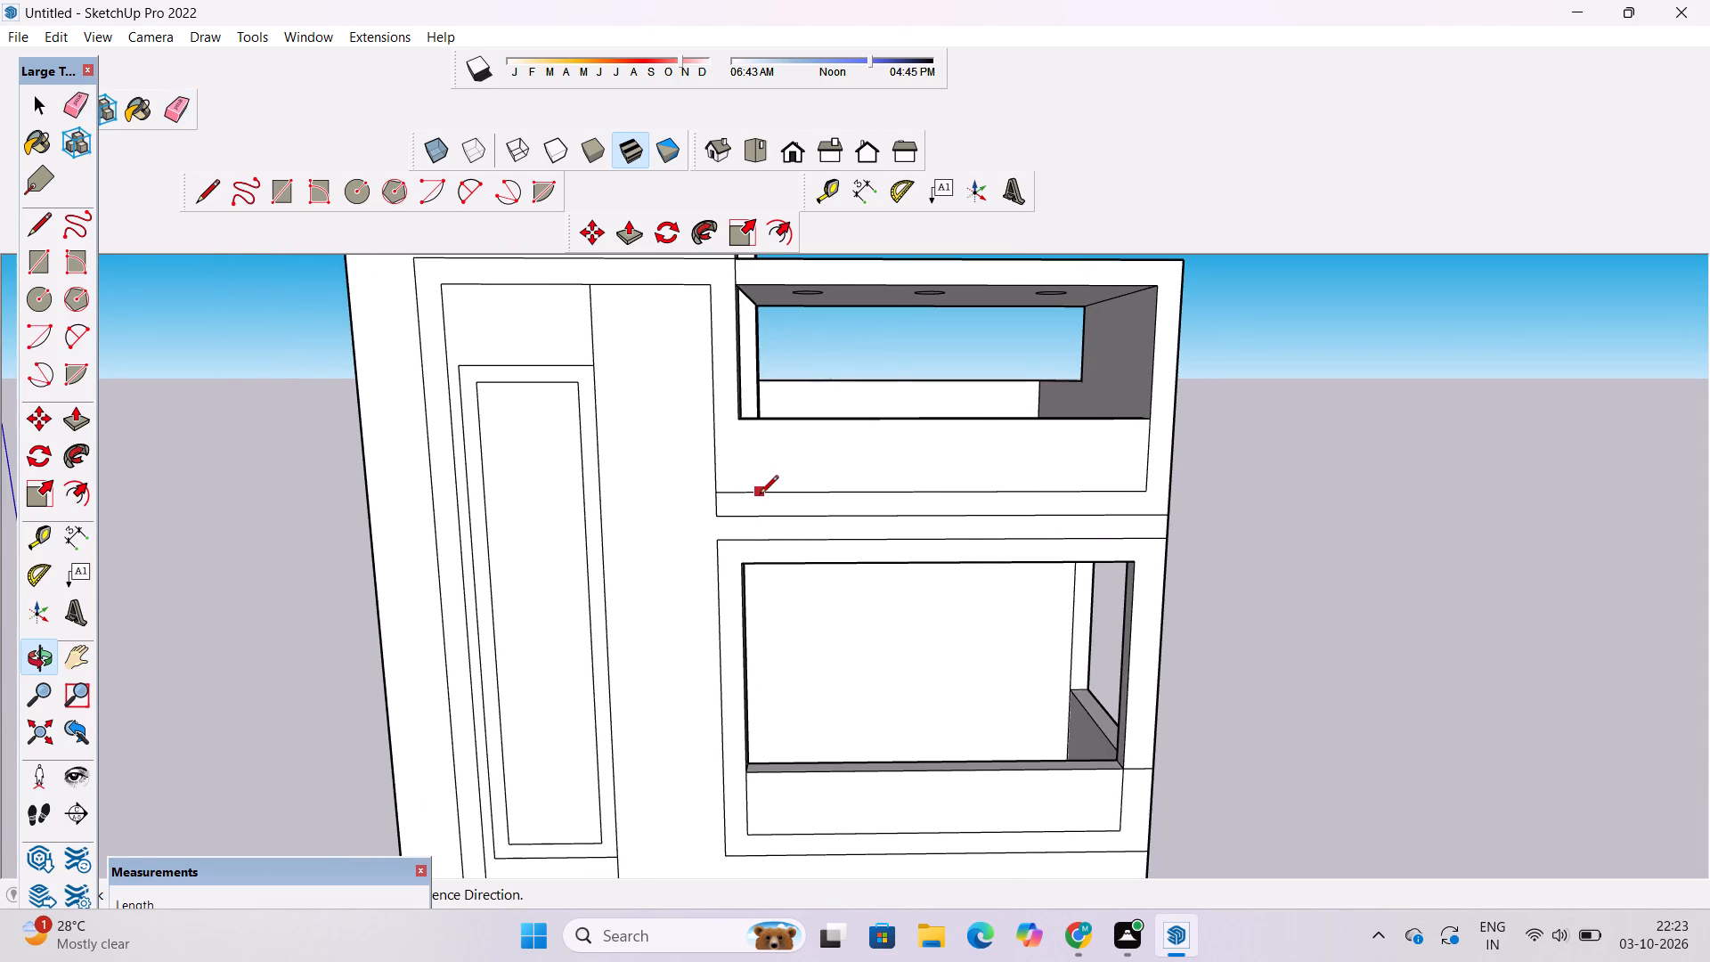
scroll(727, 440, "up", 6)
left_click(745, 404)
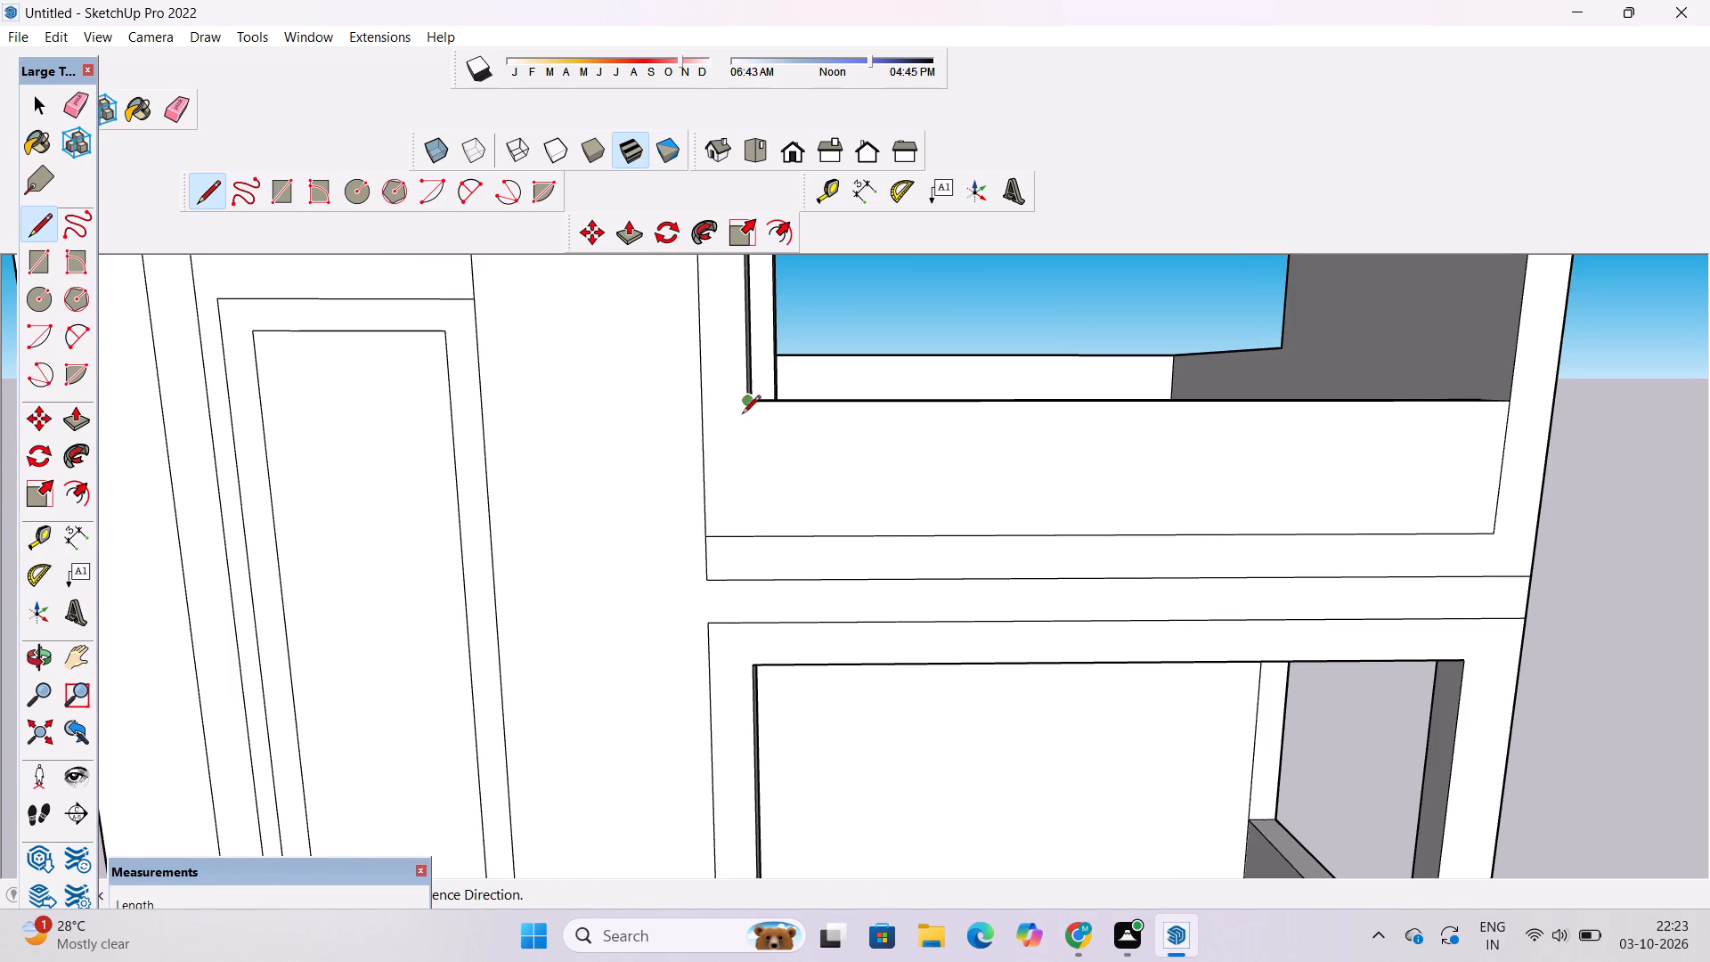
left_click(751, 536)
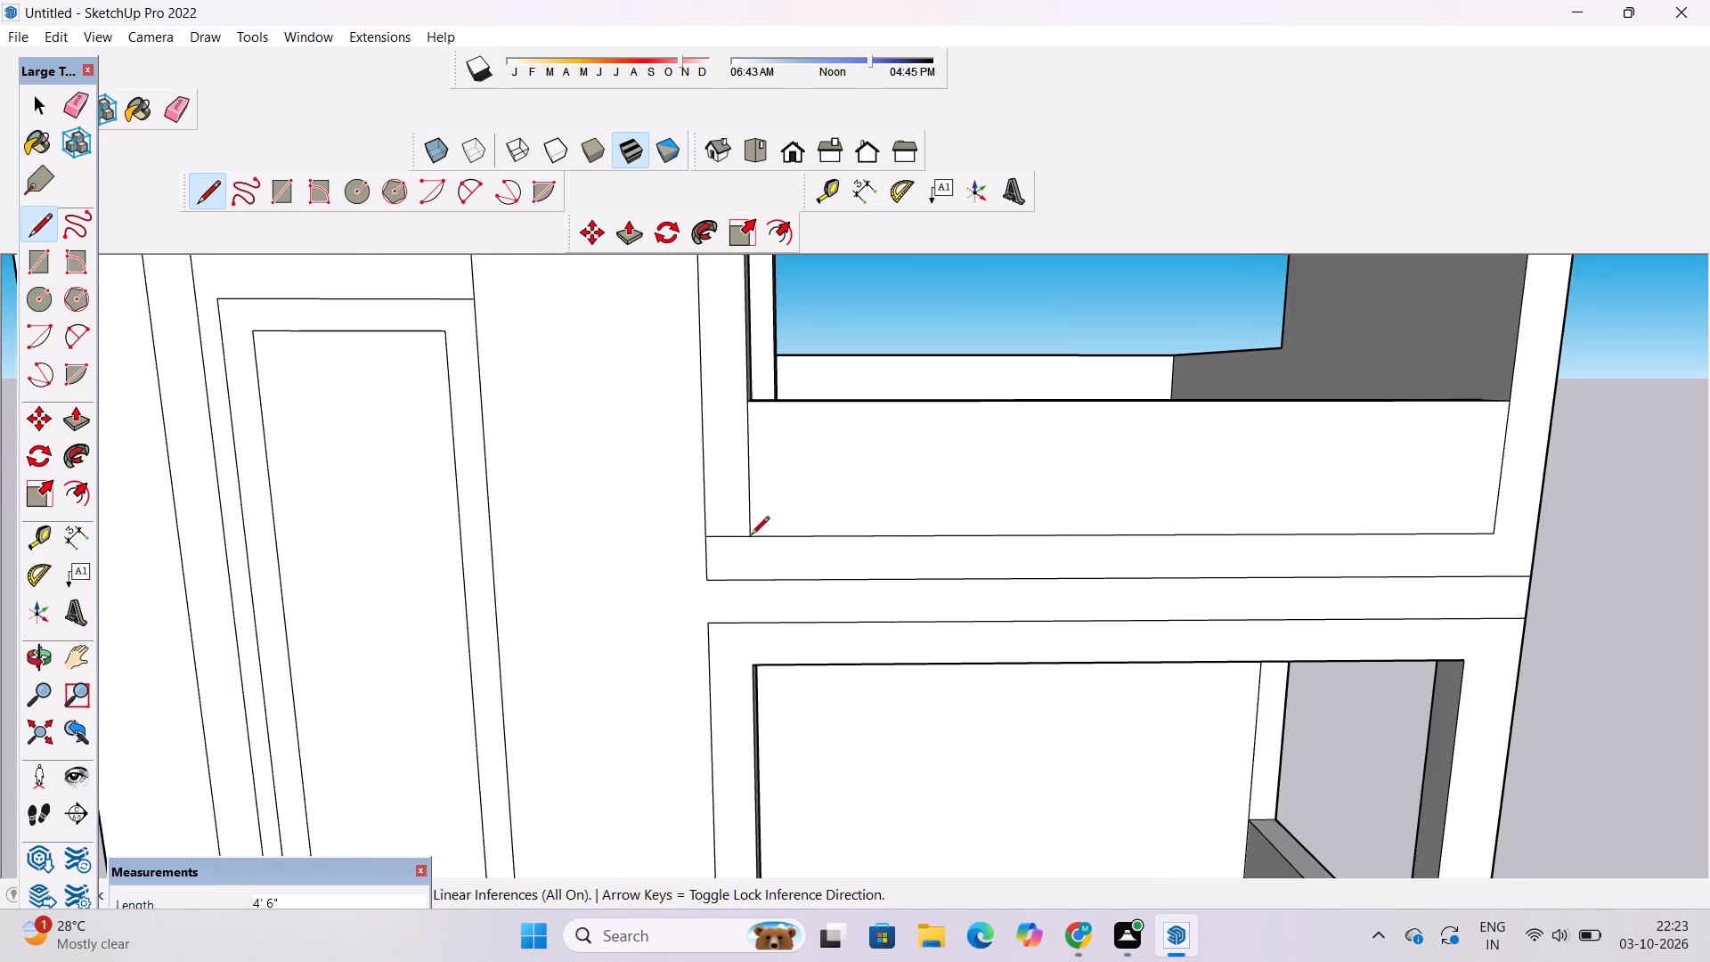
Erase the short horizontal segment between the new vertical line and the top-floor frame's outer edge.
key("e")
left_click_drag(721, 520, 724, 549)
scroll(736, 523, "down", 5)
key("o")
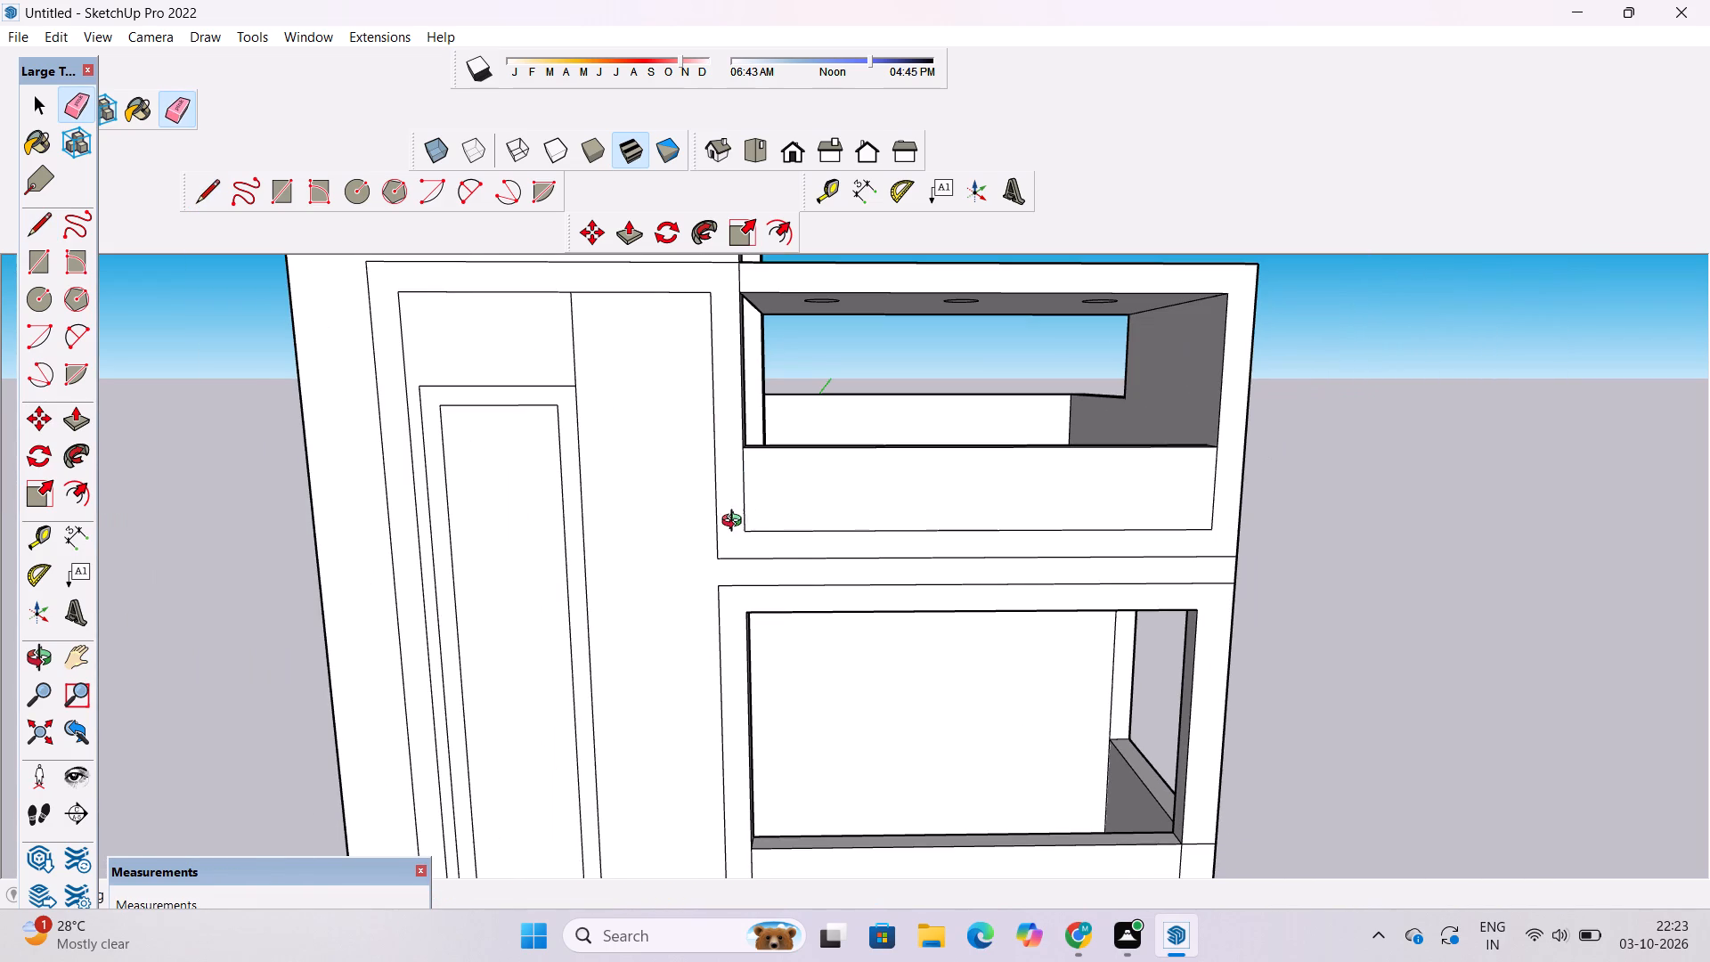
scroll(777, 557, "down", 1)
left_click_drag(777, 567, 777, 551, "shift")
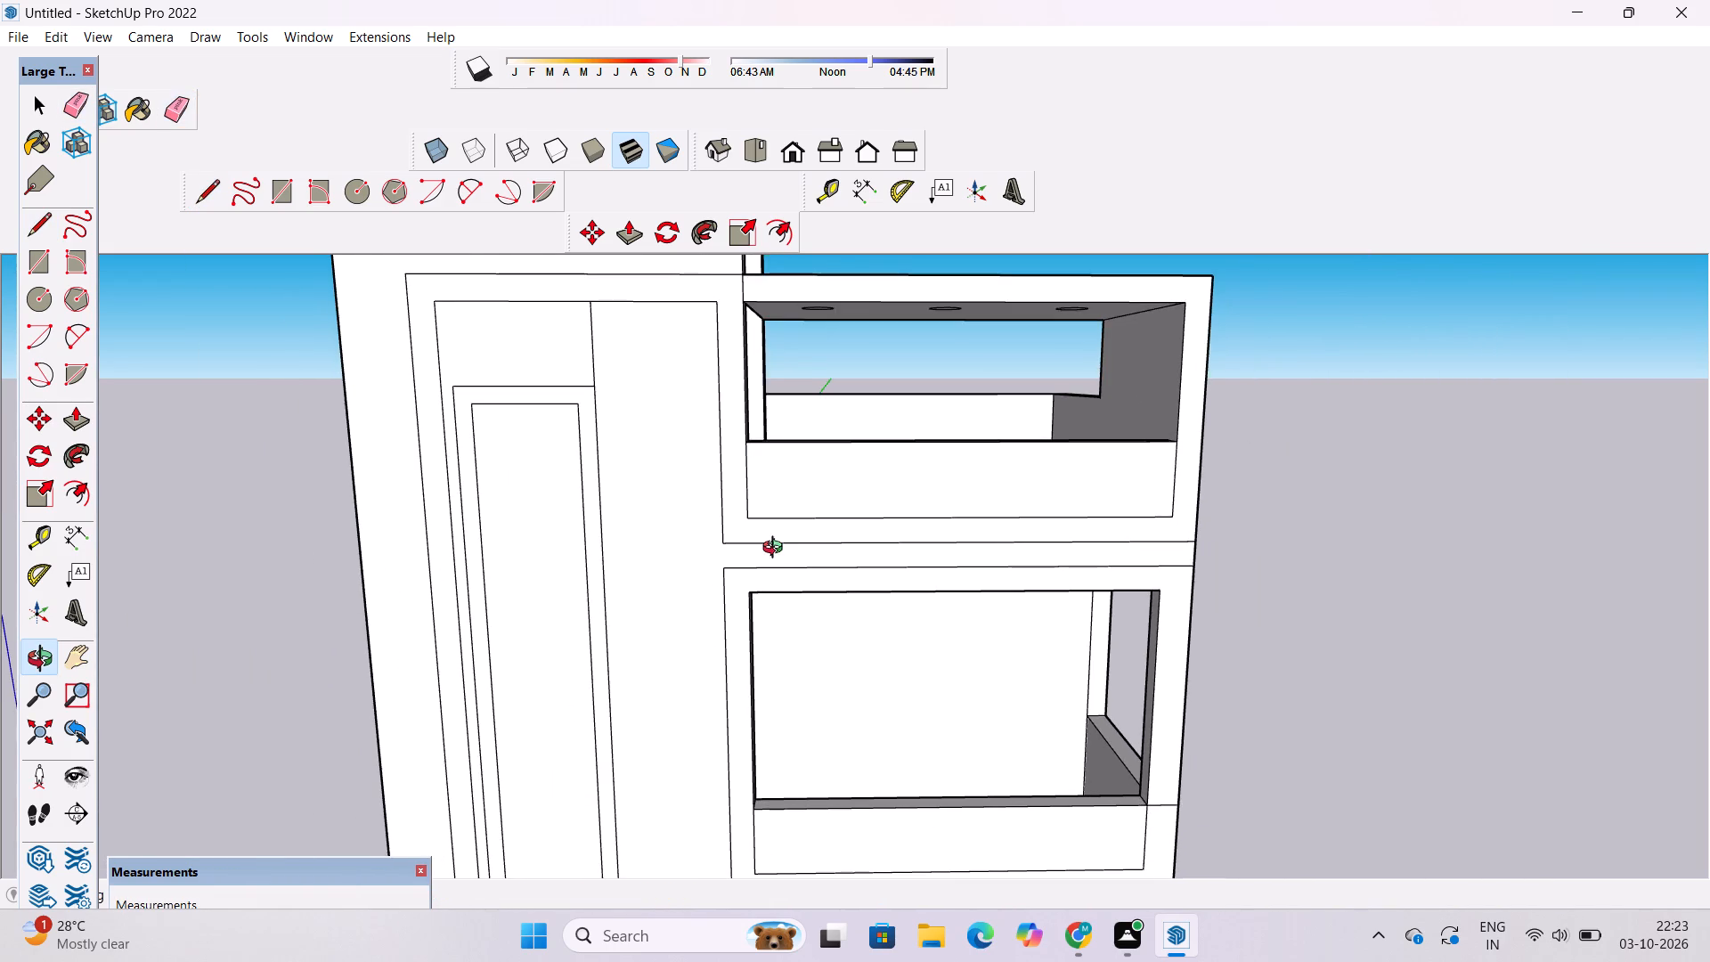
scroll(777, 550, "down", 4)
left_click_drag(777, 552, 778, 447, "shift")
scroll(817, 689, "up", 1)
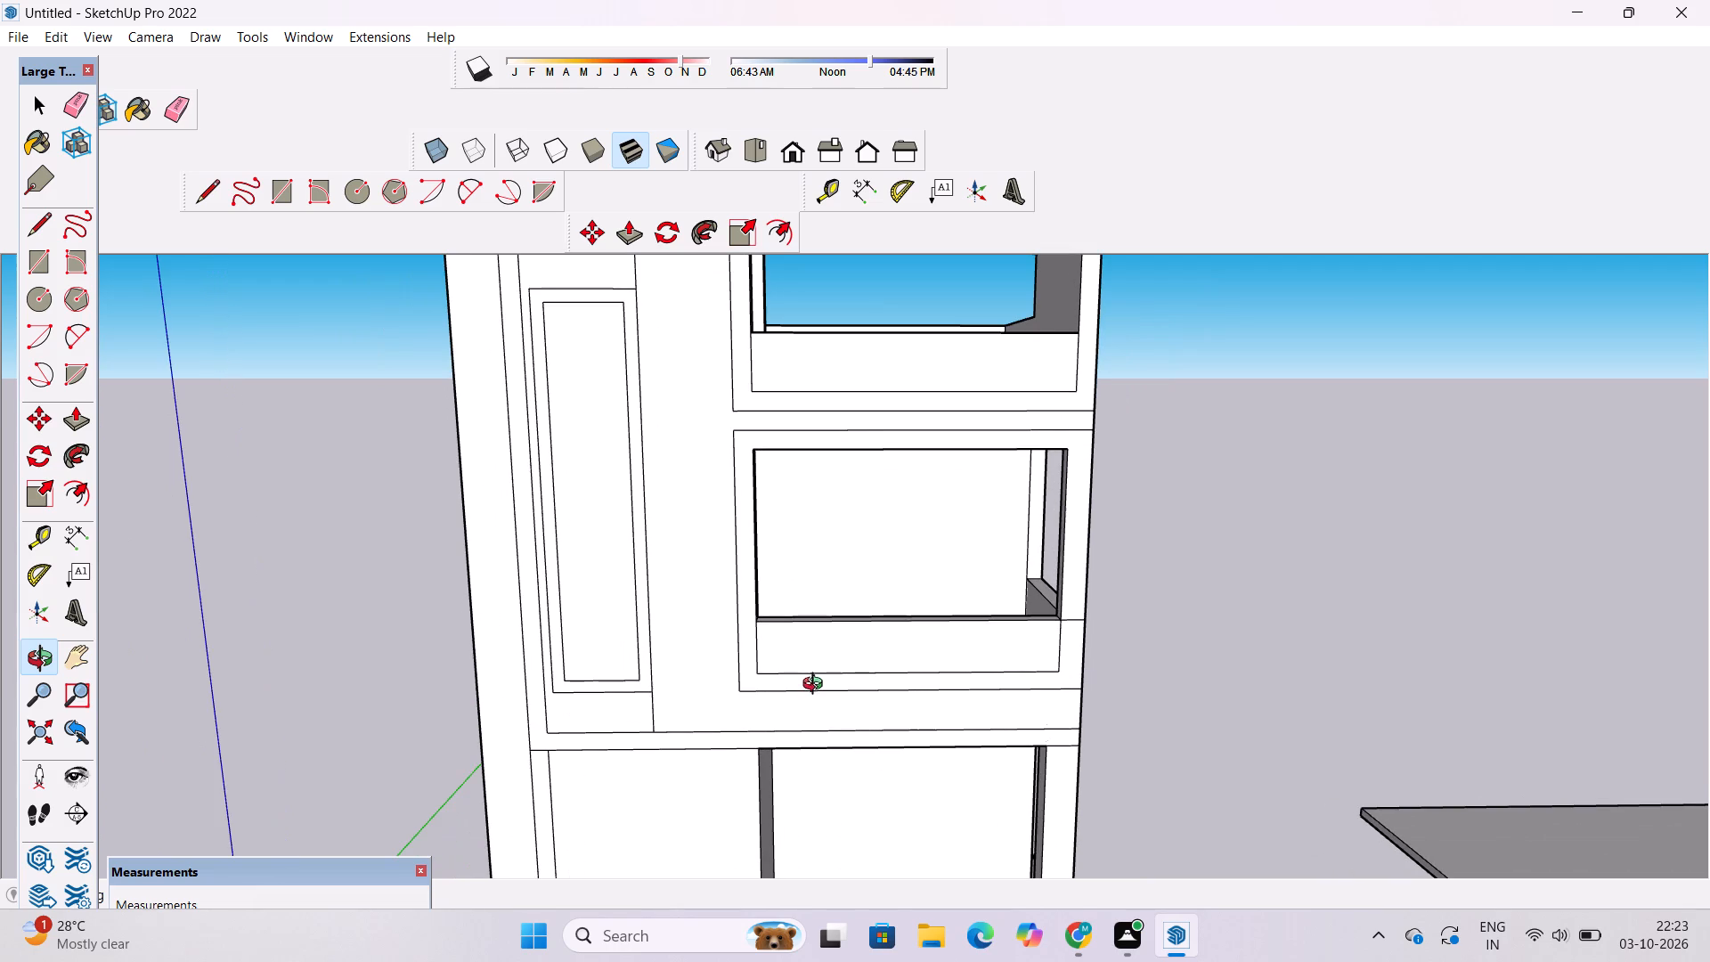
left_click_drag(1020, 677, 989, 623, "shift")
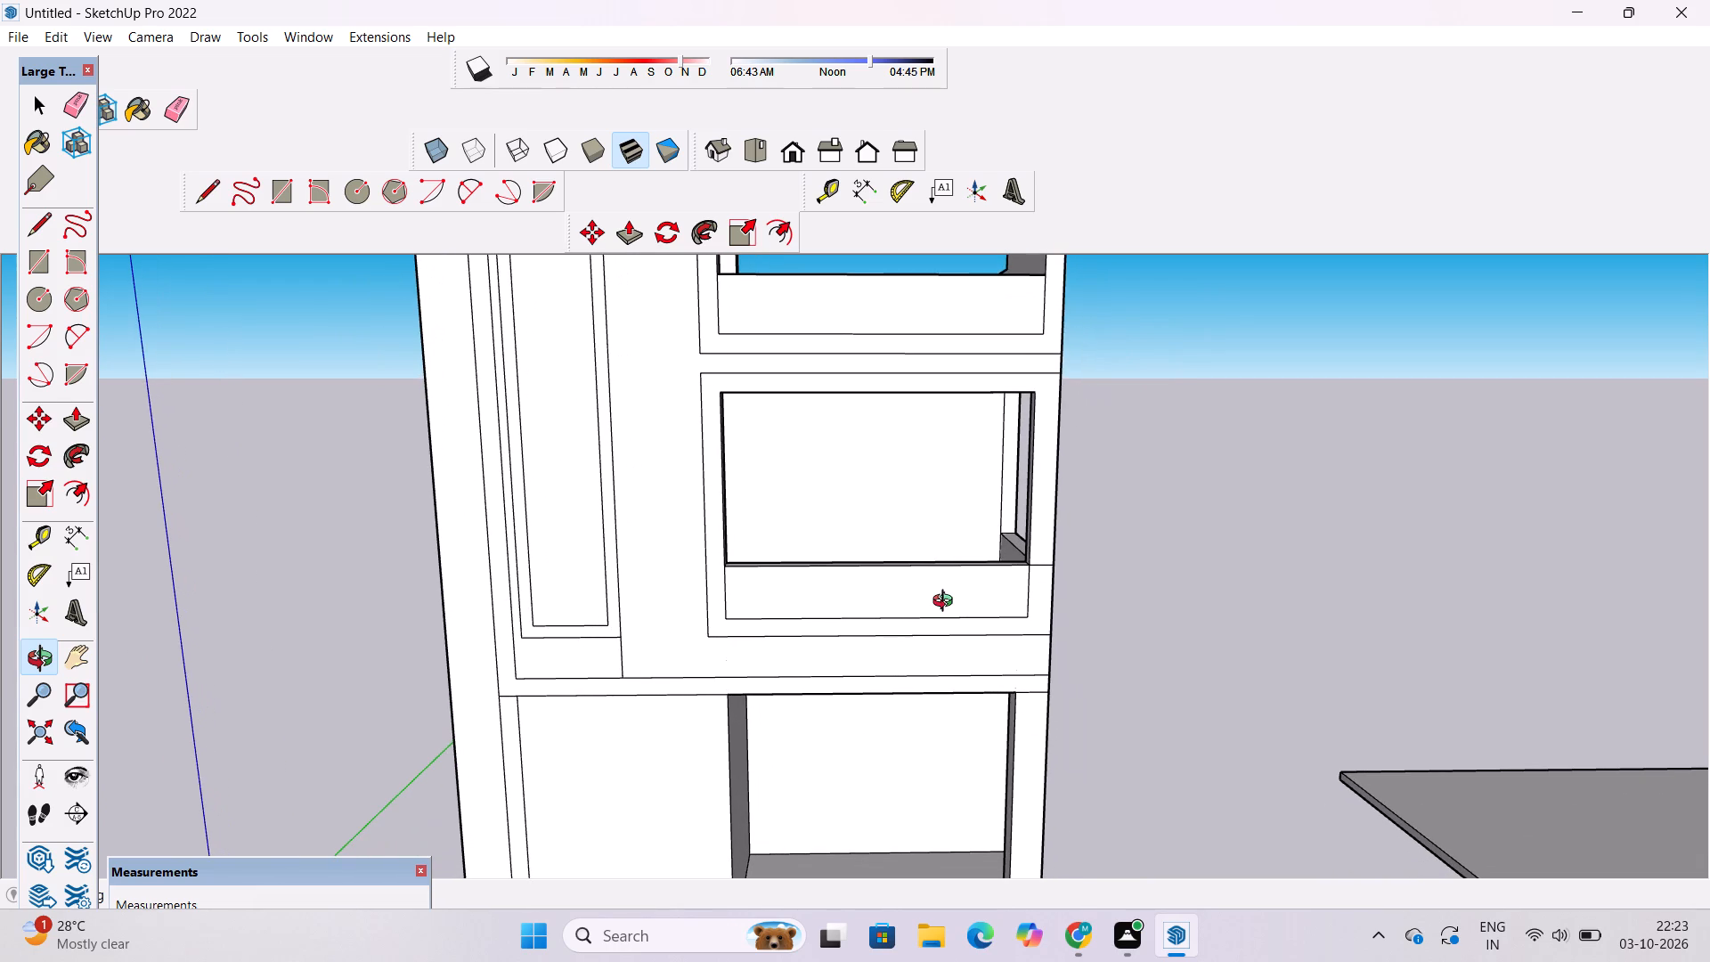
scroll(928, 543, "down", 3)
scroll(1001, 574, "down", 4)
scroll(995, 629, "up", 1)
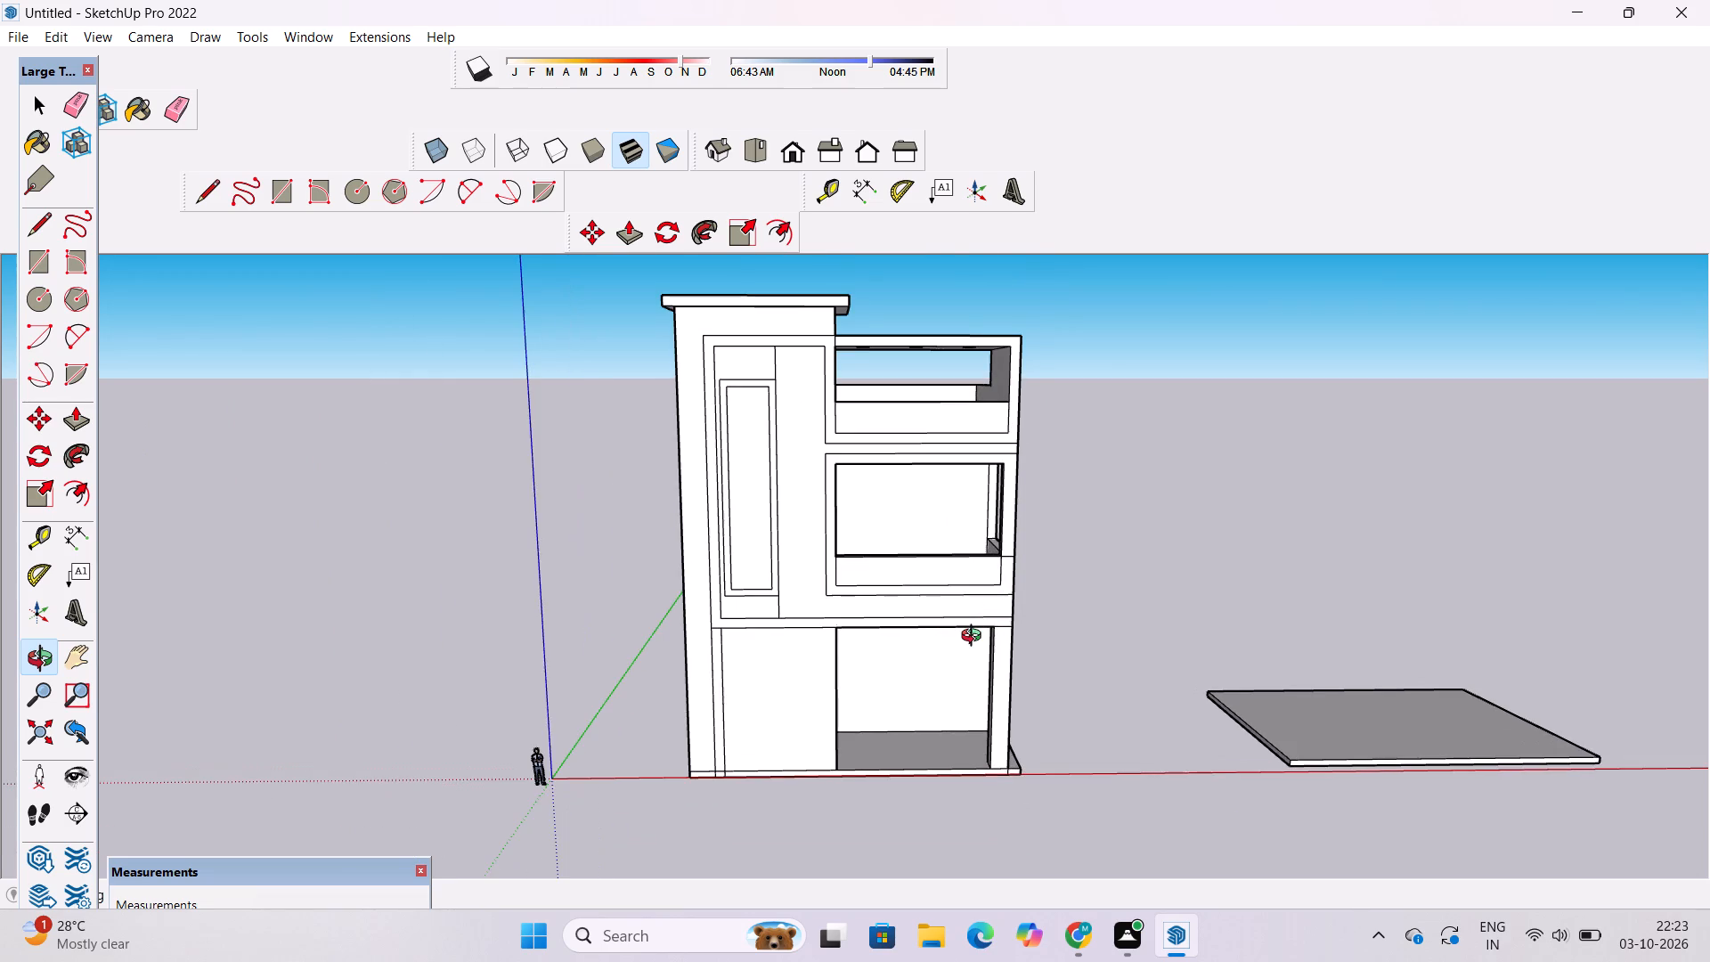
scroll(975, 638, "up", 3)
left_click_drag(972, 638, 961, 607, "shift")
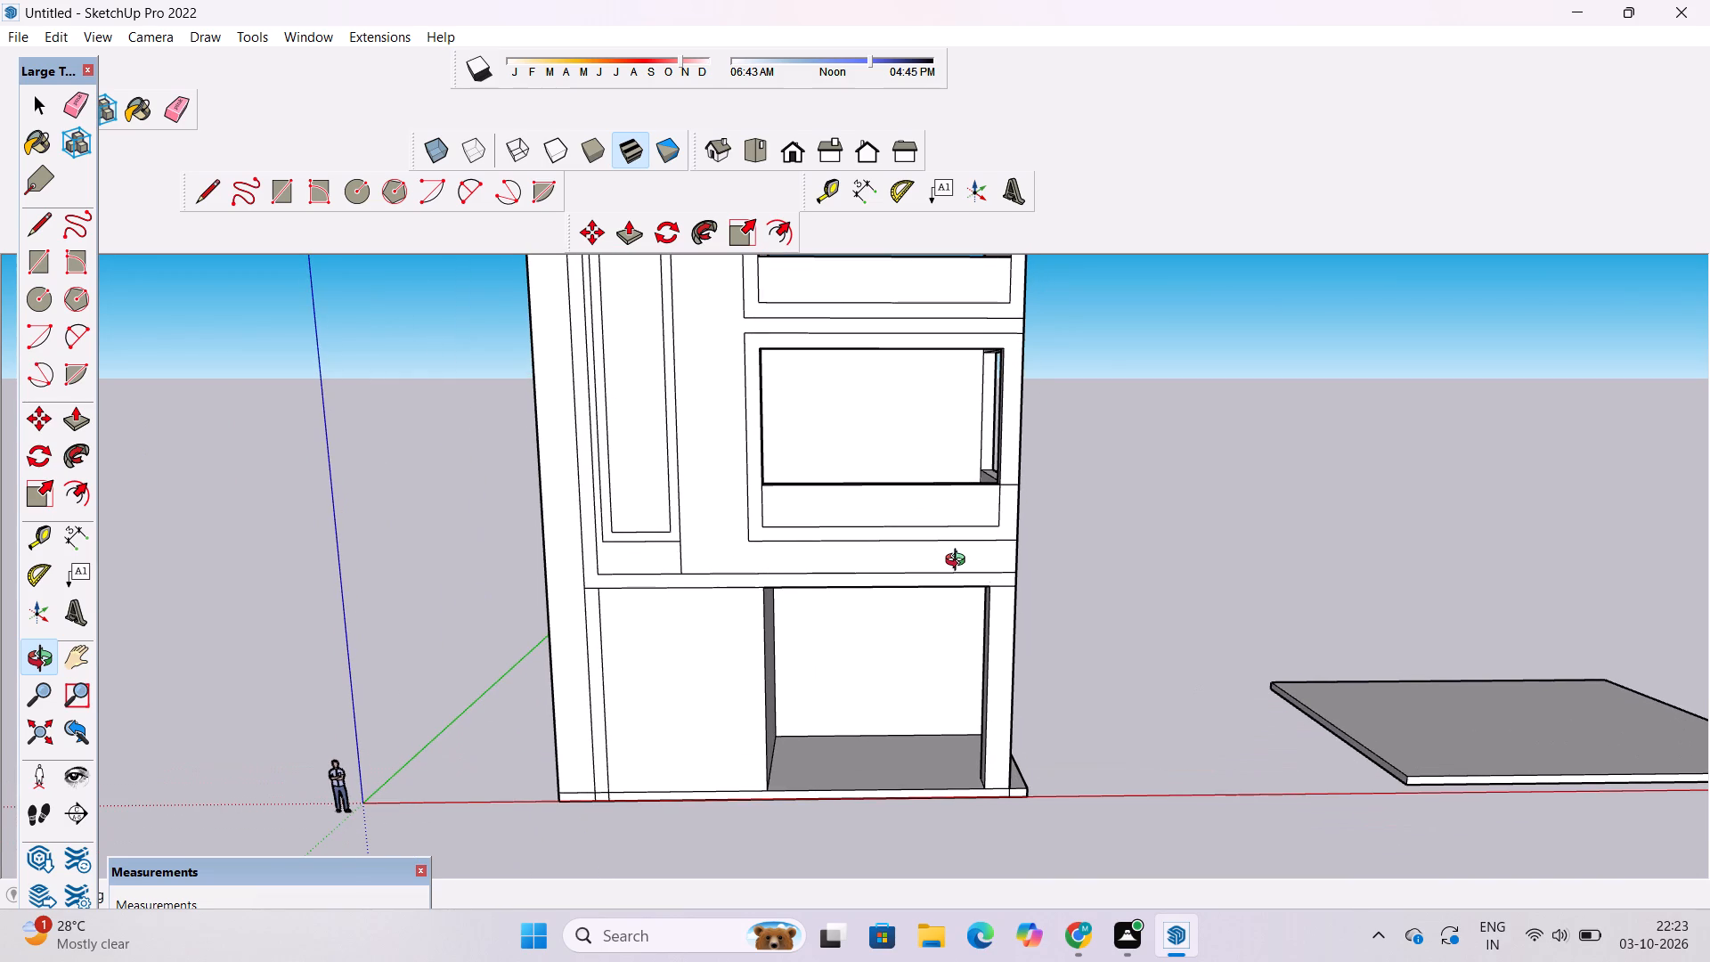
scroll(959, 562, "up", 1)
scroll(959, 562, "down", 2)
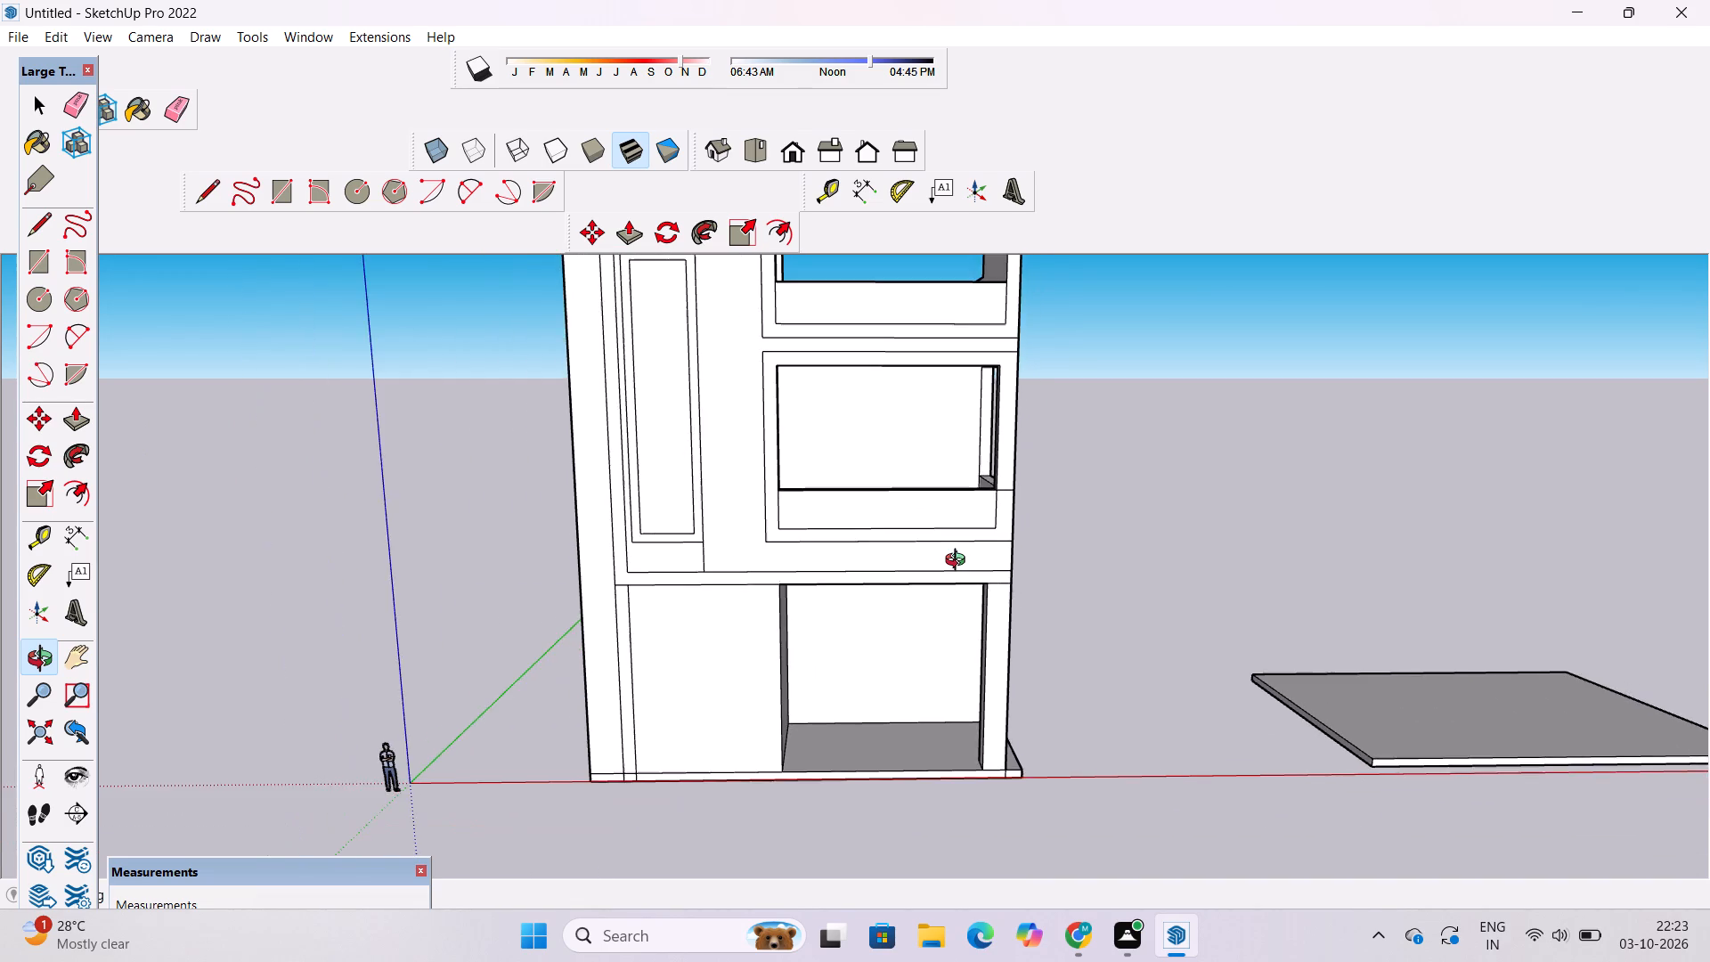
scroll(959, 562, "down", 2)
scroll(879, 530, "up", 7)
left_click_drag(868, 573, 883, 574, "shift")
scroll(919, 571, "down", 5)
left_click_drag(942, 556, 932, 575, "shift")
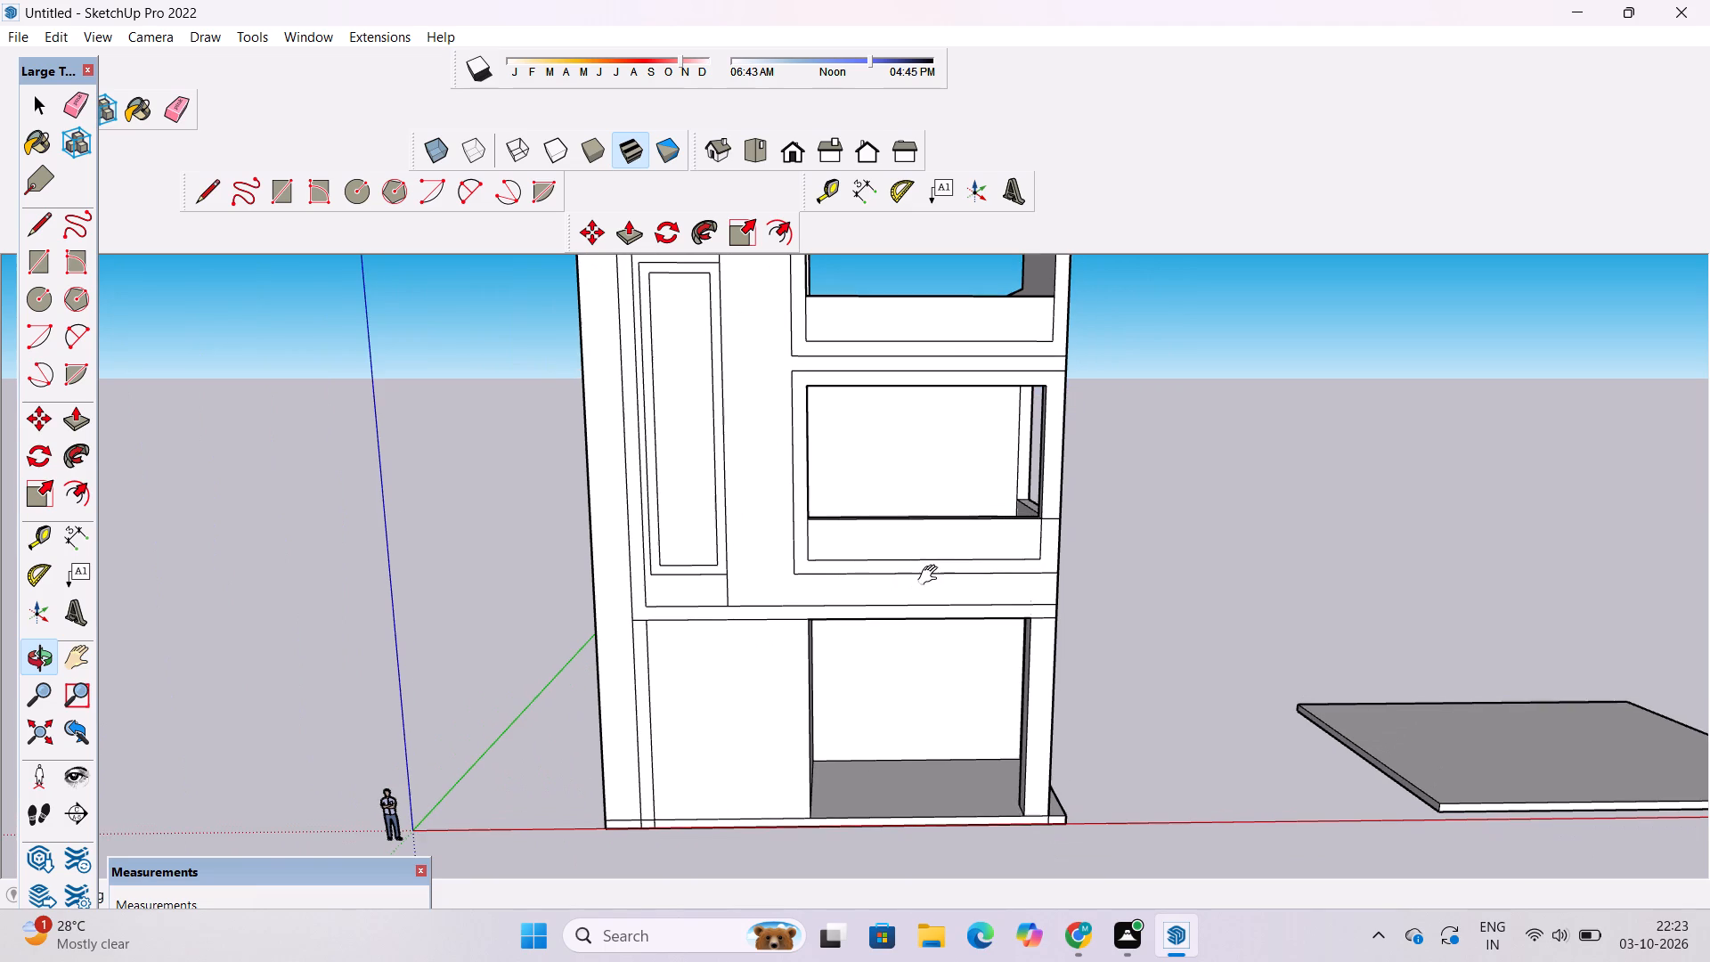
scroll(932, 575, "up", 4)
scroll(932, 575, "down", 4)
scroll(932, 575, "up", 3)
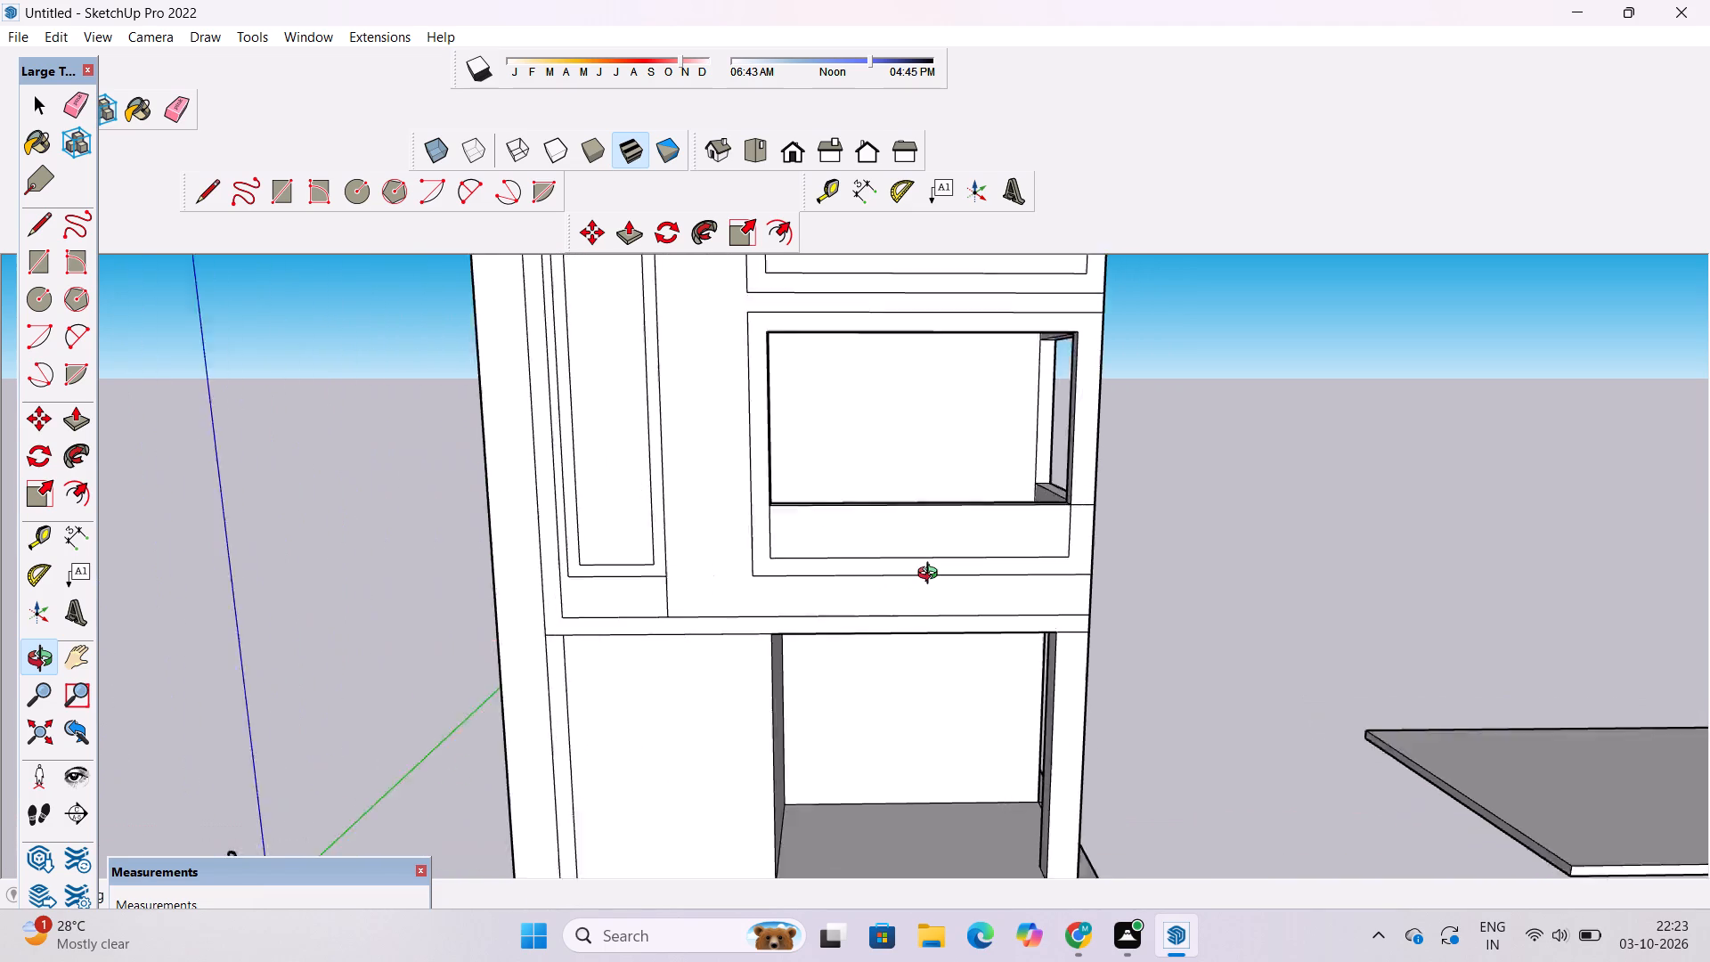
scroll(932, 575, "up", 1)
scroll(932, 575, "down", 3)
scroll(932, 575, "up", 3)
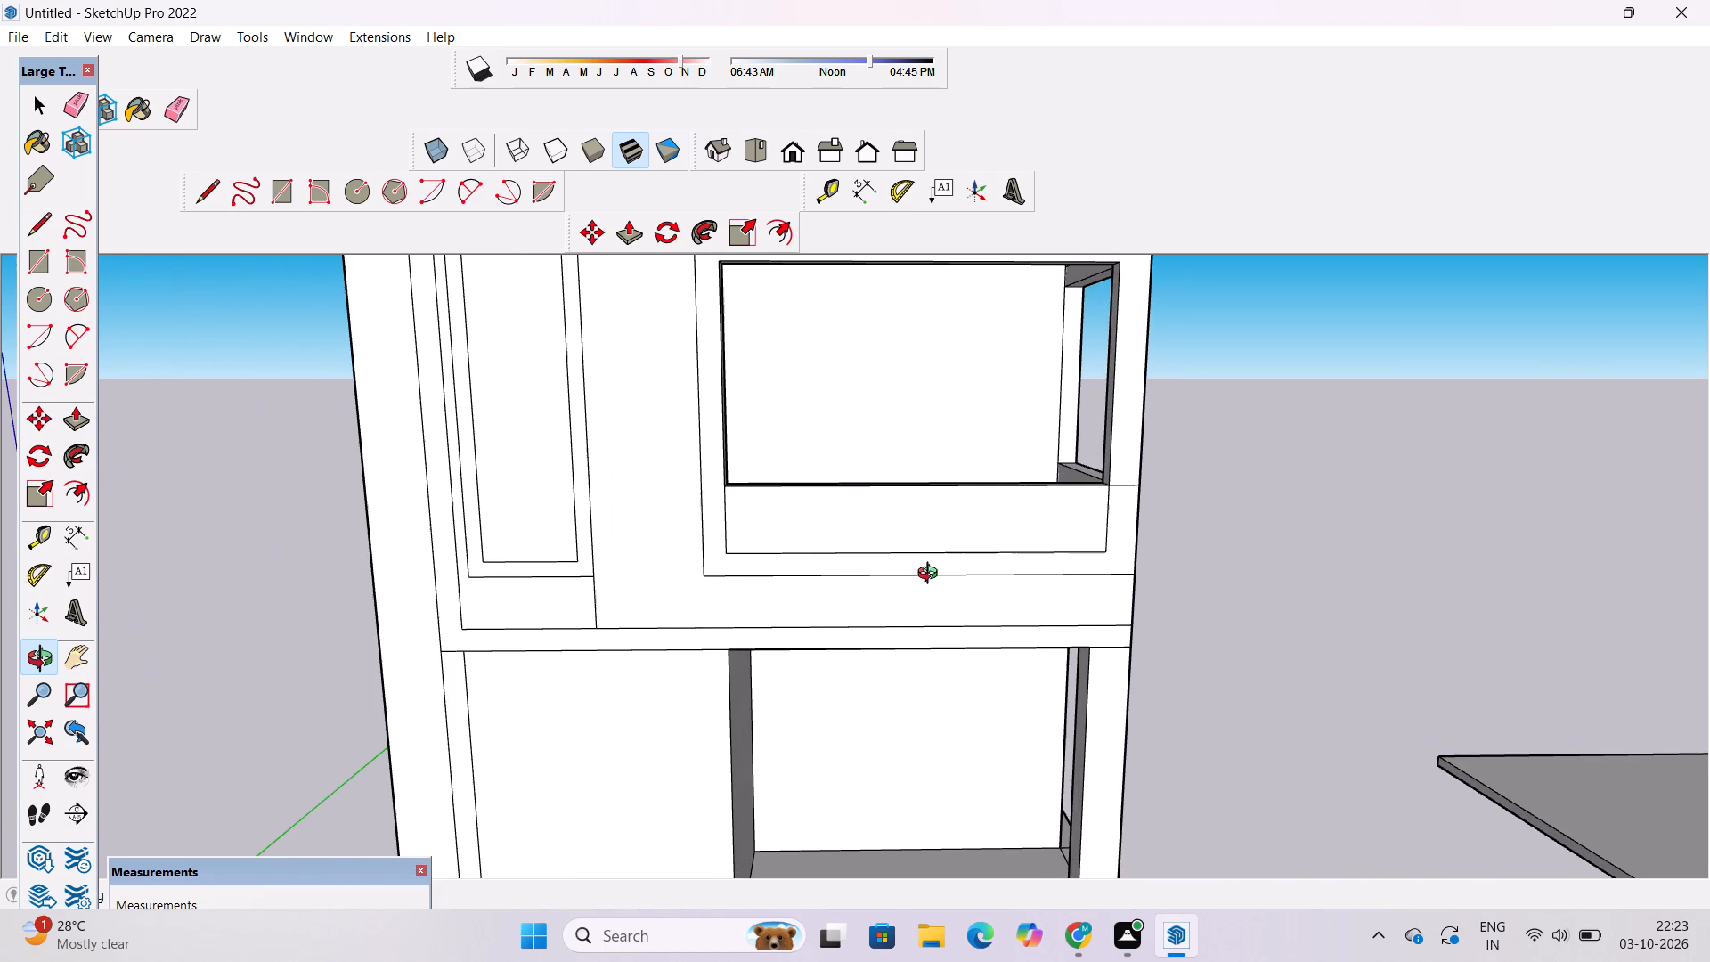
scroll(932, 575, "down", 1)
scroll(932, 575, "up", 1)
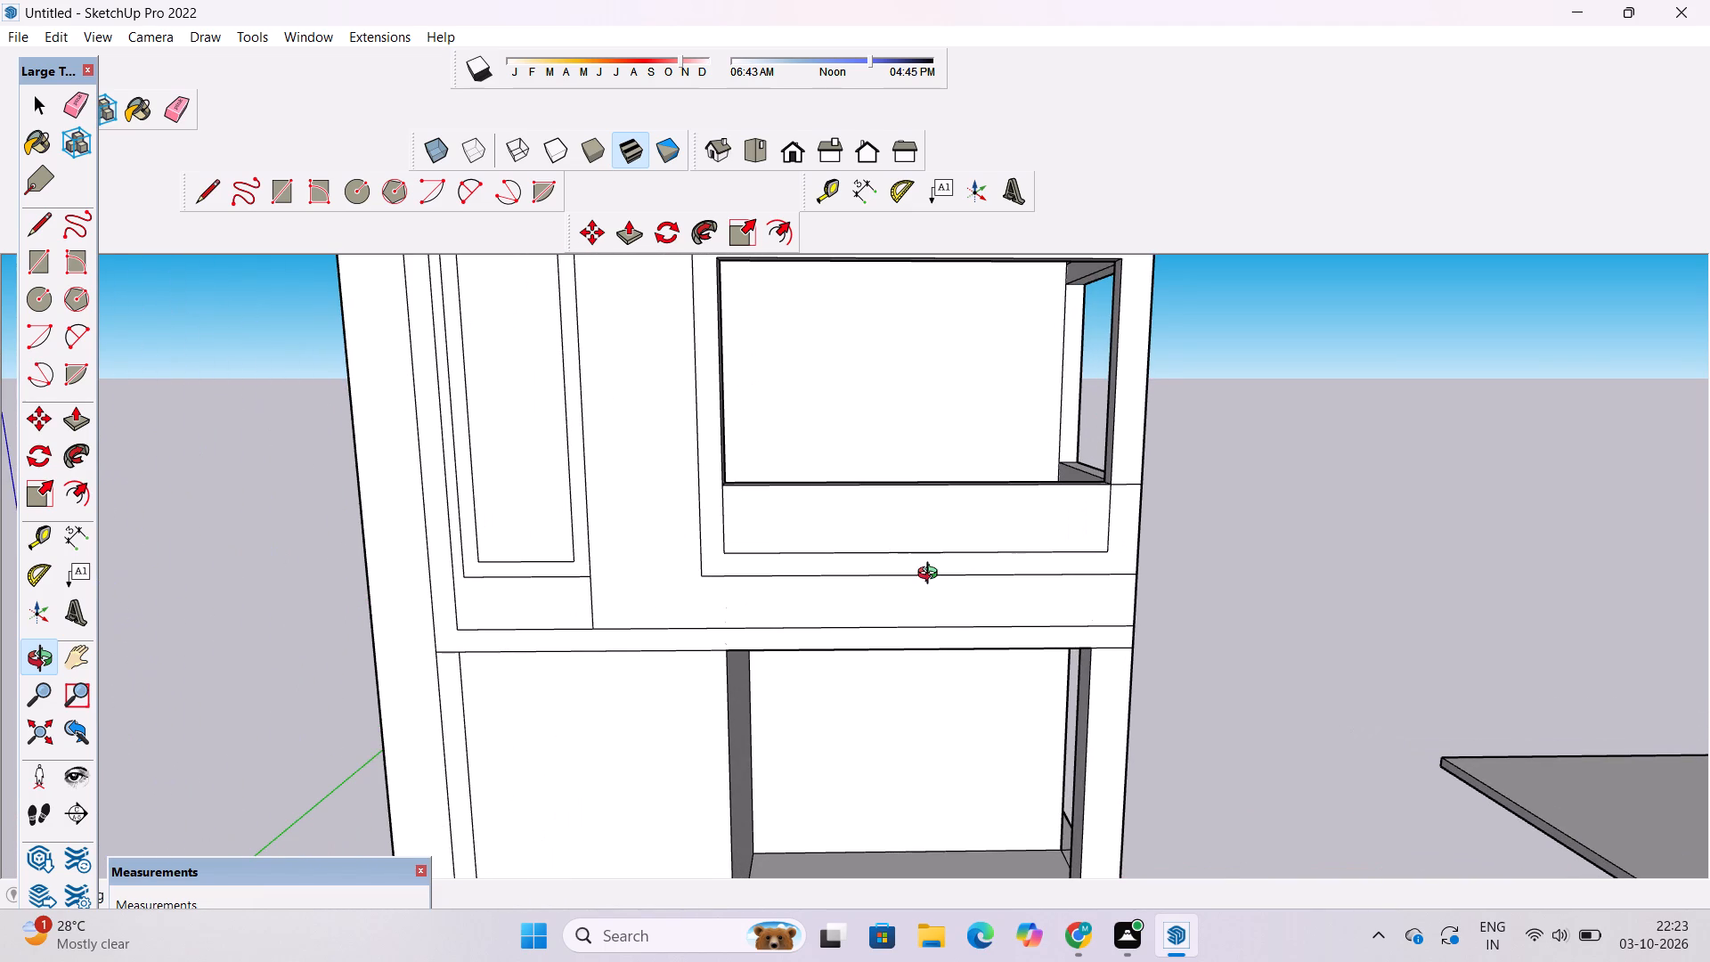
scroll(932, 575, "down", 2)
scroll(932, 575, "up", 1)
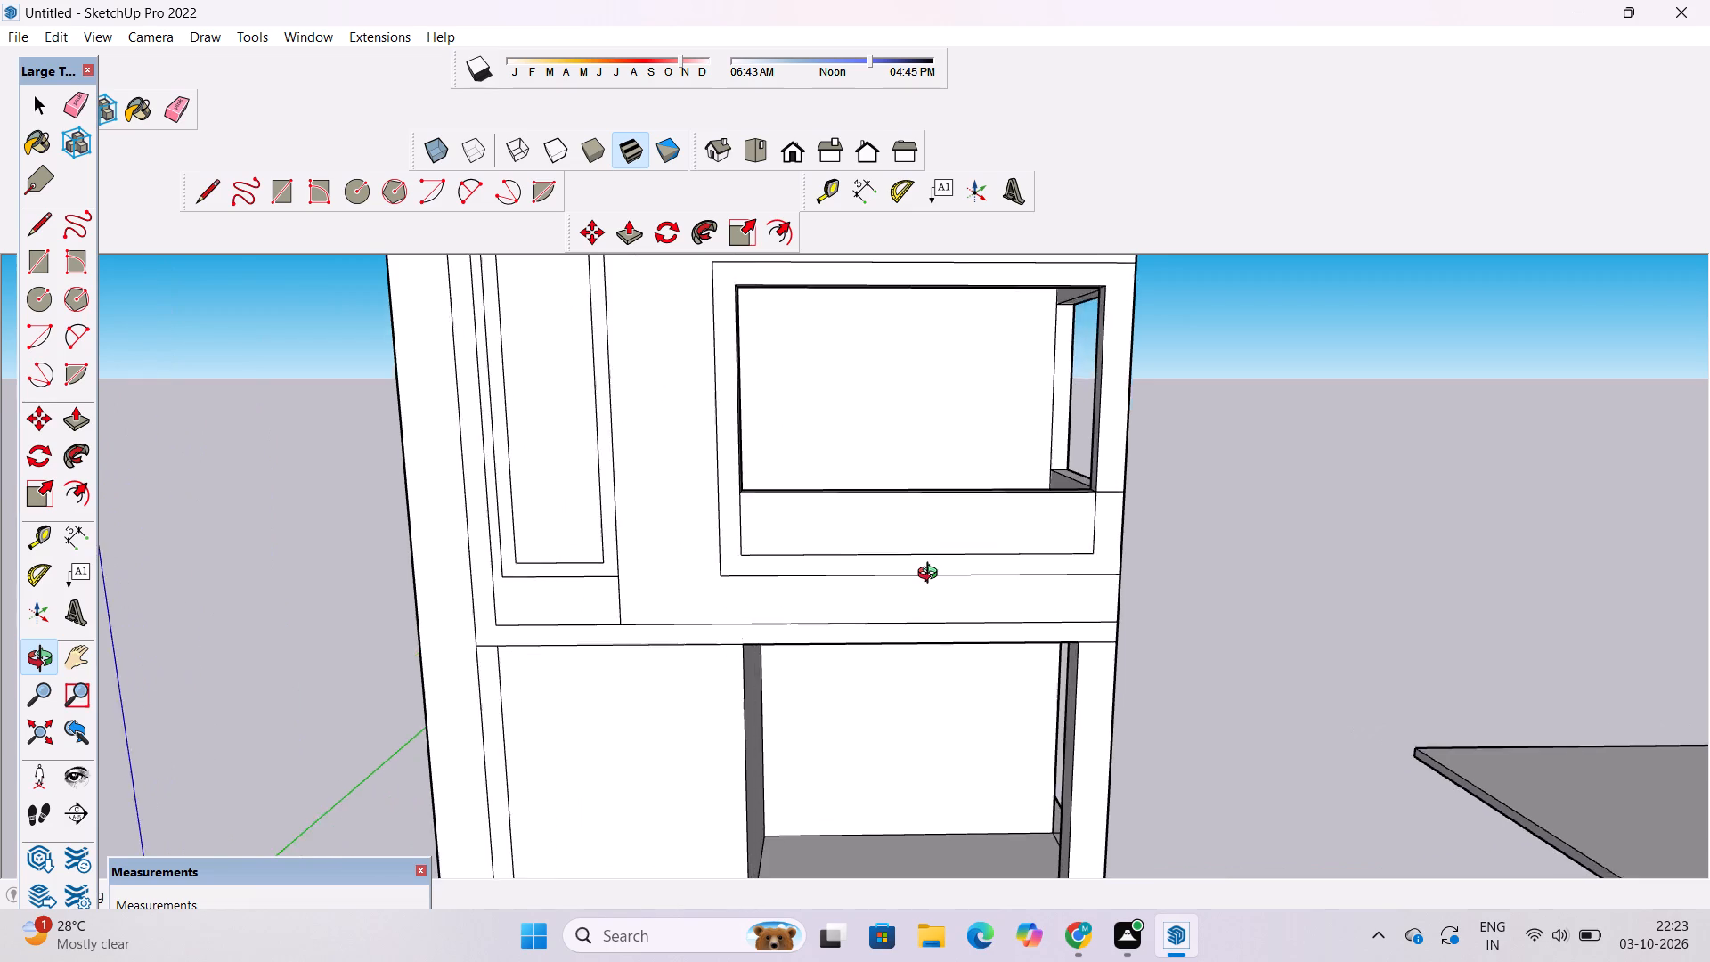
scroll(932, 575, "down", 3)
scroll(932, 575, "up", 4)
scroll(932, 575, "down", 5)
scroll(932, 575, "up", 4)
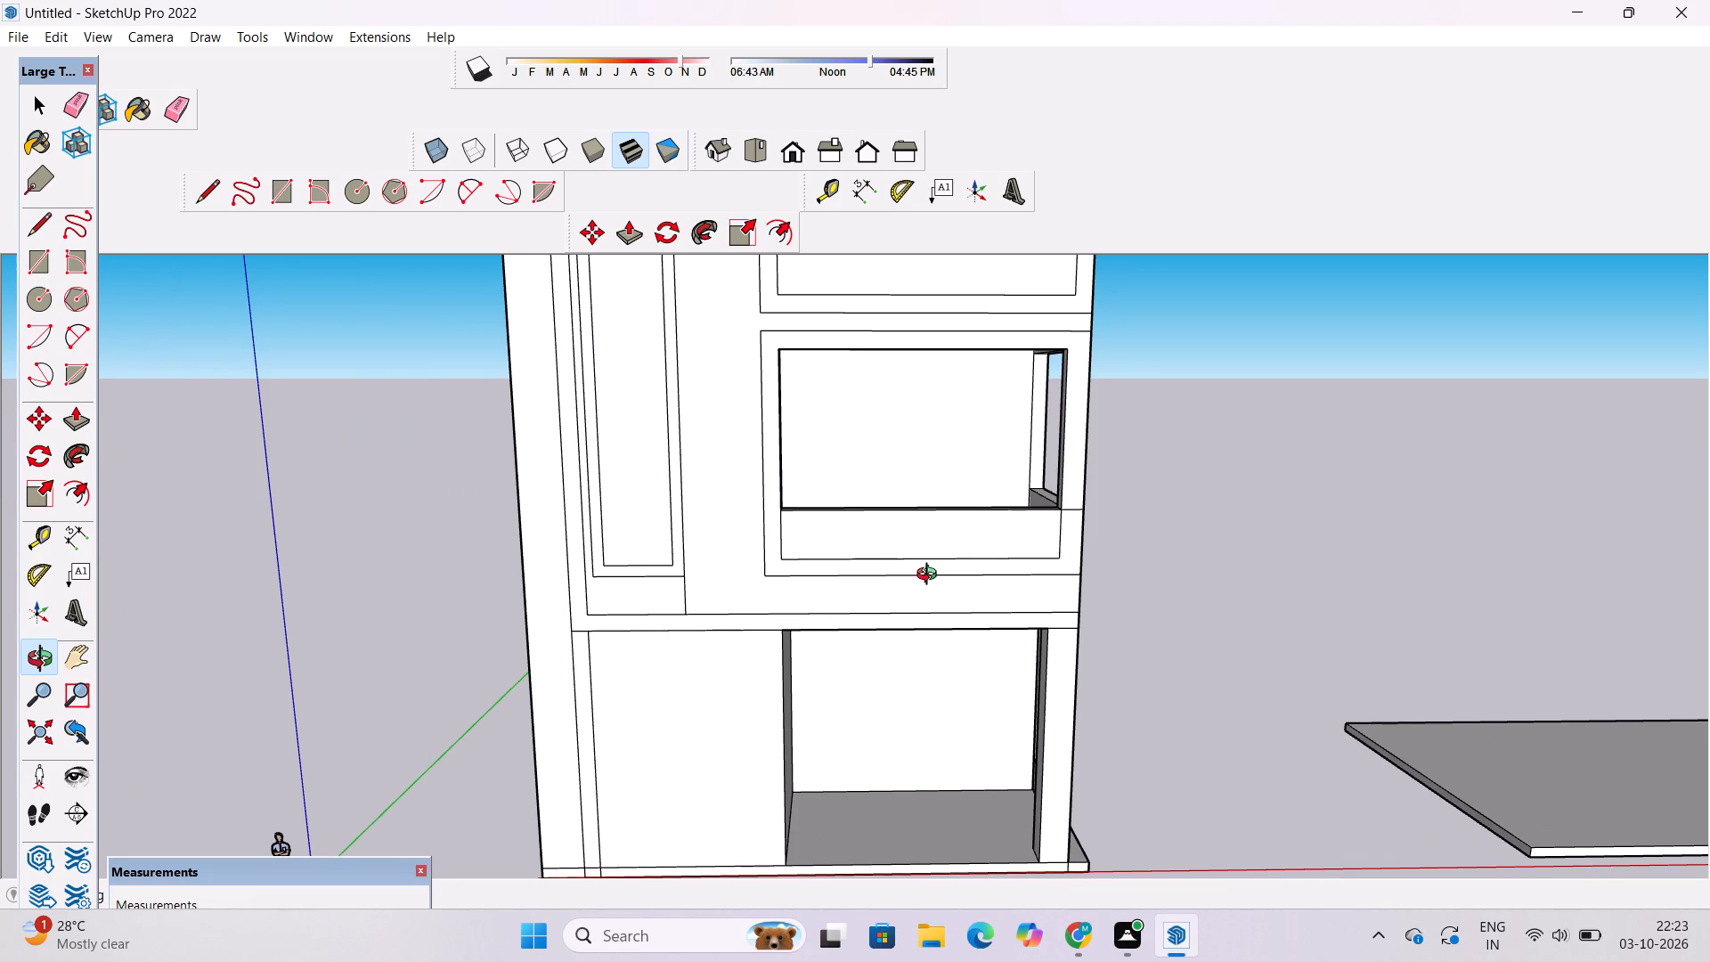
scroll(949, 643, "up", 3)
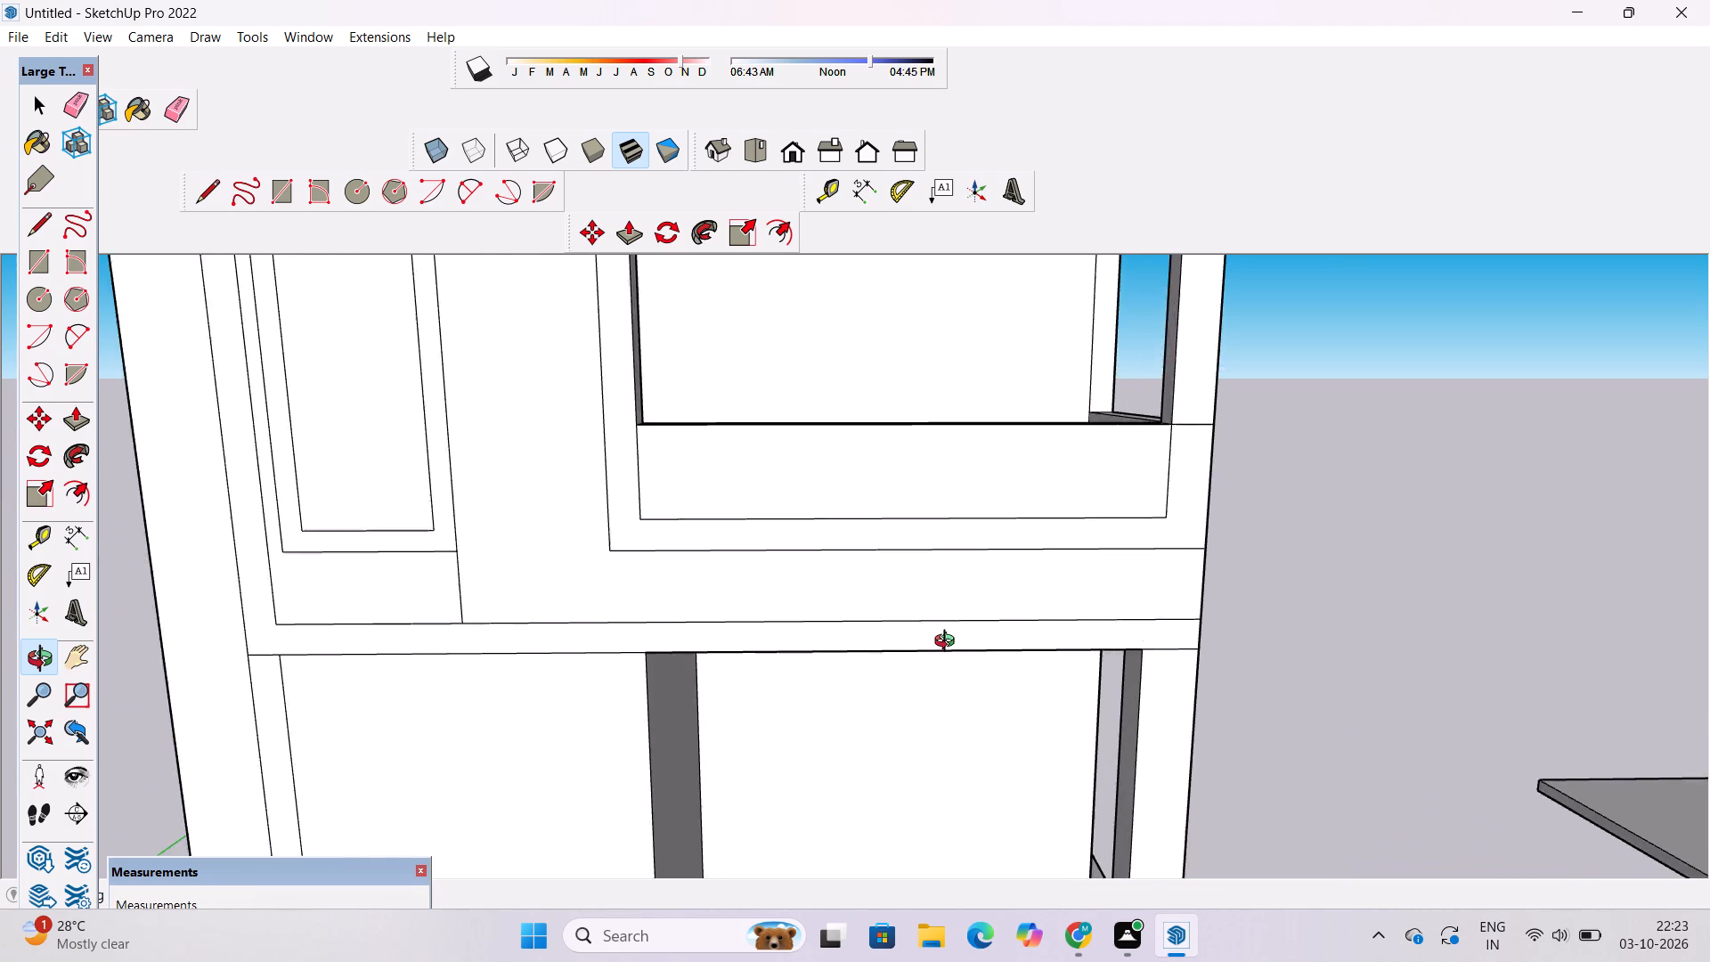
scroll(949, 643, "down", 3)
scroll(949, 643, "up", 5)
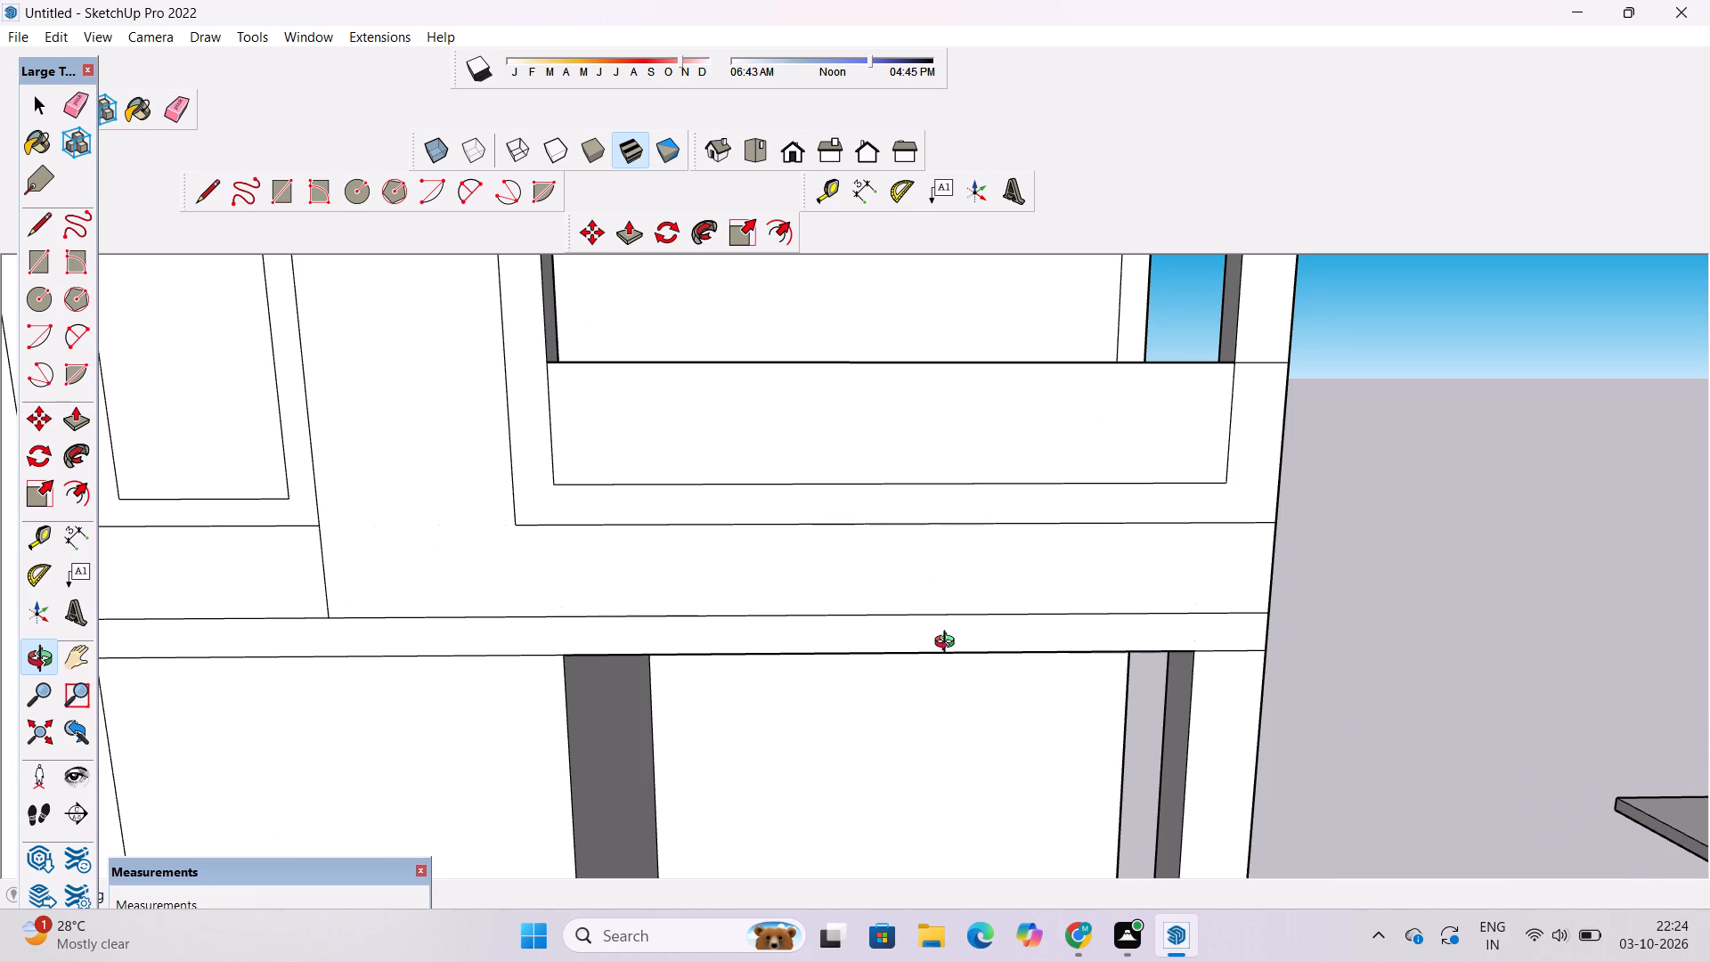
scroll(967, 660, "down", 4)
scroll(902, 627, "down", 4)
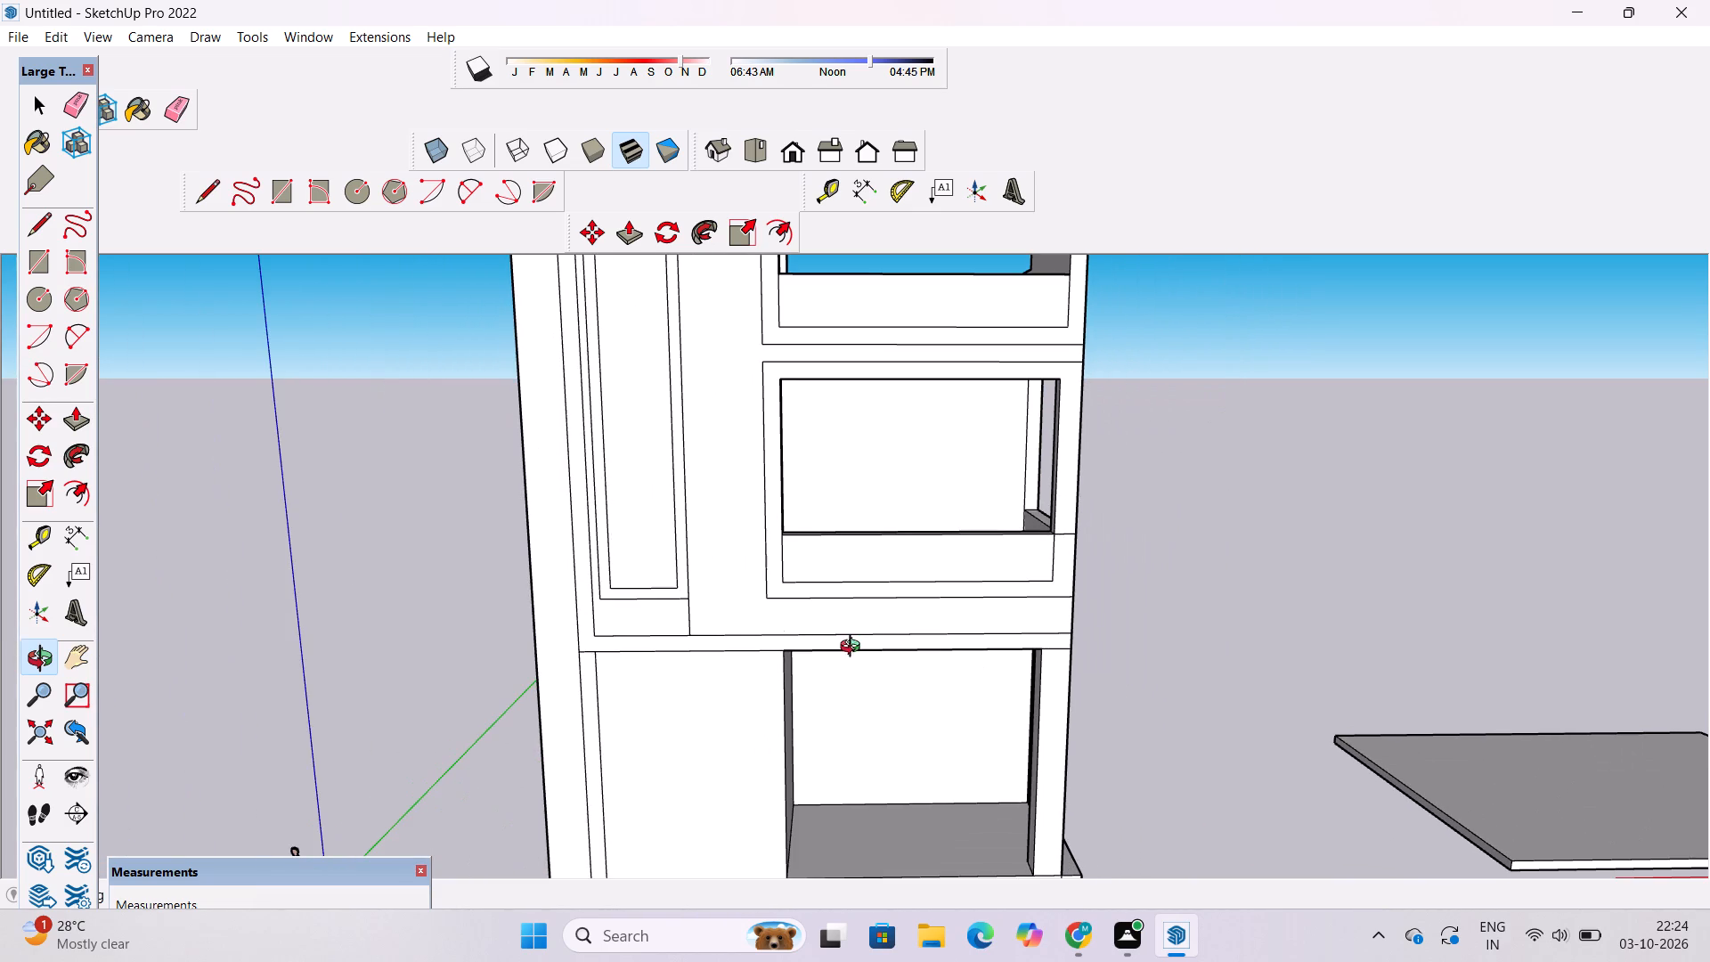
Draw a small square about 1' 4" wide on the band below the middle opening's frame, toward the tower side.
left_click_drag(852, 648, 877, 686, "shift")
scroll(879, 686, "down", 4)
scroll(1047, 705, "up", 3)
left_click_drag(894, 655, 991, 713, "shift")
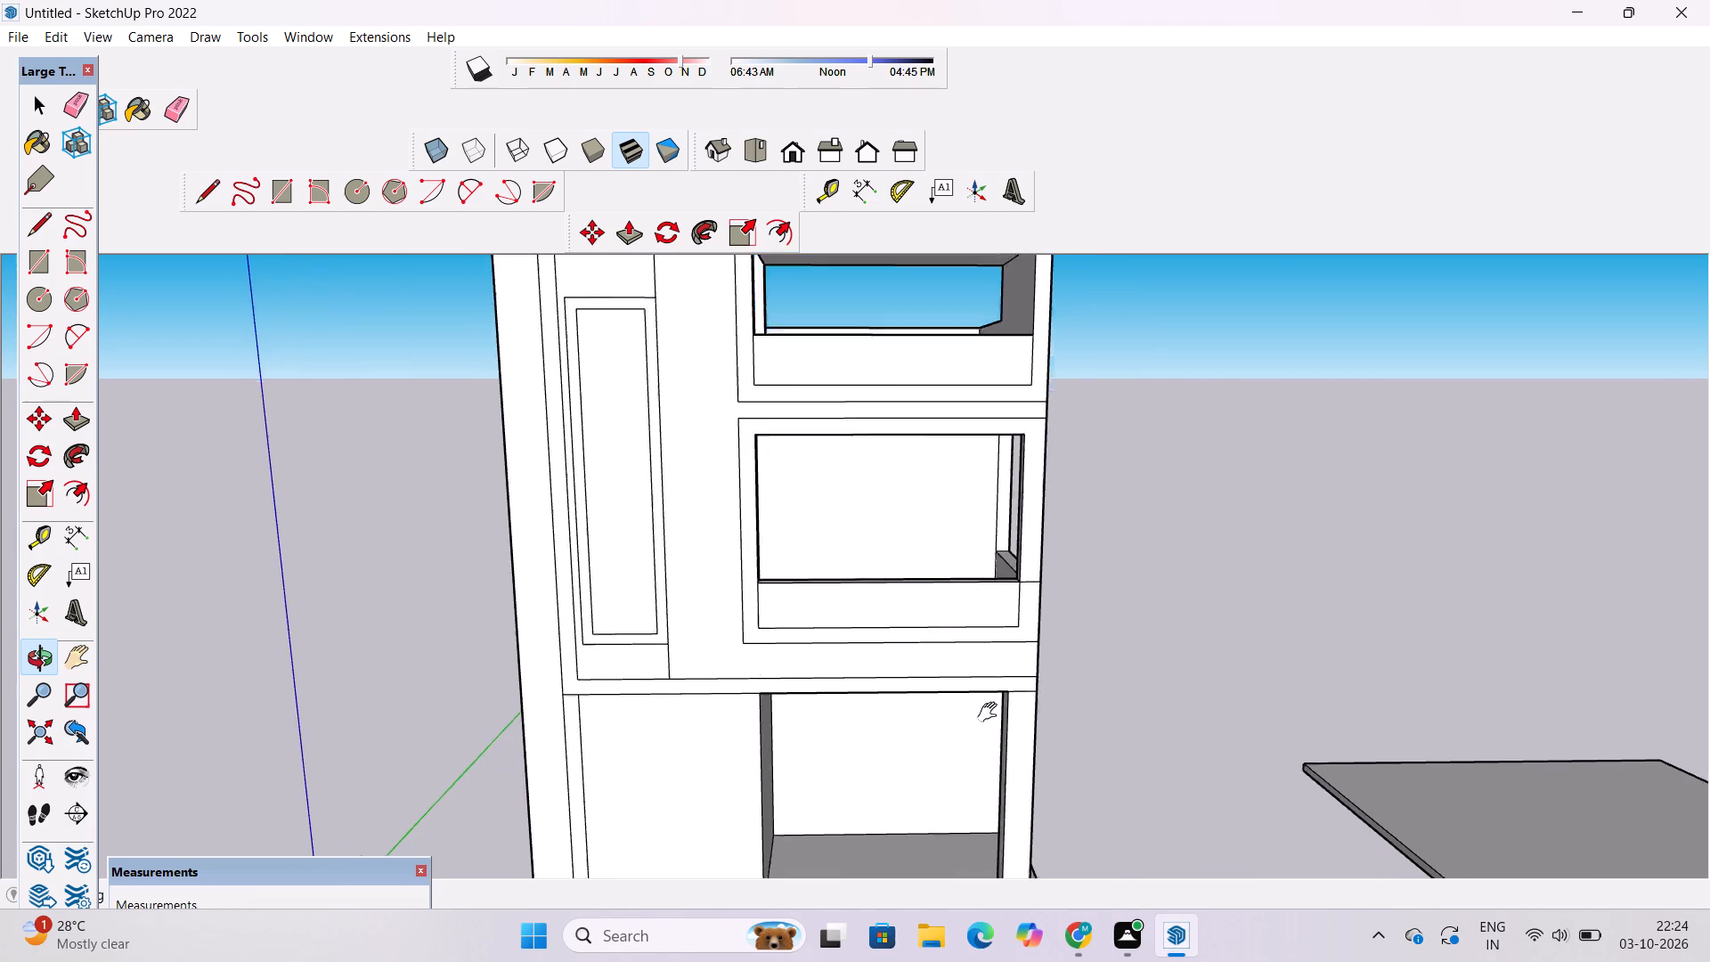
left_click_drag(991, 713, 1006, 719, "shift")
scroll(1003, 719, "up", 4)
left_click_drag(1003, 719, 862, 720, "shift")
scroll(618, 728, "up", 4, "shift")
left_click_drag(617, 728, 672, 738, "shift")
left_click_drag(672, 738, 681, 705, "shift")
scroll(818, 685, "up", 7, "shift")
left_click(789, 690, "shift")
key("r")
scroll(837, 654, "up", 1)
scroll(837, 654, "down", 4)
scroll(748, 645, "down", 5)
scroll(734, 658, "up", 5)
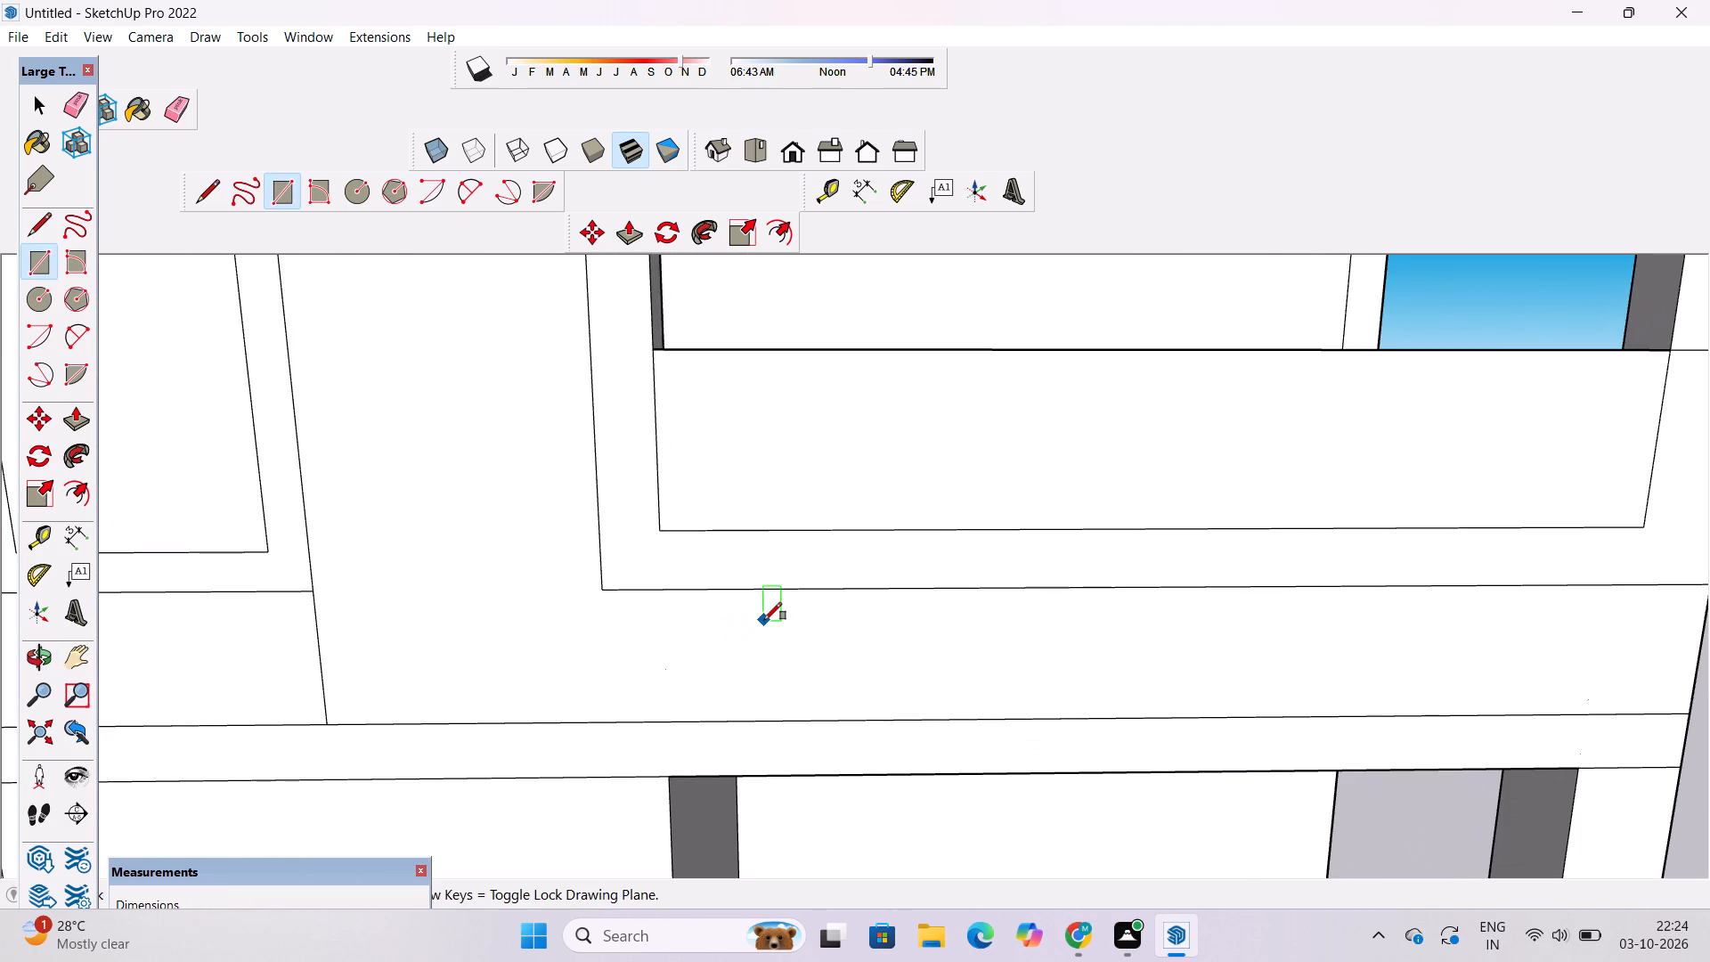
scroll(765, 620, "up", 1)
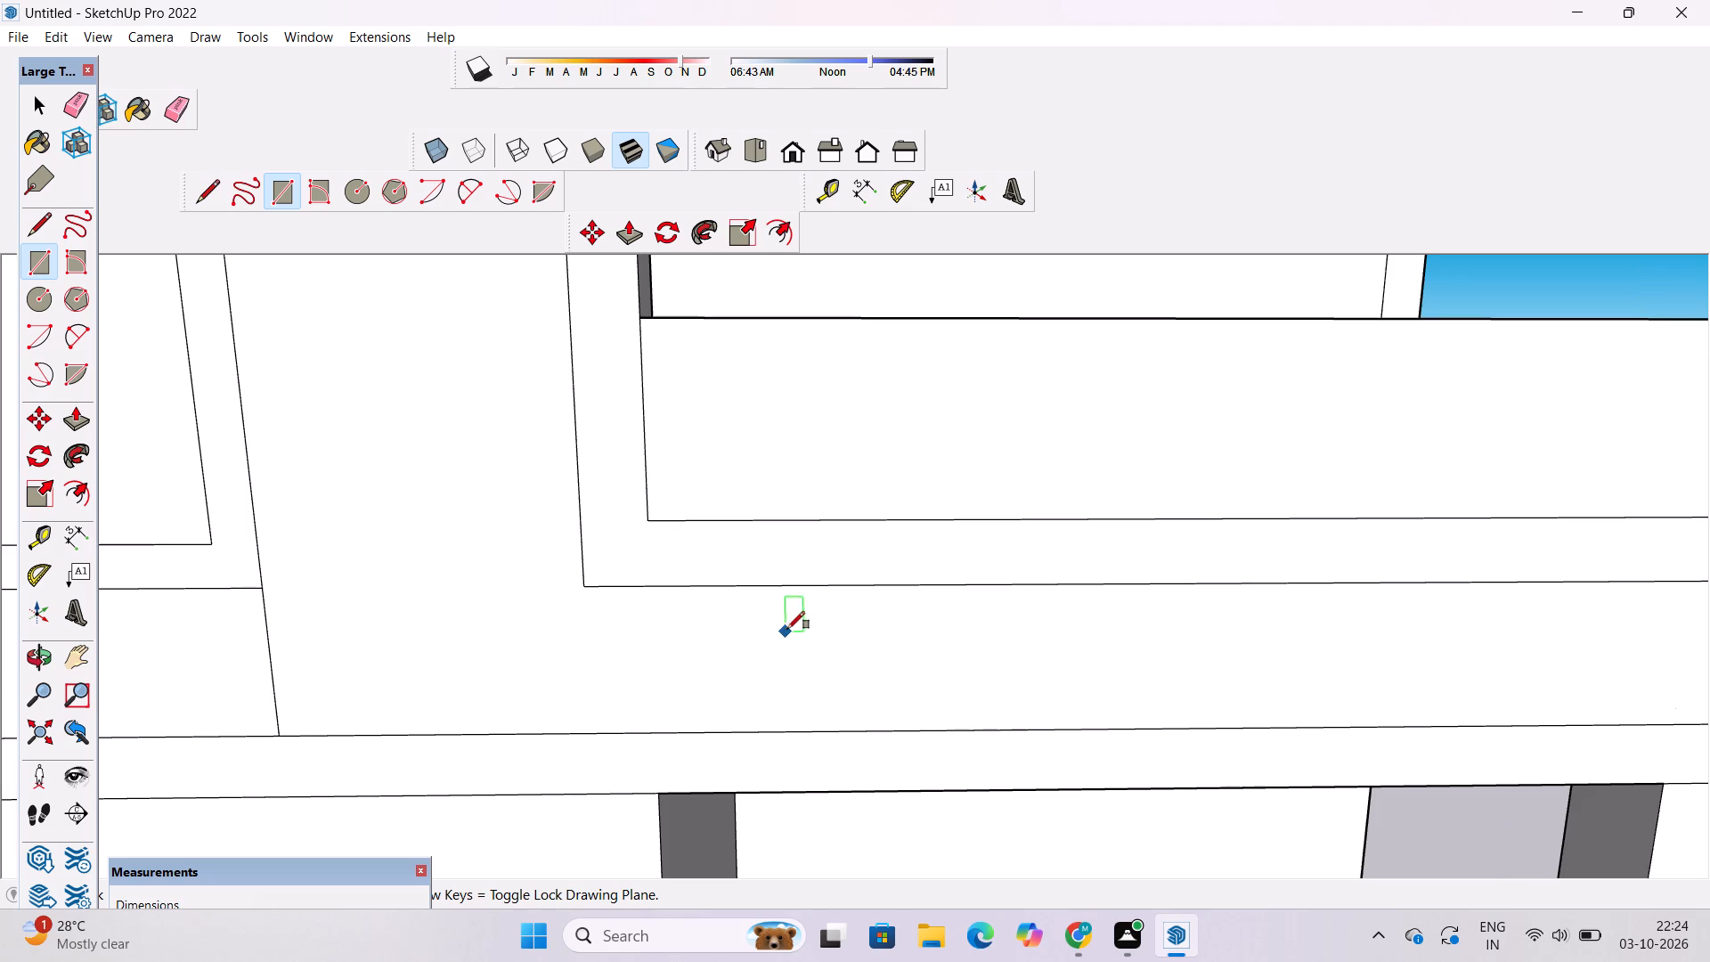
left_click(787, 626)
scroll(787, 626, "down", 4)
scroll(819, 664, "up", 1)
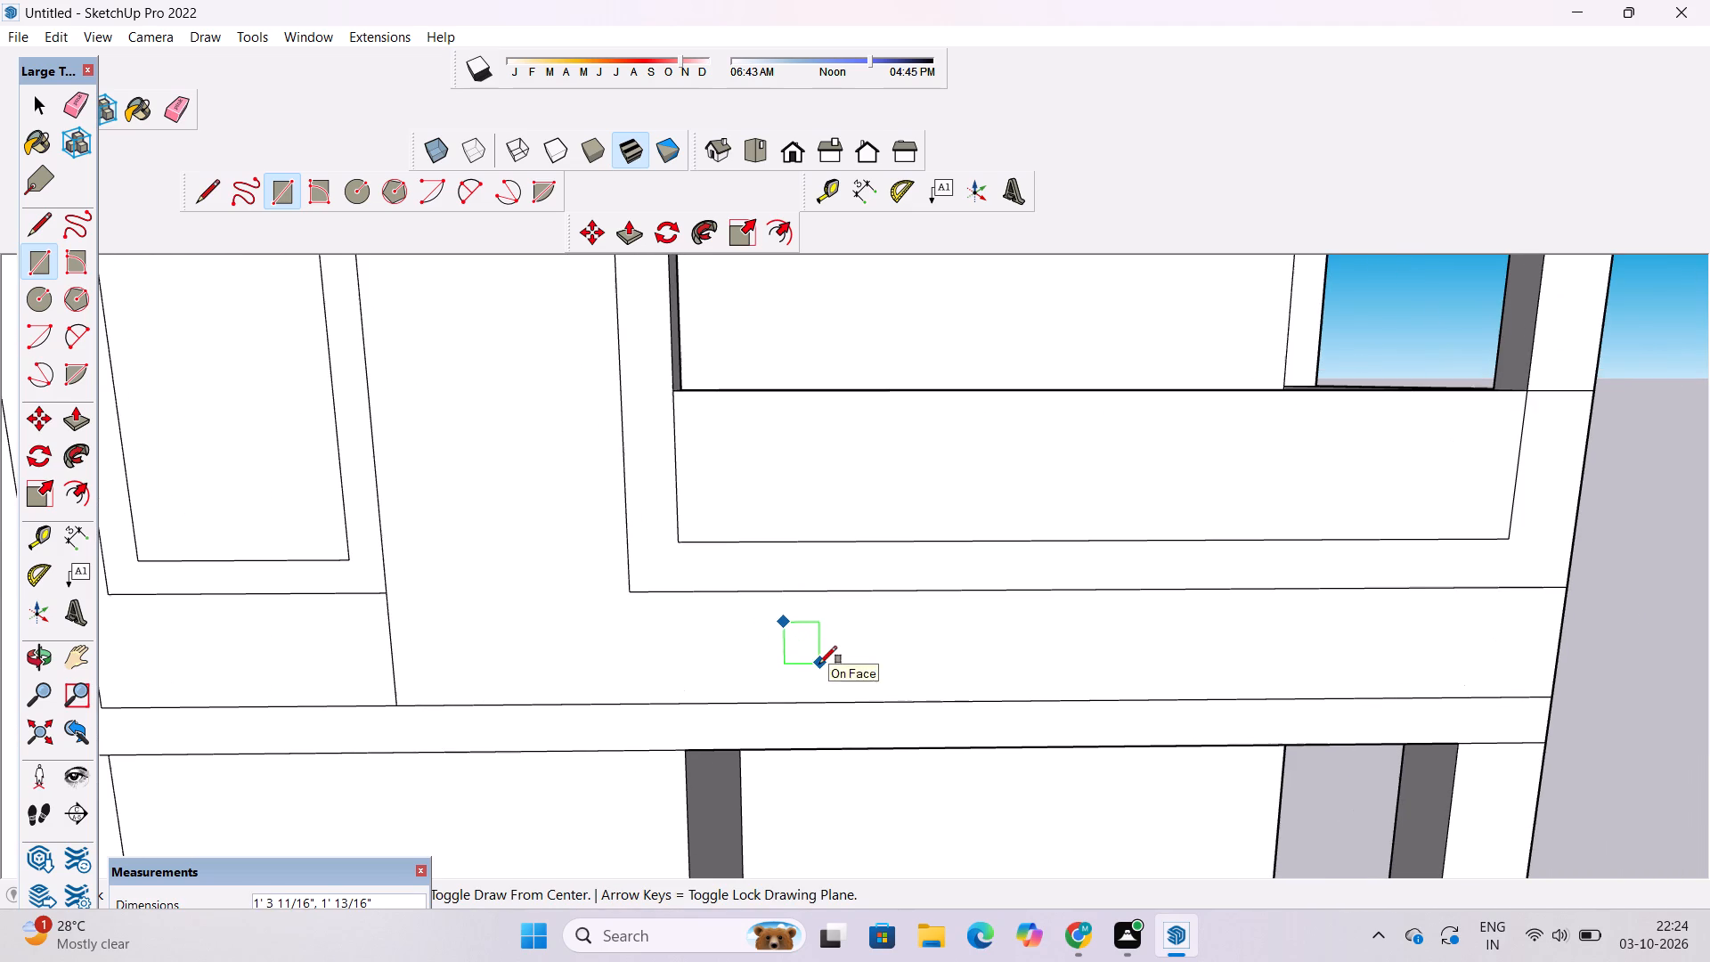
scroll(819, 664, "up", 2)
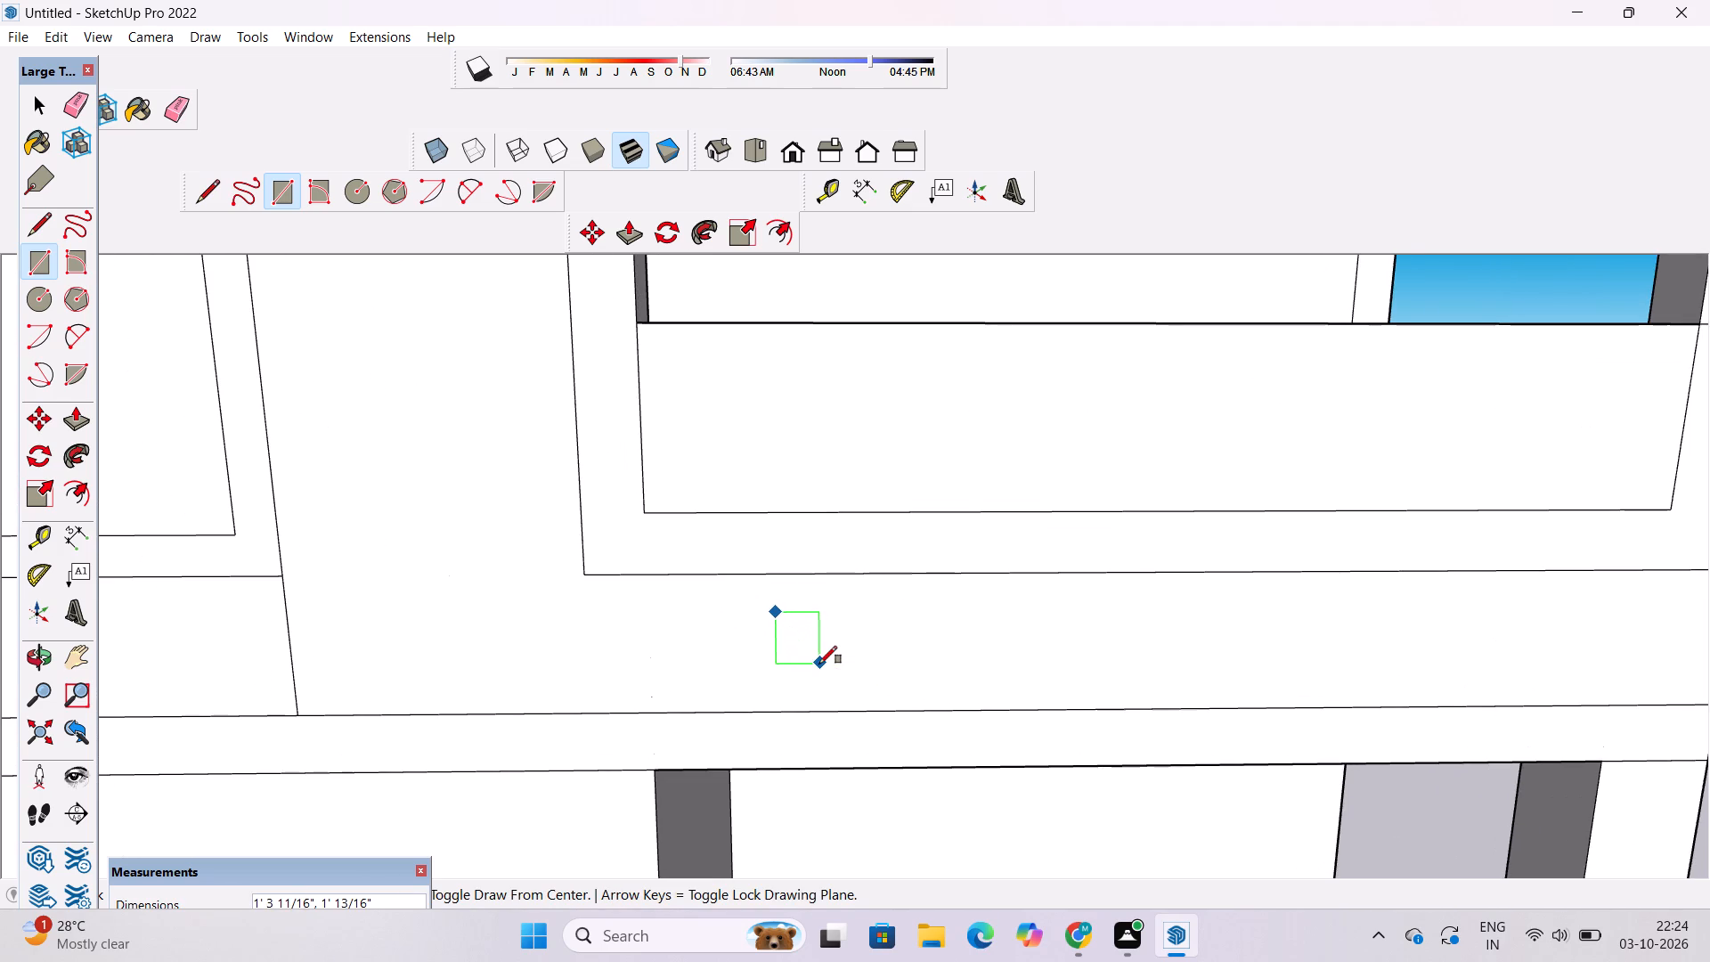
left_click(829, 663)
Copy the small square with its edges 2' horizontally along the band, away from the tower.
scroll(708, 633, "down", 5)
key("space")
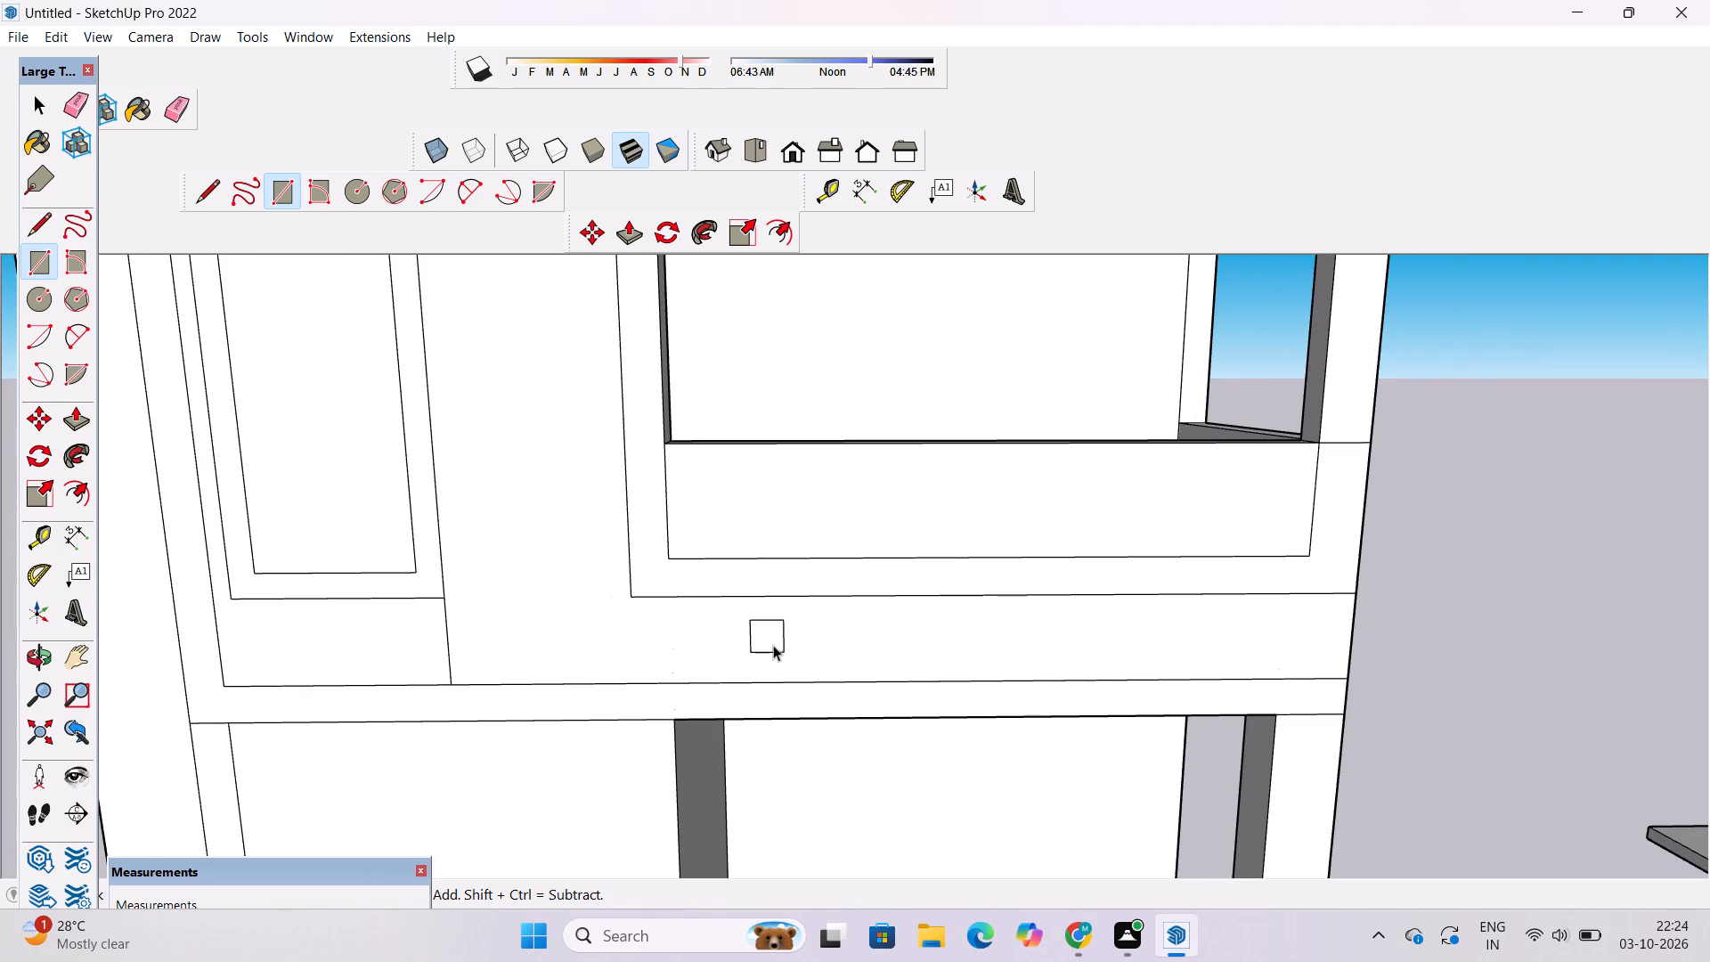
double_click(774, 638)
key("m")
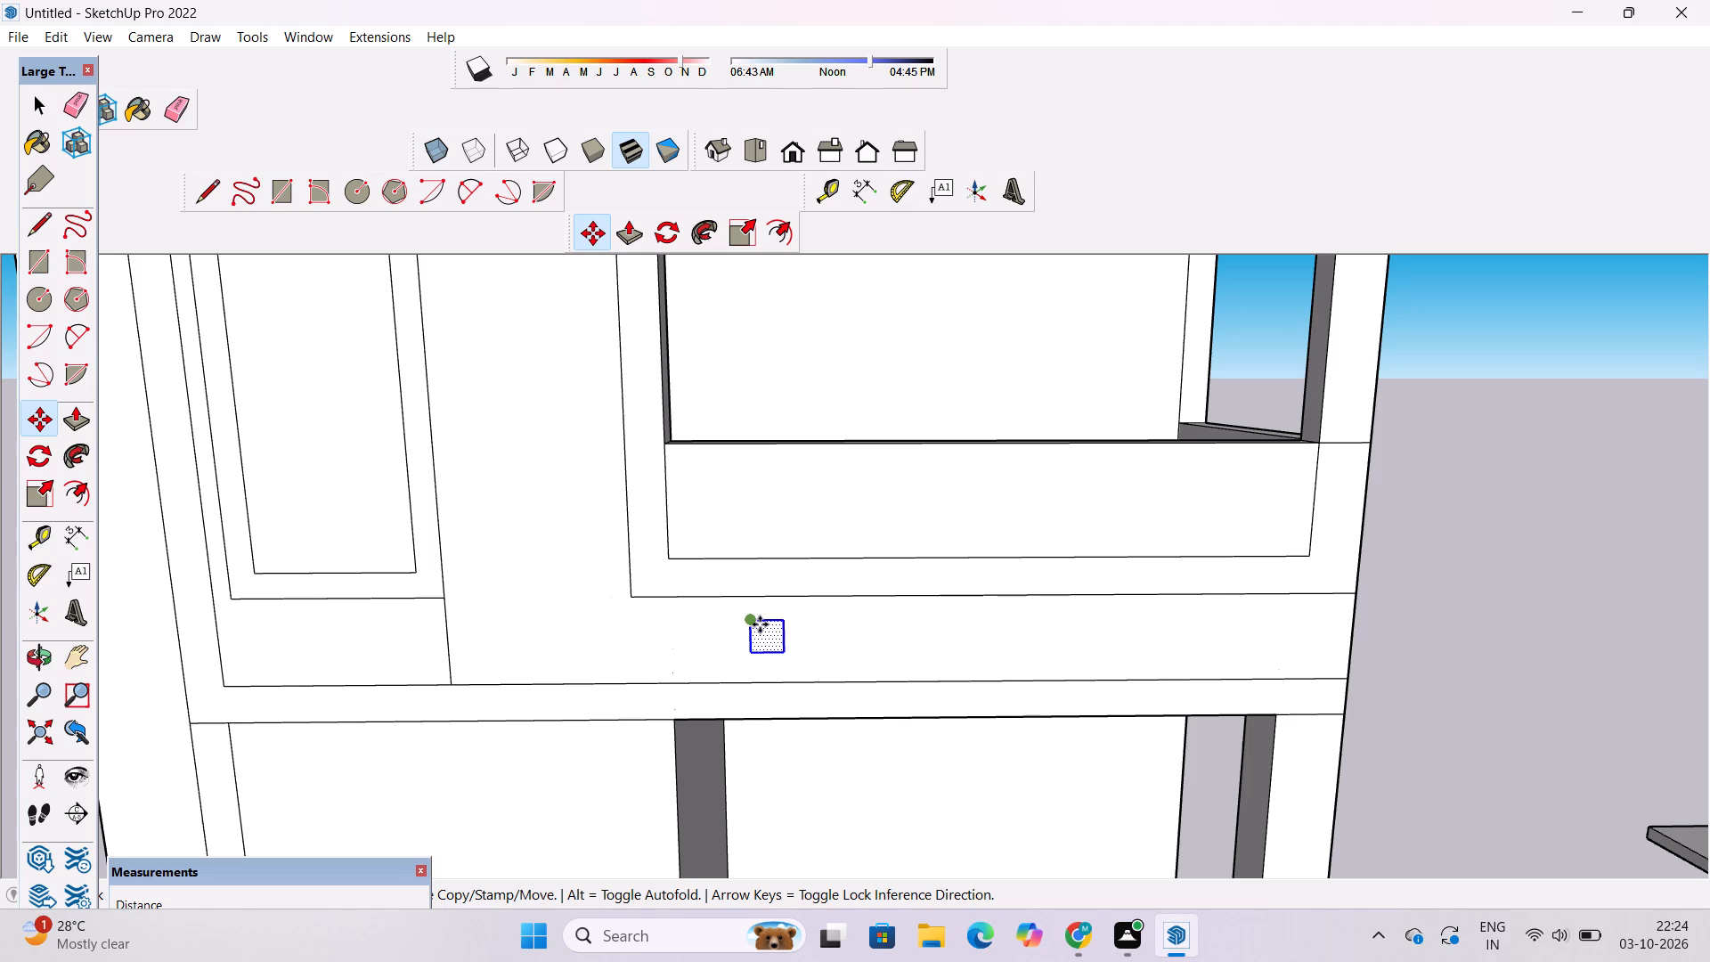
left_click(750, 623)
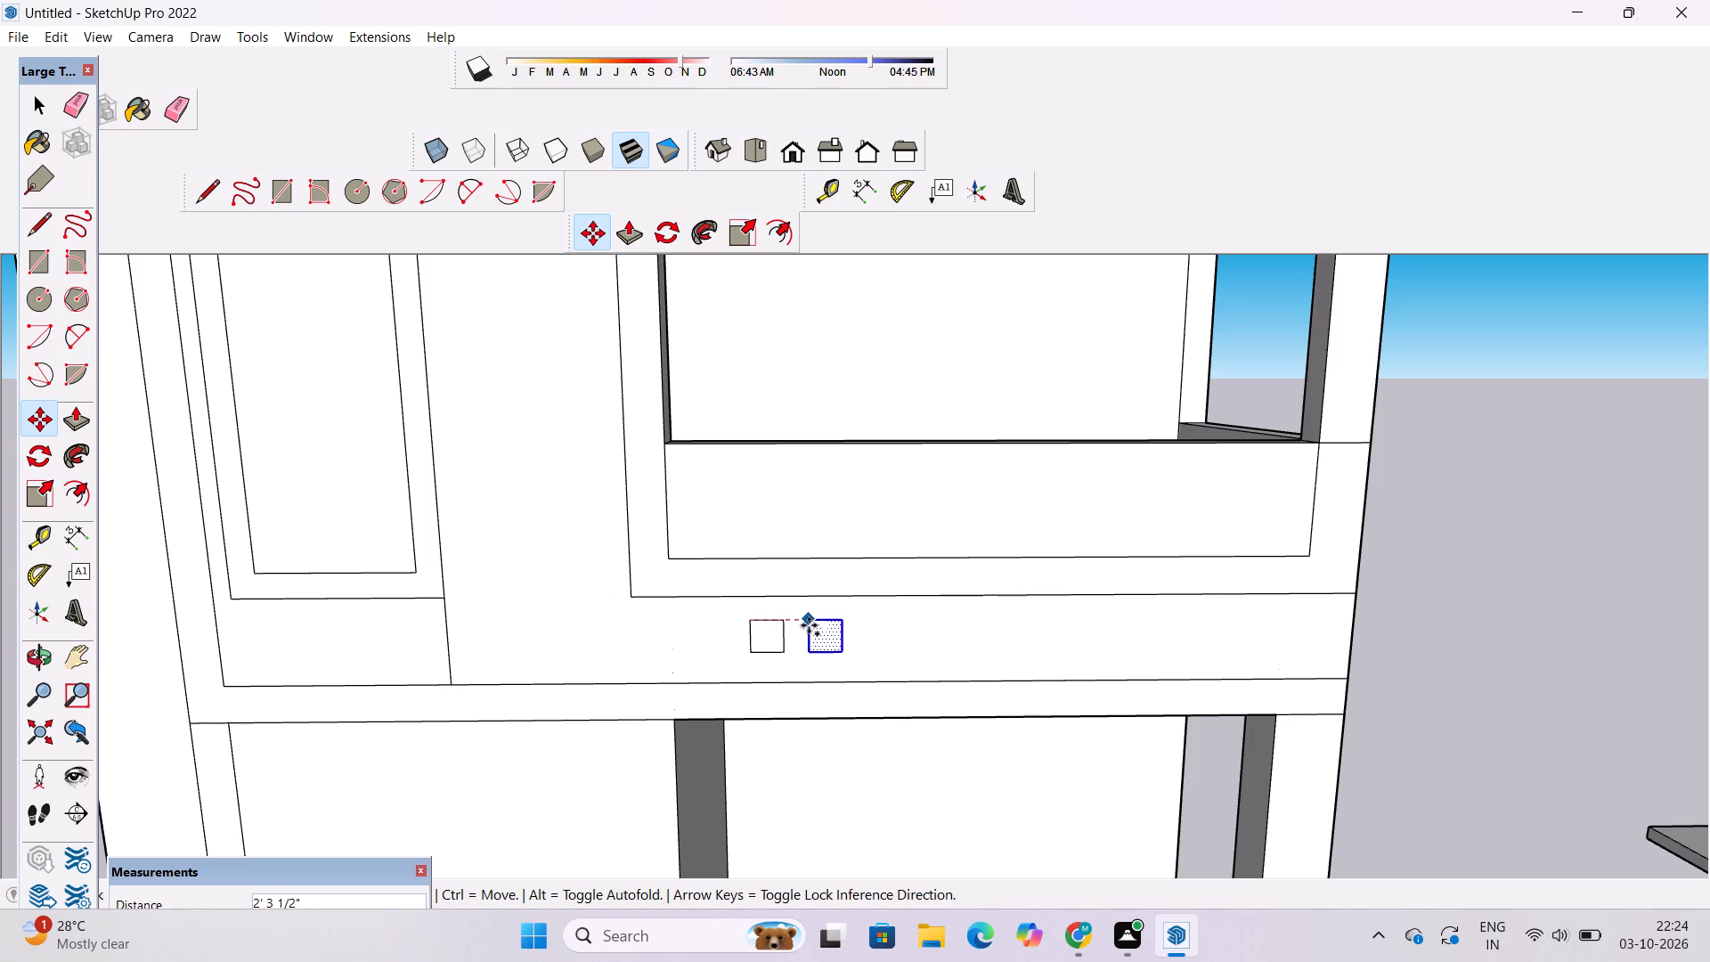
type("2'")
key("Return")
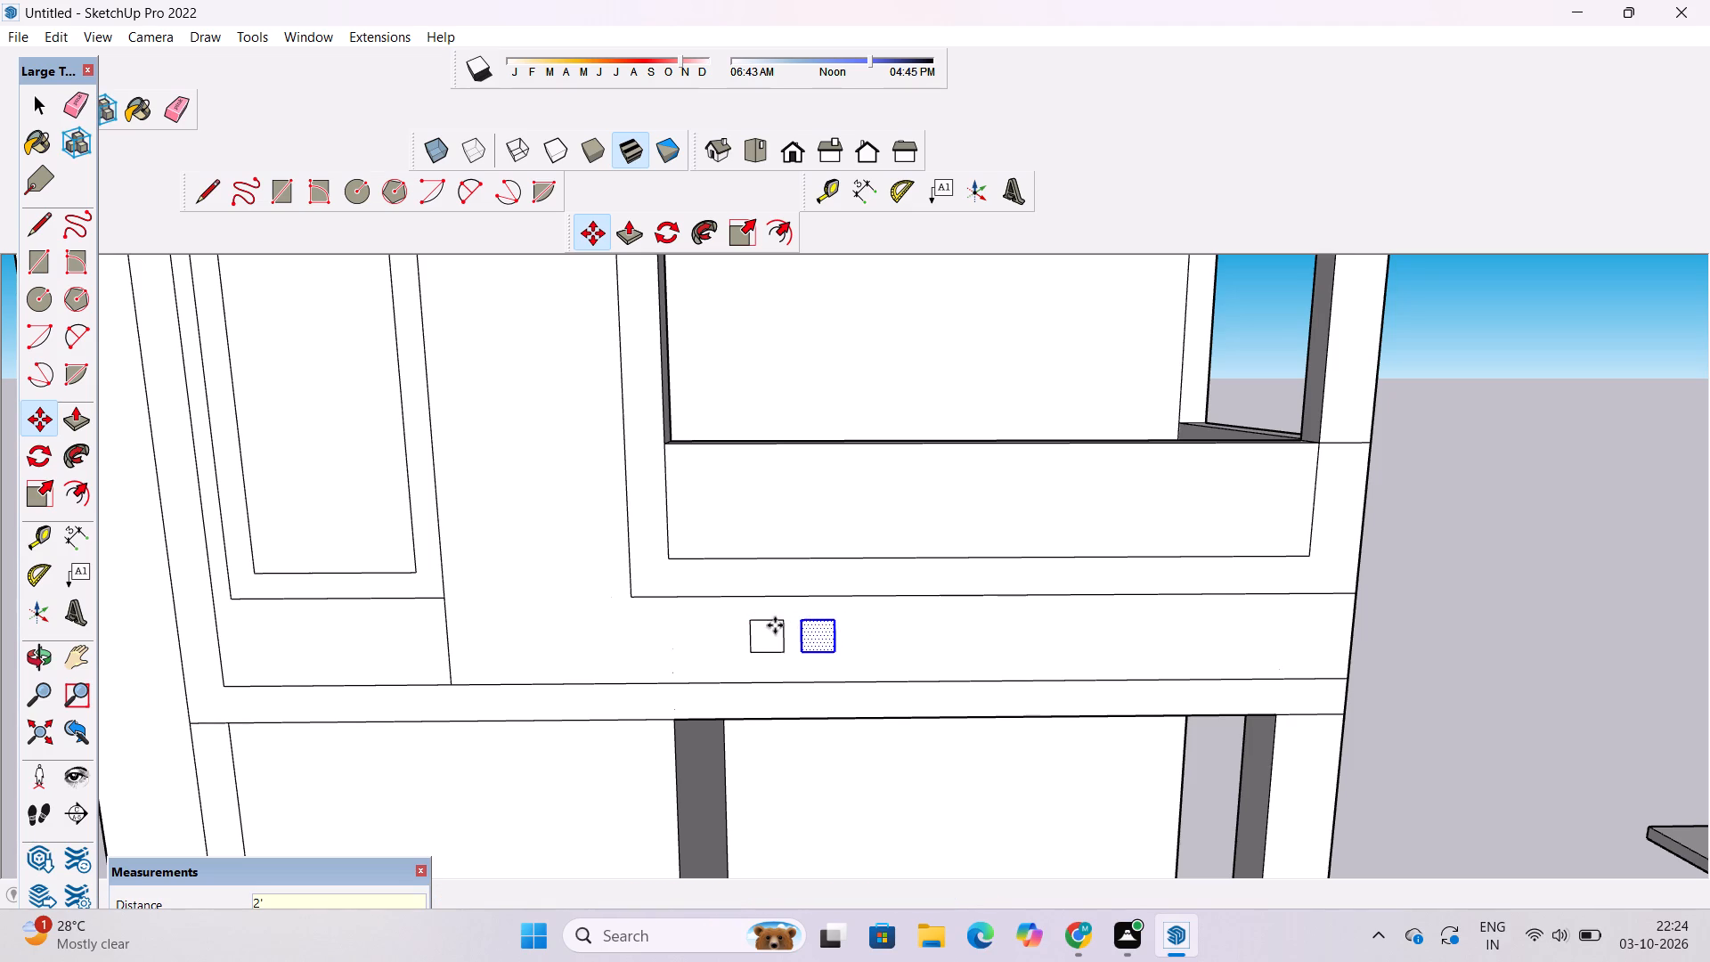
Copy the second square about 17' 6" along the band to the end near the building's outer edge.
scroll(770, 623, "down", 5)
scroll(913, 650, "up", 3)
scroll(796, 614, "up", 3)
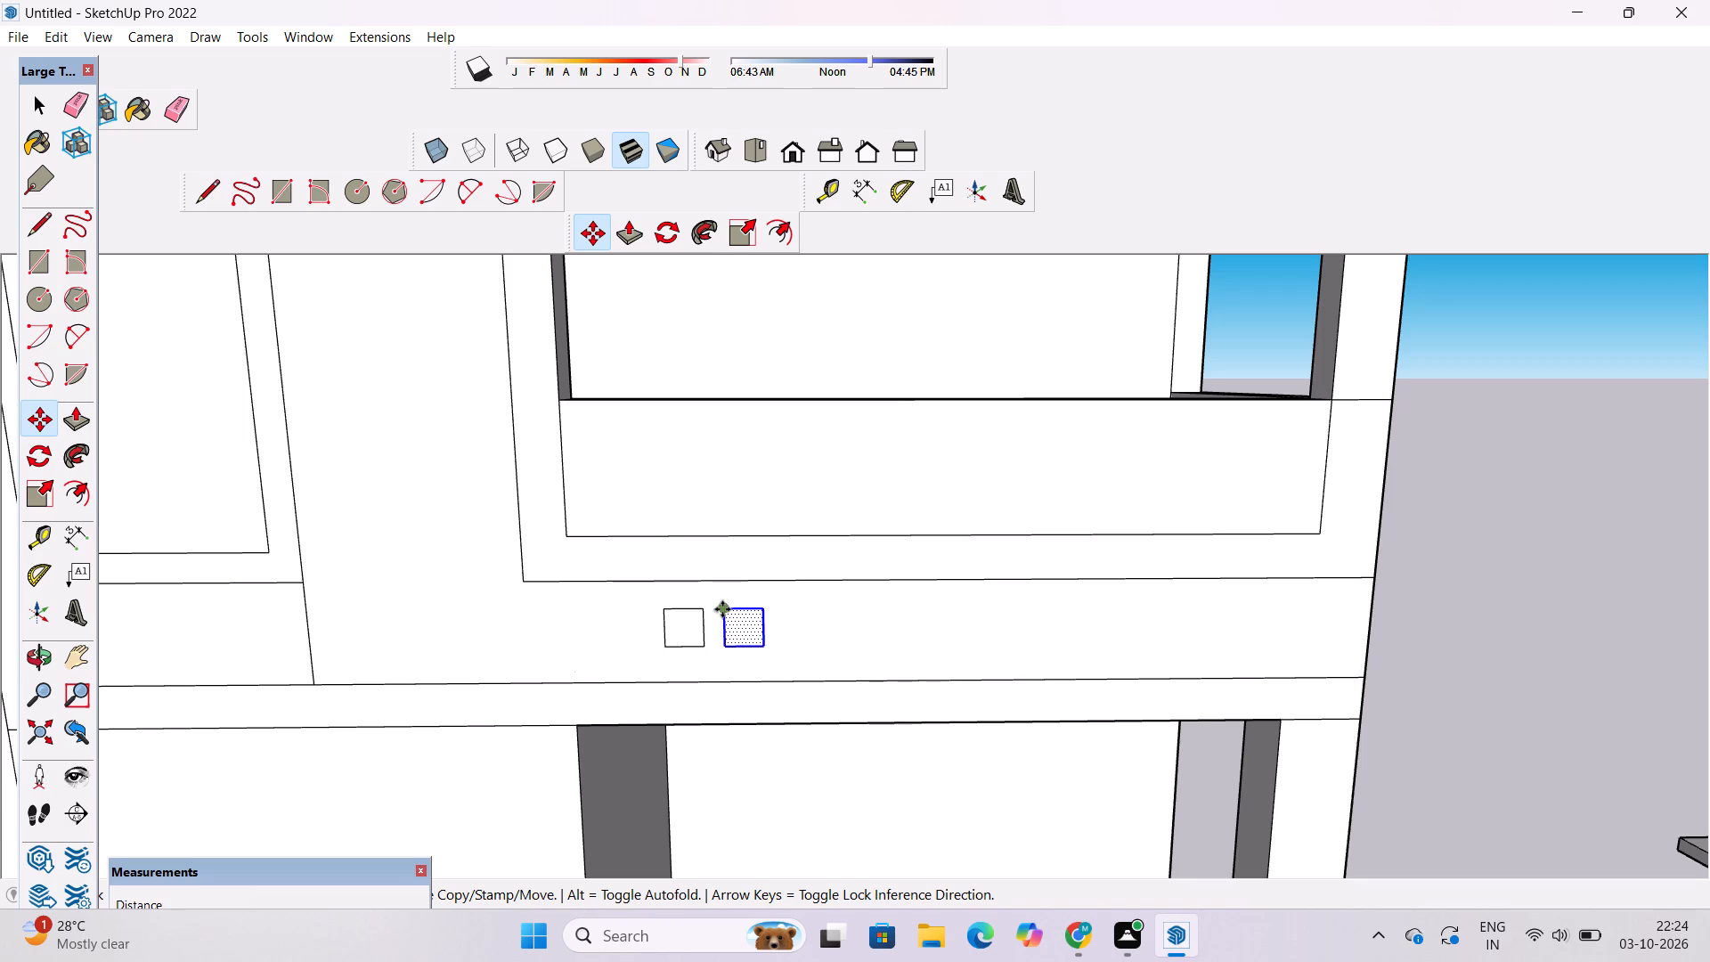
left_click(721, 609)
scroll(801, 603, "down", 6)
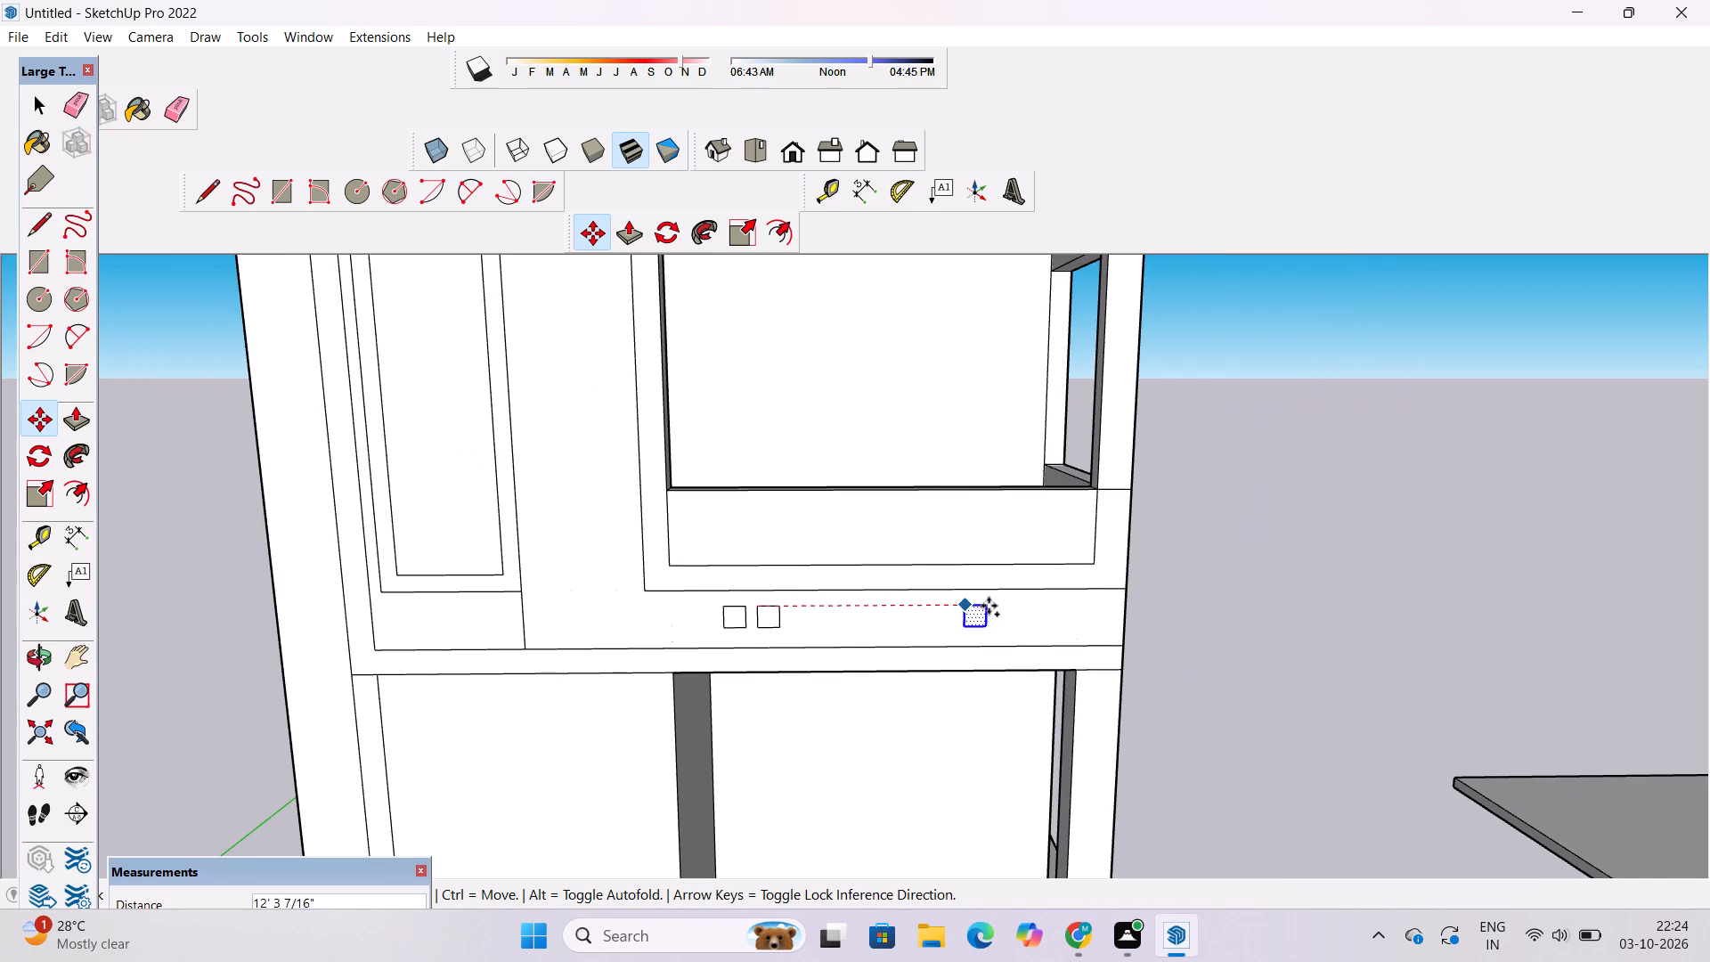
scroll(1030, 612, "up", 3)
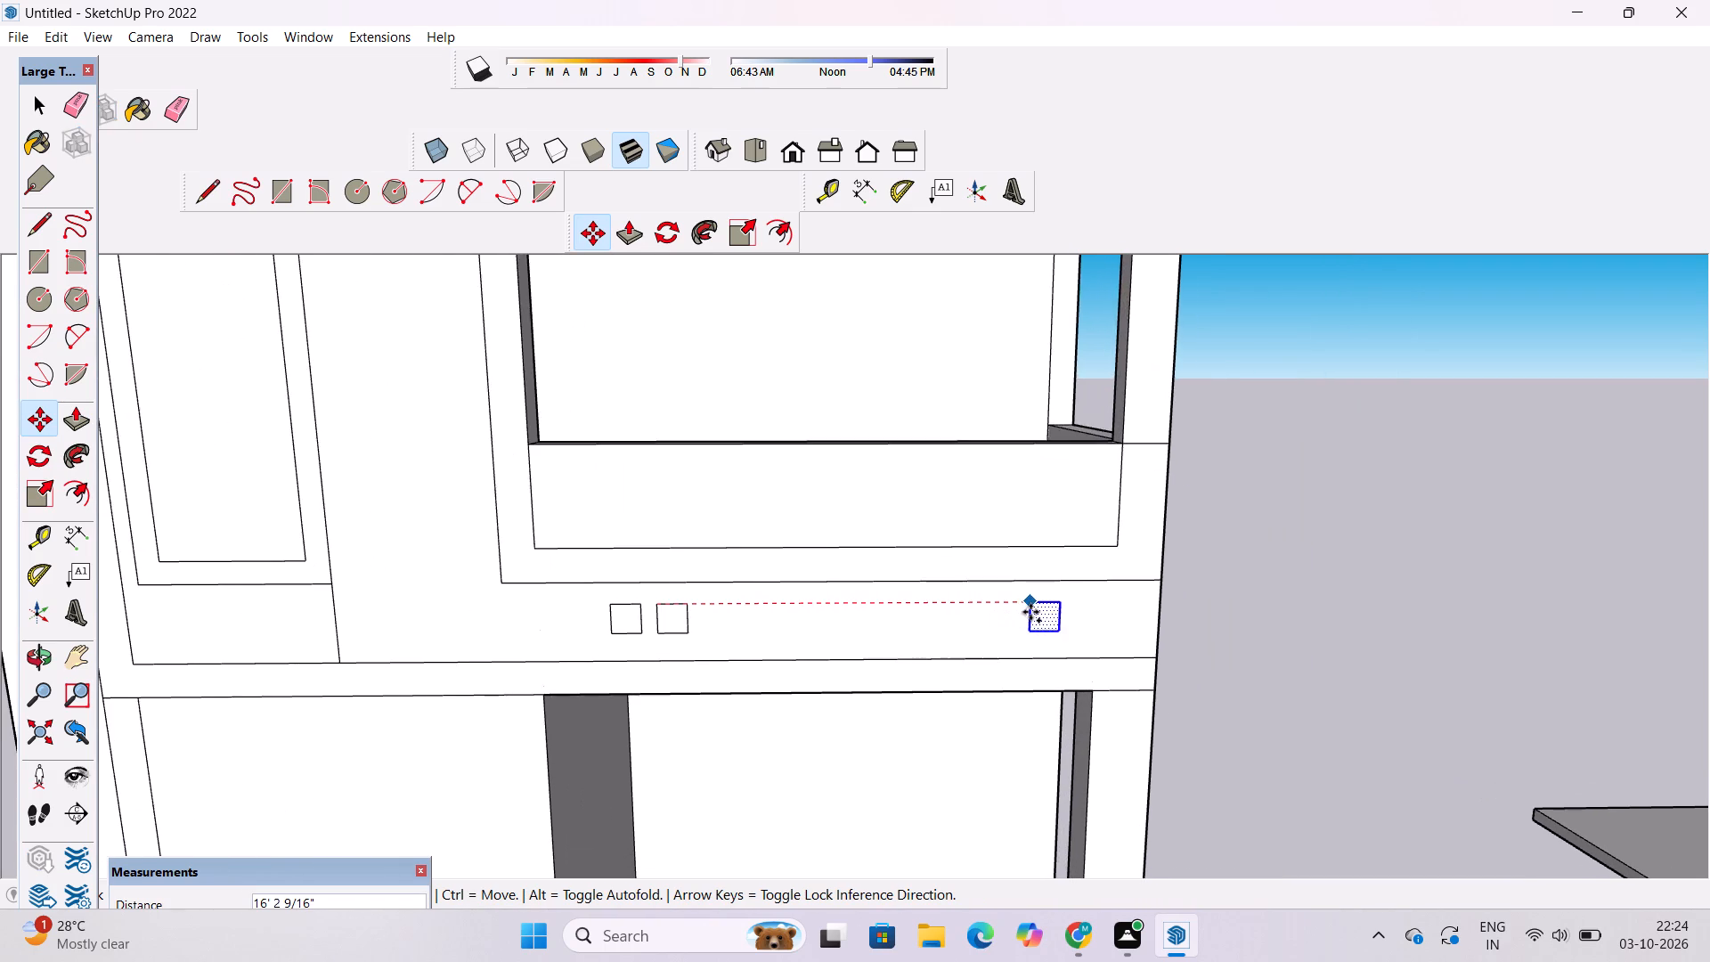
scroll(1030, 612, "up", 1)
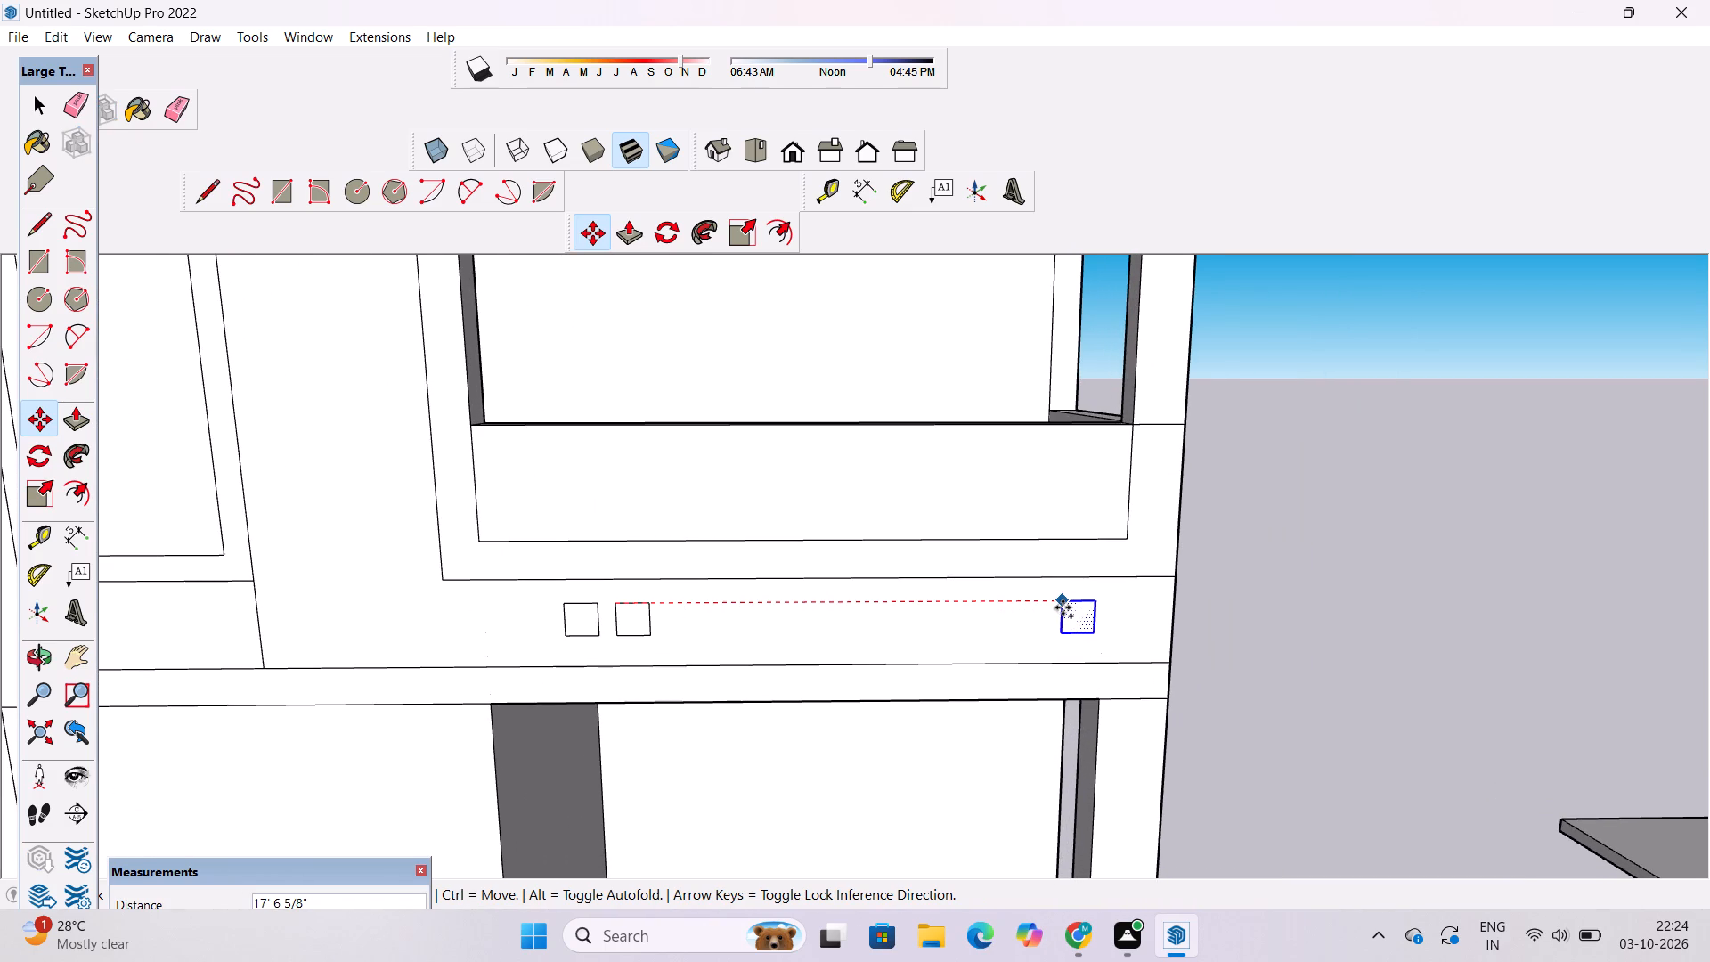
left_click(1063, 607)
Copy the outermost square 2' back toward the tower, making a second pair of squares on the band.
left_click(1061, 600)
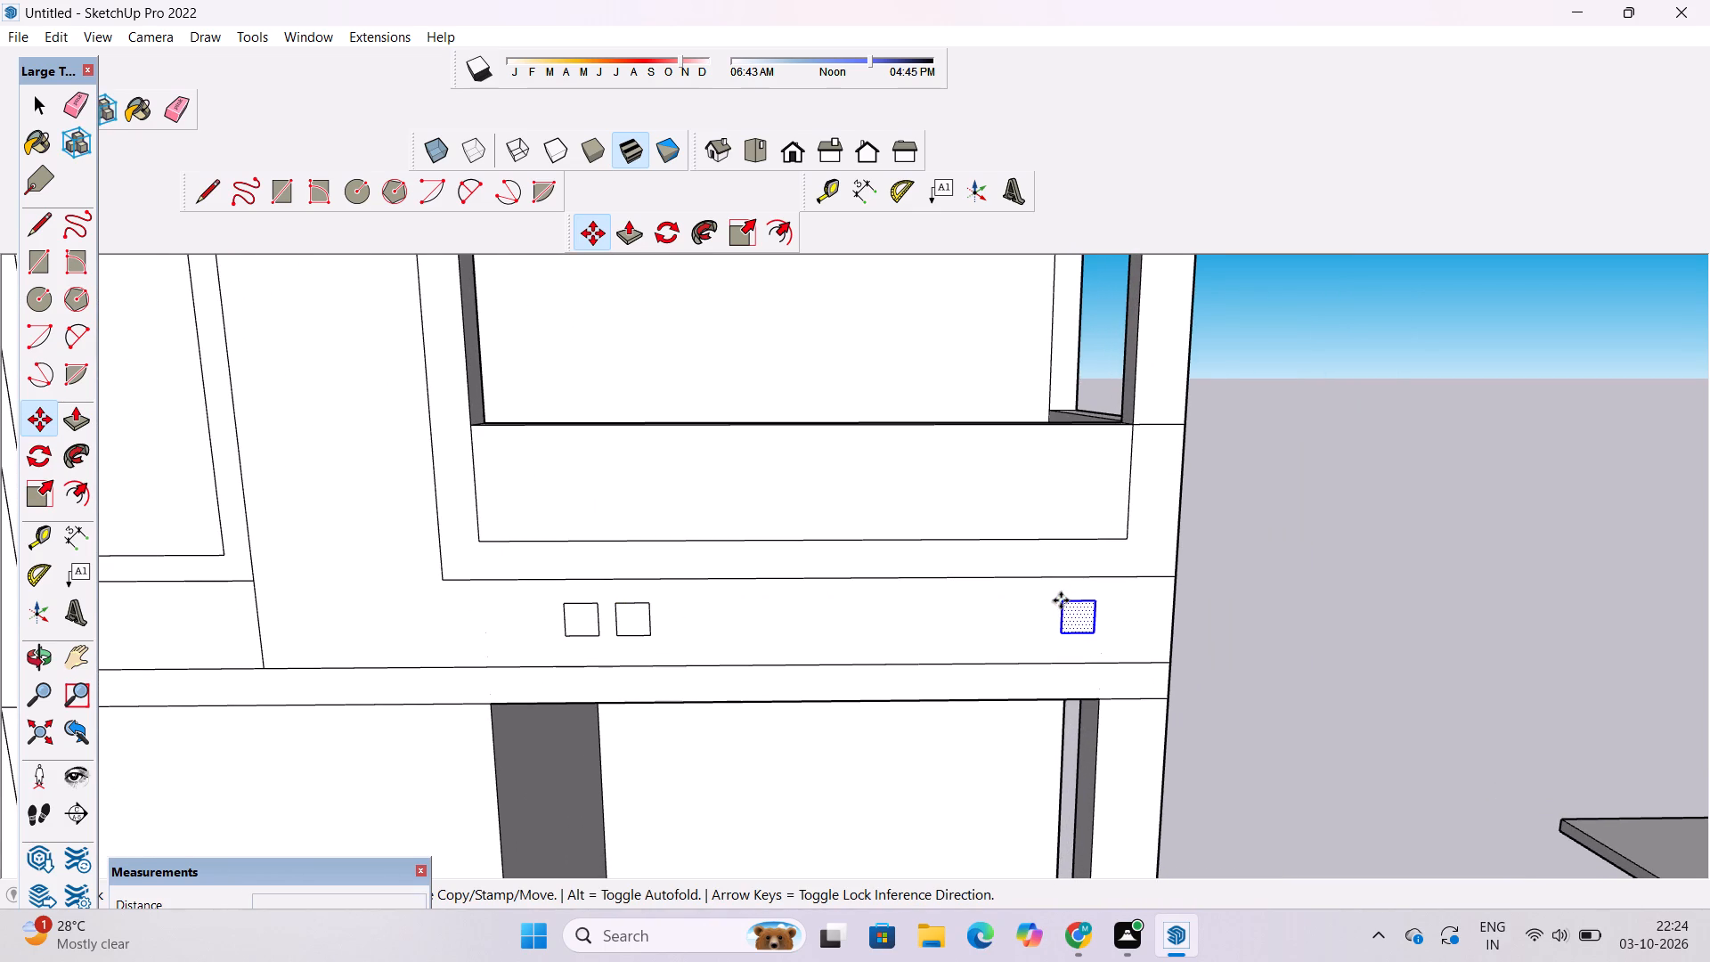
left_click(1014, 599)
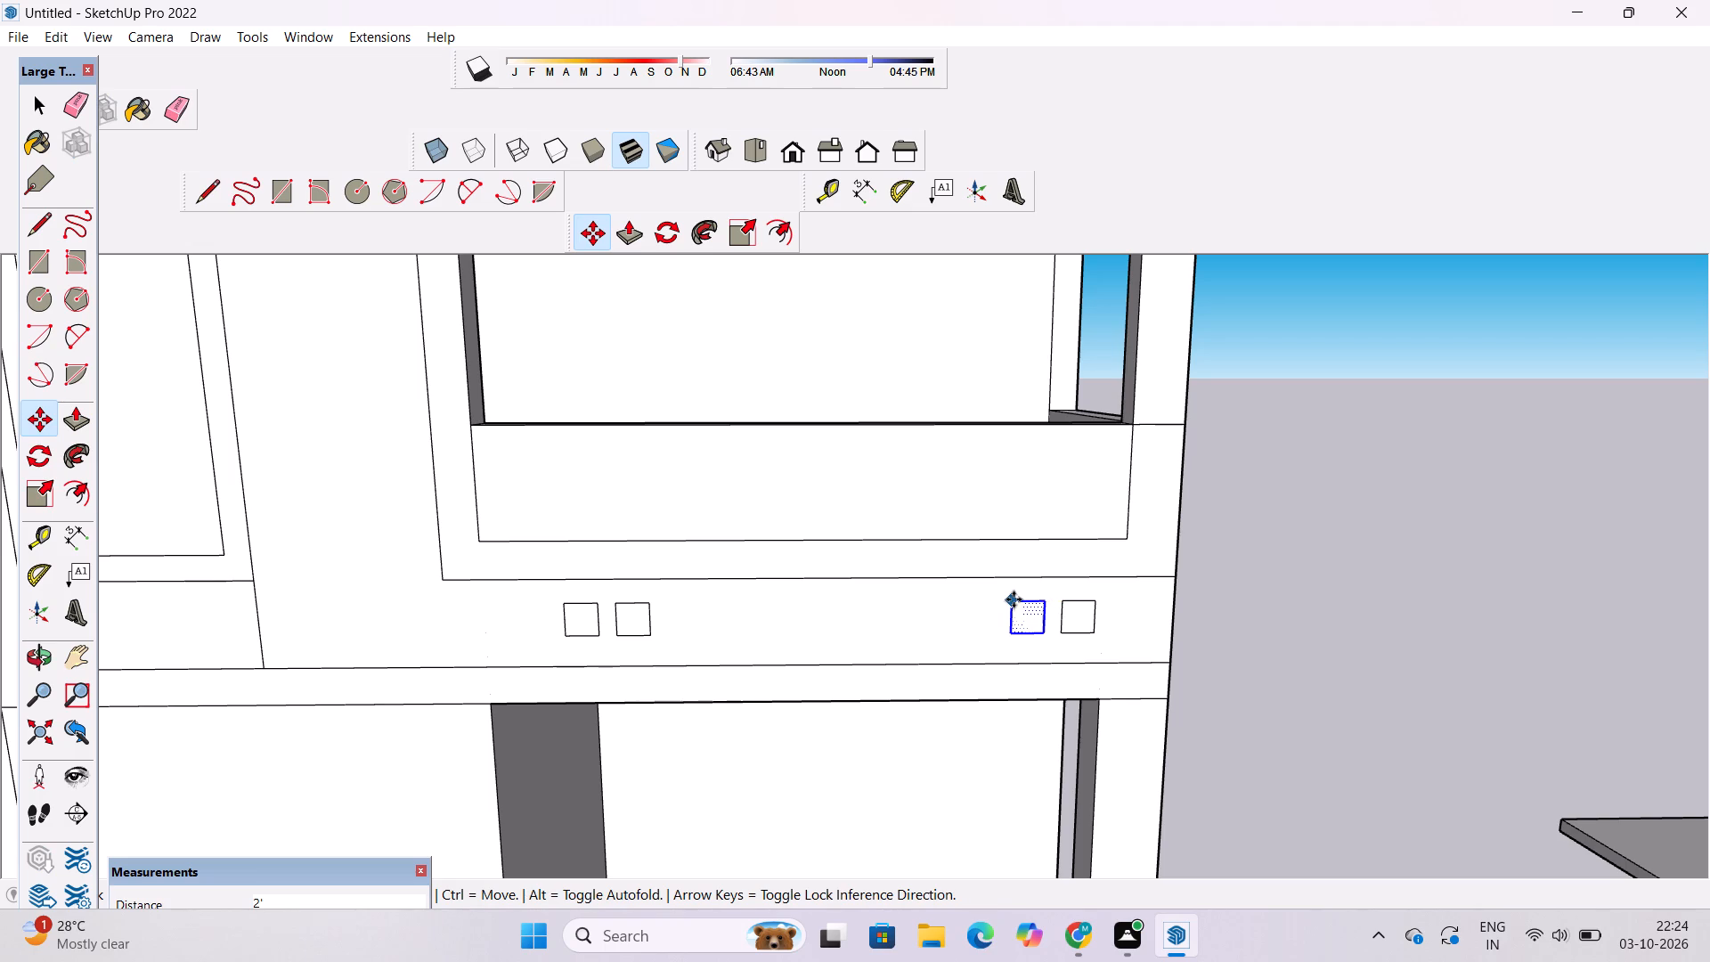
key("space")
left_click(1291, 594)
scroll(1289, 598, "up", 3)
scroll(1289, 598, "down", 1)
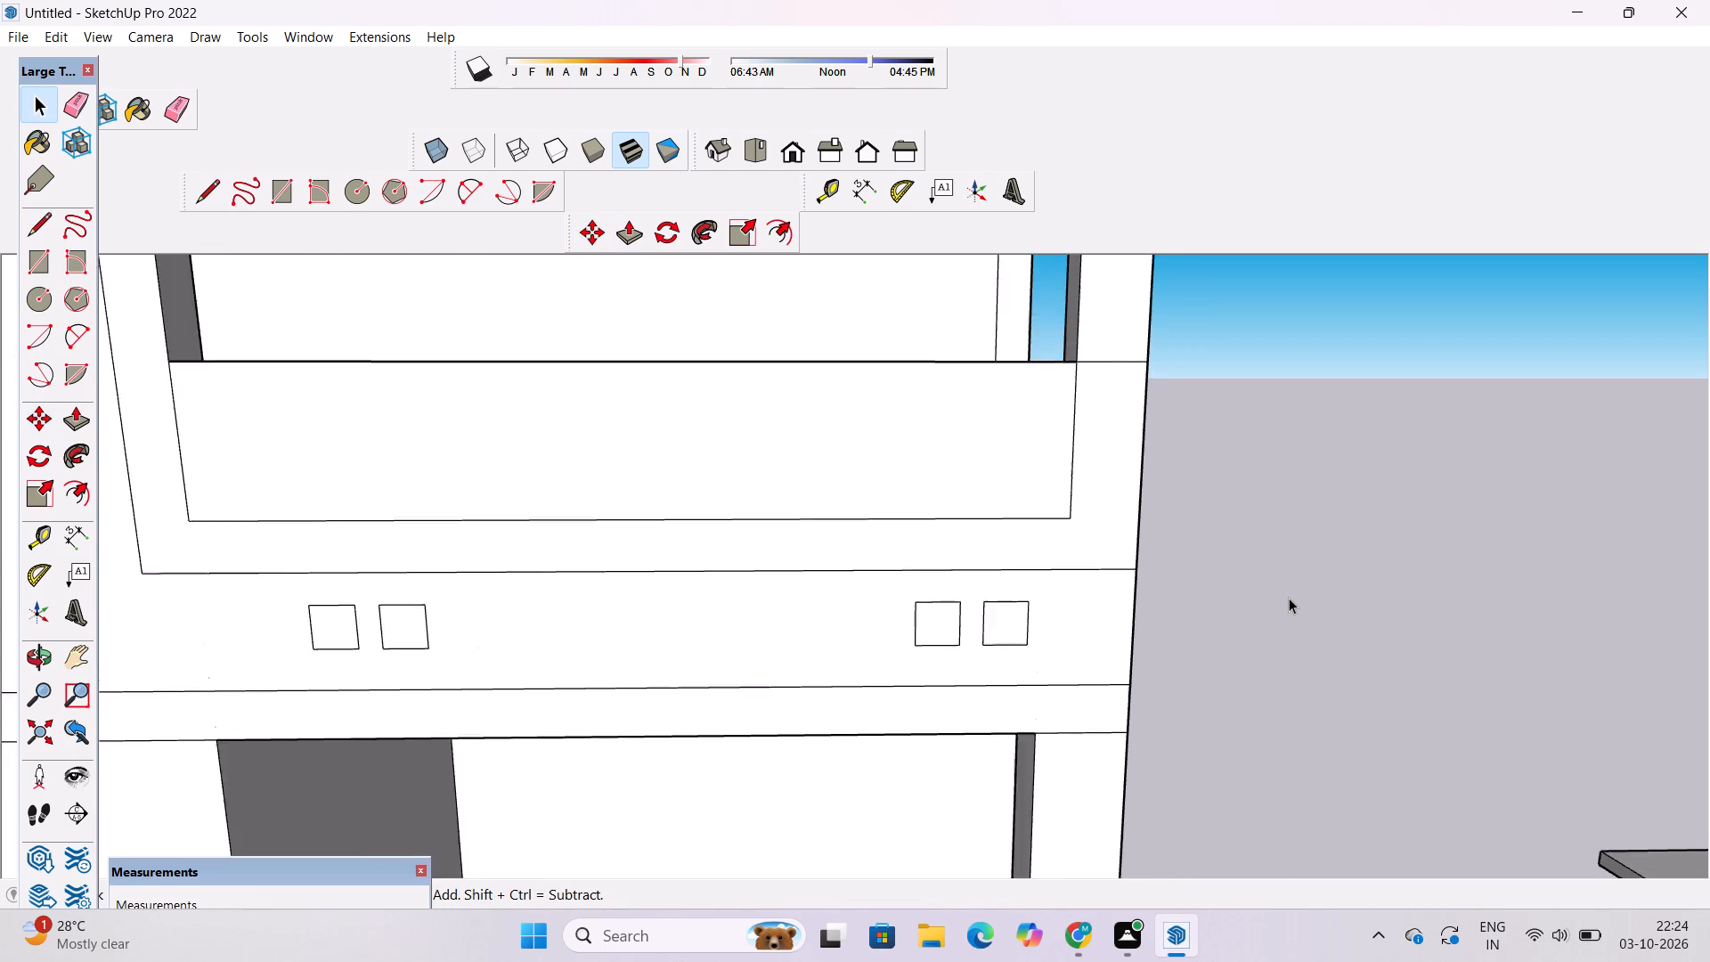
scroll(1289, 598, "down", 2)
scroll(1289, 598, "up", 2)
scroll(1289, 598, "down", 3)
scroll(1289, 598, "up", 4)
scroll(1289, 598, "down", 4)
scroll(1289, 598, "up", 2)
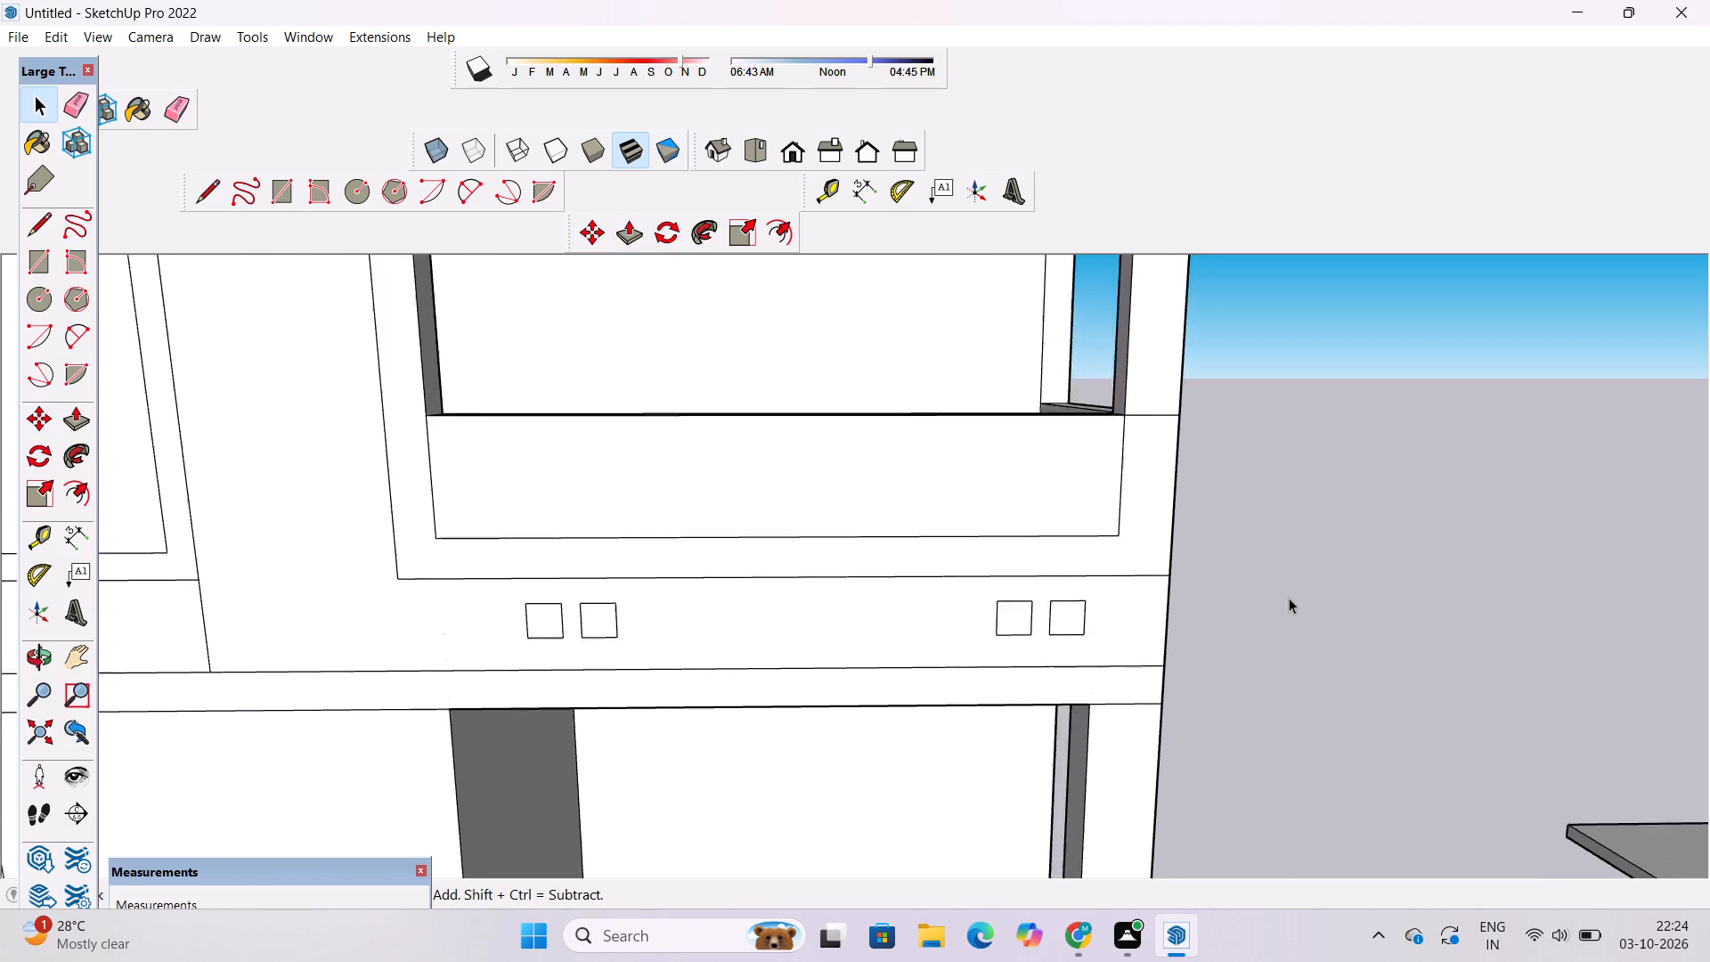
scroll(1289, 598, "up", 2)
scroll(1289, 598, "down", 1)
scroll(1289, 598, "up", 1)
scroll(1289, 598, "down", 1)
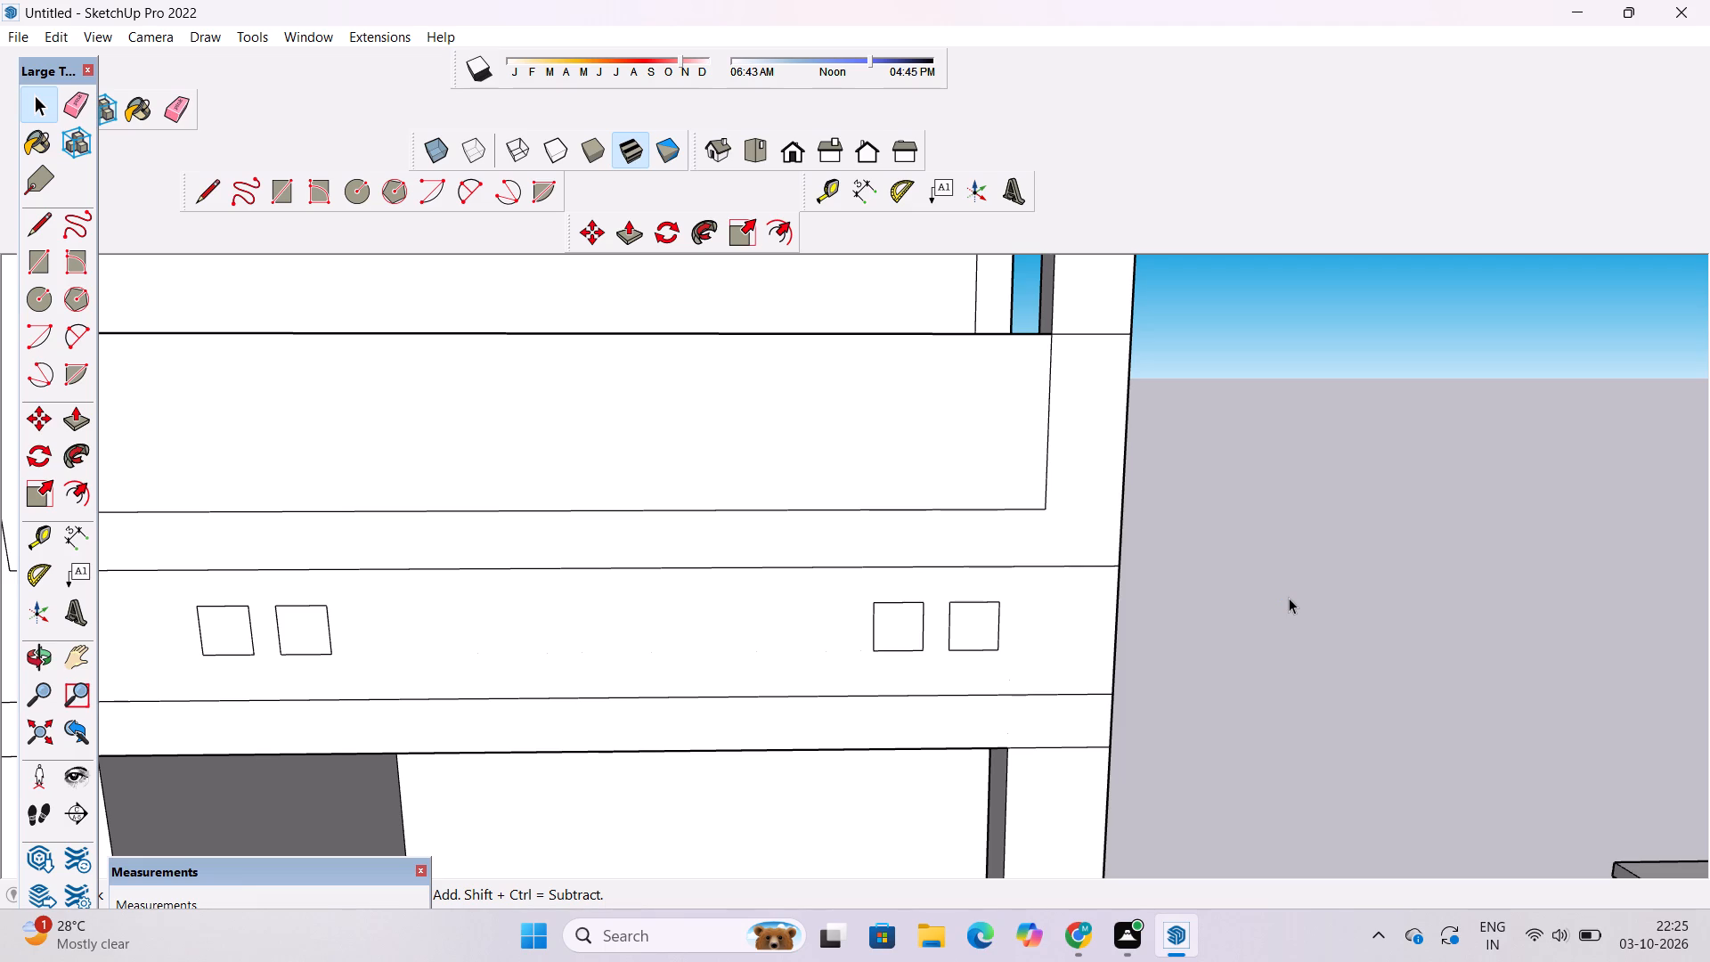
Extend the middle opening's top edge with short horizontal lines, 1' 6" to the frame's tower-side edge and across to the building's outer edge.
scroll(1342, 650, "down", 5)
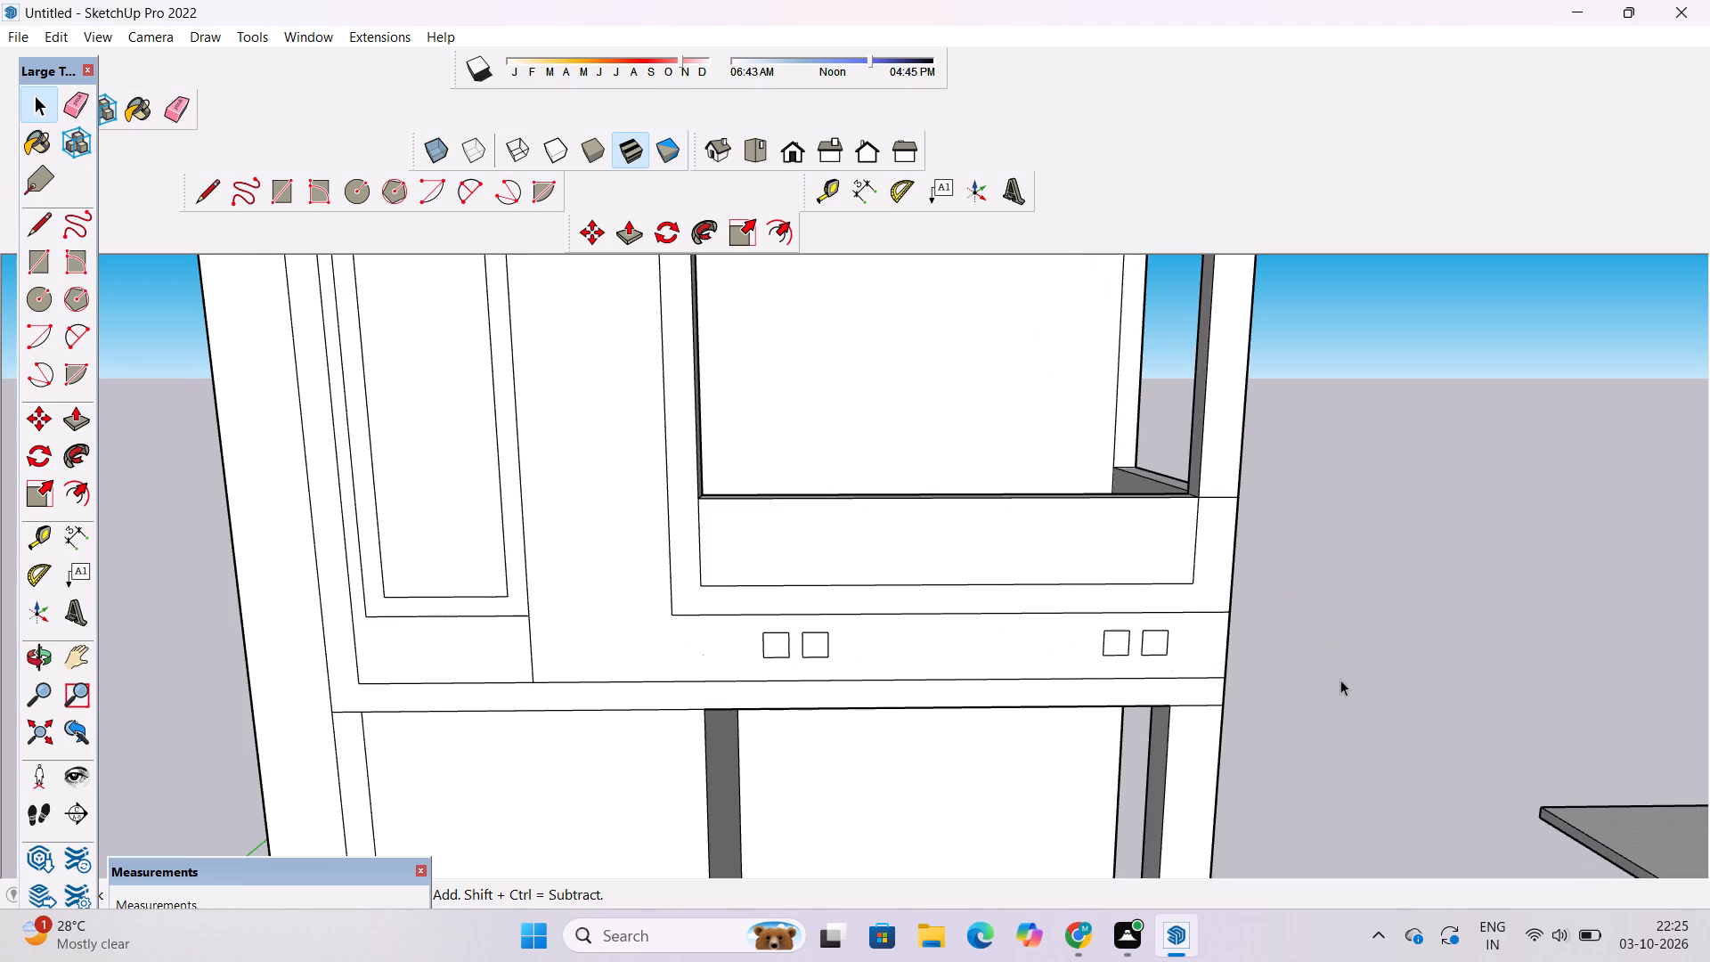
scroll(1340, 680, "down", 1)
key("space")
scroll(1340, 680, "down", 5)
key("o")
scroll(1159, 703, "up", 4)
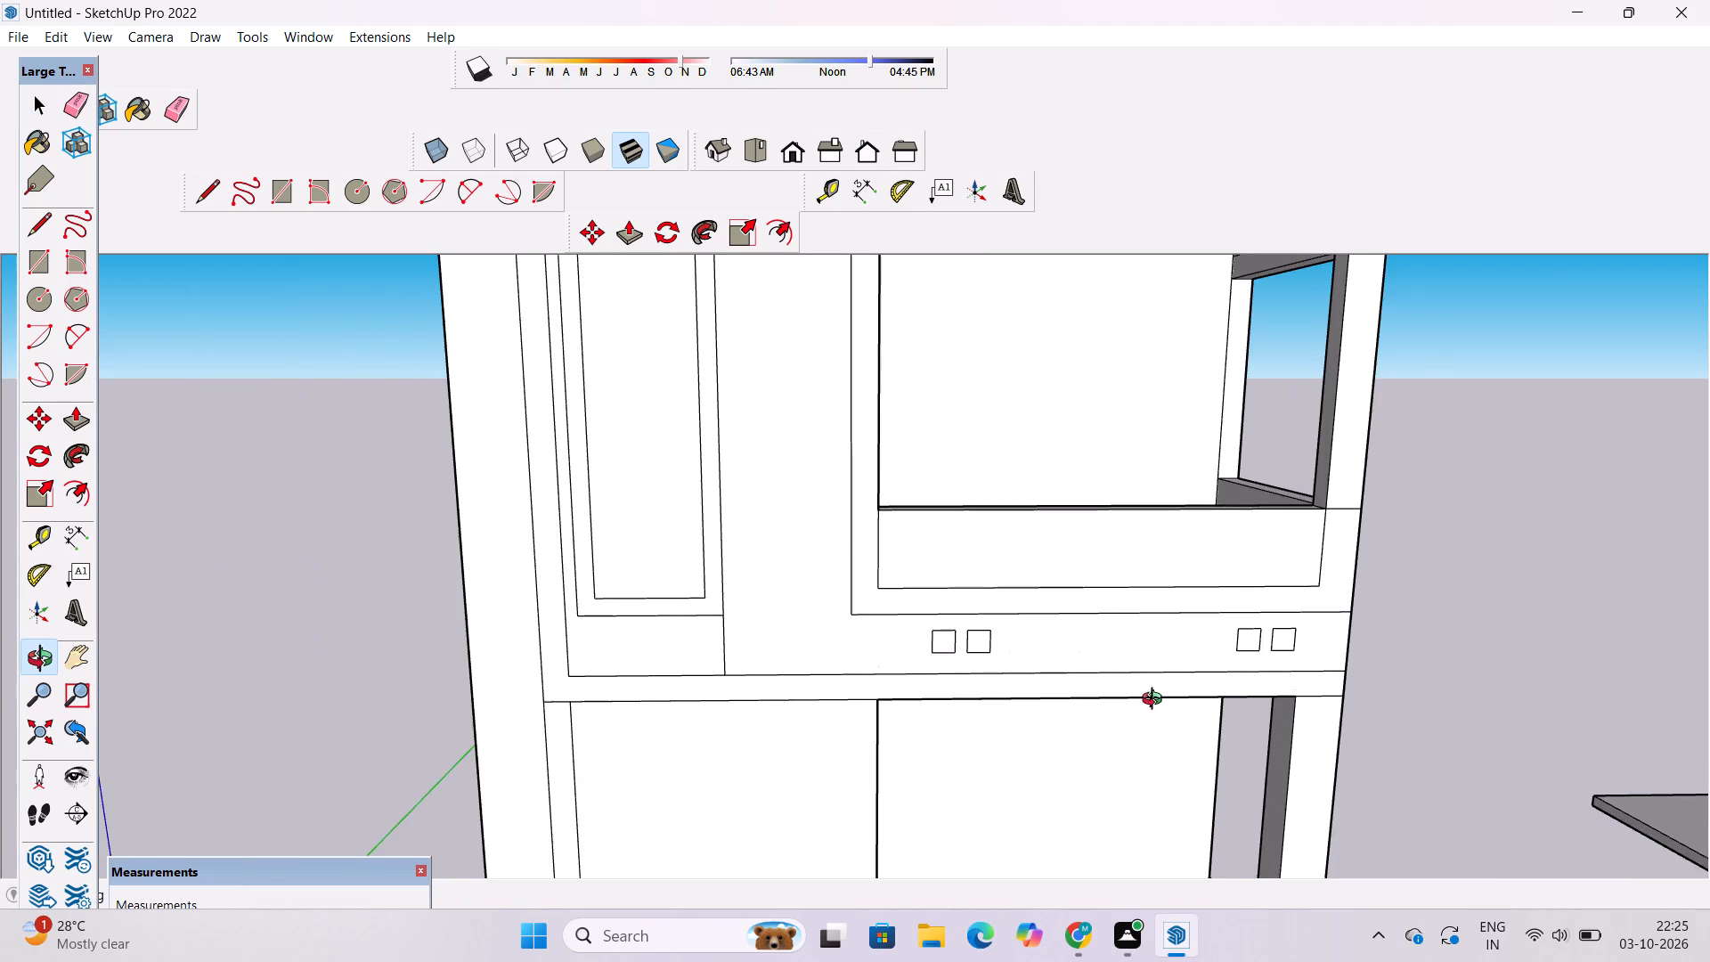
left_click_drag(1156, 701, 1193, 756, "shift")
scroll(1196, 758, "up", 4)
left_click_drag(1229, 746, 1018, 668, "shift")
left_click_drag(1018, 727, 1035, 678)
scroll(1036, 677, "down", 5)
left_click_drag(1021, 673, 1108, 694, "shift")
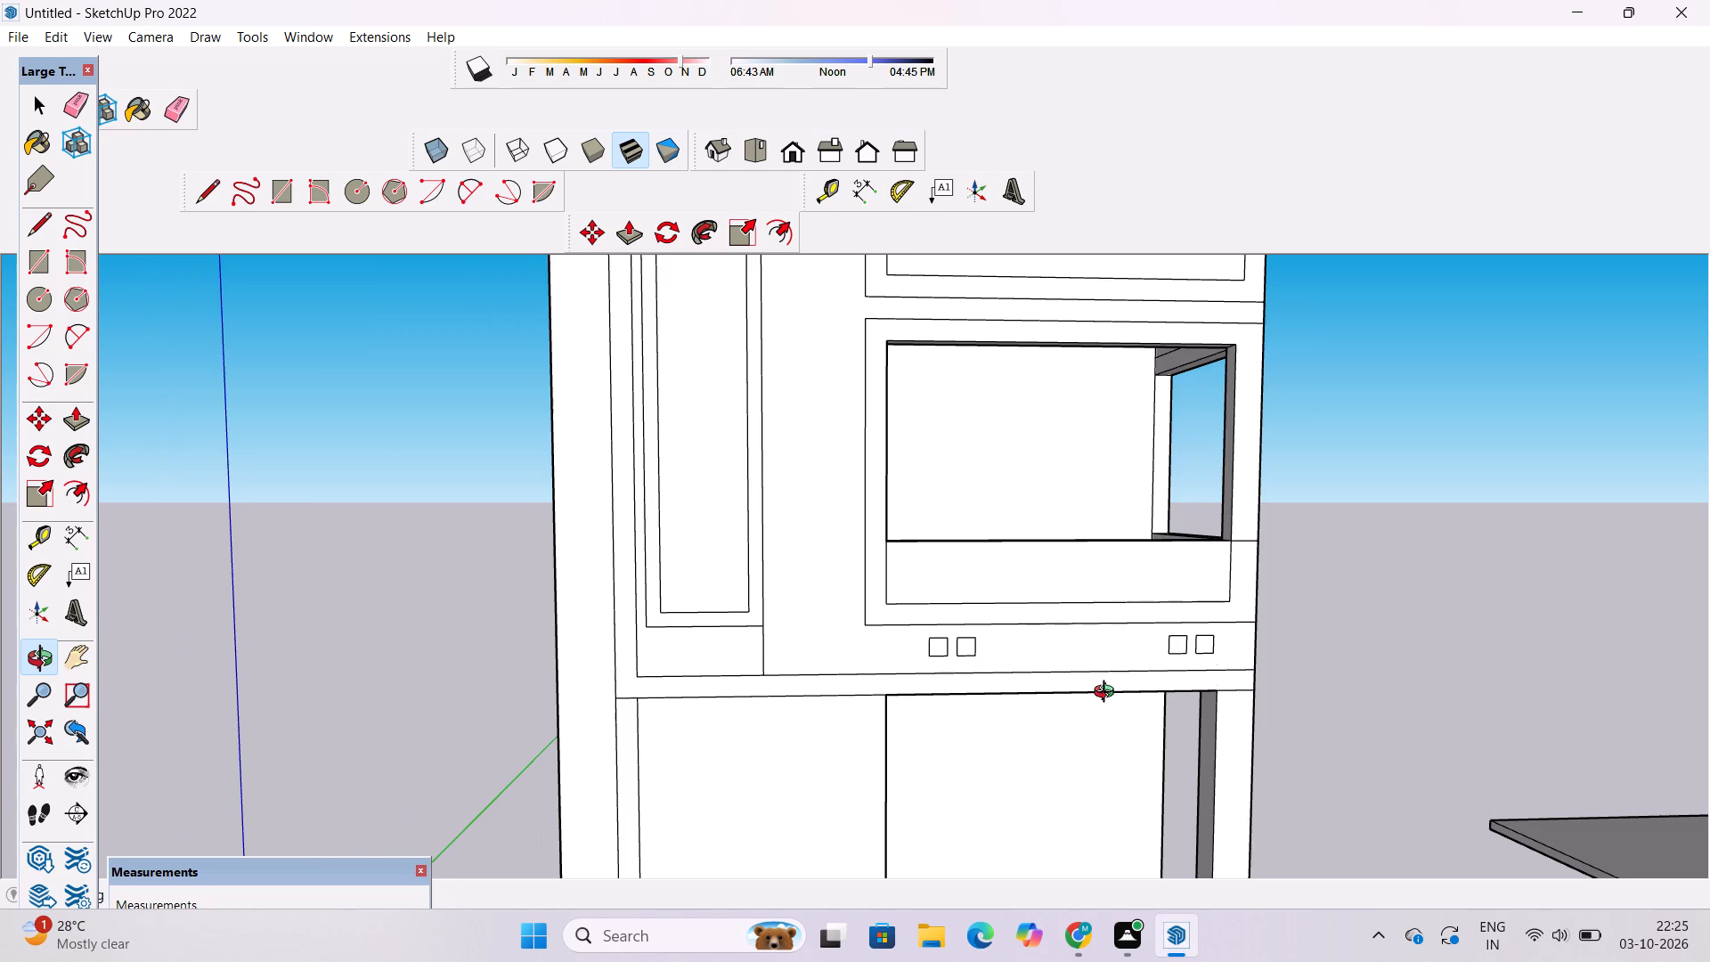
scroll(1108, 694, "down", 9)
scroll(1249, 575, "up", 5)
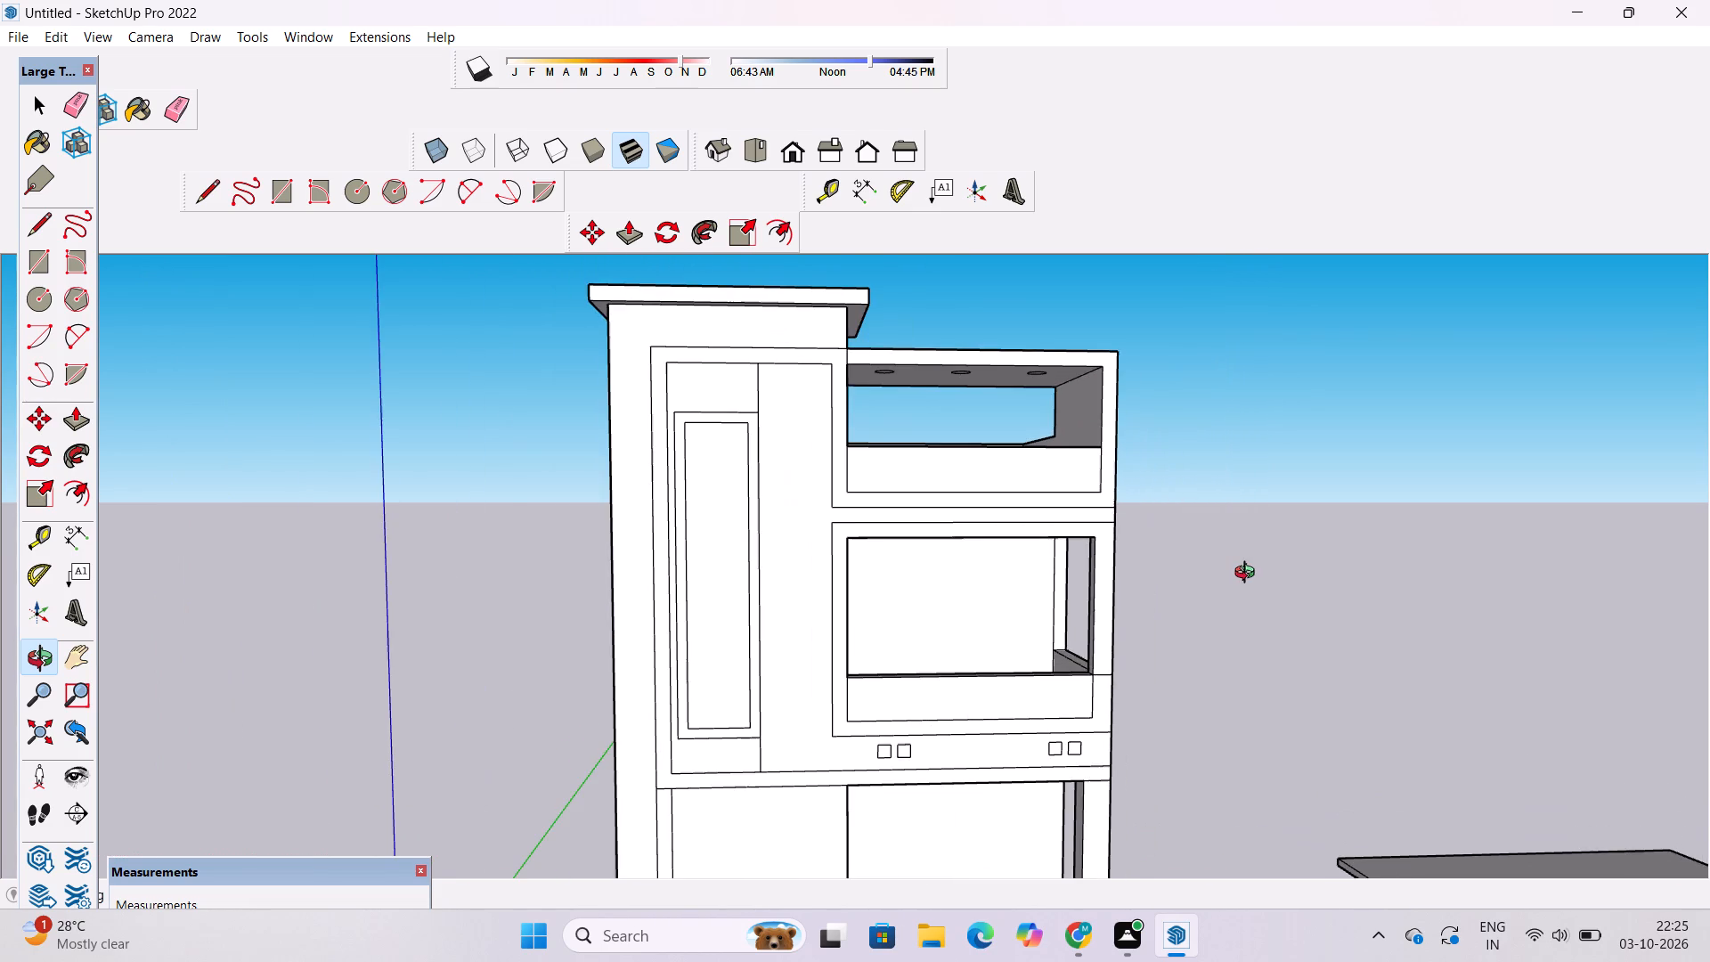
scroll(851, 516, "up", 8)
left_click_drag(911, 514, 861, 521, "shift")
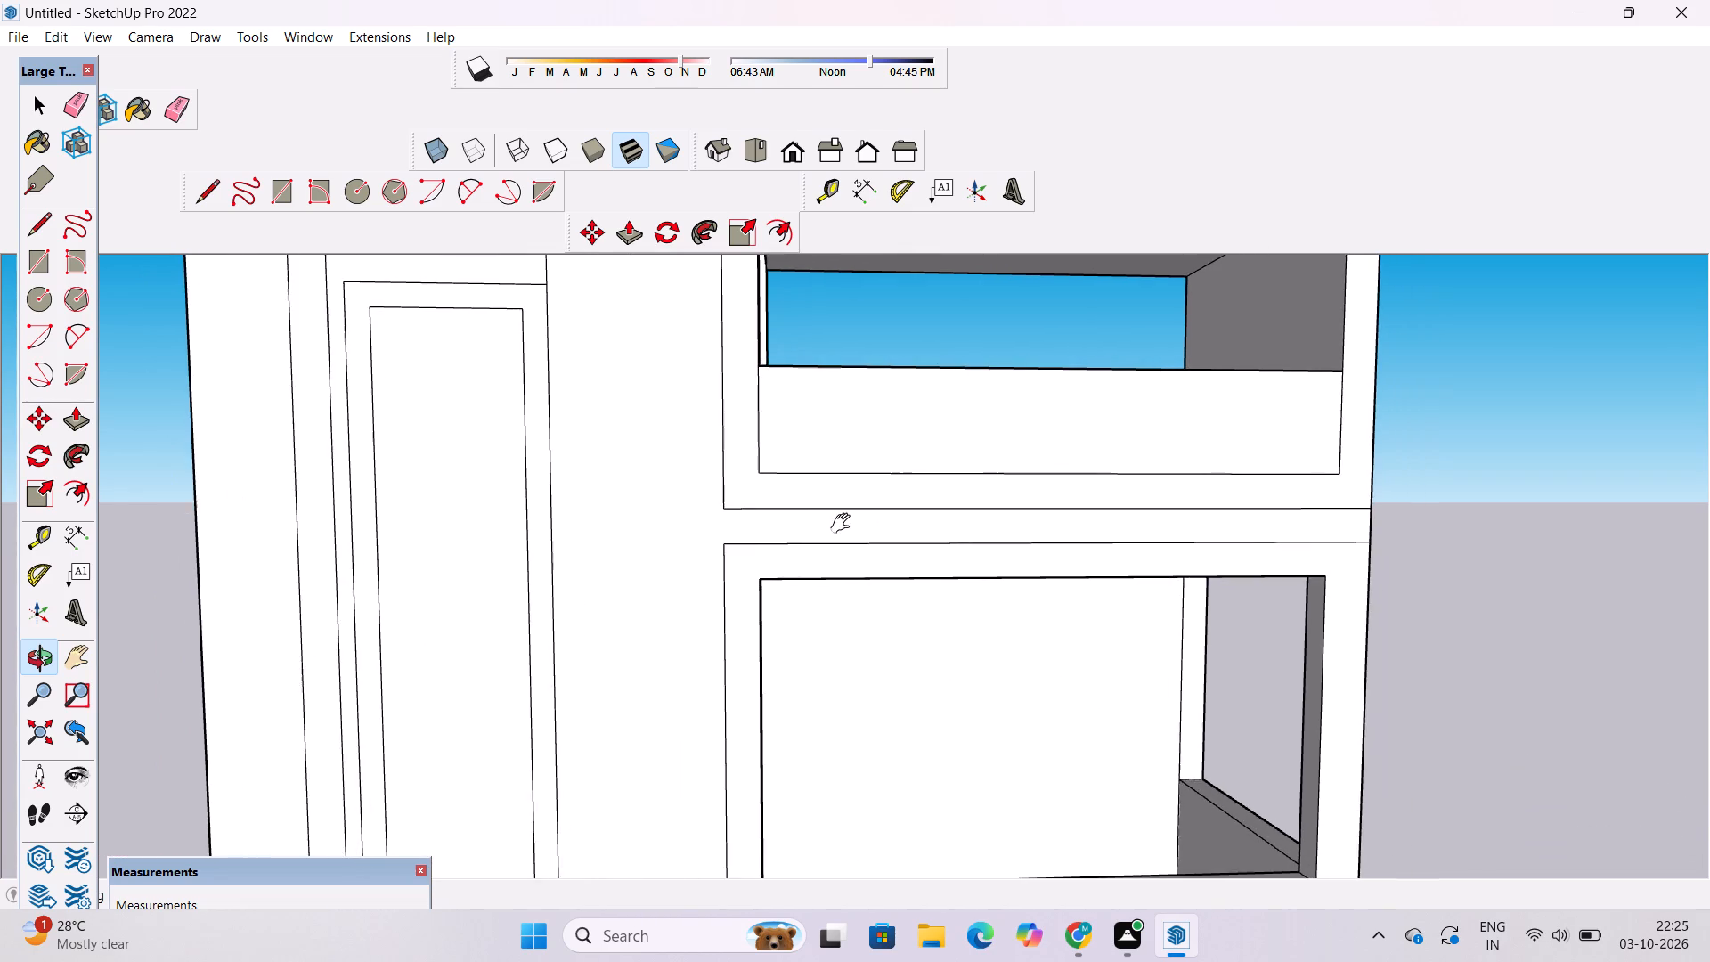
scroll(826, 528, "down", 5)
scroll(845, 562, "up", 4)
left_click_drag(852, 557, 726, 518, "shift")
scroll(722, 511, "down", 5, "shift")
left_click_drag(721, 516, 729, 548, "shift")
scroll(718, 526, "up", 4, "shift")
left_click_drag(689, 527, 706, 487, "shift")
scroll(707, 487, "down", 3, "shift")
left_click(706, 514, "shift")
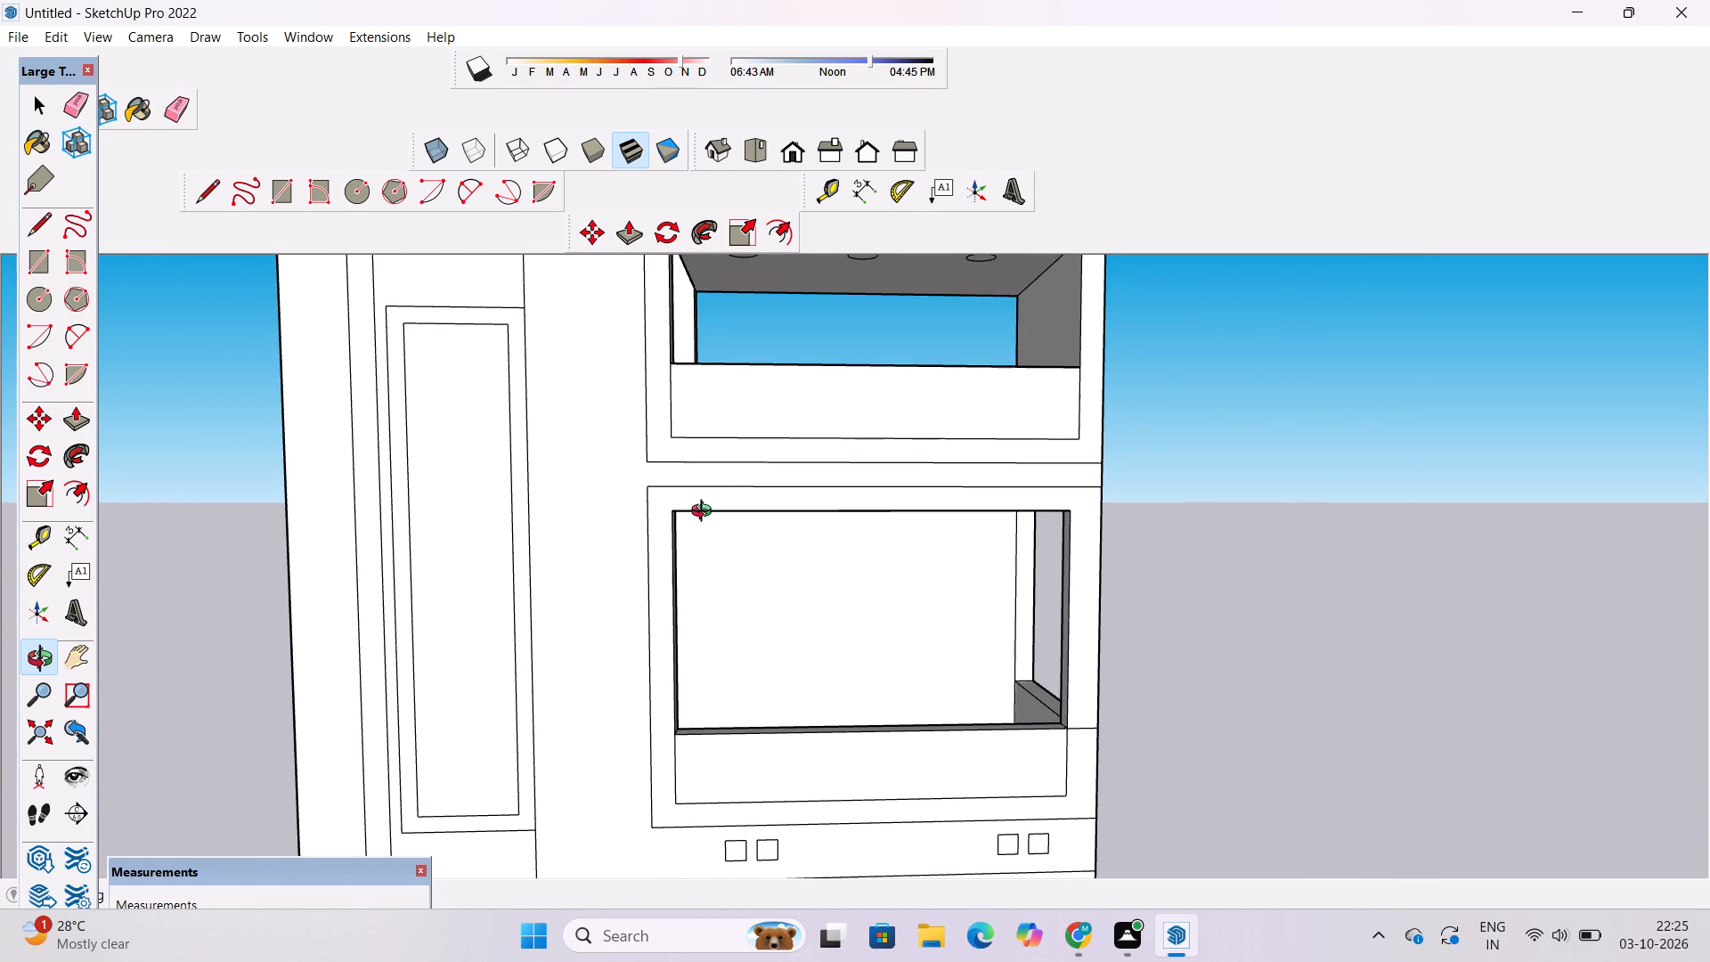
key("l")
scroll(689, 520, "up", 2)
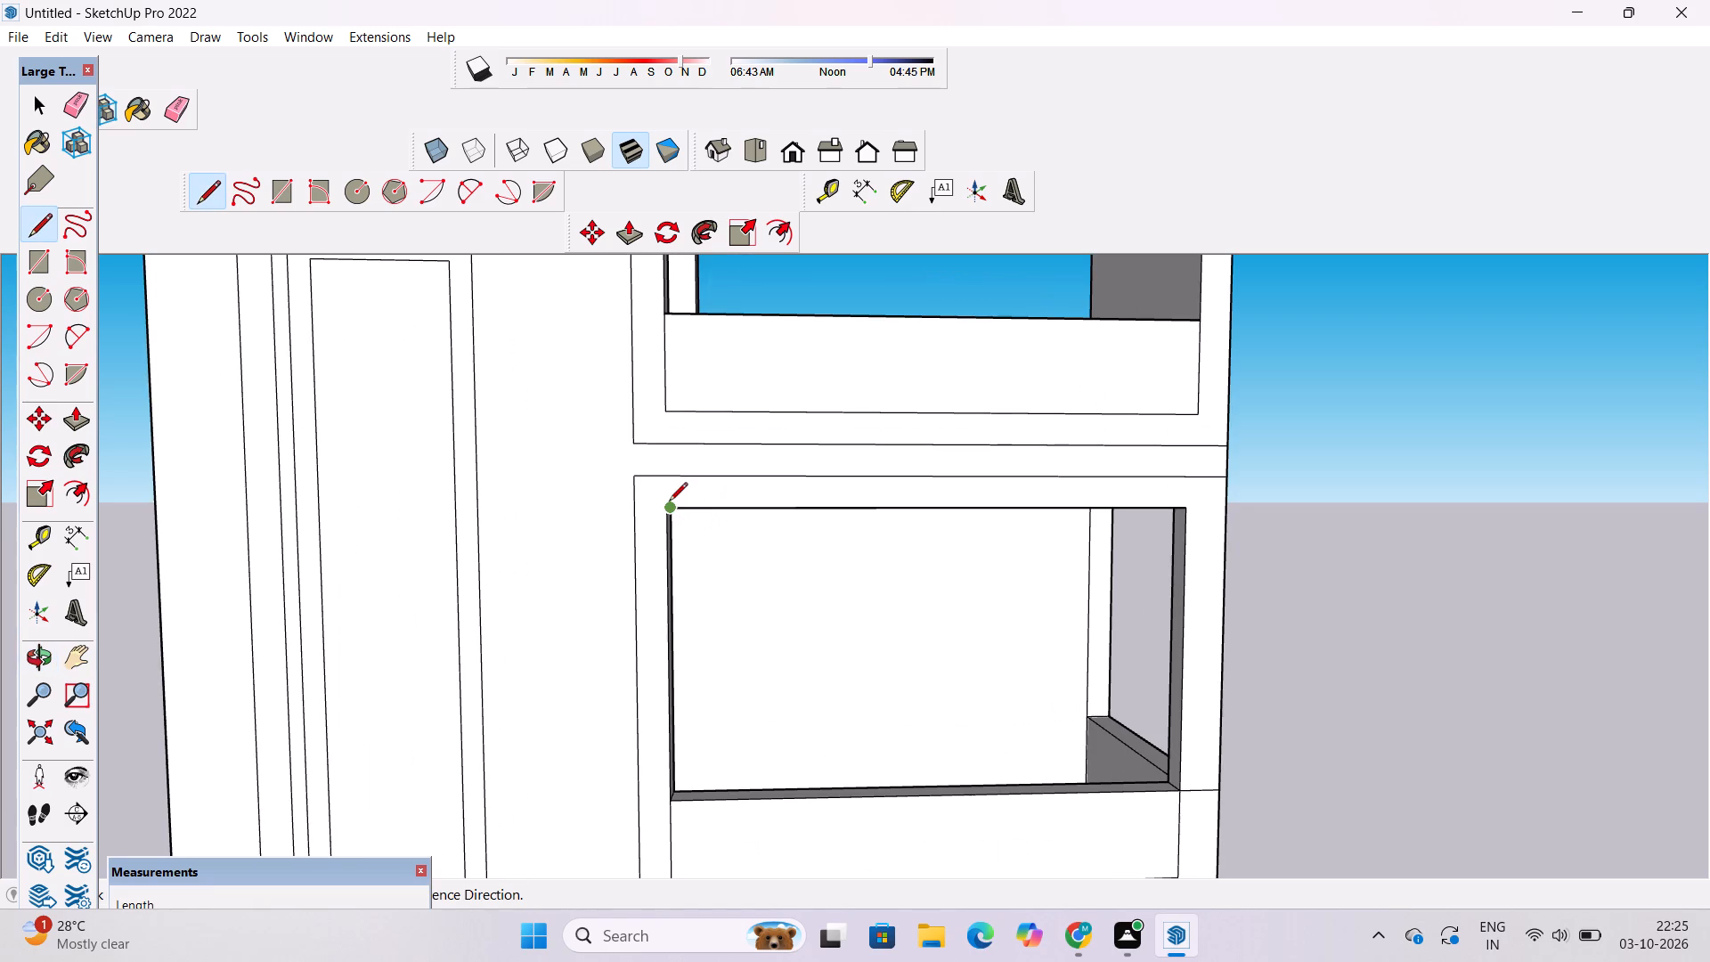
left_click(669, 511)
left_click(635, 513)
left_click(1181, 513)
left_click(1222, 507)
key("space")
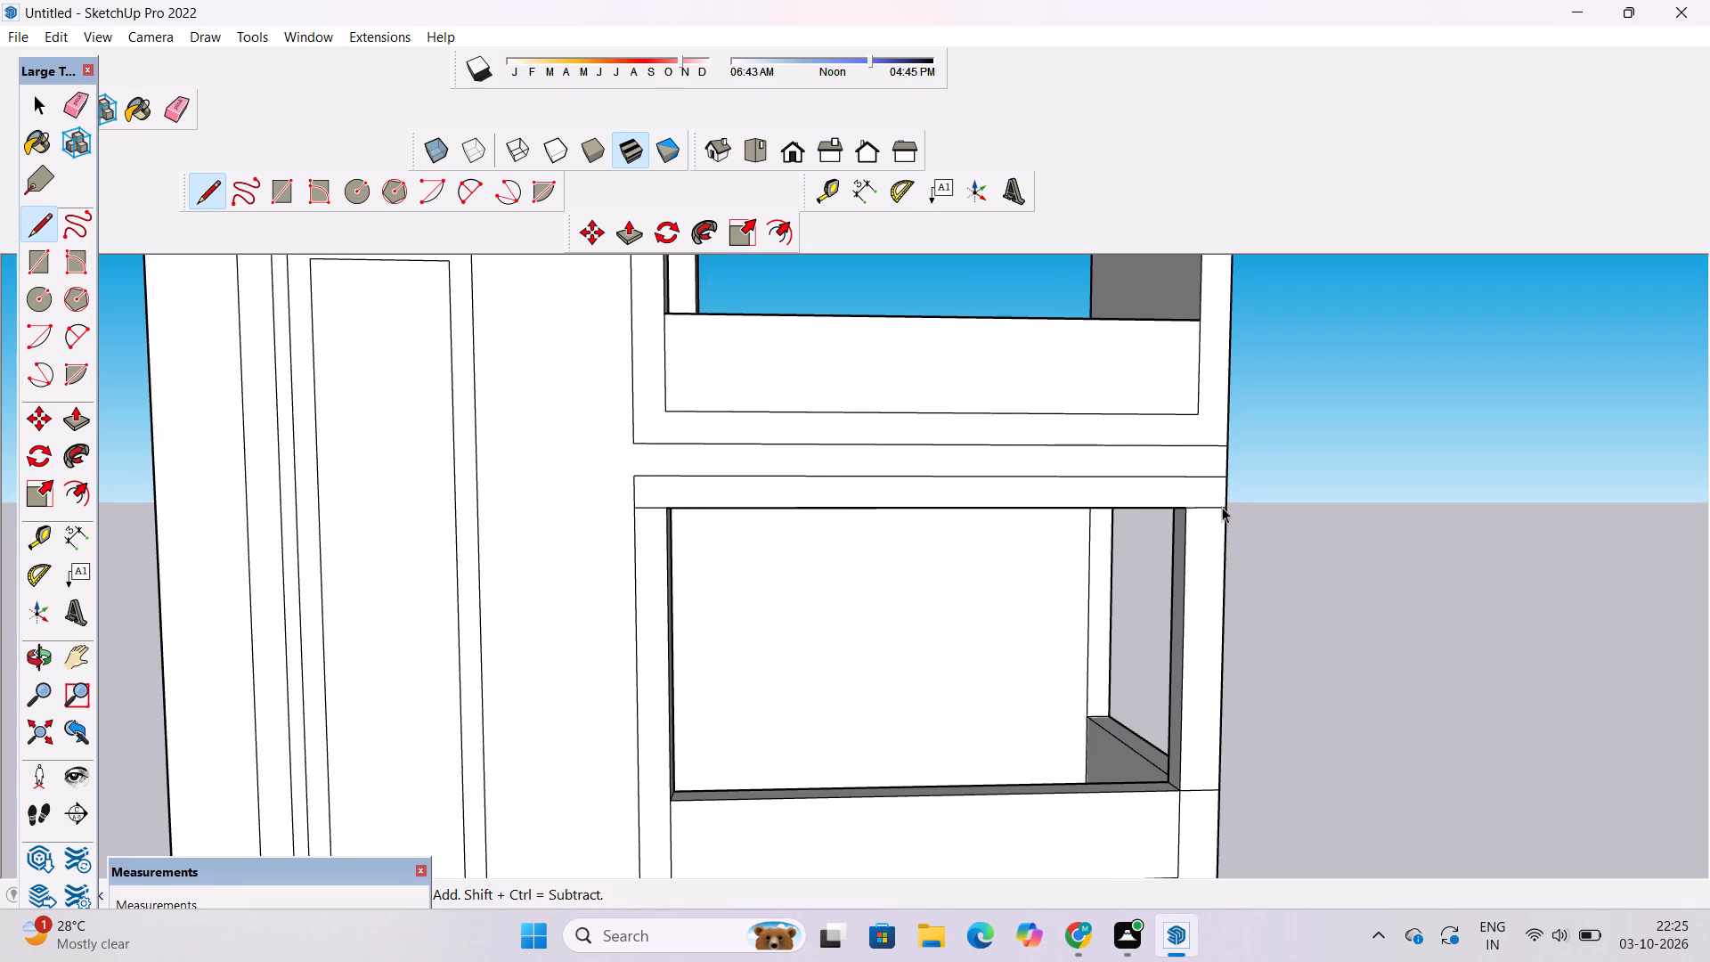
Erase the middle frame's old top line and the short vertical stub above the new line on the tower side.
key("e")
left_click(1022, 477)
left_click_drag(664, 469, 652, 476)
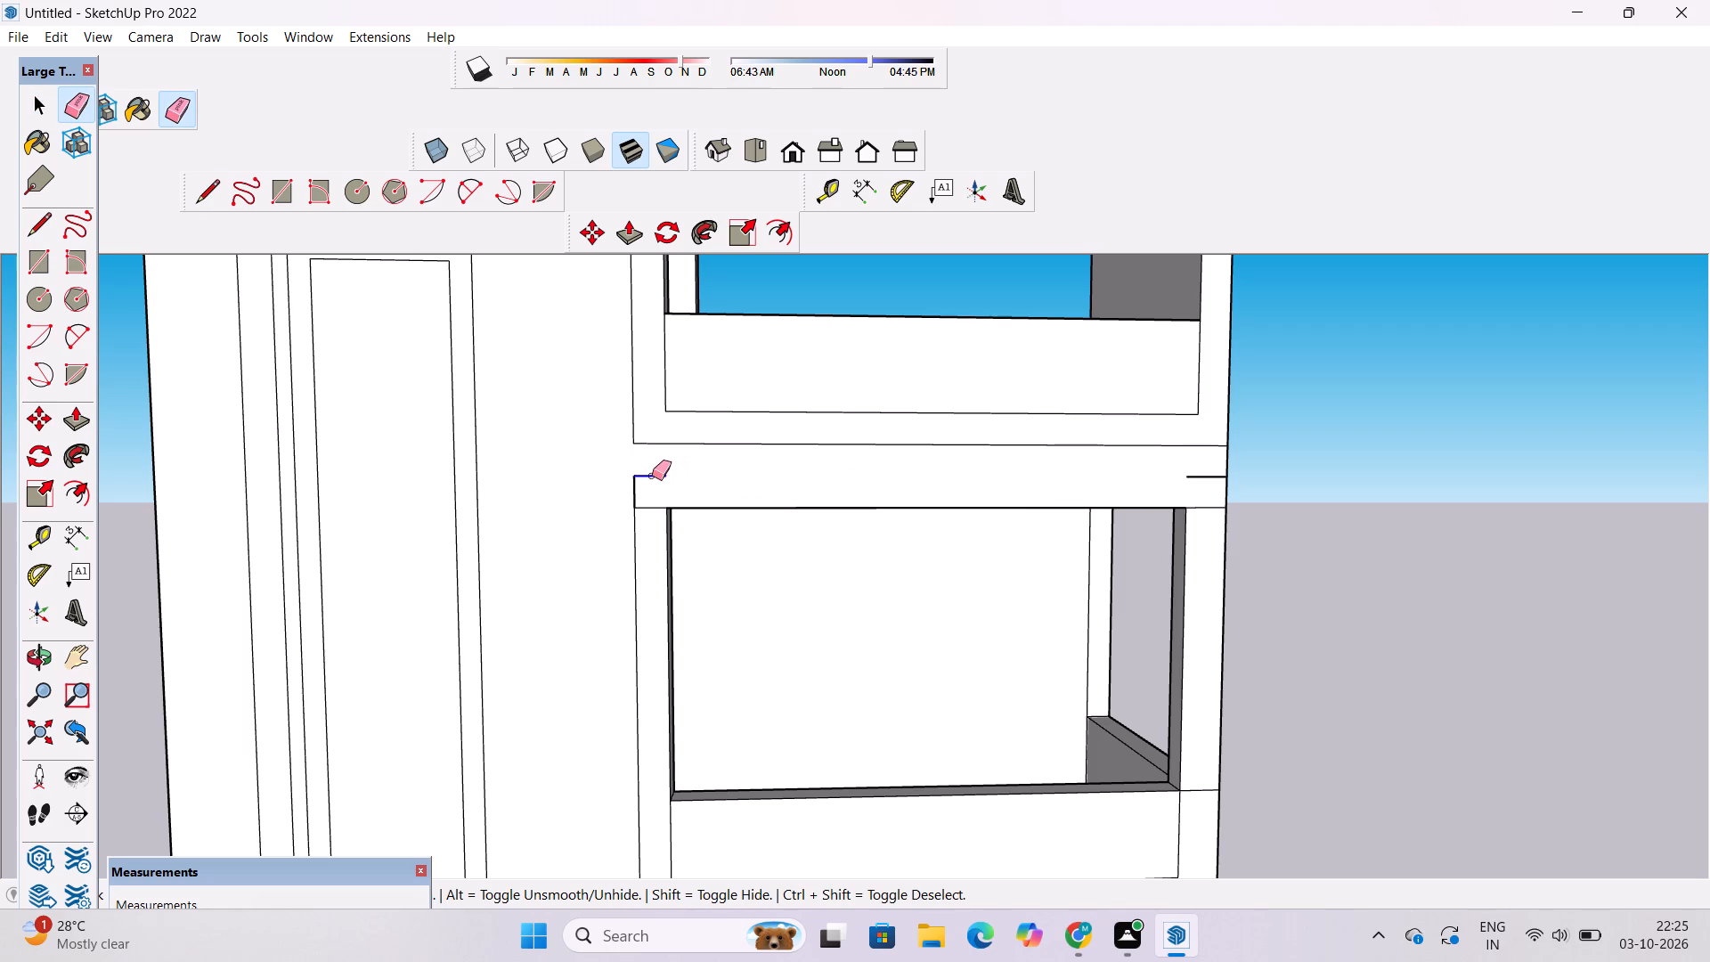
left_click_drag(652, 476, 628, 493)
left_click(1210, 475)
key("space")
Draw a small square about 1' 3" wide on the band between the top and middle openings, near its tower end.
type("r")
scroll(1136, 583, "down", 6)
scroll(953, 522, "up", 3)
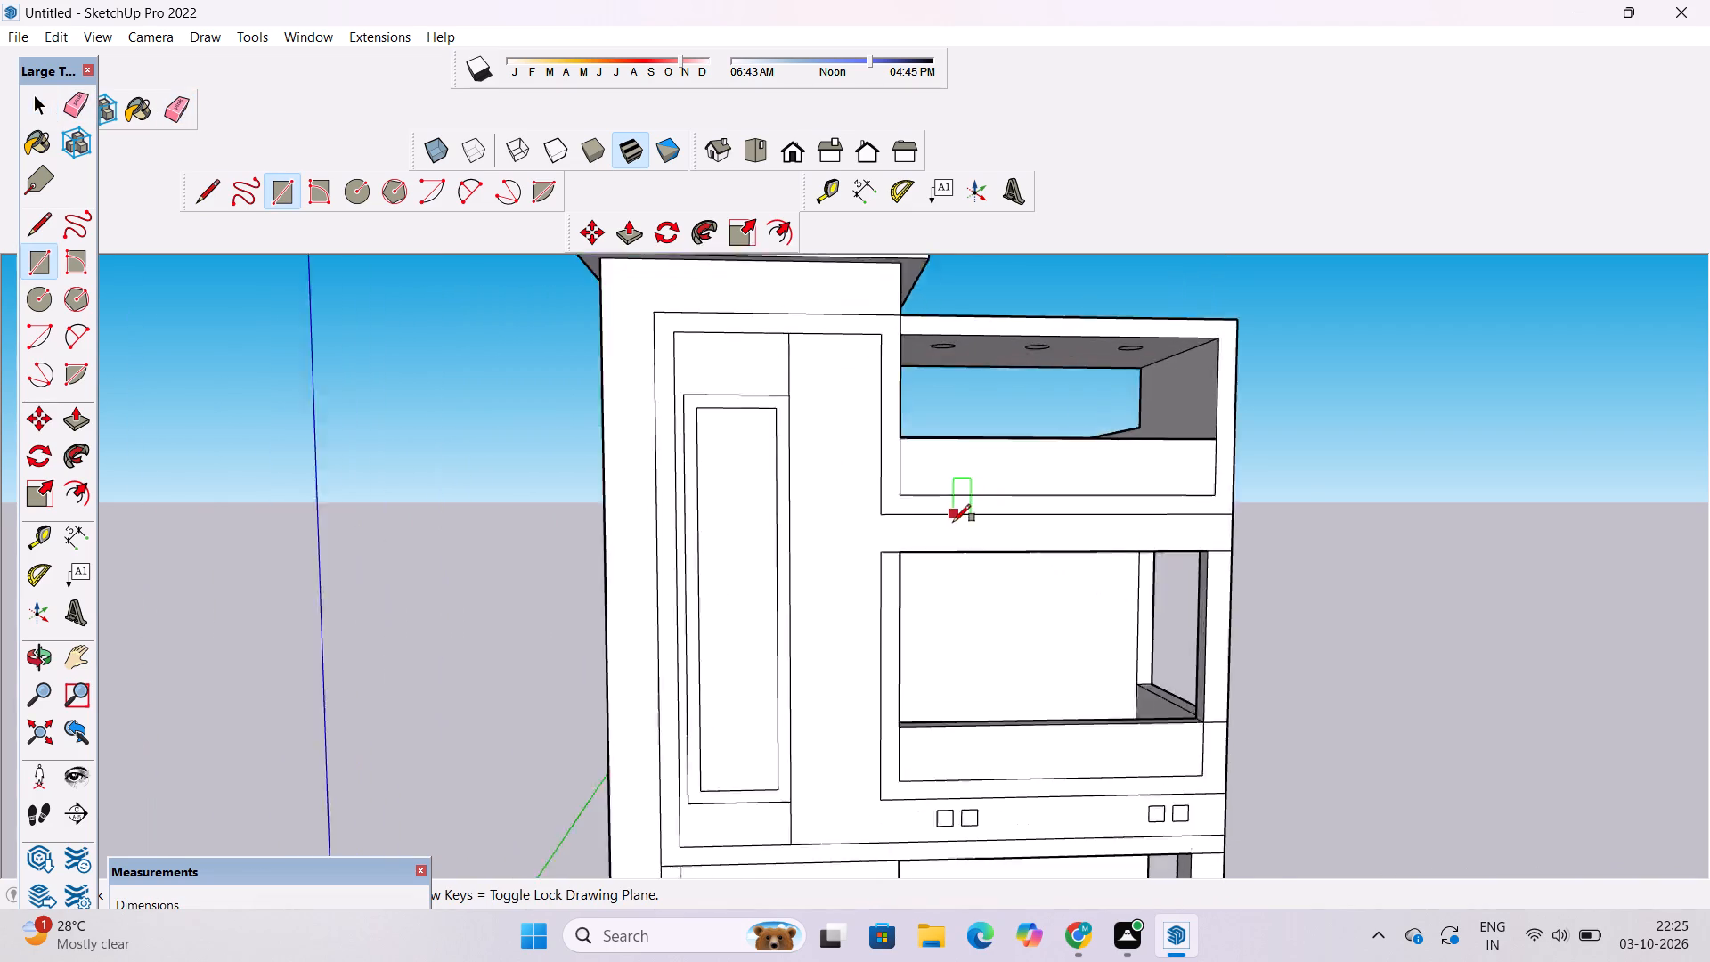
scroll(953, 522, "up", 1)
scroll(816, 541, "down", 4)
scroll(1333, 542, "up", 3)
scroll(676, 527, "up", 4)
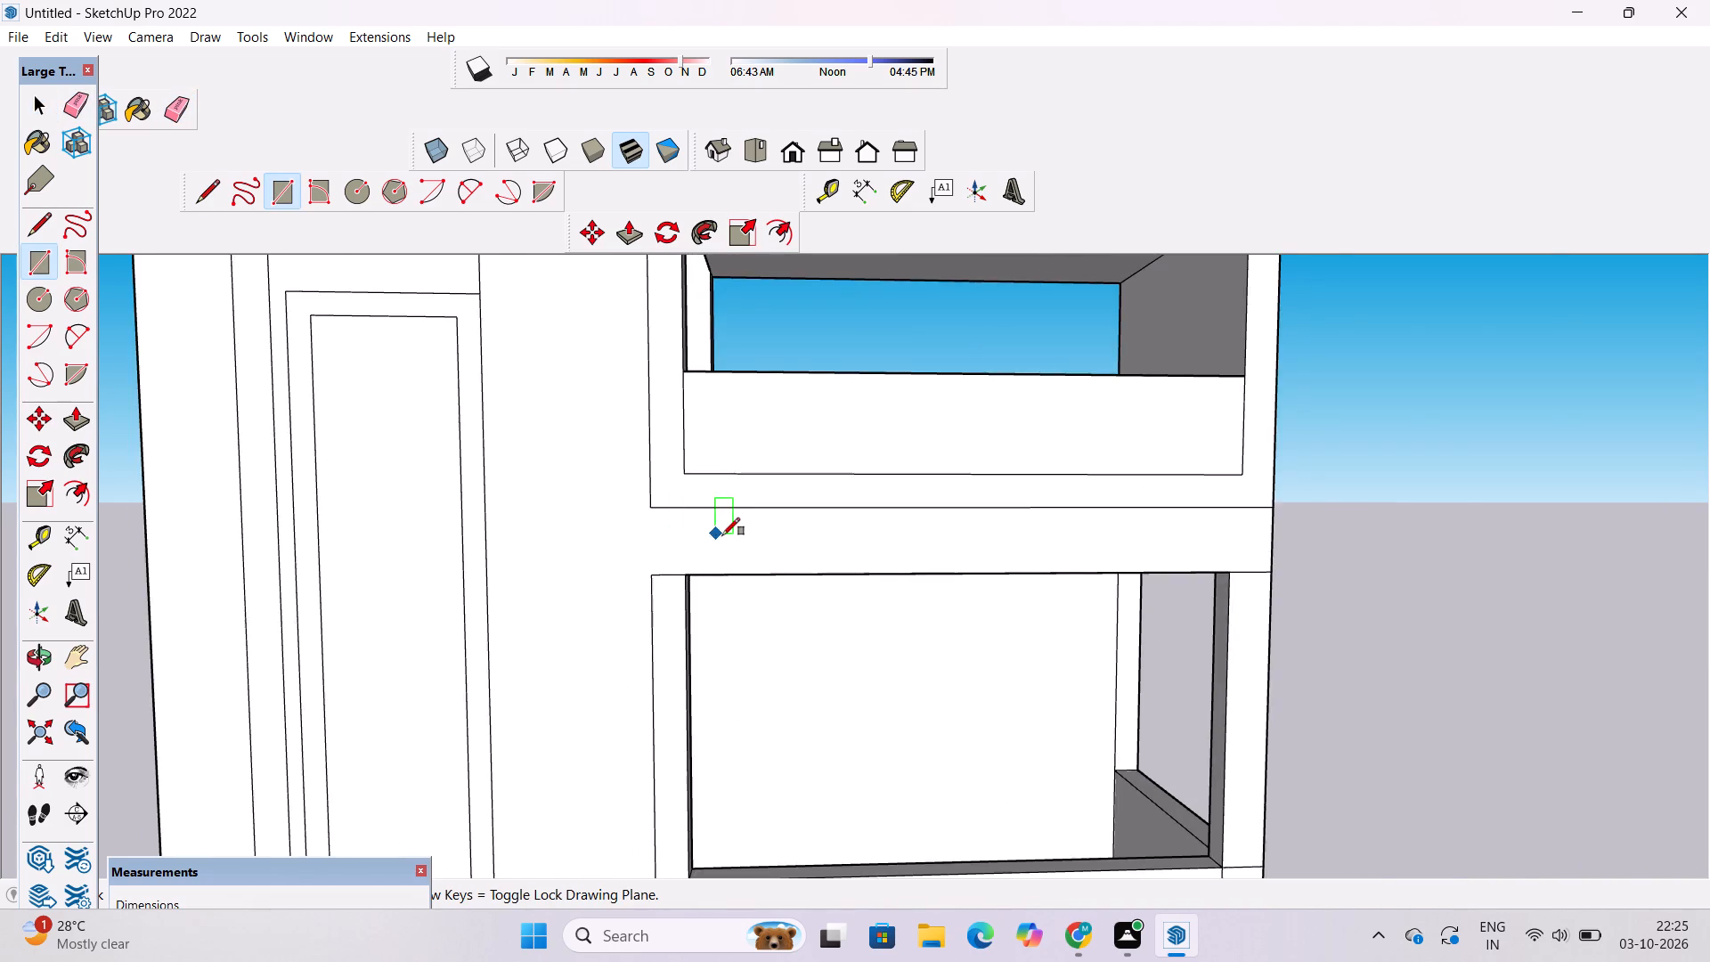
scroll(722, 535, "up", 7)
scroll(724, 517, "down", 4)
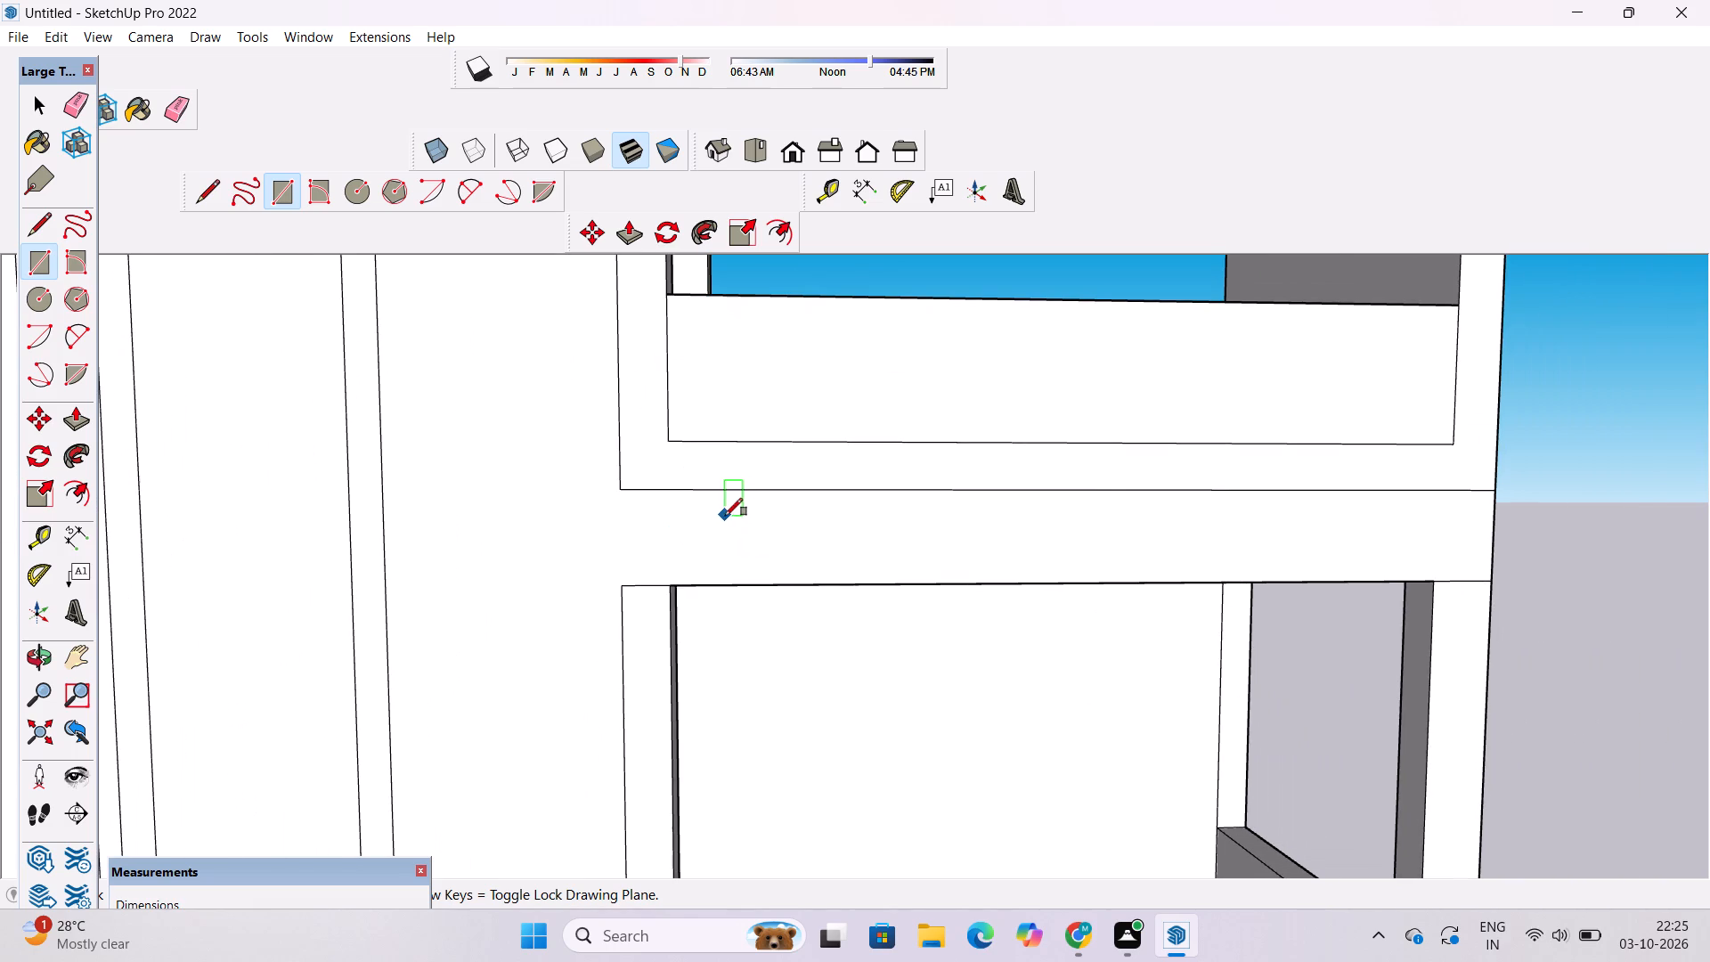
left_click(735, 510)
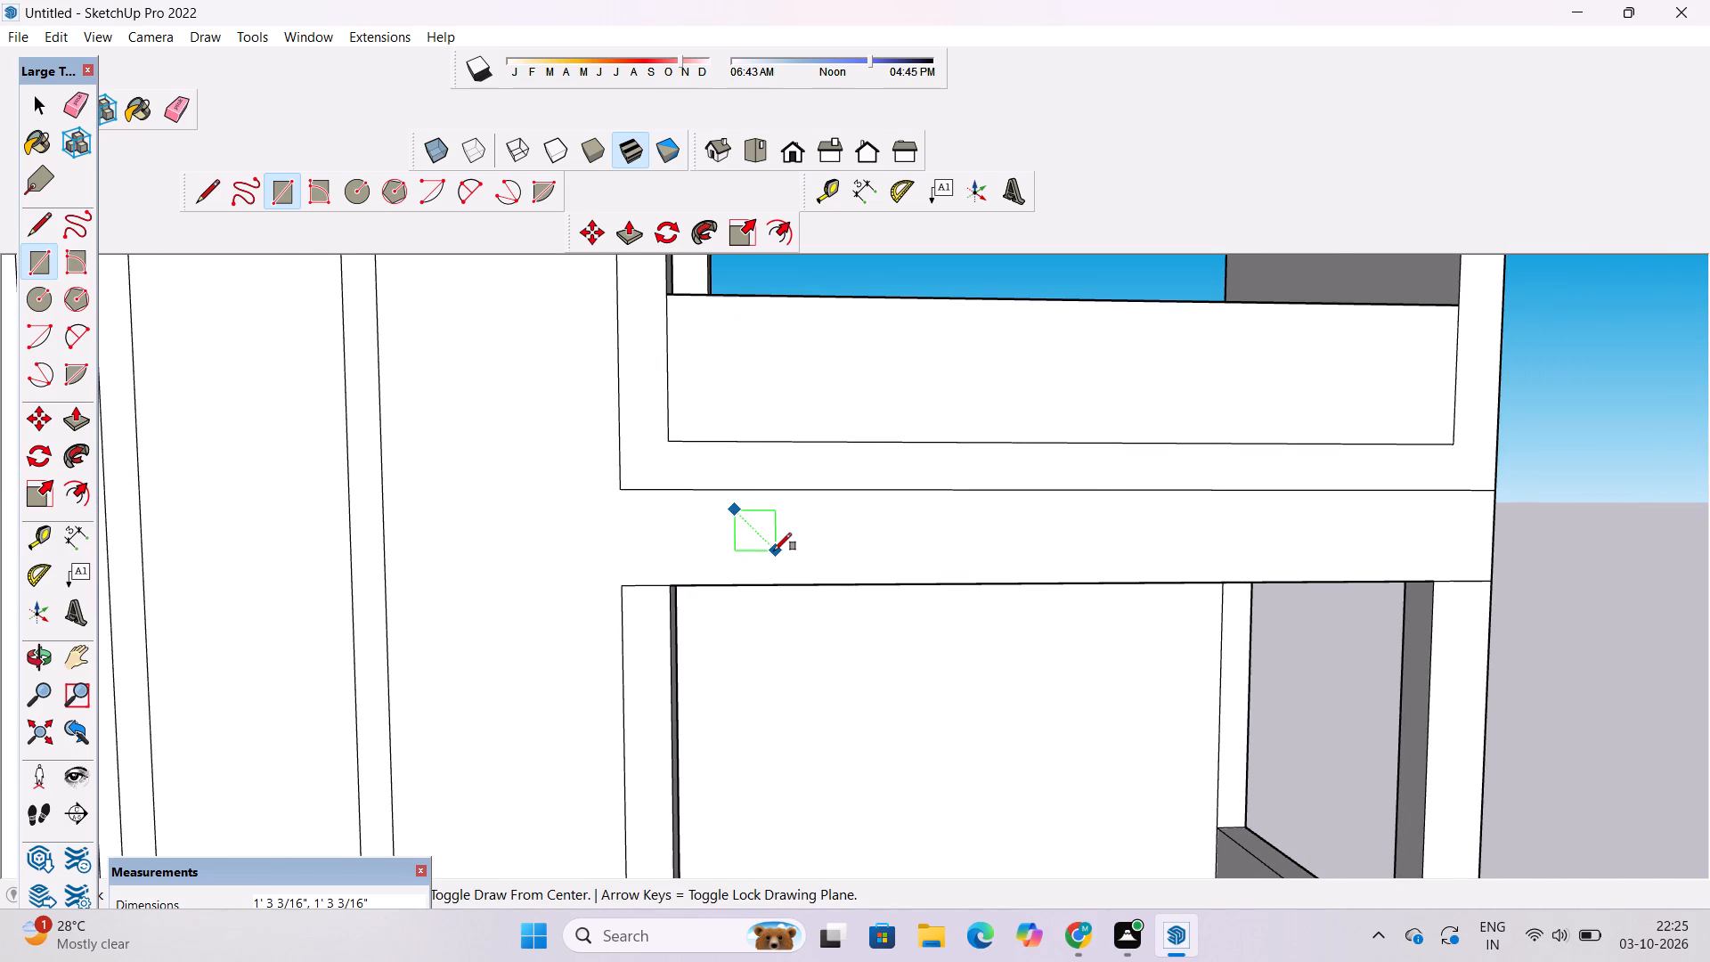
left_click(774, 550)
Copy the small square on the upper band 2' along the band, away from the tower.
key("space")
double_click(769, 539)
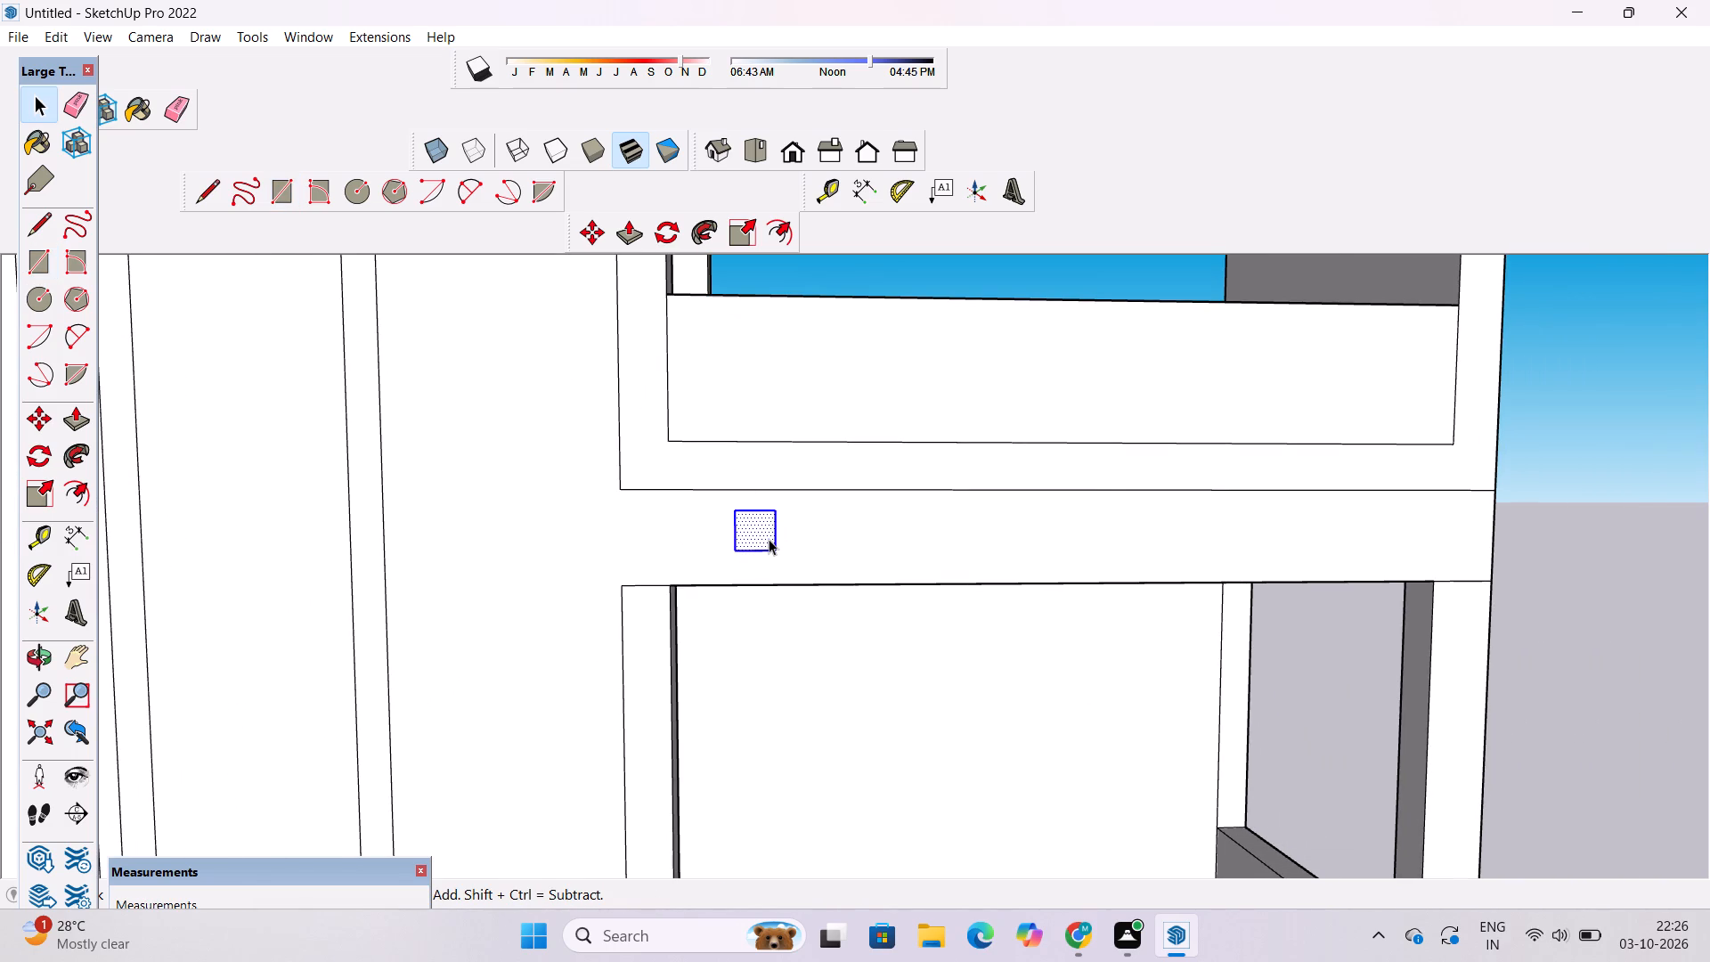
key("m")
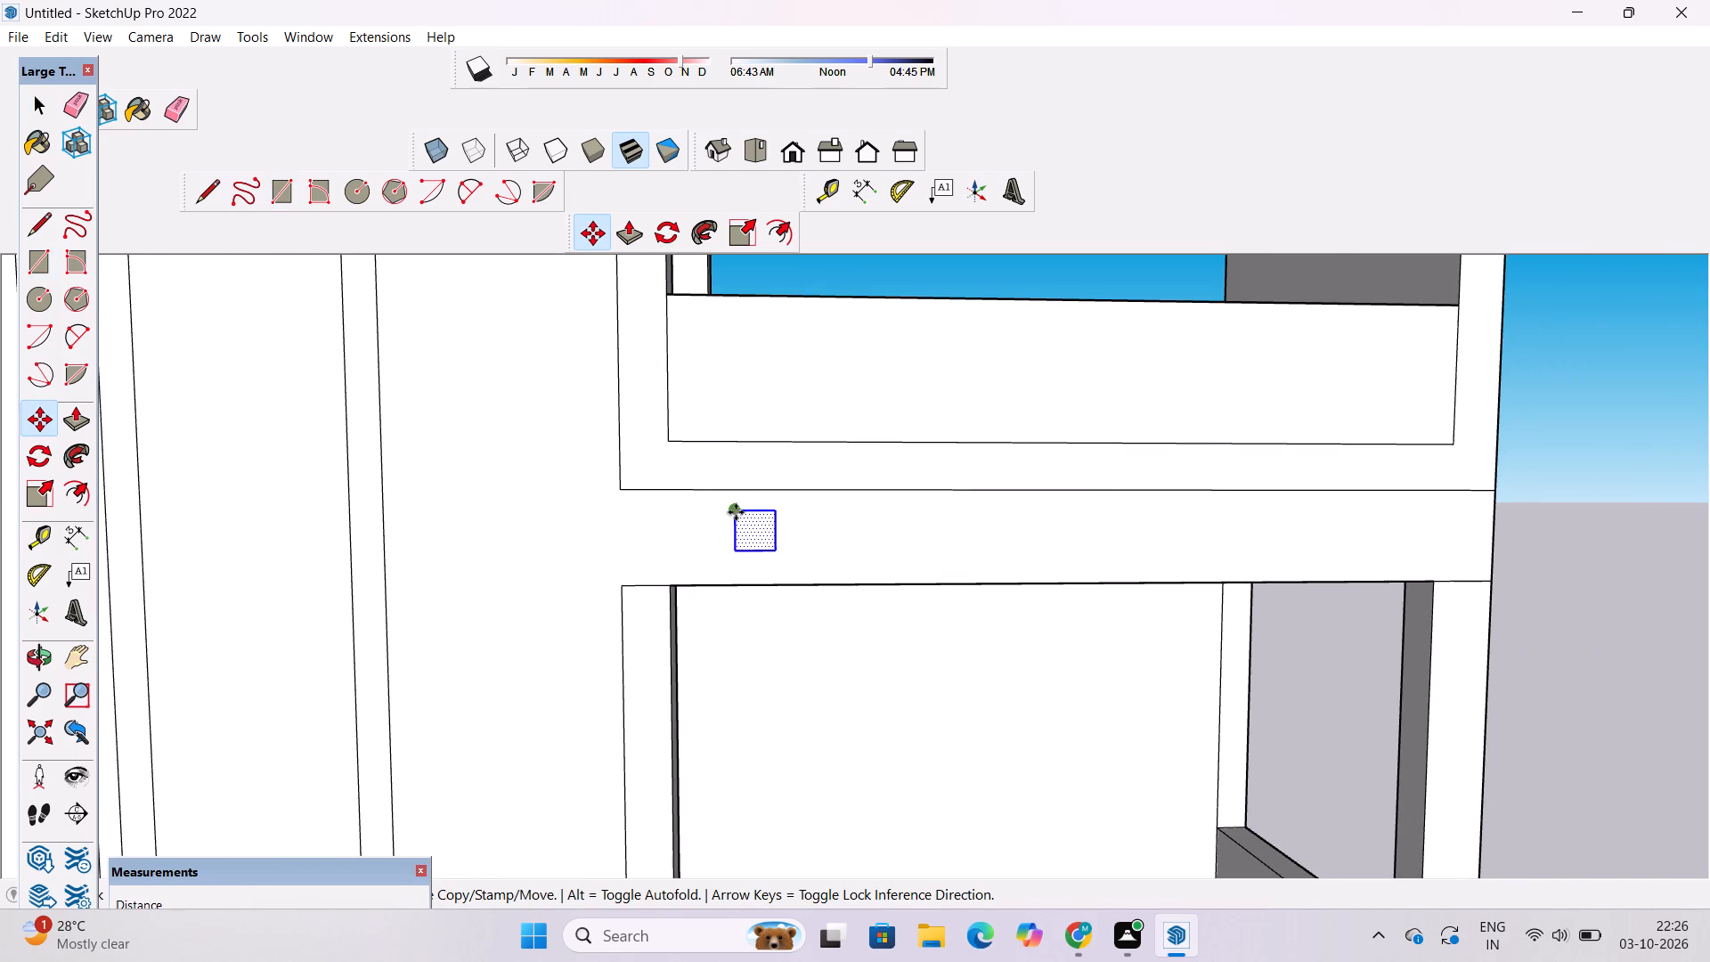
left_click(736, 512)
left_click(802, 513)
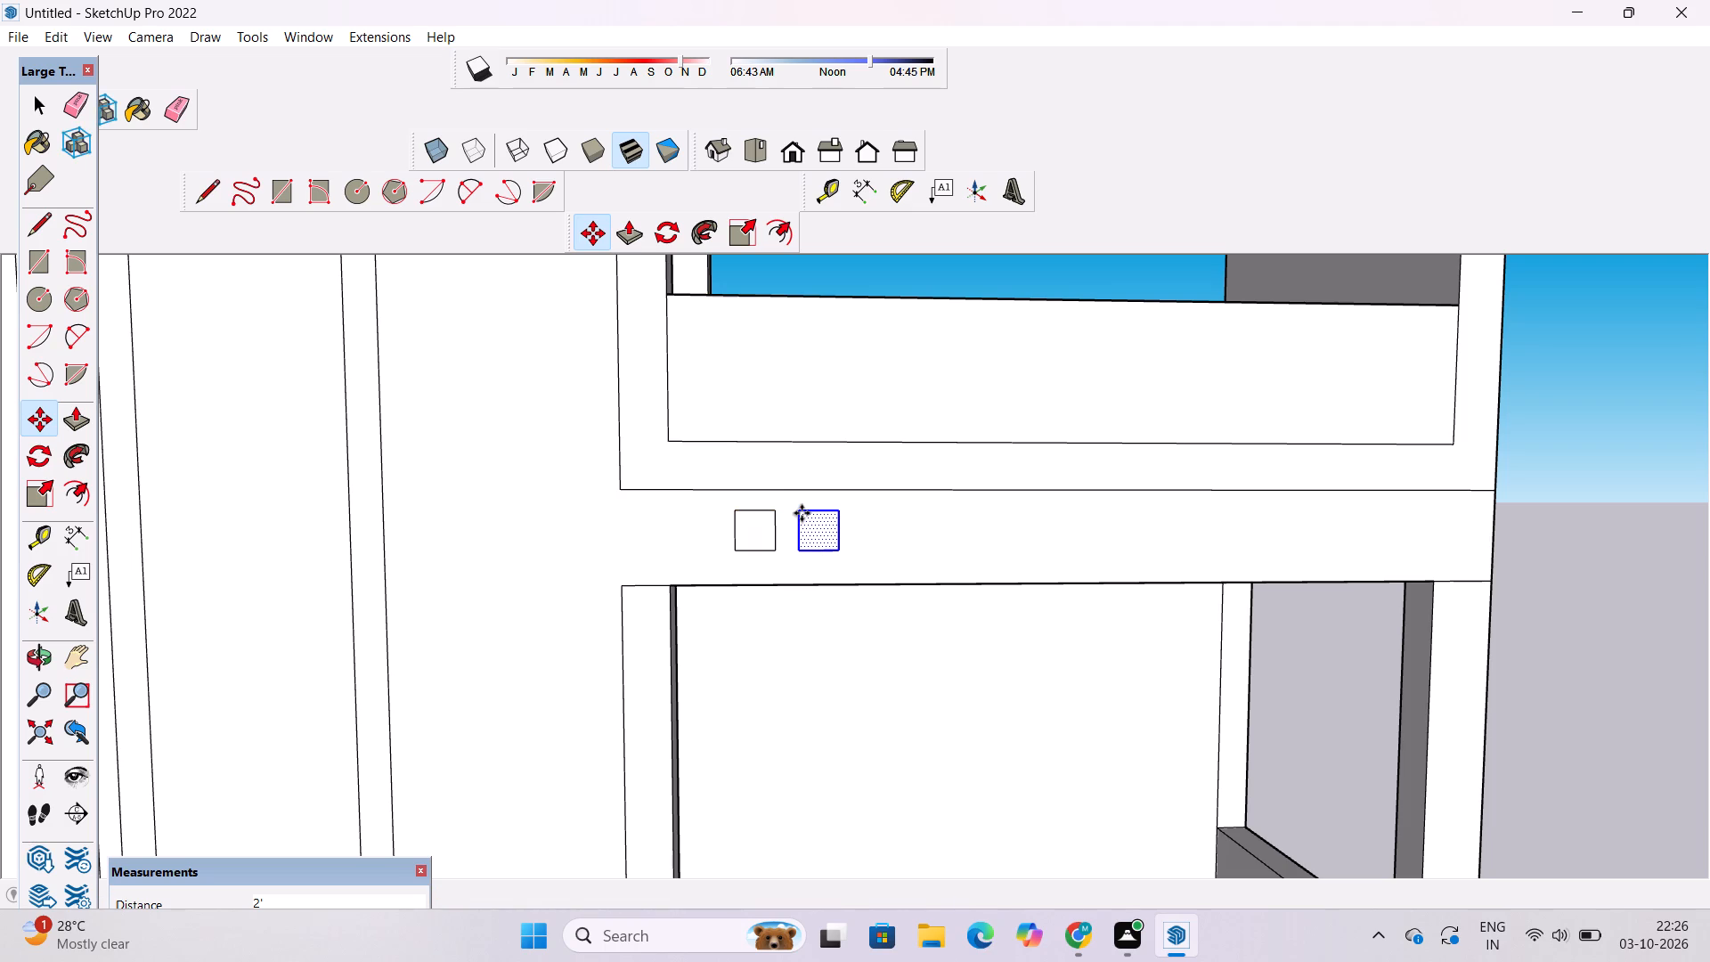
Copy the second square about 18' 10" along the upper band to near the building's outer edge.
left_click(798, 513)
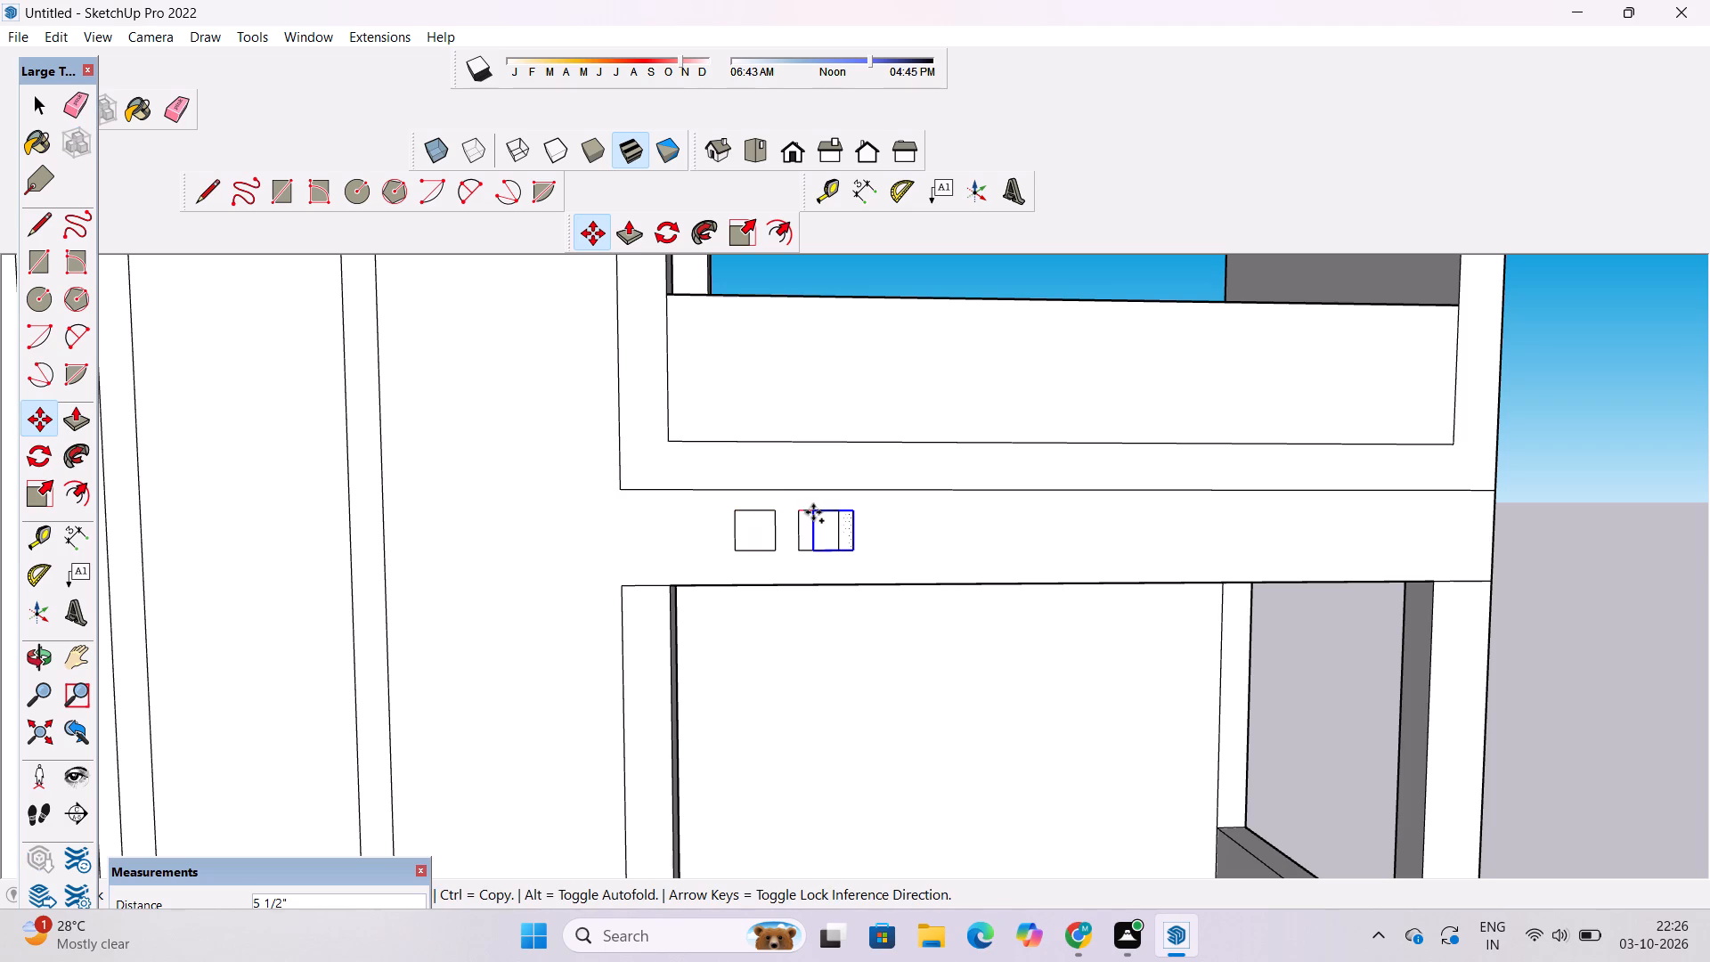
scroll(813, 512, "down", 7)
scroll(1110, 533, "up", 4)
scroll(1141, 493, "down", 3)
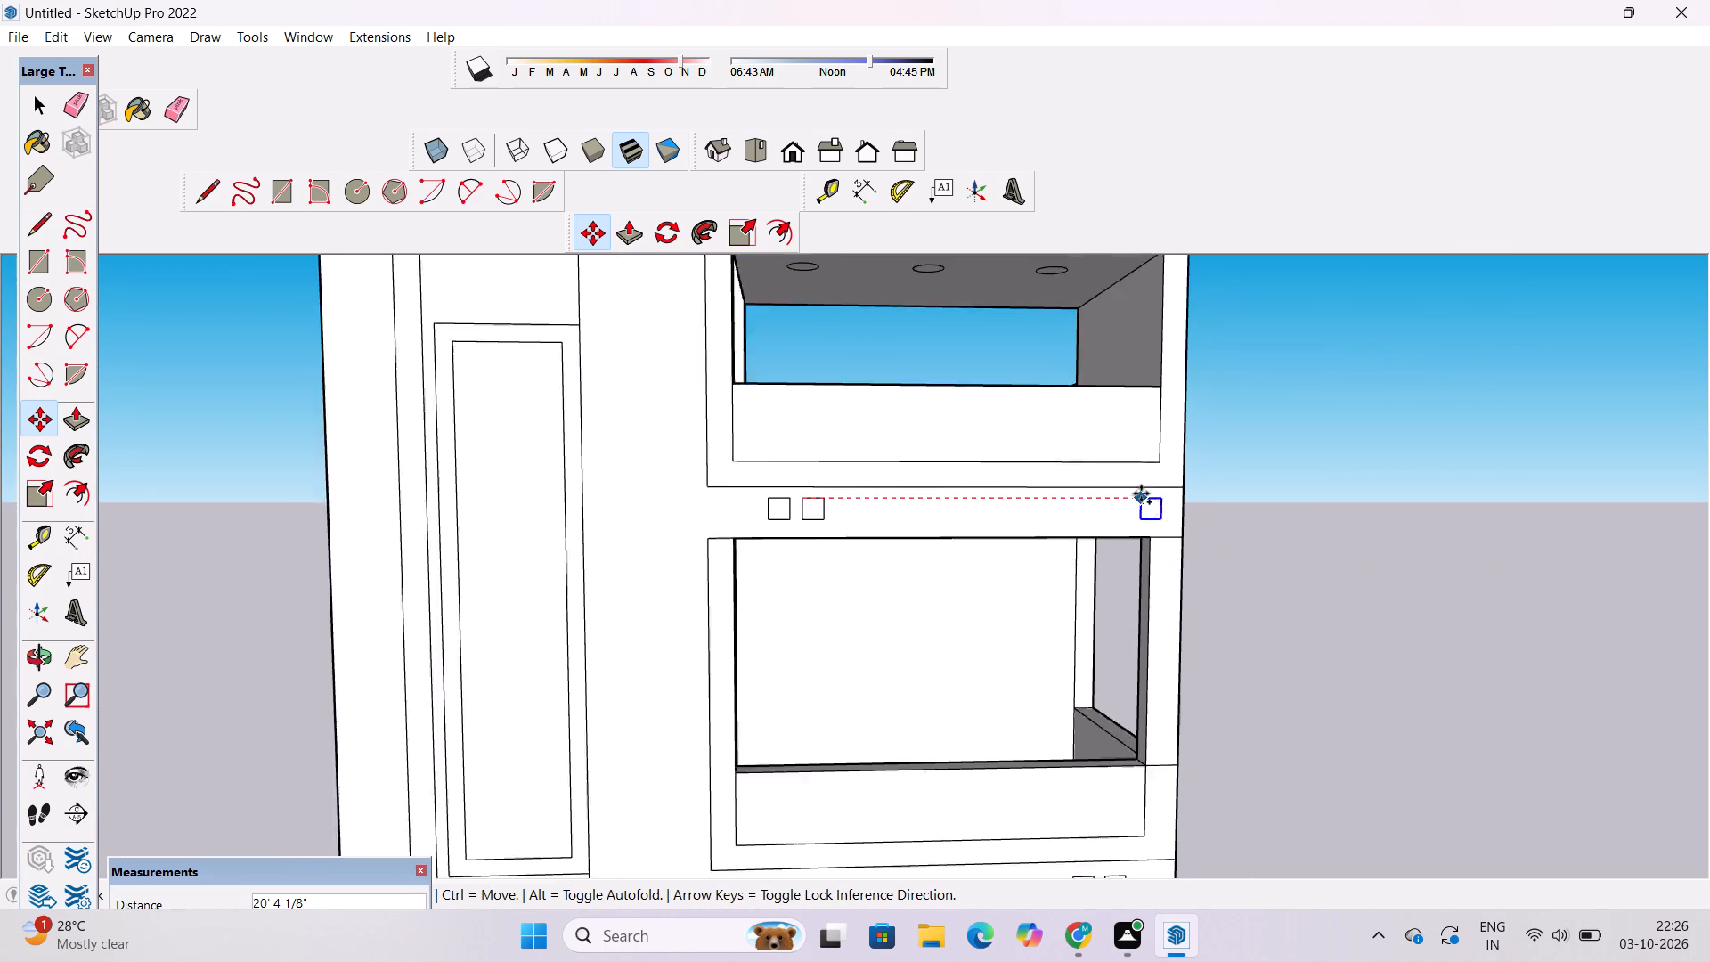
scroll(1141, 493, "down", 2)
scroll(1130, 496, "up", 1)
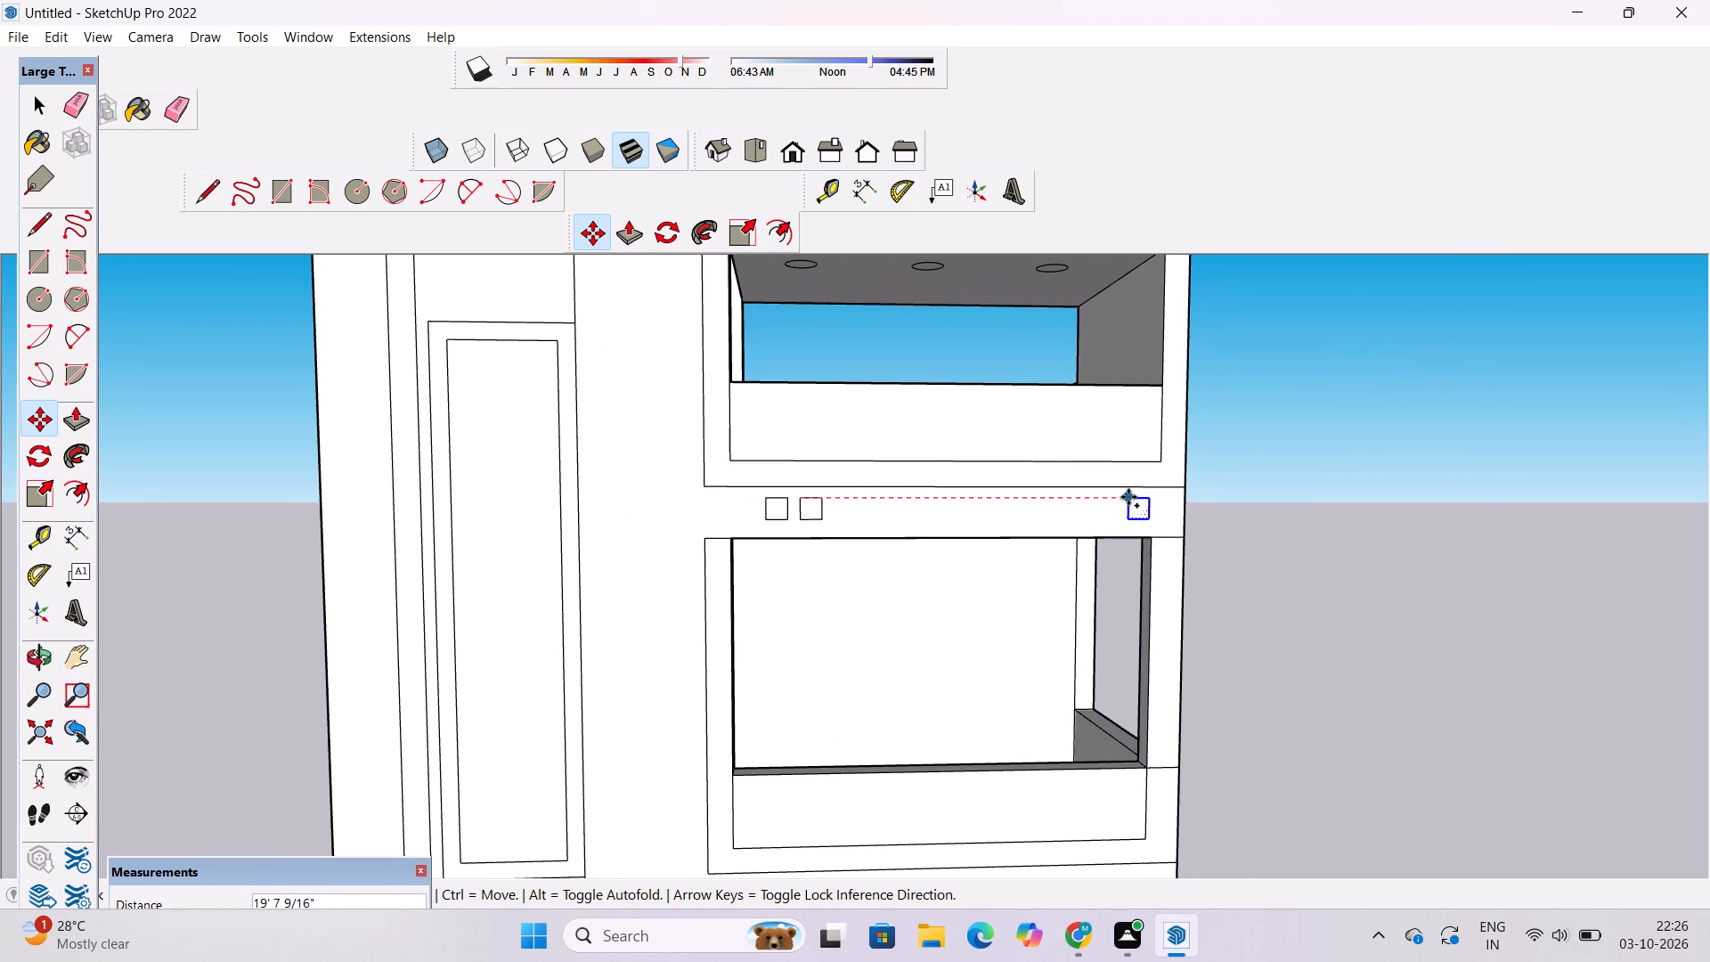
left_click(1117, 498)
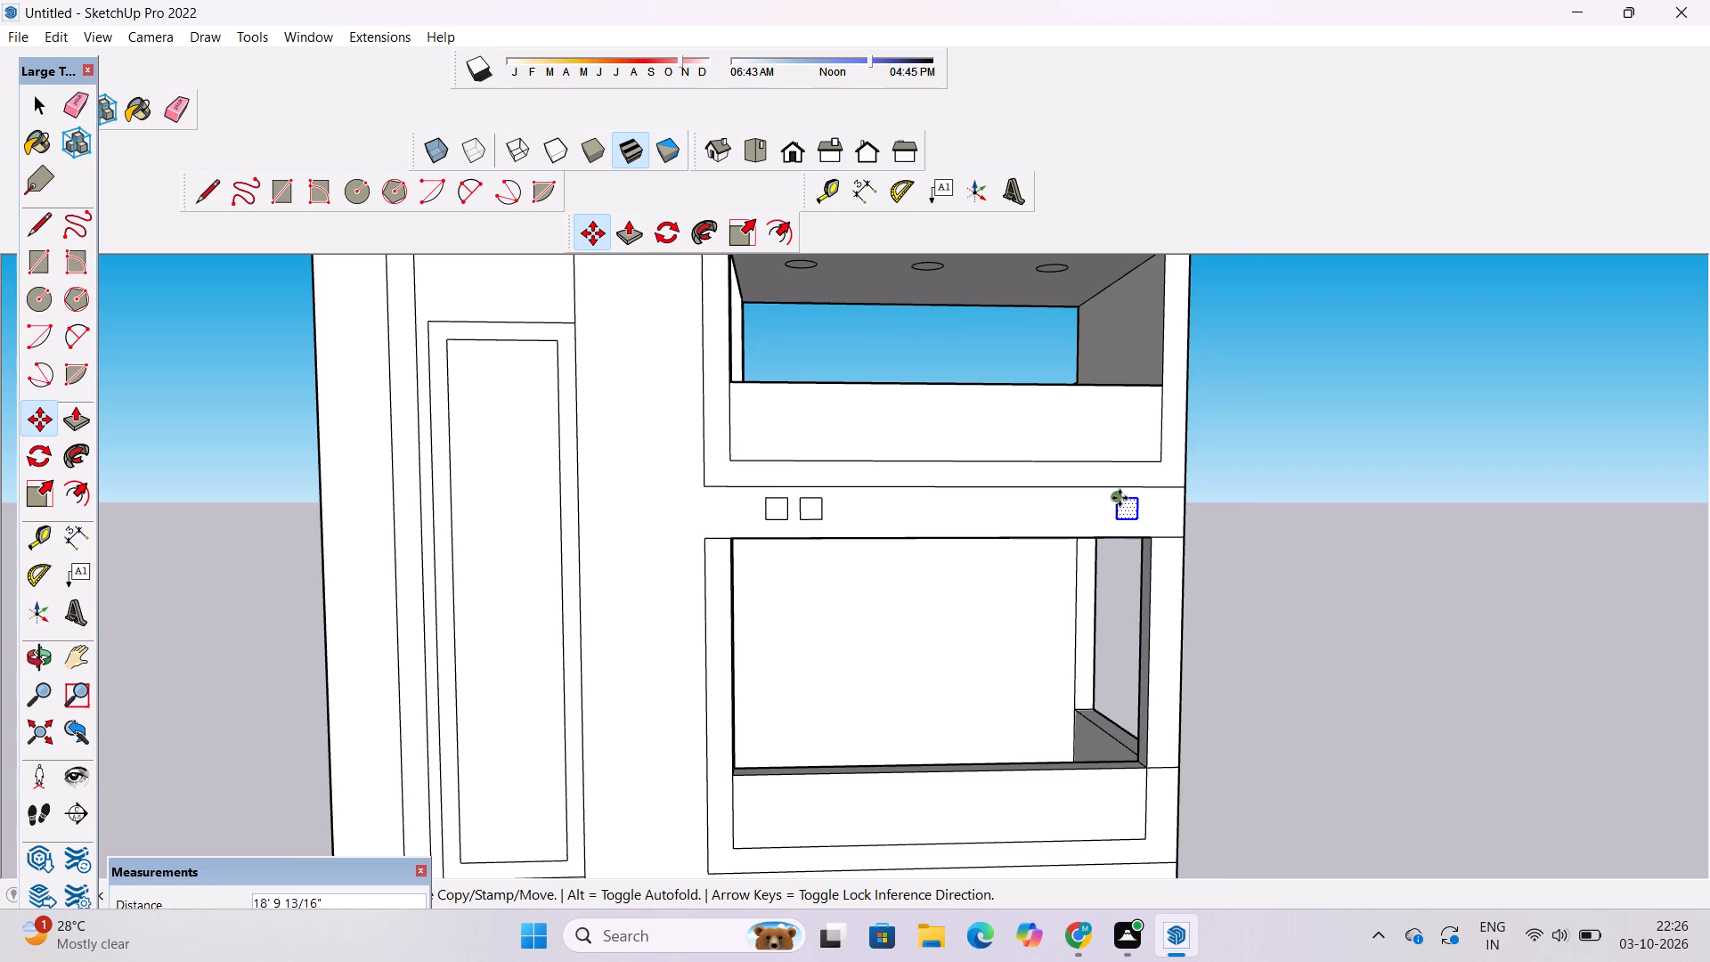
Copy the outermost square 2' back toward the tower, completing a second pair on the upper band.
scroll(1120, 498, "up", 6)
left_click(1117, 498)
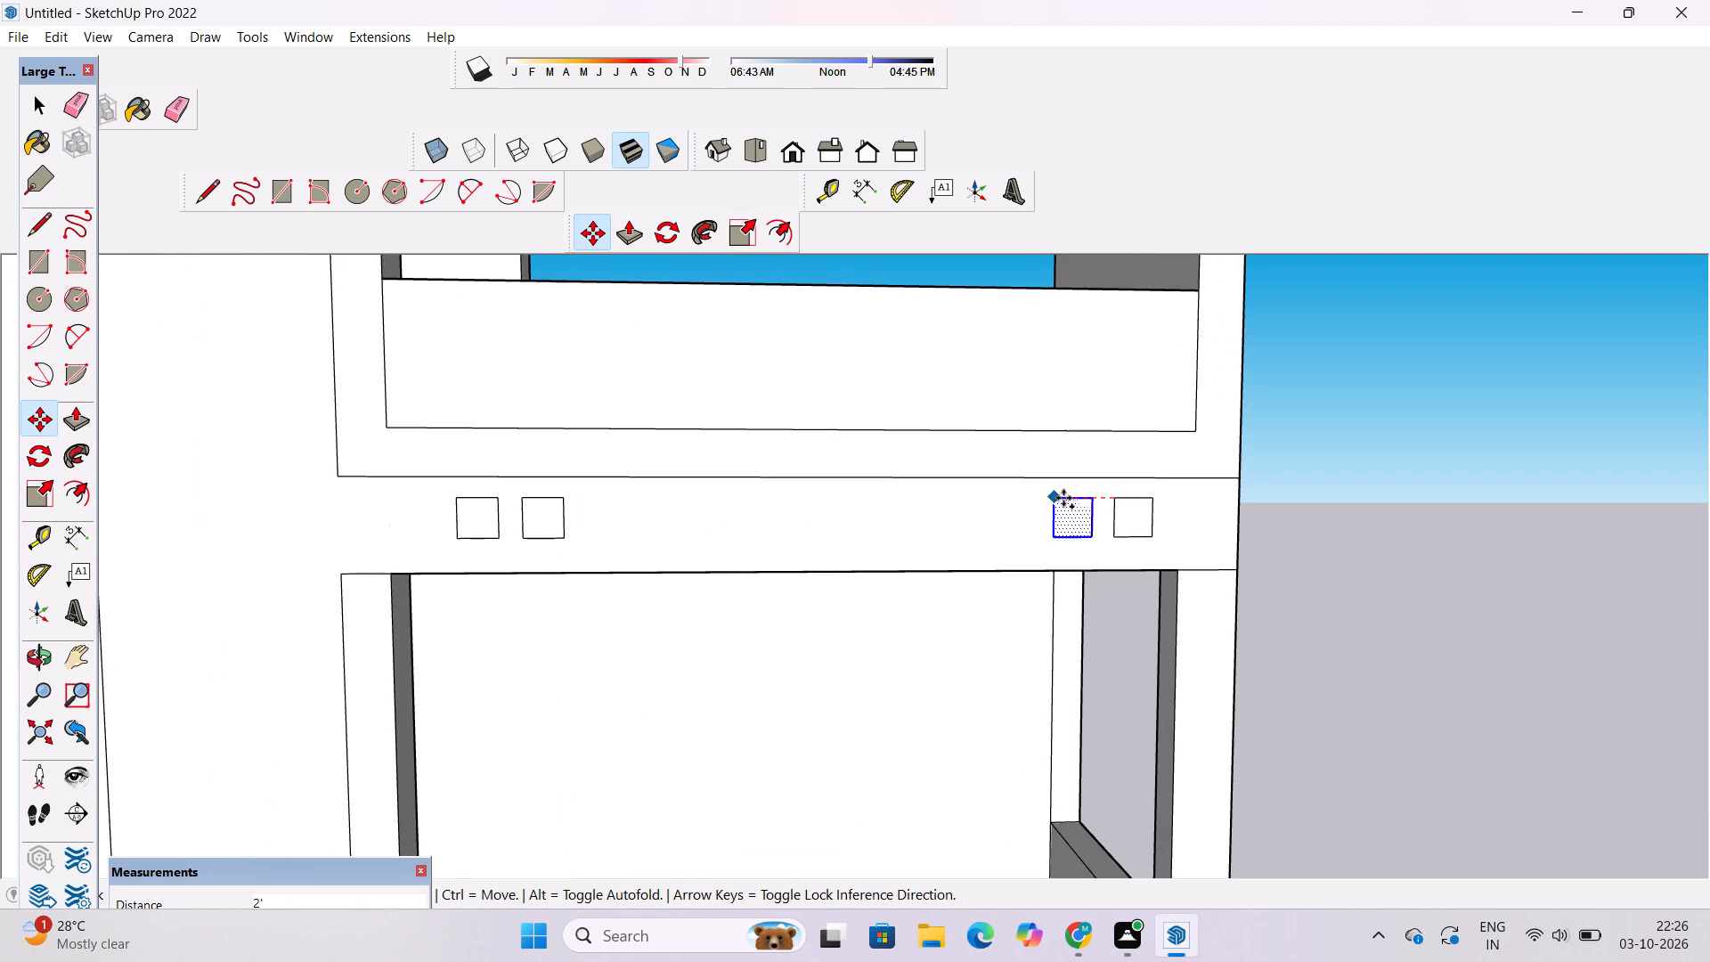
left_click(1063, 498)
key("space")
key("space")
left_click(1287, 473)
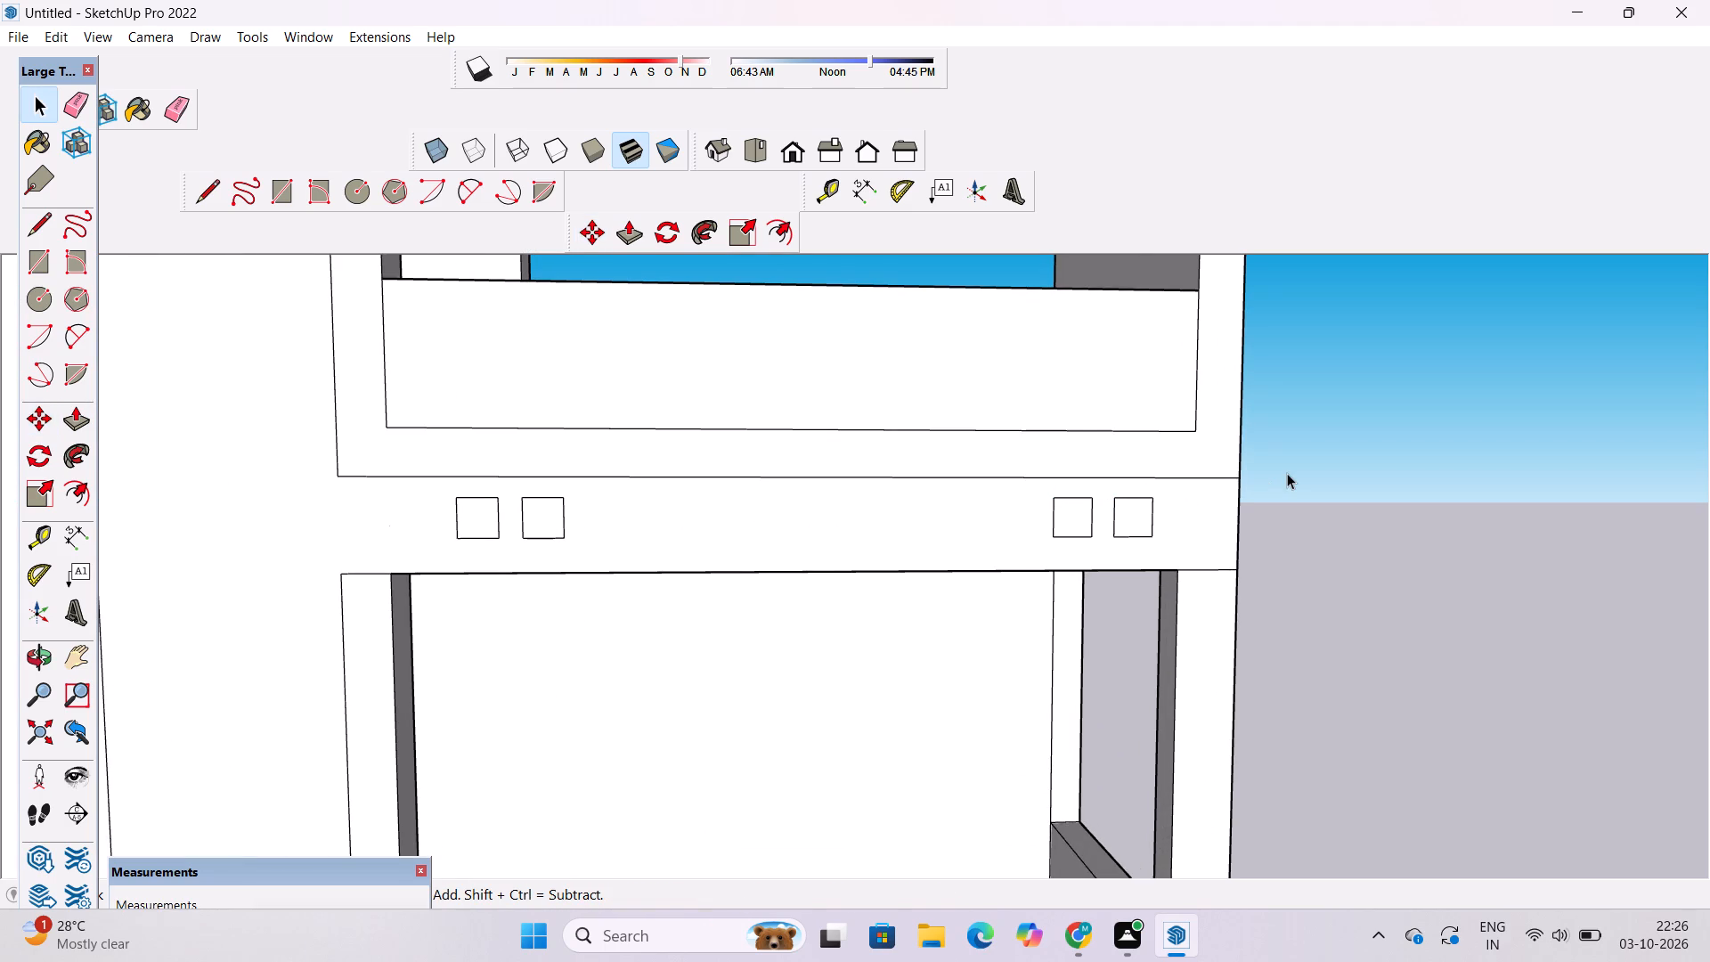
Examine the front facade's middle opening, frames and paired band squares close up and from a distance.
key("o")
scroll(1096, 489, "down", 12)
left_click_drag(1154, 532, 1156, 570)
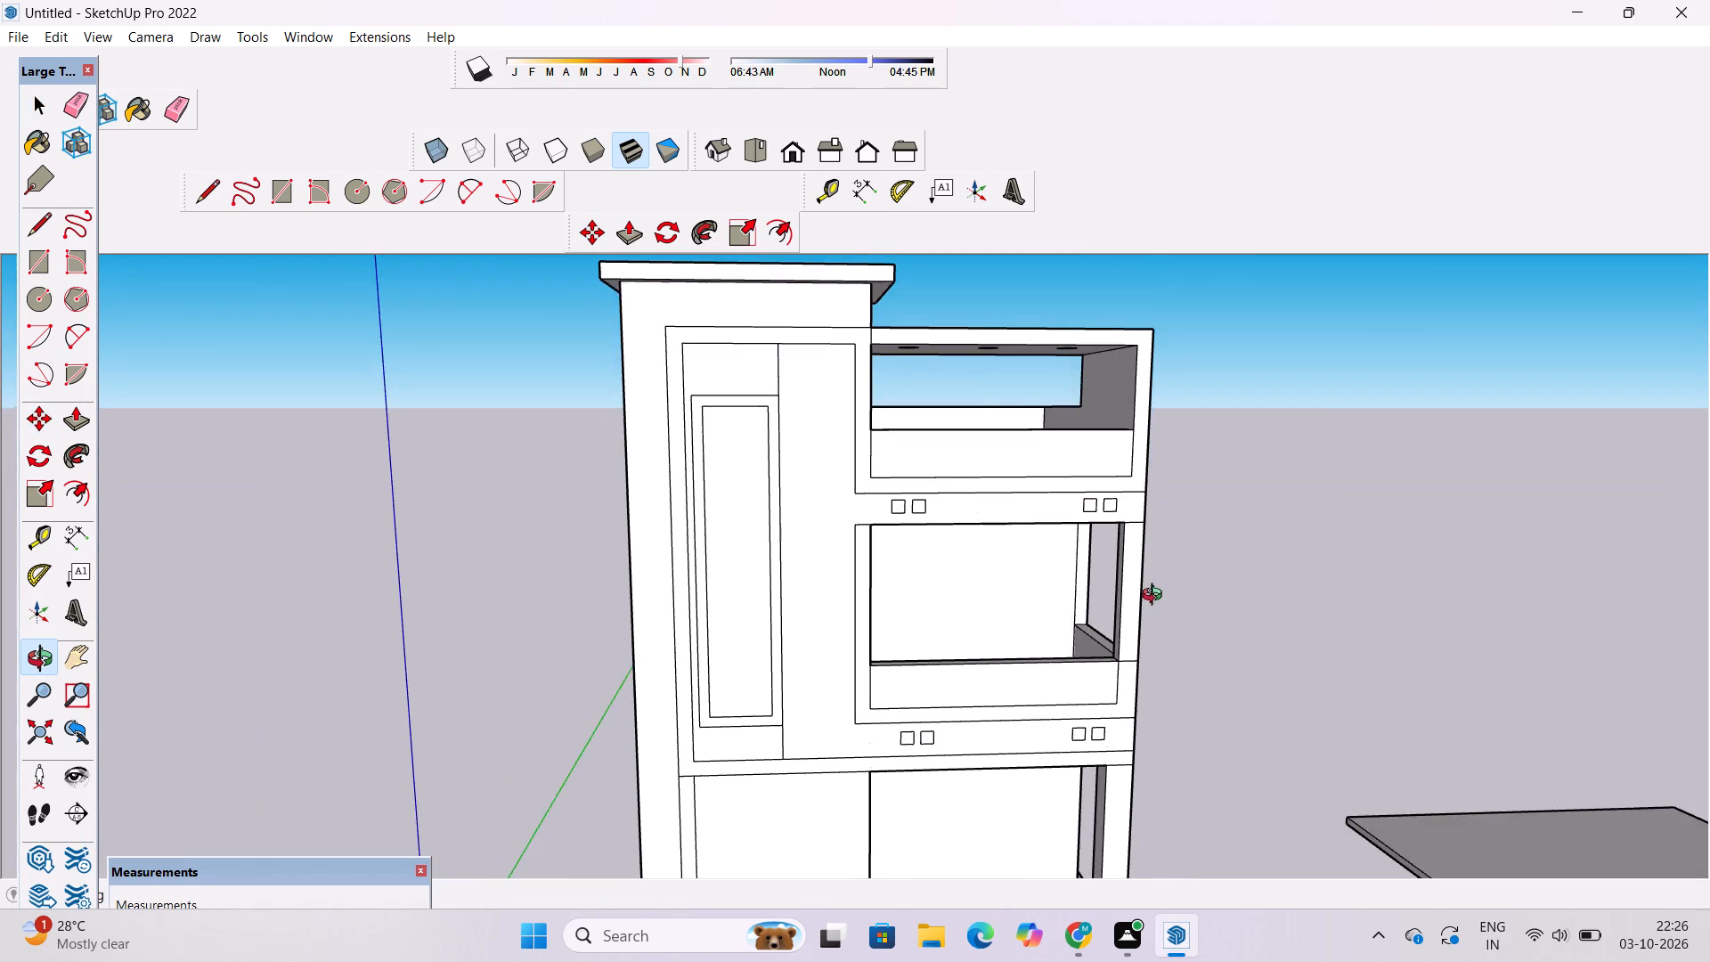
scroll(1155, 598, "up", 3)
left_click_drag(1108, 616, 1124, 576, "shift")
scroll(1124, 576, "up", 4)
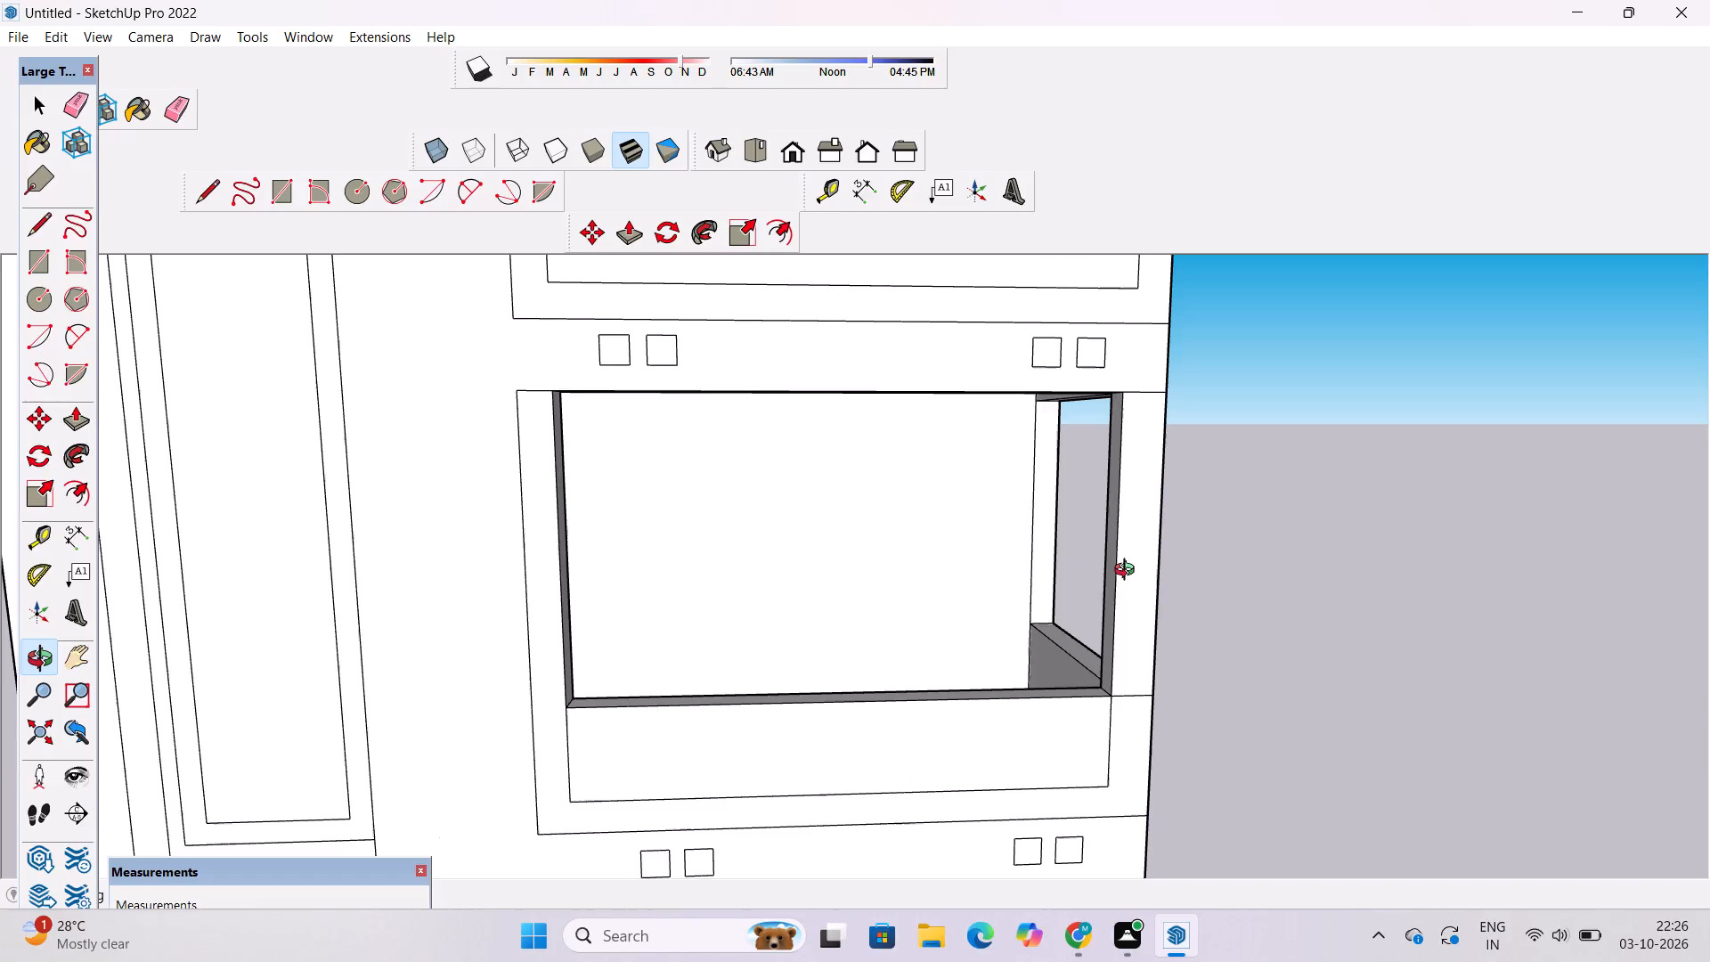
scroll(1128, 572, "down", 2)
scroll(1128, 572, "up", 2)
scroll(1128, 572, "down", 1)
scroll(1128, 572, "up", 2)
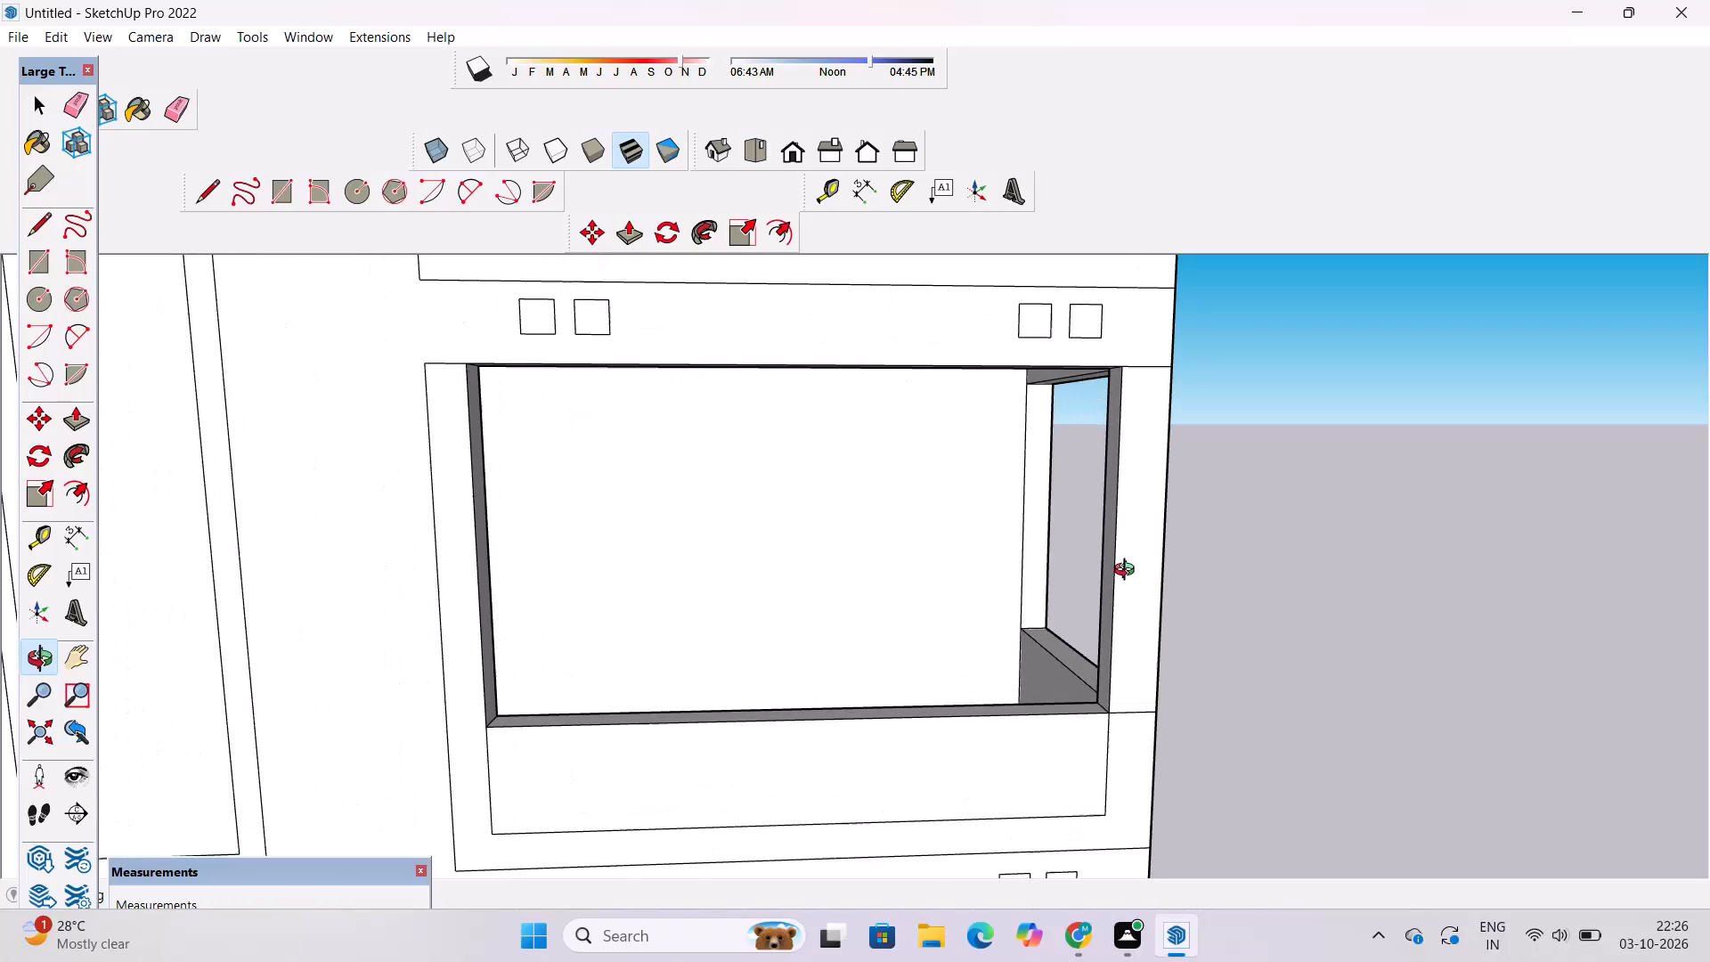
scroll(1128, 572, "down", 6)
scroll(1128, 572, "up", 5)
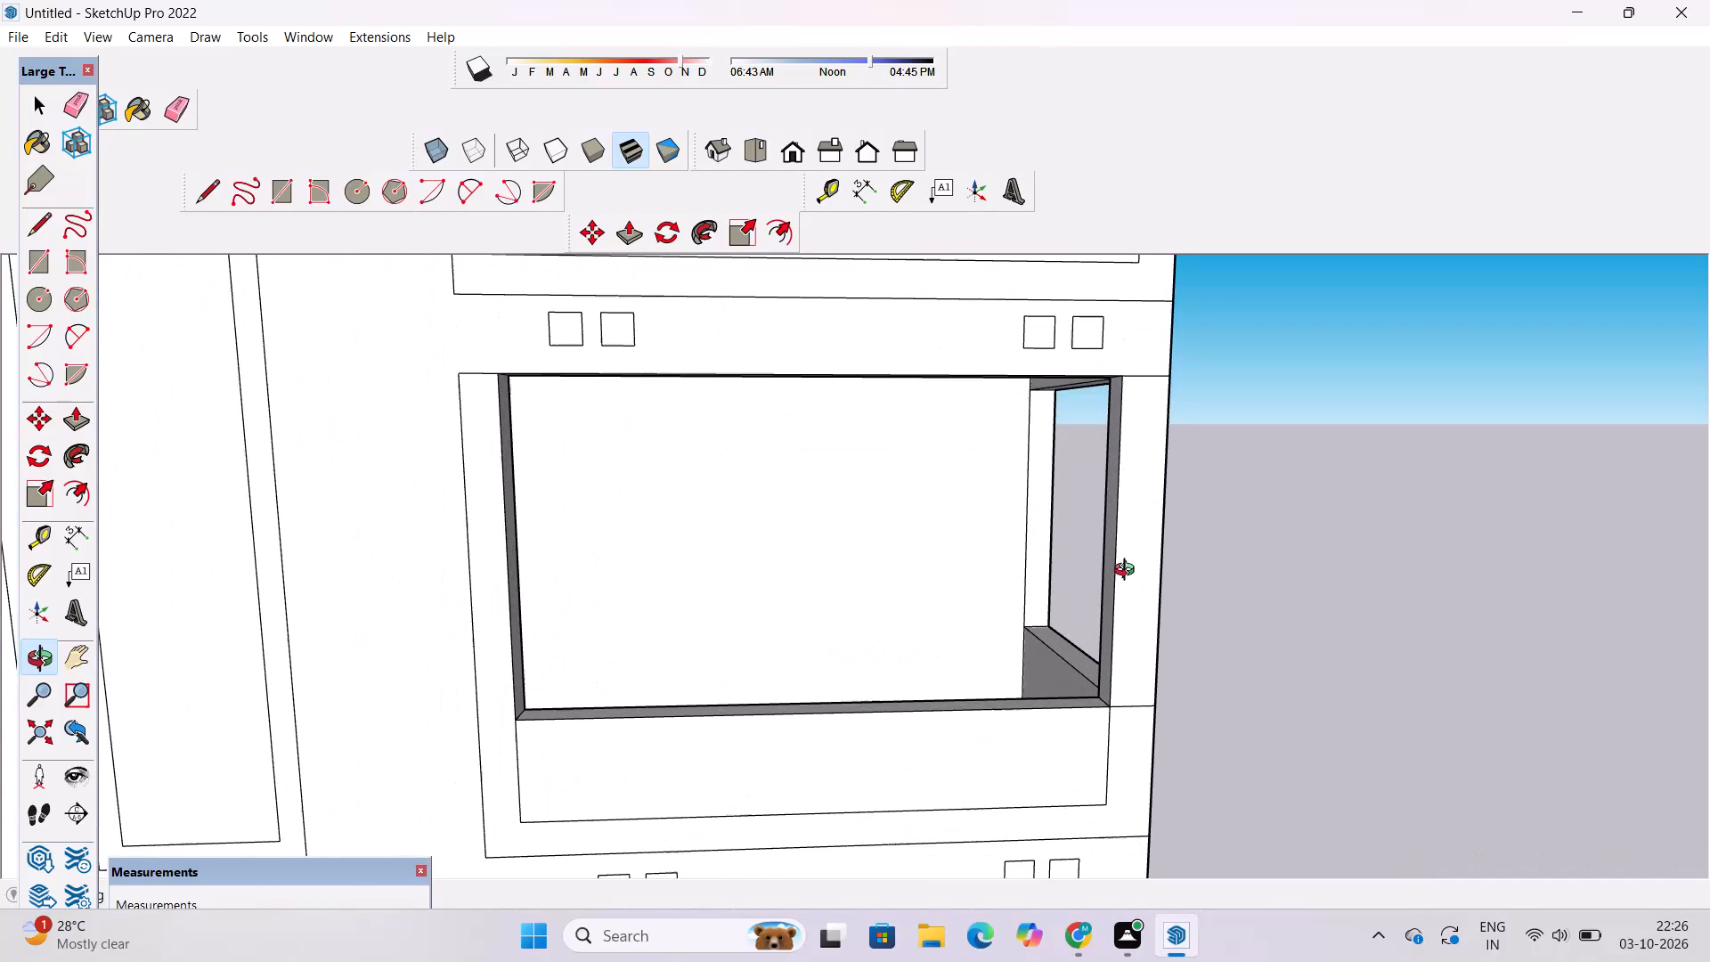
scroll(1128, 572, "down", 3)
scroll(1128, 572, "up", 2)
scroll(1128, 572, "down", 3)
scroll(1128, 572, "up", 1)
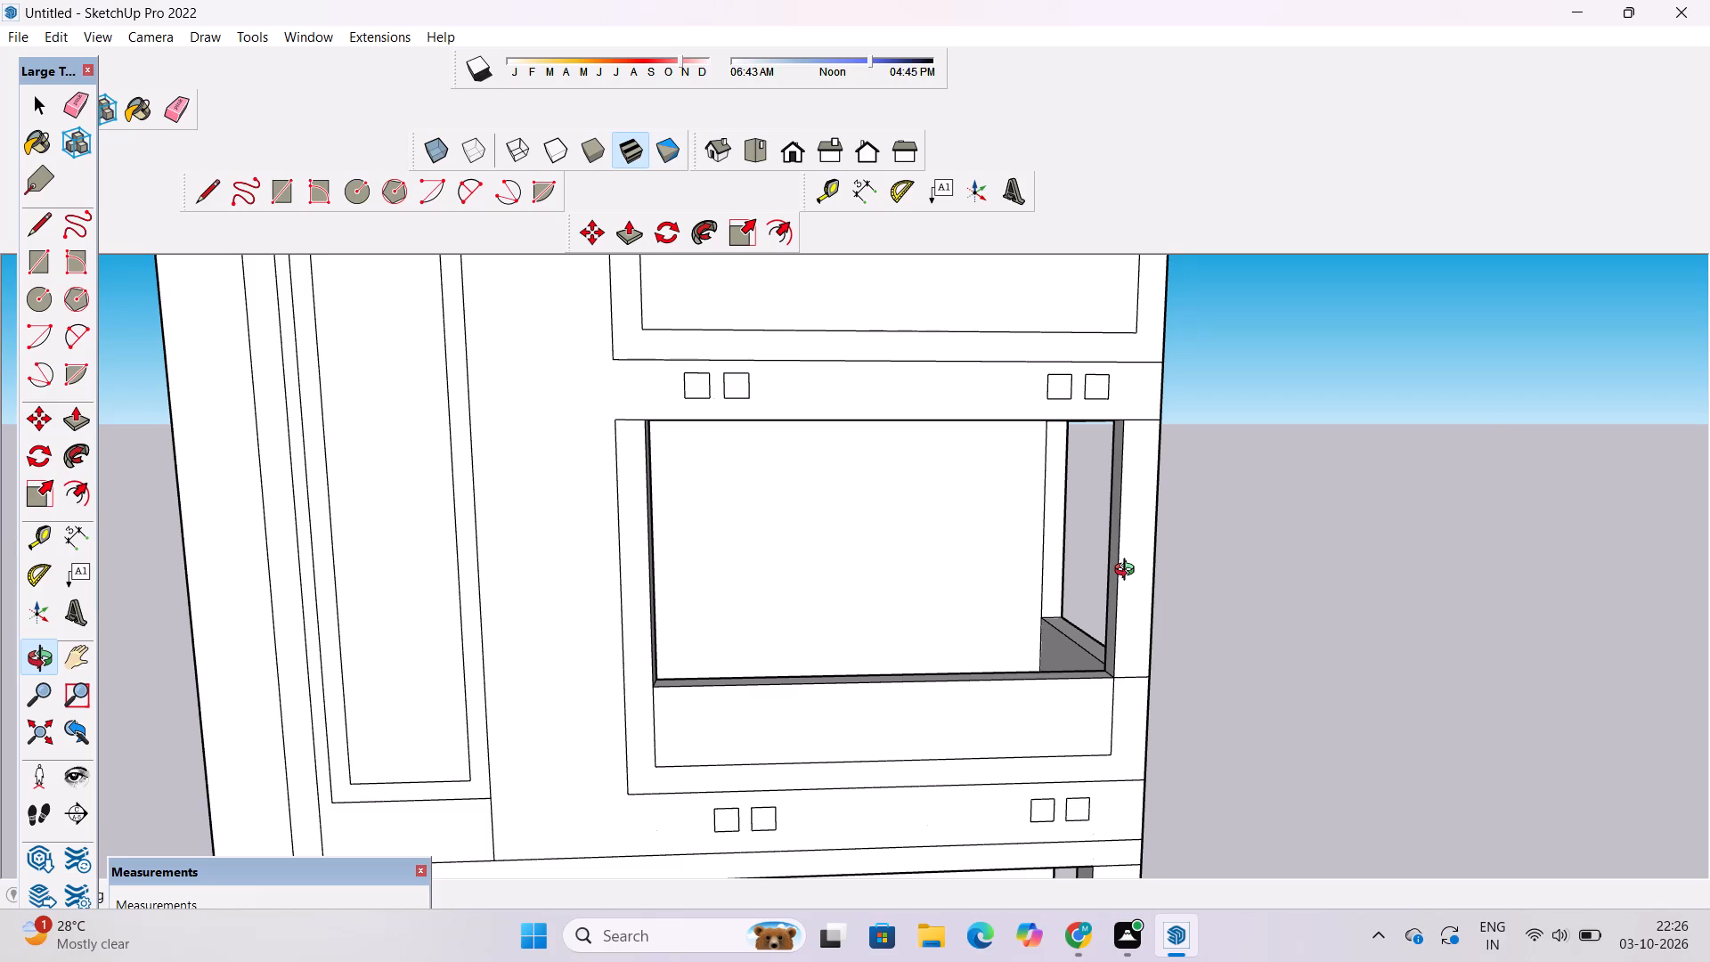
left_click_drag(930, 537, 1099, 529, "shift")
scroll(1099, 529, "up", 4)
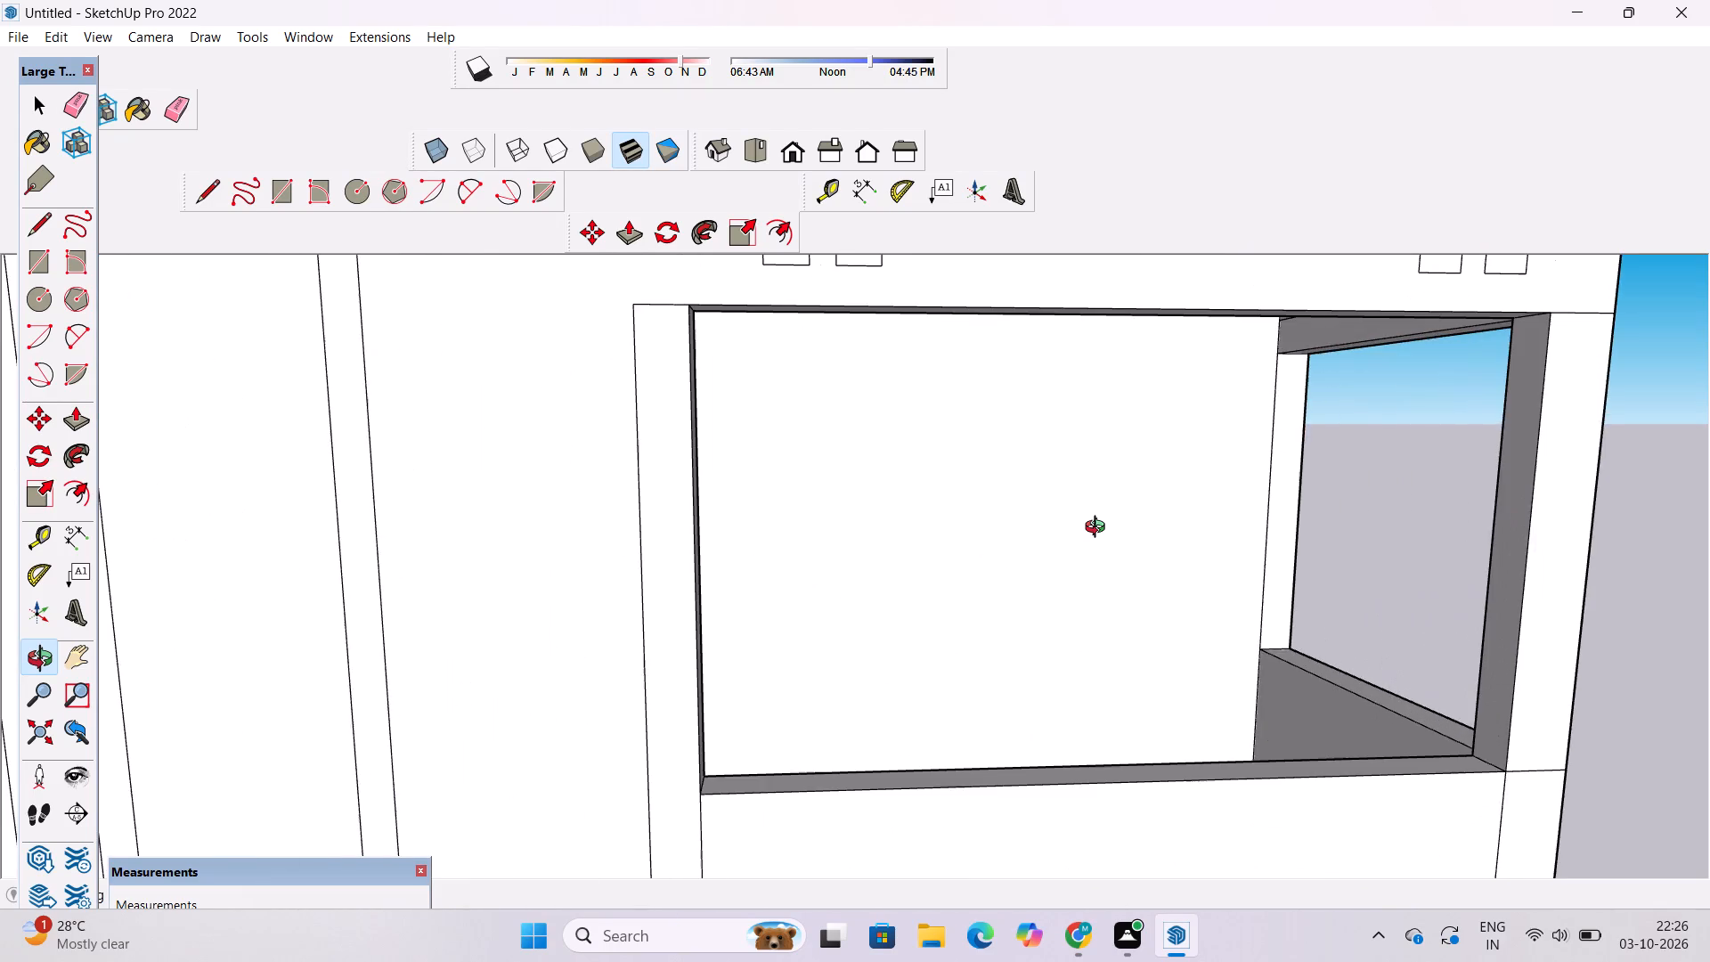
scroll(1099, 529, "down", 4)
scroll(1099, 529, "up", 4)
scroll(1099, 529, "down", 9)
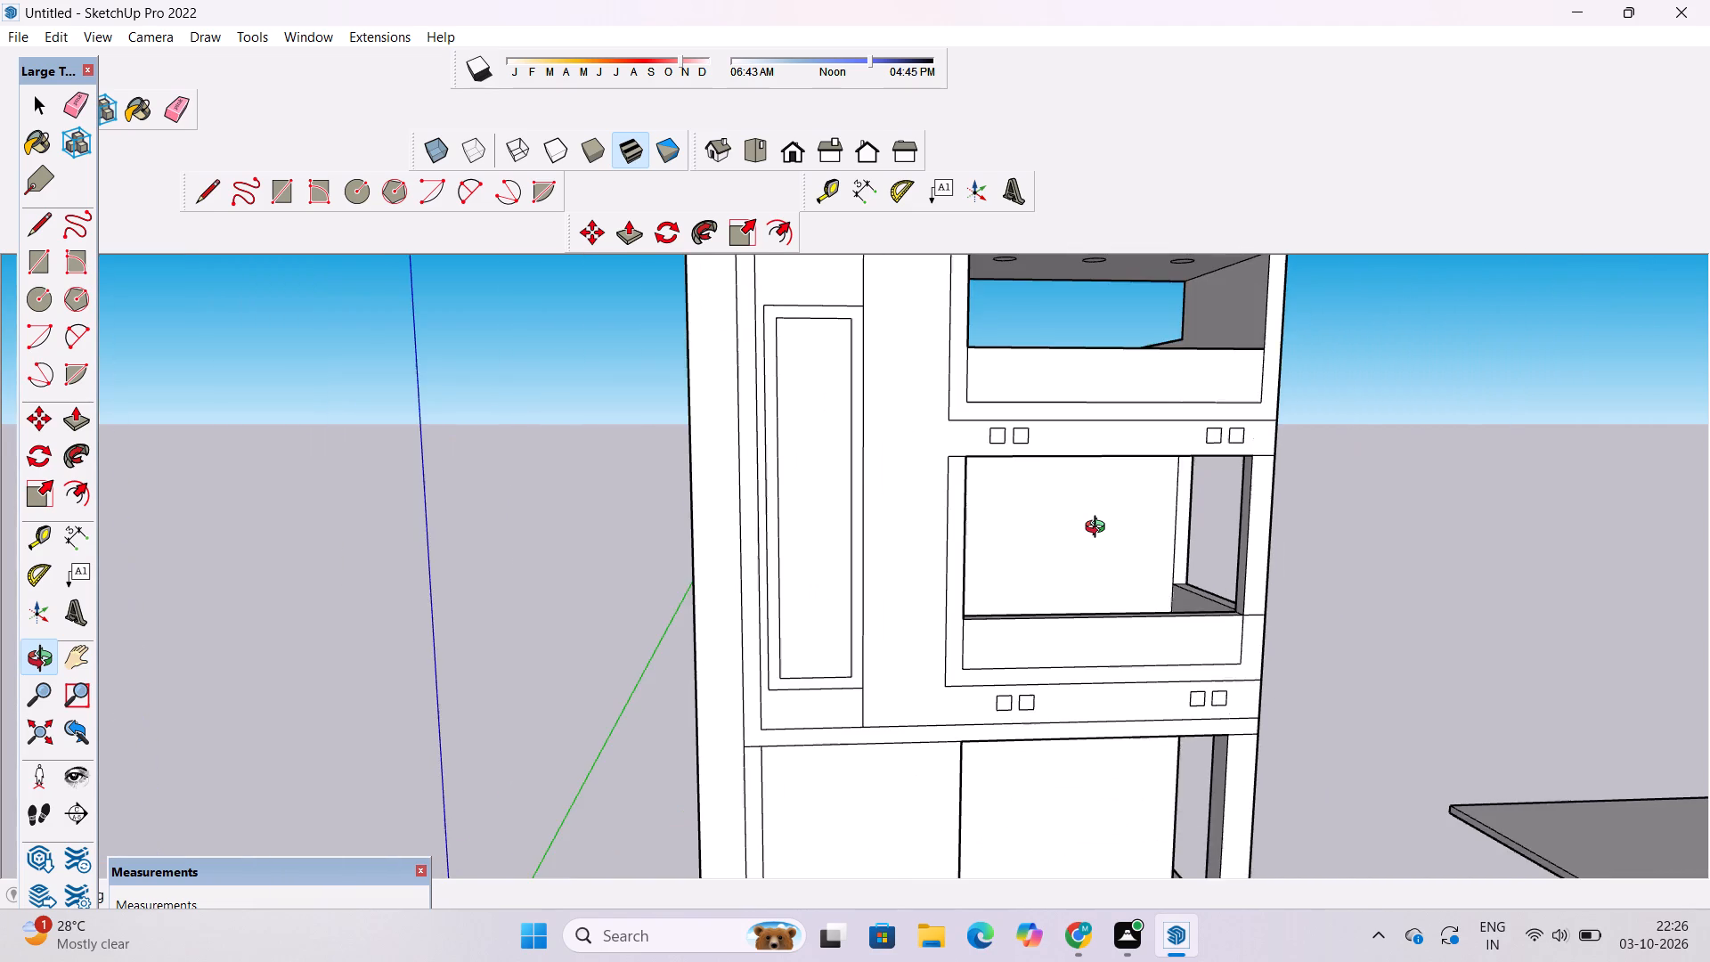
left_click_drag(1165, 629, 937, 635)
left_click_drag(996, 687, 1168, 581)
scroll(1170, 562, "down", 7)
left_click_drag(1168, 567, 1182, 689)
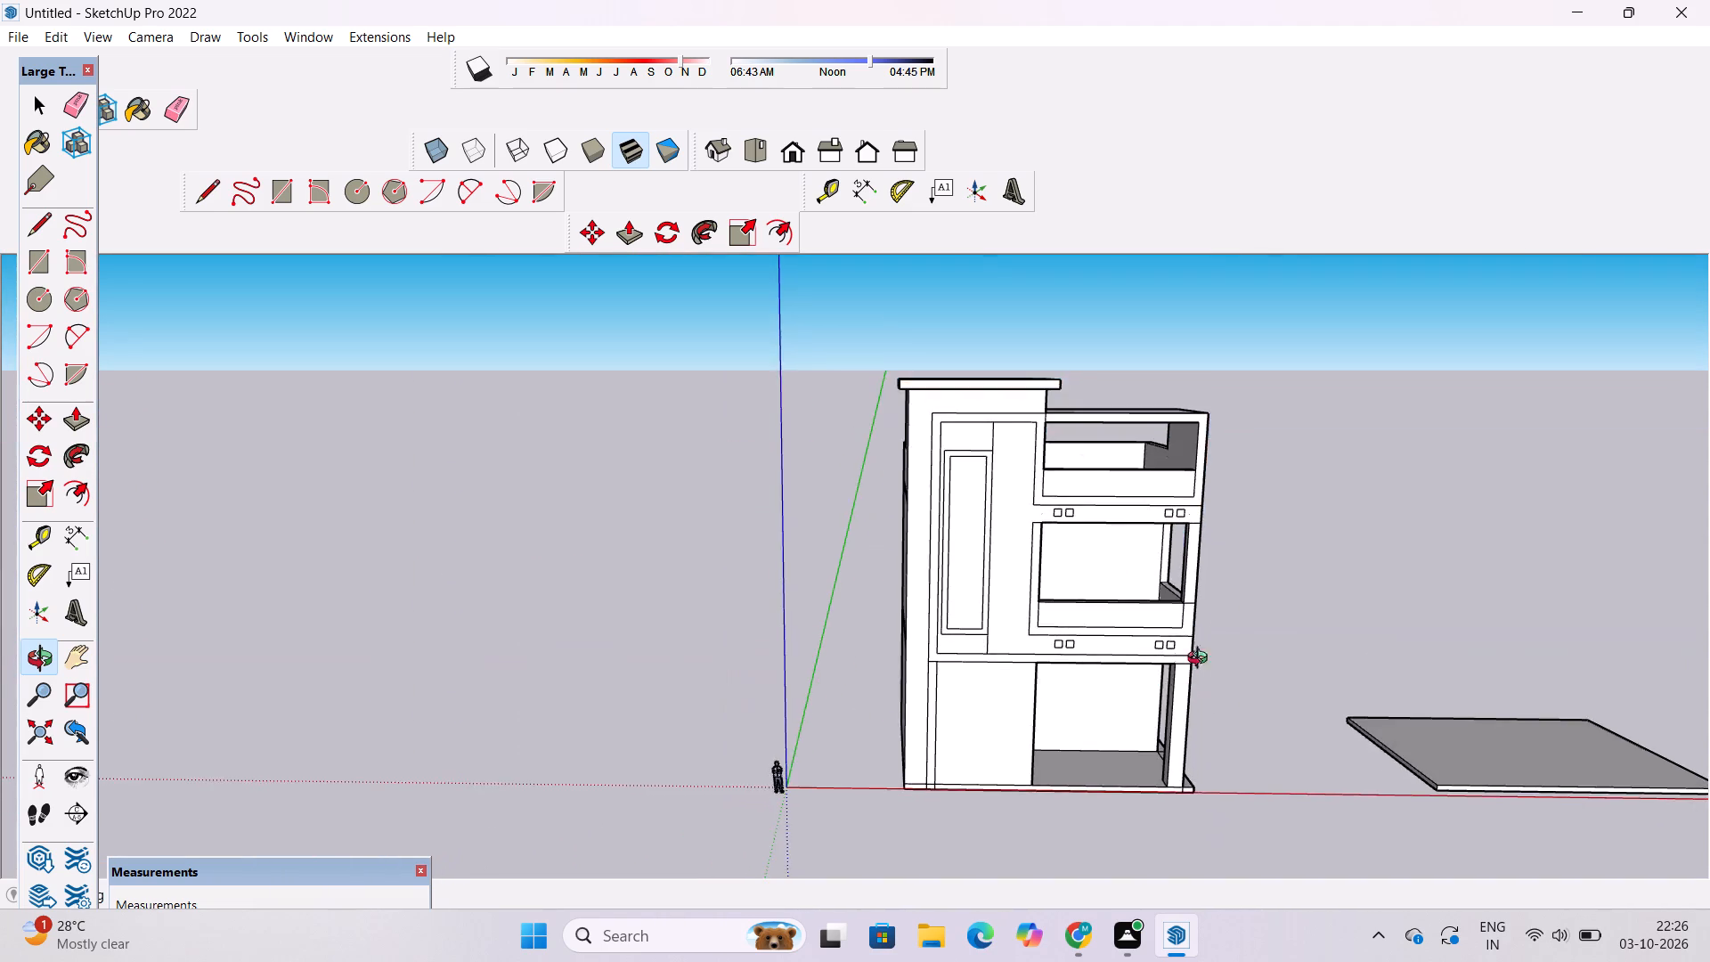
Erase the short horizontal lines at the middle opening's sill level on the outer corner's front and side faces.
scroll(1240, 607, "up", 6)
left_click_drag(1068, 607, 1185, 594, "shift")
scroll(1255, 600, "up", 4, "shift")
left_click_drag(1264, 595, 1240, 601, "shift")
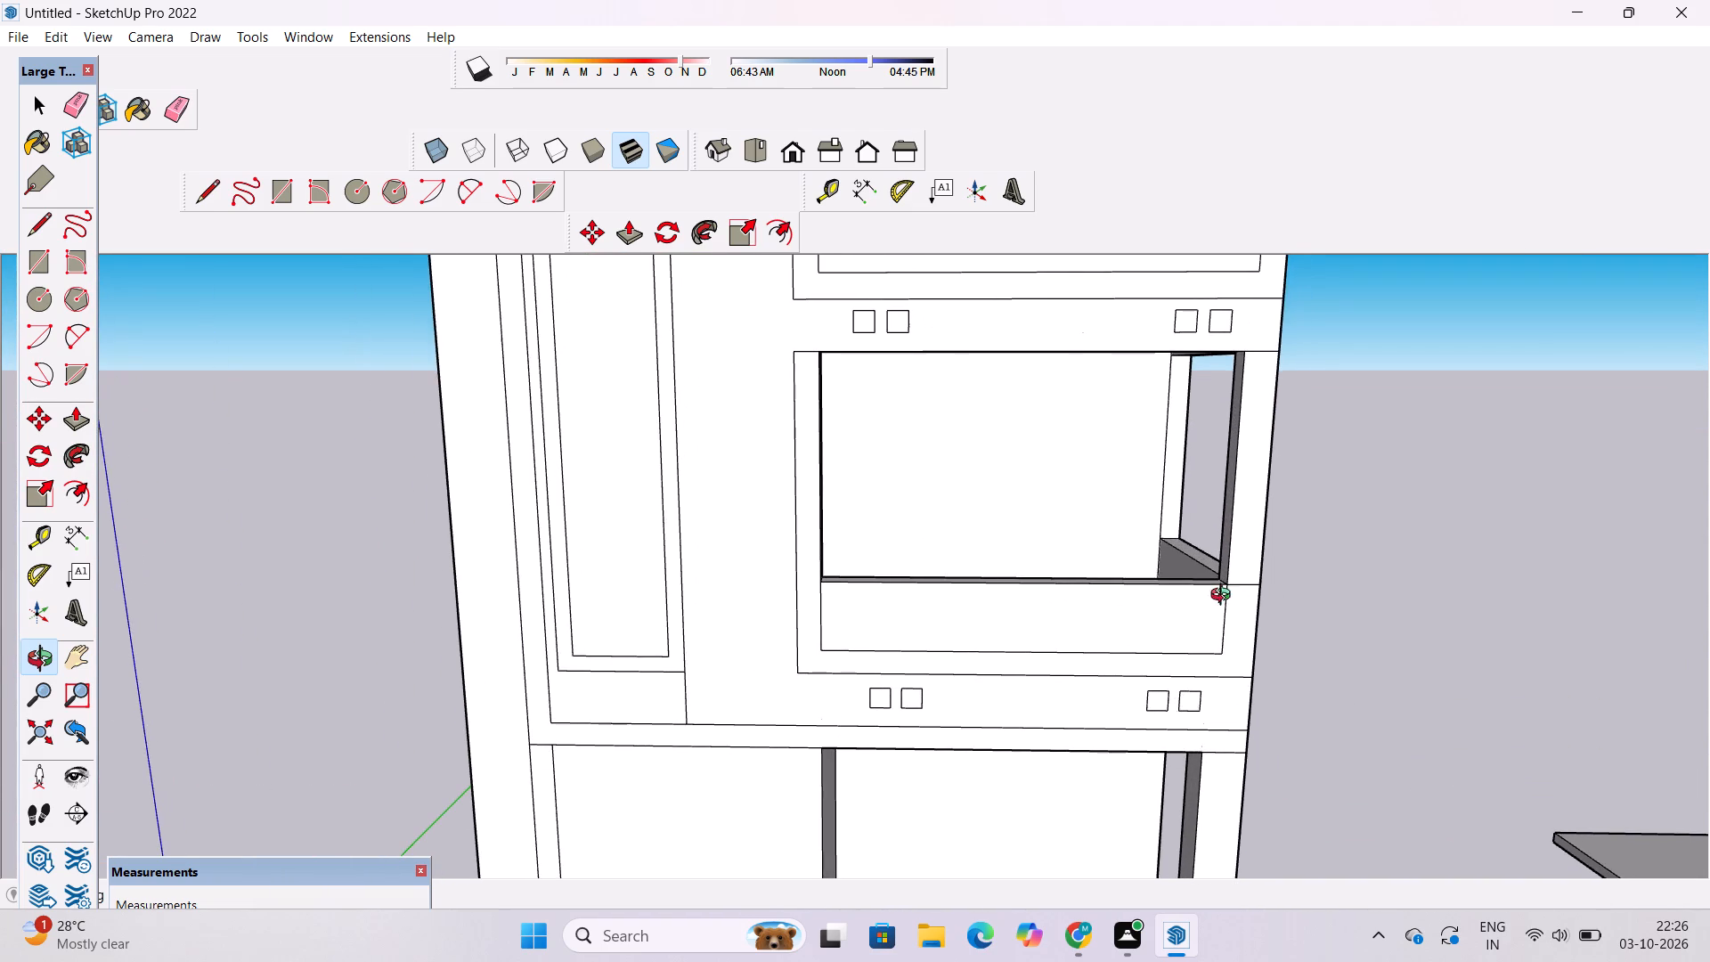
key("e")
scroll(1234, 600, "up", 5)
left_click_drag(1243, 575, 1244, 596)
key("o")
left_click_drag(1495, 563, 1260, 599)
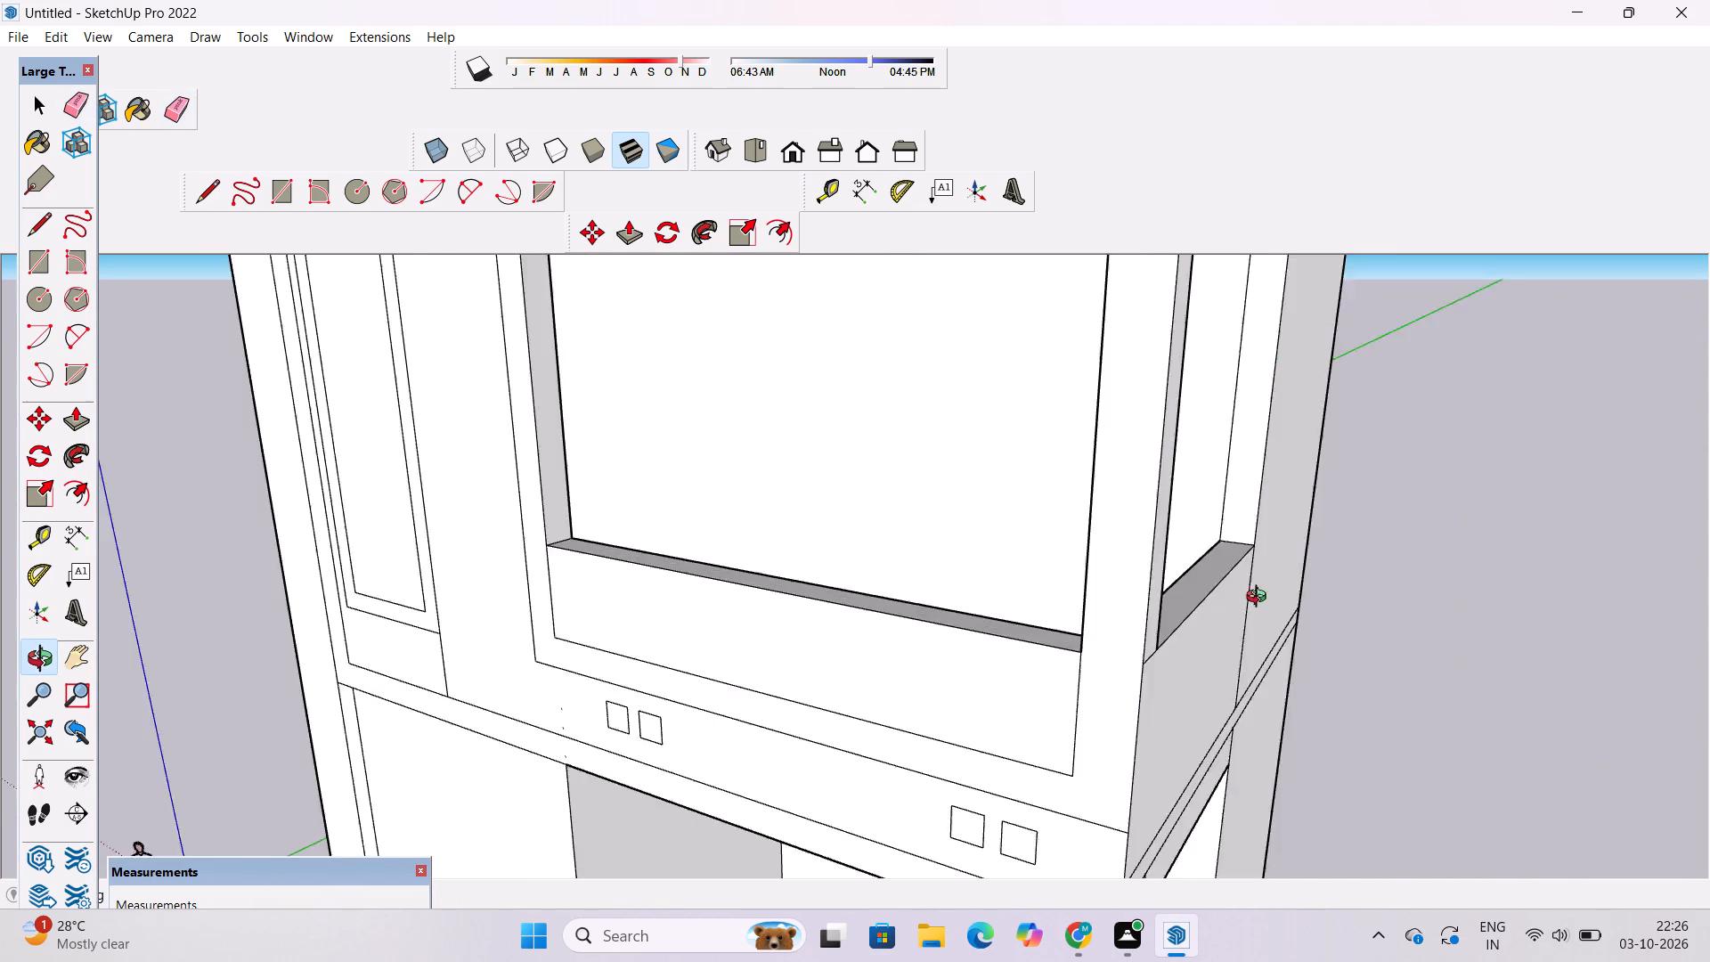
left_click_drag(1260, 599, 1168, 599)
key("e")
left_click_drag(1005, 673, 1011, 700)
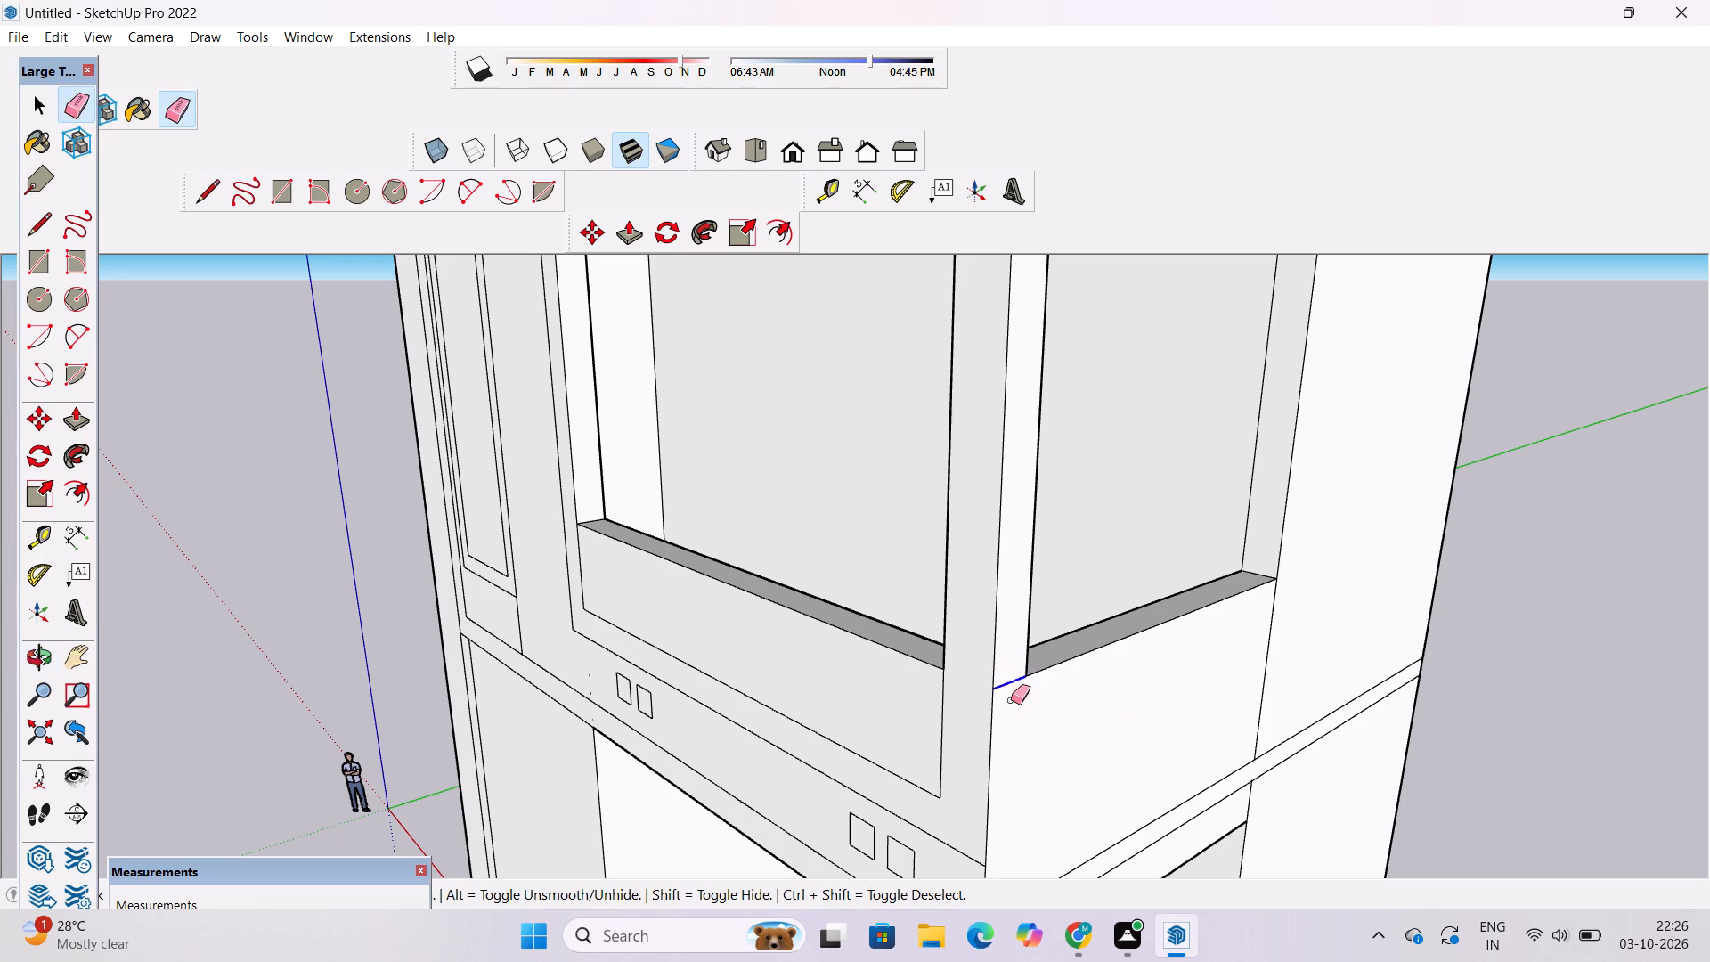
left_click_drag(1011, 700, 1011, 702)
Erase the short vertical line above the ground-floor opening's front corner on the building's side face.
key("o")
scroll(1188, 646, "down", 13)
left_click_drag(997, 765, 1280, 722)
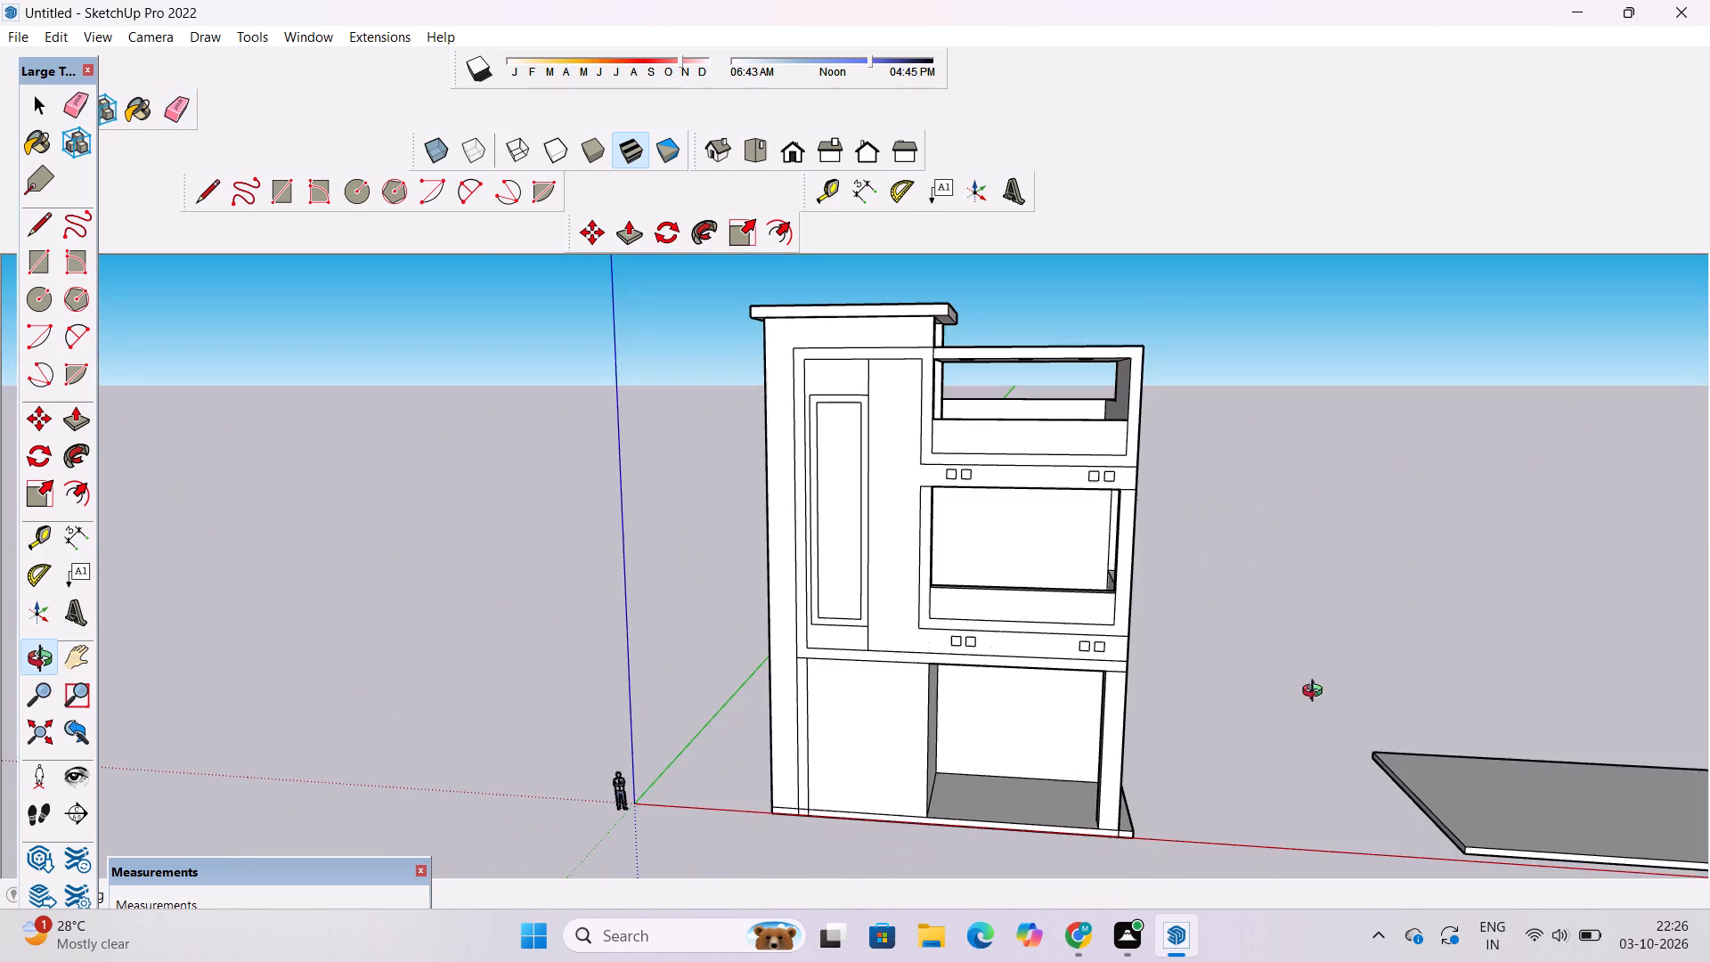
scroll(1150, 685, "up", 5)
left_click_drag(1245, 662, 934, 700)
scroll(960, 695, "up", 10)
left_click_drag(1017, 716, 990, 720)
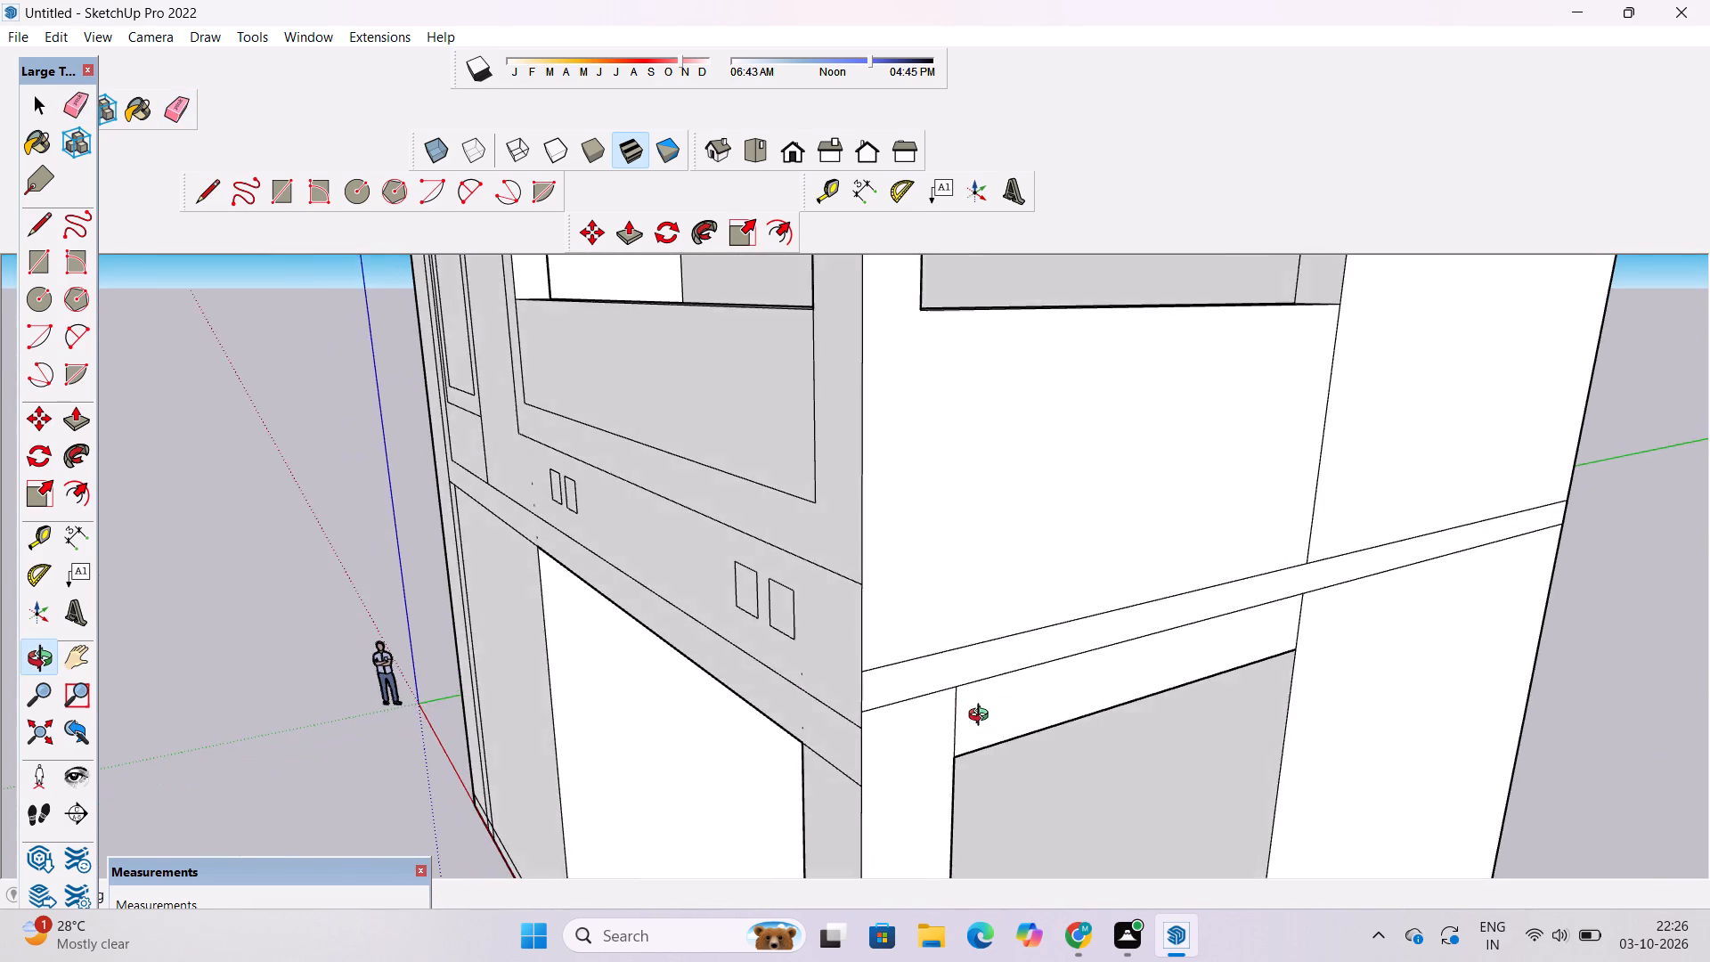
key("e")
scroll(980, 717, "up", 5)
left_click_drag(987, 699, 908, 737)
left_click_drag(987, 720, 924, 744)
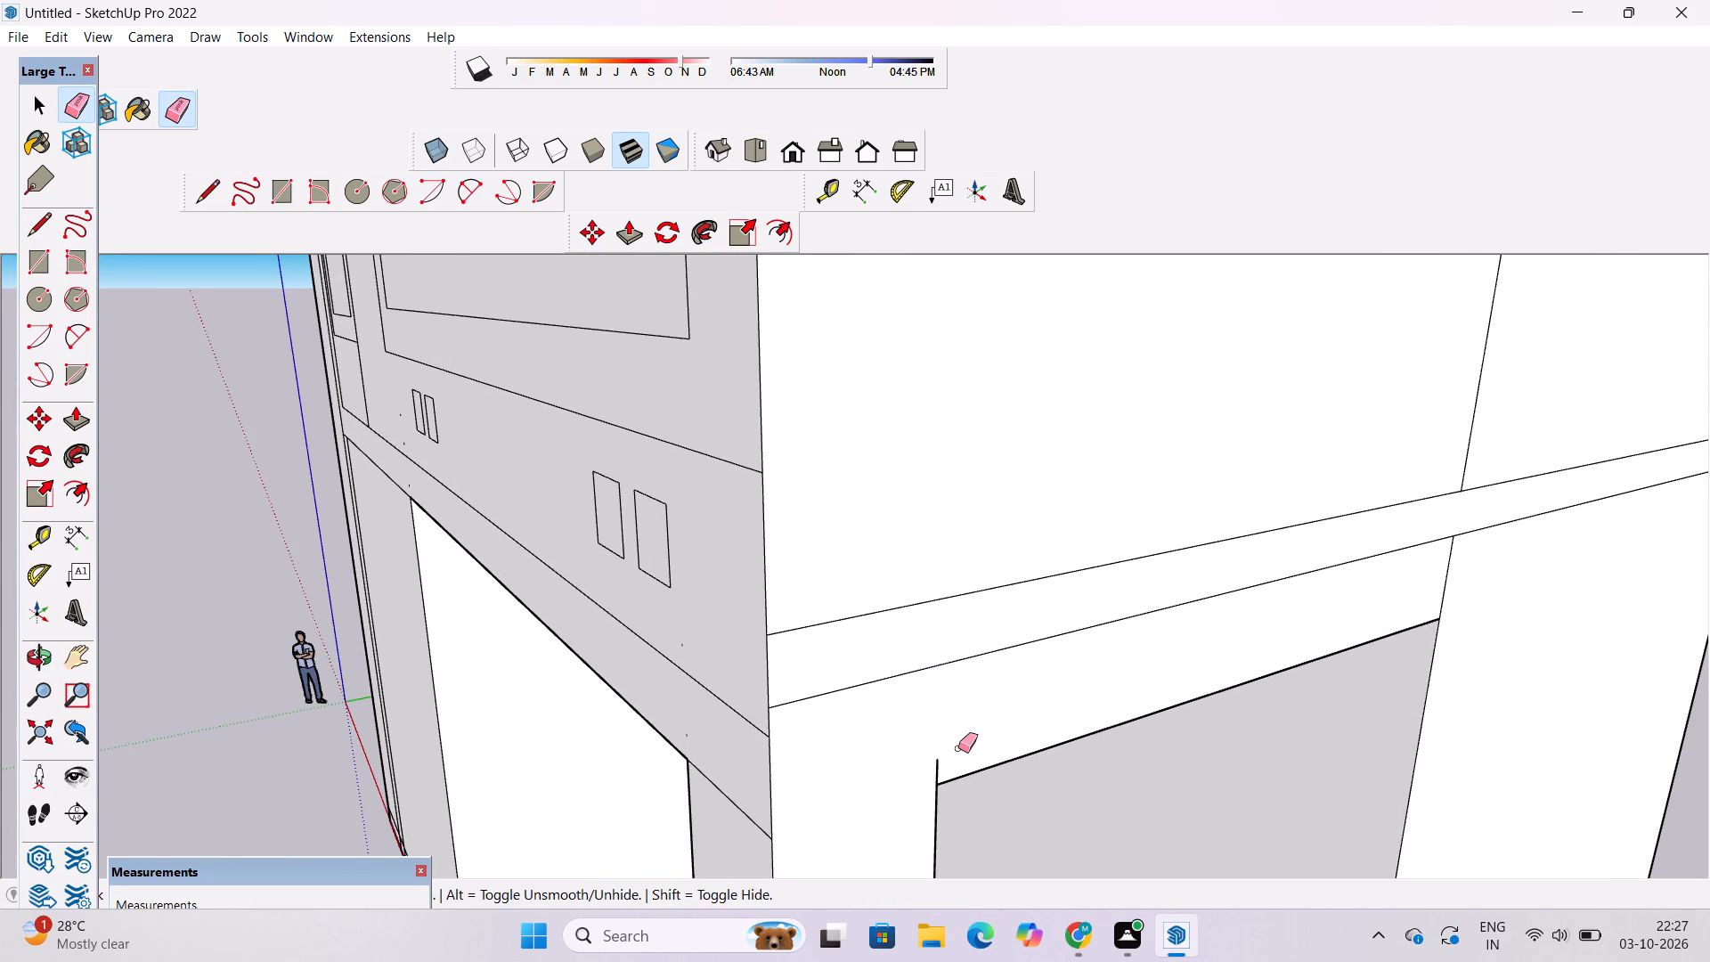
scroll(940, 754, "up", 5)
left_click_drag(973, 760, 921, 791)
Examine the outer corner, lower band and whole front facade for remaining stray lines.
key("o")
scroll(1091, 709, "down", 12)
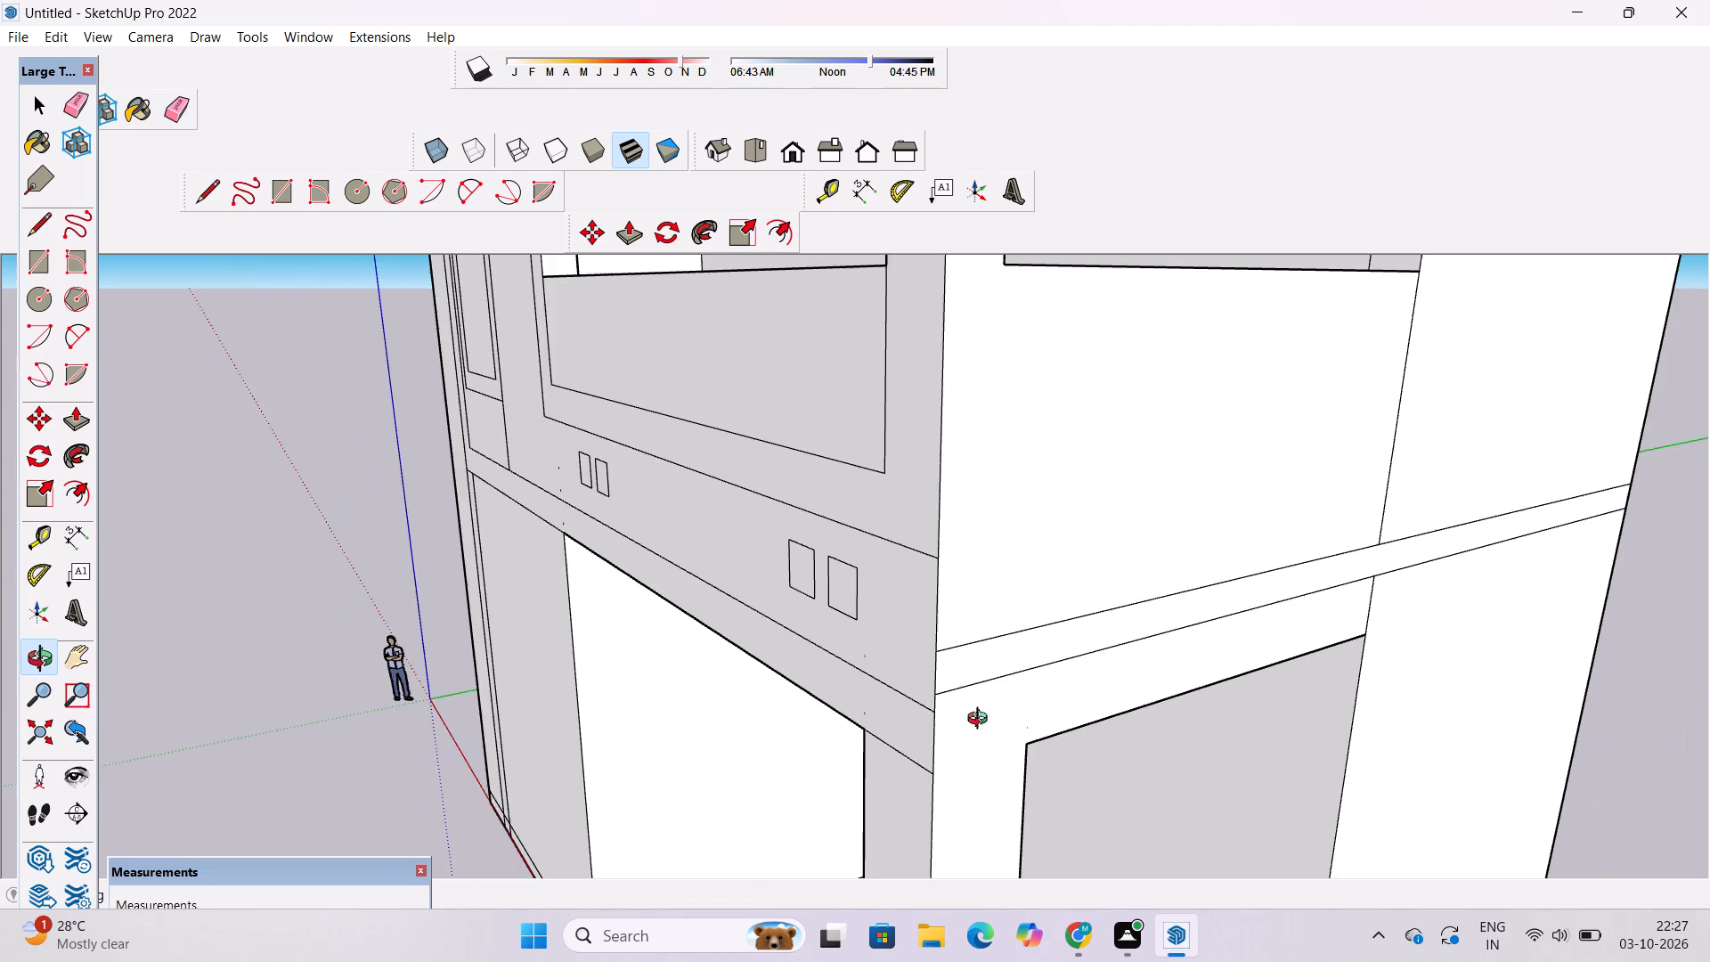
left_click_drag(900, 747, 1014, 742)
scroll(1027, 725, "down", 6)
left_click_drag(1027, 727, 1117, 701)
scroll(1169, 654, "up", 5)
left_click_drag(934, 705, 949, 704)
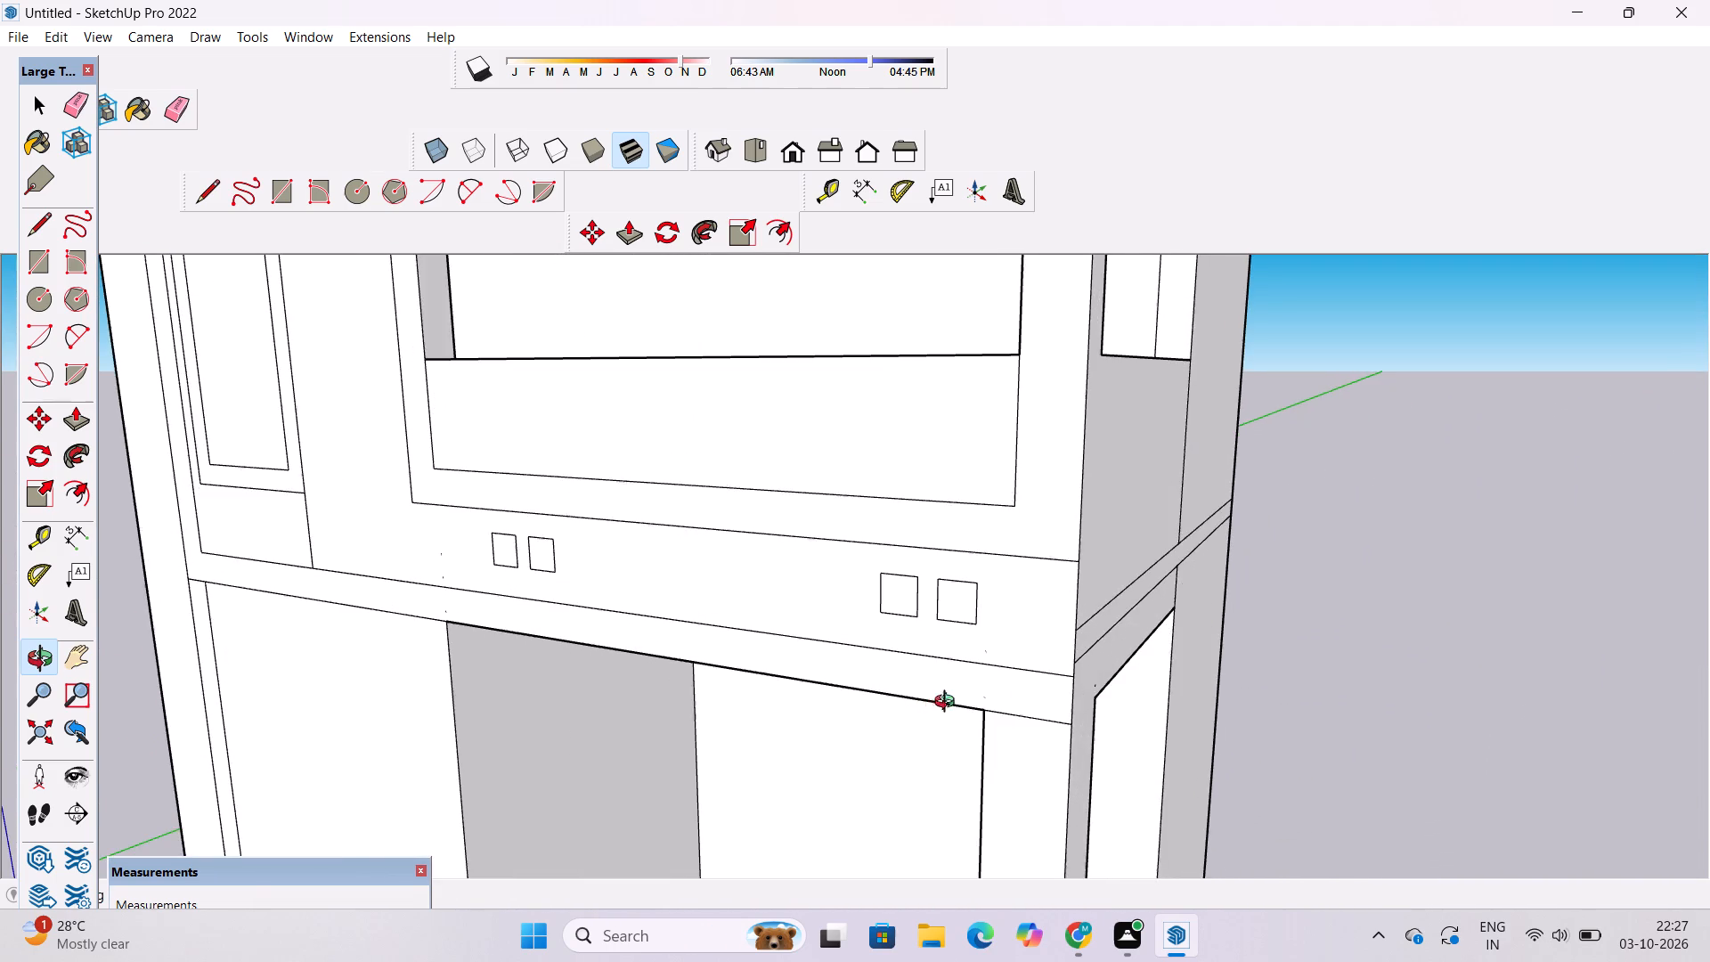
left_click_drag(949, 704, 1087, 654)
scroll(1155, 631, "down", 11)
scroll(1128, 720, "up", 4)
left_click(1128, 720)
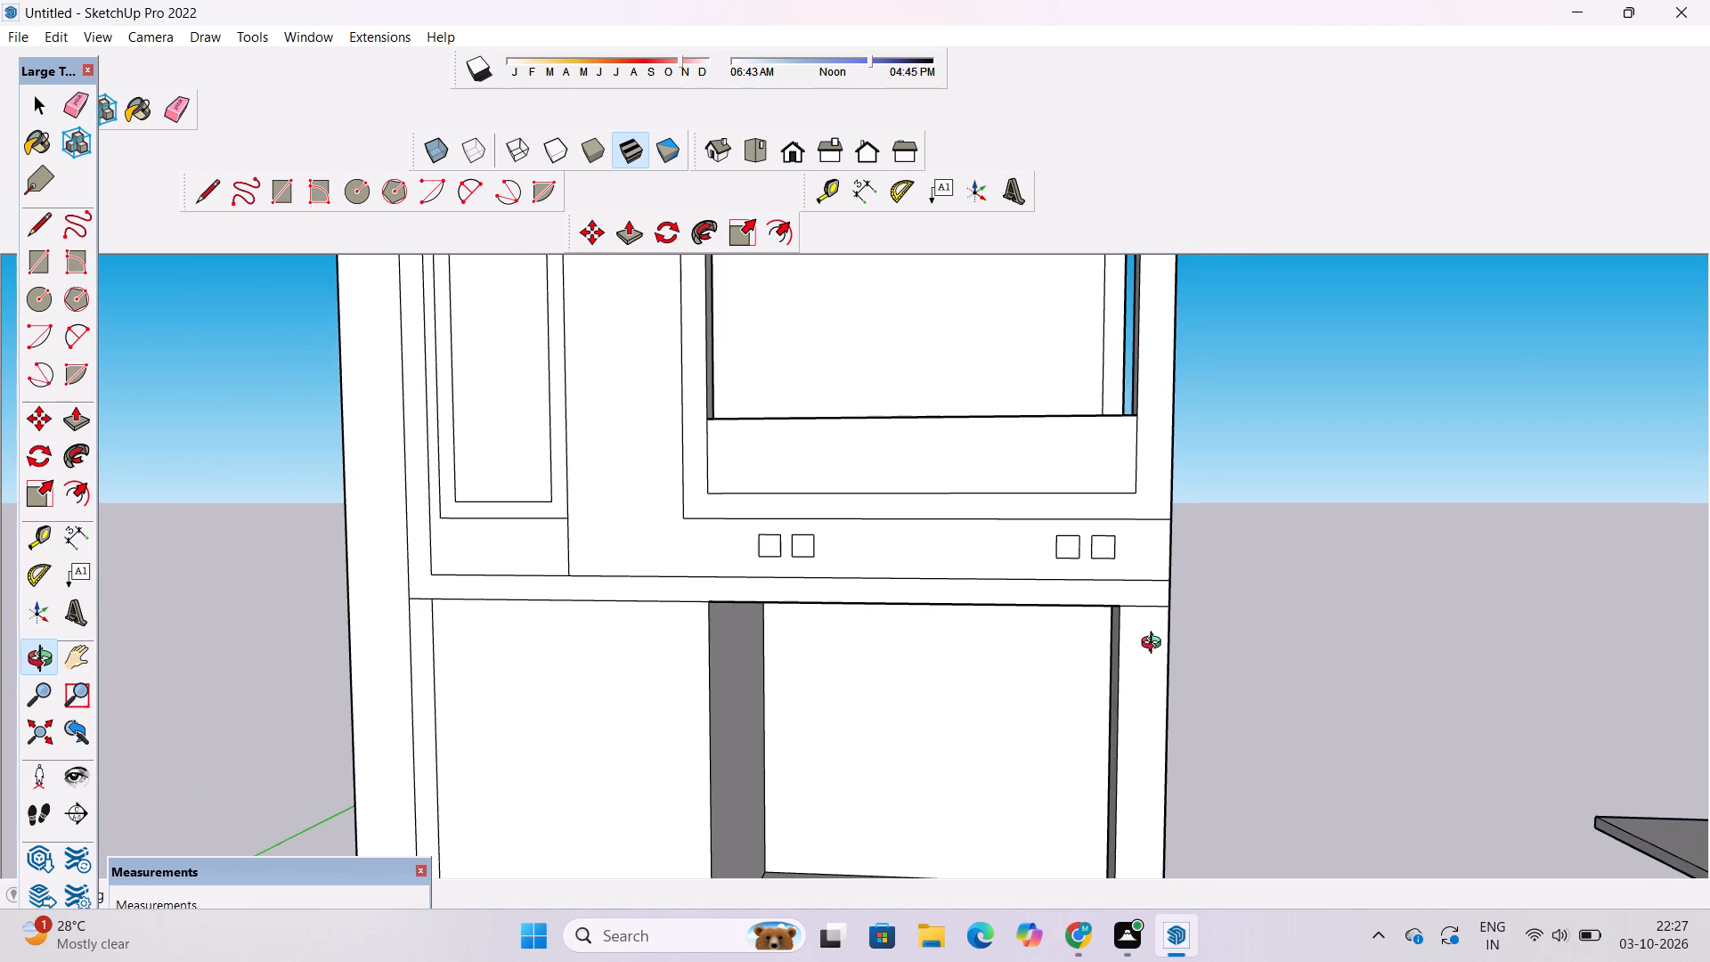
scroll(1155, 645, "down", 4)
left_click_drag(1155, 645, 1155, 675)
scroll(1155, 675, "up", 2)
left_click_drag(1071, 697, 1111, 673, "shift")
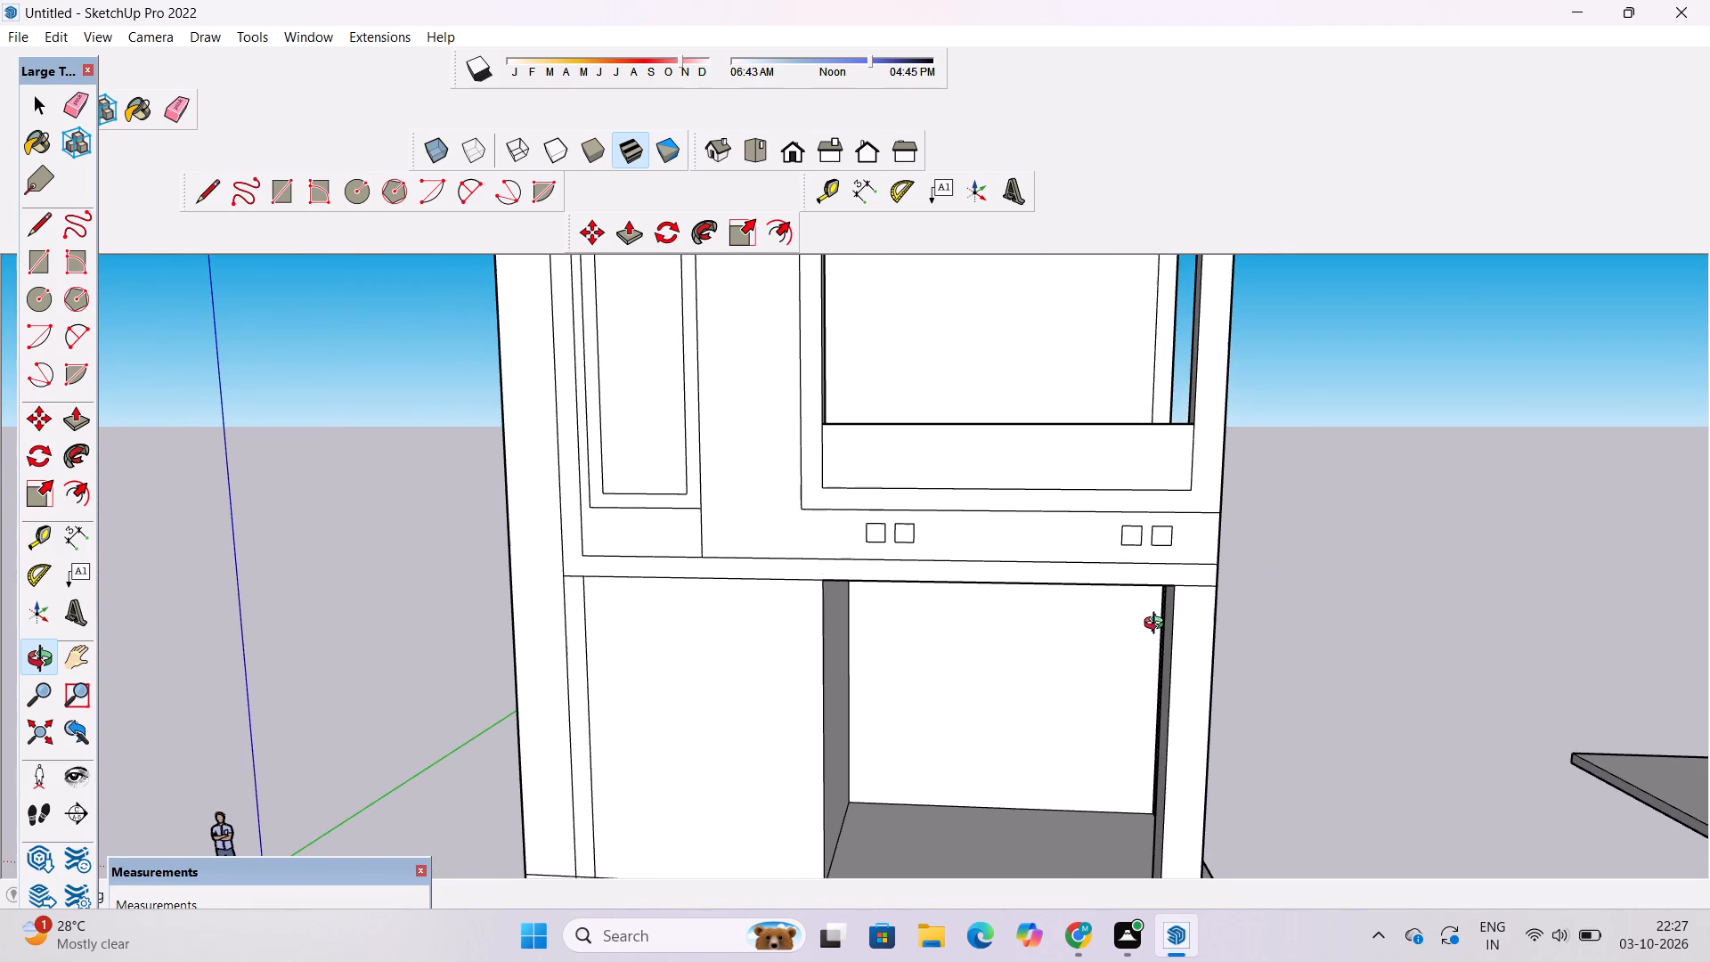
left_click_drag(1068, 624, 1132, 673, "shift")
scroll(1136, 671, "down", 4)
left_click_drag(1136, 670, 1152, 681, "shift")
scroll(1152, 681, "down", 5)
left_click_drag(1087, 671, 1127, 681, "shift")
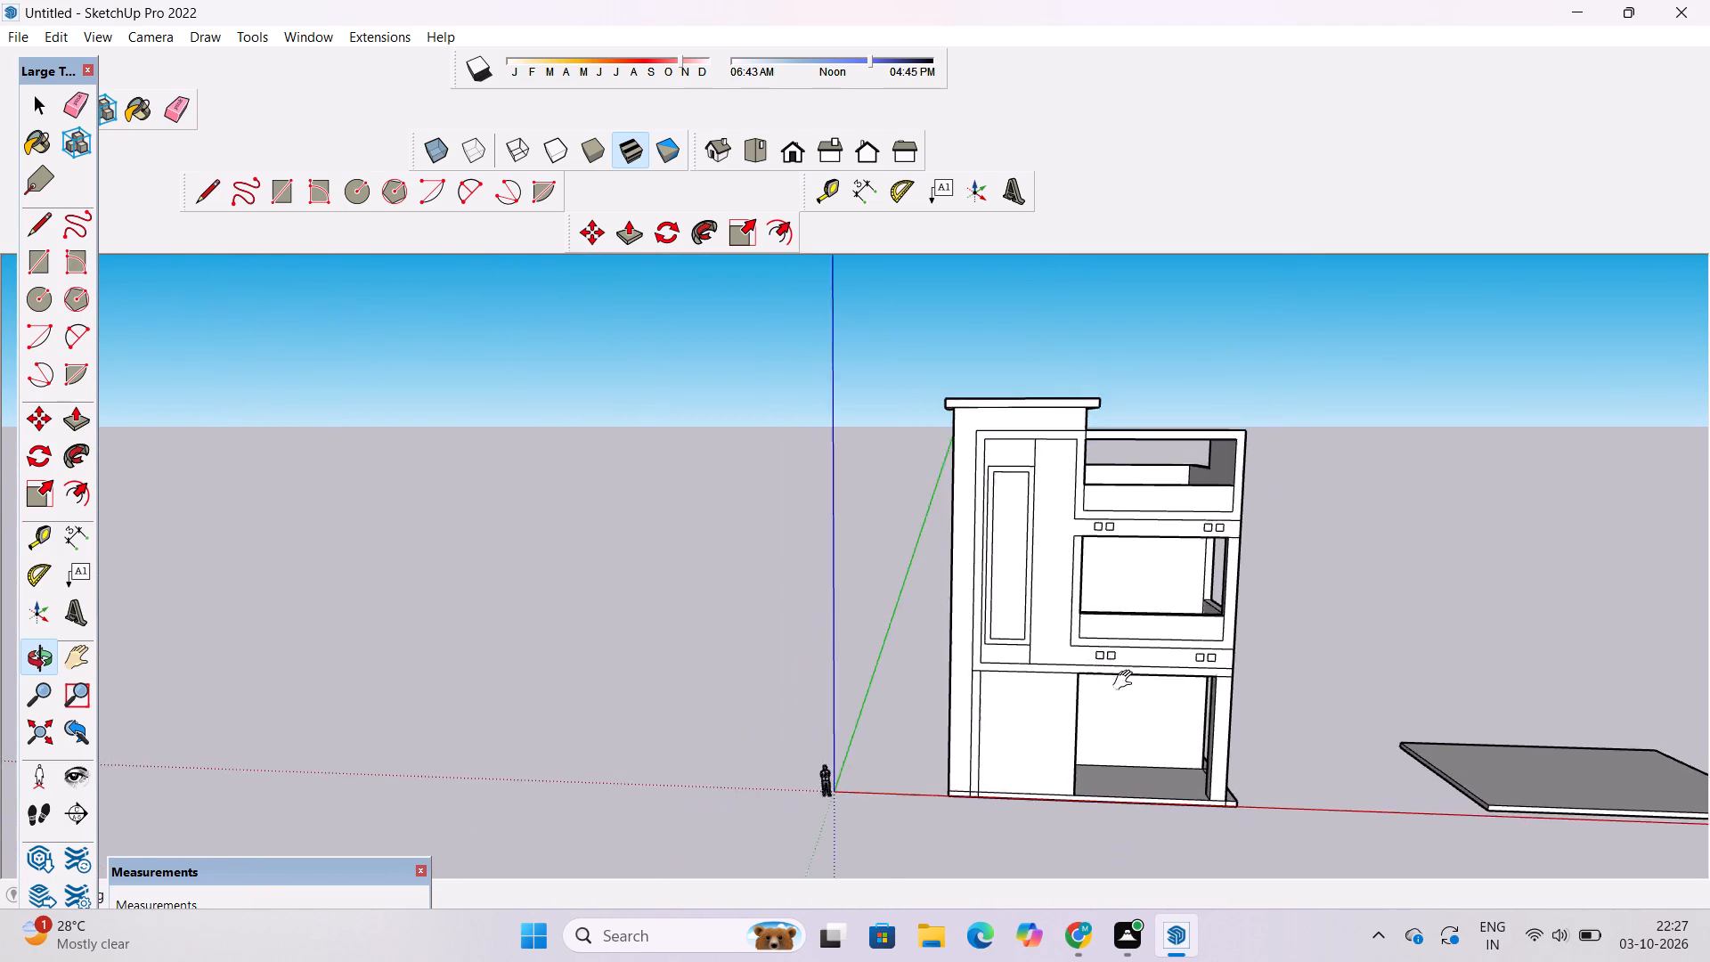
left_click_drag(1127, 681, 1144, 684, "shift")
scroll(1169, 663, "up", 3, "shift")
left_click_drag(1122, 654, 1013, 687, "shift")
left_click_drag(1016, 692, 1121, 716, "shift")
Draw a narrow upright rectangle about 10" wide and 3' 4" high down from the top opening's parapet edge, near its middle.
scroll(1220, 562, "up", 9)
left_click_drag(1239, 546, 1202, 574, "shift")
left_click_drag(1183, 605, 1144, 676, "shift")
scroll(1108, 575, "up", 3)
left_click_drag(1108, 575, 1110, 606, "shift")
scroll(1111, 574, "up", 2, "shift")
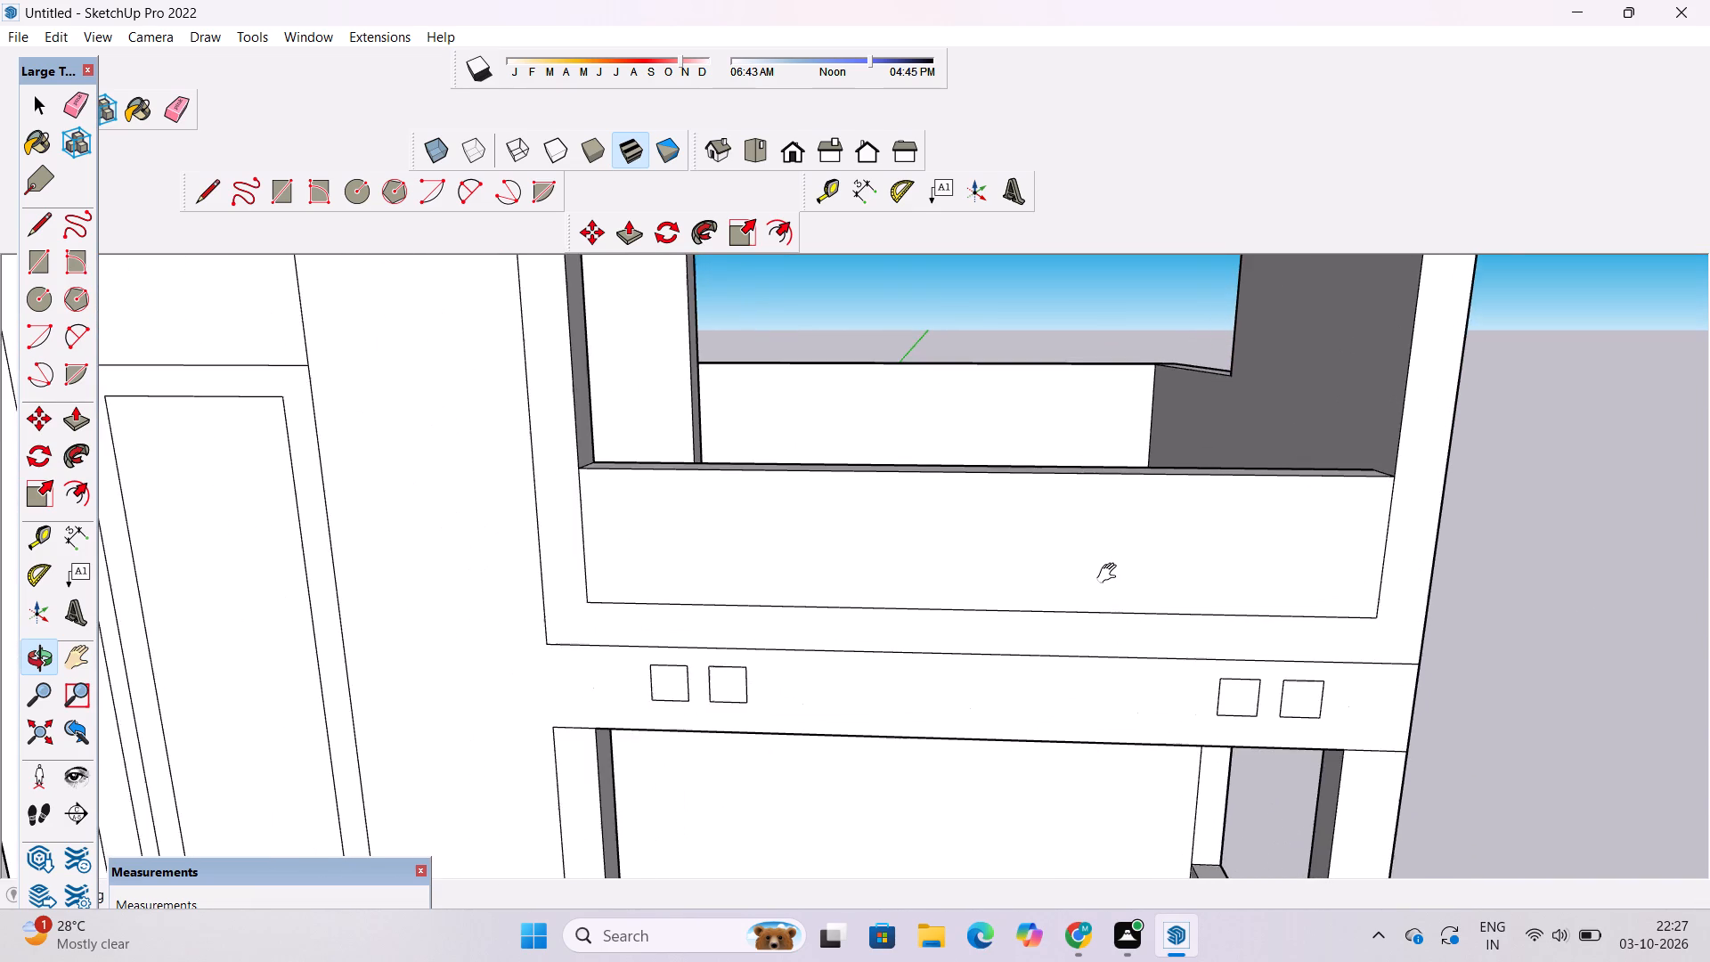
scroll(1111, 574, "up", 1, "shift")
scroll(1106, 573, "down", 5, "shift")
left_click_drag(1021, 645, 1065, 643)
left_click_drag(1072, 625, 1064, 624, "shift")
left_click_drag(1046, 628, 1046, 618)
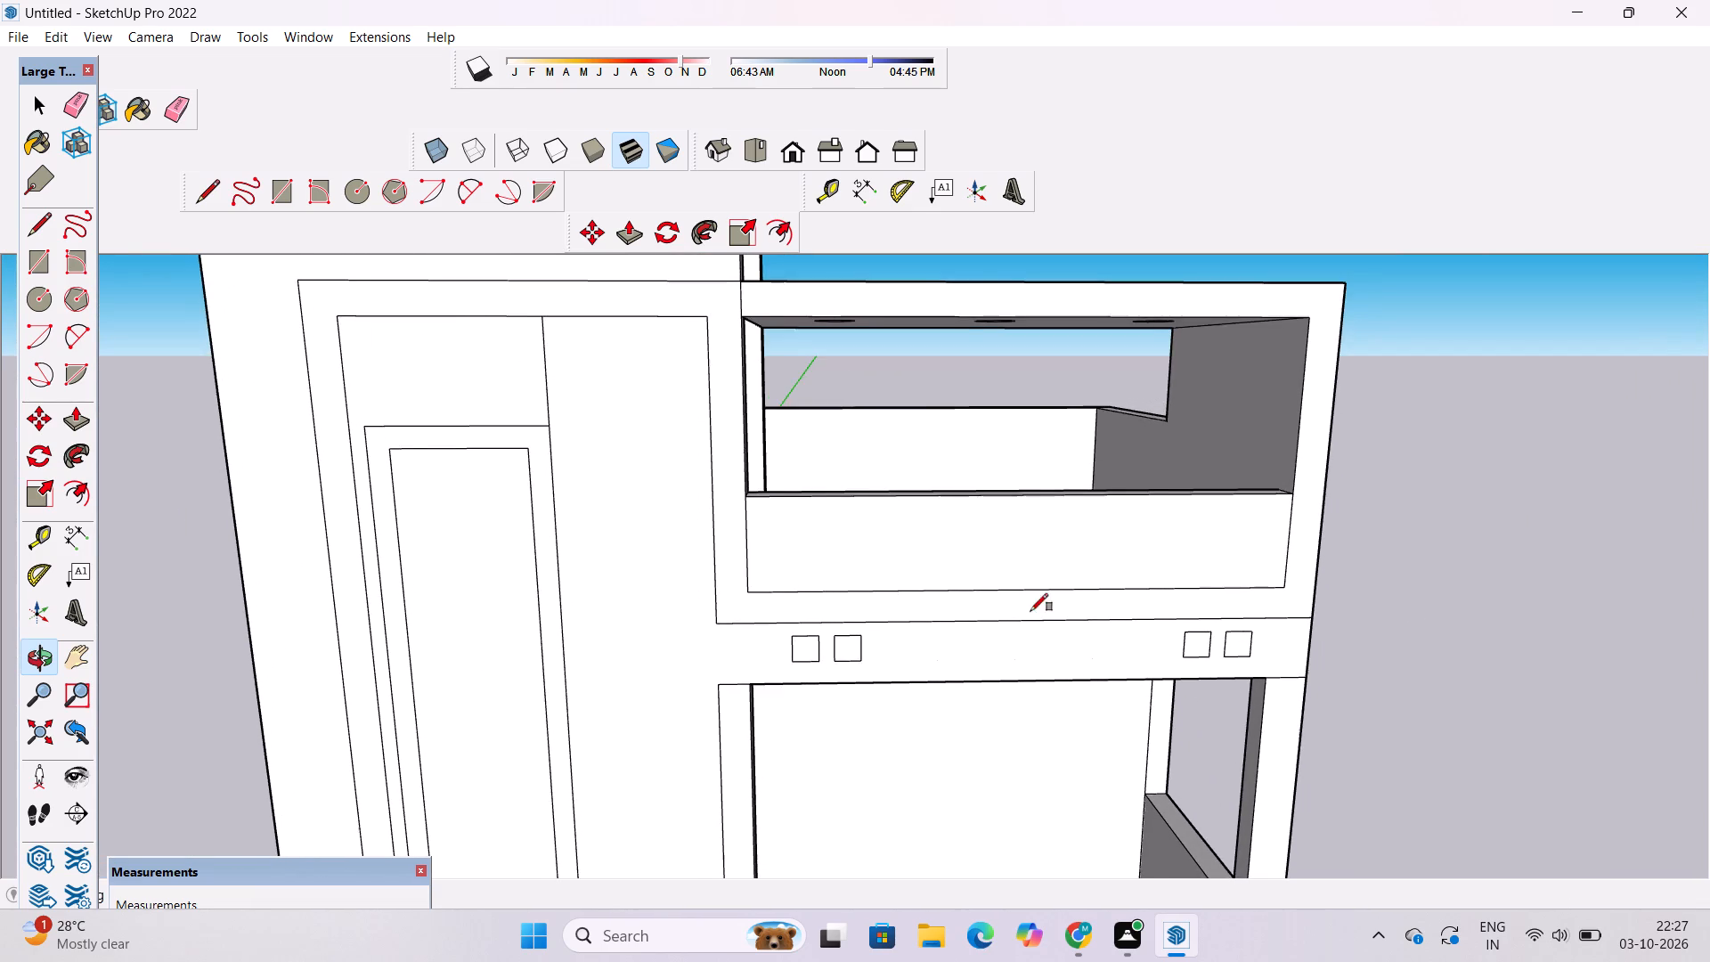
key("r")
scroll(936, 533, "down", 4)
scroll(977, 503, "up", 1)
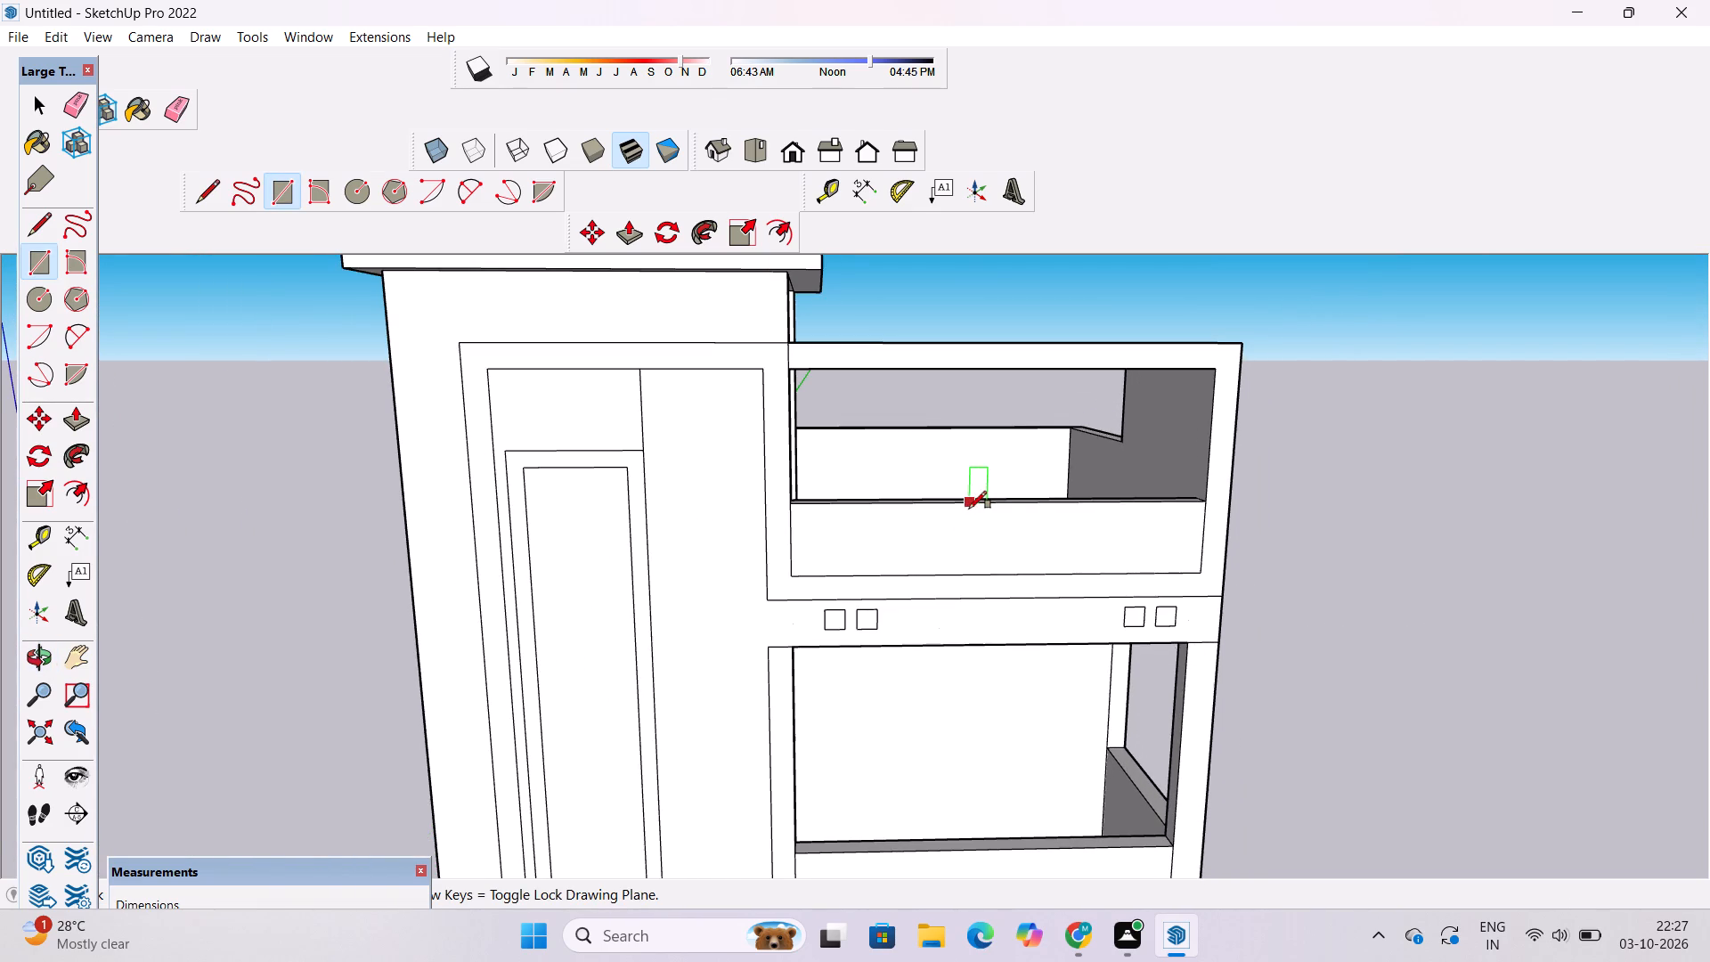
scroll(969, 509, "up", 5)
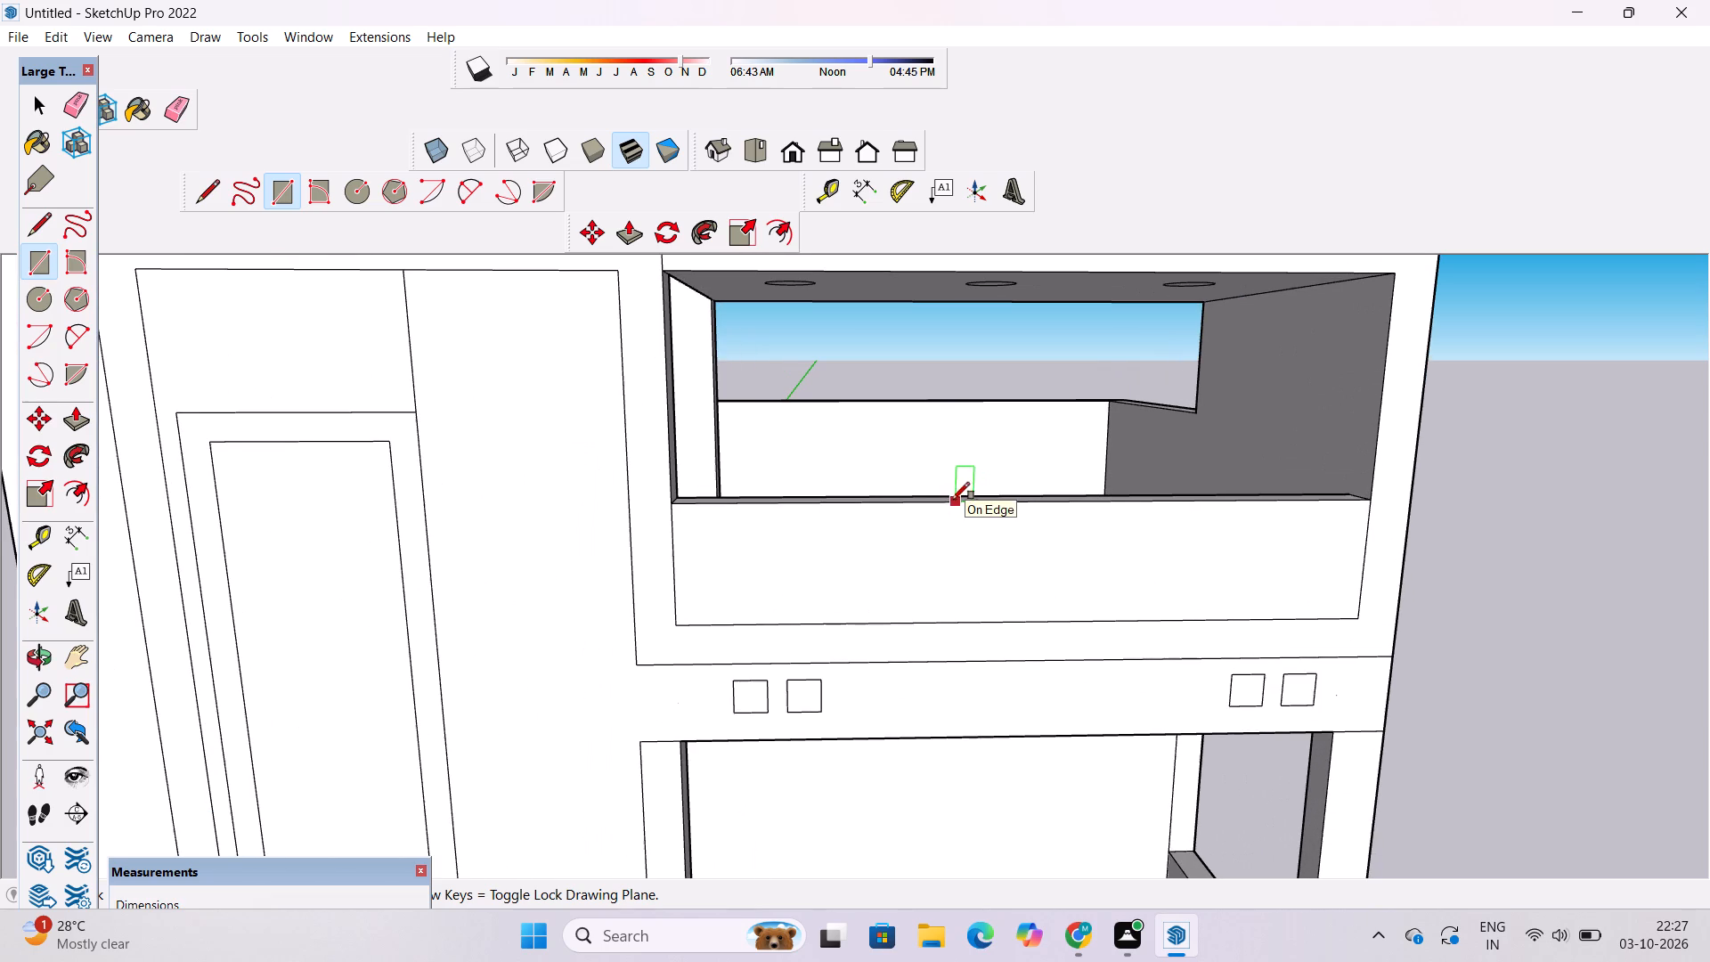
left_click(941, 501)
scroll(941, 501, "down", 7)
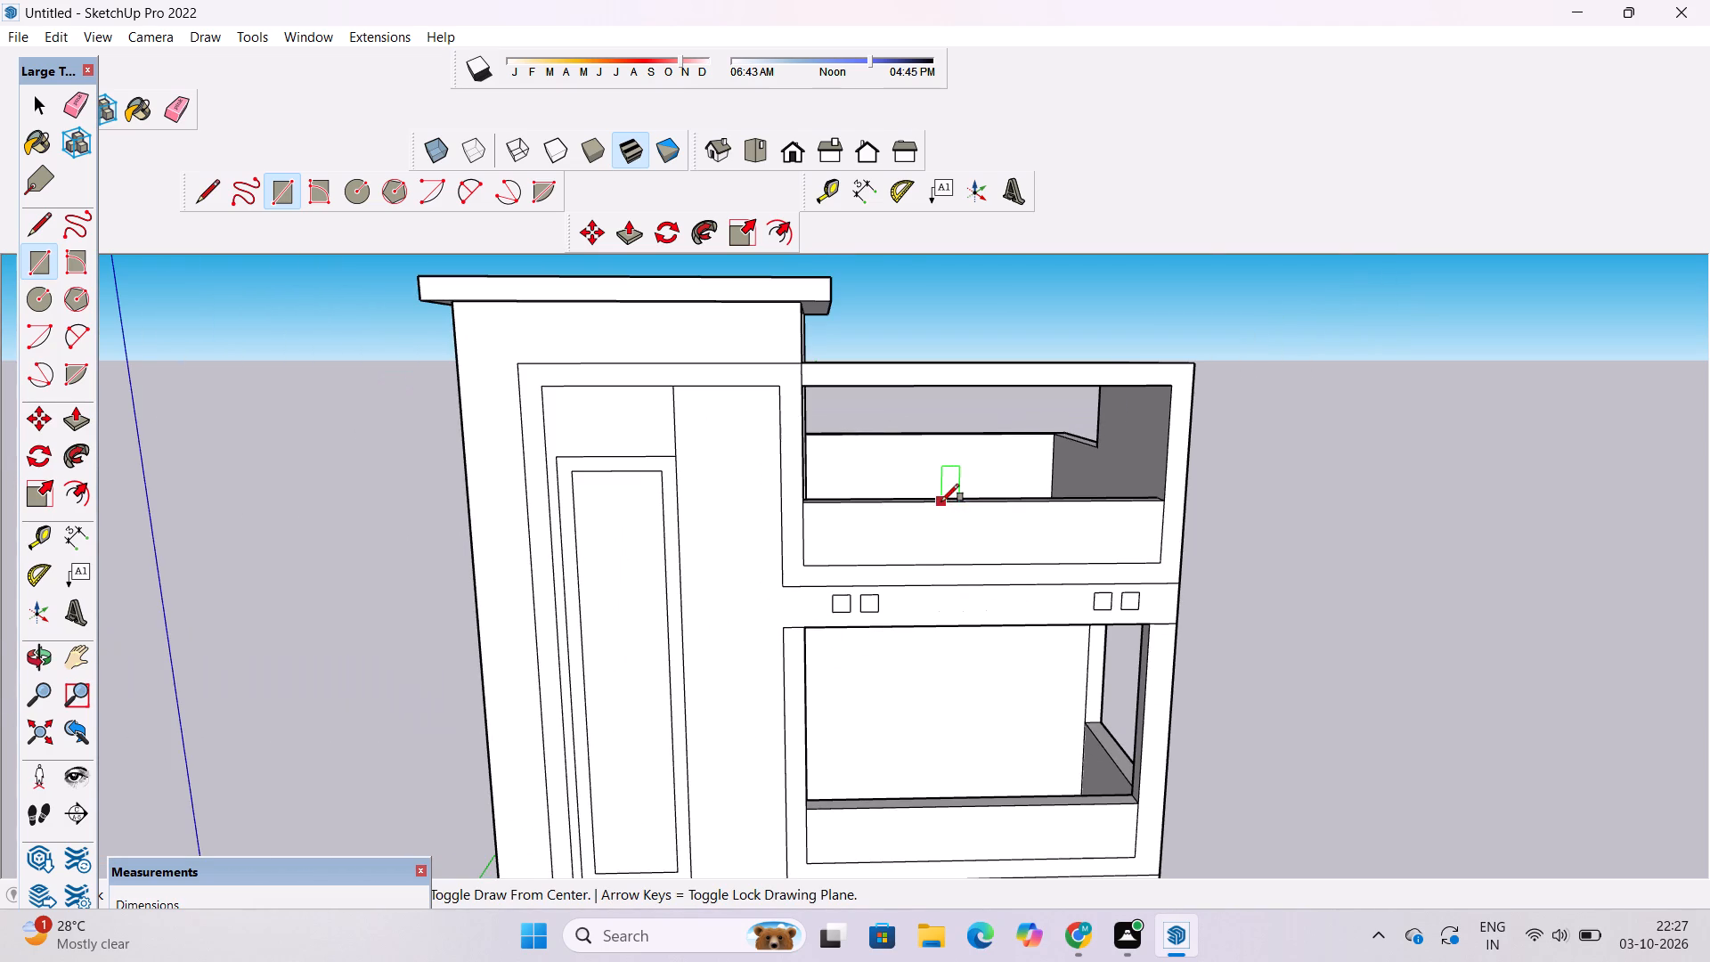
scroll(941, 548, "up", 8)
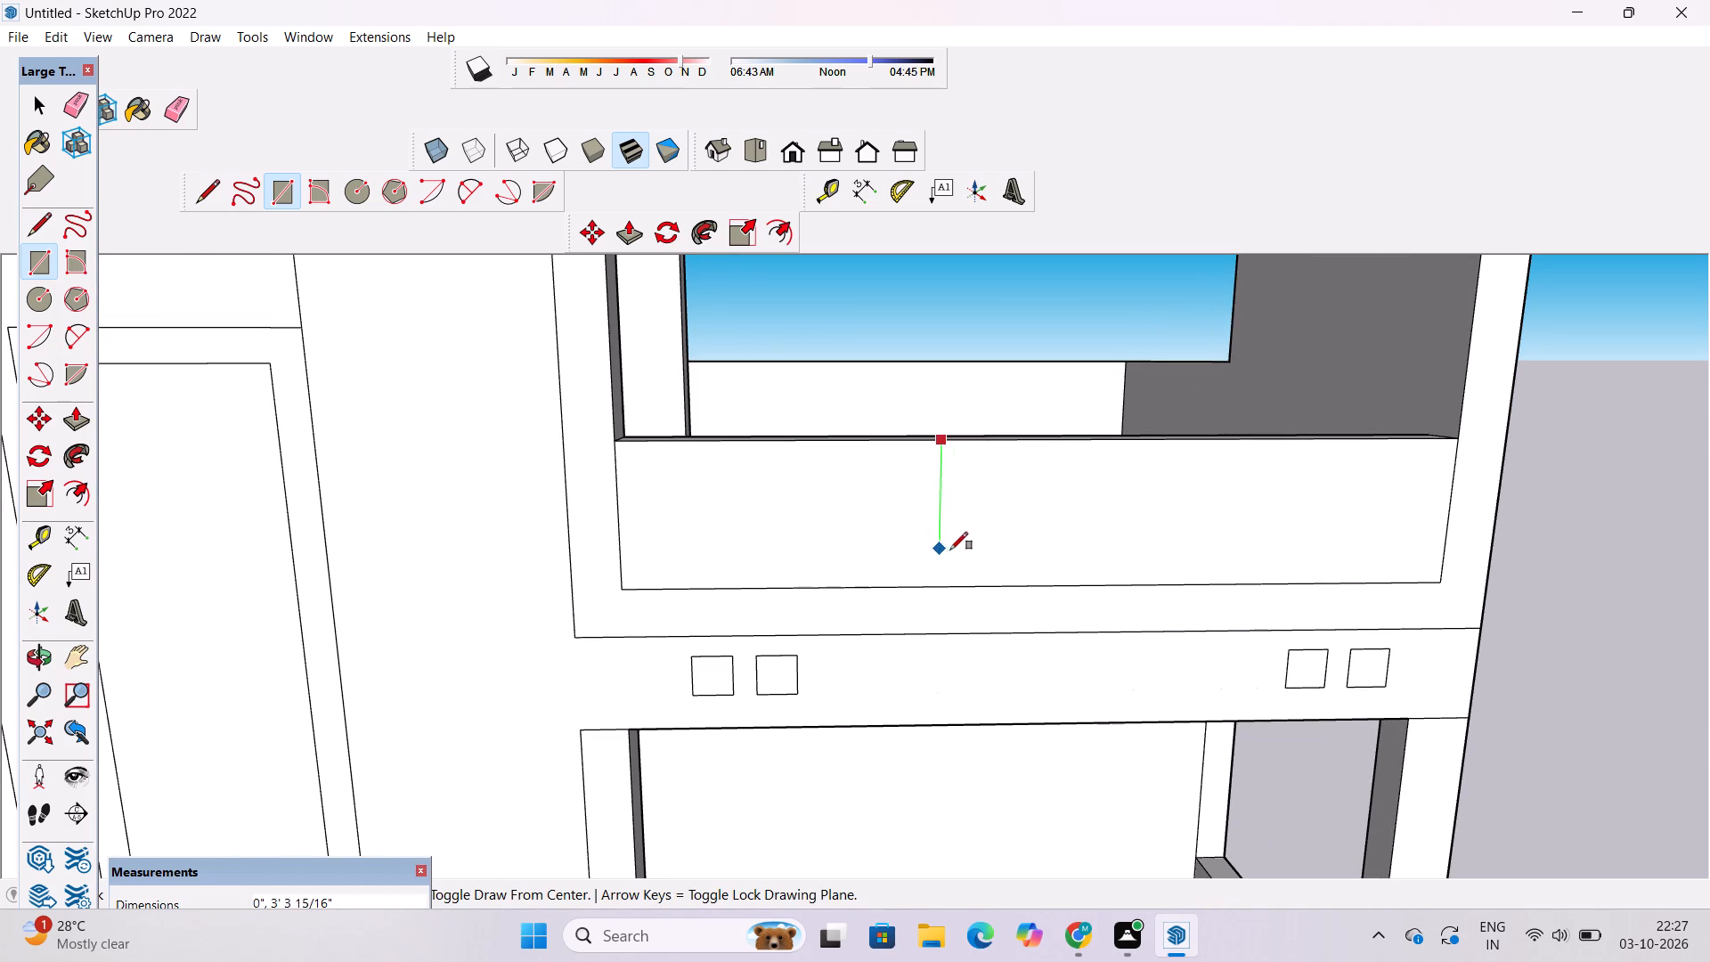
left_click(967, 550)
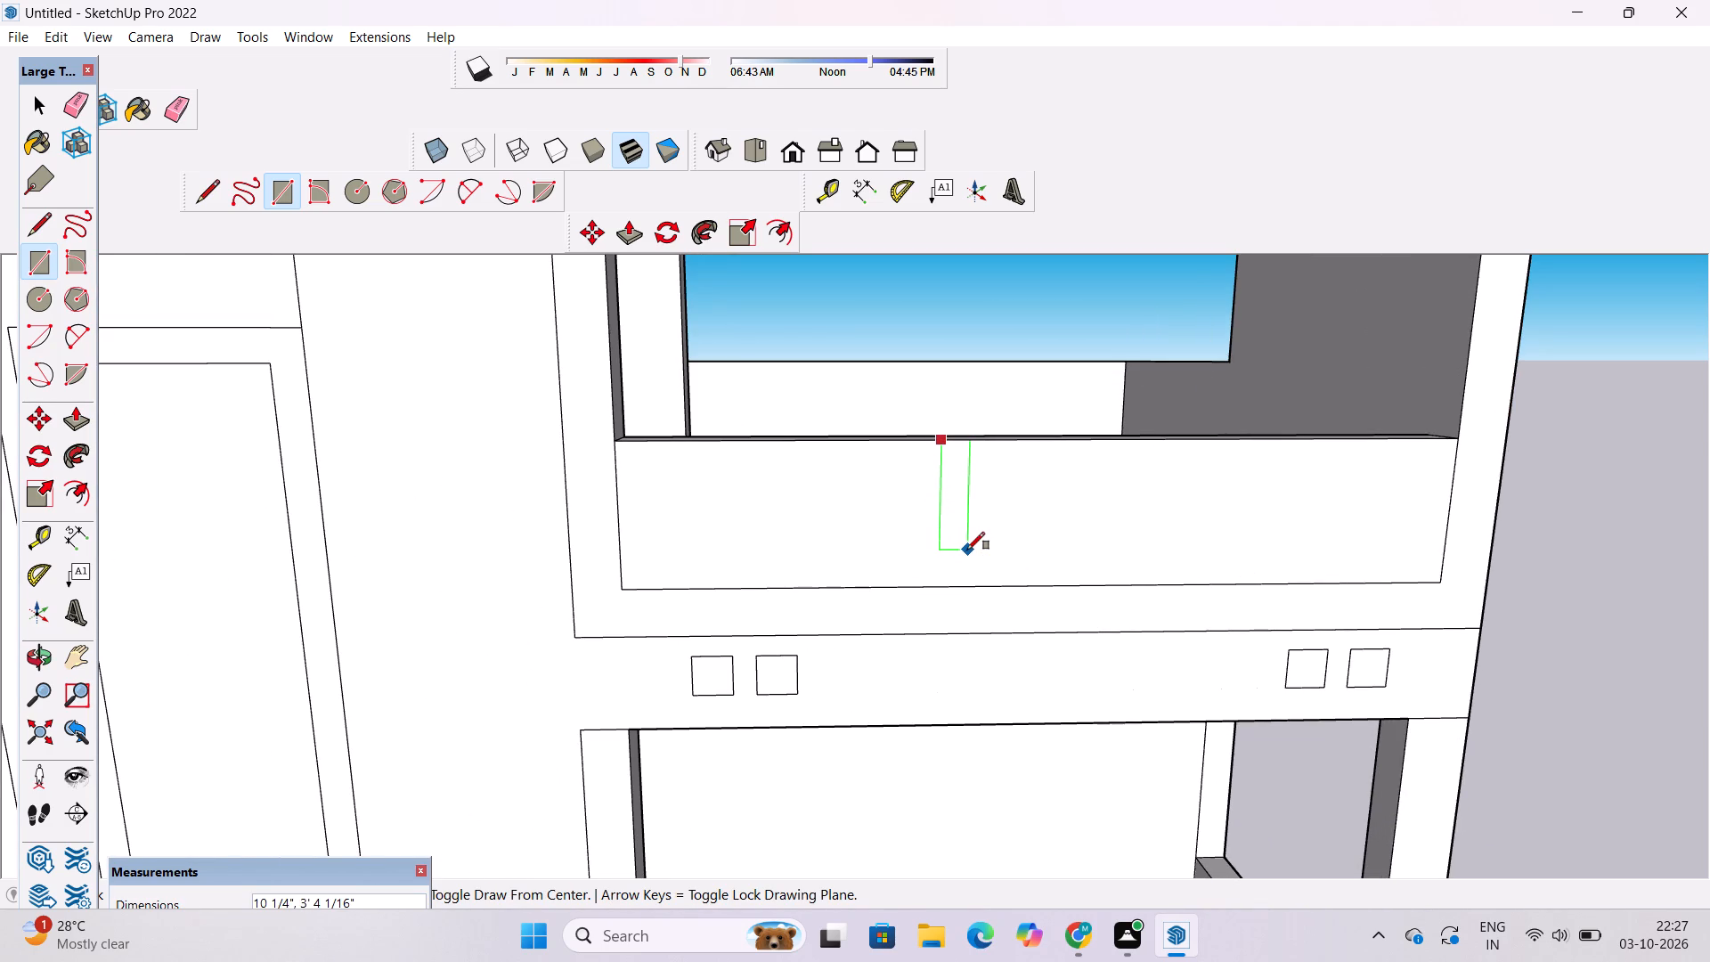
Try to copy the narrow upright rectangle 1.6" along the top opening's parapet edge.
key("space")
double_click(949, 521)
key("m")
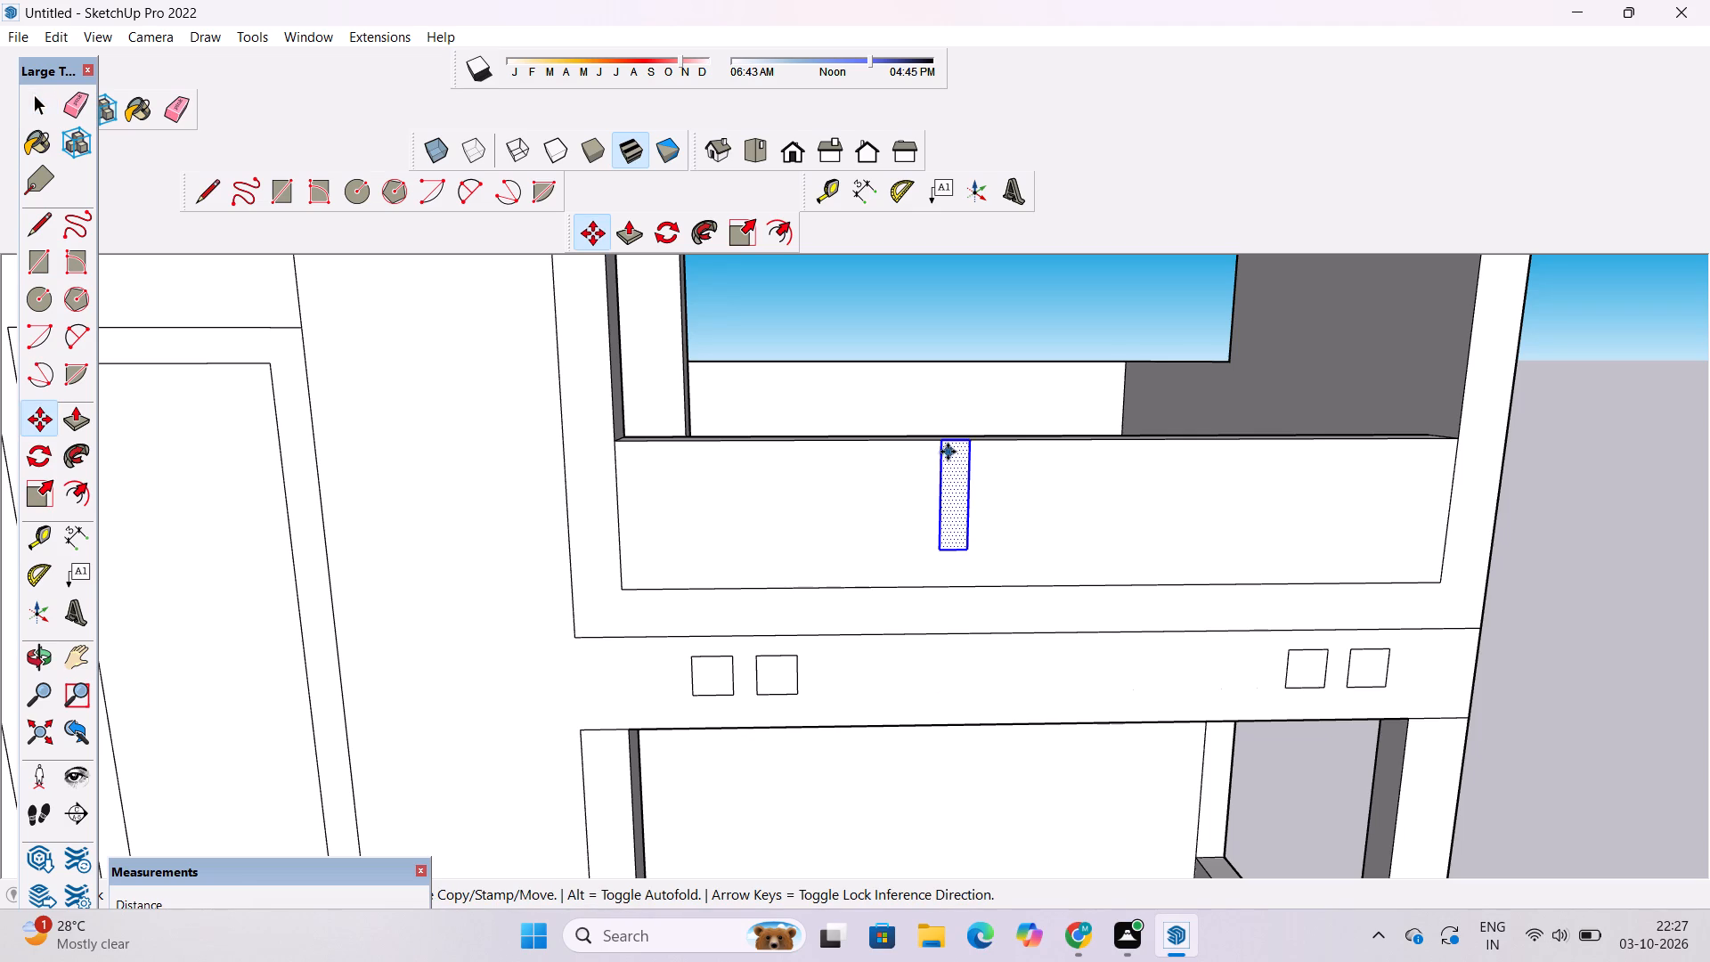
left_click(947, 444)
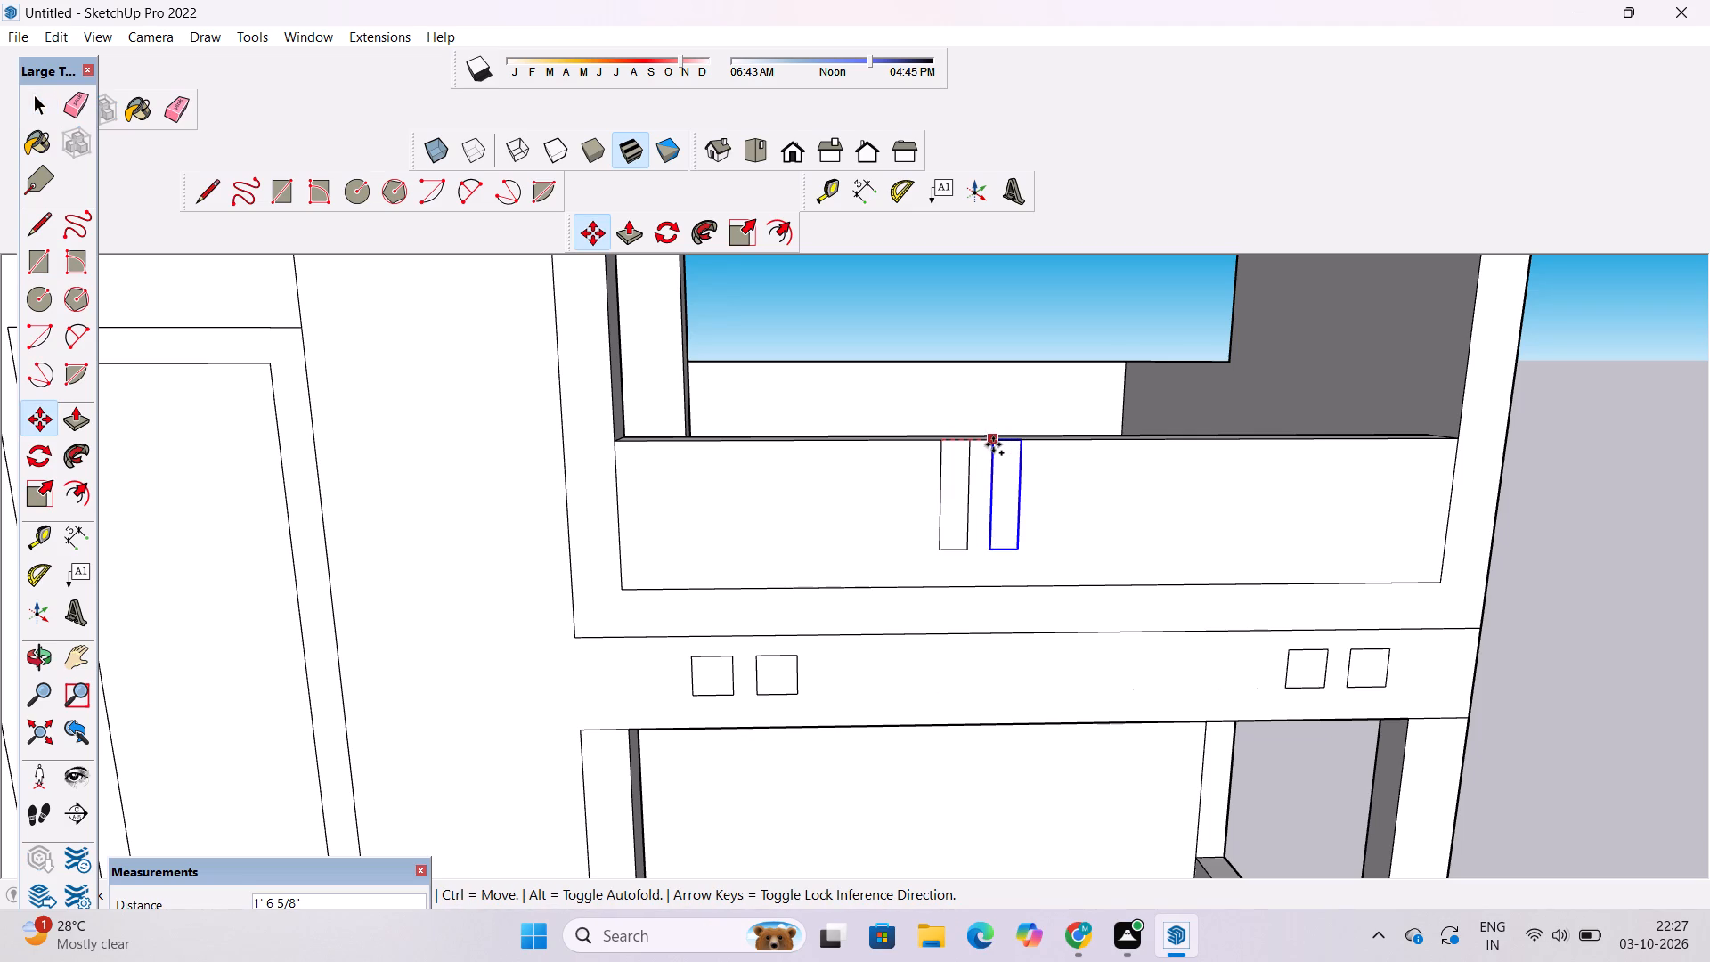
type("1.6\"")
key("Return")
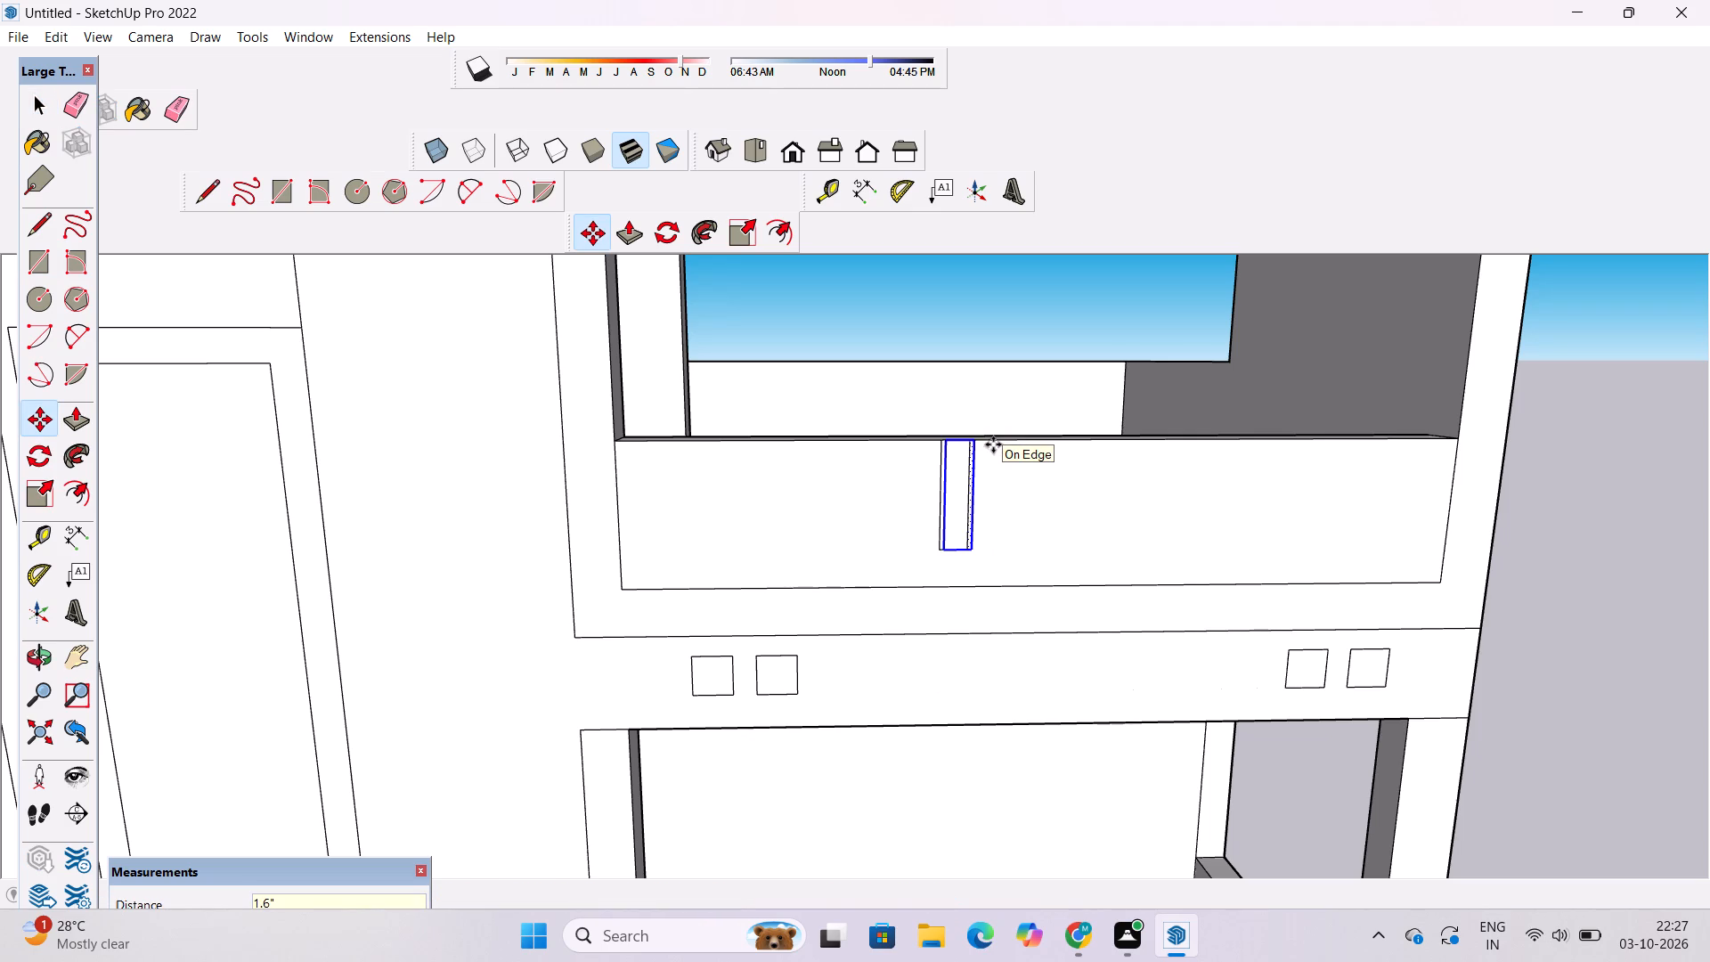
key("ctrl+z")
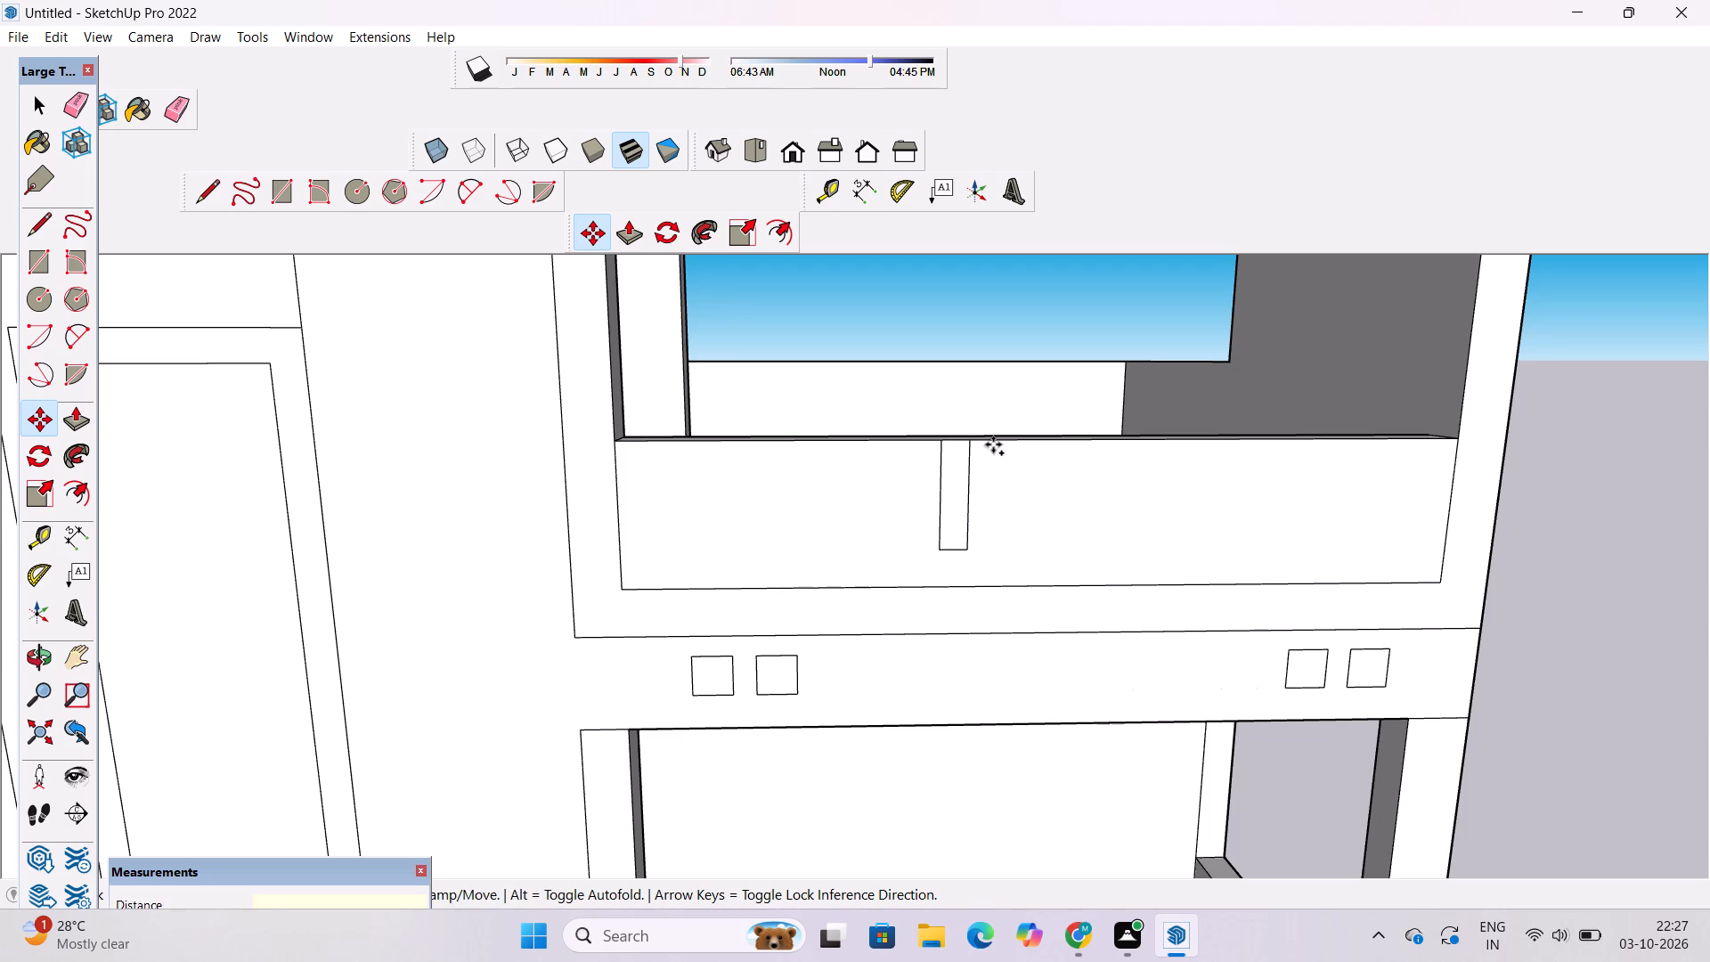
Copy the narrow rectangle along the top parapet edge toward the outer corner at 2' spacing, making two copies.
key("space")
triple_click(957, 472)
left_click(1641, 418)
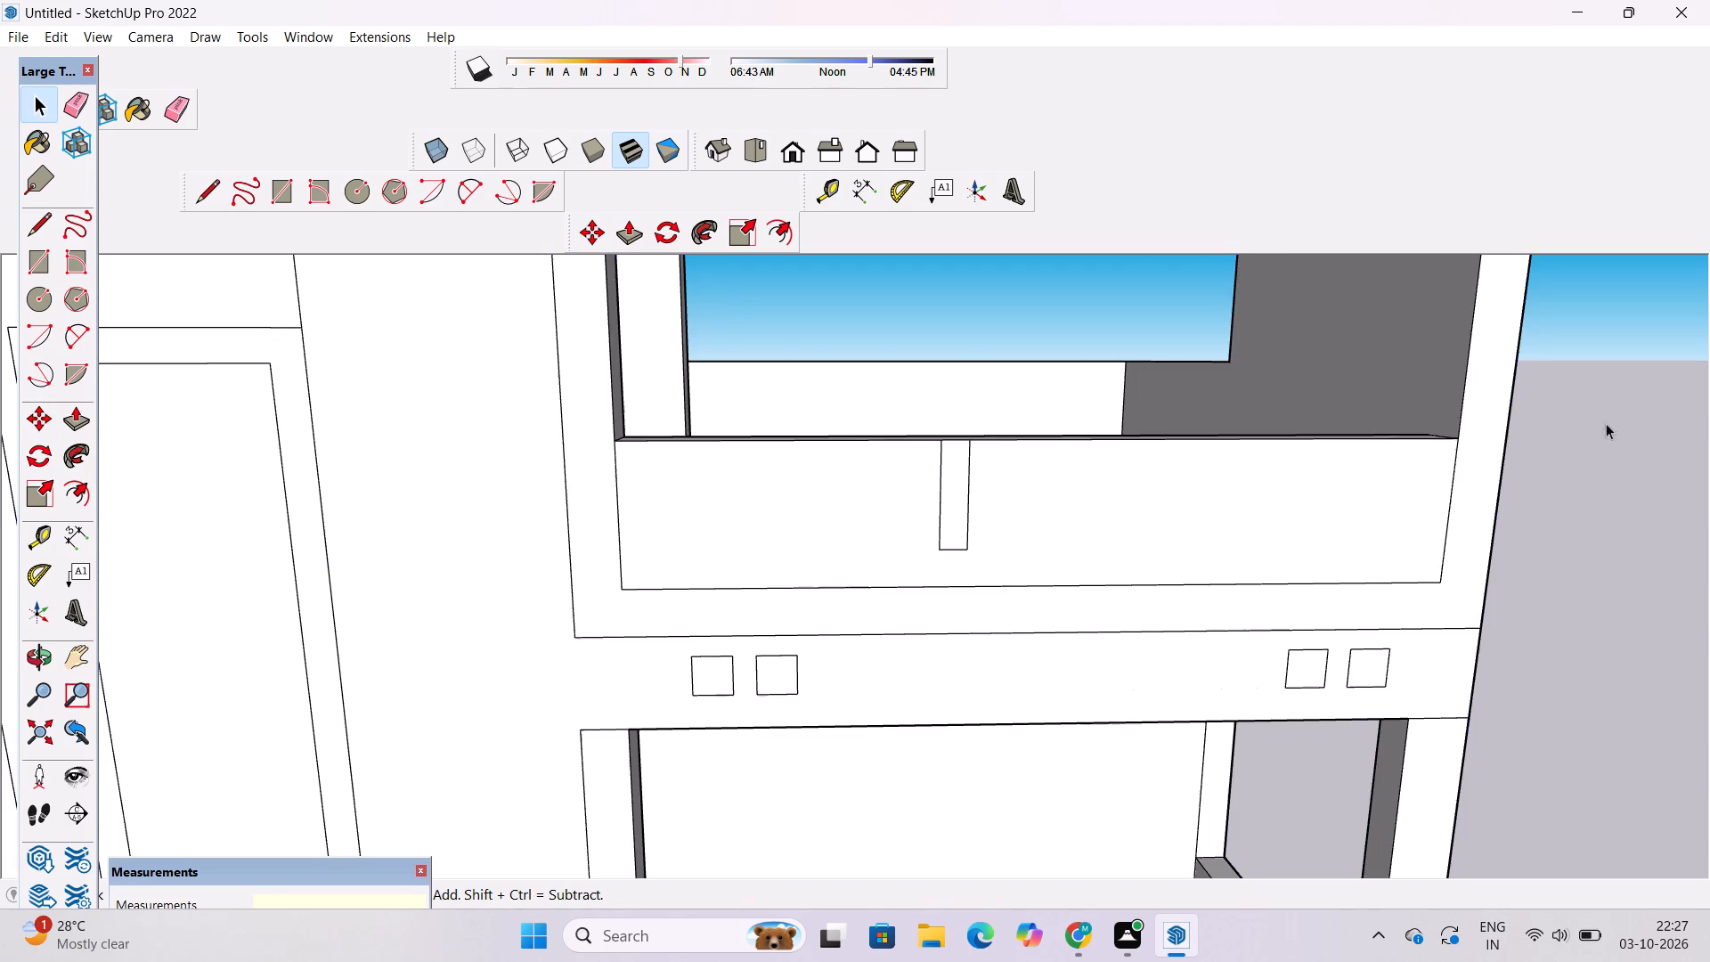
left_click(943, 475)
double_click(956, 466)
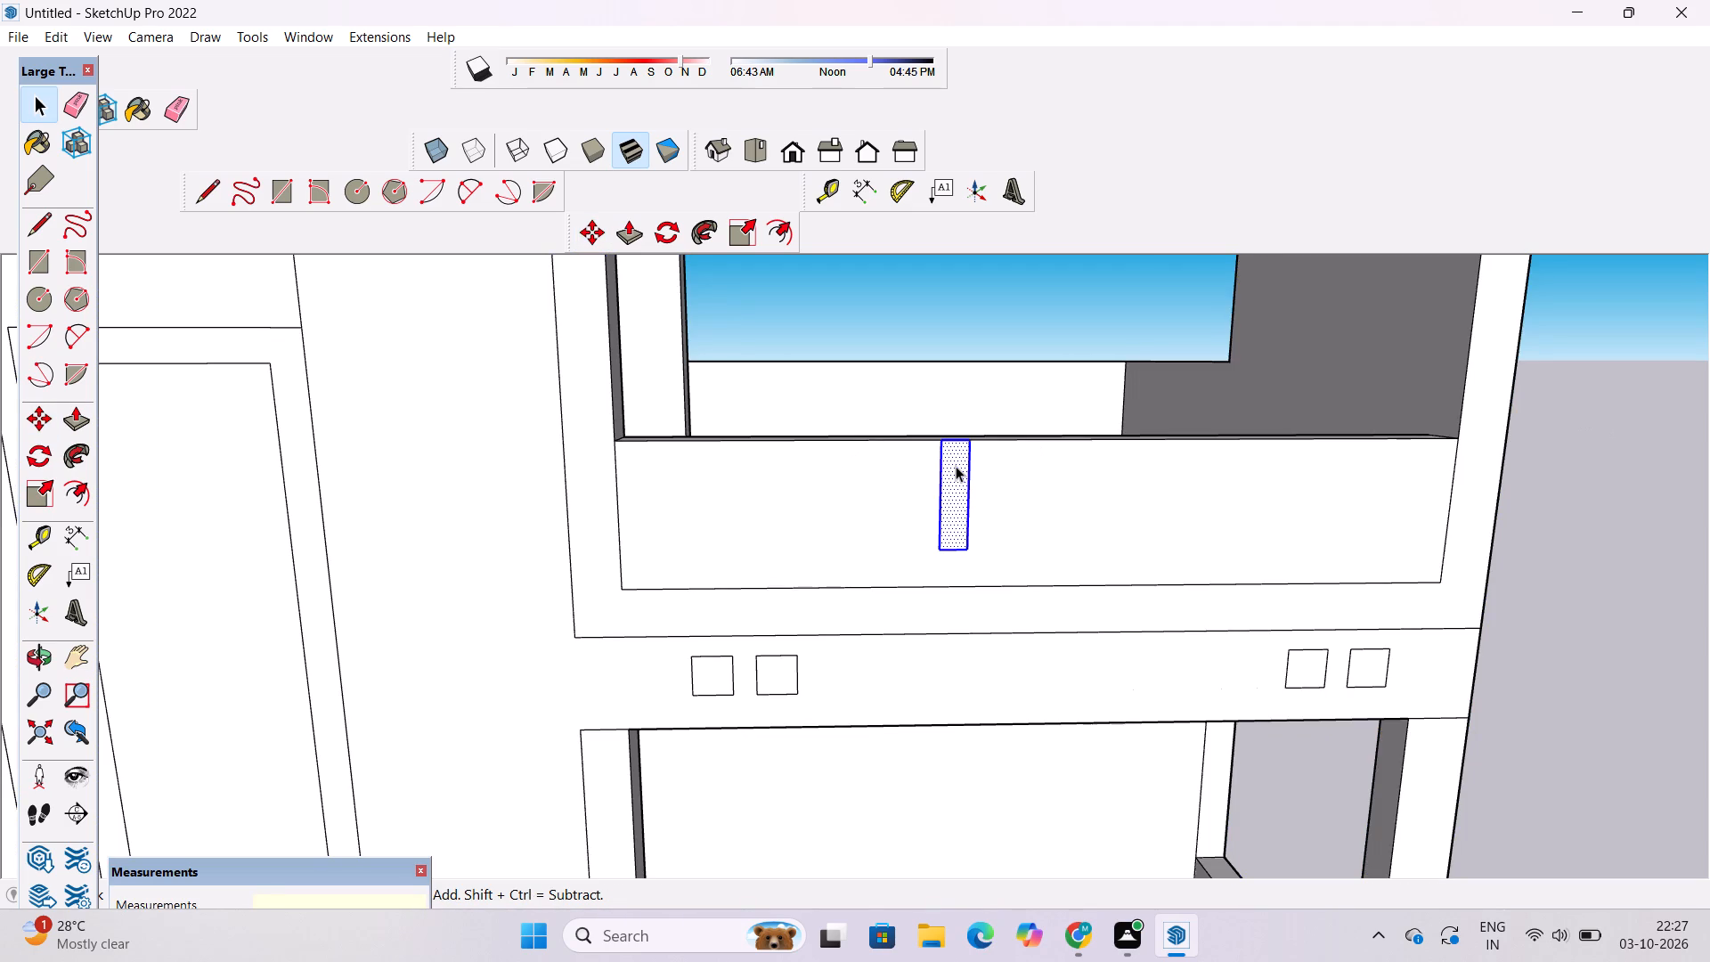
key("m")
scroll(956, 466, "up", 4)
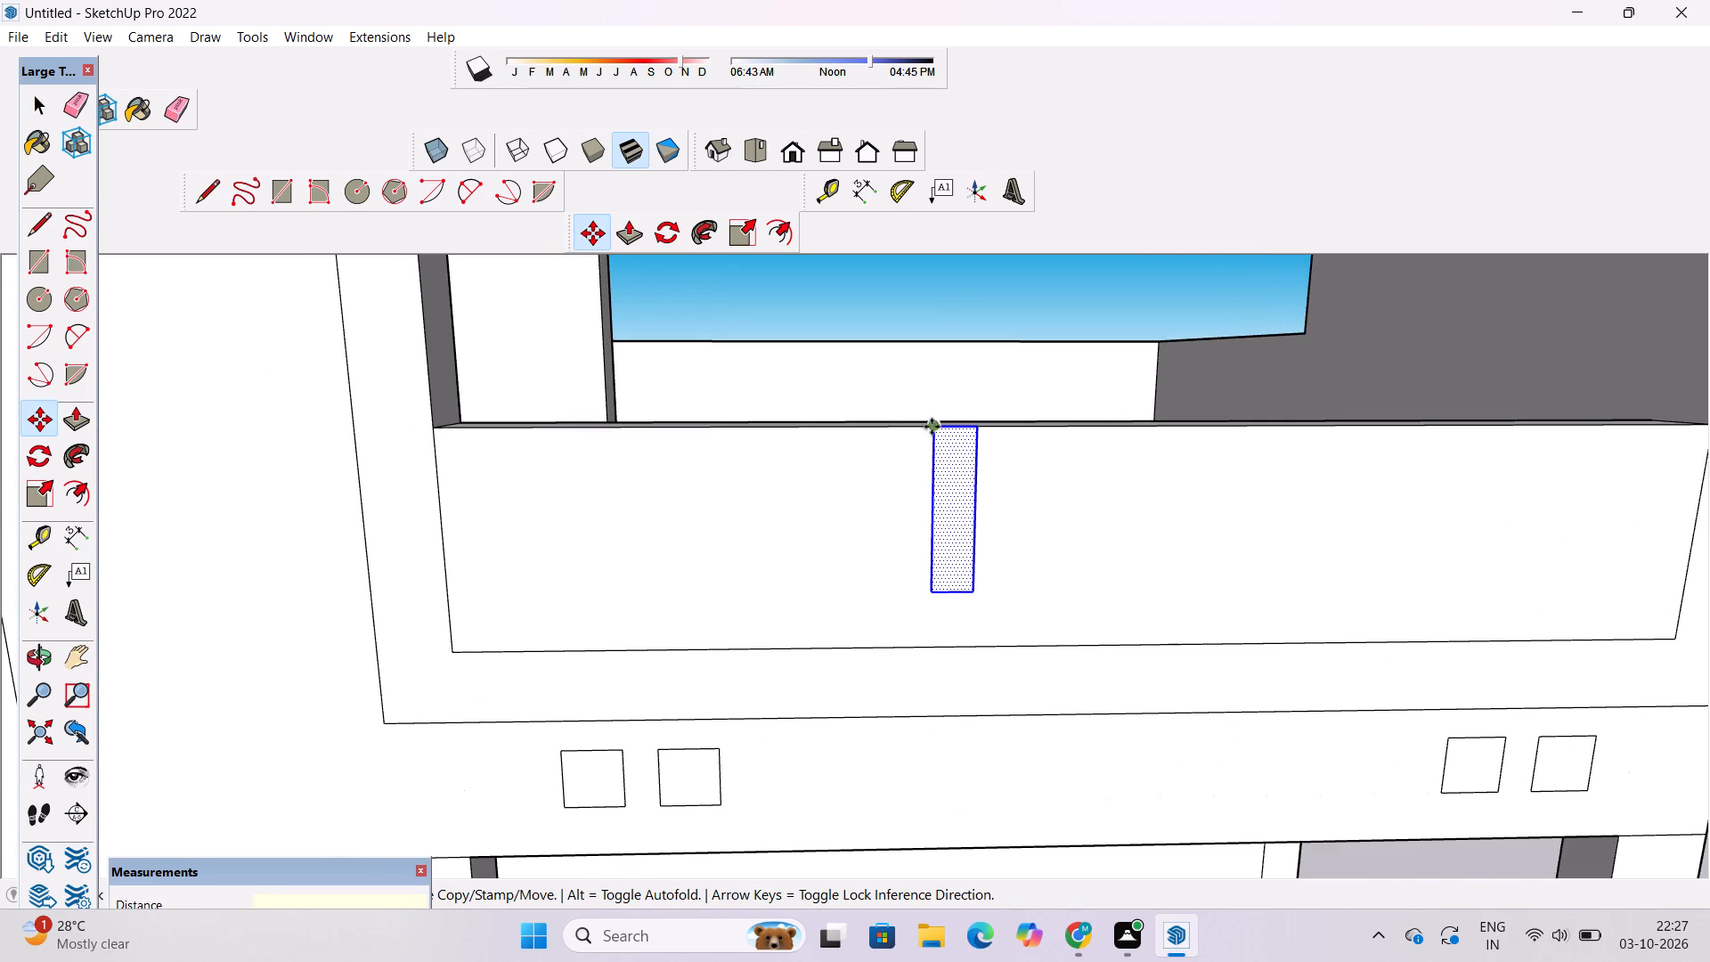
left_click(938, 428)
scroll(934, 428, "down", 6)
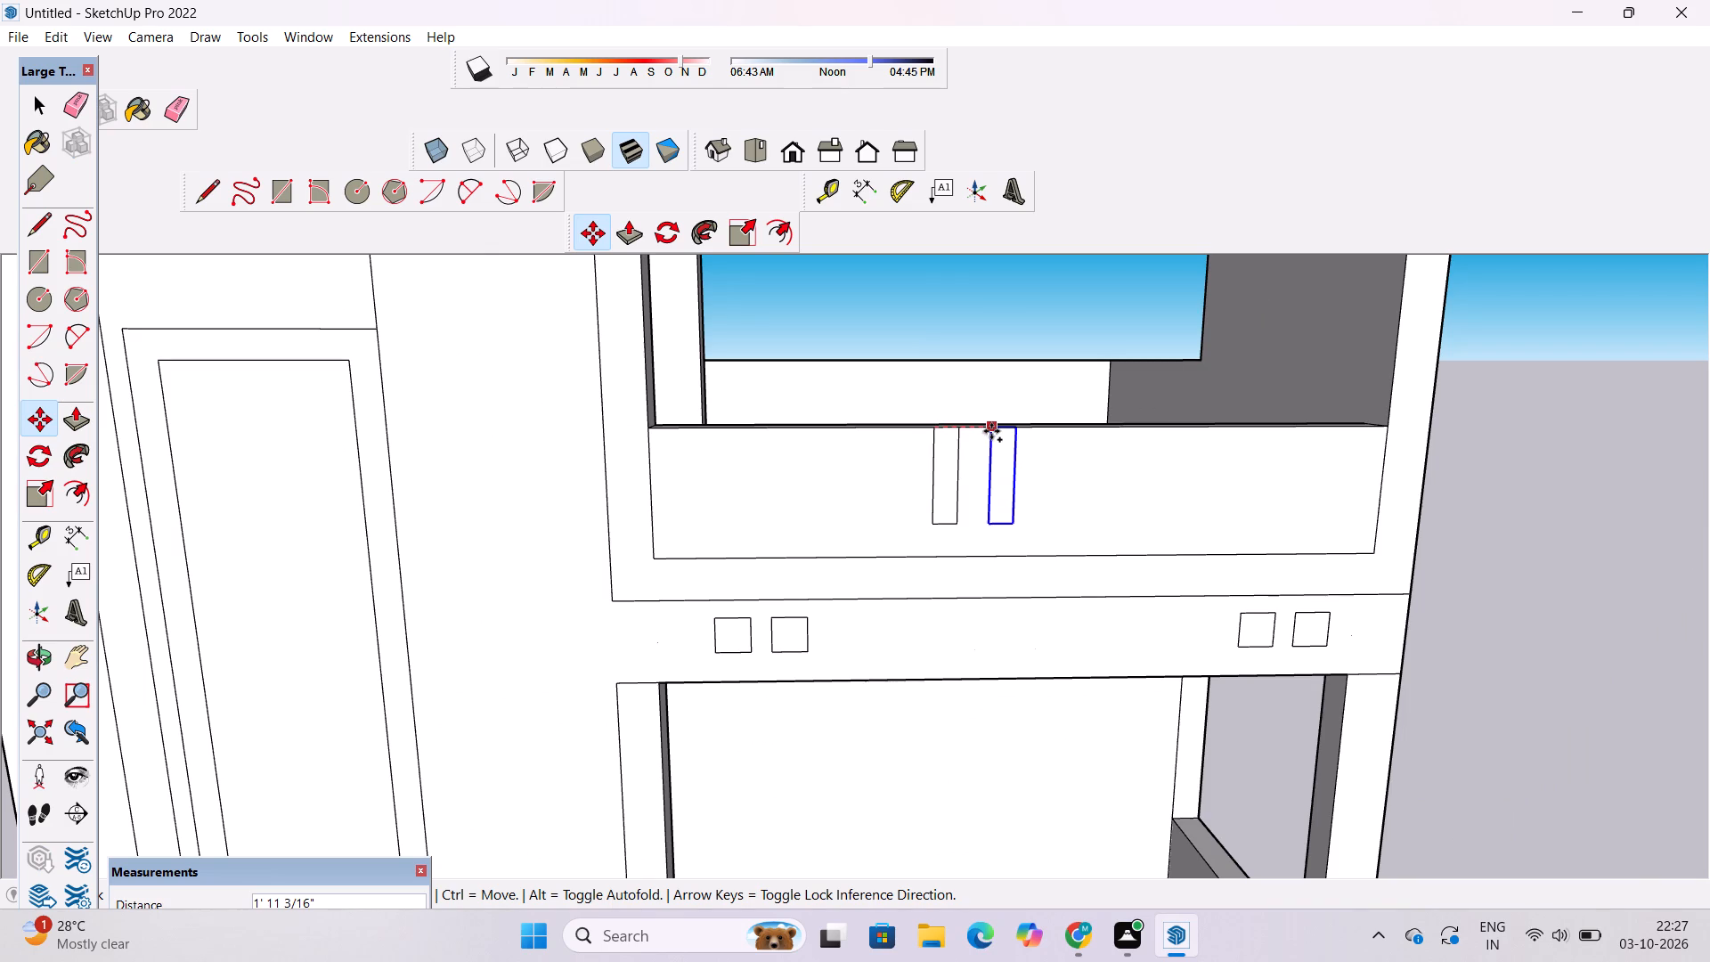
key("1")
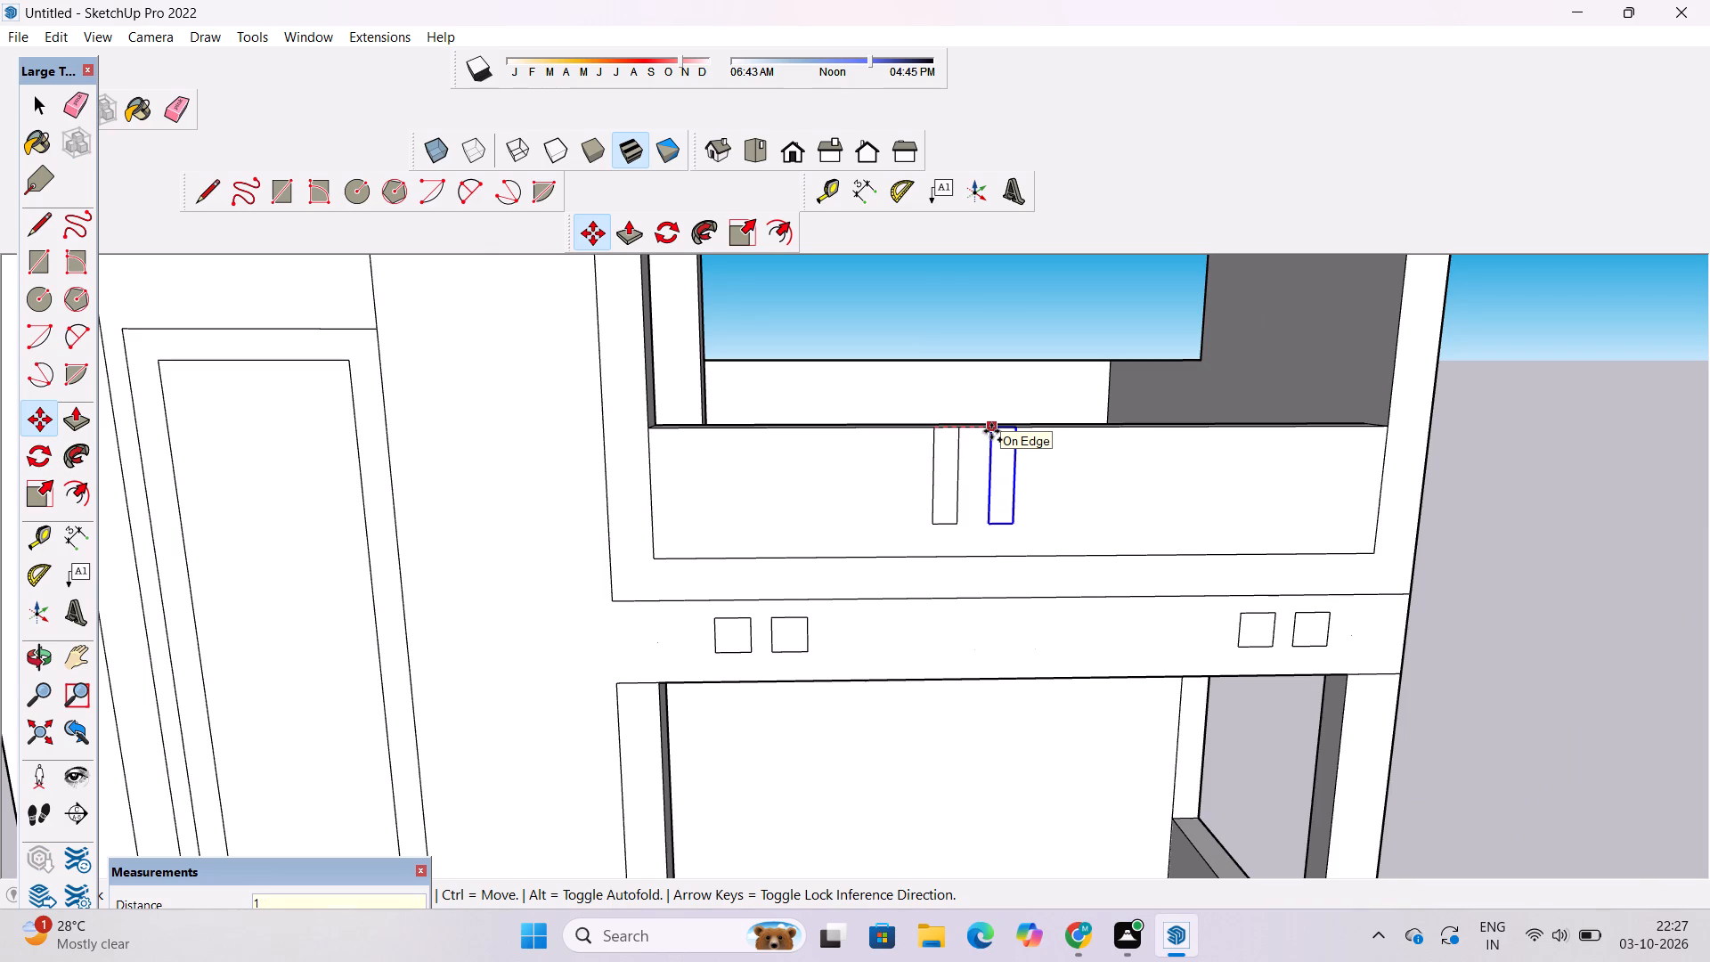
key("BackSpace")
type("2'")
key("Return")
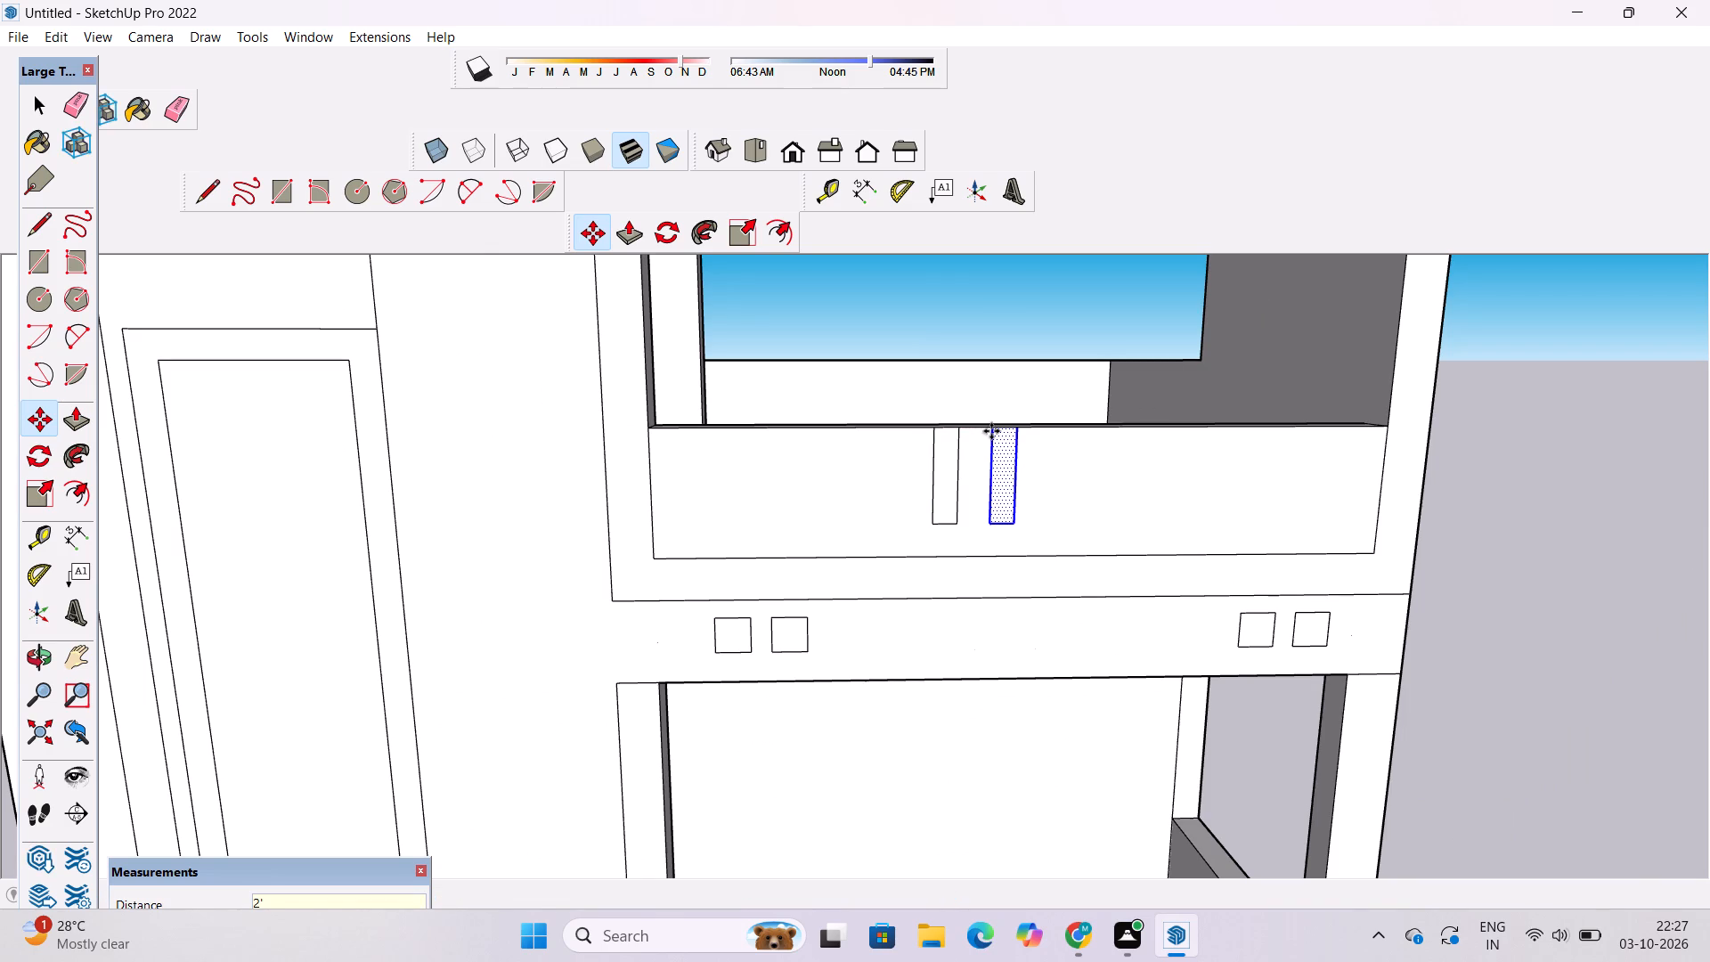
type("*2")
key("Return")
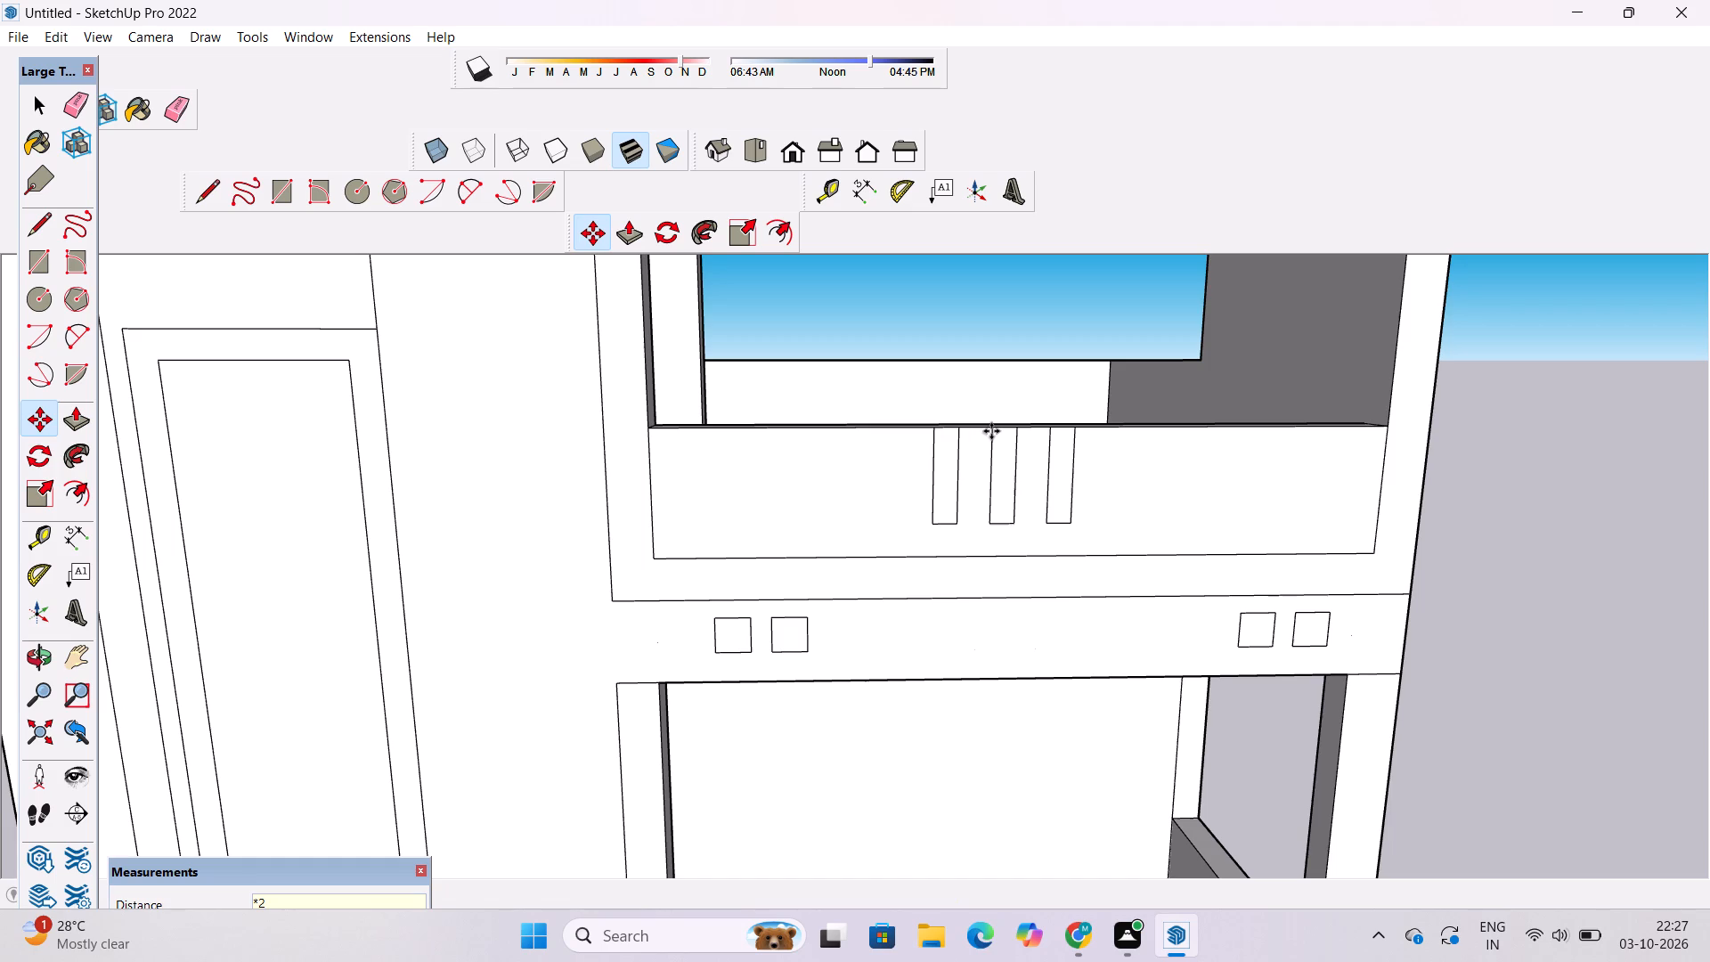
Copy the first narrow rectangle of the top parapet straight down to the middle opening's parapet edge.
scroll(949, 405, "down", 7)
key("space")
scroll(957, 507, "up", 3)
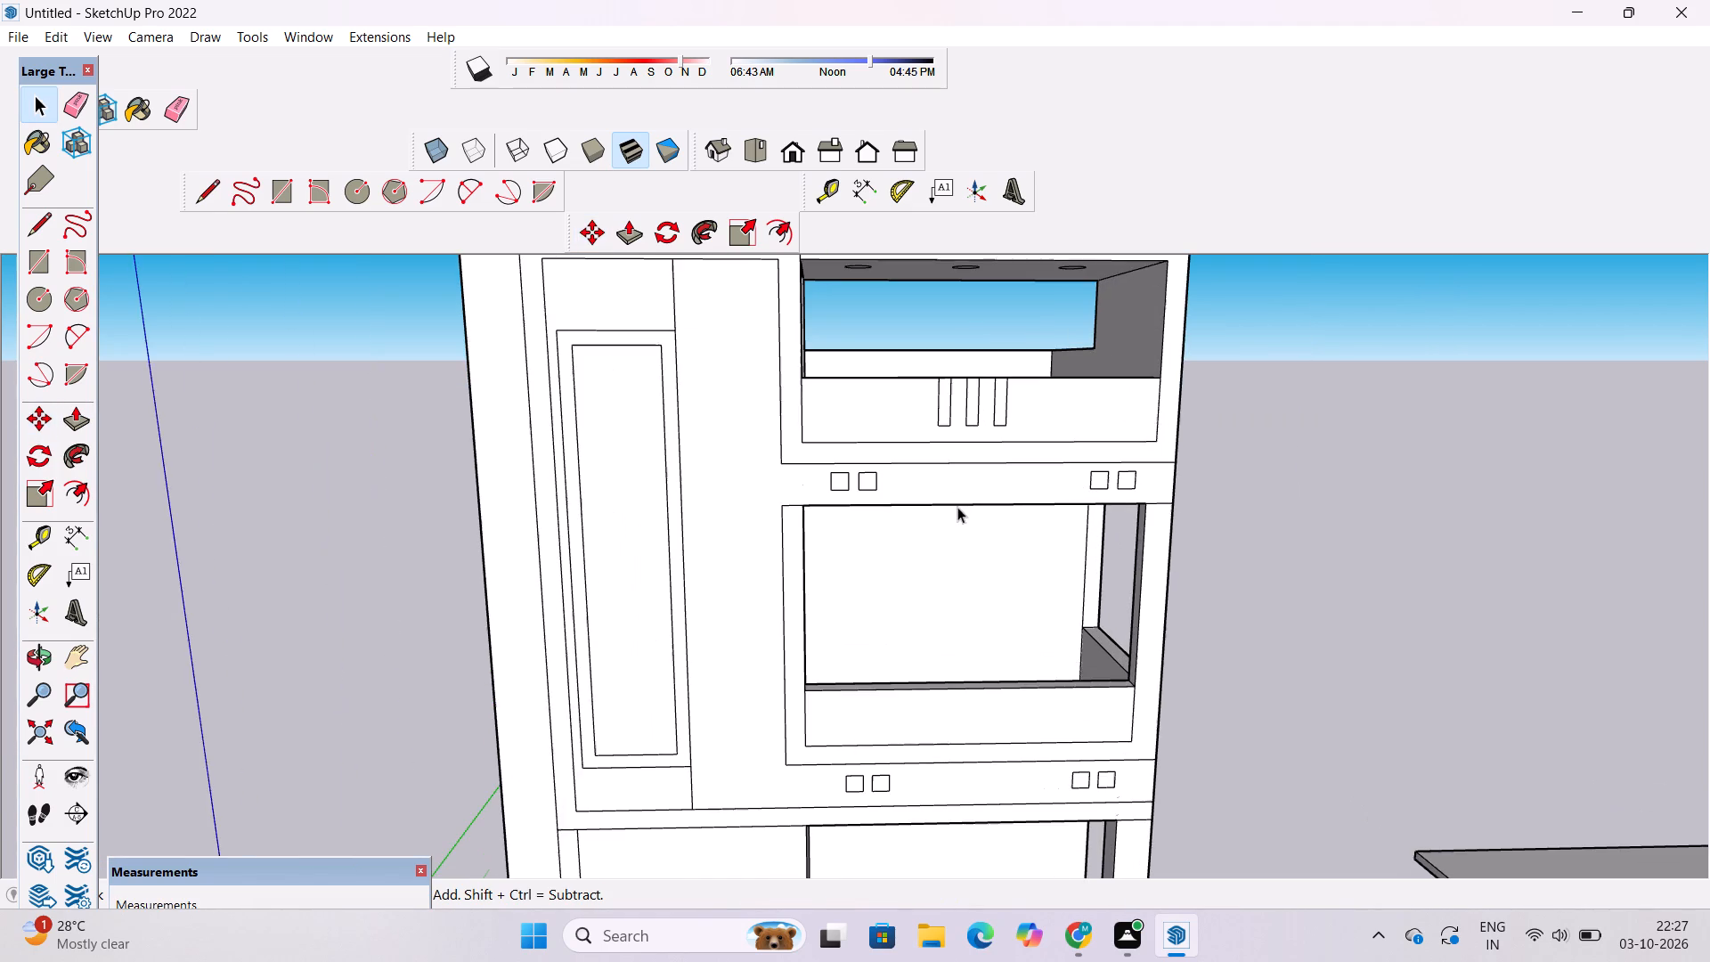
scroll(968, 434, "up", 3)
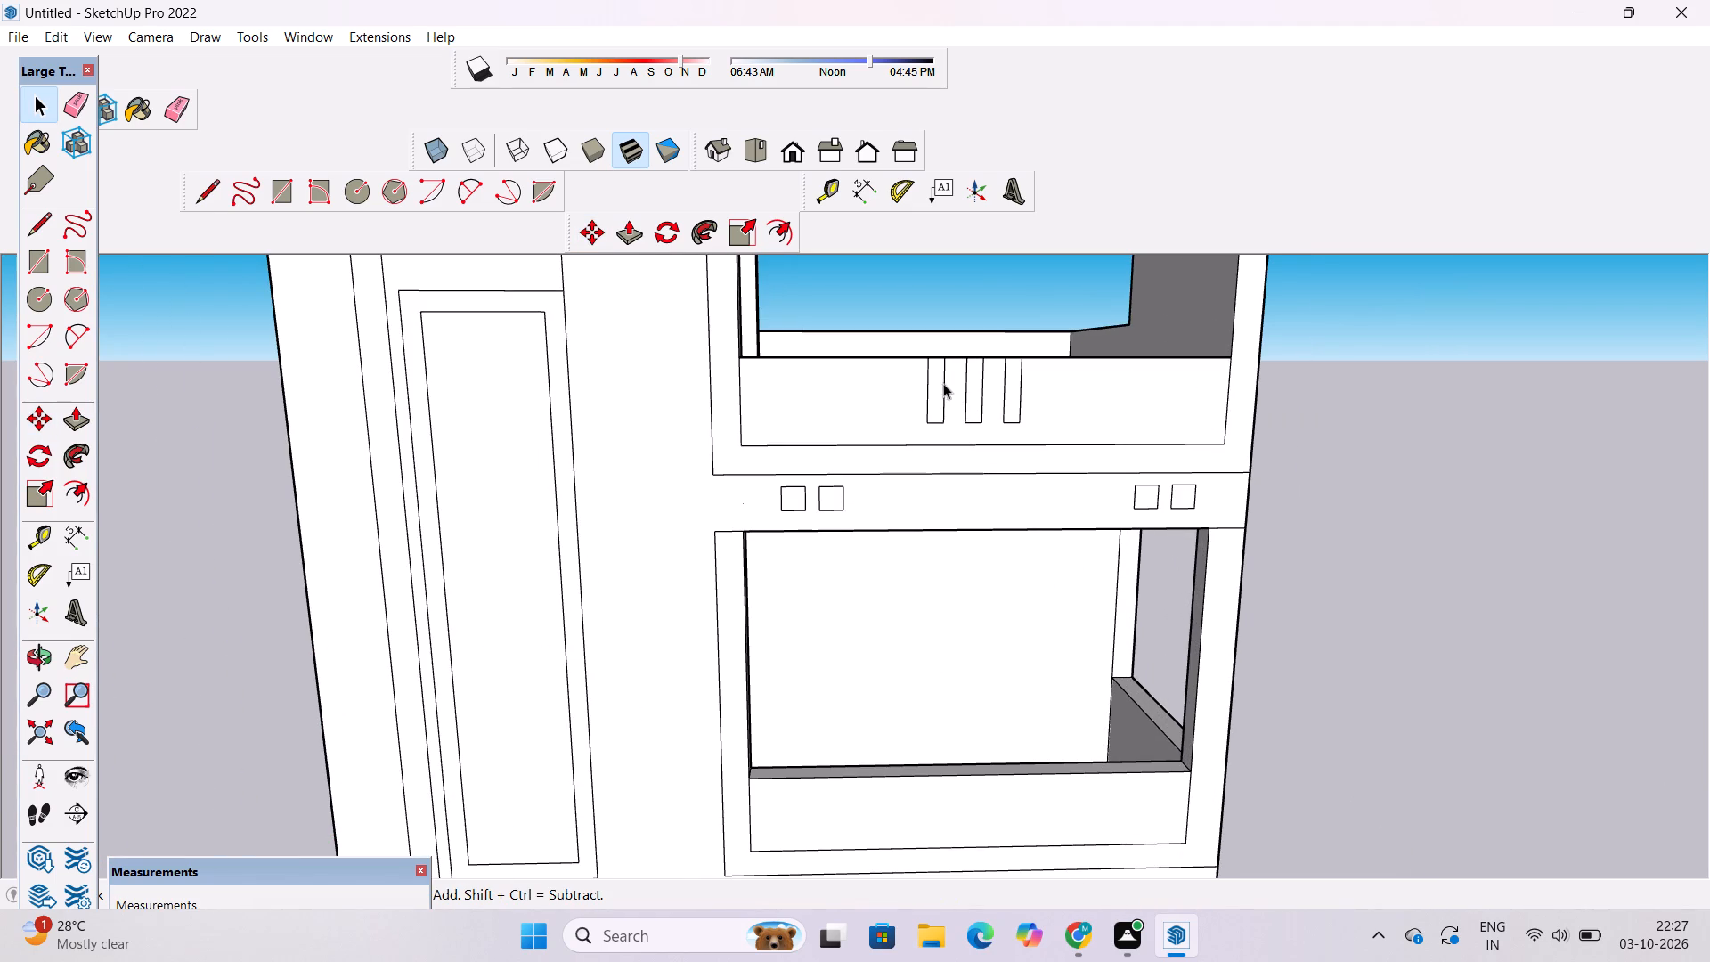
left_click(938, 380)
left_click(938, 380)
key("m")
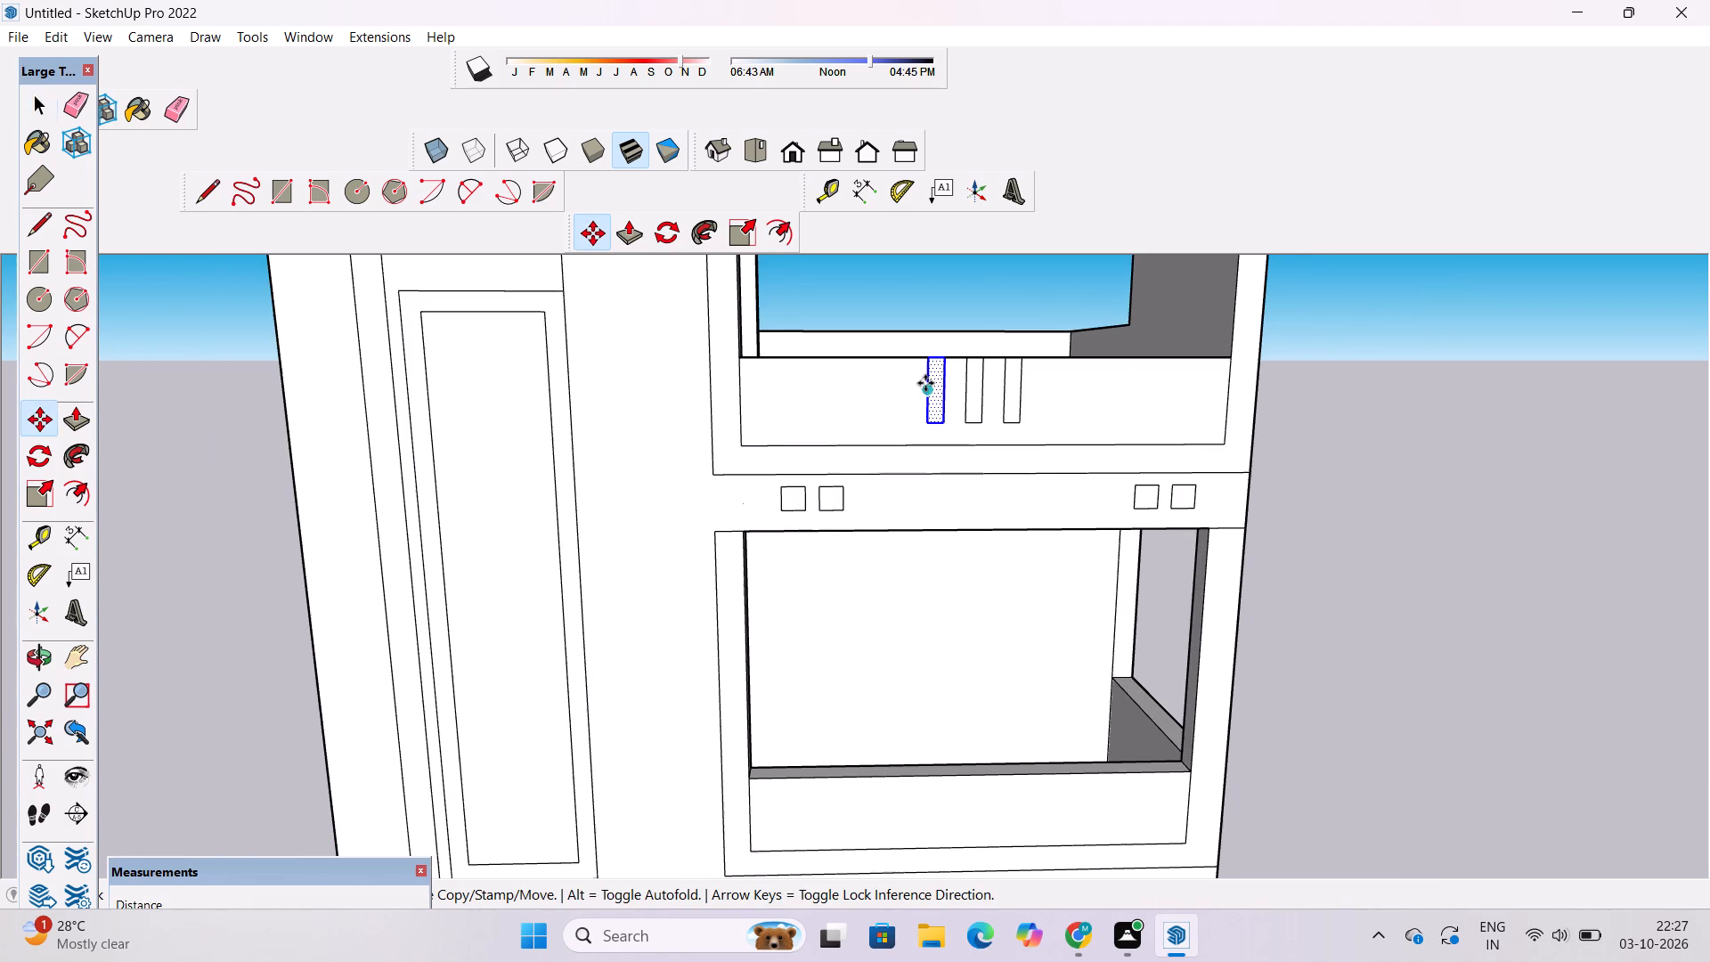
scroll(924, 386, "down", 2)
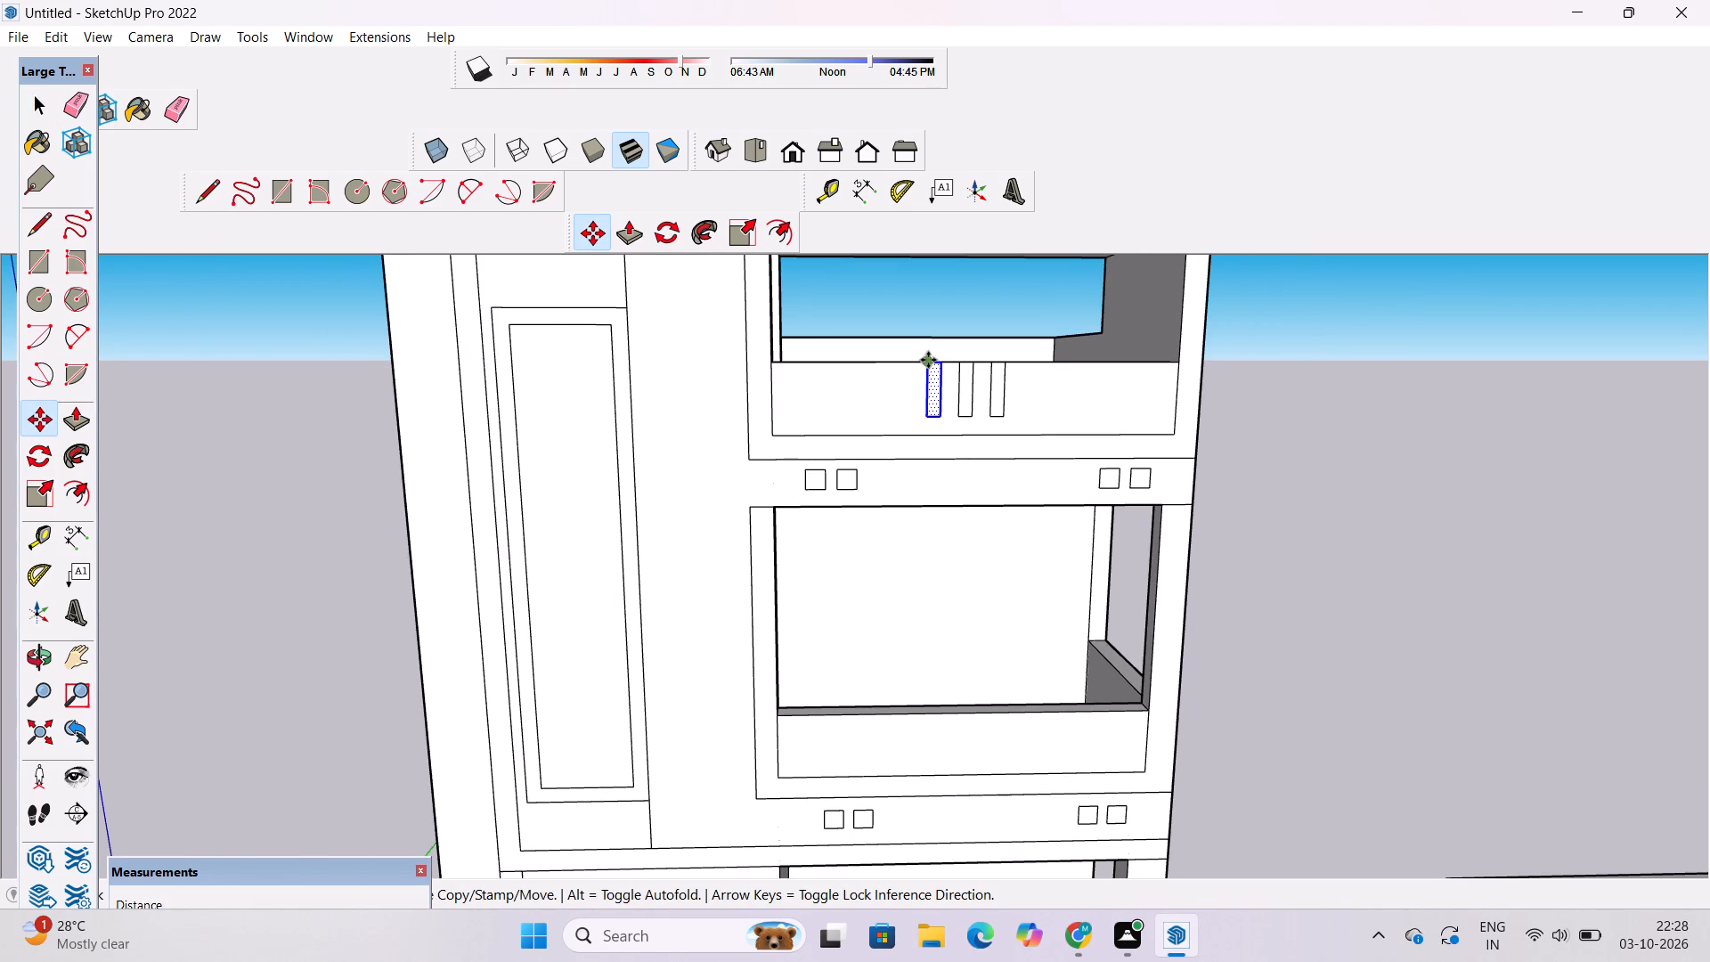
left_click(928, 360)
scroll(907, 419, "down", 7)
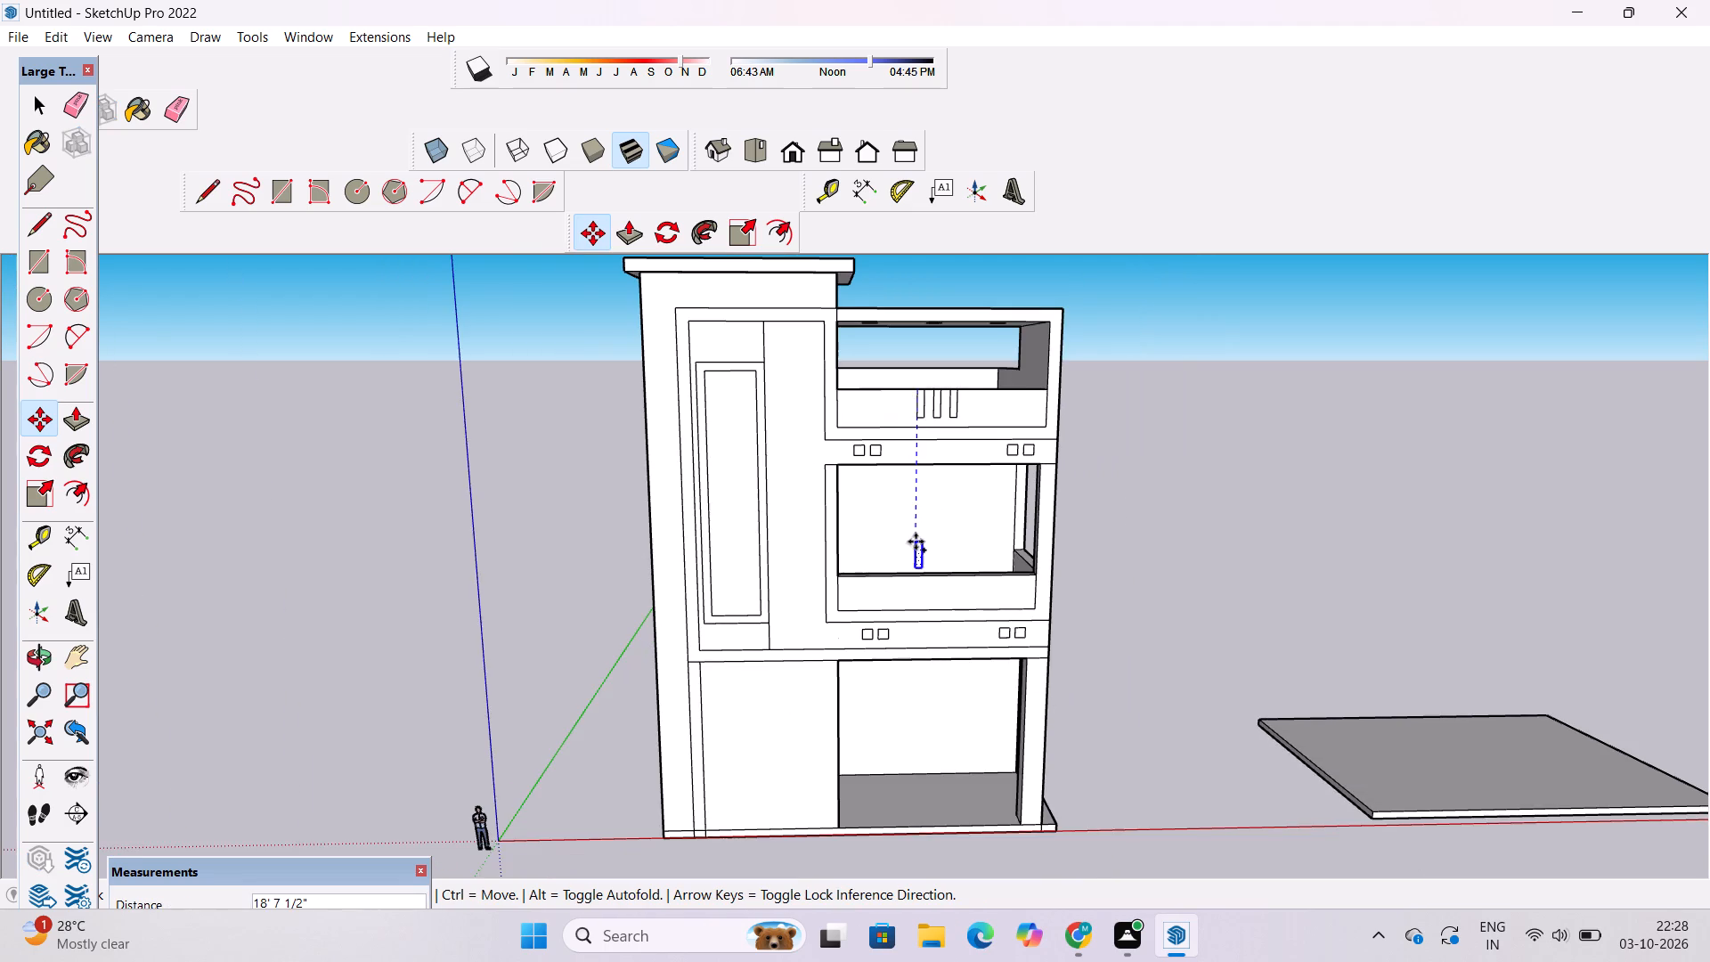
scroll(916, 542, "up", 12)
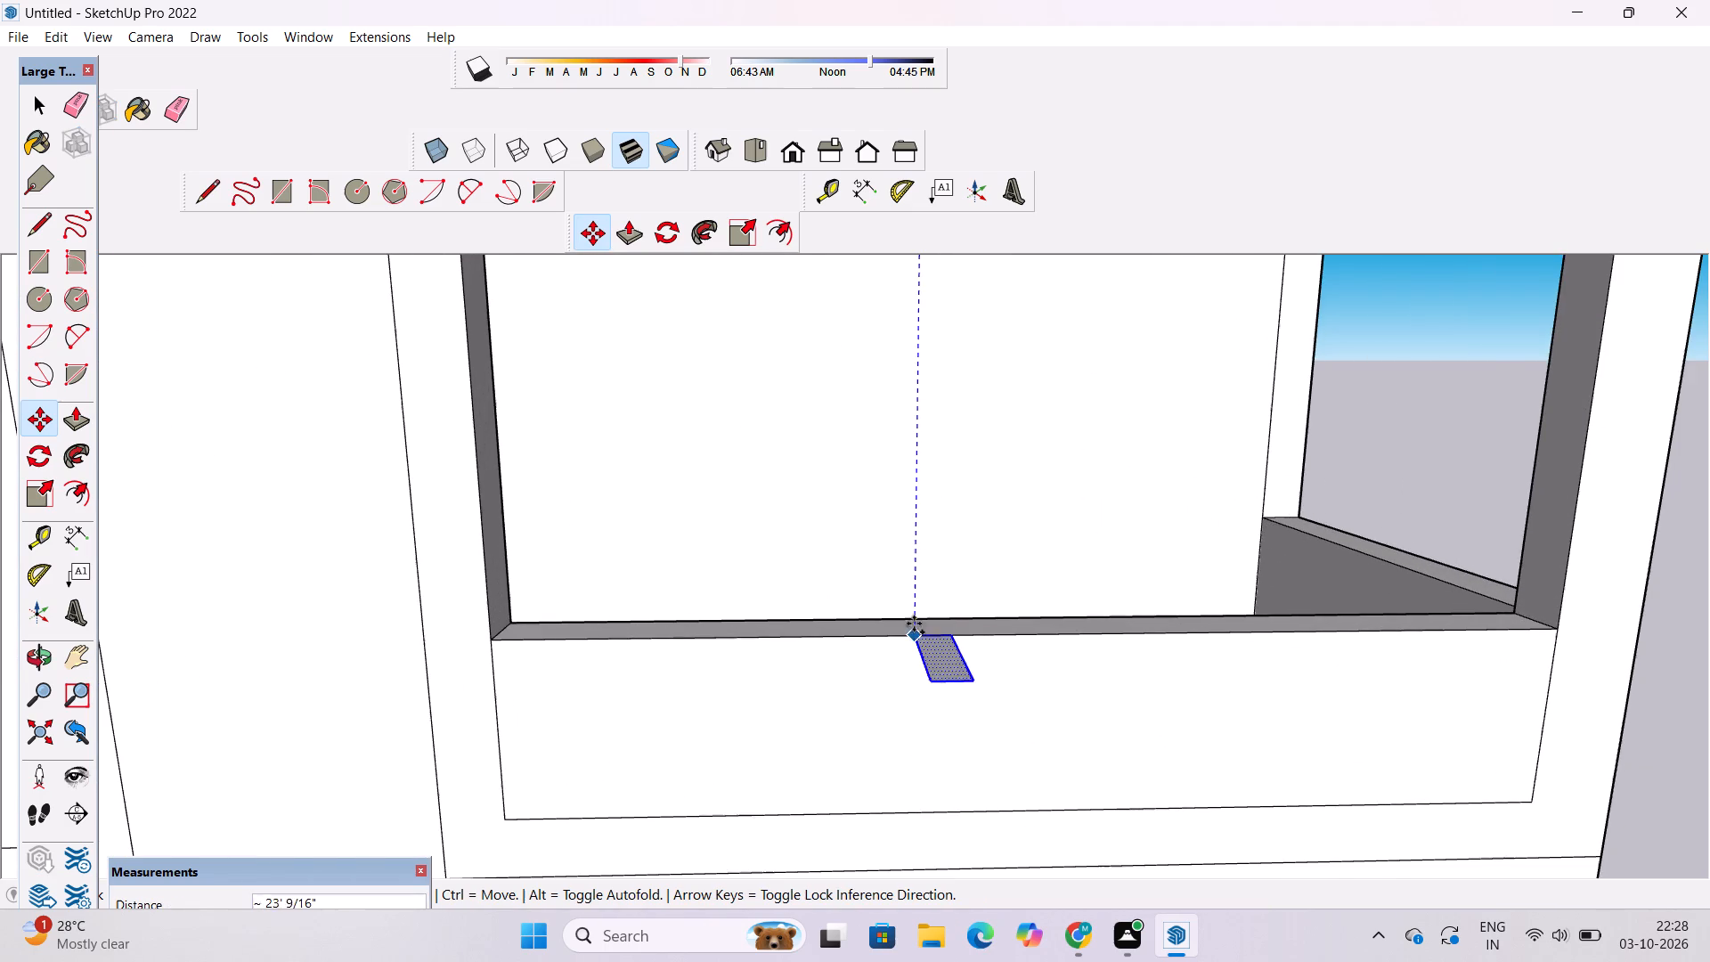
left_click(914, 634)
scroll(859, 567, "down", 6)
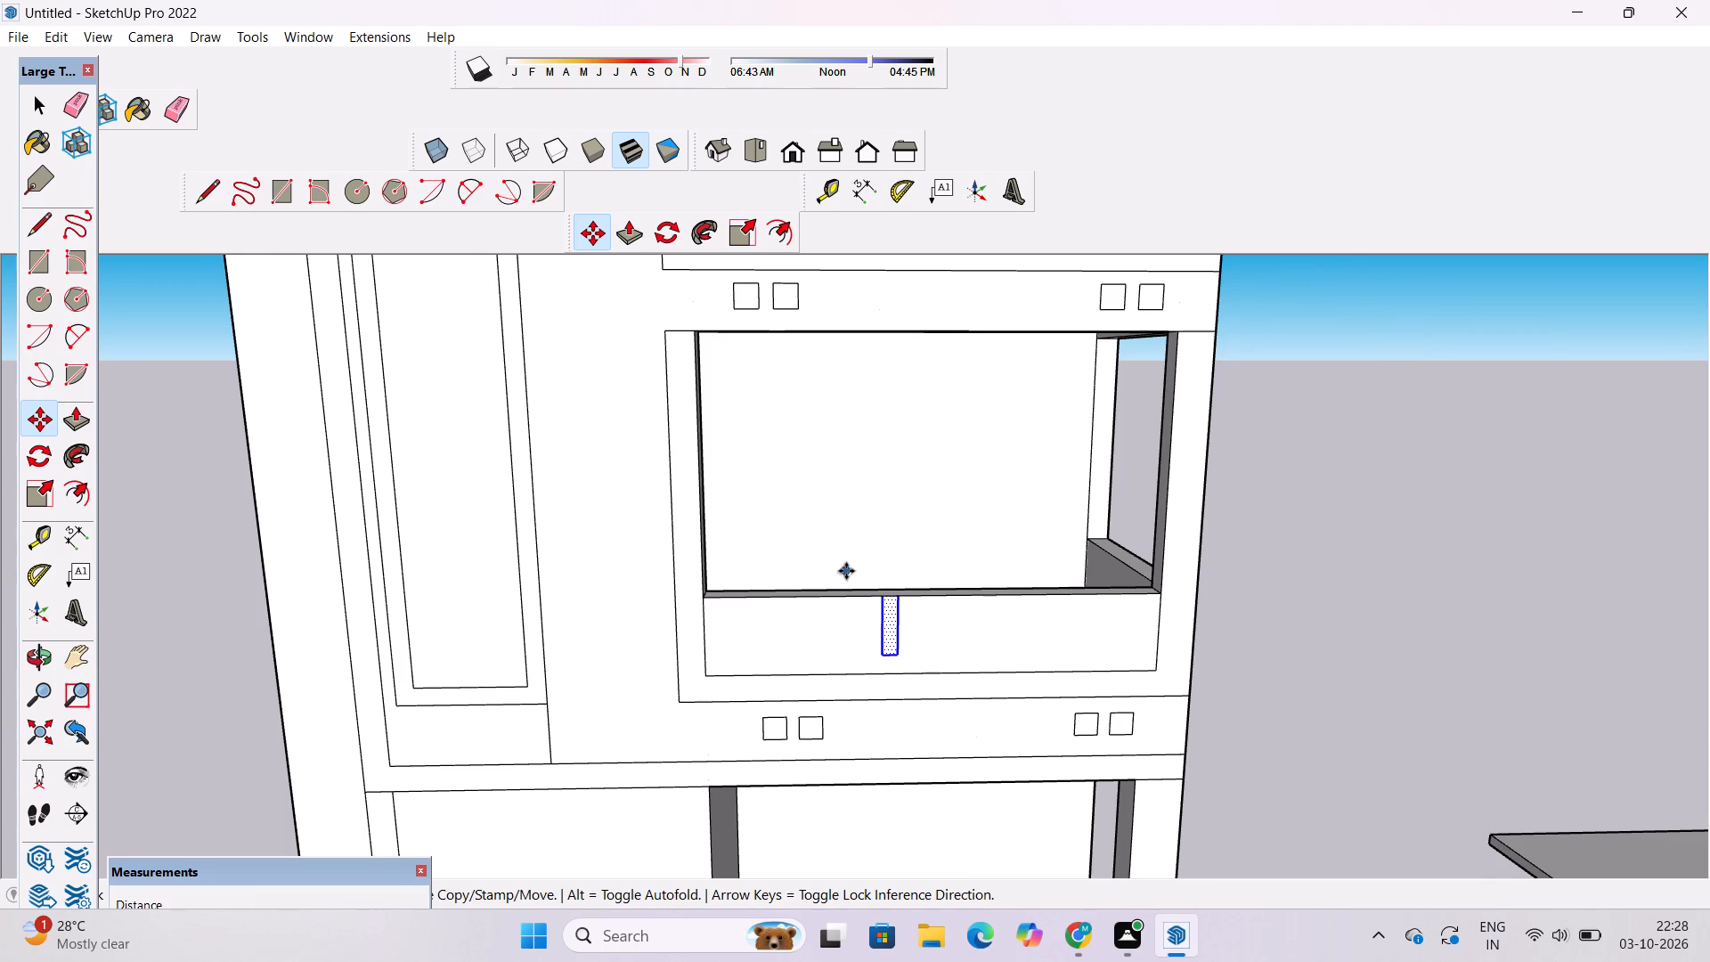
Copy the middle parapet's narrow rectangle along its edge toward the outer corner at 2' spacing, making two copies.
scroll(843, 556, "down", 4)
scroll(851, 599, "up", 7)
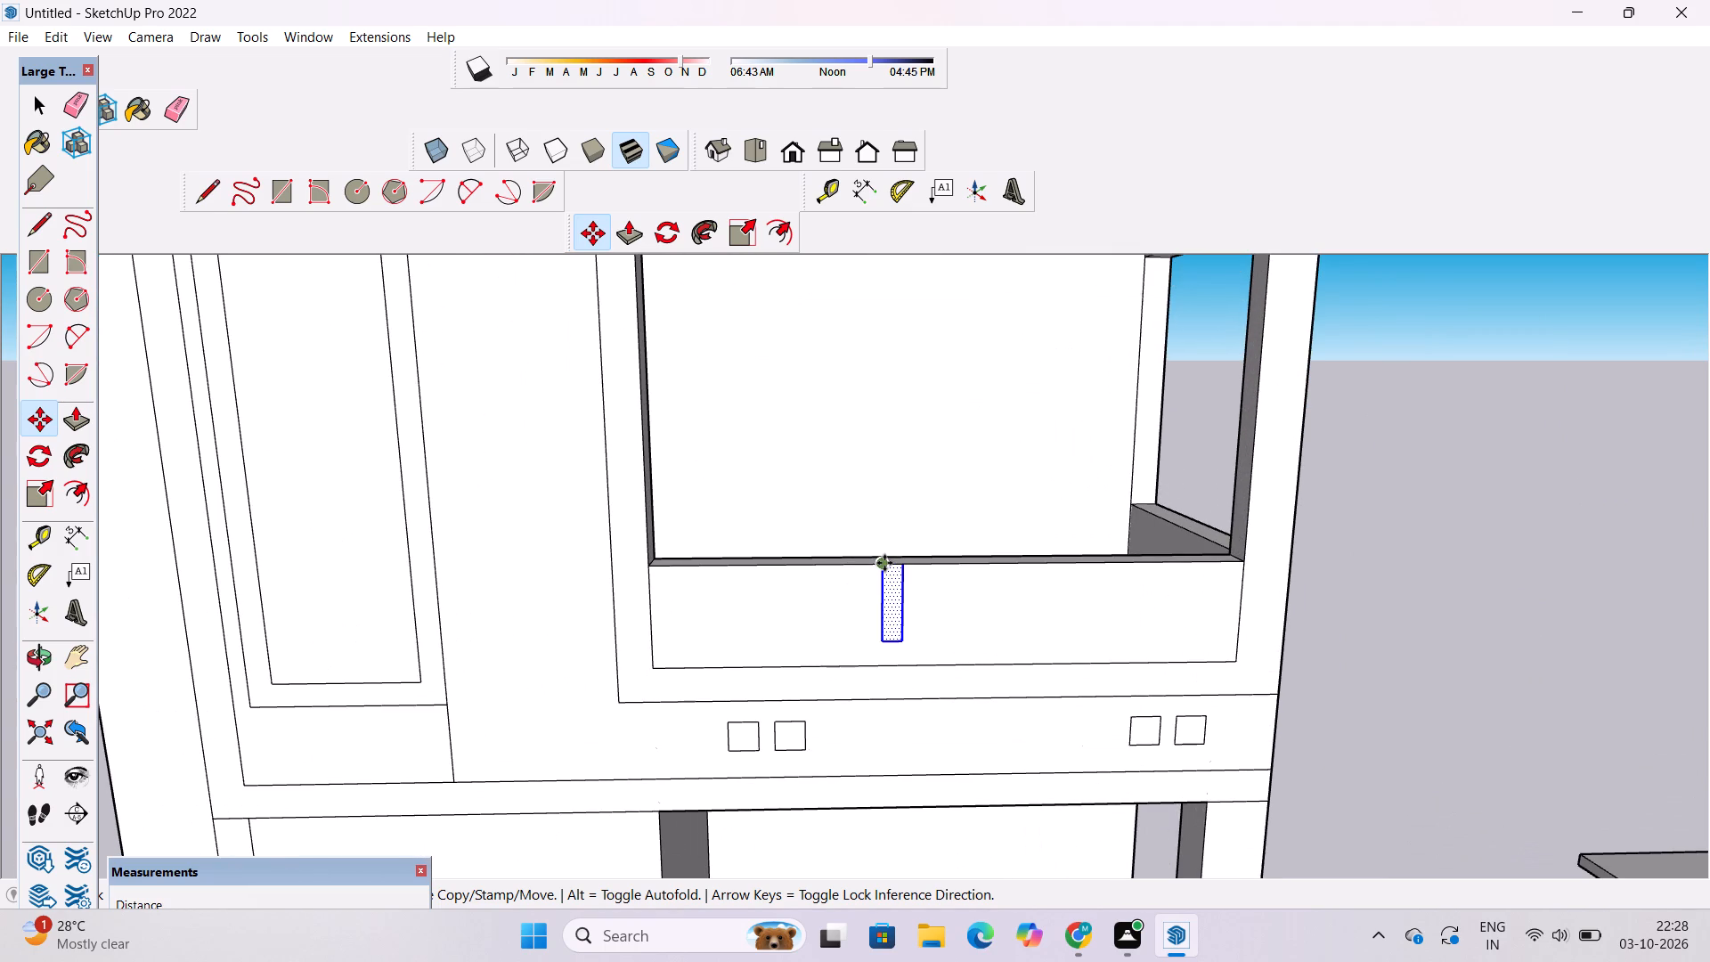
left_click(884, 564)
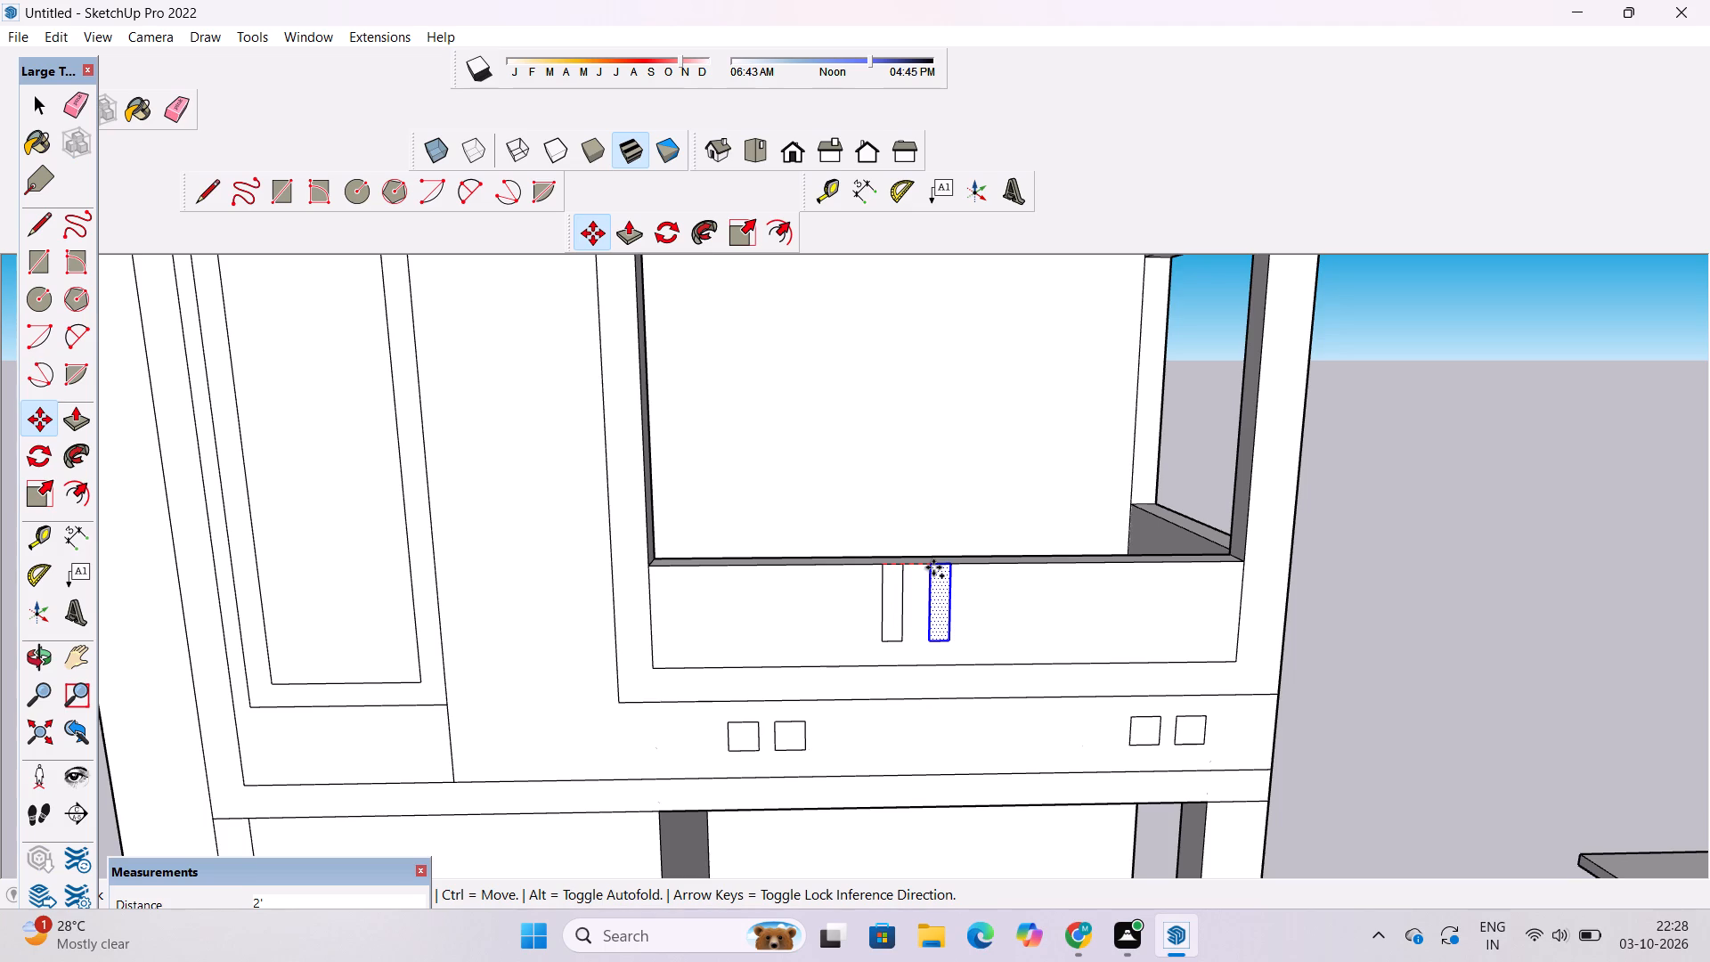
type("2'")
key("Return")
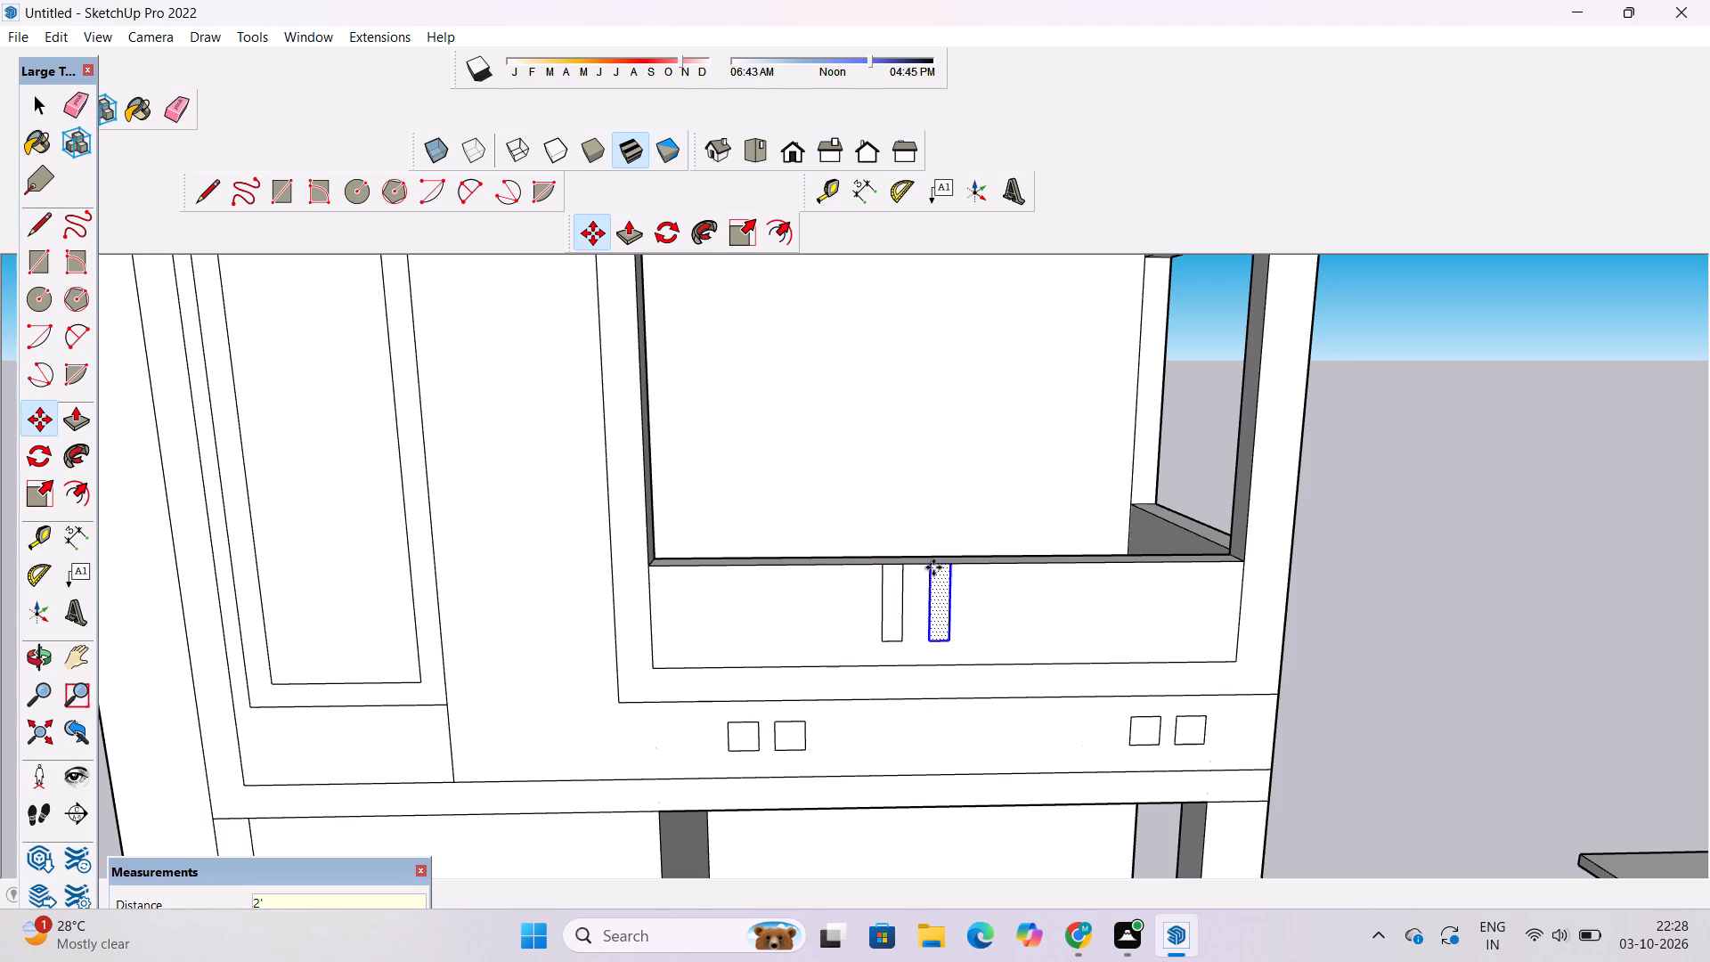
type("*2")
key("Return")
Push/Pull the first narrow rectangle on the top opening's parapet outward 6".
scroll(860, 715, "down", 6)
key("space")
key("o")
scroll(889, 683, "up", 4)
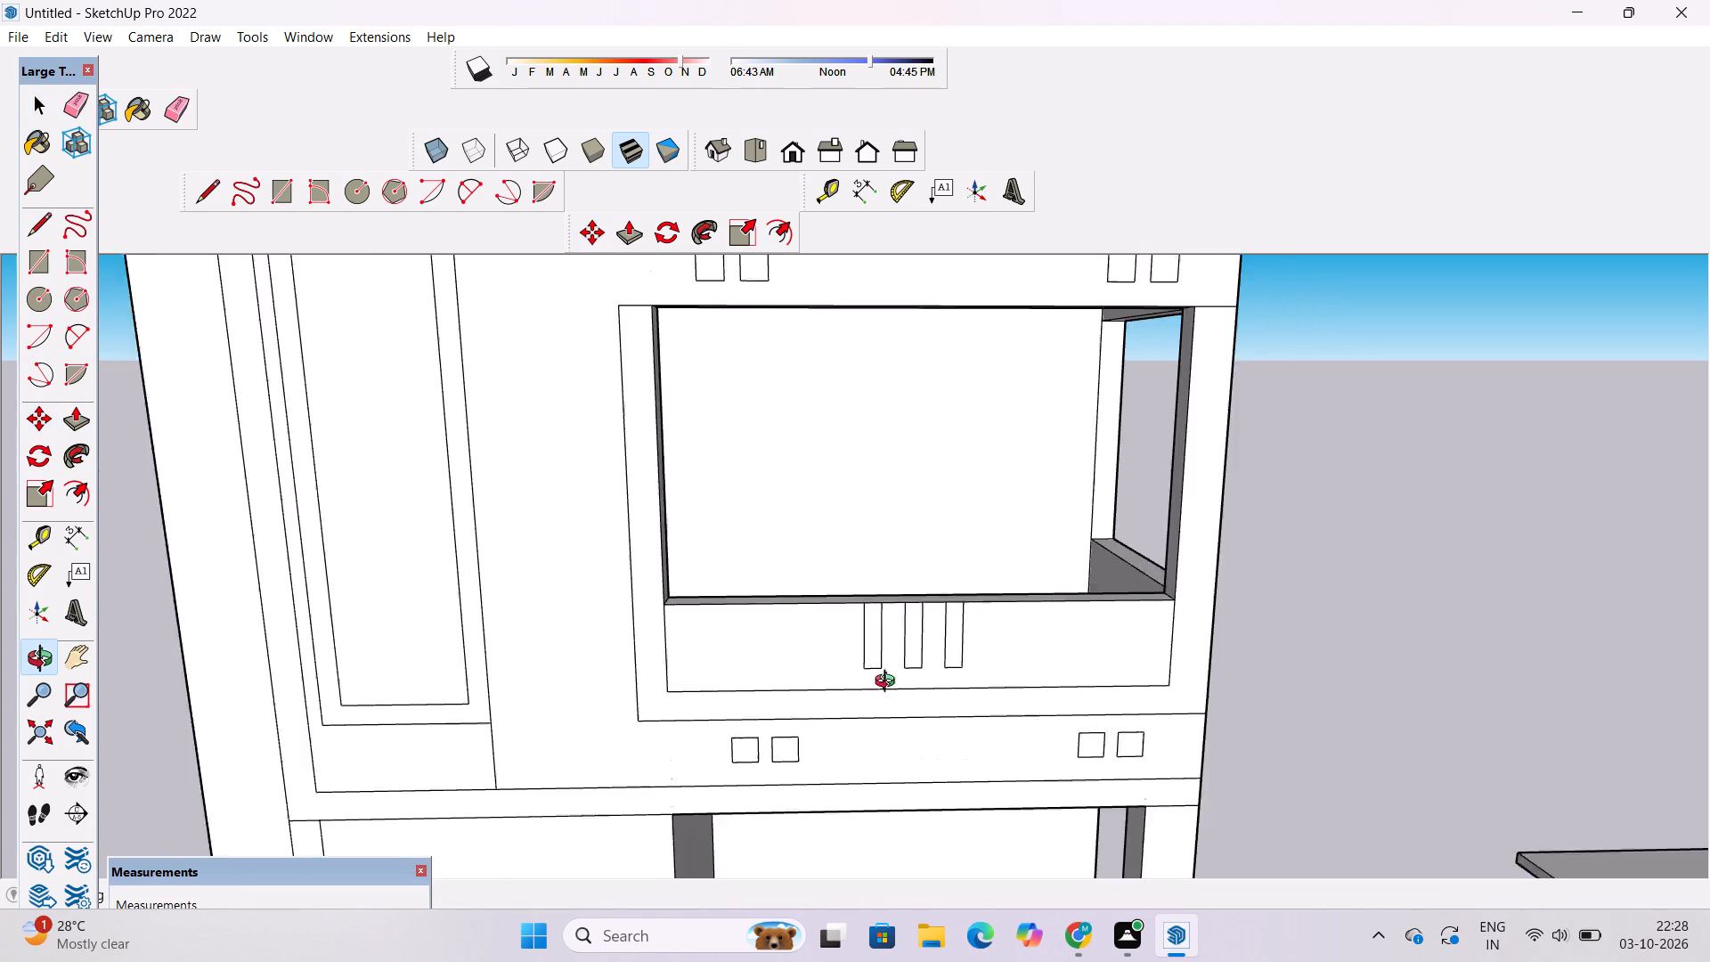
scroll(889, 683, "up", 1)
left_click_drag(874, 683, 1028, 730)
scroll(1016, 694, "down", 6)
left_click_drag(1006, 618, 894, 725, "shift")
scroll(814, 485, "up", 4)
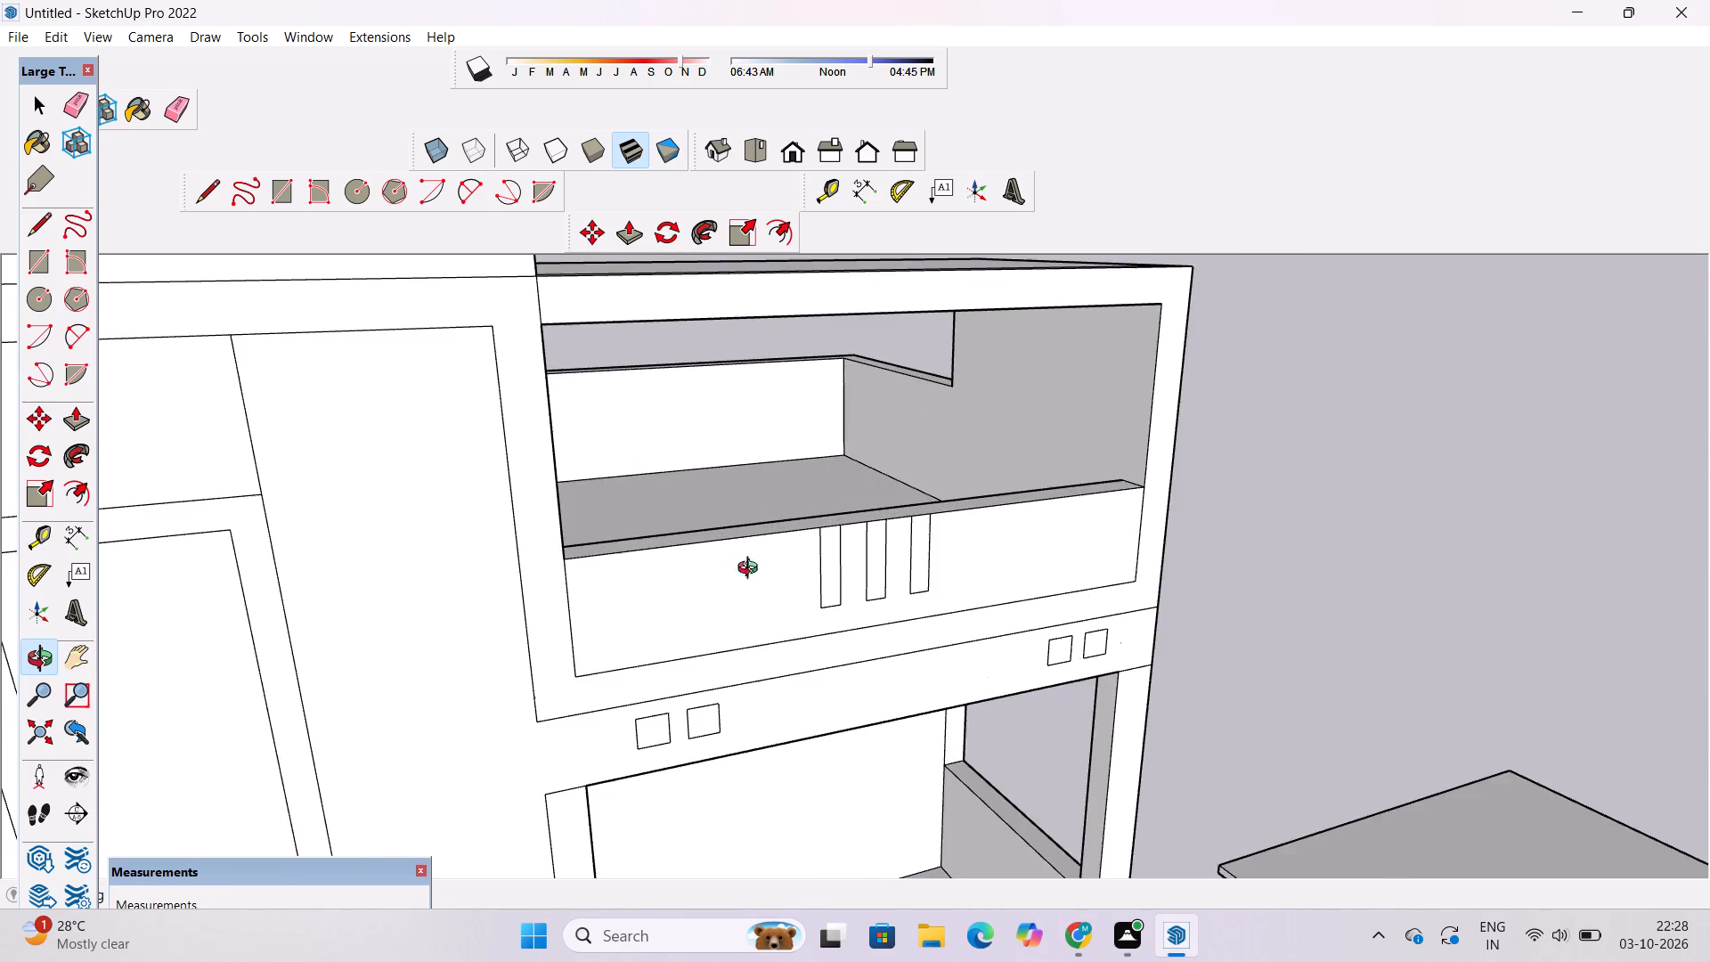
left_click_drag(759, 576, 905, 608)
scroll(917, 575, "up", 3)
left_click_drag(915, 585, 845, 496, "shift")
scroll(830, 487, "down", 5)
left_click_drag(806, 510, 882, 558)
scroll(916, 510, "up", 4)
left_click_drag(900, 502, 843, 489, "shift")
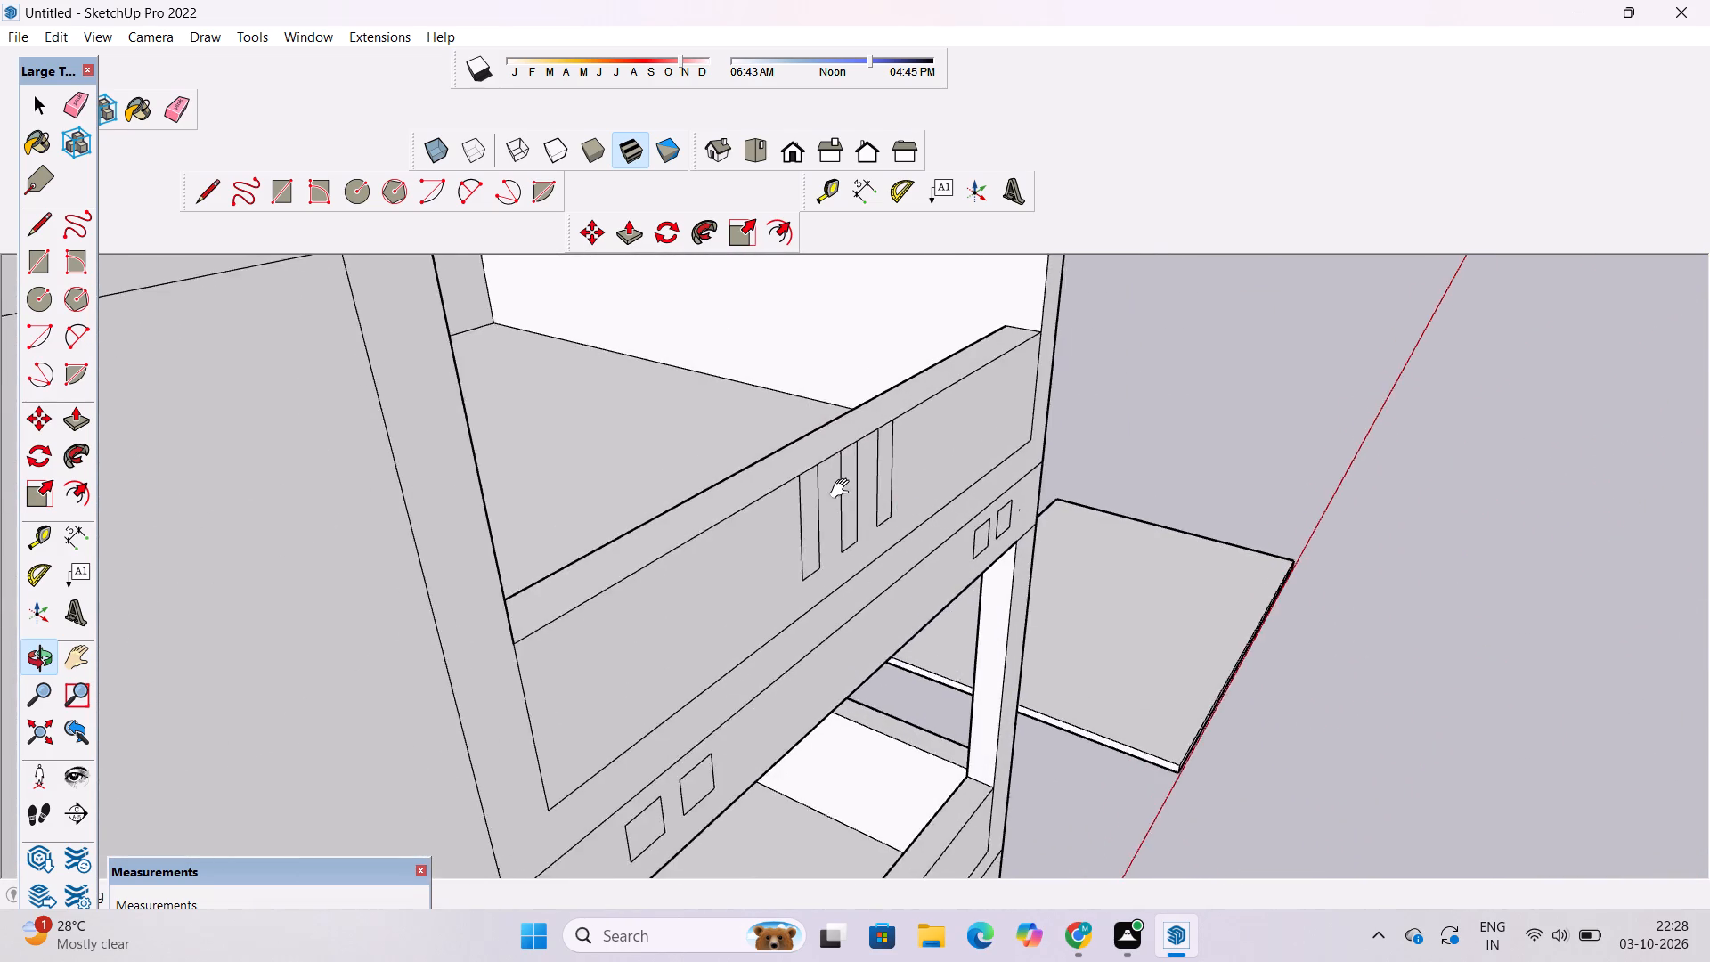
left_click_drag(843, 489, 842, 489, "shift")
left_click_drag(842, 489, 841, 506)
key("p")
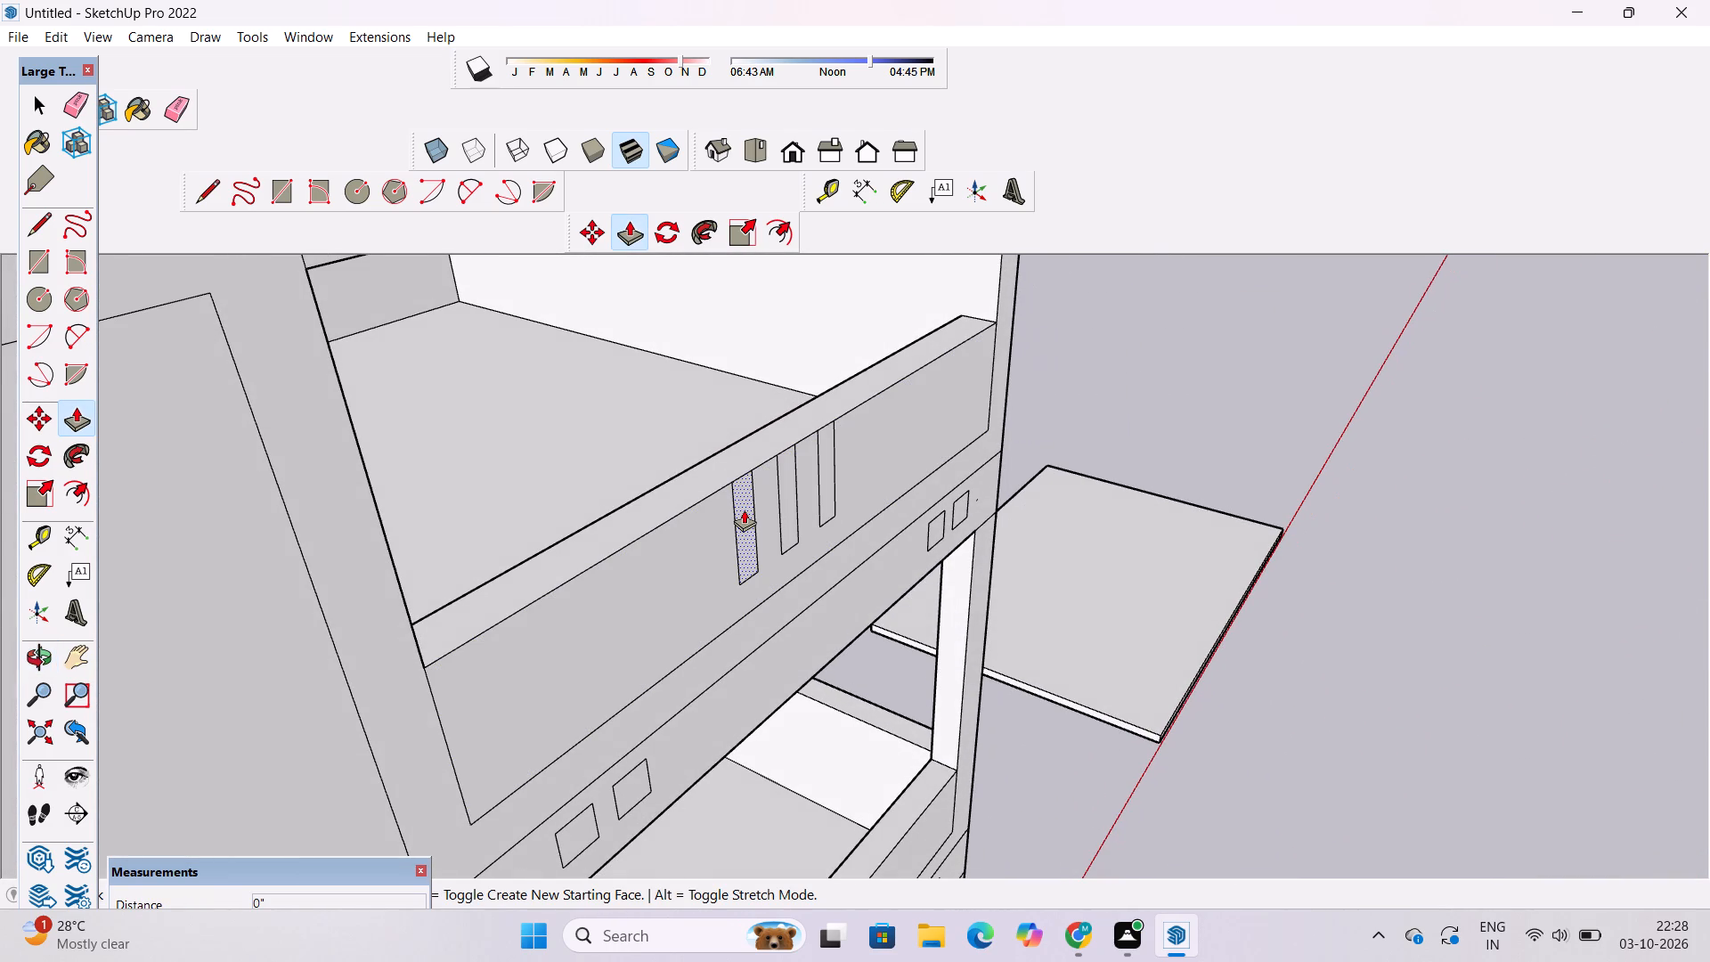
left_click(744, 510)
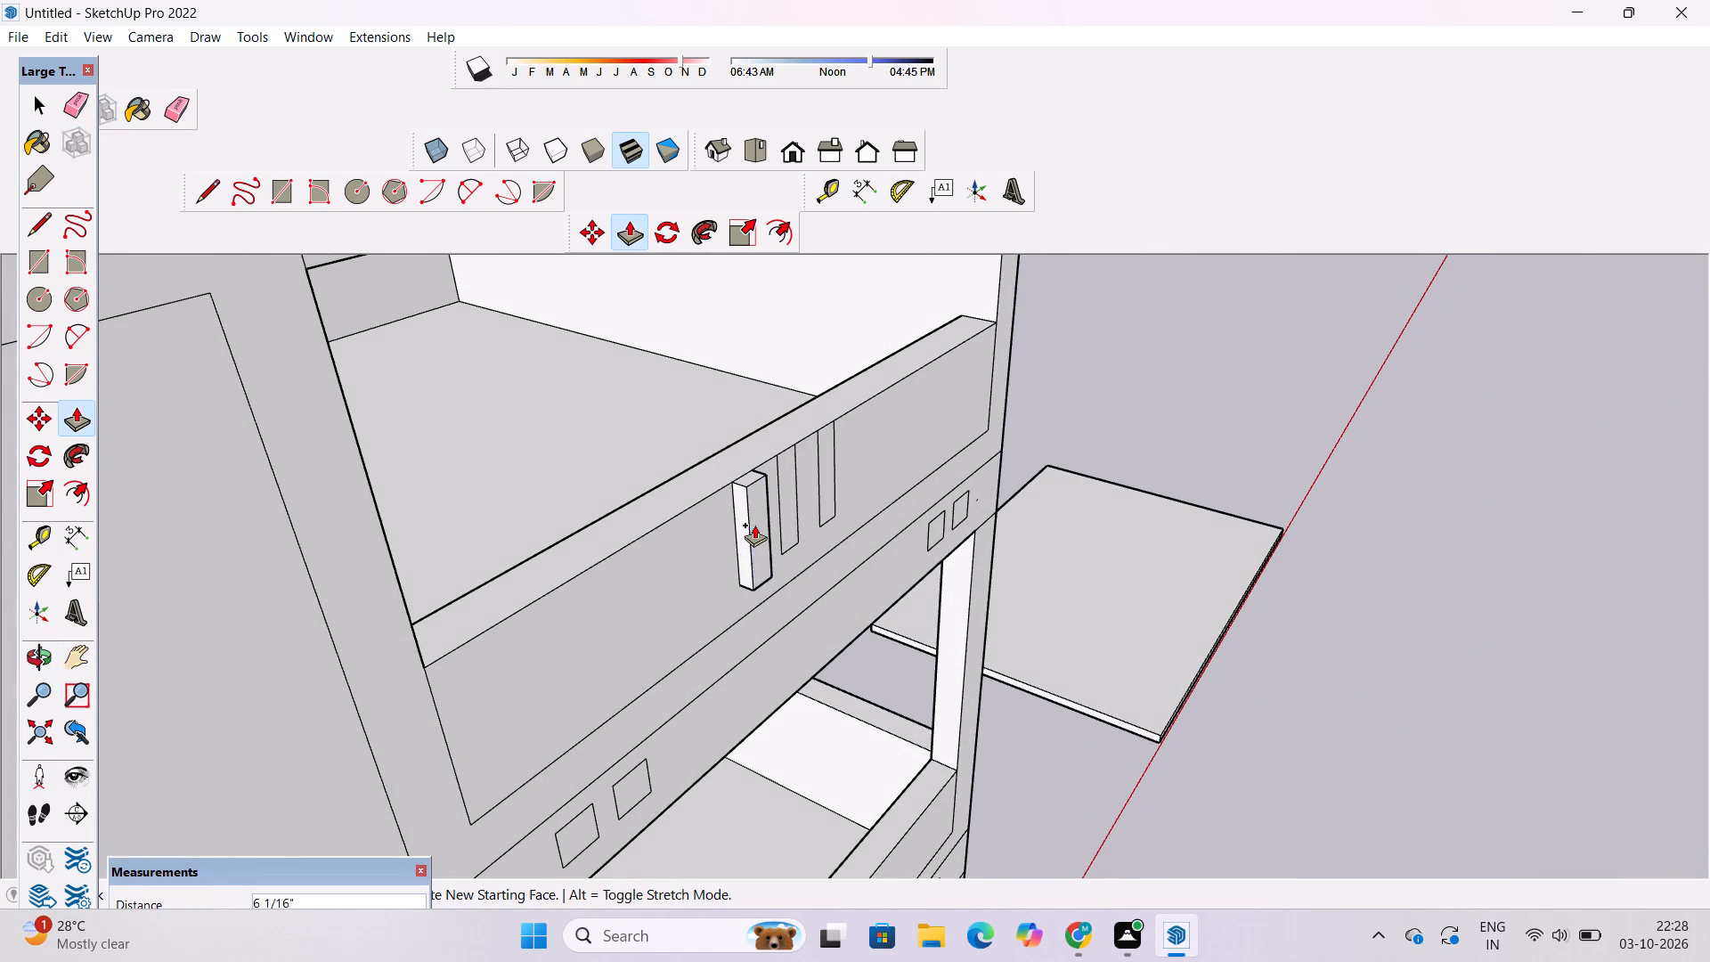
type("6\"")
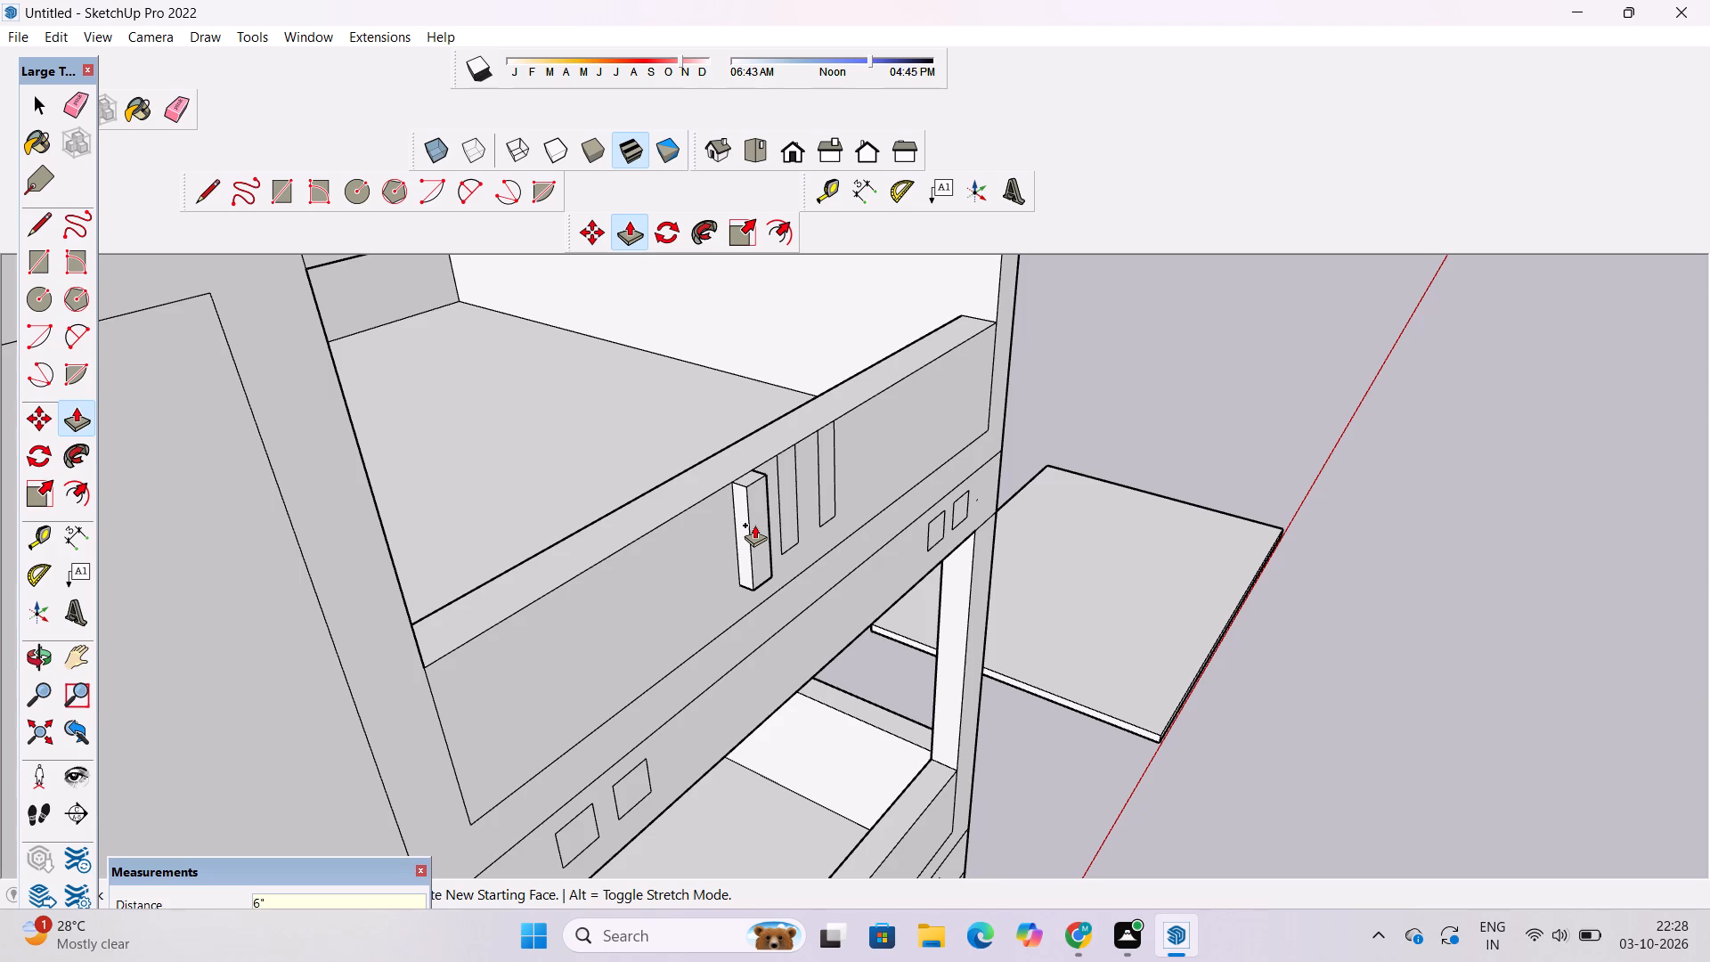
key("Return")
Push/Pull the other two narrow rectangles on the top parapet outward 6" to match the first strip.
scroll(772, 442, "up", 4)
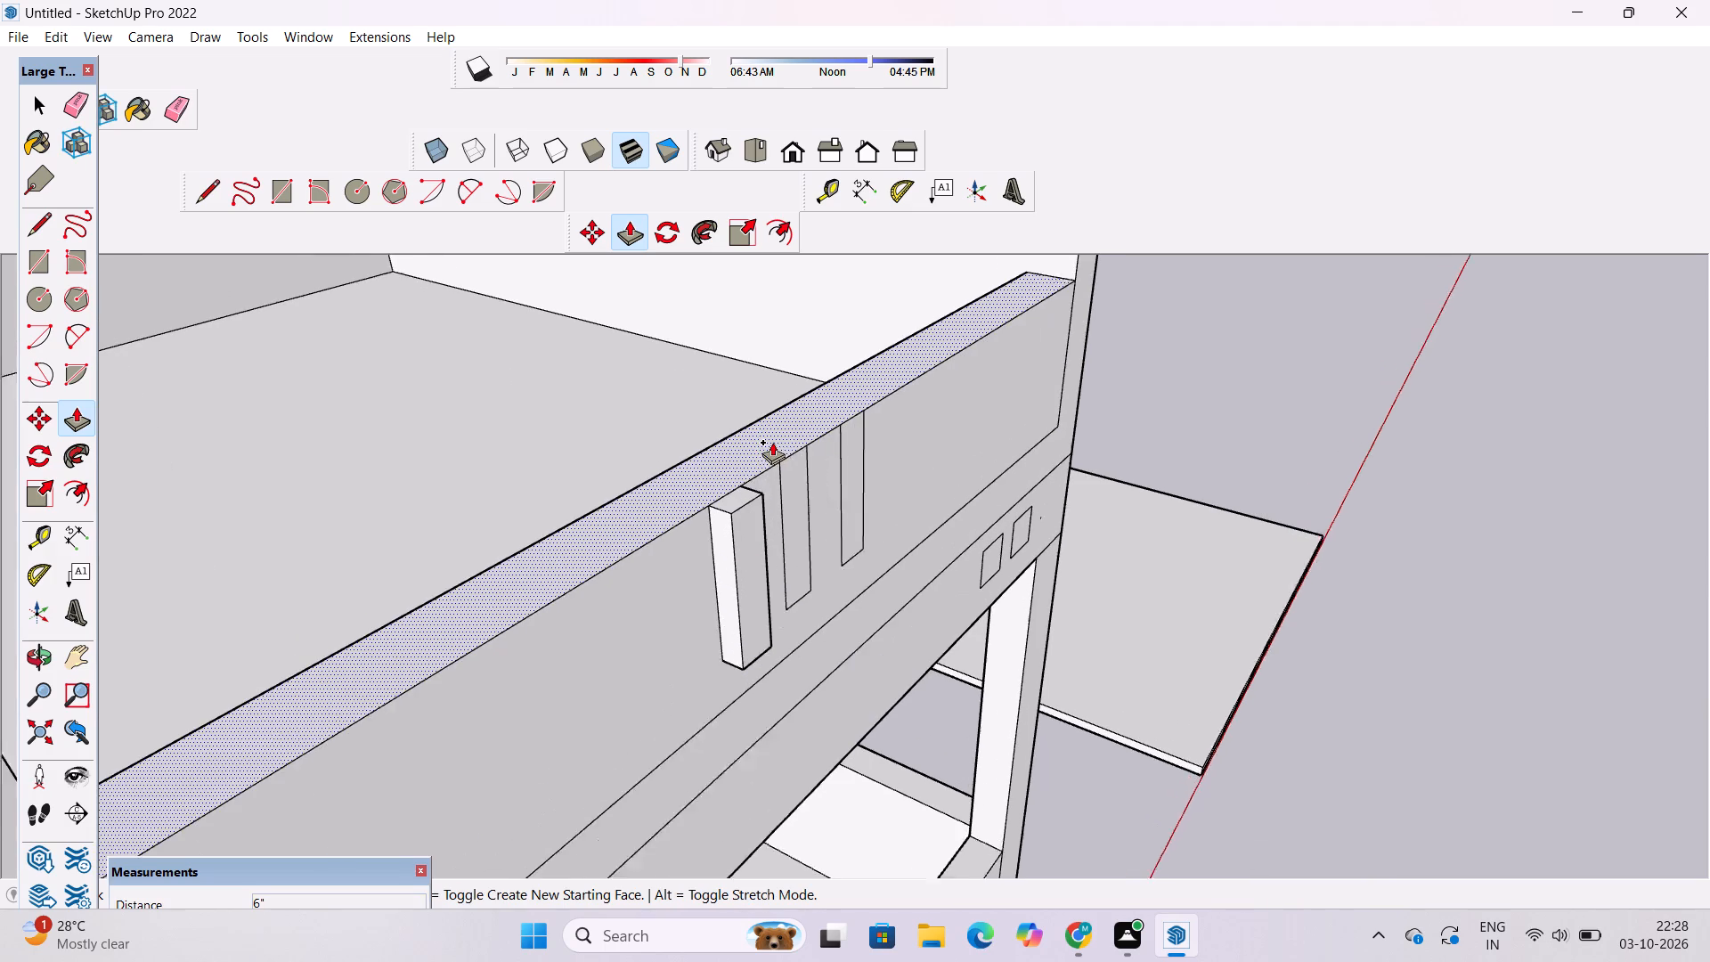
scroll(772, 442, "up", 1)
left_click(801, 479)
left_click_drag(739, 567, 851, 473)
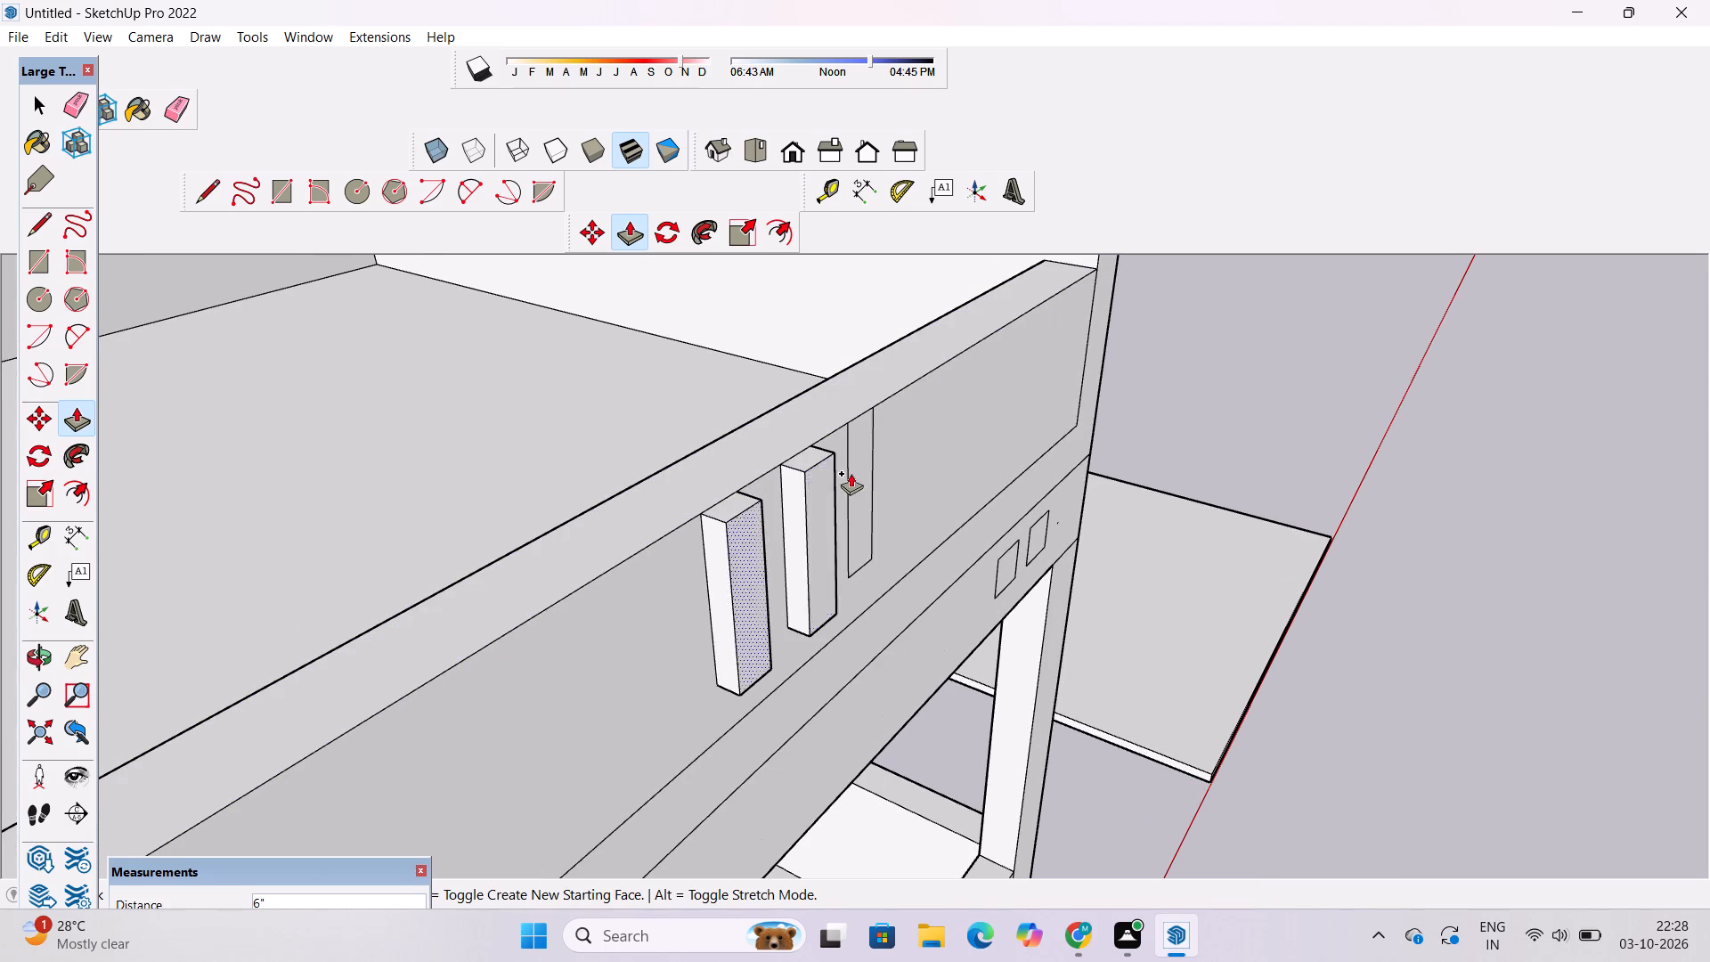
left_click_drag(851, 473, 745, 555)
left_click(856, 424)
left_click(809, 507)
Push/Pull the first narrow rectangle on the middle opening's parapet outward 6" to match the top parapet's strips.
scroll(753, 324, "down", 4)
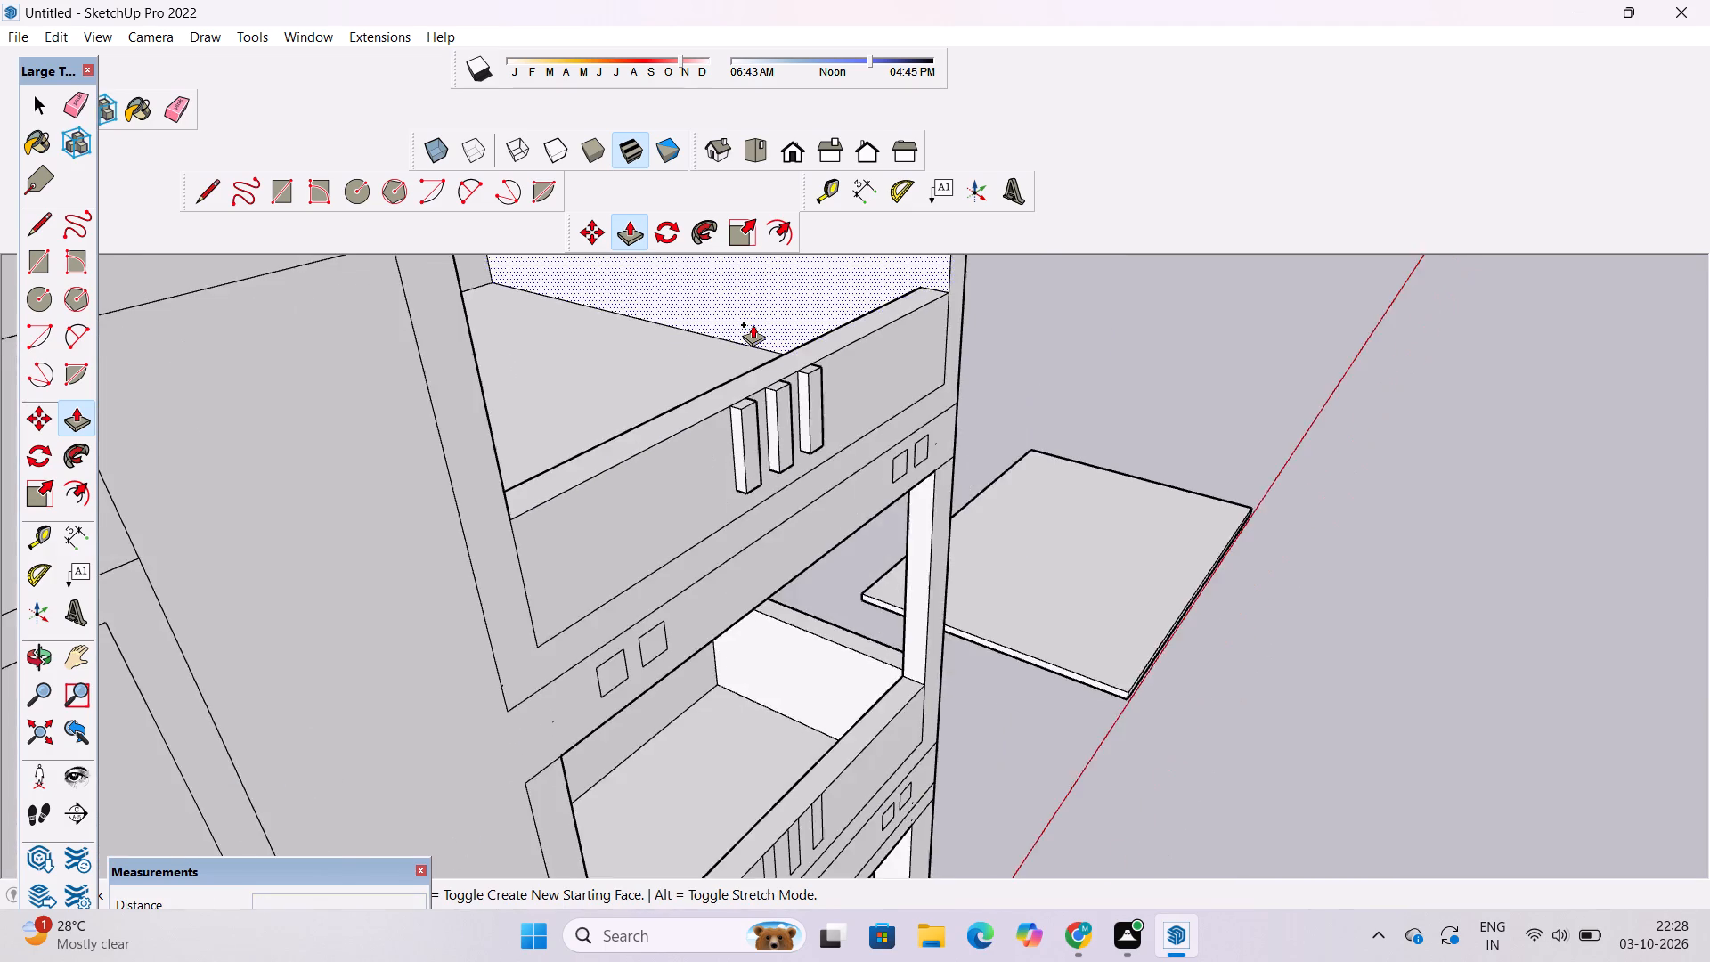
scroll(753, 324, "down", 11)
scroll(757, 557, "up", 16)
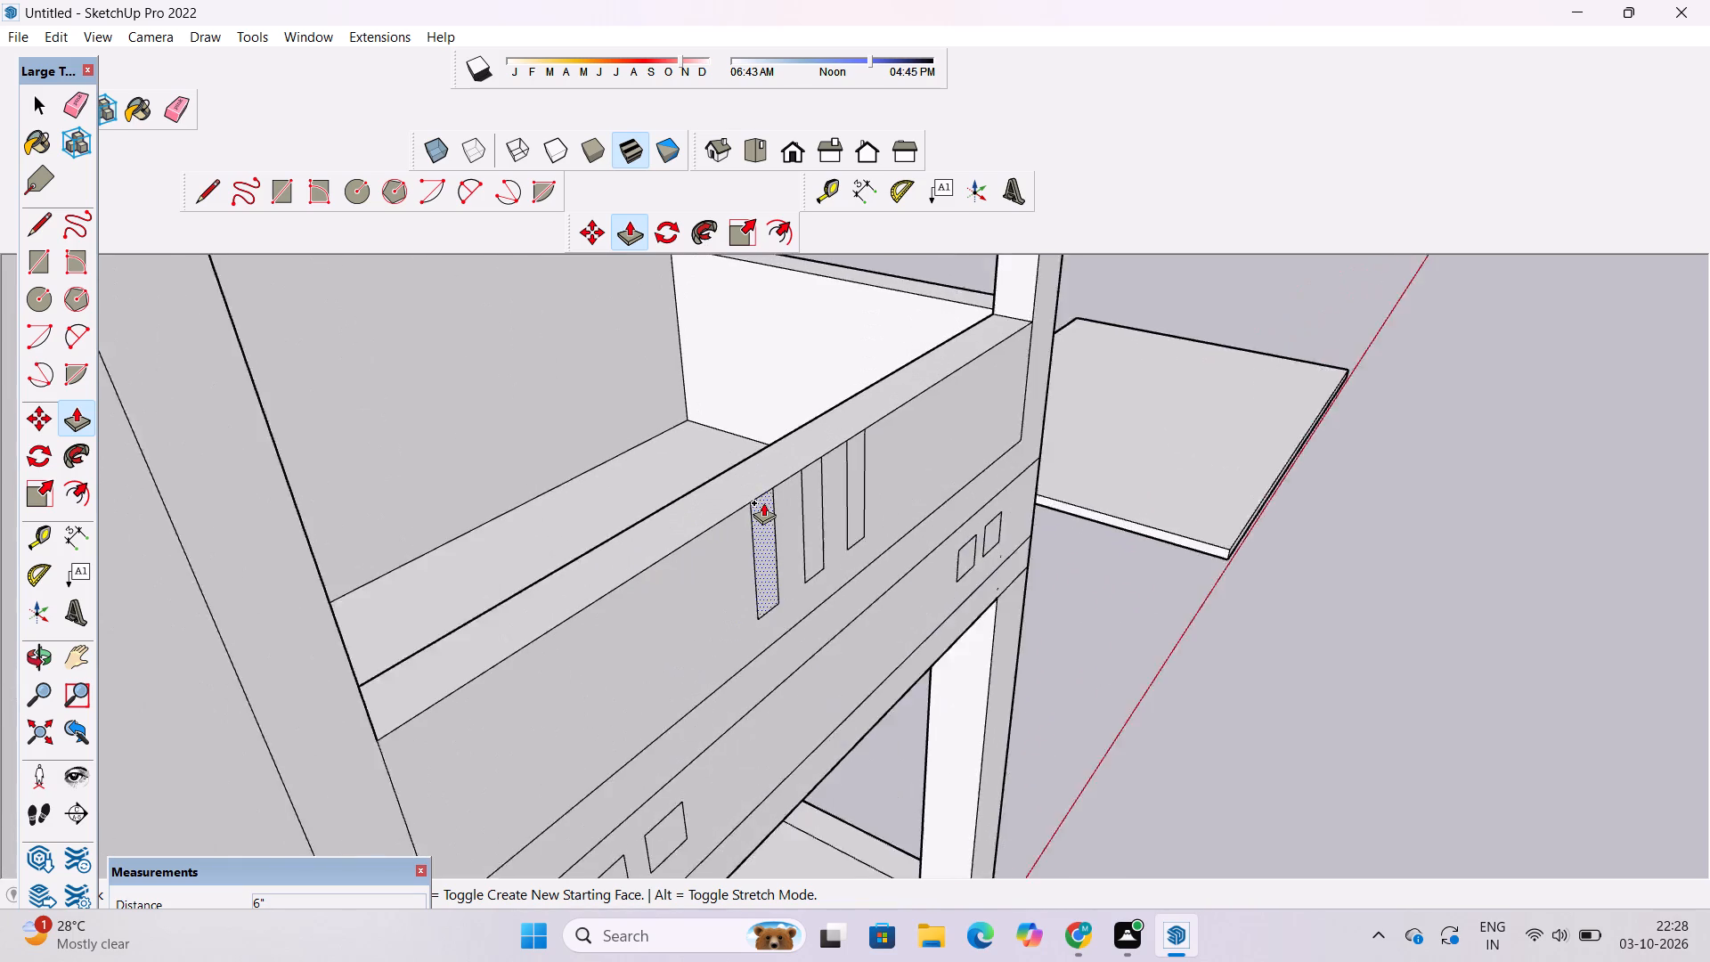
scroll(763, 502, "up", 5)
left_click(767, 506)
scroll(833, 509, "down", 20)
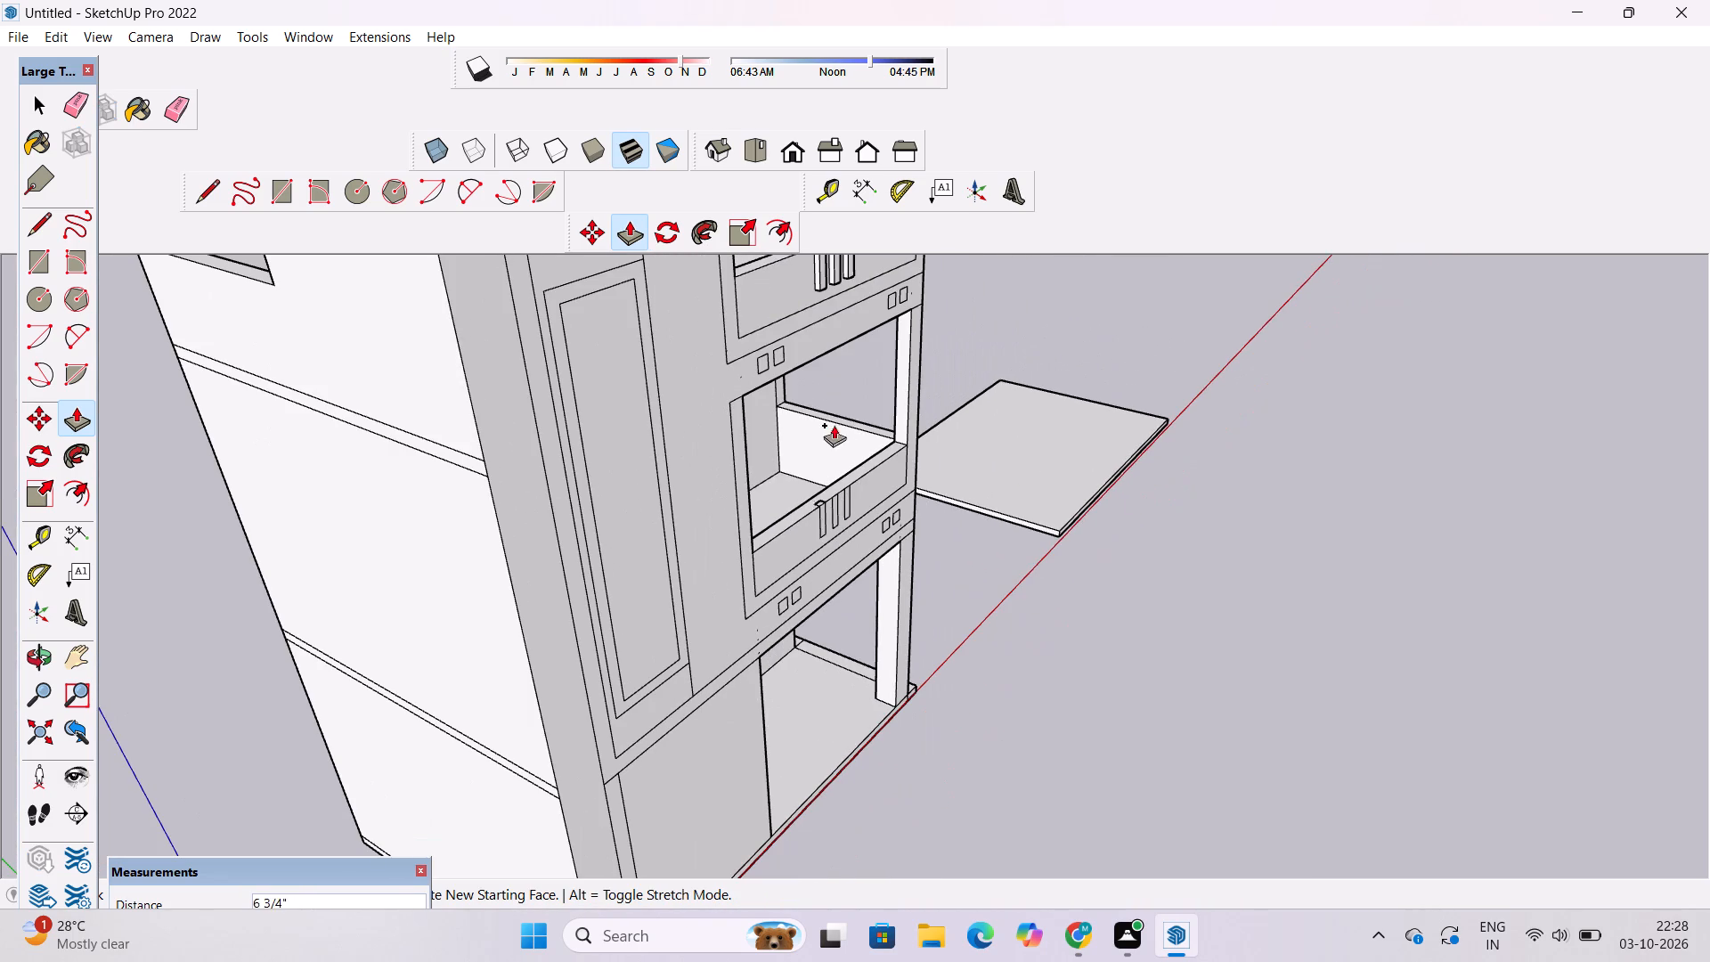
left_click(822, 290)
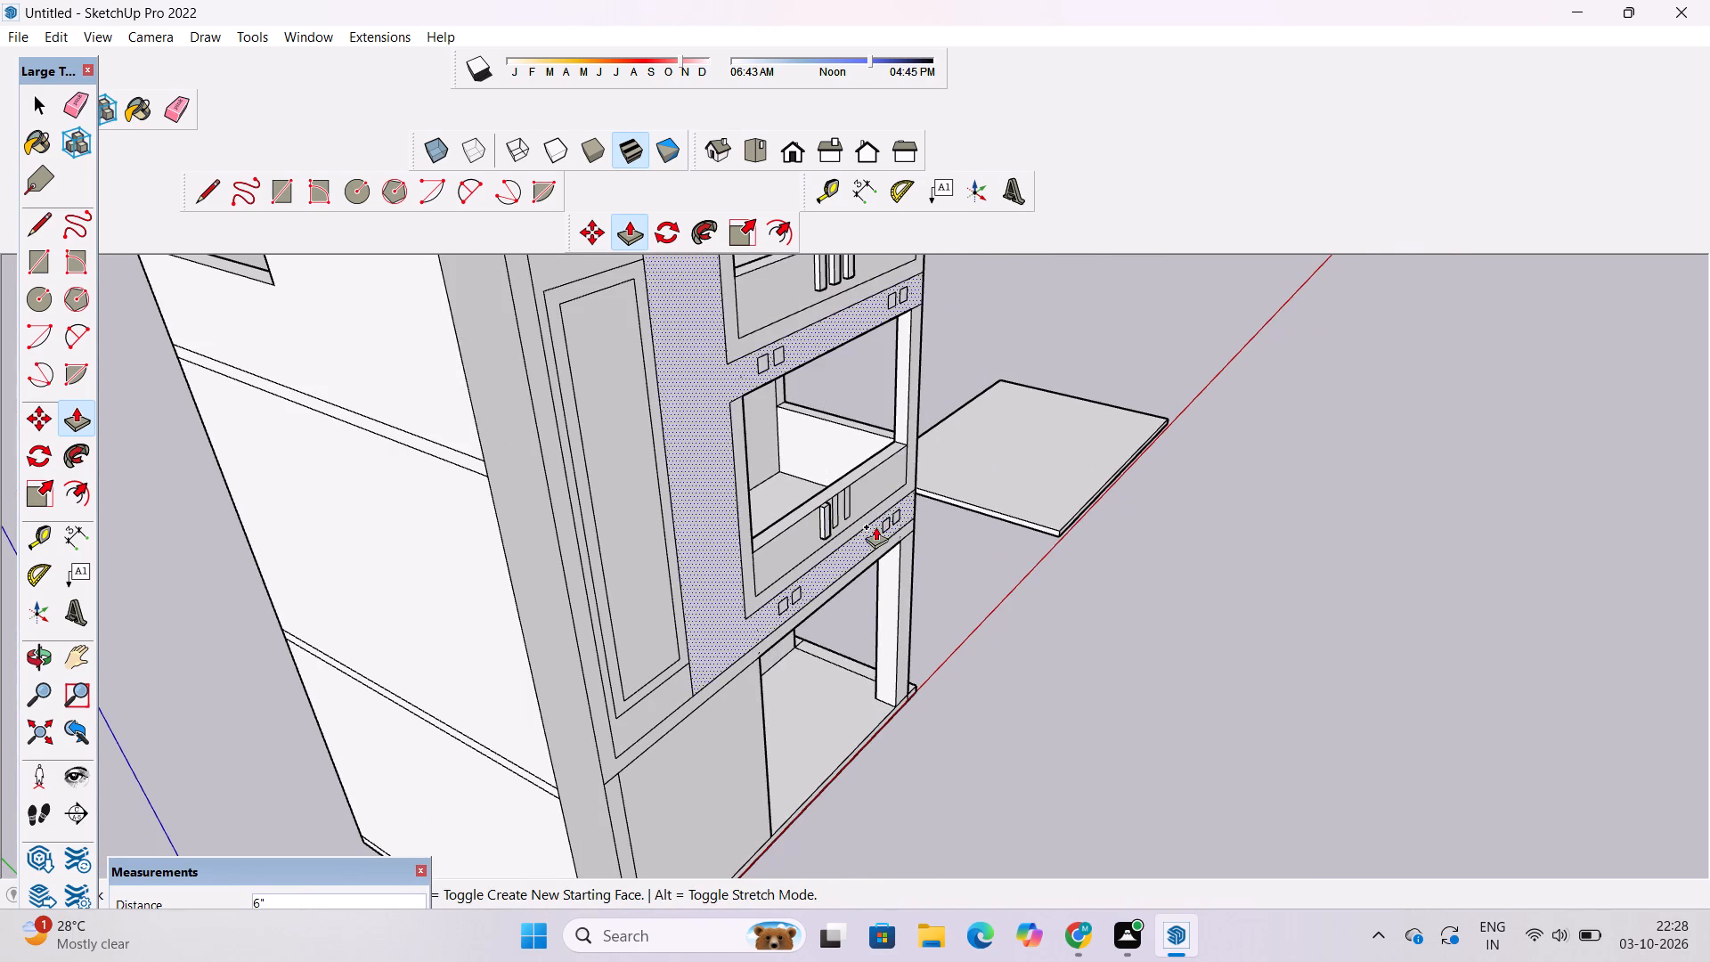
Push/Pull the other two narrow rectangles on the middle parapet outward 6" to match its first strip.
scroll(875, 526, "up", 15)
left_click(794, 497)
left_click(736, 574)
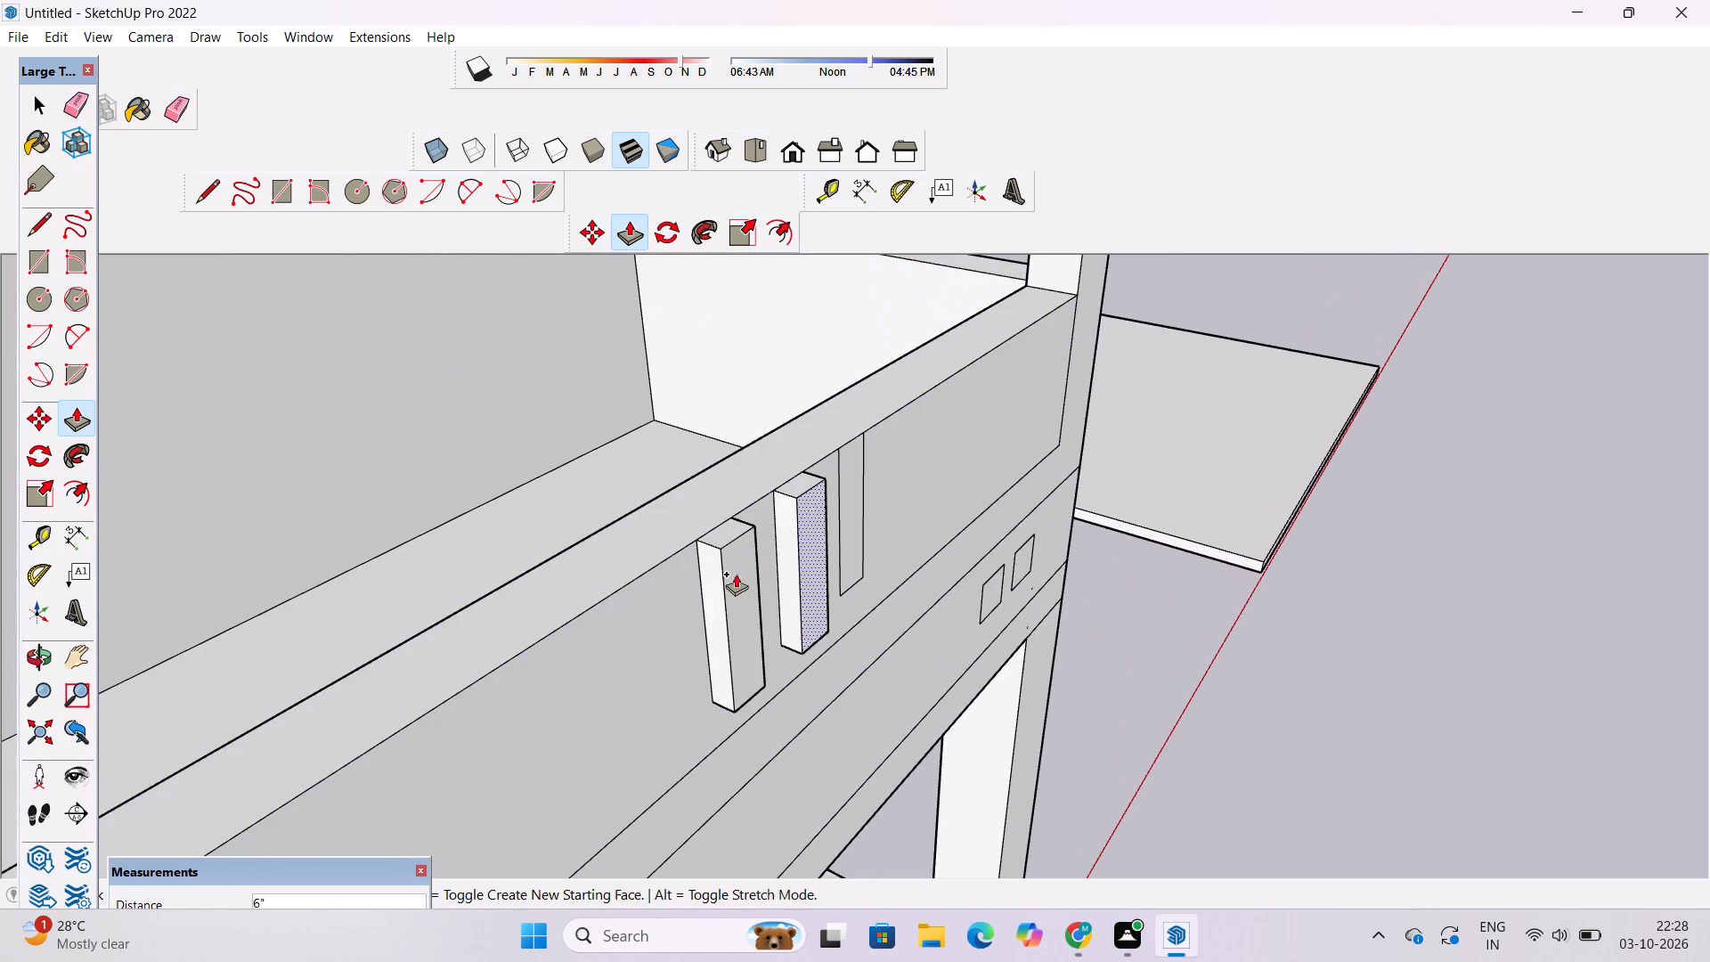
left_click(853, 443)
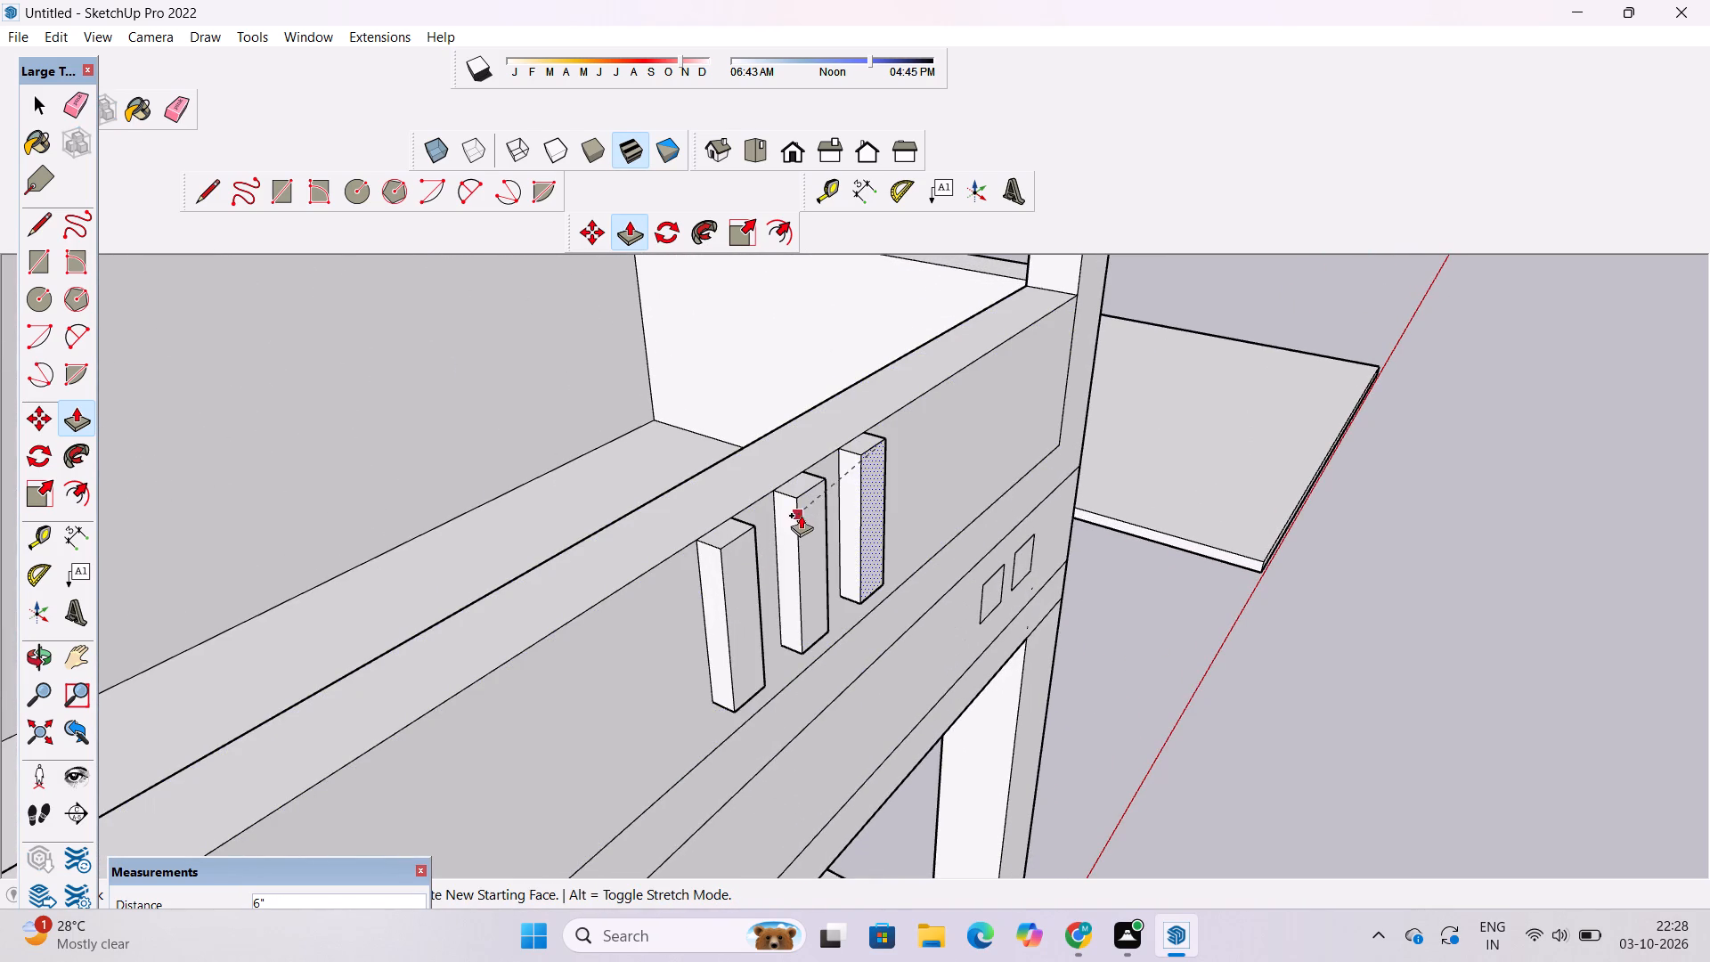
left_click(801, 515)
Examine the raised strips, paired squares and openings of the front facade, close up and as a whole.
key("o")
scroll(919, 461, "down", 12)
left_click_drag(993, 543, 908, 463)
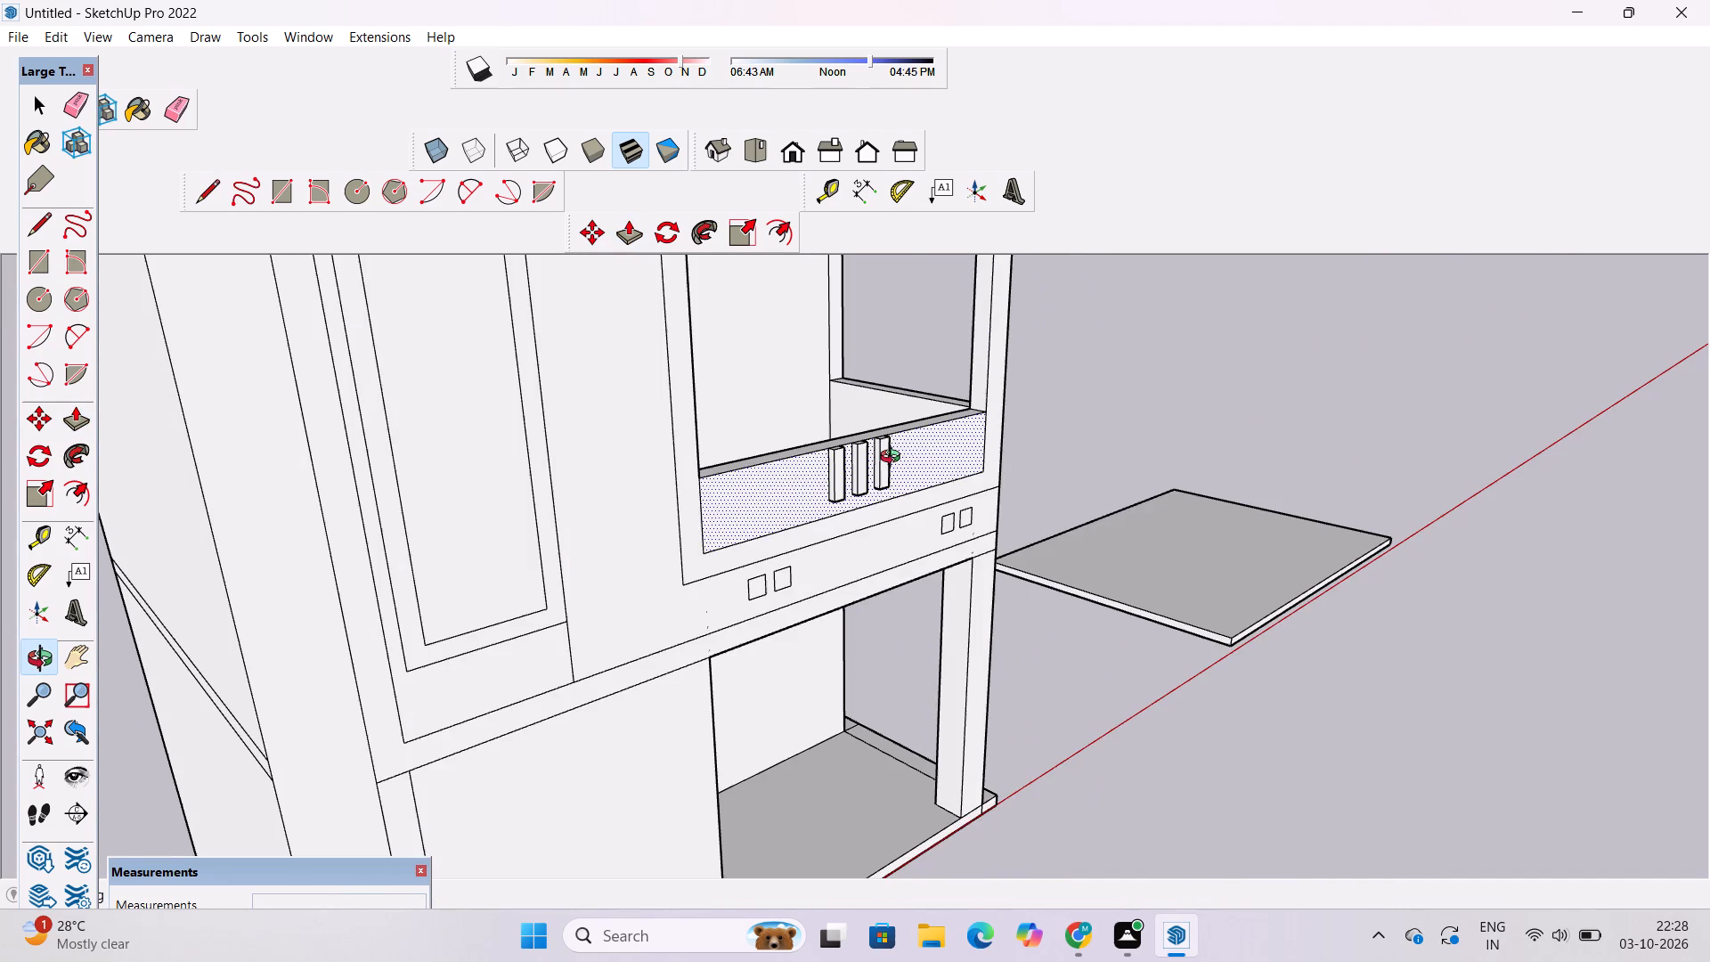
left_click_drag(894, 459, 894, 490, "shift")
left_click_drag(894, 492, 887, 484, "shift")
key("space")
left_click(1235, 360)
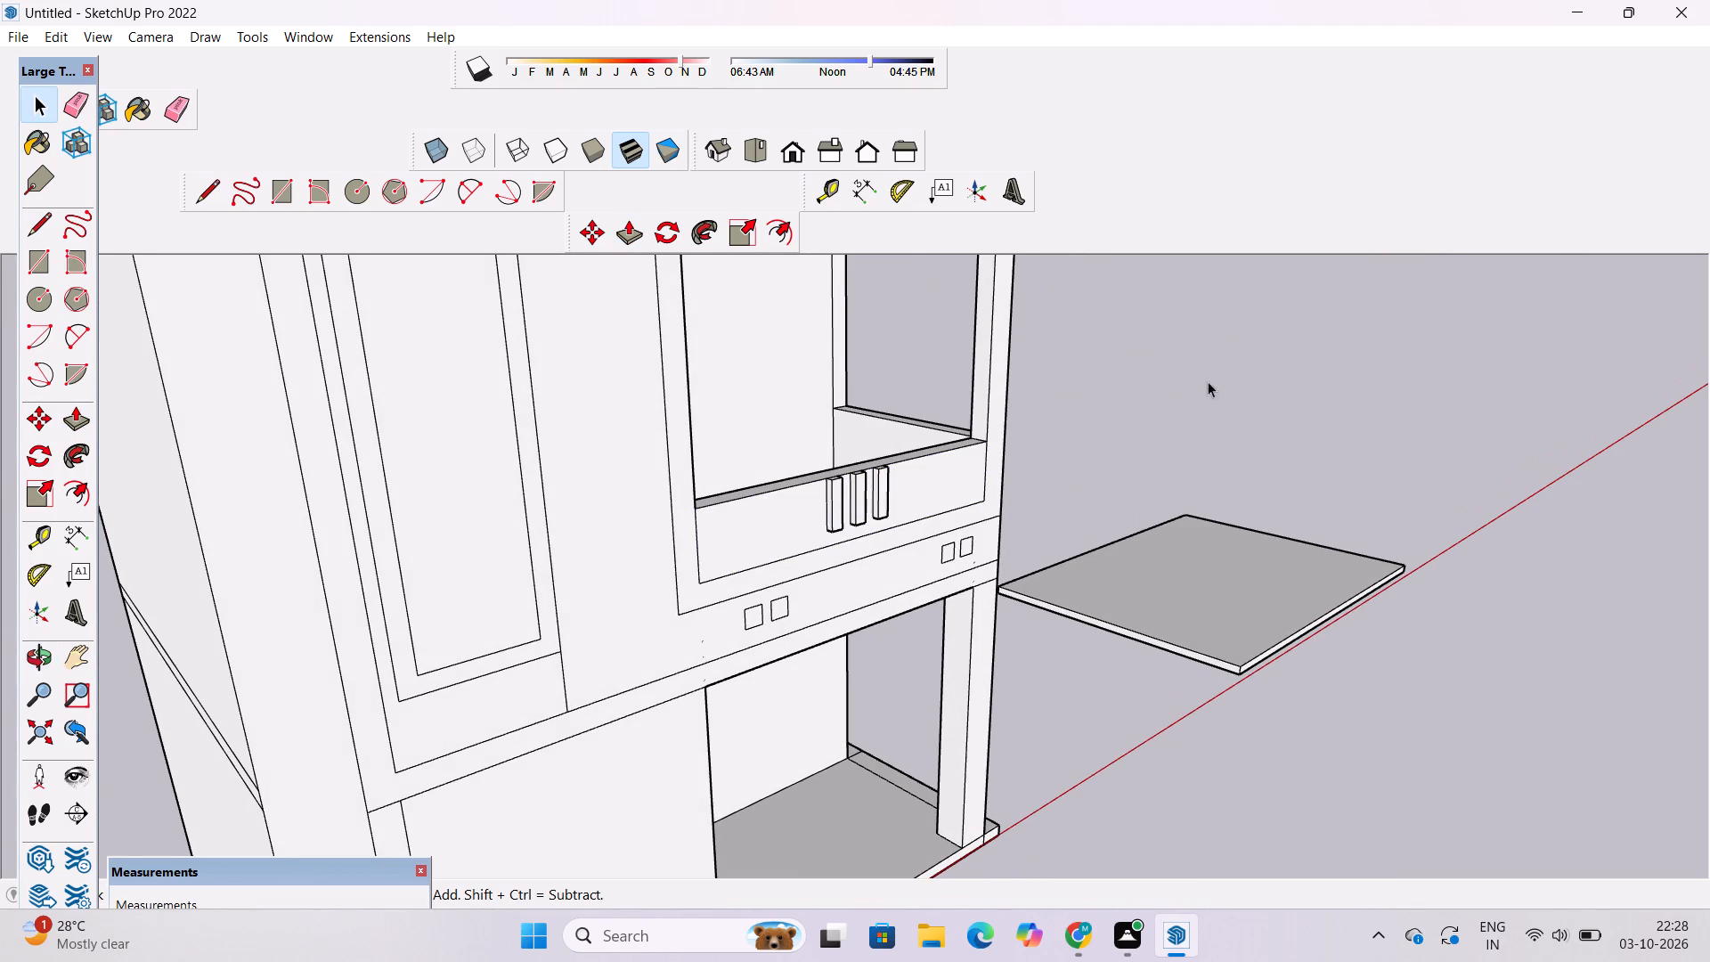
scroll(884, 499, "down", 2)
key("o")
scroll(859, 493, "up", 4)
left_click_drag(977, 539, 885, 539)
scroll(862, 526, "down", 3)
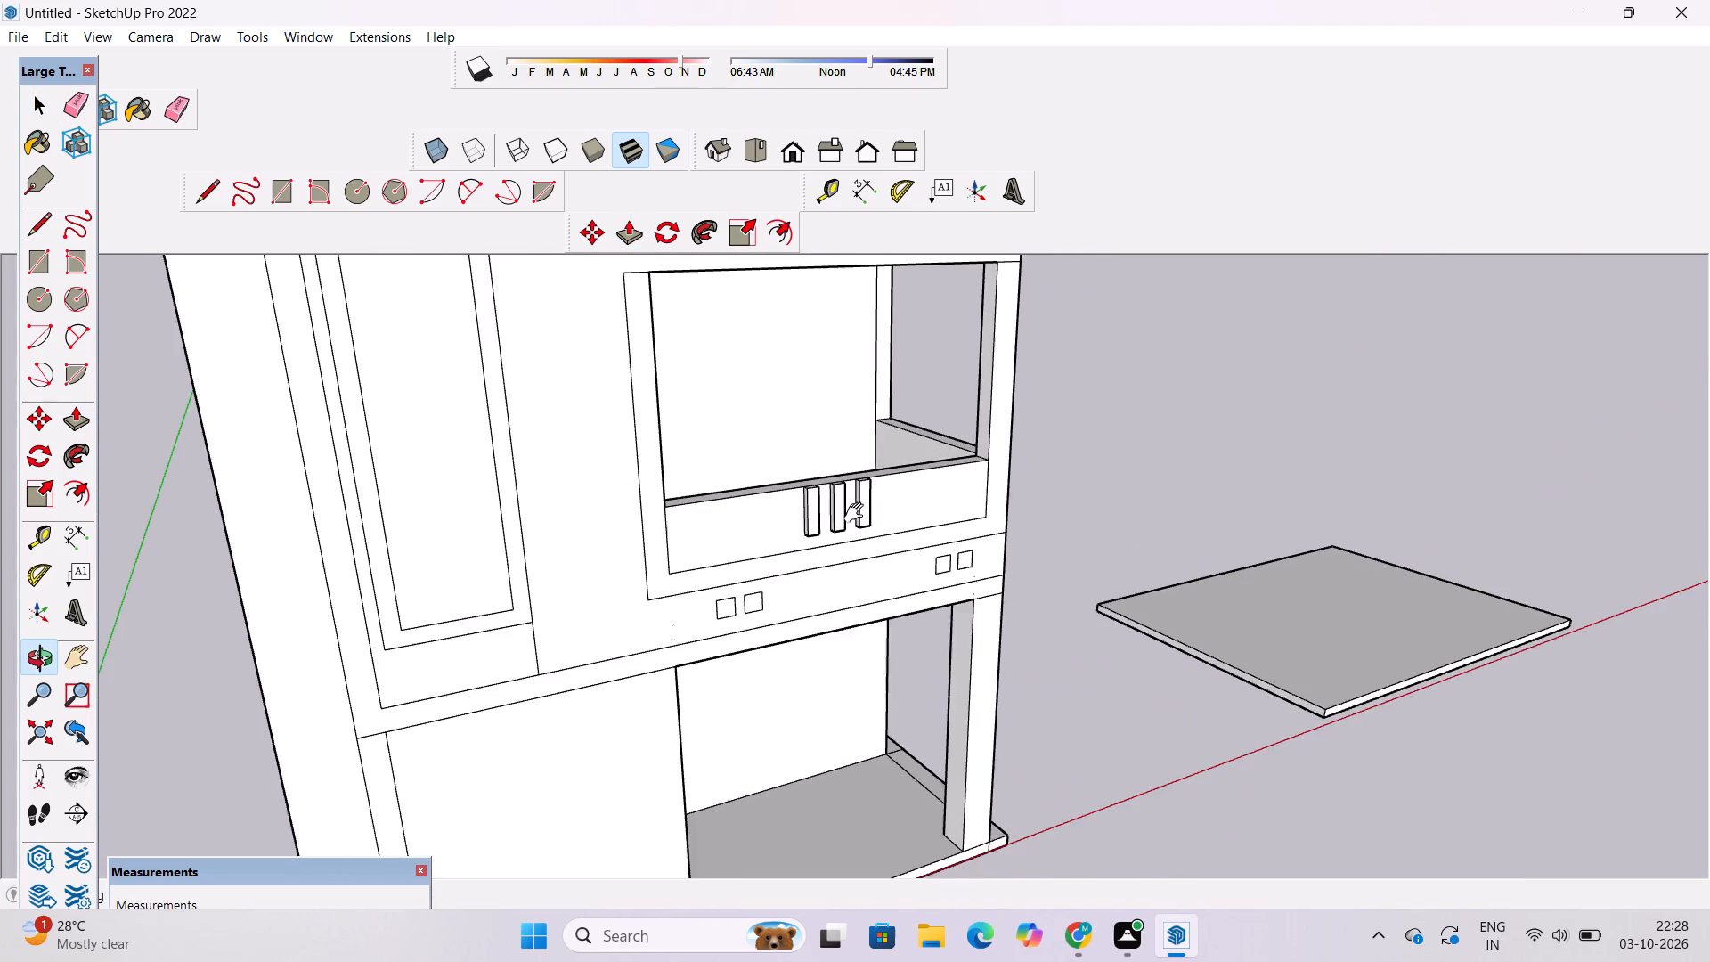
left_click_drag(858, 513, 916, 603, "shift")
scroll(799, 553, "down", 5)
scroll(932, 551, "up", 6)
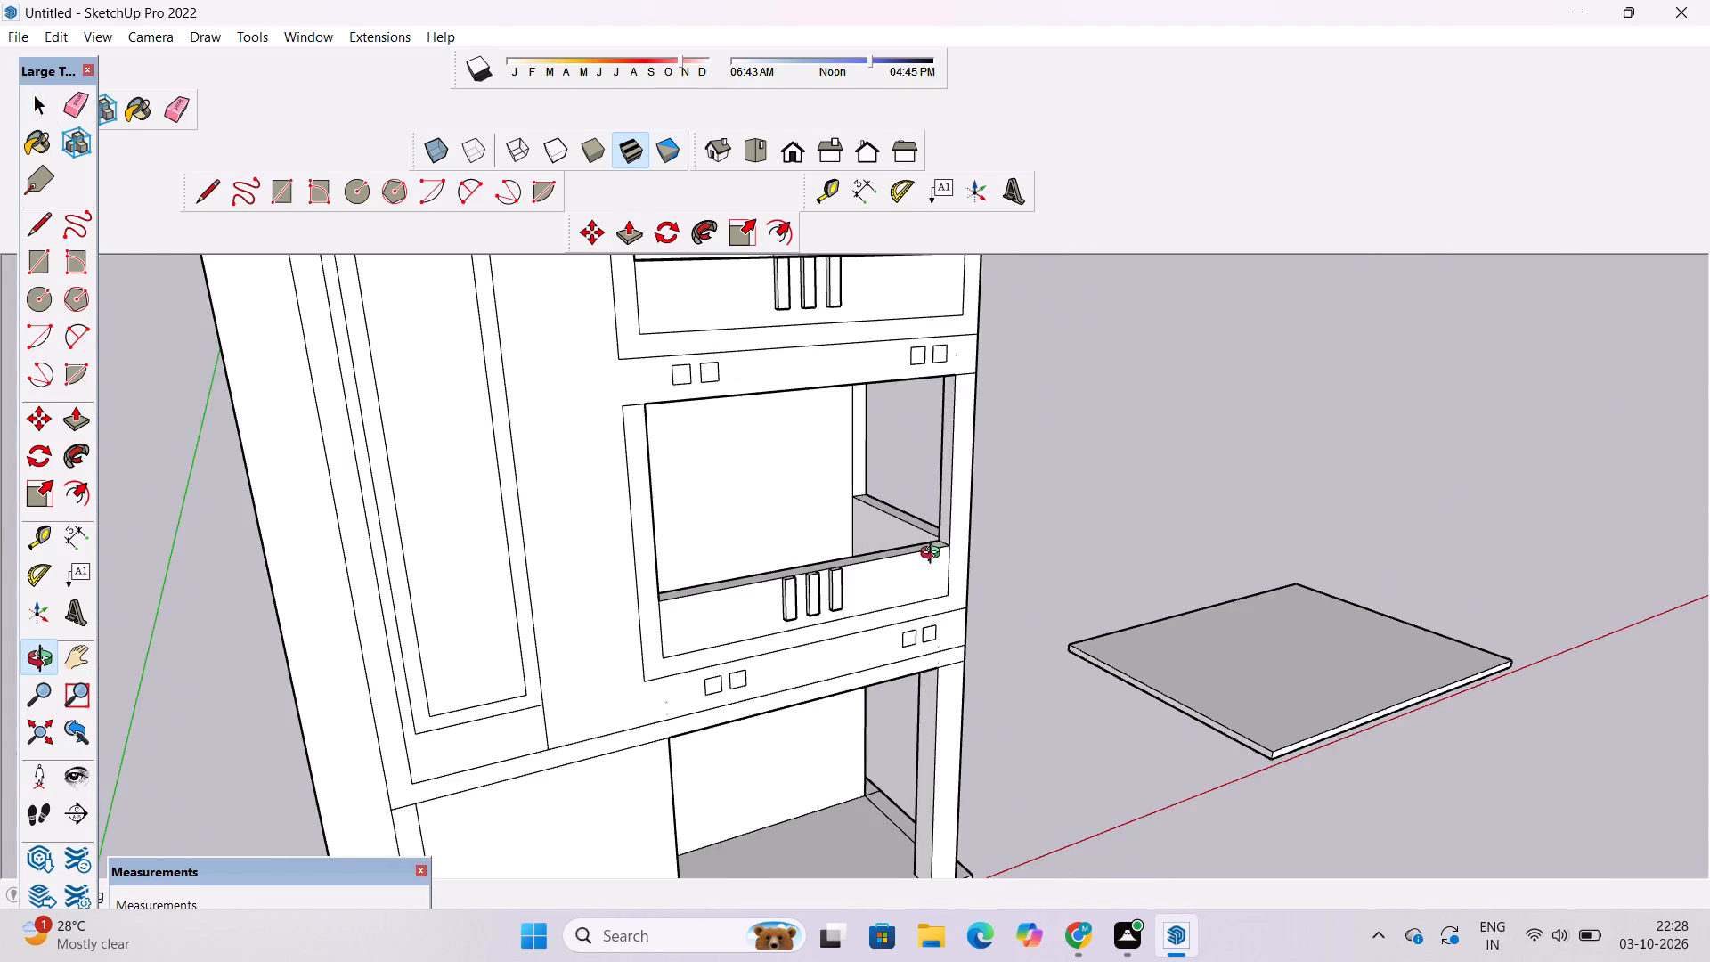
scroll(934, 555, "up", 2)
left_click_drag(969, 621, 849, 631)
scroll(836, 616, "down", 3)
left_click_drag(839, 607, 851, 681, "shift")
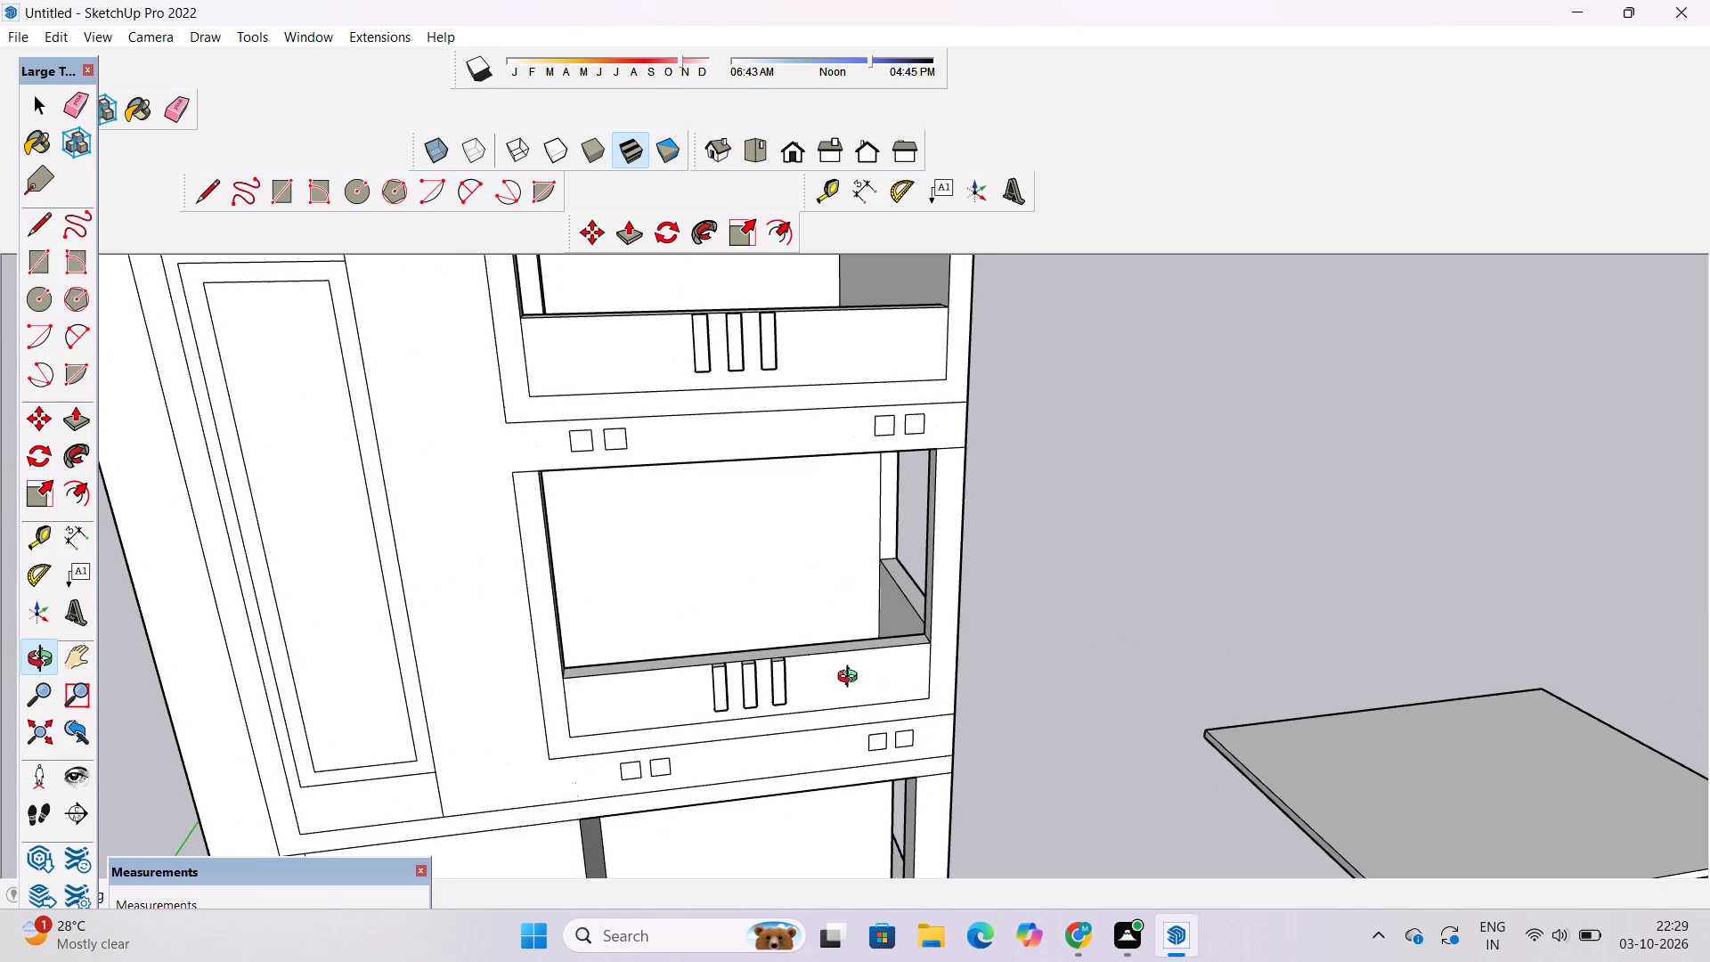
scroll(851, 674, "up", 4)
scroll(851, 674, "down", 4)
scroll(851, 674, "up", 4)
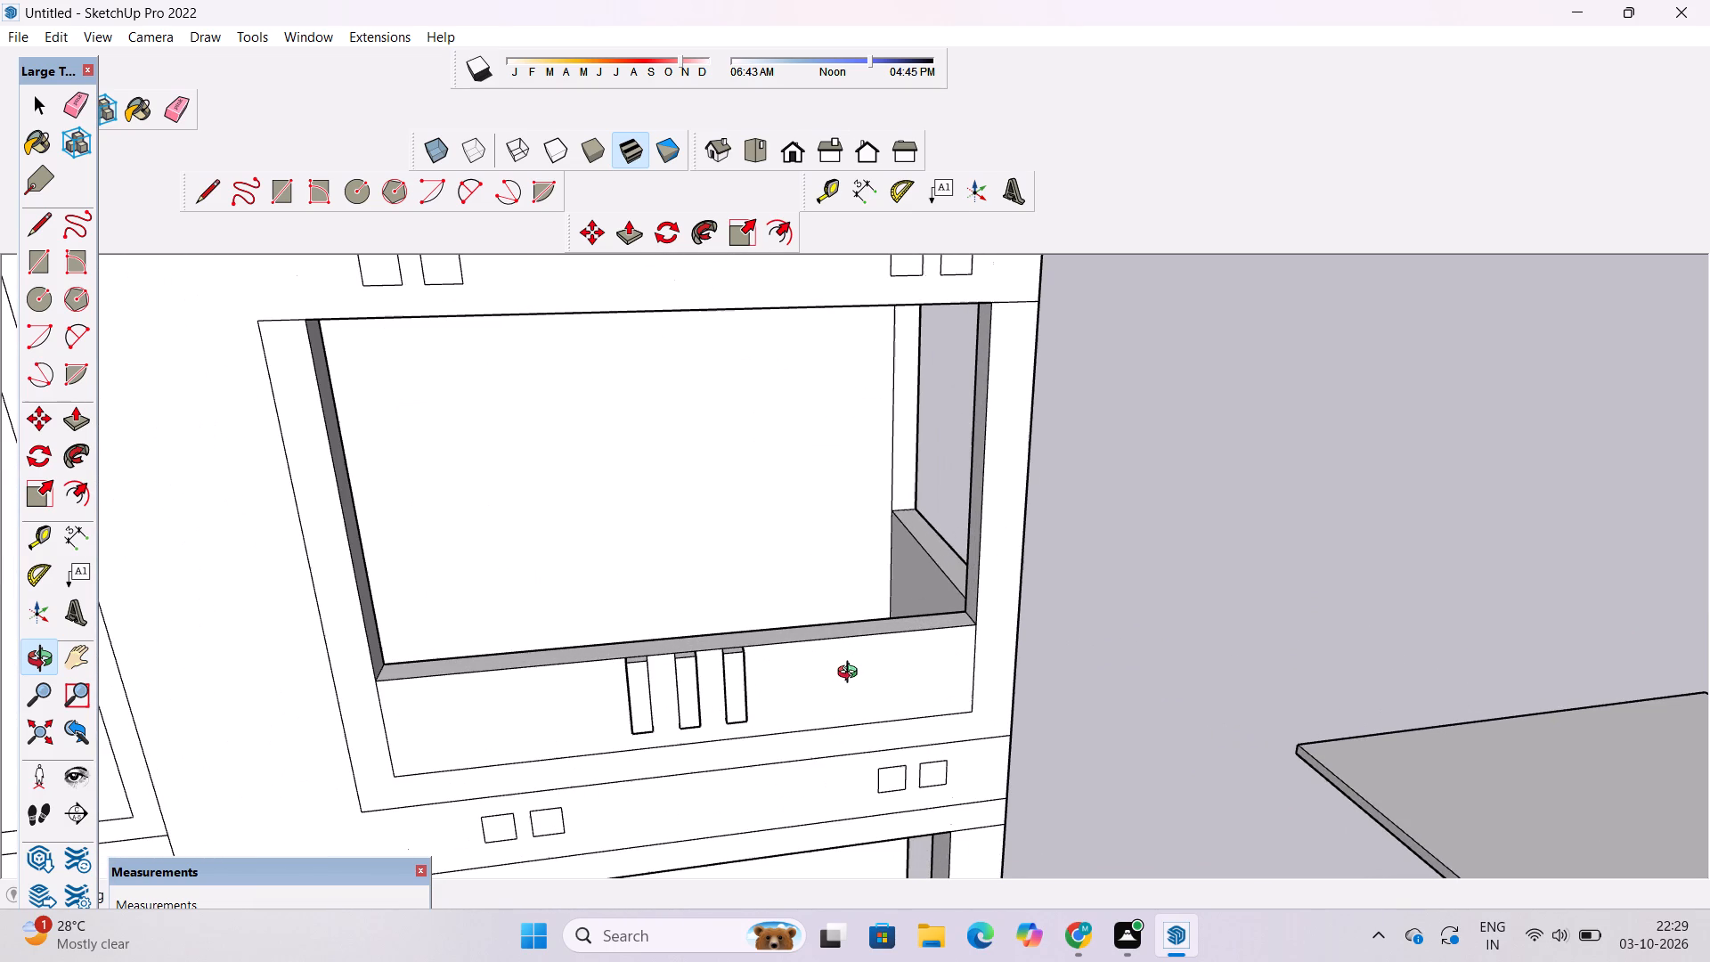
scroll(851, 674, "down", 4)
scroll(851, 674, "up", 4)
scroll(851, 674, "down", 2)
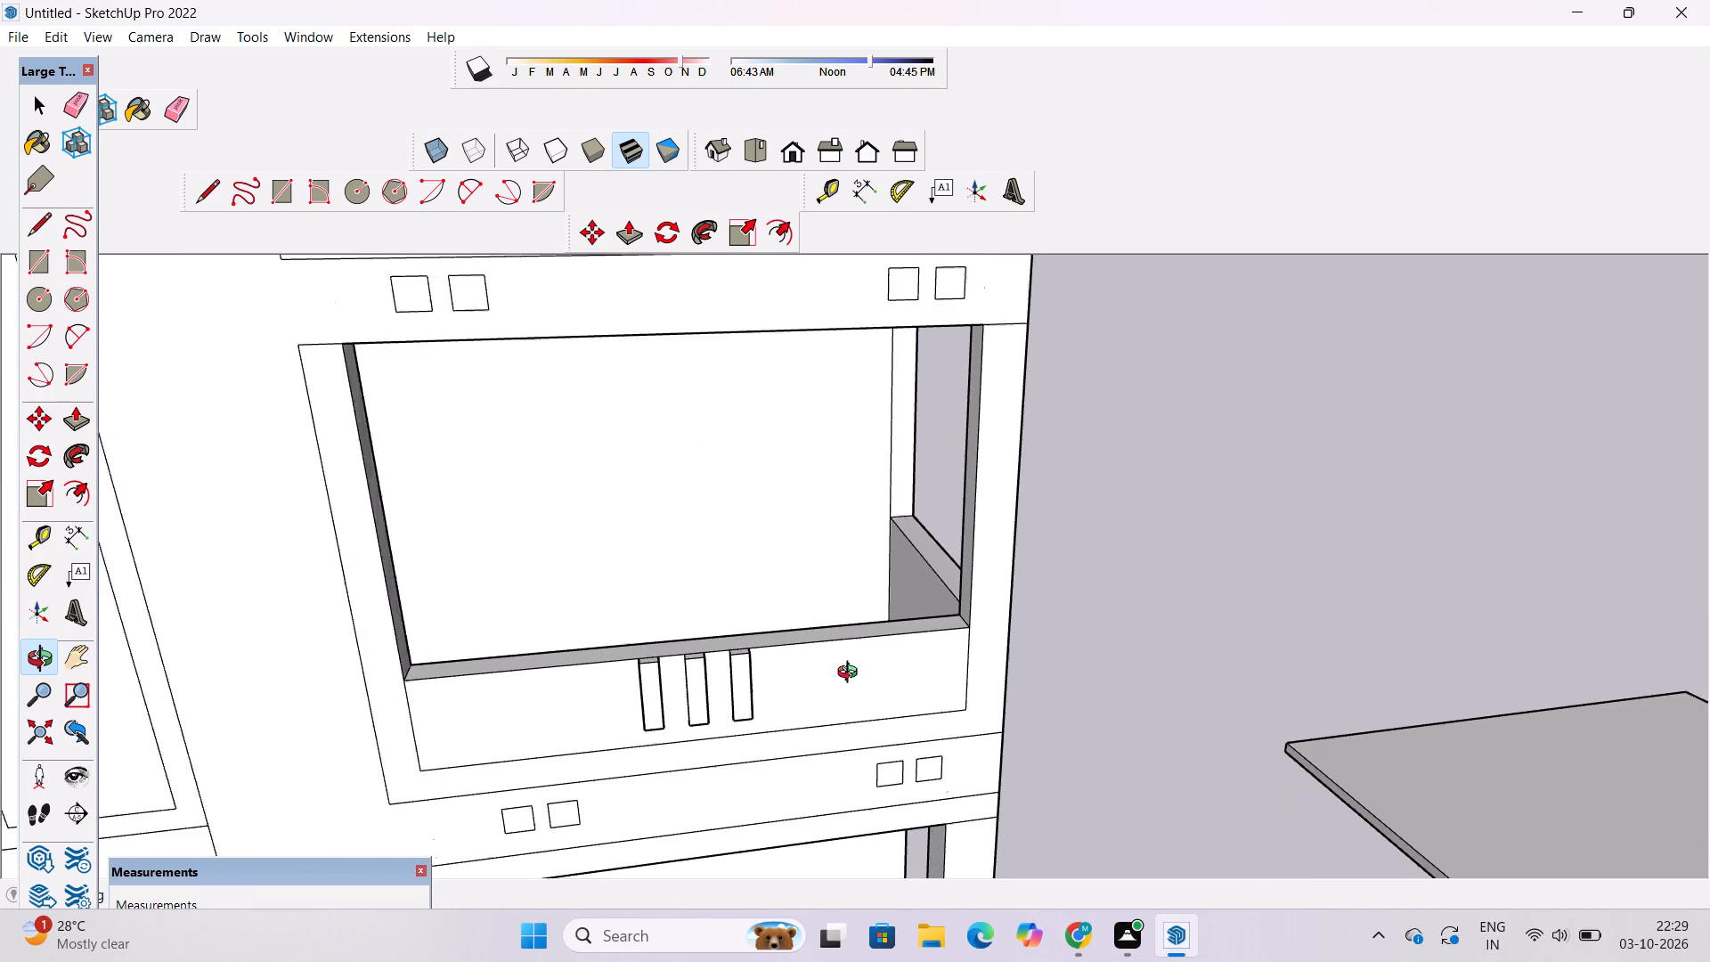
scroll(851, 674, "down", 3)
scroll(851, 674, "up", 4)
scroll(851, 674, "down", 3)
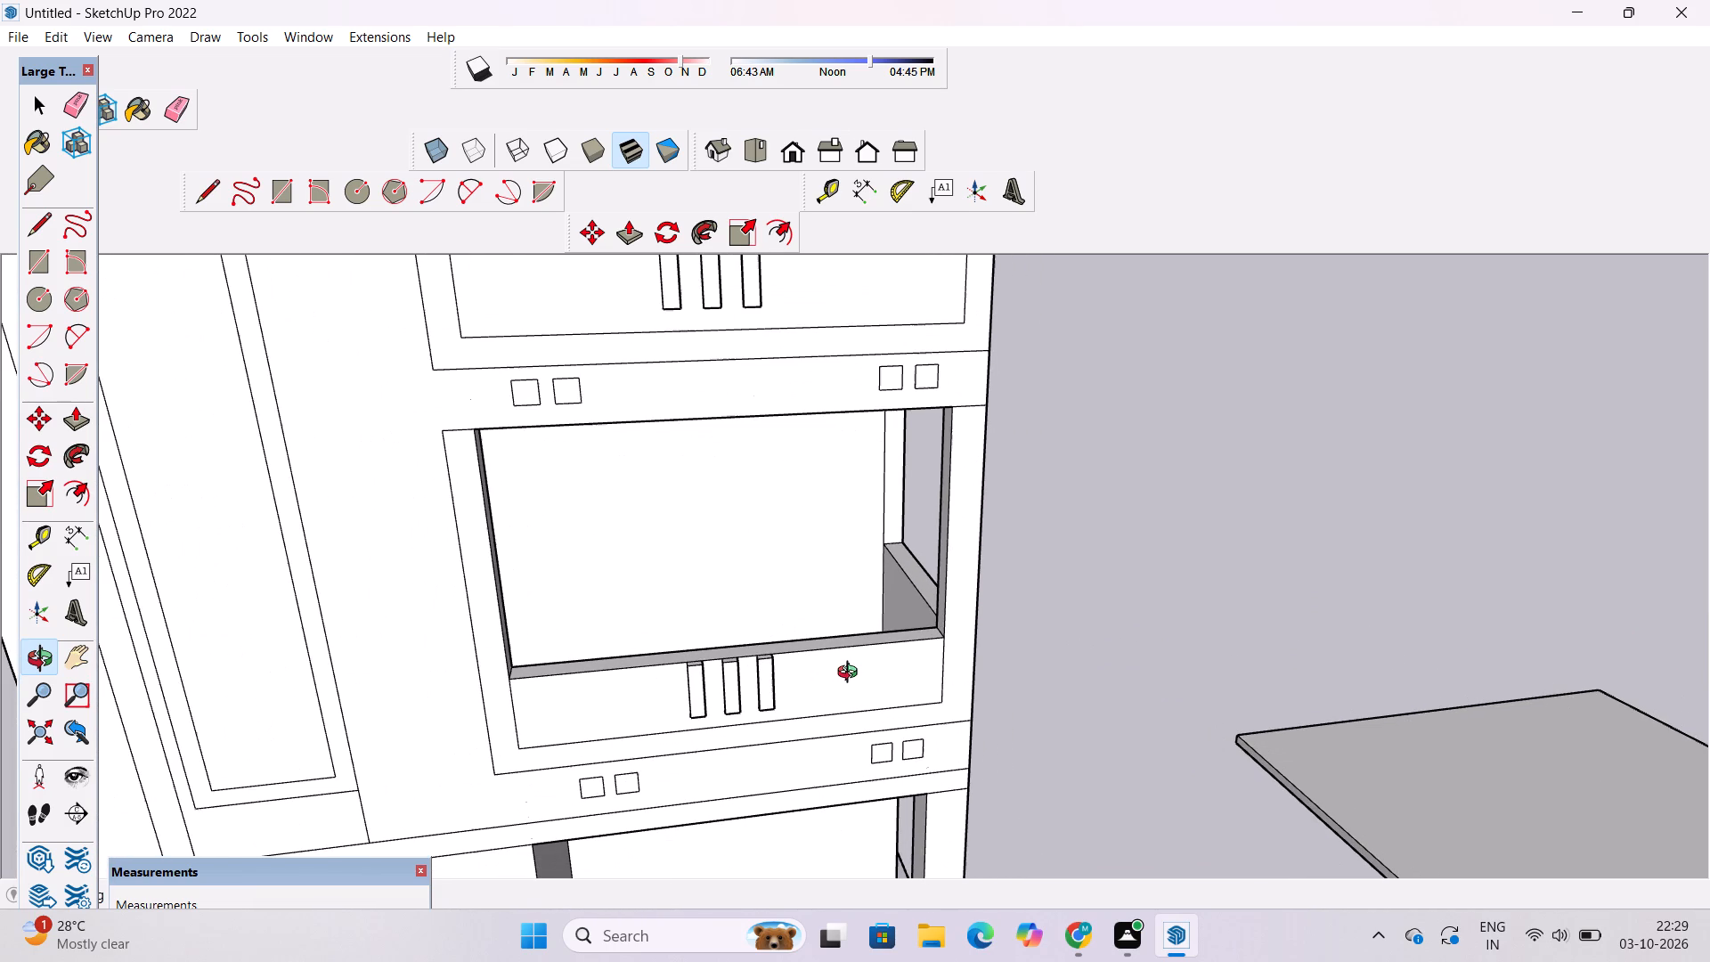
scroll(851, 674, "down", 4)
left_click_drag(862, 713, 844, 647)
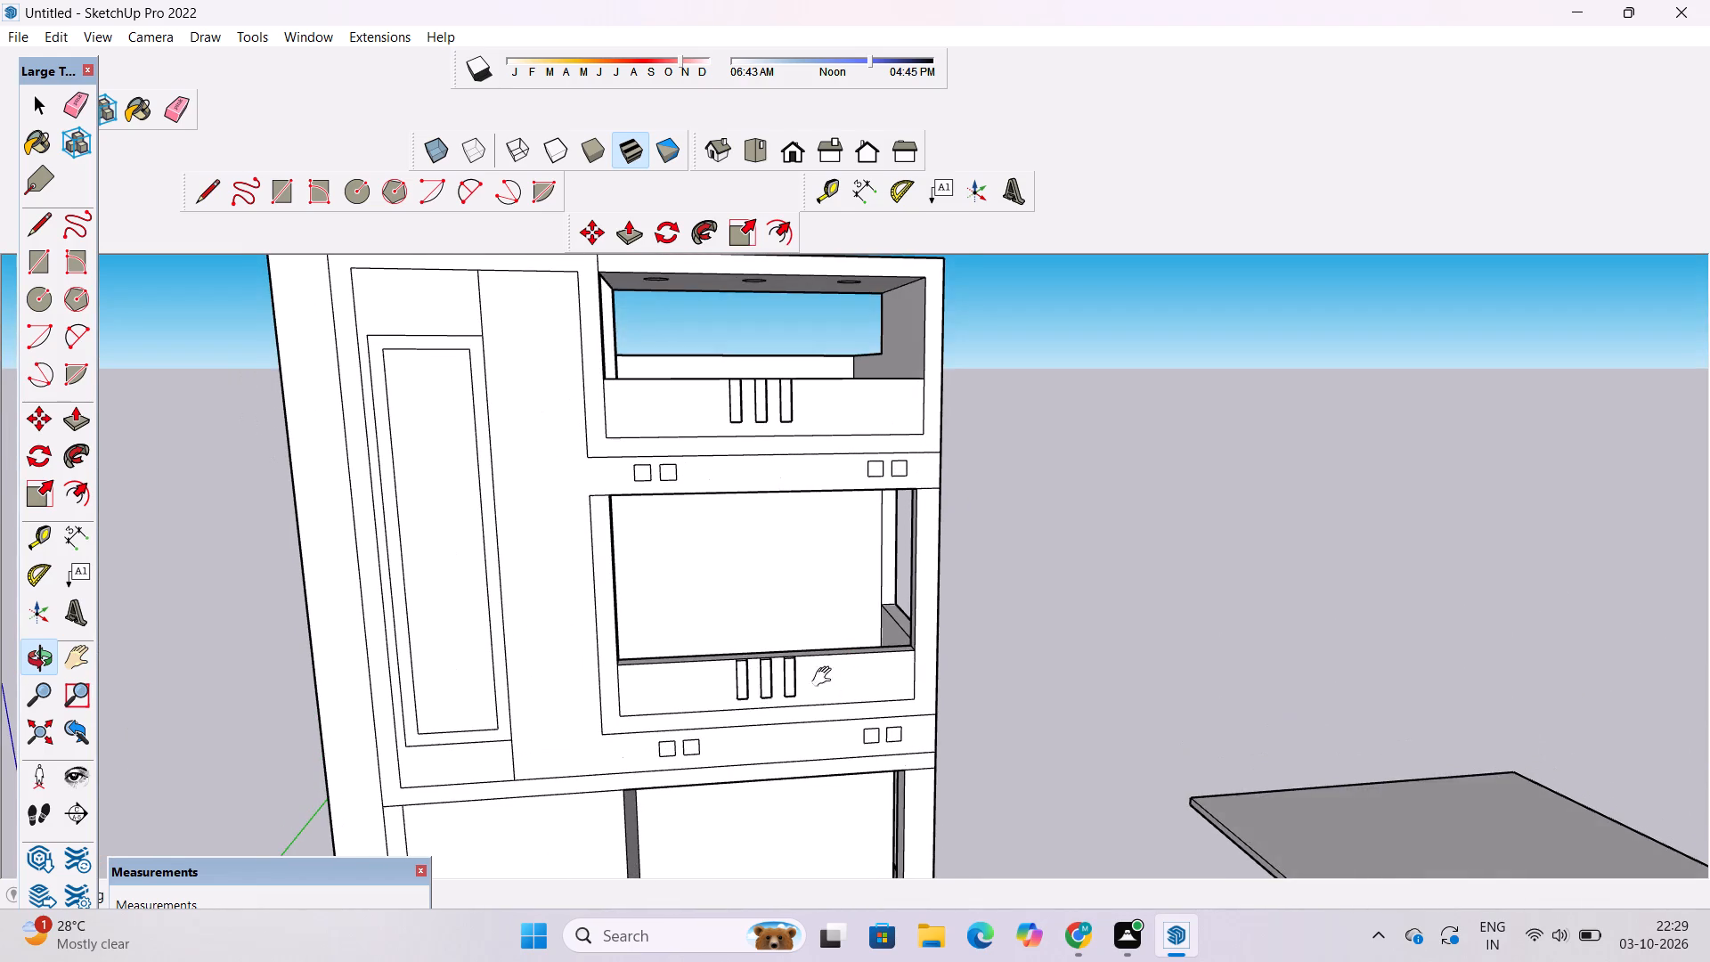
left_click_drag(826, 677, 868, 582, "shift")
scroll(872, 578, "down", 5)
left_click_drag(875, 580, 890, 648, "shift")
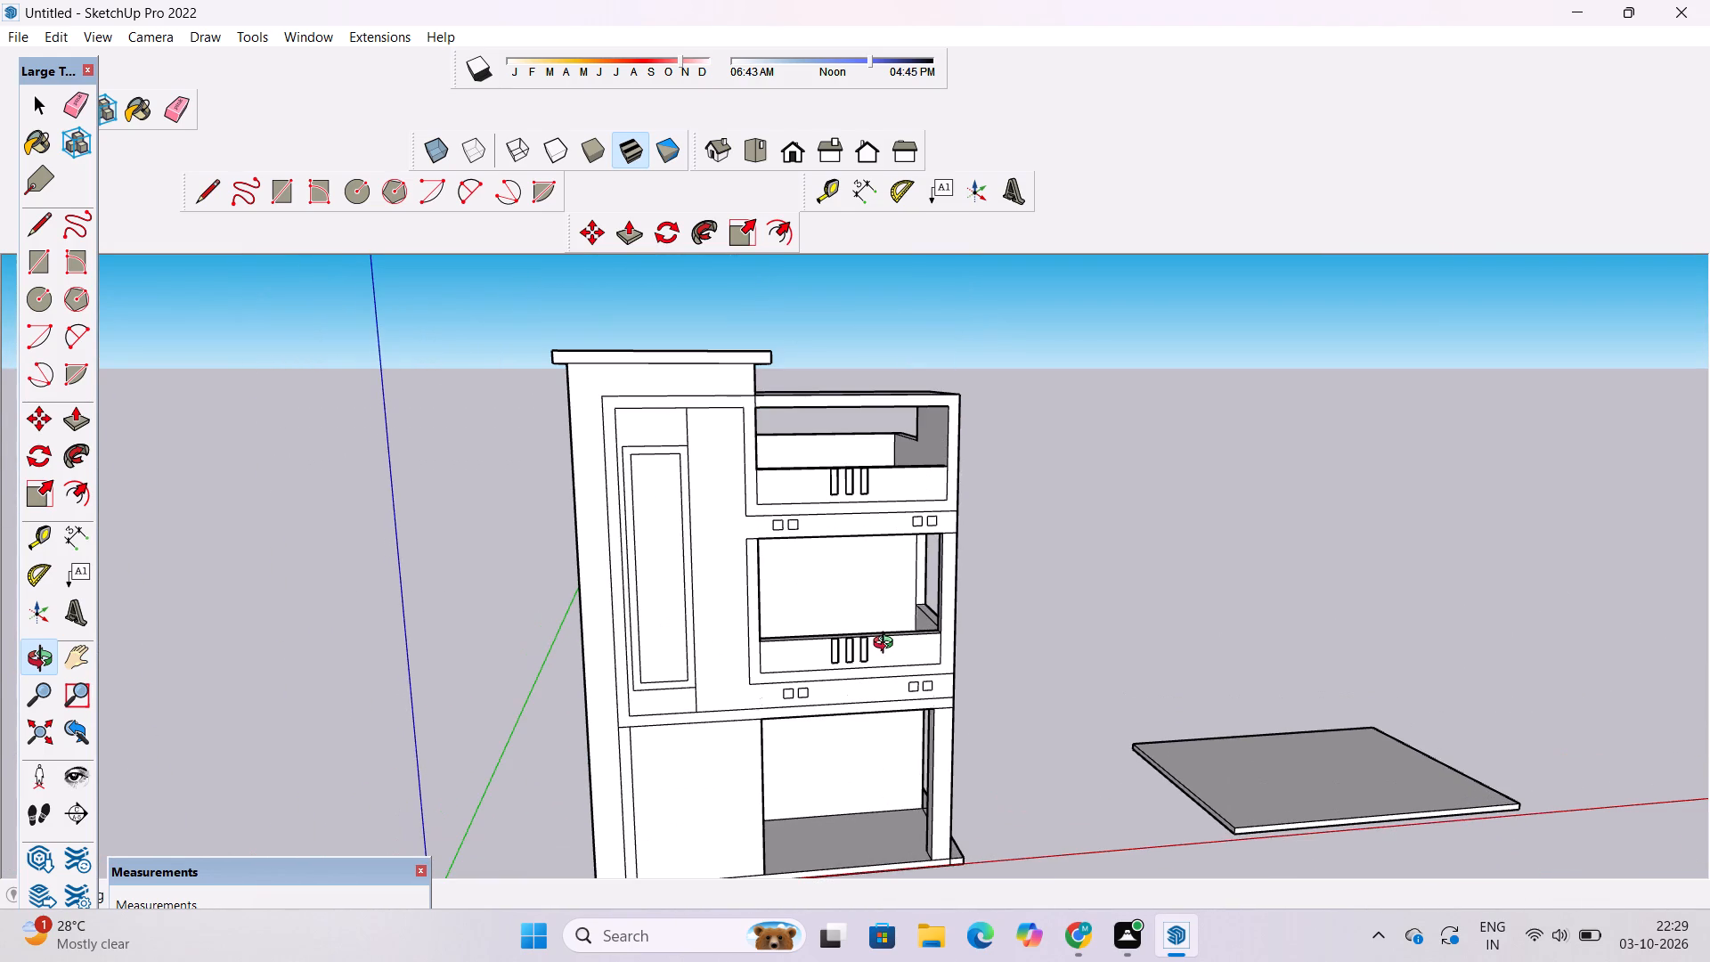
left_click_drag(1003, 588, 654, 610)
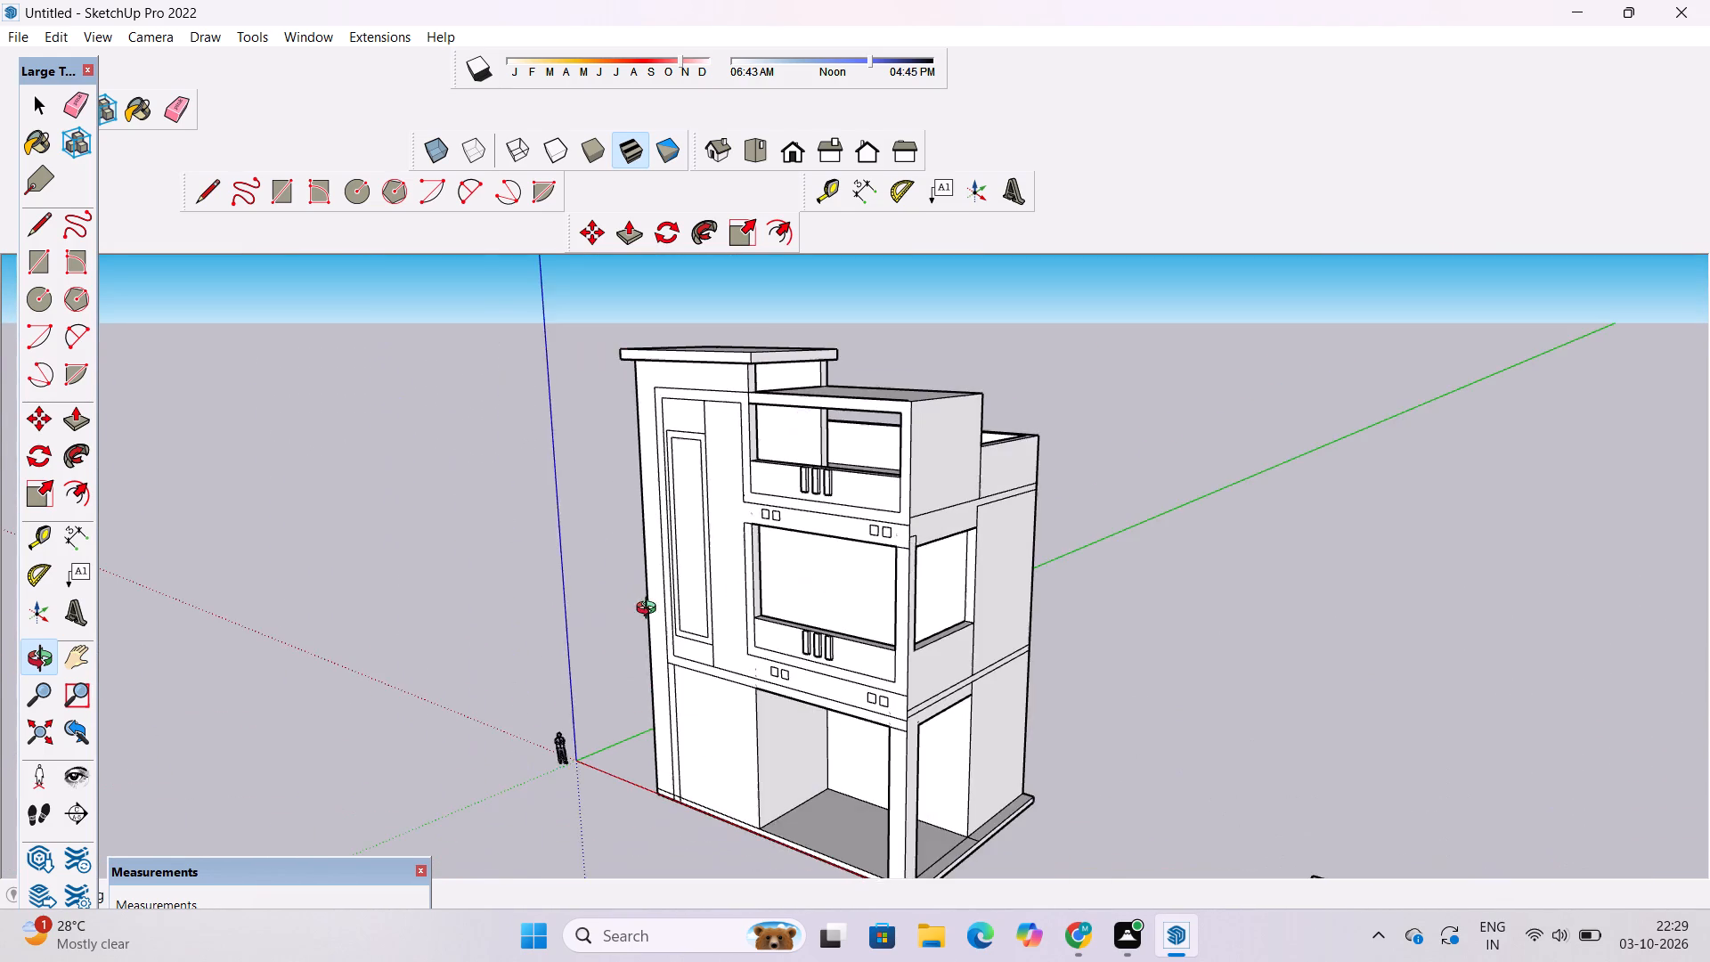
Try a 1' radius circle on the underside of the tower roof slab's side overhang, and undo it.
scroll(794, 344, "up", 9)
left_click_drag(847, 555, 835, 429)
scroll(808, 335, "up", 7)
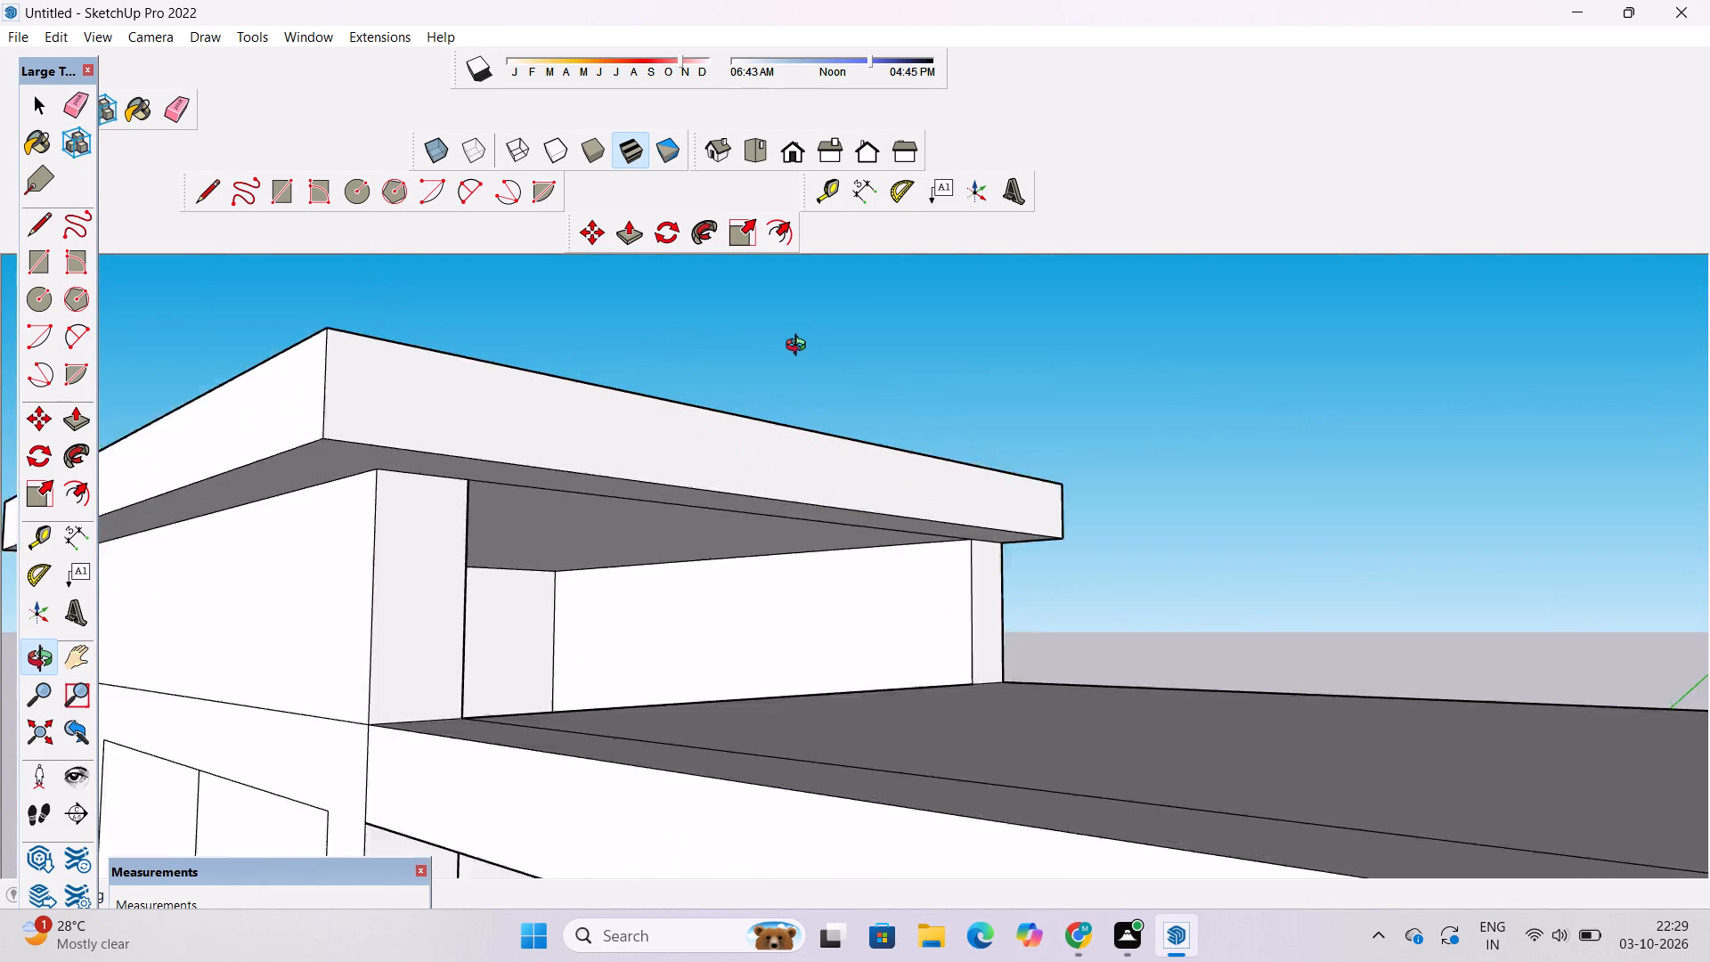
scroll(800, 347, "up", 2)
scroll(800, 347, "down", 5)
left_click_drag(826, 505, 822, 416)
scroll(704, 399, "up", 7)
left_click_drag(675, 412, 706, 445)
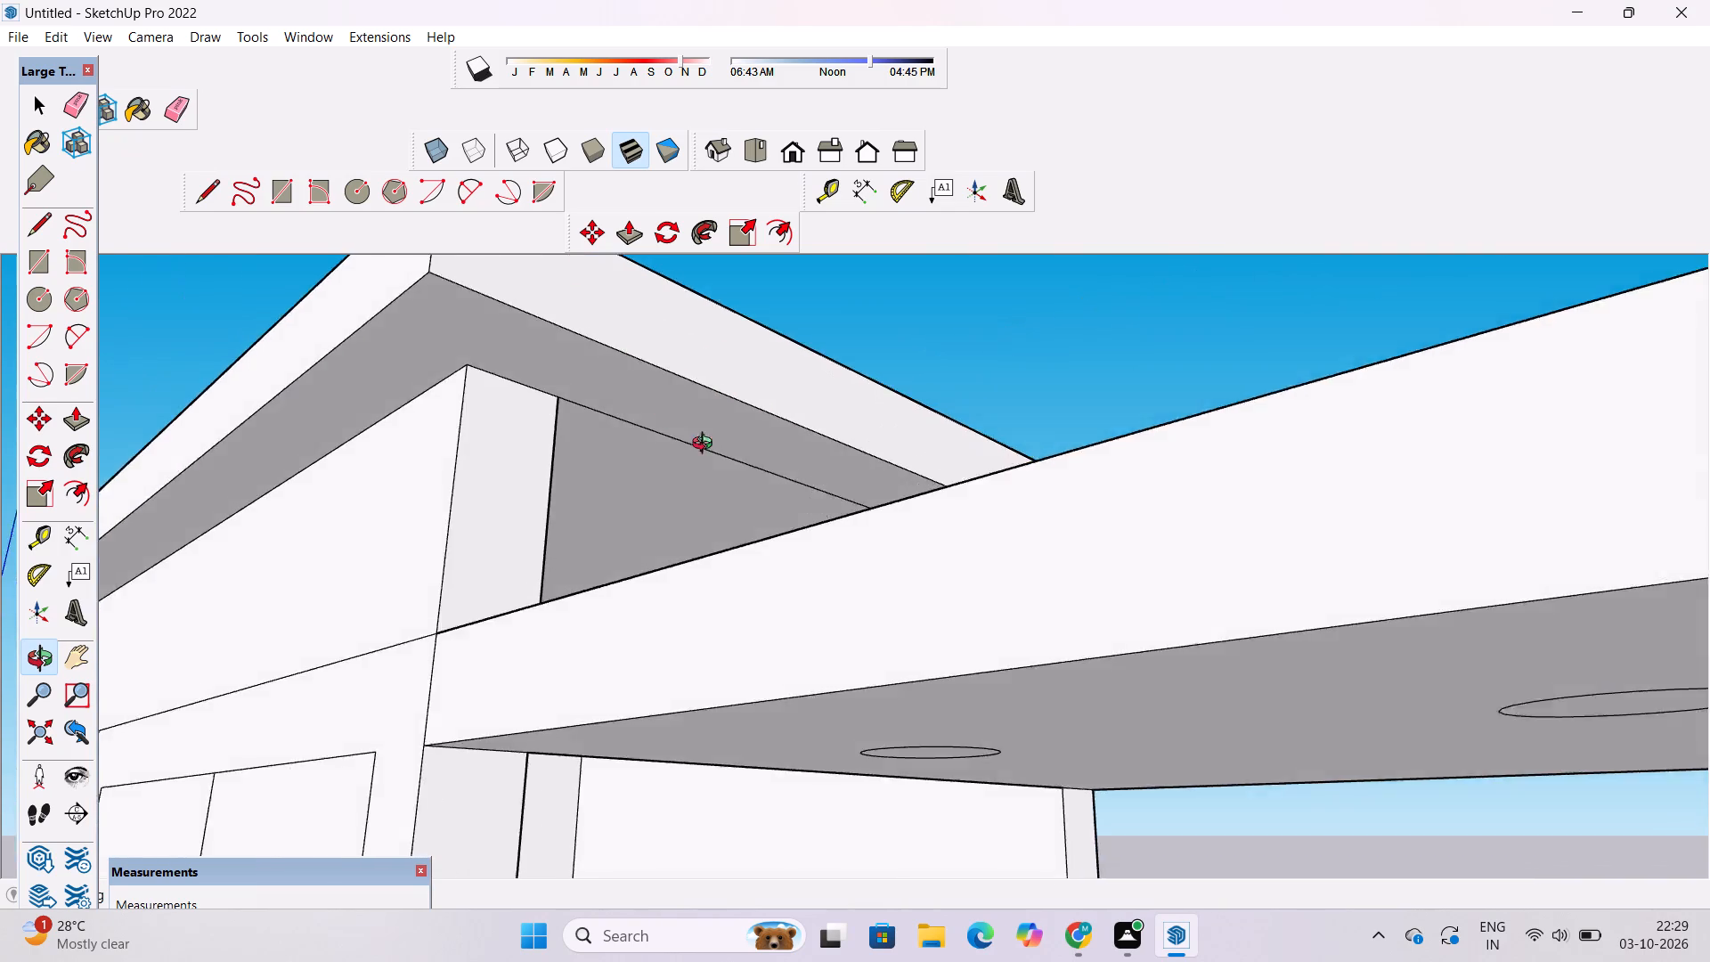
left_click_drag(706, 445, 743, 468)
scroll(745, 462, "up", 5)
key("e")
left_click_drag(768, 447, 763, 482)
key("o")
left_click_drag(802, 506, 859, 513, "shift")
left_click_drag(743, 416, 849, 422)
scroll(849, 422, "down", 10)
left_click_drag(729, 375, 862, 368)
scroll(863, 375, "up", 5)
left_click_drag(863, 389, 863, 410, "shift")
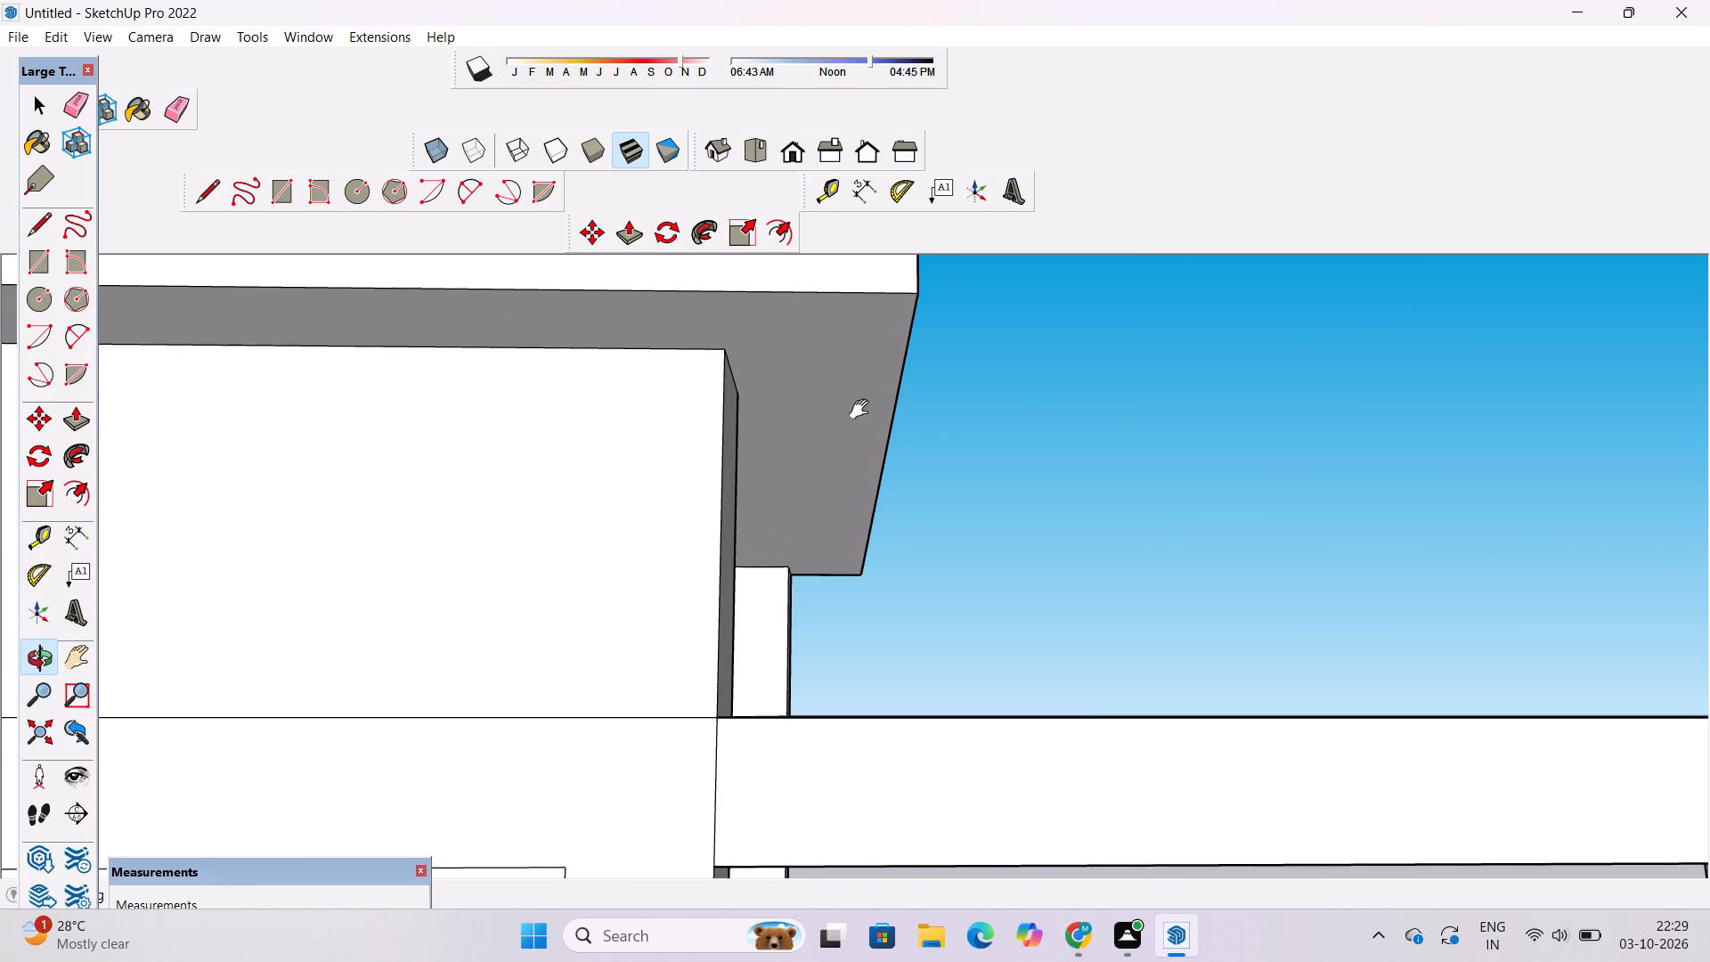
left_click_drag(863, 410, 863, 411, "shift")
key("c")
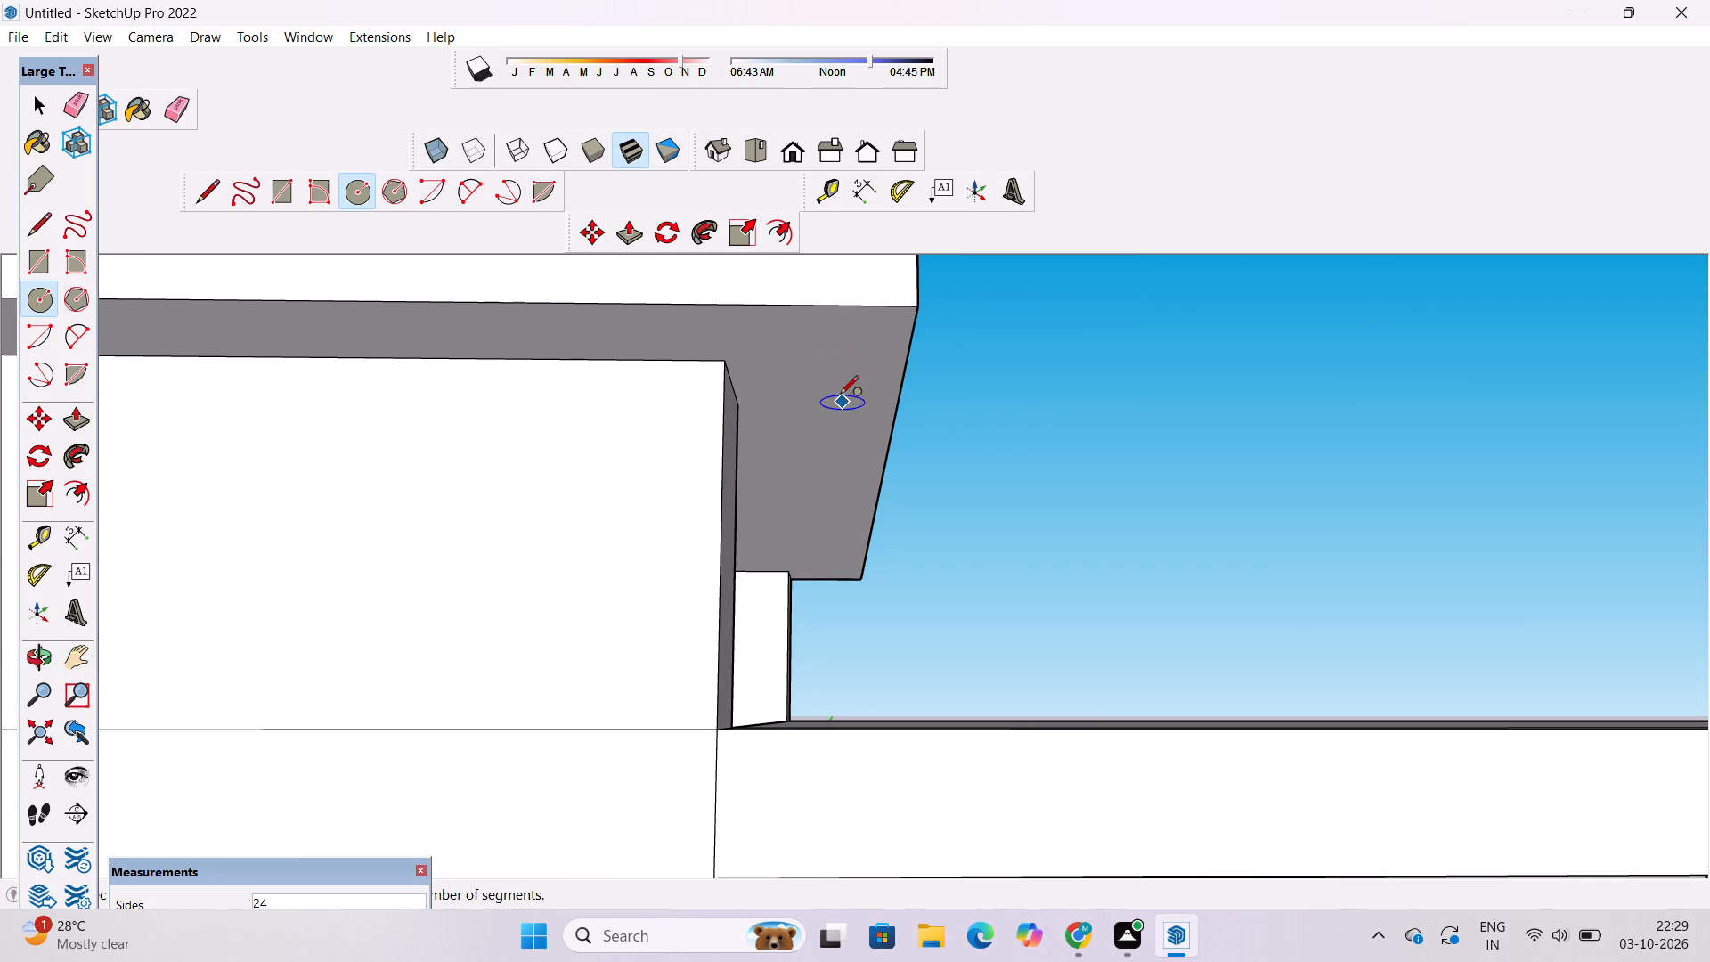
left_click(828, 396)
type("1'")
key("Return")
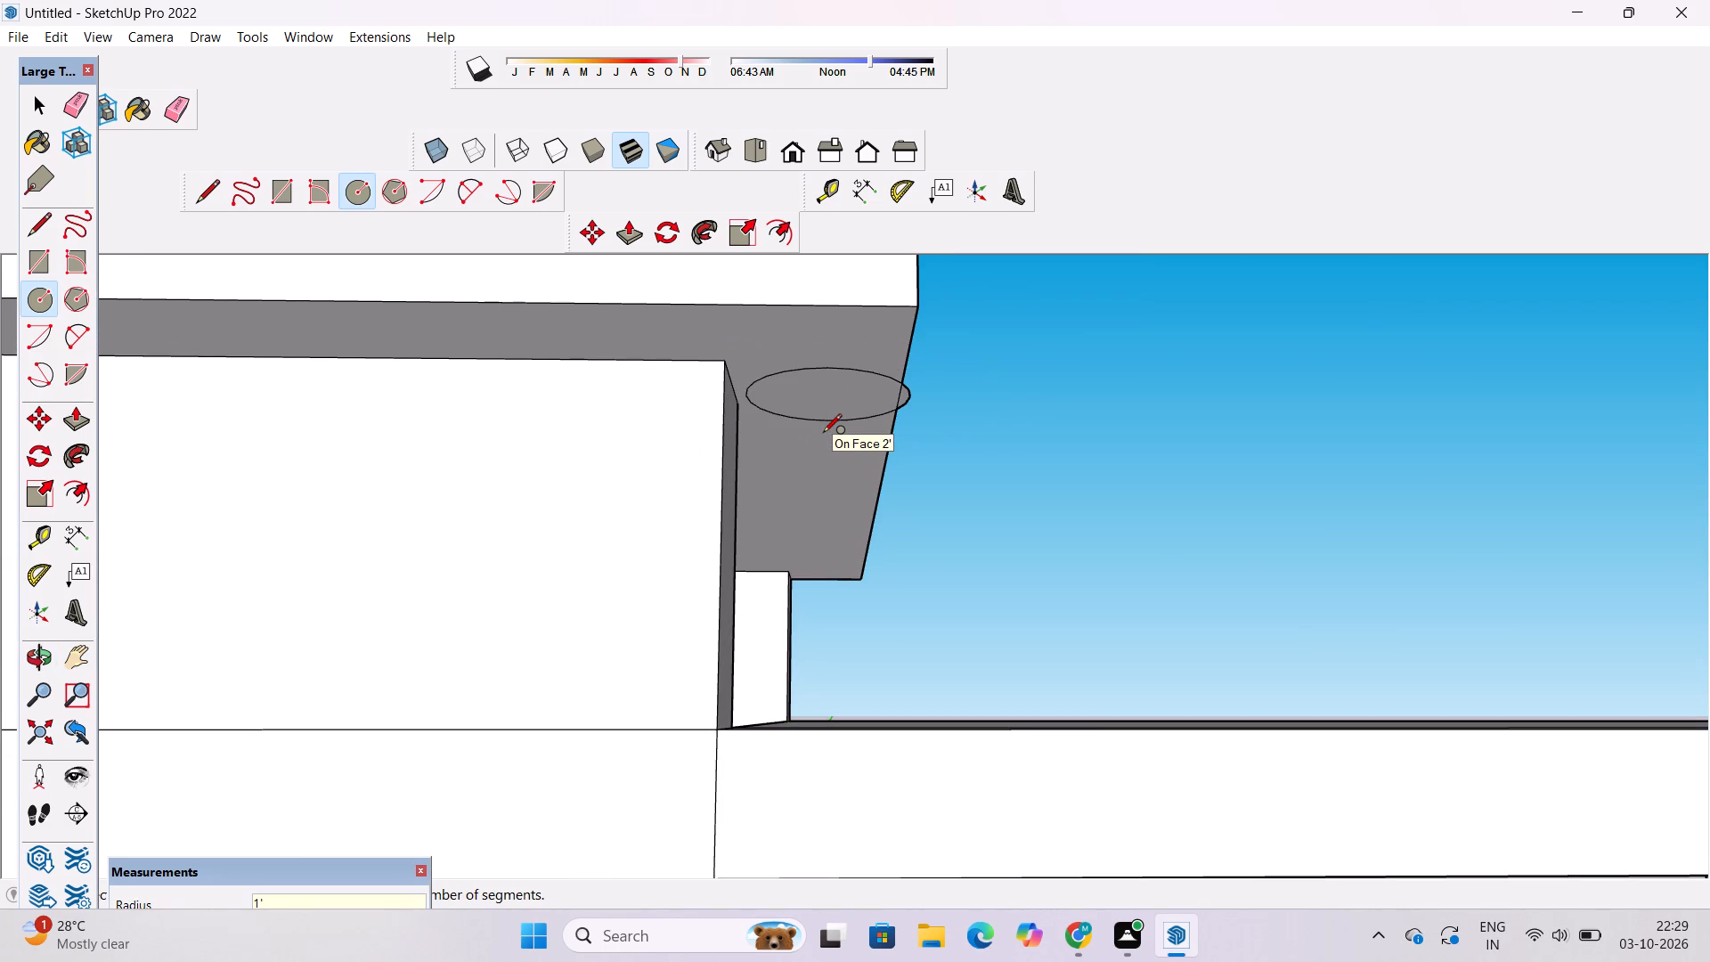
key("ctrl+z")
Draw a 6" radius circle near the front of the tower roof slab's side overhang, on its underside.
left_click(819, 412)
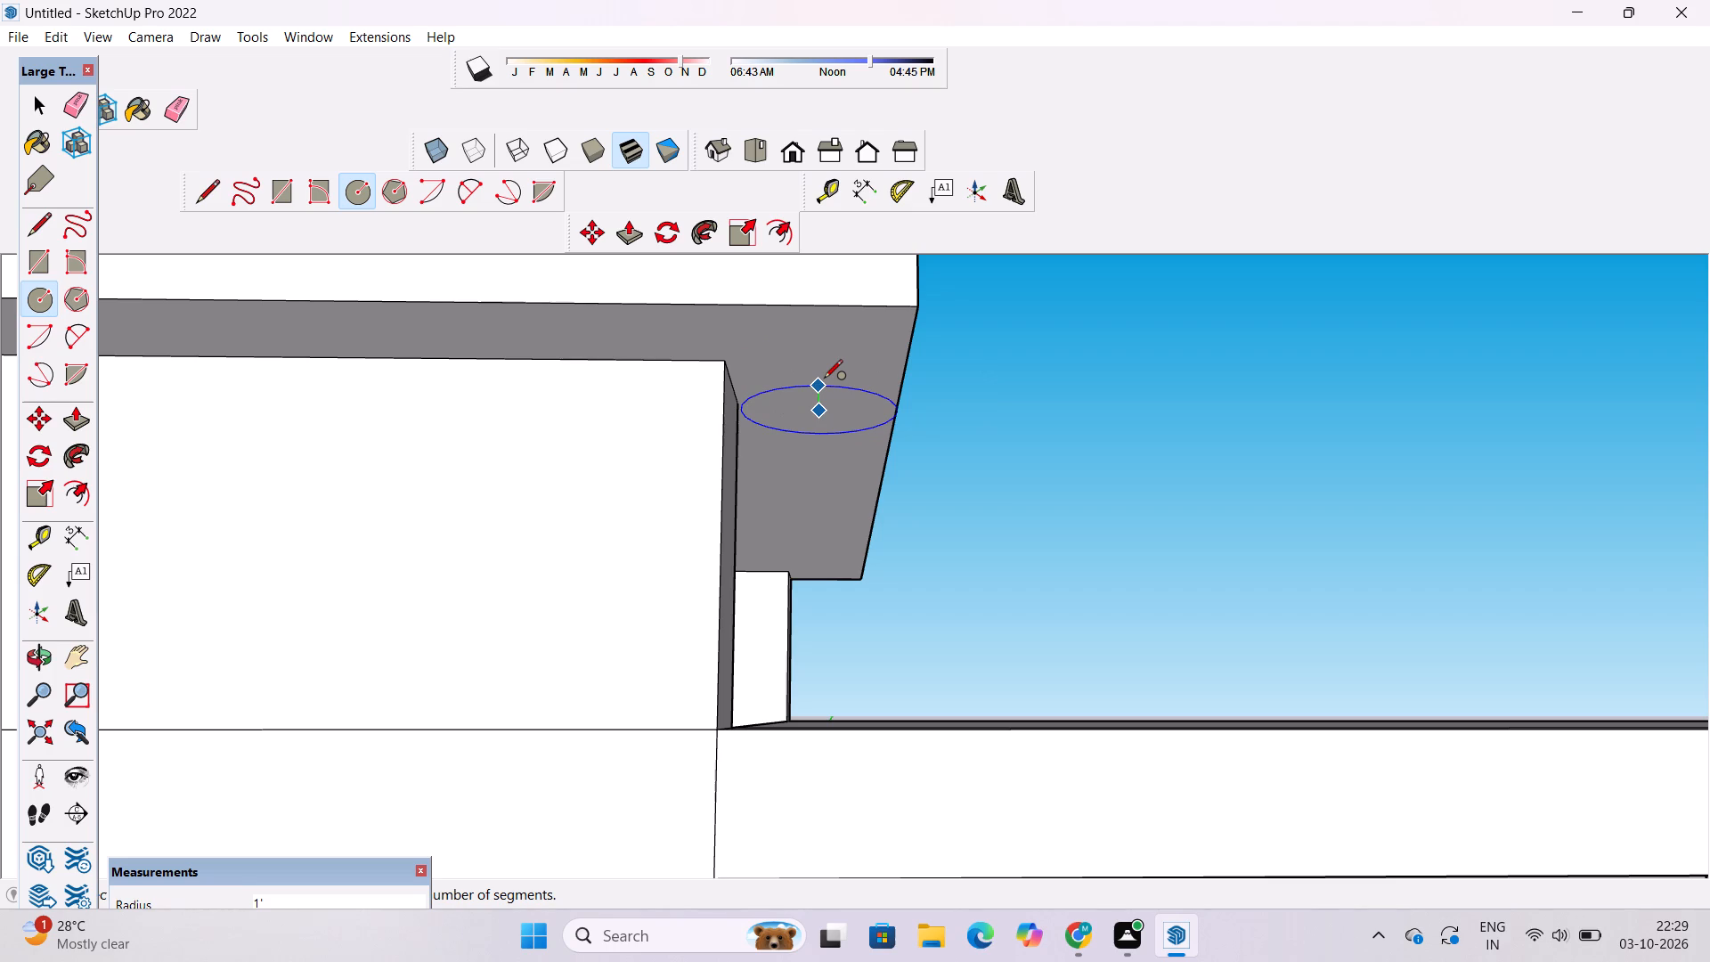
type("6\"")
key("Return")
key("space")
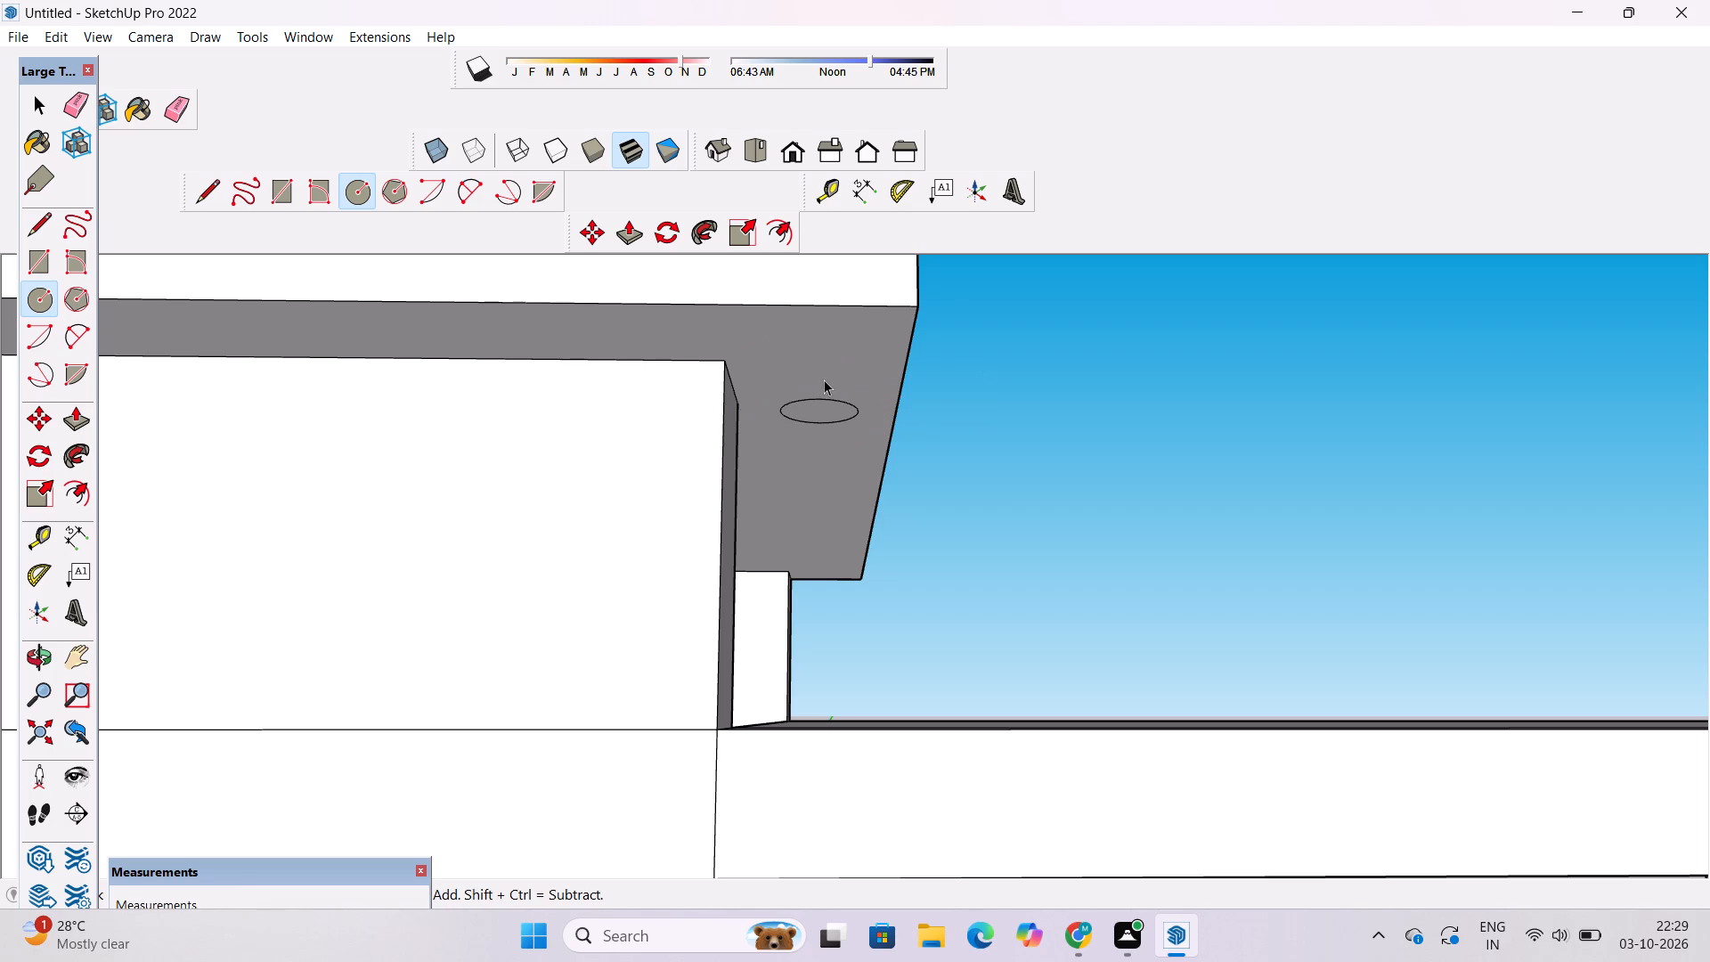
Copy the overhang circle toward the back of the building at 3.5' spacing, making two copies.
scroll(824, 411, "up", 4)
double_click(824, 411)
key("m")
scroll(812, 417, "down", 6)
scroll(796, 462, "up", 5)
left_click(823, 404)
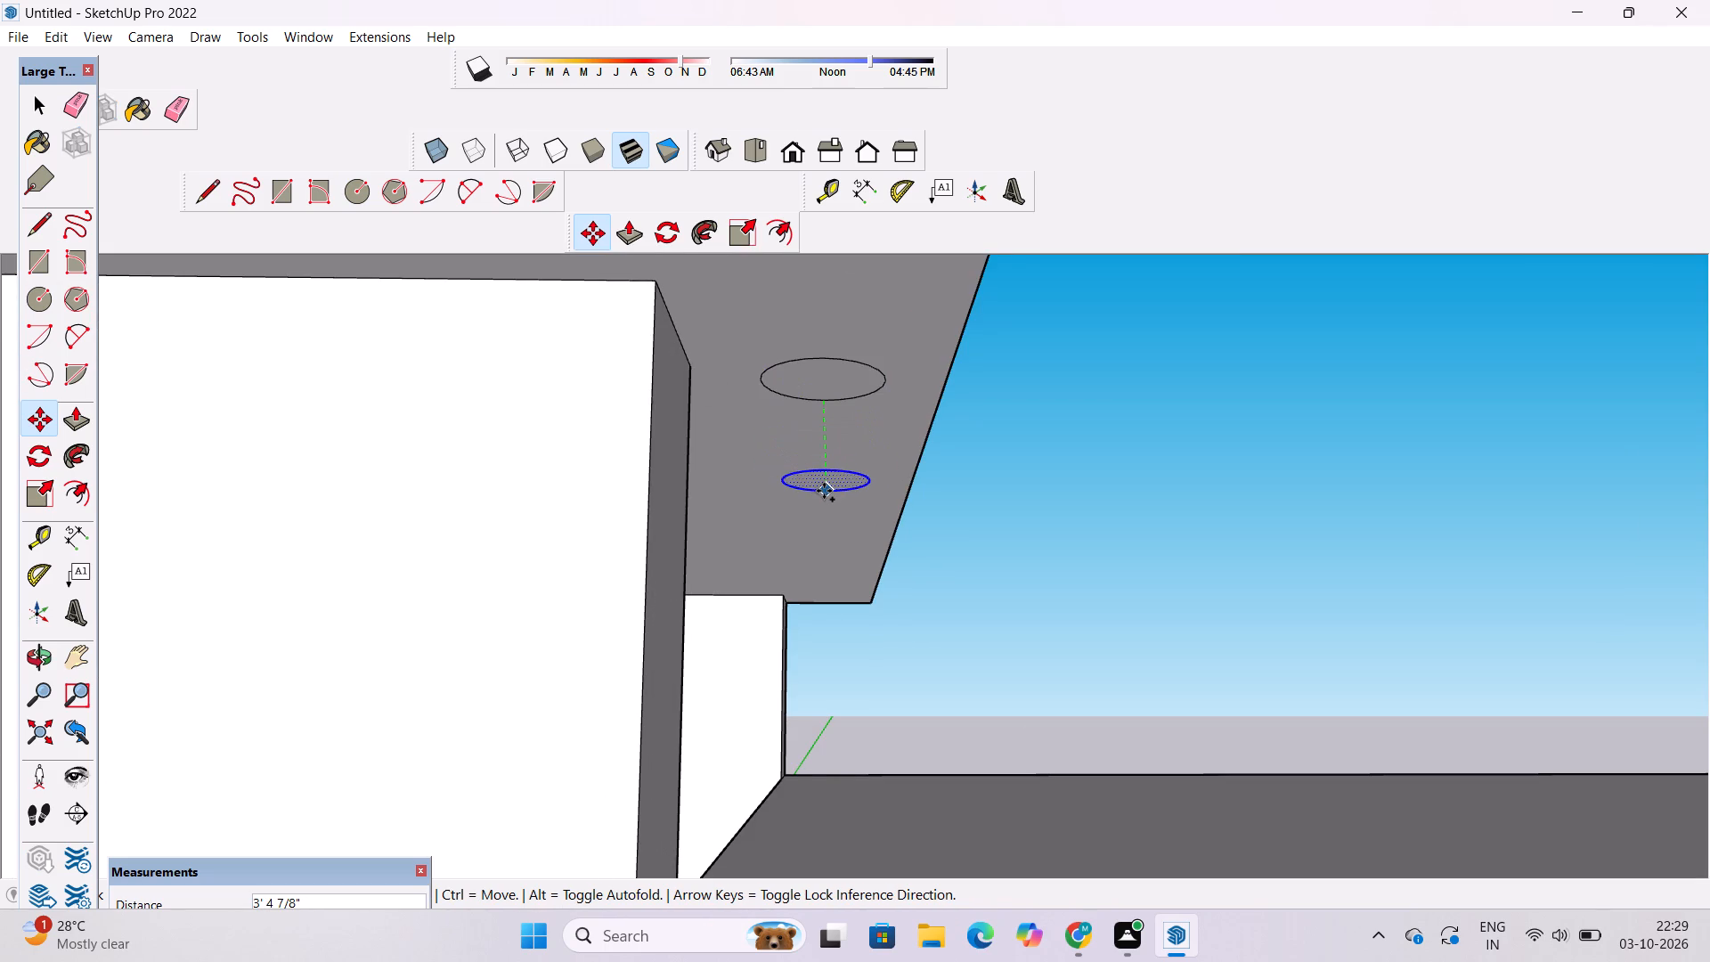
type("3.5'")
key("Return")
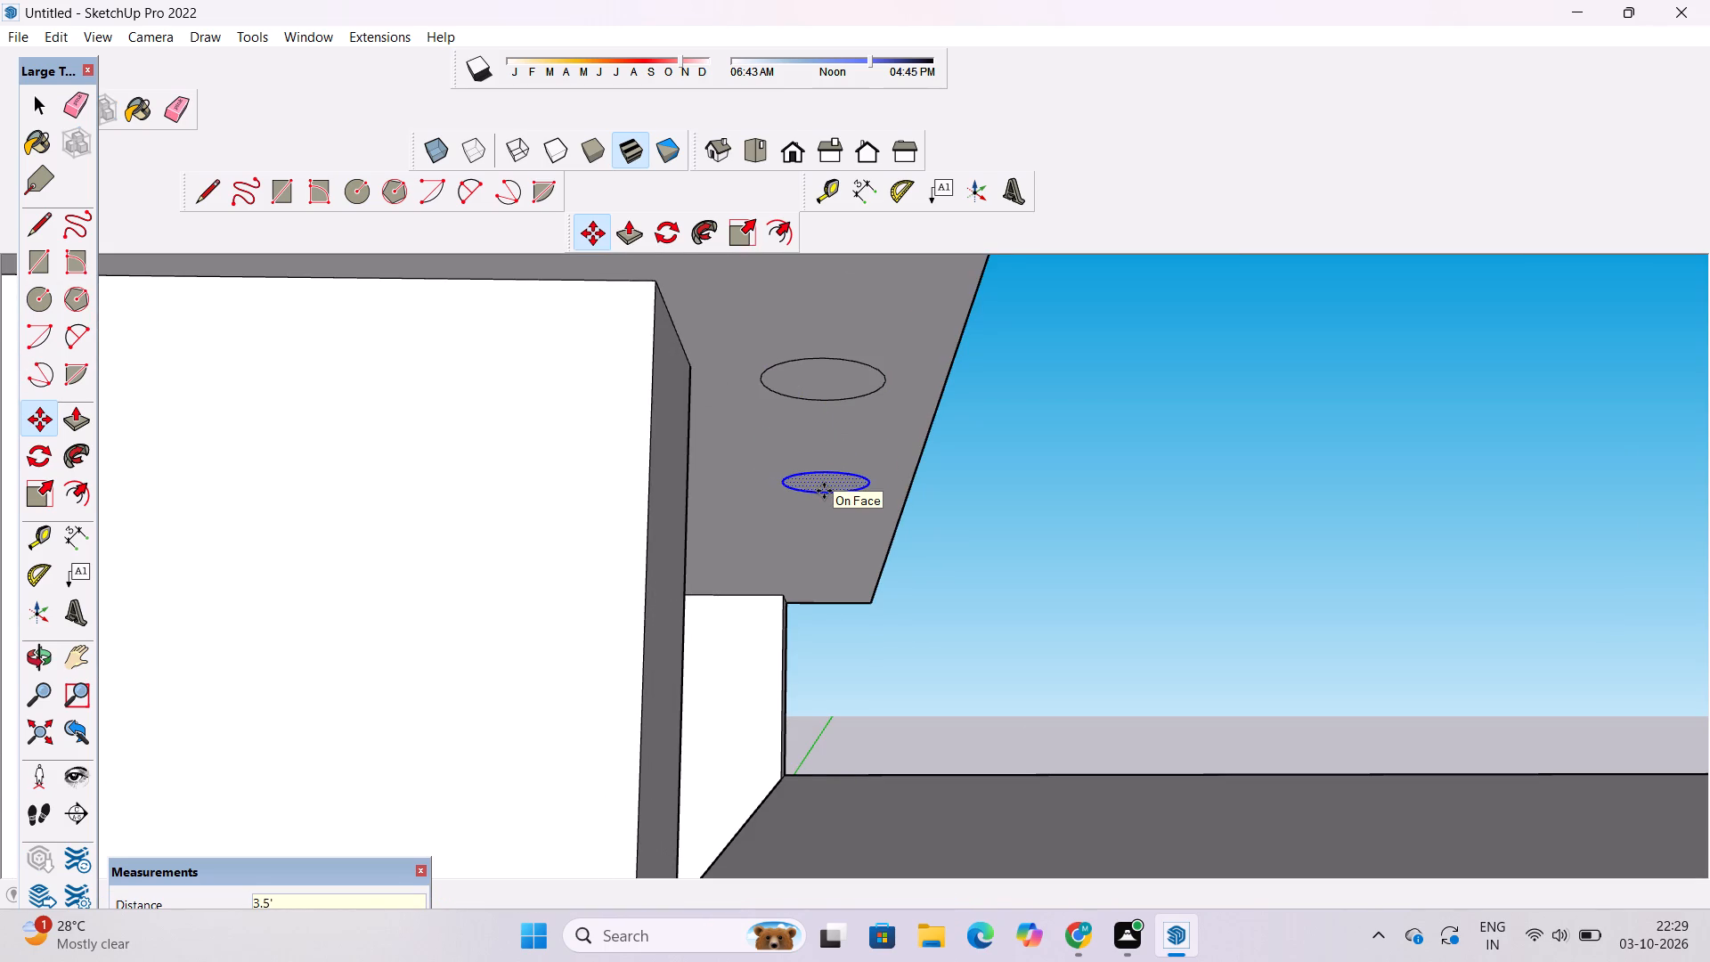
type("*2")
key("Return")
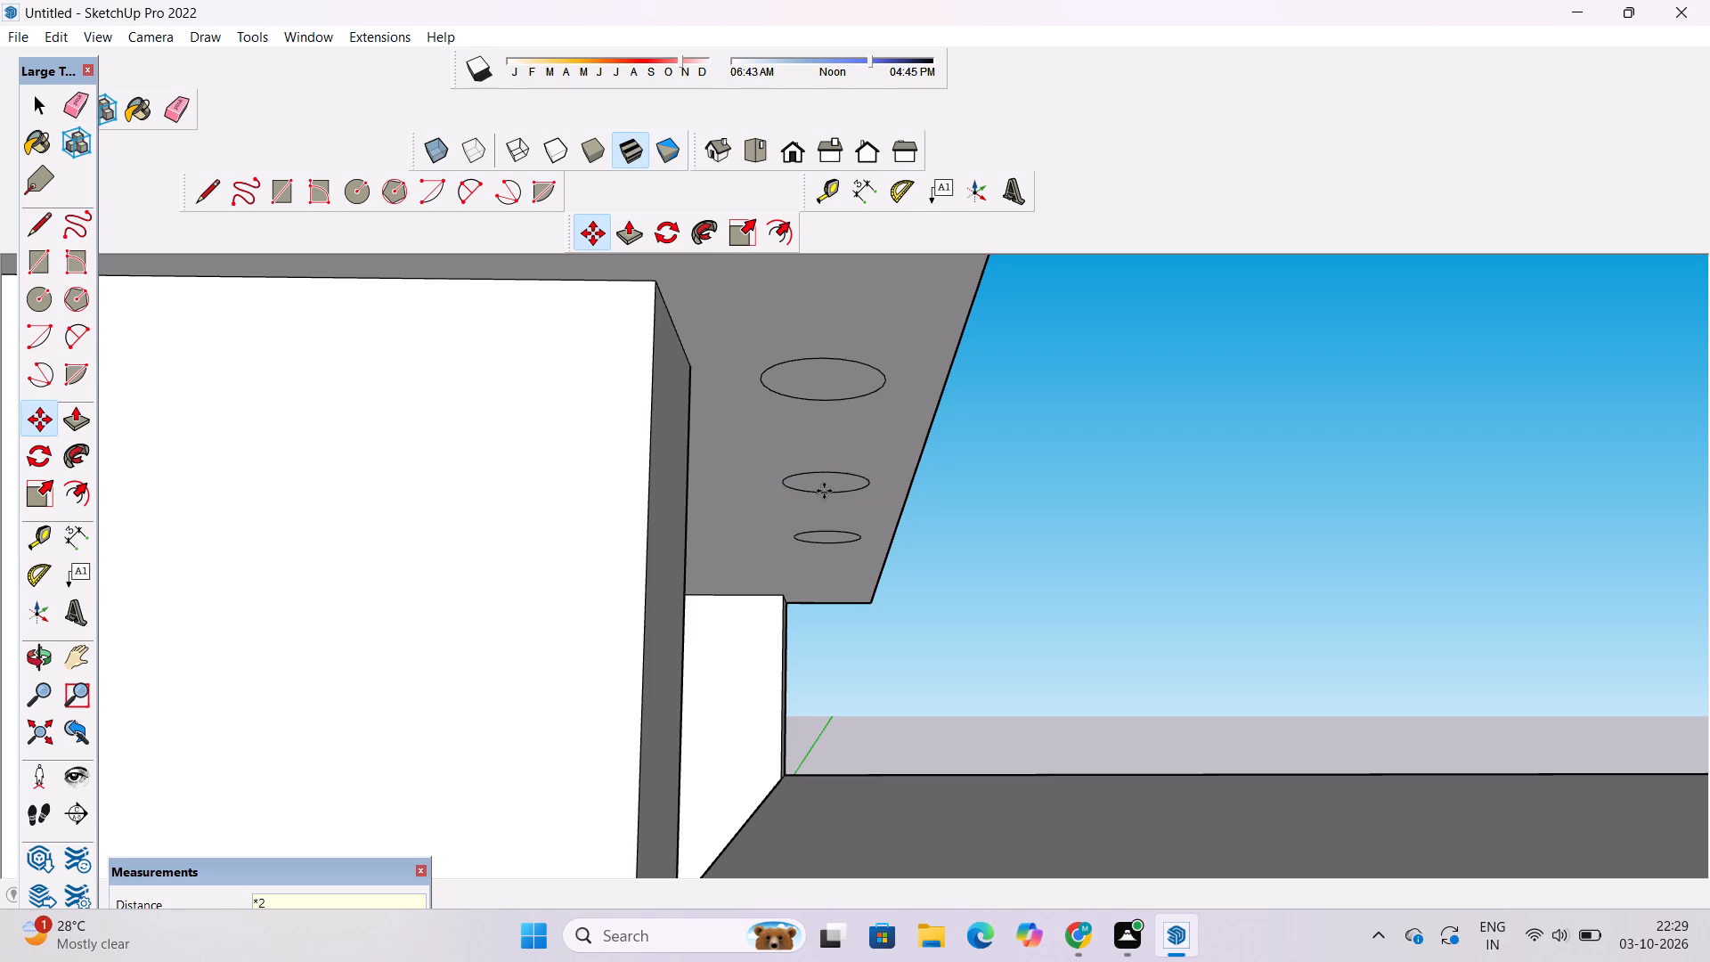
Examine the roof overhang circles together with the tower and upper facade from below and from the front.
key("o")
scroll(823, 492, "down", 8)
left_click_drag(1199, 532, 906, 535)
scroll(904, 522, "down", 12)
left_click_drag(809, 675, 845, 528)
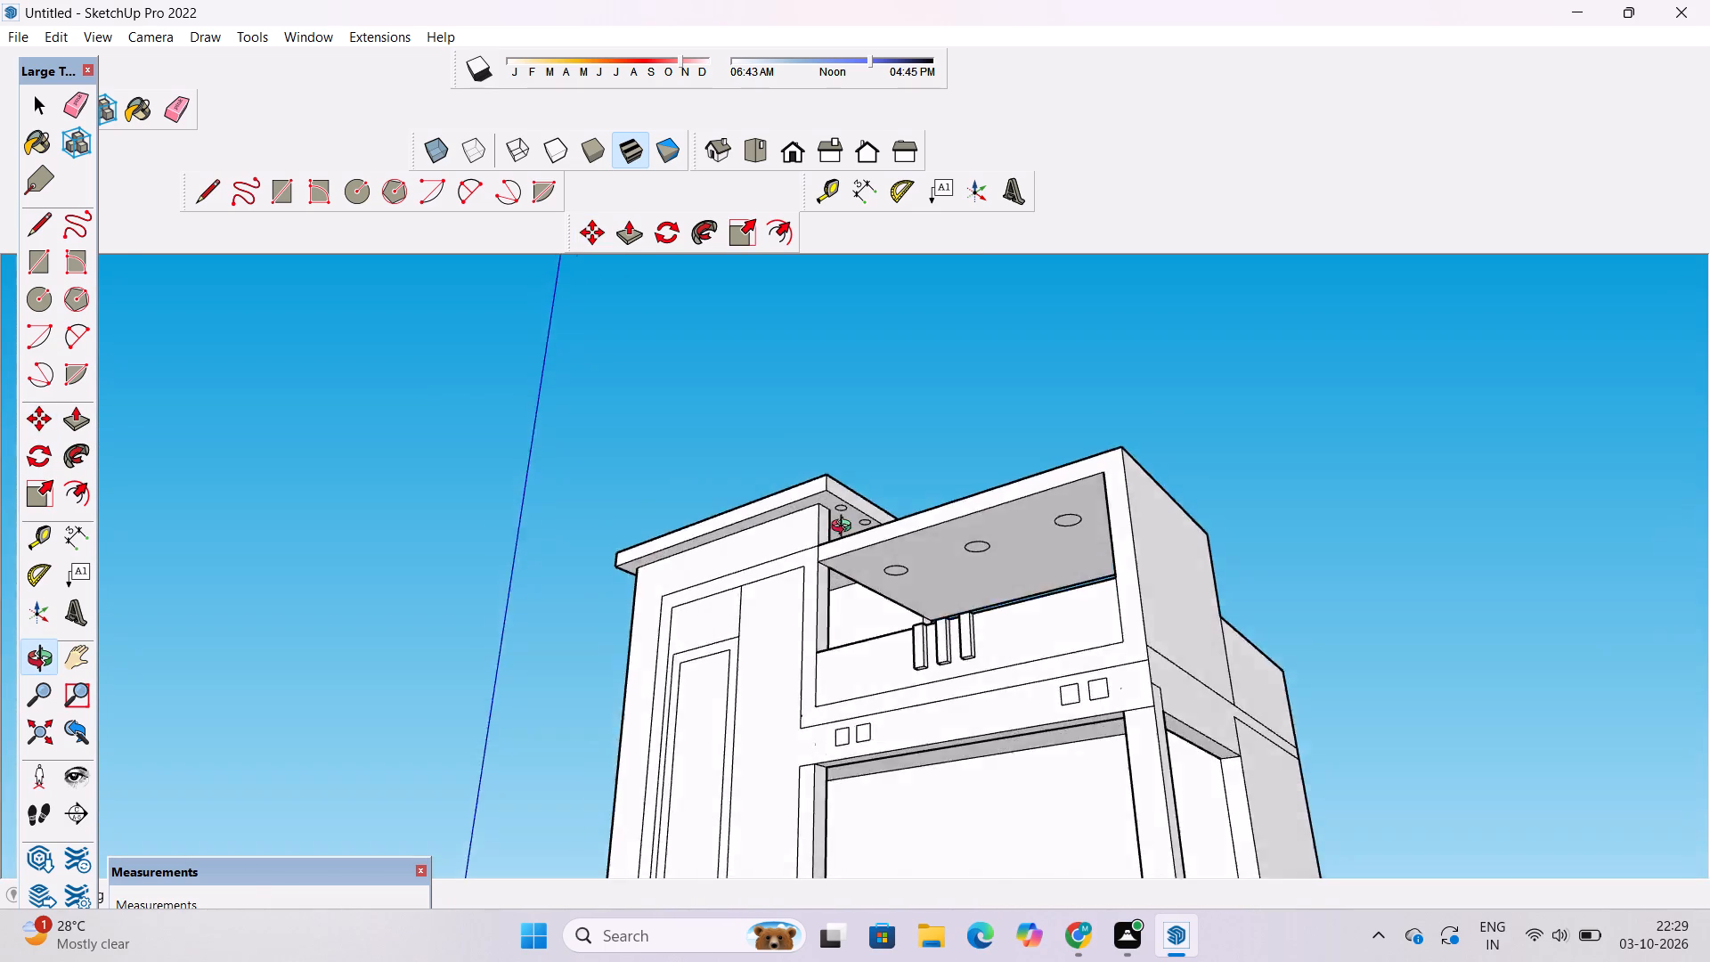
left_click_drag(845, 528, 854, 500)
left_click_drag(862, 517, 947, 622)
scroll(849, 486, "up", 5)
left_click_drag(861, 535, 940, 603)
scroll(918, 606, "up", 2)
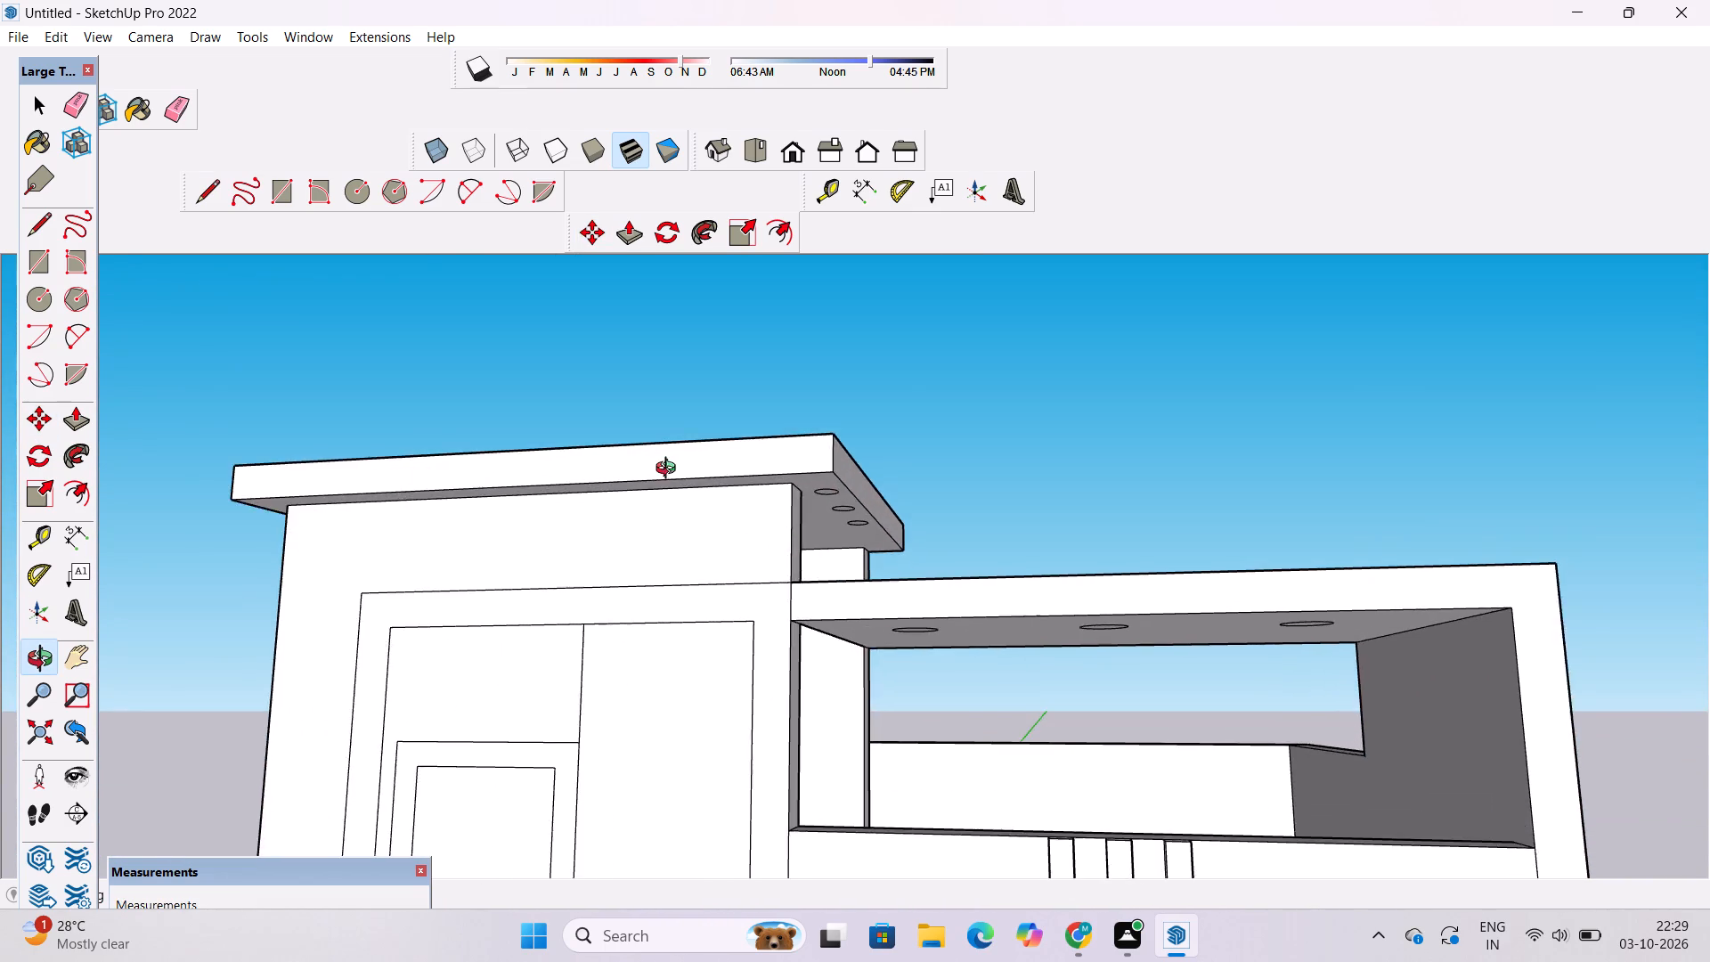
scroll(670, 470, "down", 11)
left_click_drag(676, 500, 817, 520)
scroll(827, 543, "up", 3)
left_click_drag(770, 616, 795, 502, "shift")
left_click_drag(859, 556, 836, 517)
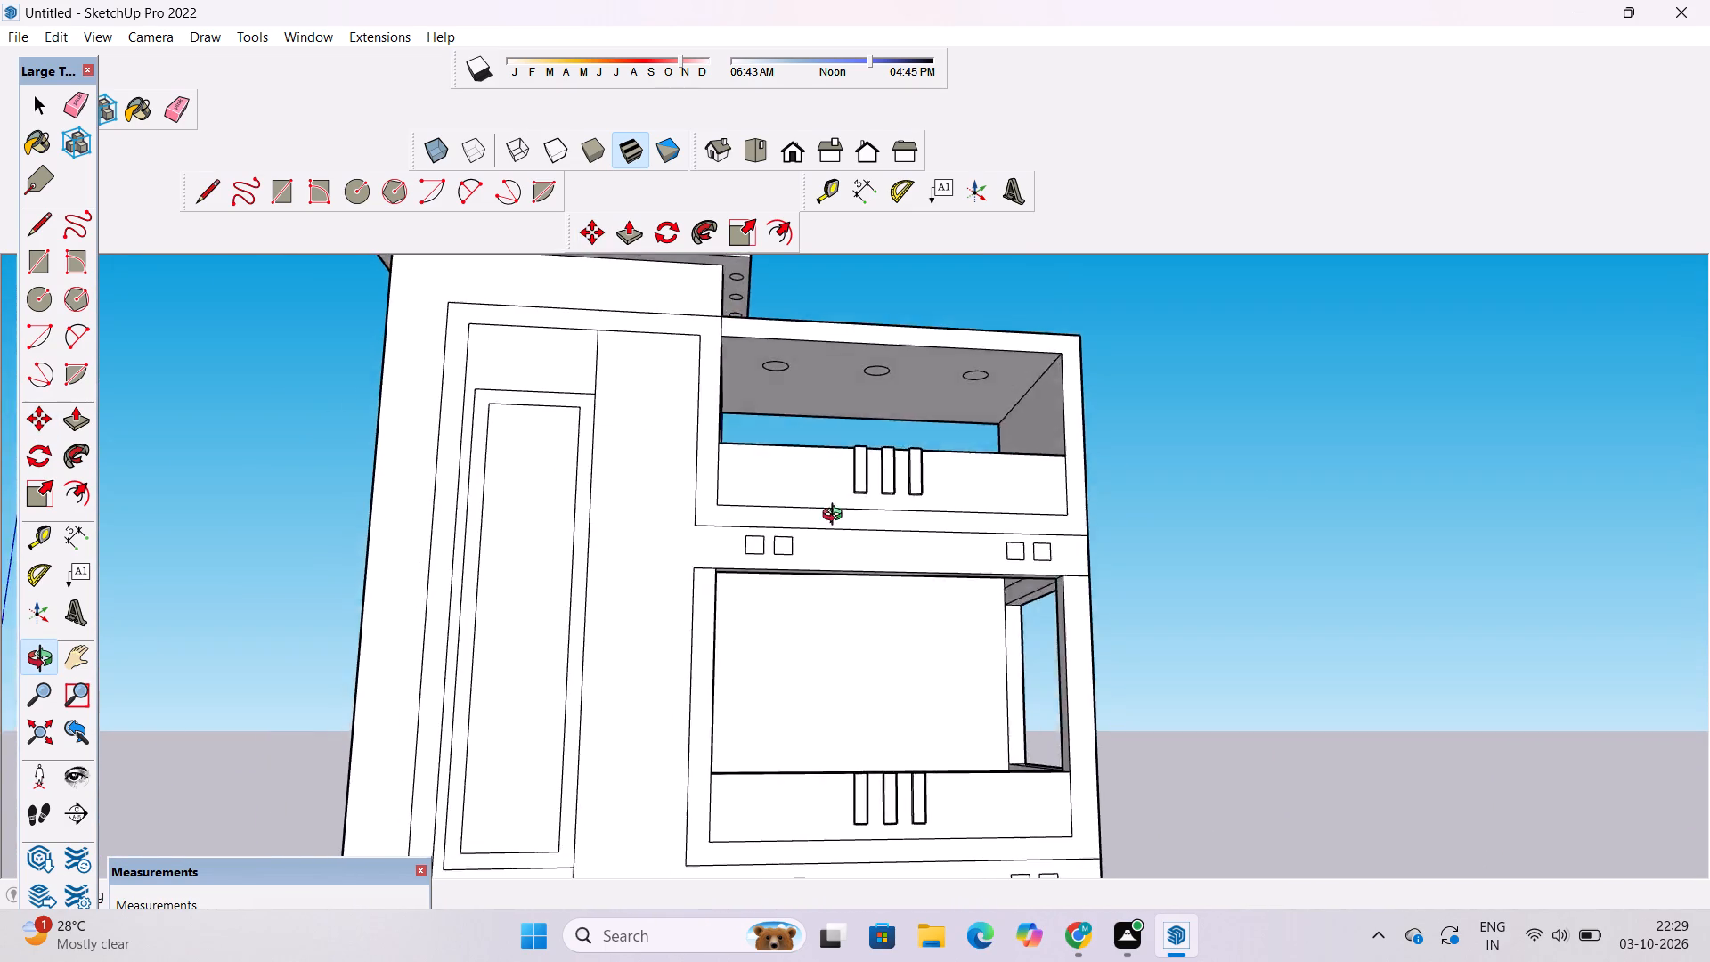
left_click_drag(836, 517, 810, 474)
scroll(803, 428, "down", 5)
left_click_drag(811, 418, 796, 443, "shift")
scroll(795, 444, "down", 5)
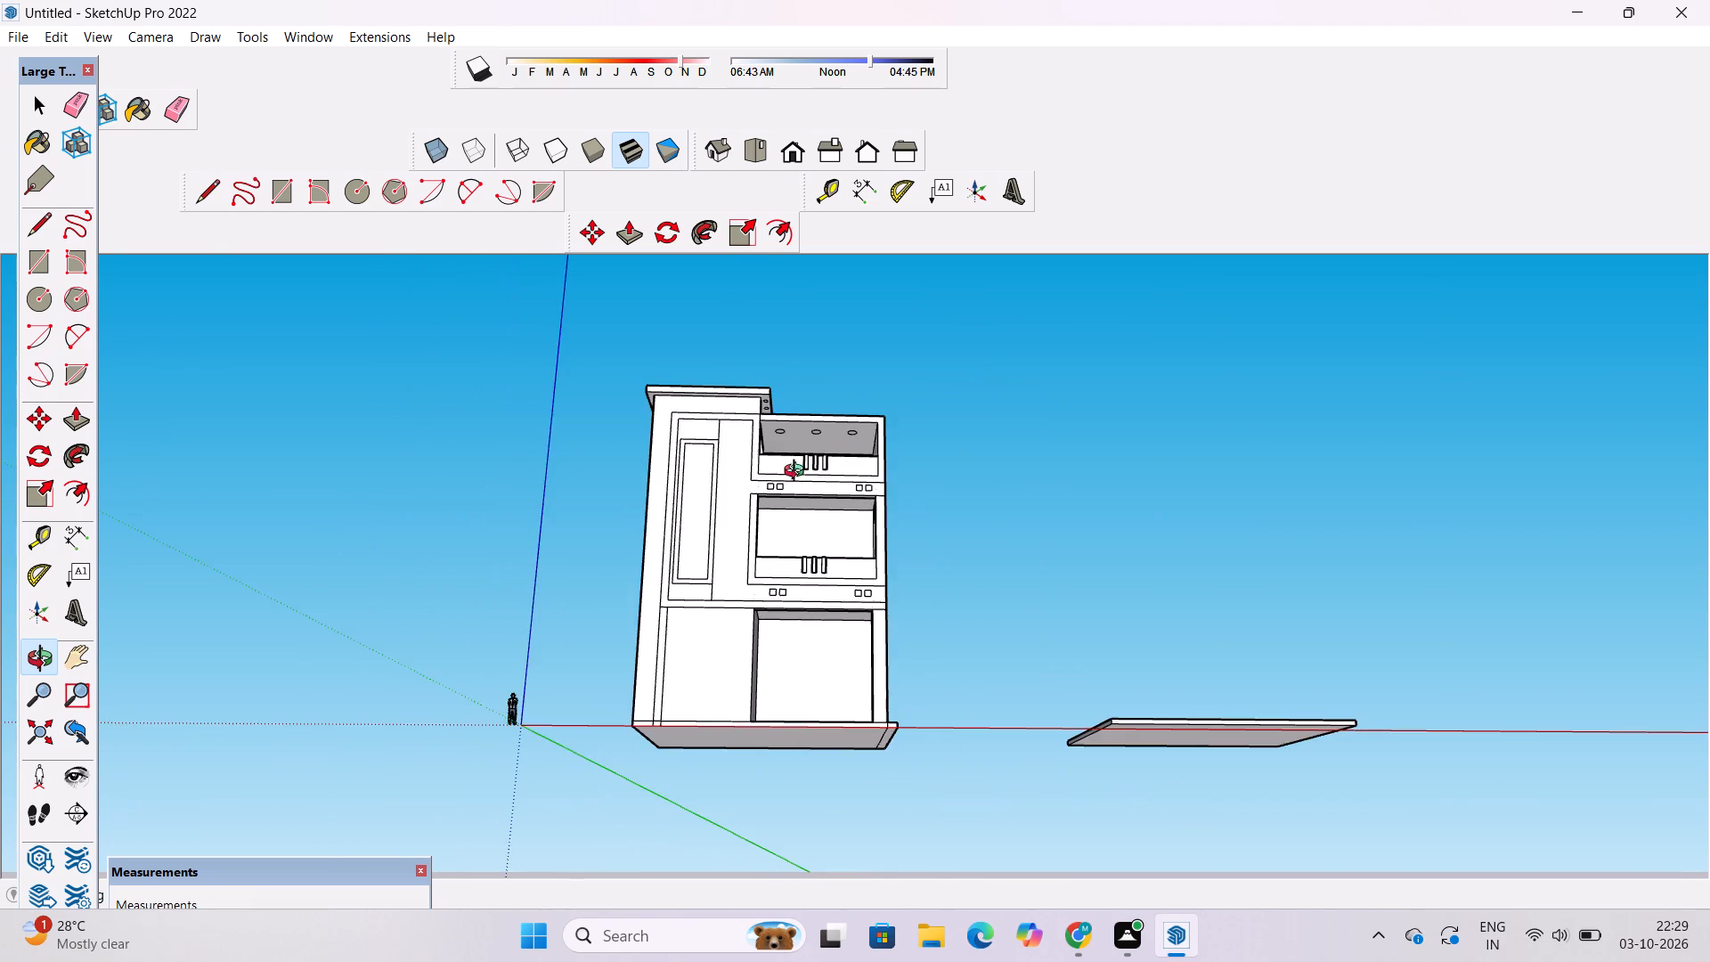
scroll(823, 483, "up", 4)
left_click_drag(834, 513, 881, 581, "shift")
left_click_drag(882, 555, 793, 505)
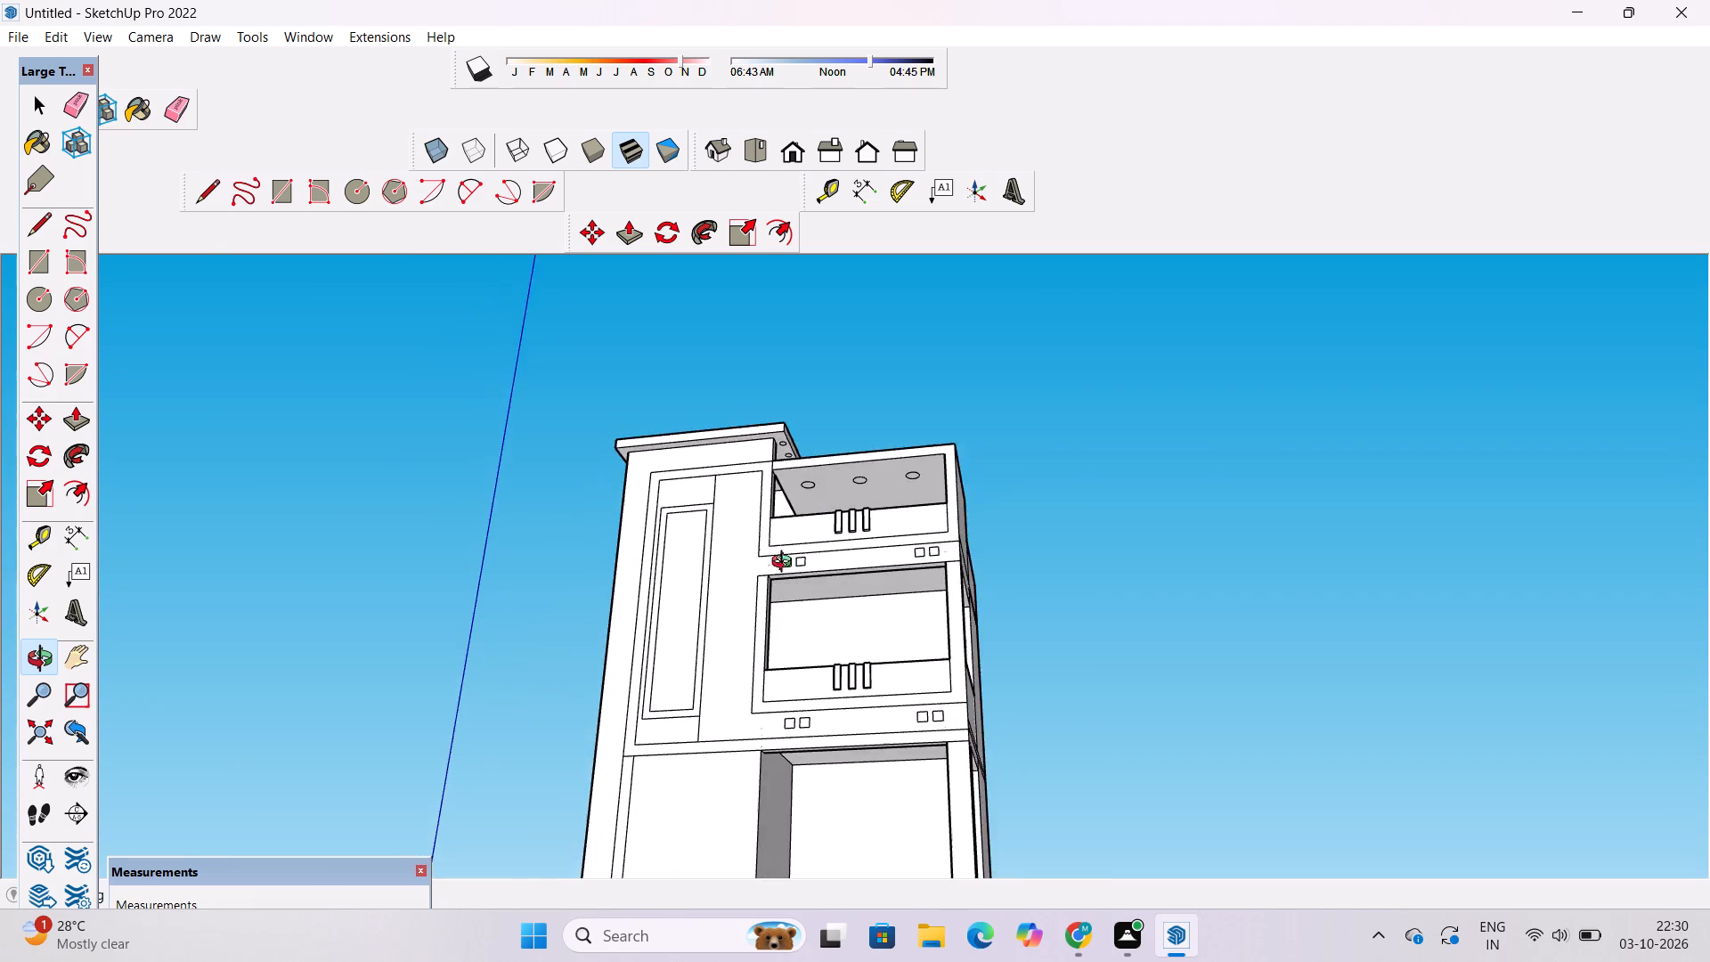
Draw a 6" radius circle near the tower end of the narrow front soffit above the middle-floor opening.
scroll(820, 591, "up", 9)
left_click_drag(777, 612, 826, 532)
scroll(853, 533, "up", 4)
scroll(855, 554, "down", 5)
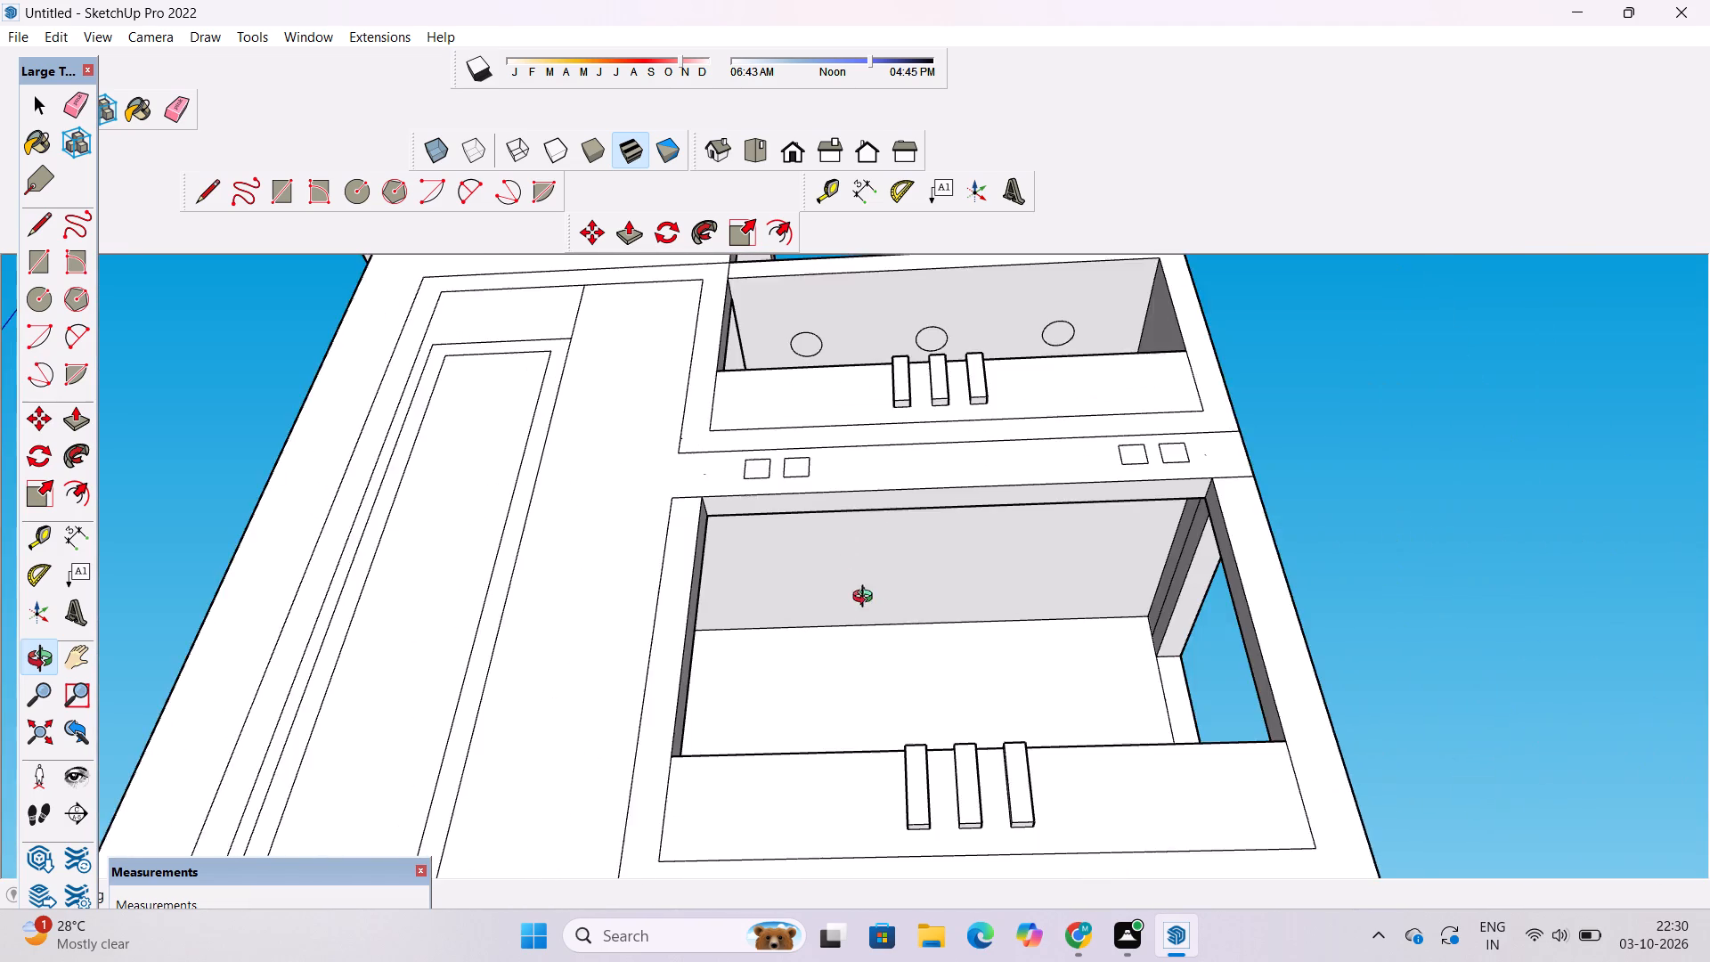
left_click_drag(867, 600, 879, 616)
scroll(875, 588, "down", 3)
left_click_drag(875, 589, 871, 543, "shift")
left_click_drag(881, 526, 889, 593)
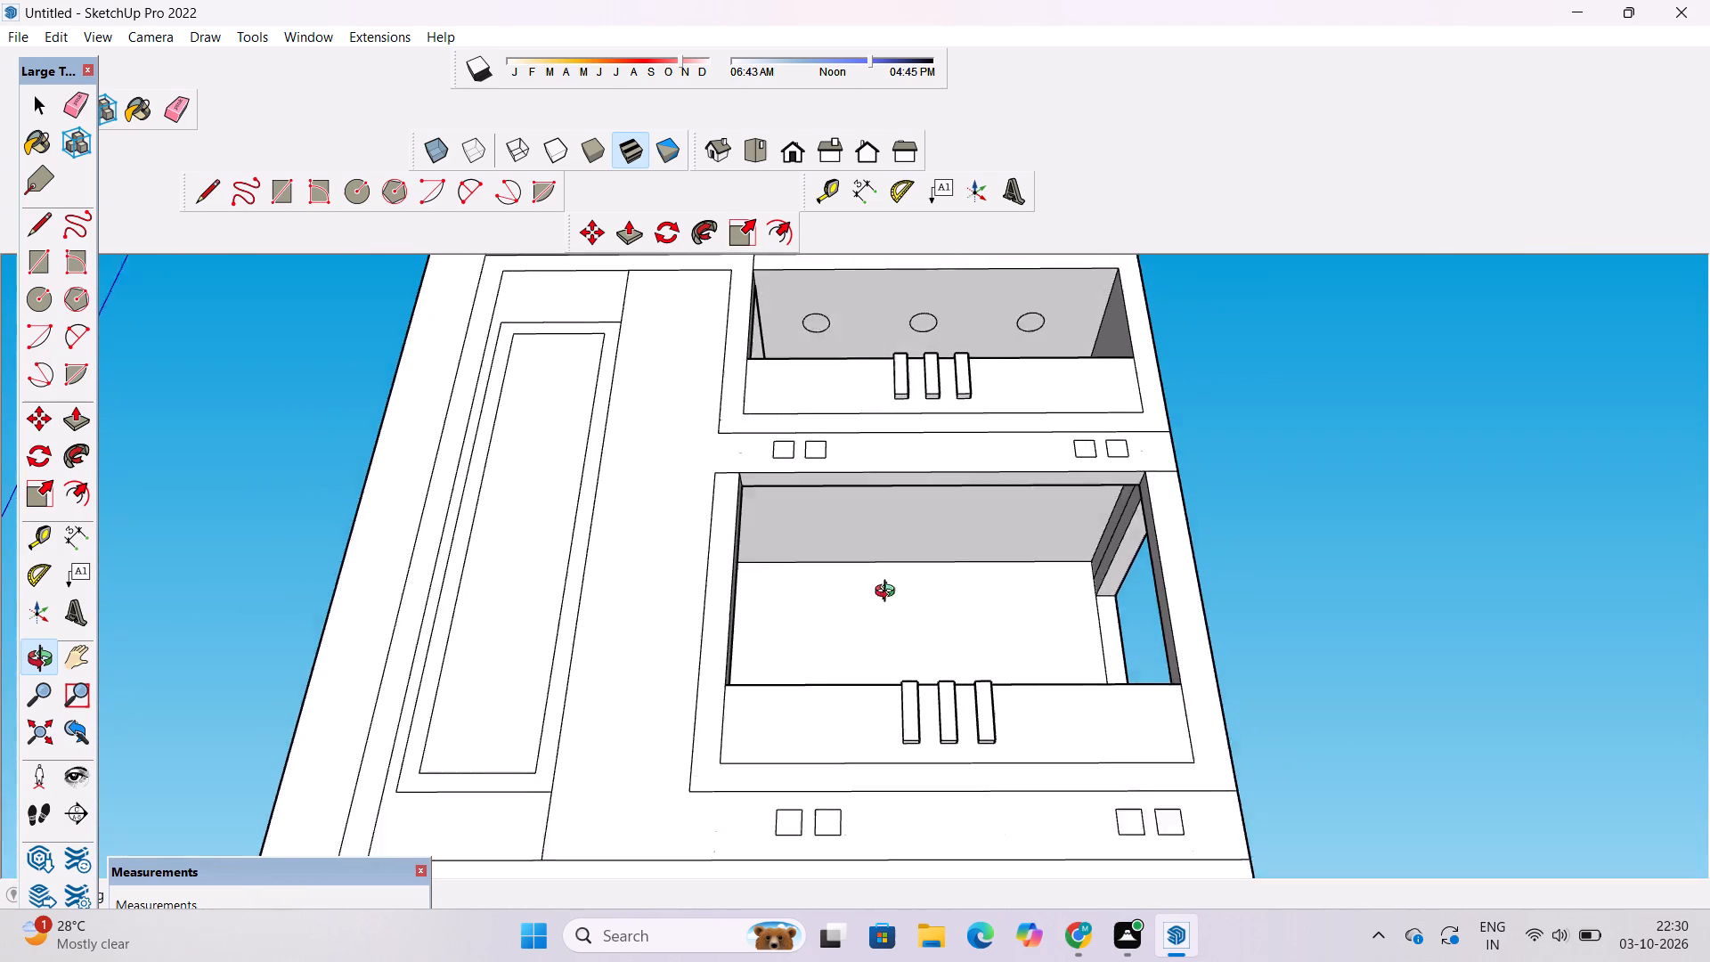
left_click_drag(889, 593, 889, 604)
scroll(895, 526, "up", 5)
left_click_drag(895, 526, 873, 554, "shift")
key("c")
scroll(803, 493, "up", 3)
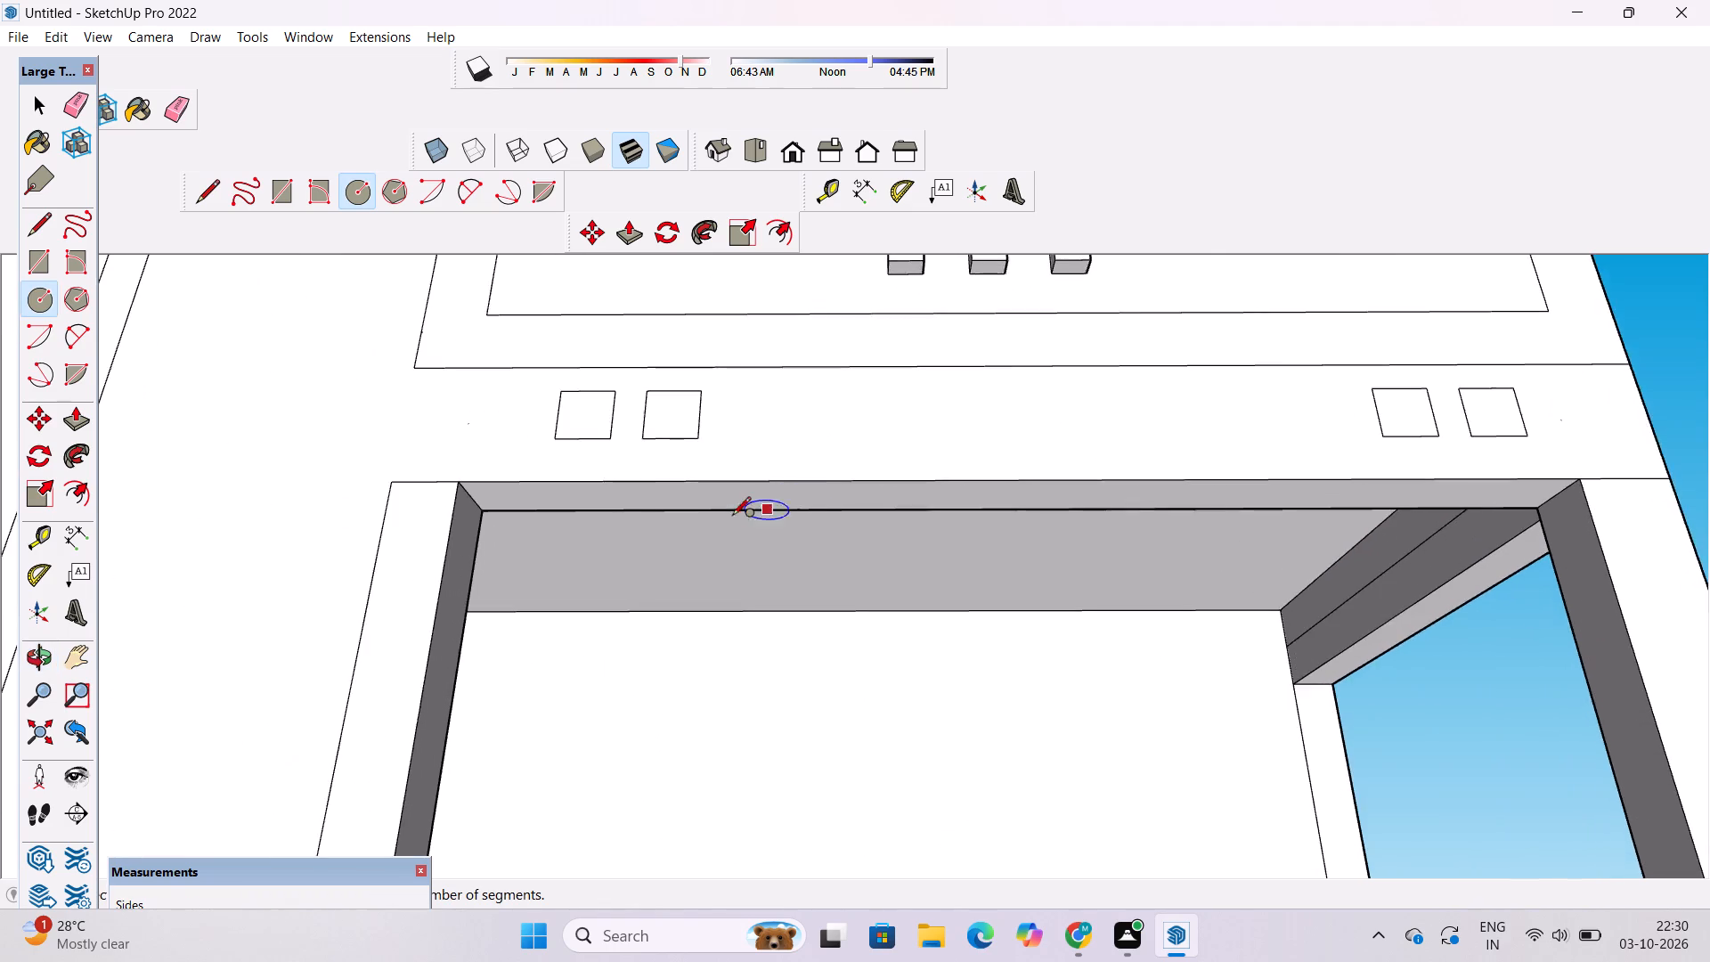
scroll(732, 517, "up", 7)
scroll(721, 502, "down", 9)
scroll(729, 461, "up", 2)
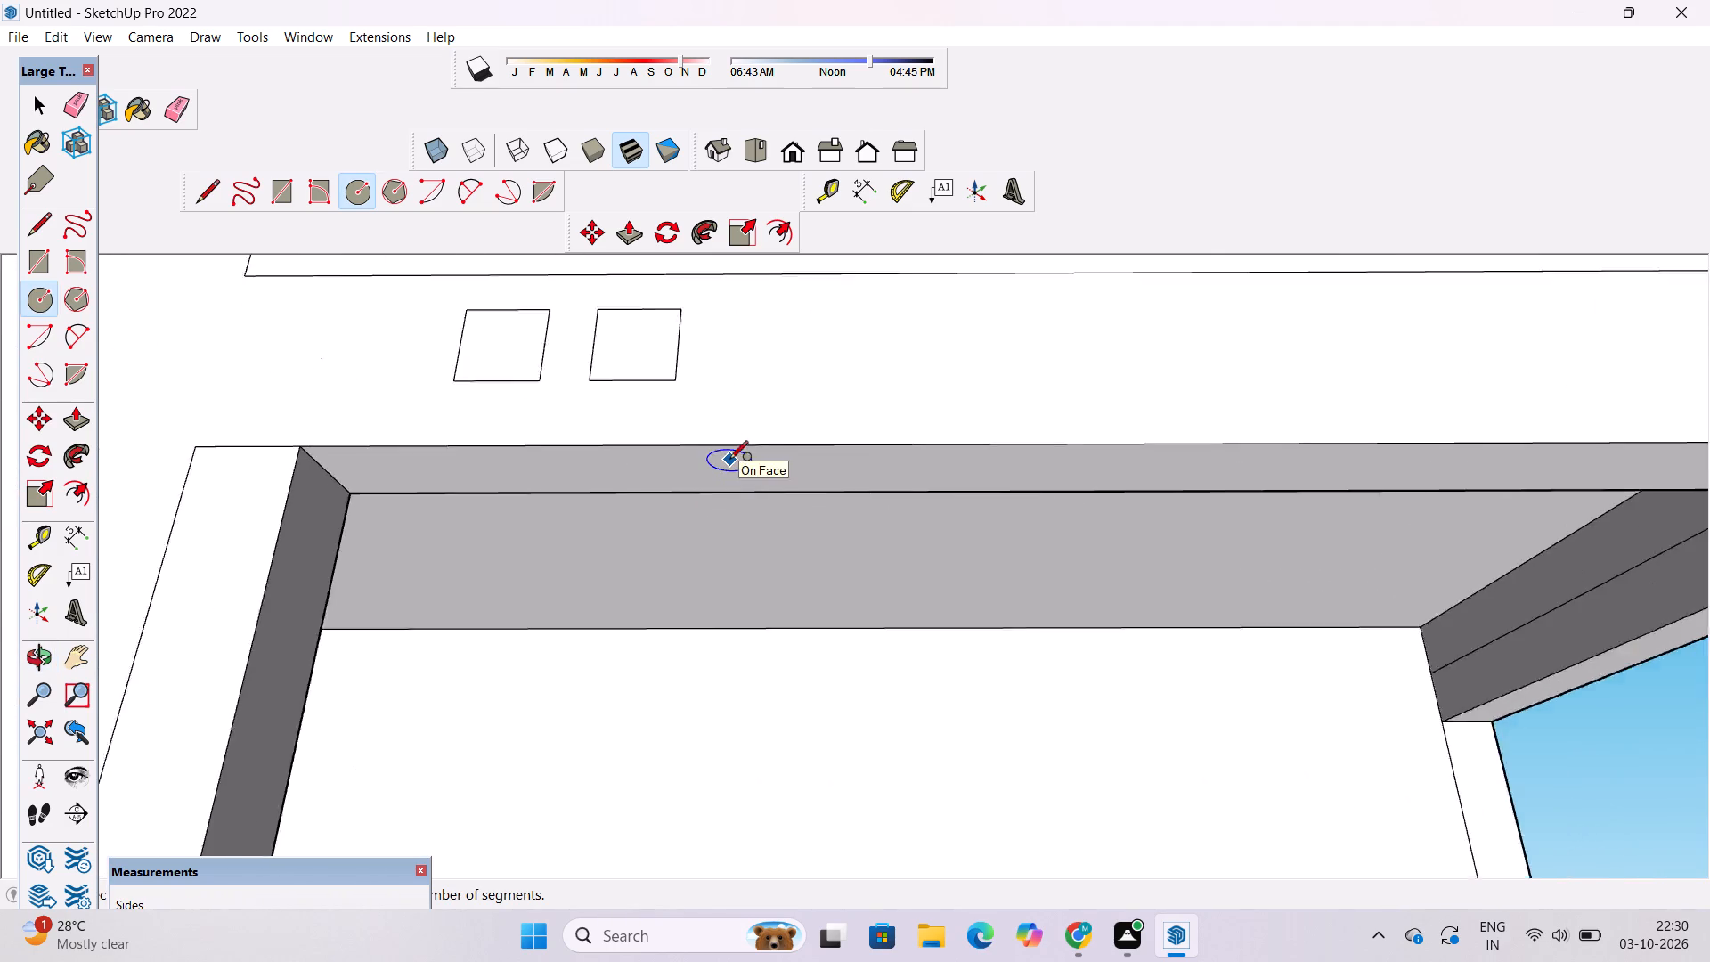
scroll(729, 461, "up", 7)
left_click(676, 476)
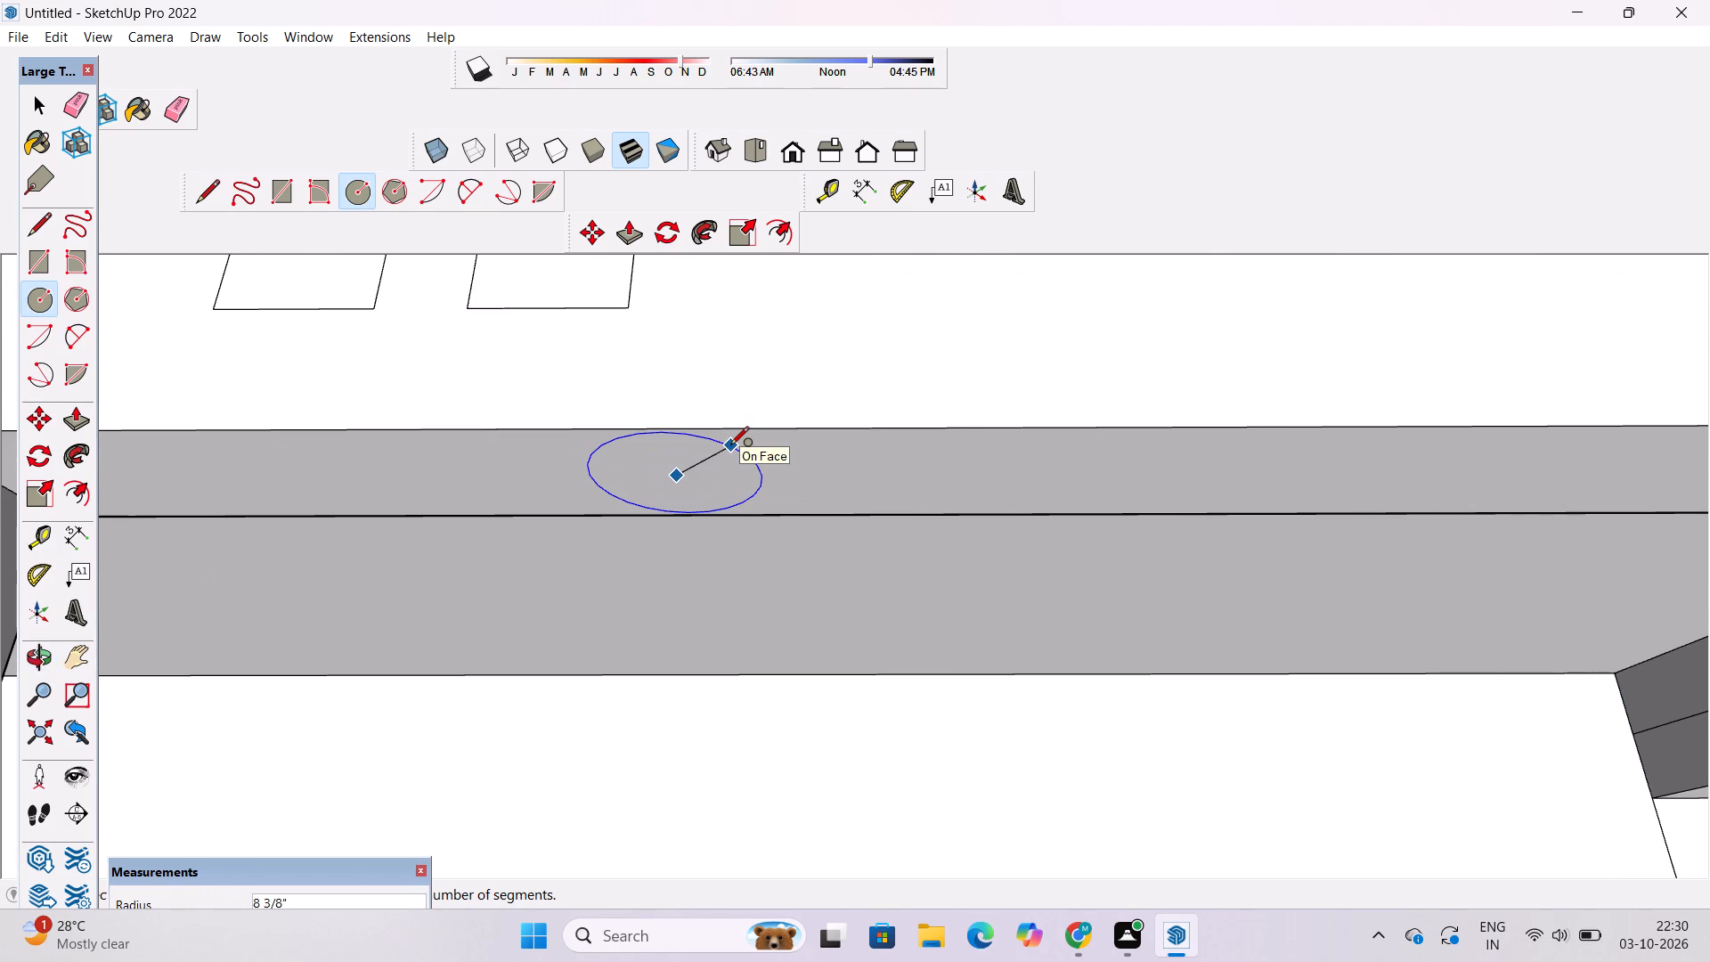
type("6\"")
key("Return")
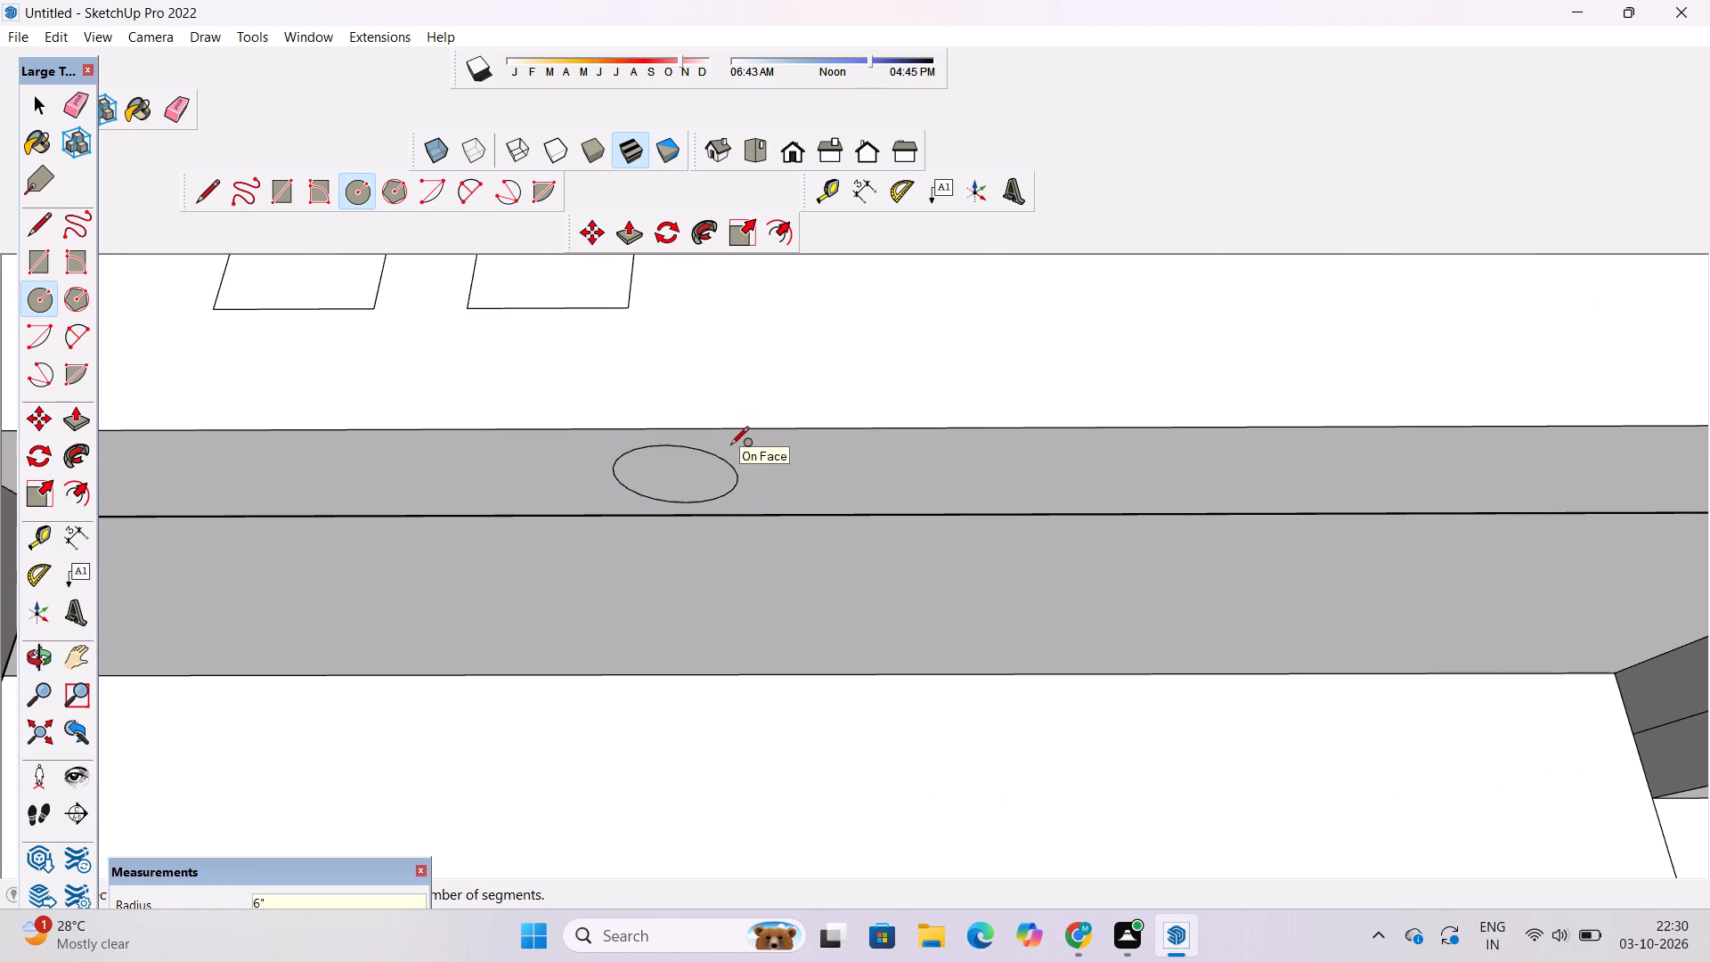
scroll(710, 447, "down", 11)
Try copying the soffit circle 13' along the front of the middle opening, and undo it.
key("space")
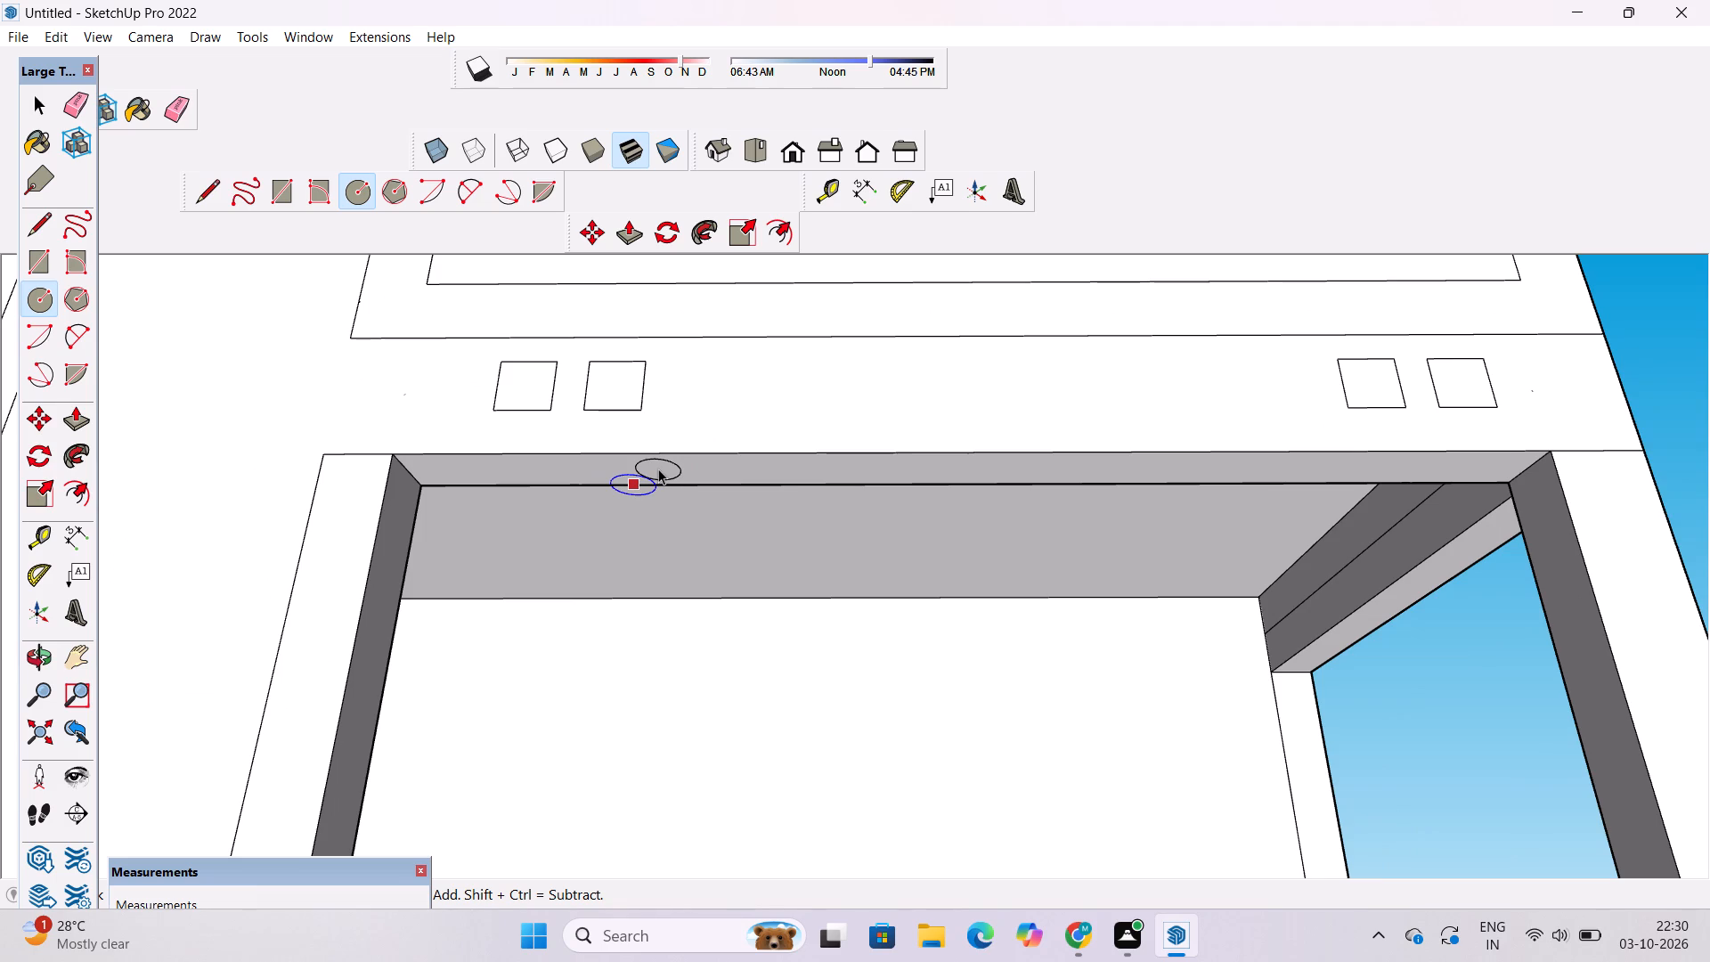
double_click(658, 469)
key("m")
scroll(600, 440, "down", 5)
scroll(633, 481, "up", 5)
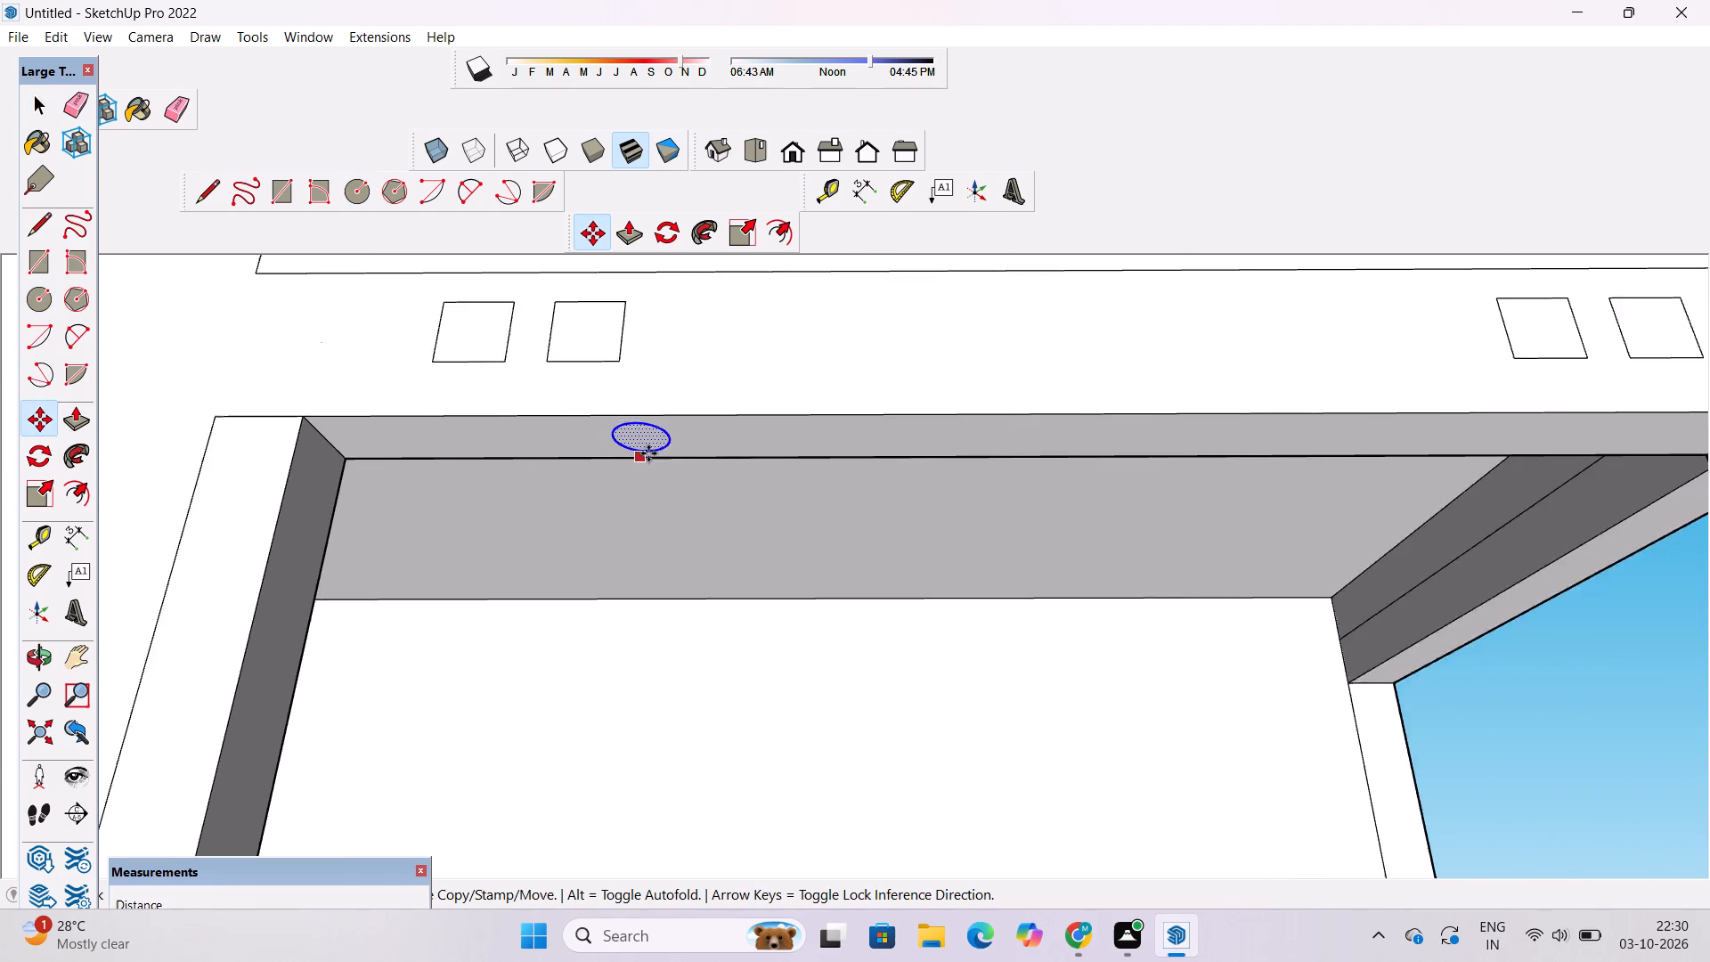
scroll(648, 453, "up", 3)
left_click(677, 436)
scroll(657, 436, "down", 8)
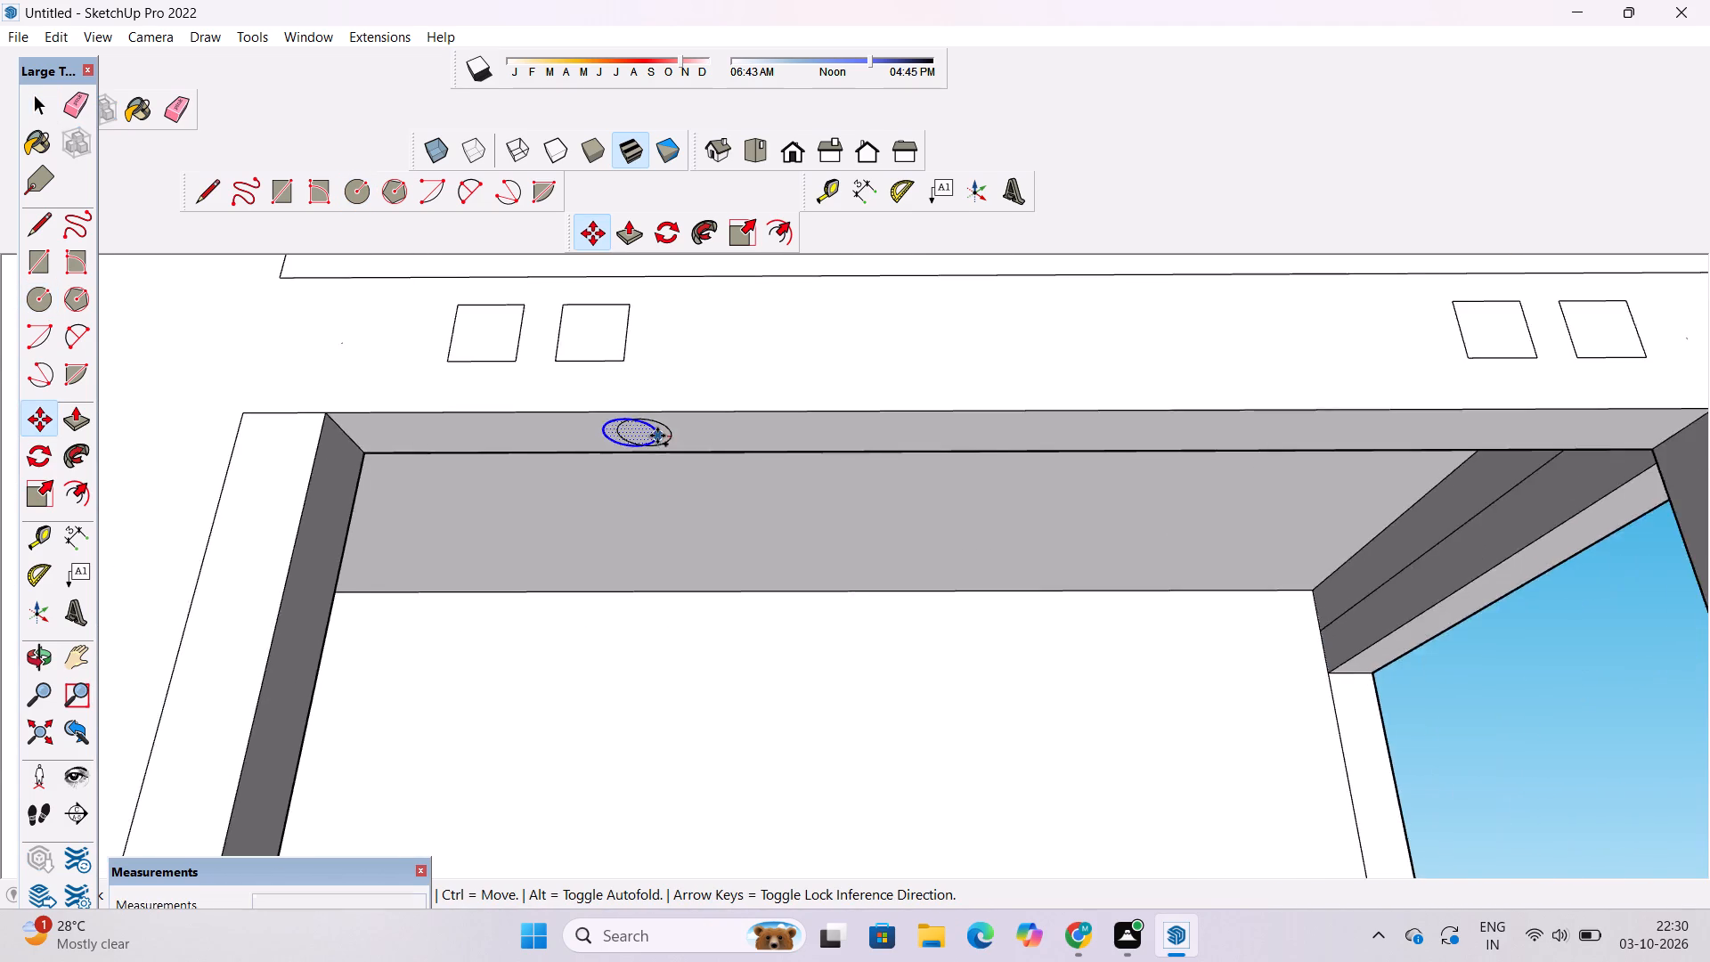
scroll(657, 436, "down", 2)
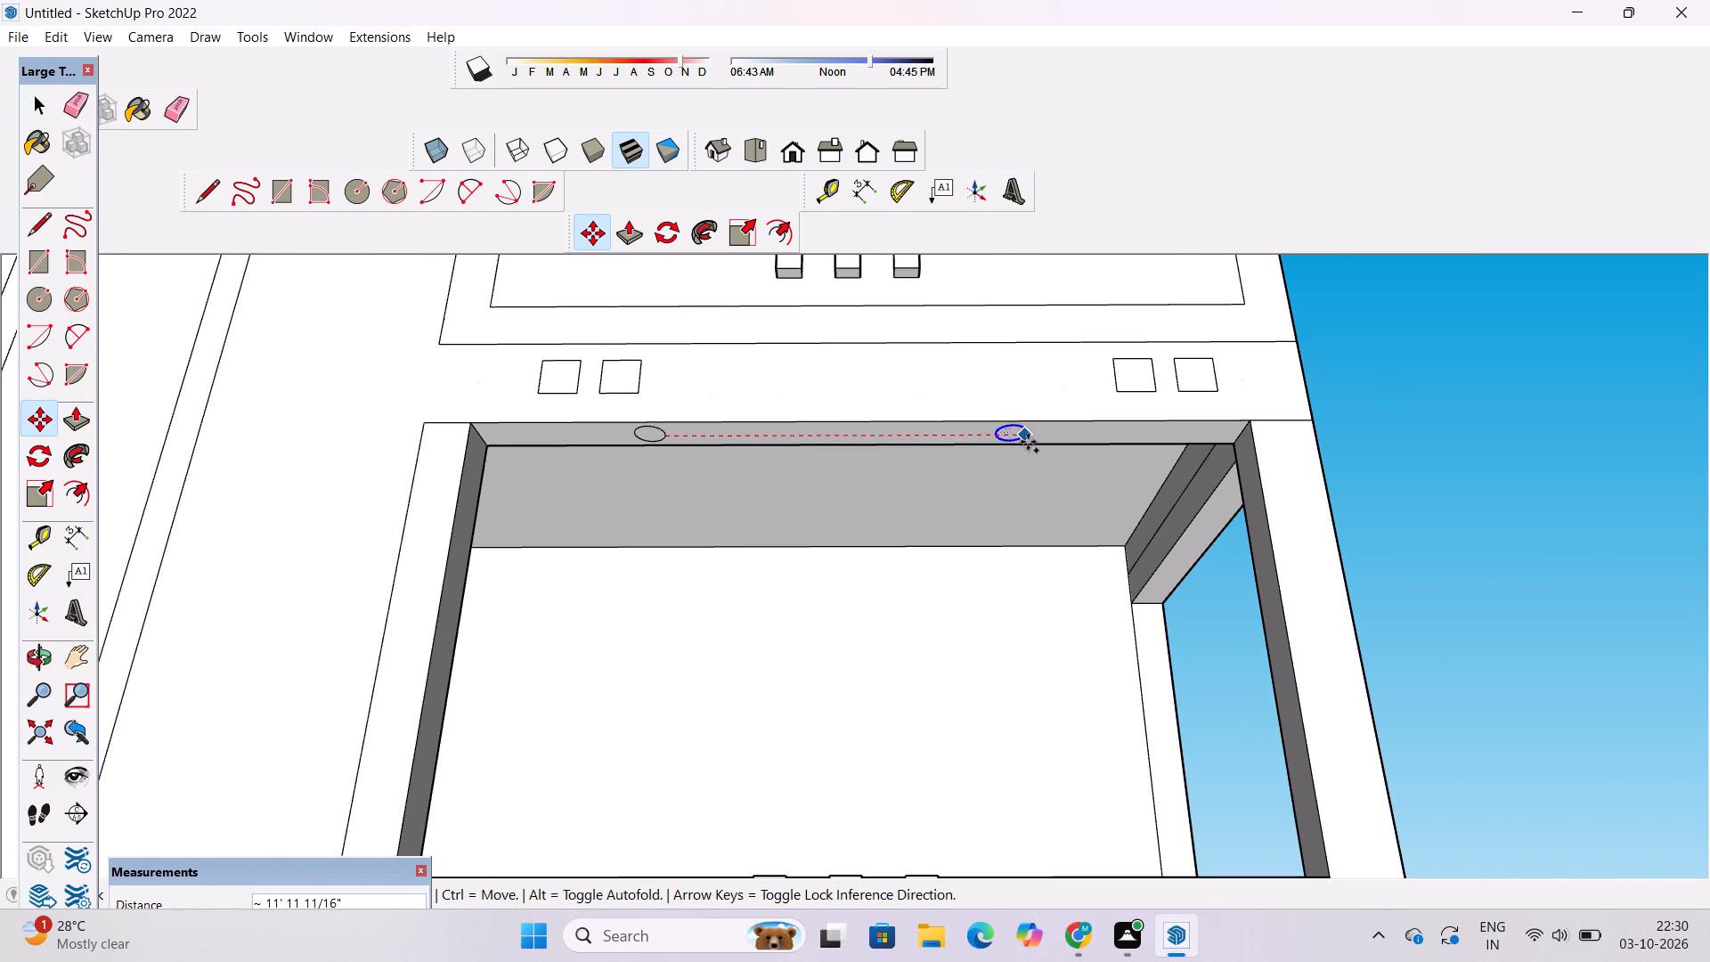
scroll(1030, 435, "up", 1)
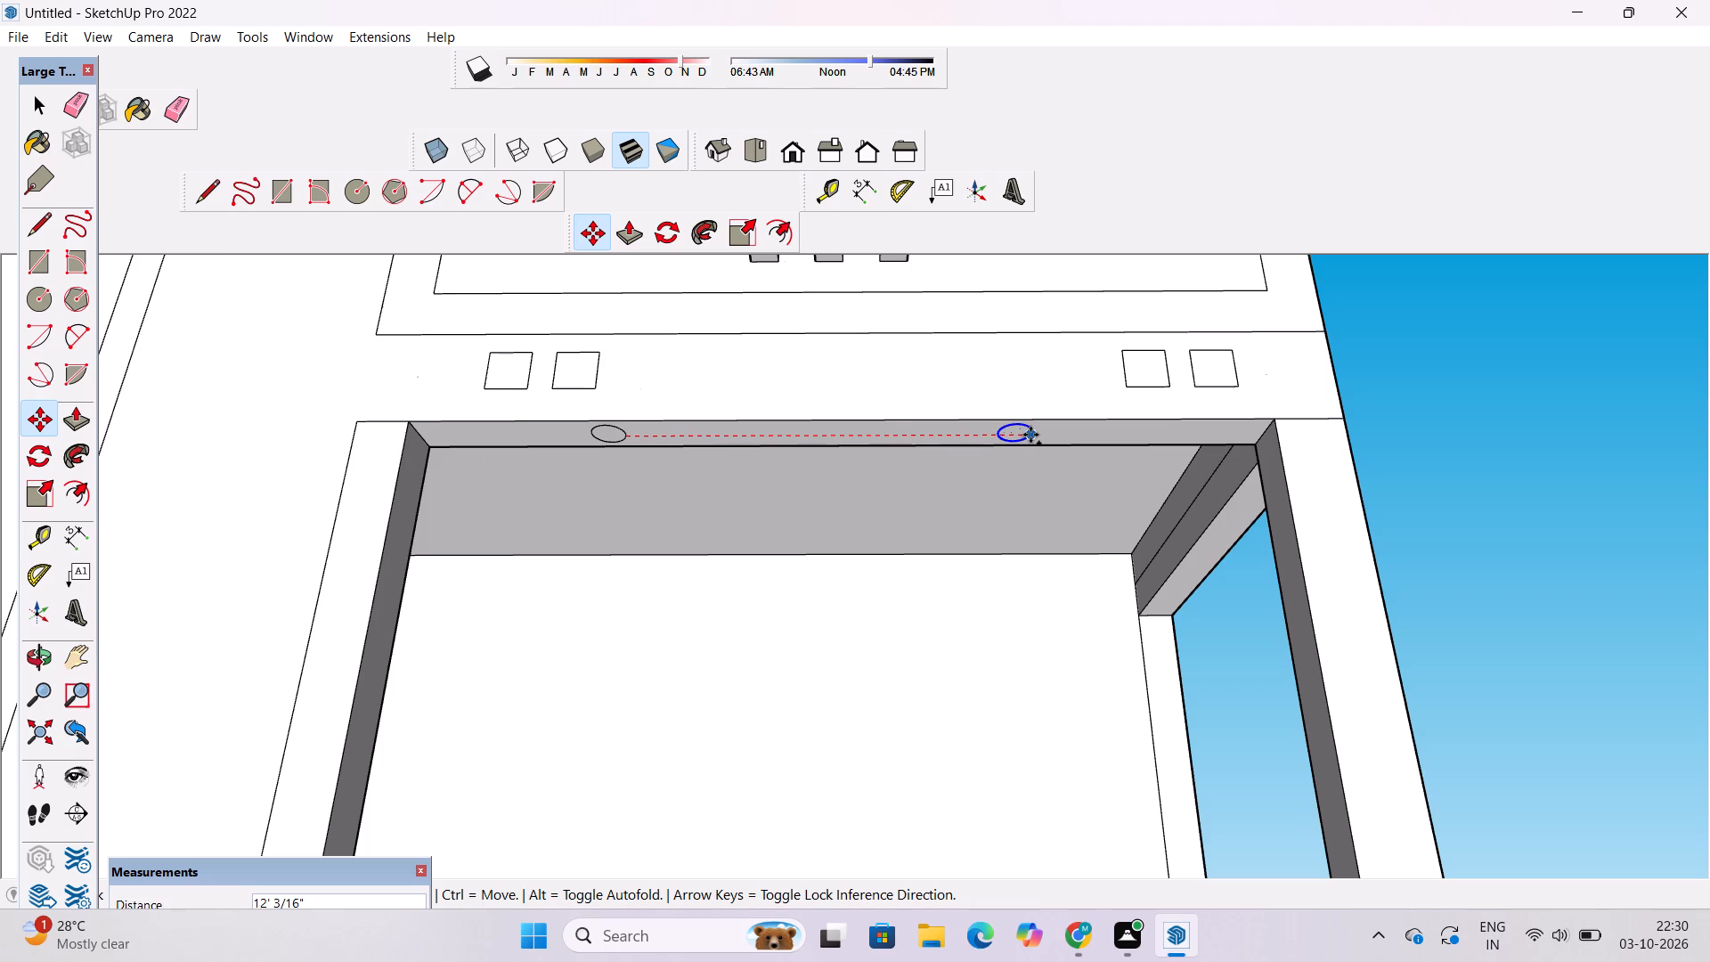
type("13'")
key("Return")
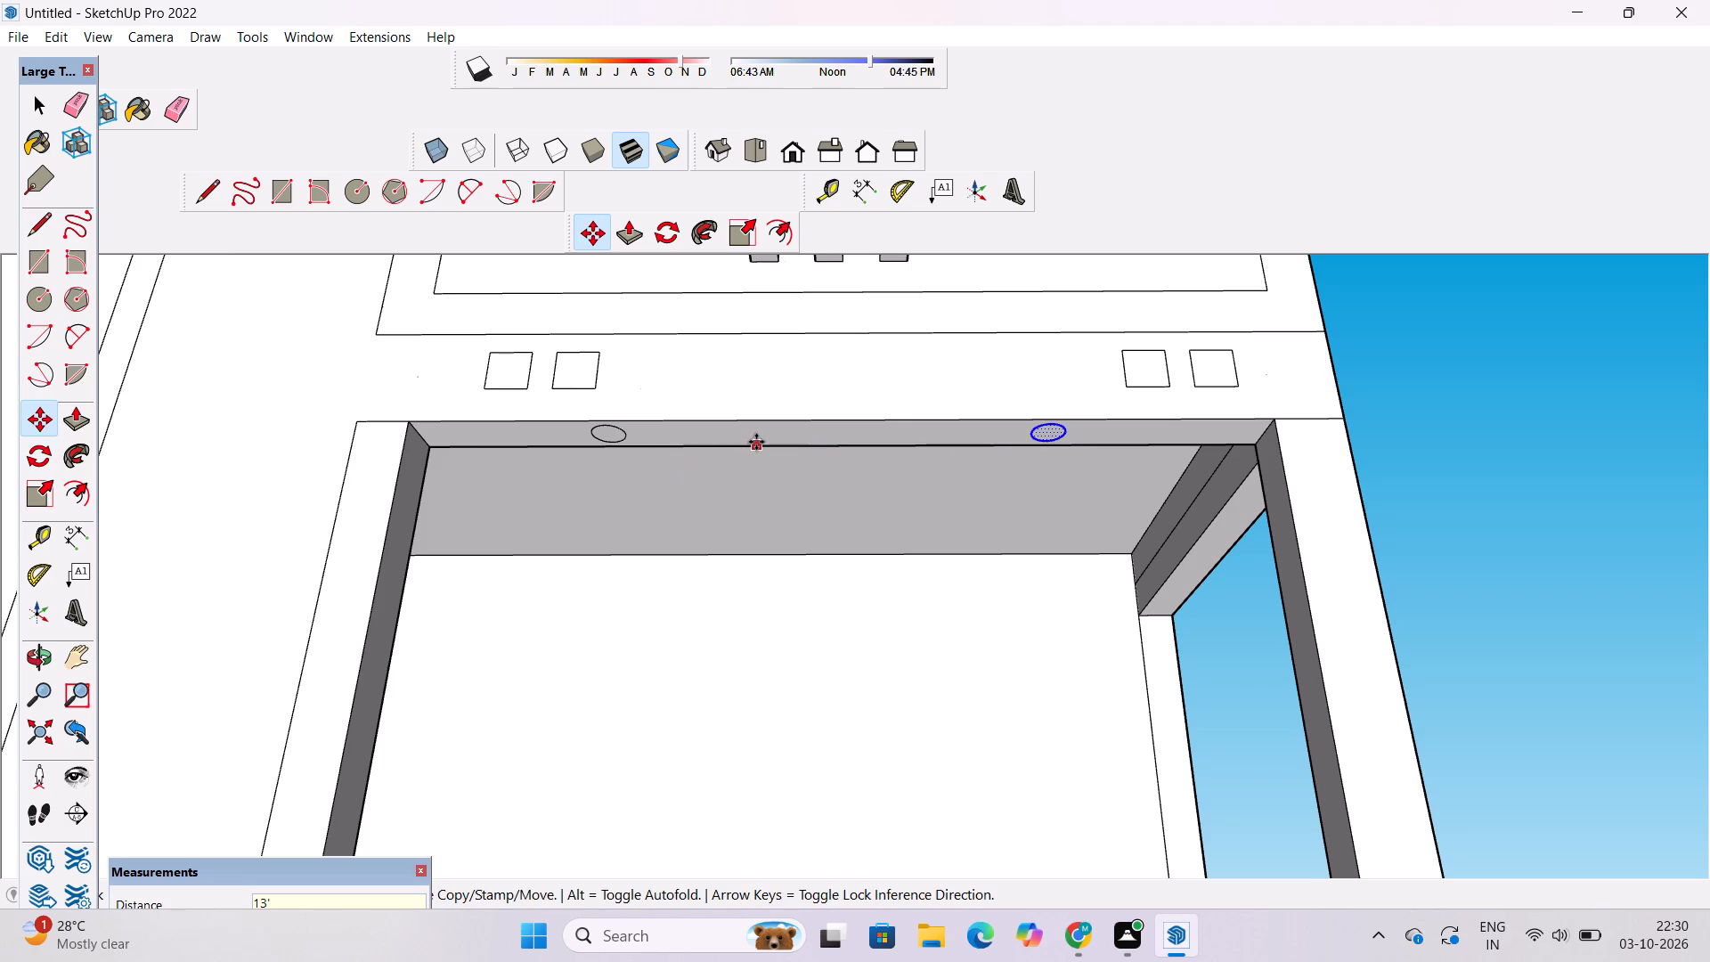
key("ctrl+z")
Copy the soffit circle away from the tower at 8' spacing, making two copies.
key("space")
scroll(624, 444, "up", 4)
double_click(612, 429)
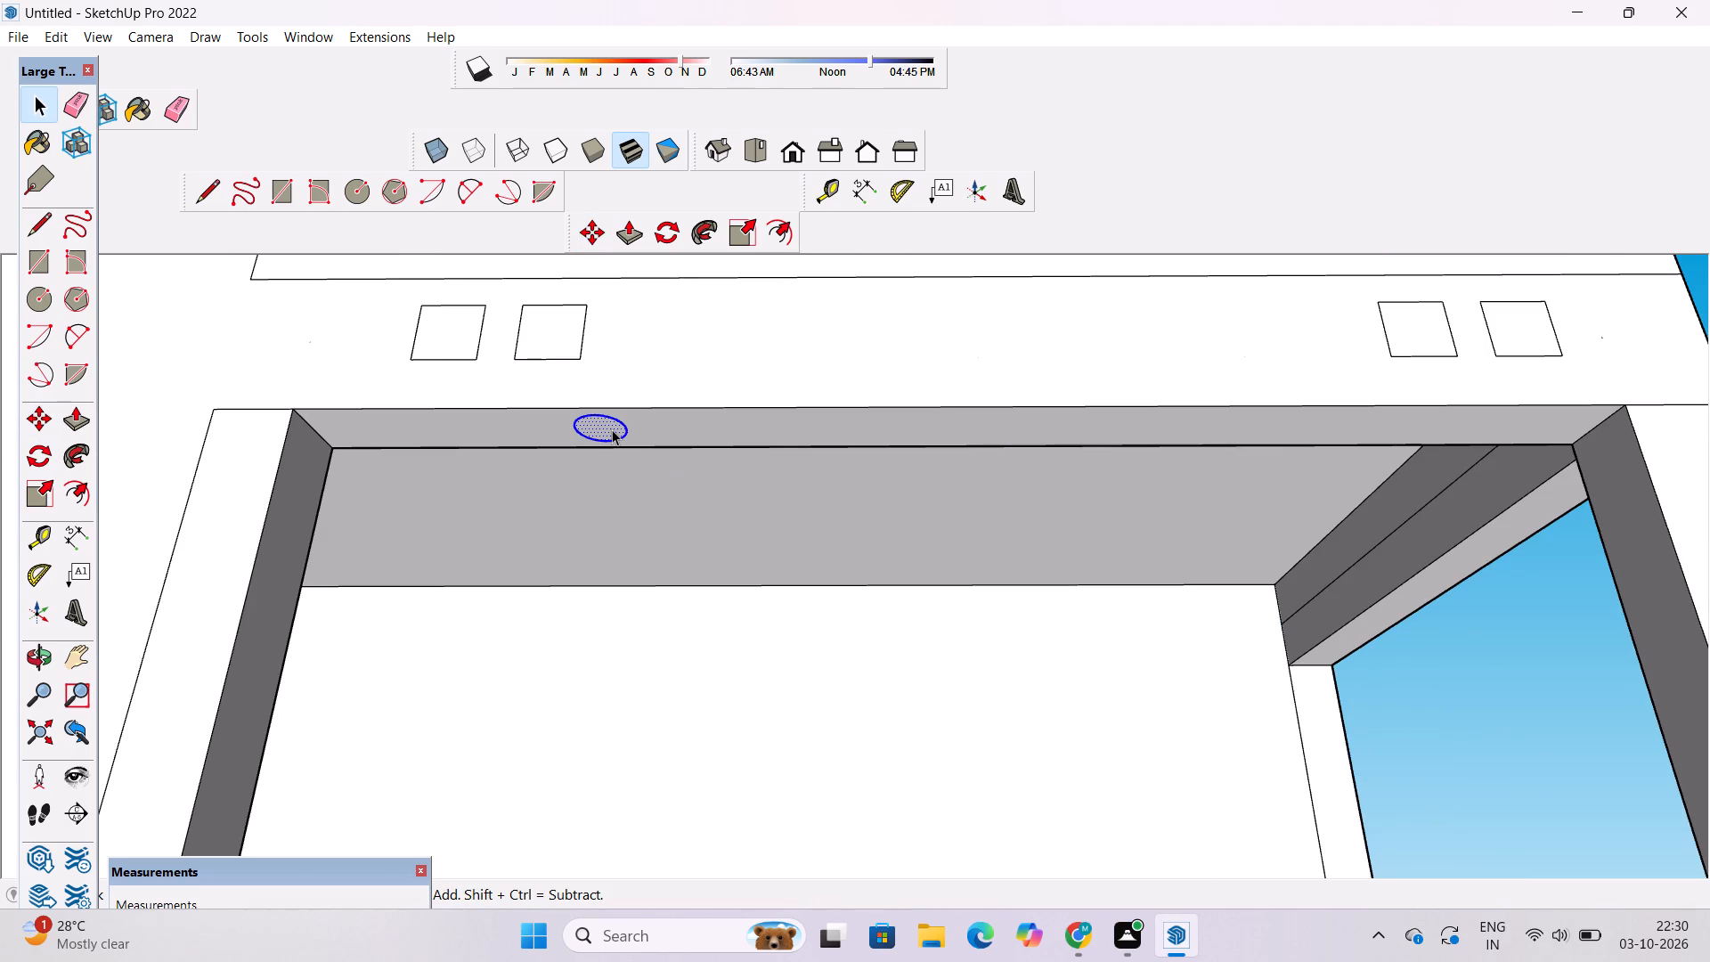
key("m")
left_click(581, 428)
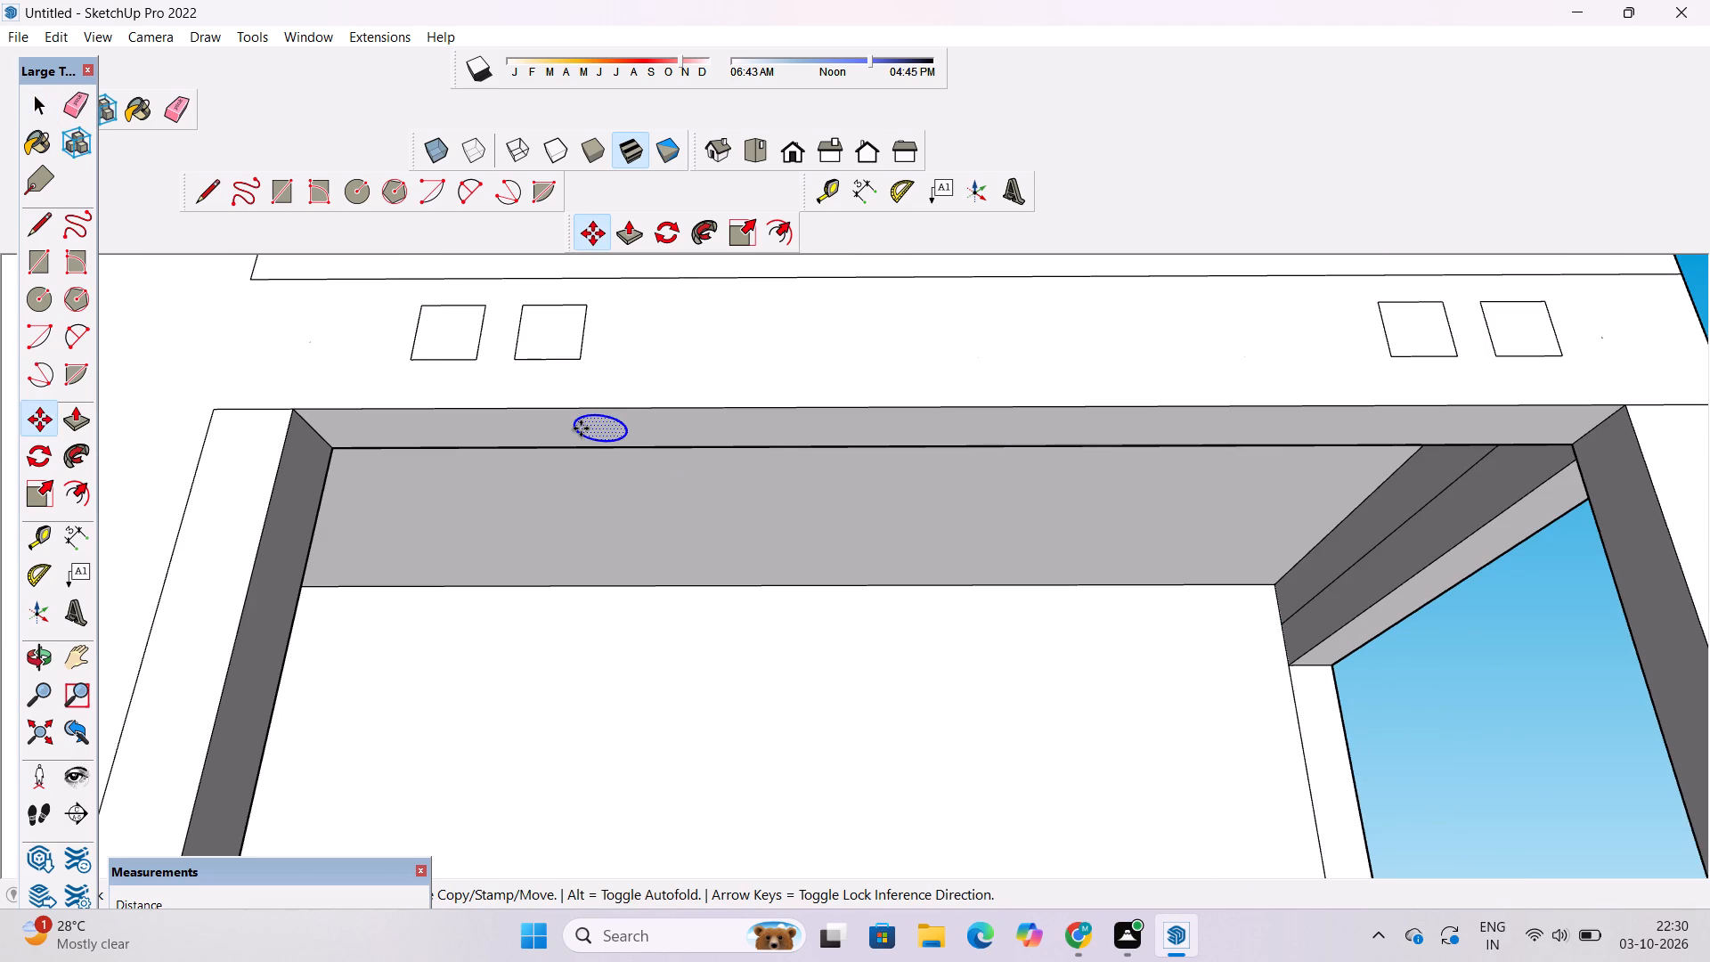
scroll(581, 428, "down", 5)
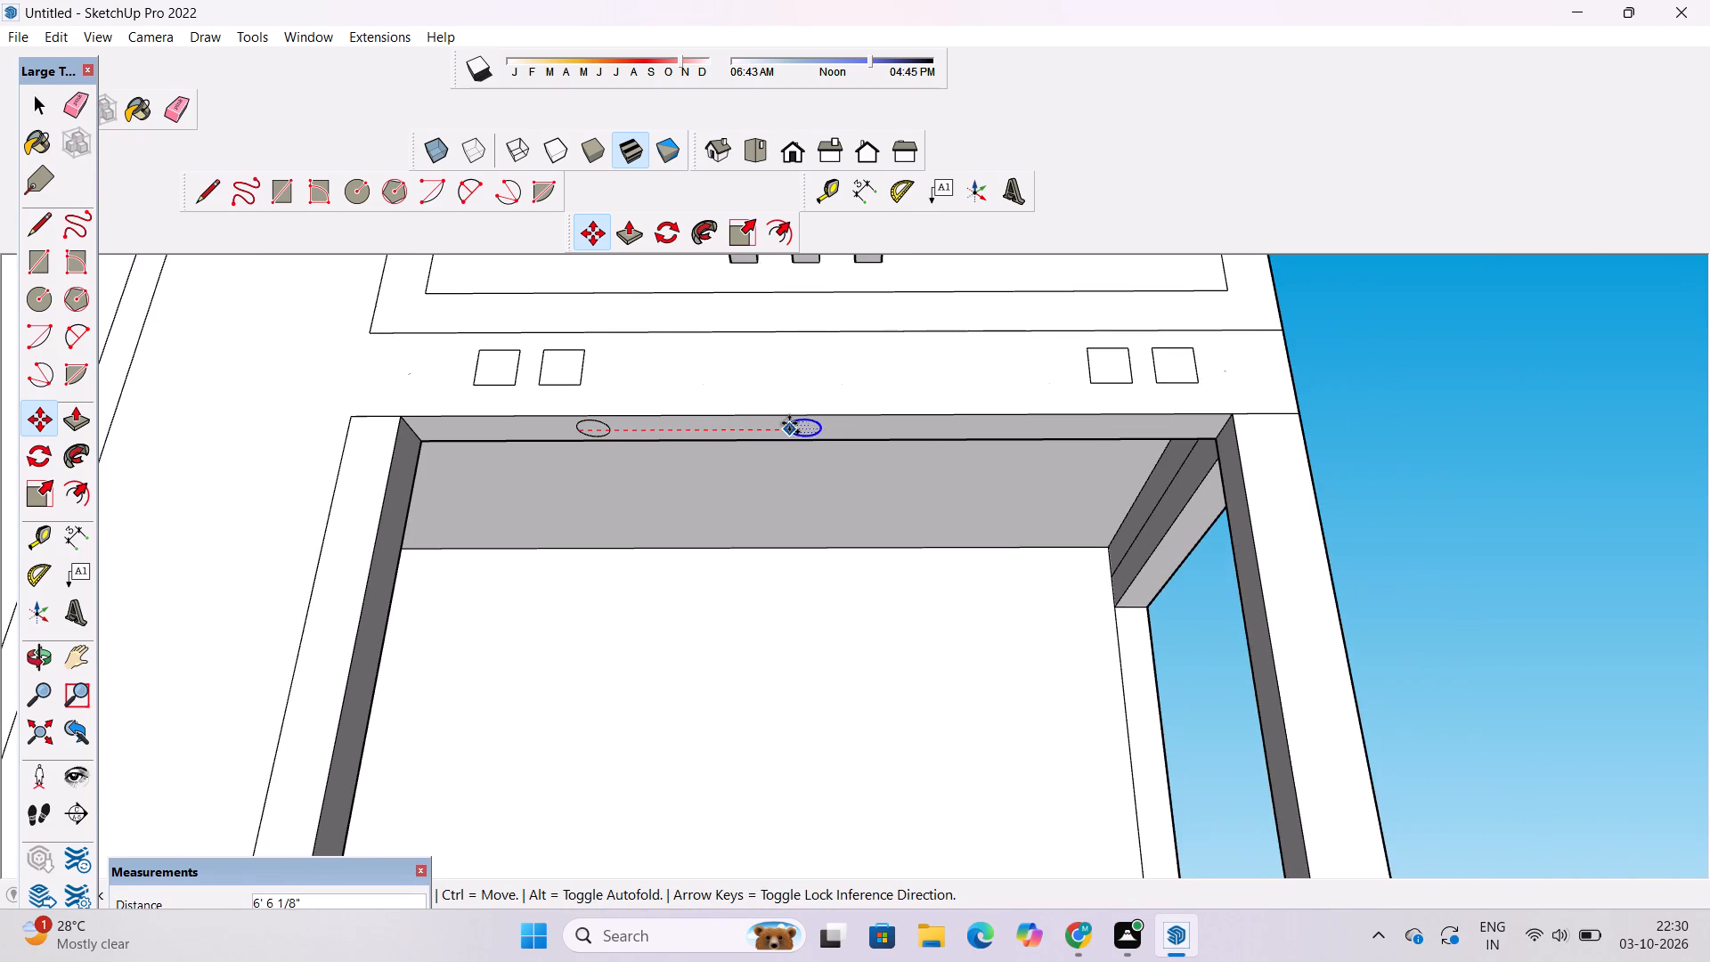
key("8")
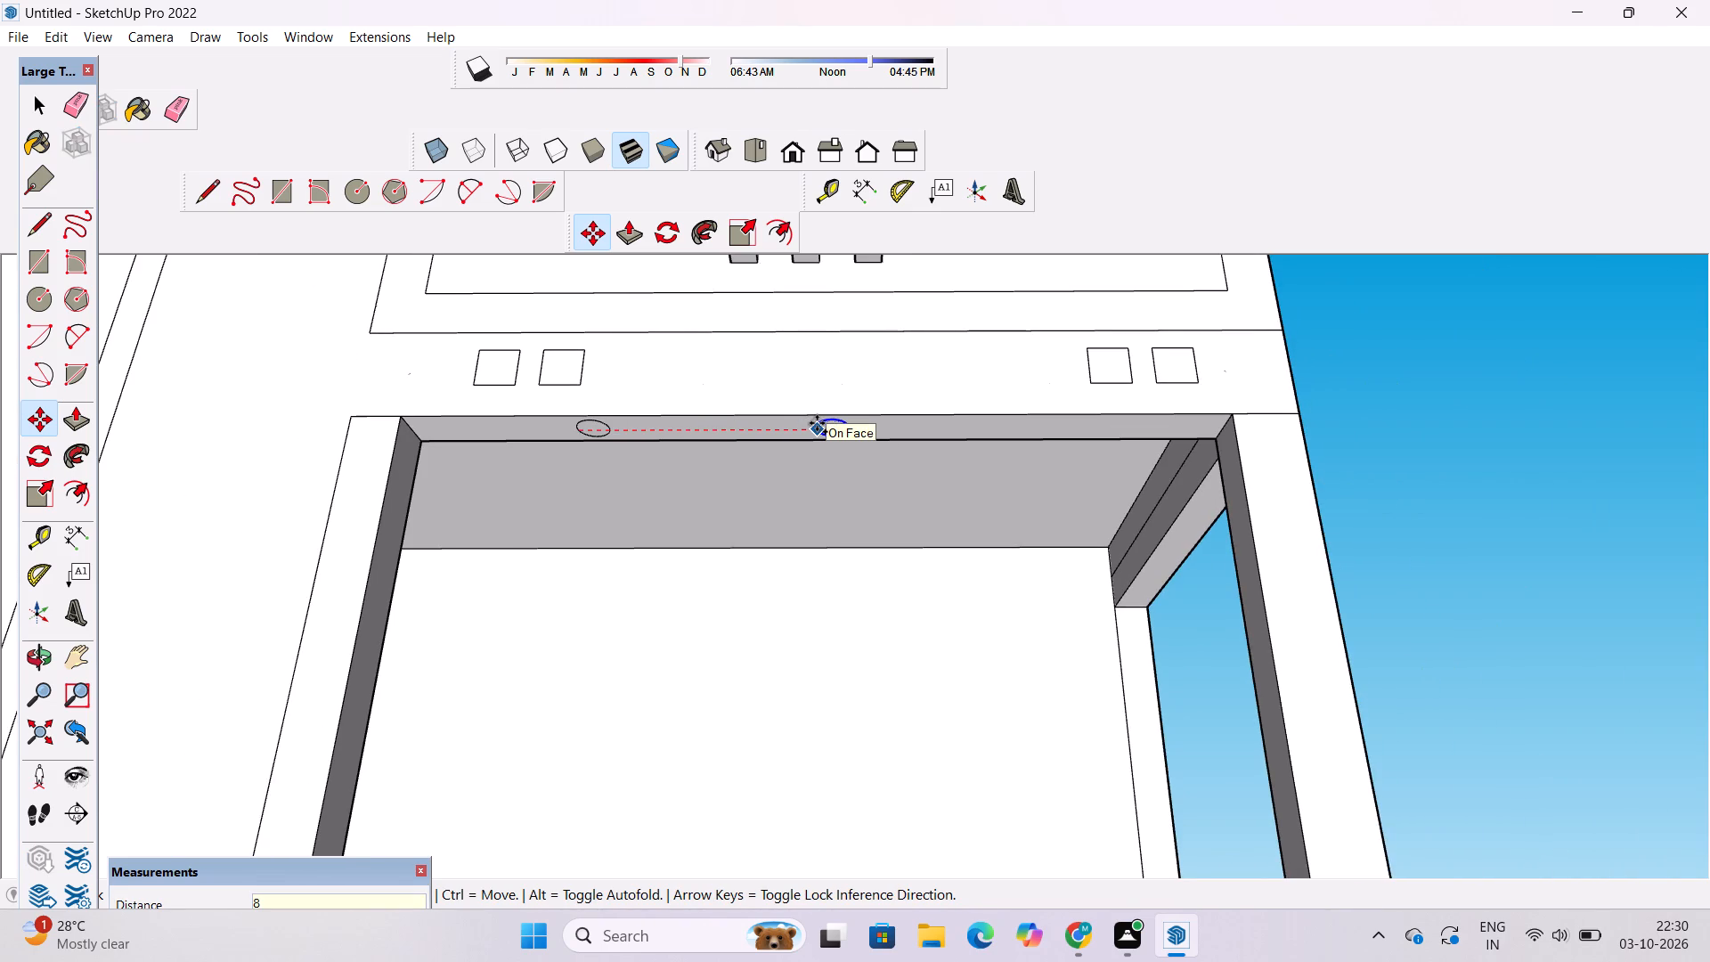
key("apostrophe")
key("Return")
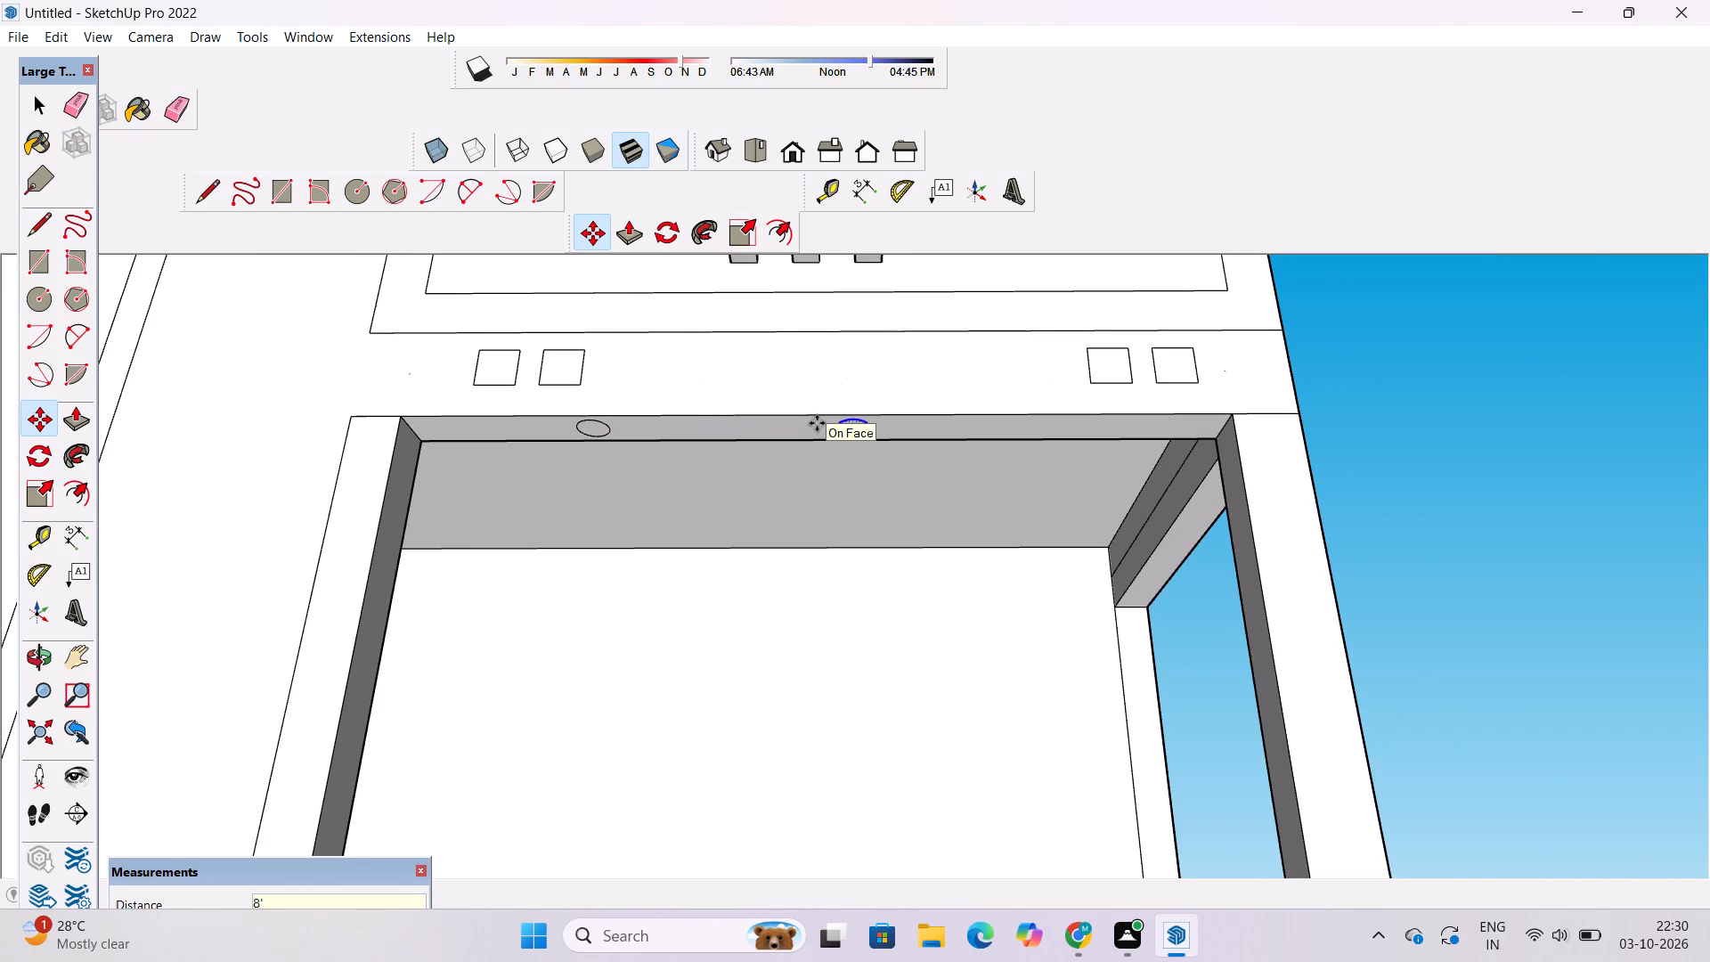
type("*2")
key("Return")
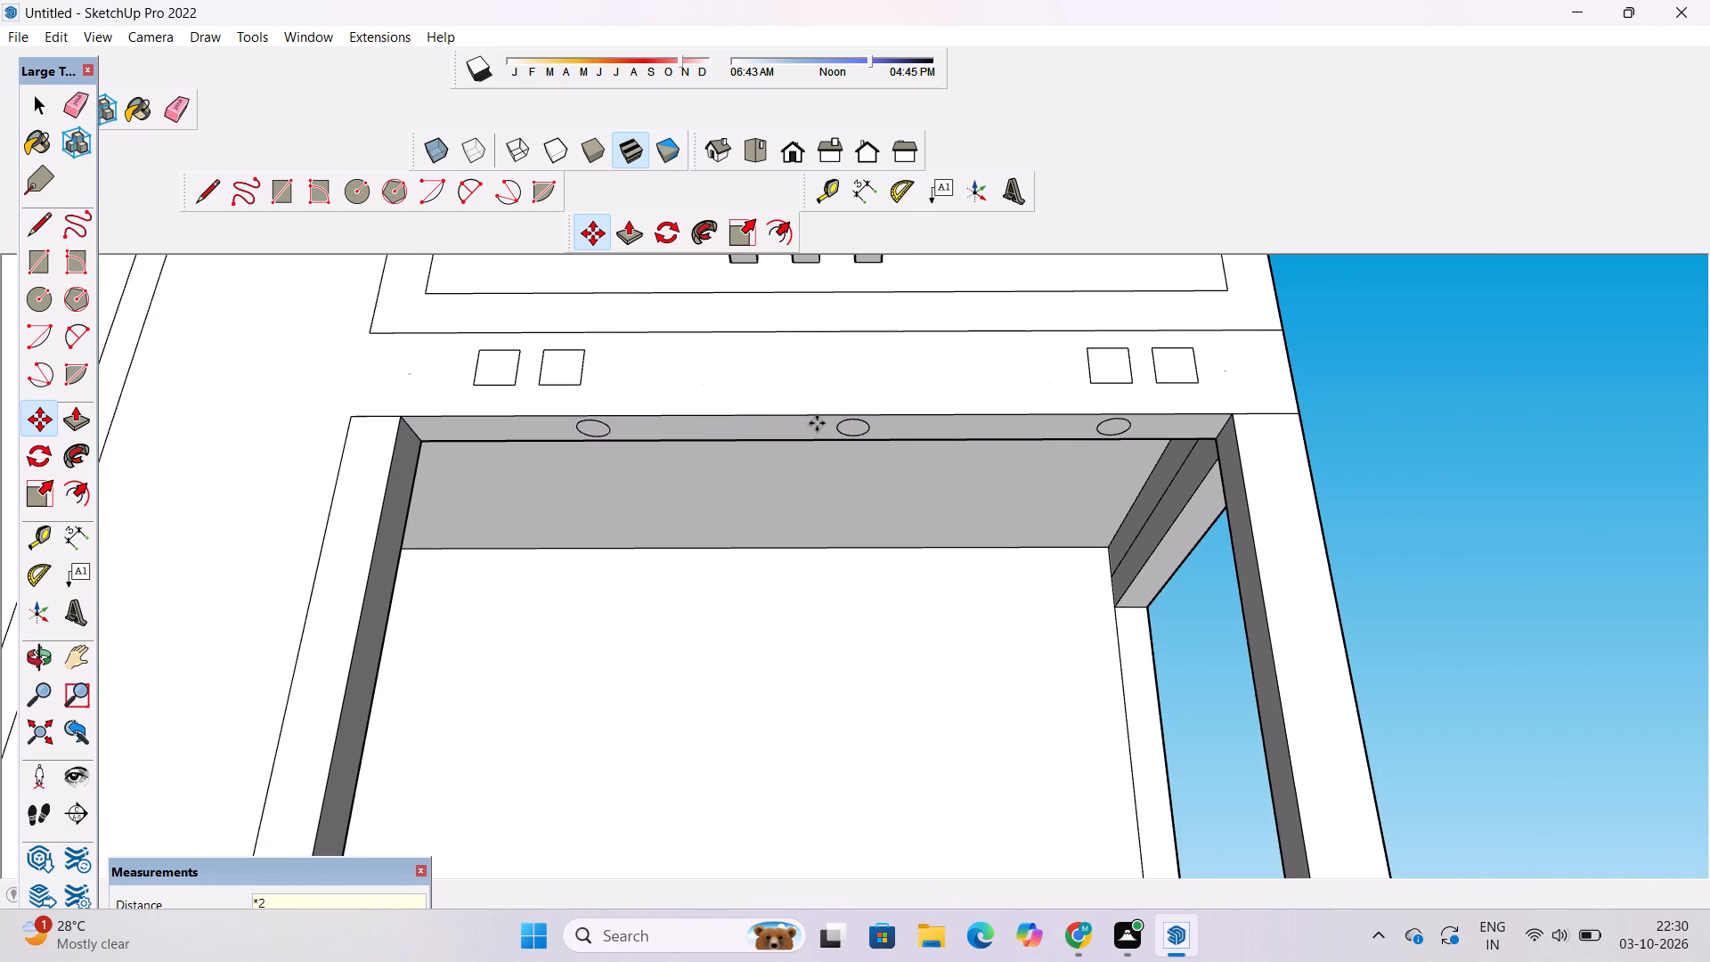
Examine the middle opening's soffit circles together with the floors above and below.
key("o")
scroll(817, 424, "down", 11)
scroll(845, 492, "up", 5)
left_click_drag(843, 500, 848, 449)
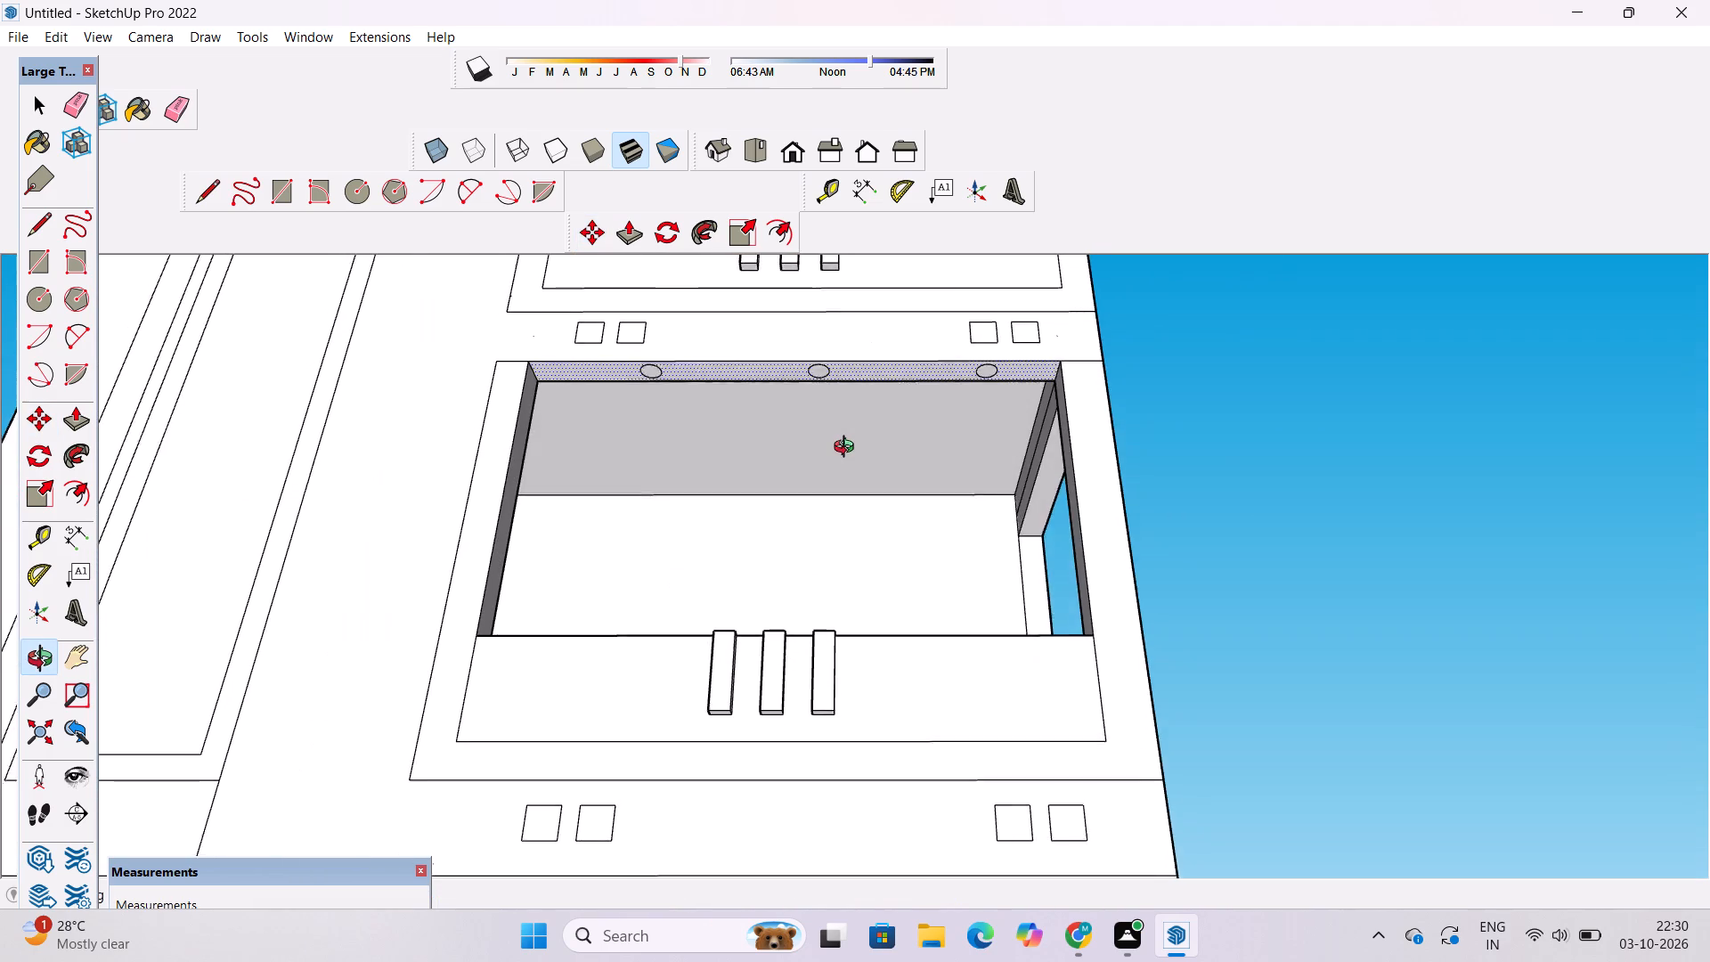
left_click_drag(848, 449, 848, 451)
scroll(851, 434, "down", 4)
left_click_drag(867, 412, 870, 434)
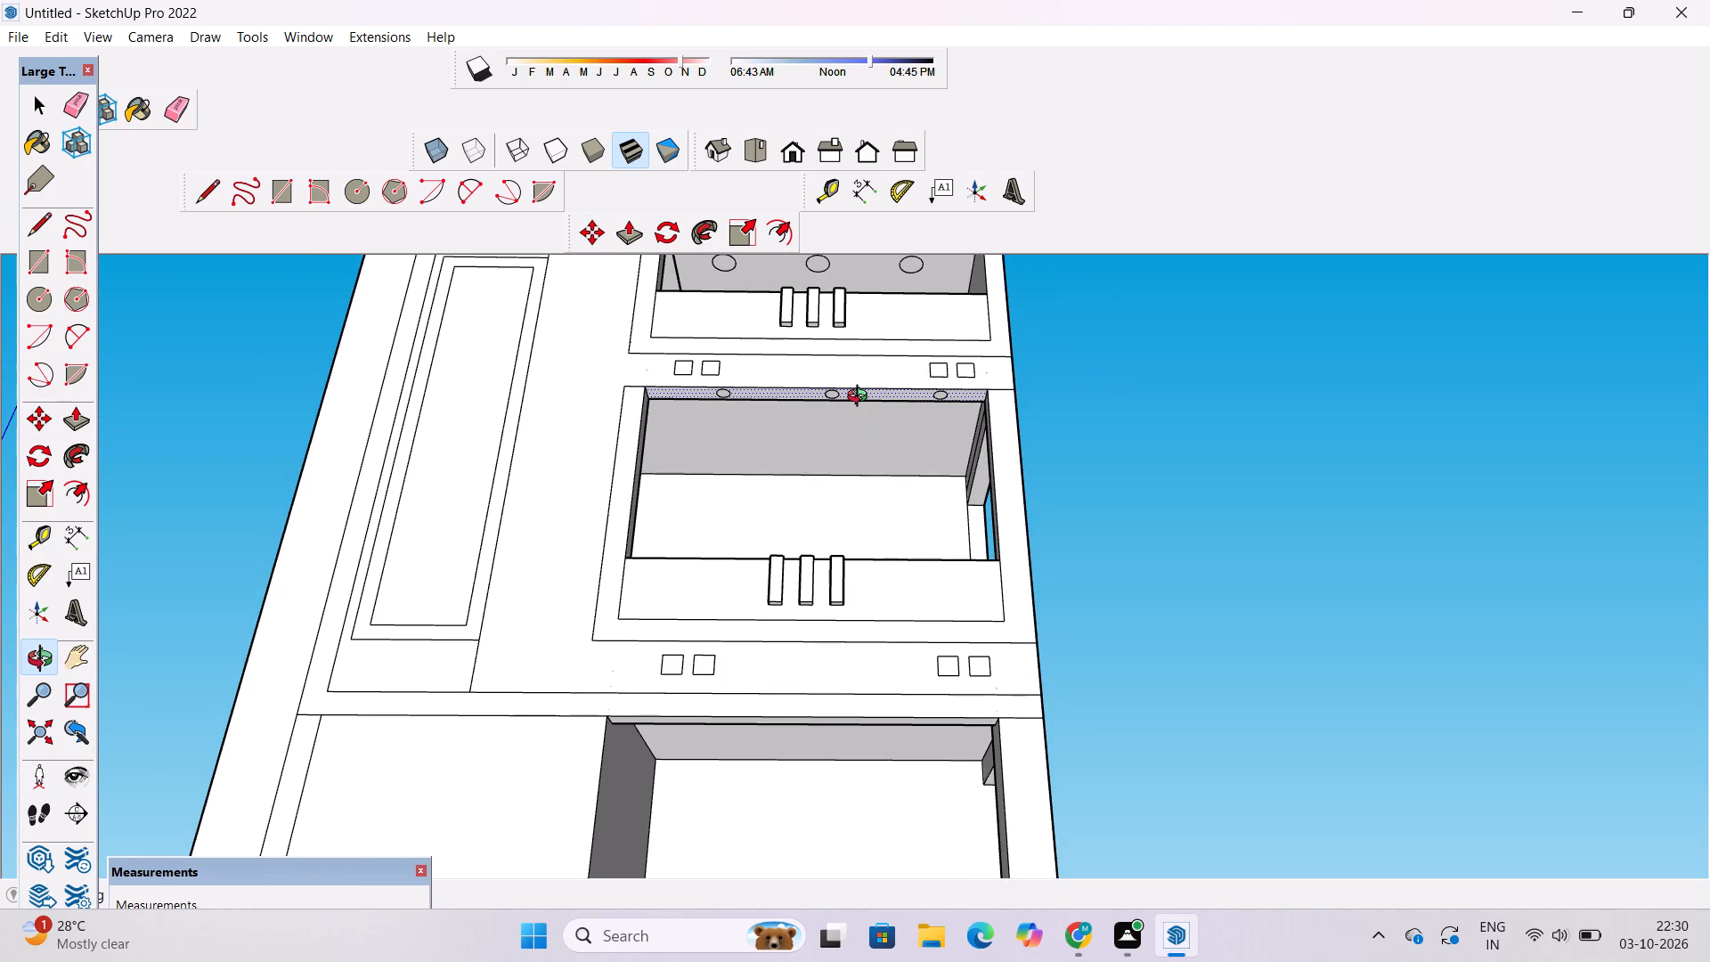
scroll(861, 398, "up", 5)
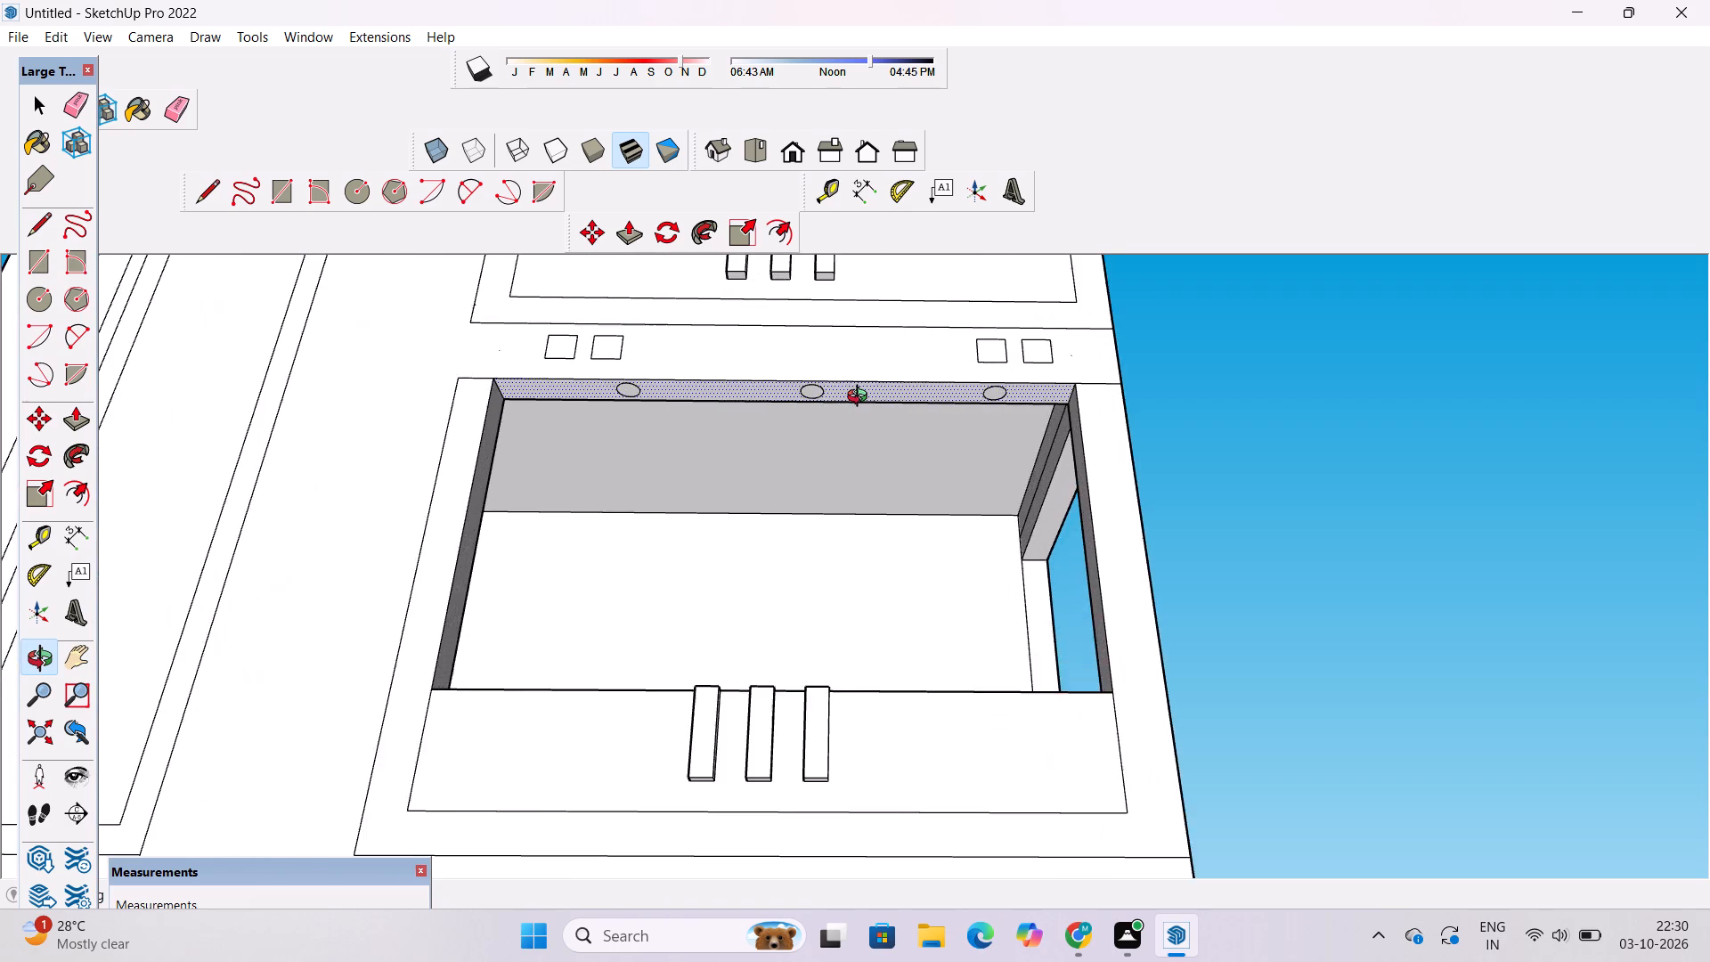
scroll(861, 398, "down", 6)
key("space")
type("o")
left_click_drag(778, 446, 990, 466, "shift")
scroll(989, 466, "up", 3)
scroll(989, 466, "down", 4)
left_click_drag(989, 469, 927, 497, "shift")
left_click_drag(1004, 562, 924, 436, "shift")
left_click_drag(922, 468, 916, 583)
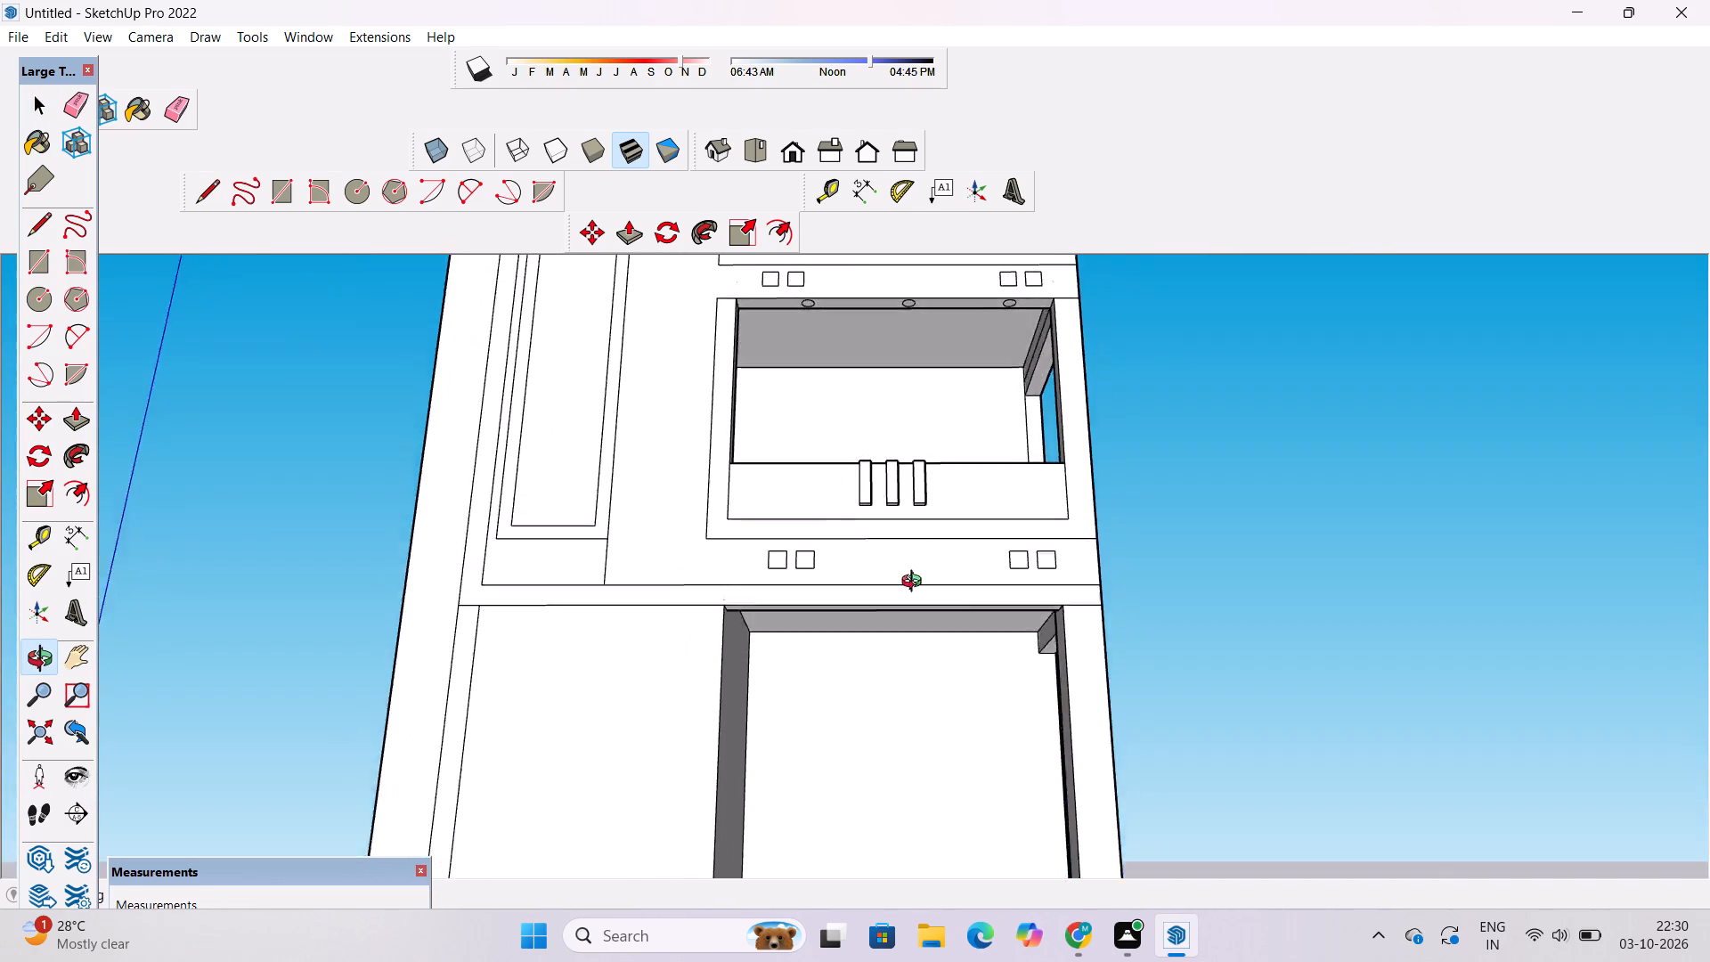
left_click_drag(916, 583, 910, 712)
Recess the pair of squares nearest the tower 2" into the band below the middle-floor opening.
scroll(819, 643, "up", 5)
left_click_drag(759, 676, 858, 699)
left_click_drag(858, 704, 840, 597, "shift")
left_click_drag(836, 587, 836, 703)
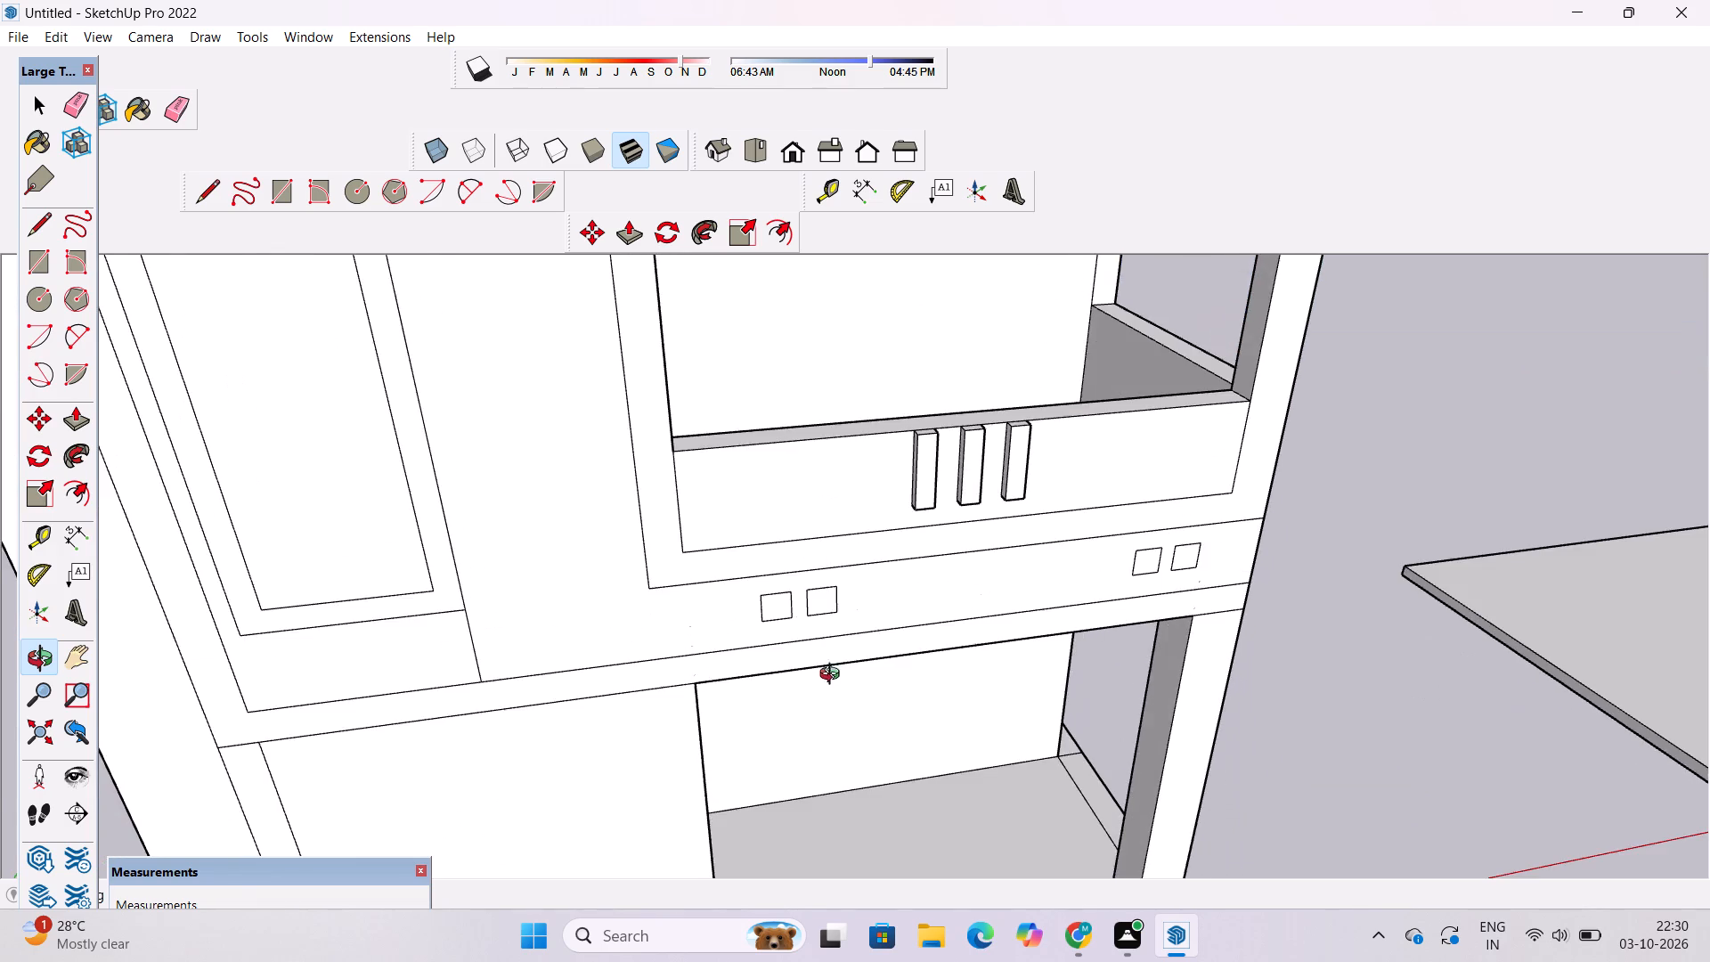
scroll(831, 618, "up", 4)
left_click_drag(802, 614, 818, 638, "shift")
scroll(746, 616, "up", 4)
key("p")
scroll(757, 626, "up", 2)
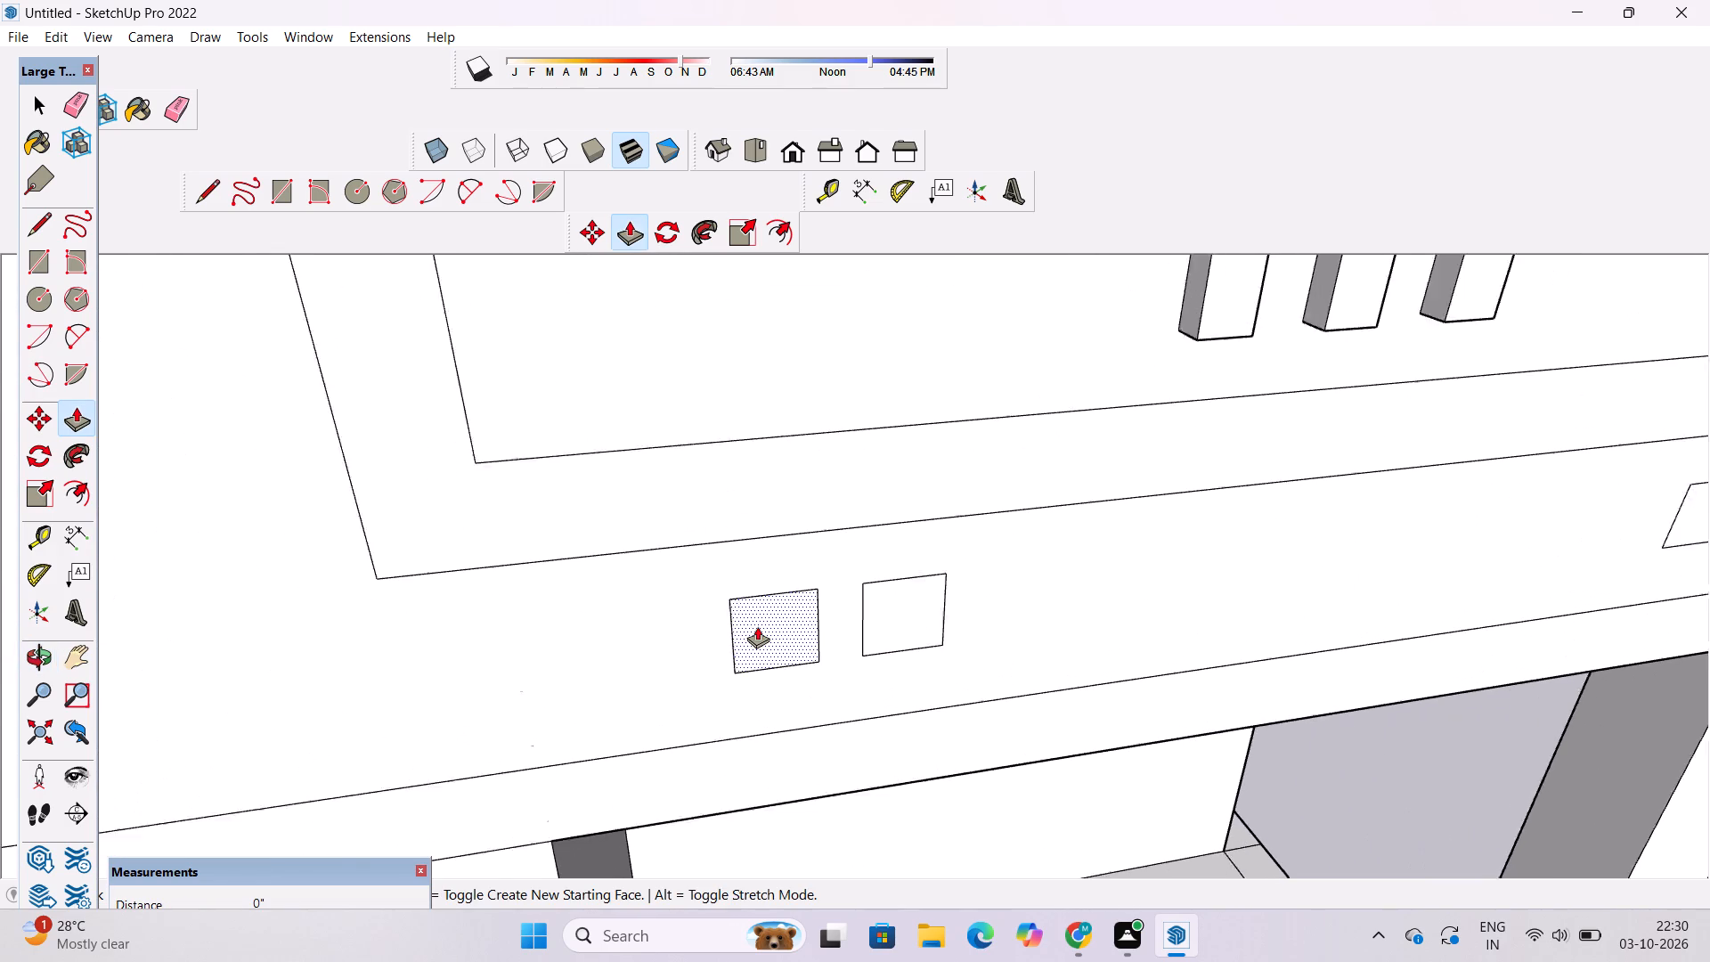
scroll(757, 626, "up", 1)
left_click(757, 626)
type("2\"")
key("Return")
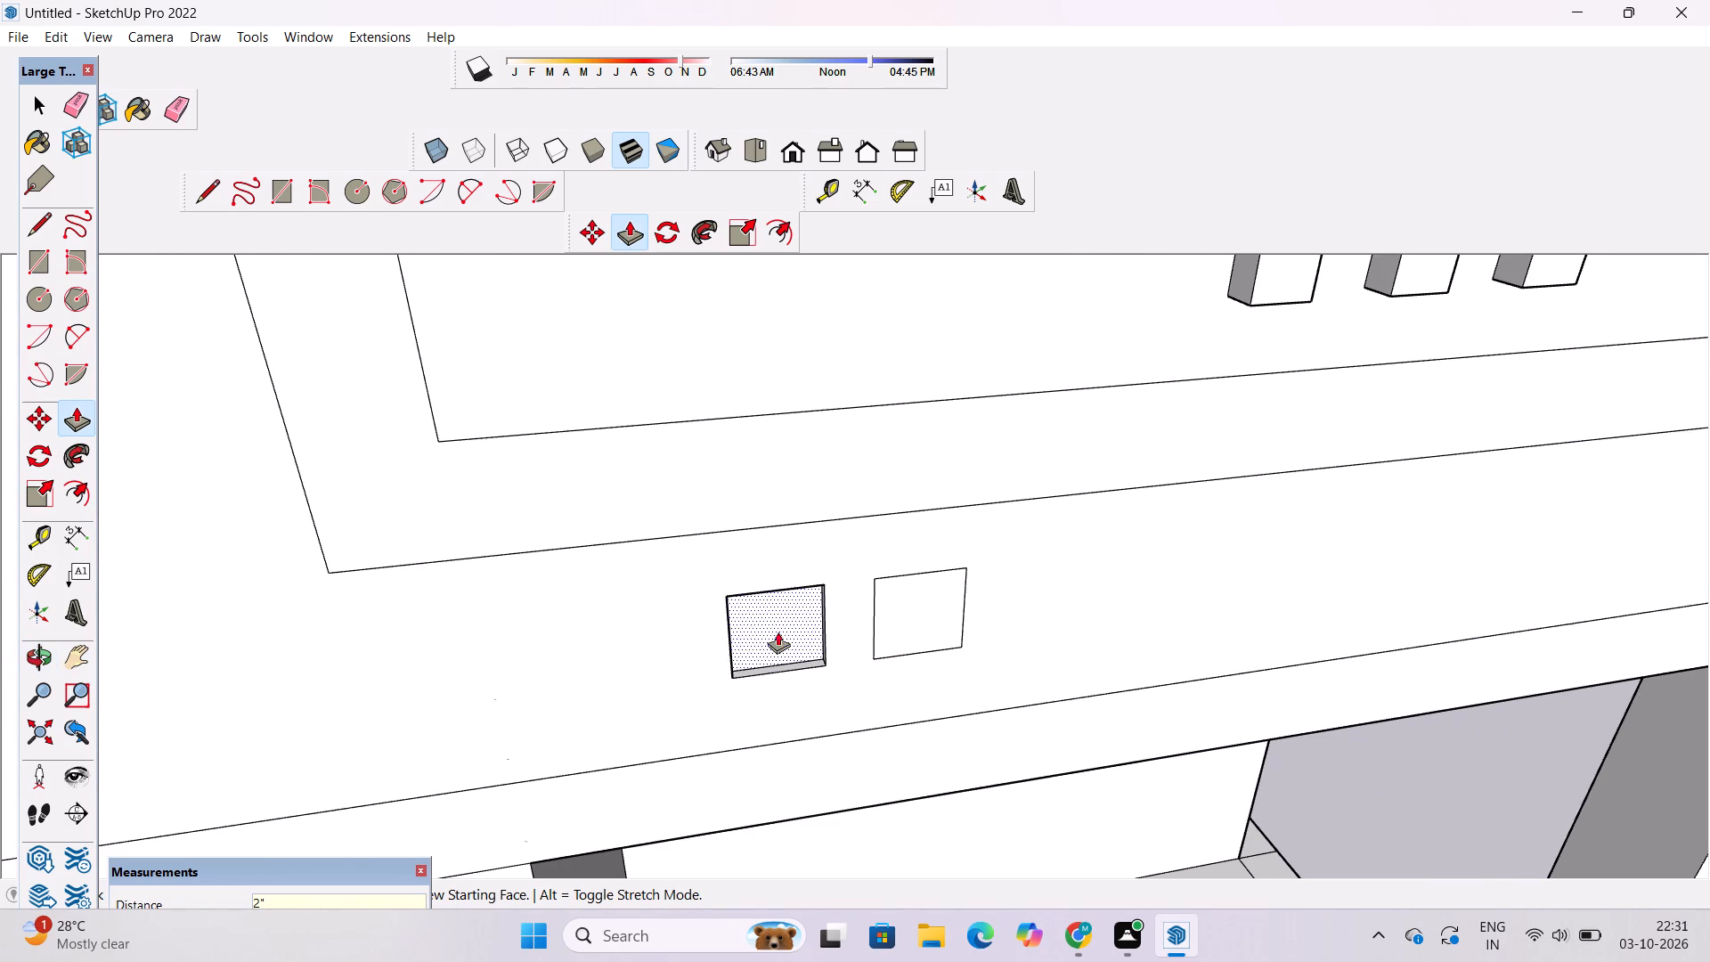
left_click(907, 620)
left_click(772, 612)
Push/Pull the pair of squares at the far end of the same lower band by 2".
scroll(427, 611, "down", 7)
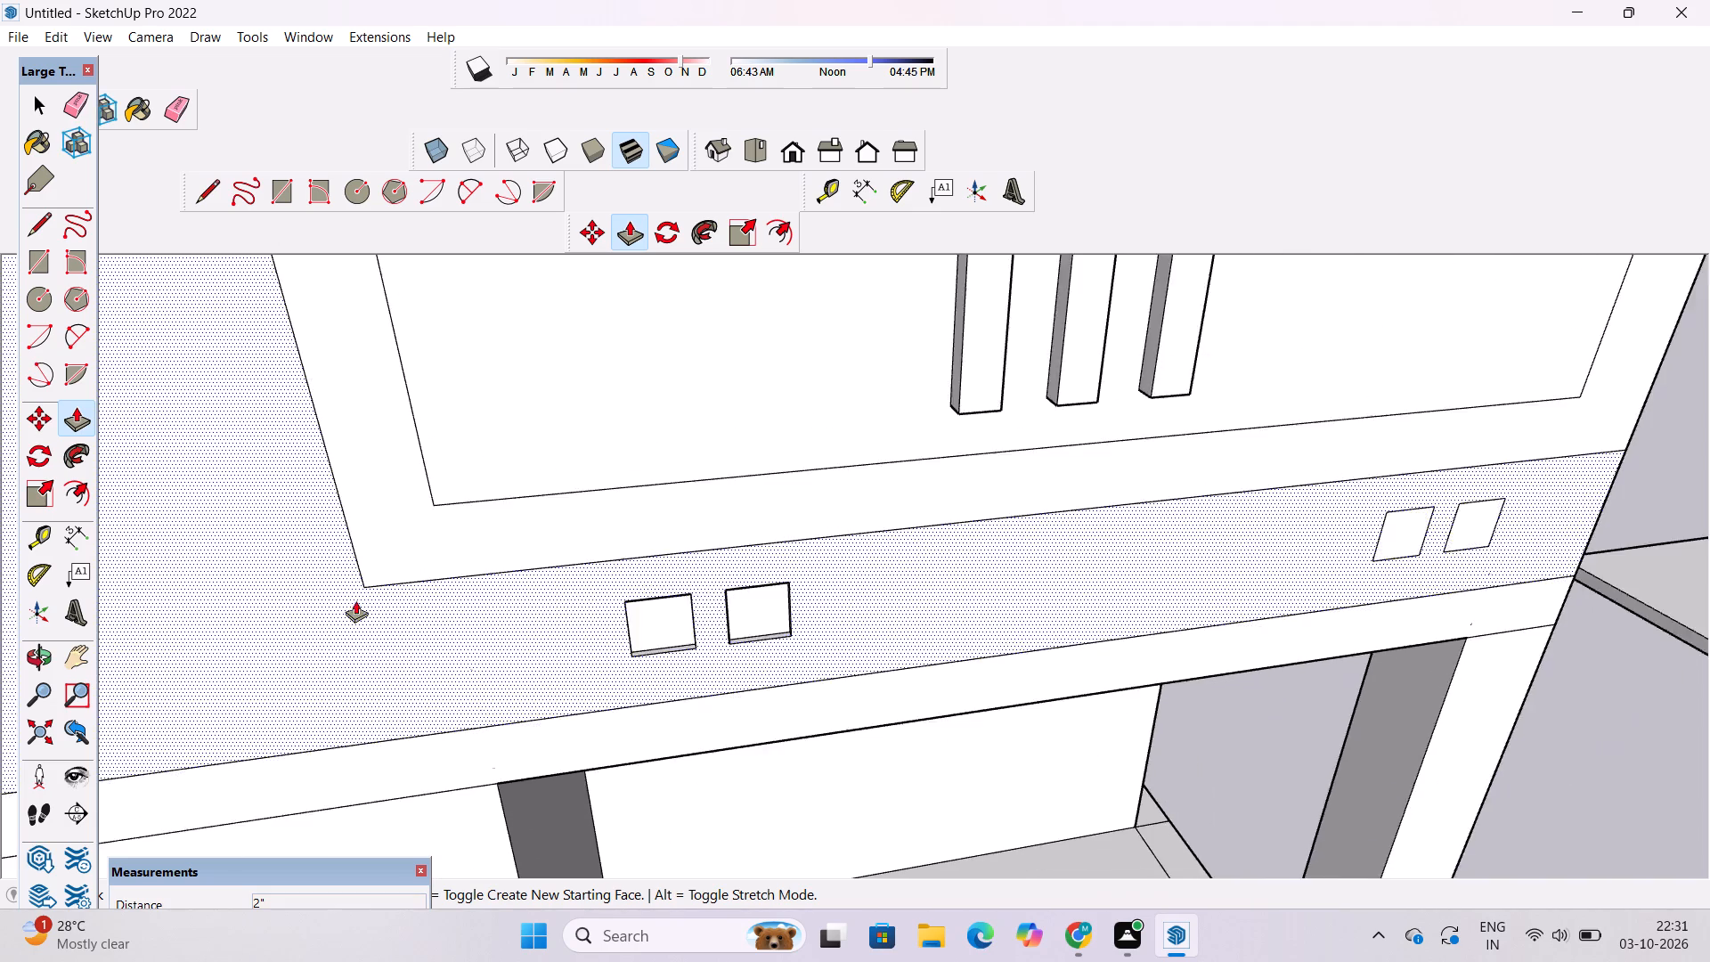
scroll(355, 600, "down", 13)
scroll(635, 559, "up", 10)
left_click(792, 576)
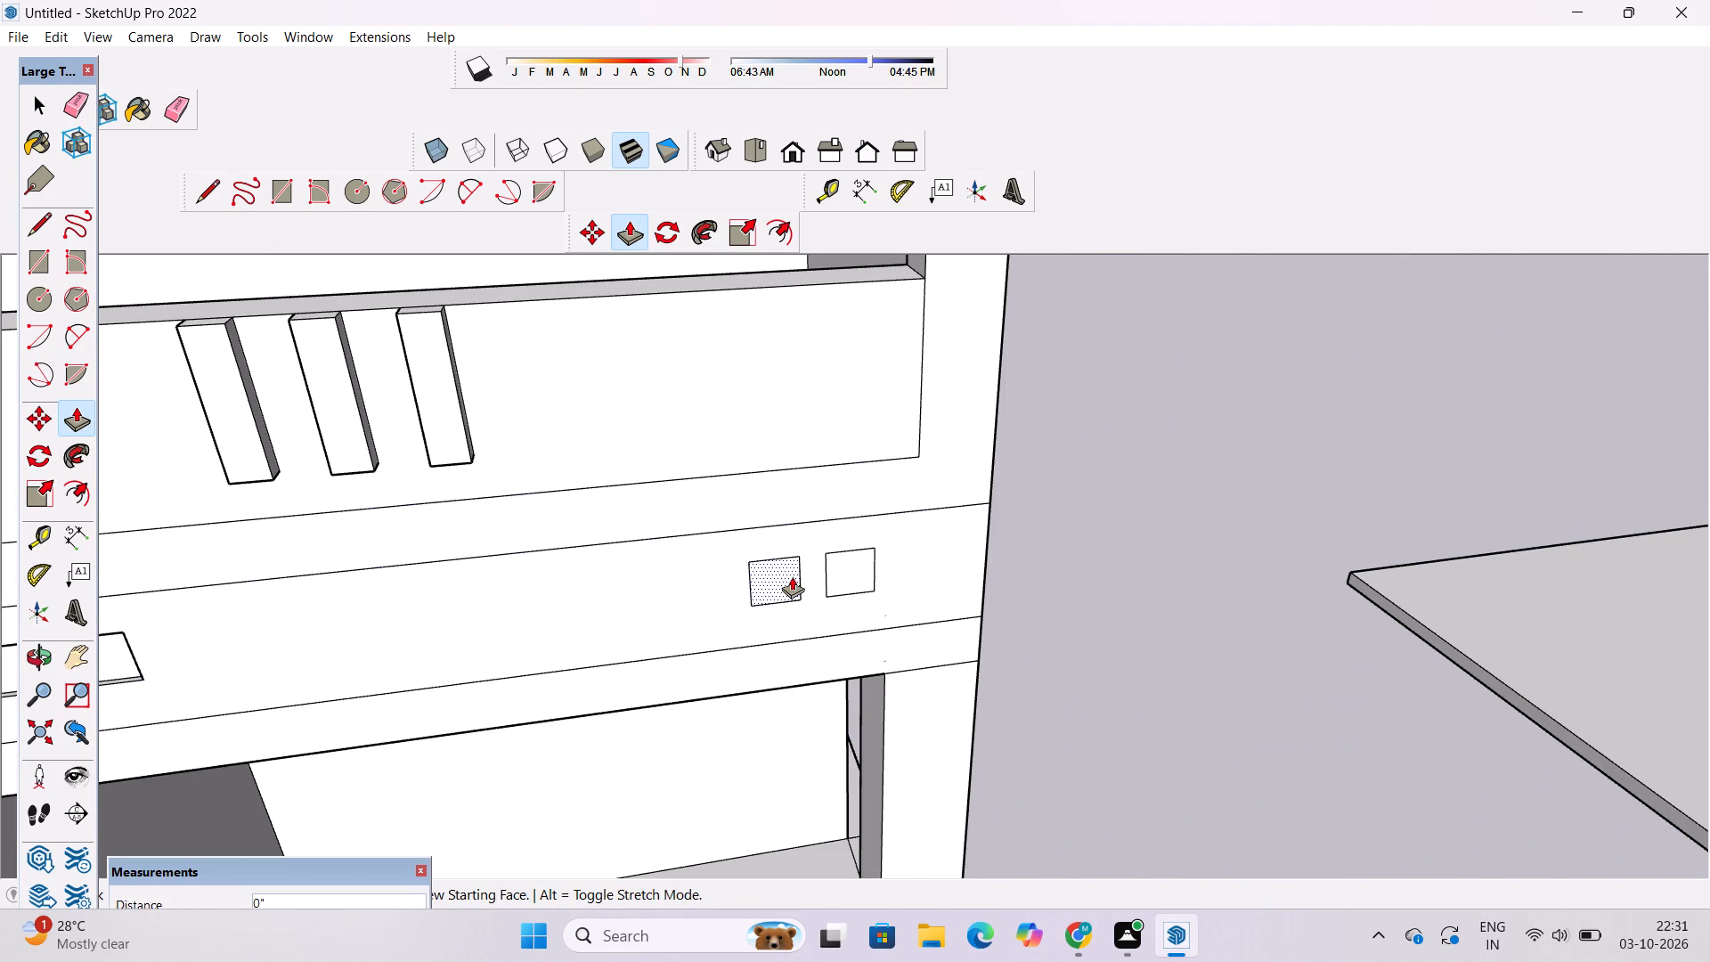
type("2\"")
key("Return")
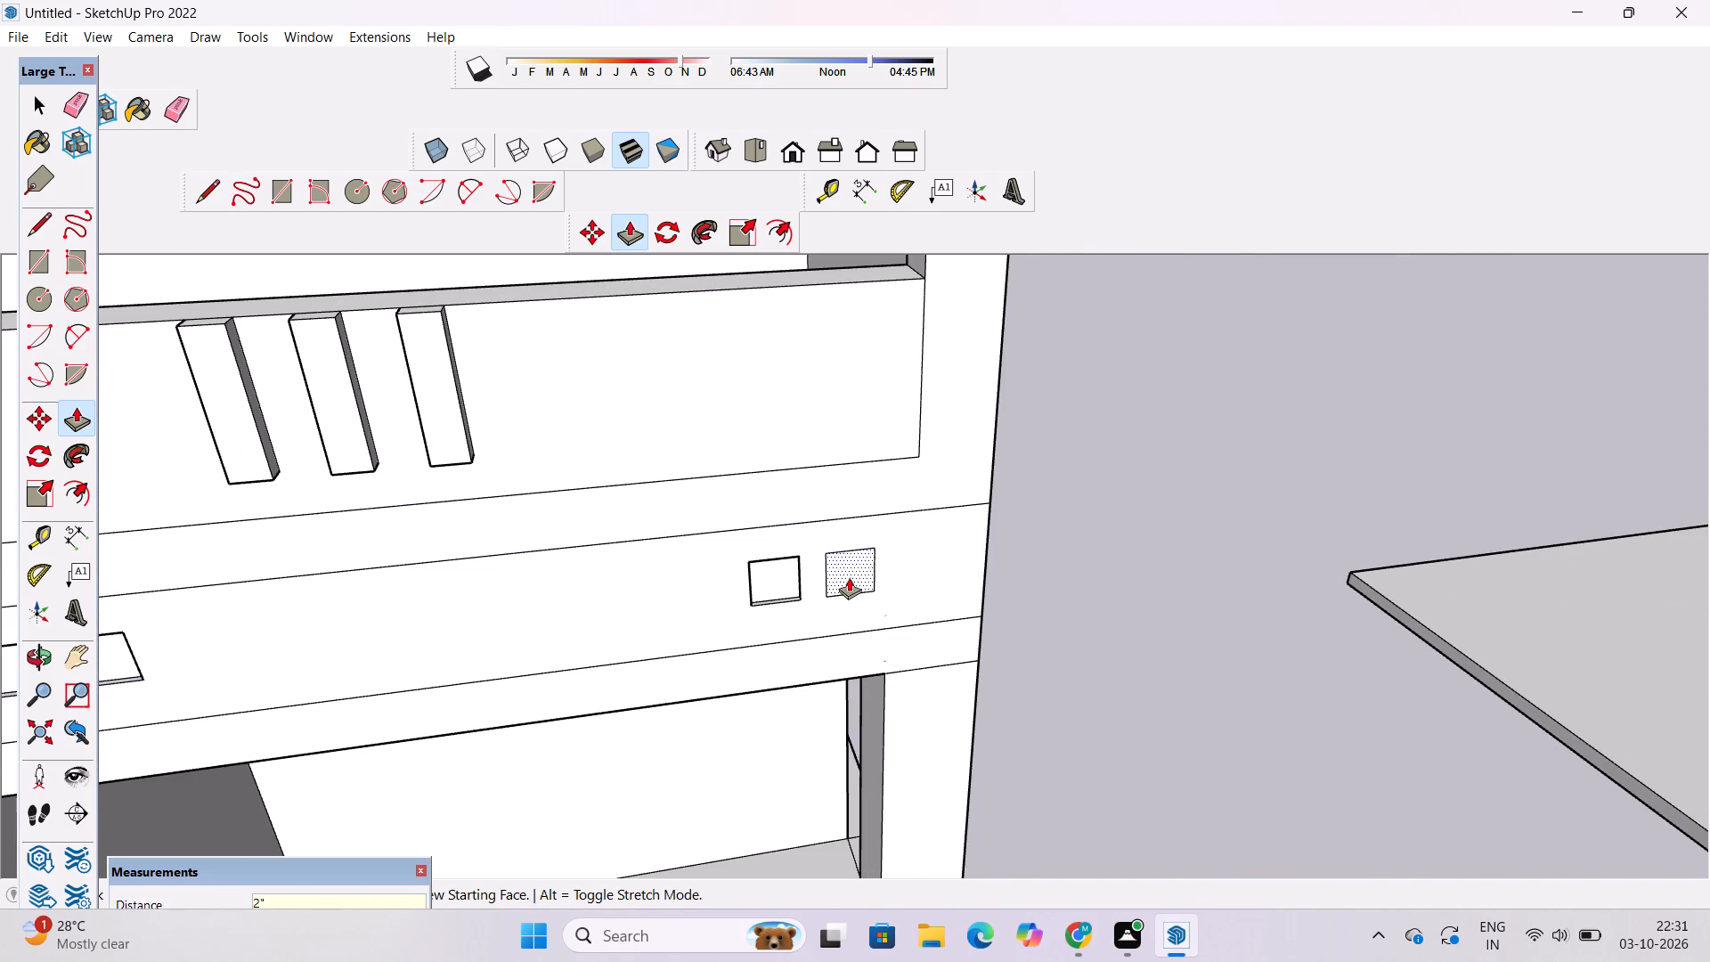
left_click(849, 577)
left_click(769, 575)
Push/Pull the pair of squares nearest the tower by 2" on the band between the middle and top openings.
key("o")
scroll(975, 585, "down", 4)
scroll(853, 597, "down", 3)
left_click_drag(817, 594, 874, 638, "shift")
scroll(883, 635, "down", 6)
left_click_drag(875, 619, 914, 741, "shift")
scroll(807, 578, "up", 9)
left_click_drag(700, 560, 924, 669, "shift")
scroll(894, 647, "down", 4, "shift")
left_click_drag(943, 649, 753, 575, "shift")
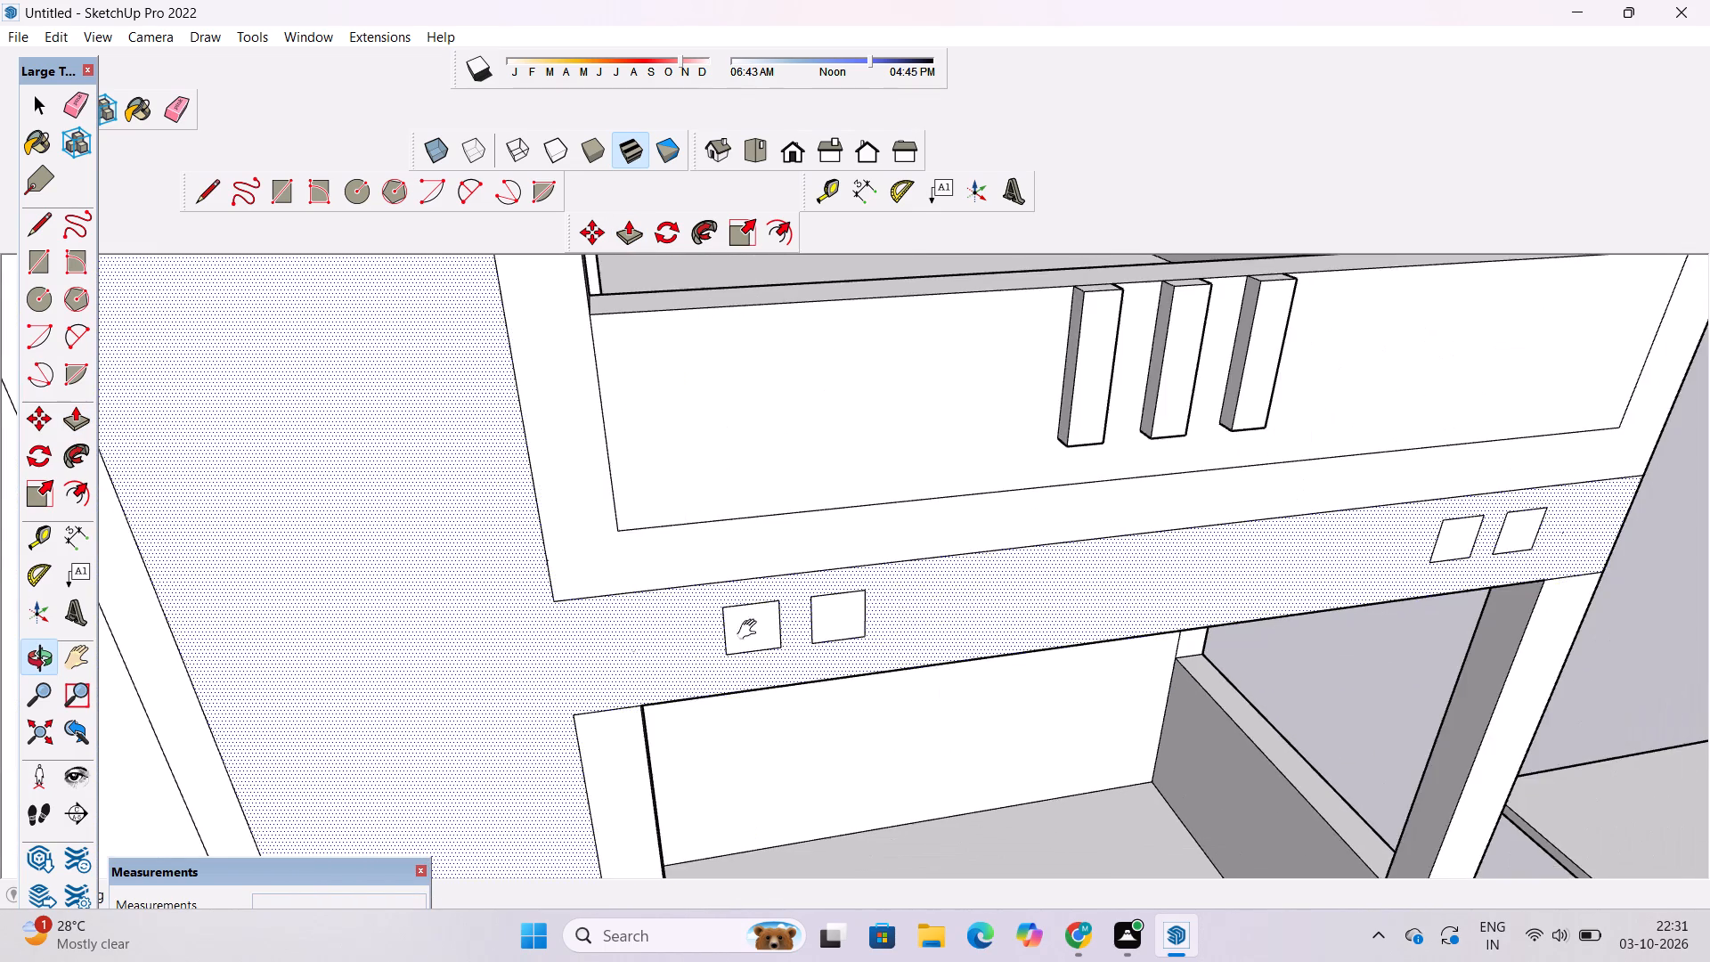
left_click_drag(757, 645, 725, 564, "shift")
left_click_drag(725, 564, 633, 594, "shift")
key("space")
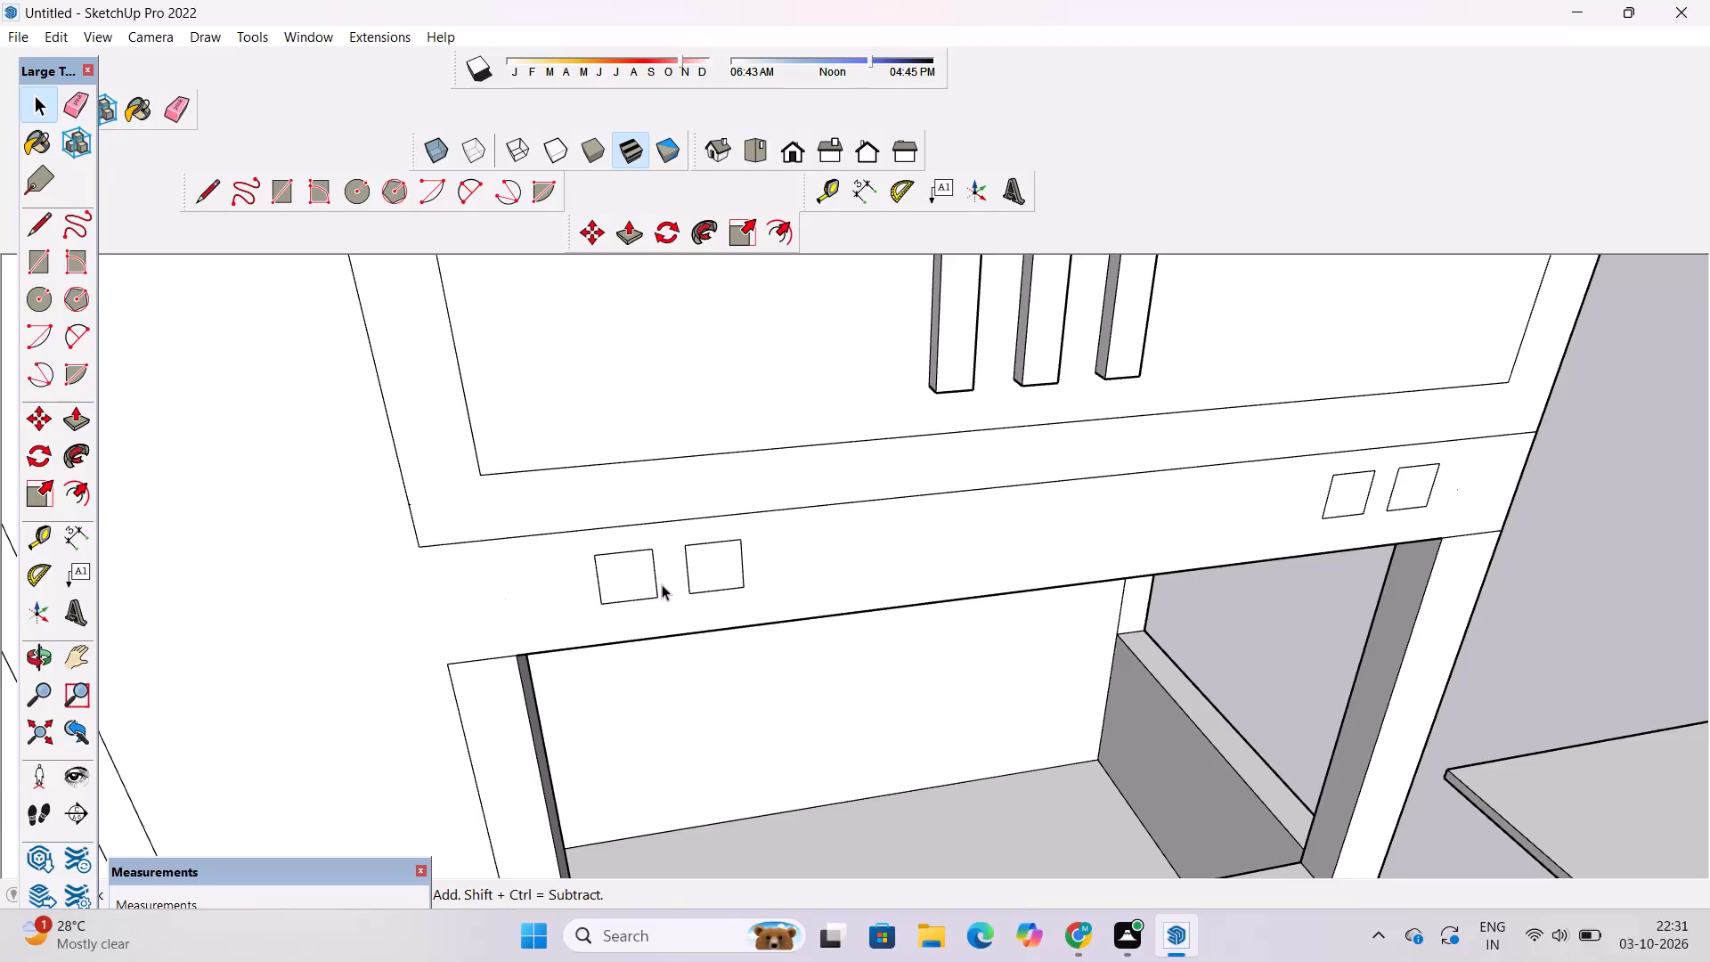
key("p")
left_click(630, 566)
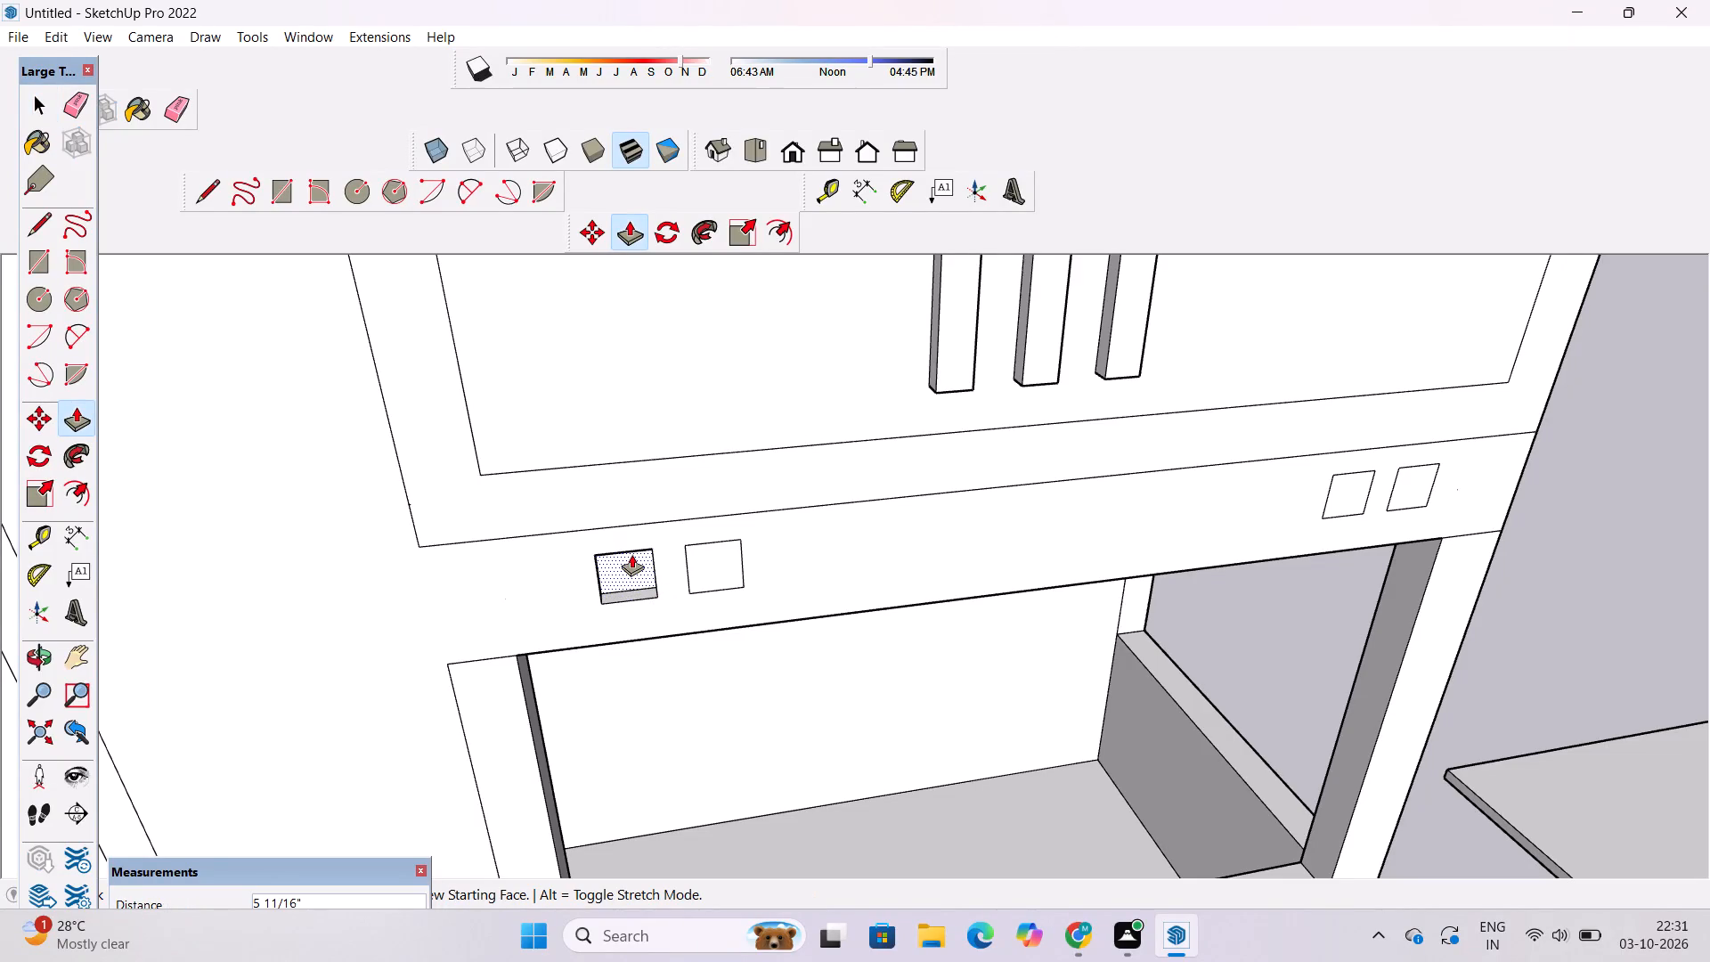
type("2\"")
key("Return")
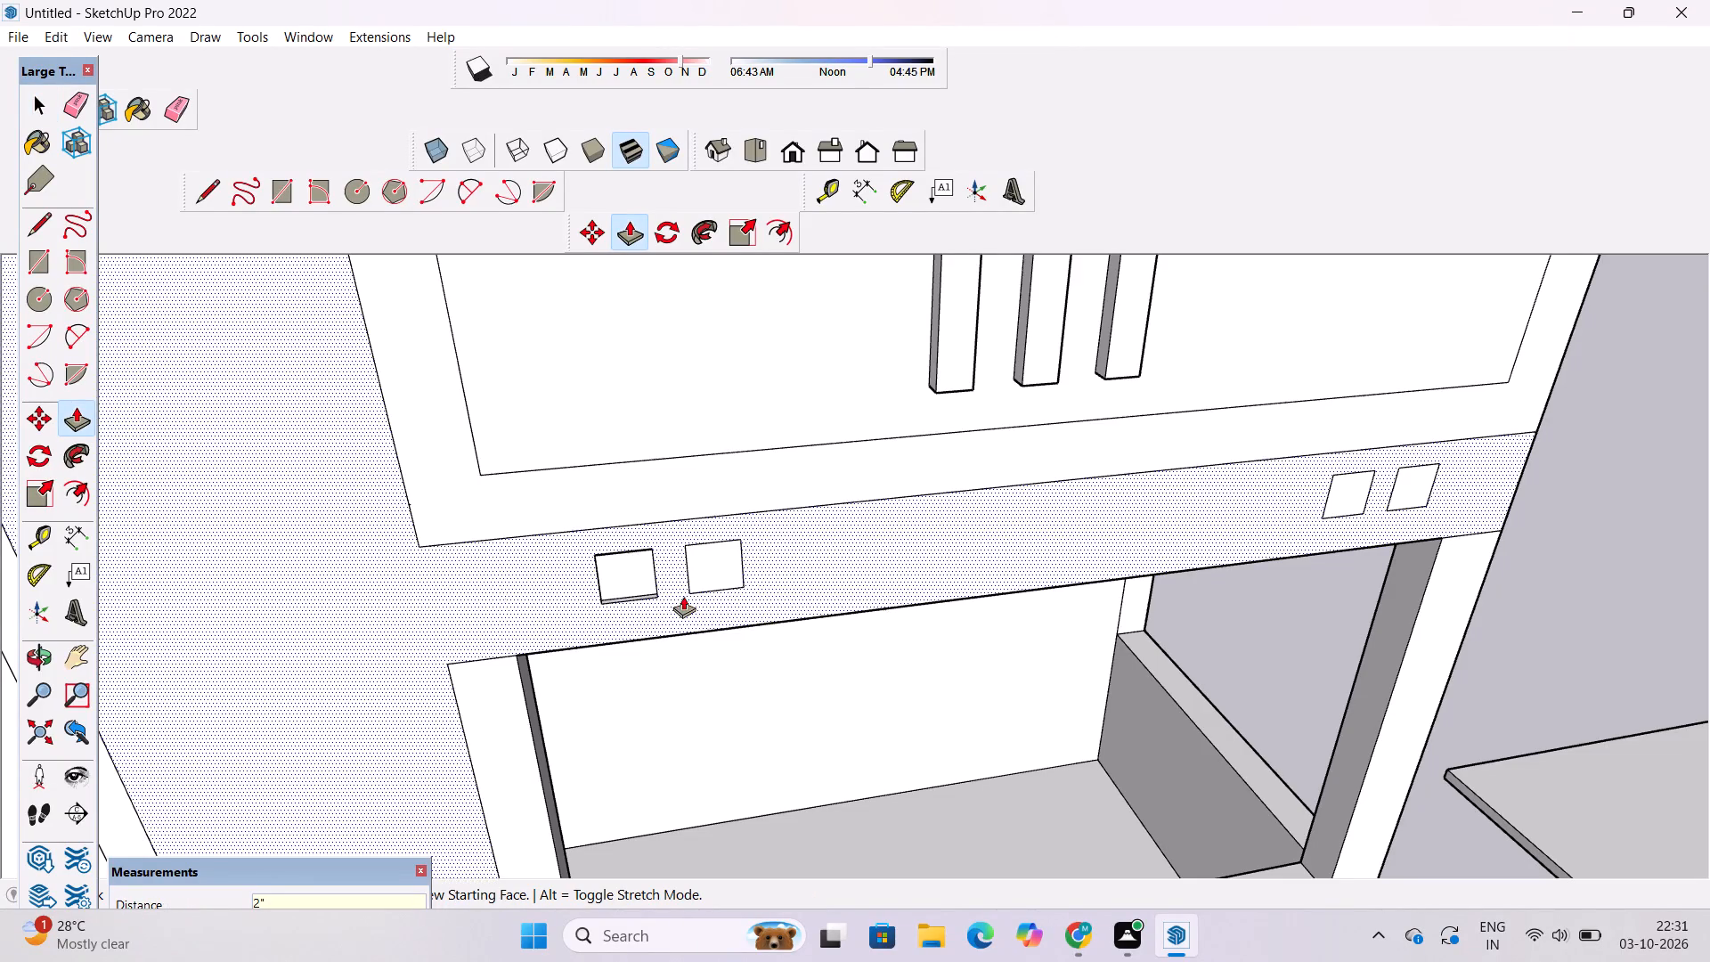
left_click(700, 552)
type("2\"")
key("Return")
Push/Pull the far-end pair of squares by 2" on the band between the middle and top openings.
scroll(645, 561, "down", 6)
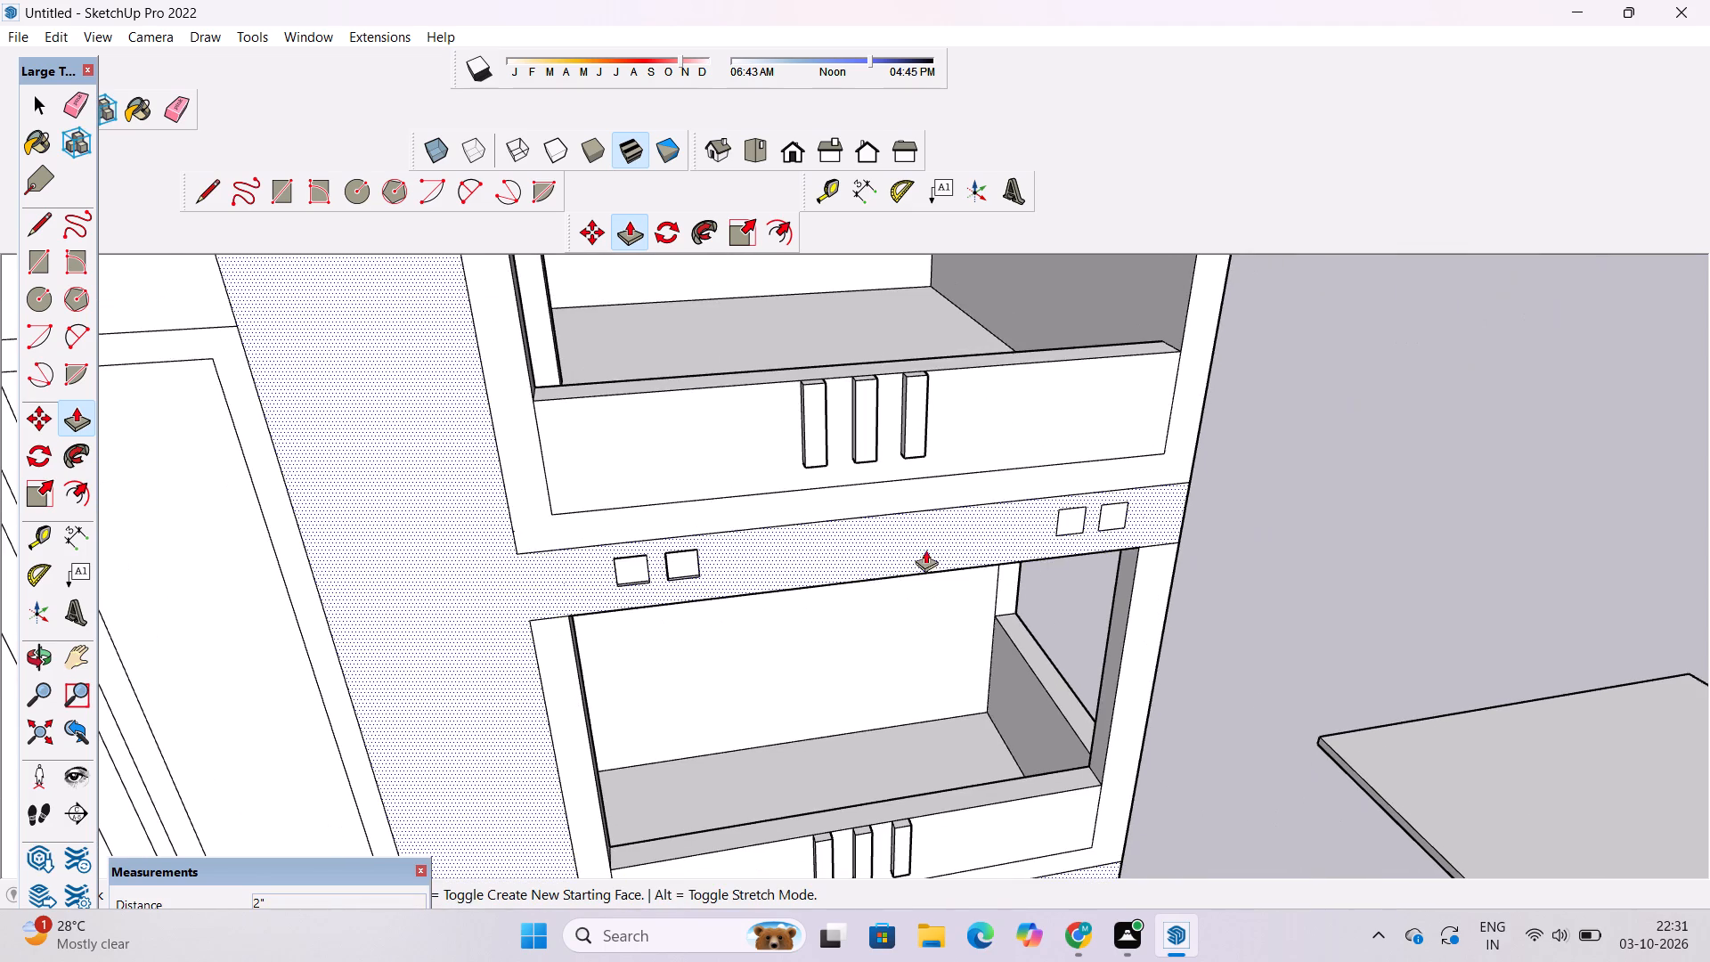
scroll(1107, 489, "up", 9)
left_click(1109, 546)
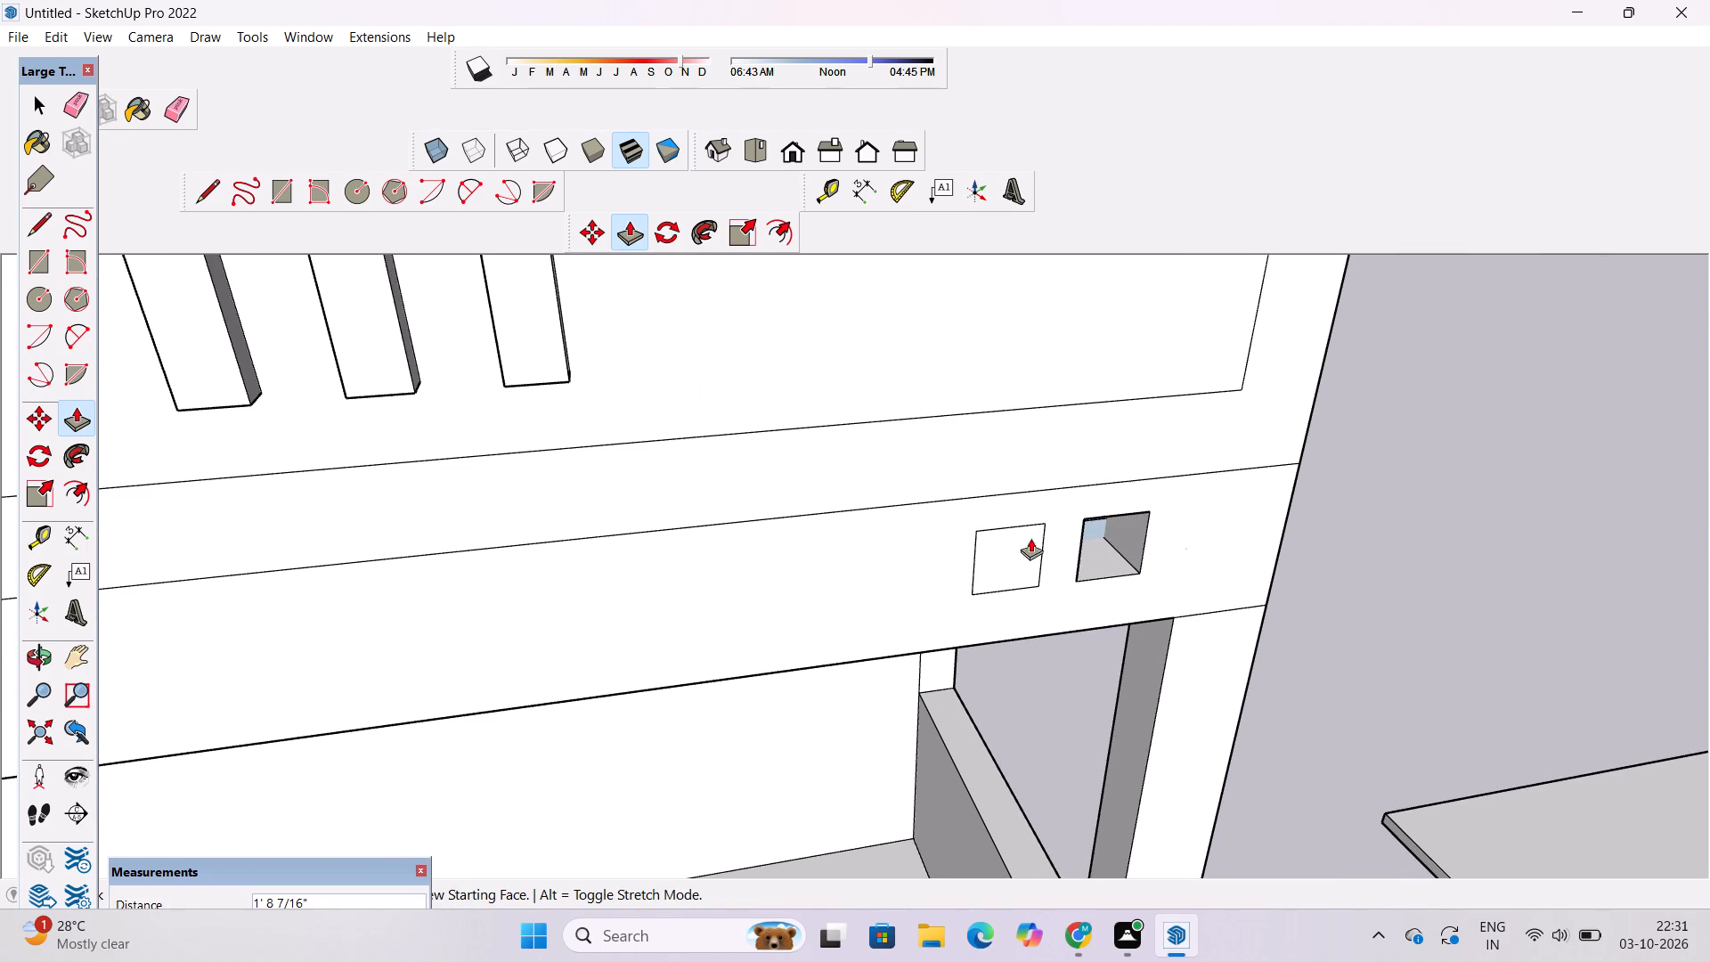
type("2\"")
key("Return")
left_click(1003, 550)
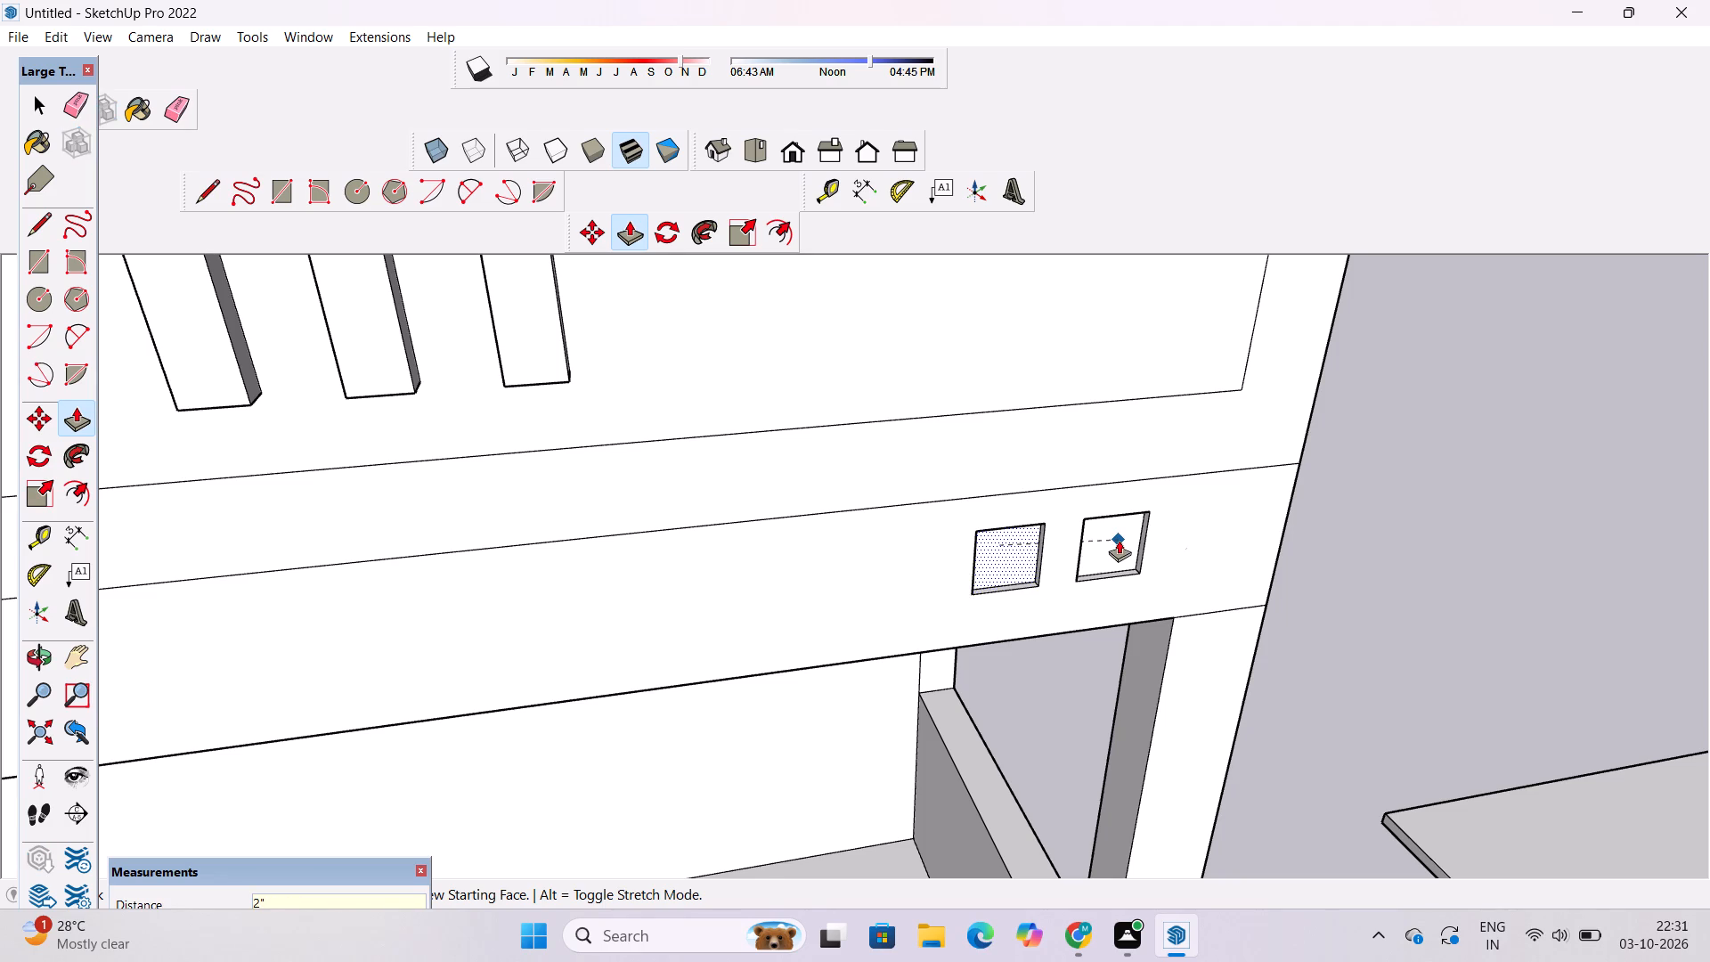
left_click(1119, 540)
scroll(797, 632, "down", 11)
scroll(1015, 613, "down", 4)
key("space")
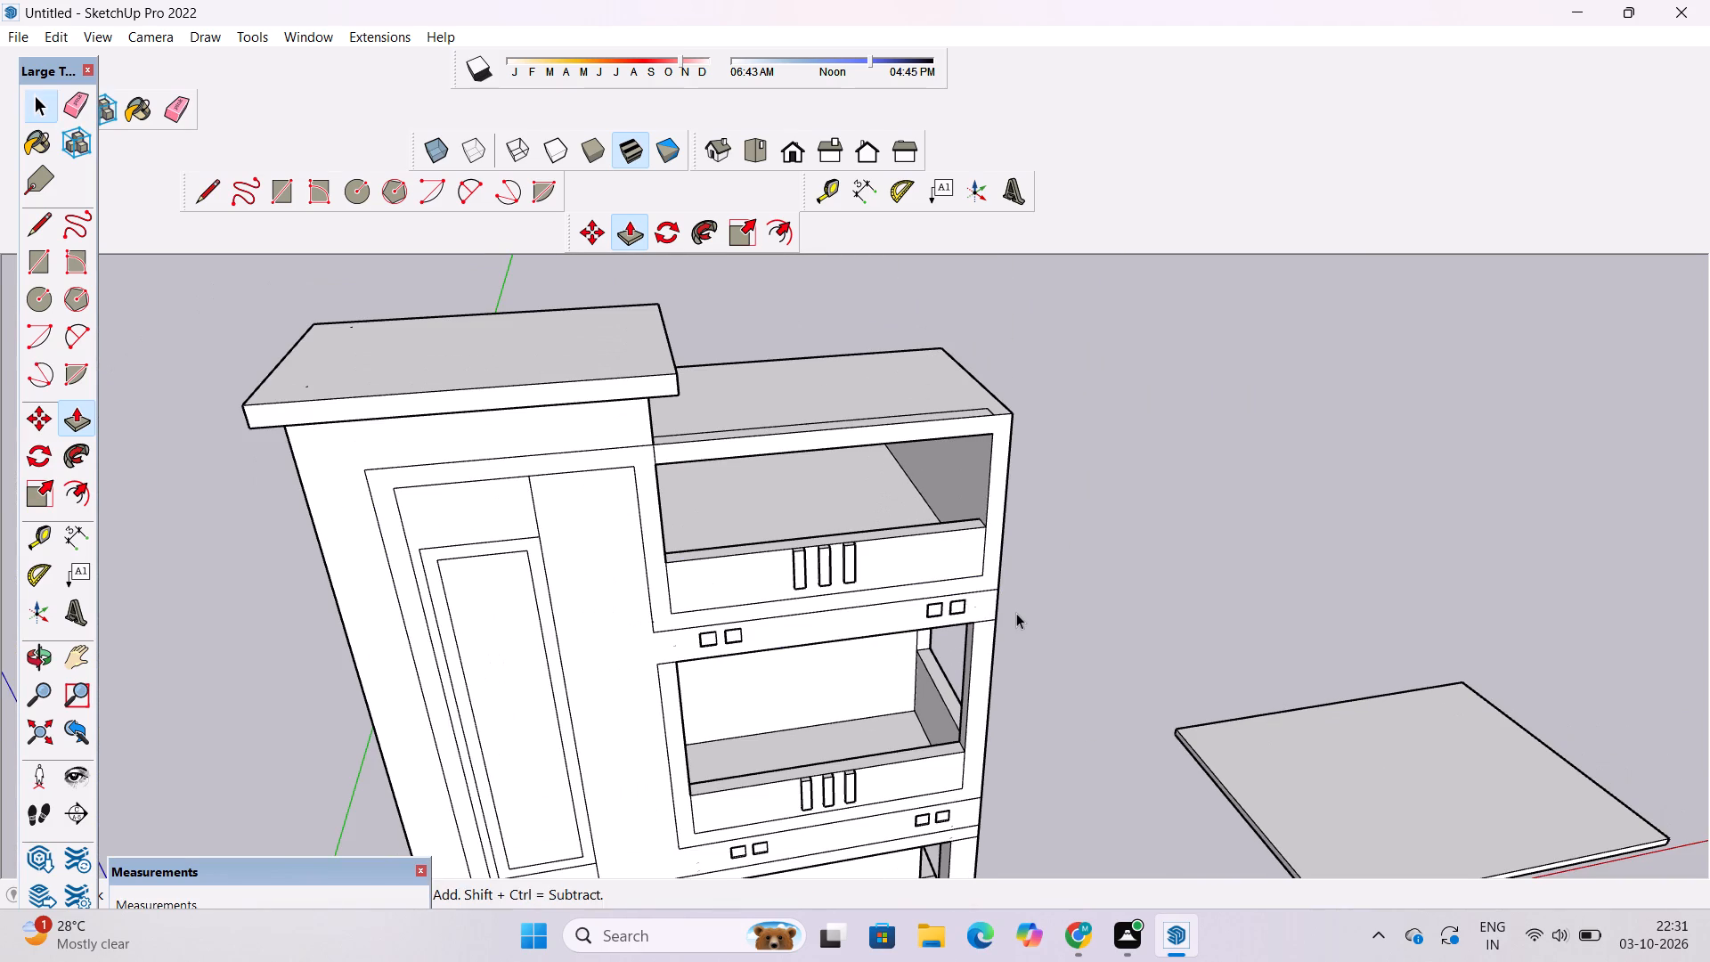
Examine the whole front facade with its recessed square pairs, tower panel and openings from several angles.
type("o")
left_click_drag(678, 697, 767, 755, "shift")
left_click_drag(844, 774, 843, 711)
scroll(822, 687, "down", 6)
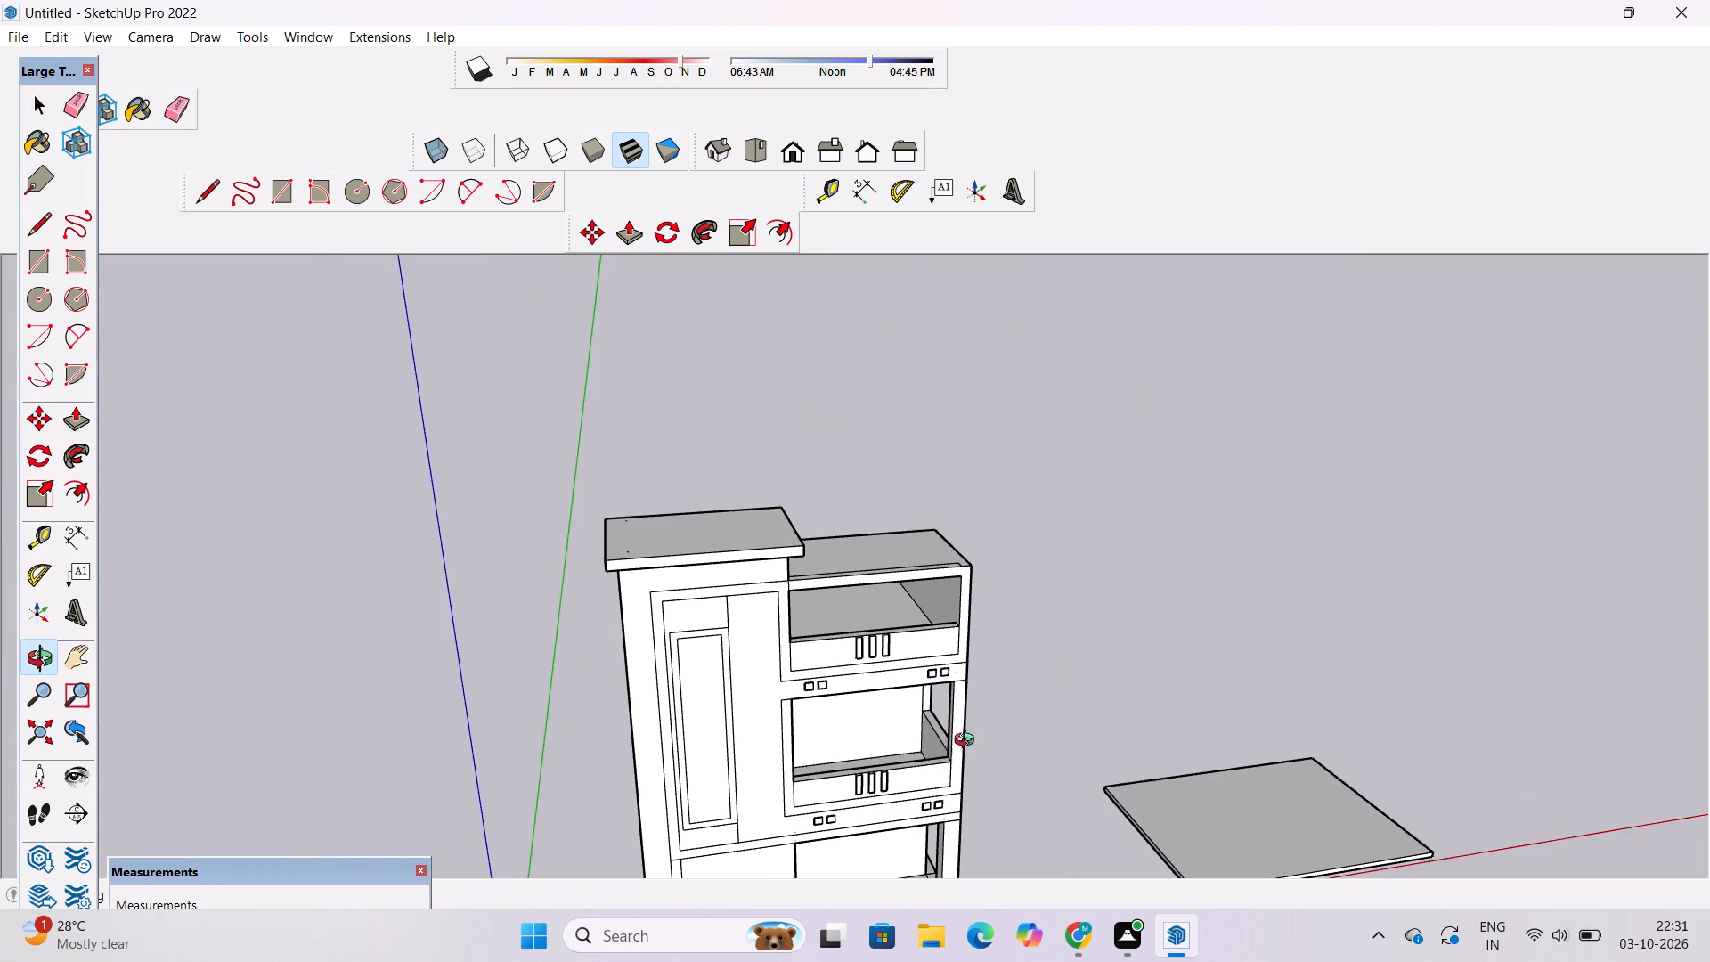
left_click_drag(968, 739, 892, 601, "shift")
scroll(843, 540, "up", 8)
left_click_drag(997, 583, 910, 566)
scroll(783, 573, "down", 3)
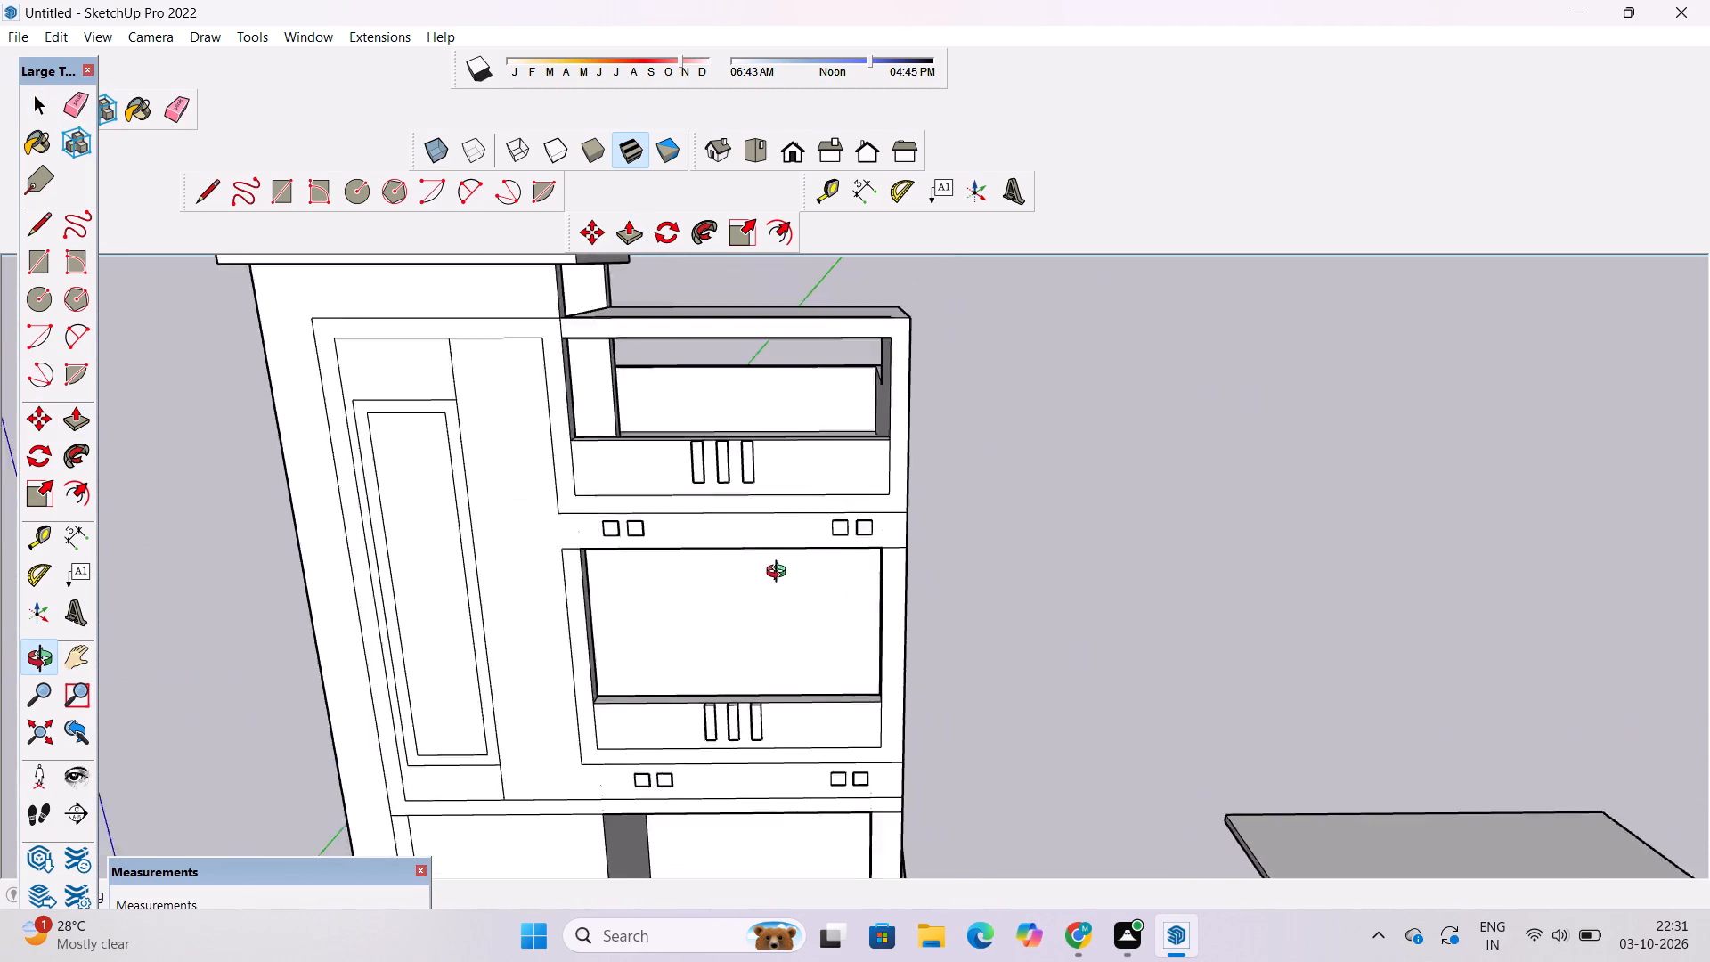
scroll(780, 574, "down", 1)
left_click_drag(691, 606, 848, 599, "shift")
left_click_drag(842, 629, 929, 645)
left_click_drag(952, 650, 947, 596)
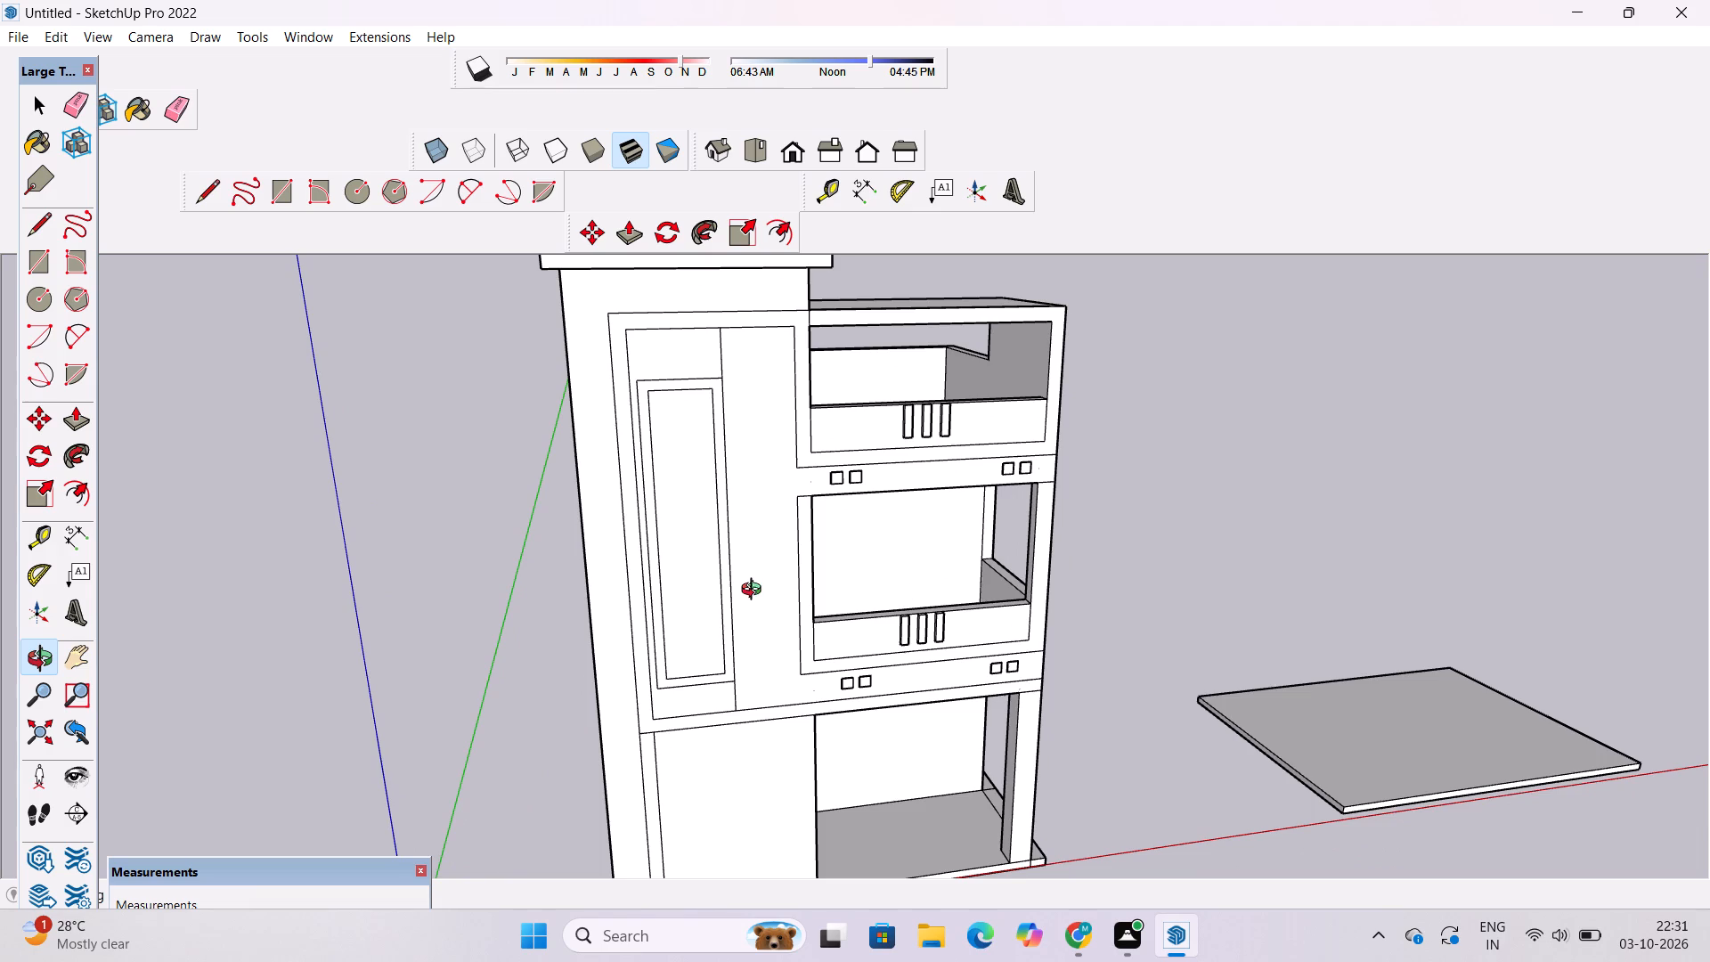
scroll(755, 591, "down", 4)
scroll(927, 491, "up", 4)
scroll(808, 541, "down", 5)
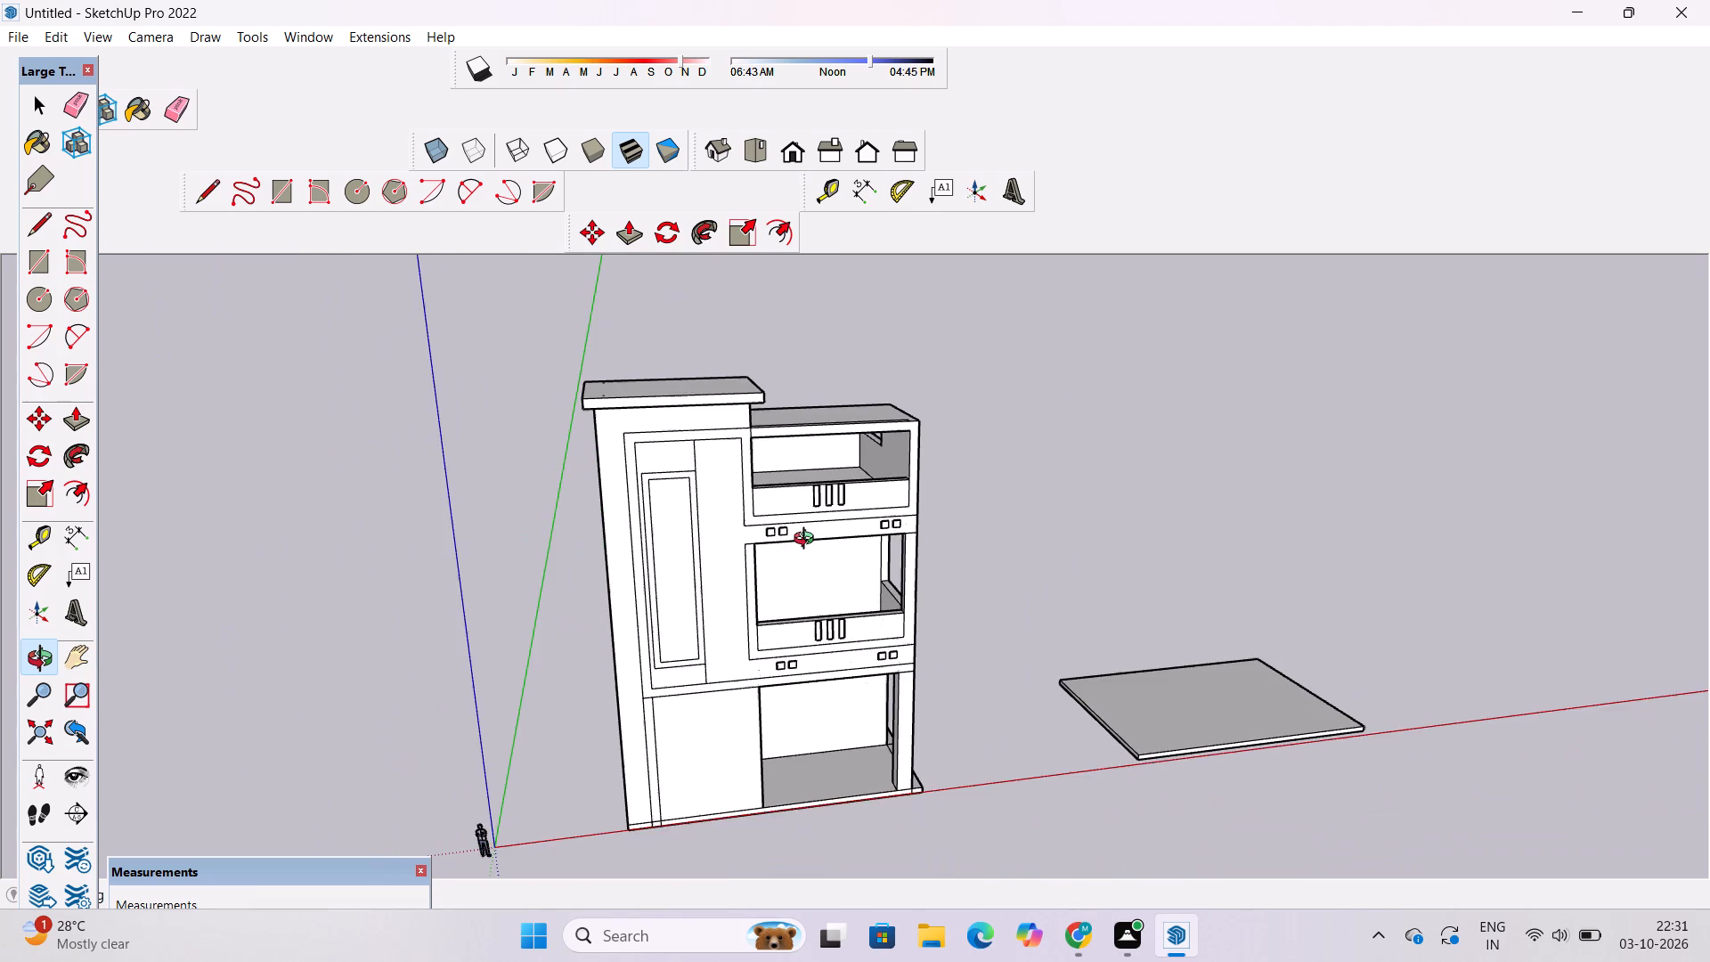
scroll(592, 576, "up", 5)
scroll(685, 481, "down", 4)
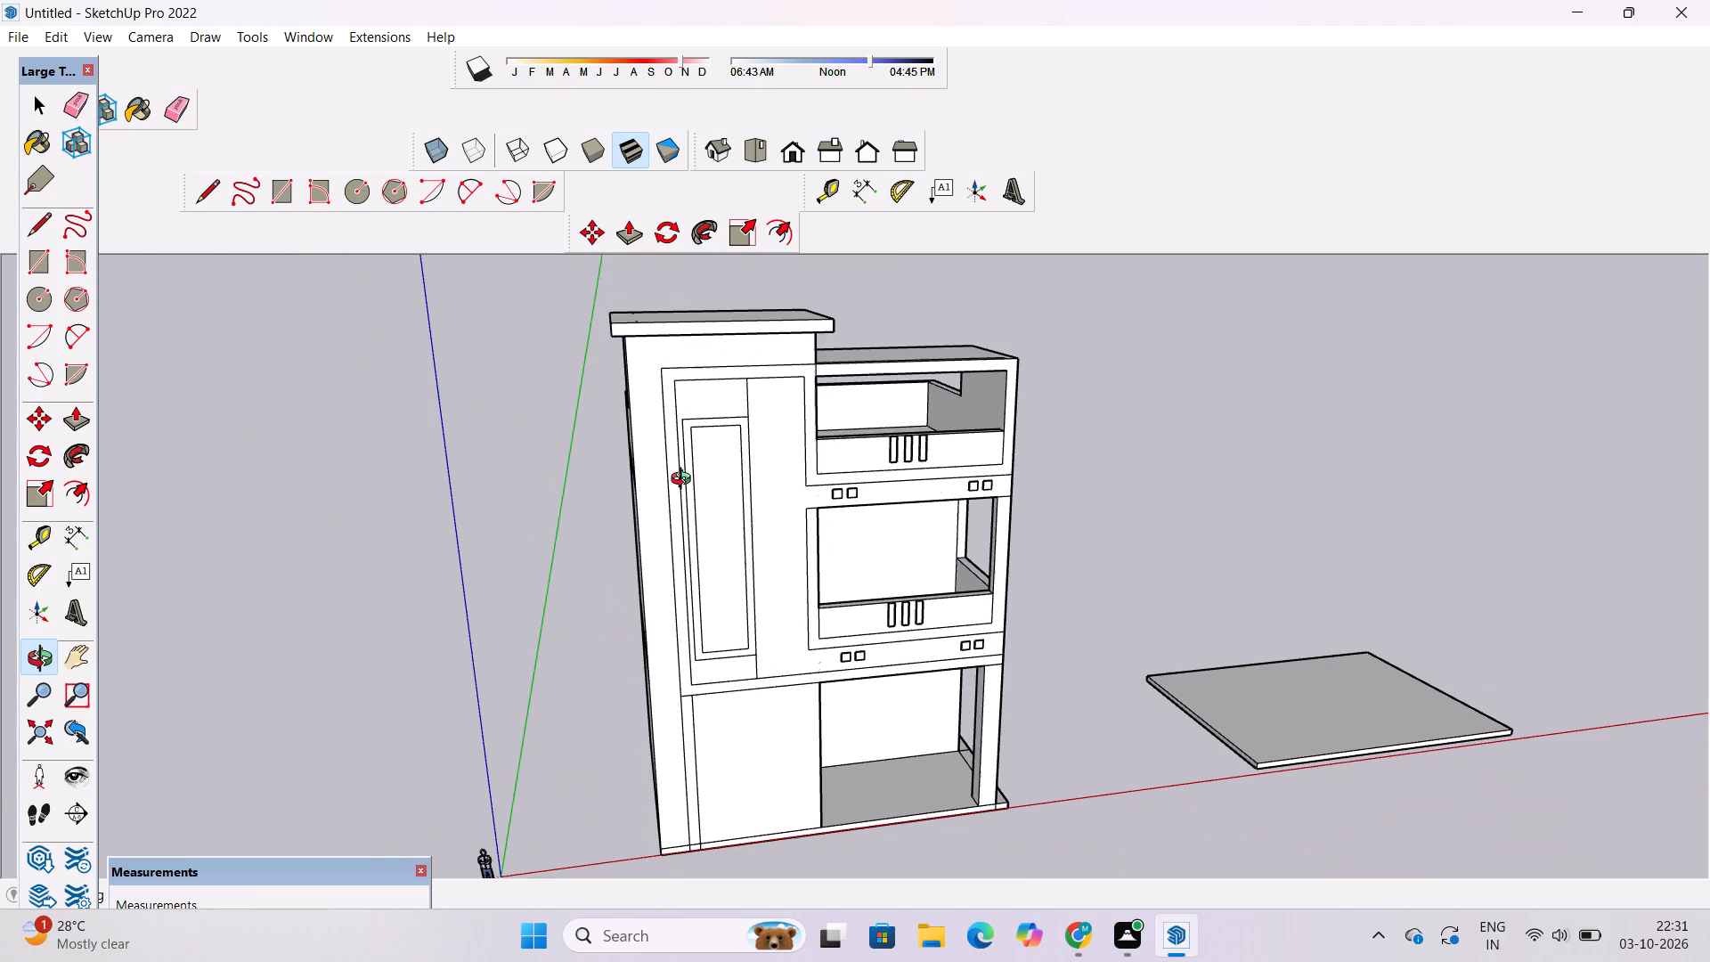
scroll(685, 481, "down", 5)
scroll(760, 439, "up", 9)
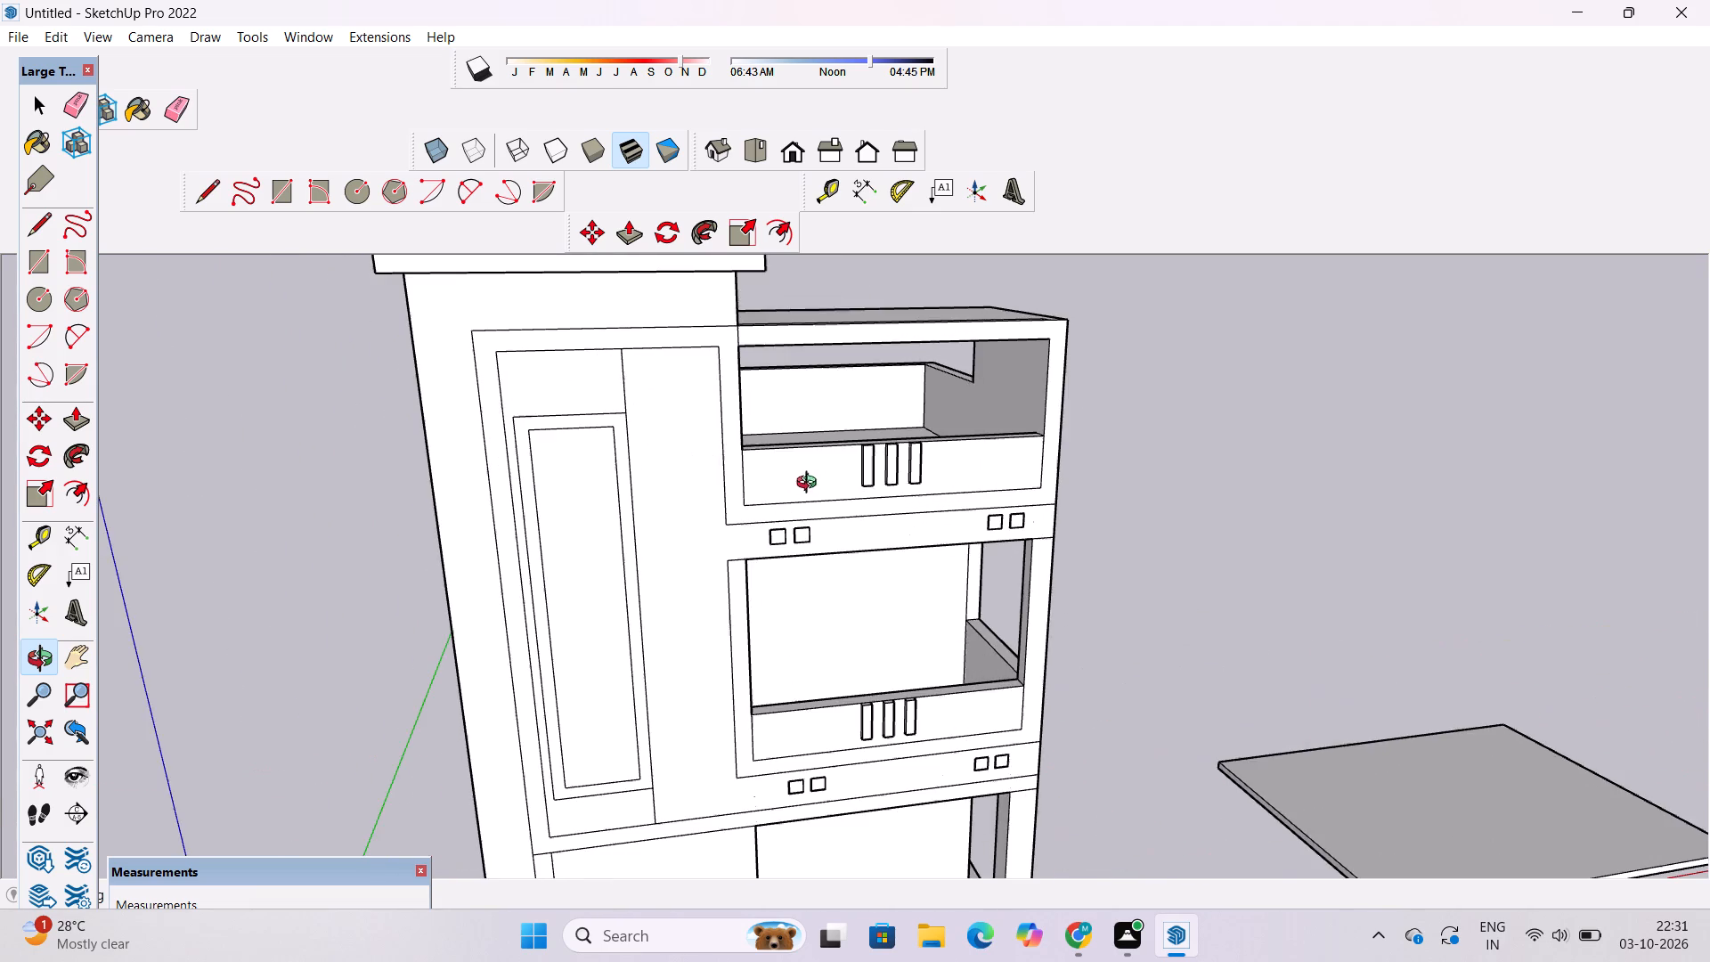
Push/Pull the continuous border around the tower panel and top opening outward by 1'.
left_click_drag(736, 559, 1005, 570)
left_click_drag(845, 564, 767, 648, "shift")
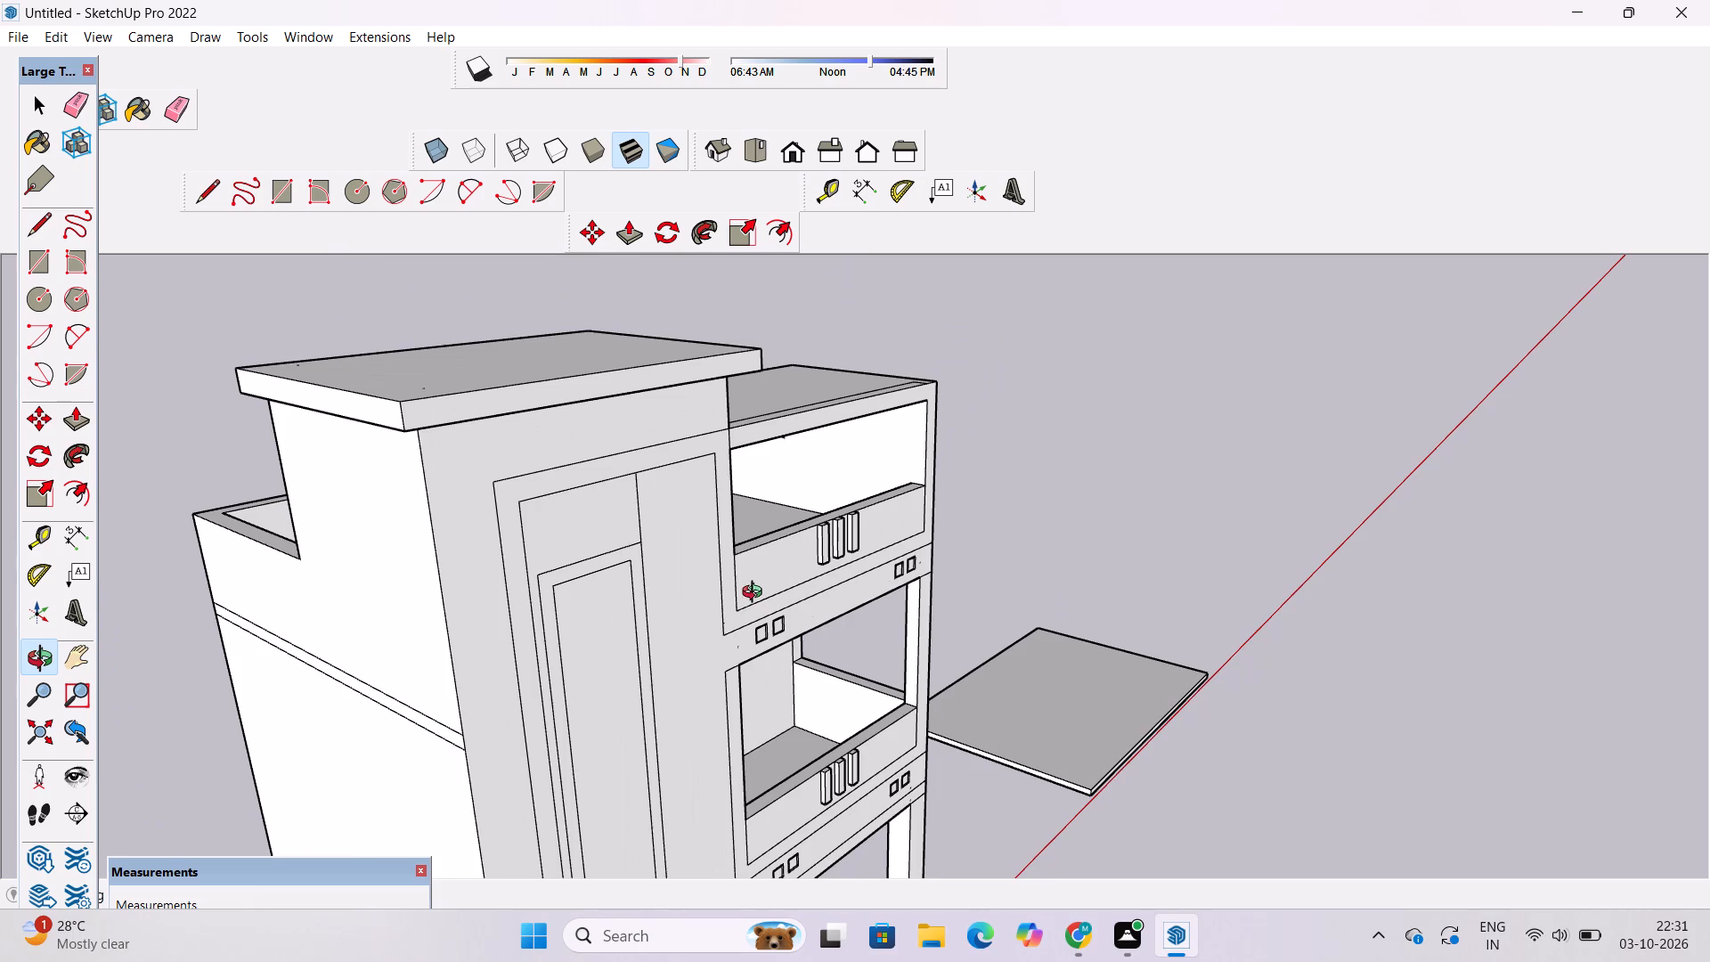
scroll(713, 503, "up", 1)
left_click_drag(712, 502, 712, 488, "shift")
key("p")
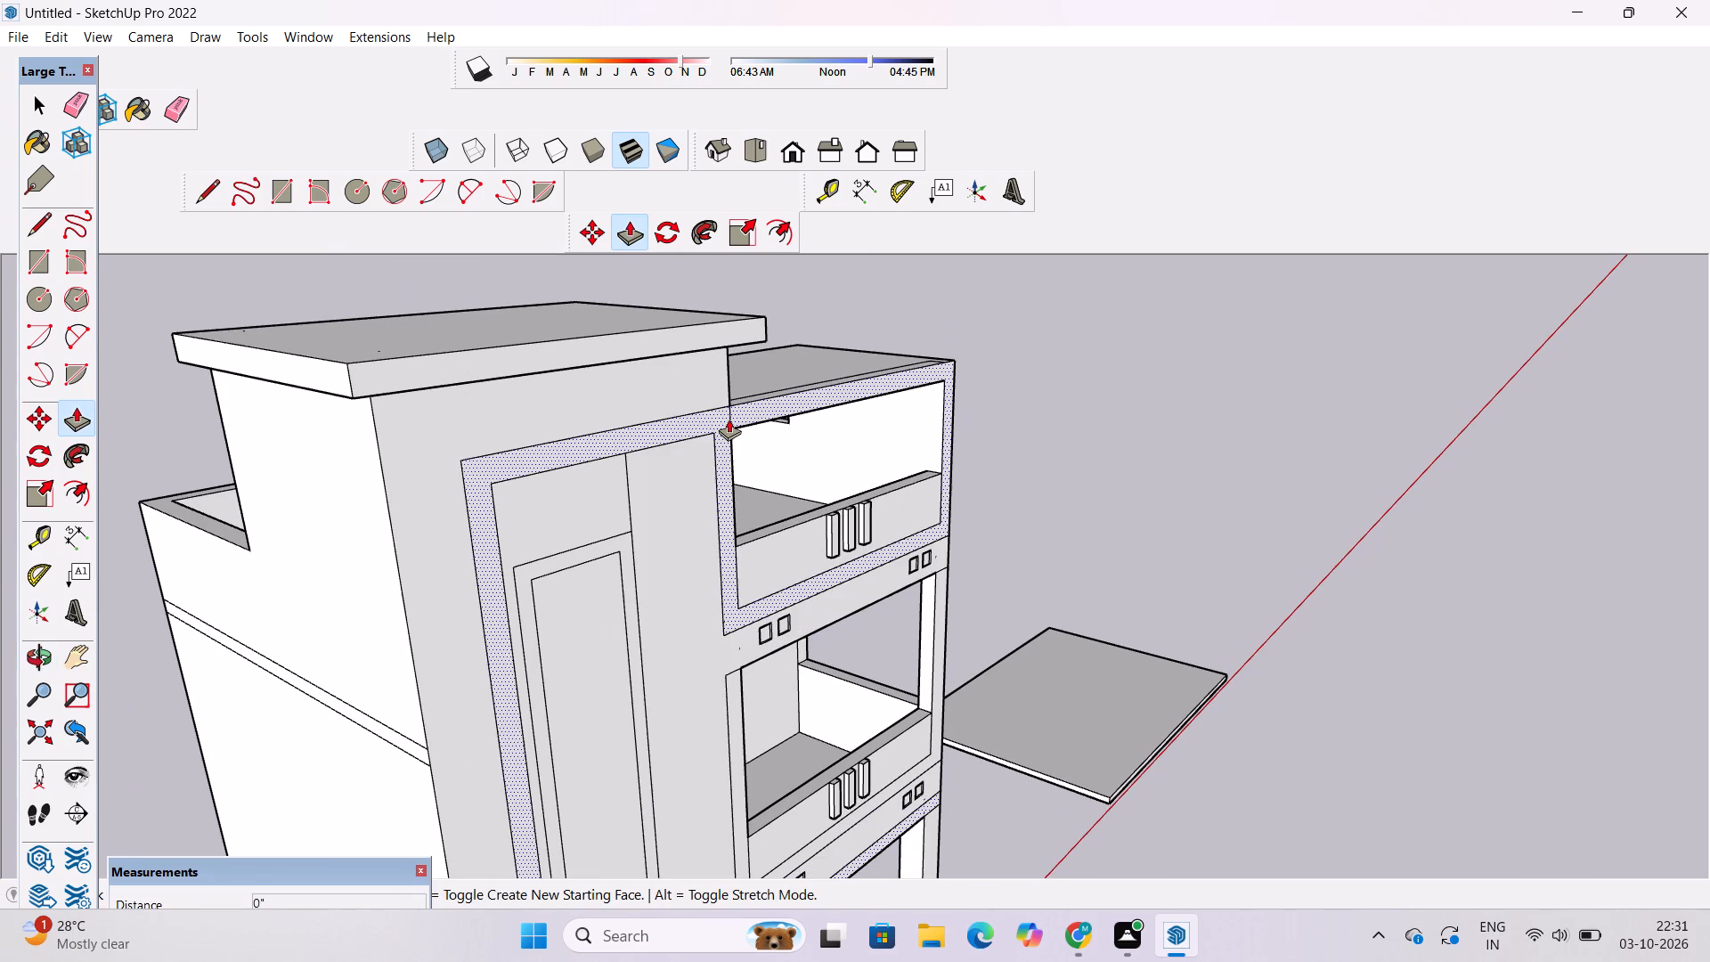
scroll(729, 419, "down", 4)
left_click(729, 419)
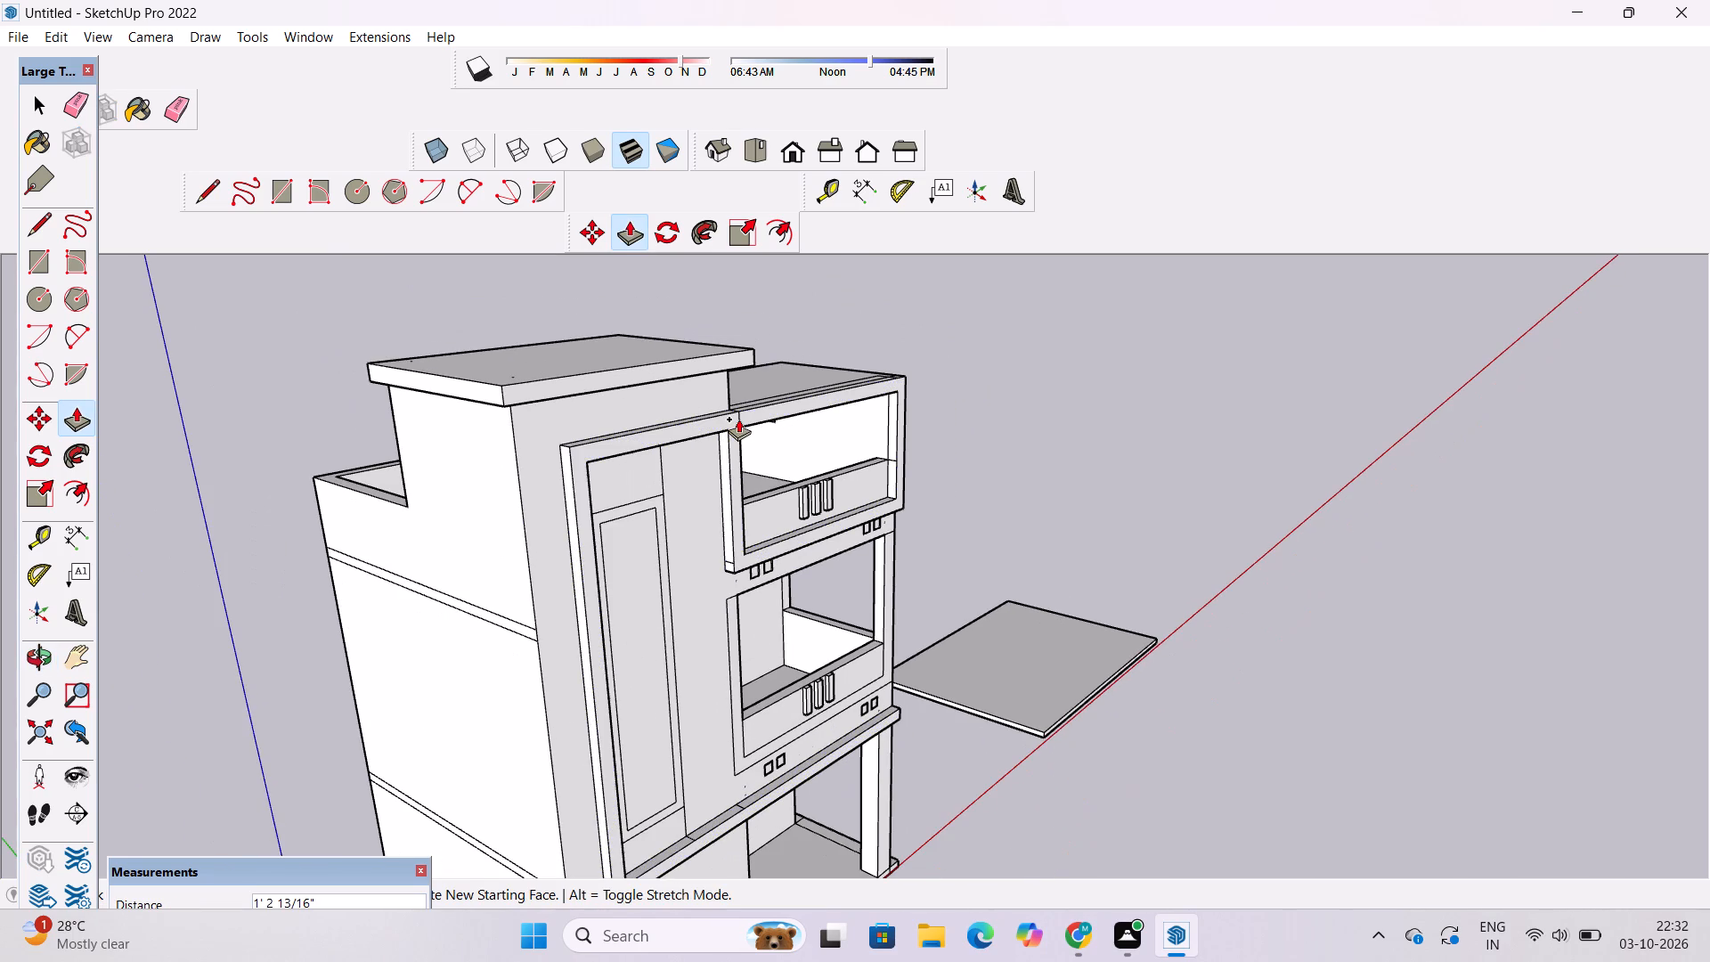
type("1'")
key("Return")
Push/Pull the U-shaped border around the middle opening outward 1', aligned with the raised border above.
key("o")
scroll(639, 473, "down", 4)
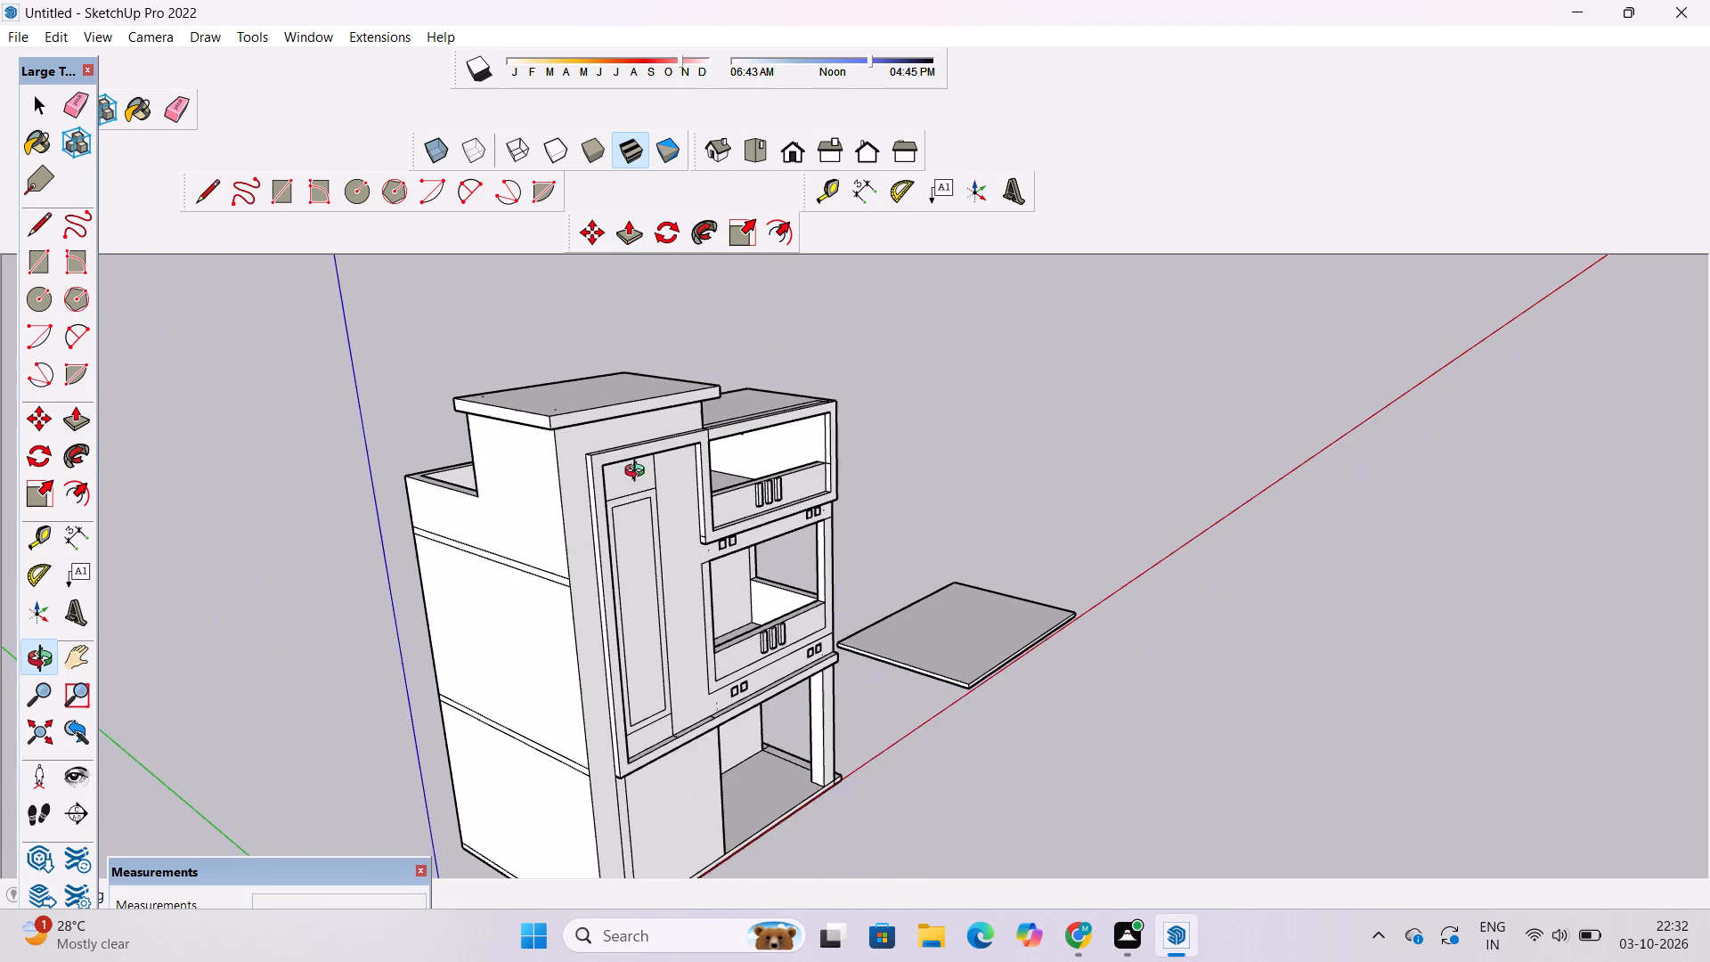
left_click_drag(890, 548, 678, 519)
scroll(672, 505, "up", 1)
left_click_drag(676, 558, 647, 483, "shift")
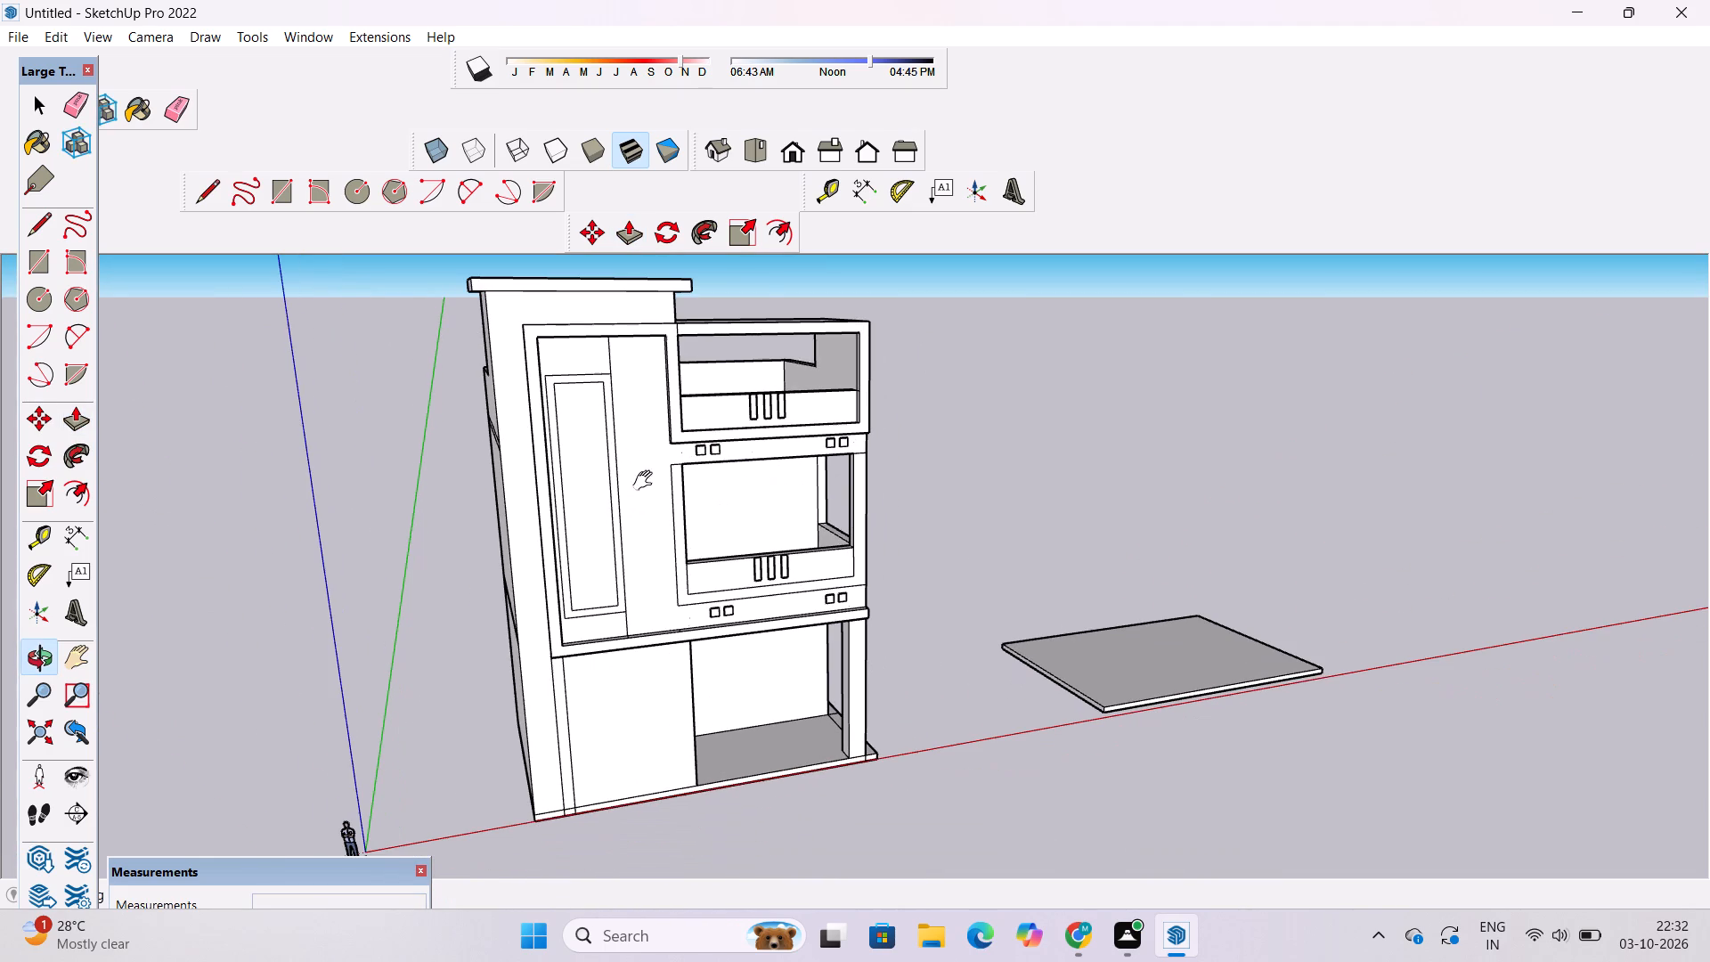
left_click_drag(699, 562, 607, 623, "shift")
scroll(595, 577, "up", 1)
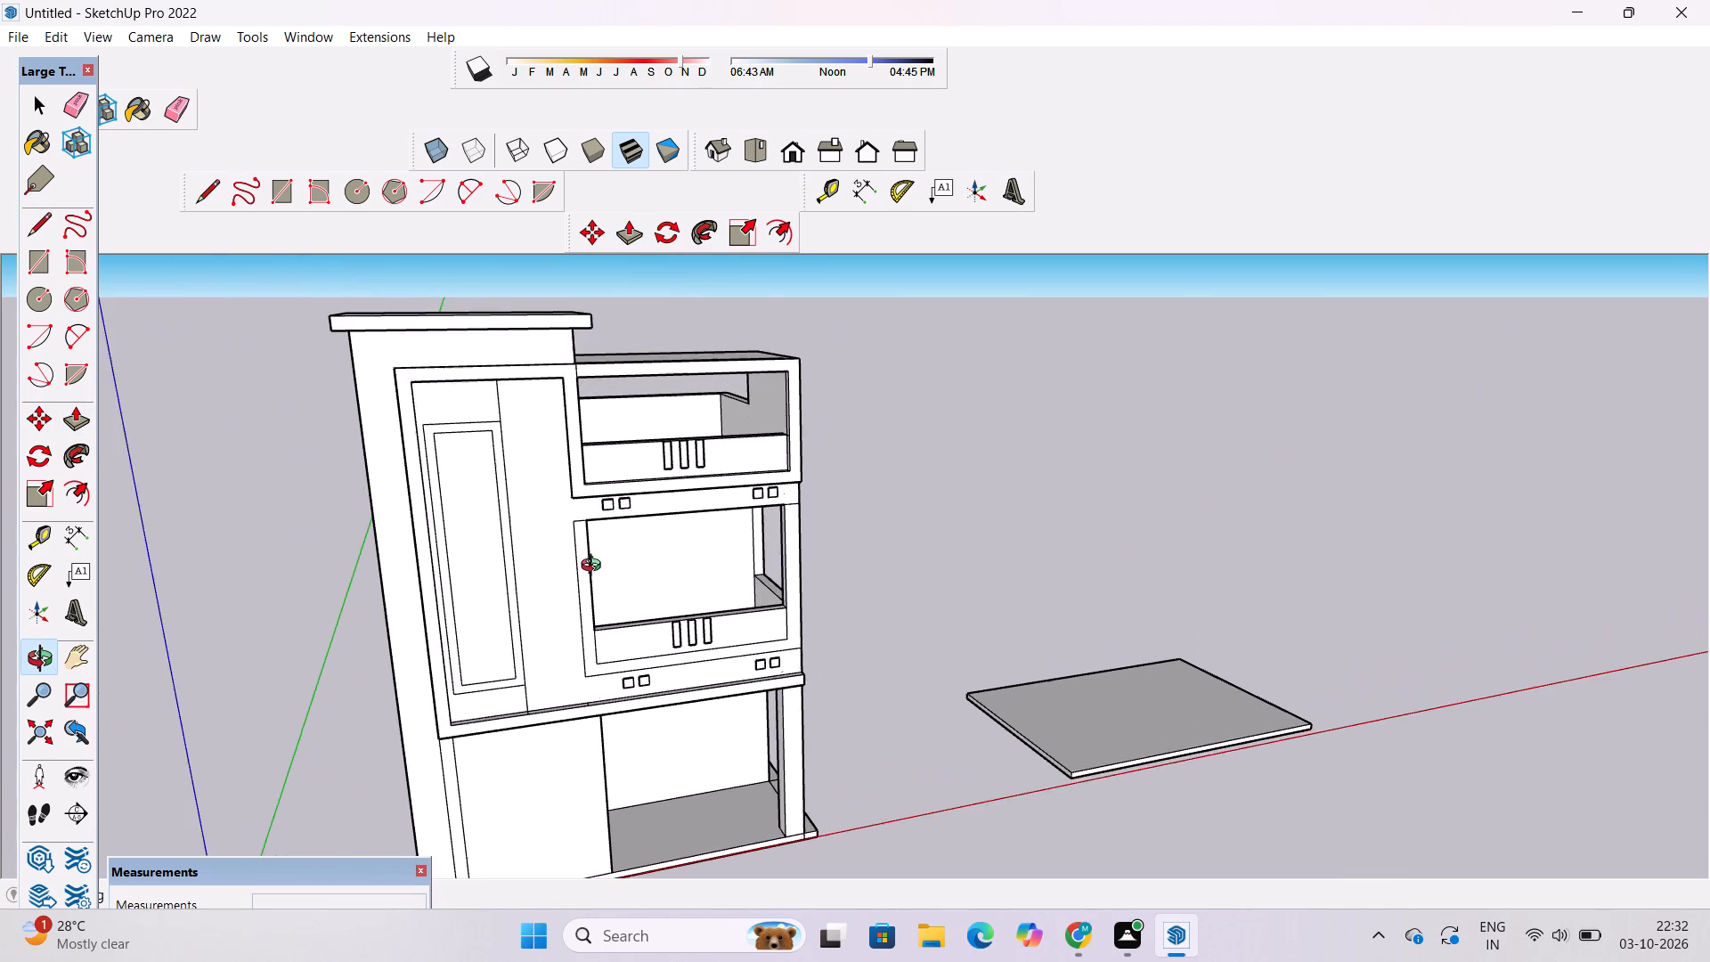
scroll(595, 567, "up", 13)
left_click_drag(570, 522, 704, 621)
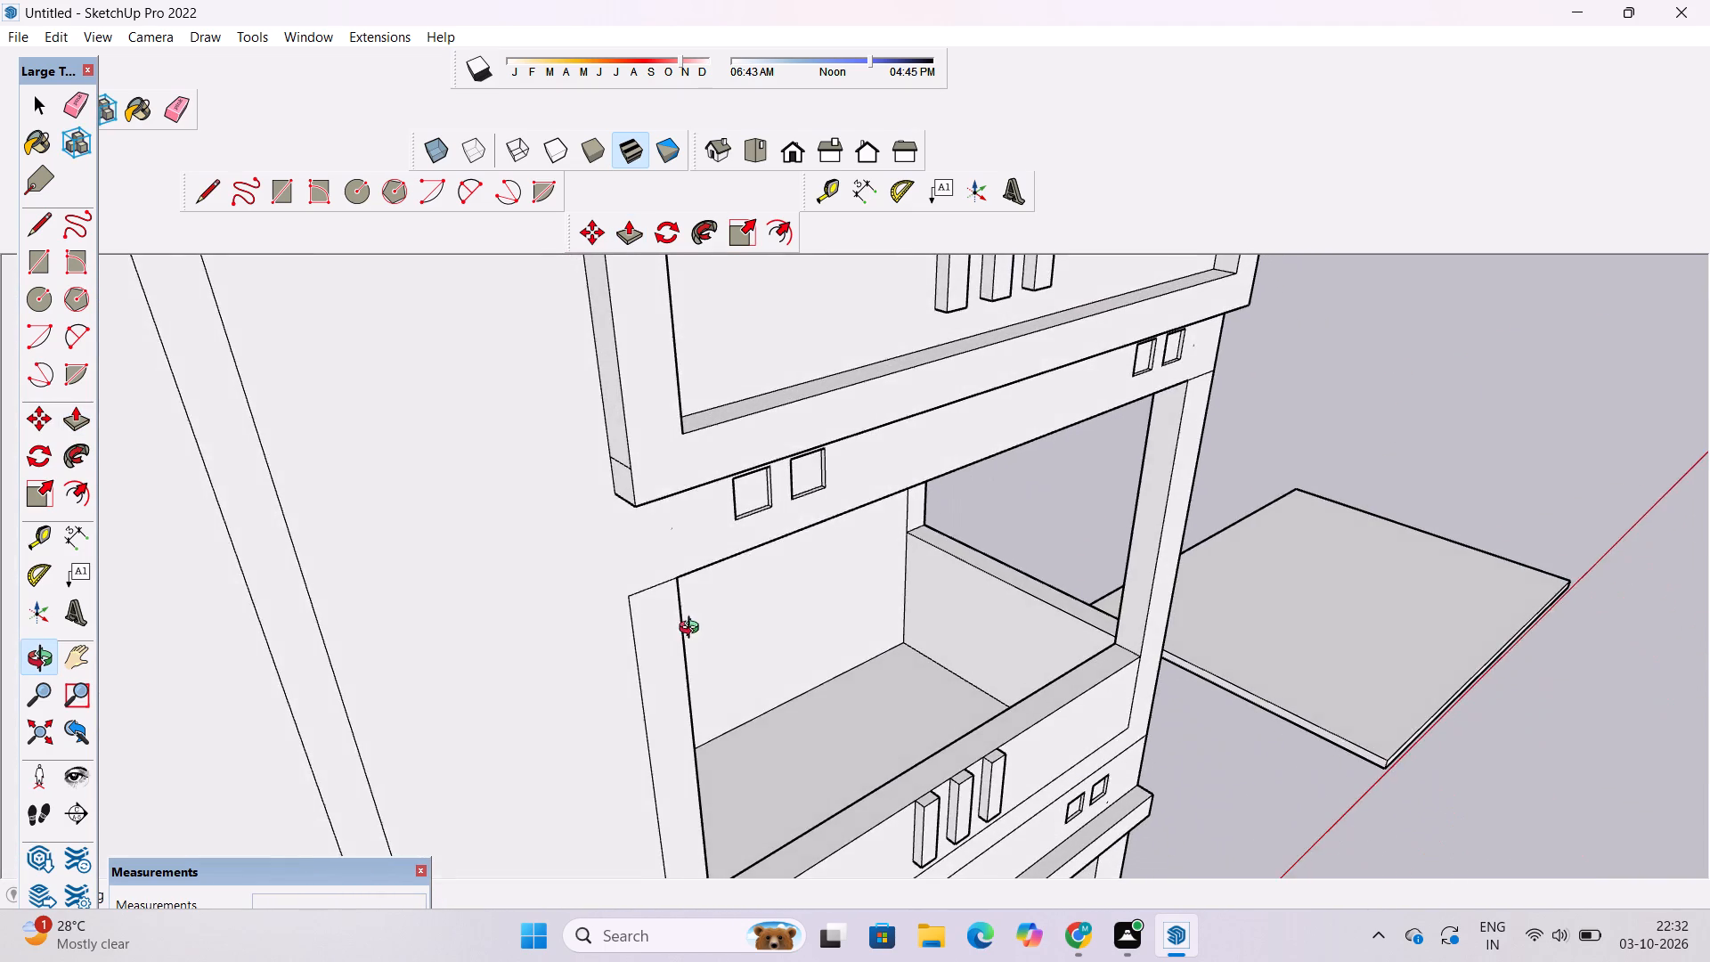
left_click_drag(666, 621, 555, 526)
scroll(549, 518, "down", 5)
left_click_drag(558, 591, 541, 556, "shift")
left_click(540, 554)
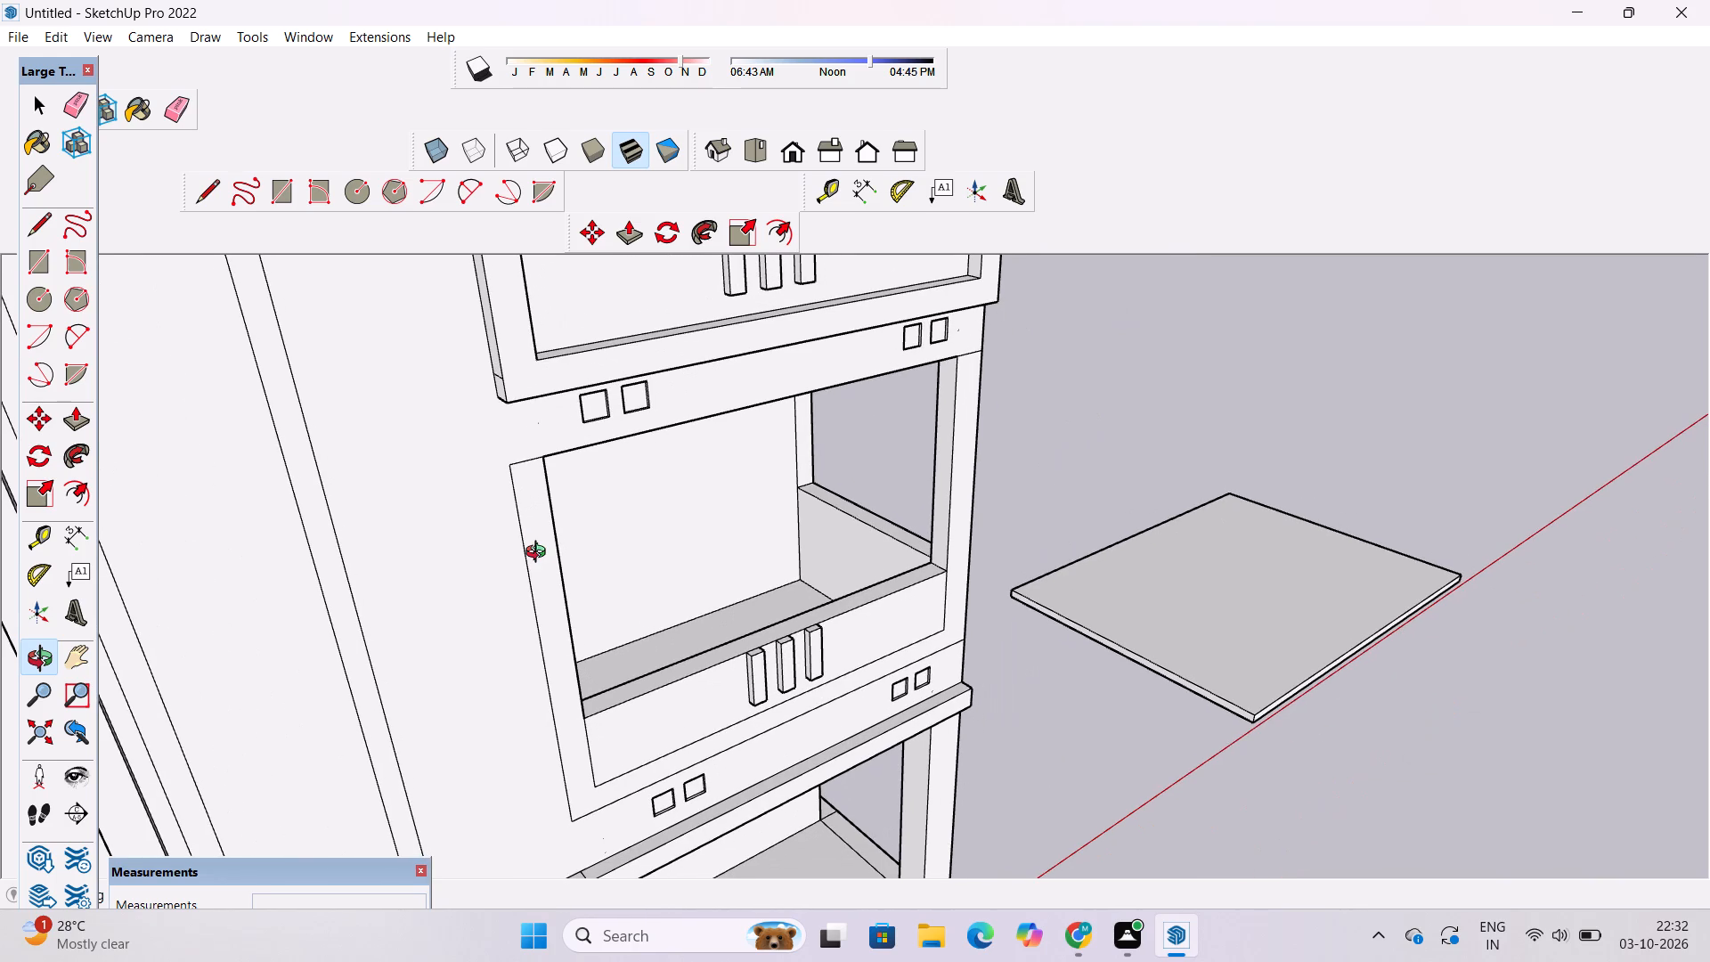
scroll(540, 554, "down", 3)
scroll(540, 554, "up", 3)
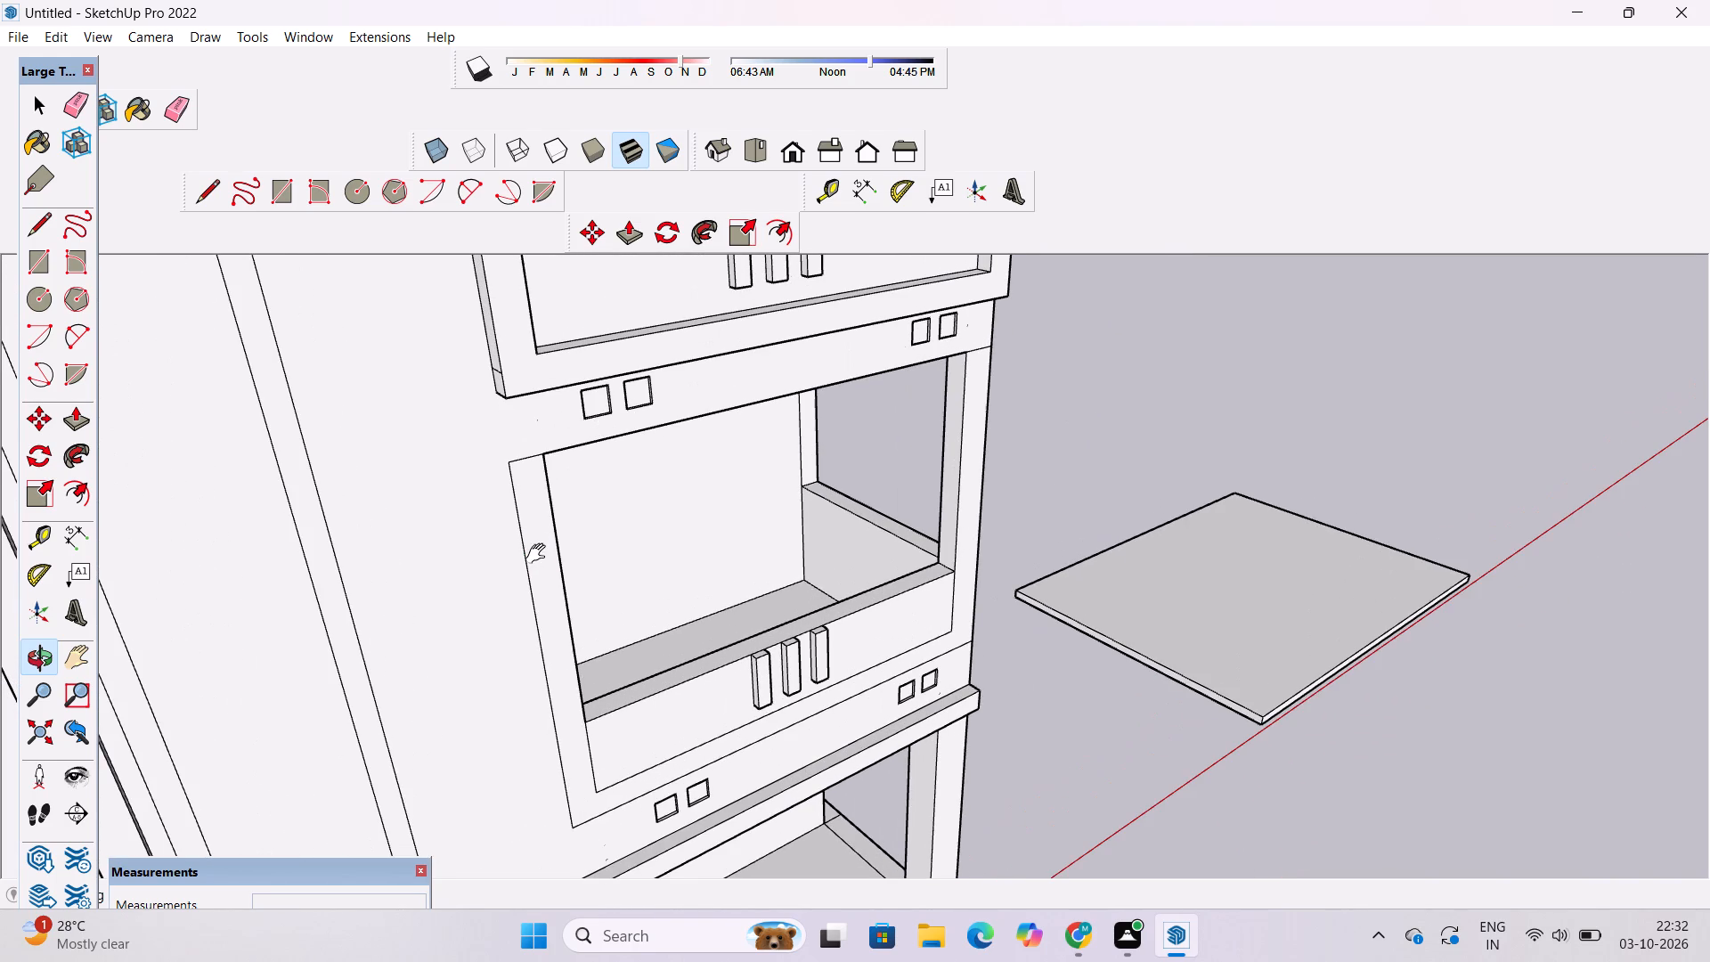
left_click(540, 554, "shift")
key("p")
left_click(548, 541)
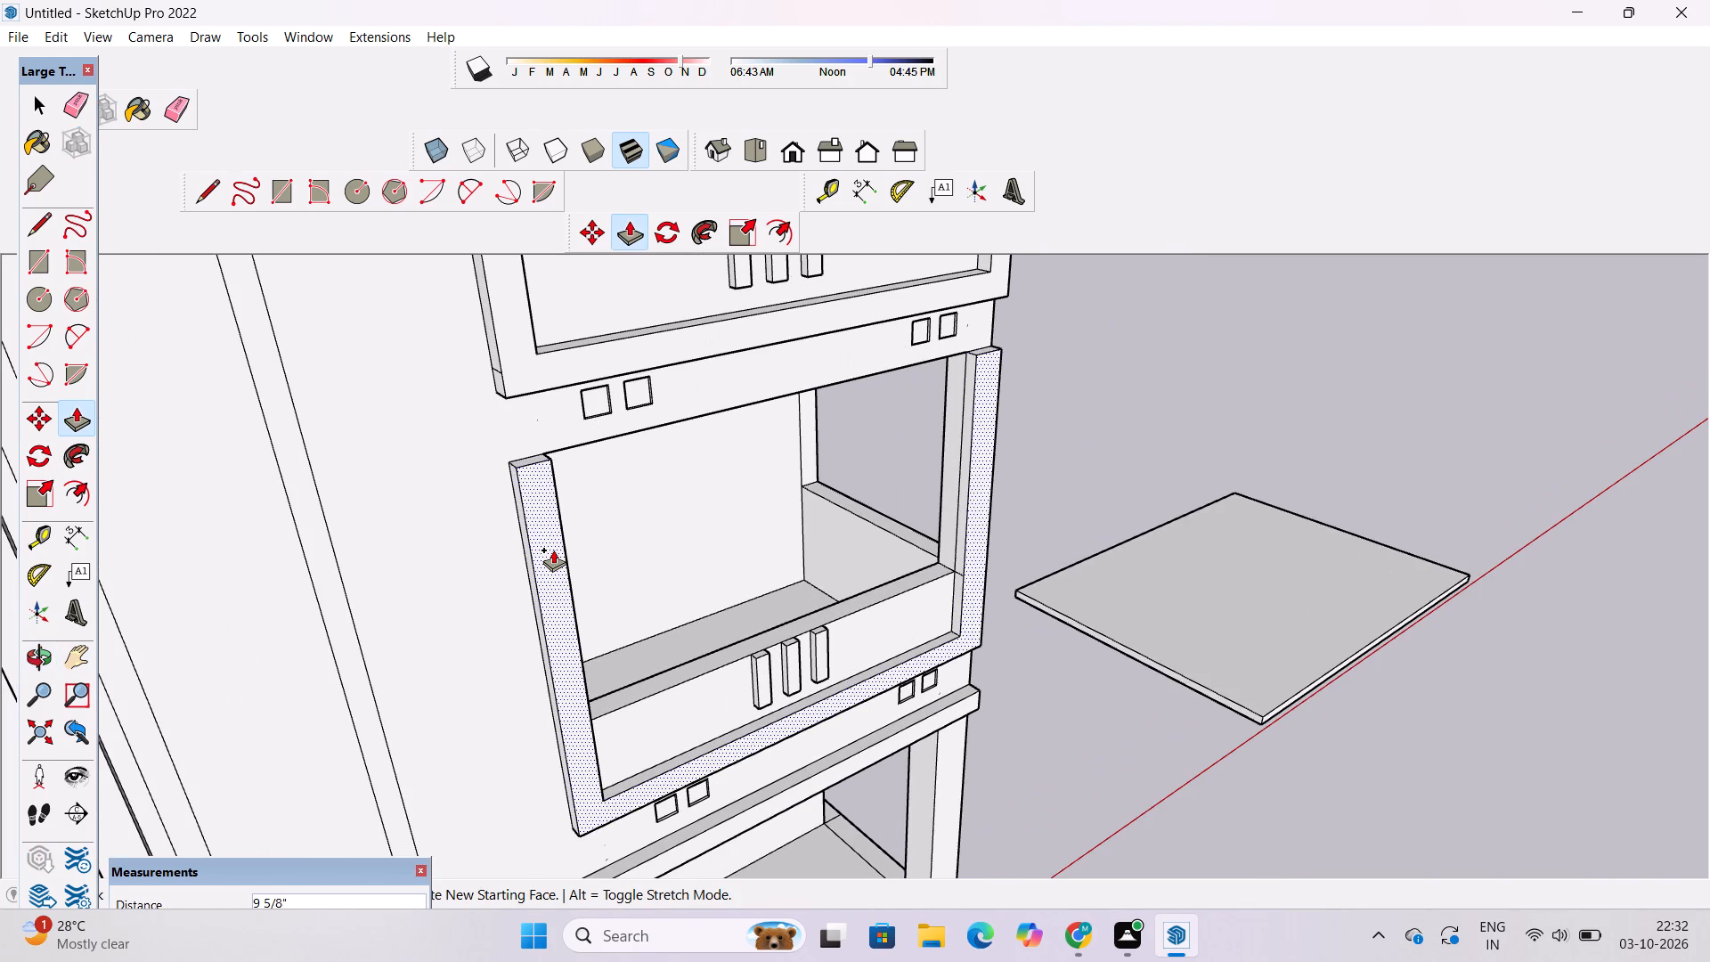
scroll(553, 550, "down", 2)
left_click(547, 395)
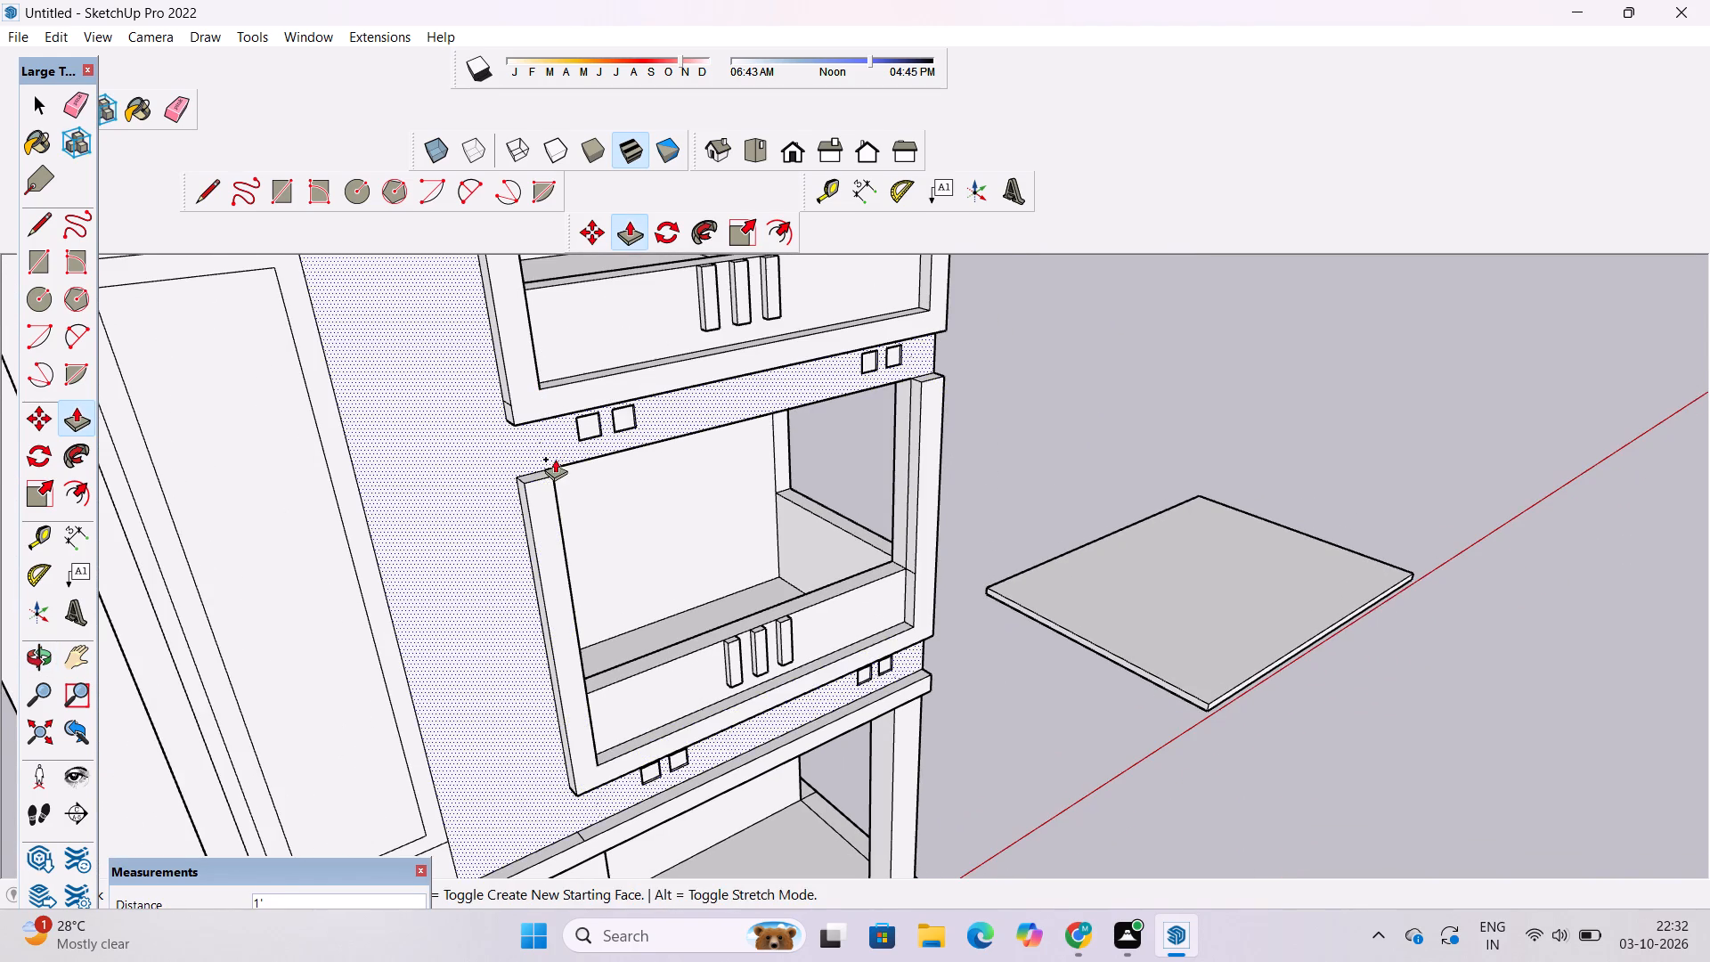
Erase the short seam line on the tower-side outer edge of the raised top border, near its lower corner.
key("o")
scroll(558, 468, "down", 7)
left_click_drag(637, 612, 624, 519)
scroll(582, 382, "up", 13)
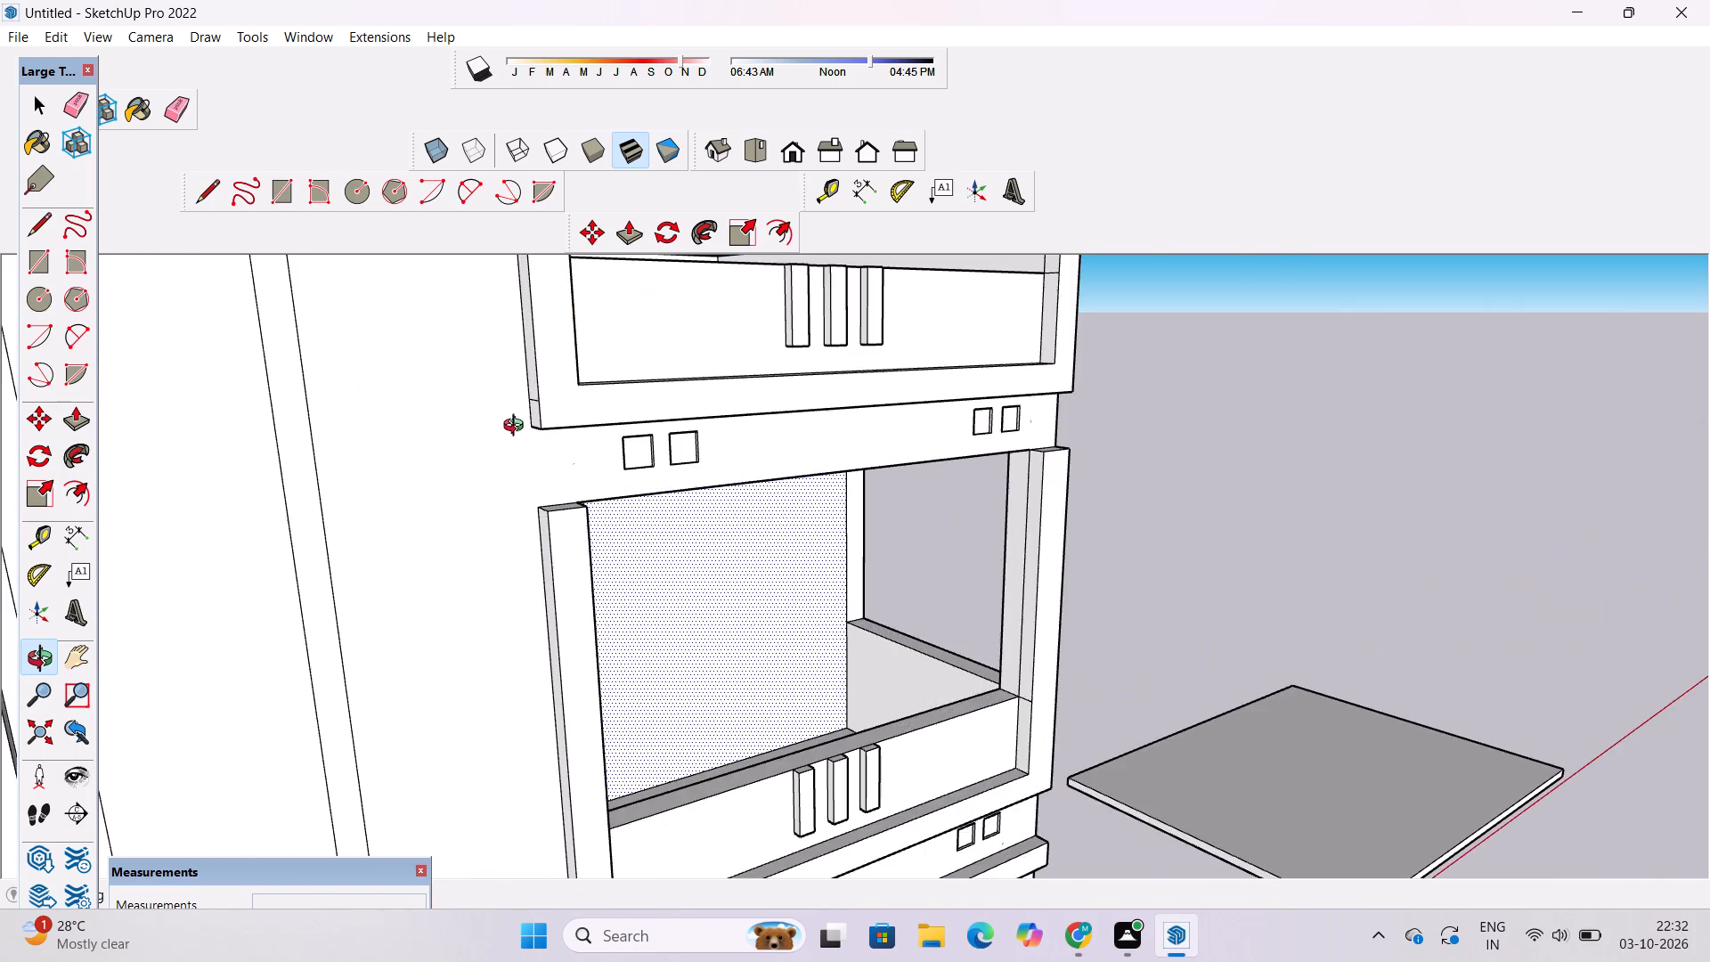
scroll(517, 428, "up", 12)
left_click(535, 416)
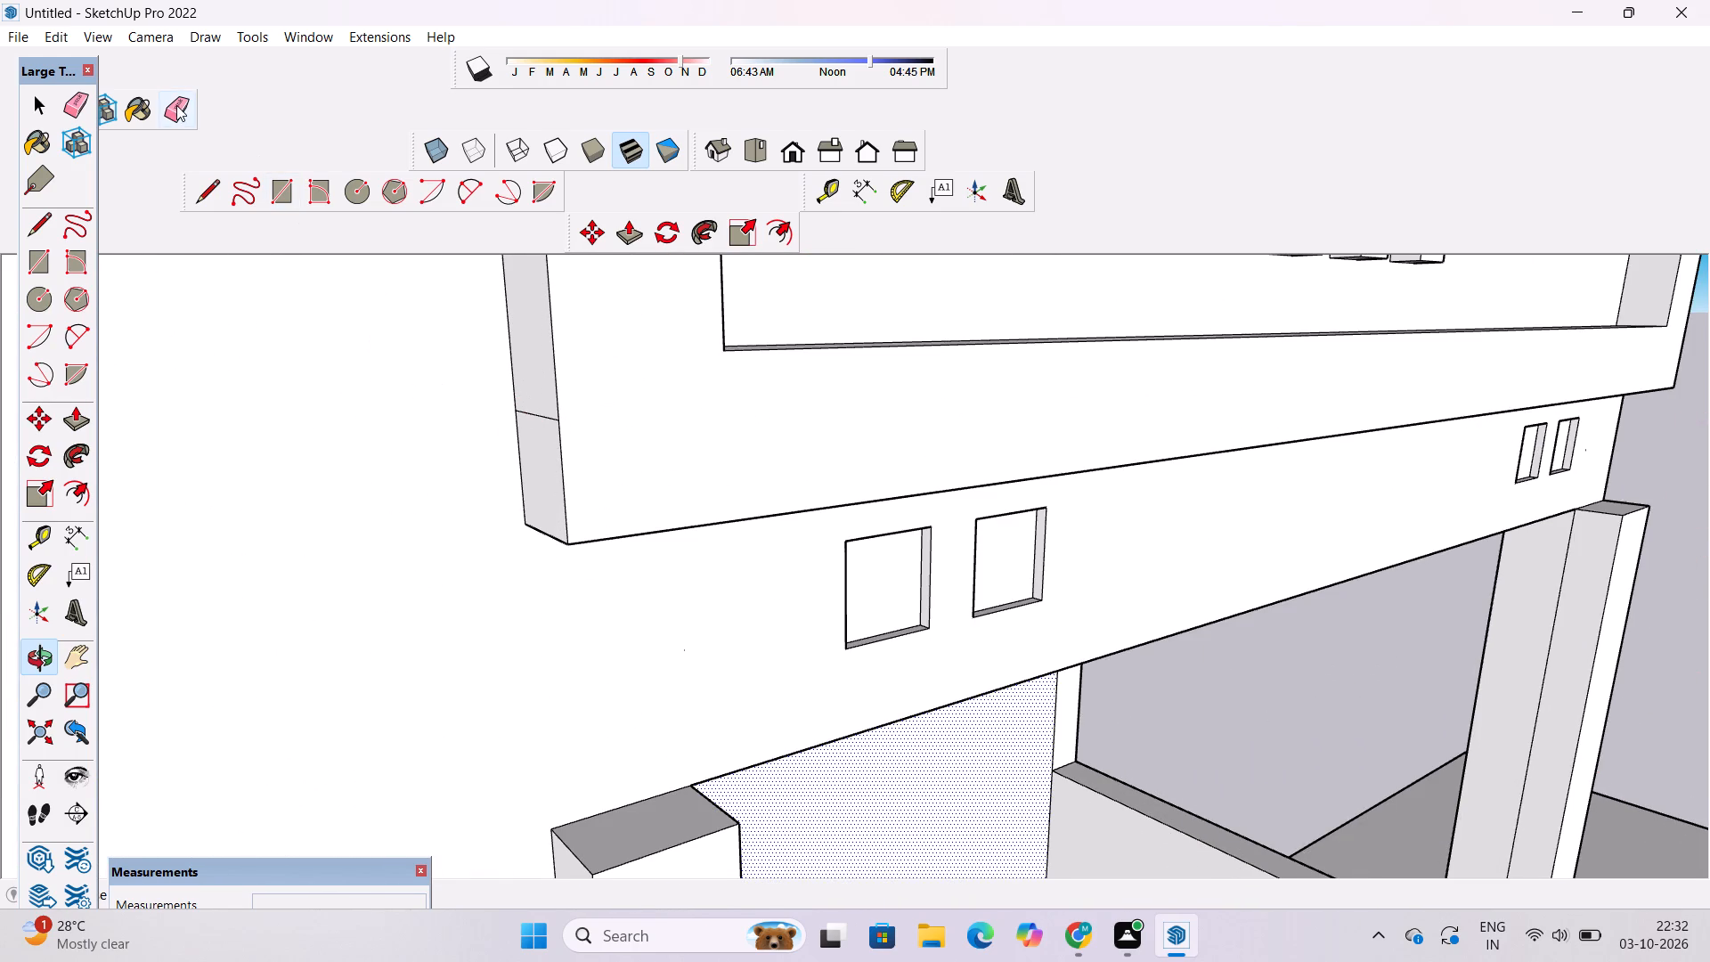
left_click(176, 105)
left_click_drag(533, 393, 541, 425)
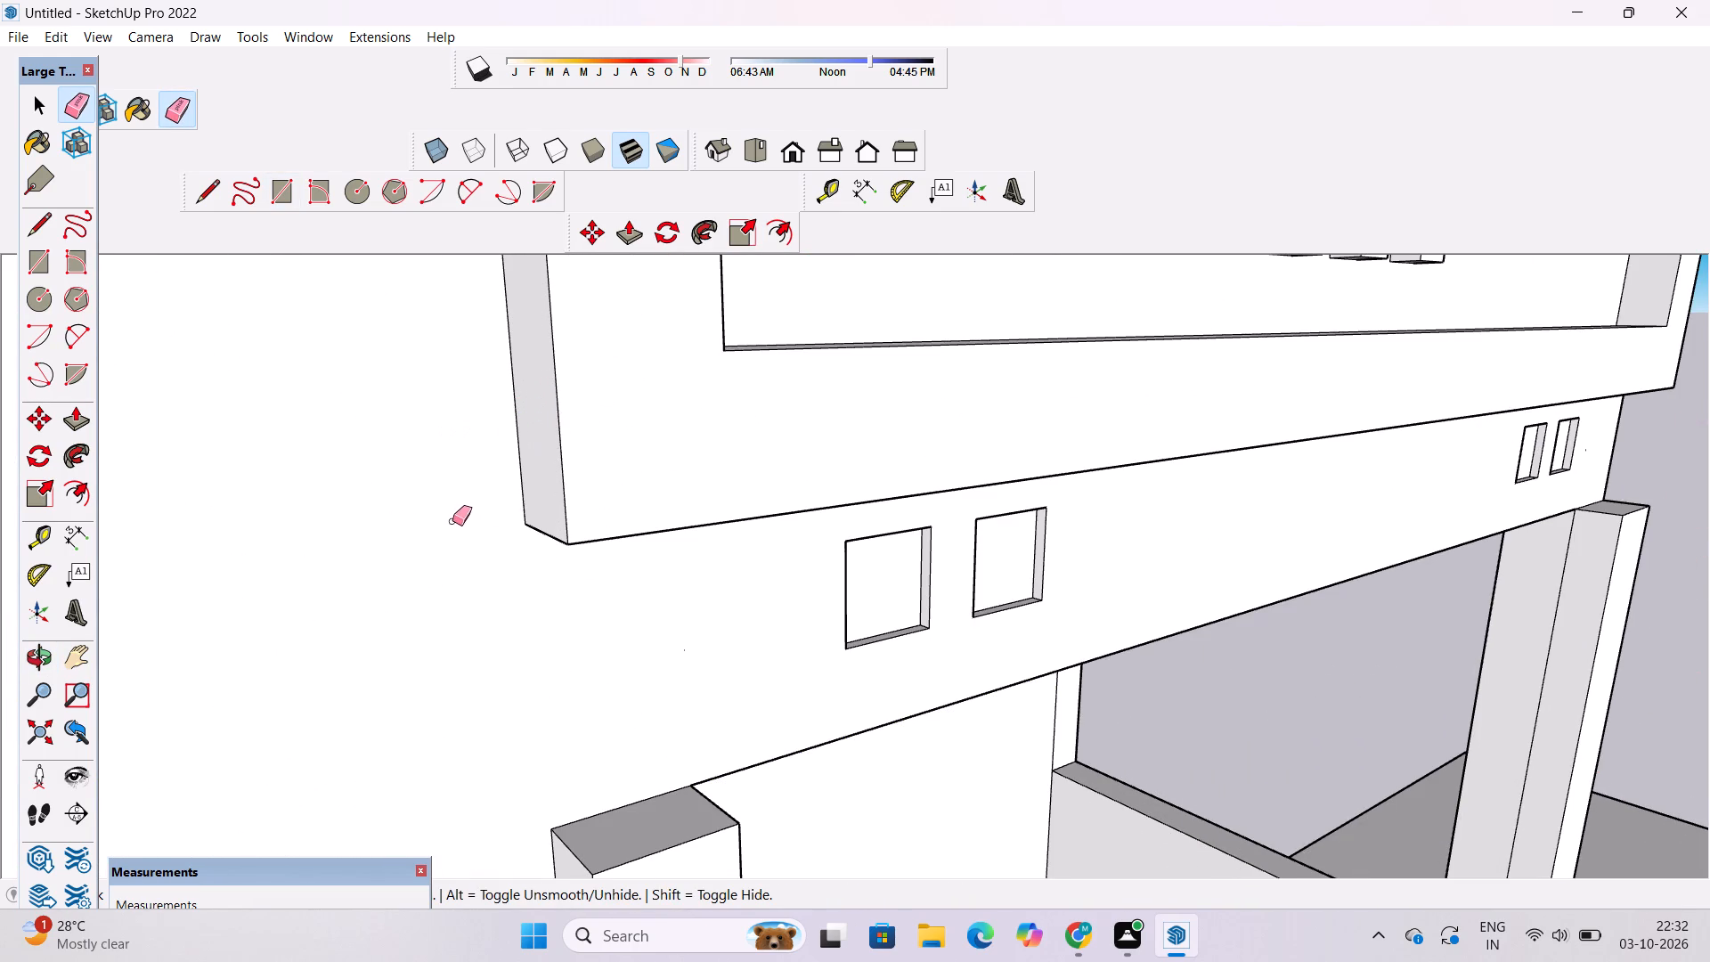
Erase the short seam line at the far-end side of the raised top border, near its lower corner.
key("o")
scroll(444, 516, "down", 20)
scroll(444, 516, "down", 12)
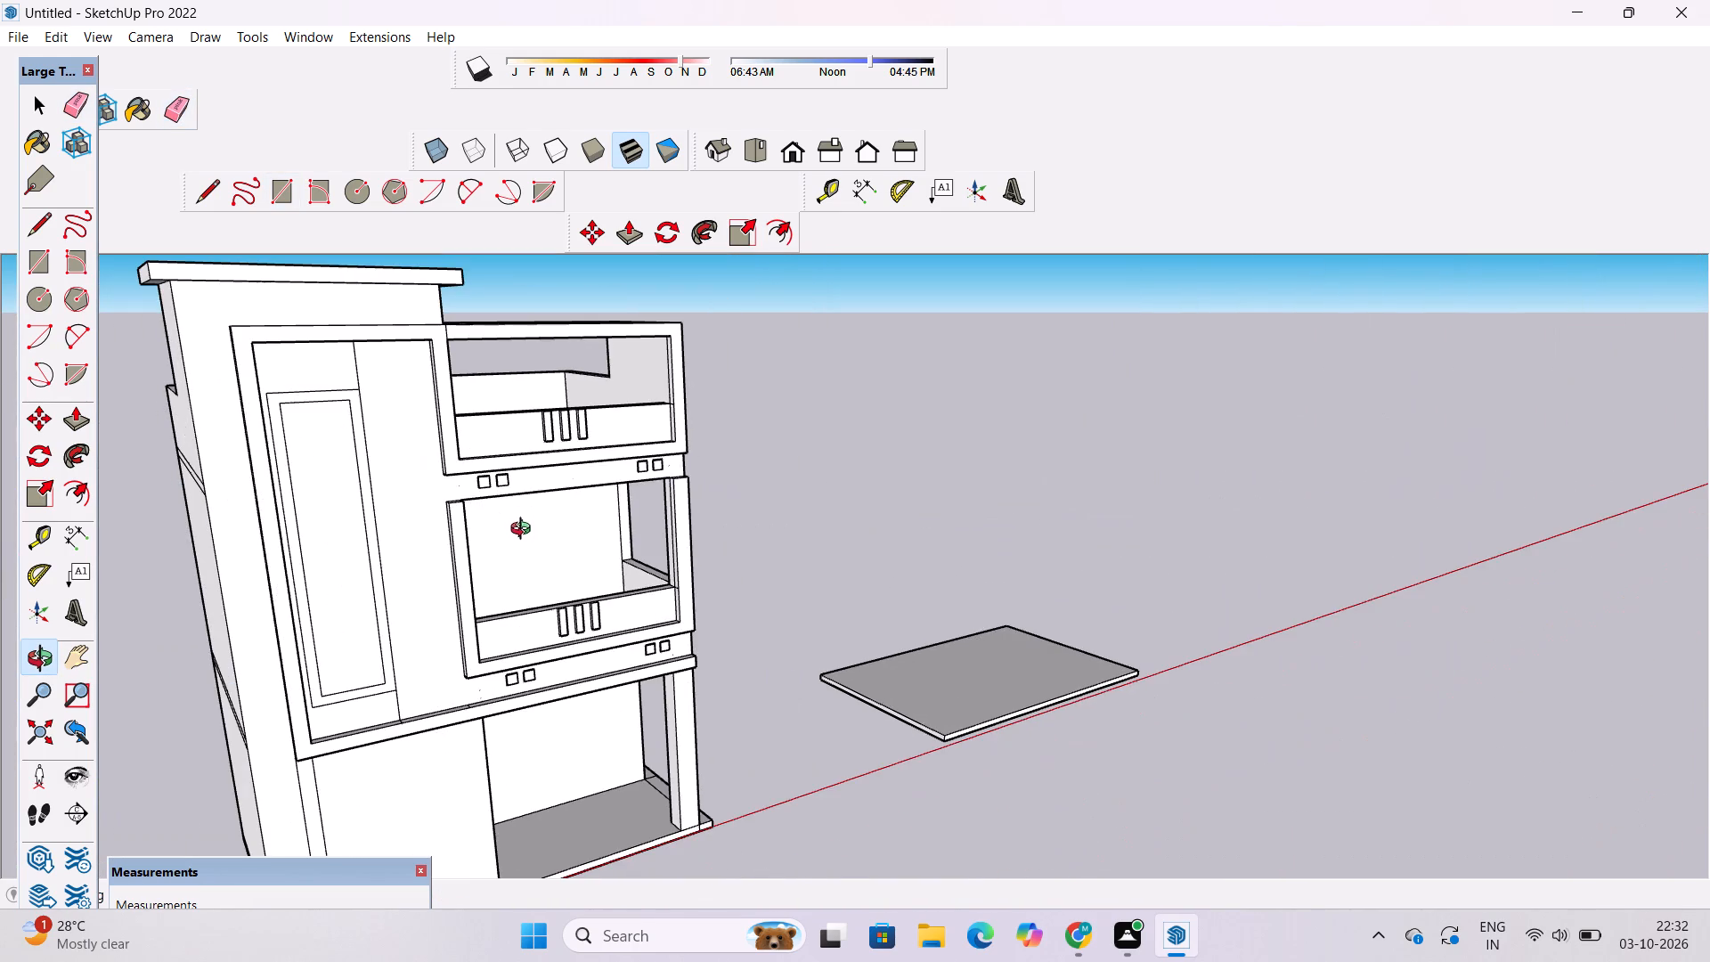
scroll(491, 700, "up", 11)
left_click_drag(1426, 465, 705, 581)
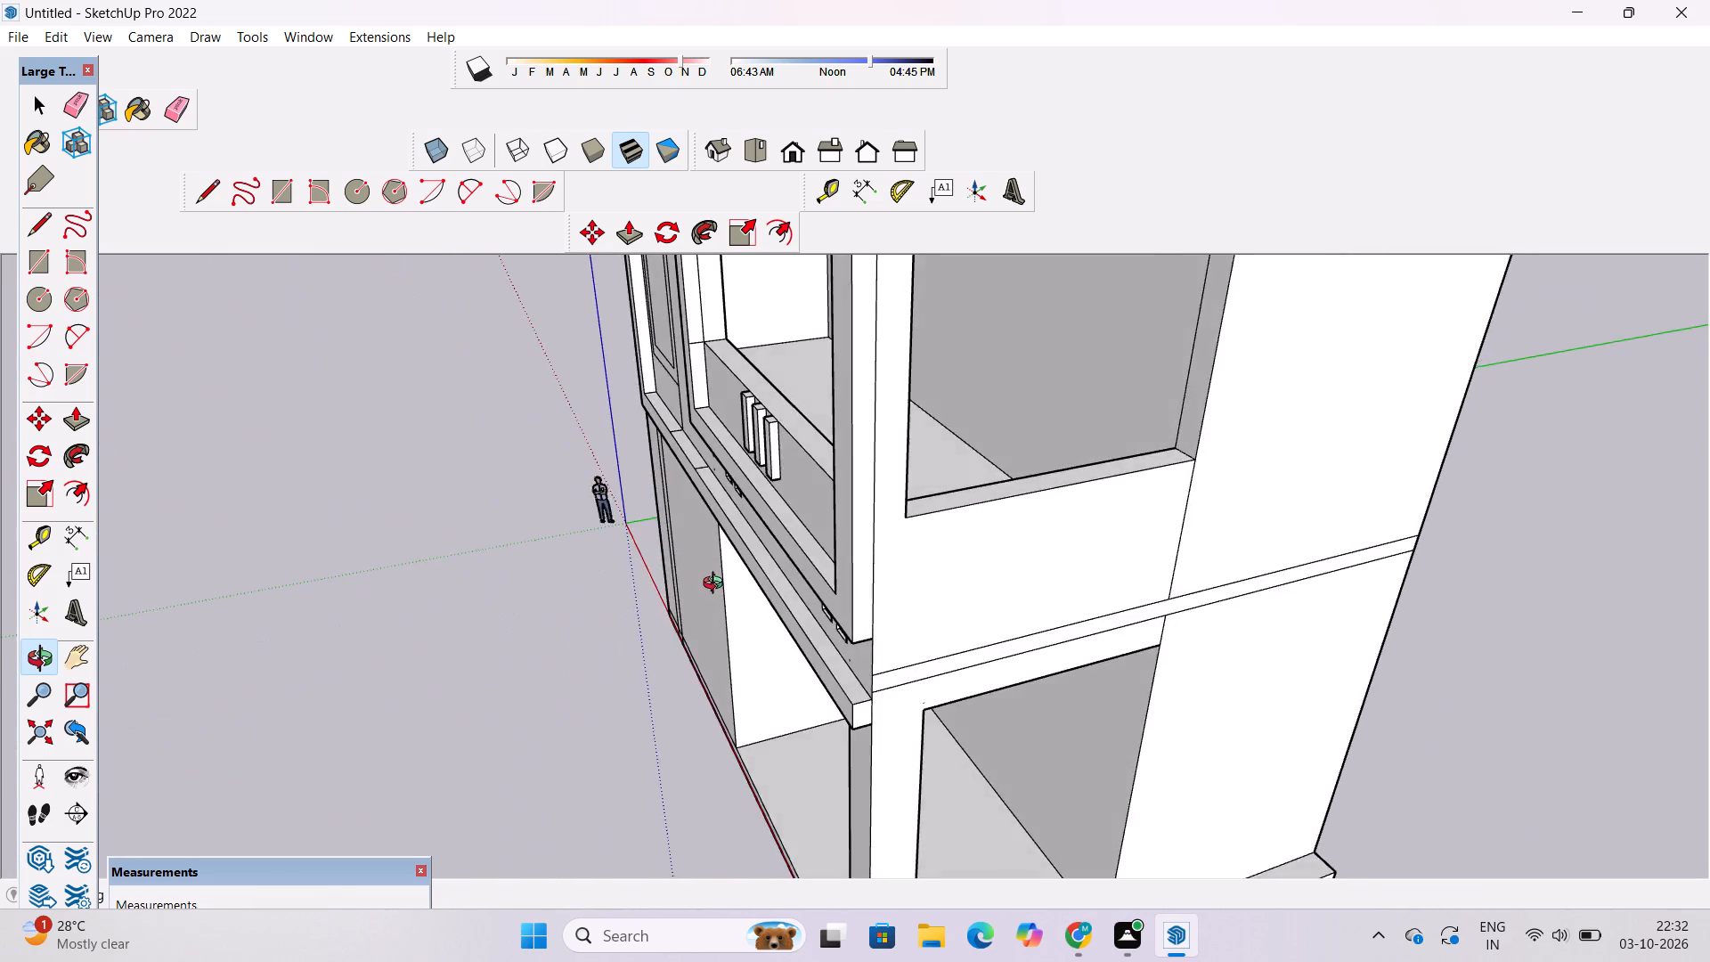
scroll(717, 585, "down", 12)
scroll(721, 442, "up", 13)
left_click_drag(672, 509, 970, 484)
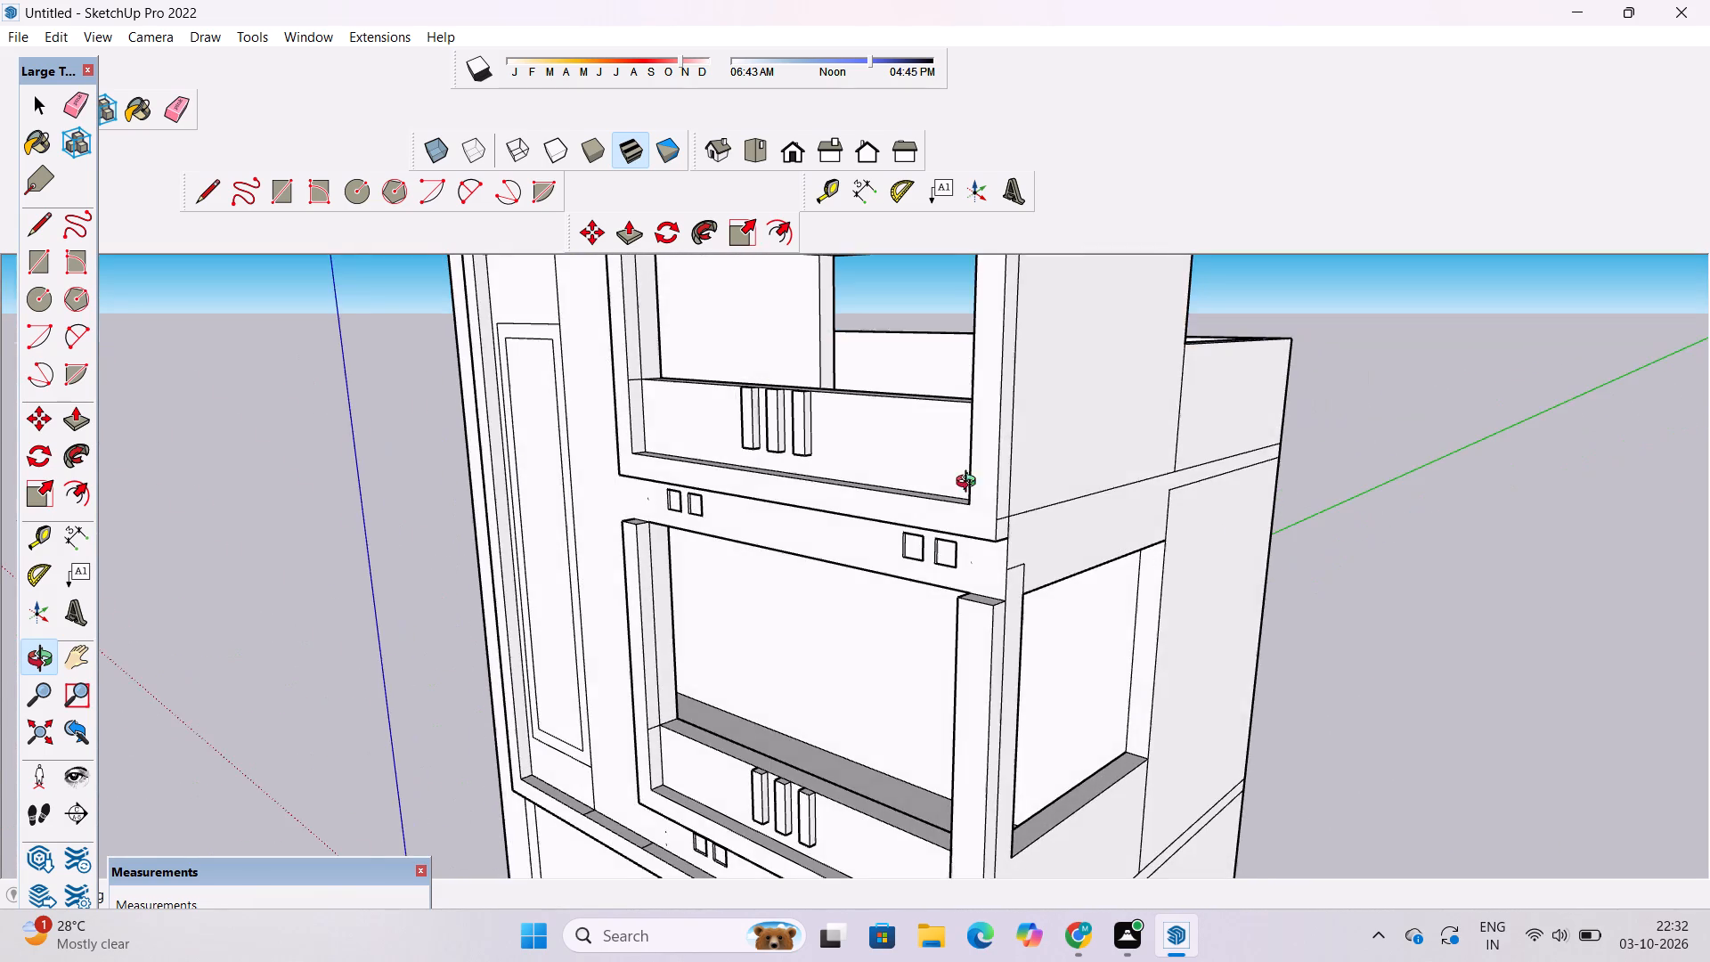
left_click_drag(970, 484, 850, 397)
left_click_drag(1235, 534, 1060, 545)
scroll(900, 540, "up", 5)
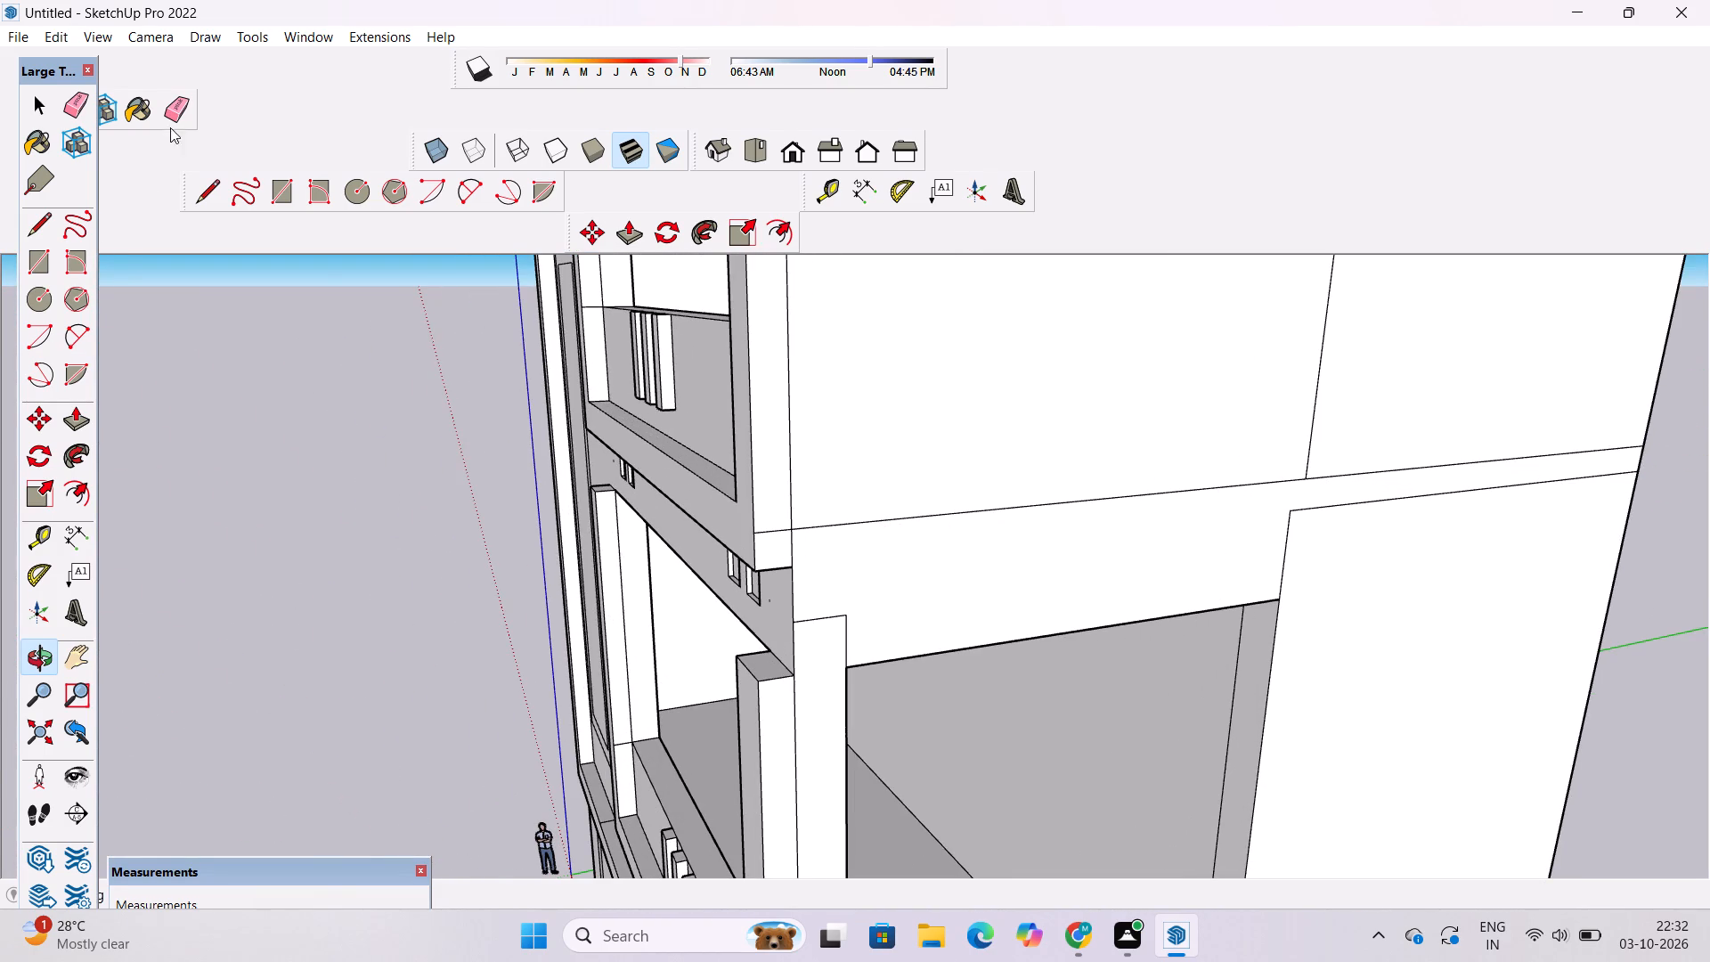
left_click(181, 113)
left_click_drag(766, 505, 763, 556)
scroll(804, 611, "down", 3)
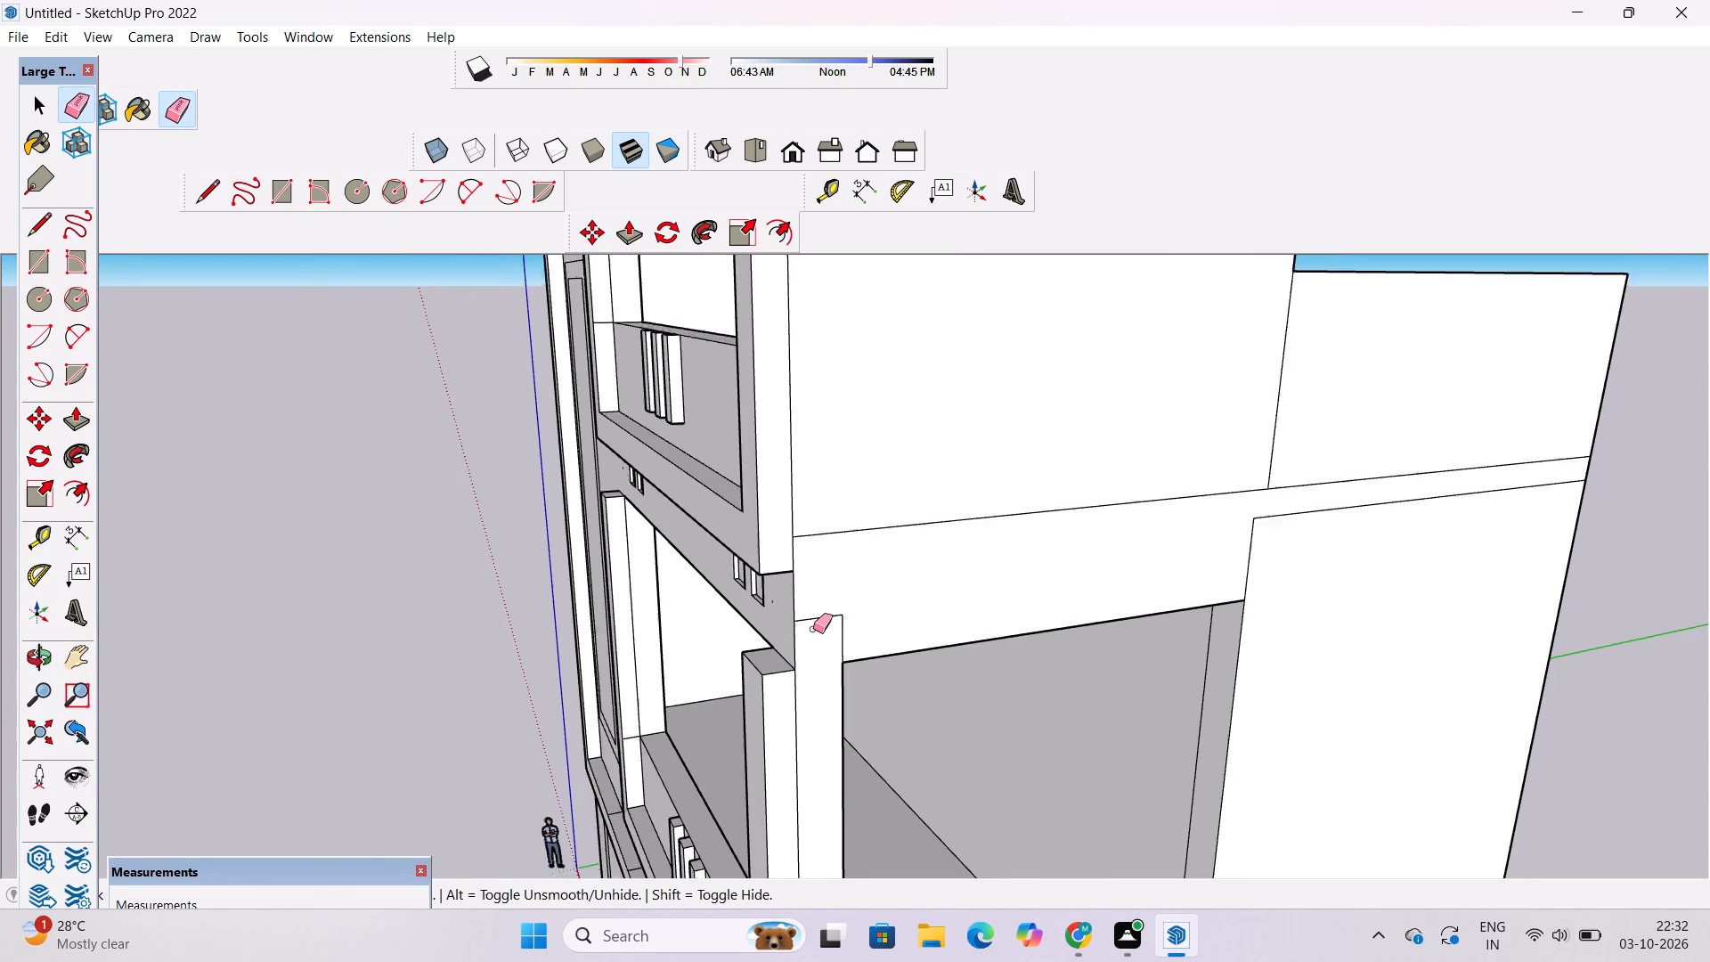
scroll(813, 629, "down", 3)
Erase the vertical and short horizontal seam lines on the inner tower-side face of the middle opening's border.
key("o")
scroll(1027, 543, "down", 7)
left_click_drag(385, 652, 861, 672)
scroll(746, 497, "up", 6)
left_click_drag(756, 687, 931, 374)
scroll(987, 493, "up", 4)
left_click_drag(1142, 549, 818, 327)
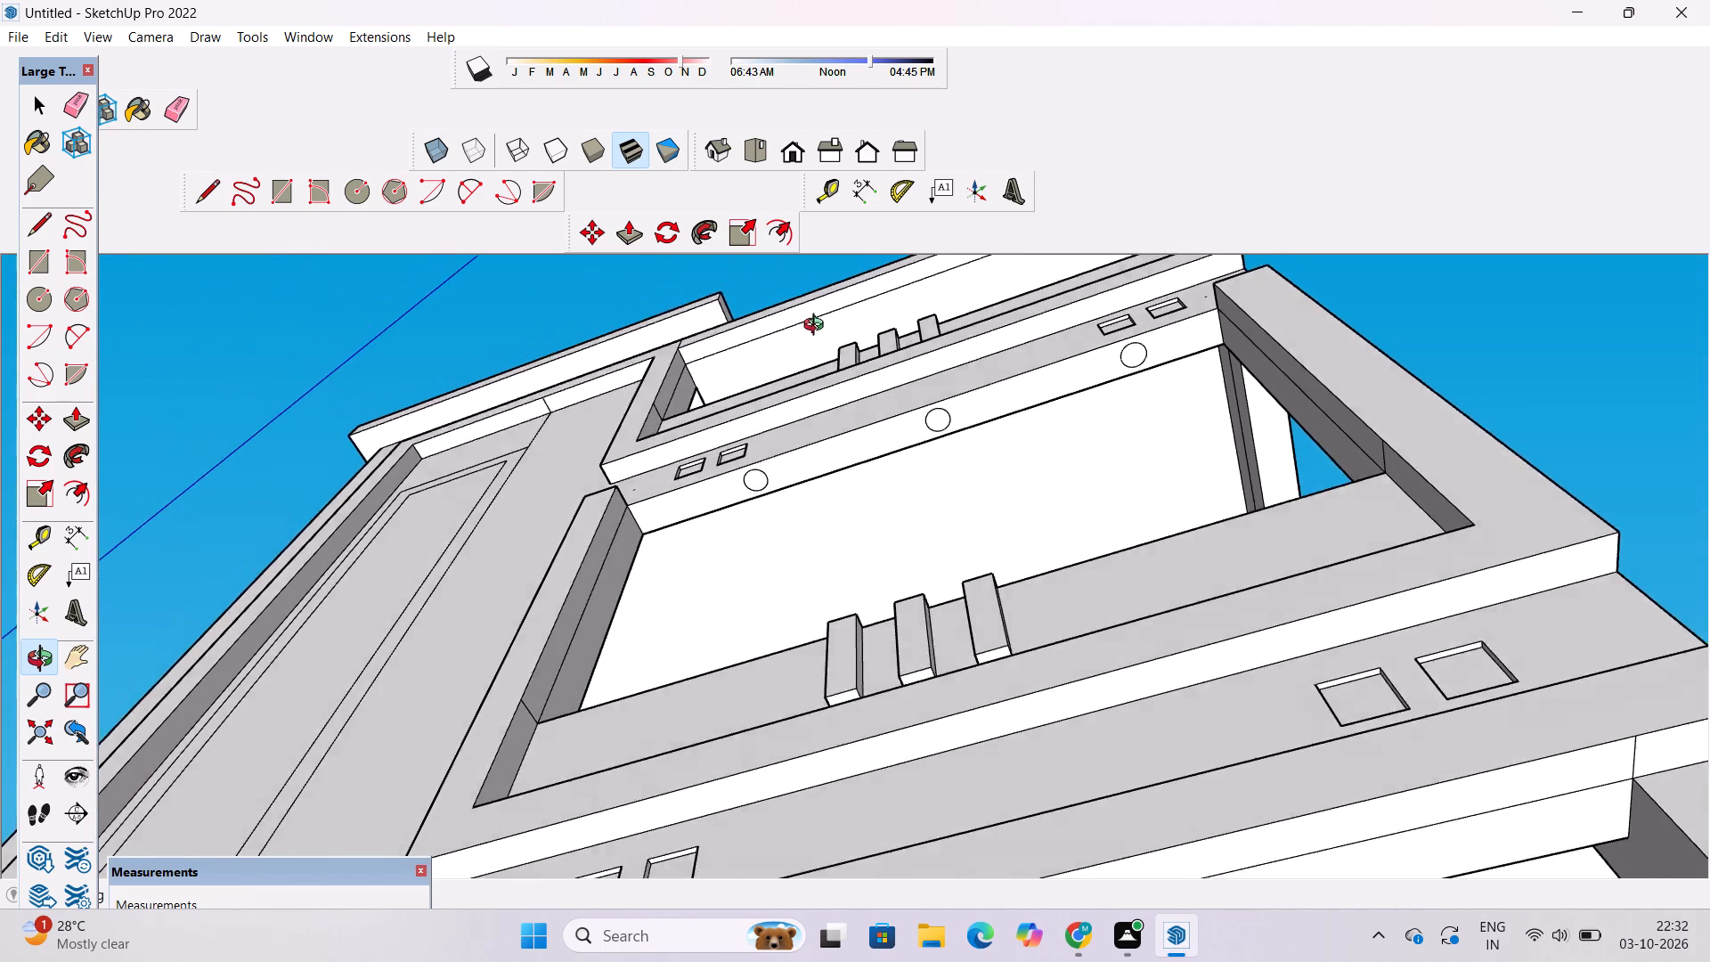
left_click_drag(818, 327, 815, 315)
scroll(843, 429, "down", 6)
left_click_drag(880, 488, 1013, 729)
scroll(766, 692, "up", 5)
left_click_drag(769, 679, 548, 795)
scroll(653, 675, "up", 5)
left_click_drag(712, 699, 682, 724)
key("e")
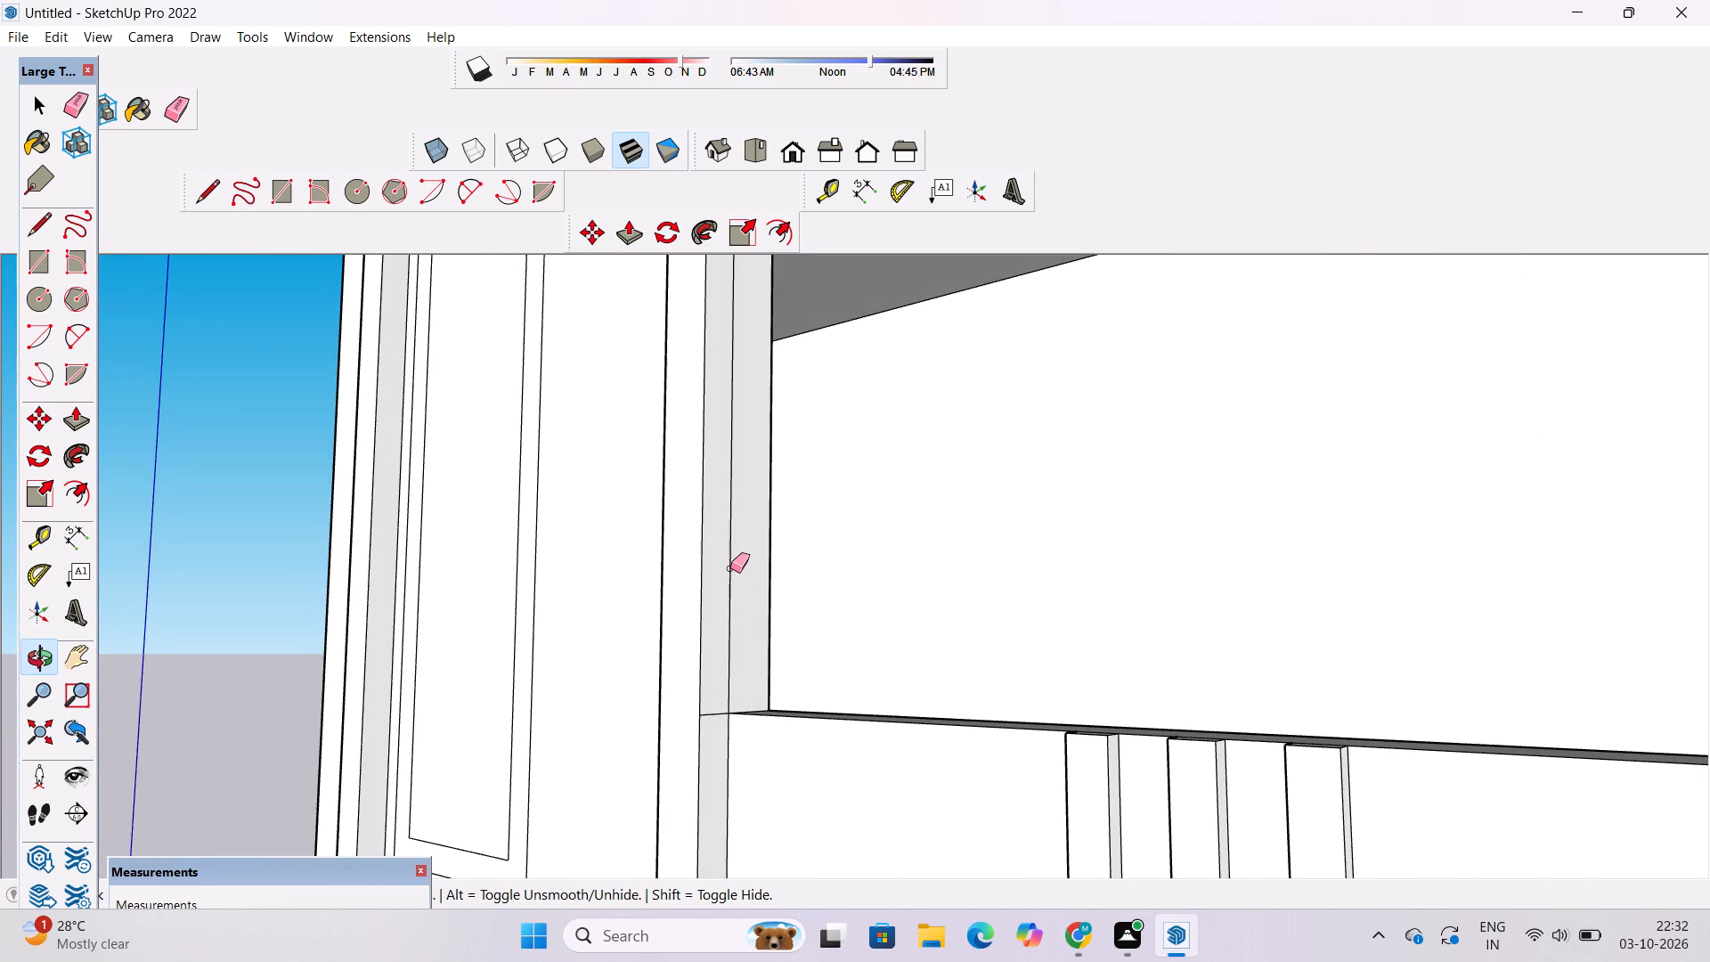
left_click(729, 568)
left_click_drag(714, 714, 706, 727)
scroll(909, 648, "down", 10)
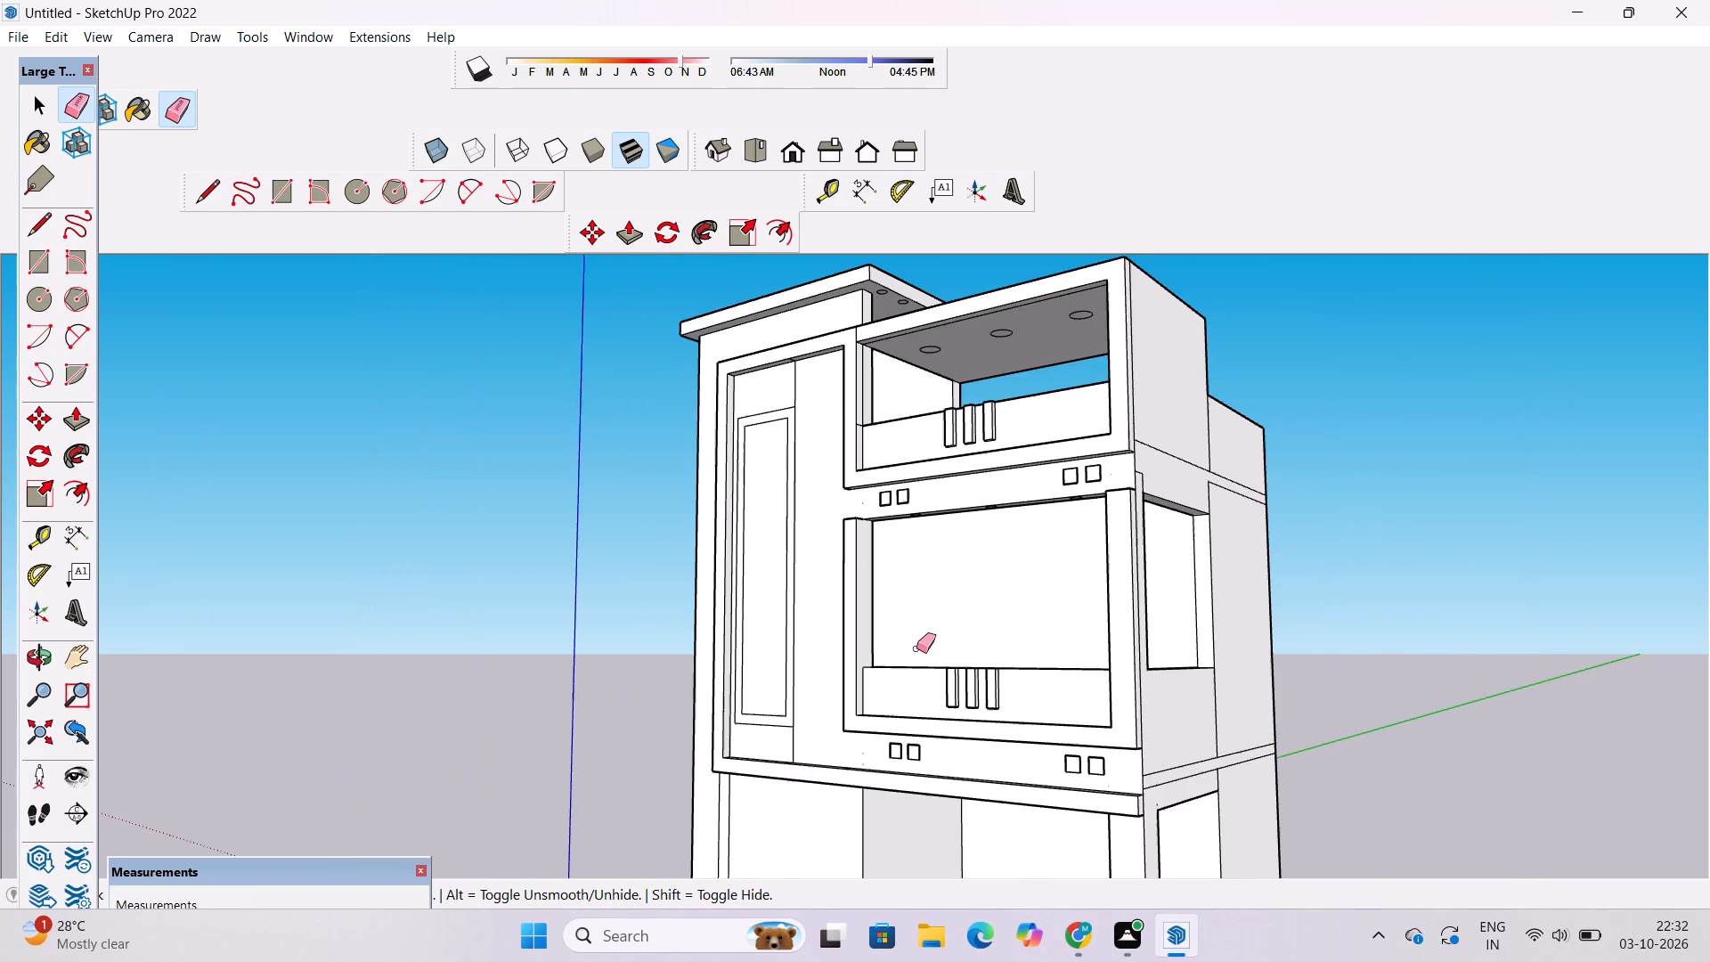
Erase the vertical and short horizontal seam lines on the inner tower-side face of the top opening's border.
scroll(867, 444, "up", 16)
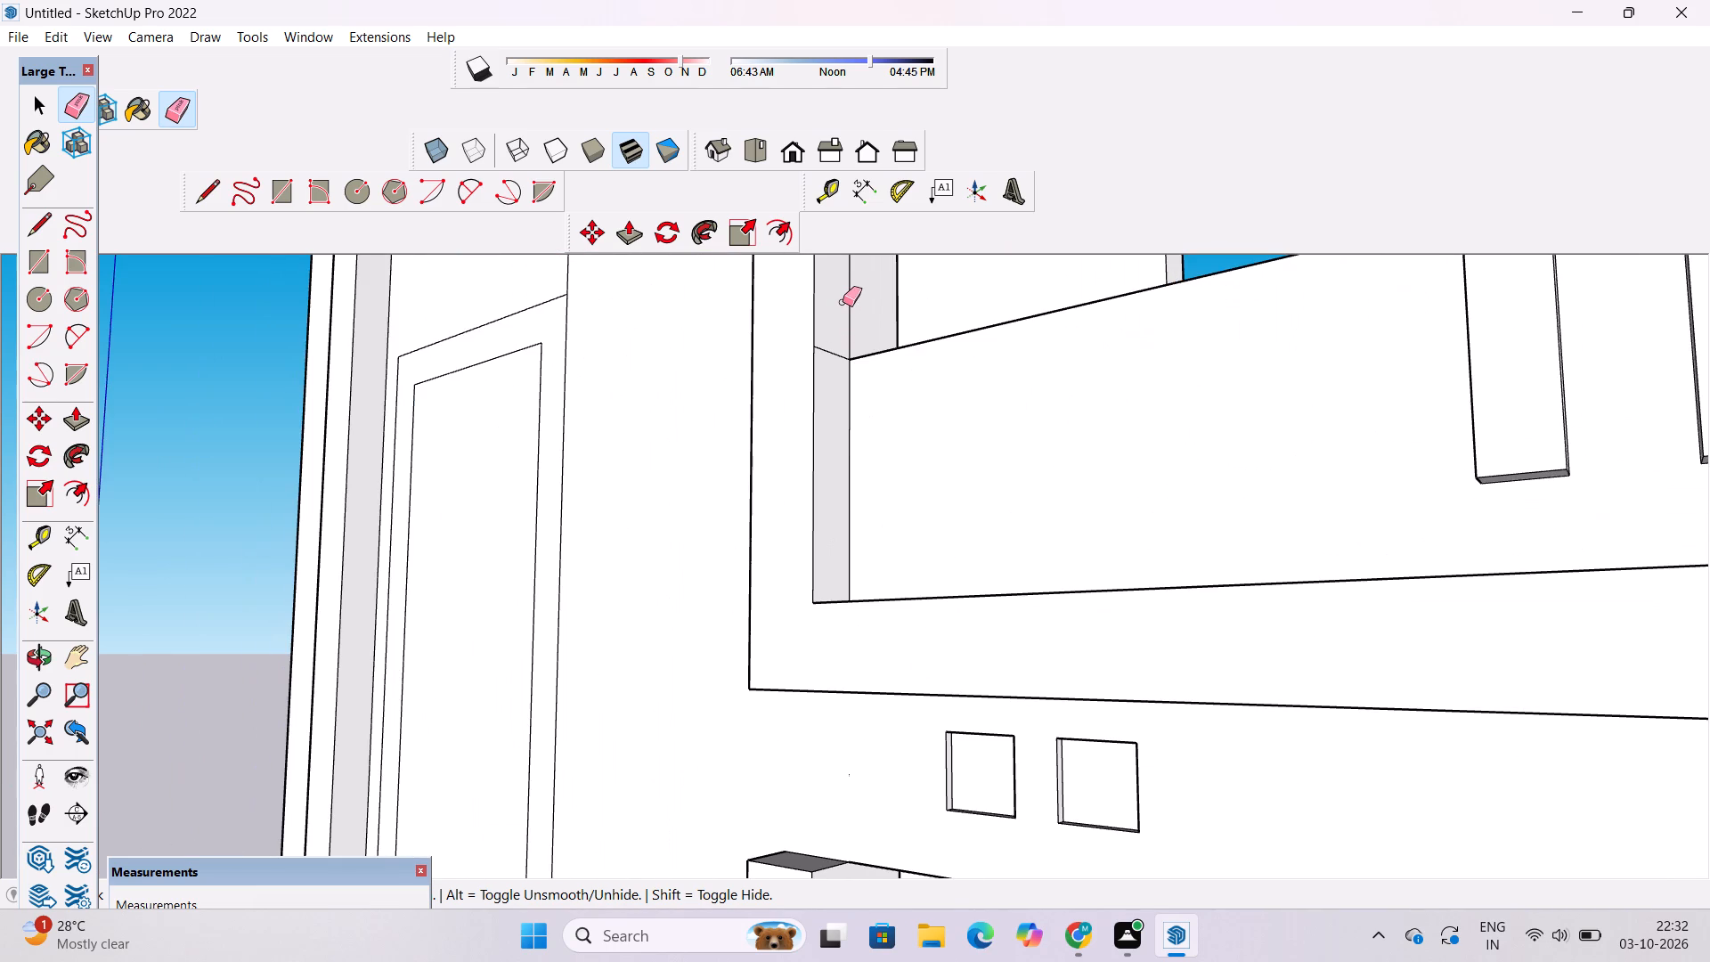
left_click(847, 298)
left_click_drag(847, 298, 851, 307)
left_click_drag(851, 307, 841, 322)
left_click_drag(838, 322, 833, 342)
left_click_drag(833, 342, 828, 359)
scroll(950, 635, "down", 1)
key("o")
scroll(950, 646, "down", 11)
left_click_drag(874, 607, 875, 608)
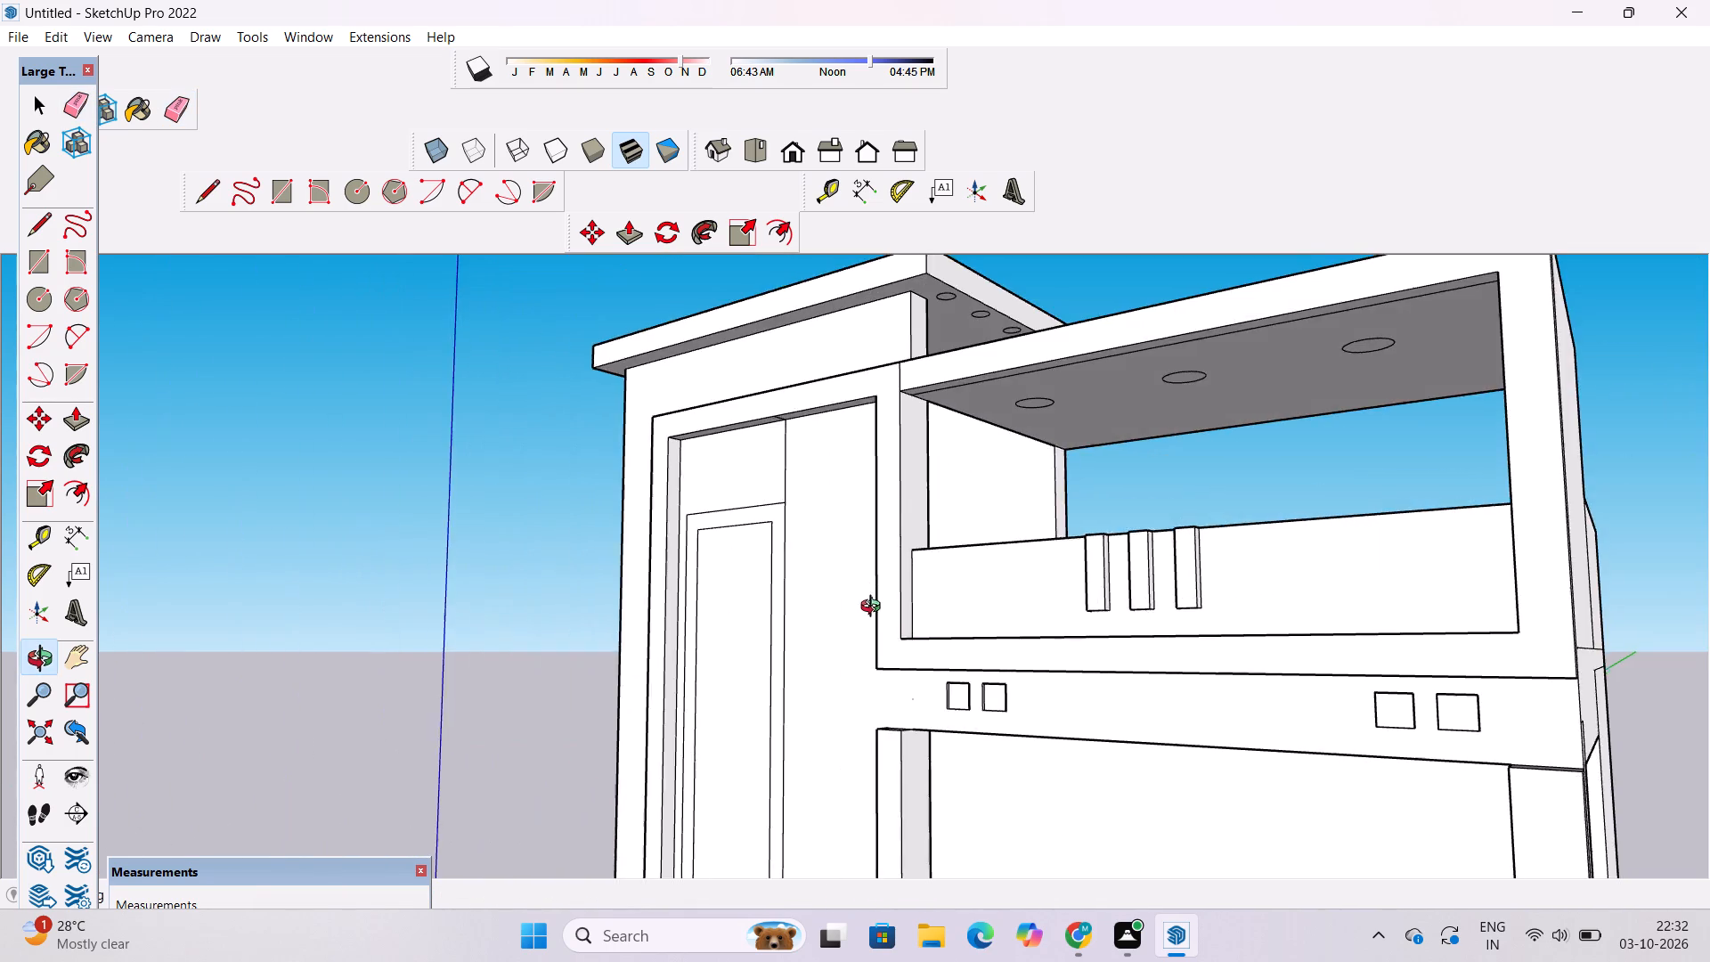
Erase the long seam line on the ceiling of the top opening, just behind its front edge.
left_click_drag(875, 608, 1145, 695)
scroll(1015, 495, "up", 5)
left_click_drag(1014, 575, 1001, 499)
scroll(1001, 490, "down", 4)
left_click_drag(1001, 490, 934, 744, "shift")
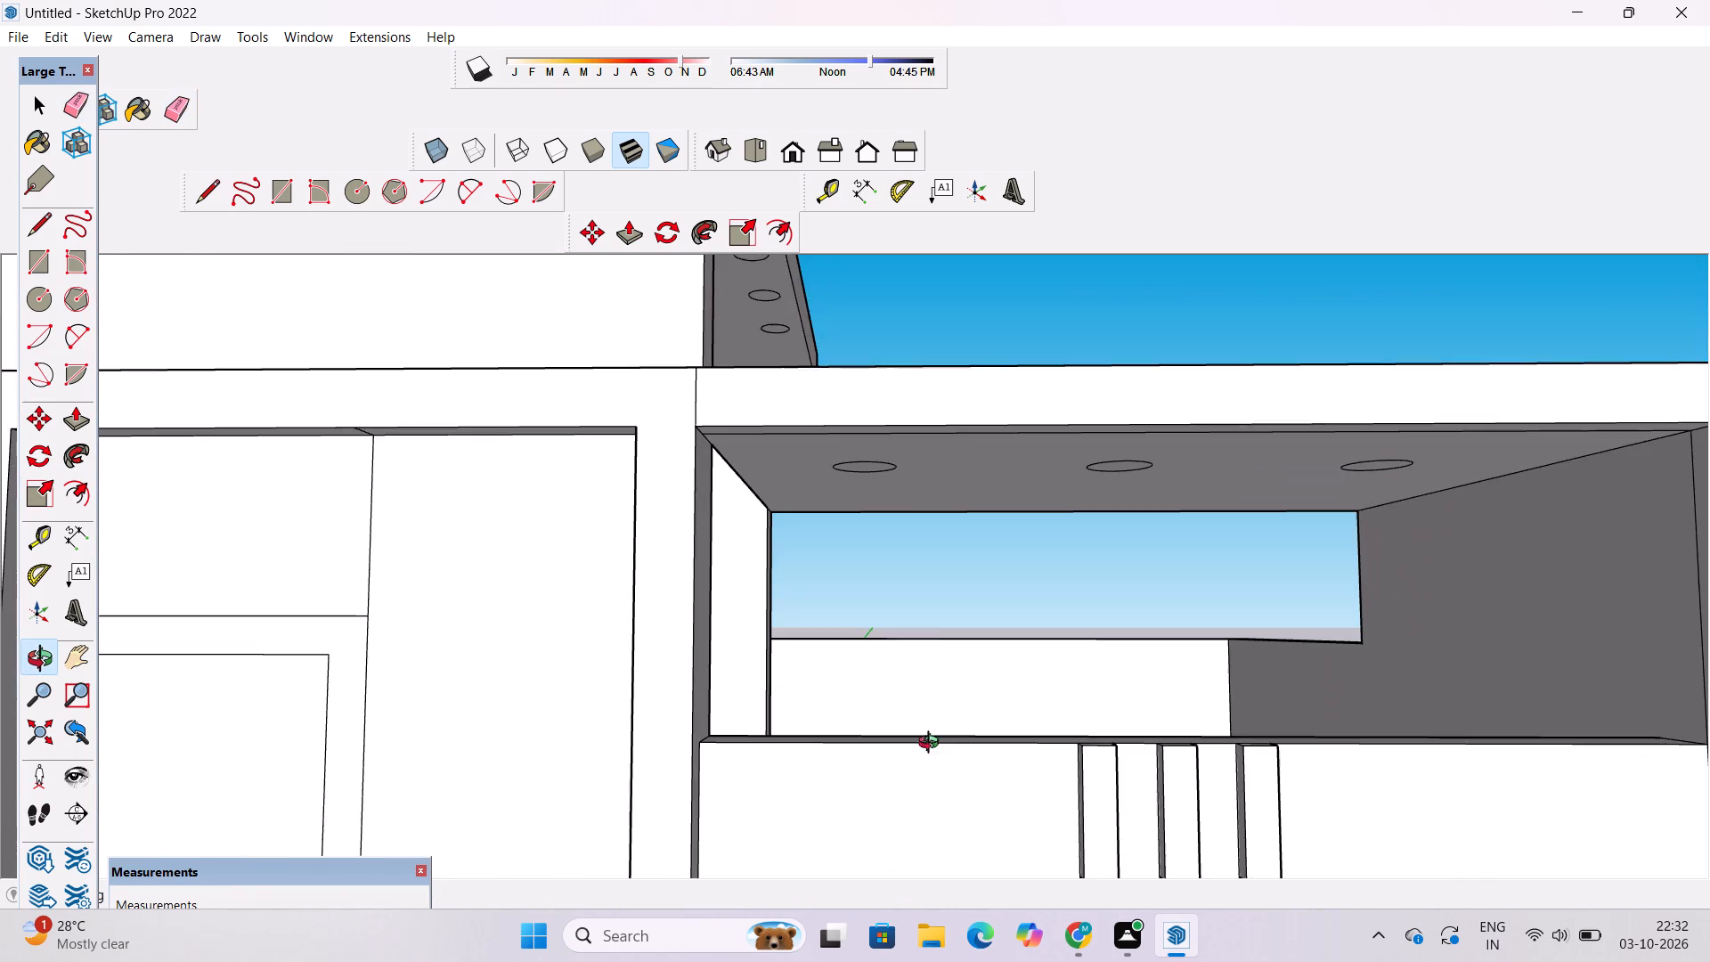
left_click_drag(940, 645, 950, 512)
left_click_drag(962, 505, 828, 652, "shift")
left_click_drag(1126, 684, 1197, 772)
left_click_drag(1198, 772, 1083, 538)
left_click_drag(1101, 542, 1183, 714)
scroll(1176, 523, "up", 3)
left_click_drag(1155, 548, 1073, 685, "shift")
scroll(1067, 675, "down", 5)
left_click_drag(1065, 672, 1063, 789)
left_click_drag(1059, 781, 1040, 664, "shift")
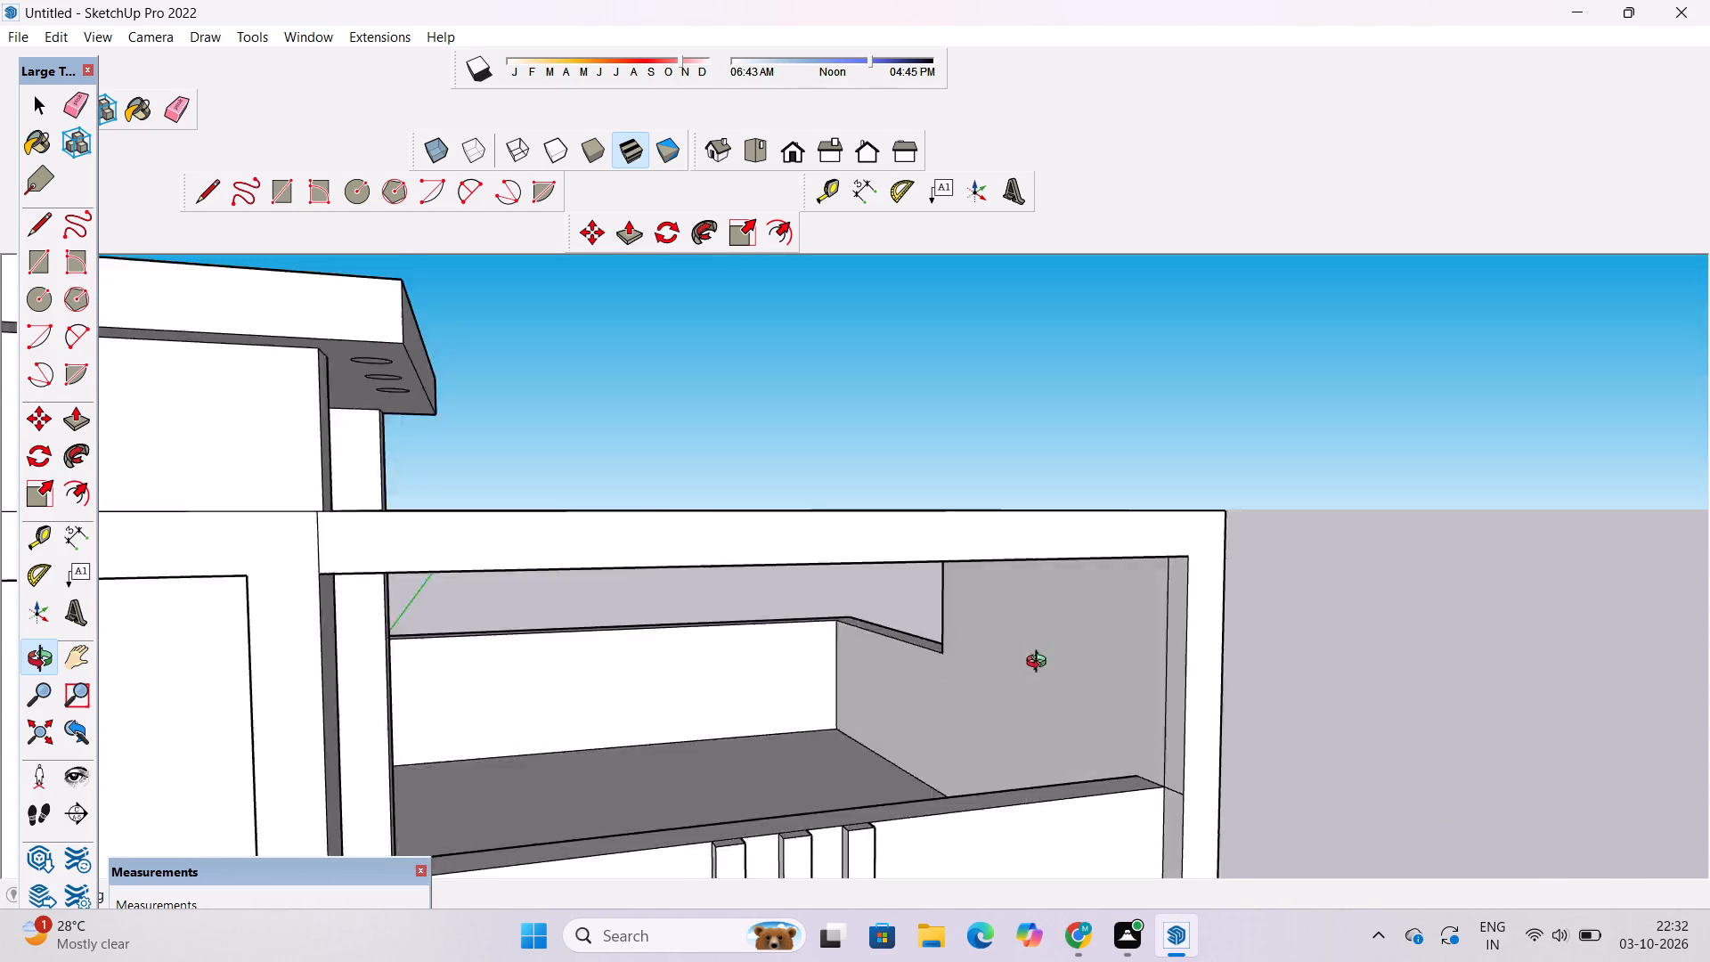
left_click_drag(1040, 664, 1031, 603, "shift")
key("e")
scroll(1062, 588, "up", 3)
scroll(1091, 518, "up", 6)
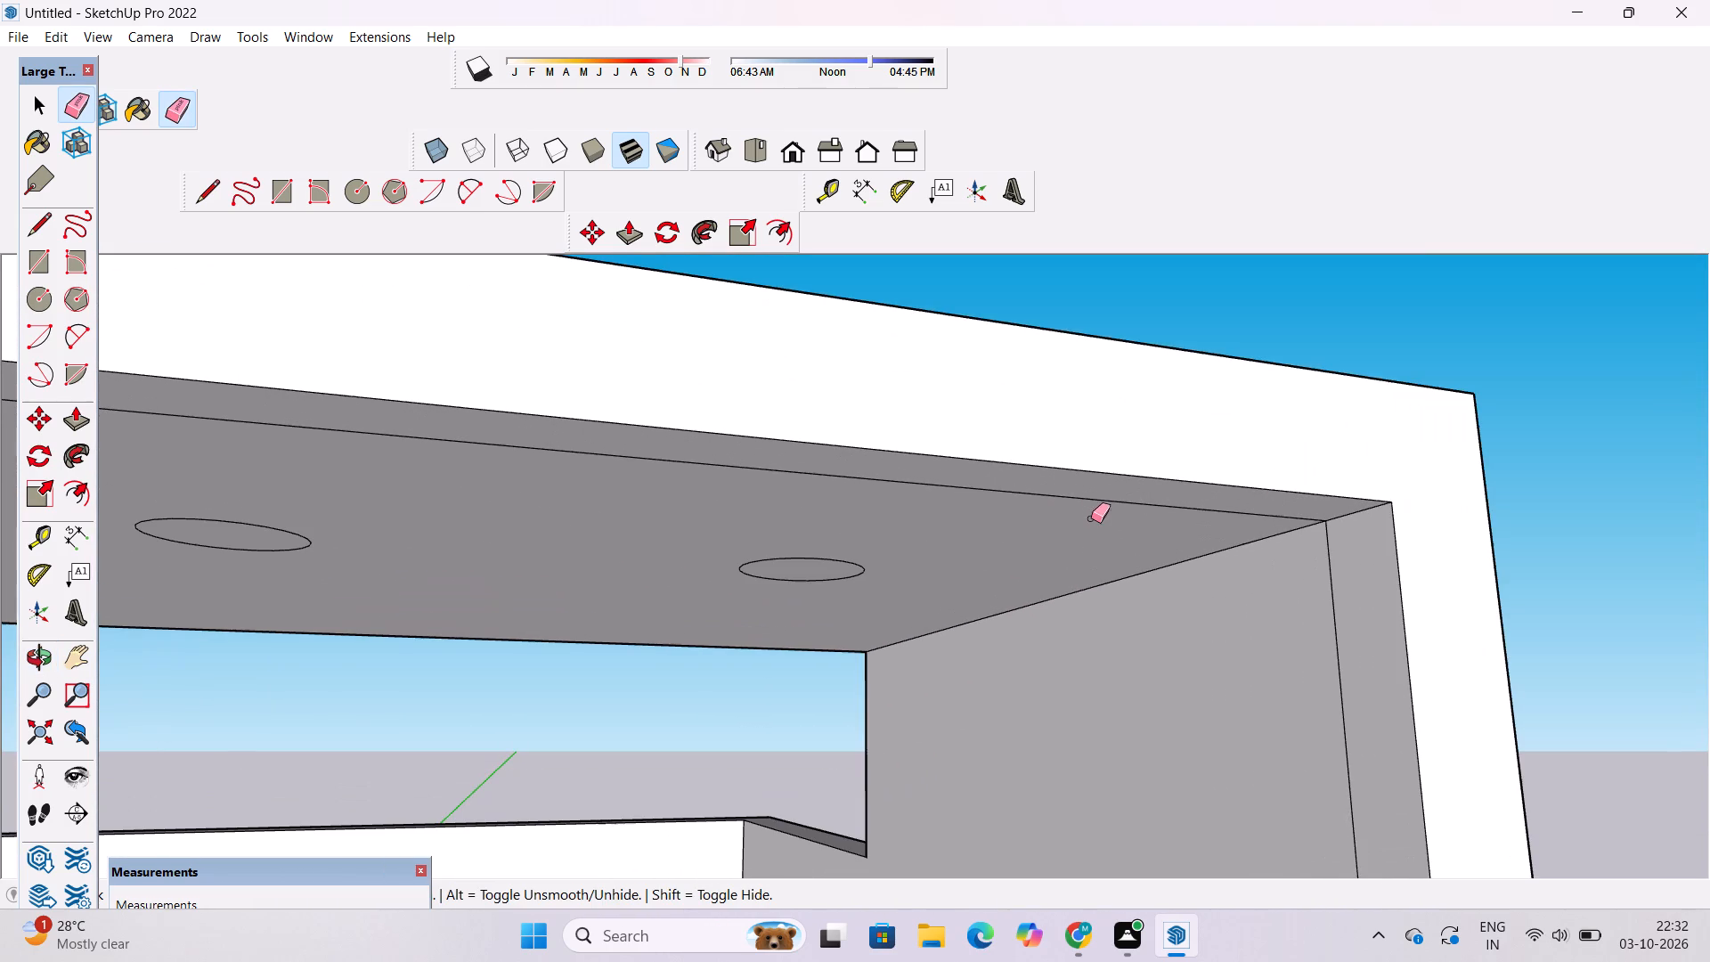
left_click_drag(1102, 490, 1103, 508)
Erase the vertical seam line on the inner far-end side face of the top opening.
scroll(1044, 503, "down", 12)
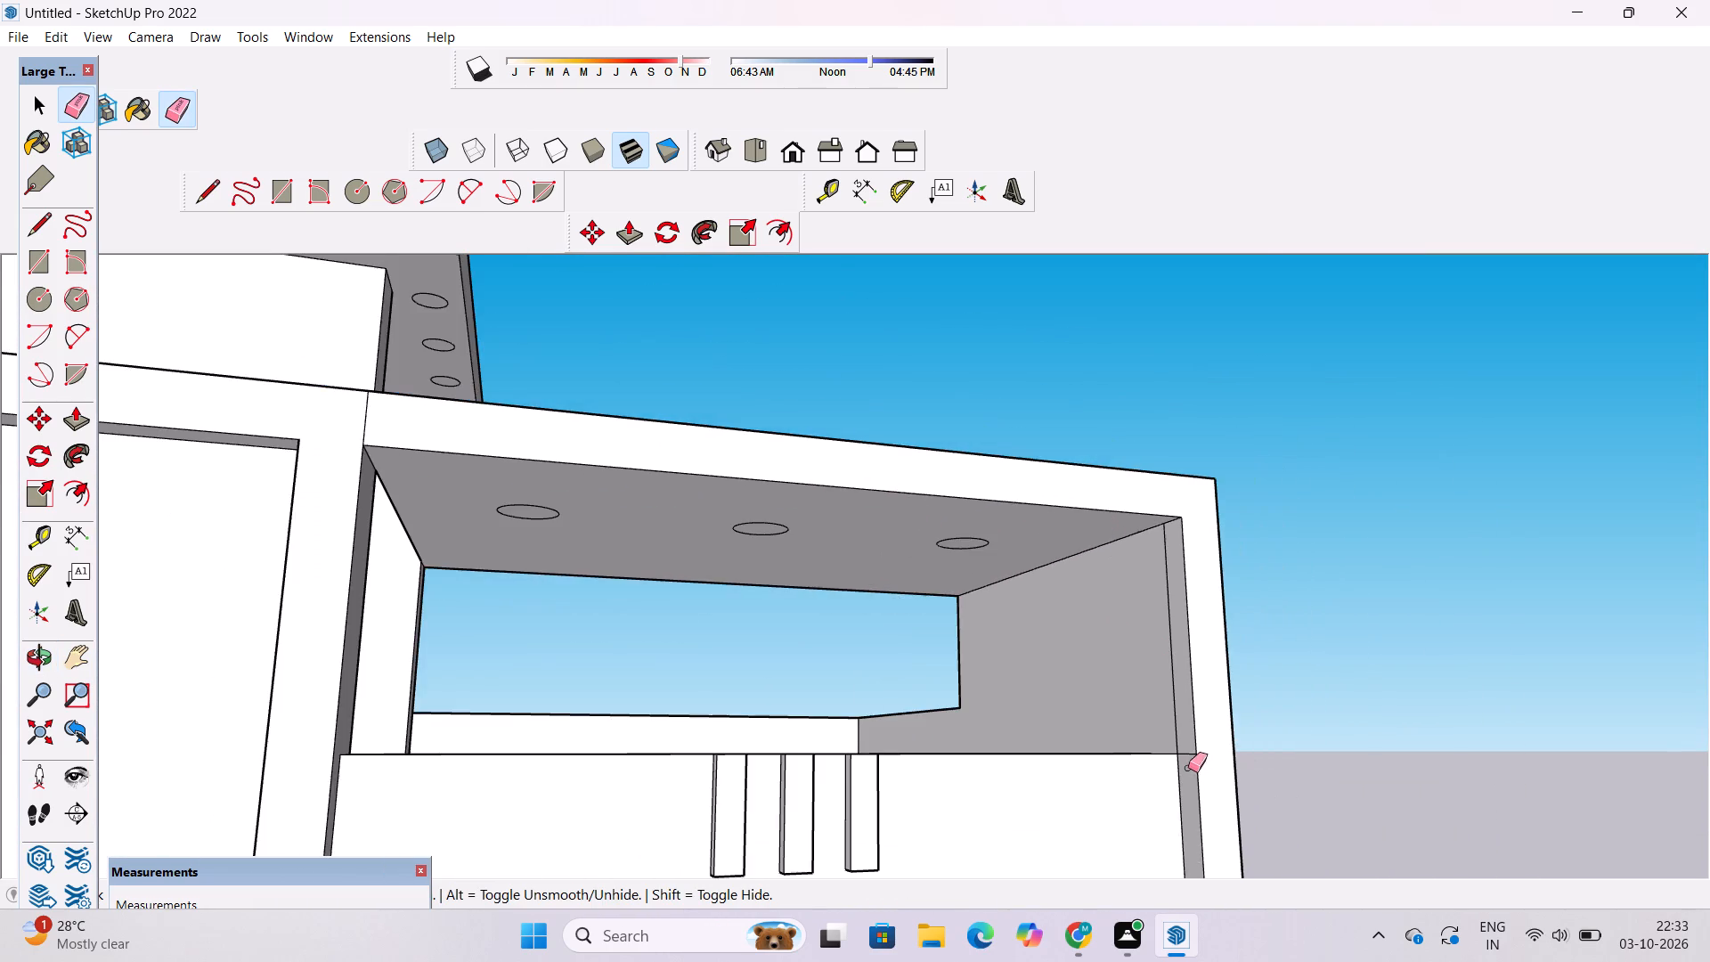
scroll(1188, 768, "up", 15)
left_click_drag(1237, 648, 1225, 697)
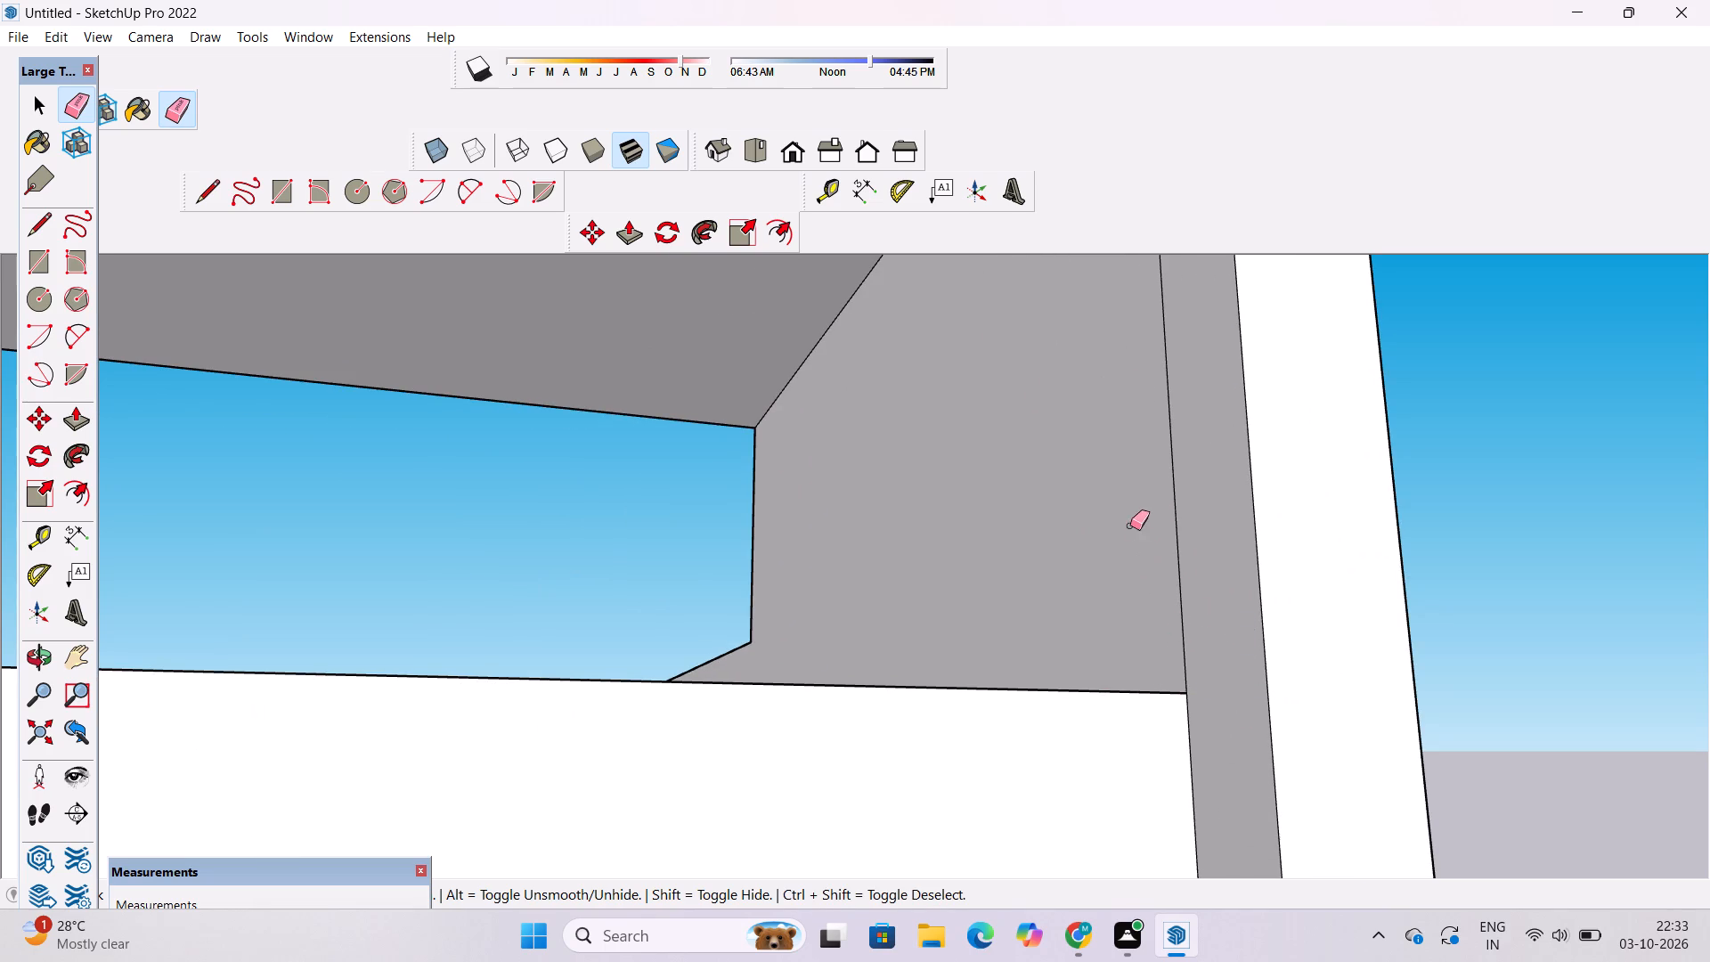
left_click_drag(1130, 524, 1185, 580)
Erase the two long seam lines on the roof's top surface above the top opening, parallel to the front edge.
scroll(1174, 585, "down", 5)
key("o")
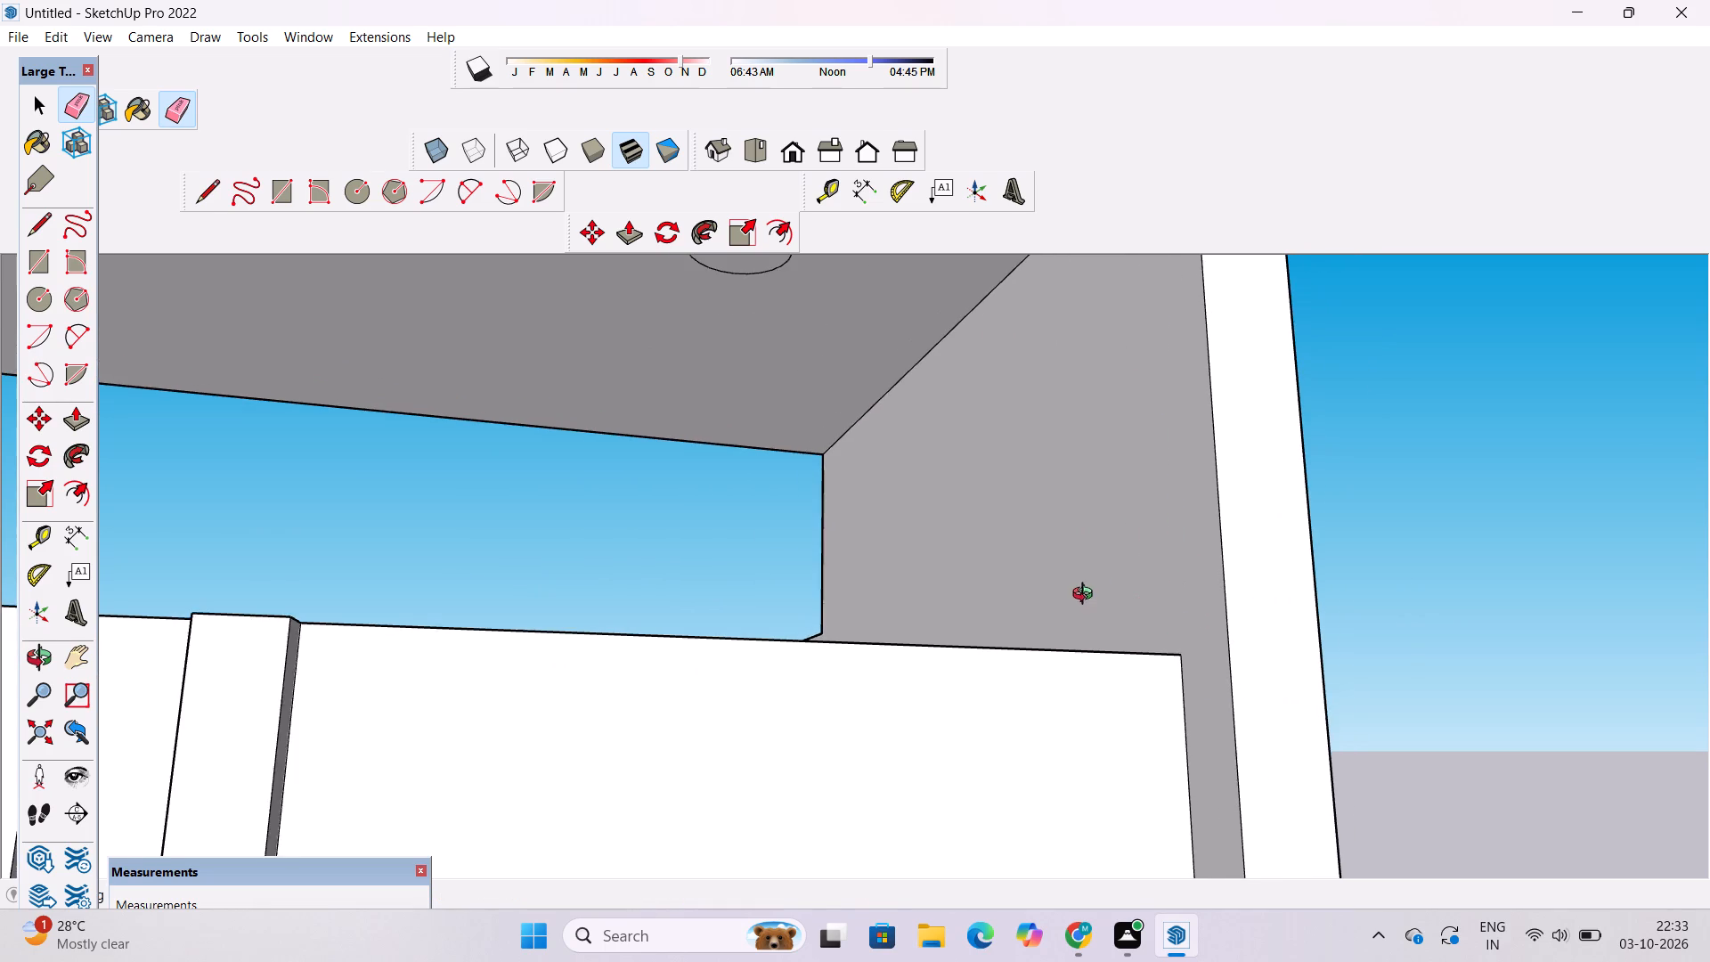
scroll(1123, 575, "down", 6)
left_click_drag(1290, 550, 896, 519)
scroll(325, 427, "up", 3)
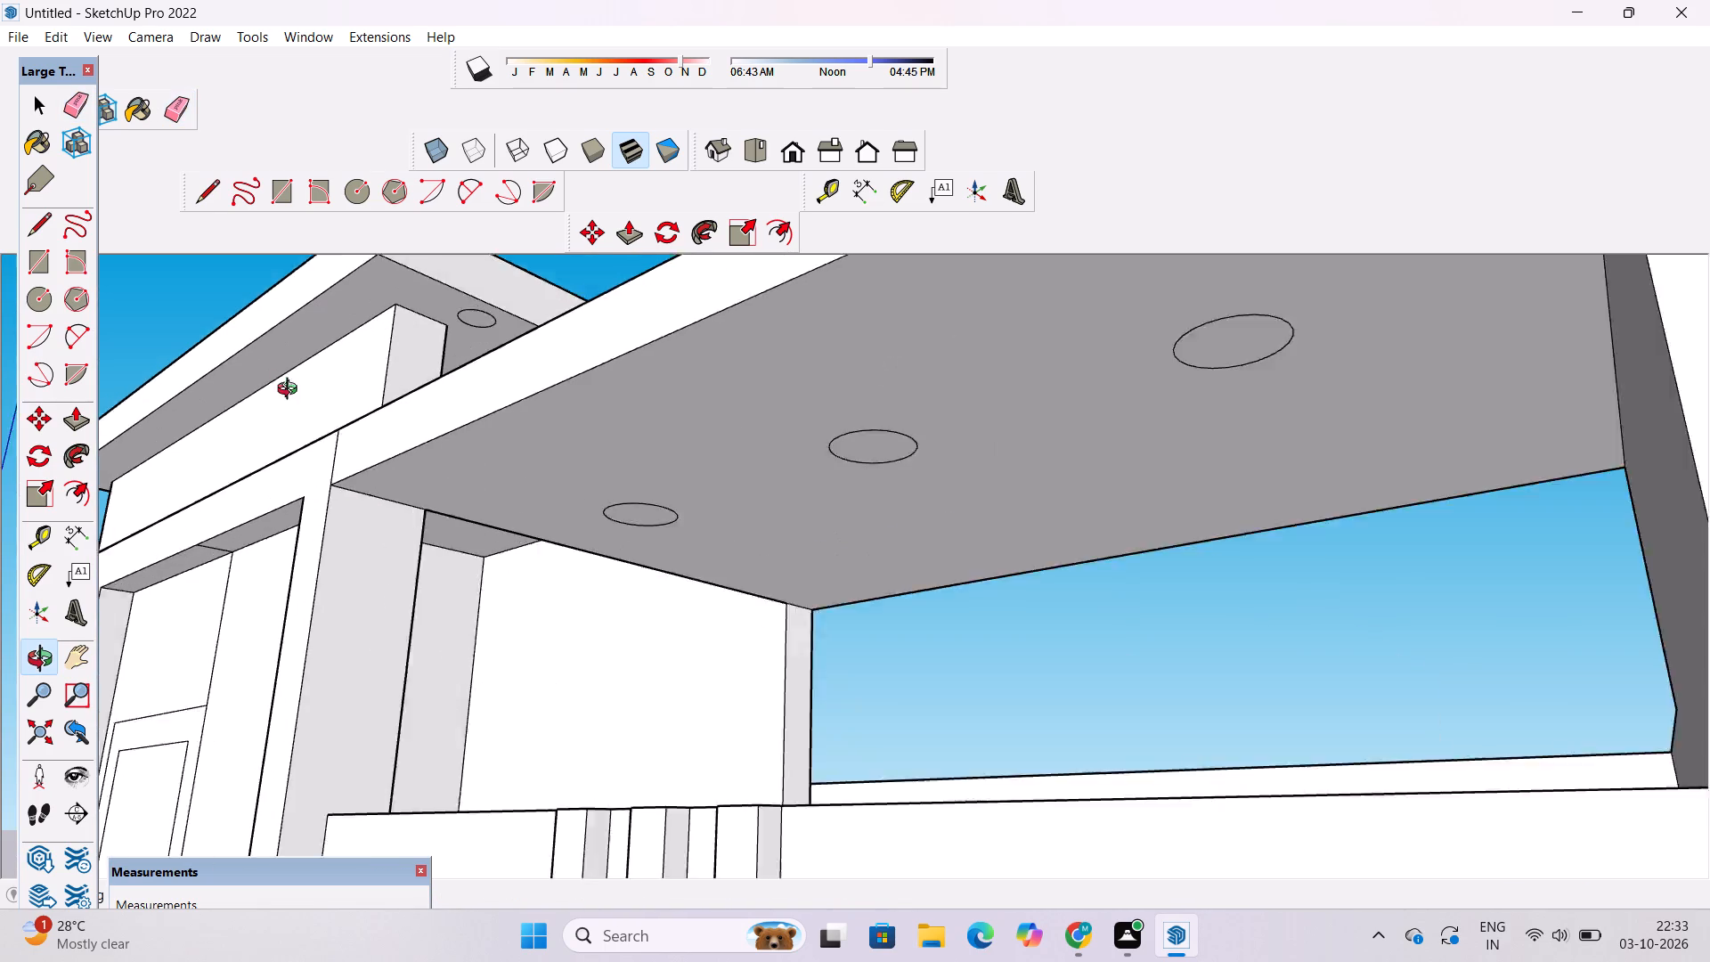
scroll(291, 391, "up", 4)
scroll(284, 436, "down", 6)
left_click_drag(317, 518, 704, 614)
scroll(712, 618, "down", 5)
left_click_drag(706, 677, 653, 576)
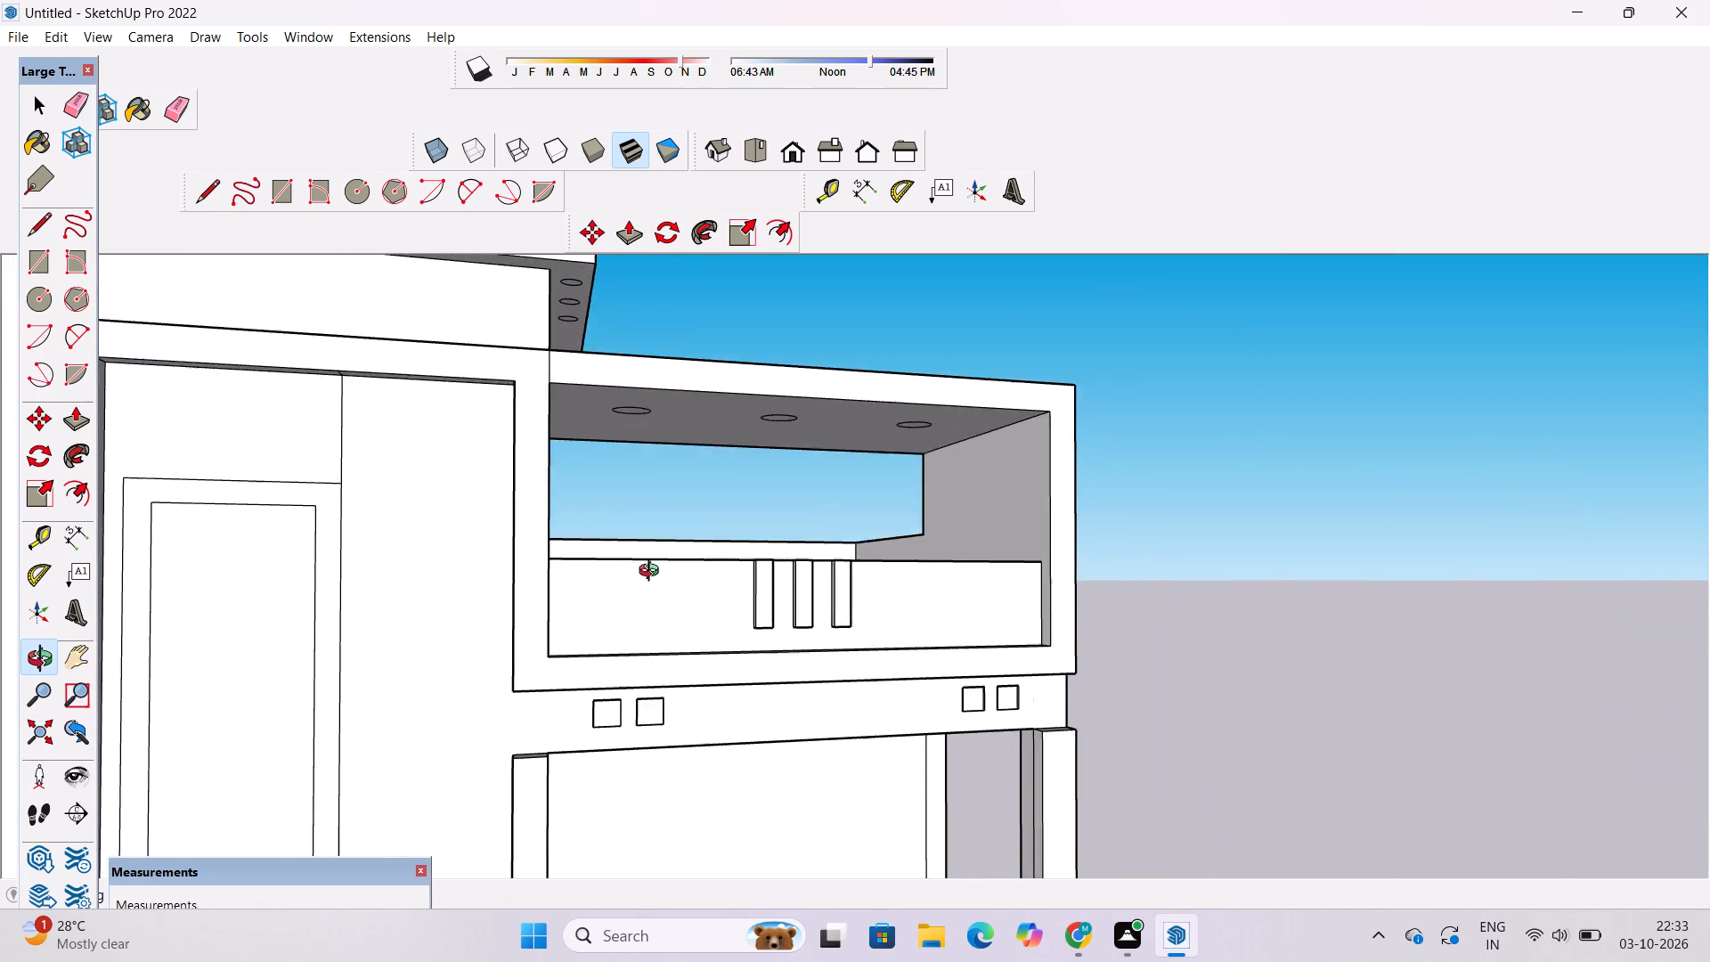
left_click_drag(653, 573, 587, 746)
scroll(600, 567, "up", 4)
scroll(602, 558, "down", 5)
left_click_drag(639, 591, 612, 822)
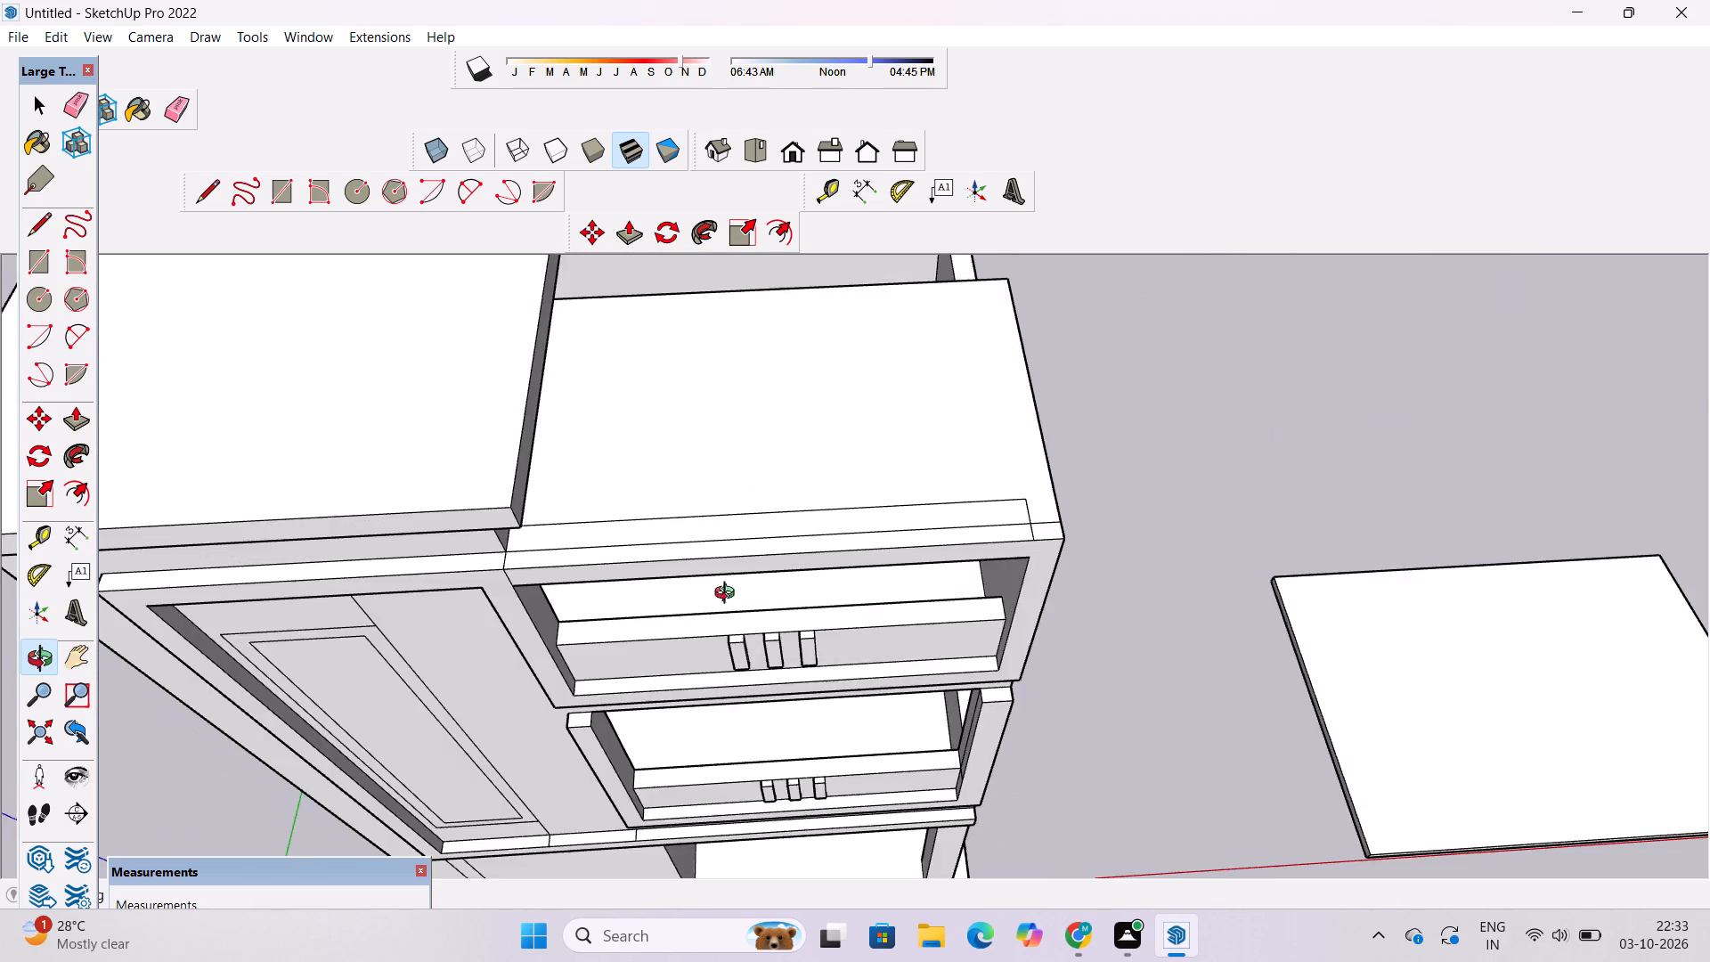
scroll(776, 482, "up", 3)
left_click_drag(785, 537, 788, 567, "shift")
key("e")
left_click_drag(696, 510, 717, 588)
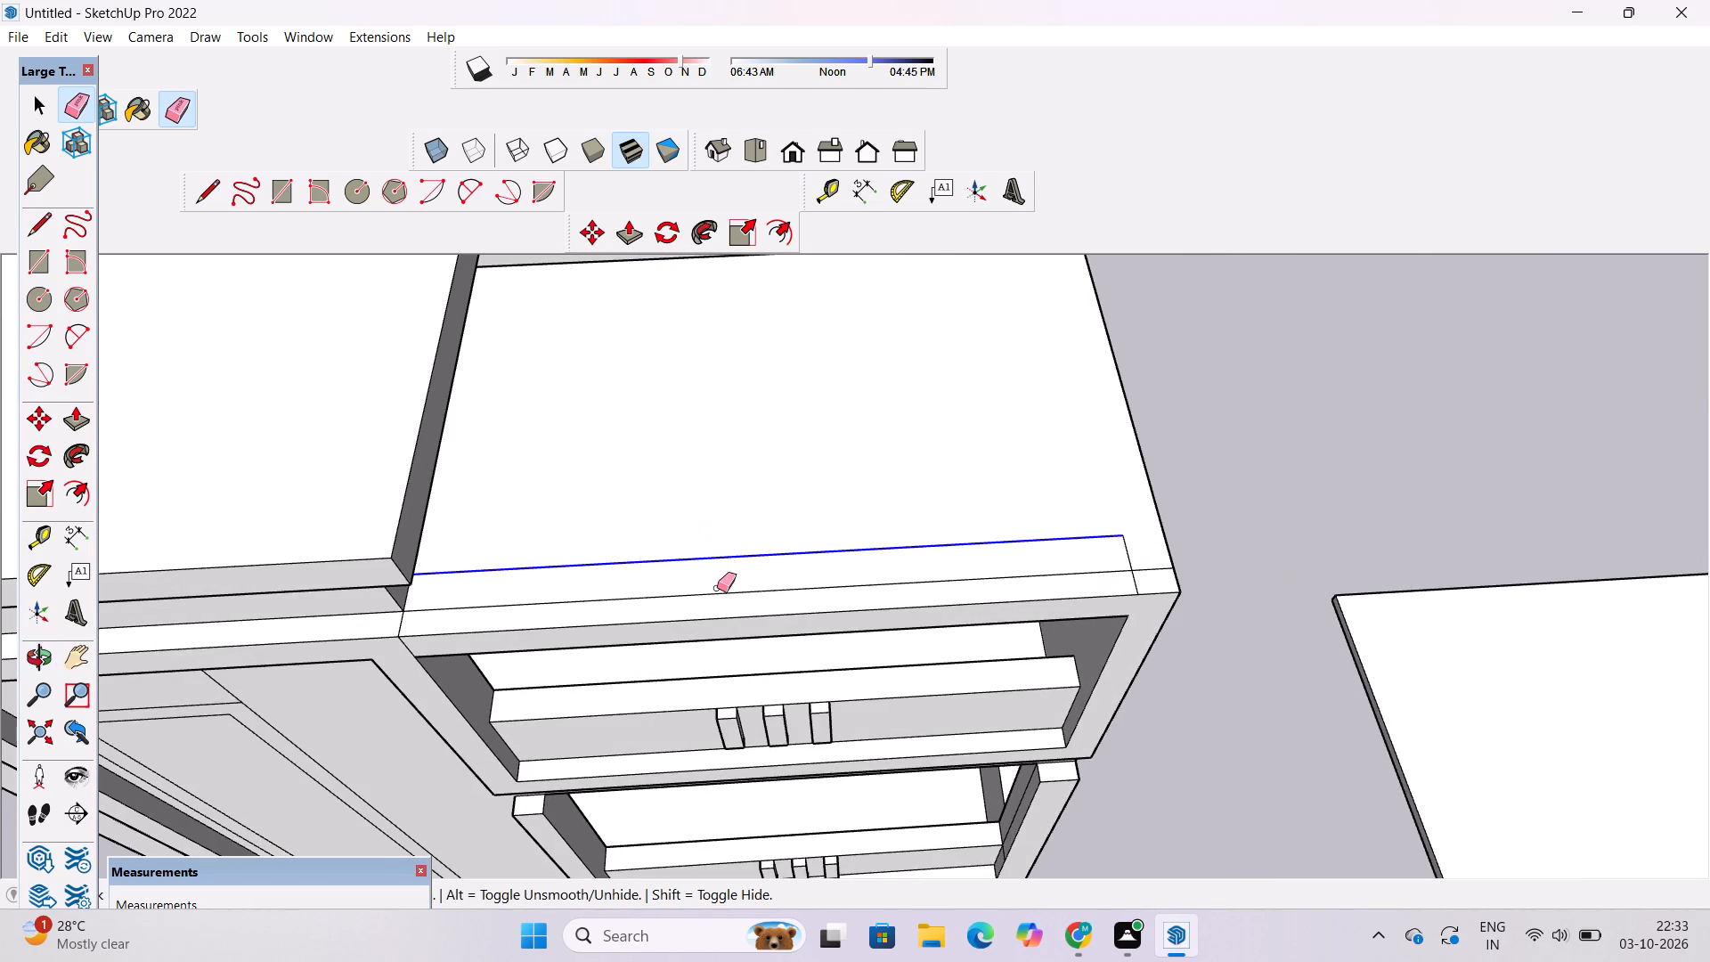
left_click_drag(717, 588, 723, 601)
Erase the short seam lines on the roof's top surface at its far-end front corner.
scroll(1163, 572, "up", 5)
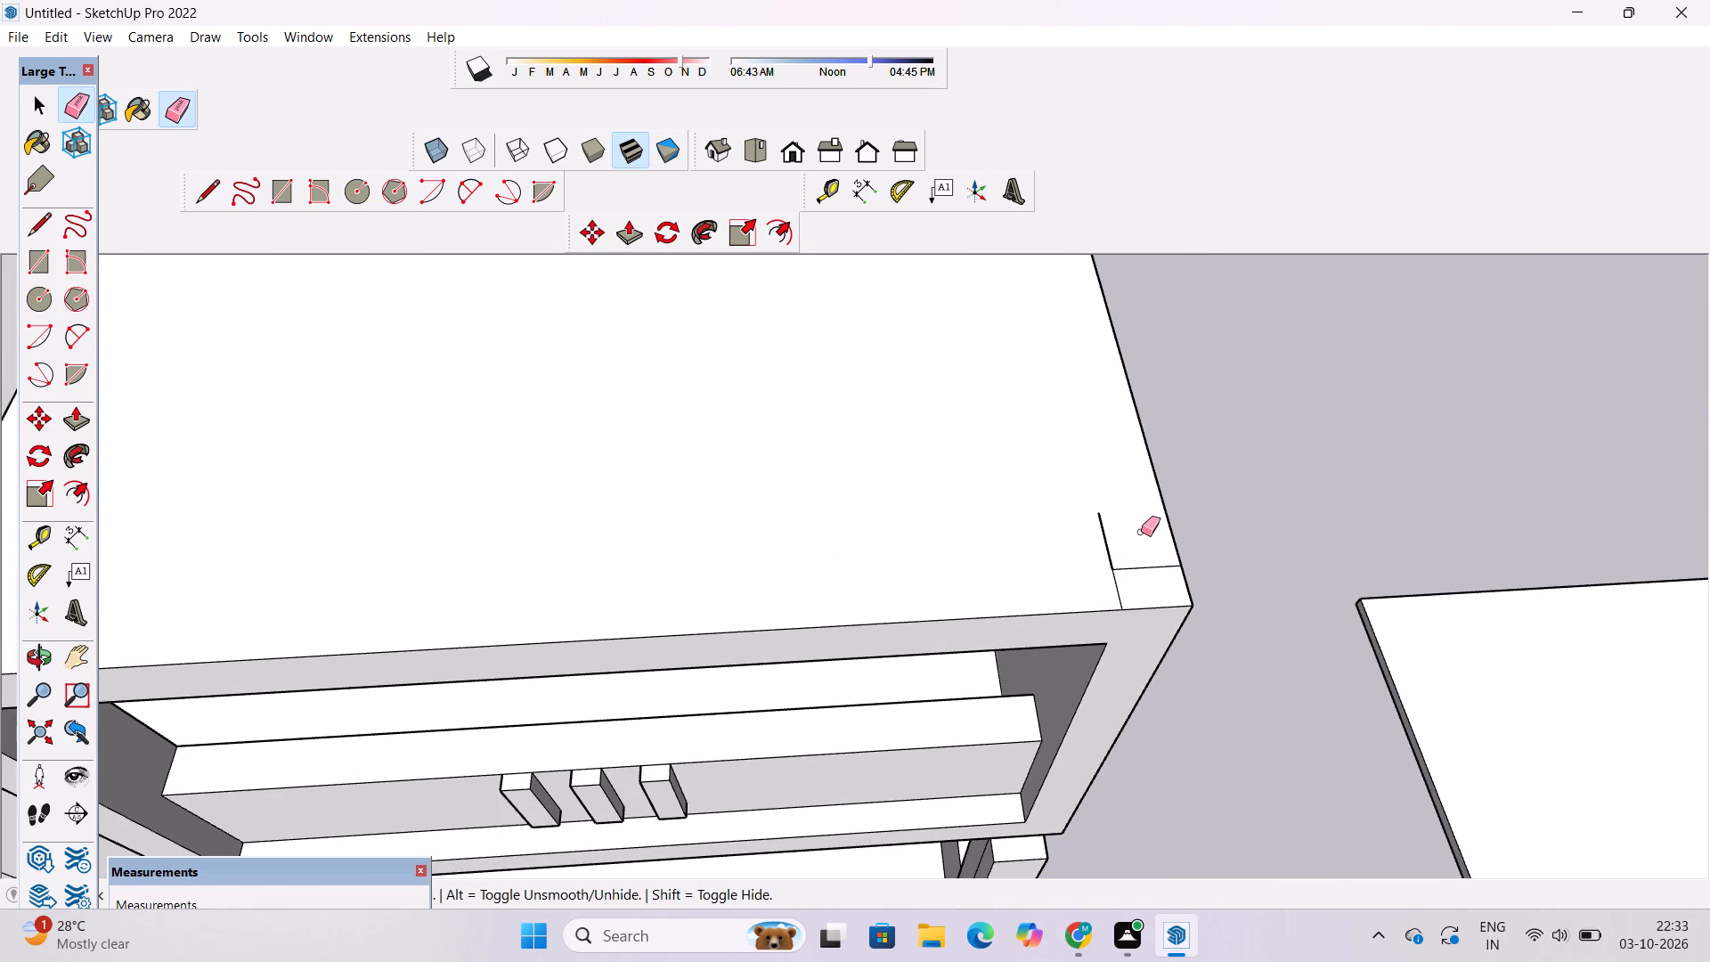
left_click_drag(1141, 532, 1111, 577)
Push/Pull the narrow frame around the tower's tall rectangular panel outward by 6".
key("o")
scroll(1130, 581, "down", 6)
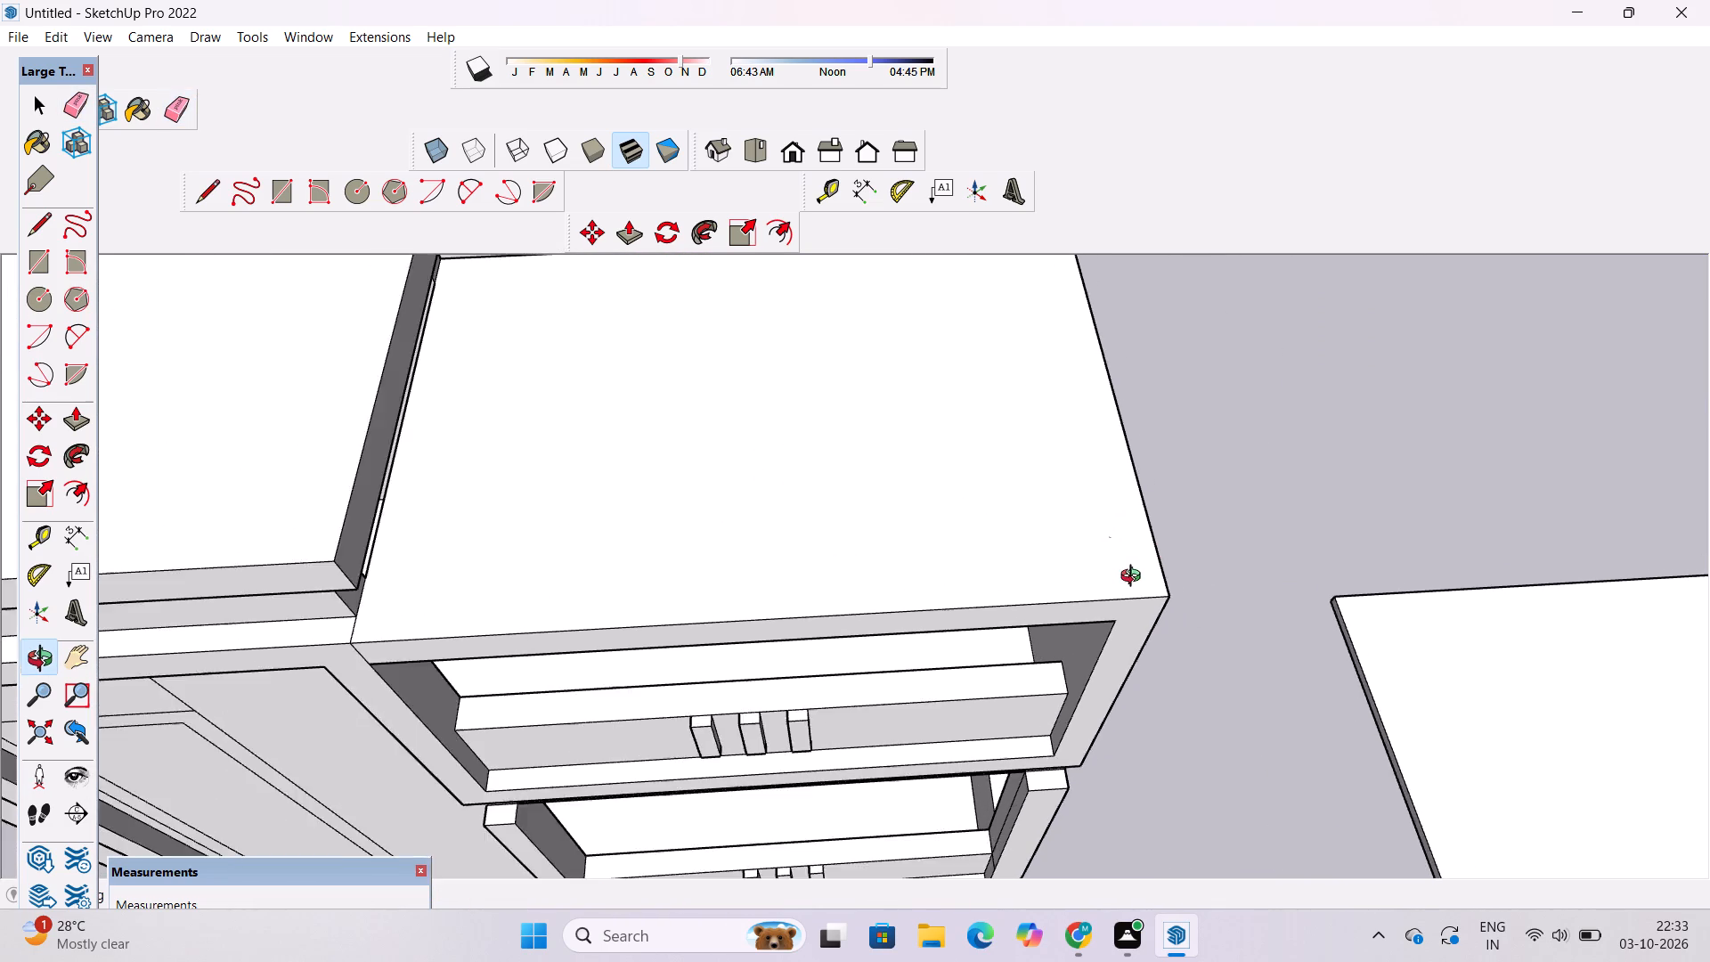
scroll(1135, 578, "down", 5)
left_click_drag(908, 756, 873, 638)
scroll(493, 522, "up", 7)
scroll(735, 645, "down", 5)
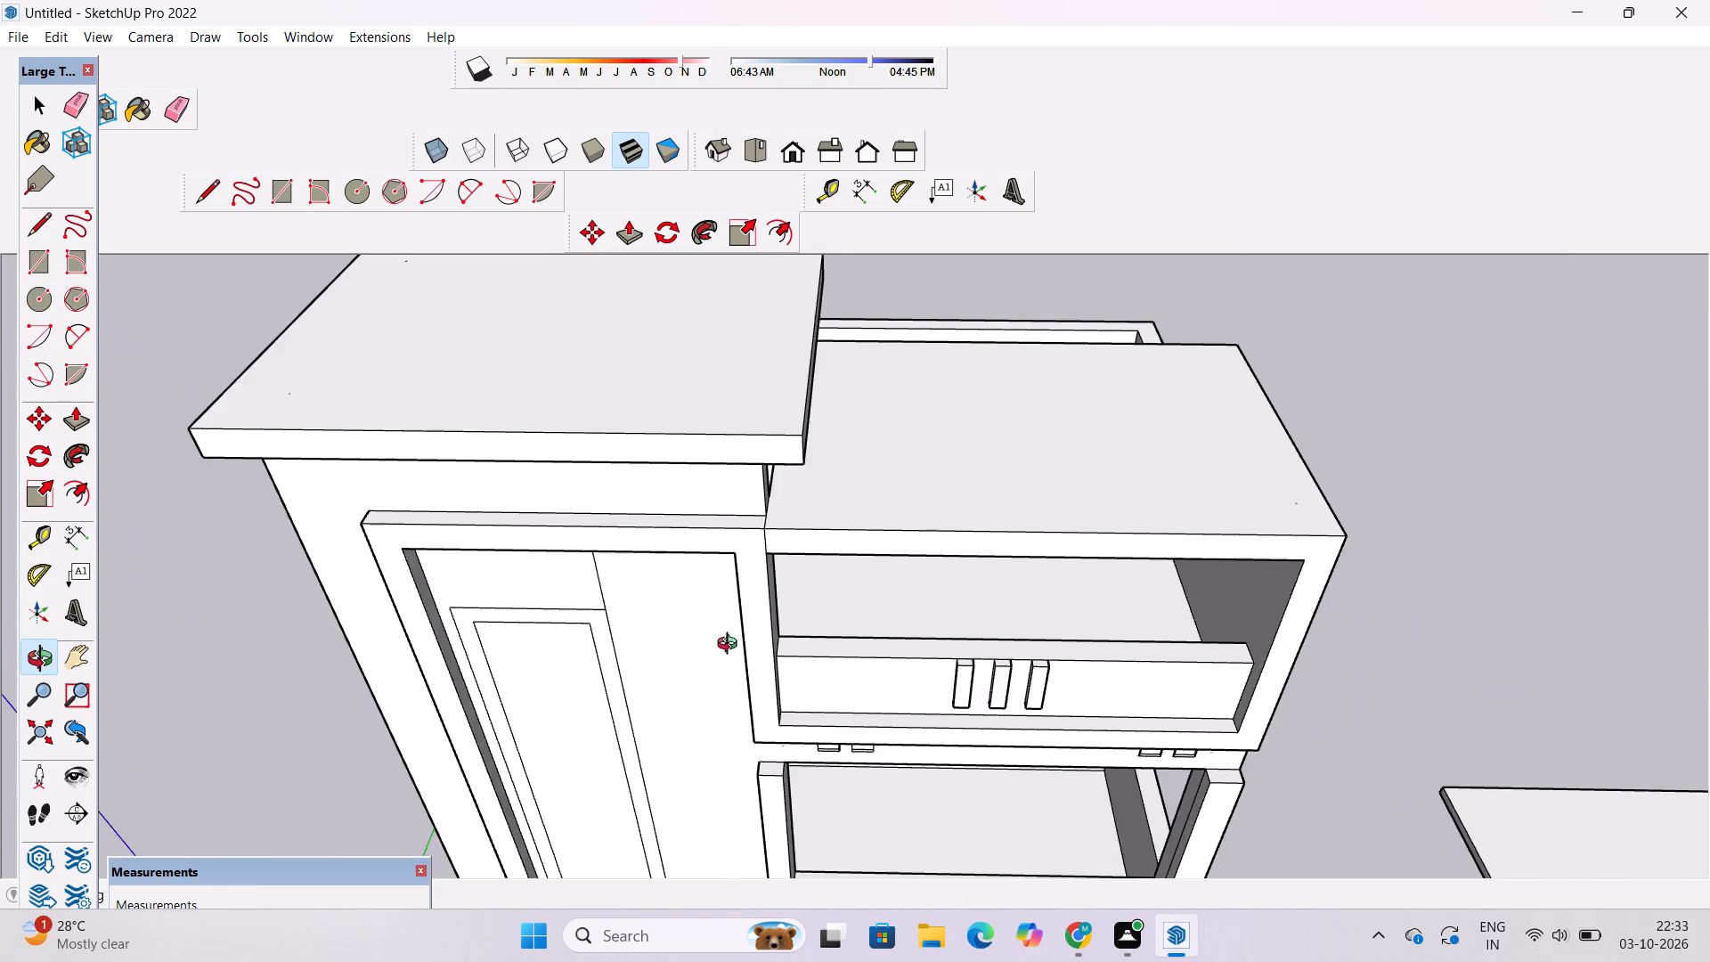
scroll(731, 646, "down", 6)
left_click_drag(798, 769, 788, 668)
left_click_drag(769, 663, 747, 603, "shift")
scroll(680, 573, "up", 4)
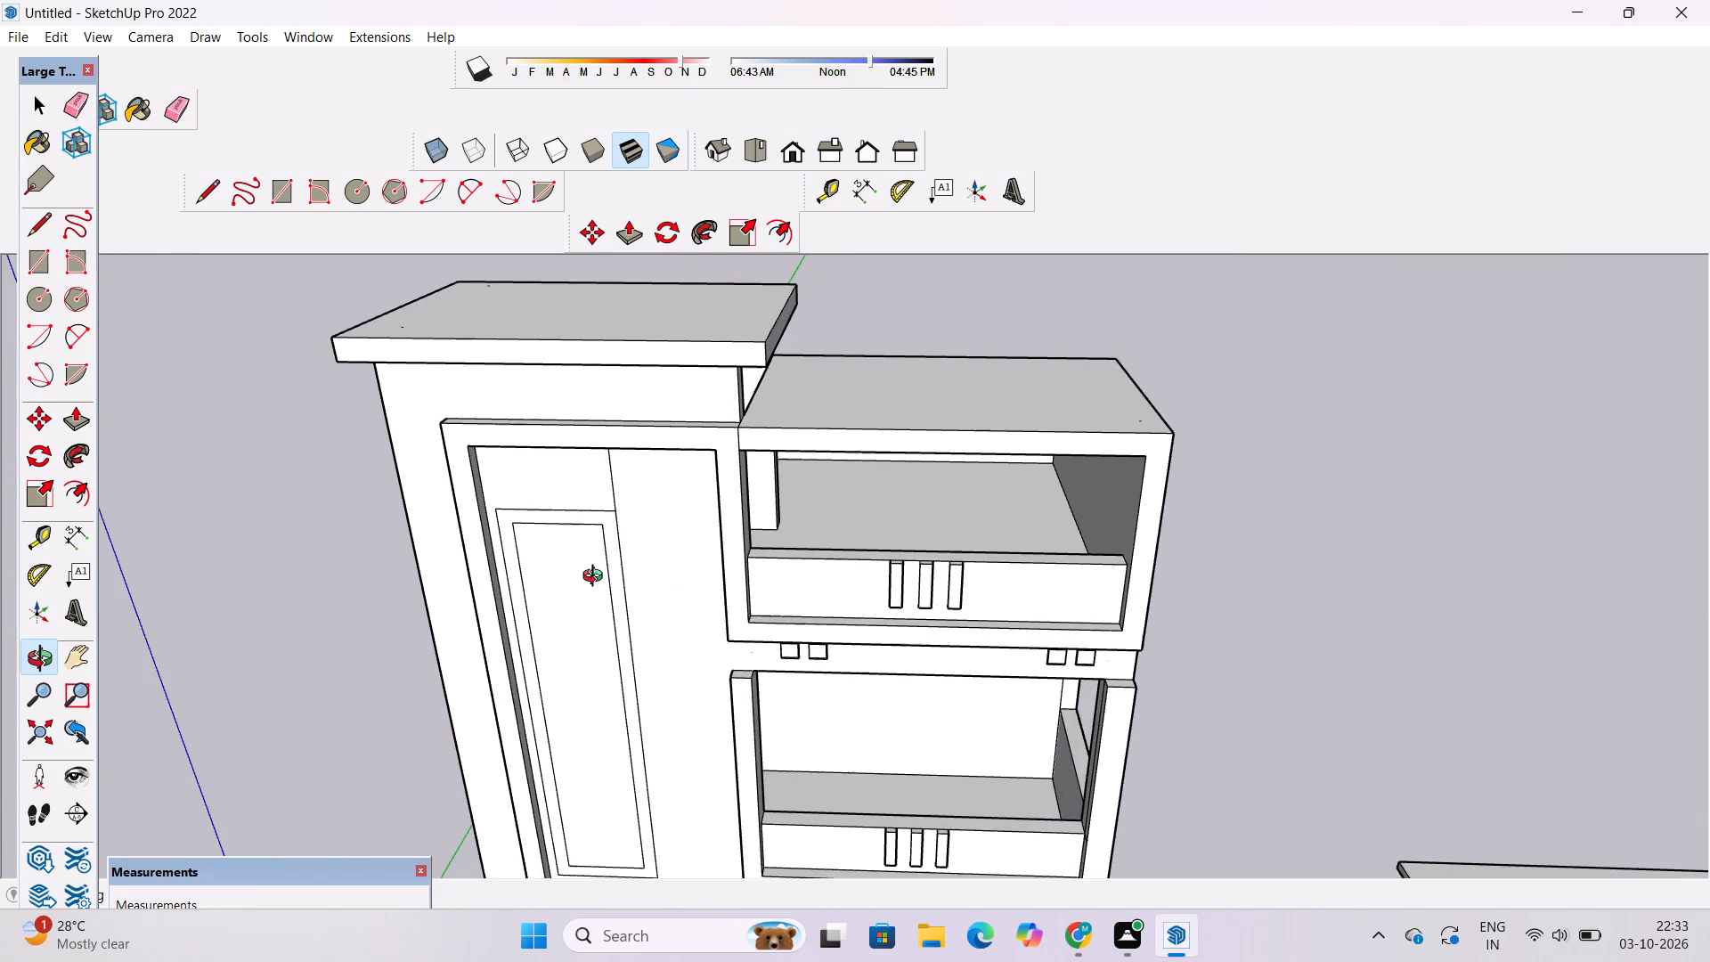
left_click_drag(597, 578, 635, 594, "shift")
scroll(638, 577, "up", 3)
key("p")
left_click(647, 518)
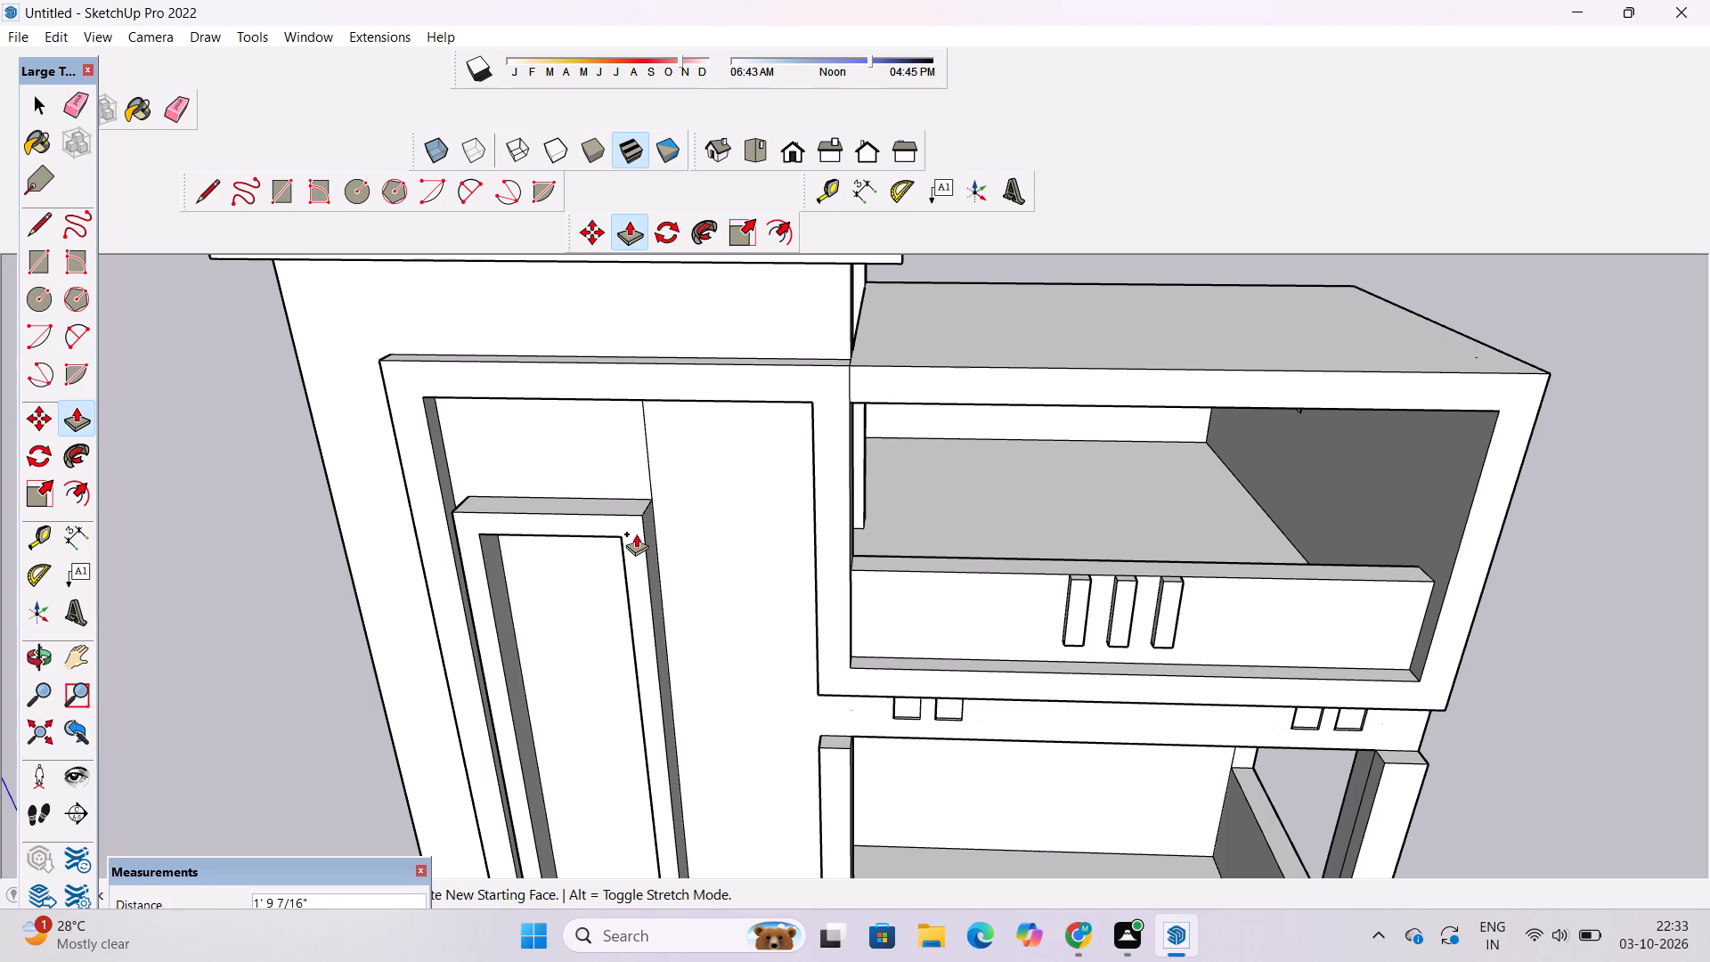
key("1")
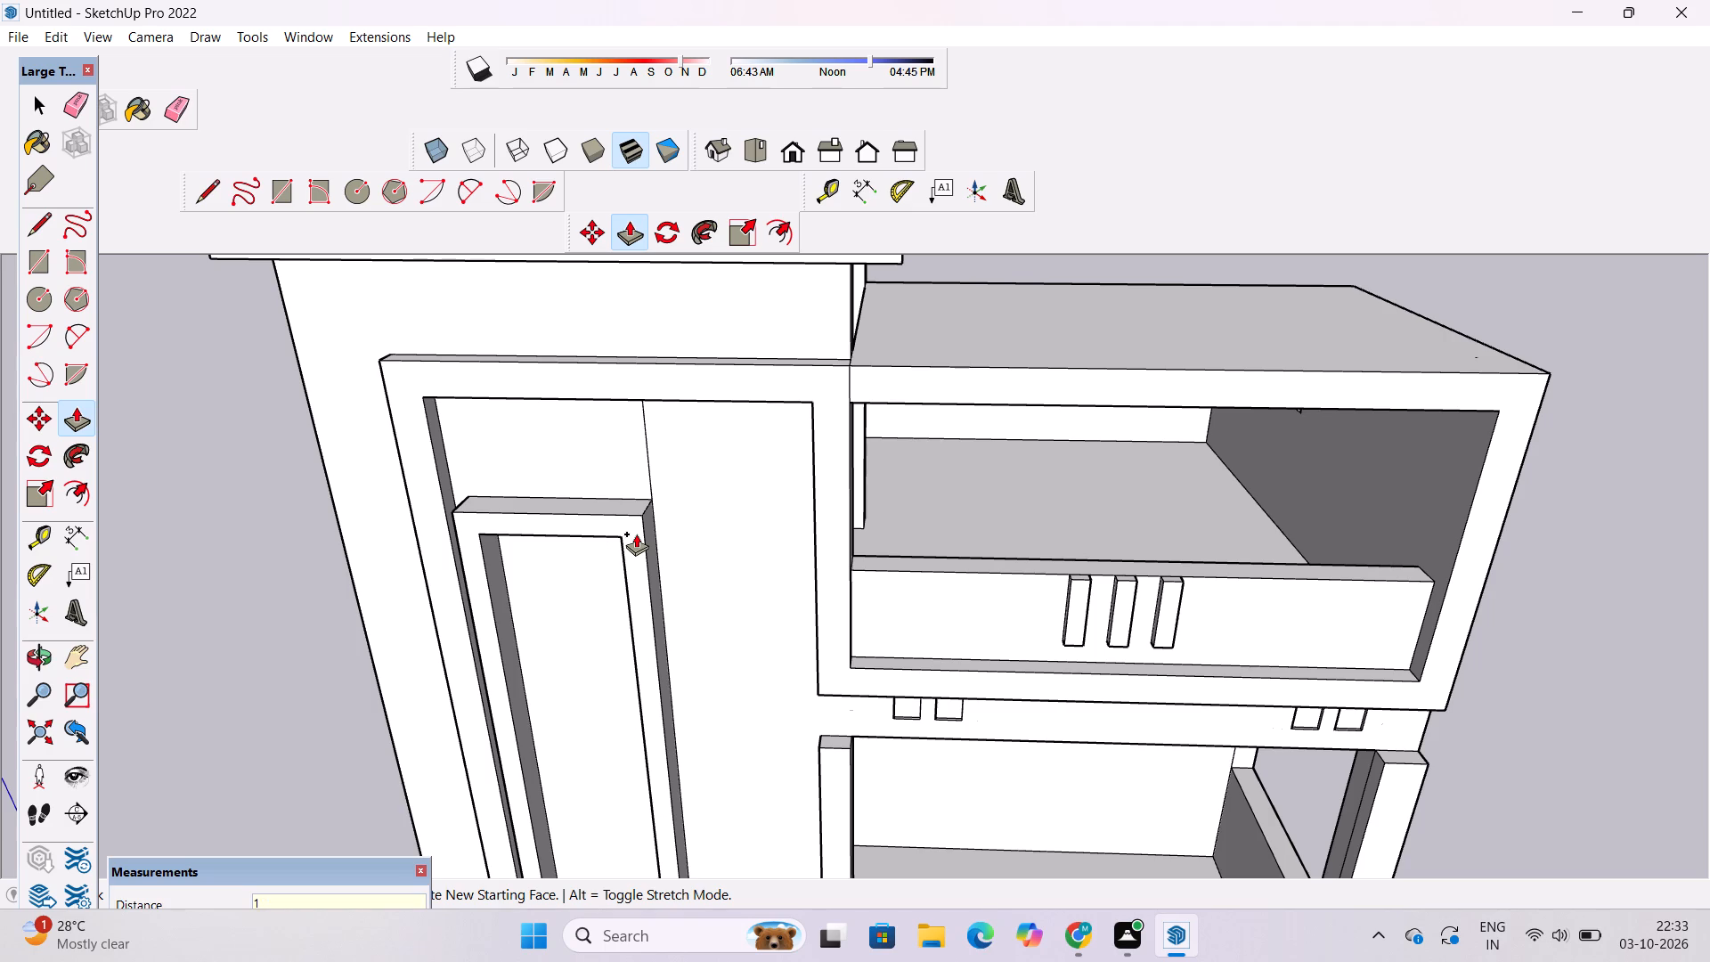
key("BackSpace")
type("6\"")
key("Return")
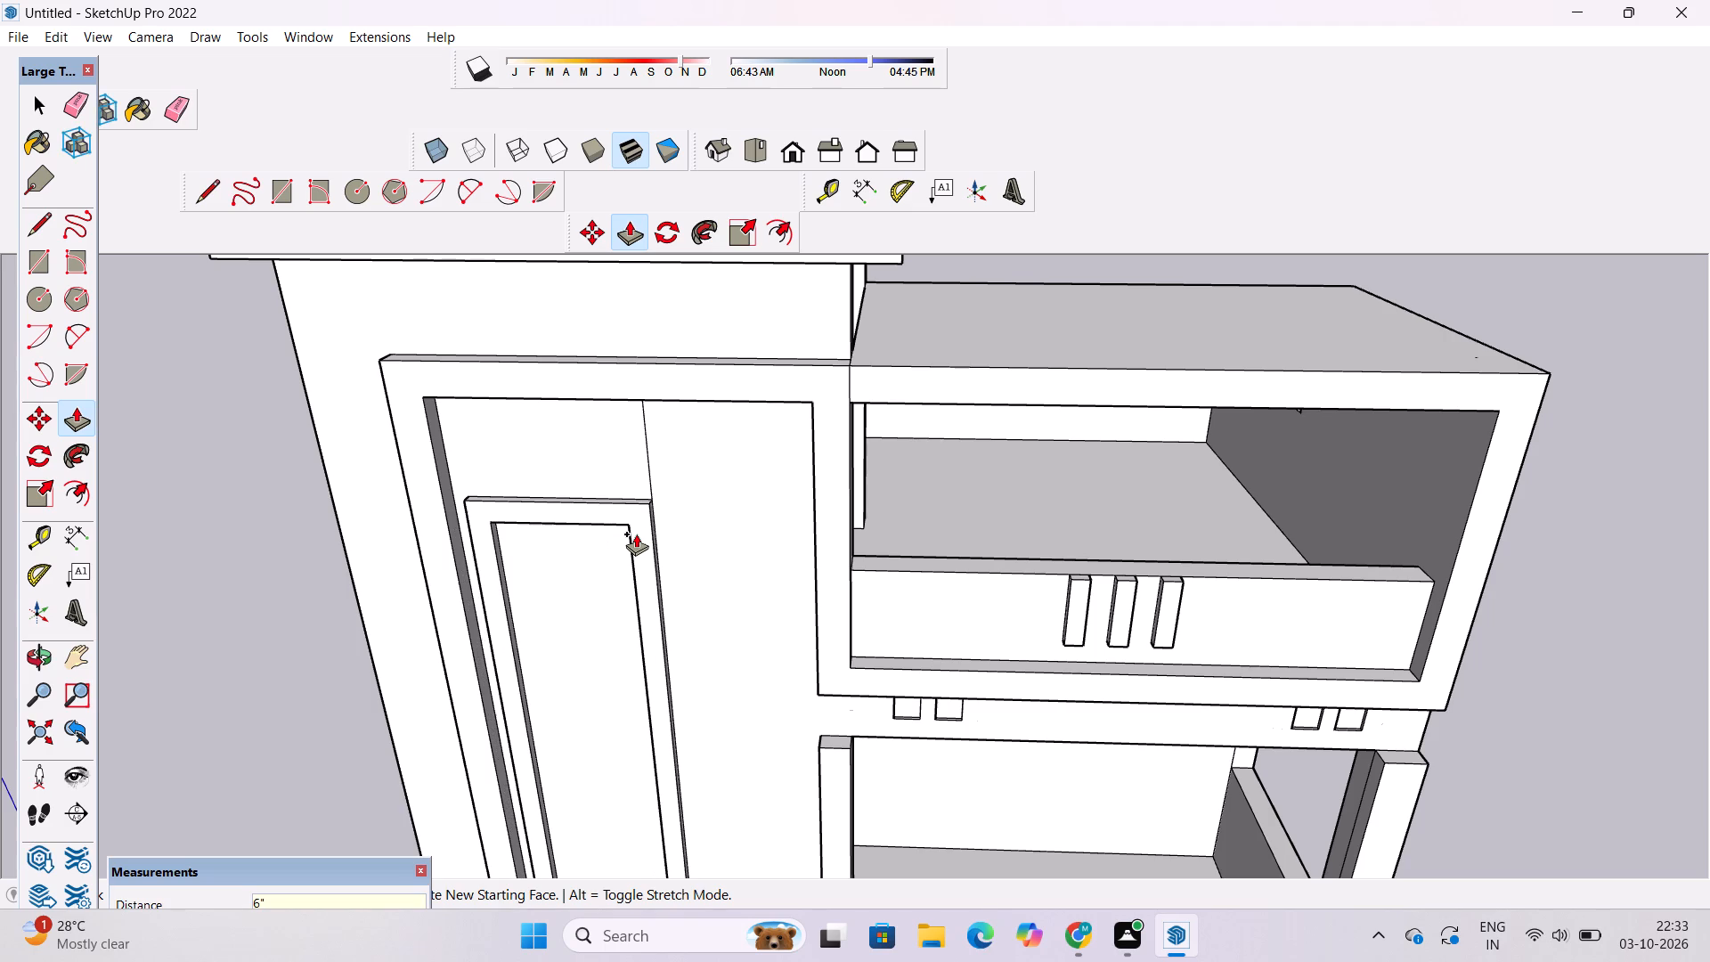
Draw a vertical centre line on the tower's tall recessed panel, from its bottom edge's midpoint to its top edge.
key("o")
scroll(636, 534, "down", 6)
scroll(648, 493, "up", 4)
left_click_drag(647, 598, 652, 596)
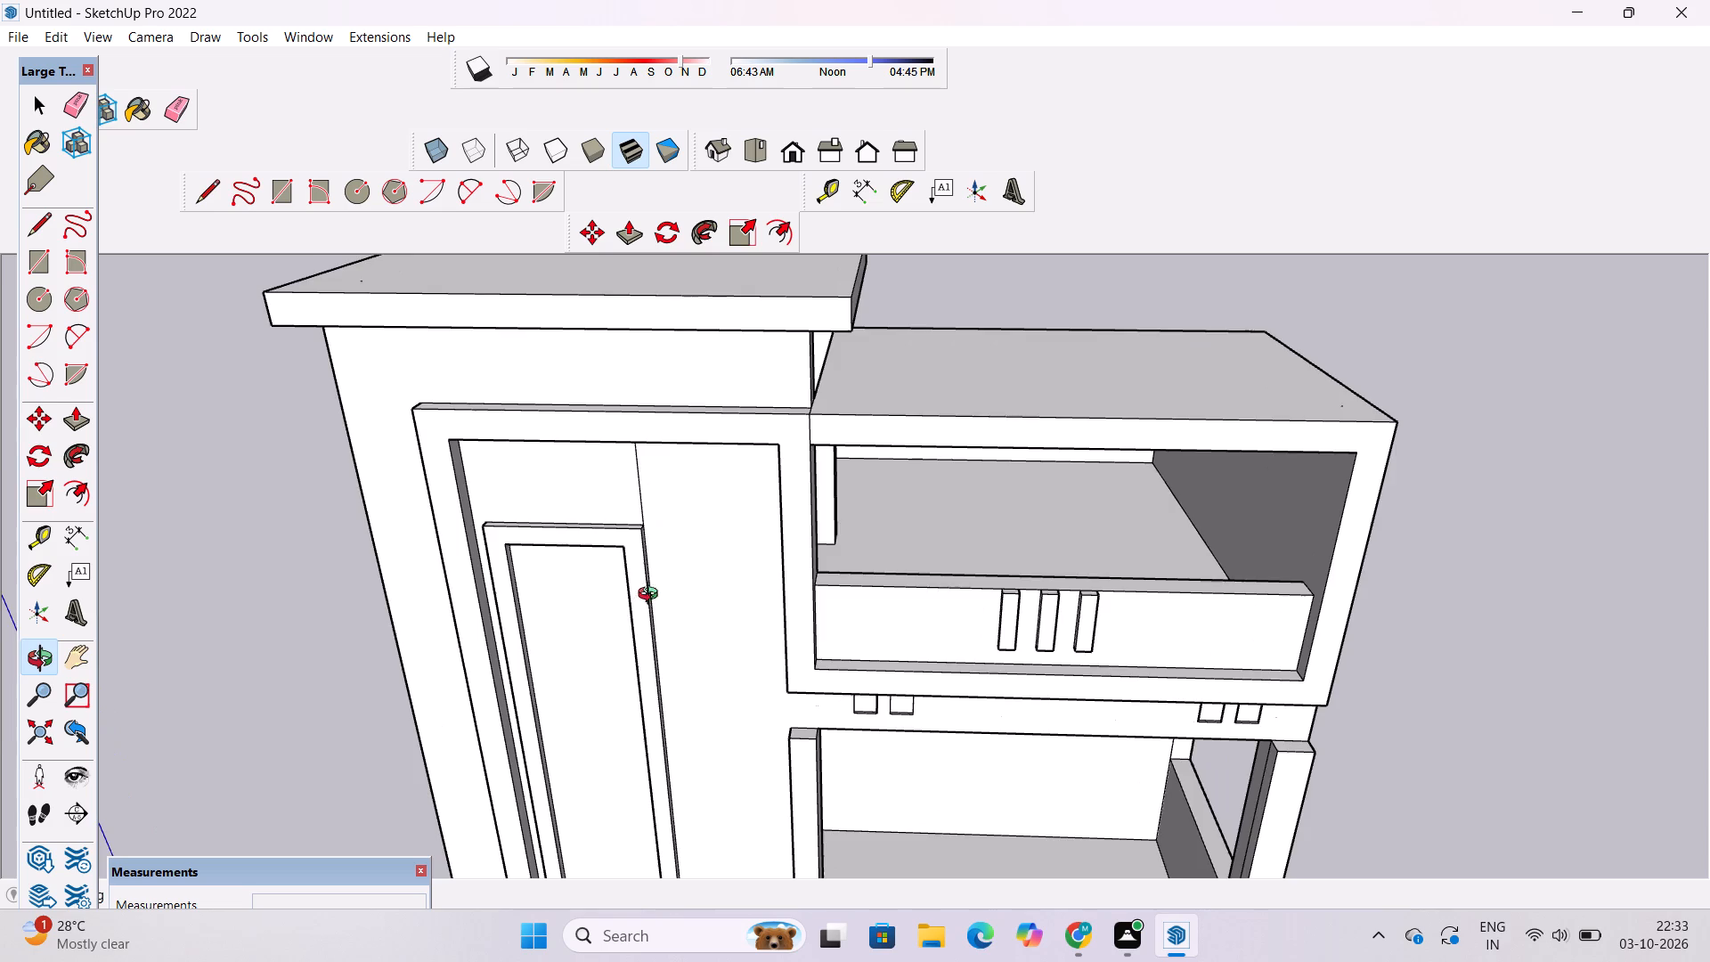
left_click_drag(652, 596, 682, 523)
left_click_drag(678, 632, 675, 513)
scroll(674, 491, "down", 6, "shift")
left_click_drag(674, 687, 677, 588, "shift")
scroll(673, 567, "down", 5)
scroll(699, 467, "up", 4)
scroll(617, 507, "up", 6)
scroll(617, 507, "down", 6)
left_click_drag(630, 675, 647, 733)
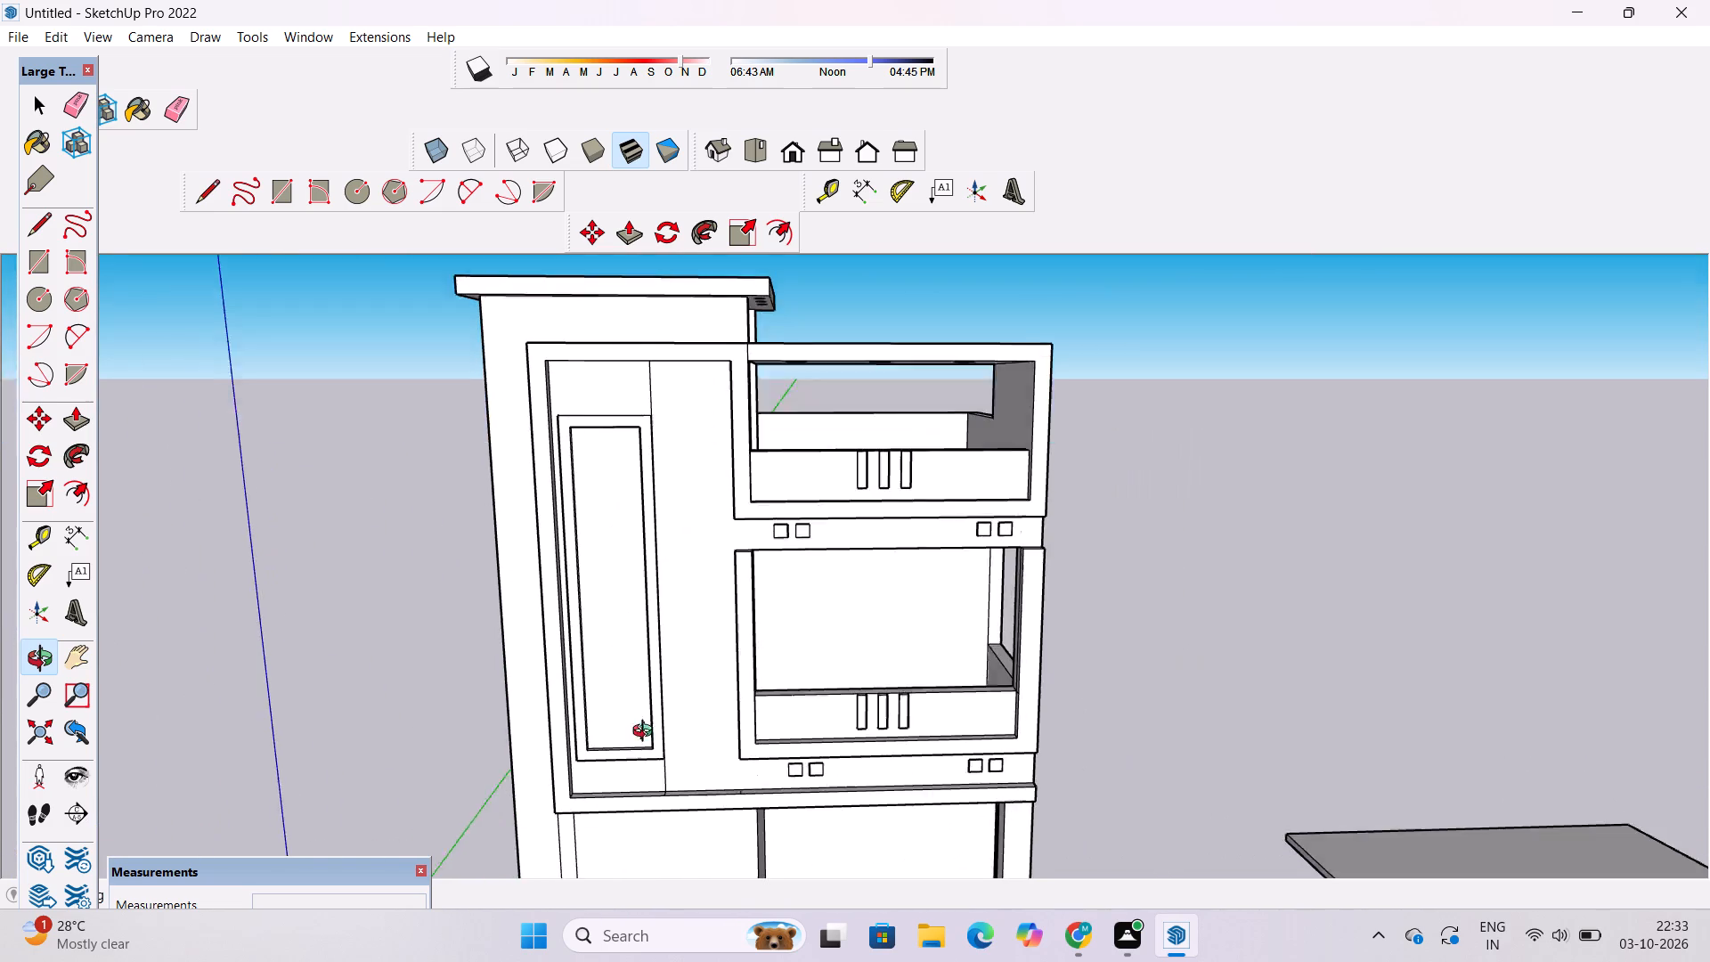
left_click_drag(647, 733, 658, 794)
scroll(623, 746, "up", 9)
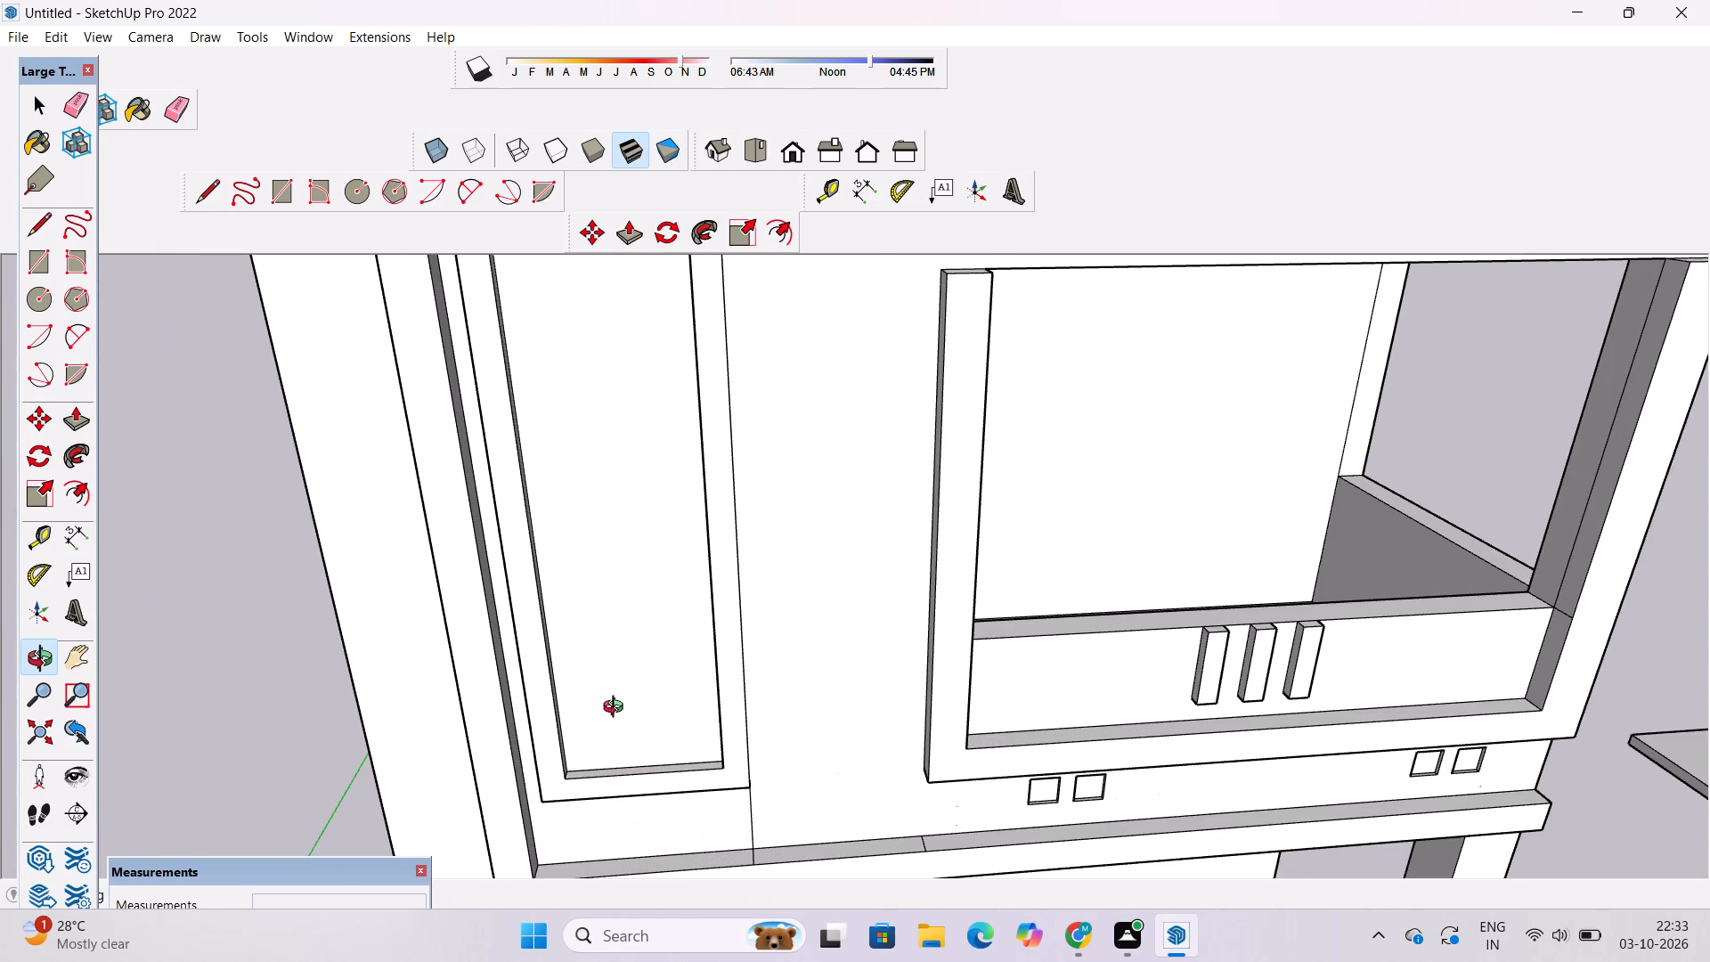
key("l")
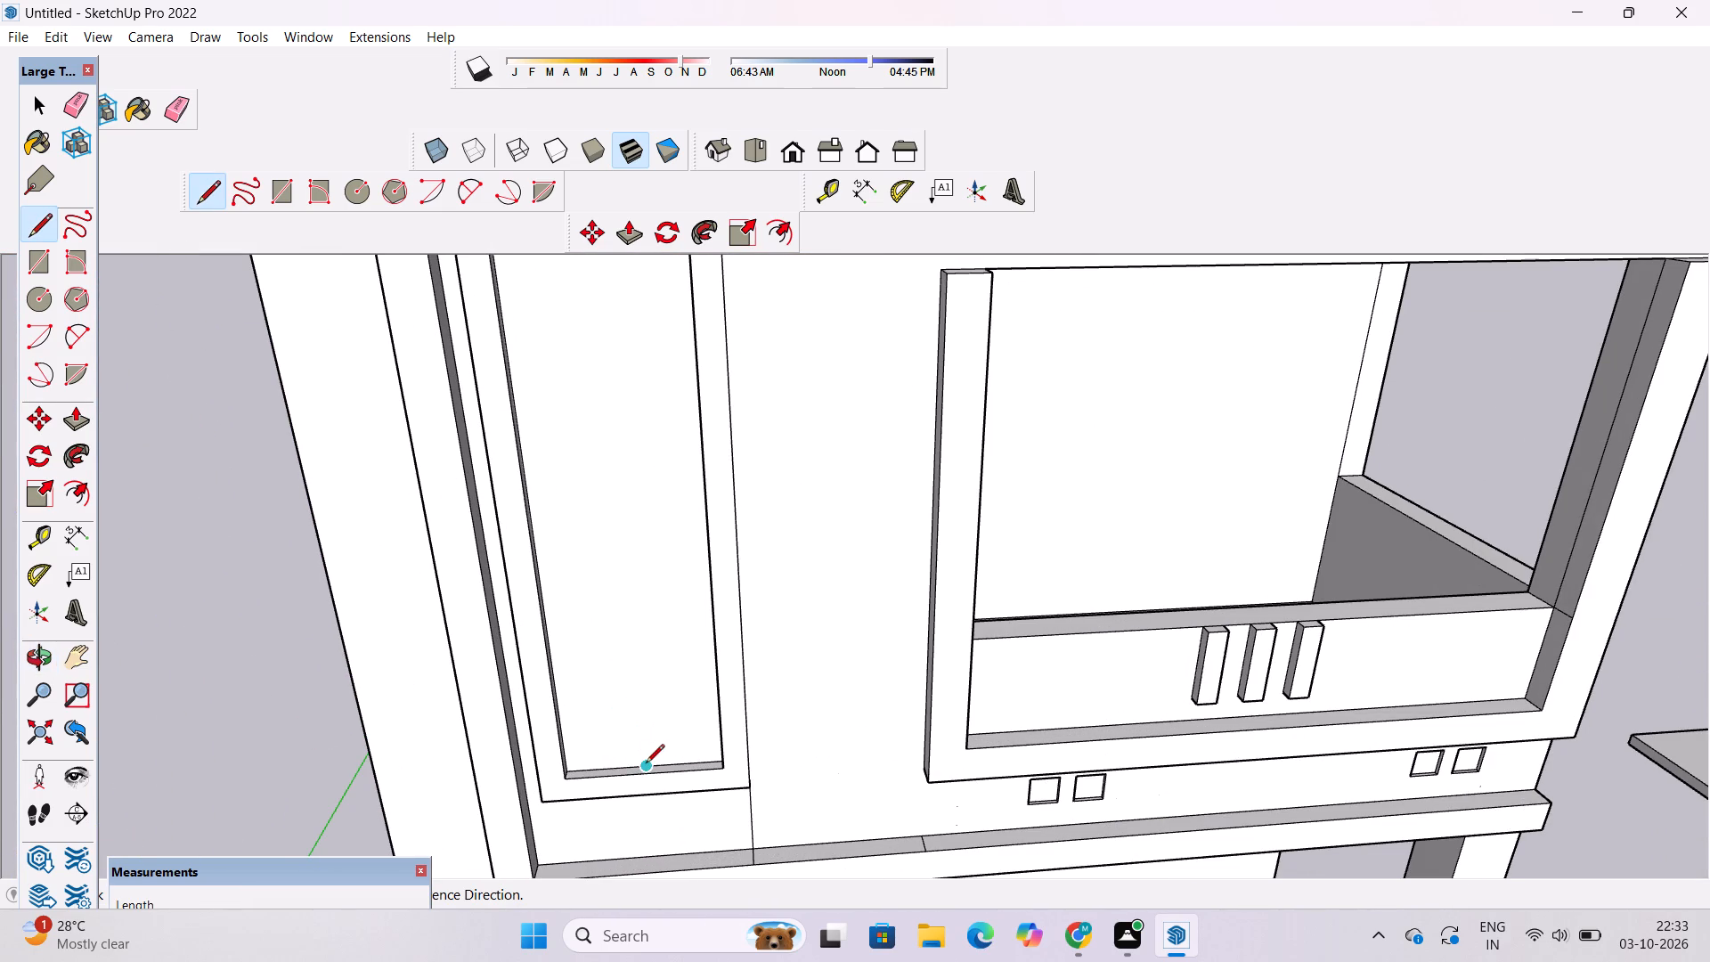
left_click(646, 764)
scroll(646, 762, "down", 14)
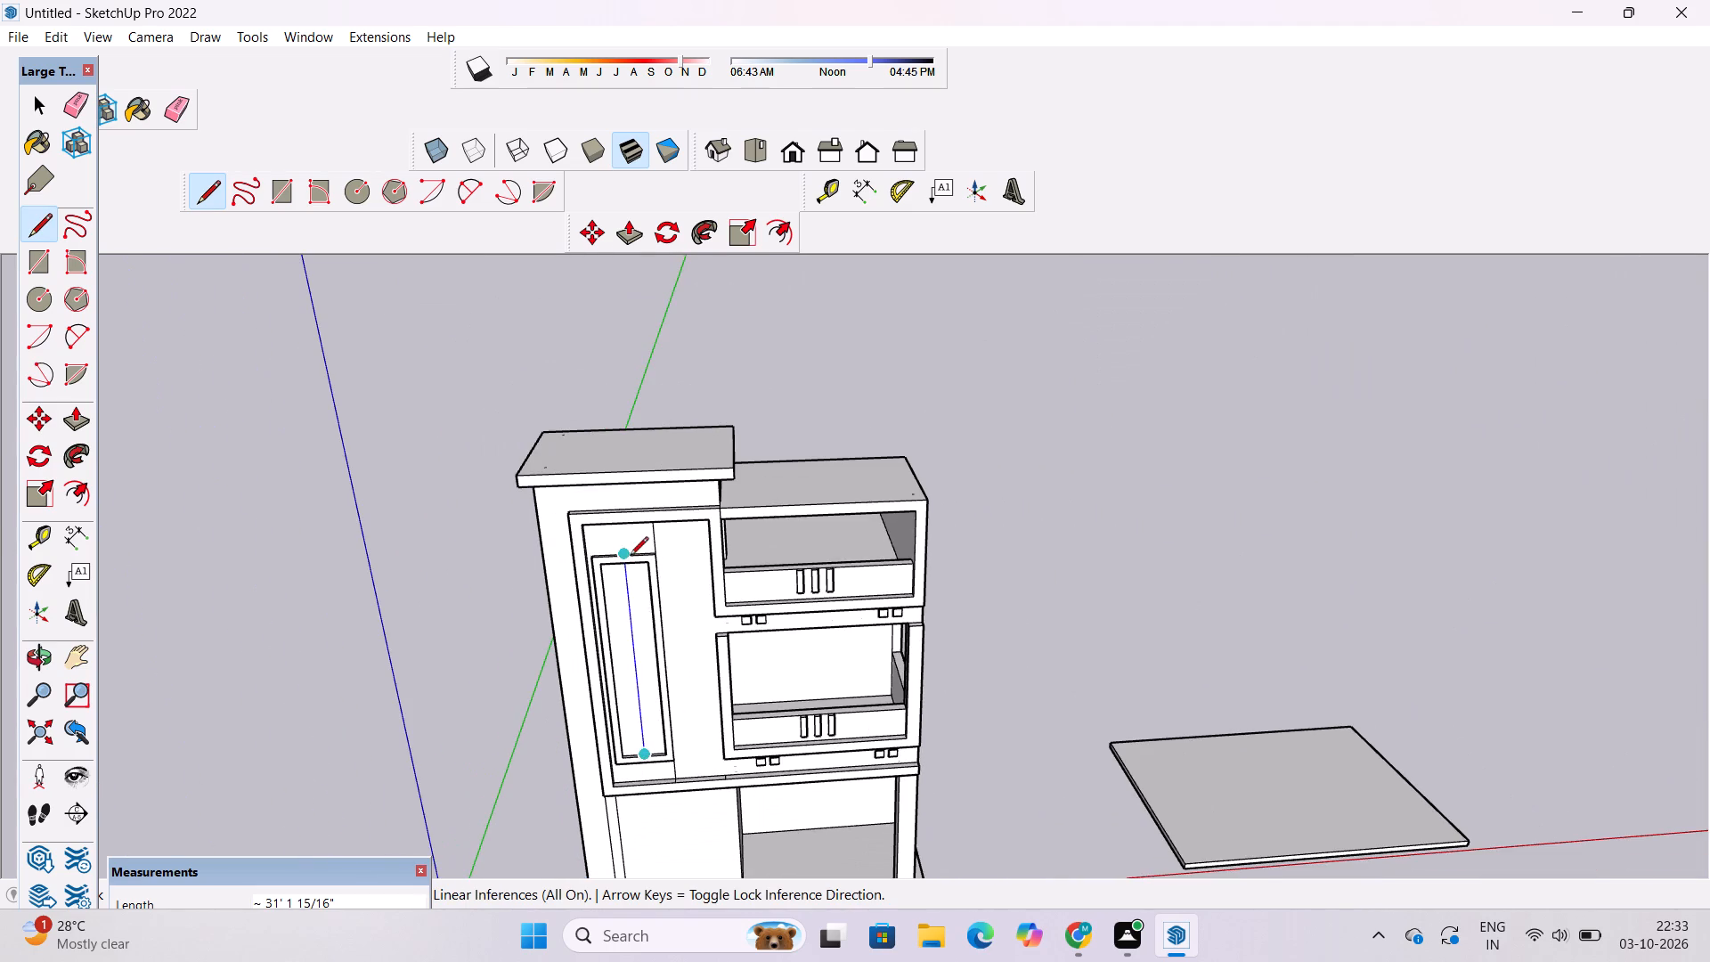
scroll(630, 557, "up", 16)
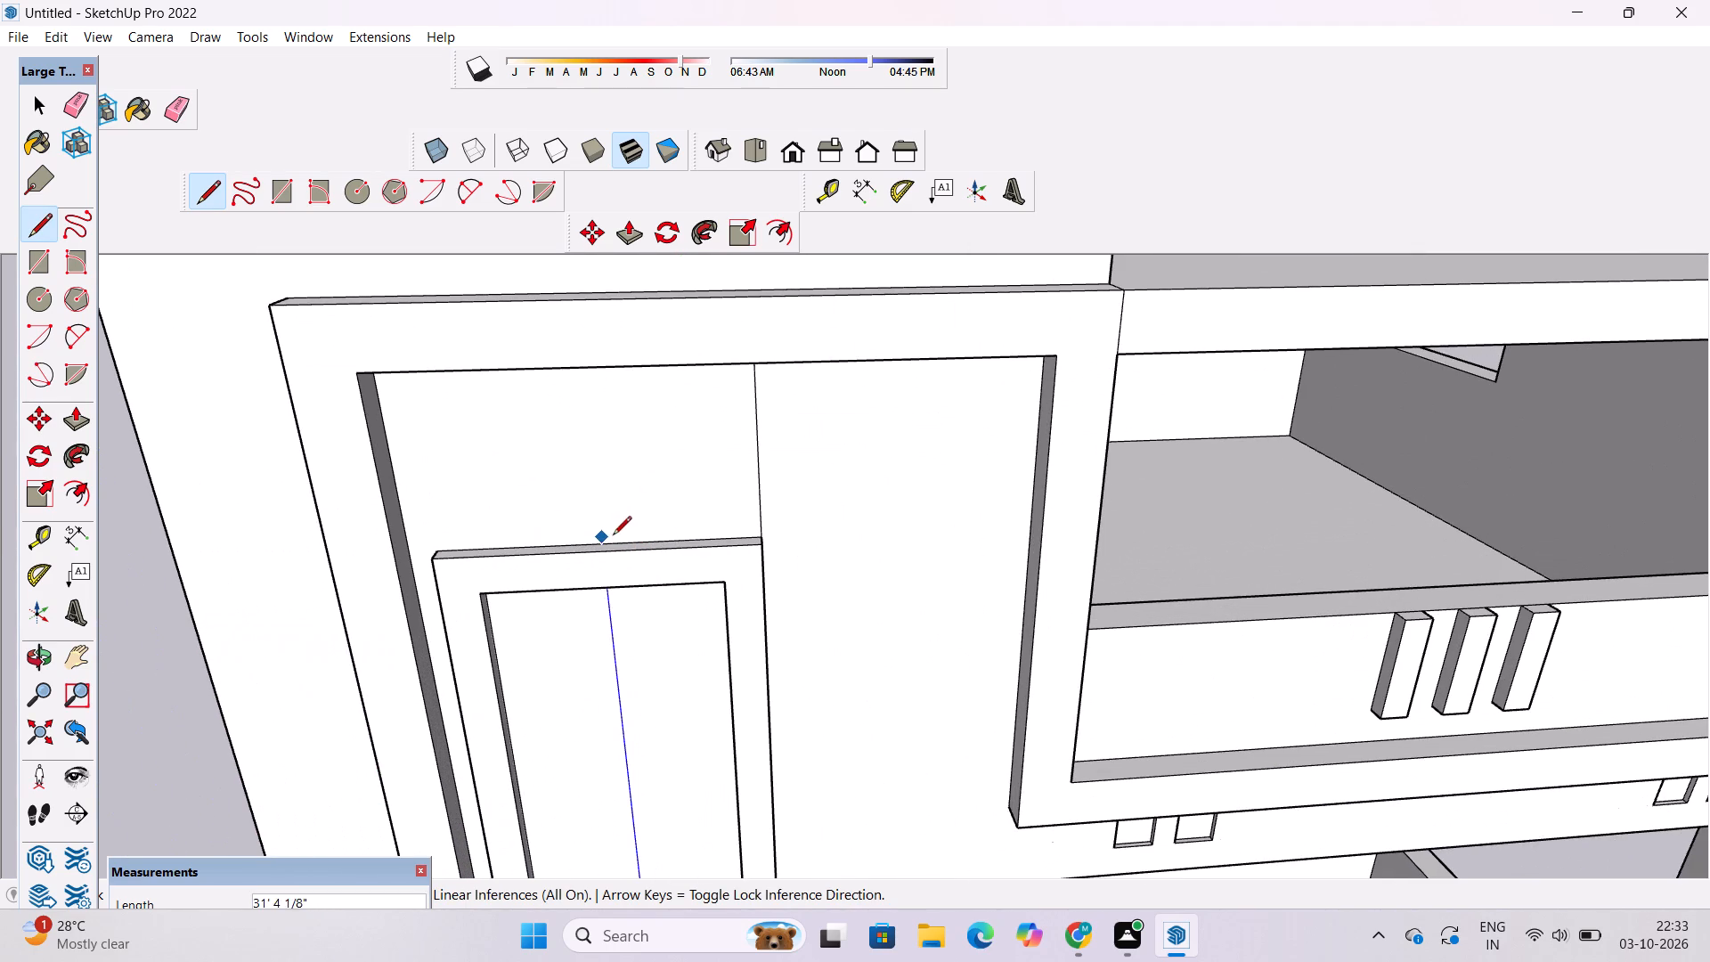
key("o")
left_click_drag(668, 660, 649, 508)
left_click_drag(649, 508, 700, 689, "shift")
left_click_drag(700, 689, 688, 602)
left_click_drag(688, 650, 688, 619, "shift")
key("l")
scroll(678, 599, "up", 7)
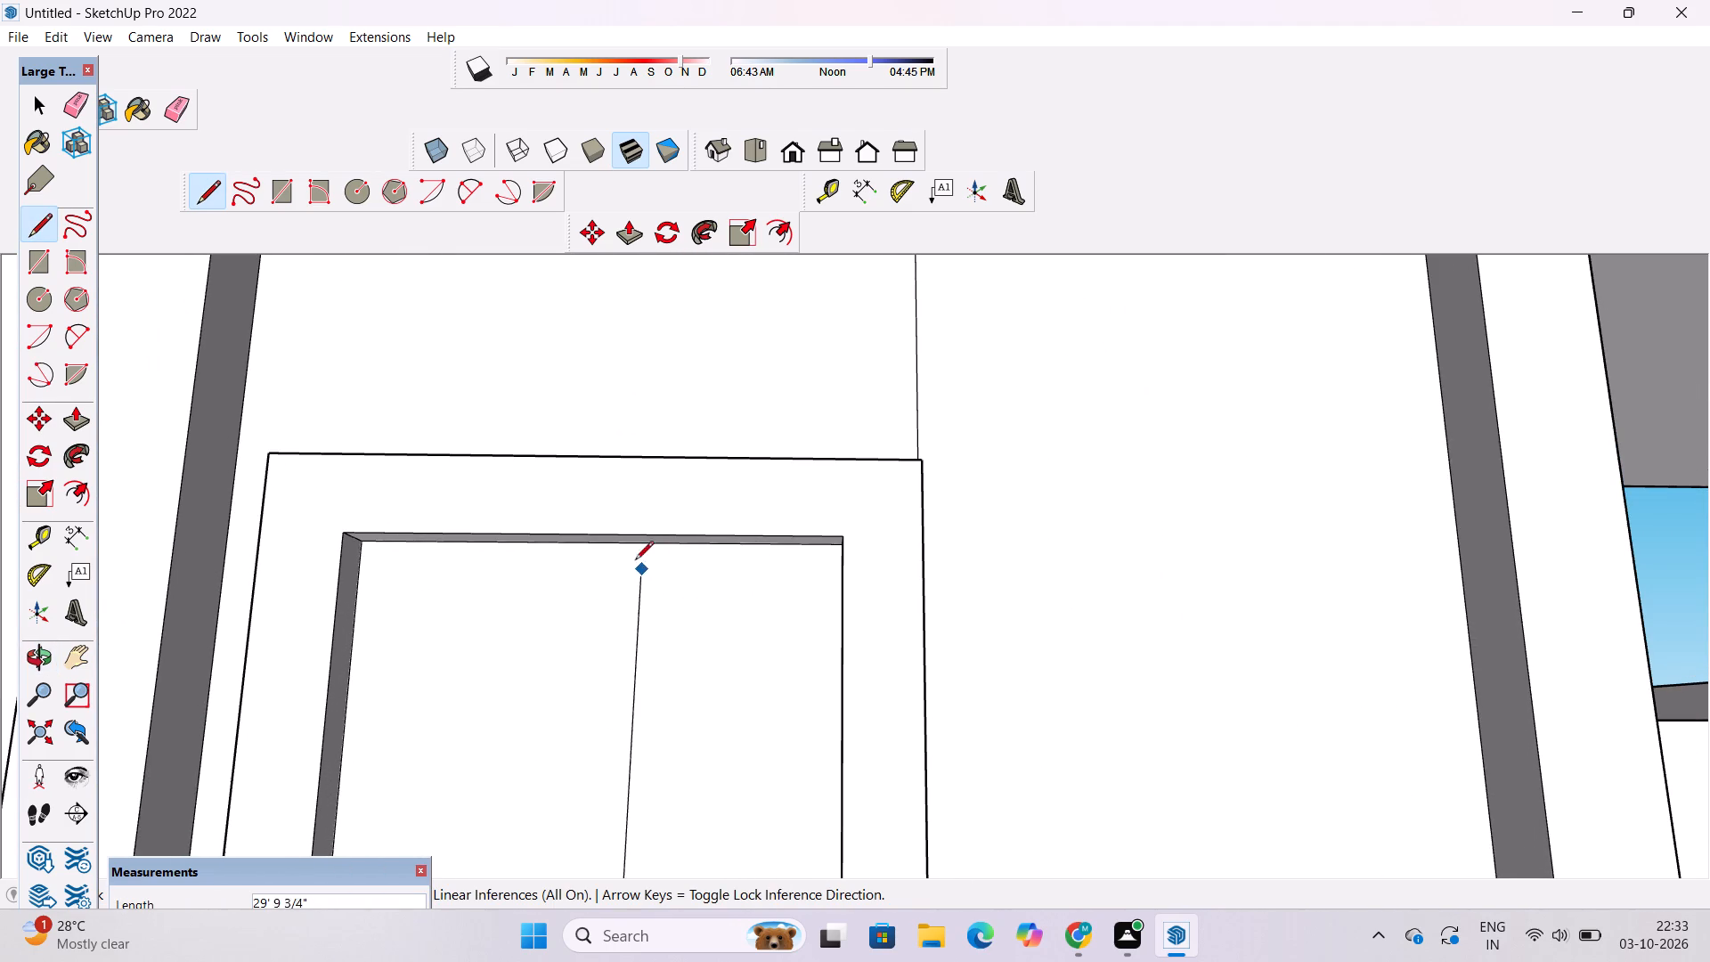
left_click(601, 543)
scroll(659, 520, "down", 6)
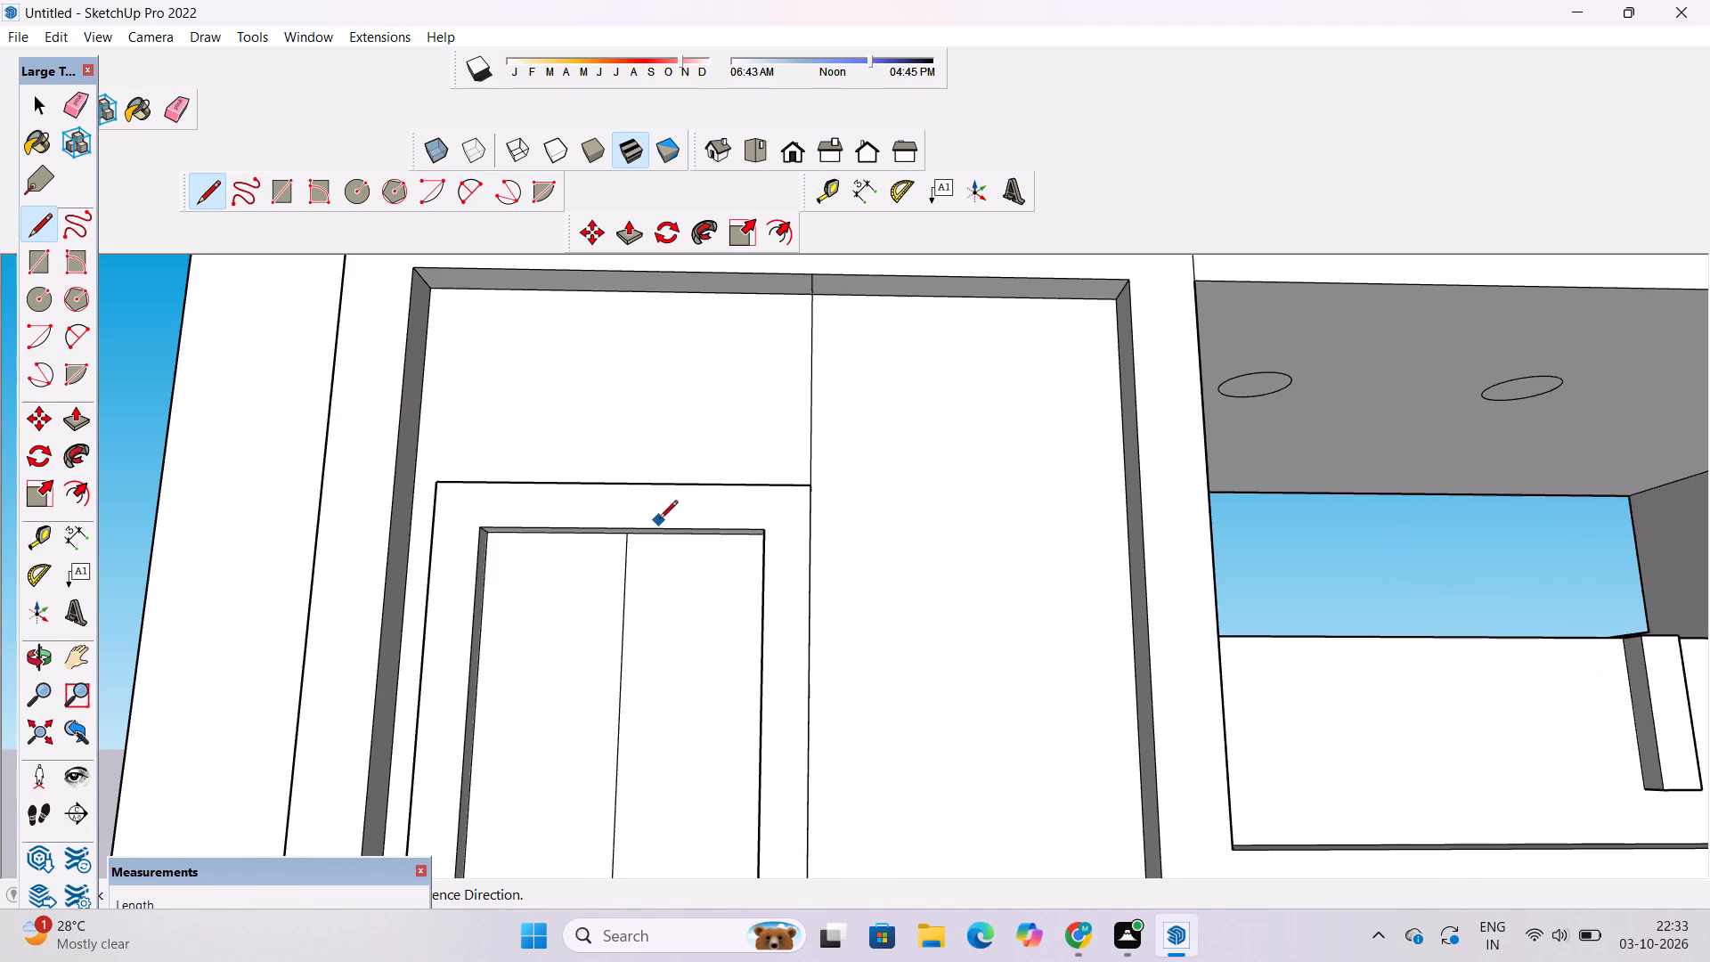
Place a horizontal Tape Measure guide 8' below the top edge of the tower's recessed panel.
key("o")
left_click_drag(672, 553, 680, 589)
left_click_drag(682, 615, 668, 488, "shift")
left_click_drag(655, 574, 668, 653)
scroll(665, 642, "down", 6)
left_click_drag(672, 684, 670, 550, "shift")
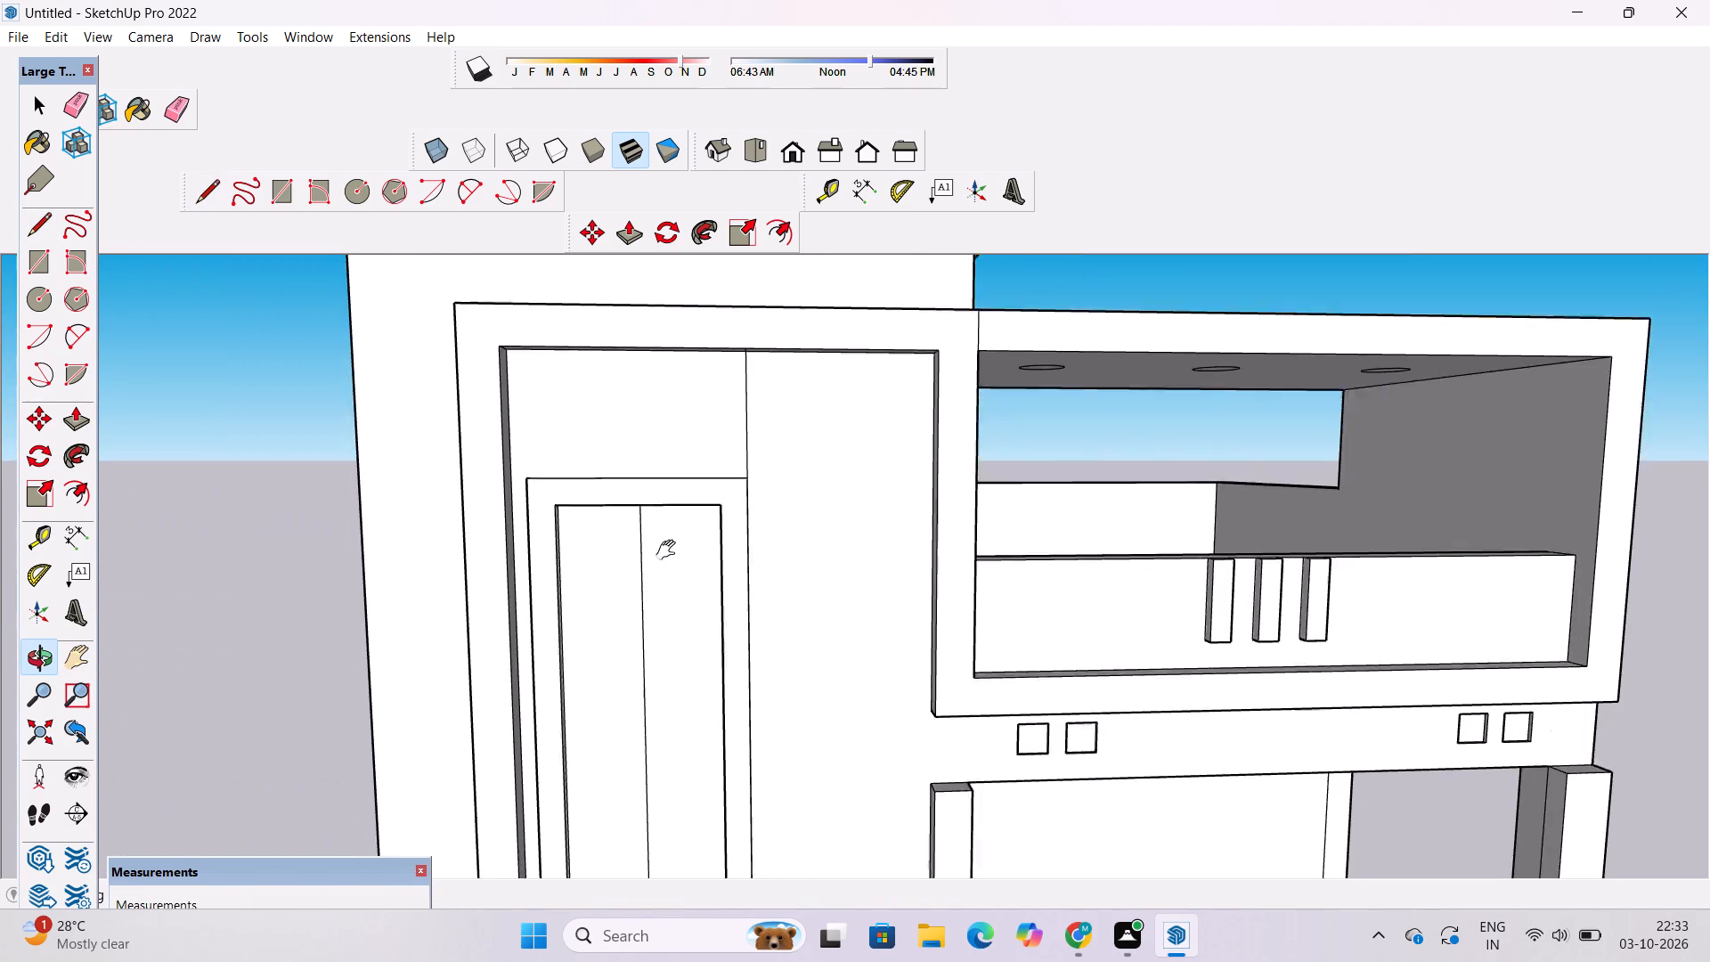
left_click_drag(670, 550, 669, 546, "shift")
left_click_drag(671, 573, 683, 653)
left_click_drag(671, 656, 679, 668)
left_click_drag(693, 677, 692, 611)
left_click_drag(700, 668, 693, 603, "shift")
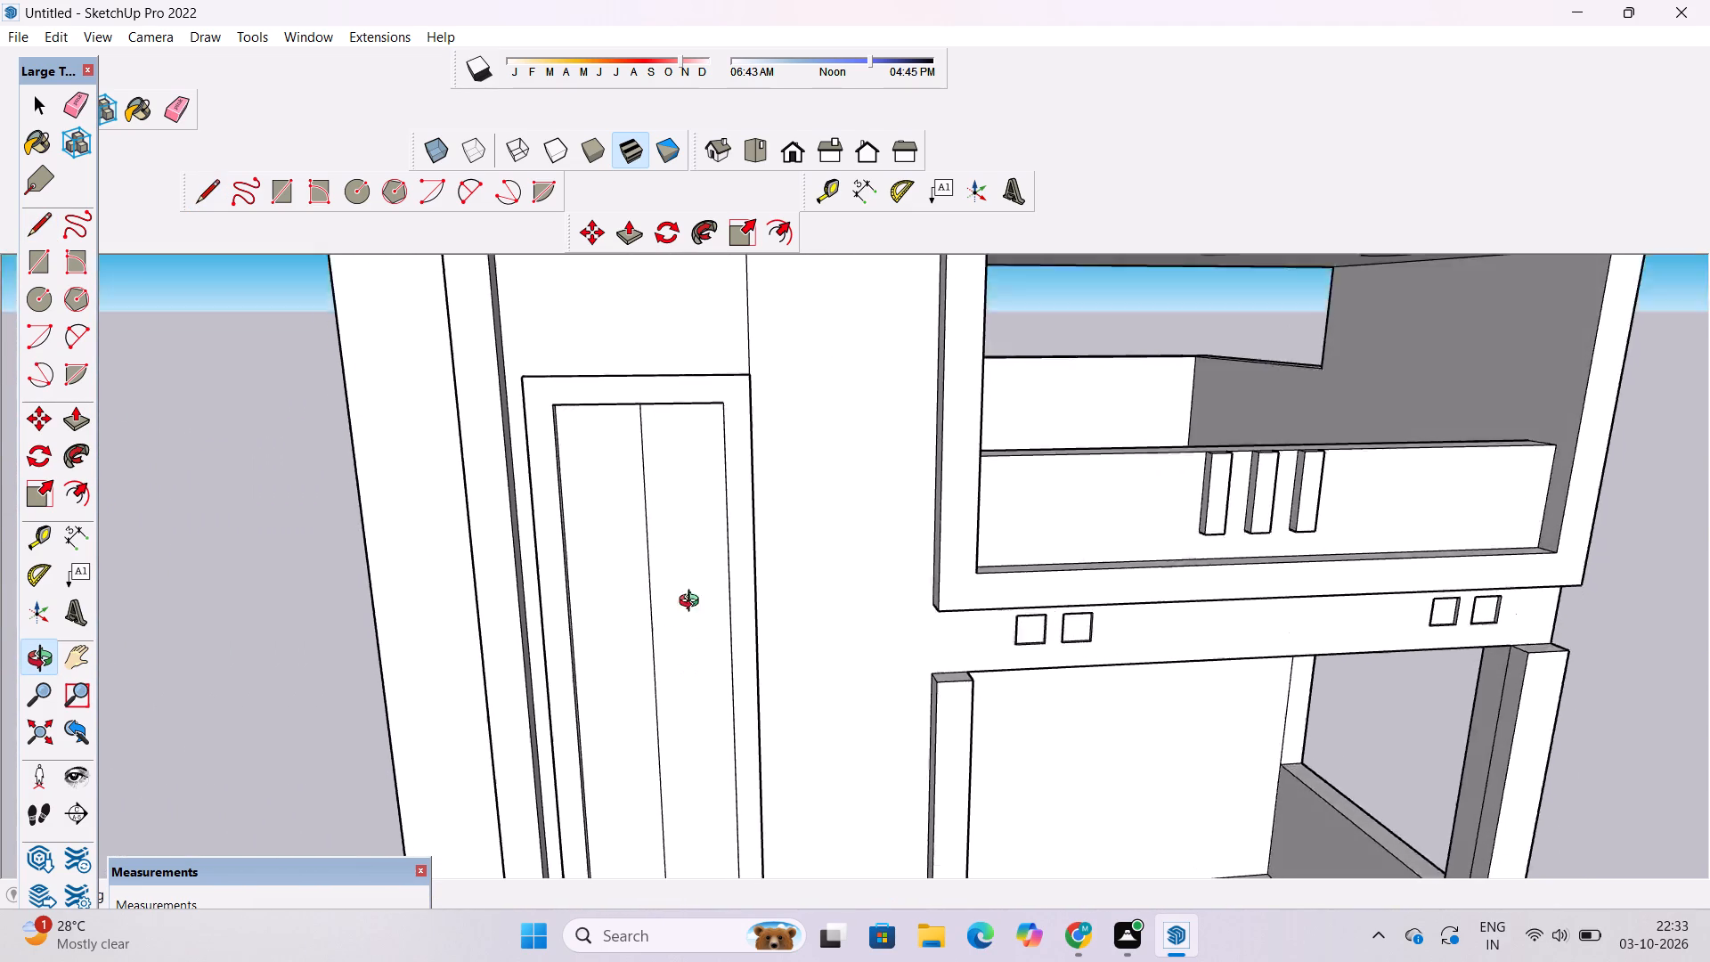
left_click_drag(693, 603, 688, 540, "shift")
scroll(687, 424, "up", 5)
left_click_drag(687, 424, 695, 531, "shift")
left_click_drag(695, 530, 690, 506)
key("t")
scroll(680, 385, "up", 3)
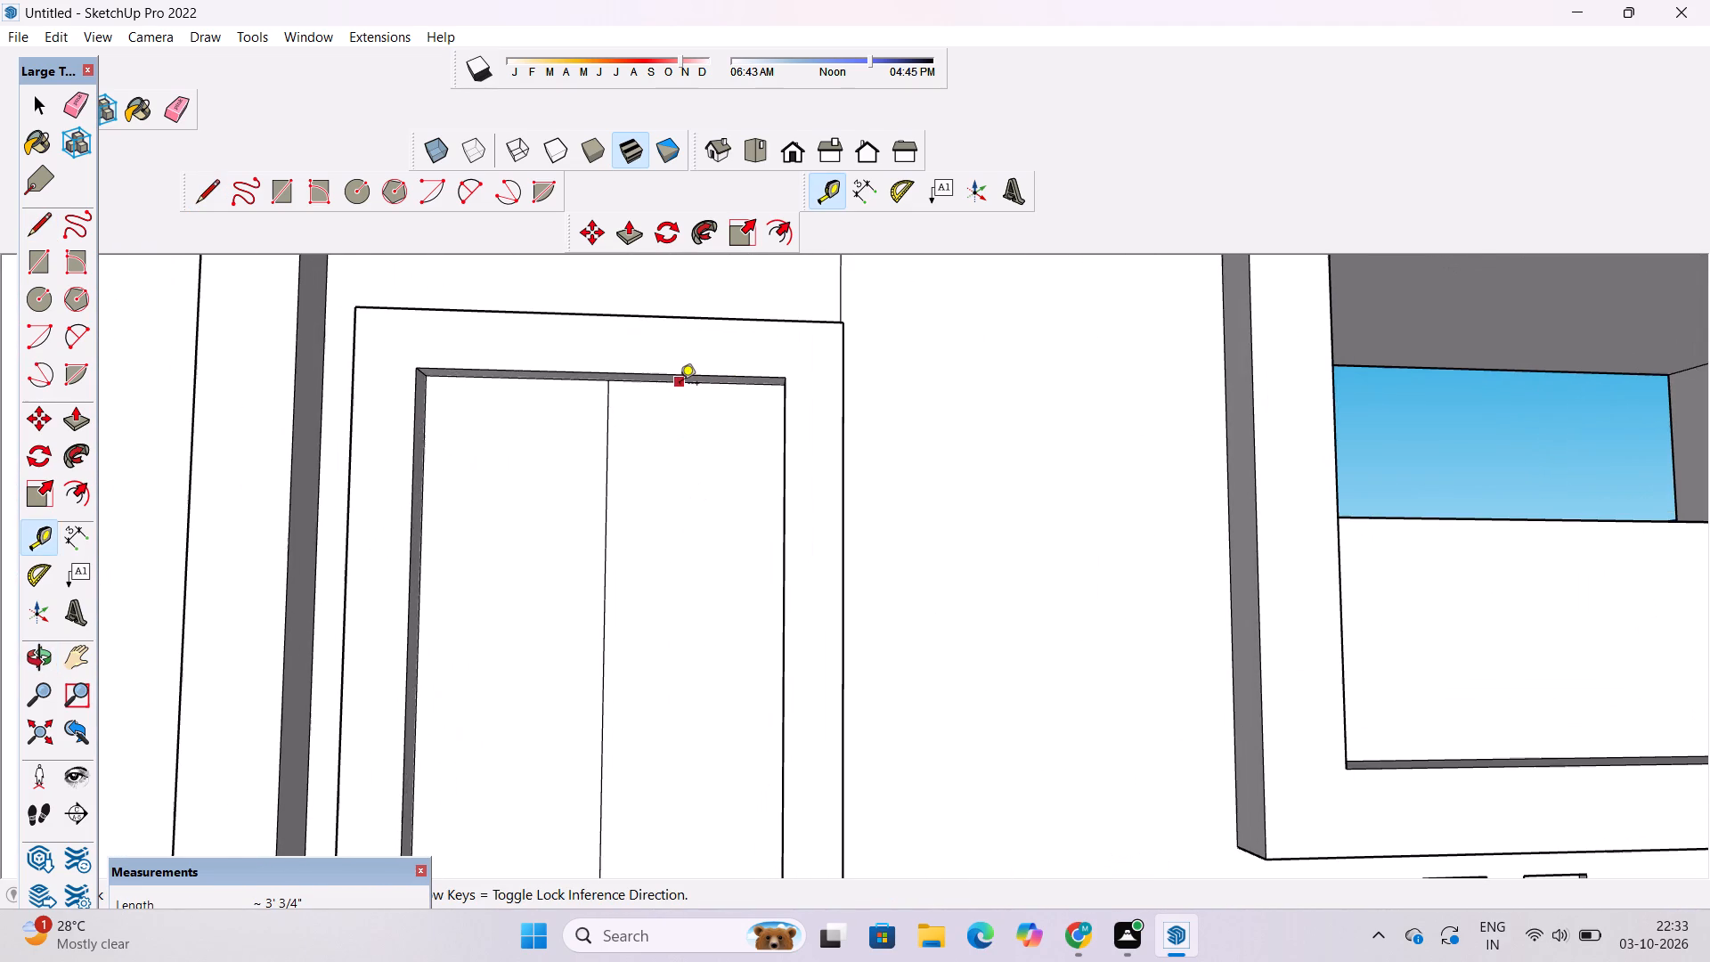
left_click(680, 385)
scroll(680, 384, "down", 18)
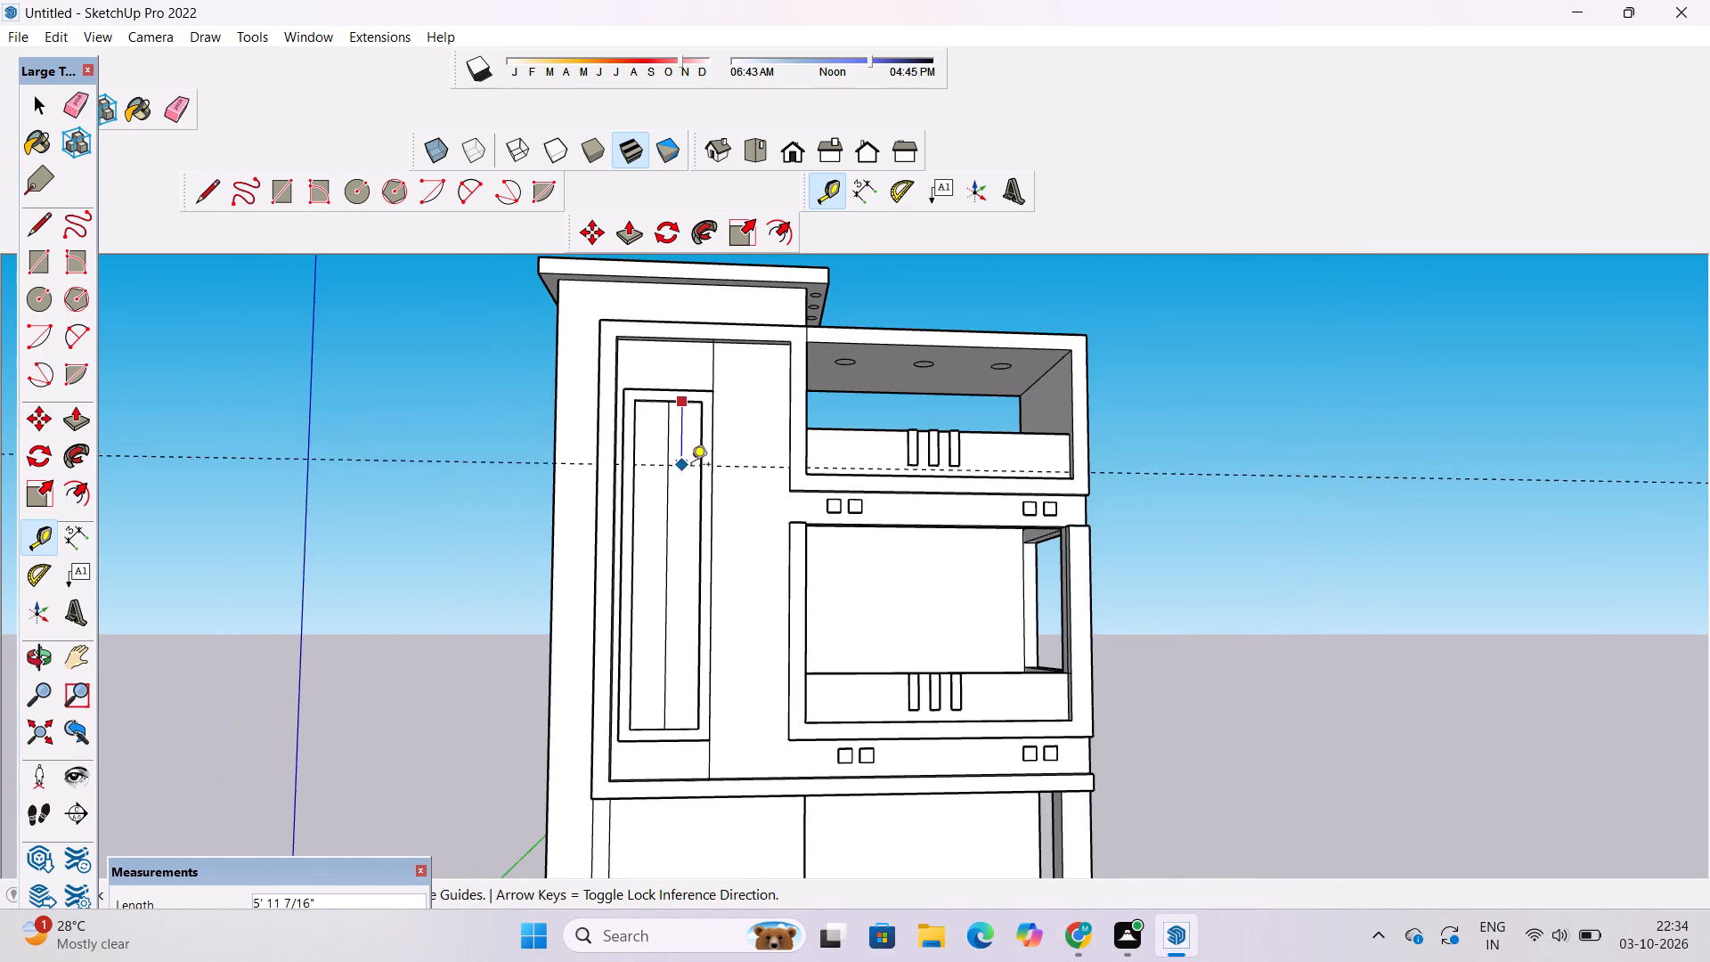
type("8'")
key("Return")
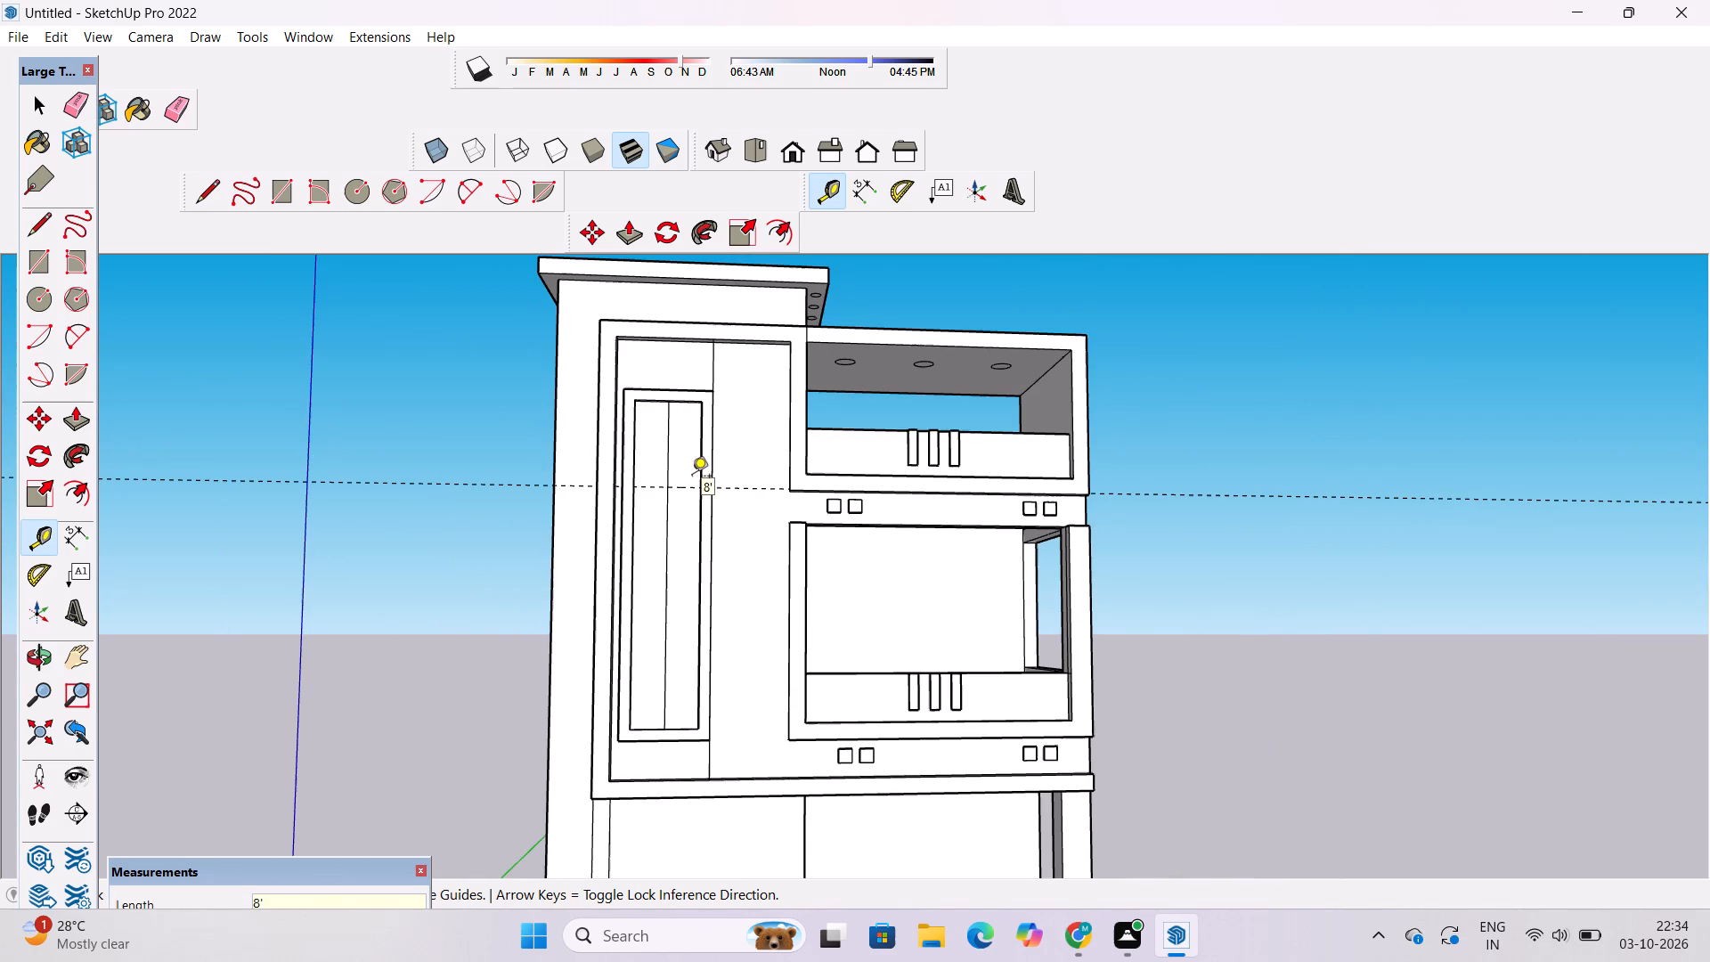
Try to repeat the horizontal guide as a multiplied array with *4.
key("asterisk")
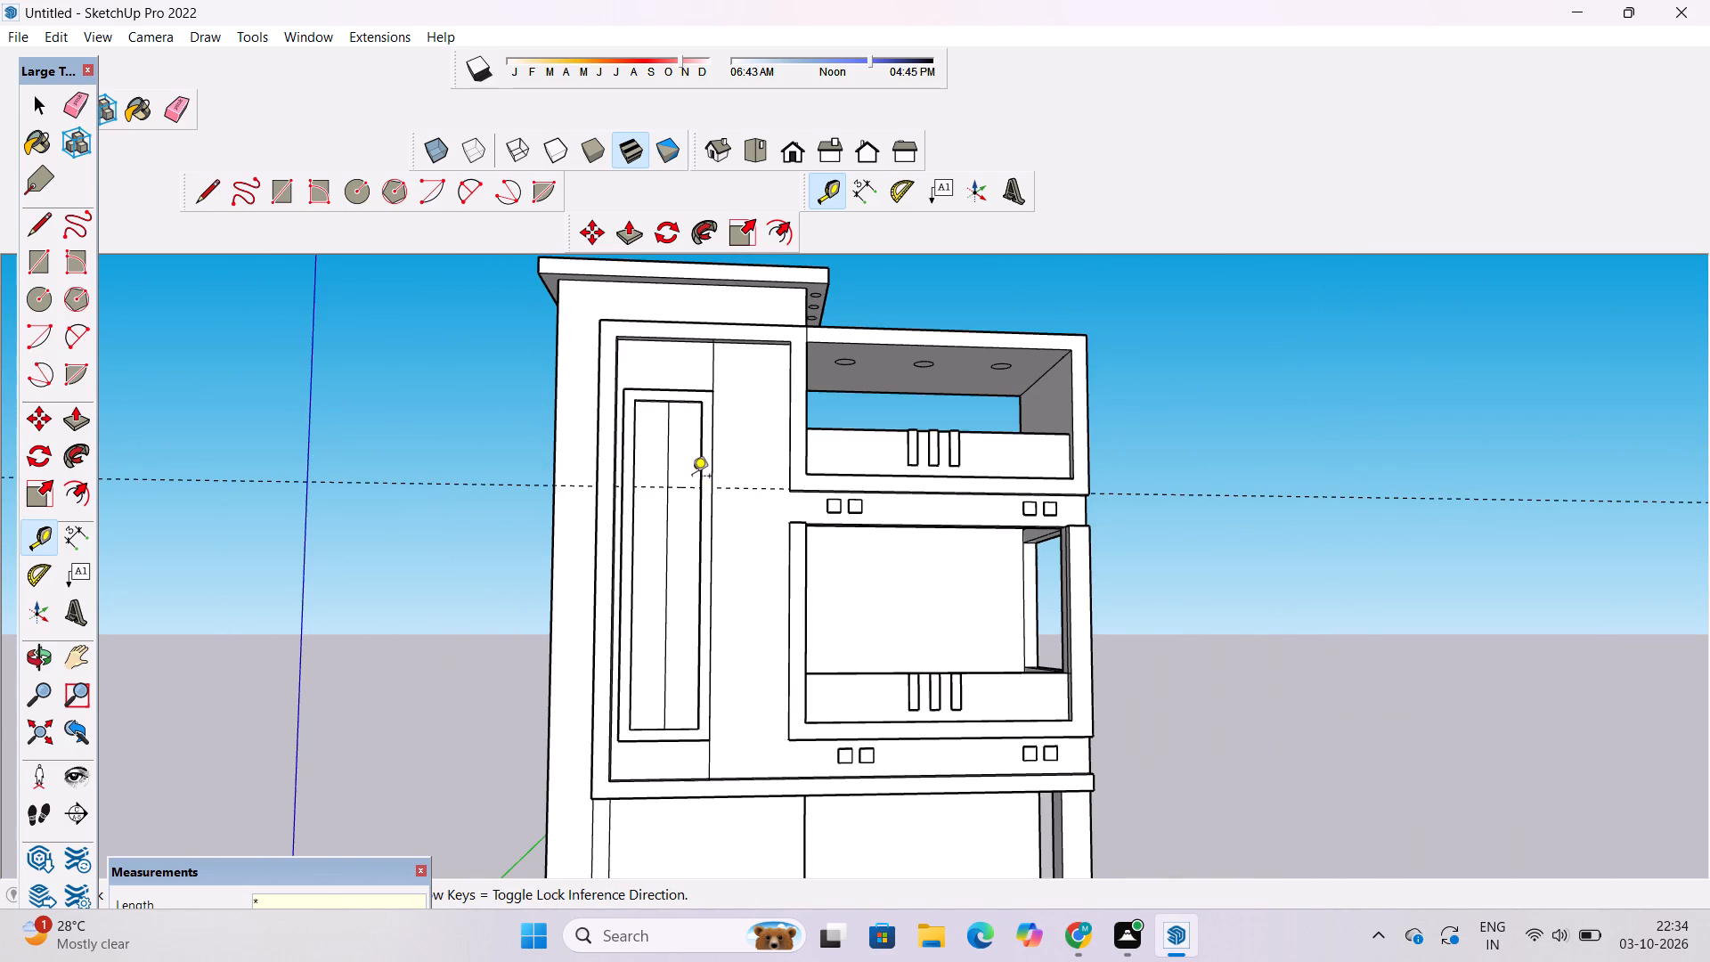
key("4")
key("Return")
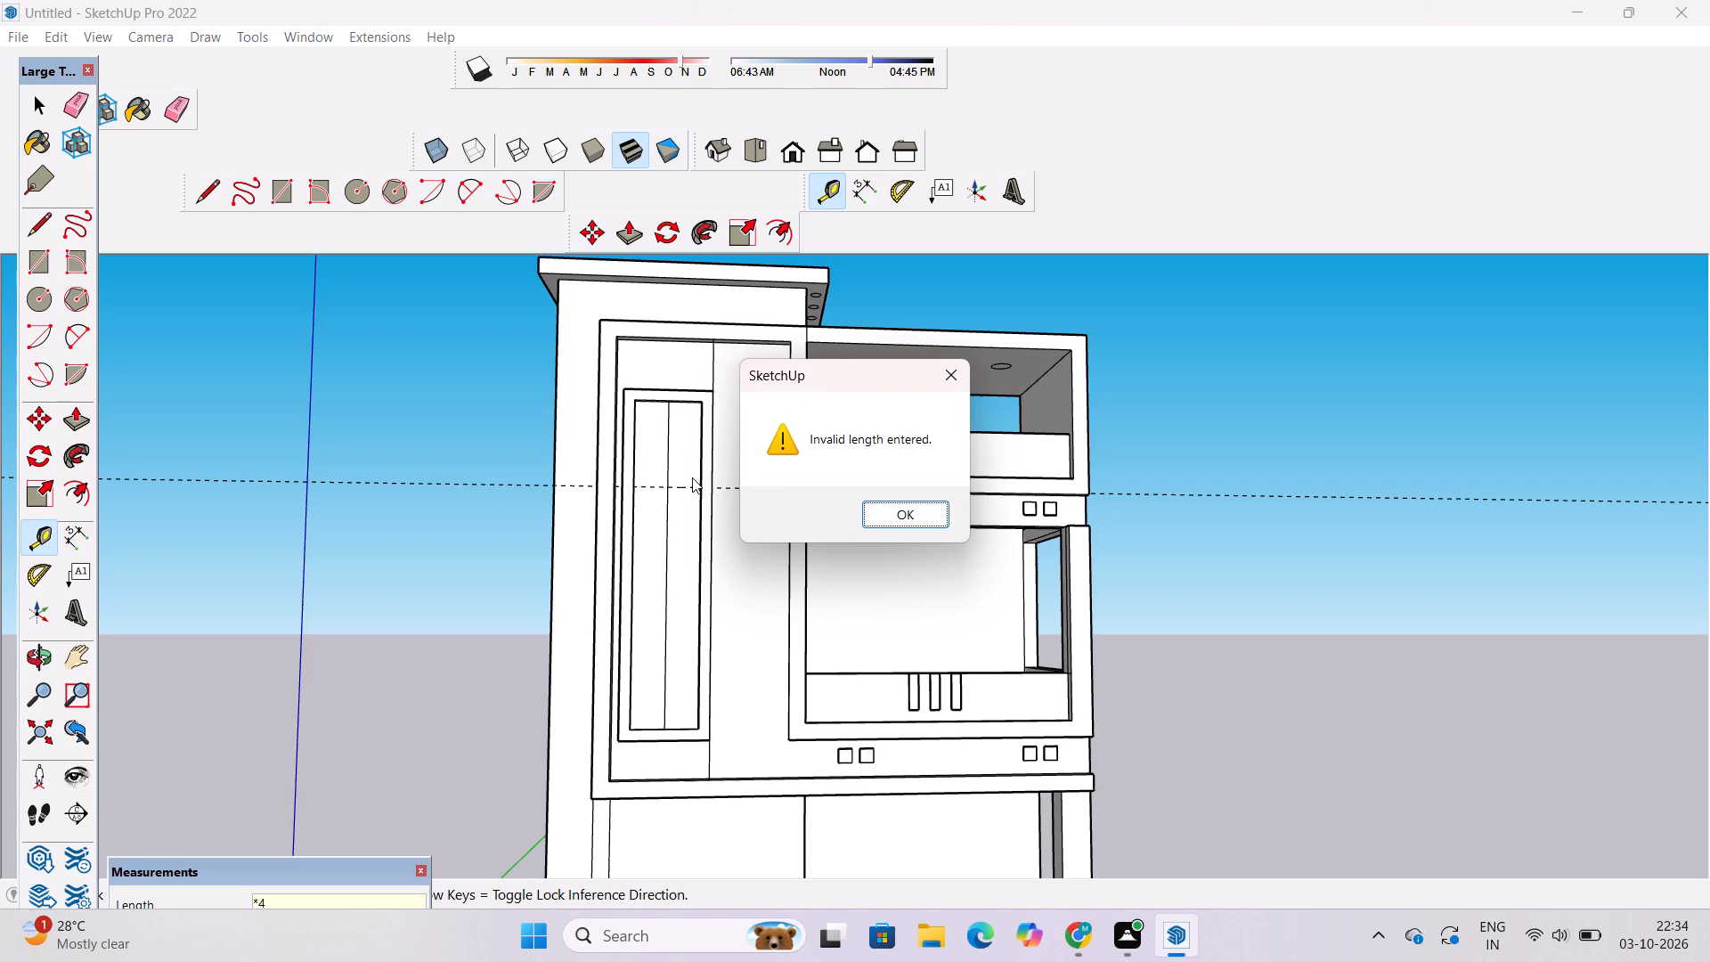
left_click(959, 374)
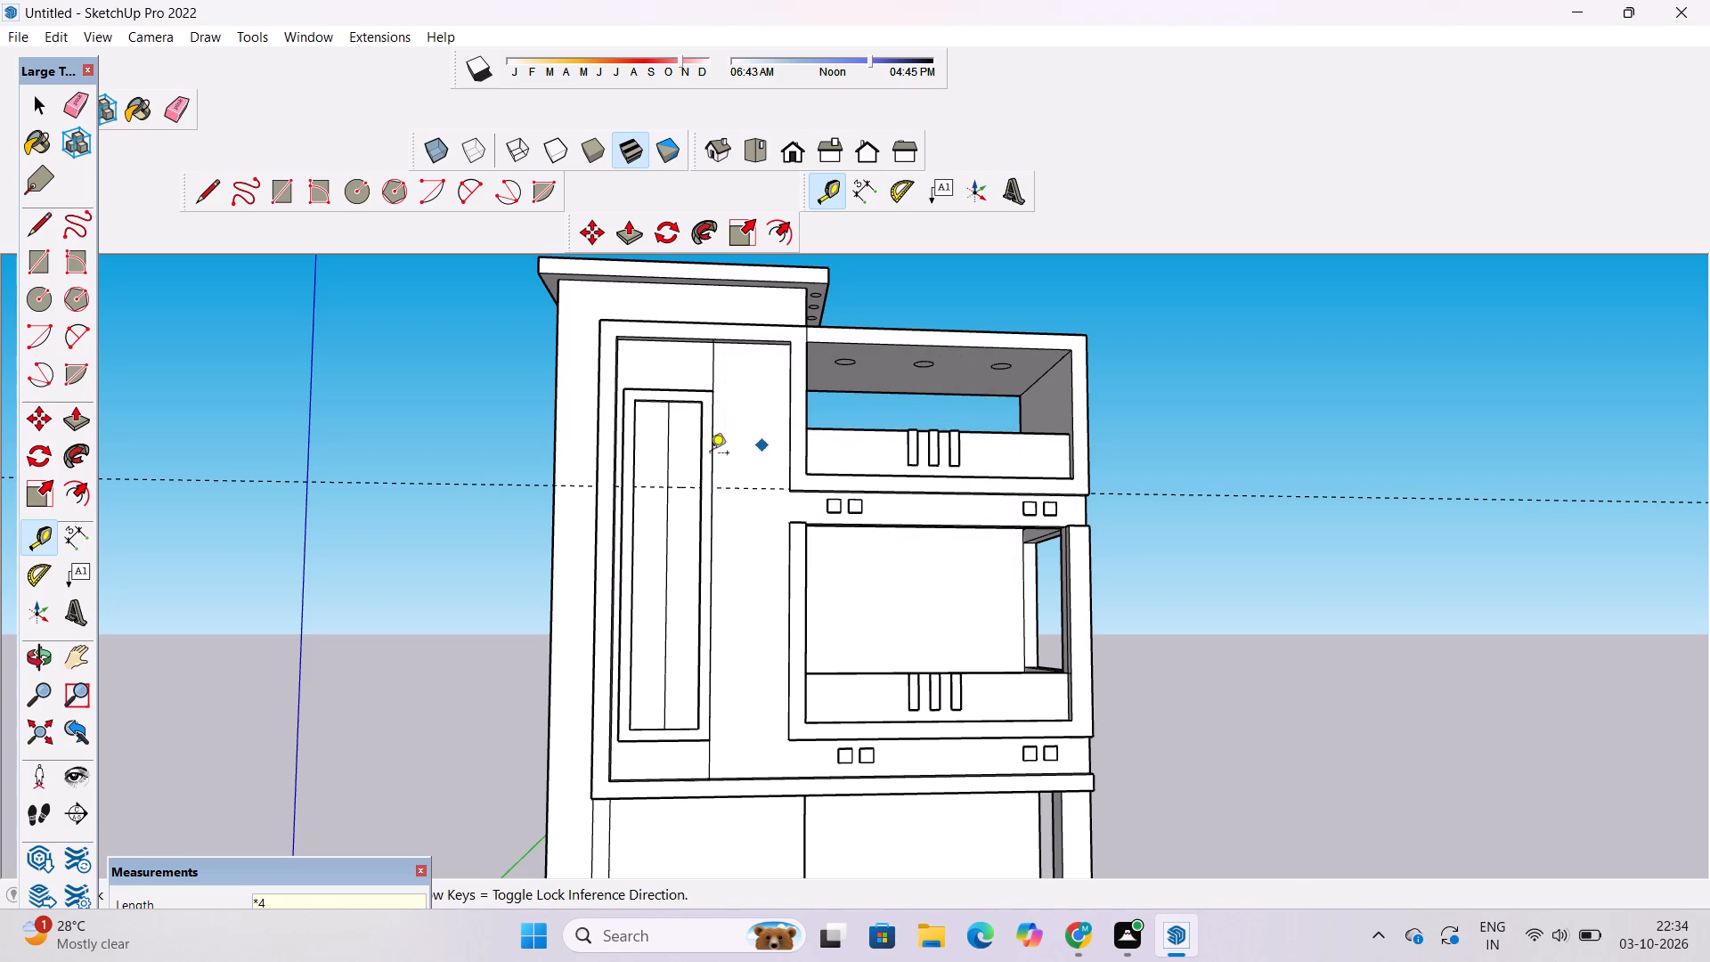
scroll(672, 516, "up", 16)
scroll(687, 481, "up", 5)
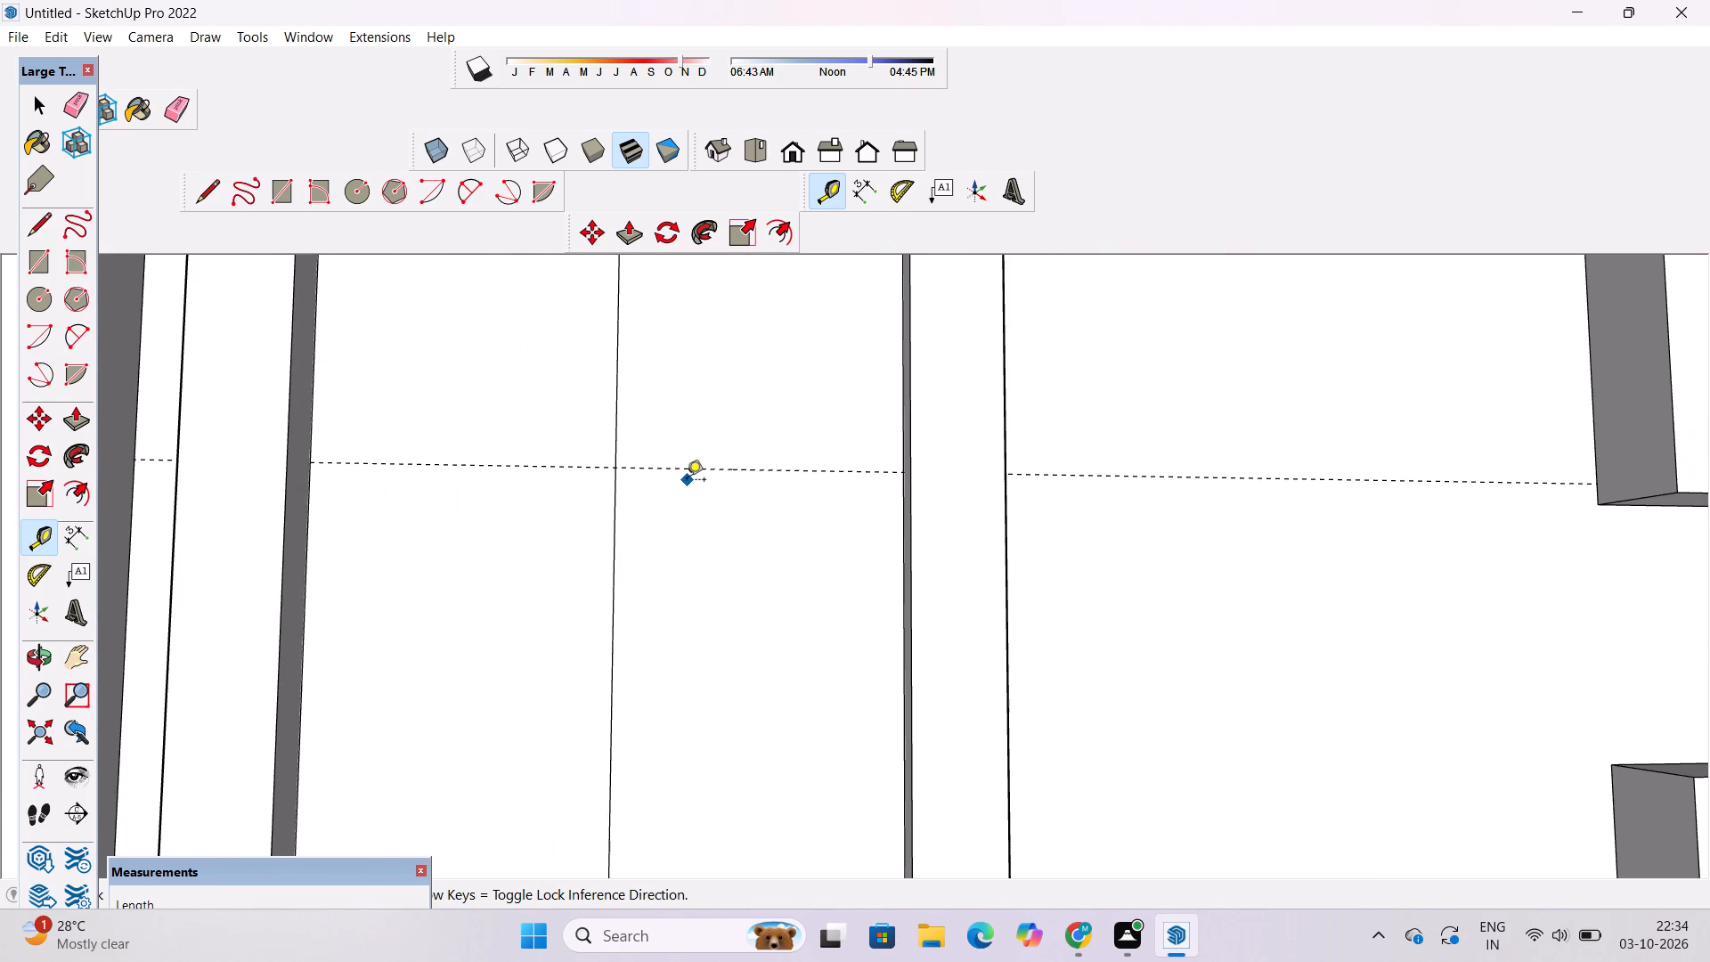
Draw a horizontal line about 6' 2" long along the guide, across the full width of the tower's tall recessed panel.
key("l")
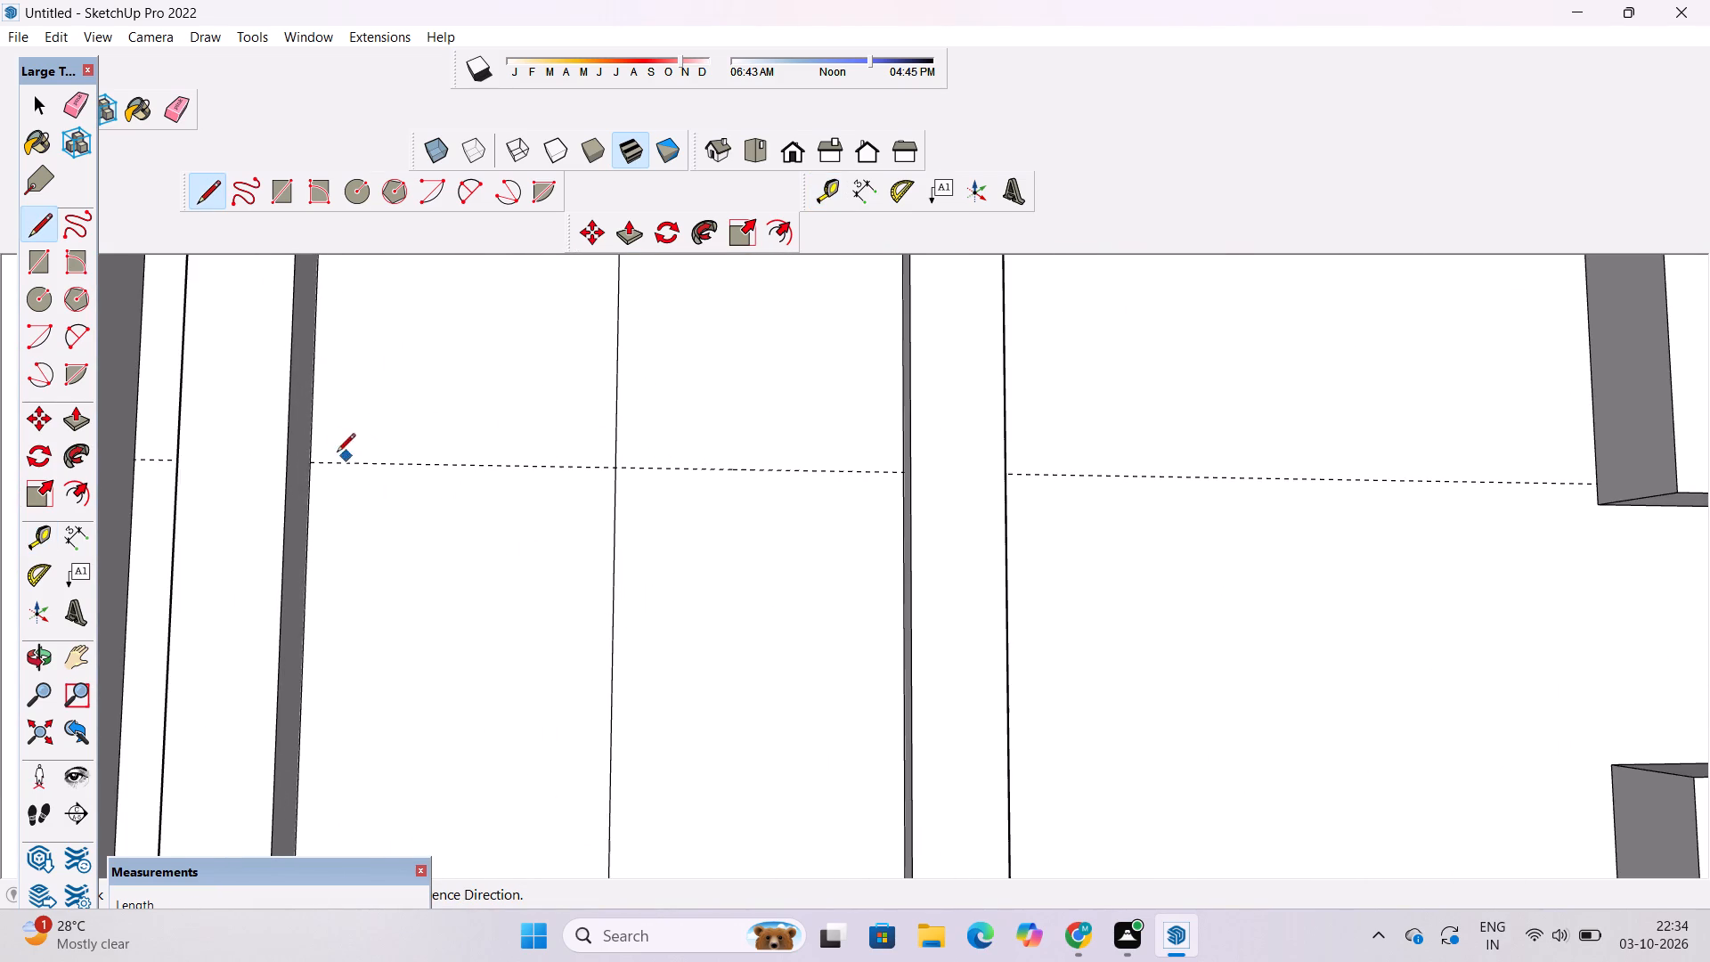
left_click(307, 463)
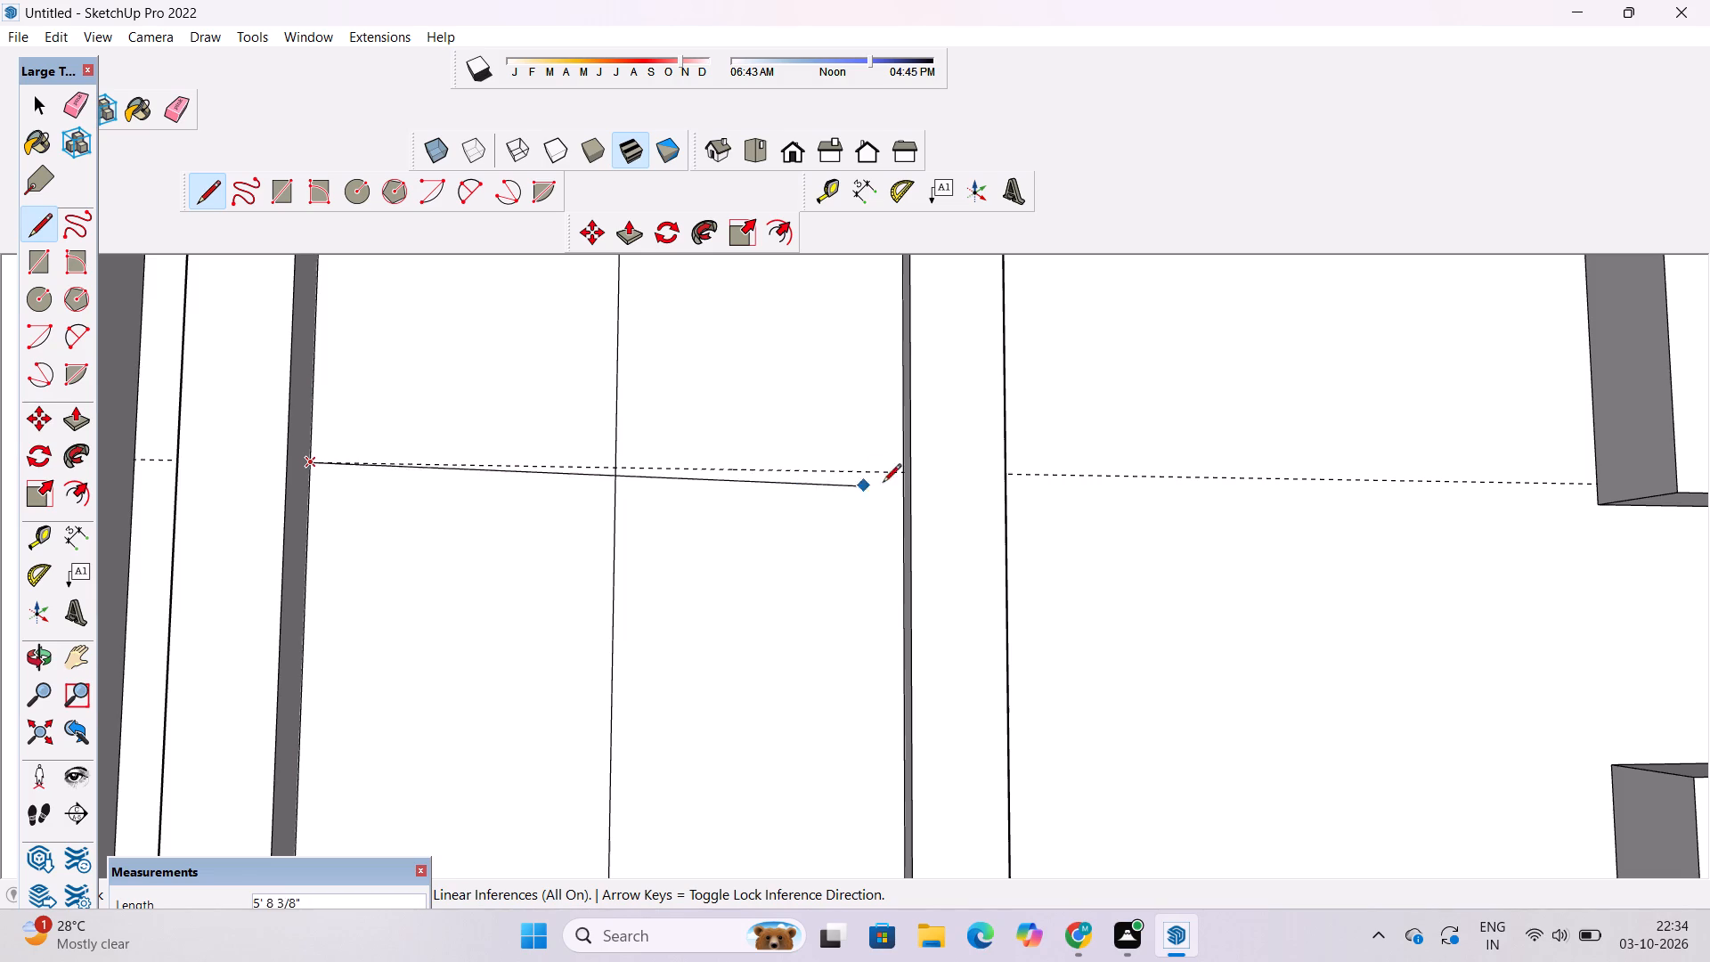
scroll(901, 472, "up", 5)
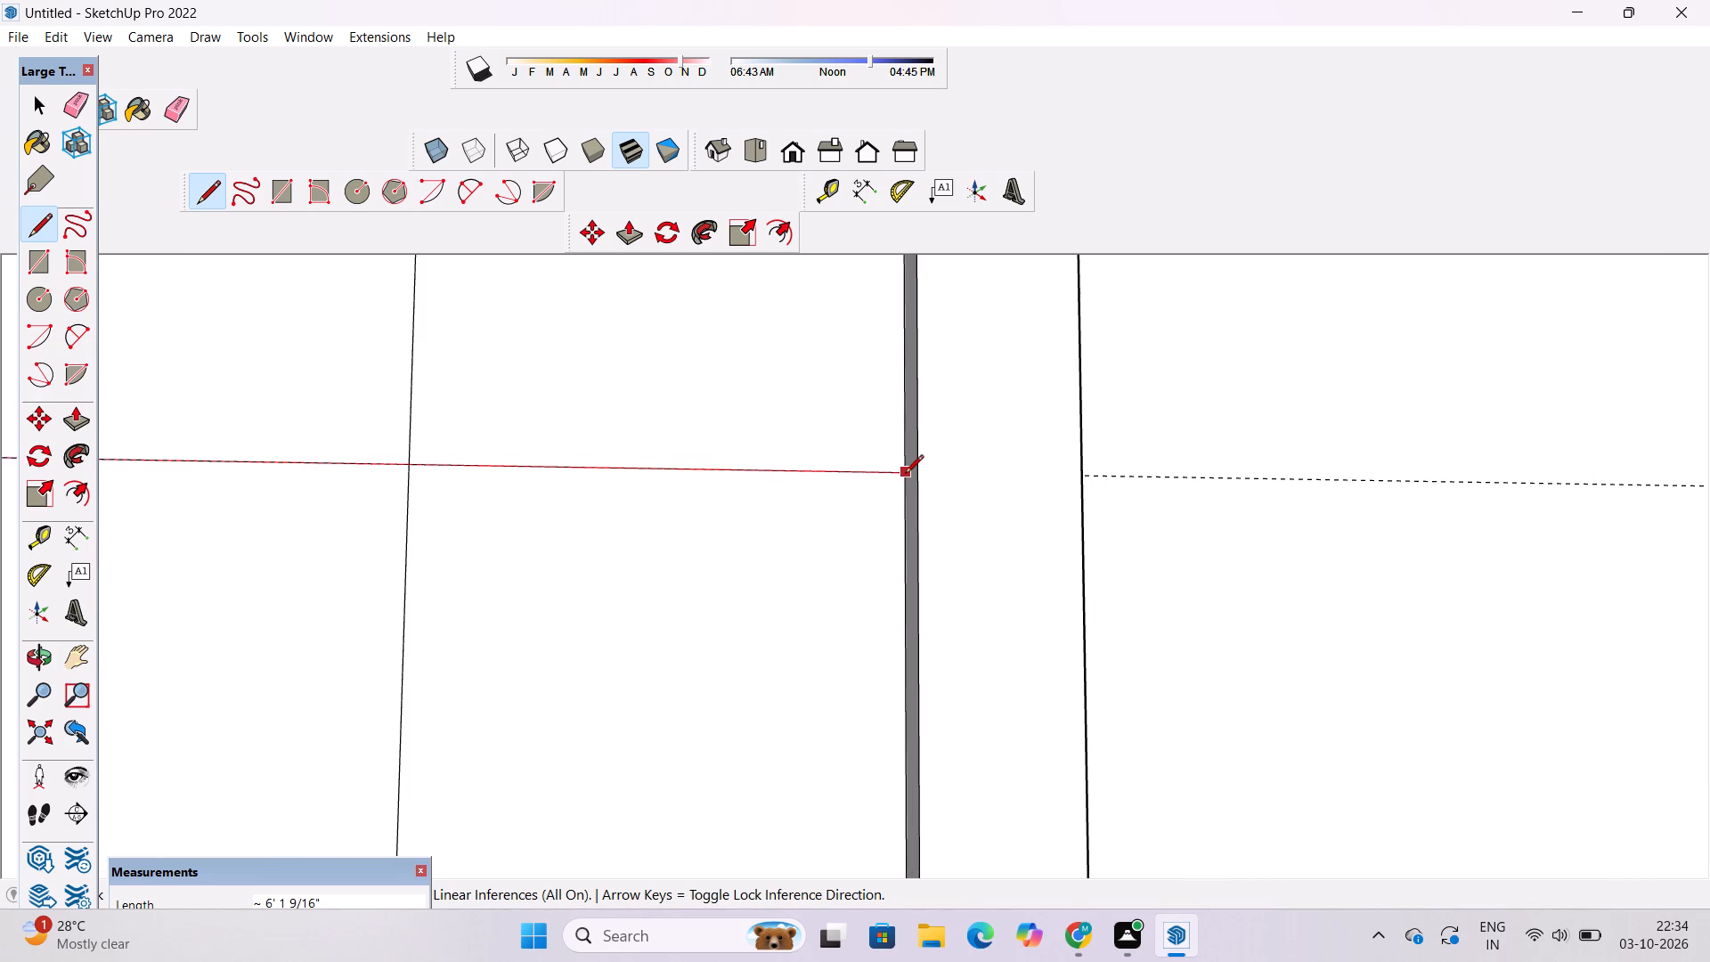
left_click(906, 475)
scroll(840, 412, "down", 7)
key("space")
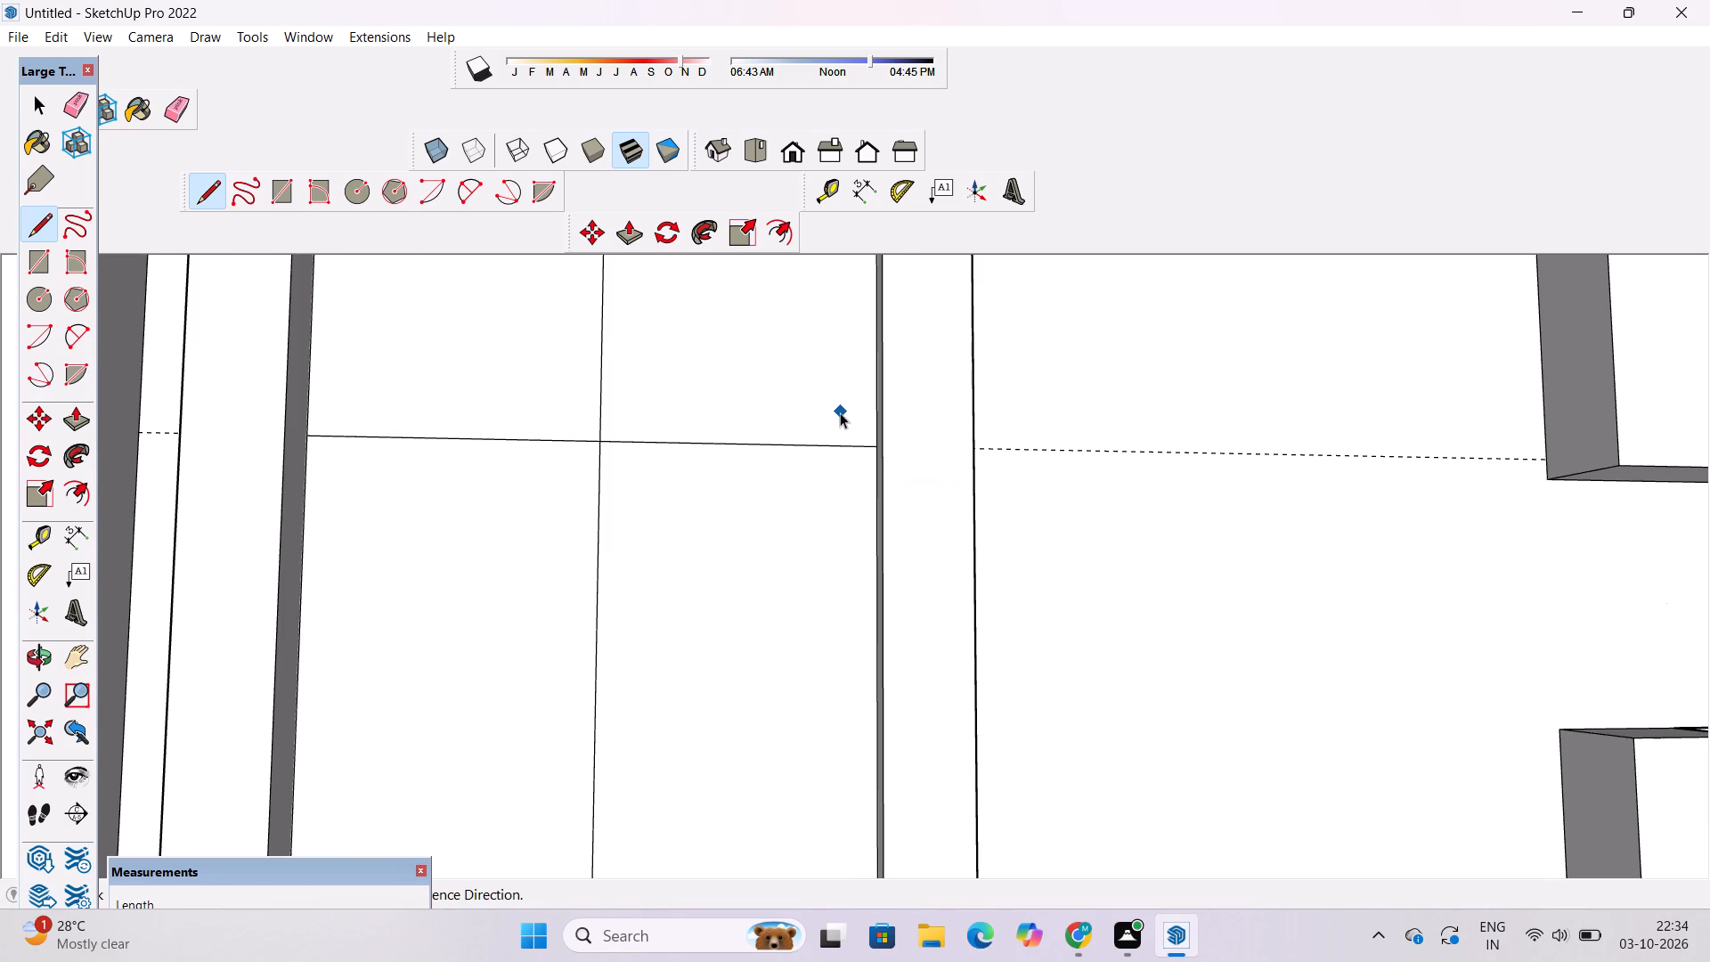
Erase the horizontal guide running across the tower front.
type("e")
scroll(1106, 805, "down", 6)
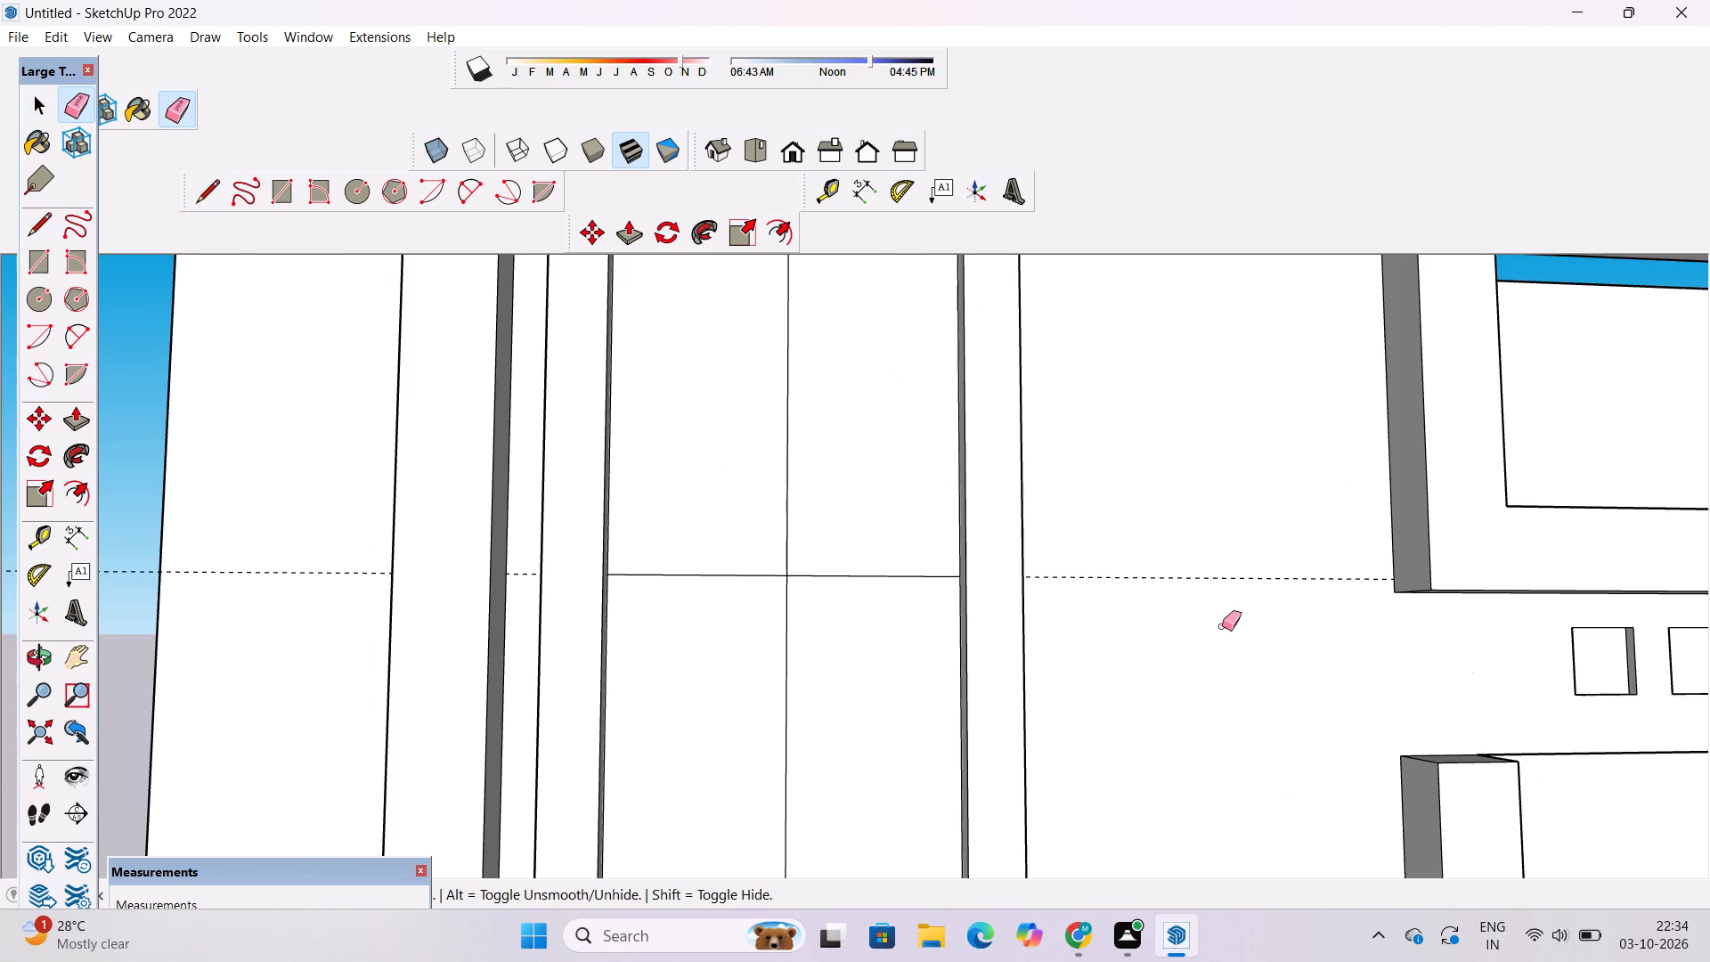
left_click_drag(1242, 591, 1231, 626)
scroll(578, 567, "down", 6)
scroll(664, 623, "up", 2)
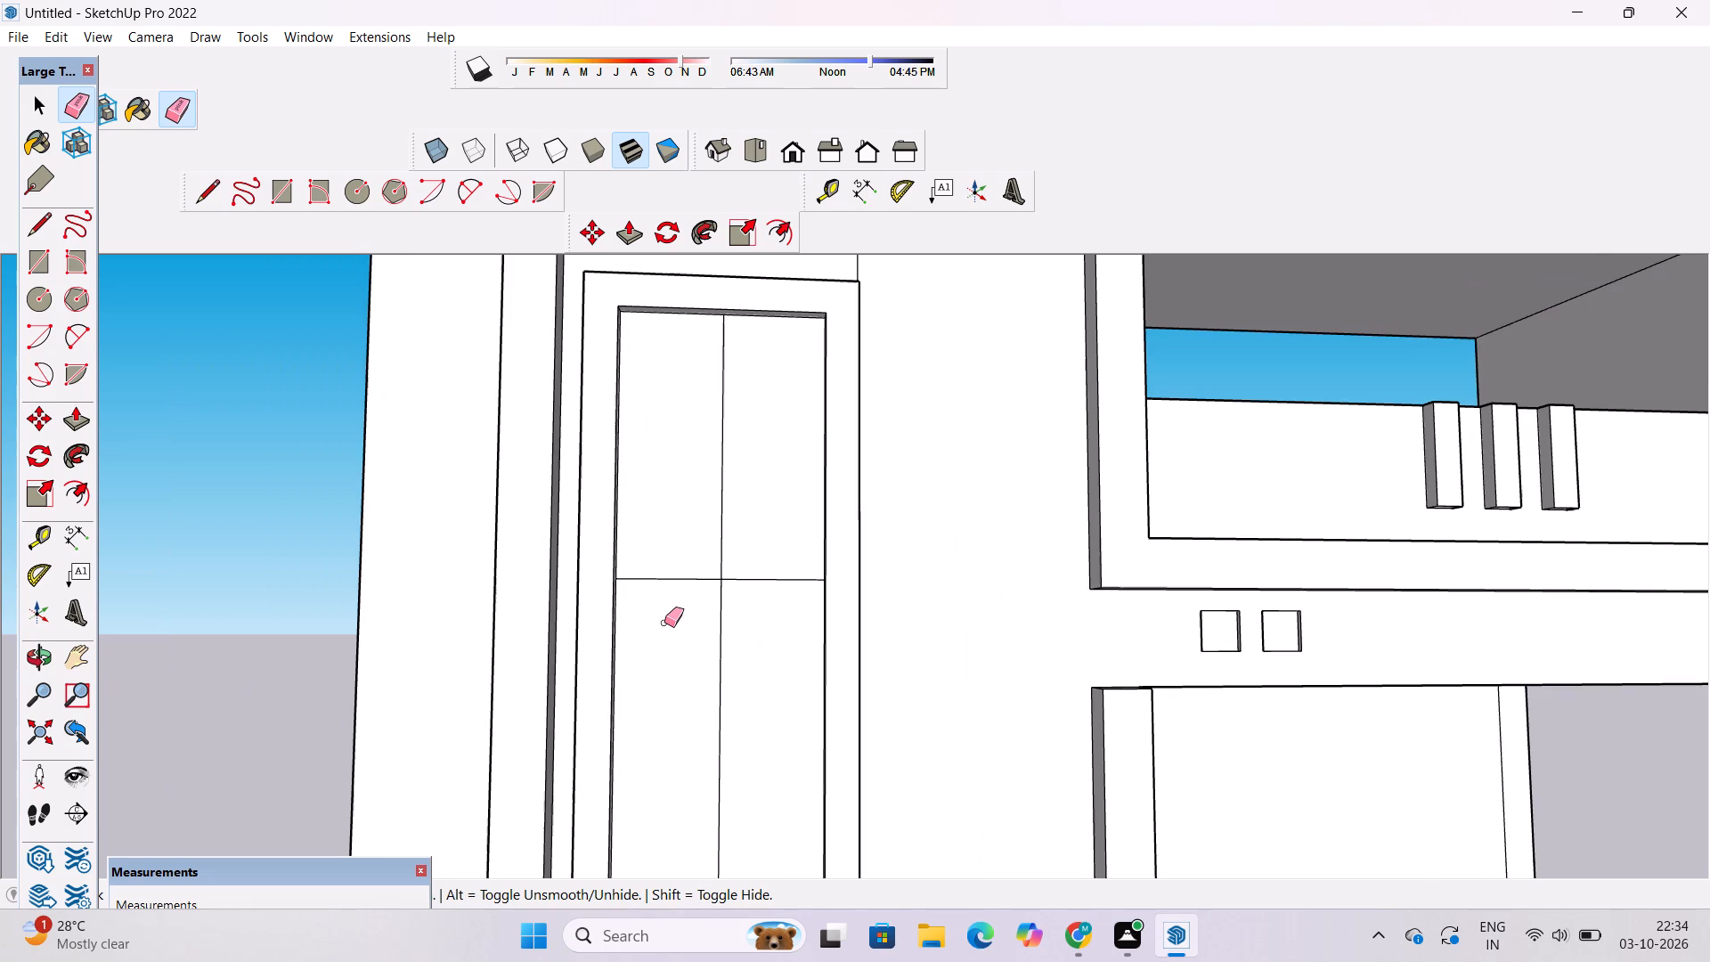
Copy both halves of the panel's horizontal dividing line 8' downward and repeat the copy as a *2 array.
key("space")
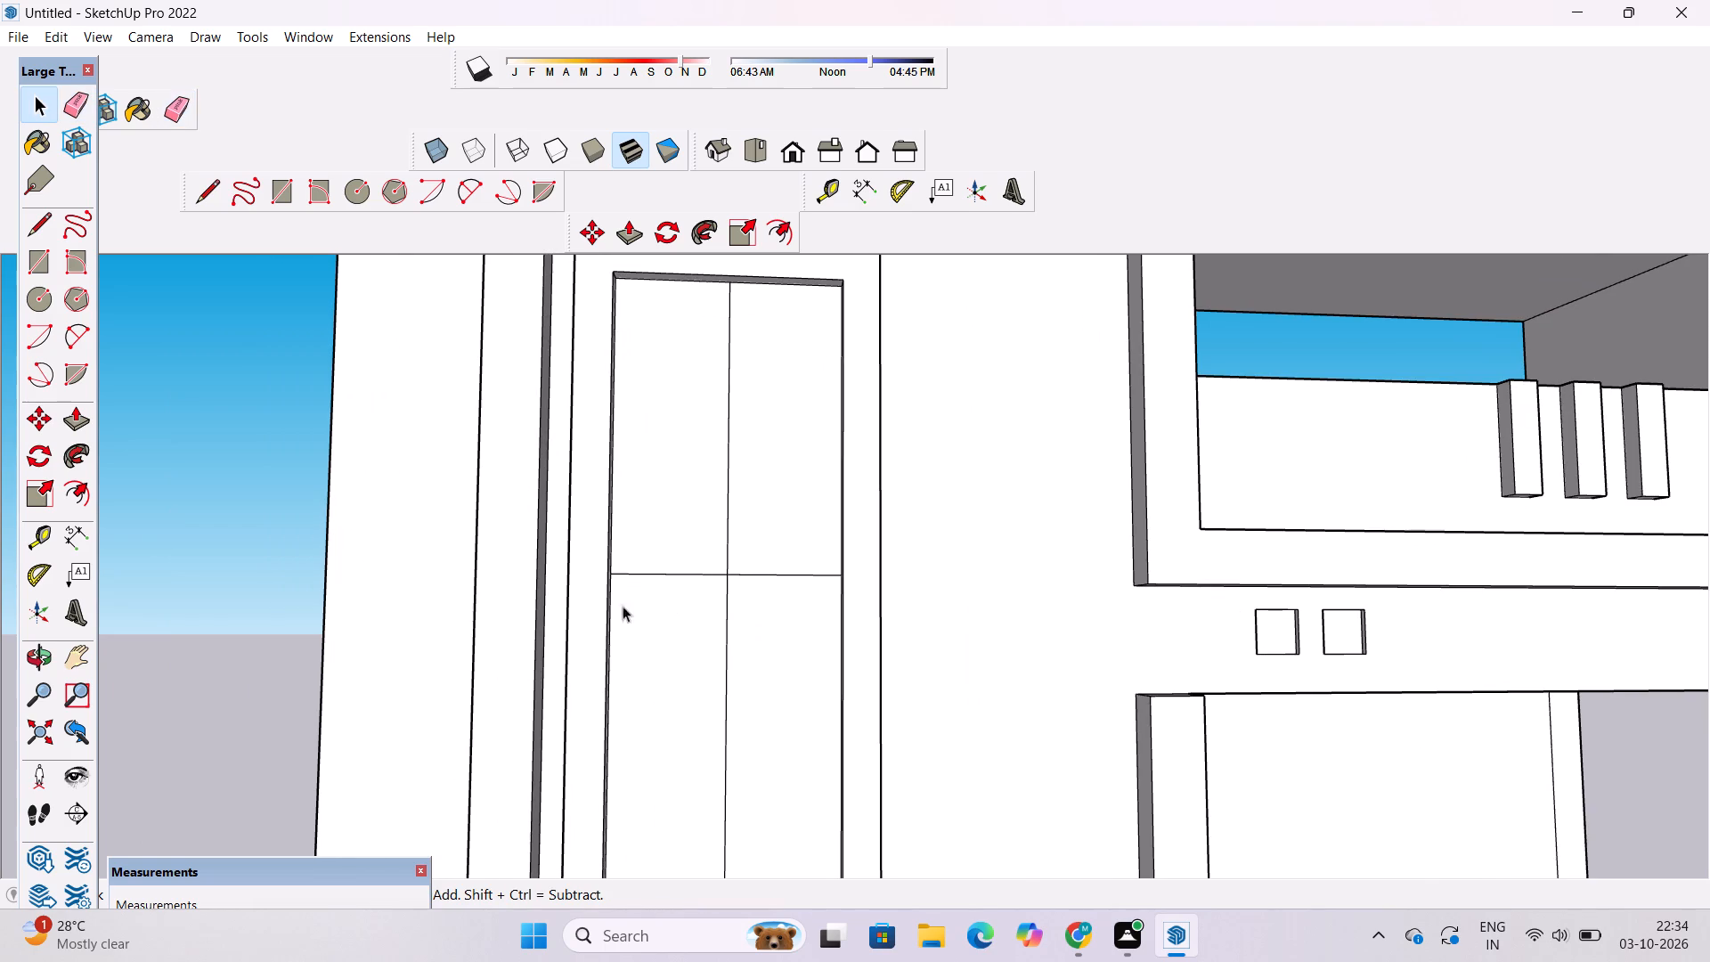
scroll(599, 590, "down", 4)
scroll(704, 582, "up", 5)
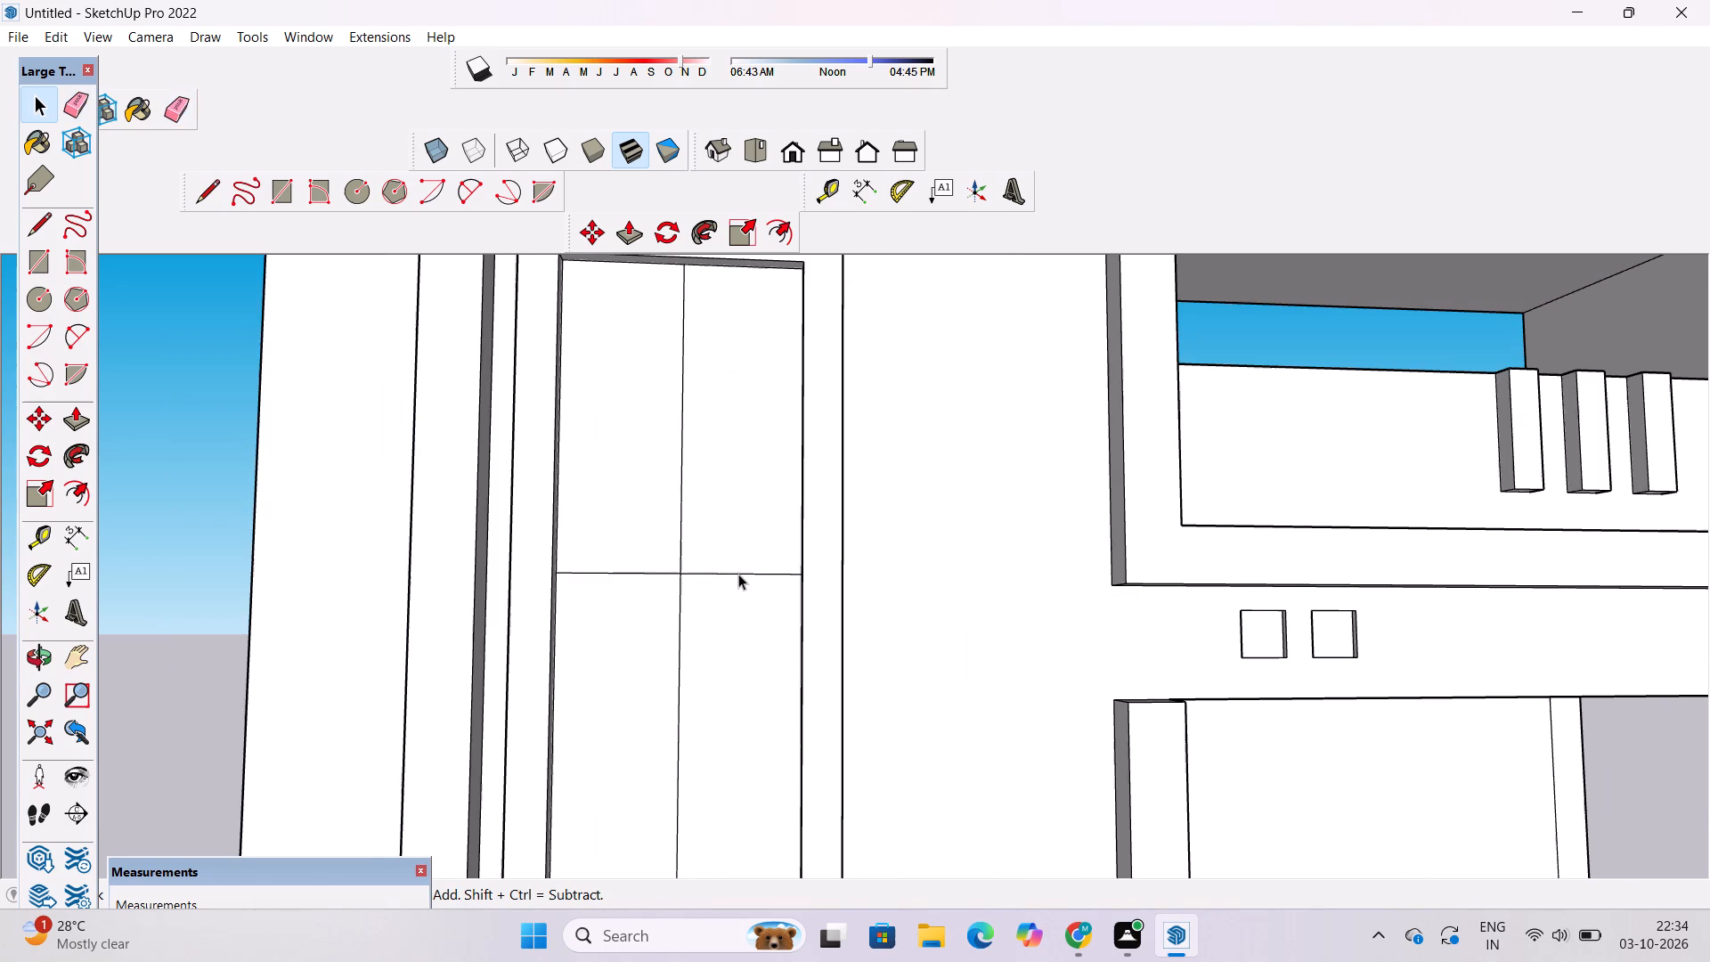
left_click(738, 567)
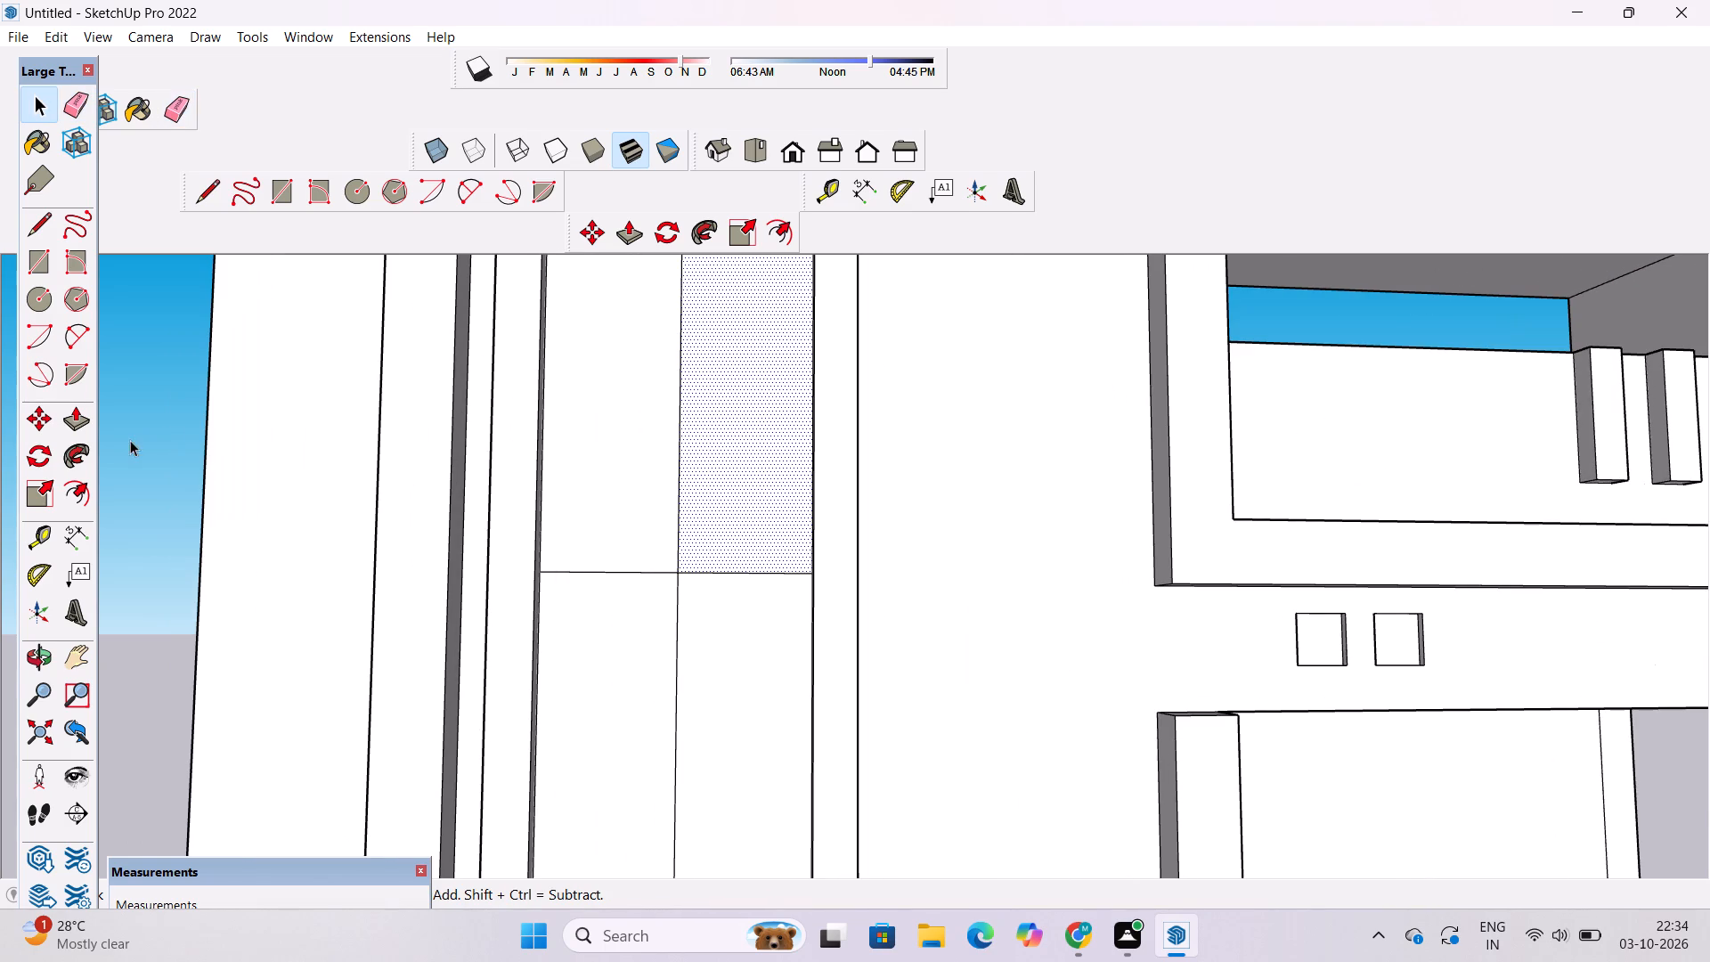
left_click(130, 440)
left_click(620, 571)
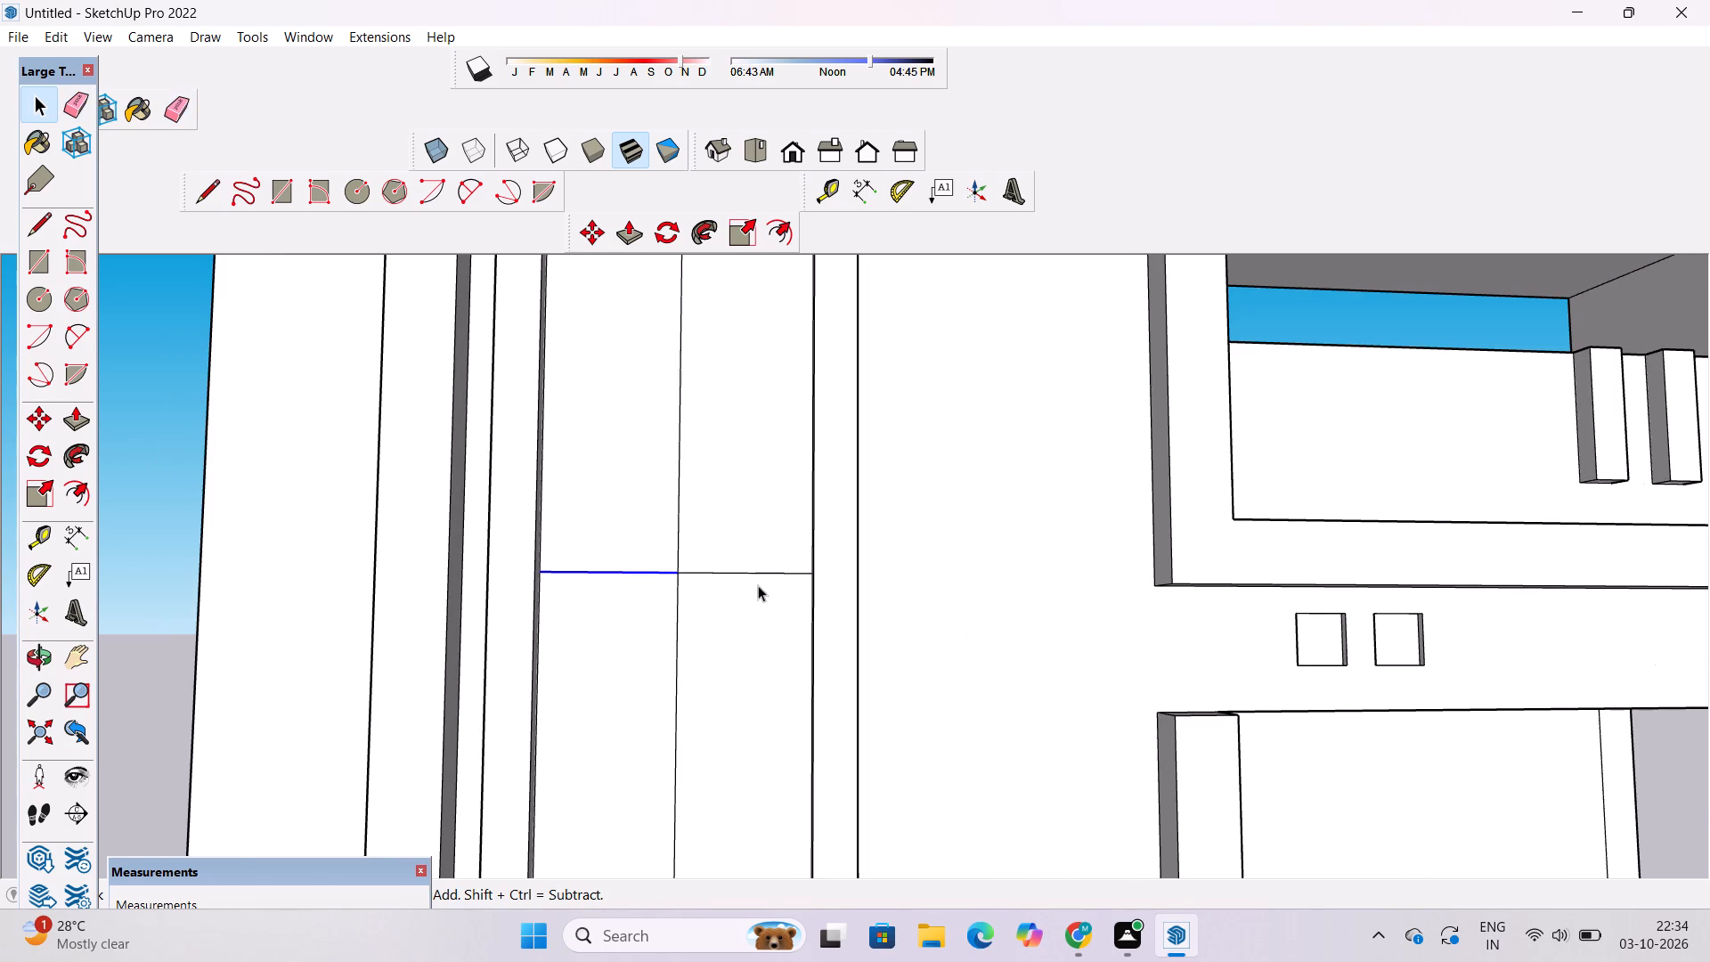
left_click(761, 575, "ctrl")
scroll(769, 575, "down", 5)
scroll(769, 575, "up", 2)
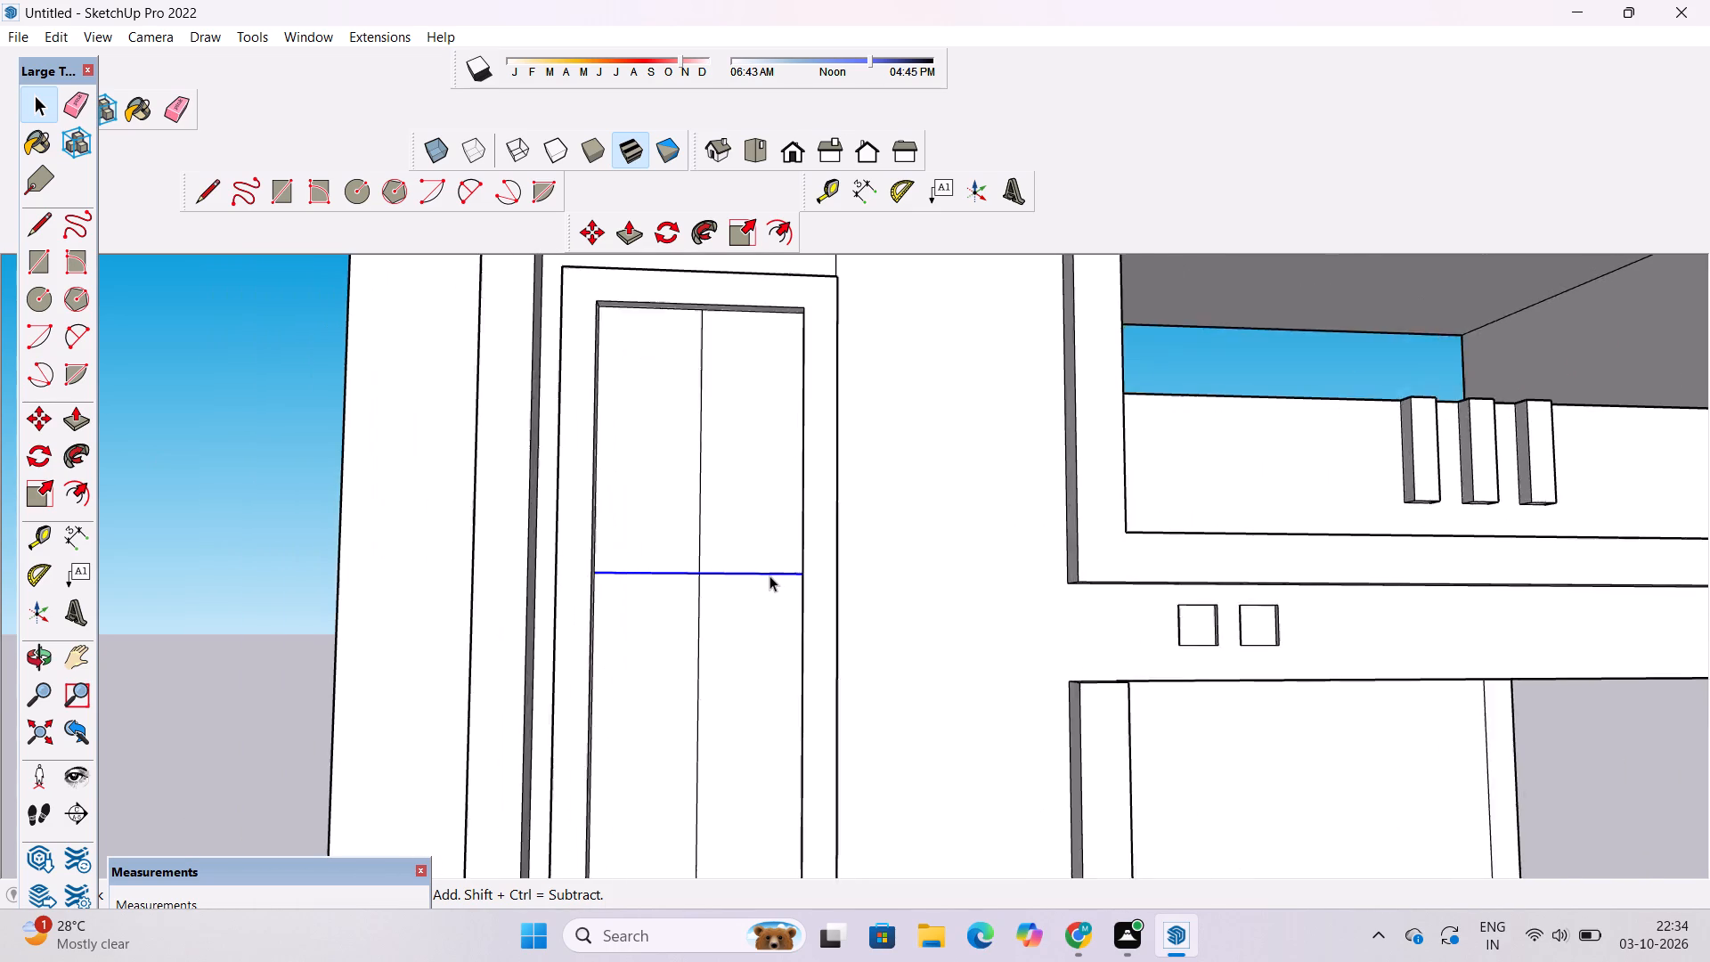
scroll(769, 575, "up", 1)
key("m")
left_click(699, 572)
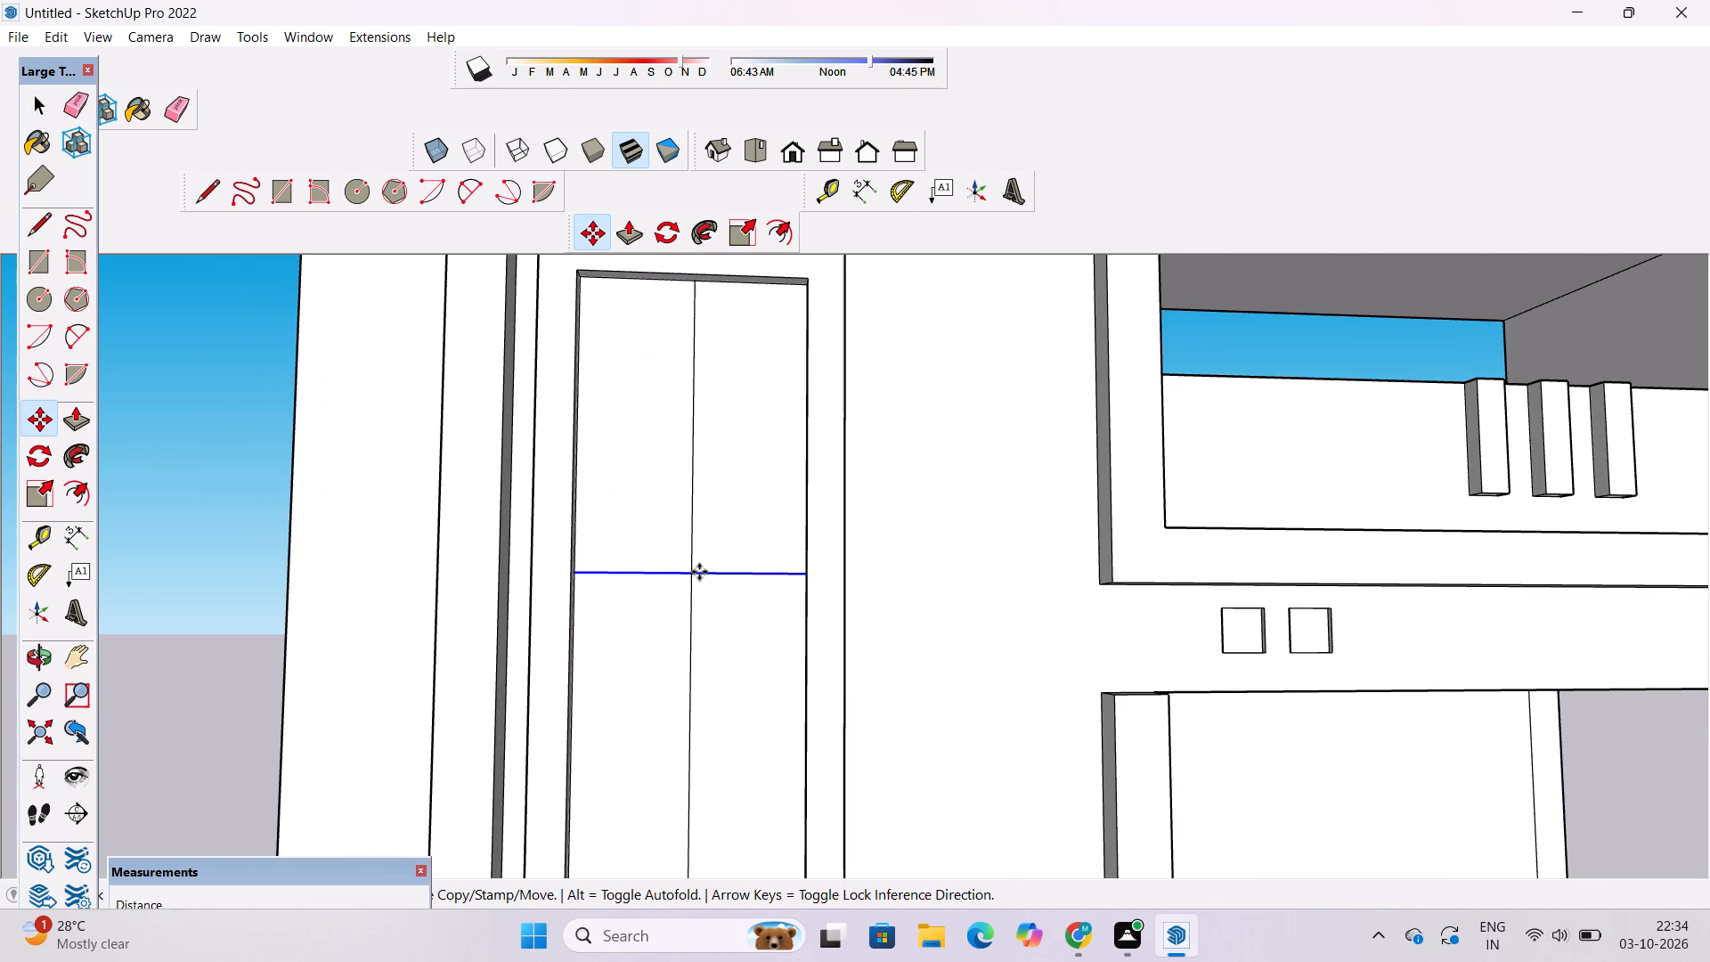
type("8'")
key("Return")
scroll(690, 686, "down", 13)
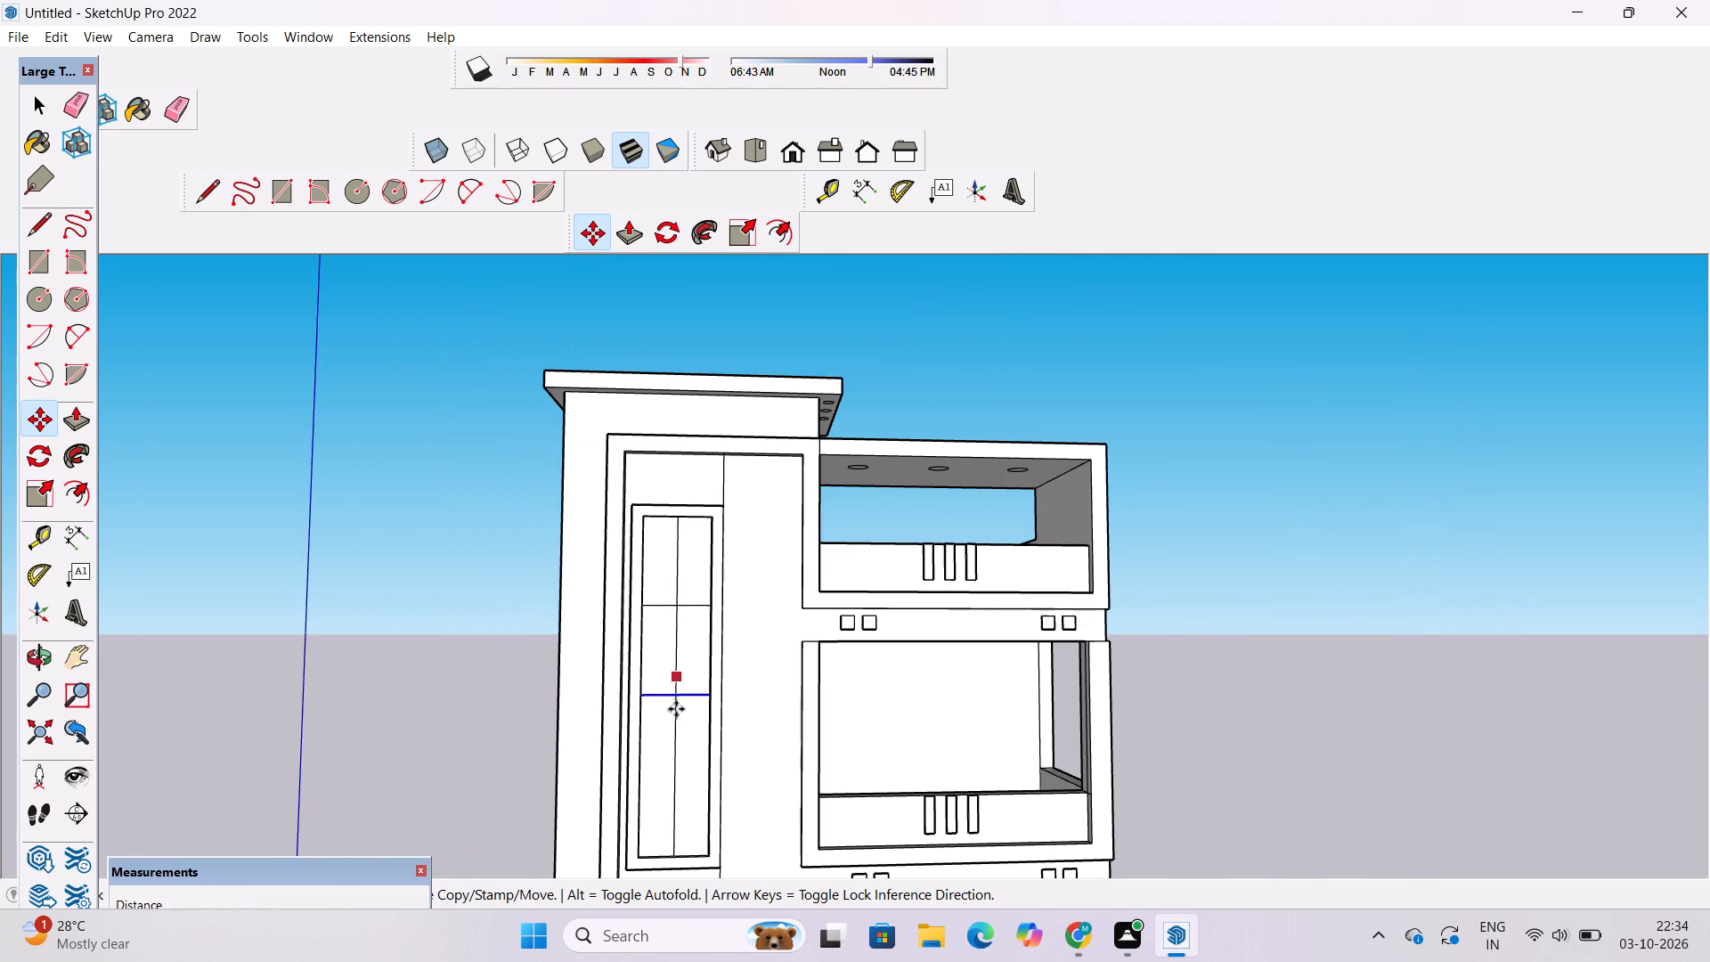
scroll(673, 714, "up", 3)
type("*2")
key("Return")
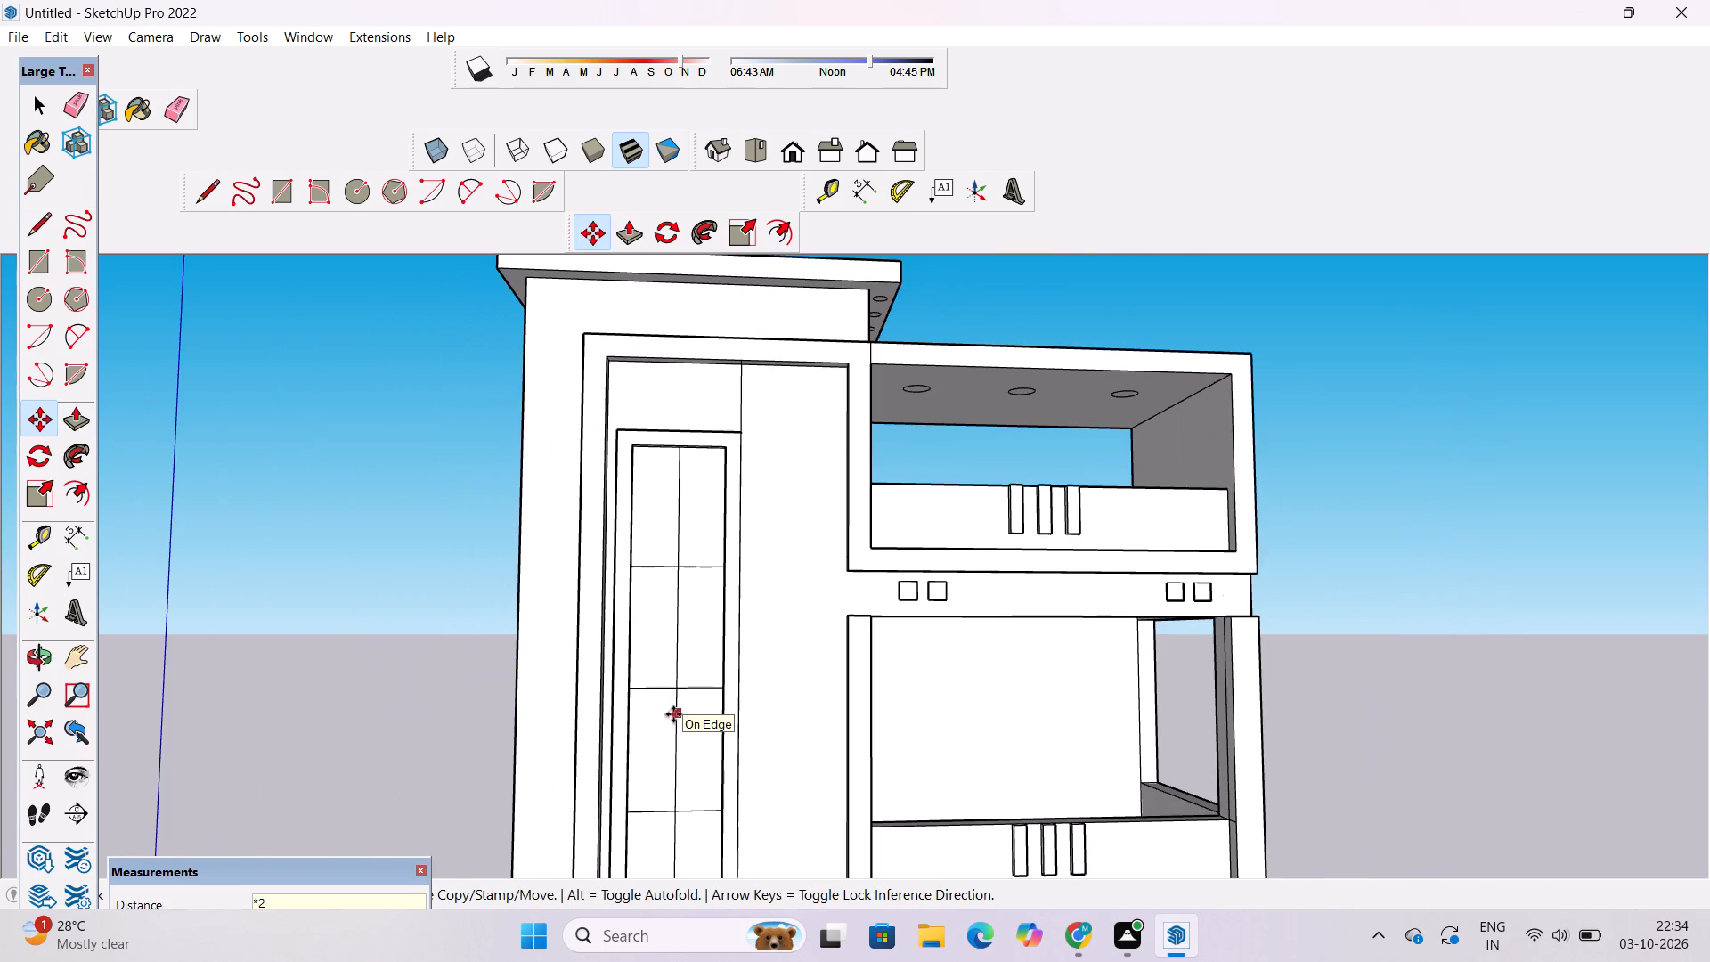
Examine the whole building from several angles, checking the divided tower panel and the ground-floor front.
key("o")
scroll(626, 668, "down", 5)
left_click_drag(616, 759, 640, 875)
left_click_drag(647, 879, 647, 834, "shift")
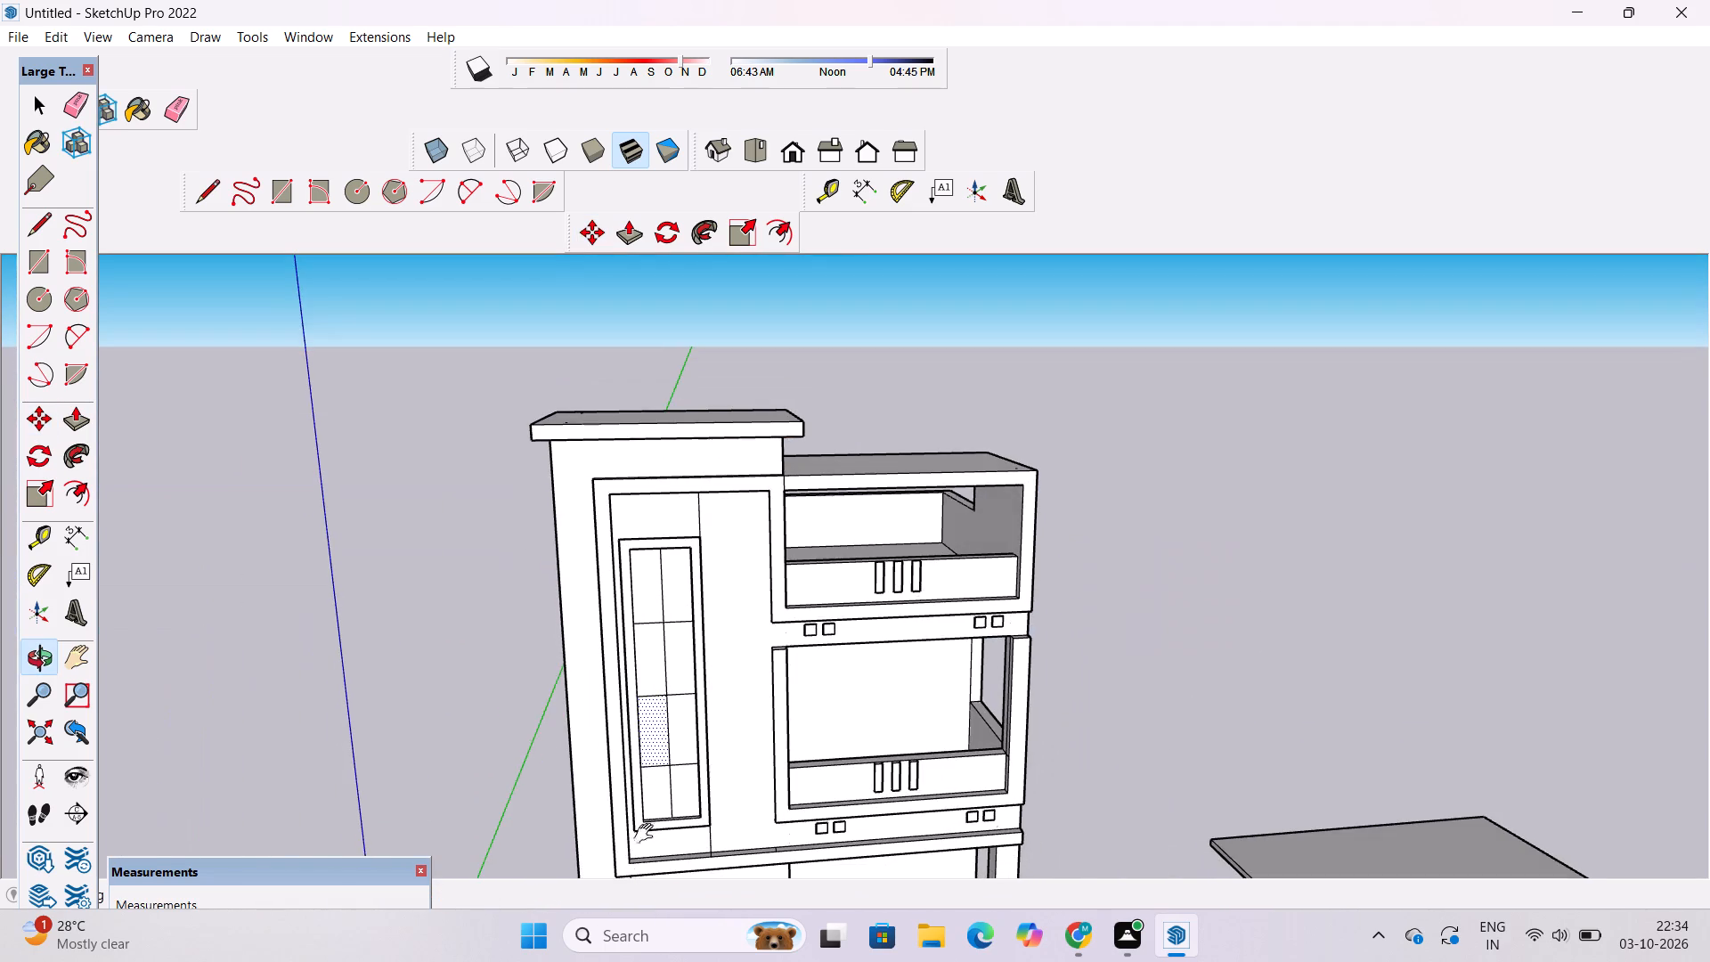
left_click_drag(647, 834, 647, 689, "shift")
scroll(745, 667, "up", 3)
left_click_drag(750, 729, 700, 552, "shift")
scroll(655, 573, "down", 5)
left_click_drag(677, 631, 663, 630, "shift")
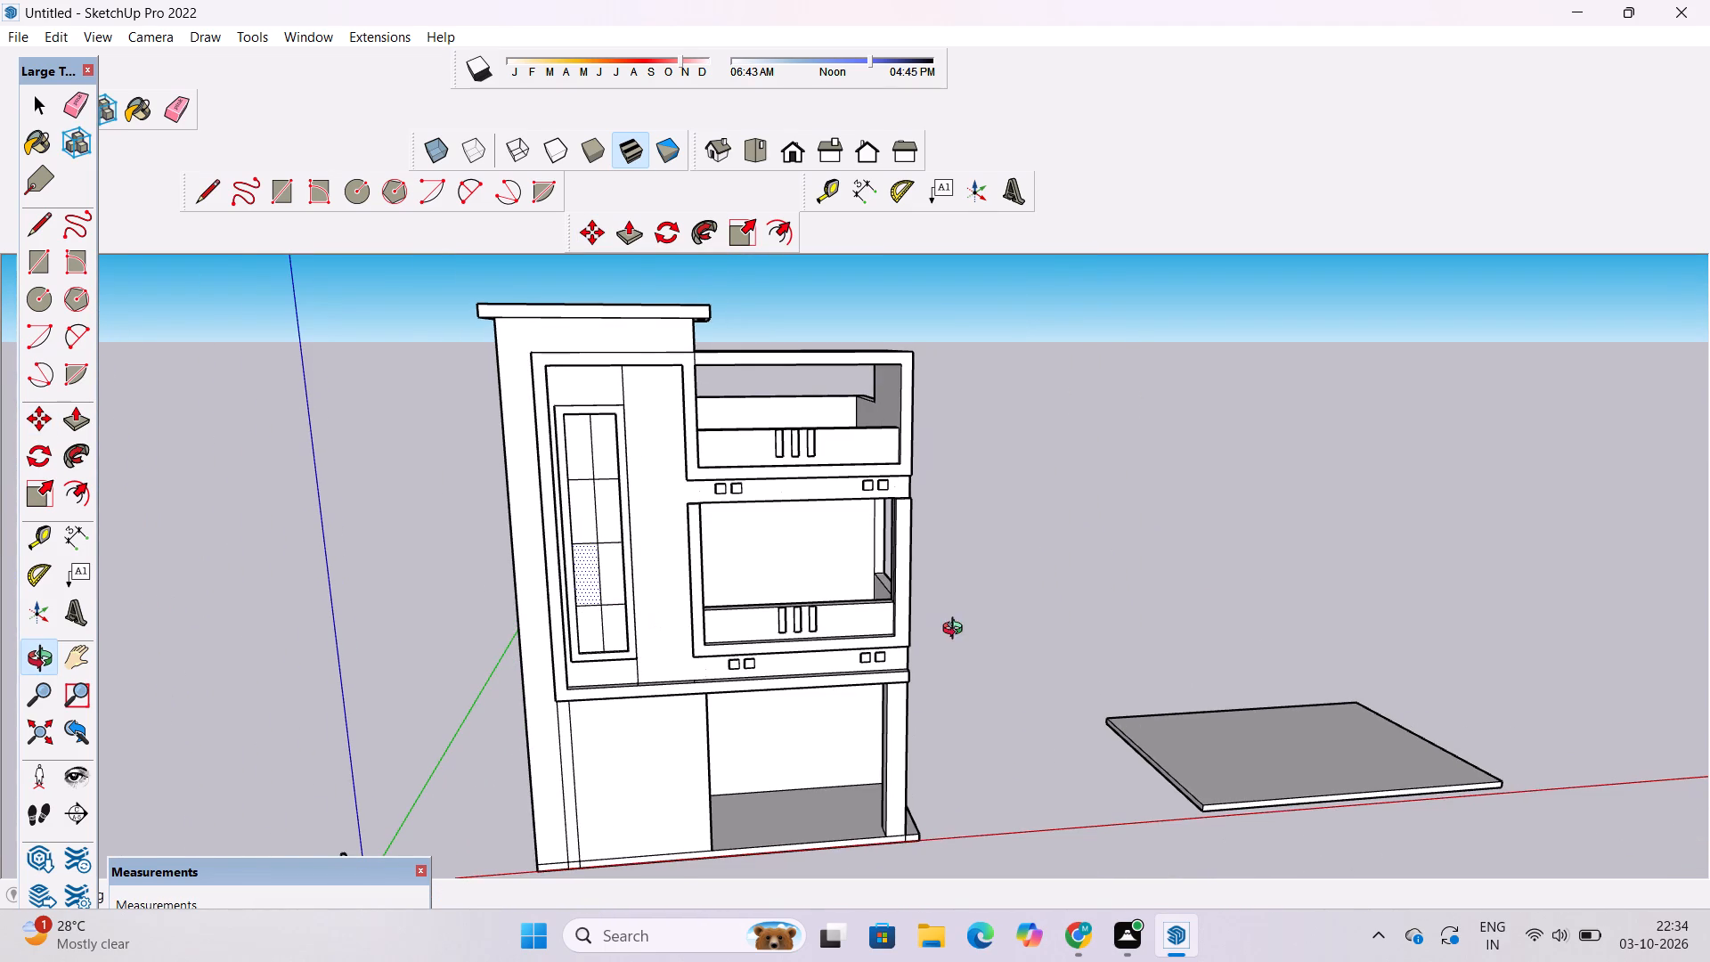
key("space")
left_click(989, 620)
scroll(609, 632, "down", 8)
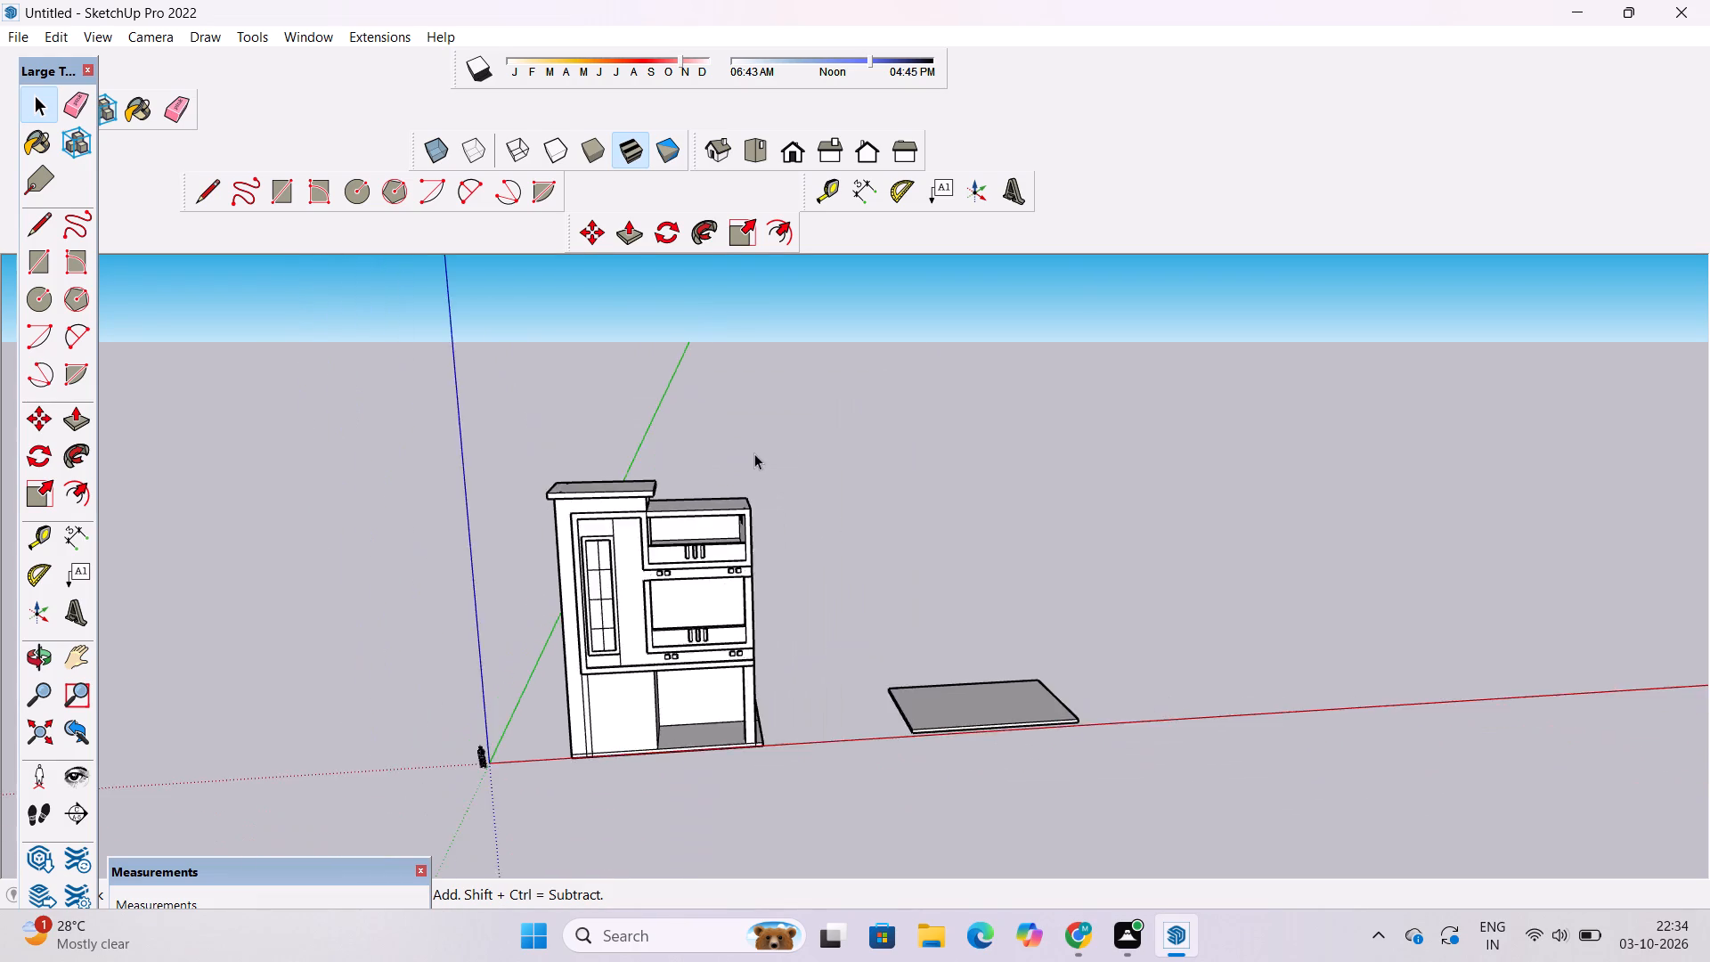
scroll(754, 453, "up", 5)
key("o")
left_click_drag(692, 701, 713, 618)
left_click_drag(709, 605, 582, 610)
left_click_drag(568, 640, 682, 640, "shift")
scroll(682, 640, "down", 5)
left_click_drag(696, 682, 807, 756)
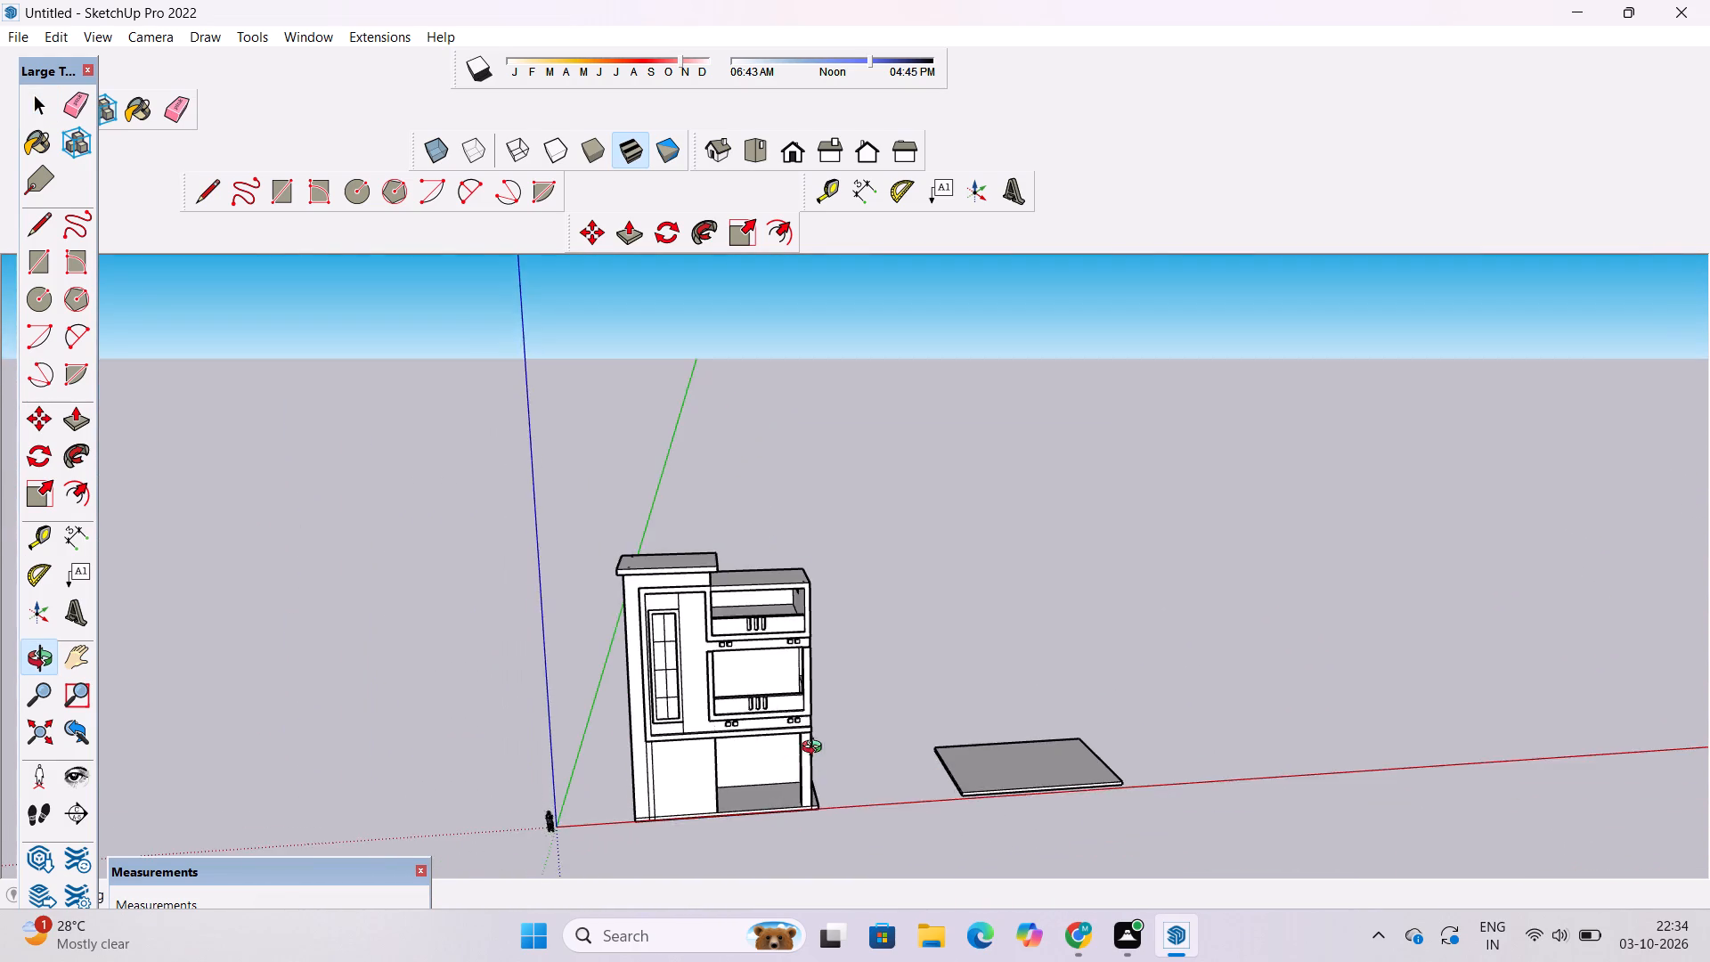
scroll(808, 721, "up", 4)
left_click_drag(788, 705, 841, 607, "shift")
left_click_drag(861, 698, 850, 616)
left_click_drag(763, 713, 744, 647, "shift")
left_click_drag(686, 653, 718, 699)
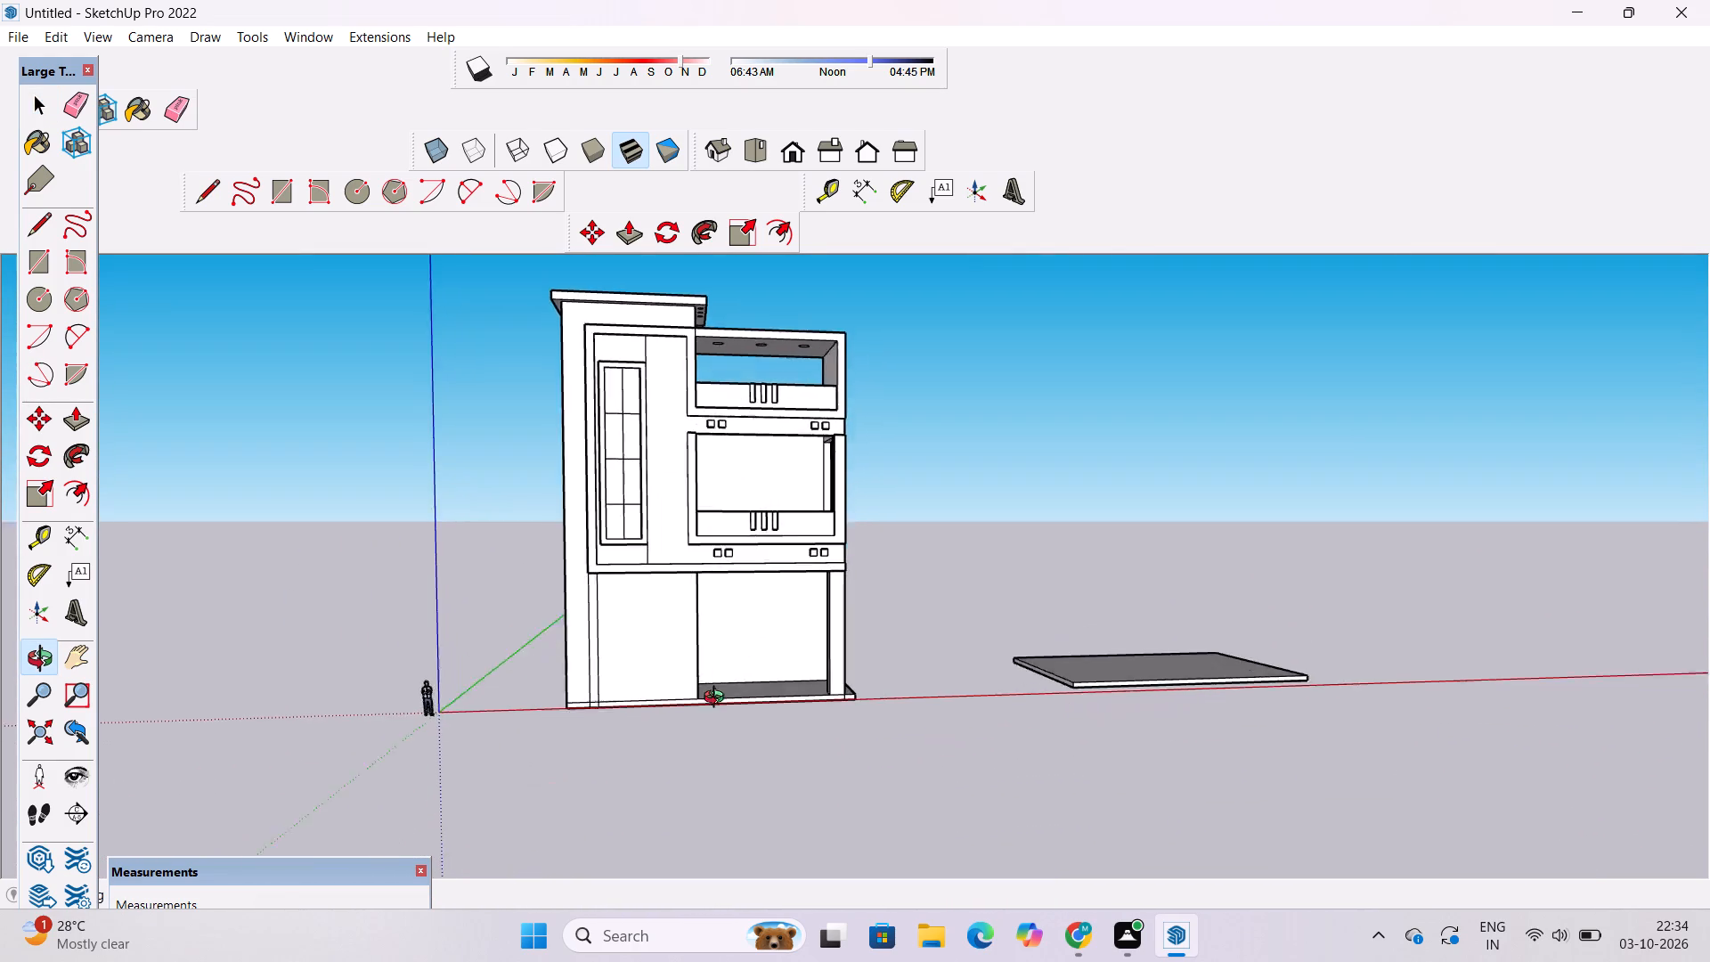
left_click_drag(718, 699, 859, 760)
scroll(785, 684, "up", 4)
left_click_drag(783, 683, 783, 610, "shift")
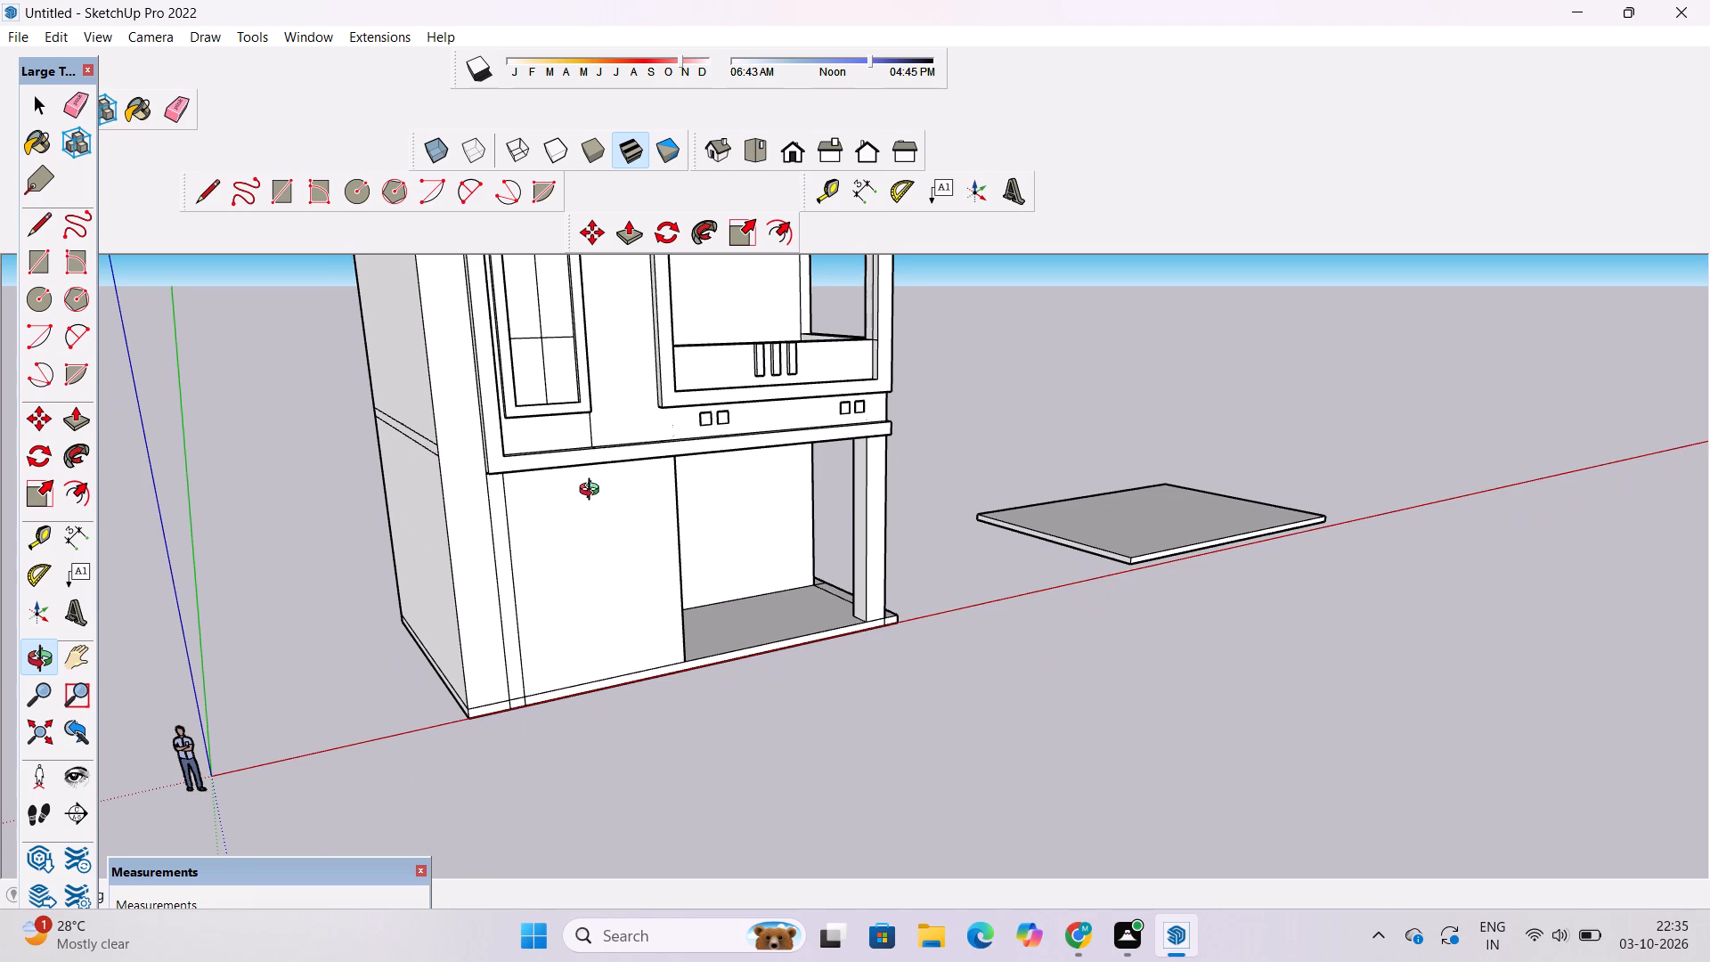
scroll(831, 472, "down", 5)
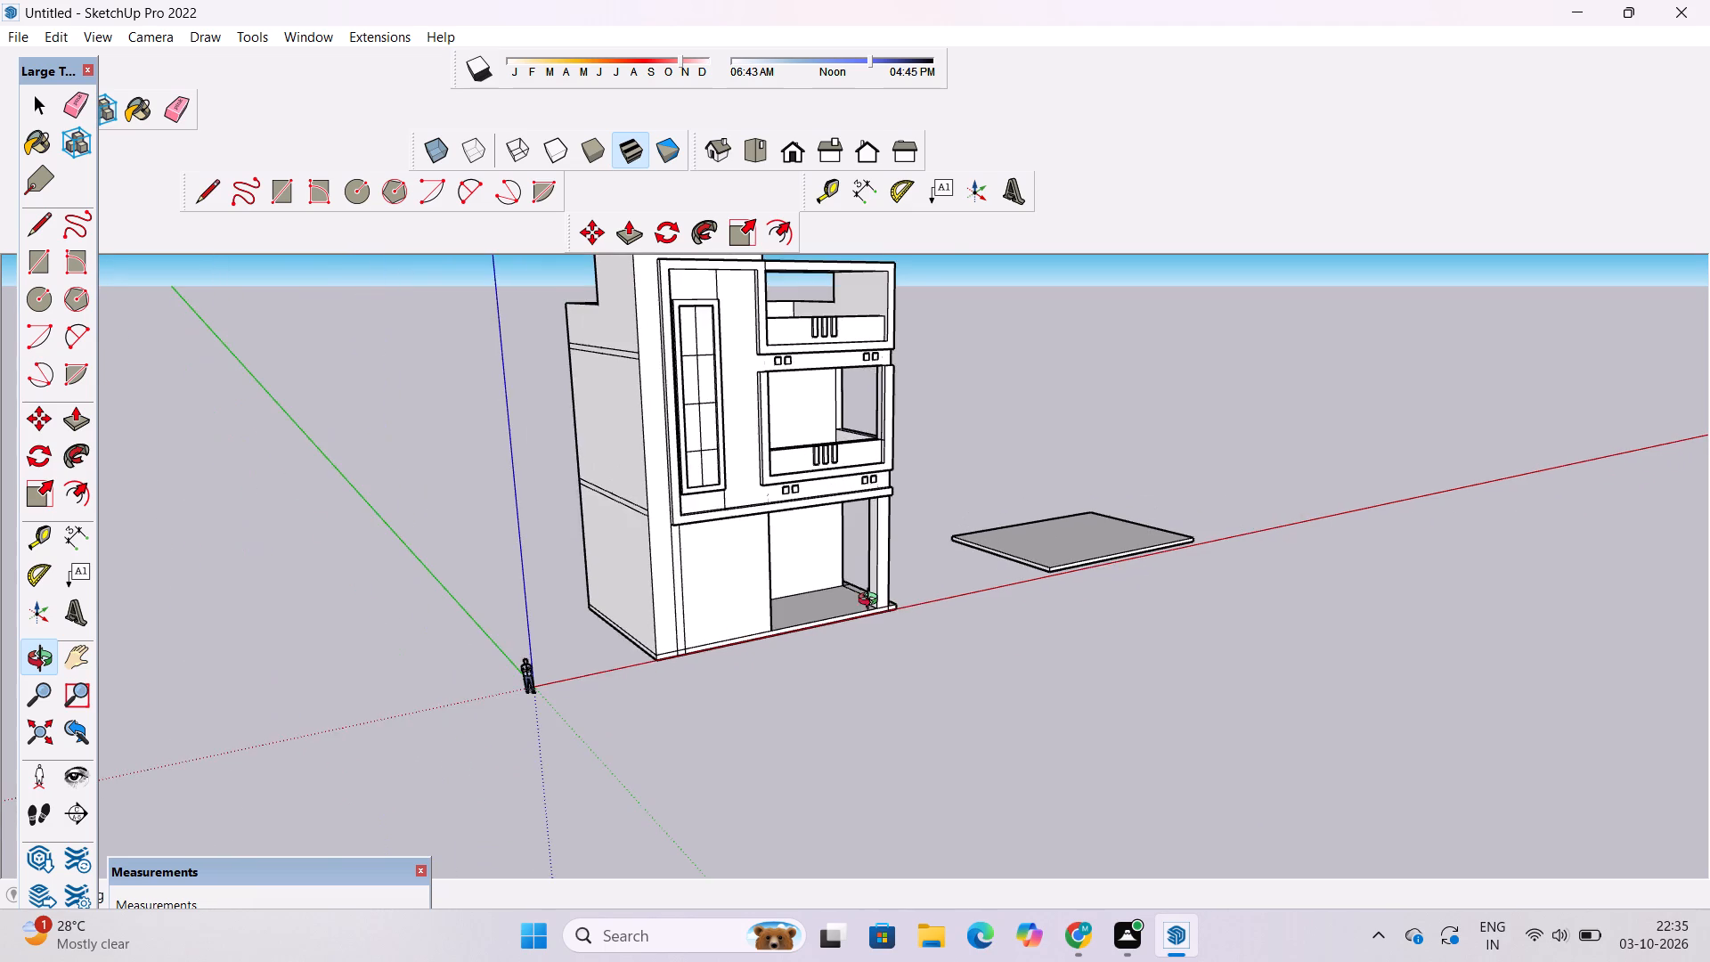
Erase the horizontal seam segments along the base of the ground-floor front wall, between the narrow vertical strip and the opening.
left_click_drag(825, 566, 1158, 469, "shift")
scroll(1158, 469, "up", 3)
left_click_drag(1164, 467, 1094, 483)
scroll(1078, 480, "up", 3)
left_click_drag(1070, 478, 938, 451)
left_click_drag(1103, 553, 891, 468, "shift")
scroll(757, 508, "up", 9)
left_click_drag(807, 524, 656, 521, "shift")
key("e")
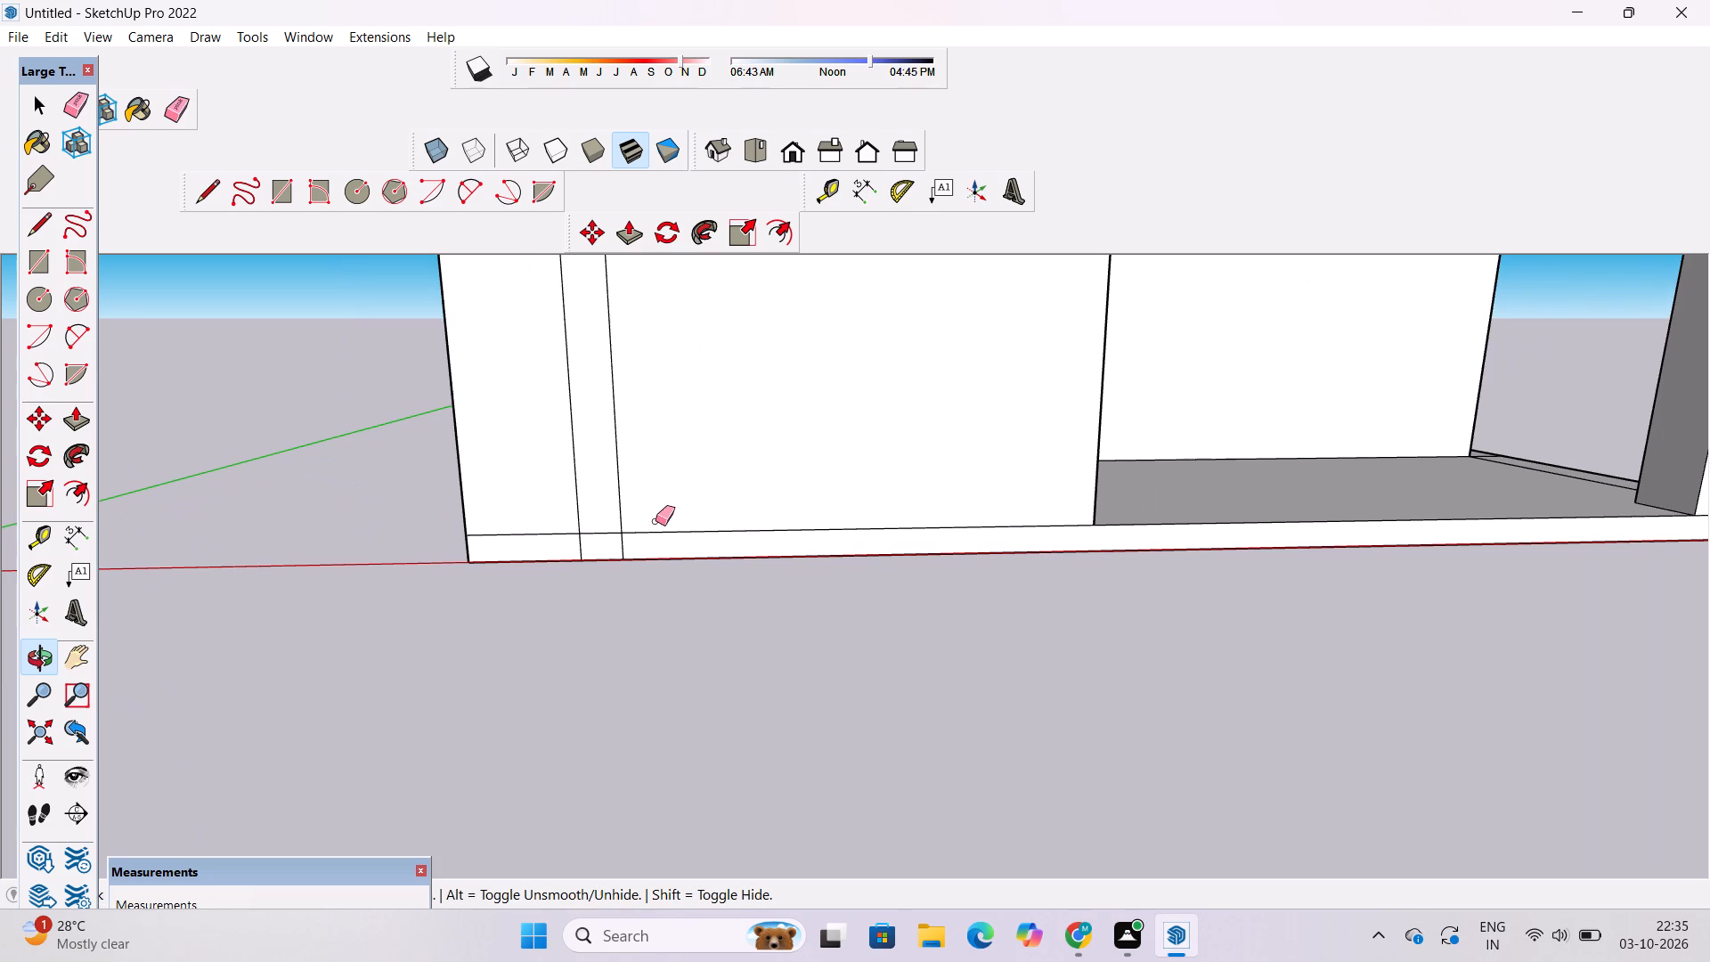
scroll(622, 542, "up", 4)
left_click_drag(607, 518, 600, 537)
left_click_drag(686, 504, 680, 532)
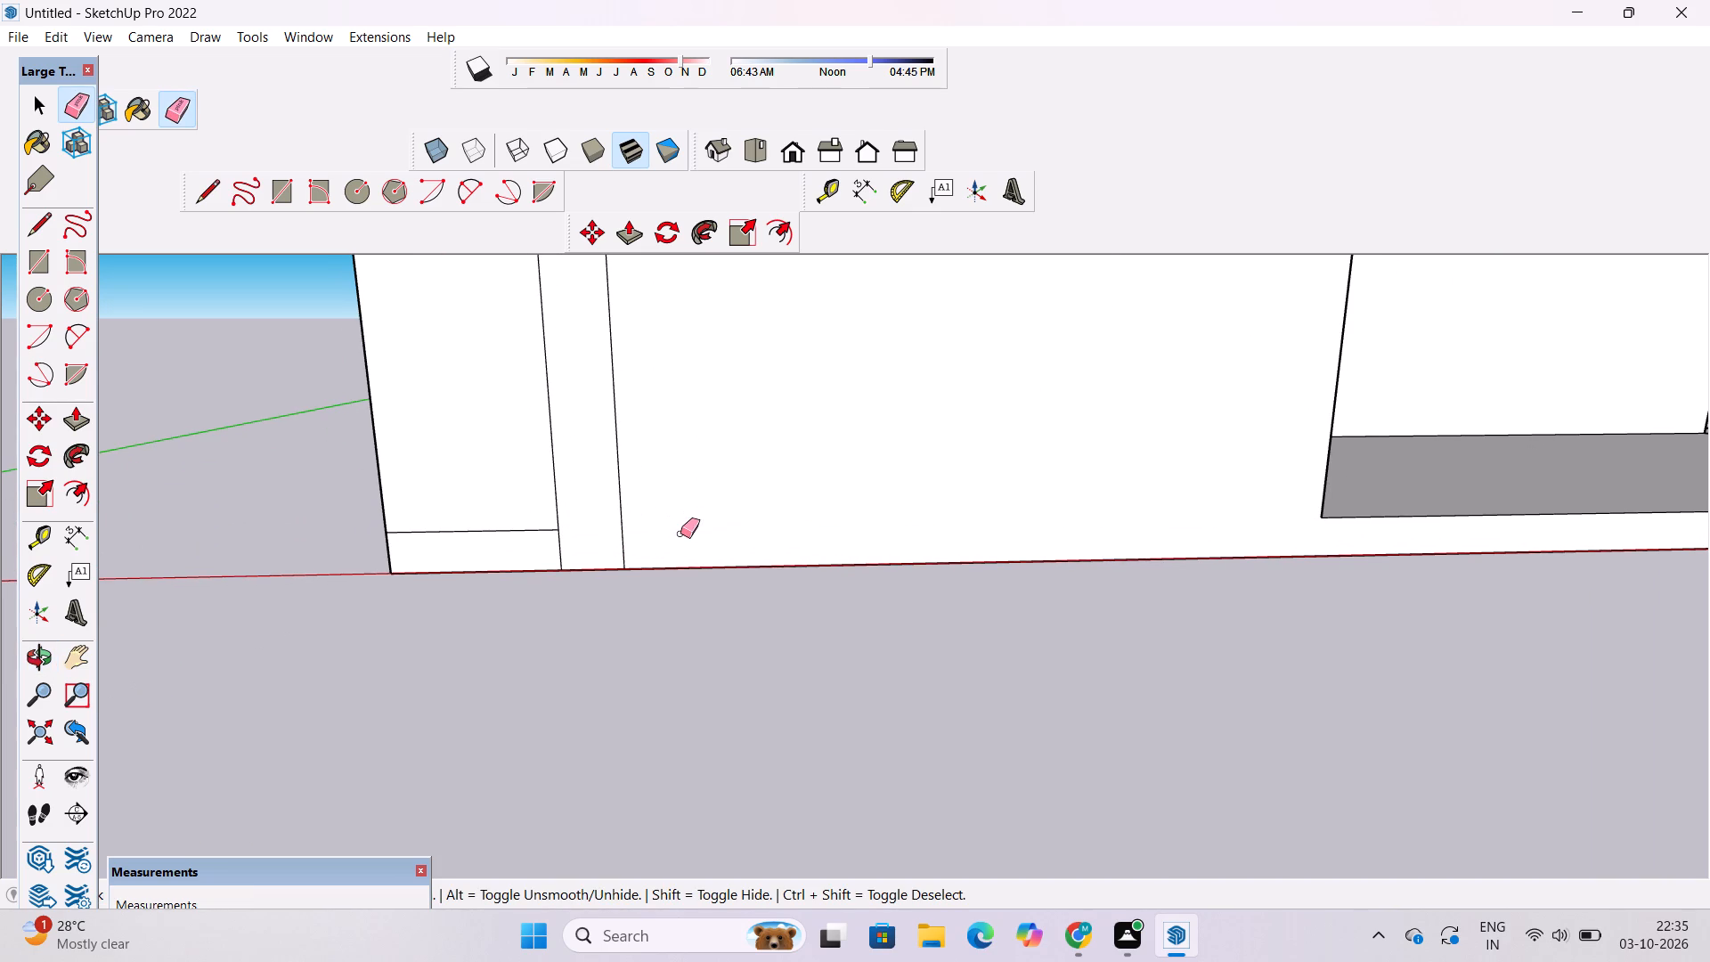
Draw a short vertical line from the ground-floor opening's lower corner beside the wall down to the building's base edge.
key("l")
scroll(656, 526, "down", 5)
scroll(1063, 534, "up", 11)
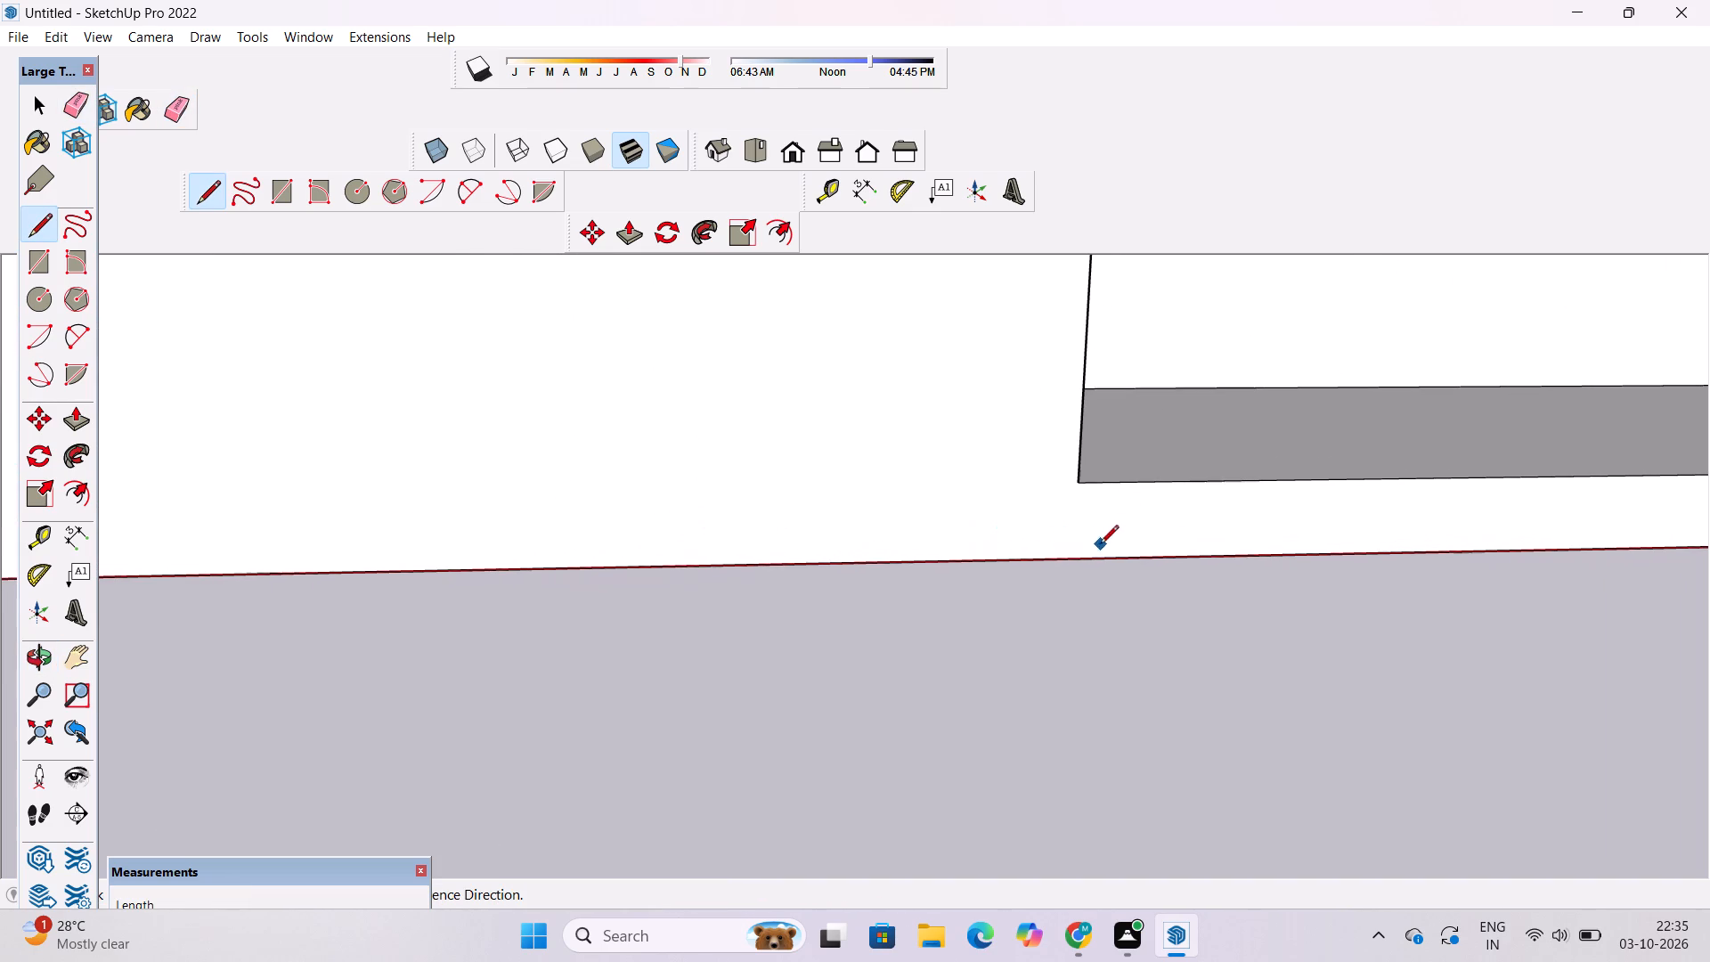
left_click(1077, 483)
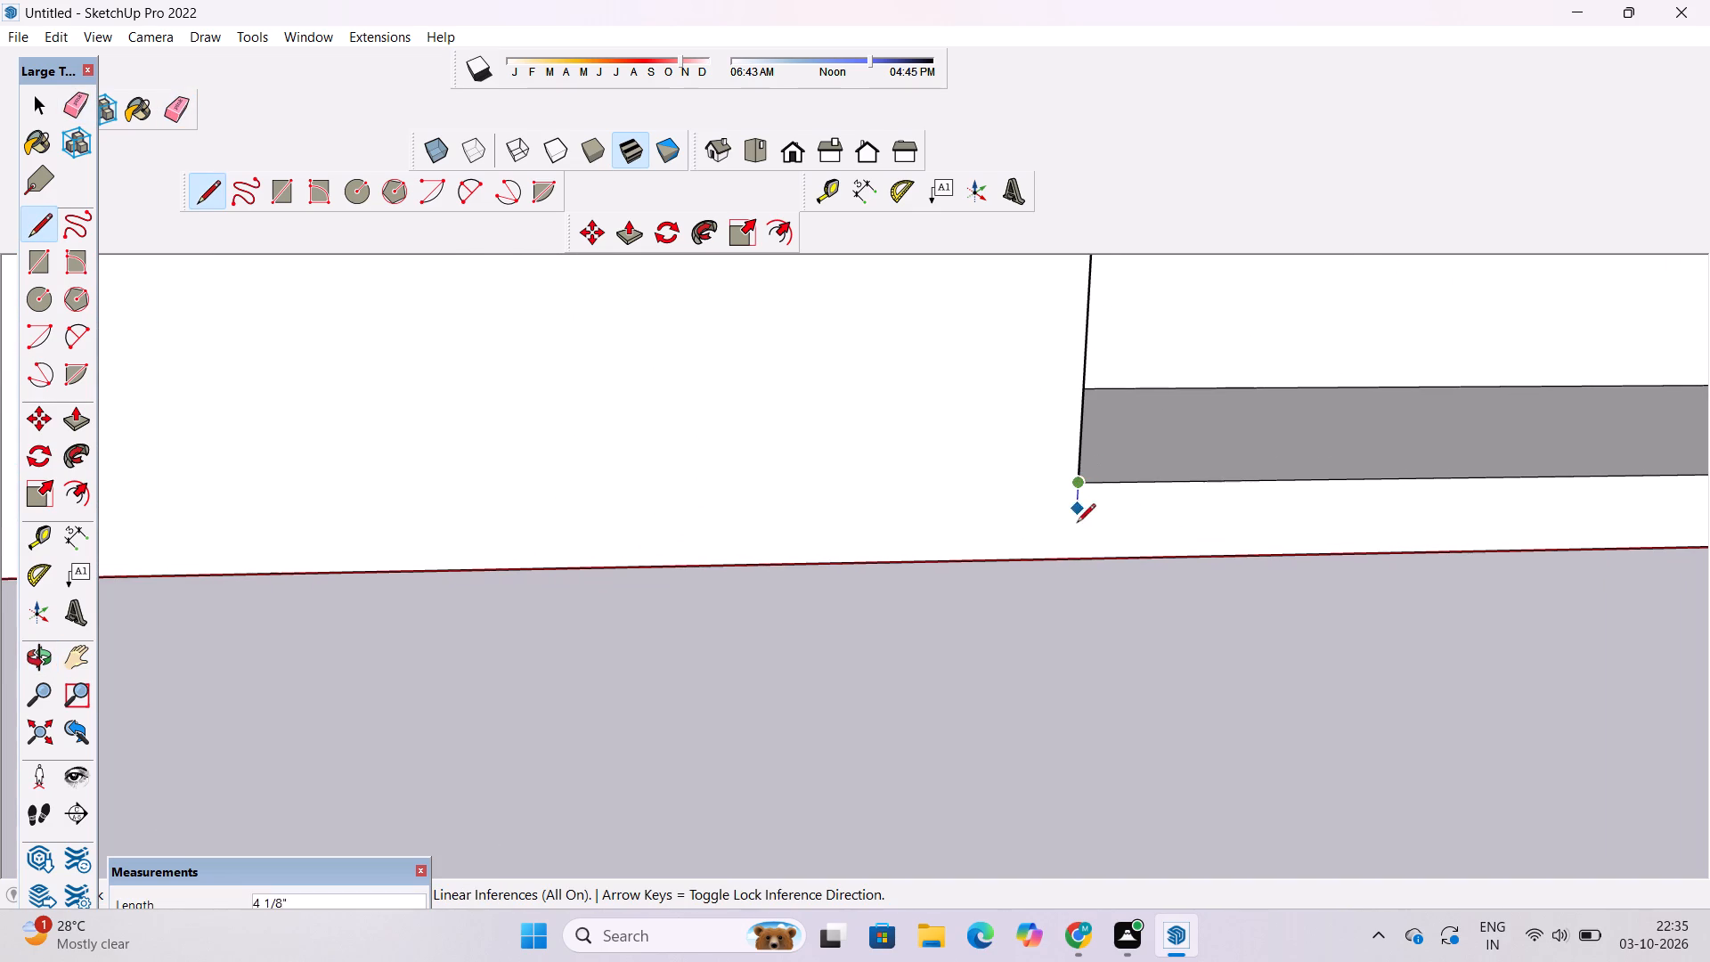
left_click(1079, 561)
scroll(1087, 564, "down", 3)
key("space")
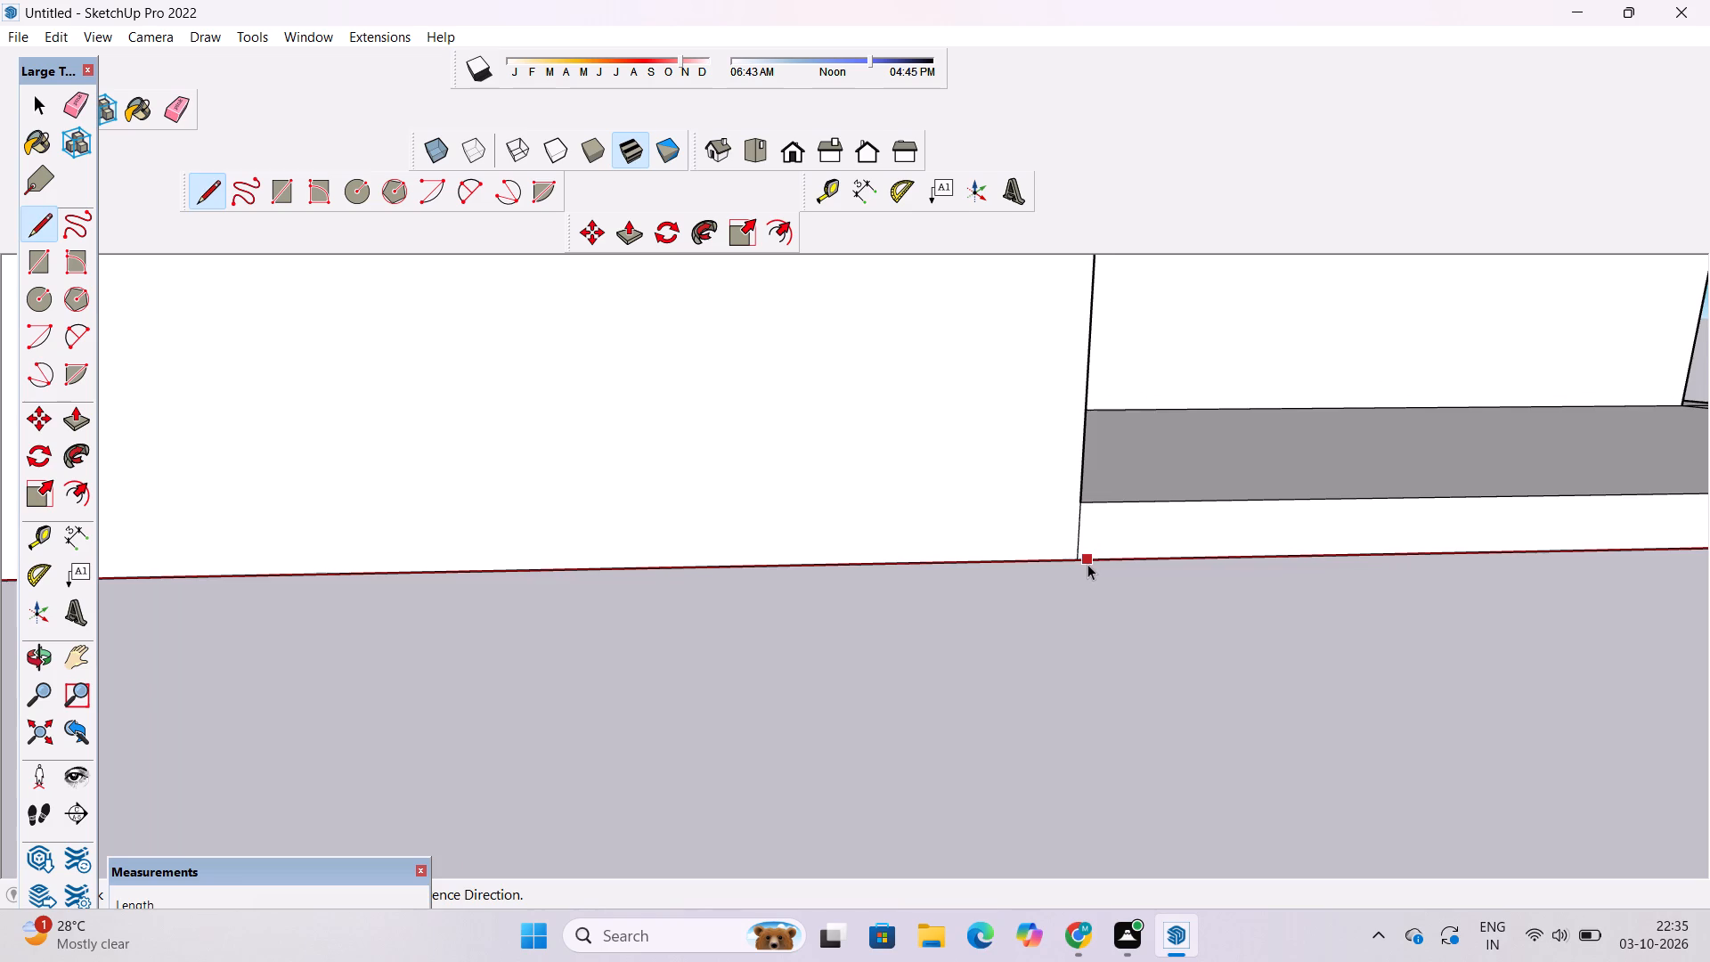
Erase the remaining short horizontal seam at the base of the tower's outer corner.
scroll(1087, 565, "down", 11)
key("o")
left_click_drag(960, 561, 971, 616, "shift")
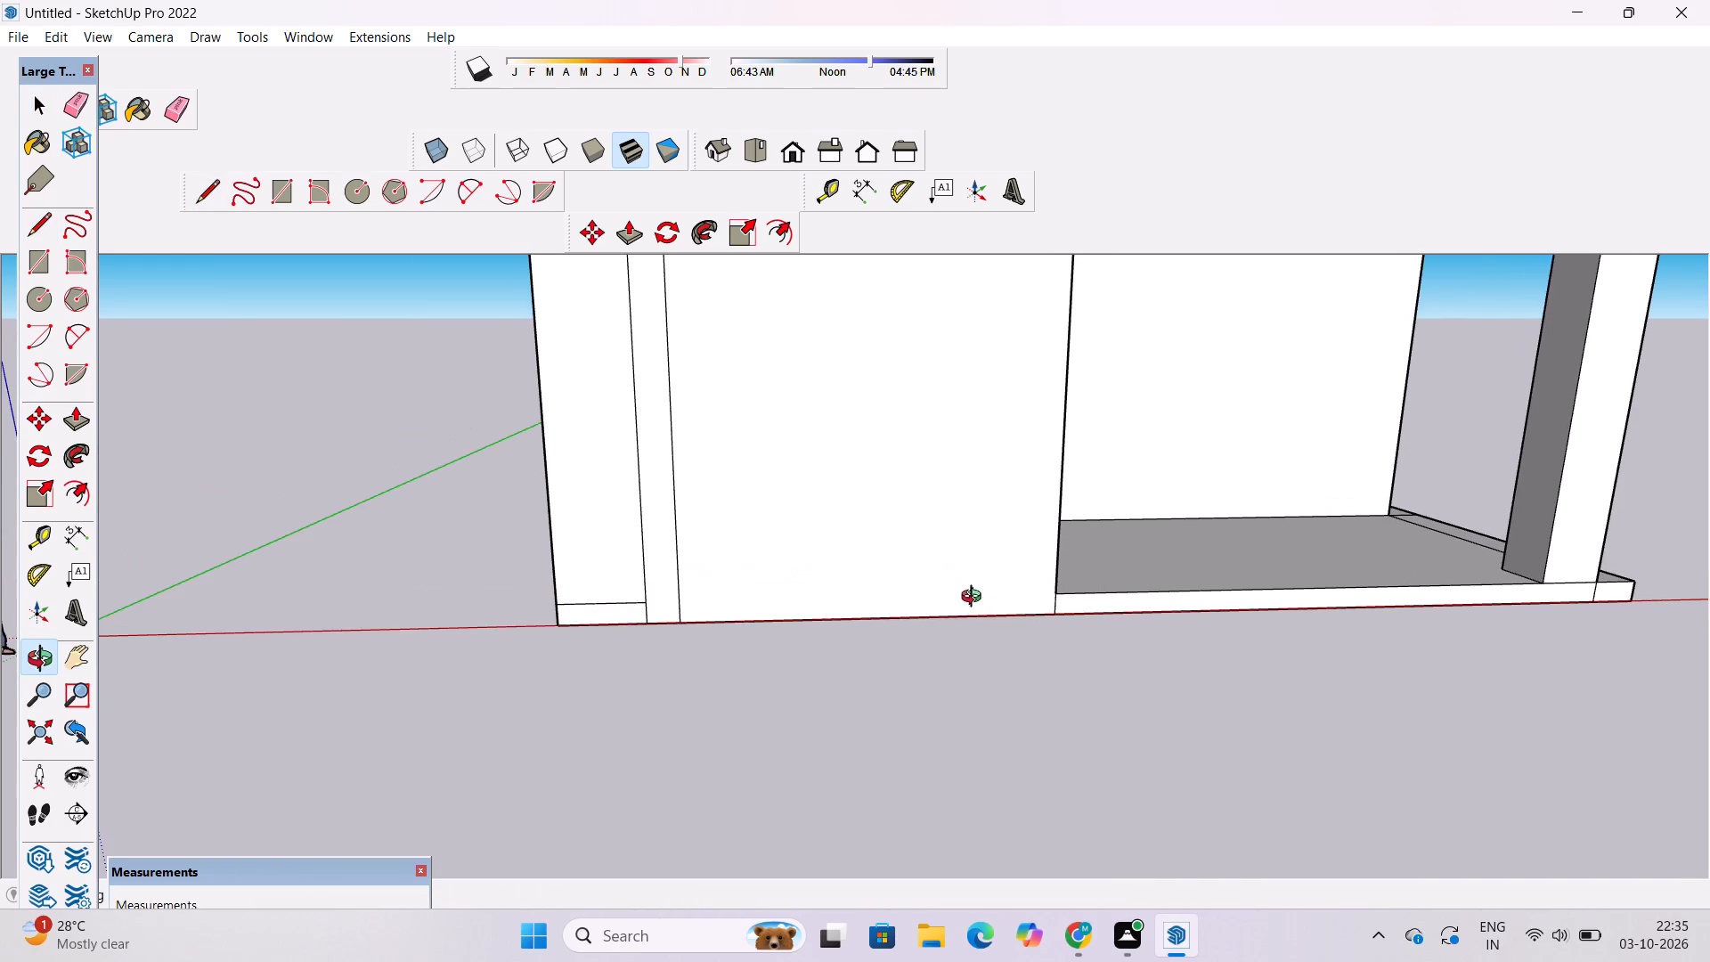
scroll(981, 582, "down", 2)
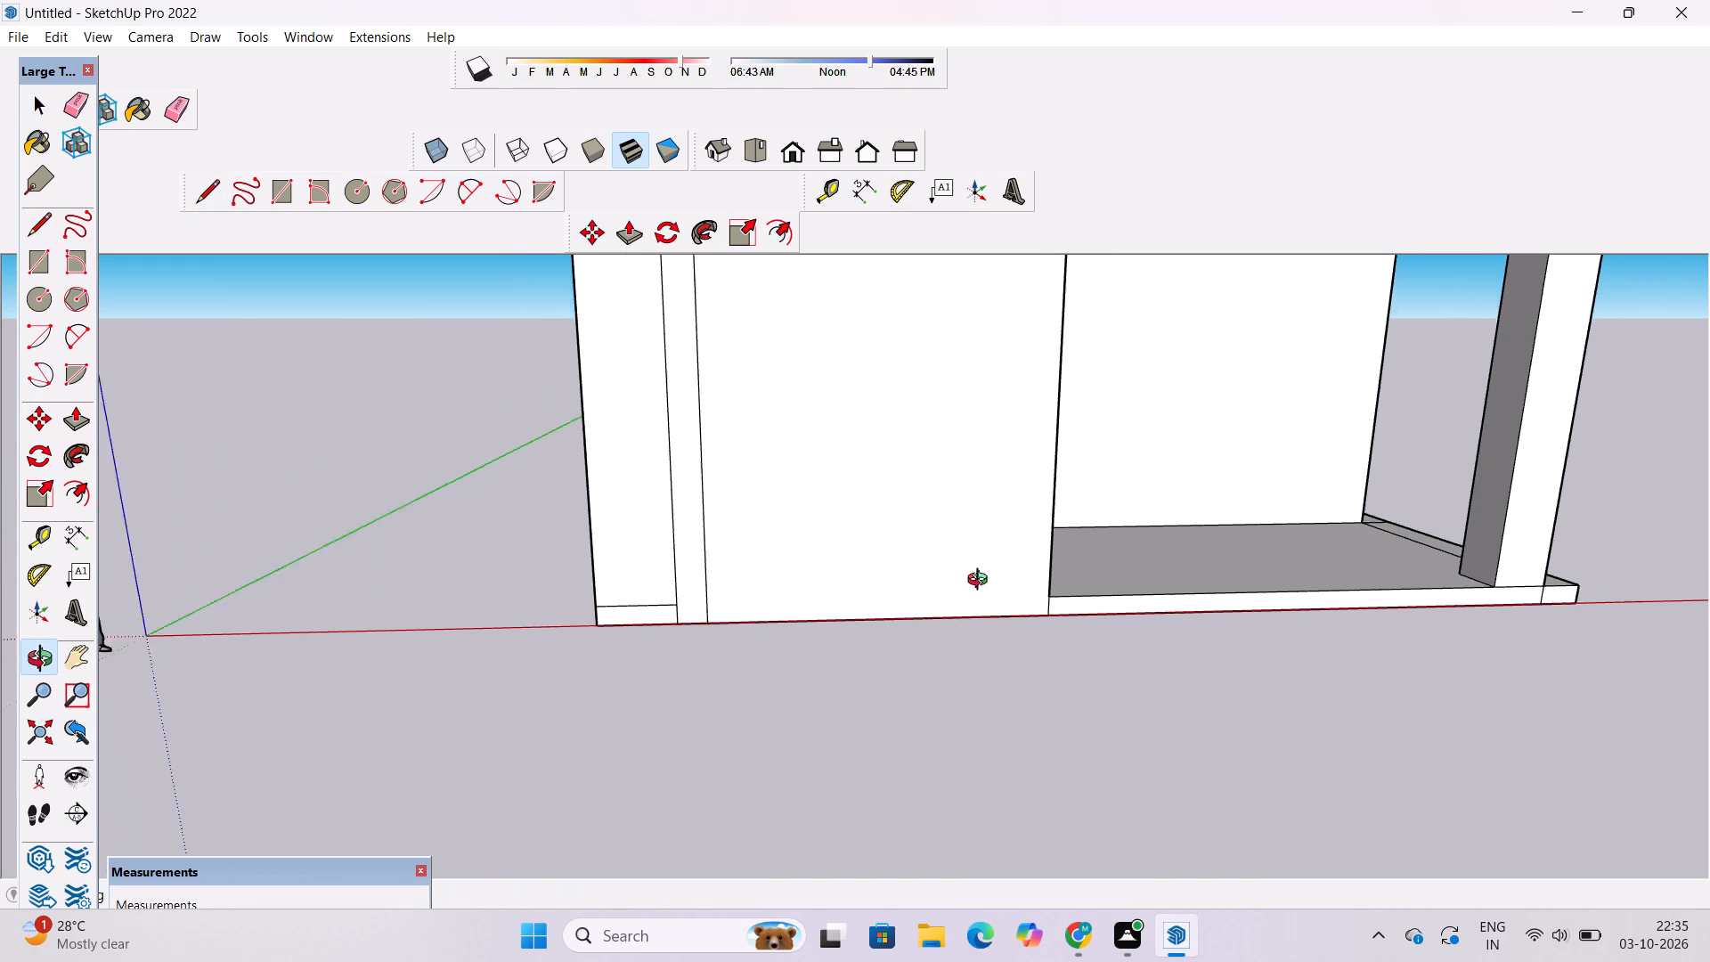
scroll(981, 582, "down", 4)
scroll(981, 582, "up", 5)
scroll(977, 567, "down", 6)
left_click_drag(1006, 534, 1014, 603, "shift")
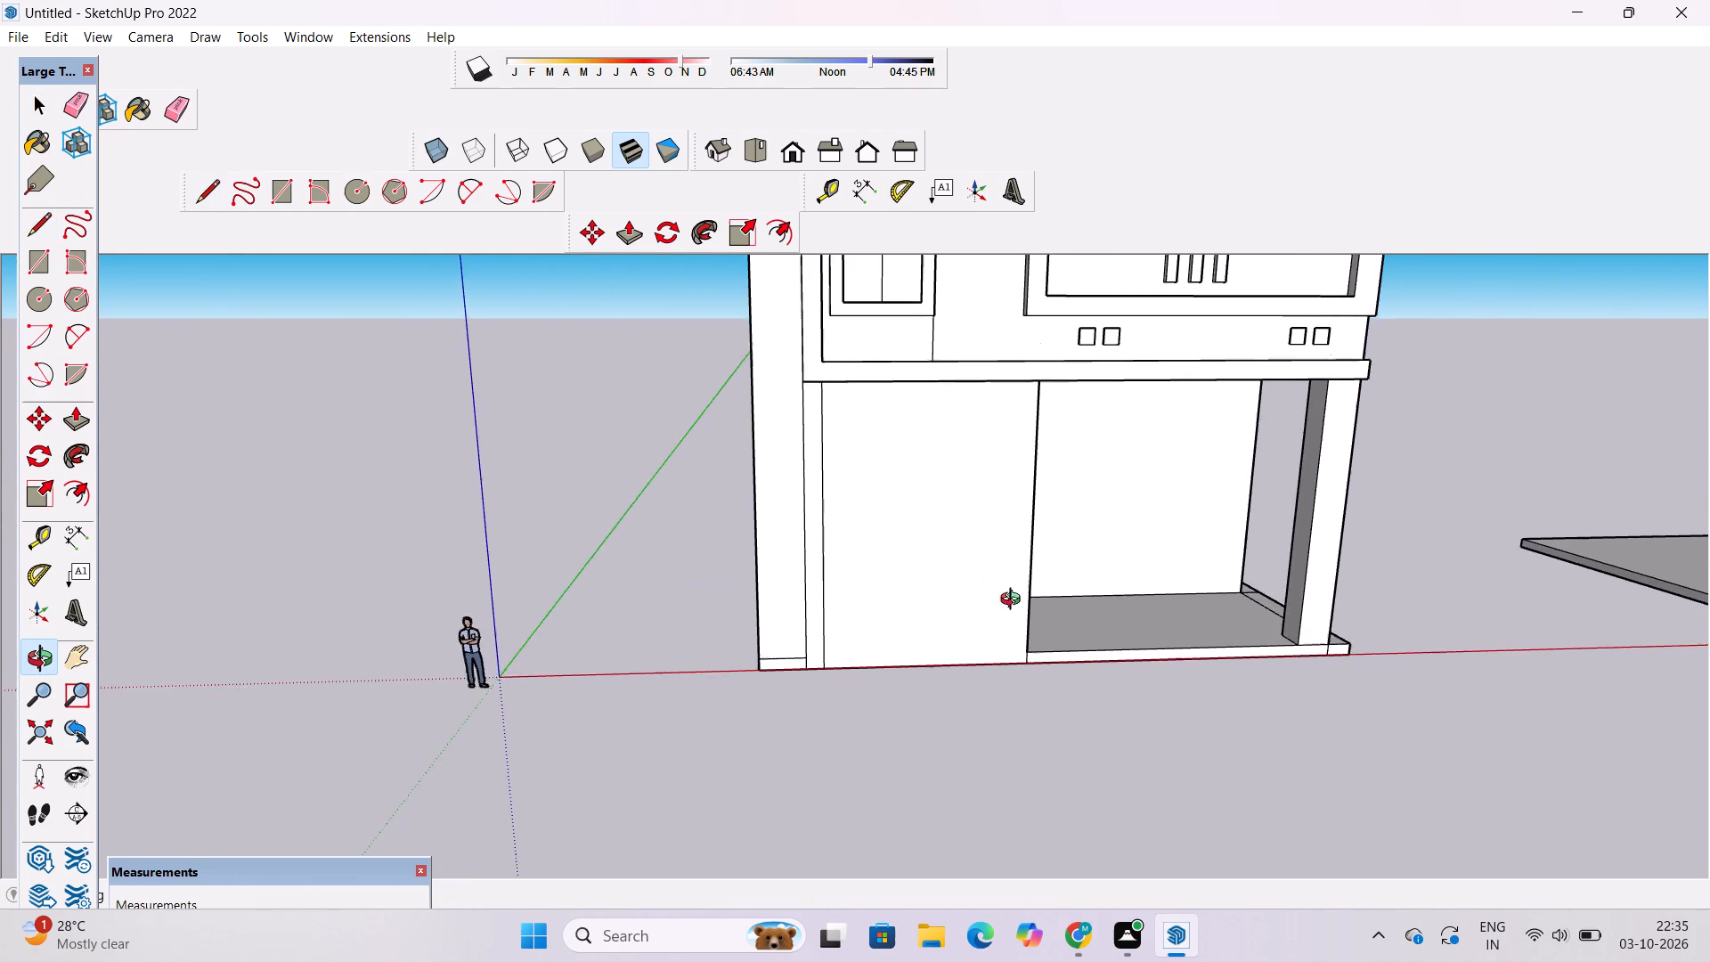
scroll(1014, 601, "down", 5)
left_click_drag(1001, 603, 938, 647, "shift")
scroll(835, 656, "up", 9)
left_click_drag(834, 725, 478, 700, "shift")
scroll(445, 641, "up", 6, "shift")
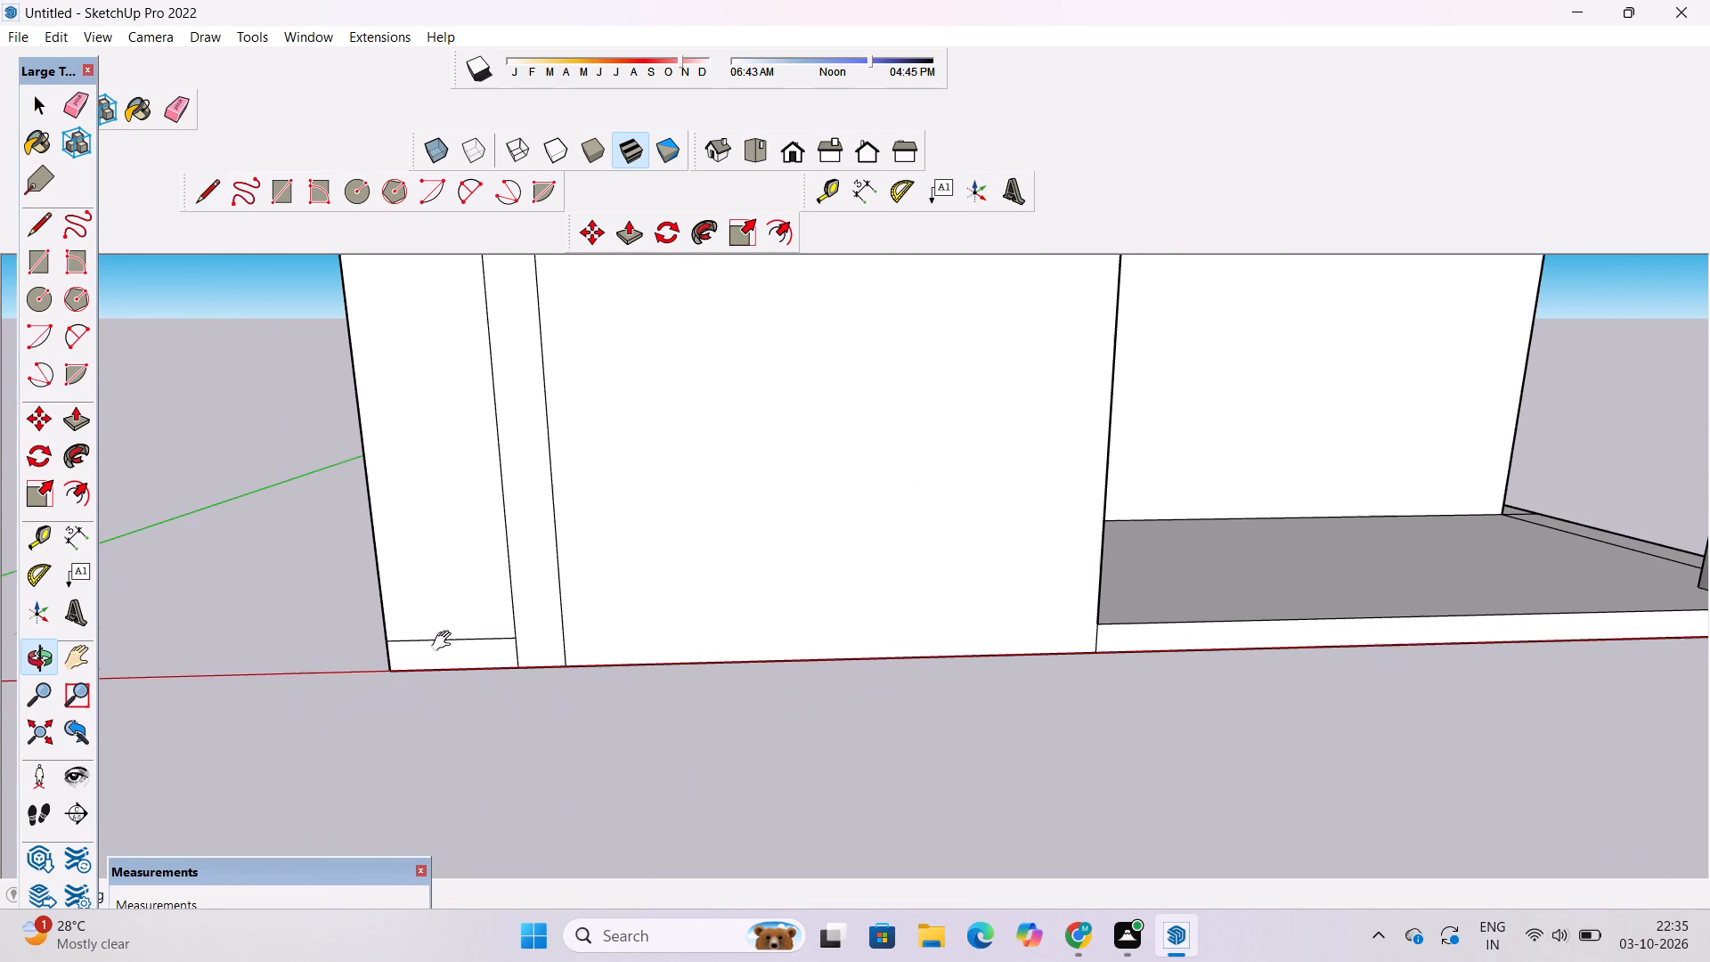
key("e")
left_click_drag(453, 613, 453, 645)
Examine the ground-floor opening, its floor slab edge and the underside of the beam above it.
key("o")
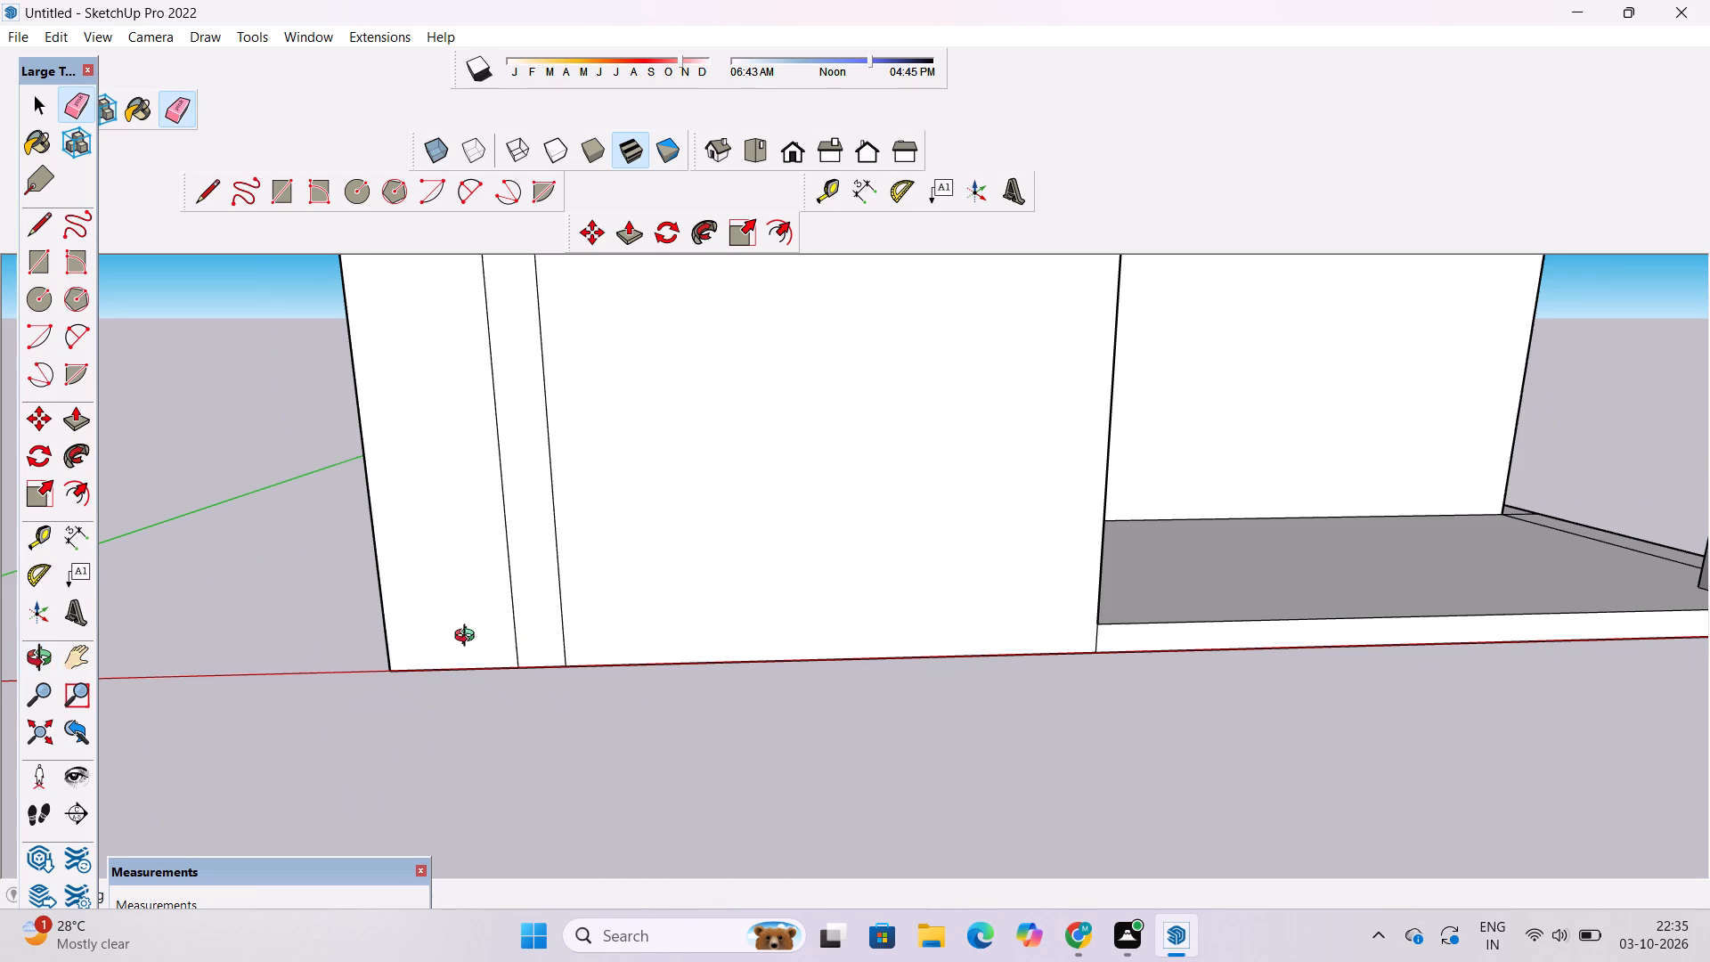
scroll(709, 542, "down", 10)
scroll(1284, 577, "up", 5)
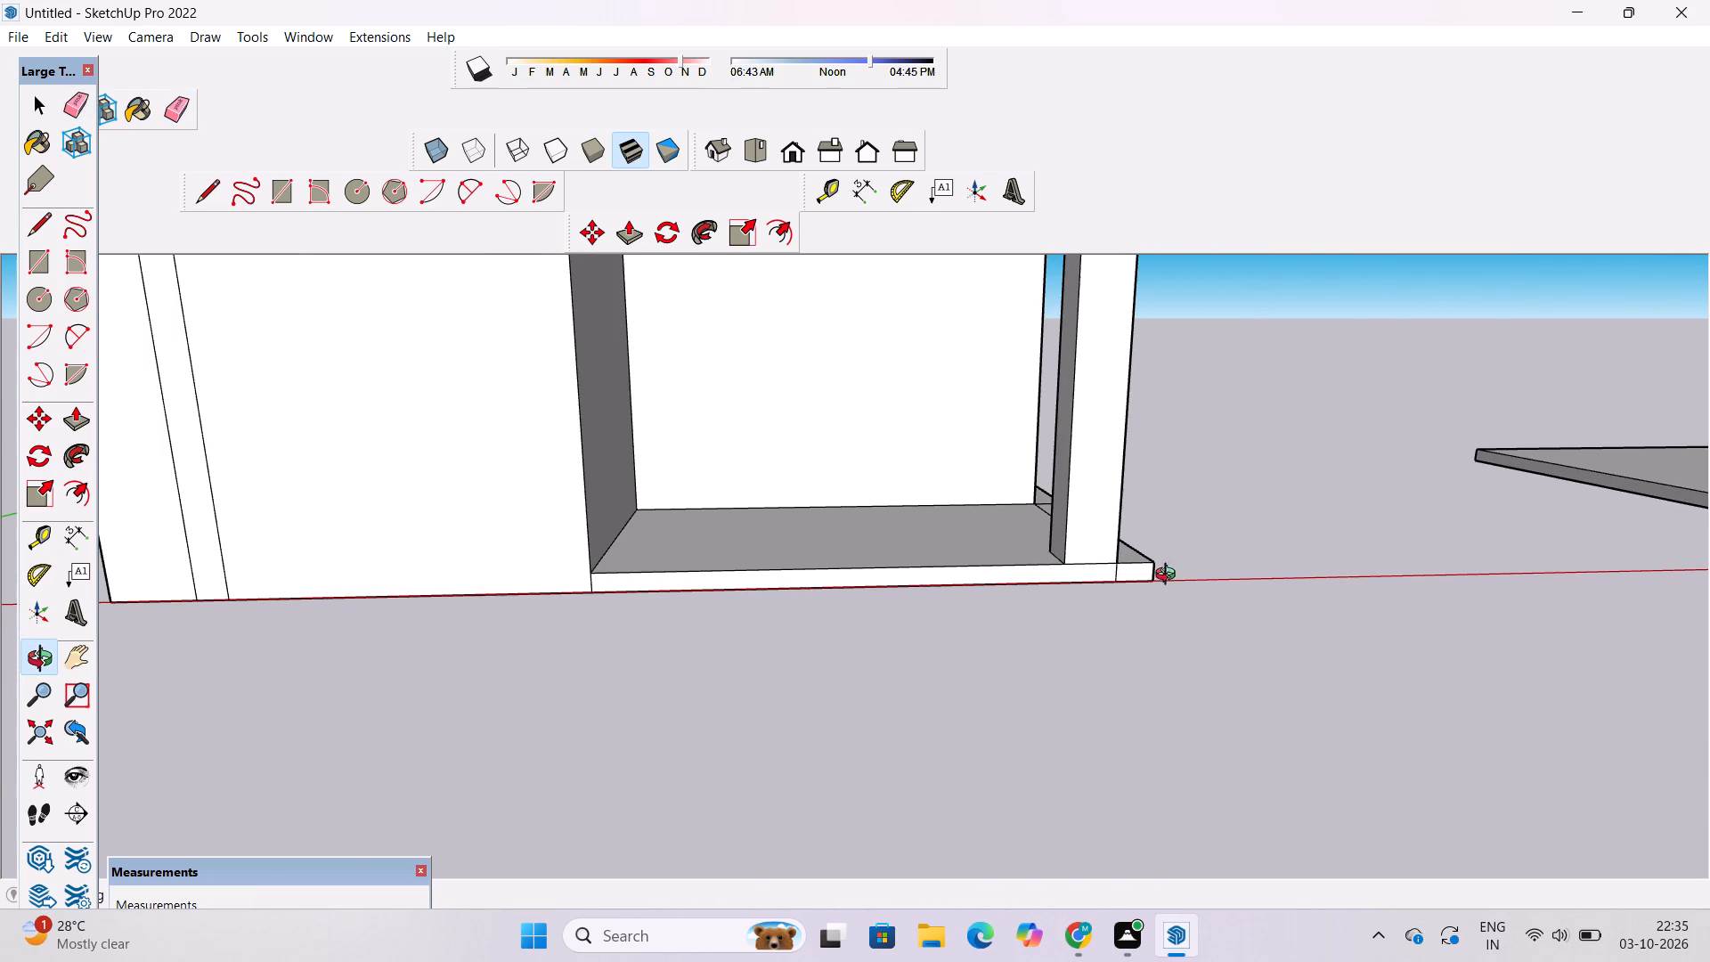
scroll(1029, 555, "down", 6)
left_click_drag(1032, 550, 1032, 576, "shift")
scroll(1032, 572, "down", 2)
left_click_drag(1041, 550, 997, 632, "shift")
scroll(977, 611, "down", 6)
left_click_drag(941, 531, 904, 444)
scroll(978, 575, "up", 5)
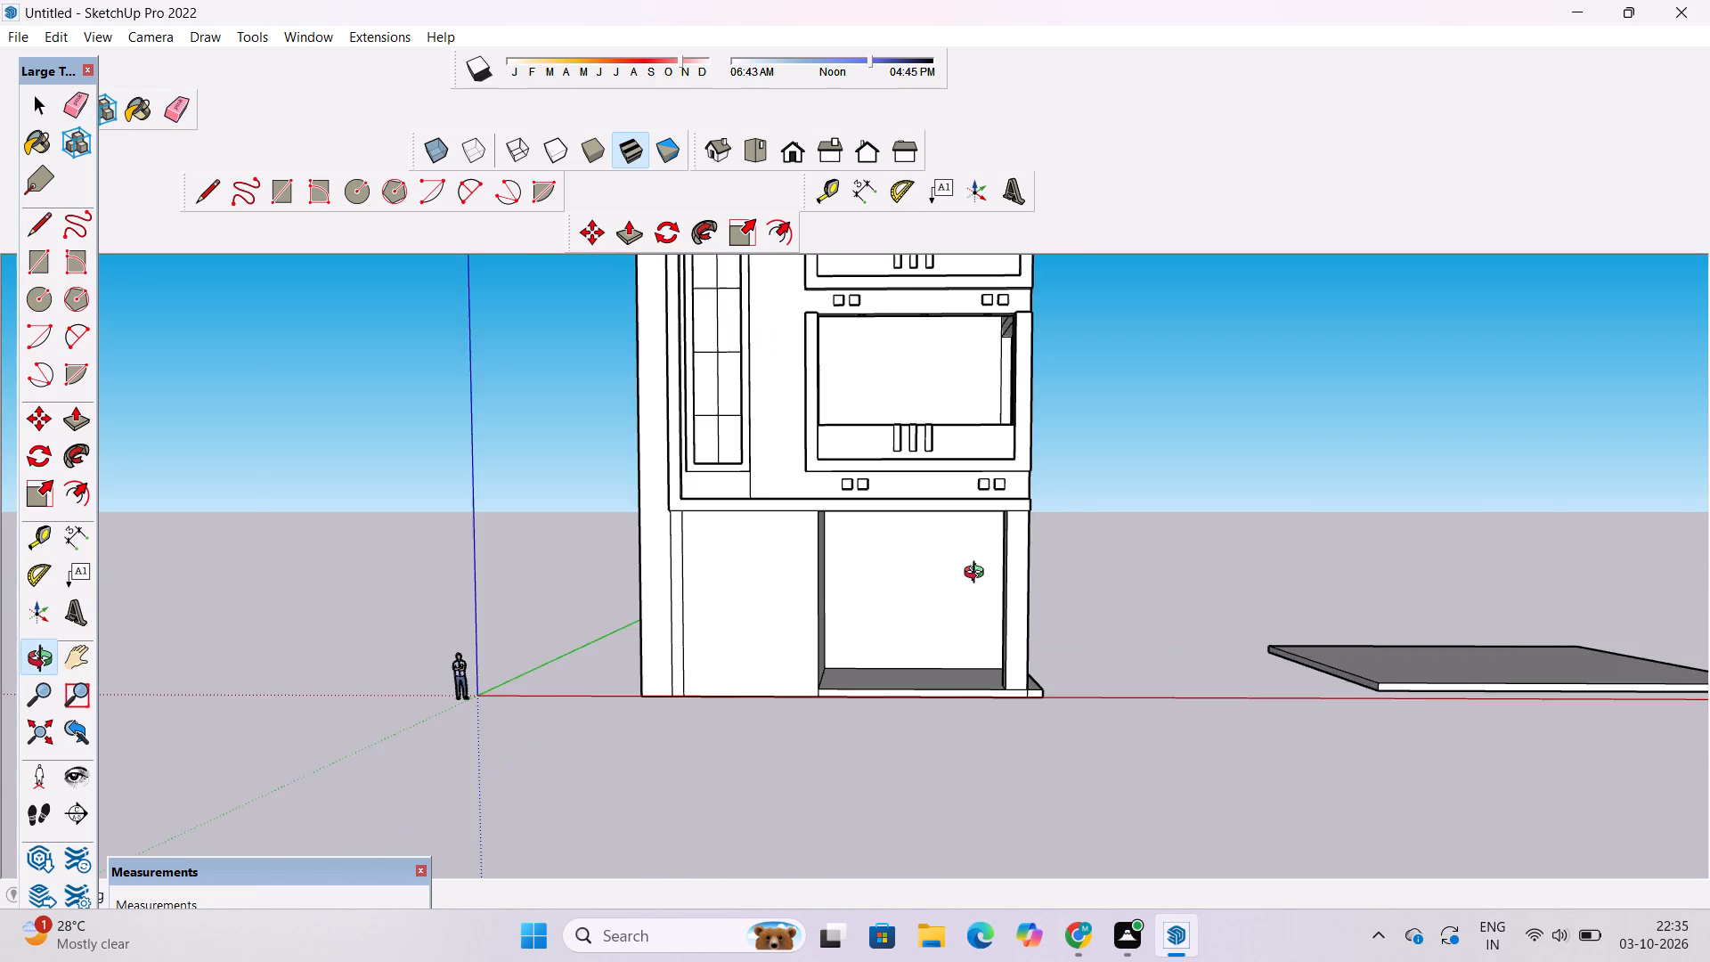
scroll(978, 575, "up", 4)
left_click_drag(978, 575, 963, 382)
scroll(972, 397, "up", 8)
left_click_drag(908, 510, 909, 464)
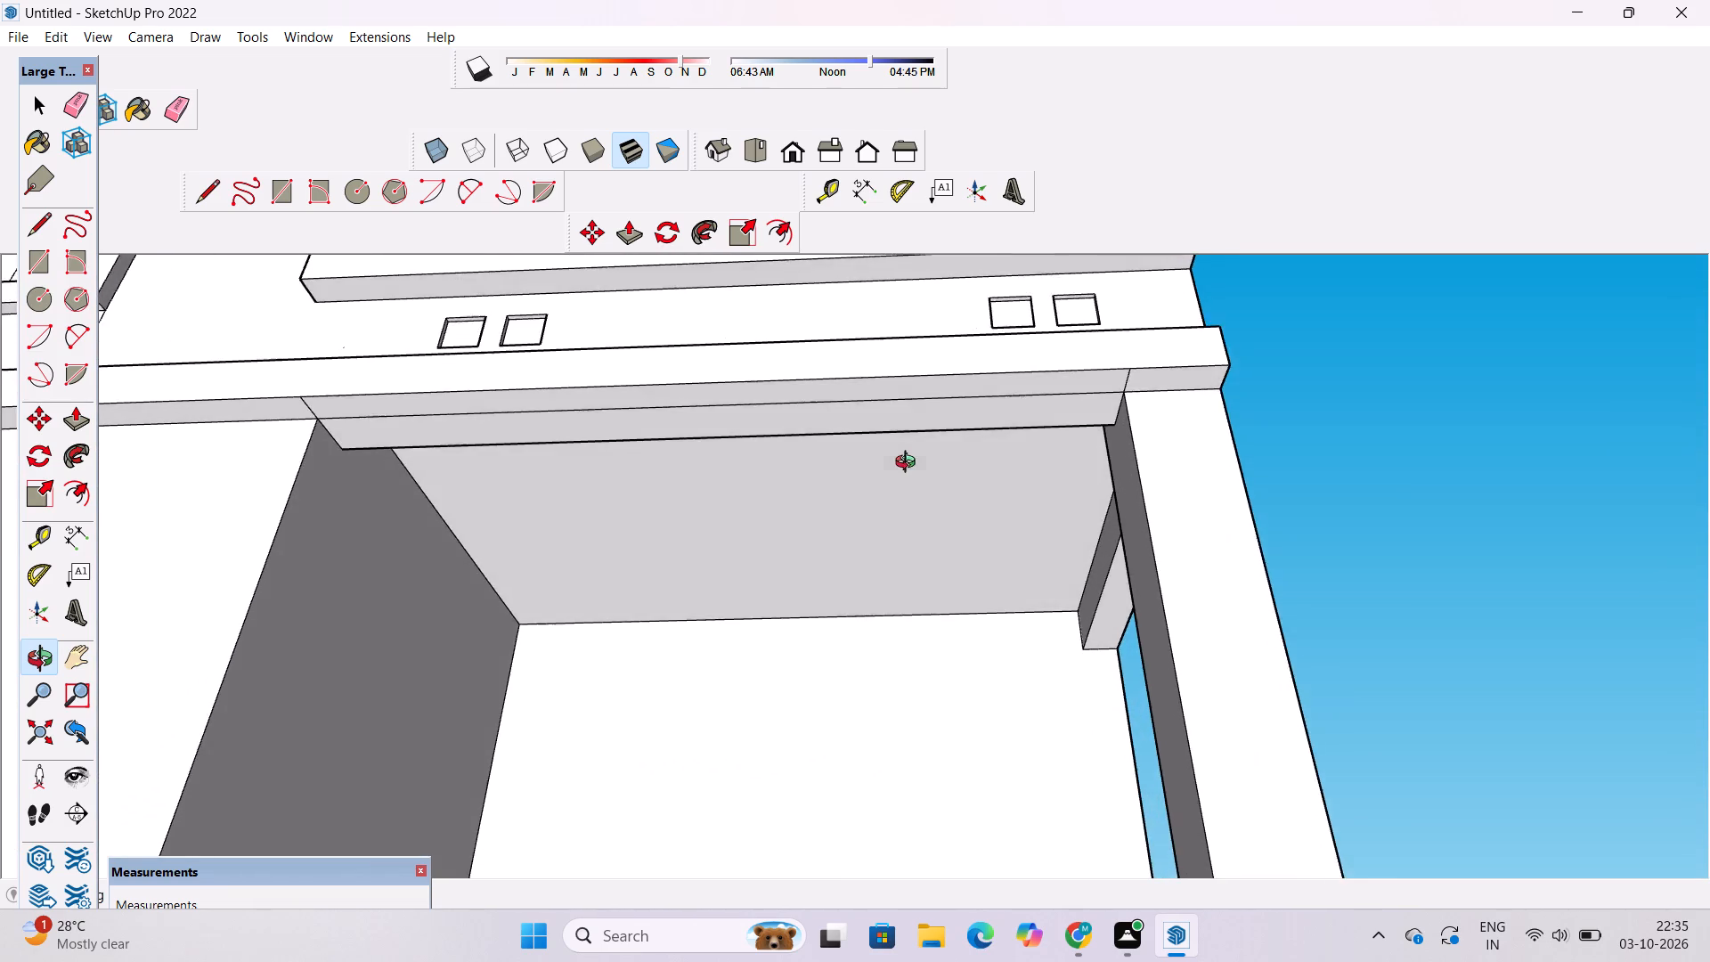
Erase the short seam at the wall-side end of the opening's beam and the long horizontal seam between beam and band.
left_click_drag(909, 464, 1005, 559, "shift")
left_click_drag(777, 578, 780, 518)
scroll(789, 512, "down", 5)
left_click_drag(713, 524, 750, 619, "shift")
left_click_drag(738, 594, 756, 518)
scroll(579, 542, "up", 5)
key("e")
scroll(589, 541, "up", 4)
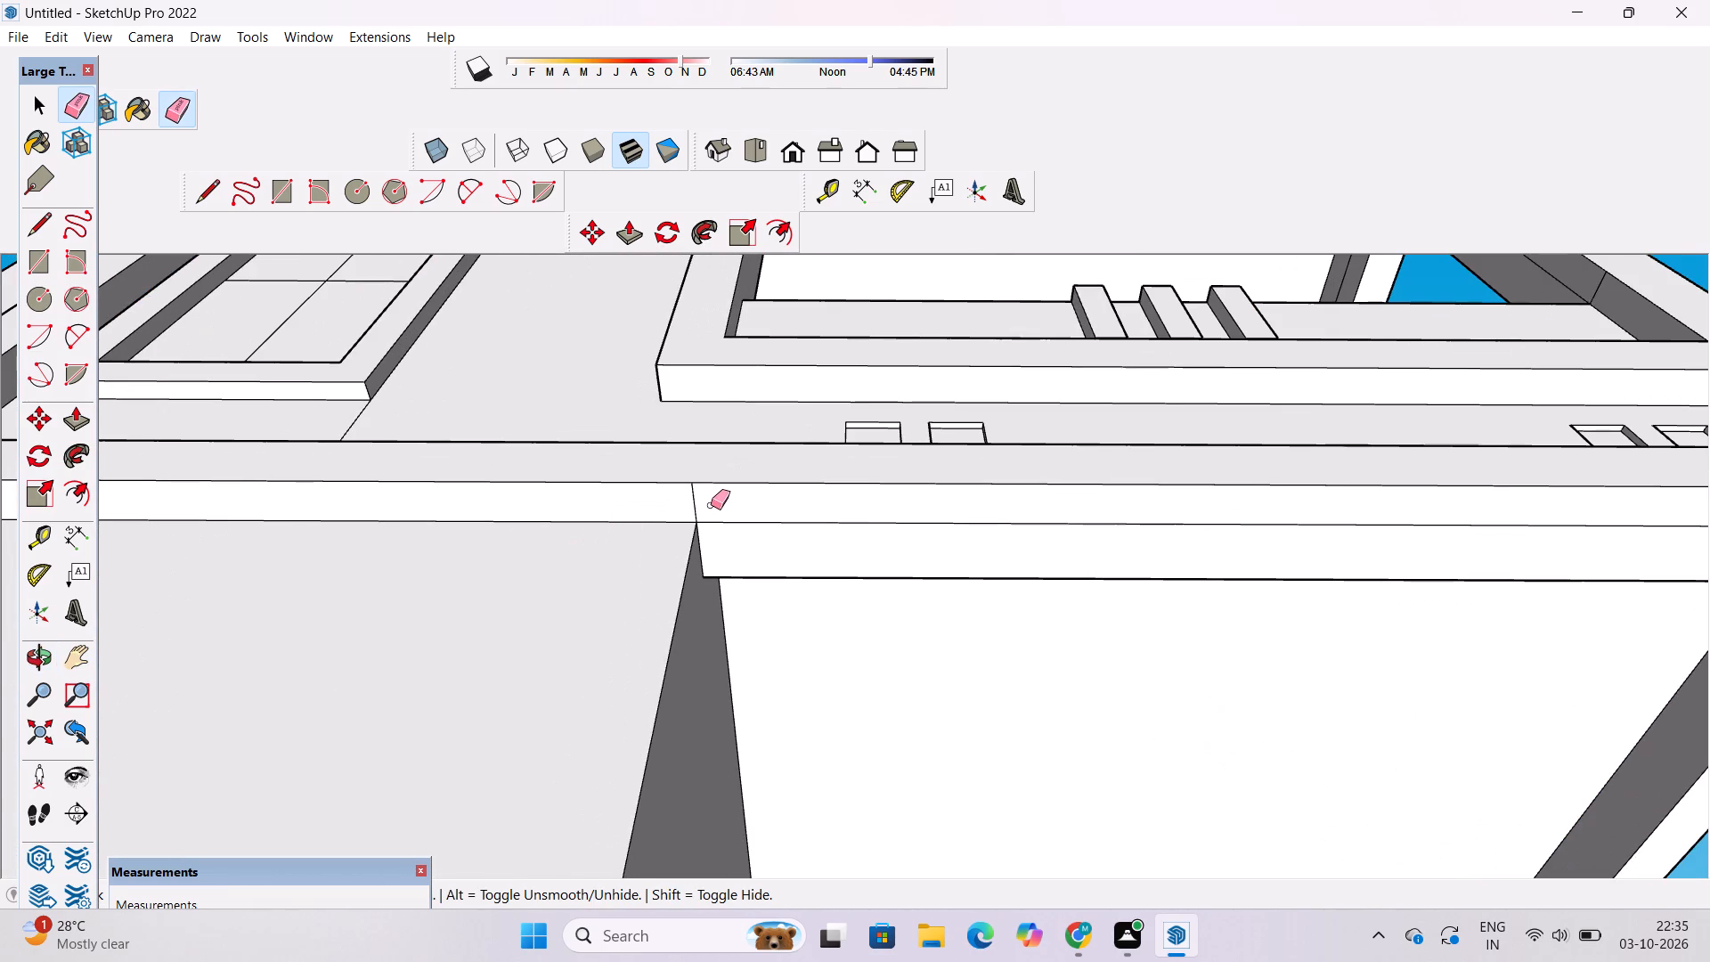
left_click_drag(711, 505, 692, 508)
left_click_drag(774, 519, 773, 528)
Erase the short seam on the band's underside at the beam's other end, beside the outer column.
scroll(530, 557, "down", 6)
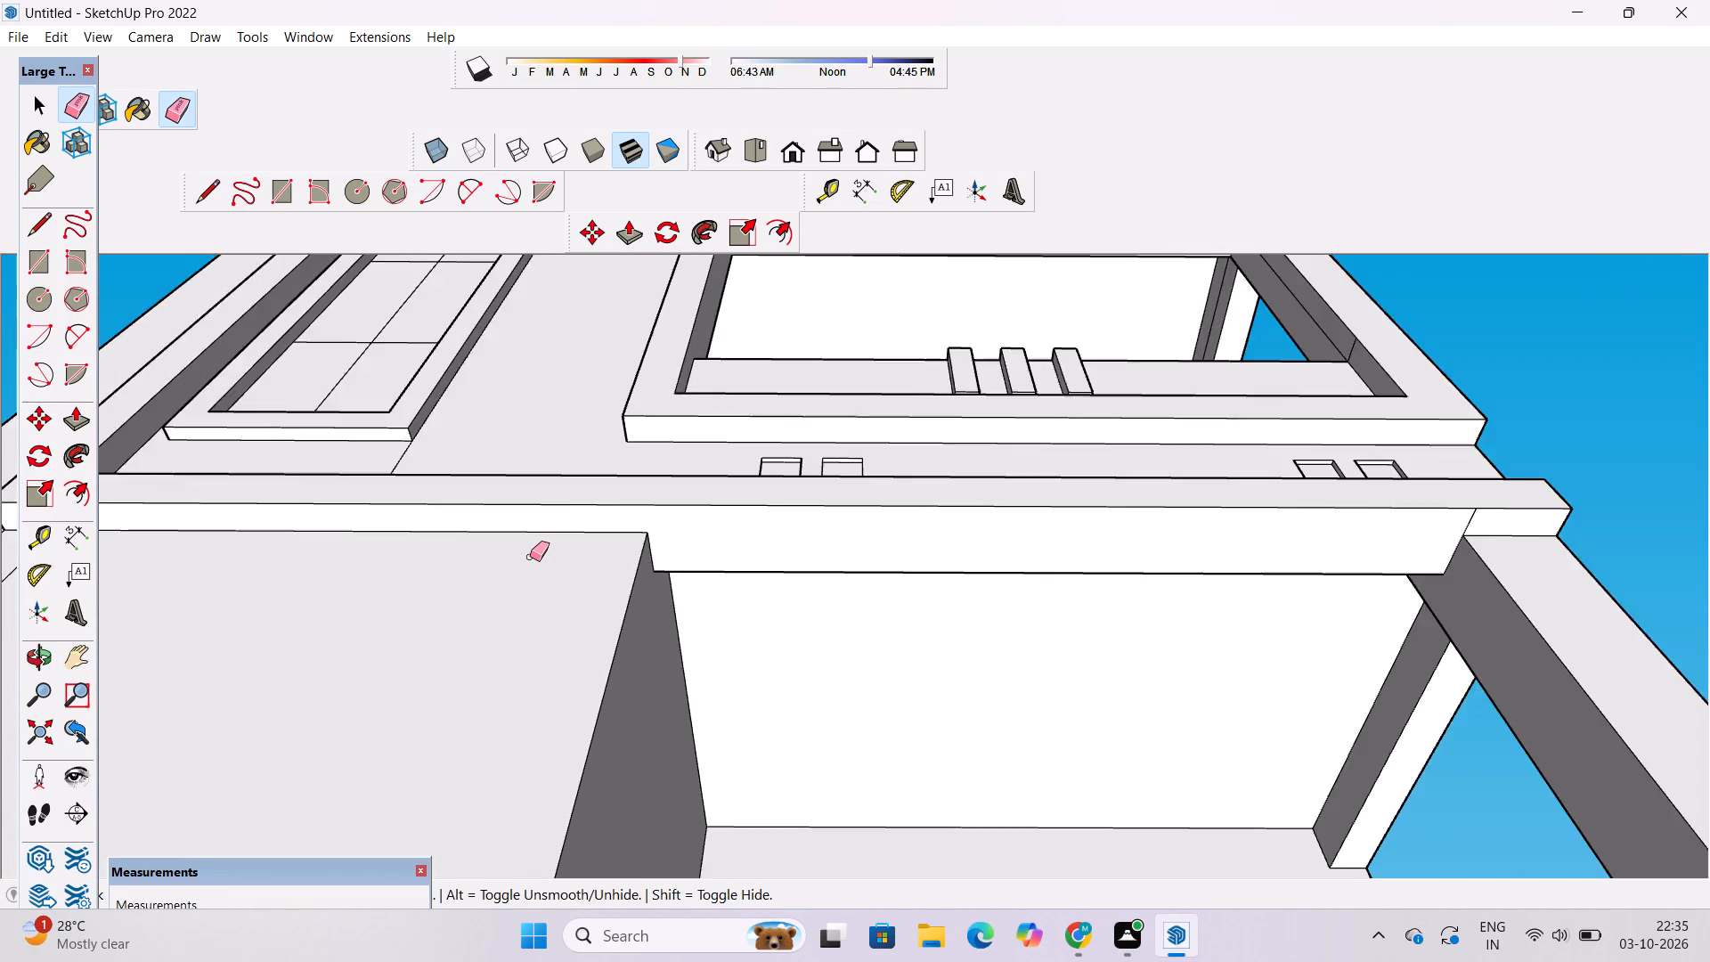
scroll(530, 557, "down", 4)
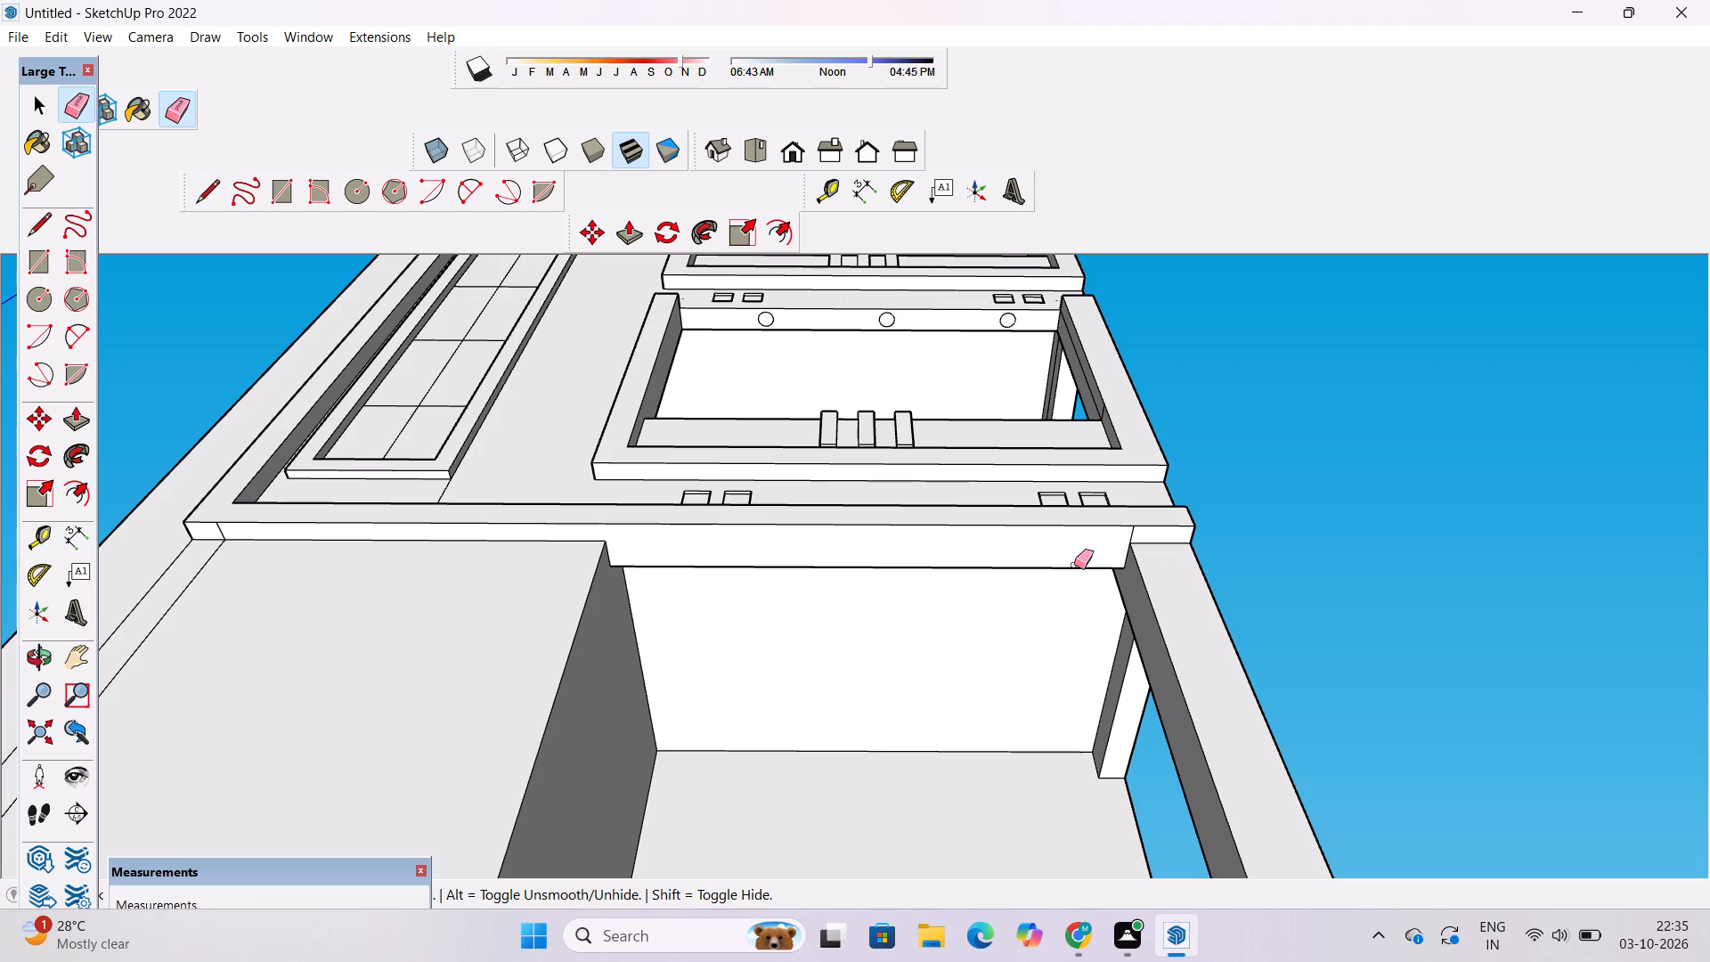
scroll(1074, 565, "up", 8)
left_click(1088, 495)
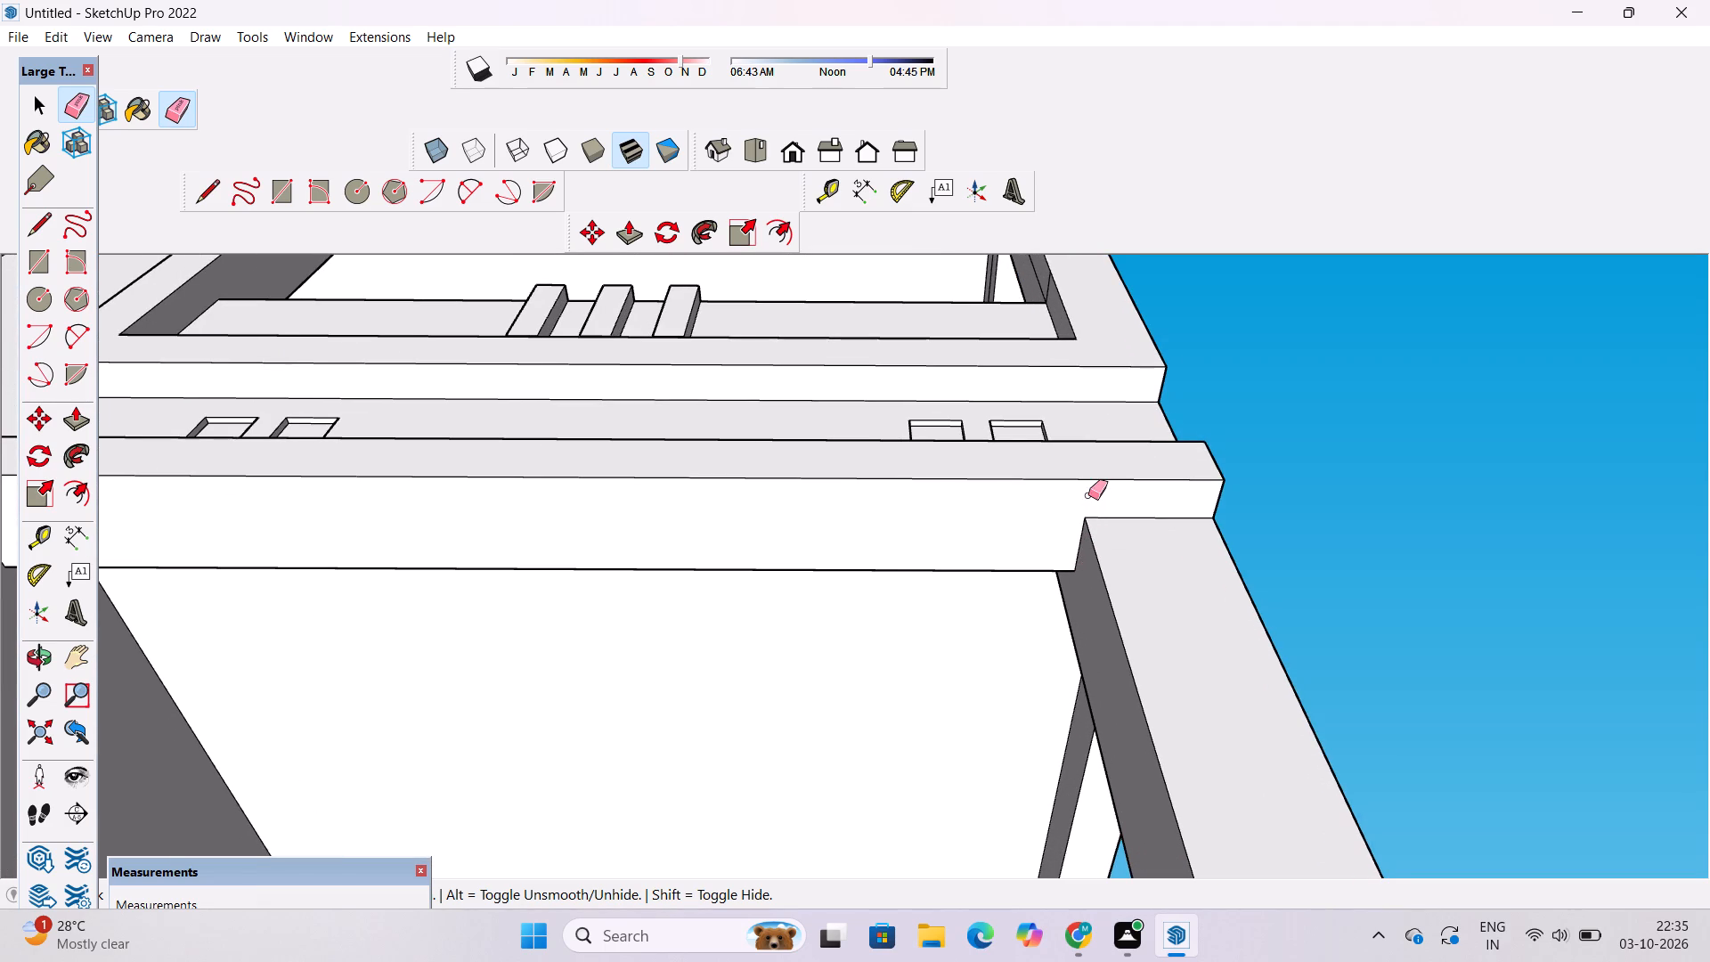
Erase the short seam on the band's underside at its tower-side end, above the narrow vertical strip.
scroll(1083, 520, "down", 6)
key("o")
scroll(1082, 528, "down", 4)
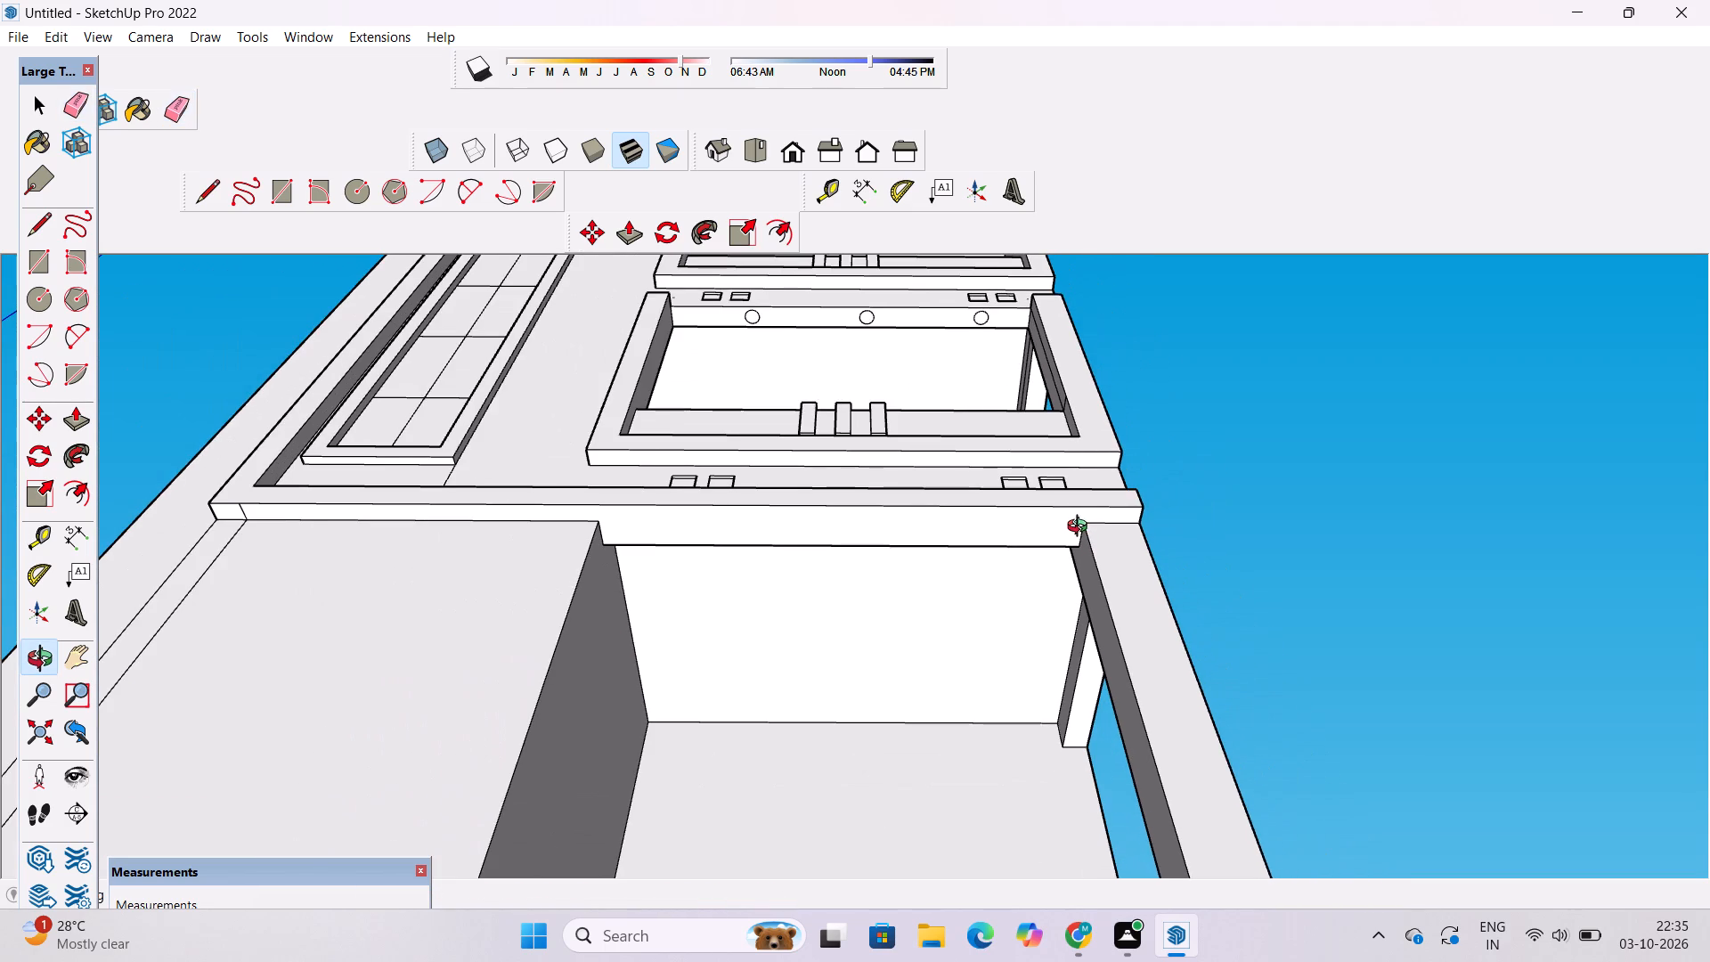
scroll(1065, 528, "down", 3)
left_click_drag(1070, 528, 1061, 614)
scroll(381, 647, "up", 10)
left_click_drag(684, 611, 686, 591)
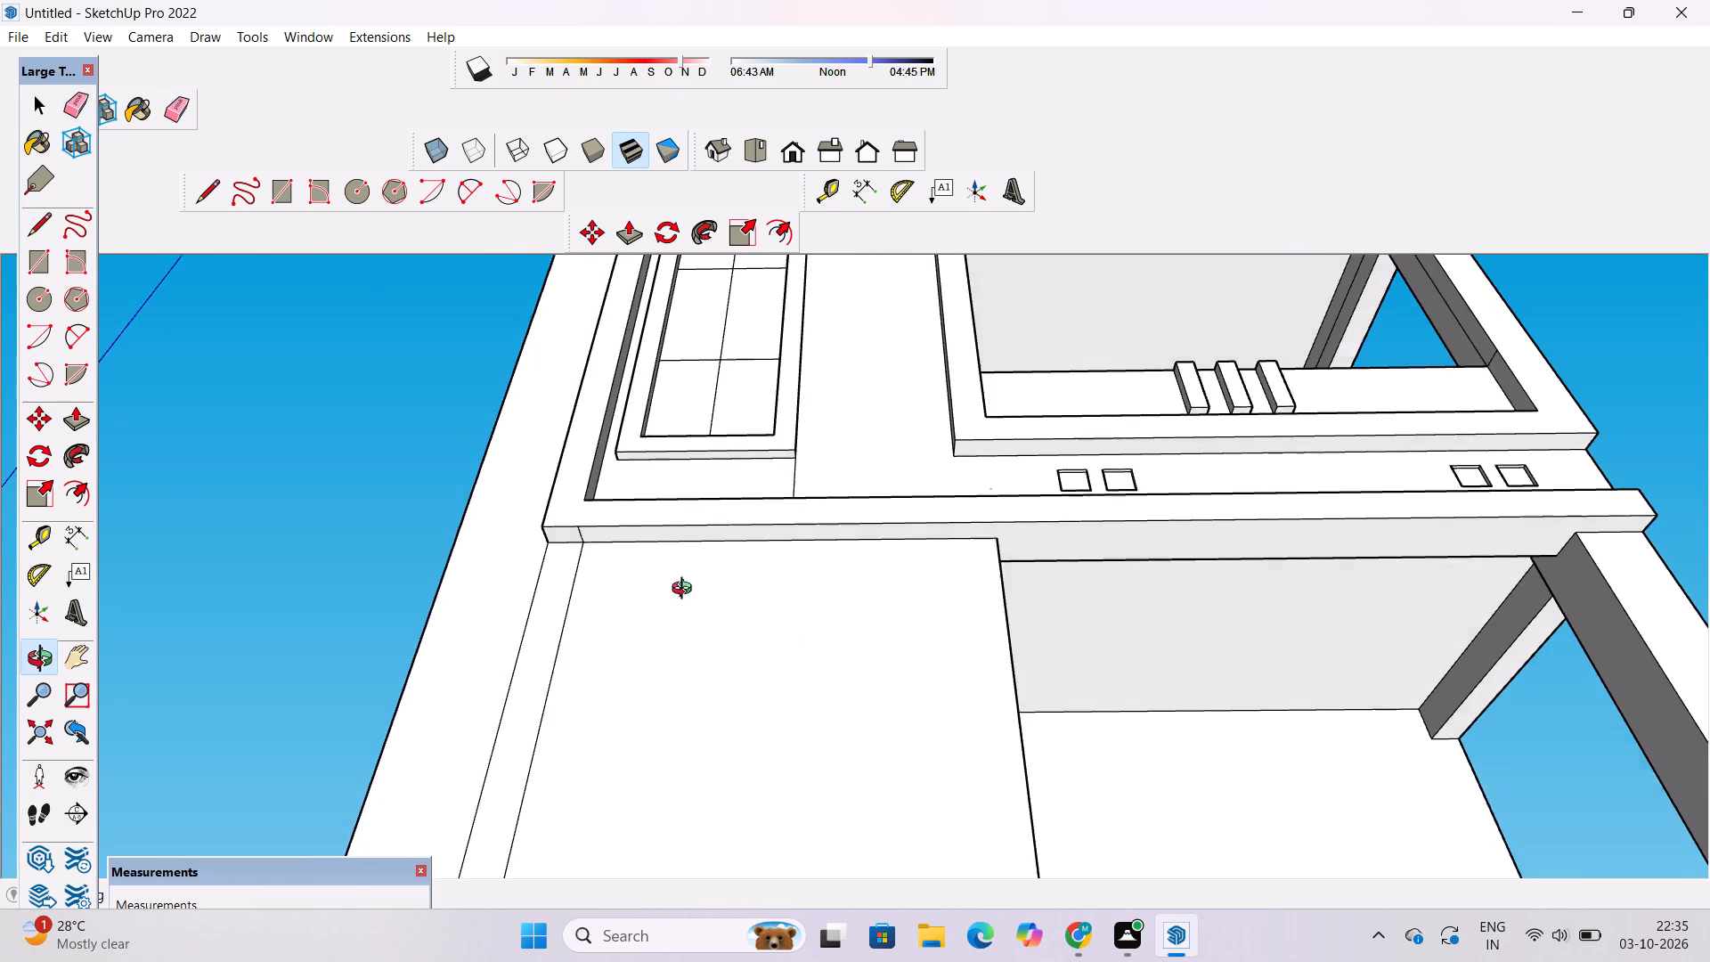
left_click_drag(686, 591, 688, 572)
scroll(647, 564, "up", 5)
left_click_drag(615, 567, 650, 593, "shift")
scroll(653, 568, "up", 5)
key("e")
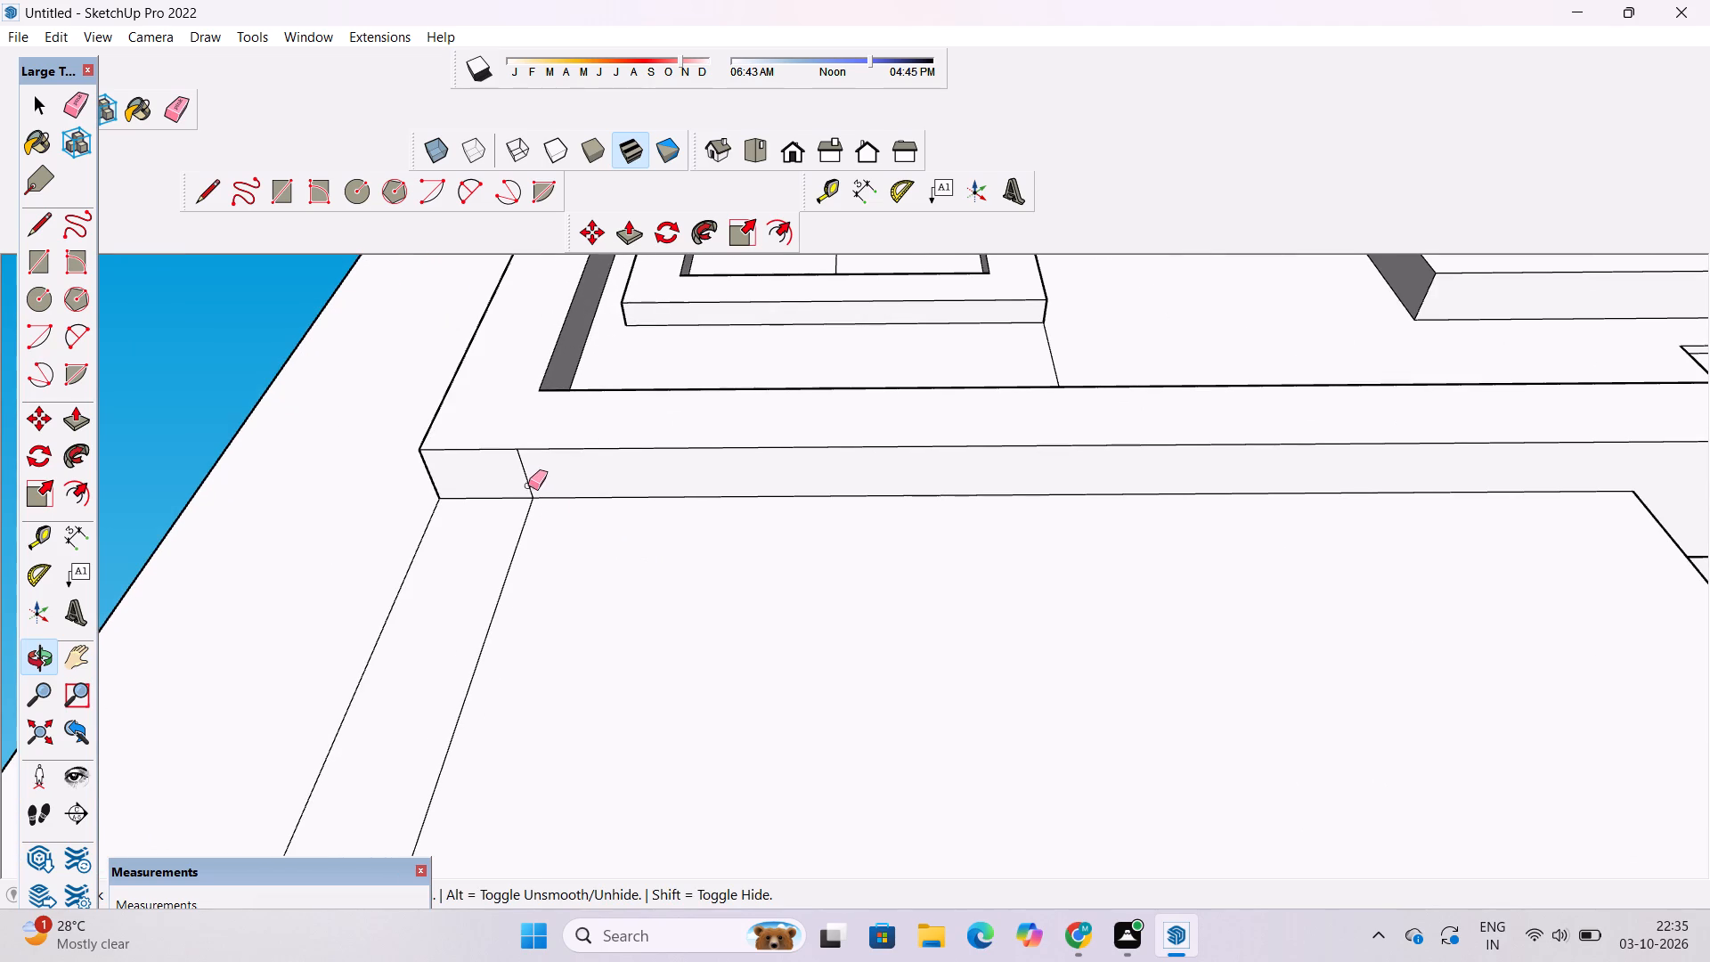
left_click_drag(530, 476, 517, 485)
Examine the whole front facade from above and from ground level for remaining stray lines.
key("o")
scroll(753, 443, "down", 16)
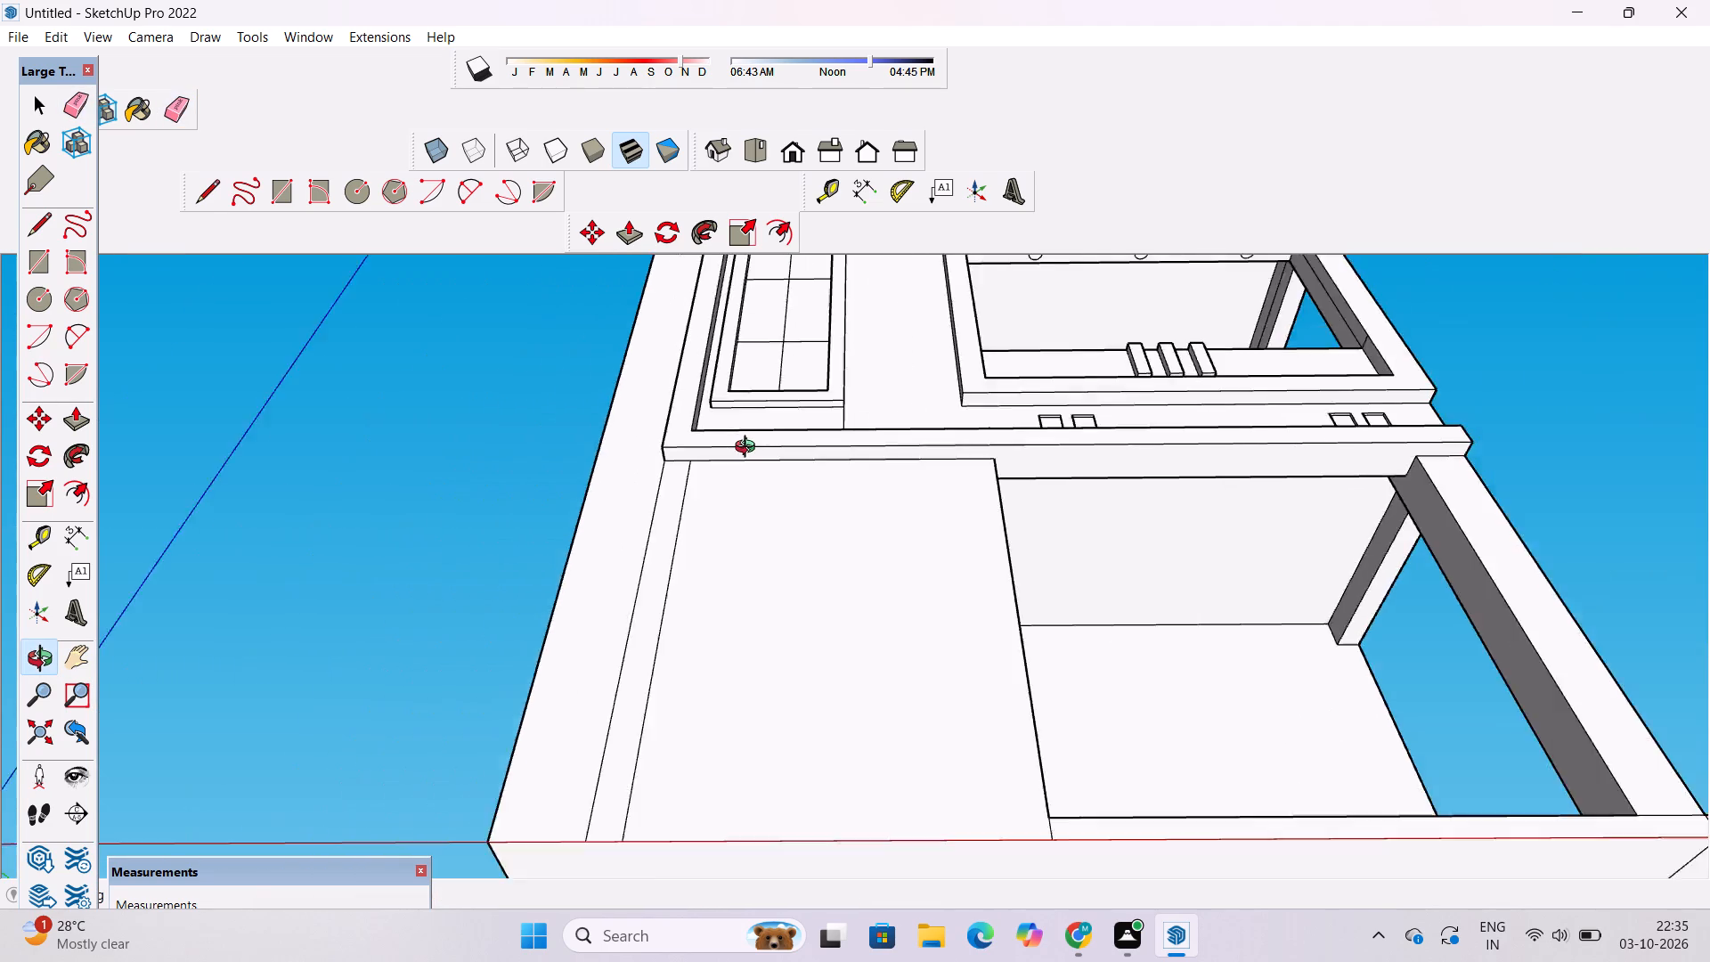
scroll(749, 449, "down", 2)
left_click_drag(766, 418, 799, 834)
scroll(687, 567, "down", 6)
left_click_drag(684, 593, 725, 677)
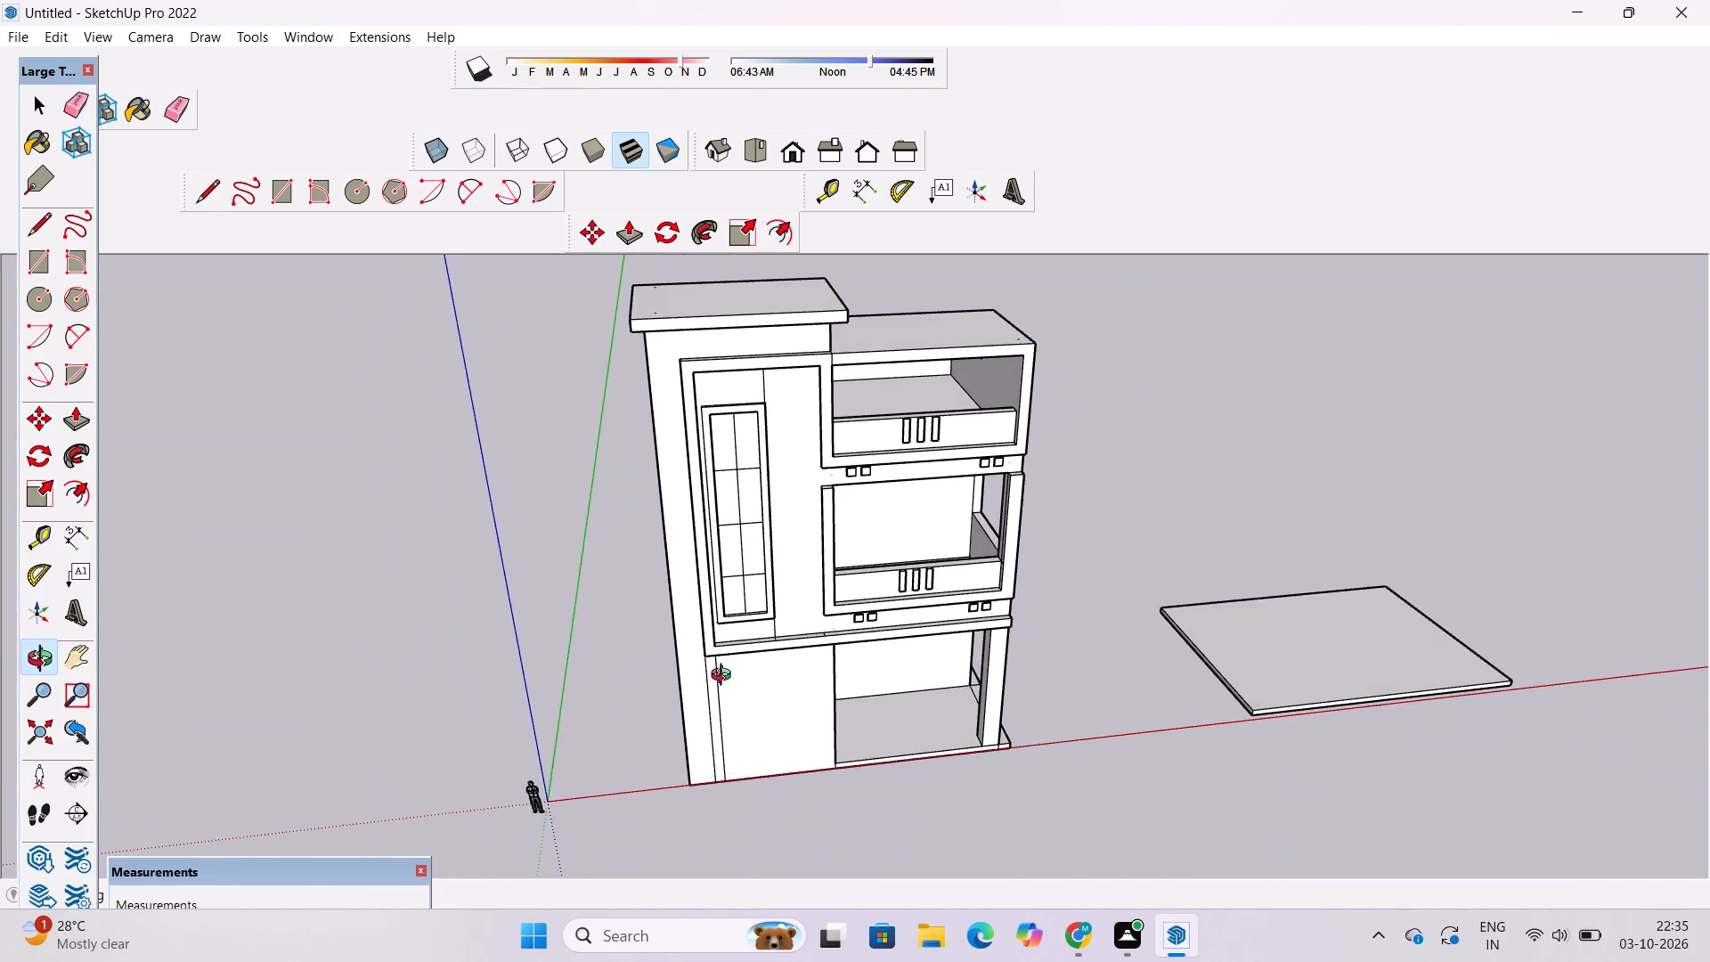
scroll(707, 596, "down", 6)
left_click_drag(744, 710, 705, 608, "shift")
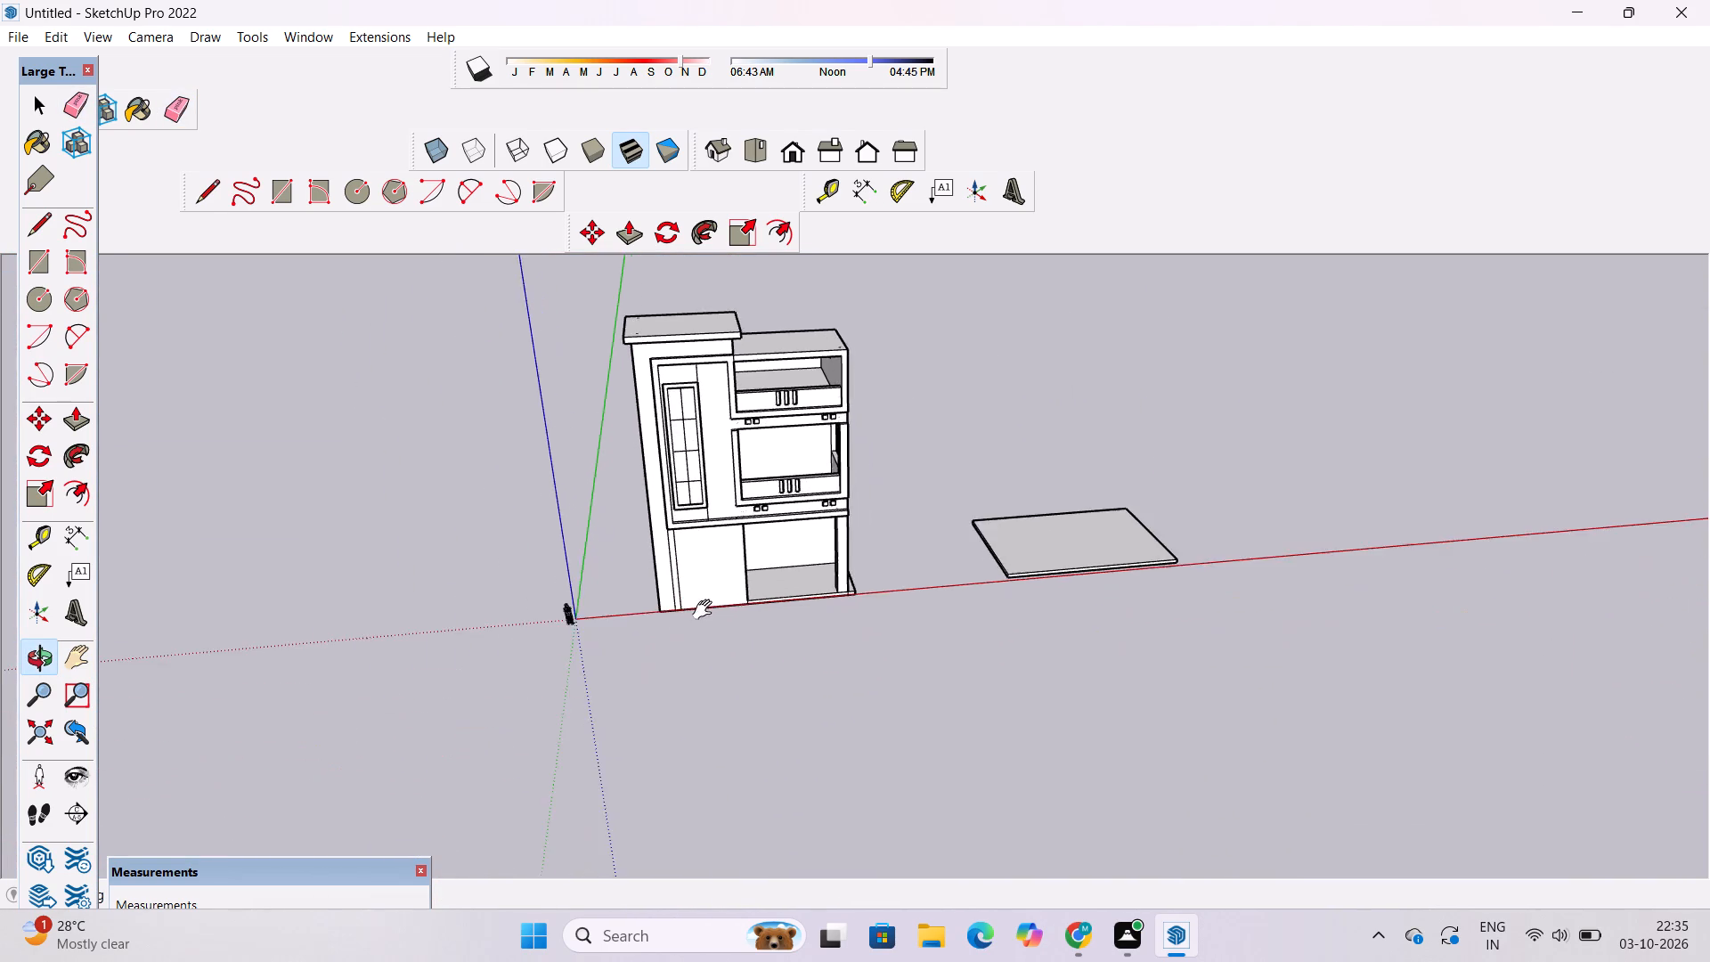
scroll(680, 583, "up", 5)
left_click_drag(685, 599, 699, 700)
left_click_drag(704, 686, 633, 514)
left_click_drag(655, 524, 705, 709, "shift")
left_click_drag(757, 742, 750, 680)
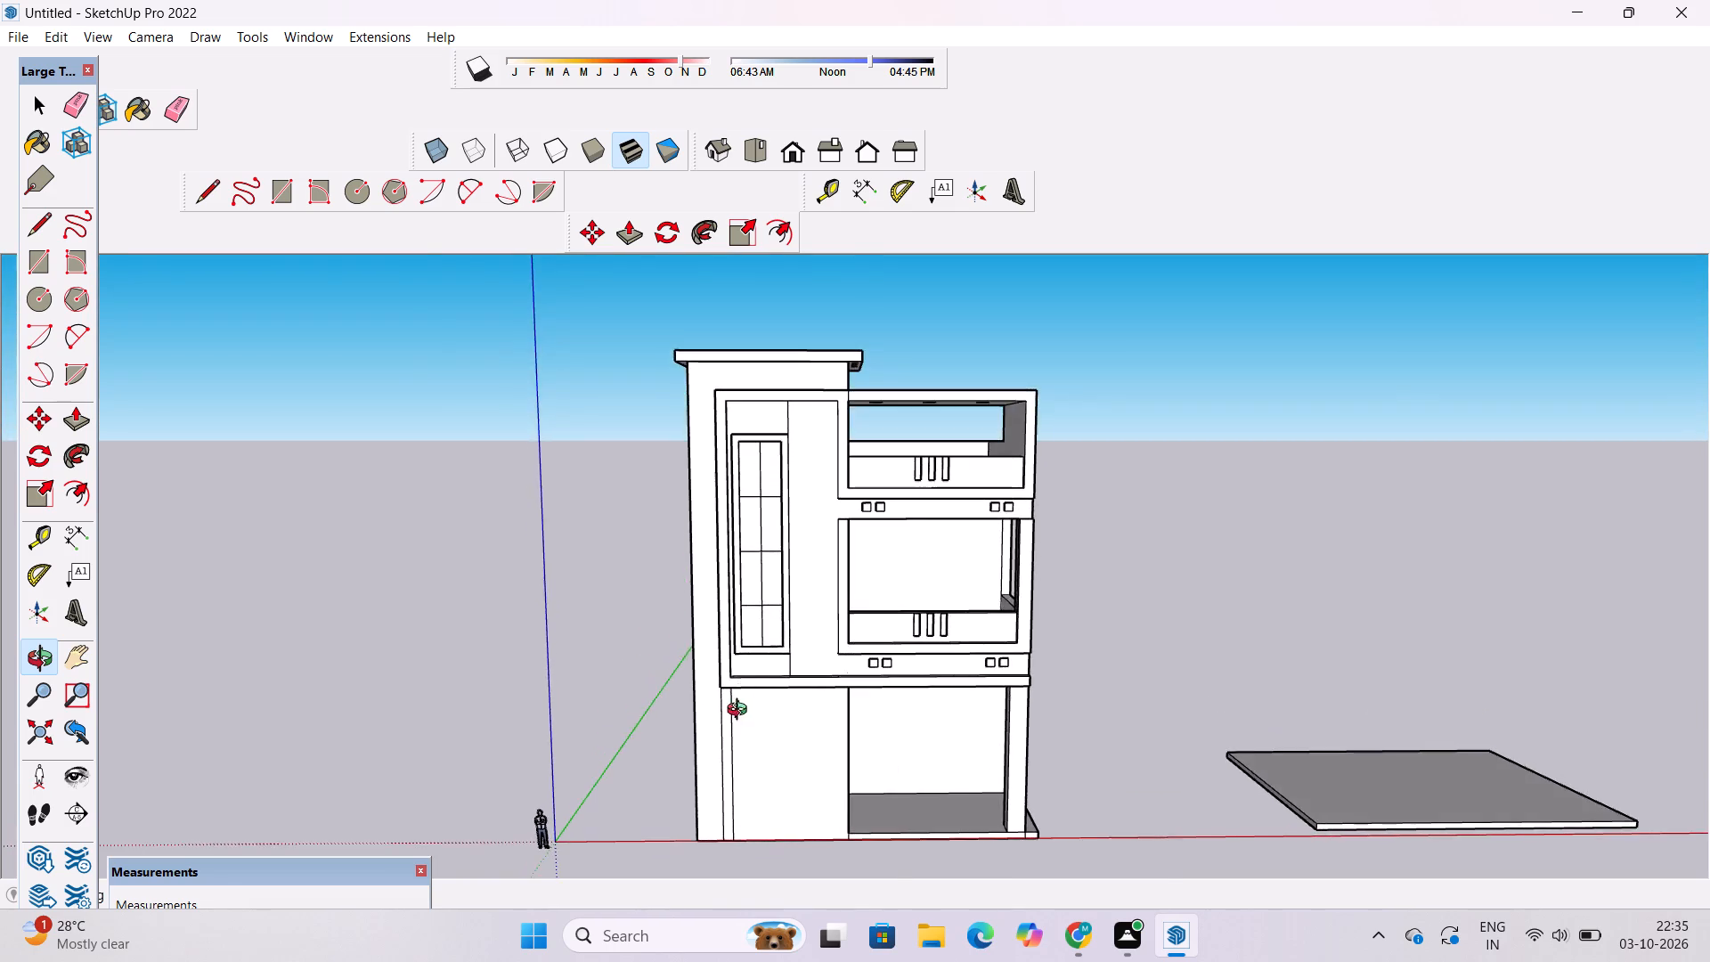
Erase the two vertical lines of the narrow strip on the ground-floor front wall below the tower frame.
scroll(741, 712, "up", 4)
left_click_drag(754, 725, 713, 618)
scroll(706, 627, "up", 5)
left_click_drag(719, 697, 704, 616)
left_click_drag(703, 620, 671, 579, "shift")
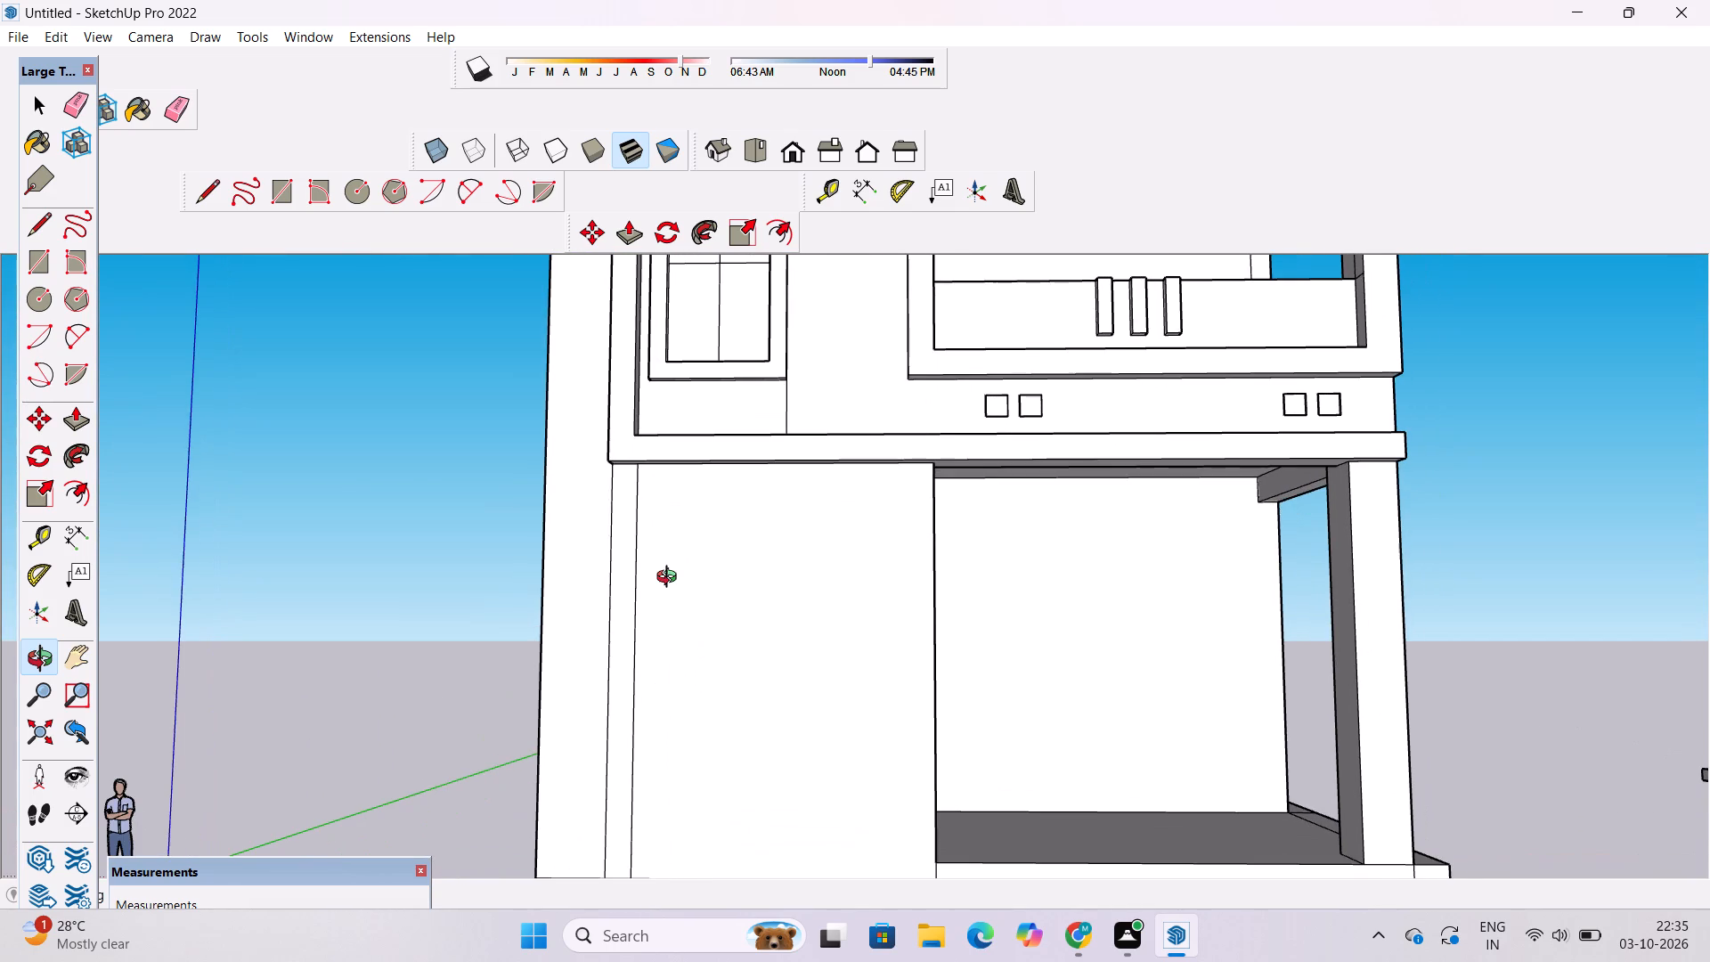
key("e")
left_click_drag(671, 567, 598, 657)
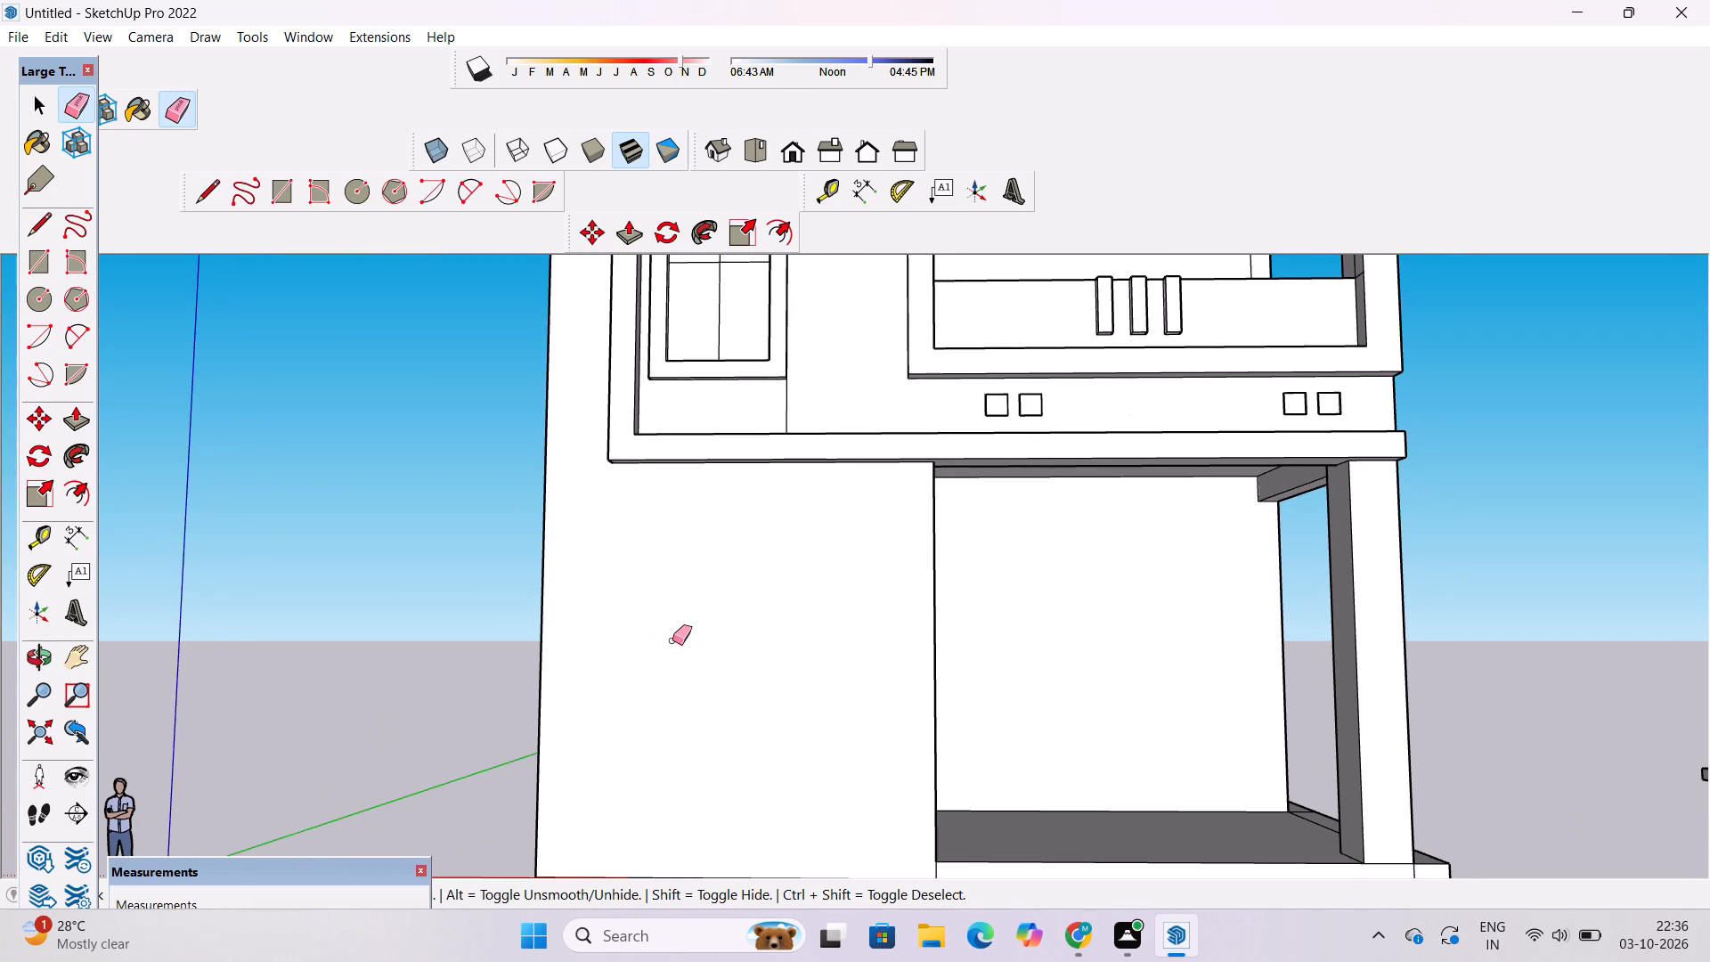
scroll(672, 640, "down", 6)
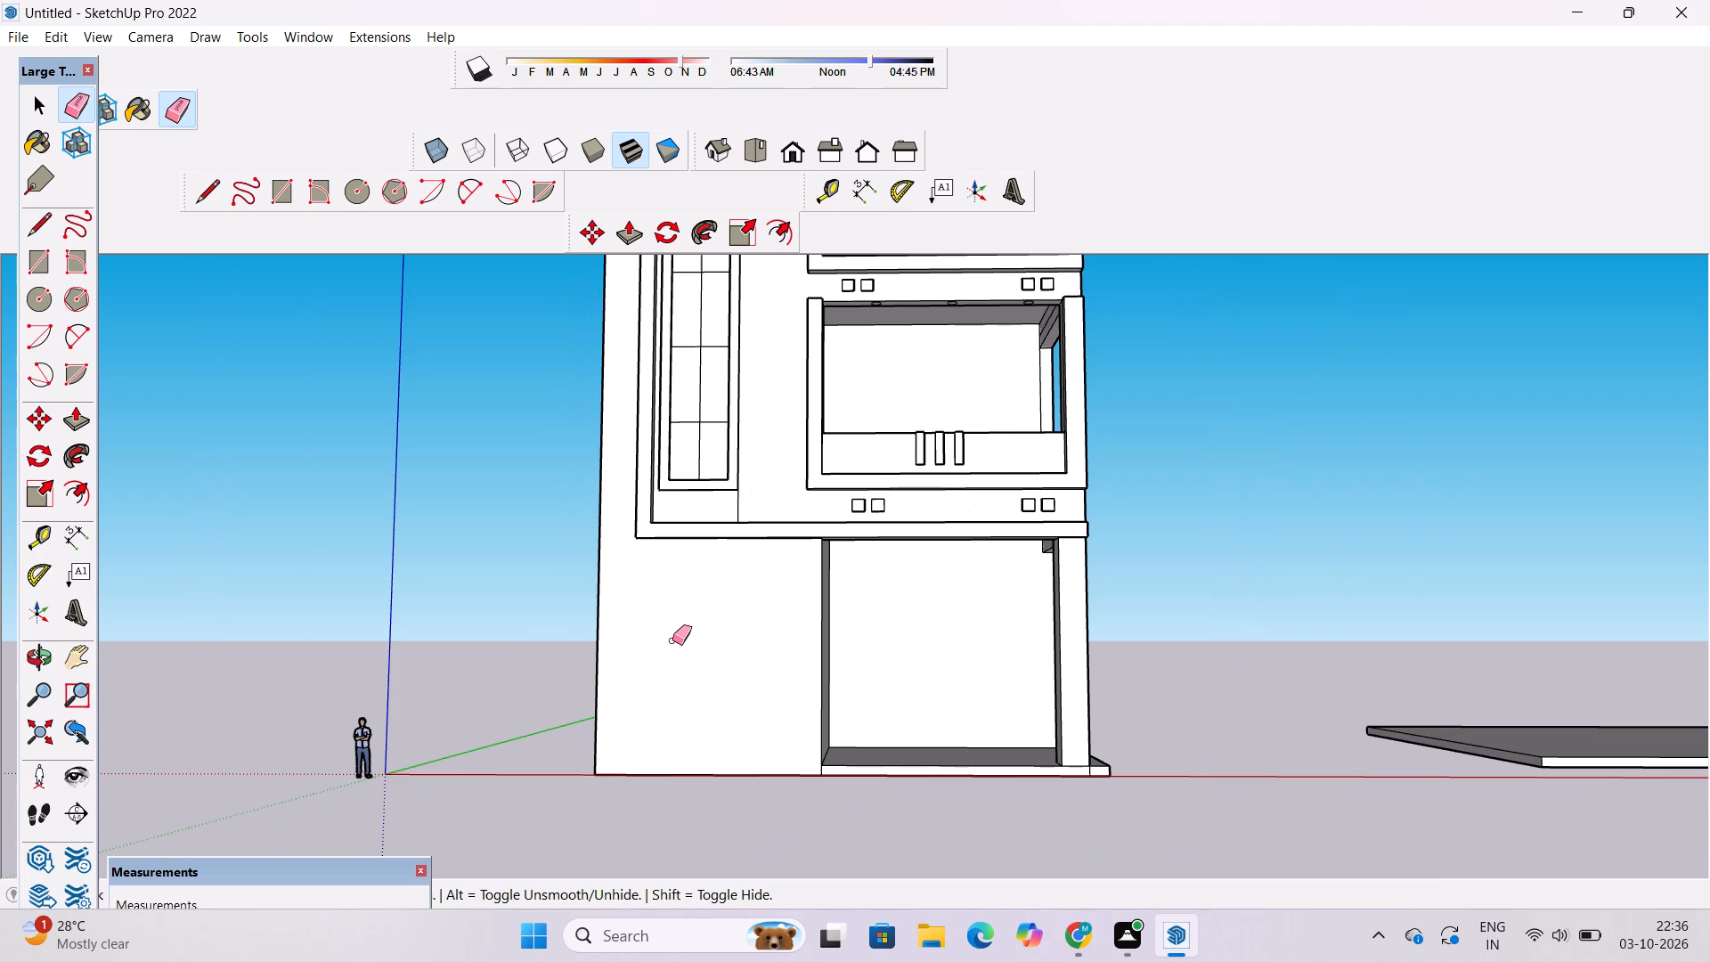
key("space")
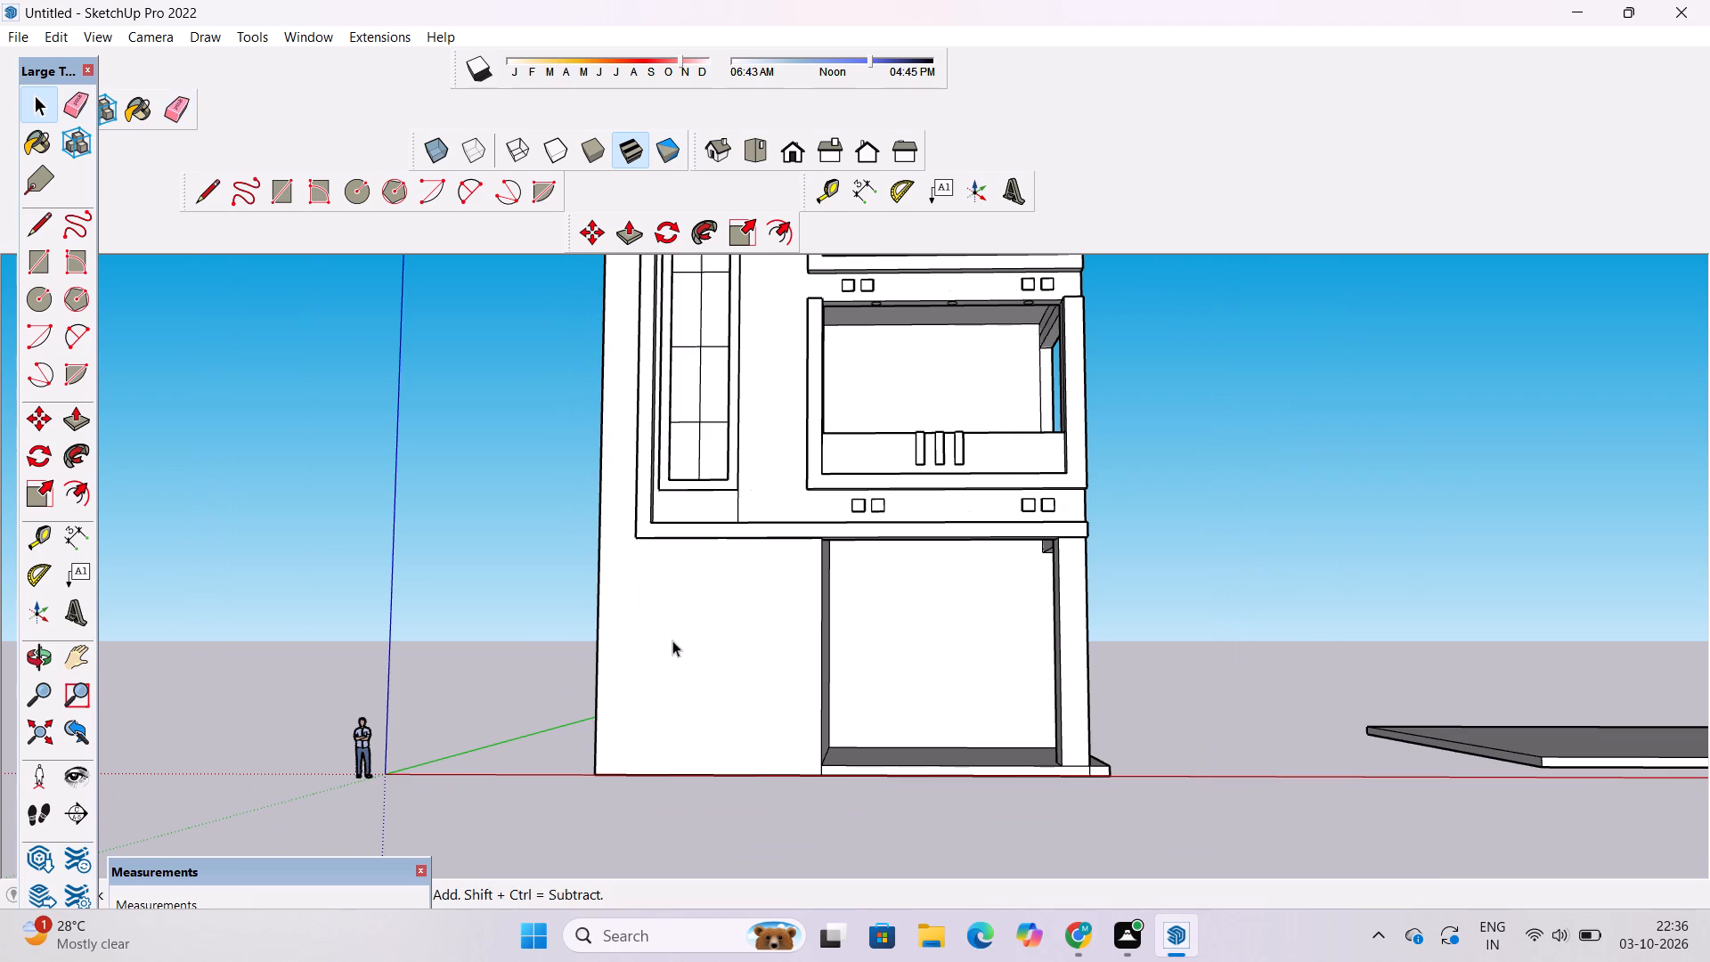
Start a vertical guide offset inward from the ground-floor front wall's outer edge with the Tape Measure tool.
type("o")
scroll(672, 640, "down", 4)
left_click_drag(672, 640, 722, 673, "shift")
left_click_drag(724, 674, 727, 711)
scroll(734, 702, "up", 3)
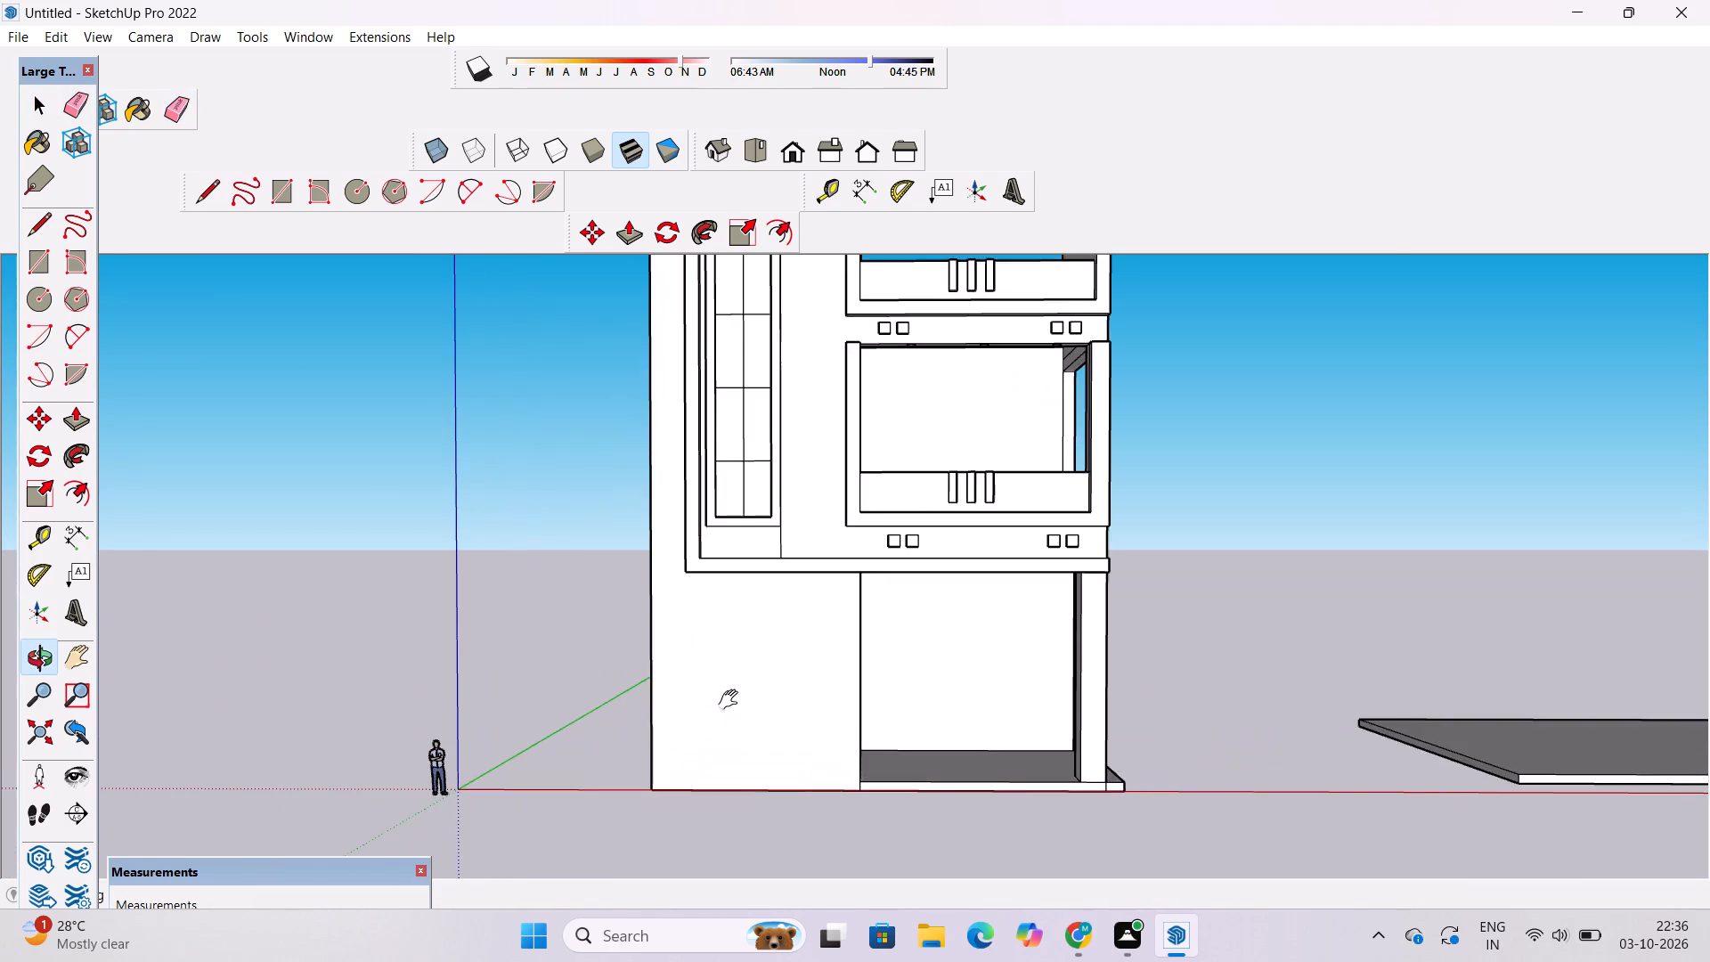
left_click_drag(732, 700, 732, 607, "shift")
left_click_drag(715, 632, 712, 664)
scroll(682, 621, "up", 3)
left_click_drag(682, 621, 680, 645, "shift")
key("t")
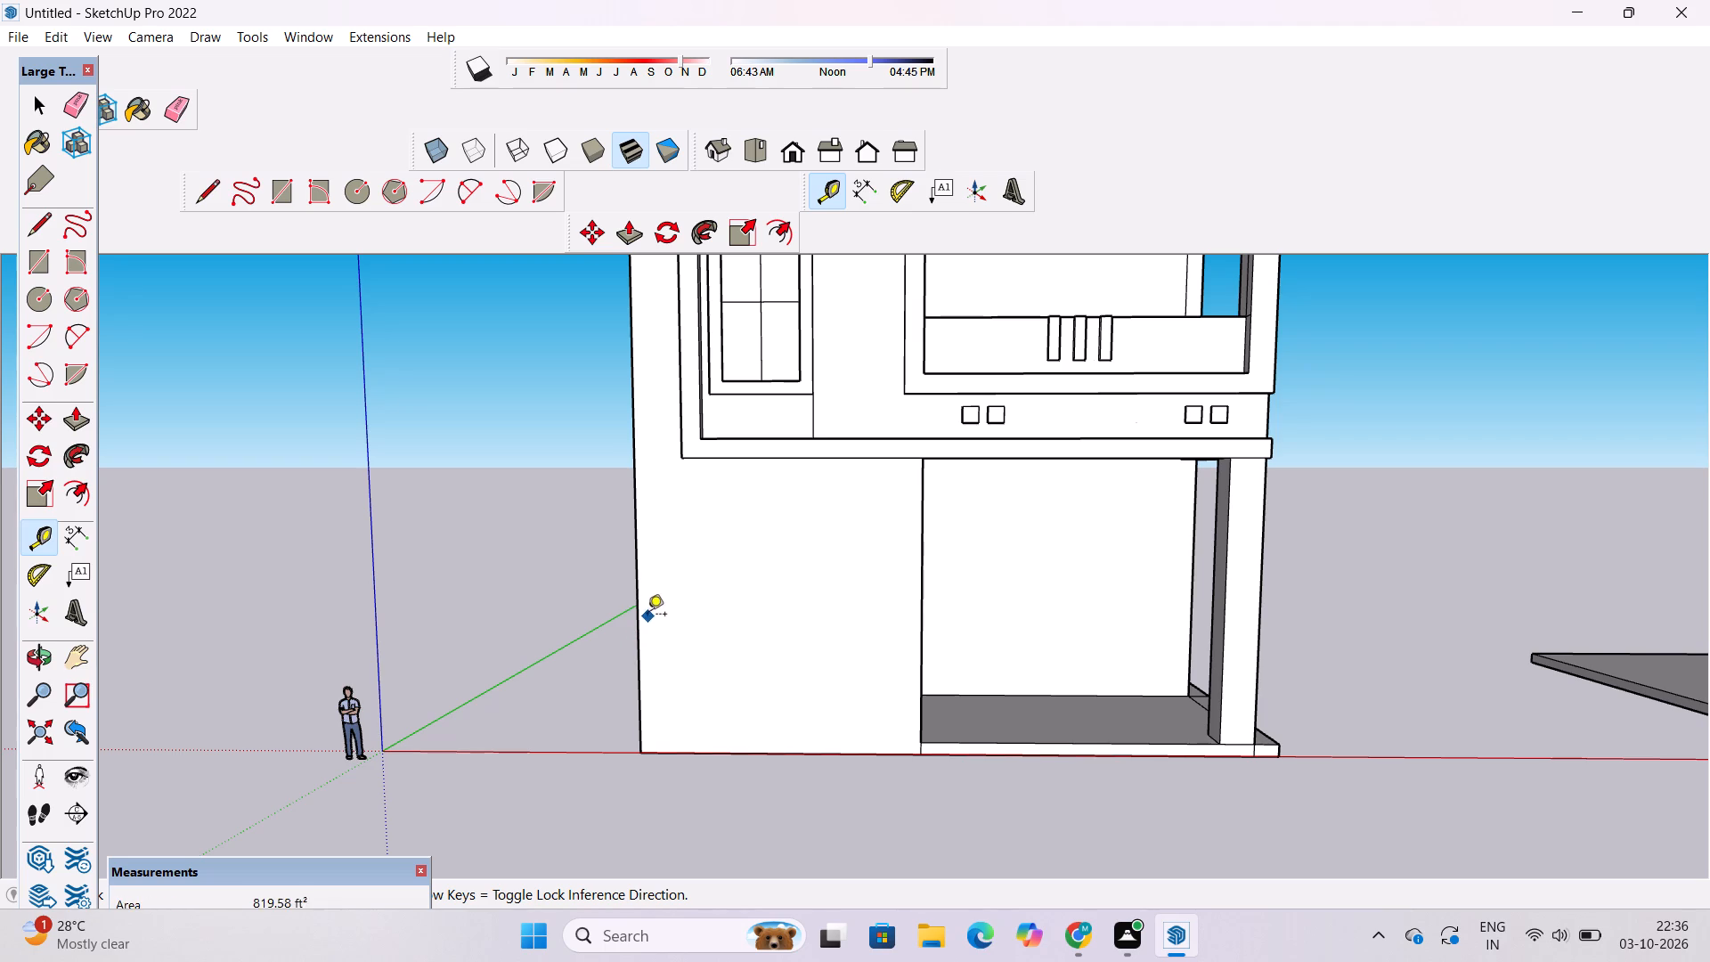
left_click(637, 592)
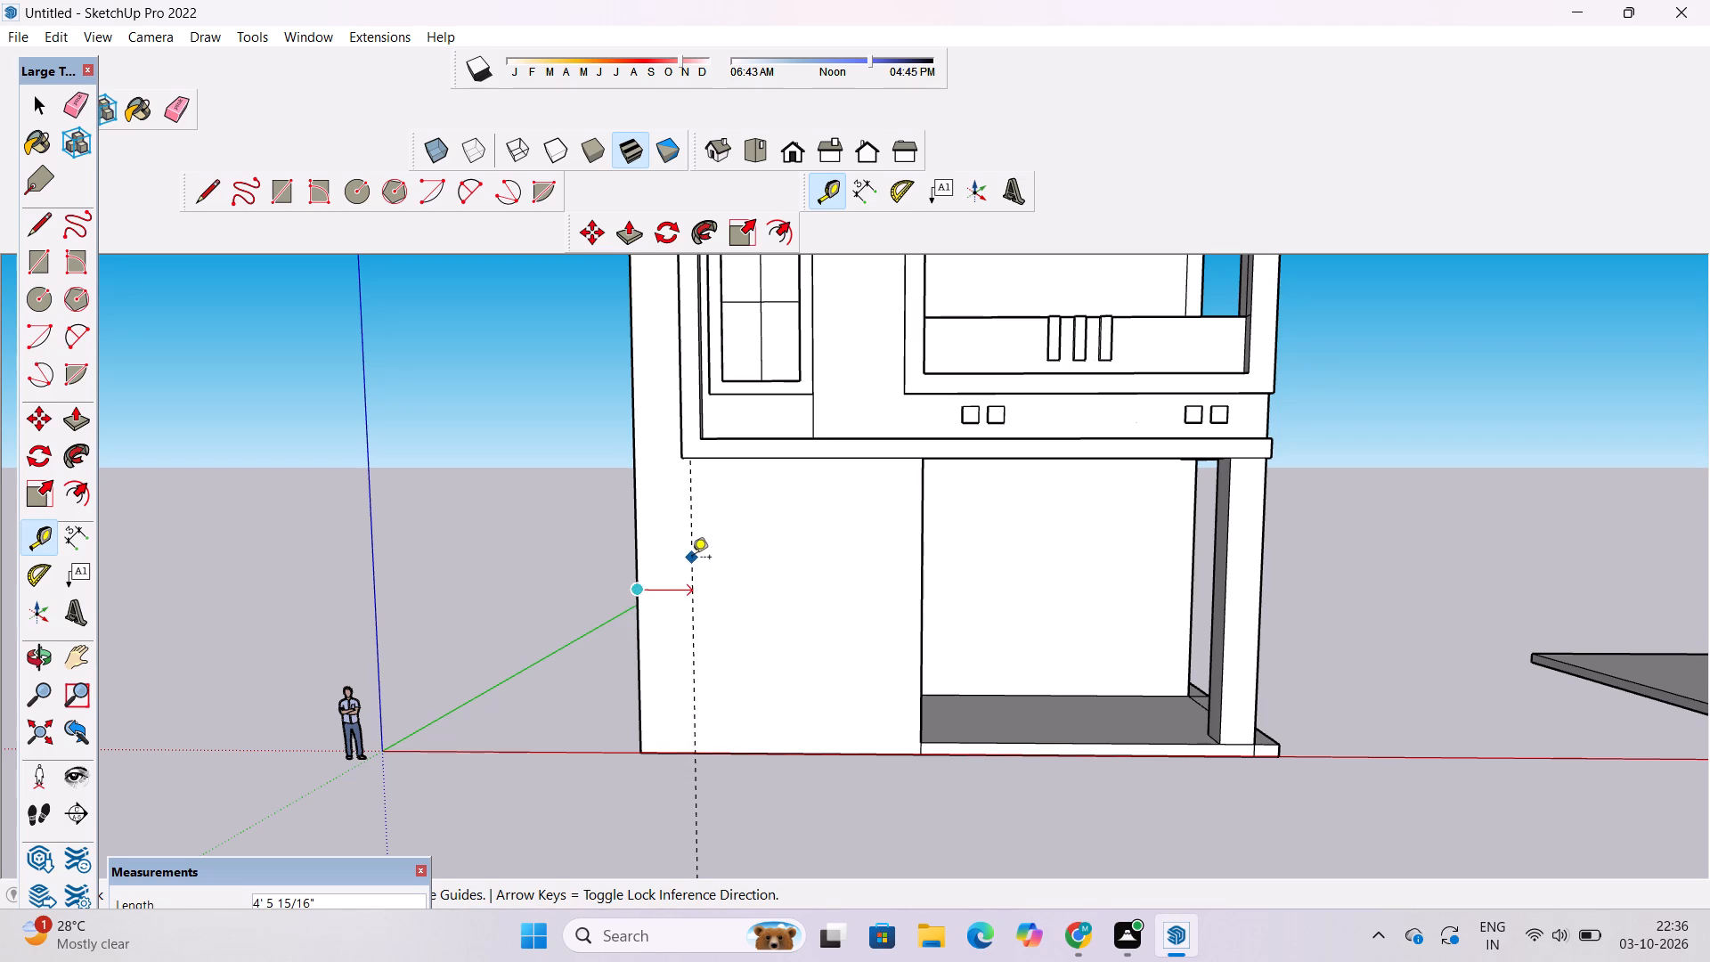
scroll(702, 551, "up", 2)
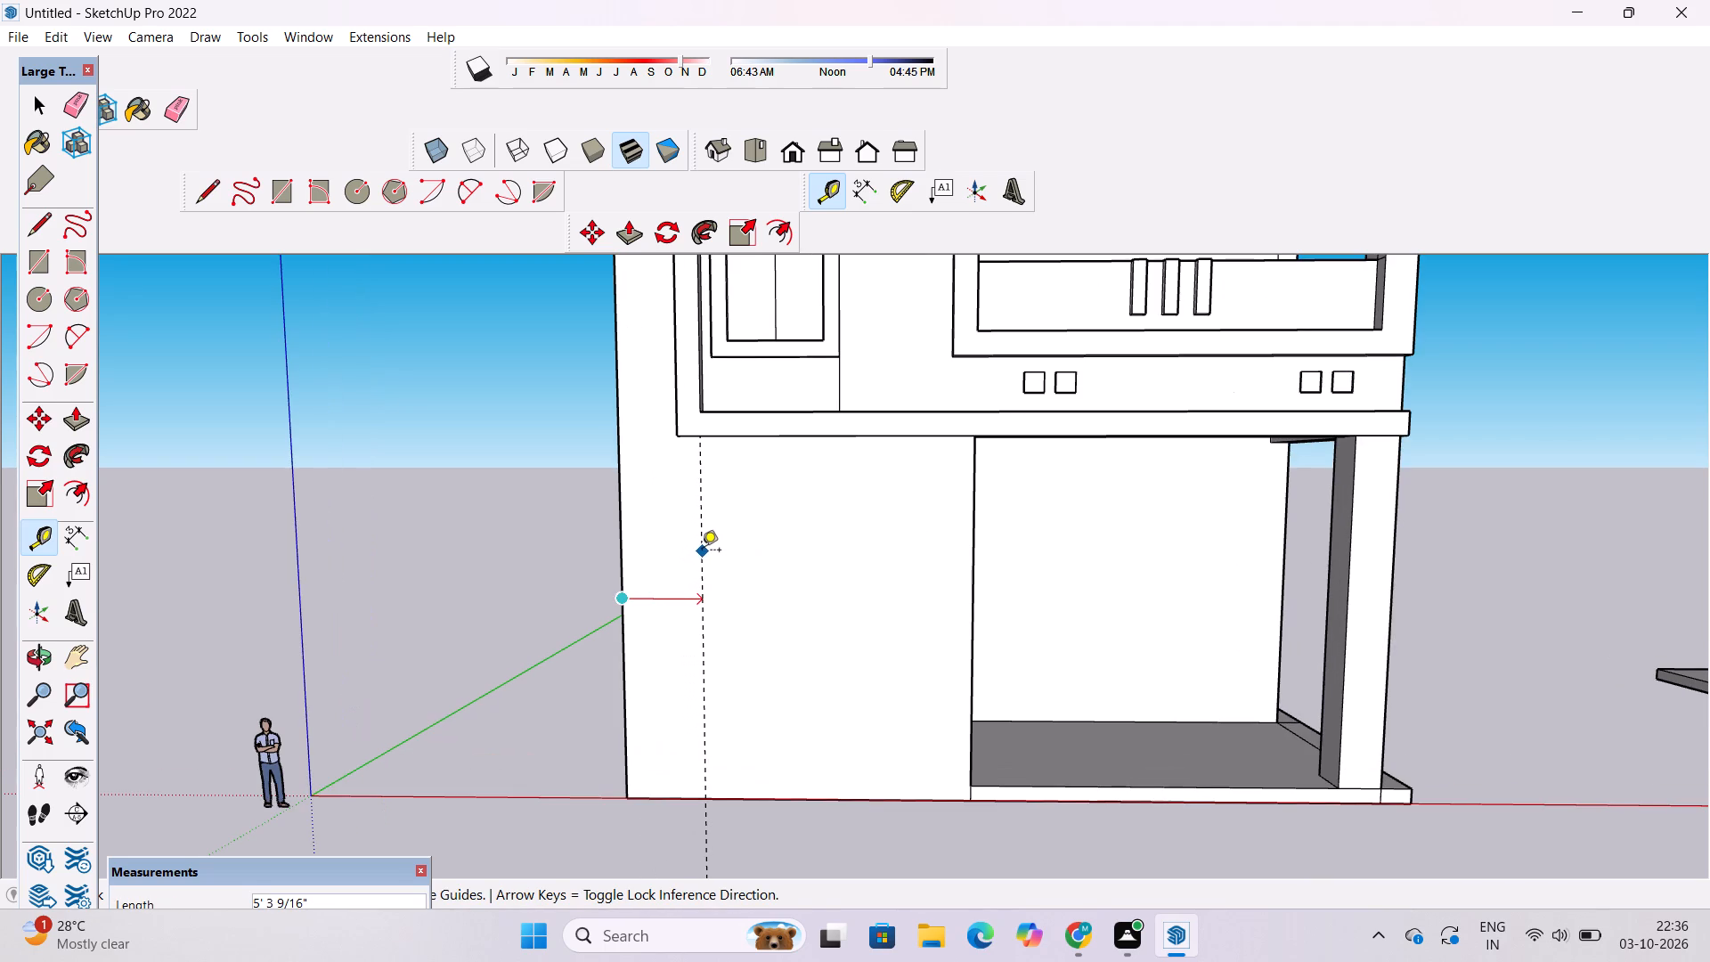
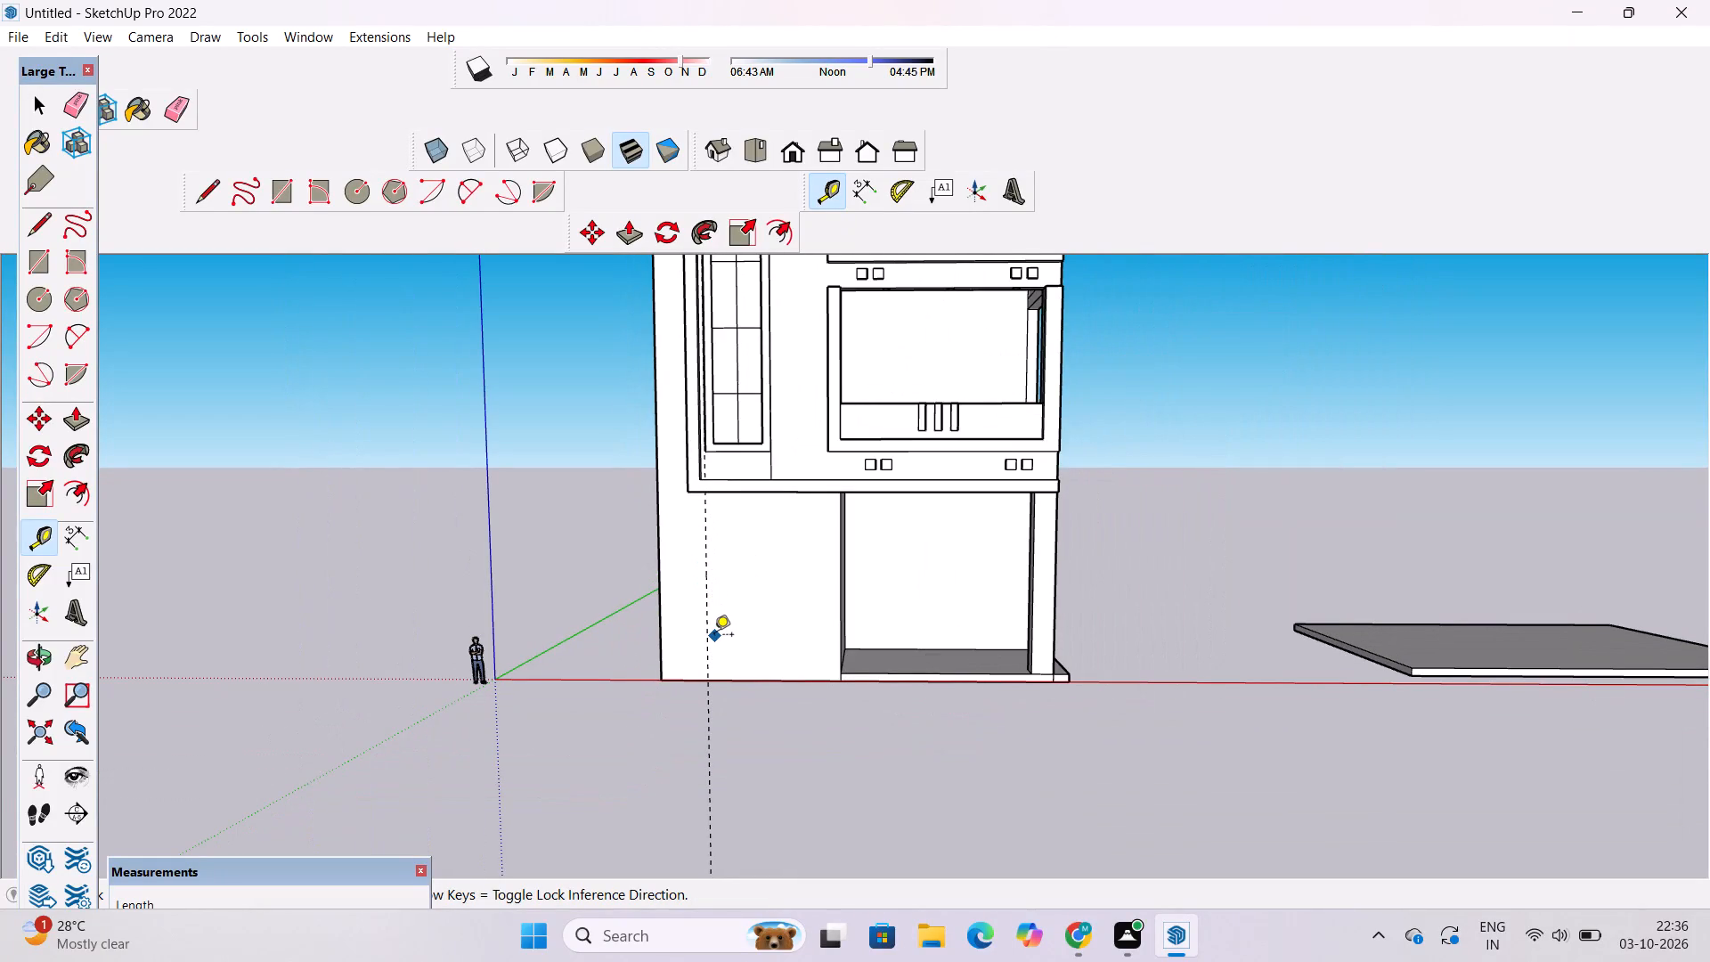
Draw a vertical line about 24' 1" long on the ground-floor wall, along the dashed guide from the projecting frame's underside to the base.
scroll(714, 636, "up", 6)
key("o")
scroll(714, 636, "down", 6)
left_click_drag(743, 654, 743, 449)
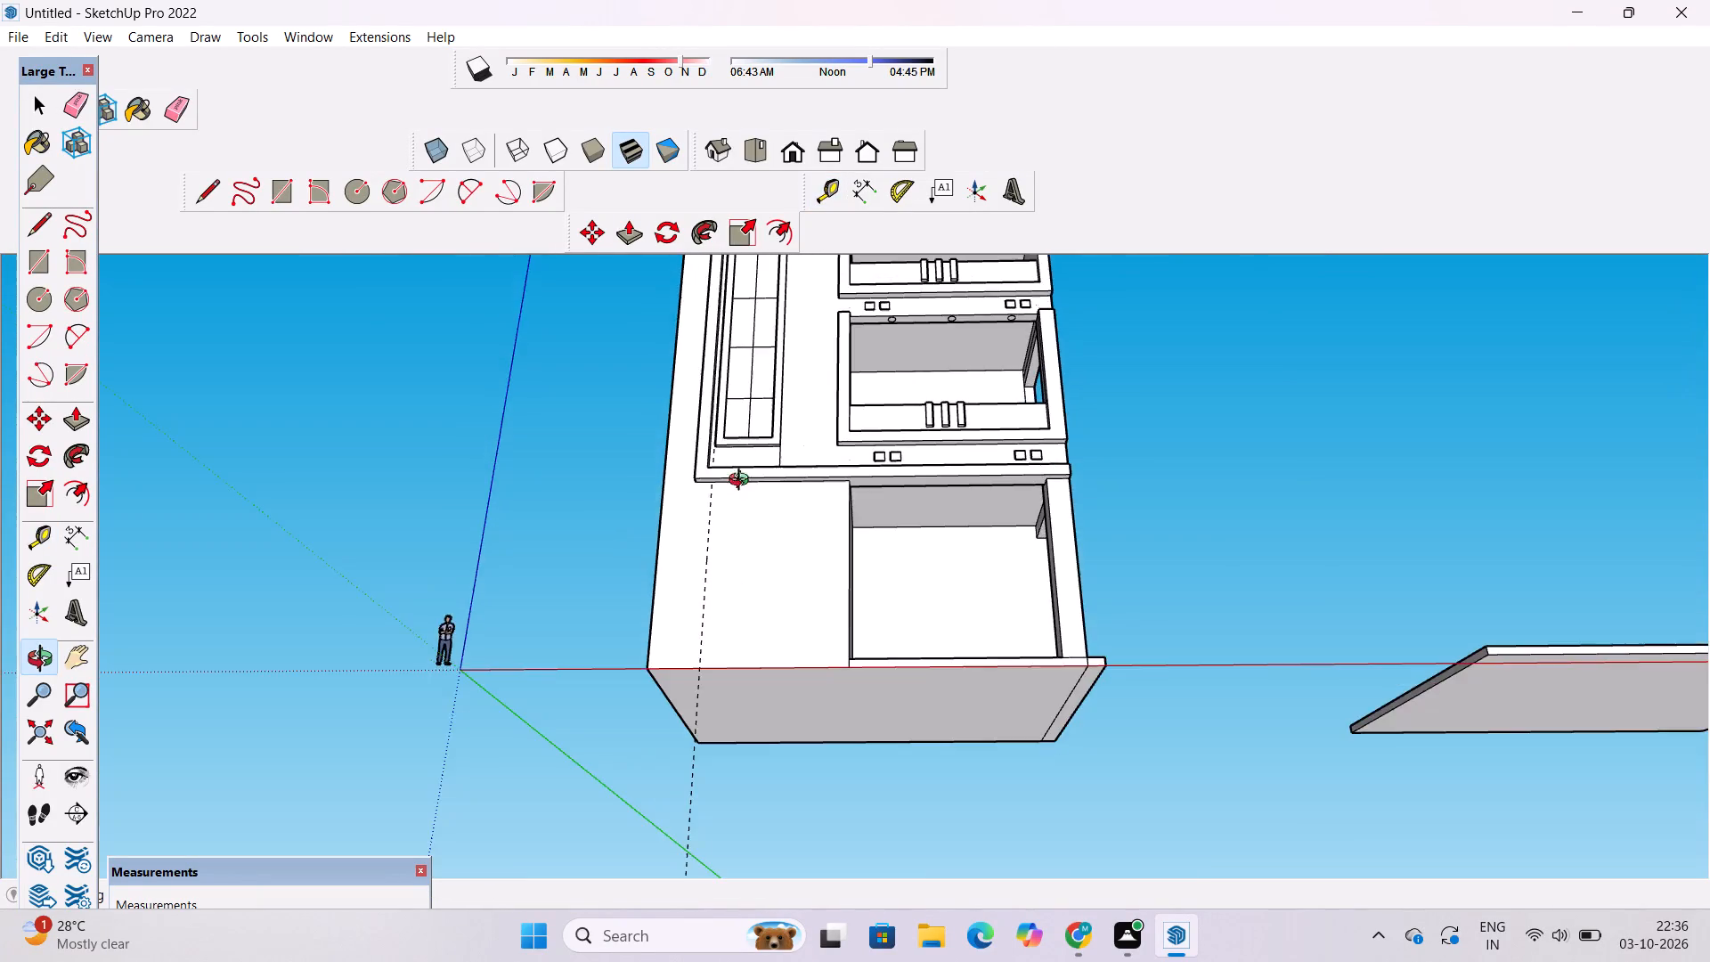
scroll(743, 531, "up", 5)
key("l")
scroll(679, 496, "up", 4)
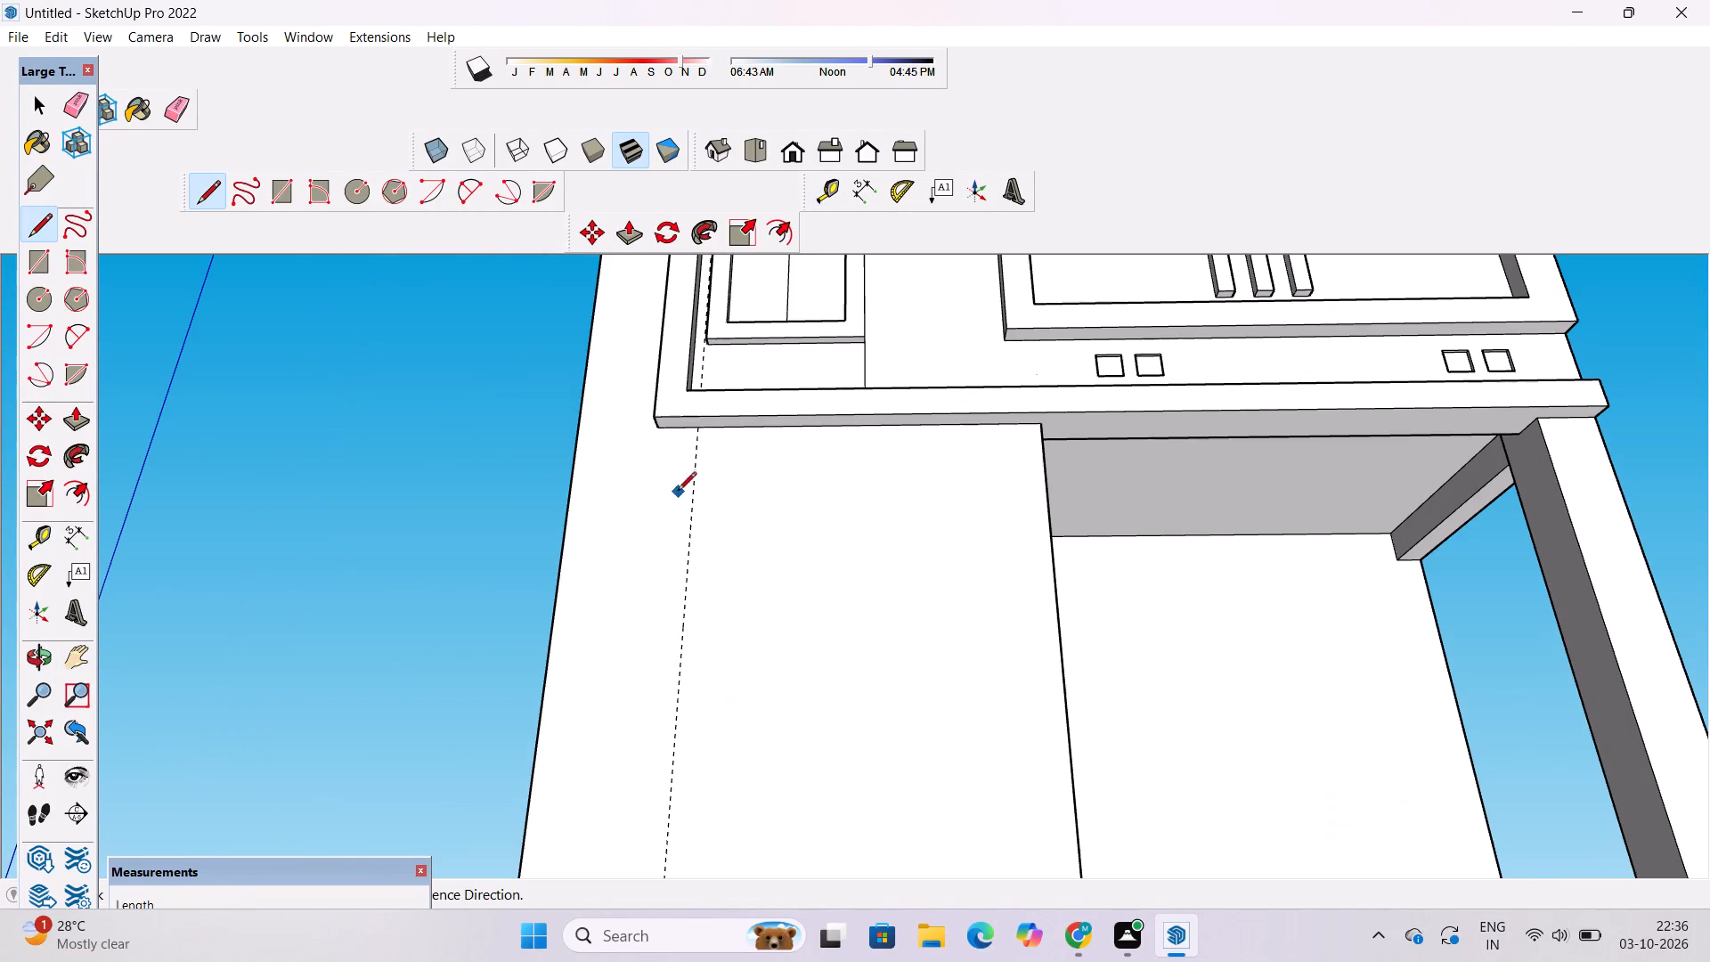
left_click(696, 431)
scroll(696, 431, "down", 6)
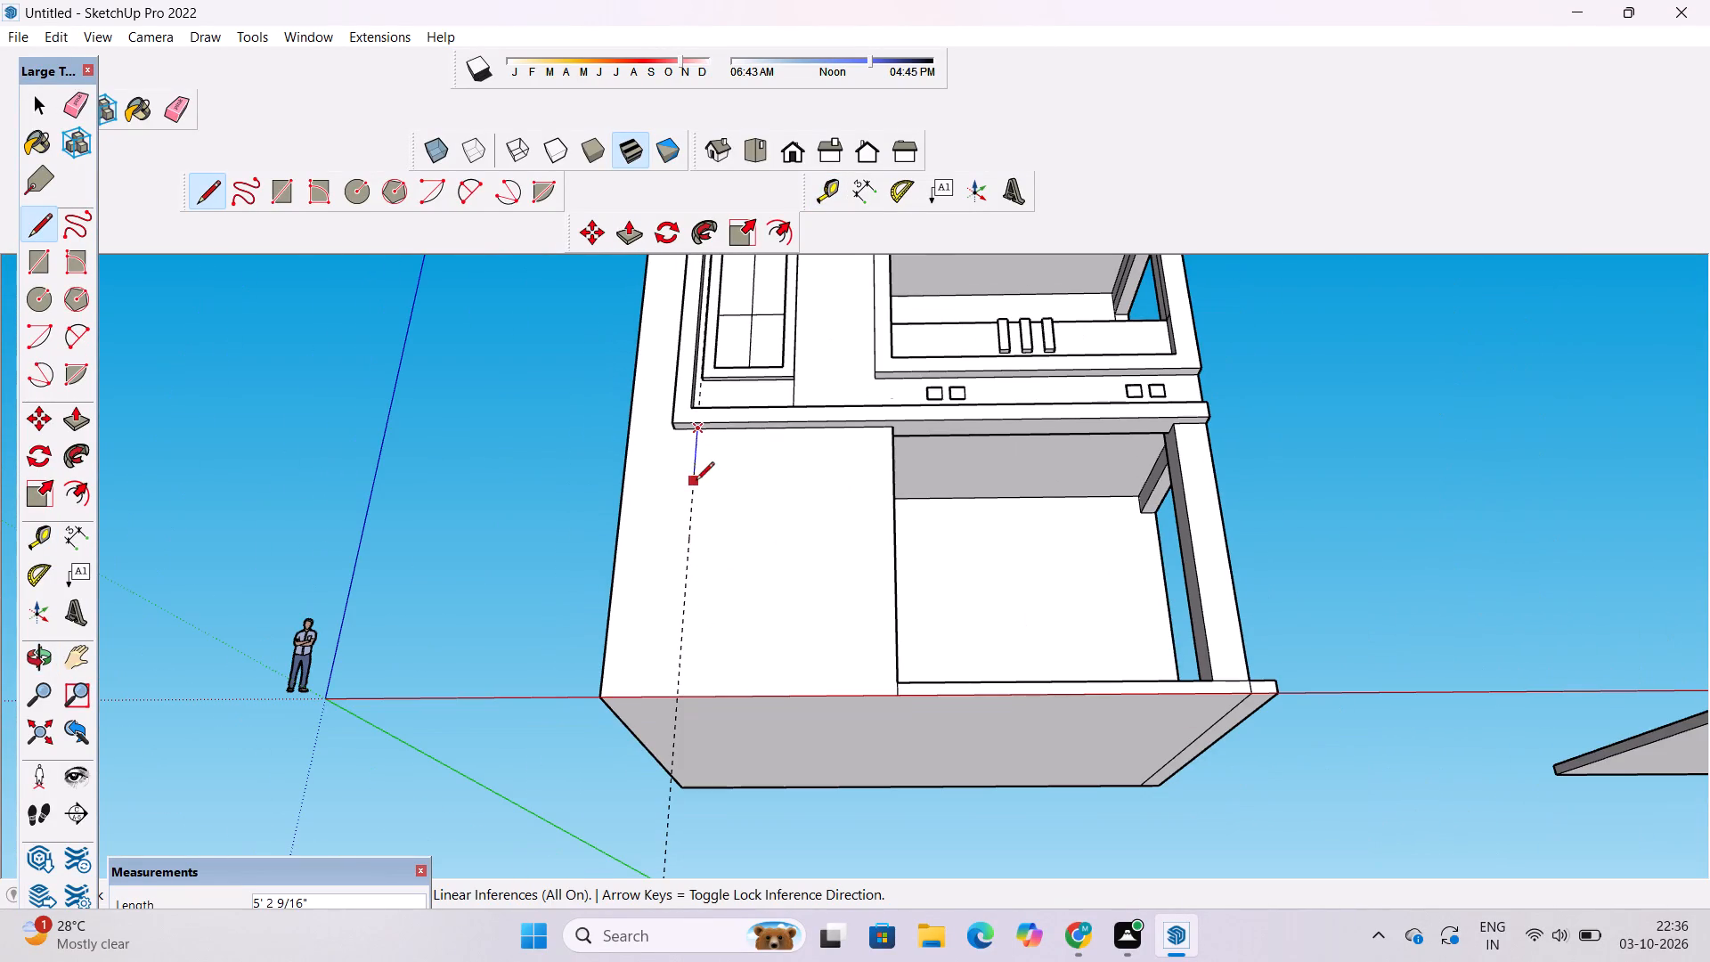
left_click(679, 697)
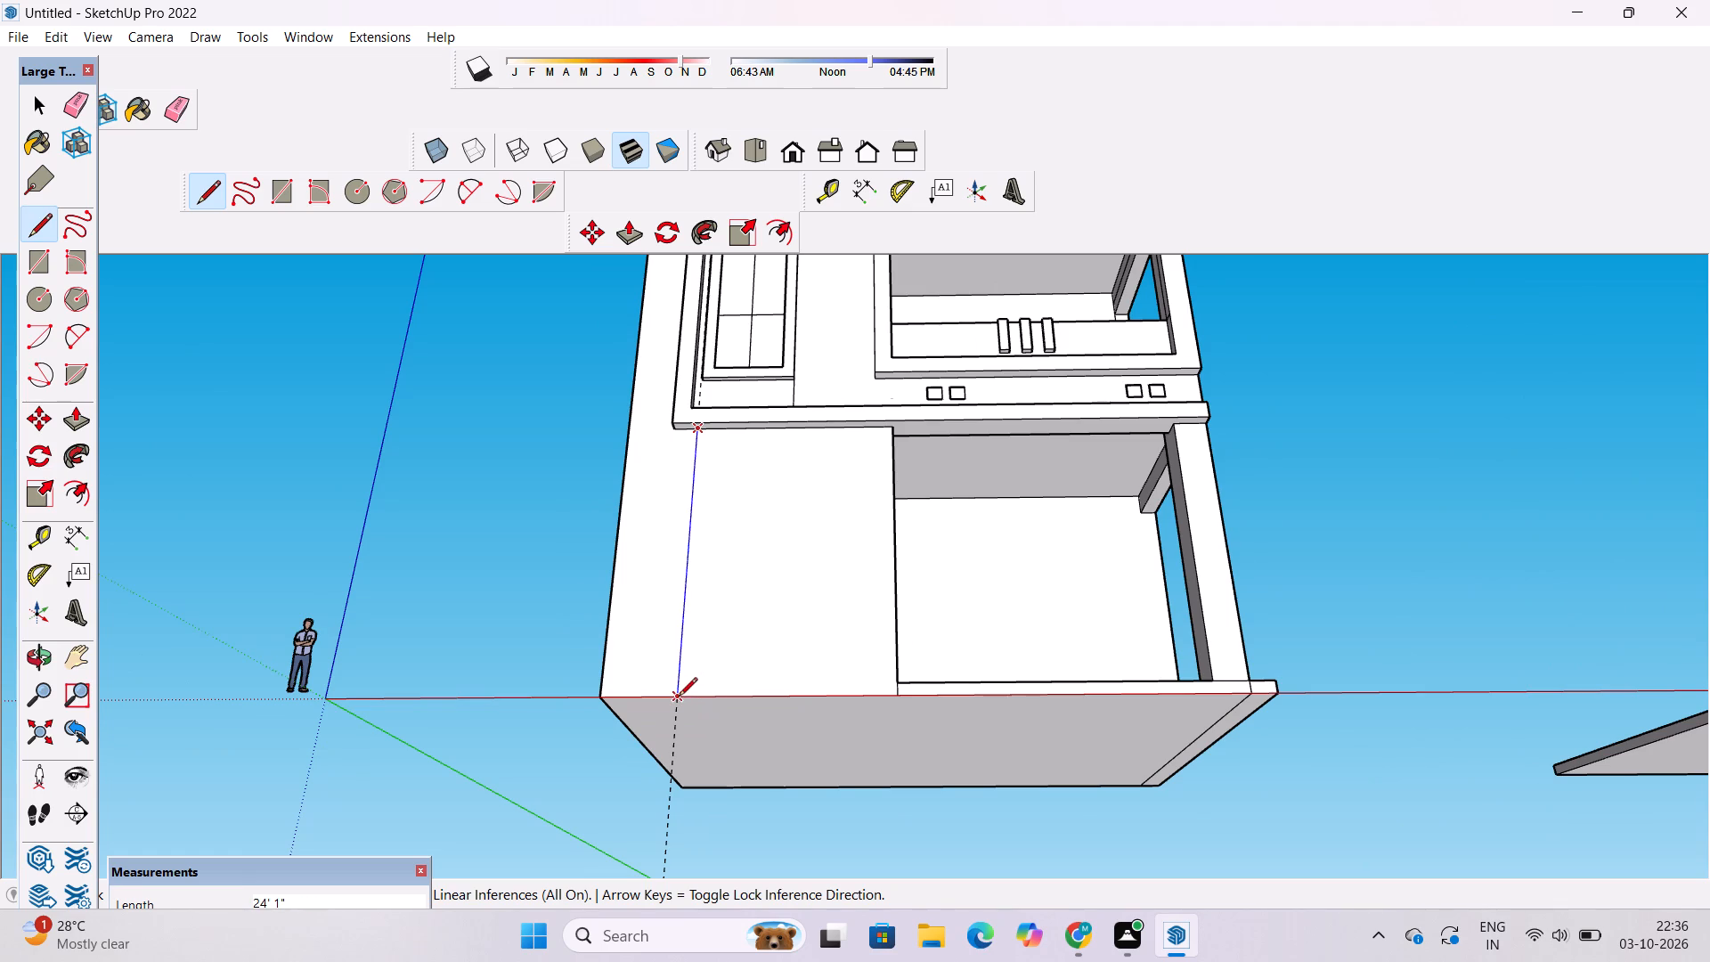
Erase the dashed vertical guide on the ground-floor wall.
key("e")
left_click(671, 803)
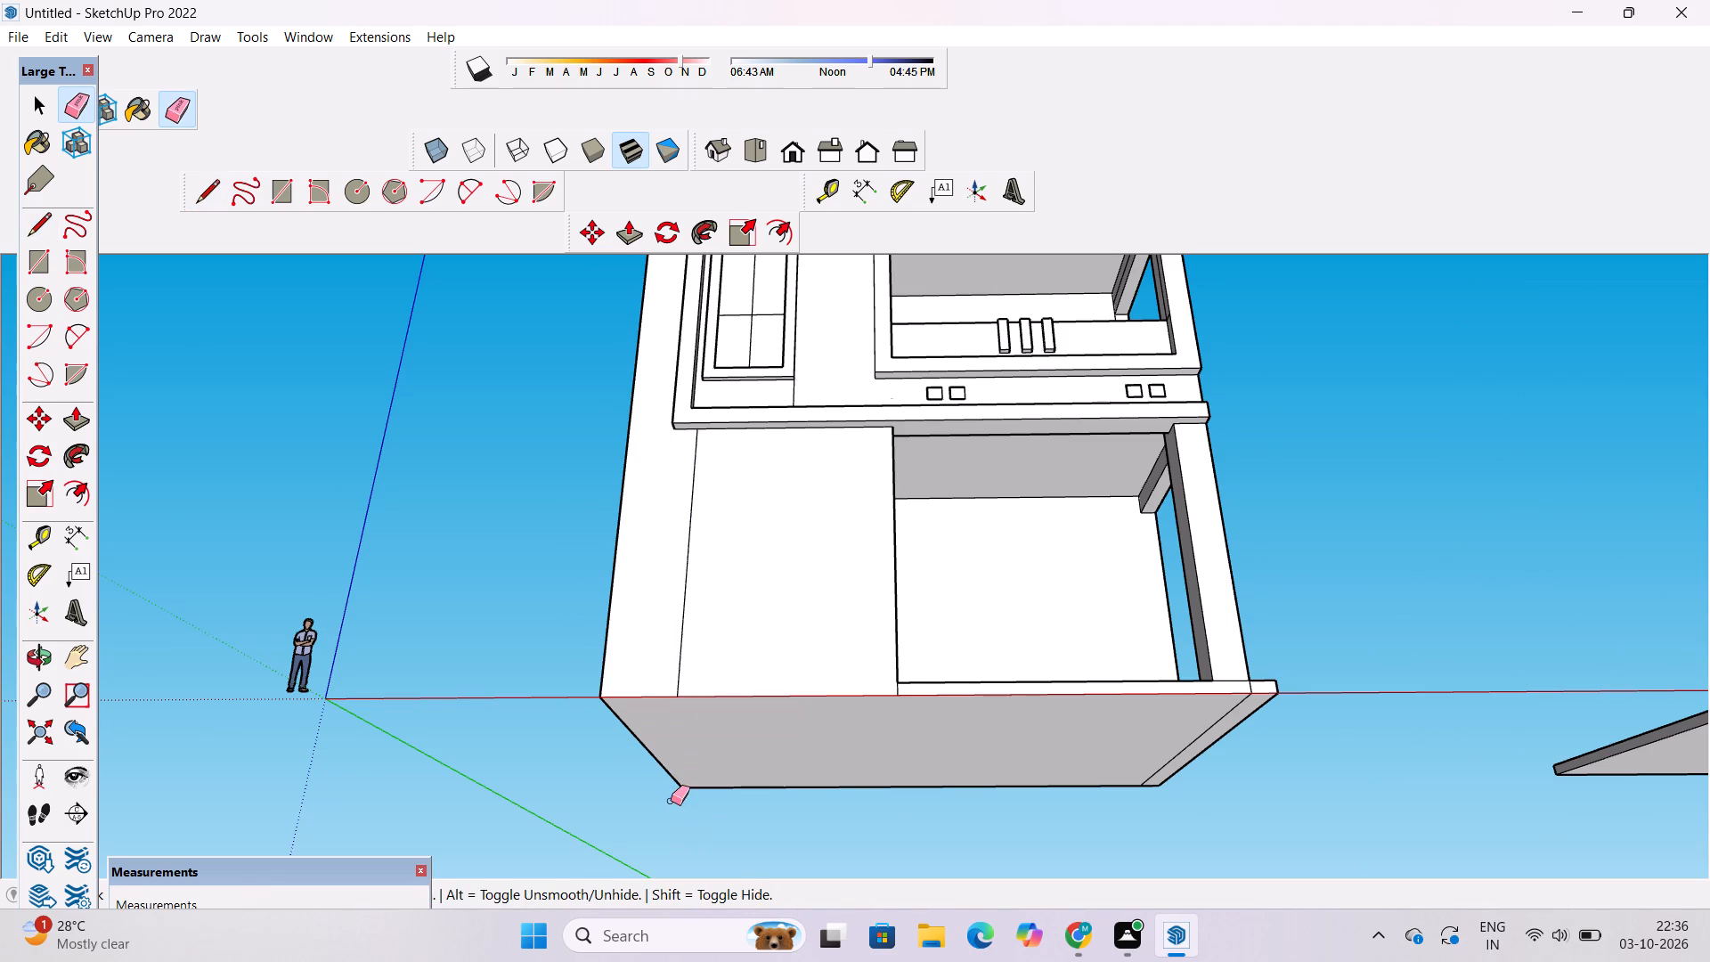
Draw a door rectangle 7' wide and about 14' 8" high on the middle balcony's back wall, rising from the floor edge.
key("o")
scroll(779, 649, "down", 7)
left_click_drag(779, 649, 768, 842)
left_click_drag(744, 702, 734, 672, "shift")
left_click_drag(734, 670, 740, 703)
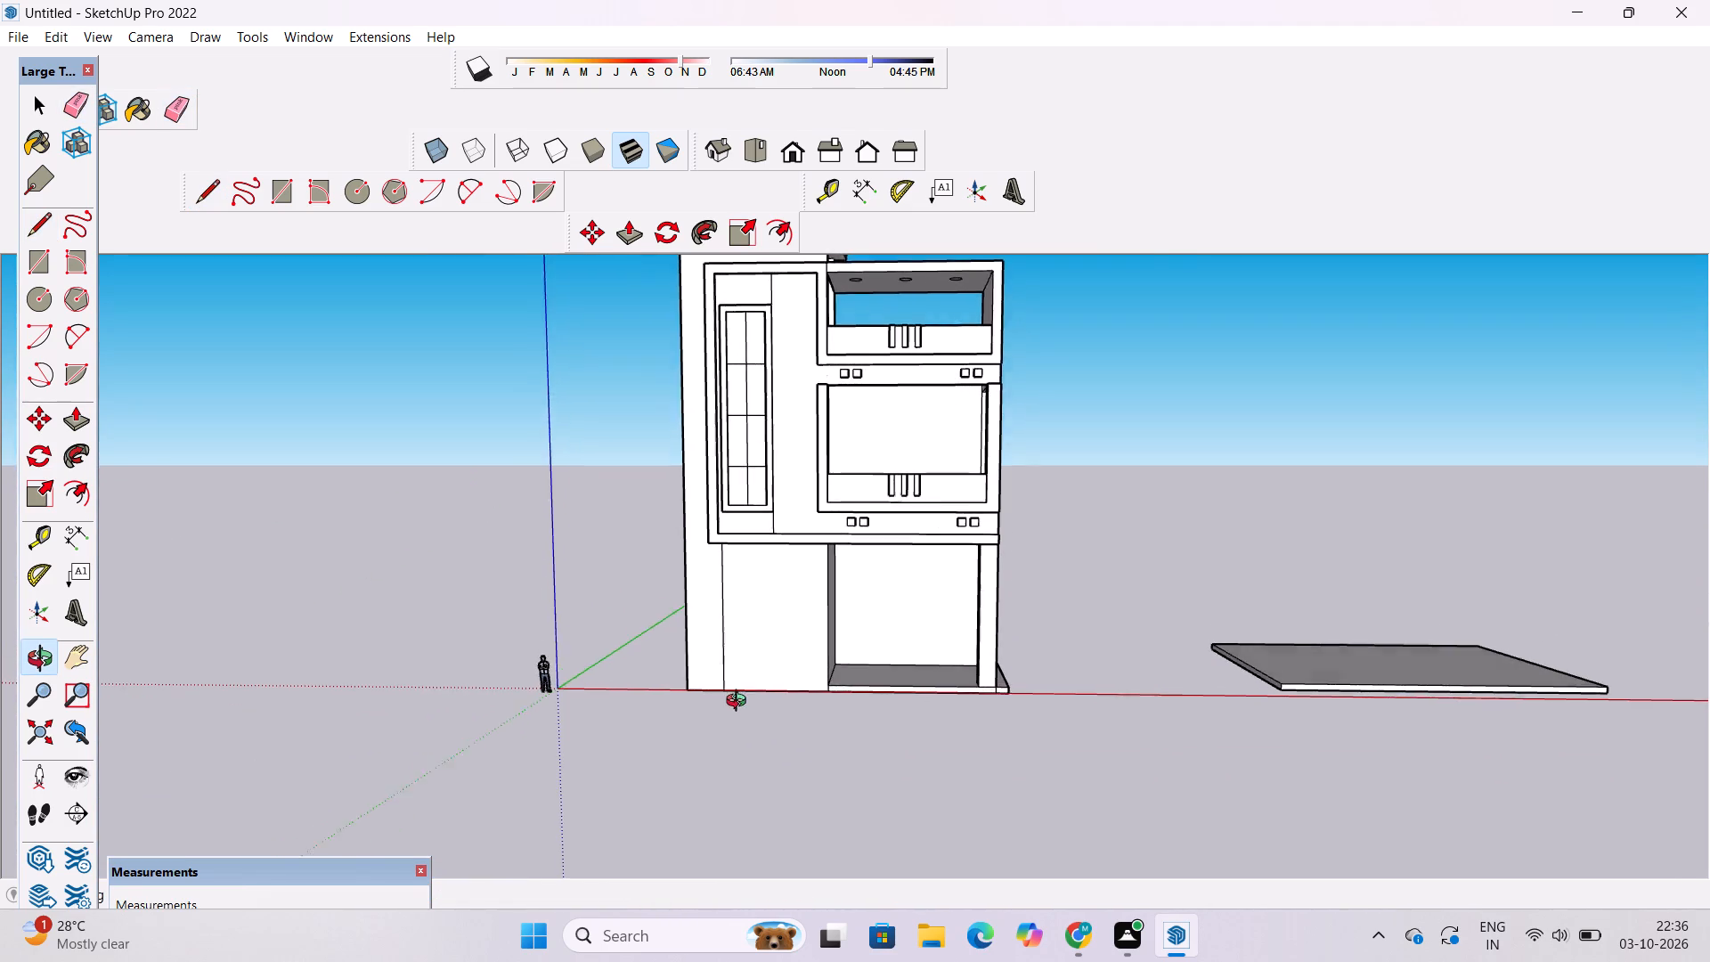
left_click_drag(740, 703, 743, 718)
scroll(747, 706, "down", 5)
left_click_drag(753, 685, 779, 779, "shift")
left_click_drag(844, 763, 797, 690, "shift")
left_click_drag(796, 689, 838, 689)
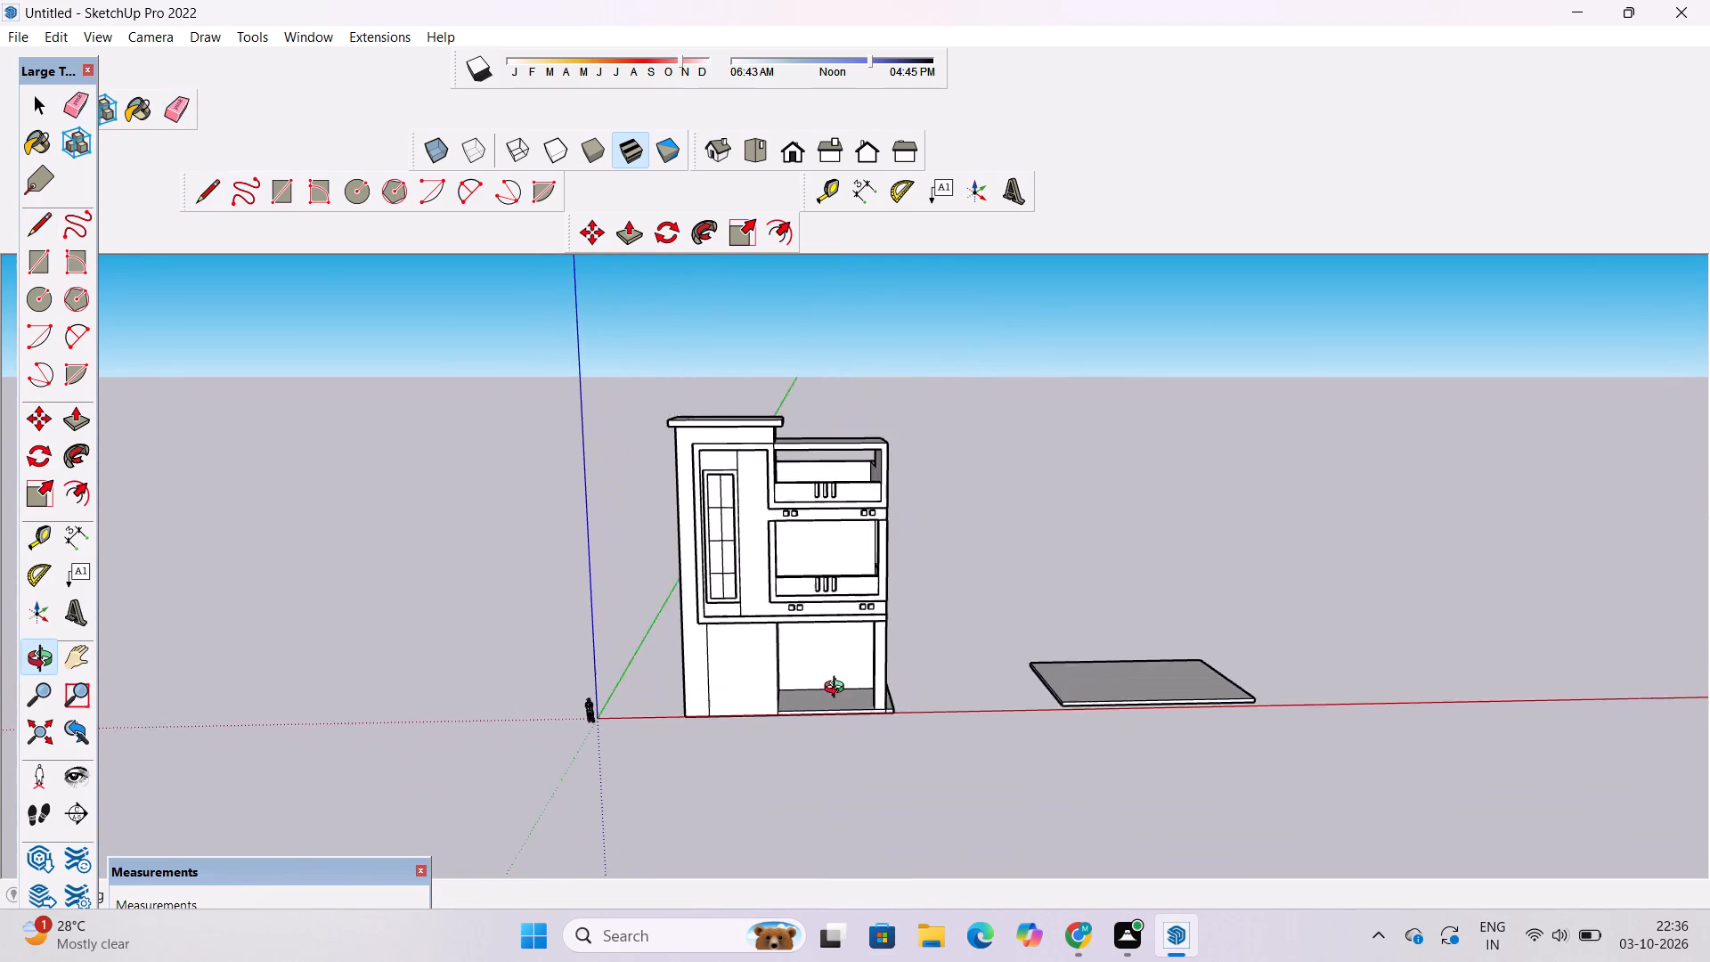
left_click_drag(838, 689, 868, 689)
scroll(883, 632, "up", 5)
left_click_drag(803, 550, 764, 689, "shift")
scroll(763, 664, "up", 5)
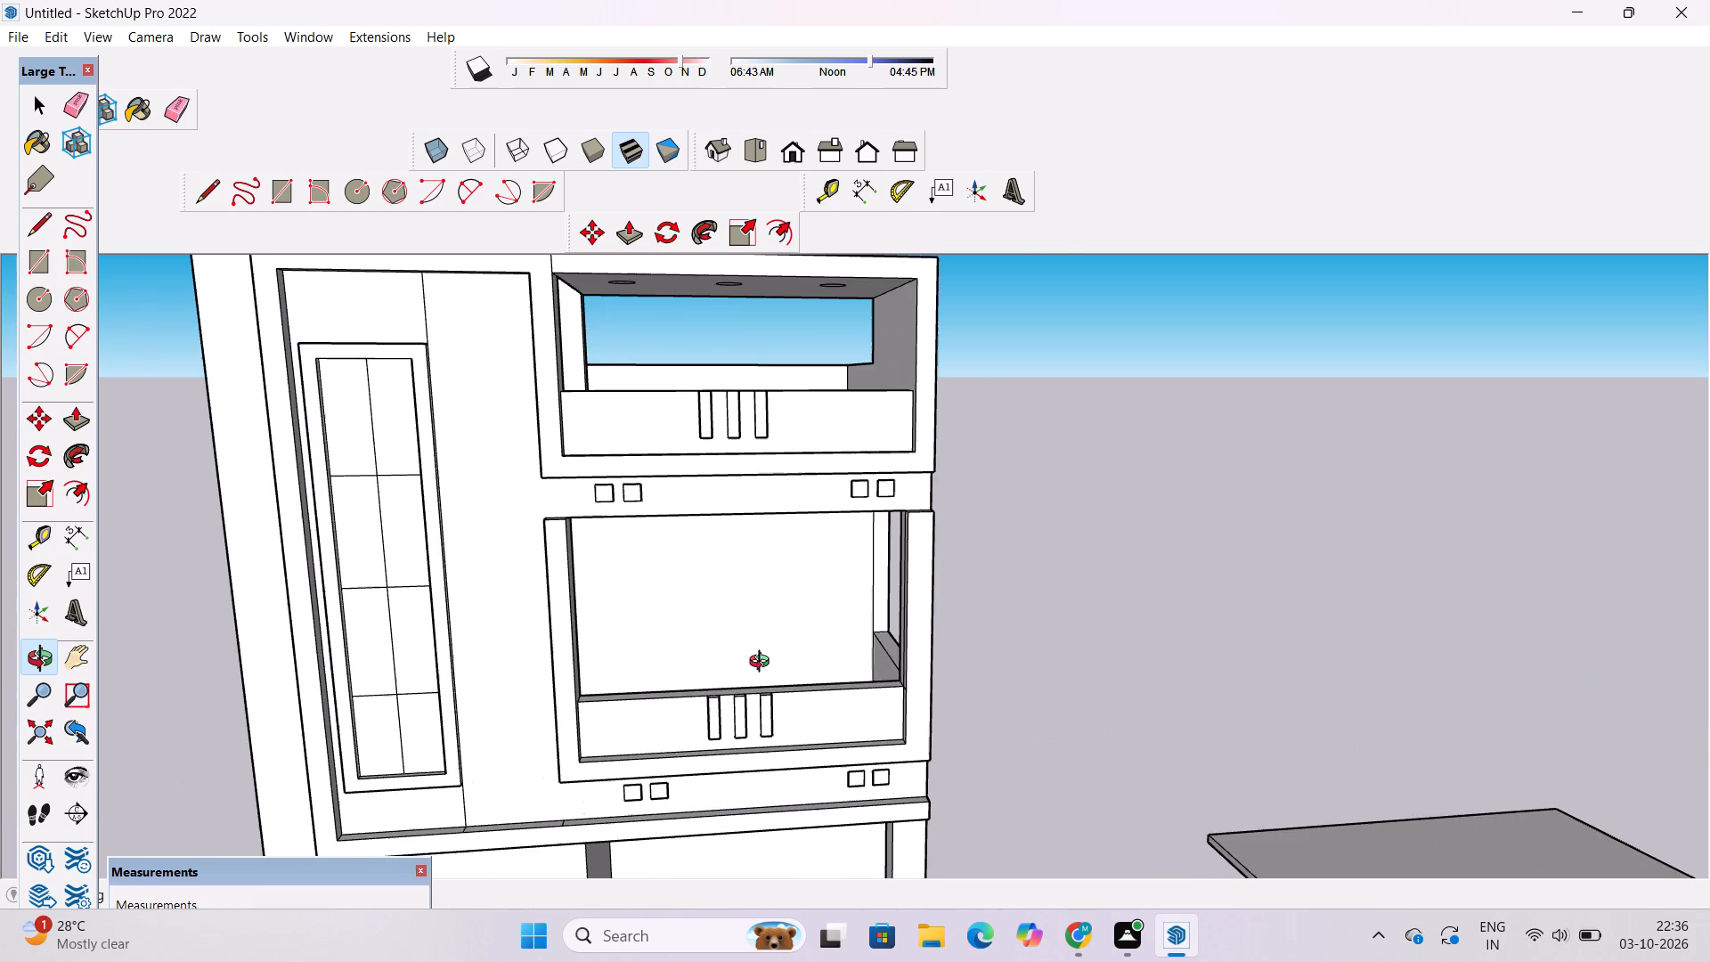
scroll(763, 664, "up", 4)
left_click_drag(762, 663, 761, 710)
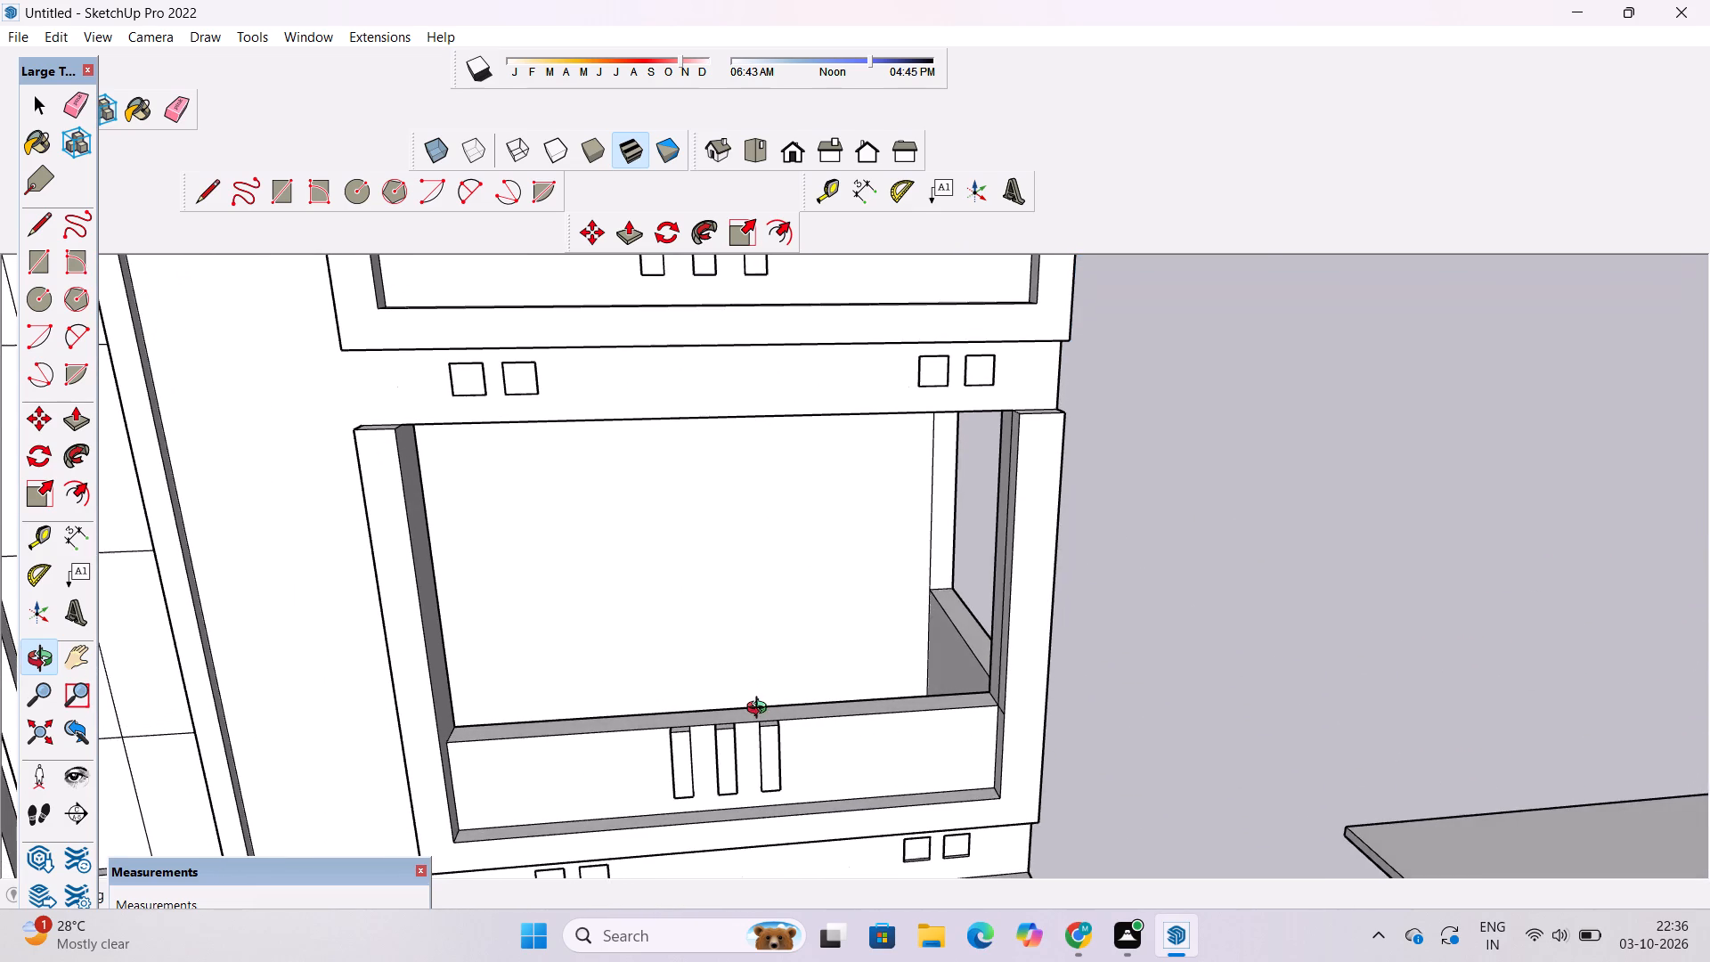
scroll(761, 692, "up", 4)
left_click_drag(761, 692, 751, 754)
left_click_drag(745, 750, 772, 730, "shift")
left_click(774, 736, "shift")
key("r")
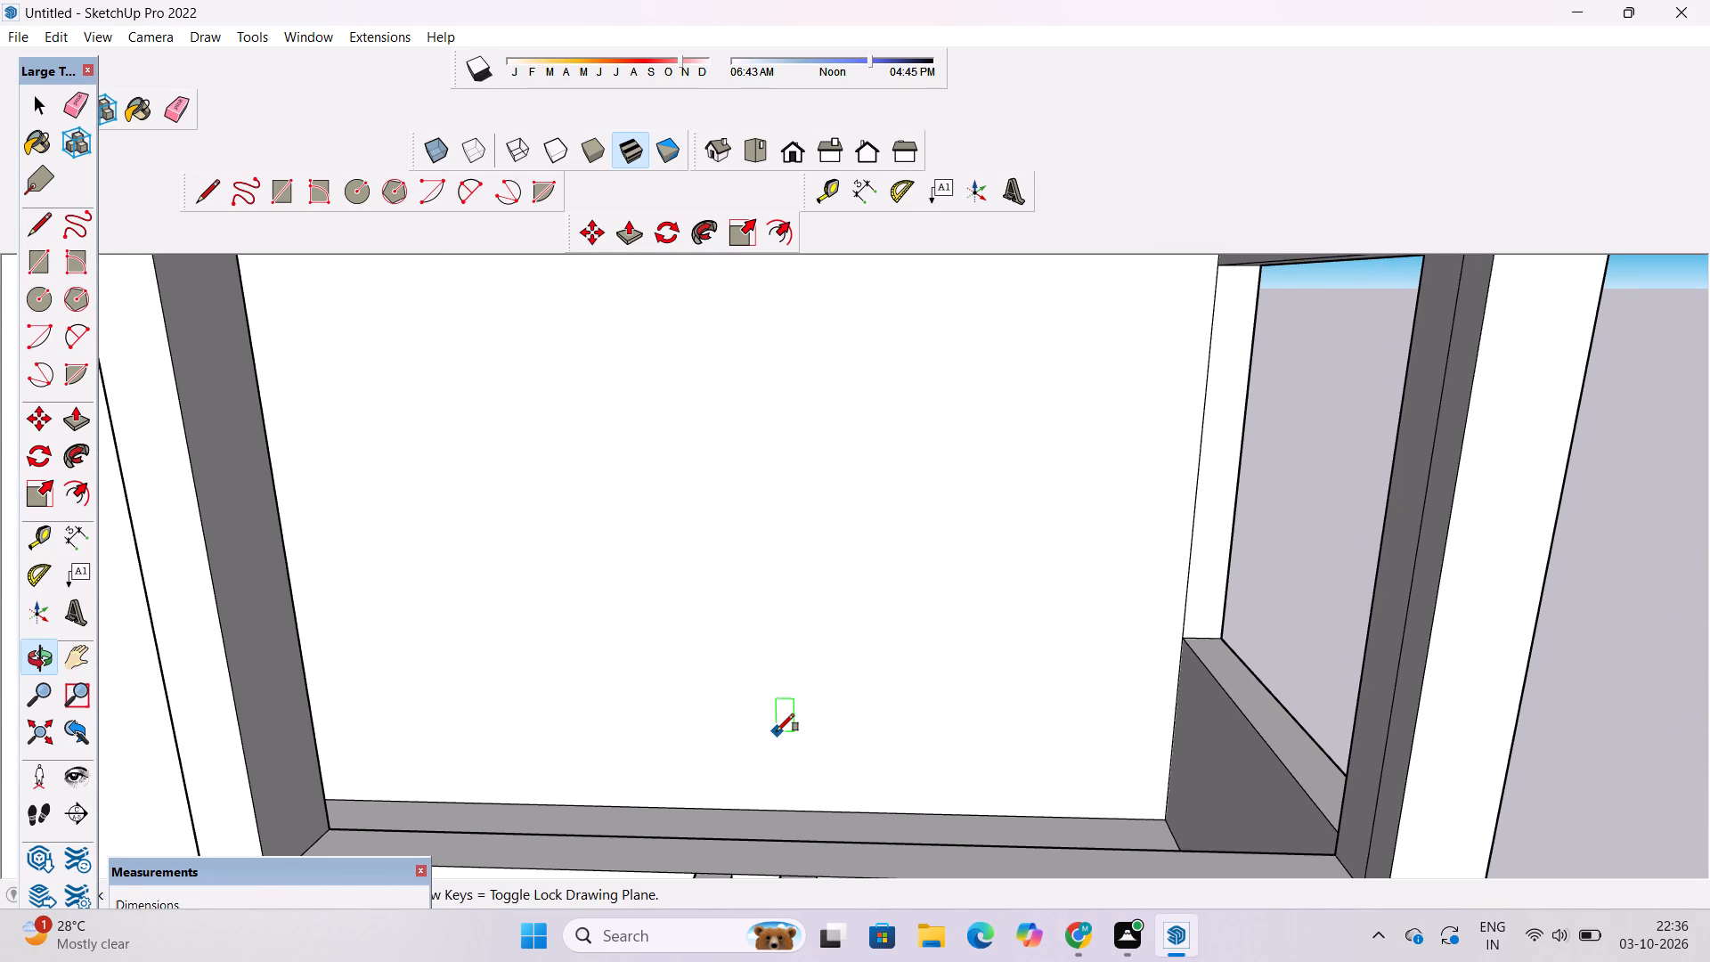
scroll(774, 724, "down", 4)
scroll(884, 762, "up", 9)
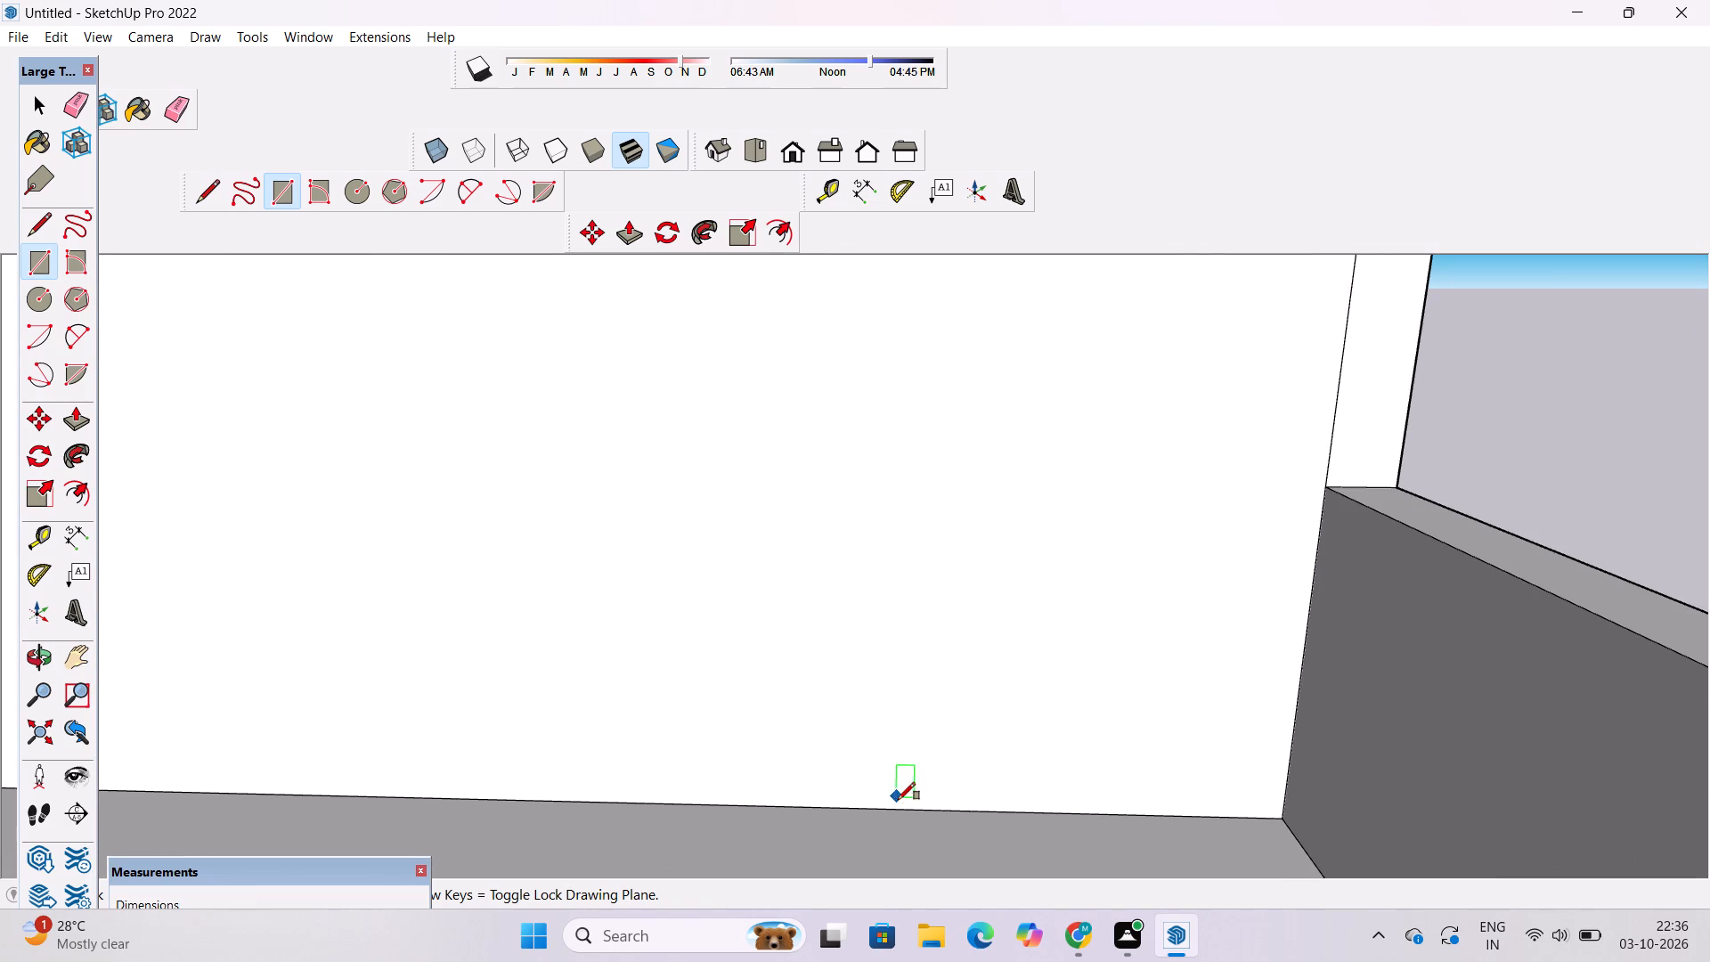
left_click(945, 811)
scroll(945, 811, "down", 12)
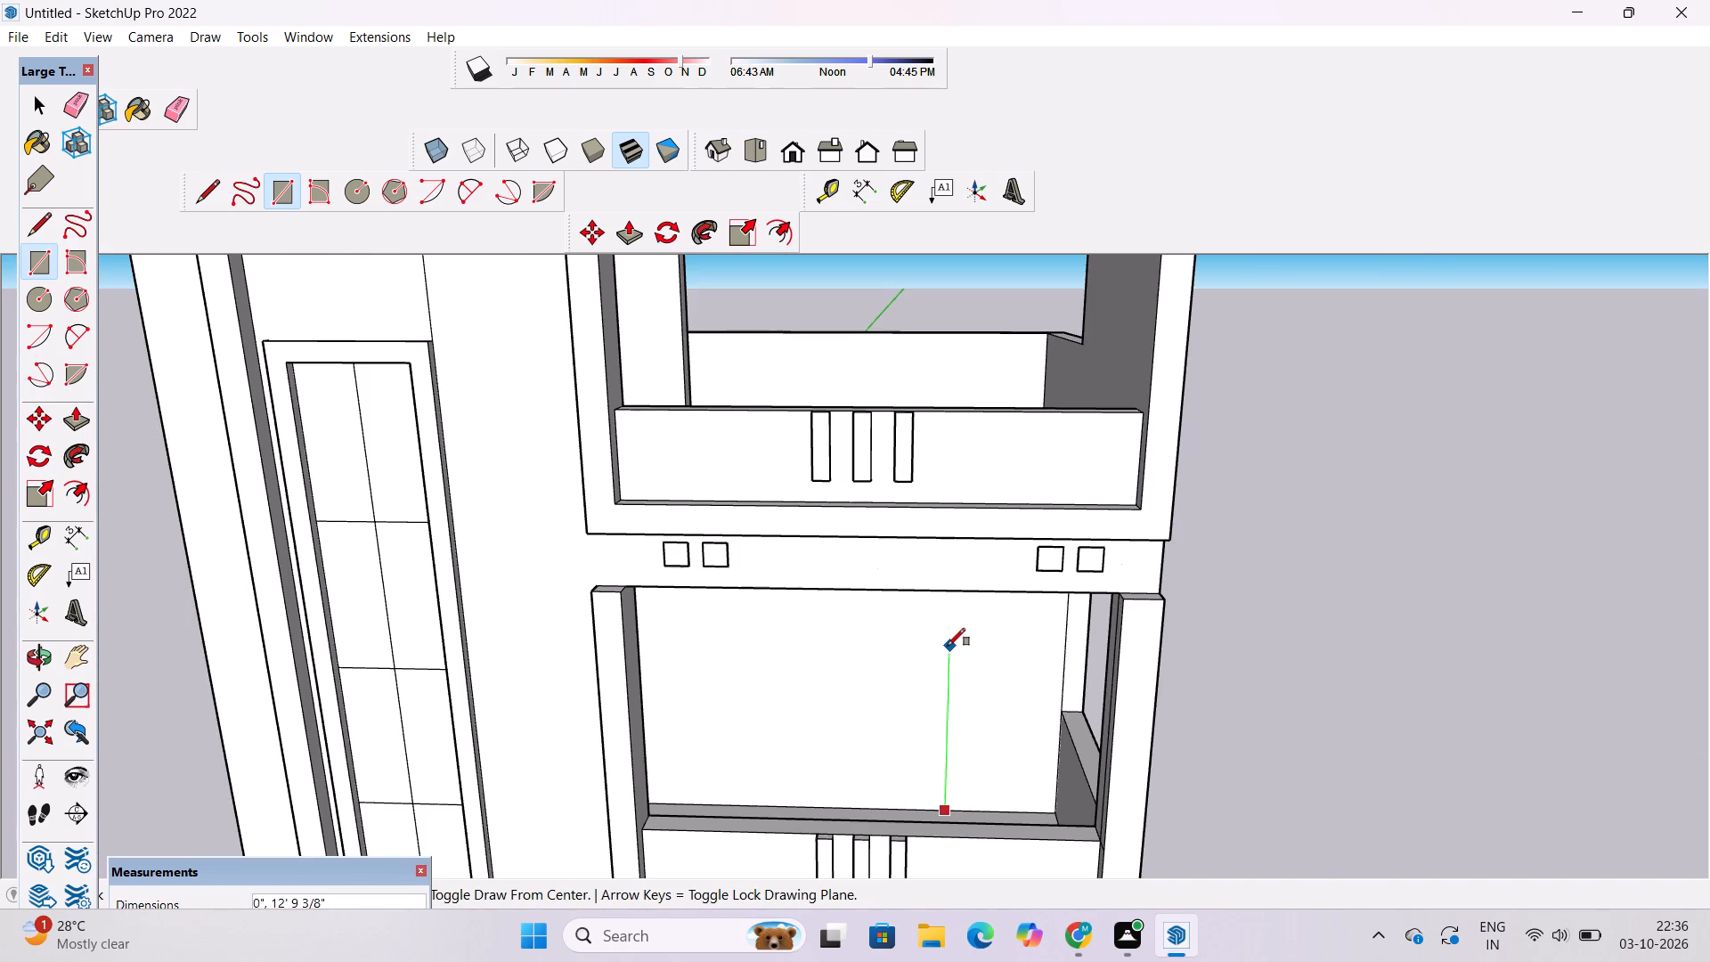
scroll(948, 646, "up", 5)
scroll(949, 568, "down", 4)
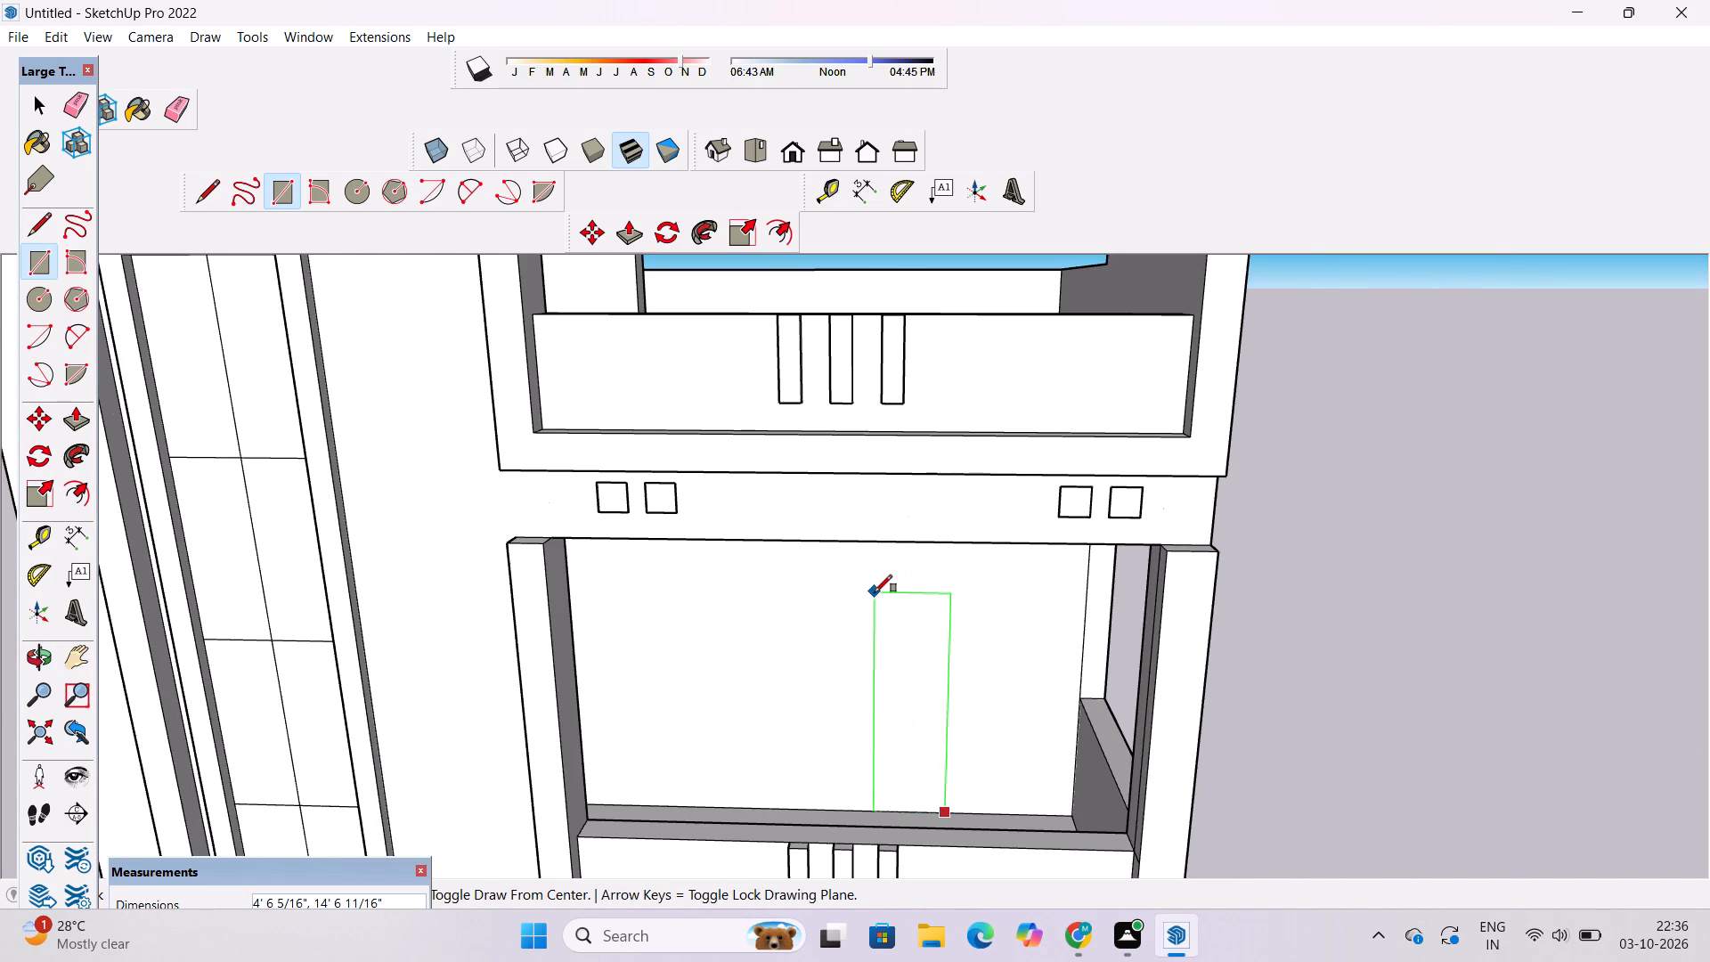
scroll(875, 592, "up", 4)
scroll(875, 592, "down", 9)
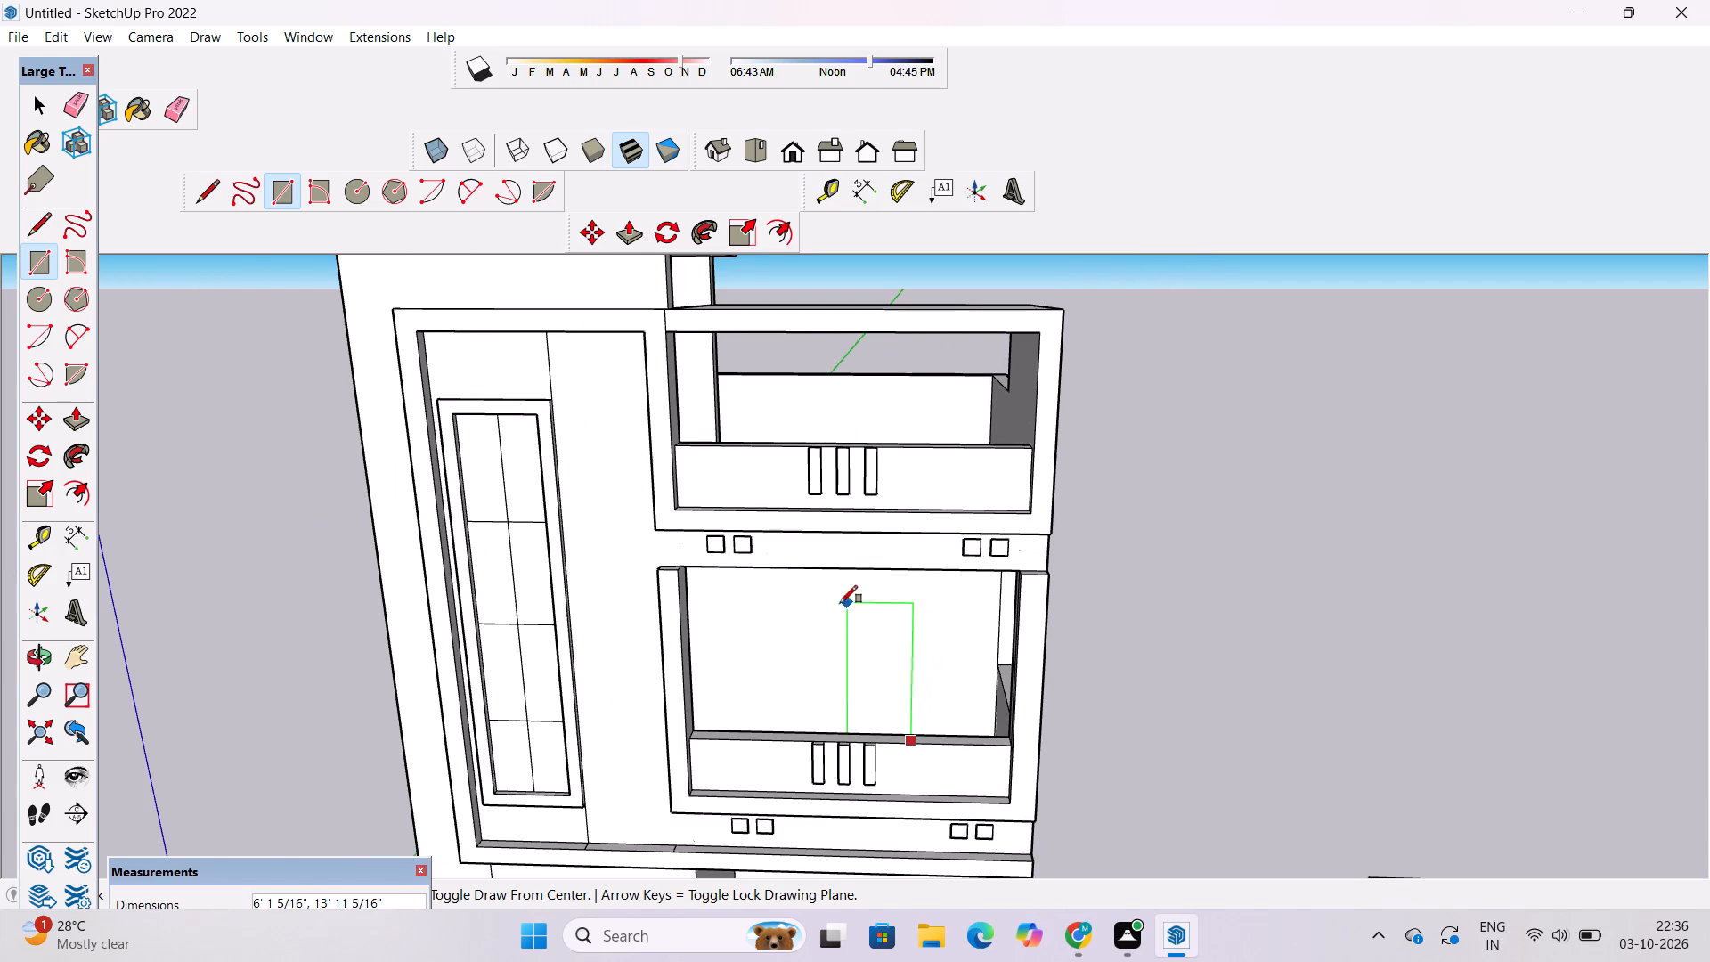
scroll(827, 603, "up", 4)
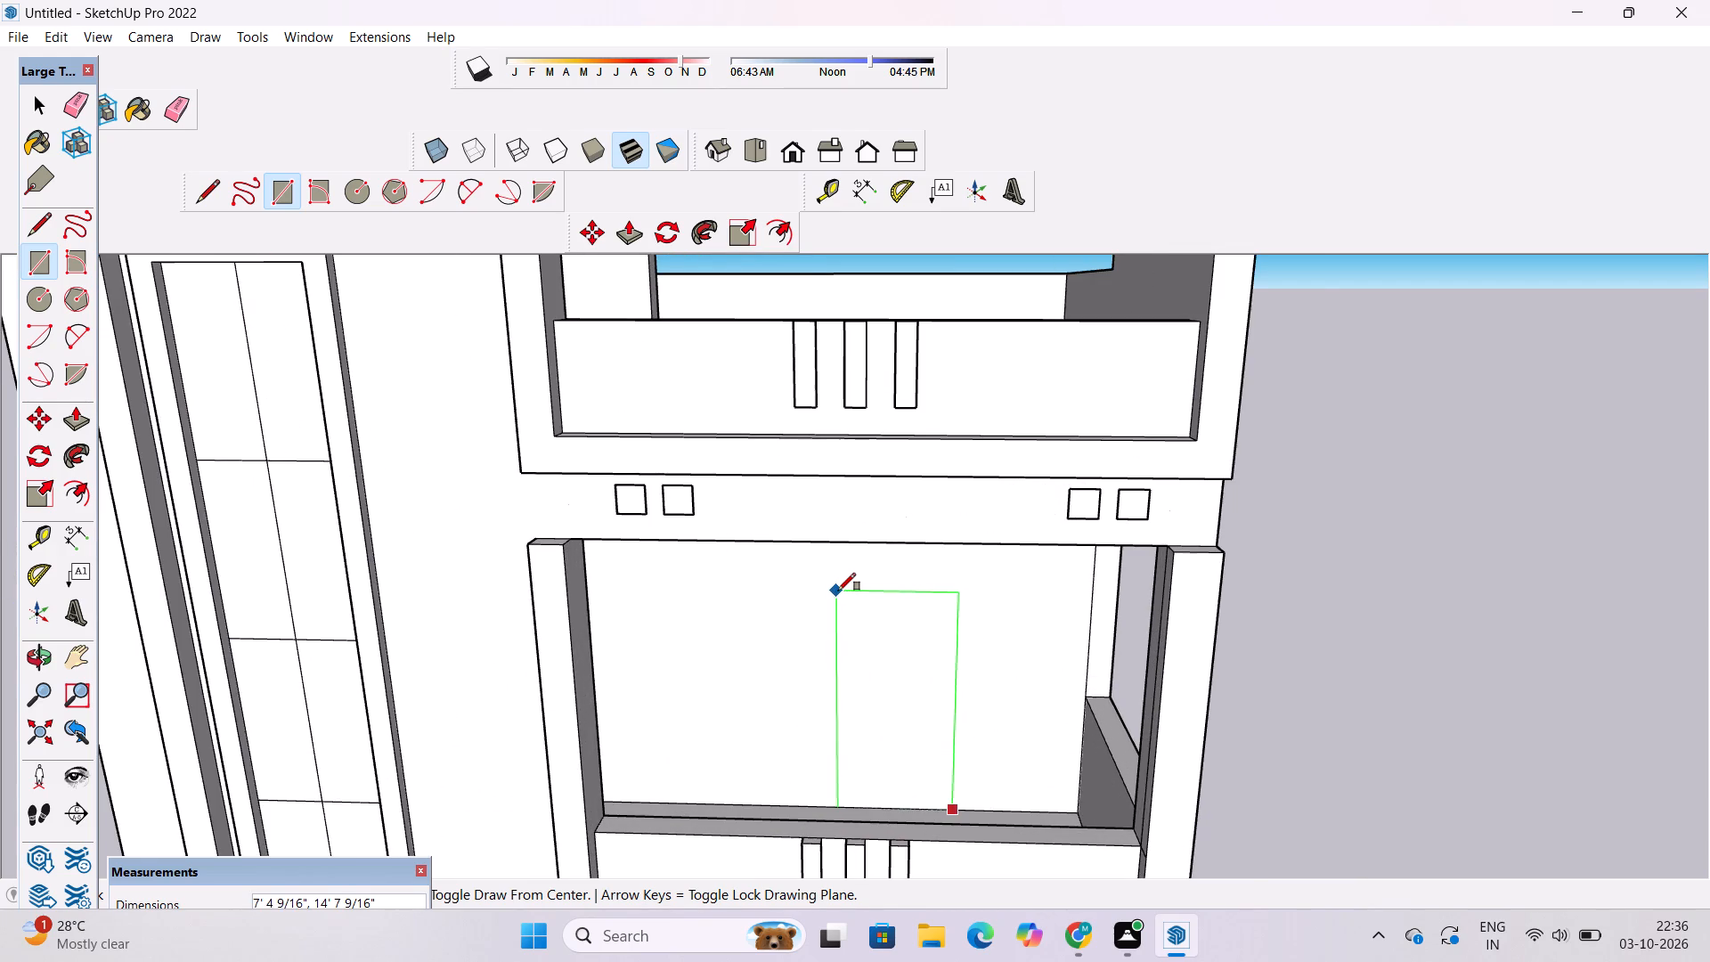
scroll(838, 591, "up", 1)
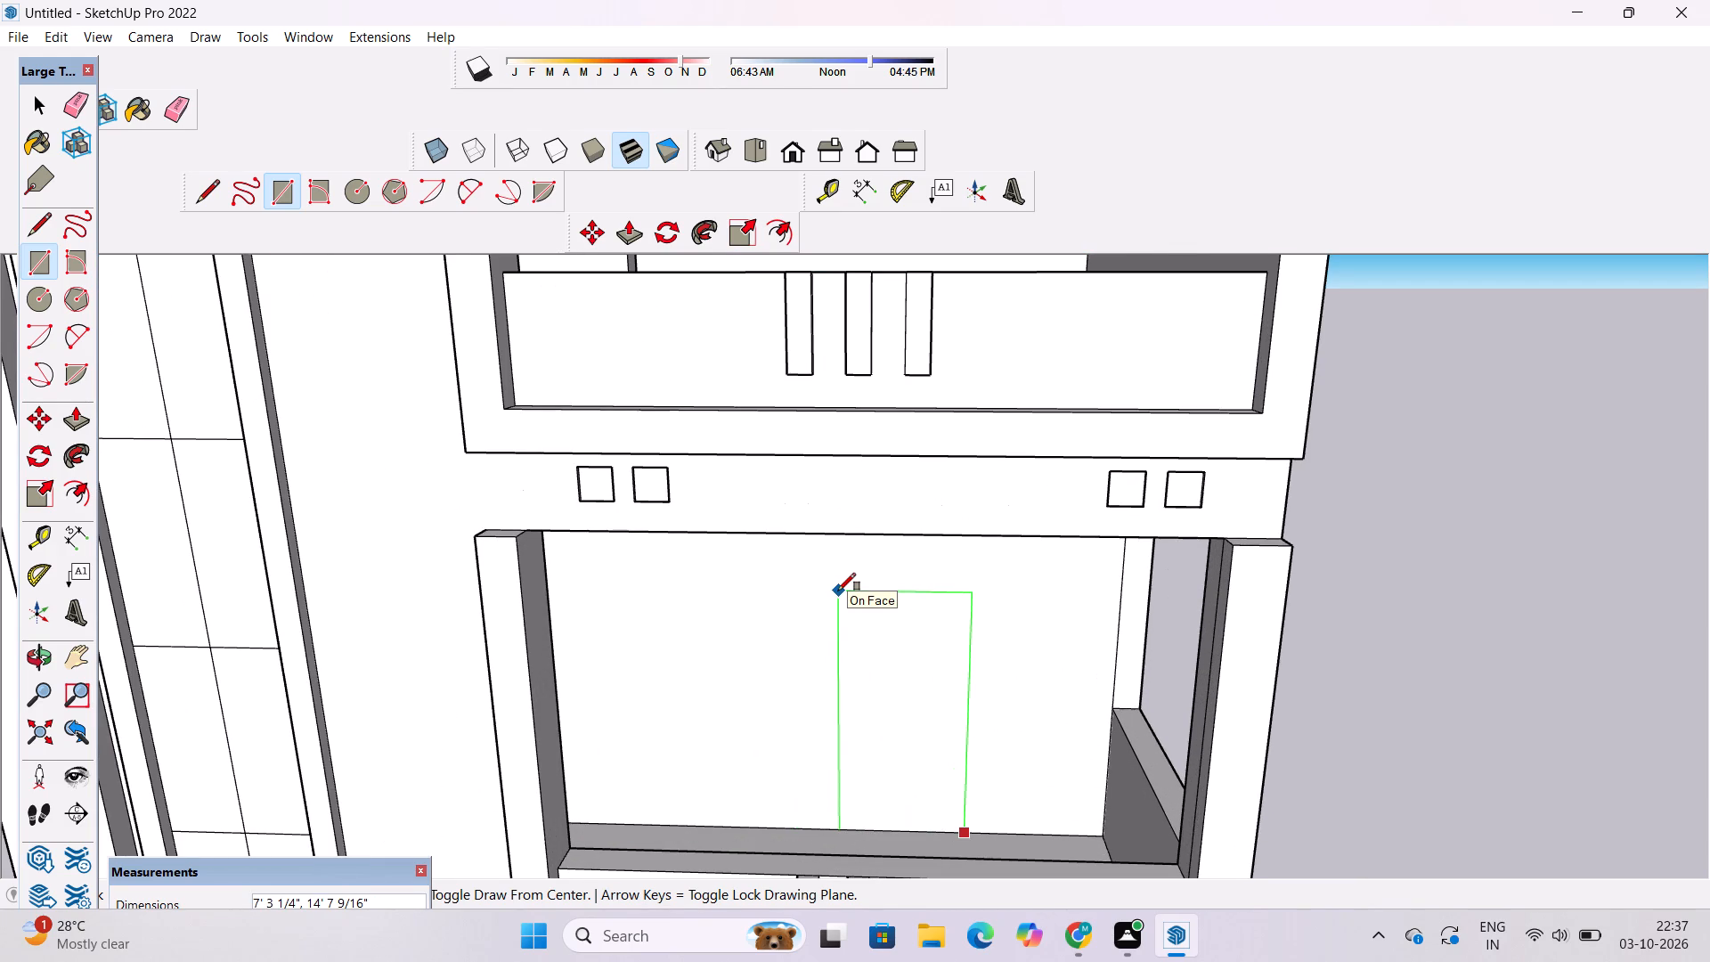
scroll(838, 591, "down", 1)
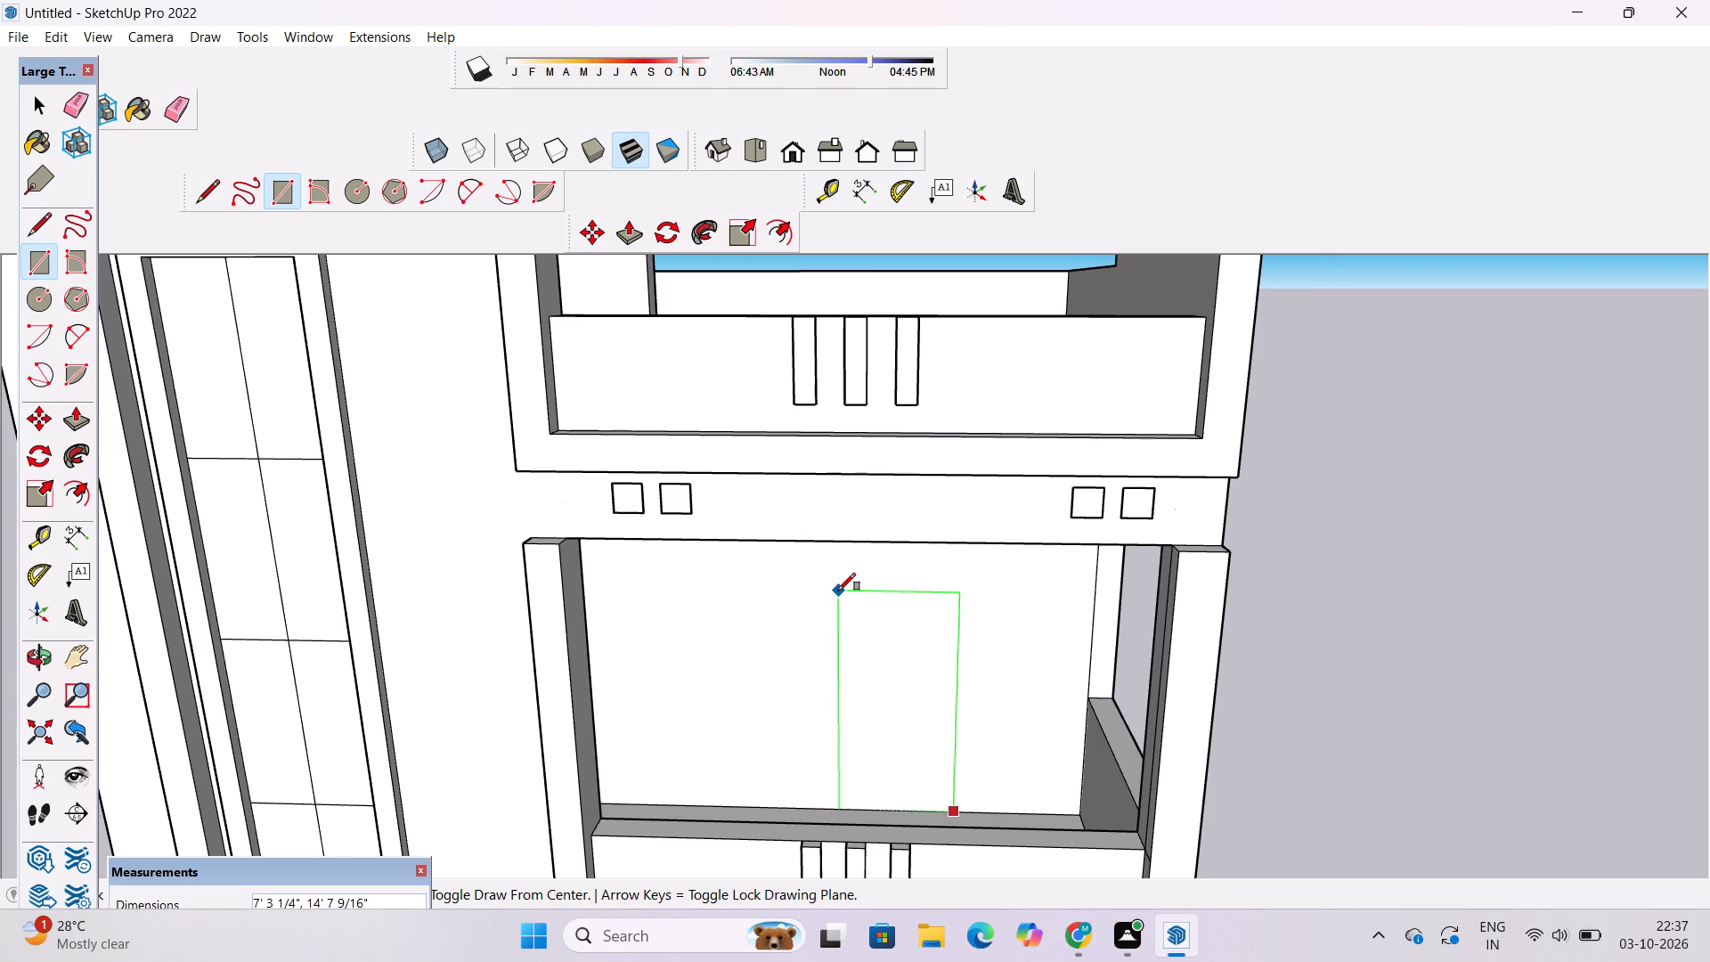
type("7'")
key("Return")
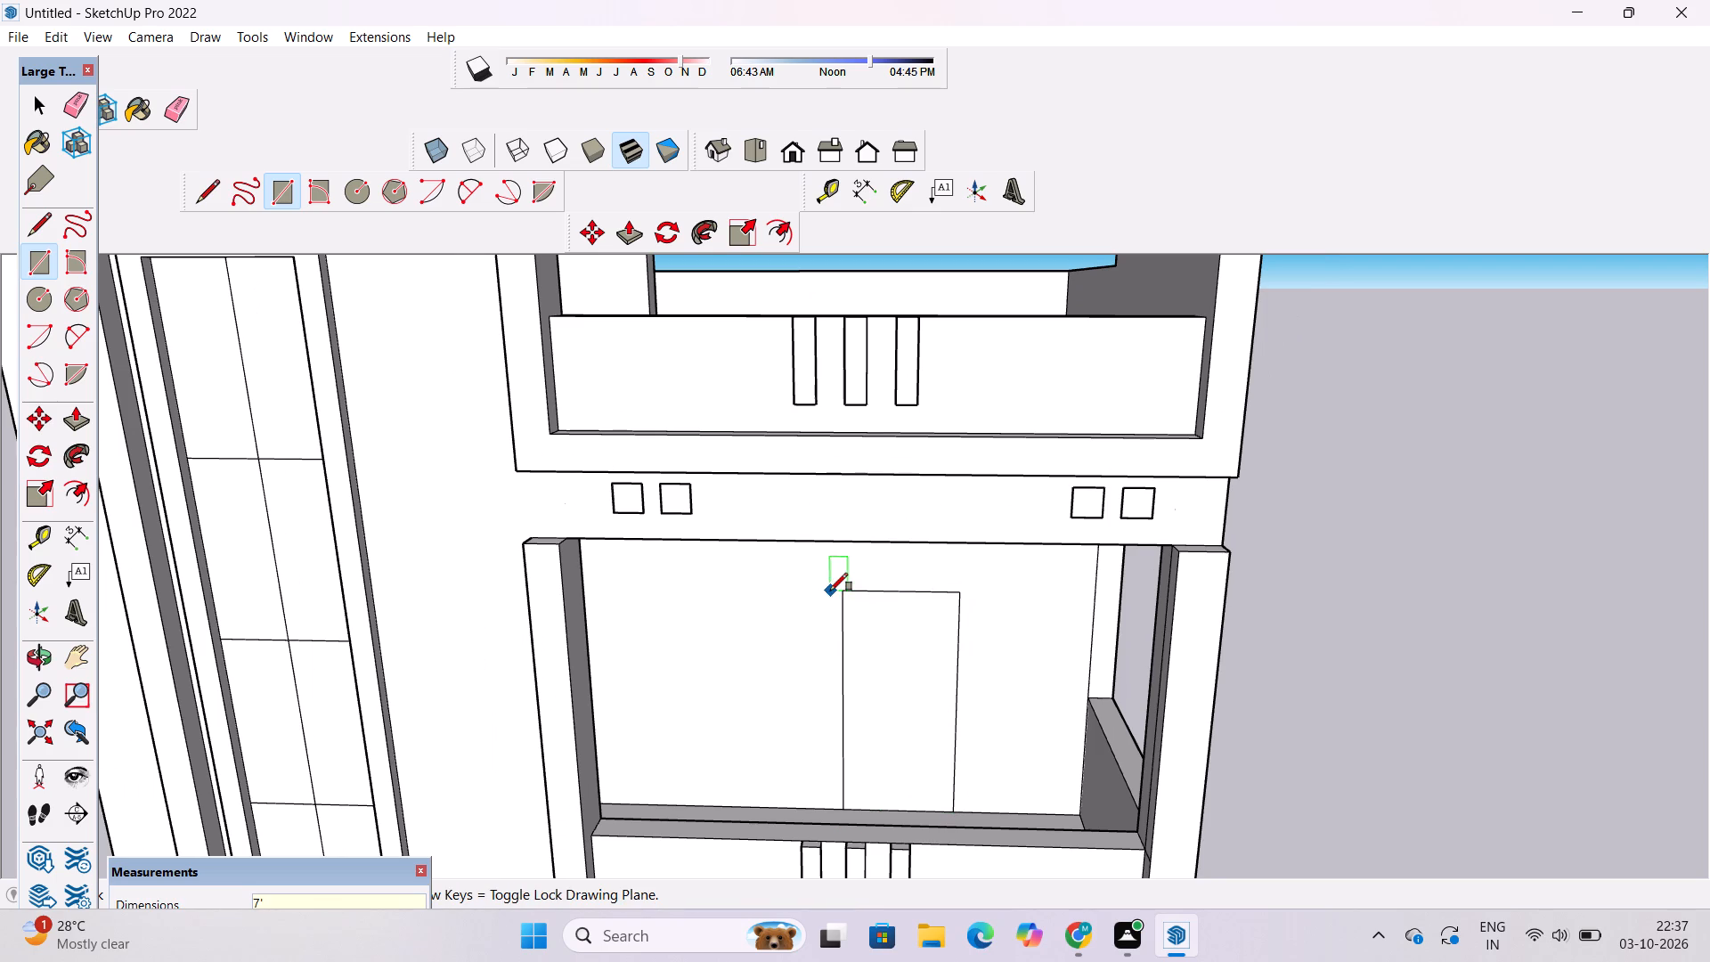
Offset the door rectangle's outline inward by 6" to form its frame.
scroll(829, 591, "down", 4)
key("o")
left_click_drag(824, 710, 826, 617)
scroll(908, 671, "up", 3)
left_click_drag(914, 672, 843, 755)
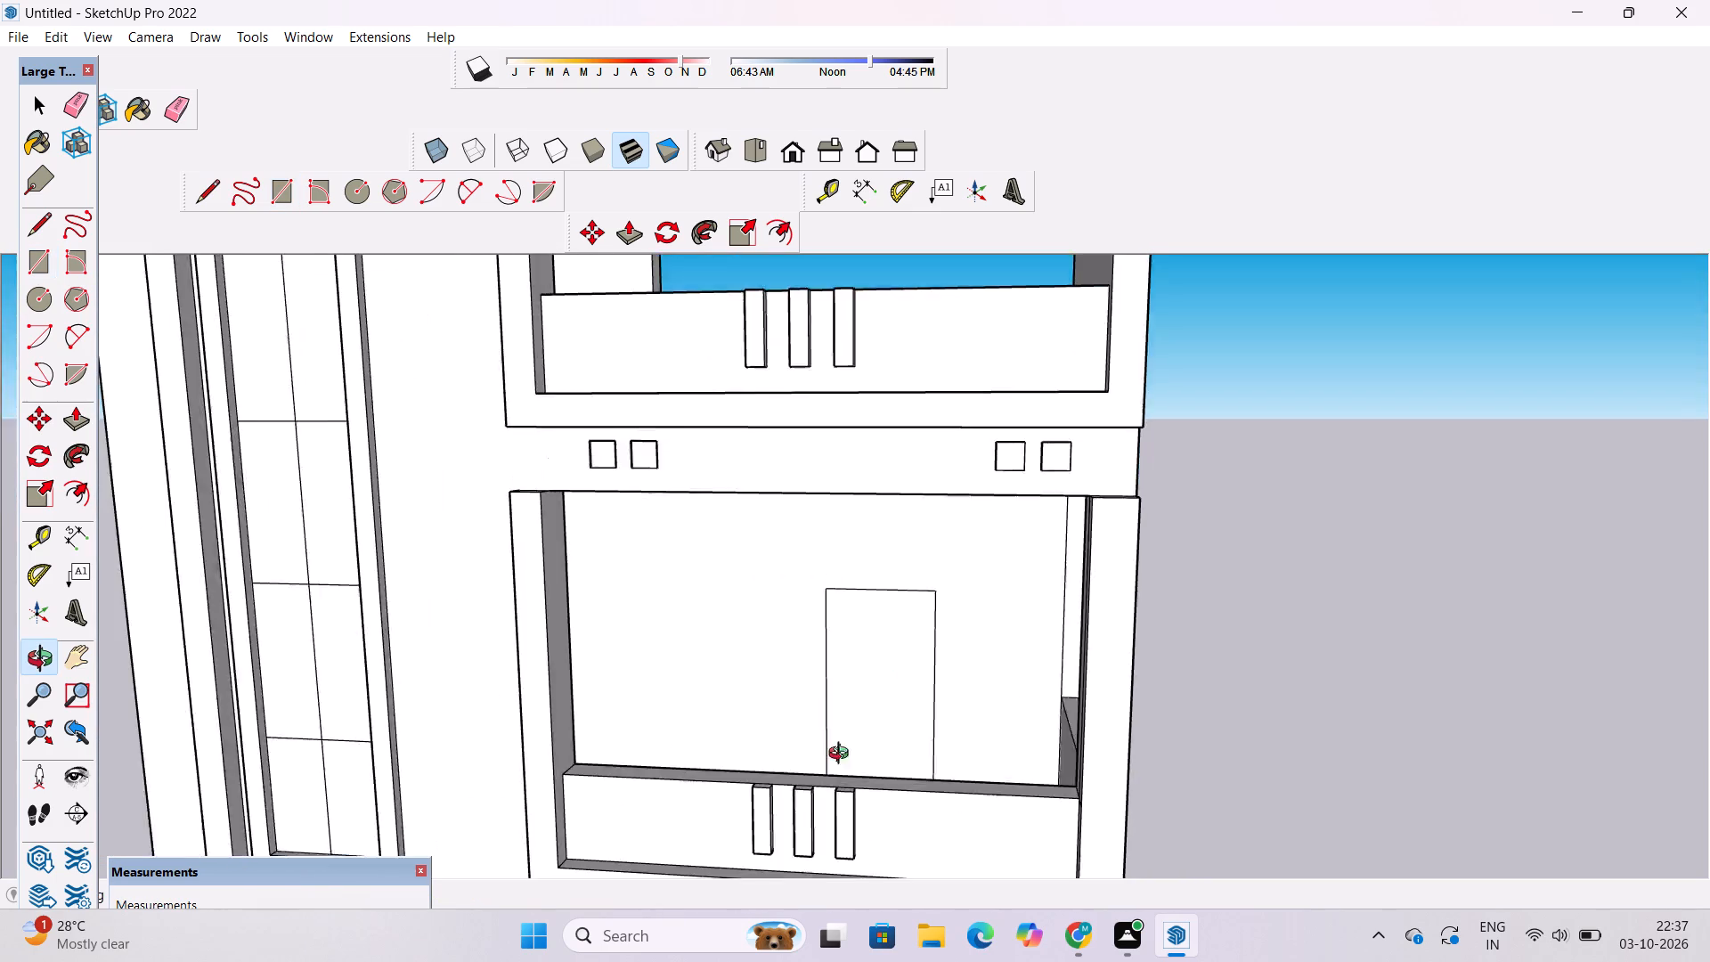
left_click_drag(843, 755, 807, 811)
scroll(908, 713, "up", 2)
left_click_drag(900, 705, 891, 708)
left_click_drag(891, 708, 942, 713)
left_click_drag(924, 692, 841, 752, "shift")
left_click_drag(775, 754, 893, 730)
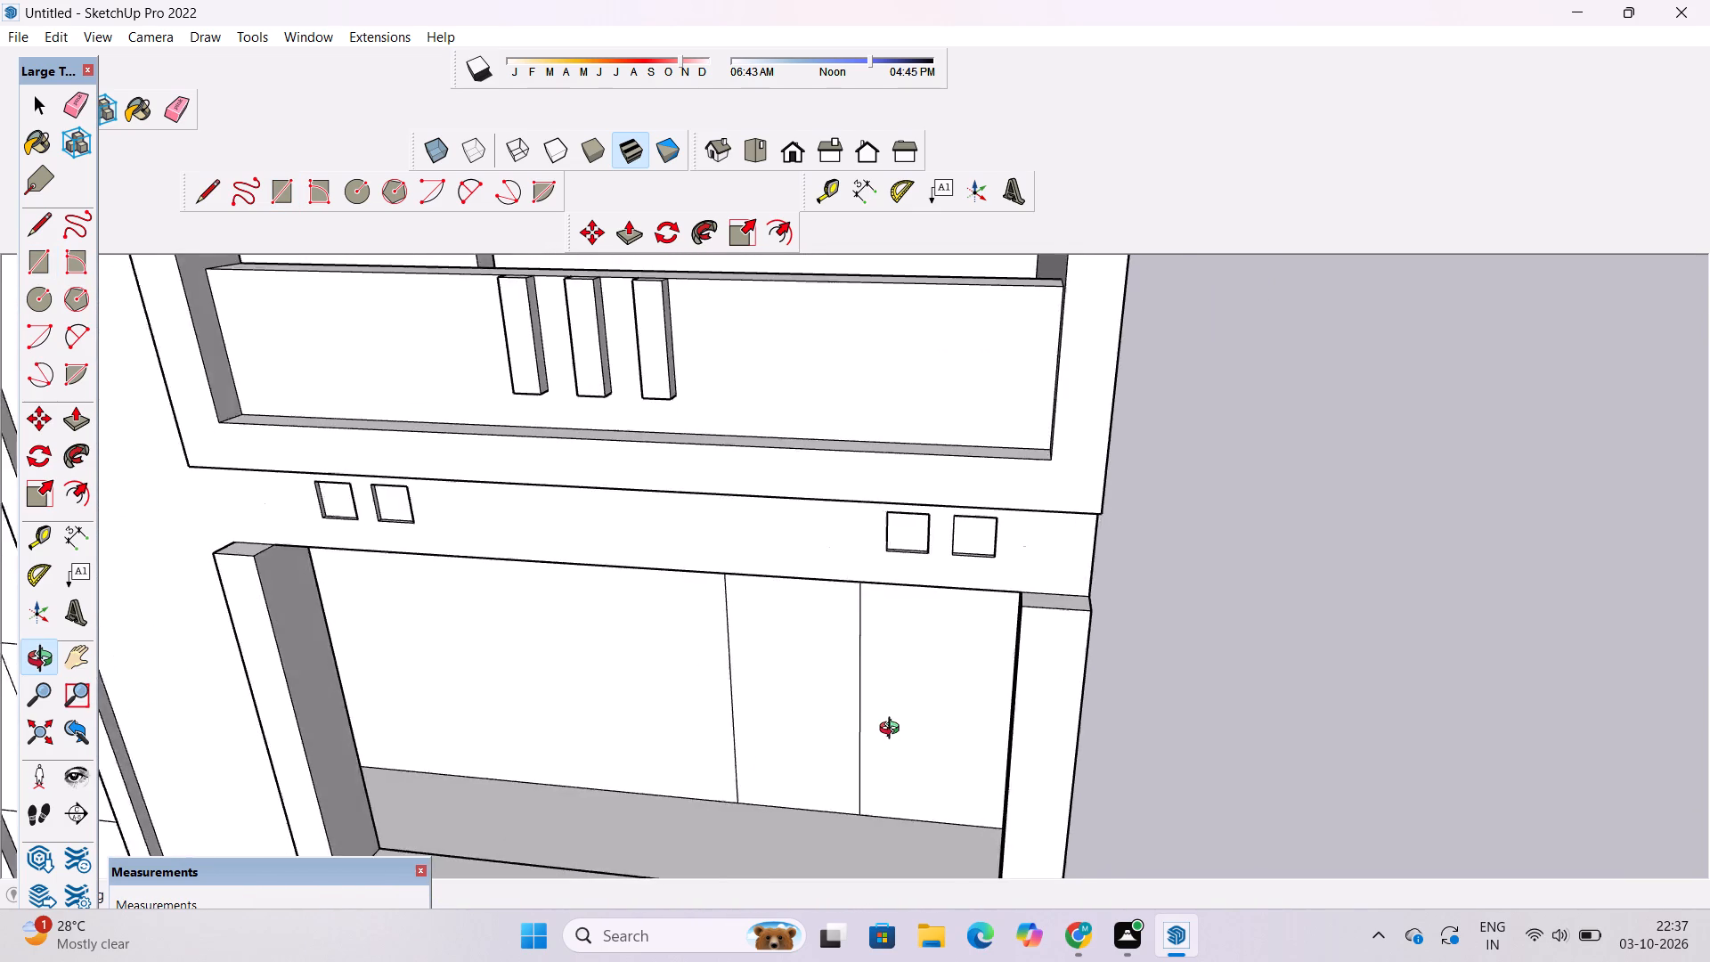
left_click_drag(893, 730, 896, 730)
scroll(857, 723, "down", 5)
left_click_drag(835, 725, 813, 565)
scroll(817, 682, "up", 5)
left_click_drag(819, 712, 819, 618)
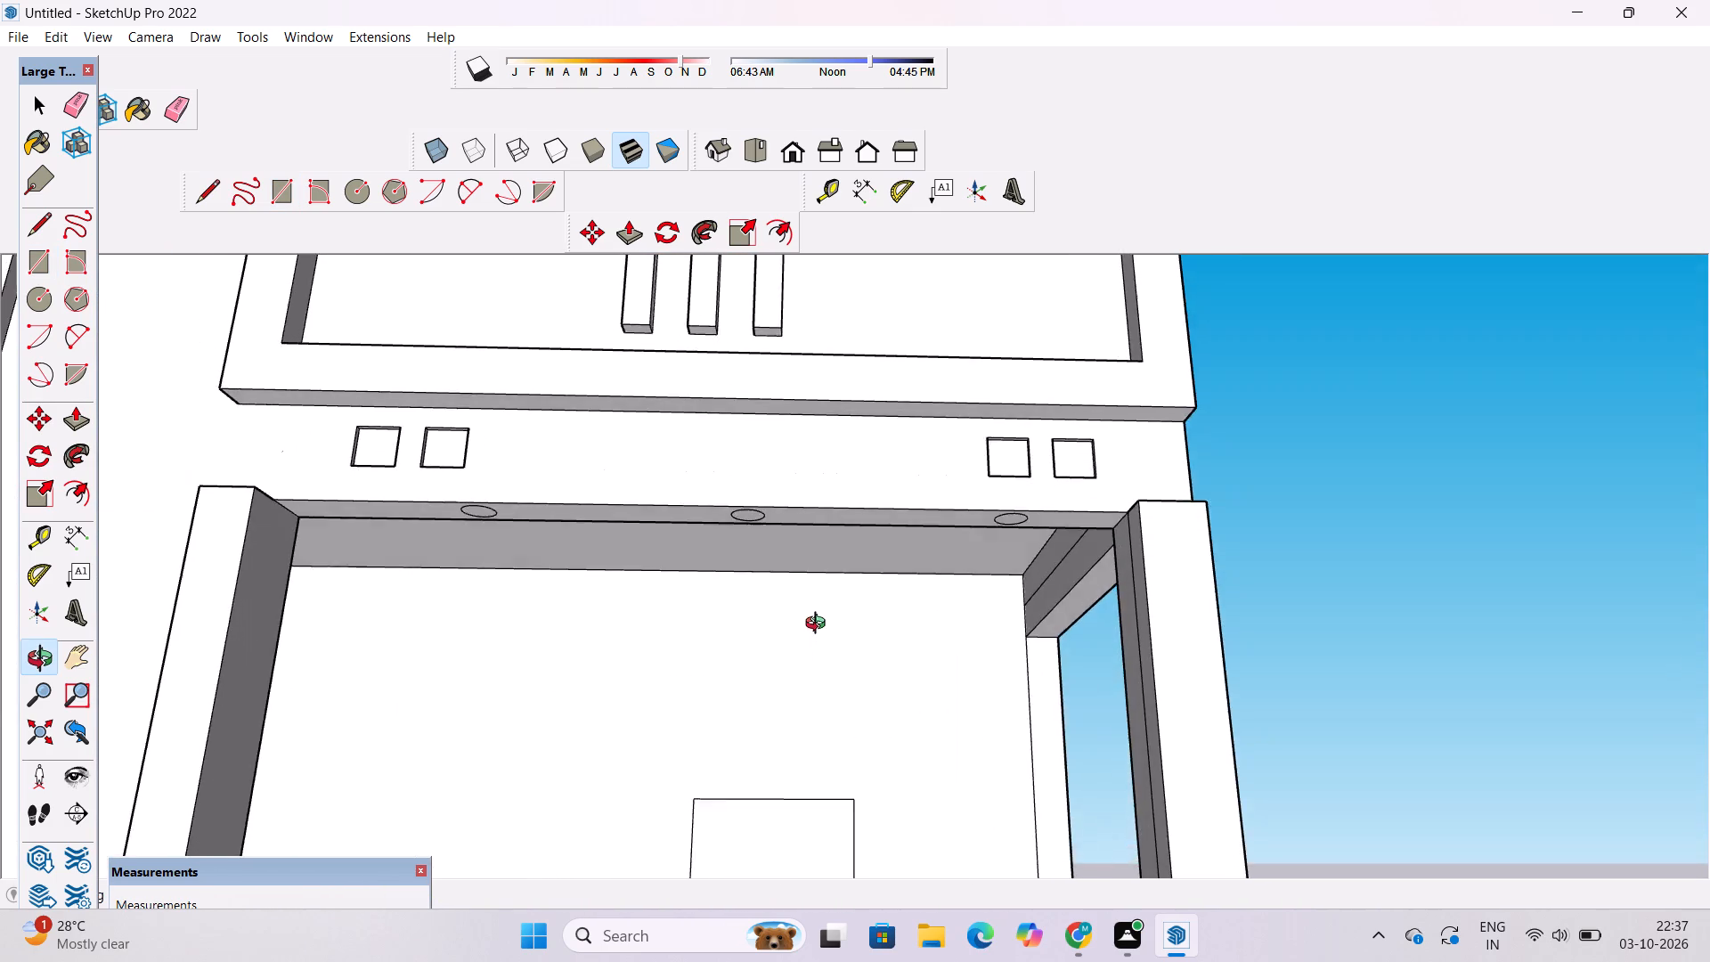
left_click_drag(819, 641, 810, 655)
left_click_drag(810, 658, 810, 745)
scroll(810, 732, "down", 4)
left_click_drag(810, 732, 808, 764, "shift")
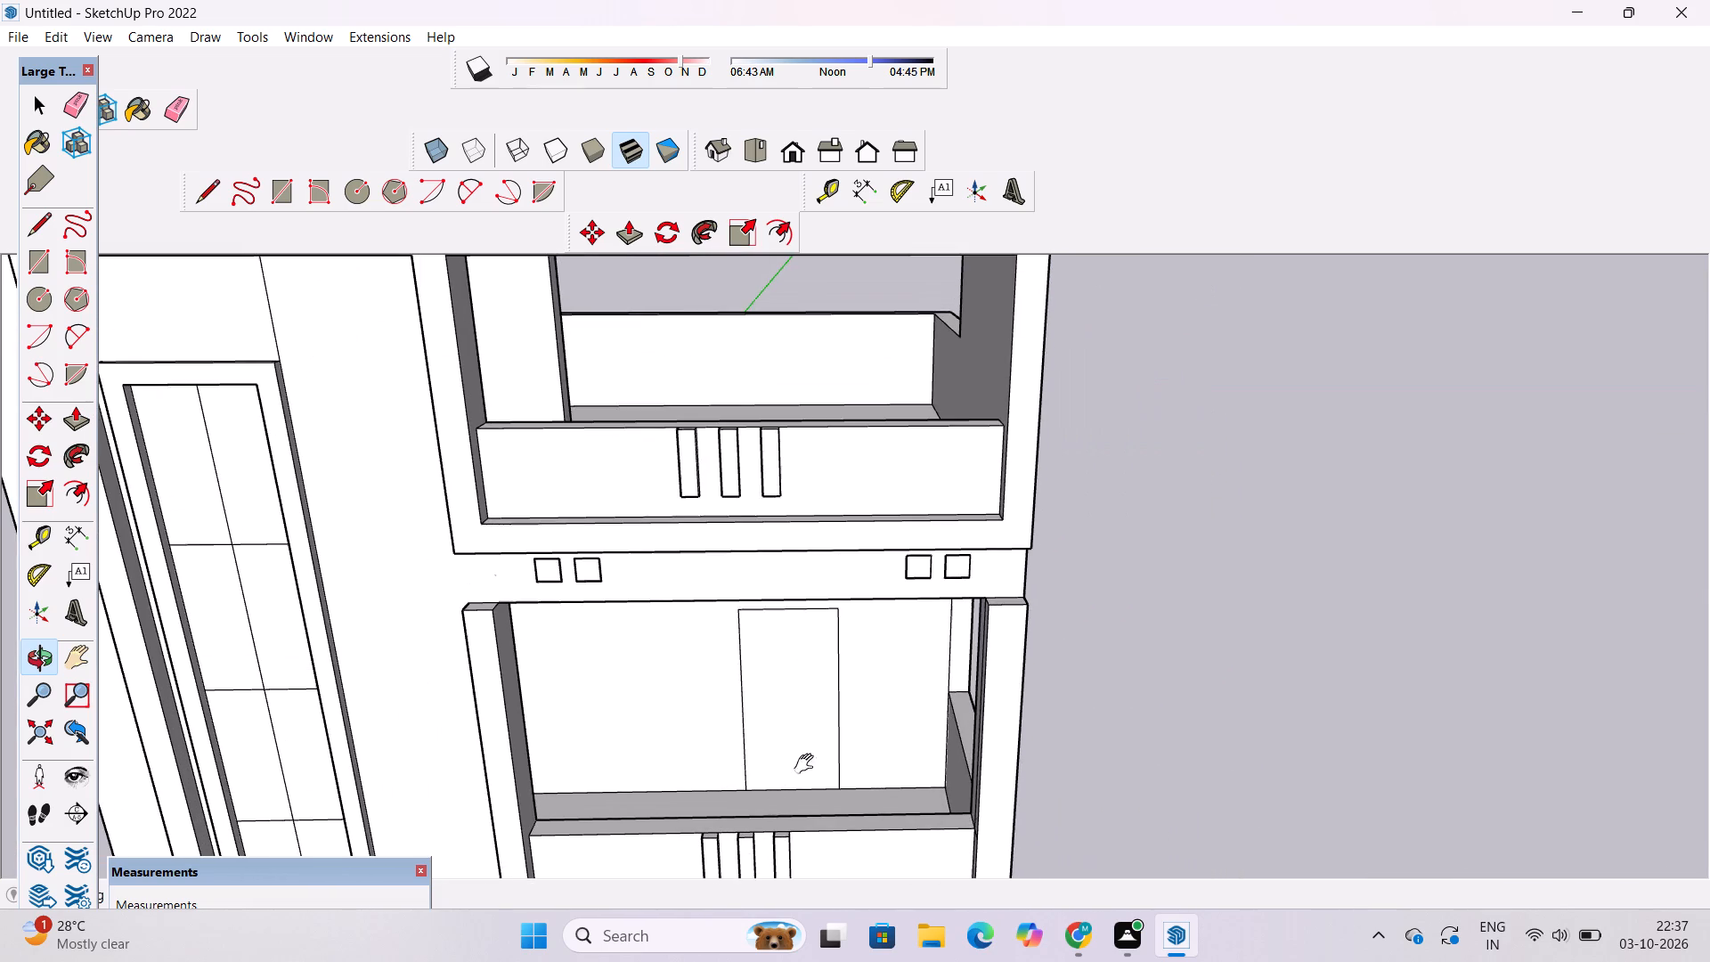
left_click_drag(808, 764, 808, 673, "shift")
left_click_drag(808, 673, 798, 721, "shift")
scroll(818, 593, "up", 4)
left_click_drag(818, 593, 818, 648, "shift")
scroll(817, 644, "up", 2)
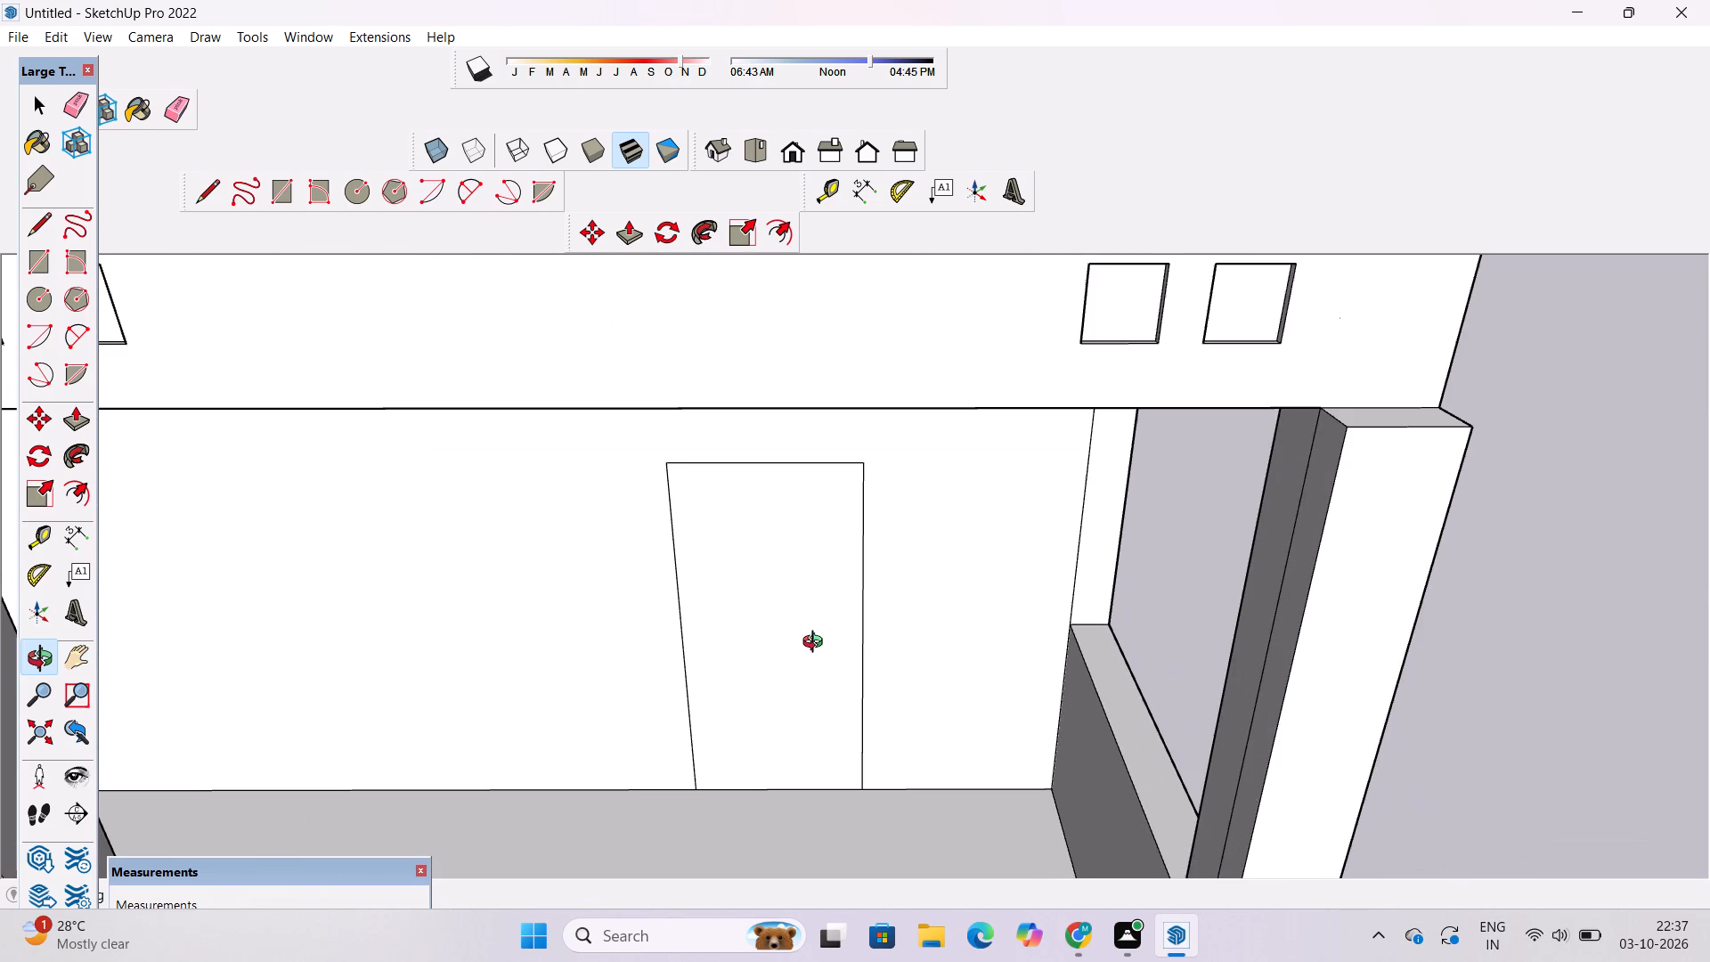
type("of")
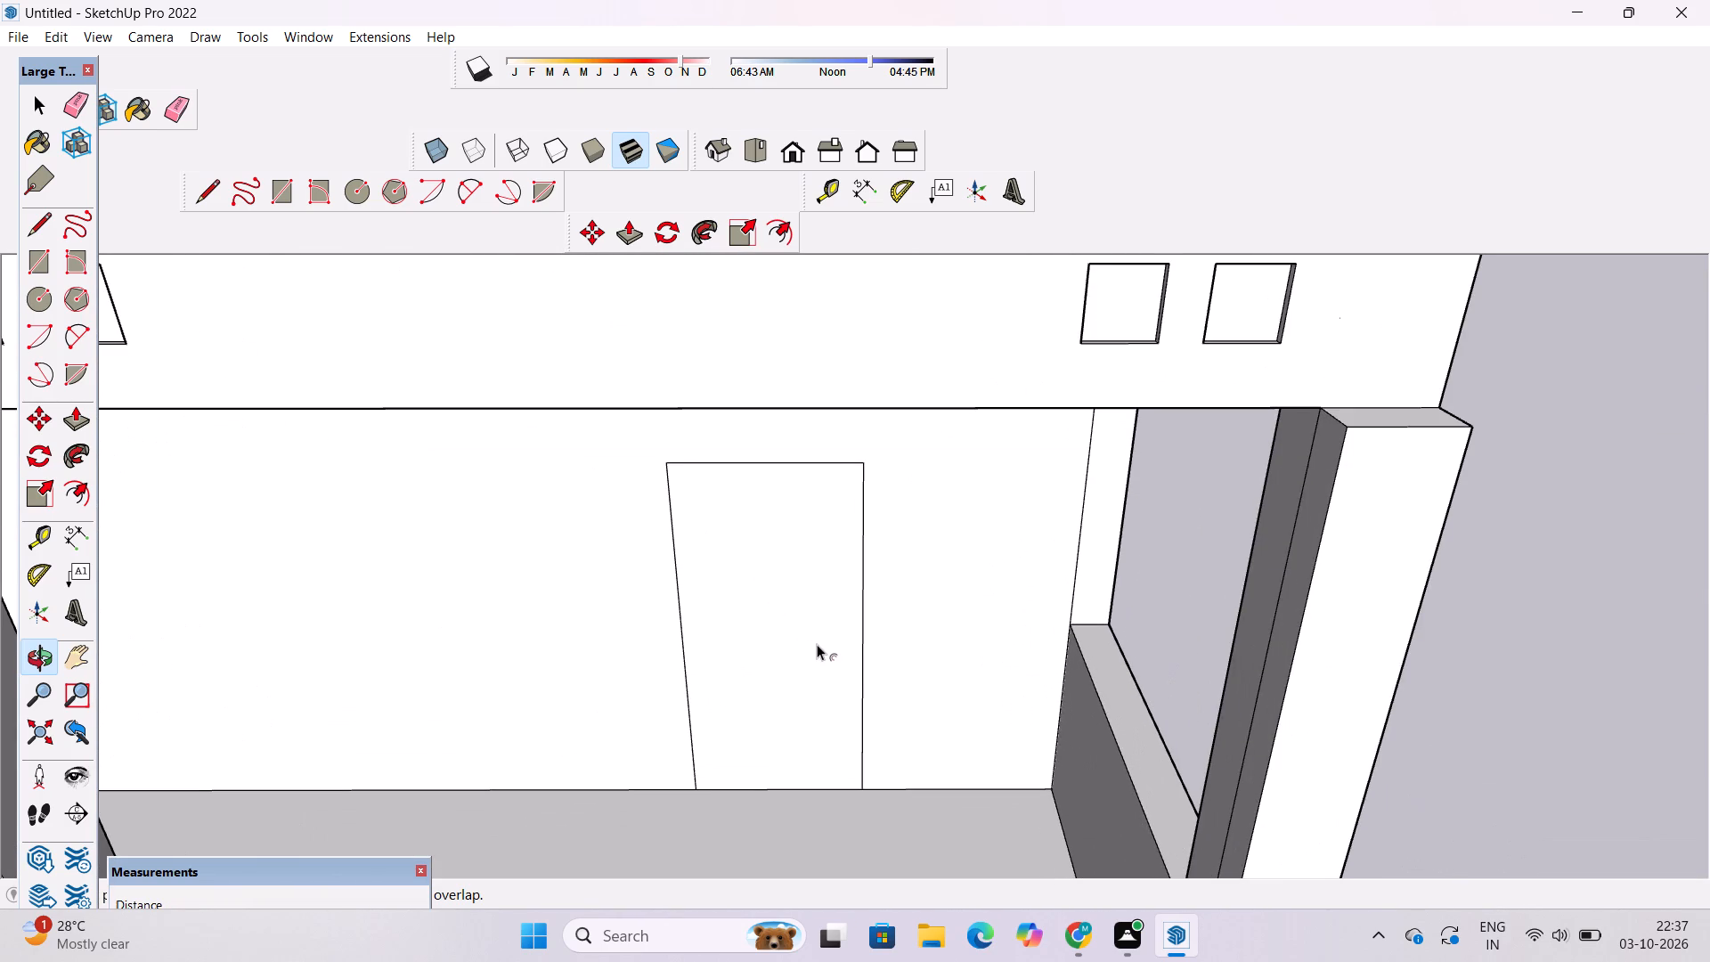
left_click(817, 477)
scroll(827, 472, "up", 1)
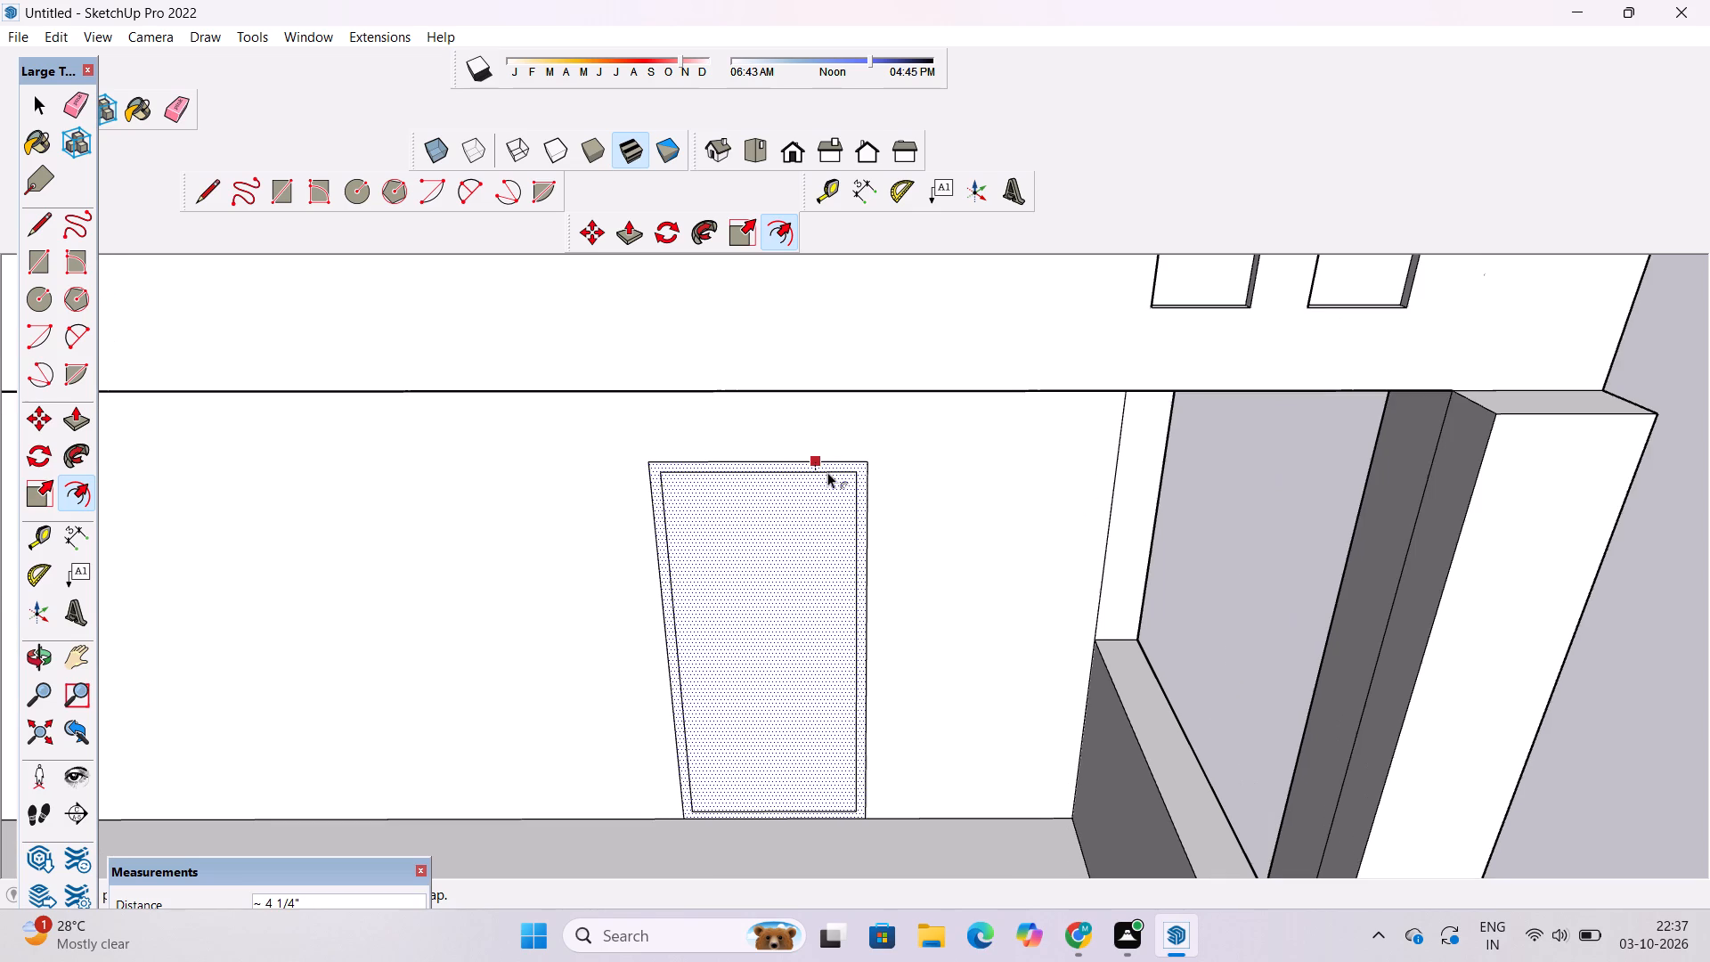
type("6\"")
key("Return")
Draw a window rectangle about 10' 5" wide and 8' 3" high beside the door, its top level with the door's top.
scroll(827, 440, "down", 7)
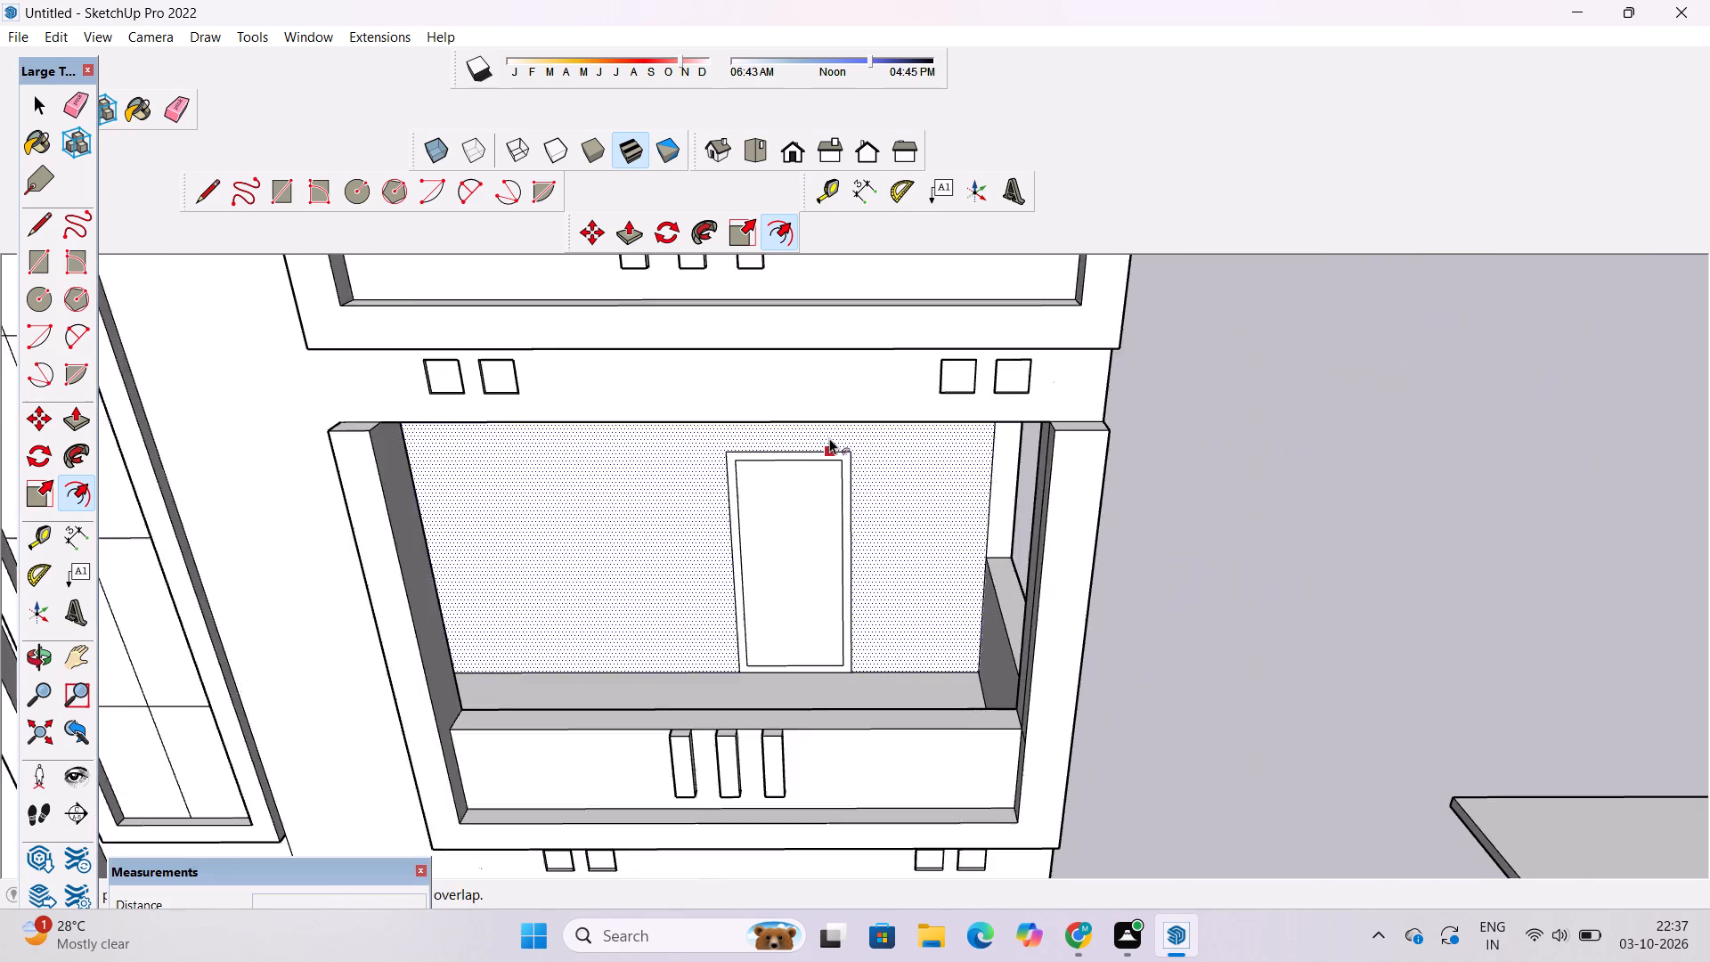
scroll(847, 574, "up", 3)
key("r")
scroll(875, 565, "down", 5)
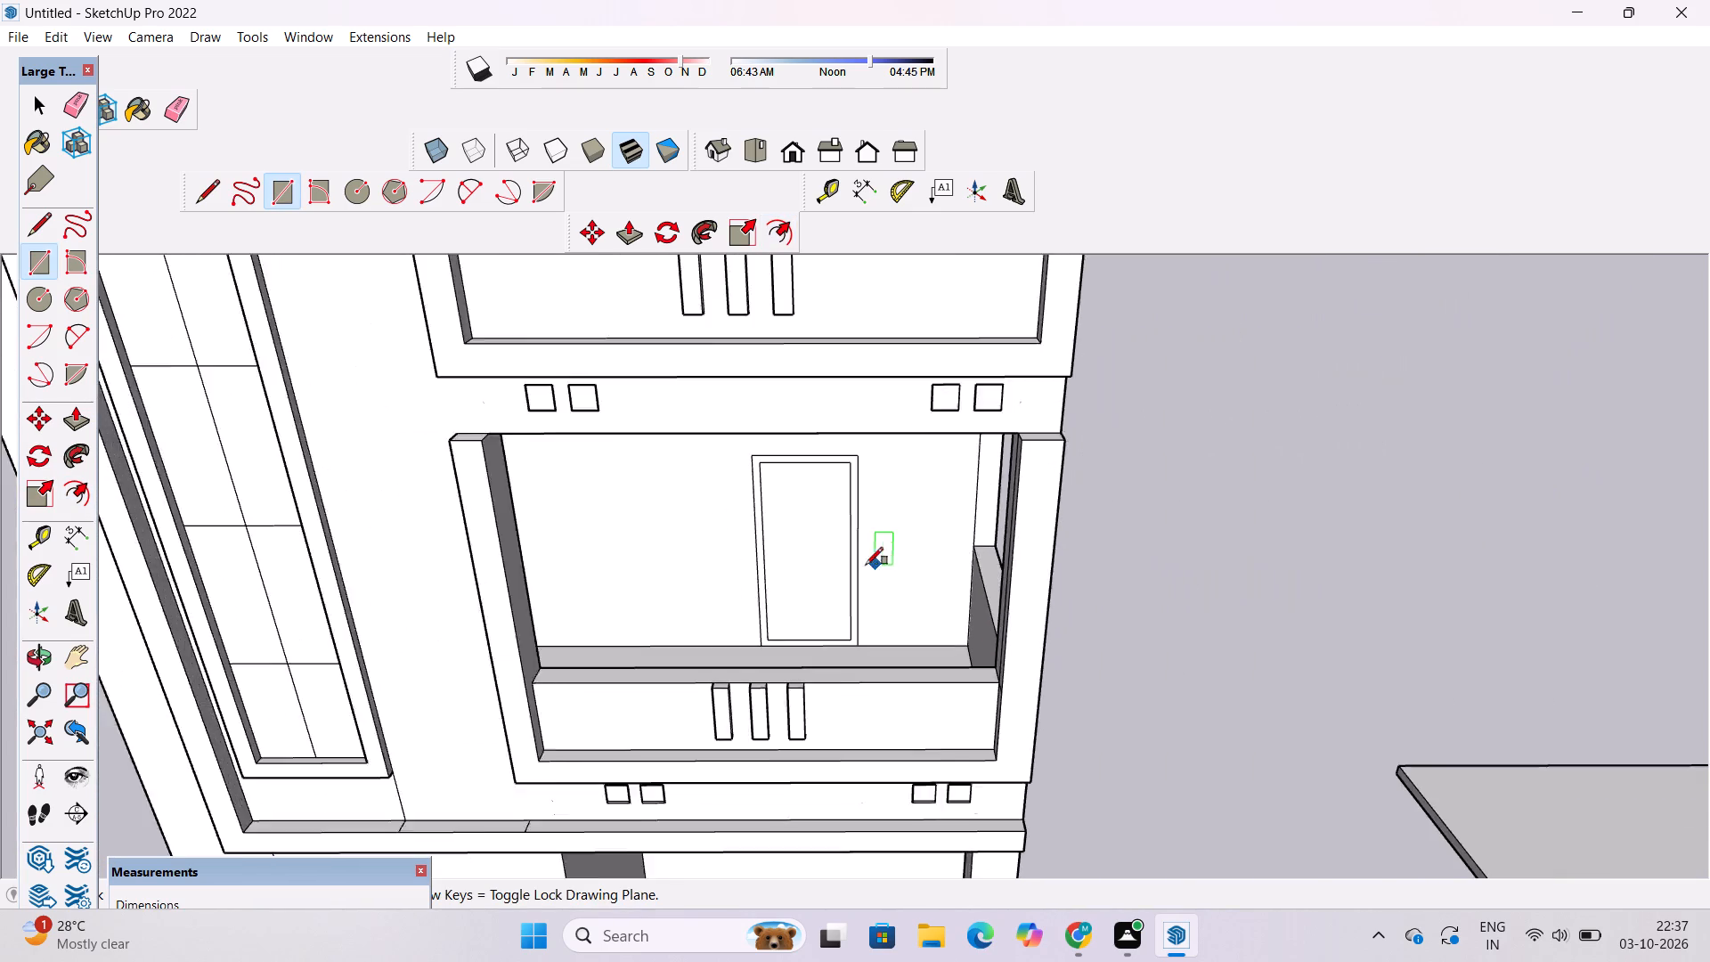
scroll(784, 510, "up", 8)
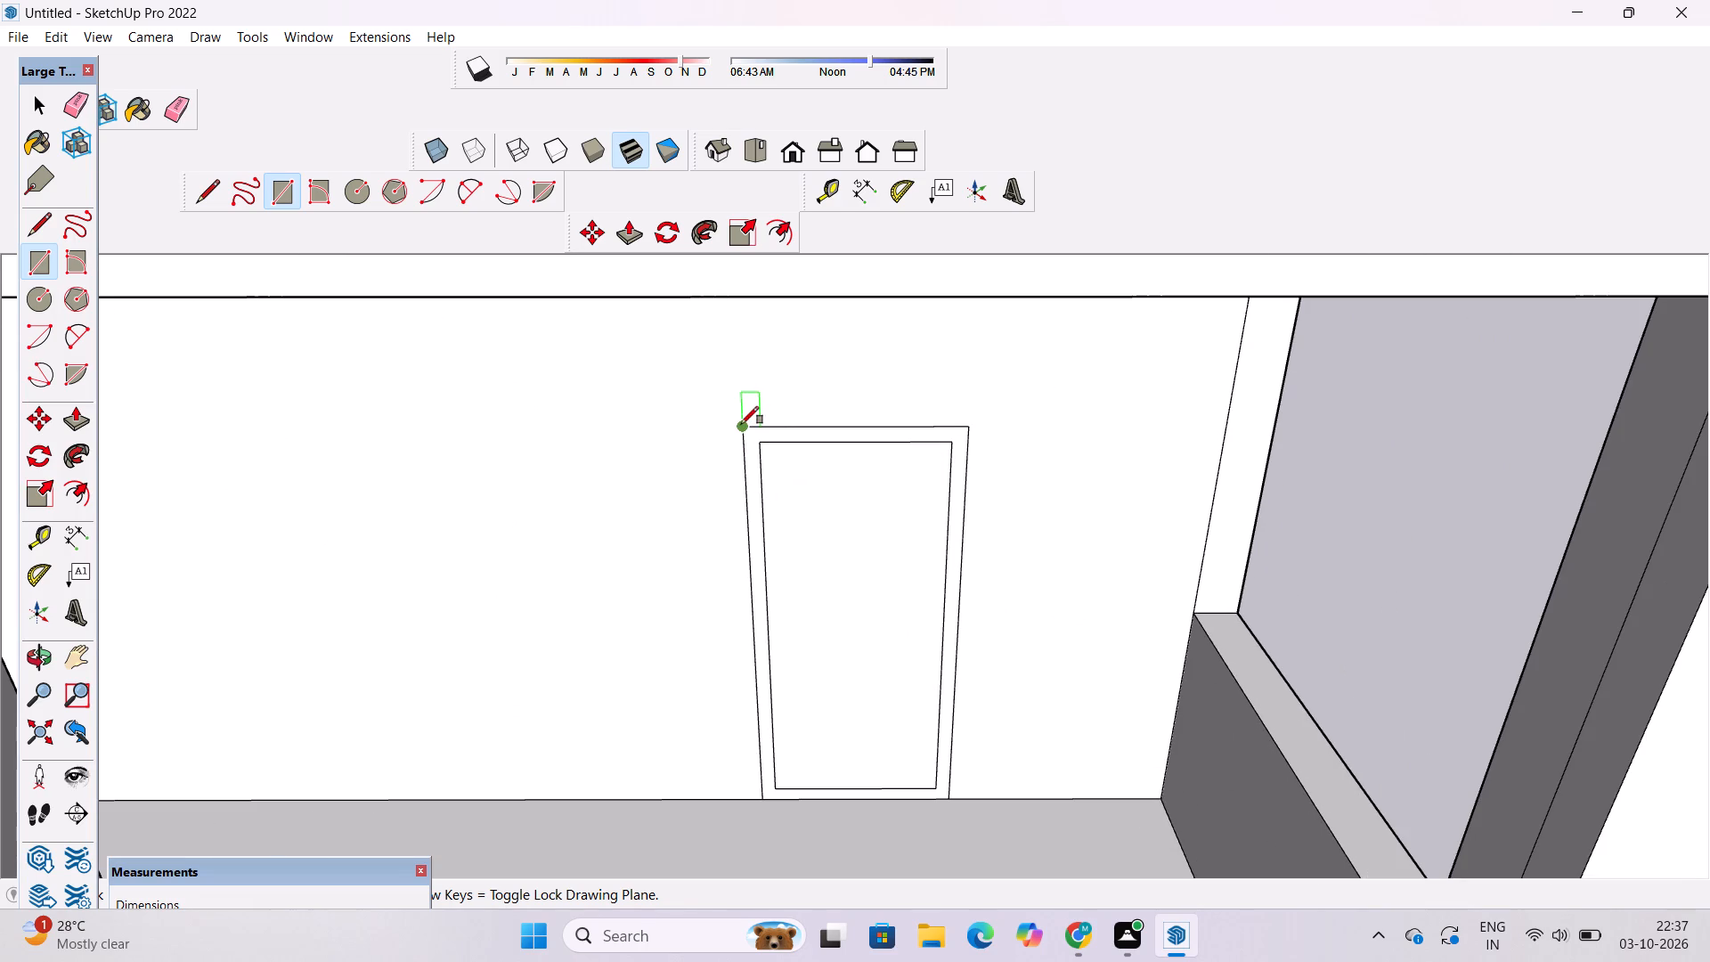
scroll(741, 424, "down", 8)
scroll(708, 428, "up", 4)
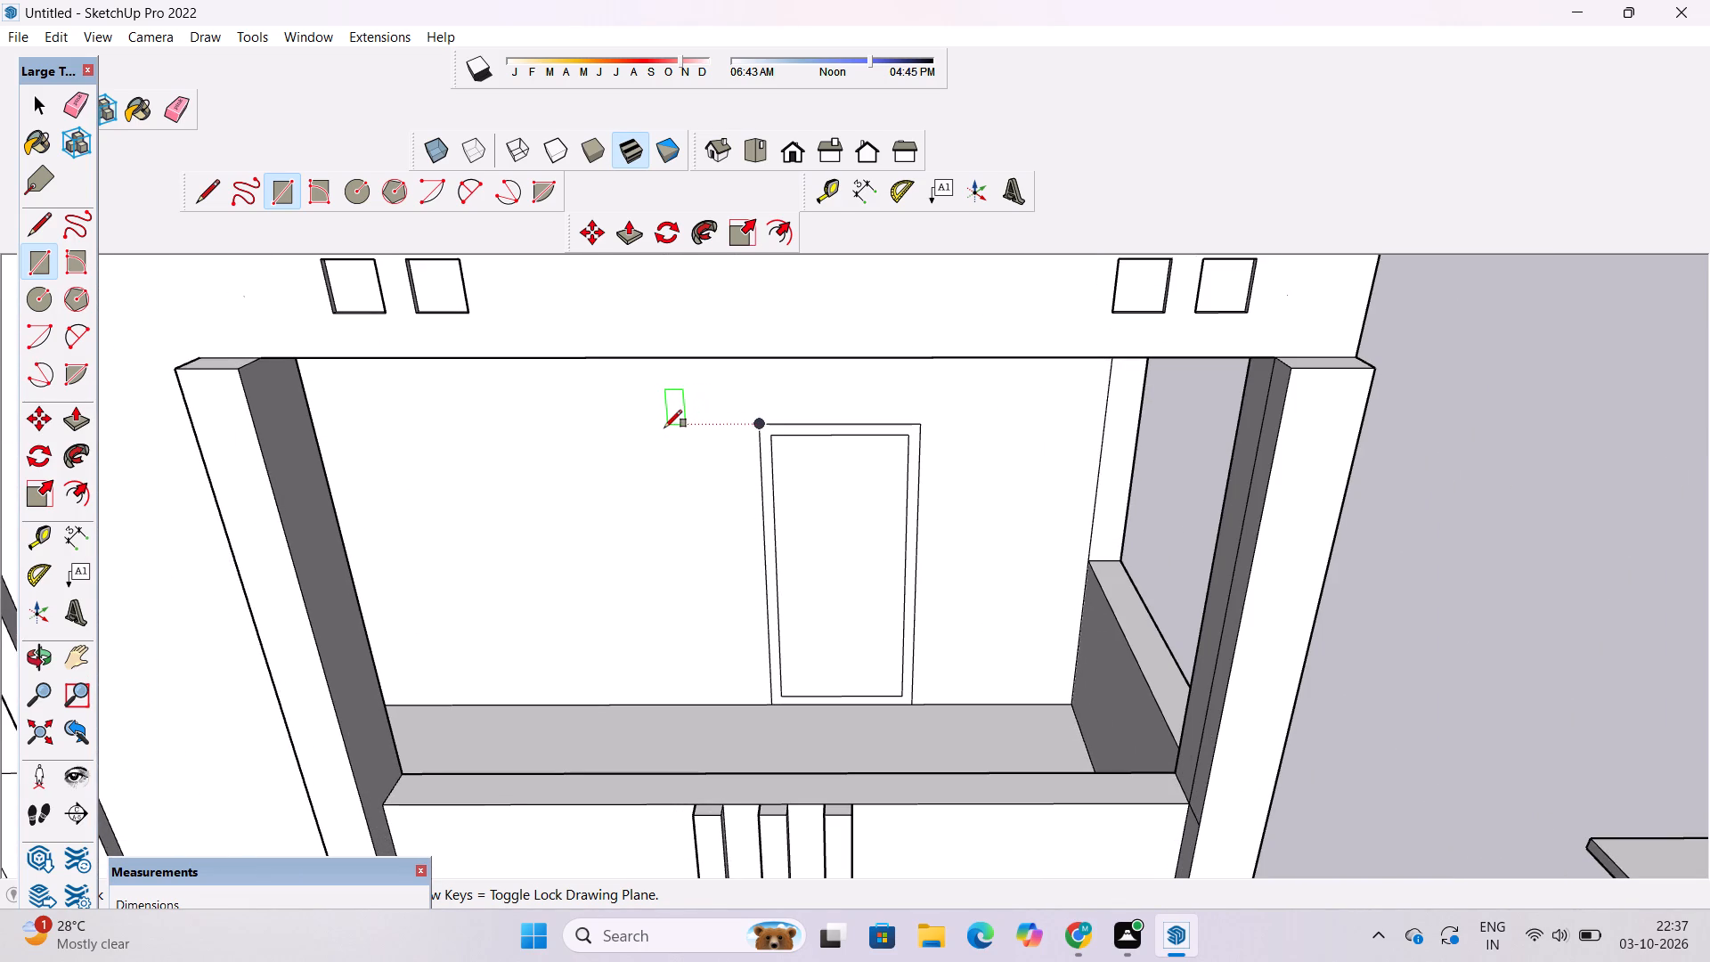
left_click(642, 426)
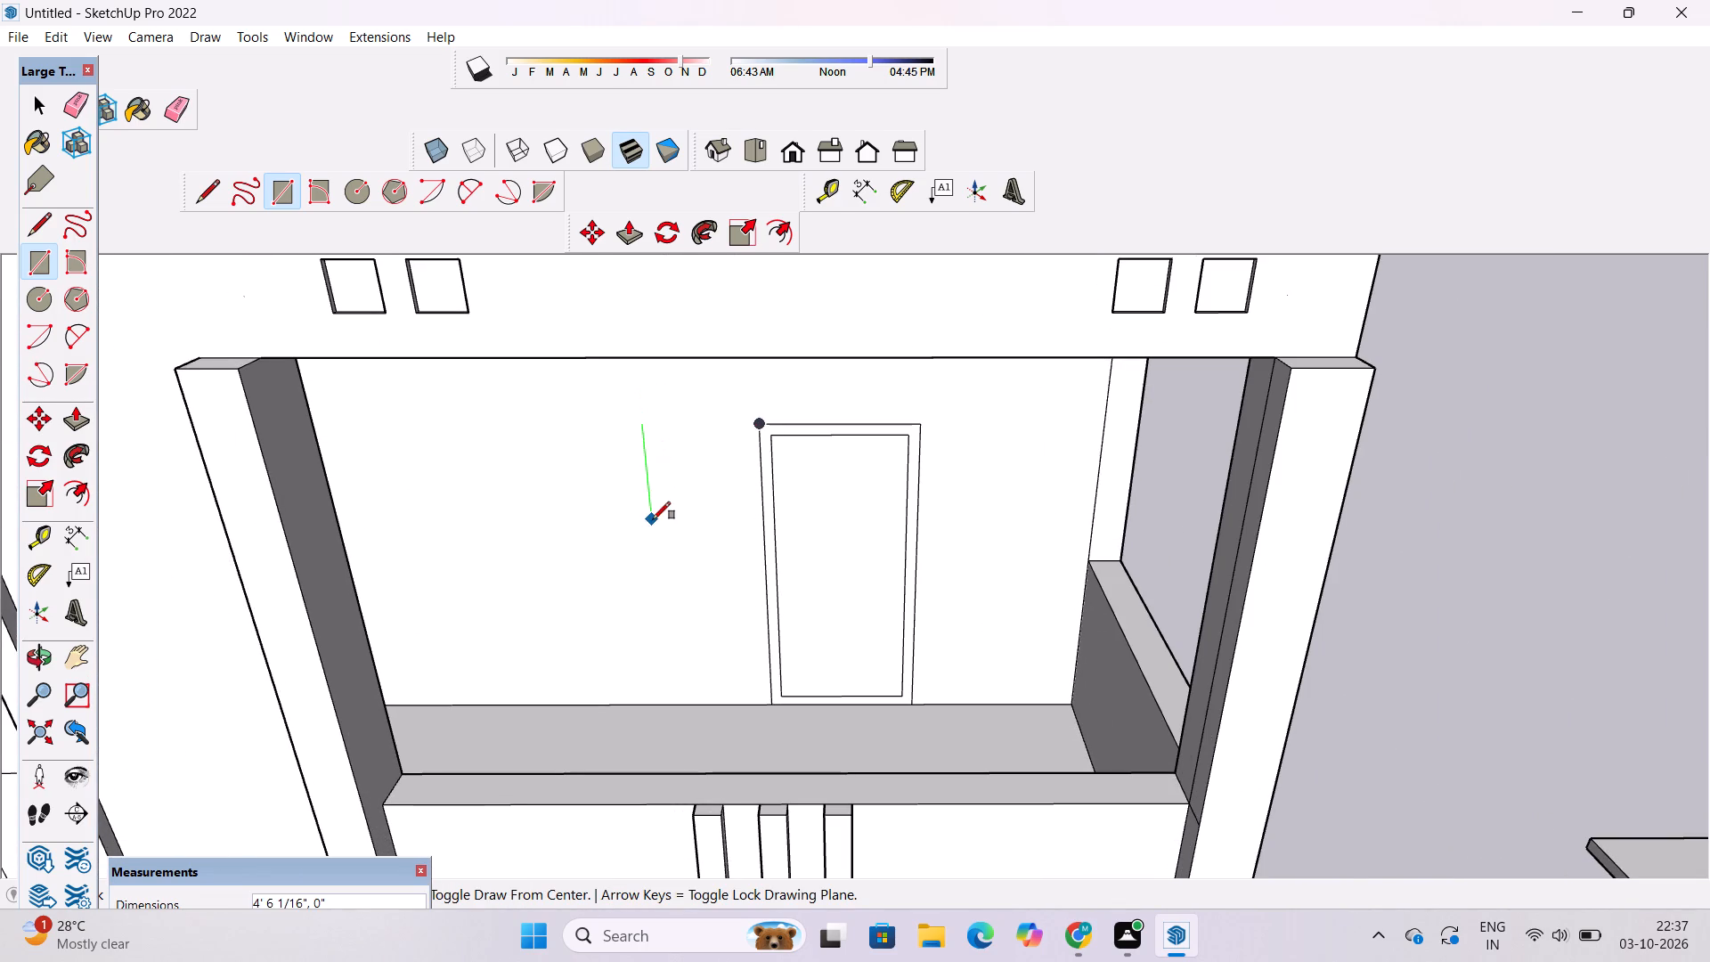
scroll(653, 519, "down", 7)
scroll(663, 568, "up", 6)
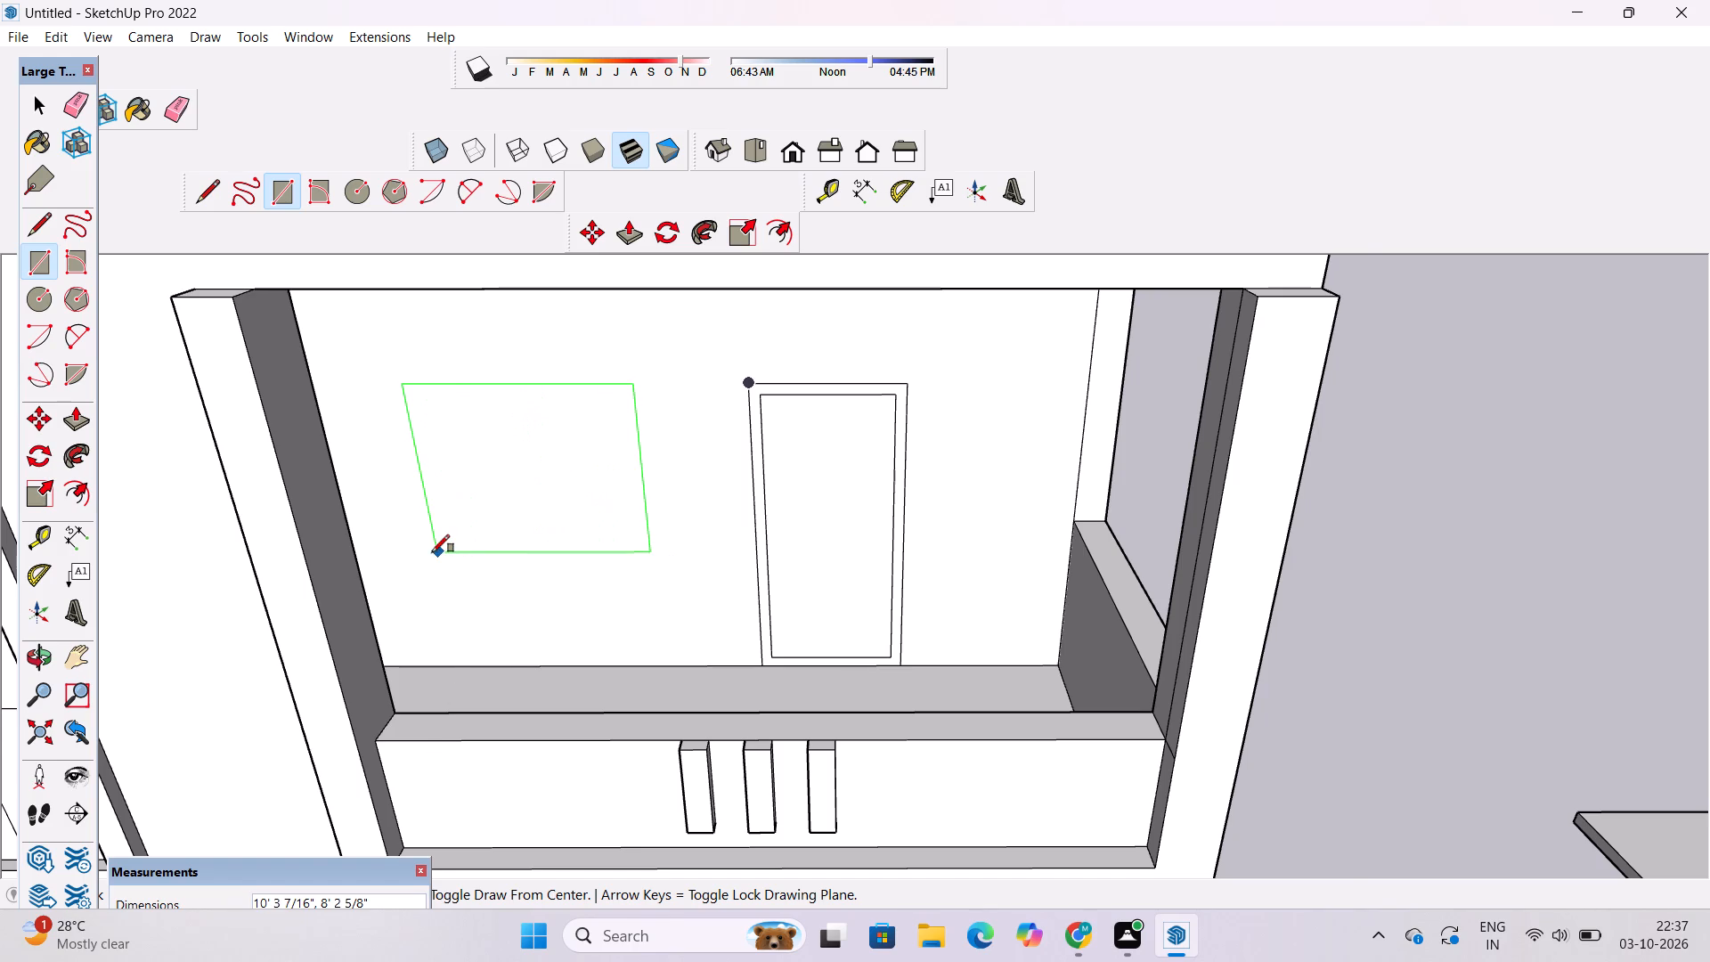
scroll(432, 552, "up", 2)
left_click(432, 552)
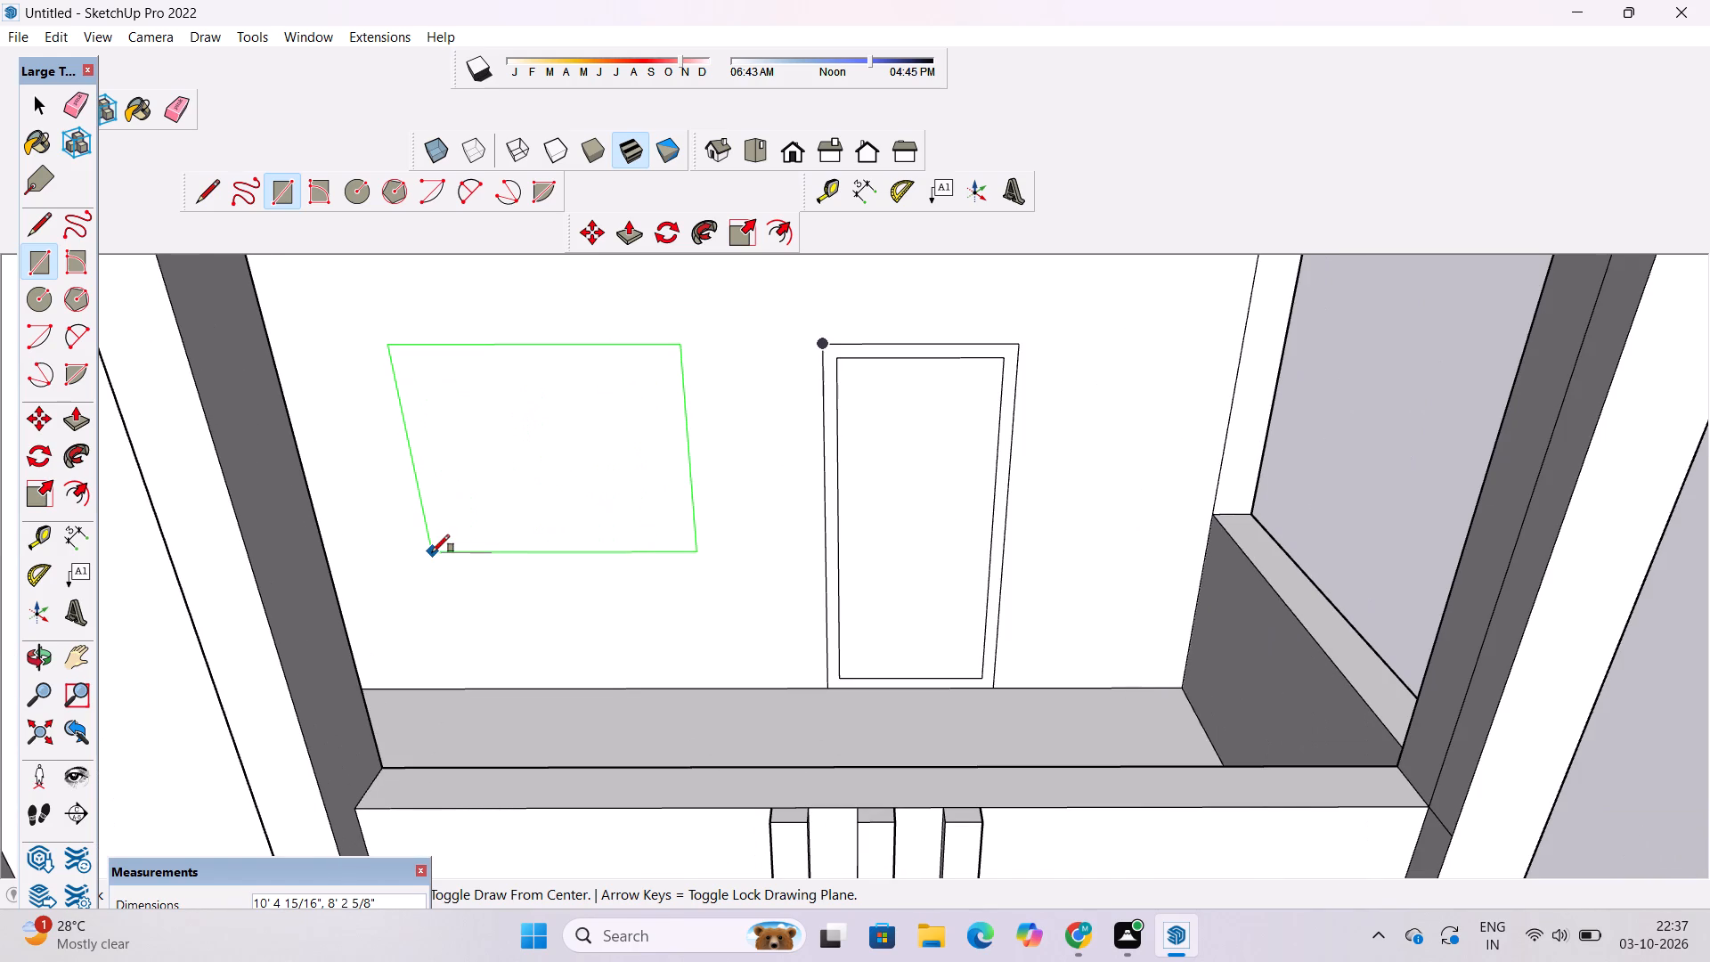
Offset the window rectangle inward about 5", taking the door frame's inner top corner as reference.
type("of")
left_click(552, 365)
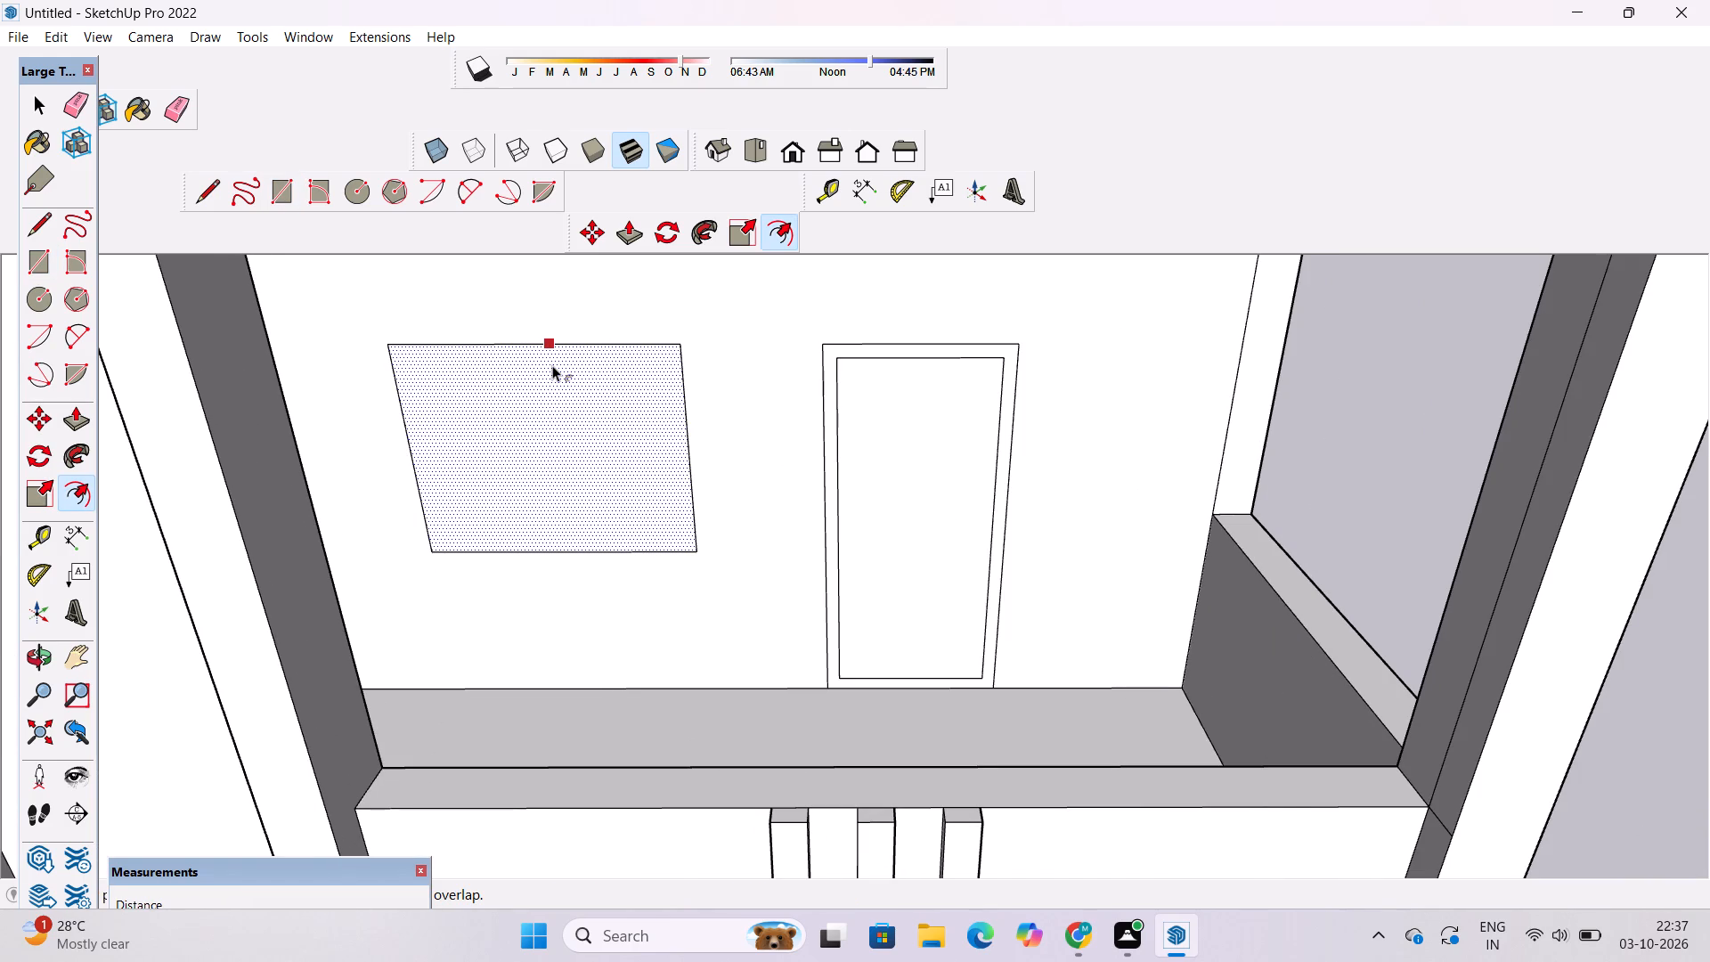
left_click(837, 356)
Place vertical guides 3' inward from both inner side edges of the window frame on the middle balcony's back wall.
scroll(802, 388, "down", 4)
scroll(606, 417, "up", 1)
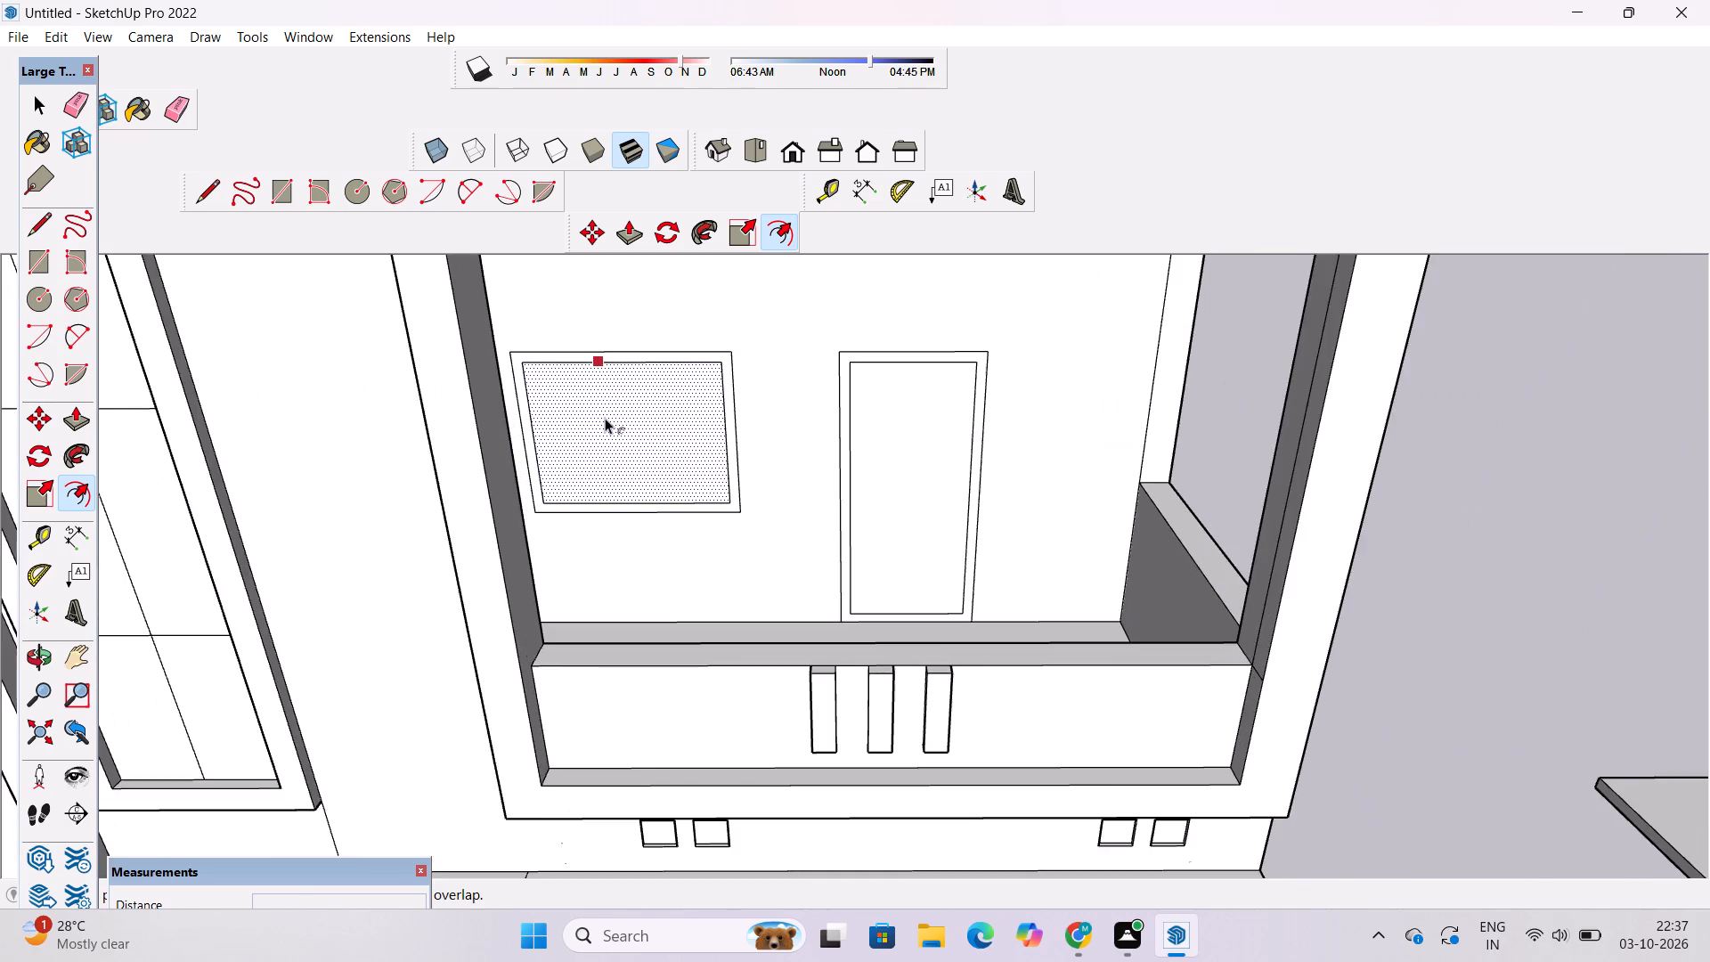
scroll(605, 418, "up", 2)
key("t")
scroll(526, 458, "up", 2)
left_click(518, 434)
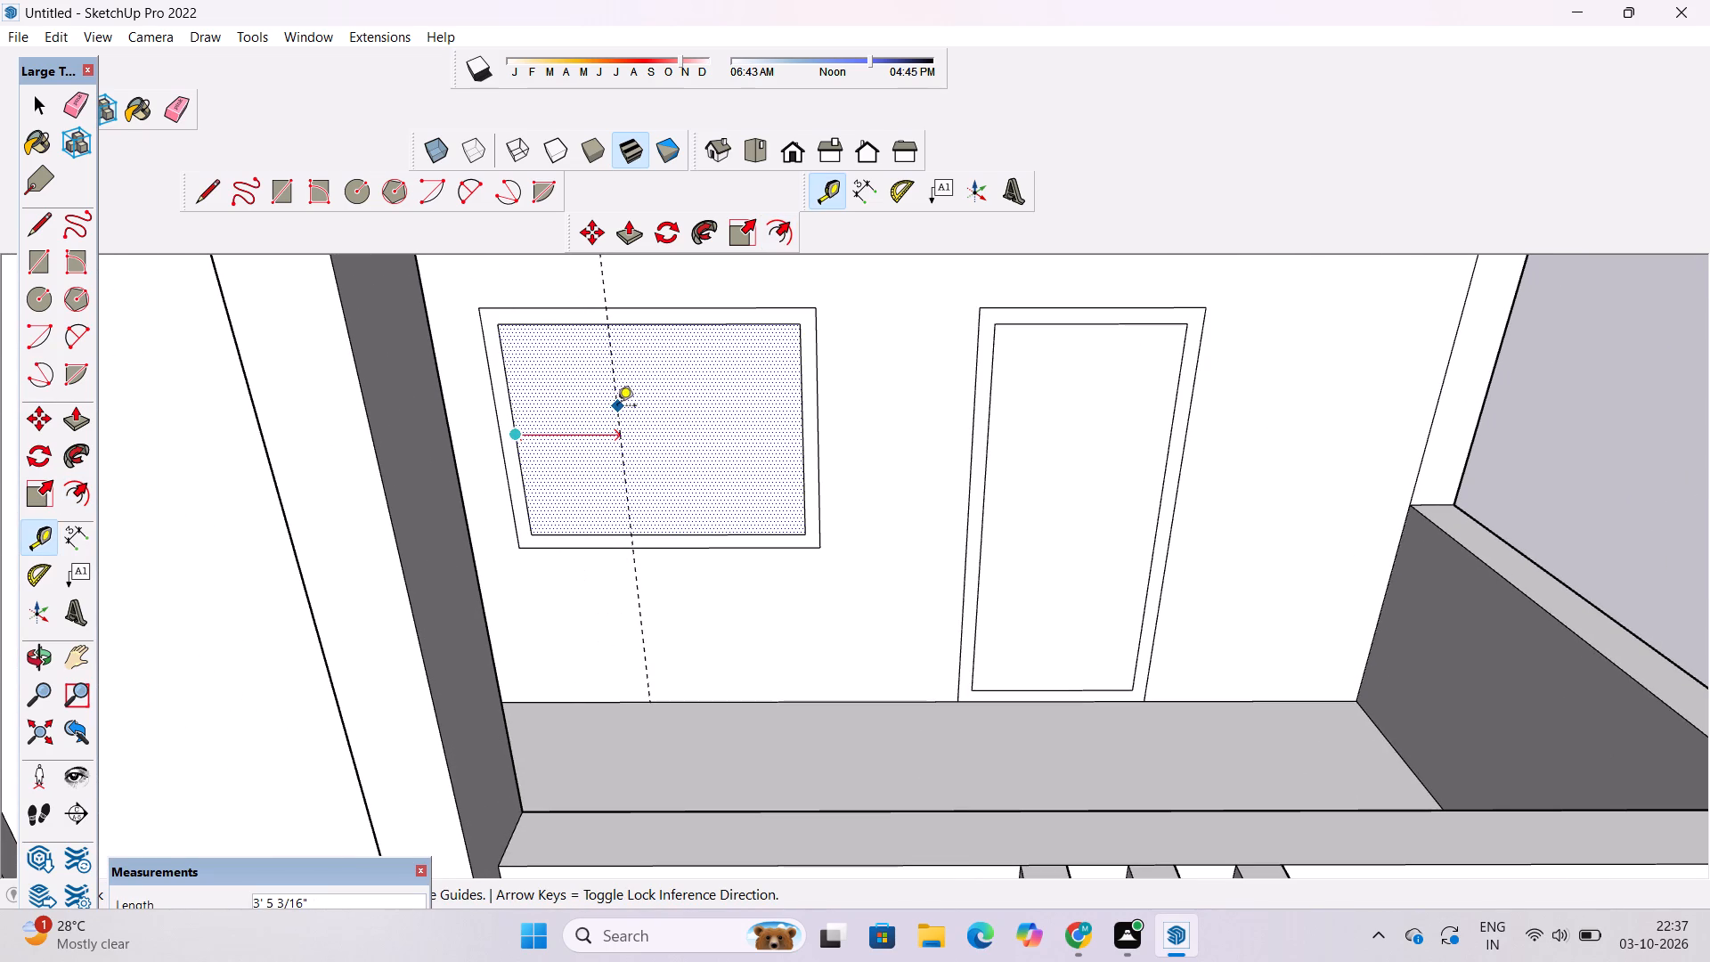
type("3'")
key("Return")
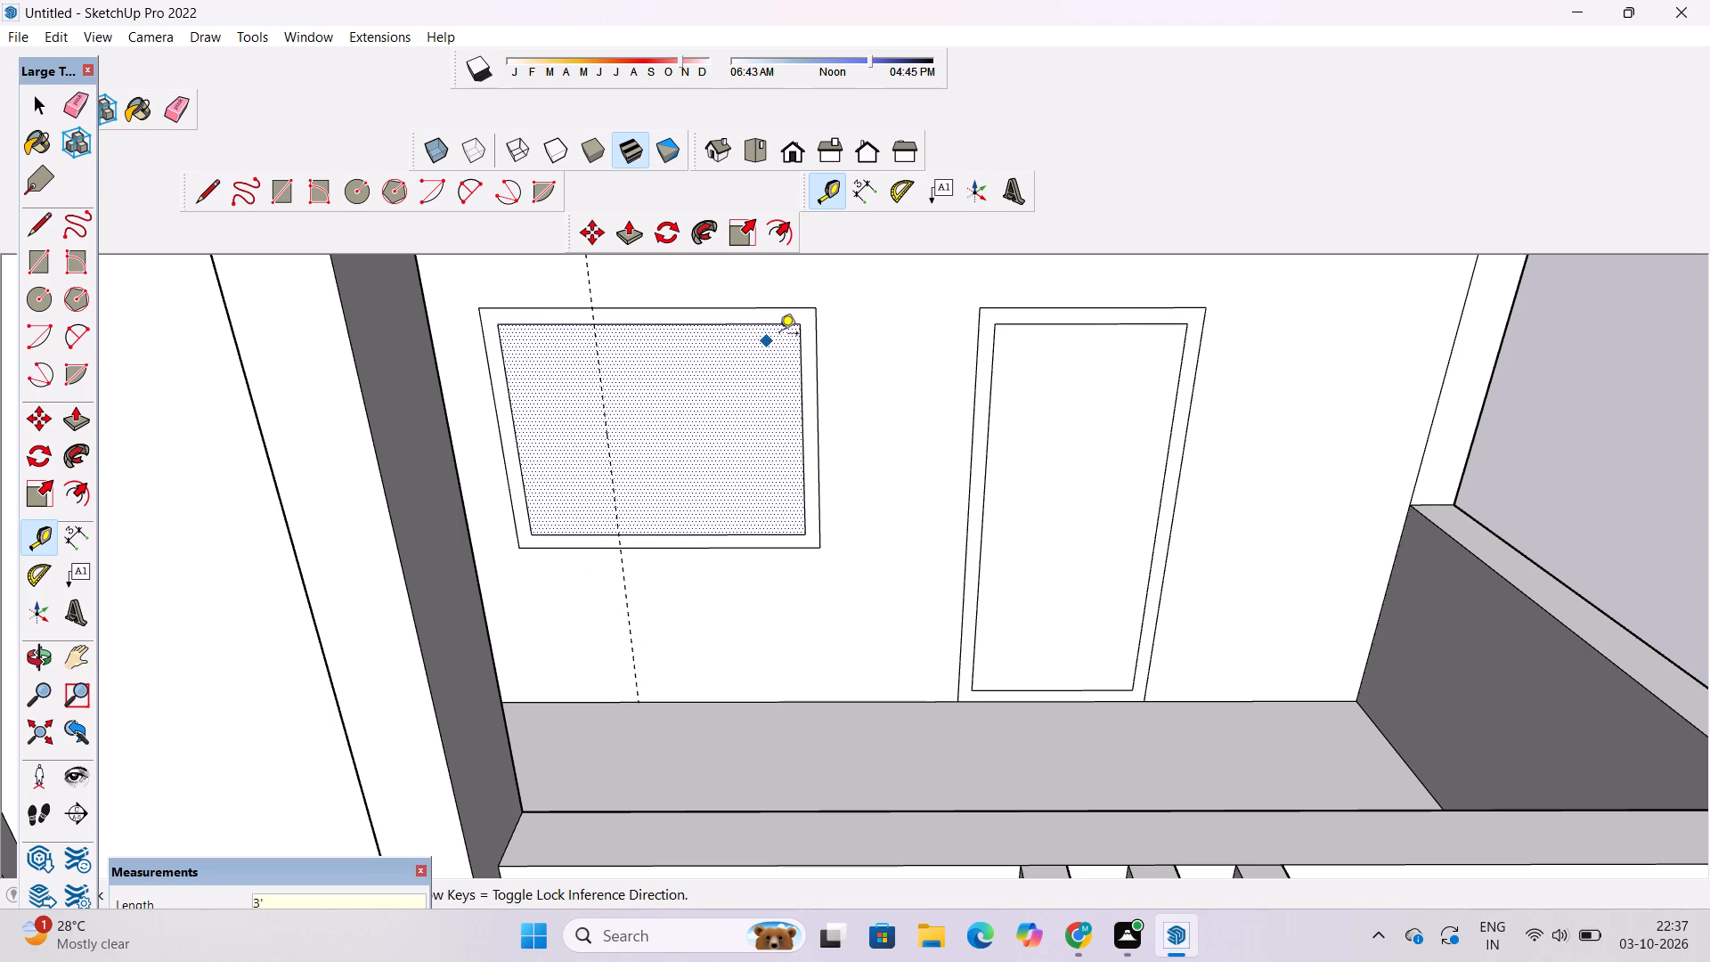
left_click(802, 375)
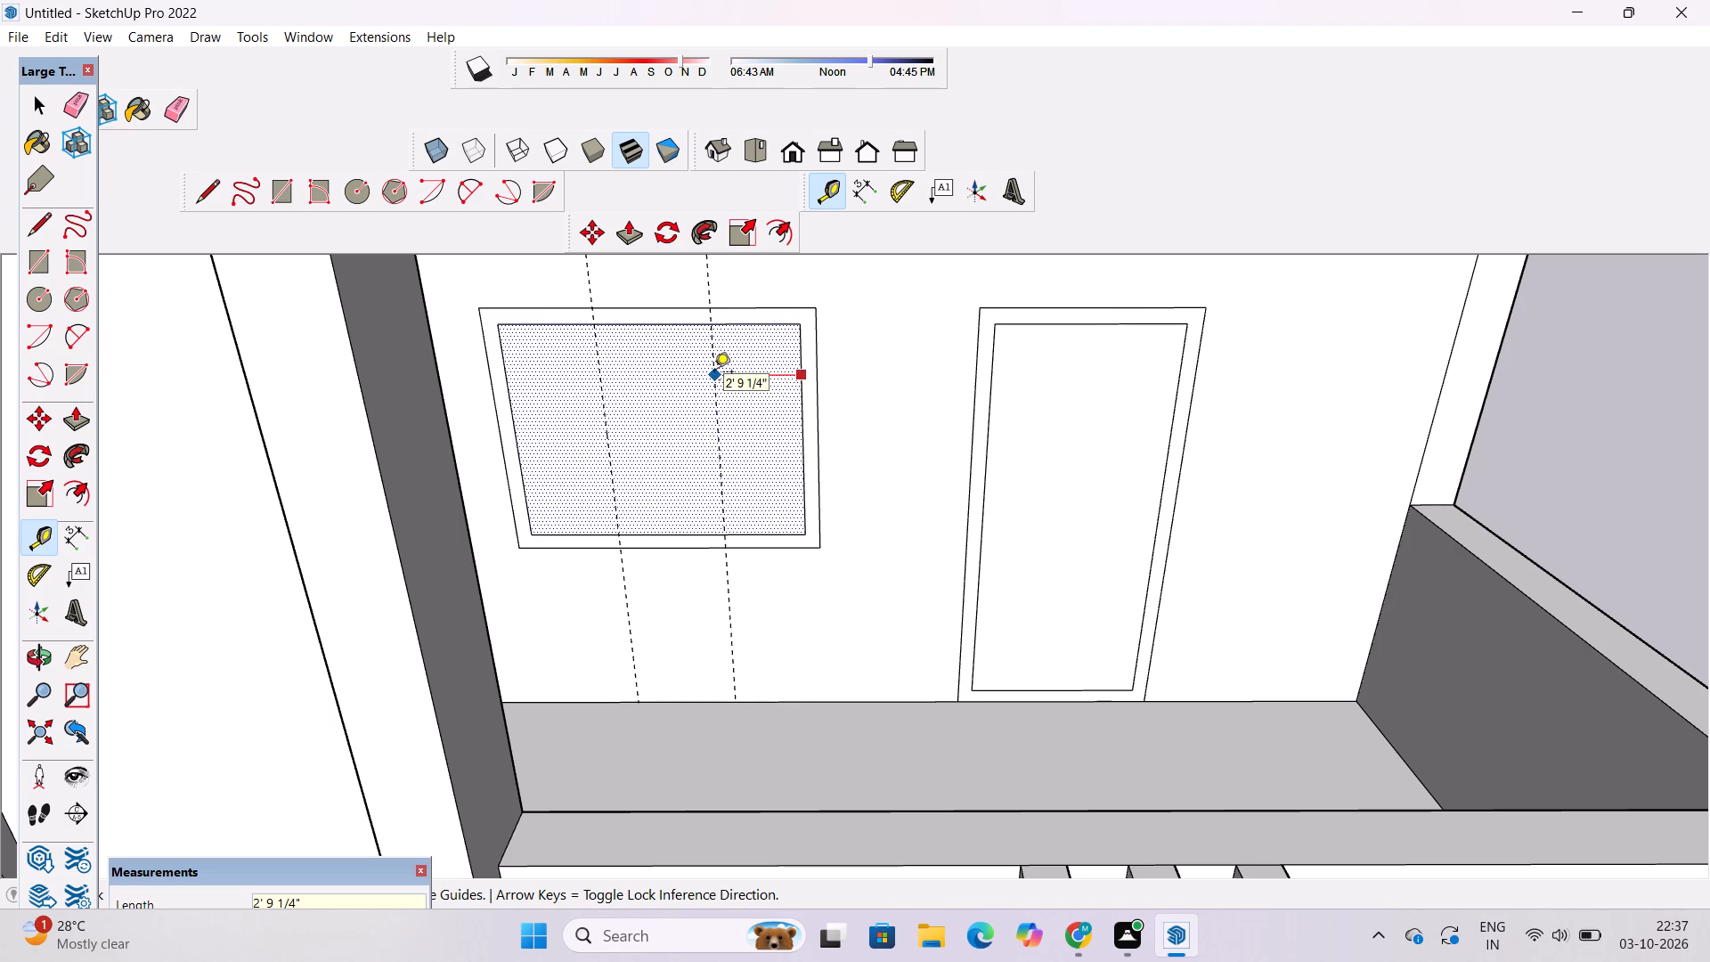
type("3'")
key("Return")
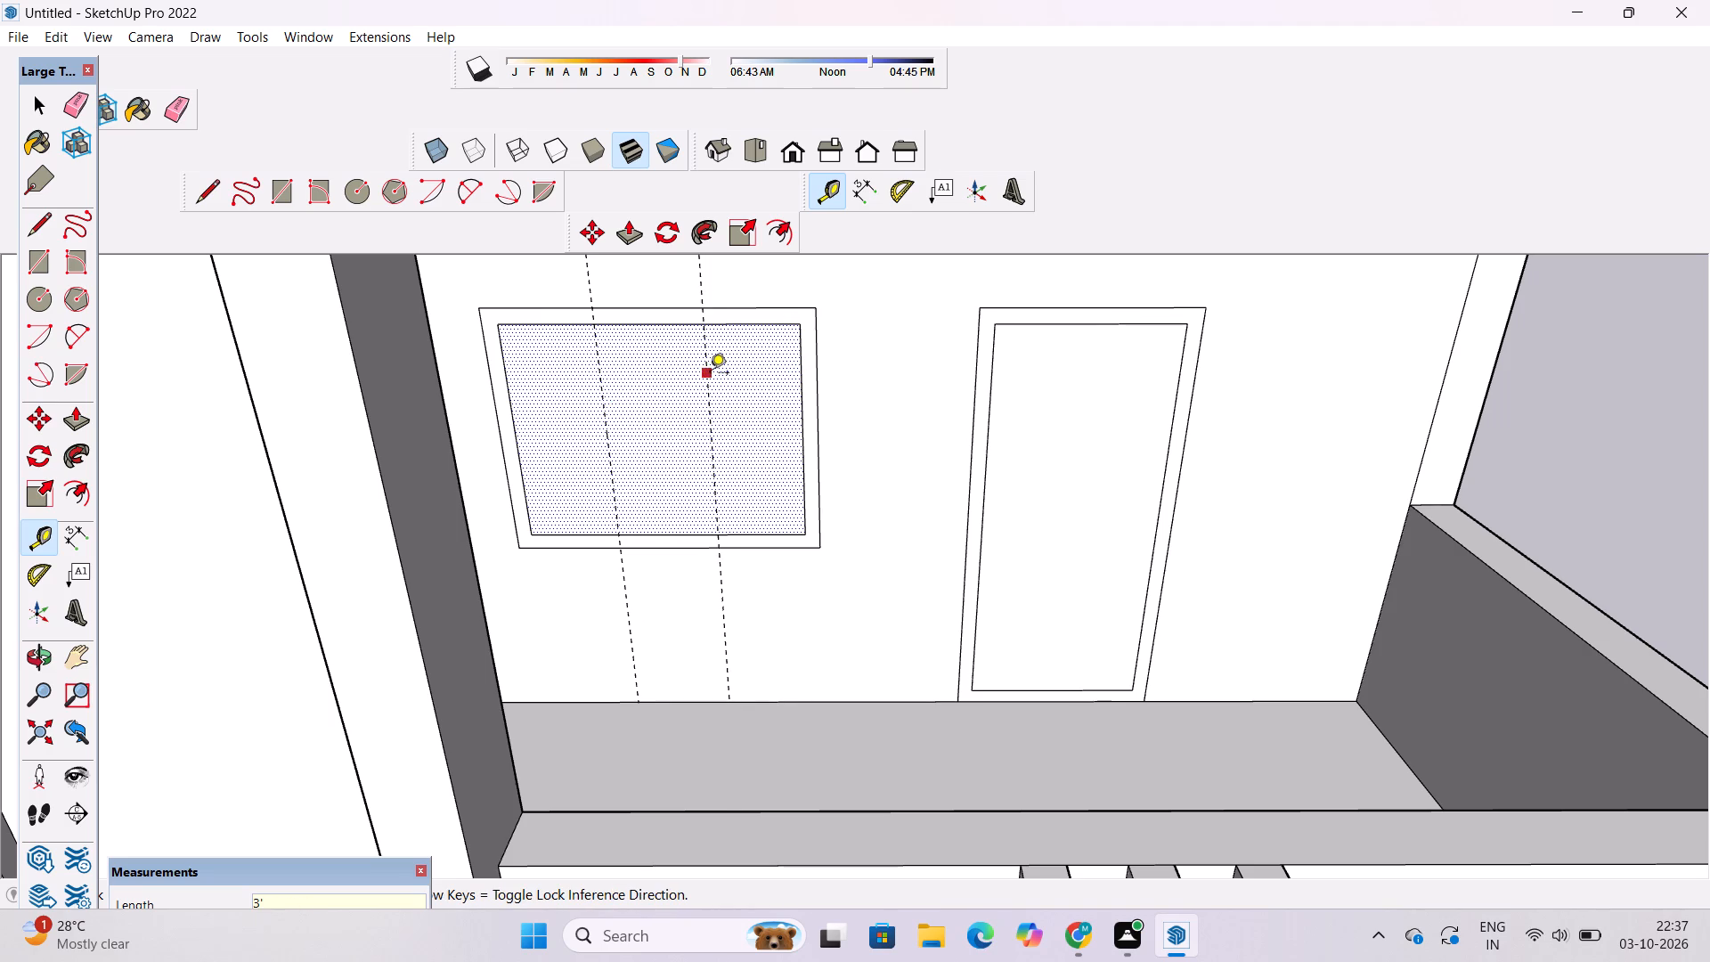
Add a second vertical guide 3" from each window guide, on the door side, to mark the mullion widths.
scroll(546, 518, "up", 5)
scroll(579, 446, "up", 1)
left_click(663, 379)
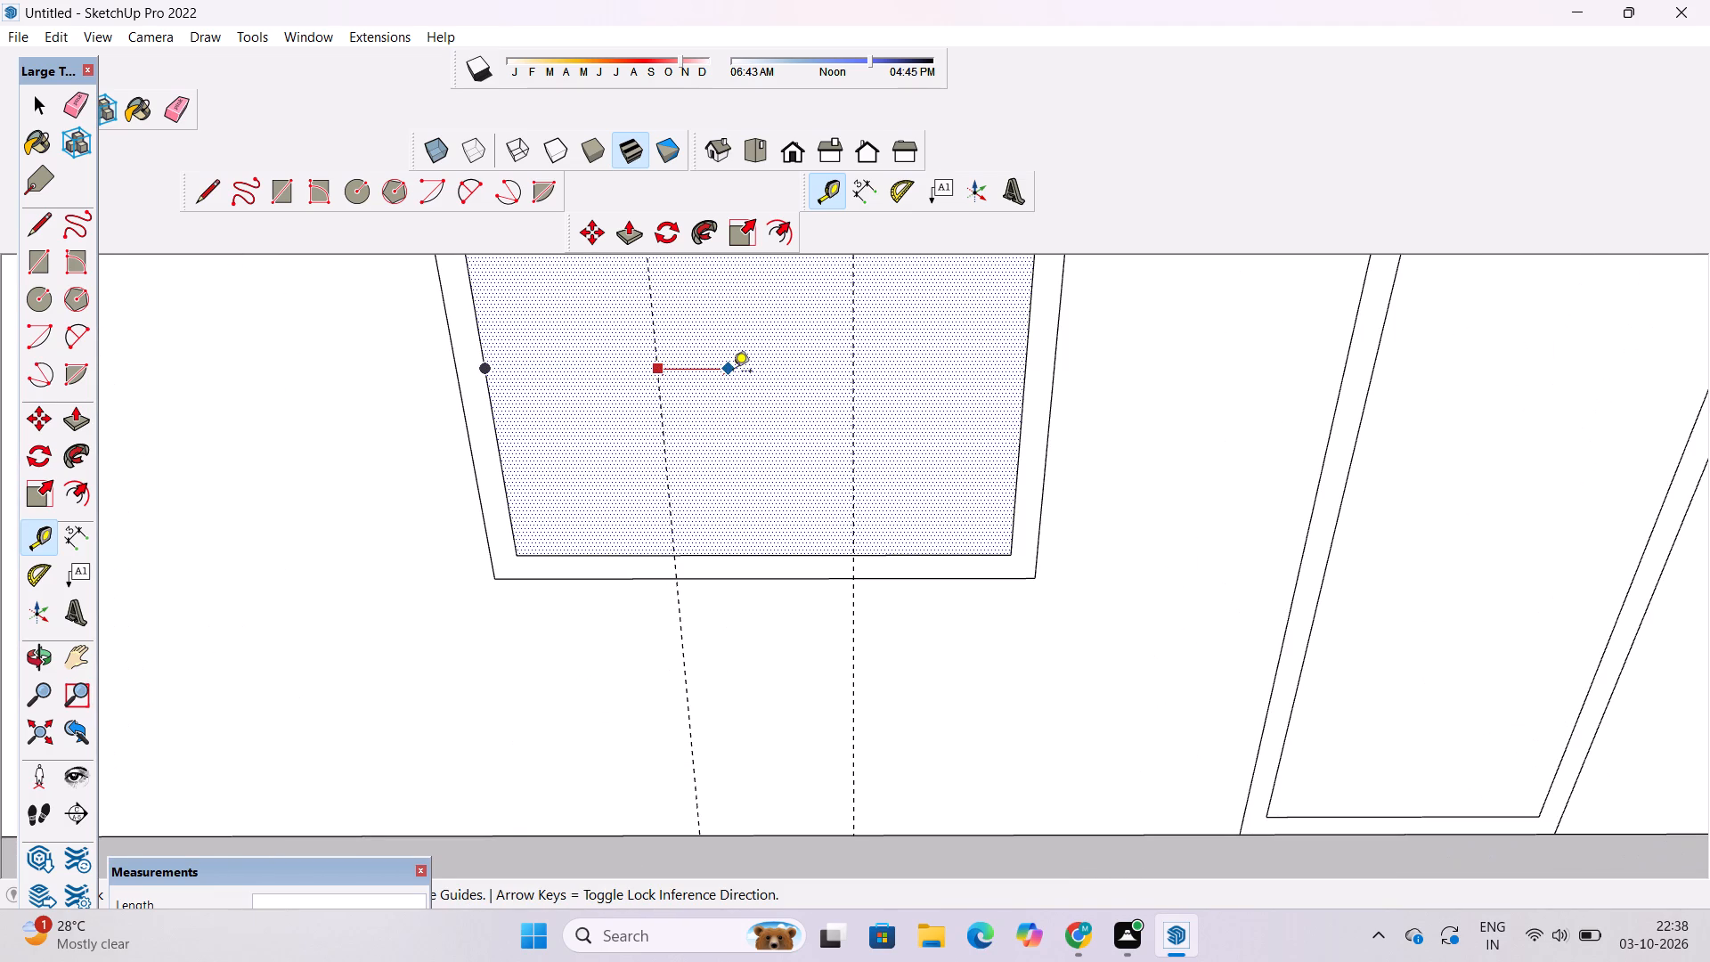
key("space")
type("t")
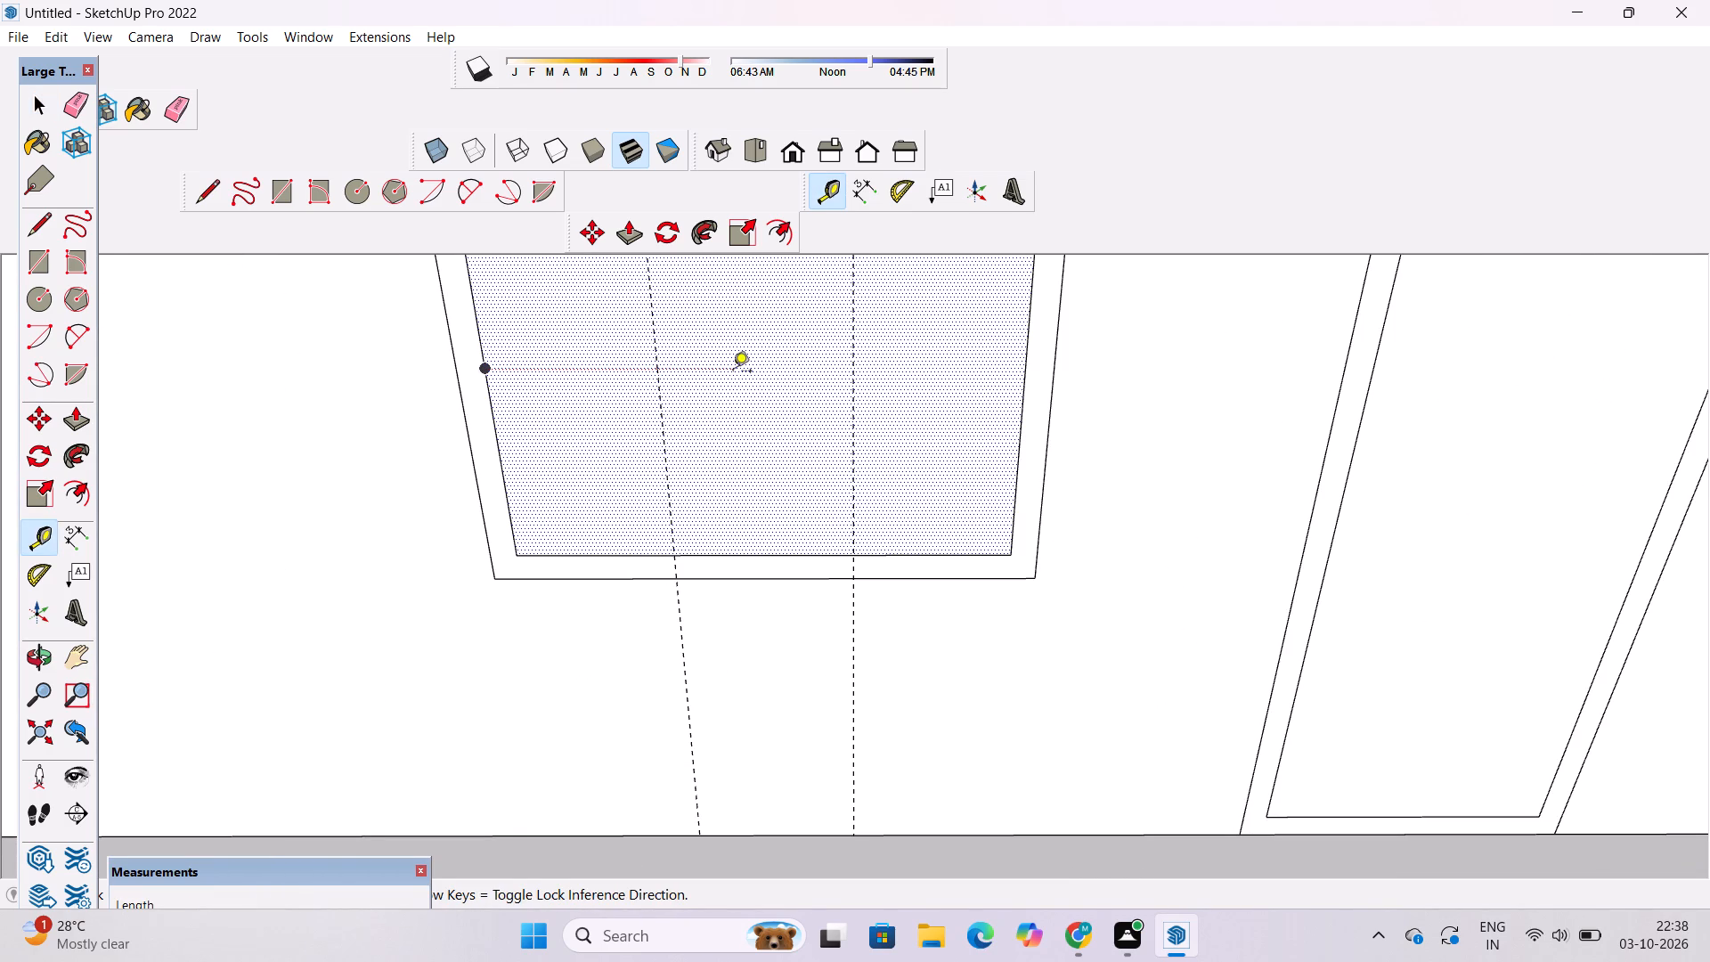
scroll(733, 372, "down", 8)
scroll(705, 314, "up", 4)
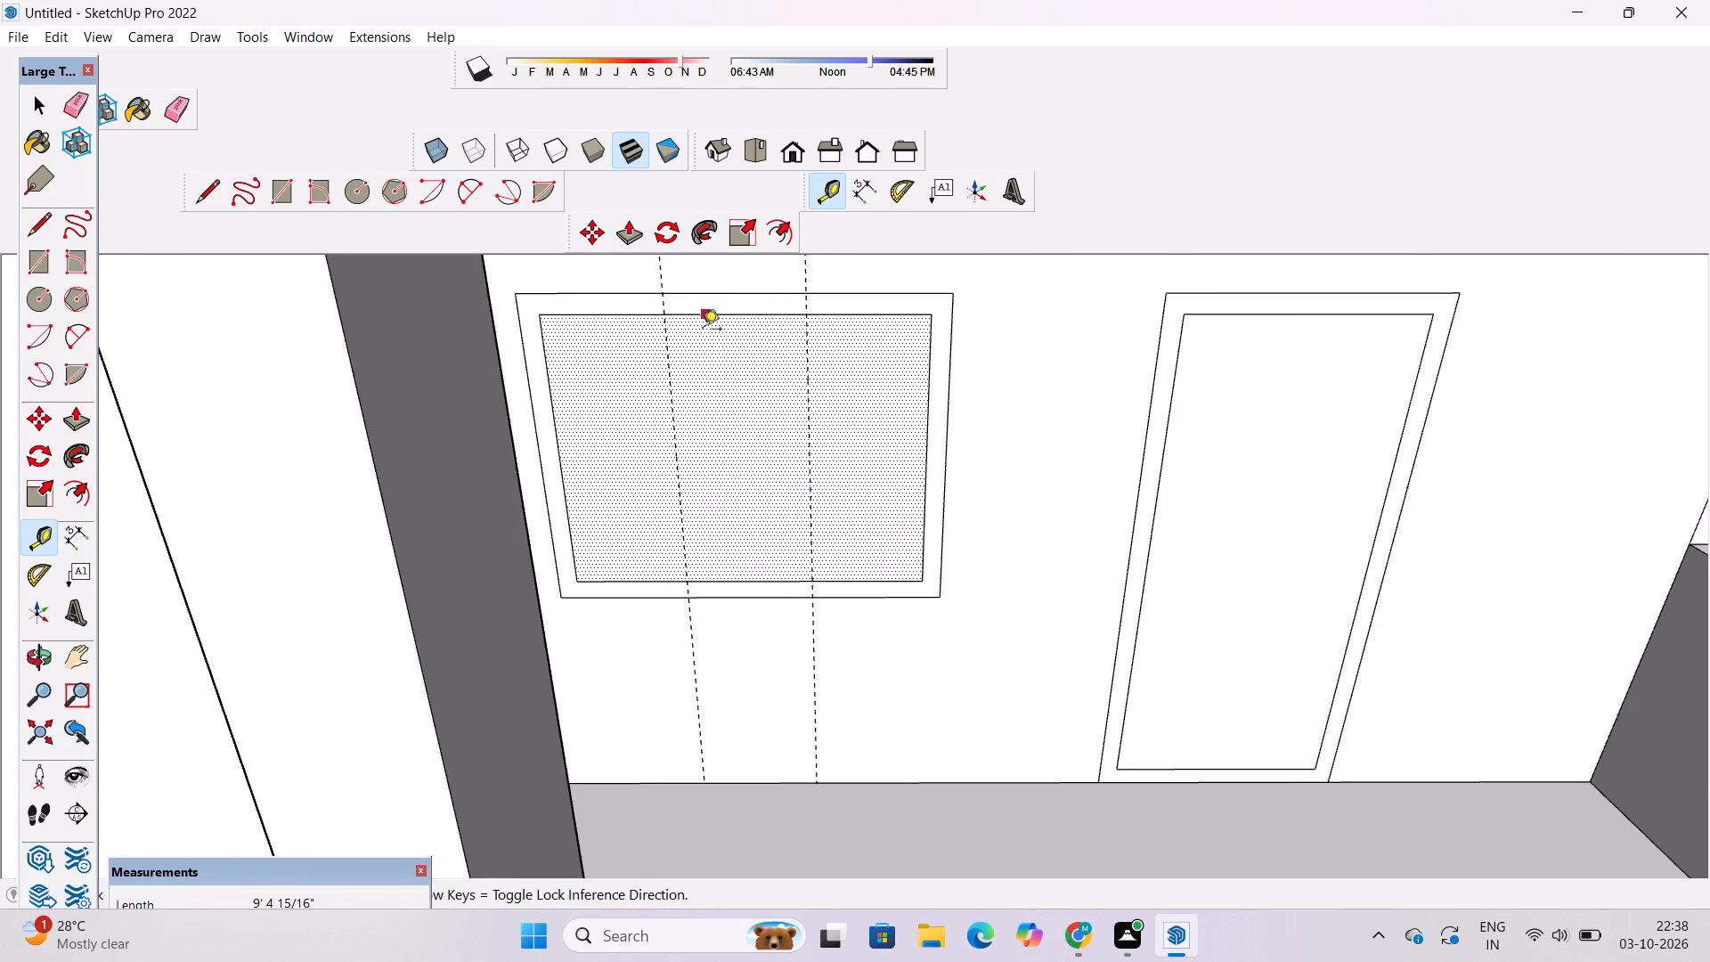
scroll(703, 330, "up", 3)
left_click(651, 345)
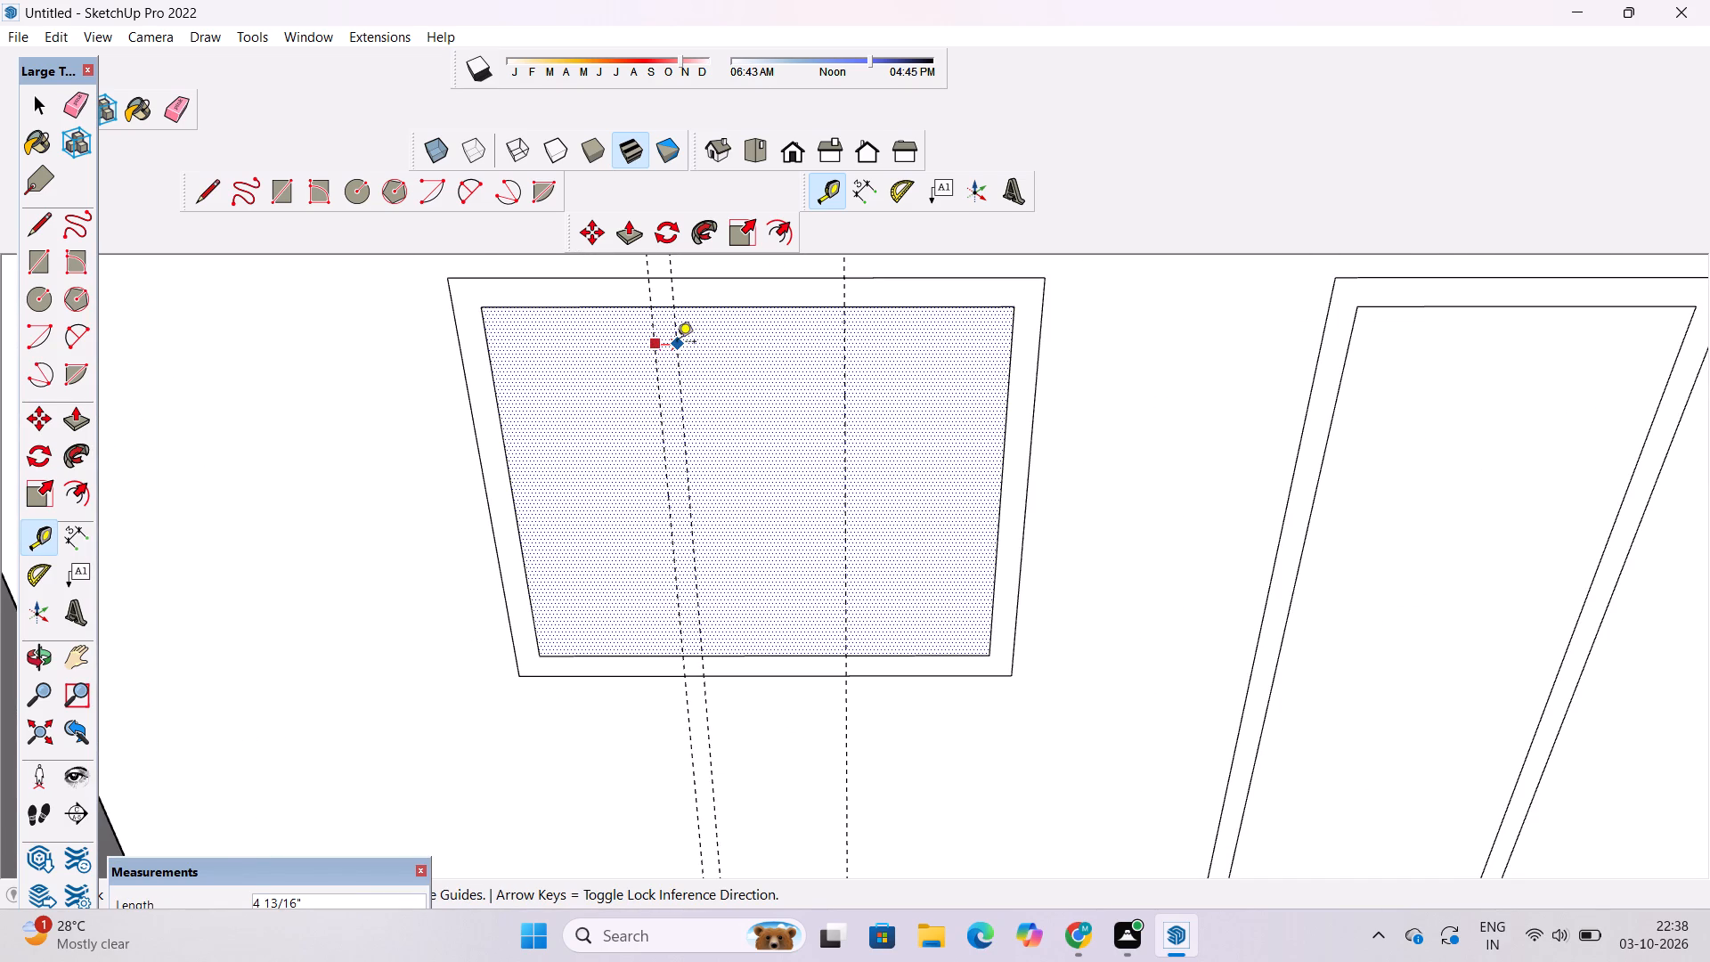
type("3\"")
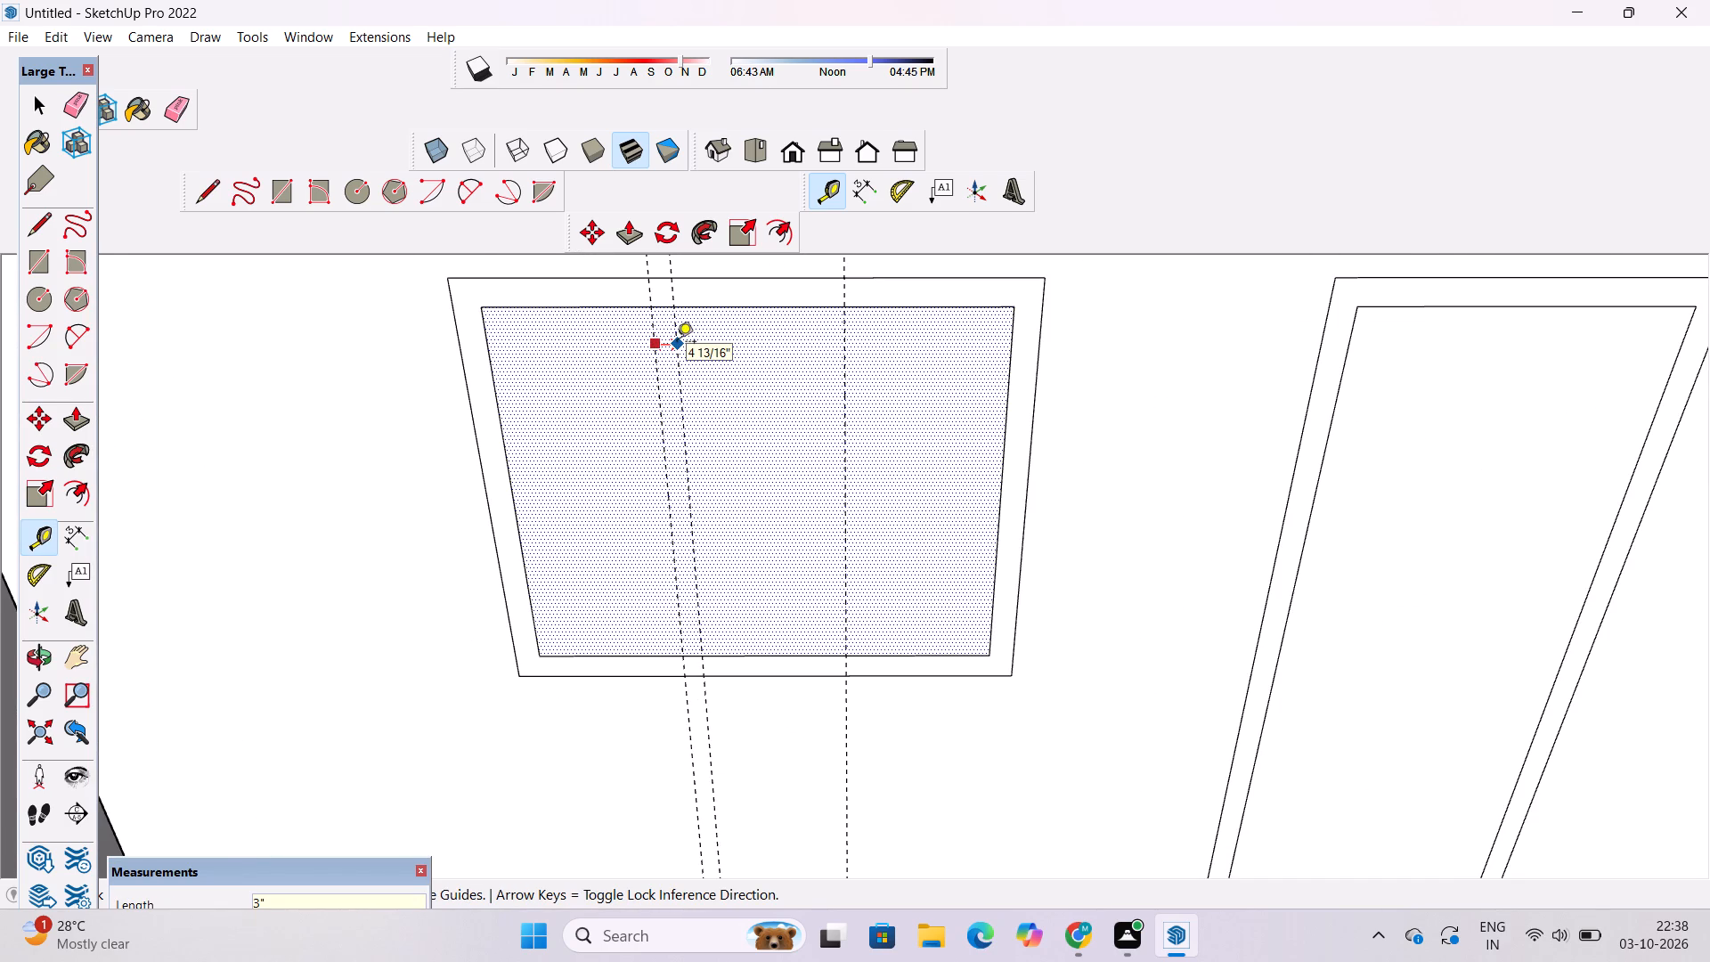
key("Return")
scroll(677, 343, "up", 1)
scroll(677, 343, "down", 6)
scroll(737, 467, "up", 5)
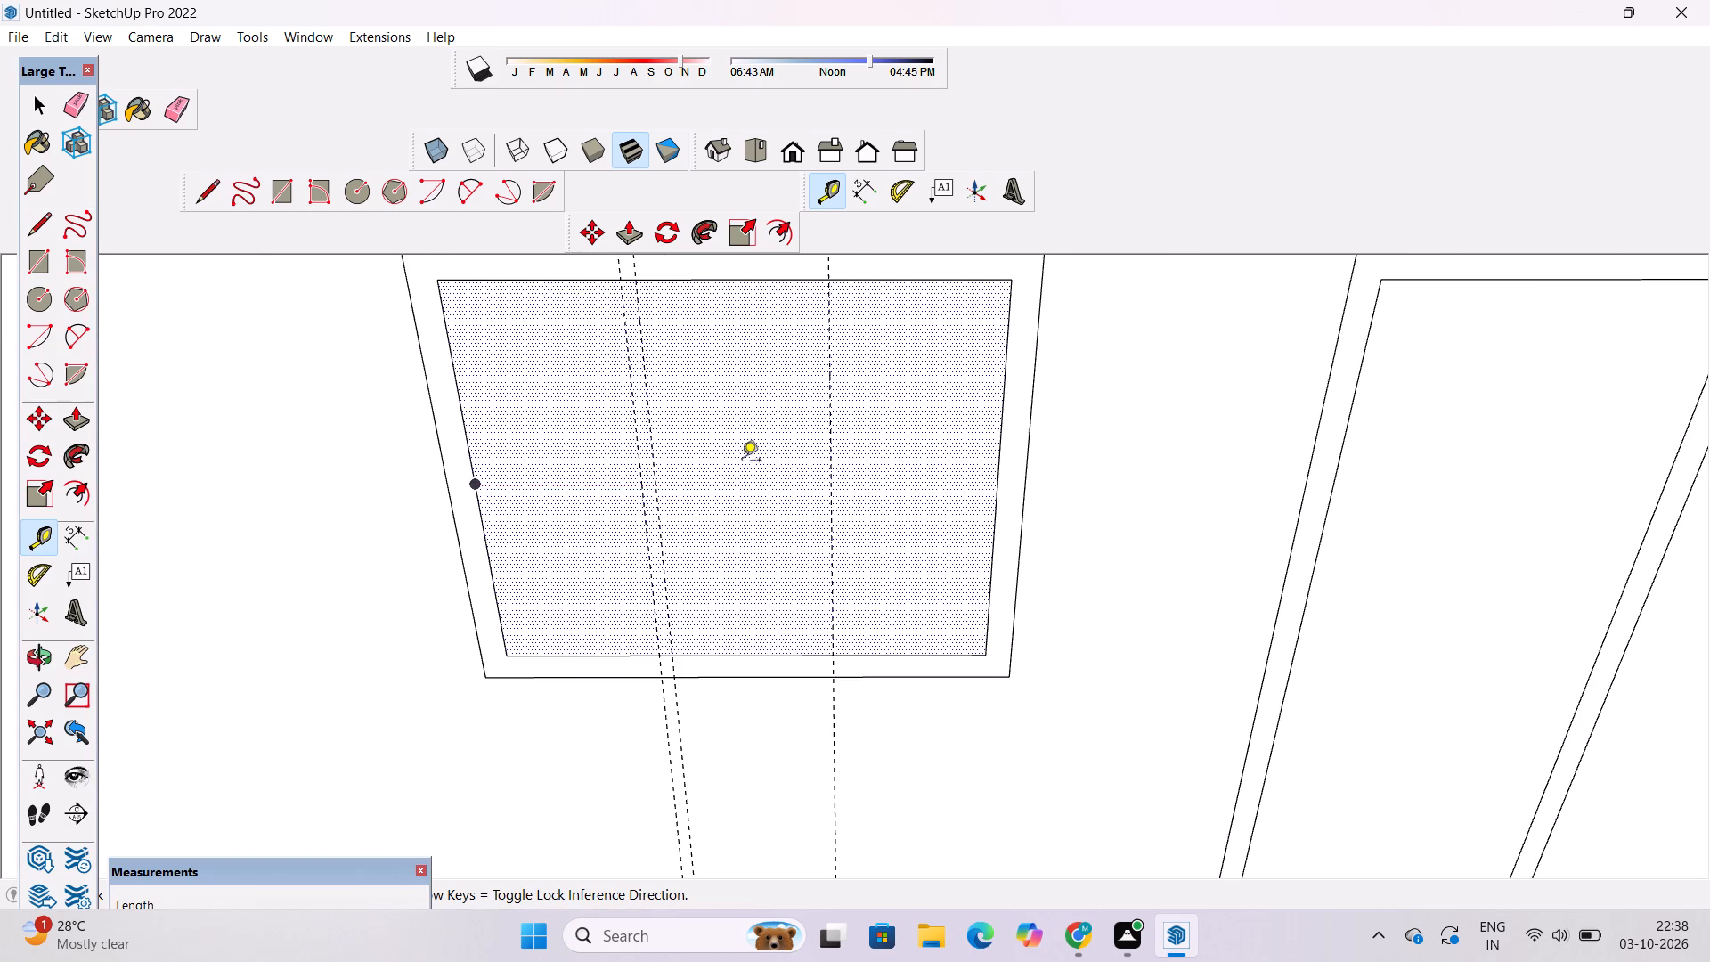
left_click(826, 316)
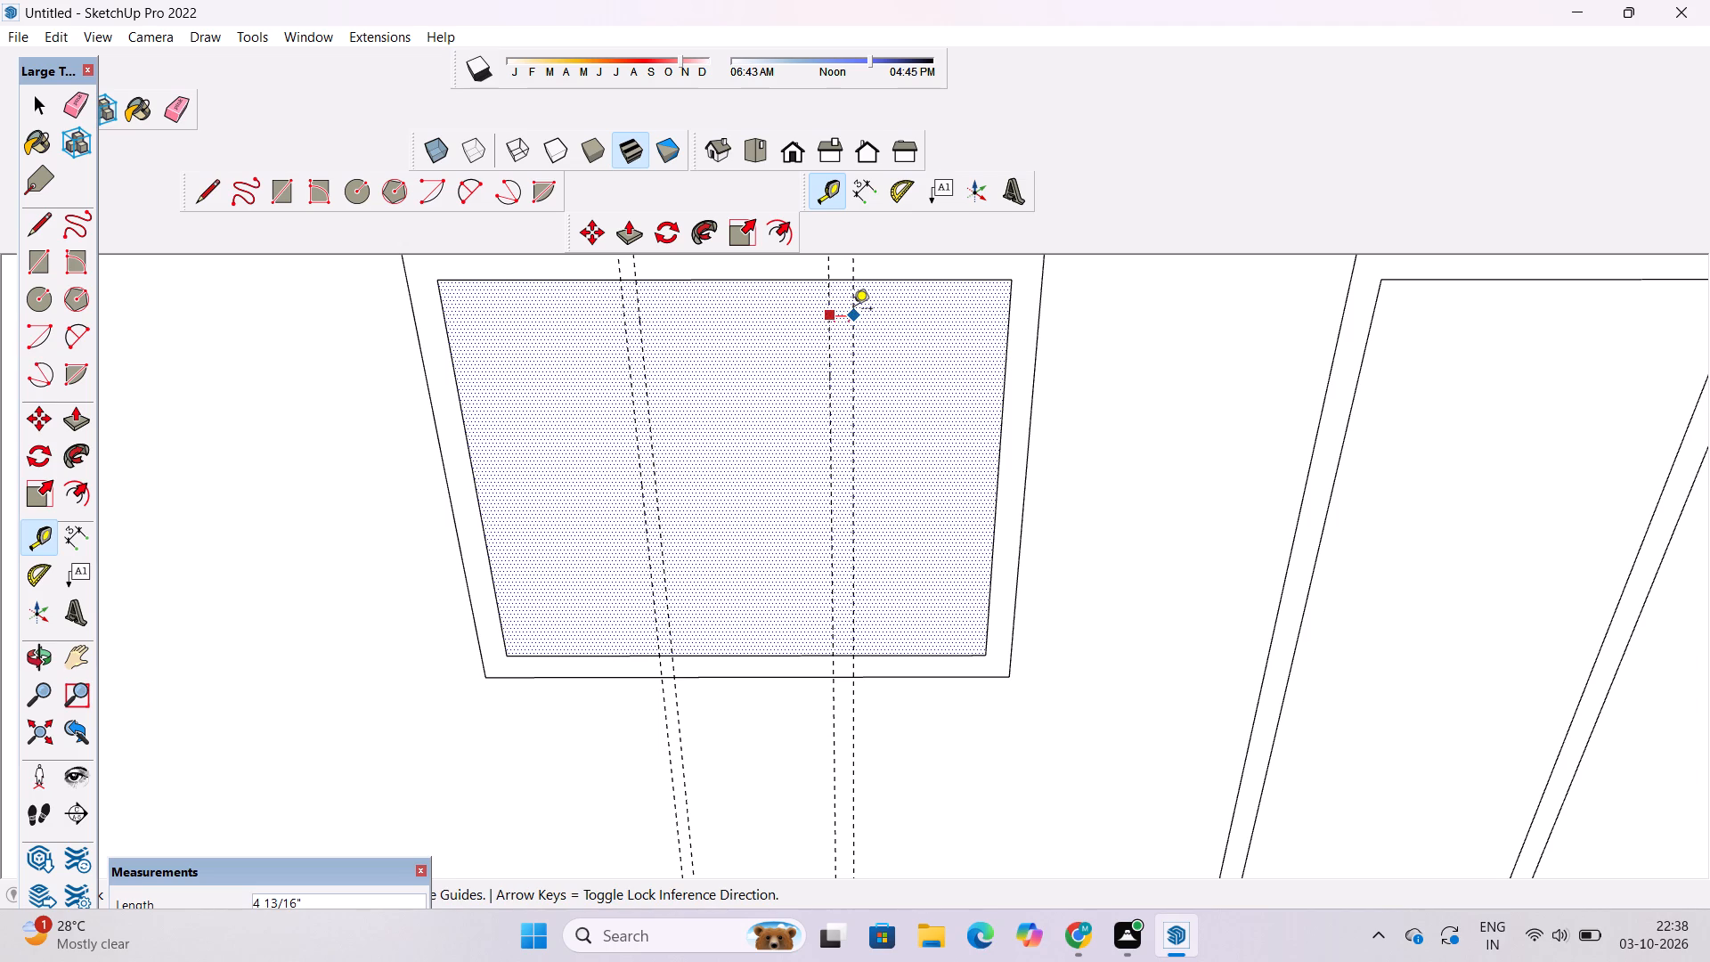
type("3\"")
key("Return")
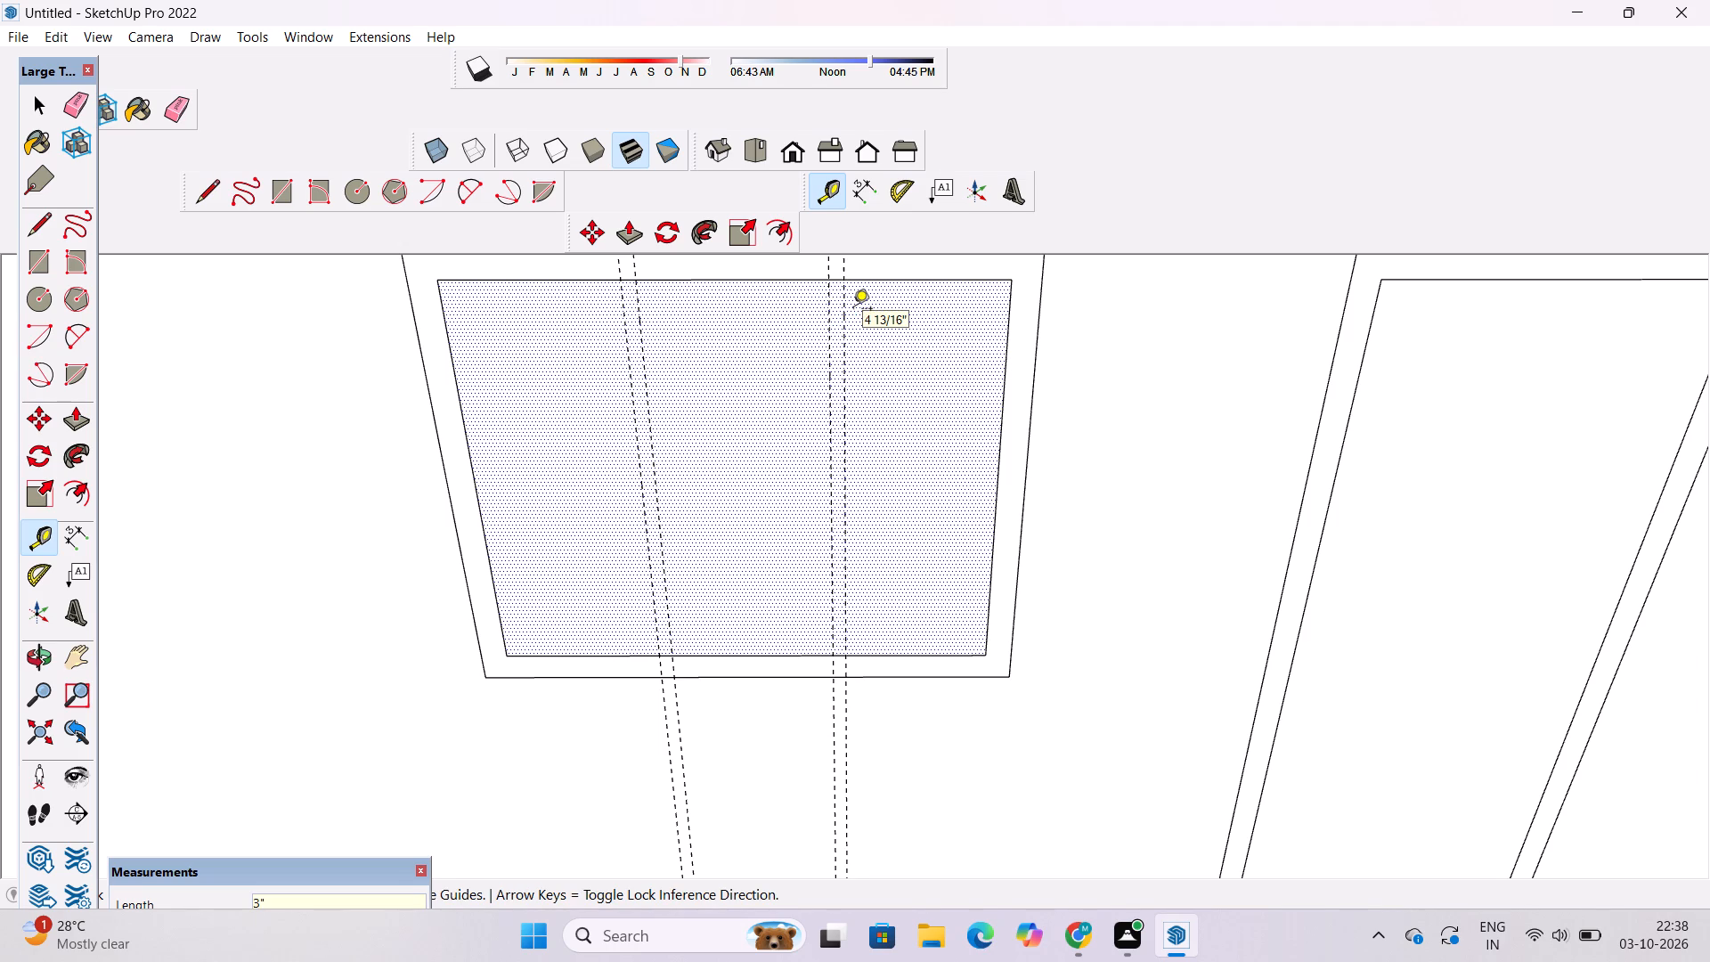
Draw two mullion rectangles 3" wide and about 7' 3" high between the guide pairs, spanning the window's inner frame.
key("o")
scroll(853, 310, "down", 3)
key("r")
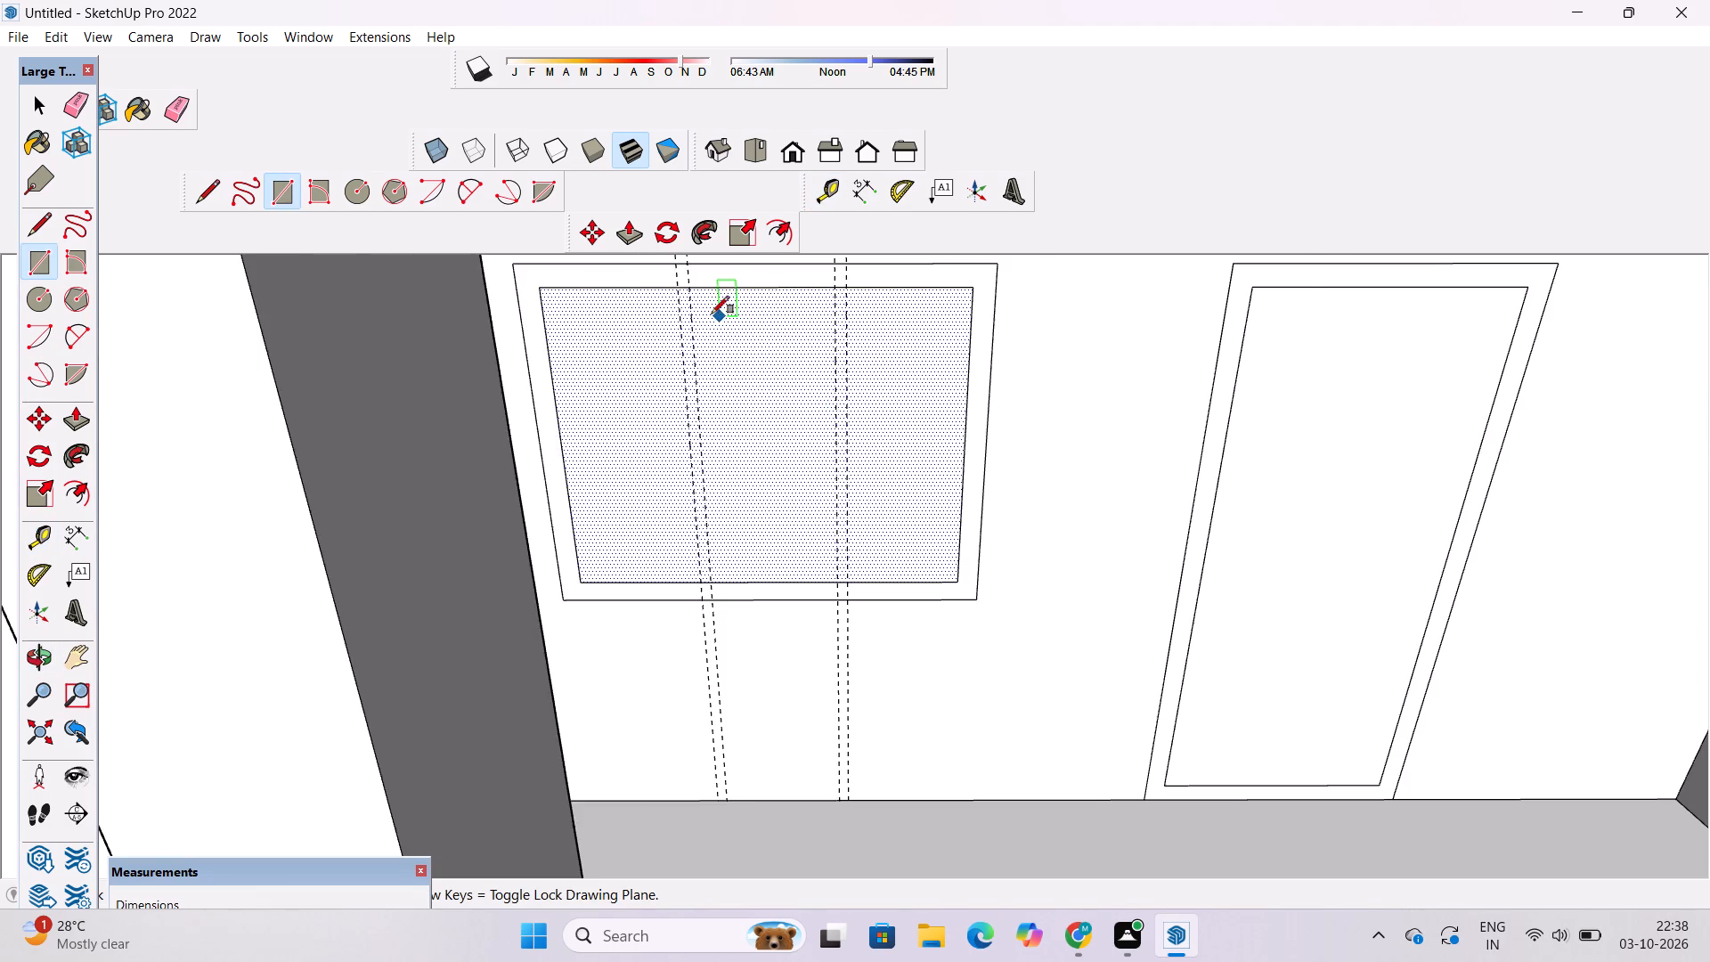
scroll(700, 314, "up", 3)
left_click(668, 275)
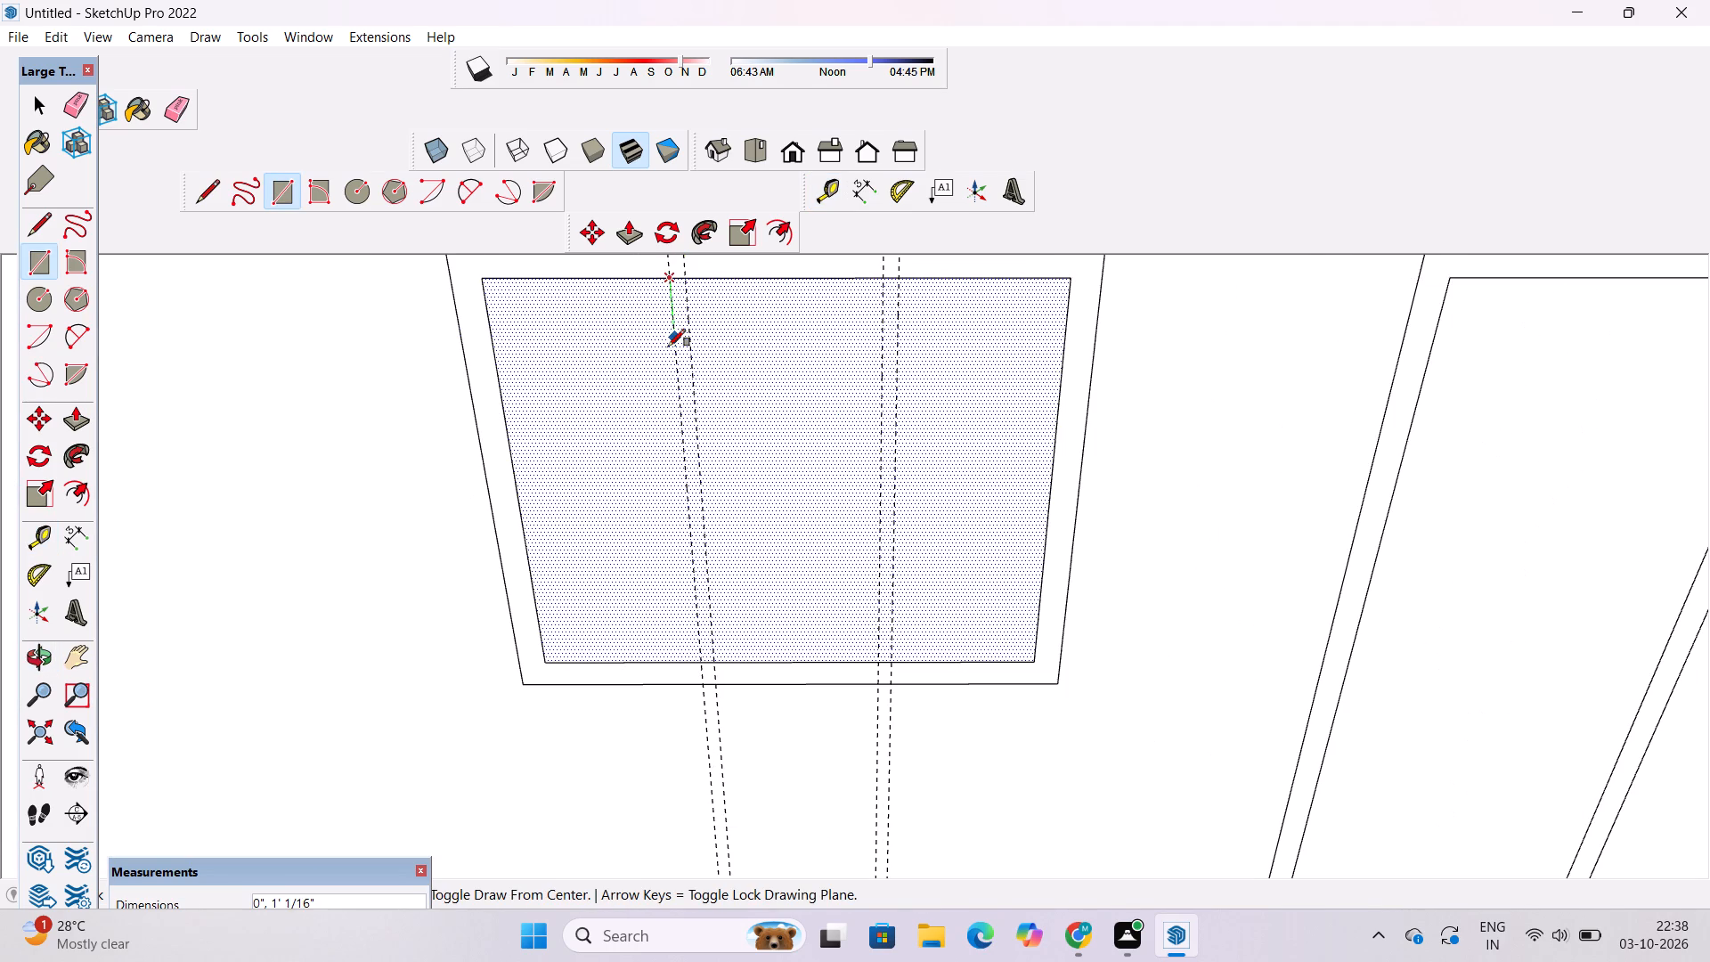
left_click(712, 663)
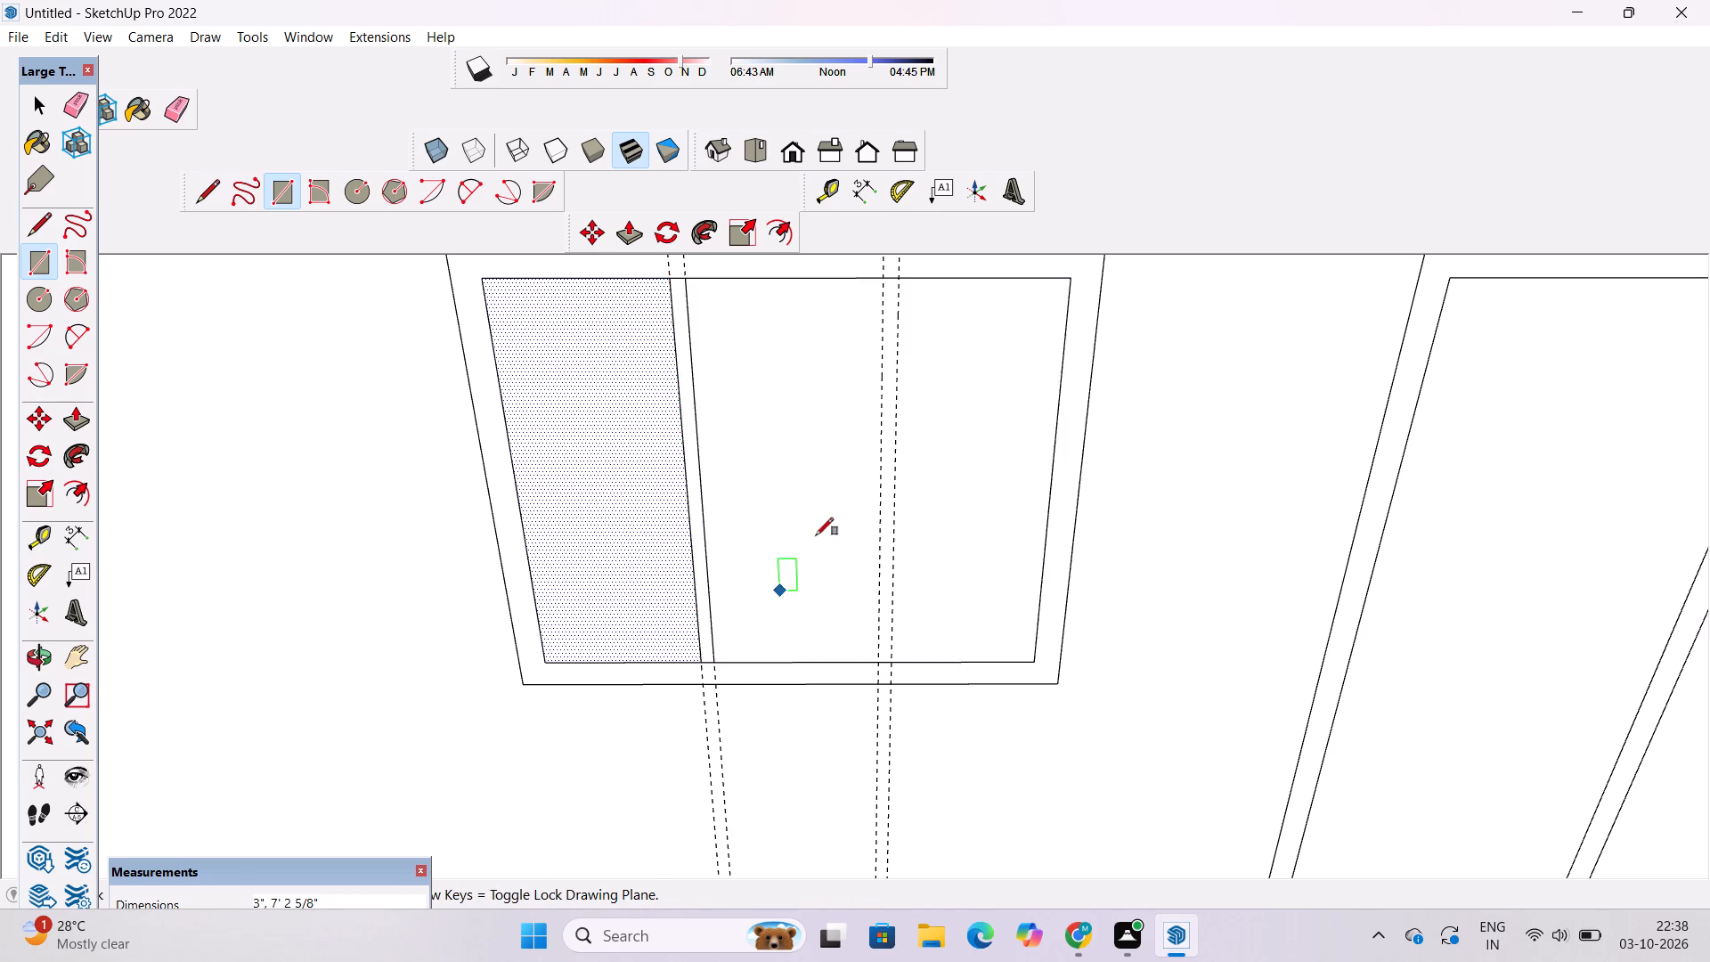
scroll(837, 493, "down", 2)
scroll(895, 307, "up", 4)
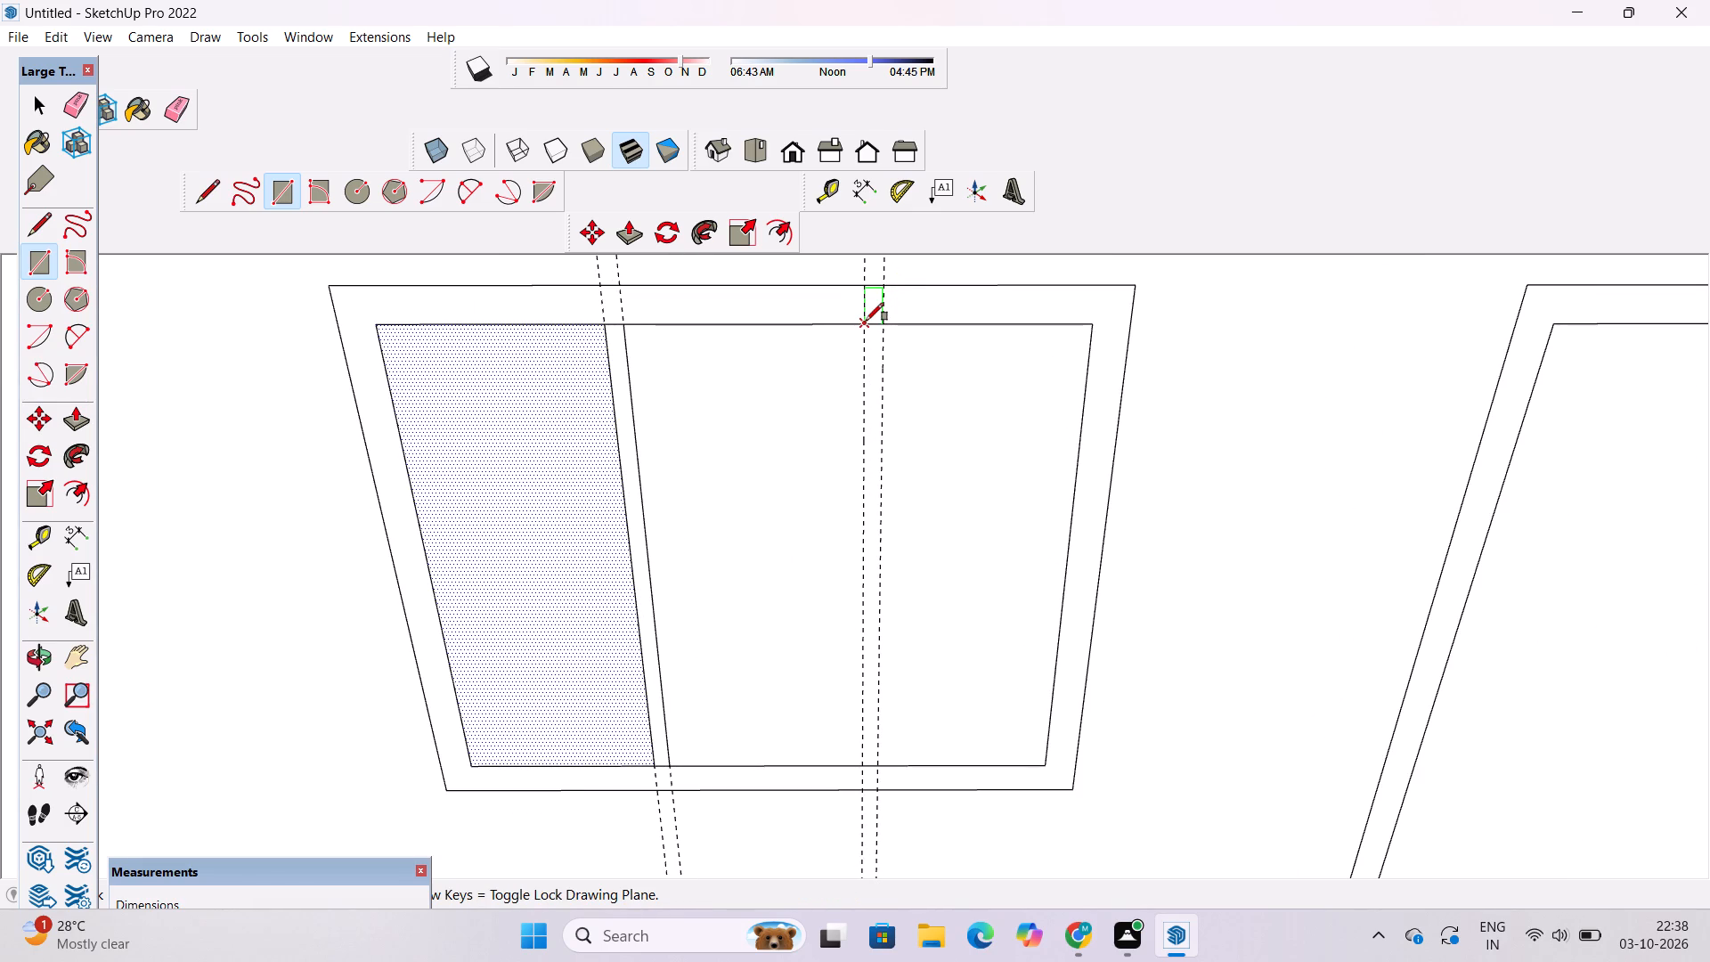
left_click(866, 324)
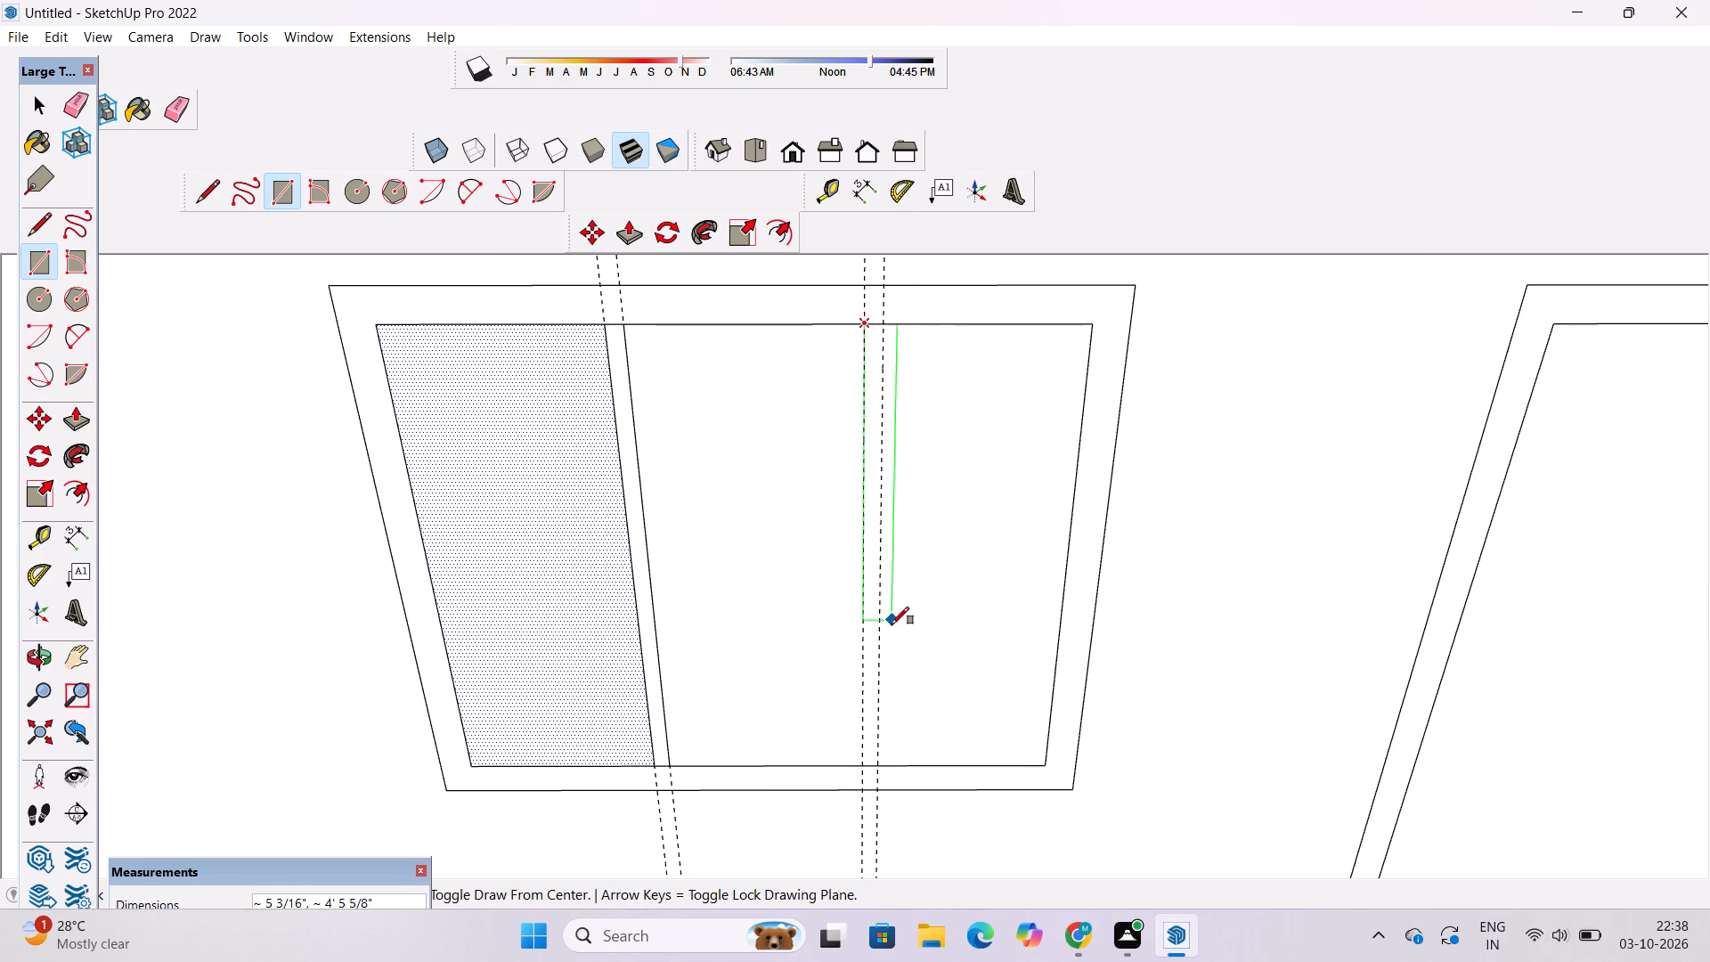
left_click(879, 763)
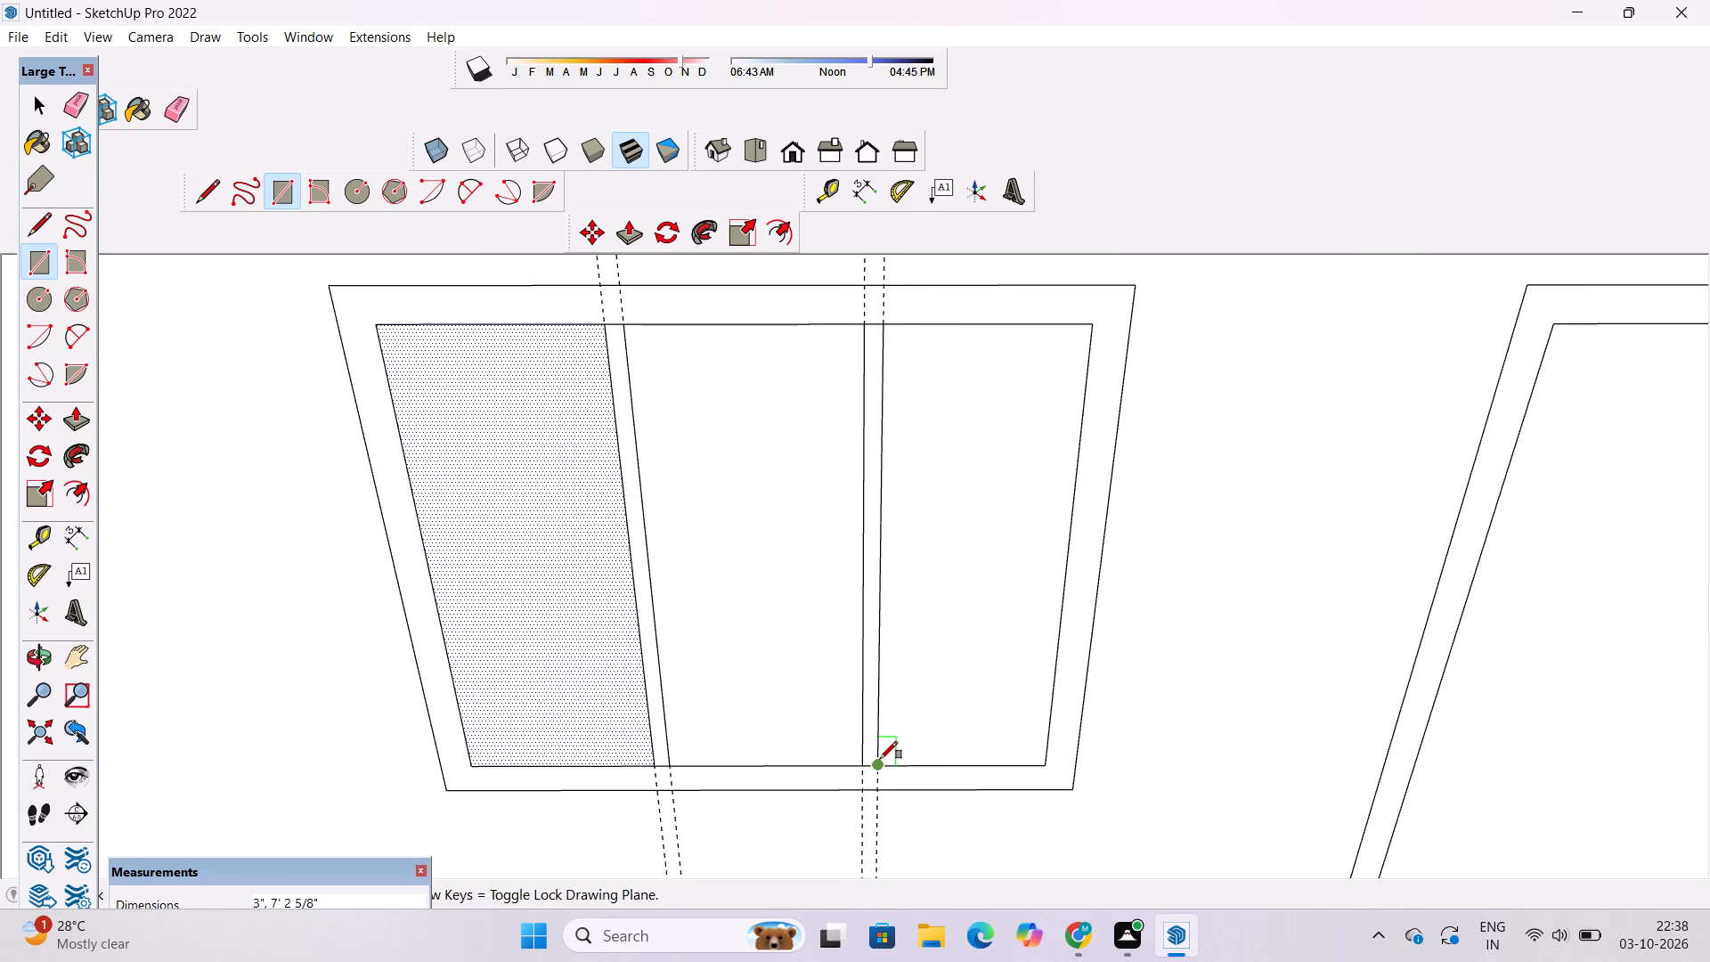
Erase both pairs of vertical guides running through the window.
key("e")
scroll(880, 759, "down", 4)
left_click_drag(890, 375, 871, 402)
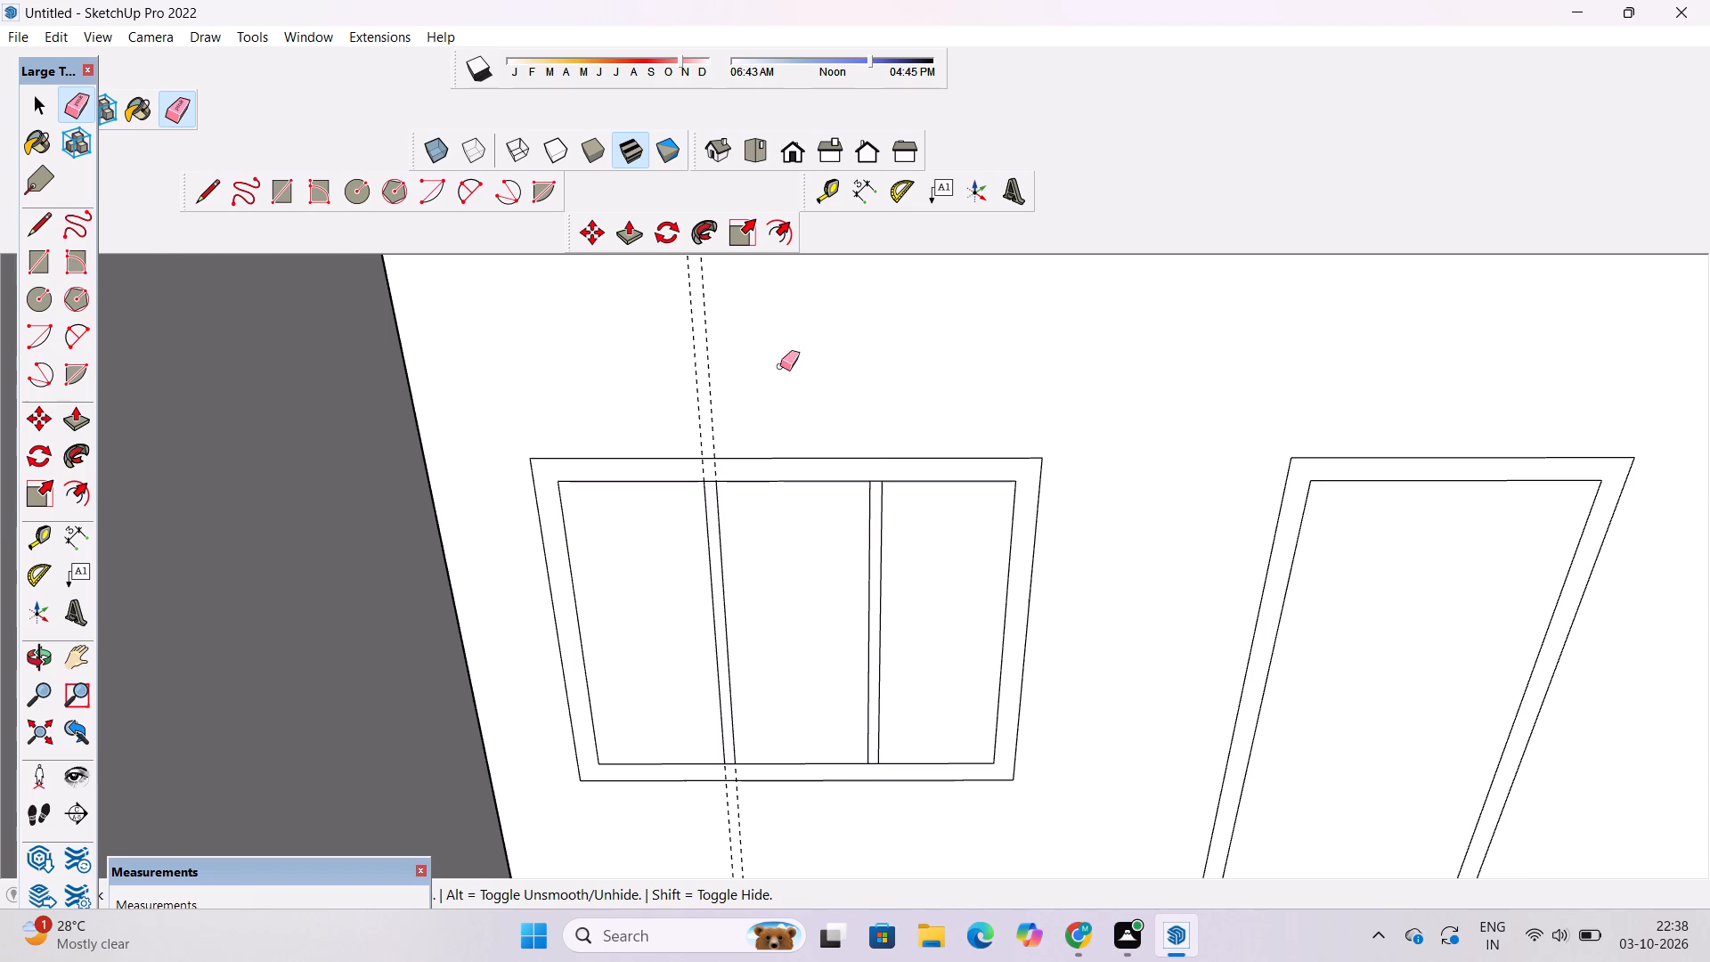
left_click_drag(752, 354, 678, 412)
Examine the front elevation from several angles, from the middle balcony down to the ground-floor opening and its back wall.
key("o")
scroll(819, 479, "down", 7)
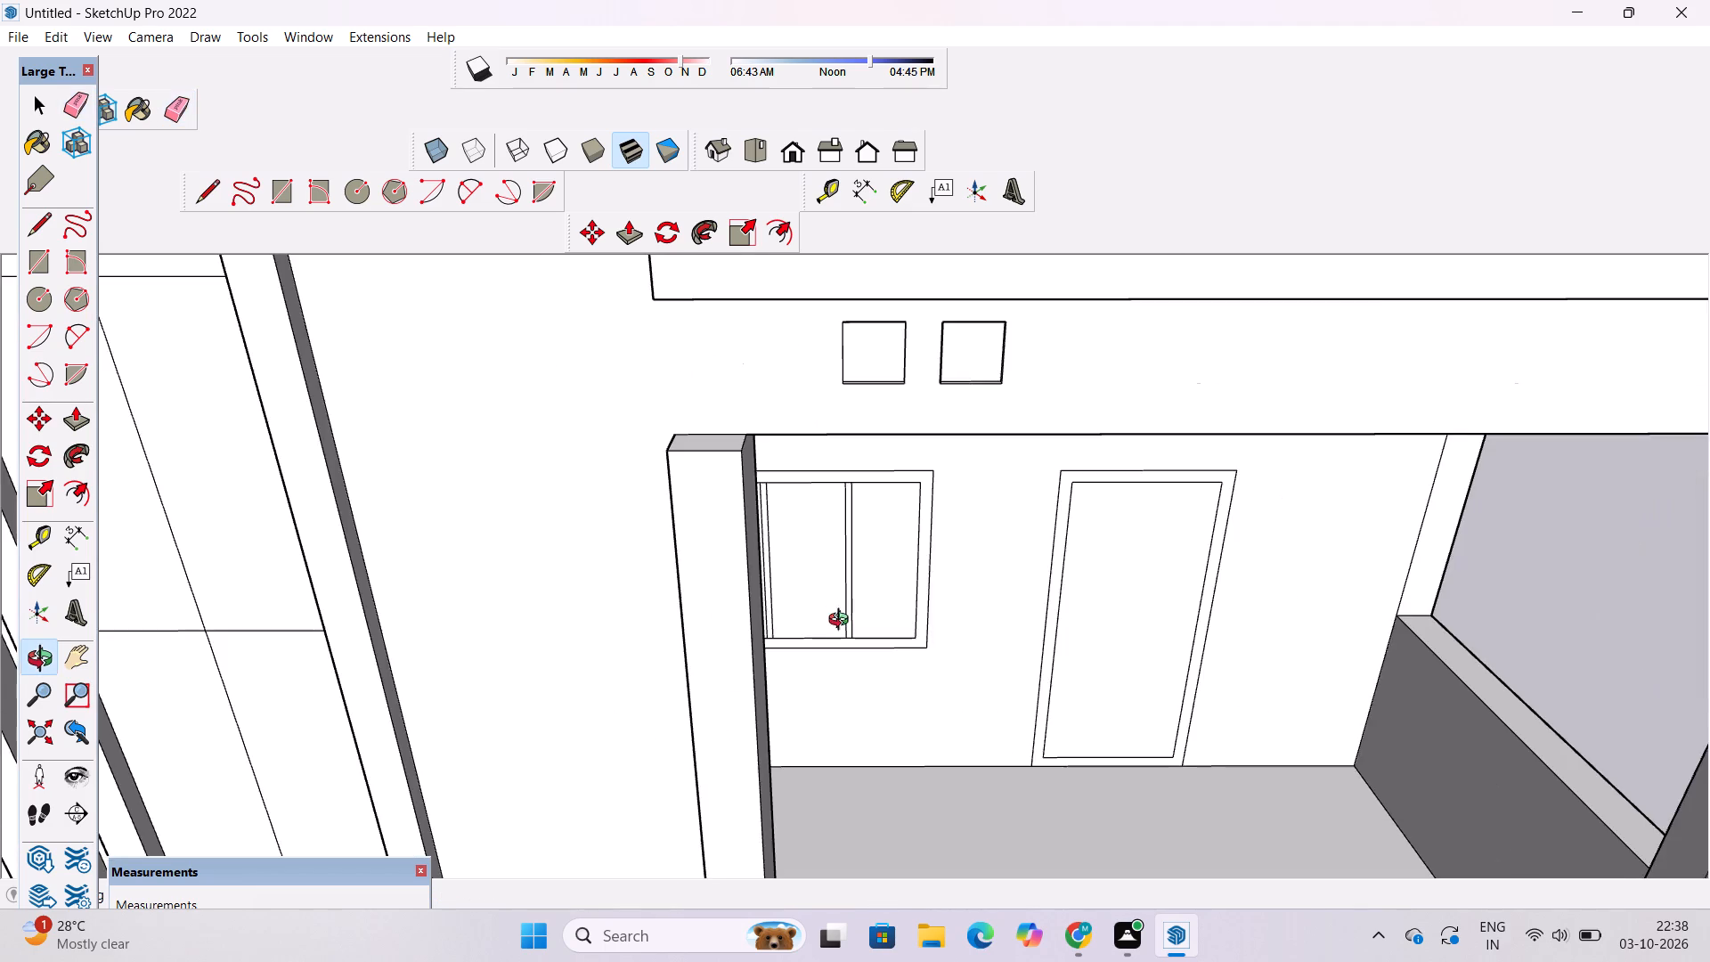
left_click_drag(843, 622, 841, 554)
scroll(858, 573, "up", 4)
left_click_drag(853, 596, 852, 500)
scroll(852, 498, "down", 6)
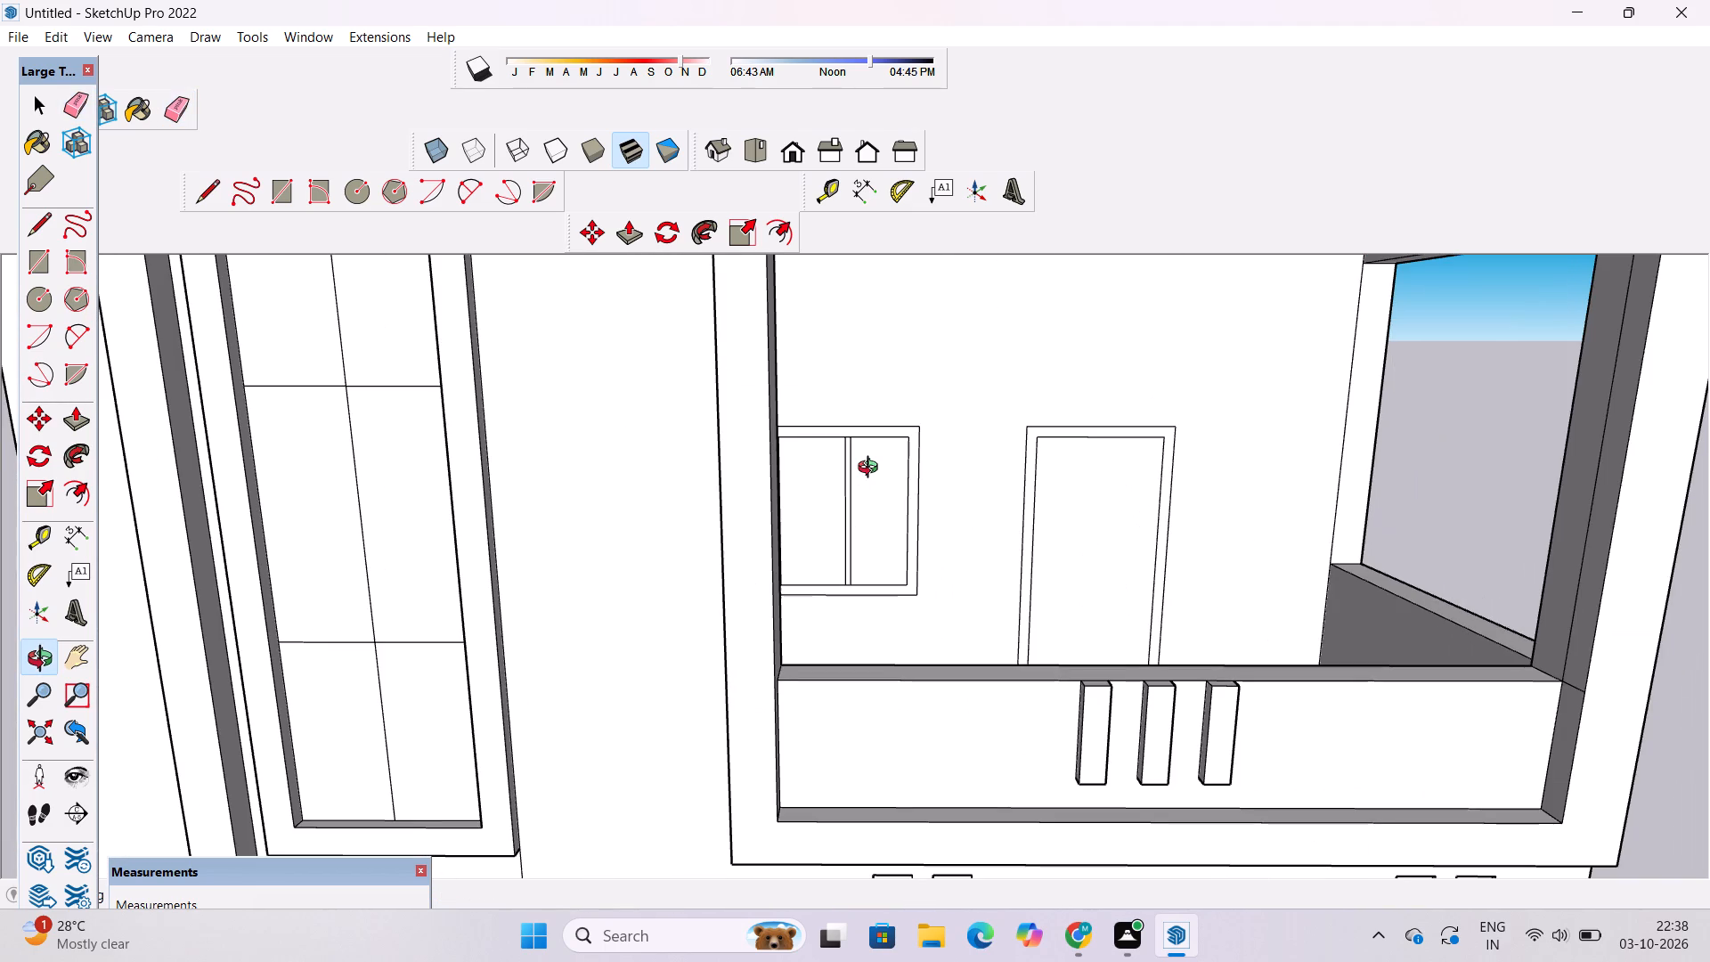
scroll(872, 469, "down", 7)
left_click_drag(971, 595, 942, 424, "shift")
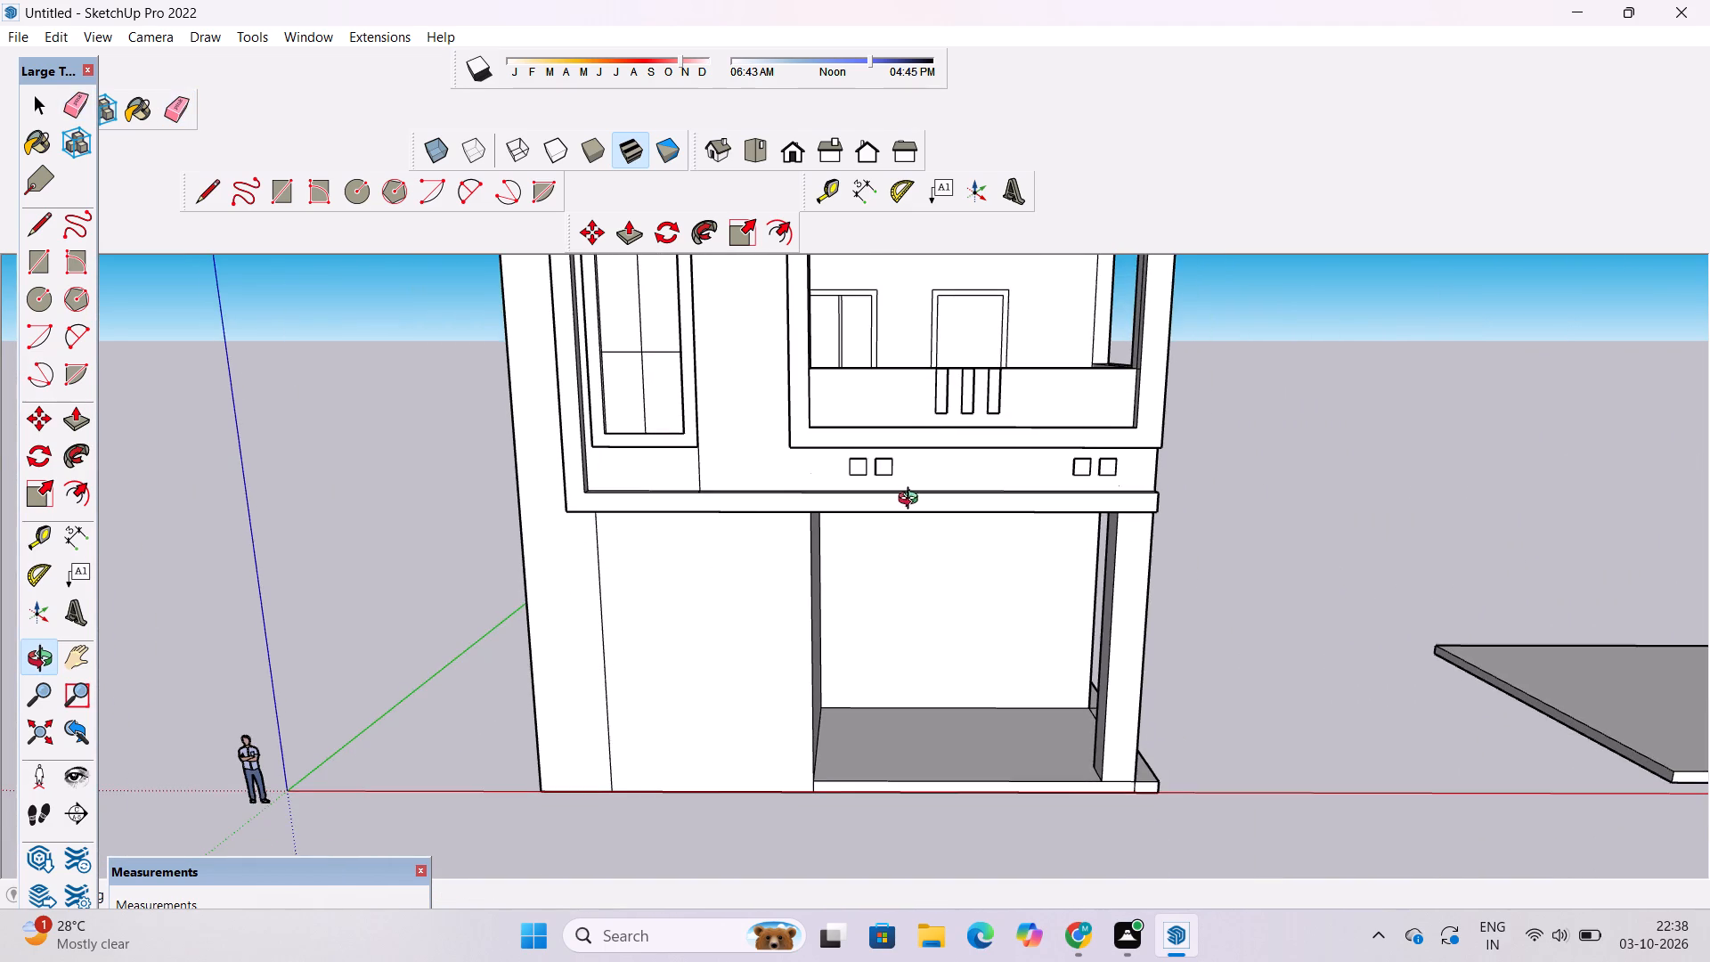
left_click_drag(909, 501, 865, 538, "shift")
left_click_drag(900, 624, 878, 574)
left_click_drag(869, 581, 869, 524)
left_click_drag(869, 543, 860, 613, "shift")
scroll(858, 609, "down", 5)
left_click_drag(853, 627, 864, 532)
left_click_drag(883, 565, 875, 553)
left_click_drag(874, 552, 864, 559)
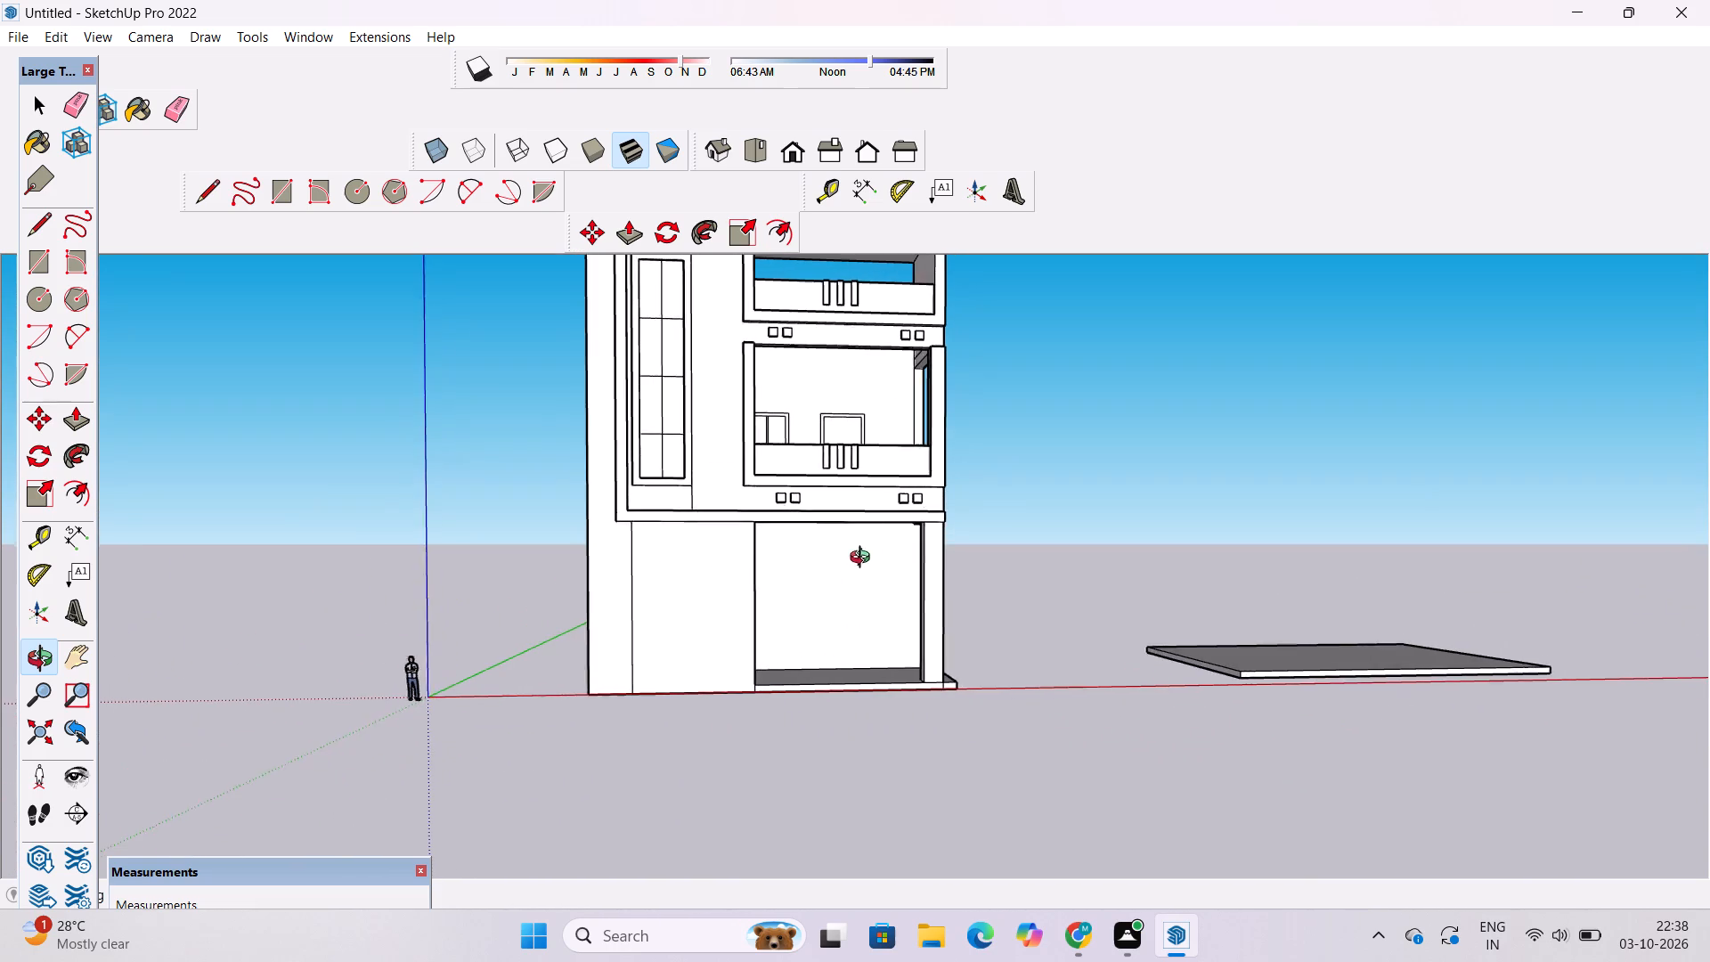
left_click_drag(864, 559, 836, 593)
left_click_drag(829, 582, 846, 550, "shift")
left_click_drag(850, 537, 842, 545)
scroll(828, 554, "up", 4)
left_click_drag(826, 554, 774, 605, "shift")
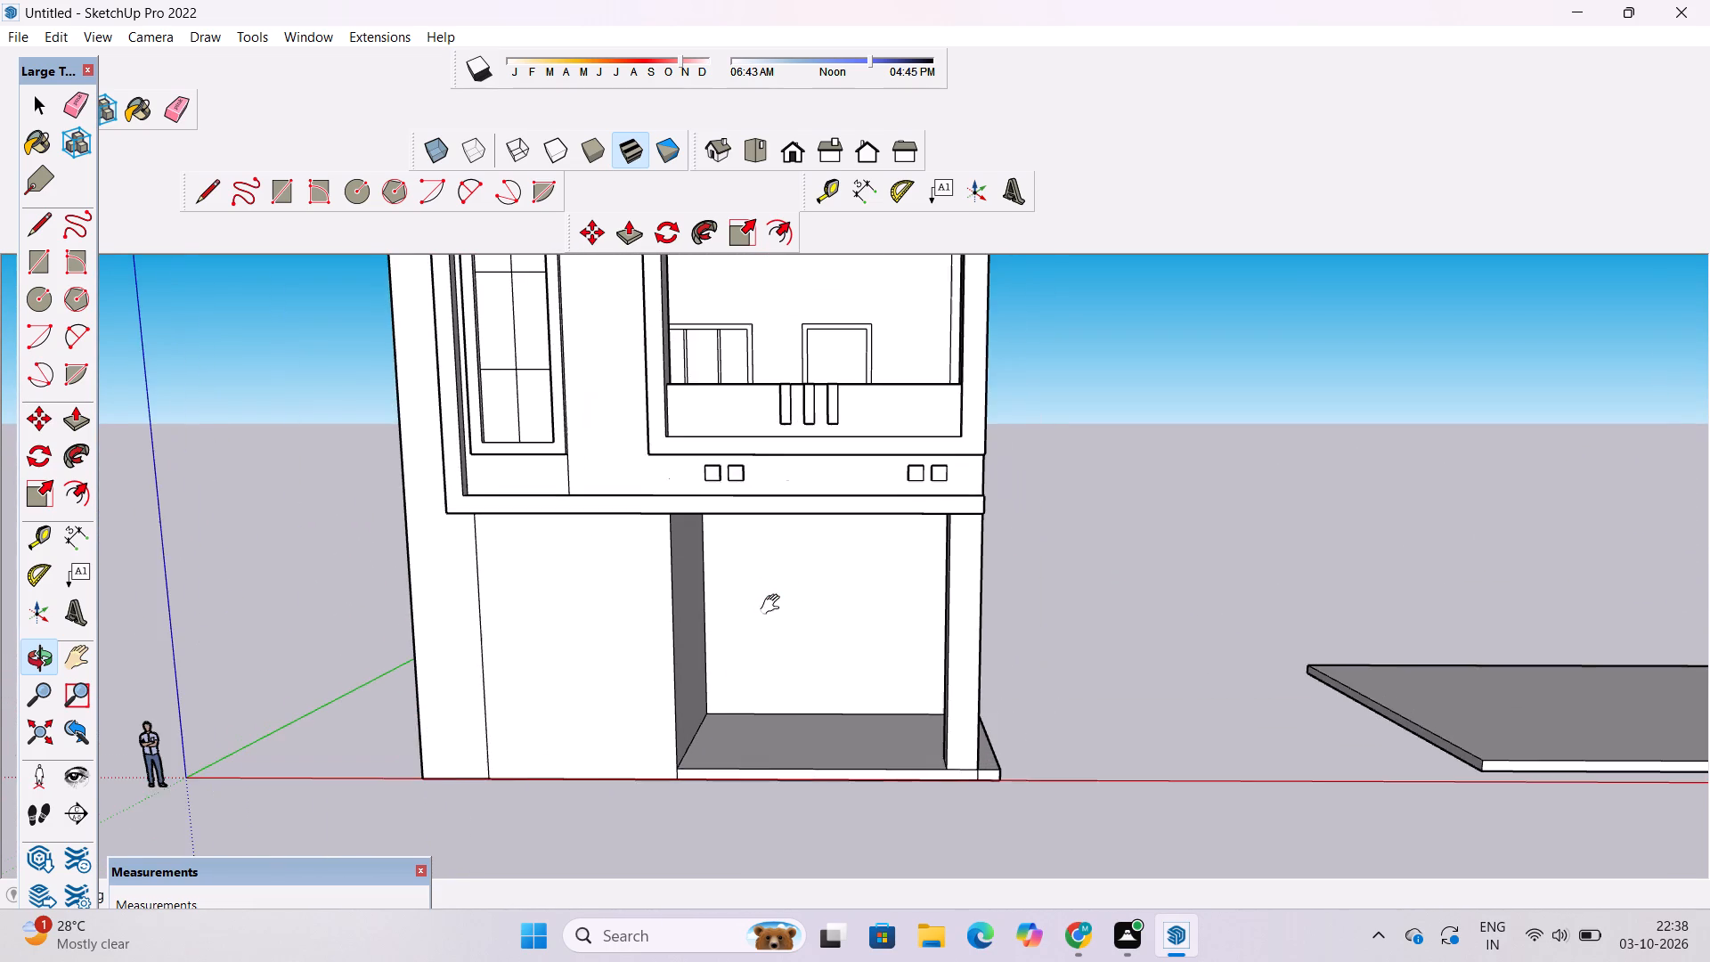
left_click_drag(786, 585, 778, 466, "shift")
left_click_drag(778, 490, 779, 512)
scroll(778, 510, "down", 4)
left_click_drag(780, 510, 778, 580, "shift")
left_click_drag(790, 621, 792, 621)
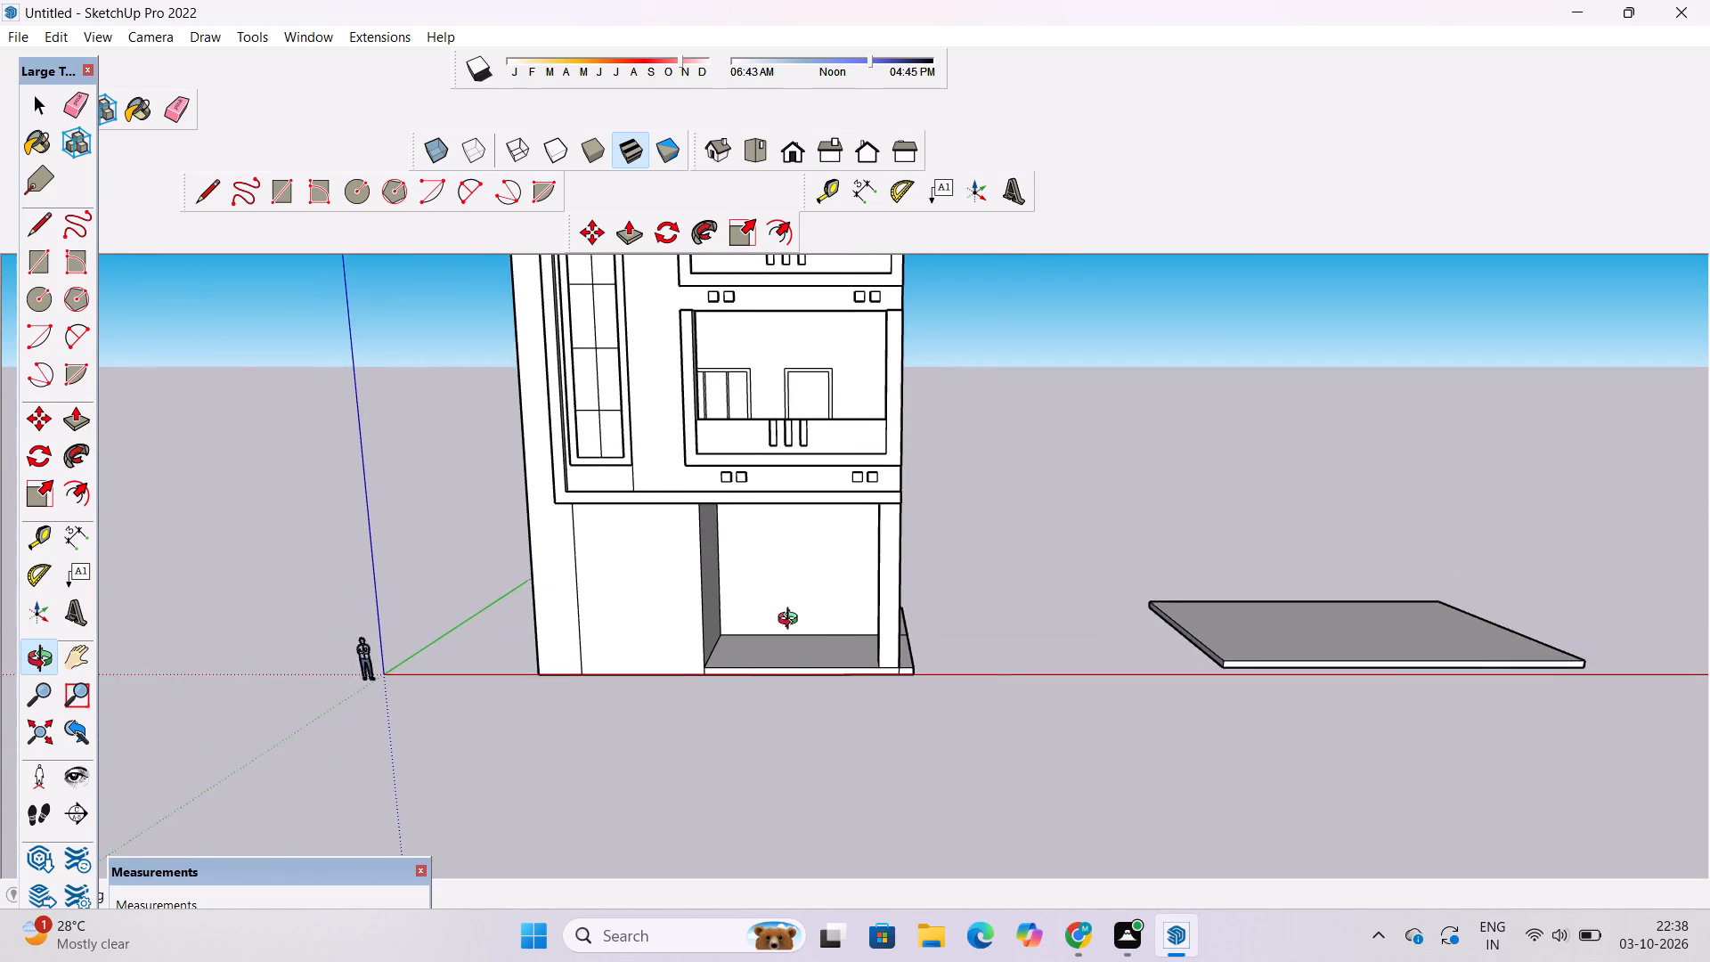
left_click_drag(792, 621, 809, 636)
left_click_drag(828, 635, 830, 626)
scroll(830, 622, "up", 4)
left_click_drag(821, 597, 832, 628)
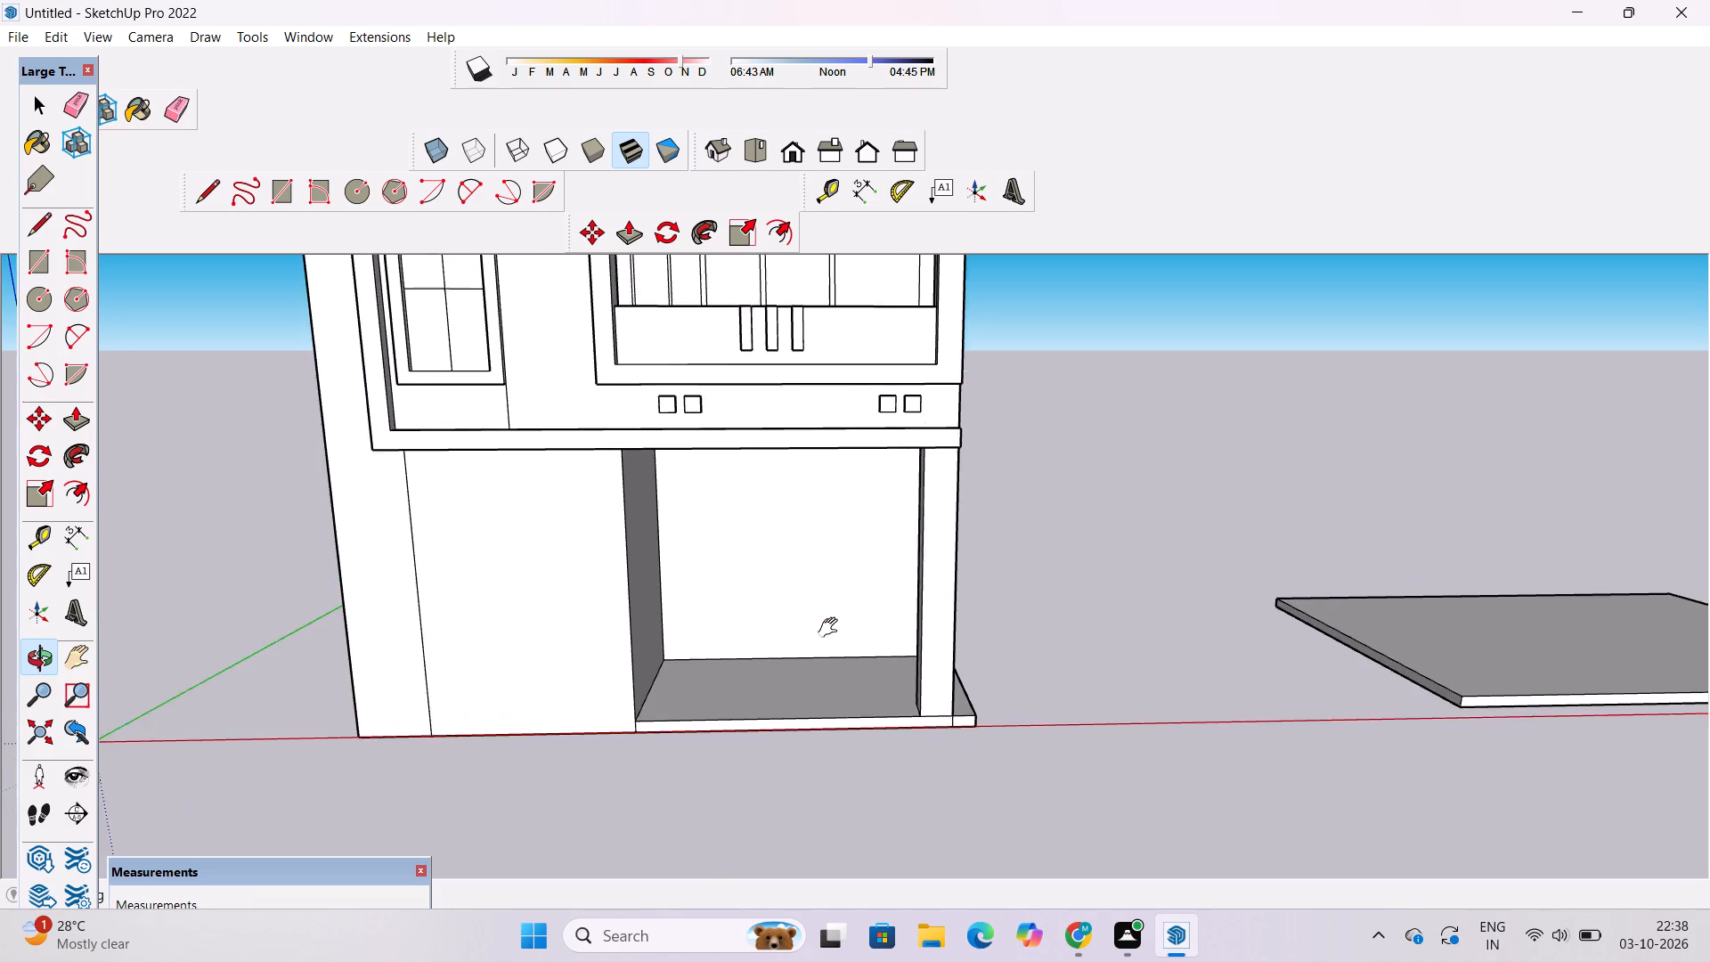
left_click_drag(832, 628, 832, 631)
scroll(832, 643, "up", 4)
left_click_drag(826, 657, 924, 634)
left_click_drag(924, 634, 859, 652)
left_click_drag(859, 652, 858, 670, "shift")
left_click_drag(858, 672, 850, 661)
scroll(849, 642, "up", 3)
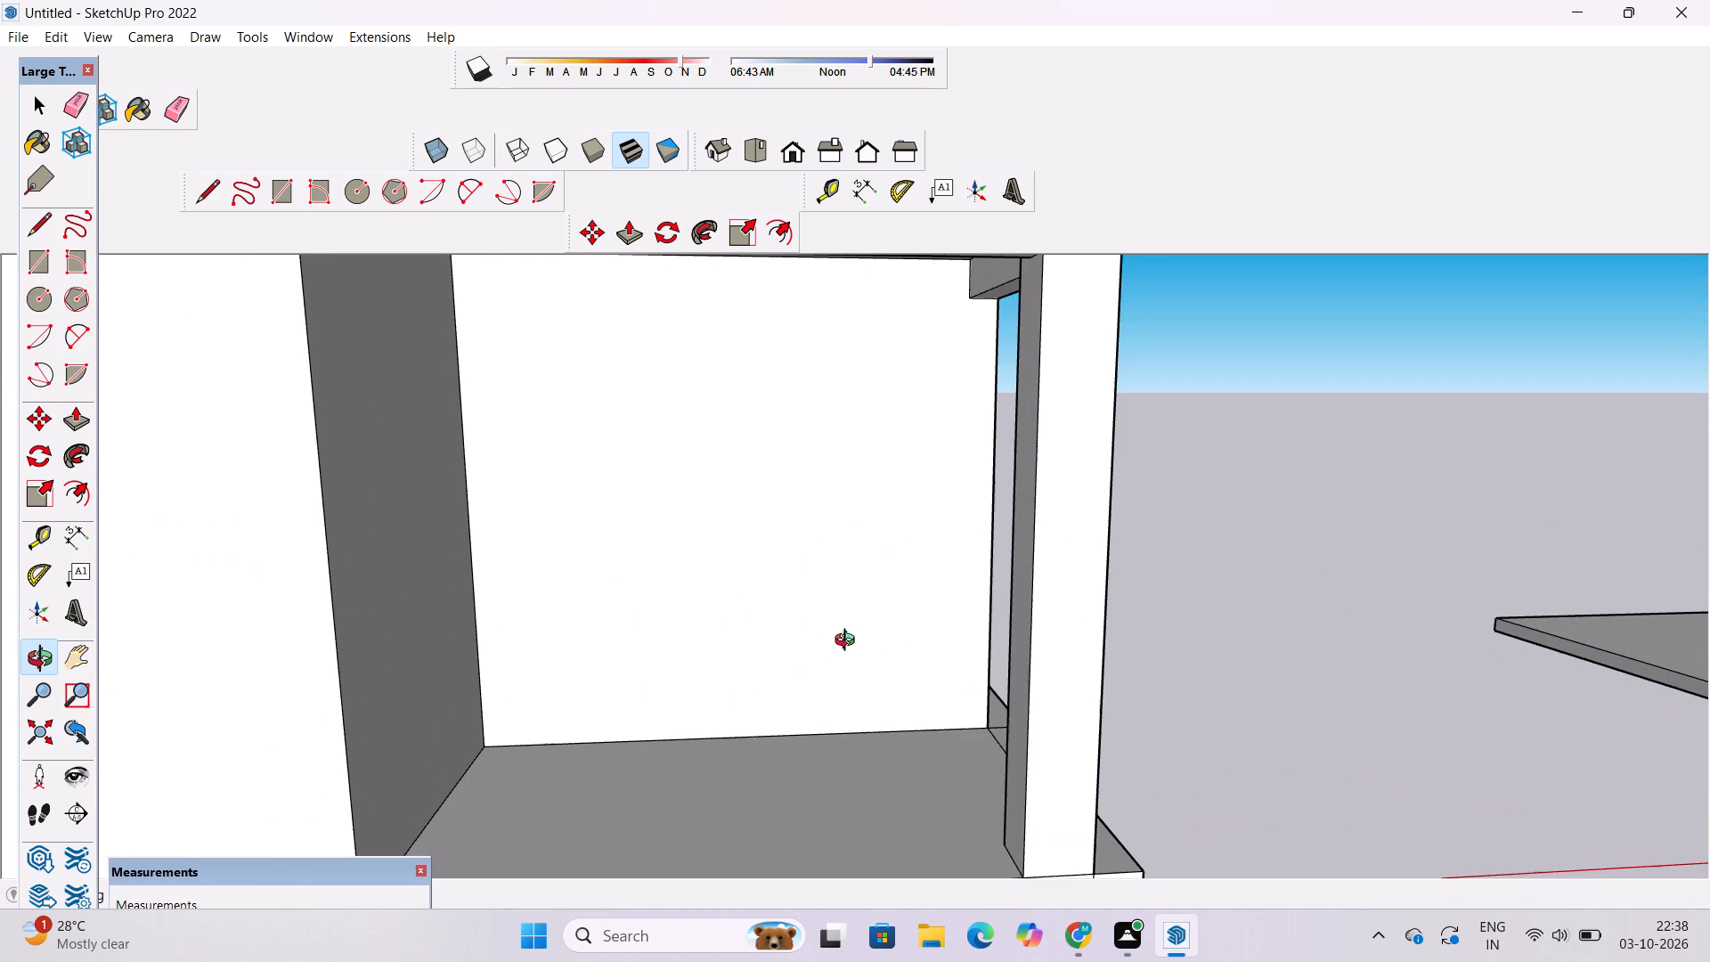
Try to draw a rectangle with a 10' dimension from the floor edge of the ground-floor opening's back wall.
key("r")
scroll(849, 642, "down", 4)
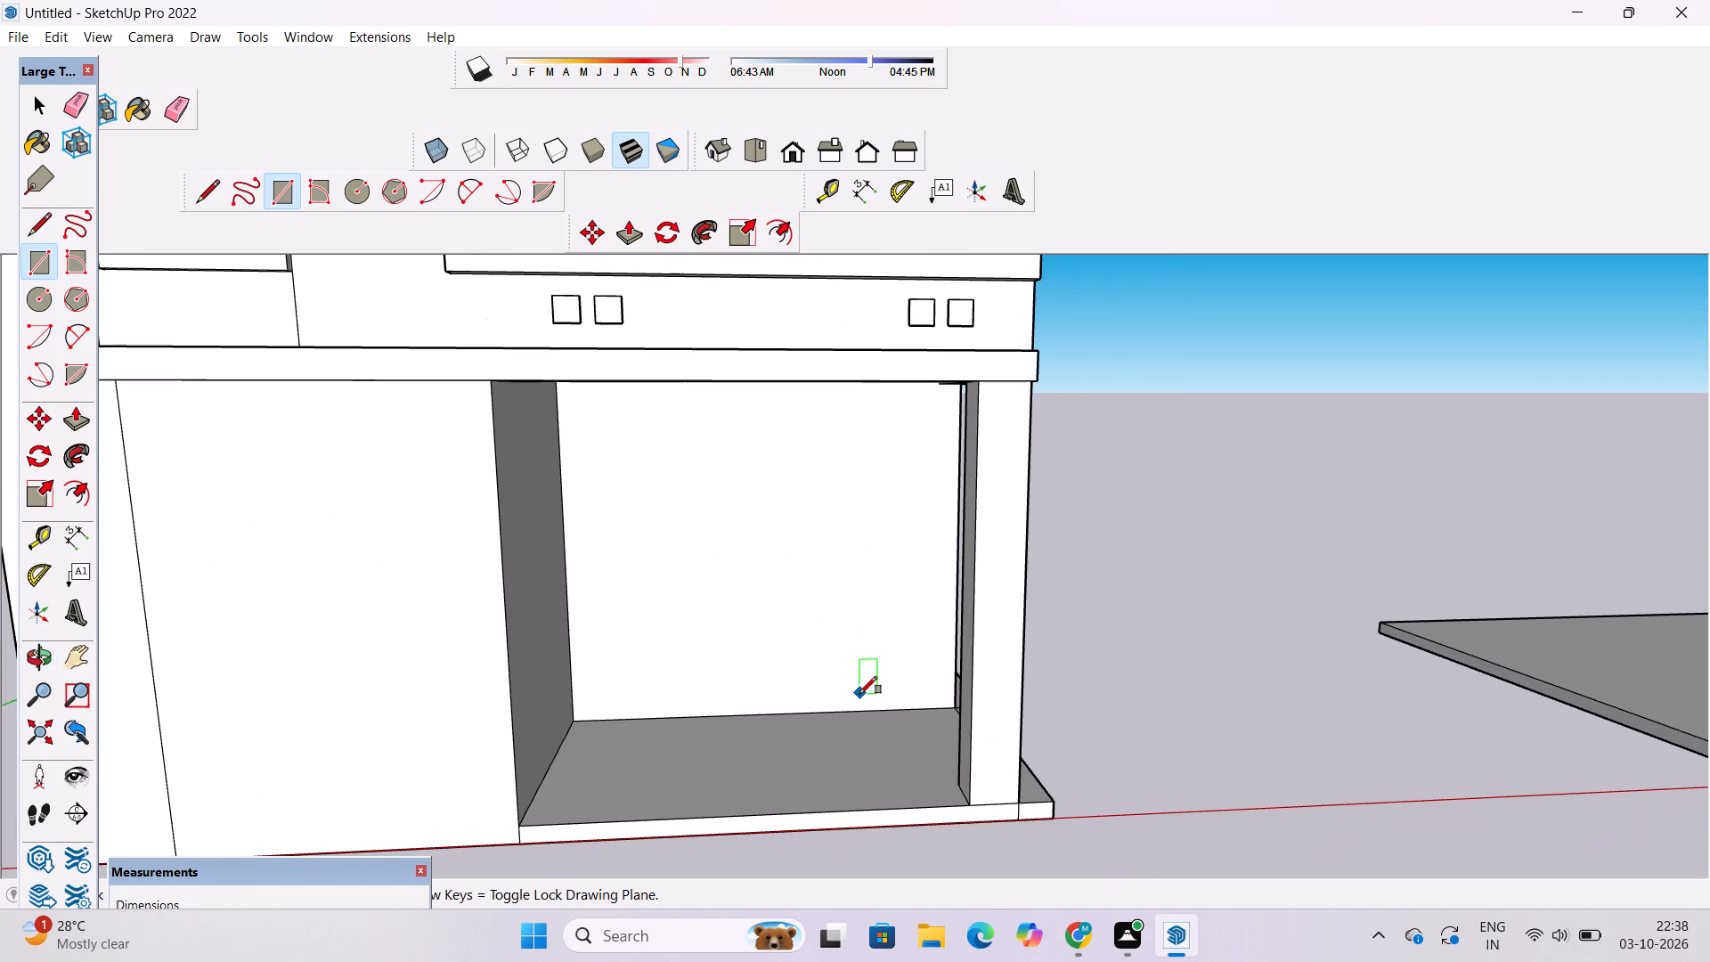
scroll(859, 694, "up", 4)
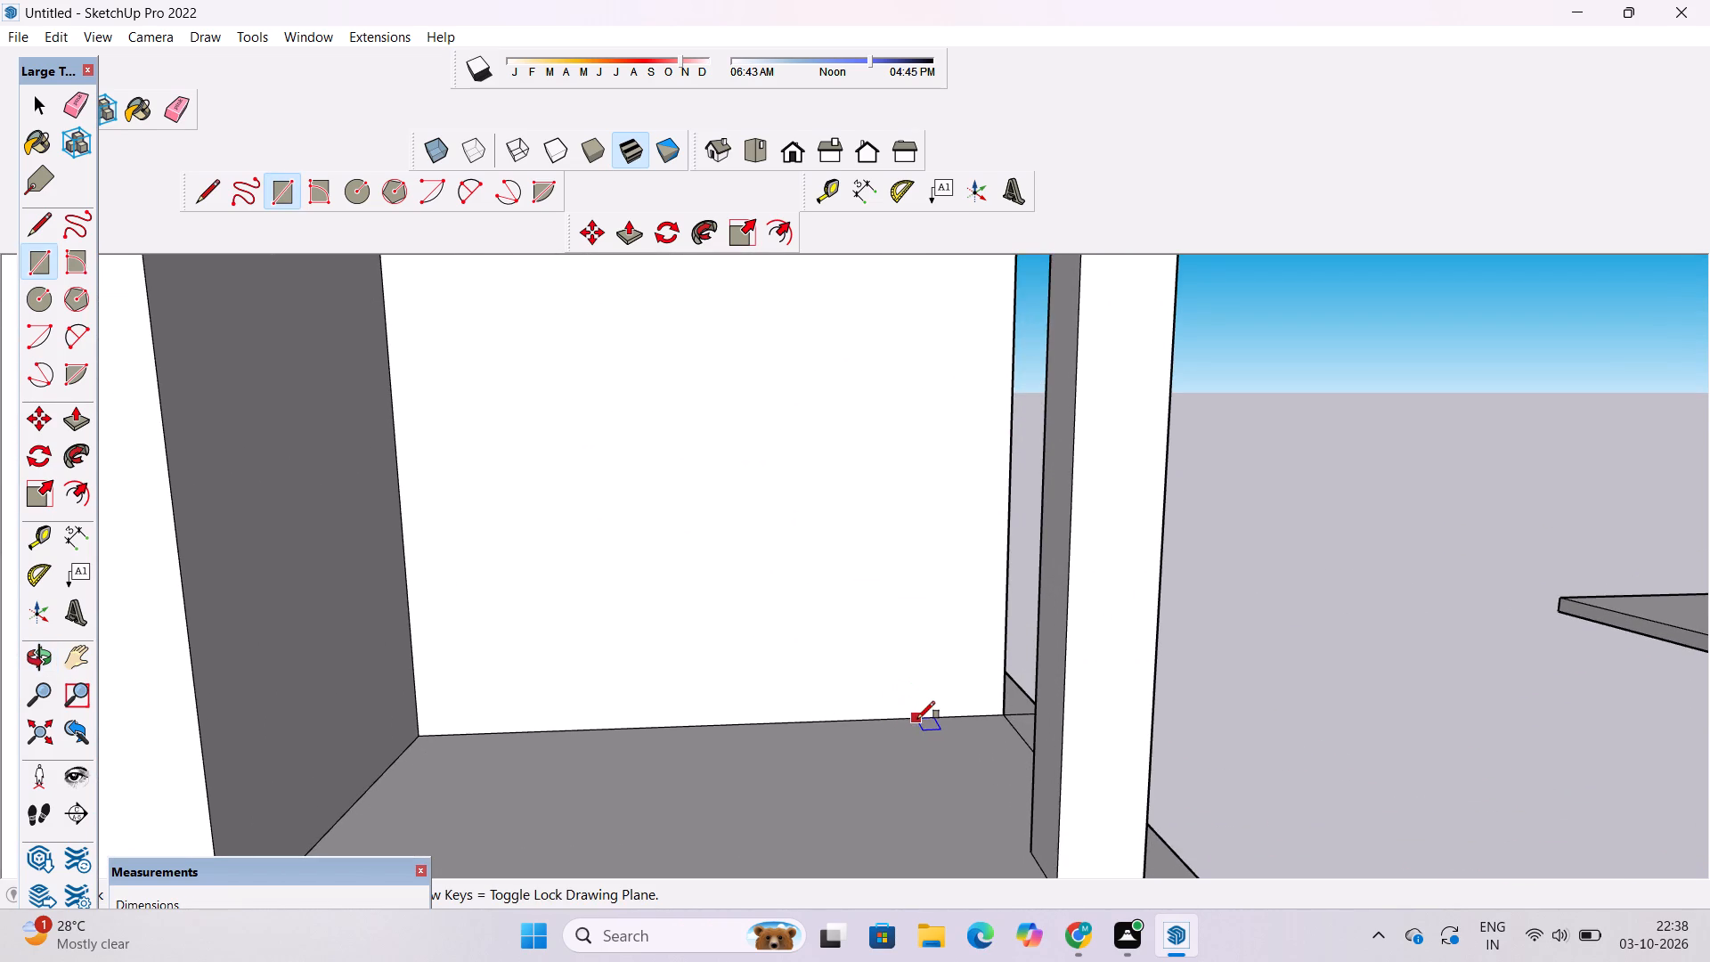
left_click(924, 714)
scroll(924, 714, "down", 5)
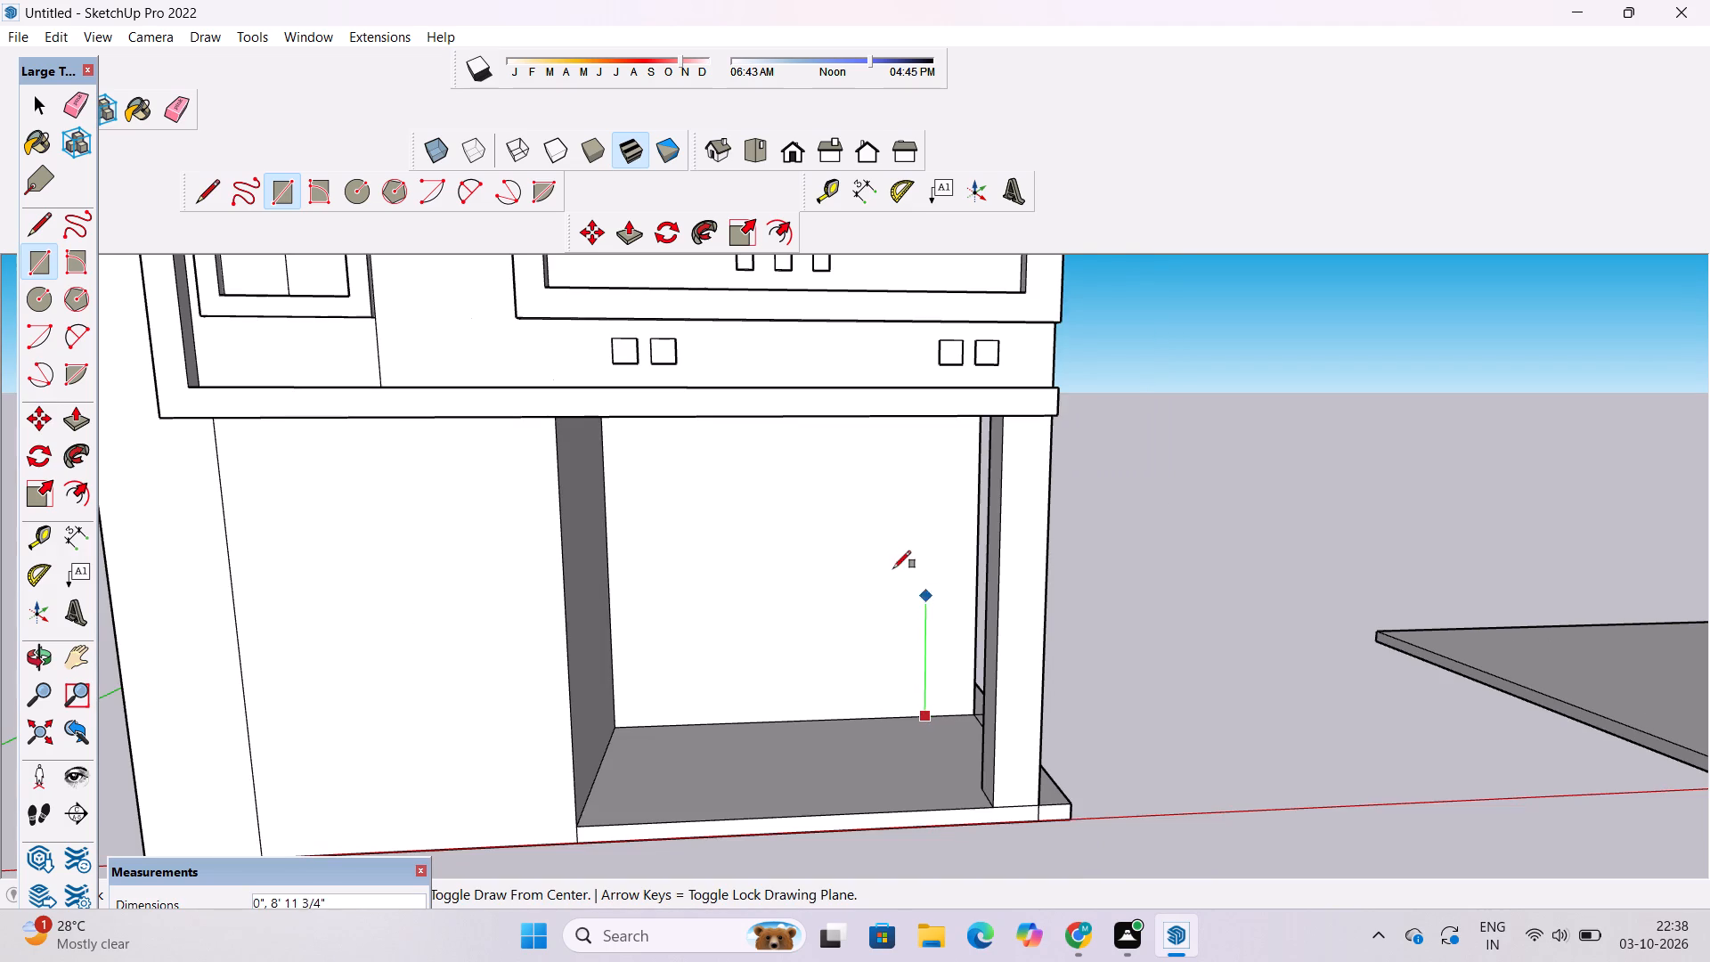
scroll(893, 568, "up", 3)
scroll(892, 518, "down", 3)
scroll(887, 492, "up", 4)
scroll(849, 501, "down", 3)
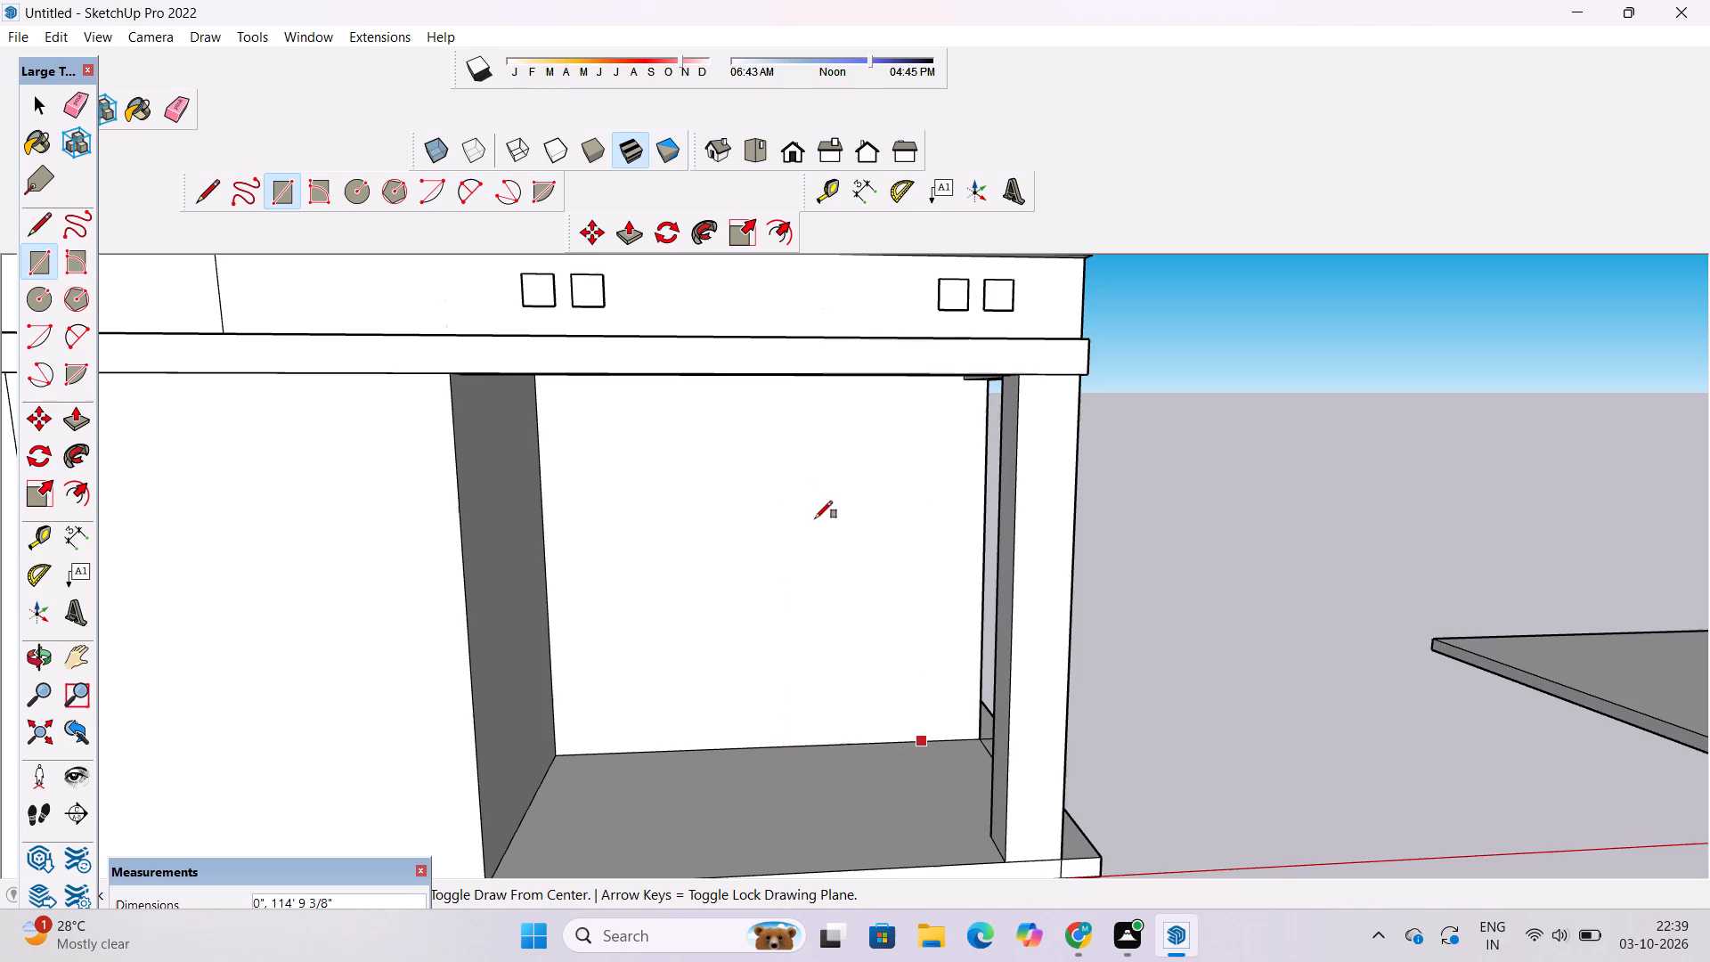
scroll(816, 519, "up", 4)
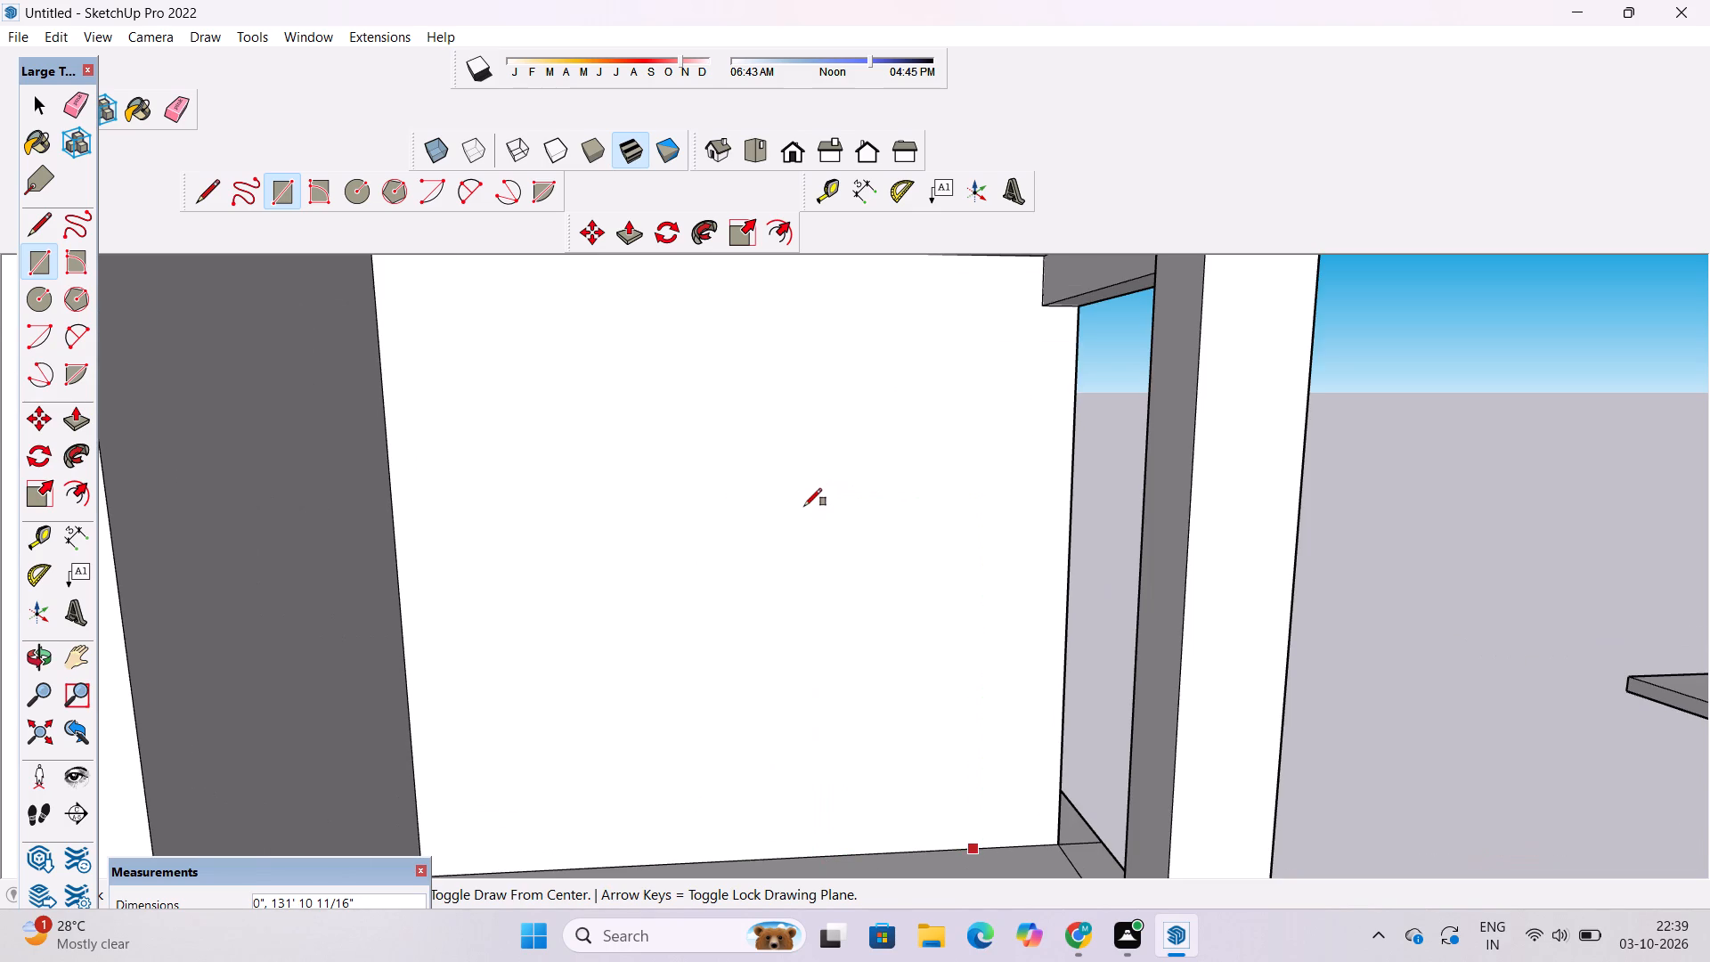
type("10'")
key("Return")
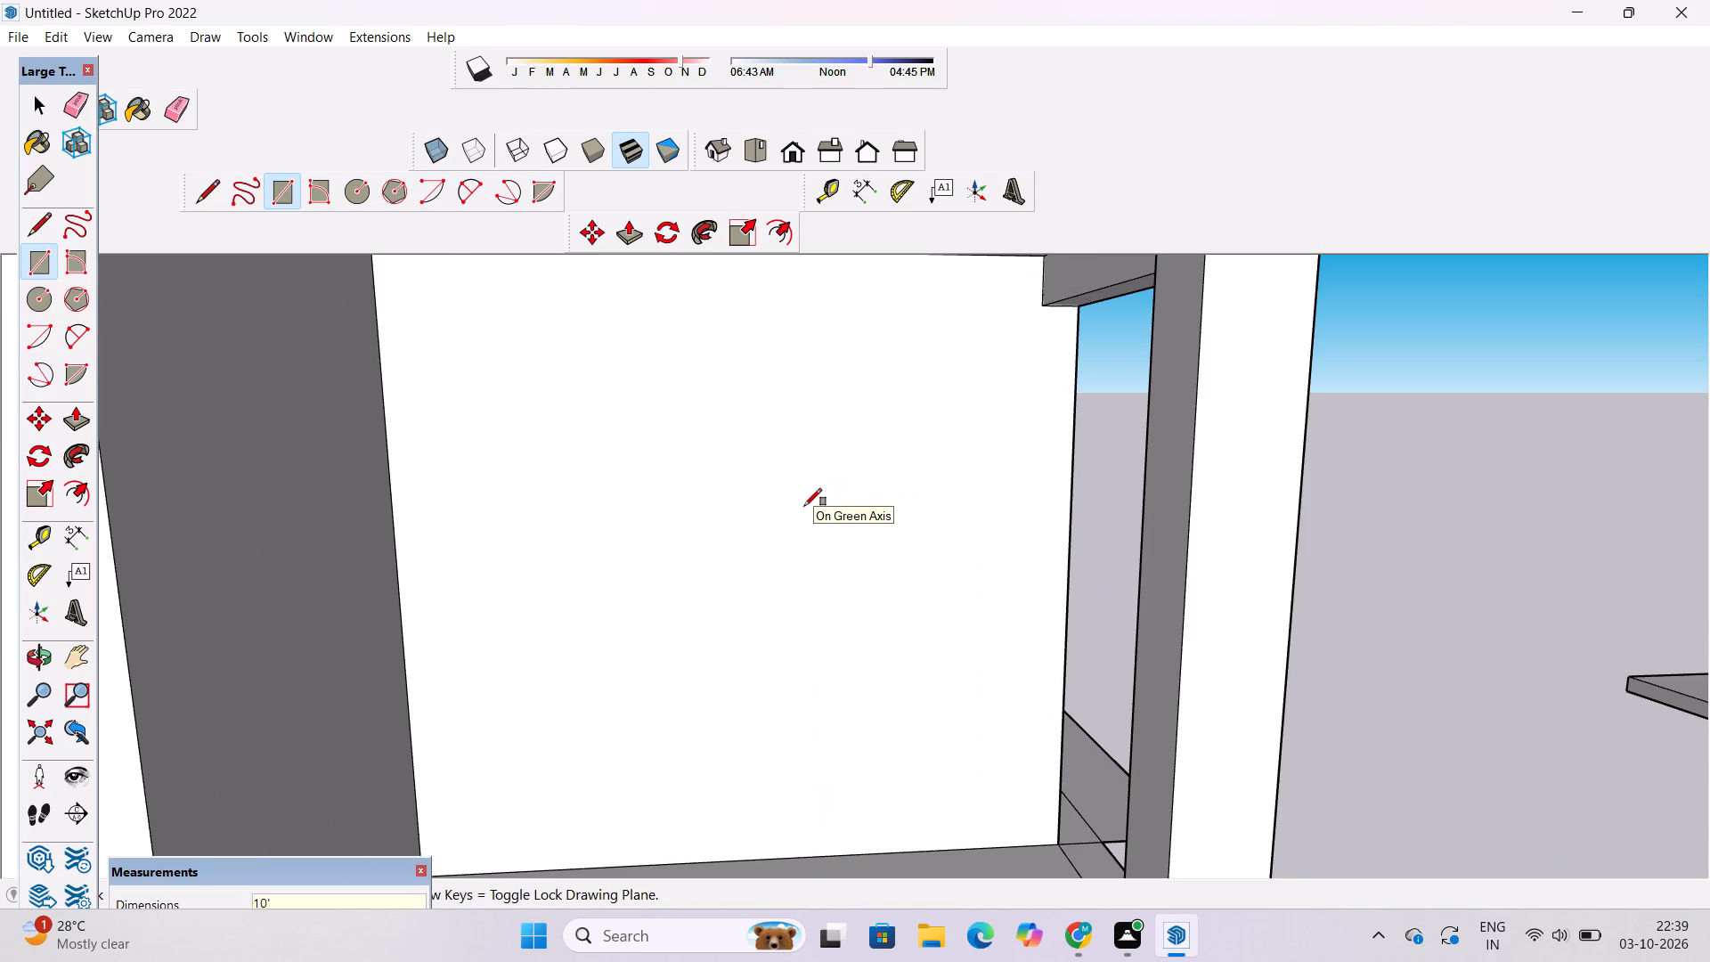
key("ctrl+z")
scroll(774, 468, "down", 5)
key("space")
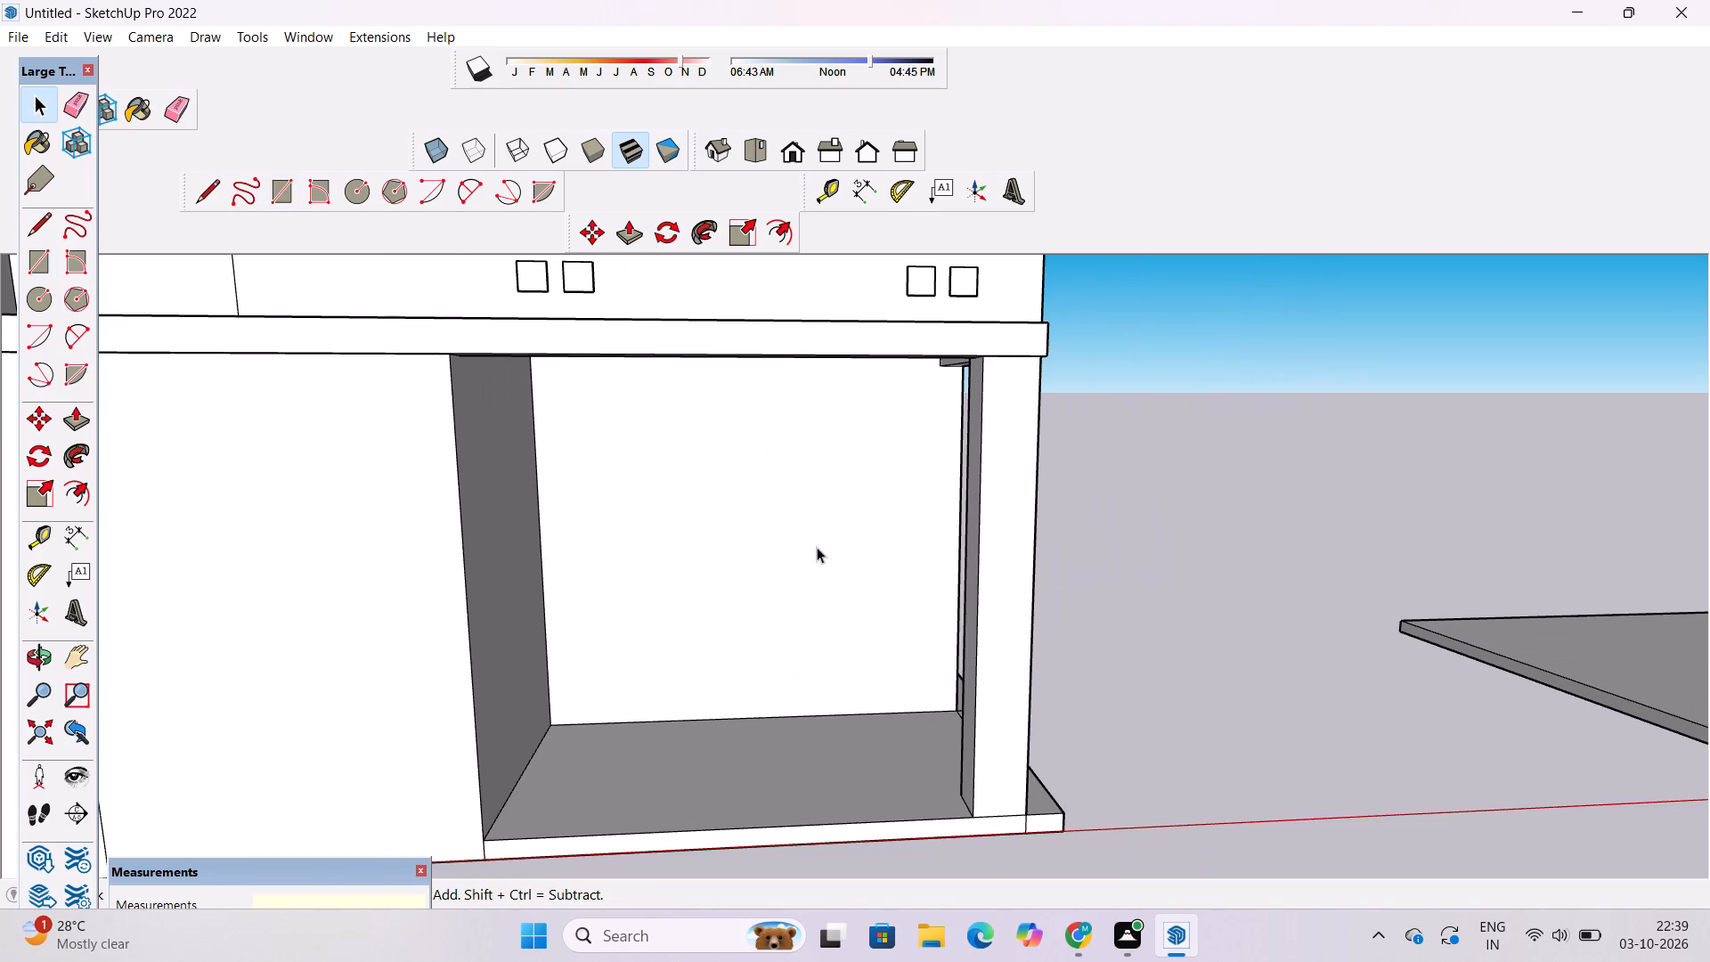
Draw a door rectangle about 8' 10" wide and 15' 7" high from the floor edge of the ground-floor opening's back wall.
key("r")
scroll(778, 738, "up", 4)
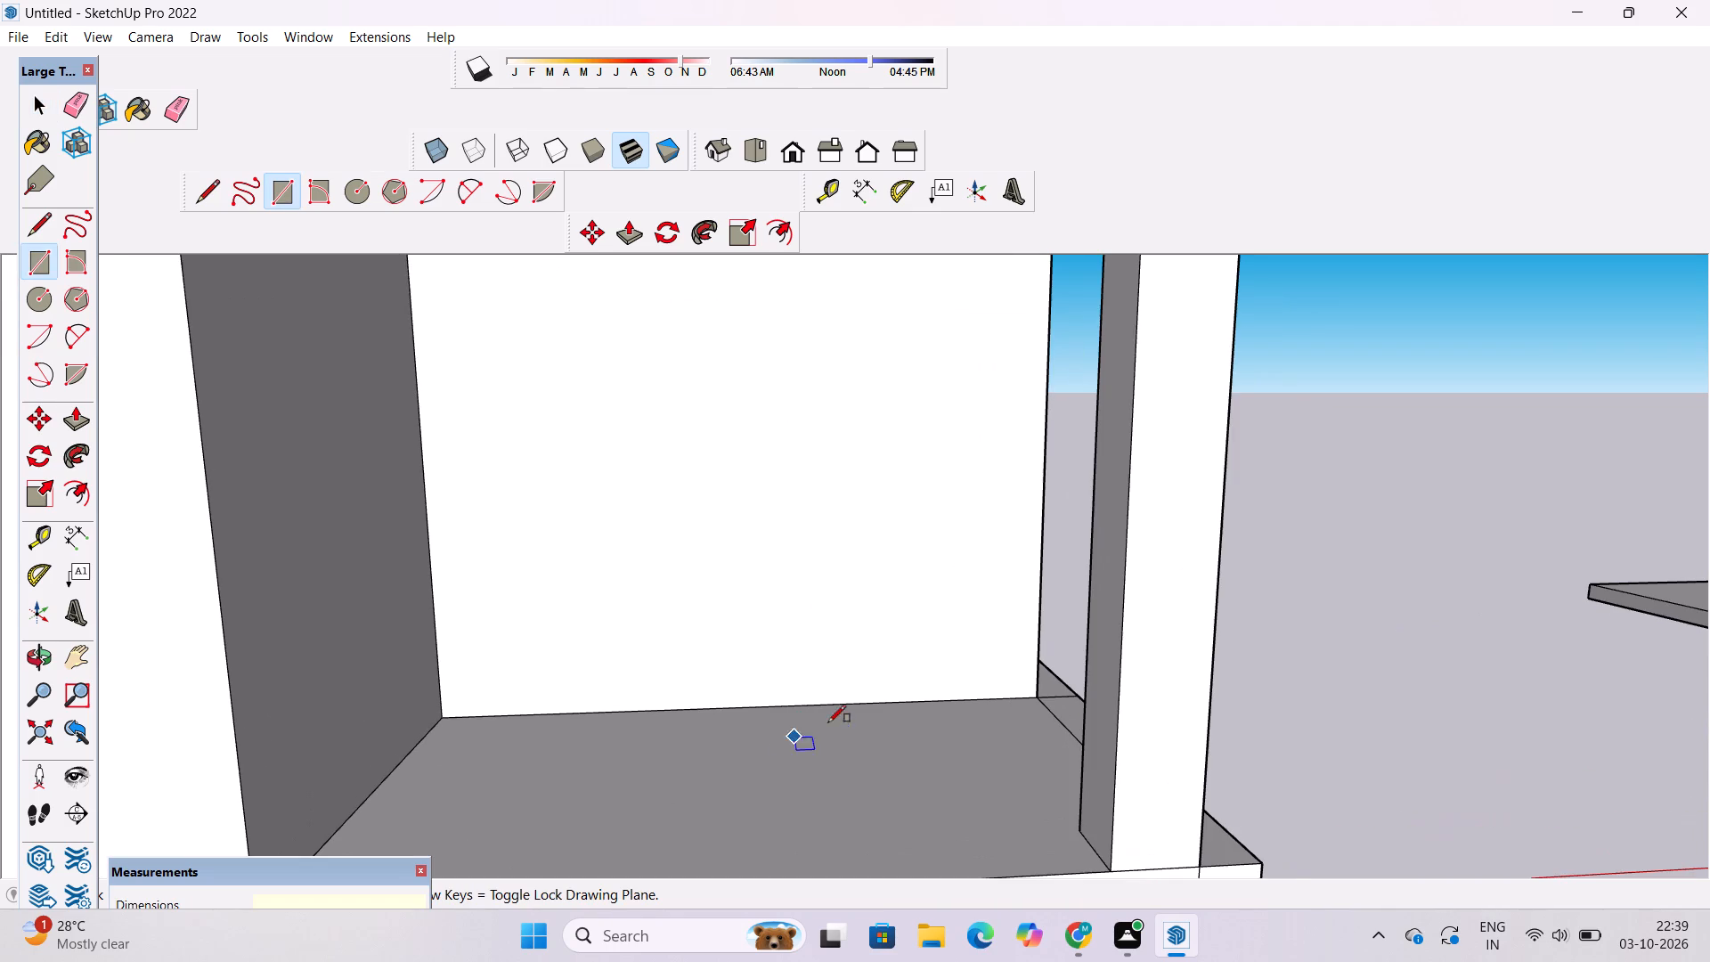
left_click(748, 706)
scroll(749, 708, "down", 6)
scroll(809, 520, "up", 1)
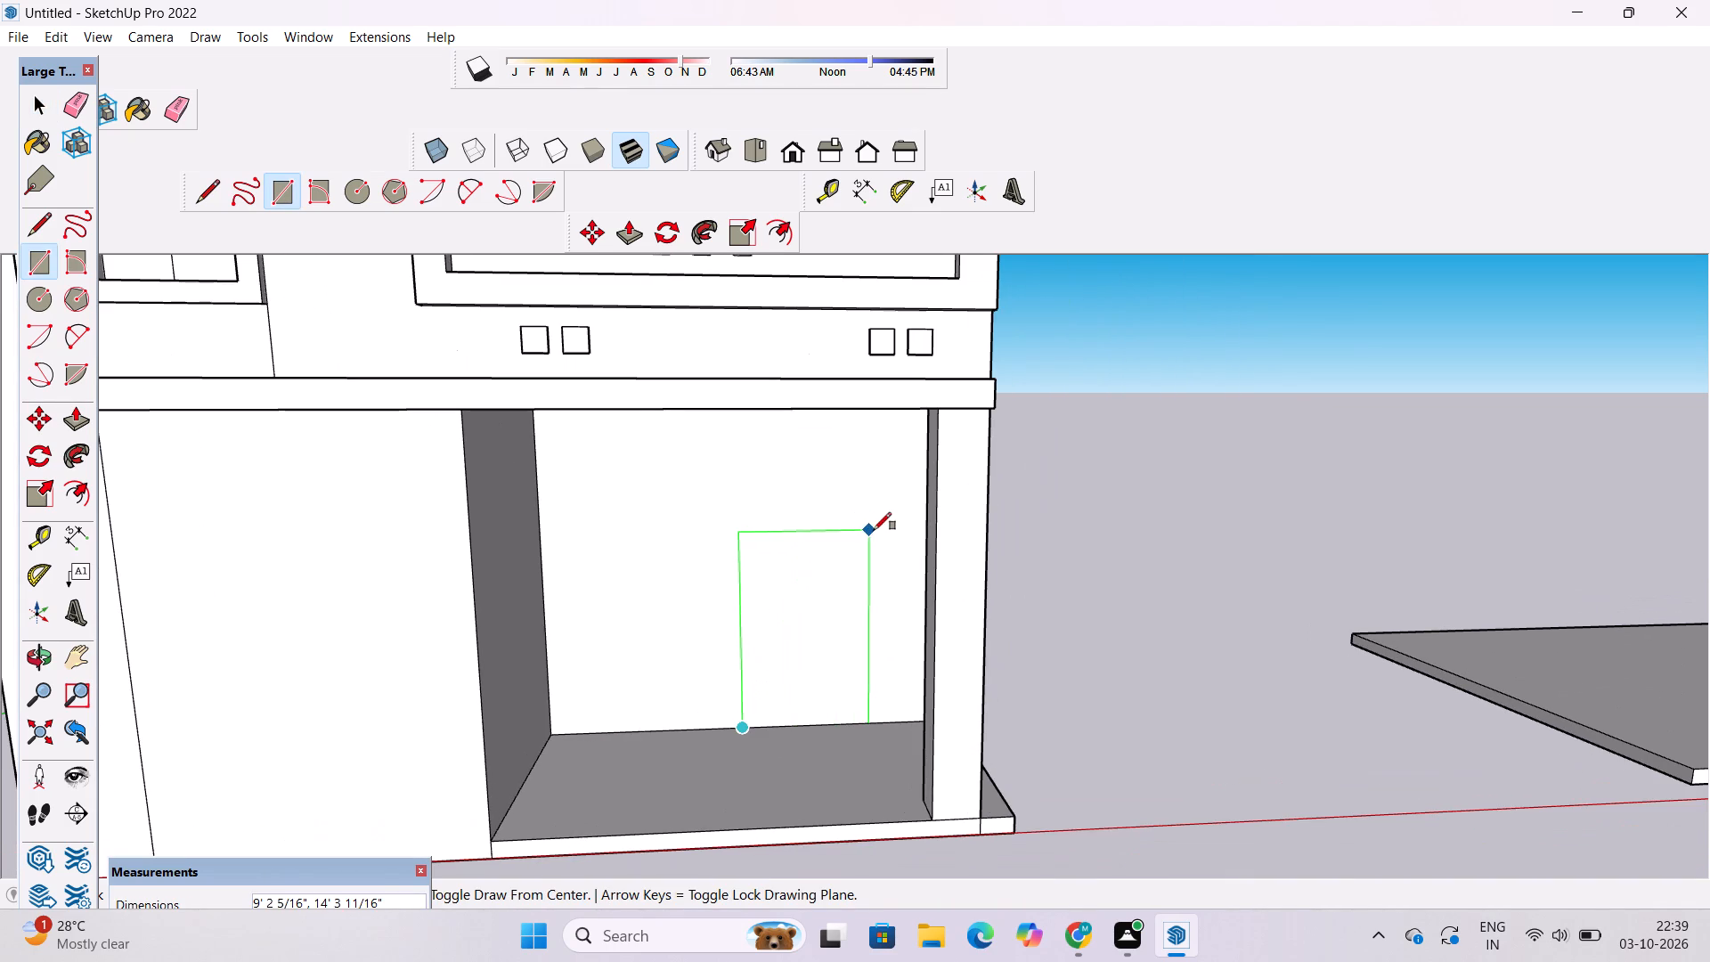
scroll(872, 525, "up", 3)
scroll(865, 511, "down", 2)
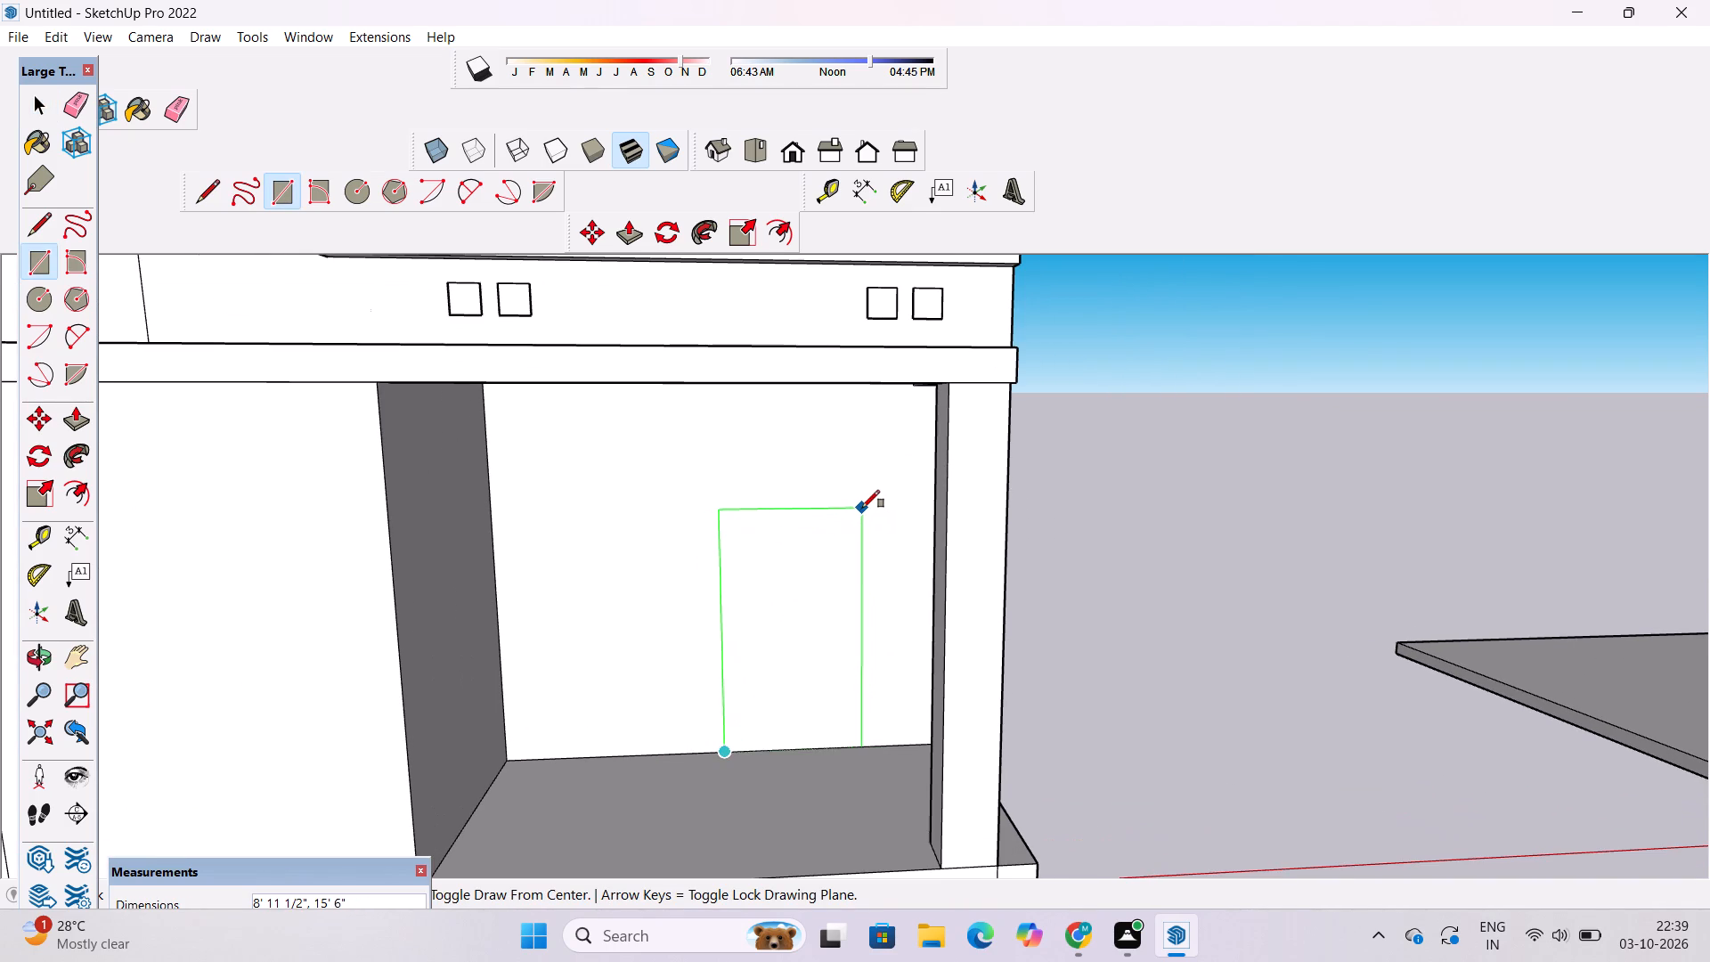
left_click(862, 508)
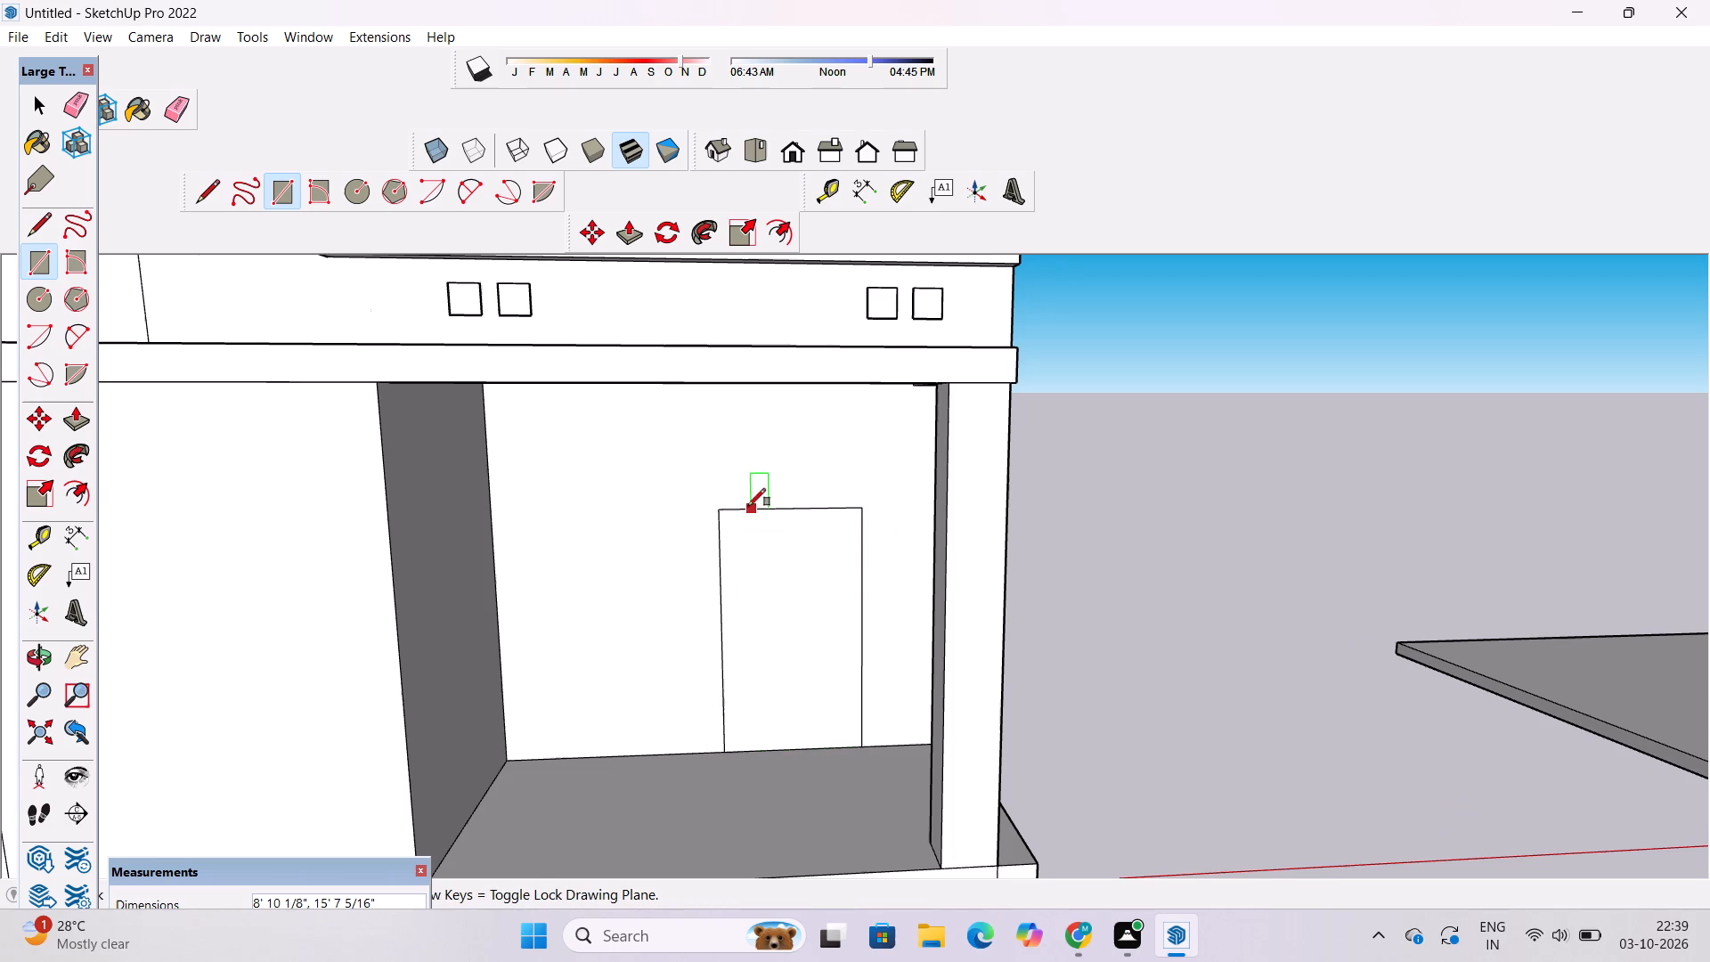
Draw a window rectangle about 8' 11" wide on the back wall to the left of the door, with its top level with the door's.
scroll(721, 513, "up", 2)
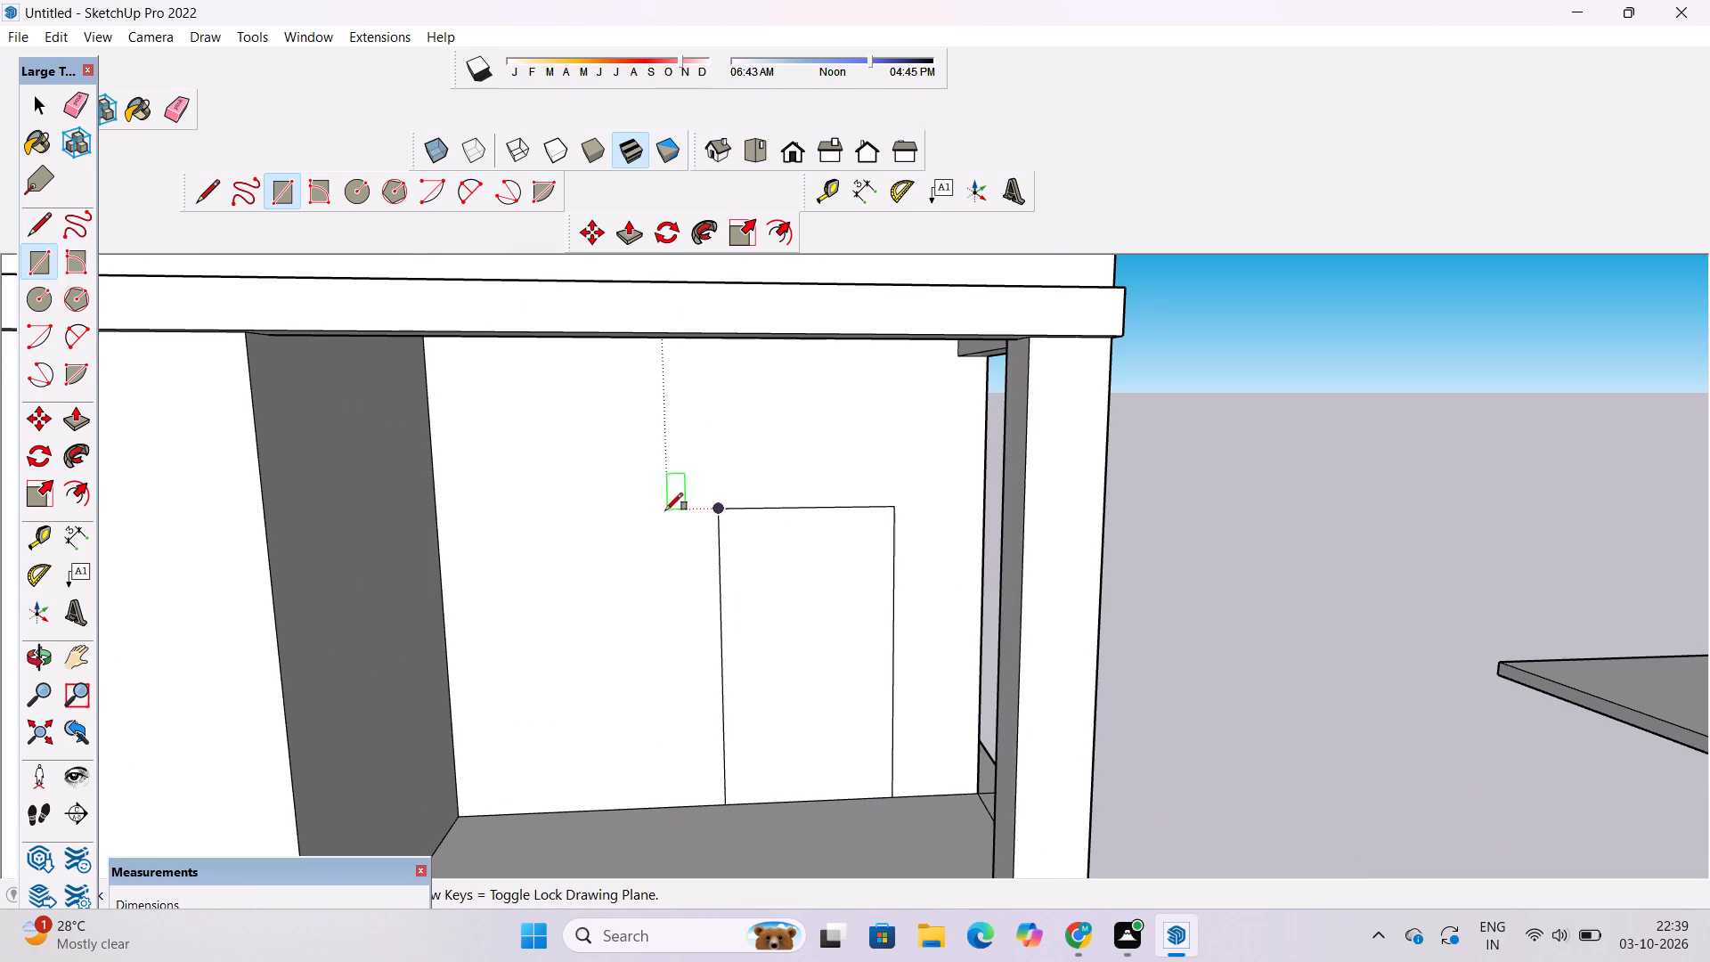
left_click(665, 510)
scroll(665, 508, "down", 6)
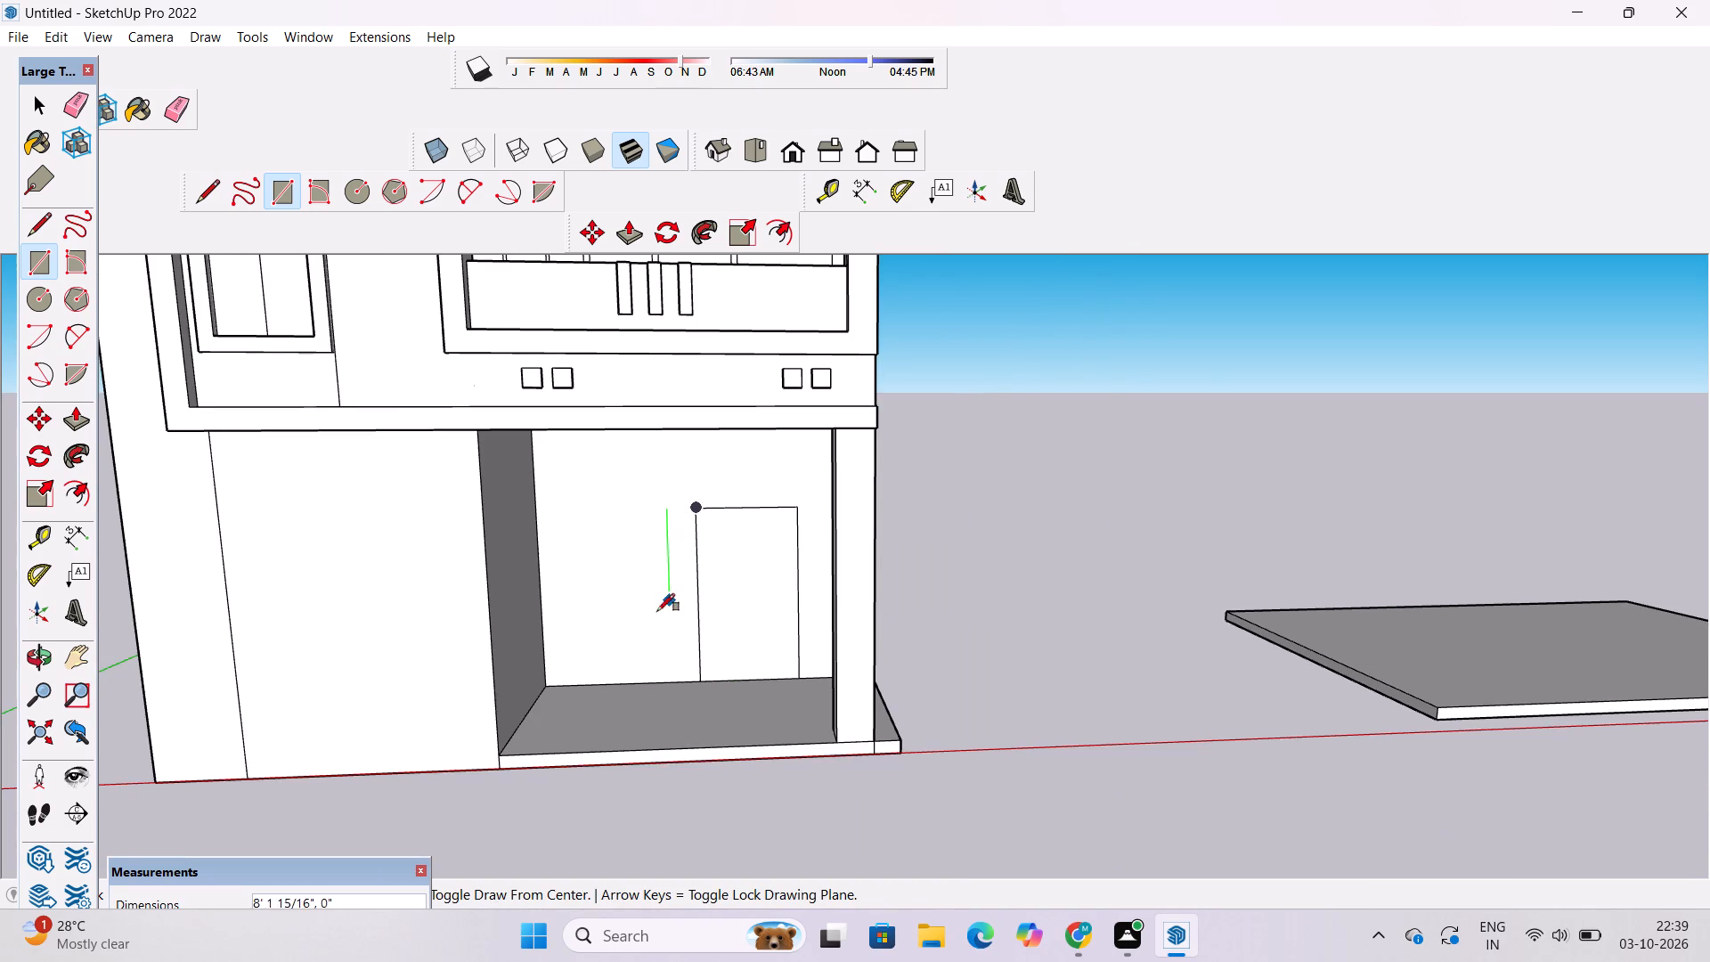
scroll(596, 591, "up", 6)
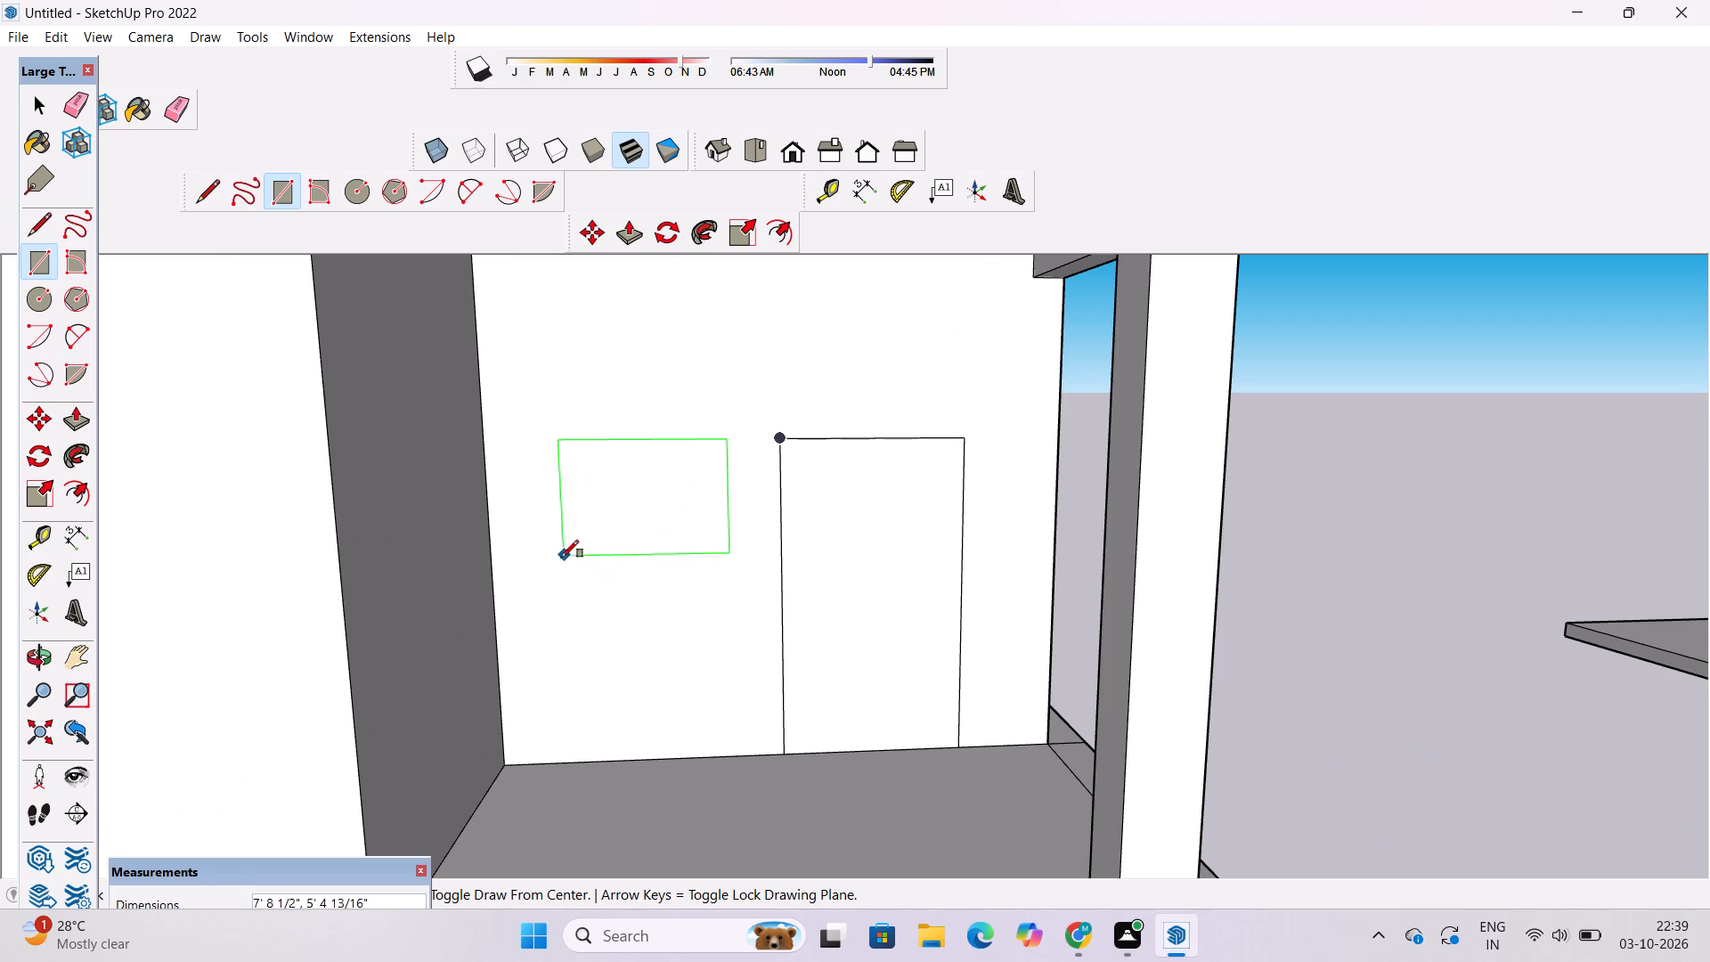
left_click(541, 605)
key("space")
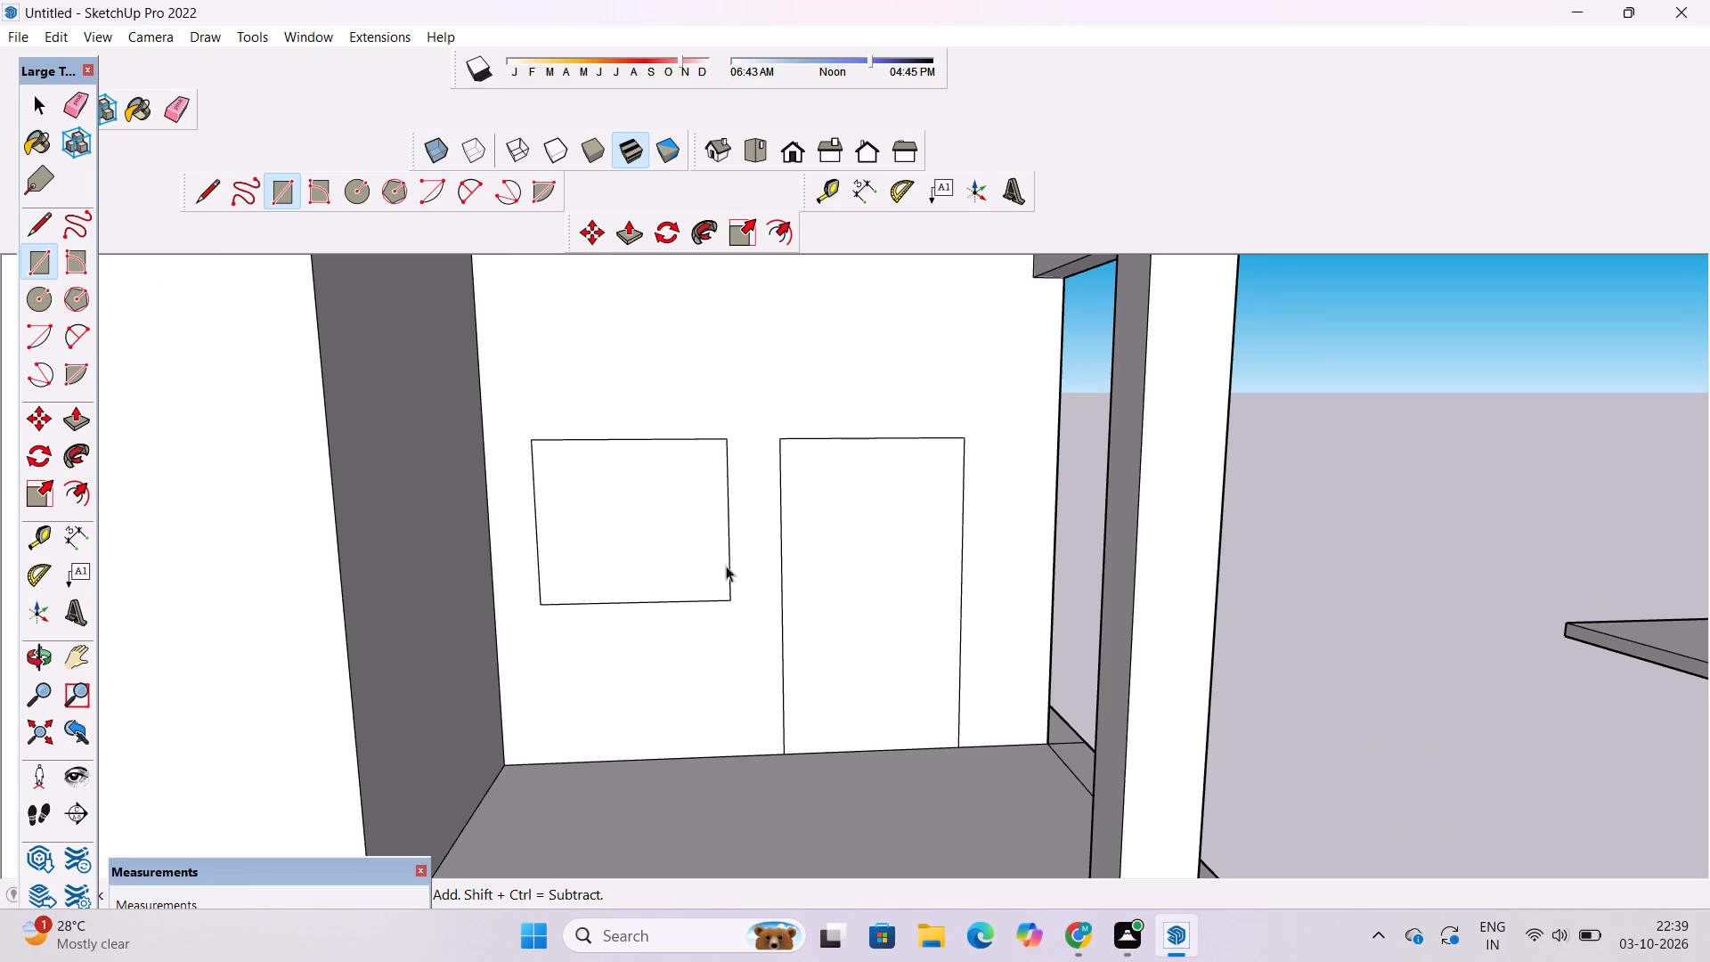
Move the window rectangle about 1' 2" horizontally away from the door.
double_click(695, 556)
key("m")
scroll(602, 472, "up", 3)
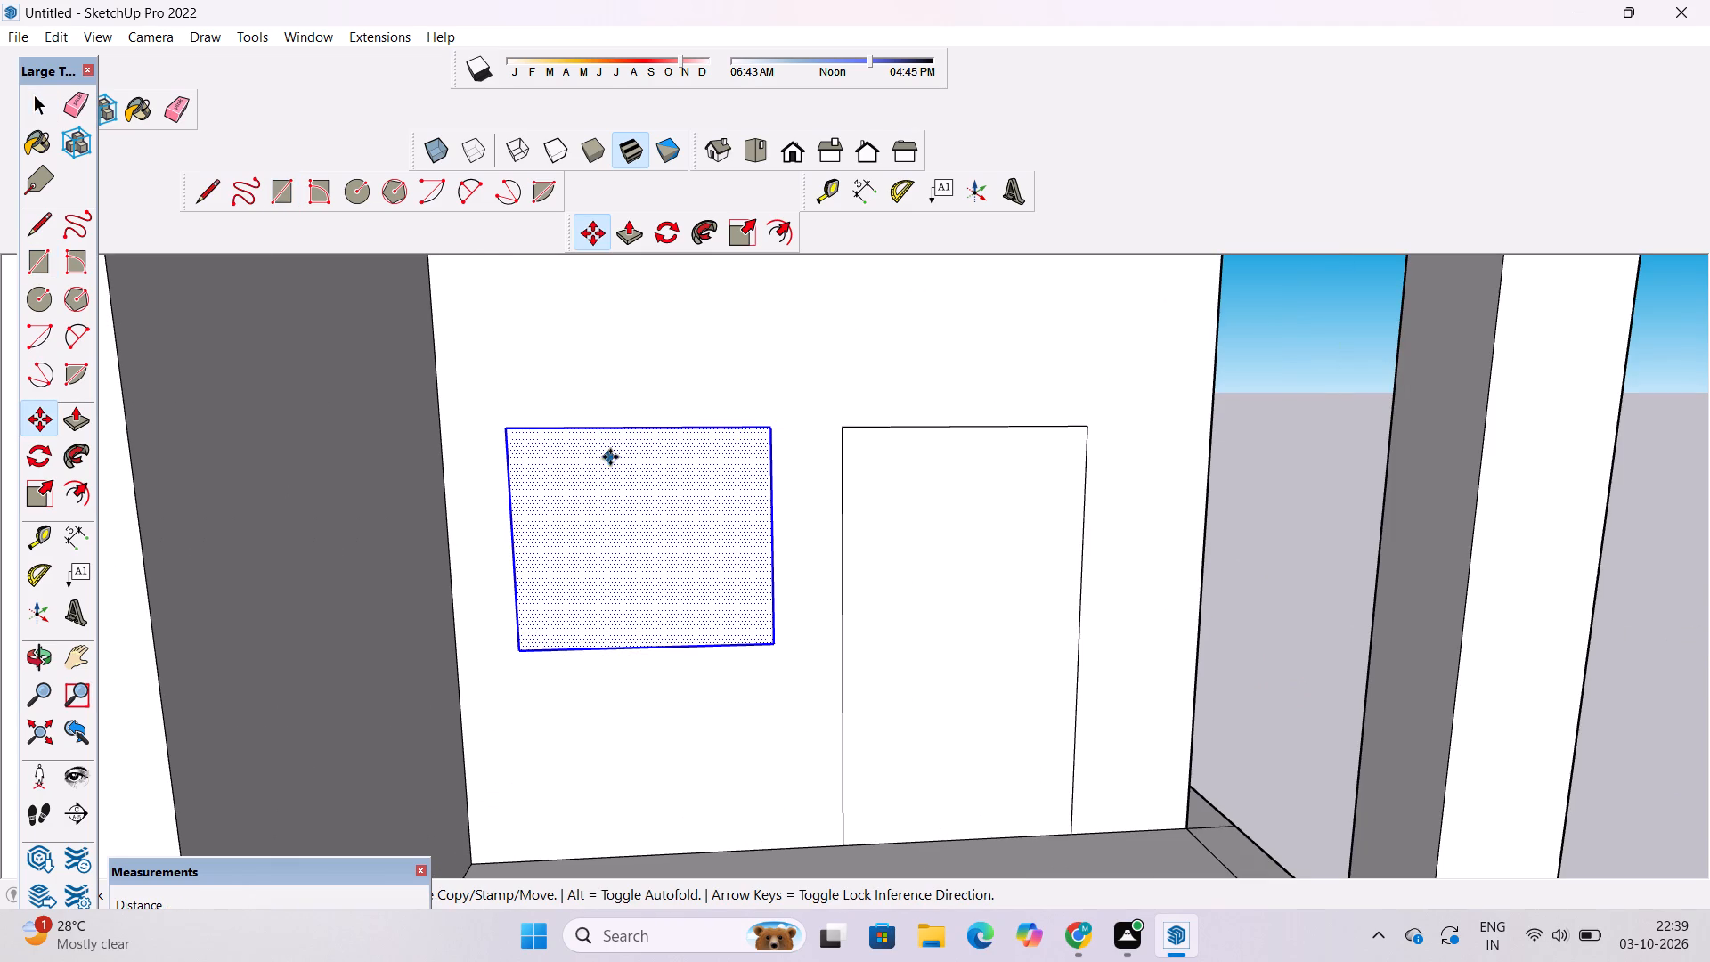
left_click(767, 428)
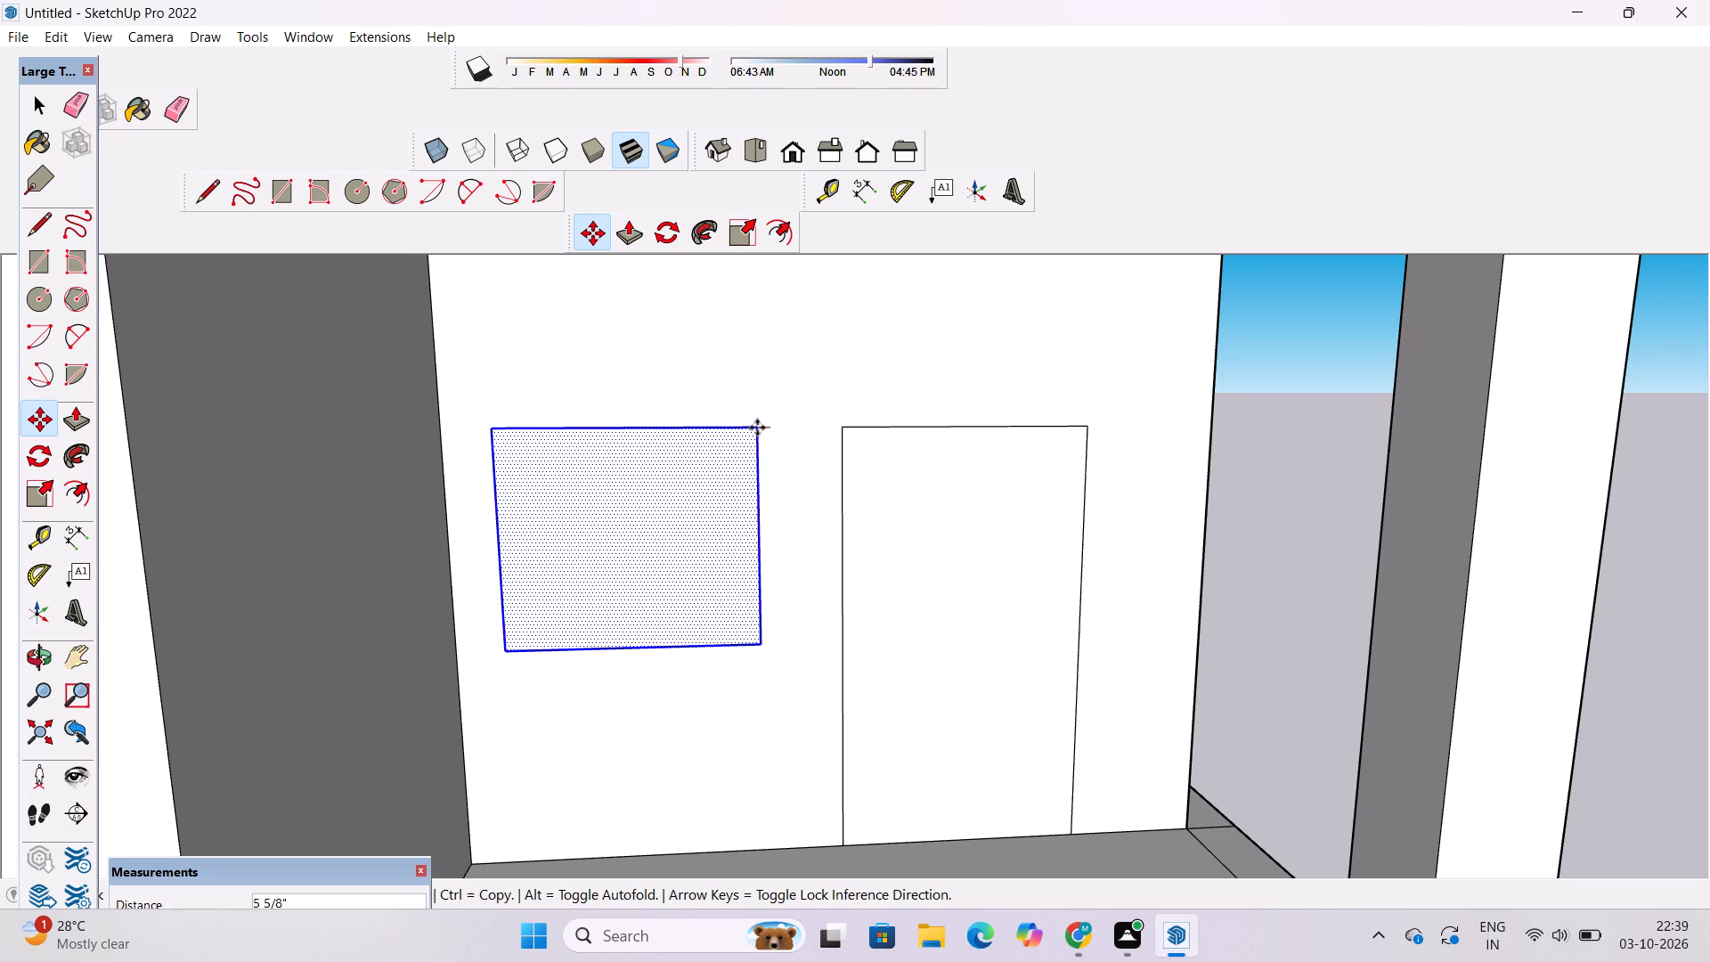
left_click(736, 427)
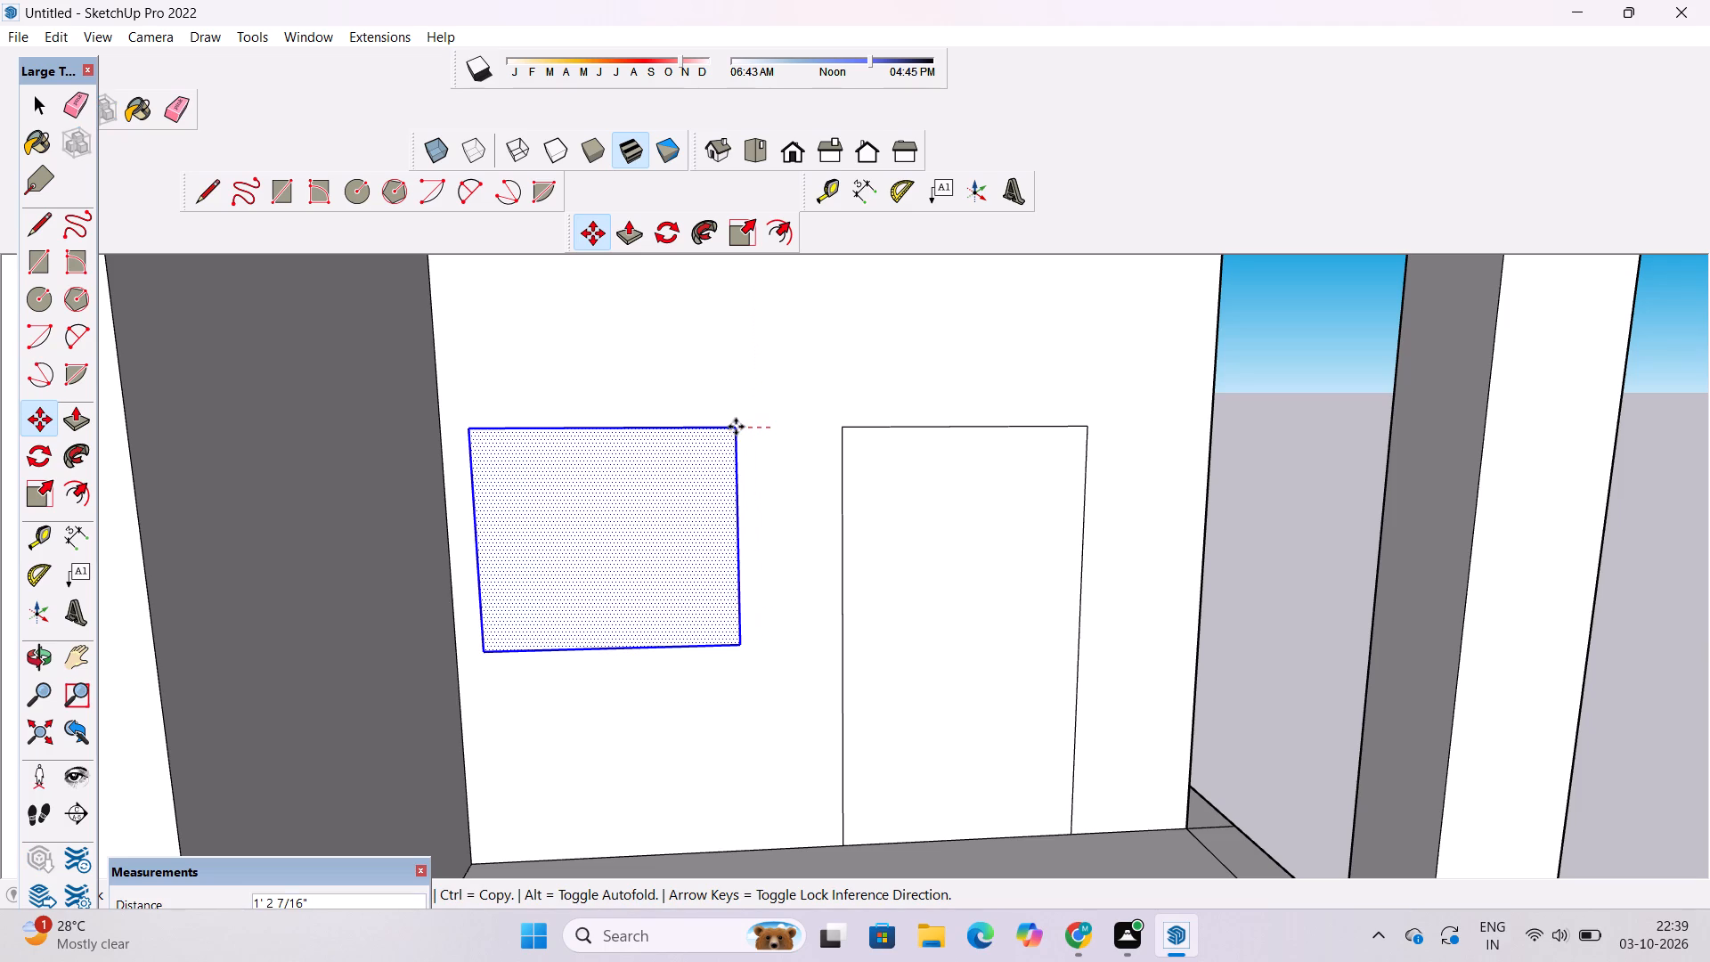
key("space")
Offset the ground-floor window outline 6" inward to form its frame.
type("of")
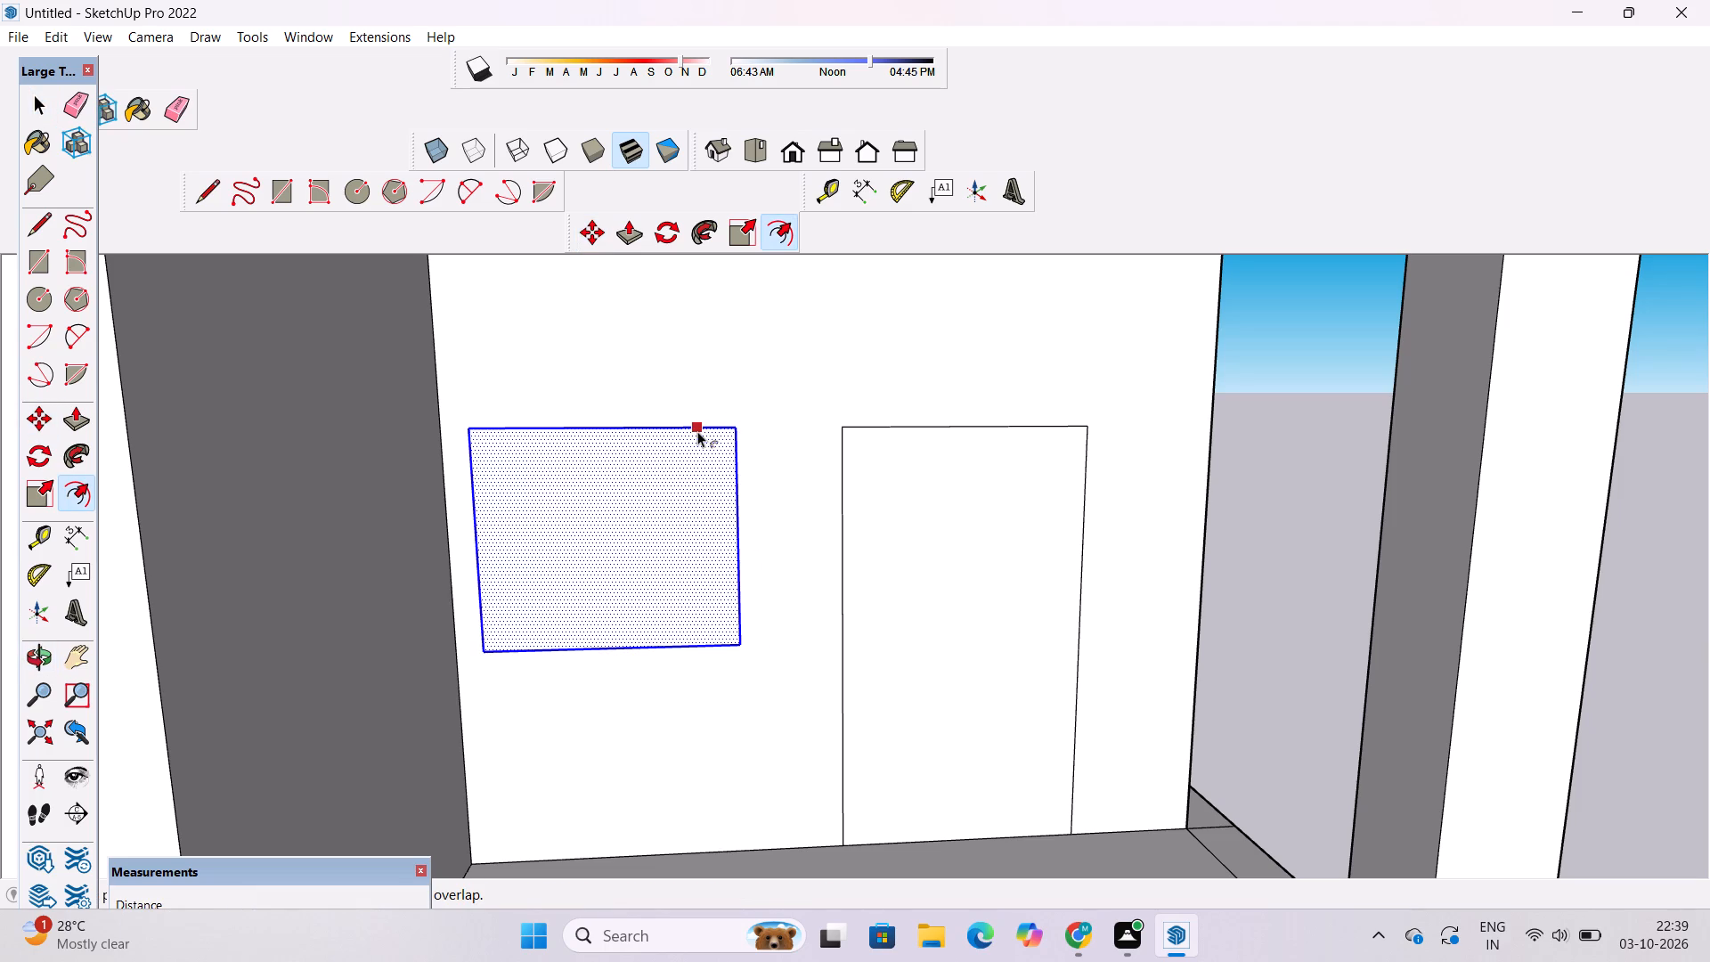
left_click(697, 431)
key("3")
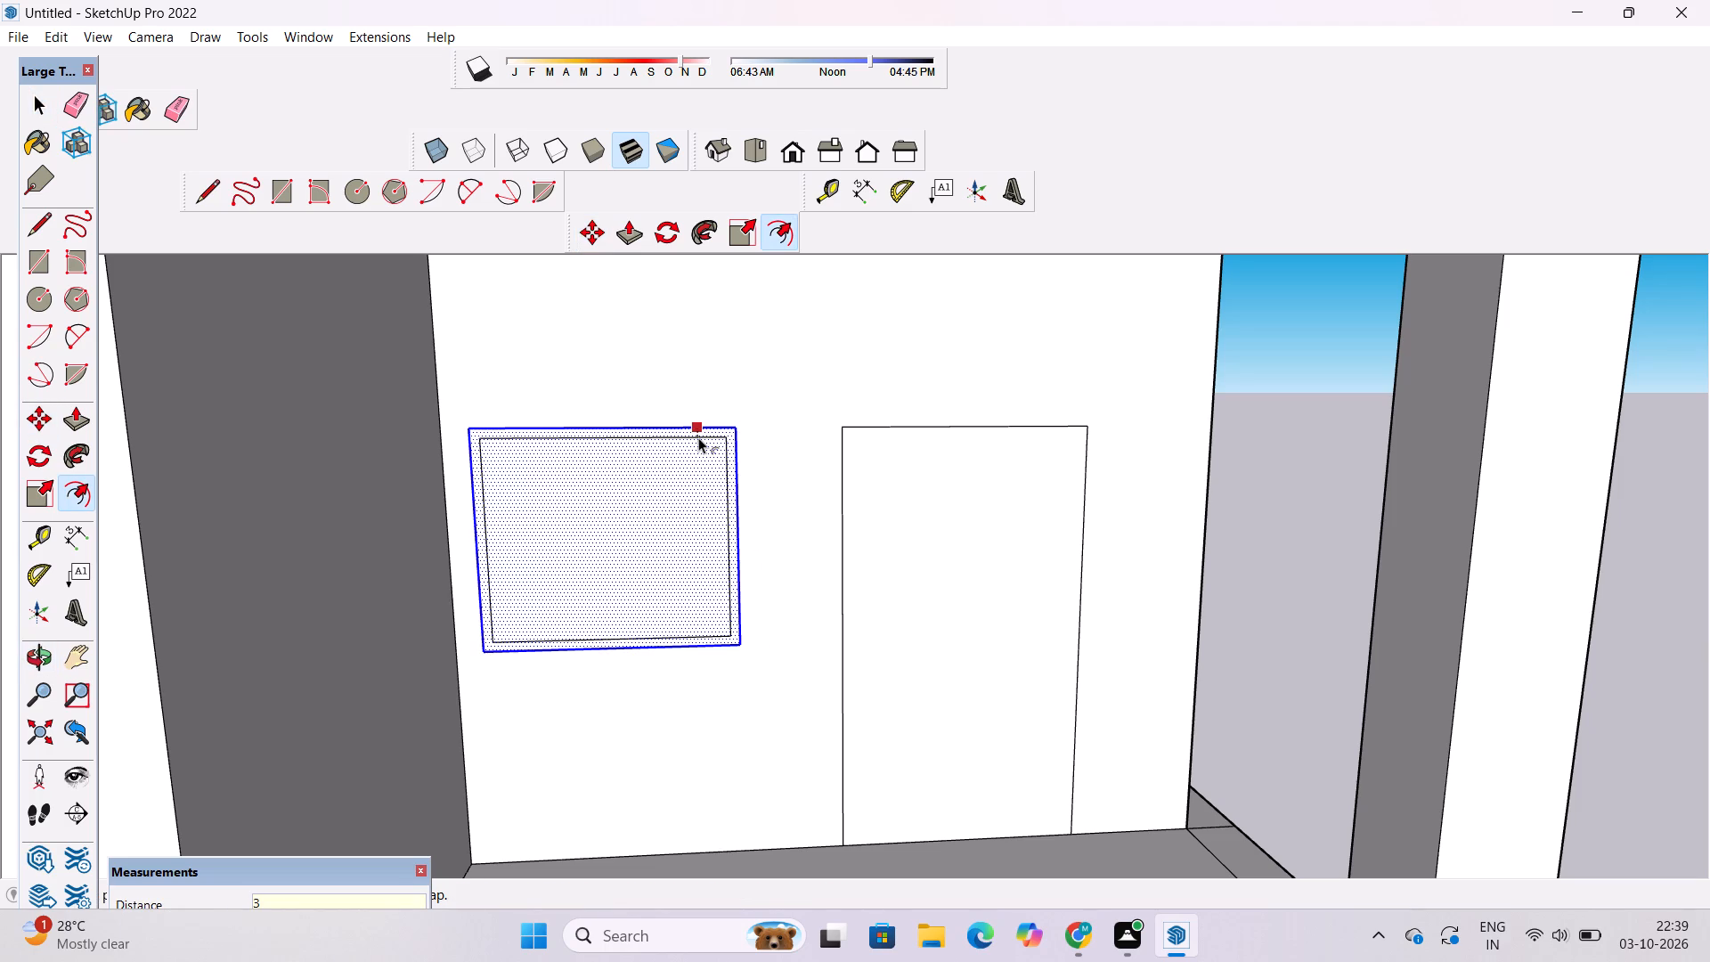
key("BackSpace")
type("6\"")
key("Return")
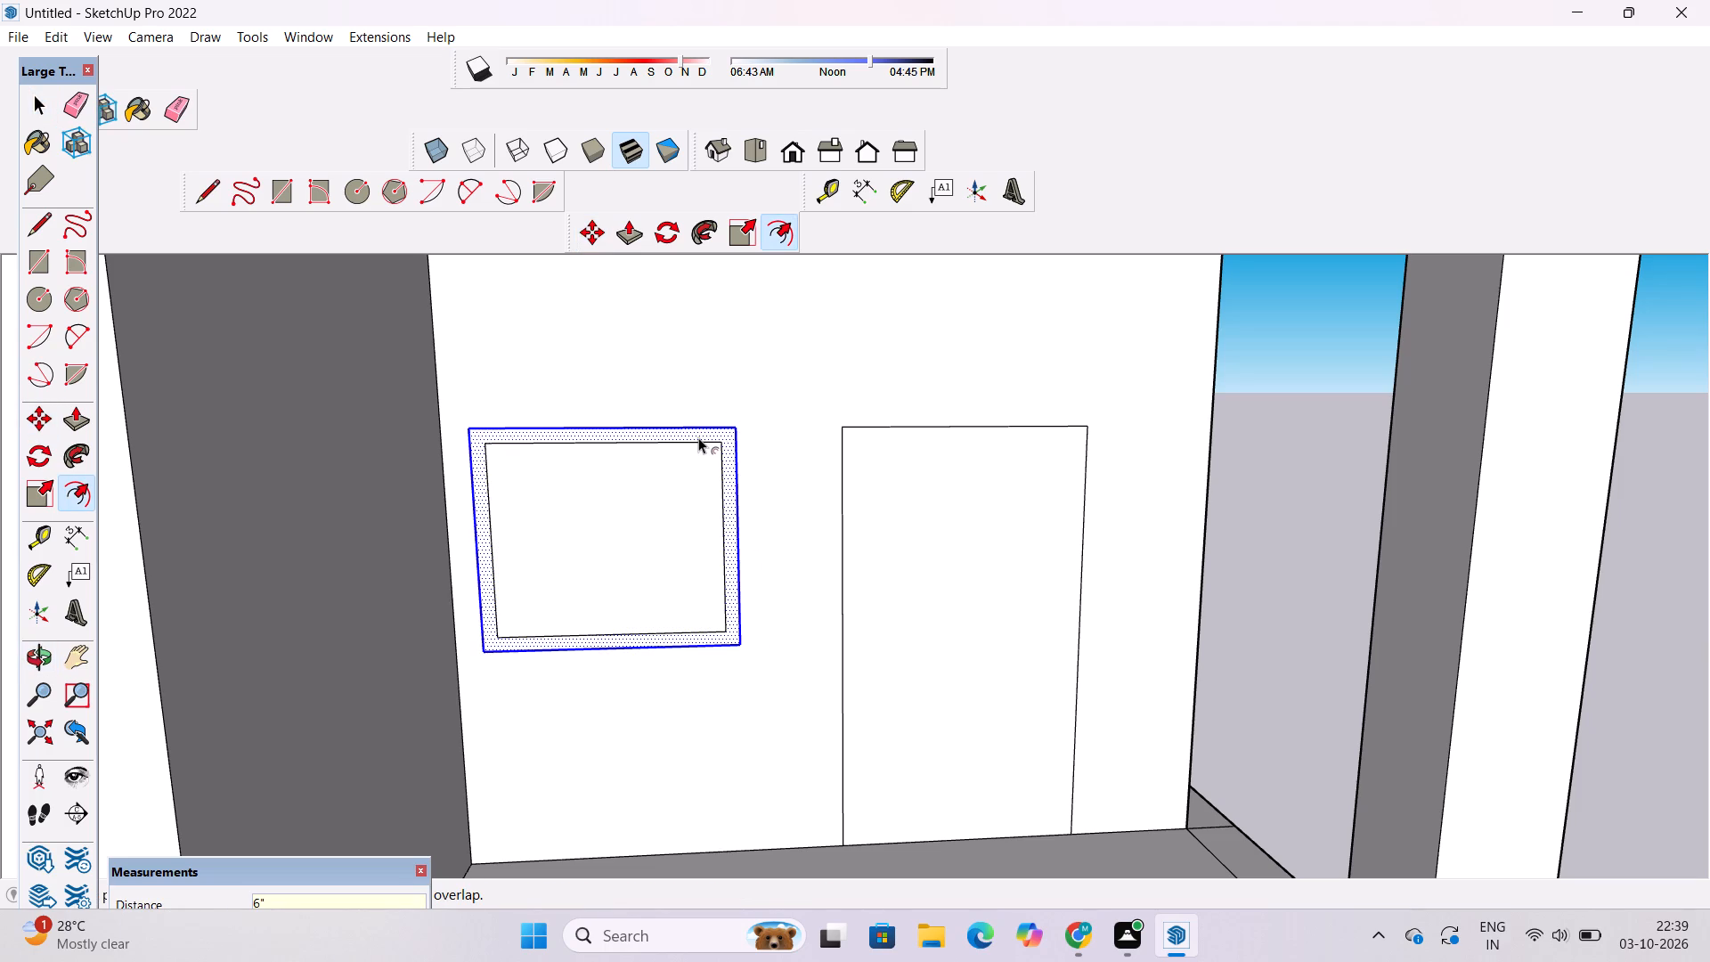
key("space")
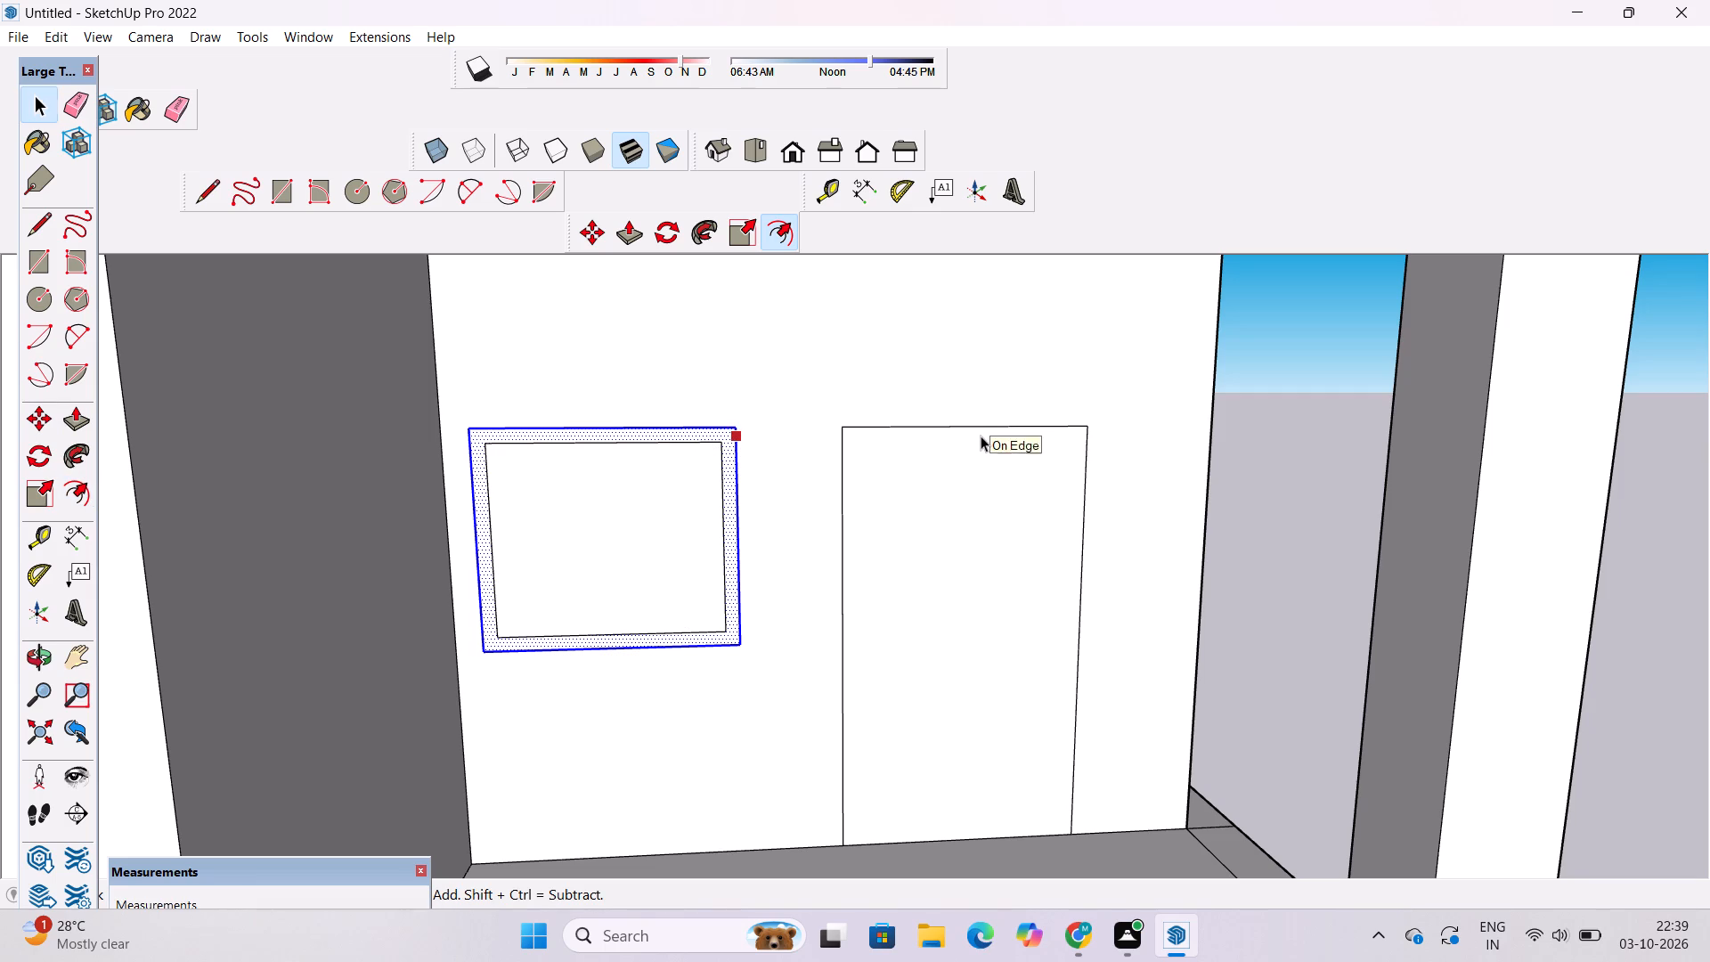
Offset the ground-floor door outline inward by 6", matching the window's frame width.
left_click(984, 431)
type("of")
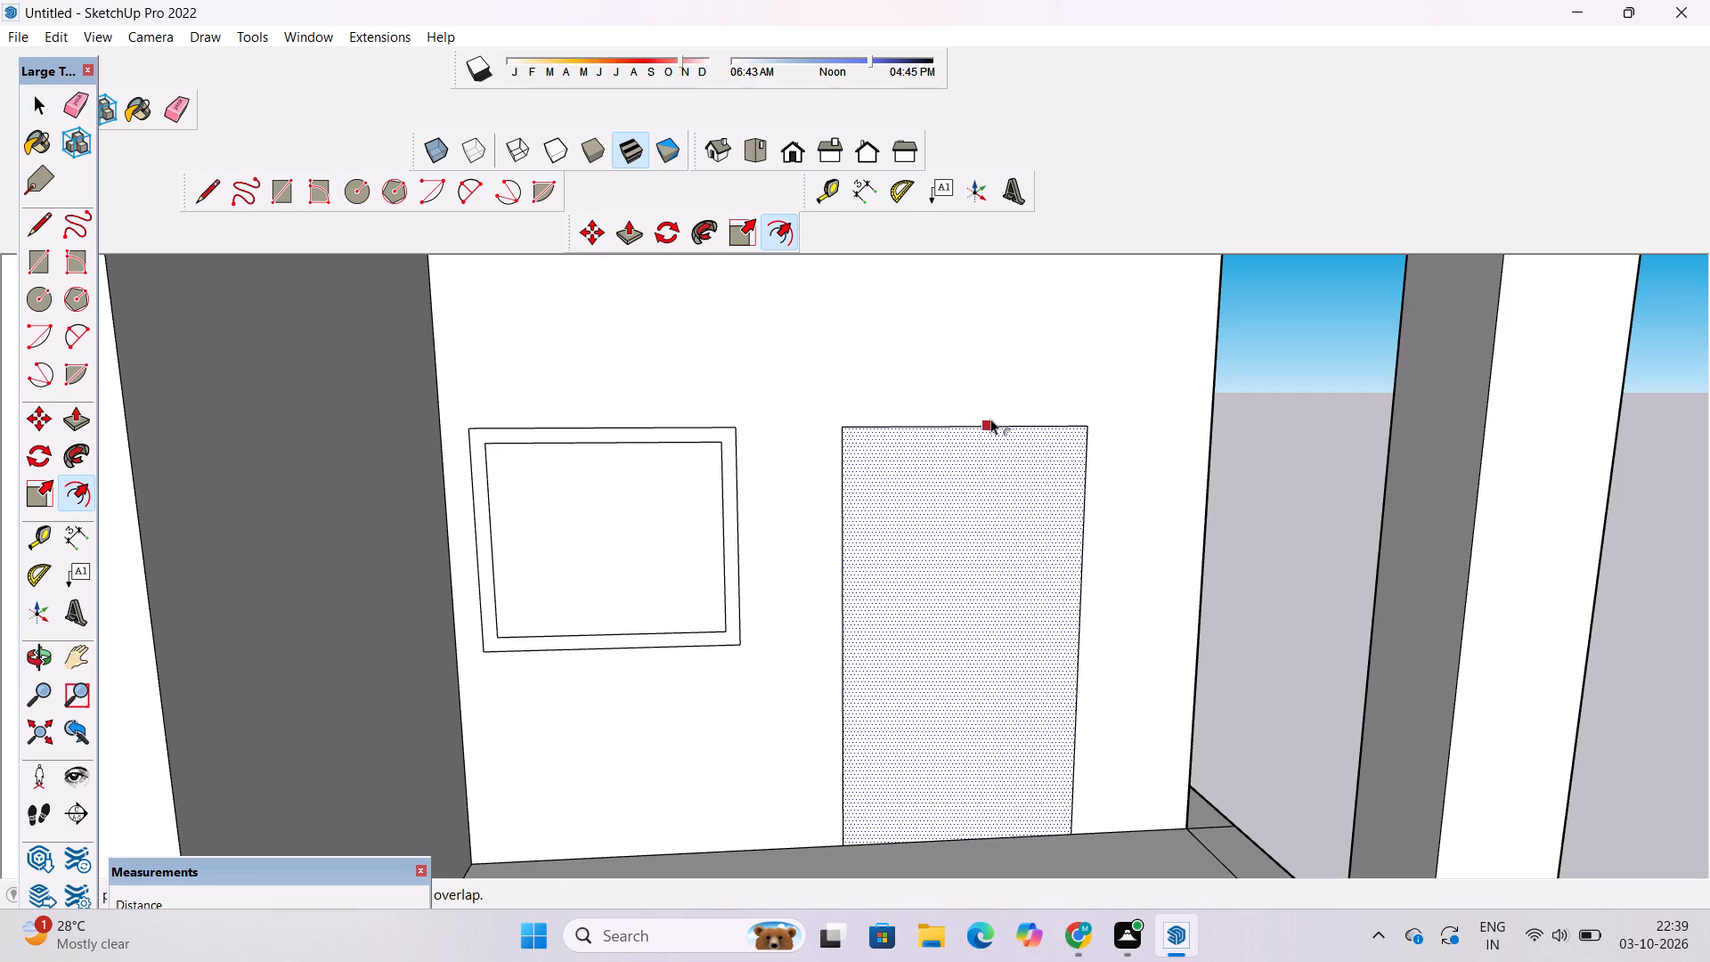
left_click(990, 421)
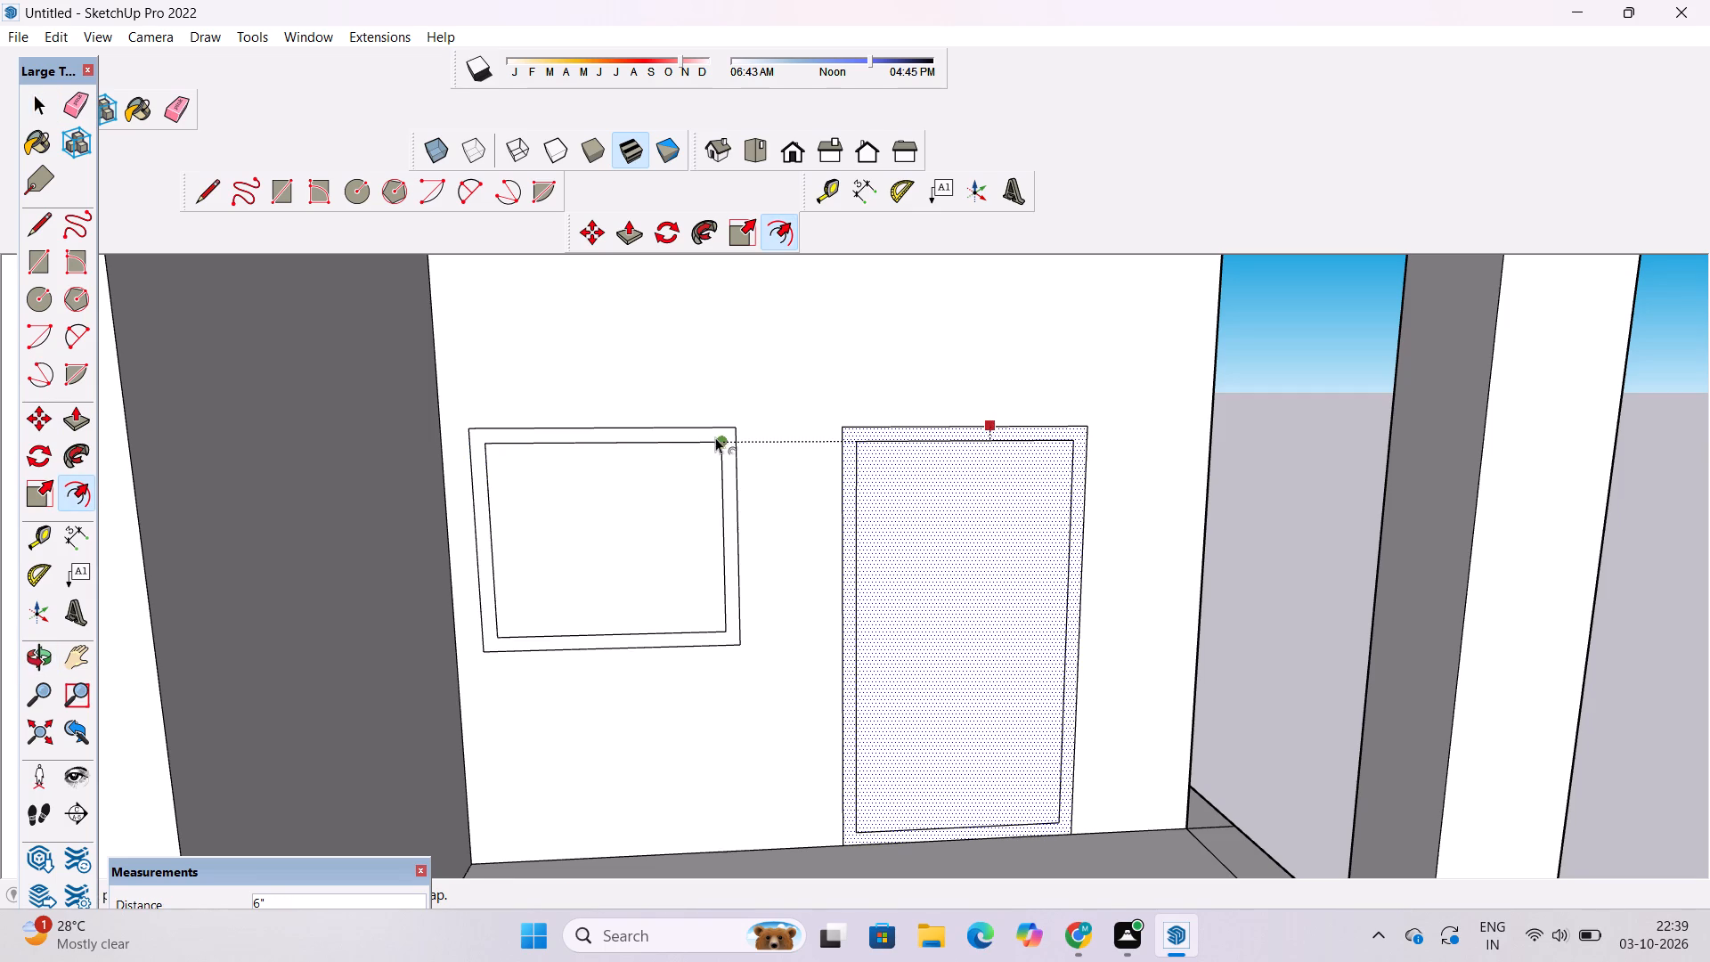
left_click(721, 443)
scroll(823, 400, "down", 5)
key("space")
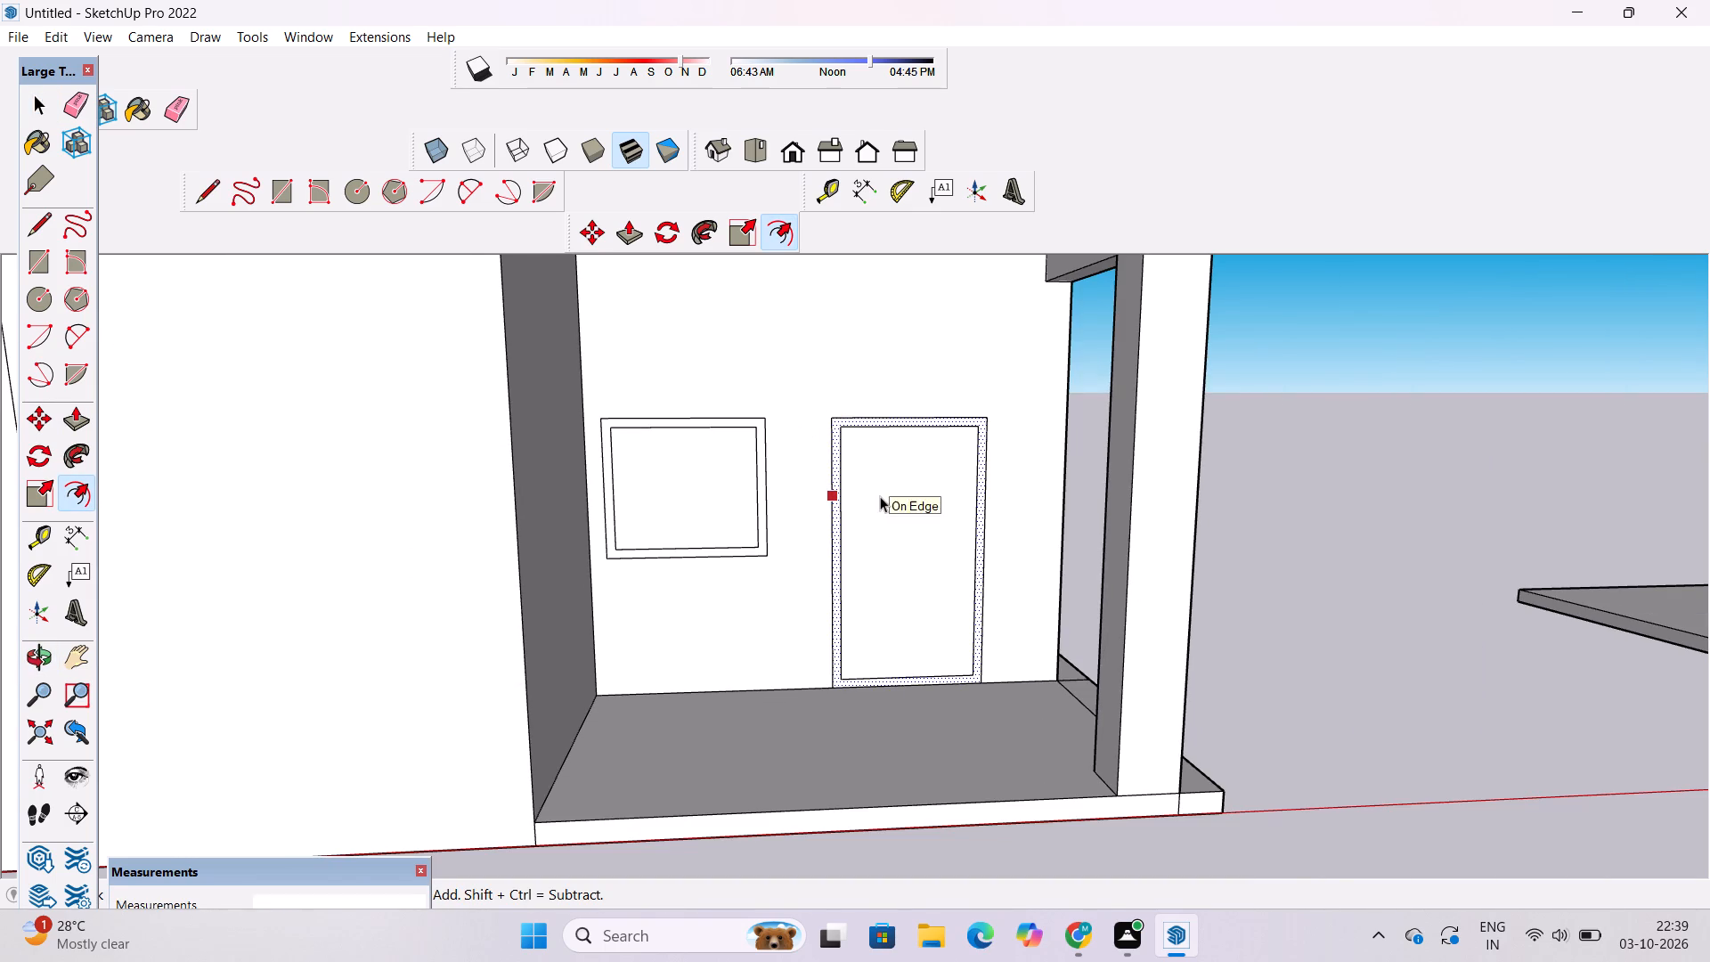
Place a vertical guide through the centre of the ground-floor window's inner frame.
scroll(809, 484, "up", 2)
key("t")
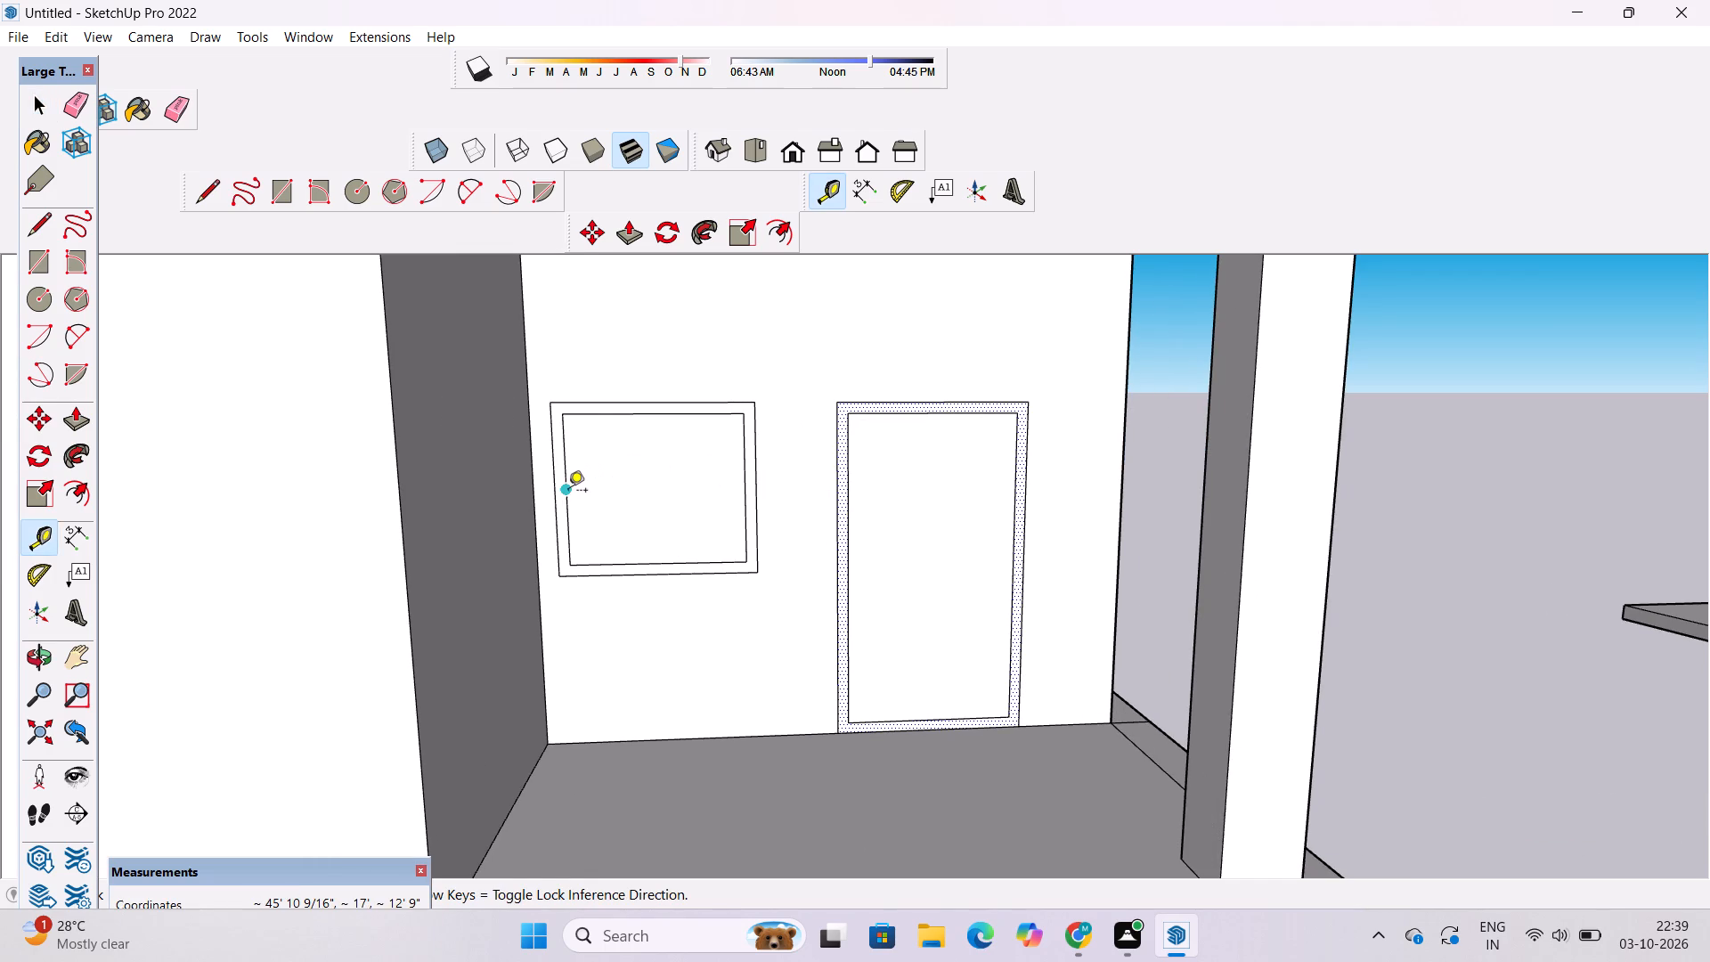
left_click(569, 492)
left_click(664, 562)
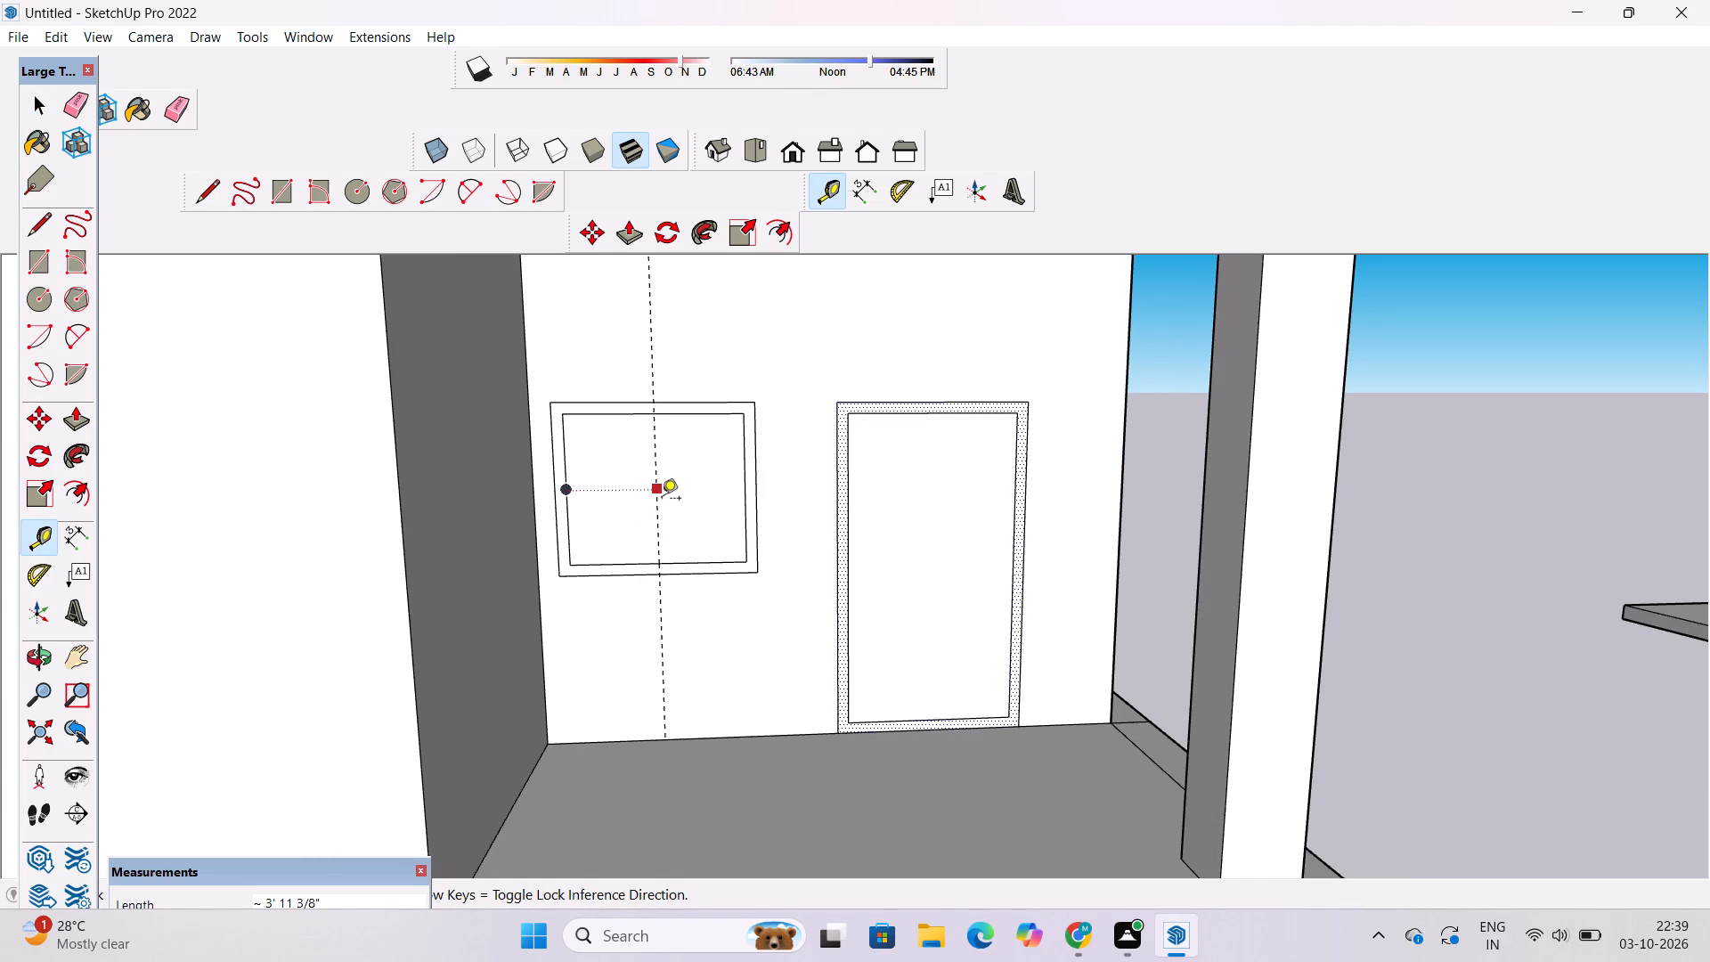
key("space")
Add parallel vertical guides 3" to each side of the window's centre guide.
key("t")
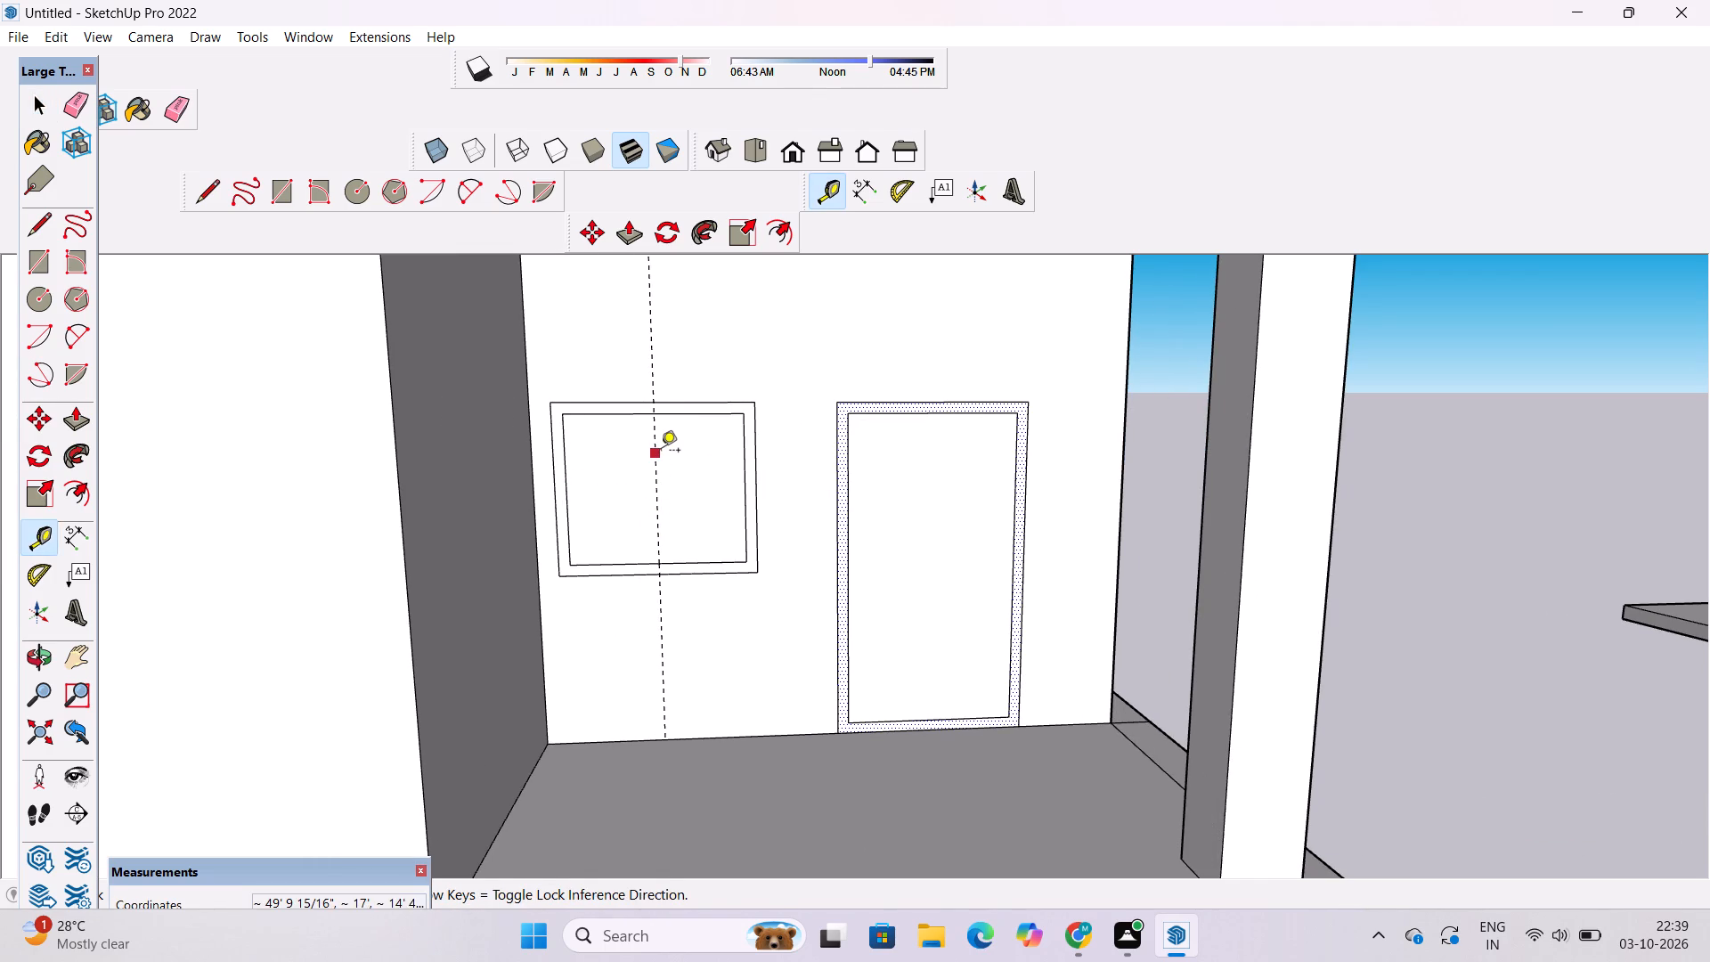
left_click(661, 434)
type("3\"")
key("Return")
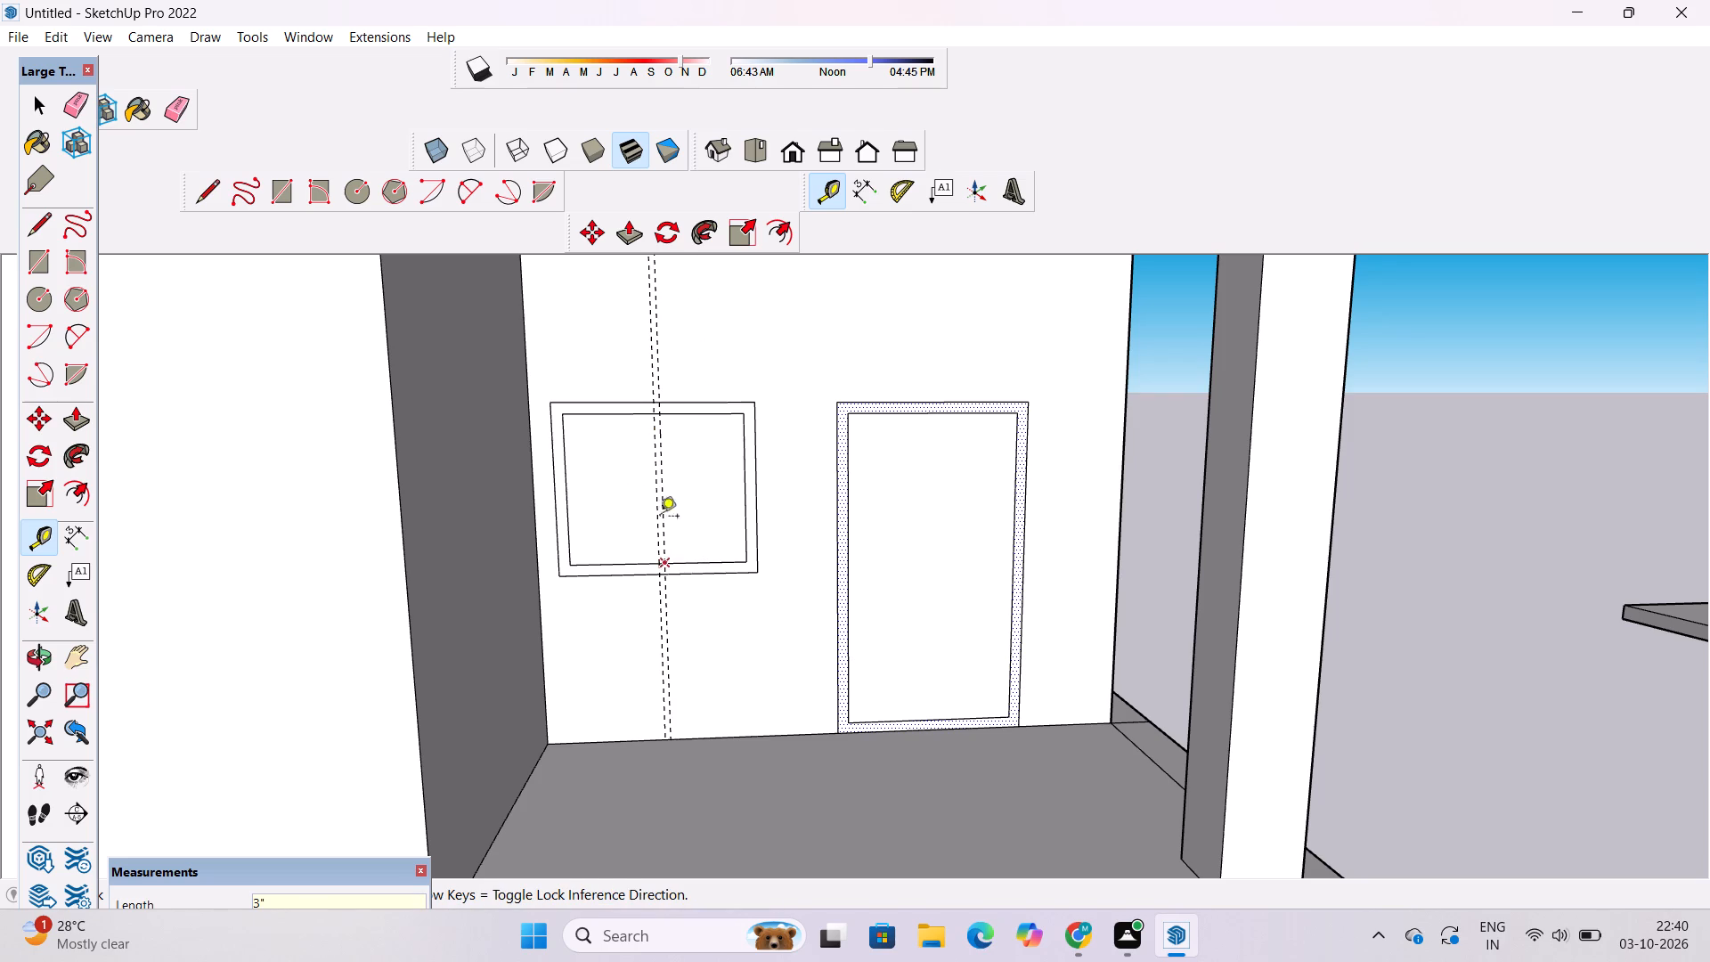
scroll(656, 473, "up", 10)
left_click(647, 371)
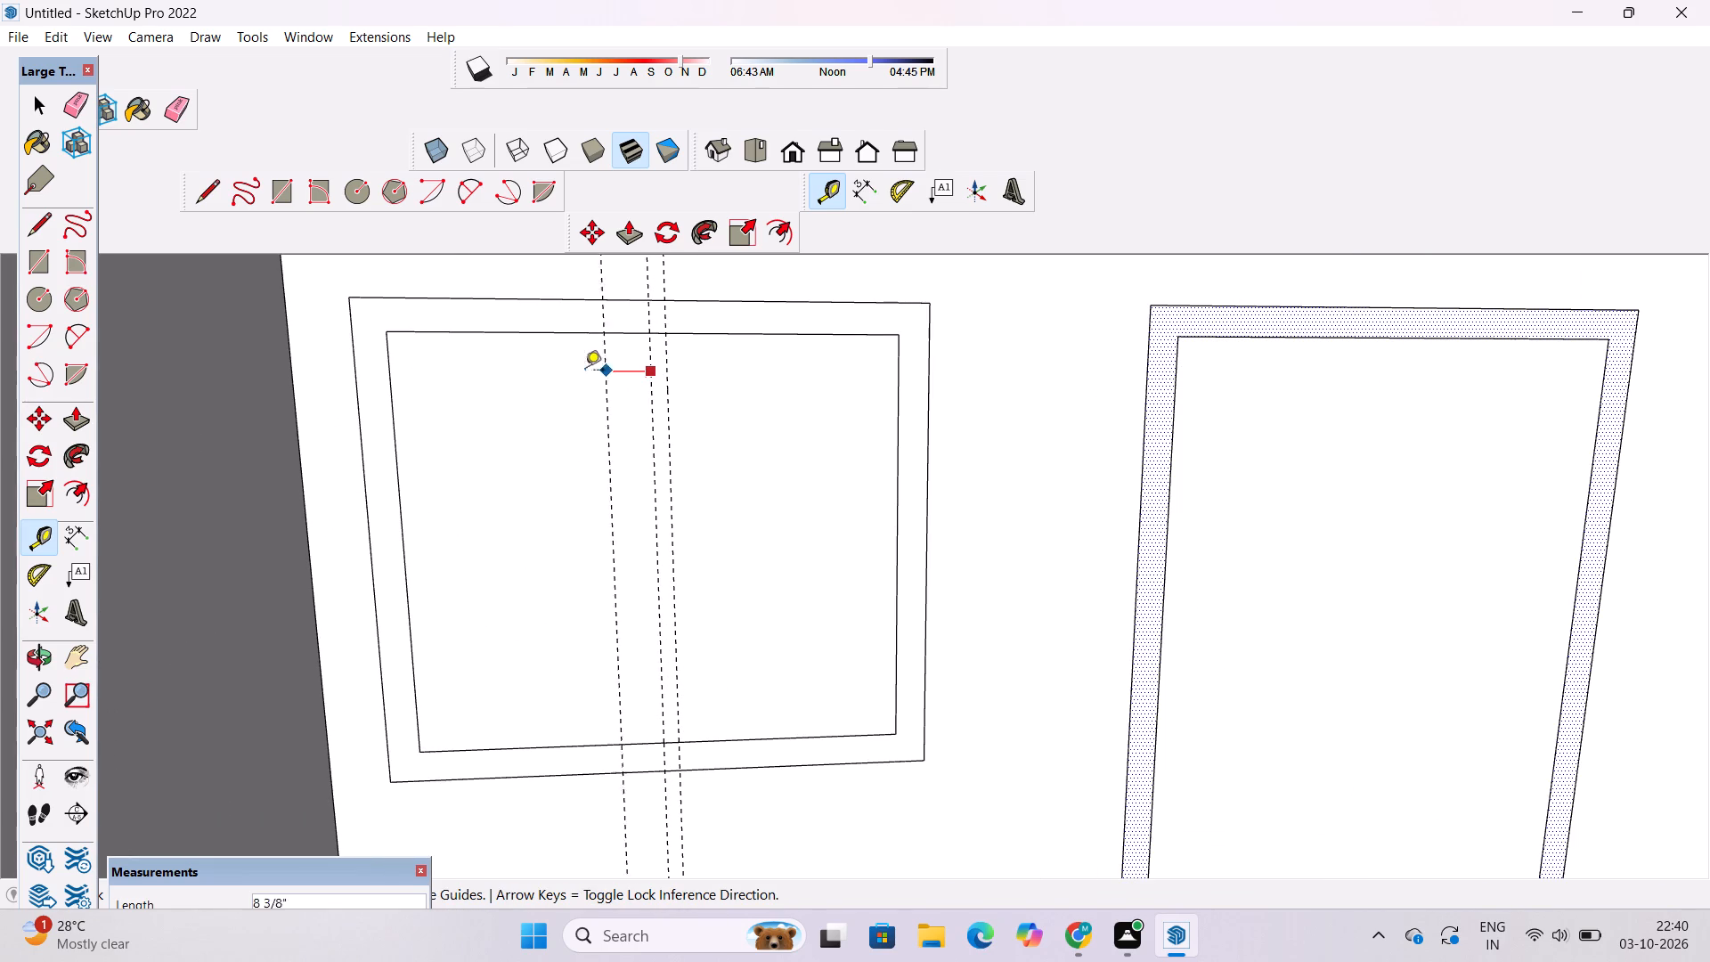
type("3\"")
key("Return")
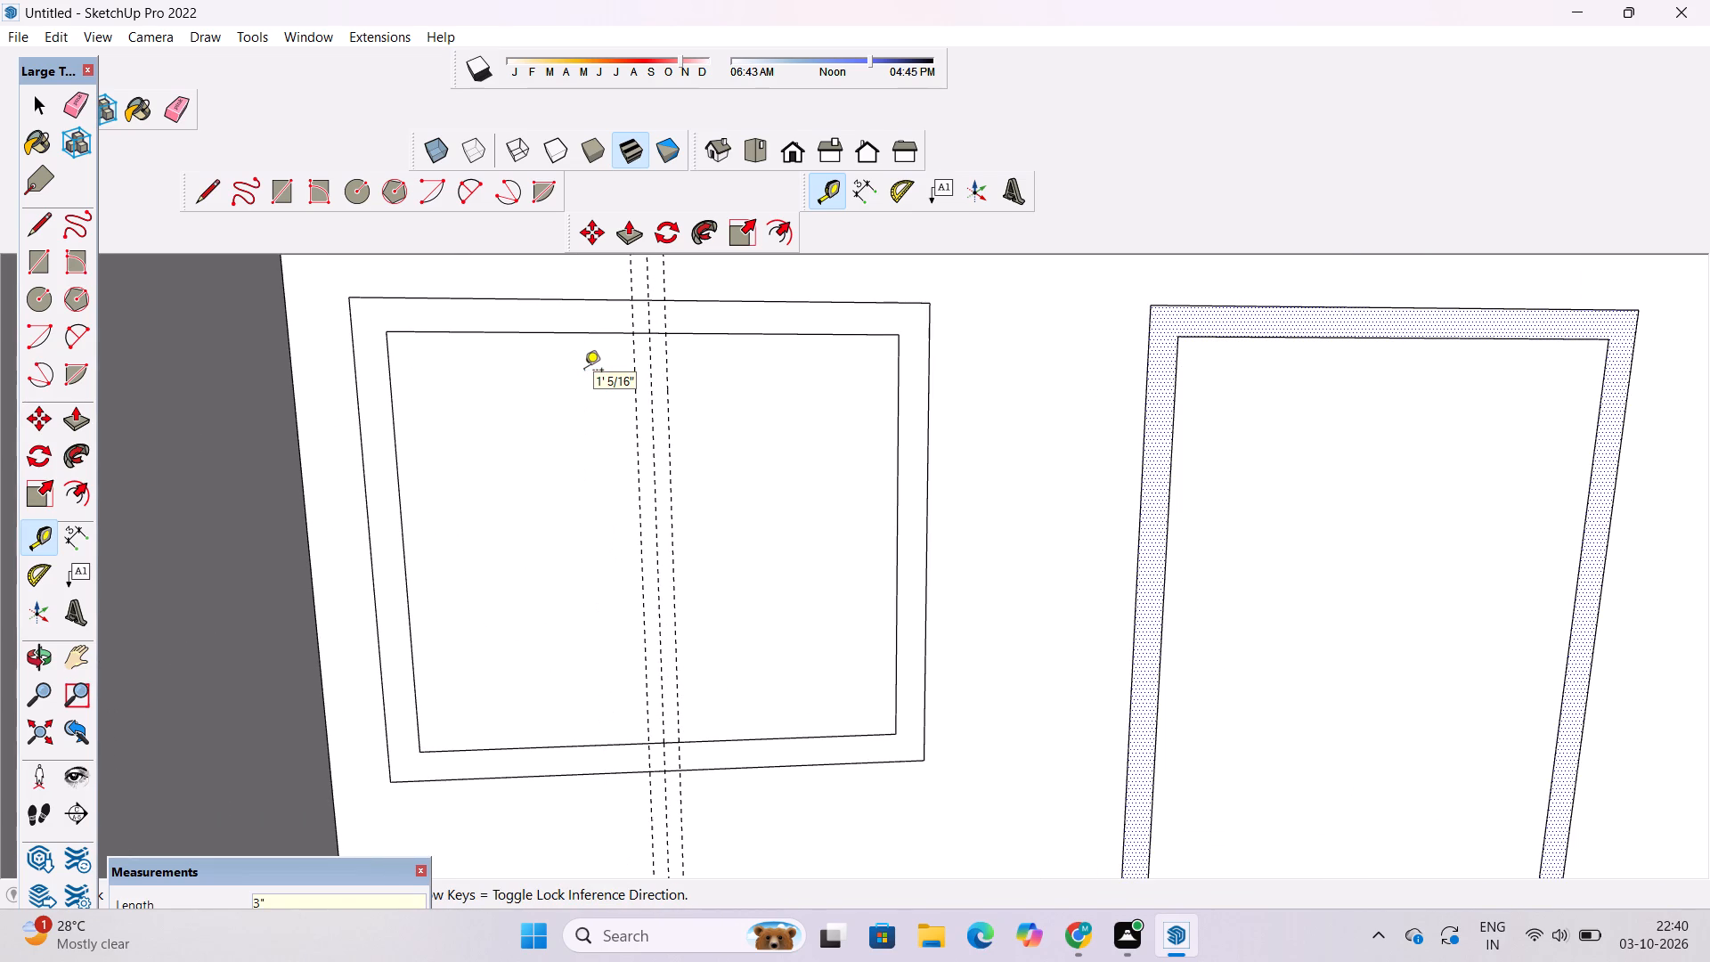
Draw a mullion rectangle 6" wide and about 6' 9" high between the outer guides, spanning the window's inner frame.
key("r")
scroll(600, 379, "down", 5)
scroll(622, 358, "up", 4)
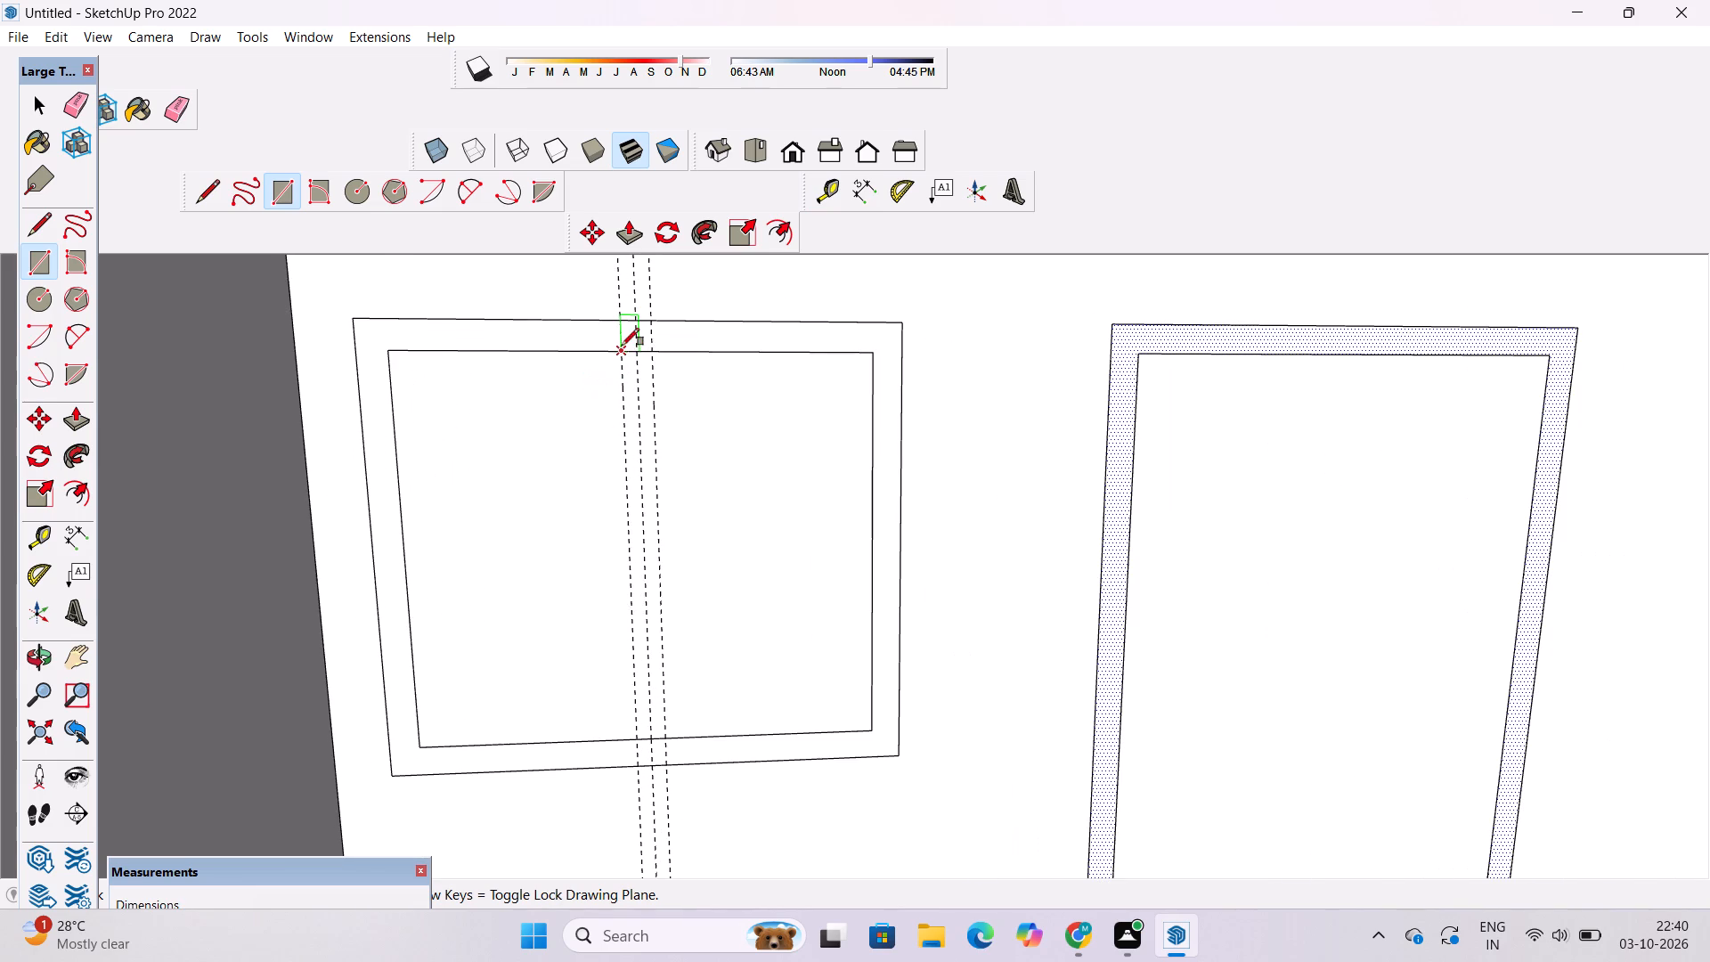
left_click(620, 350)
scroll(623, 366, "down", 5)
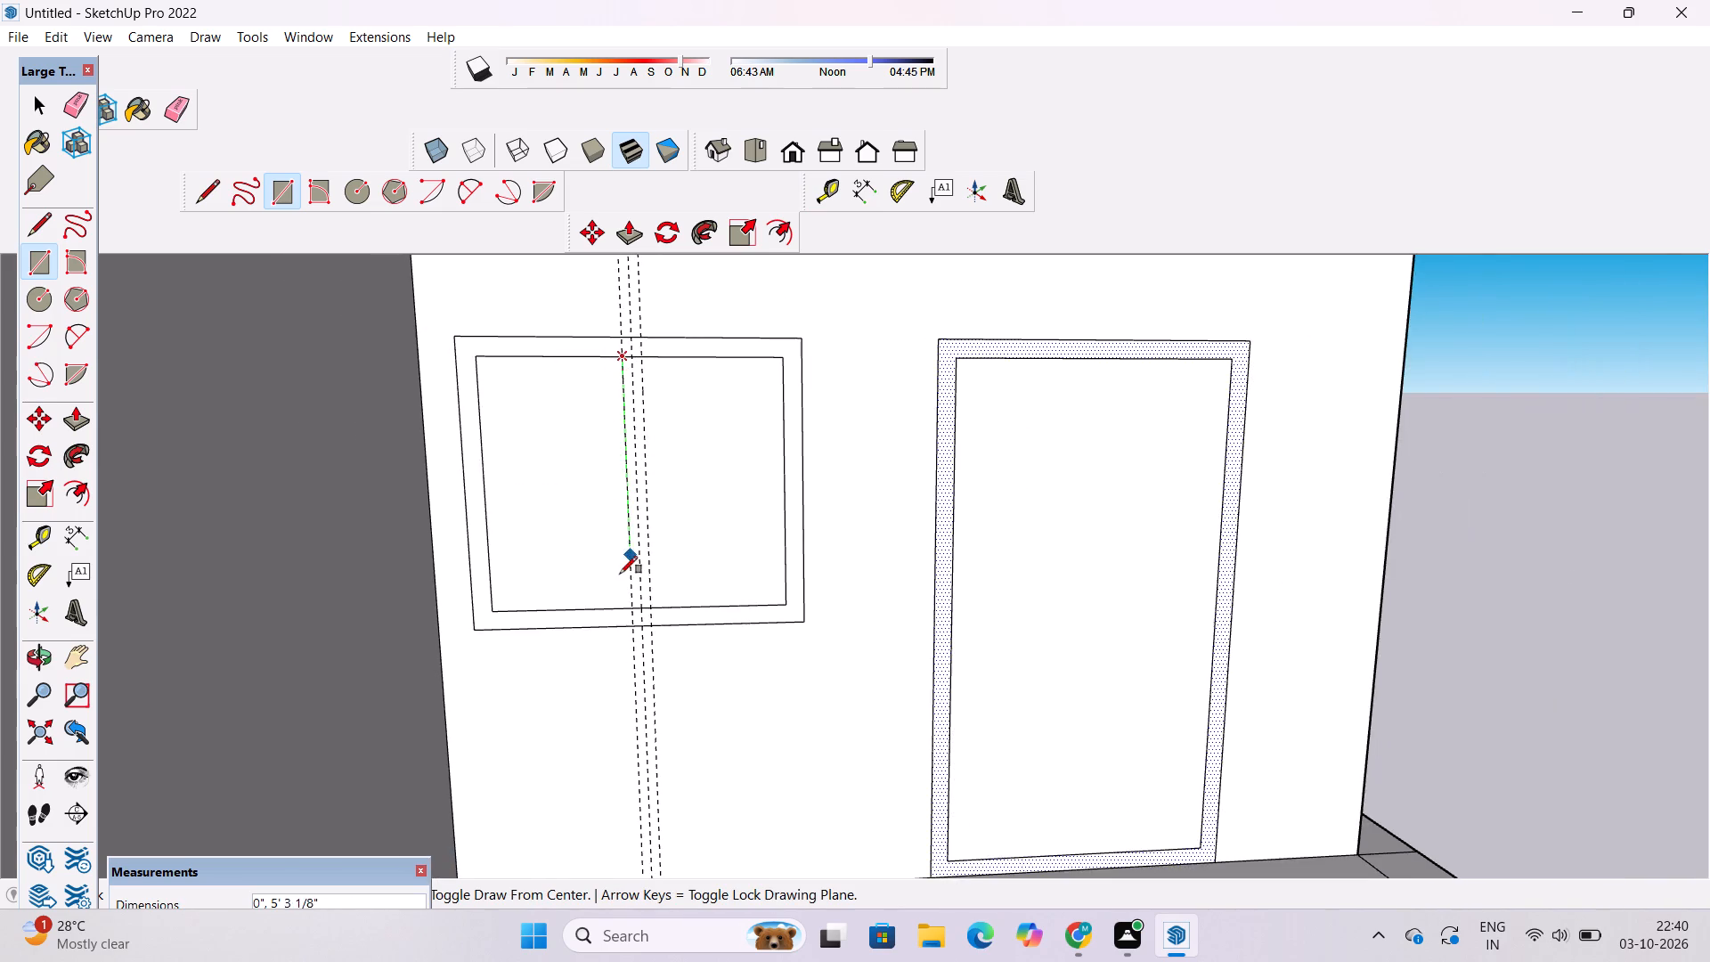
scroll(620, 574, "up", 9)
left_click(697, 656)
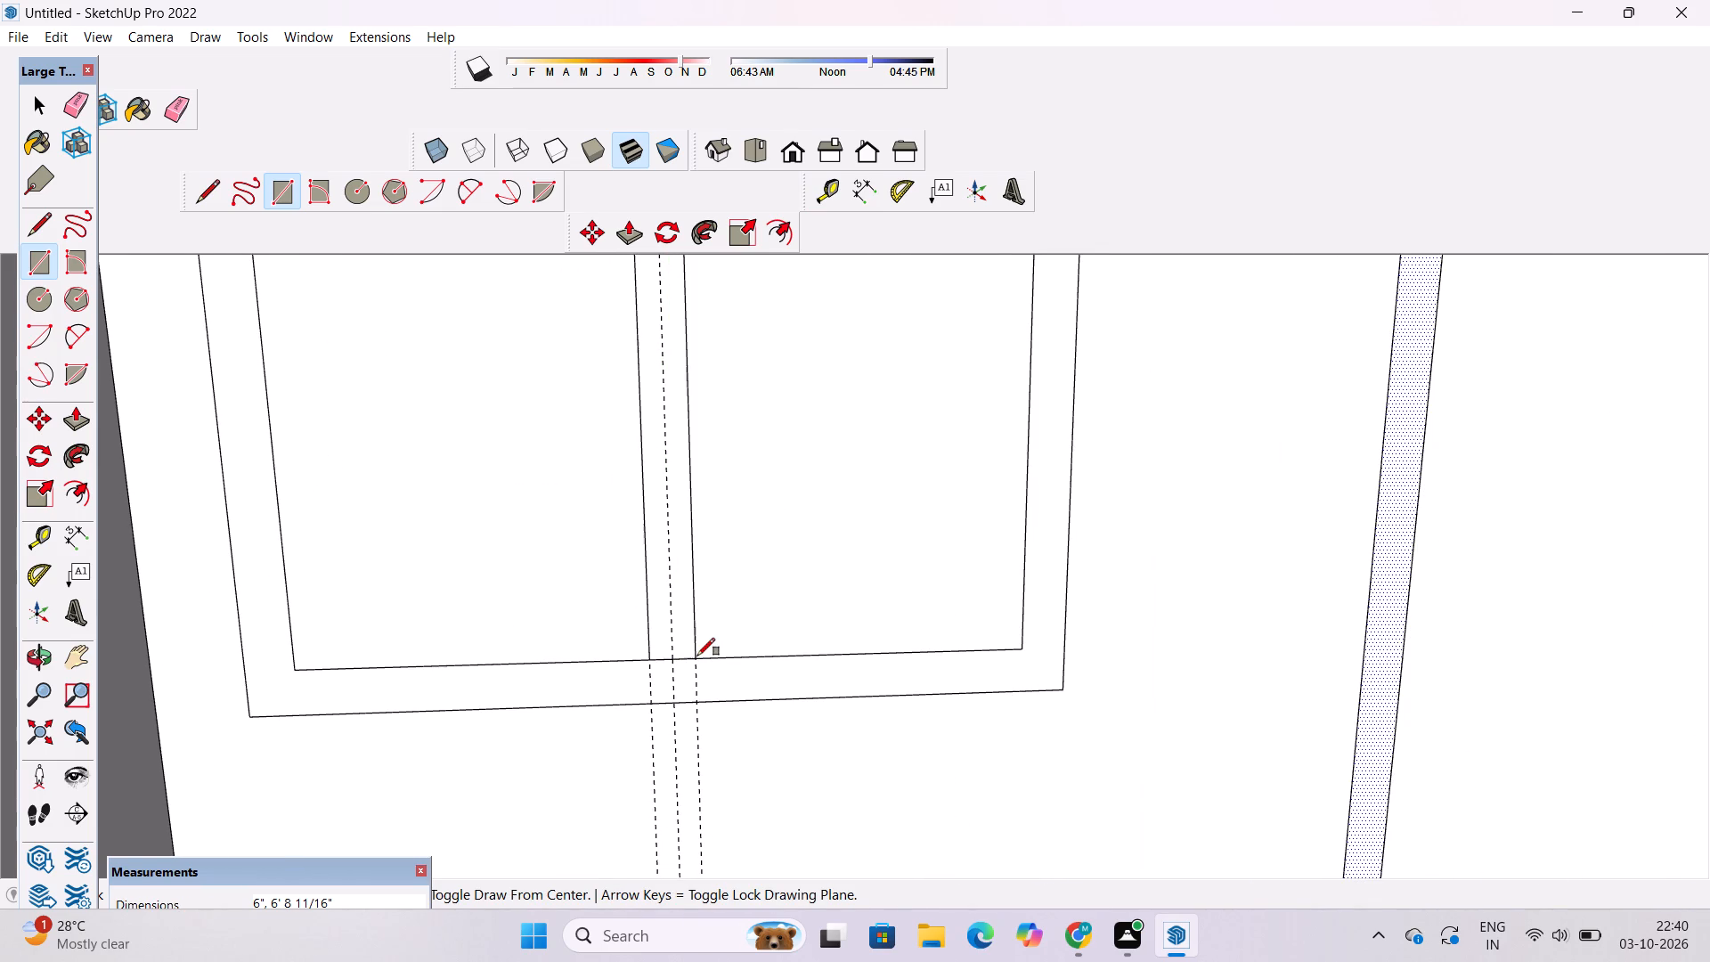
Erase the three vertical guides running through the ground-floor window.
key("e")
scroll(646, 635, "down", 5)
left_click_drag(704, 754, 637, 756)
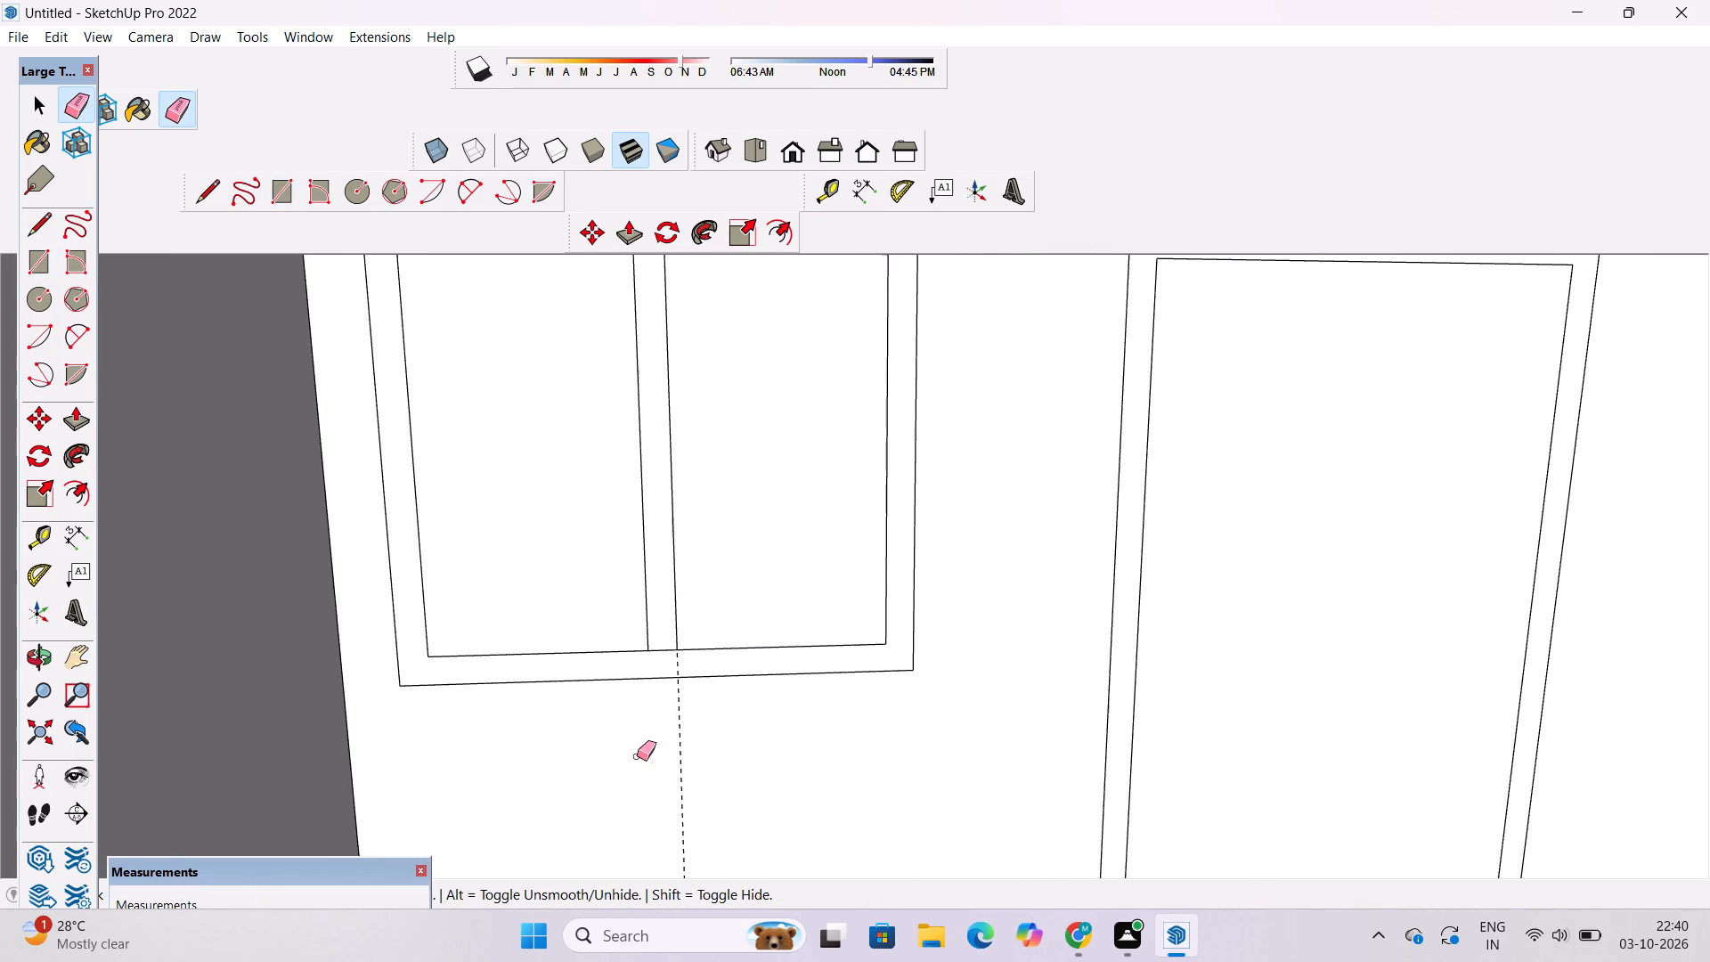
left_click_drag(708, 754, 676, 765)
Examine the house from several angles, from the new ground-floor door and window up to the balconies and side wall.
key("o")
scroll(689, 766, "down", 10)
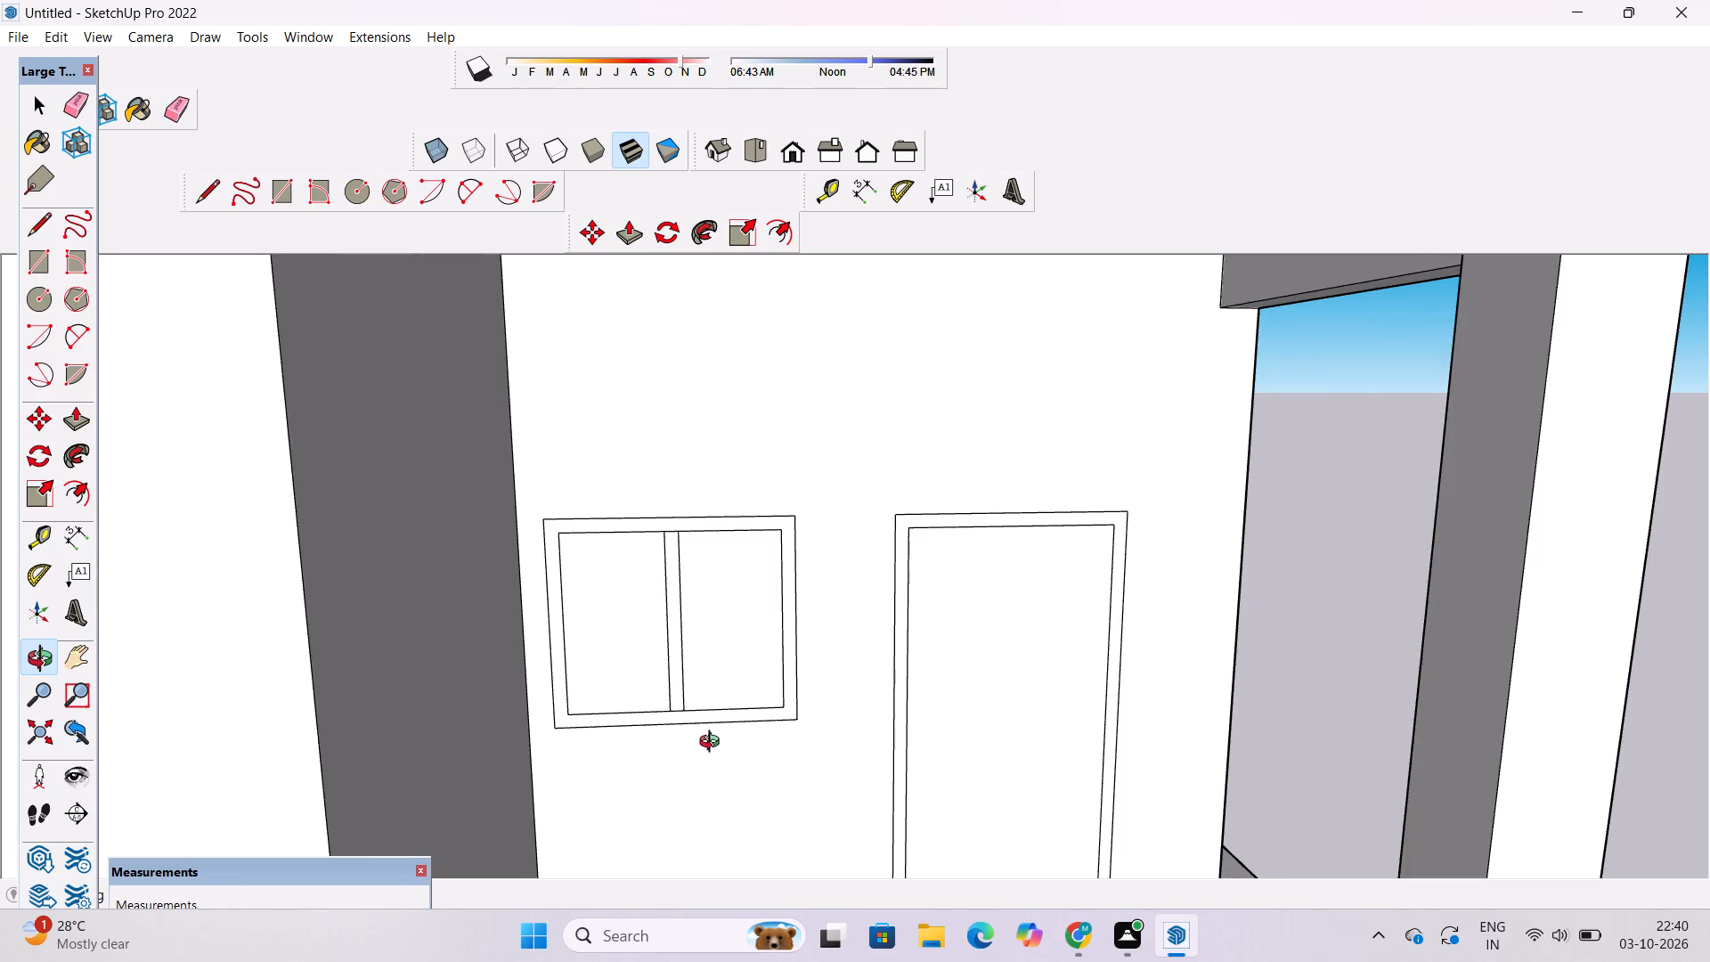
left_click_drag(716, 732, 747, 802)
left_click_drag(756, 803, 757, 762)
scroll(759, 744, "down", 6)
left_click_drag(780, 760, 780, 650, "shift")
left_click_drag(789, 662, 789, 694)
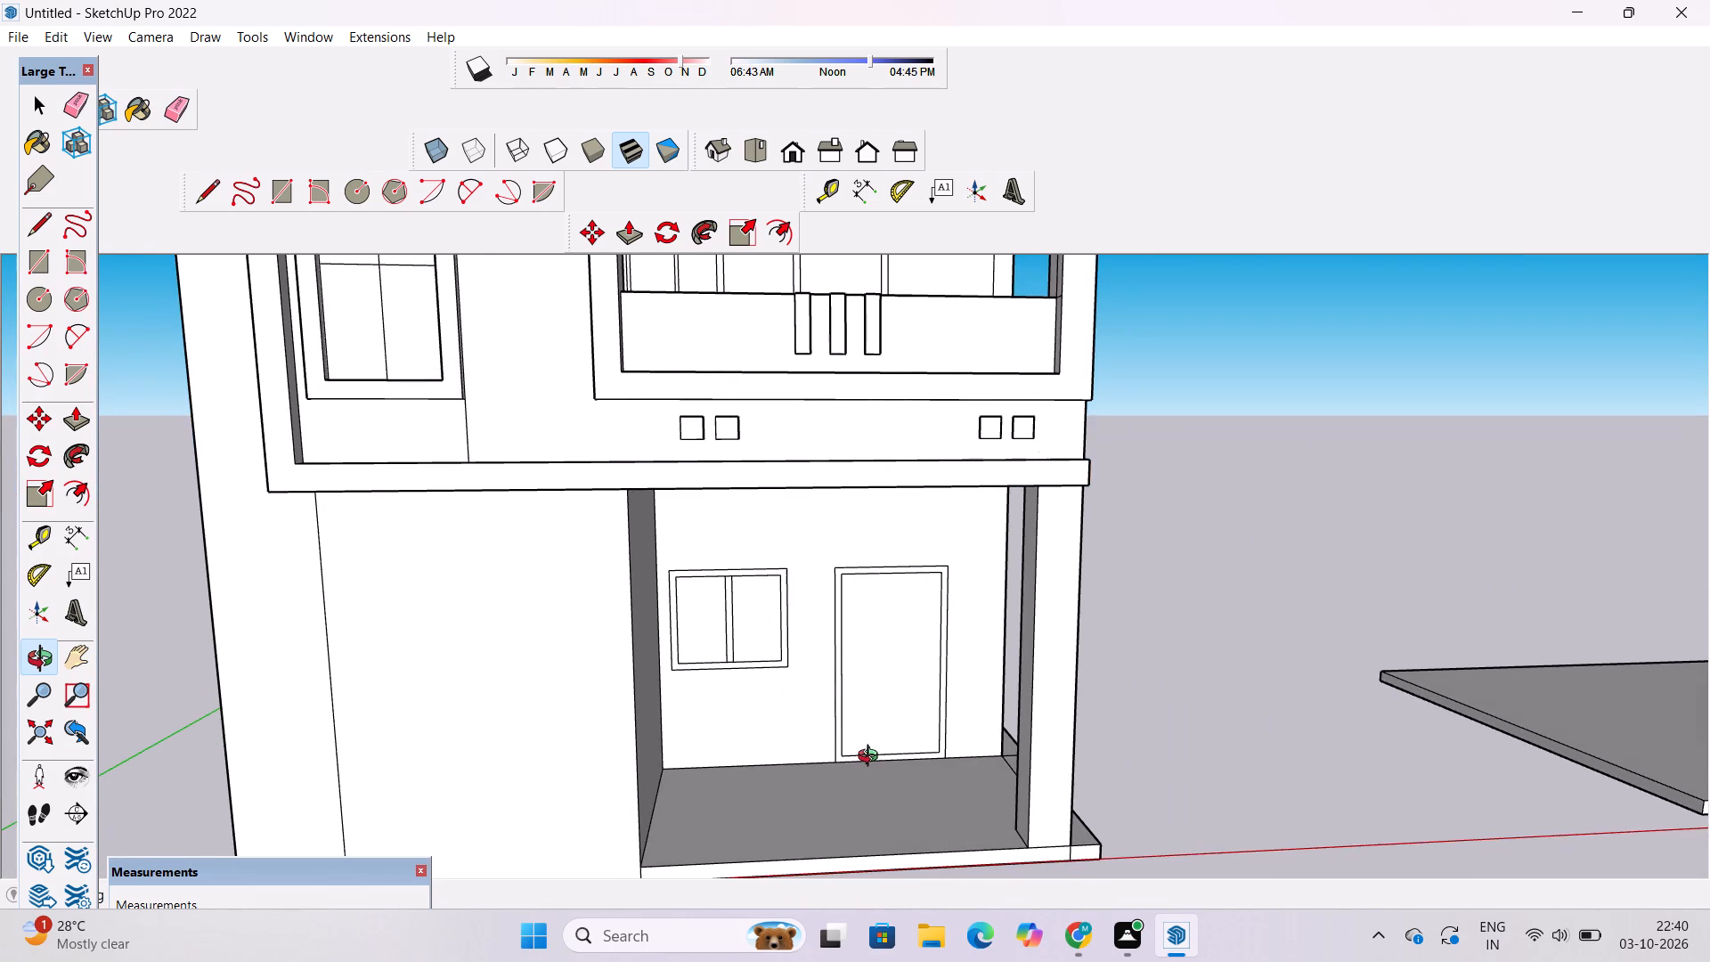
left_click_drag(872, 757, 859, 724, "shift")
scroll(843, 705, "down", 4)
left_click_drag(843, 715, 840, 646, "shift")
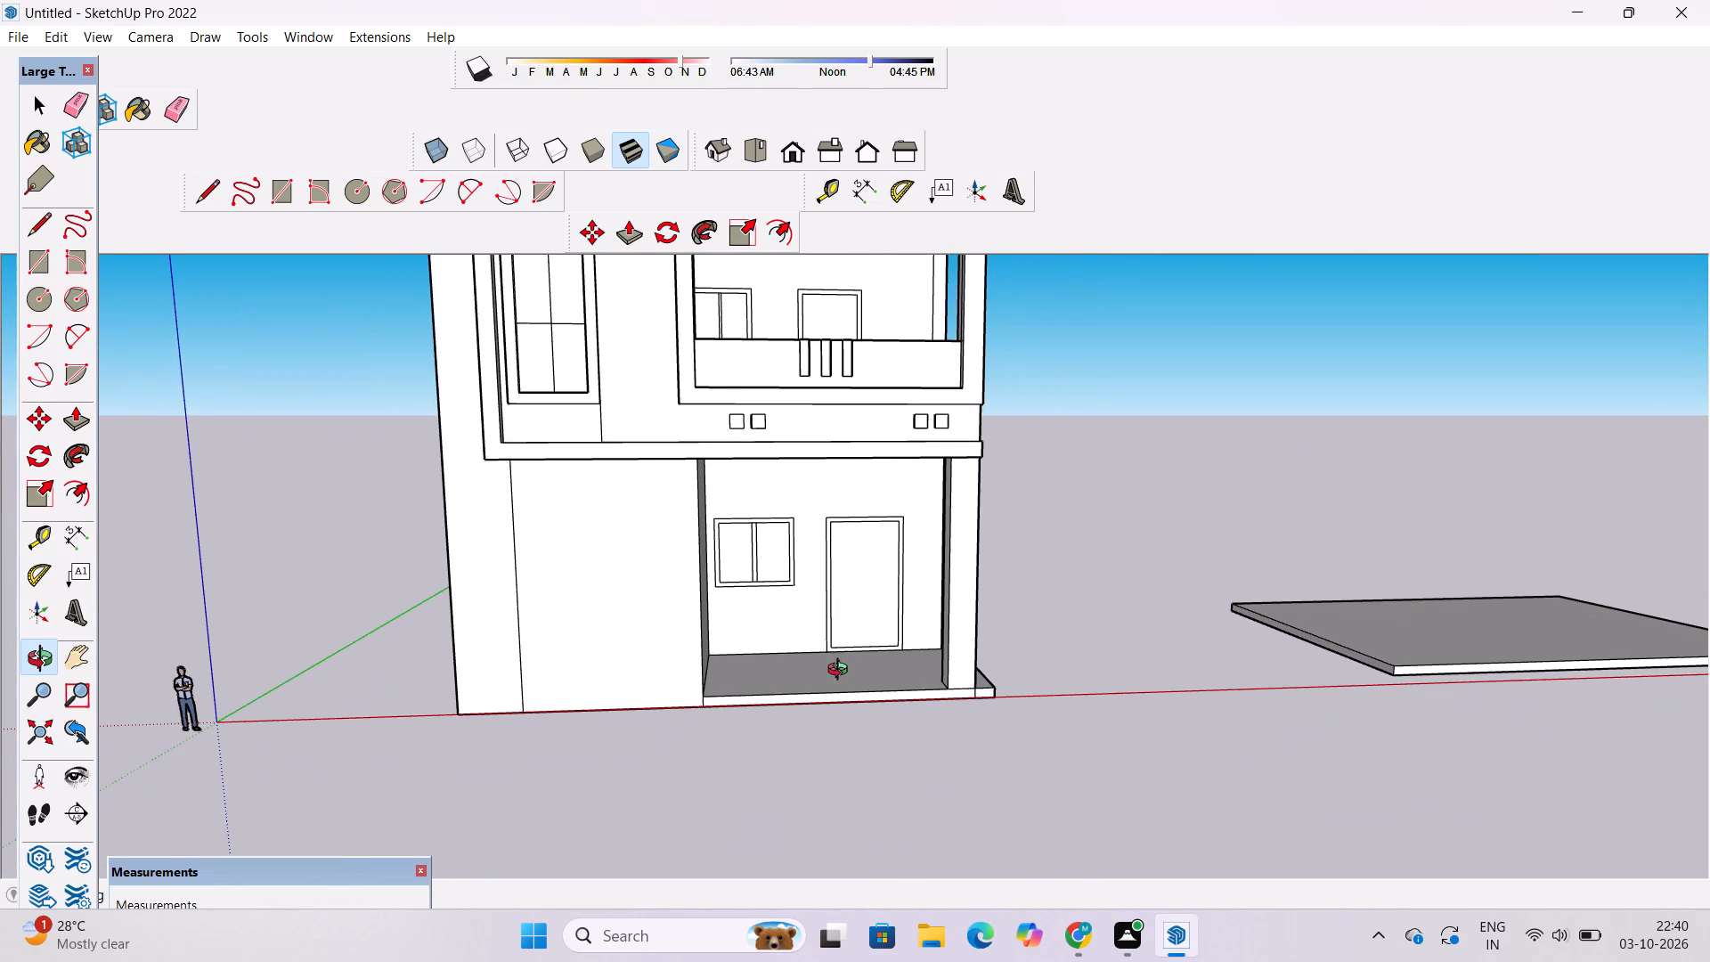
scroll(782, 674, "up", 3)
left_click_drag(701, 705, 735, 730)
scroll(735, 730, "down", 3)
left_click_drag(732, 723, 756, 732, "shift")
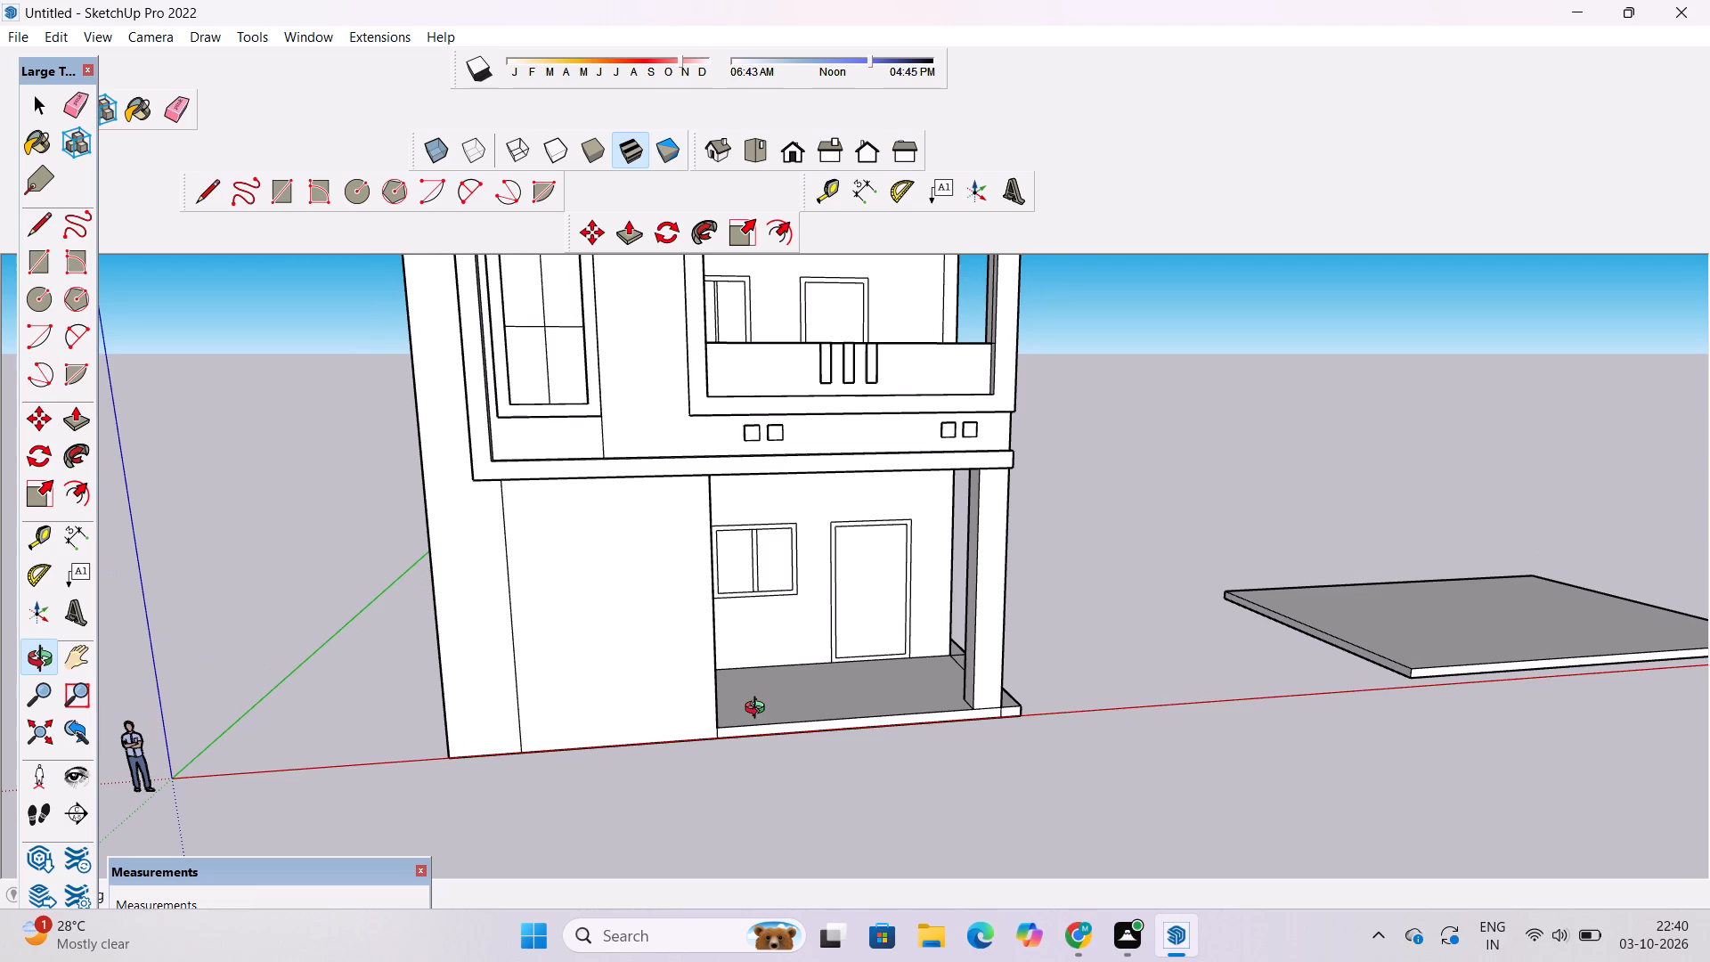
scroll(739, 682, "down", 6)
left_click_drag(753, 621, 720, 741, "shift")
scroll(681, 586, "up", 3)
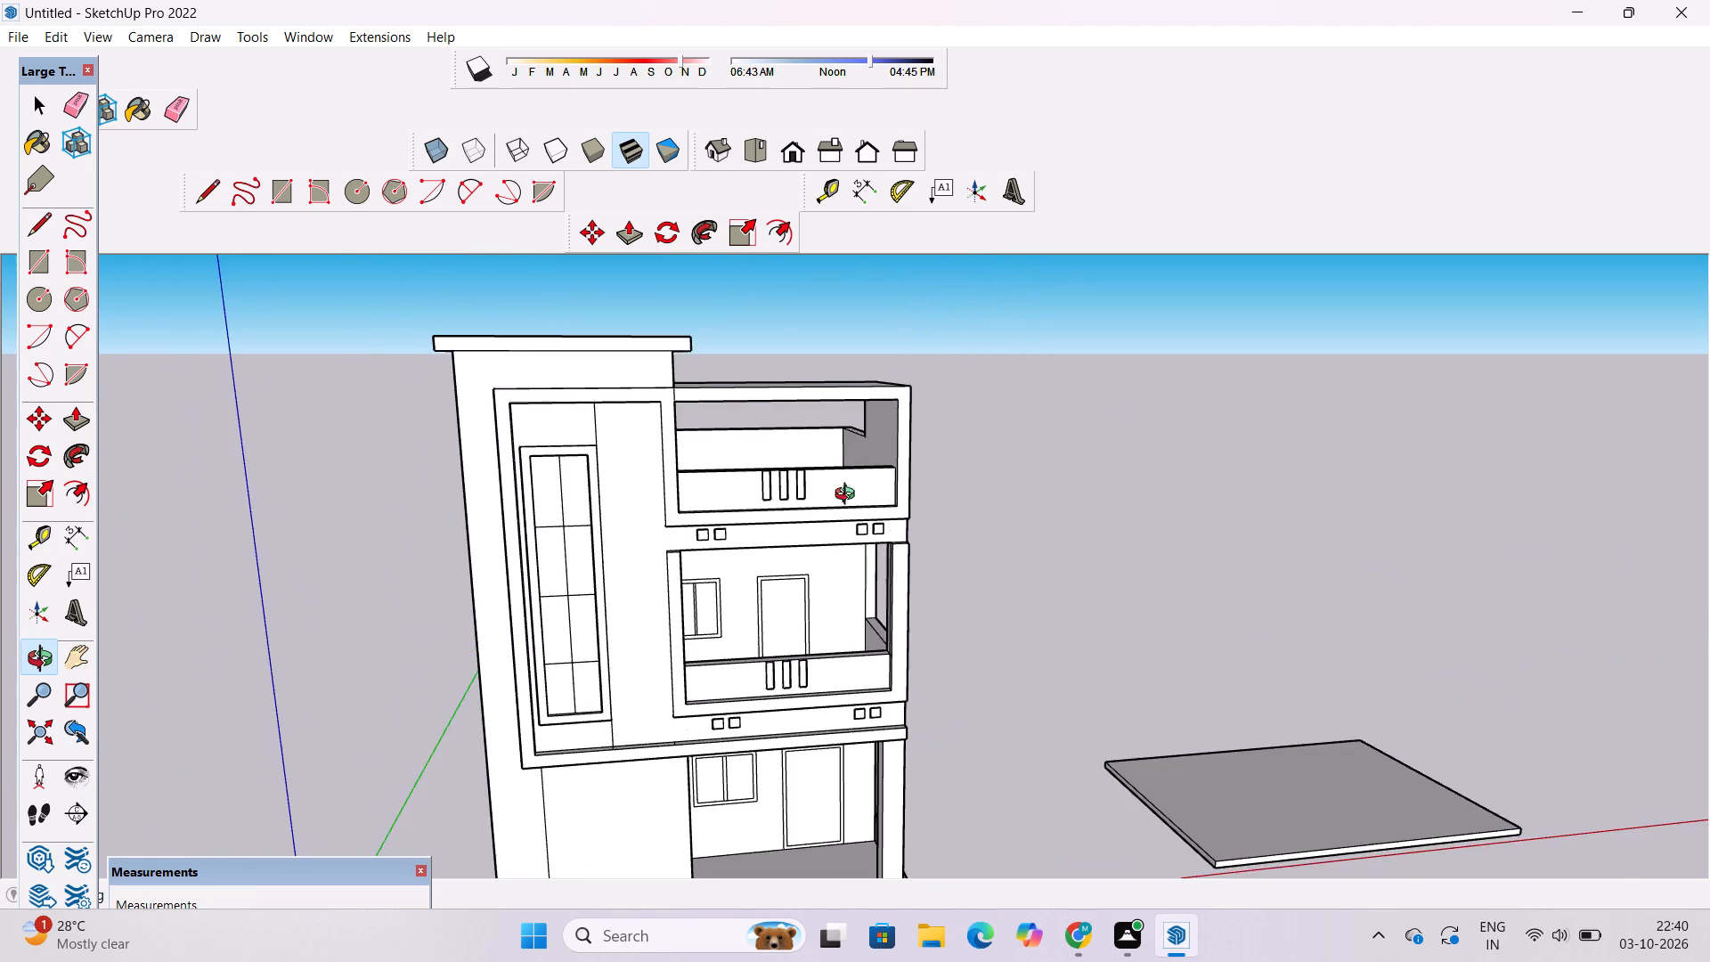
left_click_drag(1119, 430, 739, 375)
scroll(886, 436, "up", 4)
scroll(913, 482, "down", 4)
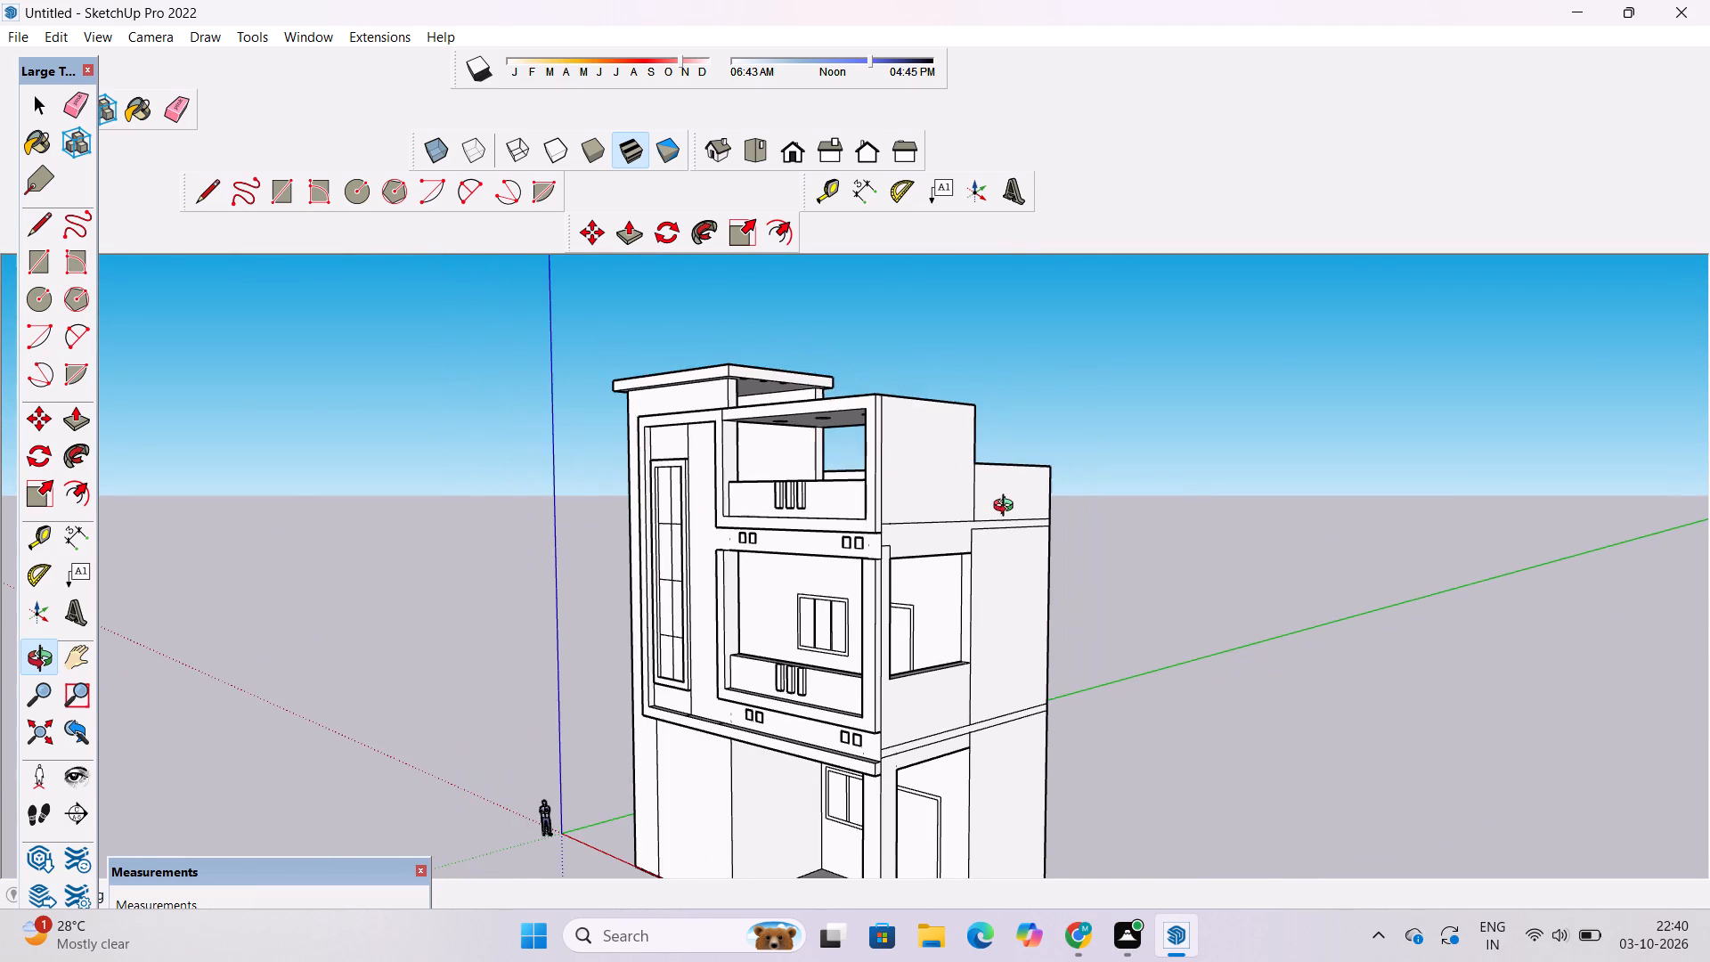
Inspect the top balcony's interior and the roof terrace from the front, above and behind the house.
left_click_drag(733, 522, 1114, 520)
scroll(953, 500, "up", 5)
left_click_drag(956, 489, 964, 626)
scroll(945, 486, "up", 5)
left_click_drag(940, 481, 939, 481, "shift")
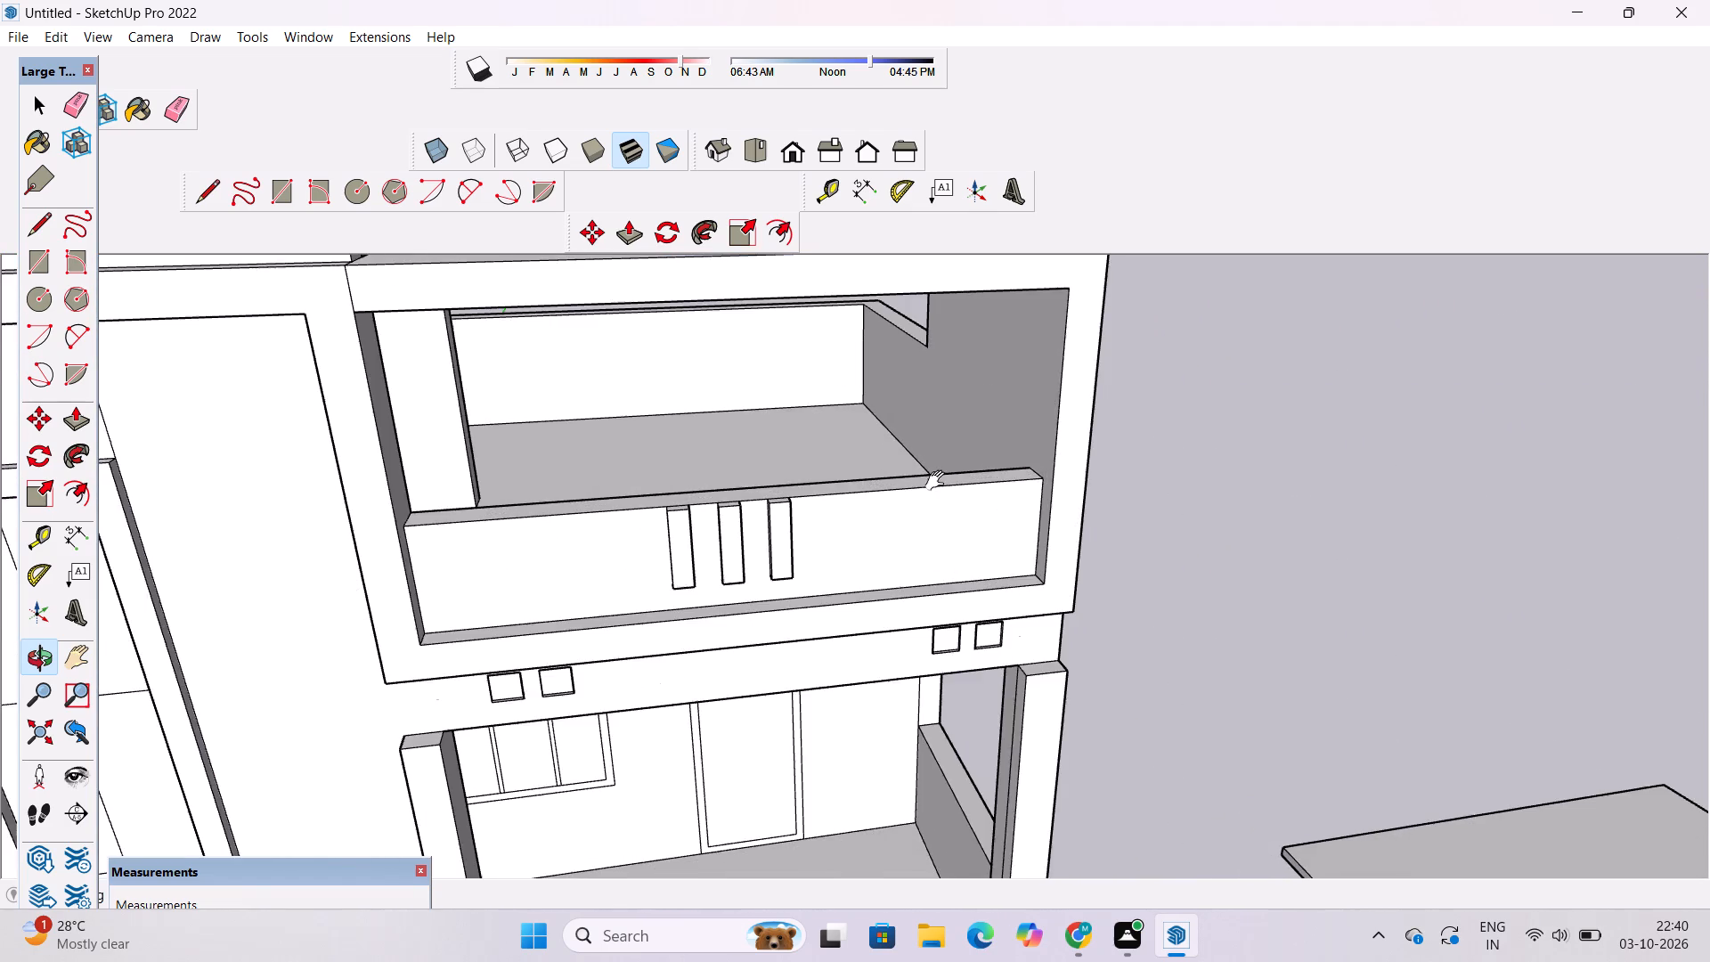
left_click_drag(939, 481, 872, 563, "shift")
left_click_drag(1030, 493, 492, 488)
left_click_drag(920, 491, 513, 489)
left_click_drag(799, 515, 307, 551)
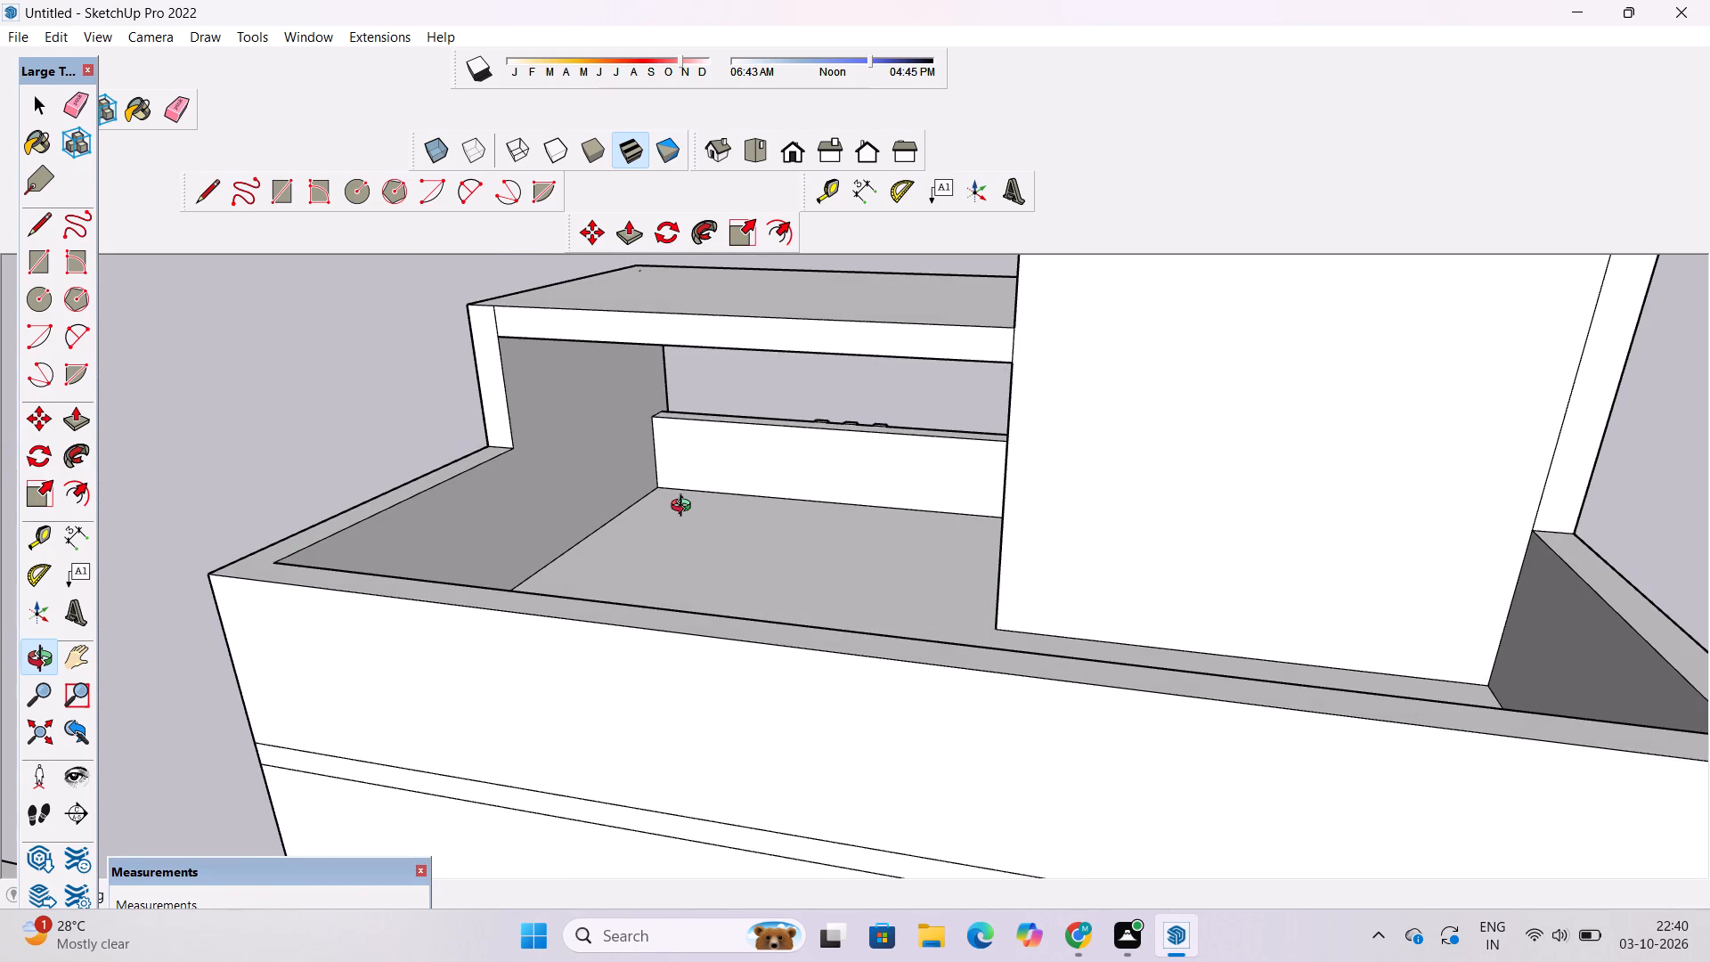
left_click_drag(586, 488, 411, 527)
scroll(420, 499, "up", 5)
left_click_drag(496, 458, 509, 503, "shift")
scroll(511, 504, "up", 3)
scroll(511, 504, "down", 8)
left_click_drag(380, 547, 969, 535)
scroll(932, 497, "down", 6)
left_click_drag(636, 542, 1291, 495)
left_click_drag(759, 568, 1095, 493)
left_click_drag(985, 493, 916, 499)
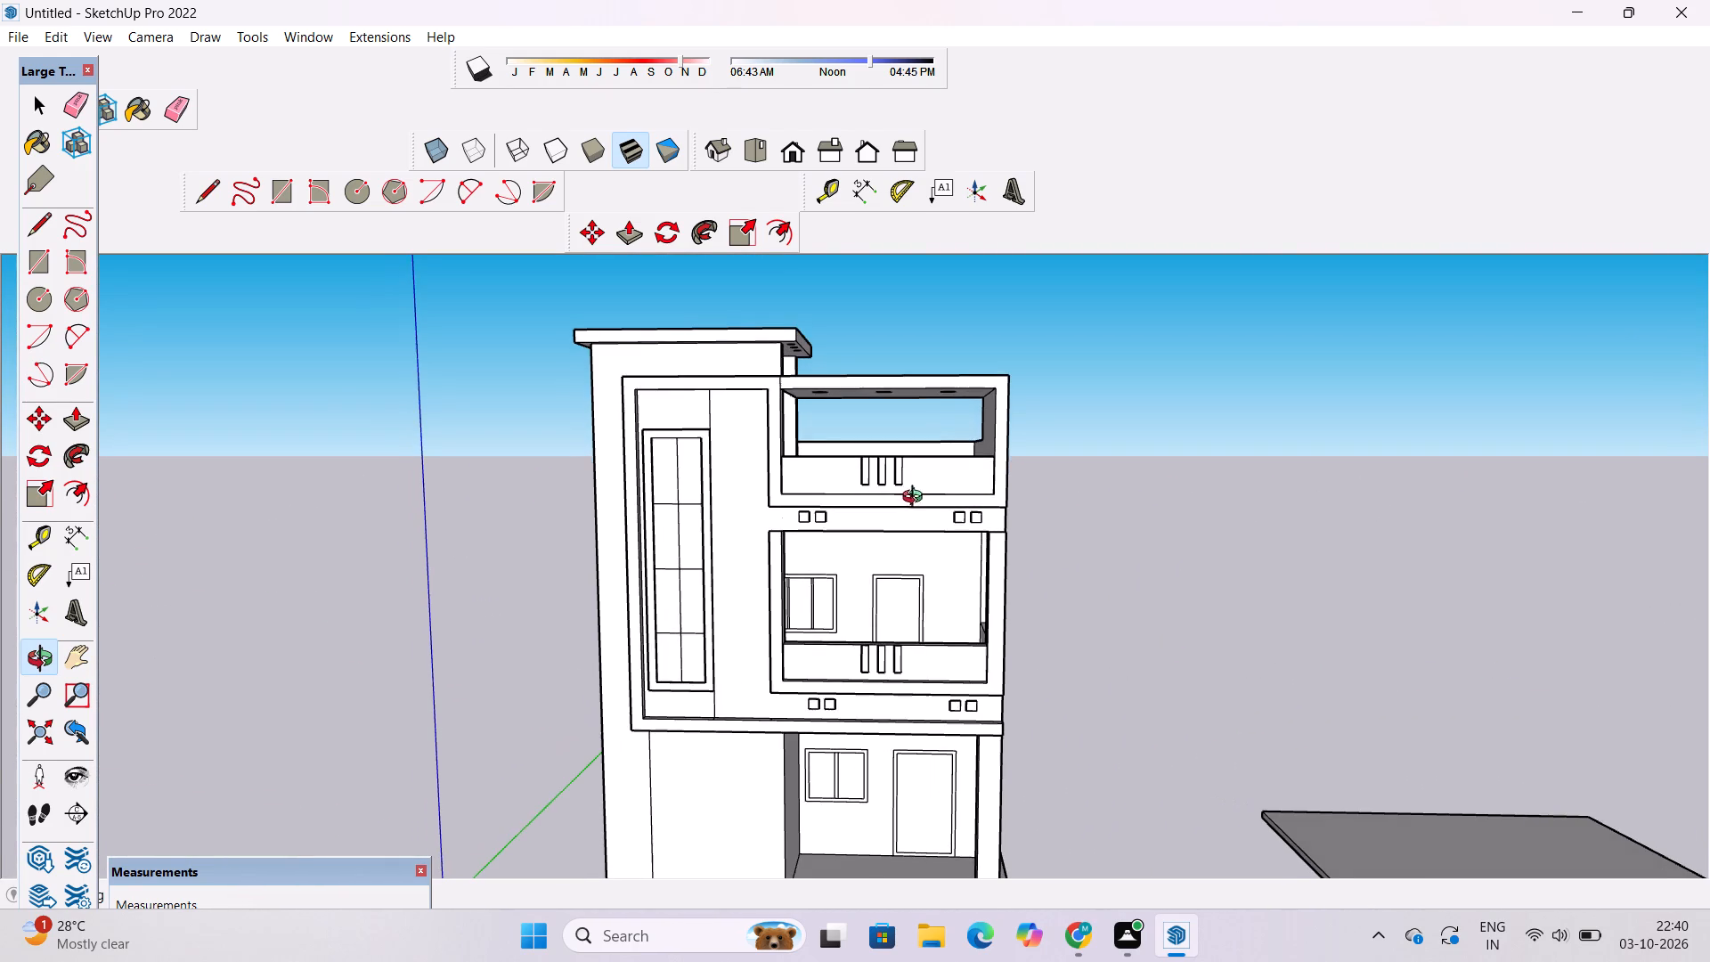
Review the whole front elevation from straight on and slightly above, from the roof slab down to the ground-floor opening.
left_click_drag(916, 493, 916, 504, "shift")
scroll(916, 504, "down", 2)
scroll(916, 504, "up", 4)
scroll(916, 504, "down", 4)
scroll(916, 504, "up", 4)
scroll(916, 504, "down", 5)
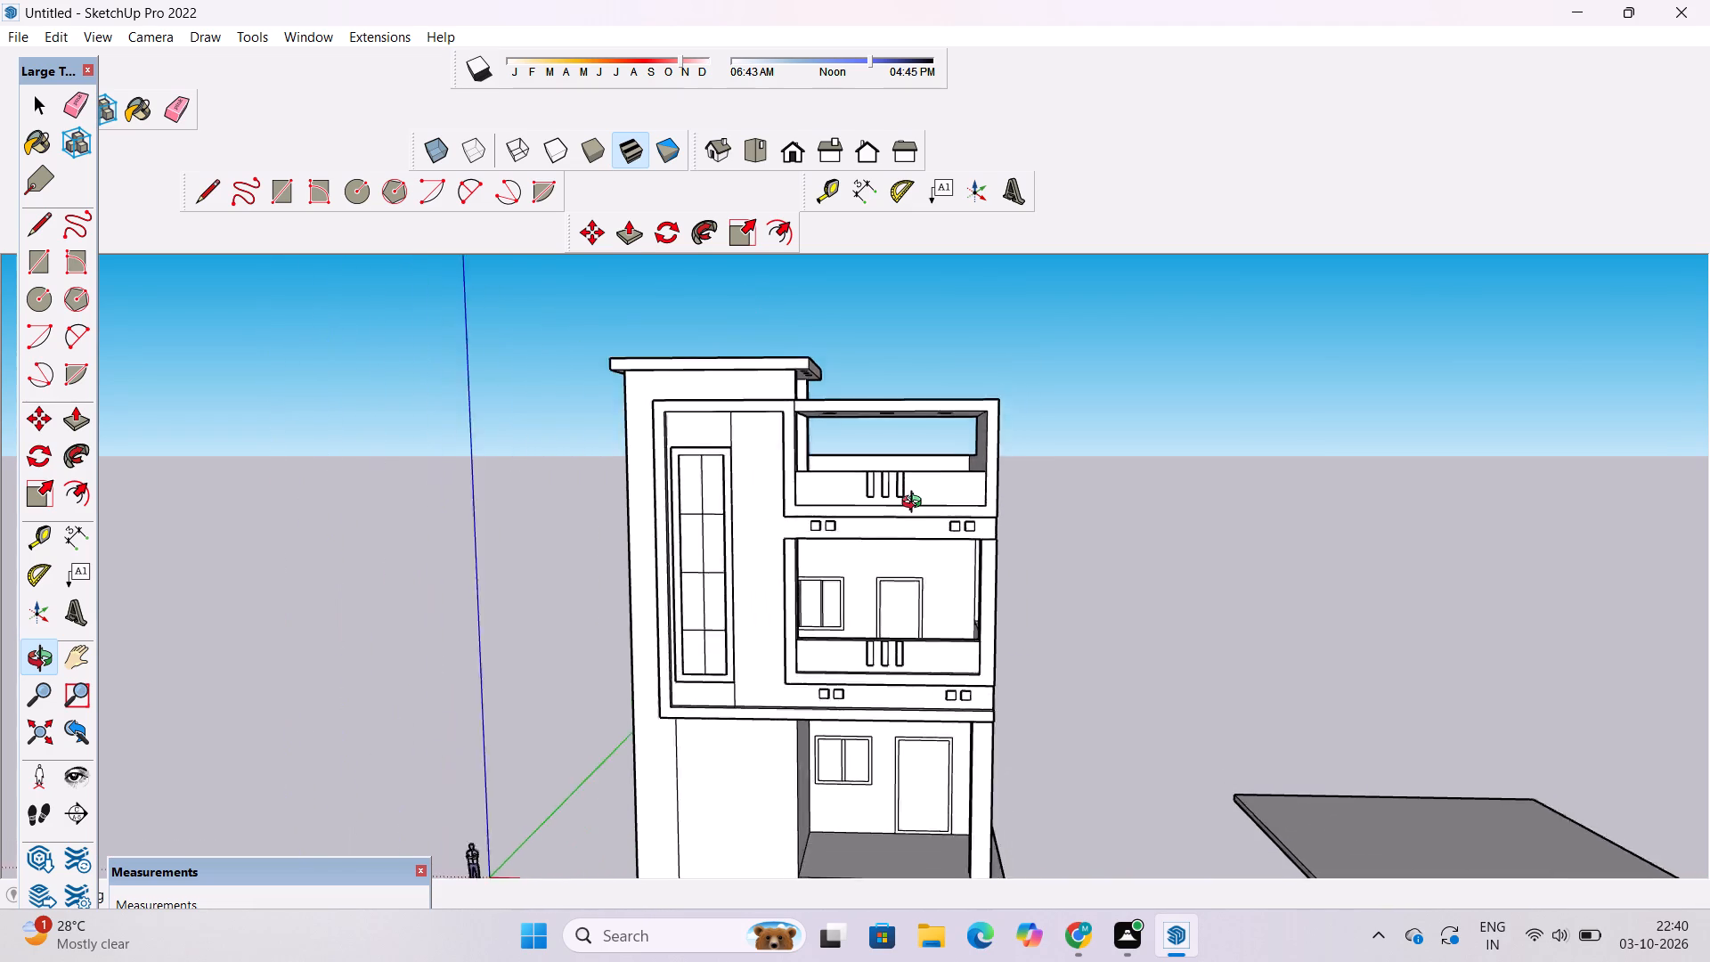
scroll(916, 504, "down", 2)
scroll(916, 504, "up", 1)
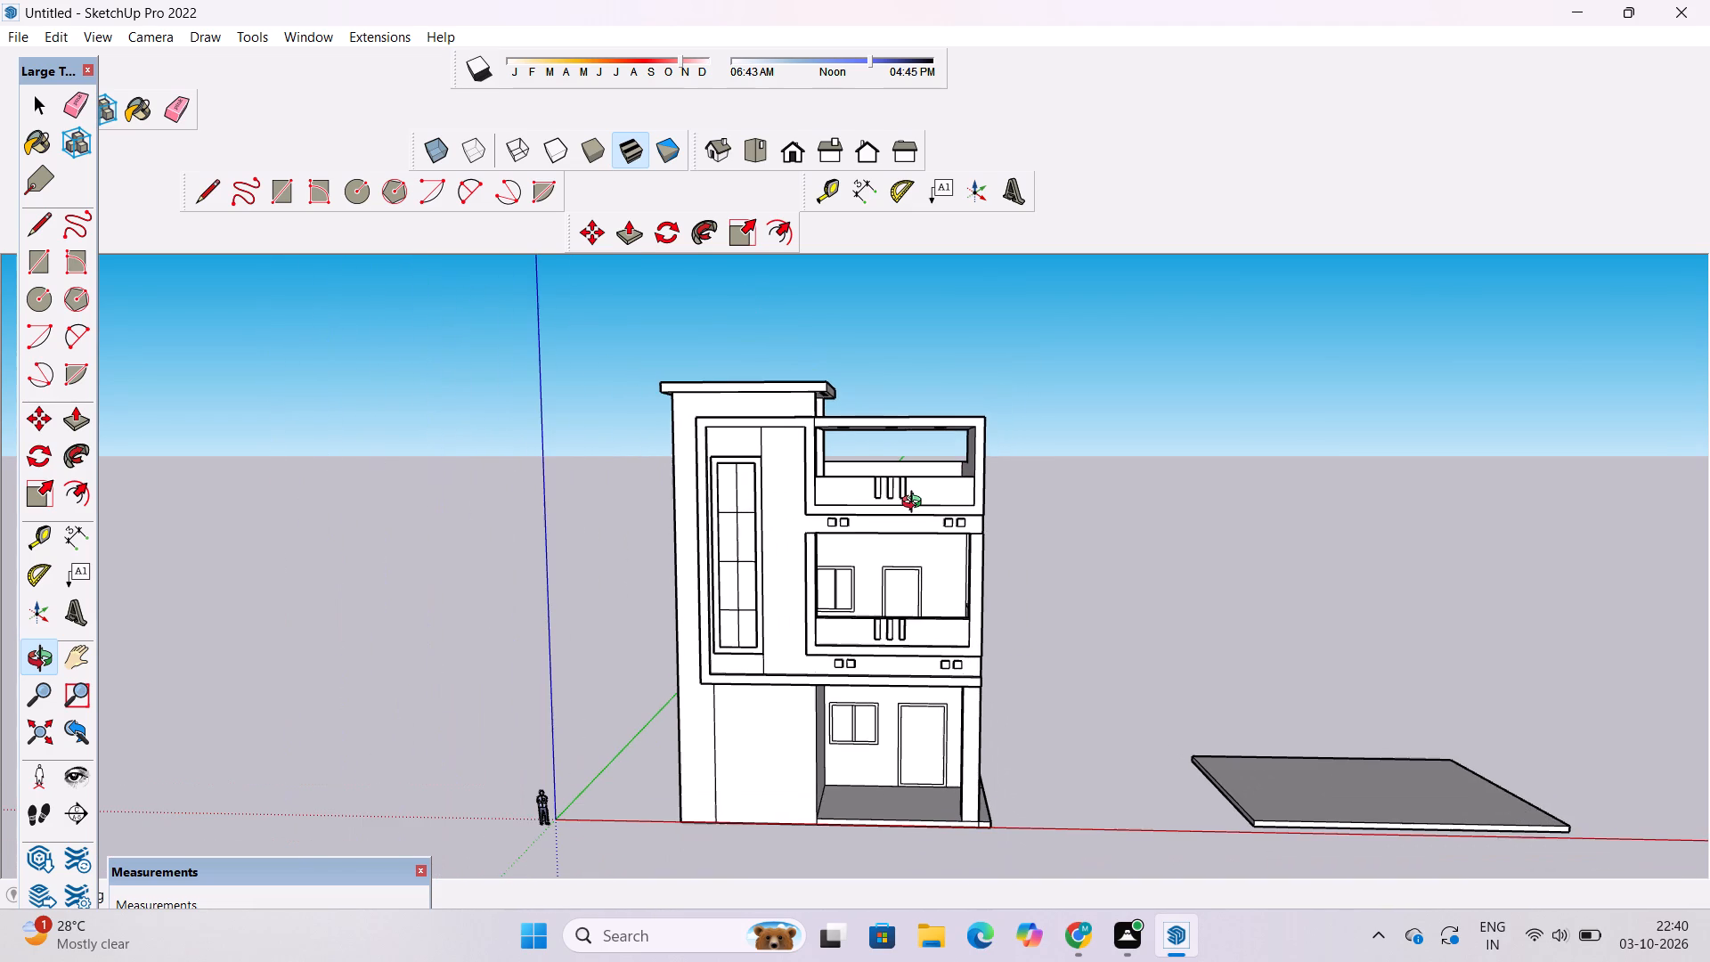
scroll(909, 508, "down", 5)
left_click_drag(909, 522, 853, 531, "shift")
left_click_drag(761, 621, 786, 677)
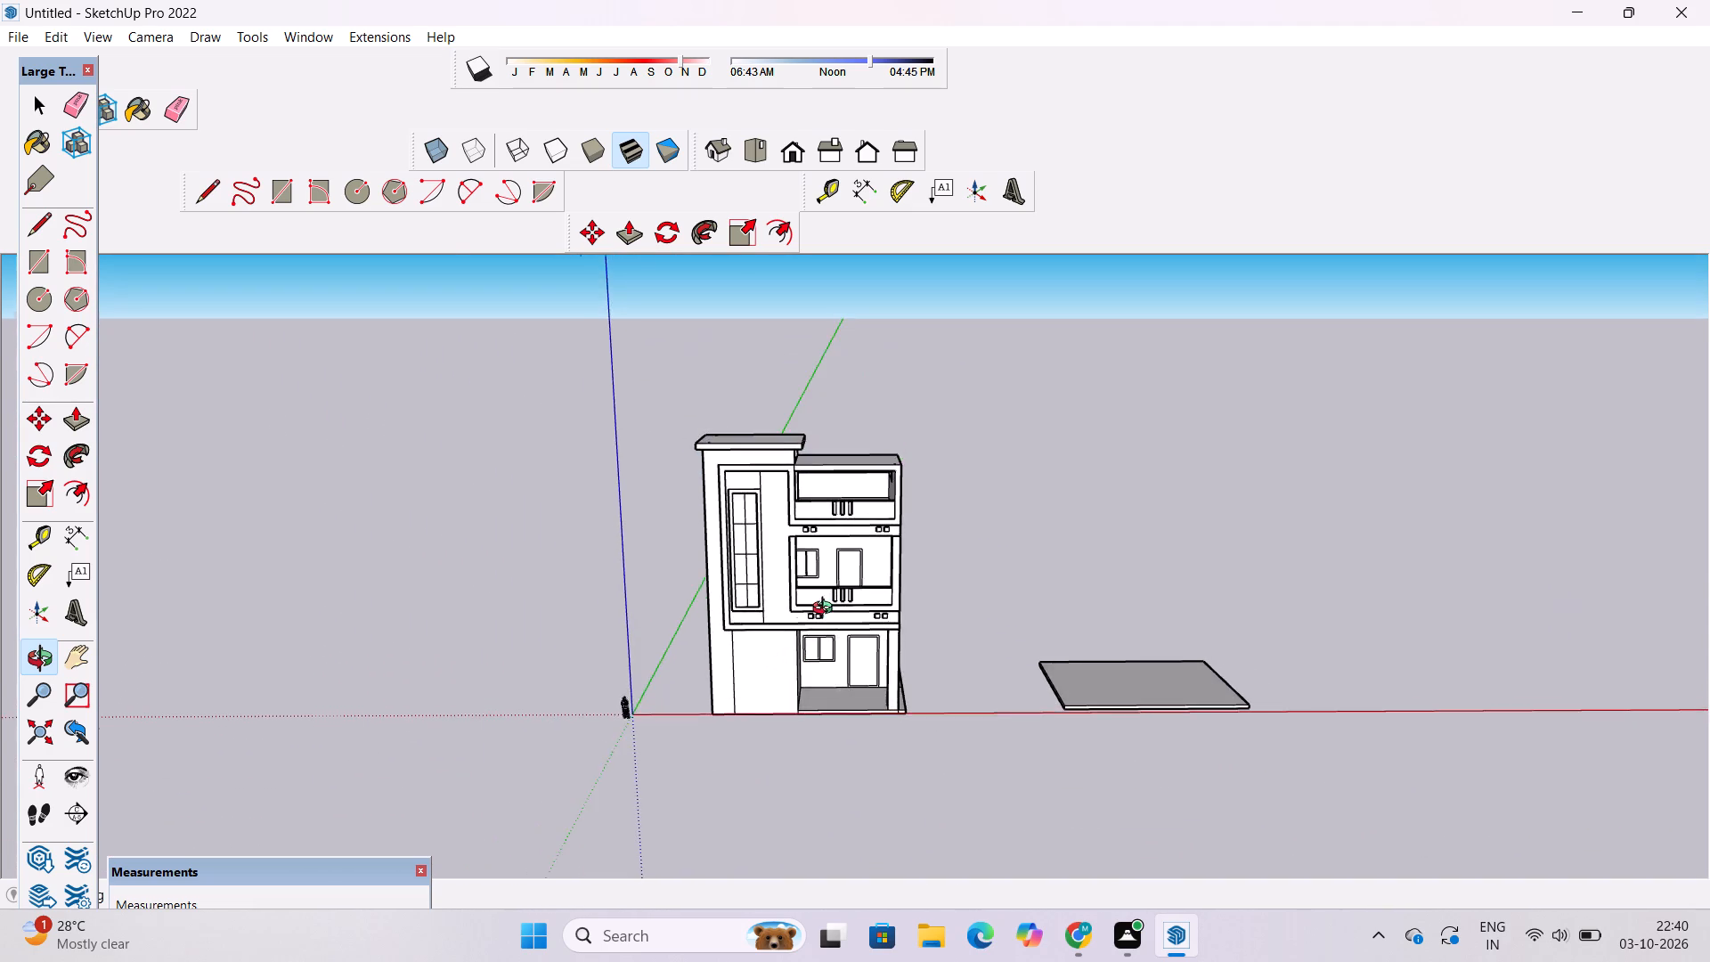
scroll(826, 610, "up", 5)
left_click_drag(820, 607, 745, 616, "shift")
left_click_drag(737, 644, 763, 571, "shift")
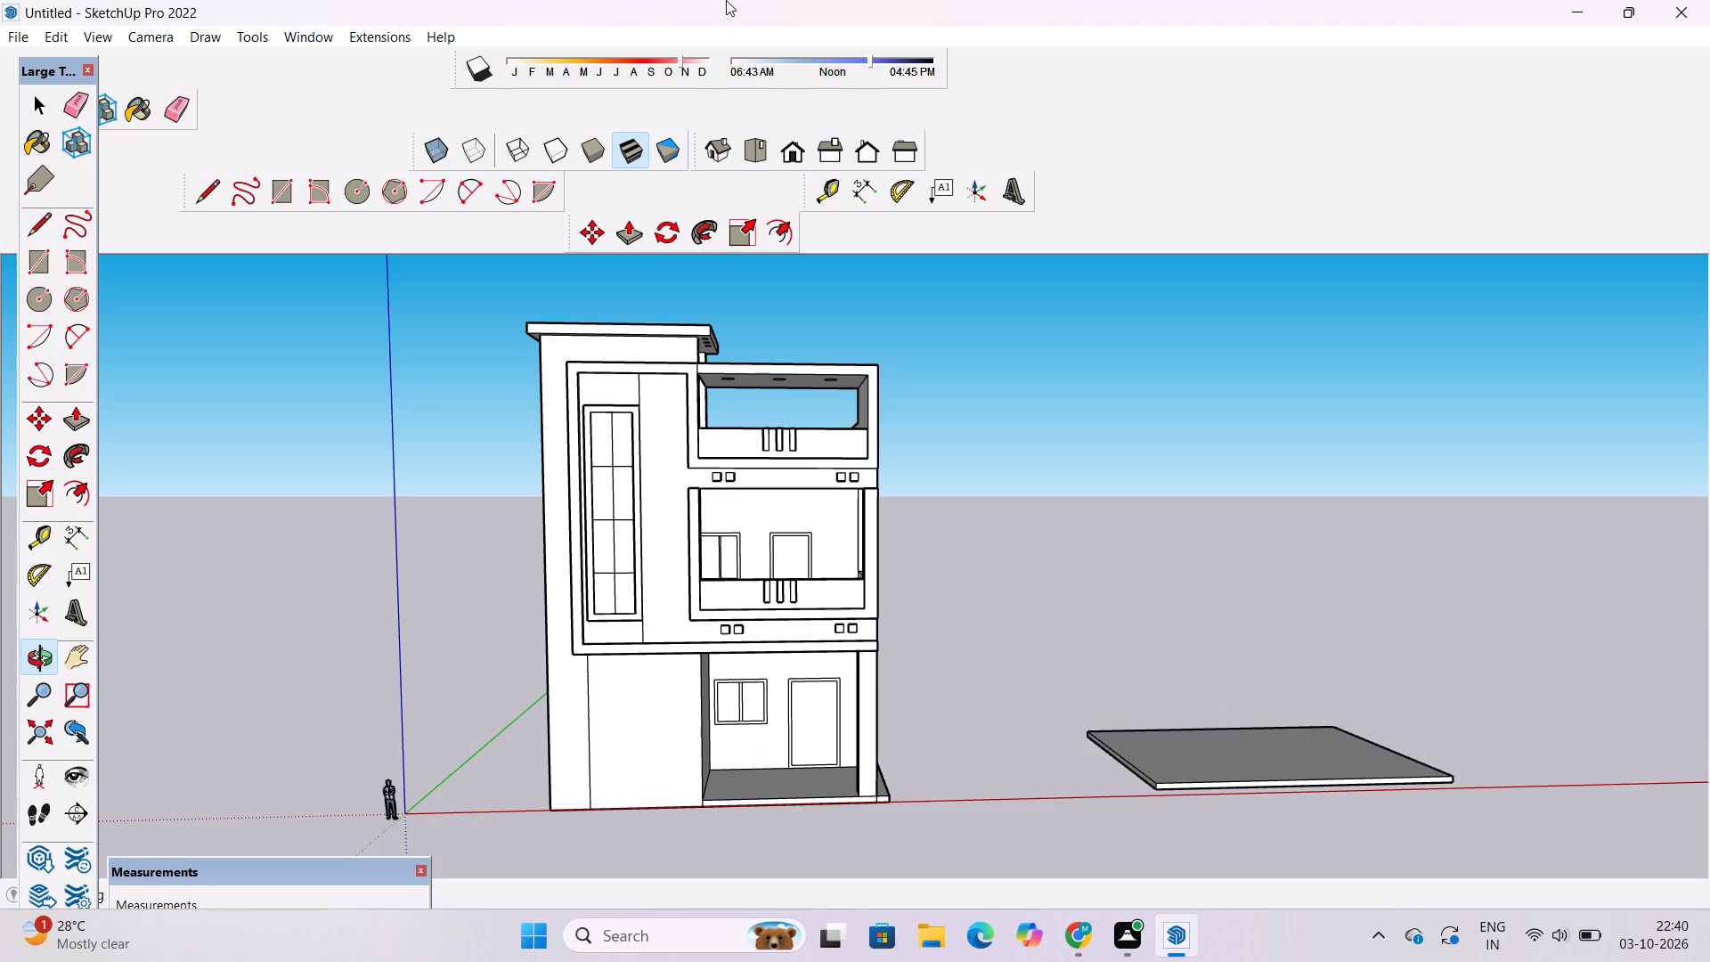
scroll(590, 583, "down", 7)
left_click_drag(596, 576, 615, 641)
scroll(614, 552, "up", 4)
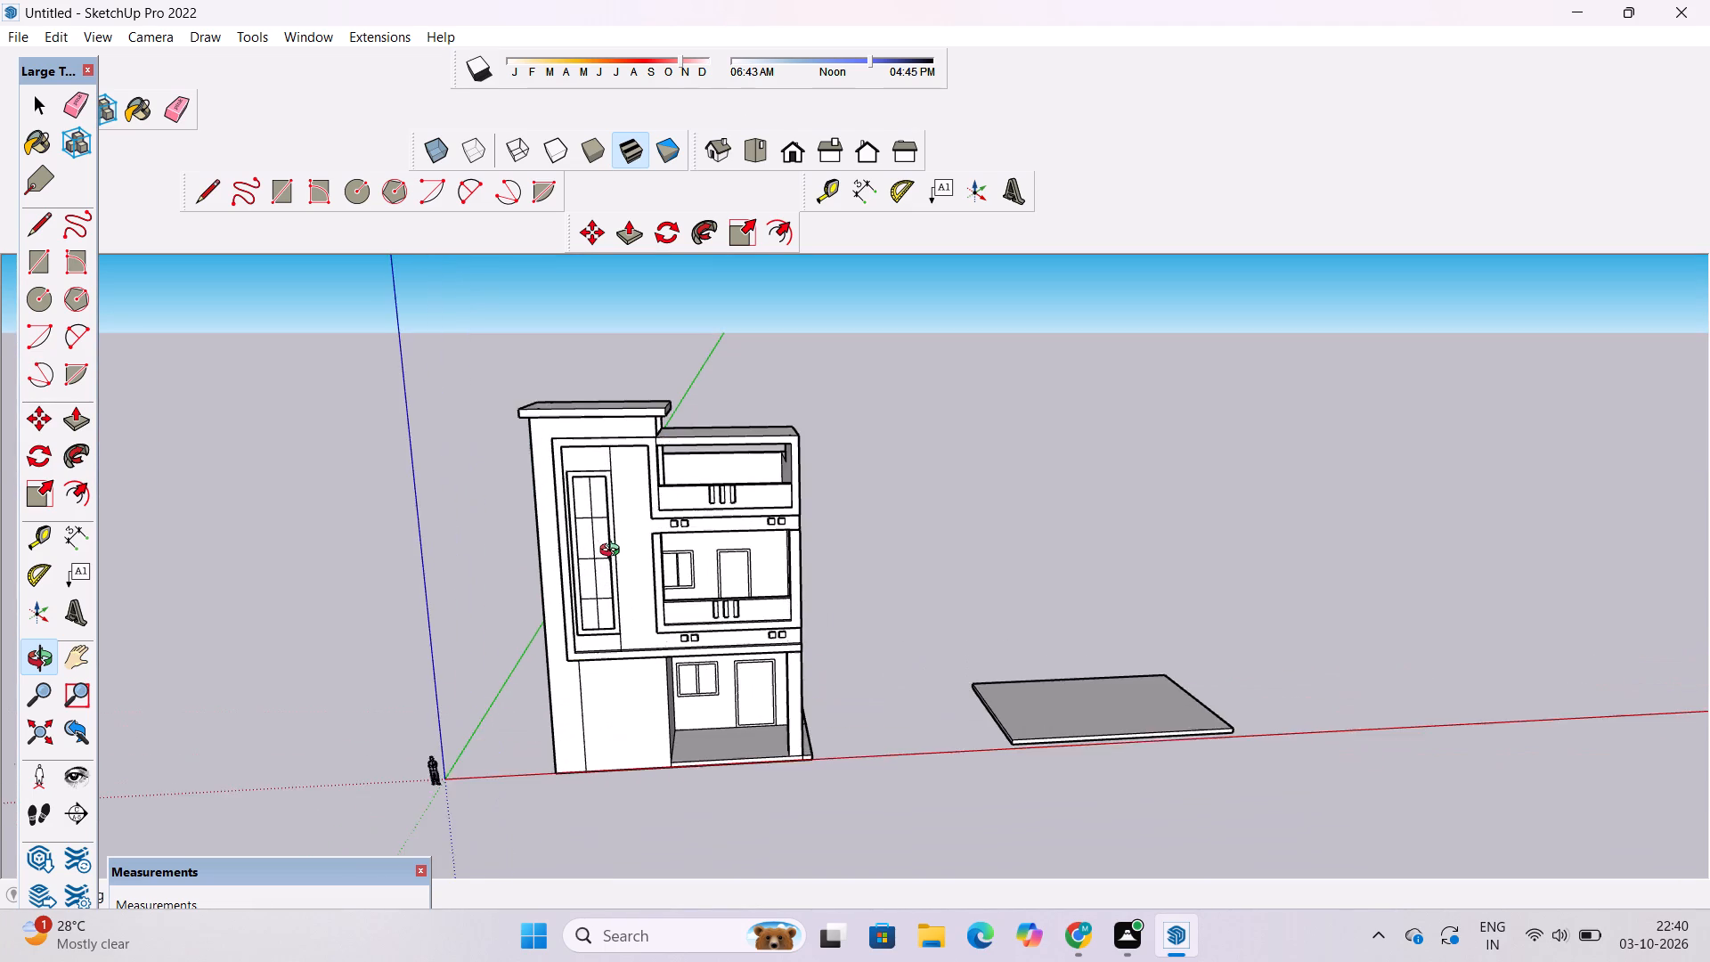
left_click_drag(634, 518, 646, 567, "shift")
scroll(646, 579, "down", 5)
scroll(654, 617, "up", 5)
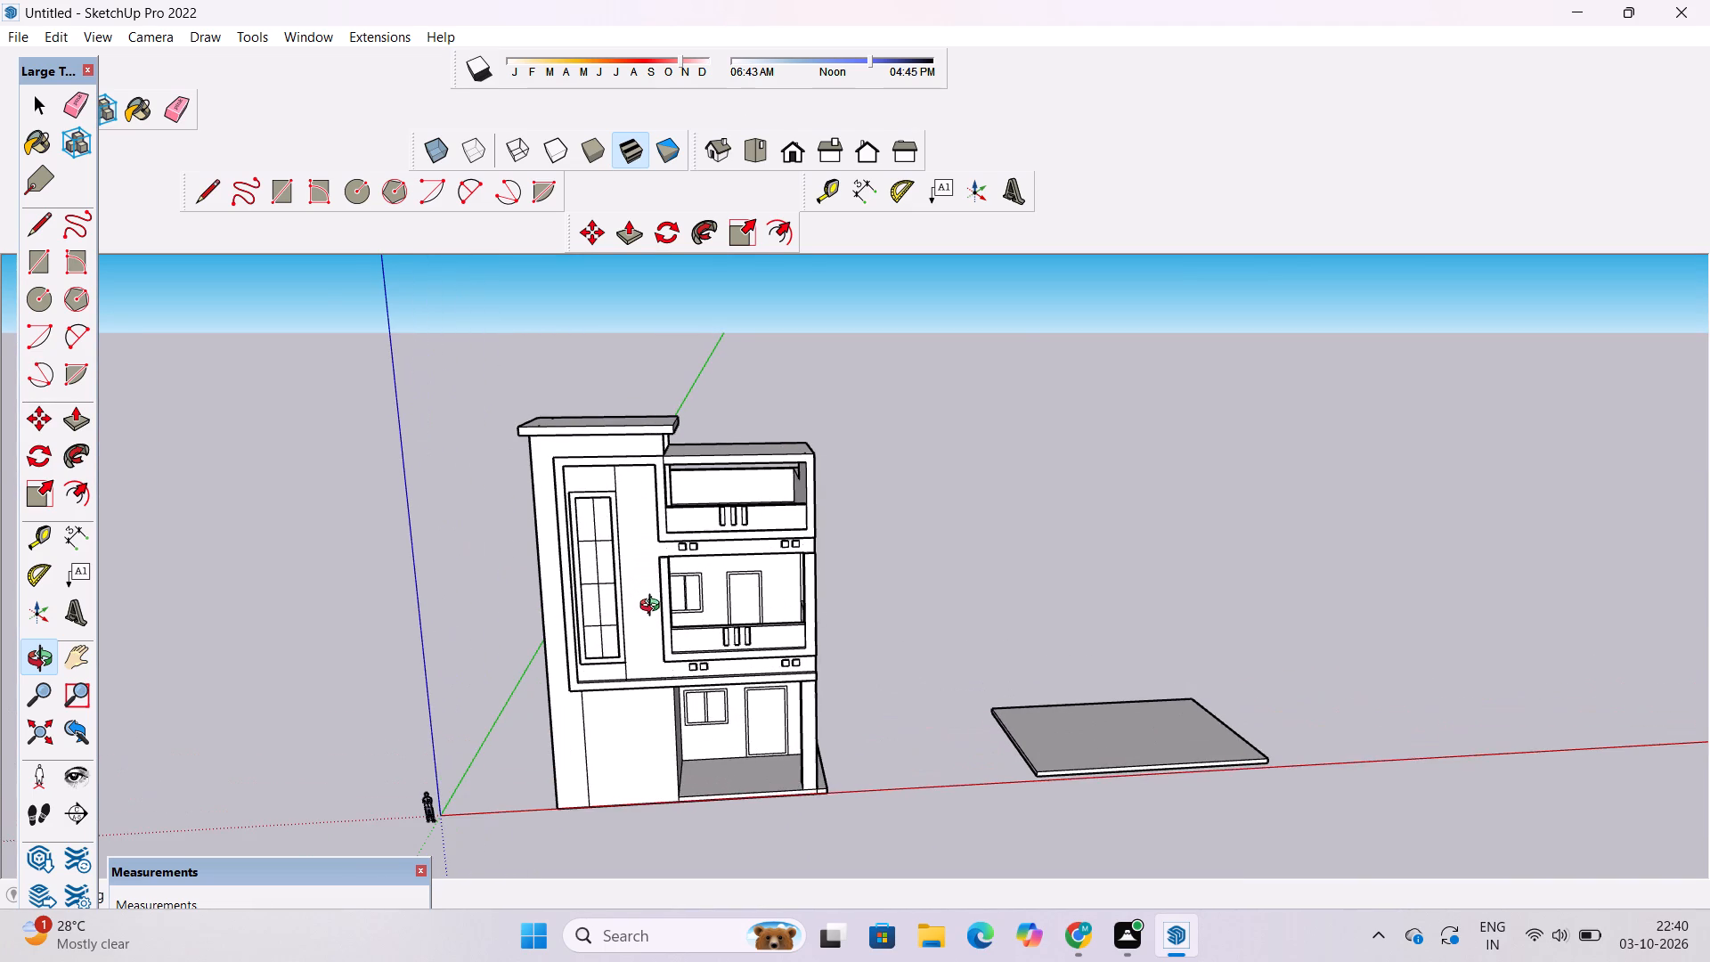
scroll(654, 603, "up", 2)
left_click_drag(653, 587, 651, 558, "shift")
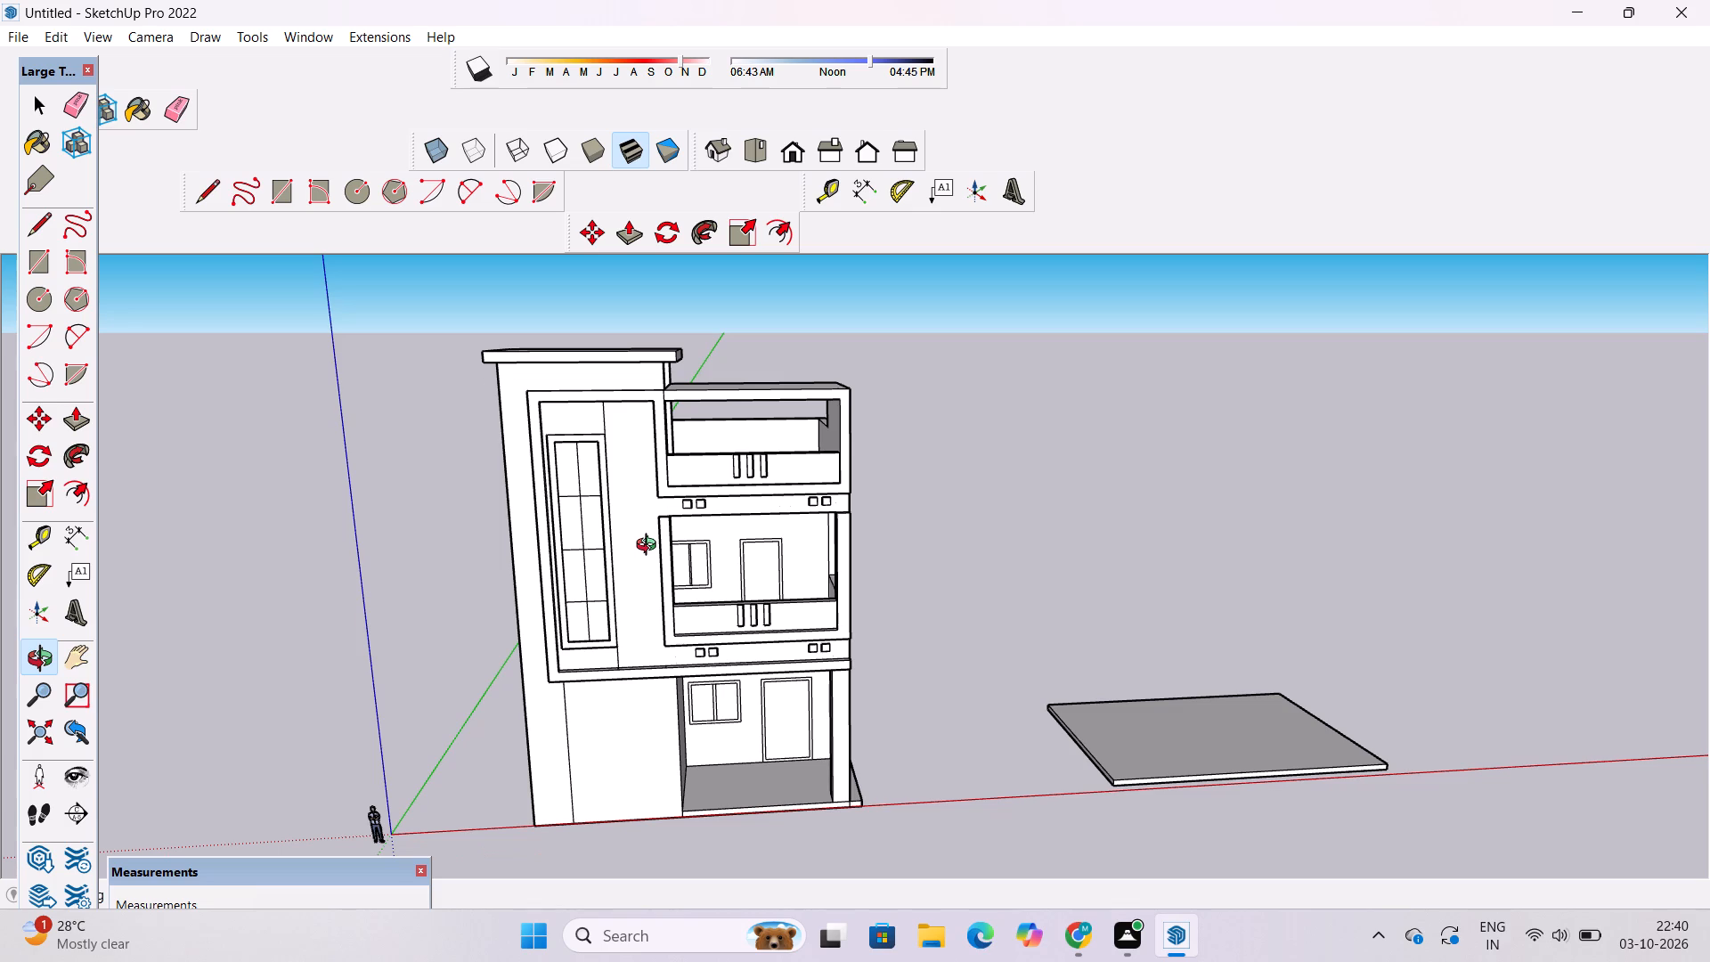
scroll(650, 547, "down", 3)
scroll(650, 547, "up", 6)
left_click_drag(650, 547, 656, 562, "shift")
scroll(657, 561, "down", 6)
scroll(649, 535, "up", 2, "shift")
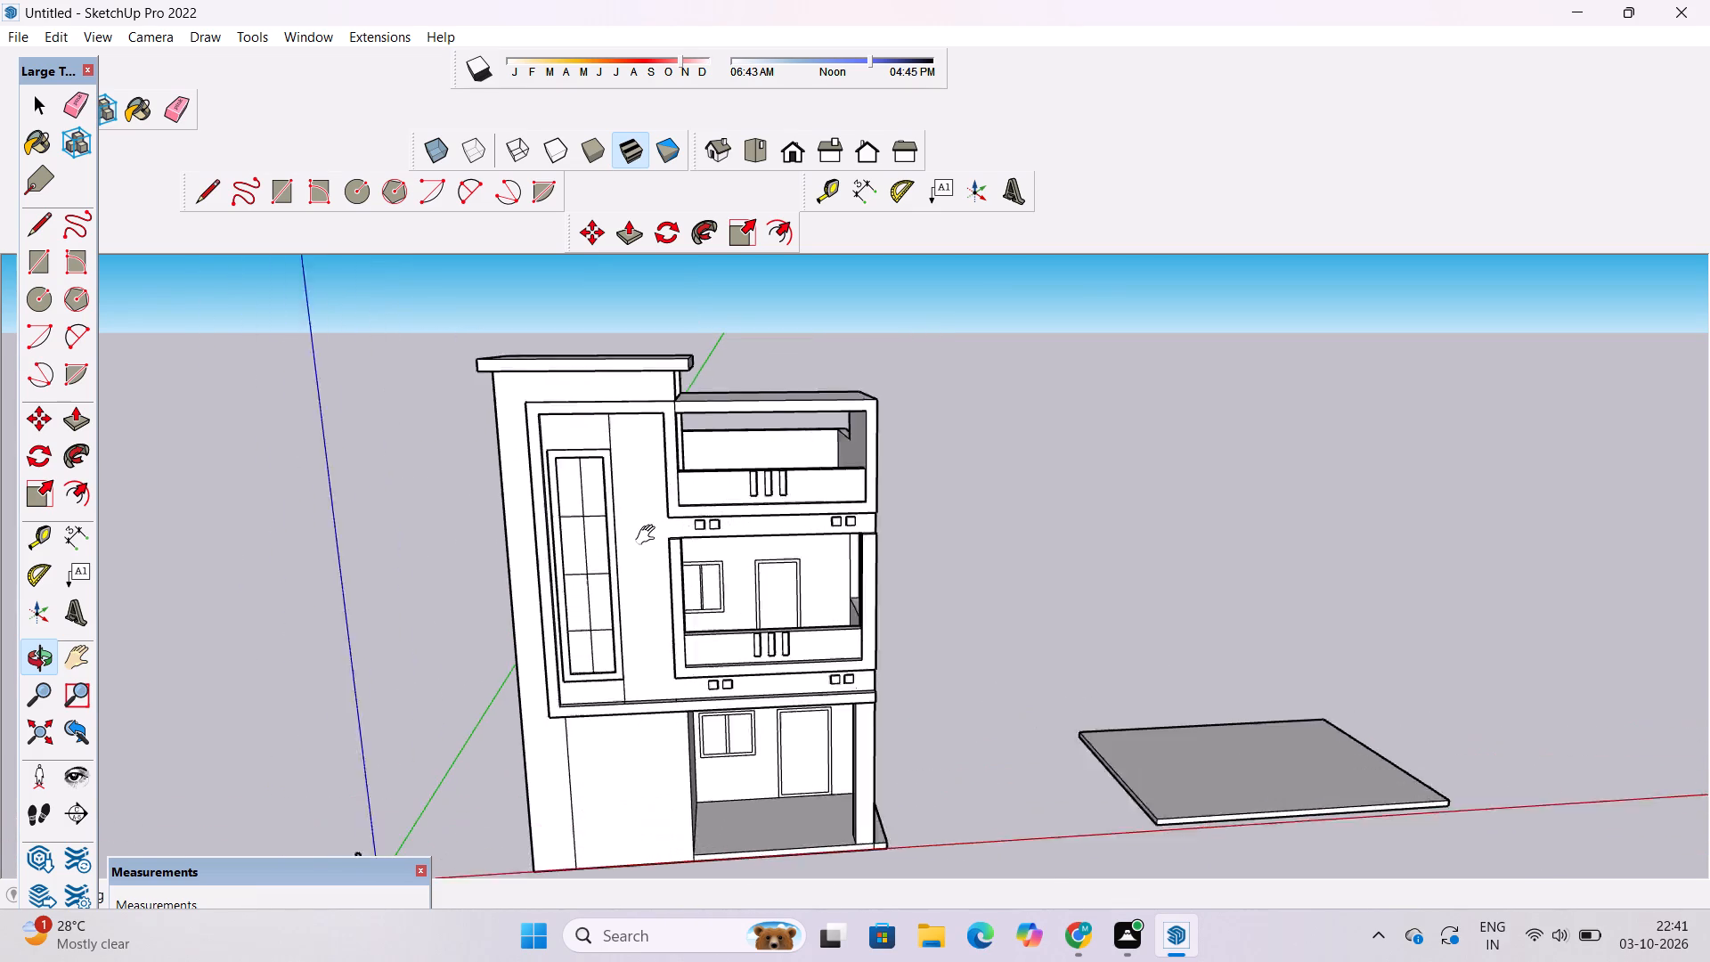
scroll(649, 535, "up", 3, "shift")
left_click_drag(665, 573, 648, 510, "shift")
left_click_drag(651, 637, 616, 682, "shift")
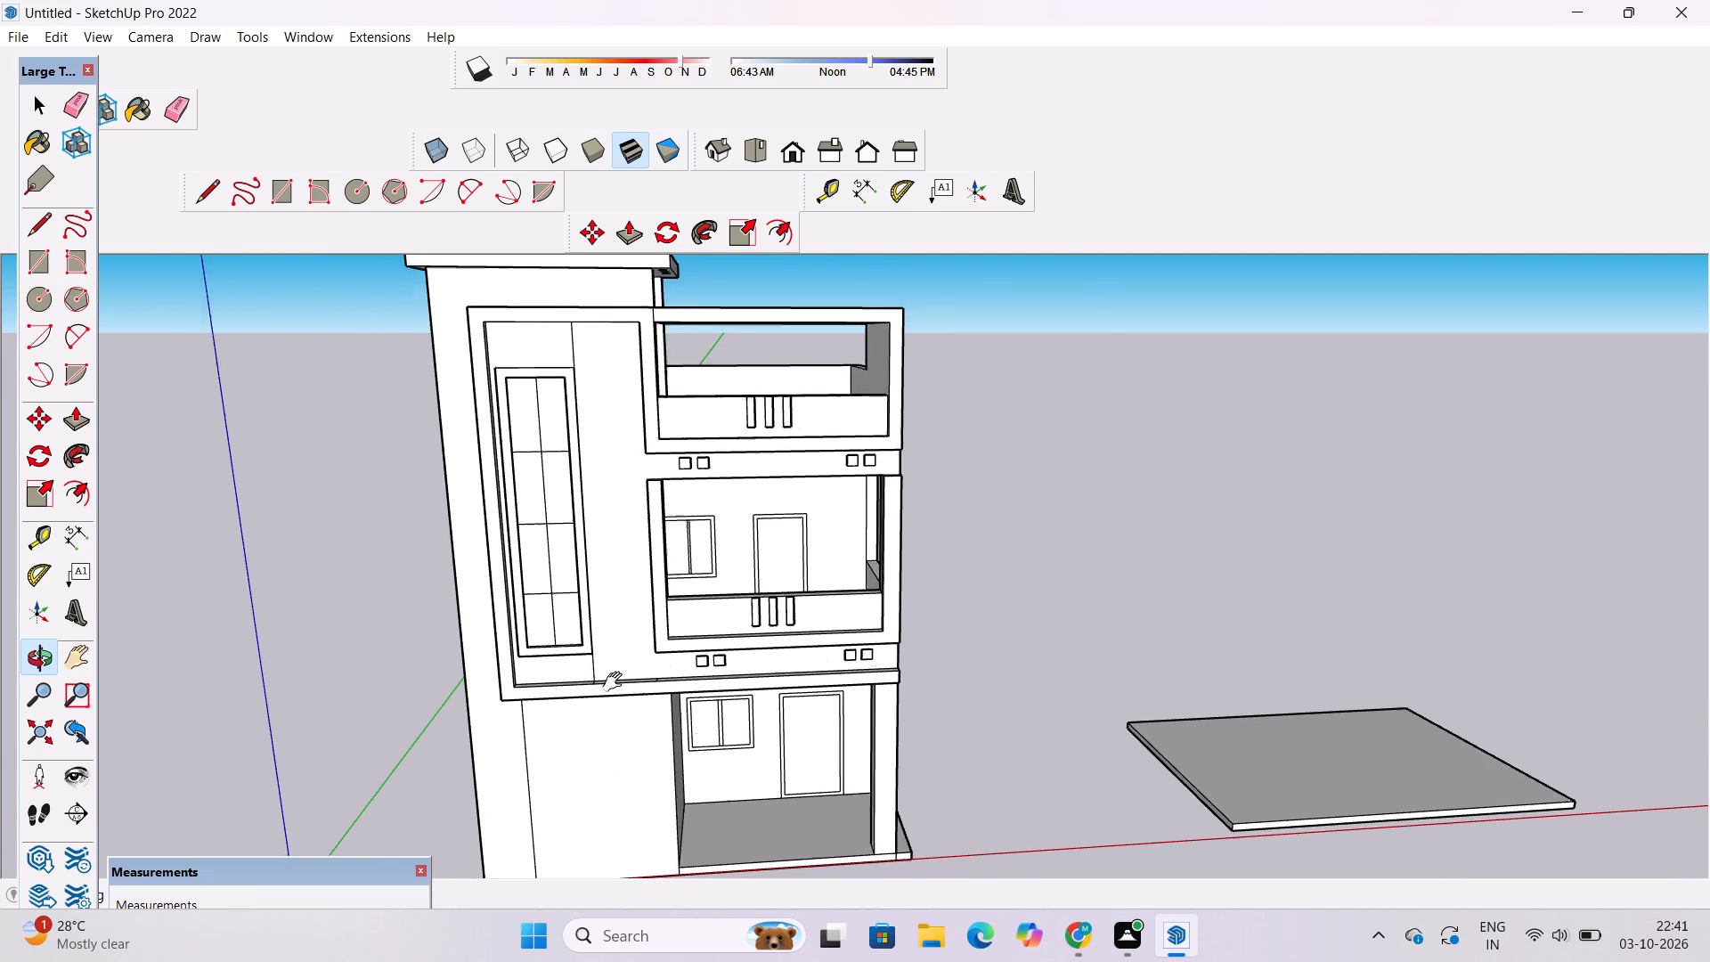
left_click_drag(616, 682, 611, 689, "shift")
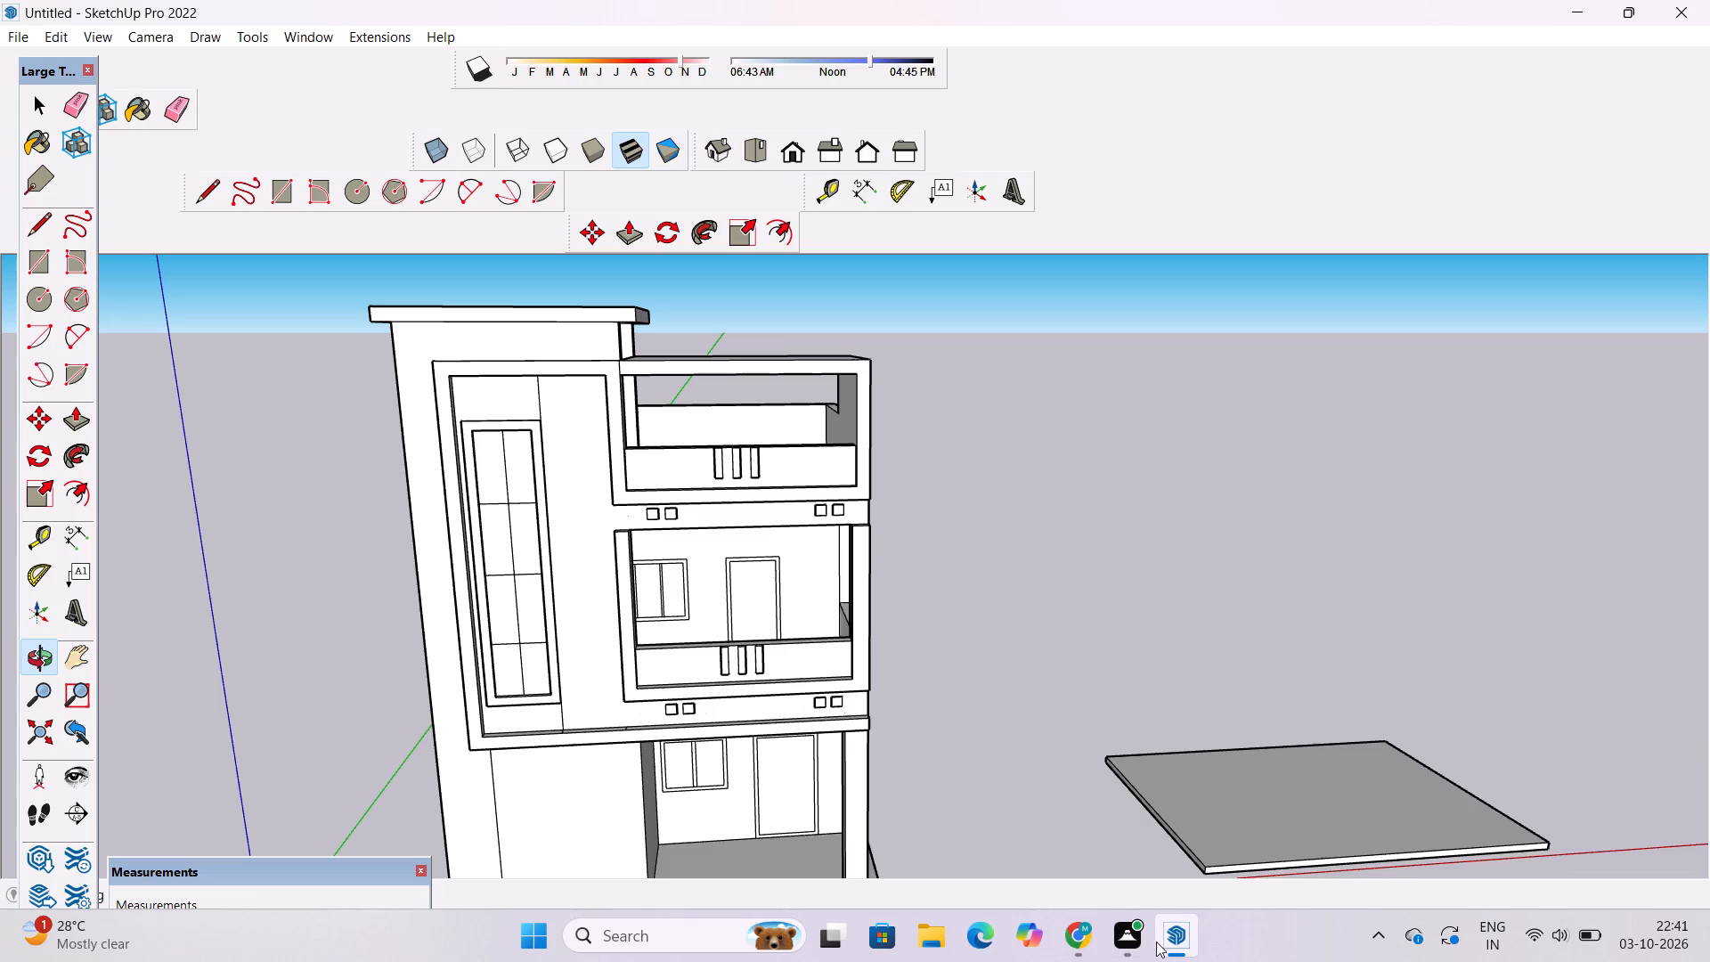
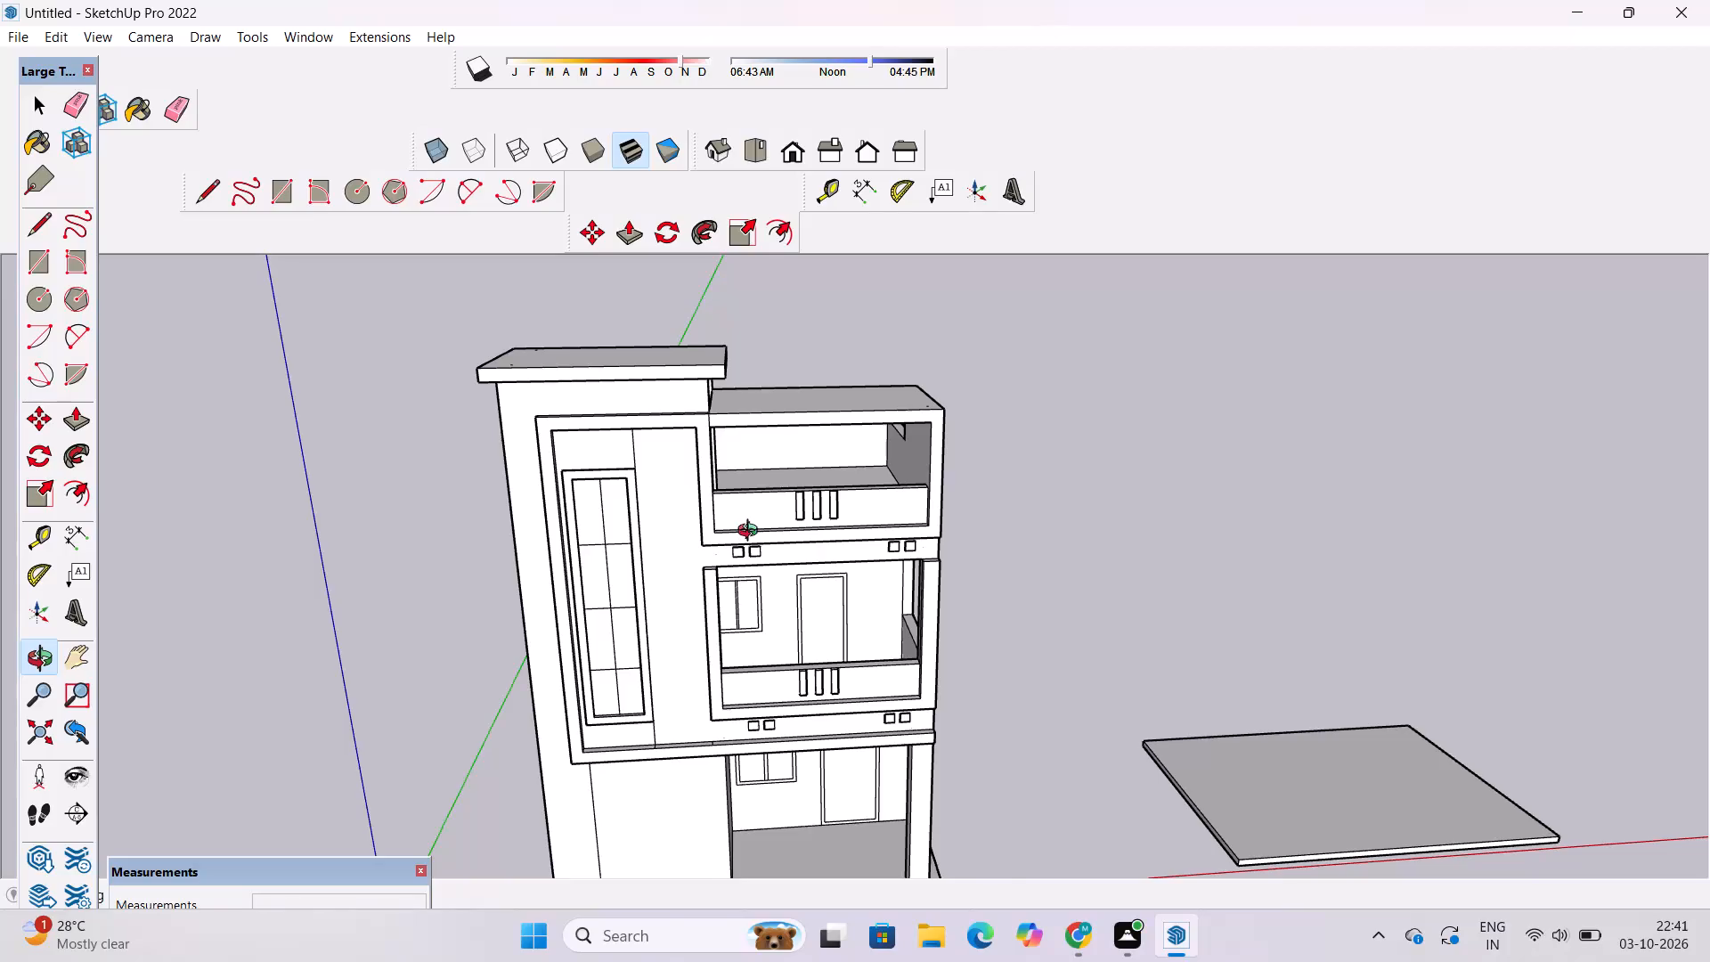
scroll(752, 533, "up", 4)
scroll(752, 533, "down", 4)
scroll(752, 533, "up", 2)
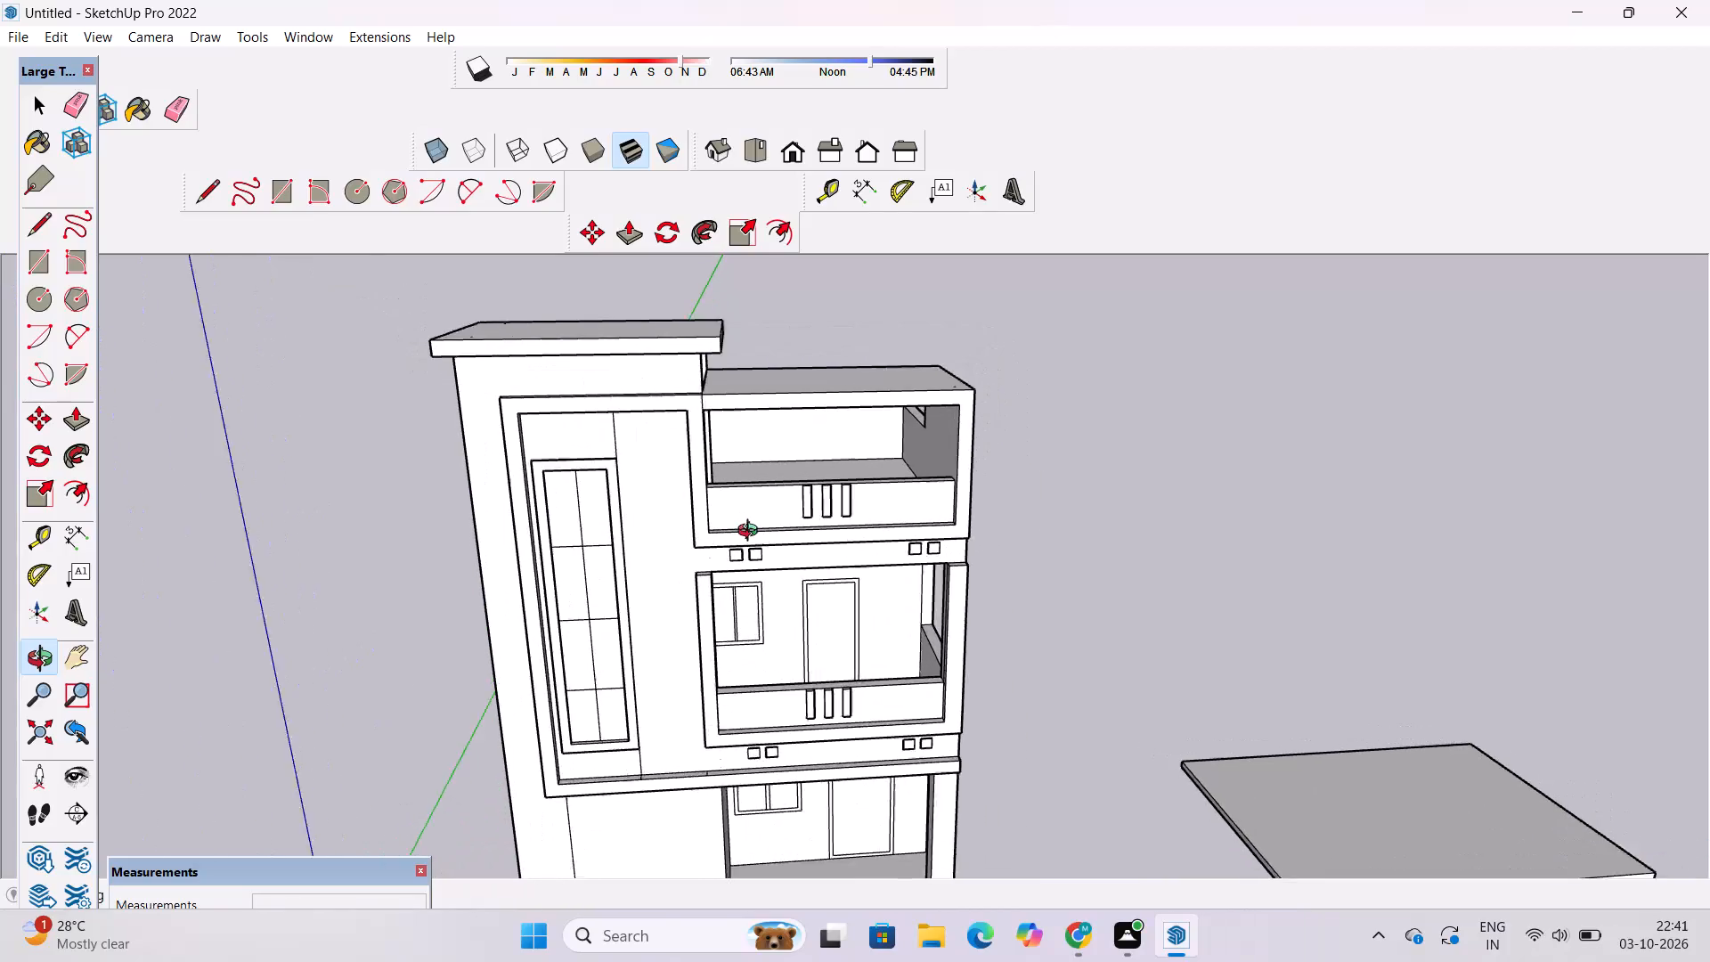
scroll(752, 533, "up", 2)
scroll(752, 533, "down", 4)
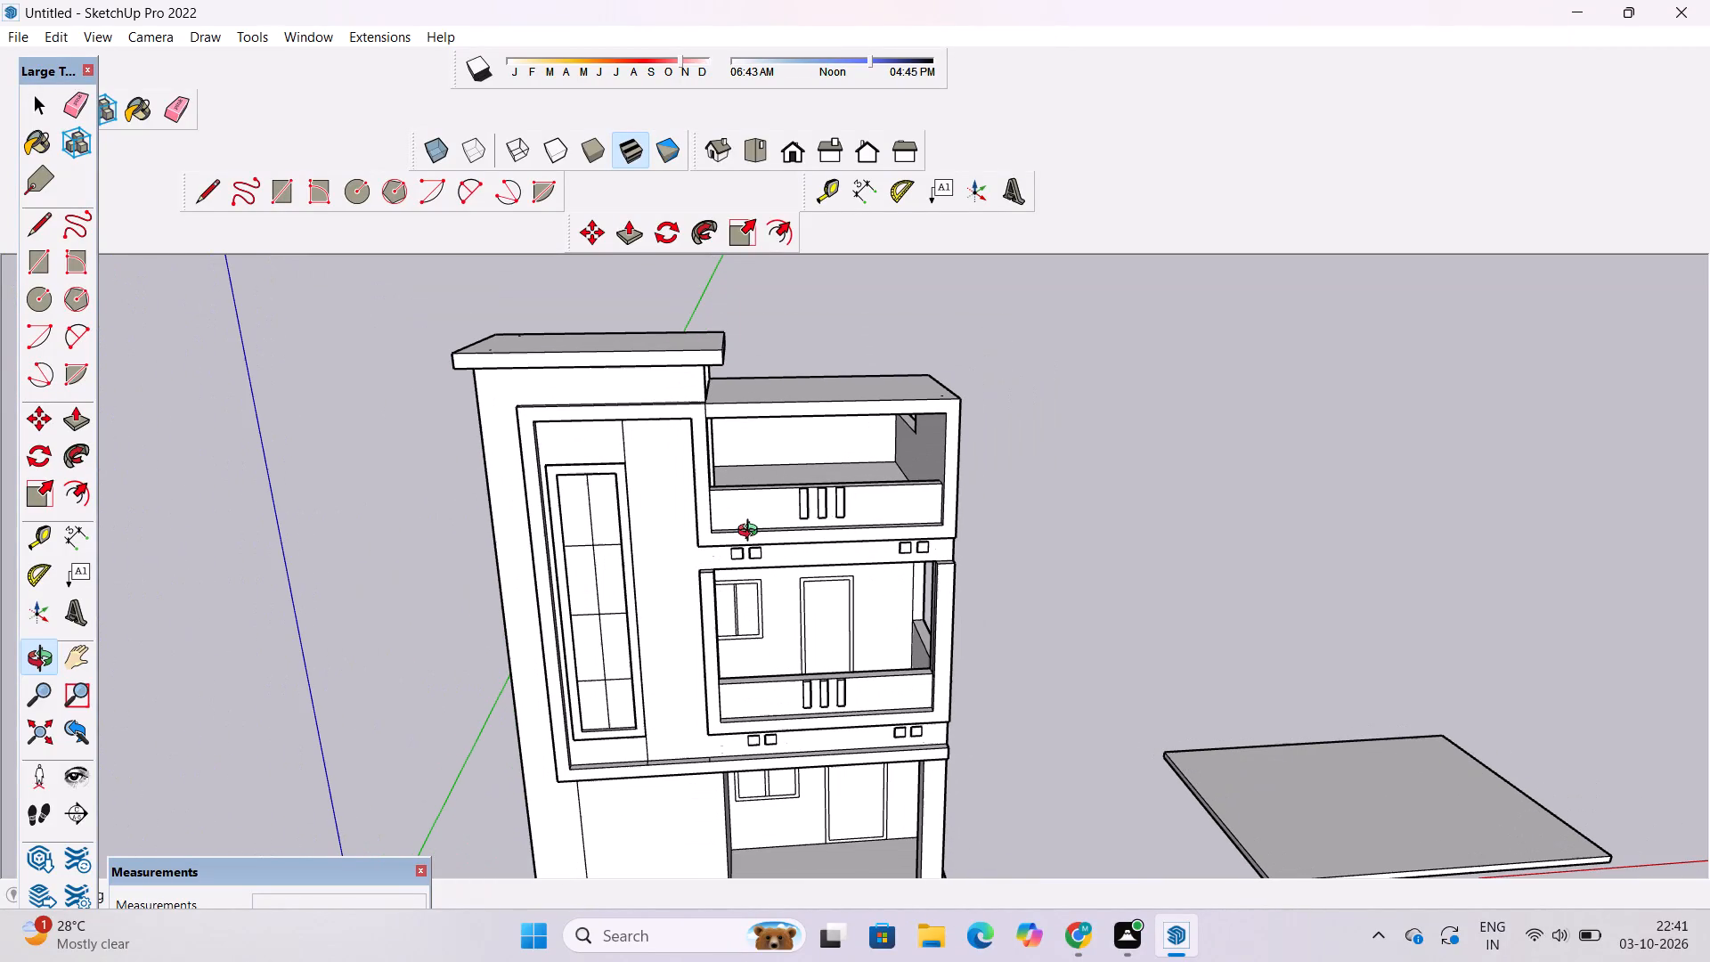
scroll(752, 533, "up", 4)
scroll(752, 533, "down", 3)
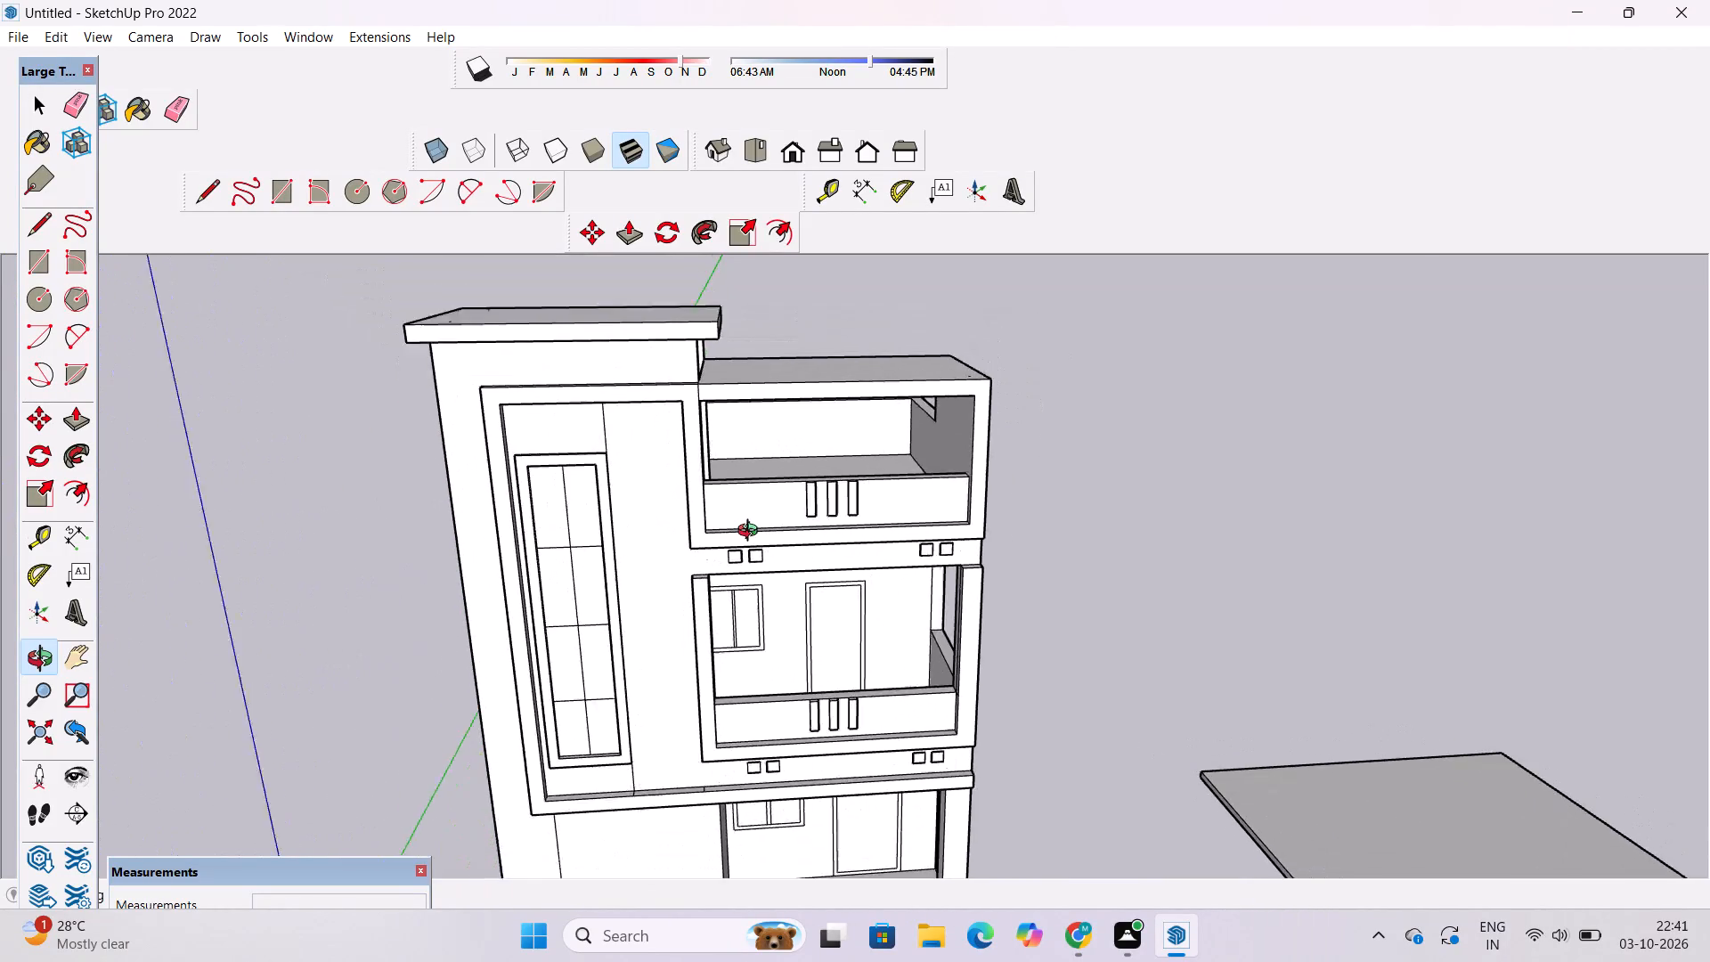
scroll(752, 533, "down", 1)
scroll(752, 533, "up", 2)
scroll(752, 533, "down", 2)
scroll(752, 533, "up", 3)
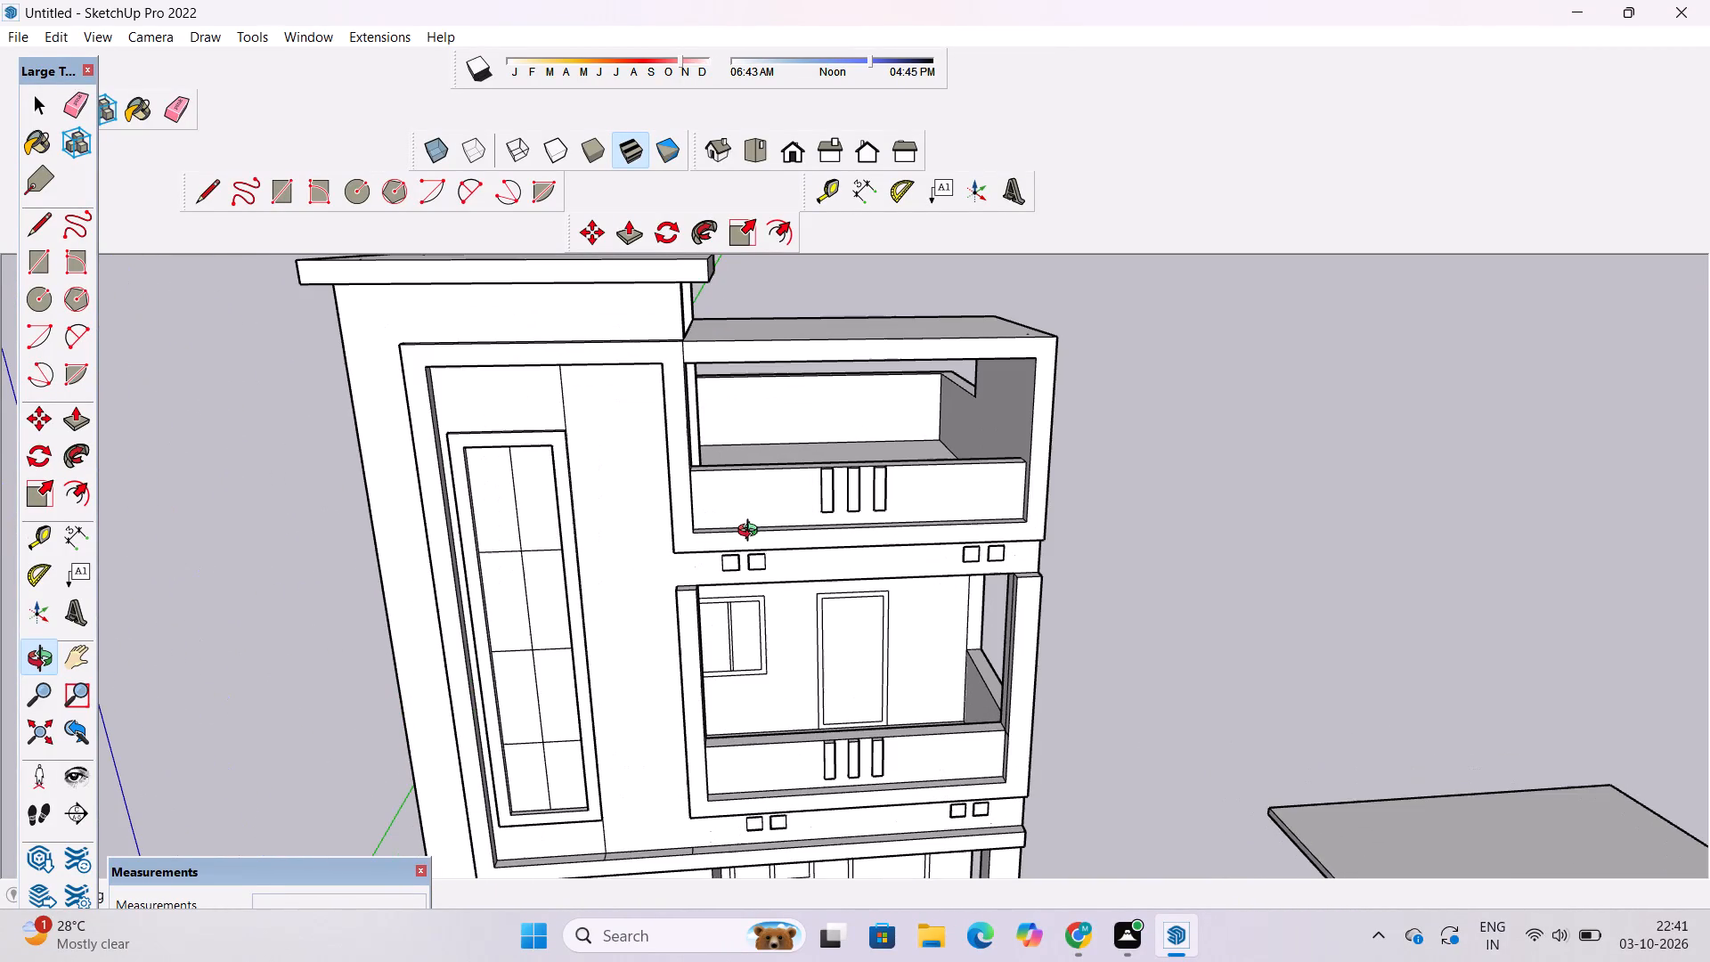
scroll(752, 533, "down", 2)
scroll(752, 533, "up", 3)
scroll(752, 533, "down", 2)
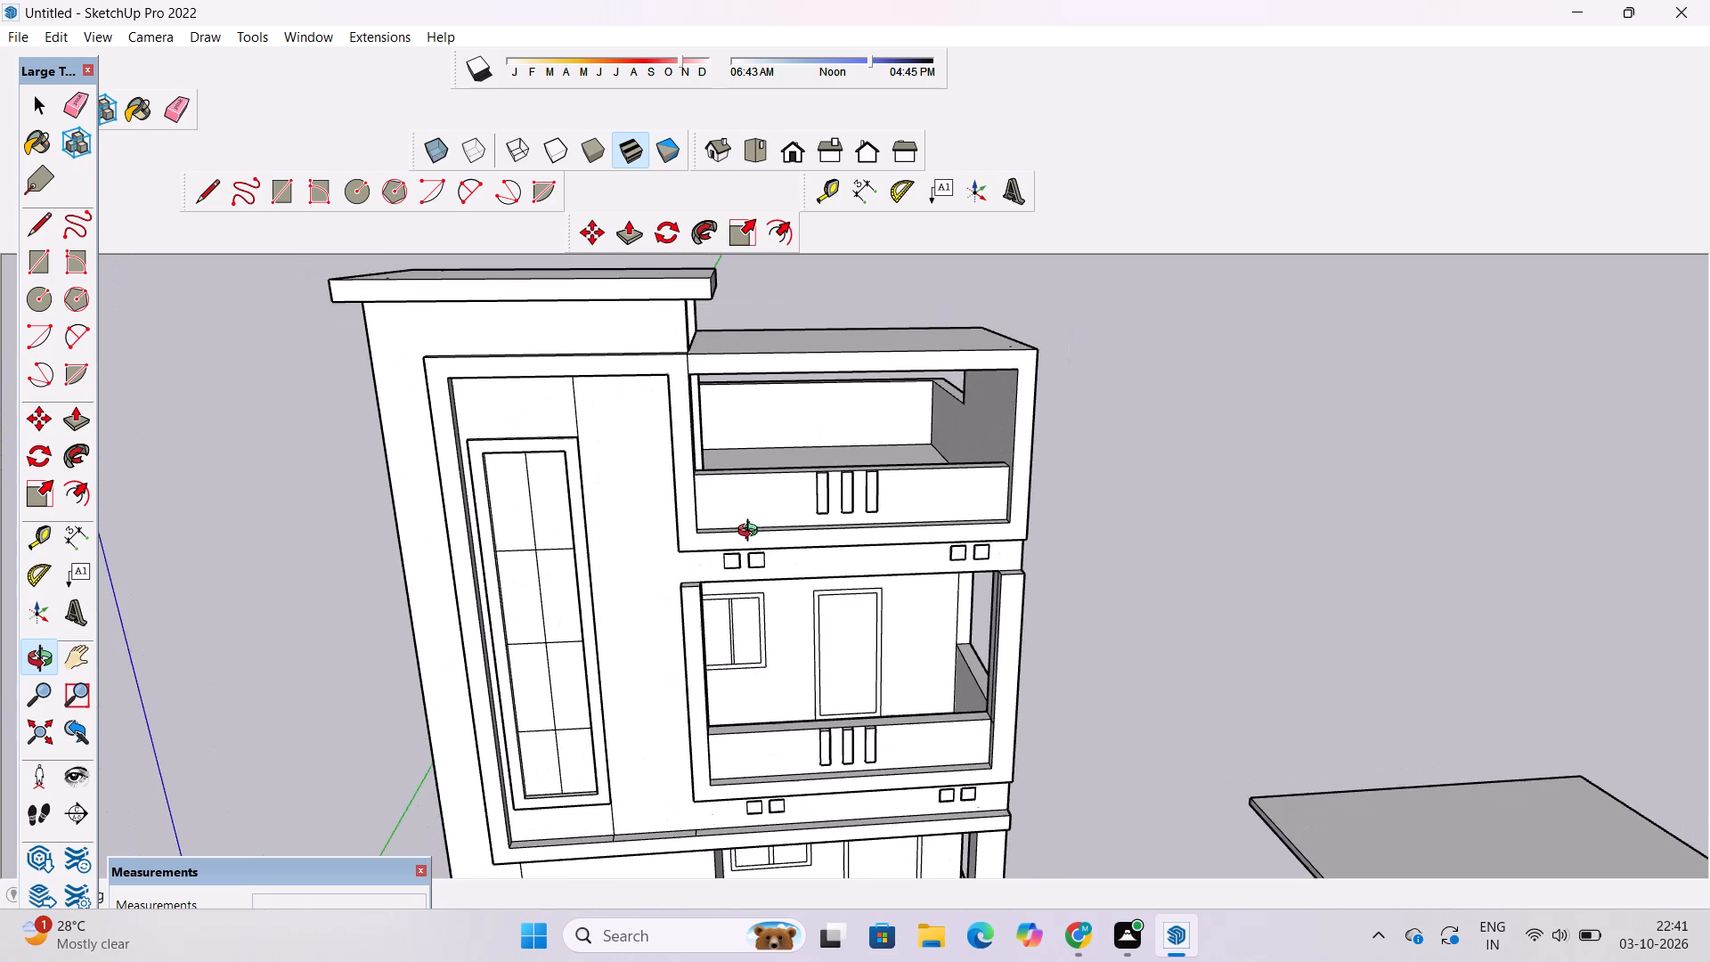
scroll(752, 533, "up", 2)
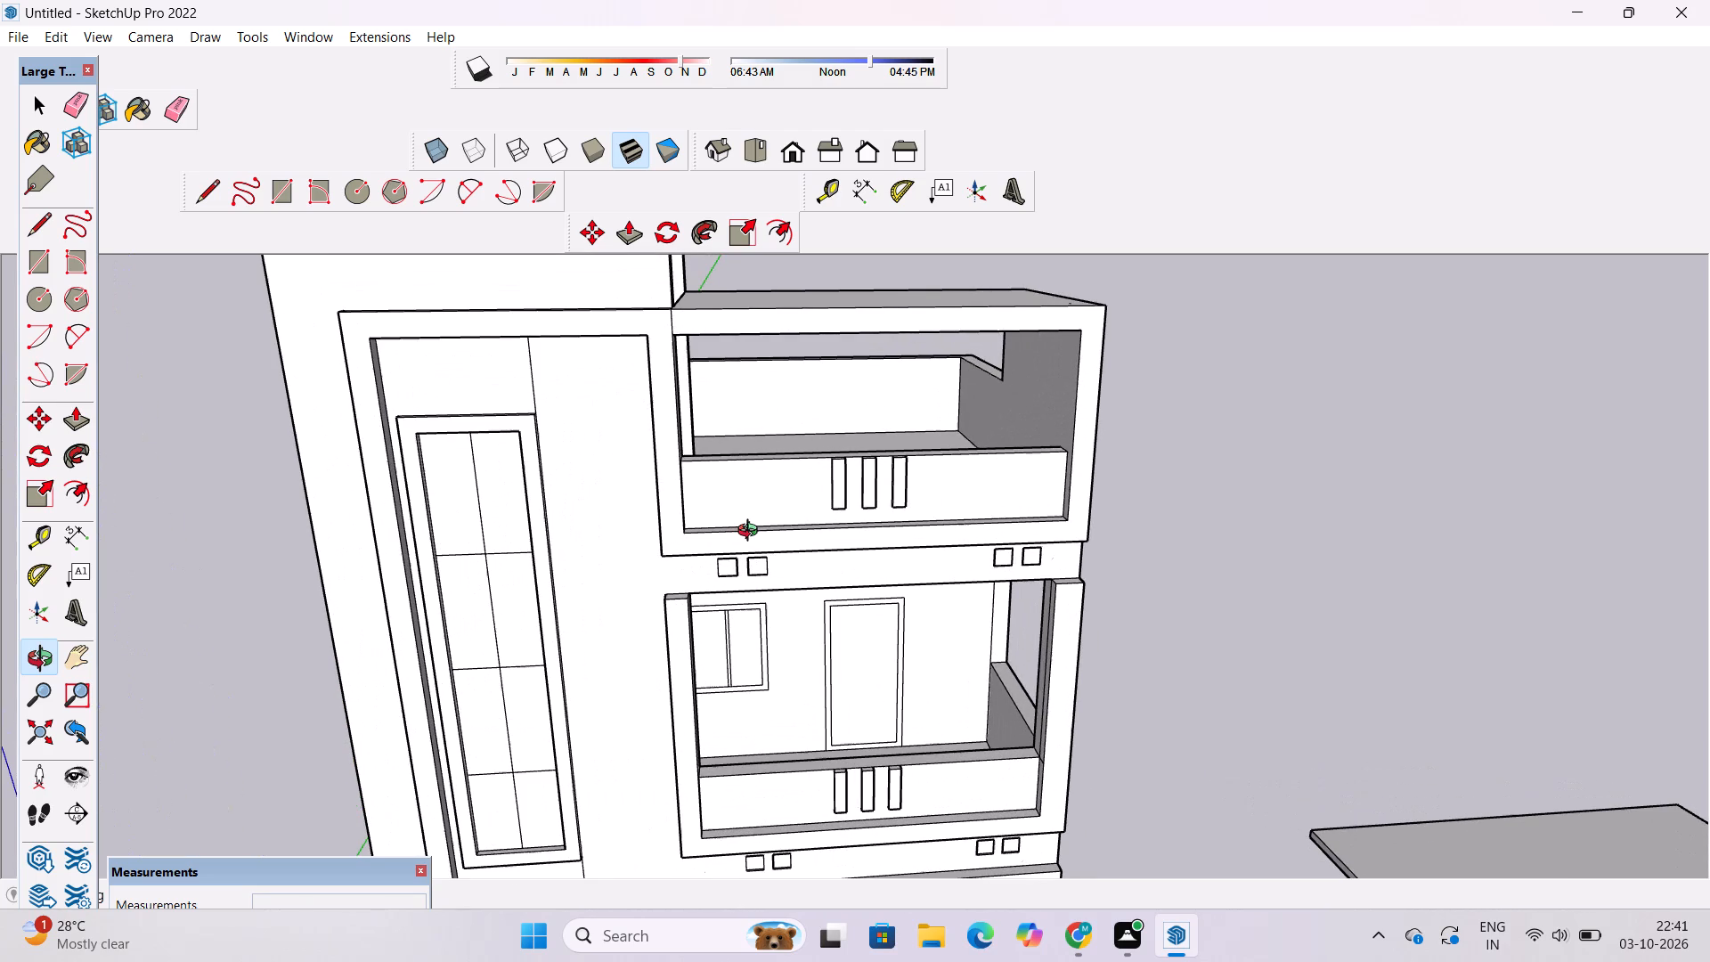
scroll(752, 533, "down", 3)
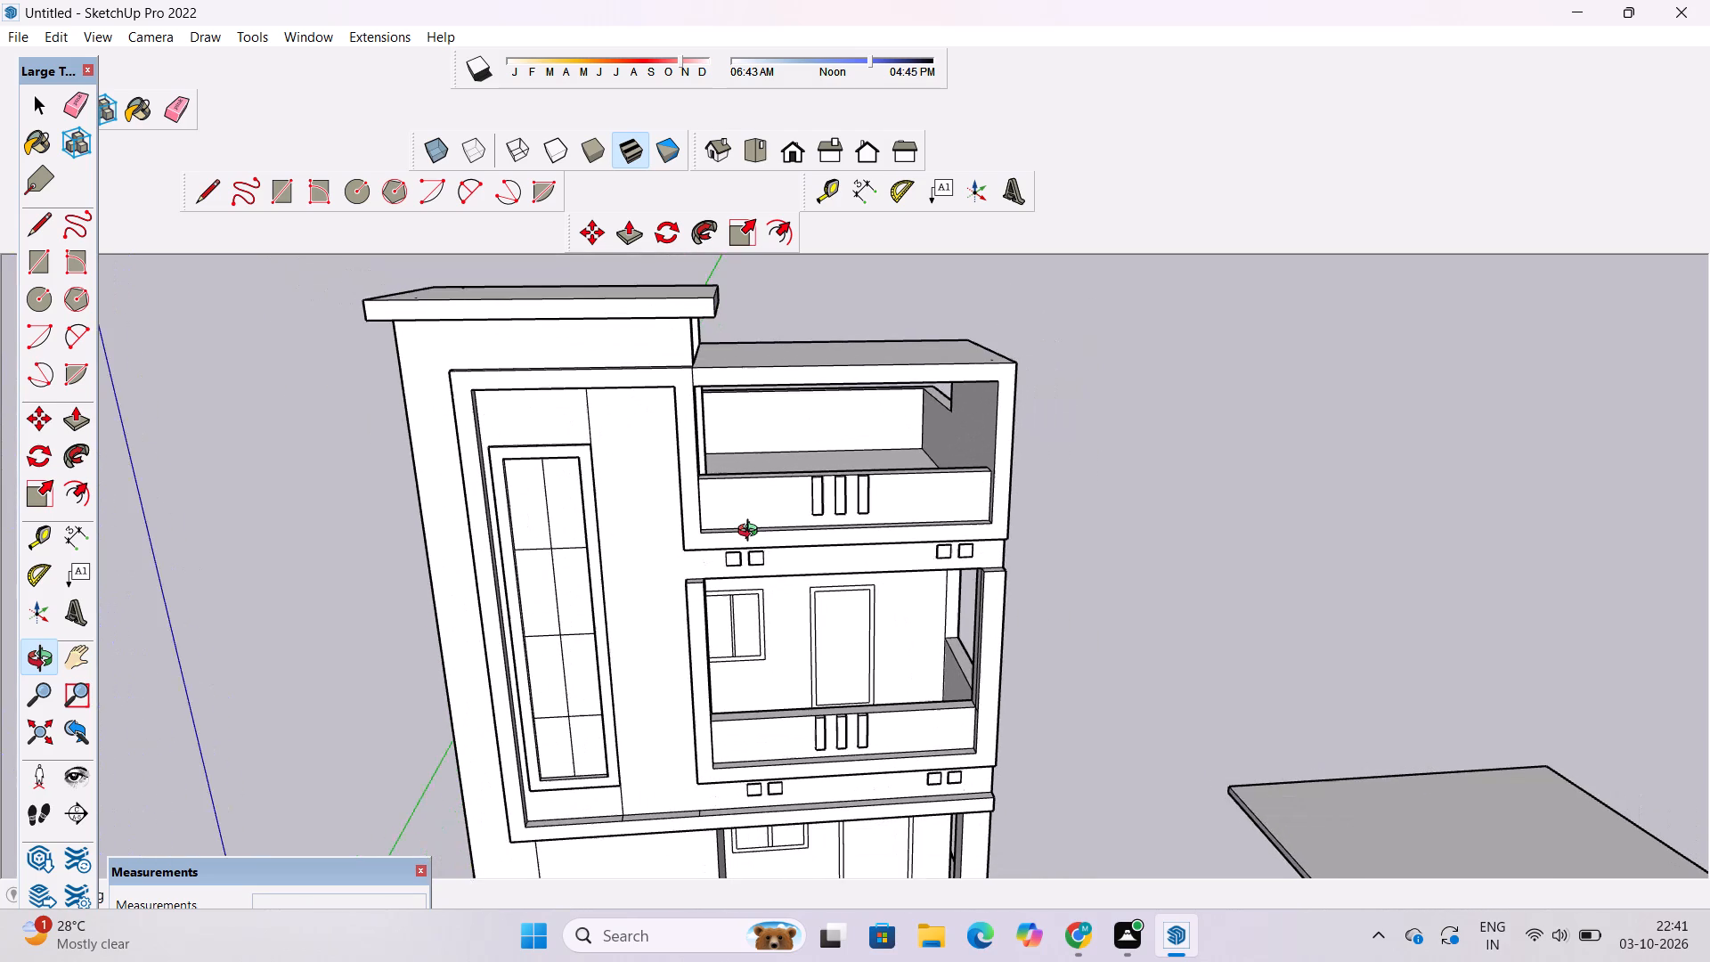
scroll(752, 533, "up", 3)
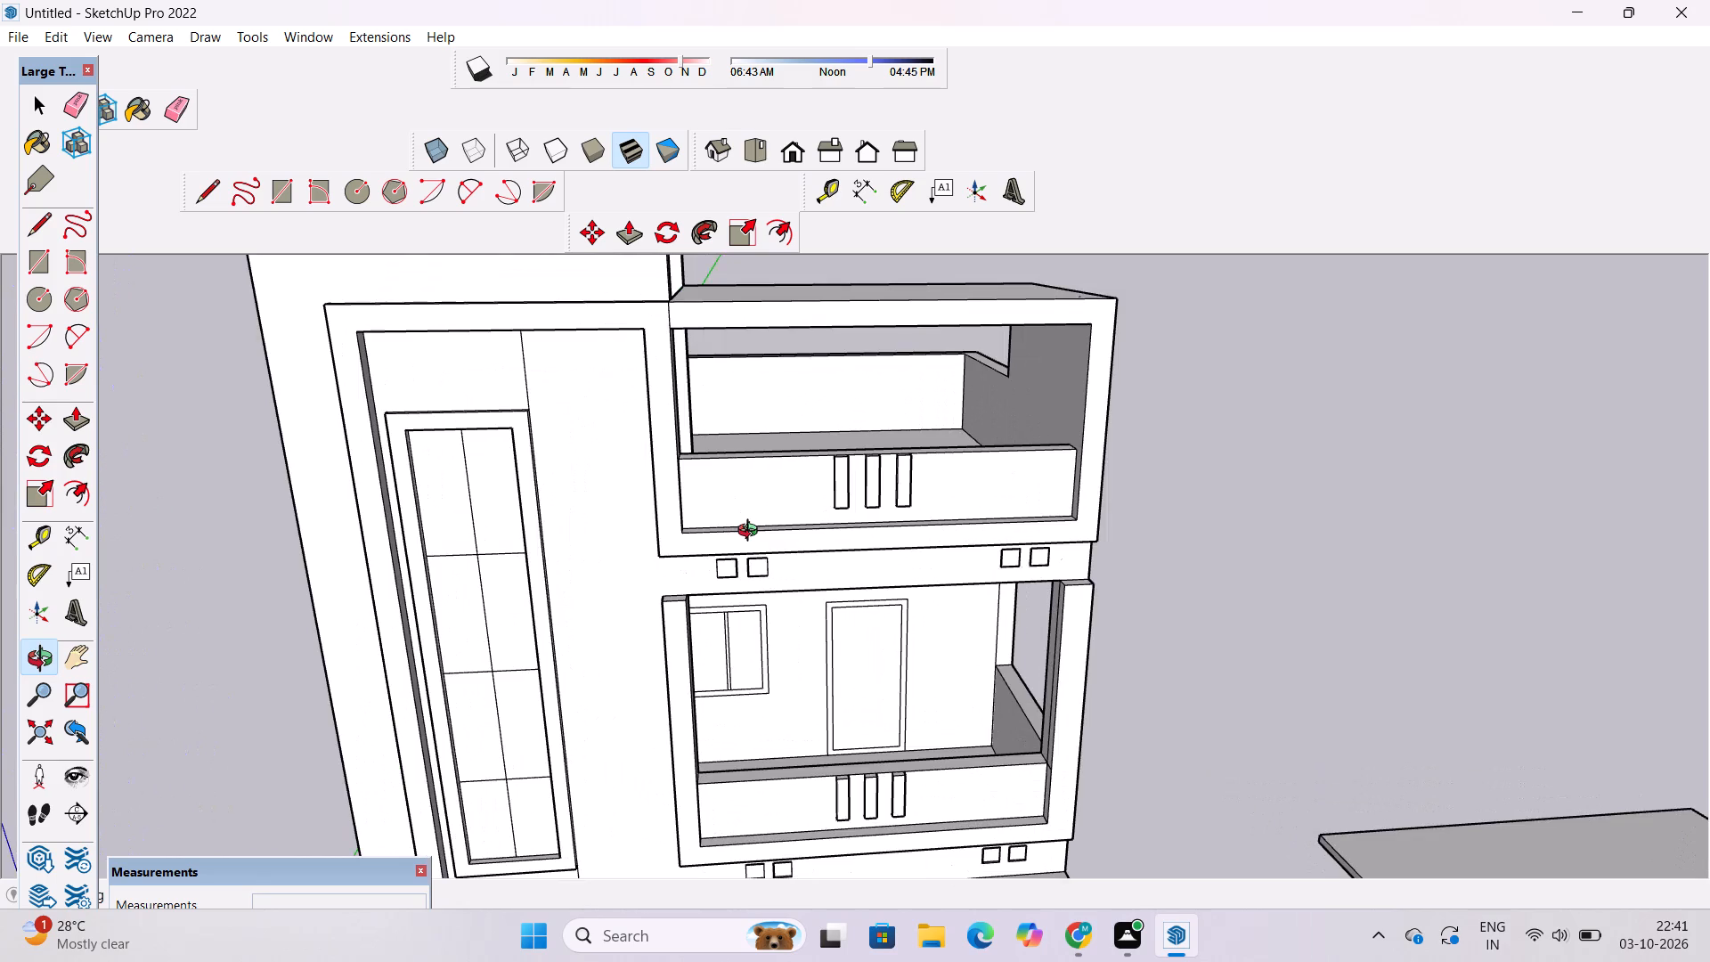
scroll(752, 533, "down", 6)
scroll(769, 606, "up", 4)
Examine the front elevation from several heights, from the middle balcony's door and window to the whole house on the ground.
left_click_drag(765, 590, 741, 469, "shift")
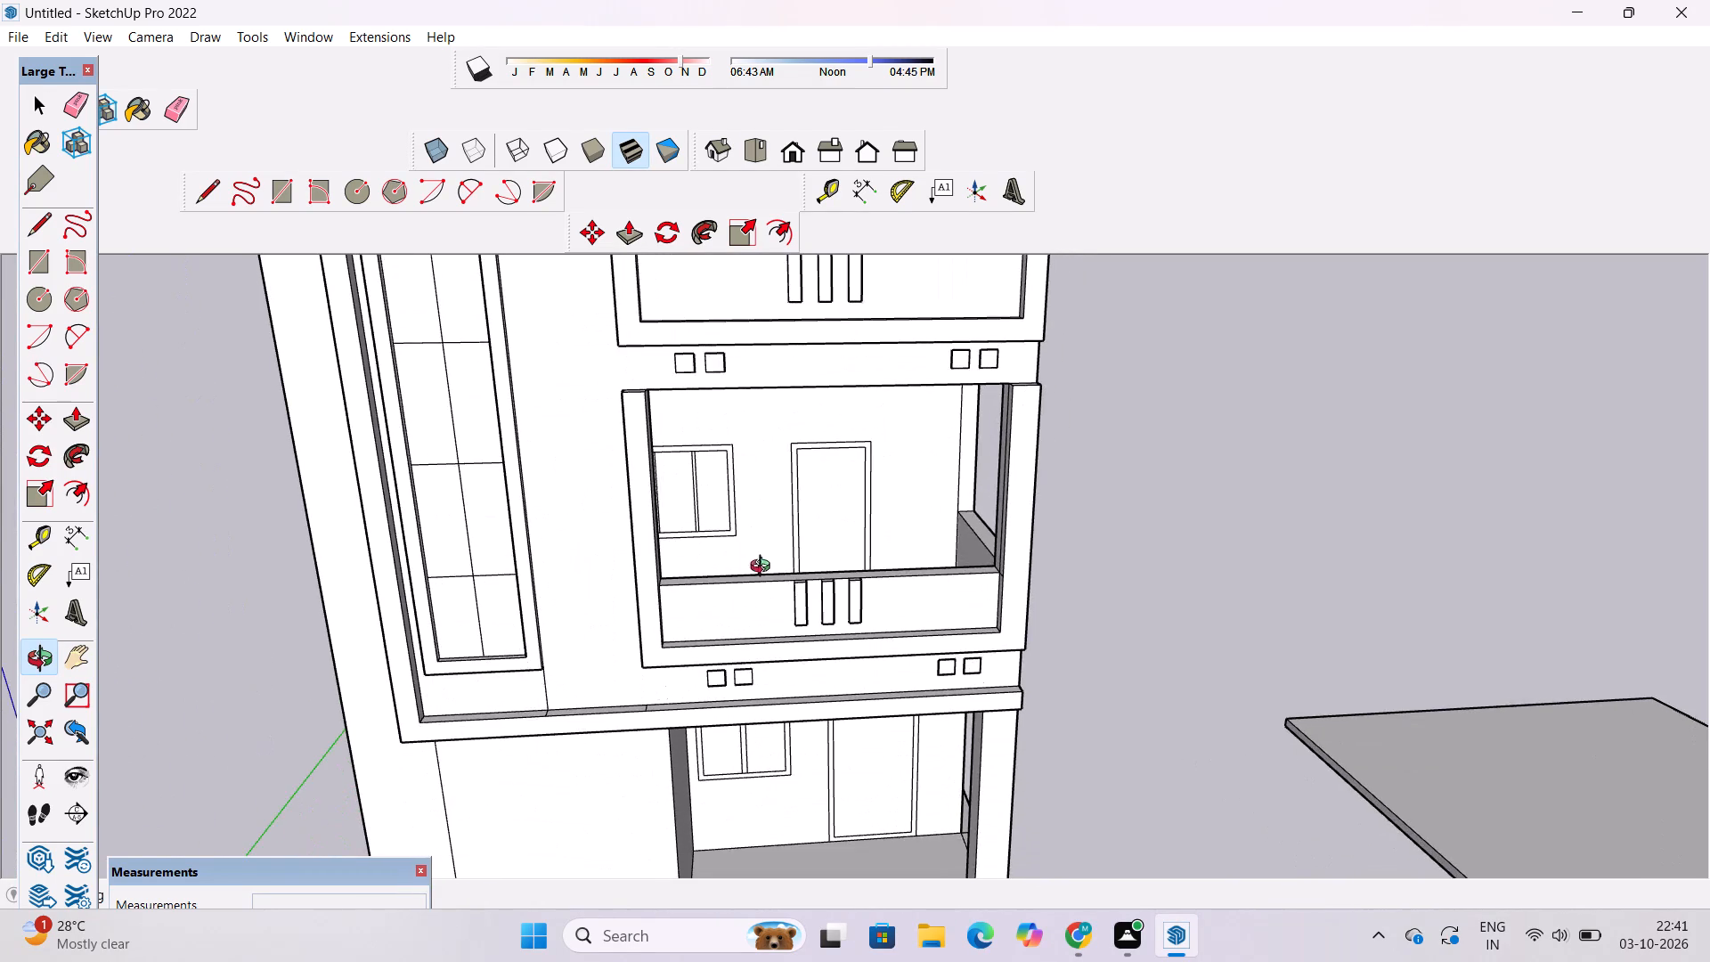
left_click_drag(765, 569, 753, 438)
scroll(759, 382, "up", 3)
left_click_drag(759, 382, 755, 403, "shift")
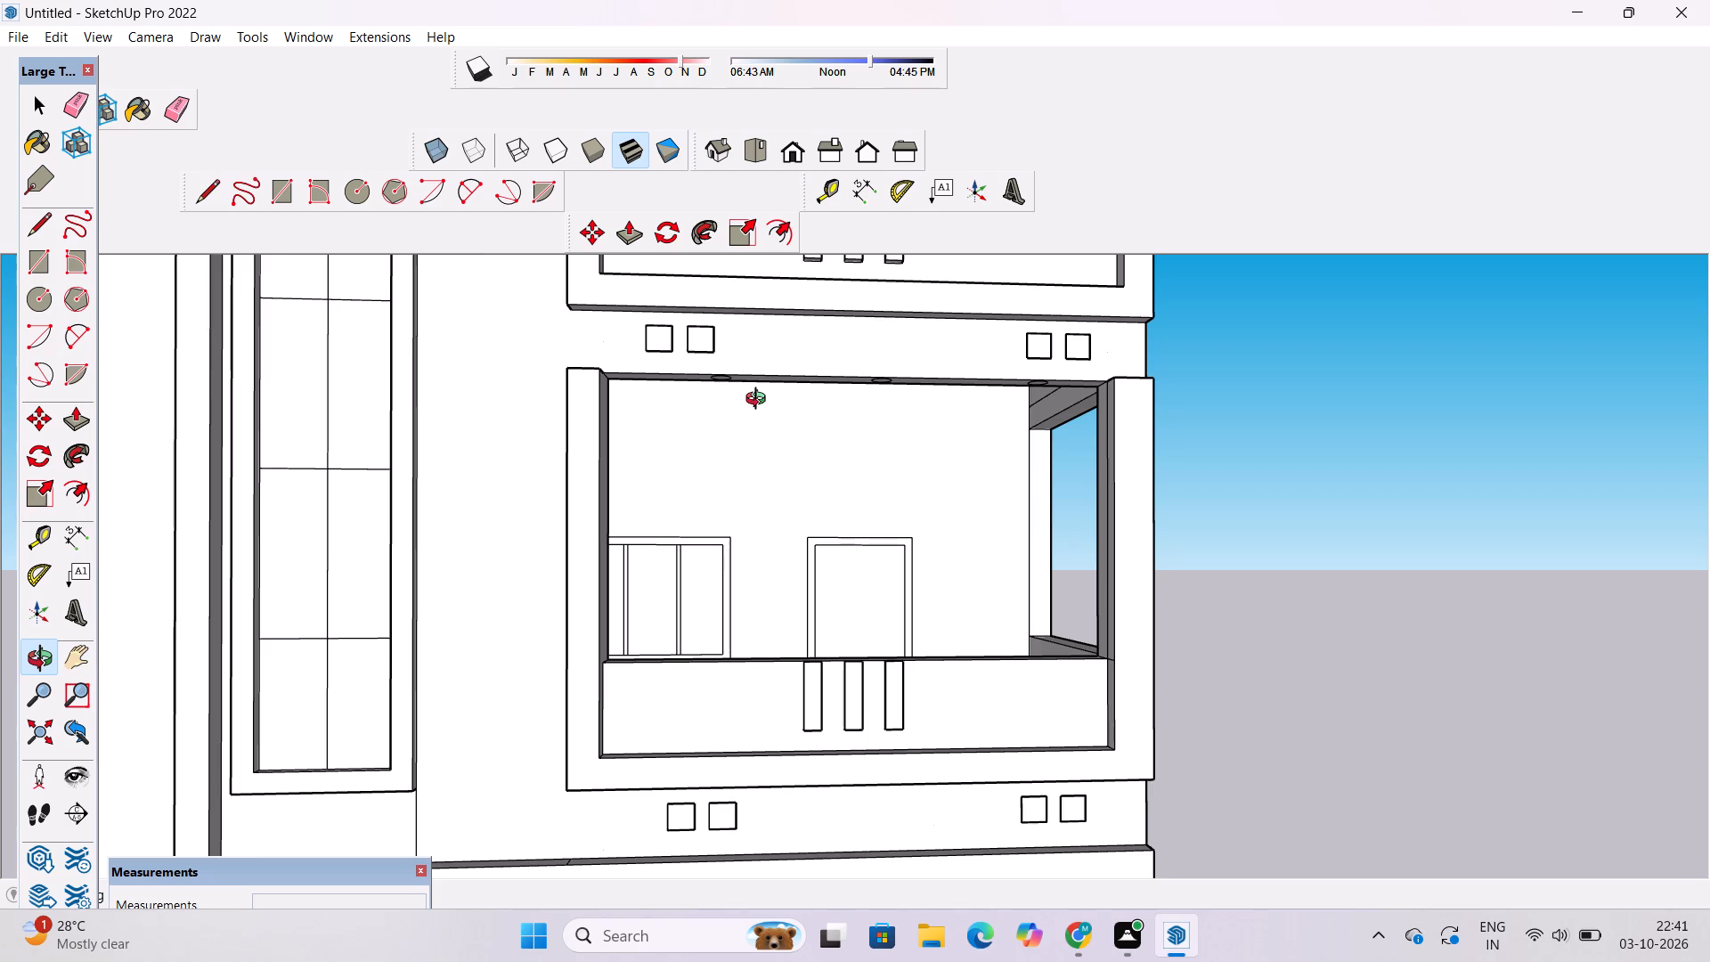
scroll(762, 401, "down", 3)
scroll(849, 396, "down", 7)
left_click_drag(843, 518, 847, 619)
scroll(837, 579, "up", 2)
left_click_drag(827, 477, 851, 535, "shift")
scroll(881, 491, "up", 3)
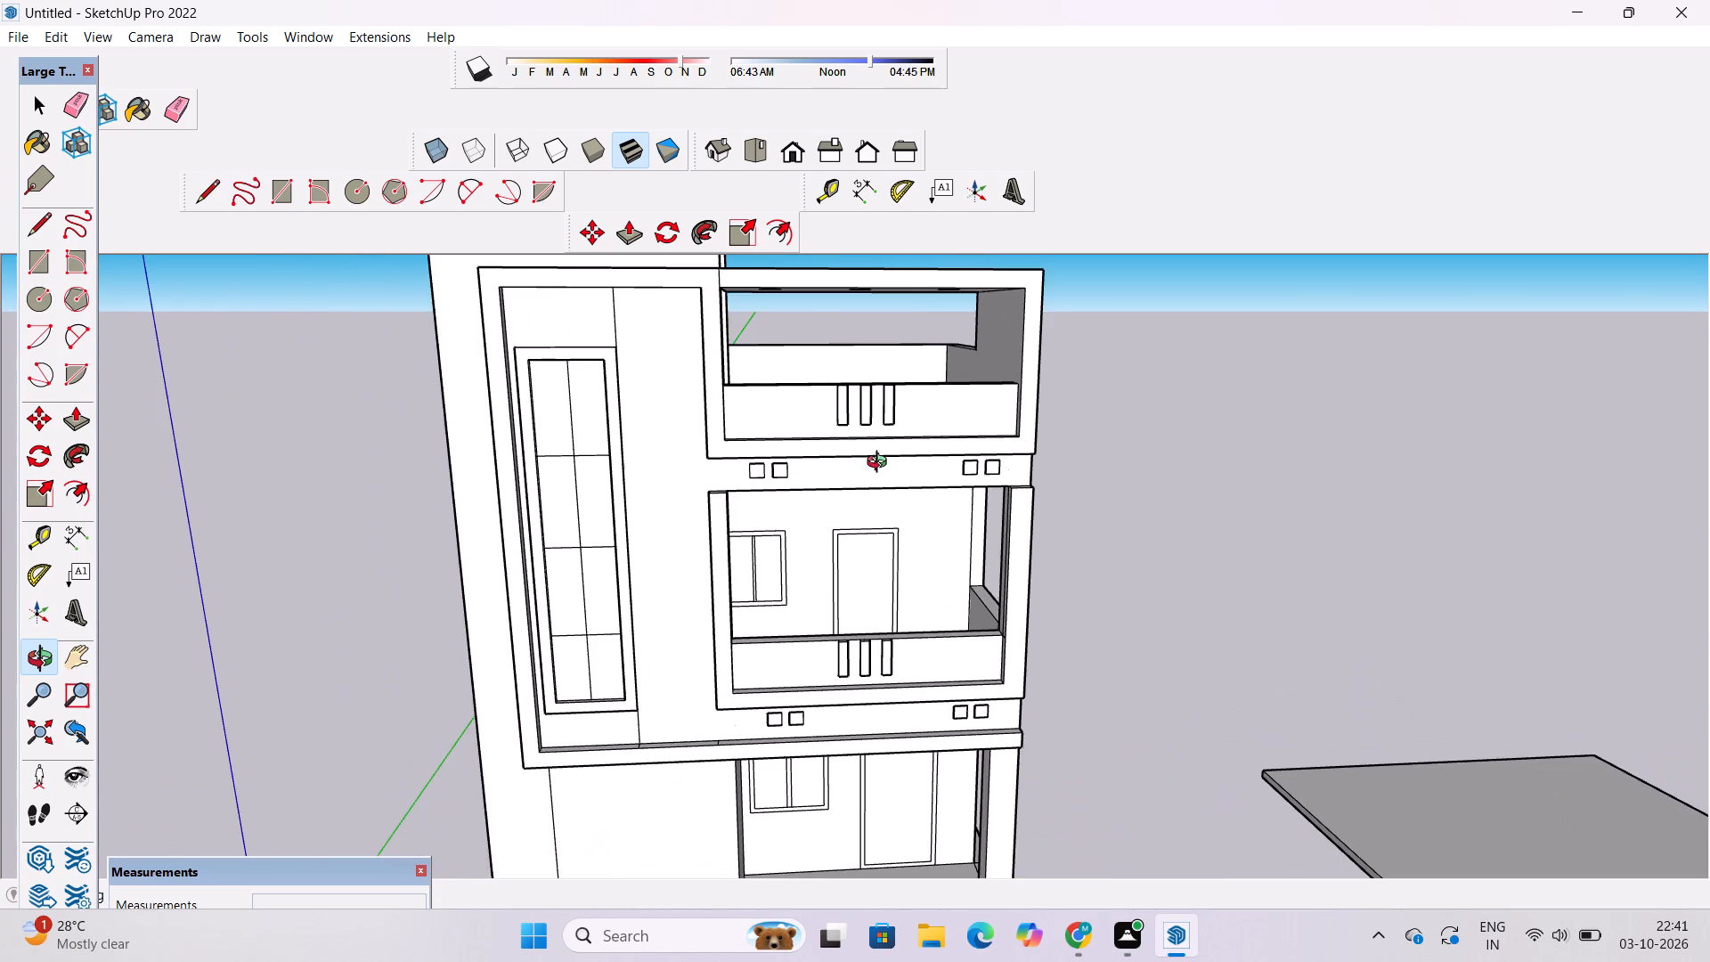
left_click_drag(881, 464, 792, 455, "shift")
scroll(869, 544, "down", 5)
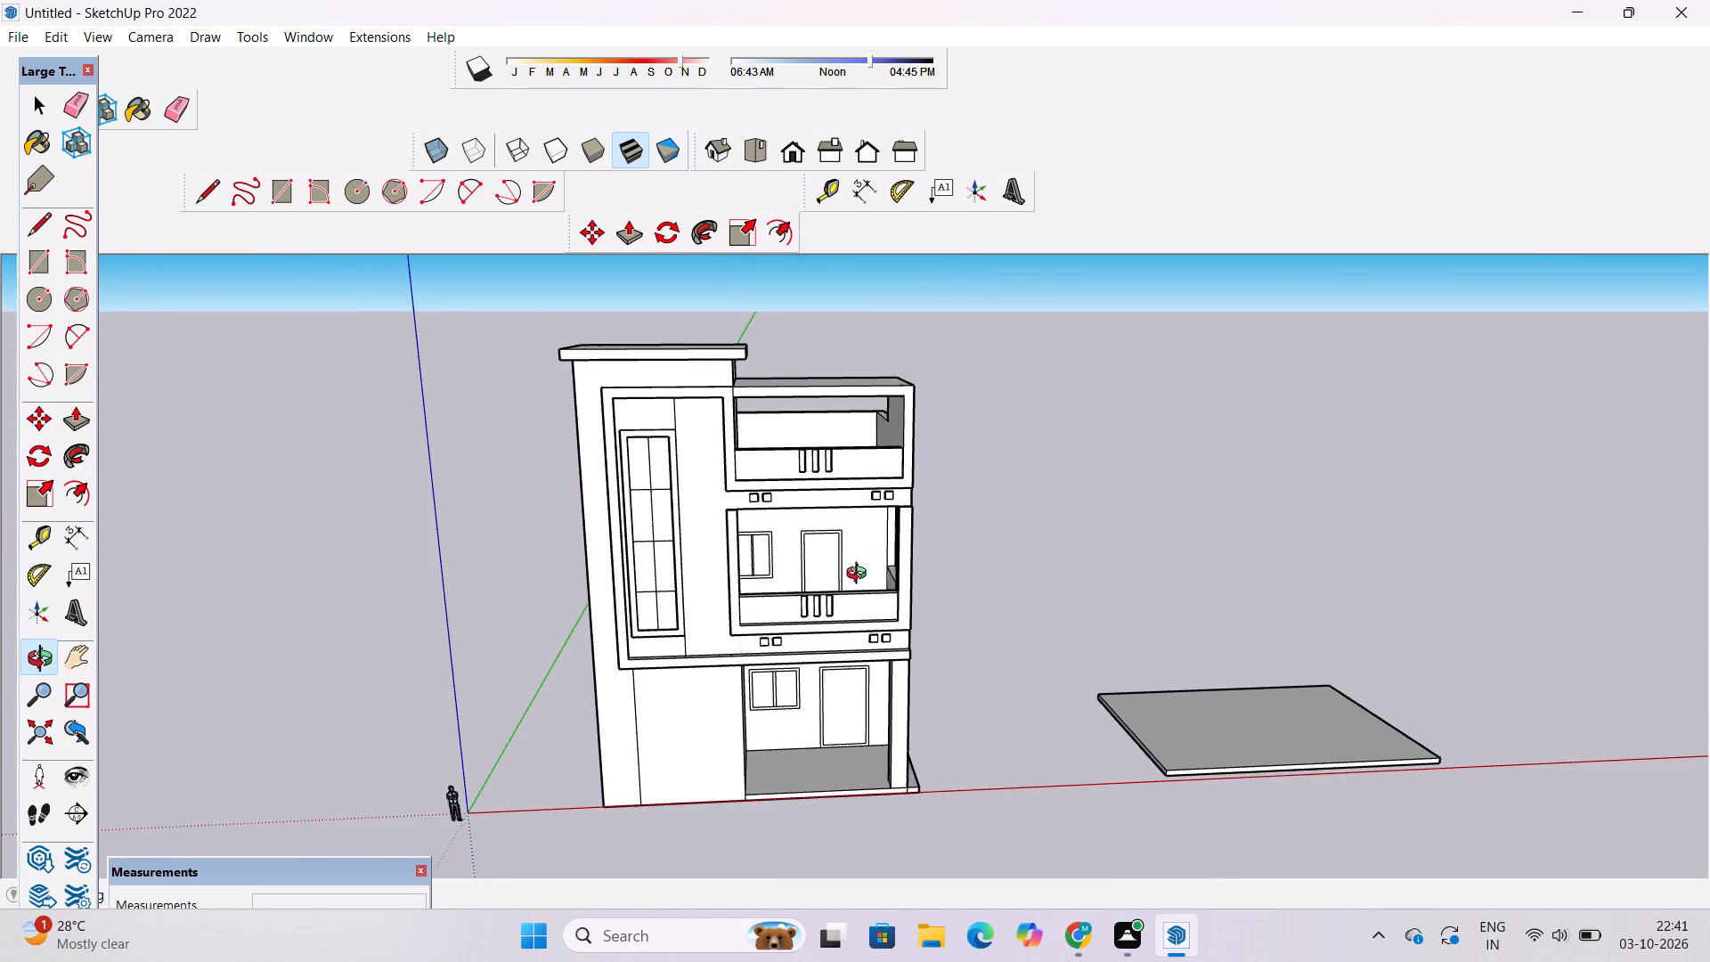
scroll(860, 575, "up", 5)
scroll(787, 550, "down", 5)
scroll(804, 652, "up", 4)
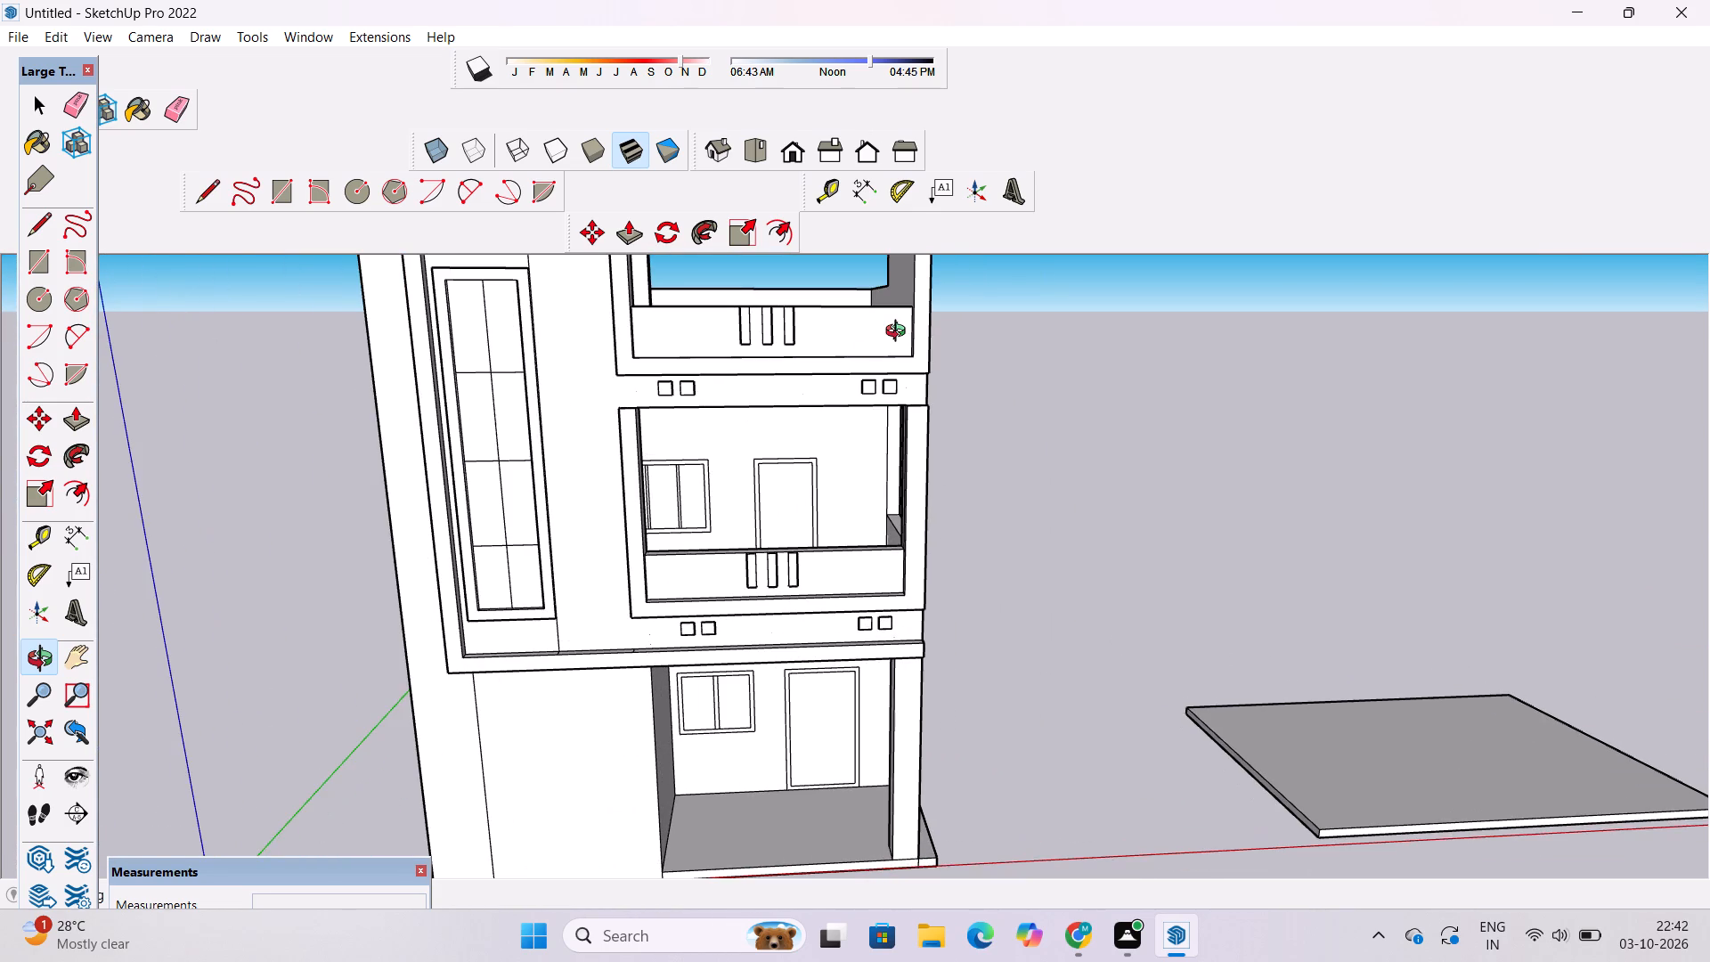
scroll(900, 333, "up", 5)
scroll(839, 355, "down", 9)
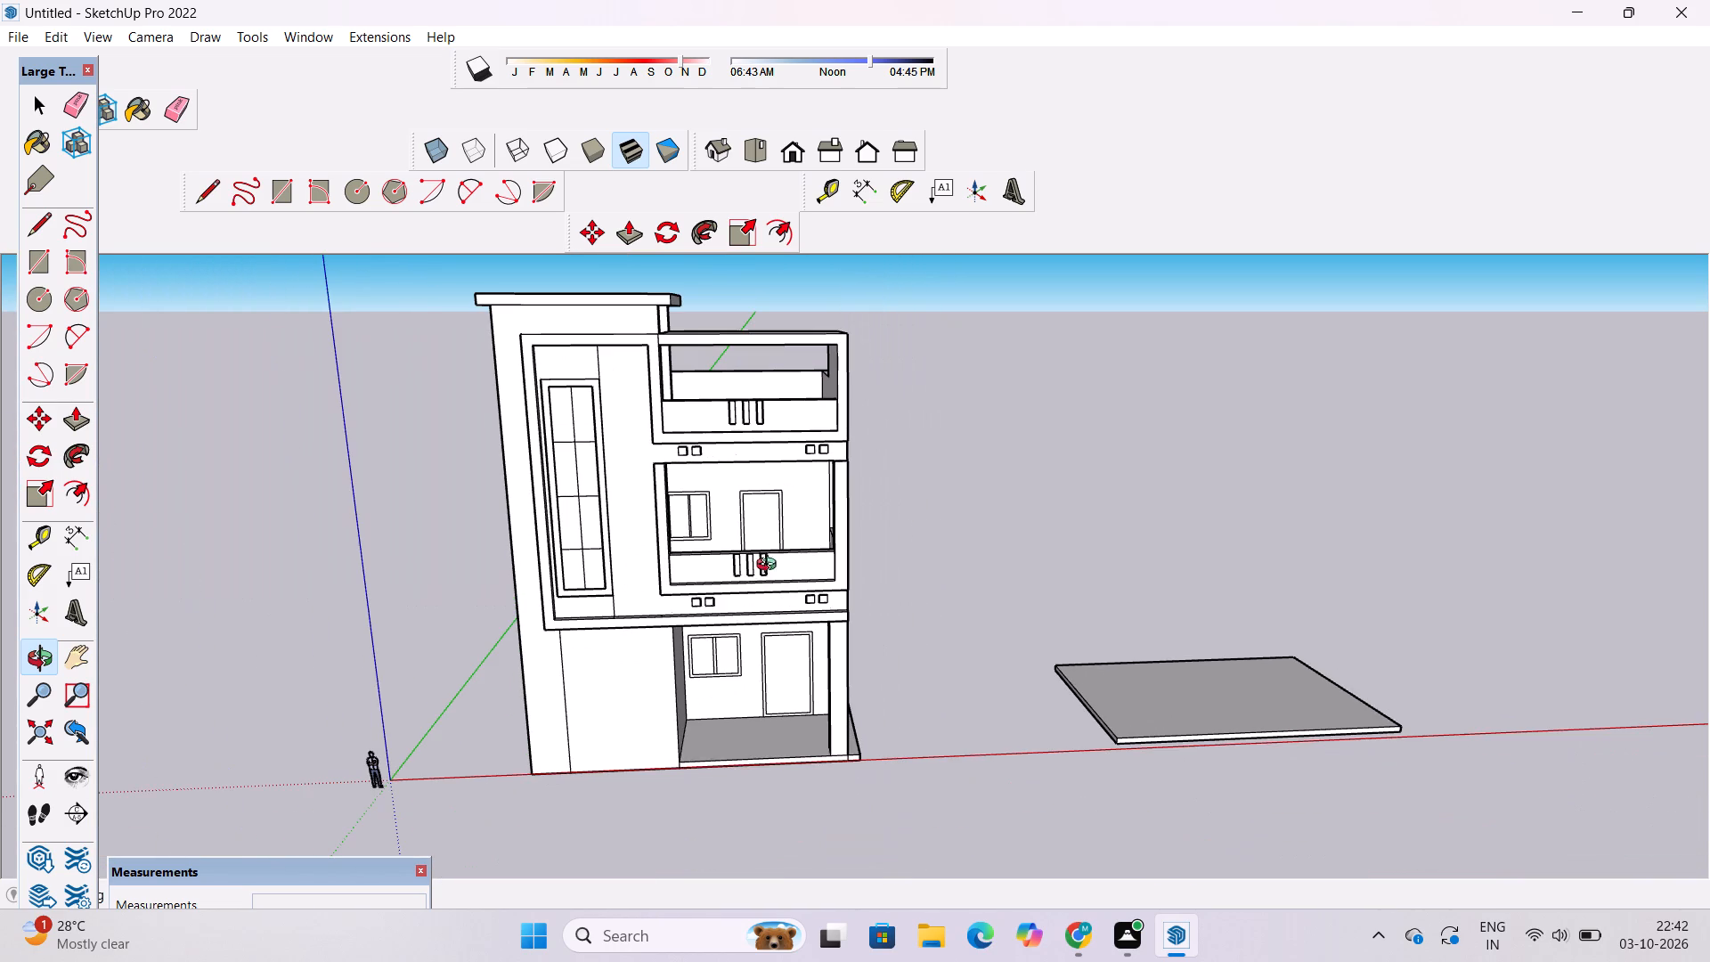
scroll(758, 583, "down", 3)
left_click_drag(742, 577, 776, 559, "shift")
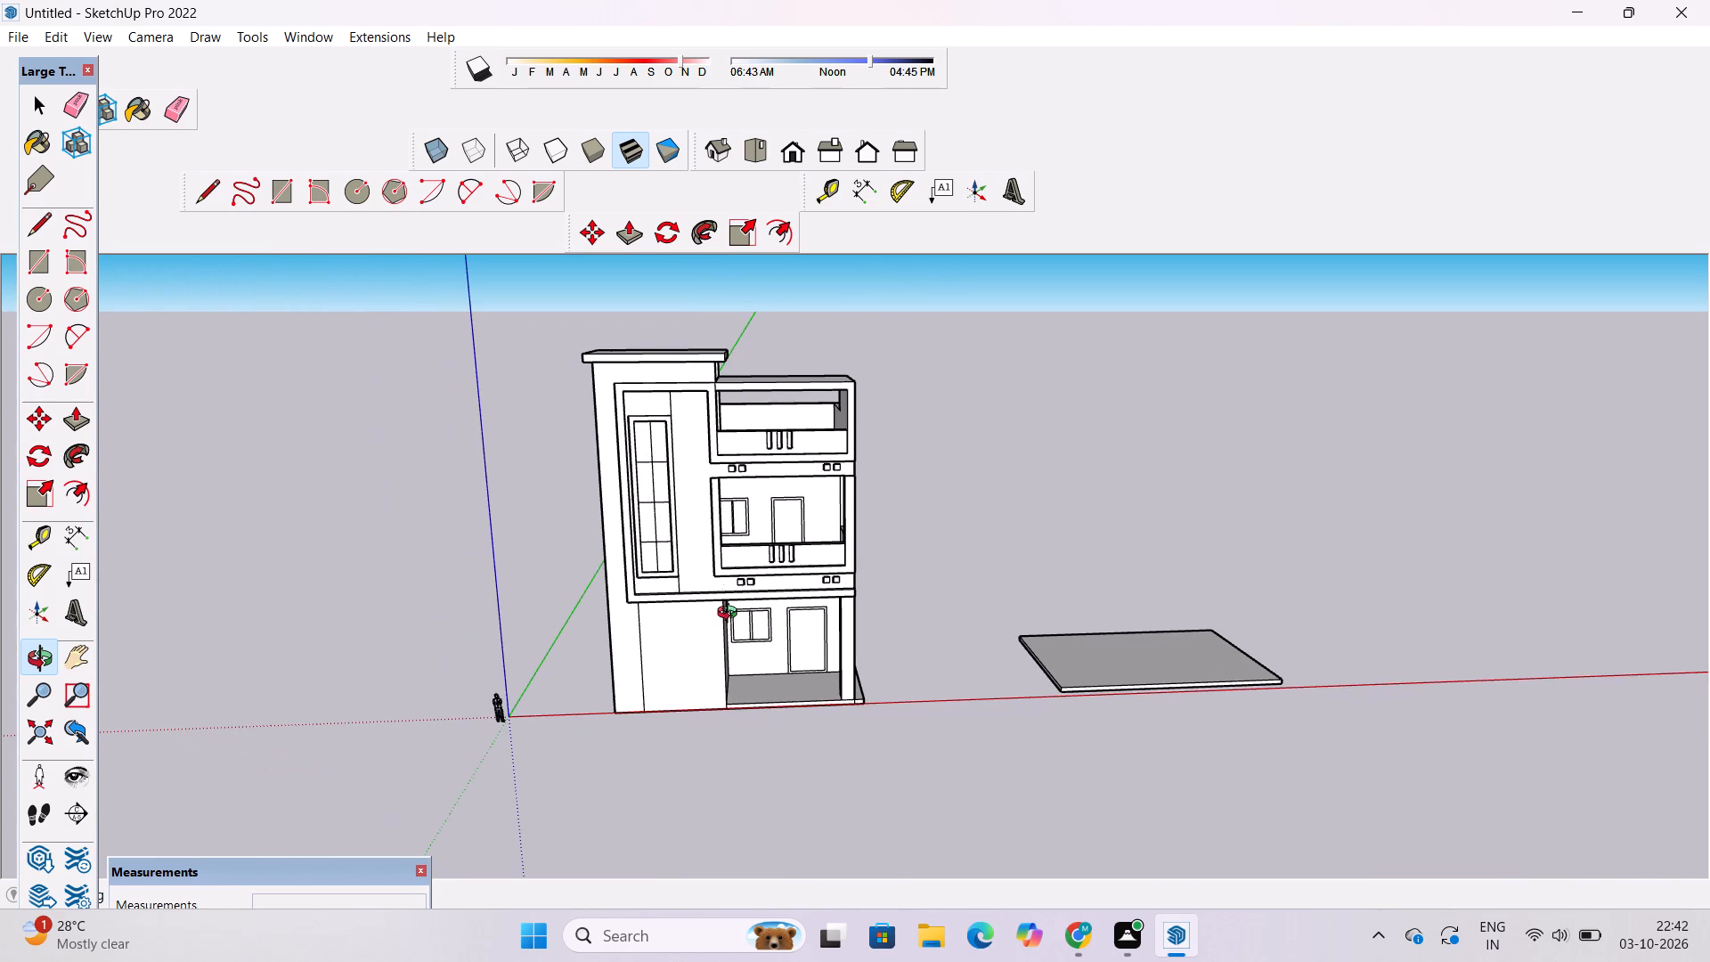
scroll(704, 696, "up", 1)
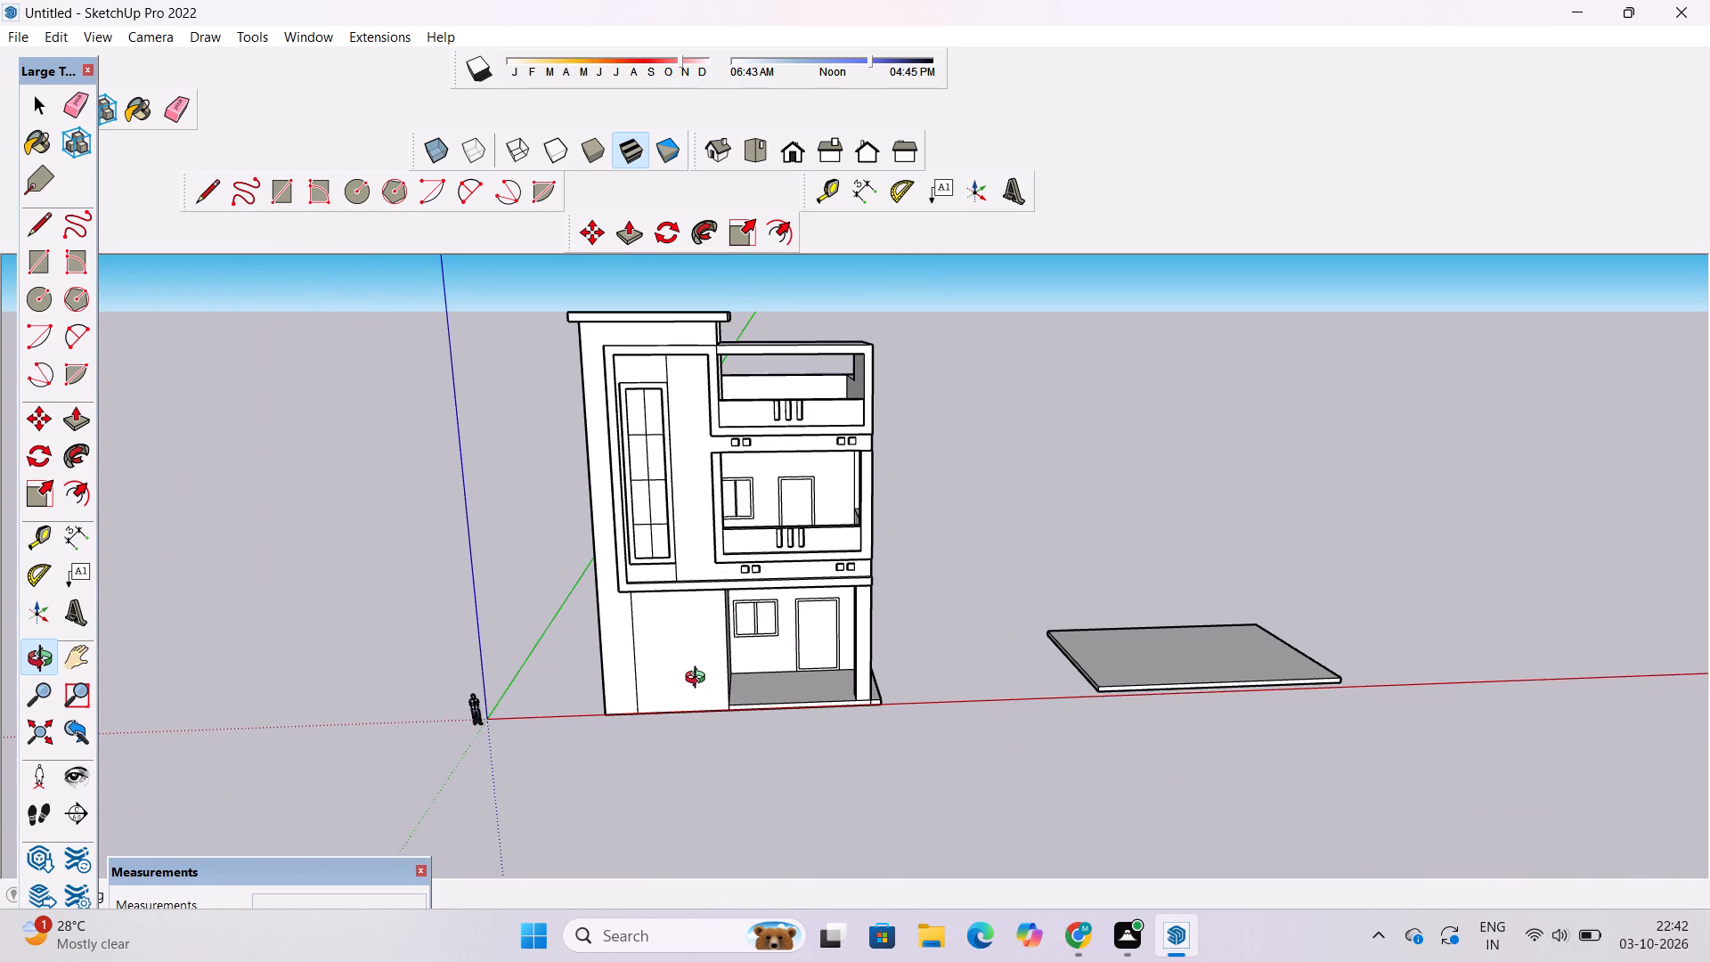
Erase the short dividing line across the top of the narrow plinth ledge along the house's open side.
left_click_drag(707, 697, 692, 623, "shift")
scroll(723, 616, "up", 4)
left_click_drag(959, 575, 735, 626)
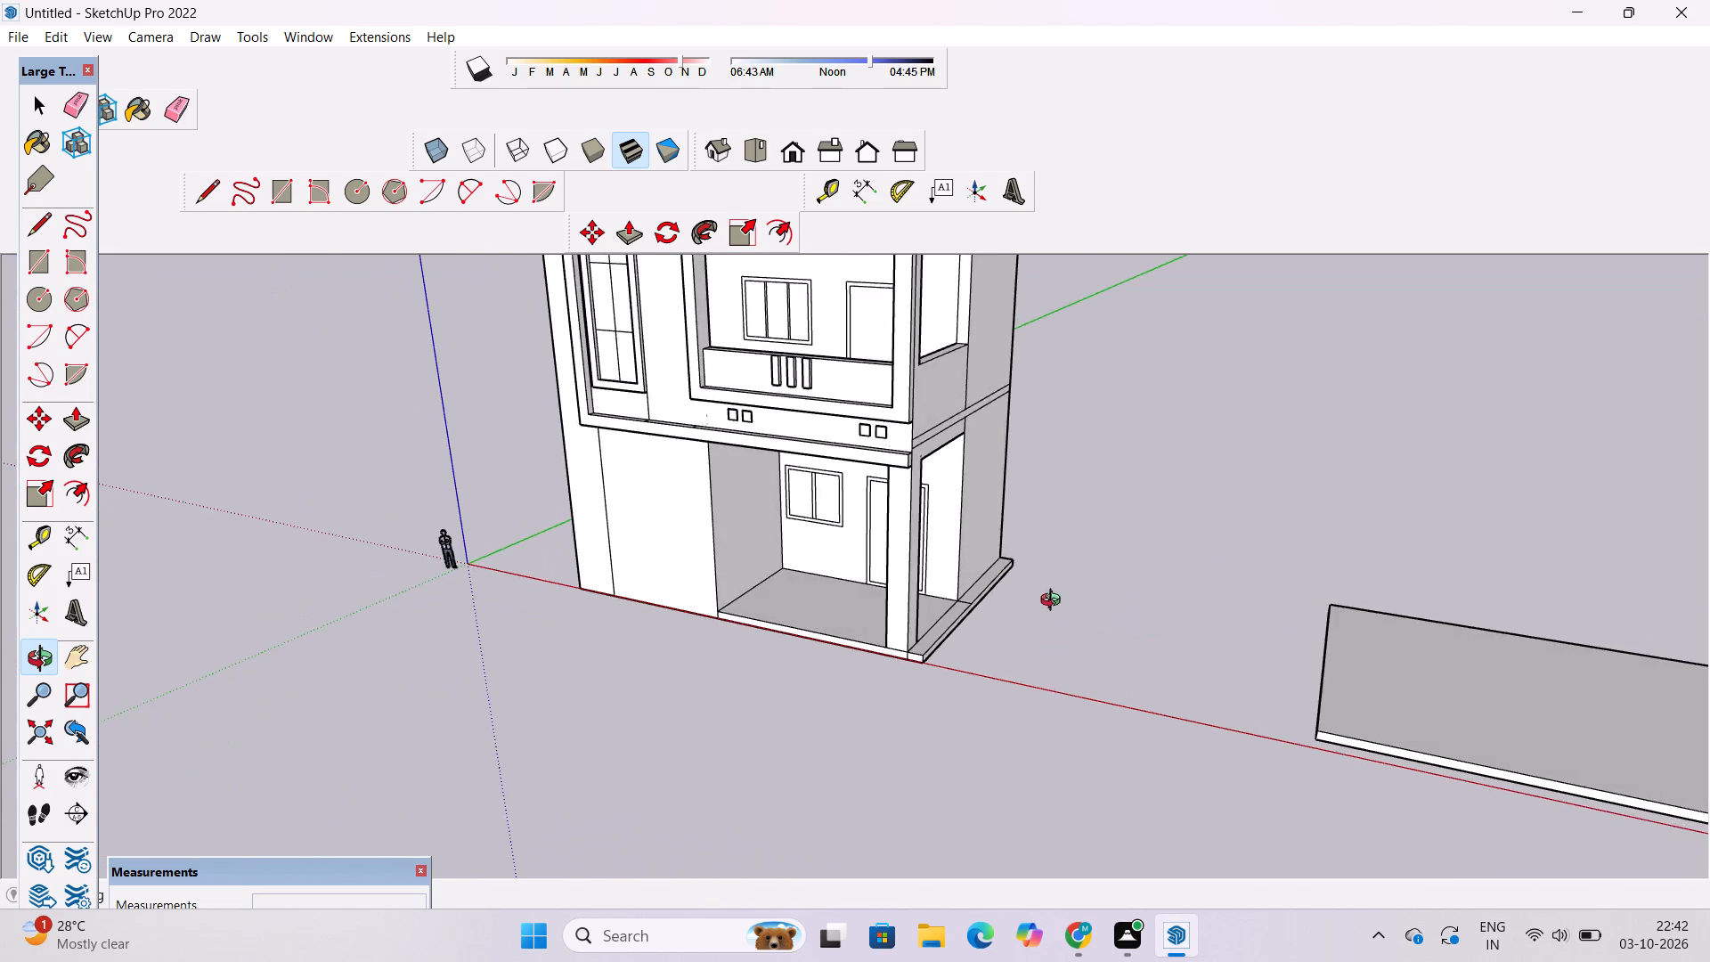
scroll(1059, 599, "up", 3)
left_click_drag(1015, 607, 843, 621)
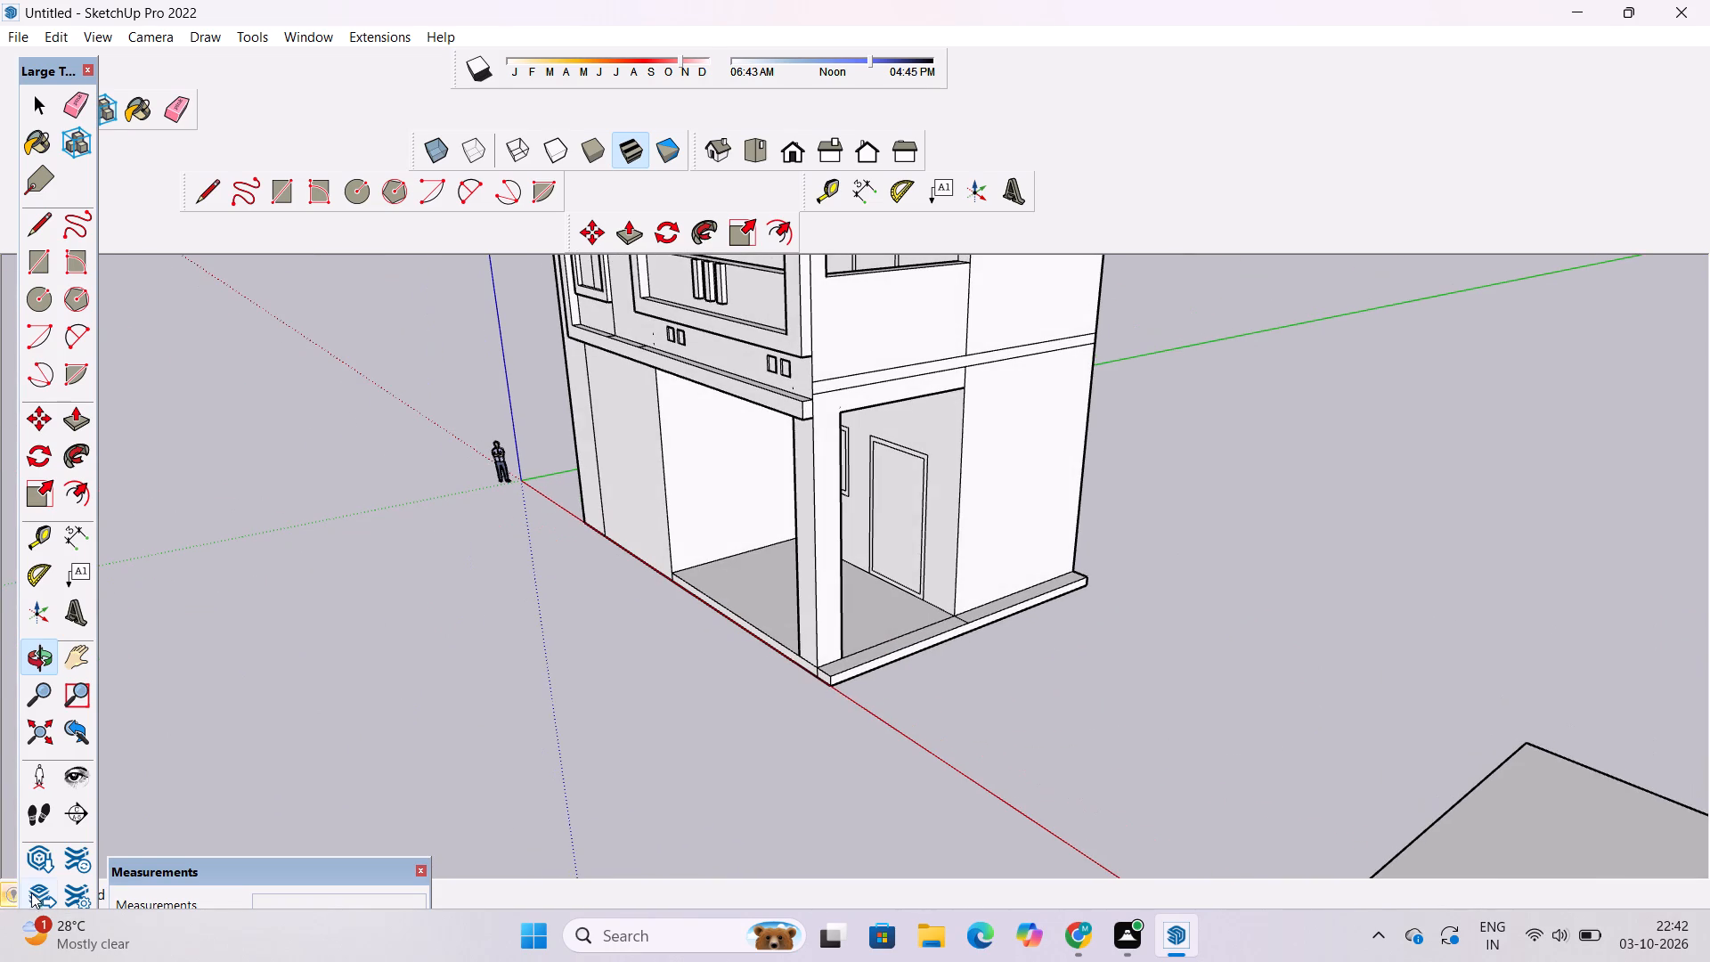
scroll(1010, 645, "up", 5)
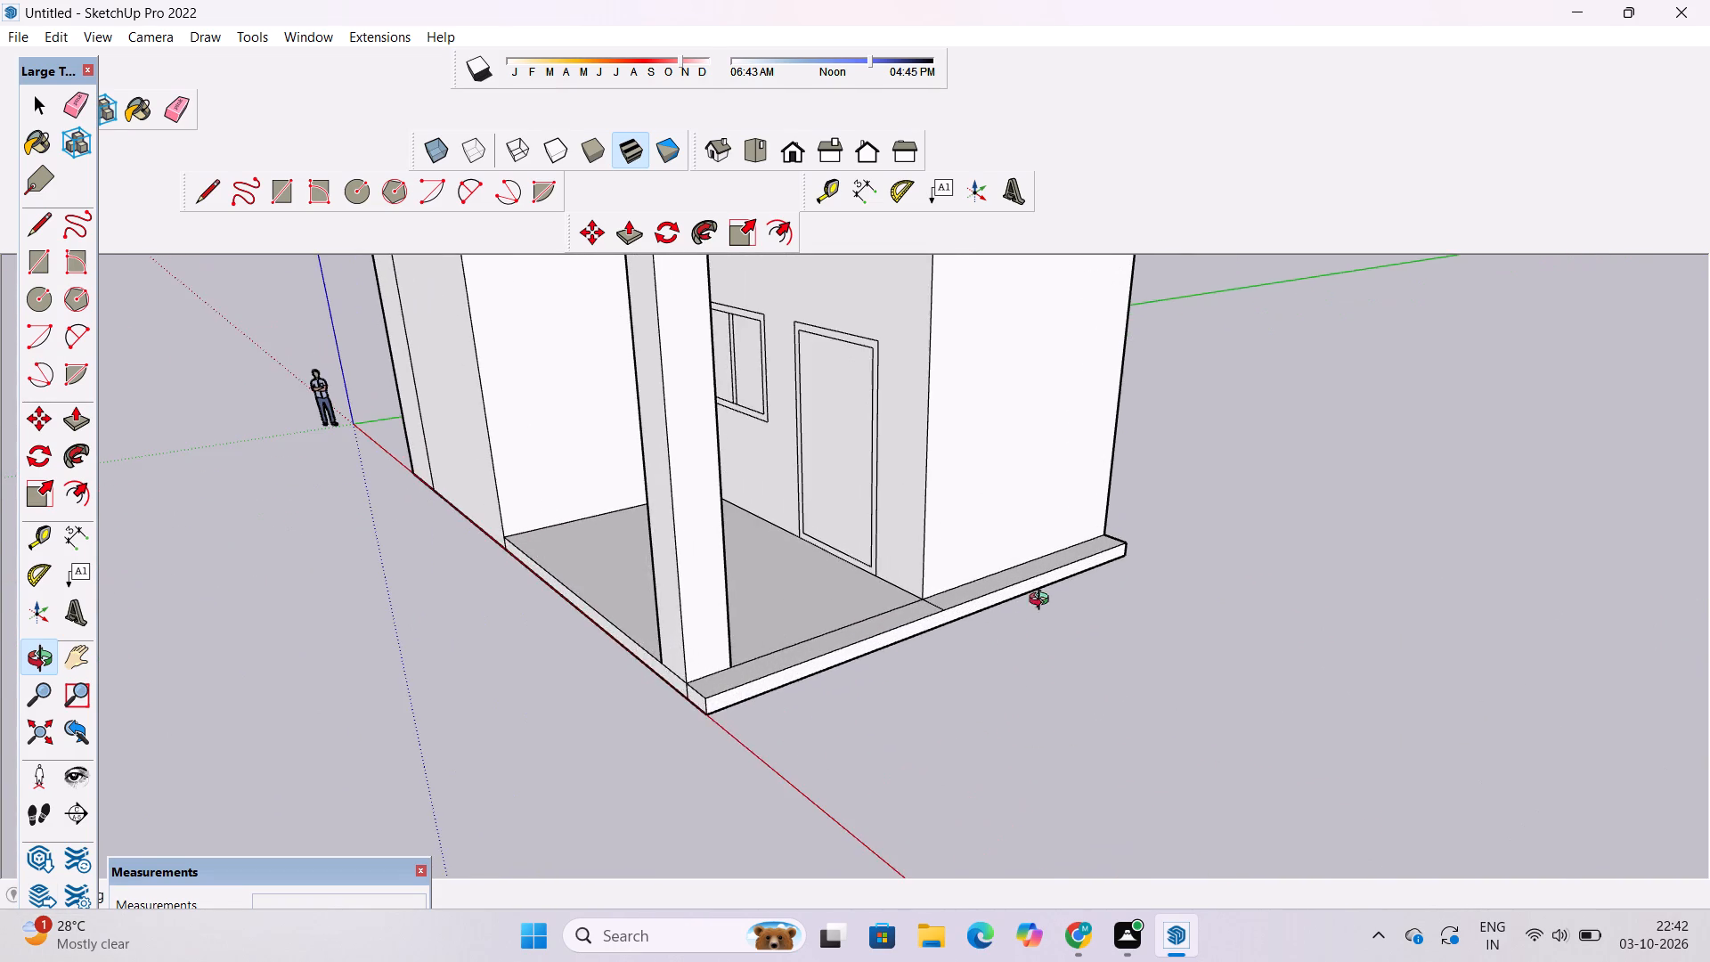
left_click_drag(1043, 601, 805, 697)
scroll(776, 681, "up", 4)
left_click_drag(776, 681, 836, 672)
left_click_drag(836, 672, 764, 685)
left_click_drag(690, 679, 930, 664, "shift")
scroll(842, 651, "up", 4)
left_click_drag(832, 657, 820, 713)
scroll(738, 687, "up", 2)
left_click_drag(737, 682, 728, 647, "shift")
left_click_drag(753, 636, 755, 664)
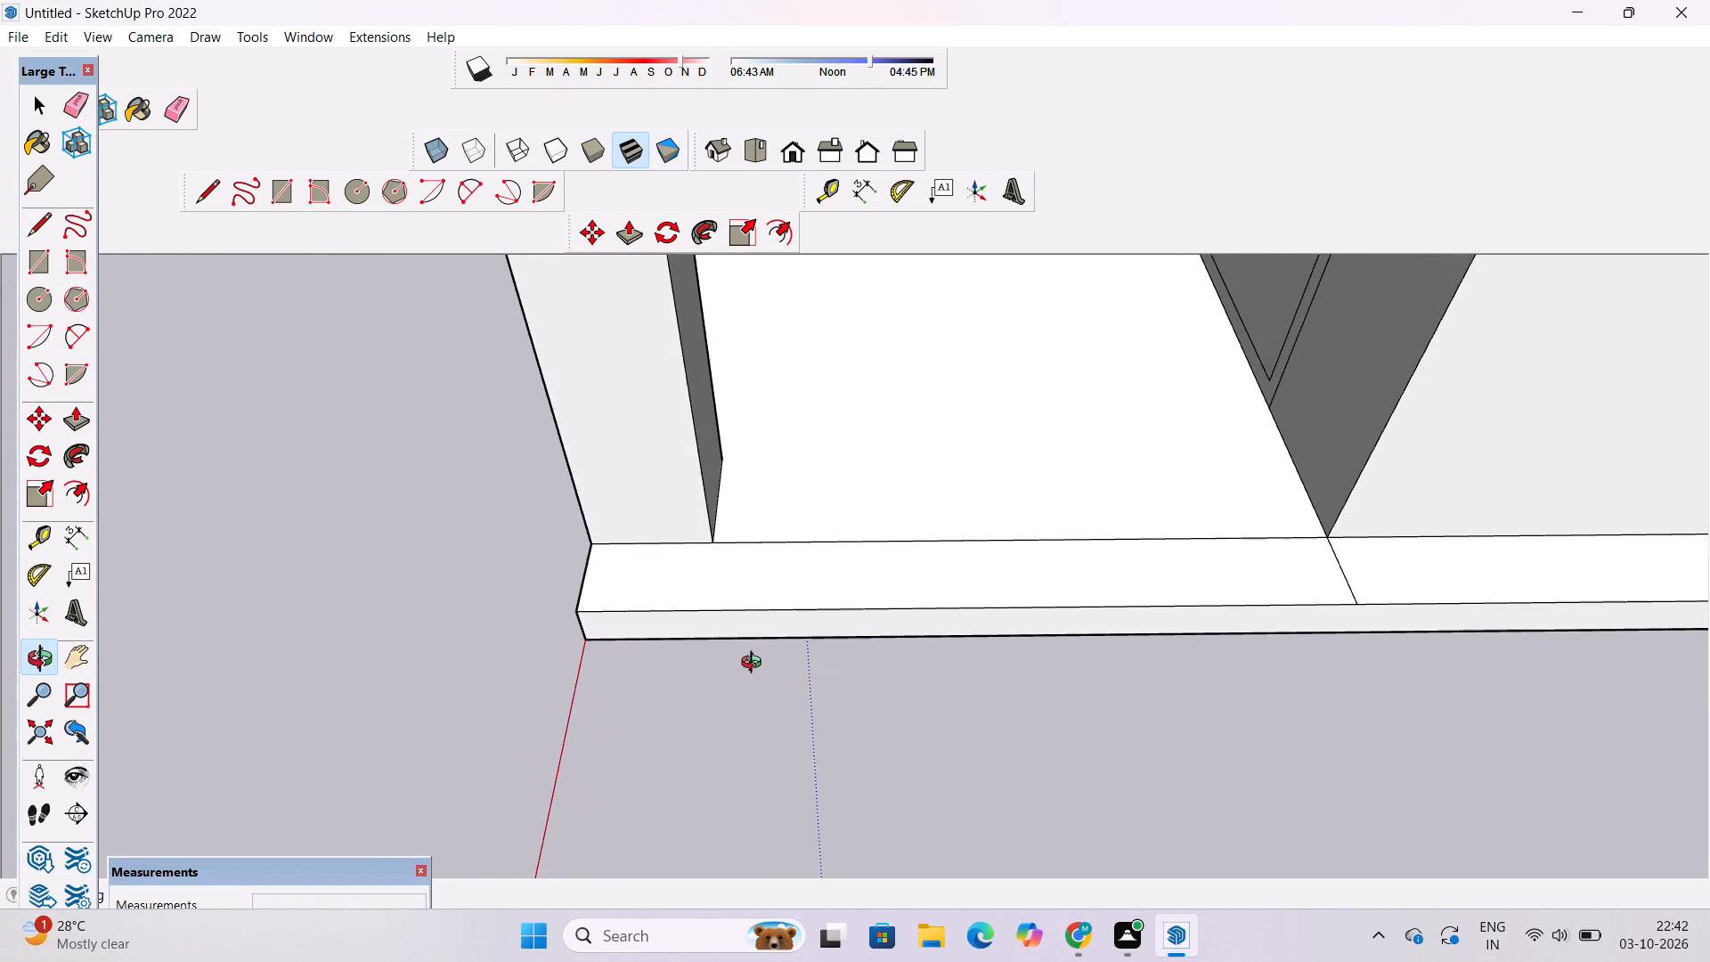
scroll(755, 664, "down", 4)
key("e")
scroll(1142, 611, "up", 4)
left_click_drag(1229, 583, 1155, 610)
Push the side plinth ledge's outer face 6" in toward the house.
scroll(1087, 640, "down", 2)
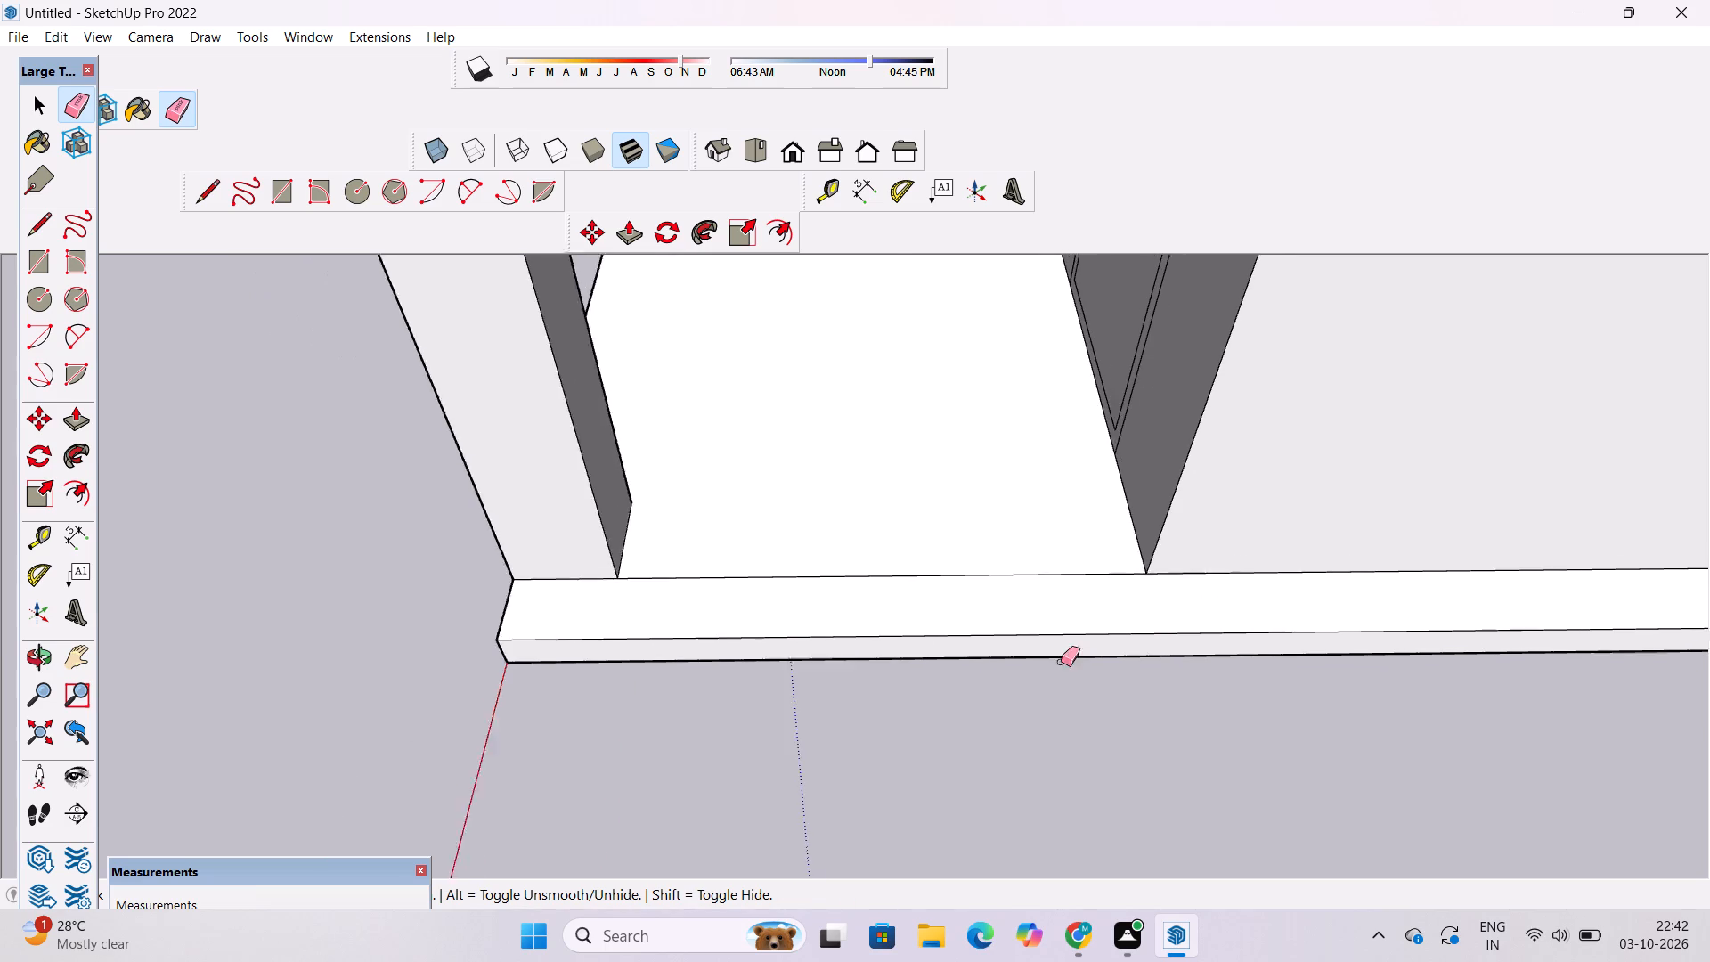
scroll(1061, 662, "down", 7)
scroll(968, 695, "up", 4)
key("p")
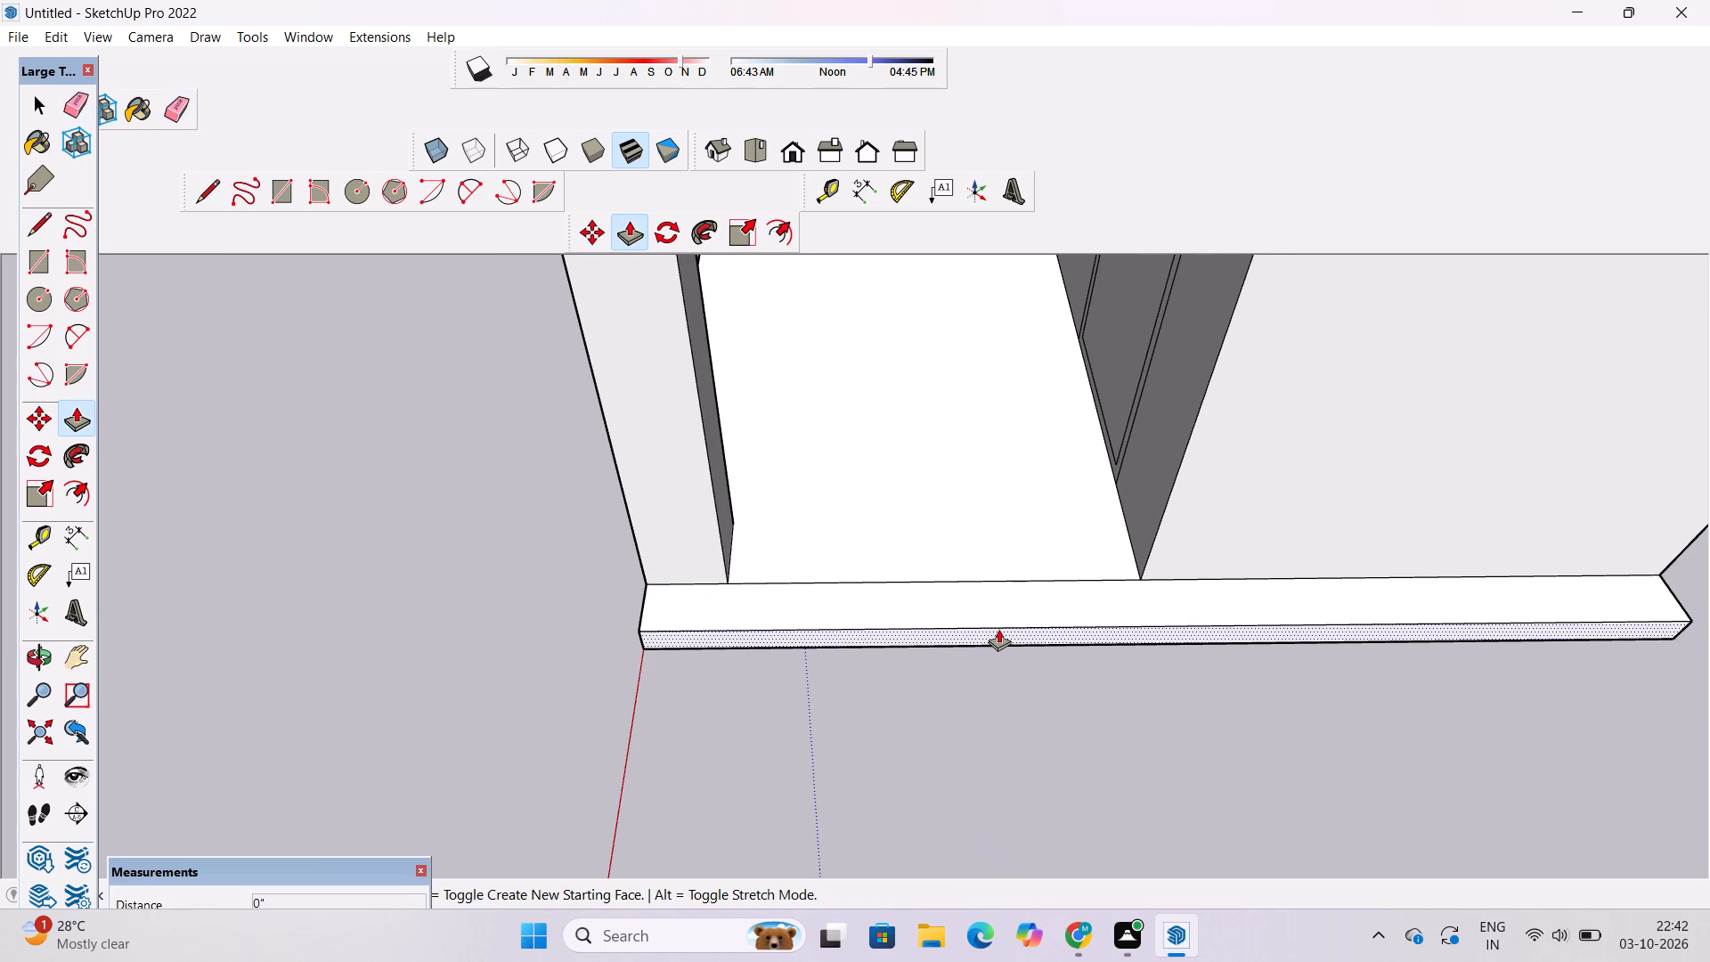
left_click(998, 629)
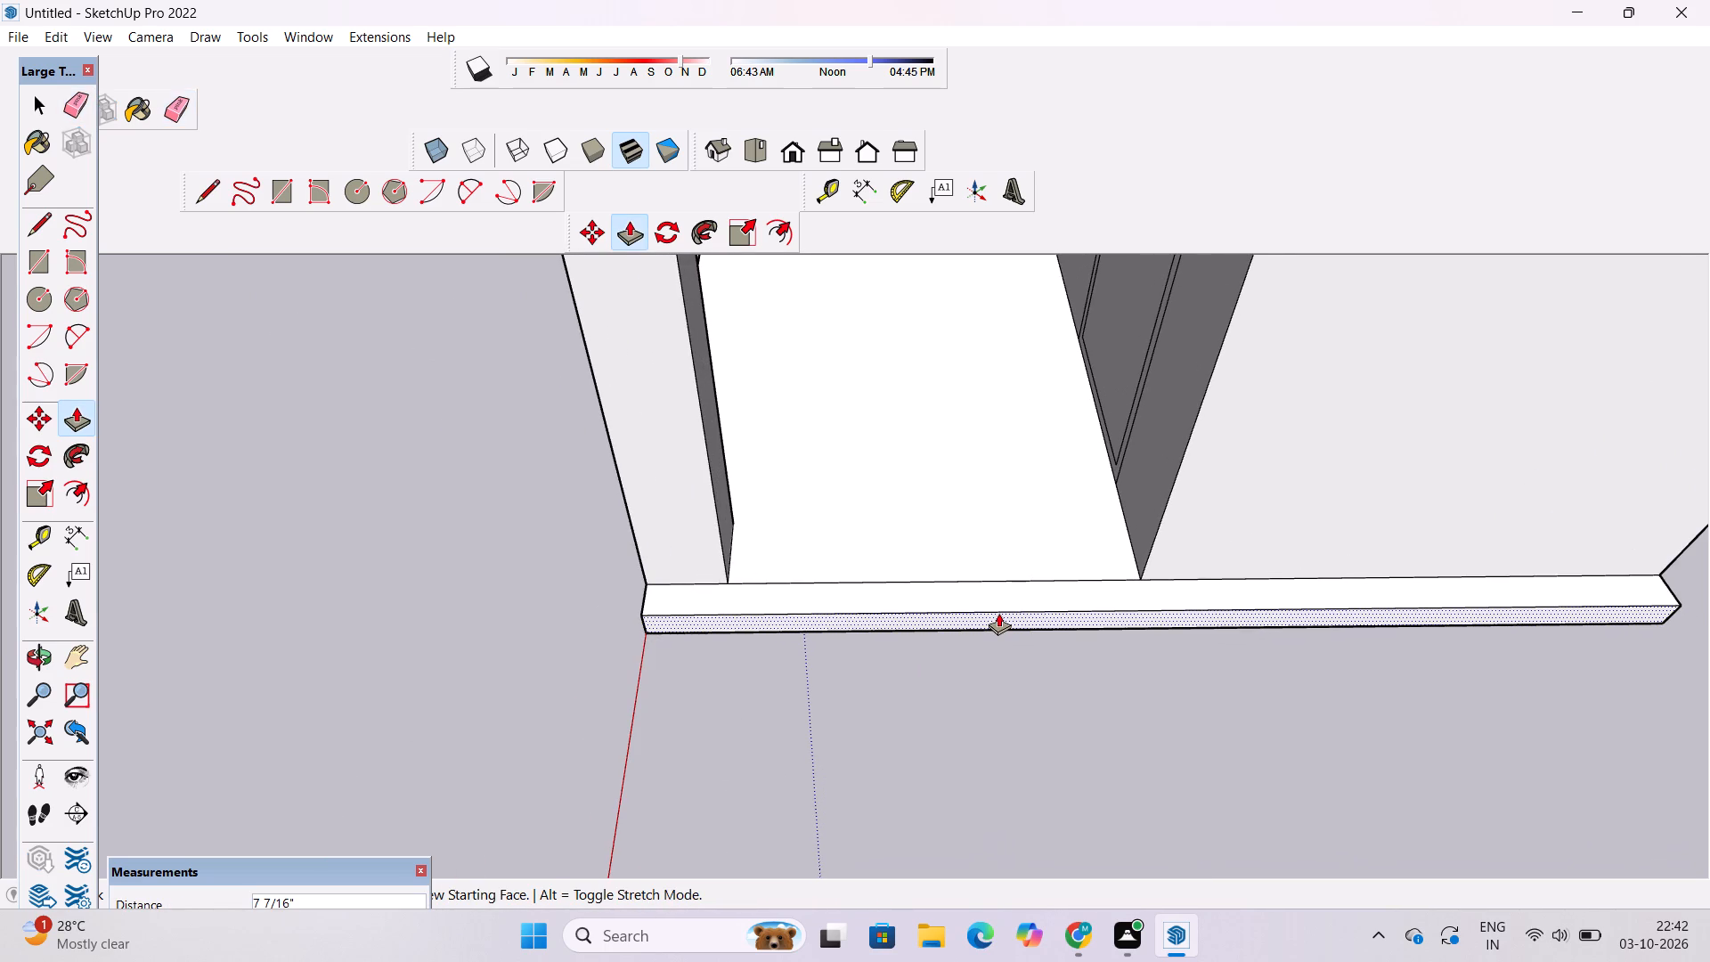
type("6\"")
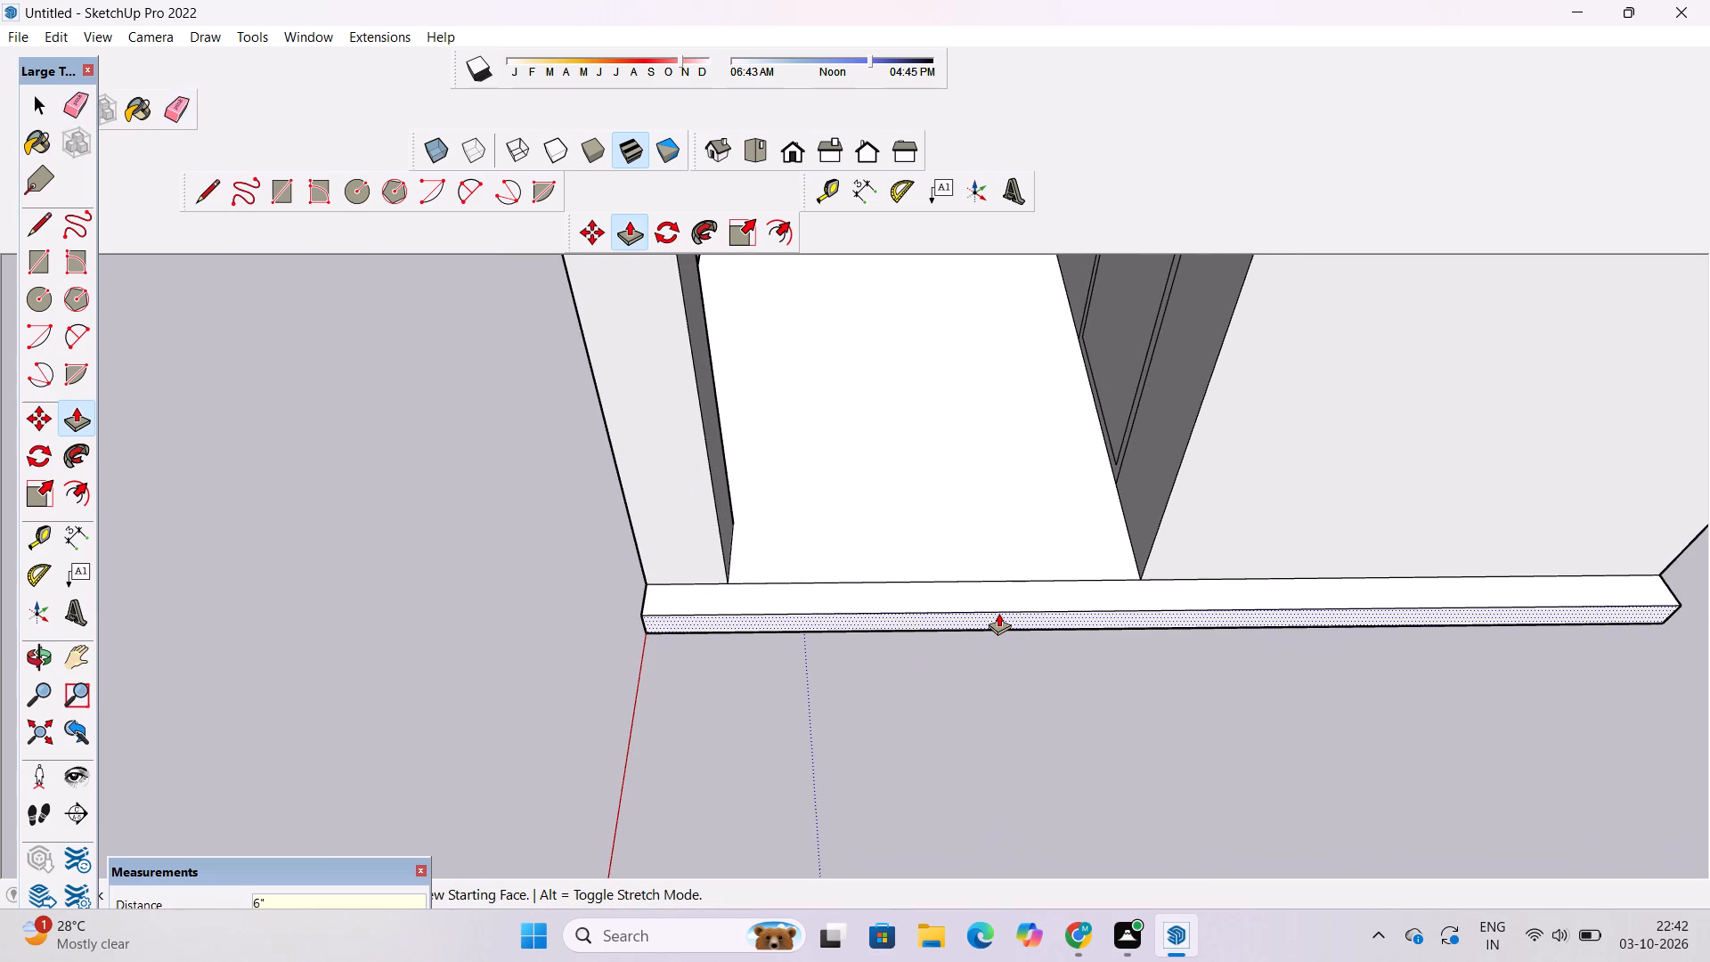
key("Return")
scroll(998, 613, "down", 5)
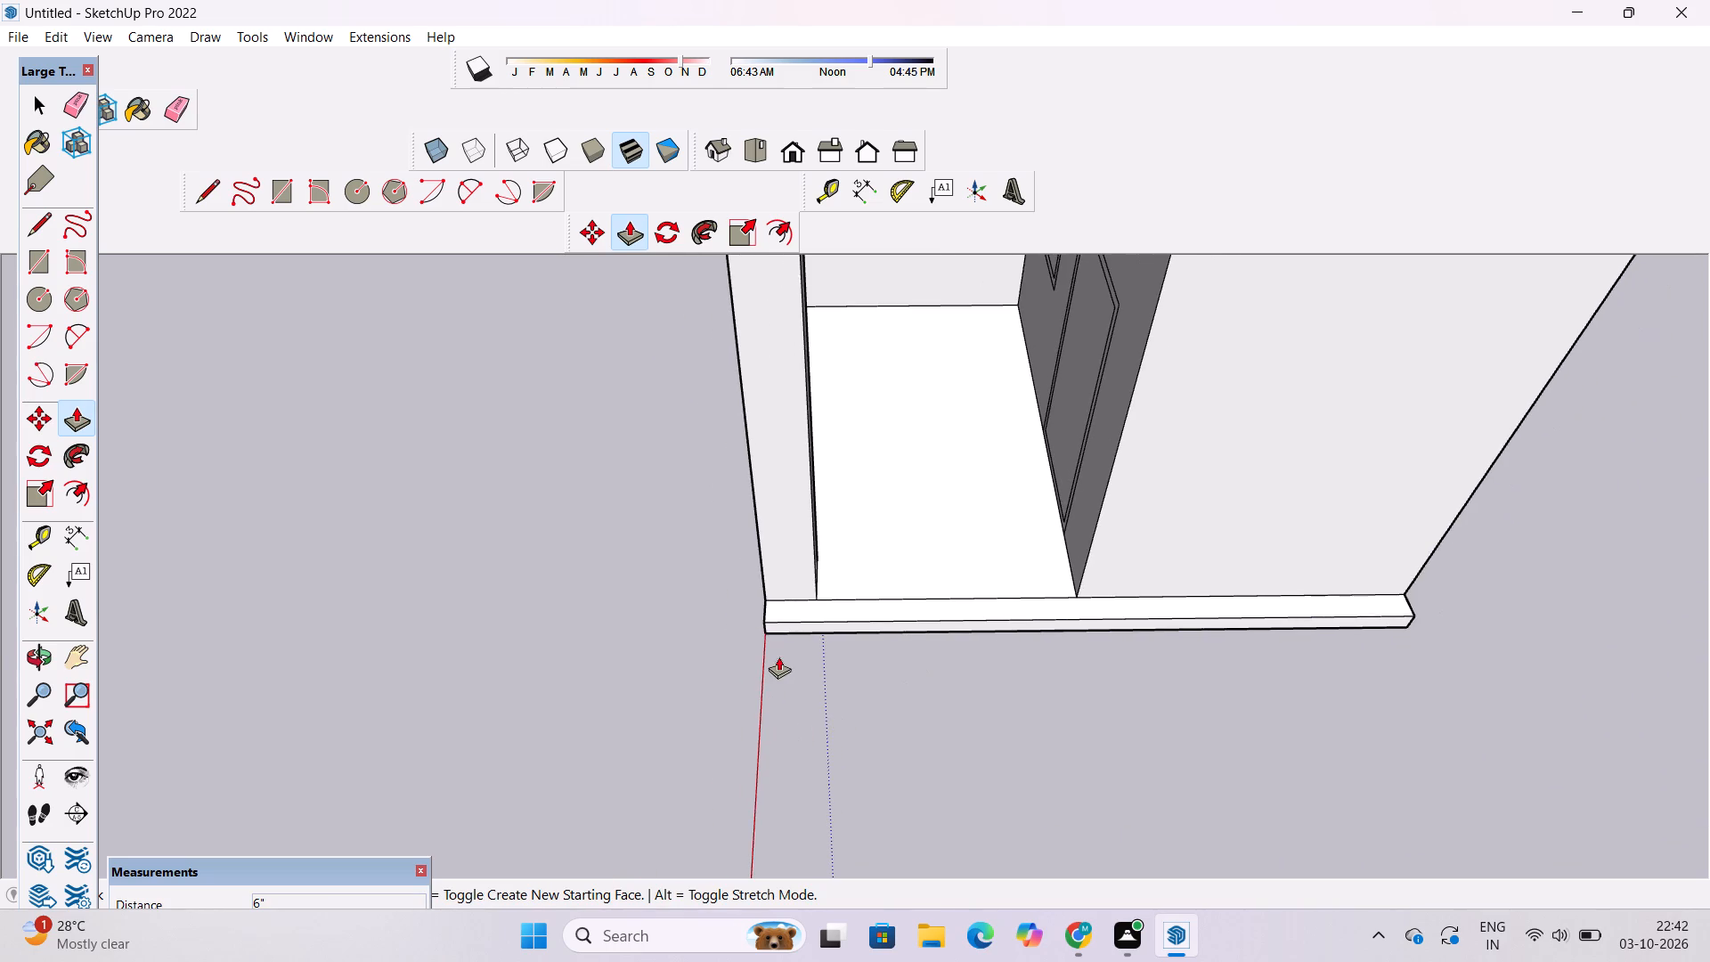
scroll(778, 656, "up", 2)
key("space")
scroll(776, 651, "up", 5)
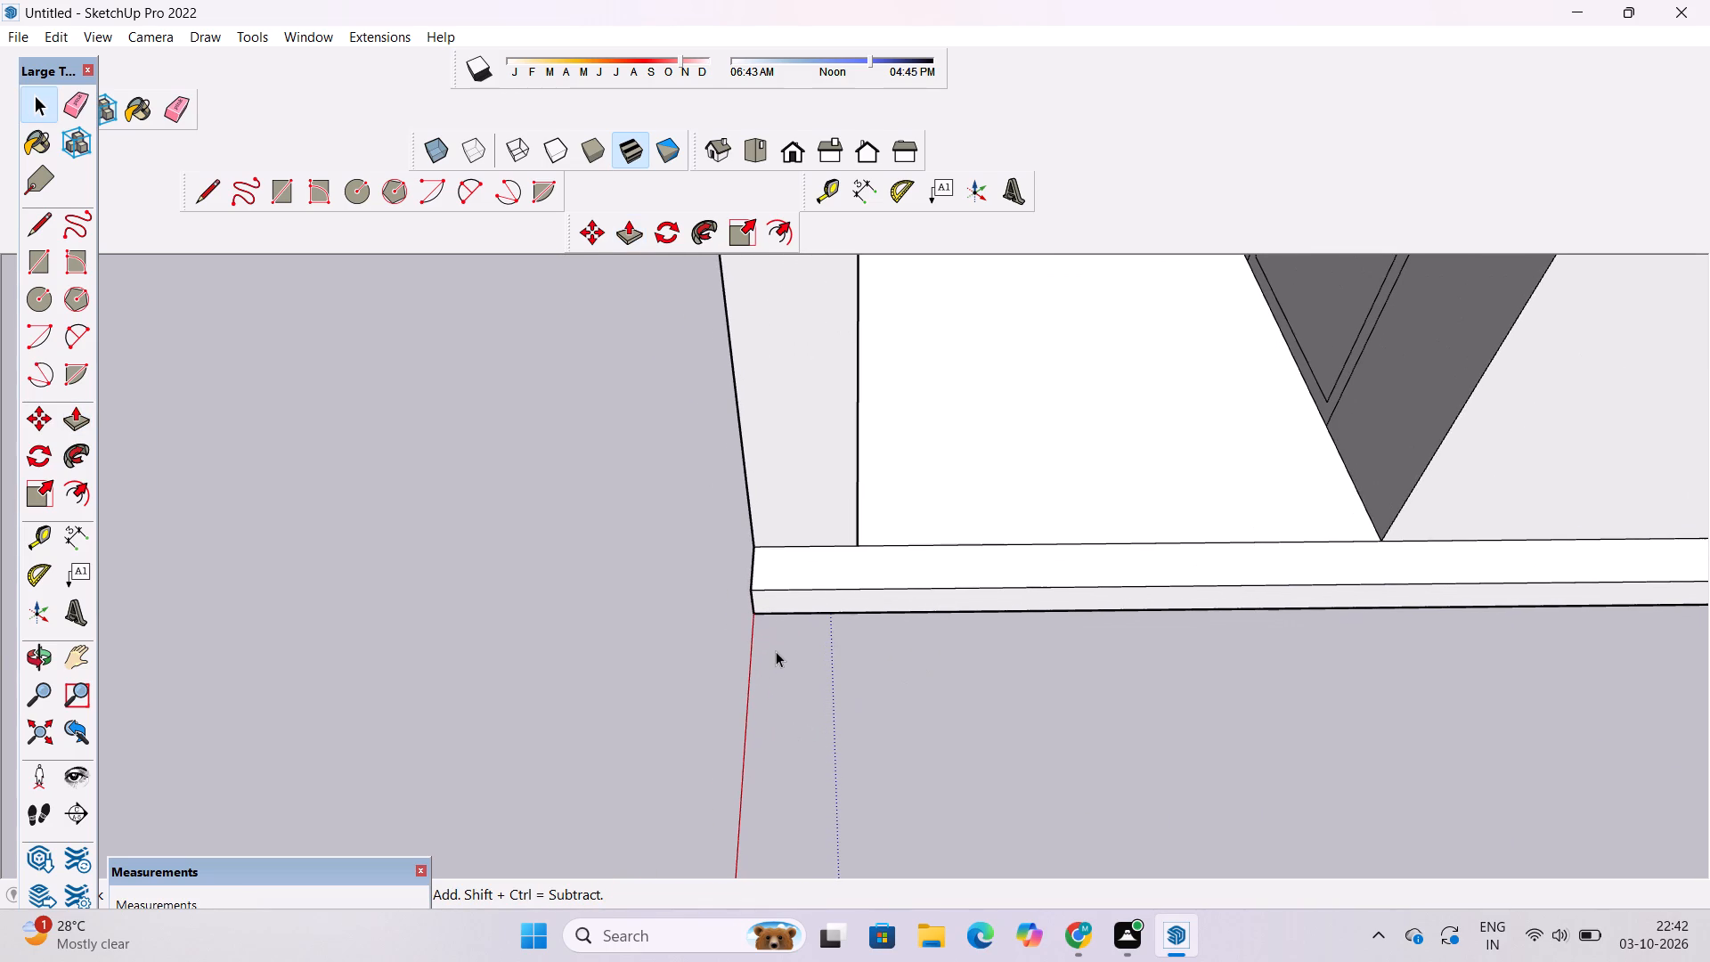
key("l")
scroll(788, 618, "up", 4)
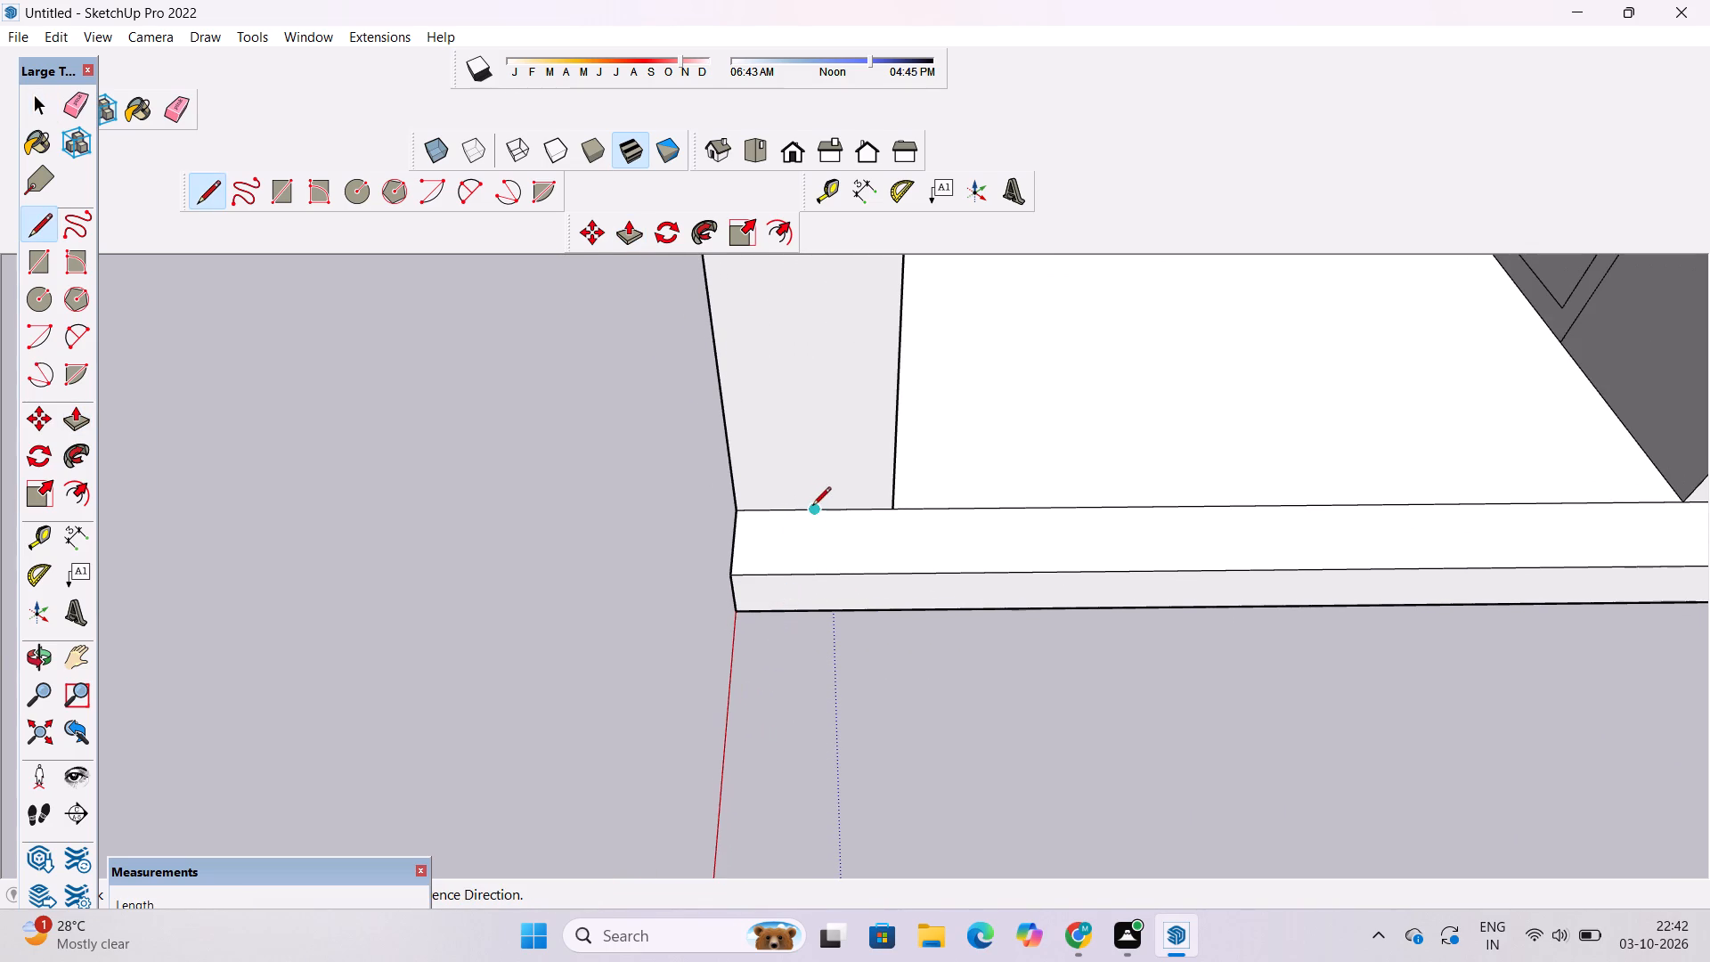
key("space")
Extrude the top of the narrow side plinth ledge 8' upward to form a side wall.
type("p")
left_click(778, 558)
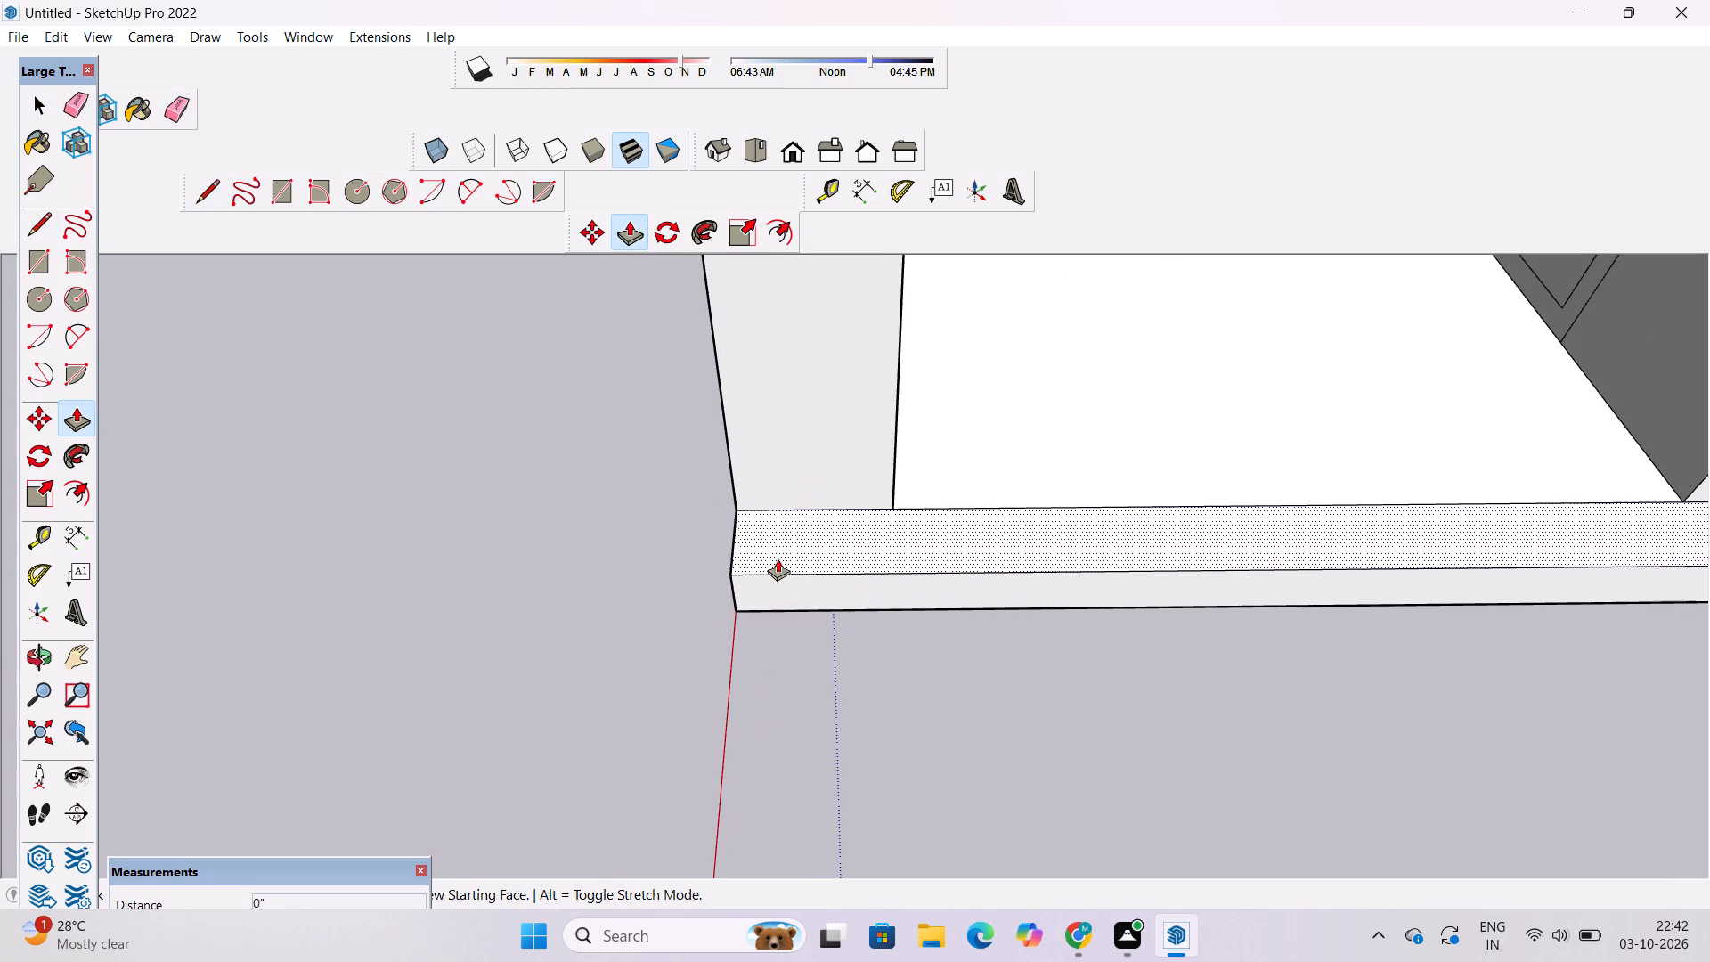
scroll(778, 527, "down", 16)
scroll(779, 500, "up", 2)
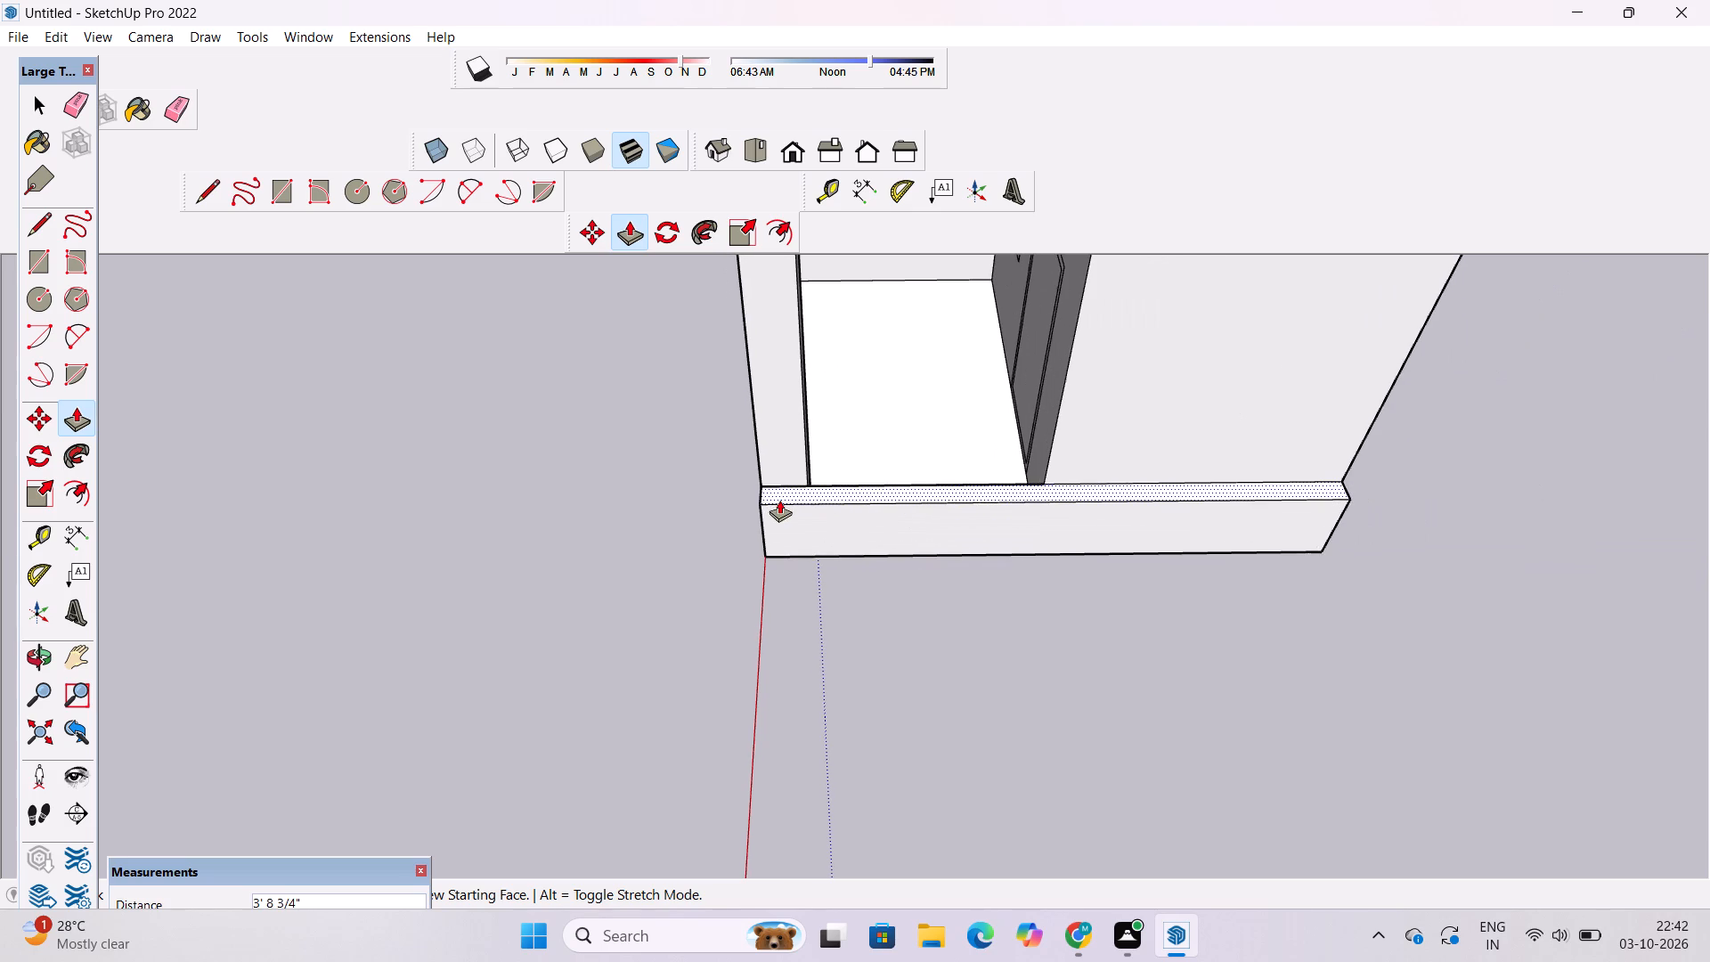
scroll(782, 499, "down", 4)
scroll(772, 471, "up", 5)
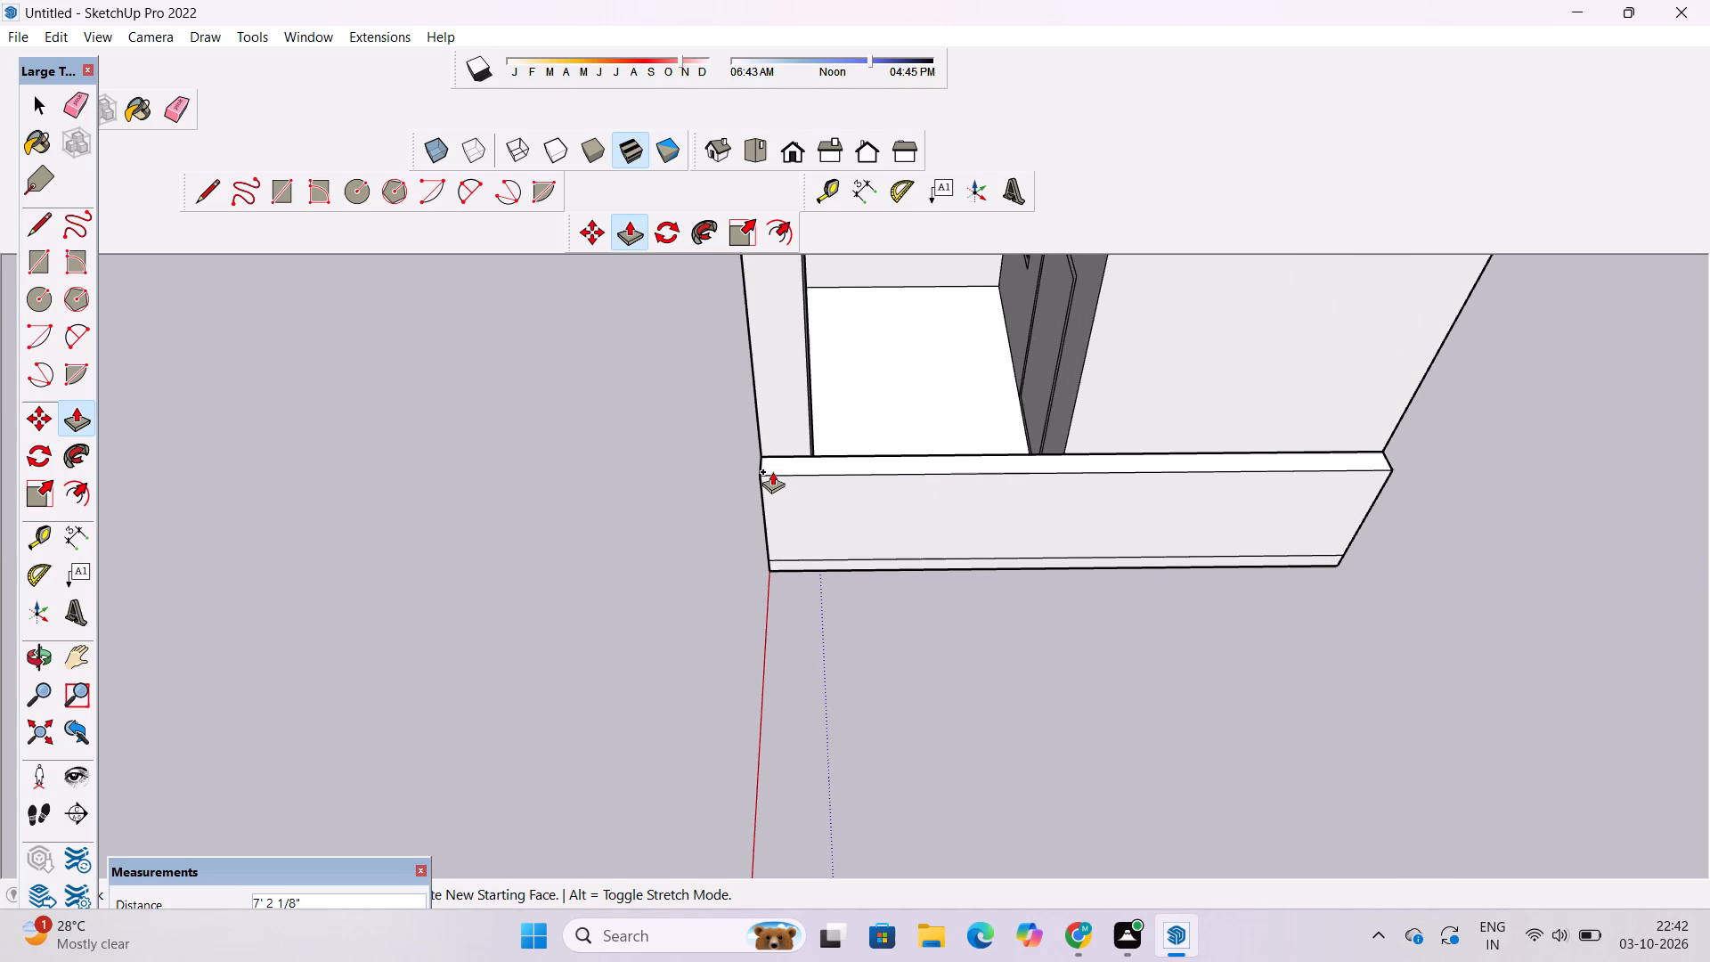
type("8'")
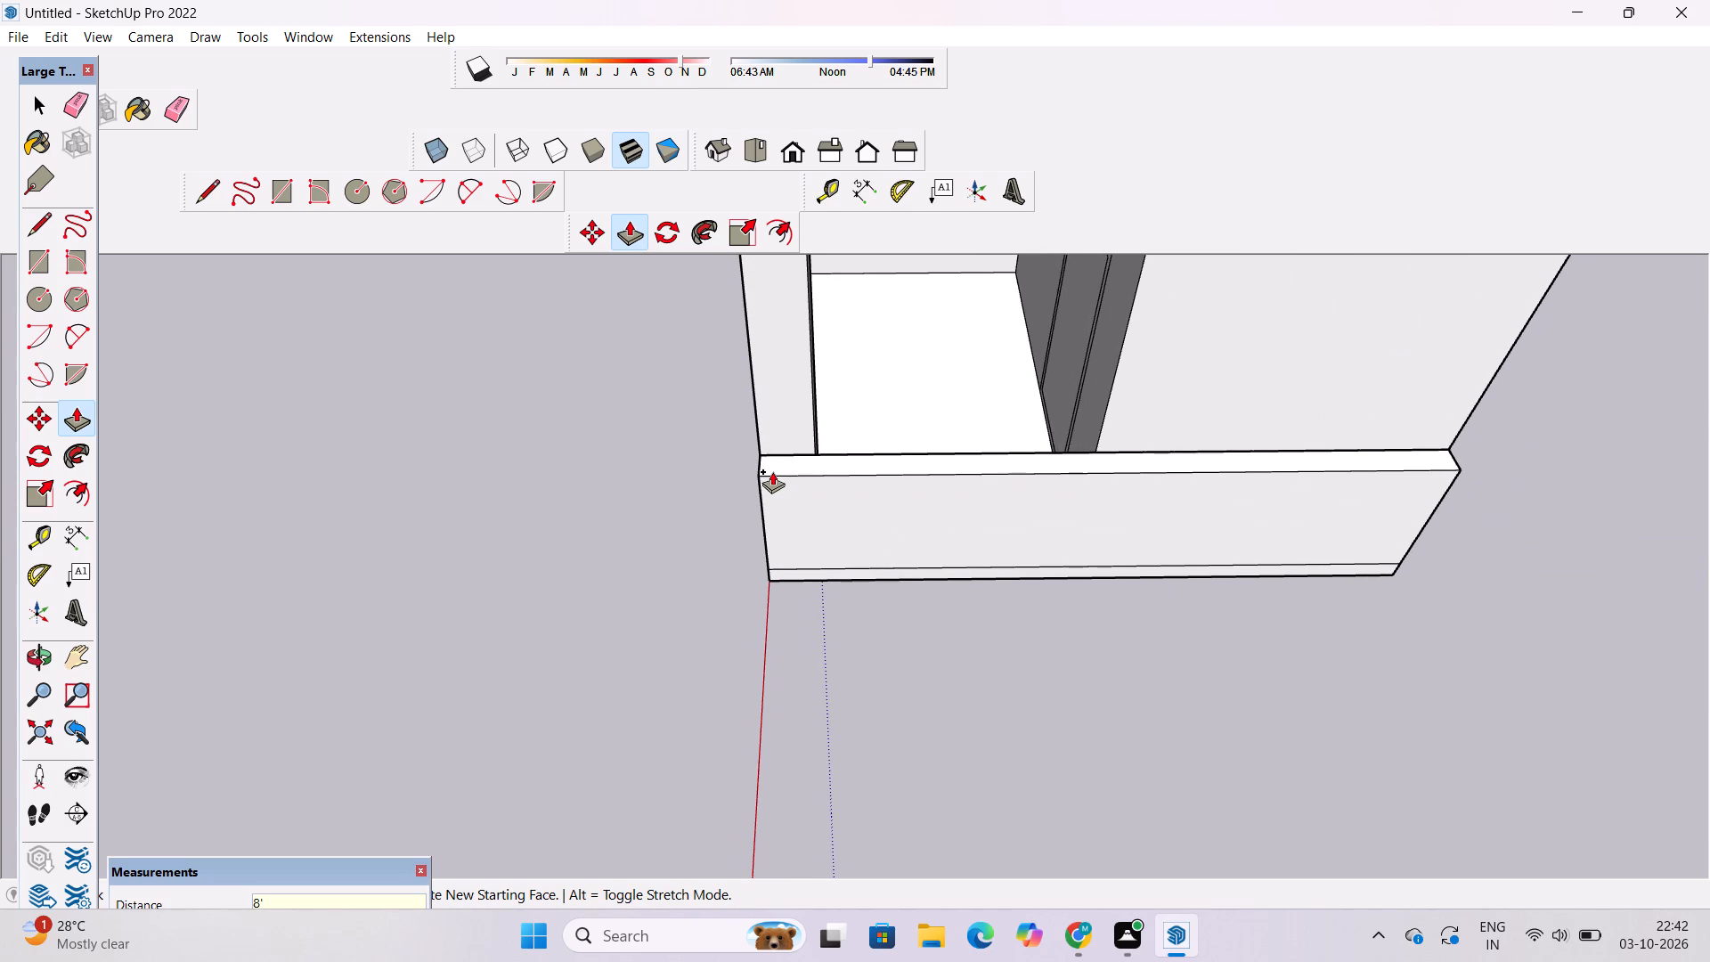
key("Return")
Draw a rectangular floor strip about 9 3/8" by 24' 2 1/2" across the ground-floor front opening, set back from the plinth edge.
key("o")
scroll(879, 710, "down", 6)
left_click_drag(738, 752, 1382, 467)
scroll(875, 575, "up", 5)
left_click_drag(657, 659, 759, 651)
left_click_drag(894, 673, 819, 698)
left_click_drag(743, 698, 949, 669, "shift")
scroll(953, 655, "up", 2)
scroll(936, 642, "down", 5)
left_click_drag(1013, 600, 1031, 658)
scroll(1035, 671, "up", 4)
left_click_drag(933, 738, 934, 721)
left_click_drag(934, 718, 916, 787, "shift")
scroll(907, 779, "down", 4)
left_click_drag(900, 755, 903, 795, "shift")
scroll(879, 731, "up", 1)
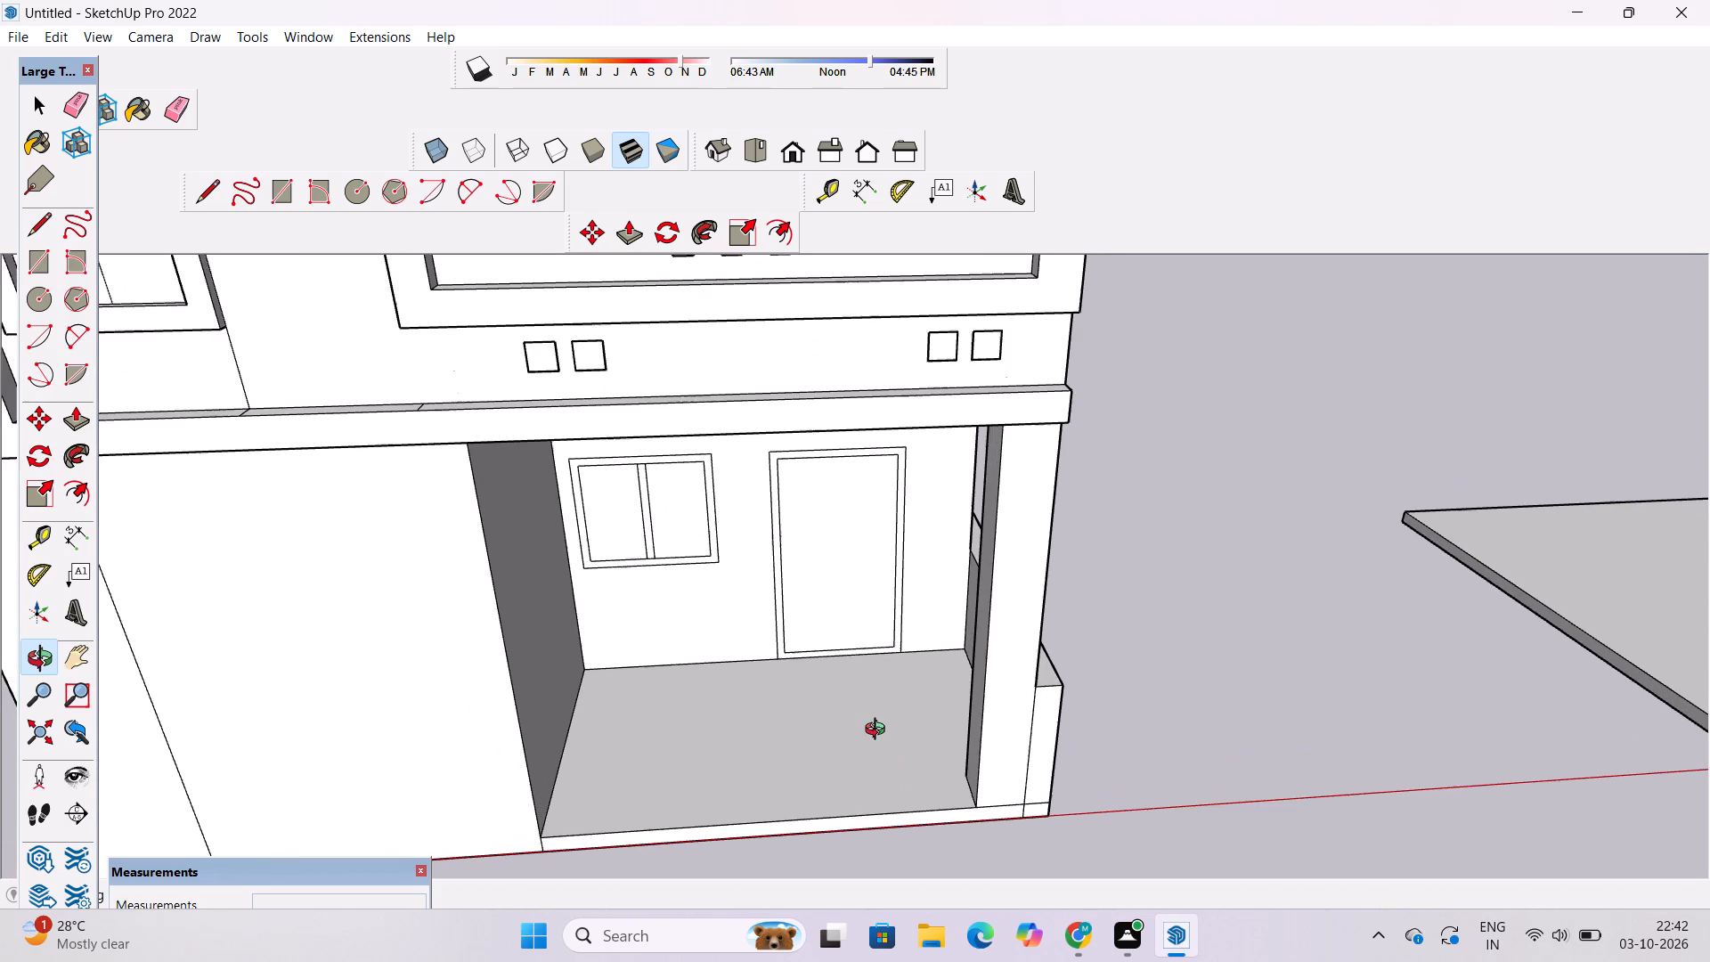
left_click_drag(882, 732, 848, 680)
left_click_drag(840, 680, 852, 723, "shift")
left_click_drag(829, 781, 880, 604)
left_click_drag(895, 673, 946, 777)
scroll(1032, 749, "up", 4)
left_click_drag(985, 649, 966, 580, "shift")
left_click_drag(966, 573, 1046, 658)
scroll(1049, 632, "up", 3)
left_click_drag(1029, 563, 1026, 440, "shift")
left_click_drag(1066, 496, 1100, 541)
key("r")
scroll(1054, 471, "up", 5)
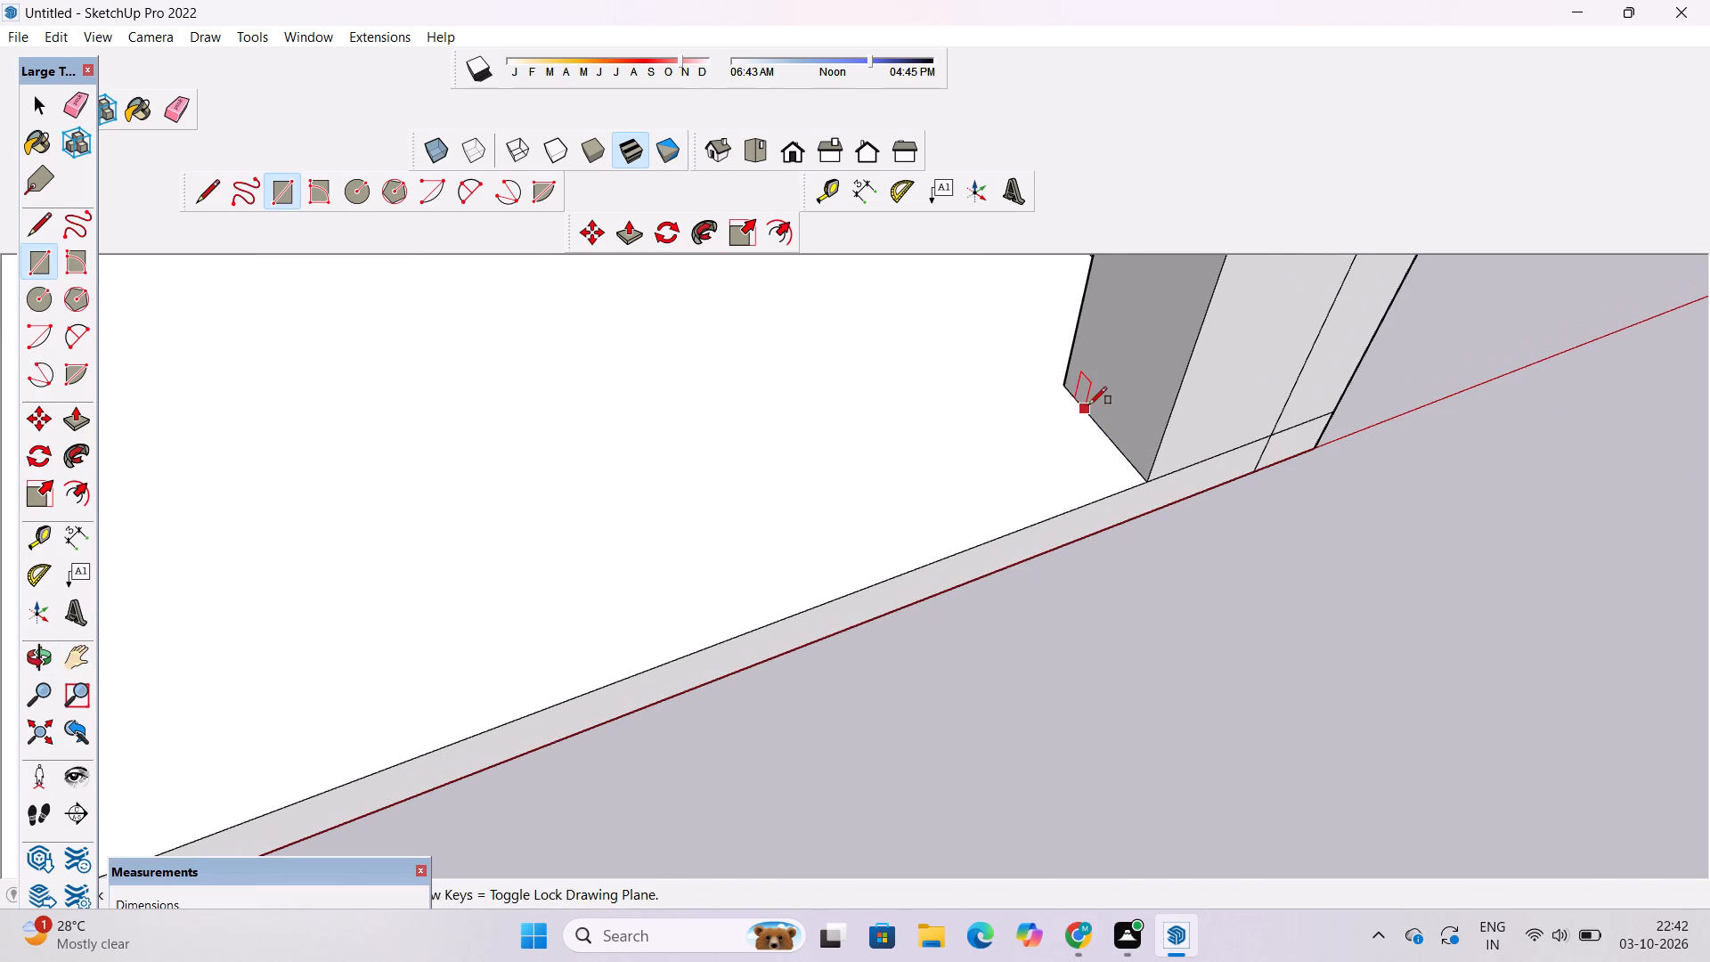
left_click(1120, 452)
scroll(1117, 441, "down", 6)
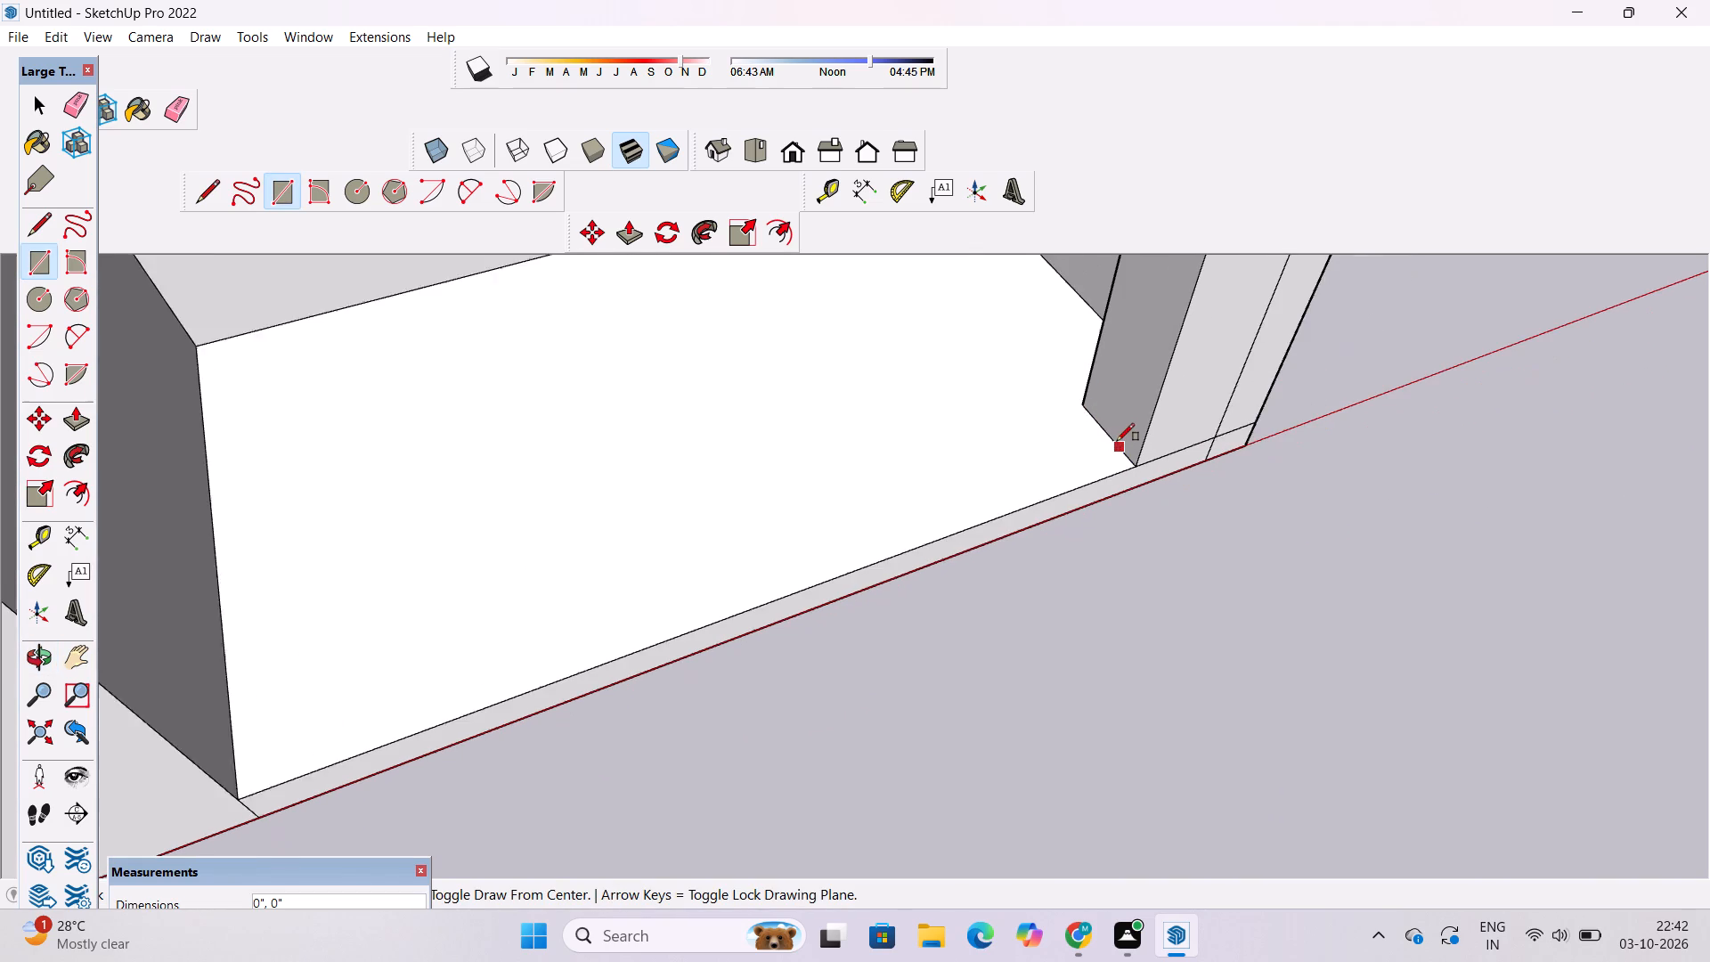
scroll(912, 510, "up", 4)
scroll(793, 534, "down", 4)
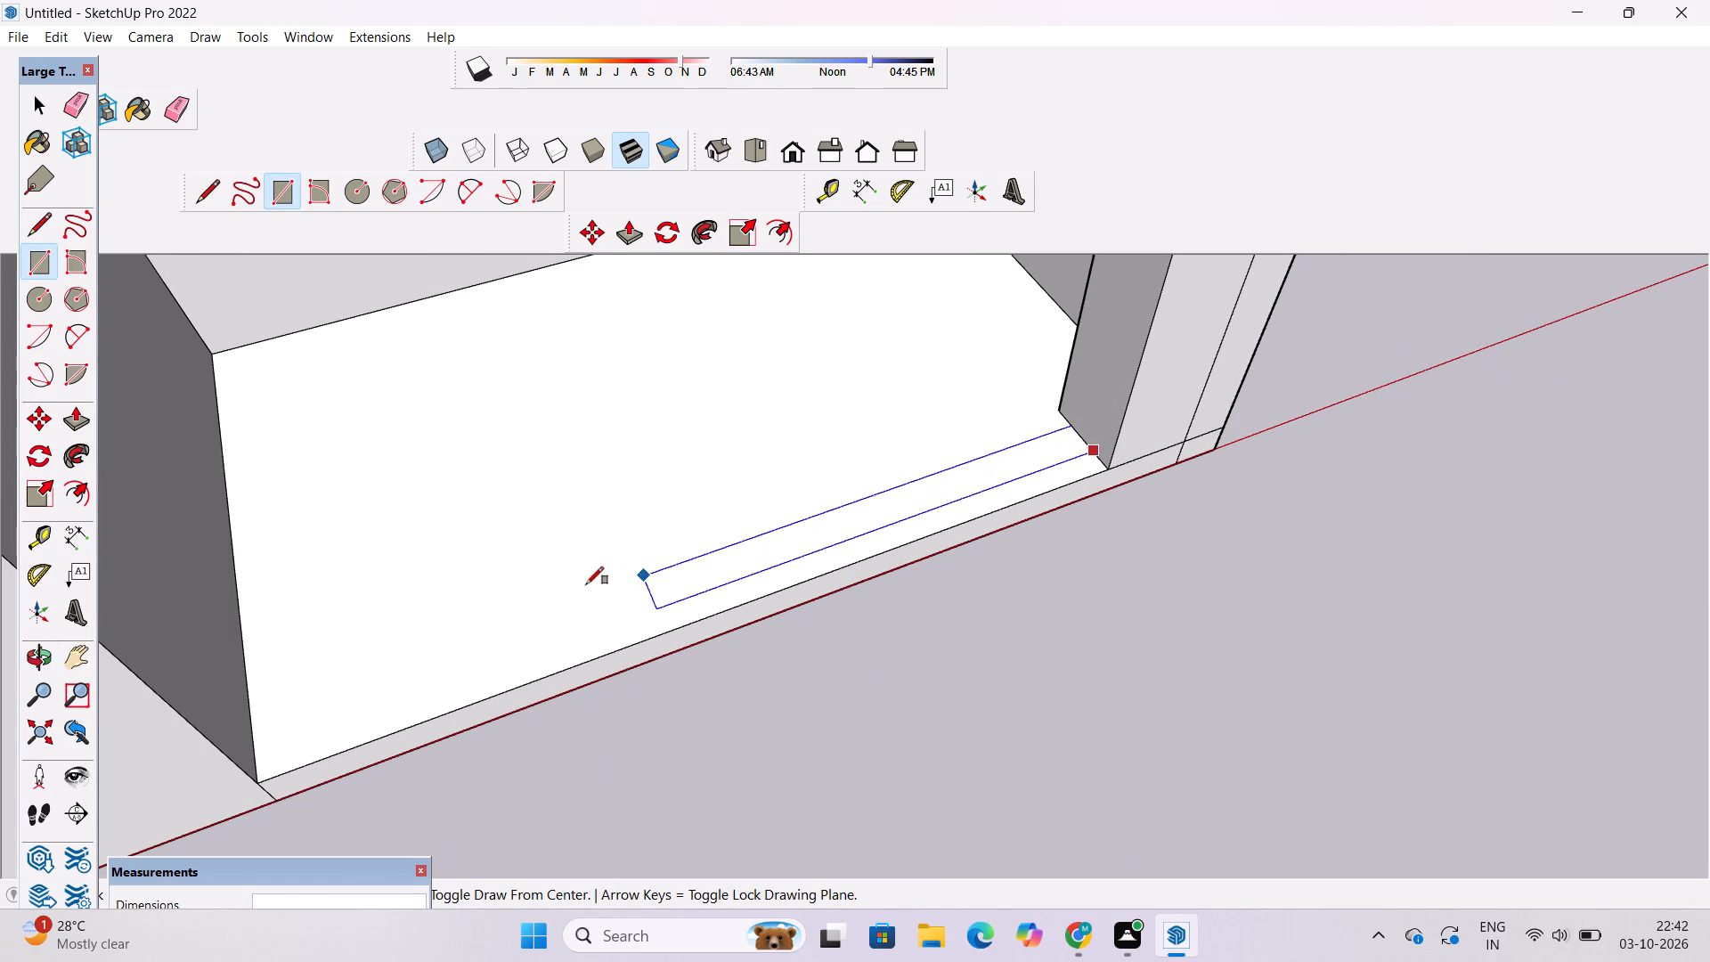
scroll(586, 584, "up", 1)
scroll(586, 584, "down", 12)
scroll(523, 558, "up", 5)
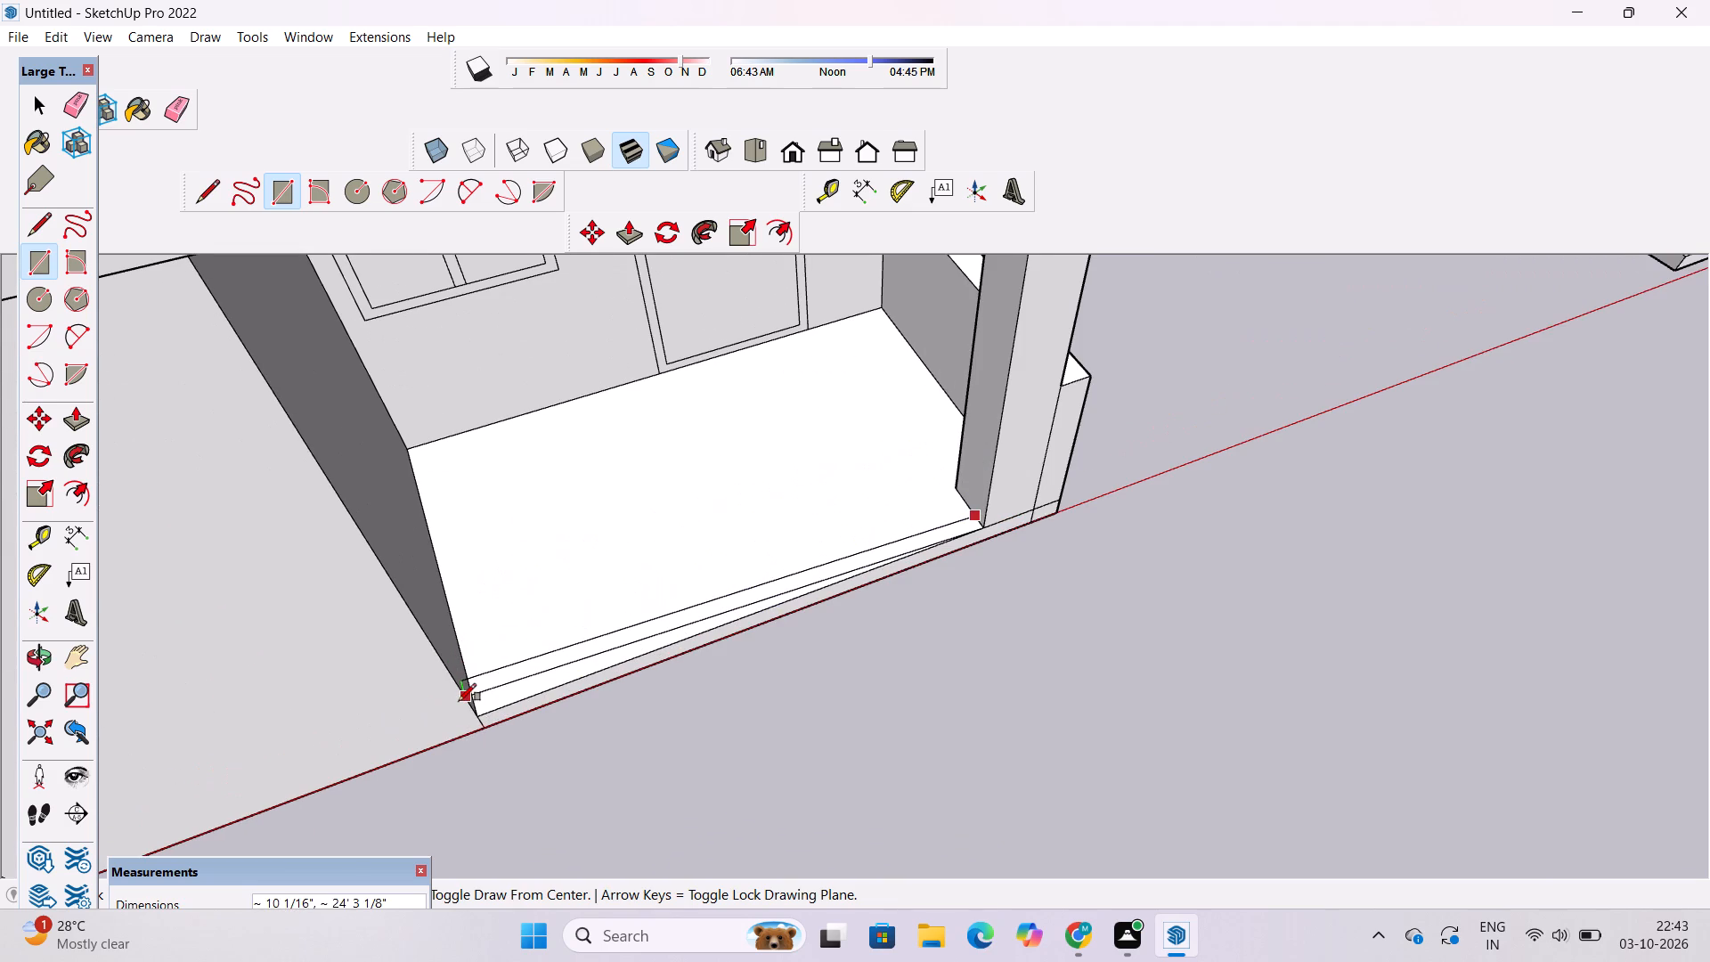
scroll(459, 701, "up", 1)
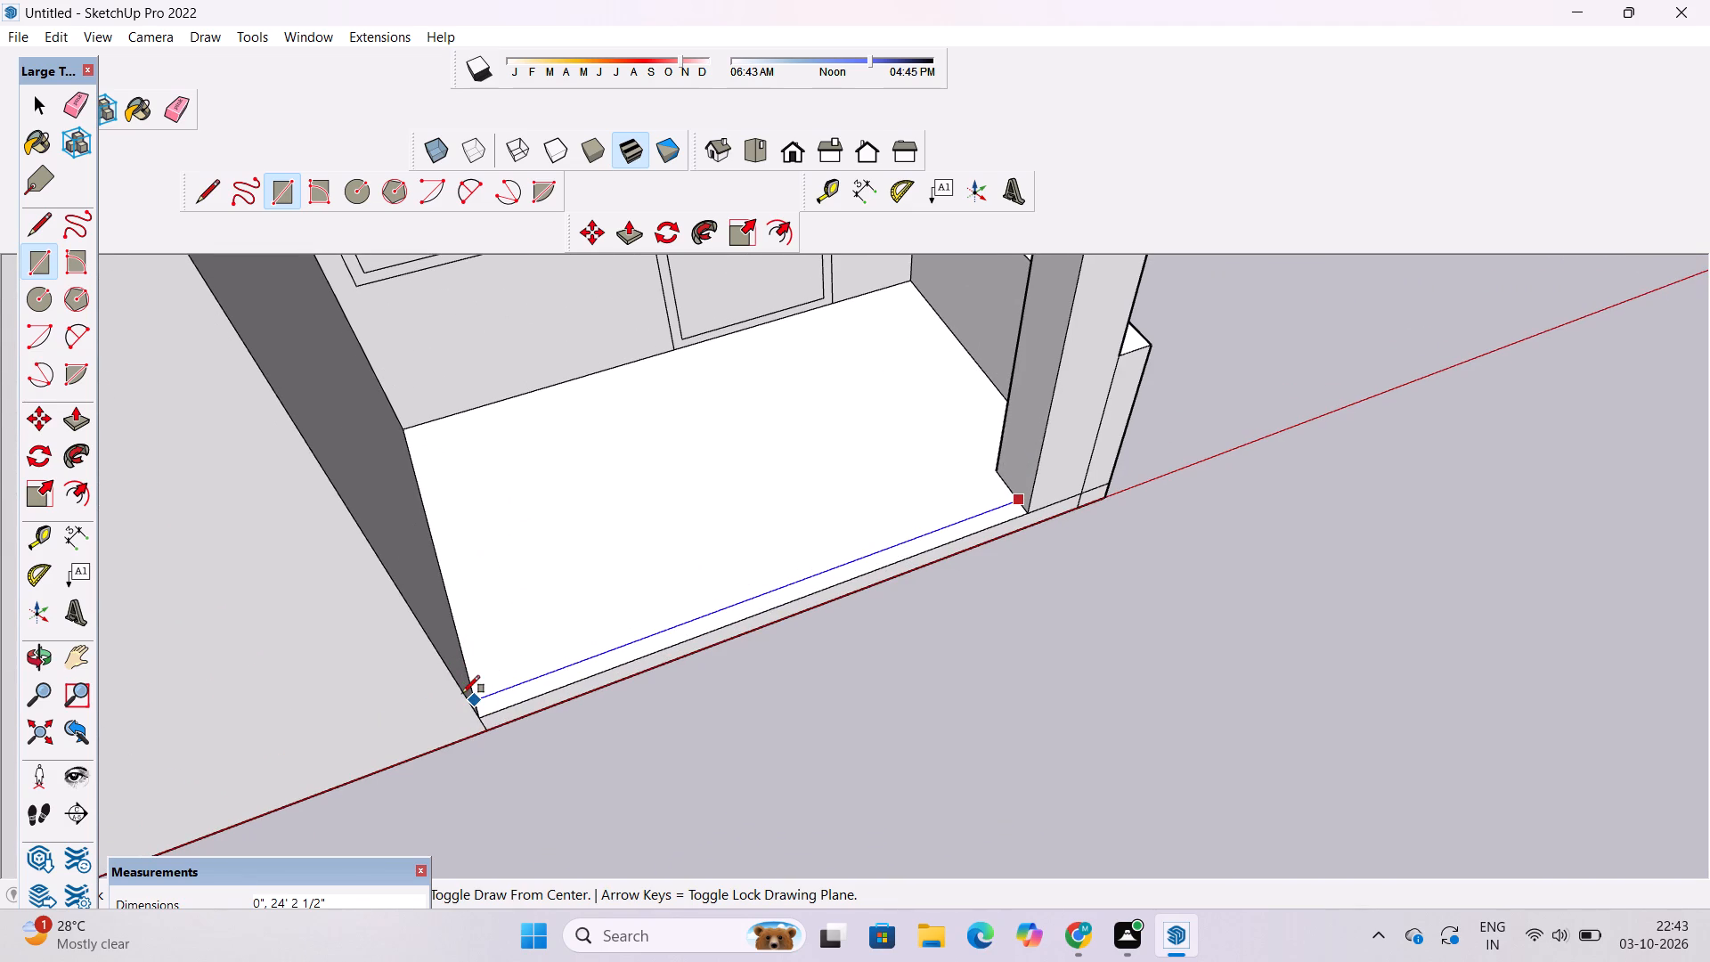
scroll(467, 685, "down", 2)
scroll(467, 685, "up", 11)
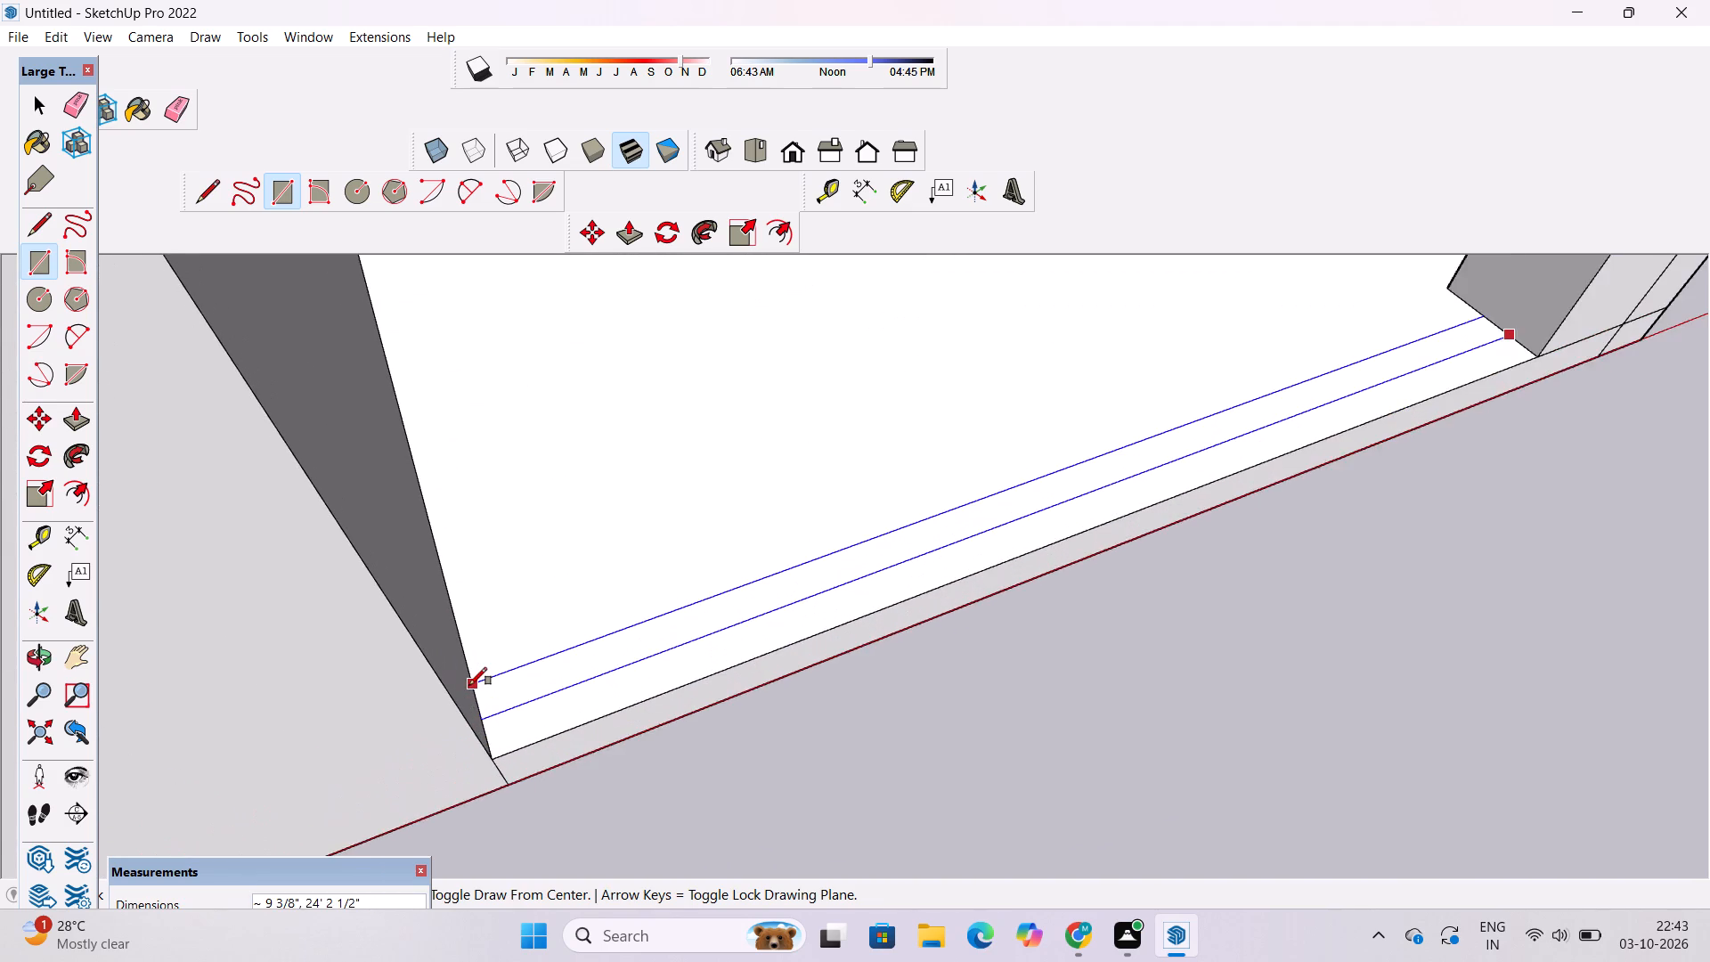
left_click(469, 685)
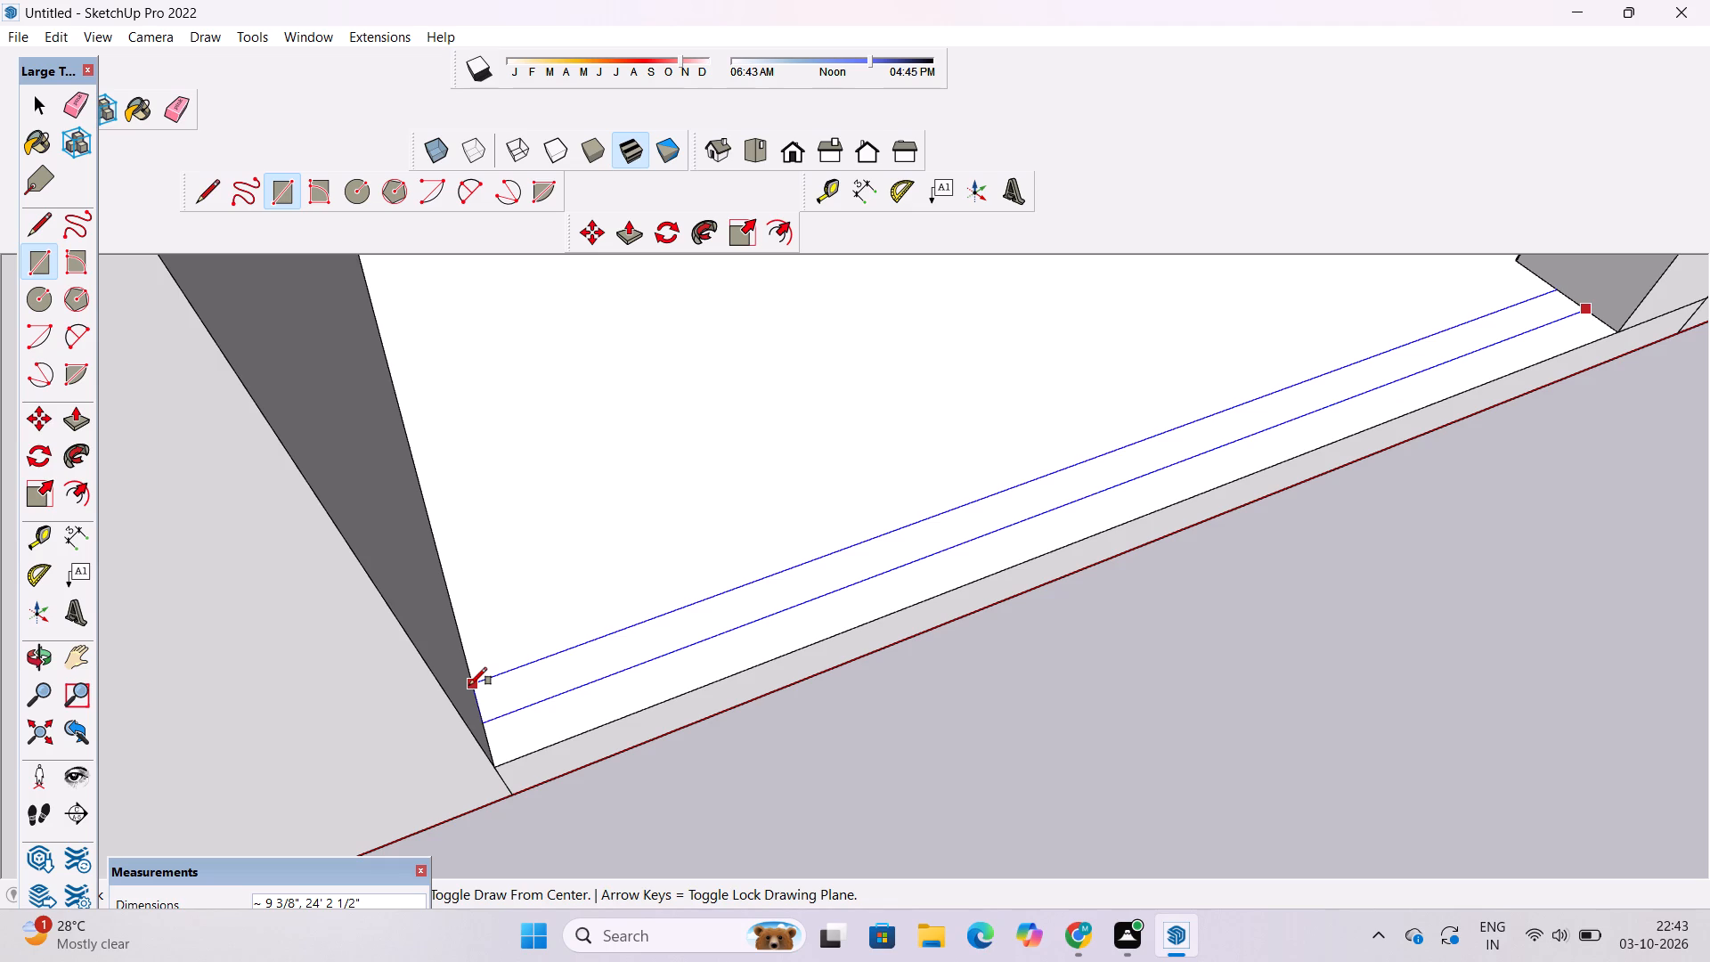
Extrude the floor strip across the front opening 12' upward to form a front enclosure wall.
scroll(498, 697, "down", 6)
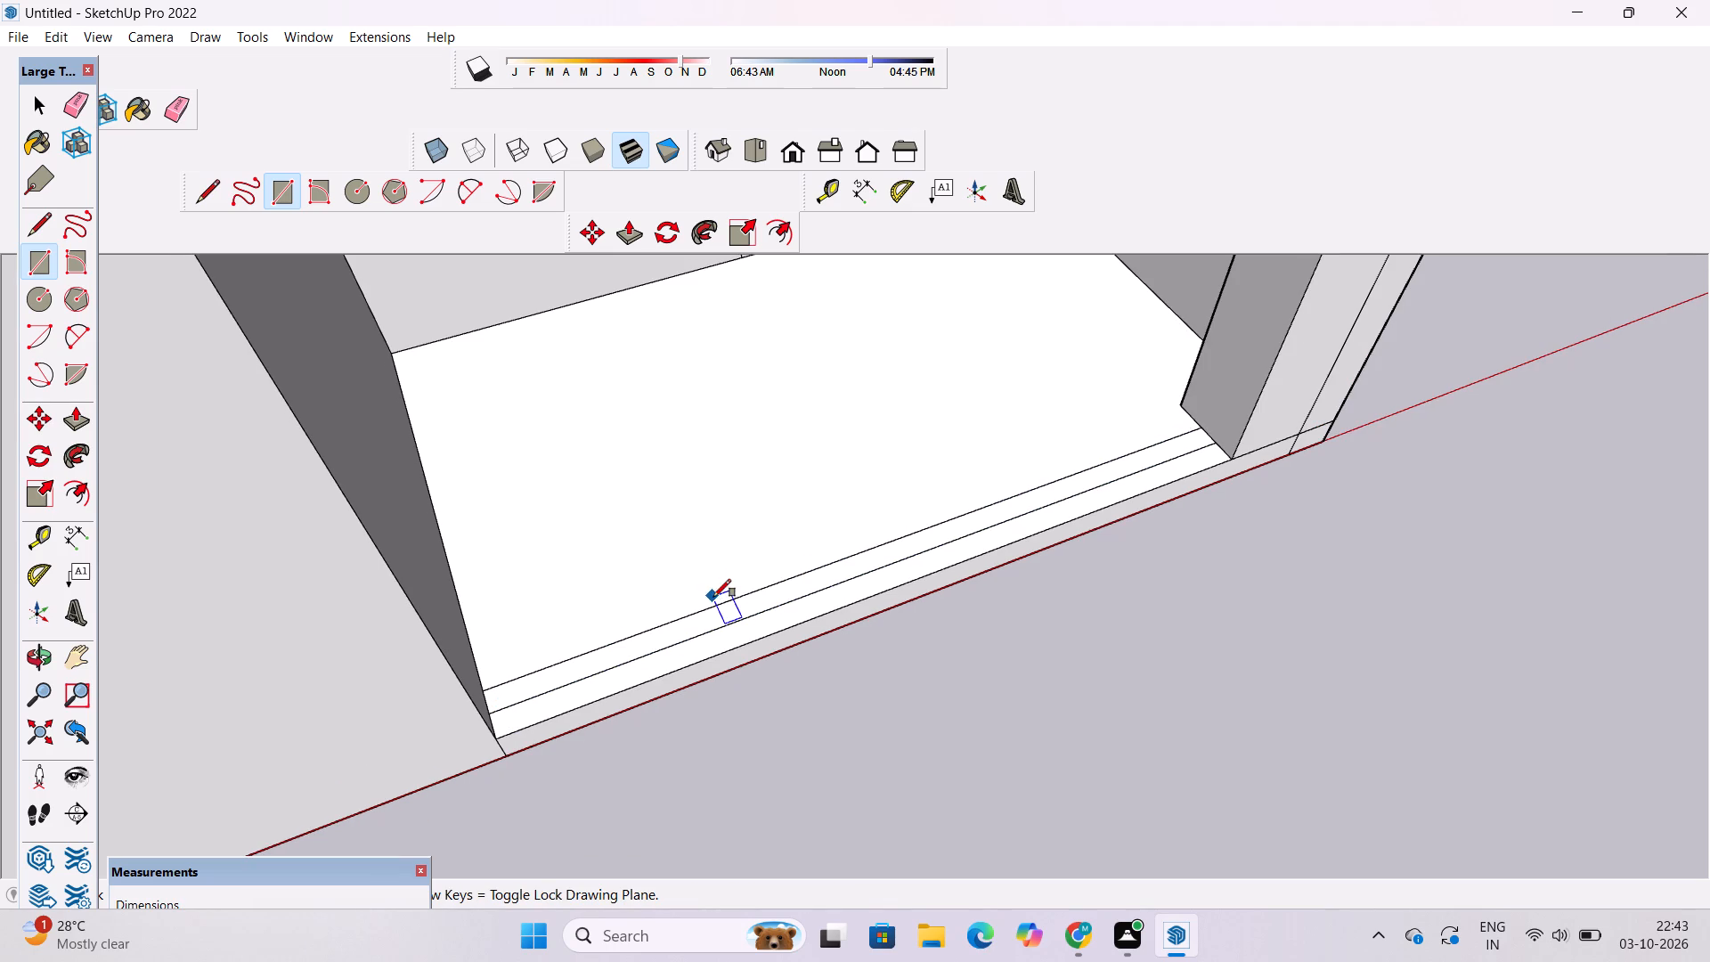
key("space")
type("p")
scroll(770, 610, "down", 3)
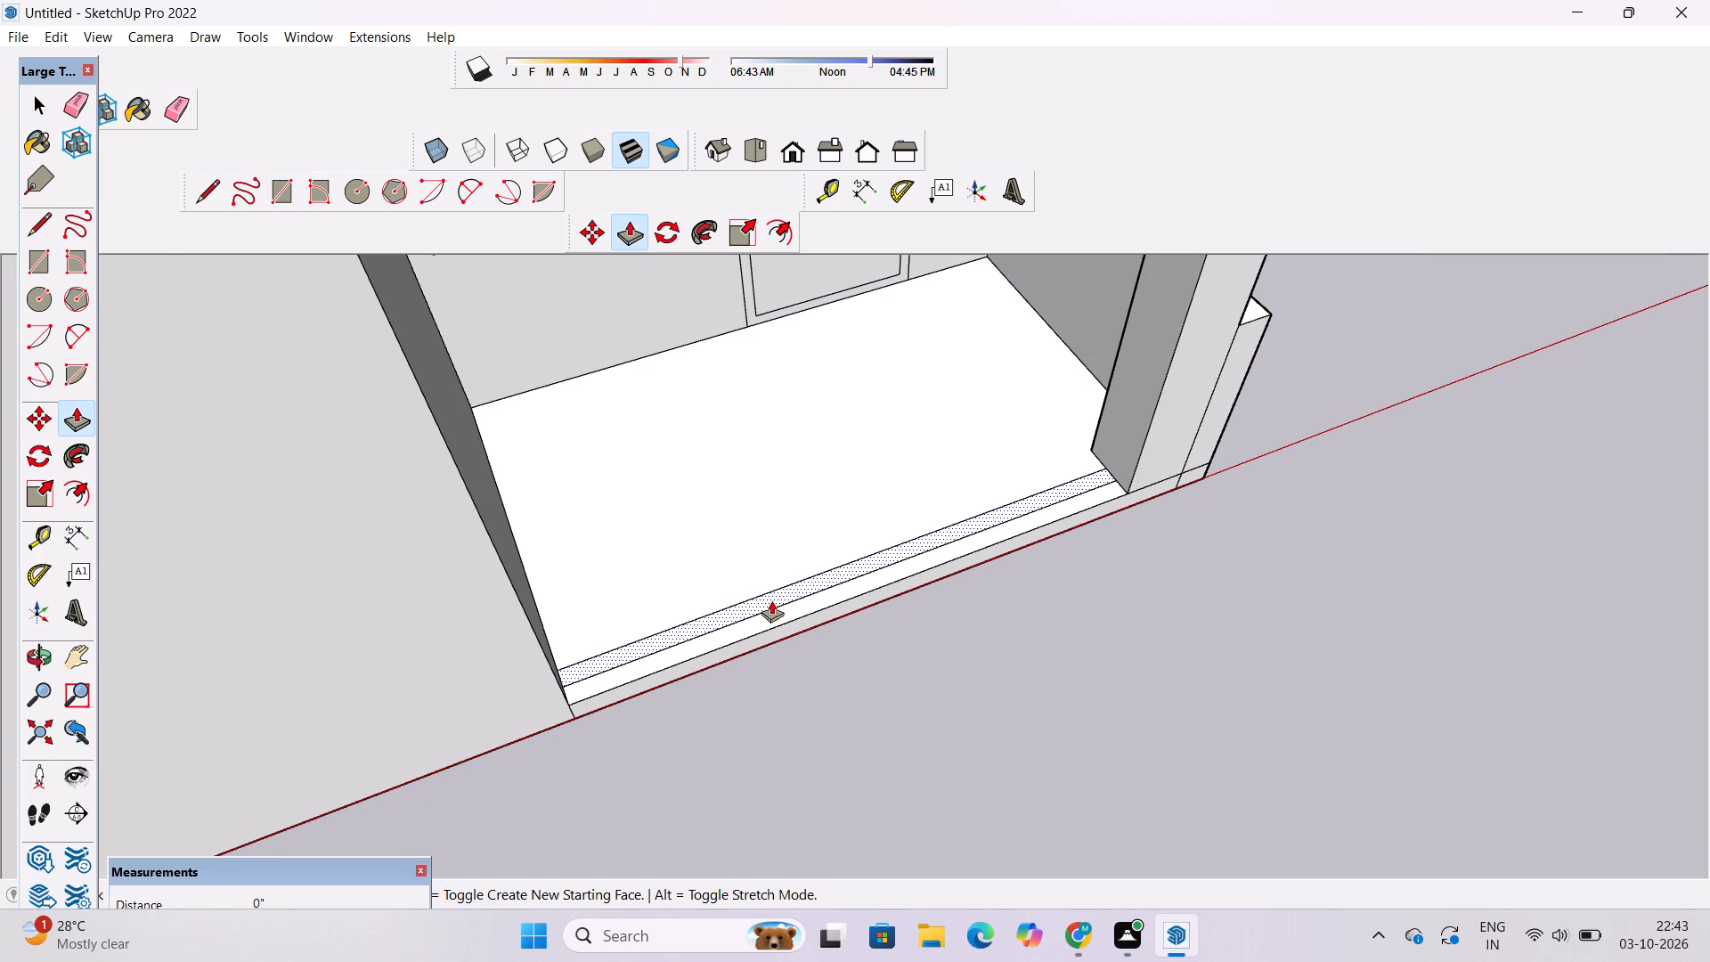
left_click(771, 596)
key("o")
left_click_drag(845, 674, 828, 559)
scroll(822, 542, "down", 5)
left_click_drag(822, 542, 889, 703, "ctrl+shift")
left_click_drag(890, 704, 847, 645)
scroll(836, 673, "up", 6)
left_click_drag(843, 721, 840, 651, "shift")
left_click_drag(848, 685, 818, 589)
scroll(814, 576, "down", 5)
left_click_drag(771, 537, 751, 583, "shift")
left_click_drag(763, 599, 812, 745)
scroll(825, 752, "up", 2)
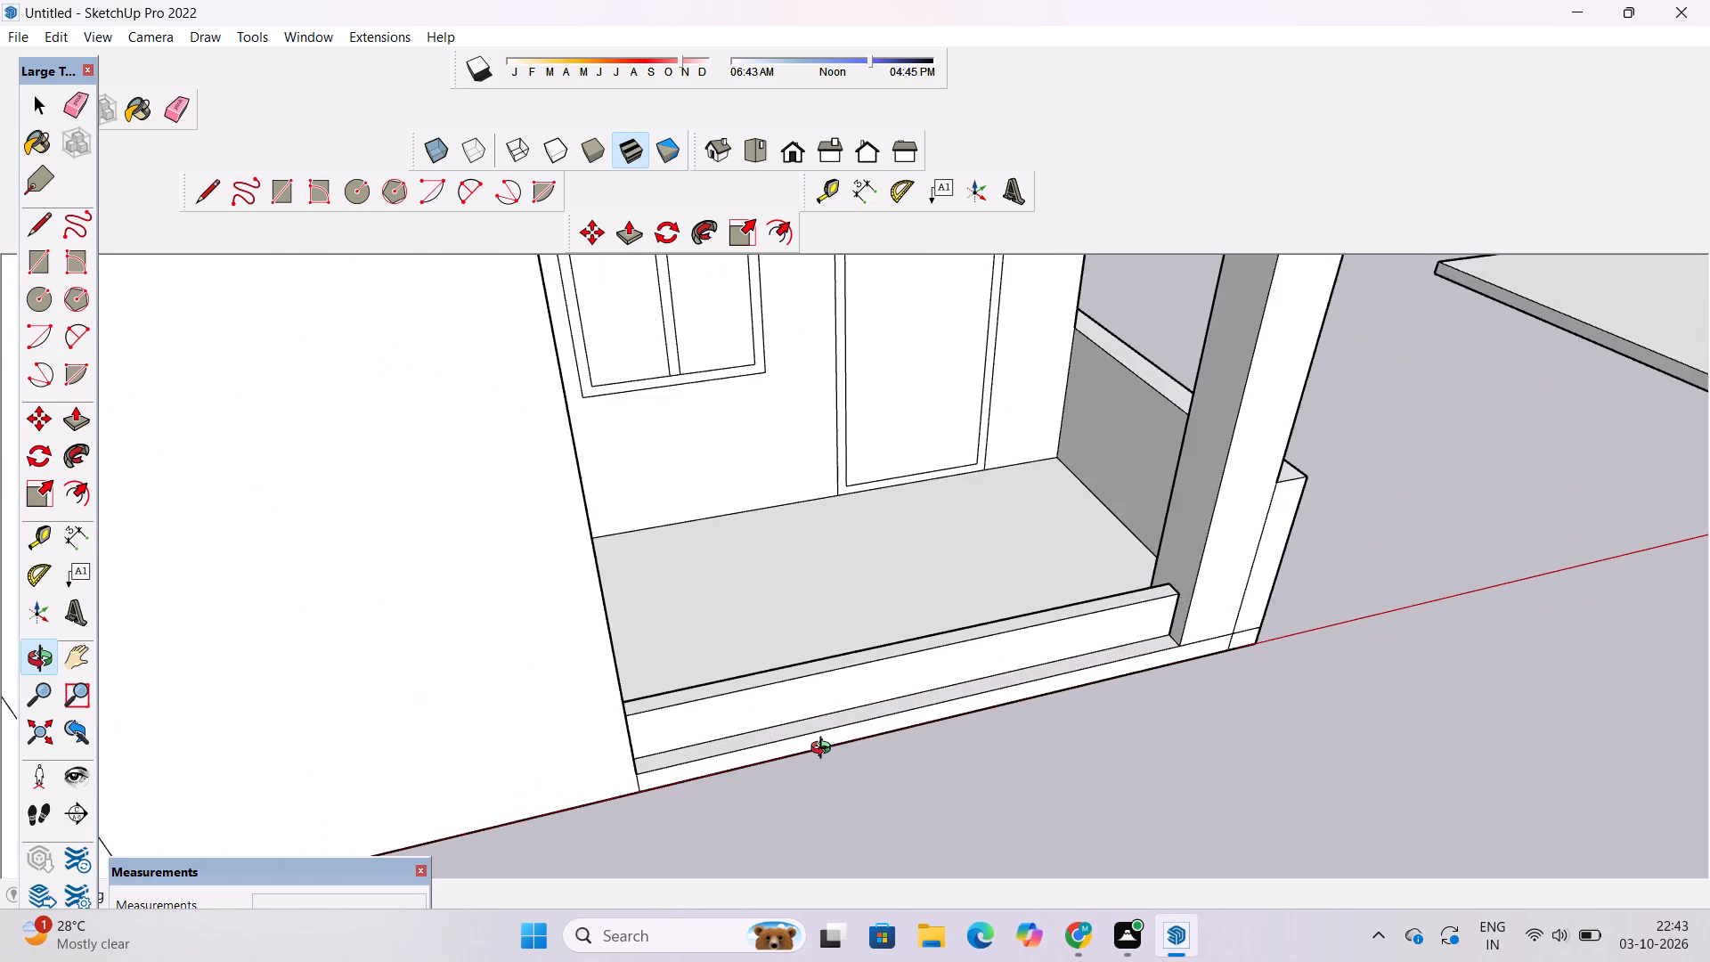
scroll(825, 750, "up", 3)
scroll(835, 670, "down", 2)
key("p")
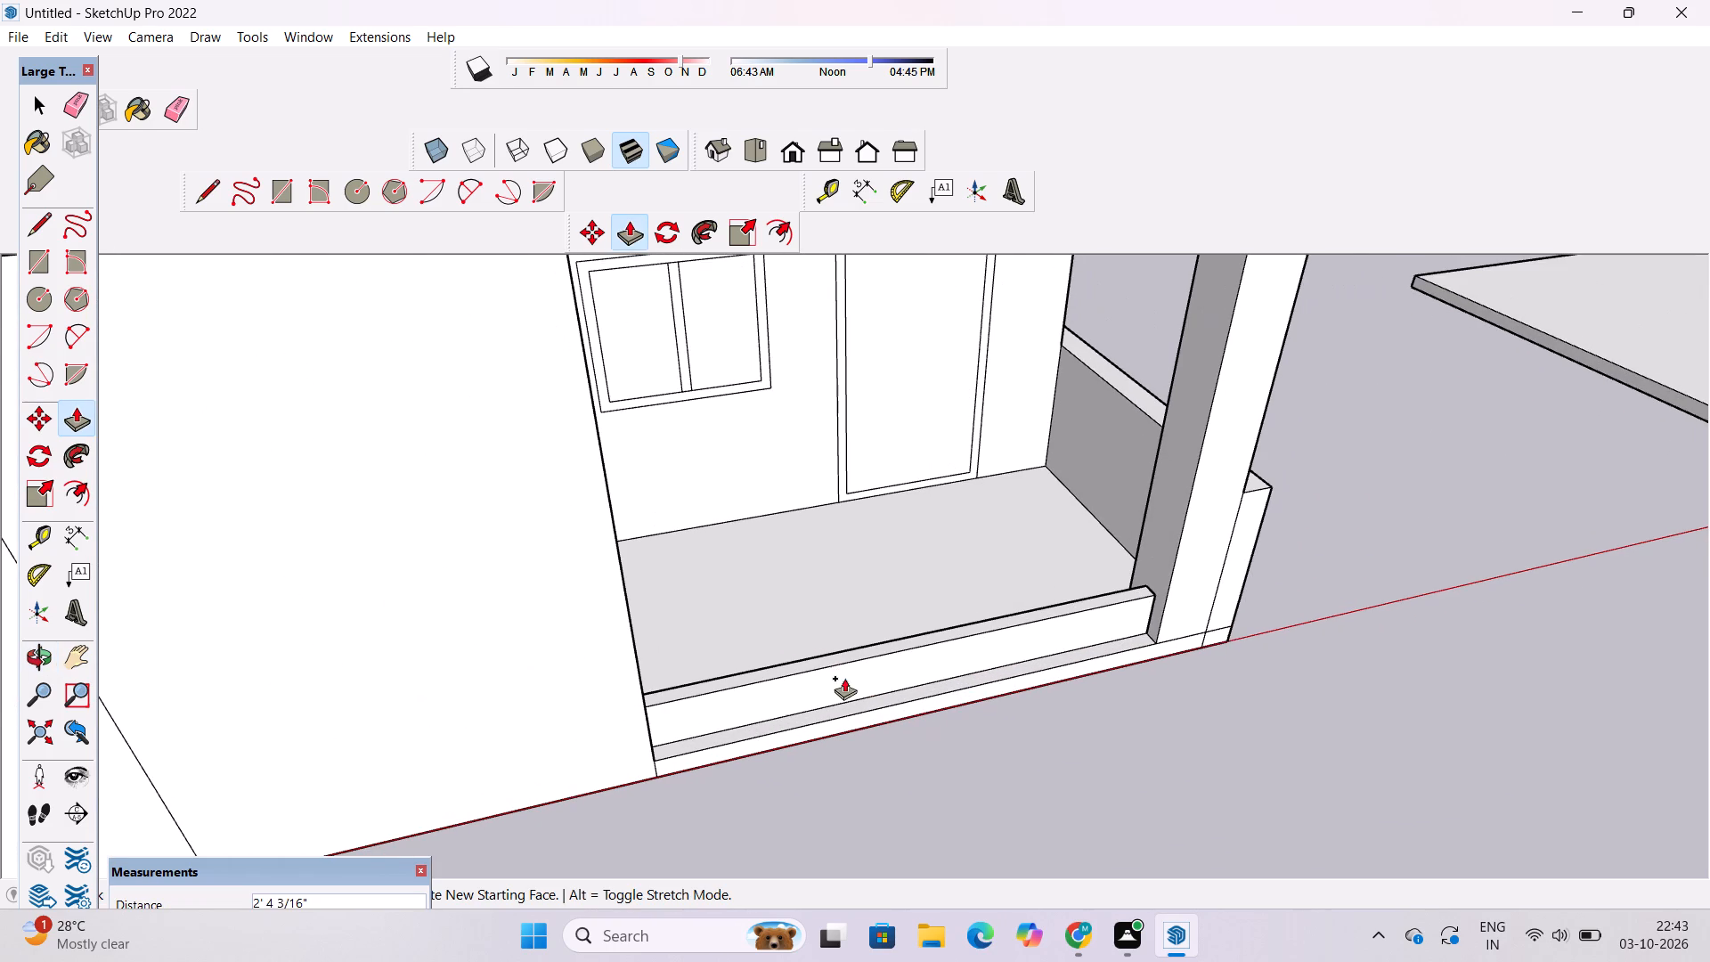
scroll(858, 654, "up", 1)
scroll(858, 654, "down", 7)
scroll(867, 603, "up", 1)
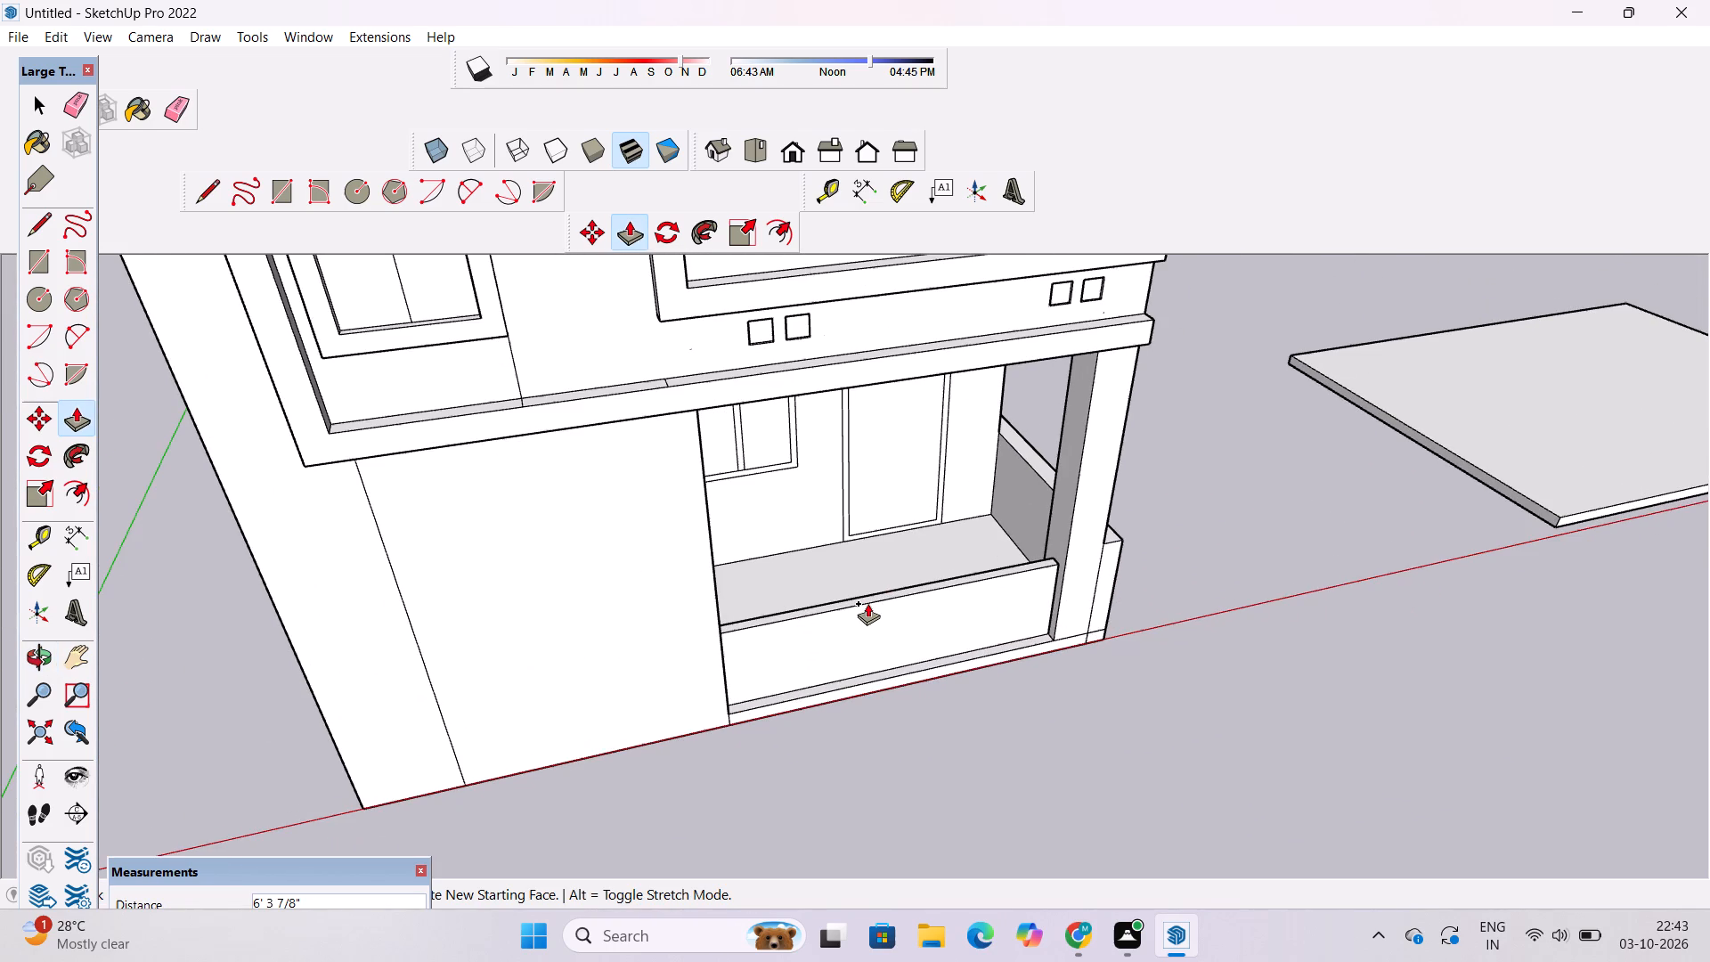
scroll(867, 603, "up", 3)
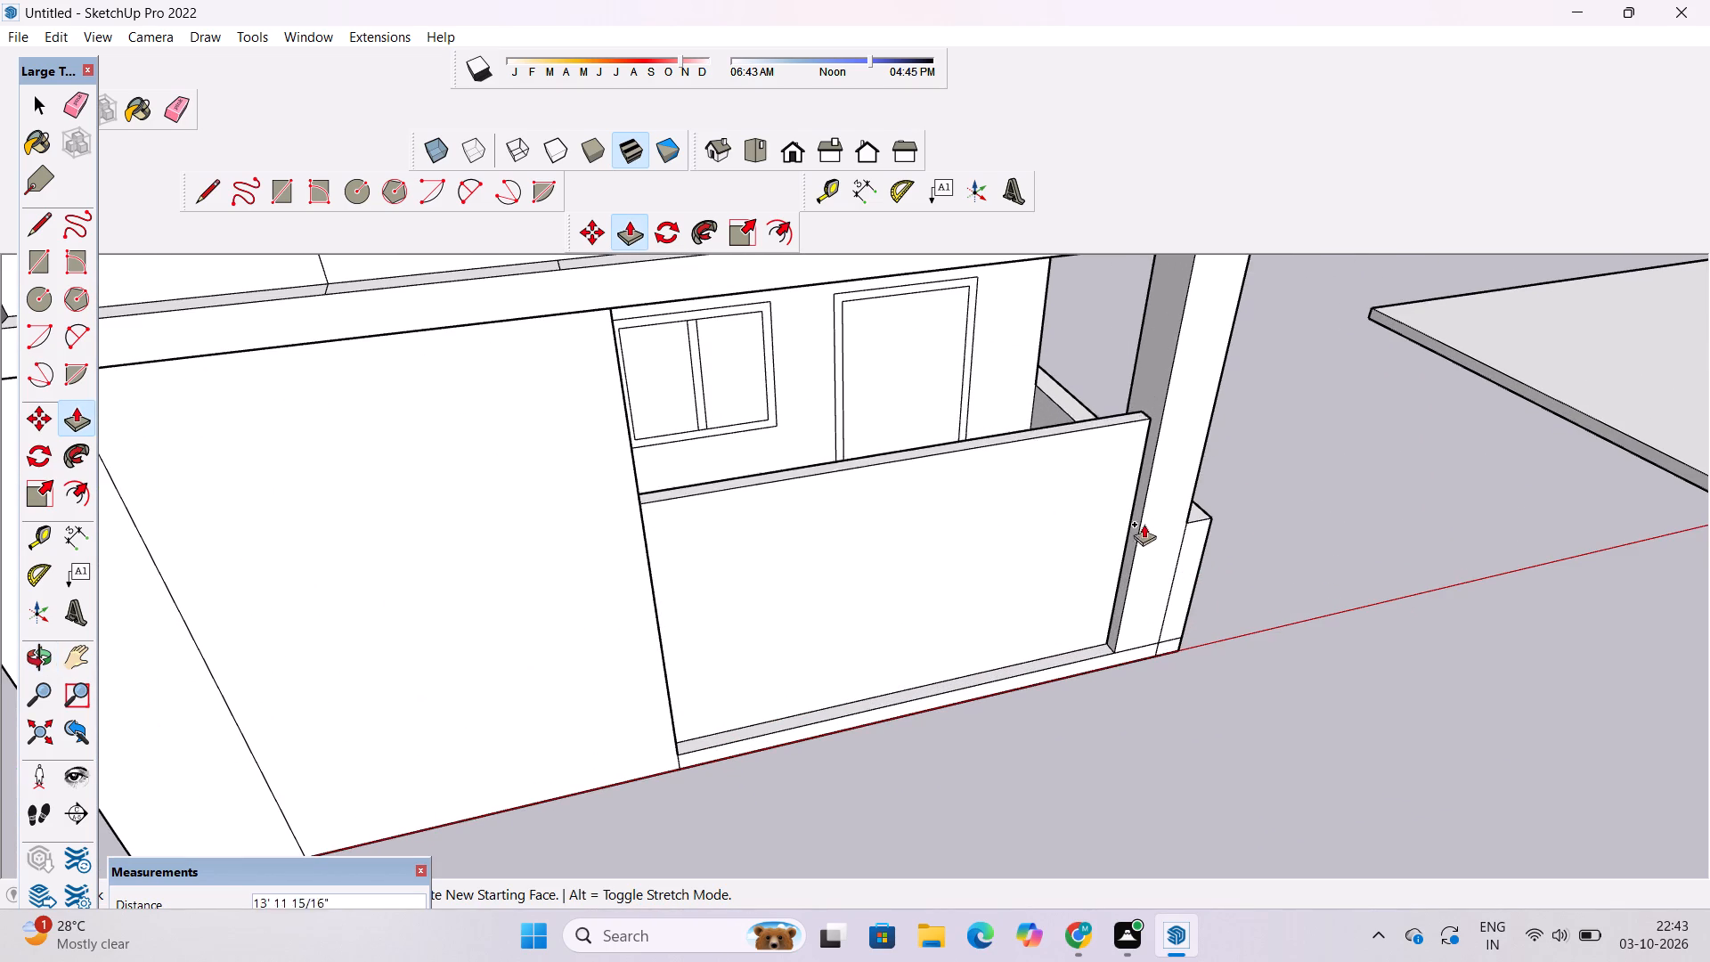
type("12'")
key("Return")
Push the top face of the front enclosure wall down 2'.
key("o")
scroll(1116, 537, "down", 3)
left_click_drag(1444, 558, 1204, 529)
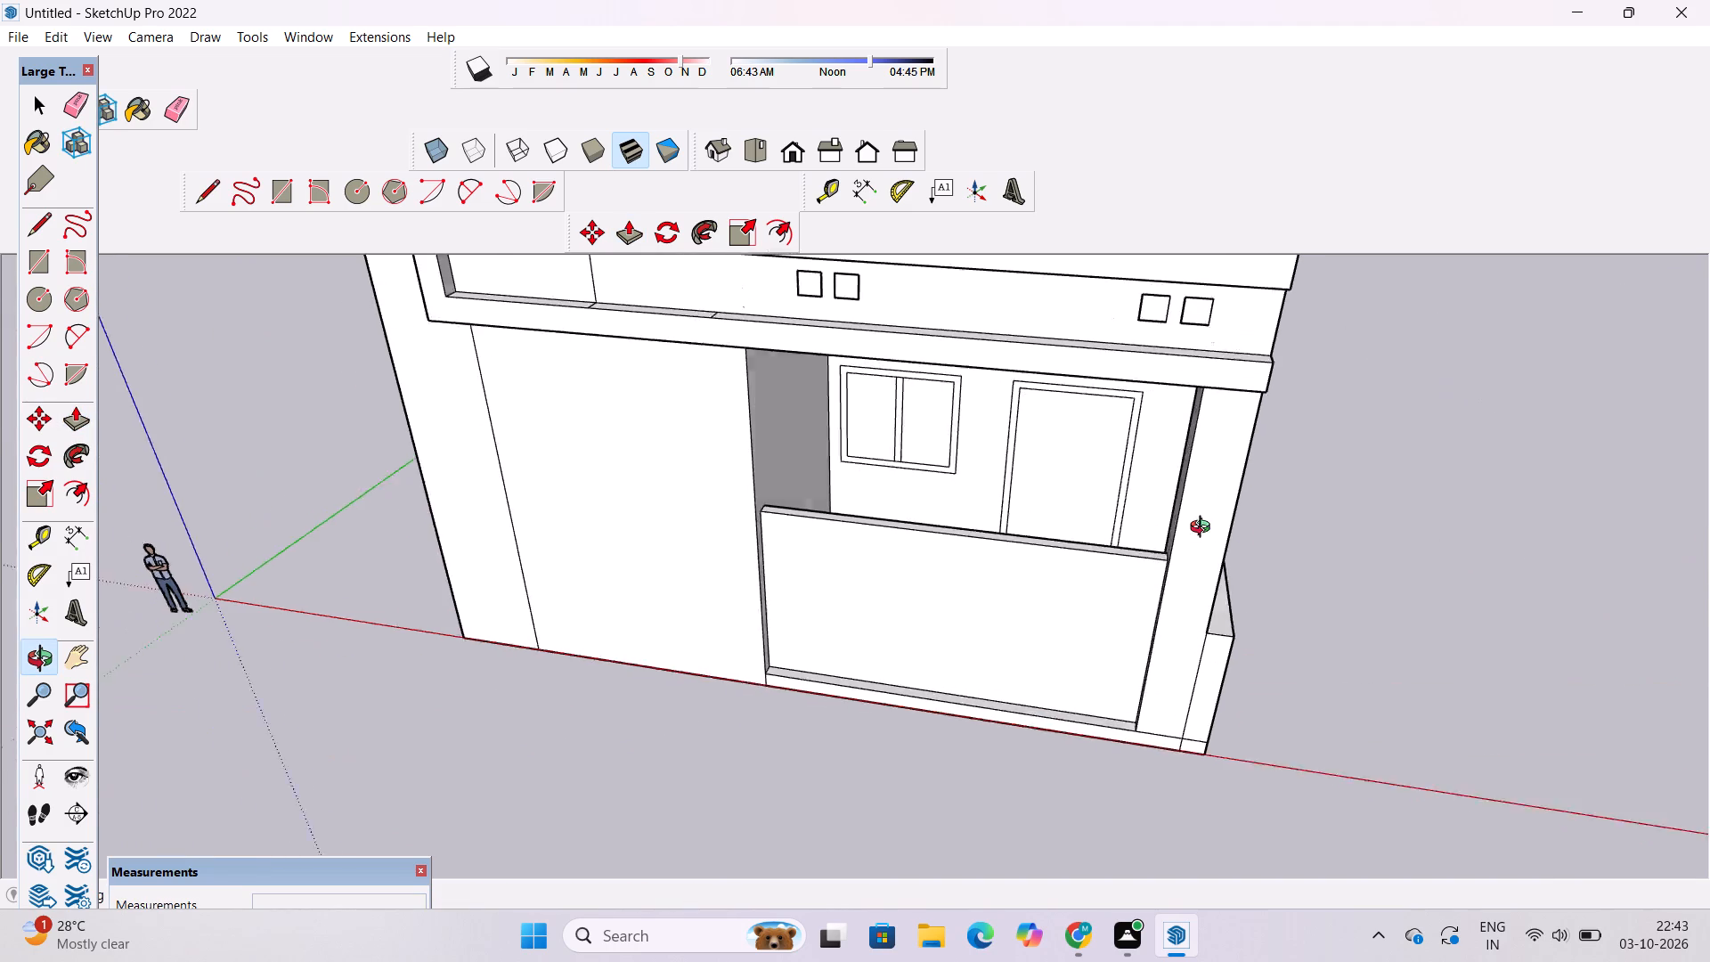
left_click_drag(1204, 529, 1202, 529)
scroll(1231, 602, "up", 3)
left_click_drag(1225, 634, 1198, 521)
scroll(1198, 517, "down", 6)
left_click_drag(1211, 632, 1225, 485)
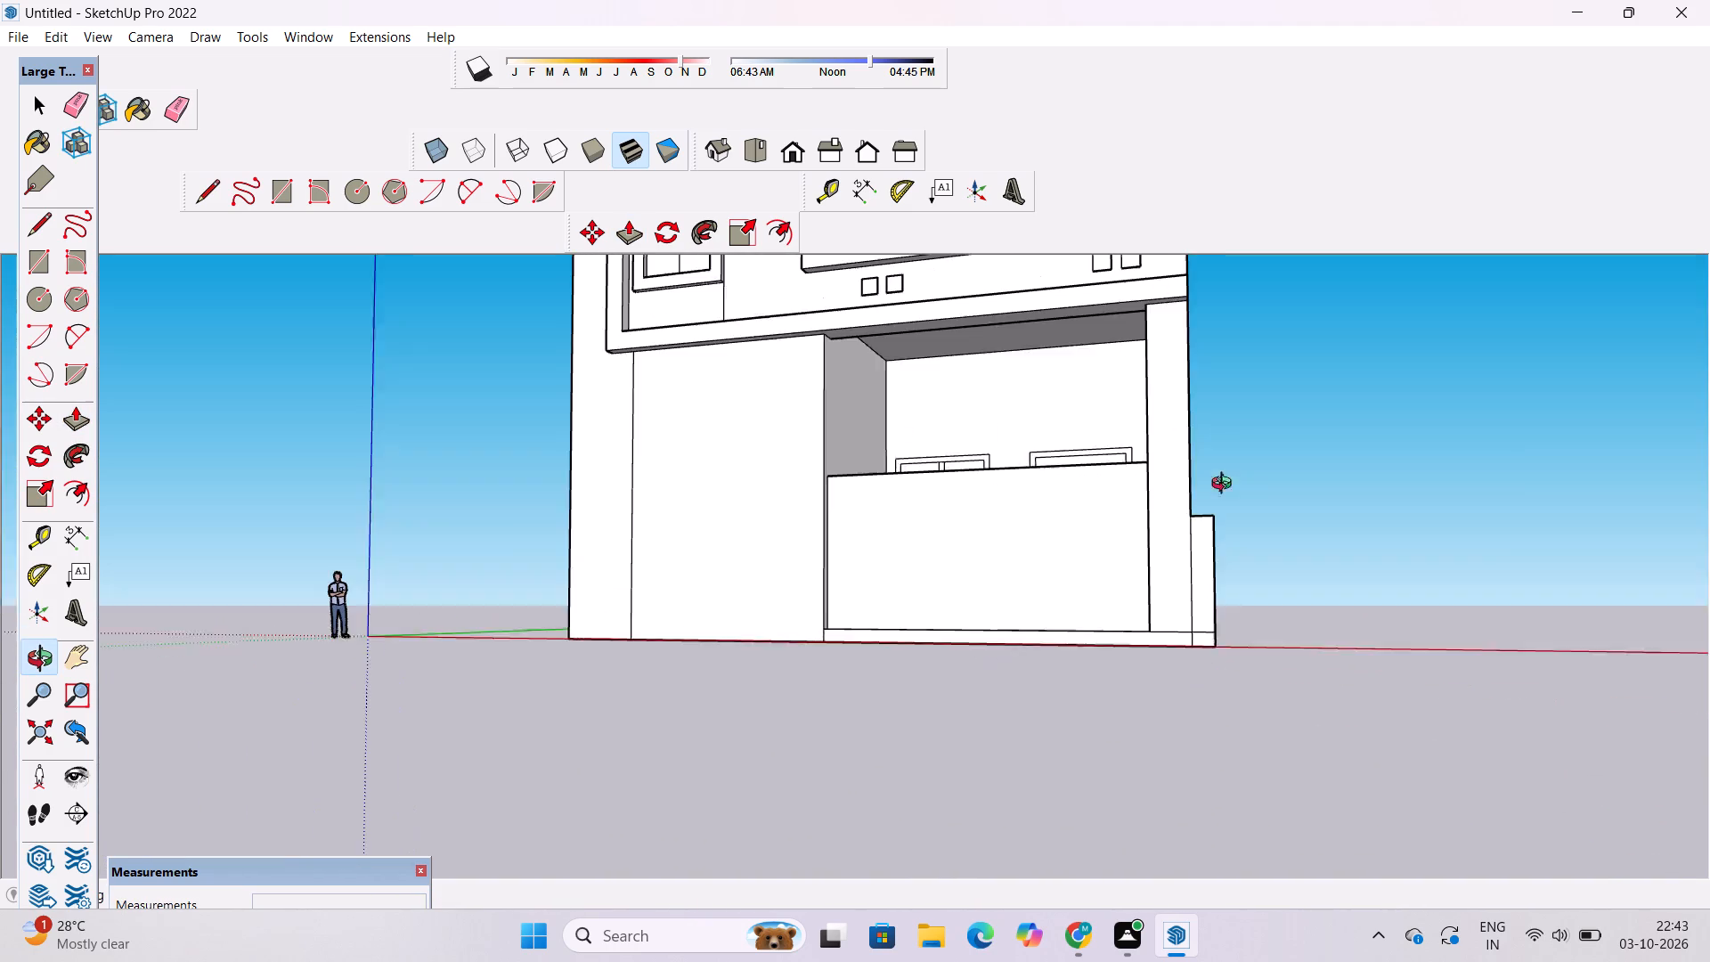
left_click_drag(1225, 485, 1225, 486)
left_click_drag(1218, 495, 1162, 668, "shift")
scroll(1168, 641, "up", 2)
left_click_drag(1055, 630, 1174, 678)
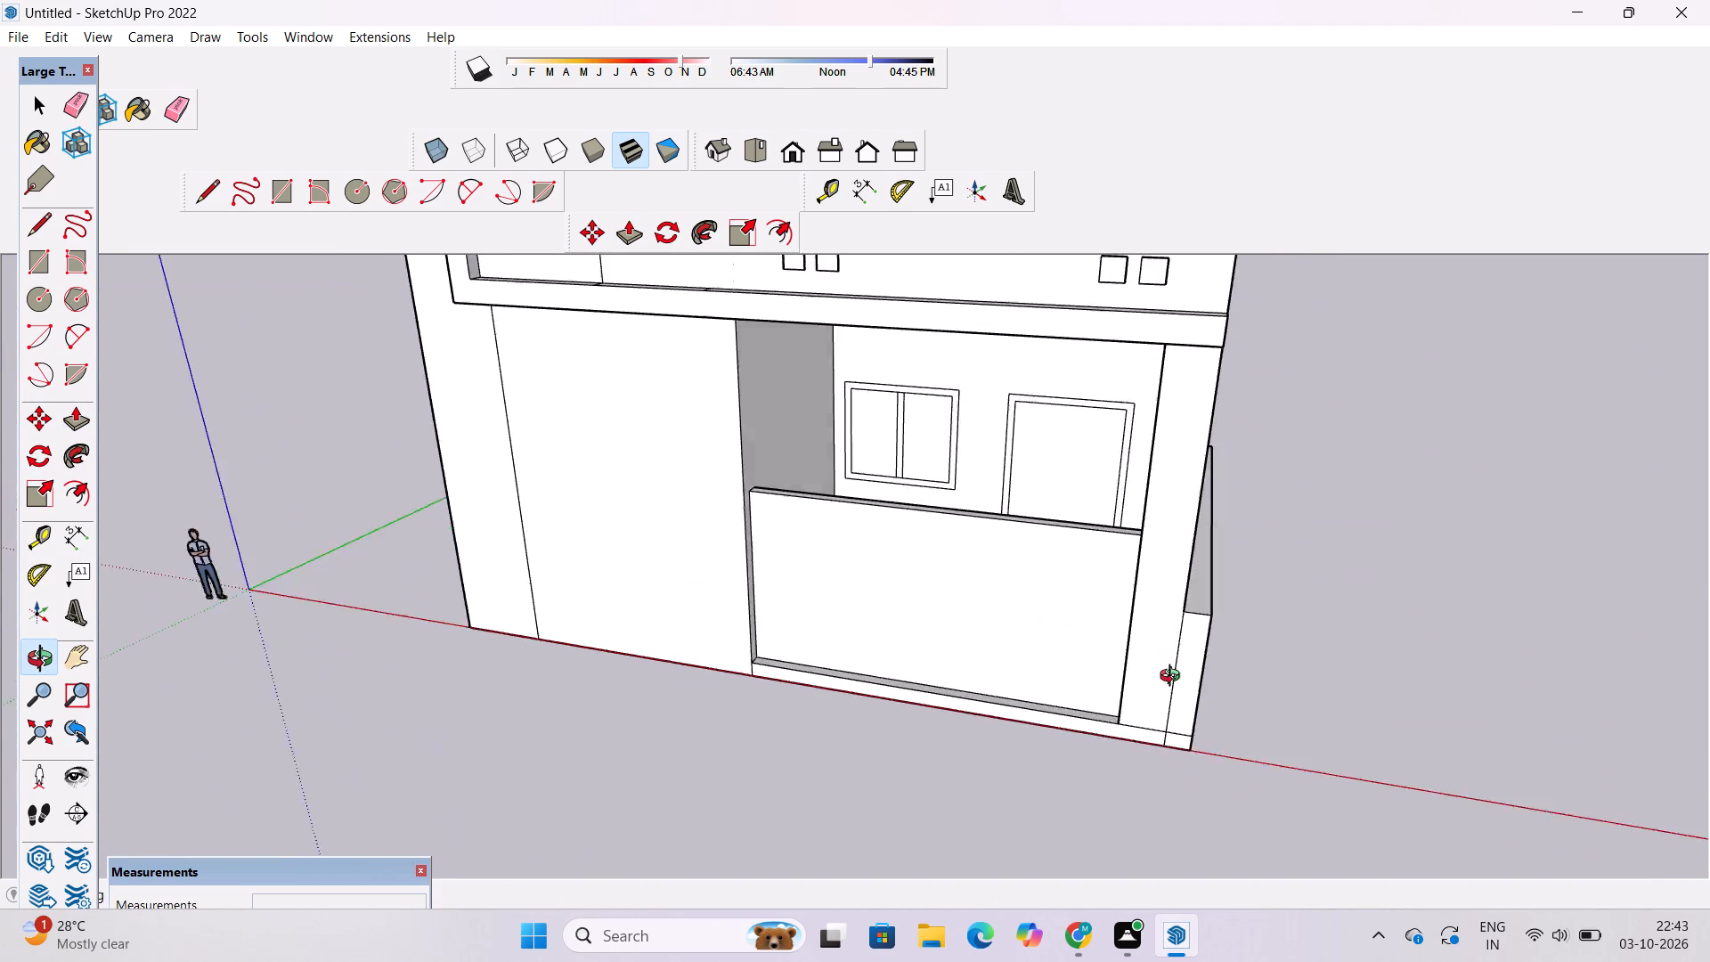
left_click_drag(1174, 678, 1266, 722)
left_click_drag(1062, 633, 1087, 651, "shift")
left_click_drag(1057, 523, 1088, 602)
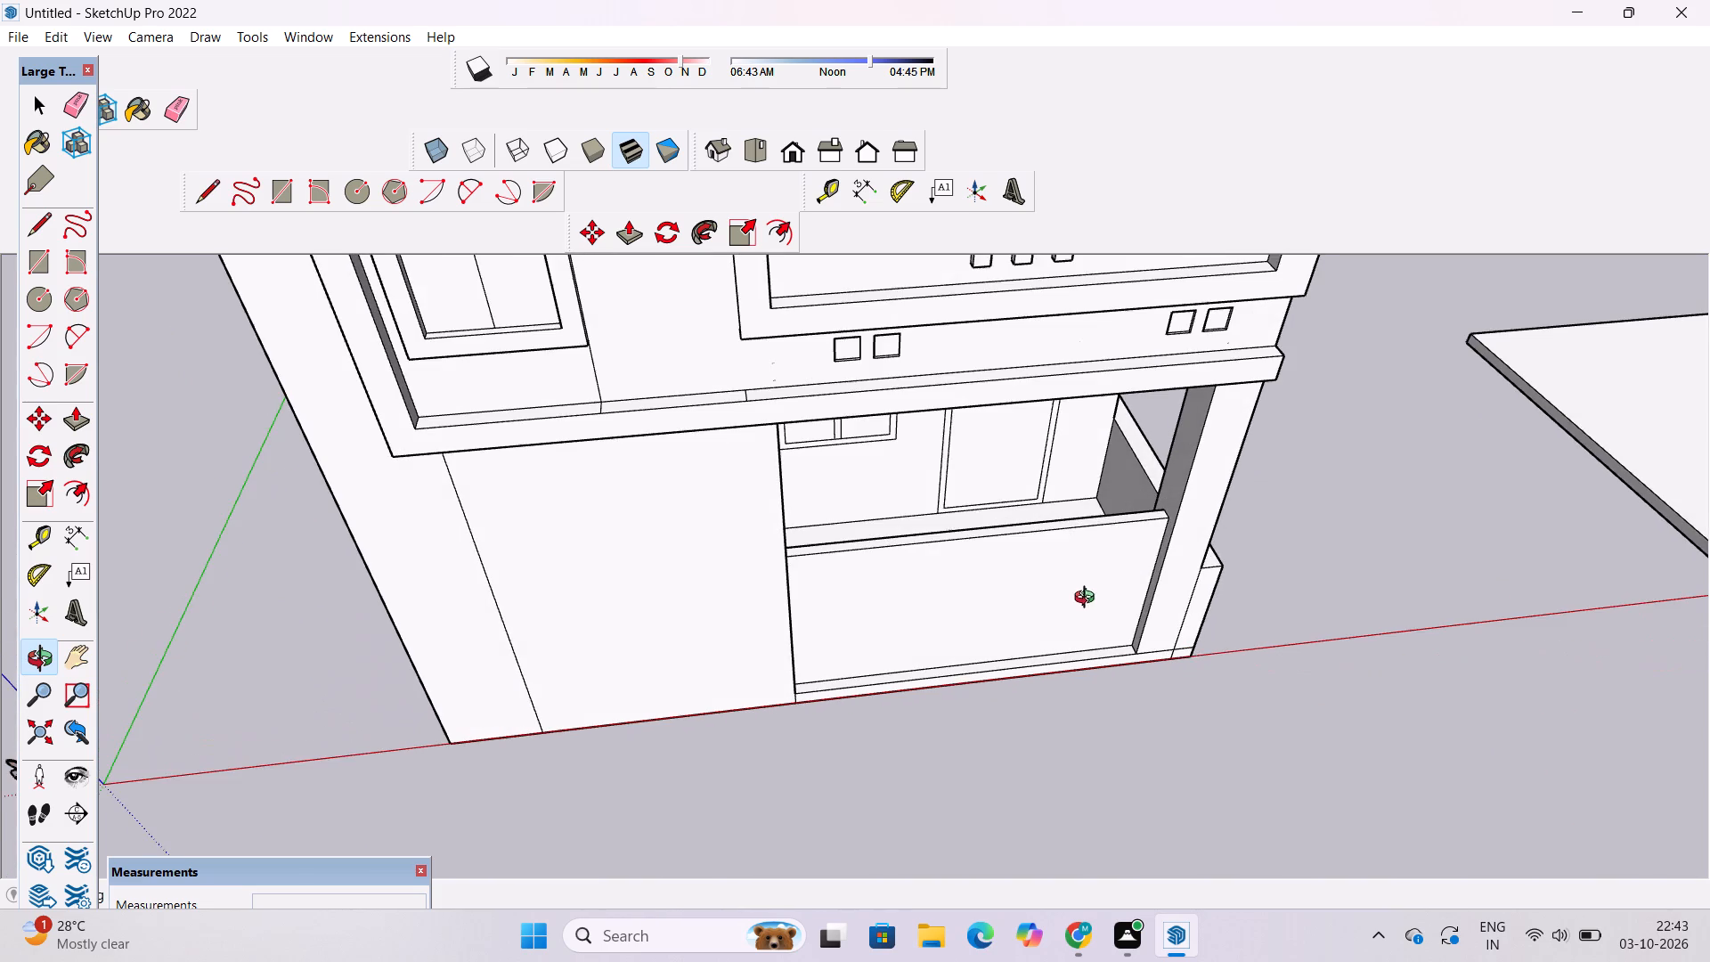
key("p")
scroll(1073, 512, "up", 6)
left_click(1077, 531)
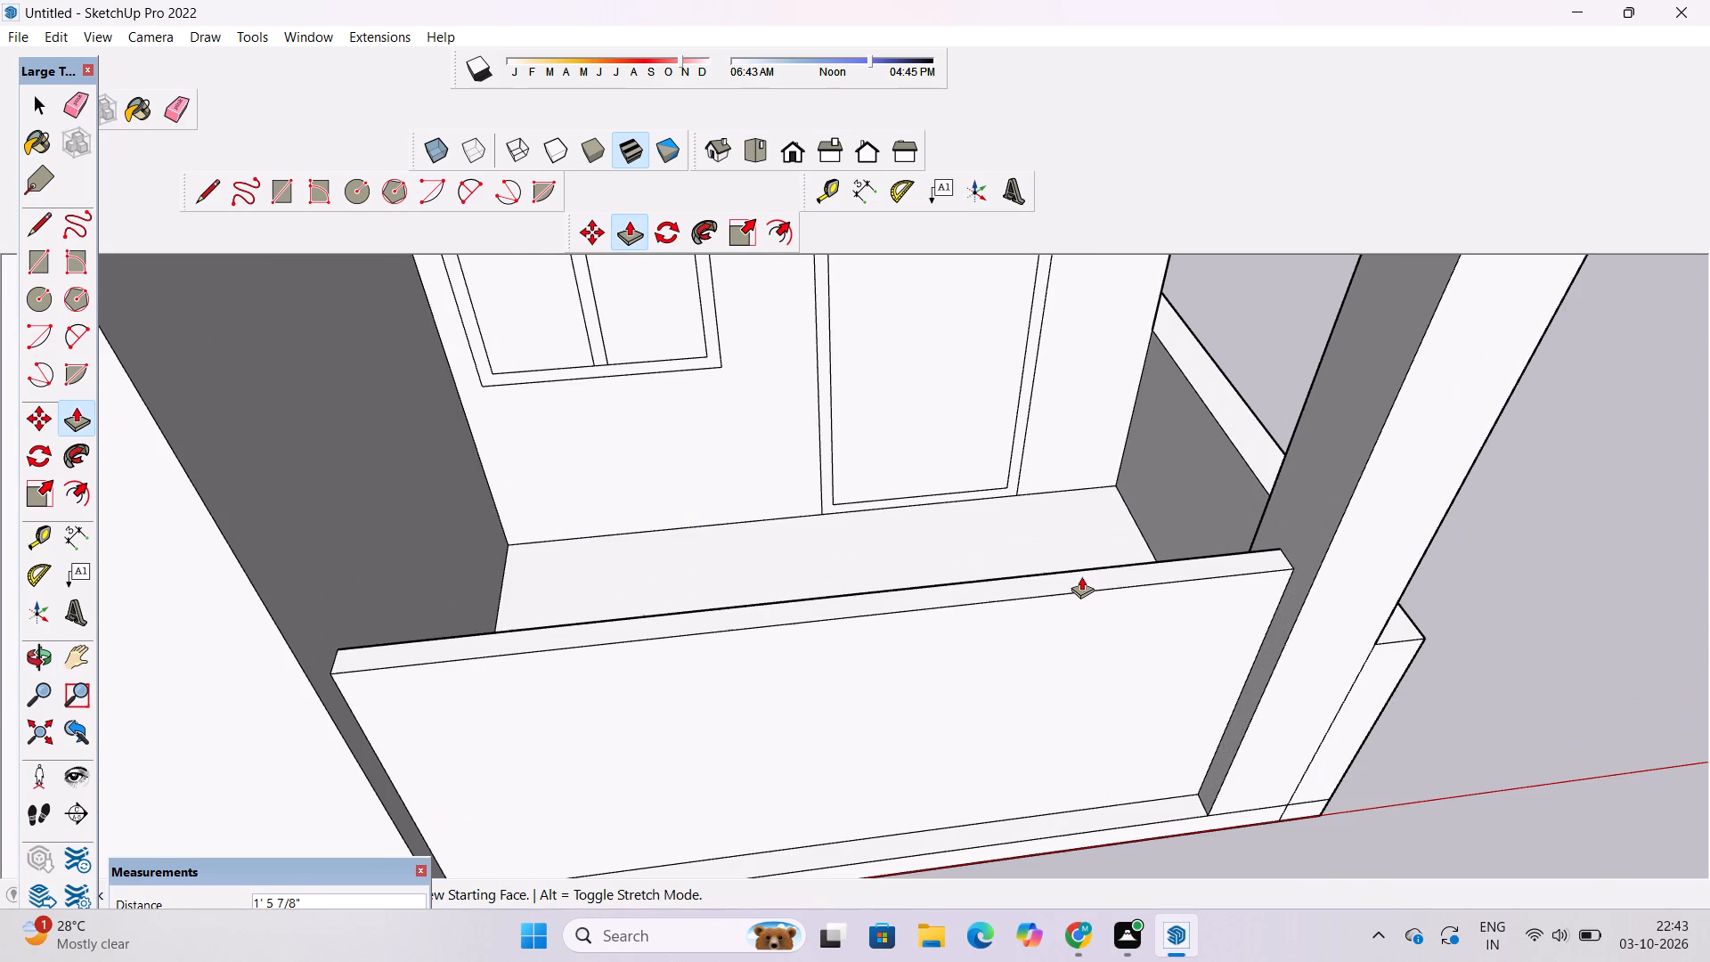
type("2'")
key("Return")
Raise the top of the side wall to the height of the front enclosure wall's top edge.
key("o")
scroll(1080, 605, "down", 6)
left_click_drag(1386, 681, 1157, 483)
left_click_drag(1300, 711, 1070, 717)
left_click_drag(1049, 791, 1036, 619, "shift")
left_click_drag(1155, 609, 1124, 681)
scroll(1255, 753, "down", 5)
left_click_drag(1064, 793, 1221, 872)
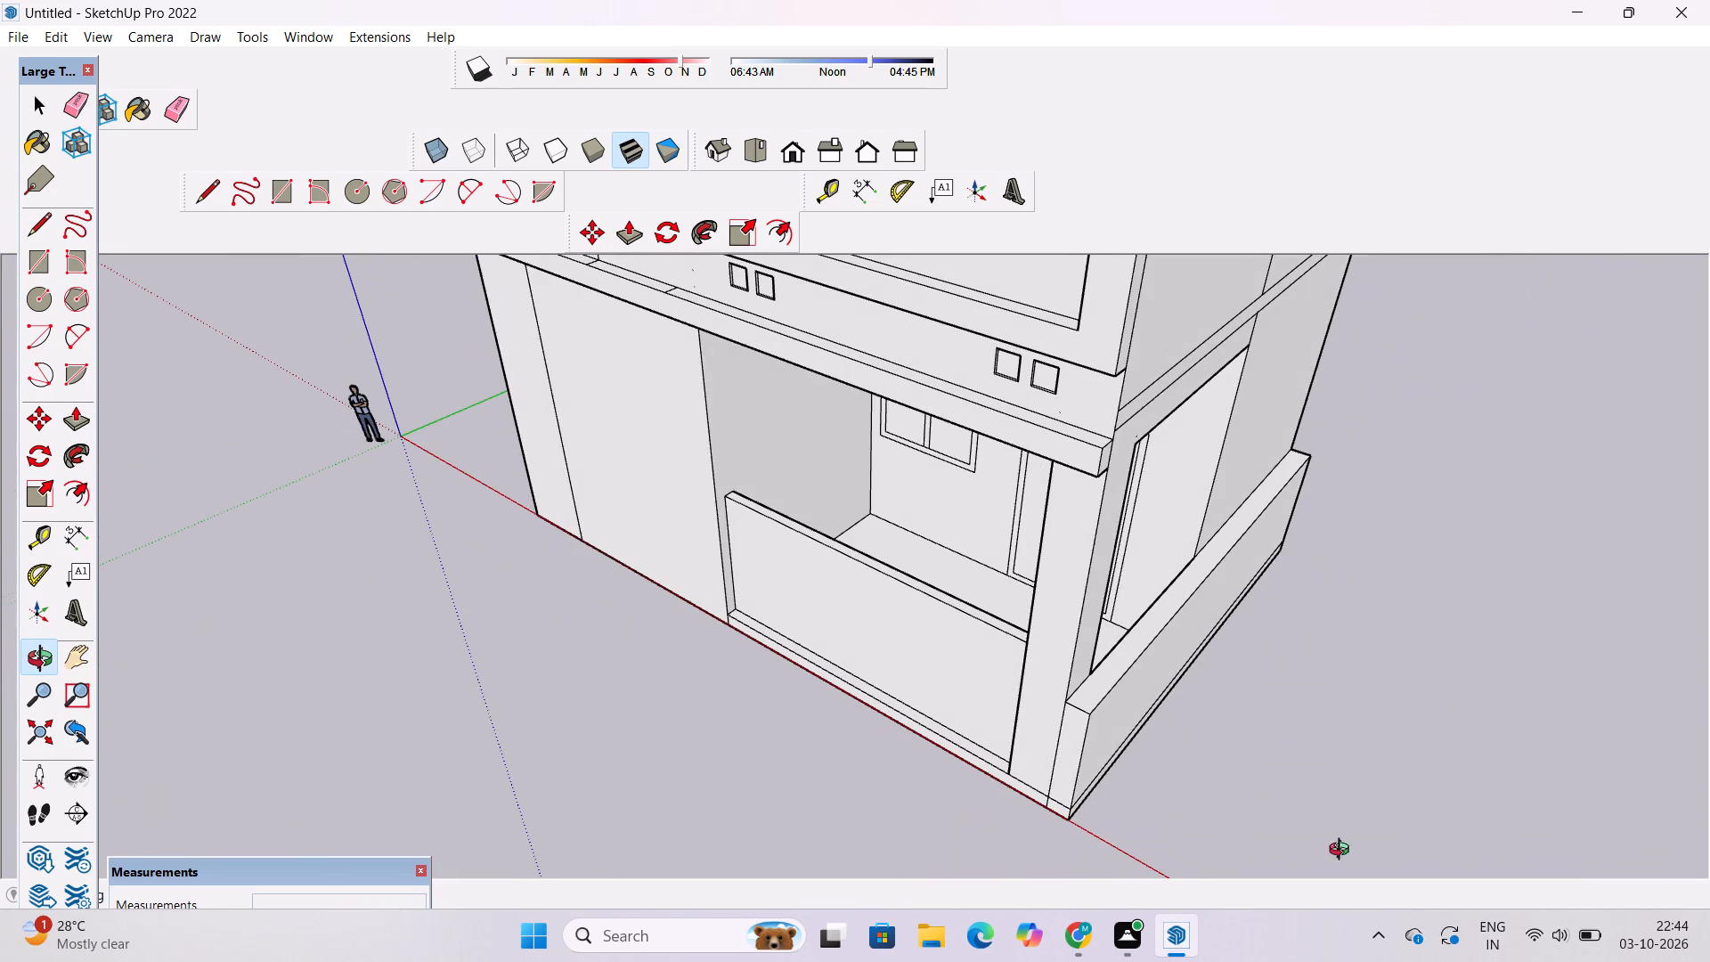
scroll(1008, 682, "up", 5)
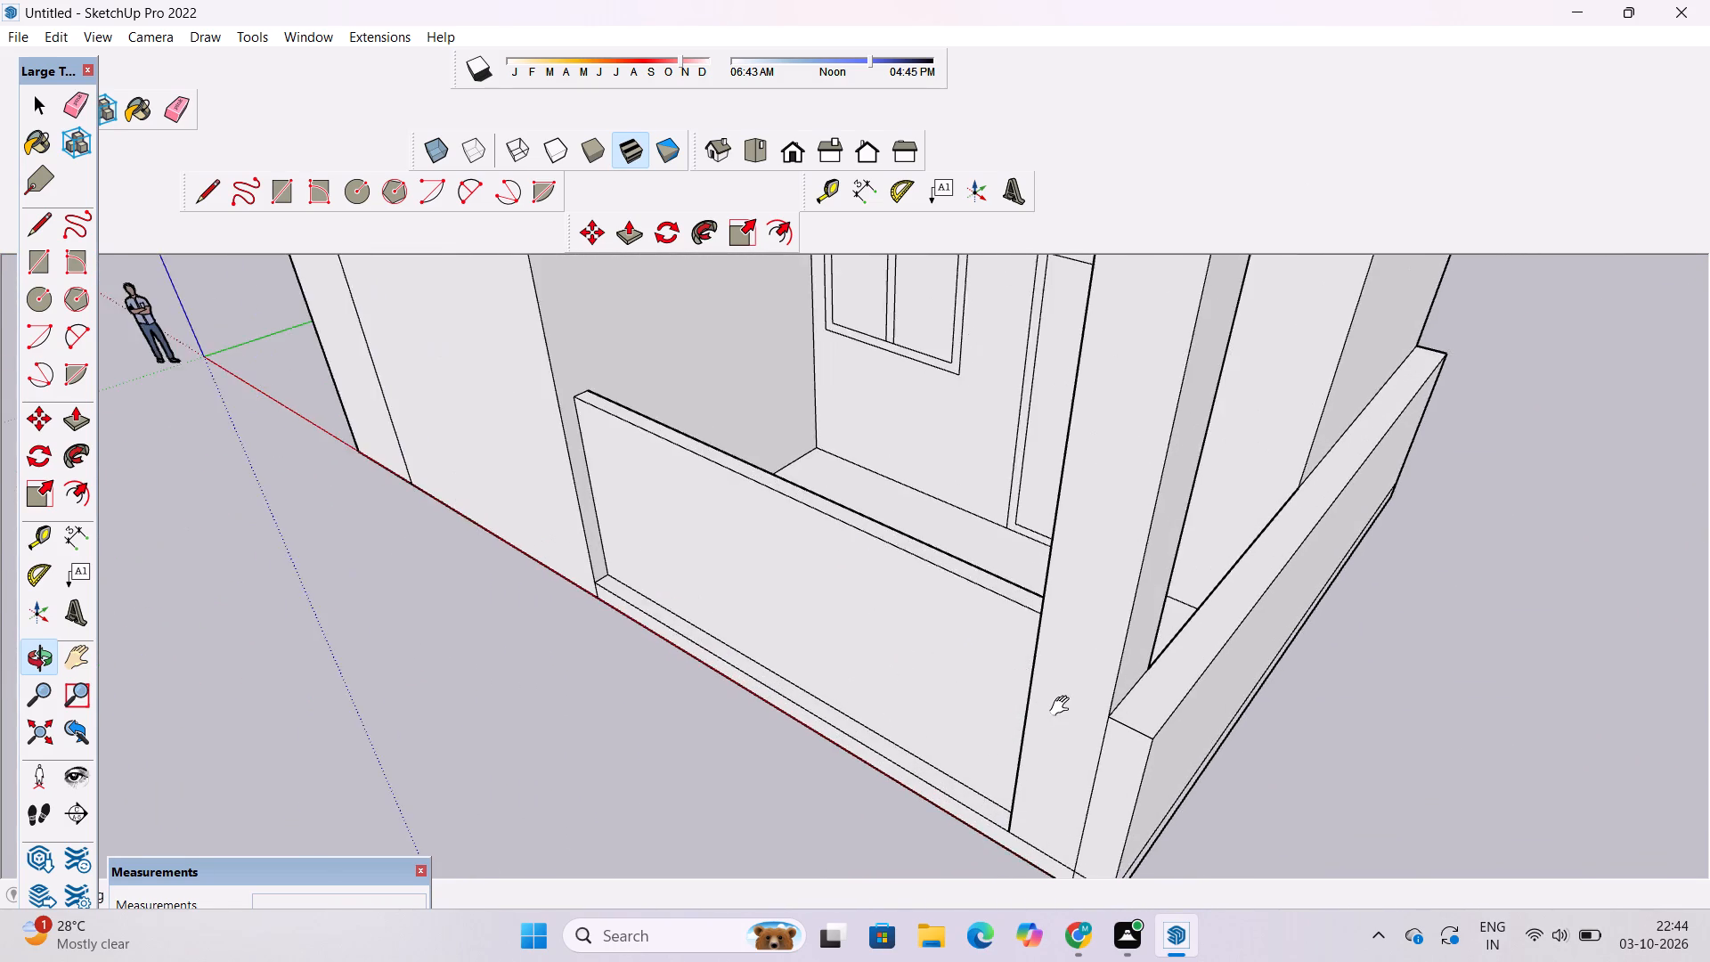
left_click_drag(1063, 706, 854, 591, "shift")
left_click_drag(862, 601, 1026, 616)
scroll(1026, 616, "up", 4)
left_click_drag(1028, 616, 921, 633, "shift")
left_click_drag(940, 644, 983, 669)
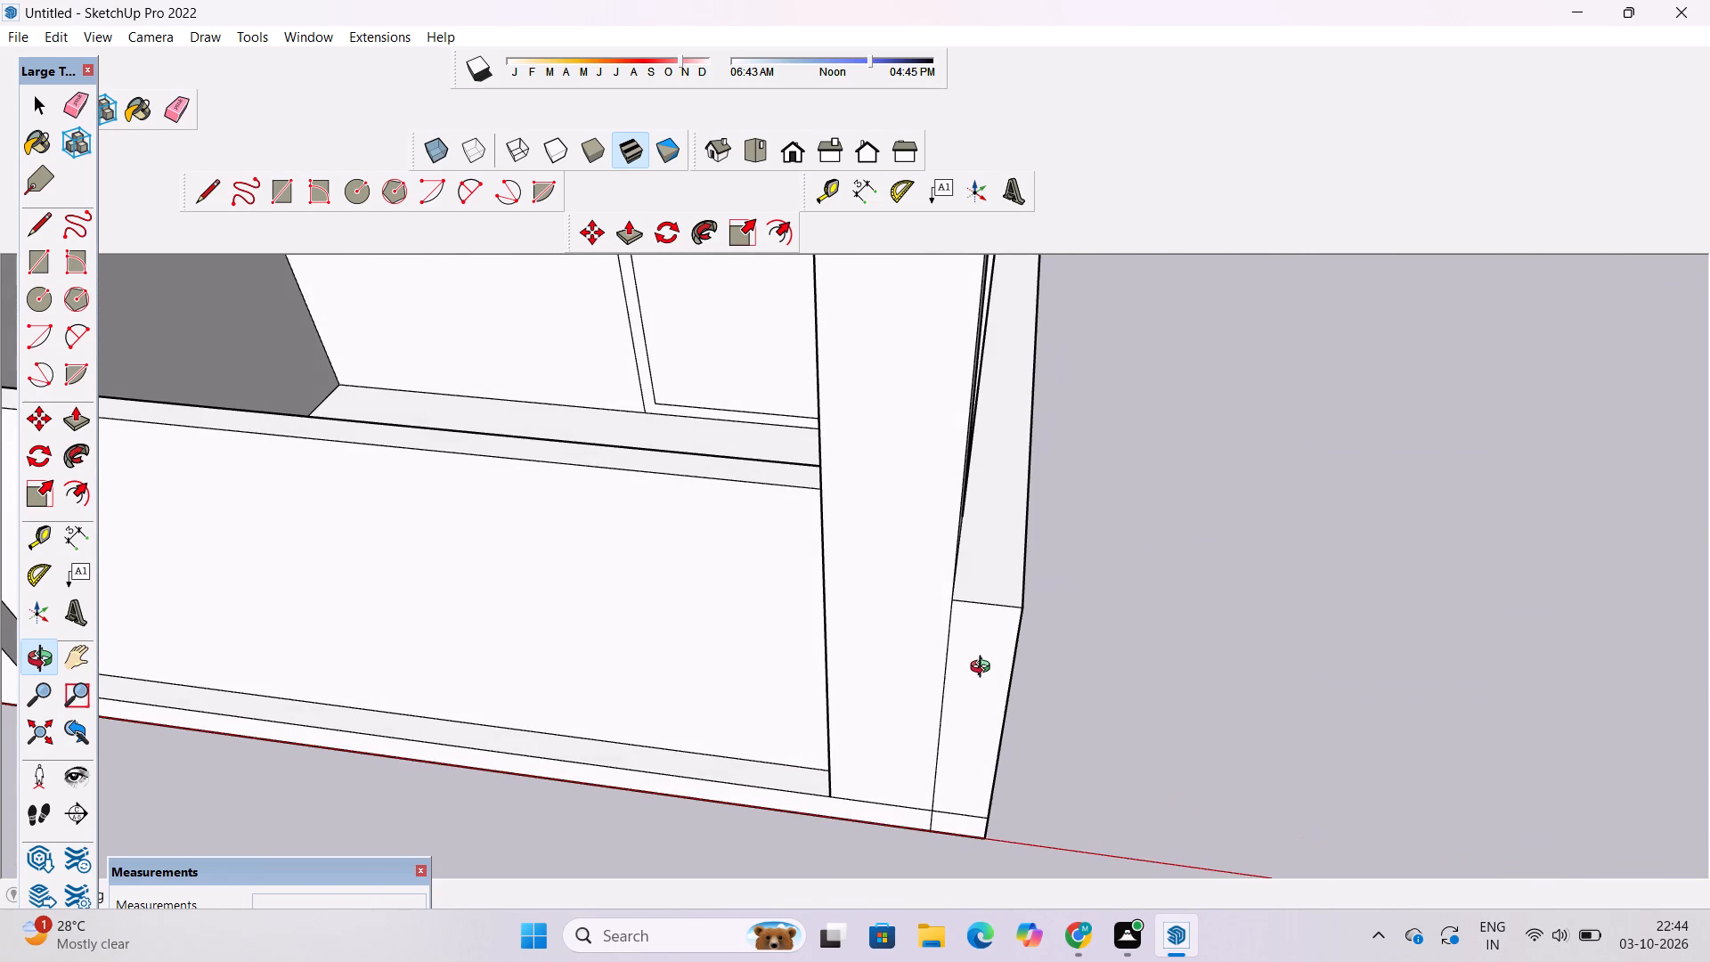
key("p")
left_click(997, 588)
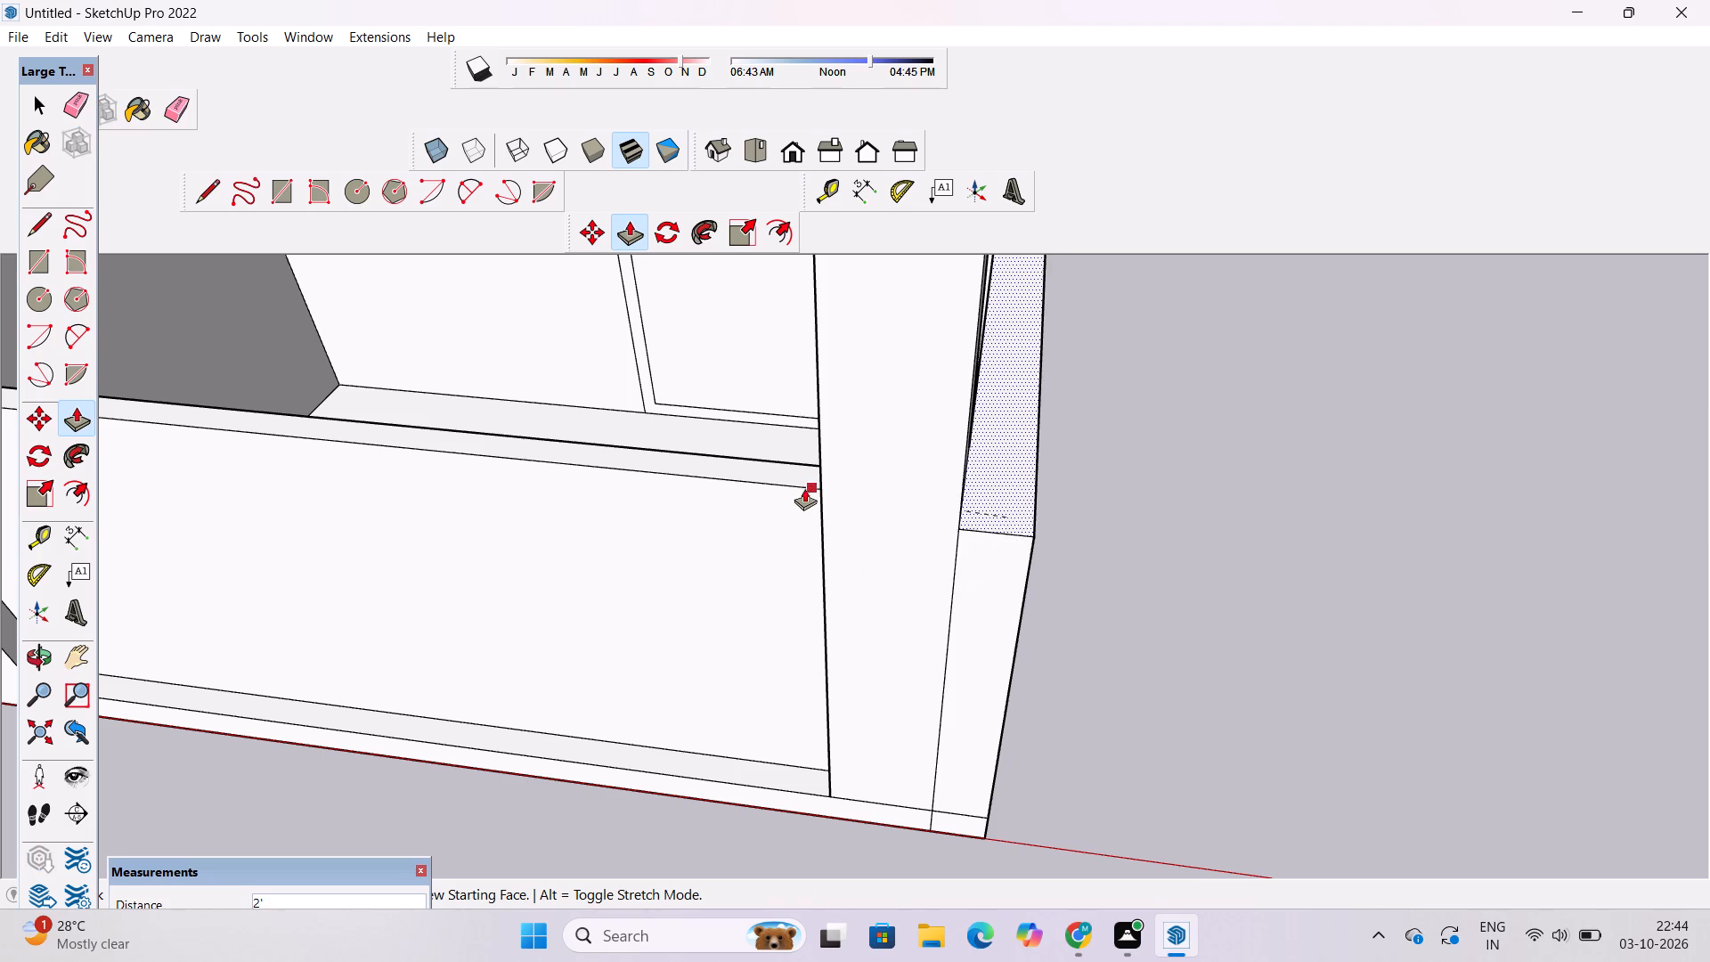
left_click(804, 488)
Draw a 1' vertical line down the plinth's front face from the bottom inner corner of the corner column.
key("o")
scroll(914, 574, "down", 7)
left_click_drag(581, 682, 859, 651)
scroll(872, 648, "down", 2)
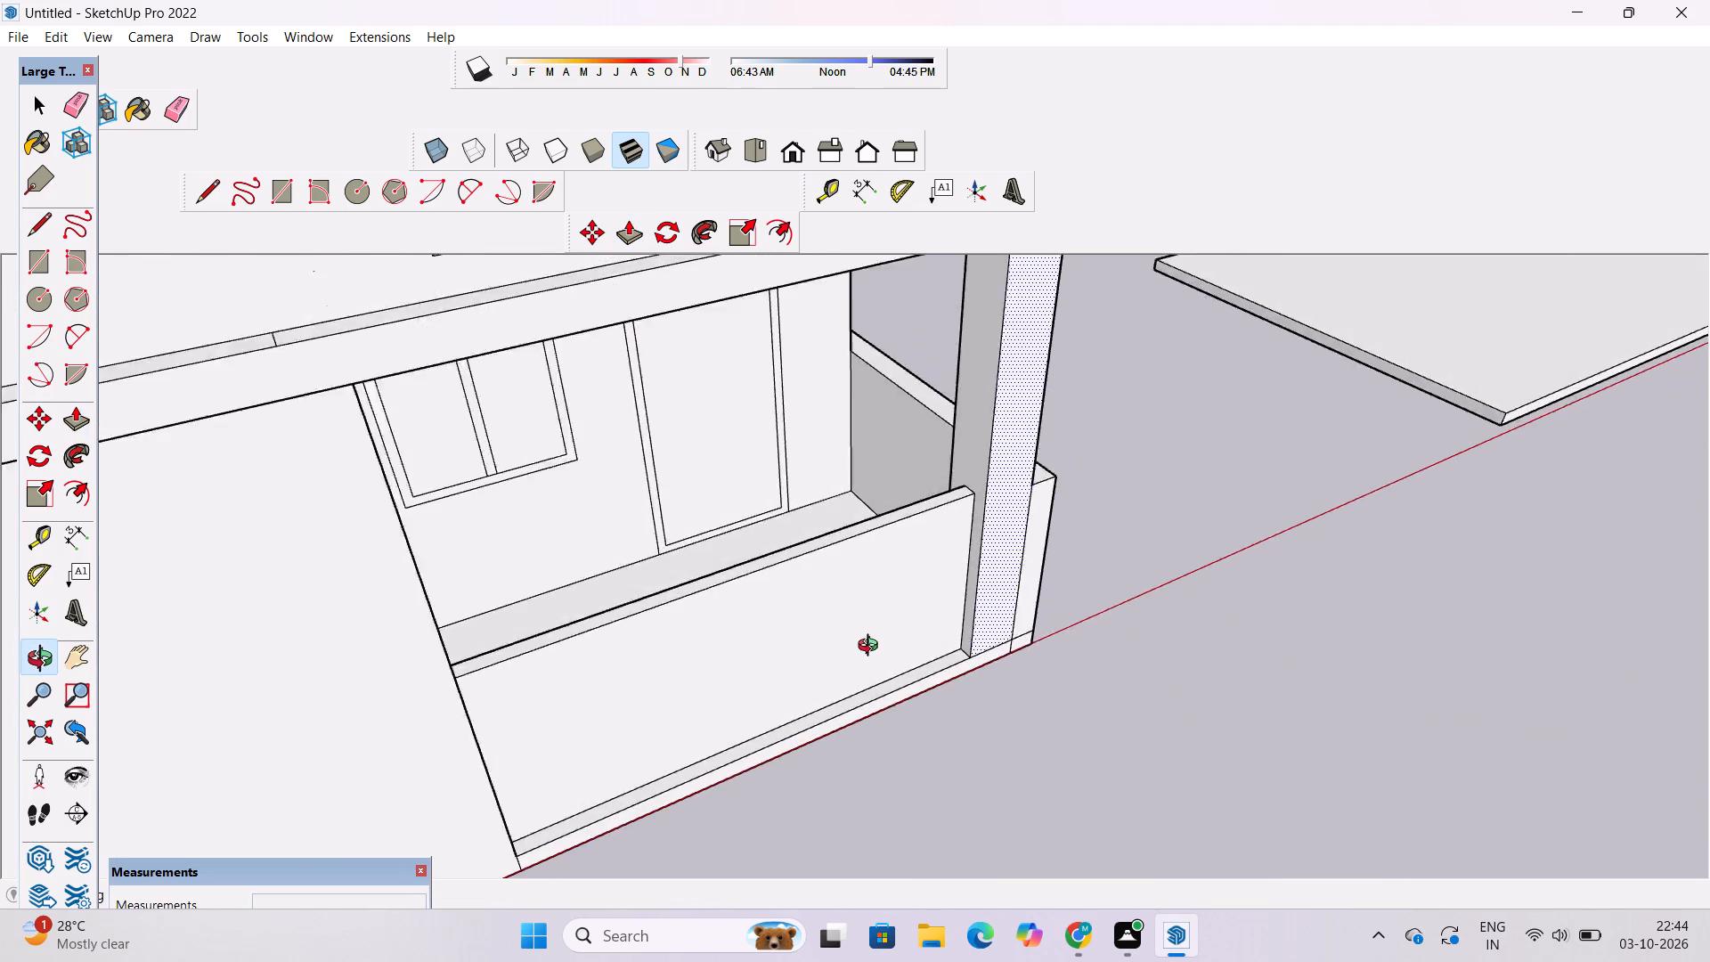
scroll(872, 648, "down", 4)
left_click_drag(875, 647, 875, 671, "shift")
key("space")
left_click(1091, 575)
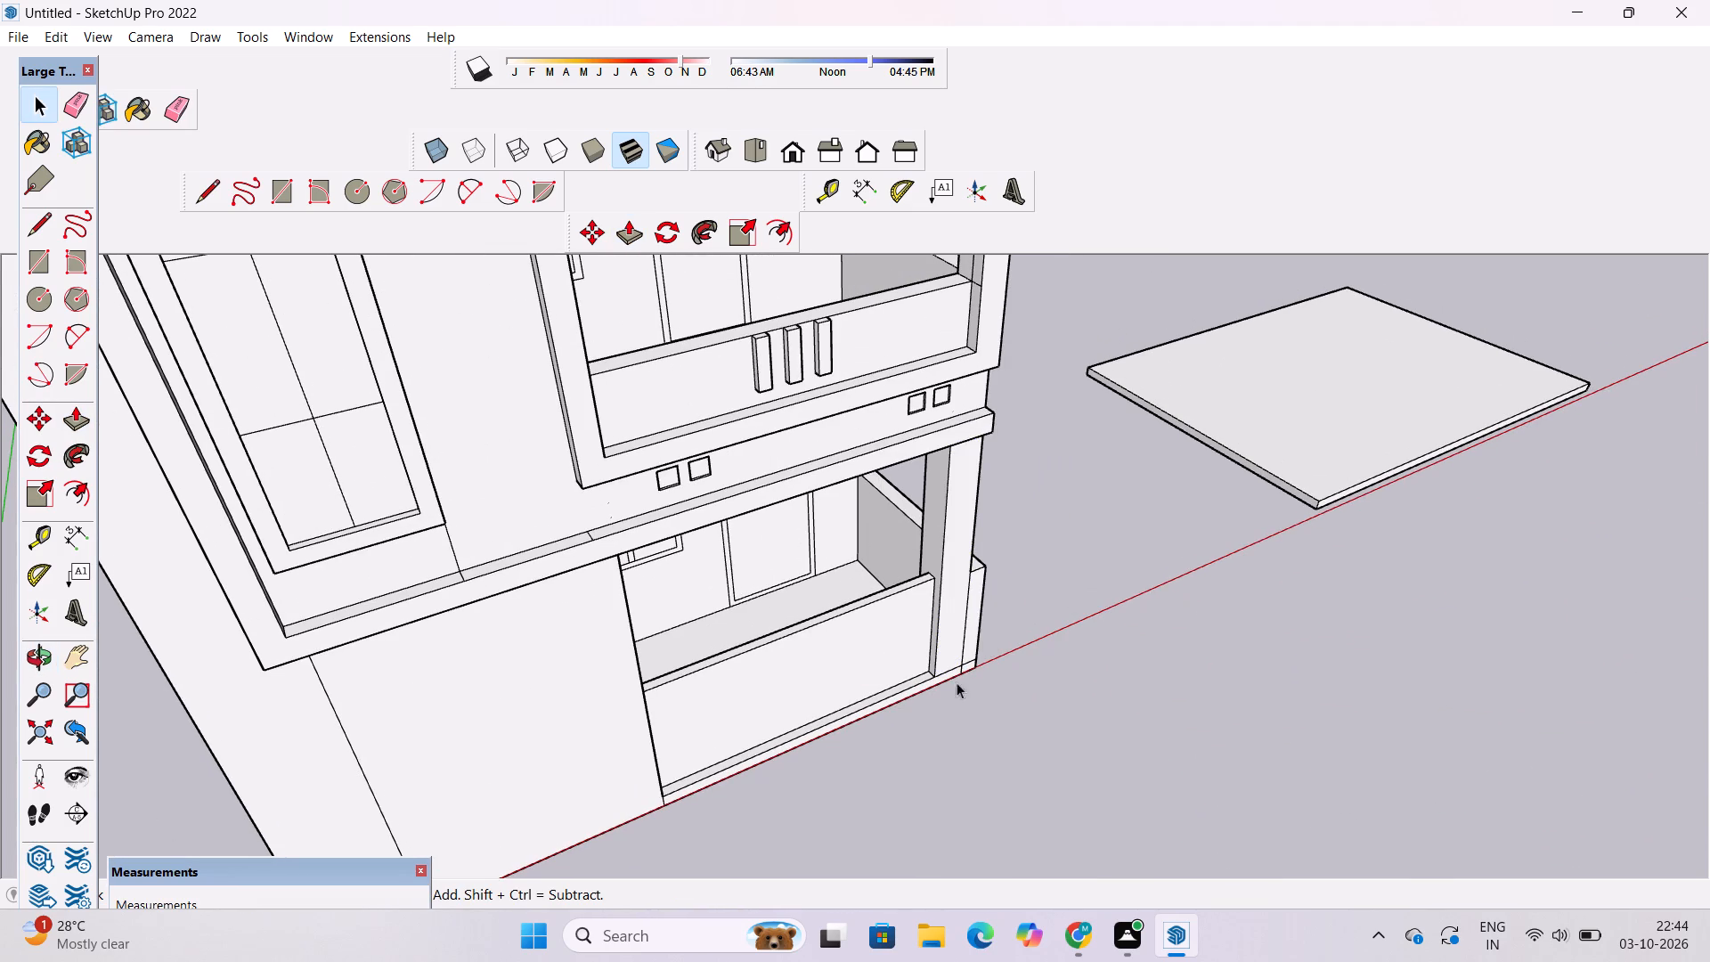
scroll(916, 710, "up", 10)
key("l")
scroll(977, 657, "up", 8)
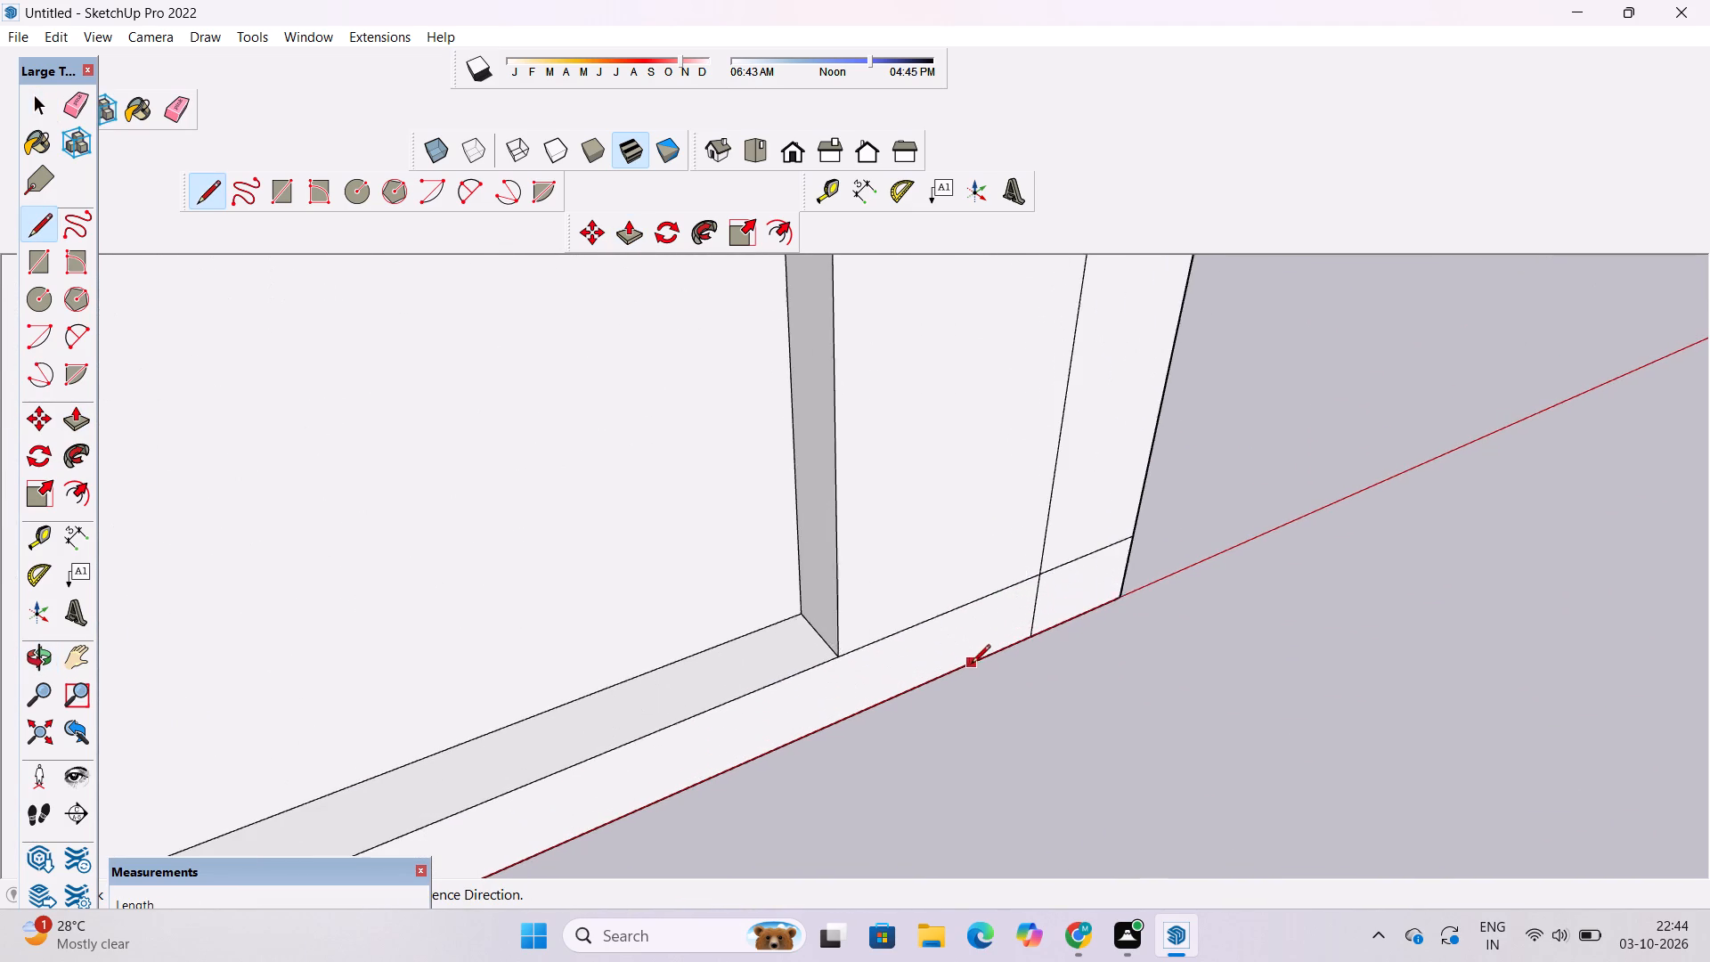
scroll(972, 664, "up", 2)
left_click(823, 658)
left_click(827, 731)
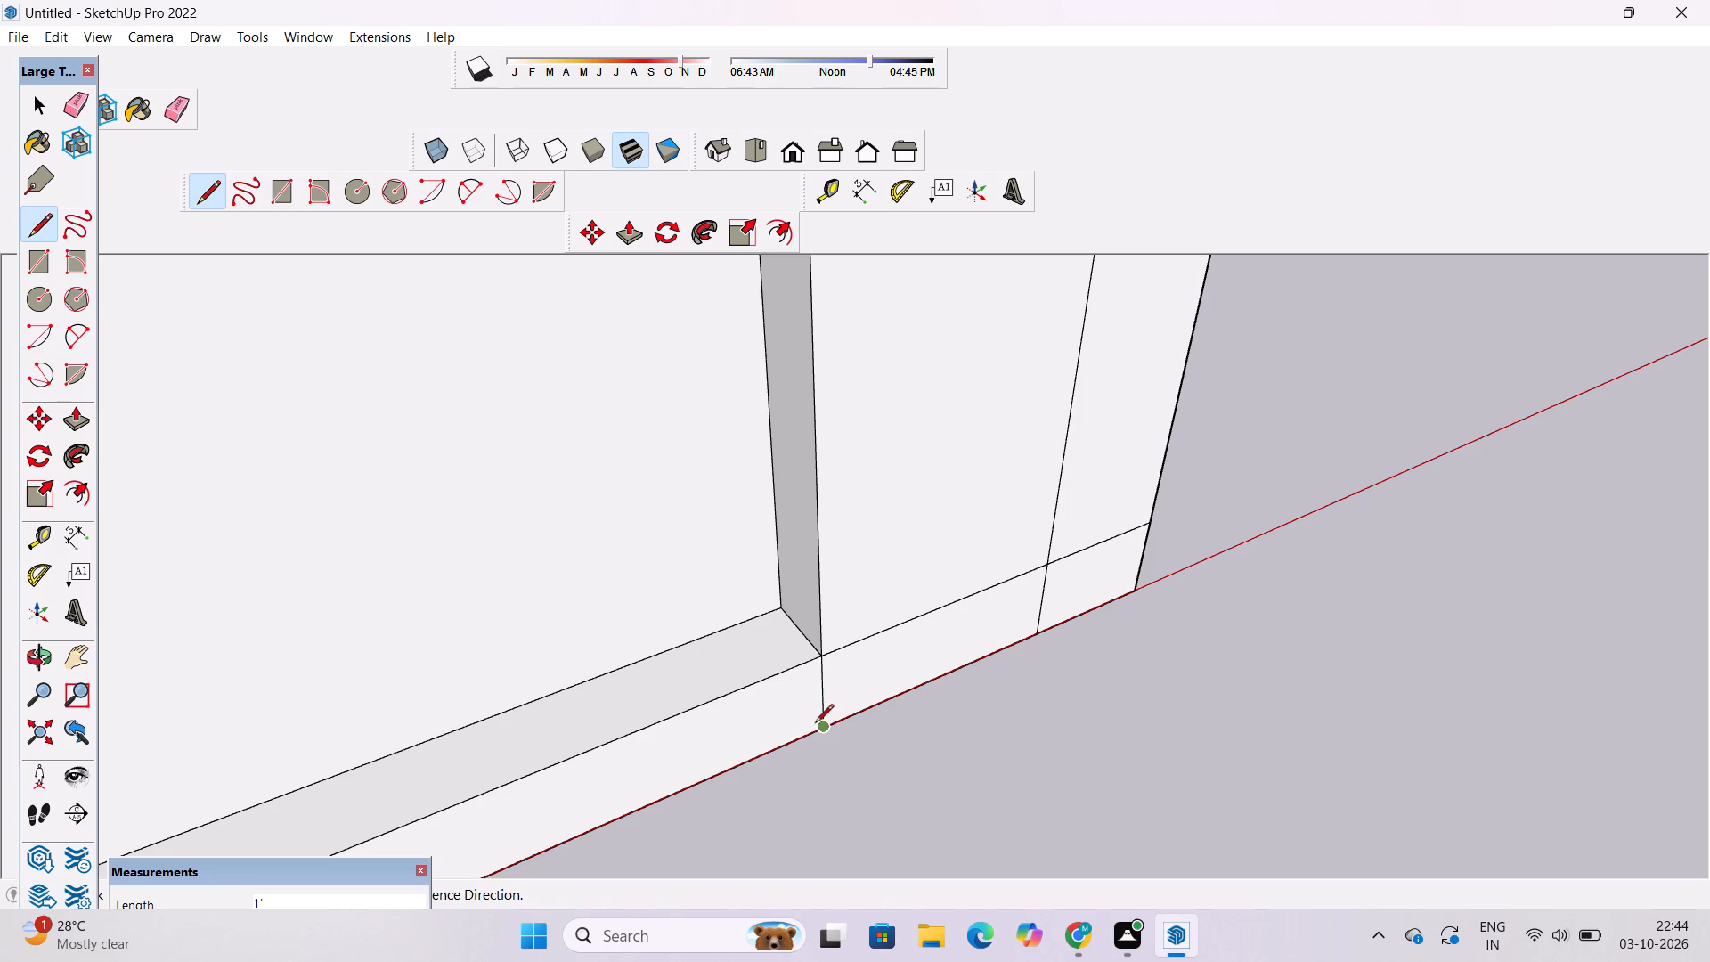
Erase the horizontal plinth lines across the side wall's front end and the base of the corner column.
key("e")
left_click_drag(1090, 534, 1096, 563)
key("o")
scroll(988, 658, "down", 3)
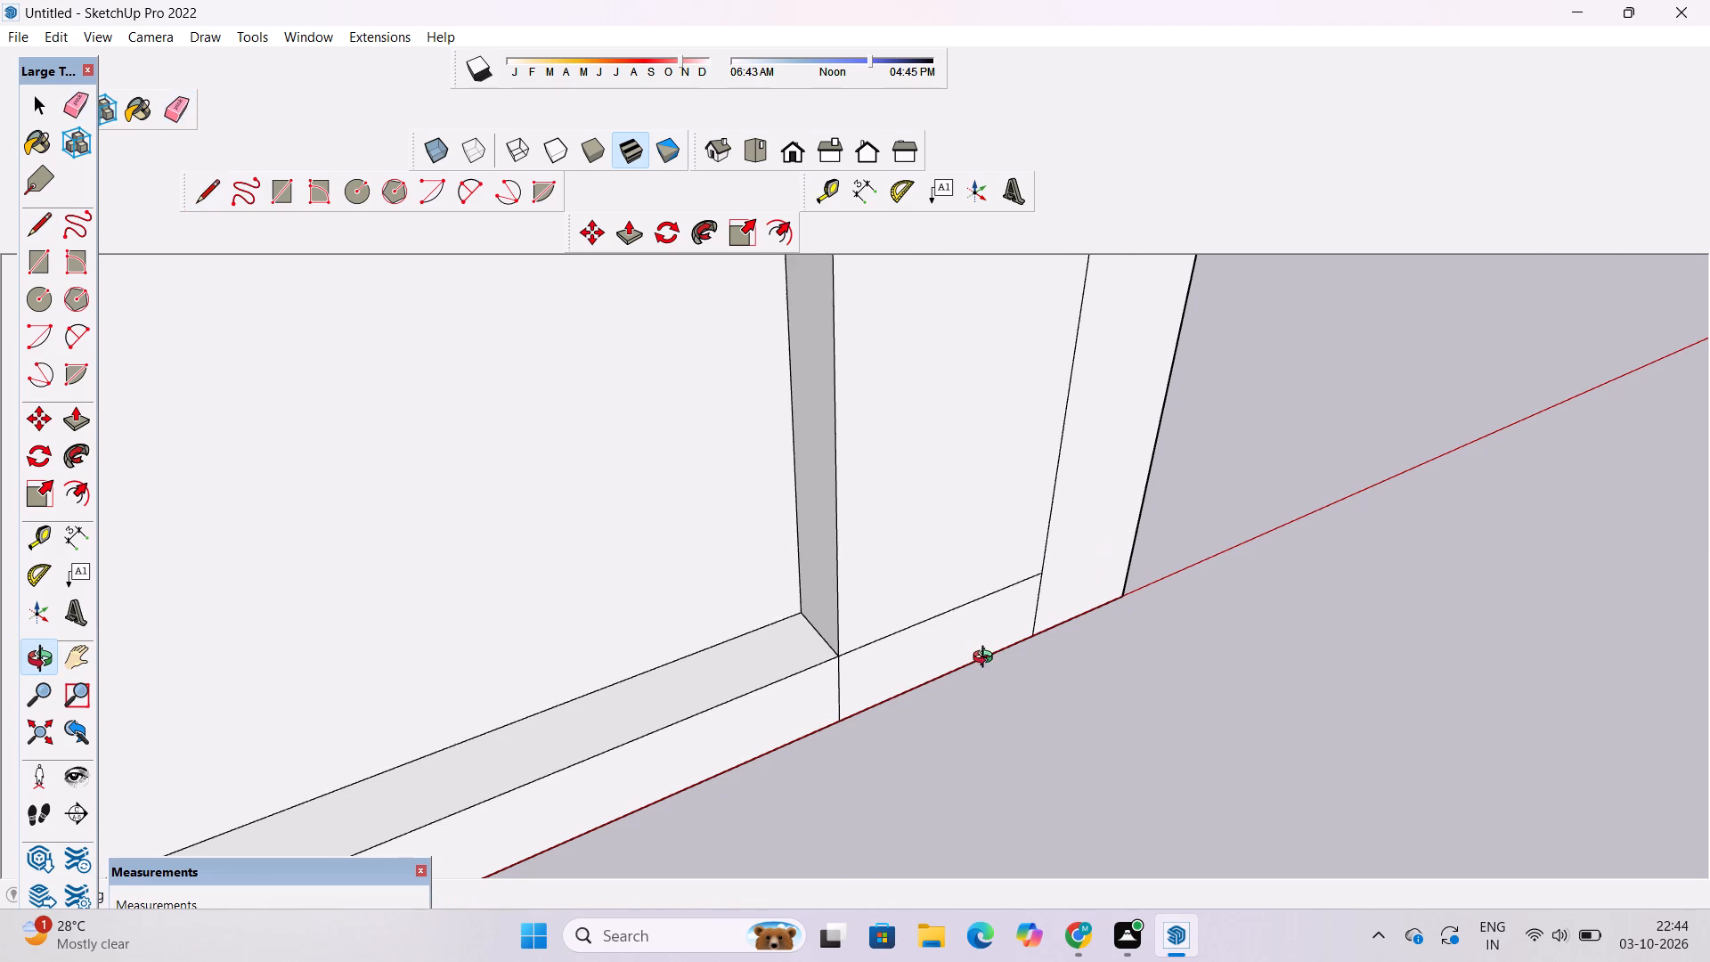
scroll(987, 659, "down", 9)
left_click_drag(1024, 697, 902, 612)
scroll(892, 600, "down", 5)
left_click_drag(859, 618, 928, 656, "shift")
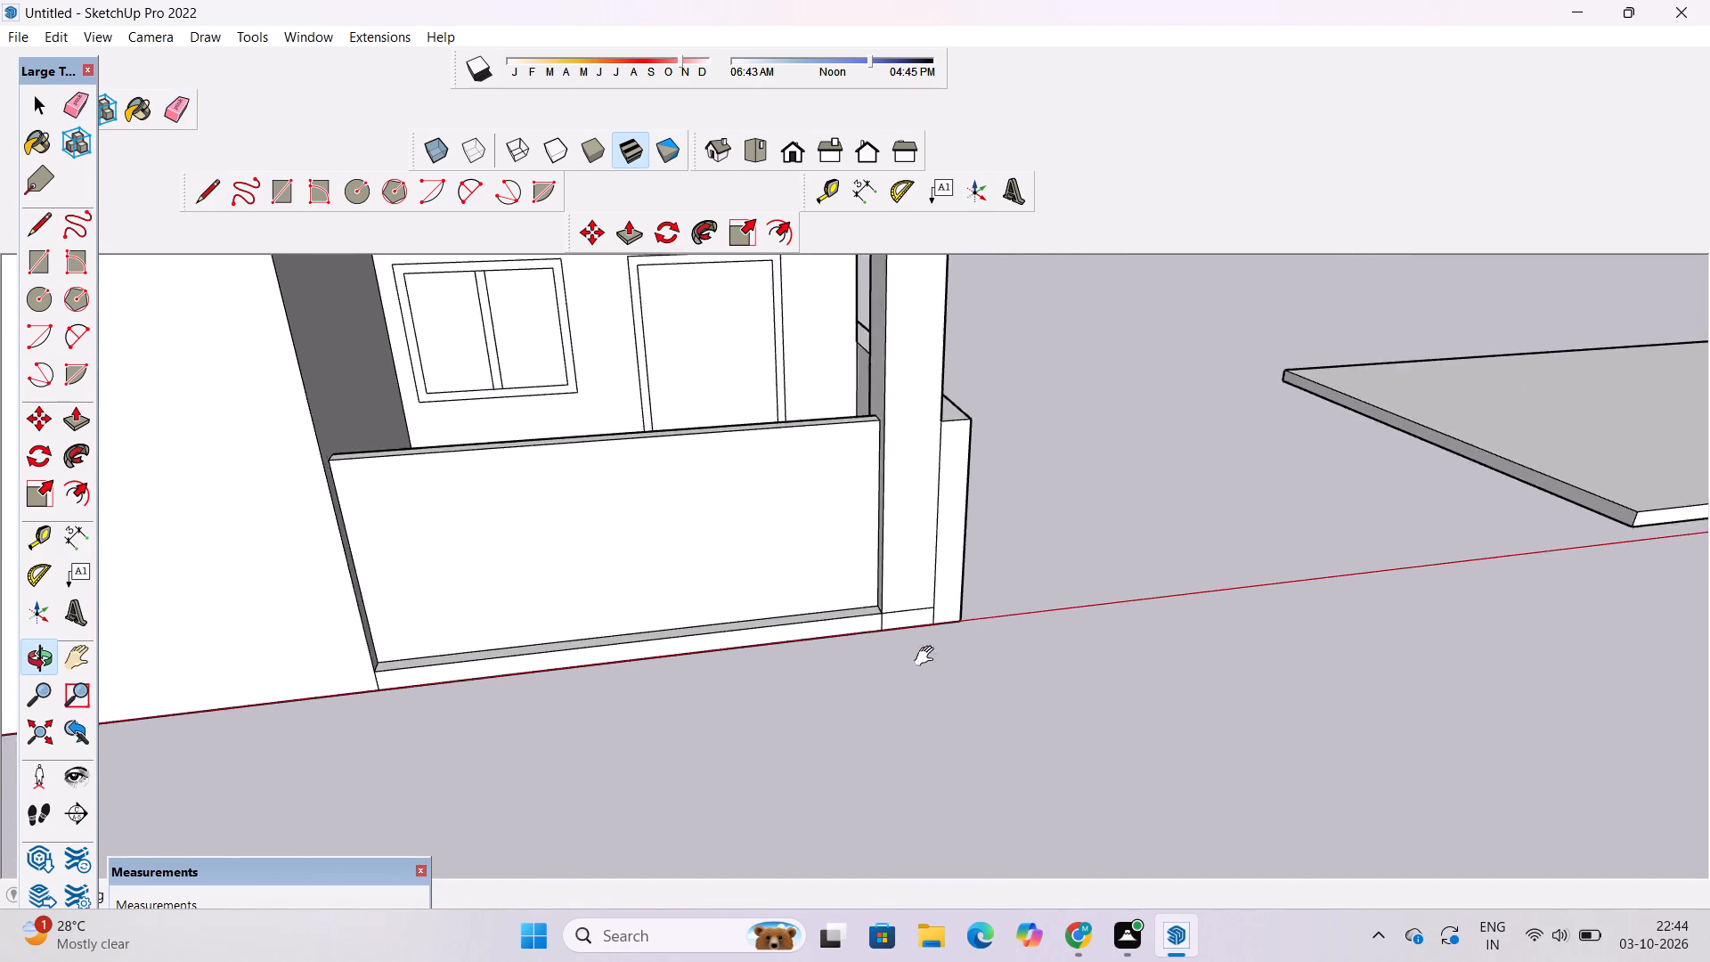
left_click_drag(928, 656, 939, 661, "shift")
left_click_drag(948, 674, 924, 598)
scroll(996, 593, "up", 5)
left_click_drag(998, 623, 989, 624, "shift")
key("e")
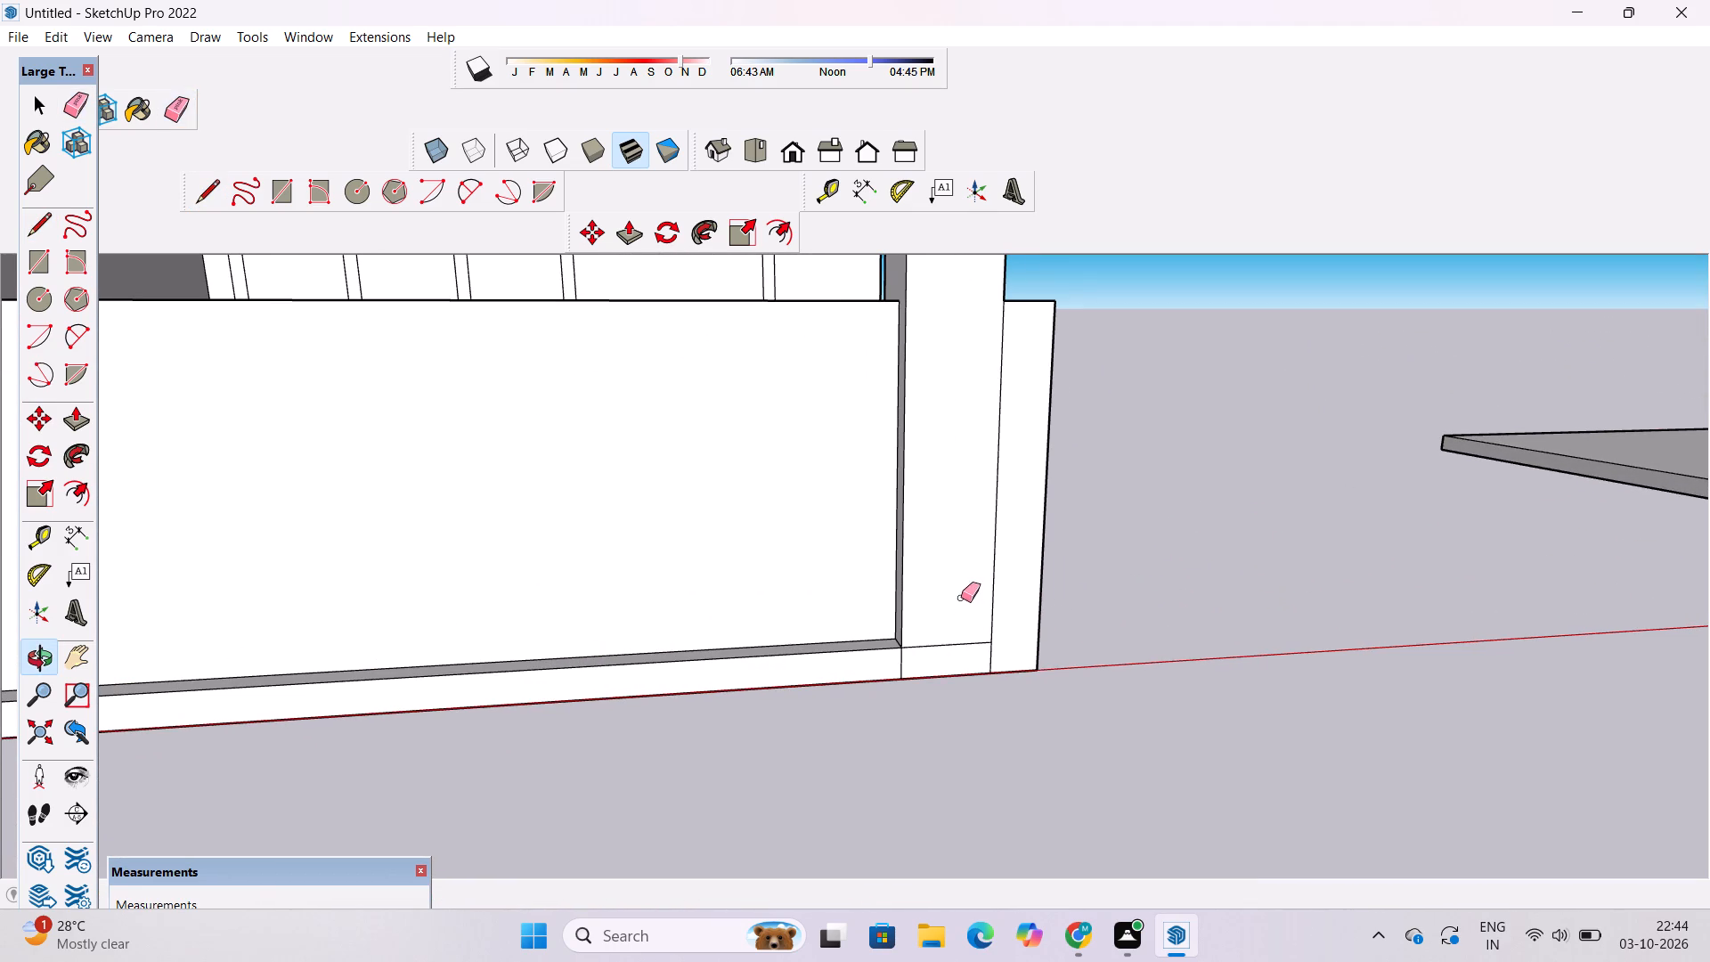
left_click_drag(961, 598, 965, 659)
Examine the front enclosure wall, corner column and side wall around the ground-floor opening from several angles.
key("o")
left_click_drag(1168, 621, 742, 638)
scroll(743, 633, "down", 7)
left_click_drag(712, 637, 778, 694)
scroll(875, 637, "up", 3)
left_click_drag(661, 644, 882, 705)
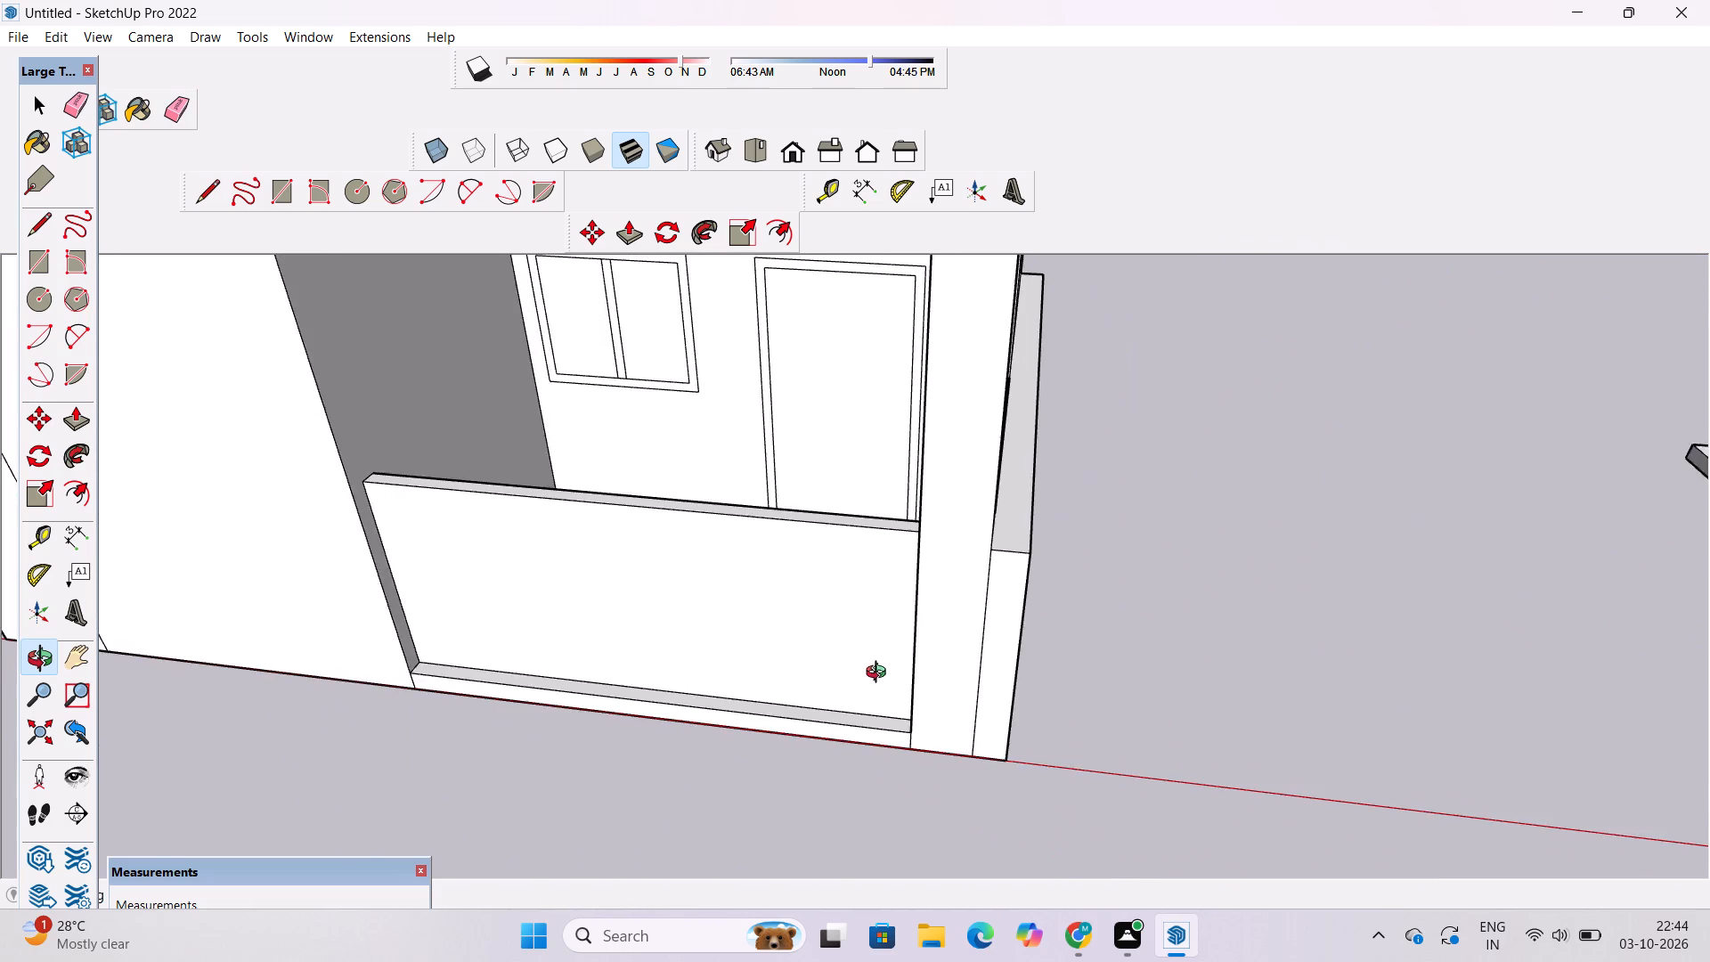
scroll(880, 674, "down", 5)
left_click_drag(859, 613, 1009, 562, "shift")
left_click_drag(893, 613, 892, 697)
left_click_drag(885, 696, 956, 592)
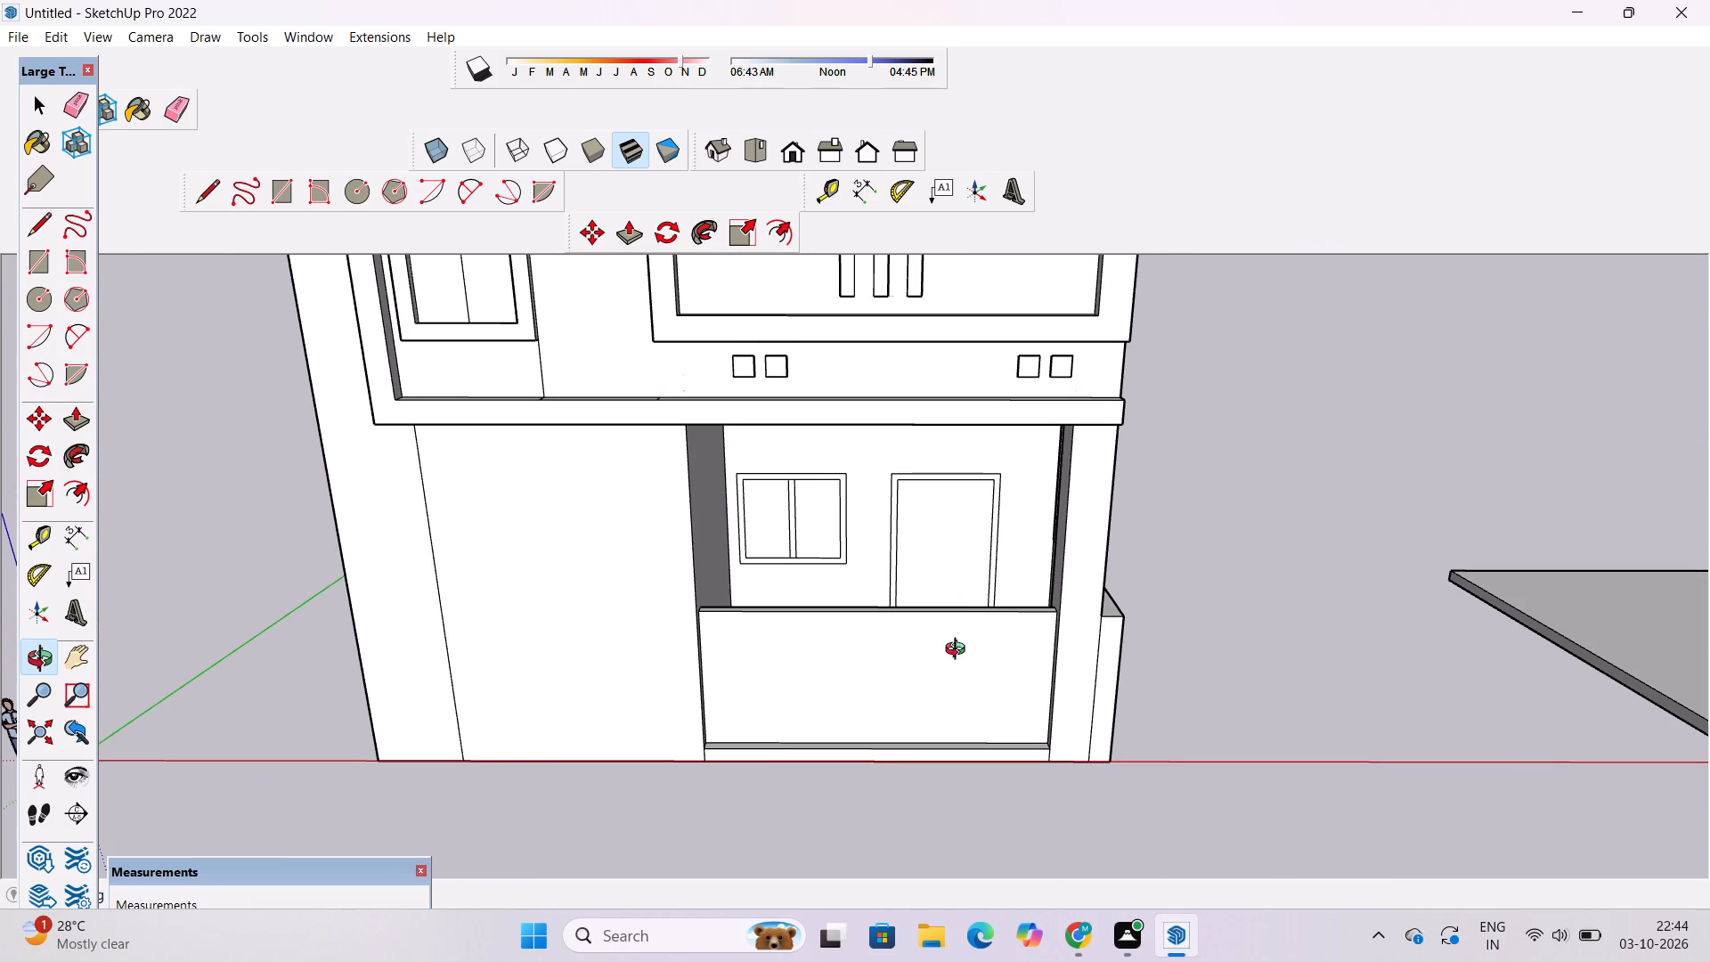
left_click_drag(919, 675, 927, 616, "shift")
scroll(924, 615, "up", 3)
left_click_drag(871, 697, 876, 654)
left_click_drag(883, 674, 892, 649)
left_click_drag(891, 648, 948, 613)
left_click_drag(948, 618, 932, 640)
left_click_drag(932, 641, 883, 648)
scroll(881, 648, "up", 2)
left_click(879, 648, "shift")
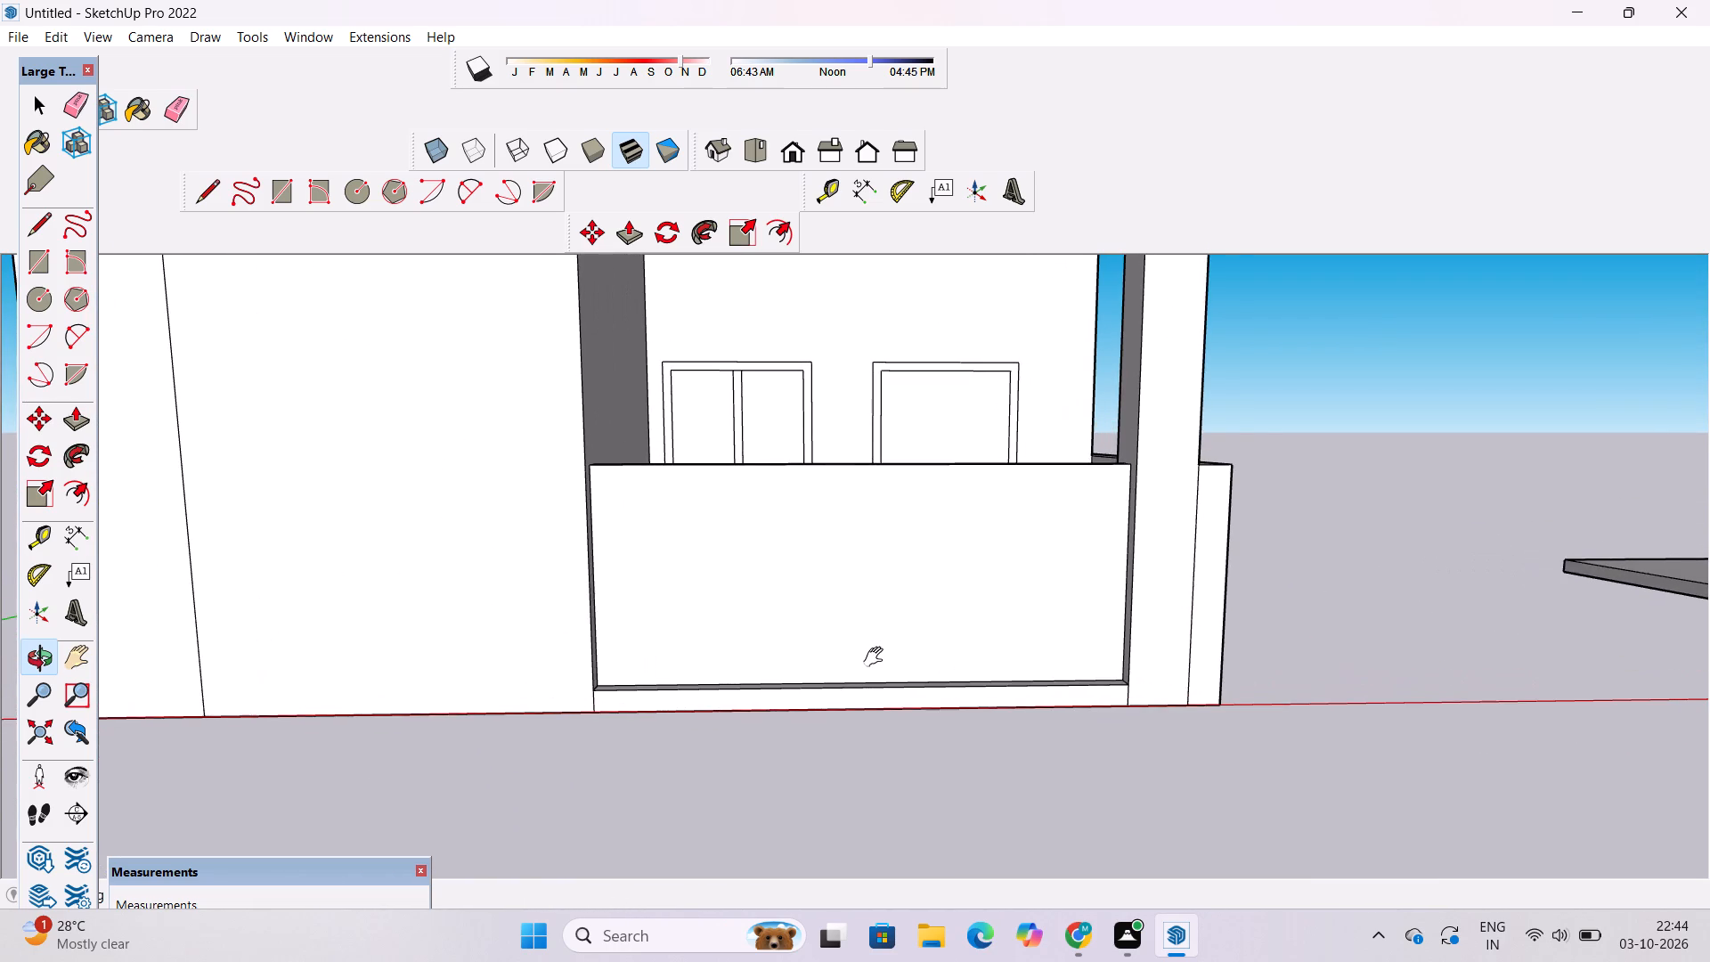
left_click(877, 657, "shift")
Place a vertical guide through the midpoint of the front enclosure wall's bottom edge, offset from the wall's left edge.
scroll(872, 669, "up", 3)
key("r")
scroll(848, 705, "up", 3)
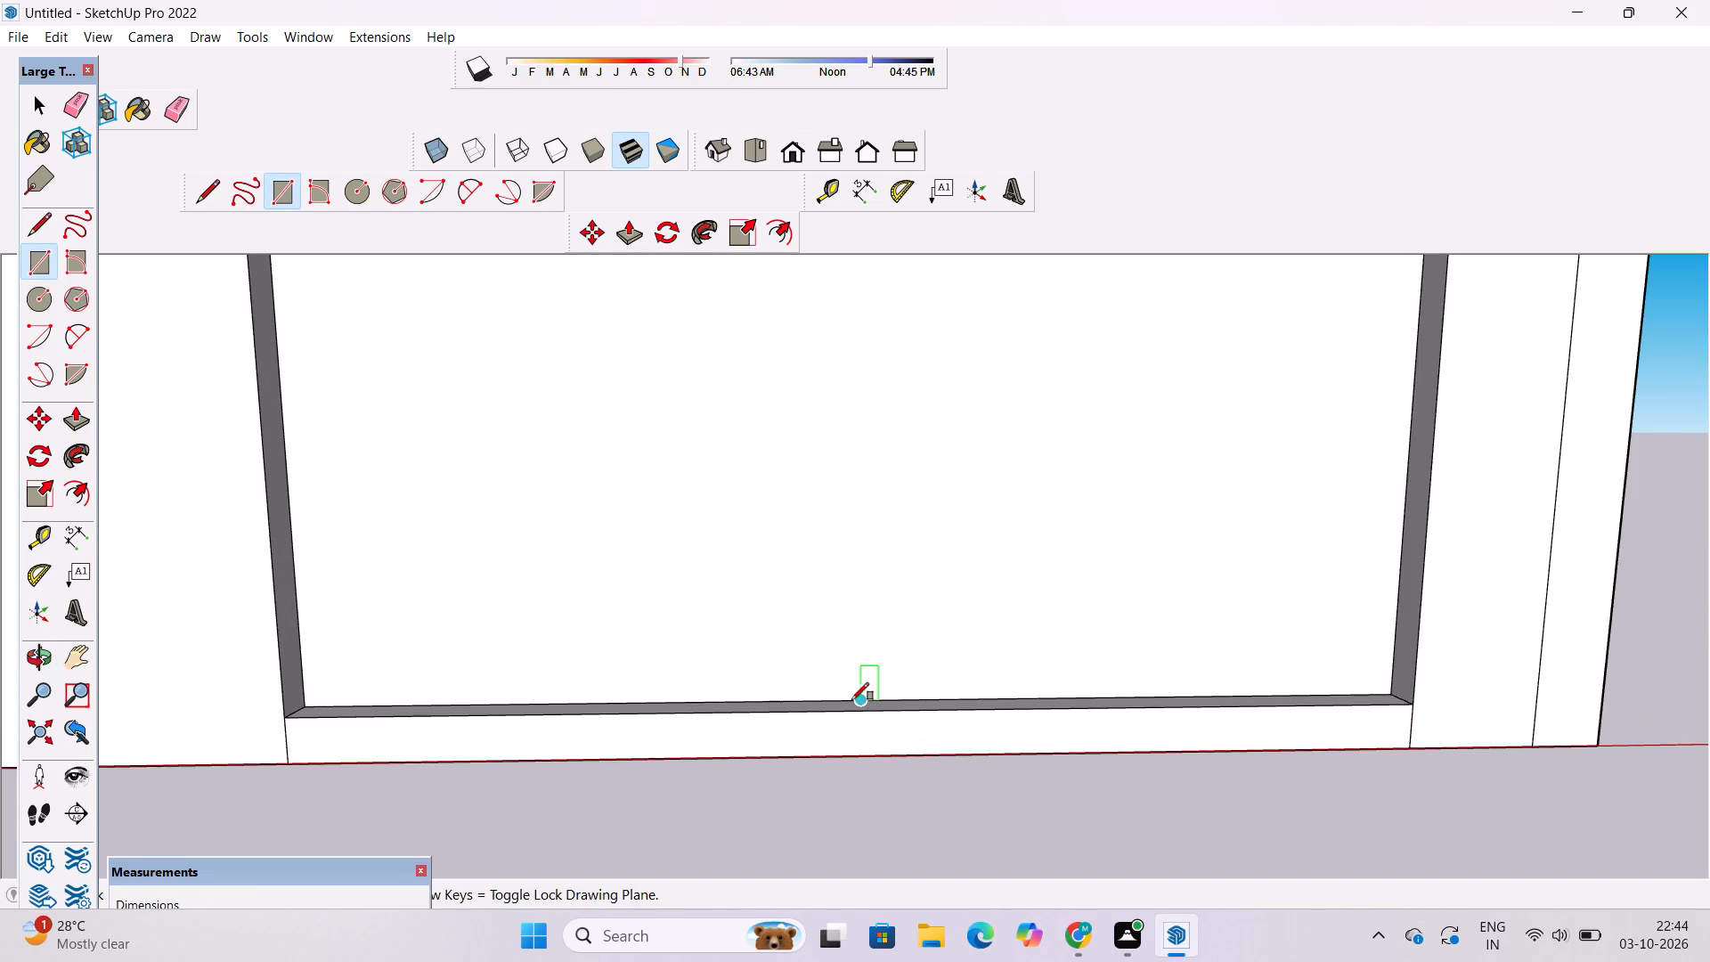
key("space")
key("t")
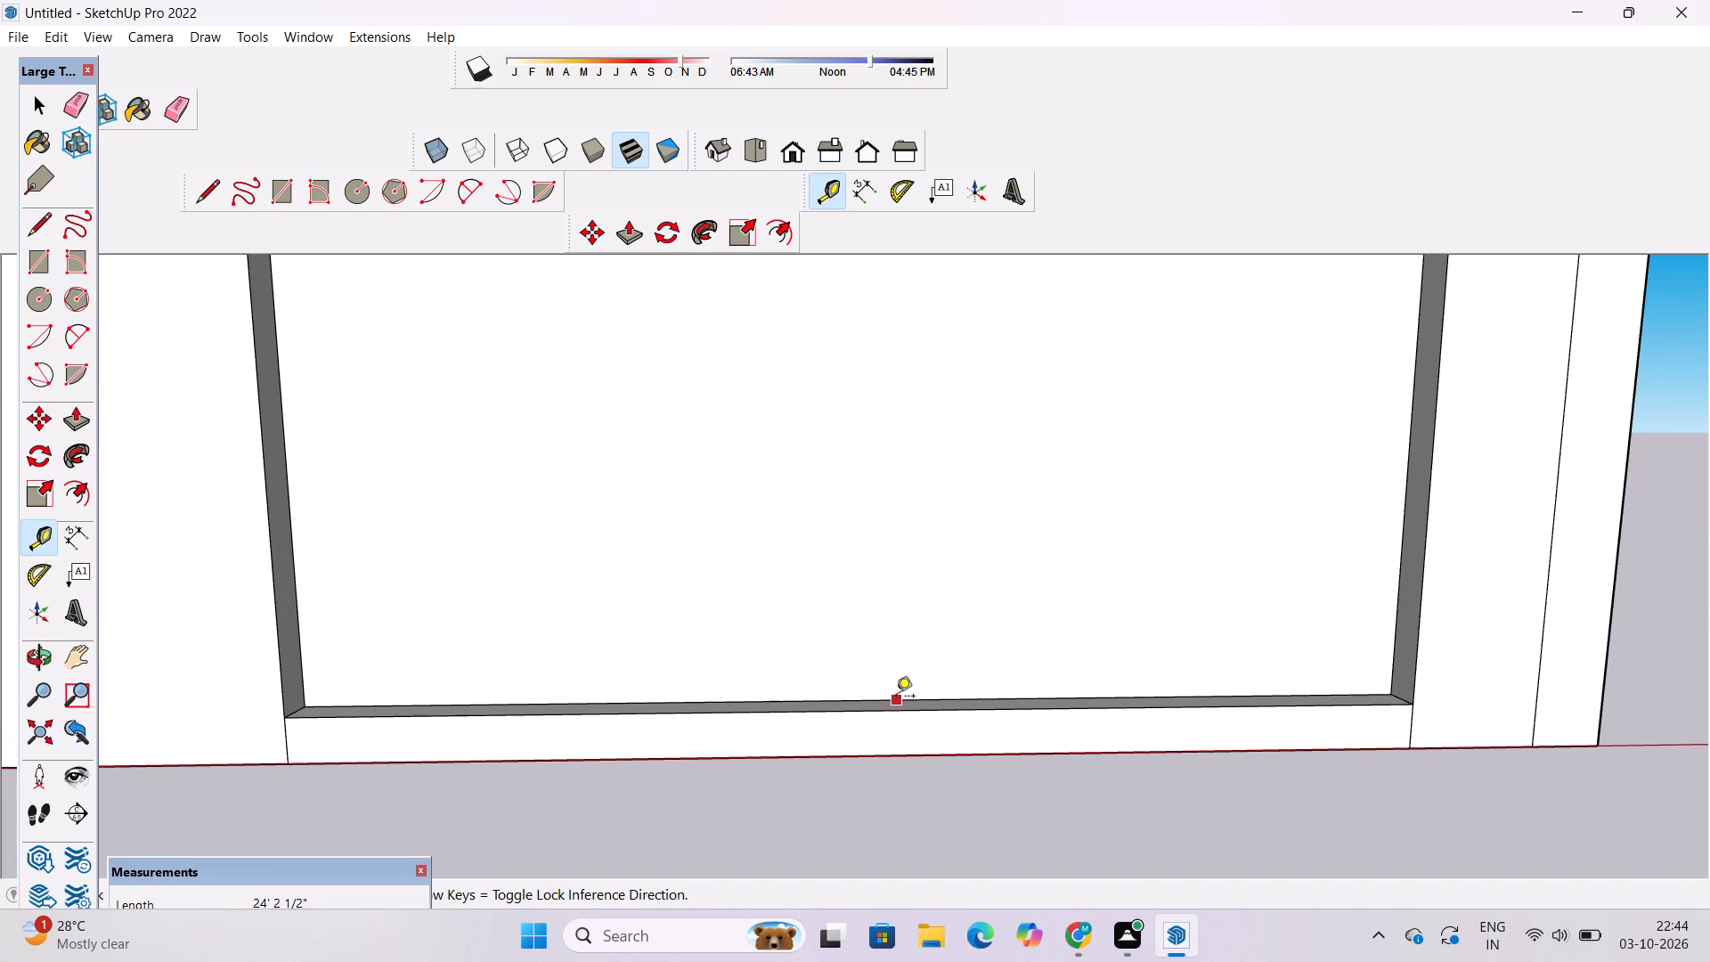
scroll(415, 686, "down", 5)
scroll(372, 523, "up", 3)
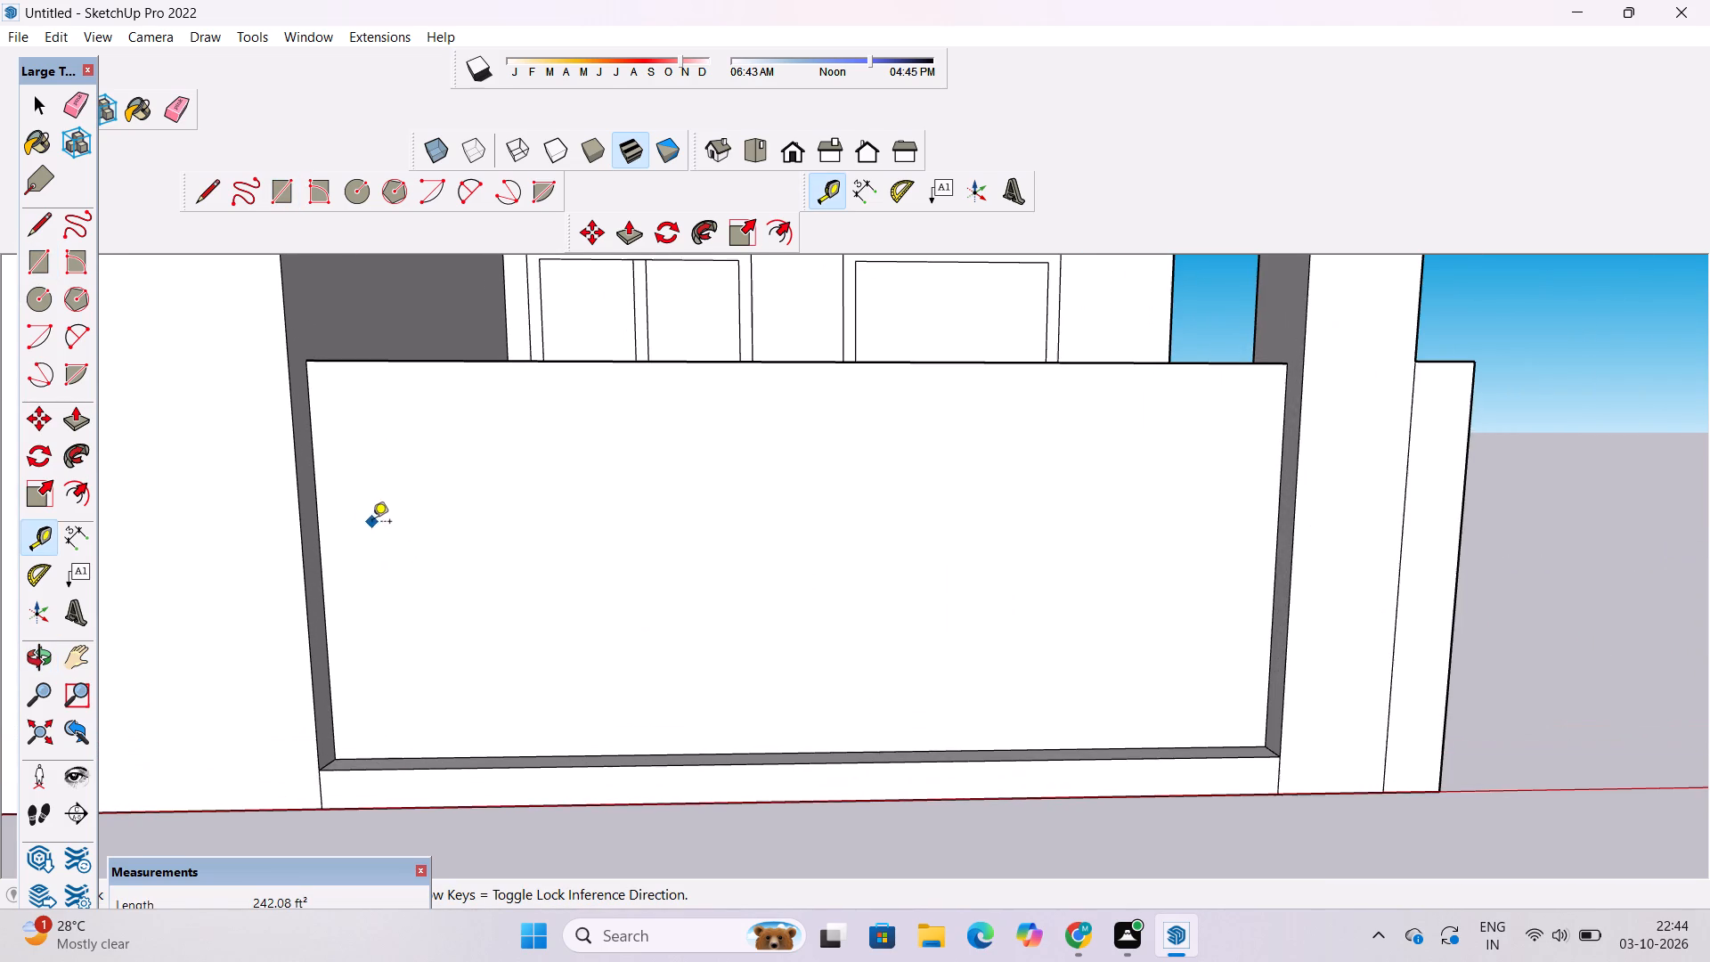
left_click(325, 561)
scroll(509, 564, "down", 4)
scroll(664, 655, "up", 4)
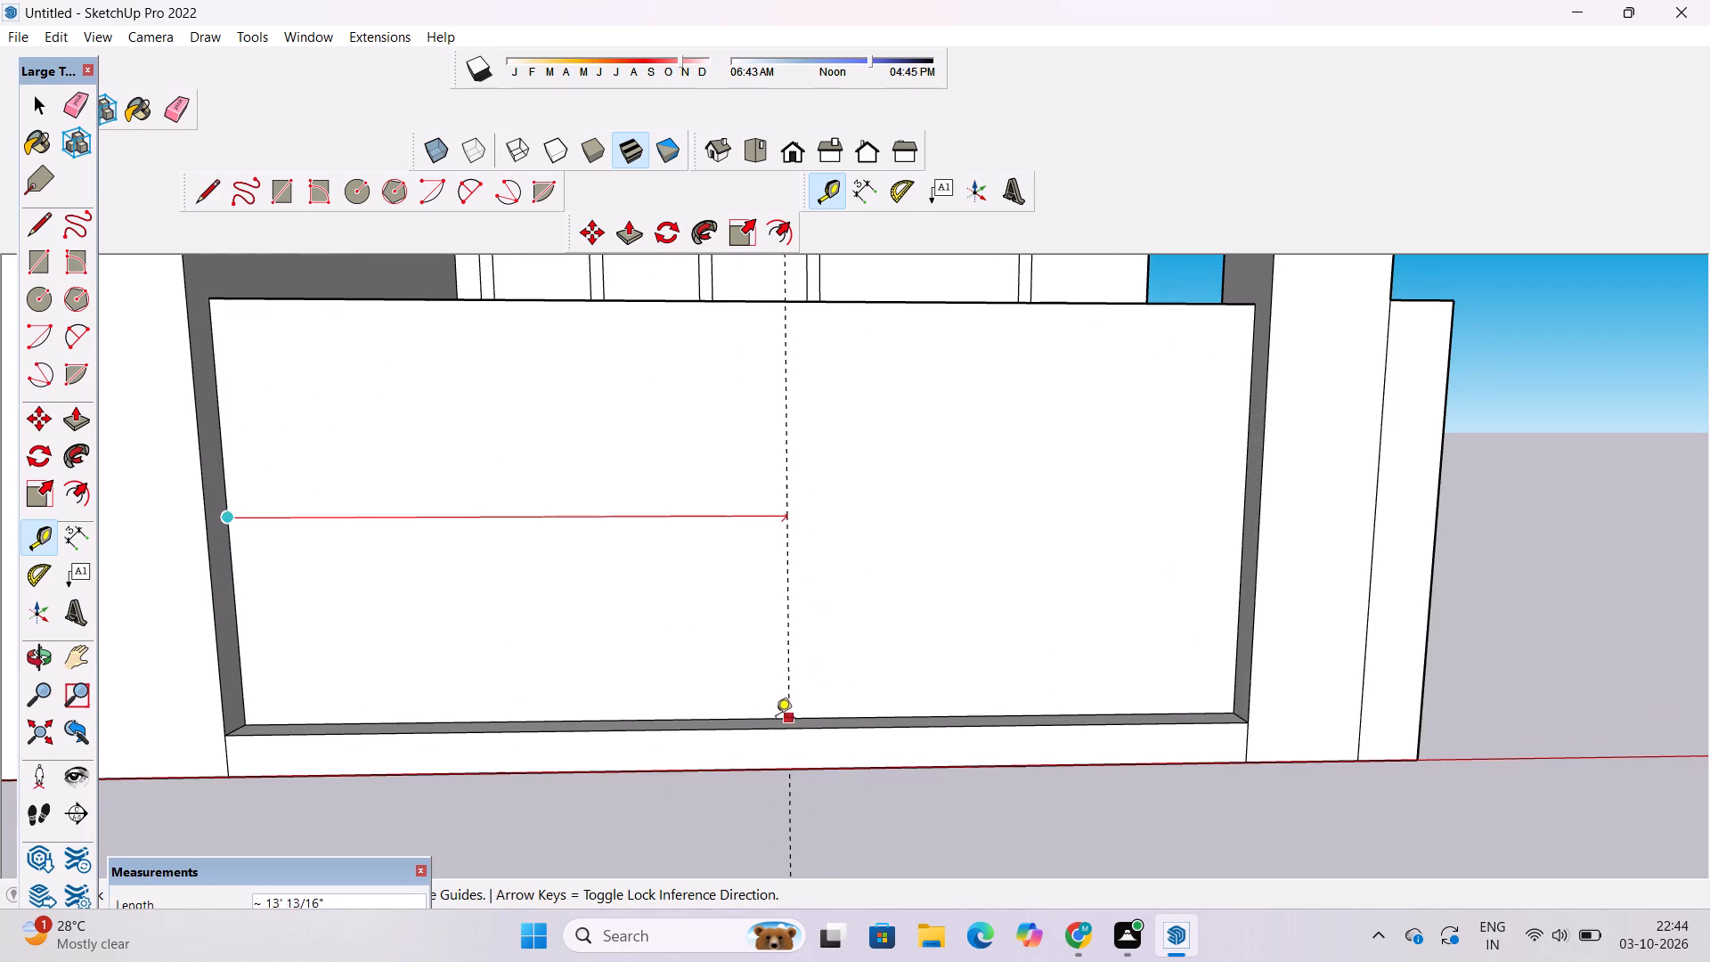
left_click(753, 721)
Draw a 10' vertical line along the guide from the front enclosure wall's bottom edge to its top edge.
key("l")
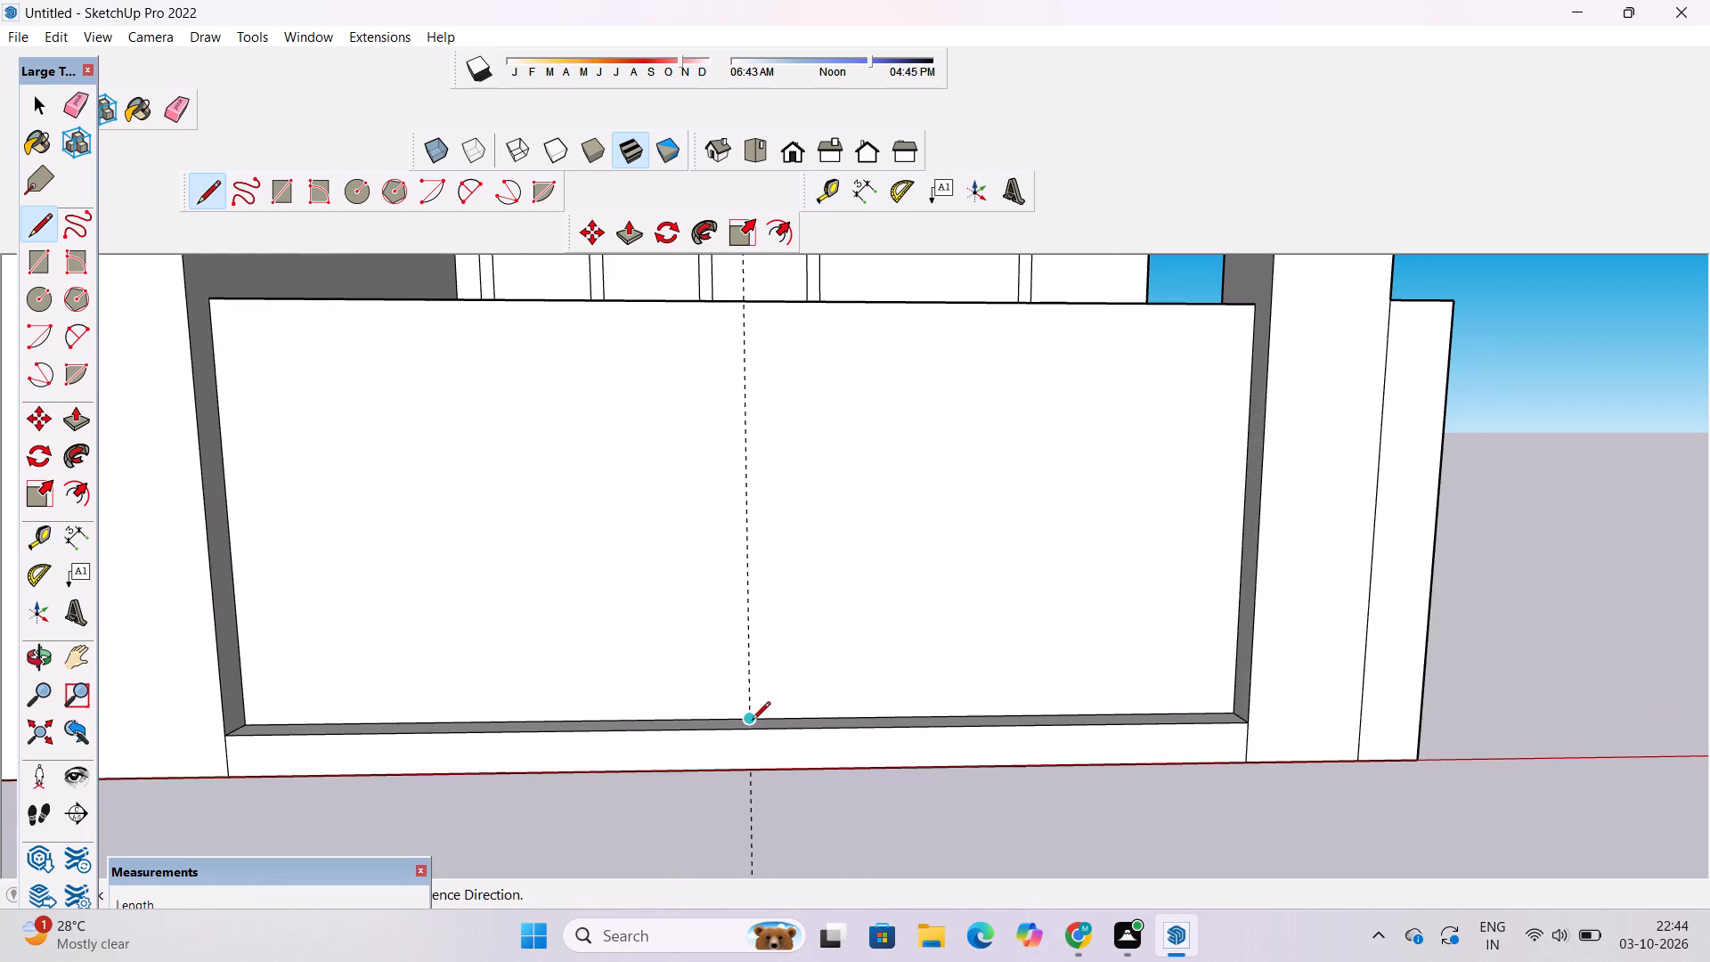
left_click(752, 721)
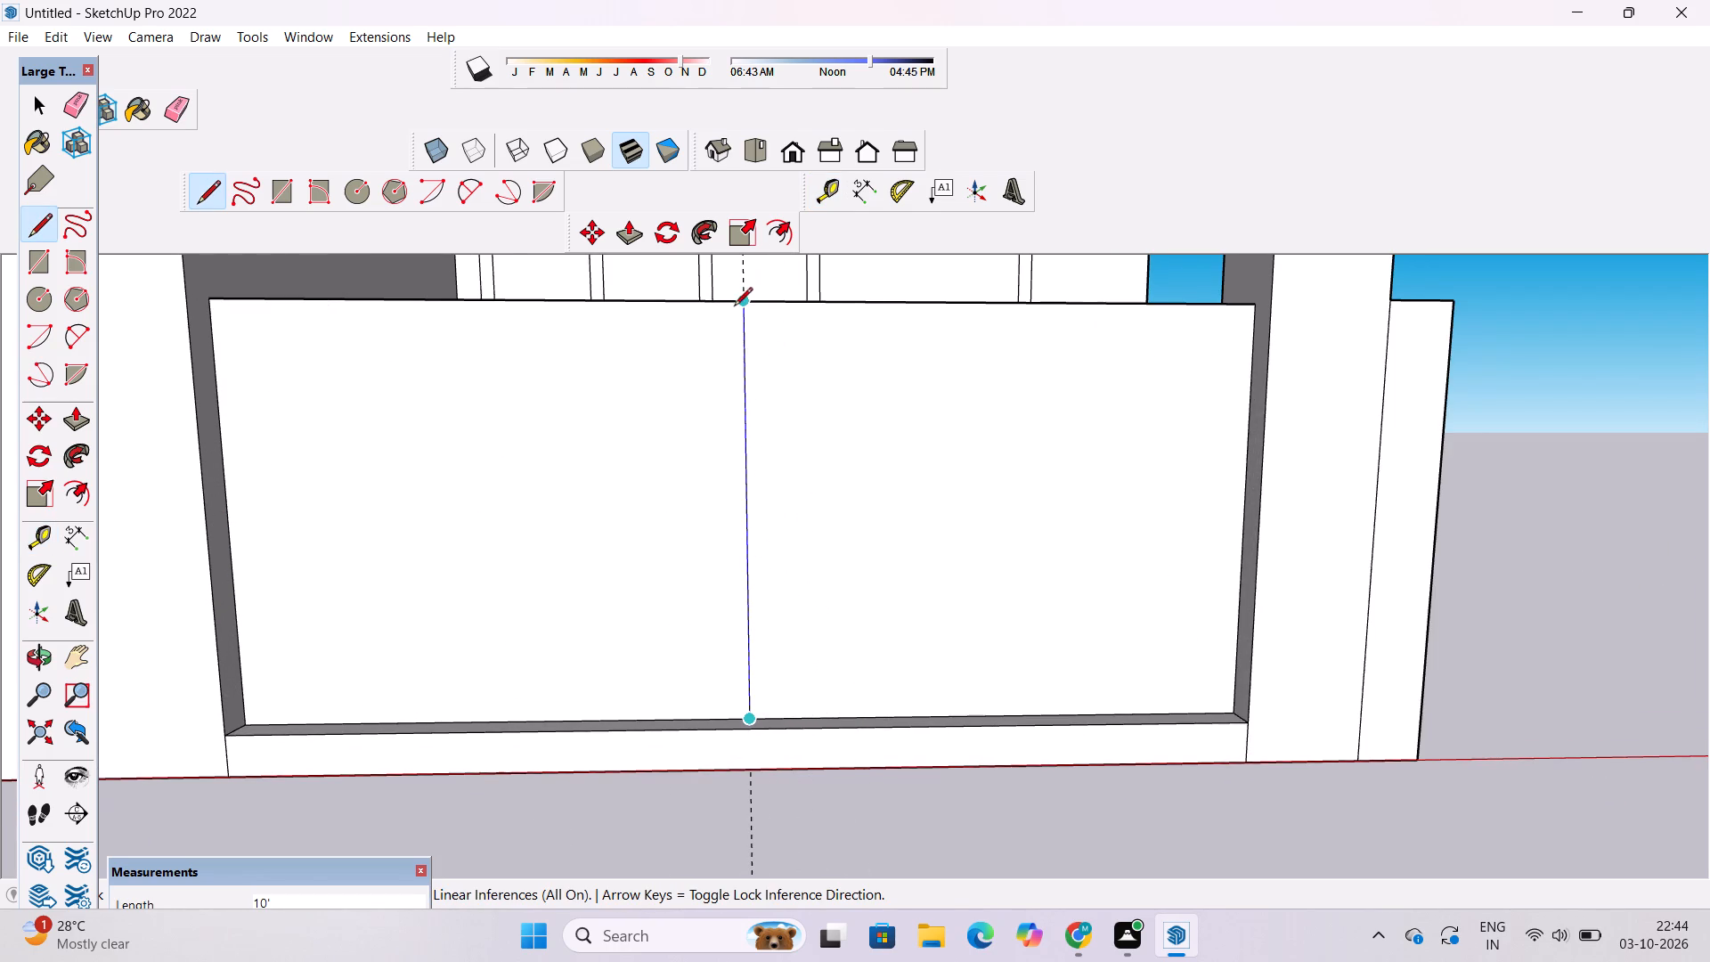
left_click(737, 301)
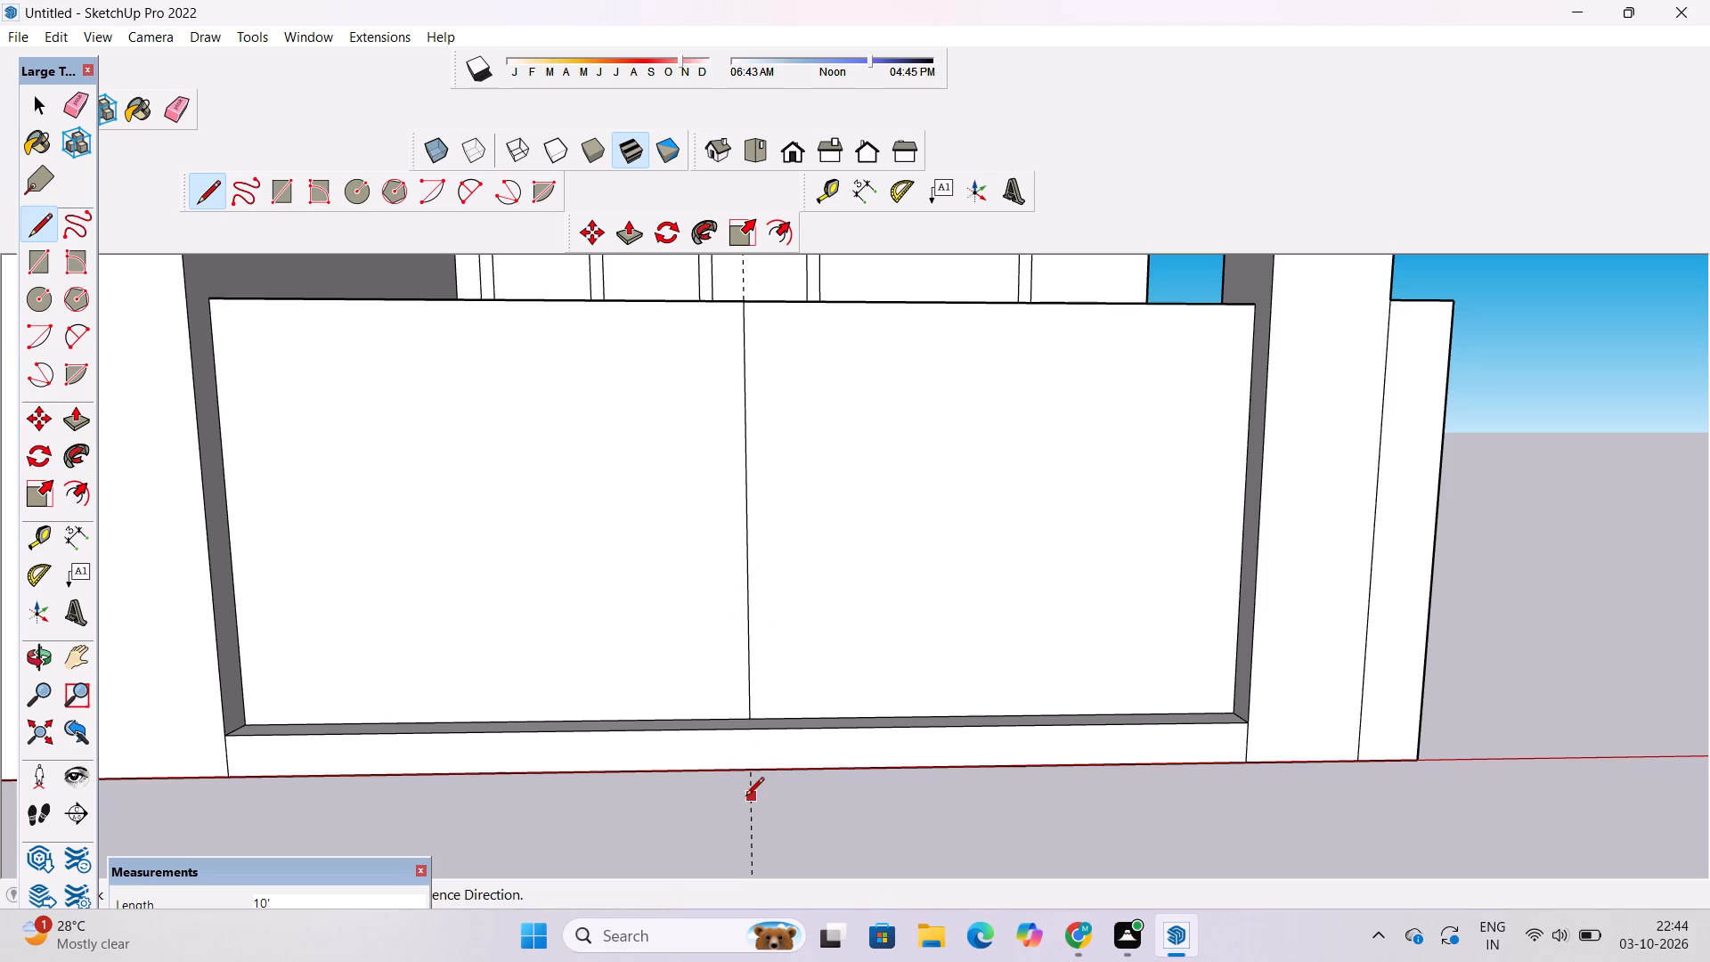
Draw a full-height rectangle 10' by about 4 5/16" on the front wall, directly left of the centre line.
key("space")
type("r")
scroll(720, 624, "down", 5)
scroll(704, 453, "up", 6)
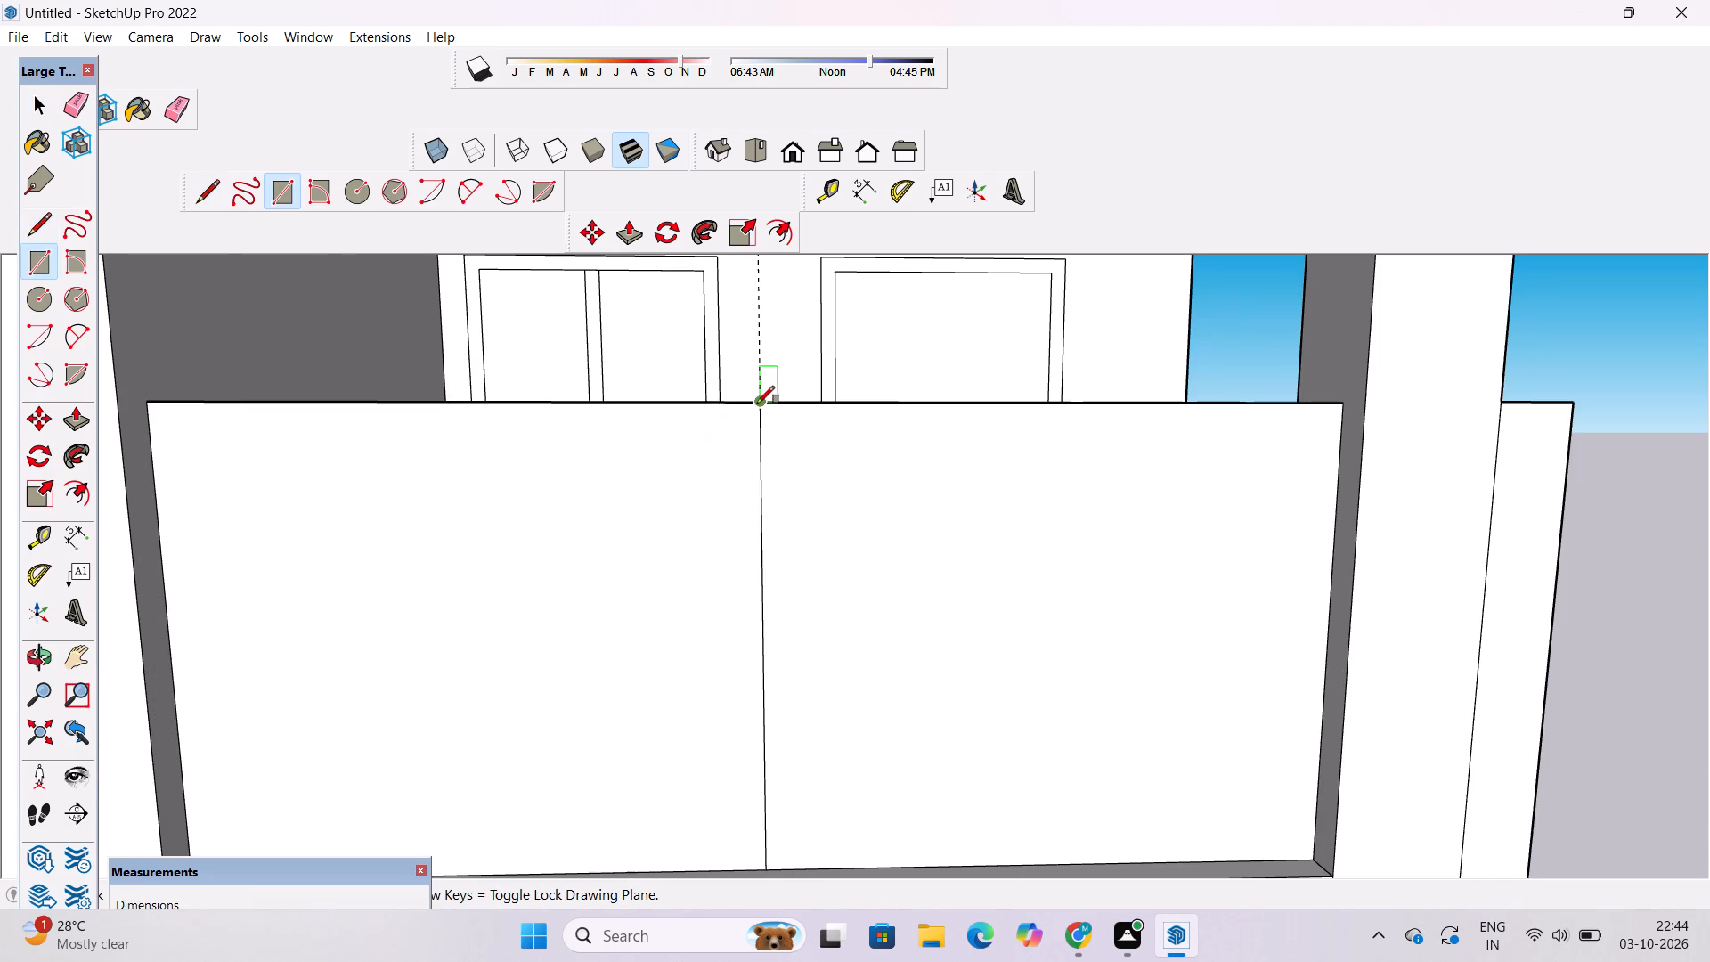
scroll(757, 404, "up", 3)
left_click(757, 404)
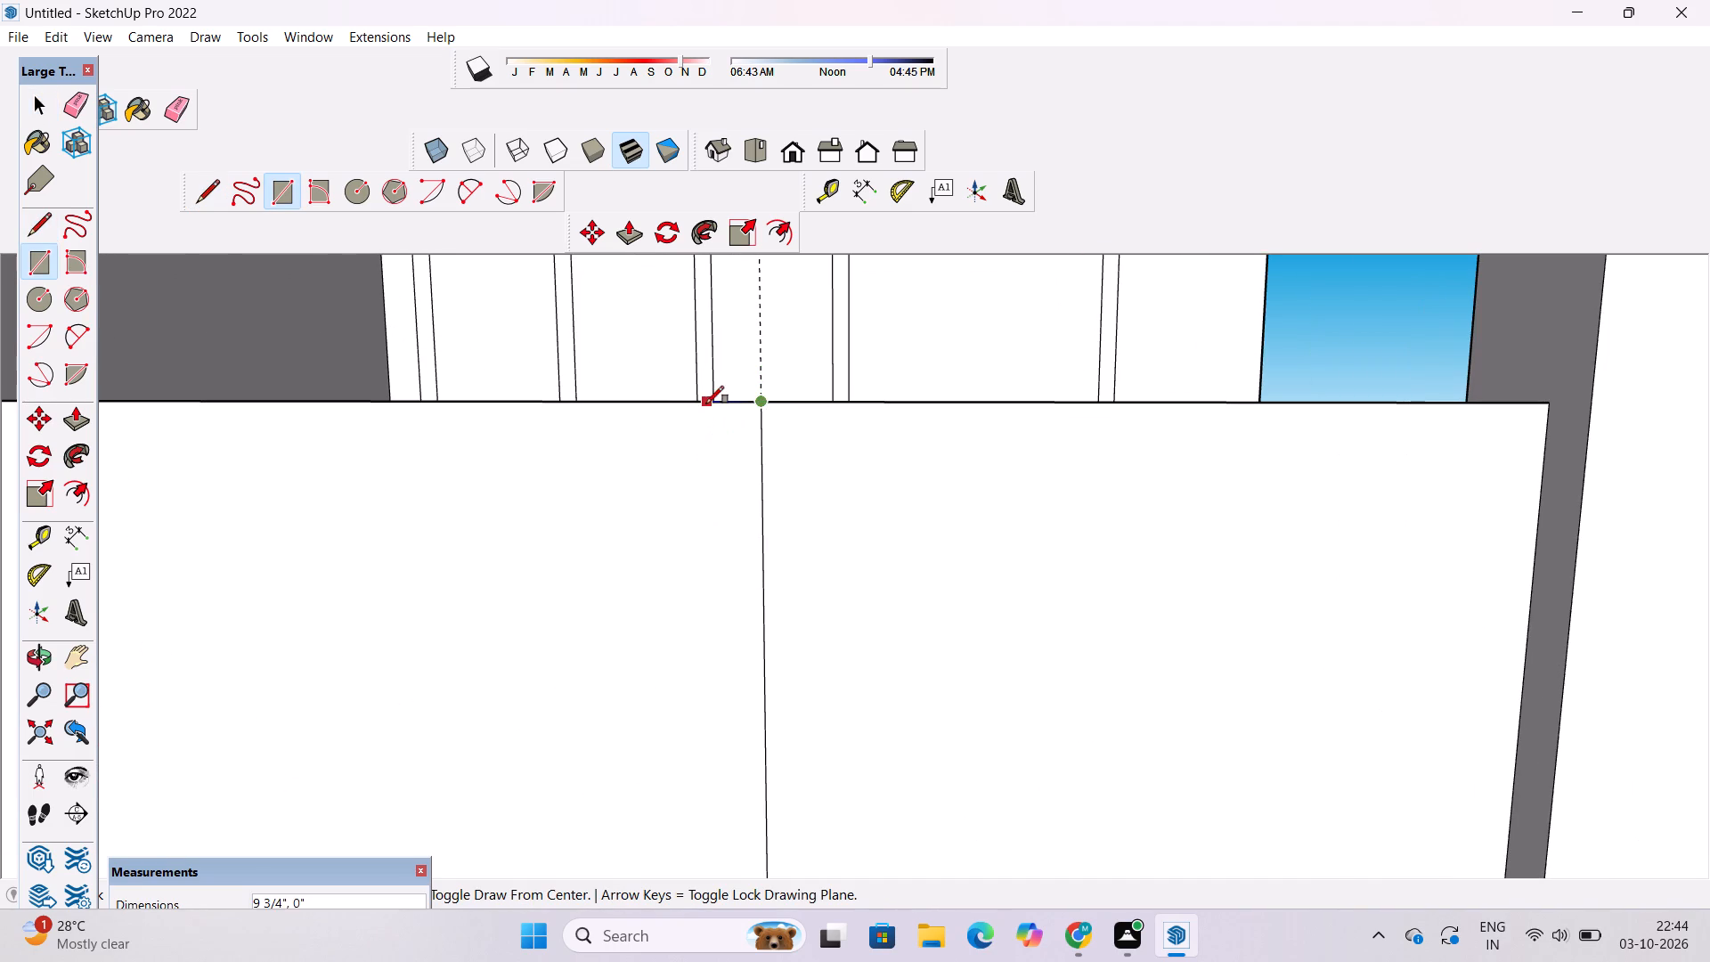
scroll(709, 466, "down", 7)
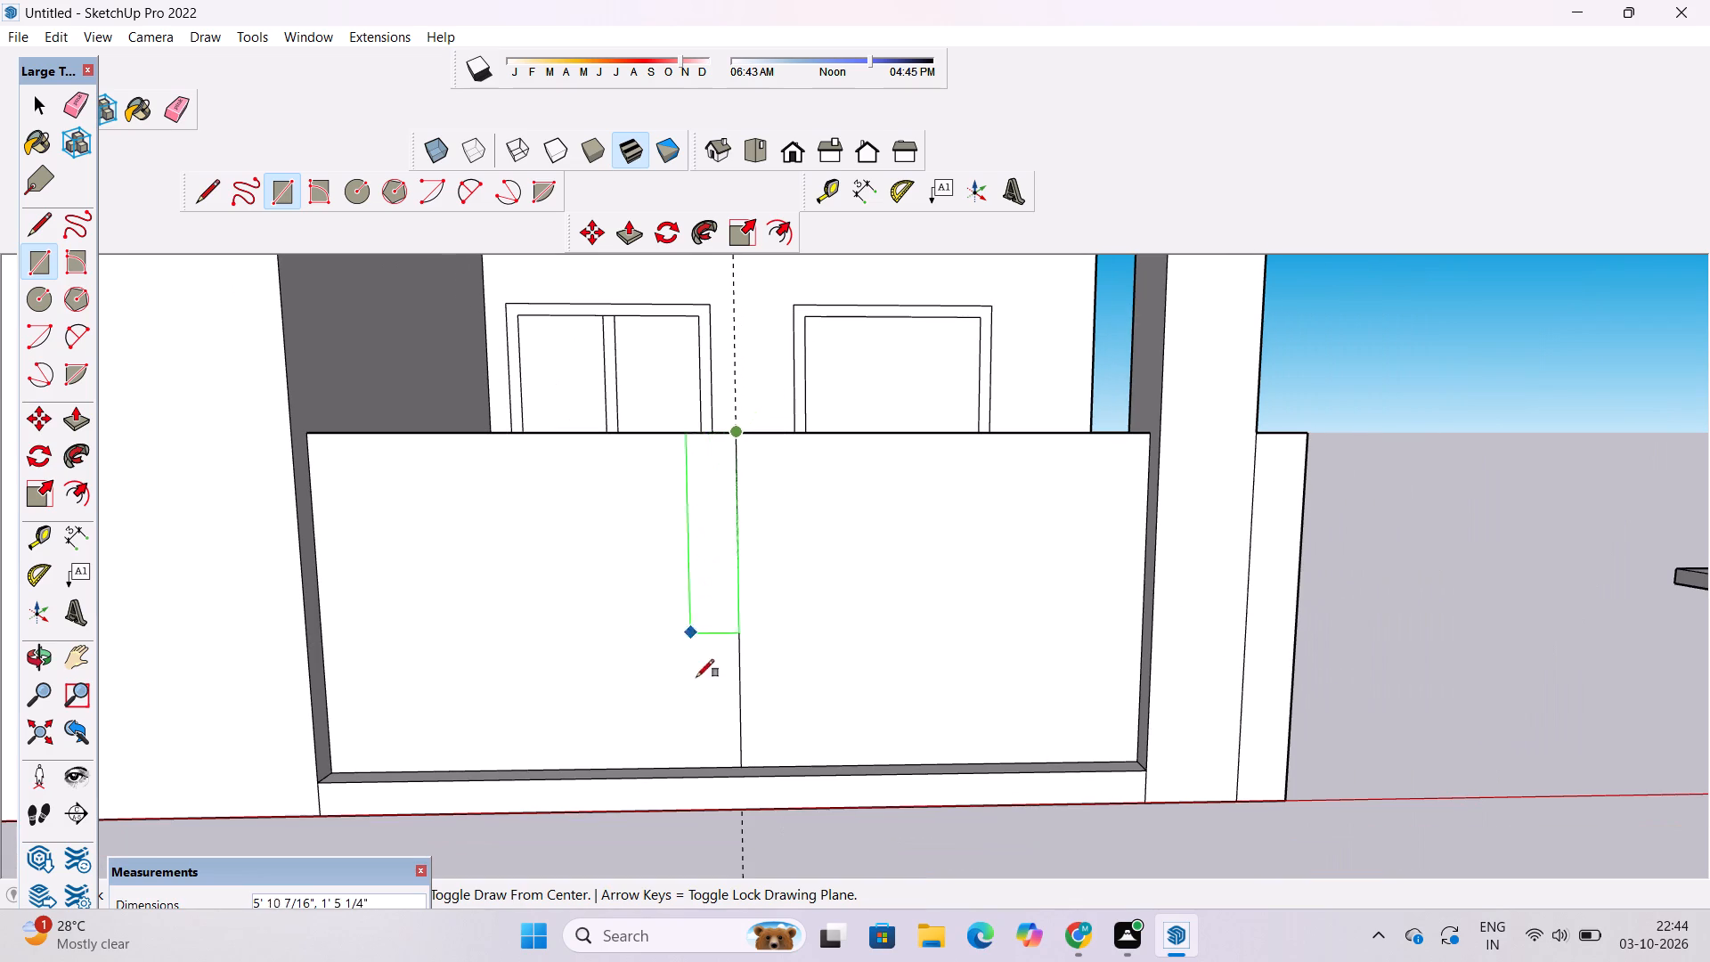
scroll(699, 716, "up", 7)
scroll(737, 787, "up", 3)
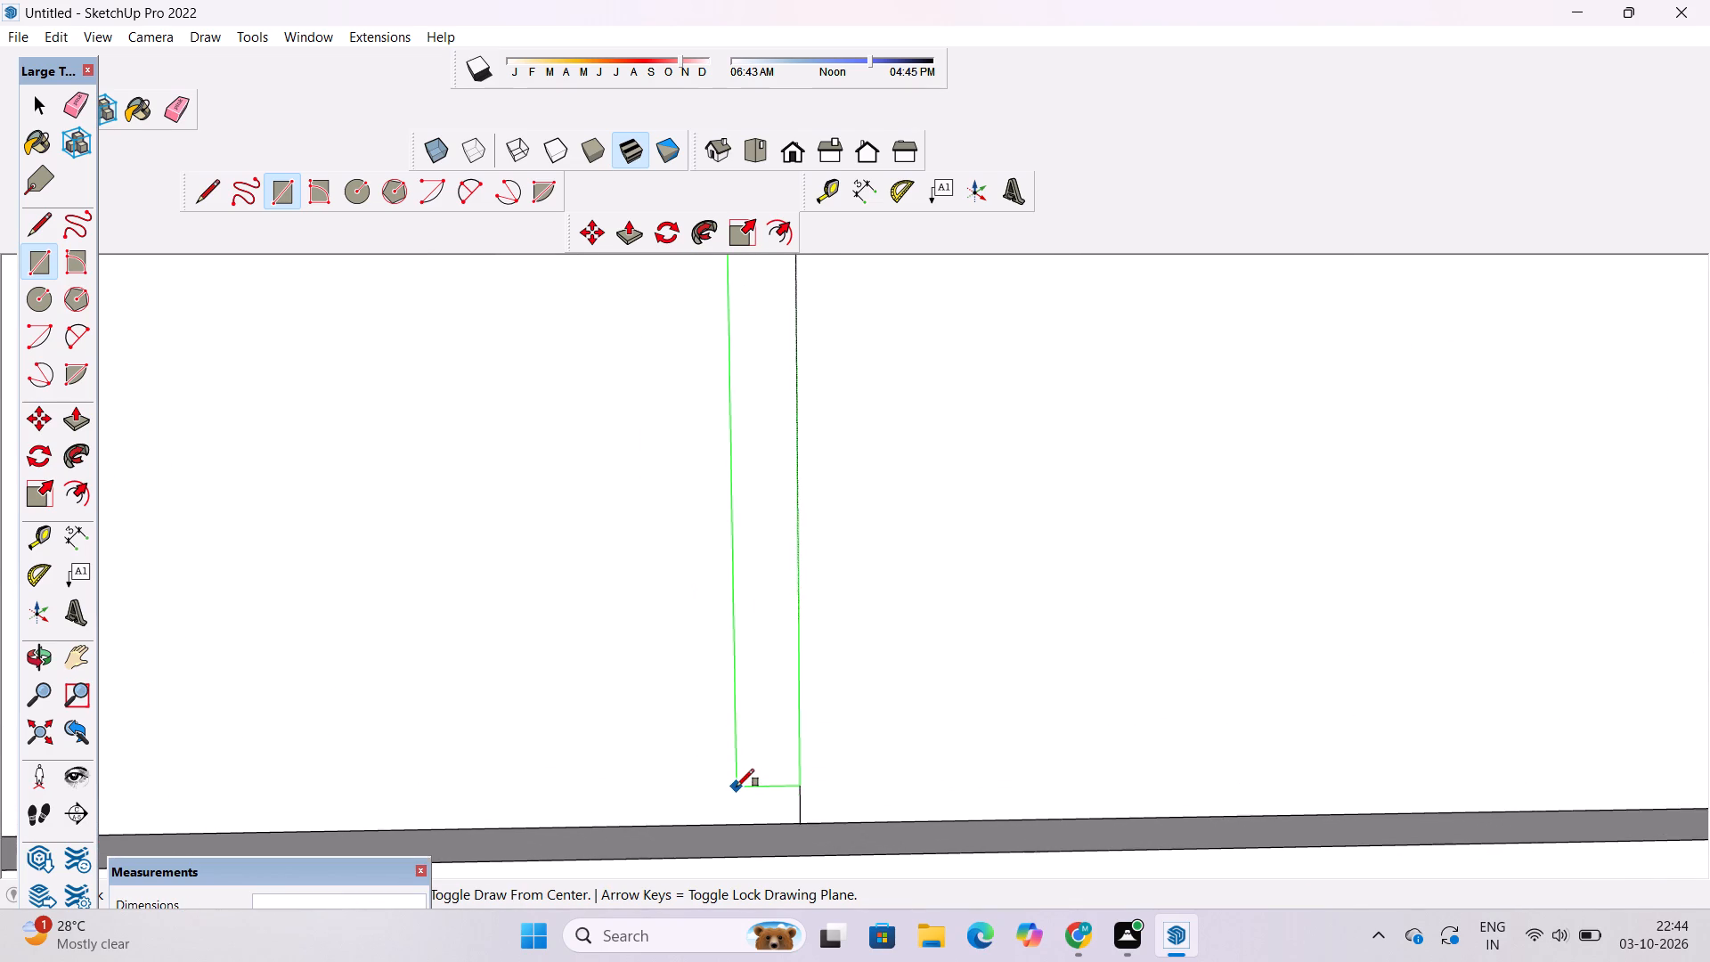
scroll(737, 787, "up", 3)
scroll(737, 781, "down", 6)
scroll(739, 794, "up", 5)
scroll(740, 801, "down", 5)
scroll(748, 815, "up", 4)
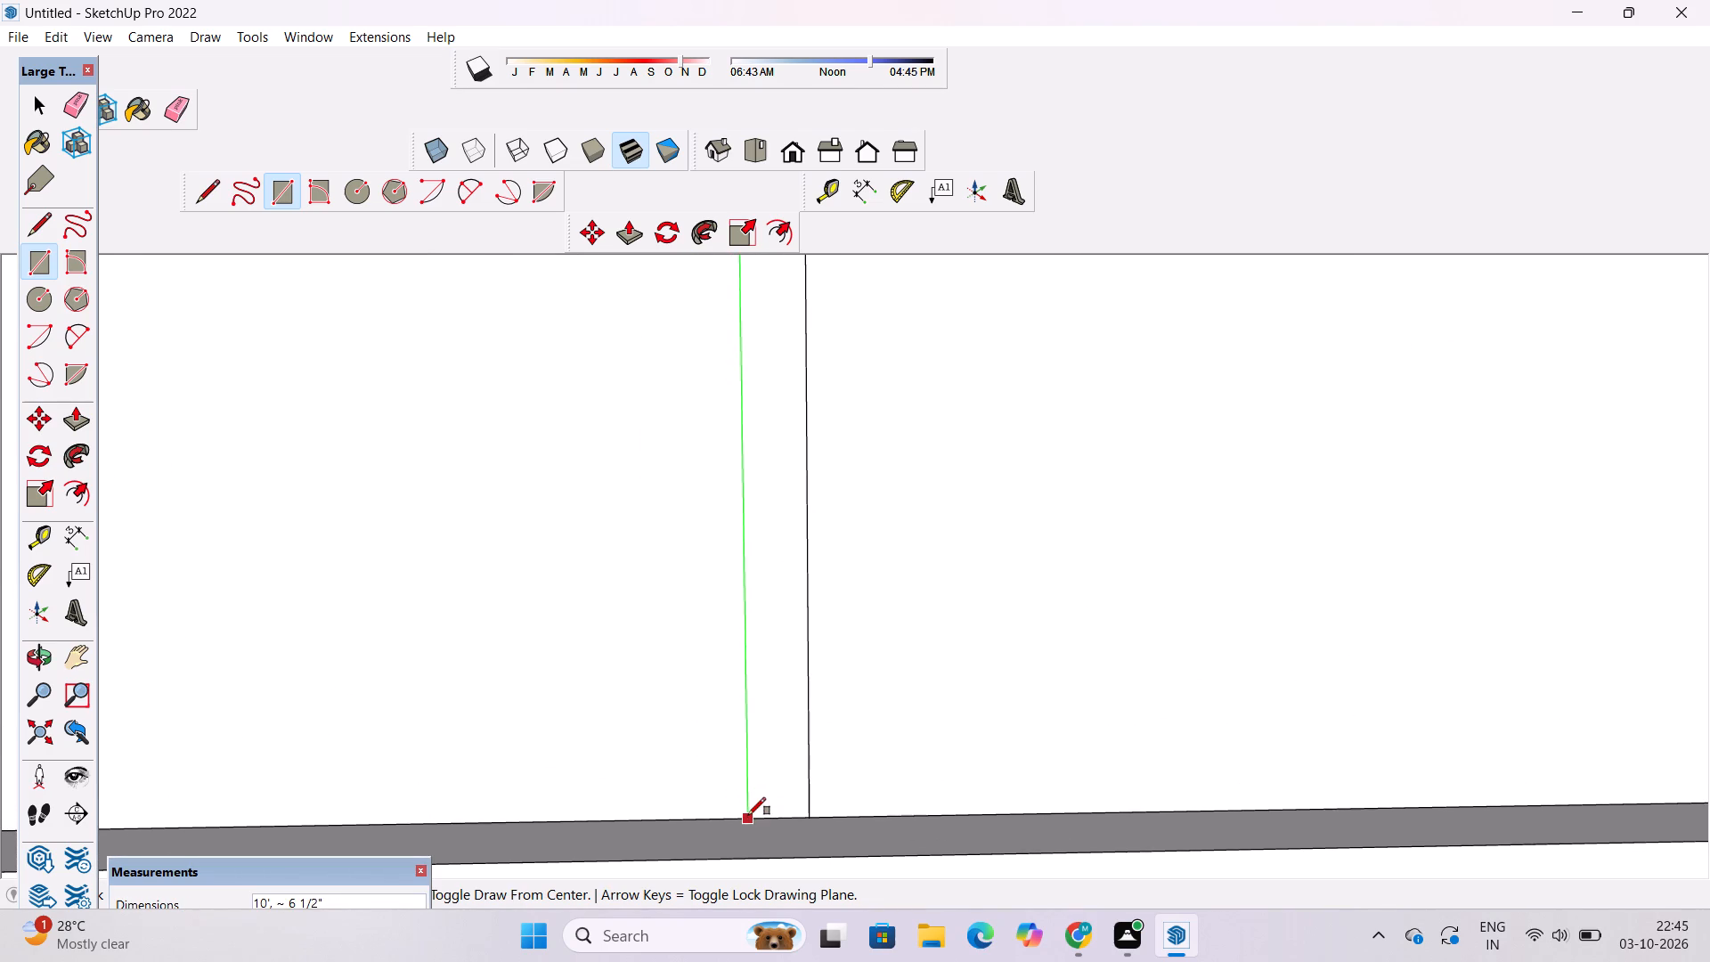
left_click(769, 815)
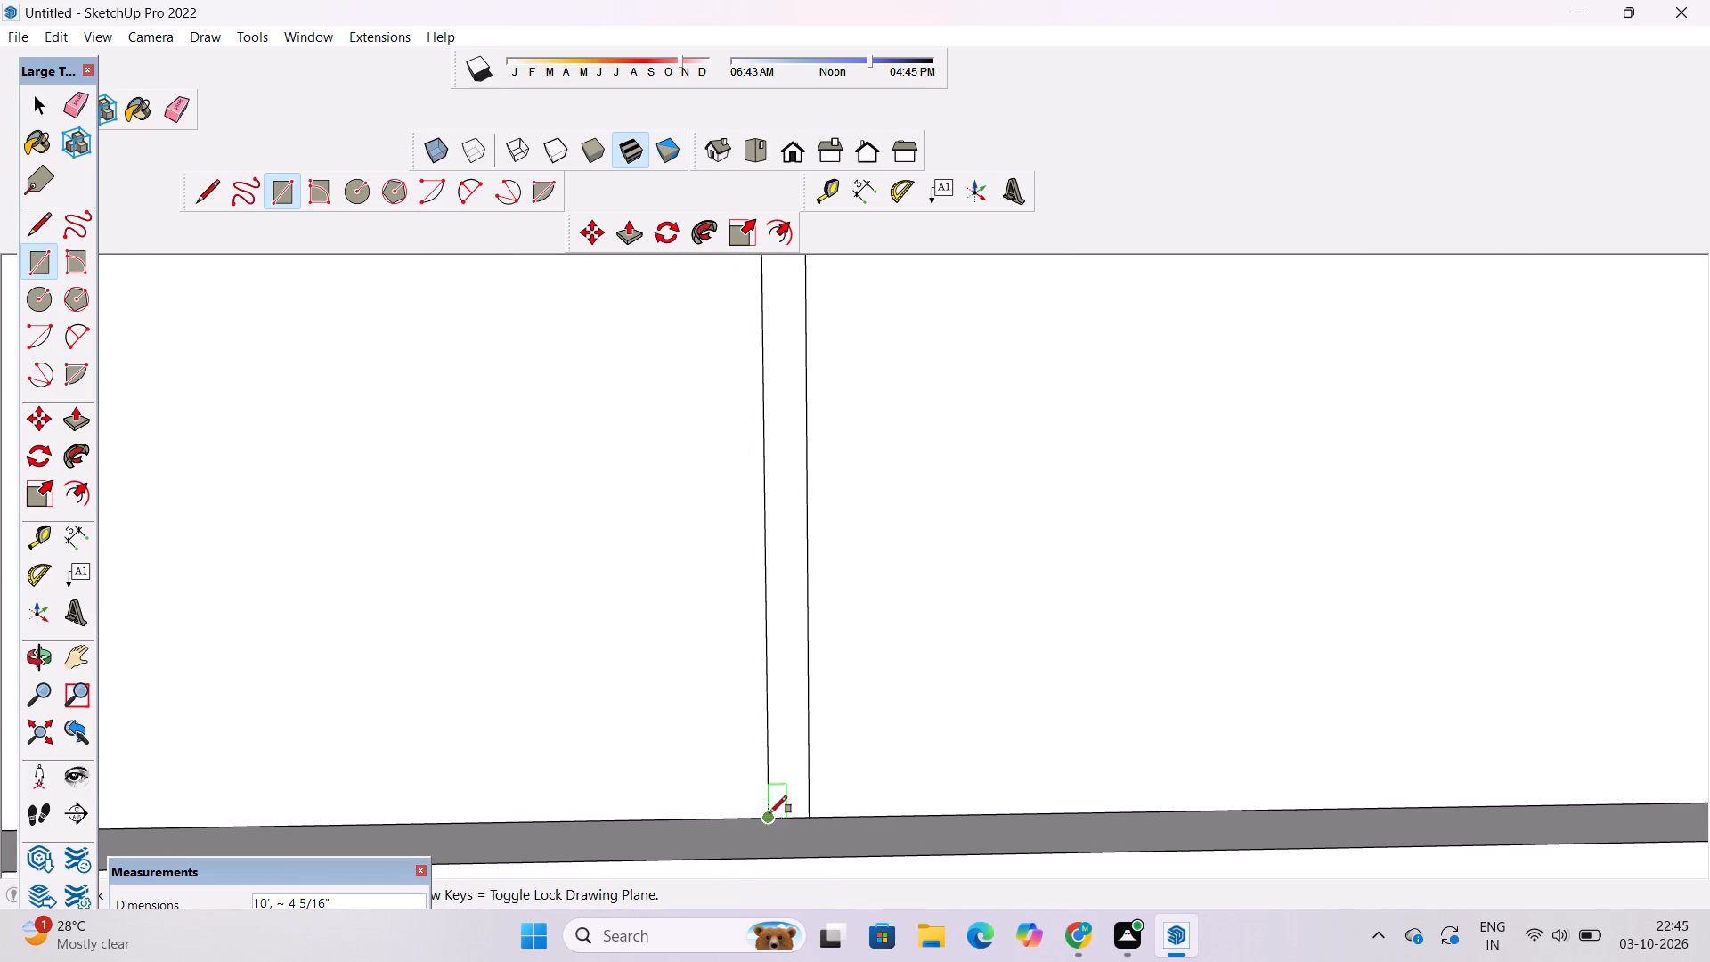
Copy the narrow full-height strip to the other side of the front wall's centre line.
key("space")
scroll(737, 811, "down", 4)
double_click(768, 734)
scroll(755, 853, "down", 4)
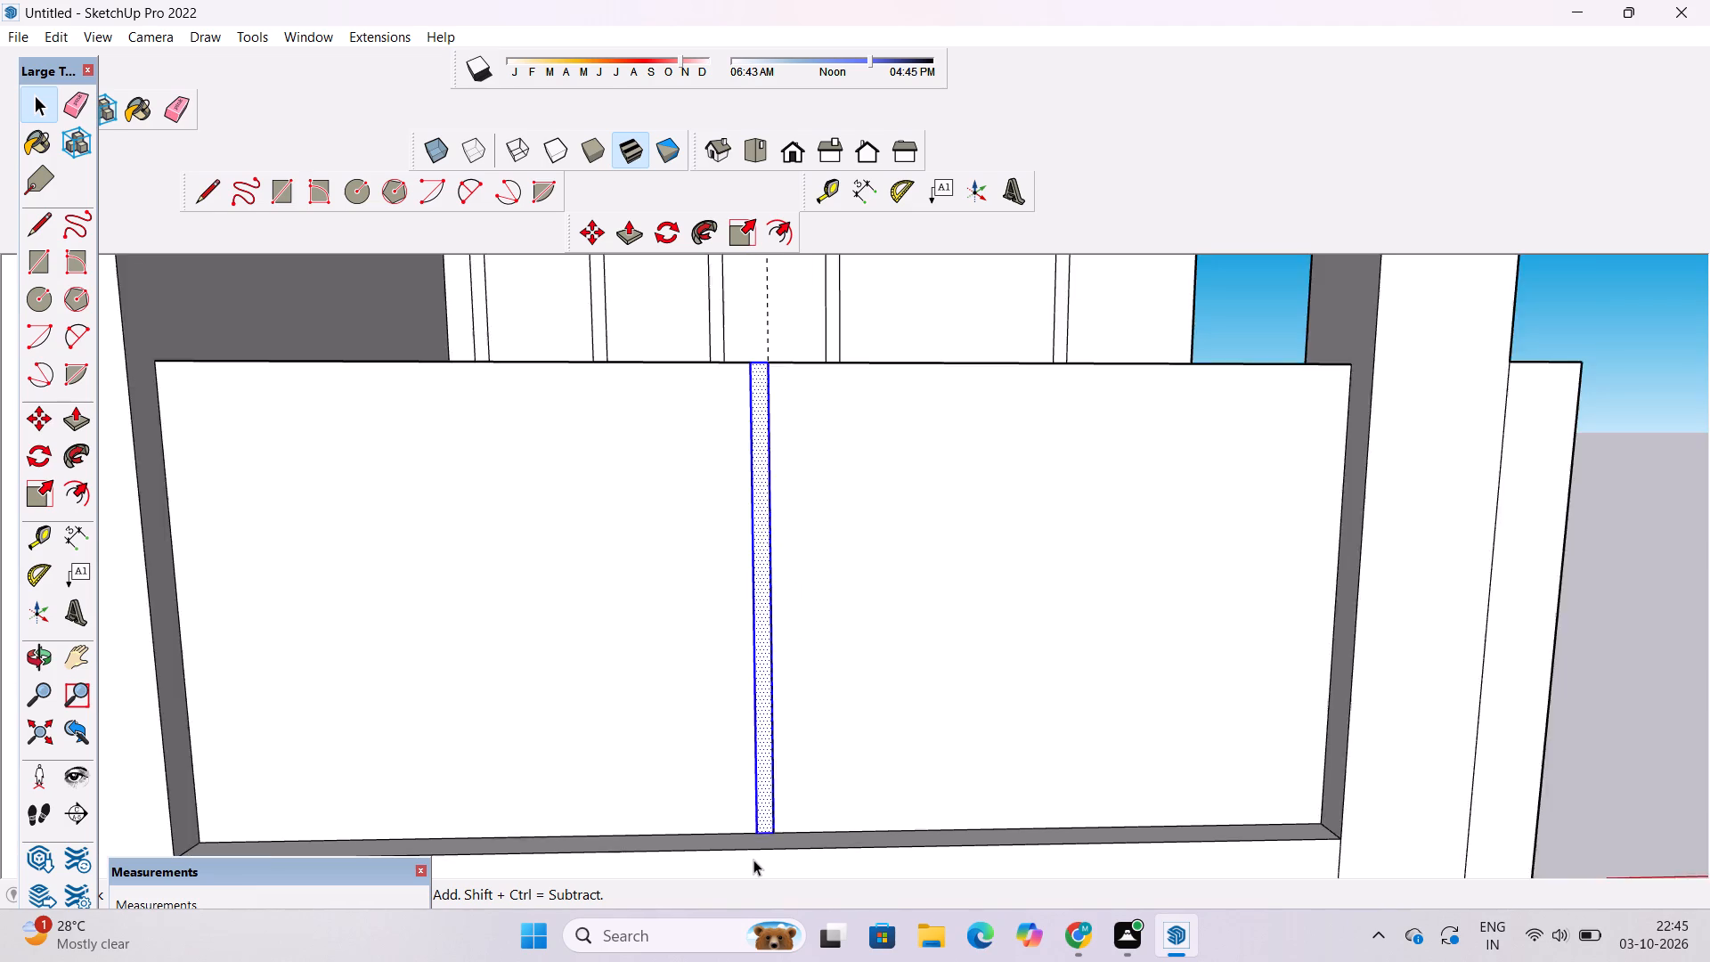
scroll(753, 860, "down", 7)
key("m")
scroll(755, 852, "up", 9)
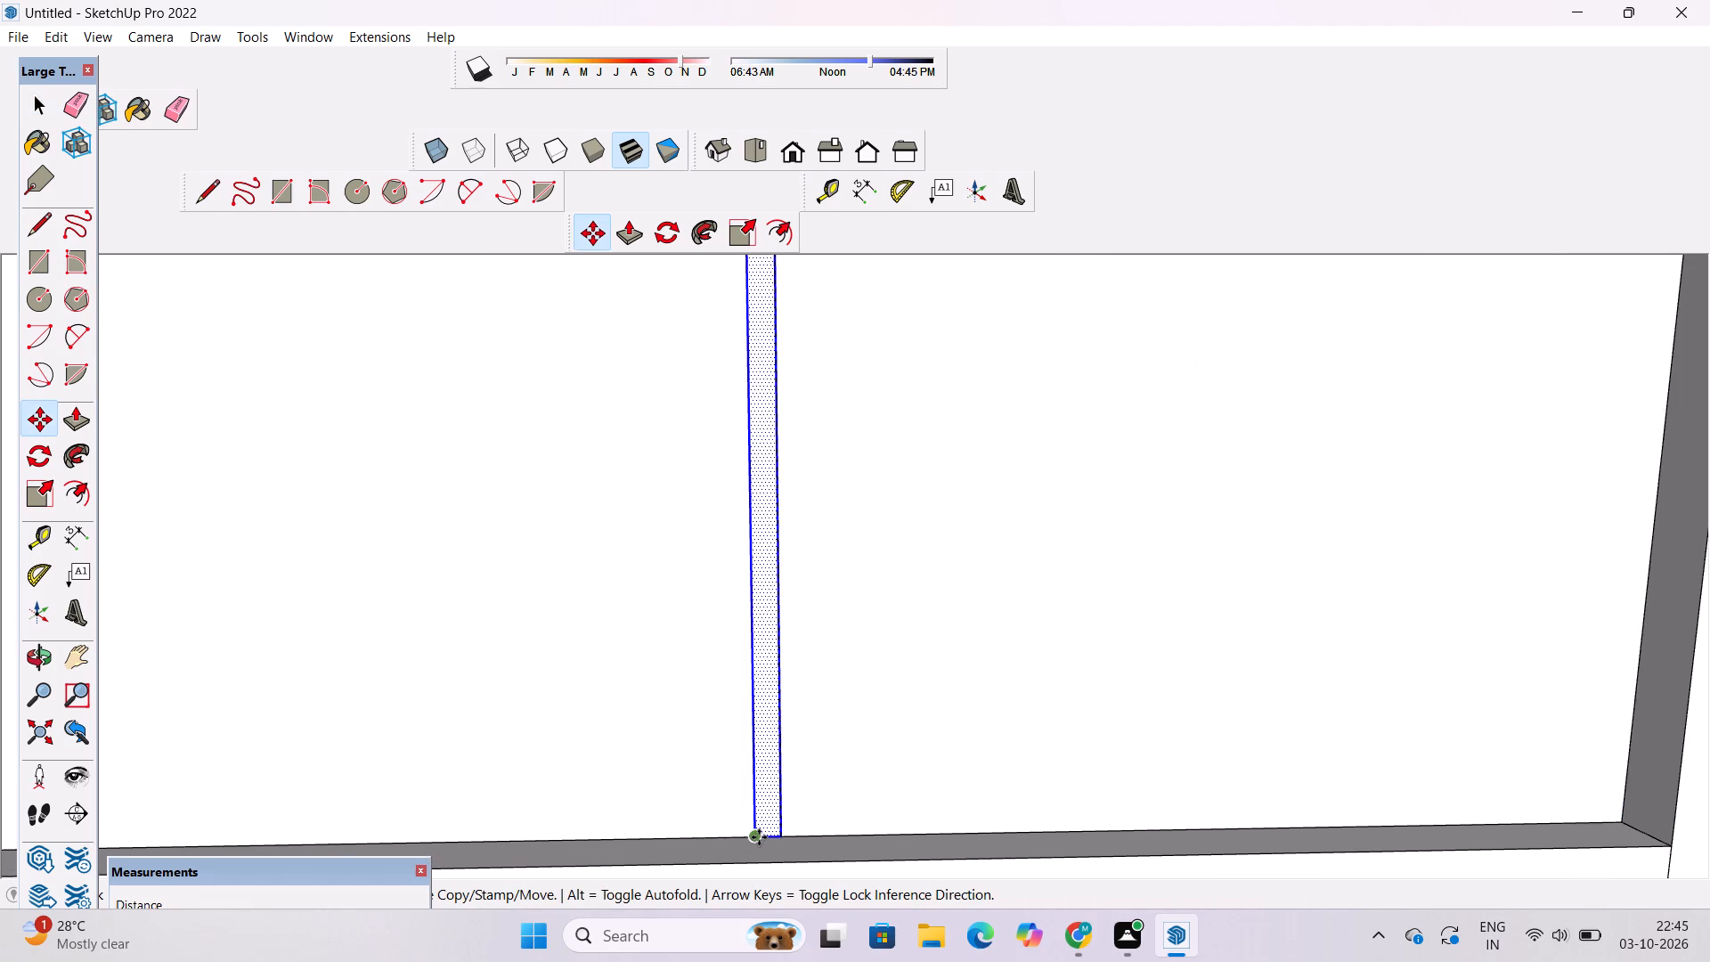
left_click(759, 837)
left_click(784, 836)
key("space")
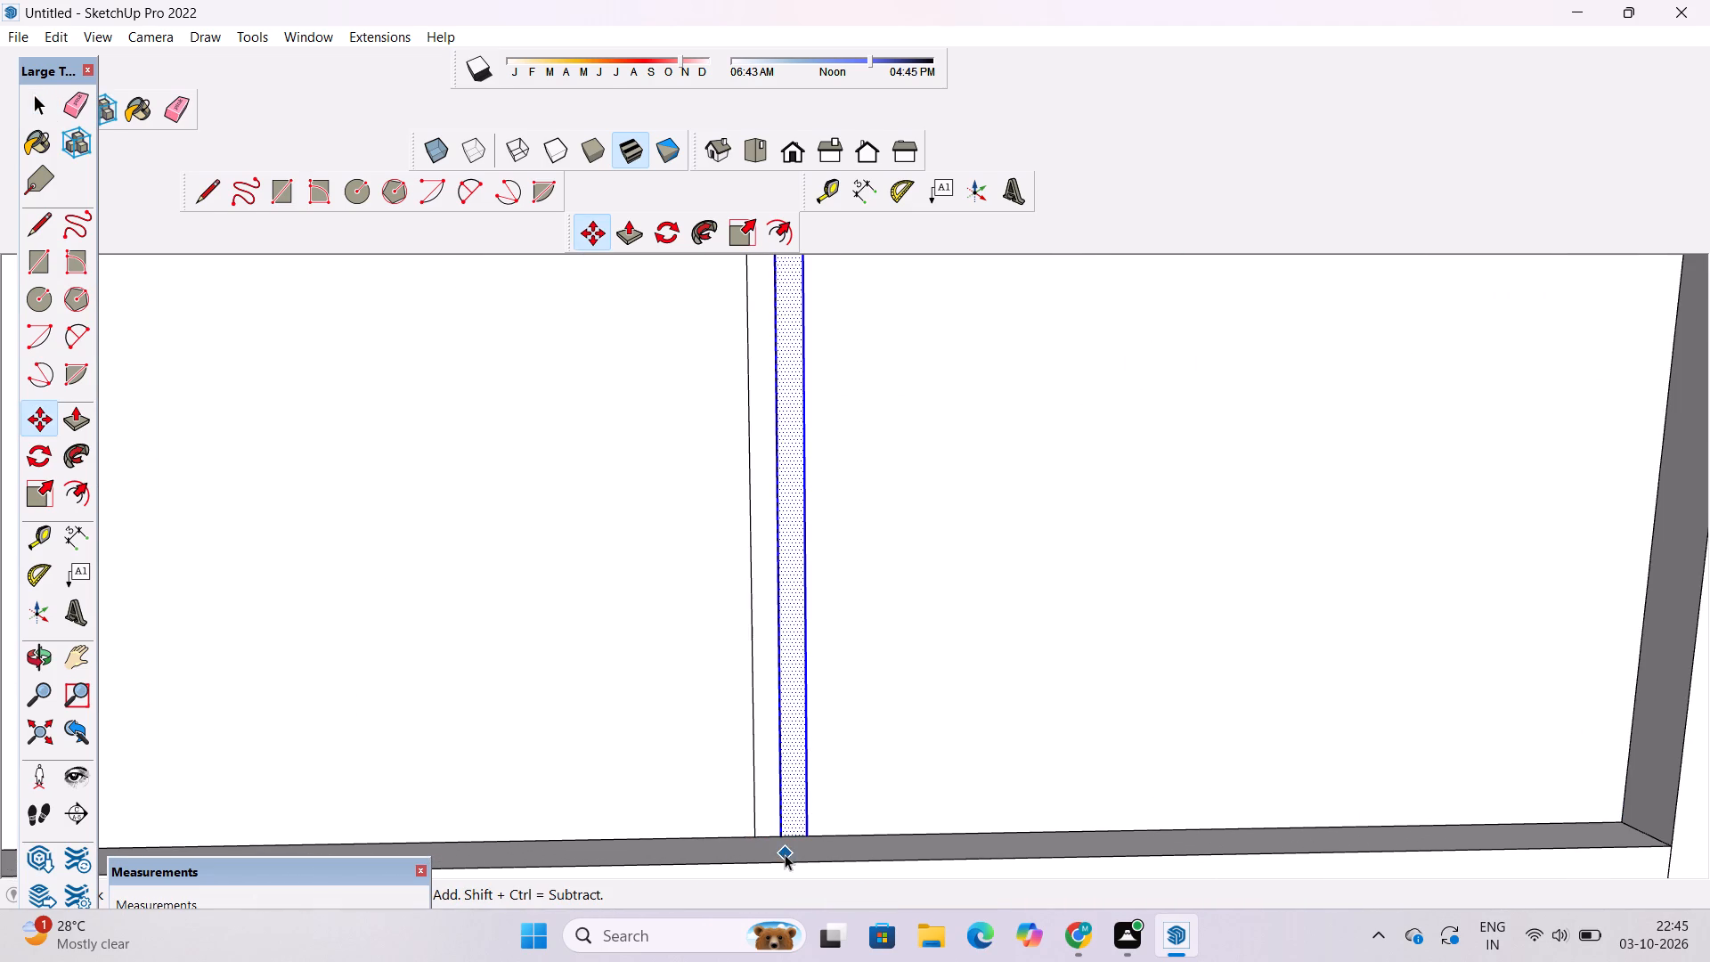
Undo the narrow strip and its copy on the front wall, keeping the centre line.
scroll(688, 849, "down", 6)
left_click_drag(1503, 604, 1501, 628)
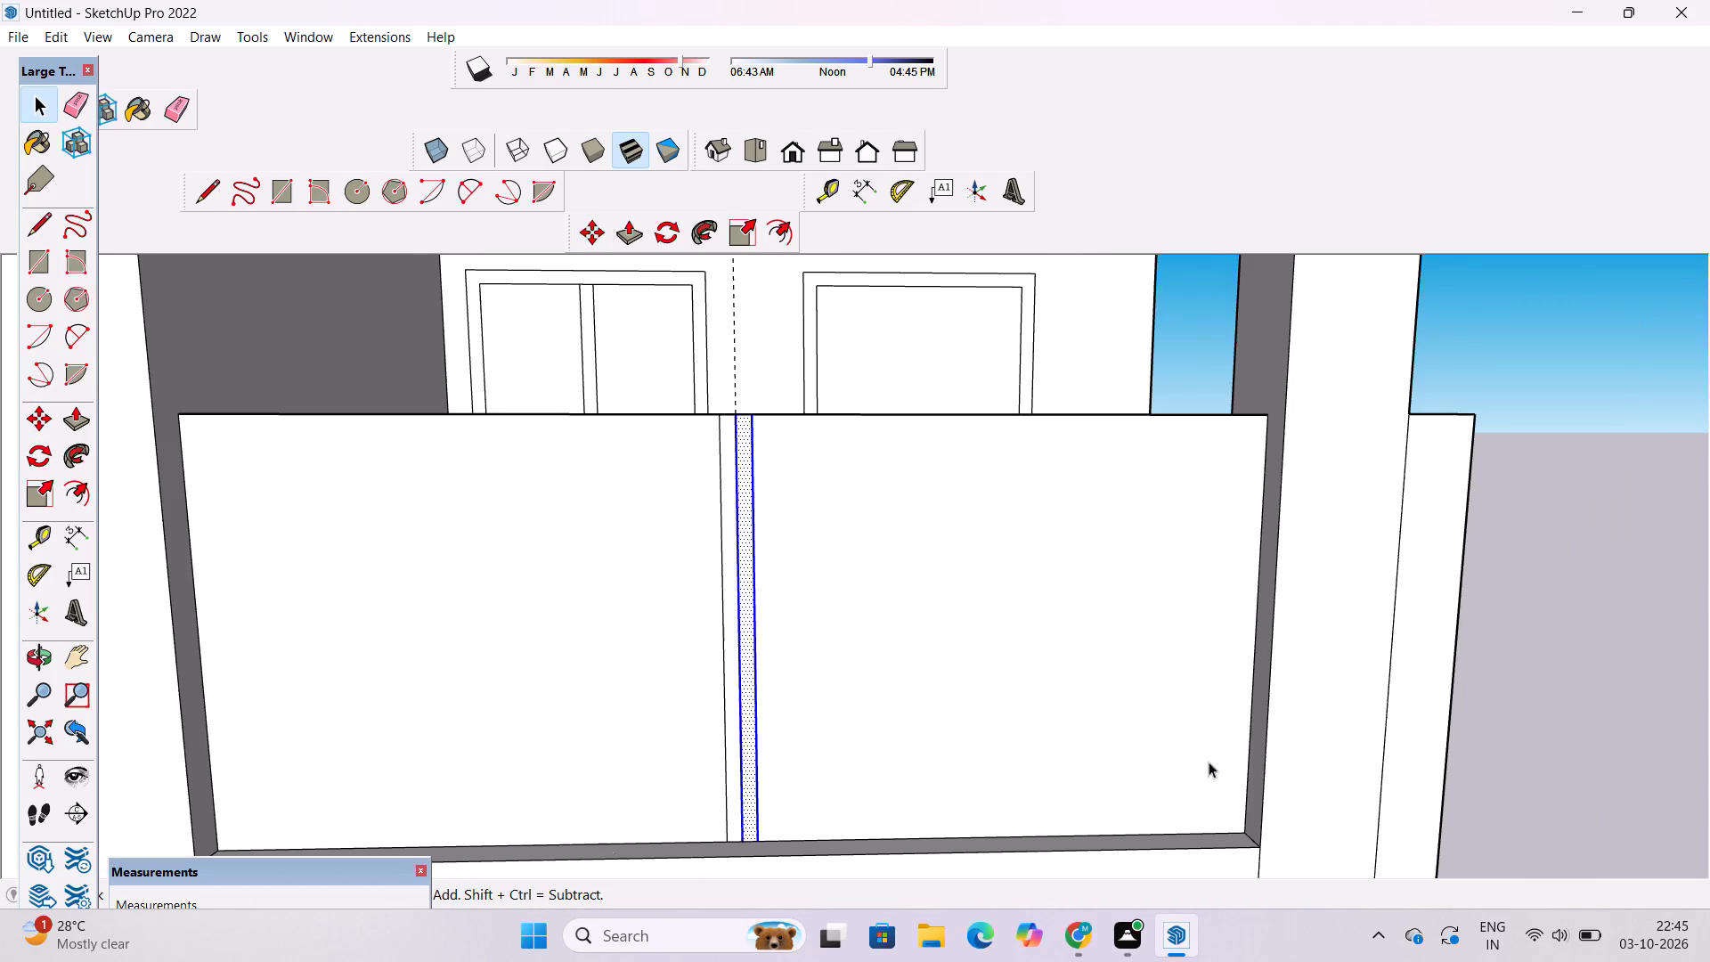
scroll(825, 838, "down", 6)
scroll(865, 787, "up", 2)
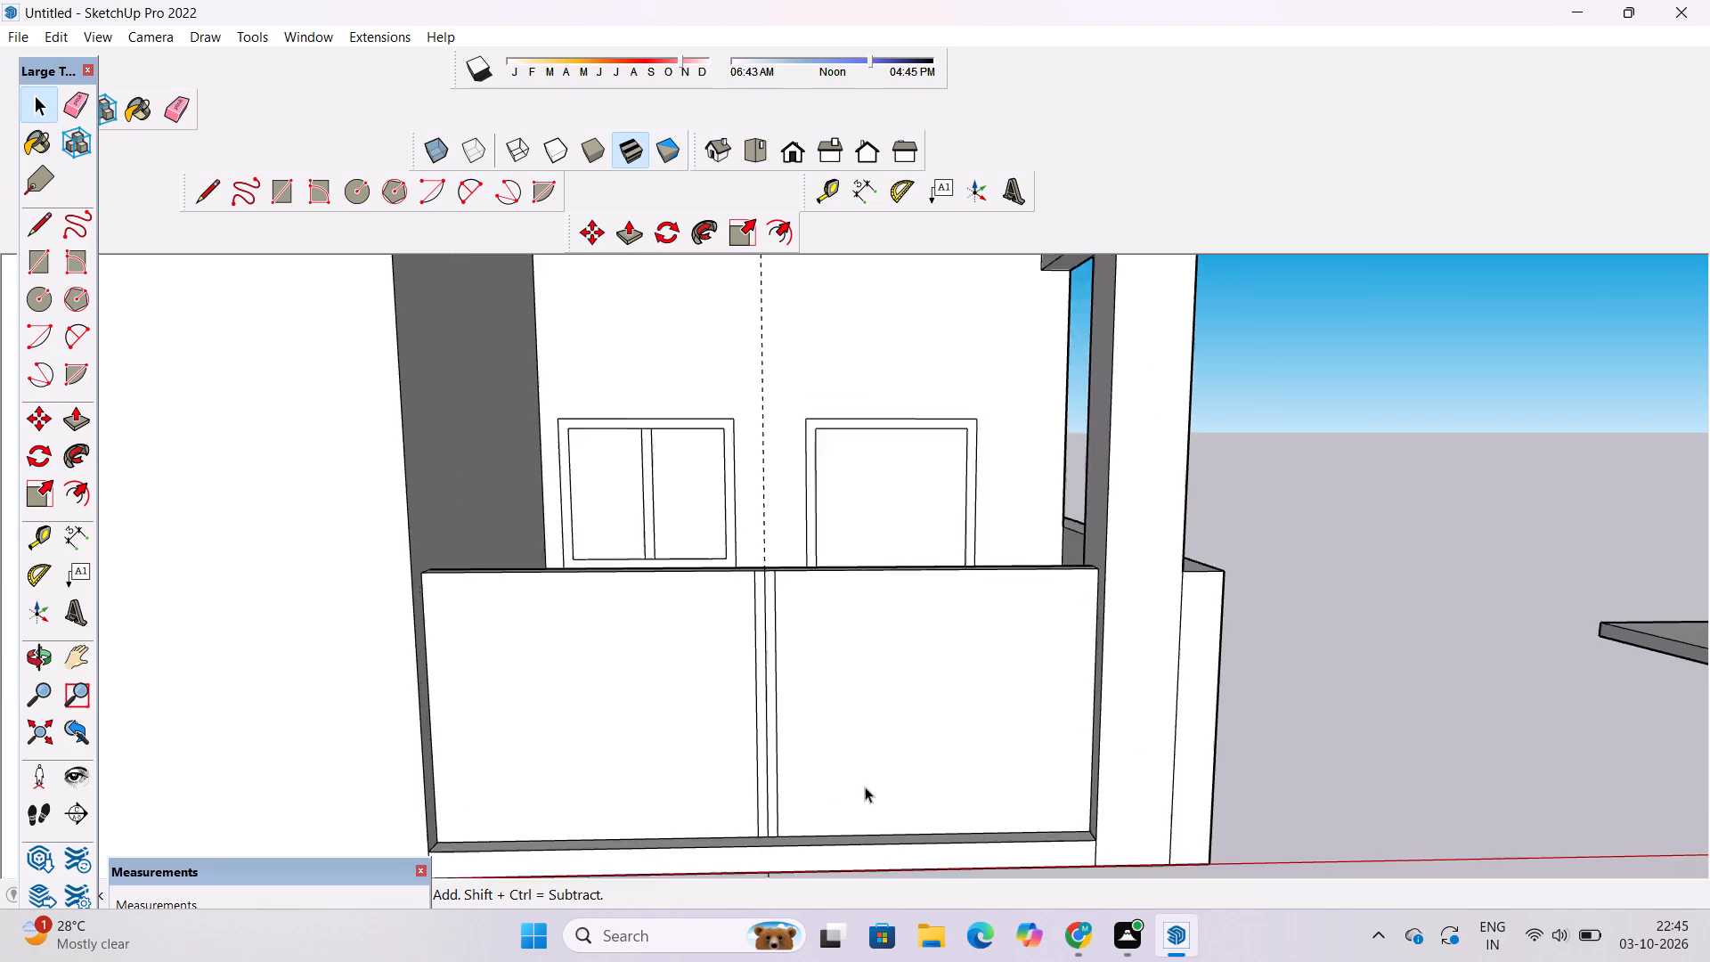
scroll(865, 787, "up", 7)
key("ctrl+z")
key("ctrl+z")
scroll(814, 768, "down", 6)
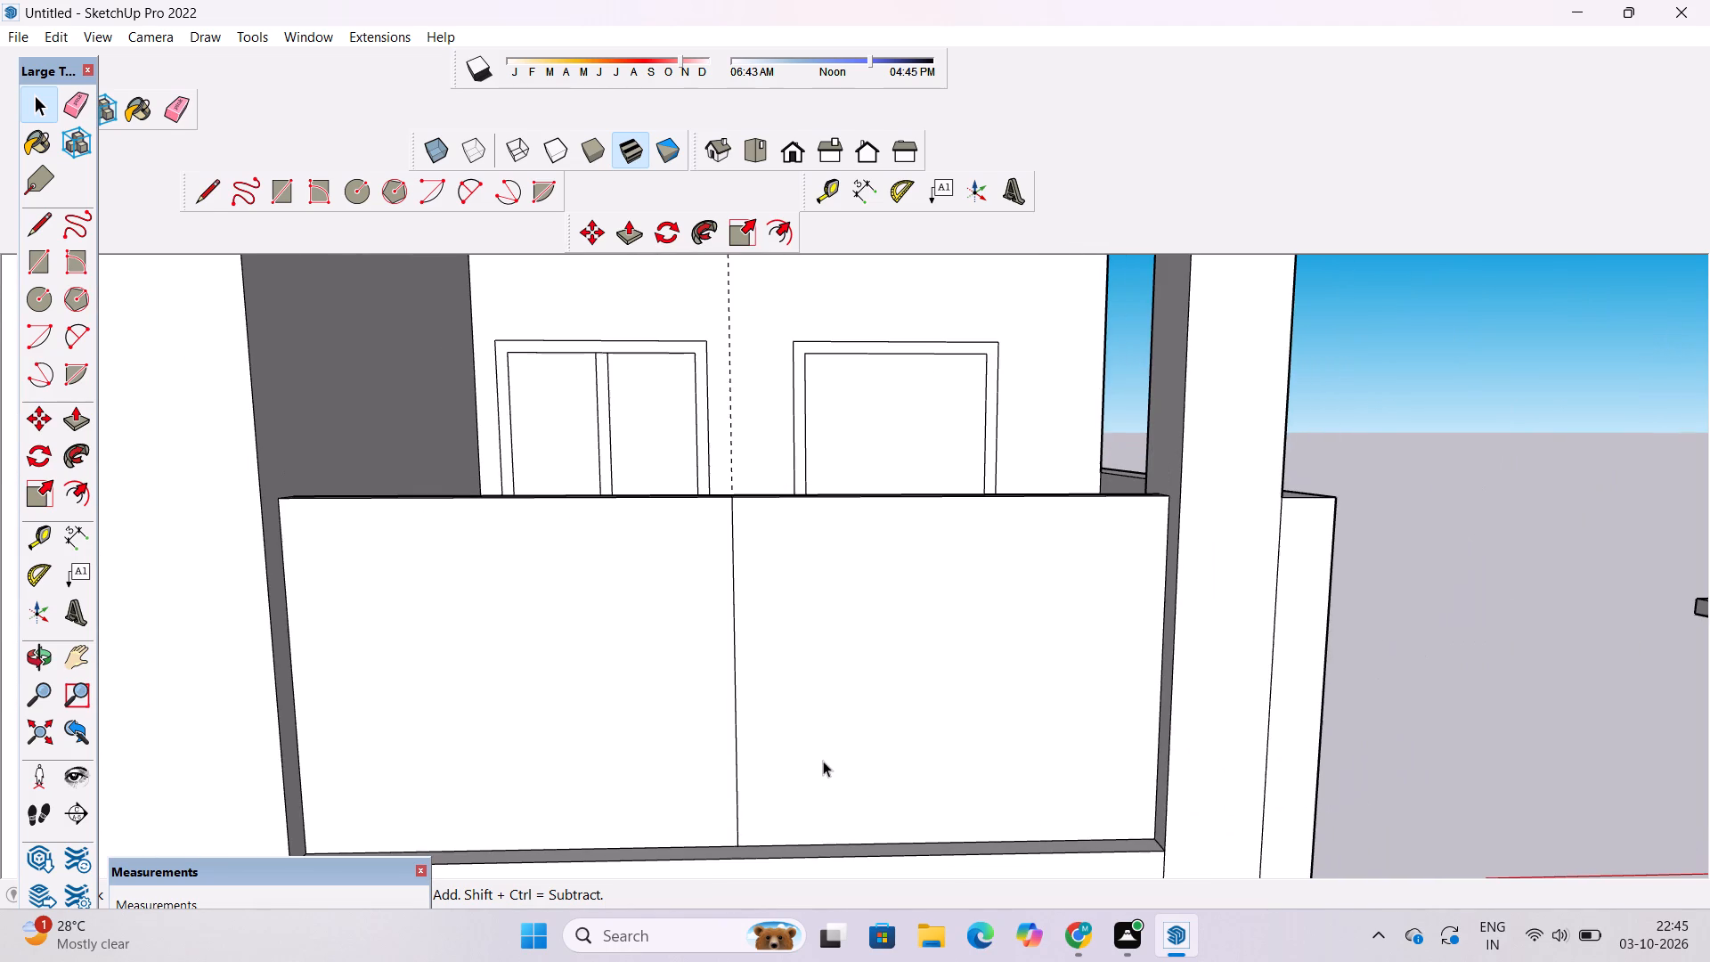
Draw a full-height rectangle 10' by about 1' 7 9/16" on the front wall, directly left of the centre line.
key("r")
scroll(759, 706, "up", 6)
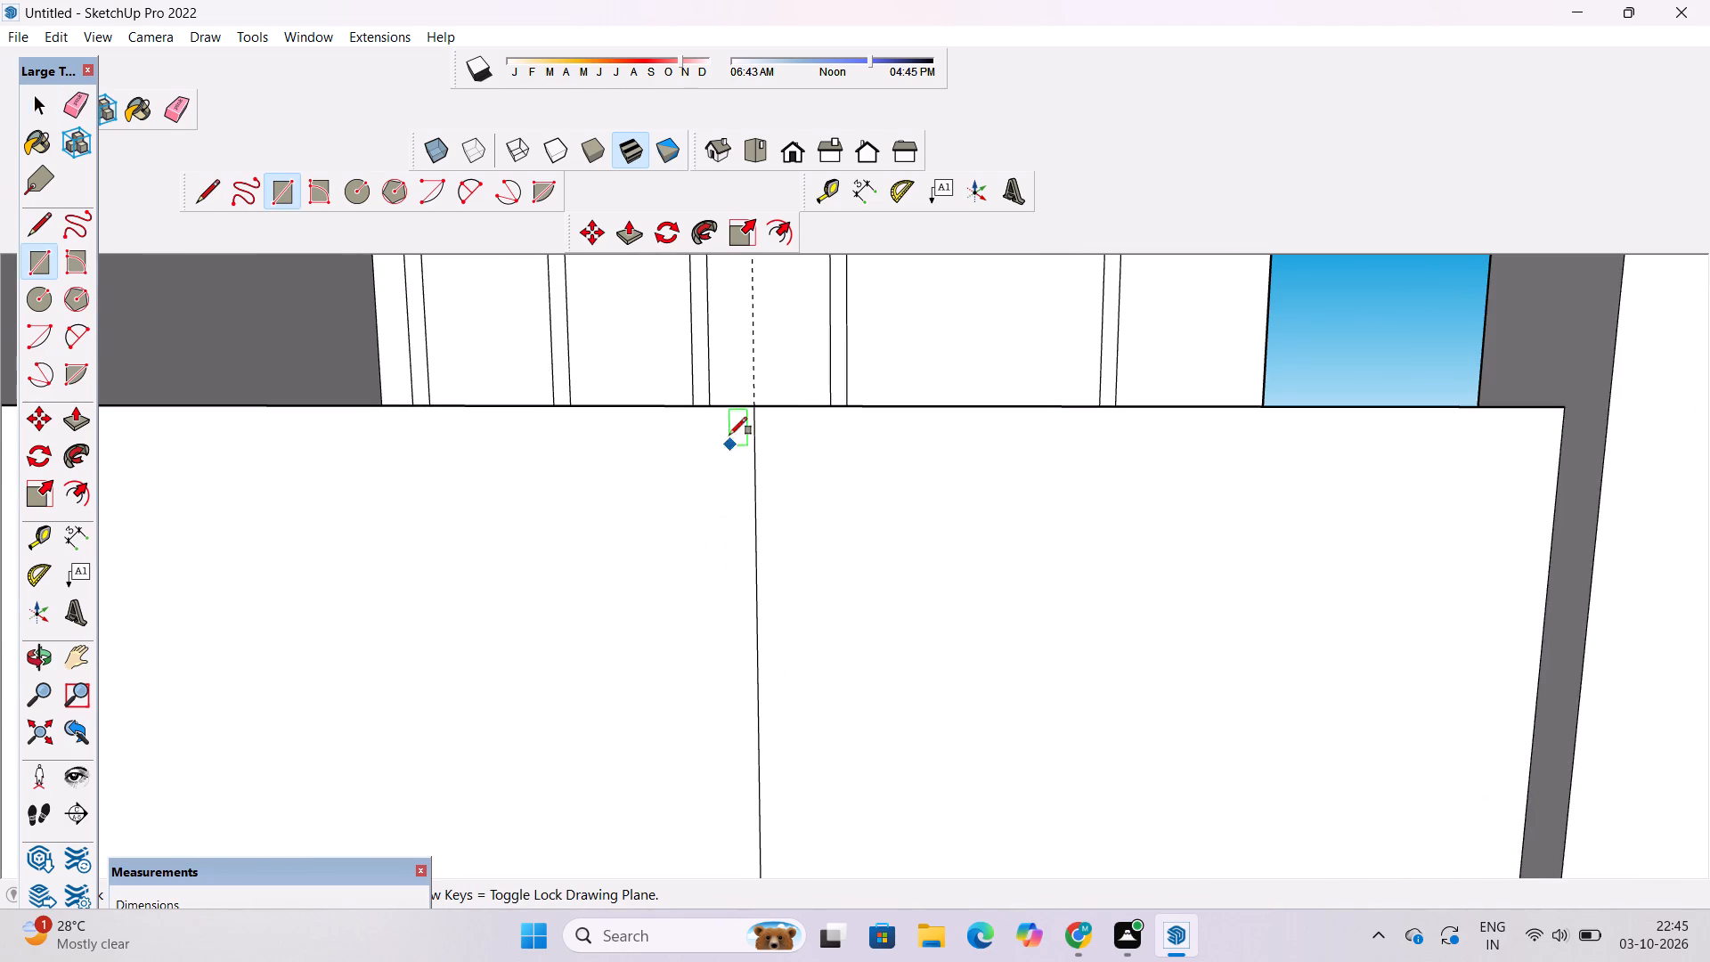
left_click(751, 408)
scroll(751, 408, "down", 12)
scroll(751, 408, "up", 1)
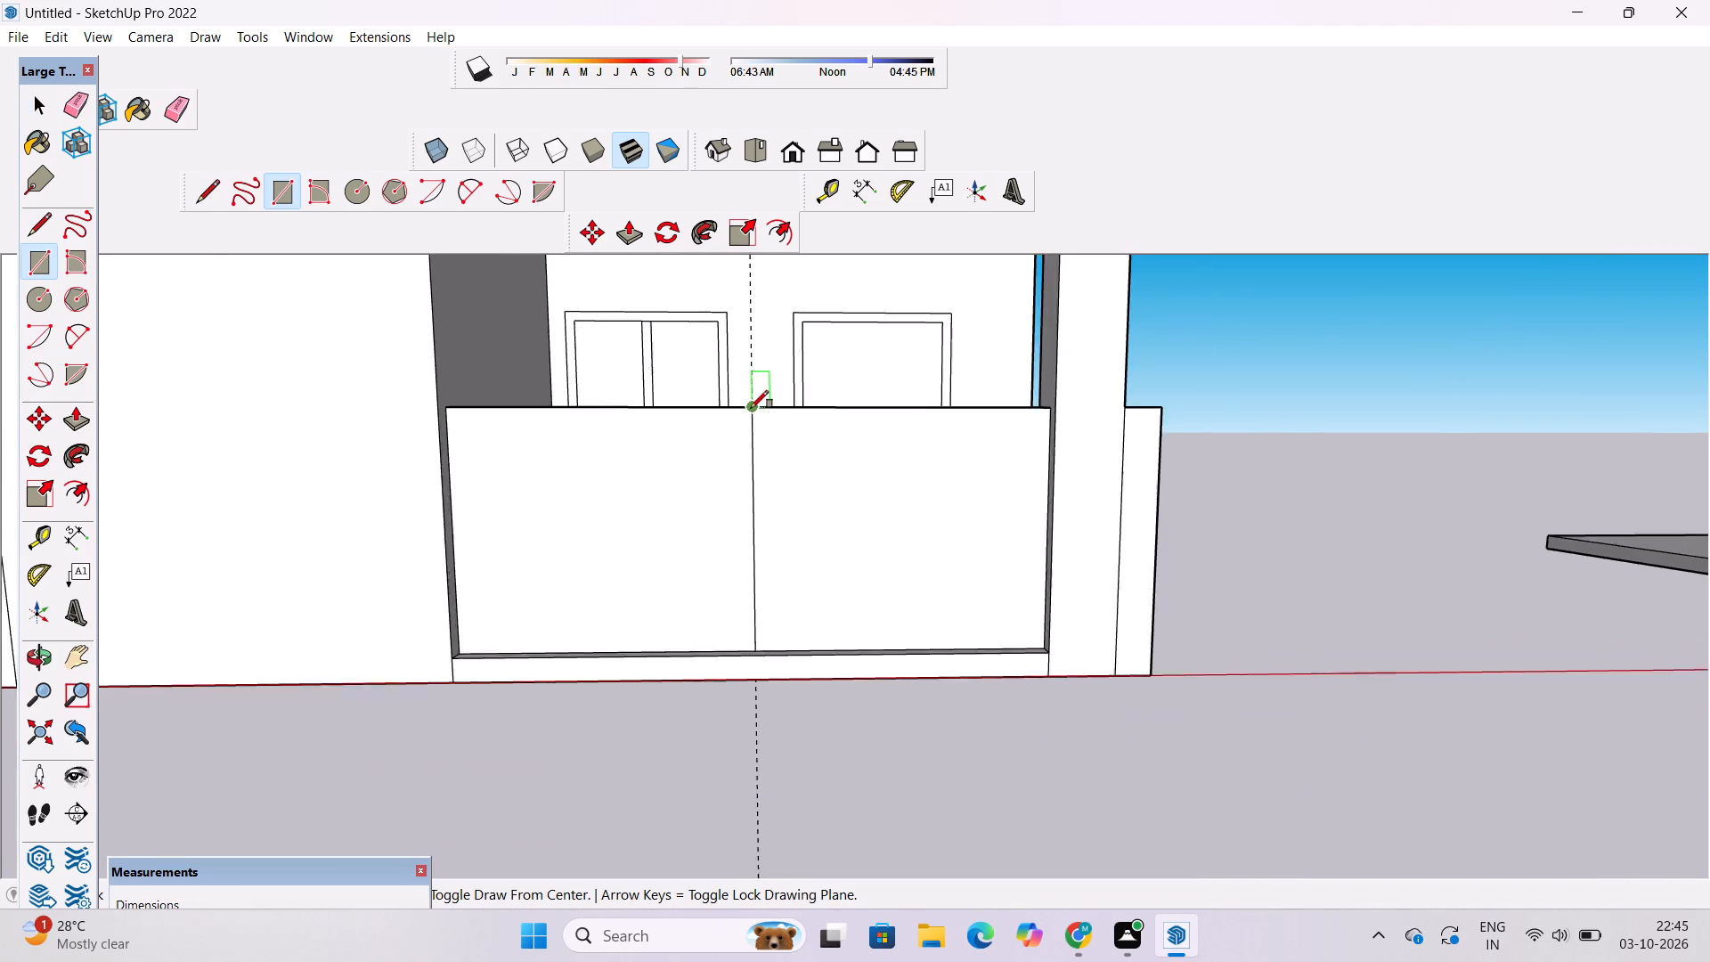
scroll(751, 408, "down", 2)
scroll(768, 473, "up", 5)
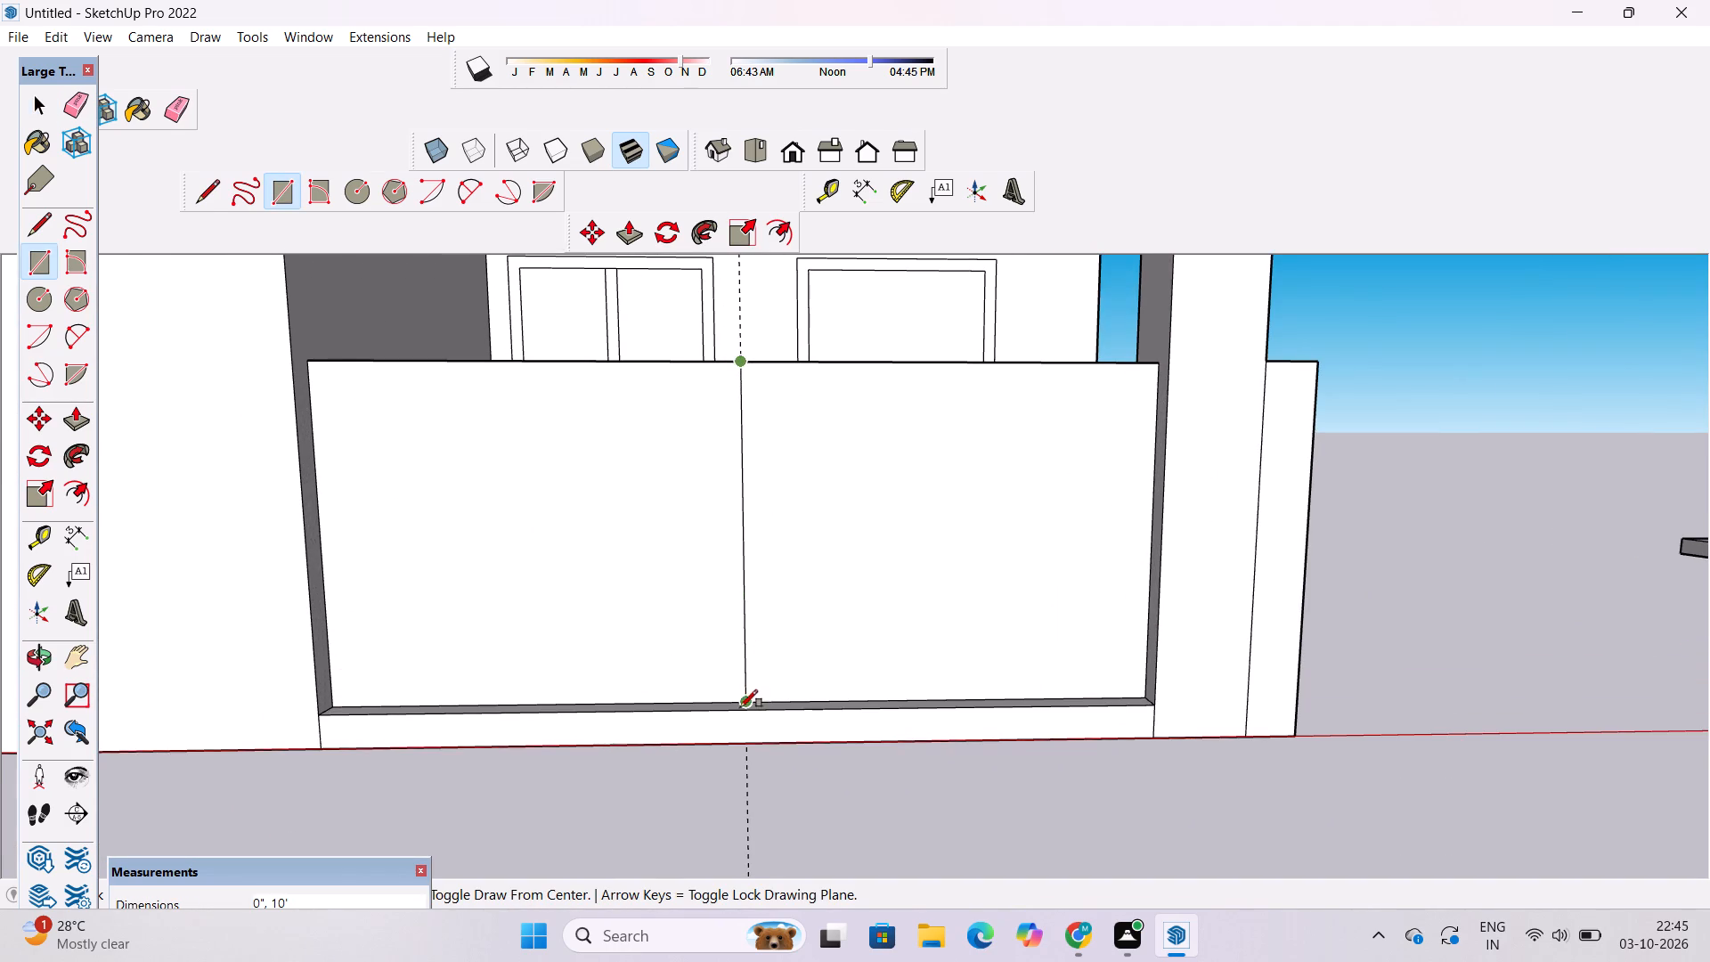
scroll(738, 707, "up", 5)
scroll(700, 703, "down", 4)
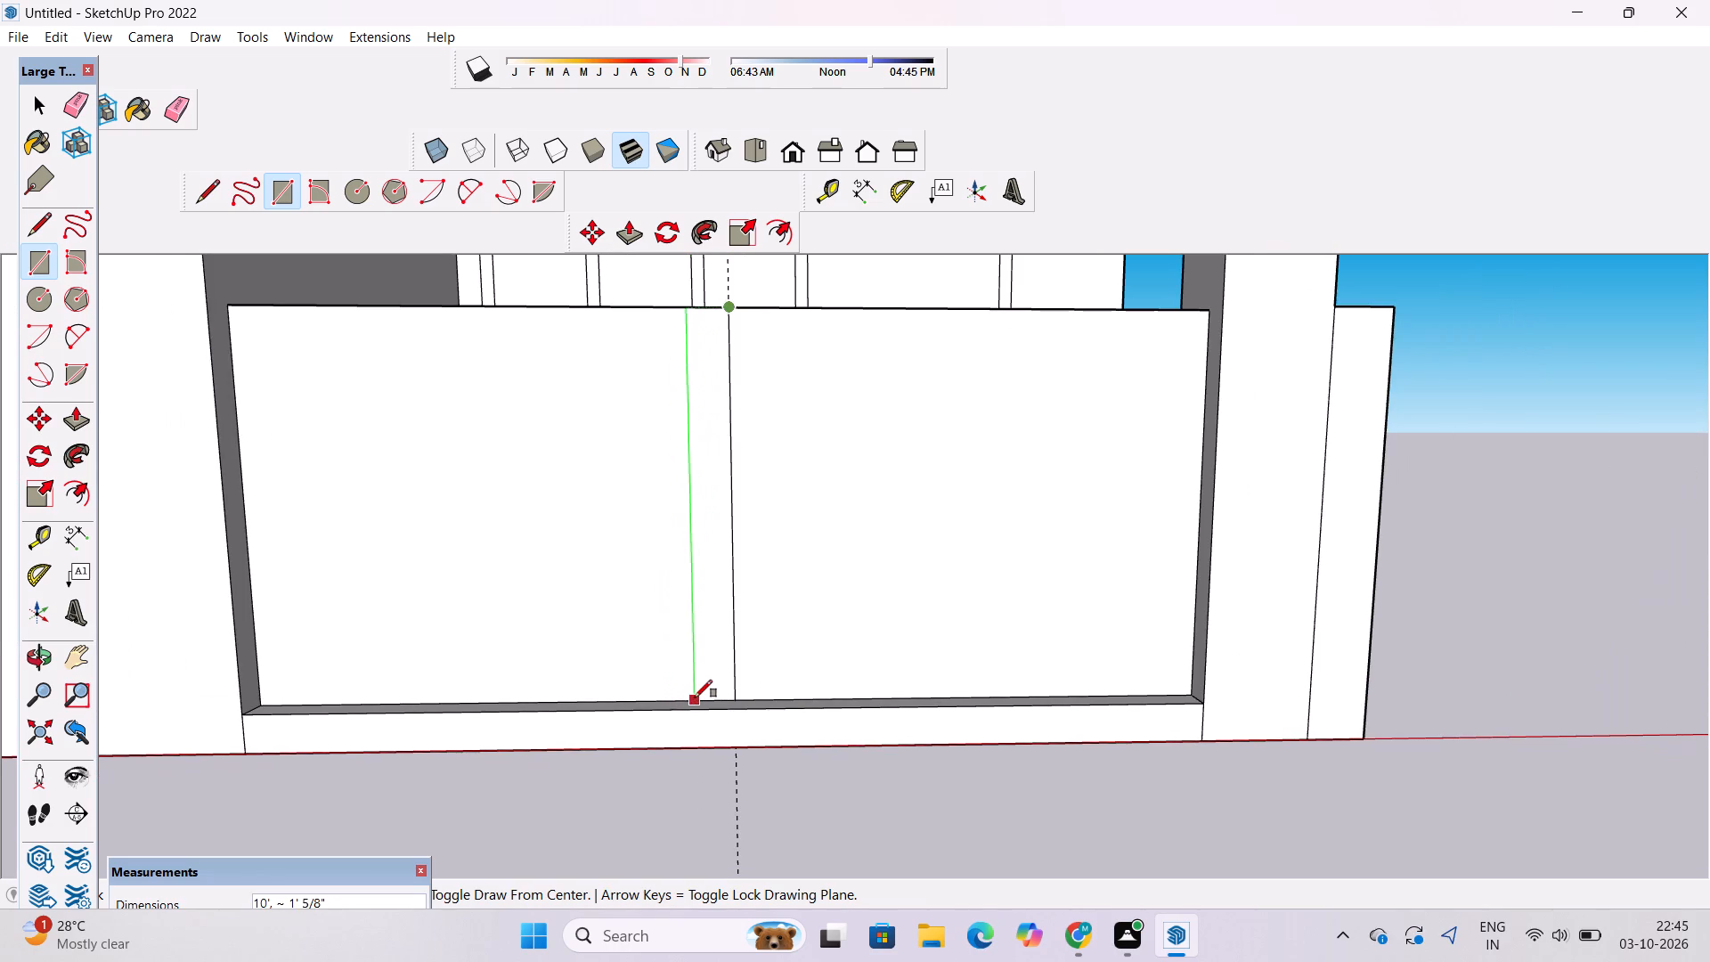
left_click(672, 698)
Copy the full-height strip about 1' 7 9/16" to the right so it adjoins the front wall's centre line.
key("space")
double_click(688, 650)
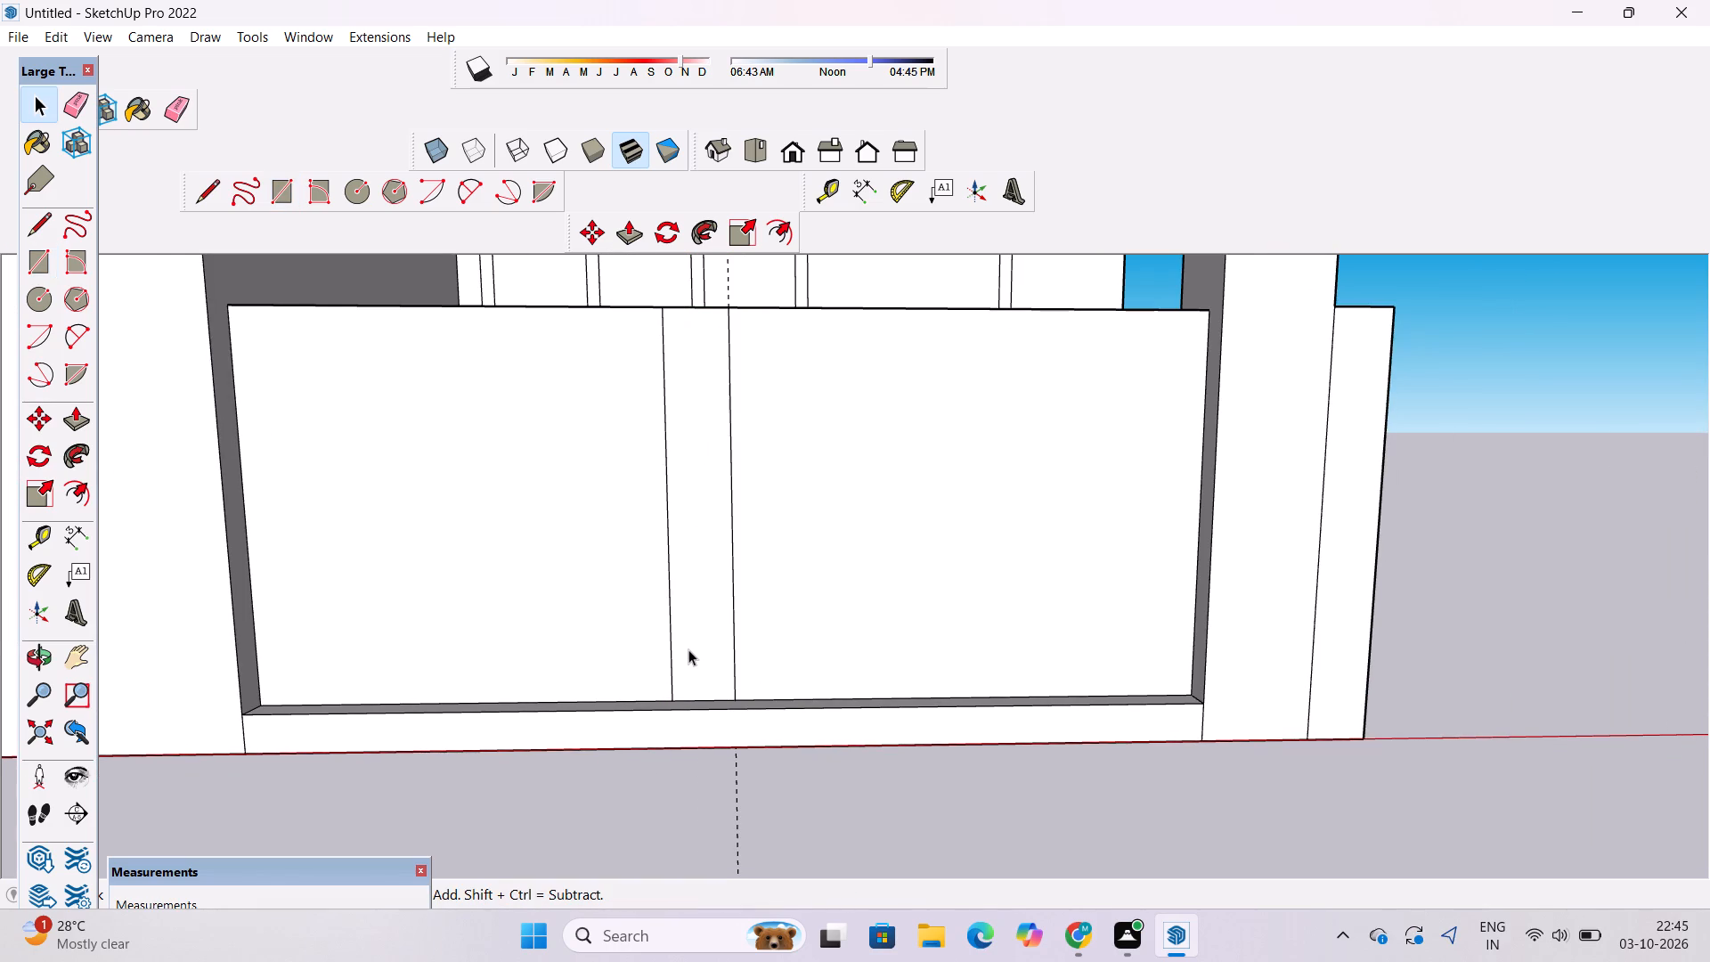
key("m")
left_click(672, 697)
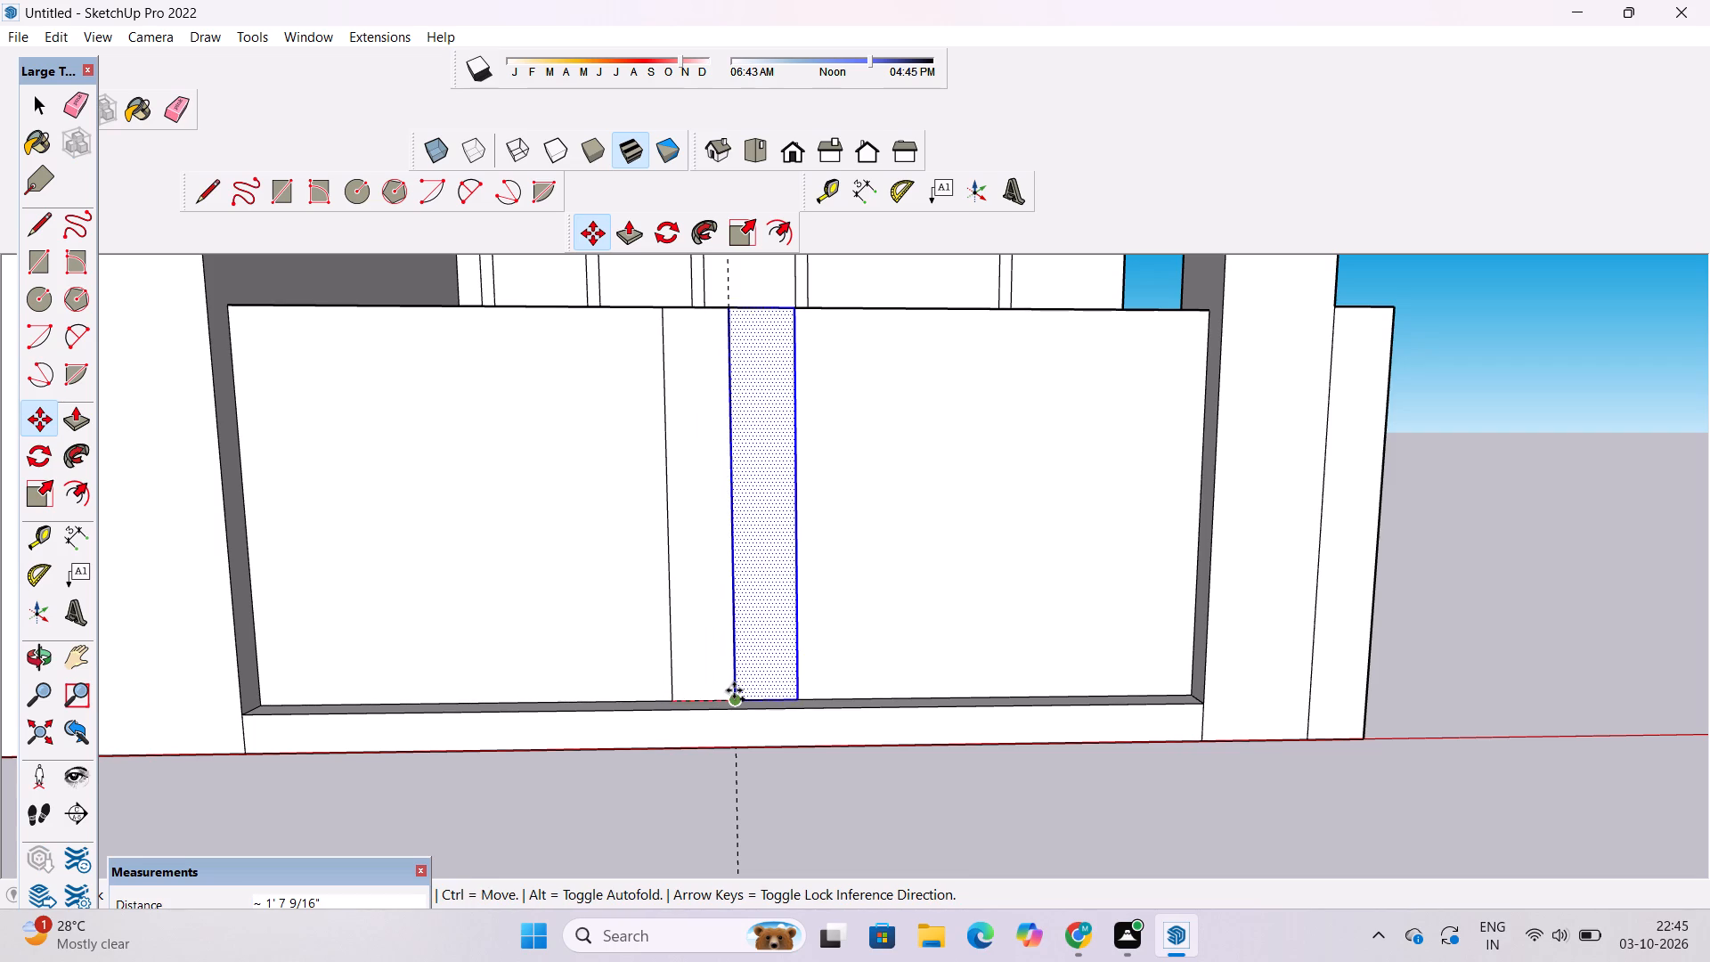
scroll(737, 690, "up", 9)
left_click(741, 713)
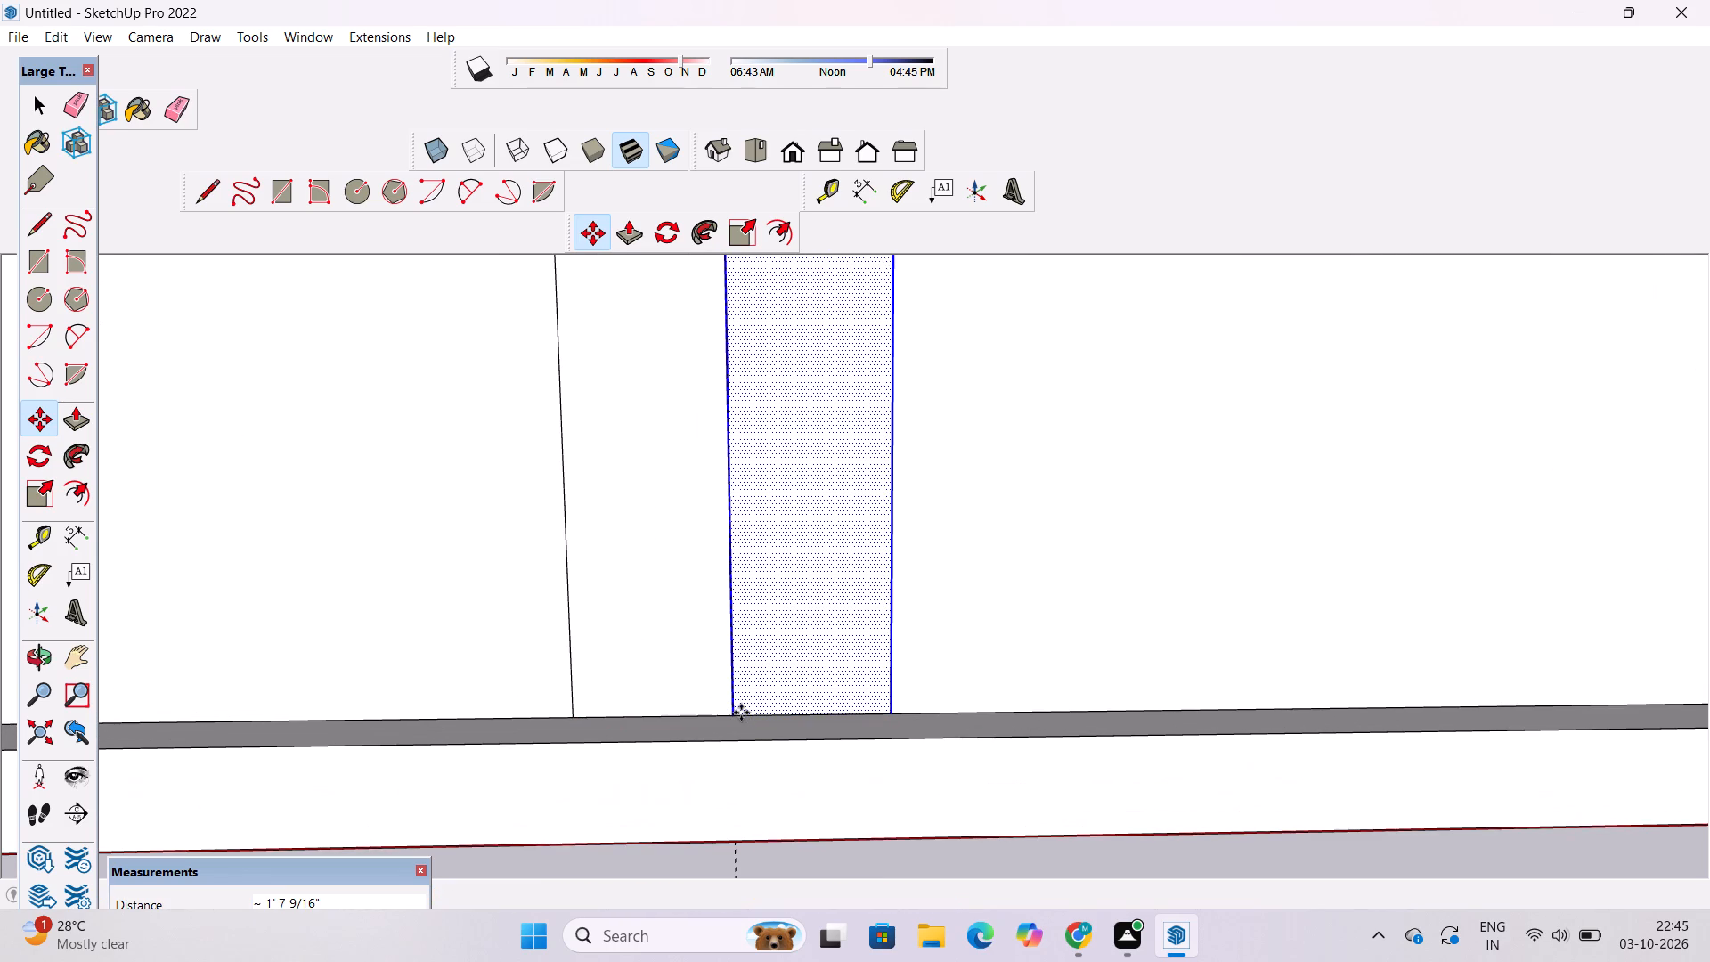
key("space")
left_click(817, 794)
key("9")
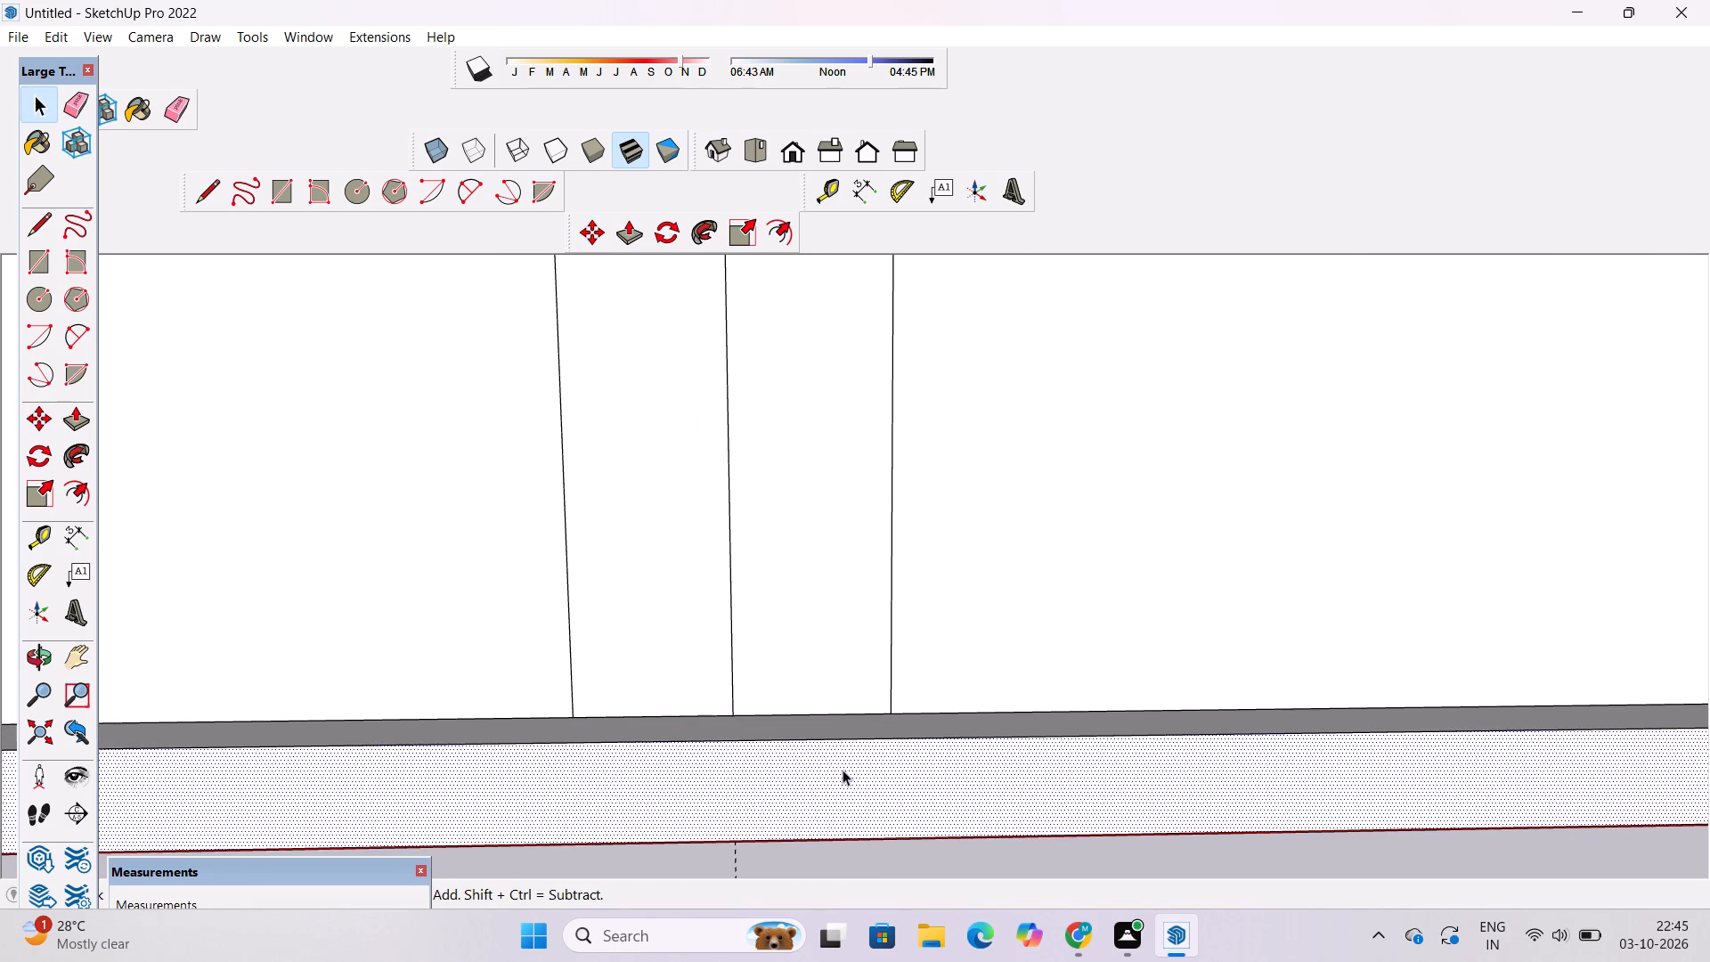
Examine the front enclosure wall and its two central strips from several angles.
key("o")
scroll(843, 771, "down", 16)
left_click_drag(864, 698, 864, 740, "shift")
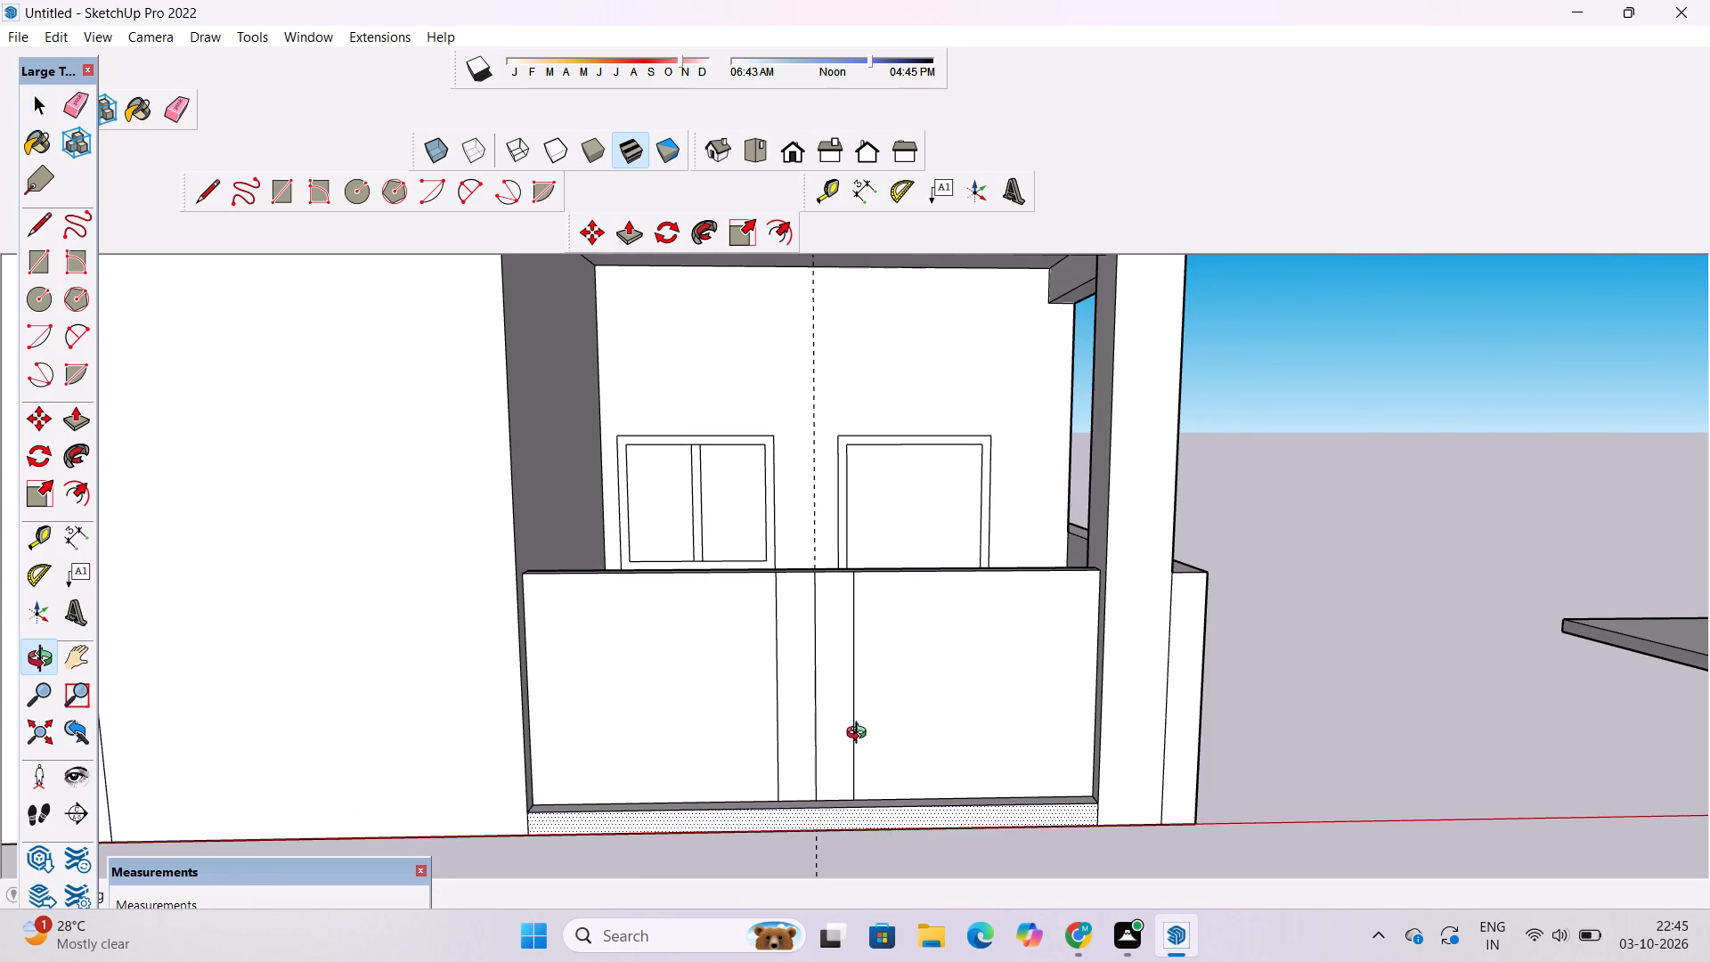
scroll(789, 689, "up", 4)
left_click_drag(717, 682, 799, 629, "shift")
left_click_drag(801, 627, 643, 632, "shift")
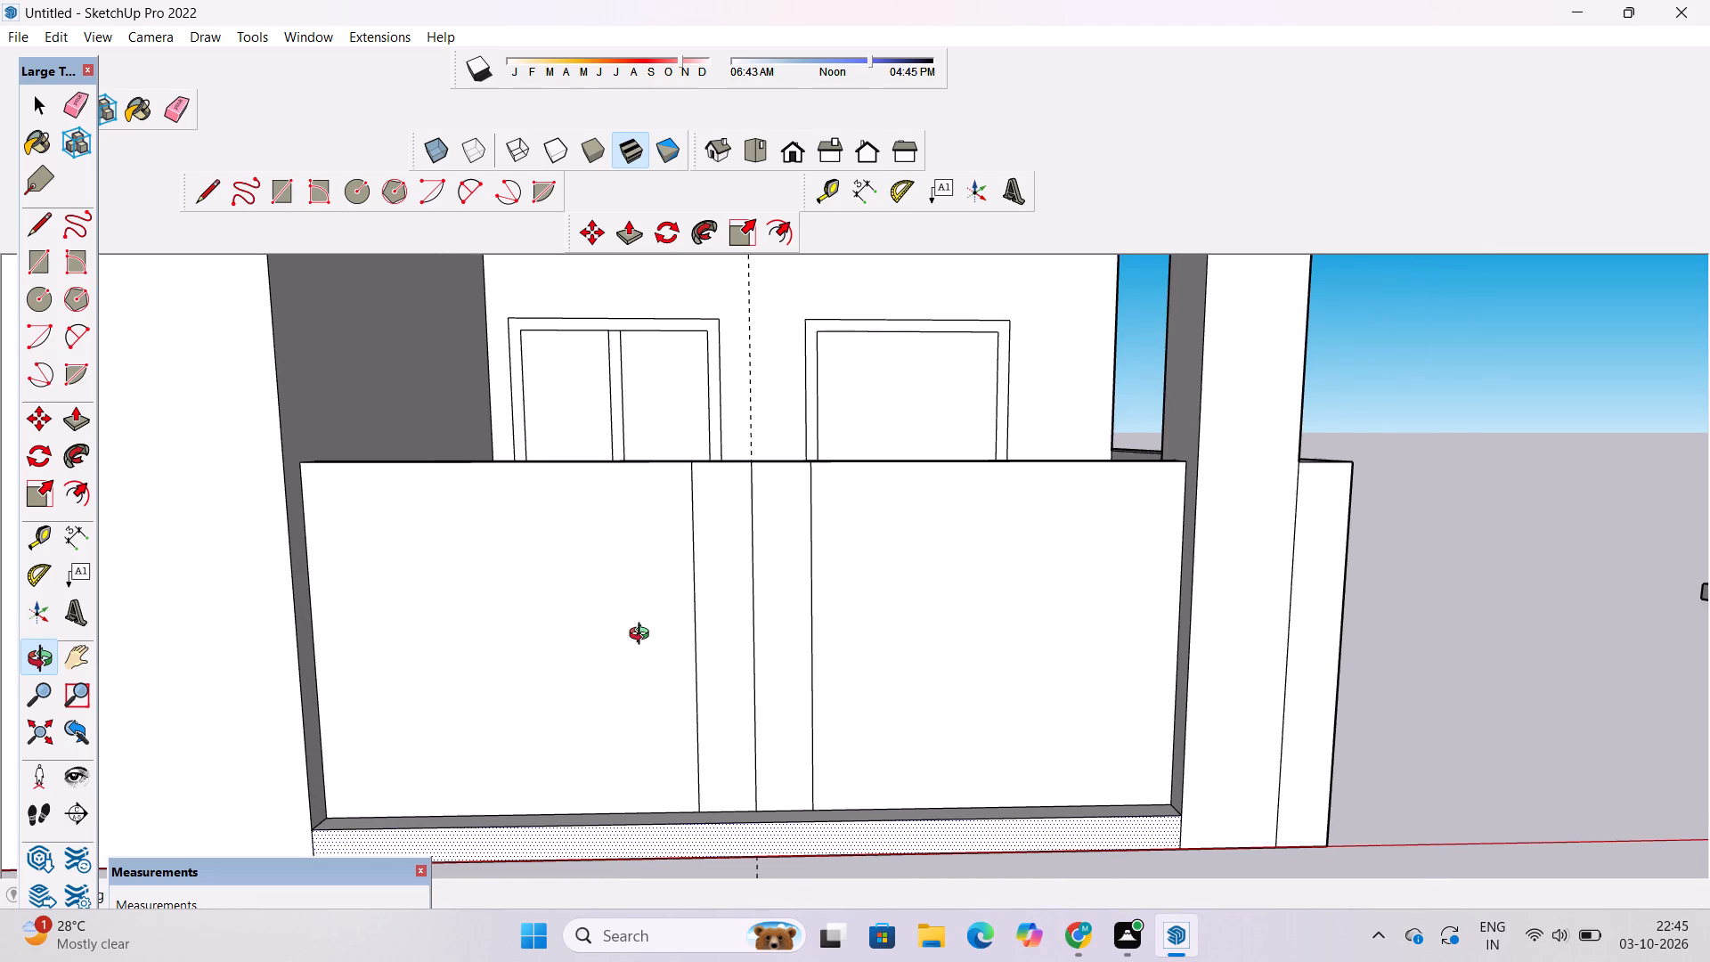
left_click_drag(643, 636, 725, 639)
left_click(703, 689, "shift")
scroll(695, 684, "down", 3)
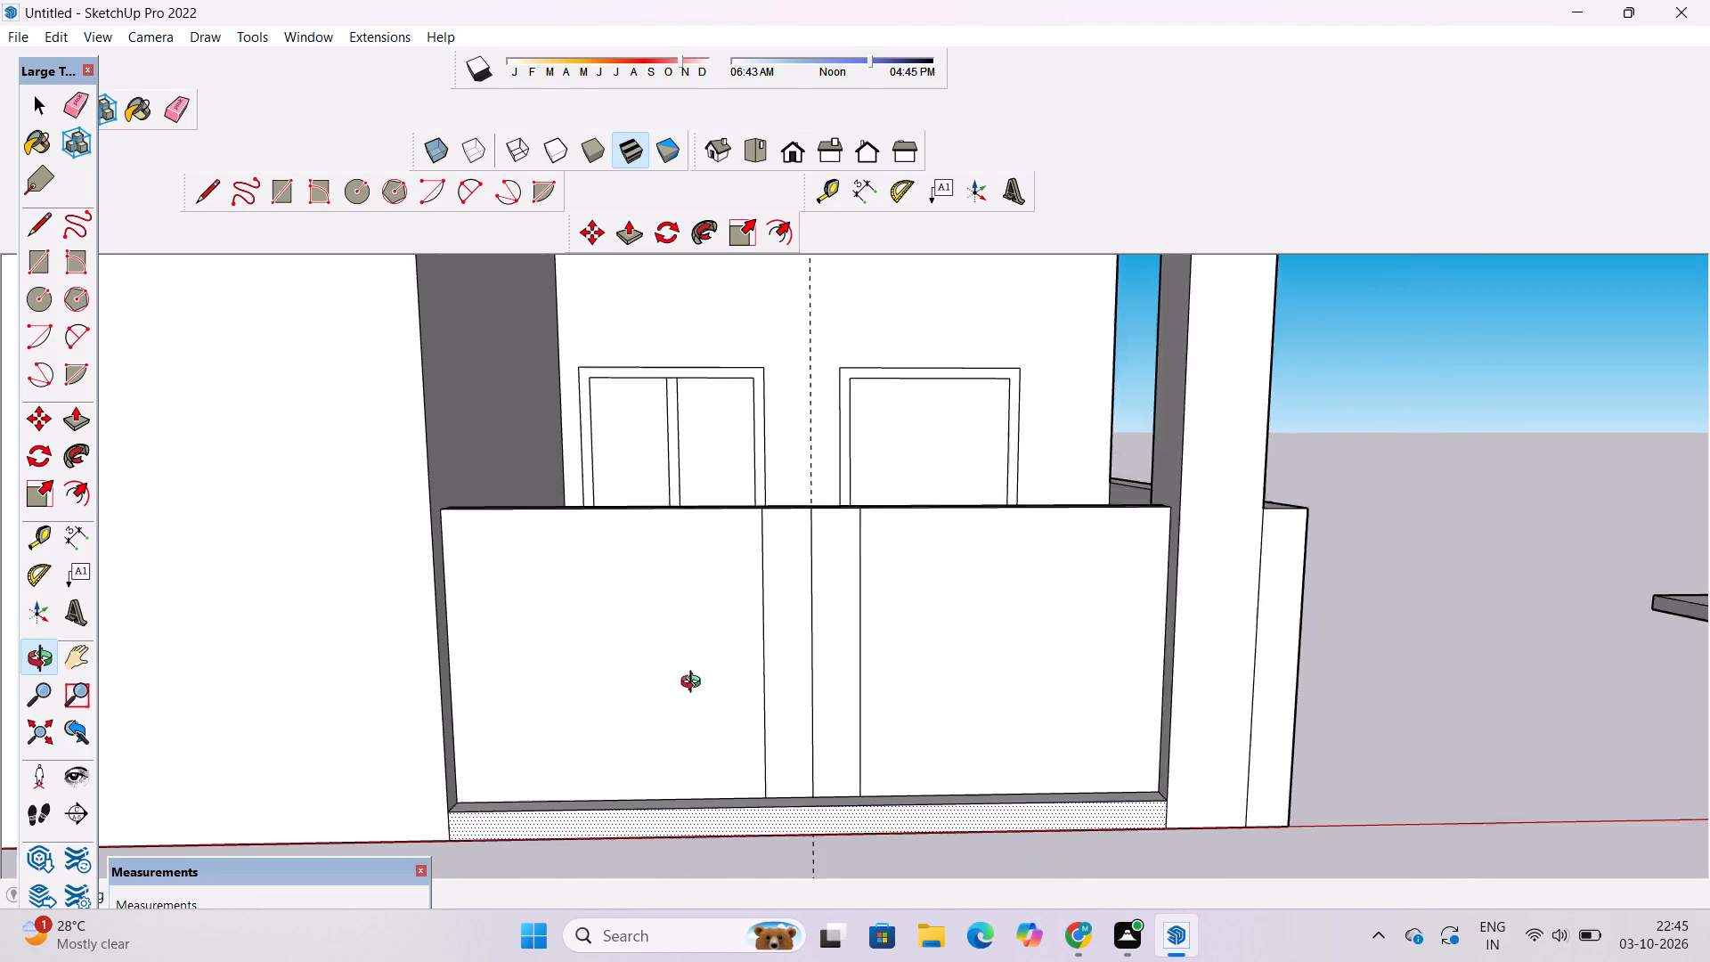
scroll(695, 684, "down", 2)
left_click_drag(696, 689, 698, 650, "shift")
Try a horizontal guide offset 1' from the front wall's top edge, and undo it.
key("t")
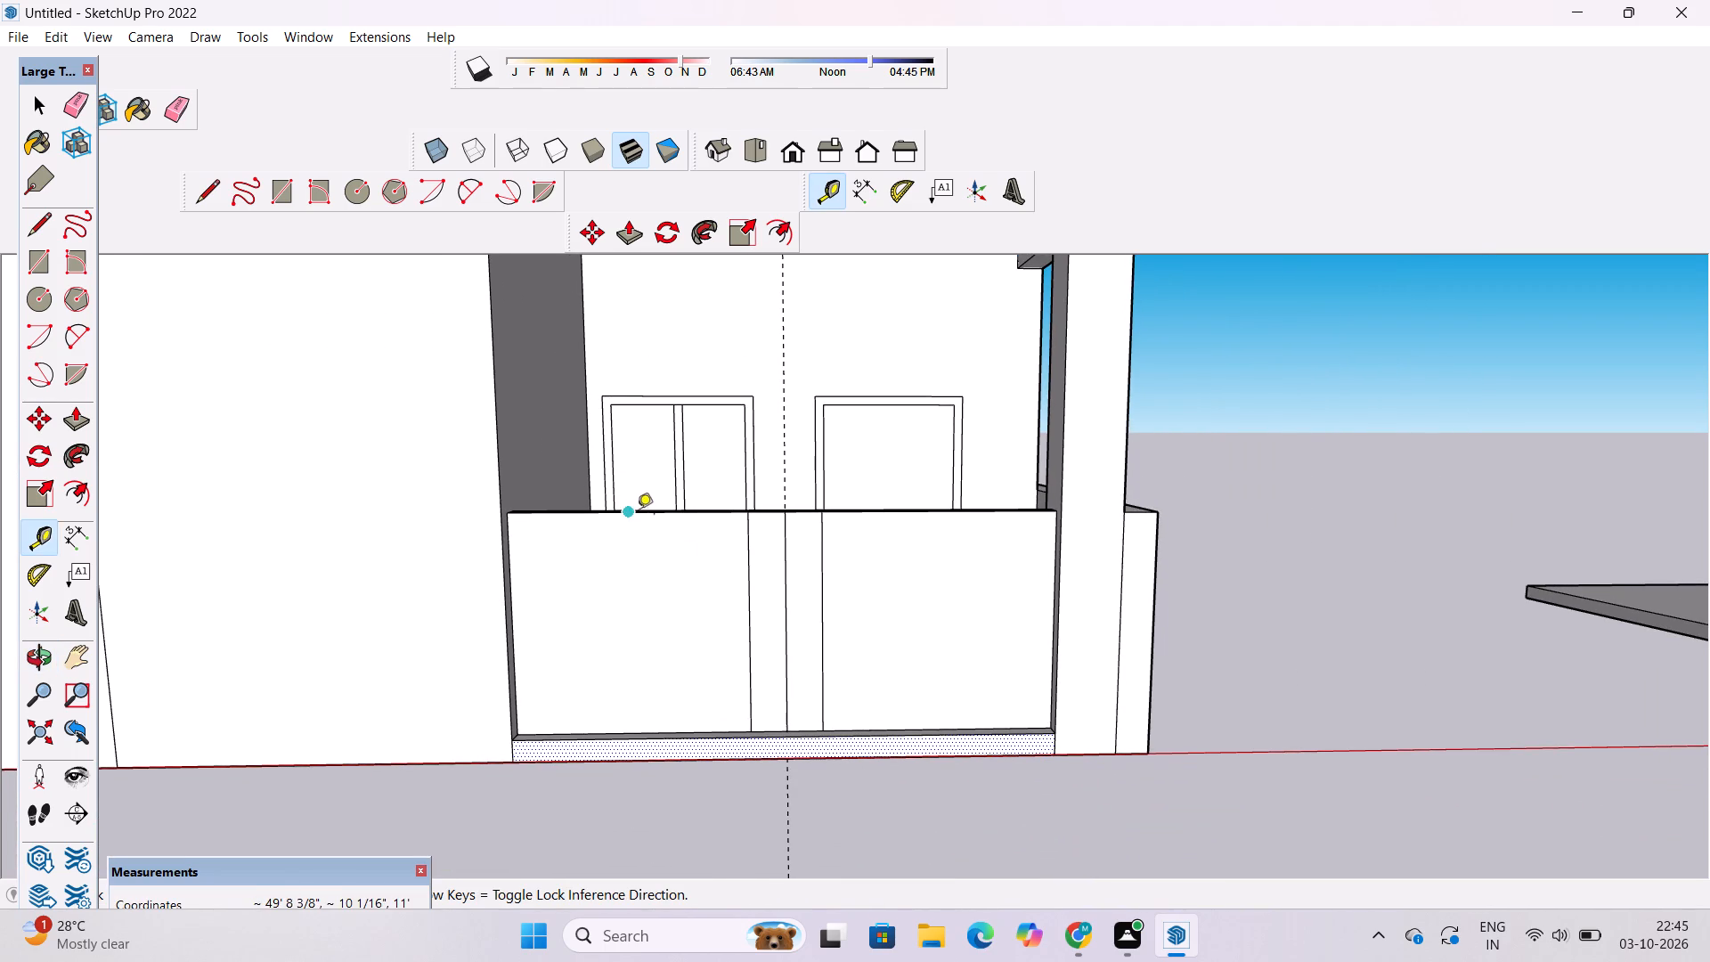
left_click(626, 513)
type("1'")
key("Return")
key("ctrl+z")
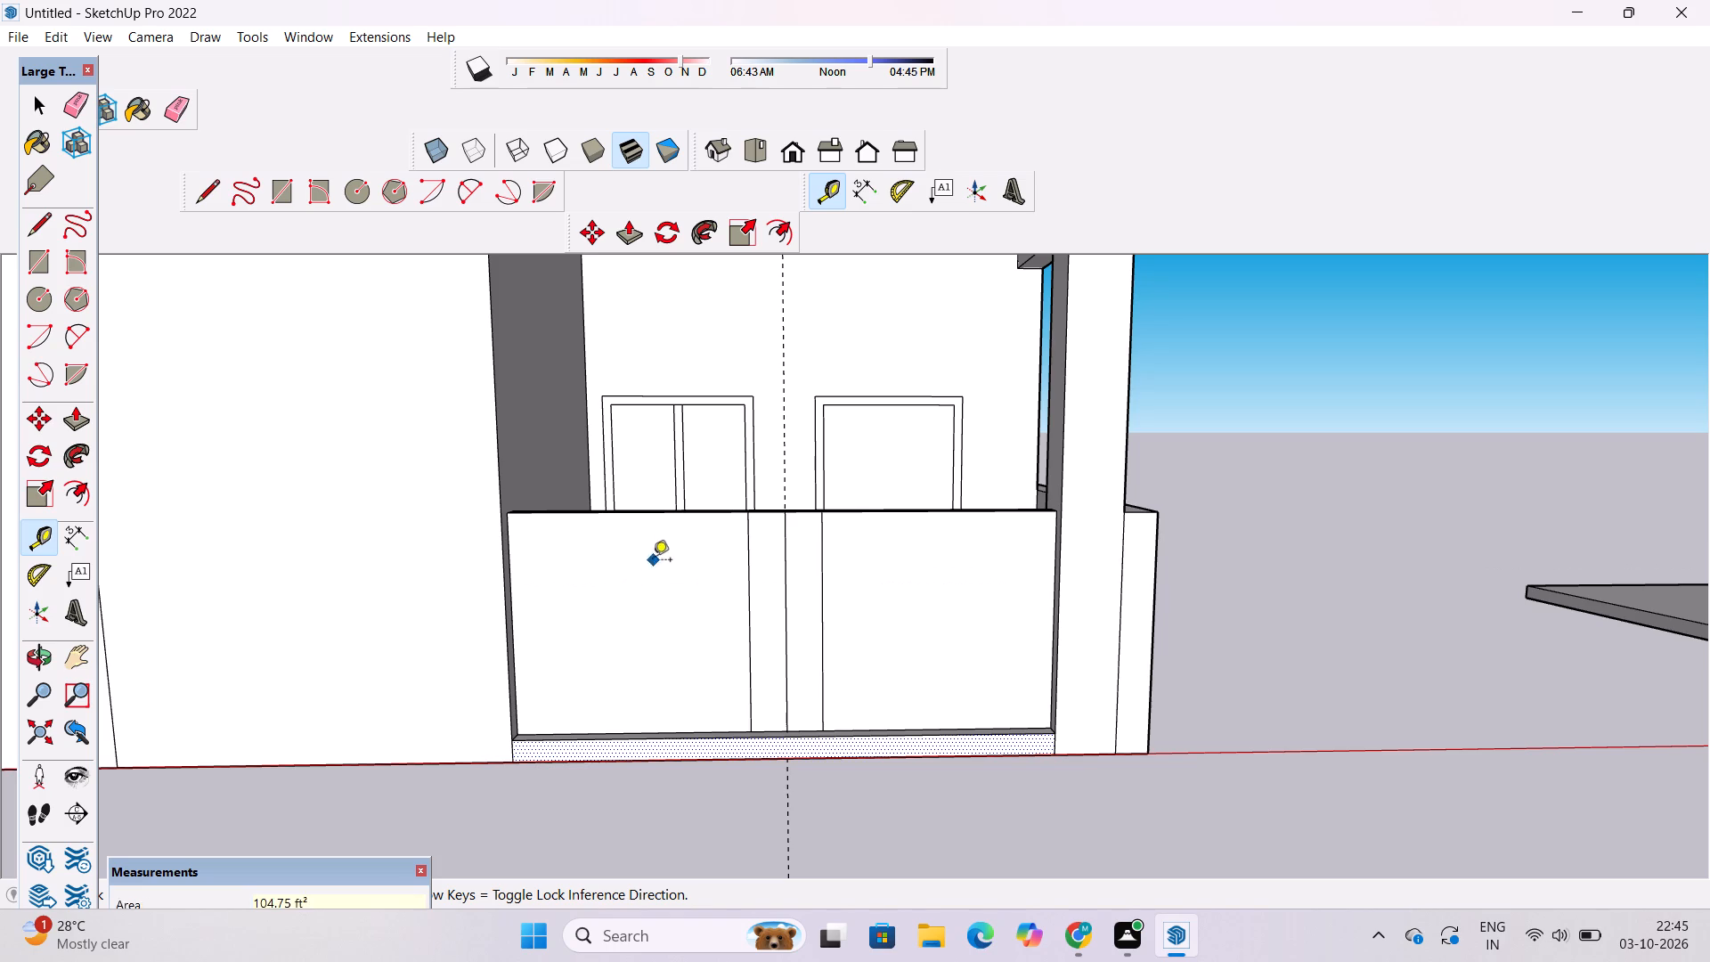
Place a horizontal guide 9" below the front enclosure wall's top edge.
left_click(670, 517)
type("9\"'")
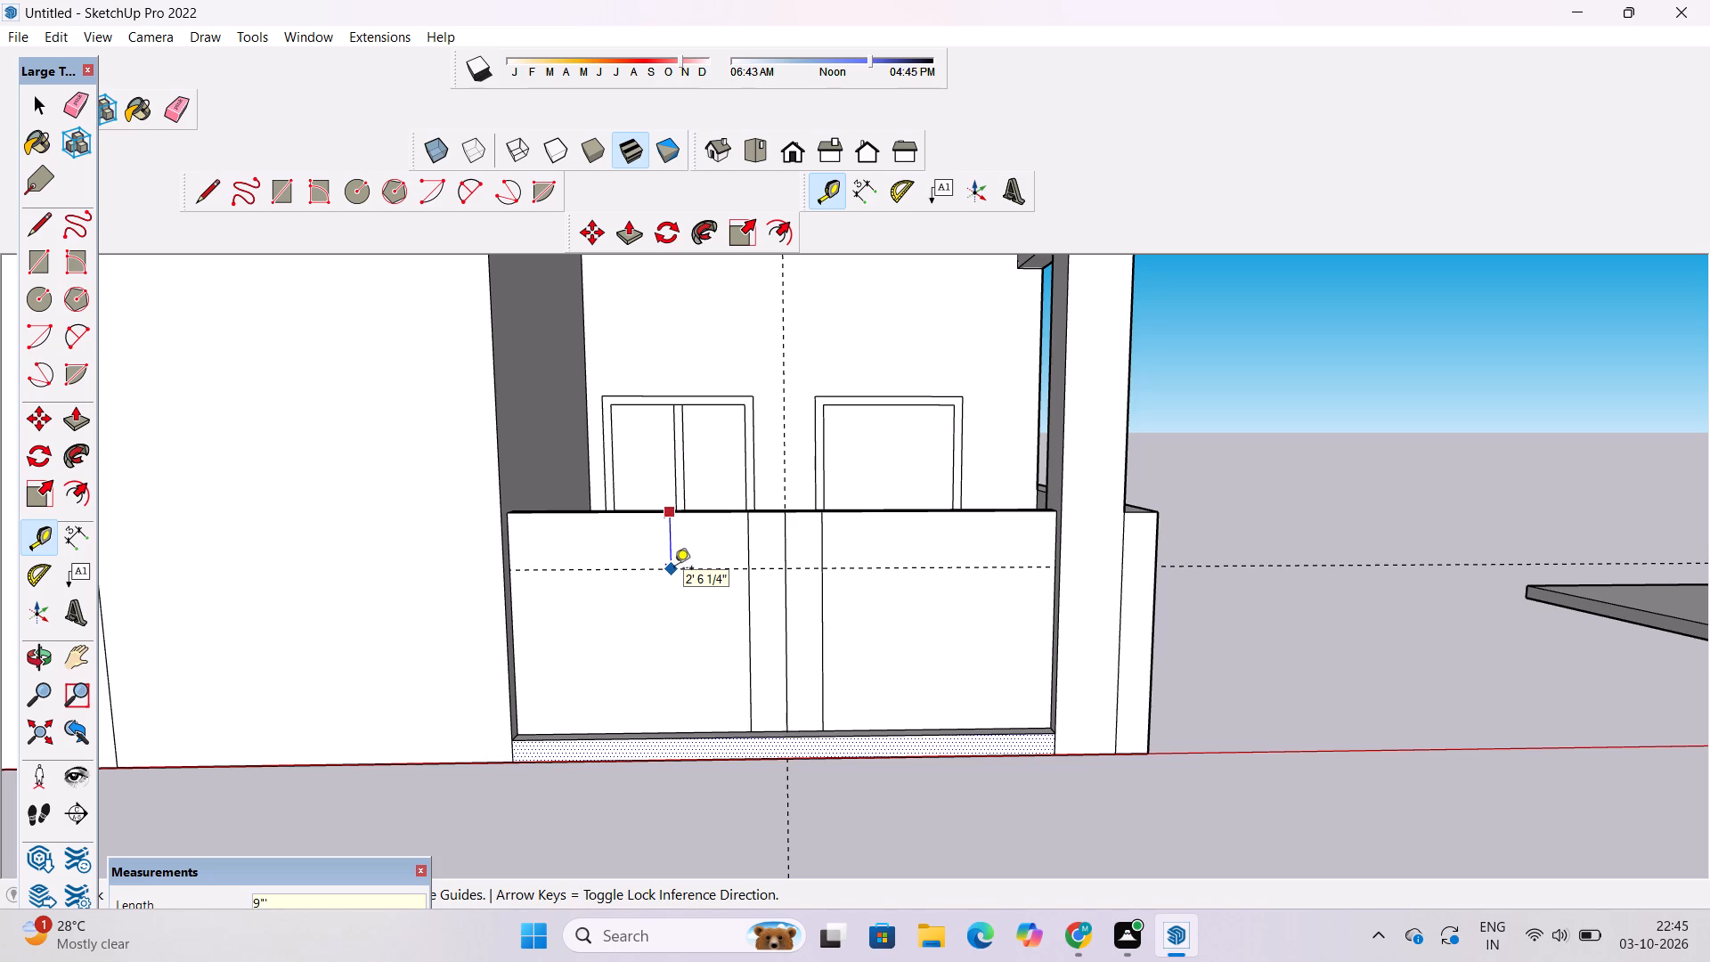
key("BackSpace")
key("Return")
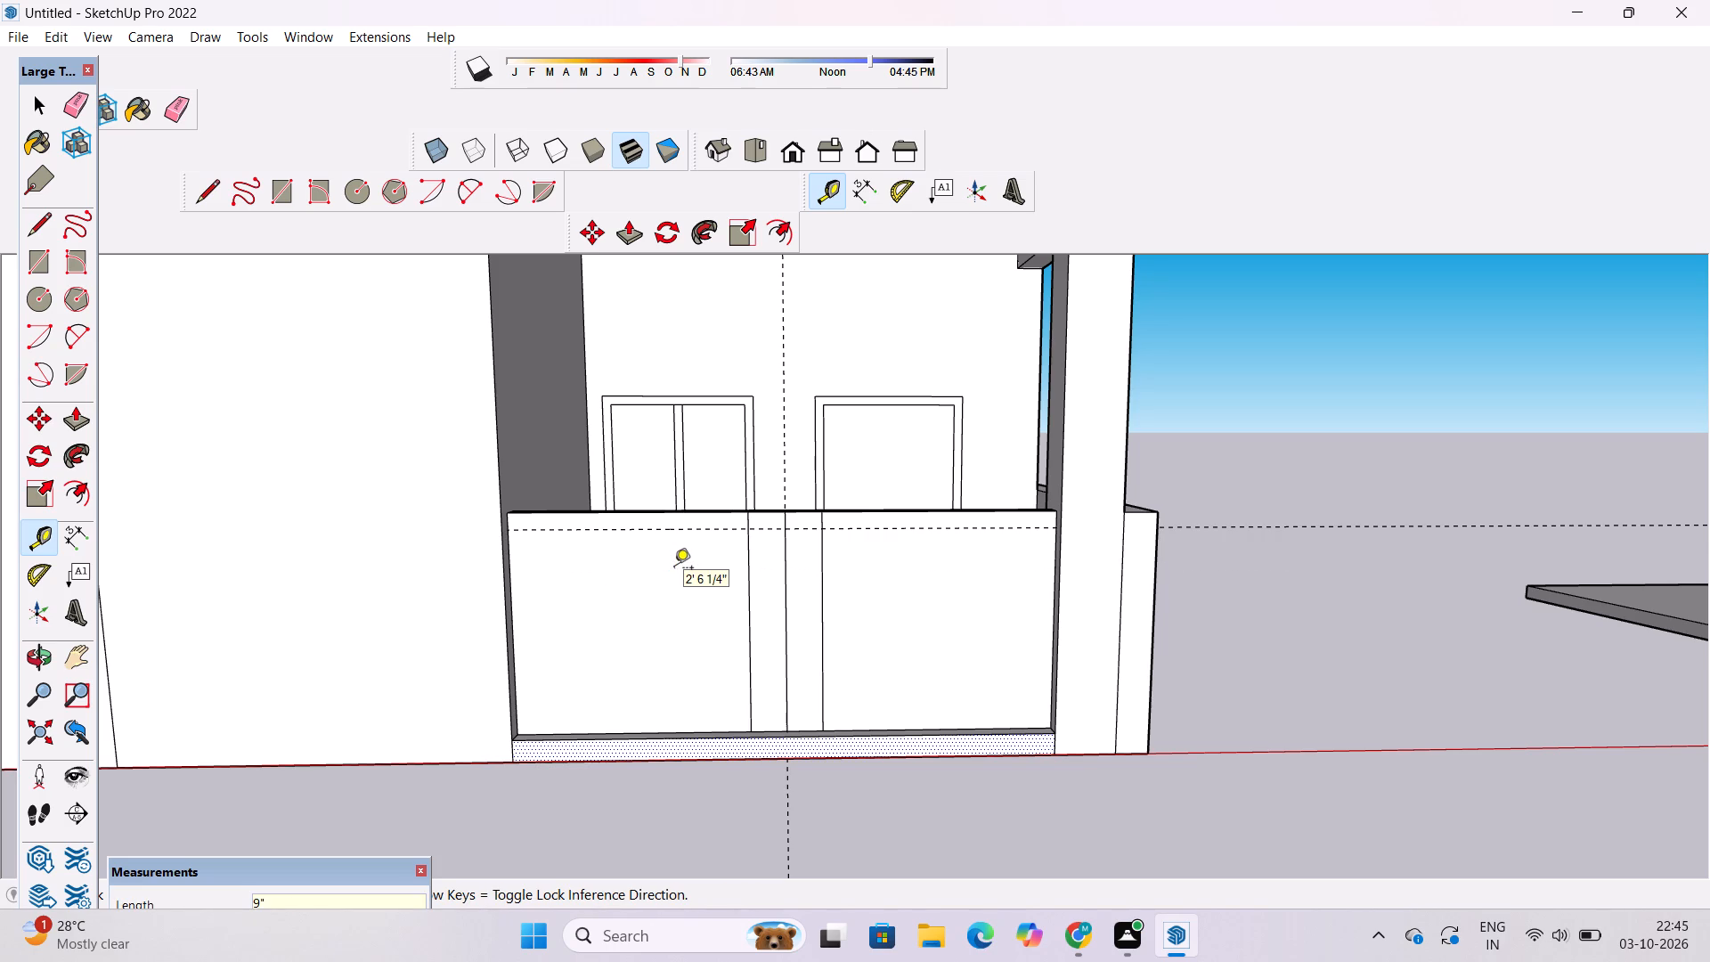
scroll(676, 570, "down", 4)
scroll(653, 643, "up", 7)
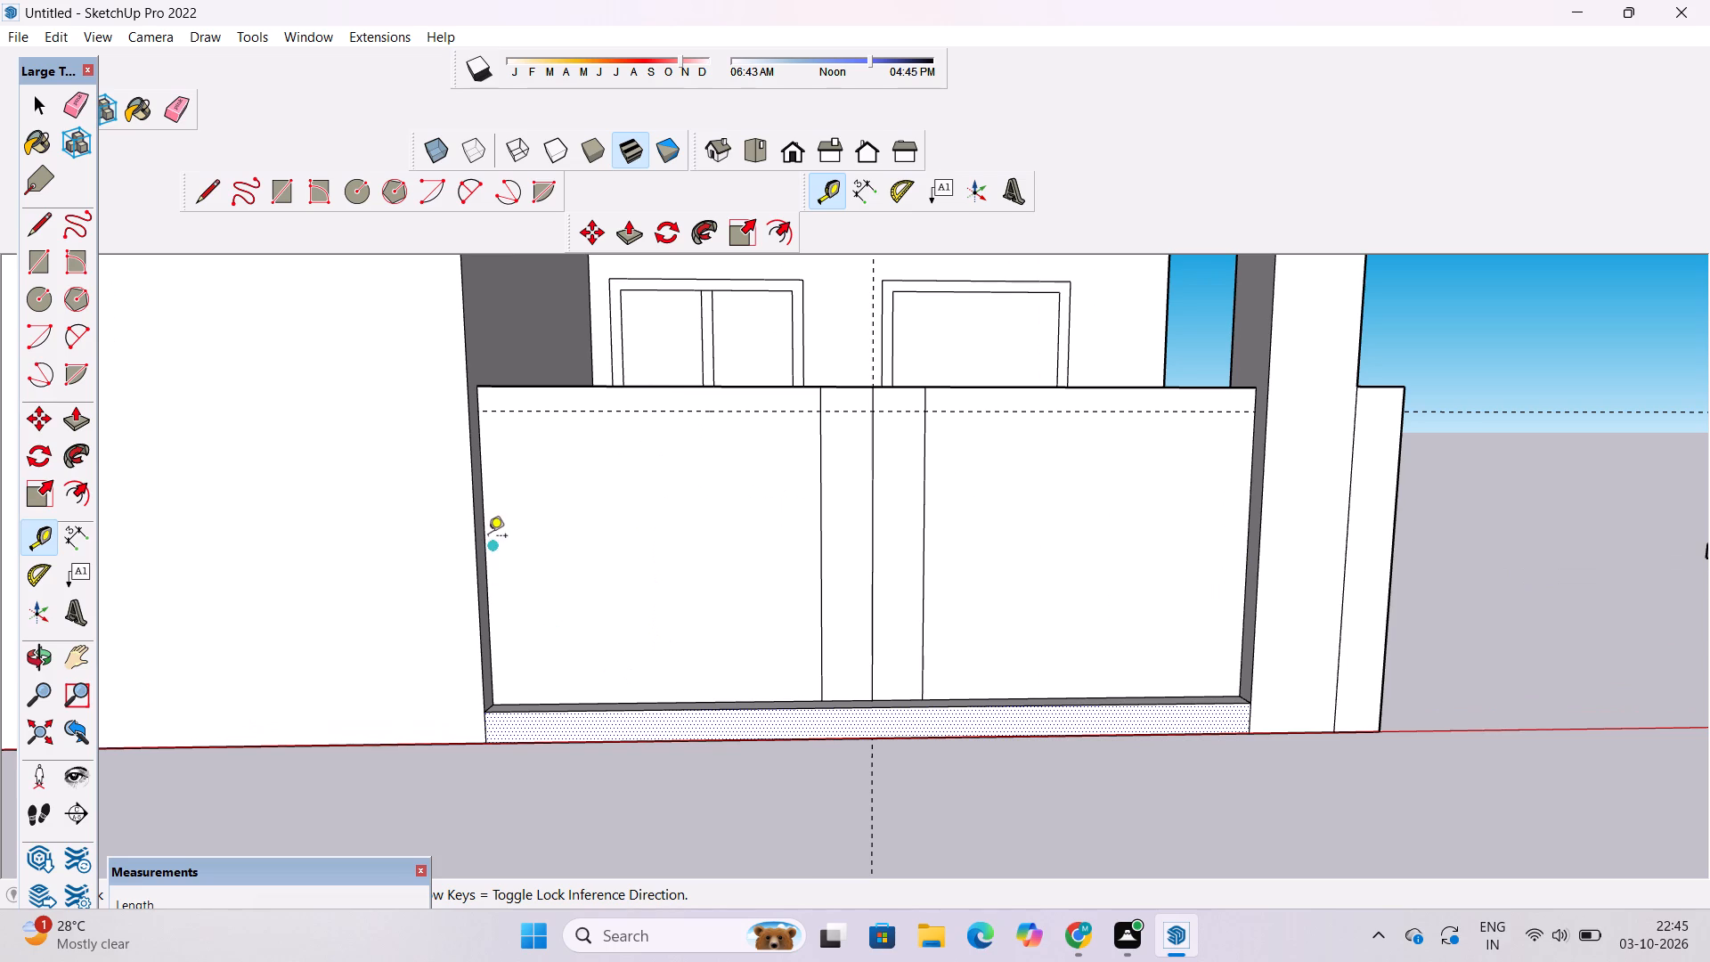
Place vertical guides 9" inward from the front enclosure wall's left and right edges.
left_click(486, 553)
type("9\"")
key("Return")
scroll(581, 591, "down", 4)
scroll(868, 565, "up", 6)
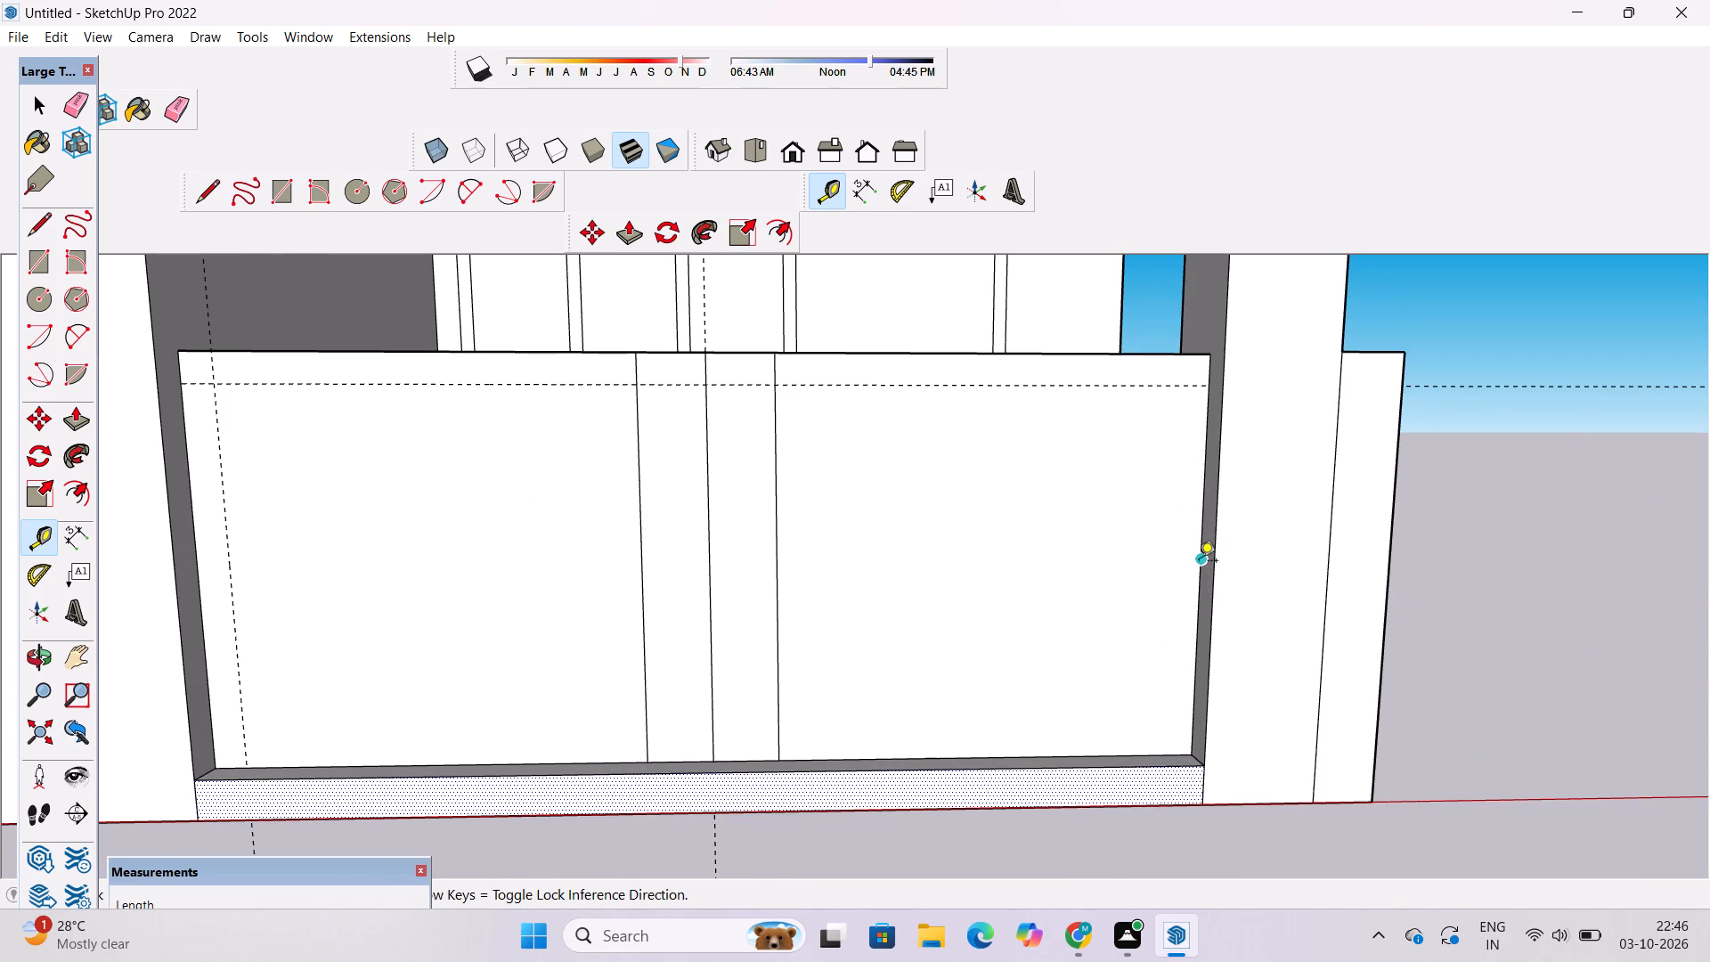
left_click(1199, 562)
type("9\"")
key("Return")
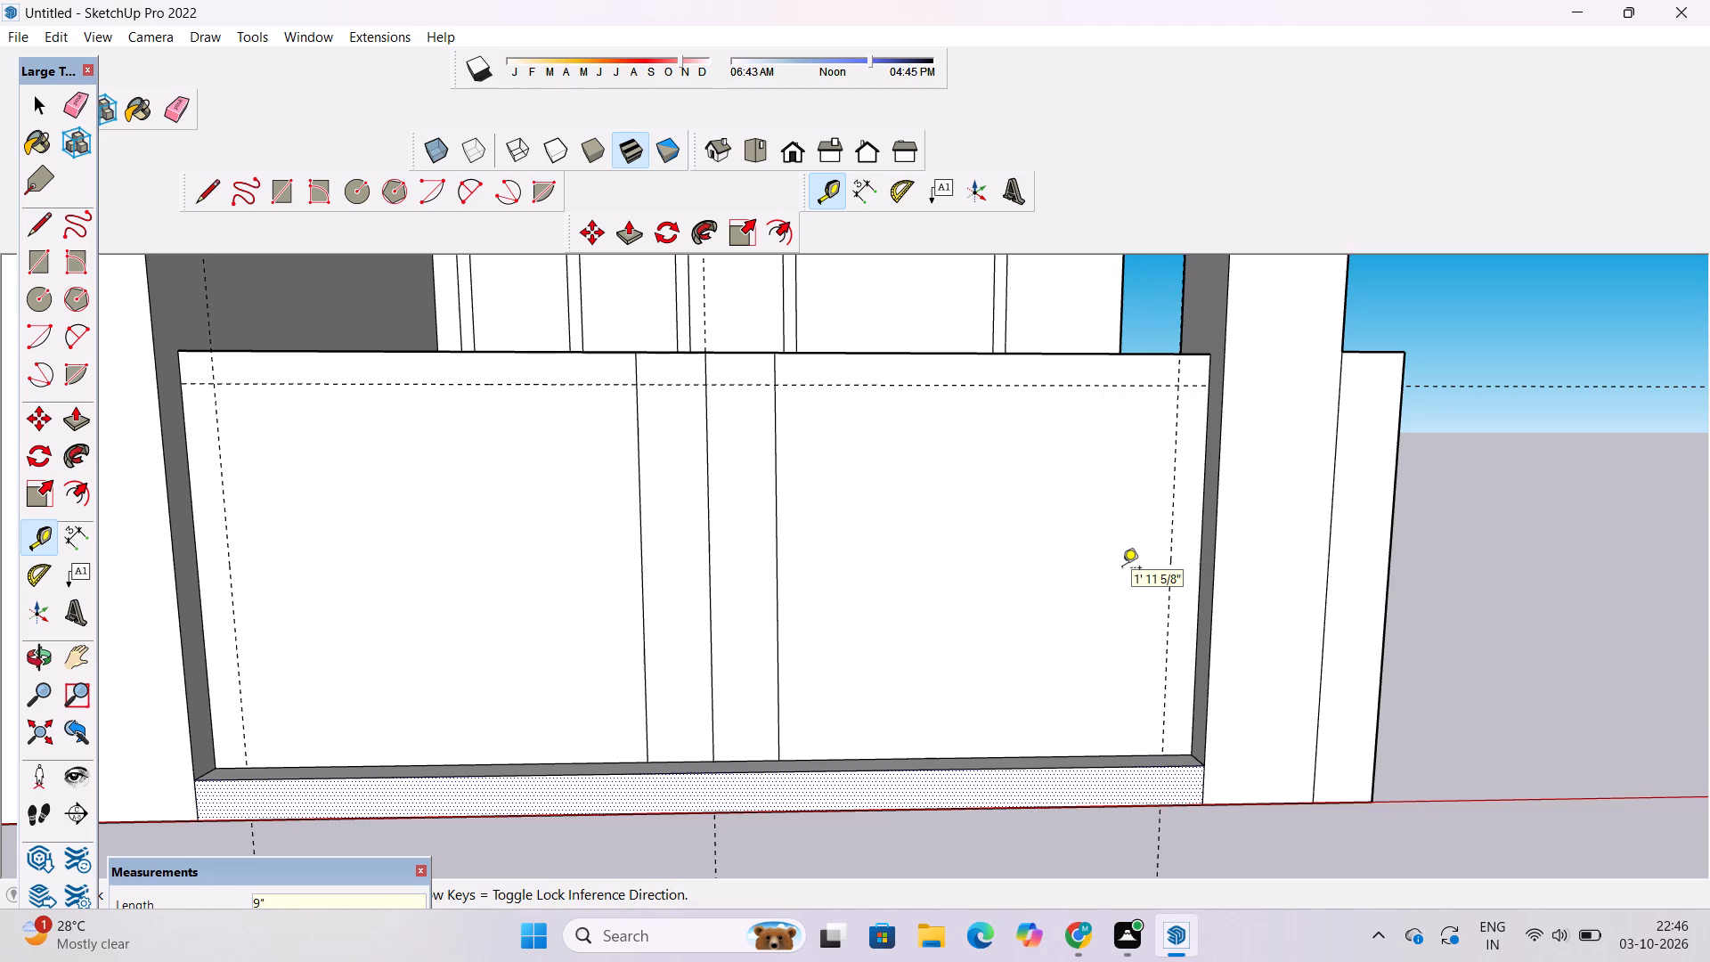
Place a horizontal guide 9" above the front enclosure wall's bottom edge.
scroll(1141, 546, "down", 5)
scroll(1102, 682, "up", 7)
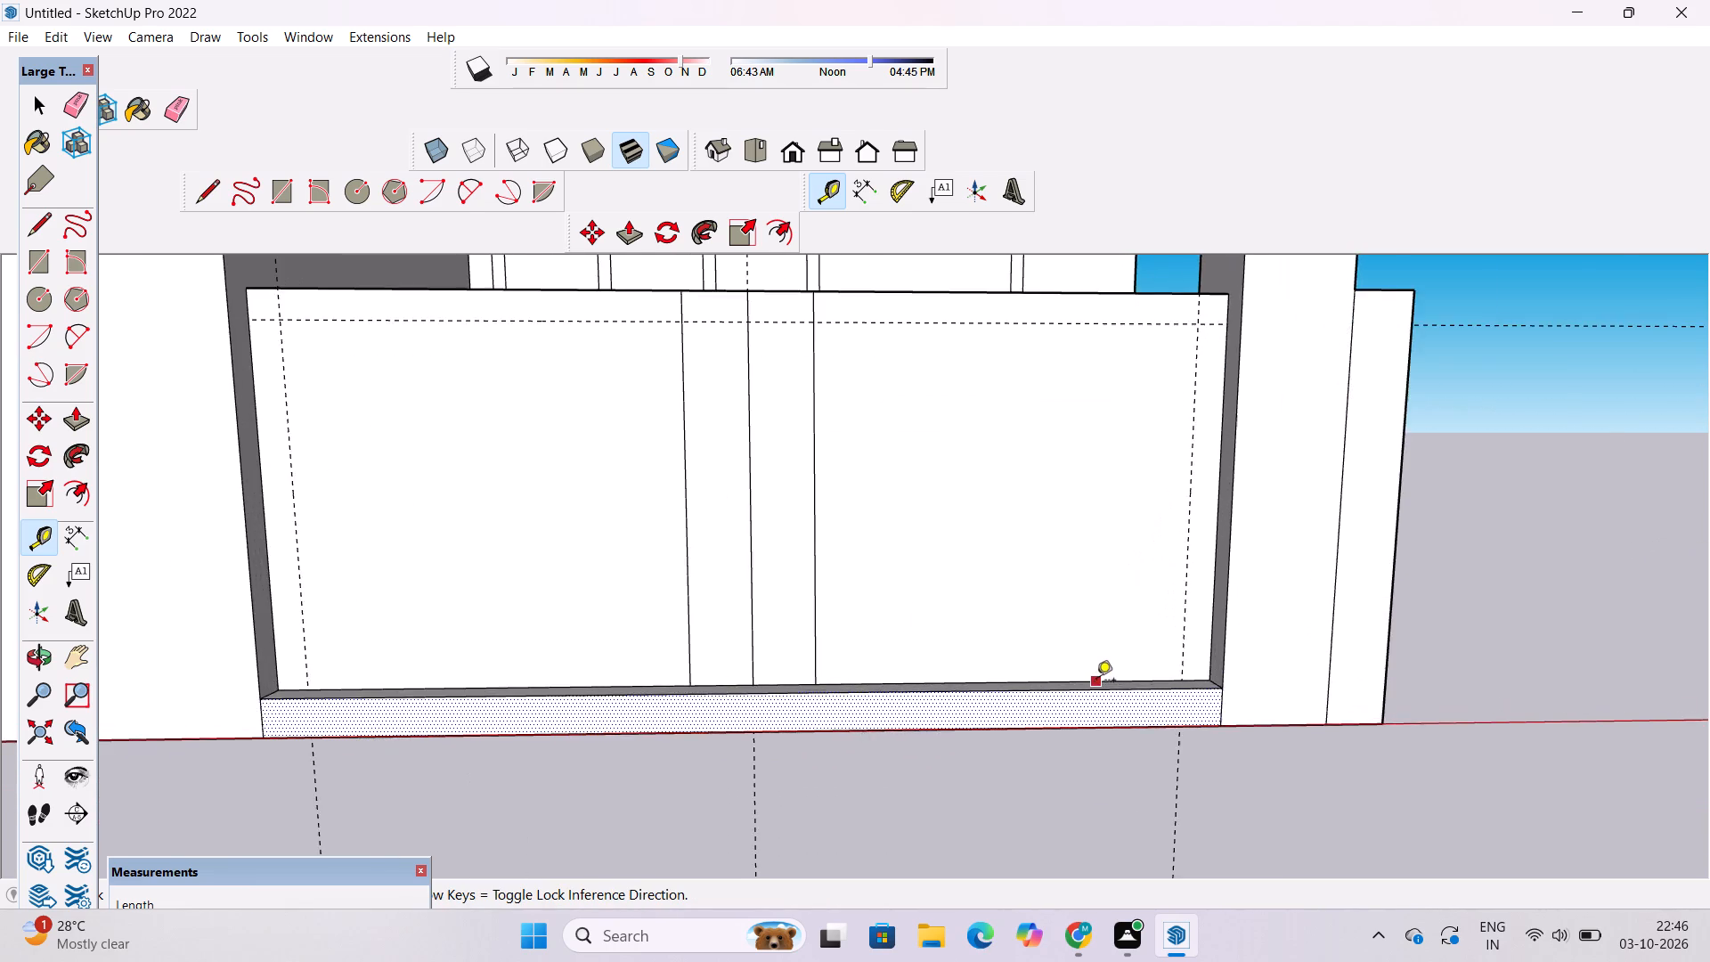
scroll(1096, 681, "up", 2)
left_click(1082, 681)
type("9\"")
key("Return")
Draw a 22' 8 1/2" by 8' 6" rectangle on the enclosure wall between the four inset guide intersections.
scroll(1085, 617, "down", 9)
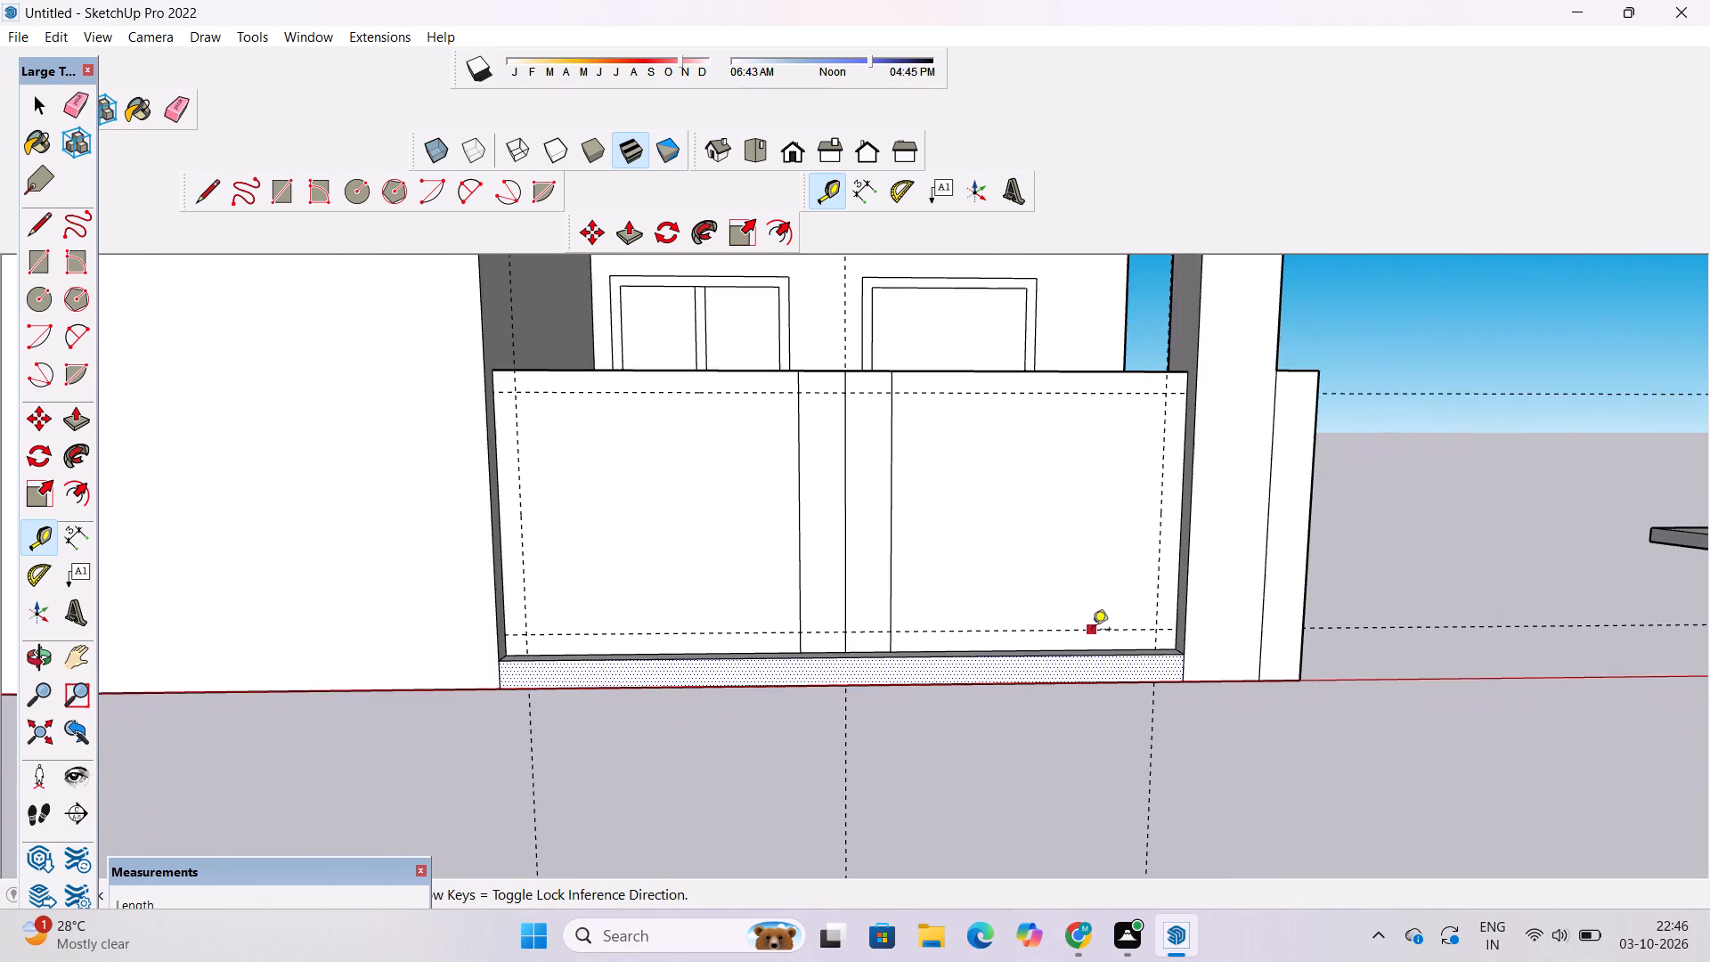
scroll(1219, 588, "down", 8)
scroll(1103, 579, "up", 1)
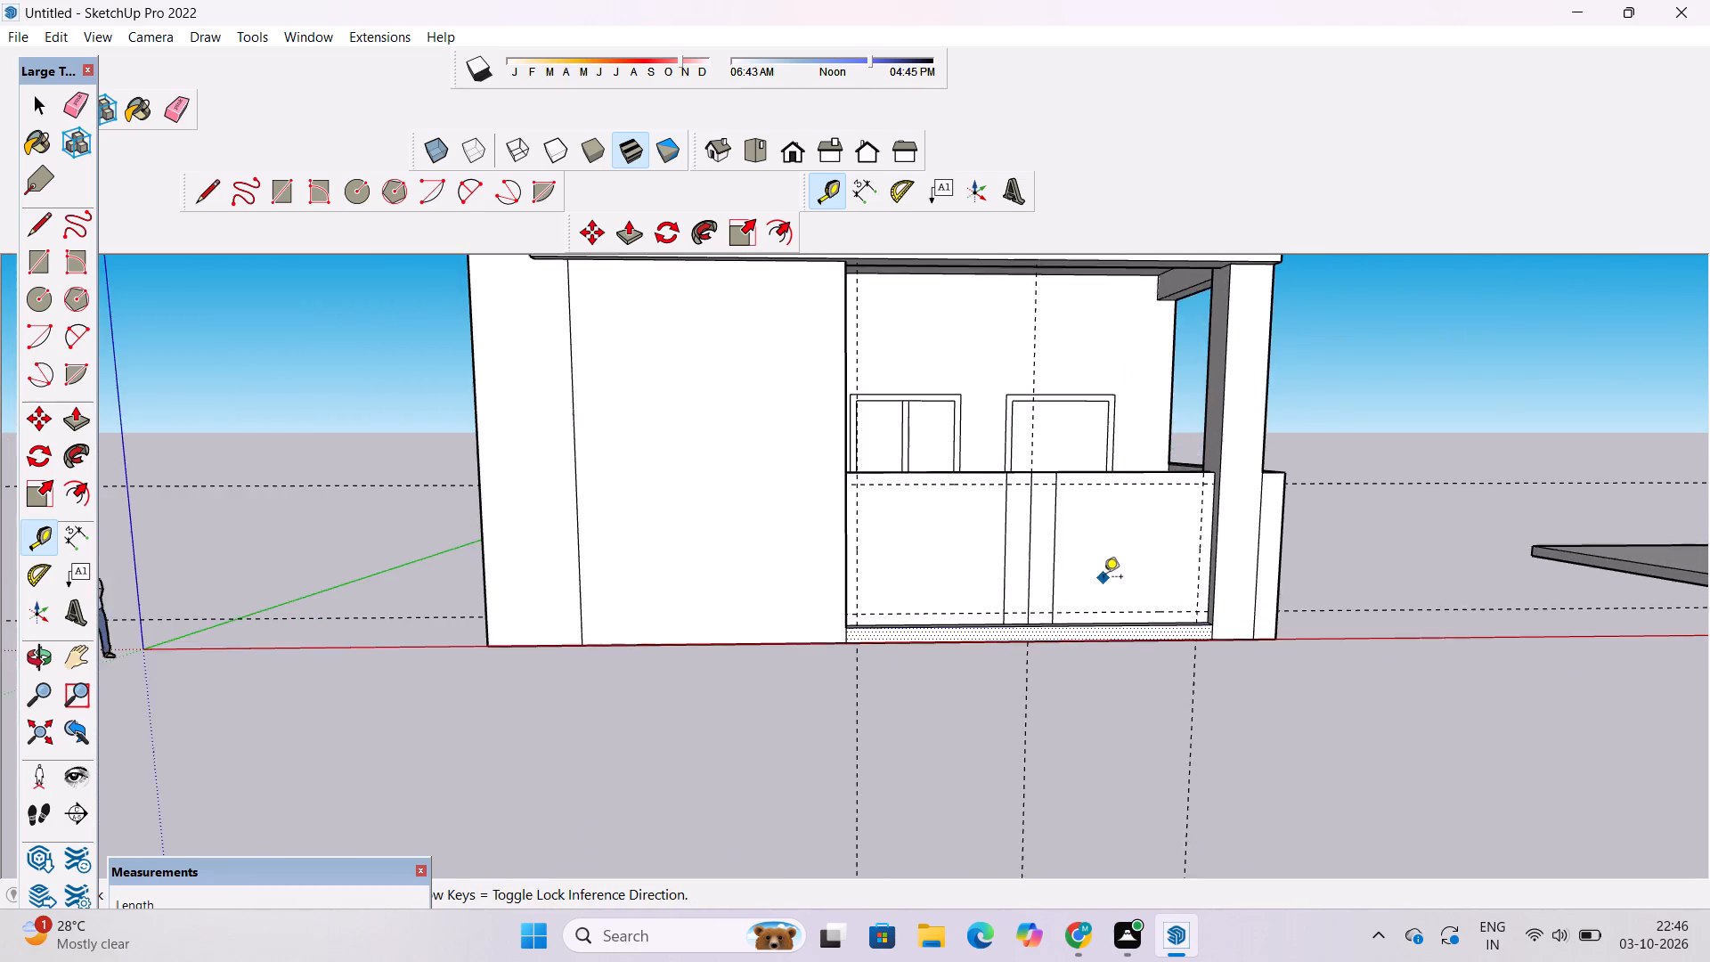
key("r")
scroll(832, 561, "up", 7)
scroll(632, 457, "down", 6)
scroll(1184, 426, "up", 5)
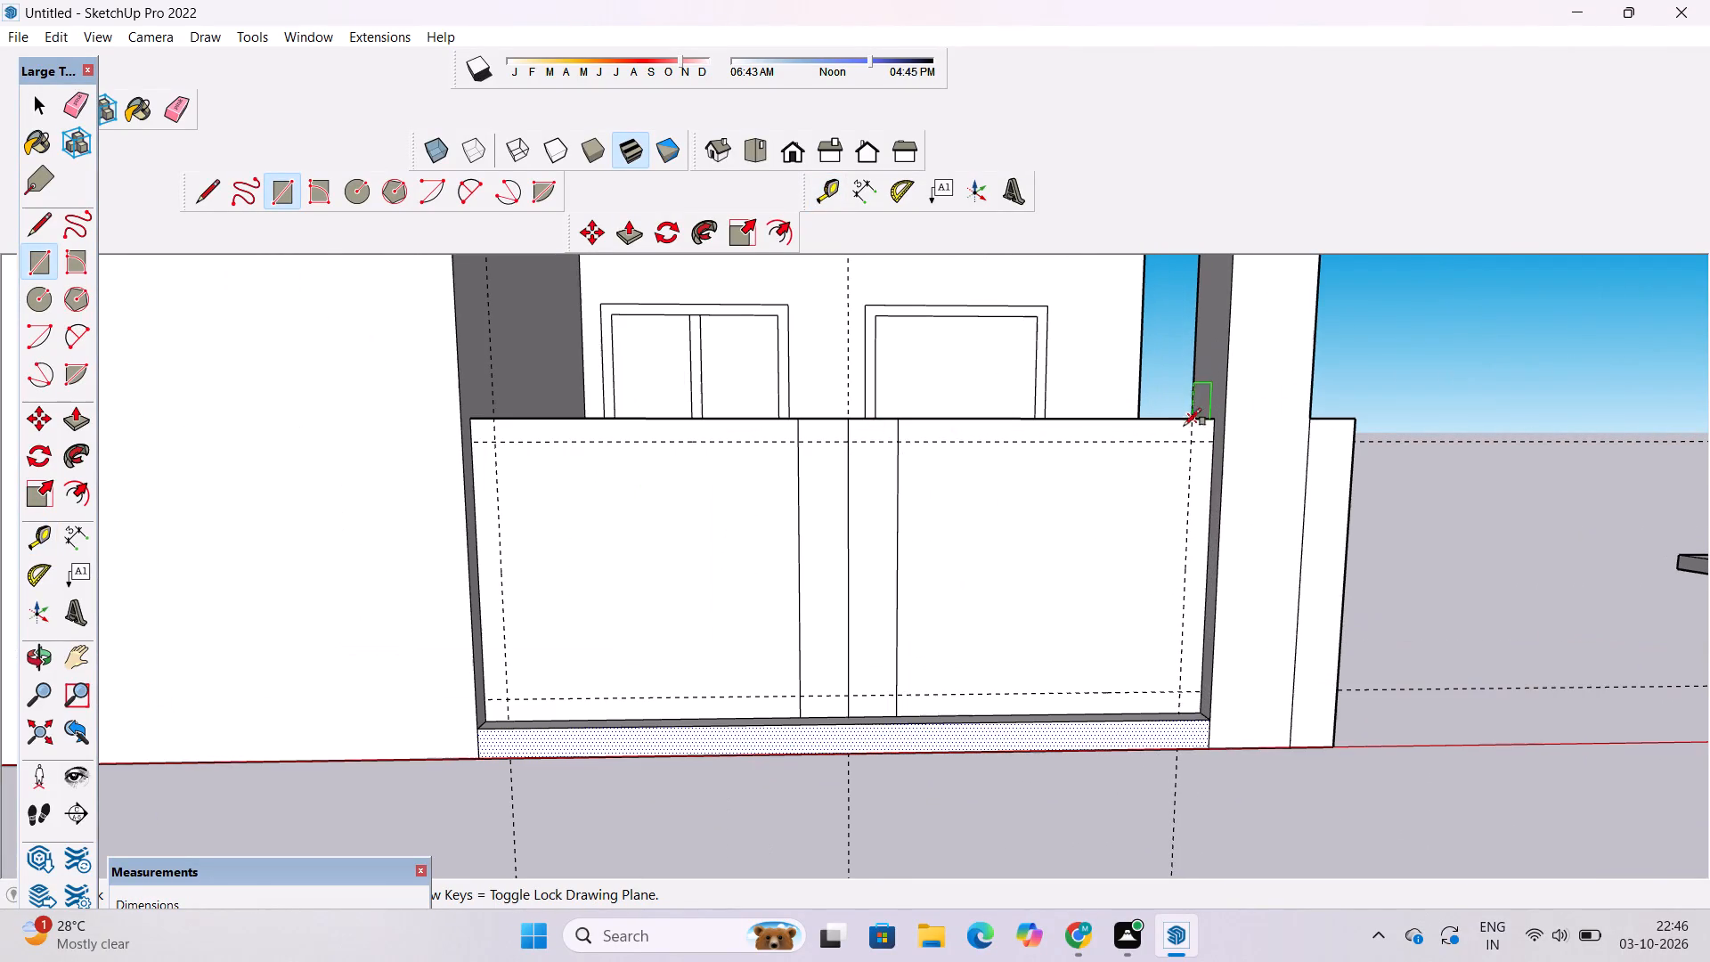
left_click(496, 444)
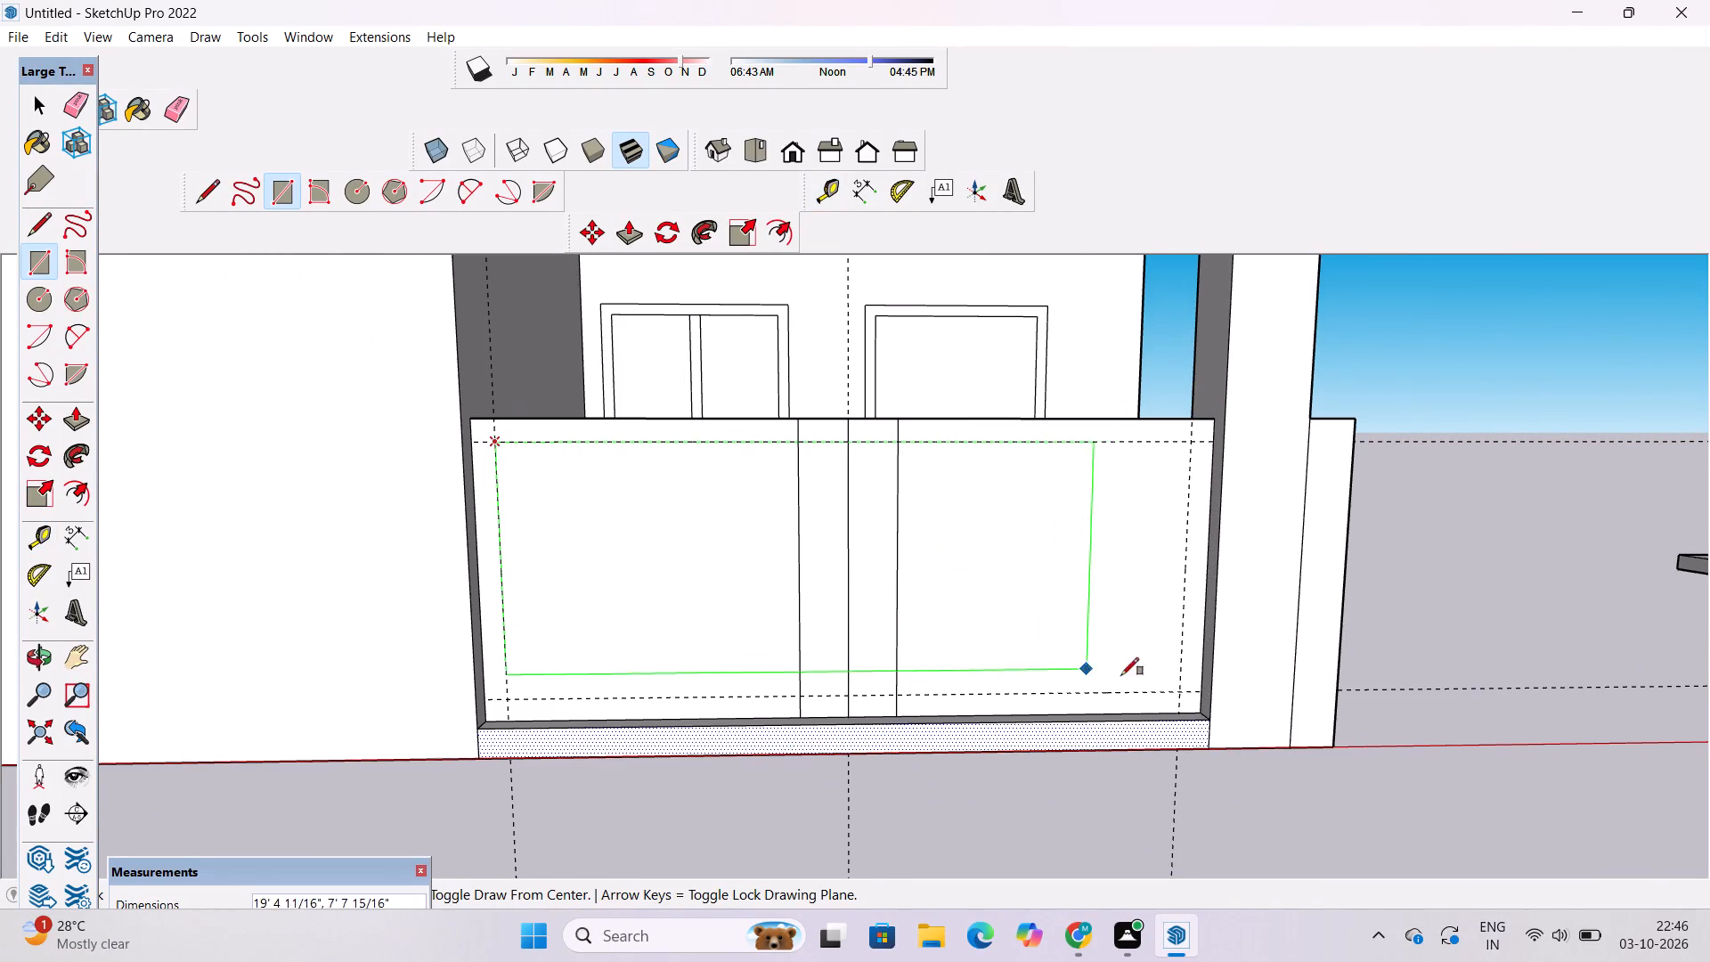
left_click(1184, 692)
key("space")
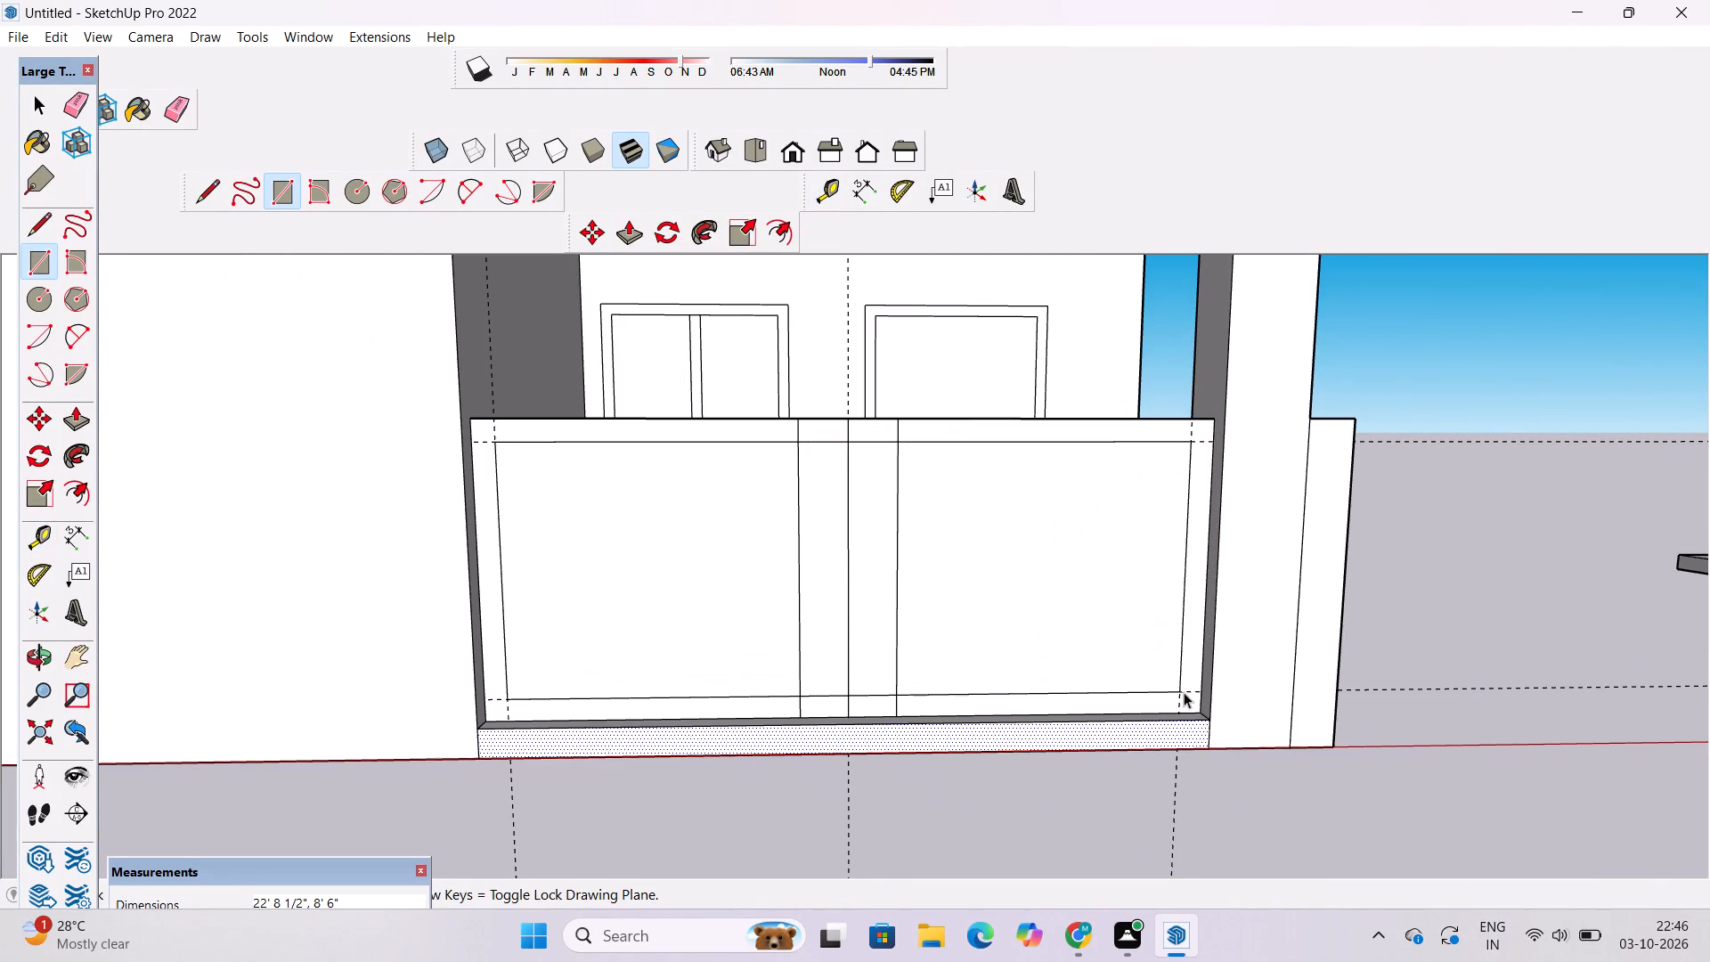
Erase the two horizontal and three vertical guides around the front enclosure wall.
type("e")
scroll(1110, 670, "down", 9)
scroll(1295, 585, "up", 2)
left_click_drag(1284, 536, 1294, 584)
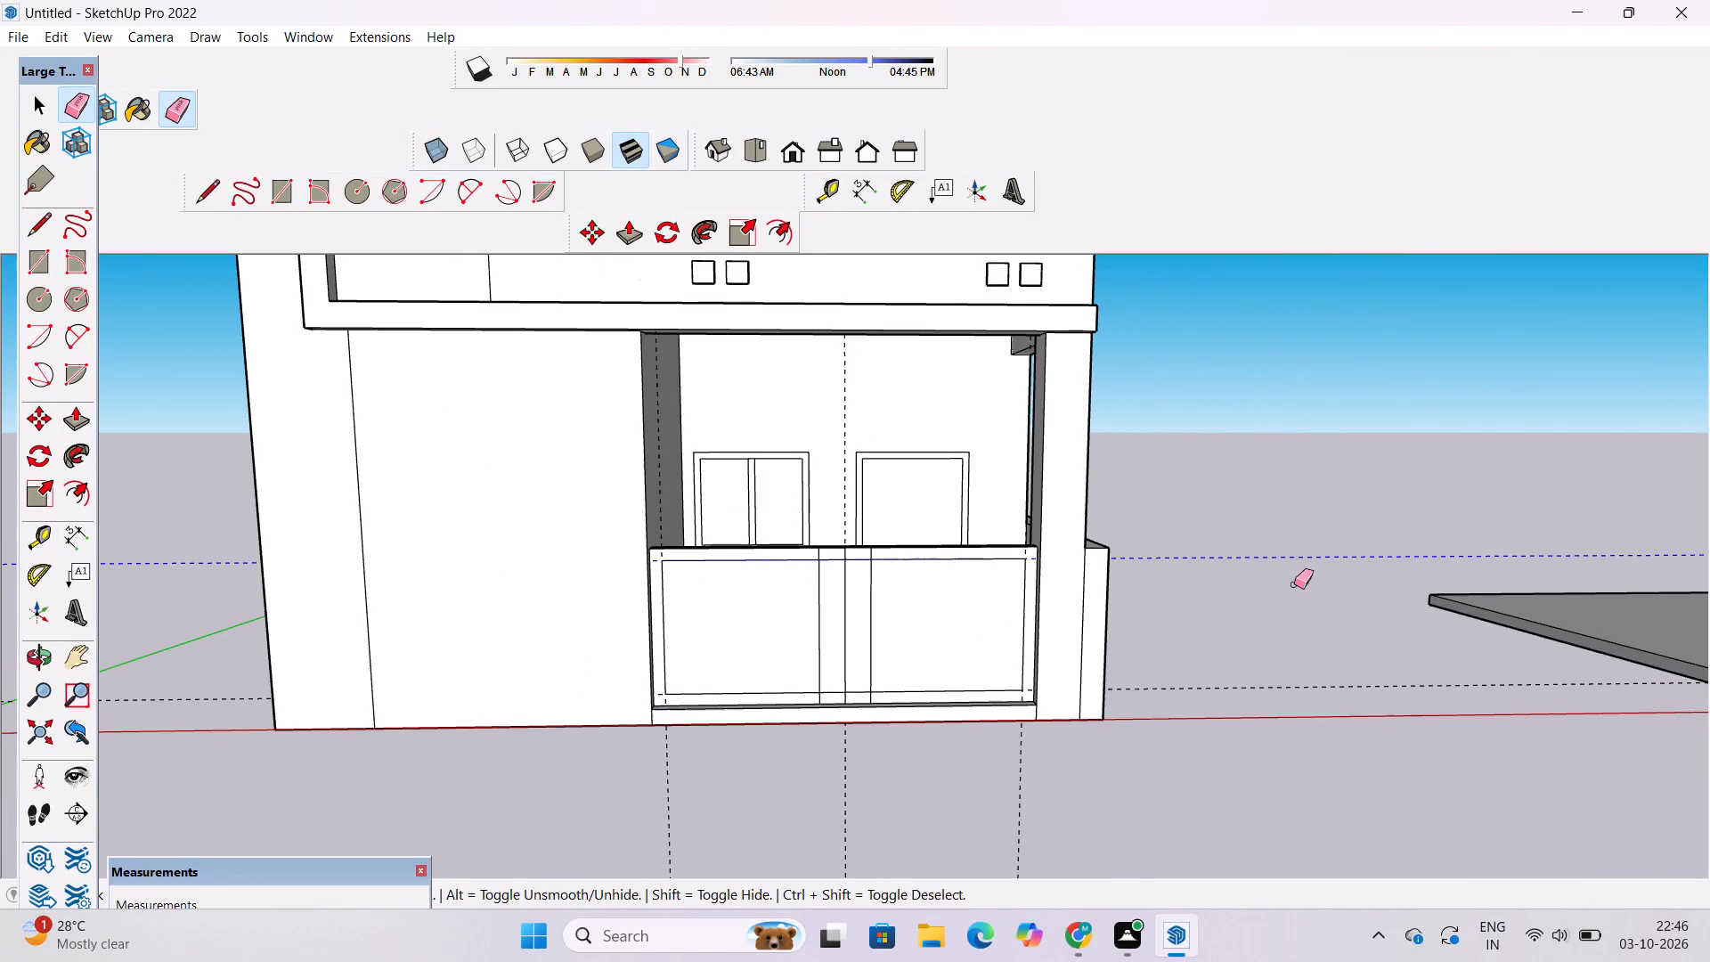
left_click_drag(1294, 584, 1304, 705)
scroll(1185, 575, "down", 6)
left_click_drag(1156, 737, 902, 778)
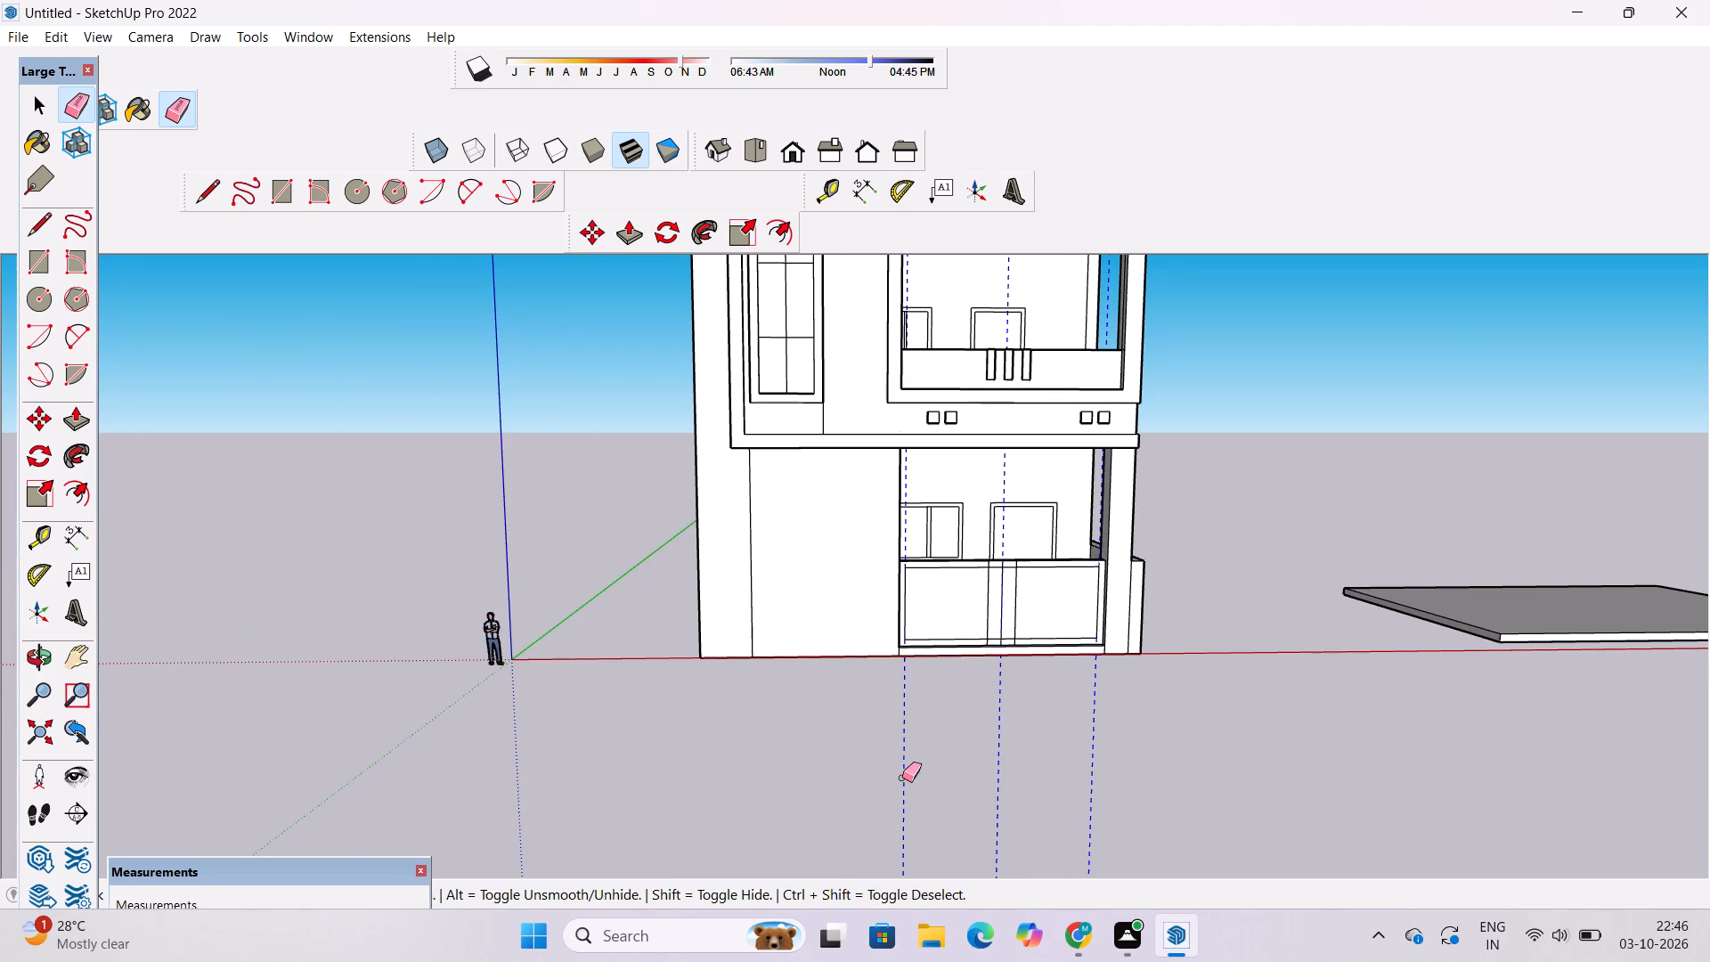
left_click_drag(902, 778, 900, 778)
Erase the three central strip line segments above the inset rectangle on the enclosure wall.
key("o")
scroll(954, 731, "up", 5)
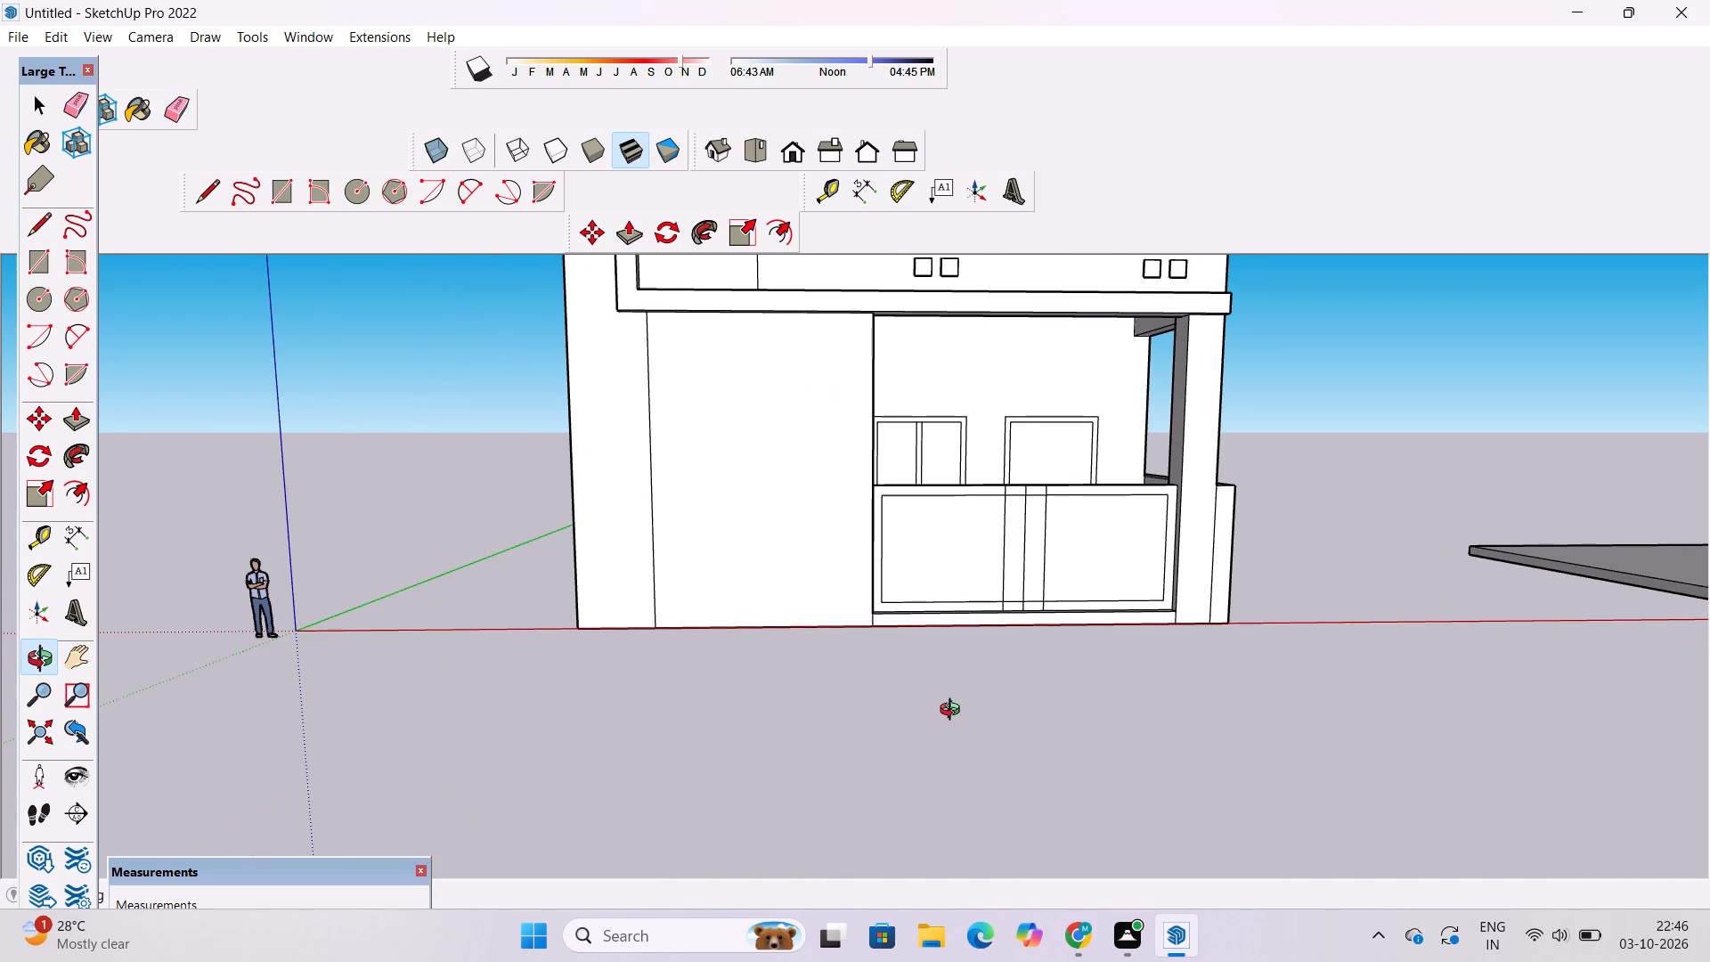
scroll(950, 736, "down", 7)
scroll(1057, 544, "up", 6)
scroll(797, 586, "down", 4)
scroll(1005, 730, "up", 1)
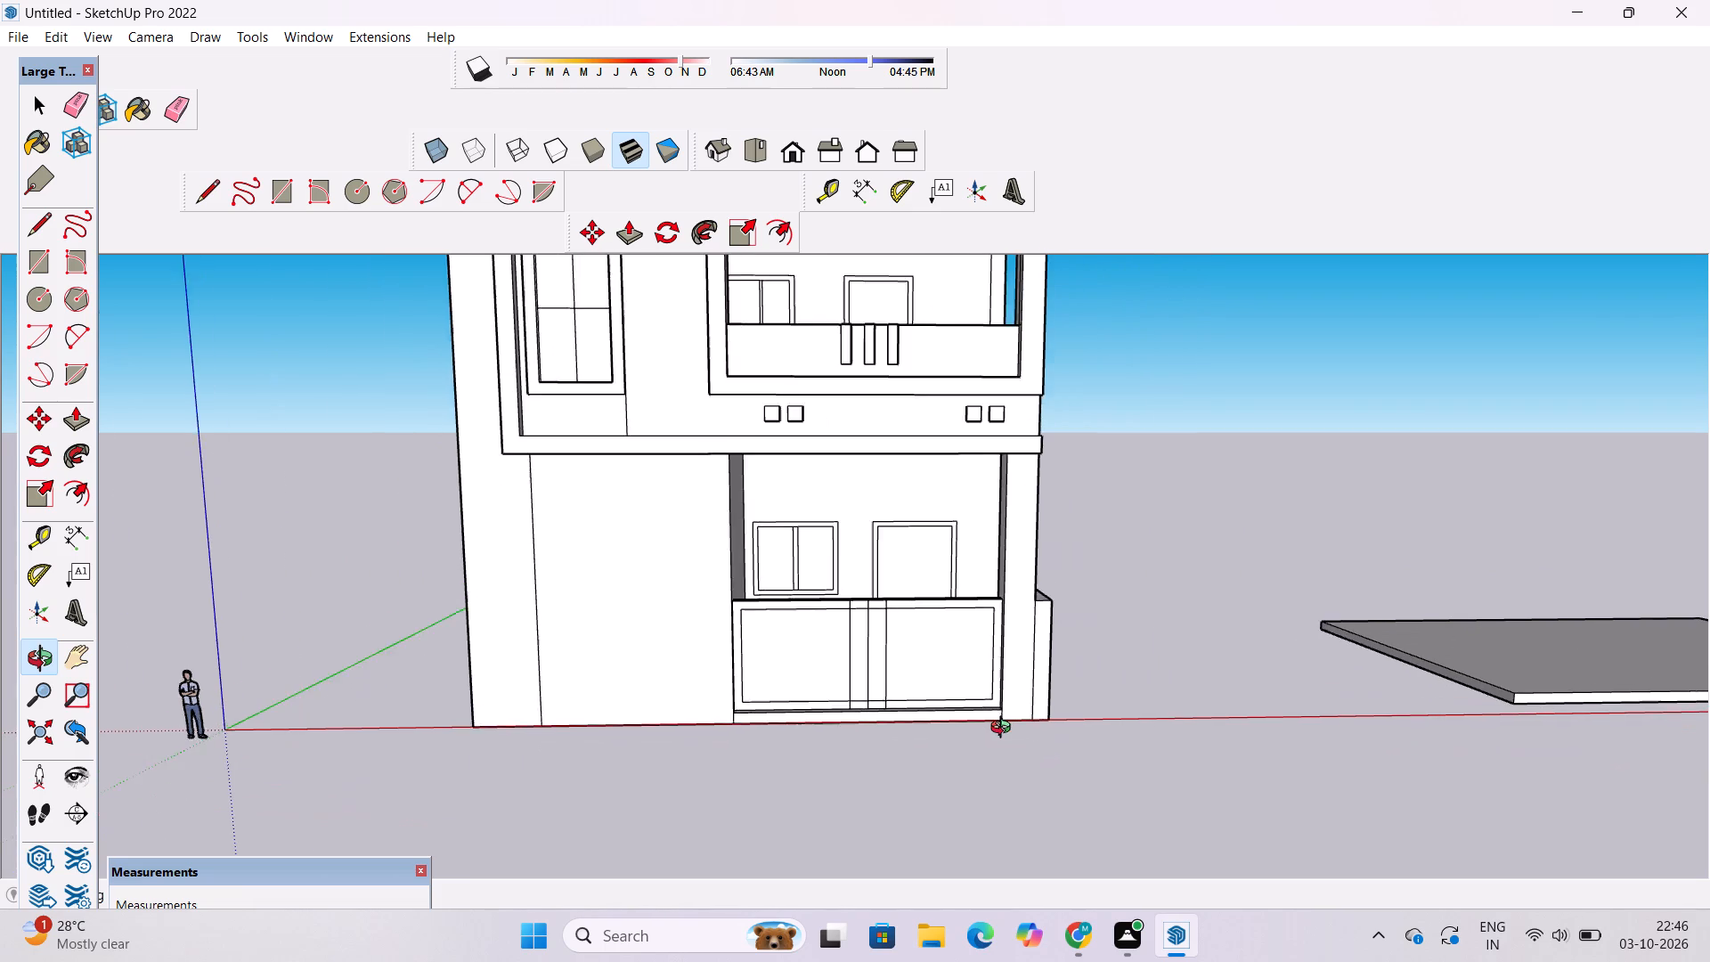
scroll(1005, 730, "up", 2)
scroll(877, 701, "down", 4)
scroll(923, 708, "up", 5)
scroll(788, 590, "up", 5)
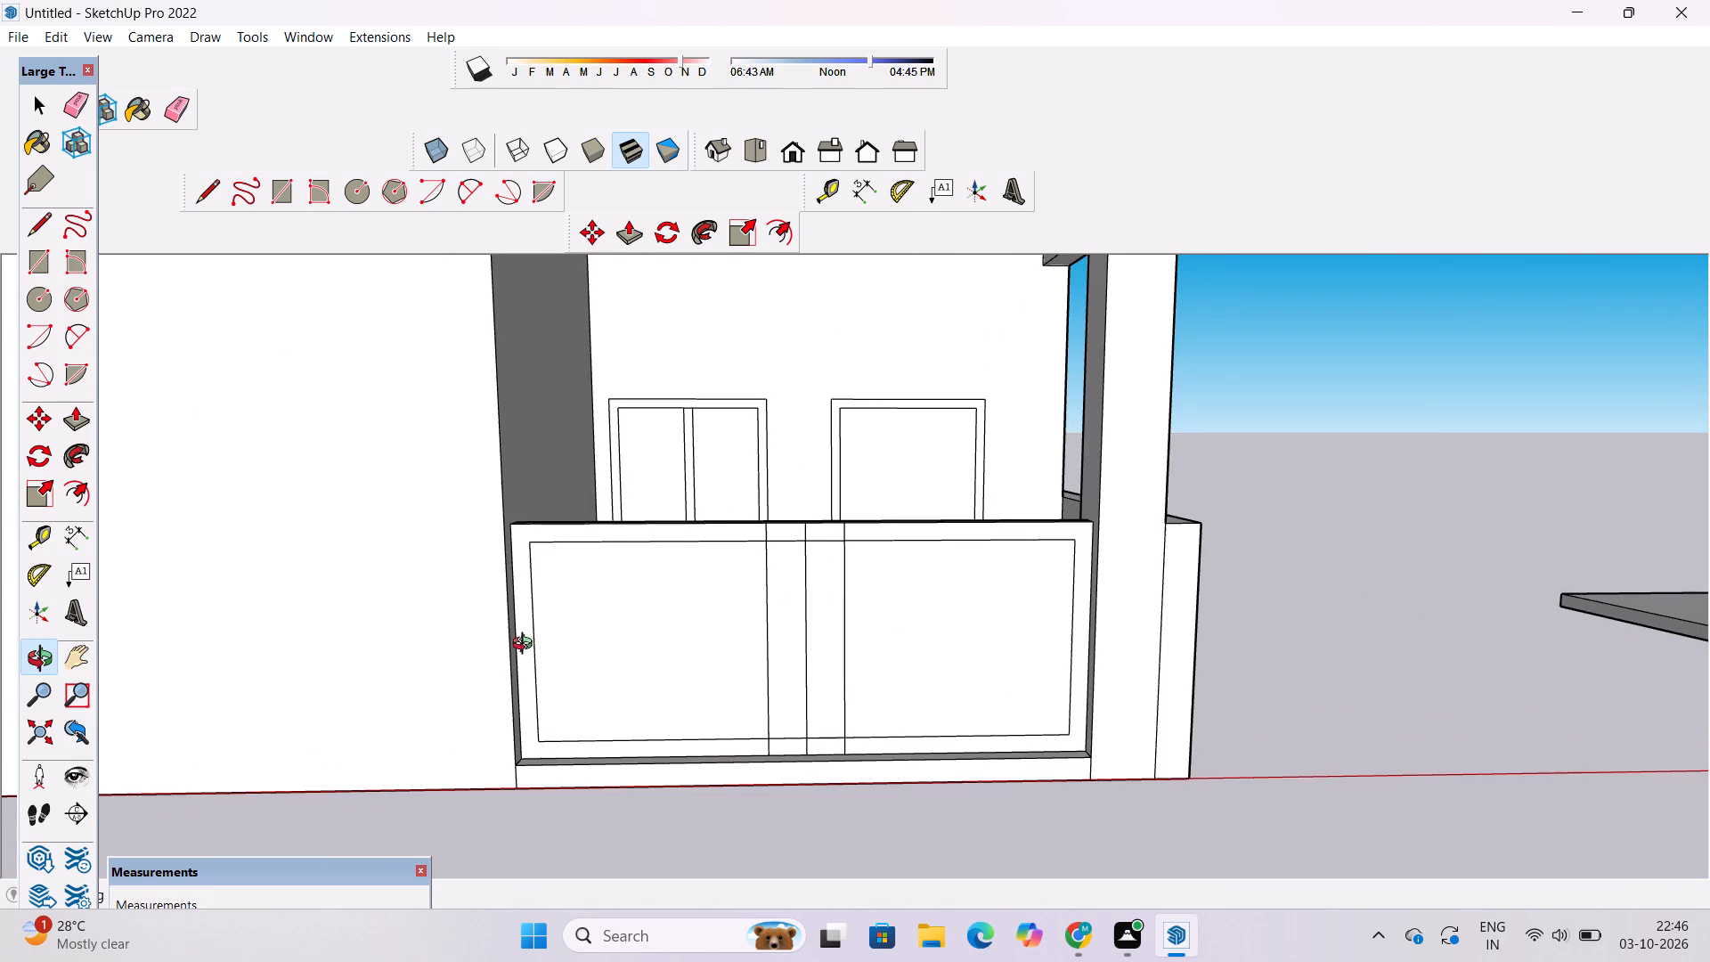
left_click(169, 102)
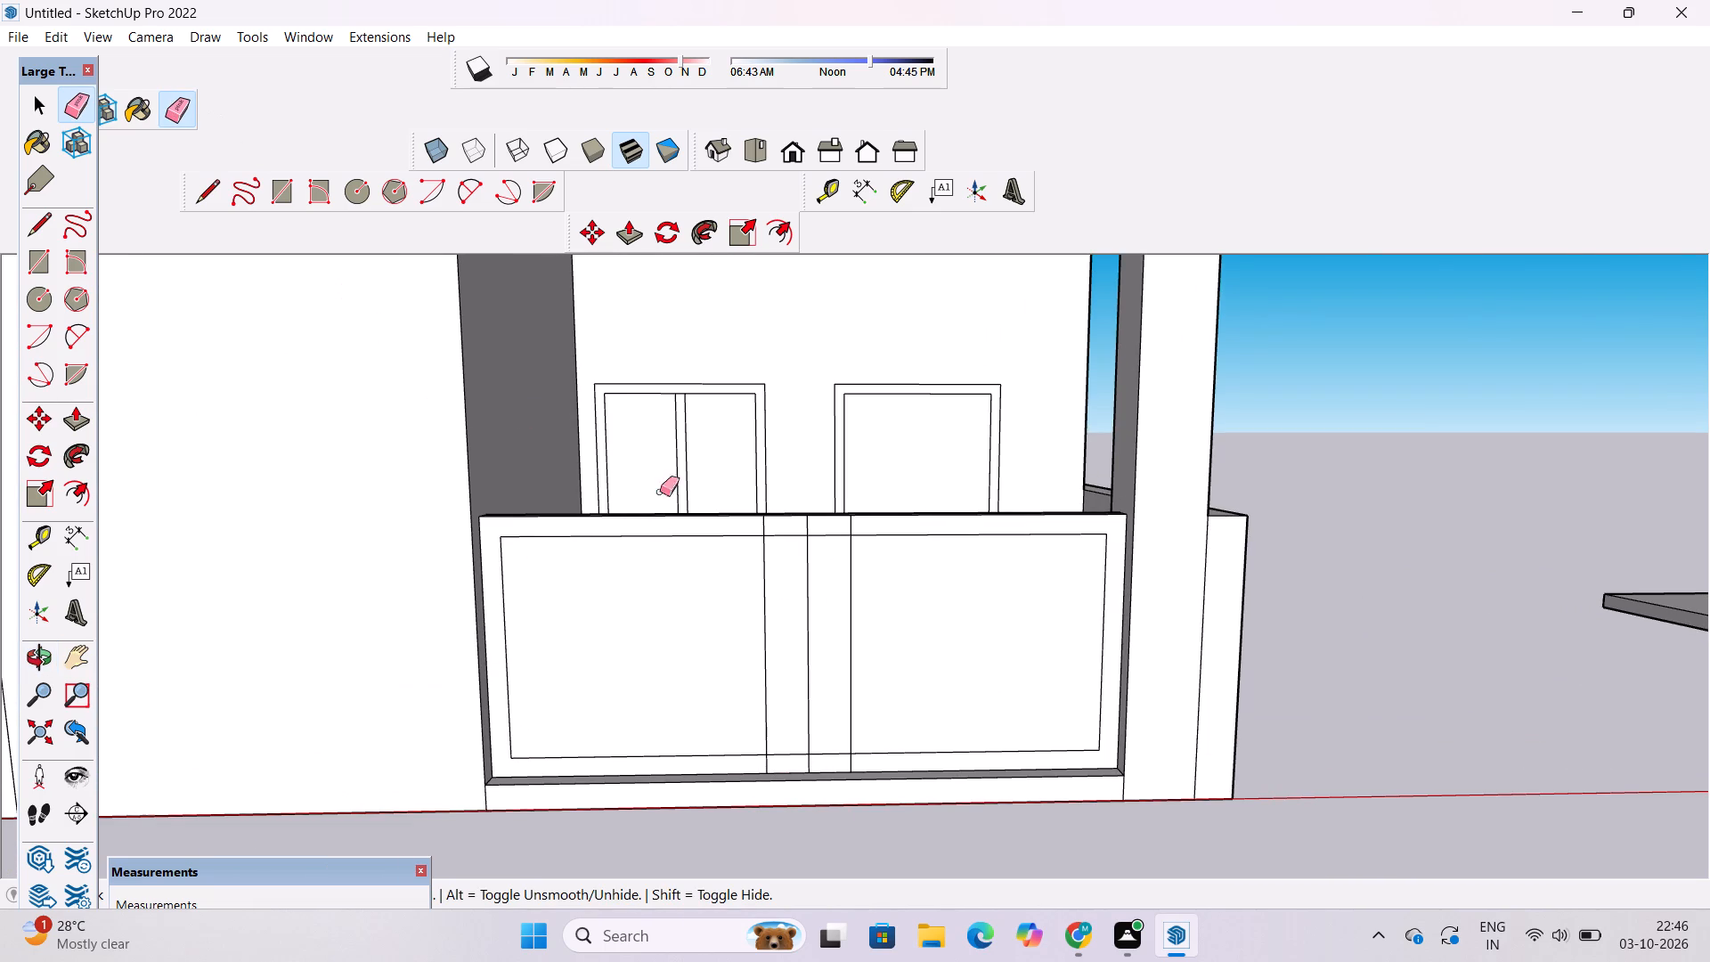
left_click(763, 529)
left_click(849, 526)
left_click(808, 527)
Erase the three central strip line segments below the inset rectangle on the enclosure wall.
scroll(751, 541, "down", 6)
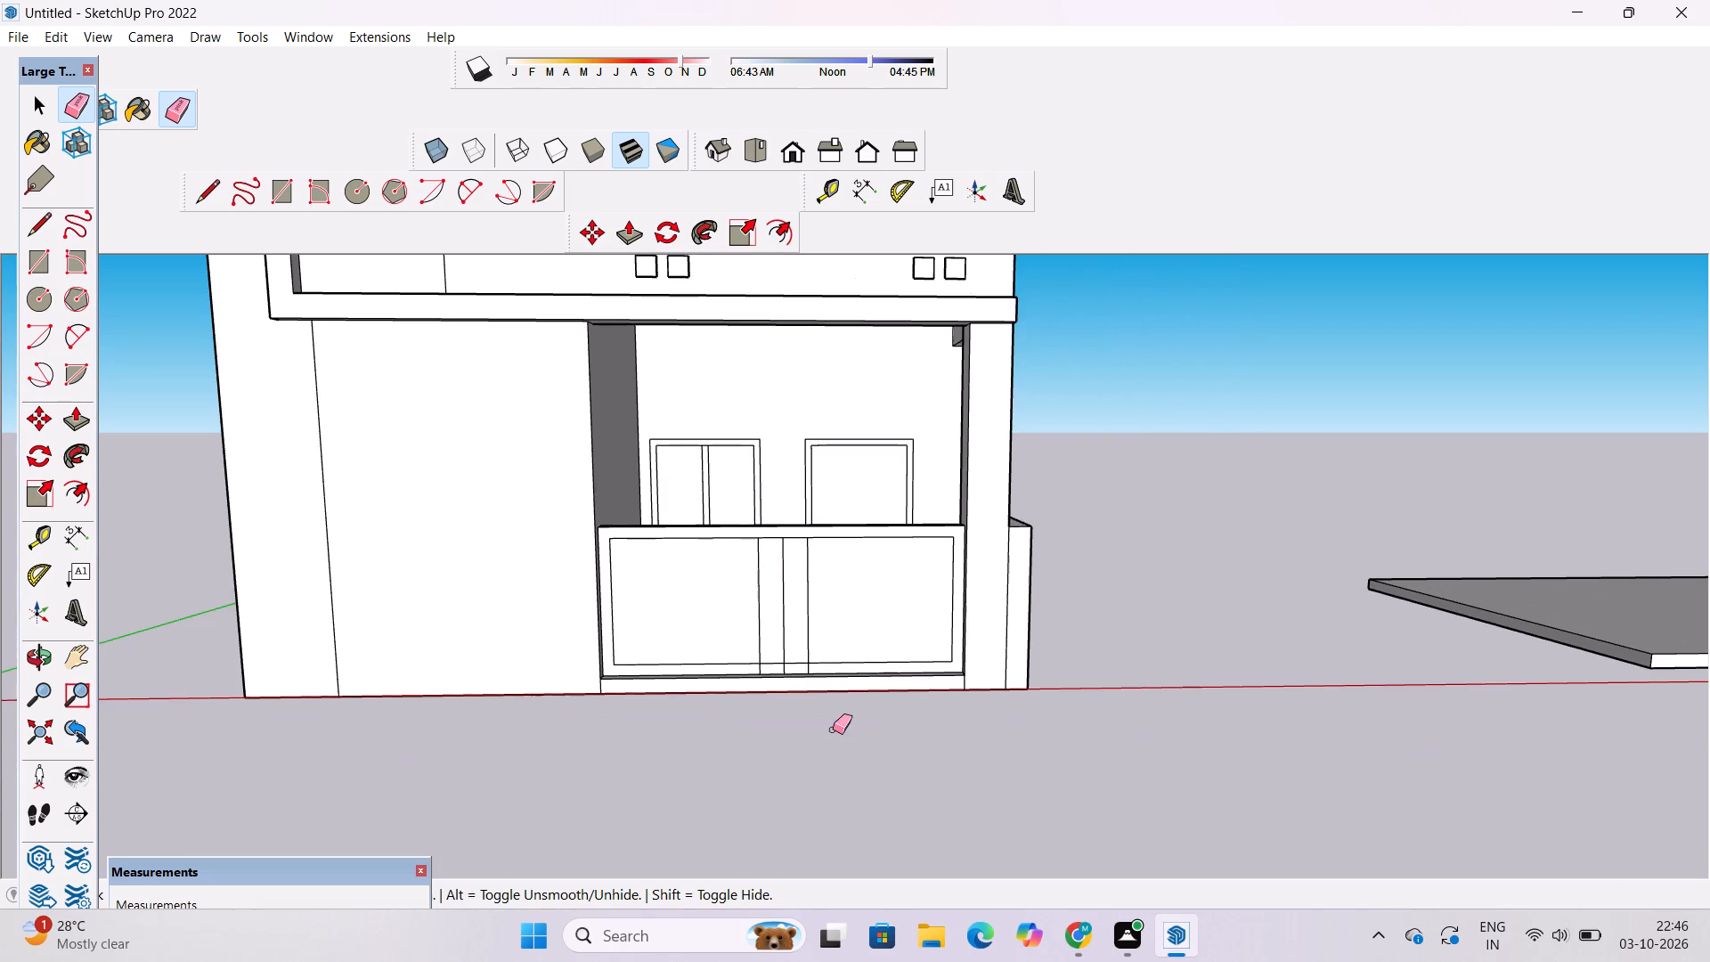
scroll(710, 663, "up", 6)
scroll(813, 648, "up", 4)
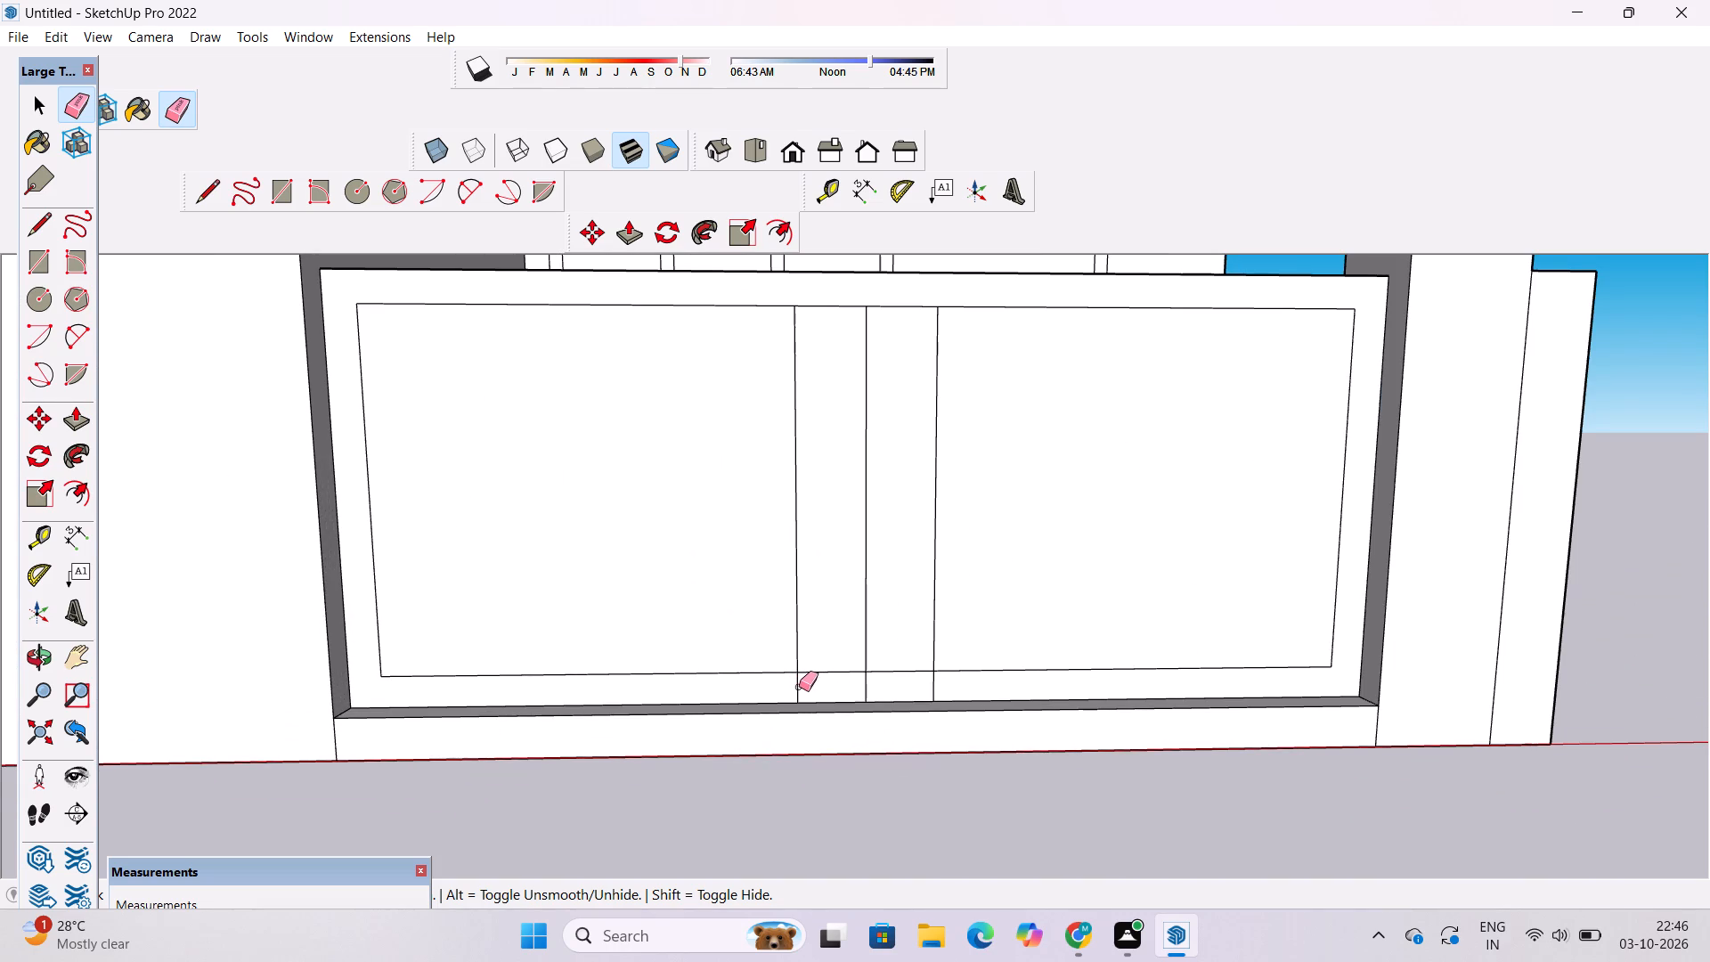
left_click(797, 688)
left_click(866, 685)
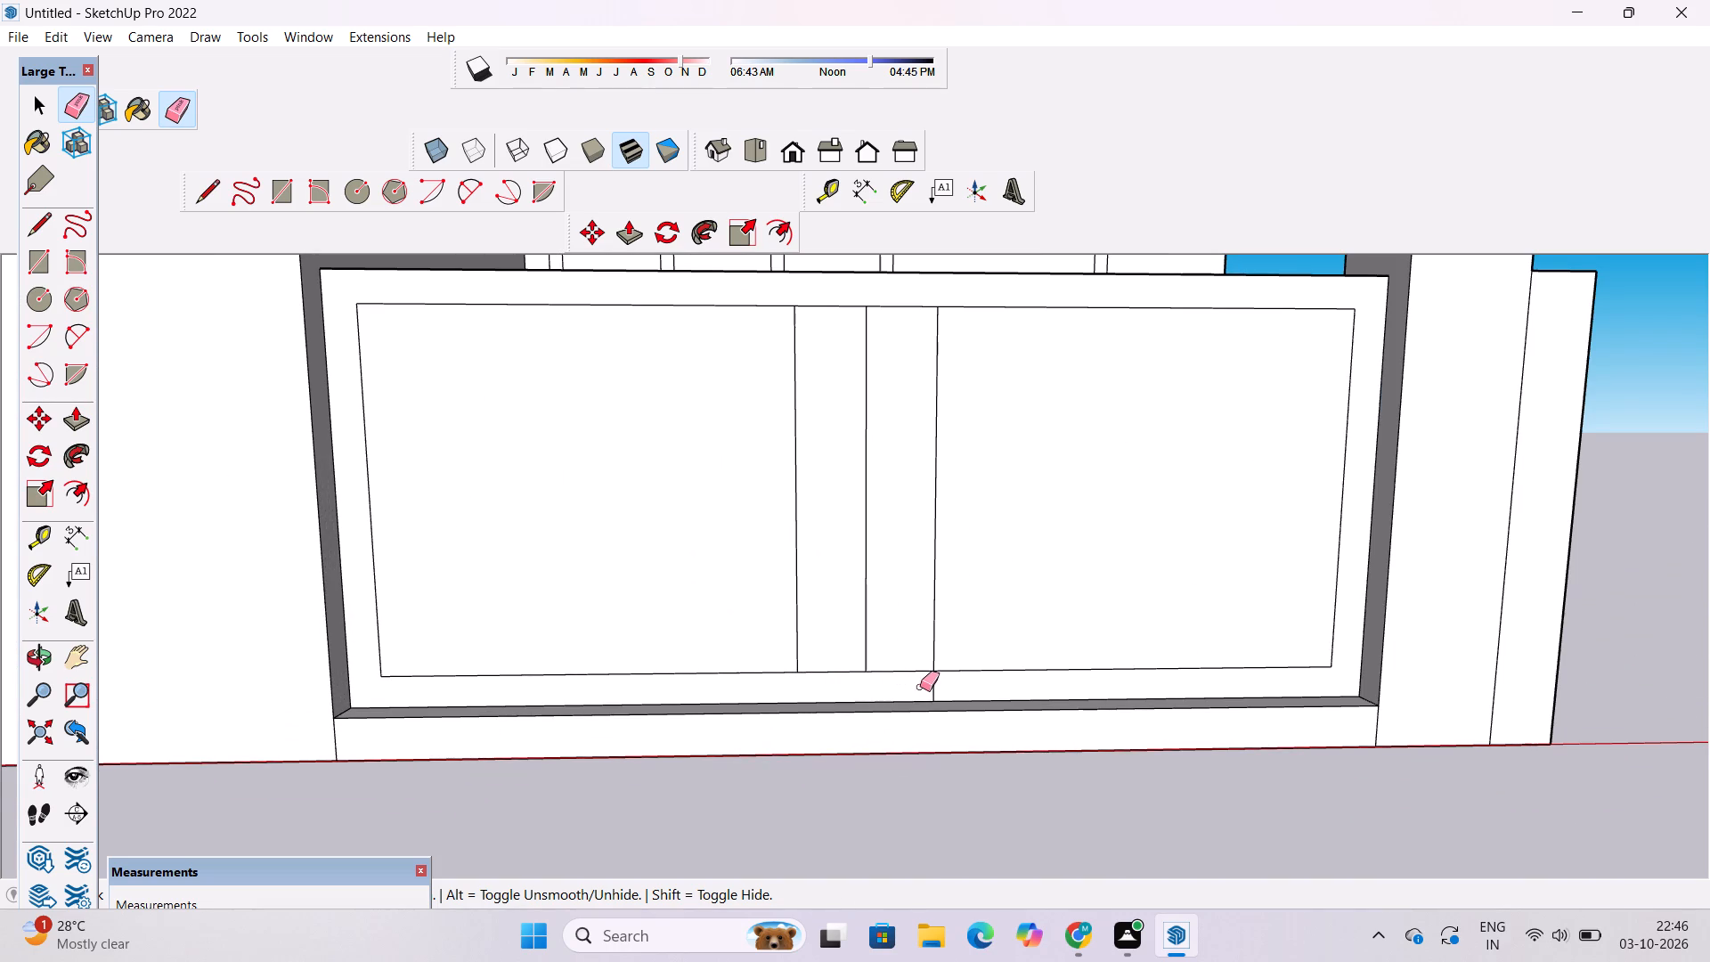
left_click(932, 685)
Examine the whole house front and its upper-floor balconies from several distances and angles.
scroll(693, 659, "down", 10)
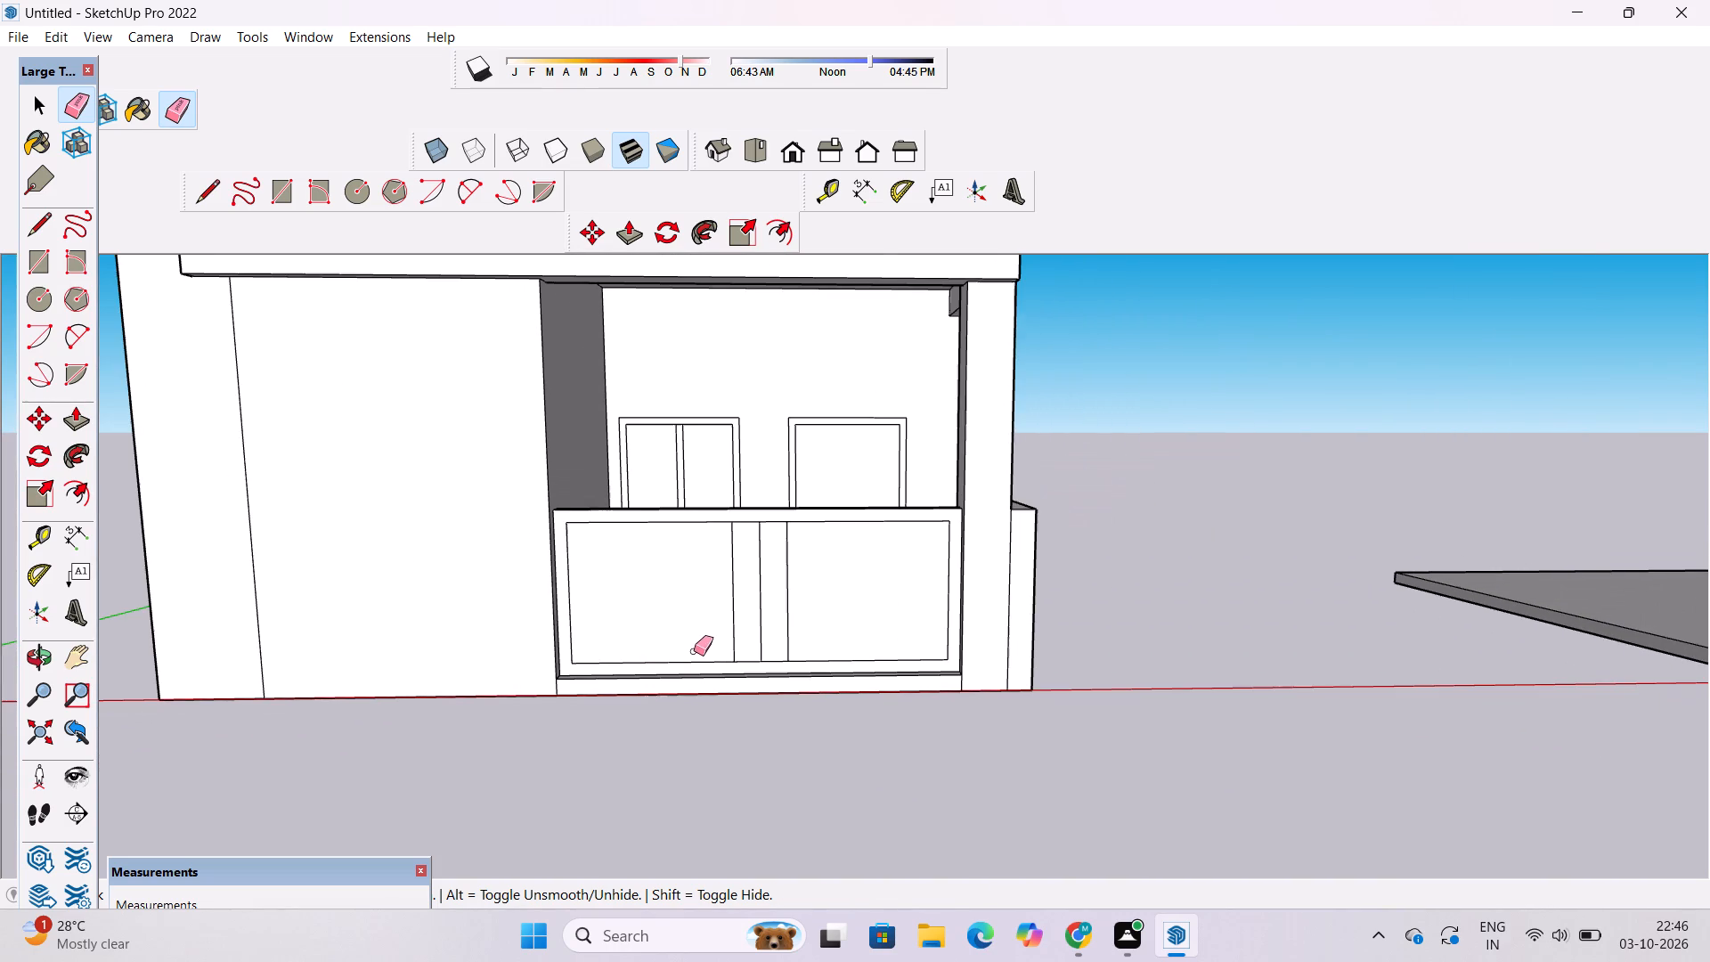
key("space")
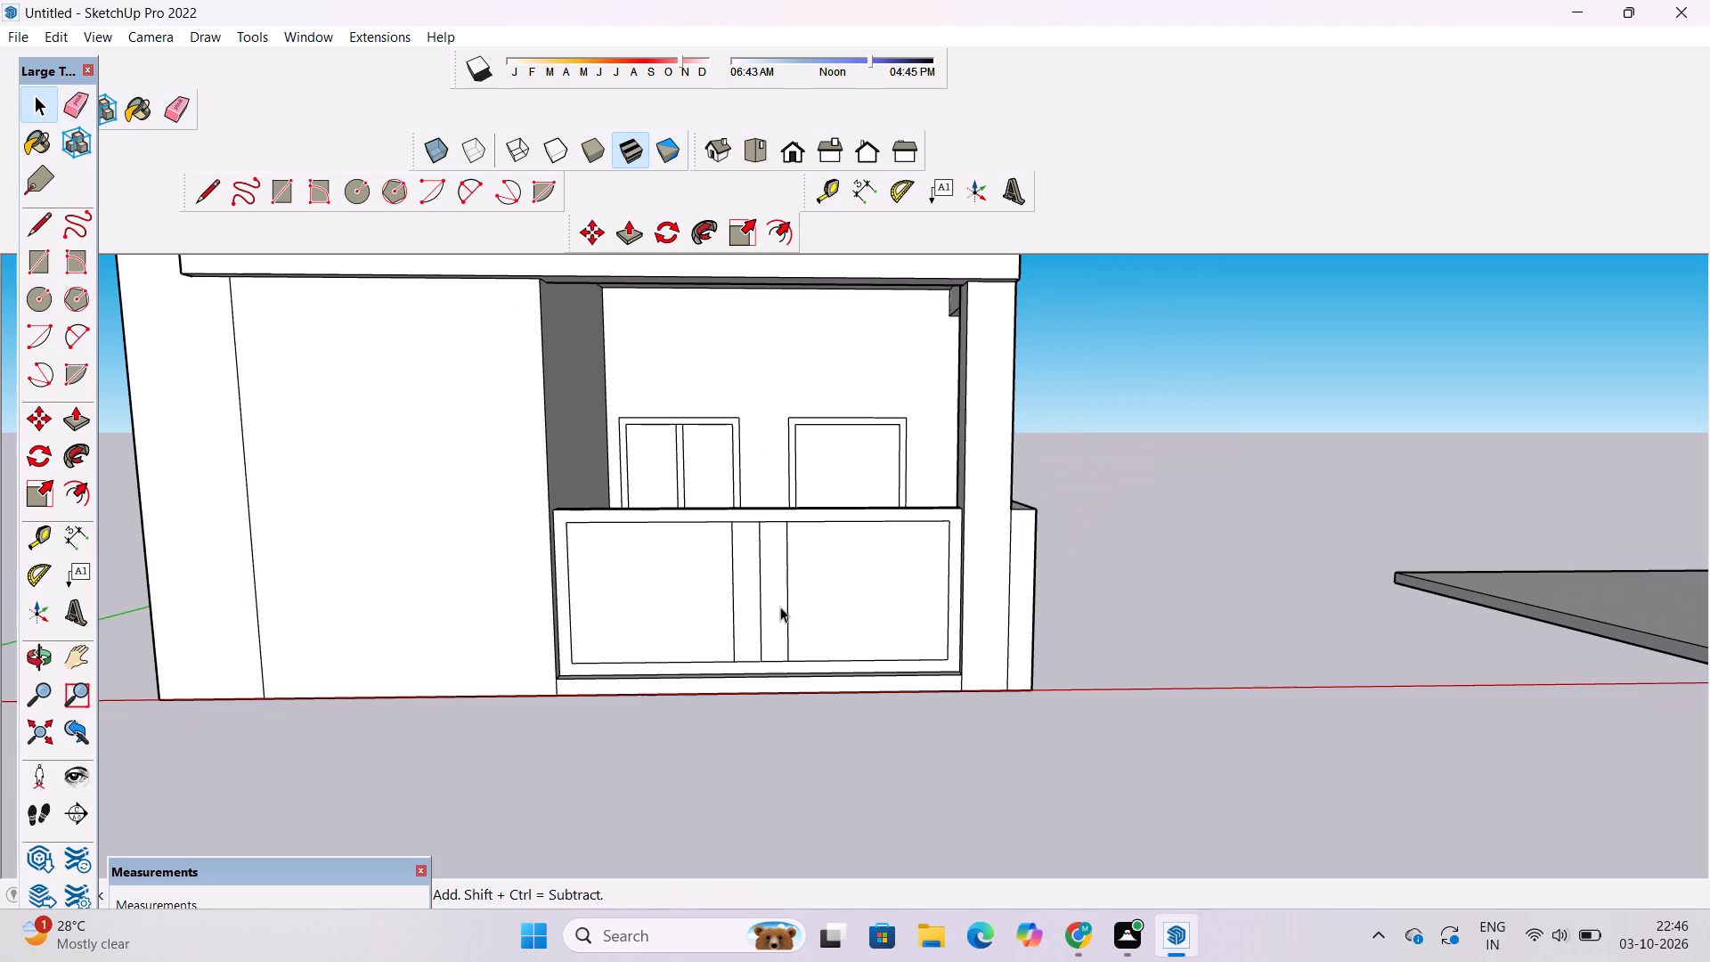
scroll(778, 611, "down", 6)
scroll(643, 671, "up", 6)
scroll(396, 654, "down", 5)
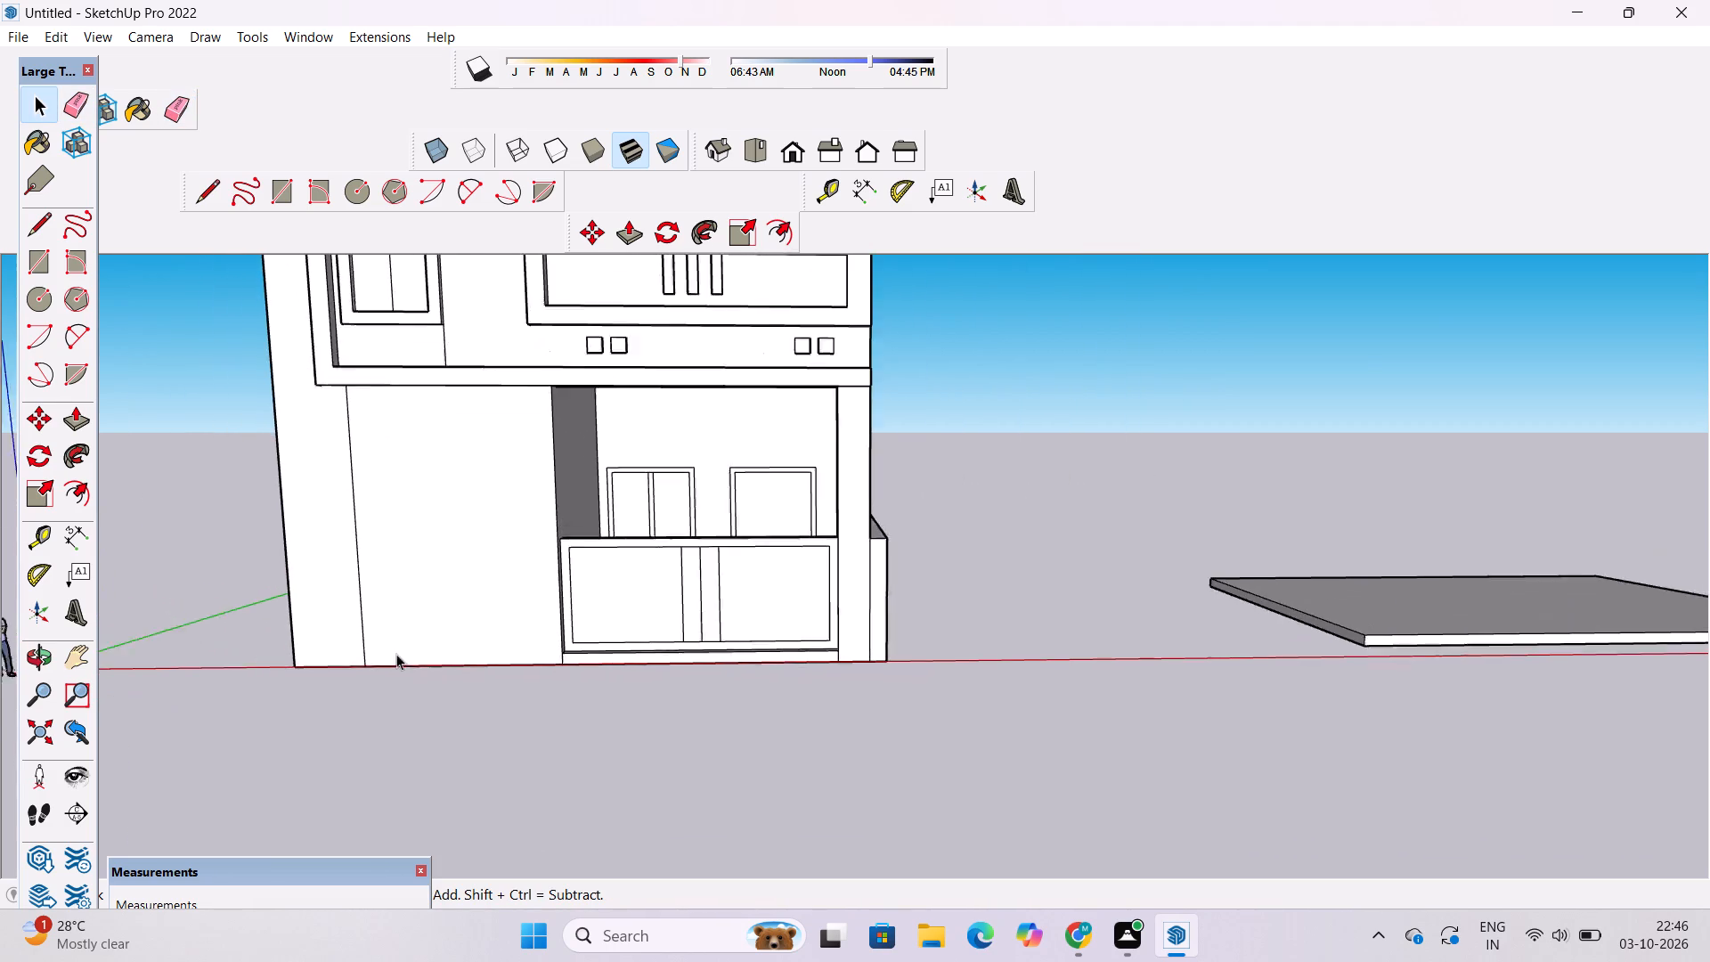
scroll(396, 654, "down", 4)
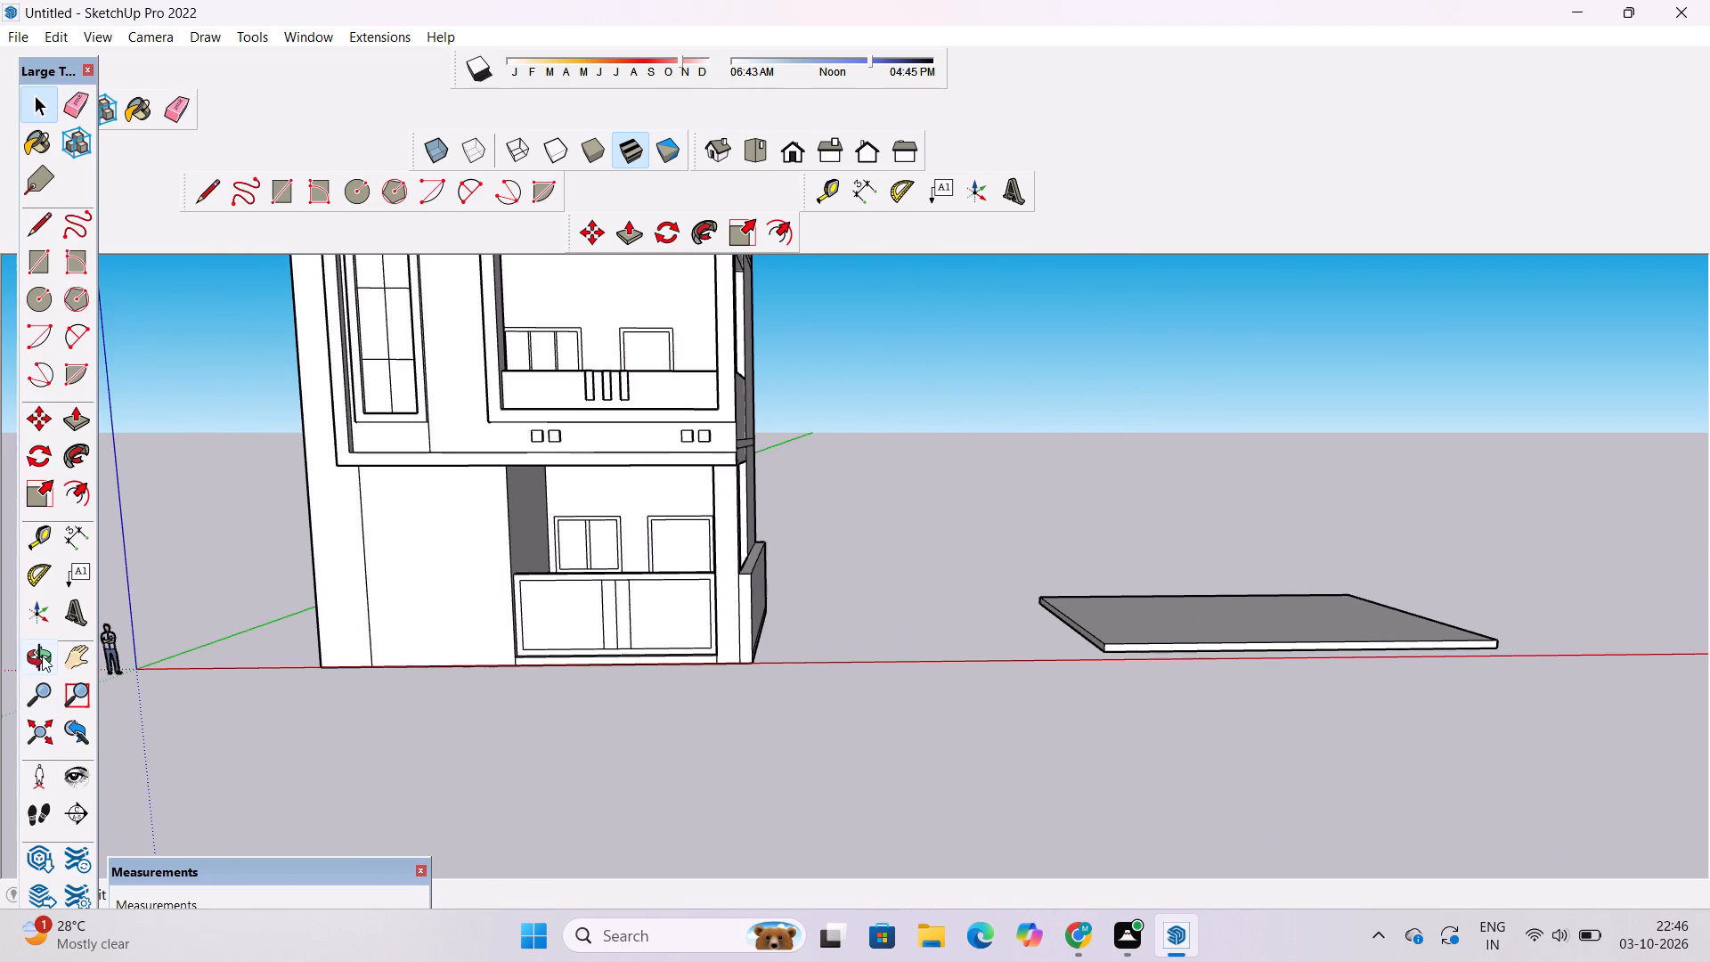
left_click(42, 656)
scroll(424, 642, "down", 5)
scroll(568, 710, "up", 5)
scroll(570, 711, "down", 12)
left_click_drag(574, 720, 569, 639)
scroll(514, 489, "up", 11)
left_click_drag(427, 607, 654, 647)
scroll(654, 647, "down", 6)
left_click_drag(852, 619, 607, 671)
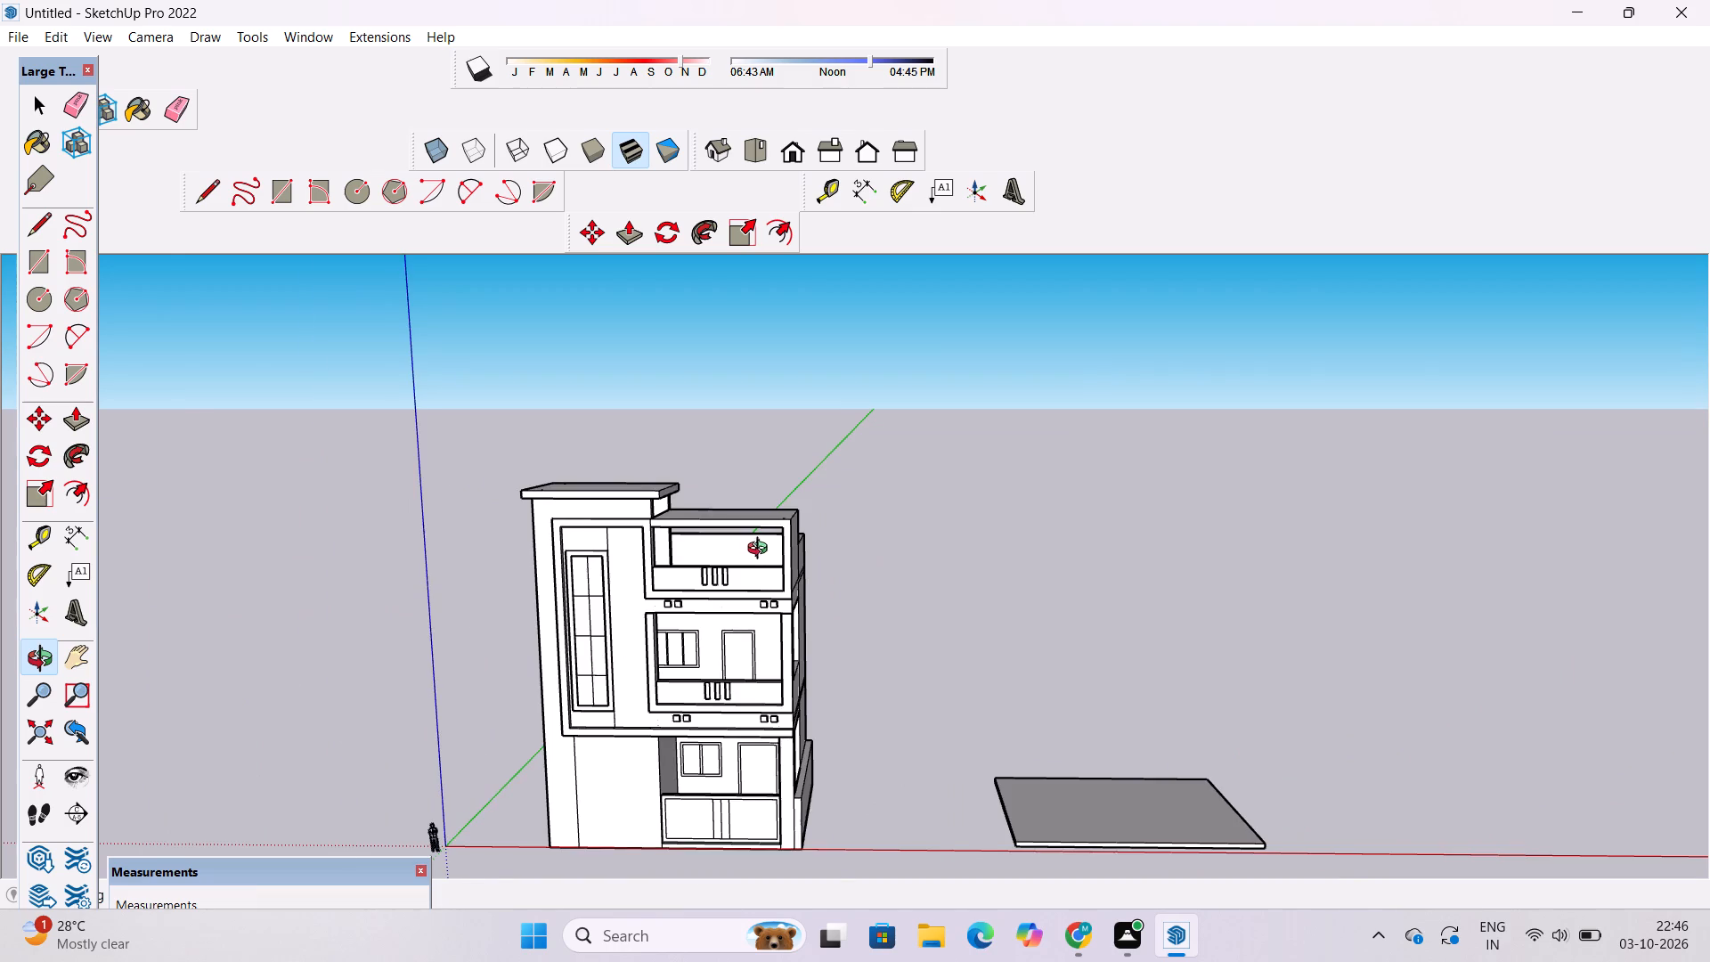
scroll(761, 550, "up", 4)
scroll(761, 550, "down", 6)
left_click_drag(729, 712, 739, 644)
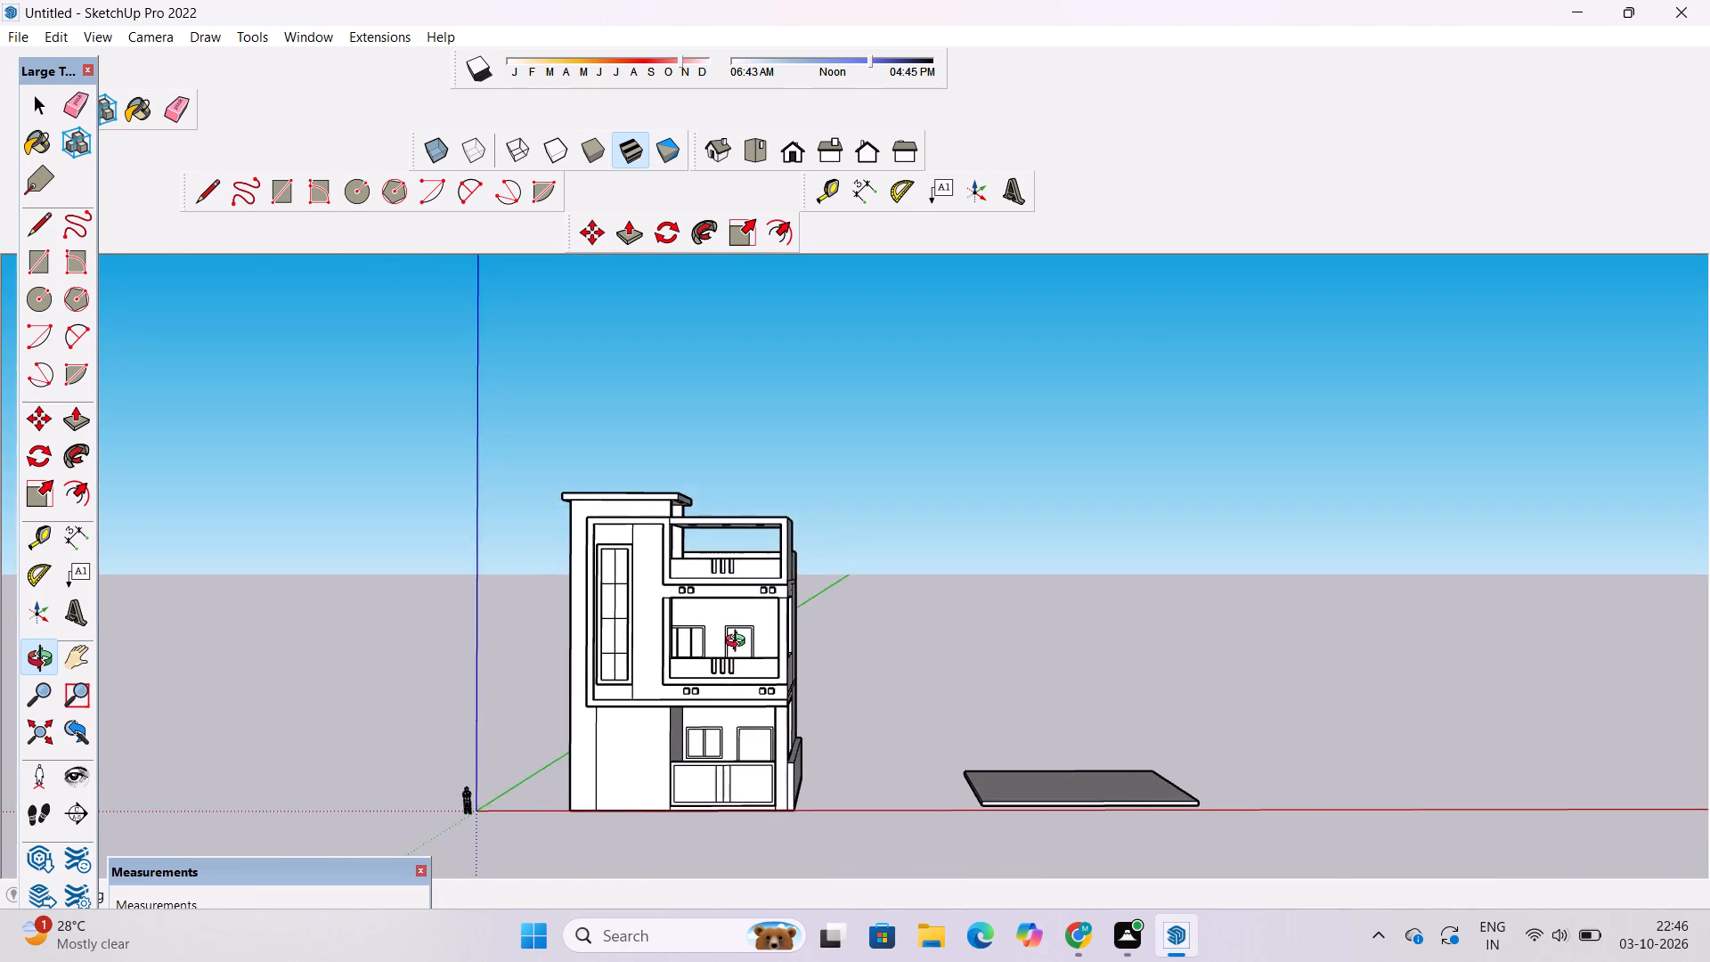
scroll(739, 643, "up", 13)
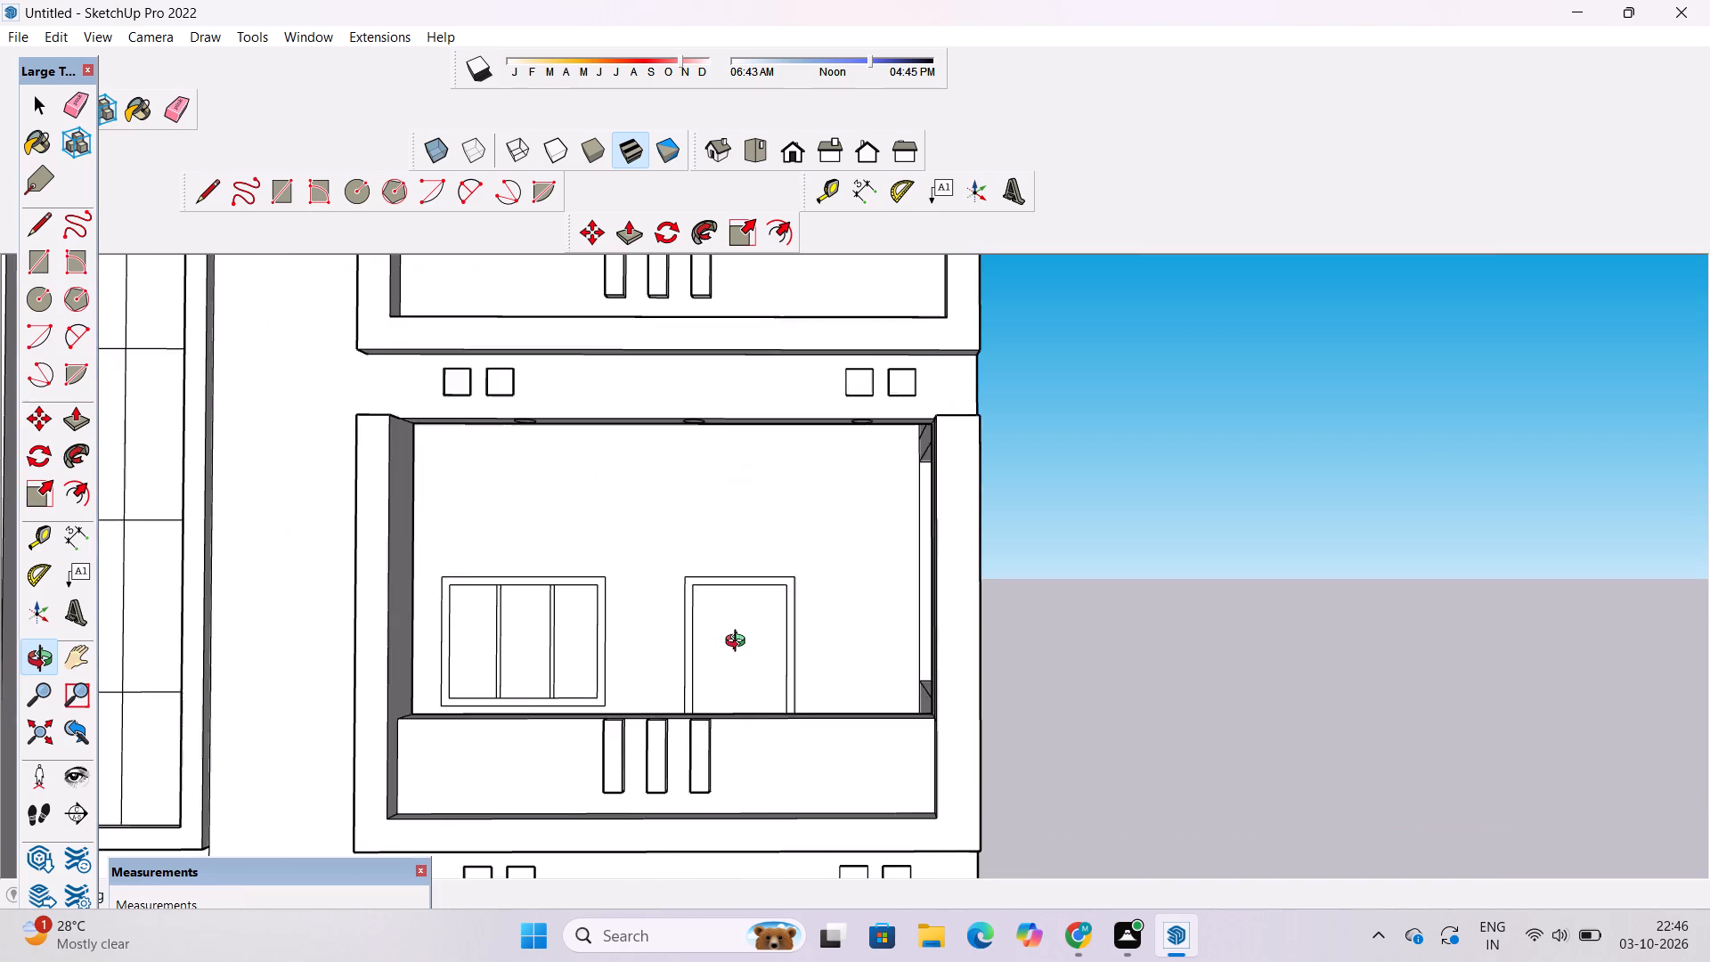
scroll(739, 643, "down", 8)
left_click_drag(740, 642, 754, 702)
scroll(767, 659, "up", 3)
scroll(767, 657, "down", 7)
scroll(767, 656, "up", 3)
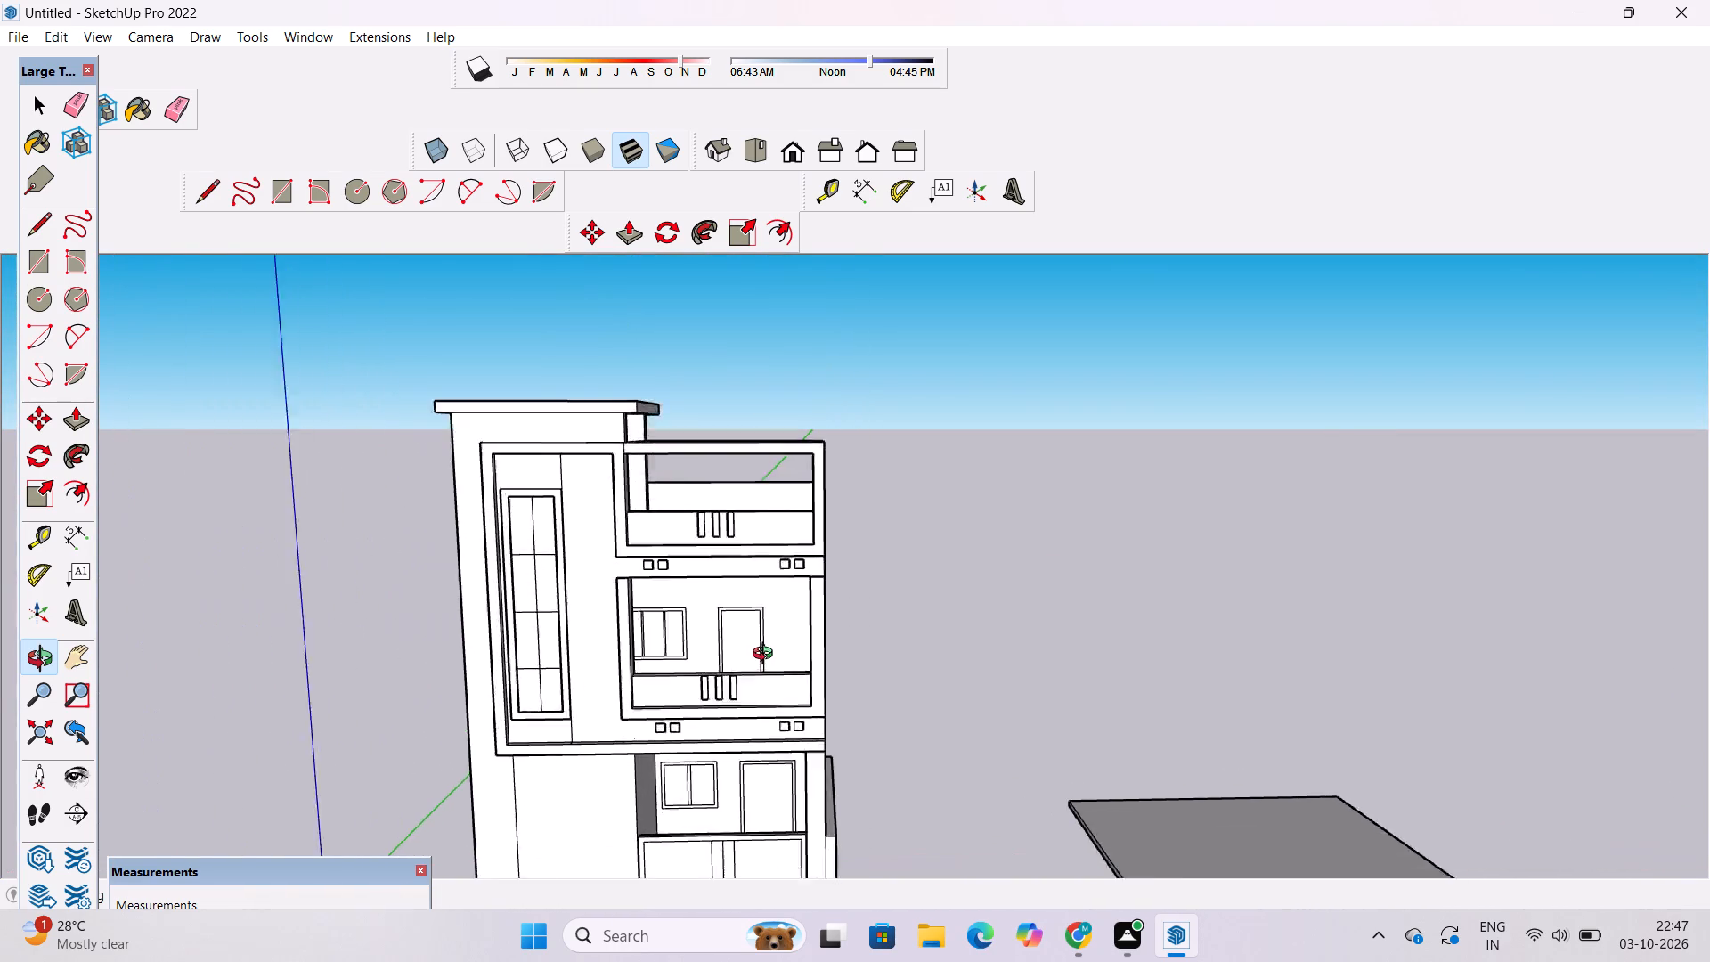
scroll(767, 656, "up", 4)
scroll(690, 628, "down", 6)
scroll(706, 662, "up", 2)
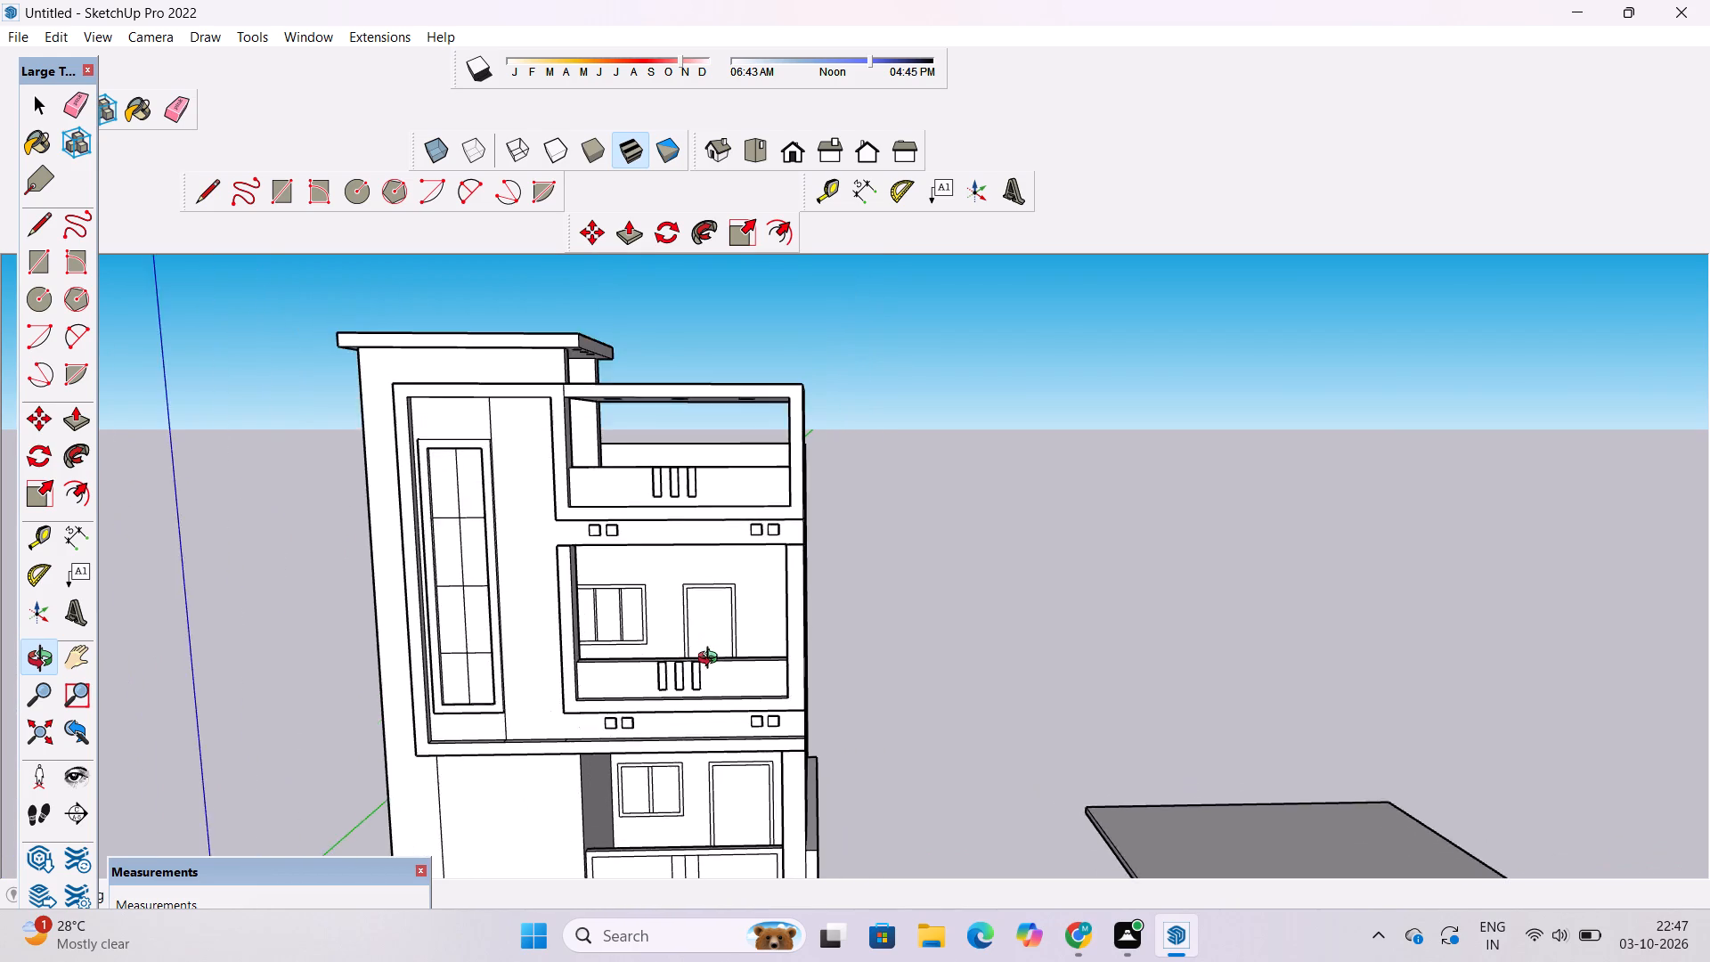
left_click_drag(719, 657, 724, 863)
left_click_drag(721, 792, 711, 704)
left_click_drag(751, 730, 789, 779, "shift")
left_click_drag(789, 779, 784, 738)
left_click_drag(763, 754, 761, 705, "shift")
left_click(755, 680, "shift")
Delete the door panel and its frame from the middle floor's balcony wall.
key("space")
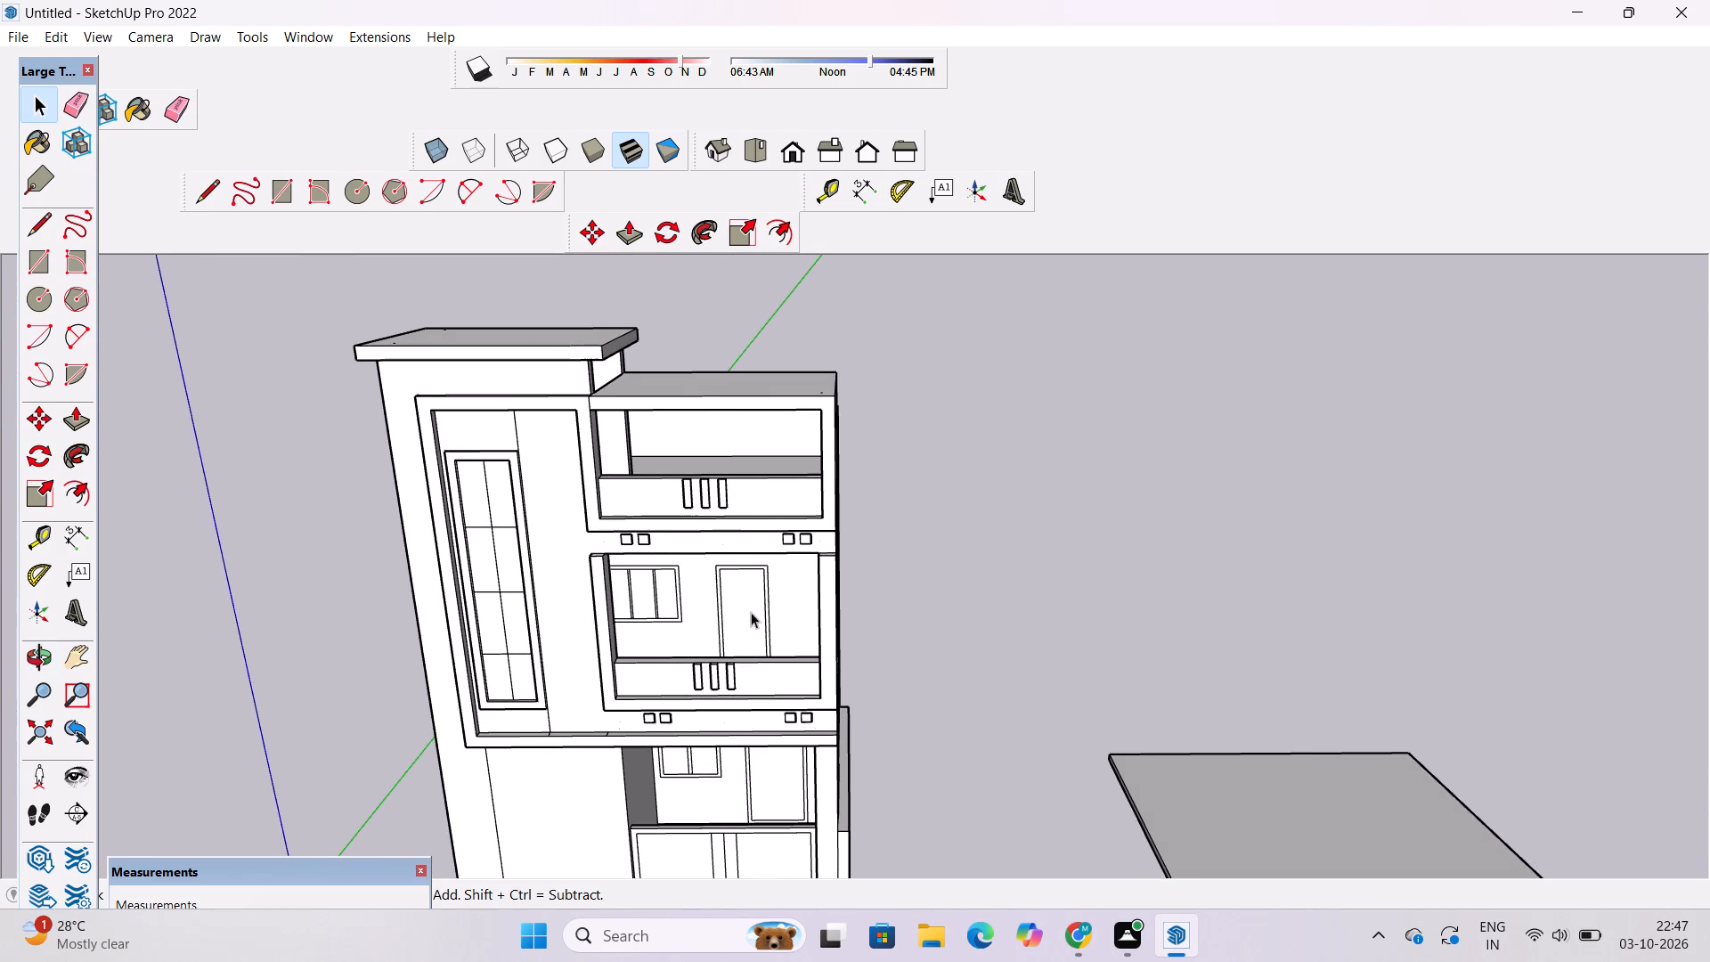
double_click(751, 586)
key("Delete")
double_click(751, 583)
key("Delete")
Copy the ground-floor door panel with its frame up onto the middle floor's balcony wall, with its base on the balcony floor line.
scroll(769, 708, "down", 1)
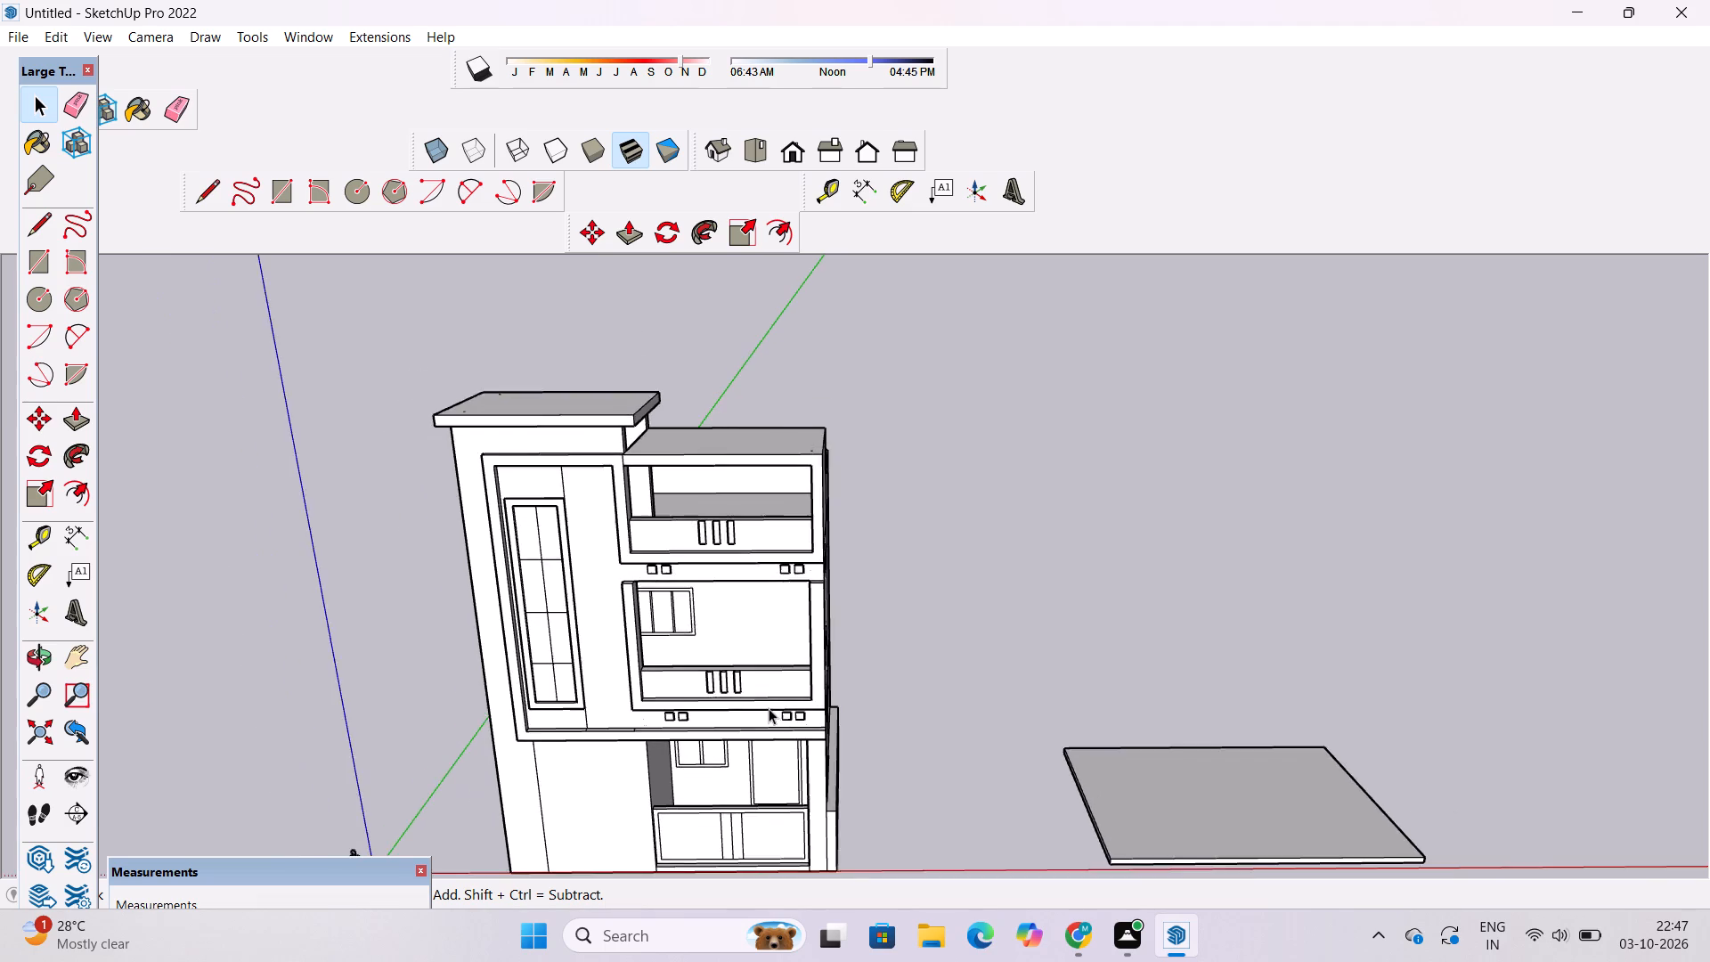
scroll(769, 708, "down", 2)
key("o")
left_click_drag(746, 811, 778, 716, "shift")
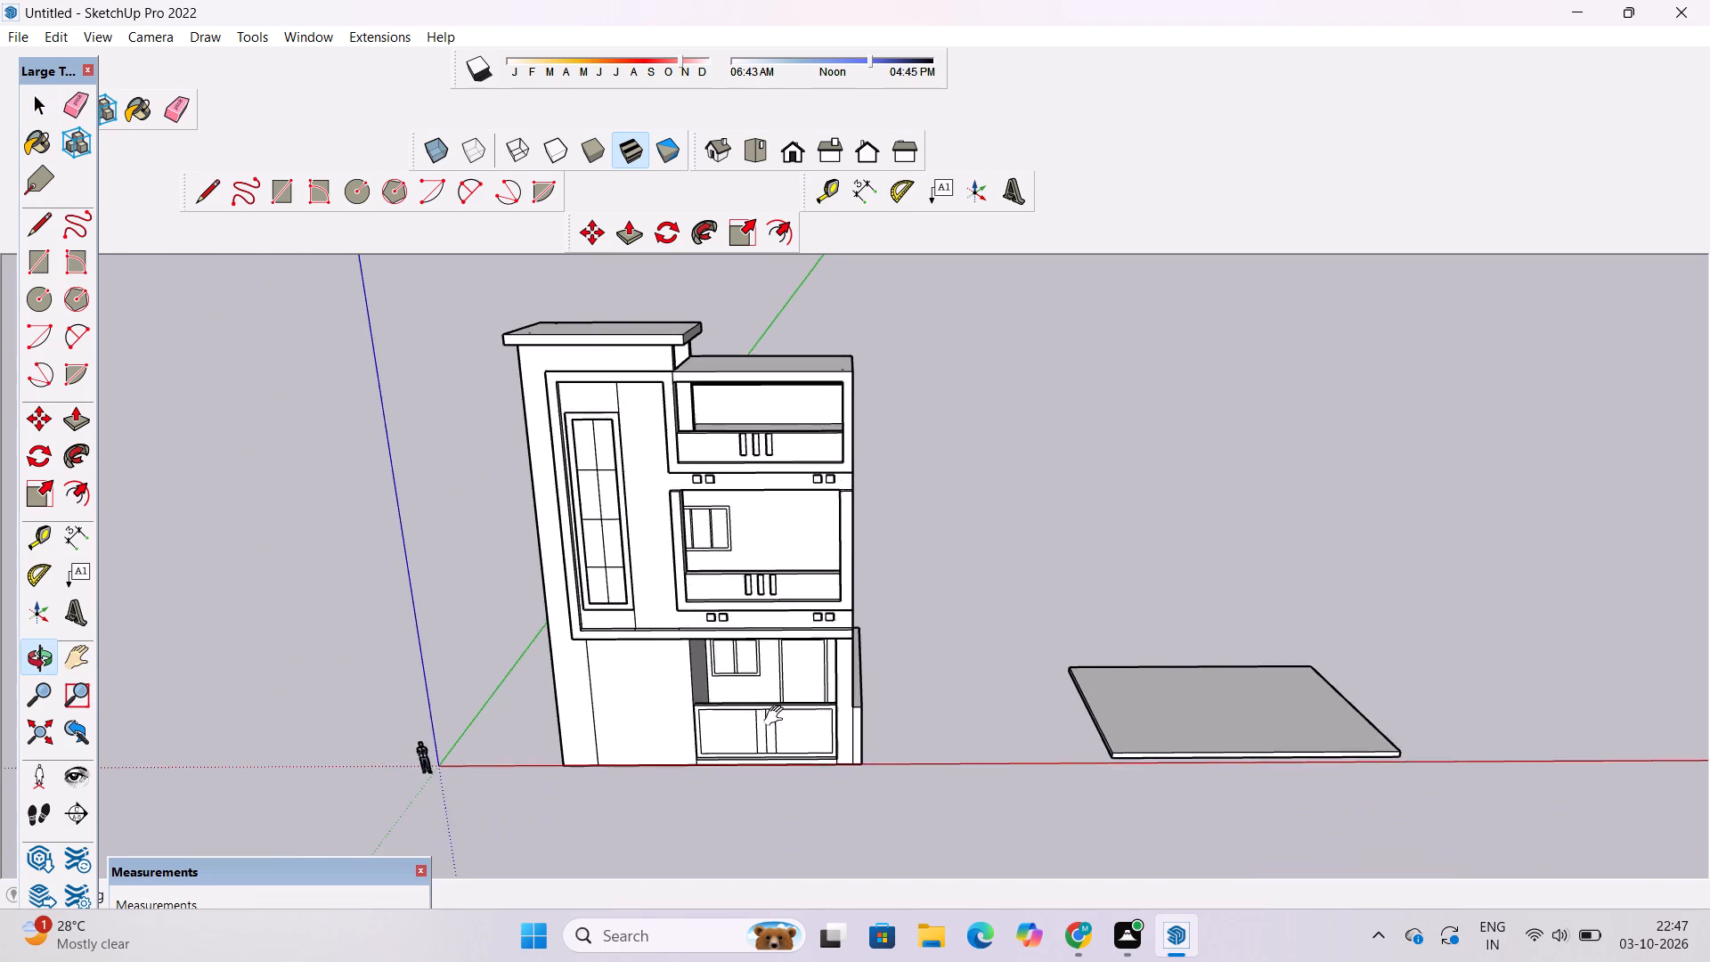
scroll(778, 715, "up", 4)
left_click_drag(786, 680, 794, 738, "shift")
left_click_drag(794, 754, 798, 787)
scroll(806, 753, "up", 4)
left_click_drag(806, 750, 810, 773)
scroll(826, 749, "up", 2)
key("space")
double_click(828, 730)
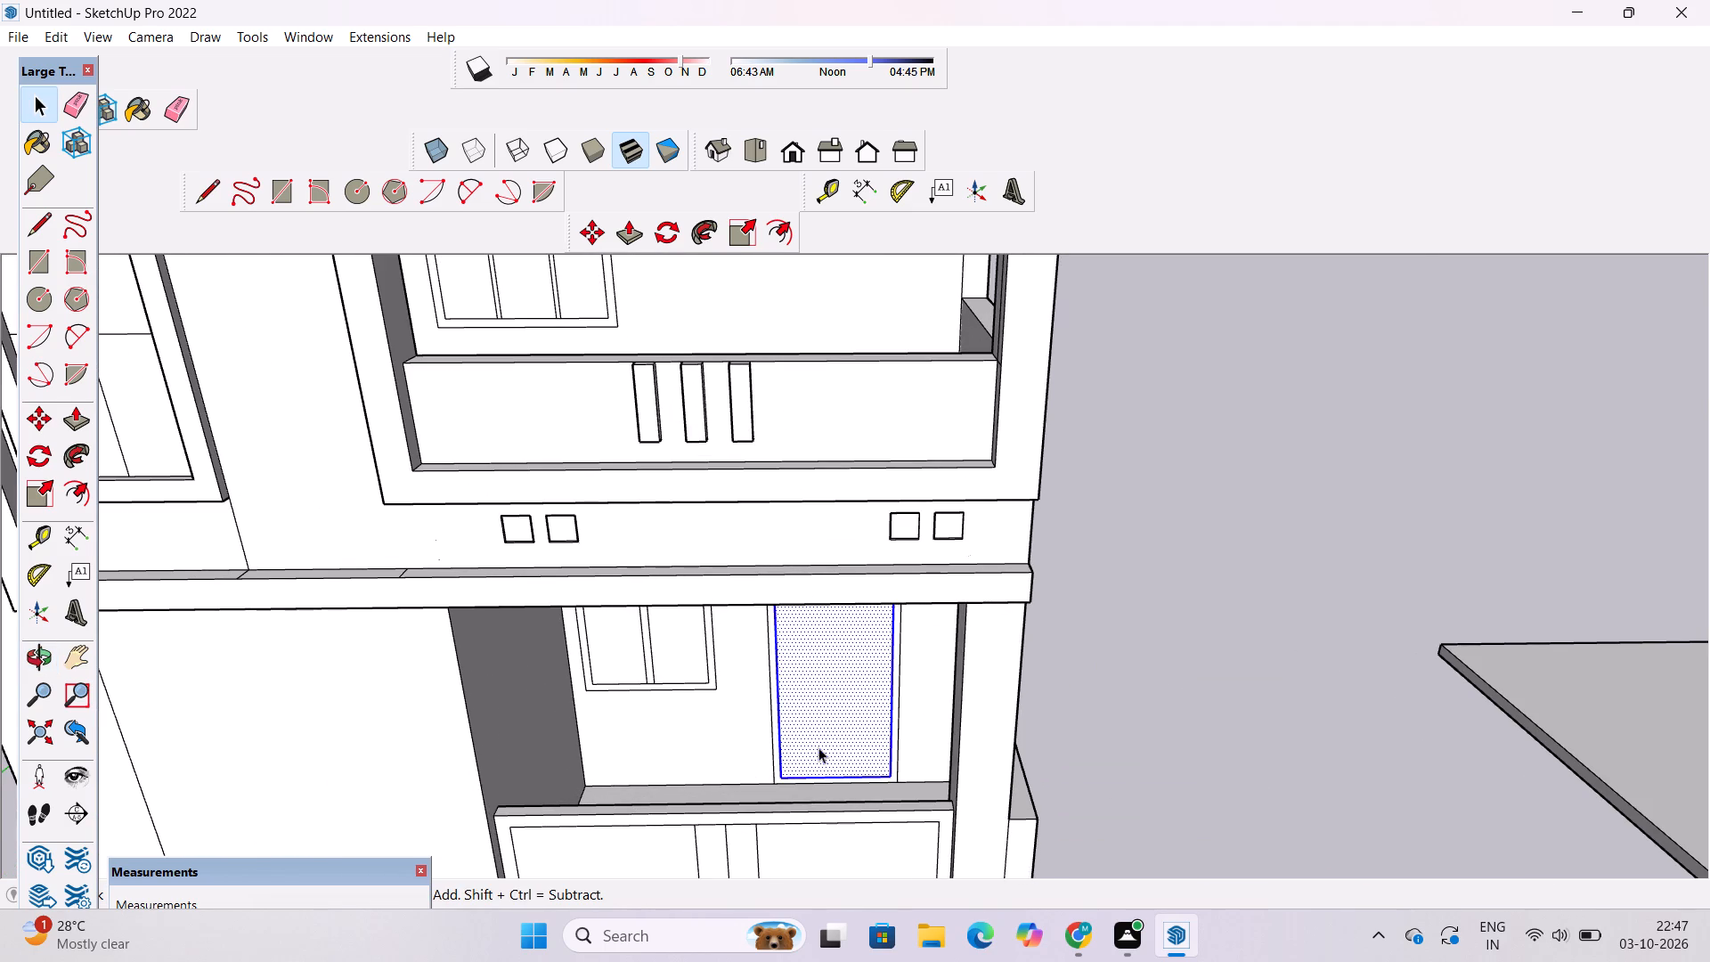
scroll(802, 779, "up", 9, "ctrl")
double_click(802, 779, "ctrl")
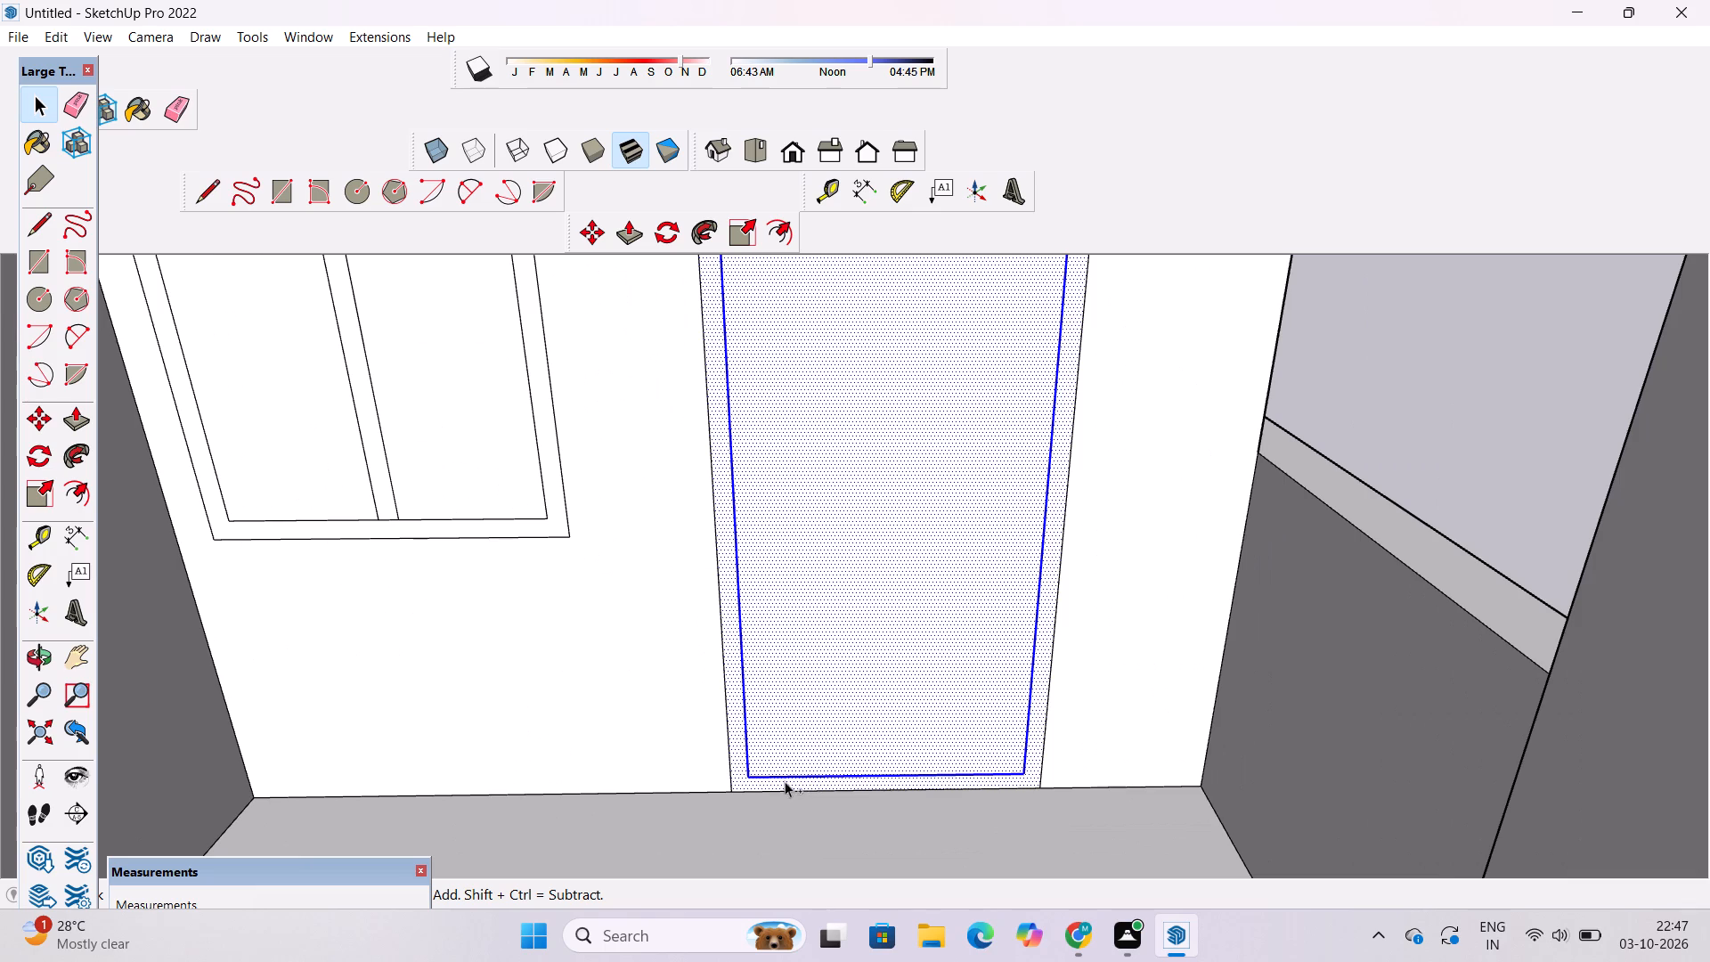
double_click(825, 787, "ctrl")
scroll(760, 775, "down", 4, "ctrl")
key("m")
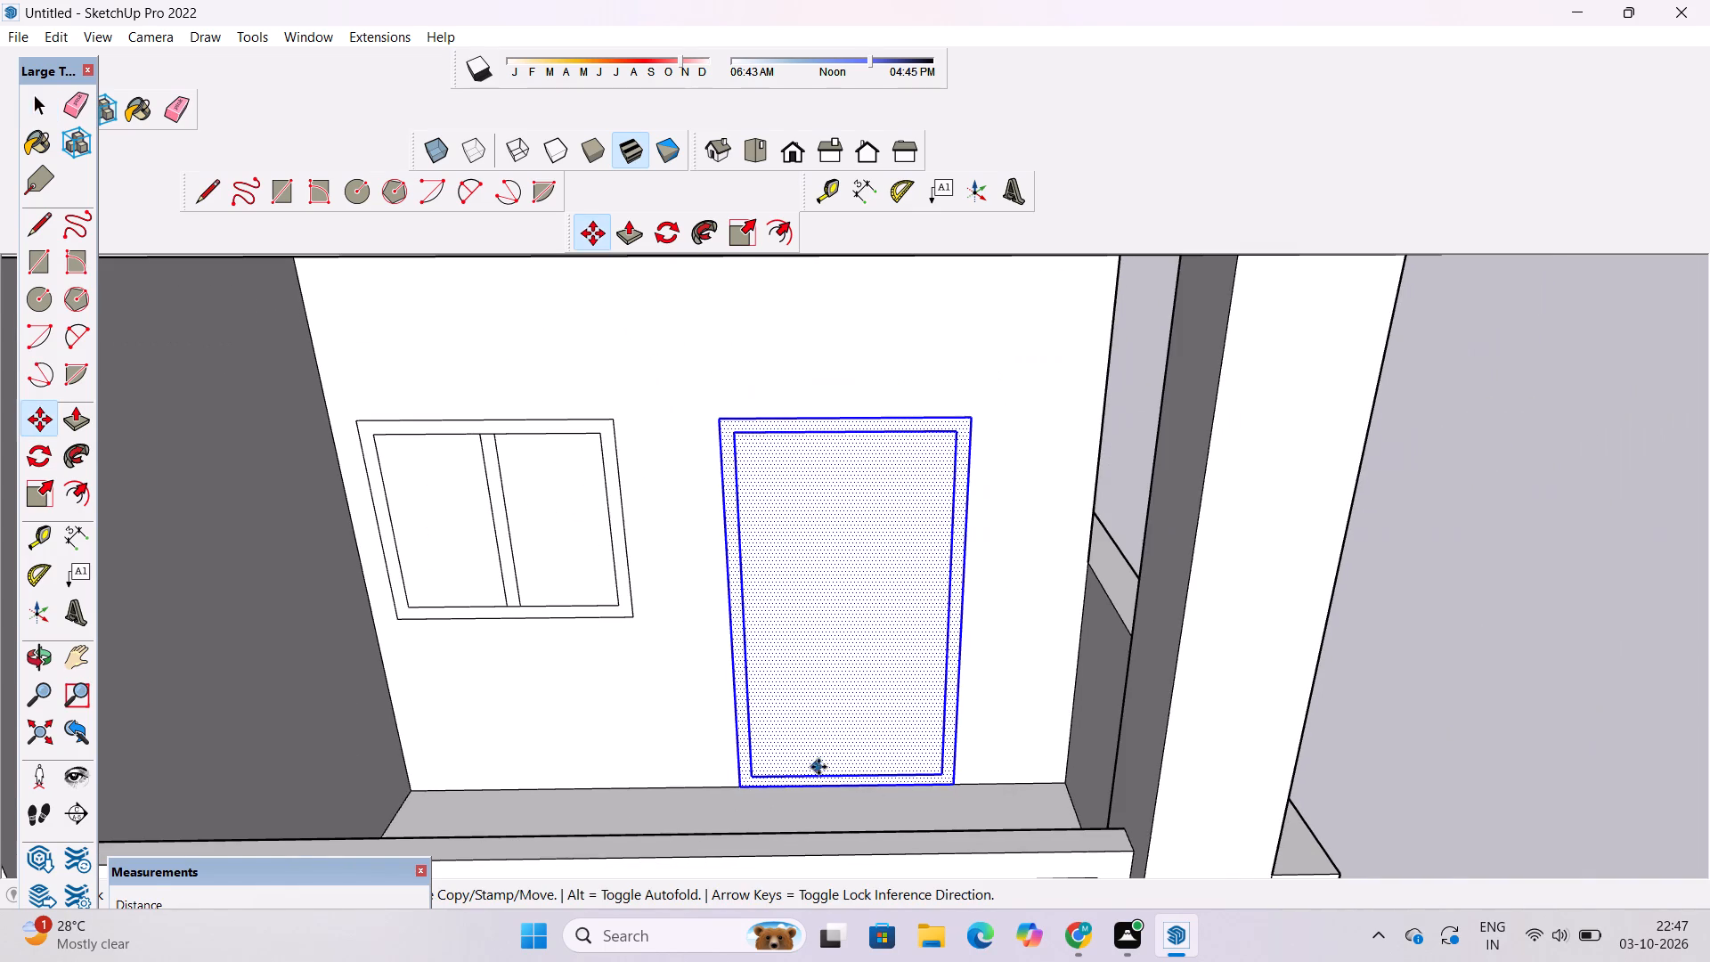
left_click(953, 784)
scroll(950, 780, "down", 12)
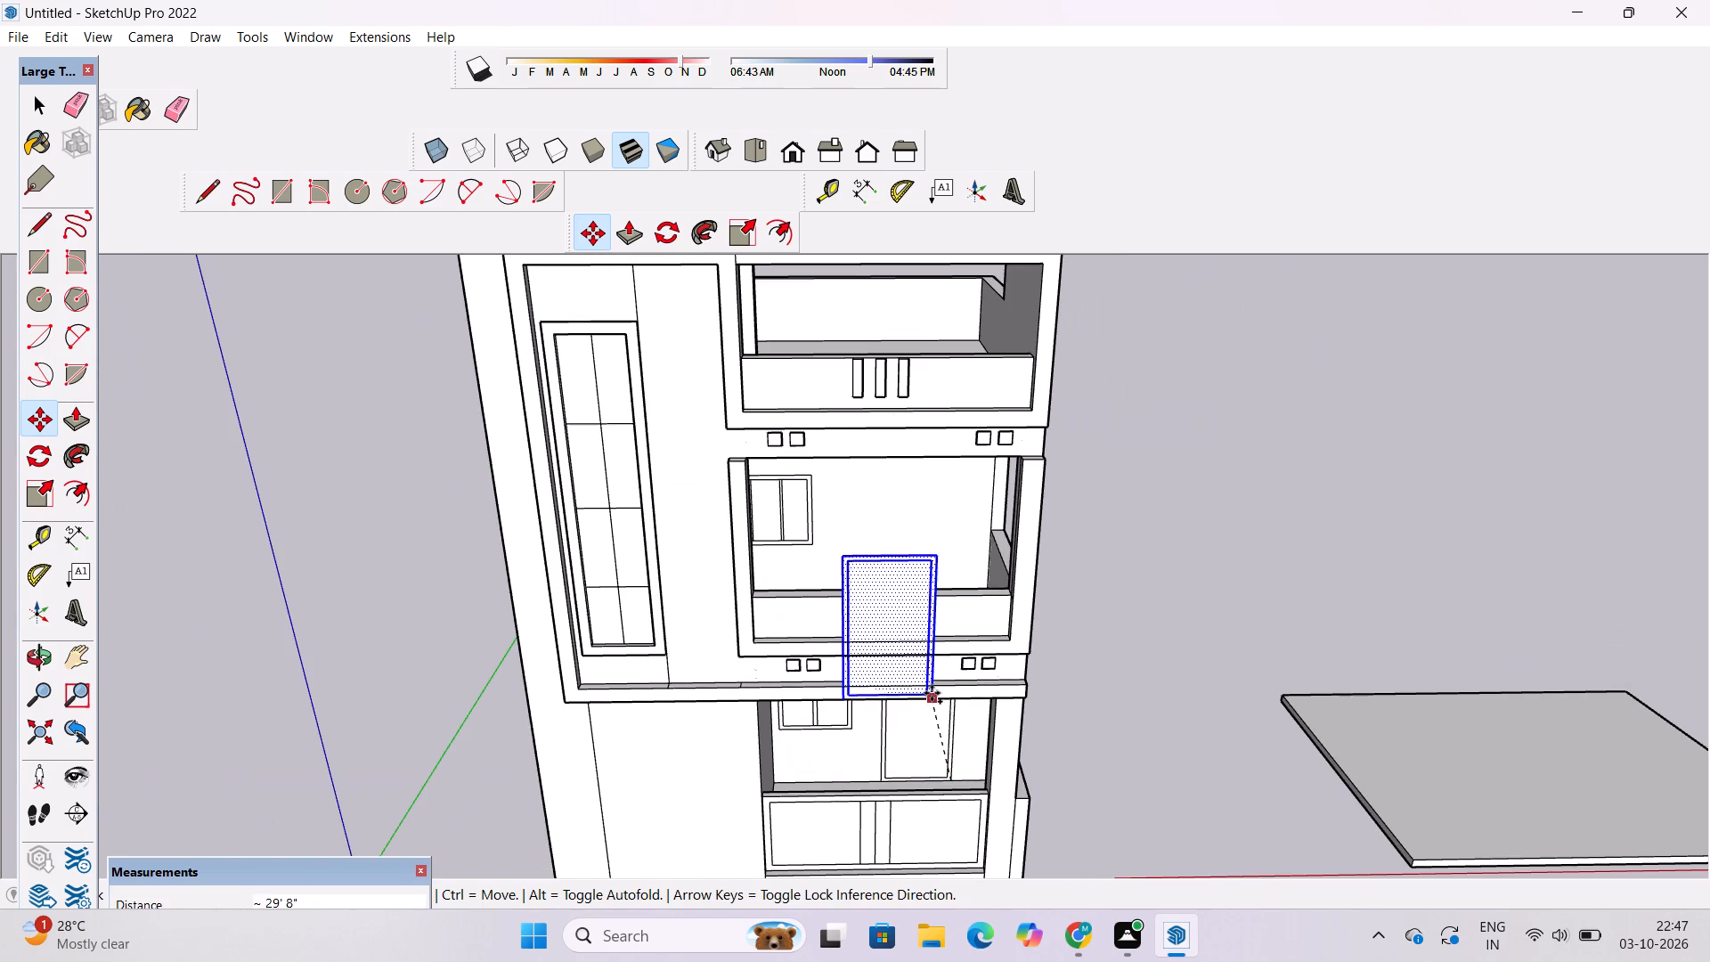
scroll(932, 690, "up", 6)
scroll(964, 572, "up", 5)
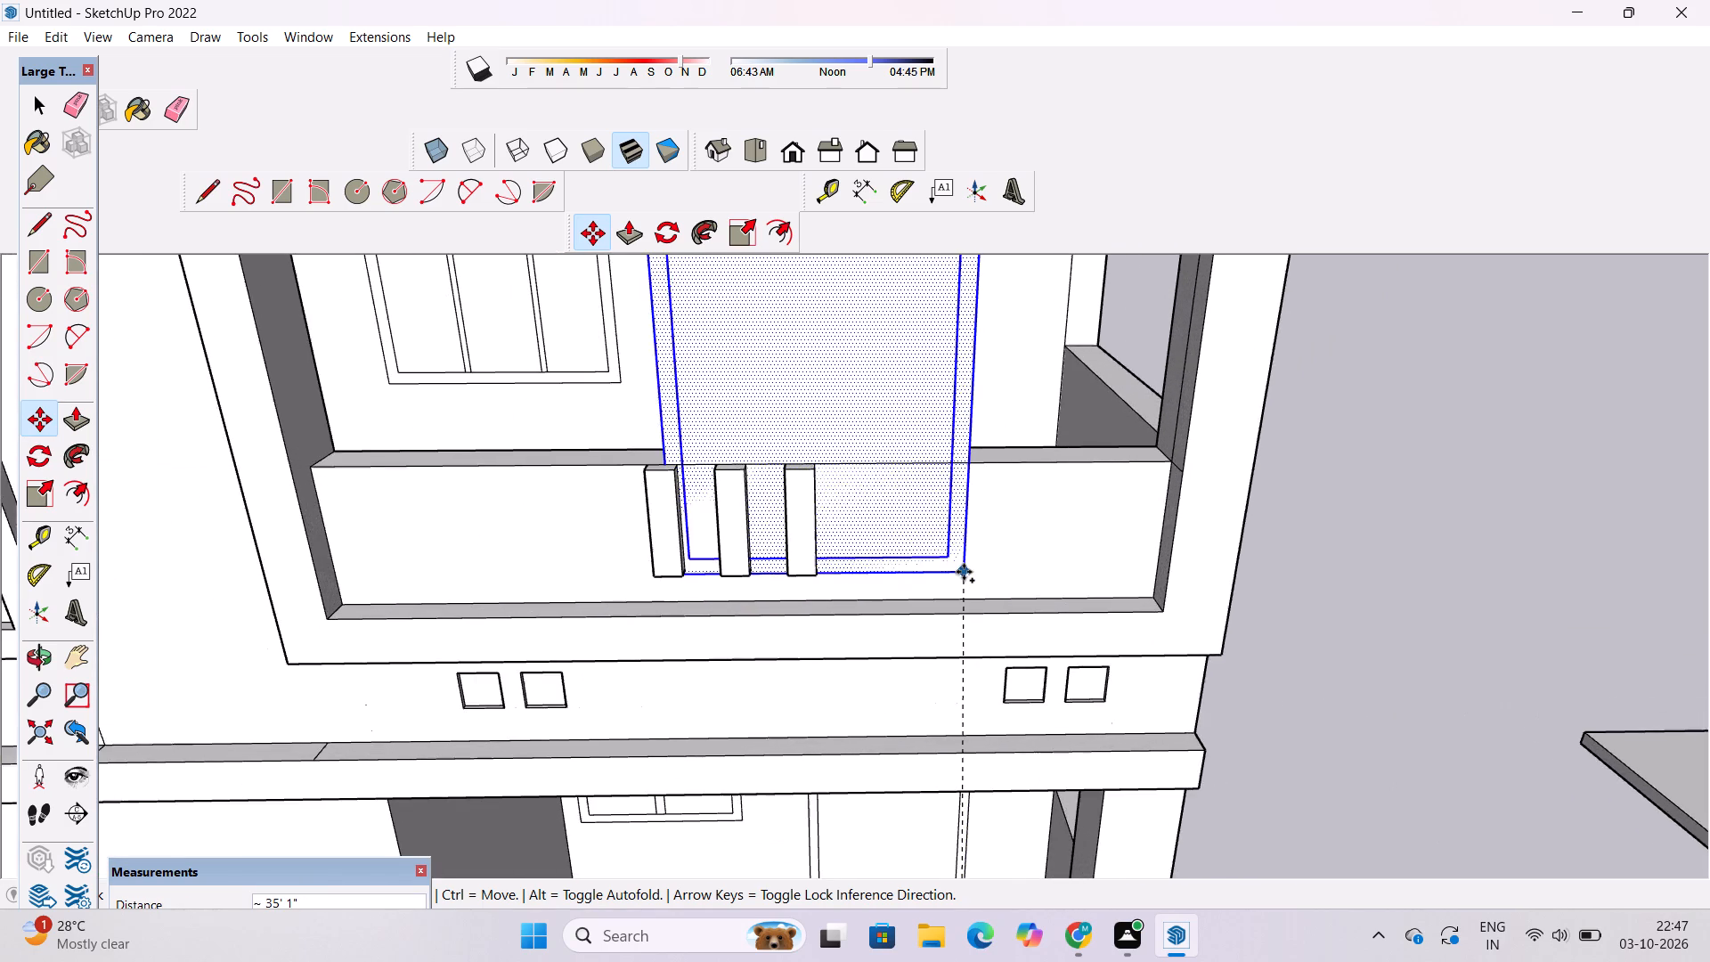
scroll(964, 572, "up", 5)
scroll(965, 545, "down", 5)
scroll(965, 421, "up", 6)
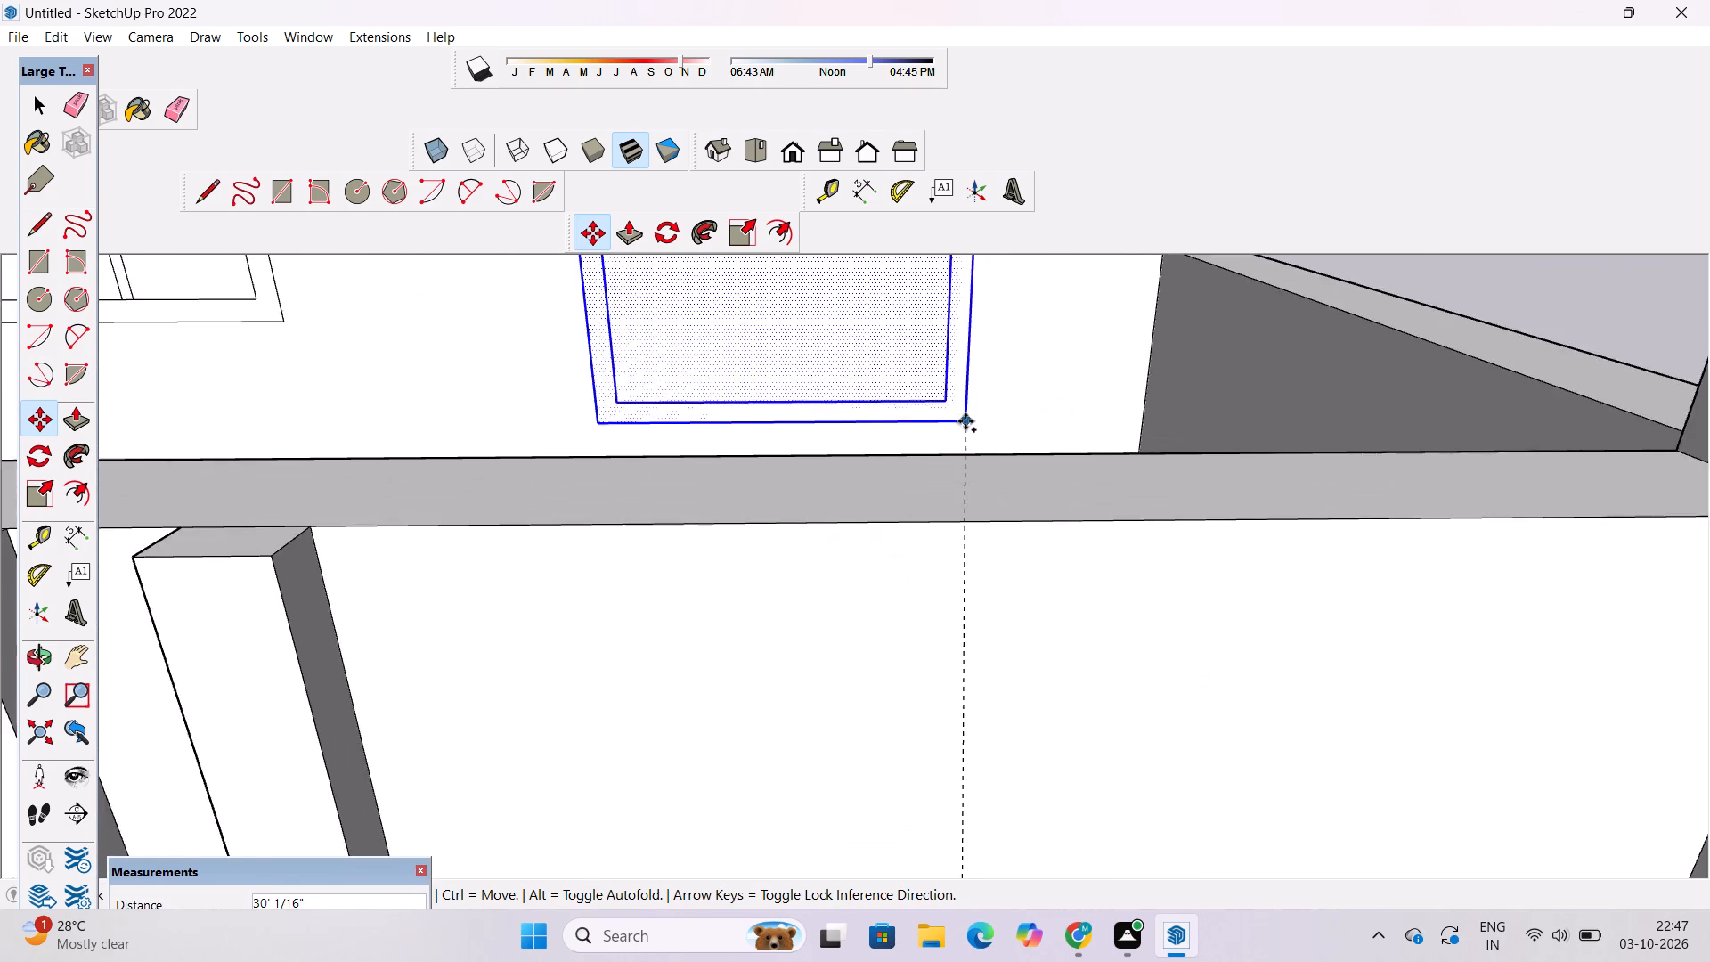
scroll(965, 420, "up", 5)
scroll(940, 441, "down", 5)
scroll(937, 453, "up", 2)
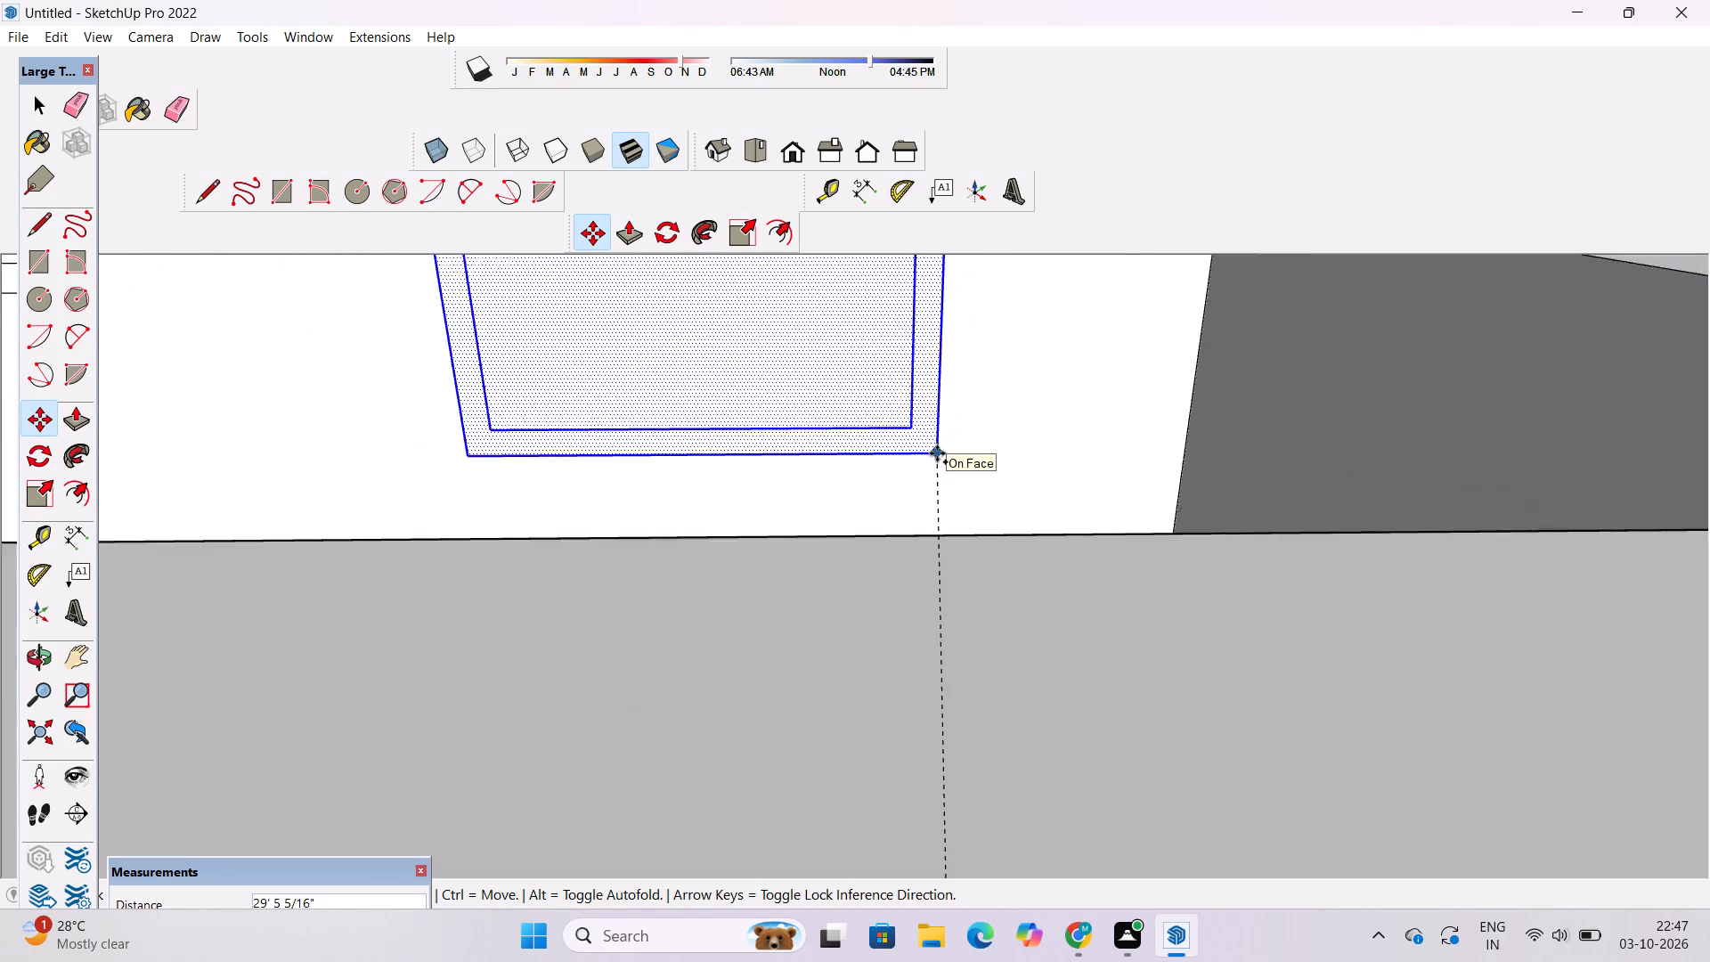
scroll(937, 453, "up", 7)
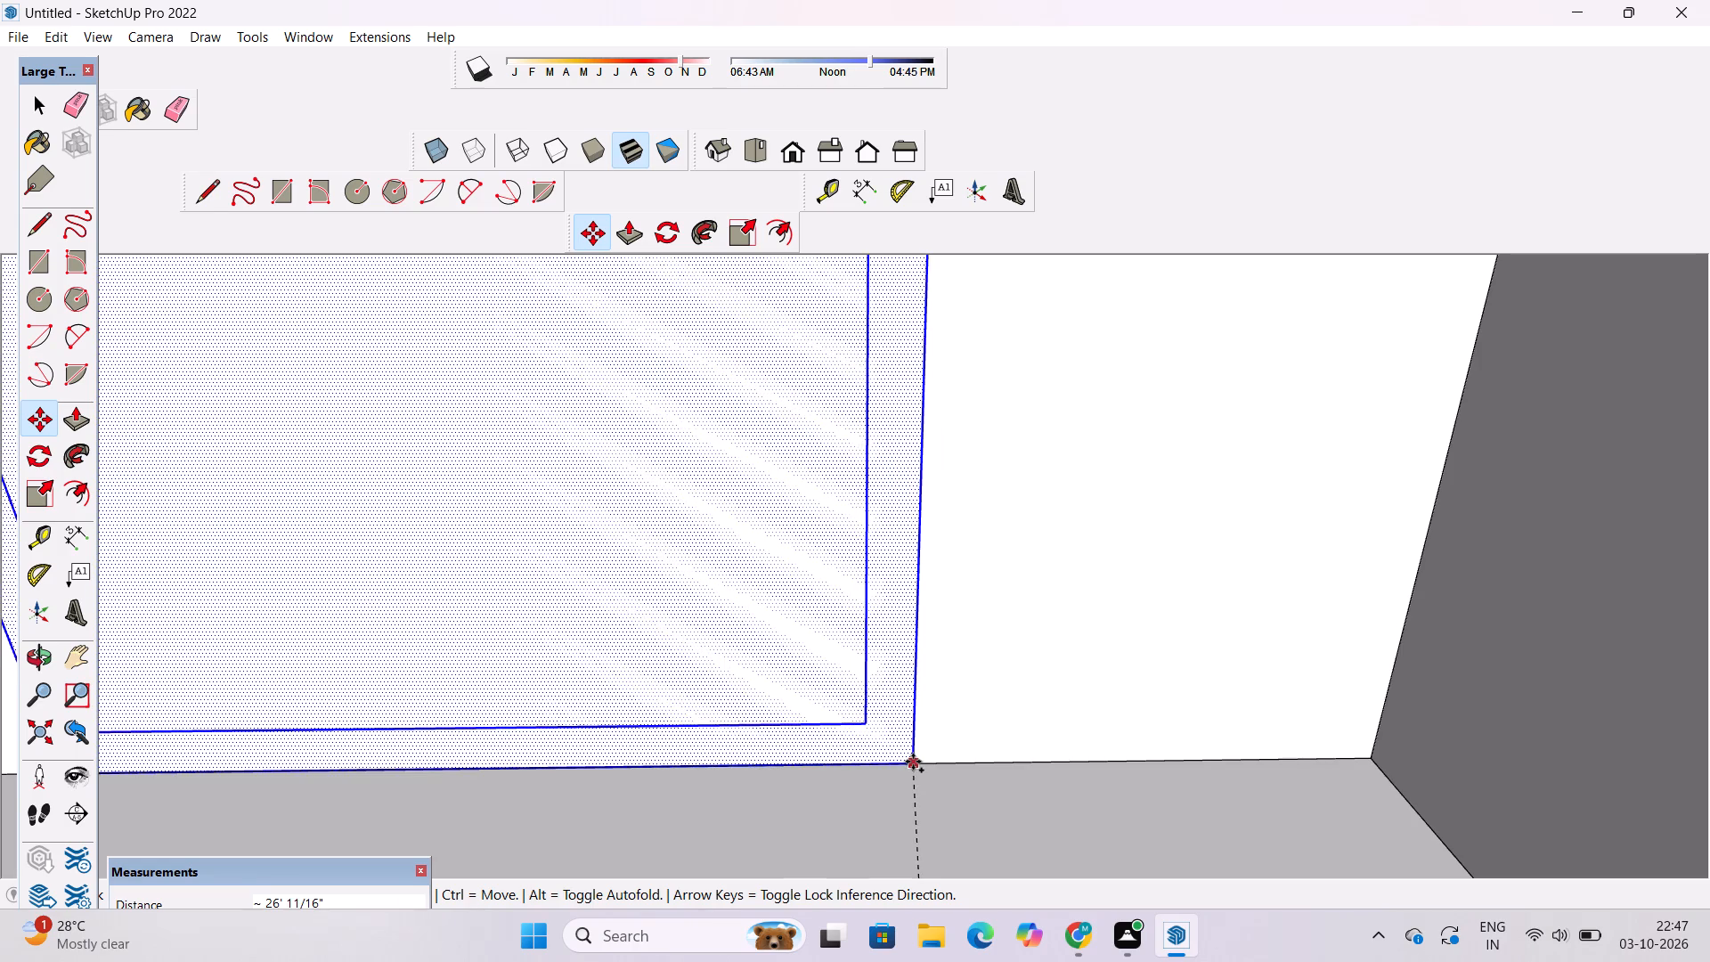
left_click(913, 762)
scroll(874, 738, "down", 14)
key("space")
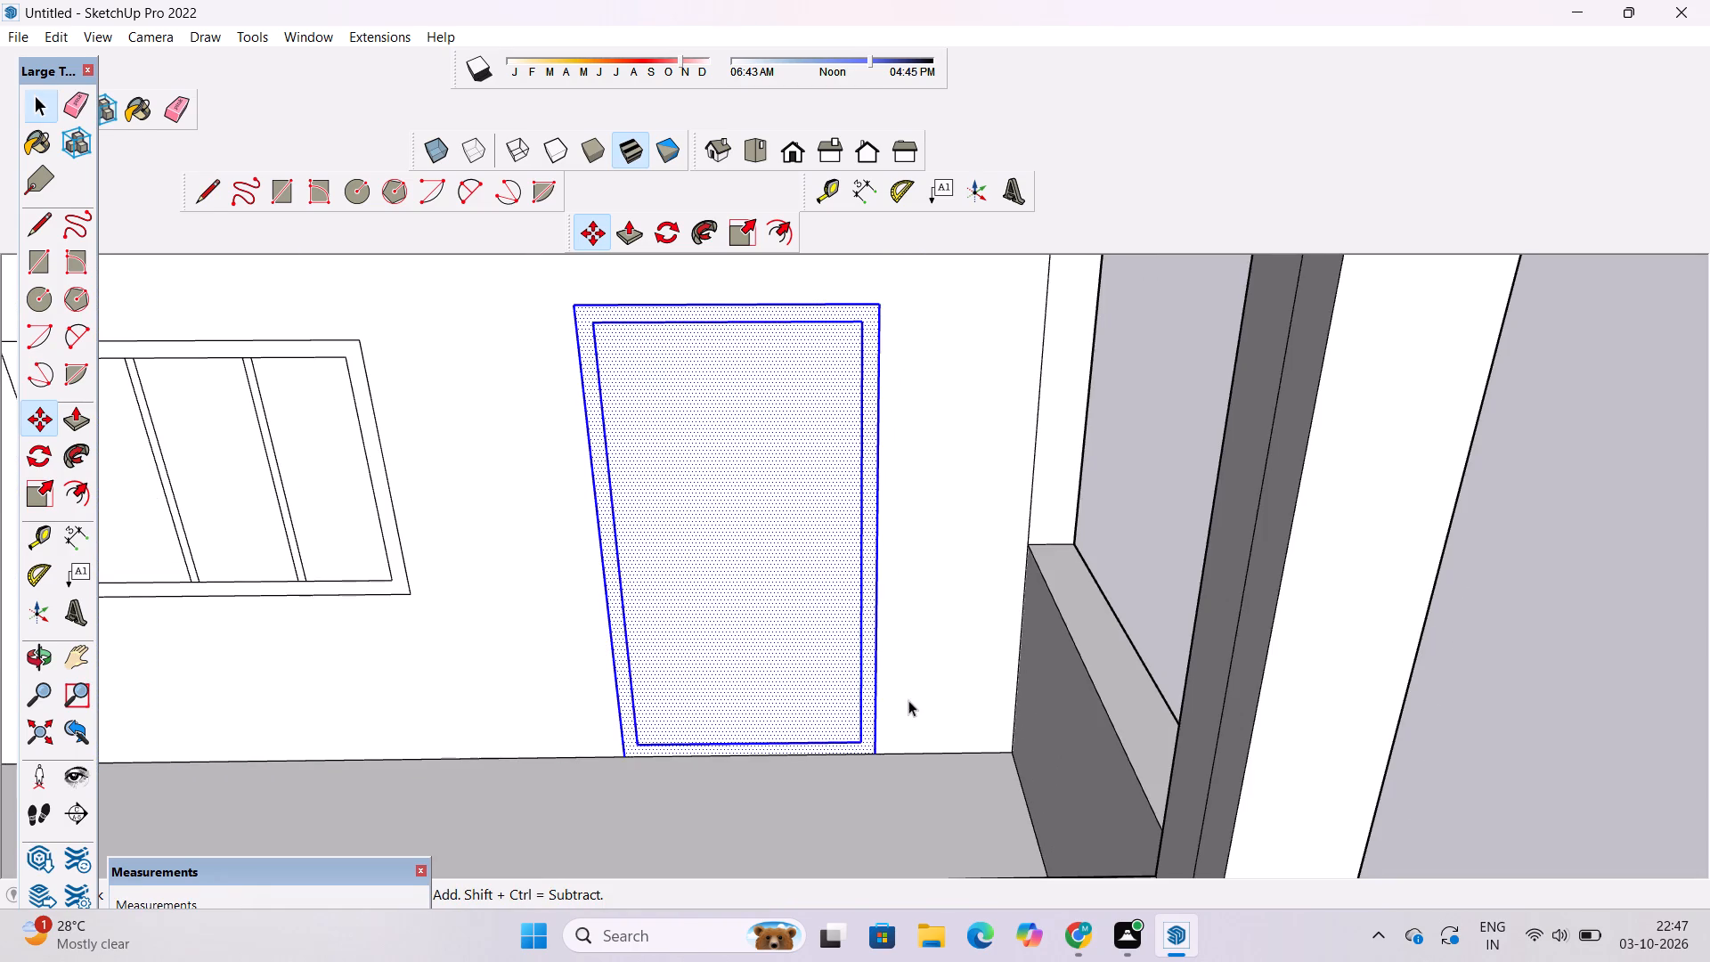
Examine the middle-floor balcony door and the whole house front from several distances and angles.
key("o")
left_click_drag(1266, 699, 1044, 565)
scroll(907, 583, "down", 7)
left_click_drag(939, 636, 913, 608, "shift")
left_click_drag(915, 605, 1036, 632)
left_click(1177, 560)
key("space")
left_click(1155, 565)
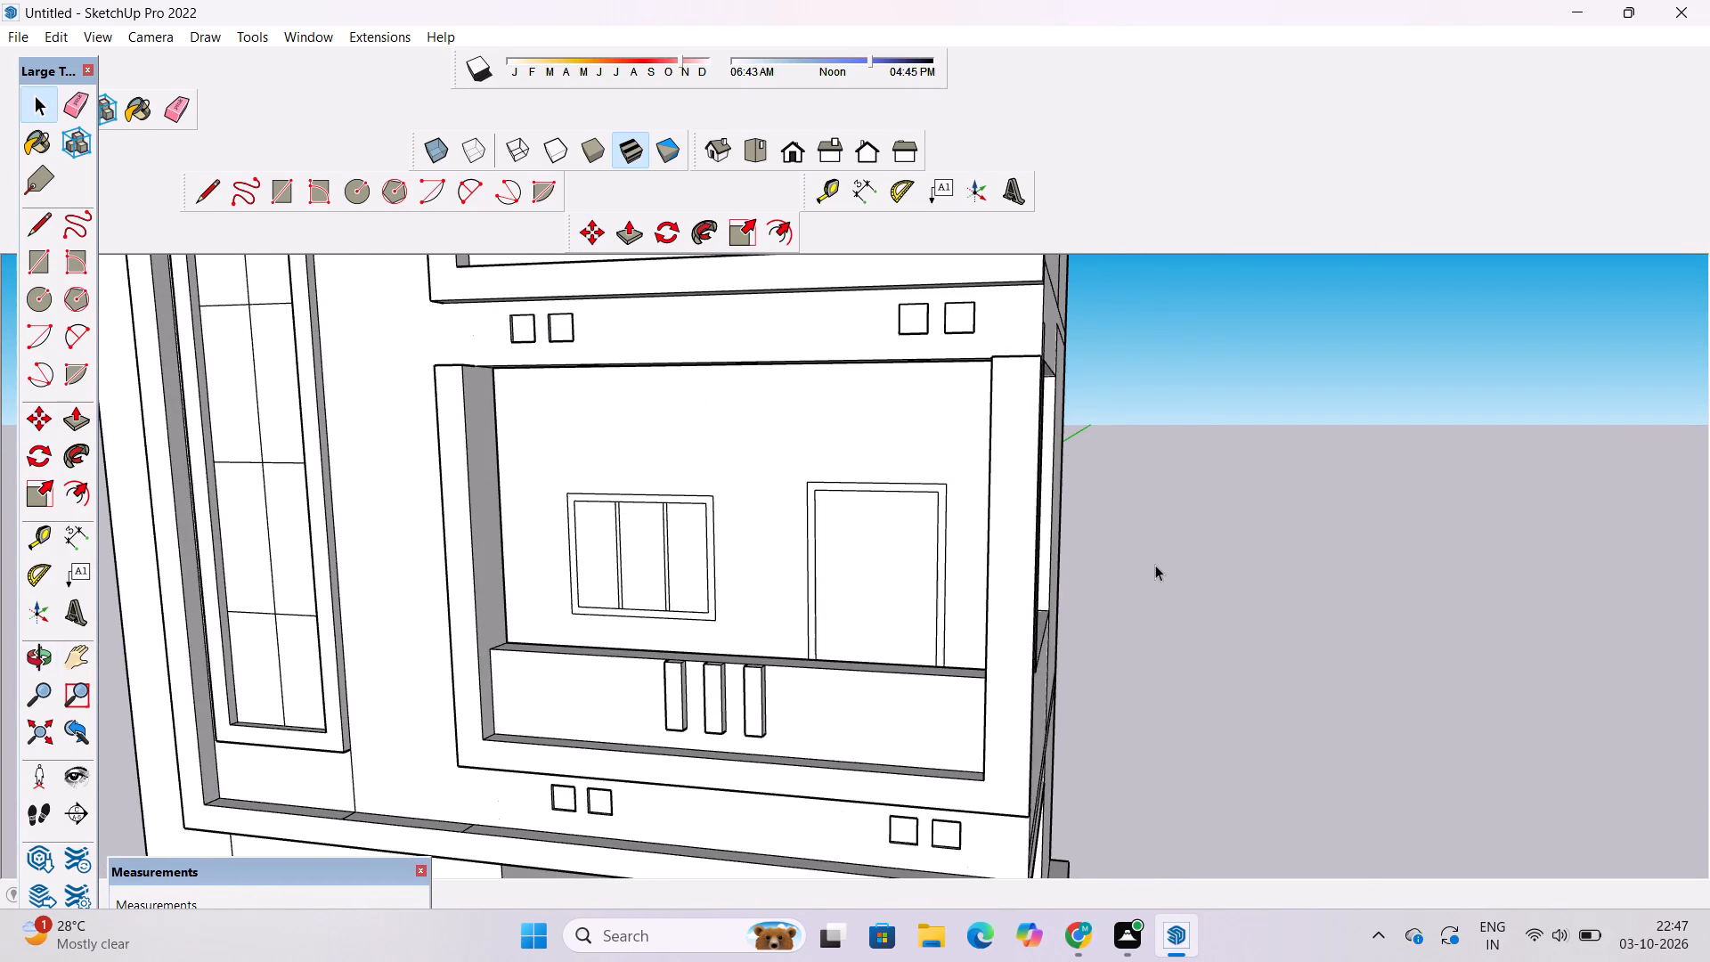
key("o")
scroll(925, 610, "down", 6)
left_click_drag(905, 651, 705, 607)
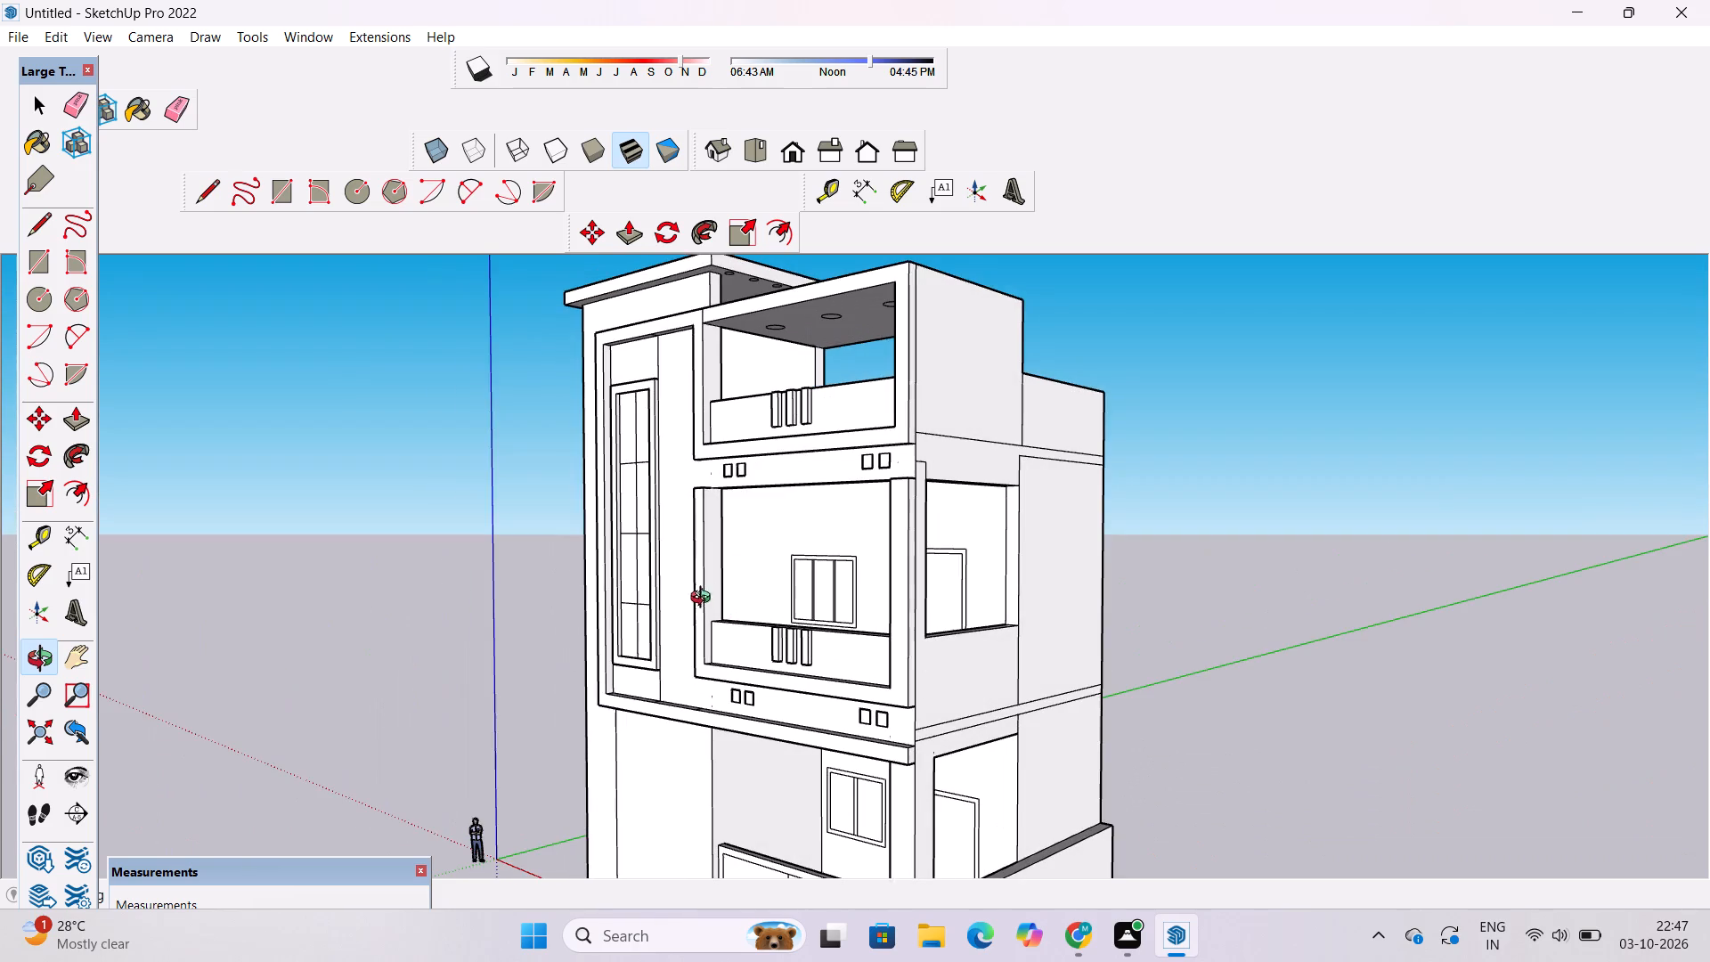
scroll(803, 577, "down", 3)
scroll(902, 661, "up", 7)
left_click_drag(852, 623, 1004, 692)
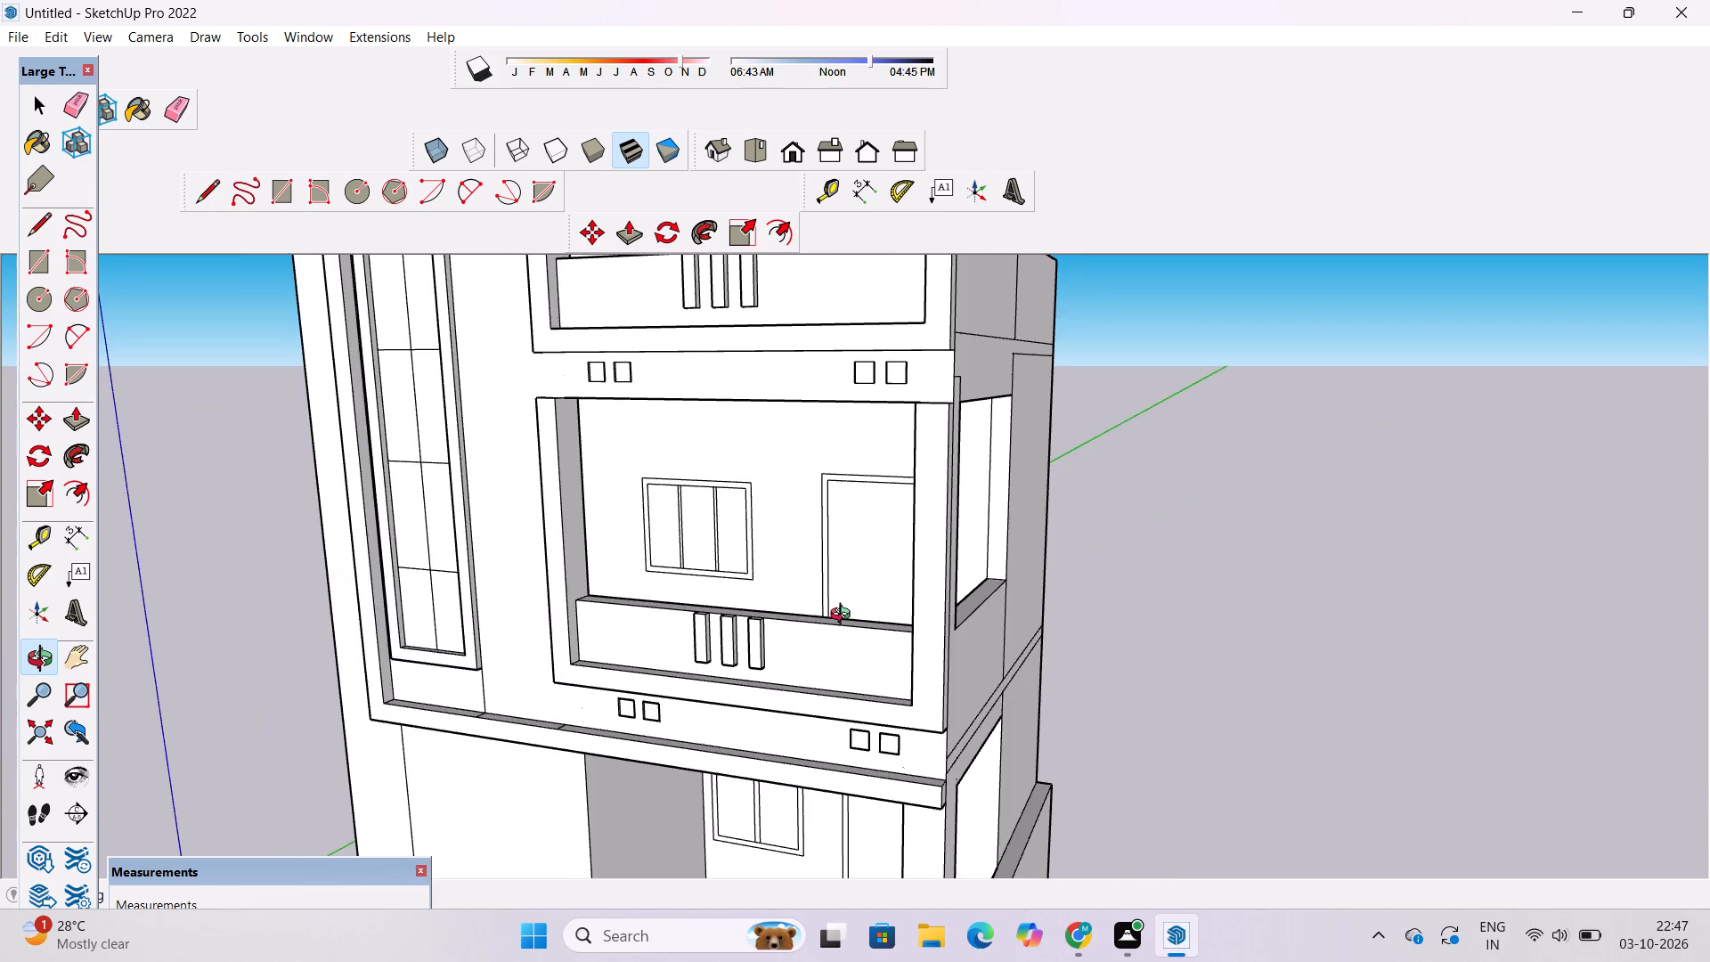
scroll(844, 616, "up", 4)
left_click_drag(843, 616, 769, 575, "shift")
left_click_drag(760, 579, 1004, 574)
scroll(987, 574, "down", 5)
left_click_drag(947, 552, 832, 567)
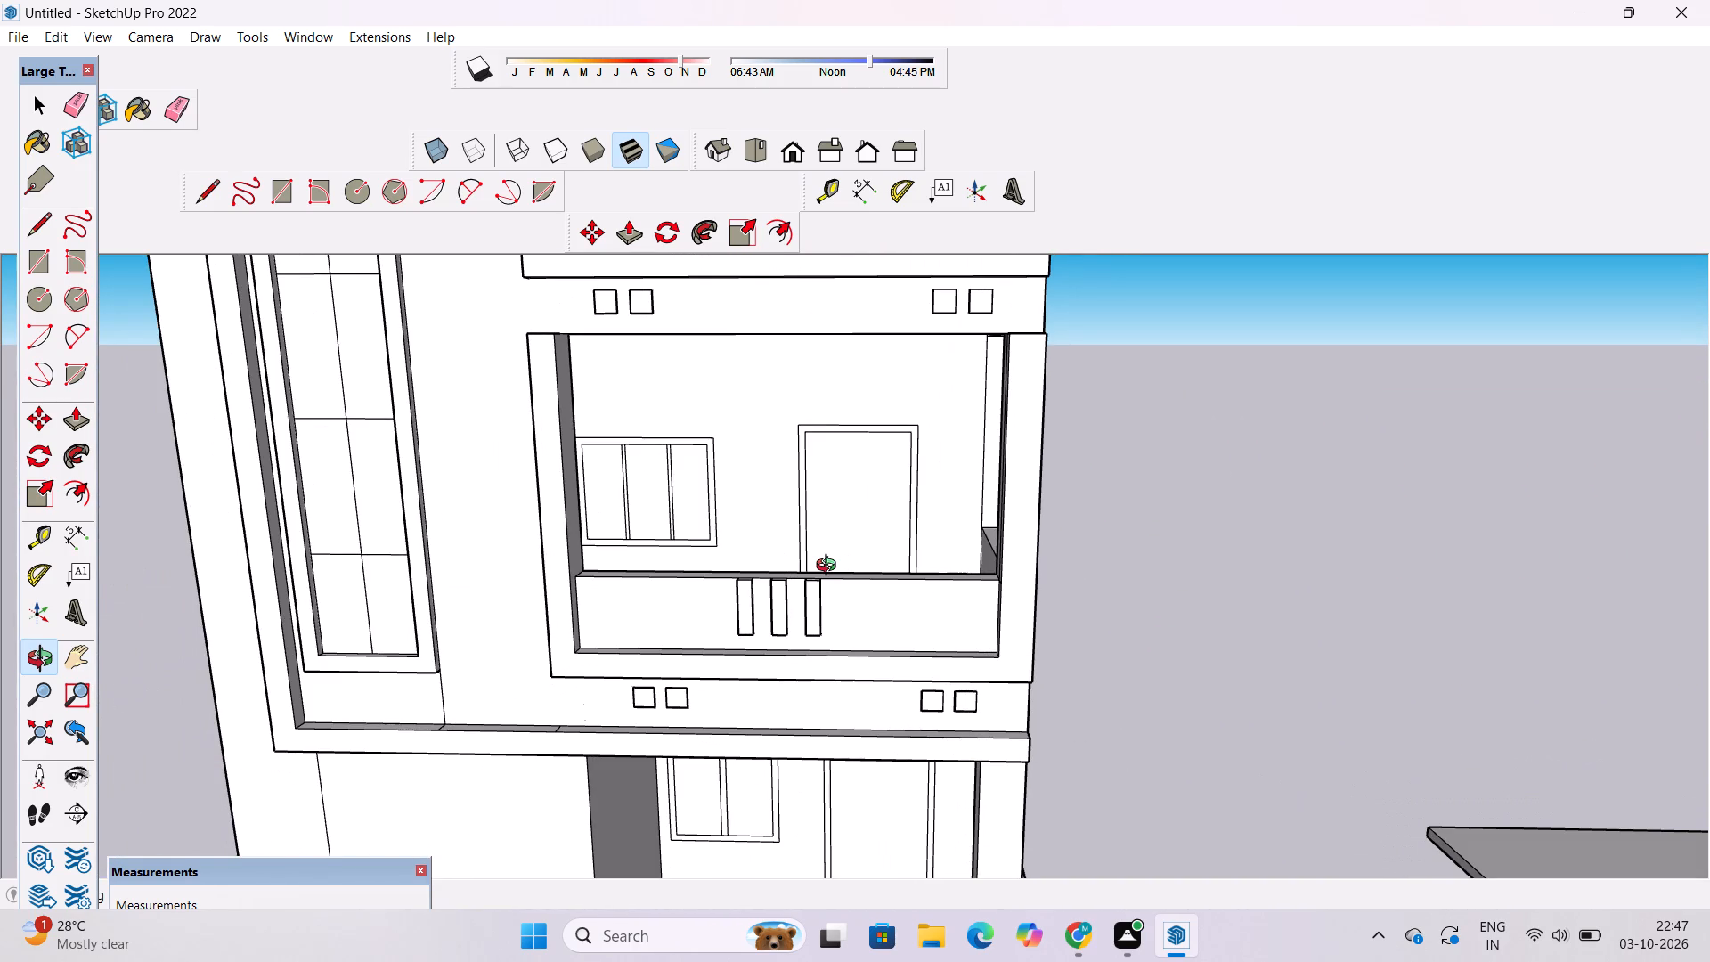
scroll(982, 794, "down", 9)
left_click_drag(809, 625, 833, 710)
scroll(843, 668, "up", 5)
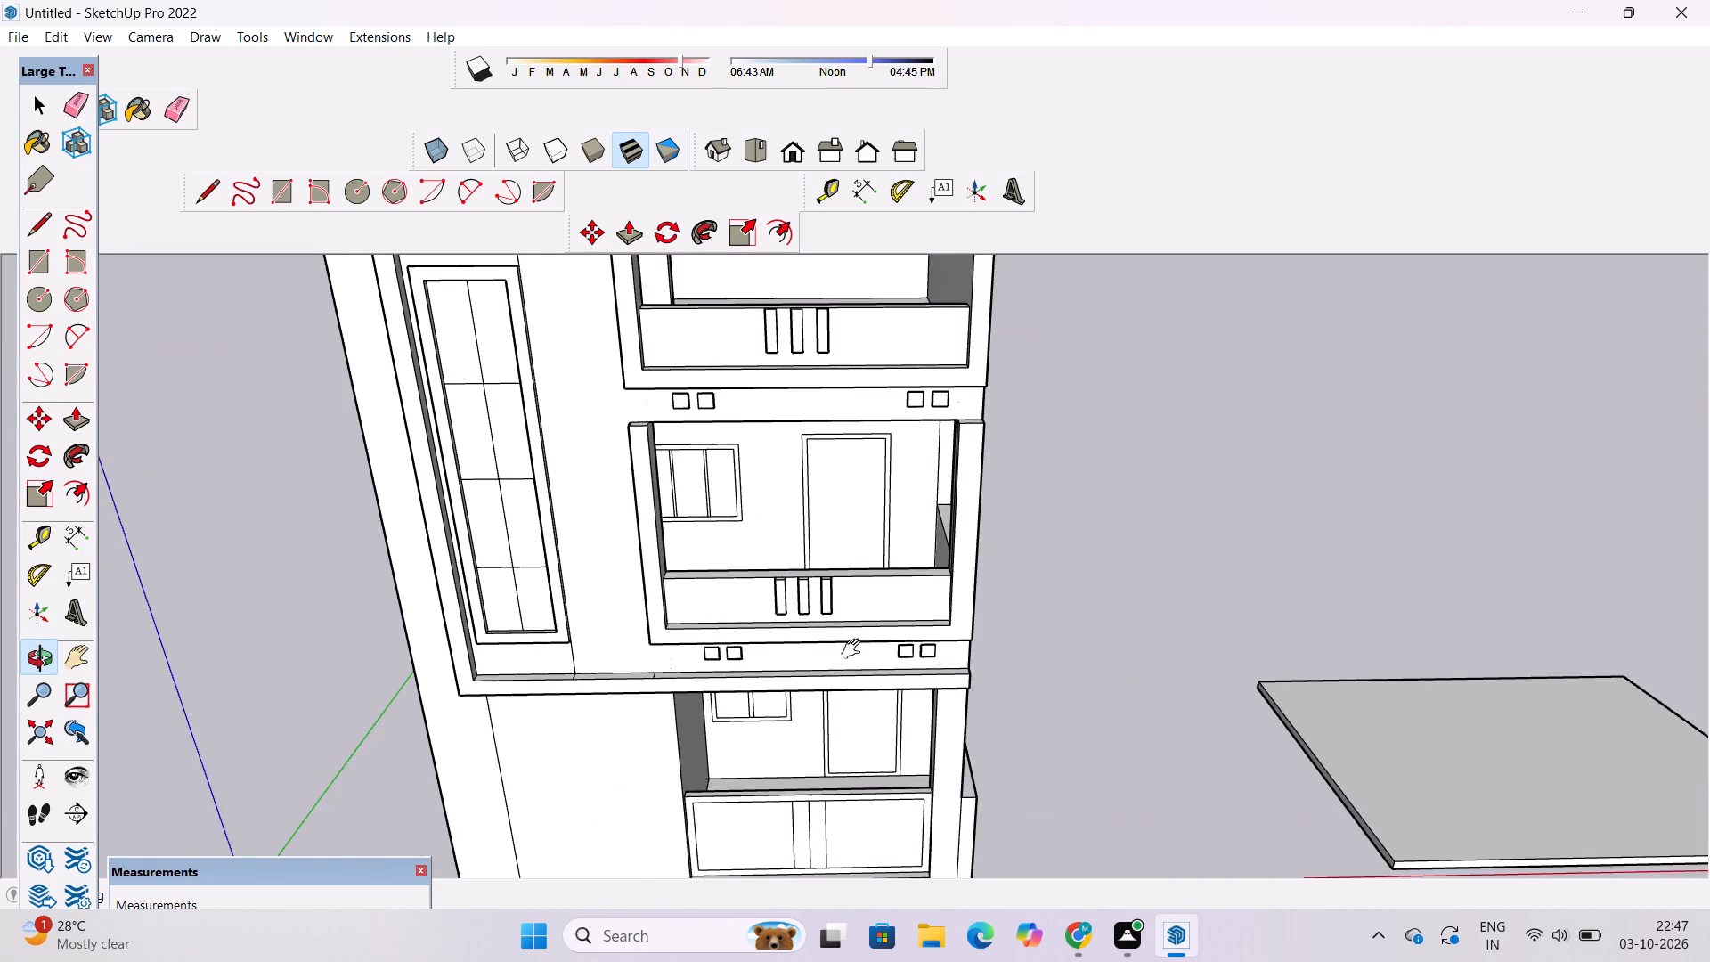
left_click_drag(855, 649, 826, 712, "shift")
left_click_drag(833, 724, 830, 644)
scroll(830, 669, "down", 6)
left_click_drag(909, 733, 909, 631, "shift")
left_click_drag(807, 755, 819, 686, "shift")
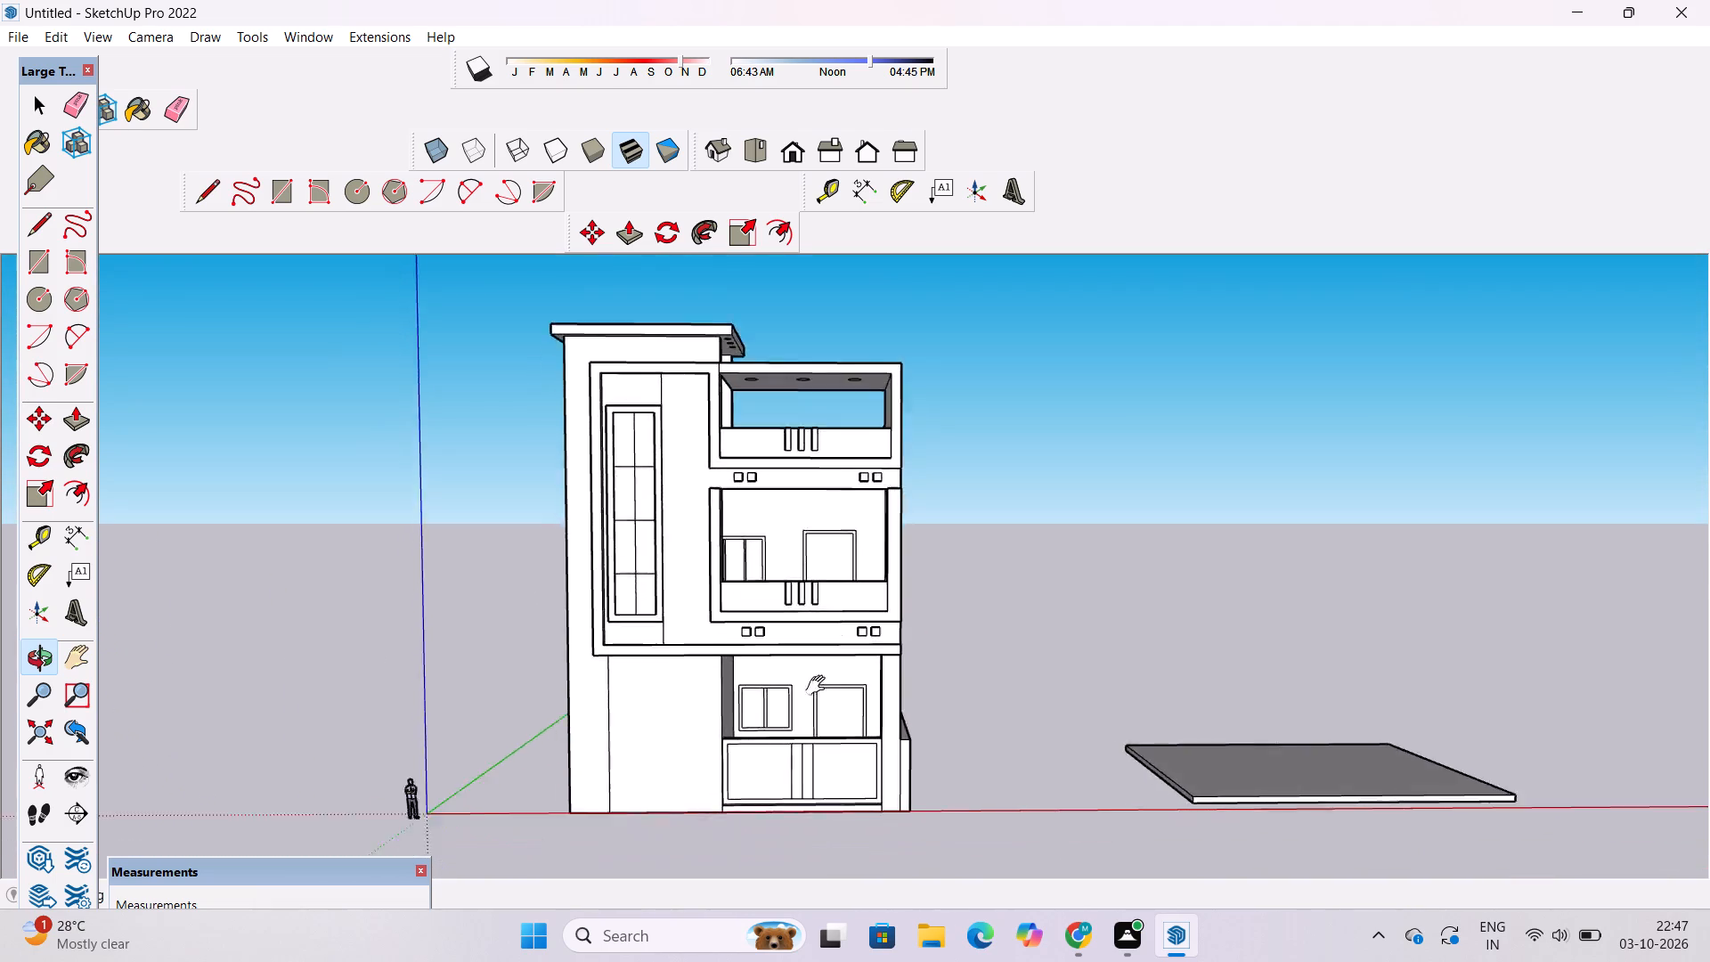
left_click_drag(819, 686, 825, 639, "shift")
scroll(825, 631, "down", 9)
left_click_drag(826, 629, 858, 788, "shift")
left_click_drag(797, 734, 788, 644, "shift")
scroll(788, 637, "up", 15)
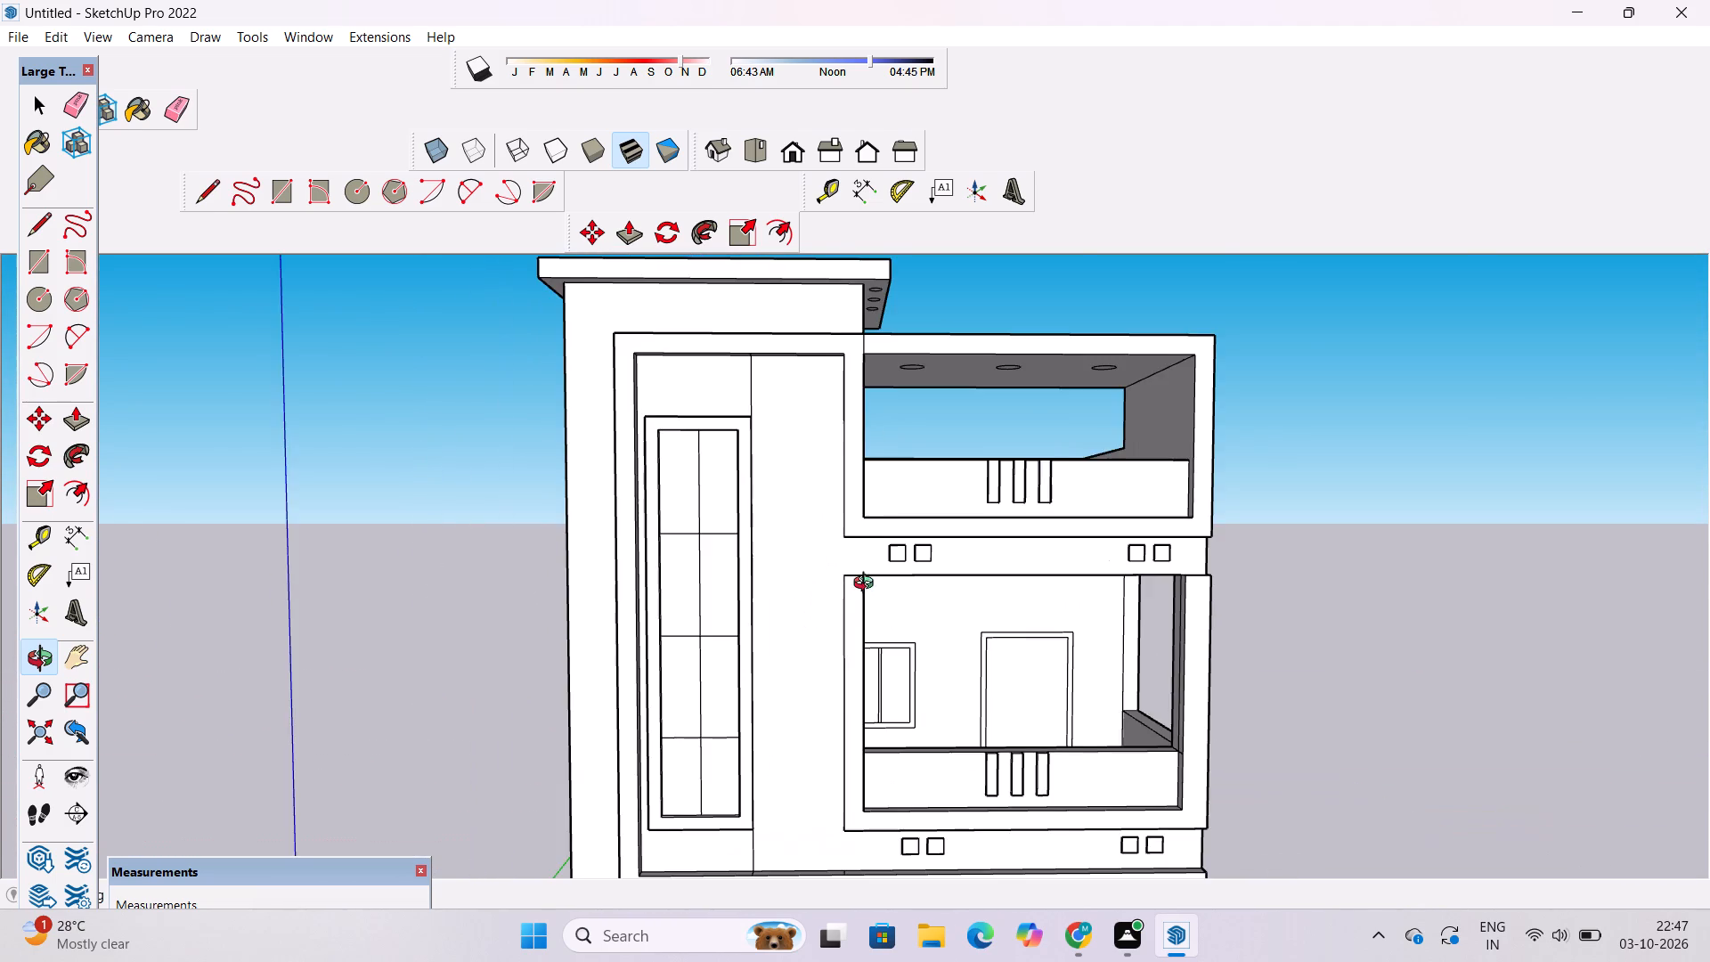
left_click_drag(868, 585, 708, 620)
left_click_drag(708, 624, 464, 664)
left_click_drag(462, 664, 501, 714, "shift")
left_click_drag(501, 714, 518, 715, "shift")
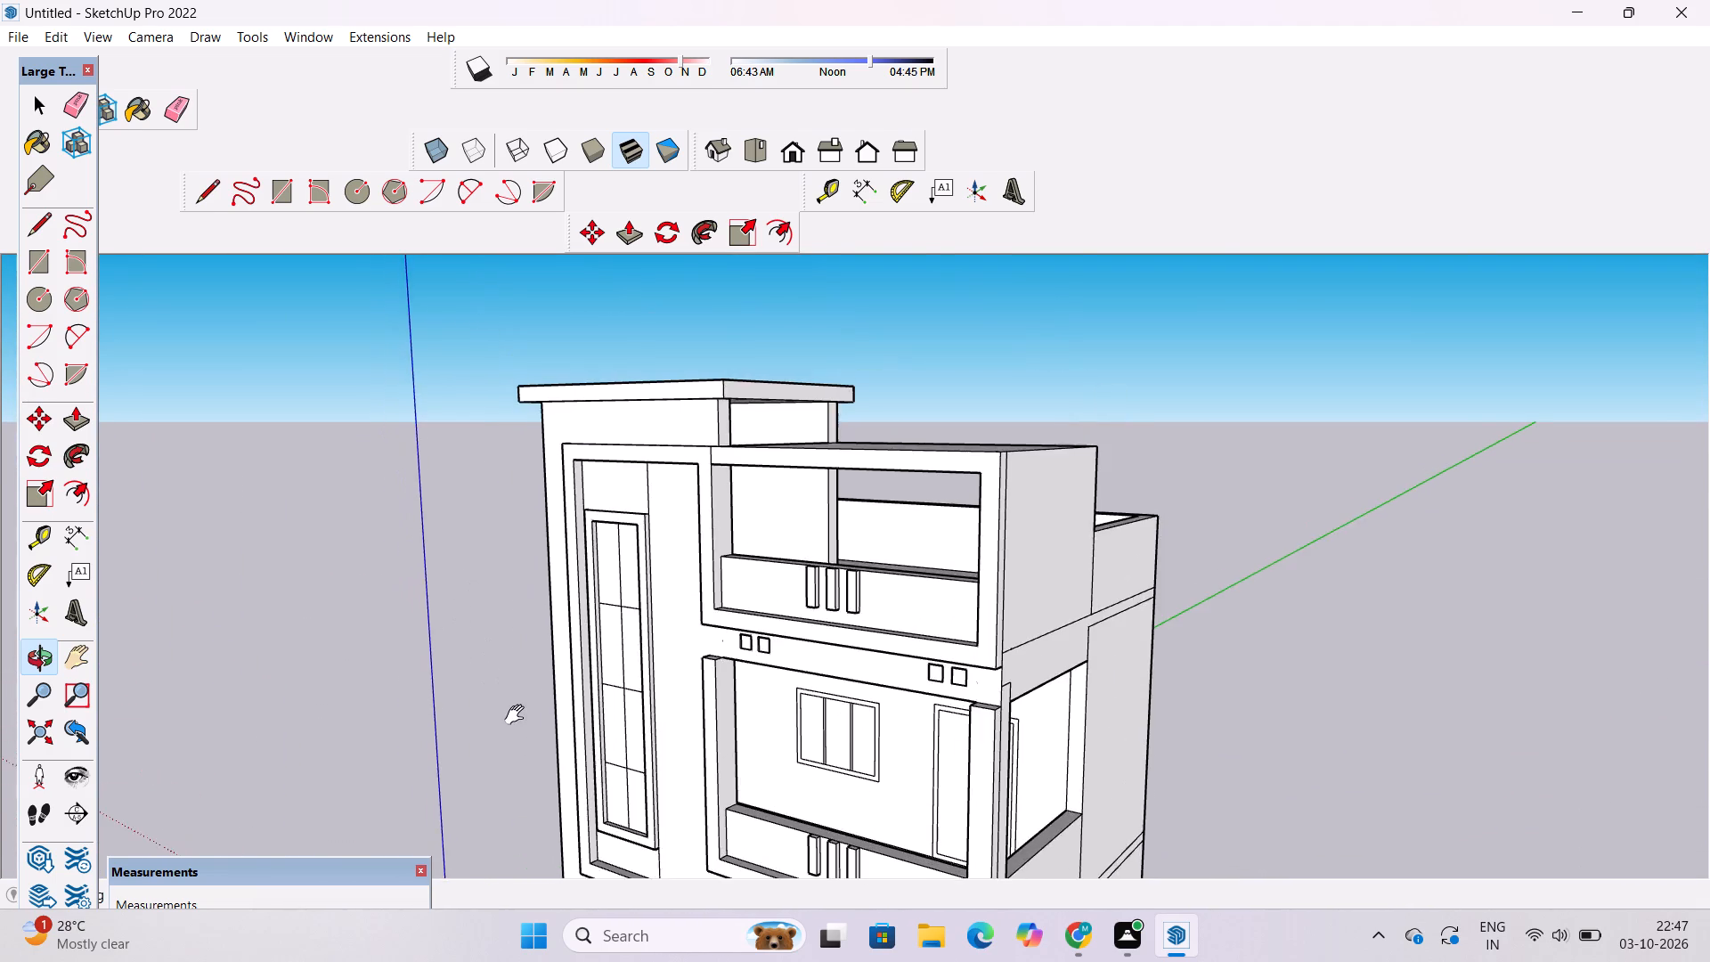
Erase the two pairs of horizontal floor-band lines on the plain side wall beside the tall window tower.
left_click_drag(518, 715, 765, 716, "shift")
left_click_drag(444, 689, 875, 622)
scroll(876, 618, "down", 4, "shift")
left_click_drag(655, 723, 715, 725, "shift")
left_click_drag(726, 738, 721, 588, "shift")
left_click_drag(737, 625, 793, 672)
left_click_drag(806, 672, 751, 591, "shift")
left_click_drag(745, 588, 770, 604)
key("e")
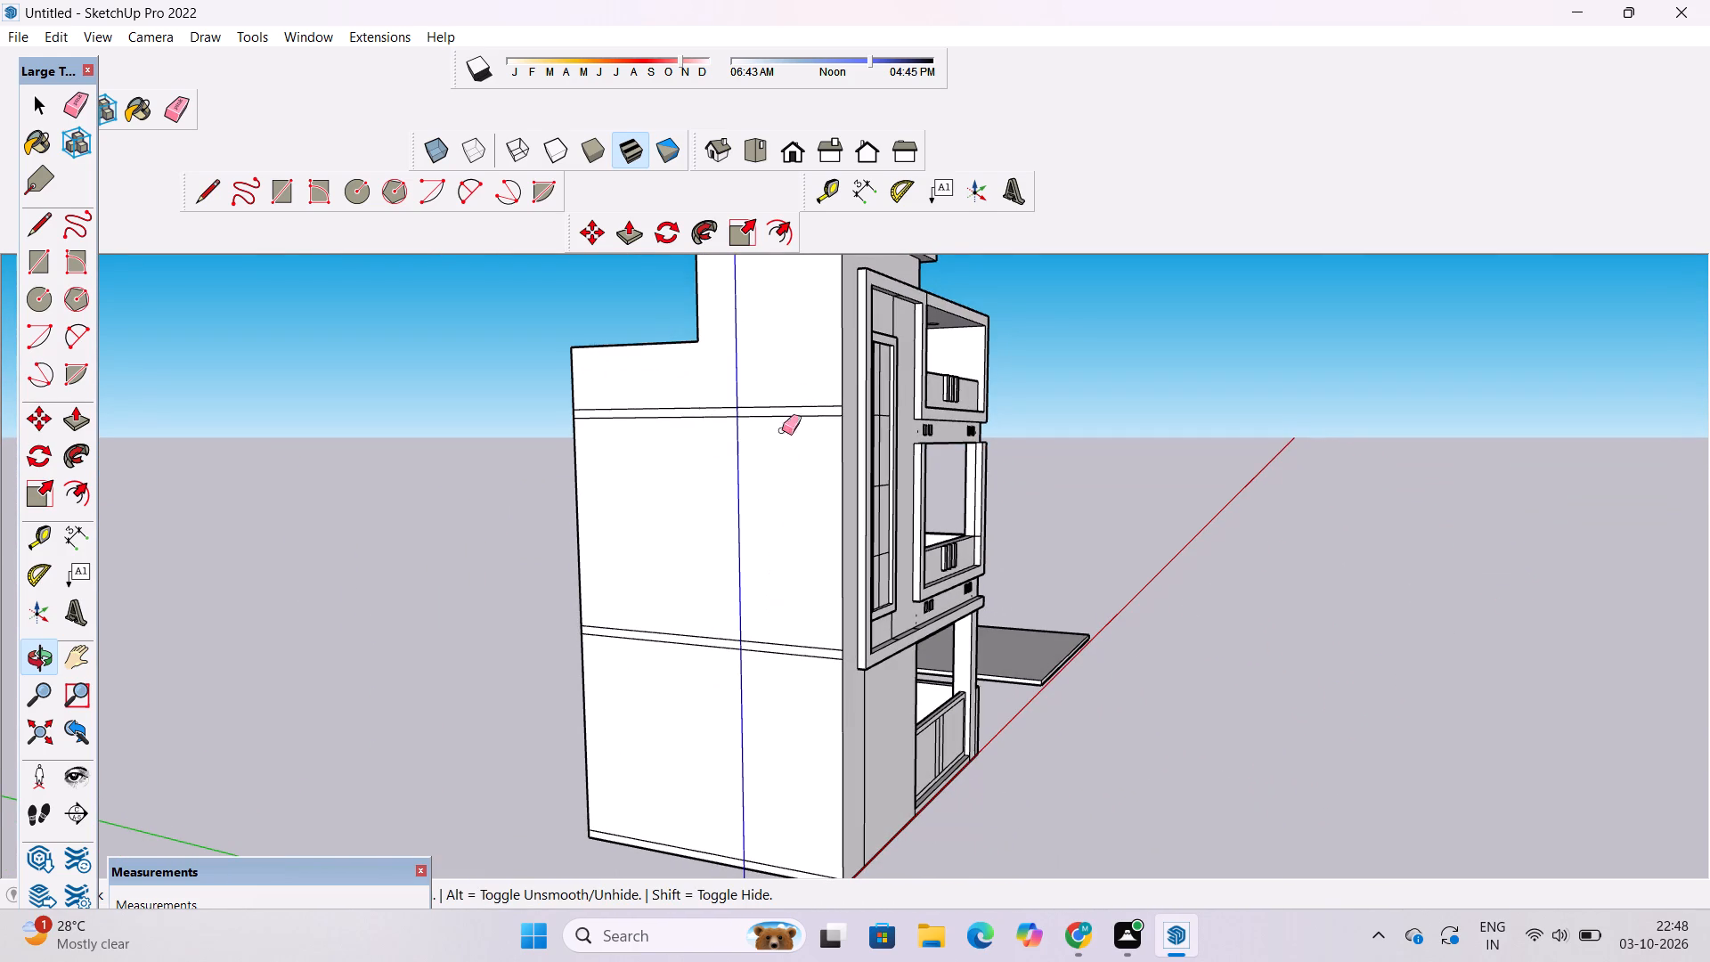
left_click_drag(794, 403, 797, 432)
left_click_drag(778, 600, 786, 656)
left_click_drag(657, 404, 659, 412)
left_click_drag(670, 418, 670, 427)
left_click_drag(665, 518, 680, 656)
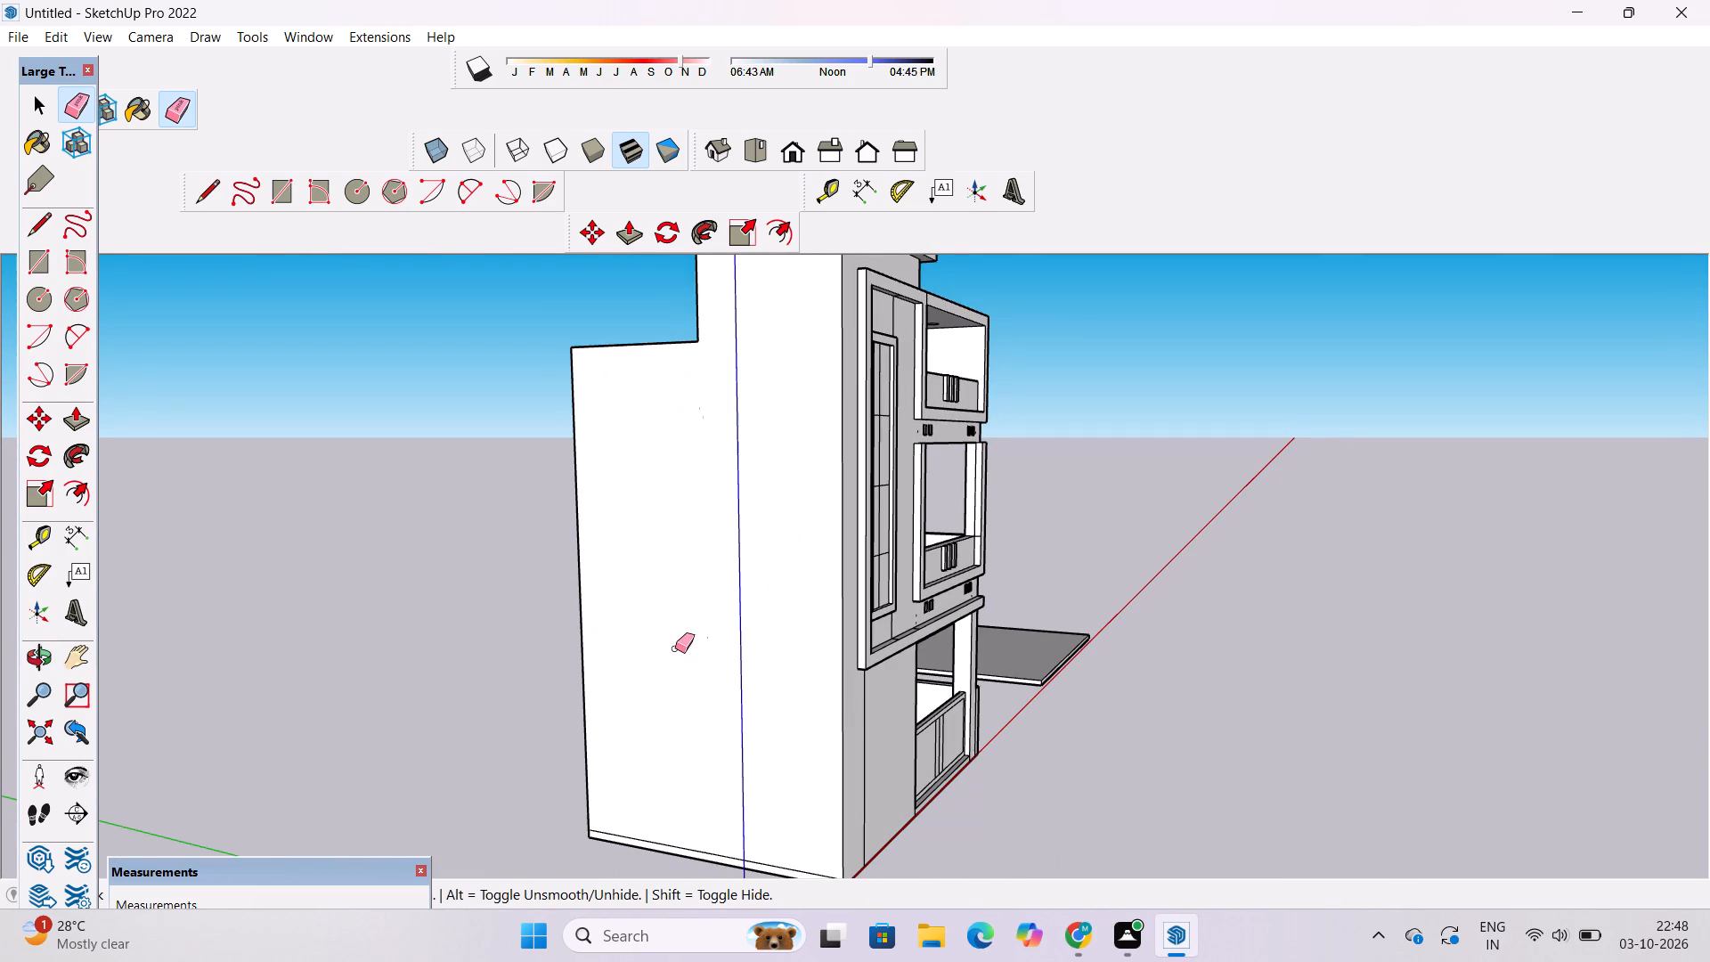
On the opposite side wall, draw a short vertical line across the lower floor band, joining the vertical wall edges above and below.
key("o")
left_click_drag(1063, 696, 360, 646)
scroll(582, 573, "down", 6)
left_click_drag(989, 580, 623, 576)
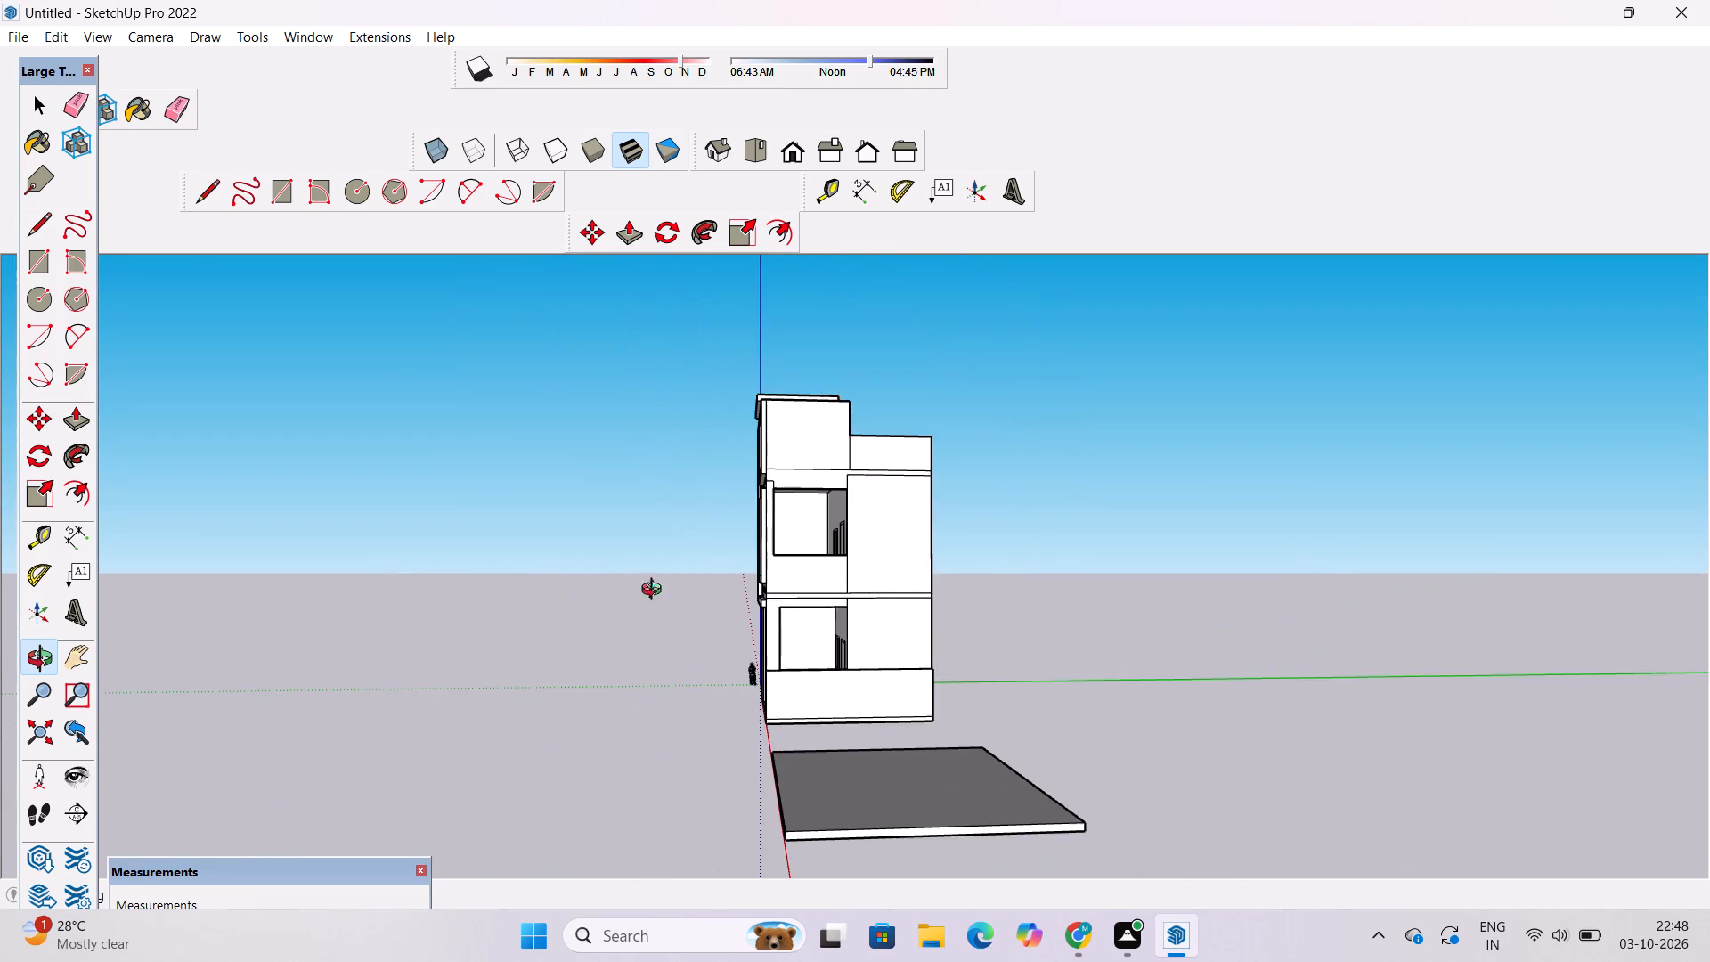
scroll(897, 598, "up", 7)
left_click_drag(850, 628, 832, 603, "shift")
left_click_drag(829, 596, 839, 625)
scroll(840, 592, "up", 4)
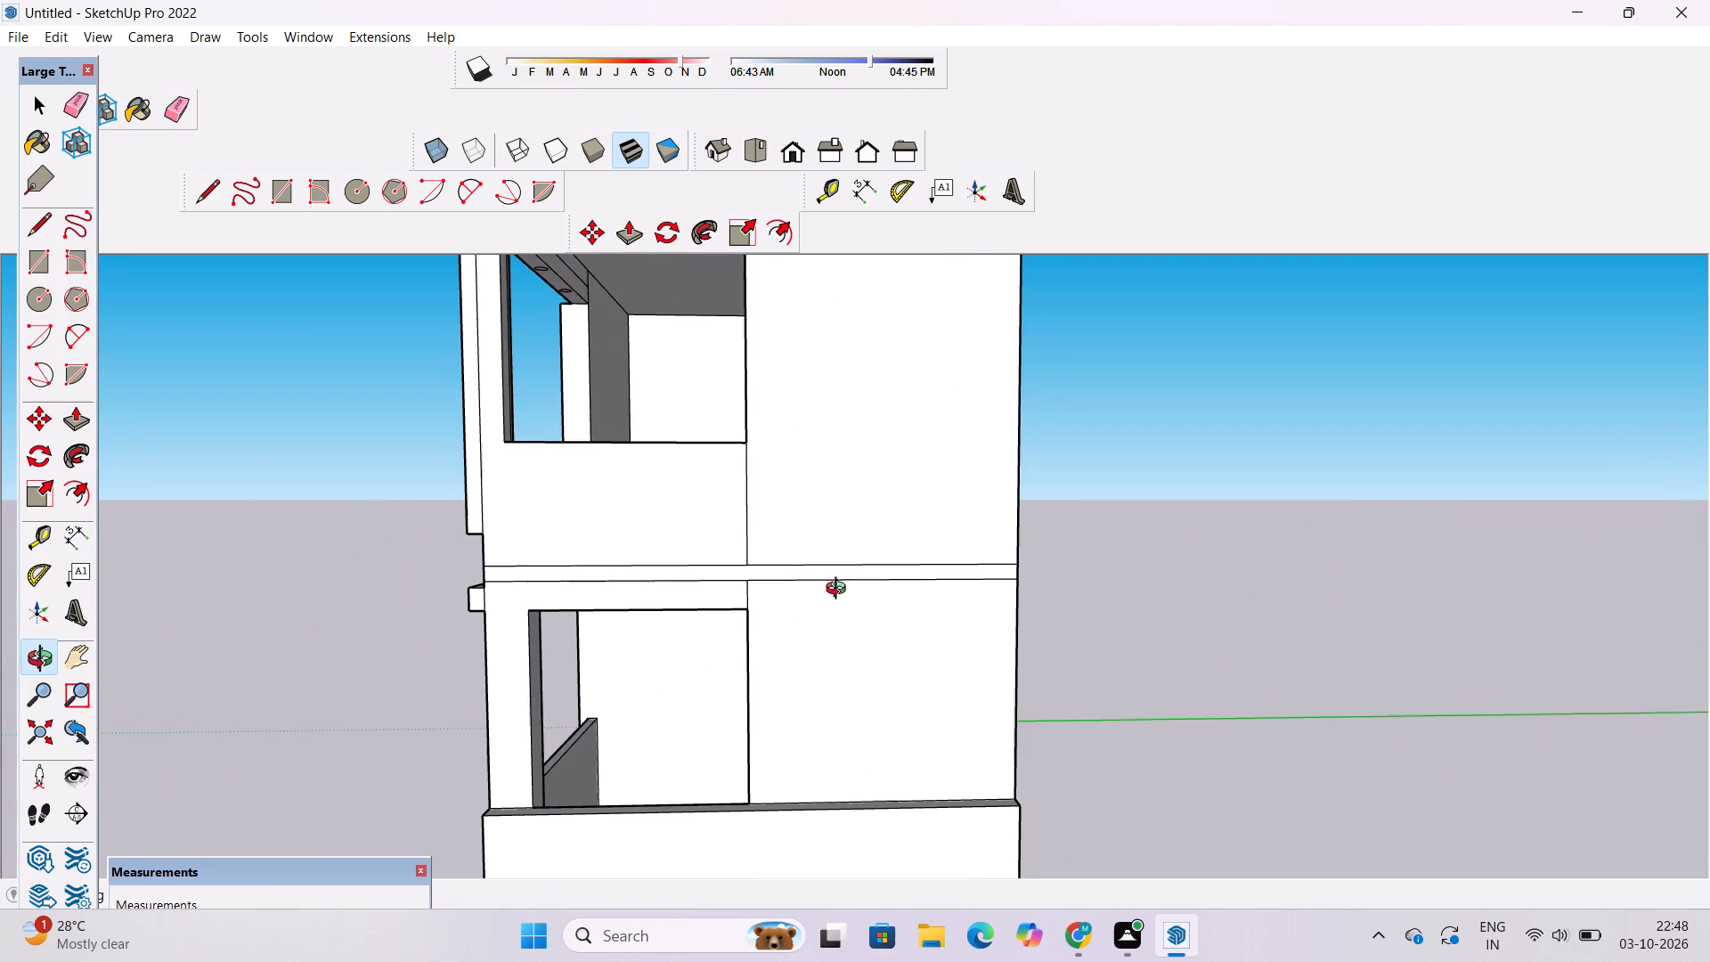
left_click_drag(776, 587, 782, 620, "shift")
left_click_drag(761, 629, 766, 640)
key("l")
scroll(766, 640, "up", 5)
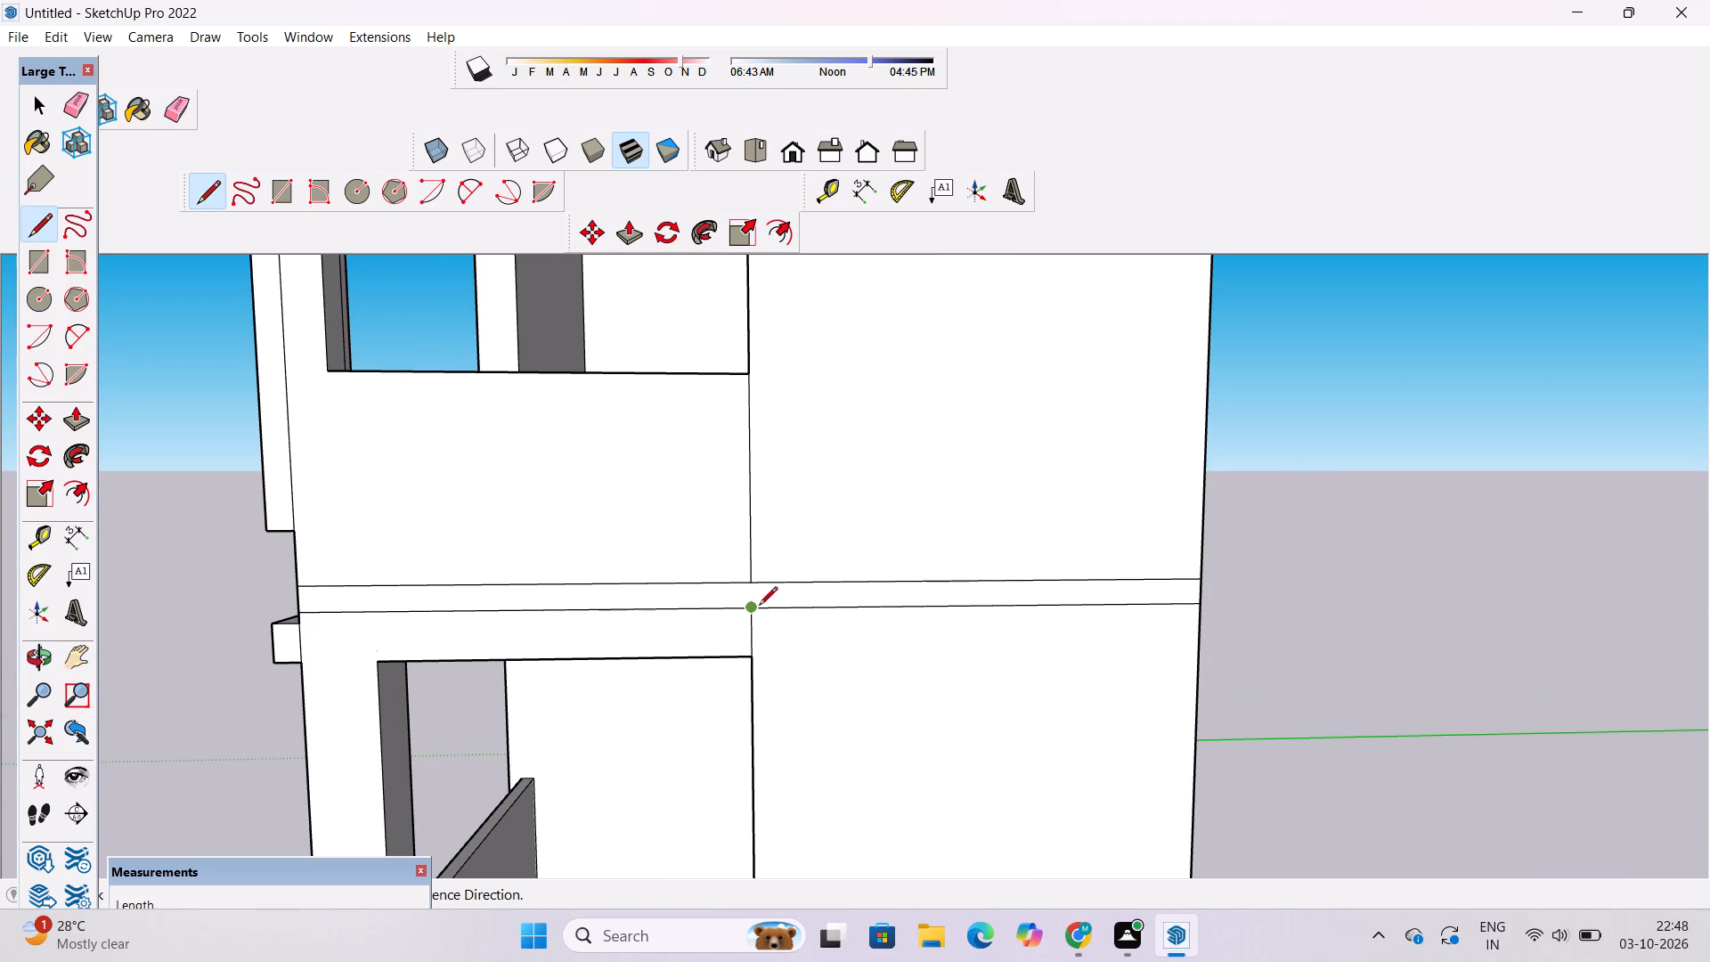
left_click(748, 614)
left_click(749, 576)
key("space")
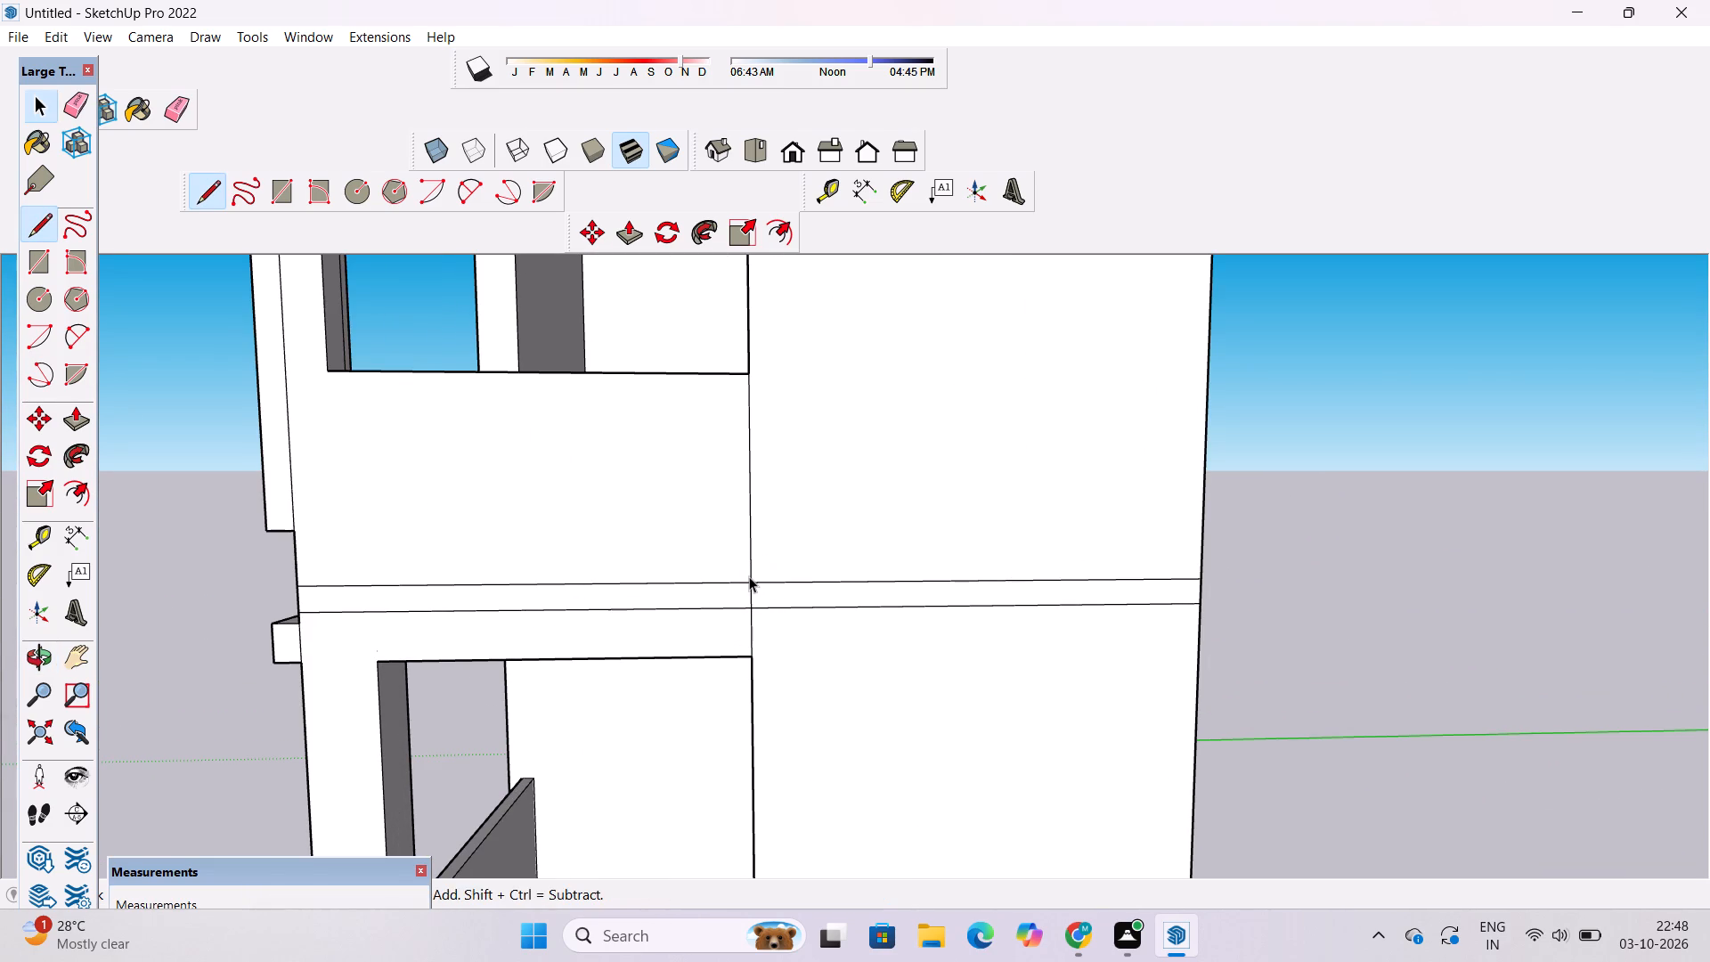
Erase the lower floor band's two horizontal lines on the balcony section of this side wall.
key("e")
left_click_drag(670, 563, 671, 611)
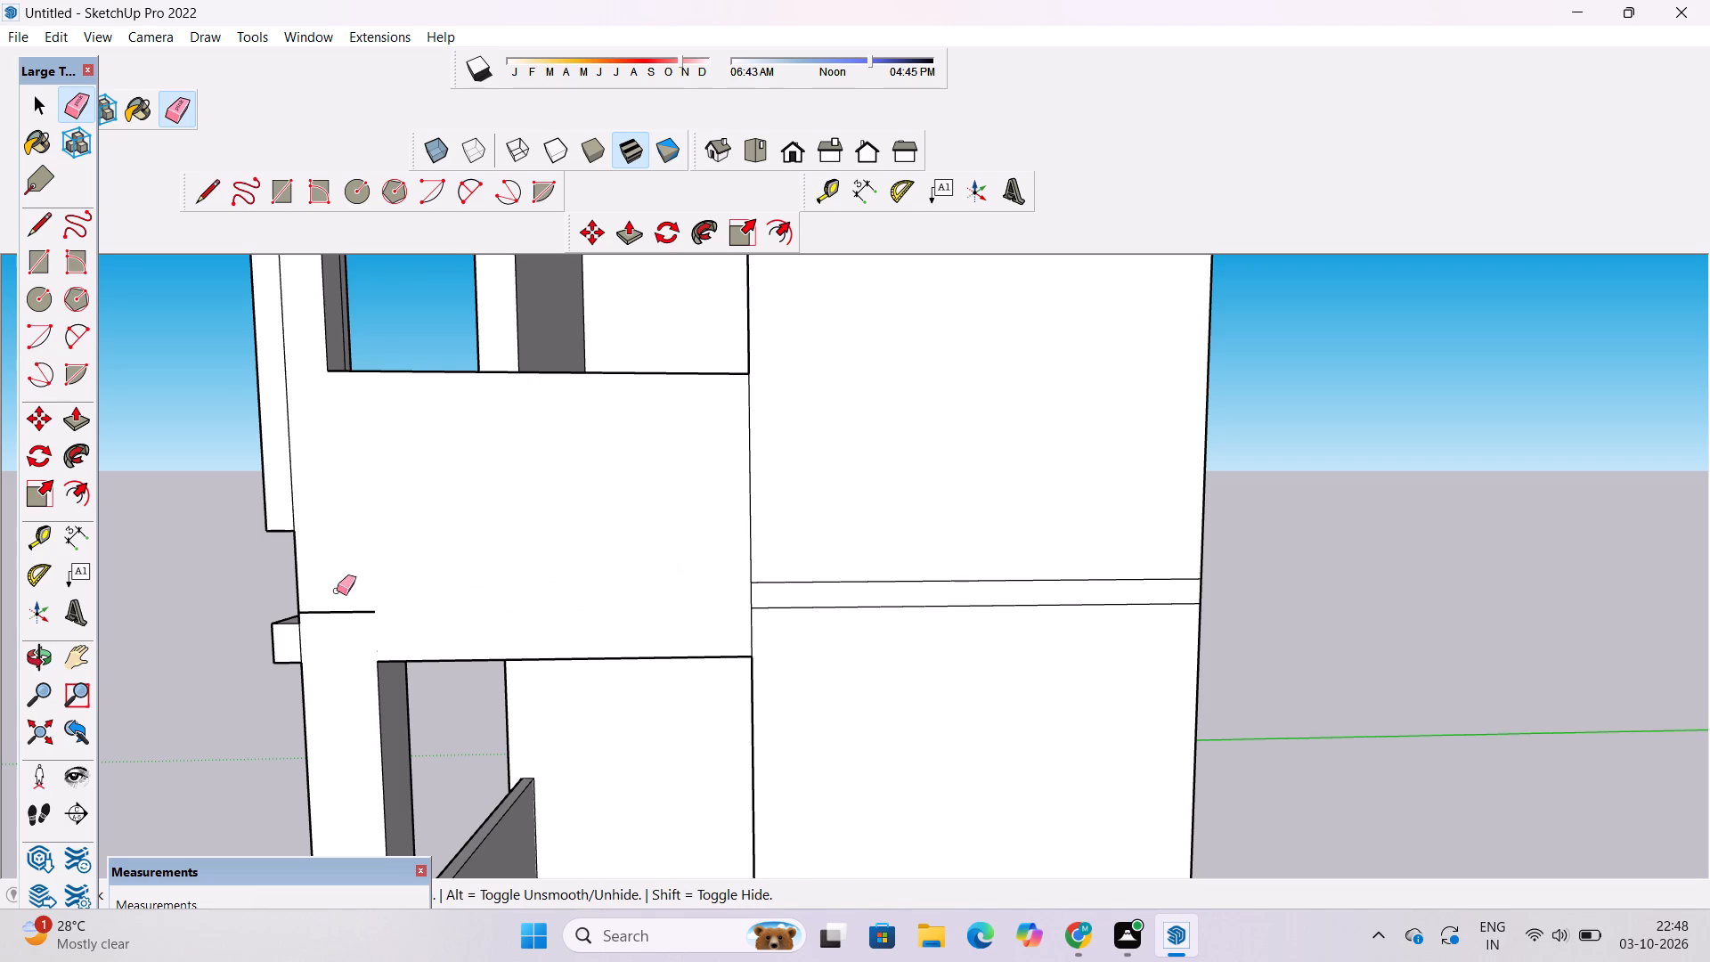
left_click_drag(337, 591, 346, 631)
Draw a short vertical line across the upper floor band, continuing the vertical edge between the balcony section and rear wall.
scroll(544, 690, "down", 13)
scroll(614, 565, "up", 11)
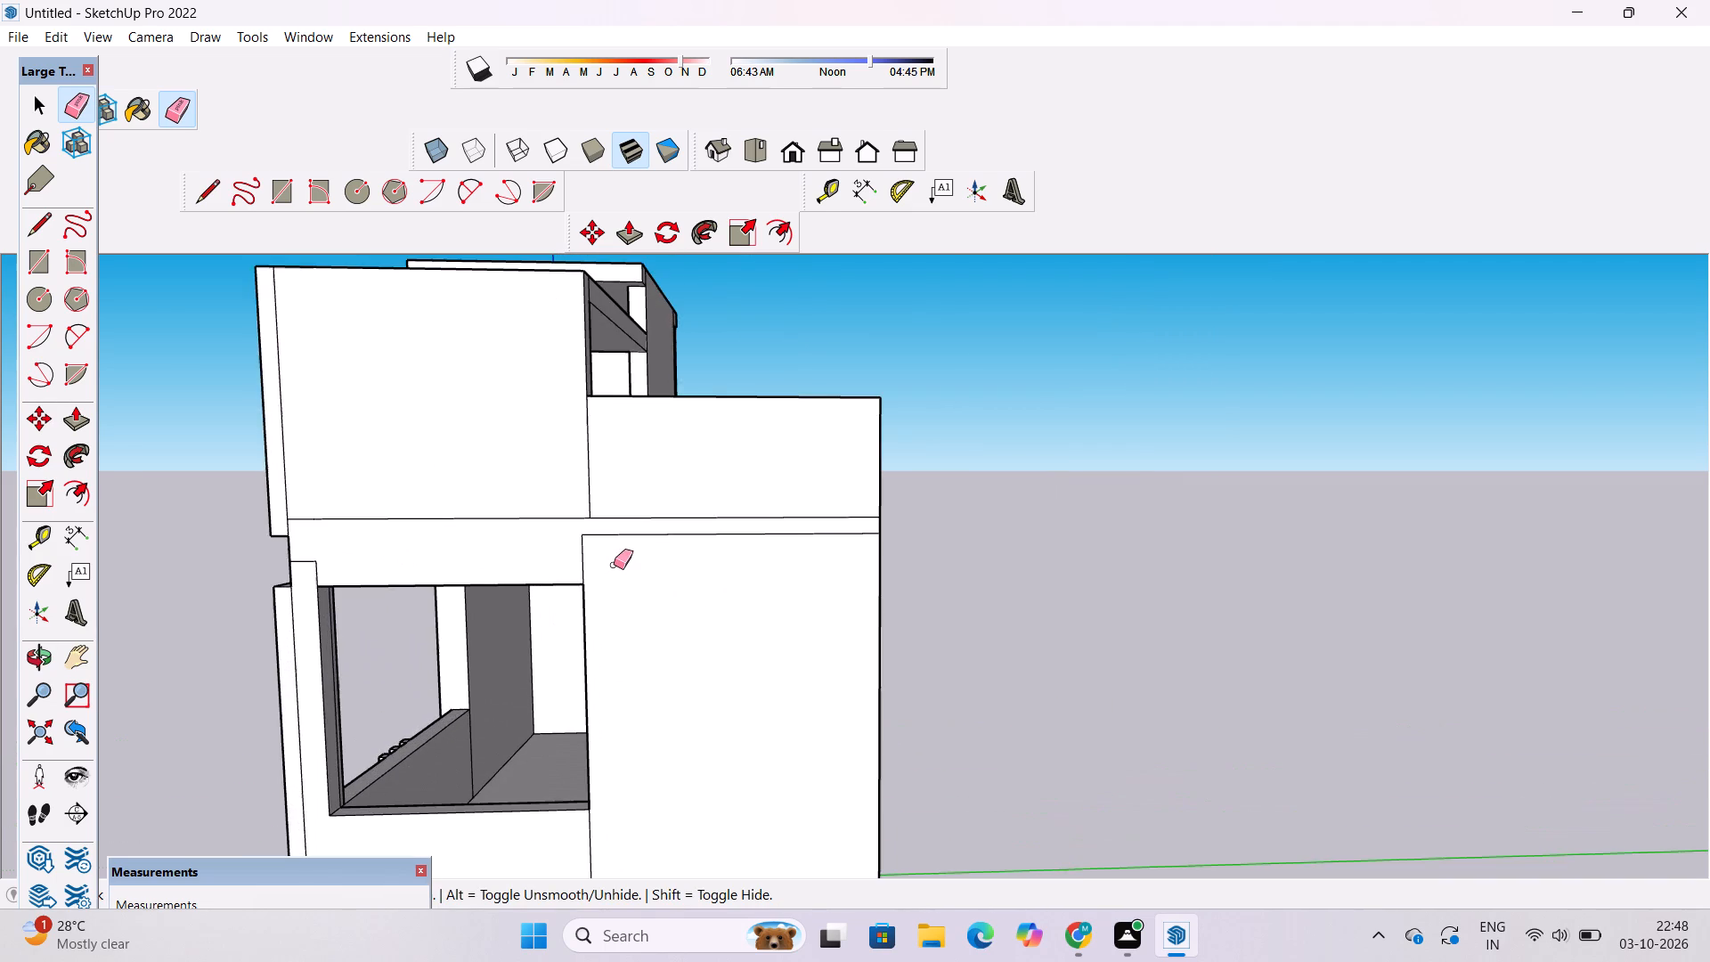
key("l")
scroll(596, 560, "up", 6)
scroll(539, 585, "down", 7)
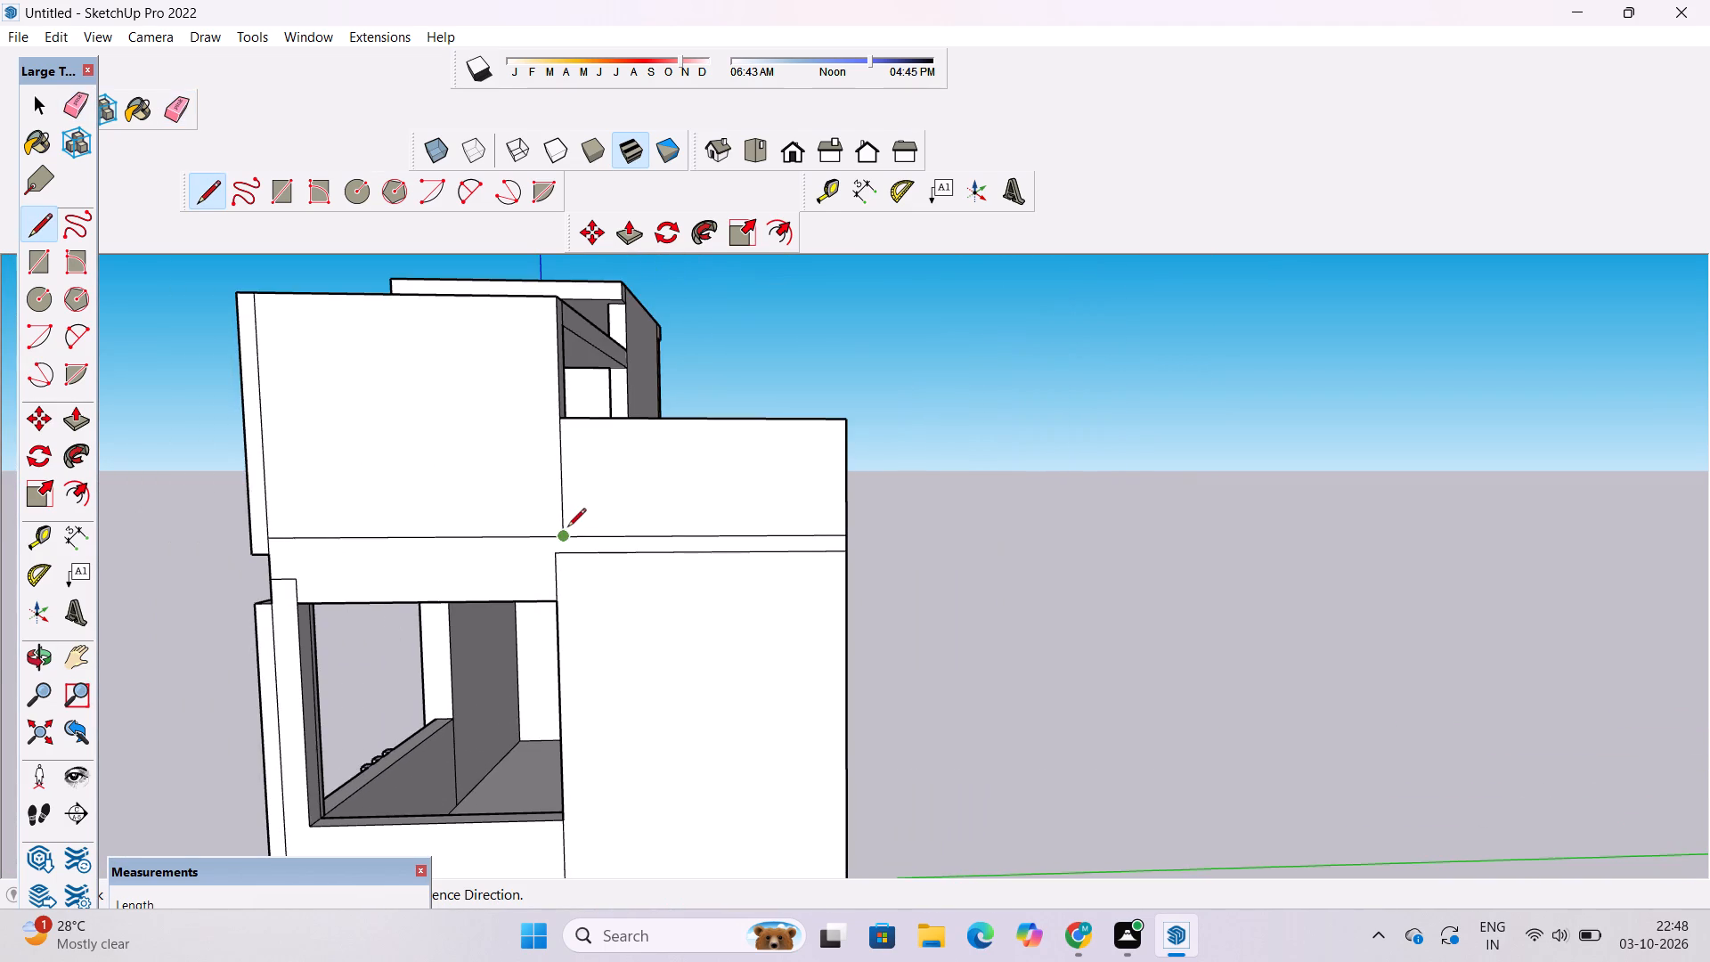
scroll(572, 526, "up", 6)
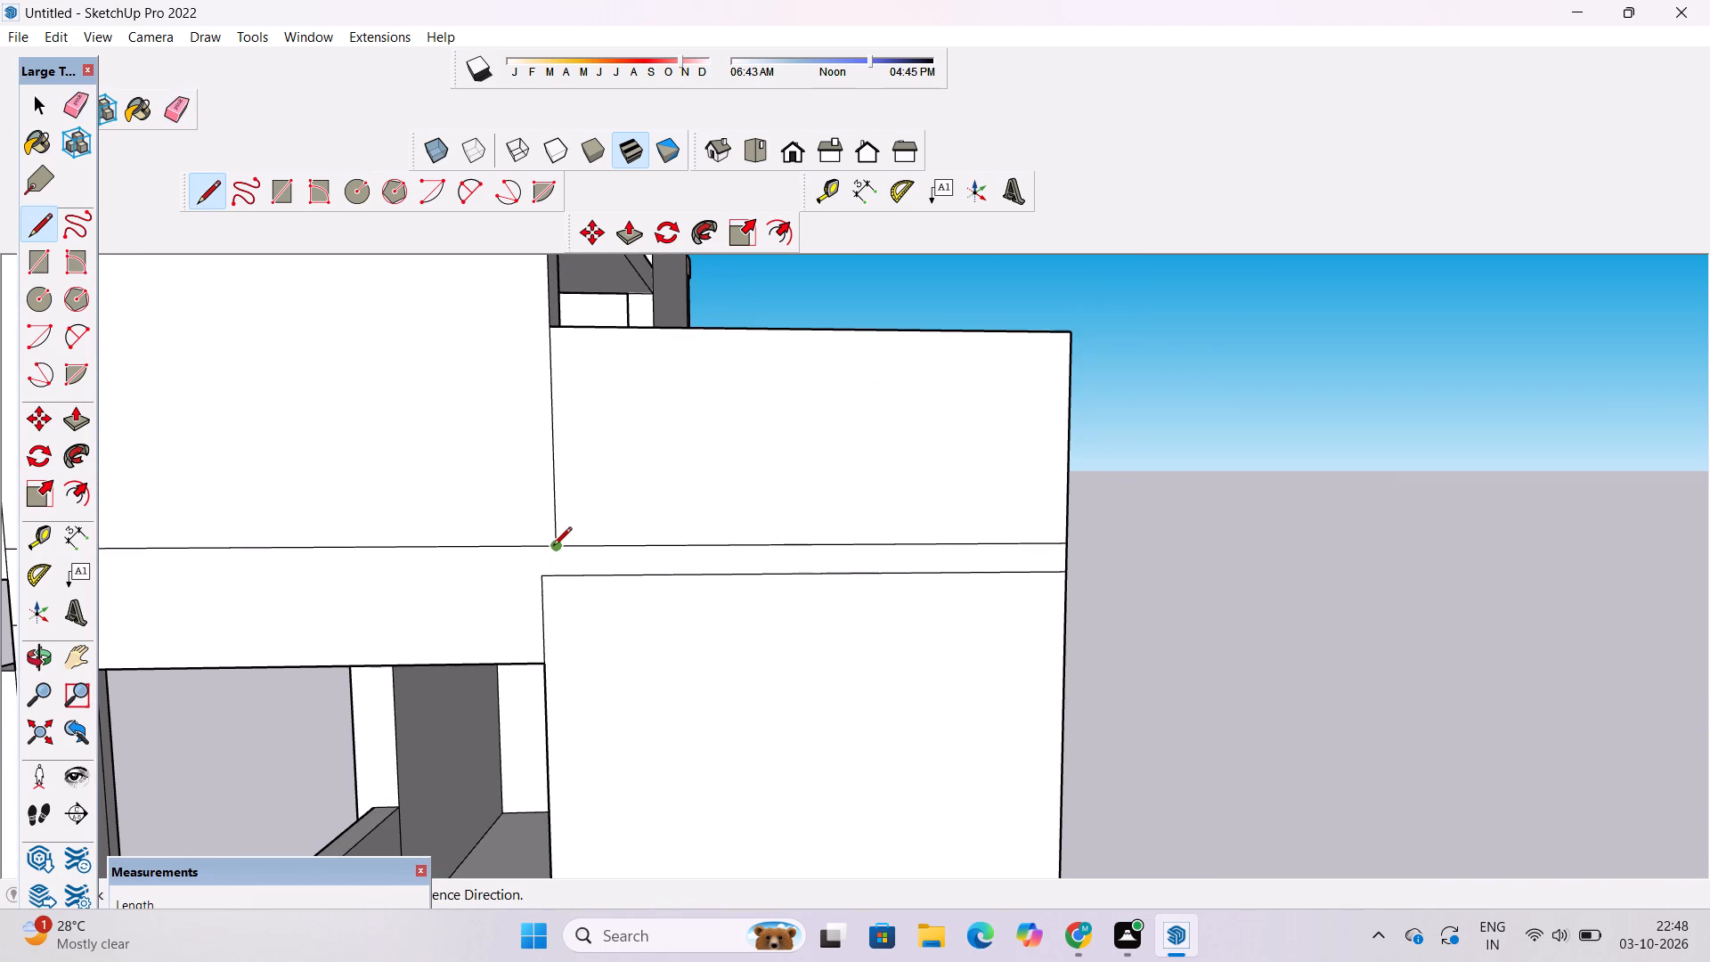
left_click(554, 547)
left_click(557, 574)
key("space")
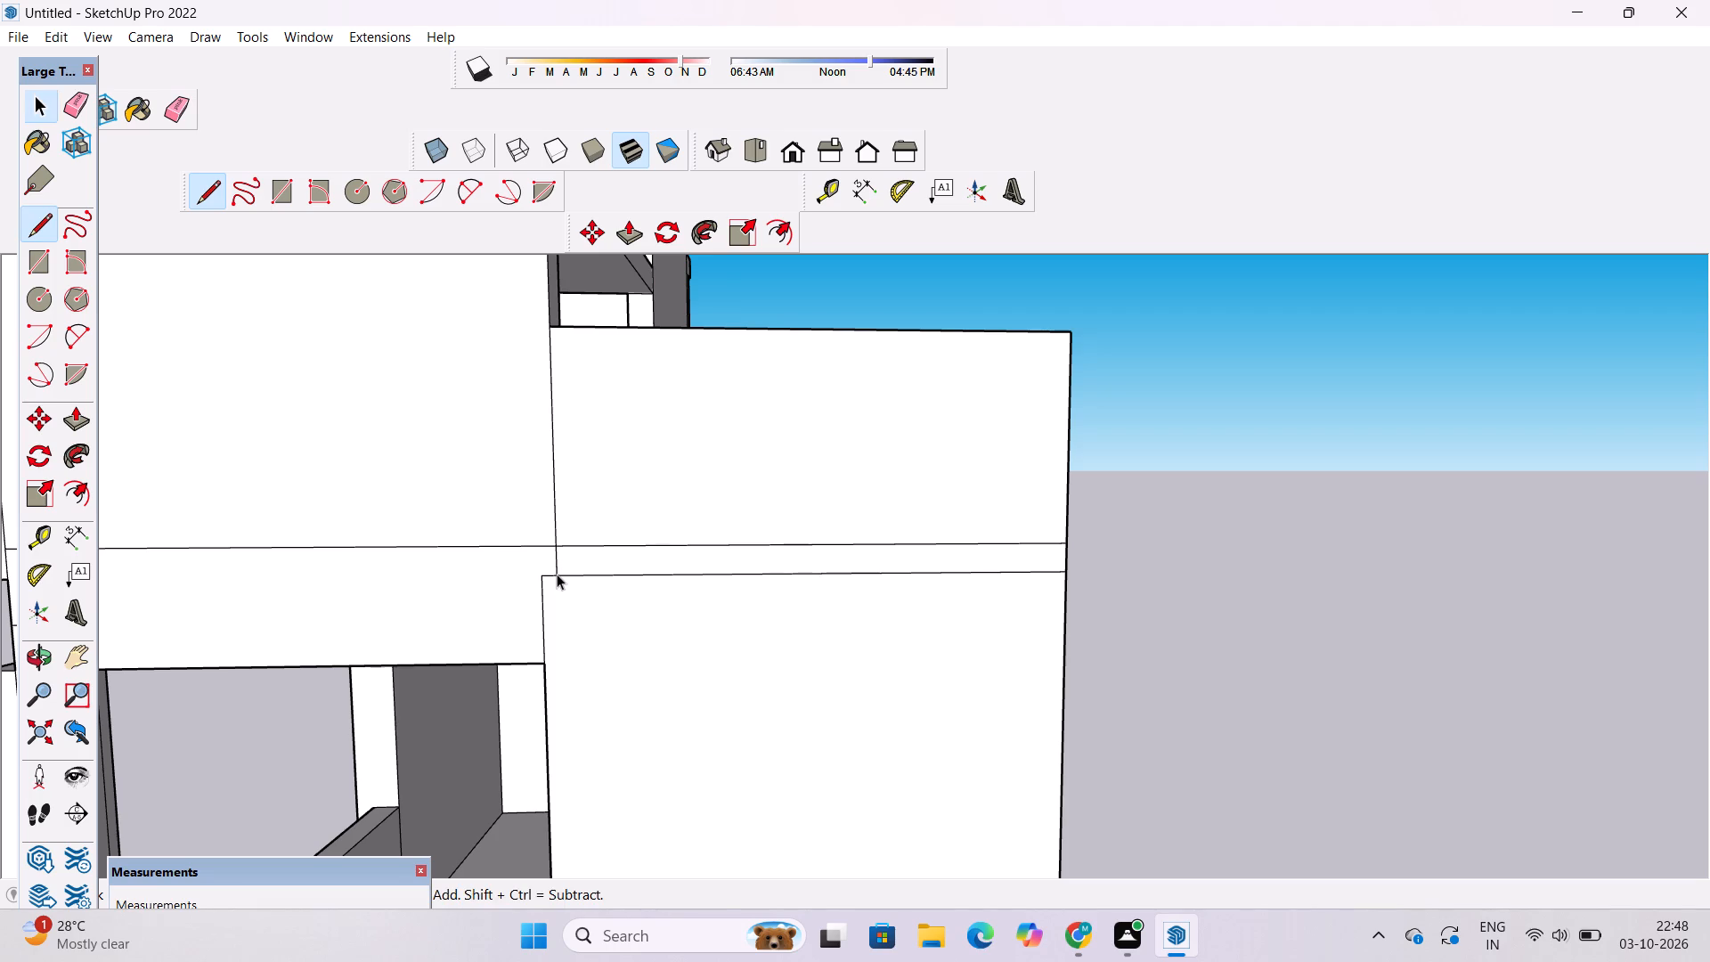
Erase the upper floor band's horizontal lines on the rear wall and the balcony section of this side wall.
type("e")
left_click_drag(588, 526, 607, 583)
scroll(674, 564, "down", 12)
scroll(512, 573, "up", 3)
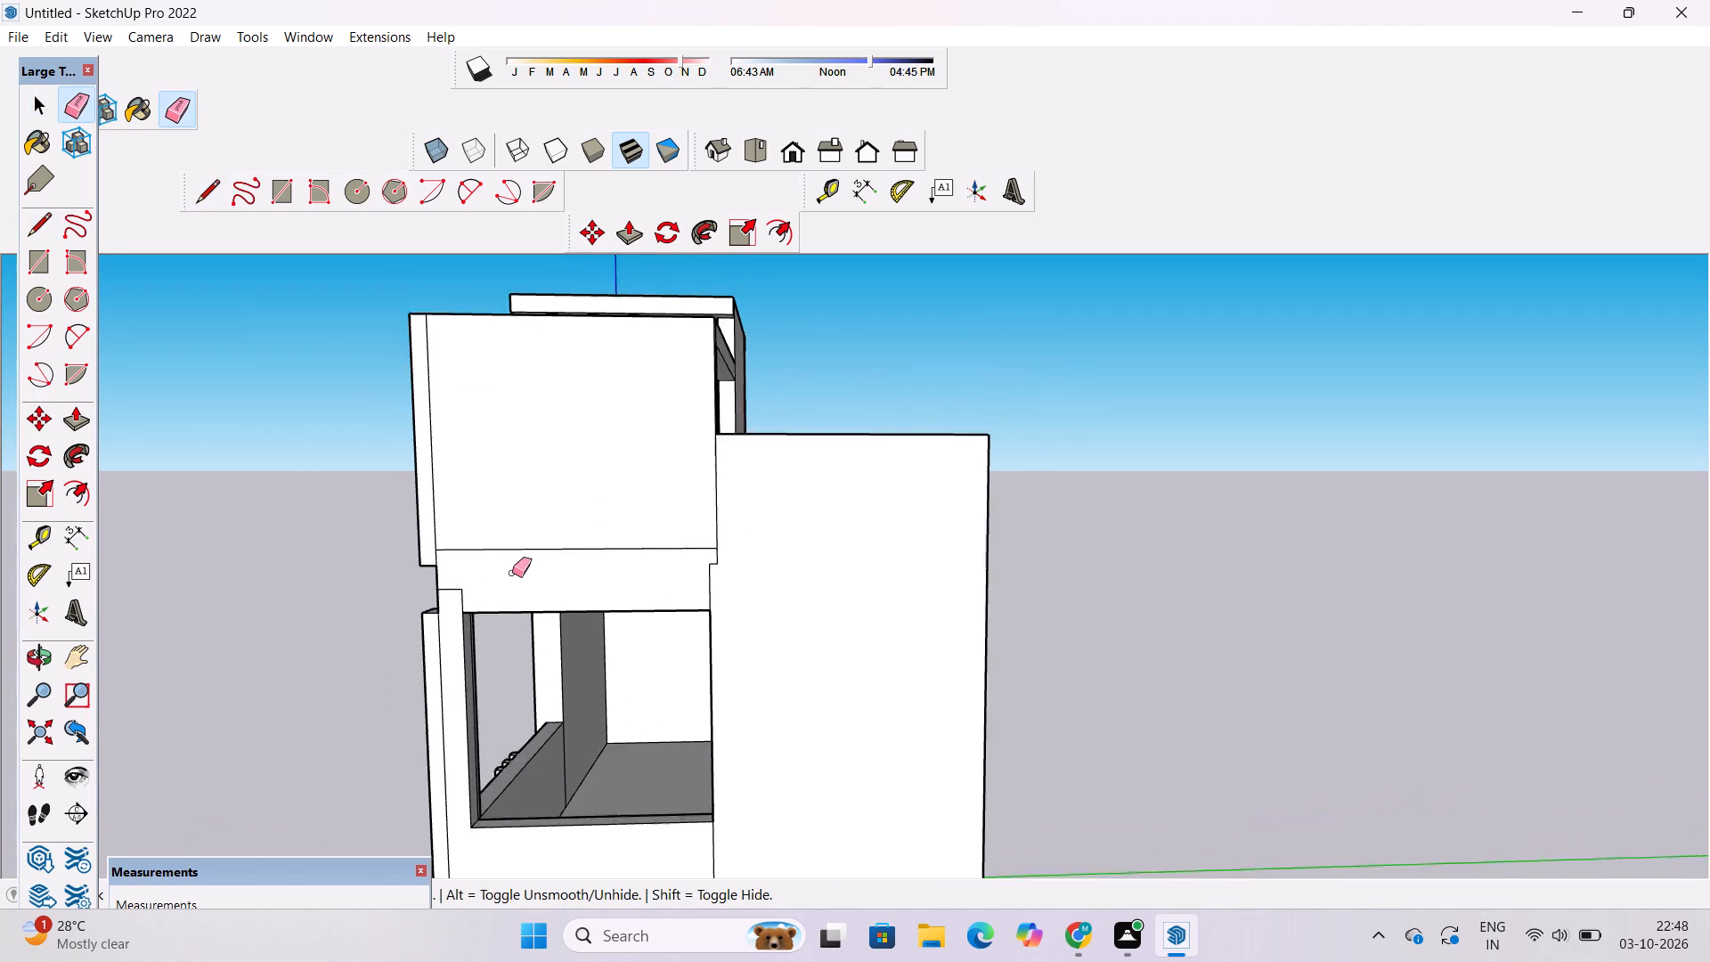
scroll(512, 573, "up", 3)
left_click_drag(534, 523, 545, 556)
scroll(451, 554, "up", 4)
left_click(453, 544)
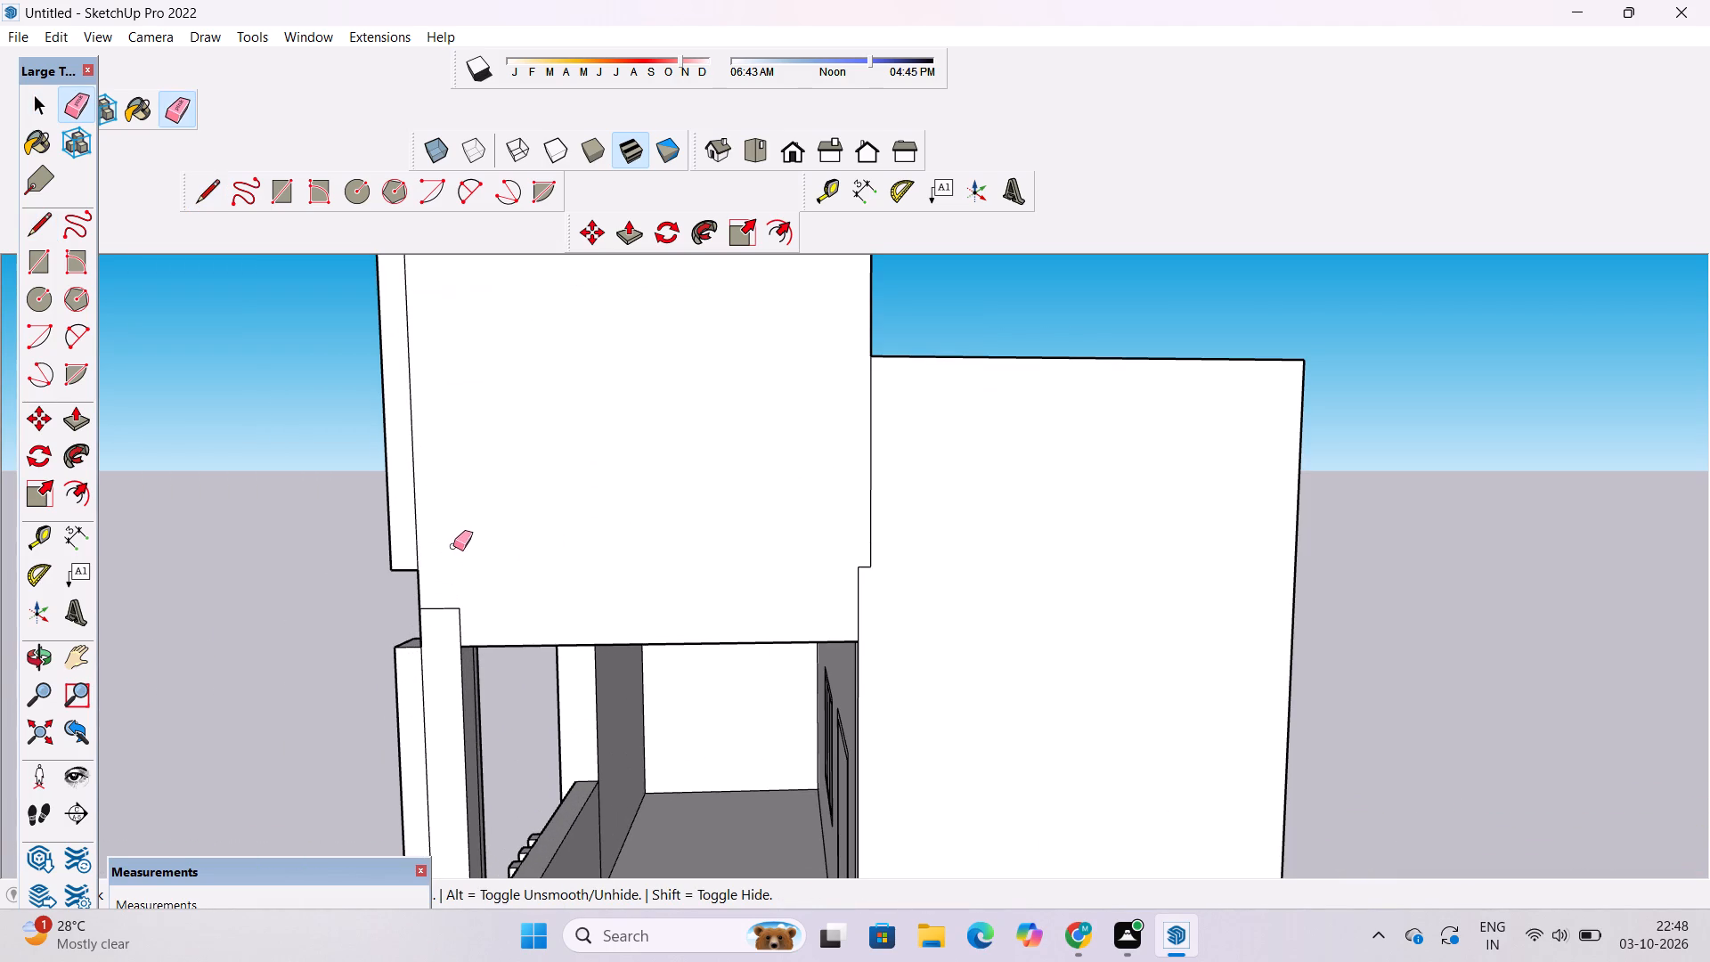
Examine the cleaned side wall and the whole house front from several distances and angles.
key("o")
scroll(552, 553, "down", 6)
scroll(499, 627, "up", 4)
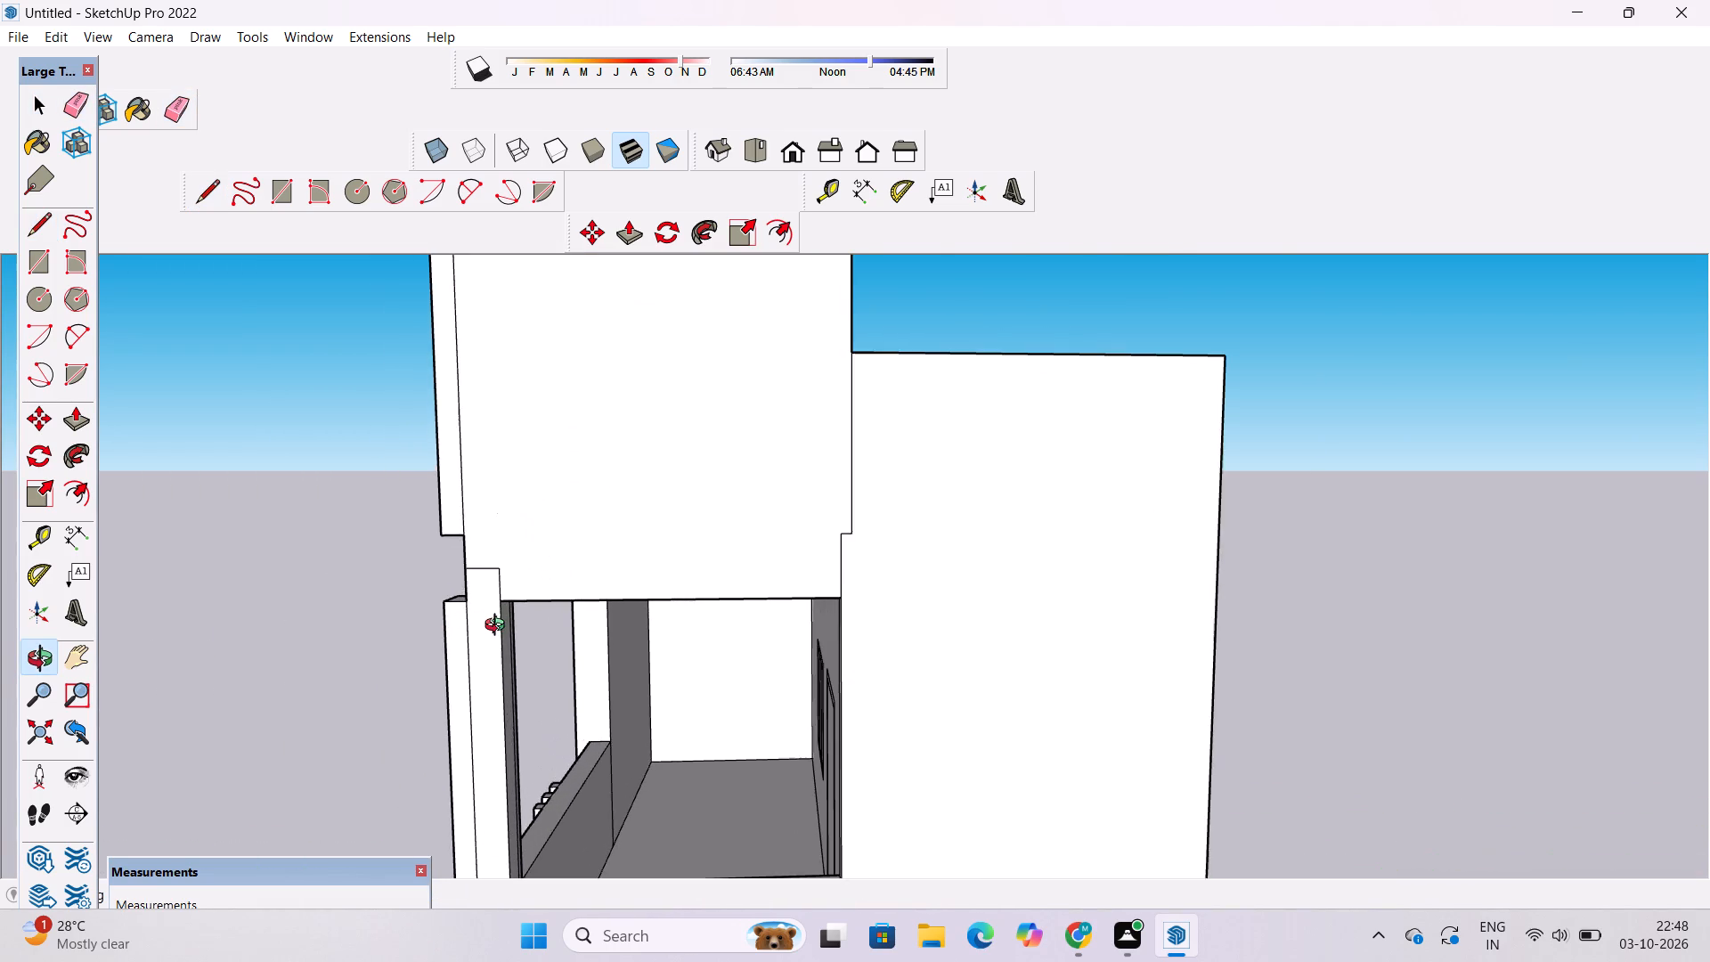
scroll(399, 623, "down", 6)
left_click_drag(403, 631, 748, 742)
scroll(745, 732, "up", 3)
left_click_drag(689, 779, 663, 647)
left_click_drag(555, 746, 697, 763)
scroll(718, 746, "down", 6)
left_click_drag(731, 754, 704, 661)
left_click_drag(660, 717, 820, 711)
scroll(821, 711, "down", 4)
left_click_drag(768, 754, 812, 552, "shift")
left_click_drag(908, 575, 529, 710)
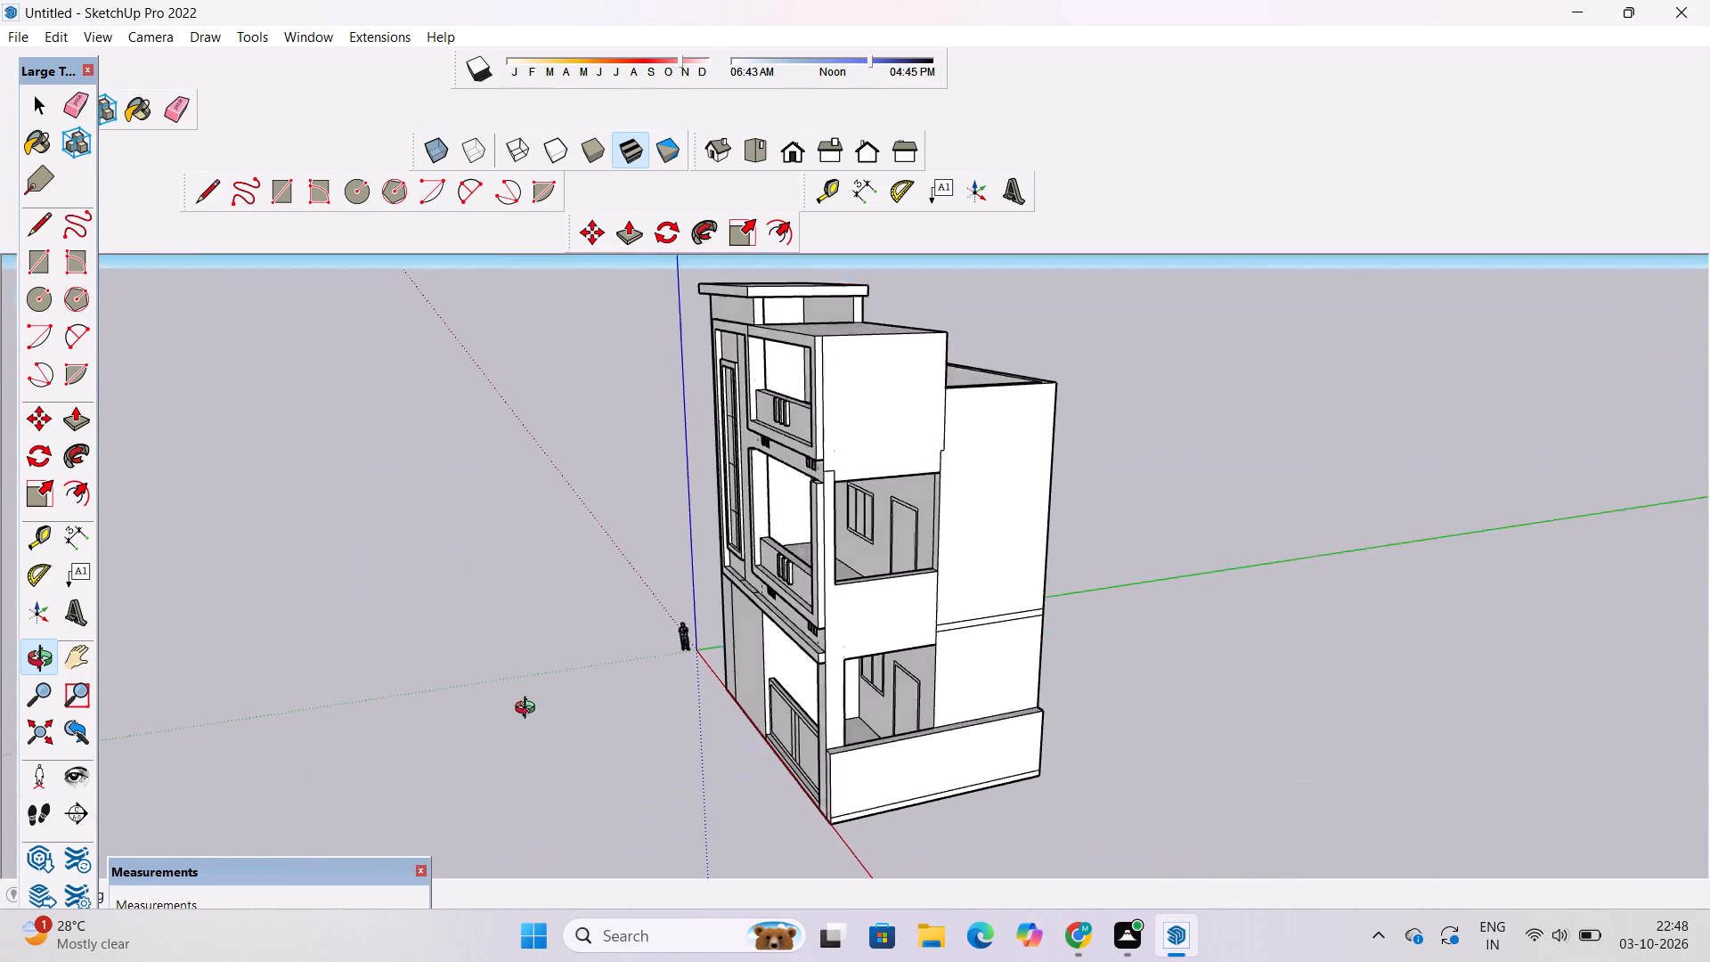
left_click_drag(529, 710, 841, 743)
scroll(731, 713, "down", 4)
left_click_drag(722, 694, 787, 609)
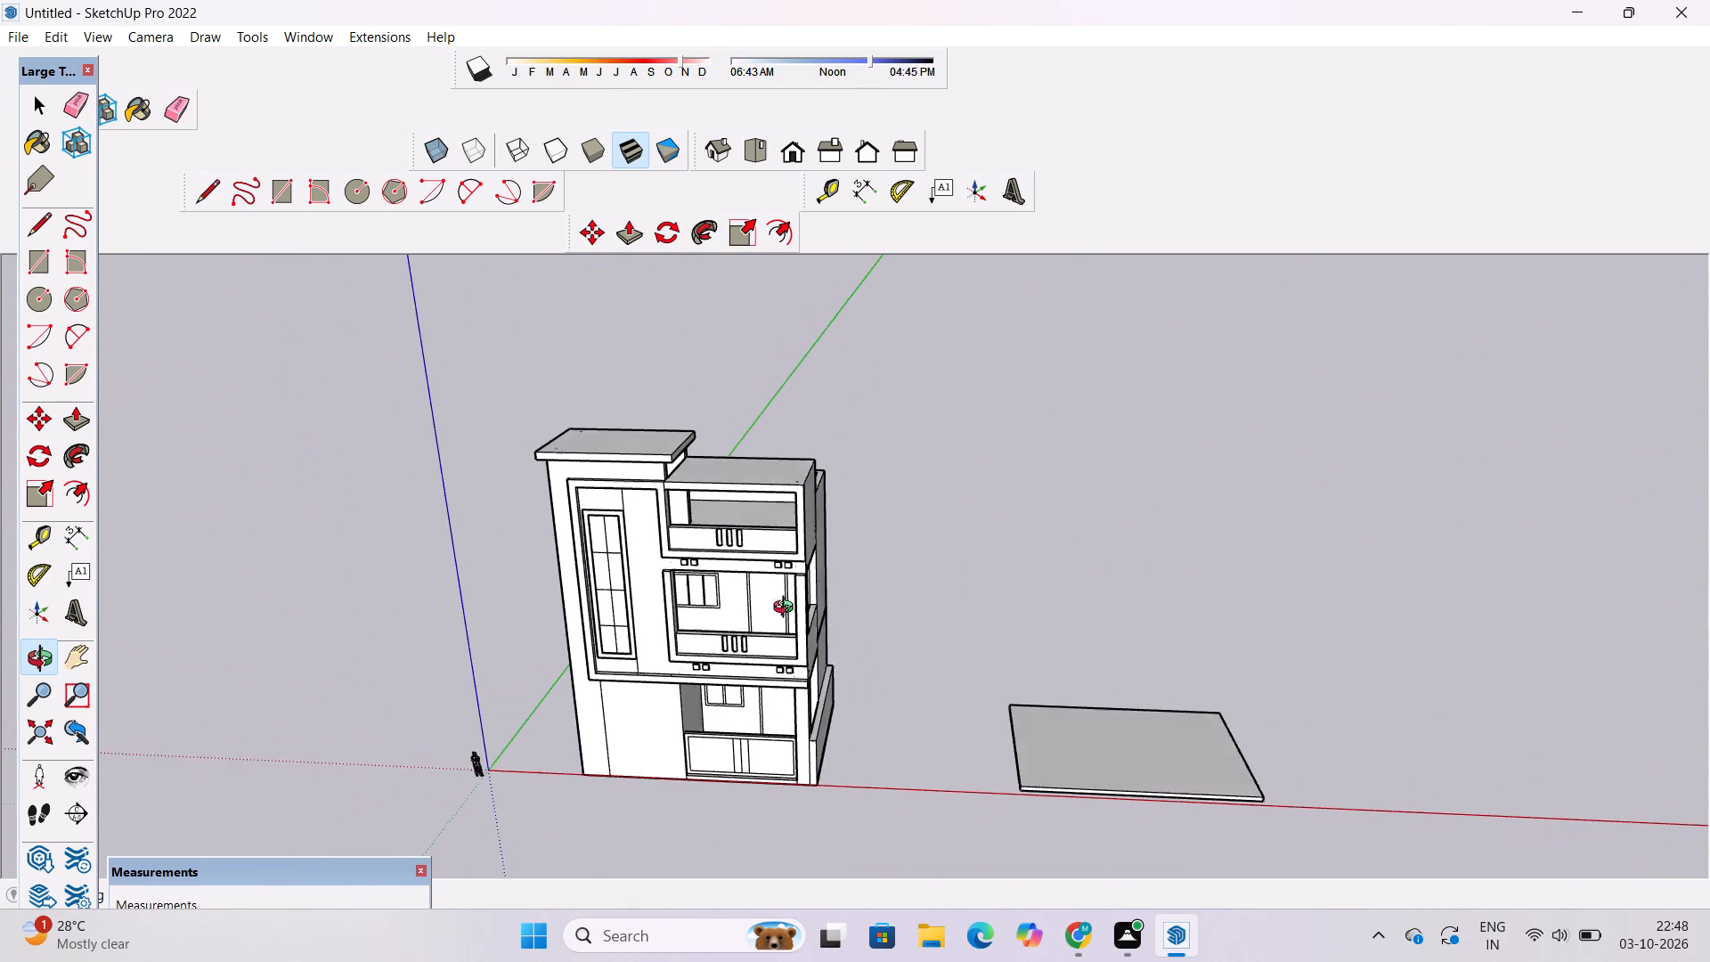
Examine the whole house front from several heights, ending on the tower's upper wall beneath the roof slab.
left_click_drag(787, 609, 798, 592)
left_click_drag(787, 698, 787, 674)
scroll(766, 696, "up", 3)
left_click_drag(713, 759, 712, 645, "shift")
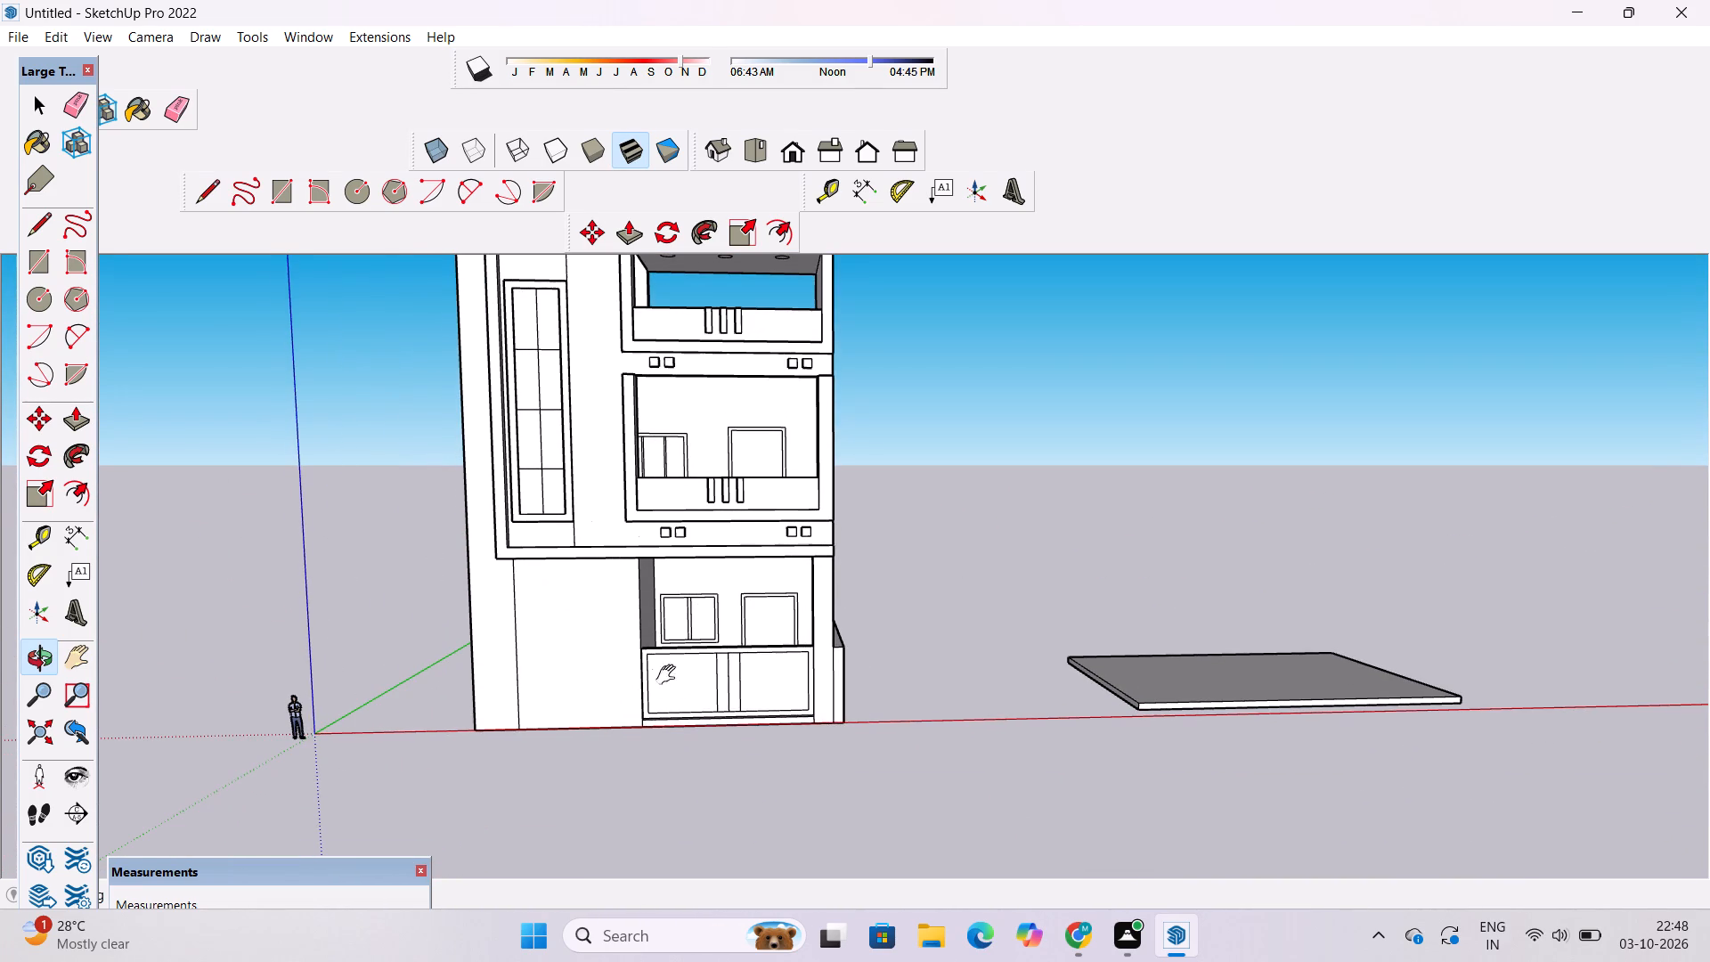
scroll(652, 688, "down", 1)
left_click_drag(652, 686, 662, 732, "shift")
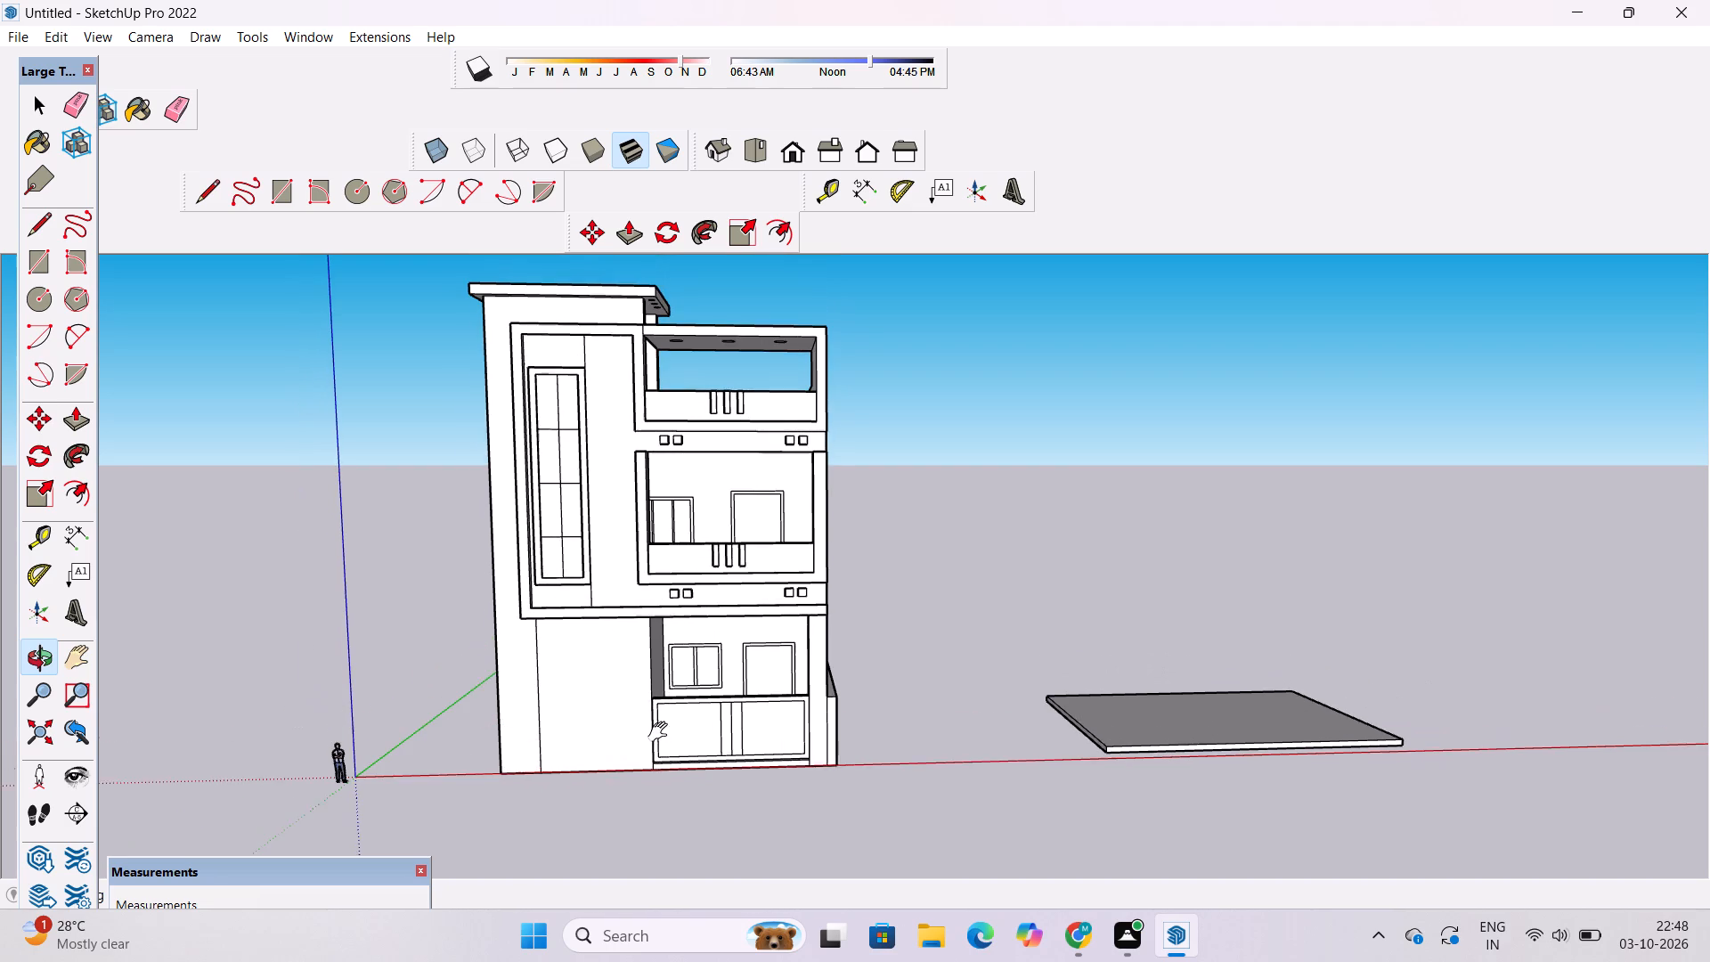
left_click_drag(662, 732, 663, 738, "shift")
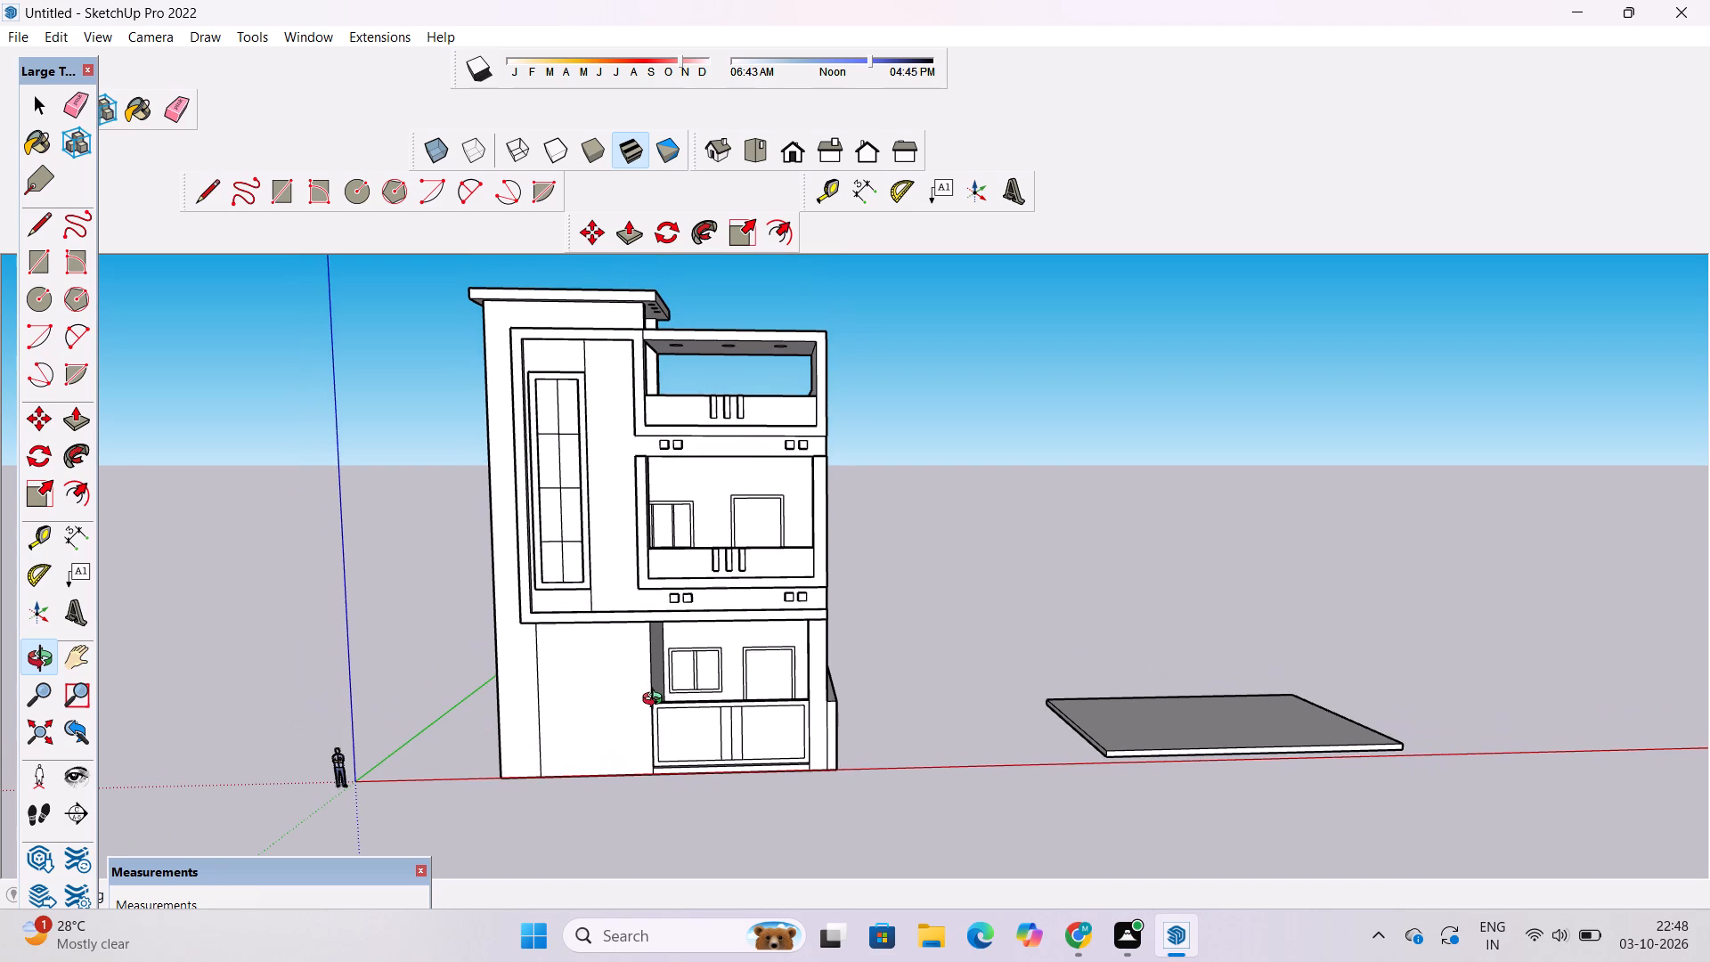
left_click_drag(655, 689, 661, 741, "shift")
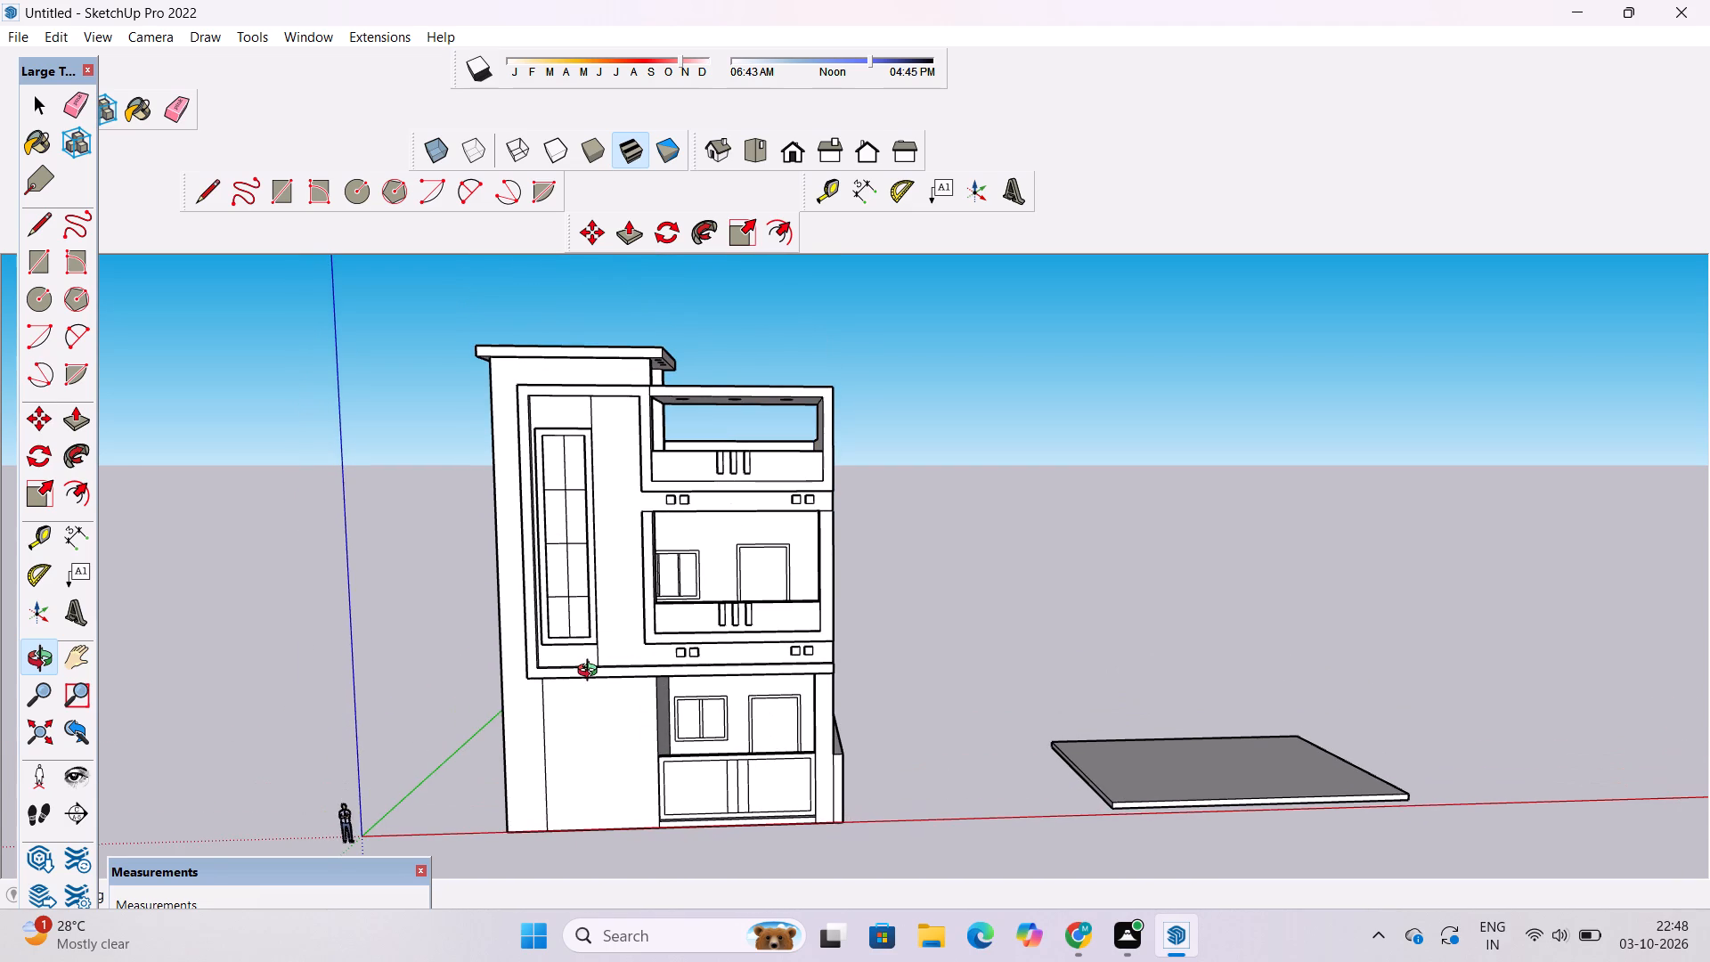
scroll(591, 673, "down", 4)
left_click_drag(588, 634, 650, 820, "shift")
scroll(597, 651, "up", 3, "shift")
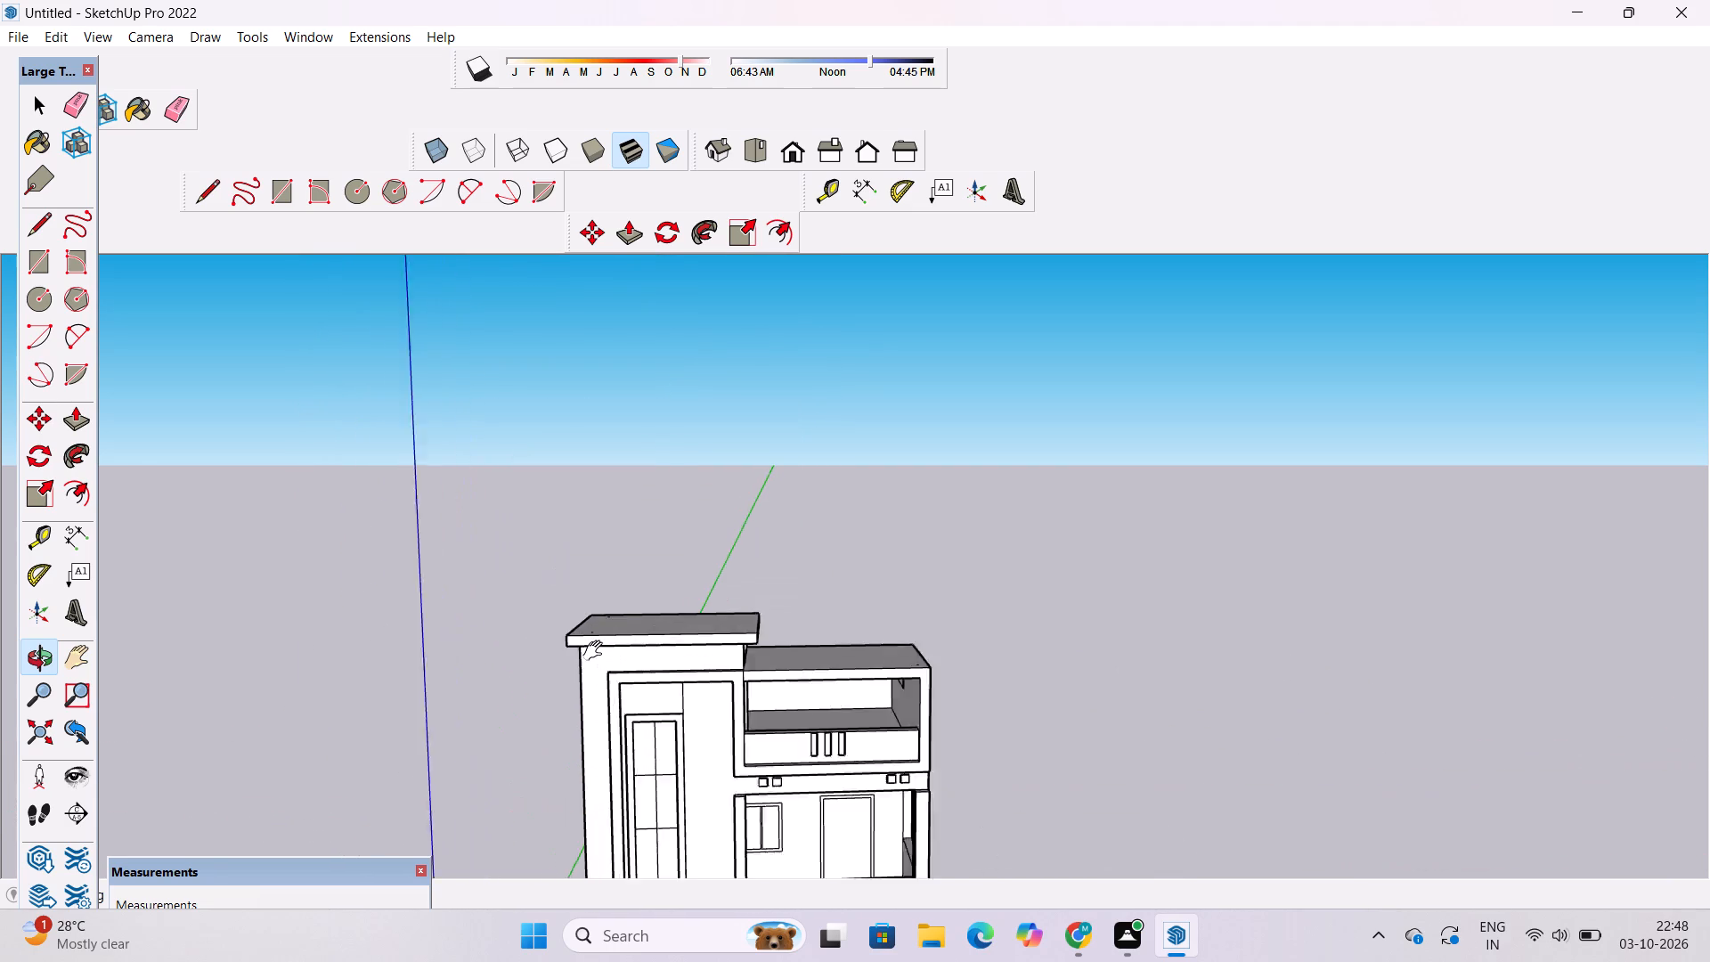
scroll(597, 651, "up", 8, "shift")
left_click_drag(601, 703, 653, 615)
scroll(639, 637, "up", 5)
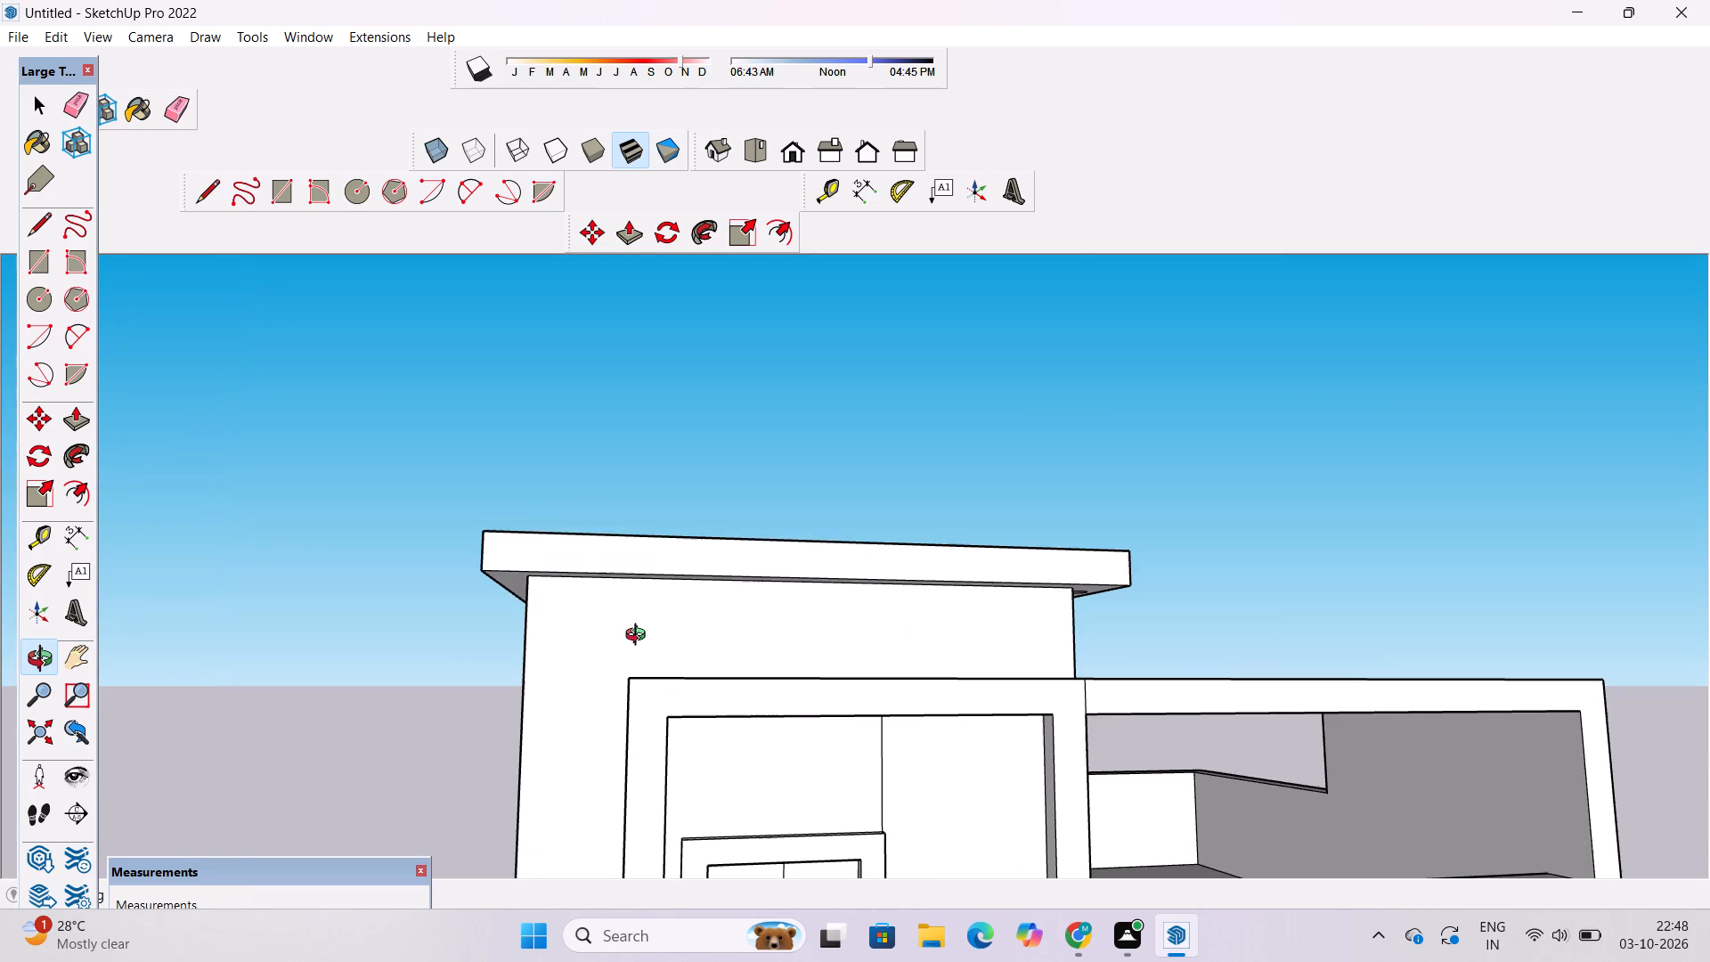
left_click_drag(631, 650, 631, 602, "shift")
left_click_drag(630, 601, 630, 636)
left_click_drag(633, 648, 634, 591, "shift")
left_click_drag(634, 596, 634, 608)
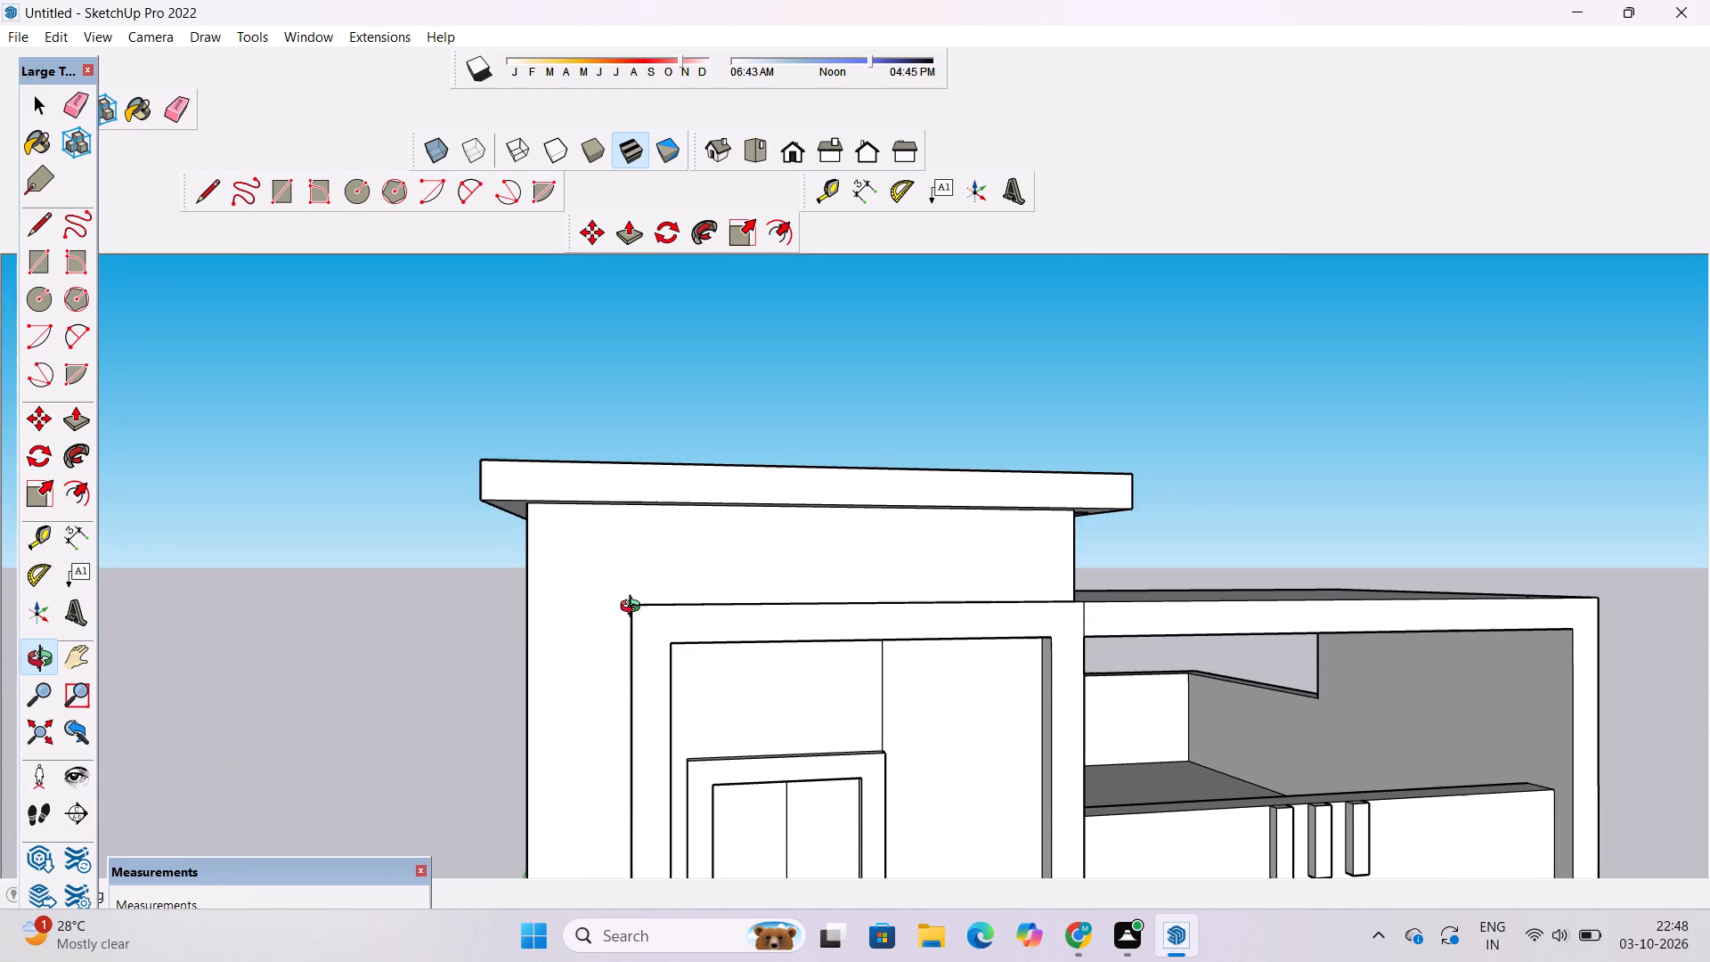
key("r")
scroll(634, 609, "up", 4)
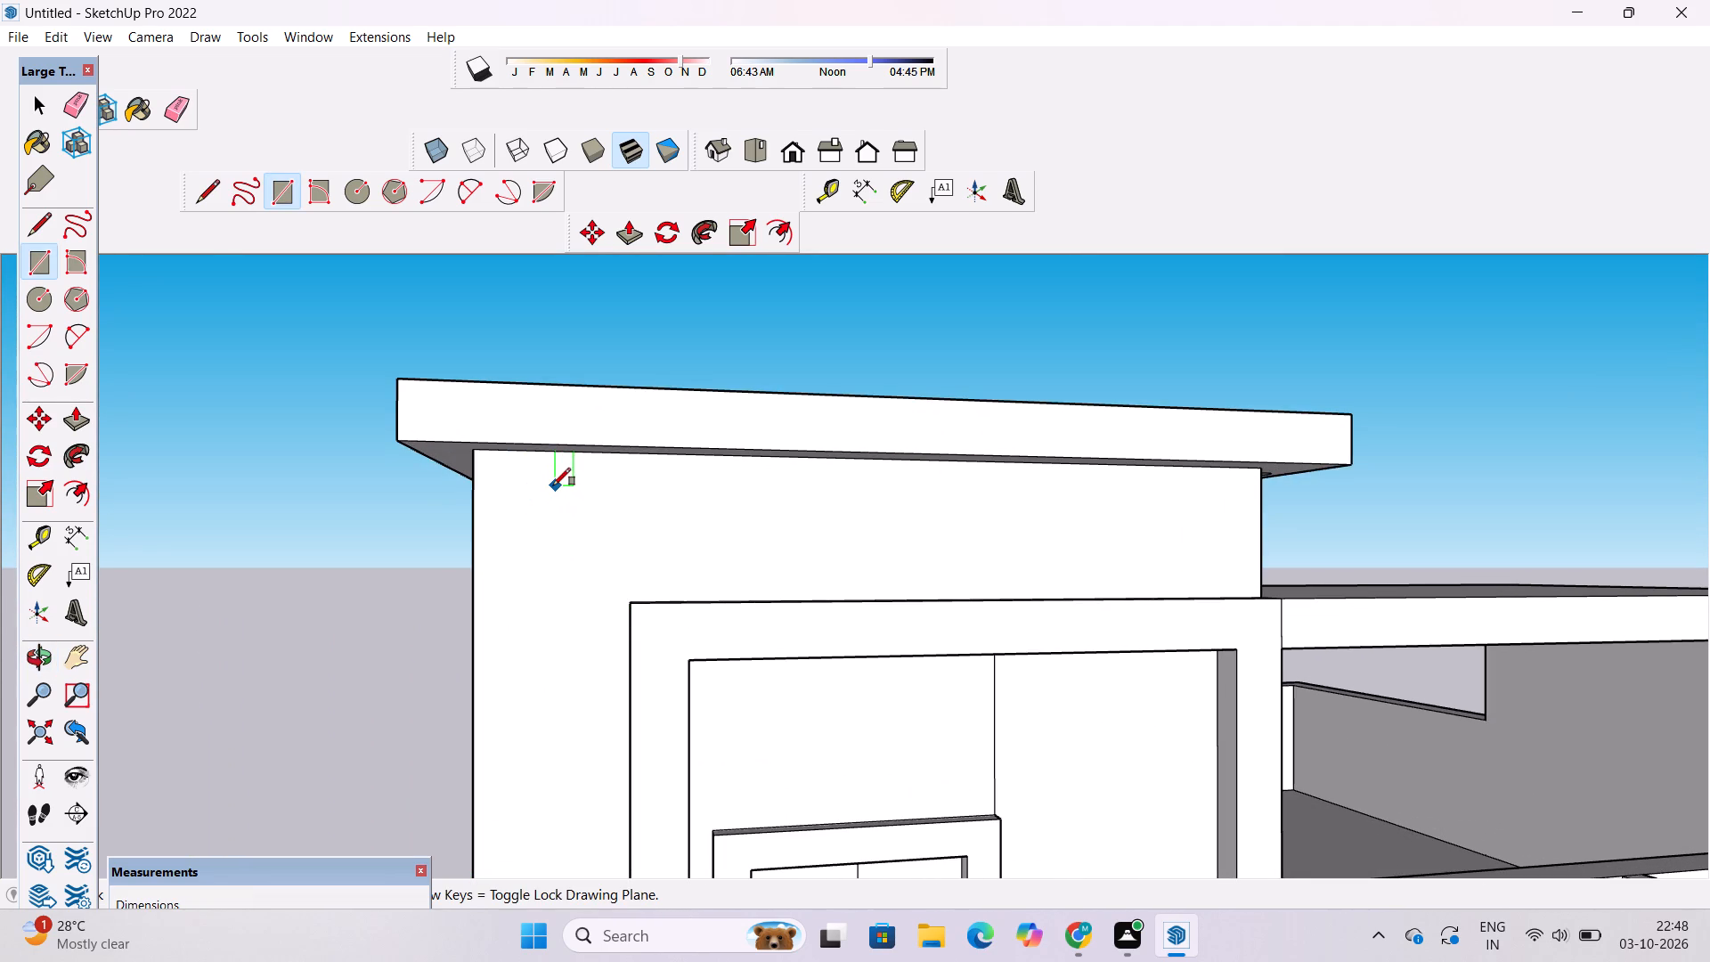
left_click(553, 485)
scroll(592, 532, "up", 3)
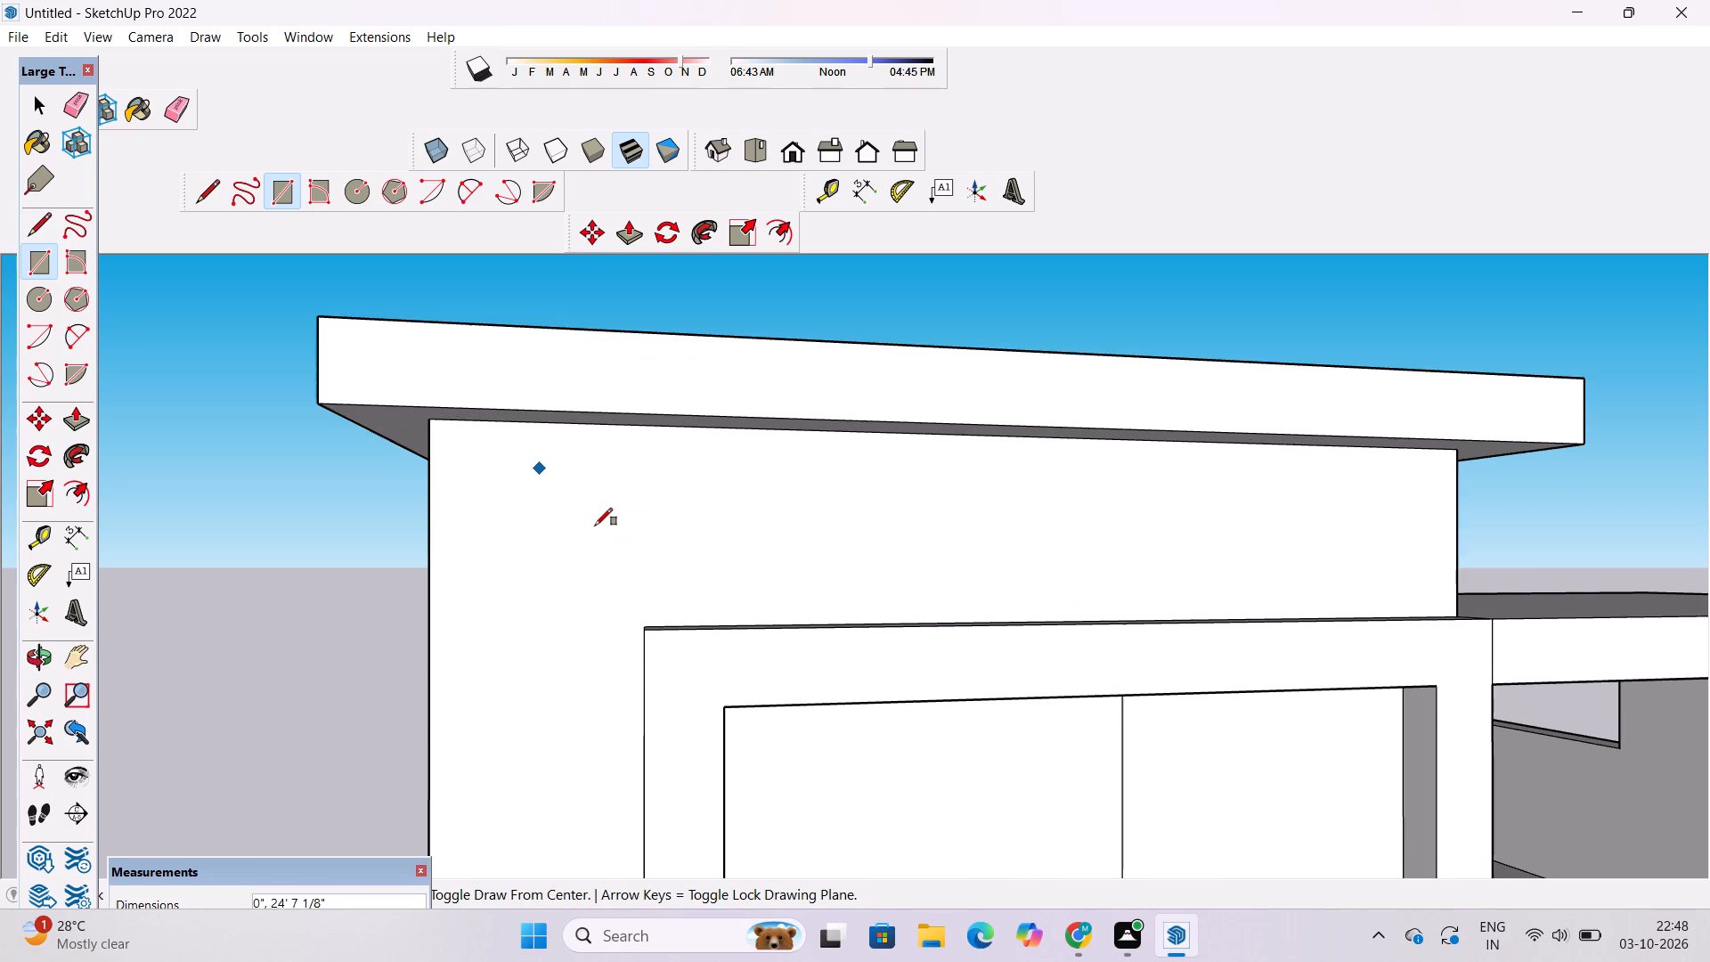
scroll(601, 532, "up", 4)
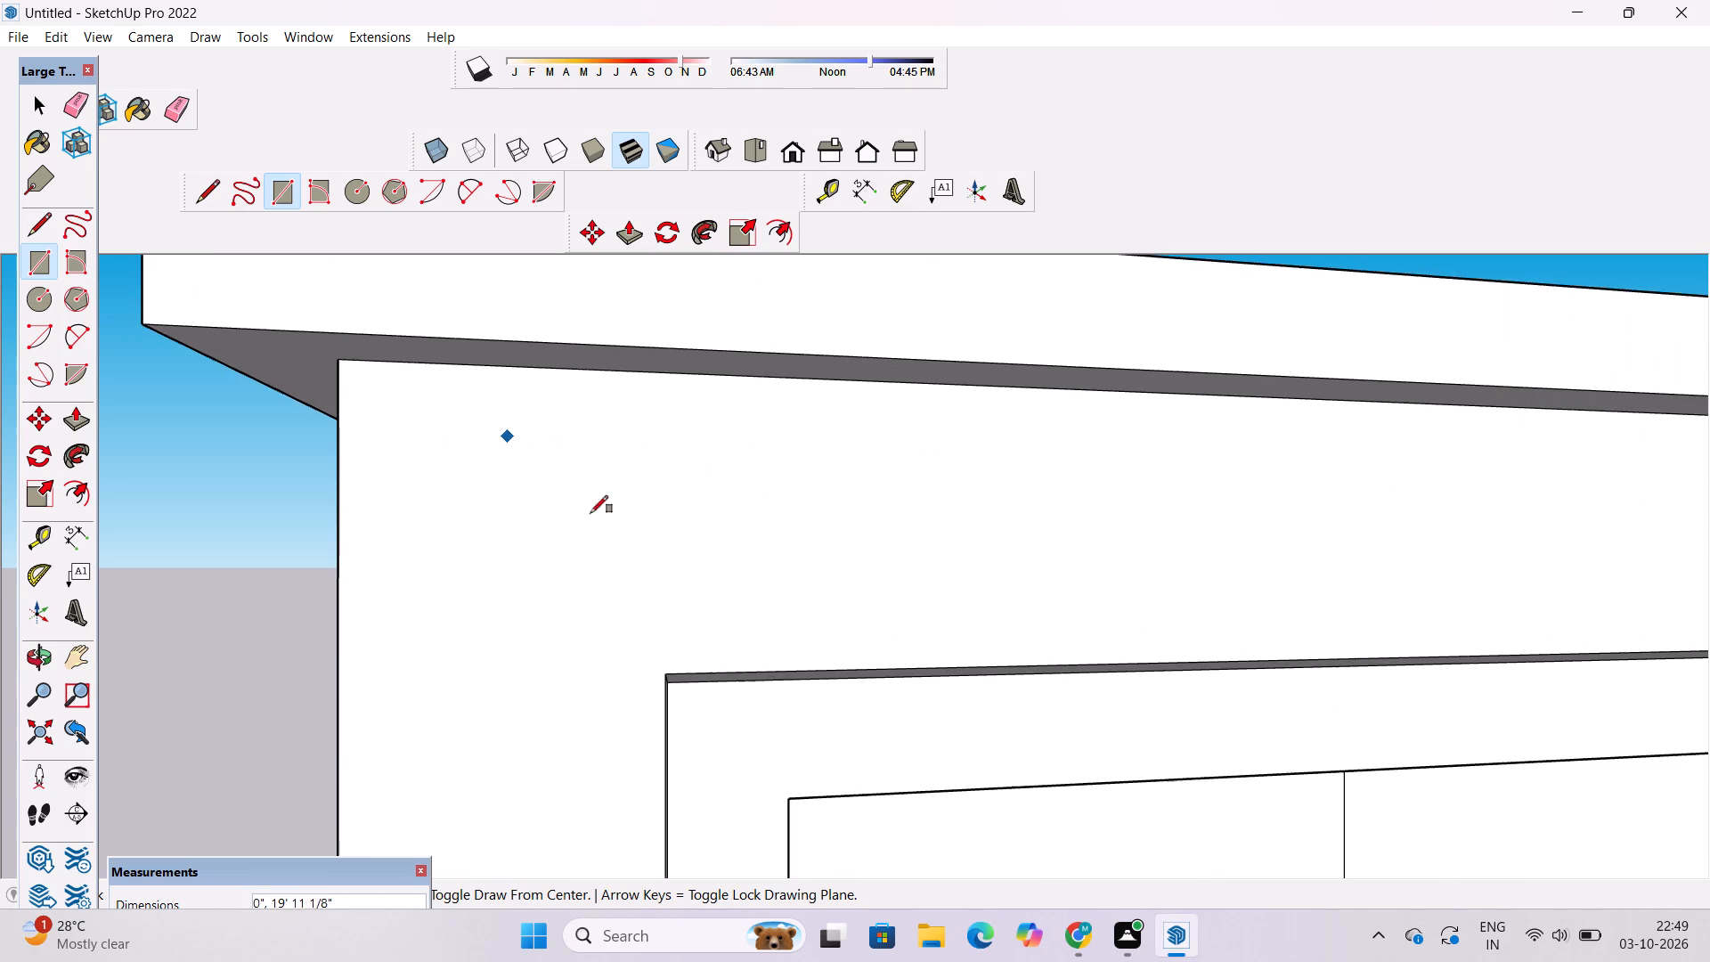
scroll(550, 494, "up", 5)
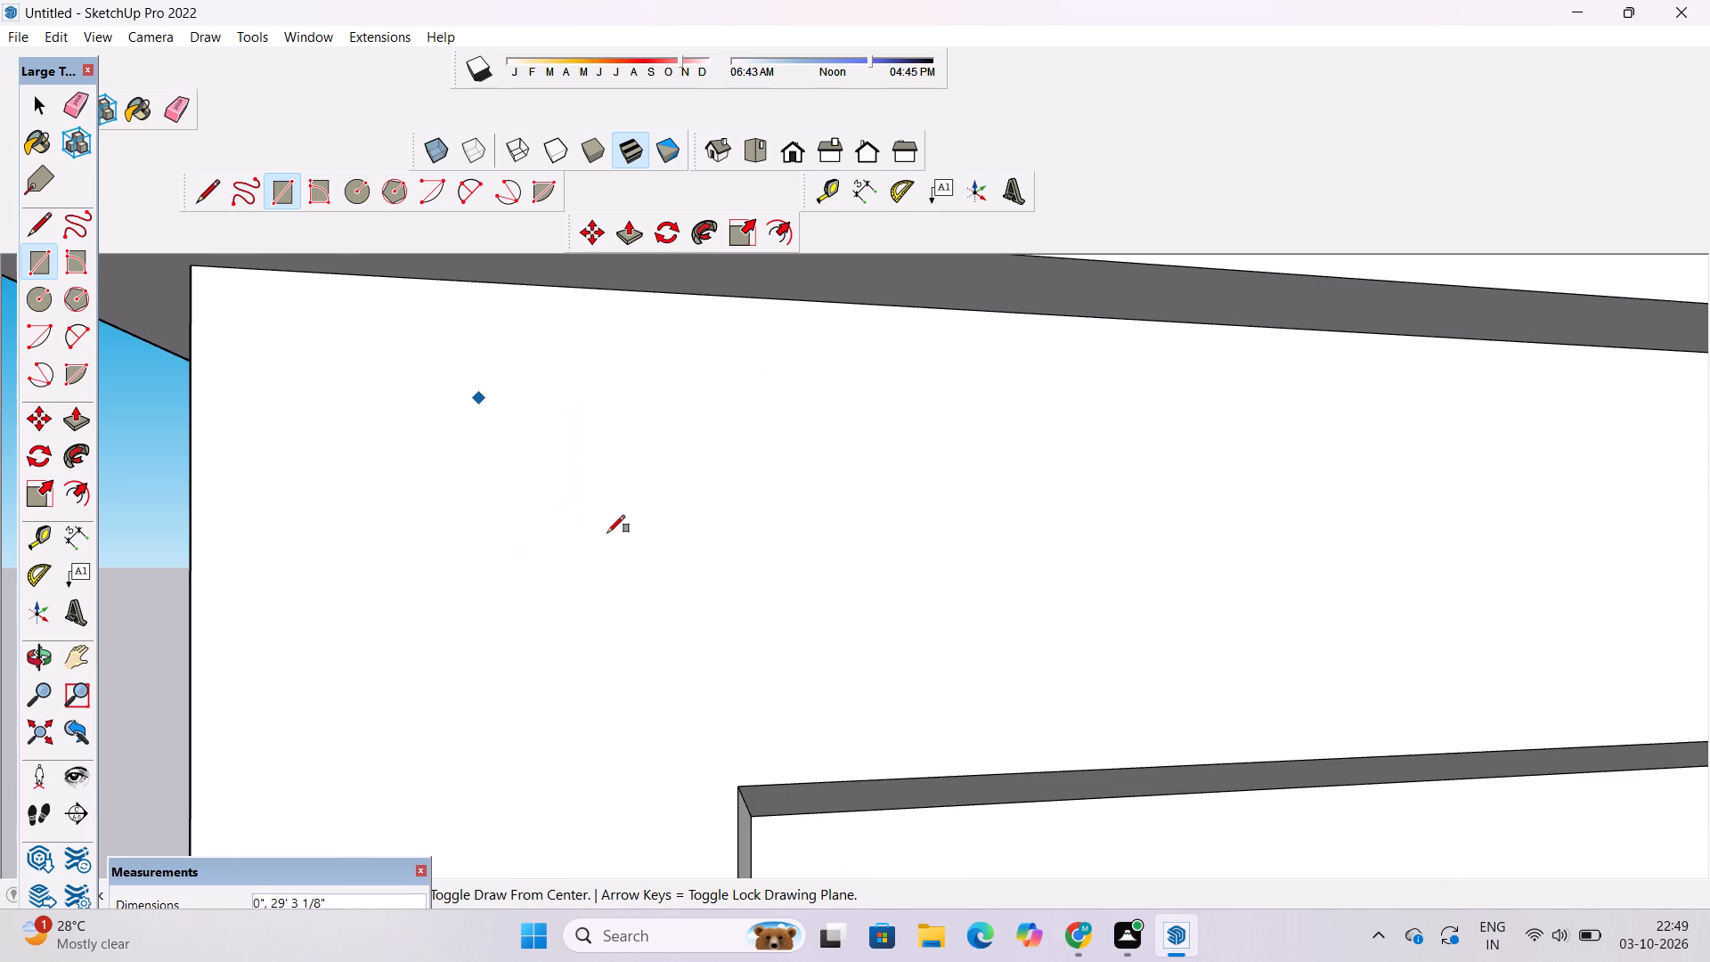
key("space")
Draw a small rectangle about 11 7/8" by 8" on the tower's front wall, near the upper outer corner beneath the roof slab.
type("r")
left_click(494, 414)
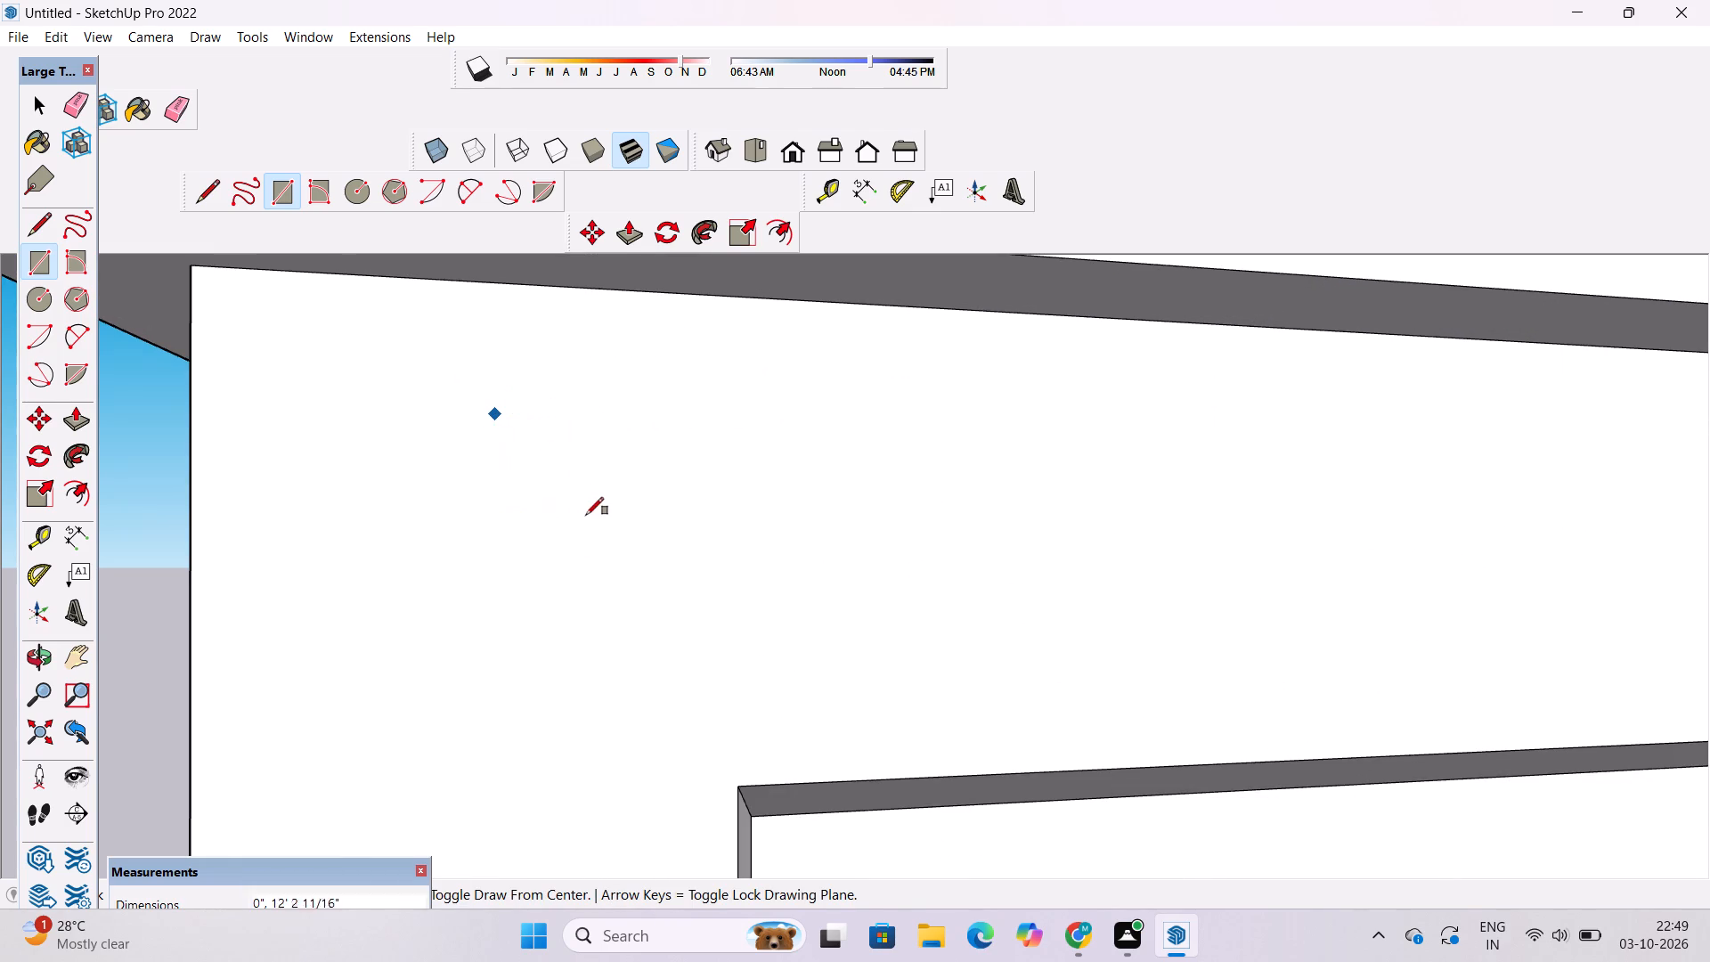
scroll(628, 501, "down", 5)
left_click(626, 501)
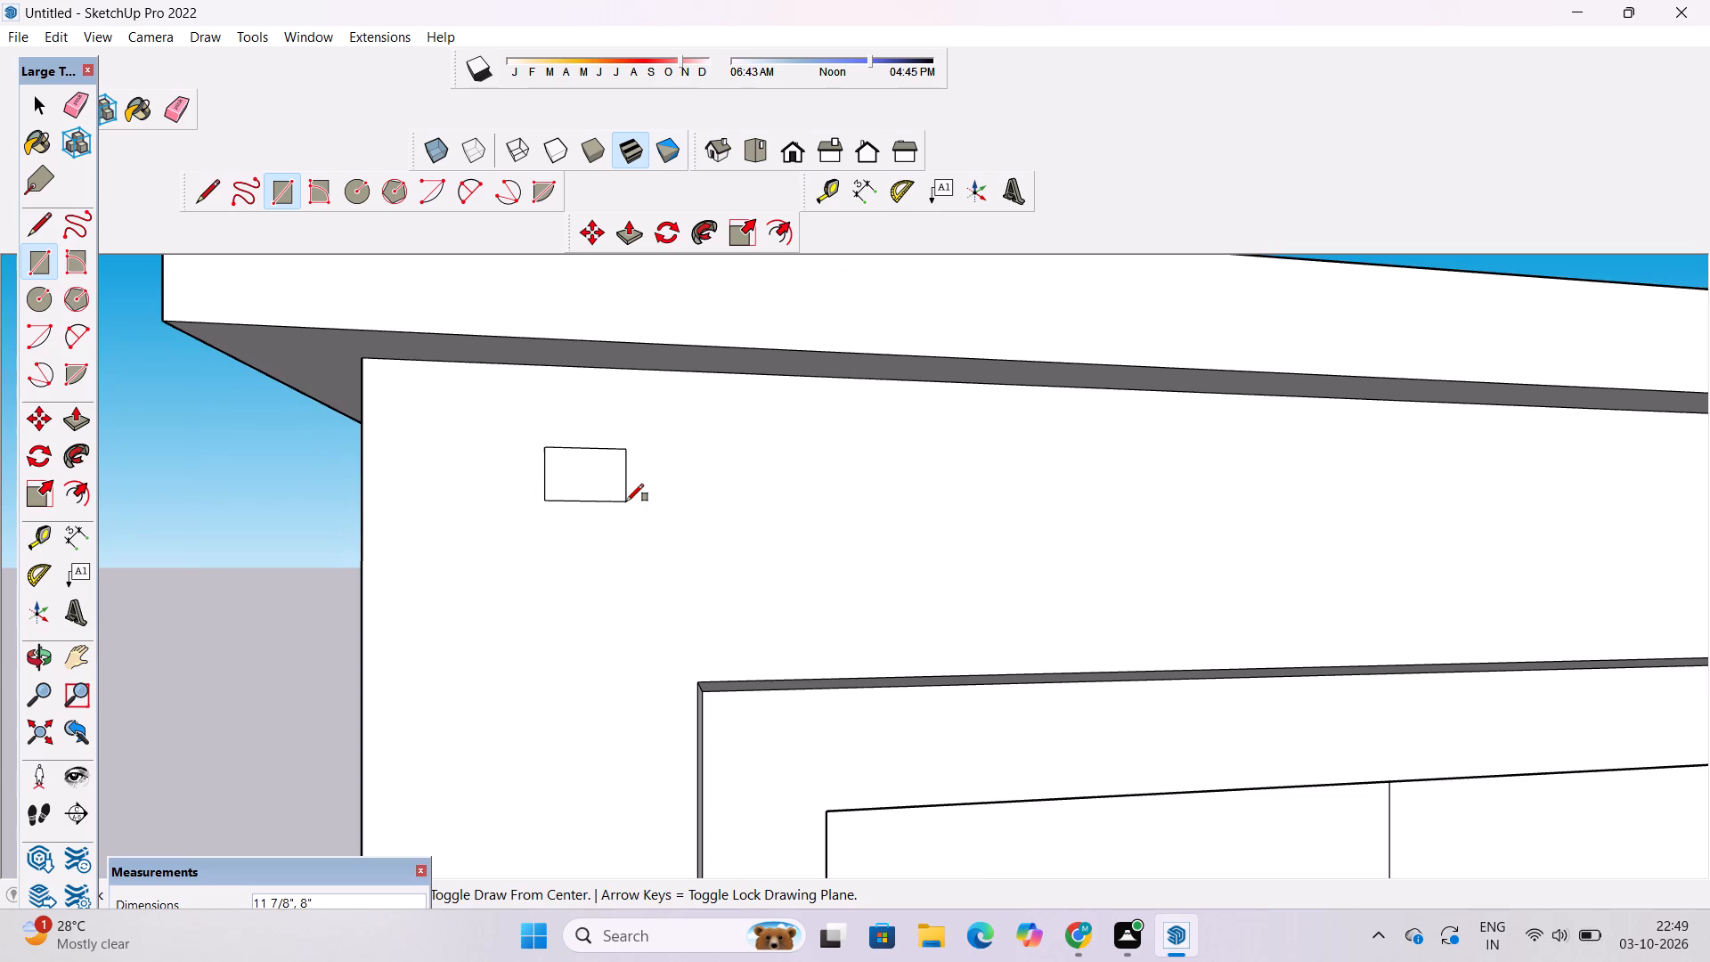
key("space")
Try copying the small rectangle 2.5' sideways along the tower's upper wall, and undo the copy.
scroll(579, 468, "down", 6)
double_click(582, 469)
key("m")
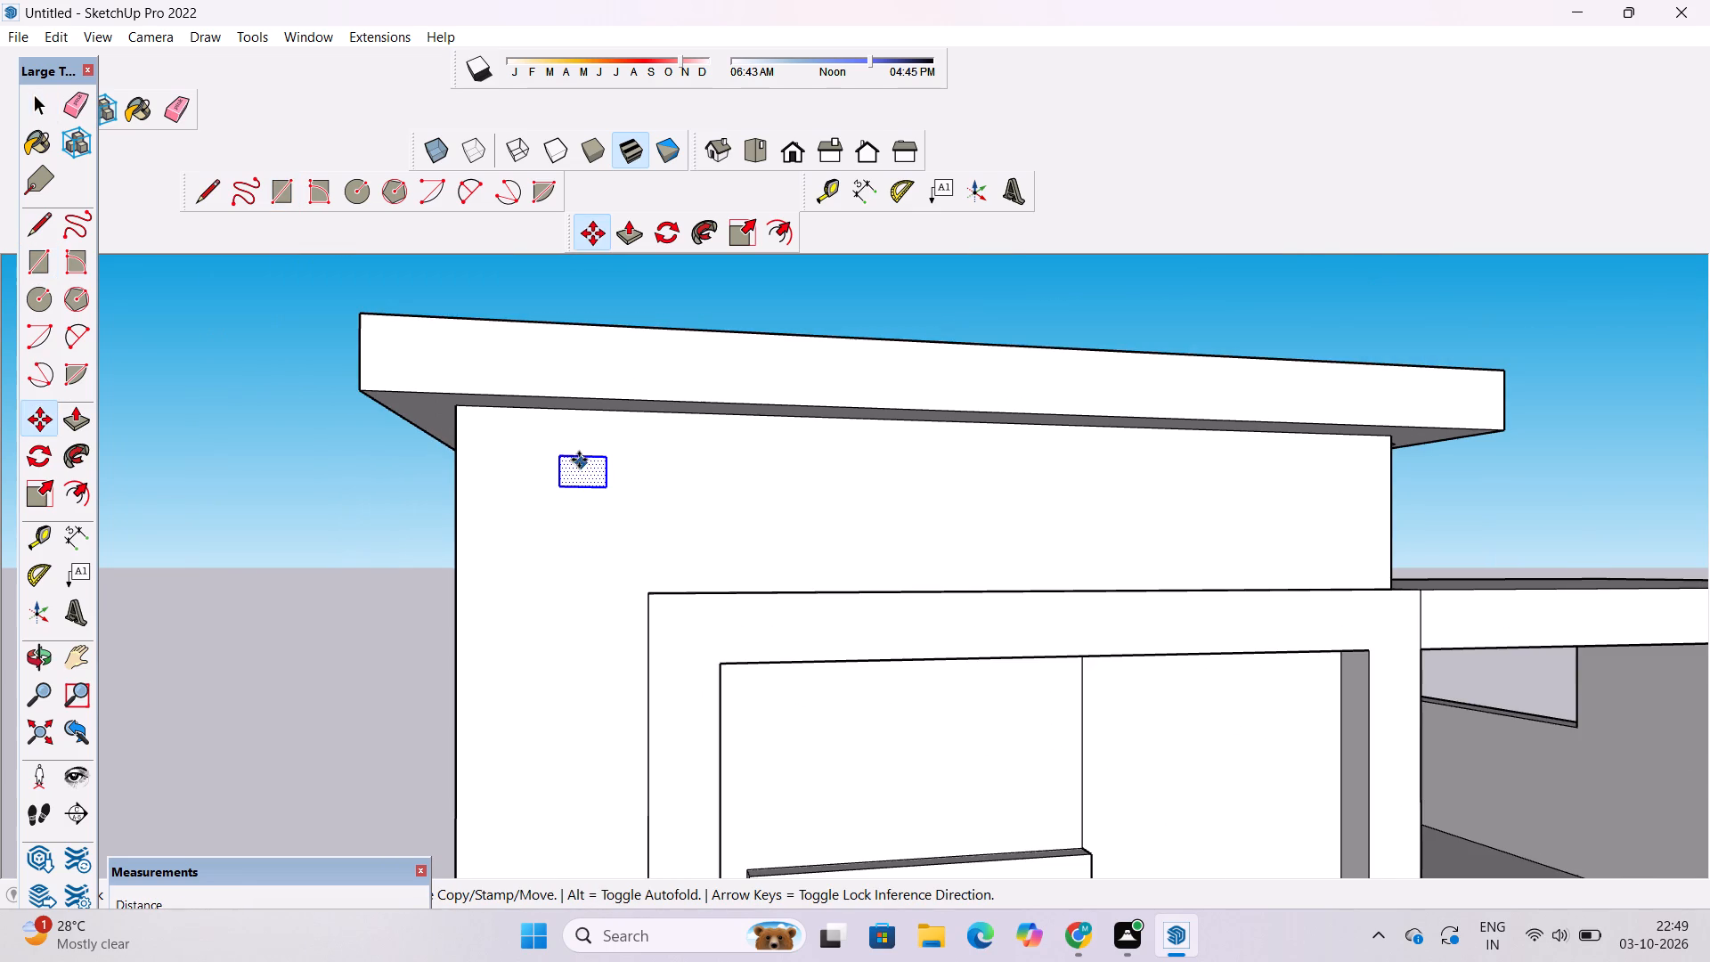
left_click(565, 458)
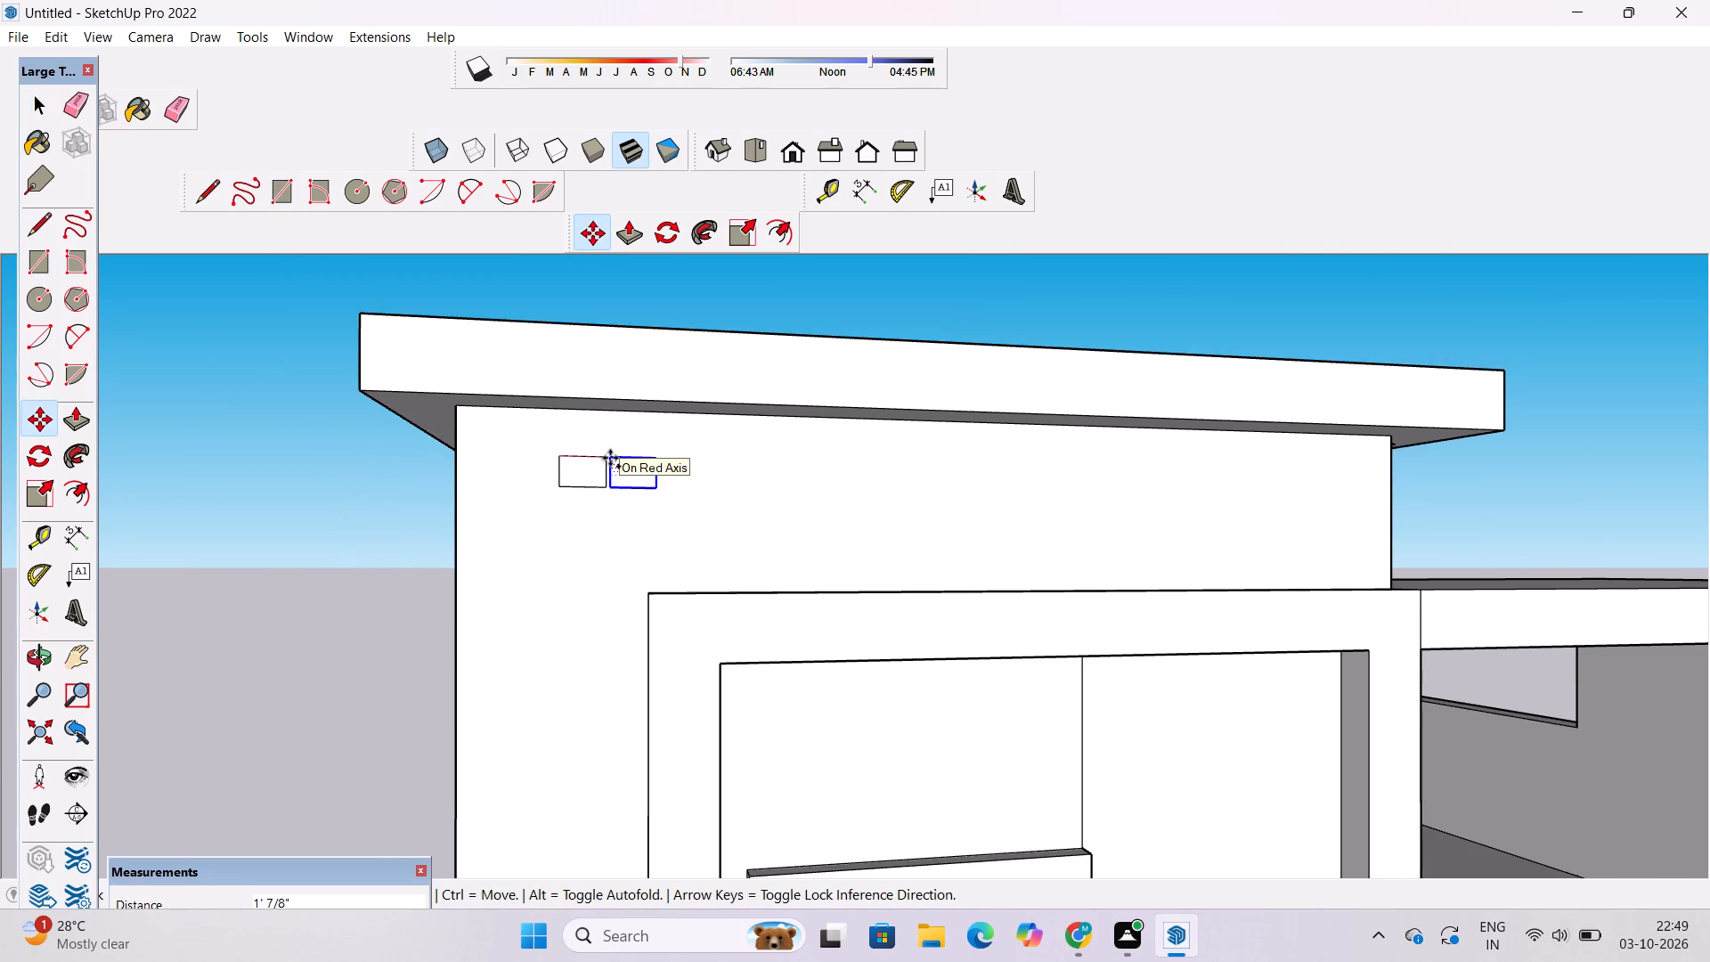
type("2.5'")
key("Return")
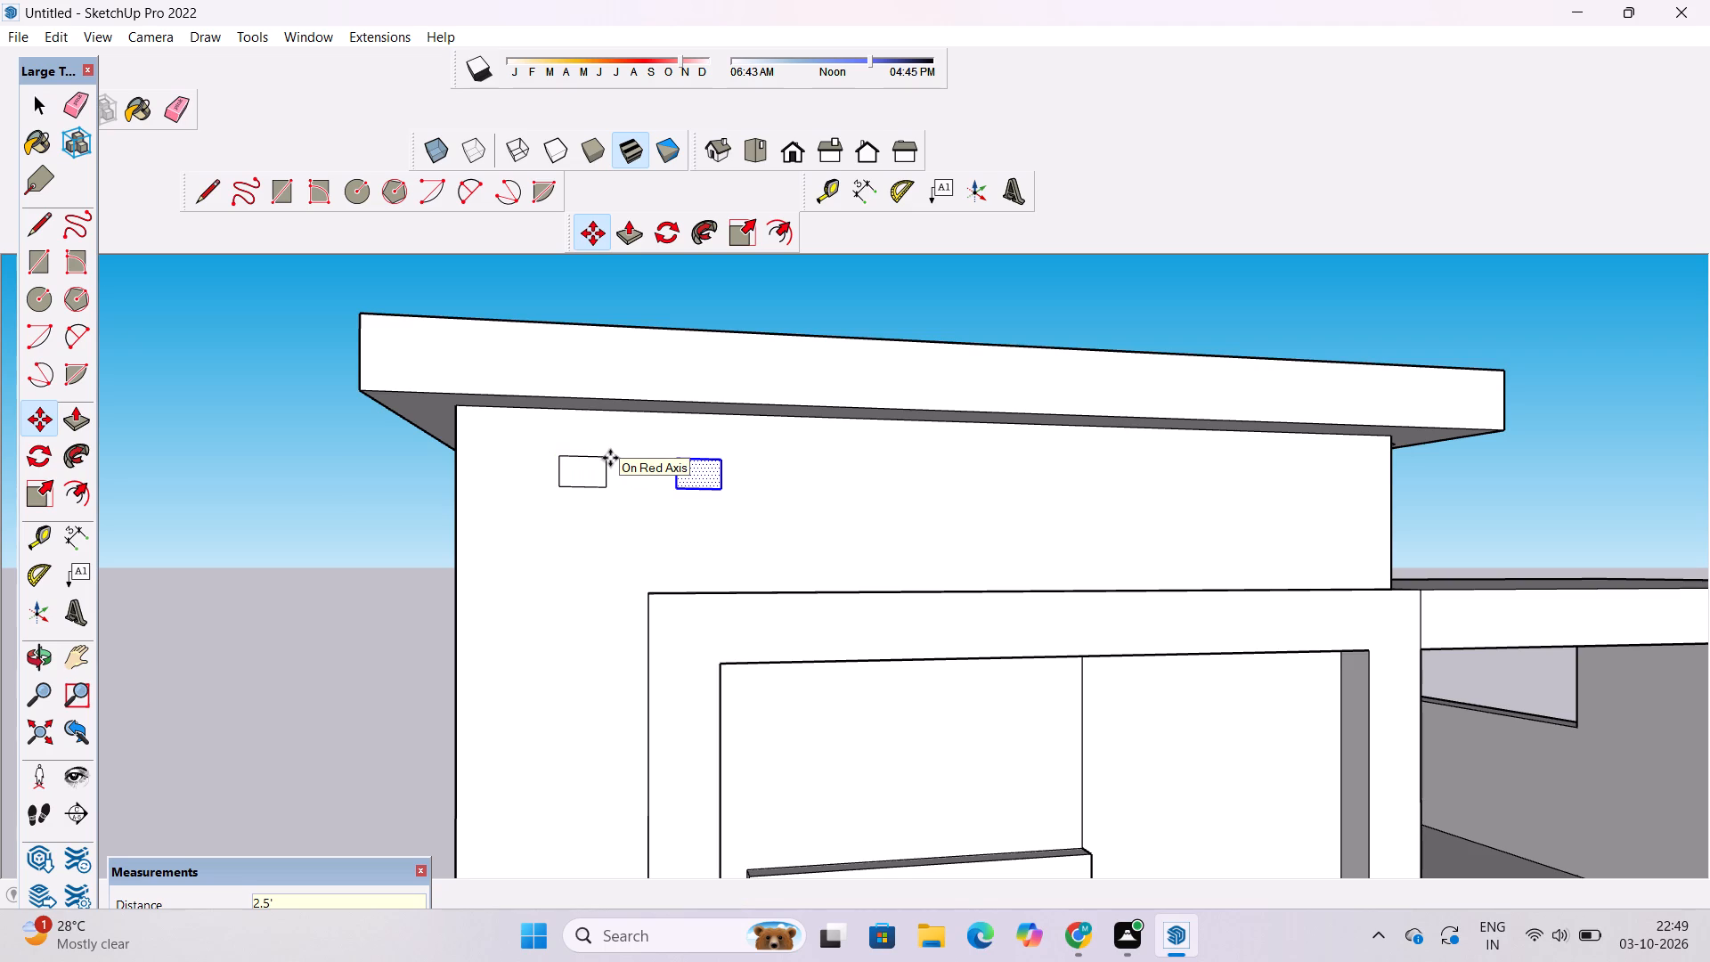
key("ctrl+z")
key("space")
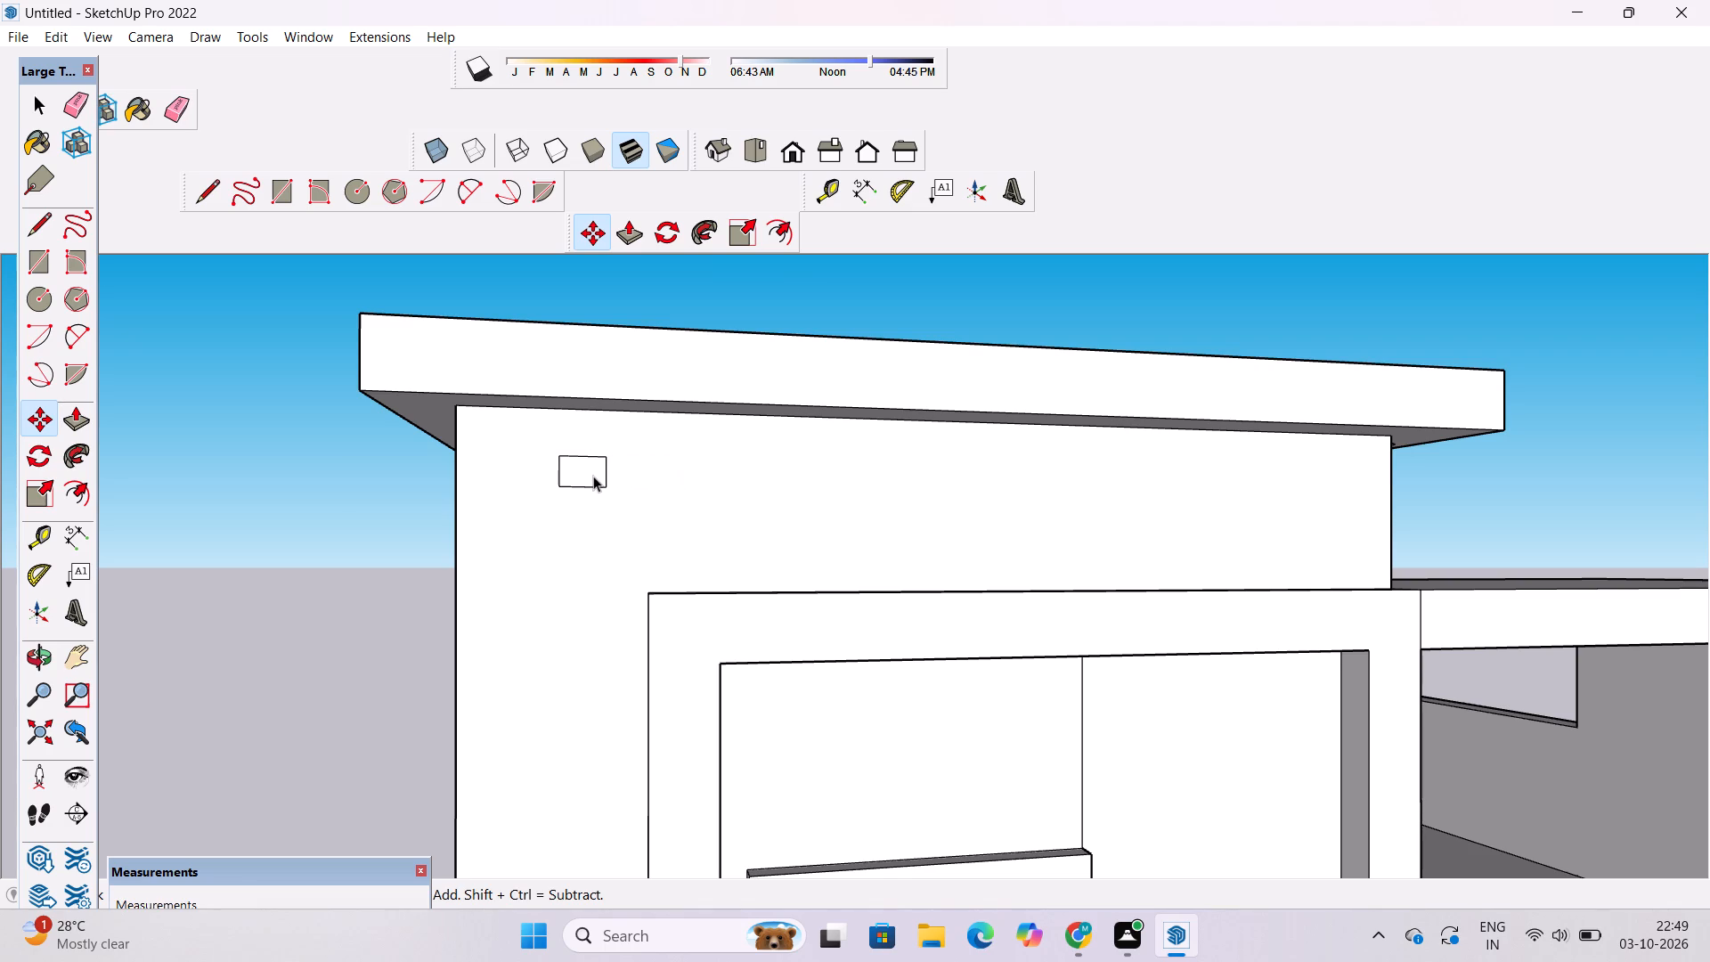
Copy the small rectangle 2' along the red axis on the tower's upper wall.
double_click(591, 476)
key("m")
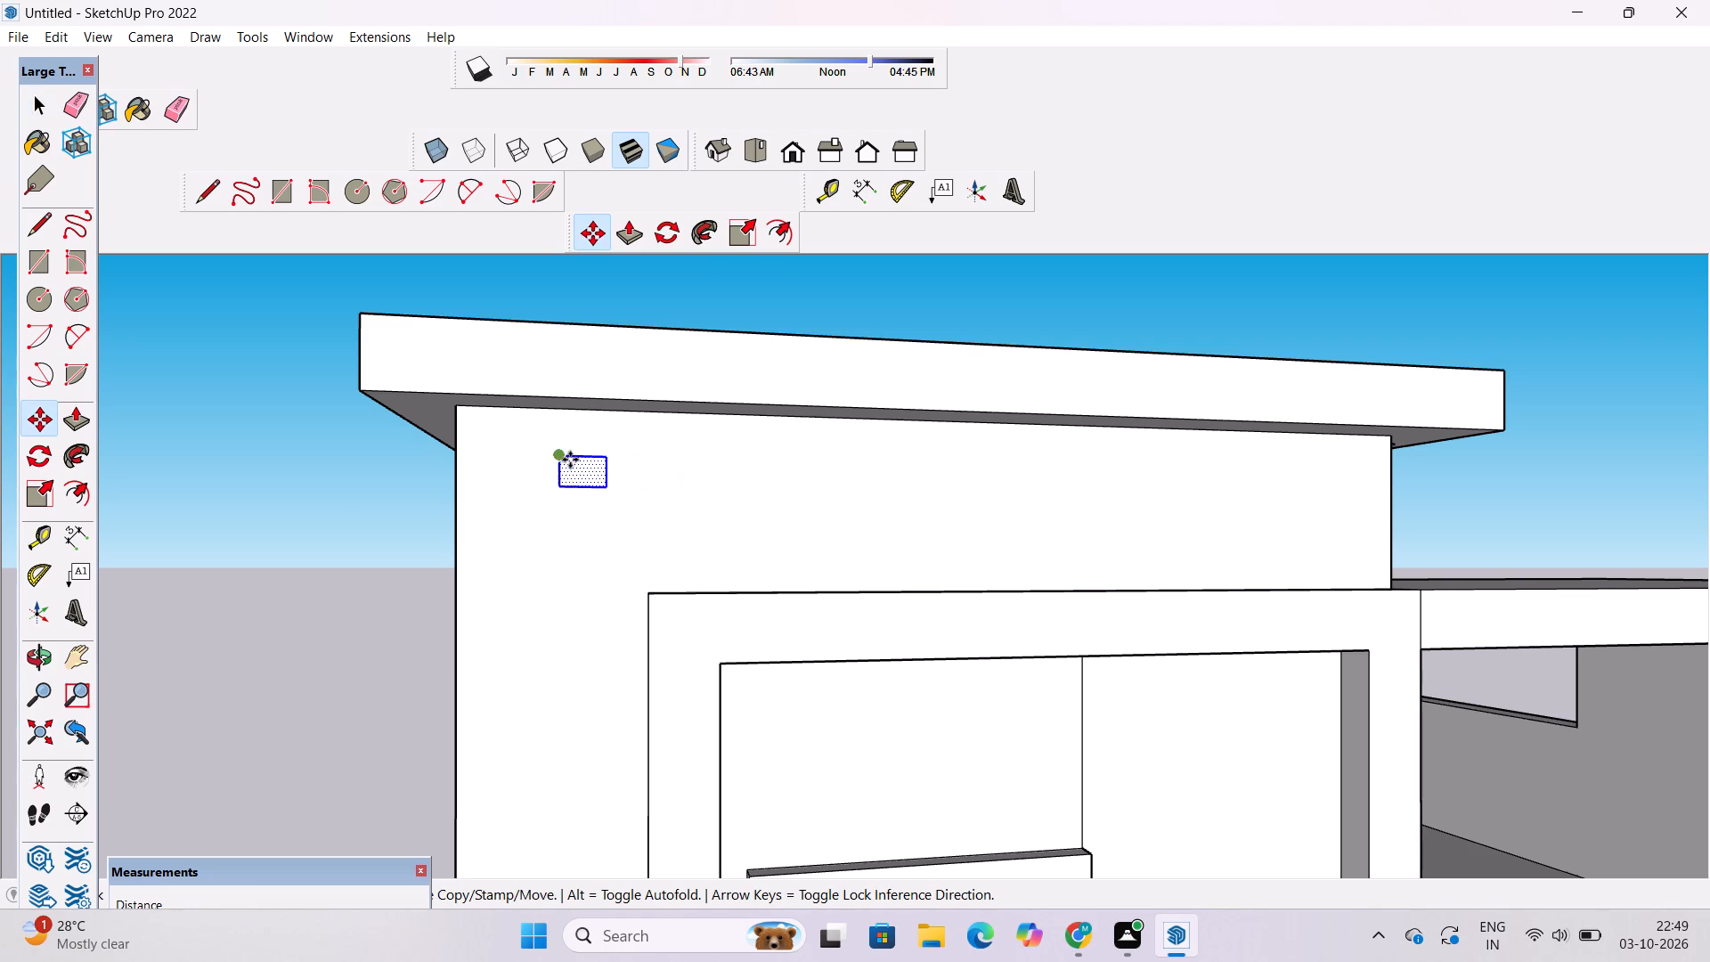
left_click(566, 458)
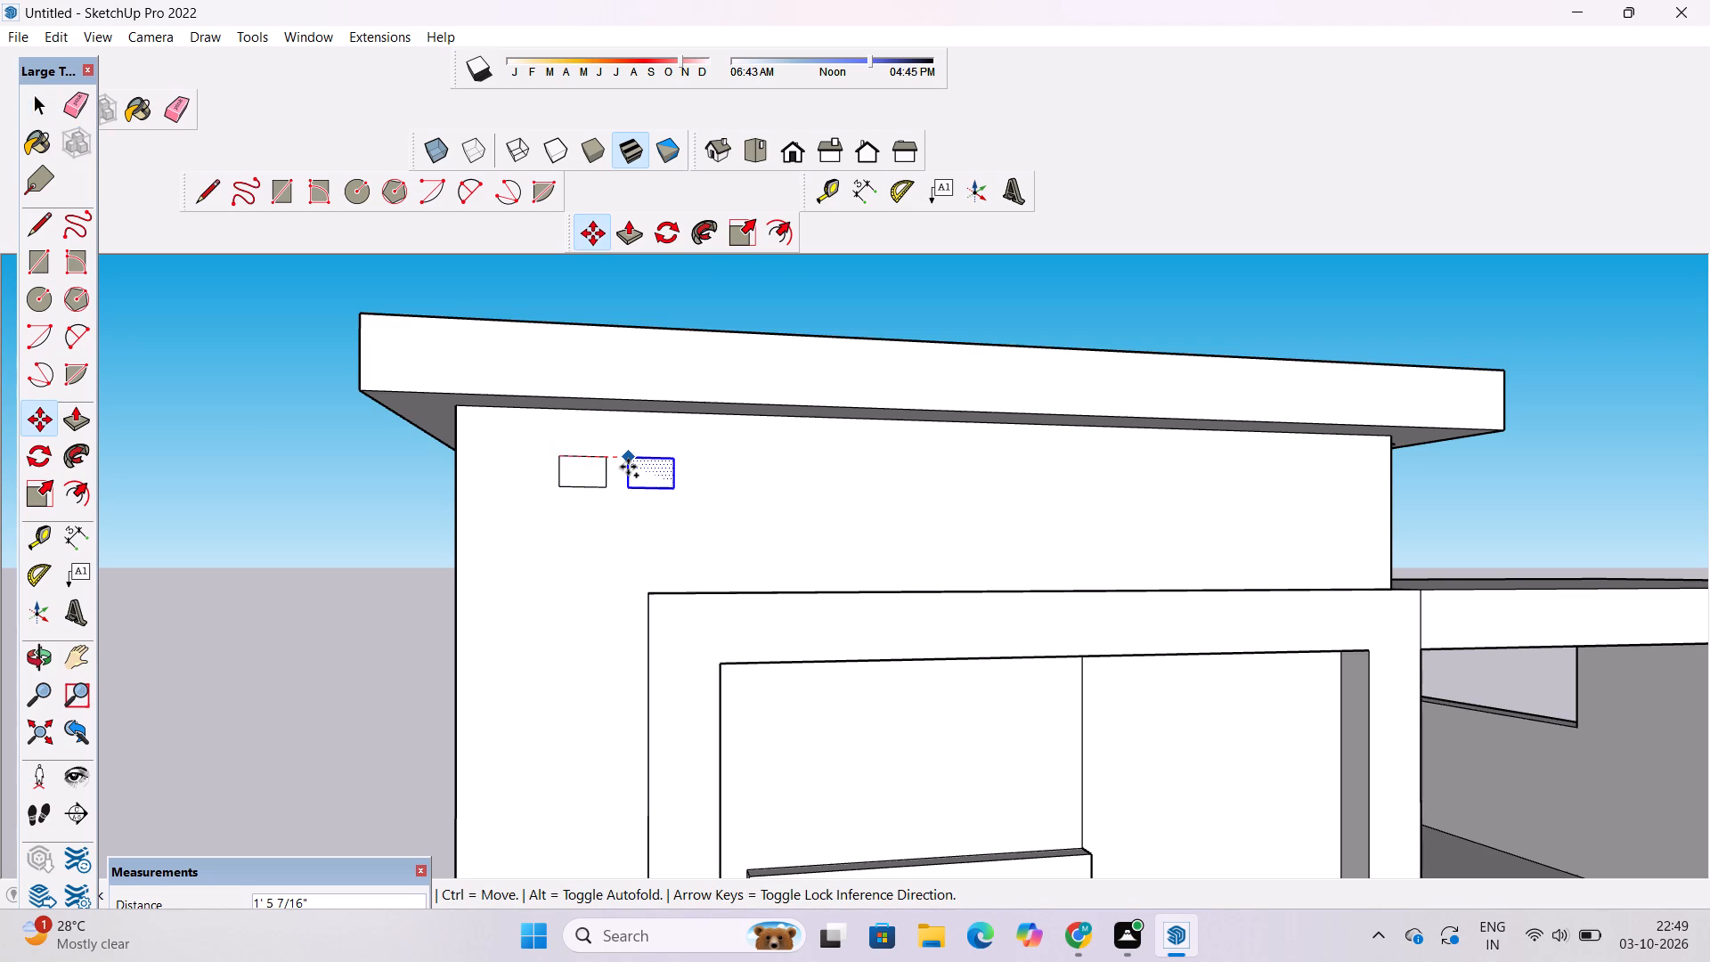
type("2'")
key("Return")
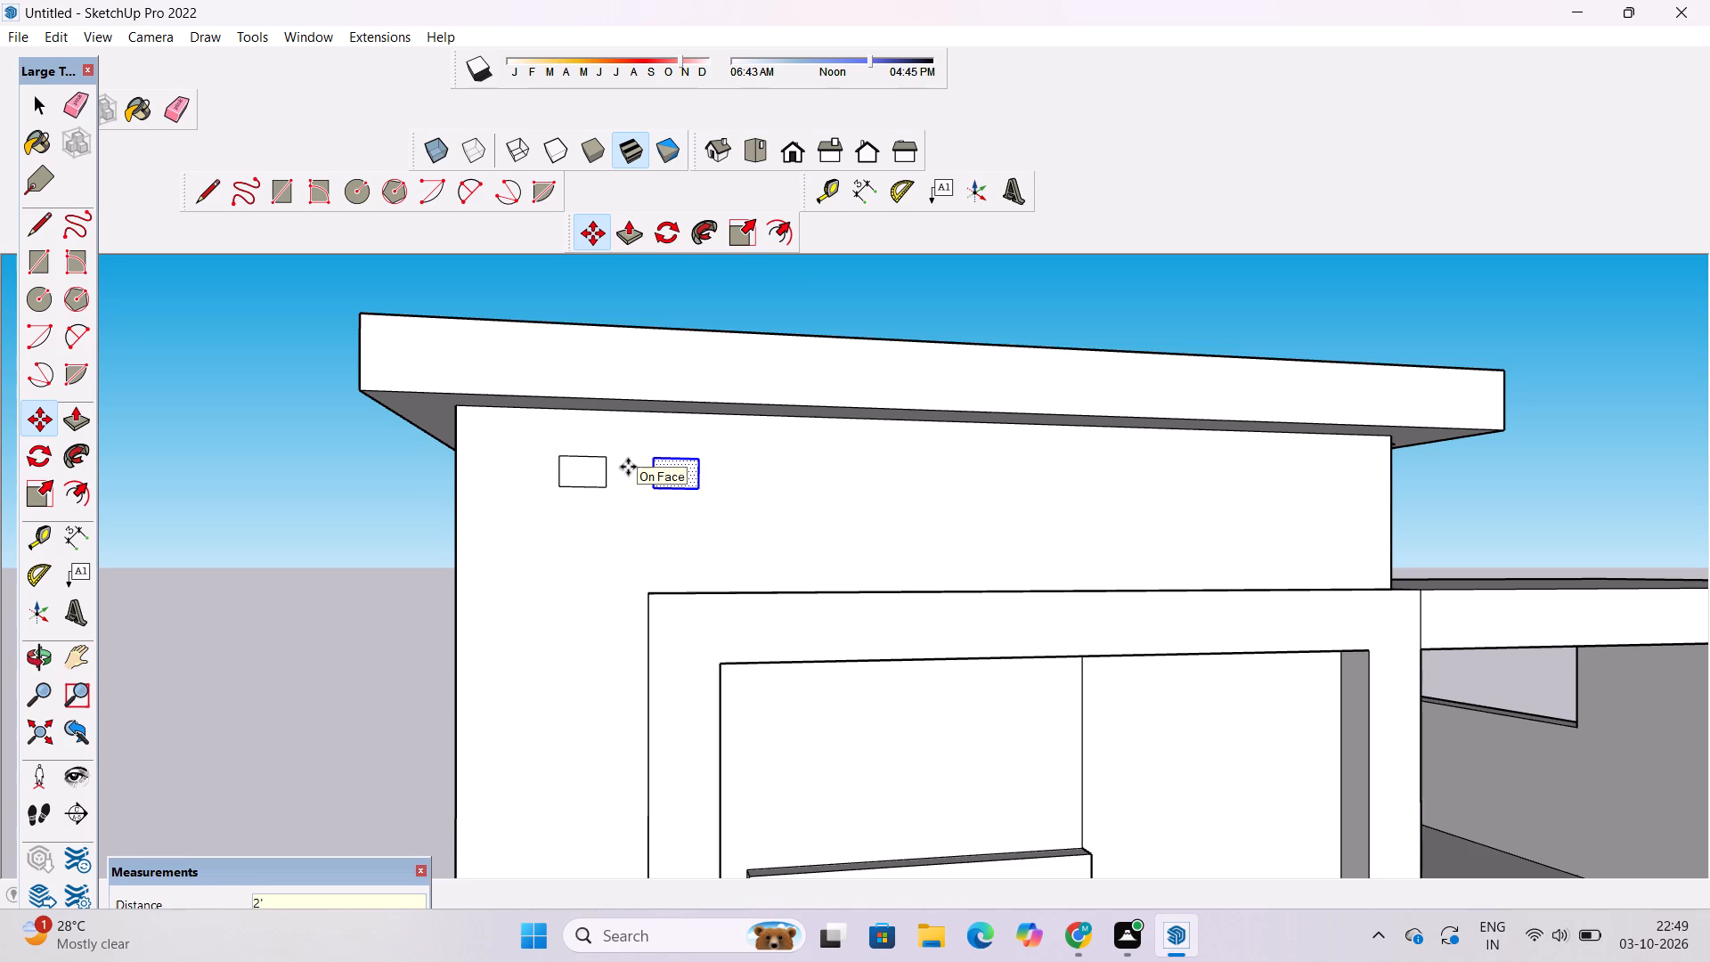
key("space")
Push both small rectangles beneath the roof slab 2" into the tower's front wall.
scroll(627, 468, "down", 5)
scroll(671, 493, "up", 5)
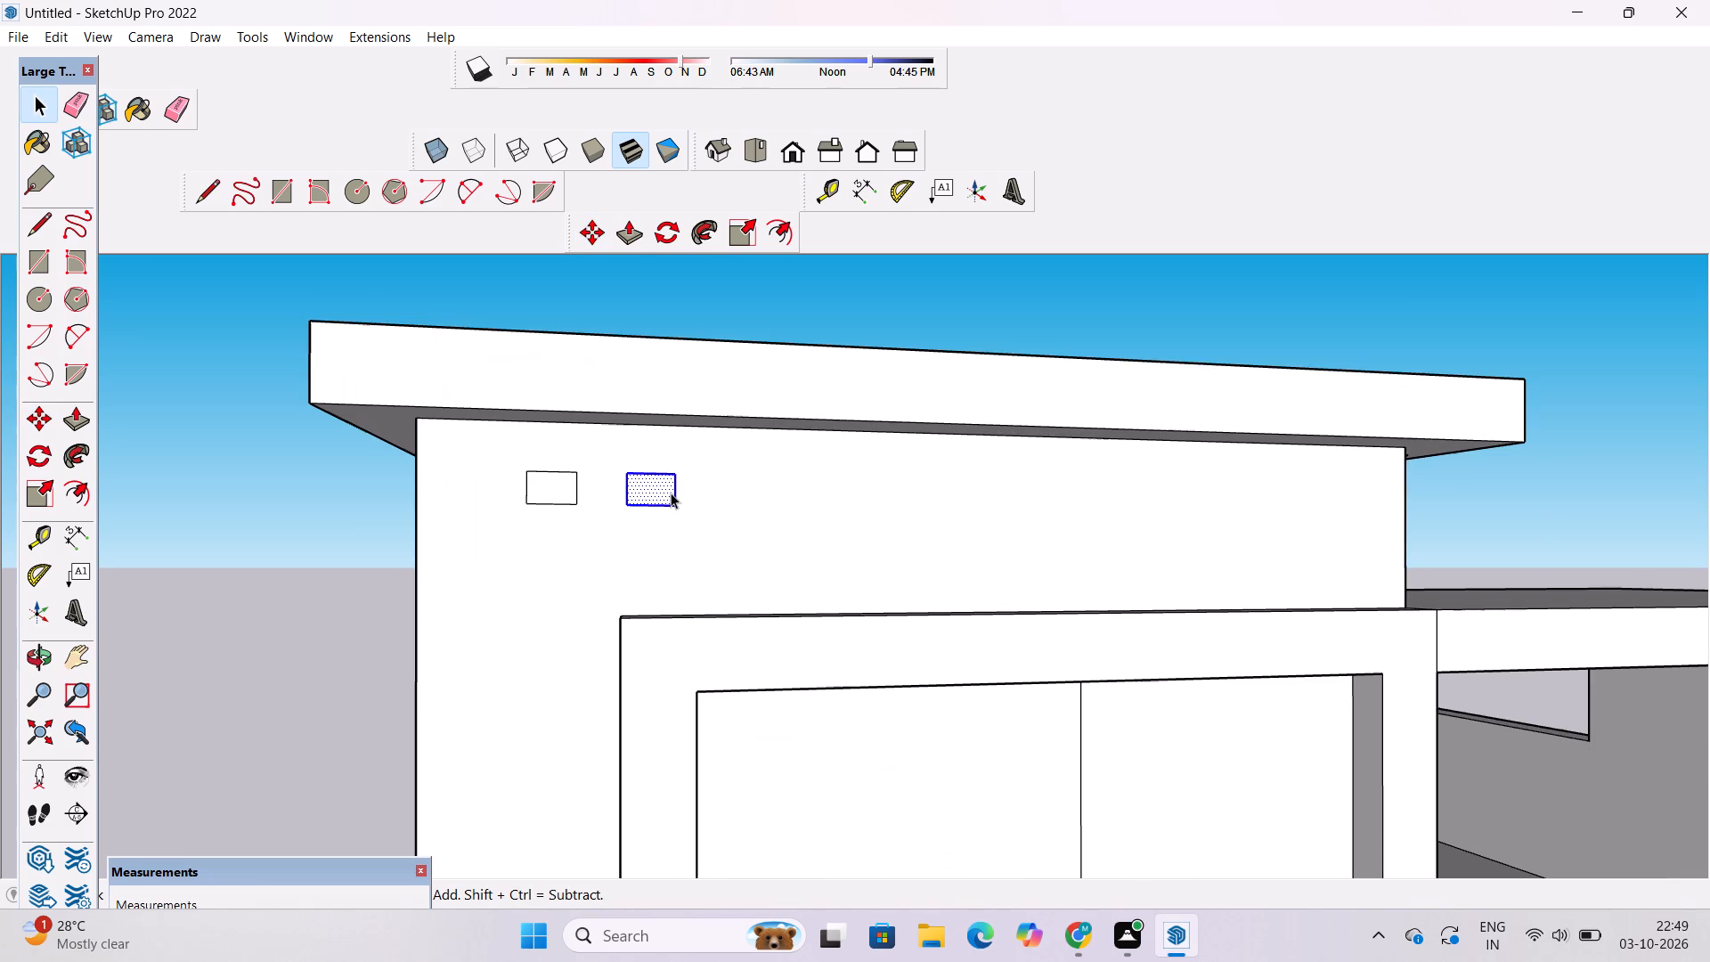
key("p")
left_click(661, 488)
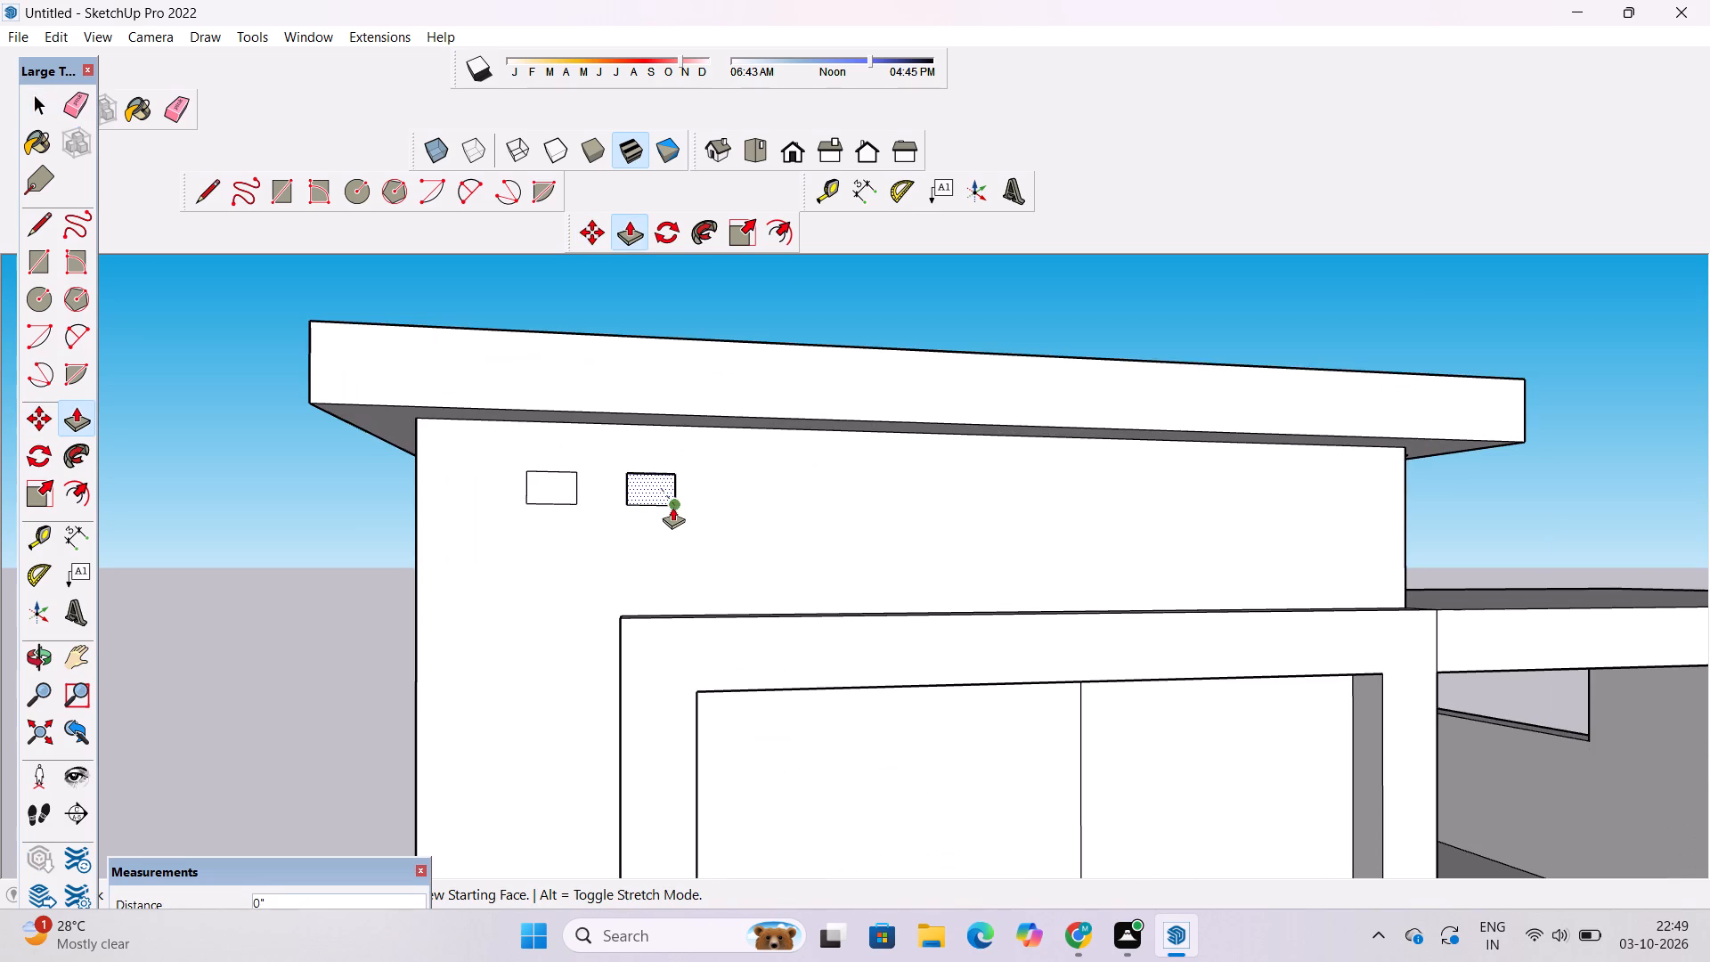
type("2\"")
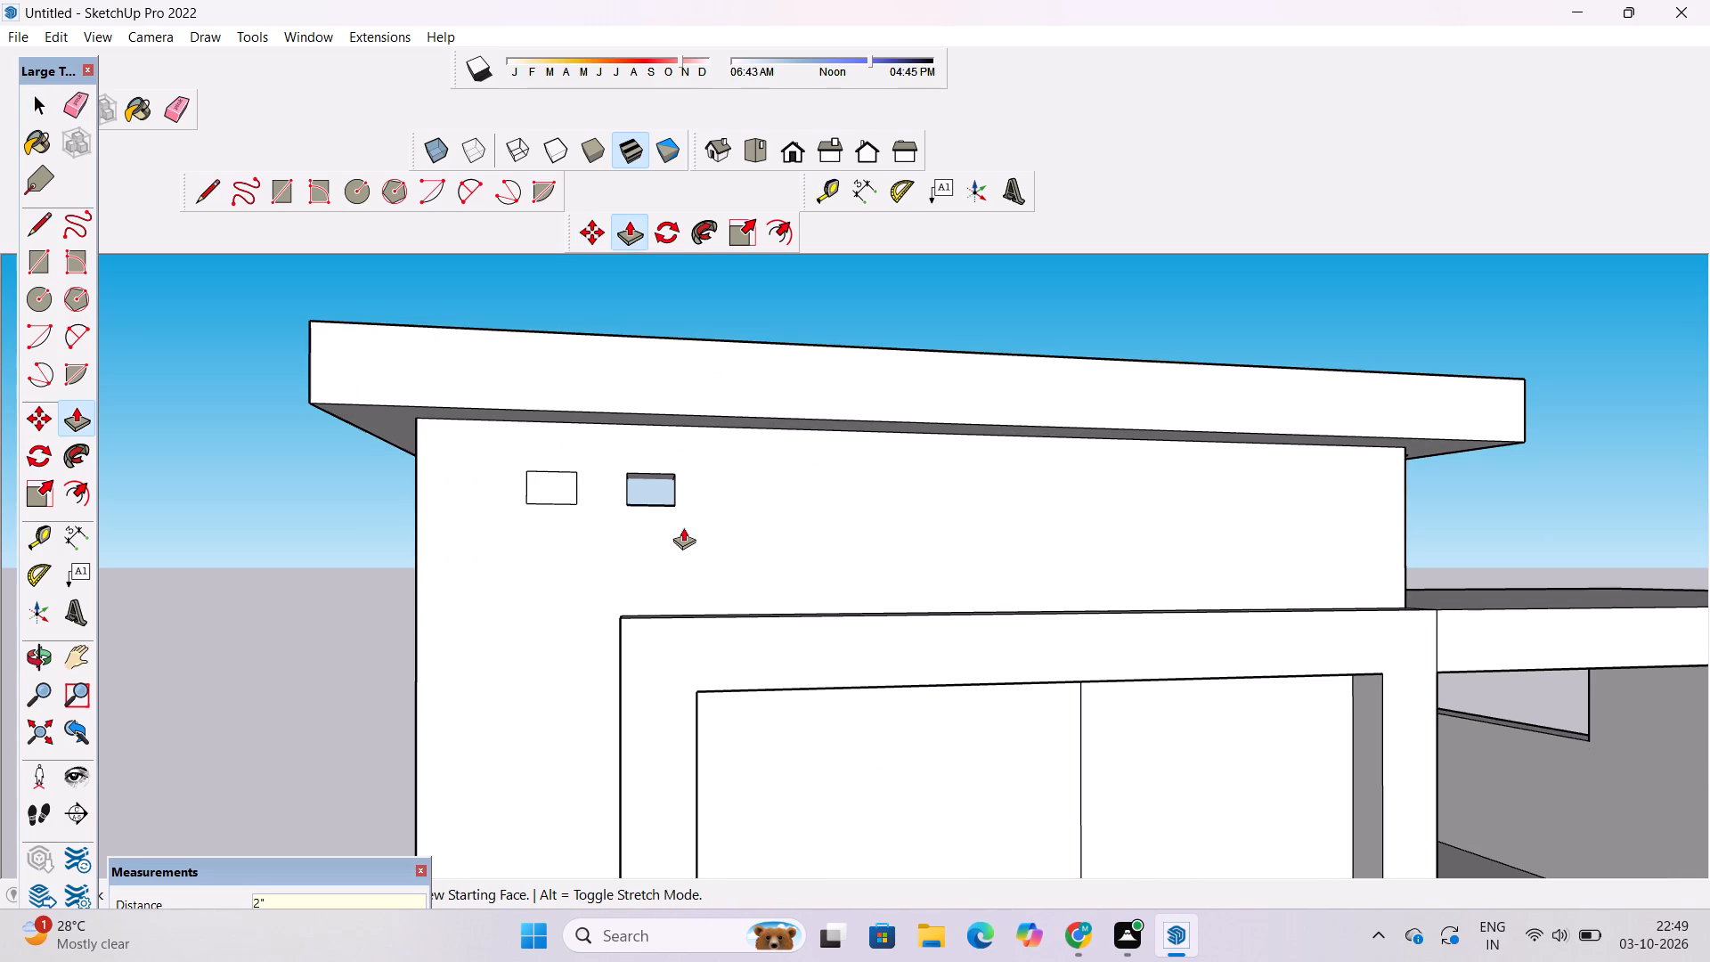
key("Return")
scroll(624, 501, "up", 3)
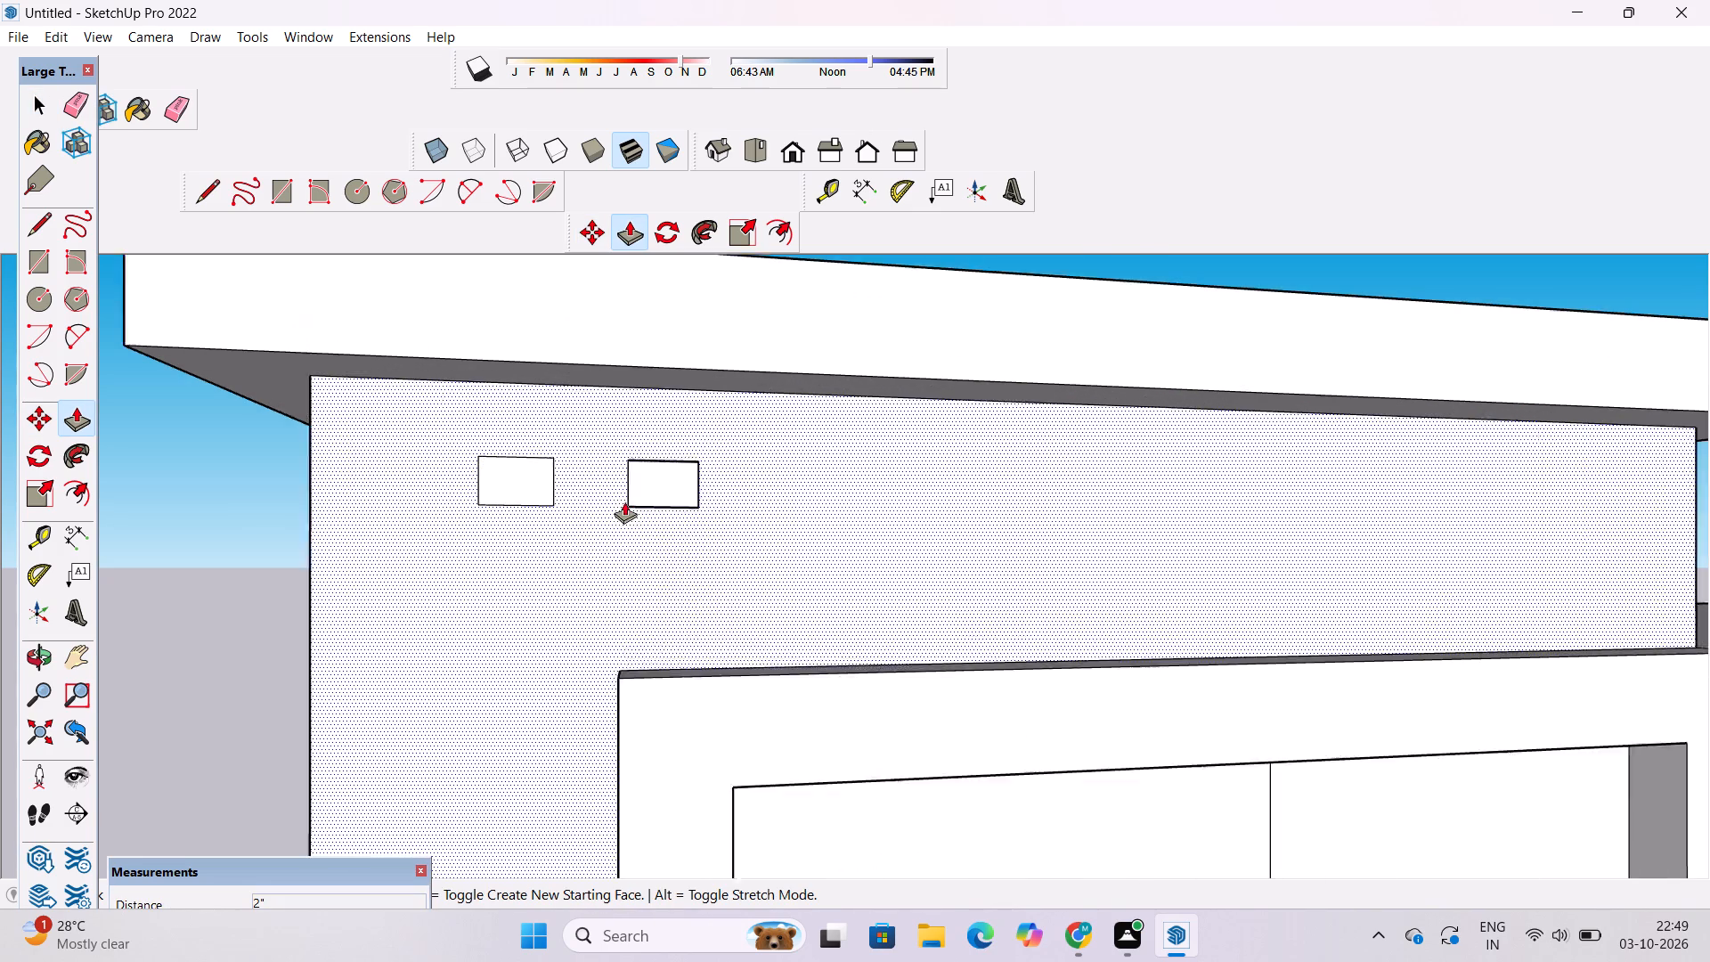
scroll(624, 501, "up", 2)
left_click(483, 482)
left_click(672, 479)
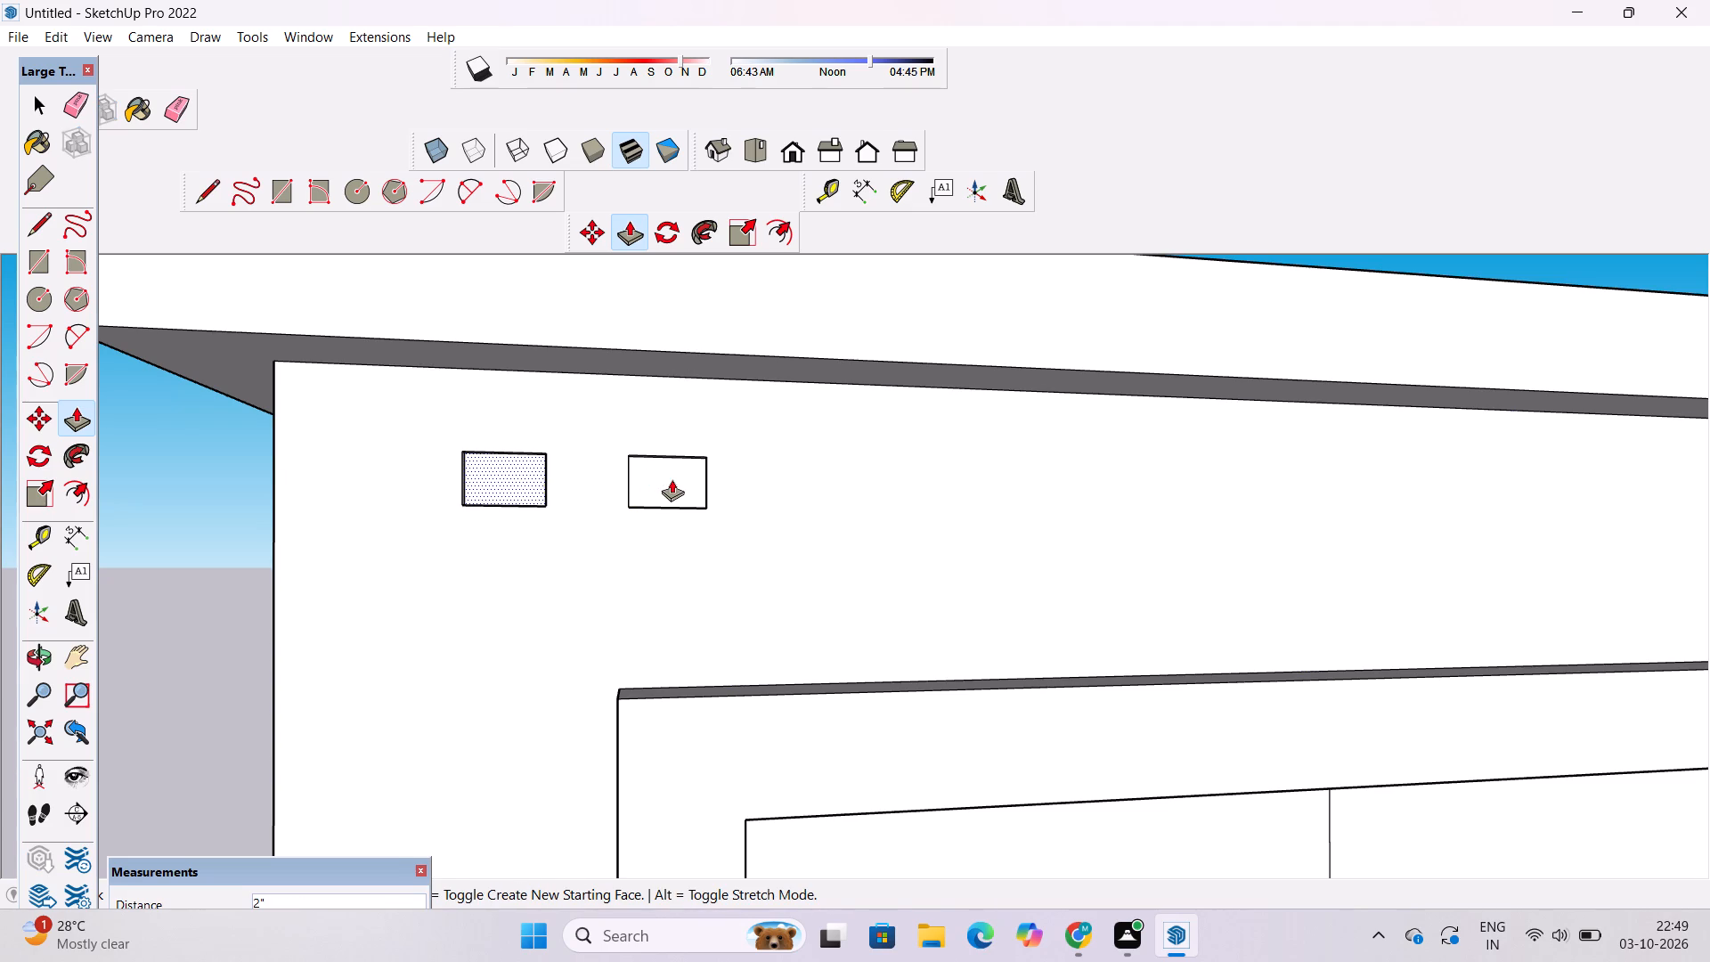
Examine the pair of small rectangular details together with the tower, balconies and whole house front.
scroll(562, 492, "down", 6)
left_click(45, 664)
scroll(598, 426, "down", 7)
left_click_drag(611, 436, 671, 605)
scroll(692, 603, "up", 3)
scroll(697, 600, "down", 4)
left_click_drag(776, 693, 713, 490)
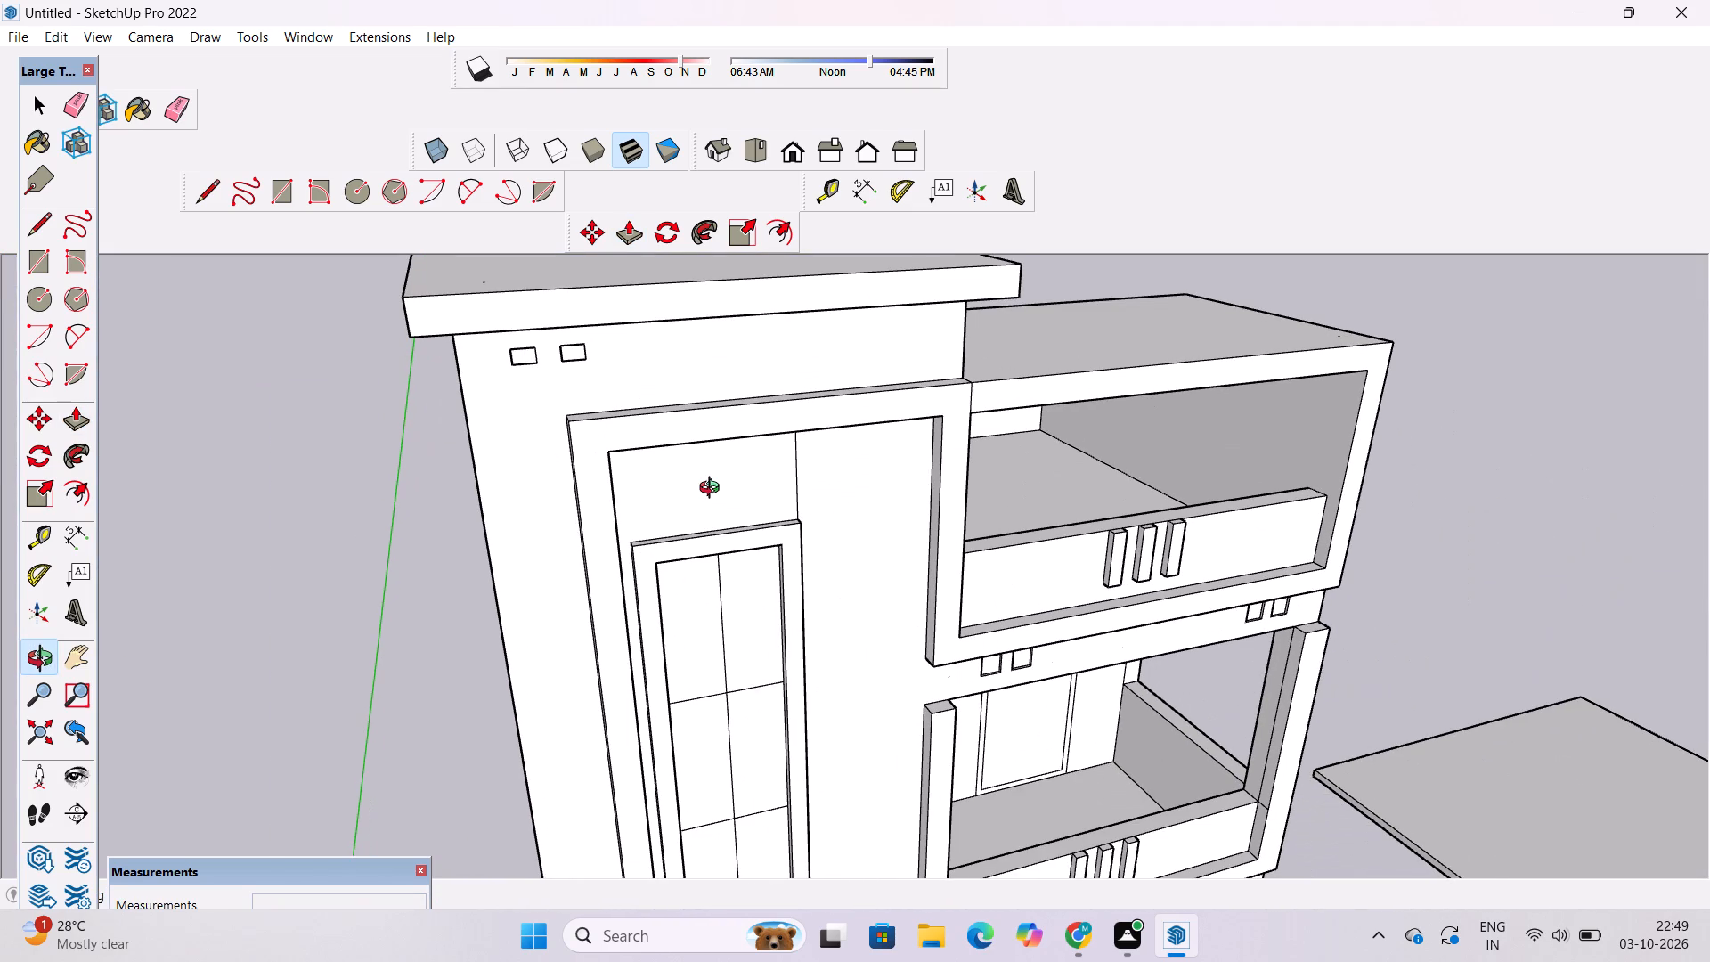
scroll(686, 446, "down", 5)
left_click_drag(681, 535, 690, 571, "shift")
left_click_drag(705, 592, 684, 525)
scroll(679, 517, "up", 3)
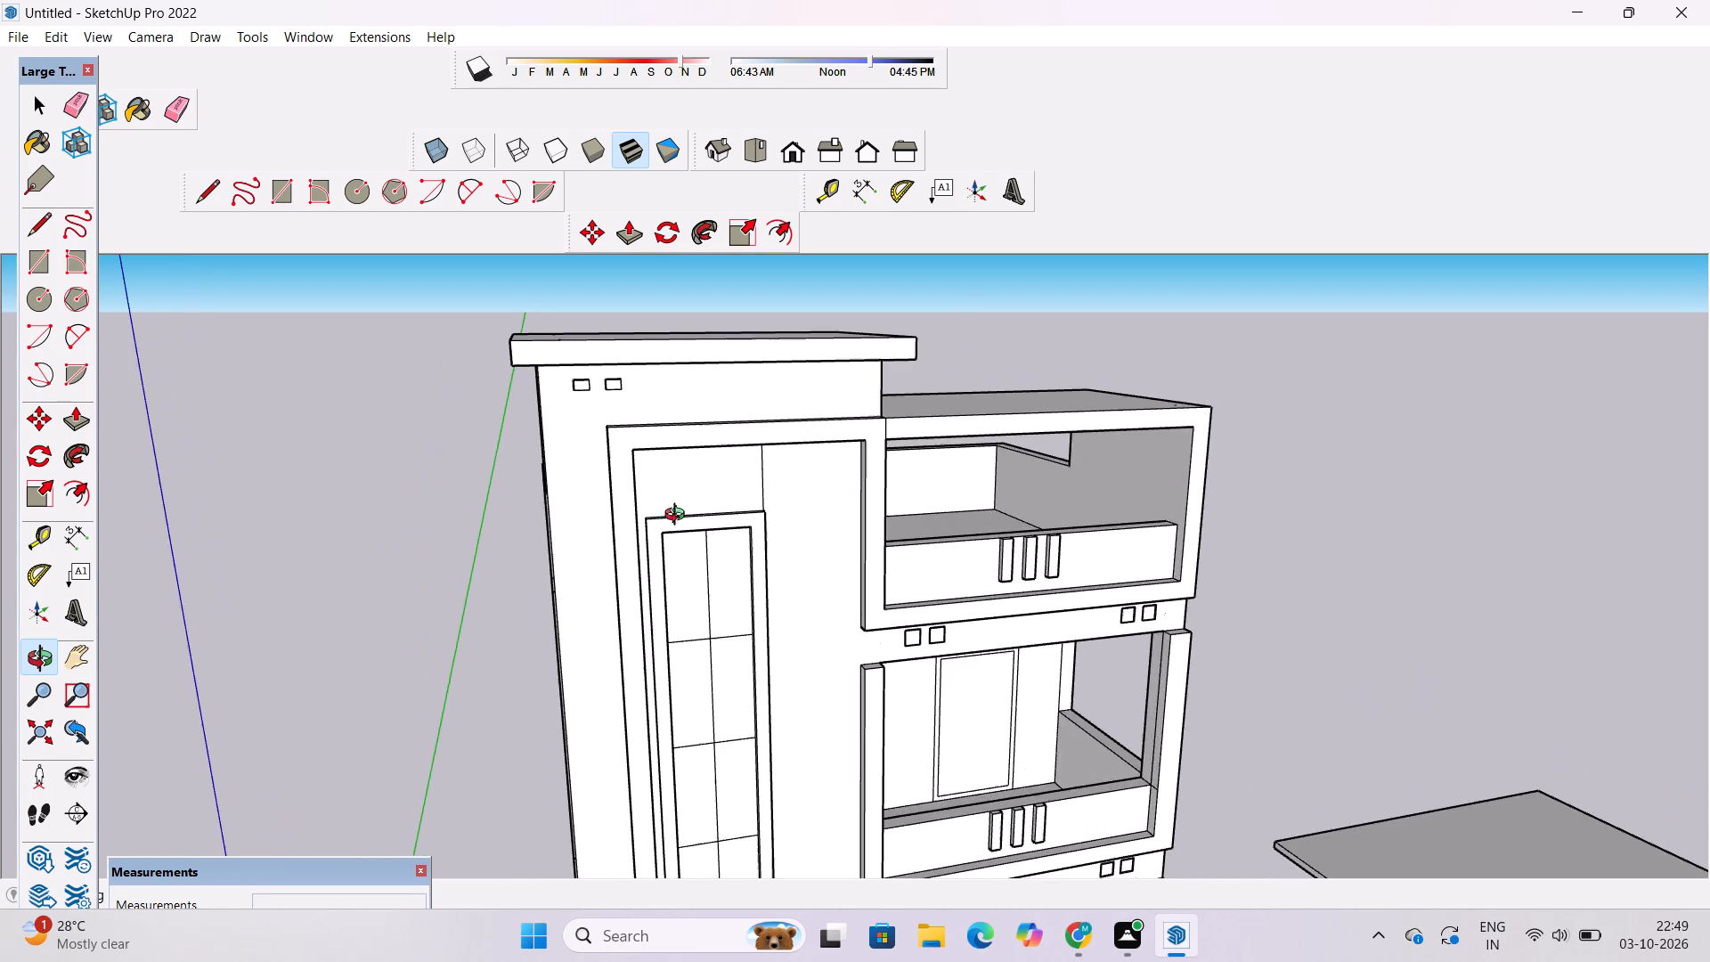
left_click_drag(682, 517, 651, 475, "shift")
scroll(667, 485, "down", 5)
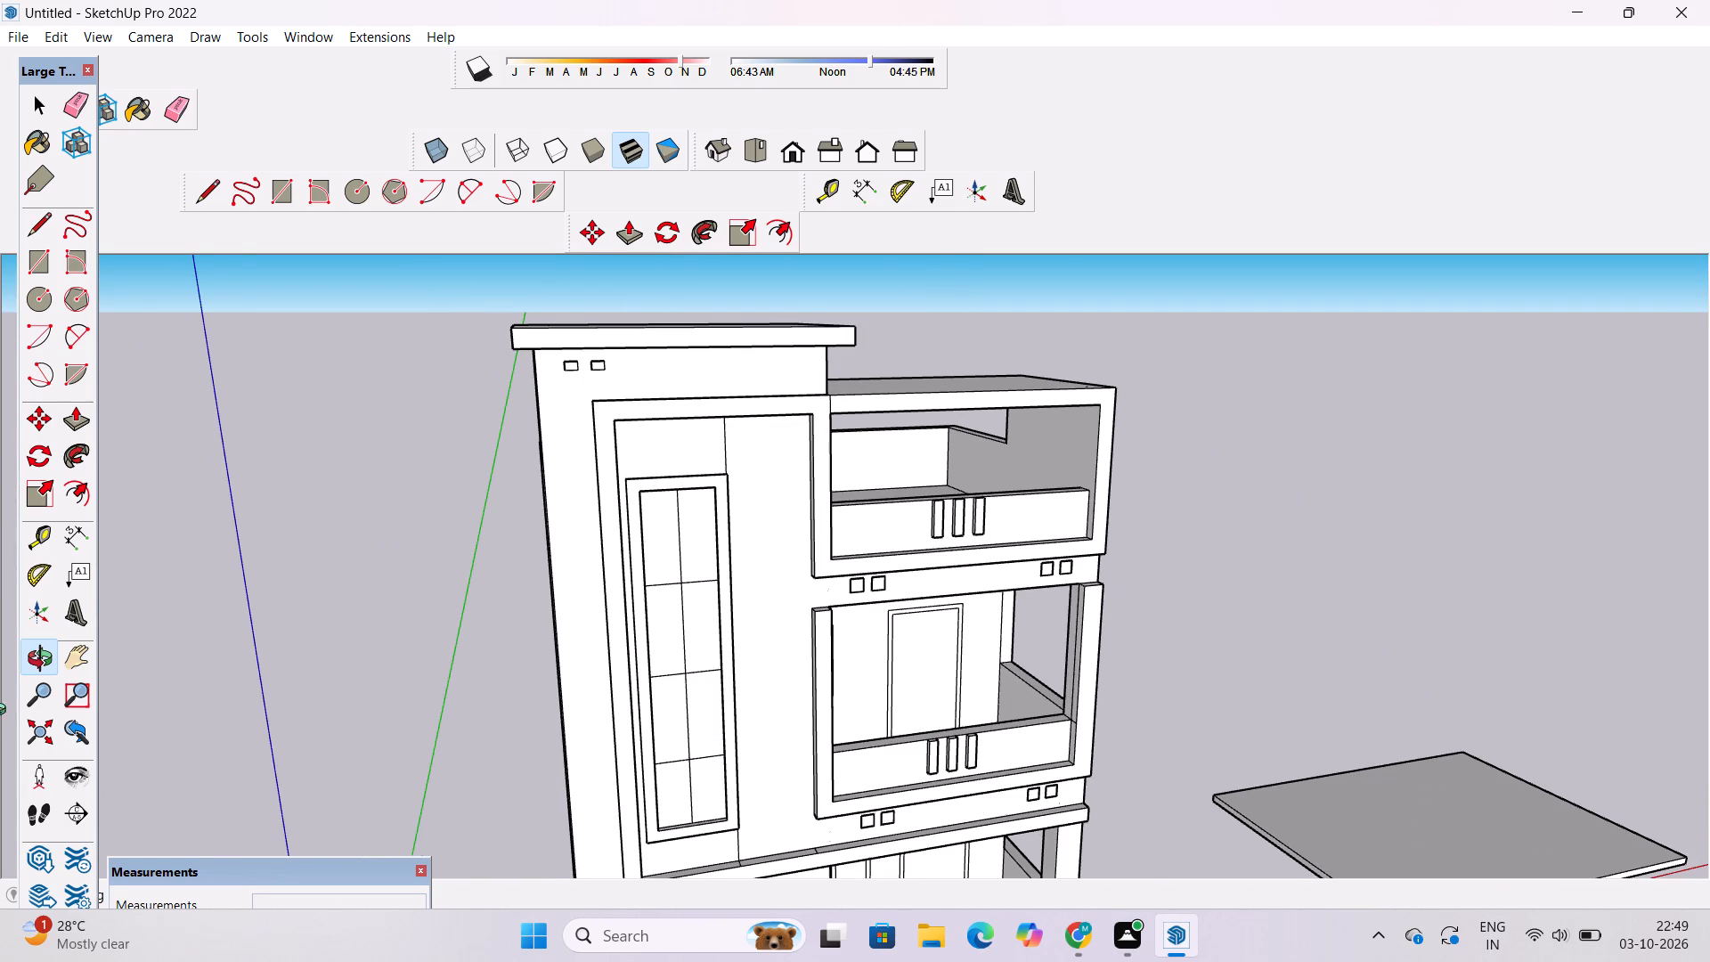
scroll(105, 600, "down", 2)
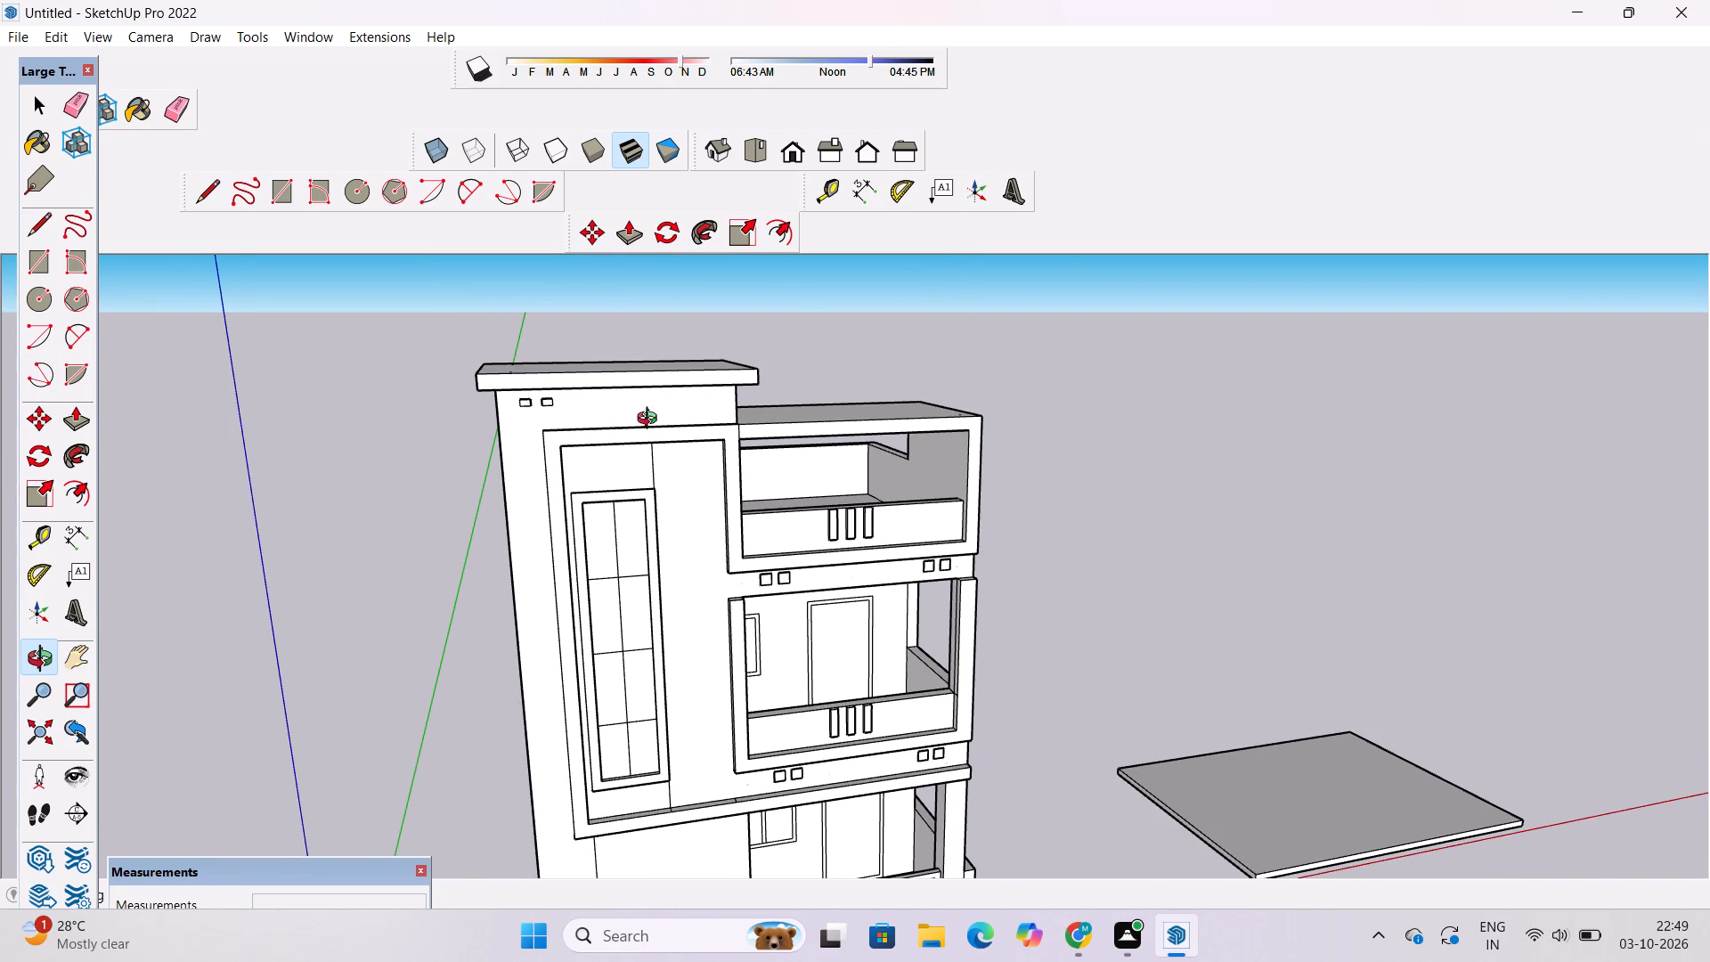
scroll(0, 285, "down", 9)
scroll(456, 289, "down", 5)
left_click_drag(442, 547, 342, 535, "ctrl+shift")
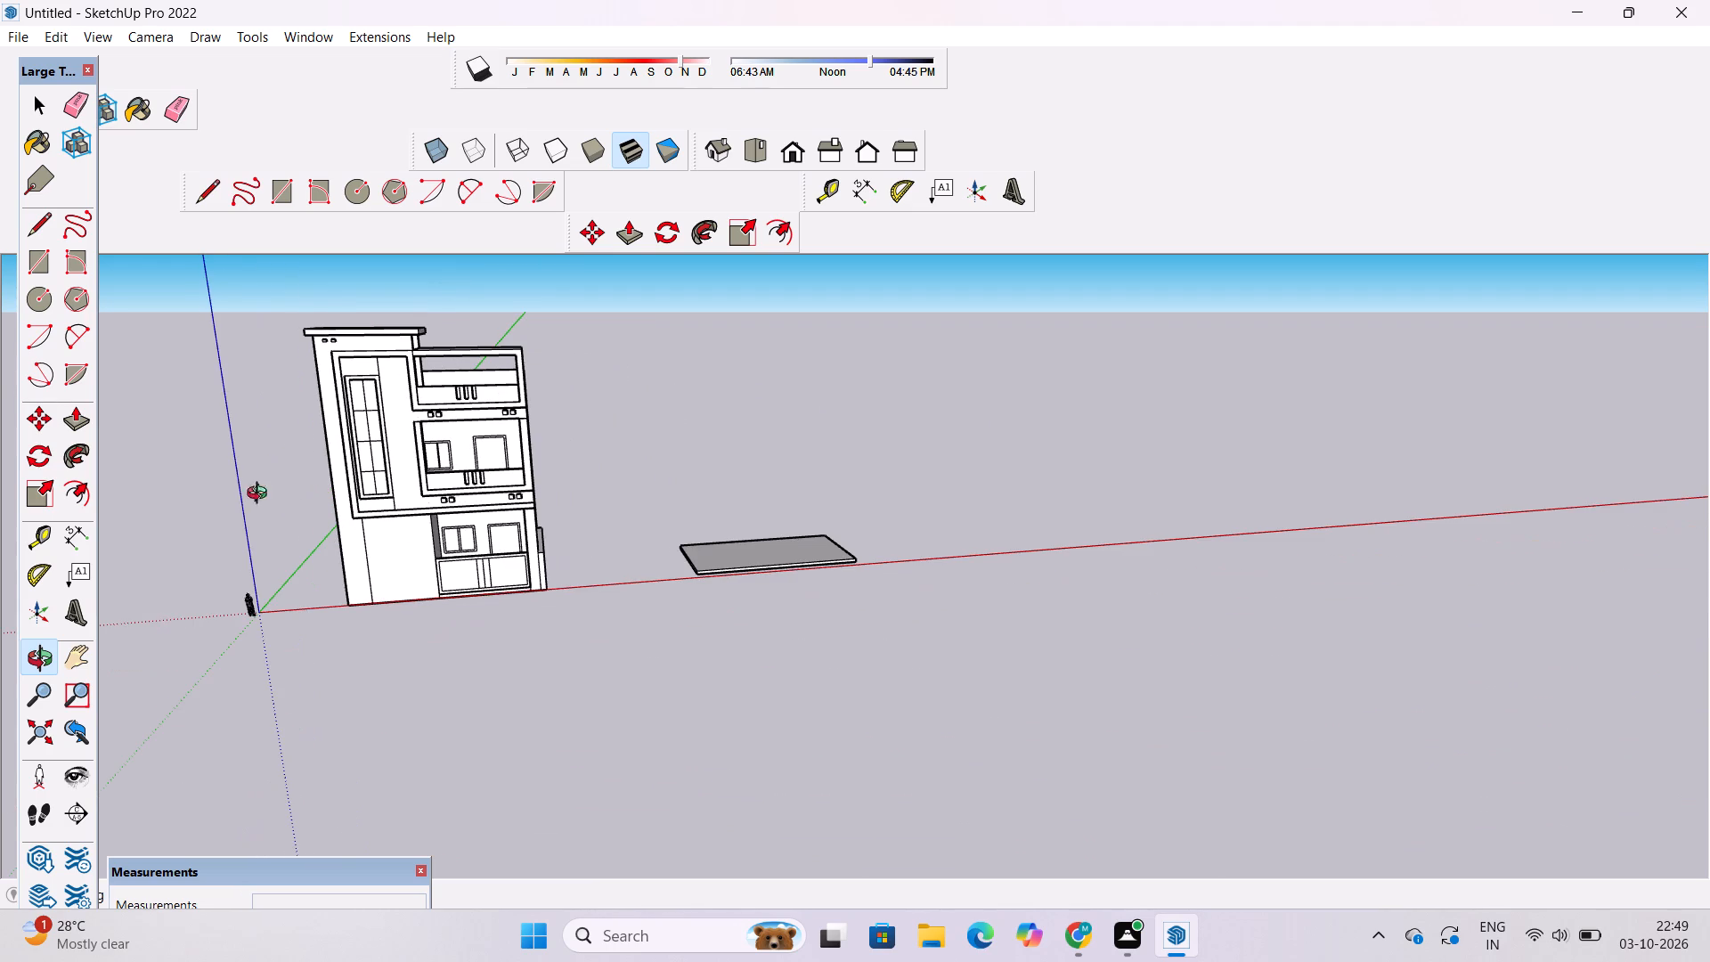
scroll(488, 490, "down", 6)
Erase the tiny stray edge marks remaining on the tower's outer side wall at the two floor-band levels.
left_click_drag(371, 508, 783, 489, "shift")
scroll(802, 517, "up", 5)
left_click_drag(780, 544, 769, 505)
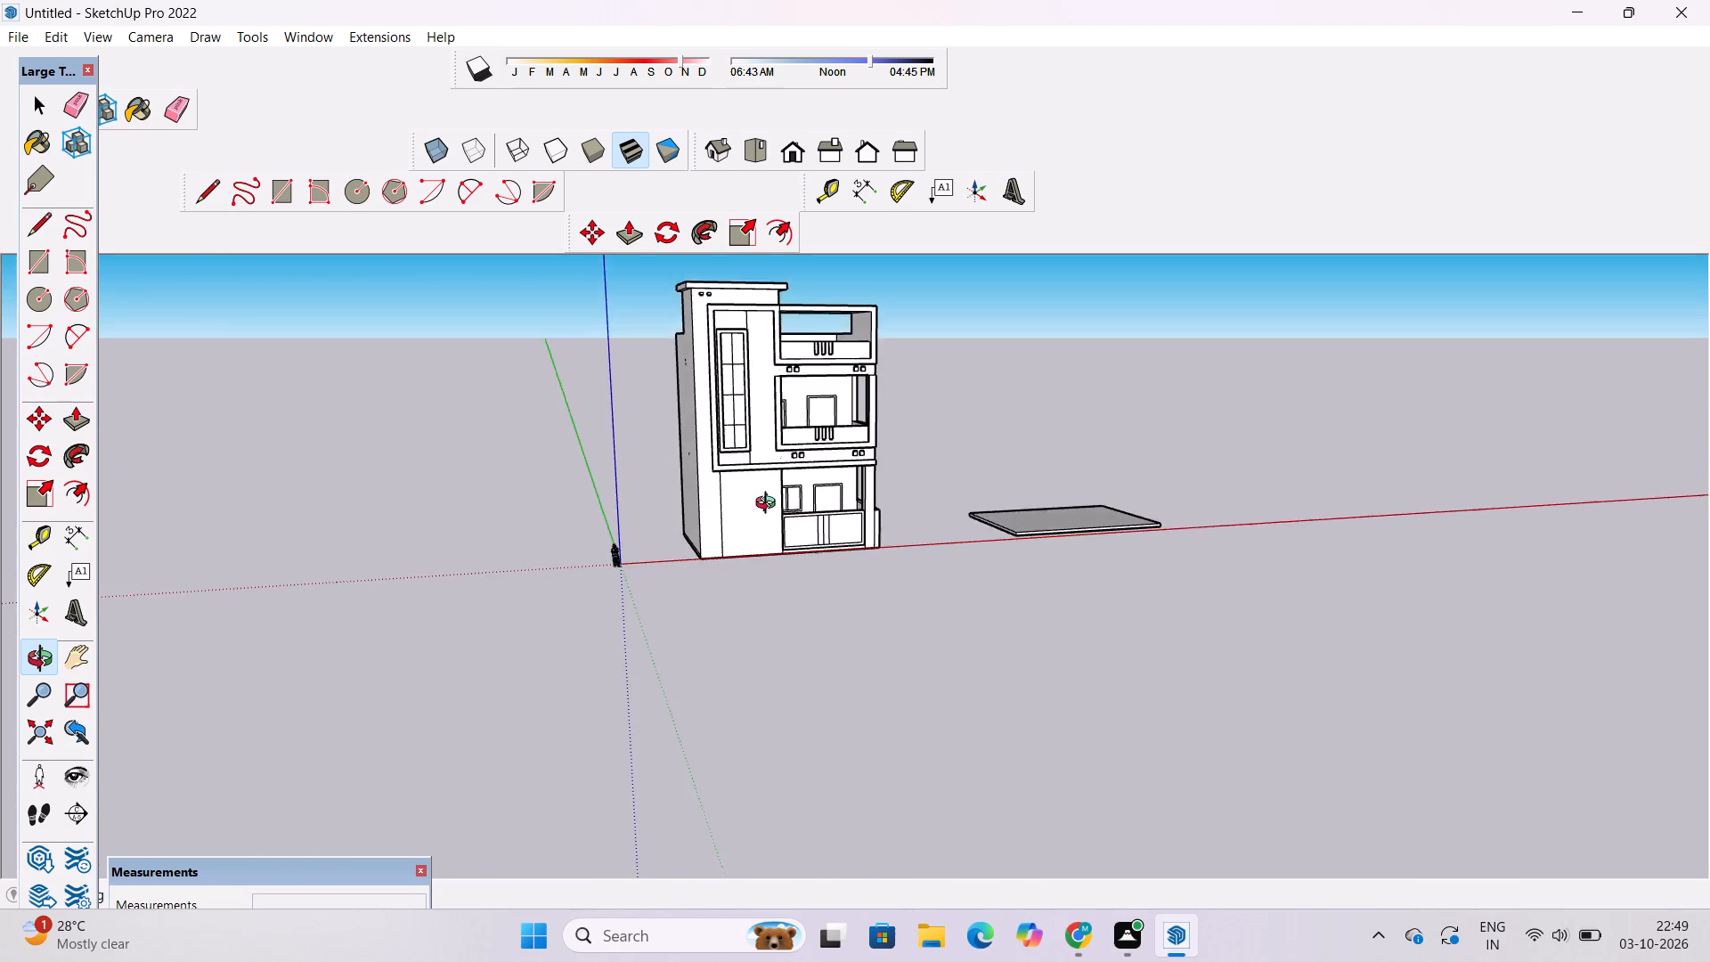
left_click_drag(769, 505, 769, 504)
scroll(718, 418, "up", 4)
left_click_drag(718, 418, 725, 464, "shift")
scroll(696, 395, "up", 6)
key("e")
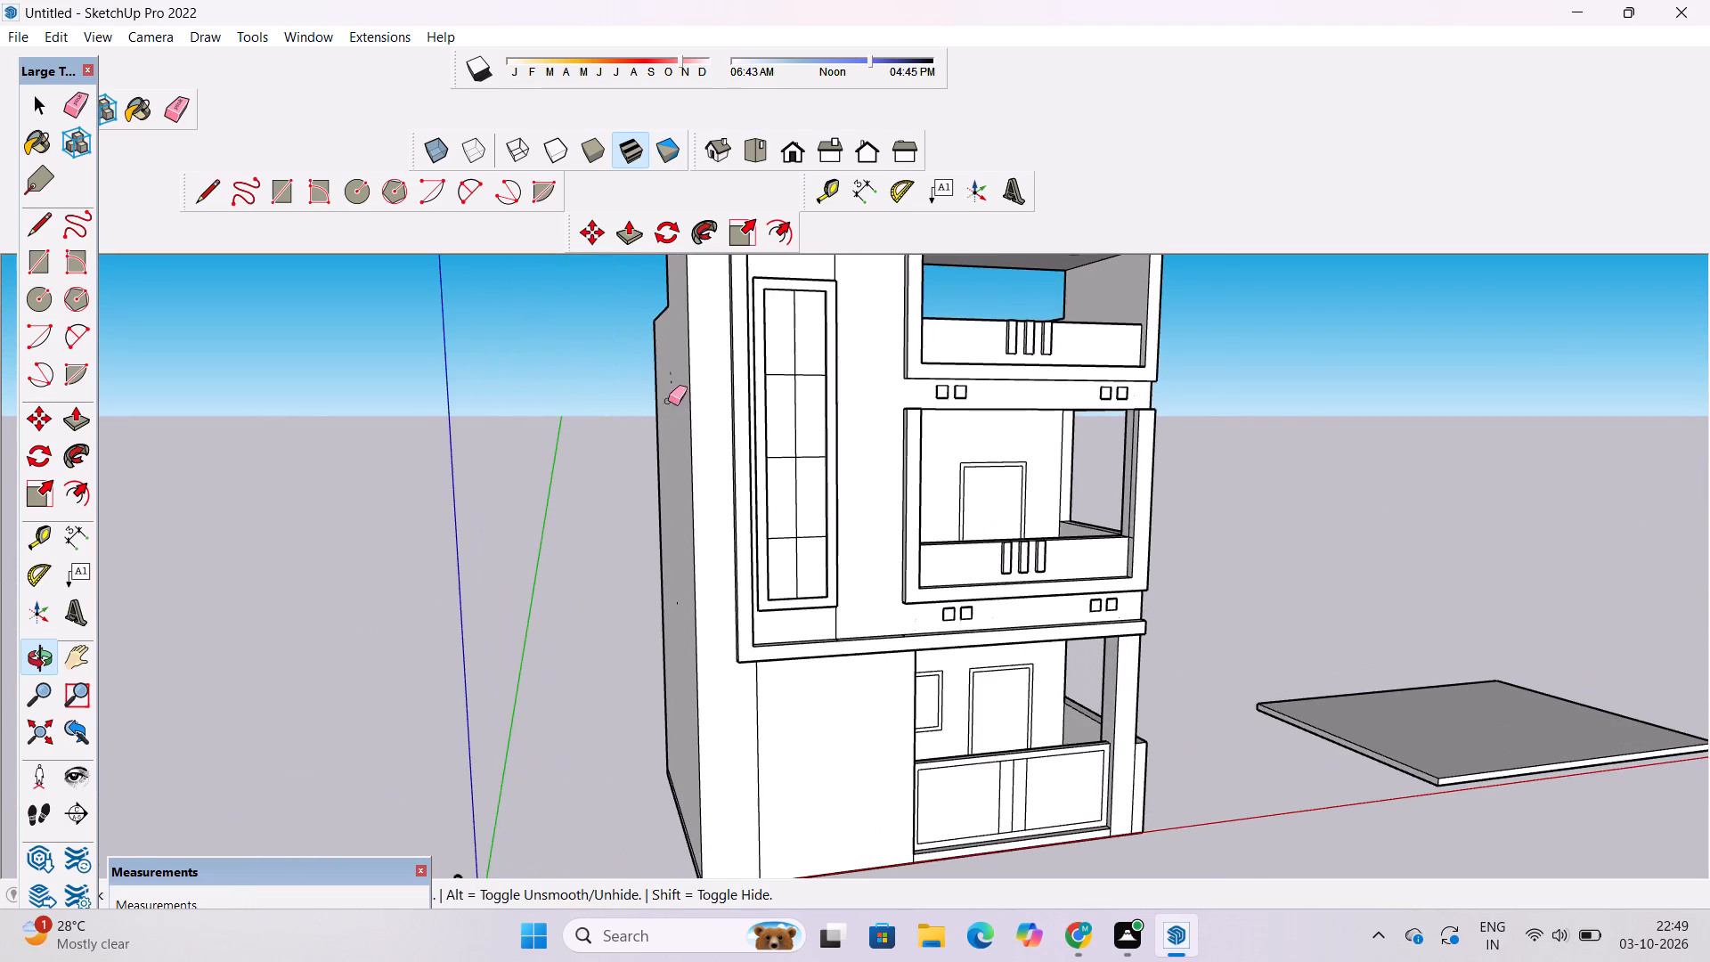
scroll(647, 371, "up", 2)
left_click_drag(672, 345, 673, 390)
left_click_drag(677, 370, 679, 384)
left_click_drag(675, 357, 683, 361)
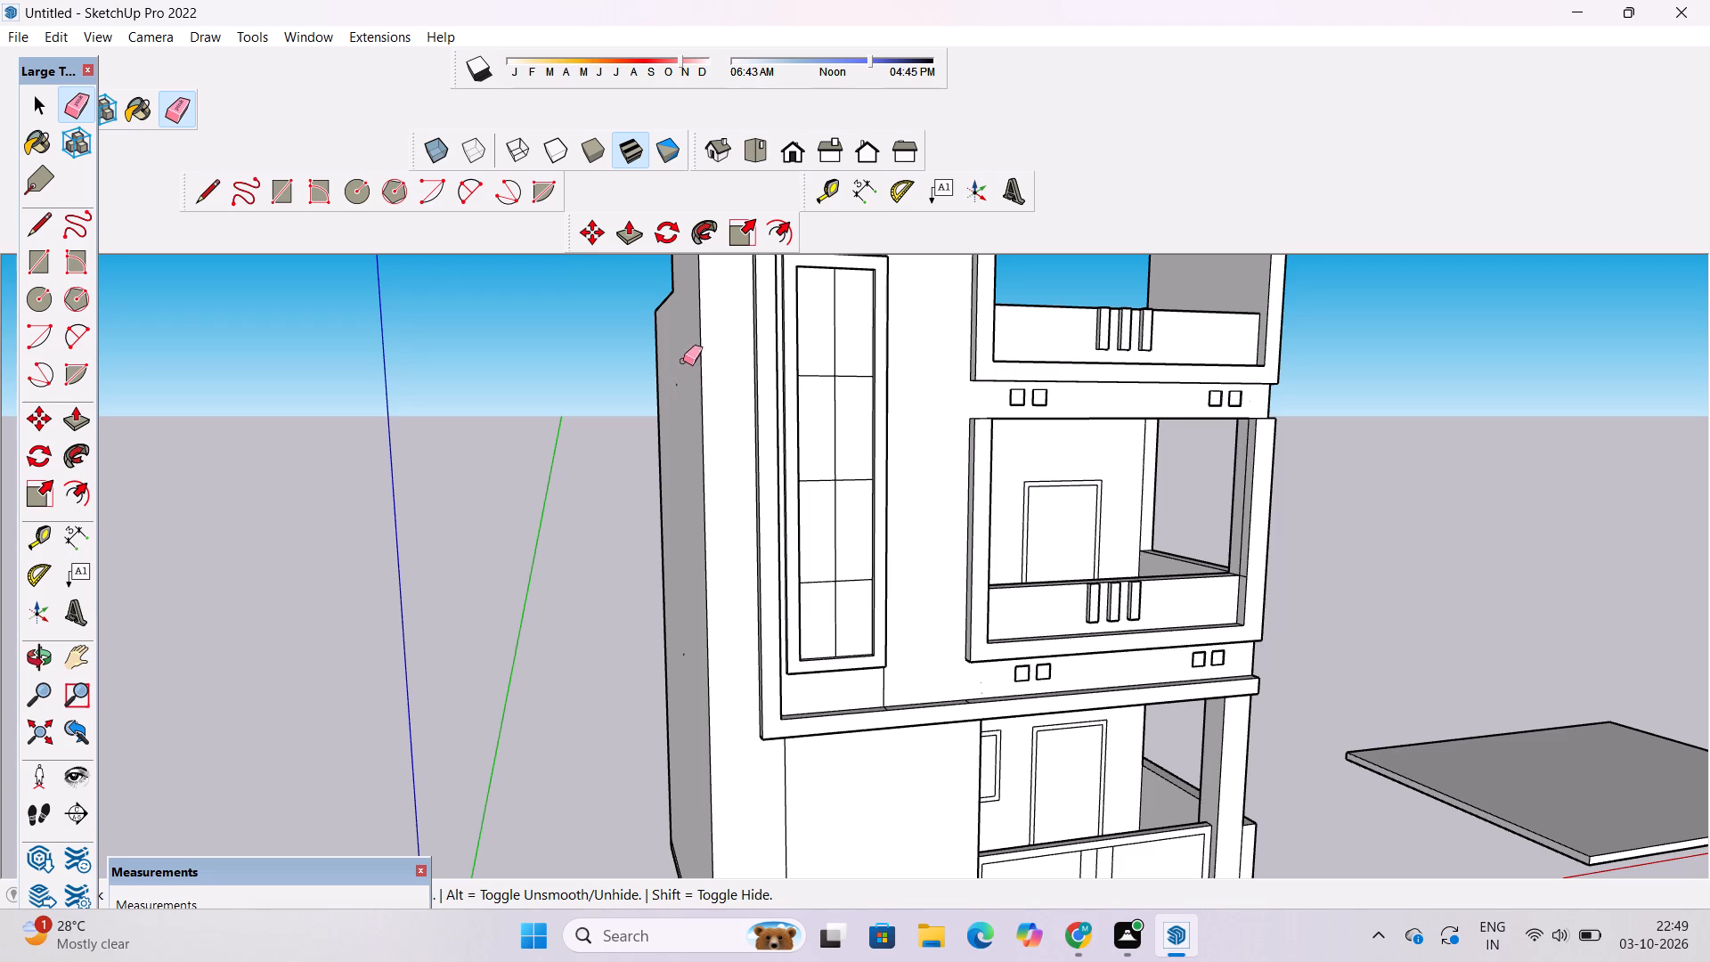
left_click_drag(683, 361, 680, 382)
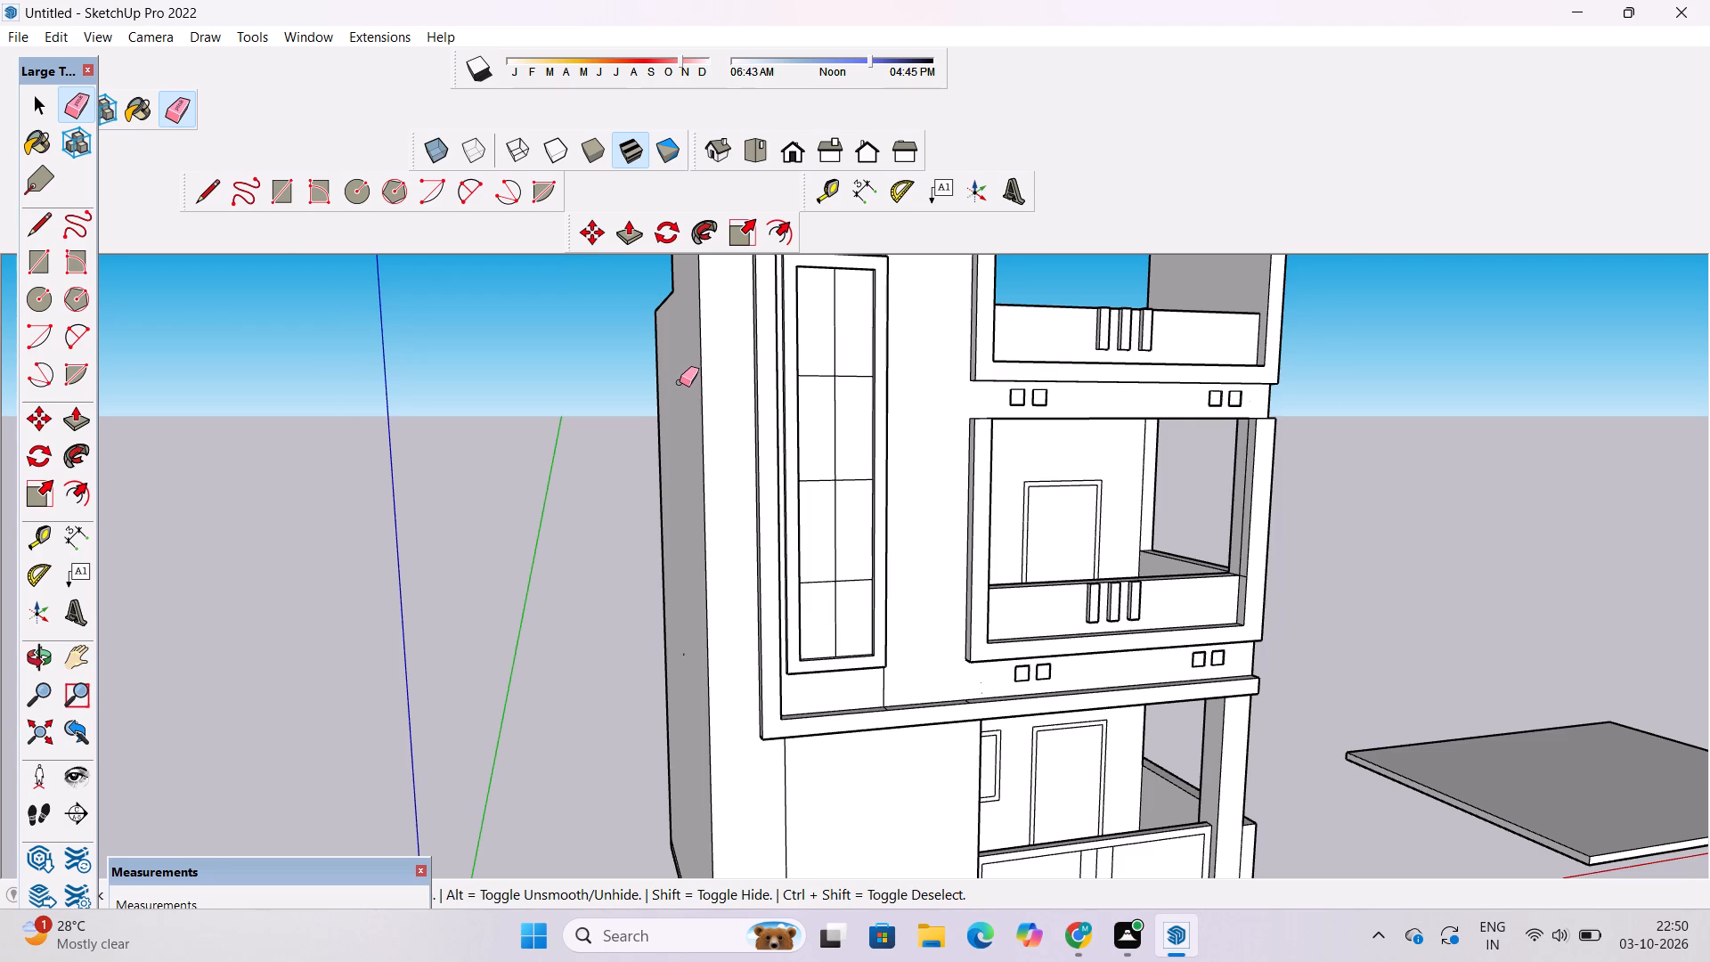
scroll(680, 382, "up", 4)
scroll(680, 382, "down", 6)
left_click_drag(683, 614, 683, 622)
scroll(721, 710, "up", 4)
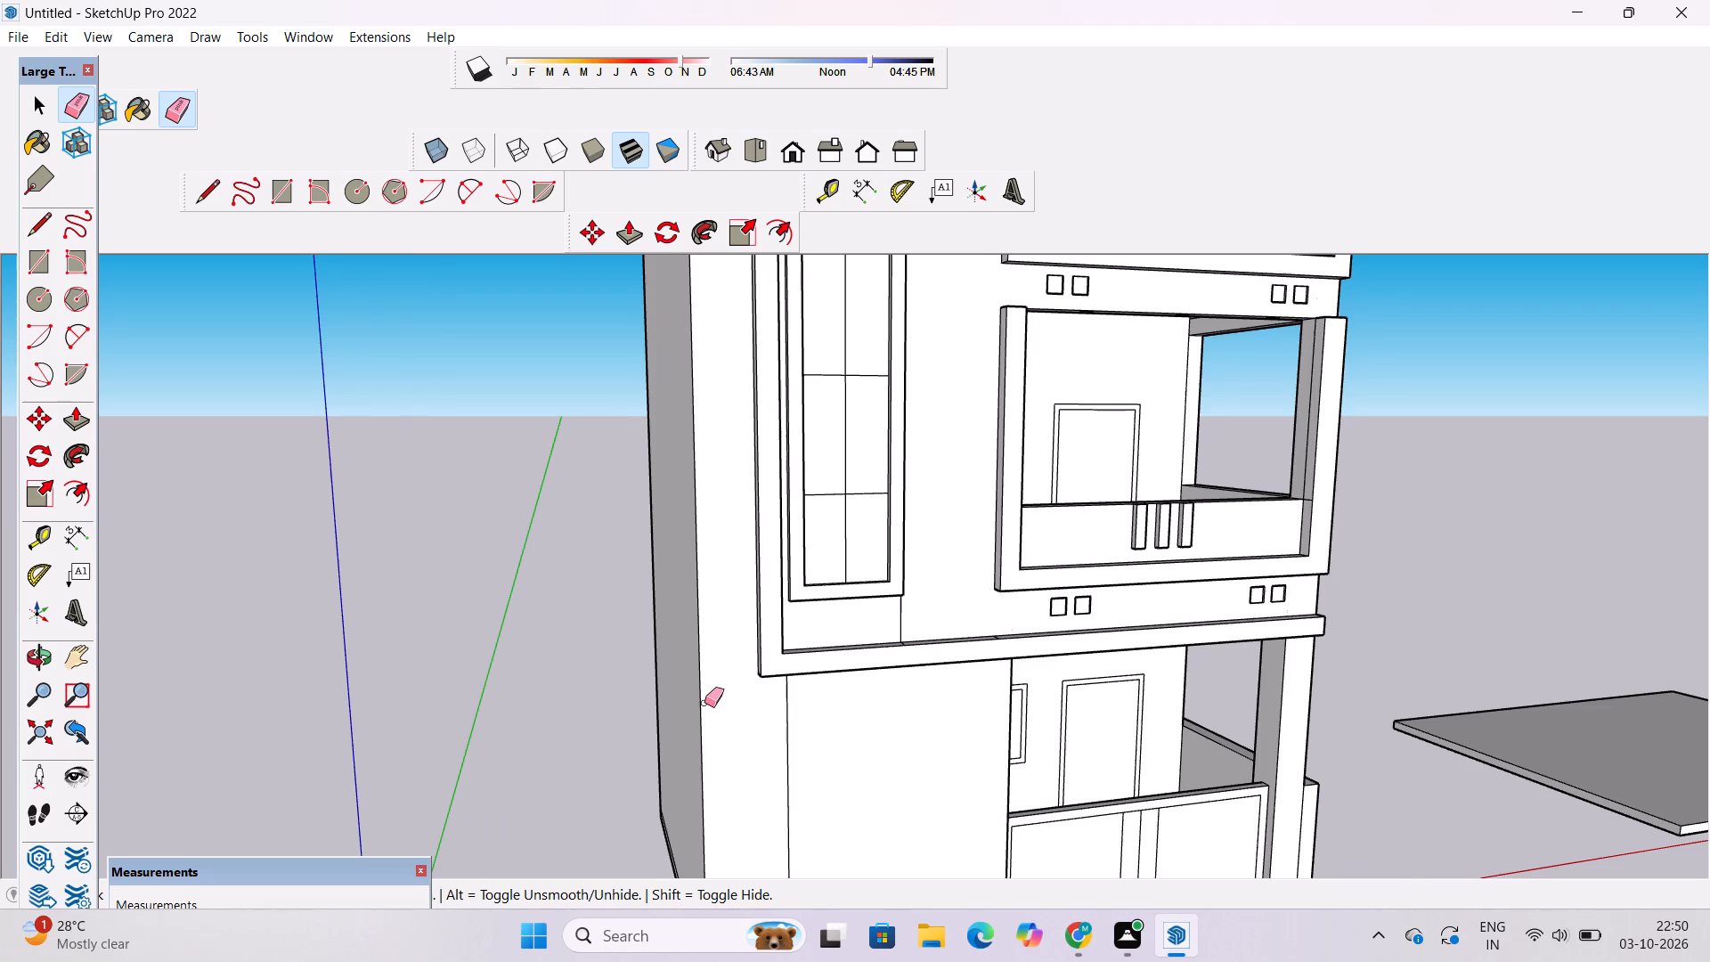
Erase stray edge marks on the rear wall section of the balcony-side wall.
scroll(704, 695, "down", 4)
key("o")
scroll(546, 617, "down", 12)
left_click_drag(704, 638, 530, 612)
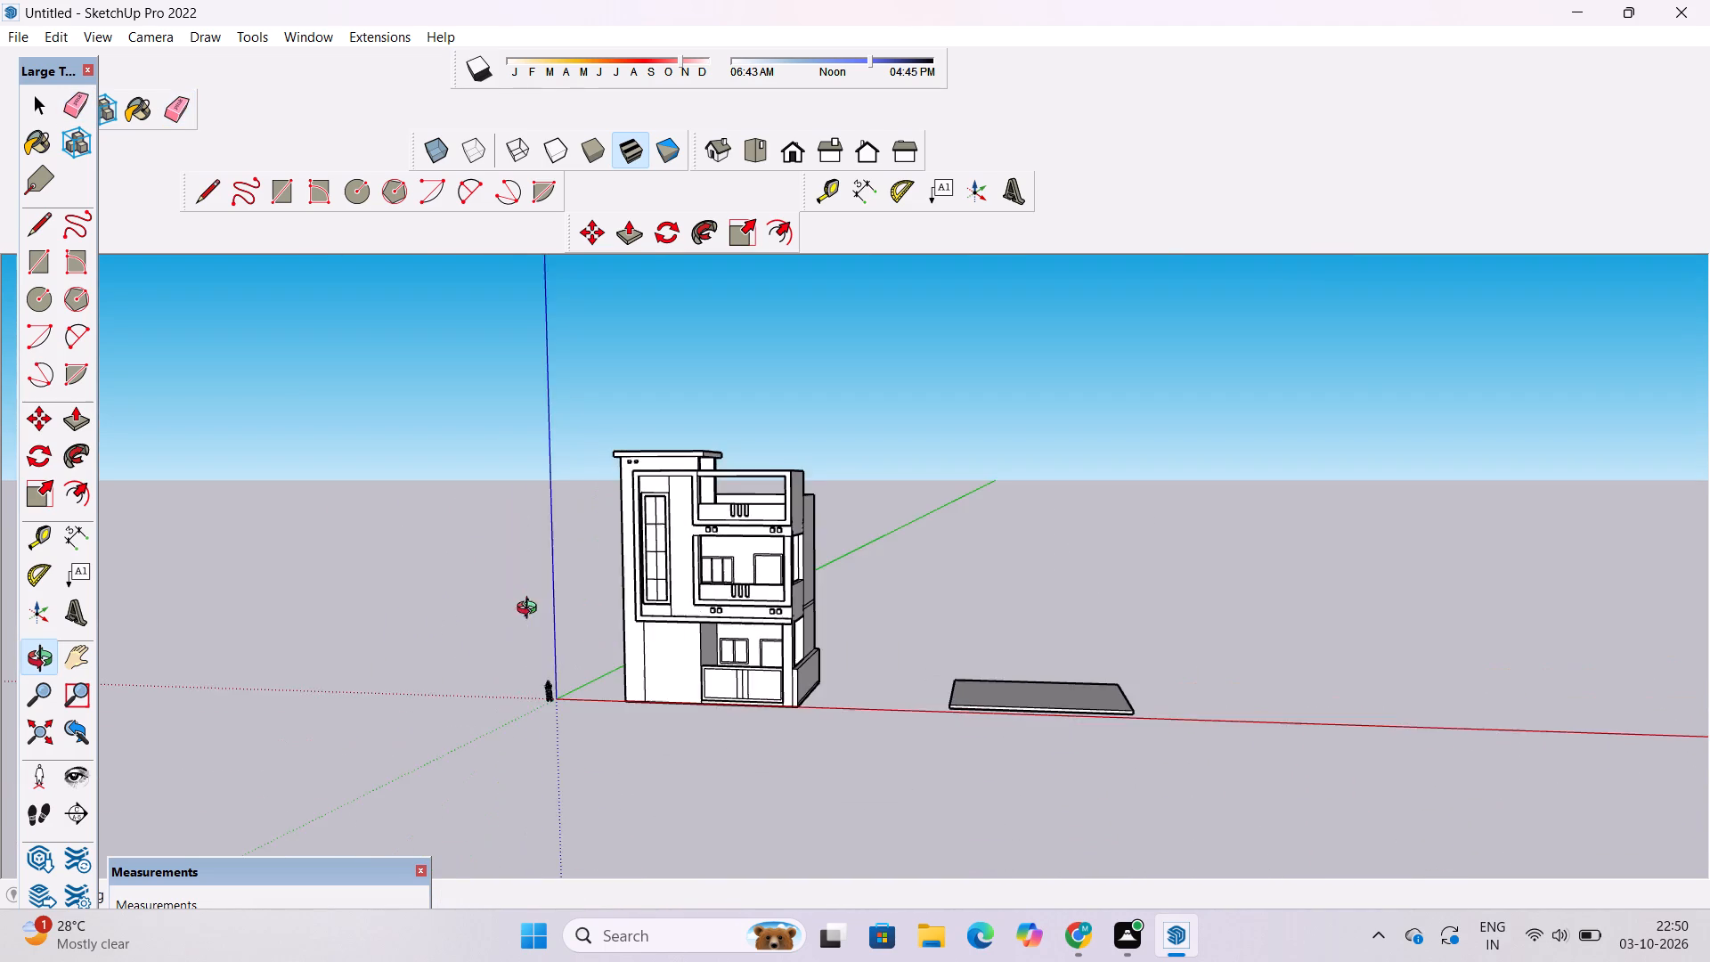
scroll(737, 647, "up", 3)
left_click_drag(717, 646, 428, 625, "shift")
left_click_drag(427, 626, 502, 626)
scroll(467, 640, "down", 5, "shift")
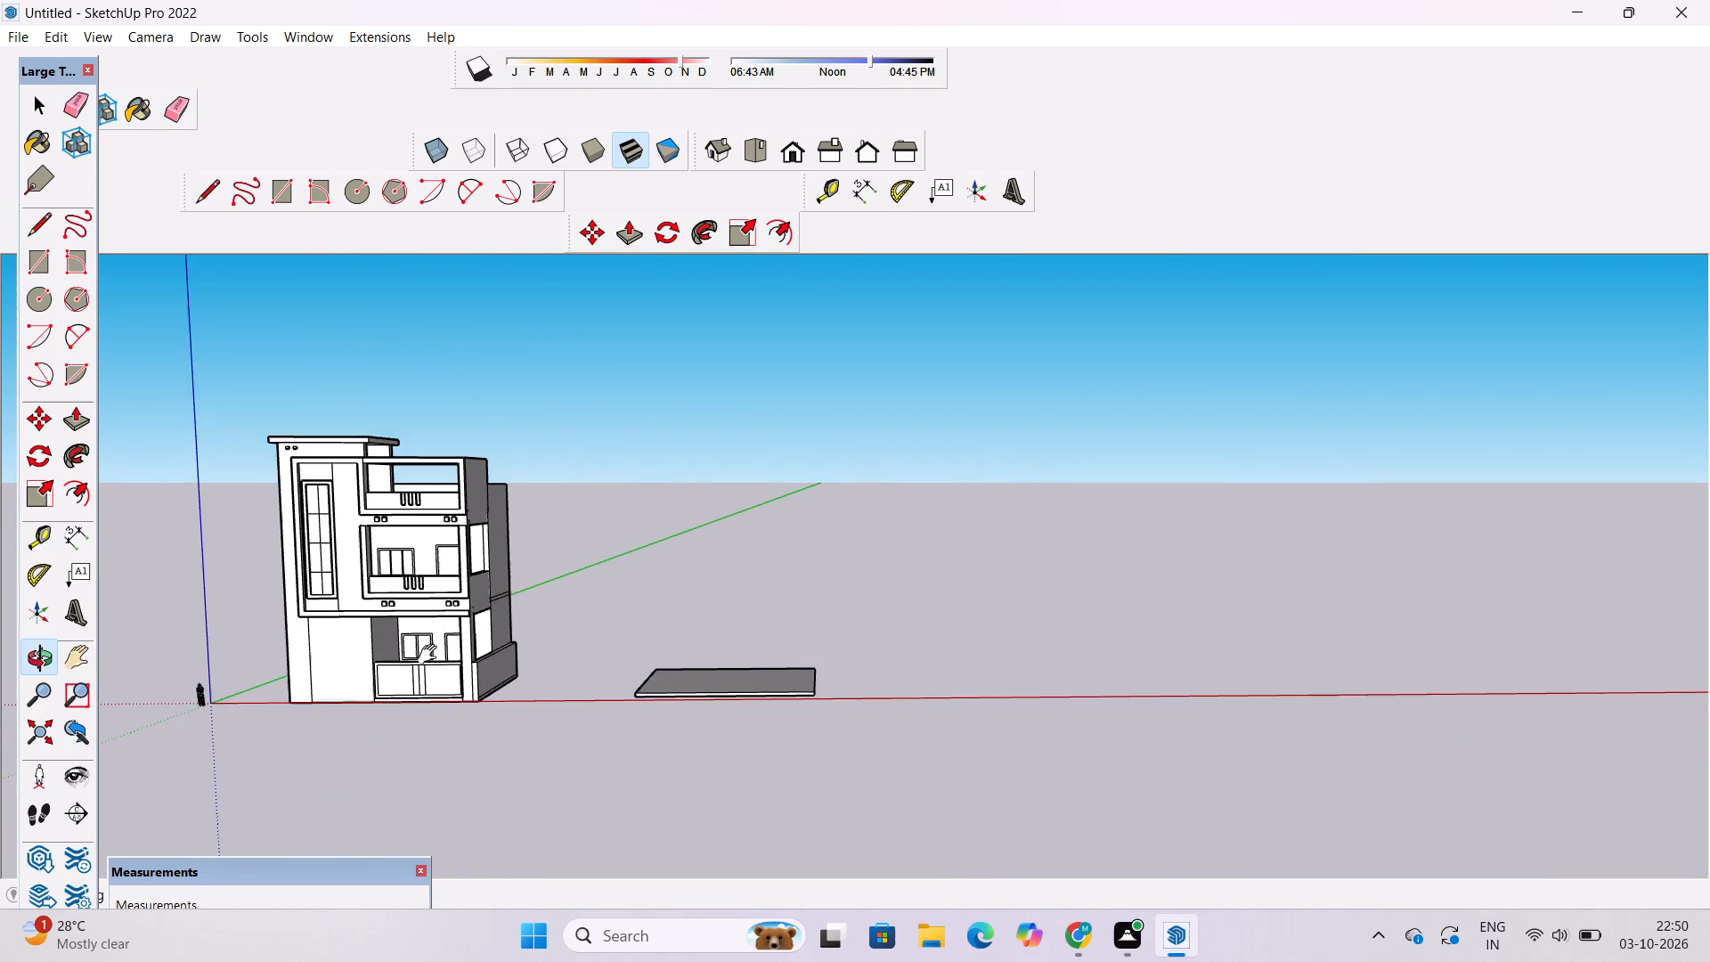
left_click_drag(431, 655, 573, 627, "shift")
scroll(582, 612, "up", 9)
left_click_drag(827, 543, 477, 624)
scroll(810, 523, "up", 5)
left_click_drag(865, 491, 737, 558, "shift")
left_click_drag(732, 562, 640, 577)
key("e")
left_click_drag(718, 466, 717, 573)
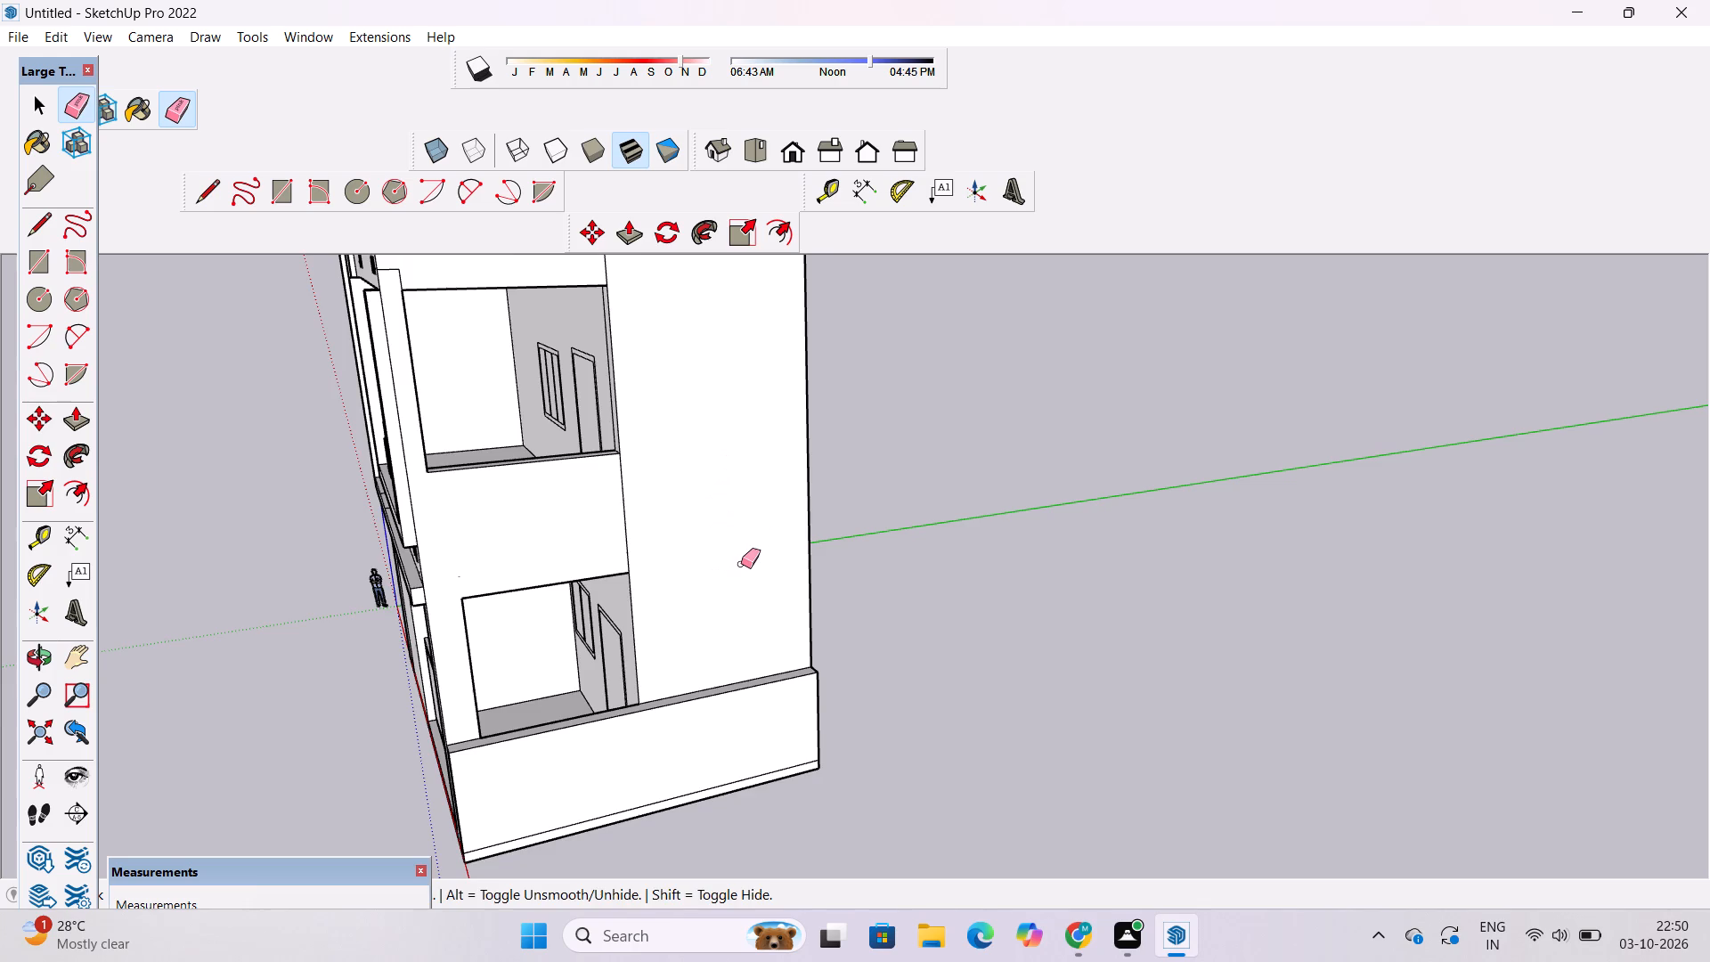
Examine the whole house front from a distance.
key("o")
scroll(769, 537, "down", 12)
left_click_drag(708, 575, 1190, 478)
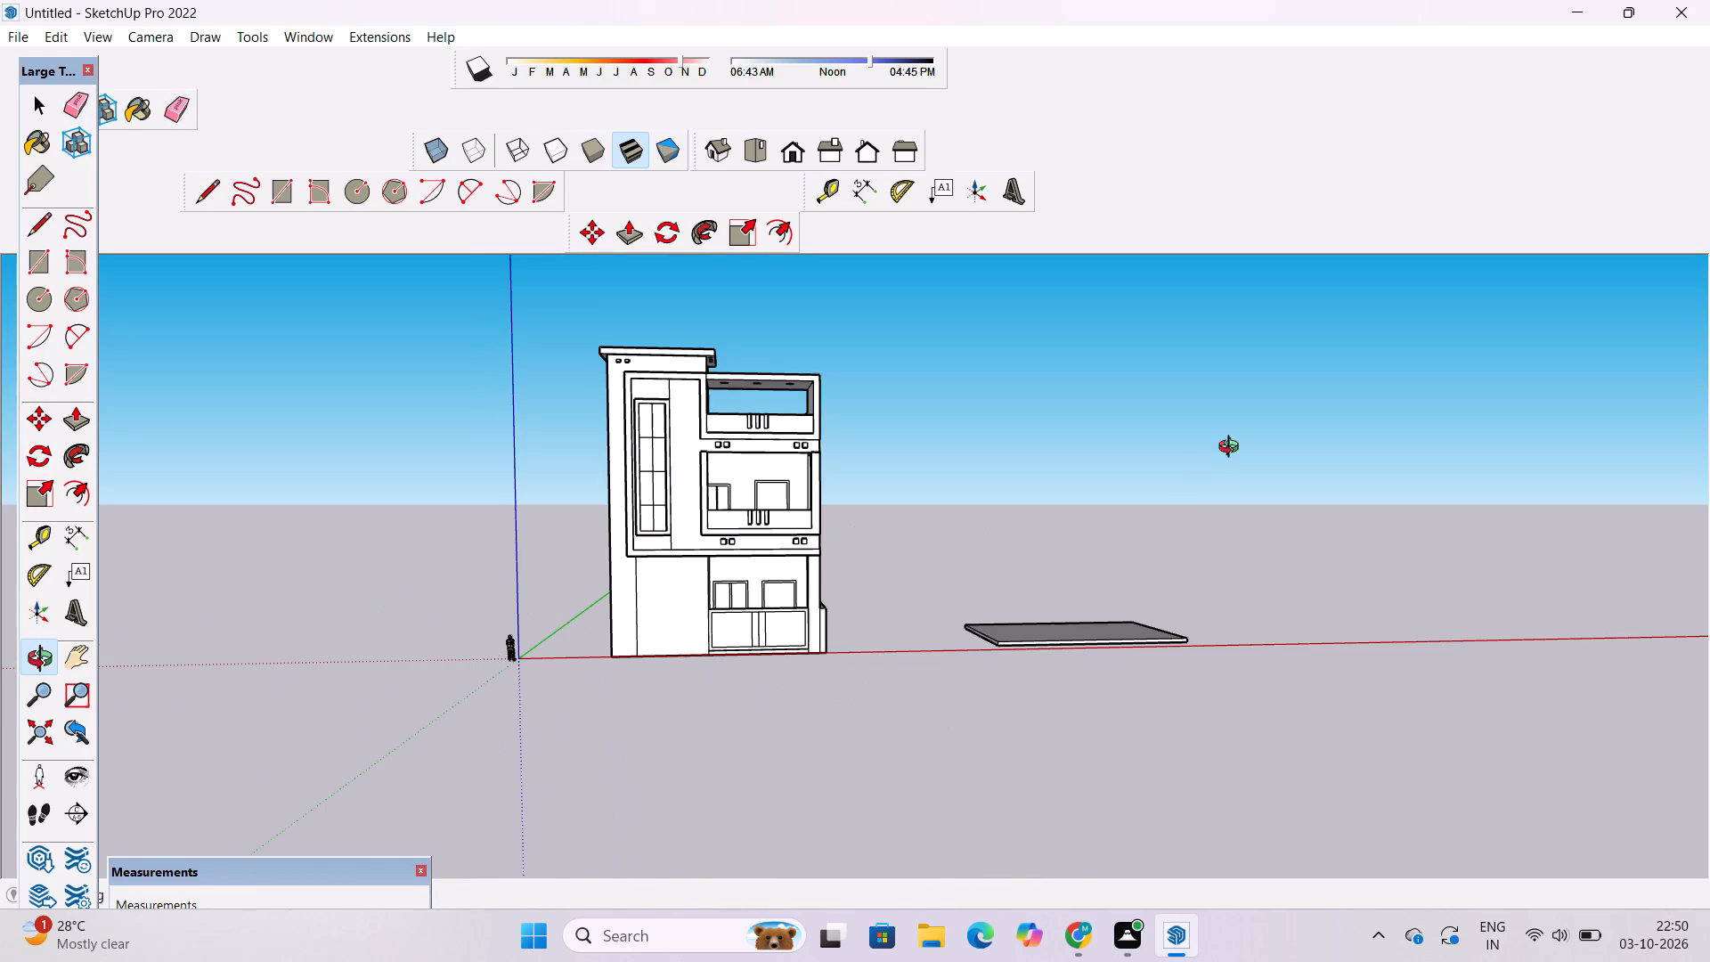
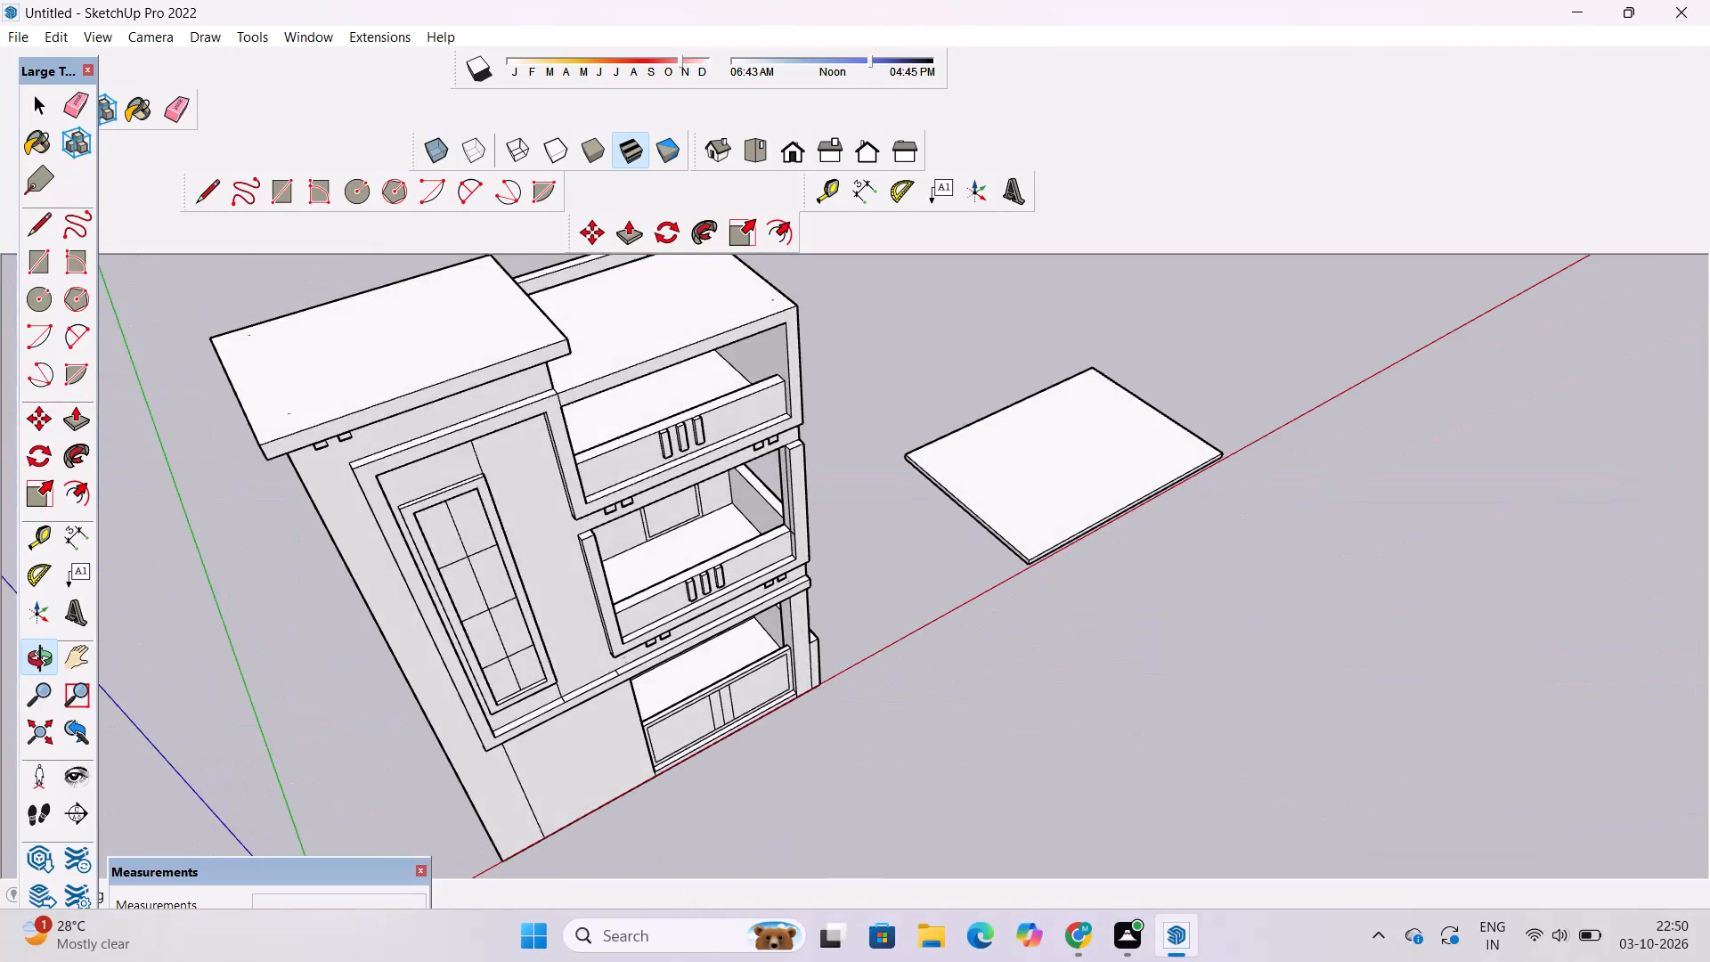
Examine the ground-floor porch, the open balcony side and the whole house front from a distance.
scroll(696, 706, "up", 5)
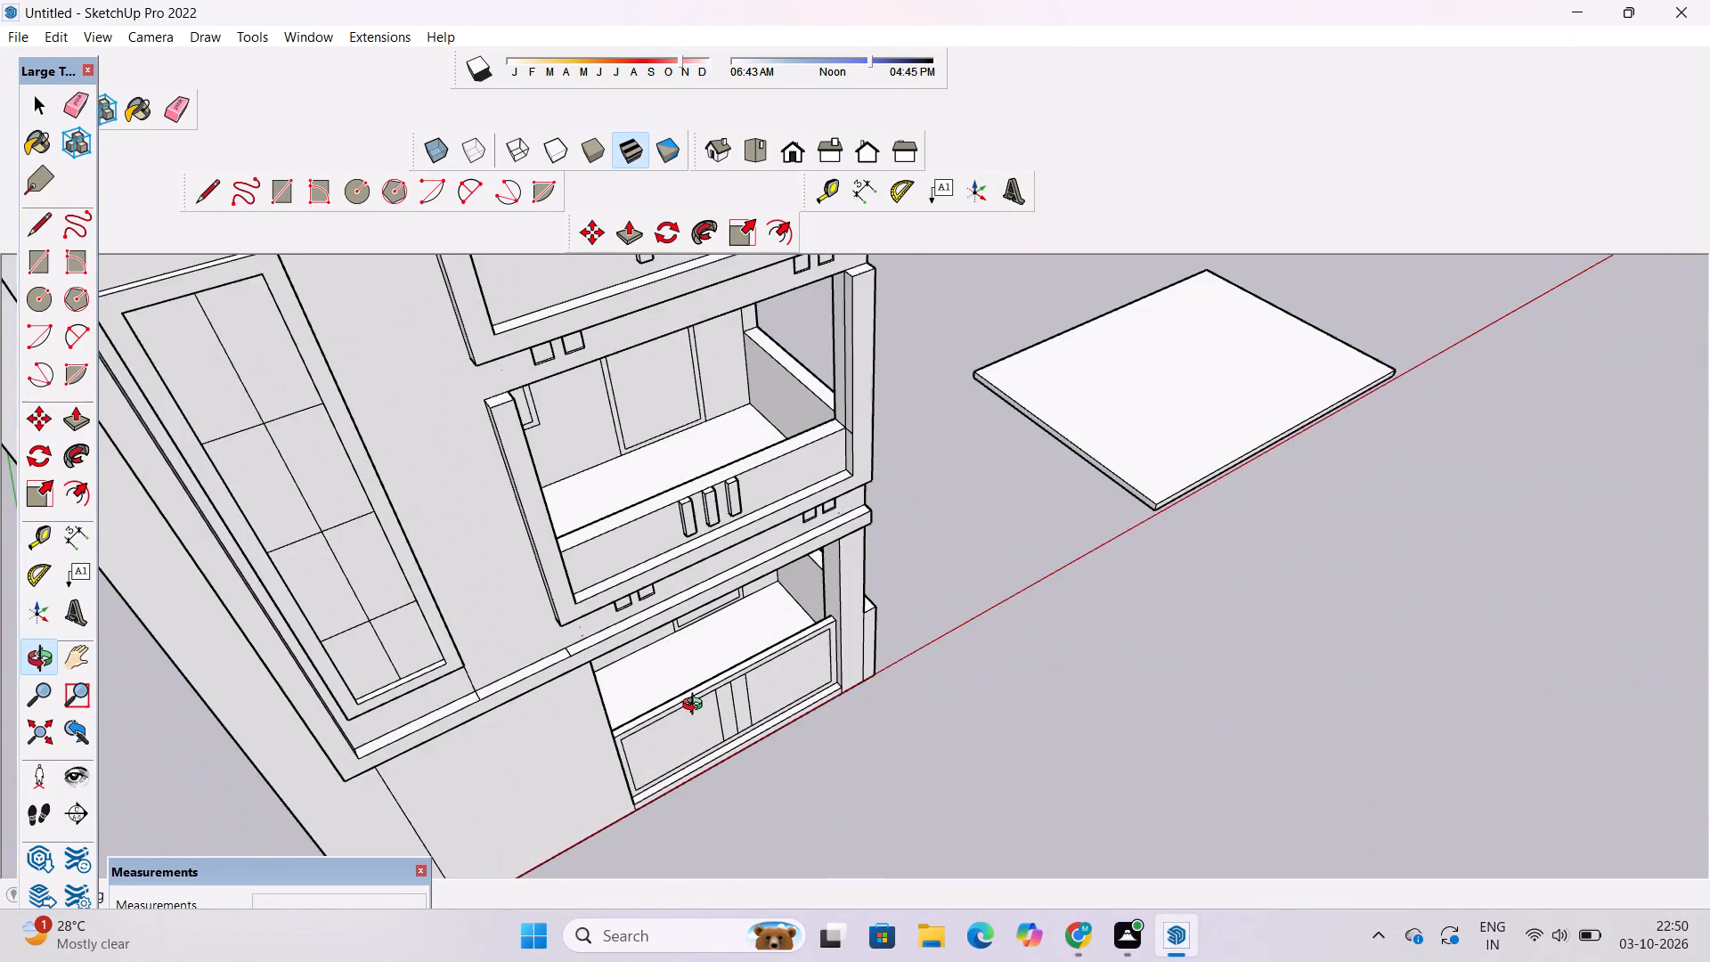
left_click_drag(696, 715, 713, 779, "shift")
left_click_drag(784, 798, 620, 618)
scroll(765, 737, "up", 5)
left_click_drag(981, 778, 596, 495)
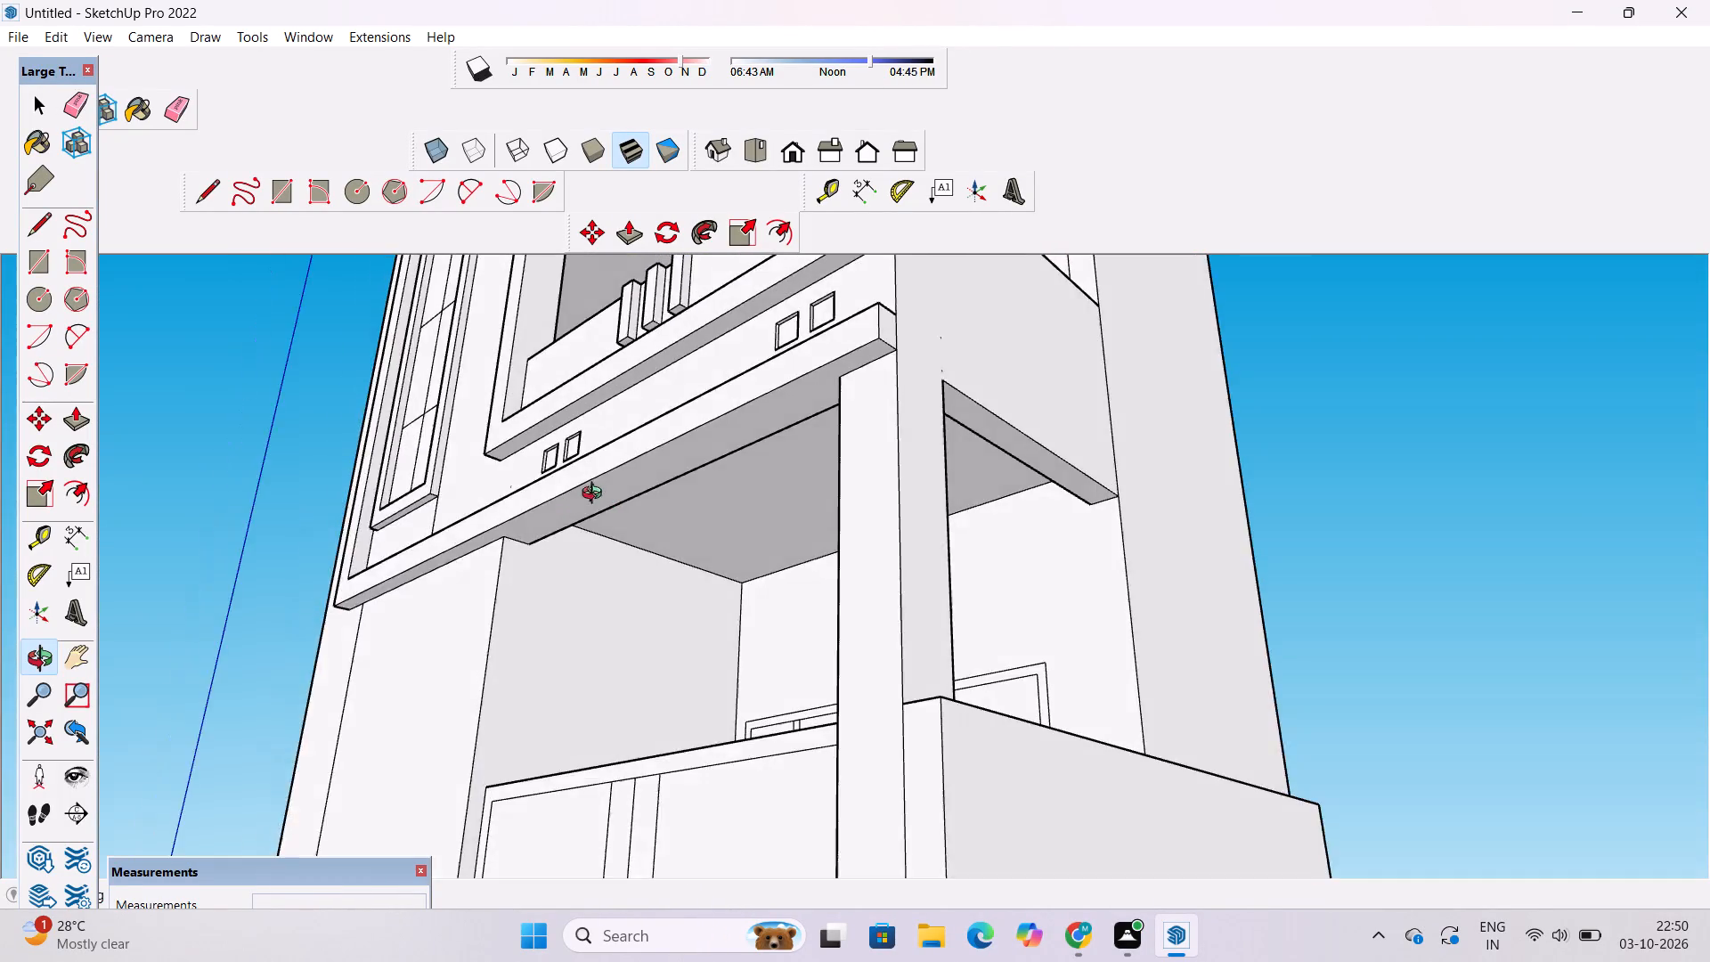
left_click_drag(596, 495, 600, 495)
scroll(533, 531, "down", 7)
left_click_drag(436, 615, 422, 914)
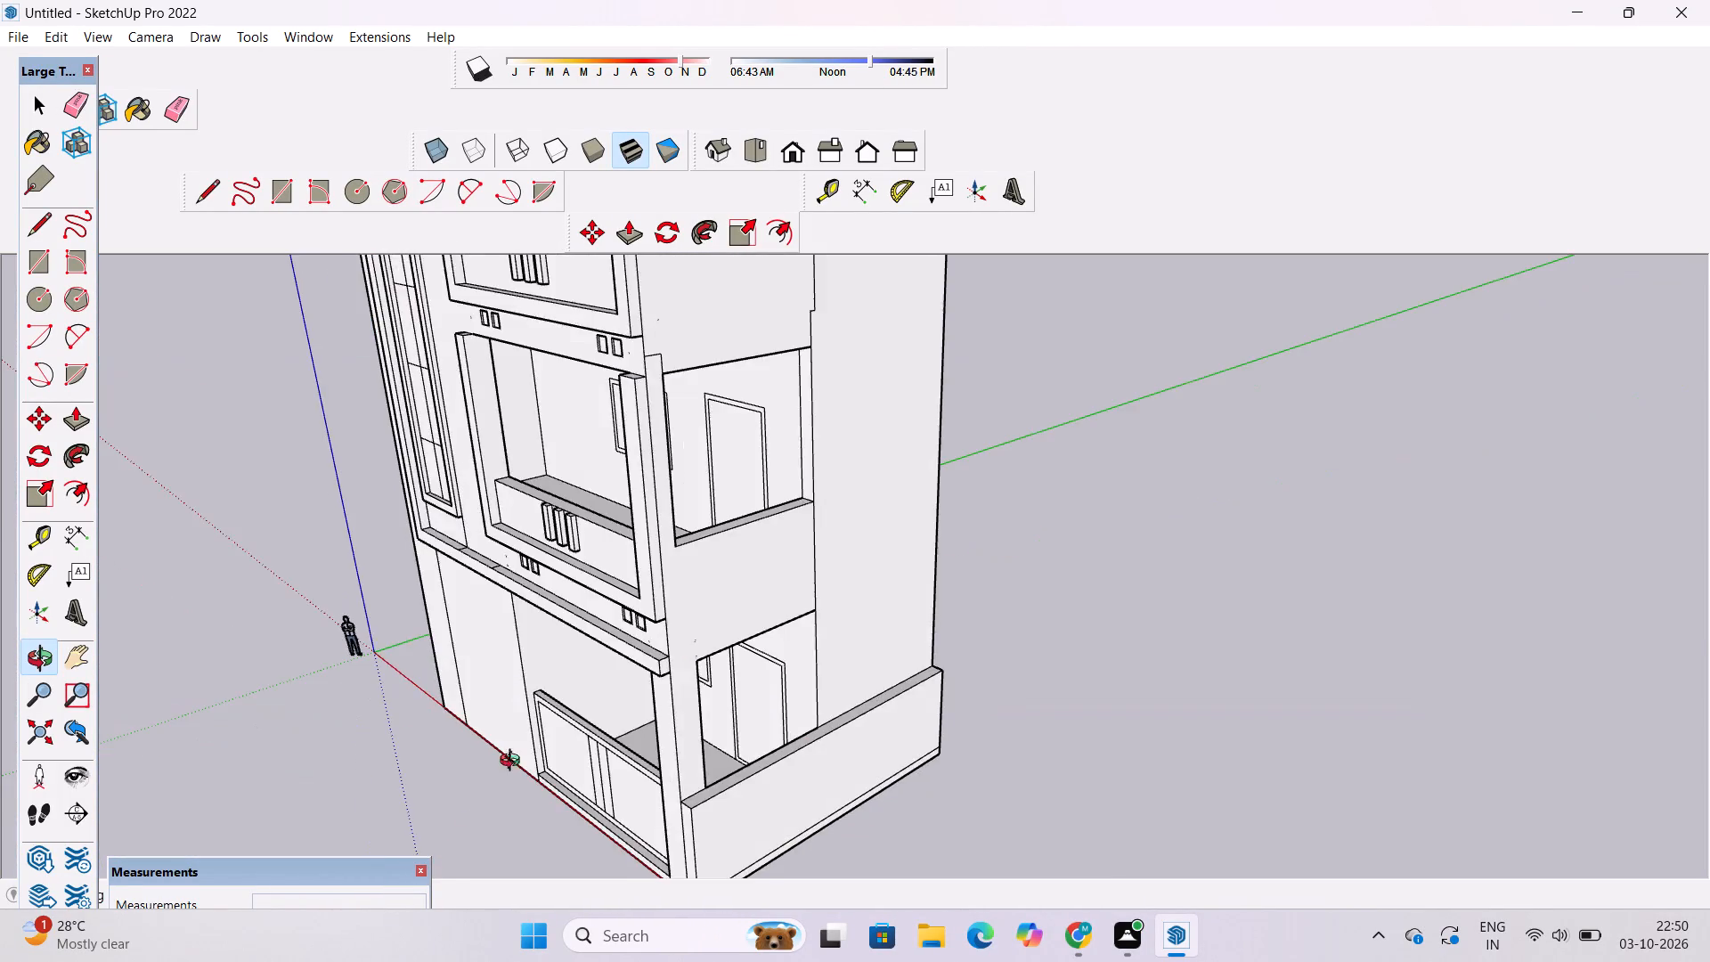
scroll(543, 701, "down", 6)
left_click_drag(561, 701, 534, 849, "shift")
left_click_drag(532, 849, 843, 741)
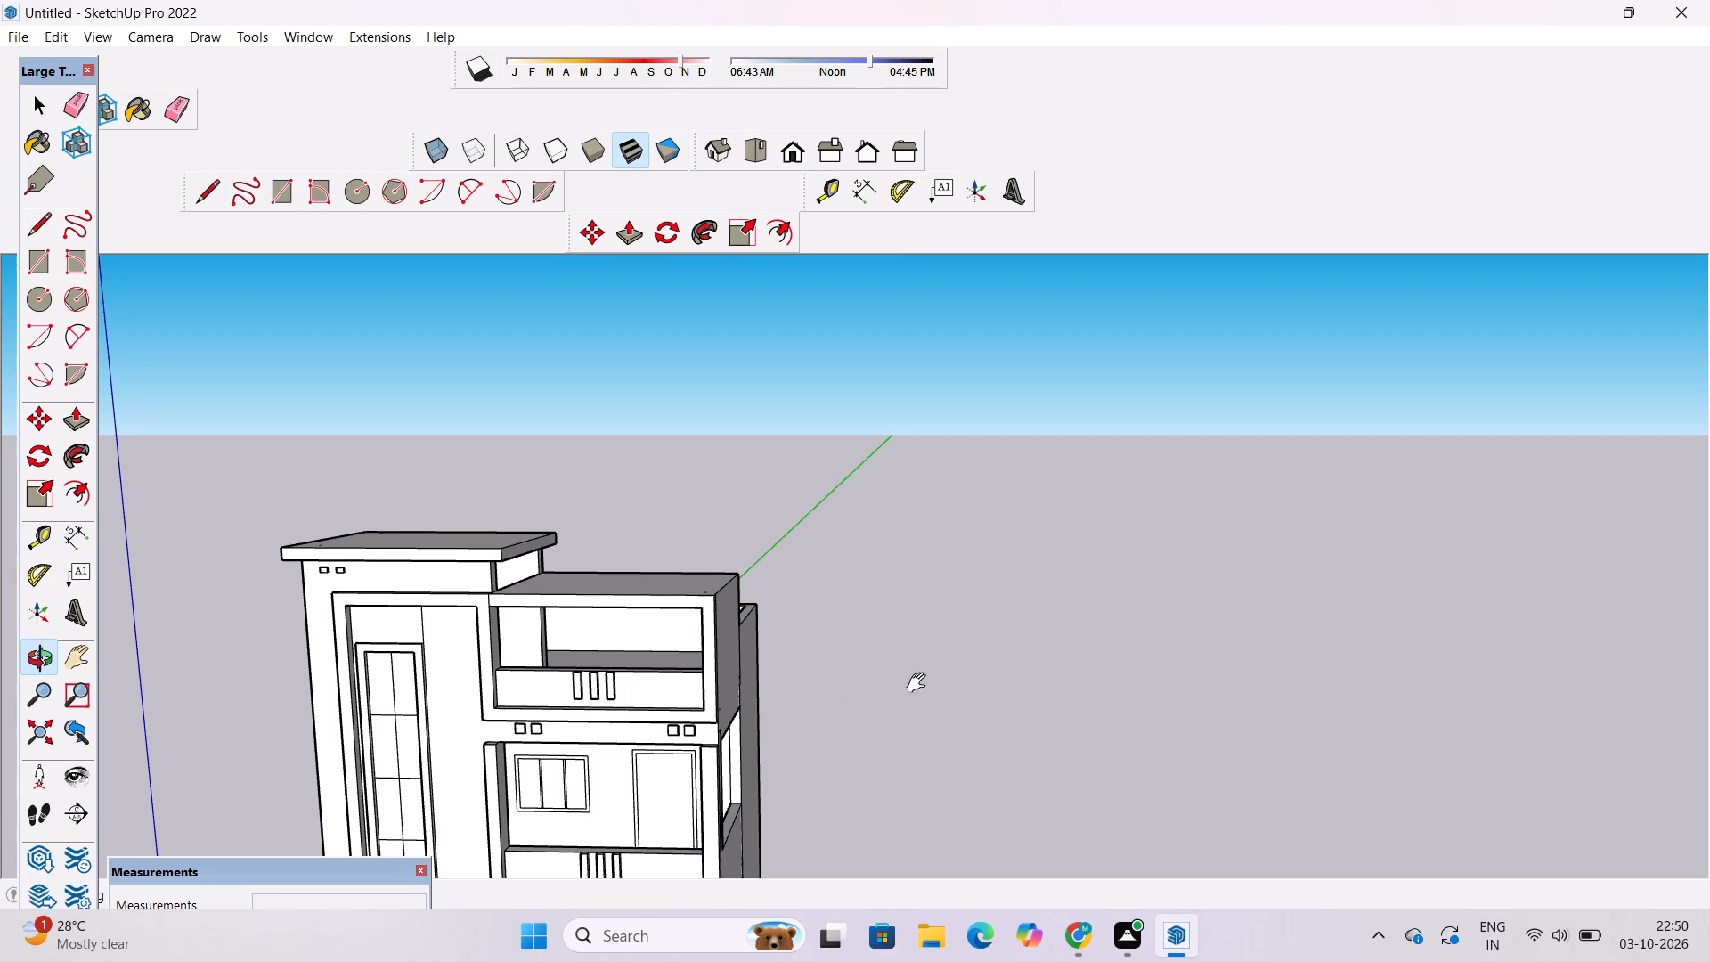
scroll(867, 586, "down", 6, "shift")
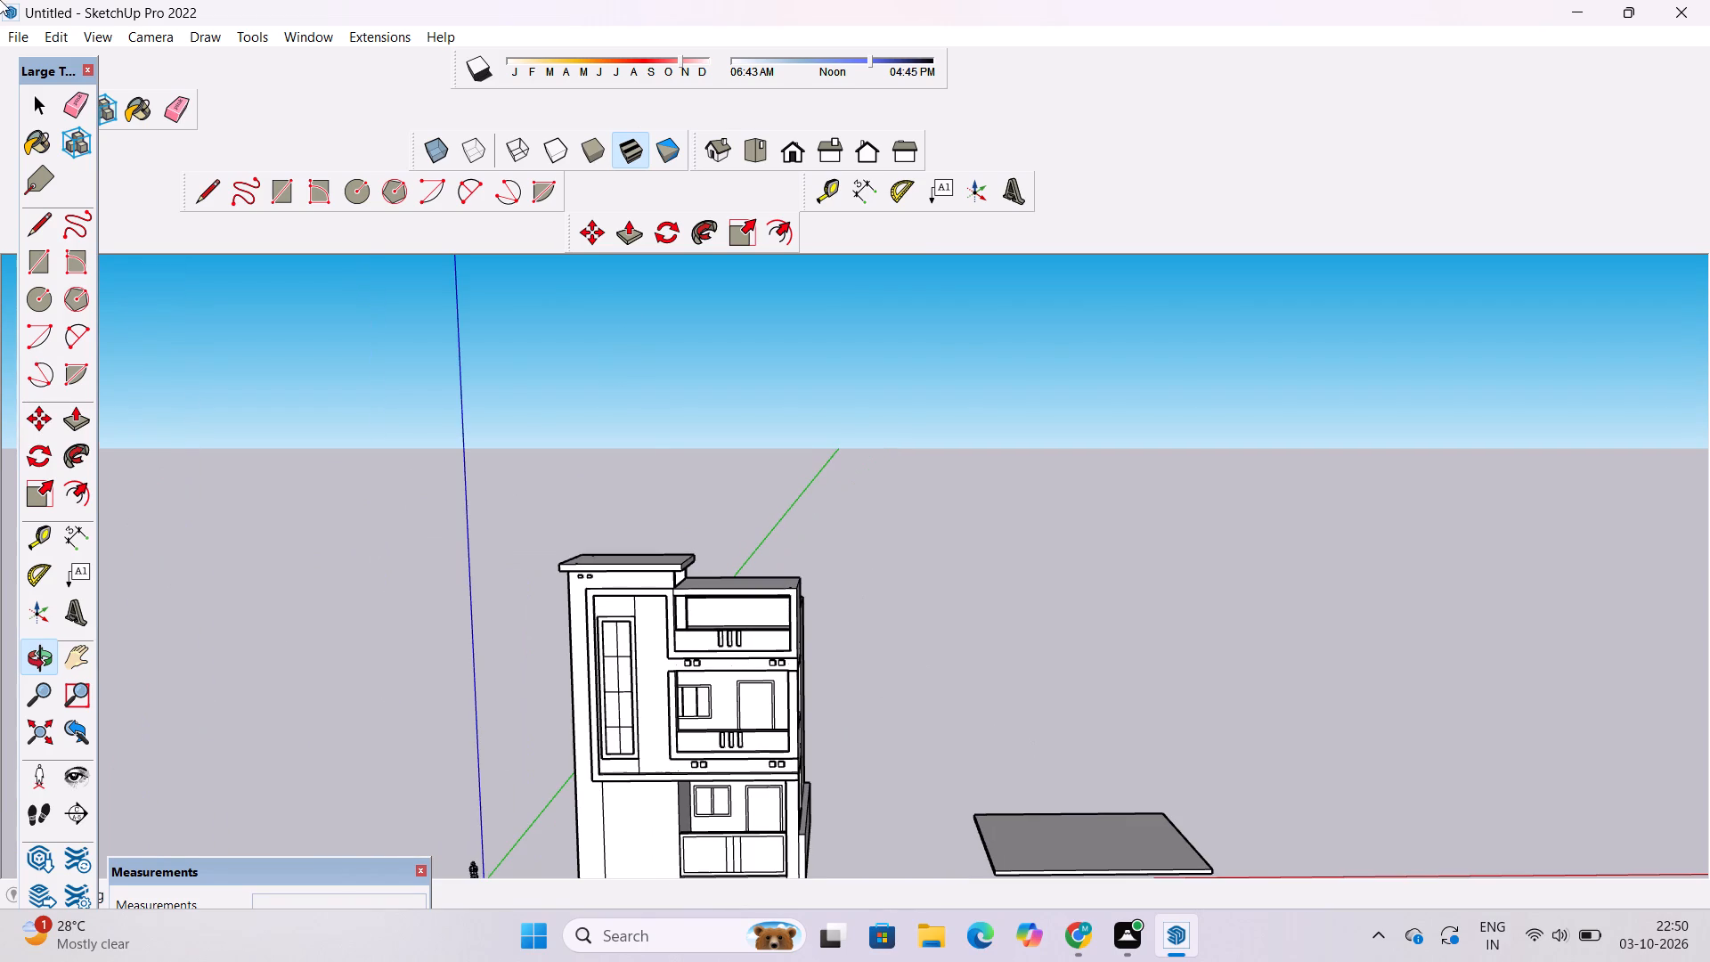
scroll(1030, 782, "down", 2)
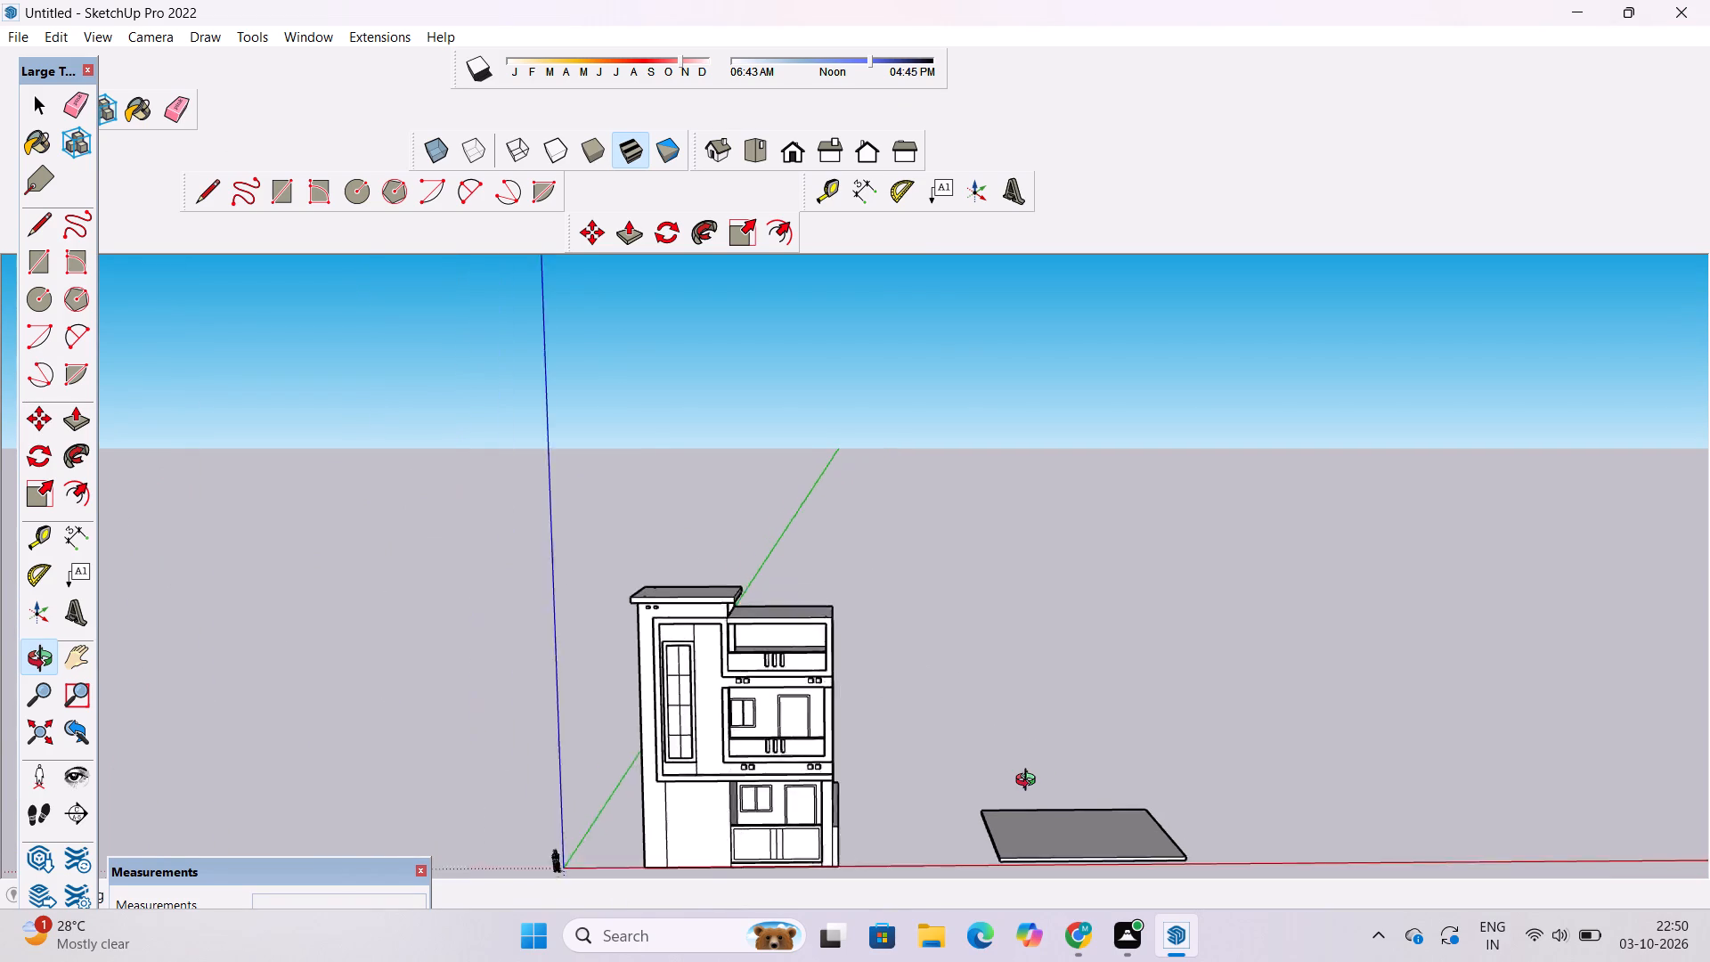
scroll(1030, 782, "down", 3)
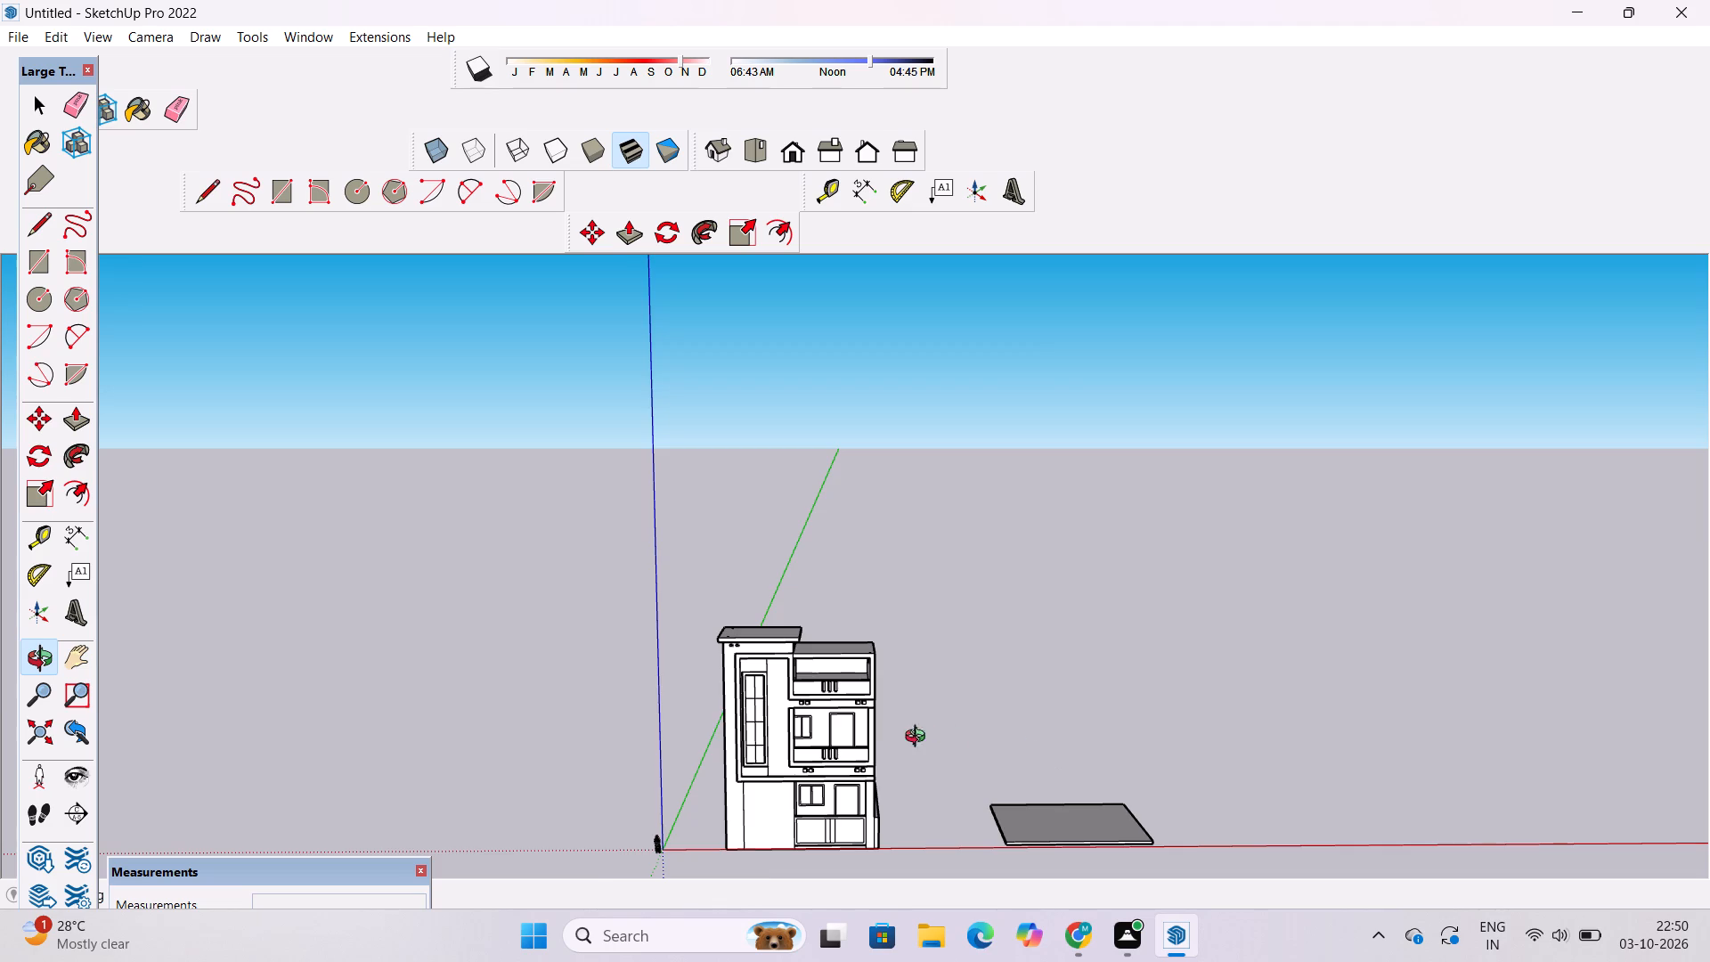
Examine the ground-floor porch closely, including its panelled parapet, corner column, window and door, against the floors above.
scroll(888, 737, "up", 3)
left_click_drag(854, 762, 923, 592, "shift")
scroll(914, 621, "up", 11)
left_click_drag(1010, 718, 556, 699)
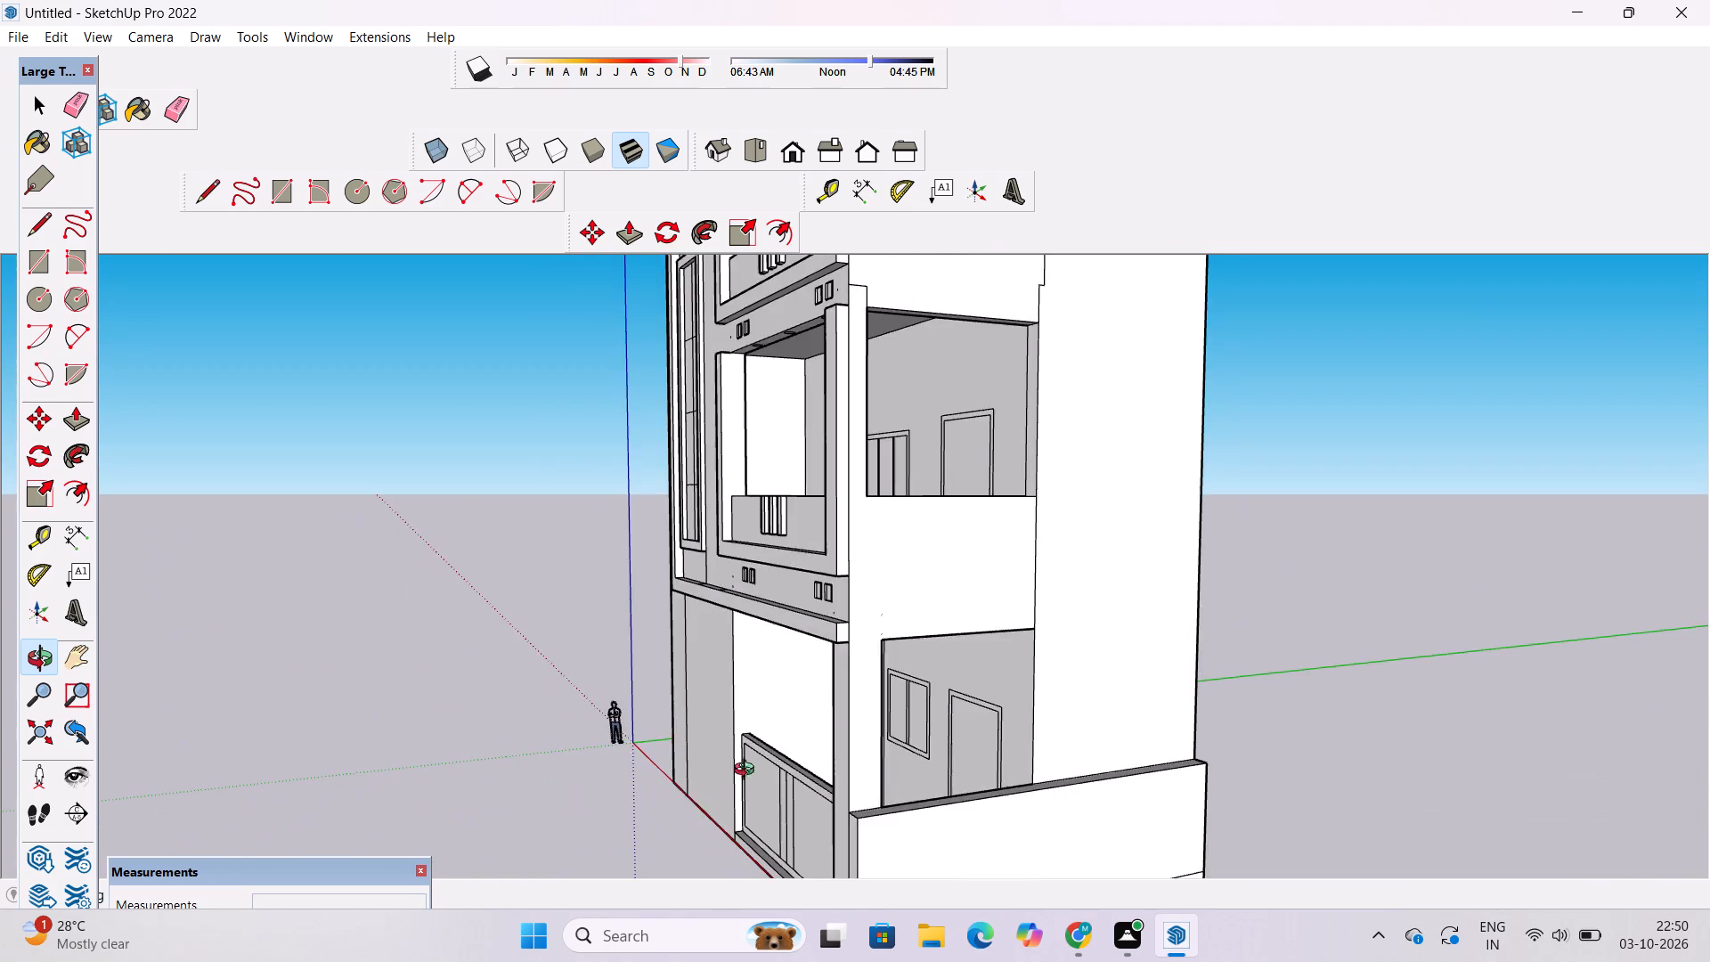
left_click_drag(835, 787, 836, 569)
left_click_drag(835, 597, 1469, 658)
scroll(1201, 651, "up", 7)
scroll(1004, 660, "down", 6)
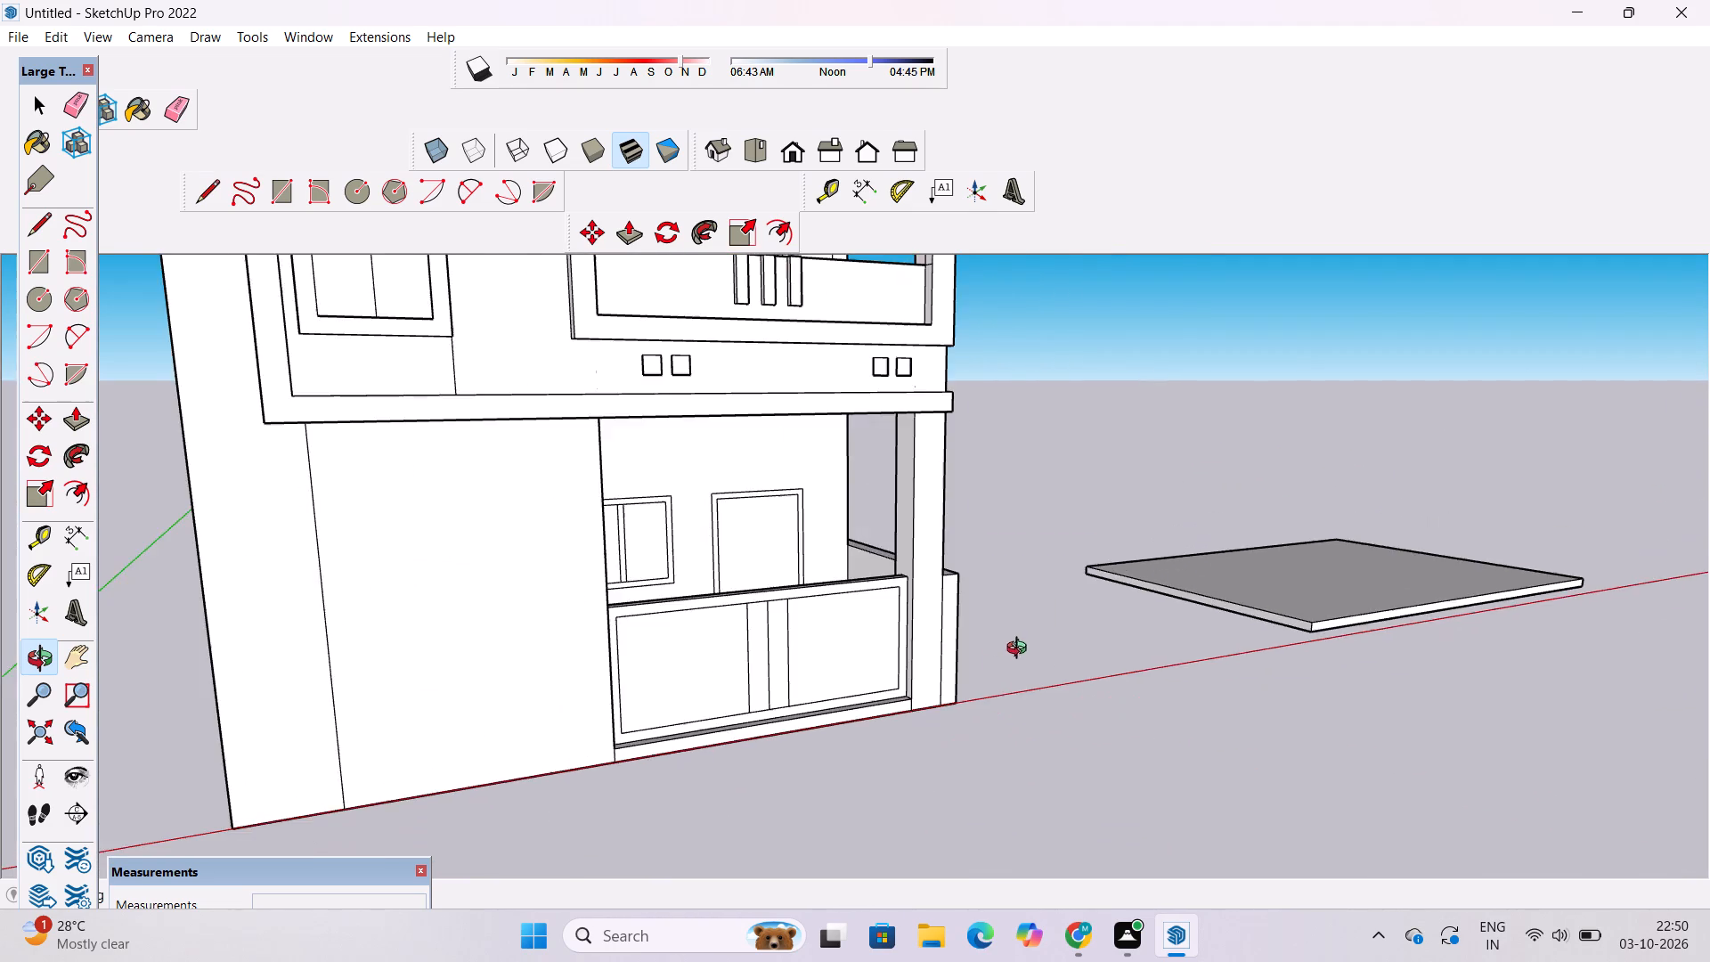
left_click_drag(1090, 623, 833, 630)
left_click_drag(903, 632, 816, 642)
scroll(809, 642, "down", 3)
left_click_drag(804, 640, 808, 647)
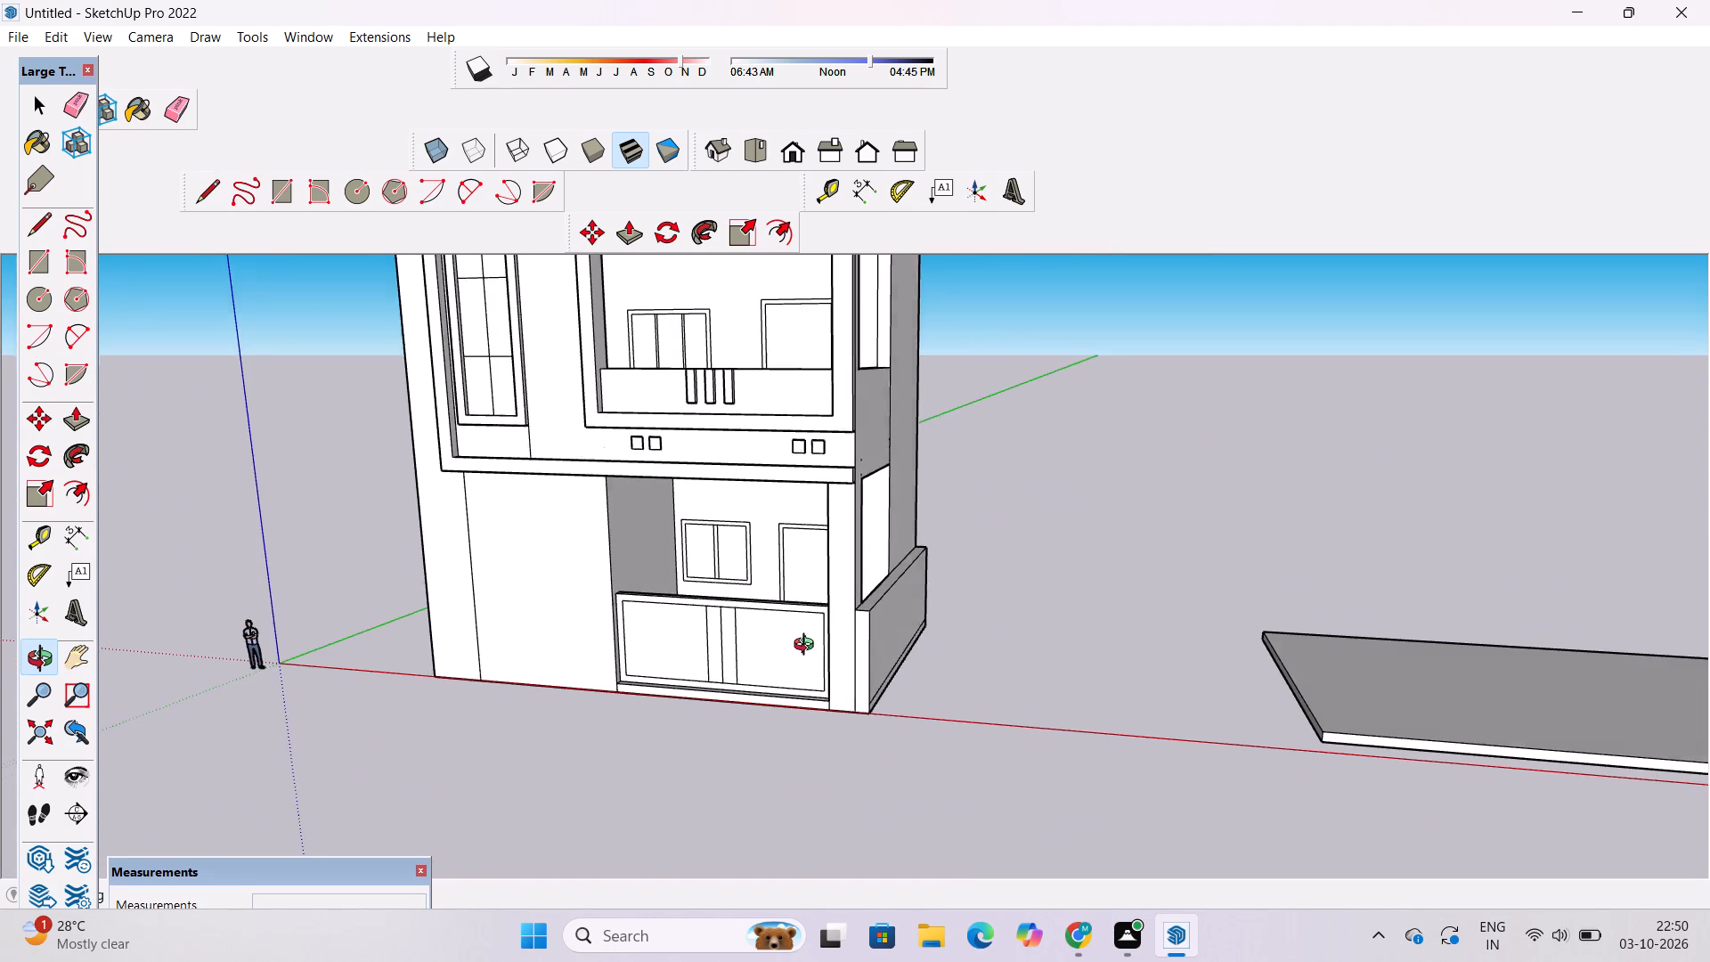
left_click_drag(808, 647, 814, 656)
left_click_drag(832, 678, 910, 710)
scroll(857, 668, "up", 2)
scroll(855, 657, "down", 2)
left_click_drag(855, 648, 855, 663, "shift")
scroll(855, 663, "down", 6)
scroll(836, 656, "up", 5)
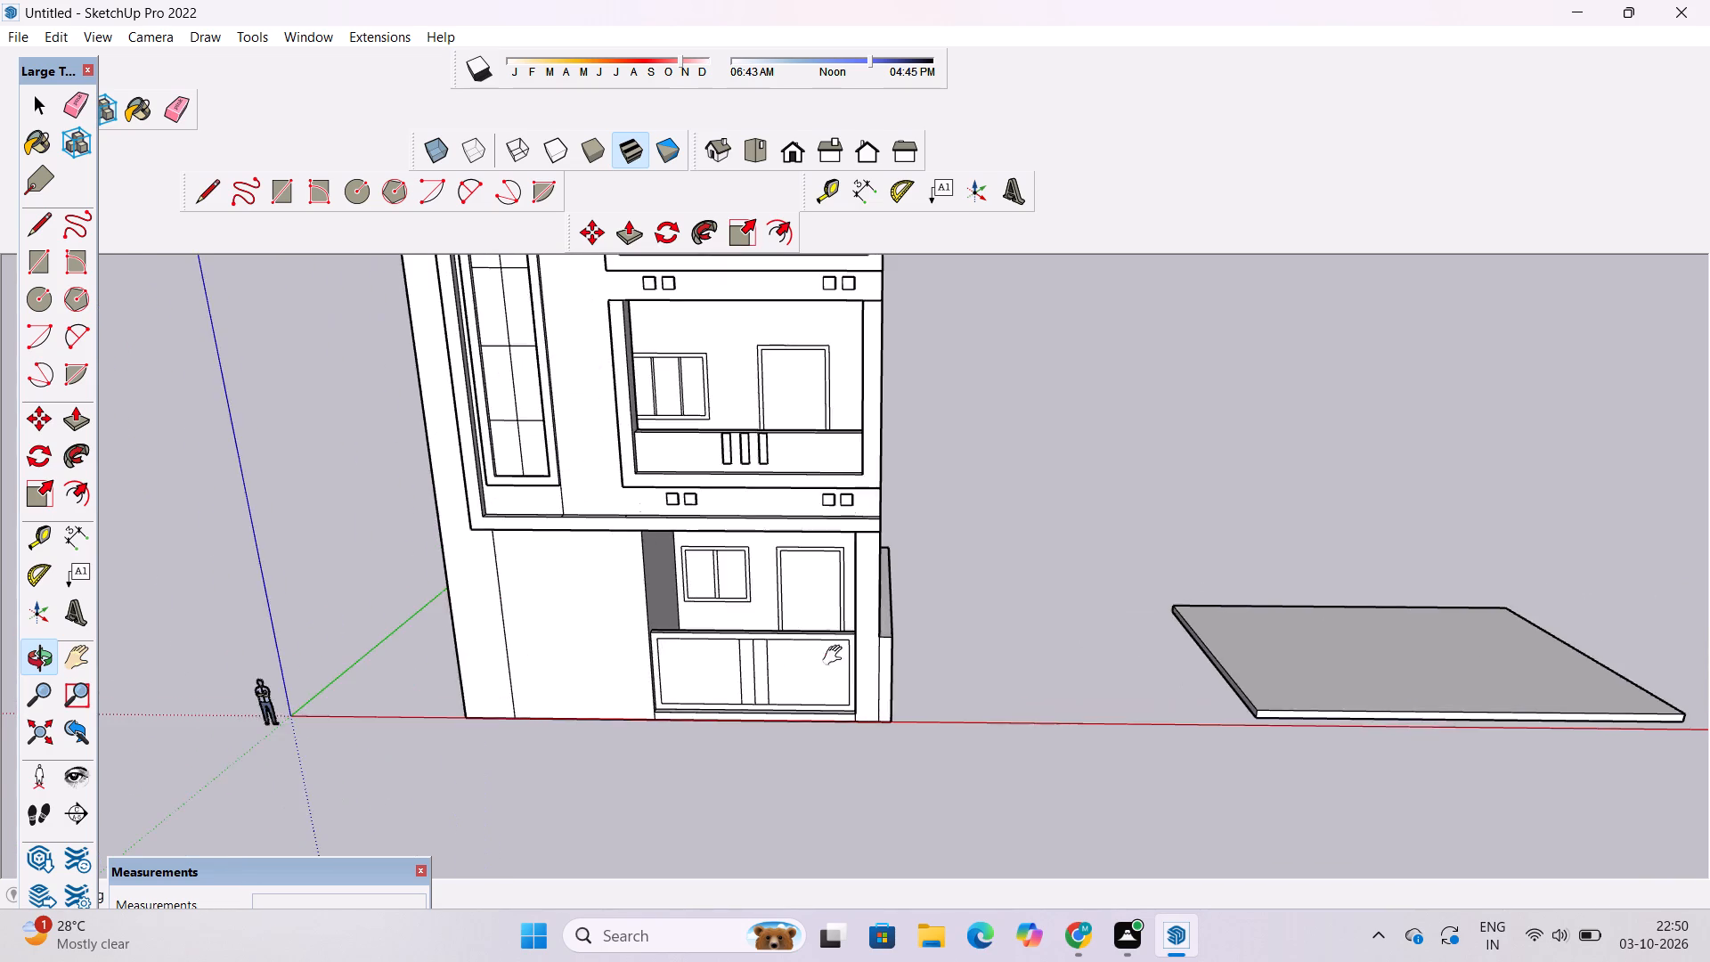
left_click_drag(836, 656, 845, 715, "shift")
scroll(844, 718, "up", 4)
left_click_drag(846, 757, 851, 703)
scroll(851, 692, "down", 1, "shift")
left_click_drag(852, 685, 858, 721, "shift")
scroll(858, 725, "up", 3)
left_click_drag(859, 752, 876, 624)
left_click_drag(810, 760, 839, 594, "shift")
left_click_drag(768, 605, 865, 747)
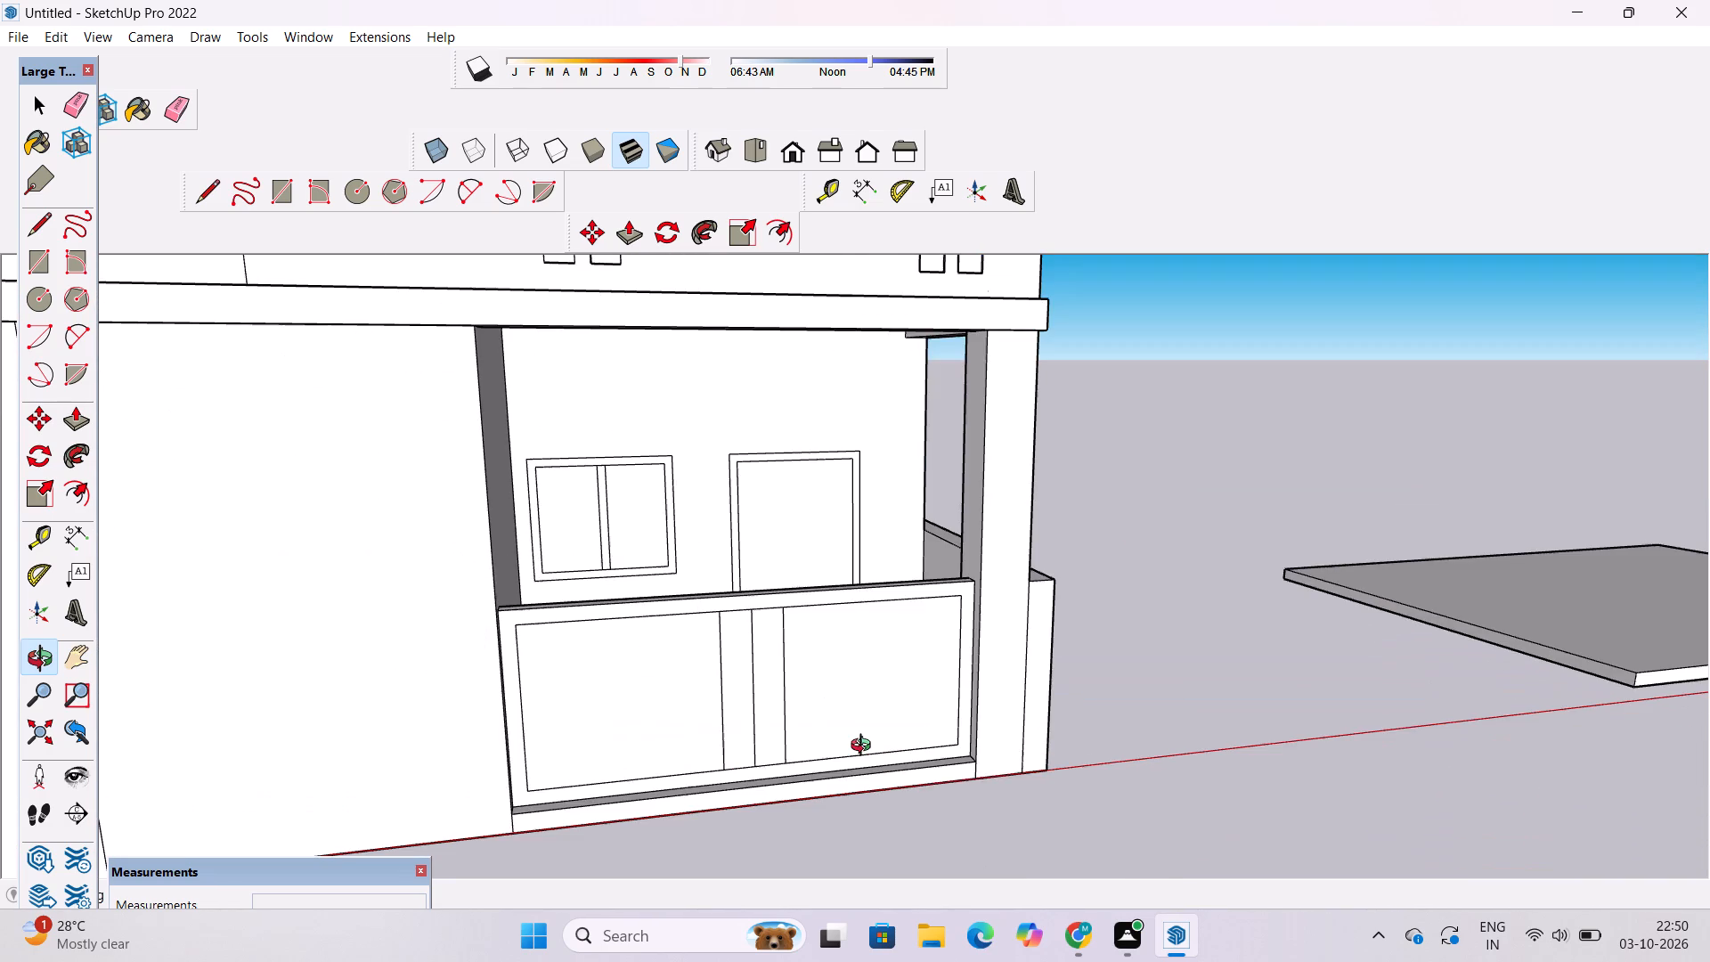
left_click_drag(861, 736, 831, 678, "shift")
scroll(785, 668, "down", 5)
scroll(790, 668, "up", 4)
left_click_drag(783, 667, 765, 701, "shift")
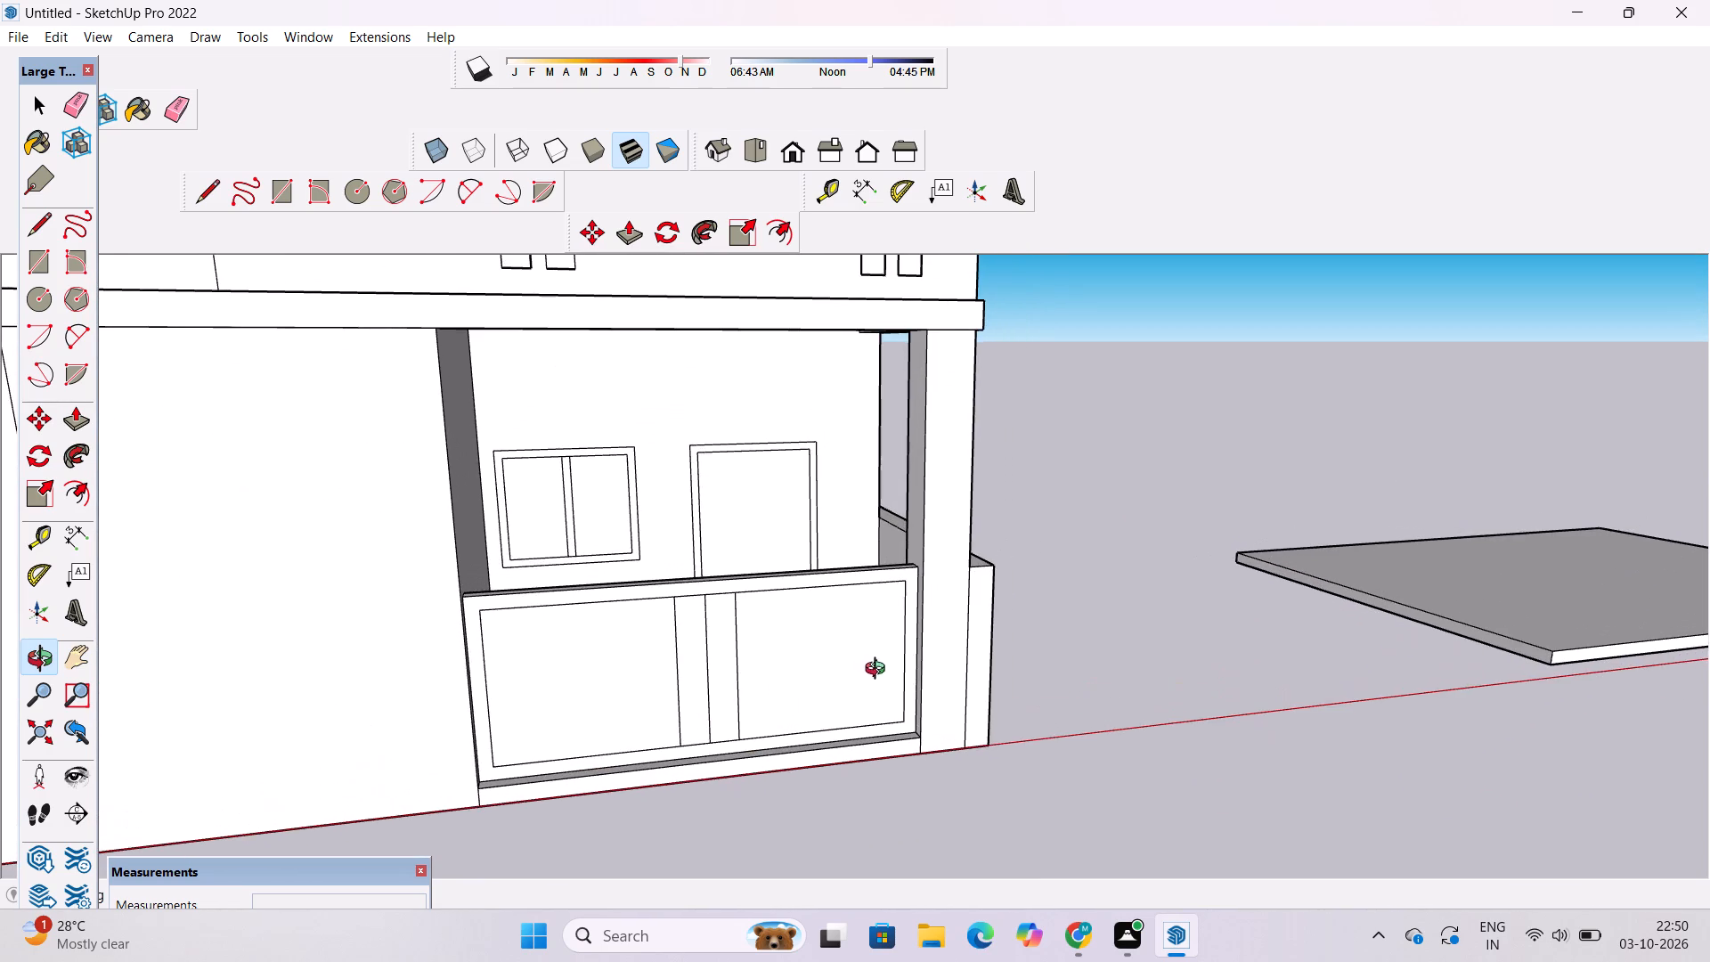
left_click_drag(879, 671, 761, 641)
scroll(647, 652, "down", 3)
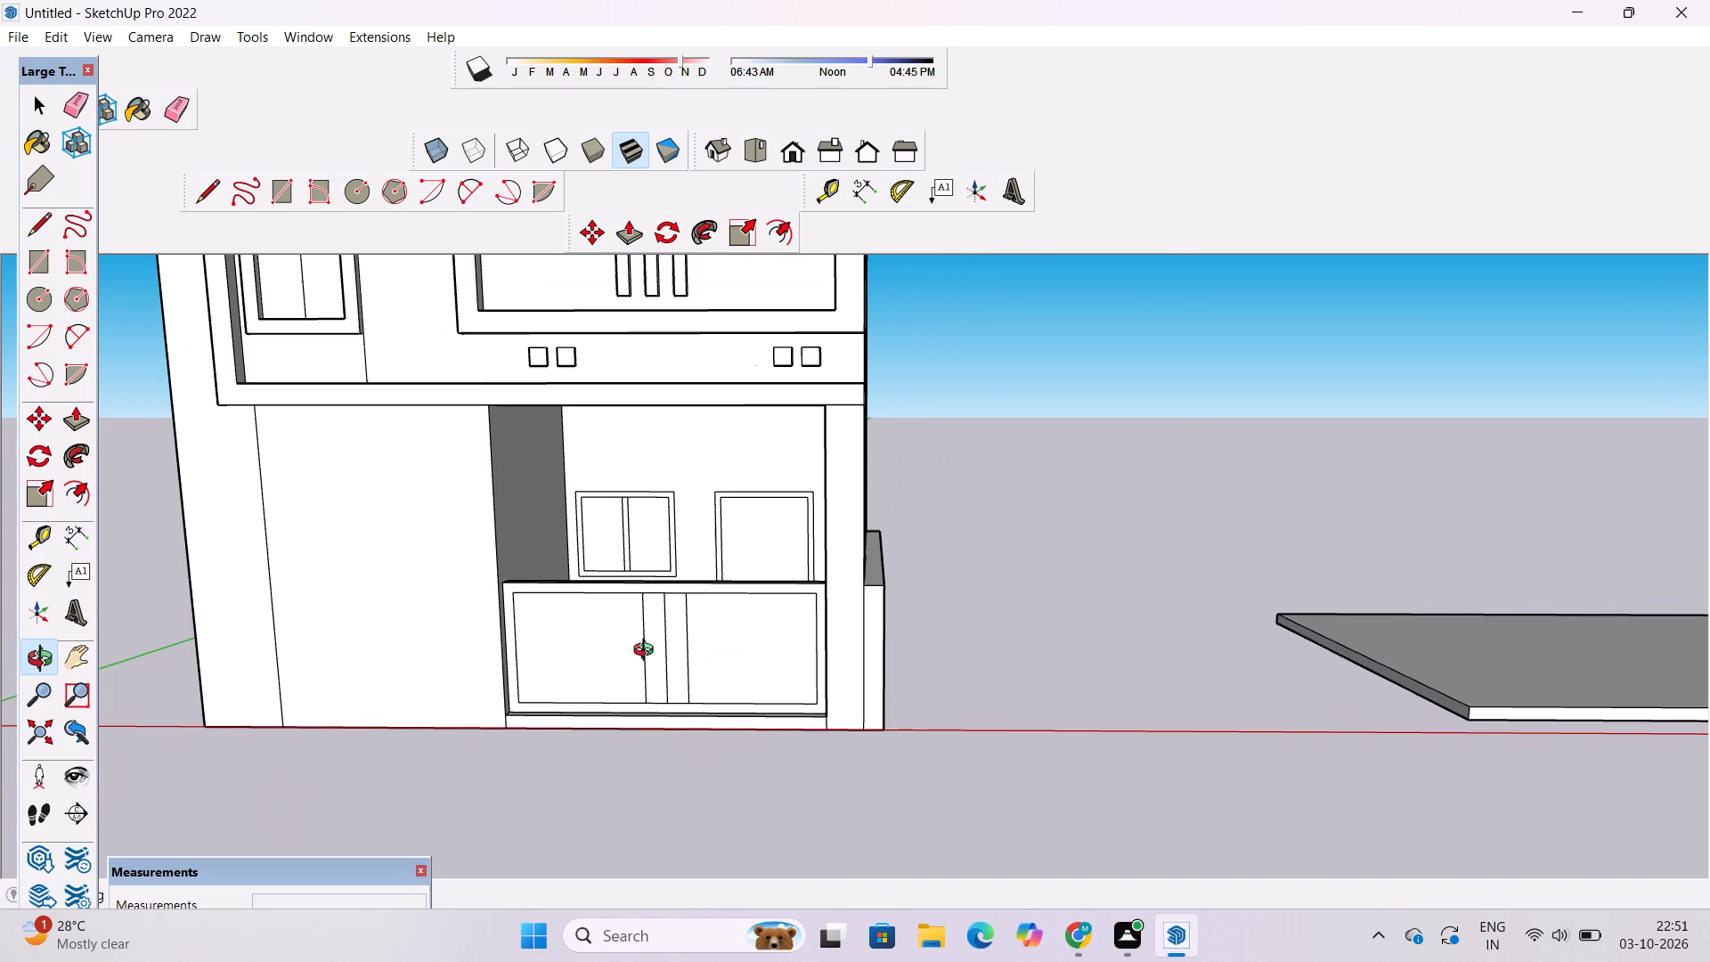
scroll(647, 651, "down", 3)
left_click_drag(654, 652, 870, 664)
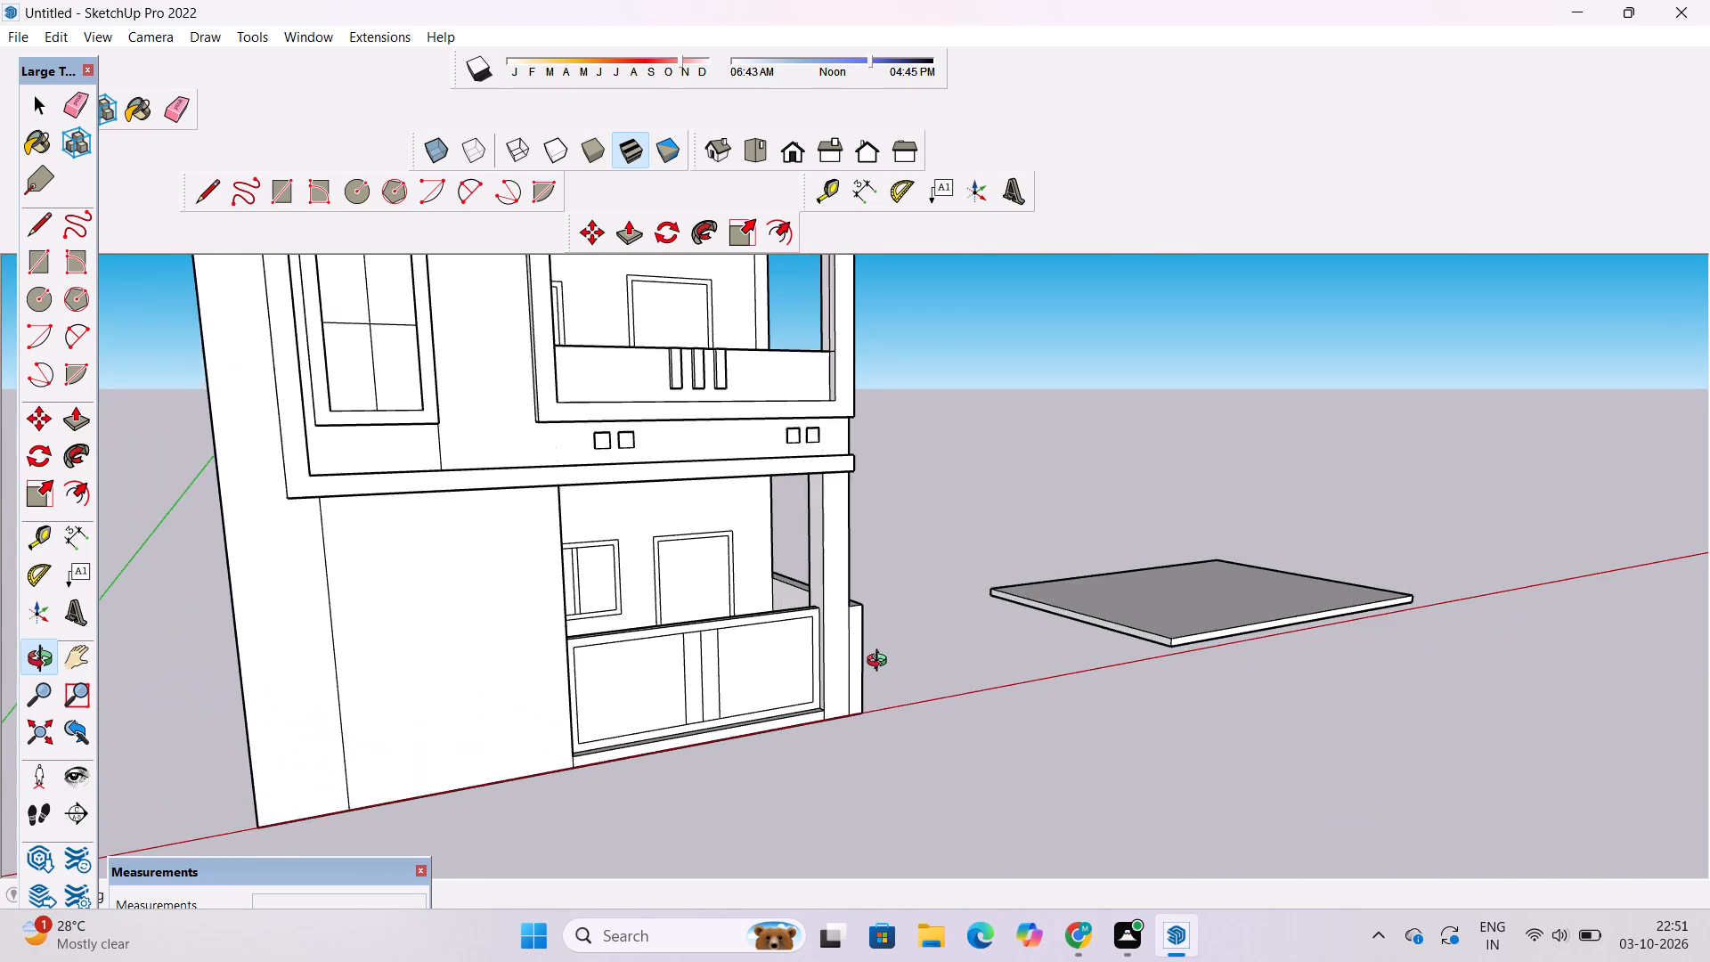
scroll(881, 663, "up", 4)
scroll(766, 676, "up", 4)
left_click_drag(765, 697, 769, 659, "shift")
scroll(770, 658, "down", 4)
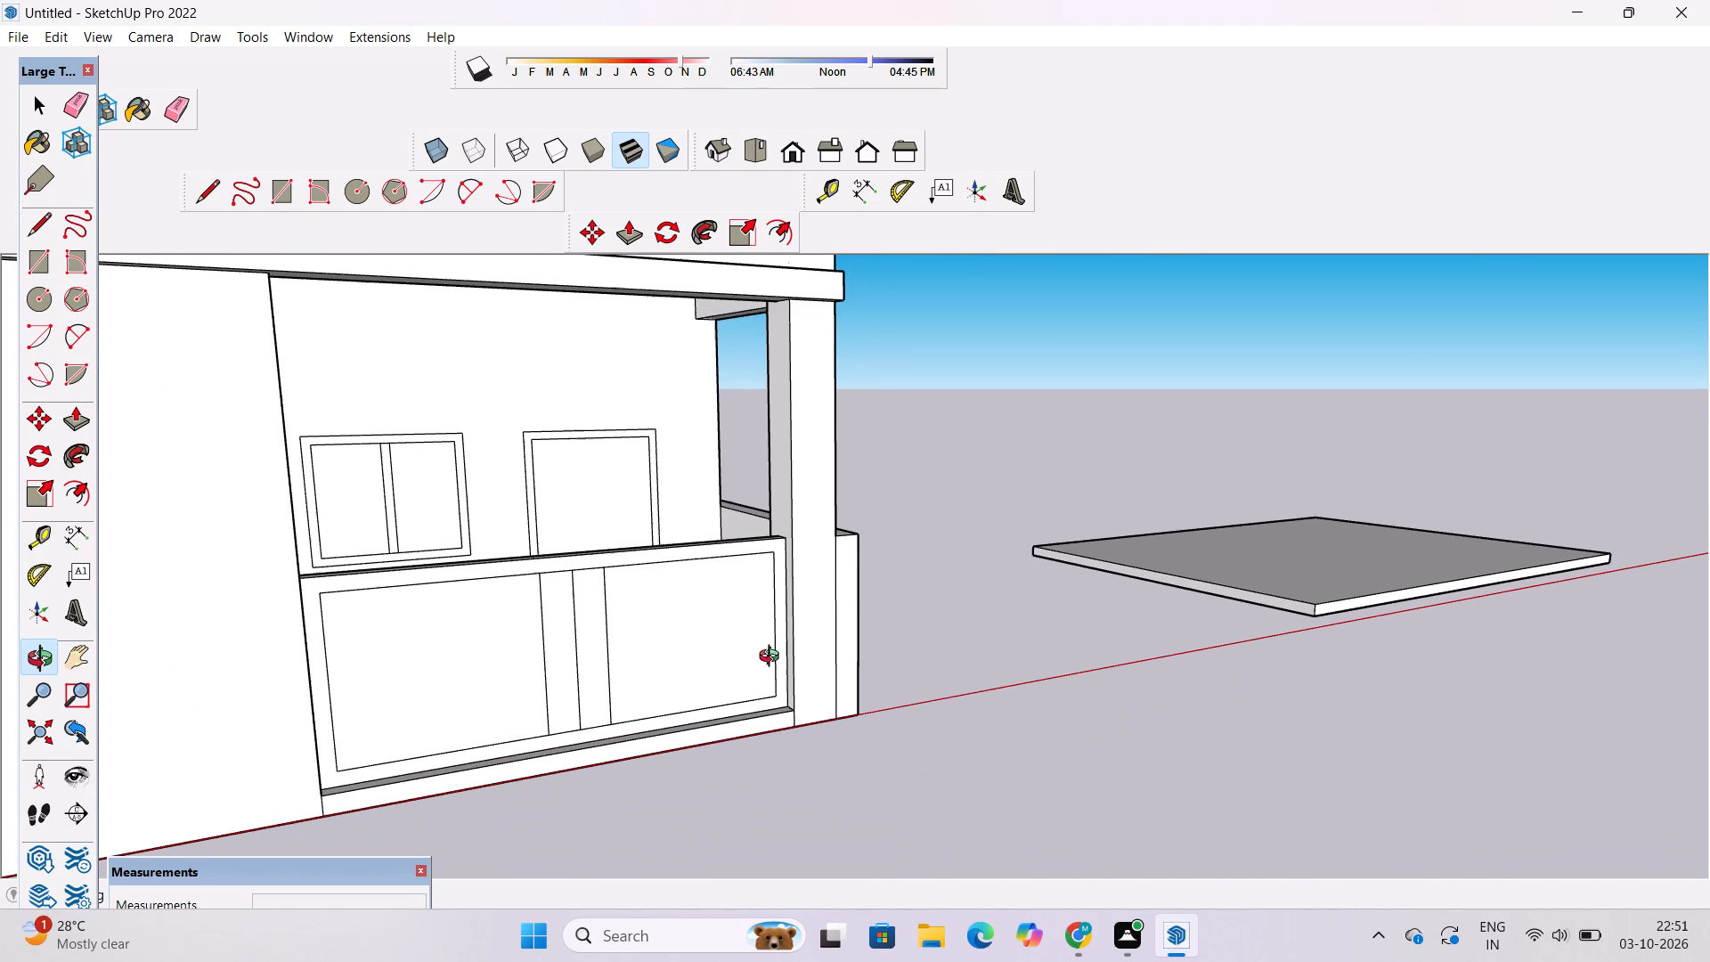
left_click_drag(862, 666, 769, 664)
scroll(744, 662, "down", 9)
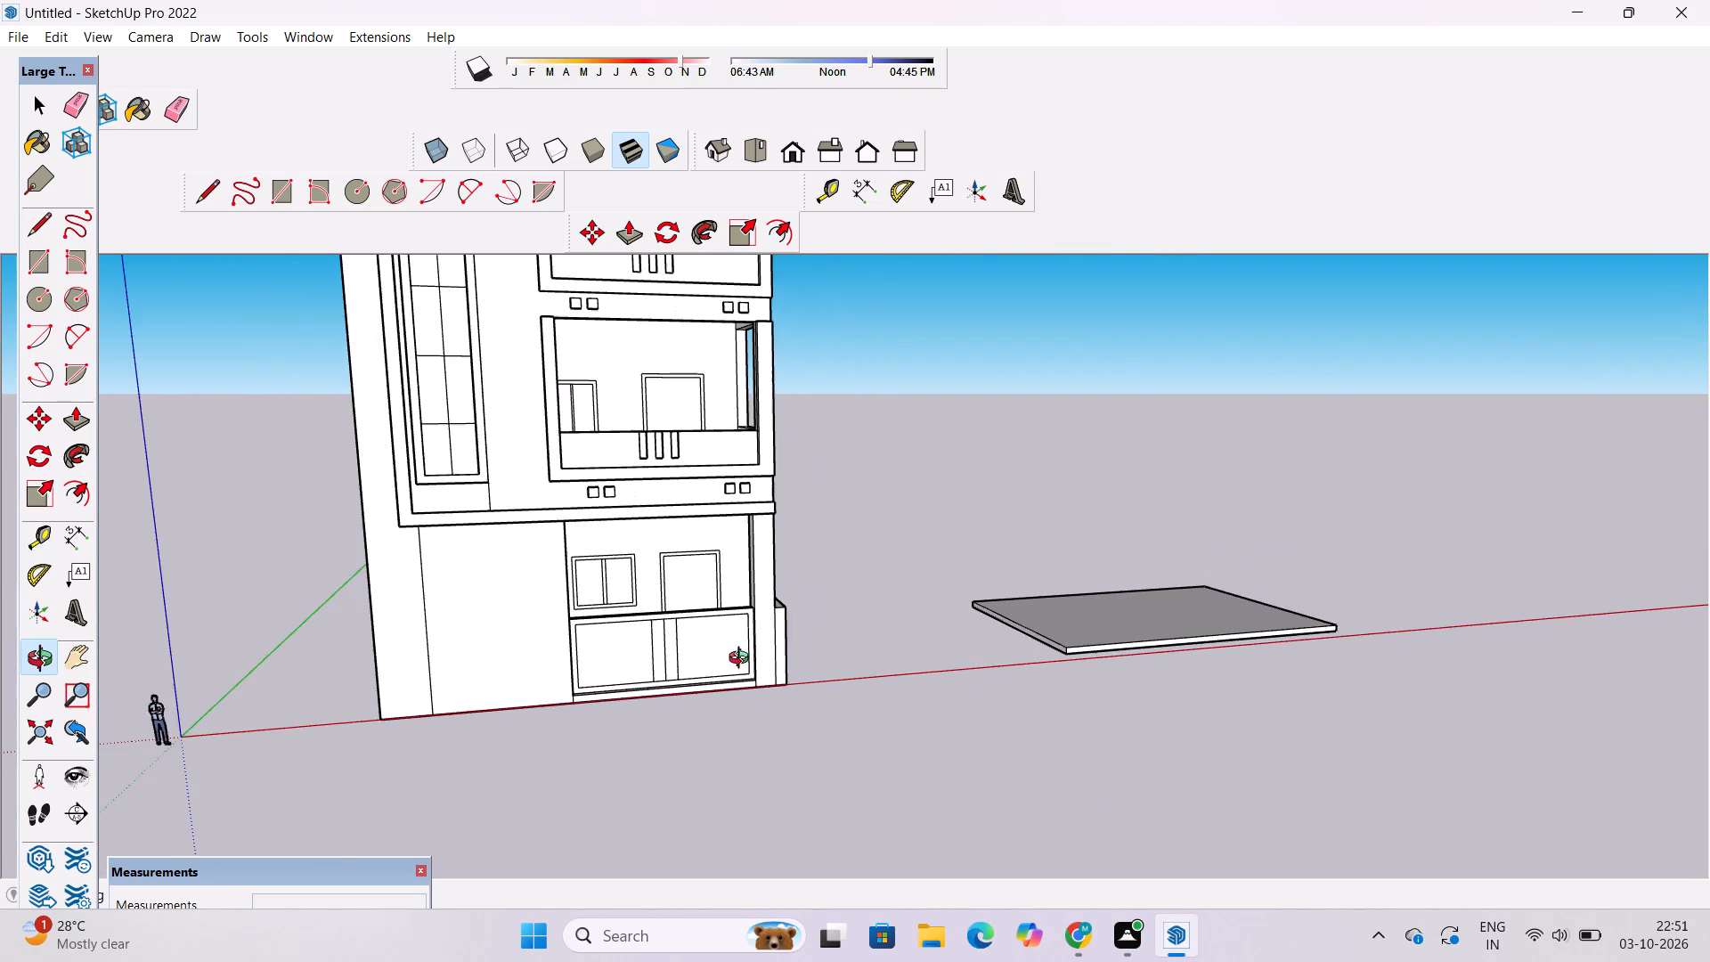
scroll(744, 633, "down", 5)
scroll(792, 628, "up", 1)
scroll(673, 637, "up", 2)
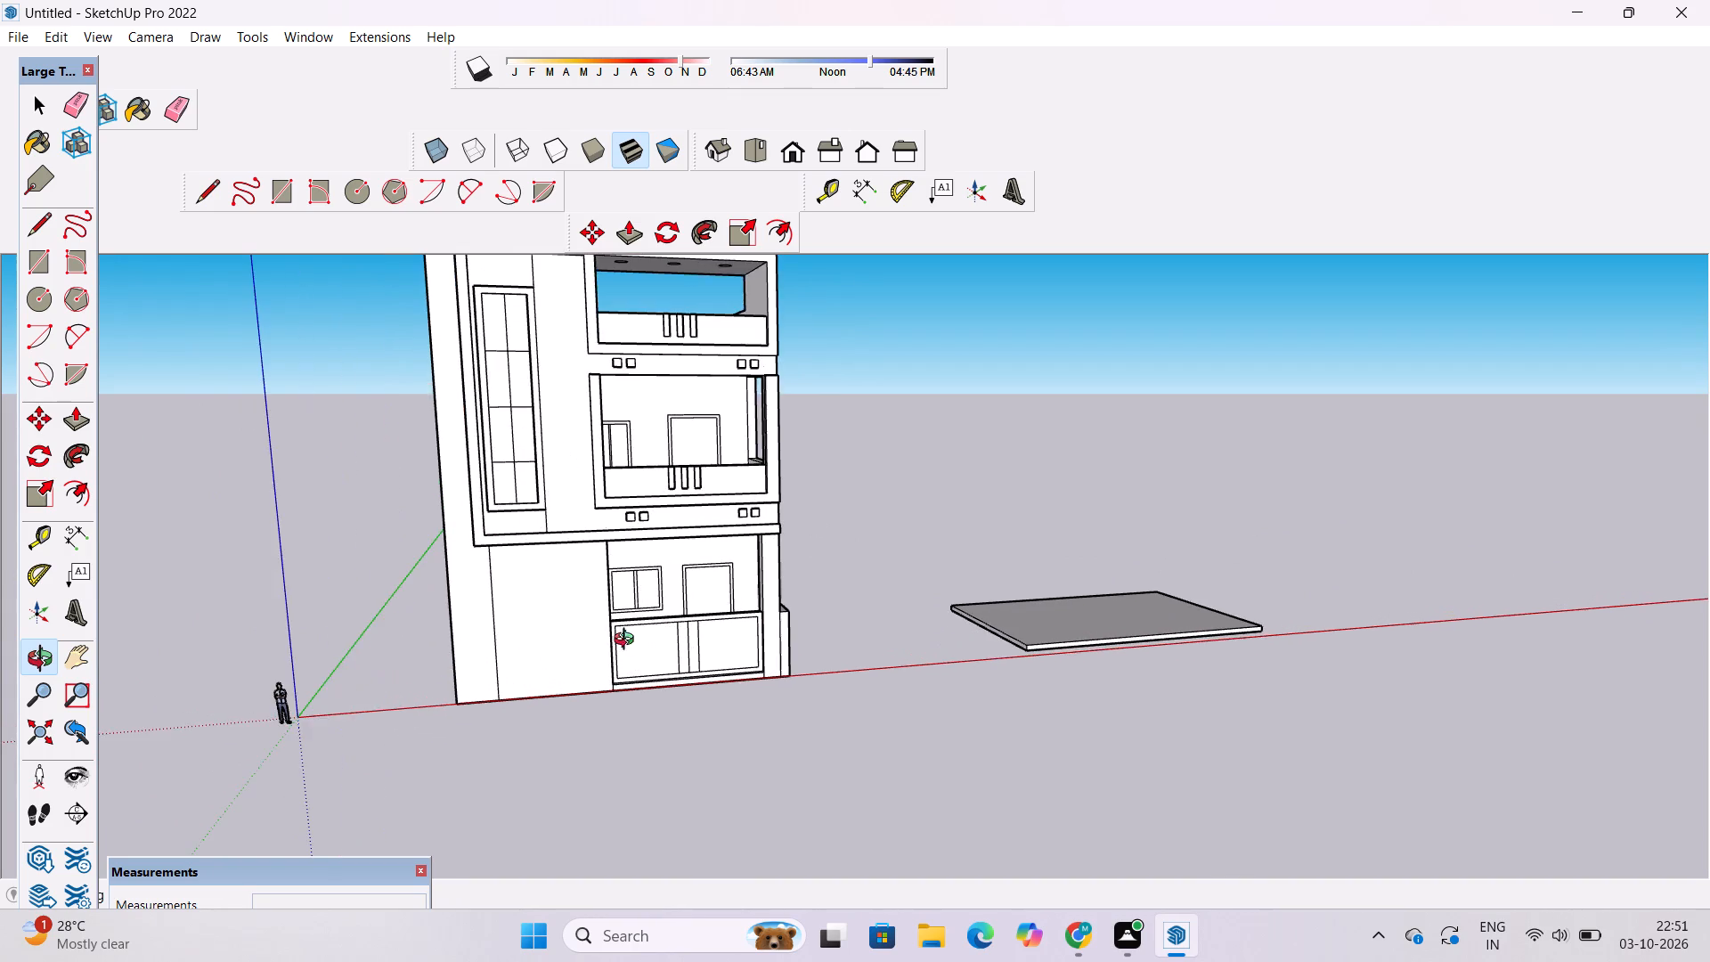
Examine the whole house from above and in front view, including the tower and the upper balconies.
left_click_drag(628, 641, 736, 664)
scroll(736, 664, "down", 3)
left_click_drag(708, 665, 757, 763)
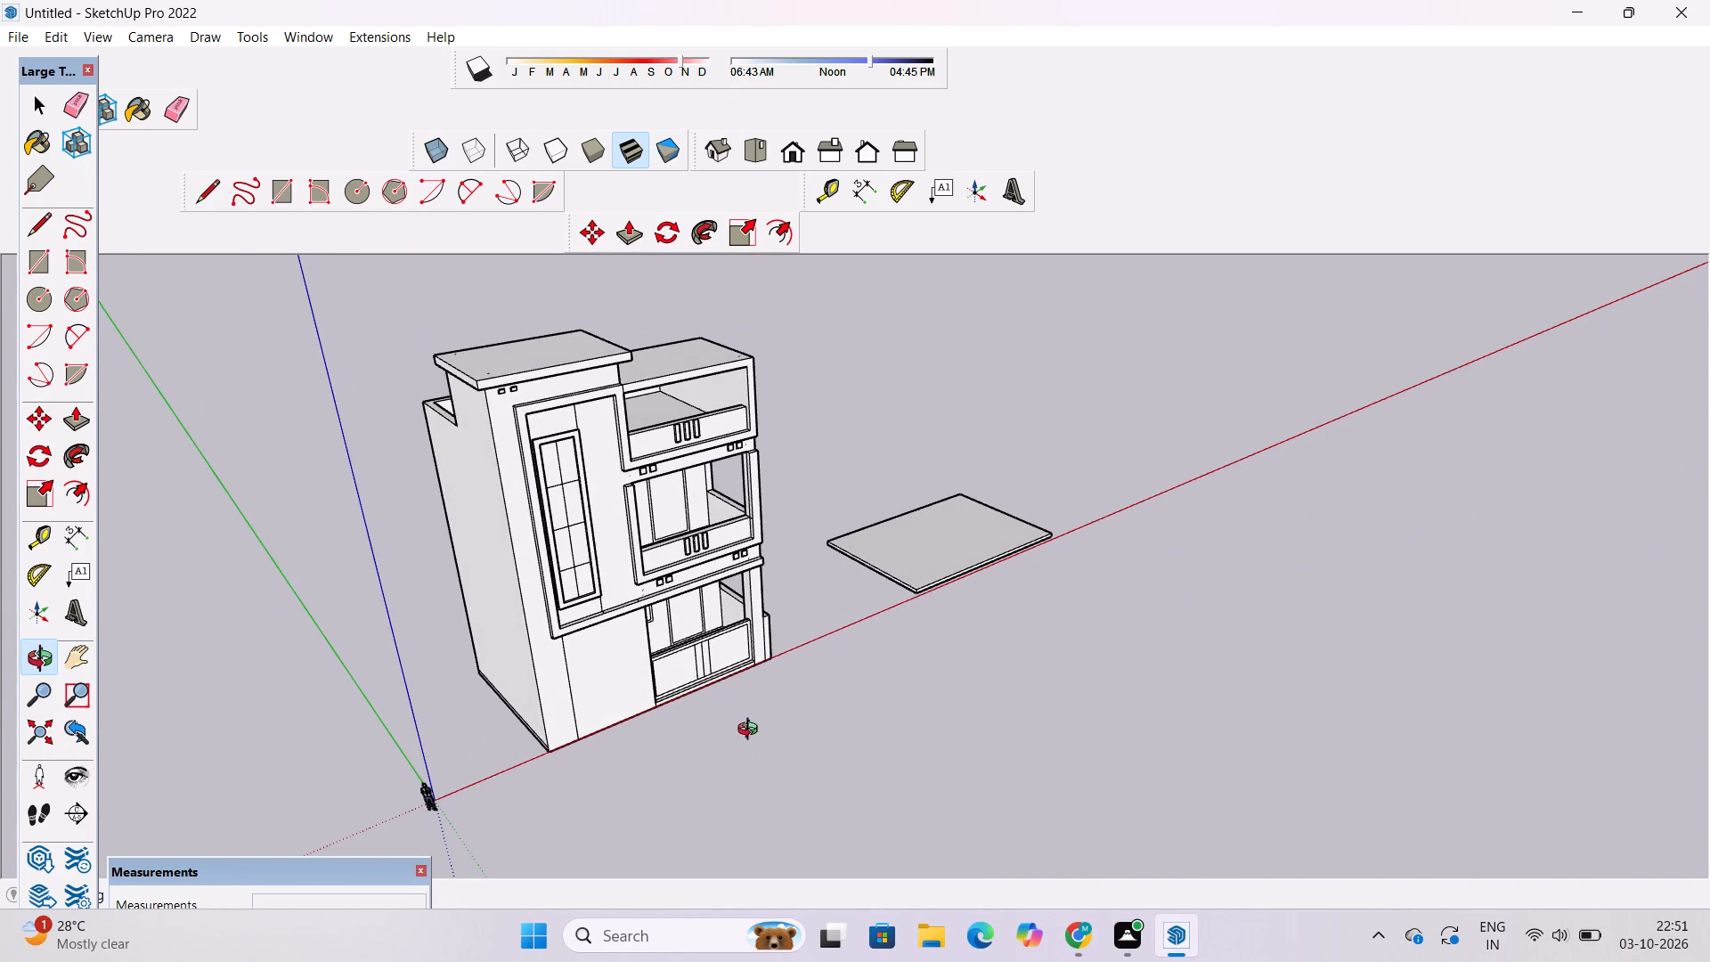
scroll(692, 601, "up", 1)
left_click_drag(691, 600, 733, 730, "shift")
left_click_drag(733, 731, 704, 623)
scroll(704, 619, "up", 4)
left_click_drag(1042, 667, 908, 639)
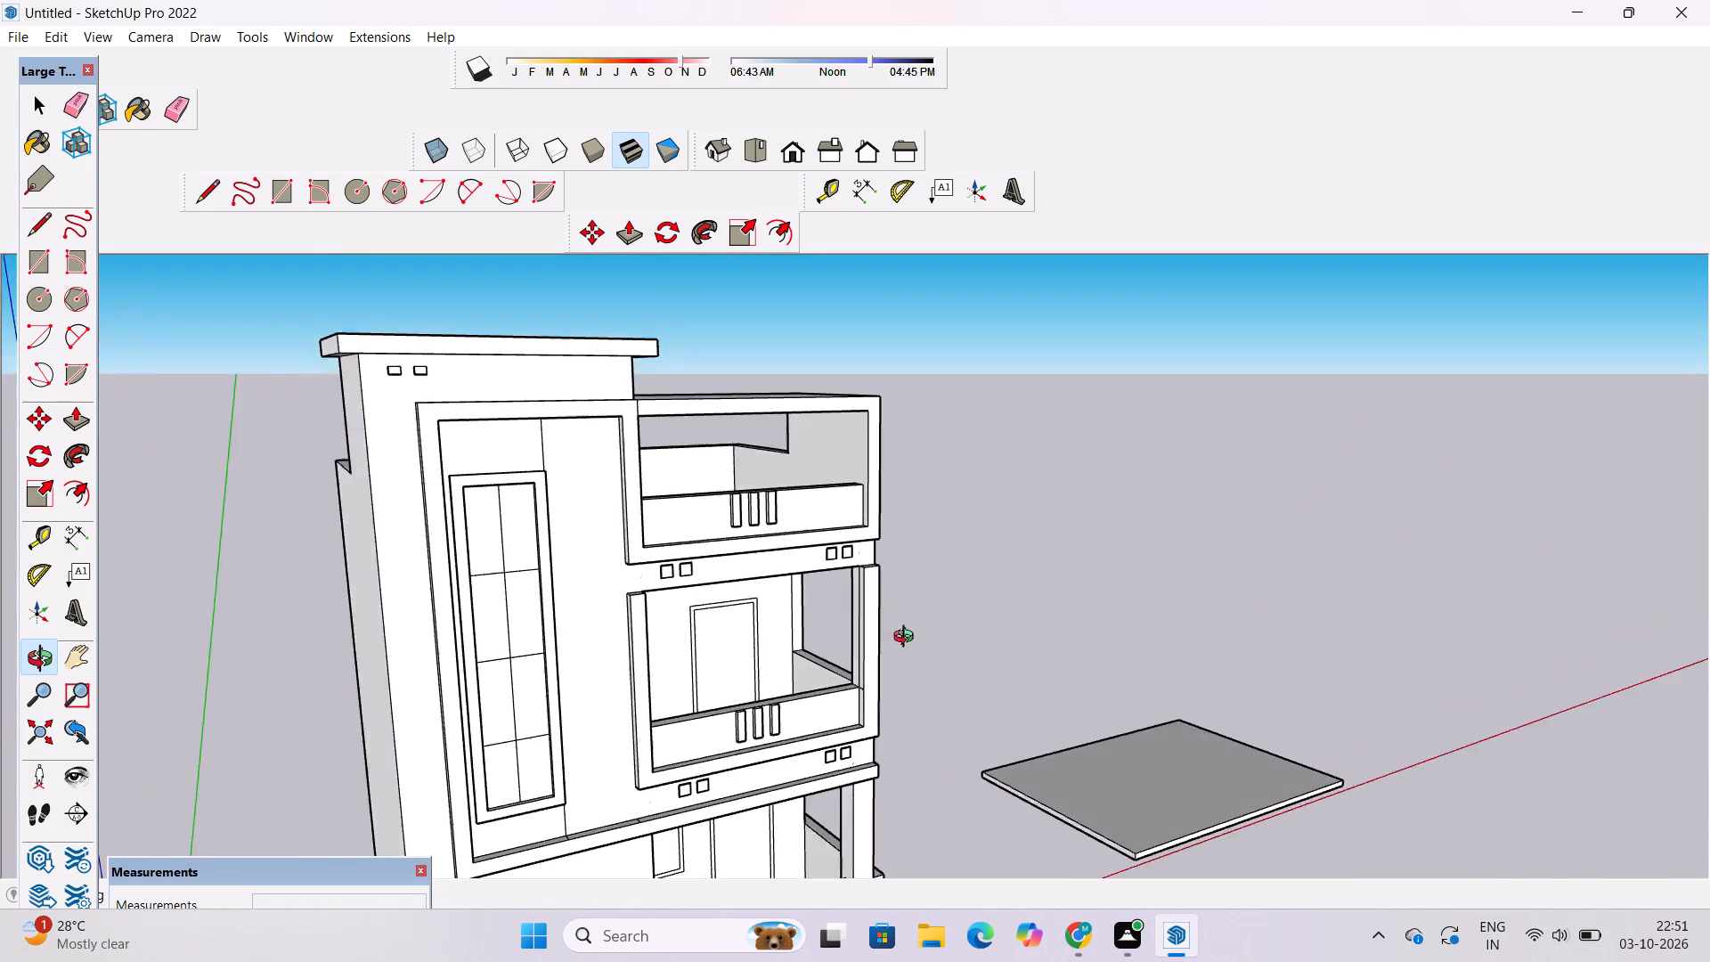
left_click_drag(908, 639, 888, 632)
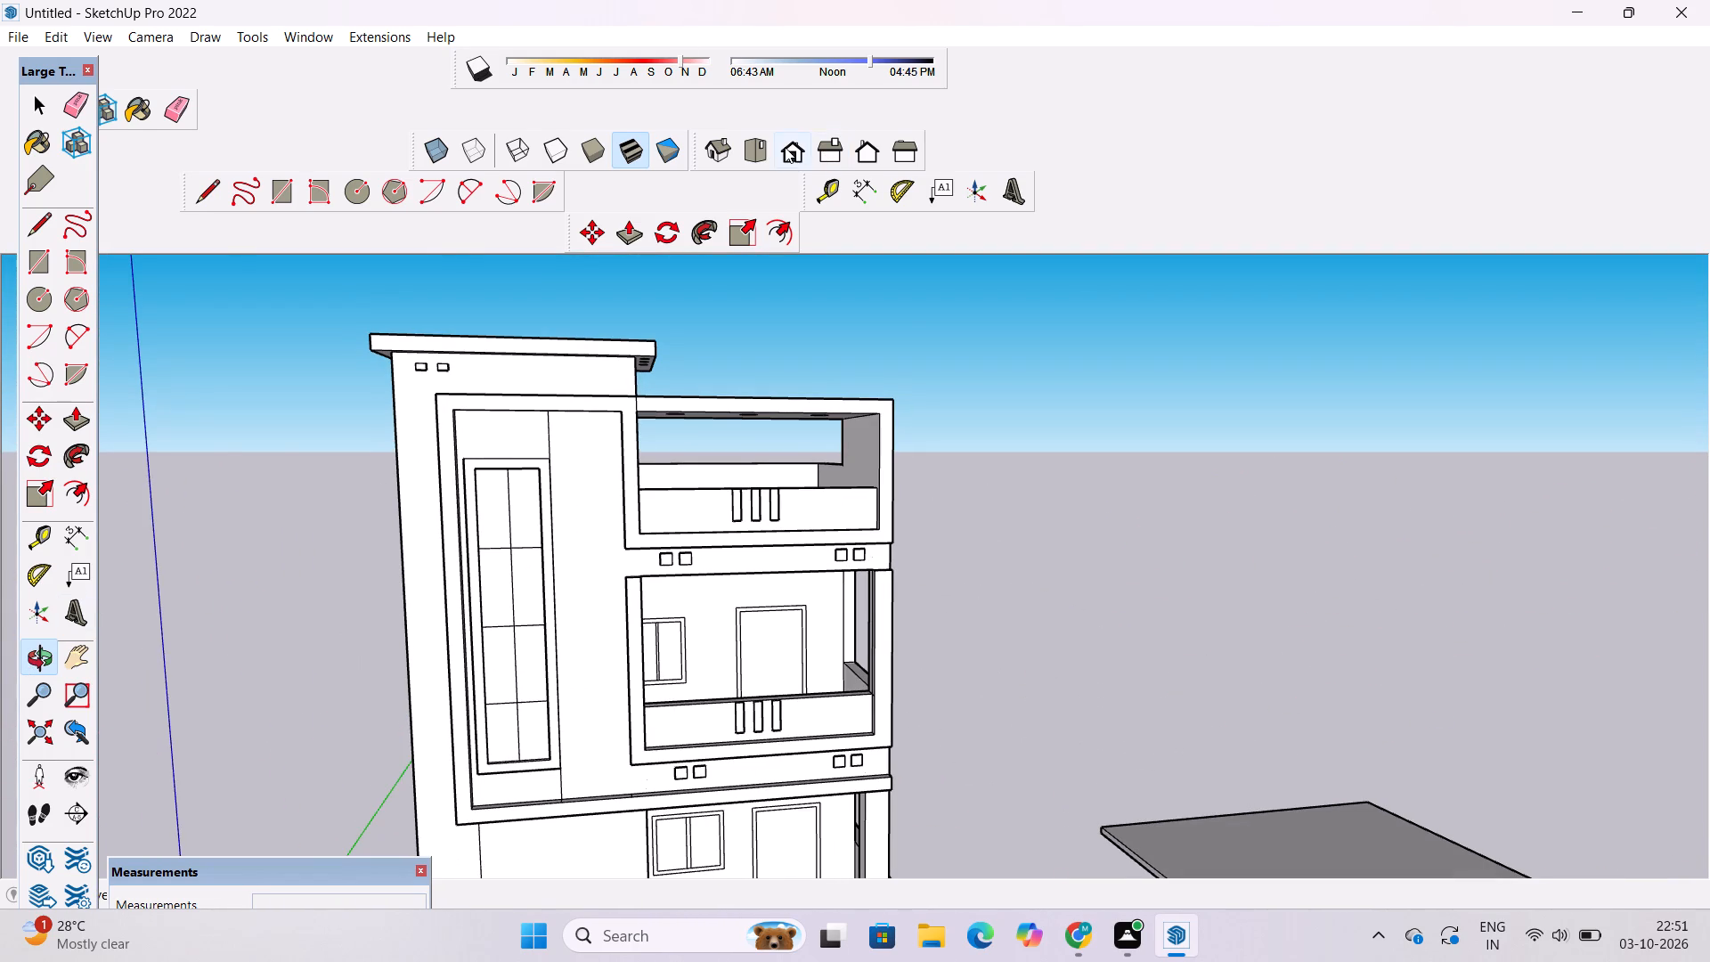
left_click(785, 147)
scroll(769, 333, "down", 8)
left_click_drag(724, 394, 791, 583, "shift")
scroll(761, 464, "down", 6)
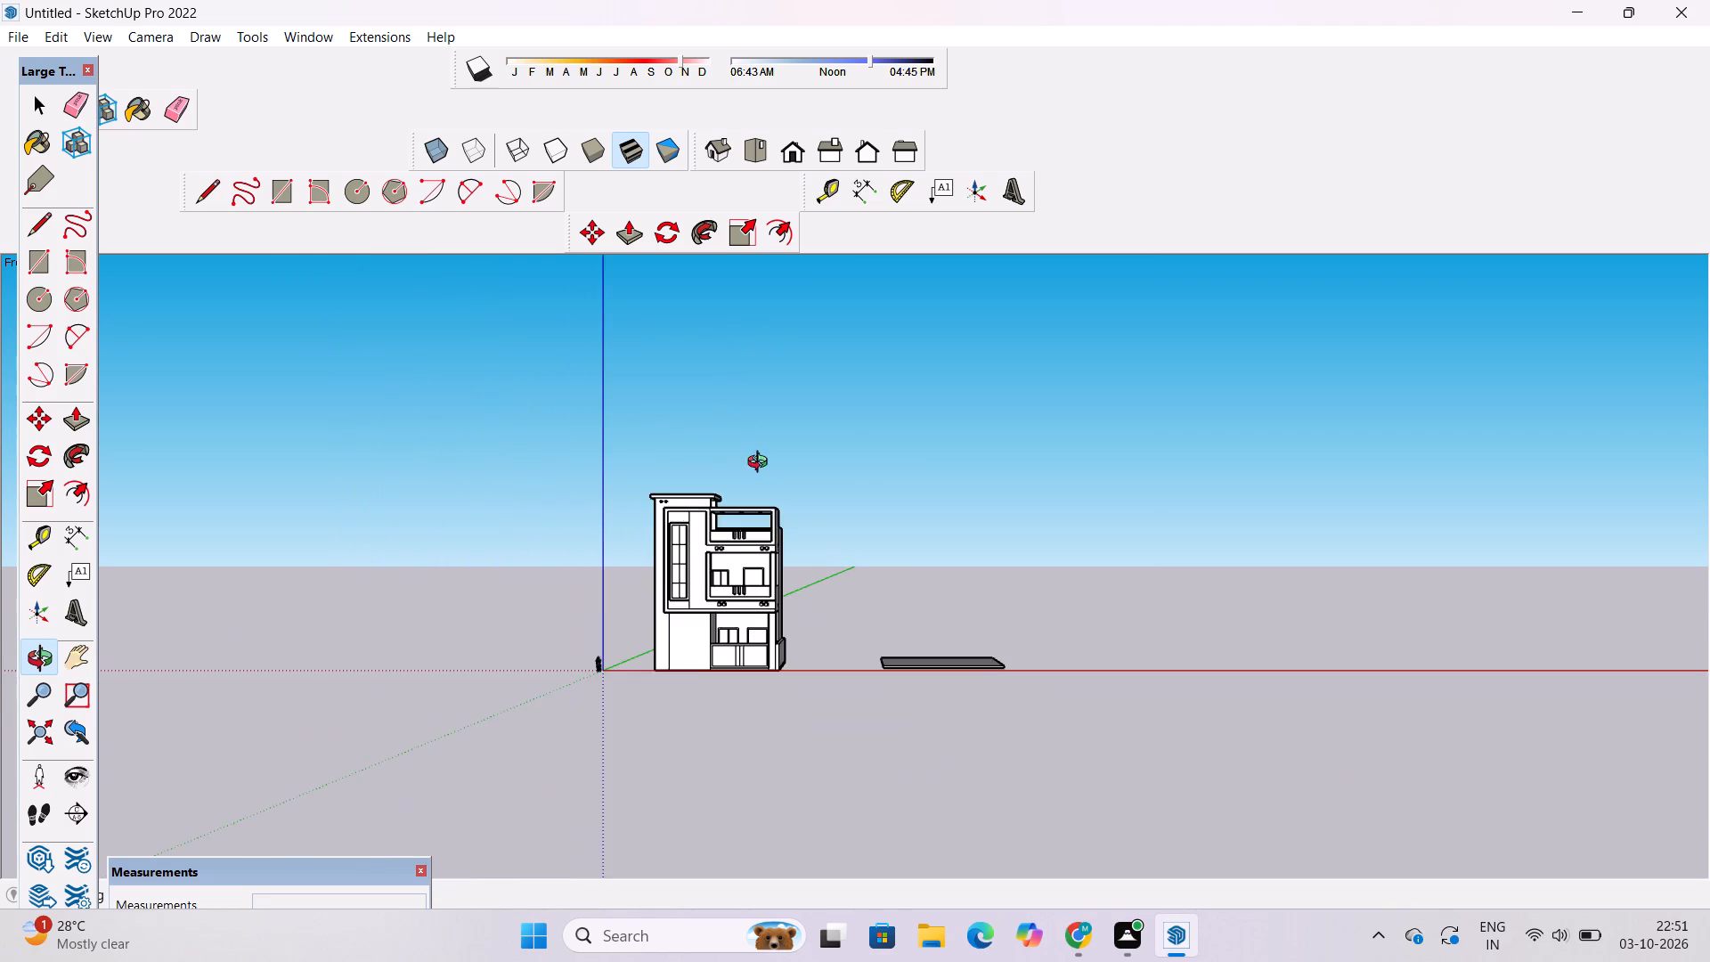
left_click_drag(572, 582, 620, 793)
scroll(681, 568, "up", 10)
left_click_drag(698, 601, 714, 623)
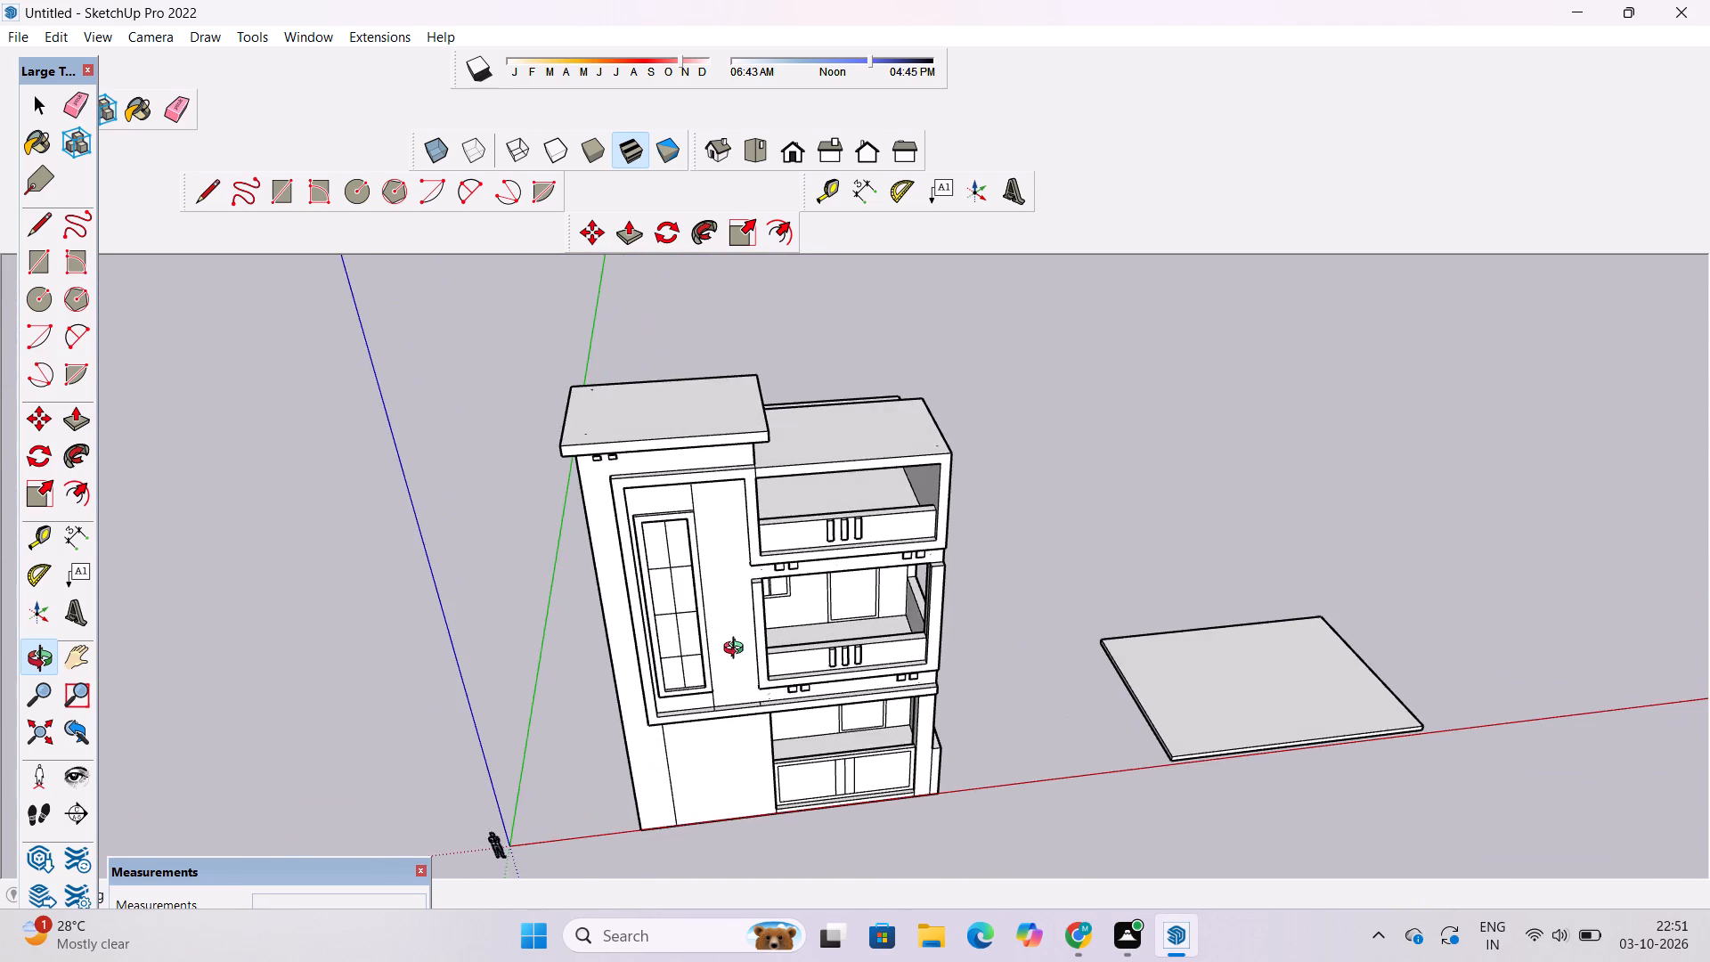
left_click_drag(737, 650, 729, 542)
scroll(729, 539, "up", 4)
left_click_drag(729, 539, 702, 552, "shift")
scroll(781, 610, "up", 5)
left_click_drag(847, 607, 784, 570, "shift")
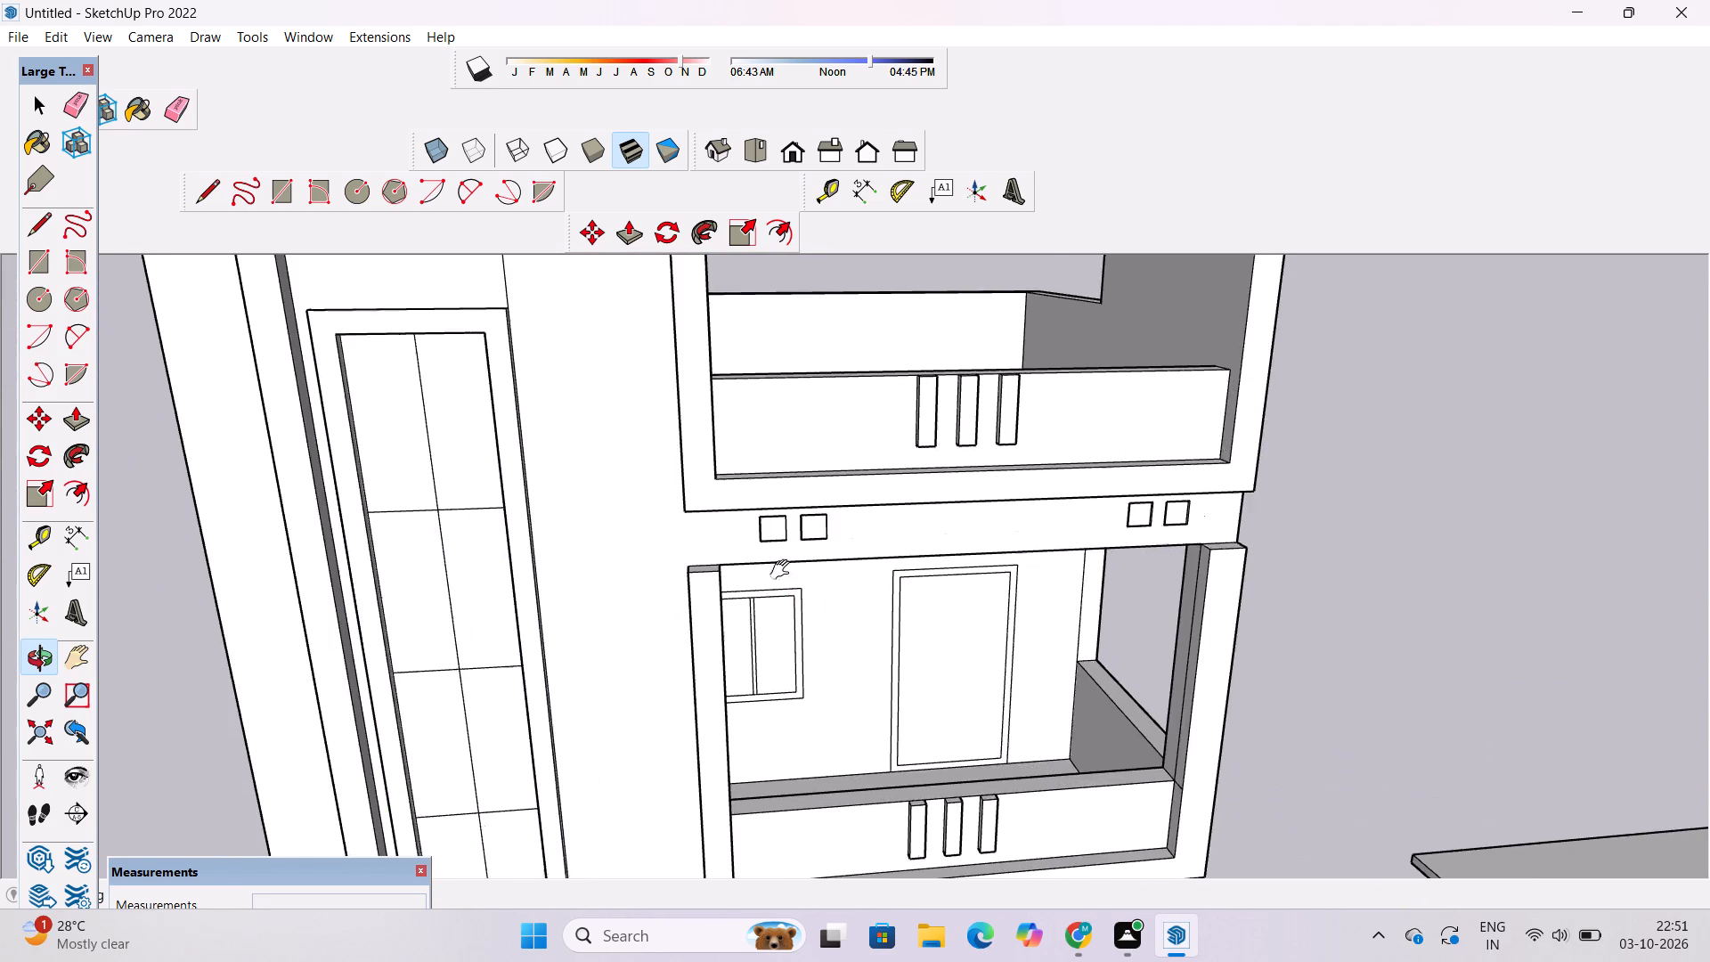
left_click_drag(784, 570, 723, 547, "shift")
left_click_drag(754, 593, 754, 568)
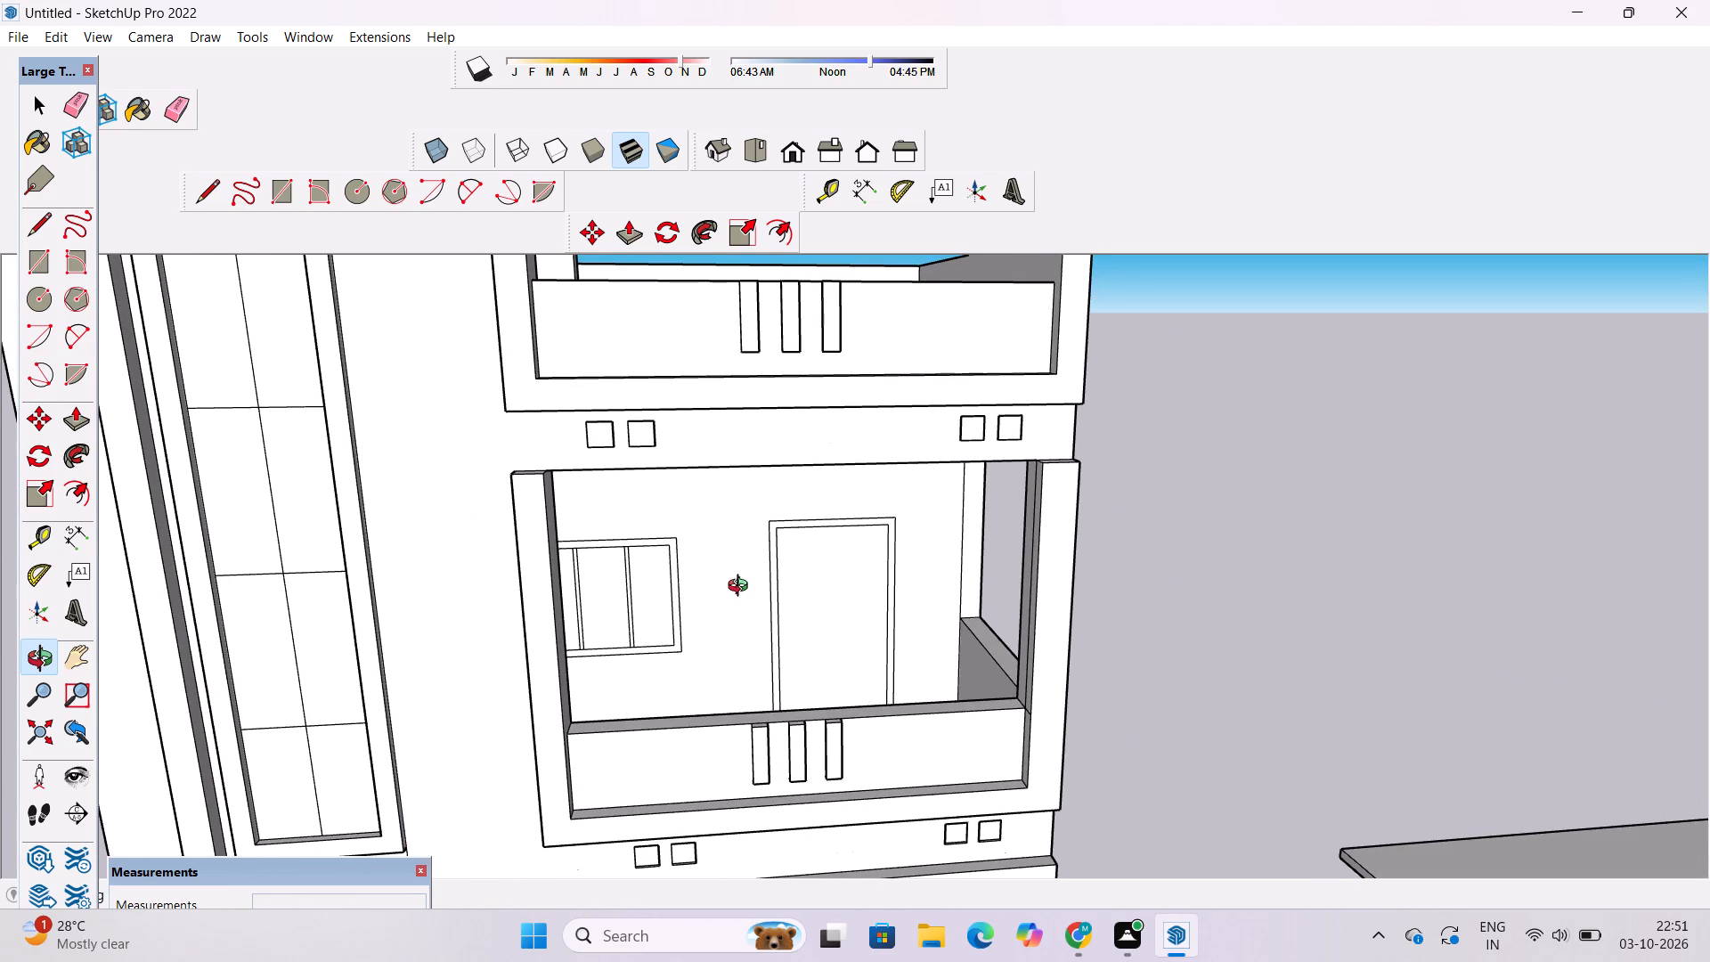
scroll(770, 575, "down", 6)
left_click_drag(779, 581, 818, 660, "shift")
left_click_drag(979, 689, 943, 594)
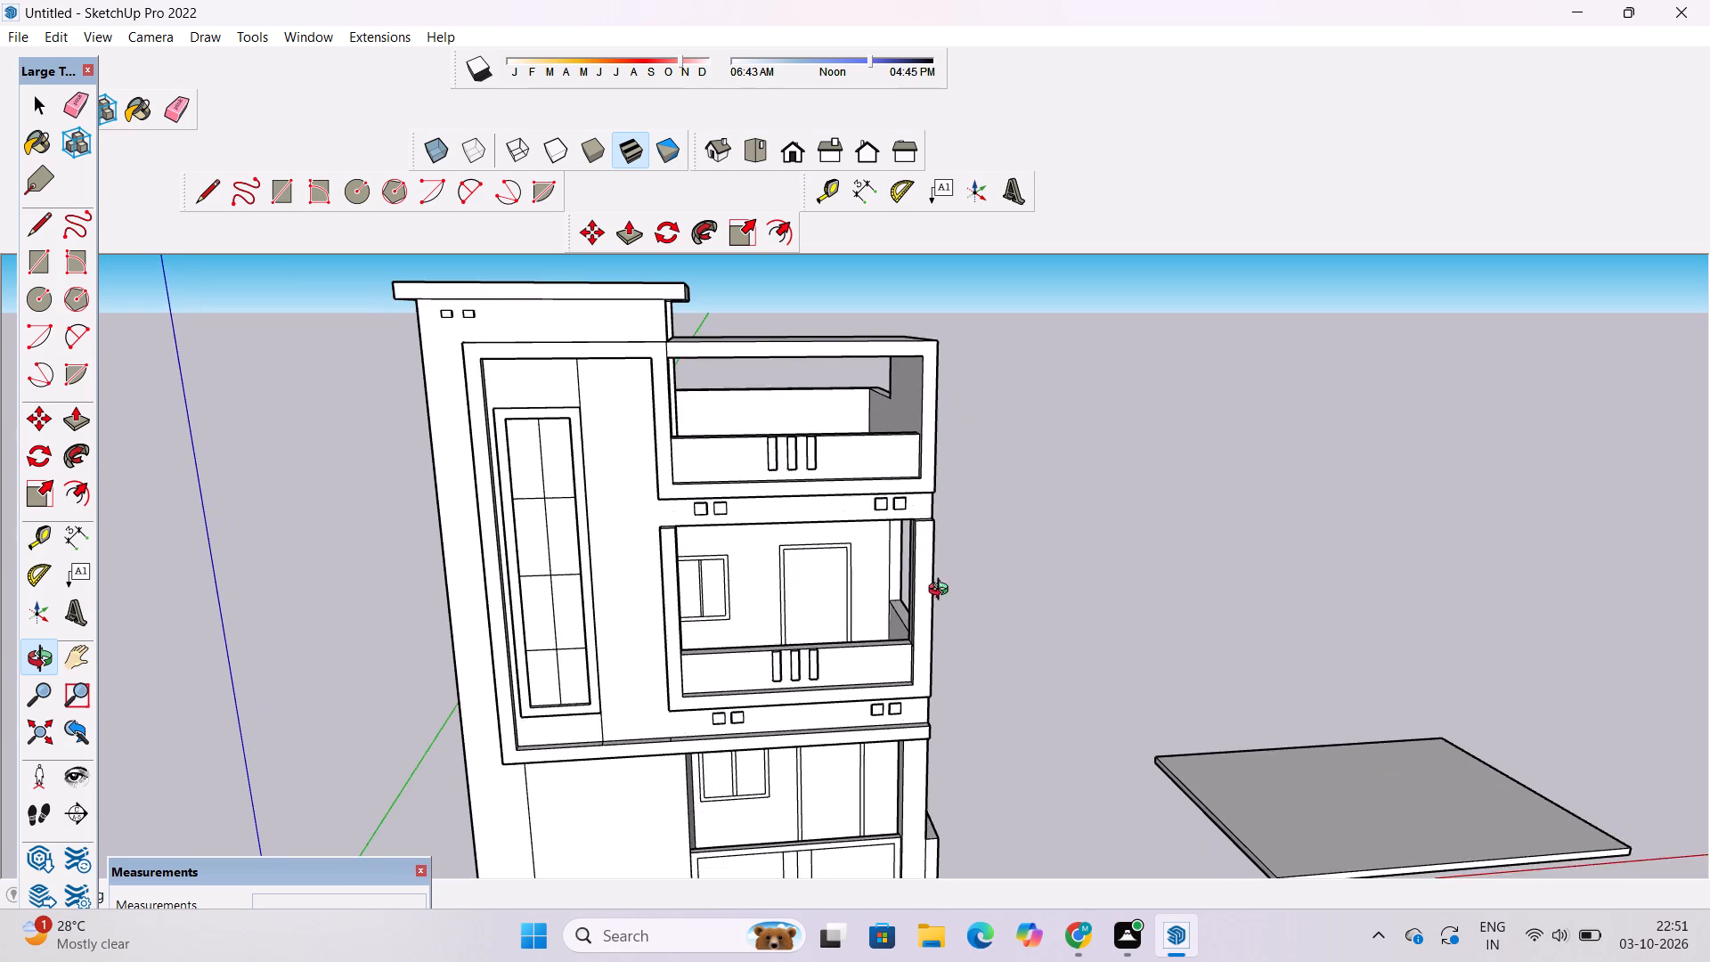
Erase the stray line along the middle balcony's side beam and the vertical edge below it at the rear wall's end.
scroll(923, 591, "up", 3)
left_click_drag(916, 586, 912, 713, "shift")
scroll(889, 644, "up", 9)
left_click_drag(876, 671, 875, 608)
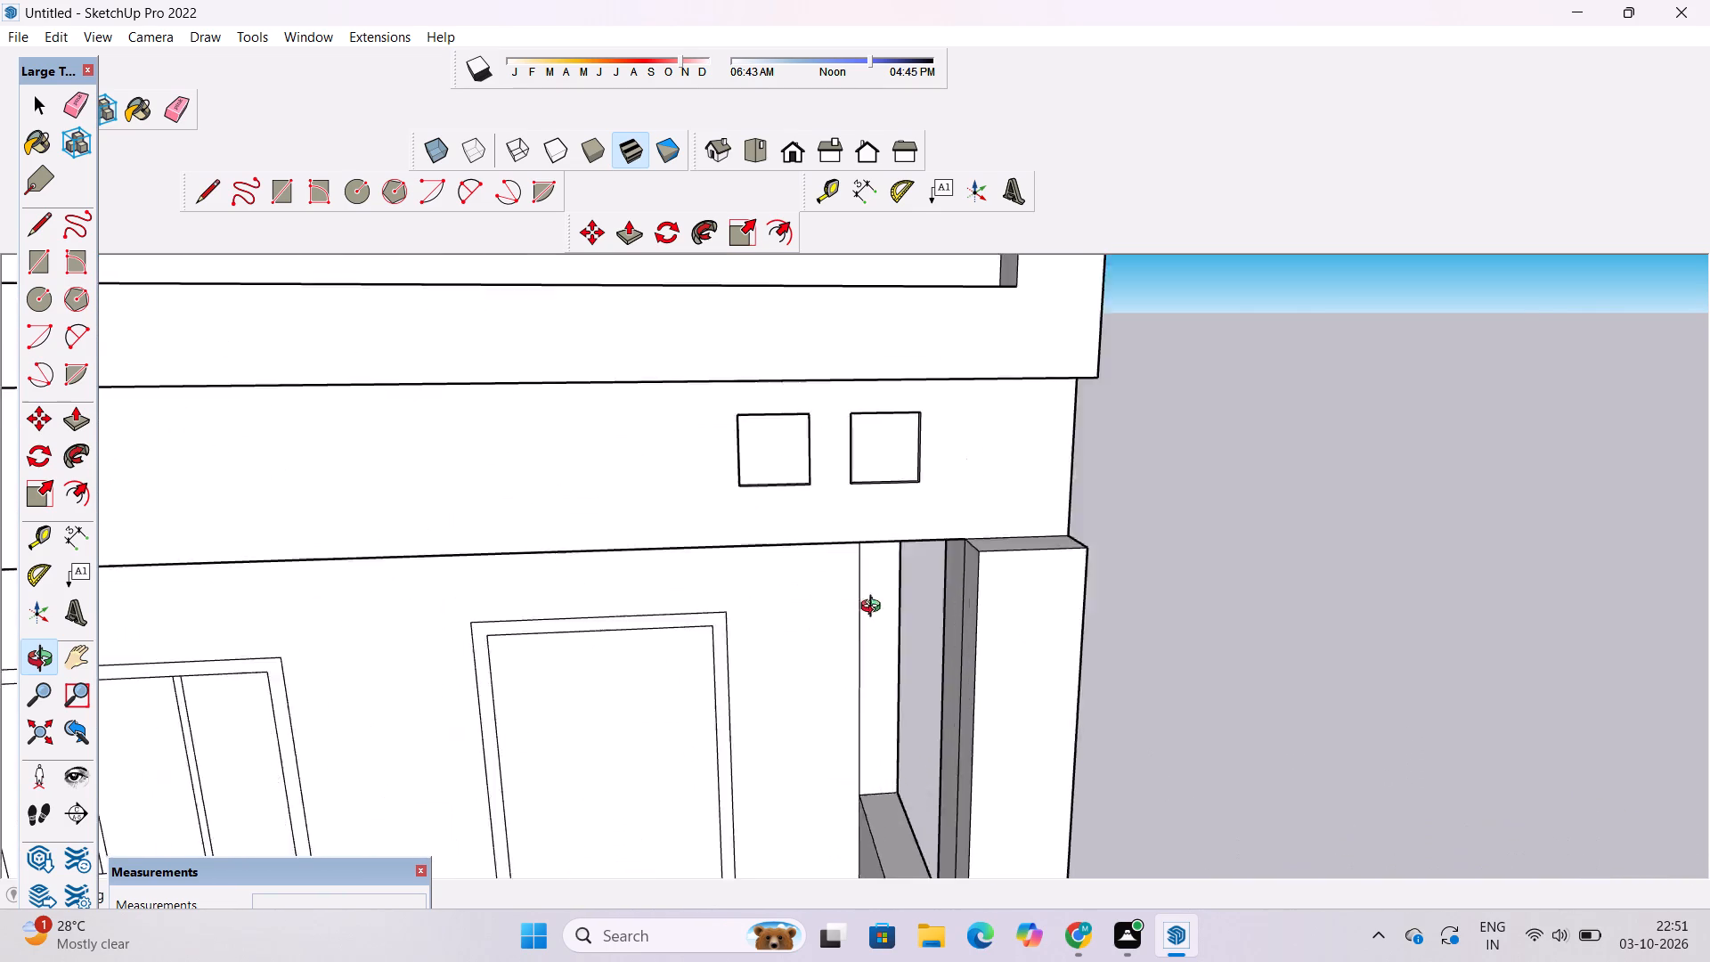
left_click_drag(875, 608, 875, 553)
scroll(870, 544, "up", 3)
left_click_drag(908, 559, 946, 550)
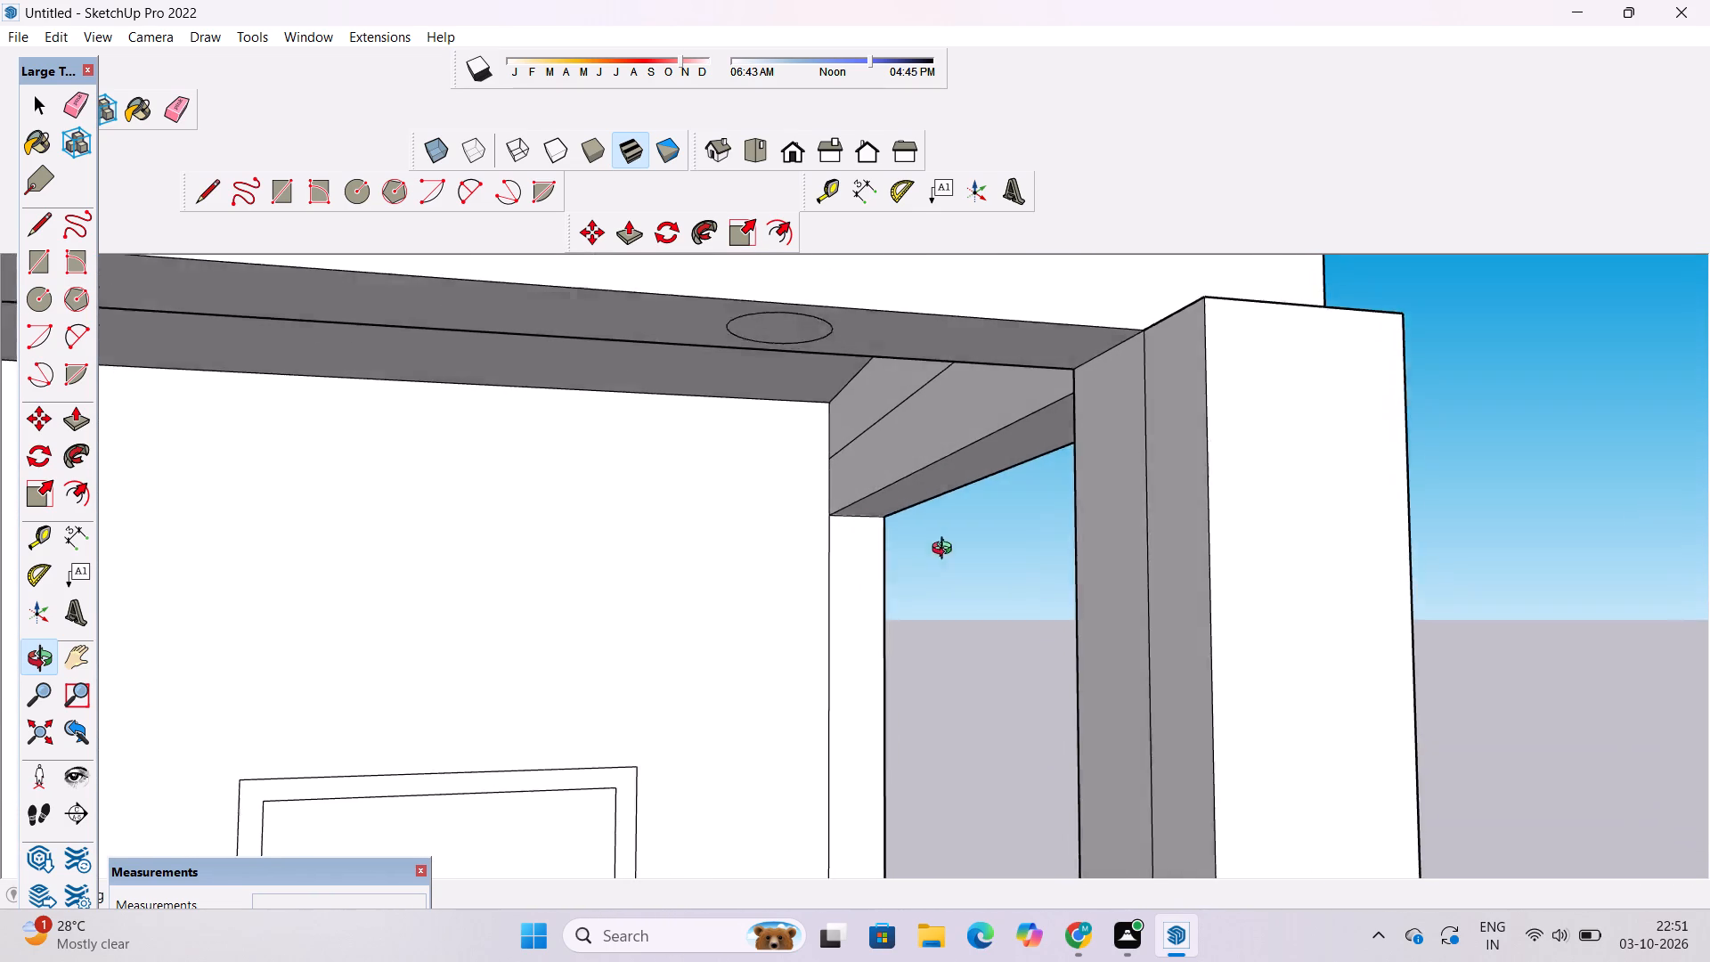
left_click_drag(946, 550, 950, 538)
left_click_drag(879, 499, 991, 480)
key("e")
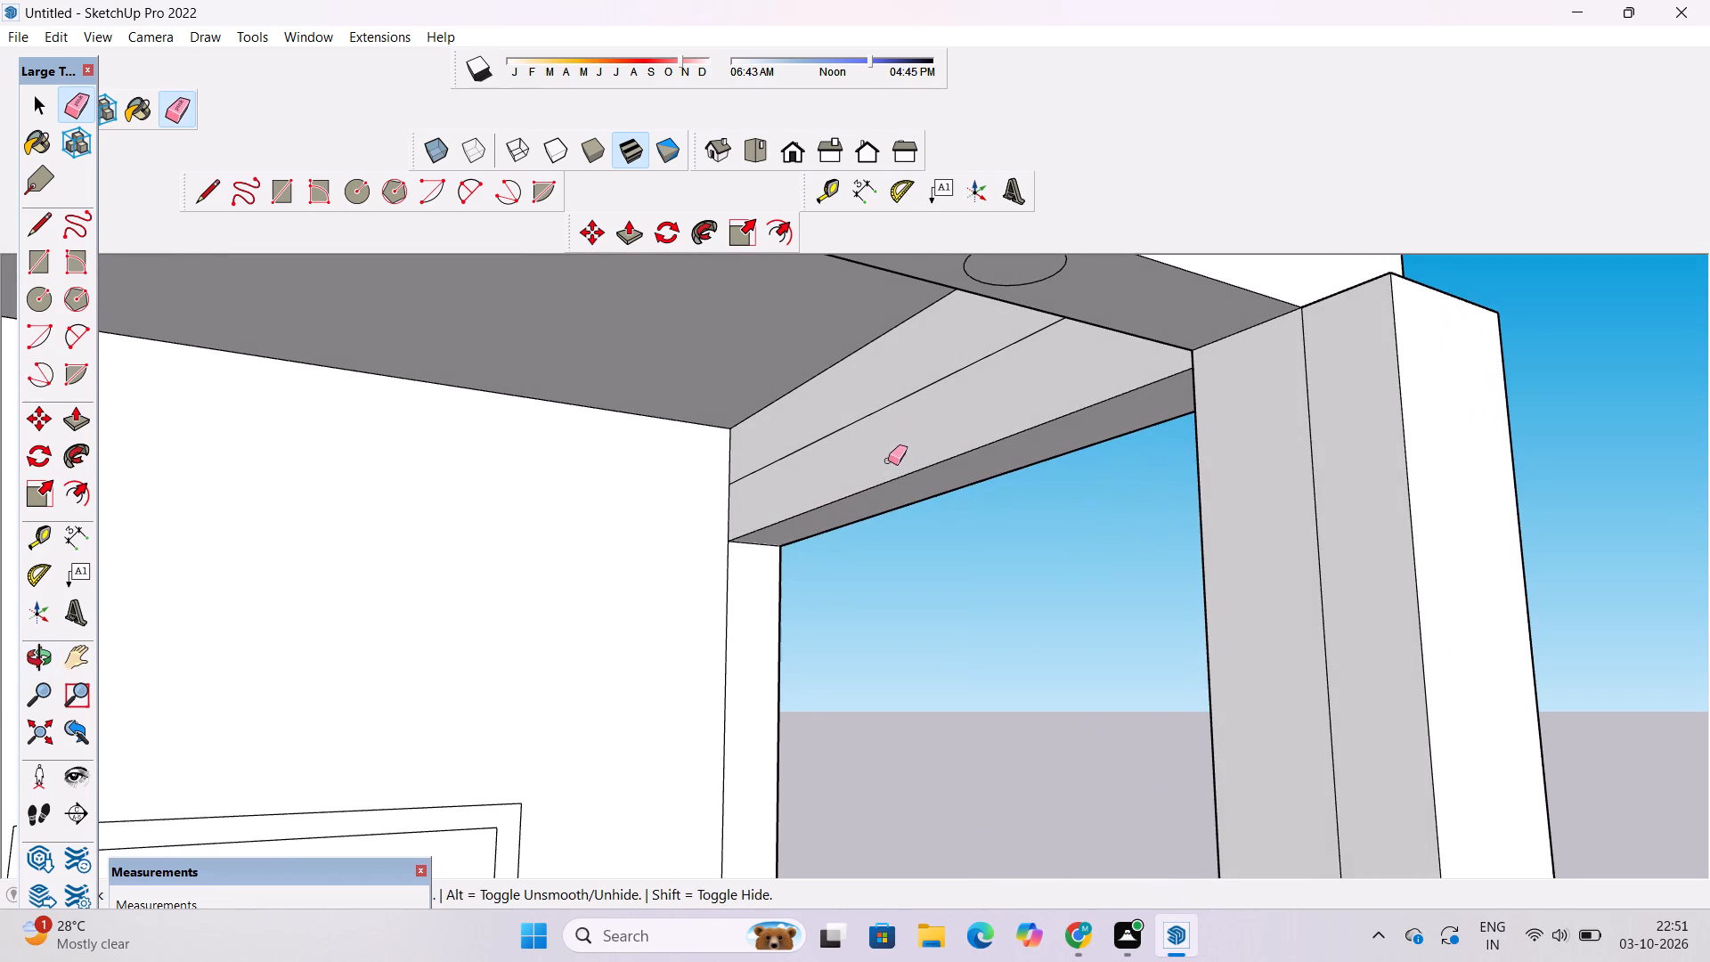
left_click_drag(887, 377, 888, 414)
left_click_drag(744, 635, 724, 685)
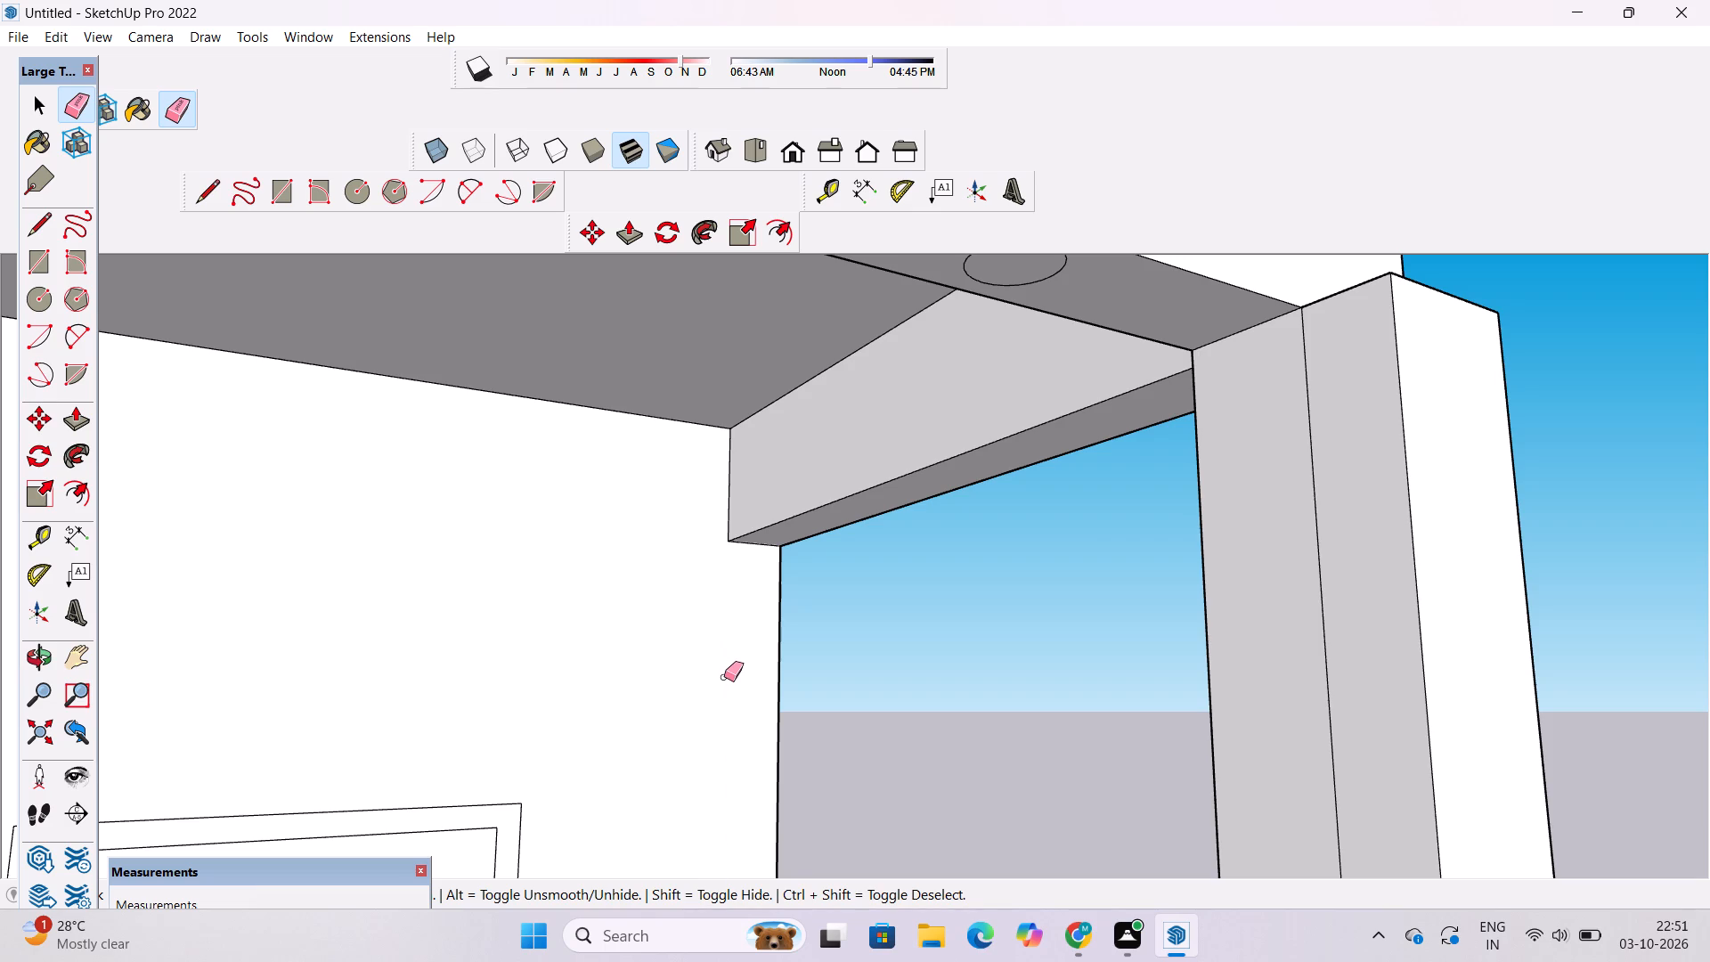
Examine the ground-floor porch ceiling and side beam, together with the balconies and the whole house front.
key("o")
scroll(704, 613, "down", 12)
left_click_drag(810, 555, 694, 716)
scroll(712, 708, "down", 6)
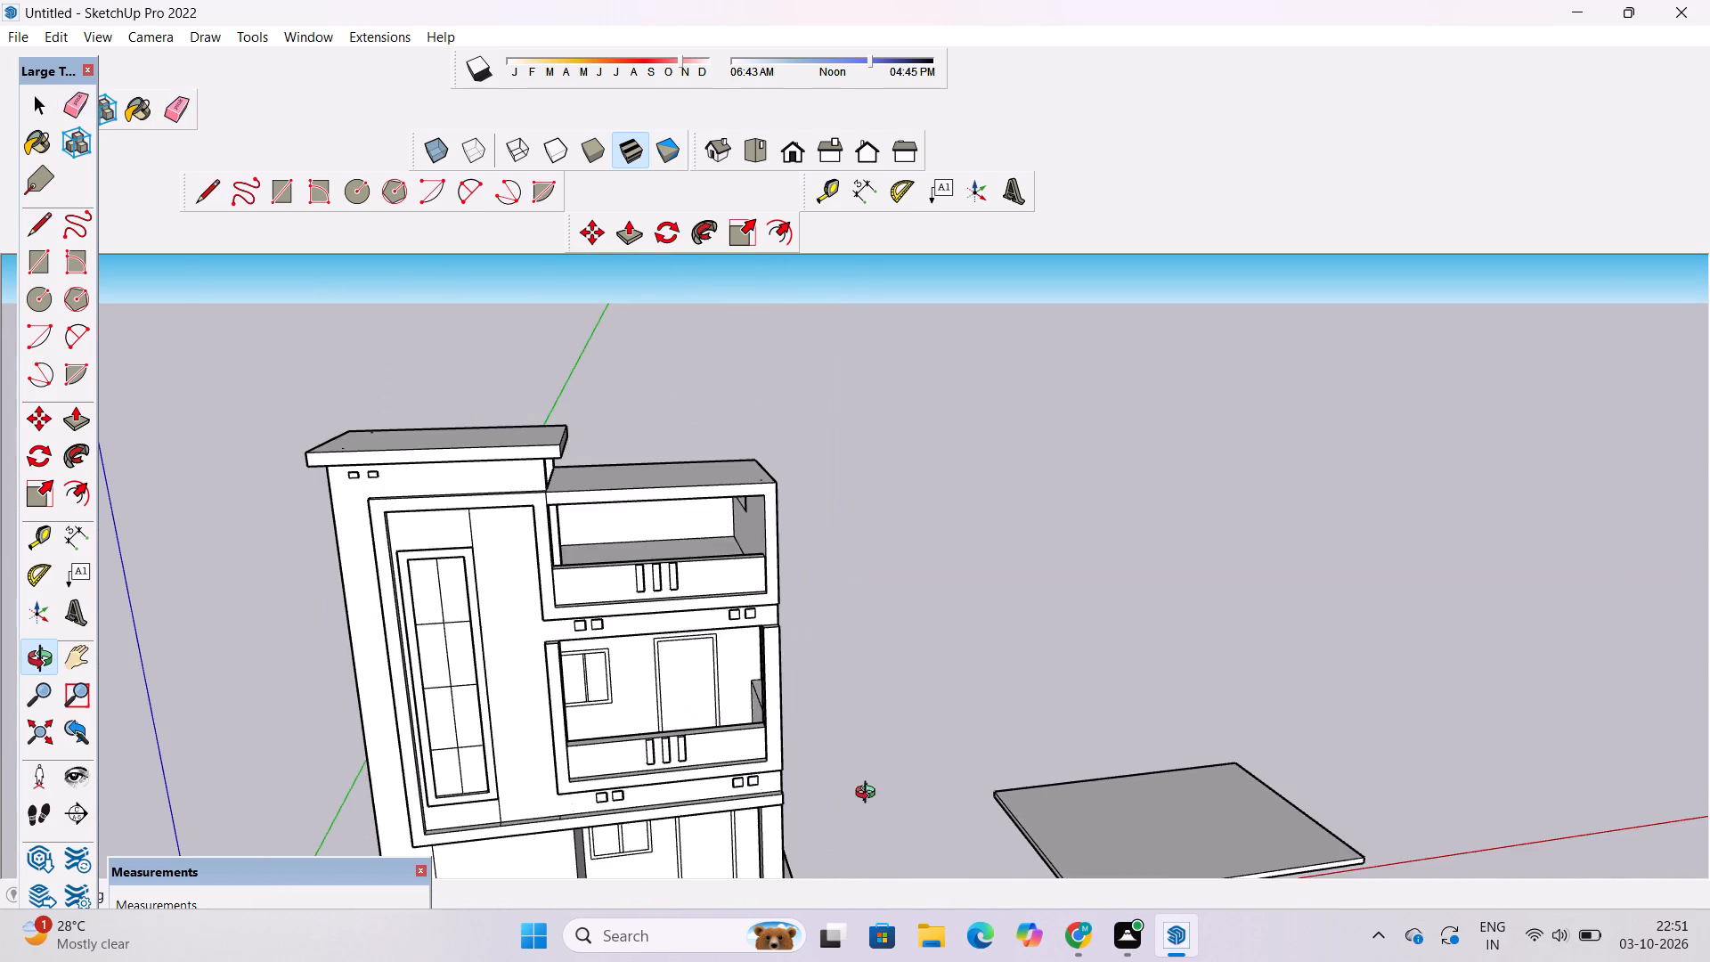
left_click_drag(870, 795, 835, 560)
left_click_drag(786, 698, 754, 441)
scroll(612, 697, "up", 10)
left_click_drag(633, 675, 761, 657)
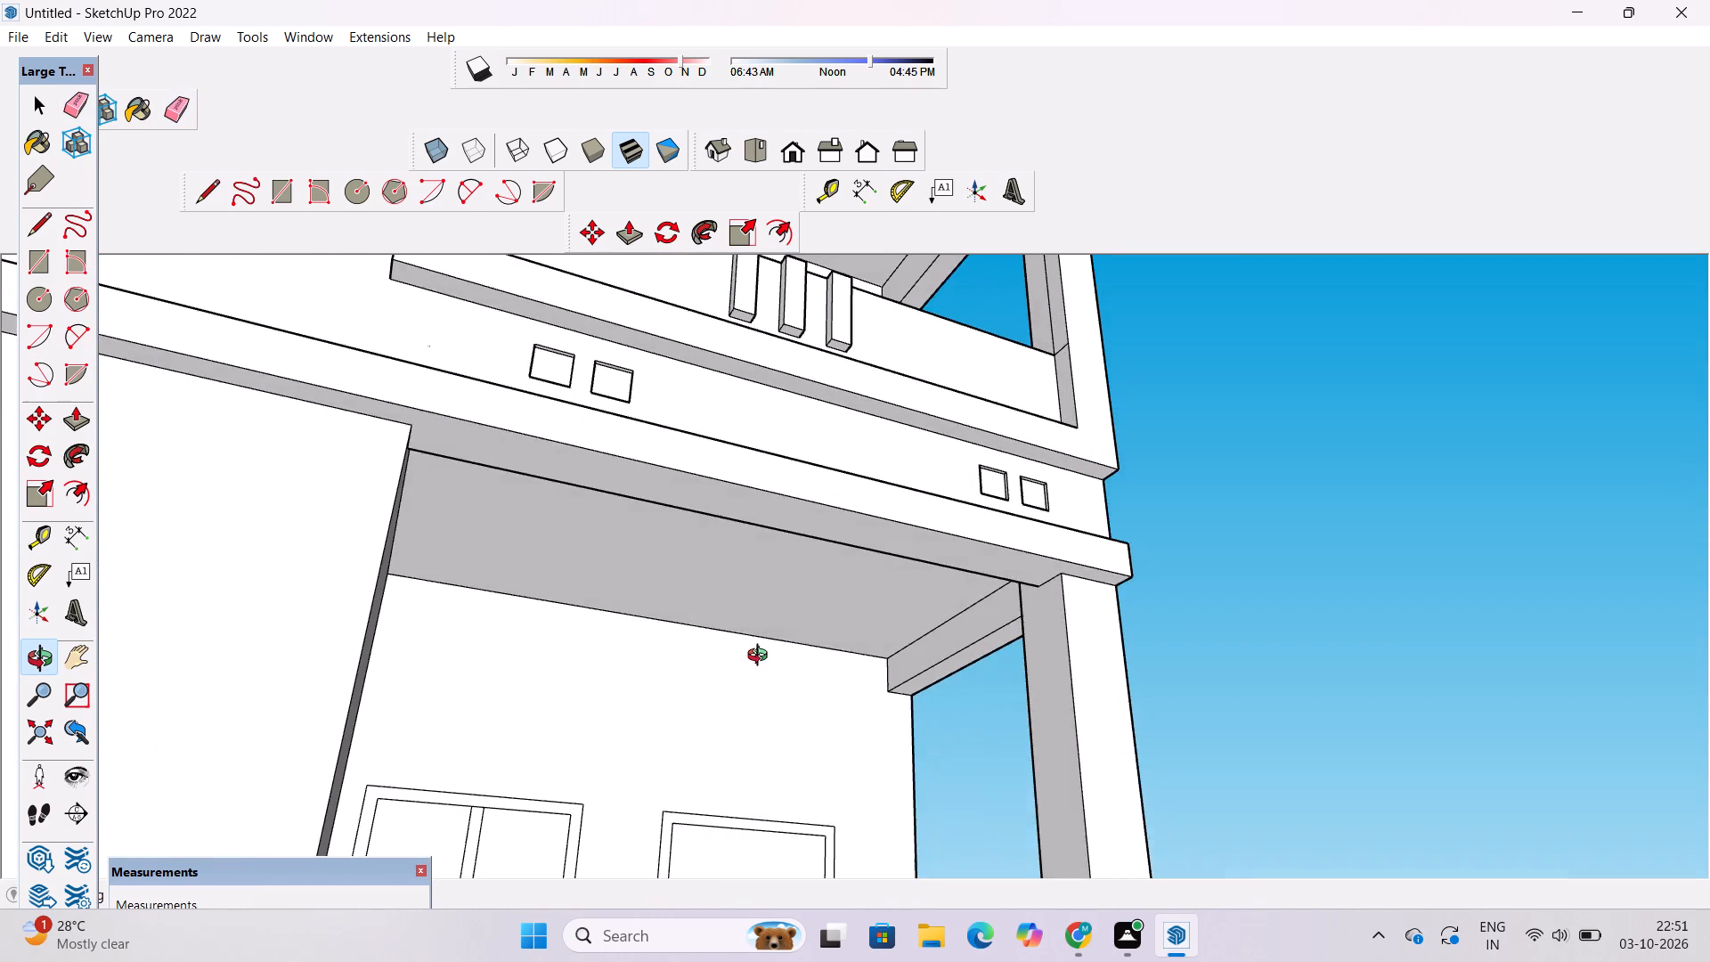
left_click_drag(761, 657, 762, 657)
left_click_drag(762, 657, 561, 598)
scroll(590, 562, "down", 5)
left_click_drag(627, 556, 634, 744)
left_click_drag(634, 744, 670, 607)
left_click_drag(670, 607, 680, 687, "shift")
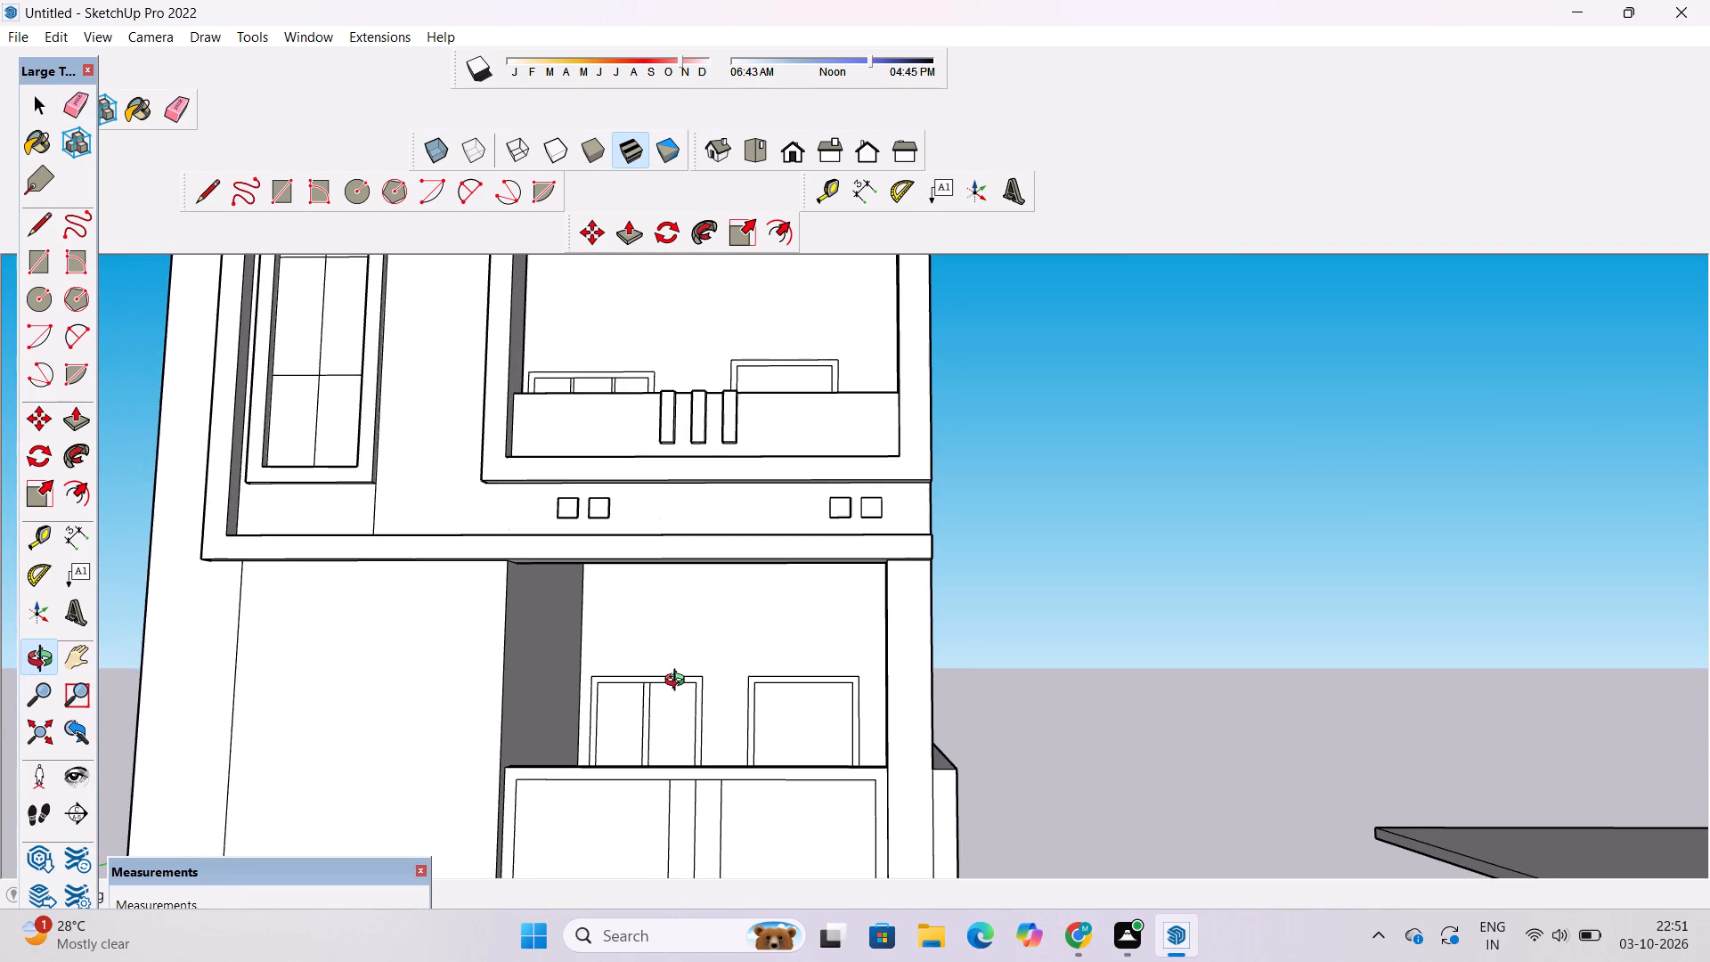
scroll(679, 673, "down", 3)
left_click_drag(657, 663, 676, 710)
scroll(676, 673, "down", 3)
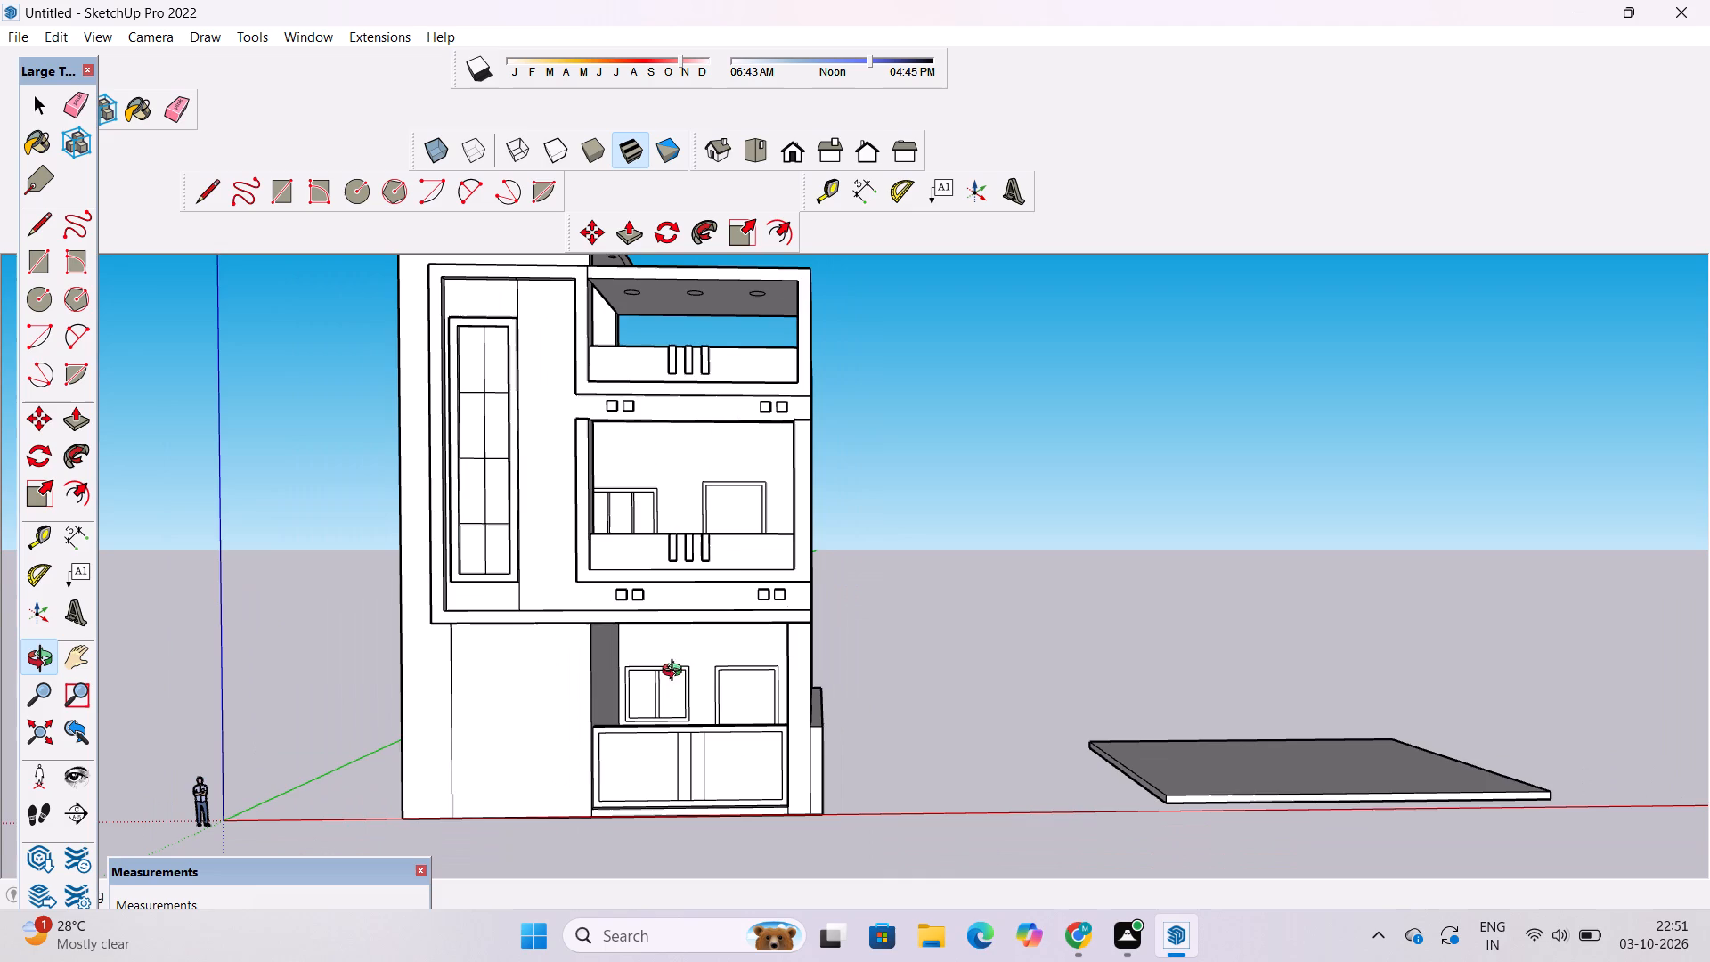
left_click_drag(680, 667, 690, 686)
scroll(691, 683, "up", 4)
scroll(691, 683, "down", 5)
scroll(691, 683, "up", 4)
scroll(691, 683, "down", 4)
left_click_drag(685, 683, 778, 670, "shift")
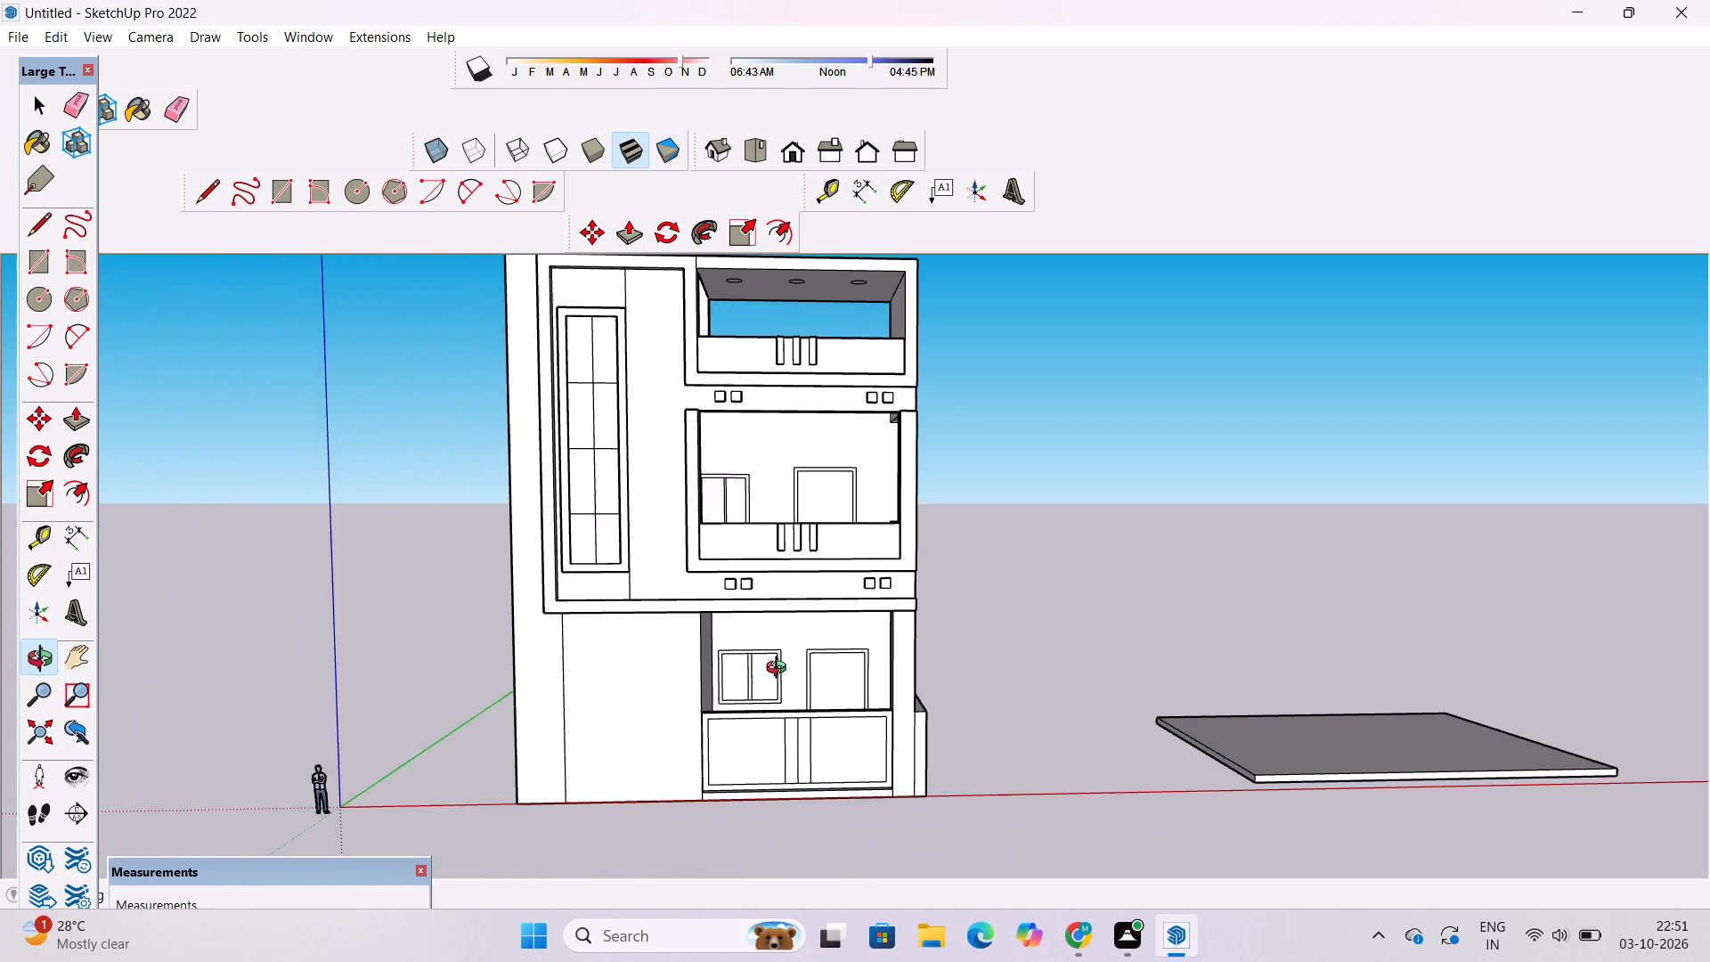
Erase the short vertical line crossing the front frame's top band where the tall window bay meets the upper balcony.
left_click_drag(779, 672, 738, 702)
scroll(731, 697, "down", 5)
left_click_drag(722, 674, 722, 732, "shift")
scroll(703, 558, "up", 5)
left_click_drag(735, 685, 751, 553)
scroll(784, 474, "up", 14)
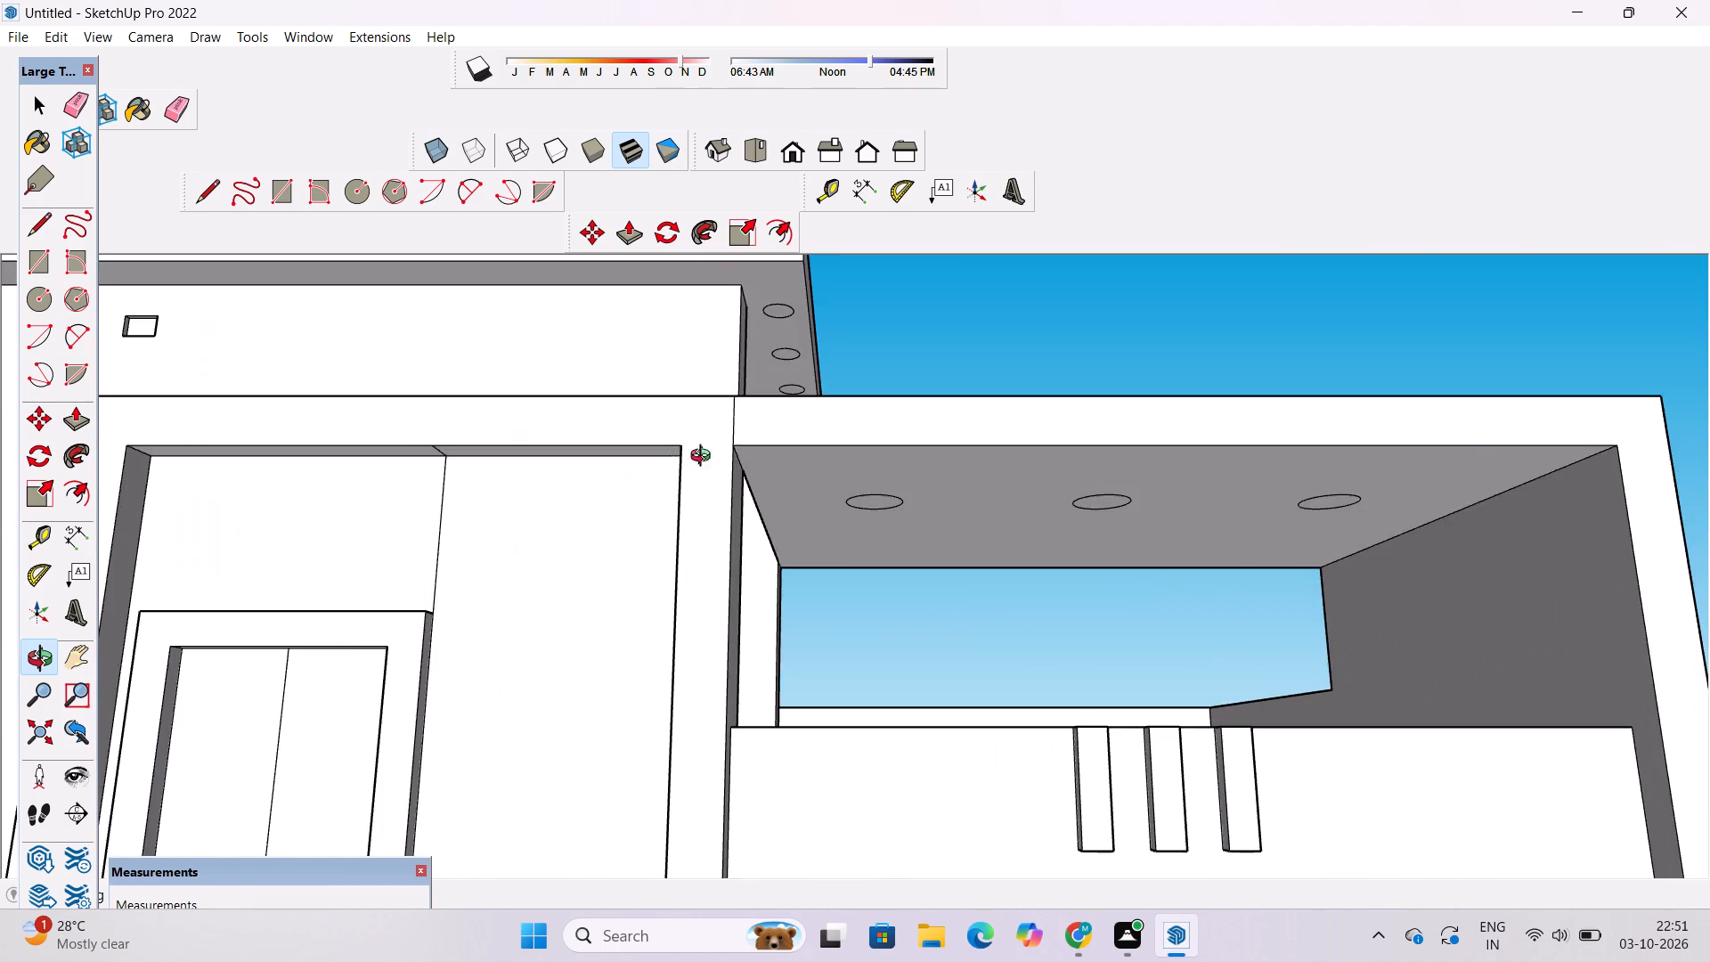
left_click_drag(730, 452, 649, 456, "shift")
left_click_drag(641, 458, 719, 502)
scroll(615, 404, "up", 9)
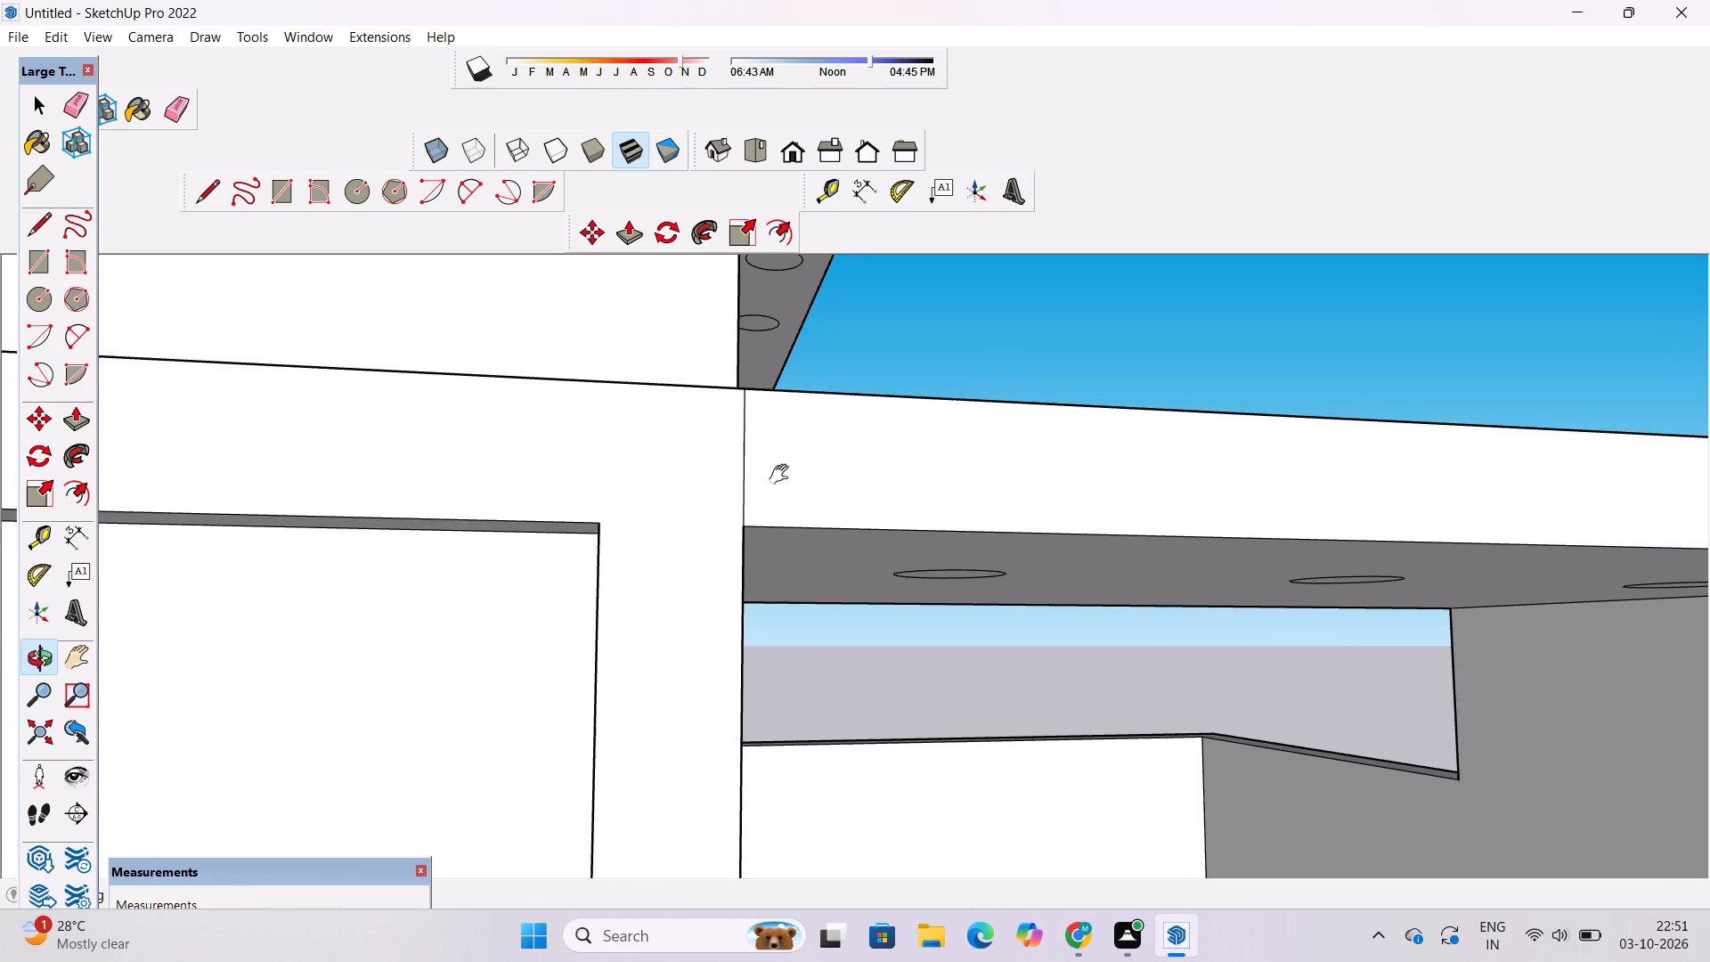
left_click_drag(769, 473, 712, 473, "shift")
key("e")
left_click_drag(698, 439, 664, 467)
left_click_drag(700, 454, 682, 469)
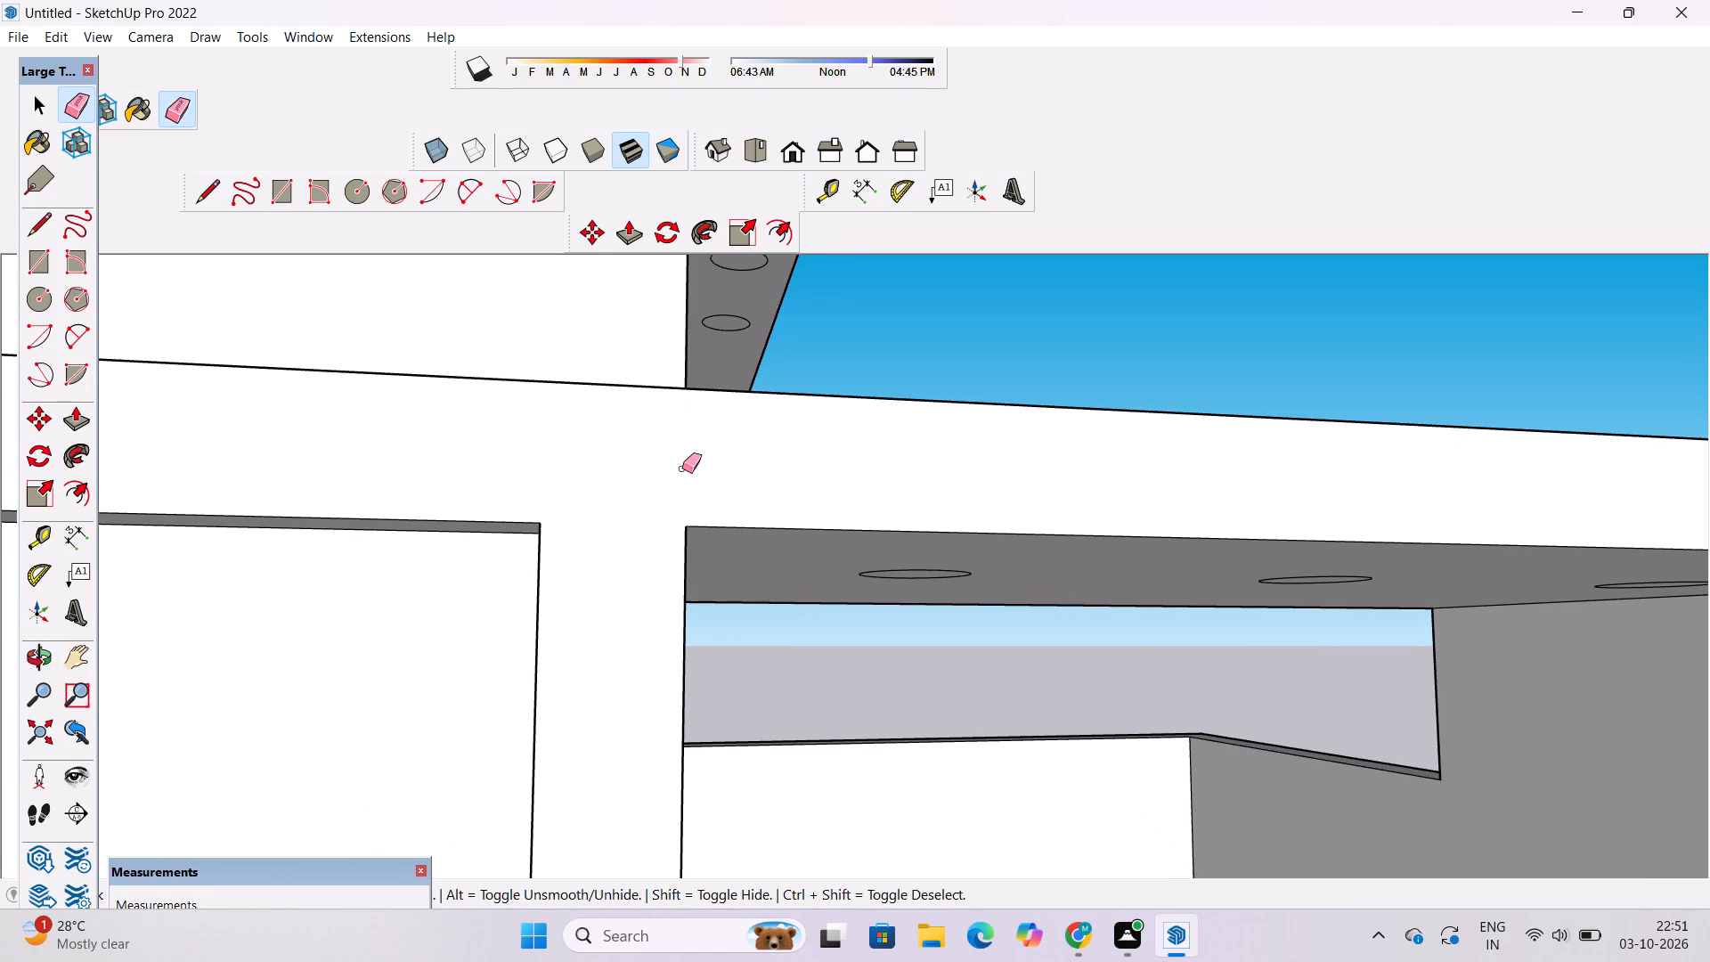
Examine the upper balcony, its side walls, the roof slabs and both sides of the house for remaining stray edges.
key("o")
scroll(532, 456, "down", 17)
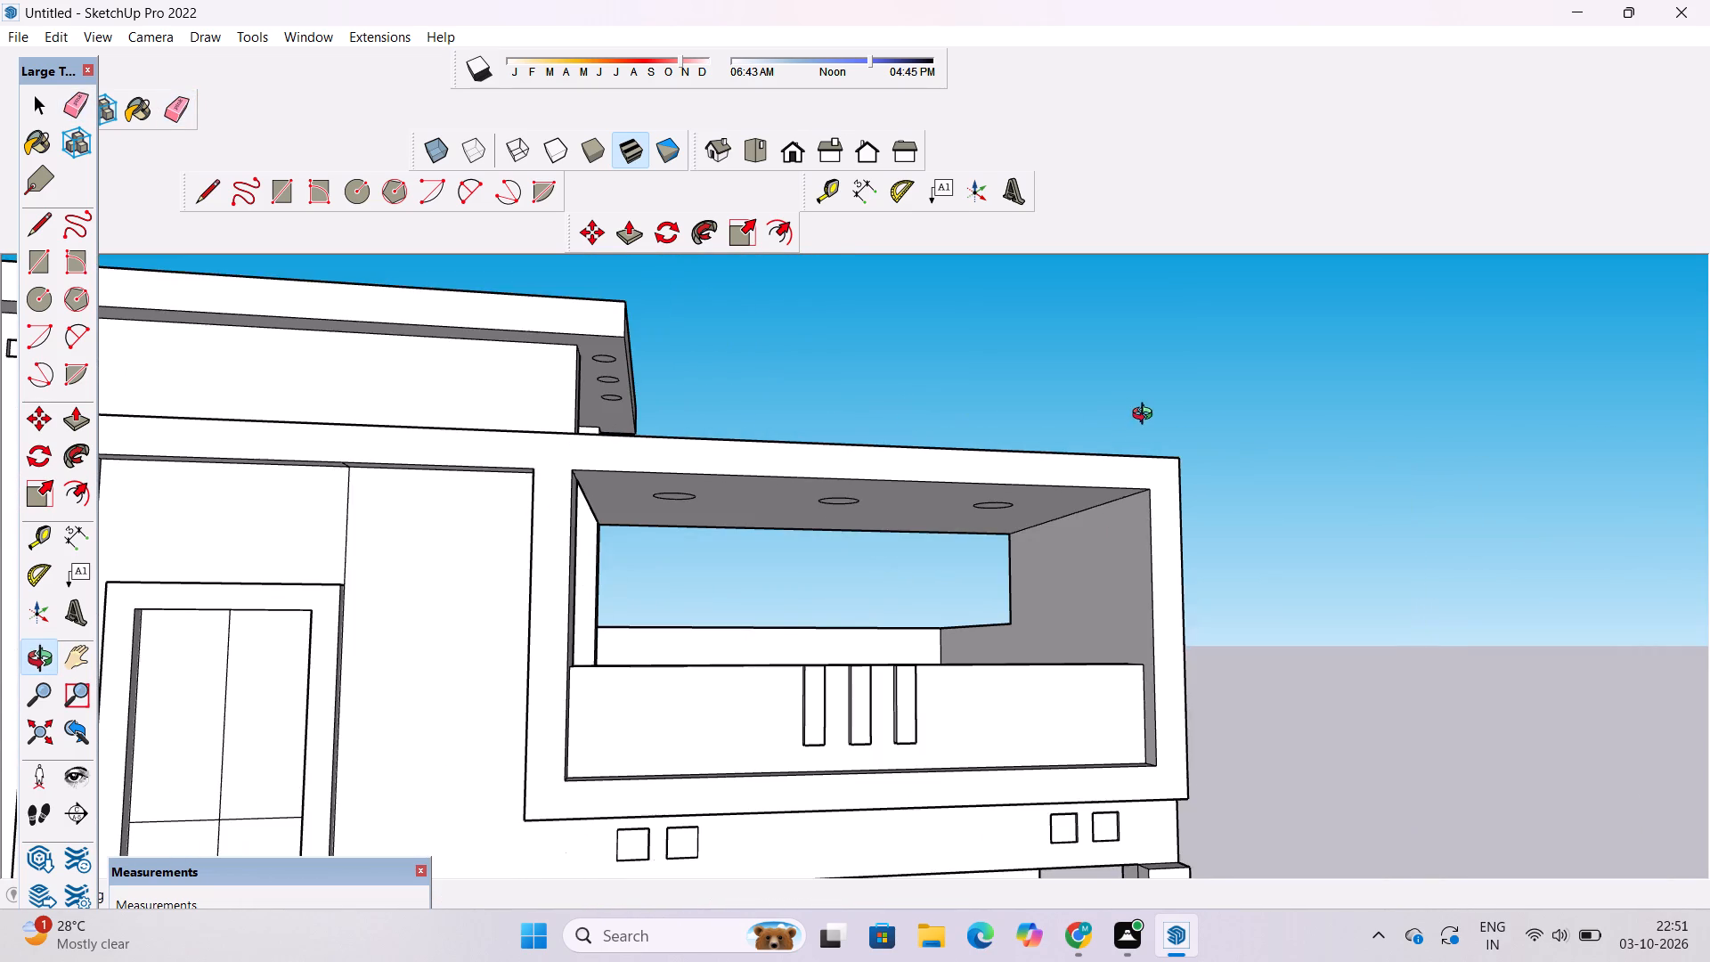
left_click_drag(1146, 416, 570, 498)
left_click_drag(1037, 640, 986, 492)
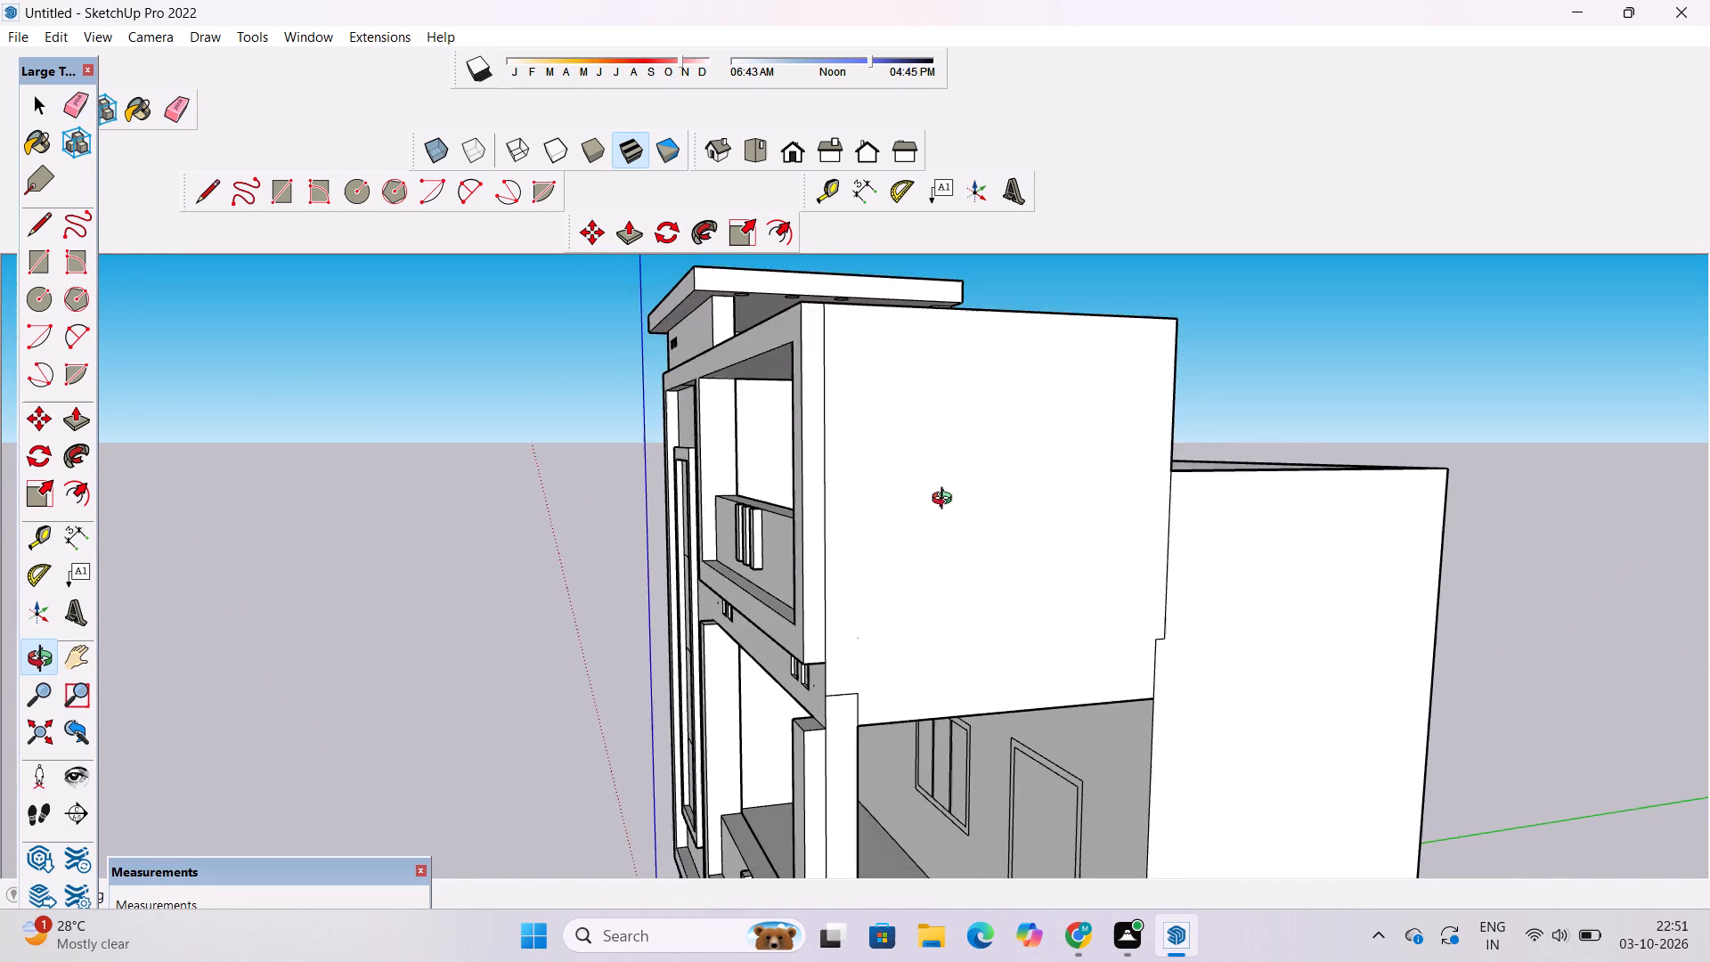
scroll(932, 515, "up", 3)
left_click_drag(832, 572, 1218, 591)
scroll(1202, 471, "down", 5)
left_click_drag(971, 542, 1186, 896)
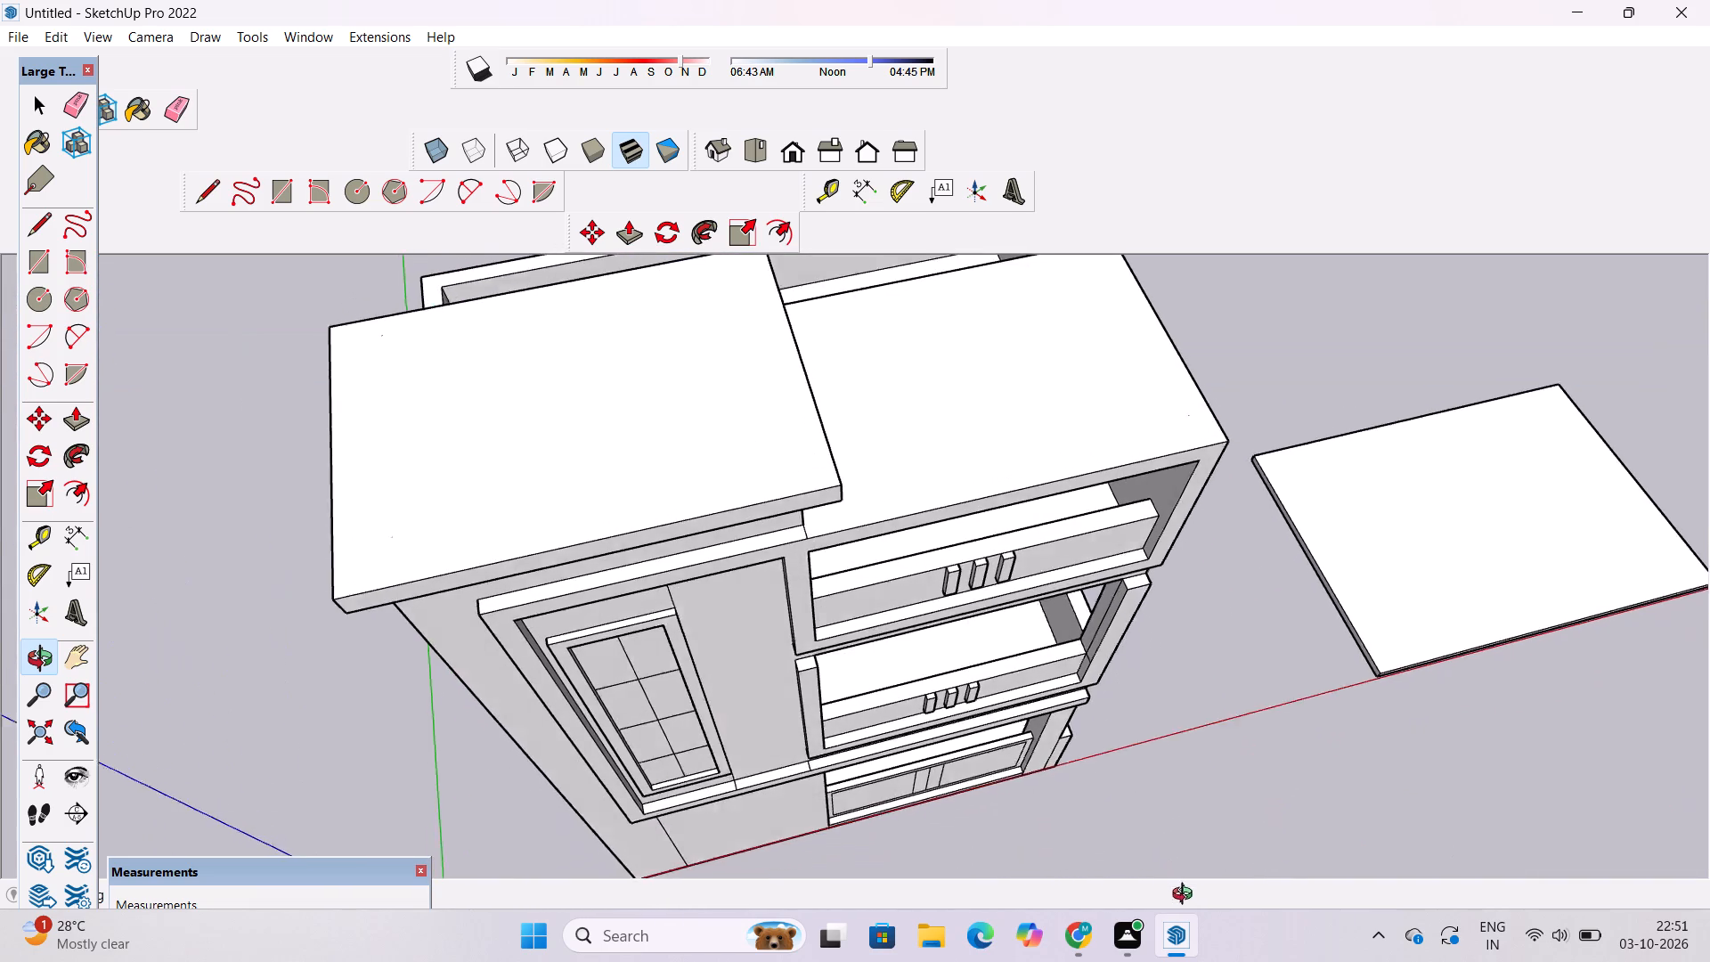
left_click_drag(1186, 896, 1188, 884)
scroll(1086, 422, "up", 5)
left_click_drag(1087, 567, 1032, 354)
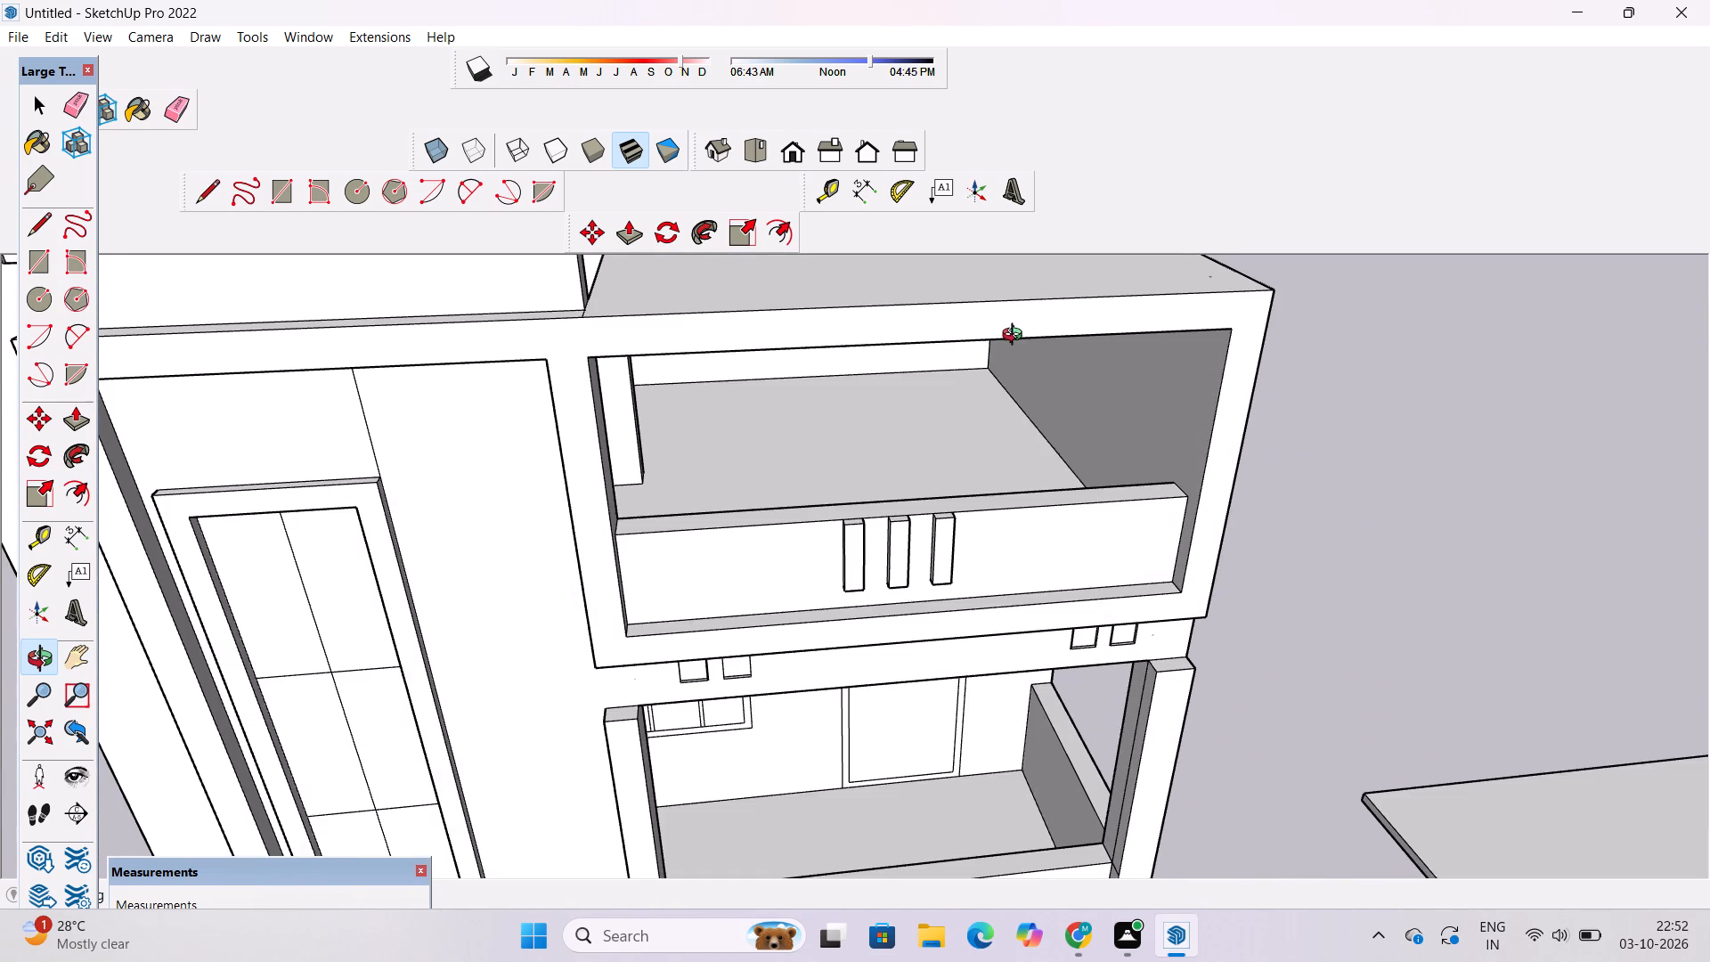
left_click_drag(1078, 587, 1051, 407, "shift")
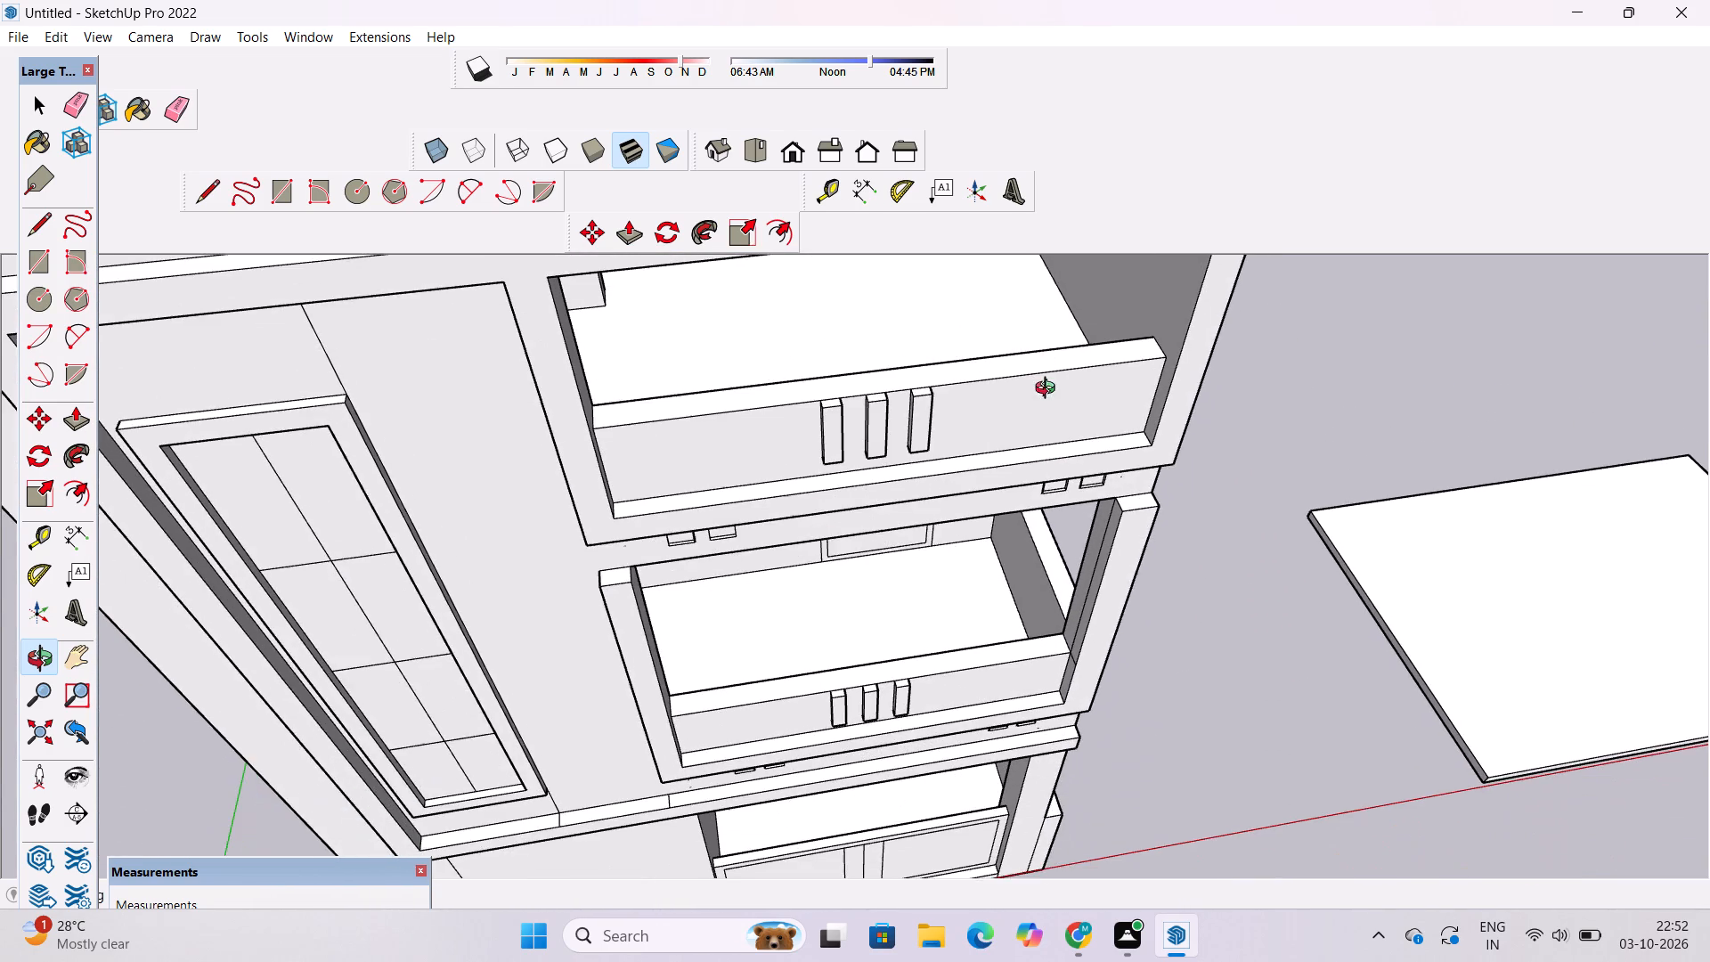
left_click_drag(1049, 398, 1087, 708, "shift")
left_click_drag(1085, 705, 1022, 404)
scroll(1018, 381, "down", 4)
left_click_drag(1277, 452, 939, 378)
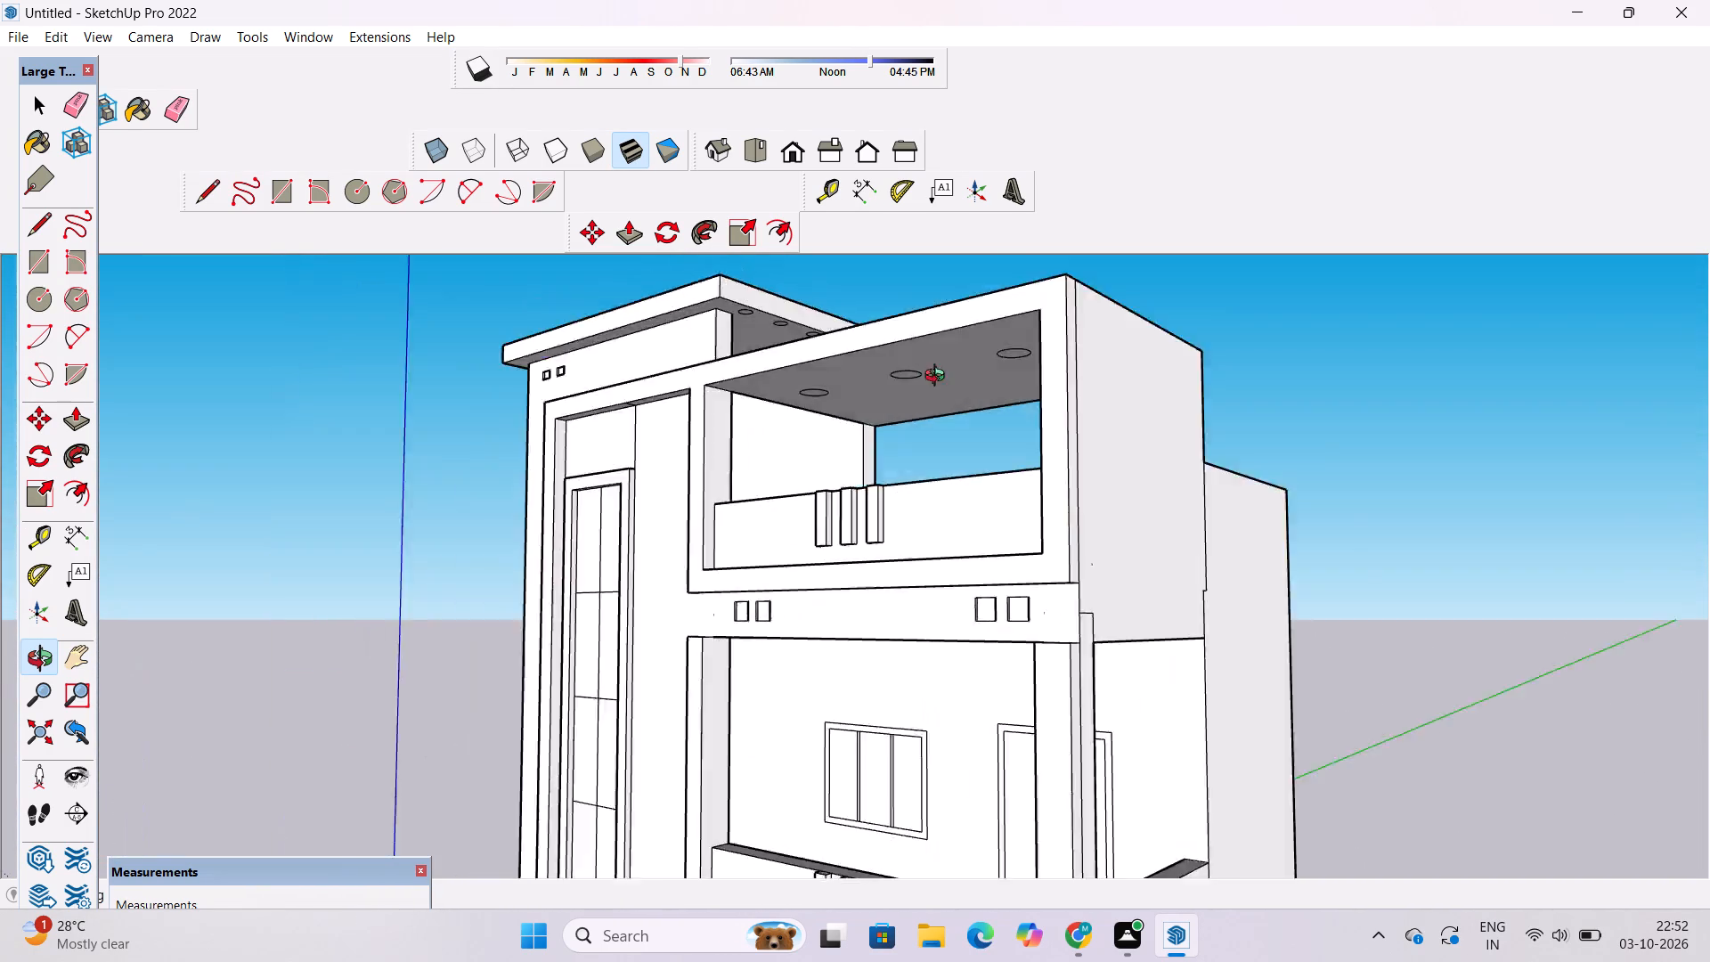
left_click_drag(939, 378, 799, 402)
left_click_drag(892, 485, 1491, 472)
scroll(1418, 349, "down", 4)
left_click_drag(791, 419, 1181, 490)
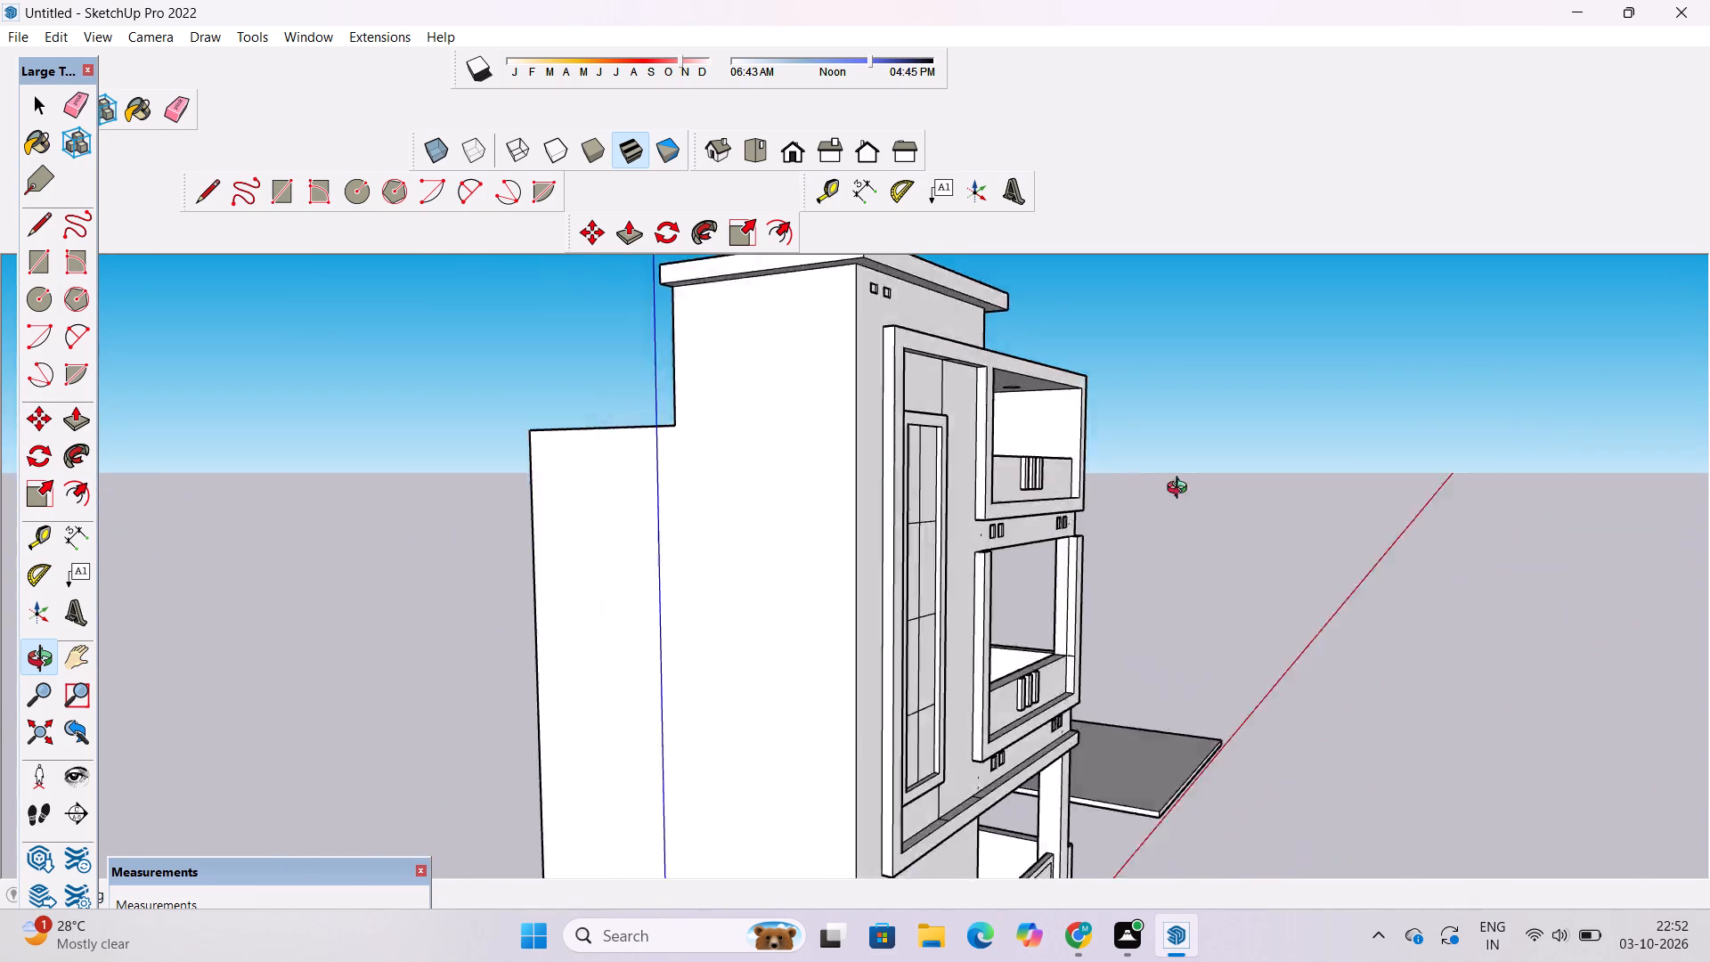
Erase the two pairs of horizontal floor lines running across the upper and middle parts of the house's rear wall.
left_click_drag(1181, 490, 1709, 296)
left_click(1649, 334)
left_click_drag(693, 603, 852, 726)
left_click_drag(854, 726, 866, 485, "shift")
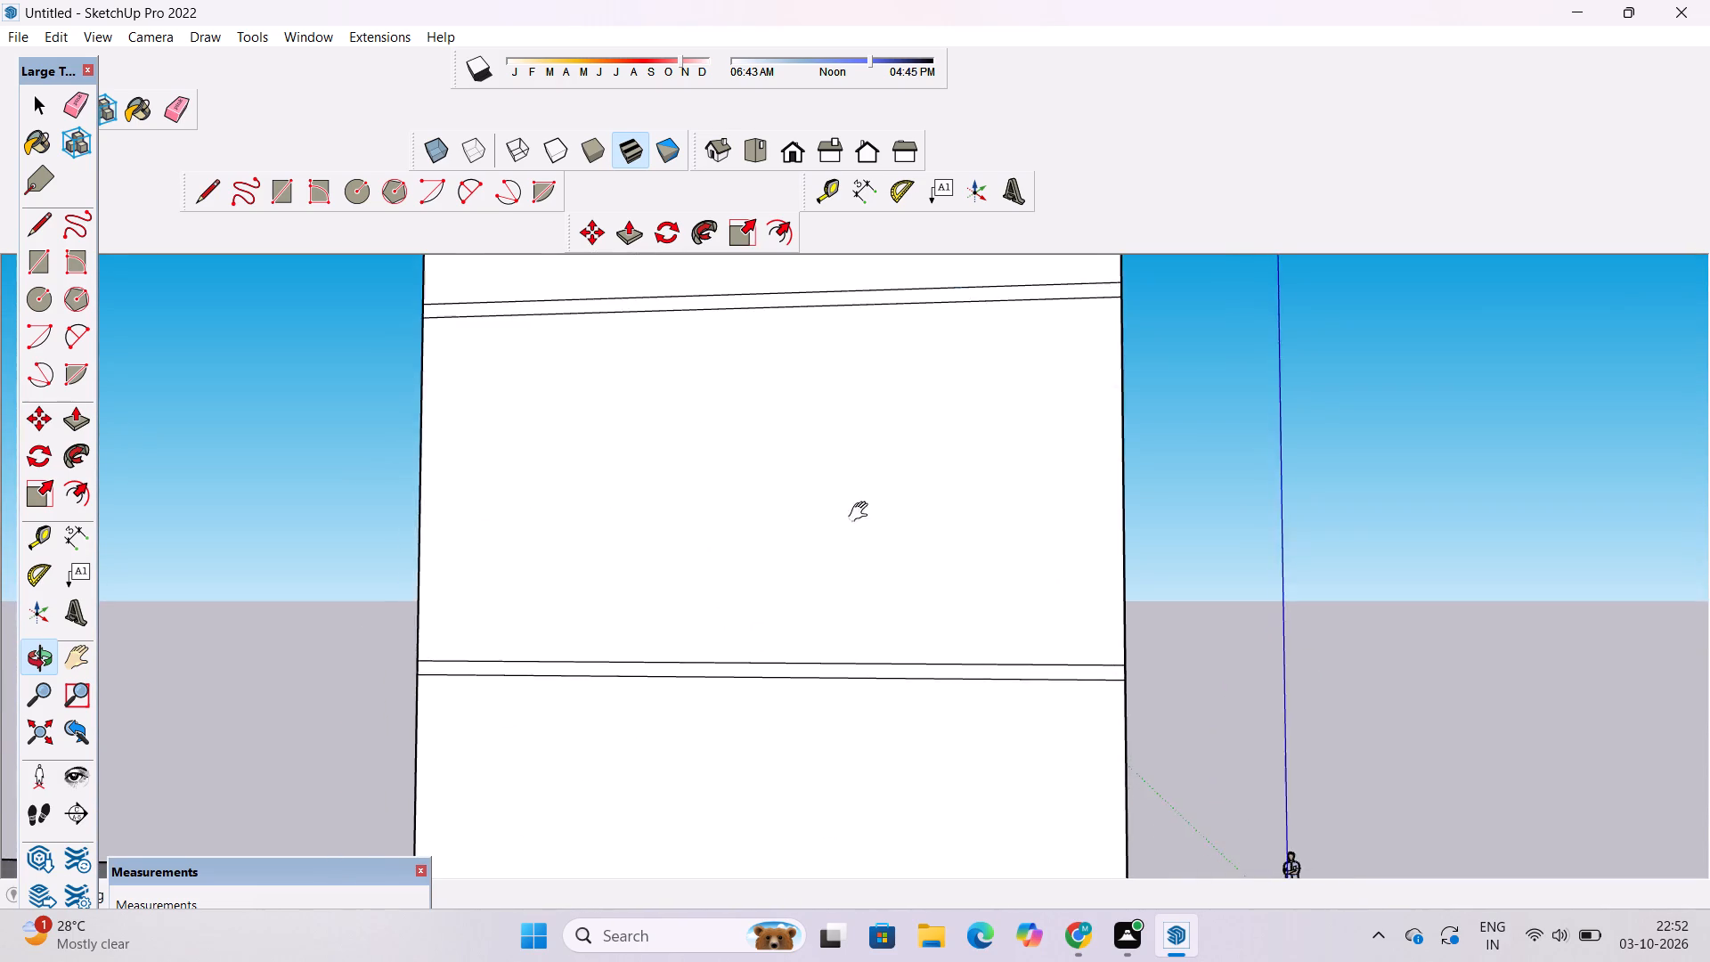
left_click_drag(880, 535, 992, 615)
scroll(920, 505, "down", 3)
left_click_drag(885, 513, 841, 532, "shift")
left_click_drag(874, 558, 948, 596)
scroll(957, 590, "up", 2)
left_click_drag(944, 562, 907, 482, "shift")
left_click_drag(905, 496, 944, 511)
scroll(973, 501, "down", 2)
key("e")
left_click_drag(837, 371, 837, 412)
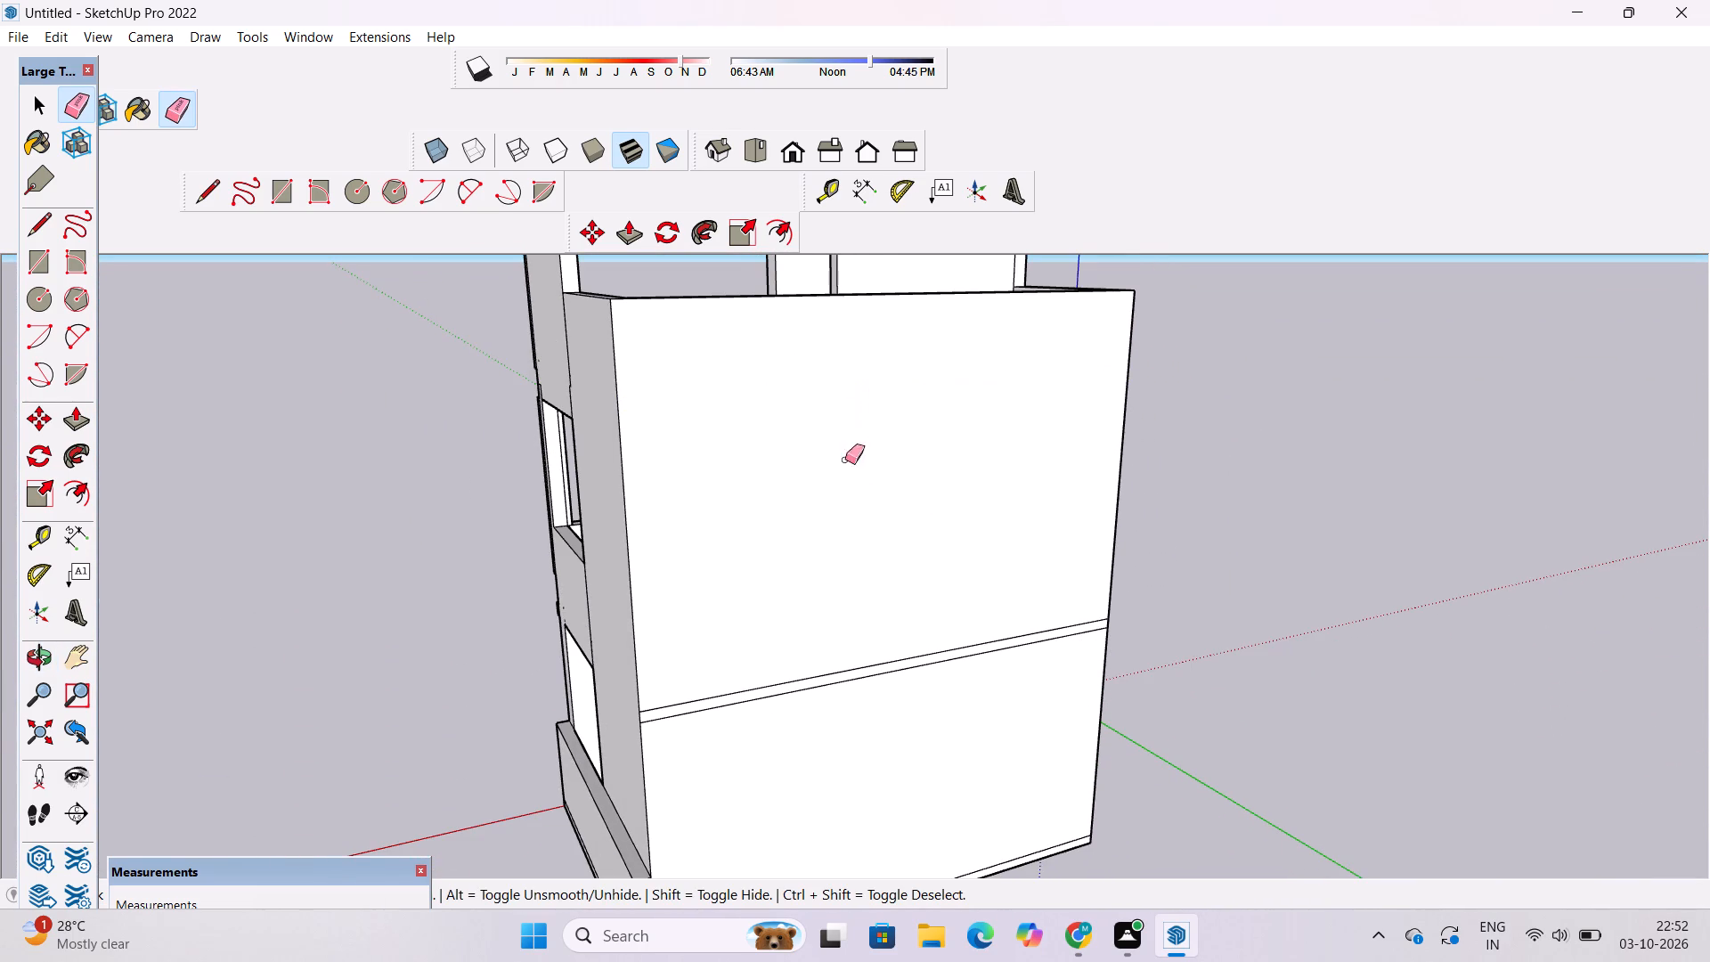
left_click_drag(865, 548, 887, 689)
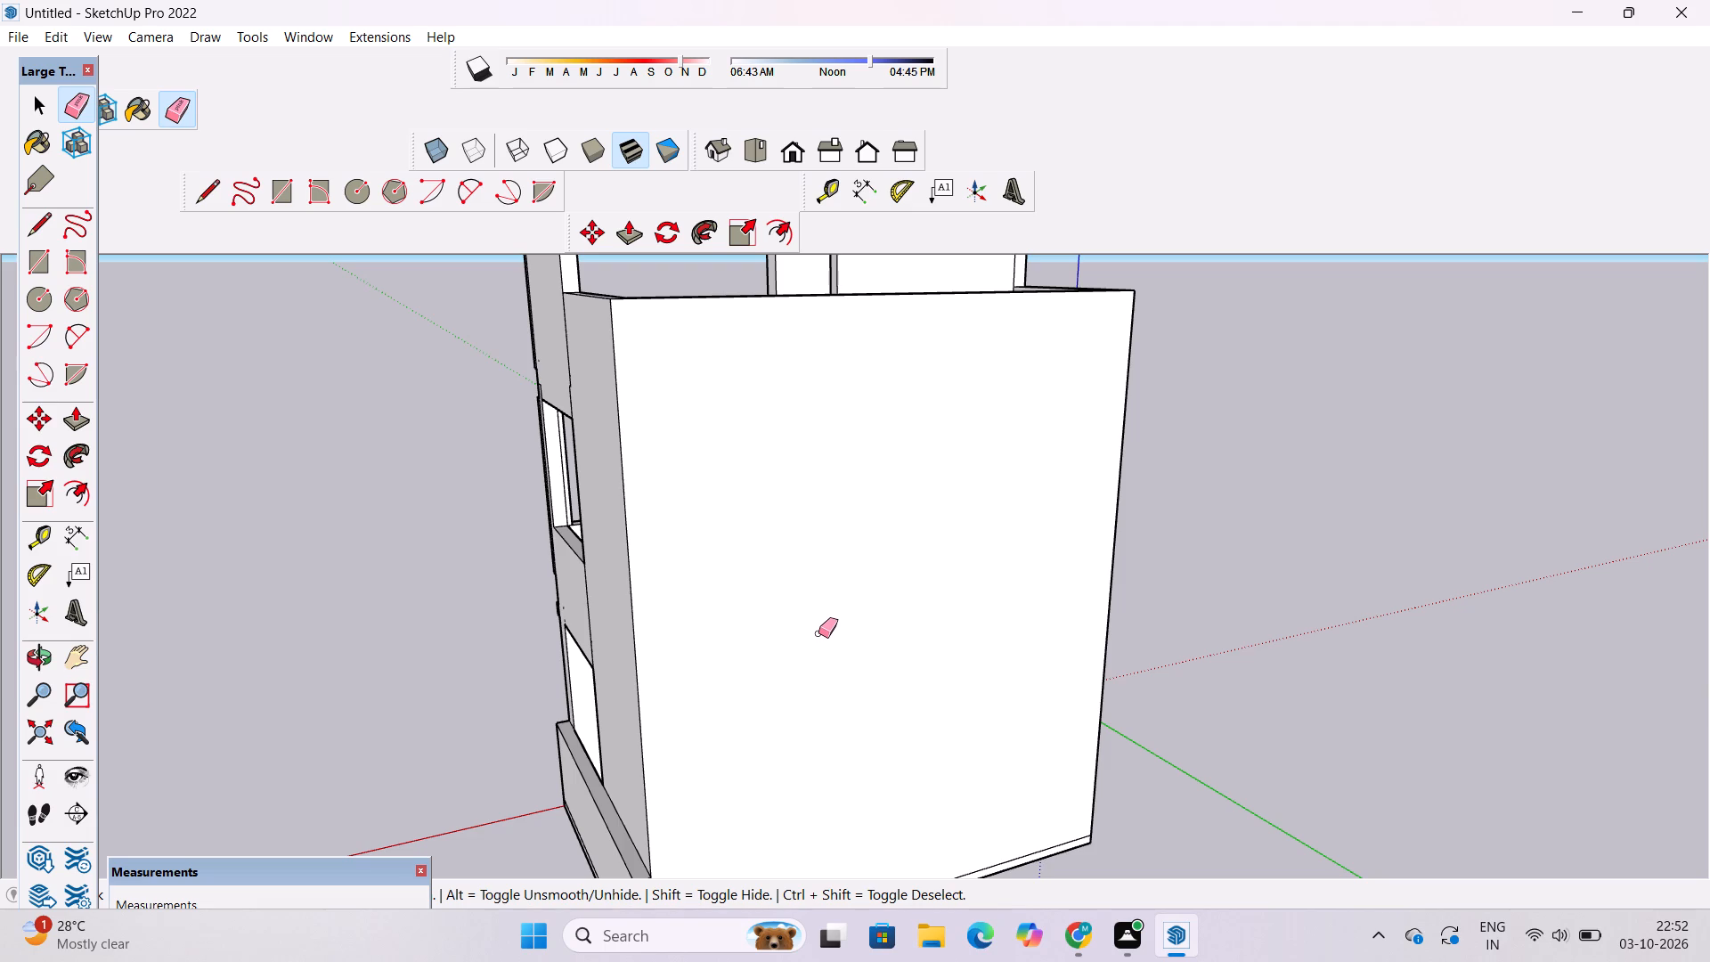
Examine the house from the balcony side and the front, comparing the tower, all balconies and the ground-floor porch.
key("o")
scroll(818, 633, "down", 5)
left_click_drag(681, 667, 1174, 703)
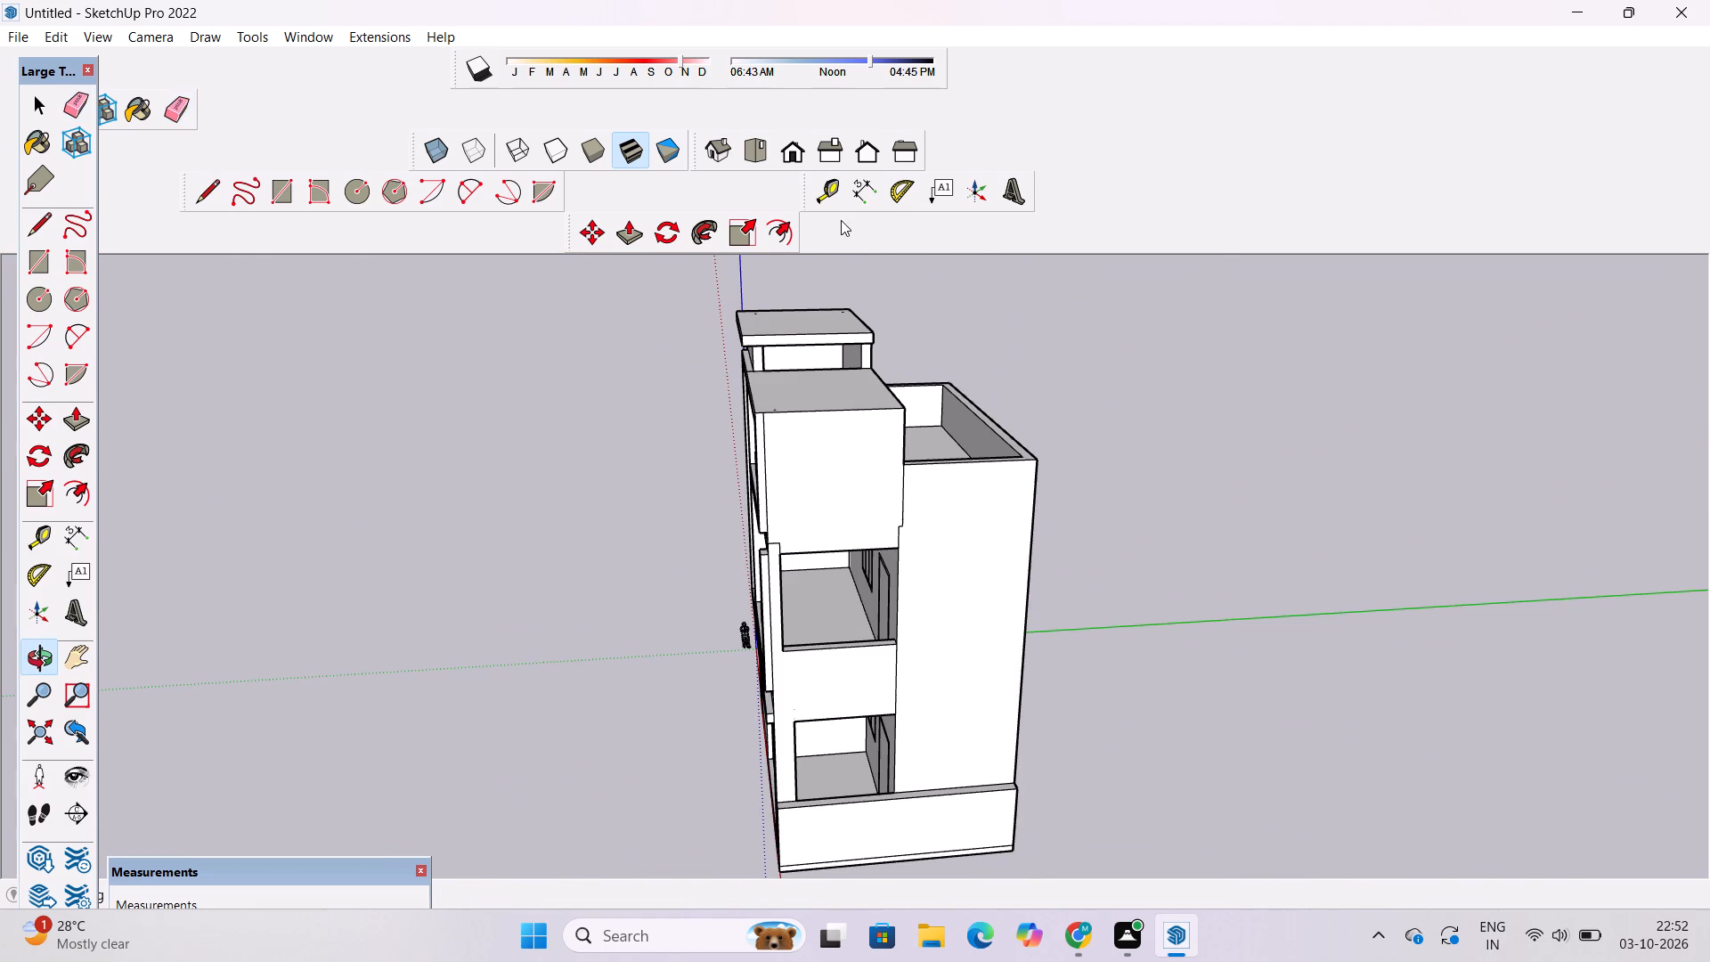
left_click(790, 158)
scroll(839, 514, "down", 4)
left_click_drag(851, 492, 865, 601)
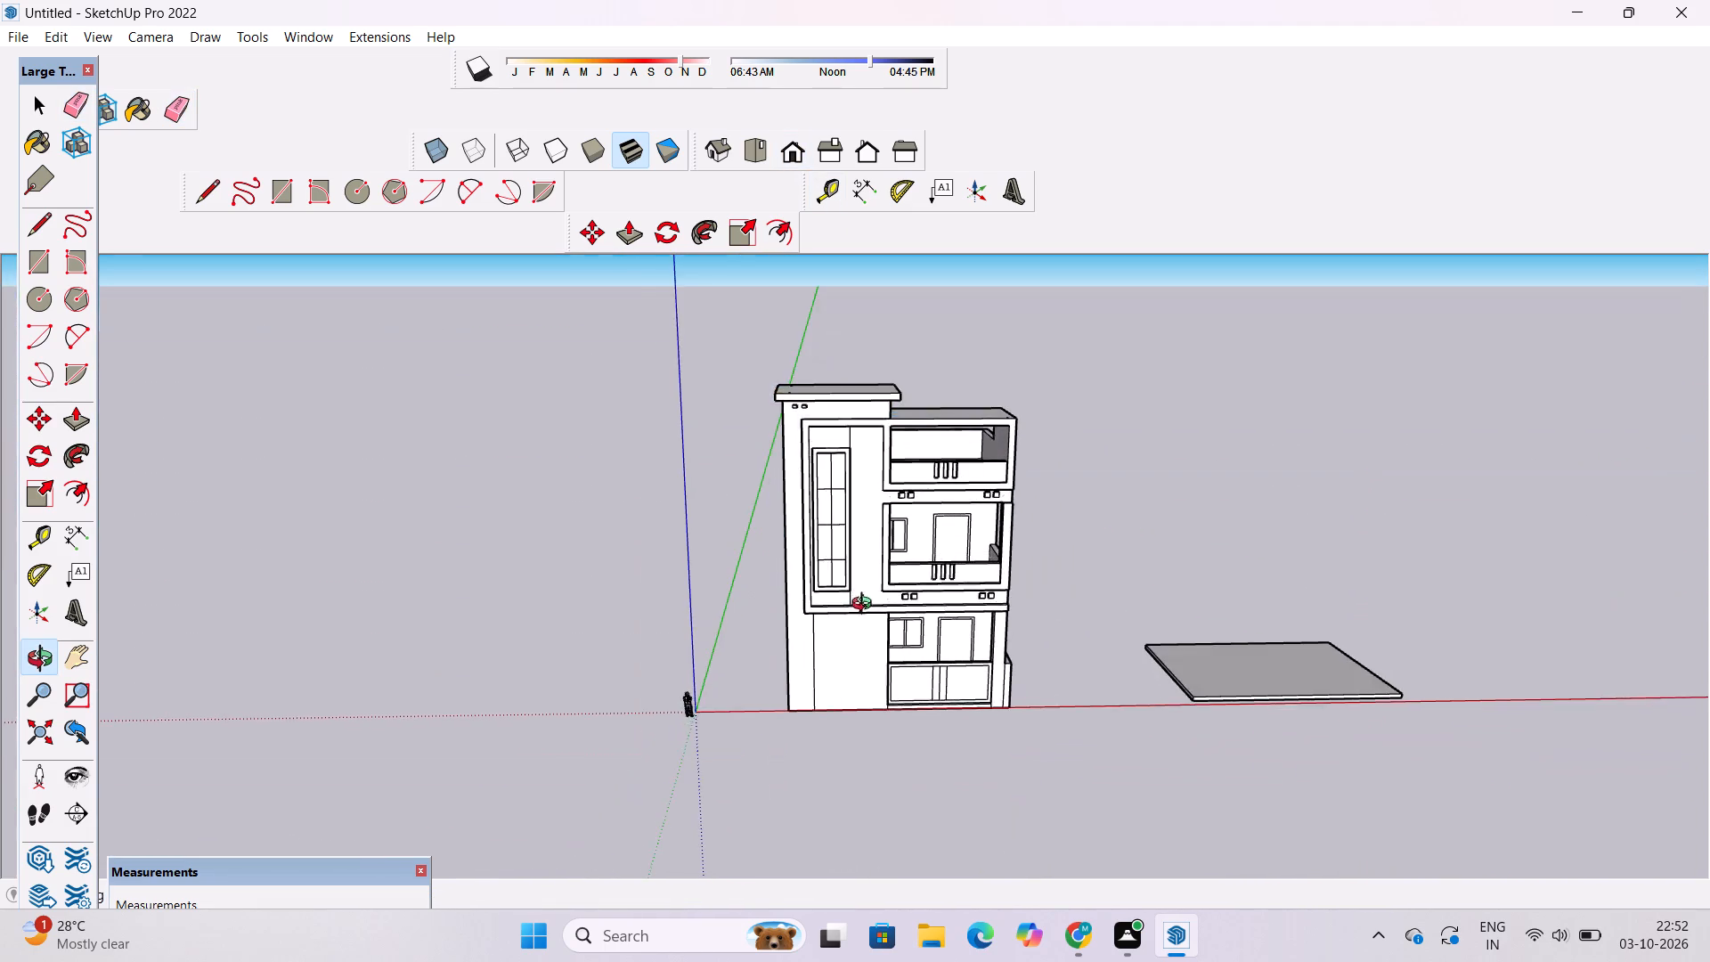
scroll(866, 607, "up", 3)
left_click_drag(869, 561, 762, 498, "shift")
left_click_drag(736, 590, 903, 555)
scroll(911, 586, "up", 3)
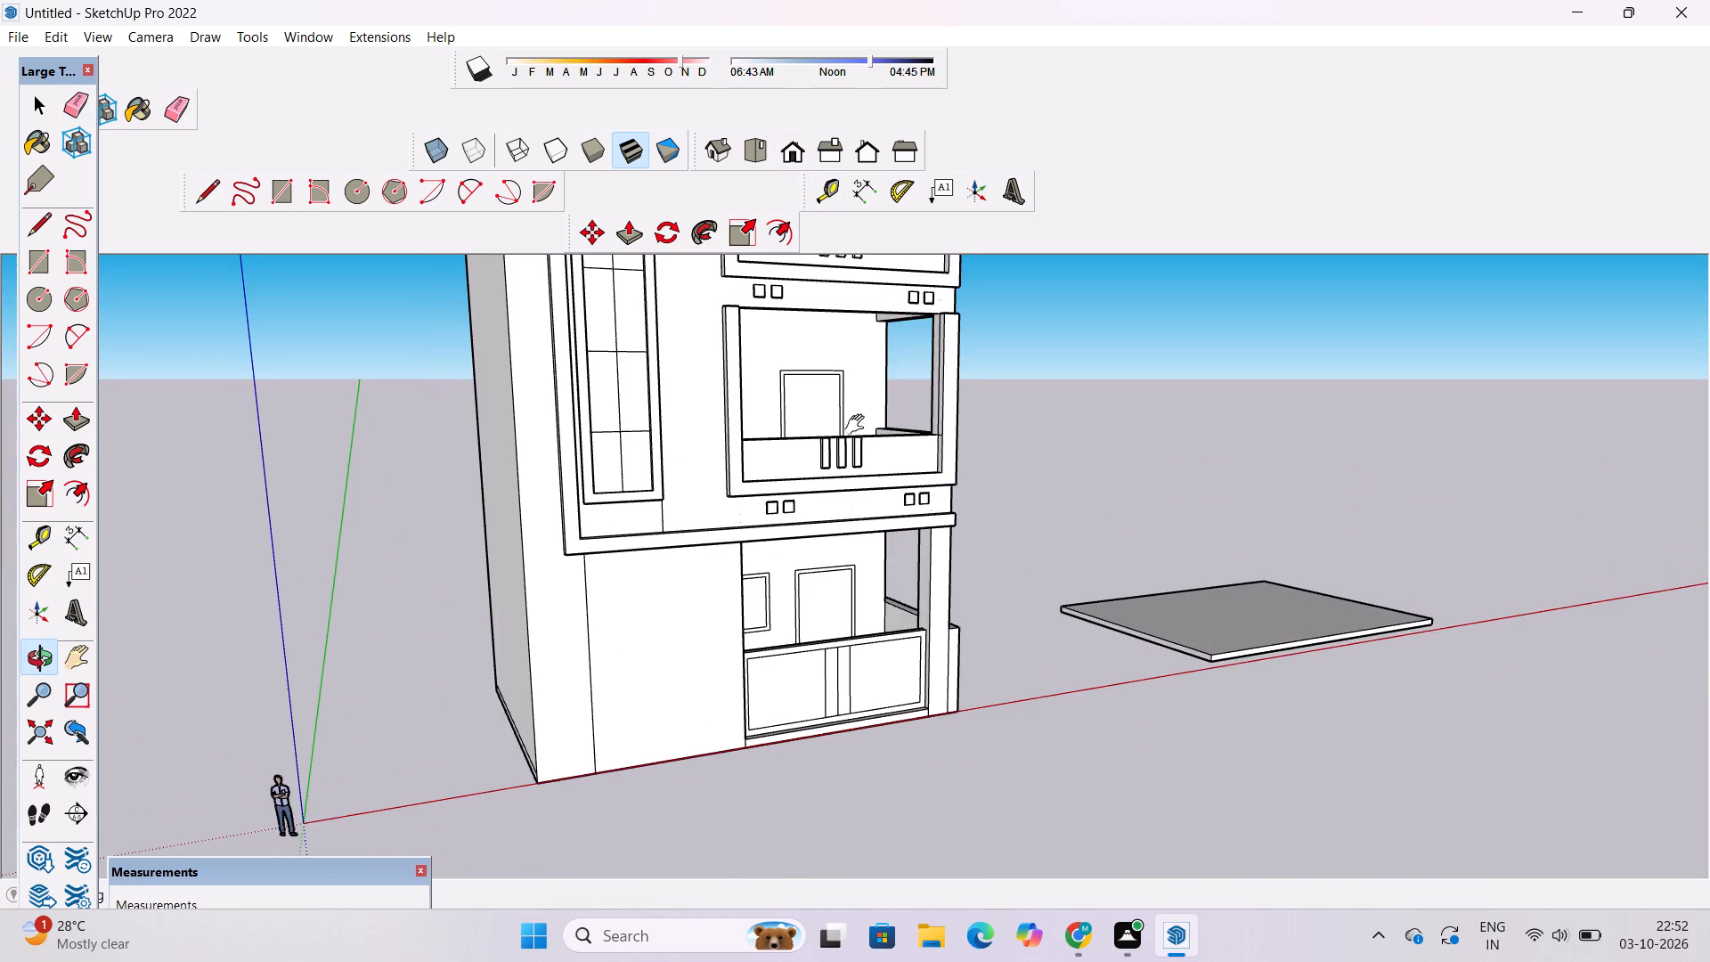
left_click_drag(859, 425, 843, 544, "shift")
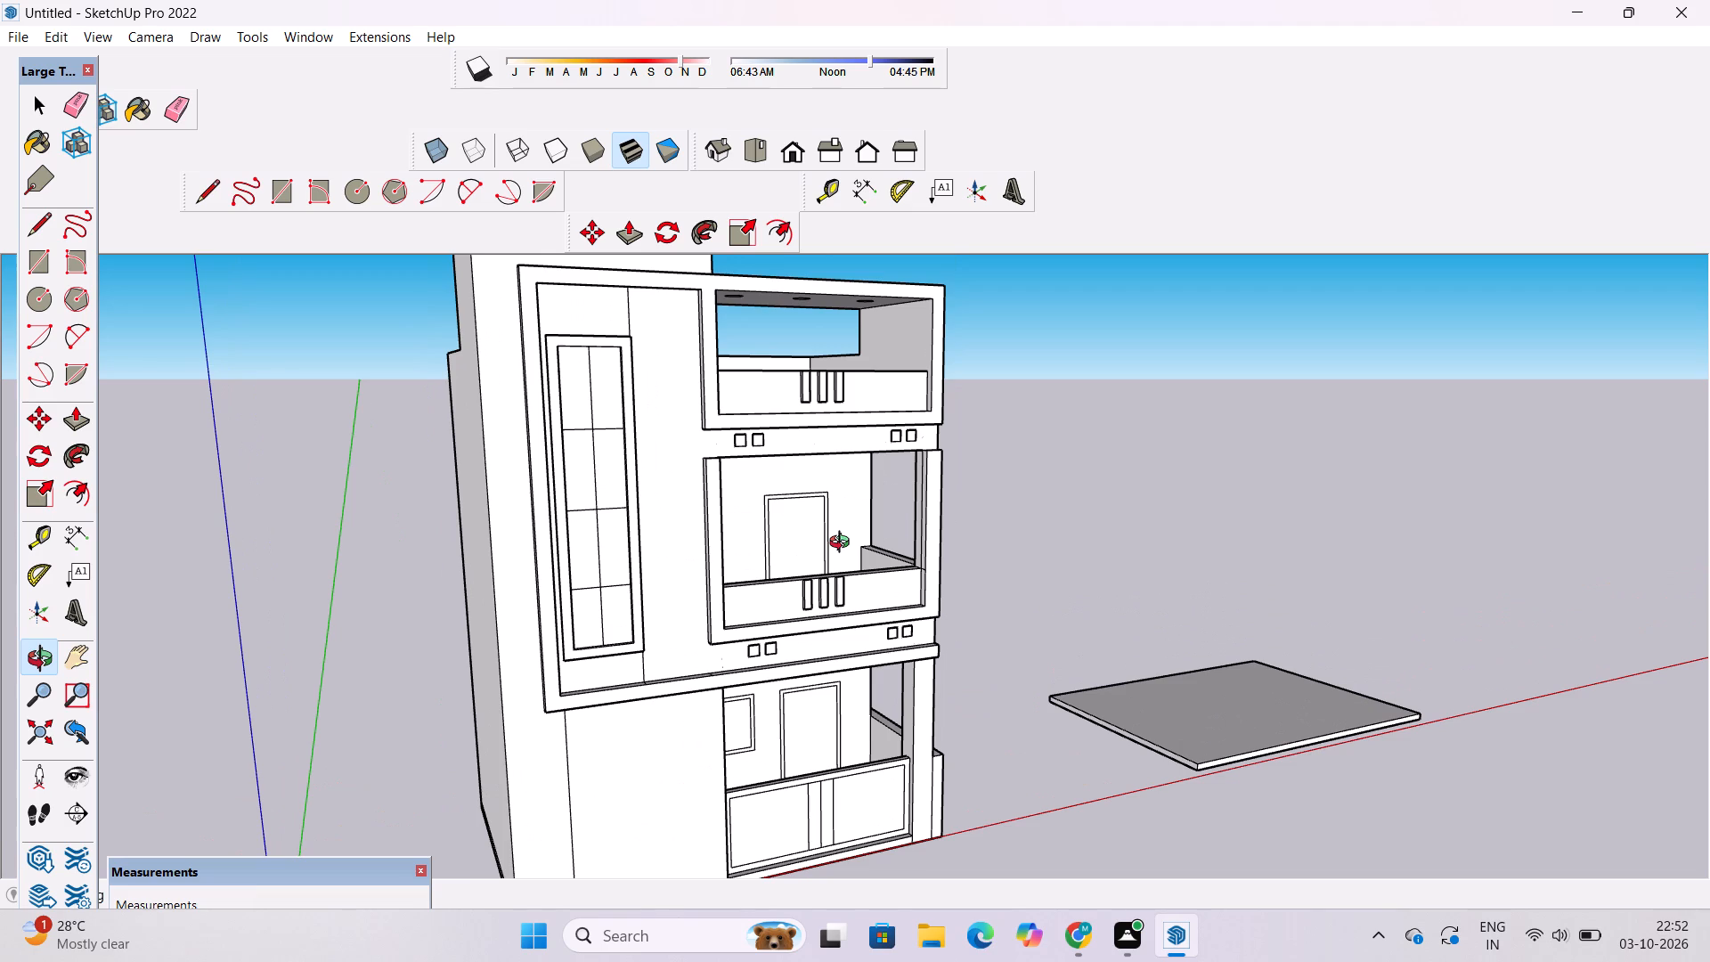
scroll(1000, 562, "down", 3)
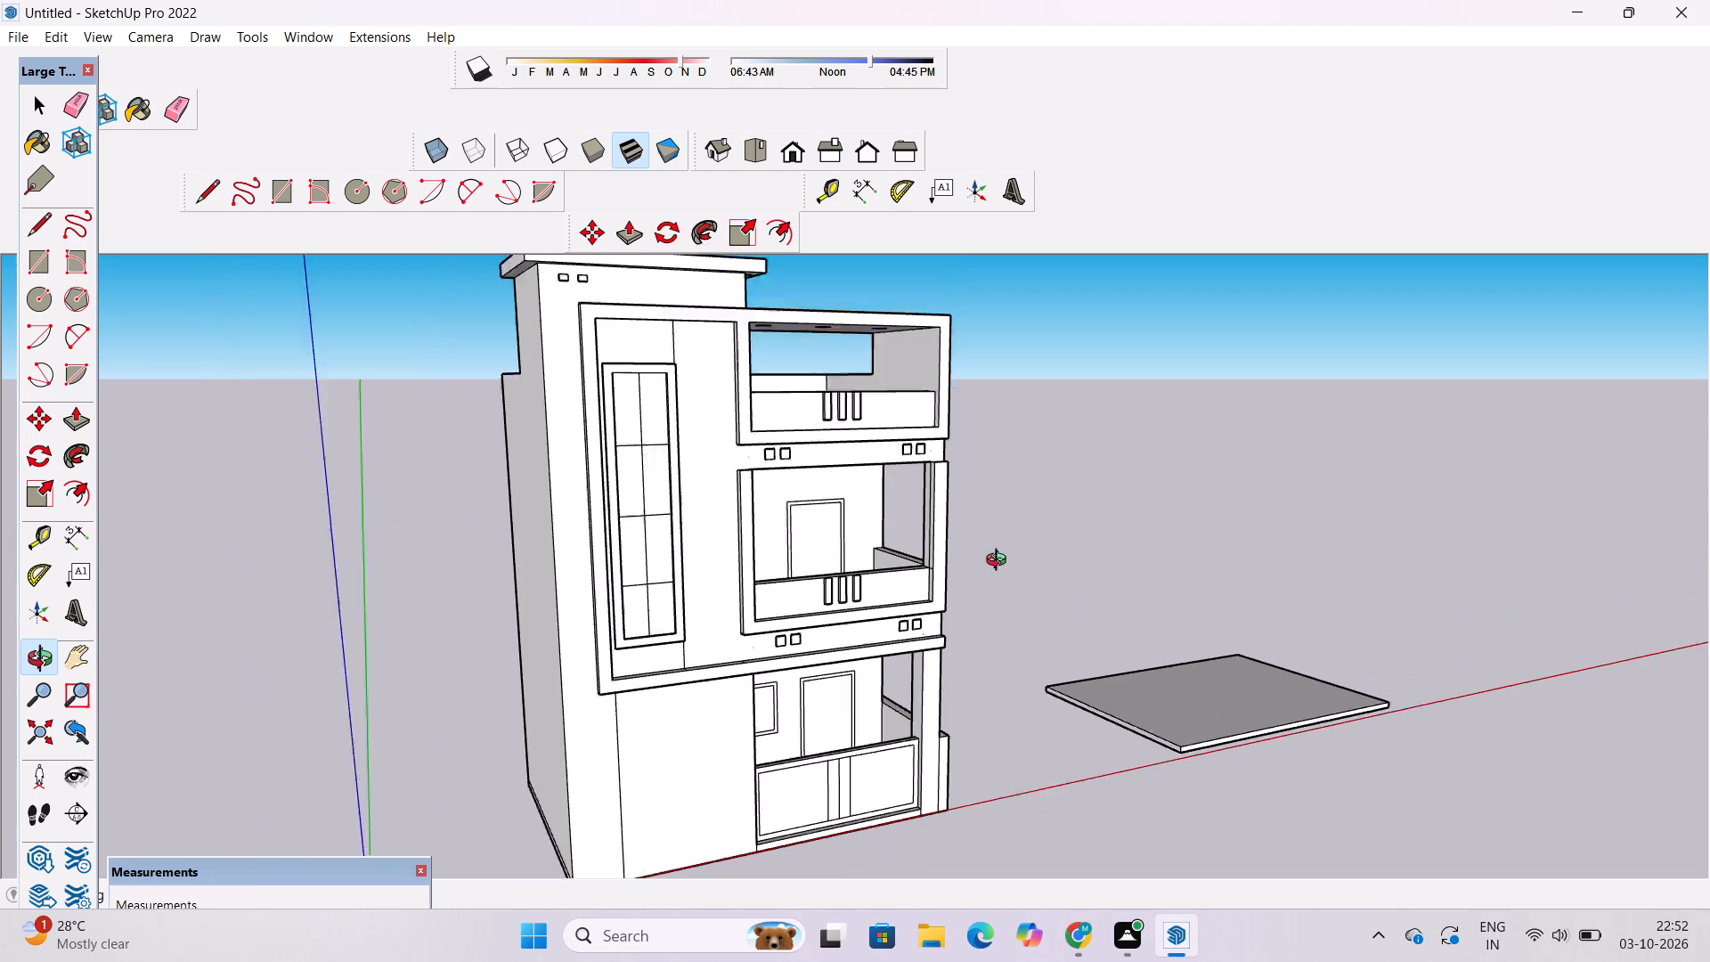
scroll(1000, 562, "down", 2)
left_click_drag(1021, 649, 864, 745, "shift")
left_click_drag(851, 717, 753, 673)
scroll(738, 687, "up", 2)
left_click_drag(695, 745, 731, 625, "shift")
left_click_drag(760, 624, 723, 594)
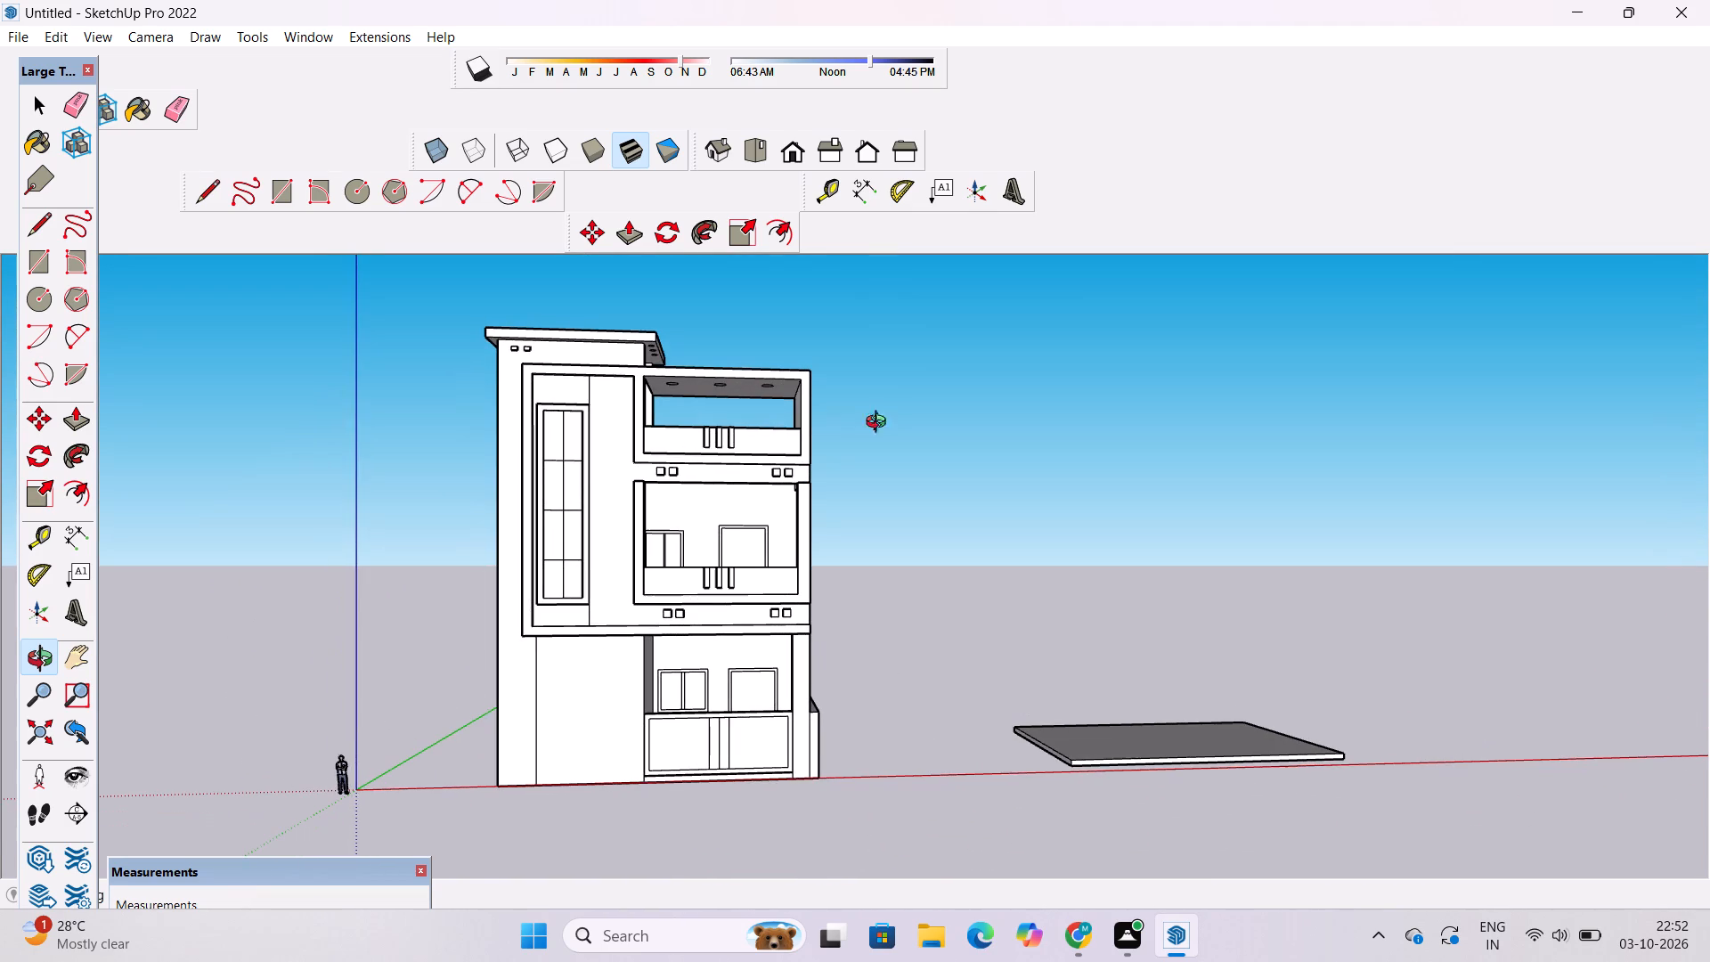
Examine the front elevation again, including the balcony railings, windows, doors and panelled porch parapet.
left_click(784, 144)
scroll(689, 410, "down", 5)
left_click_drag(667, 502, 739, 536, "shift")
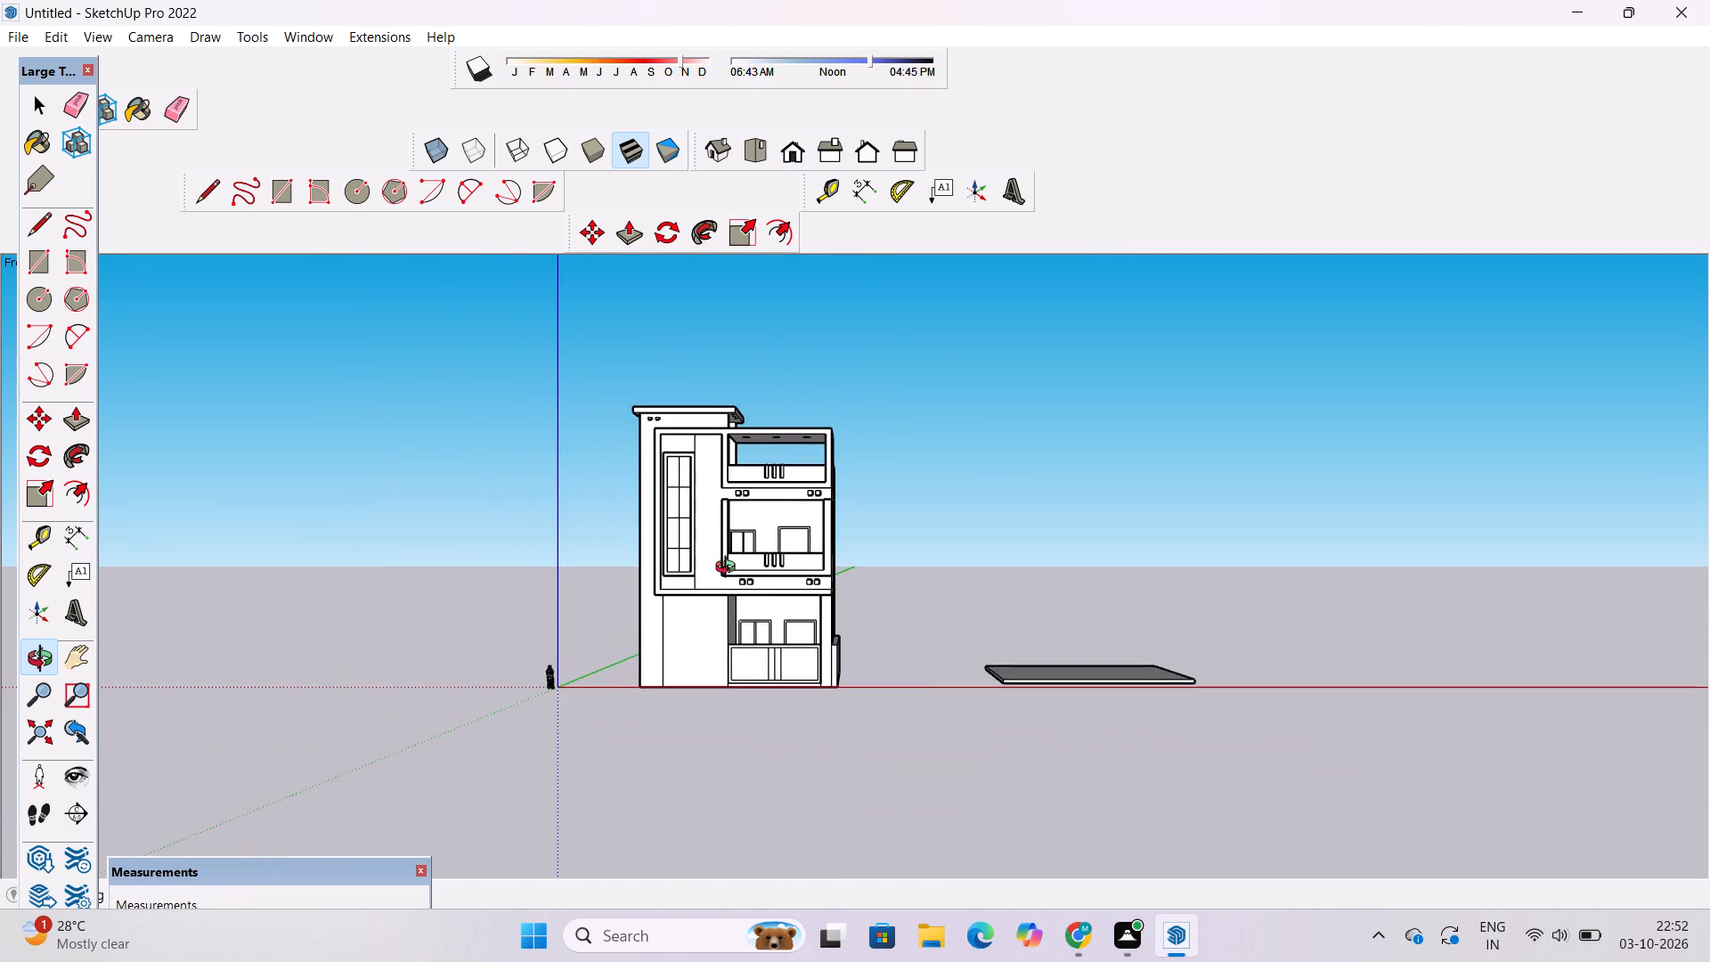
left_click_drag(729, 569, 747, 730)
scroll(753, 567, "up", 4)
left_click_drag(753, 567, 757, 662, "shift")
left_click_drag(762, 739, 762, 634, "shift")
left_click_drag(772, 774, 769, 657, "shift")
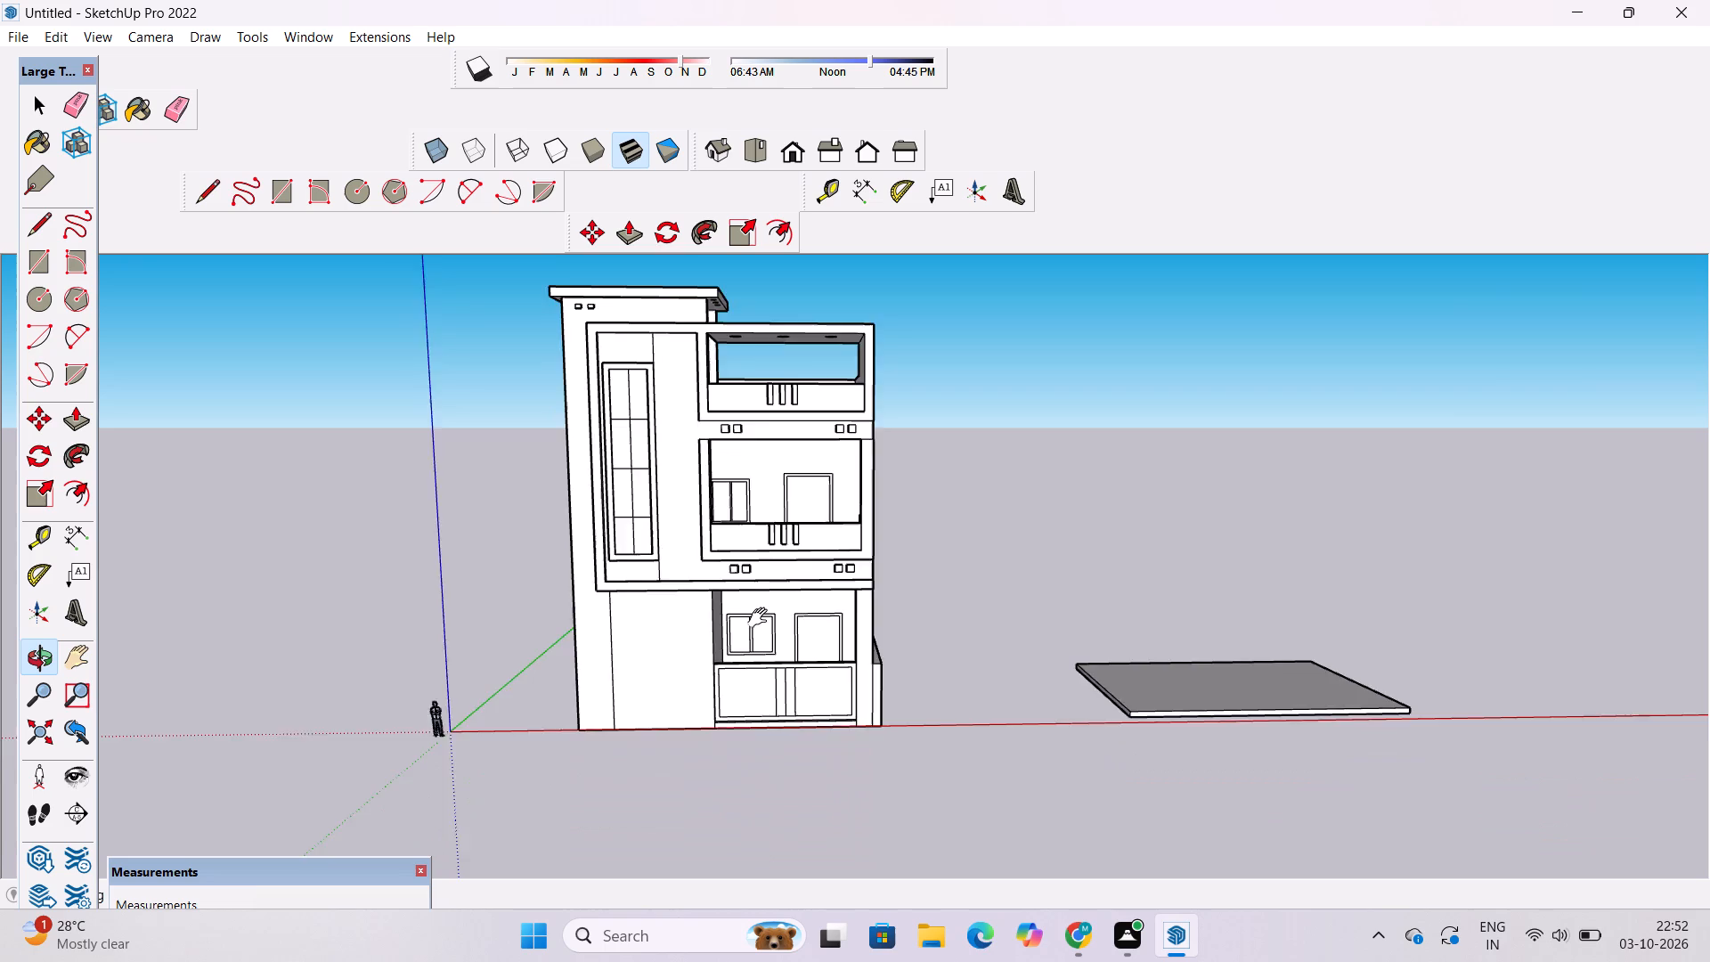
scroll(759, 614, "up", 5, "shift")
left_click_drag(759, 609, 736, 653, "shift")
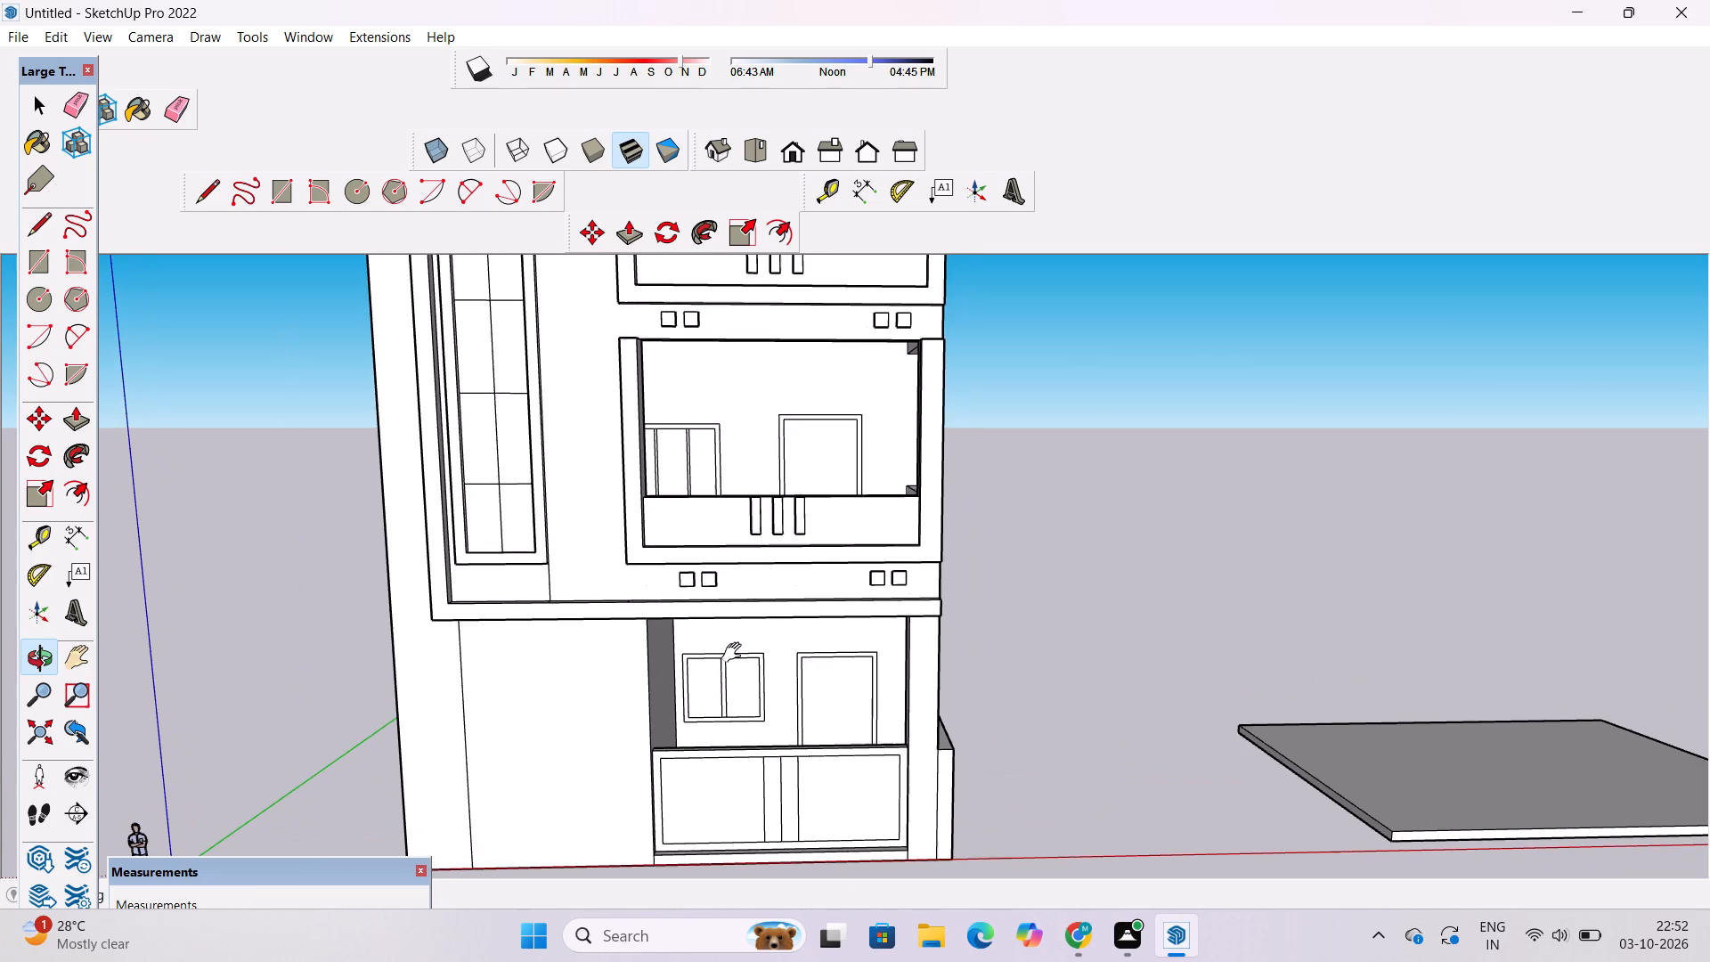
scroll(736, 638, "down", 3, "shift")
scroll(742, 642, "down", 1)
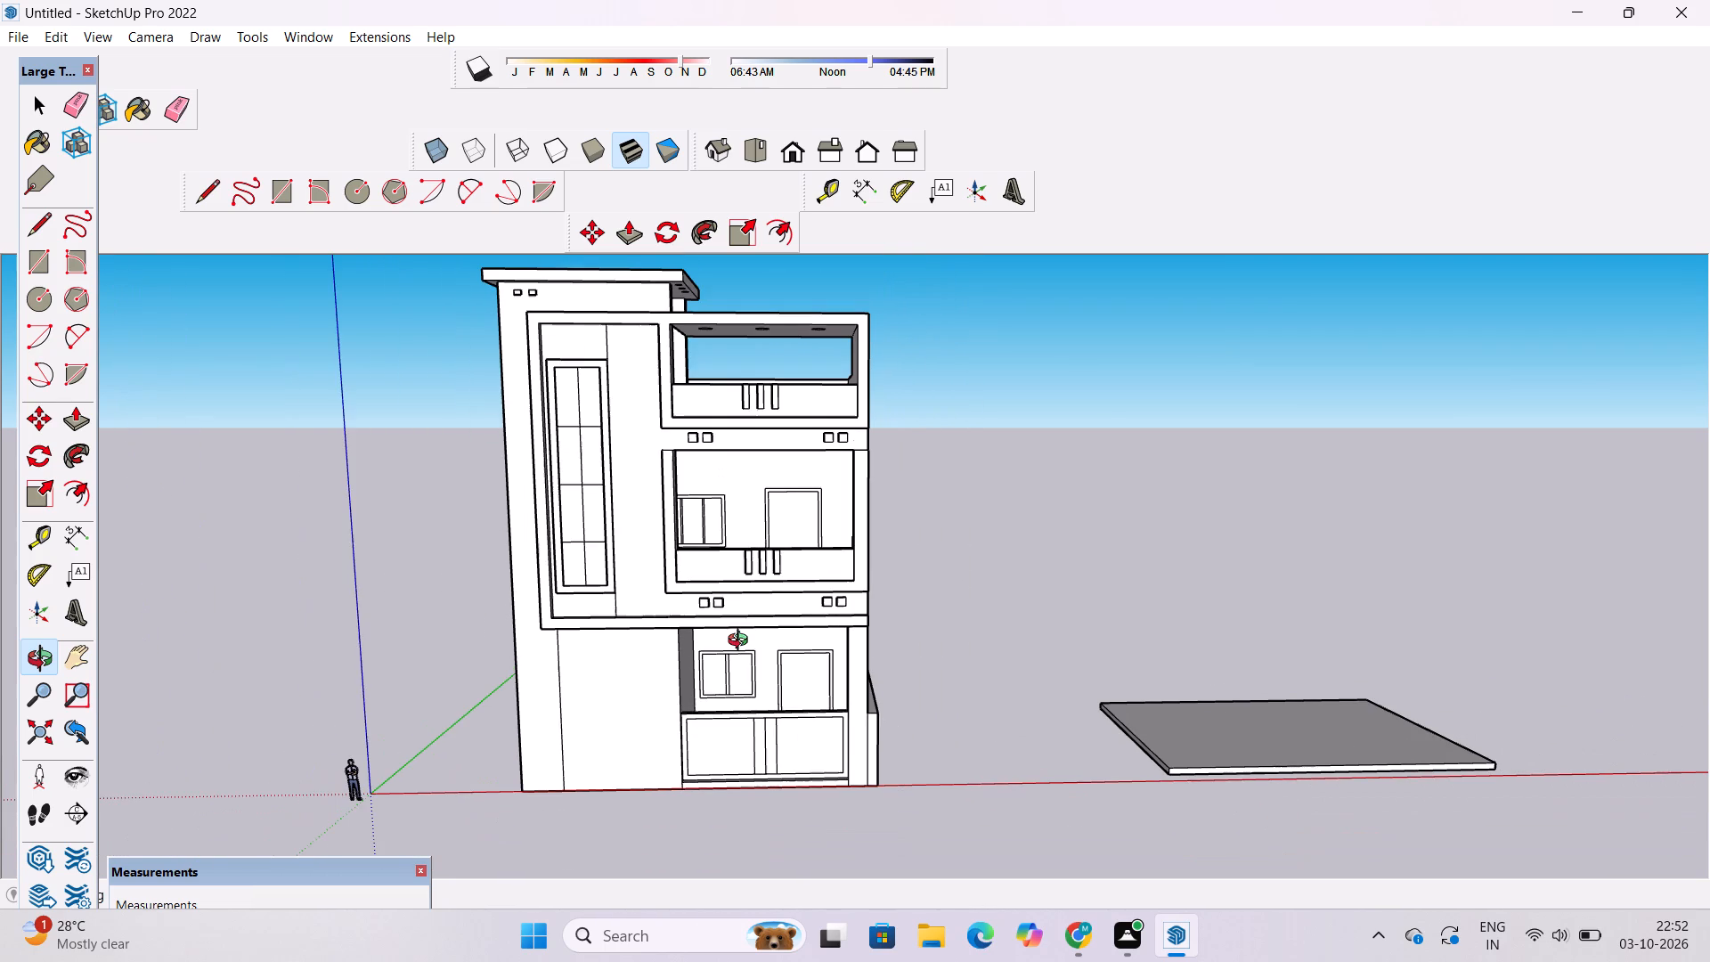
left_click(737, 669, "shift")
scroll(734, 677, "up", 4, "shift")
left_click_drag(737, 661, 747, 742, "shift")
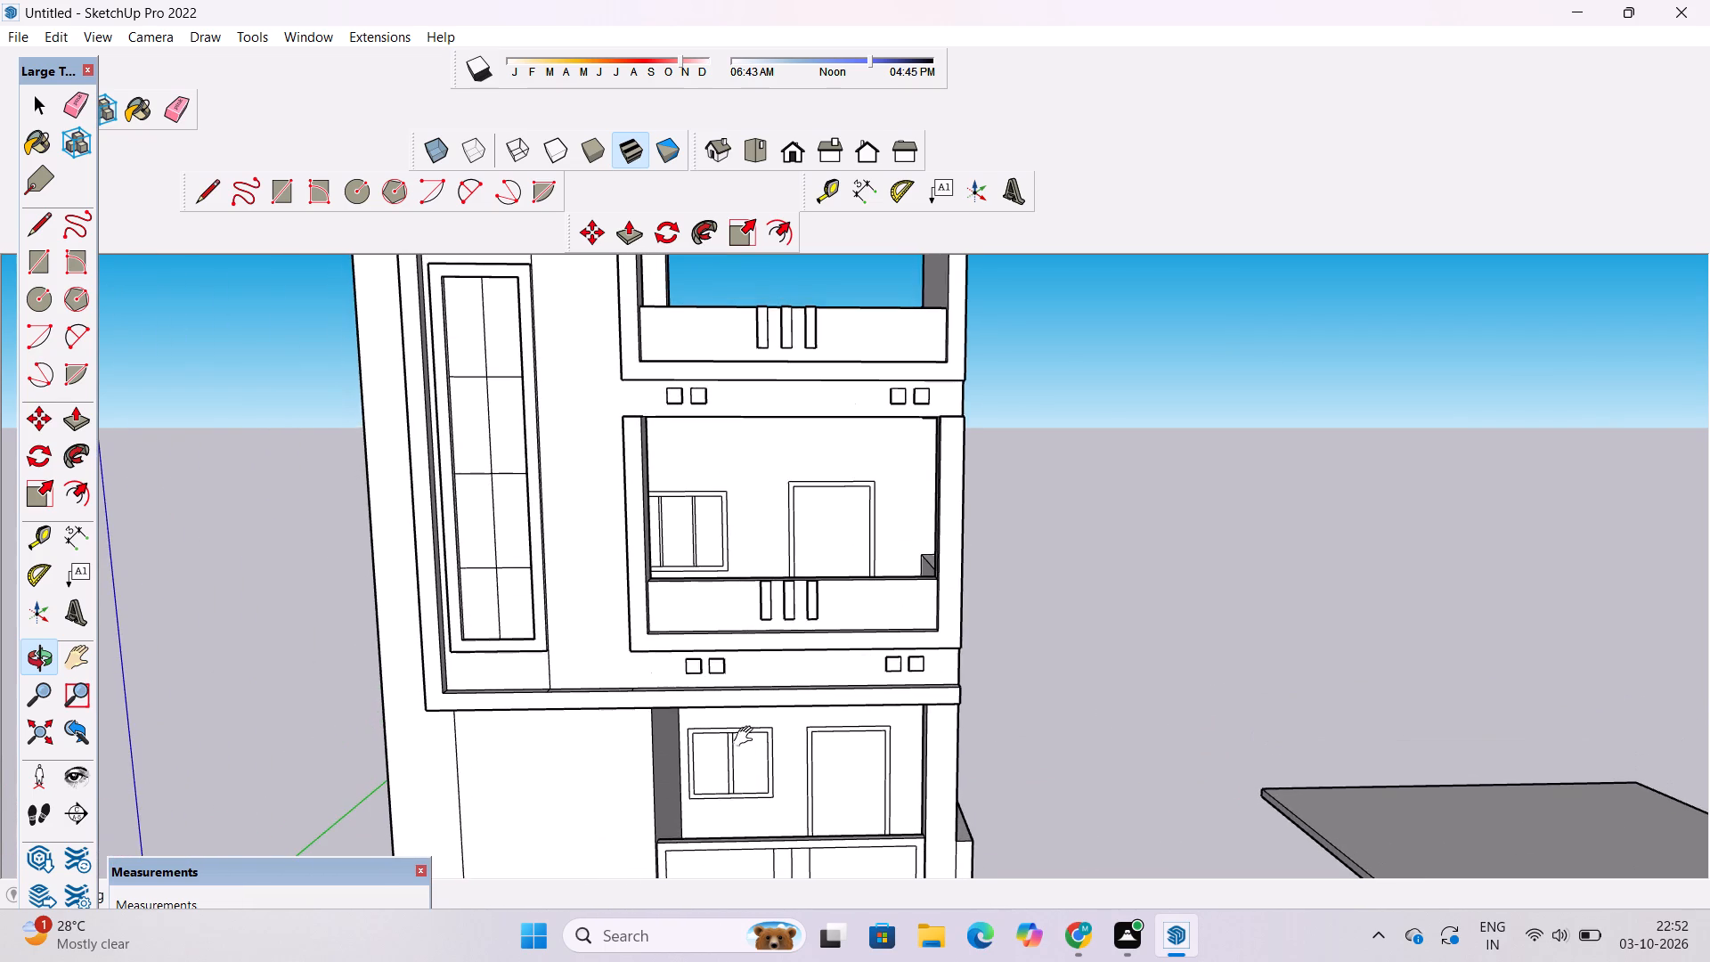
scroll(743, 705, "down", 3)
left_click_drag(743, 689, 741, 717, "shift")
left_click_drag(741, 705, 733, 725, "shift")
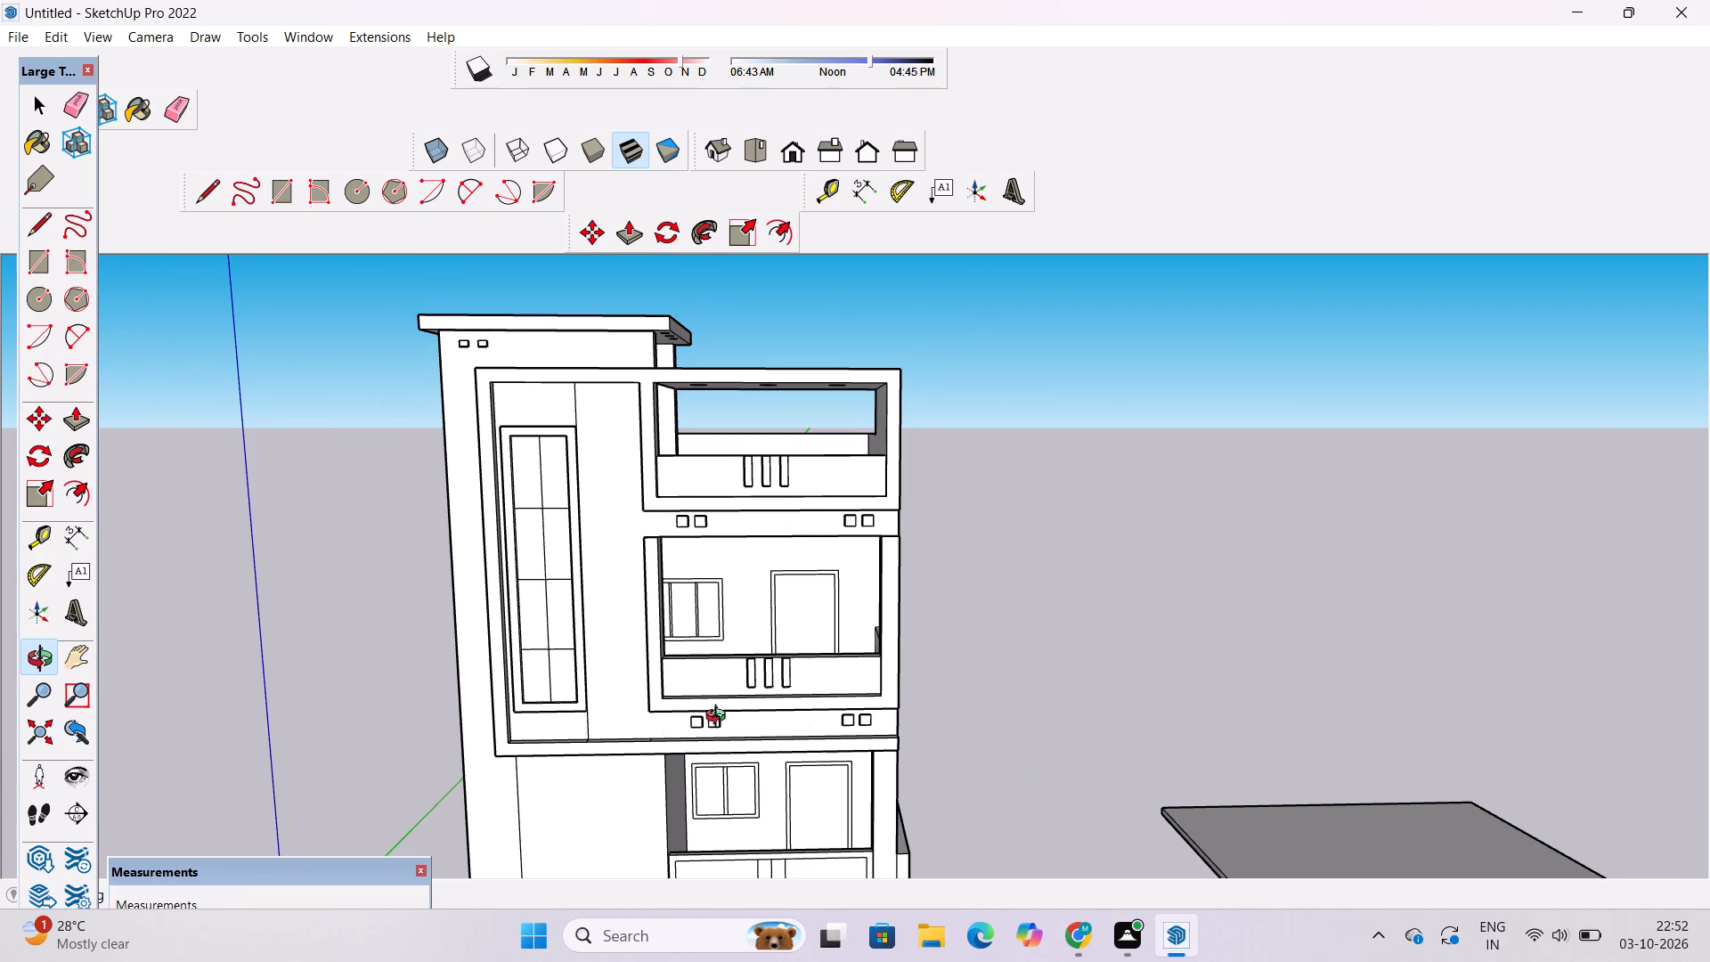
Paint the front face of the projecting frame around the tall window bay and top balcony with SlateGray from Colors-Named.
key("space")
key("b")
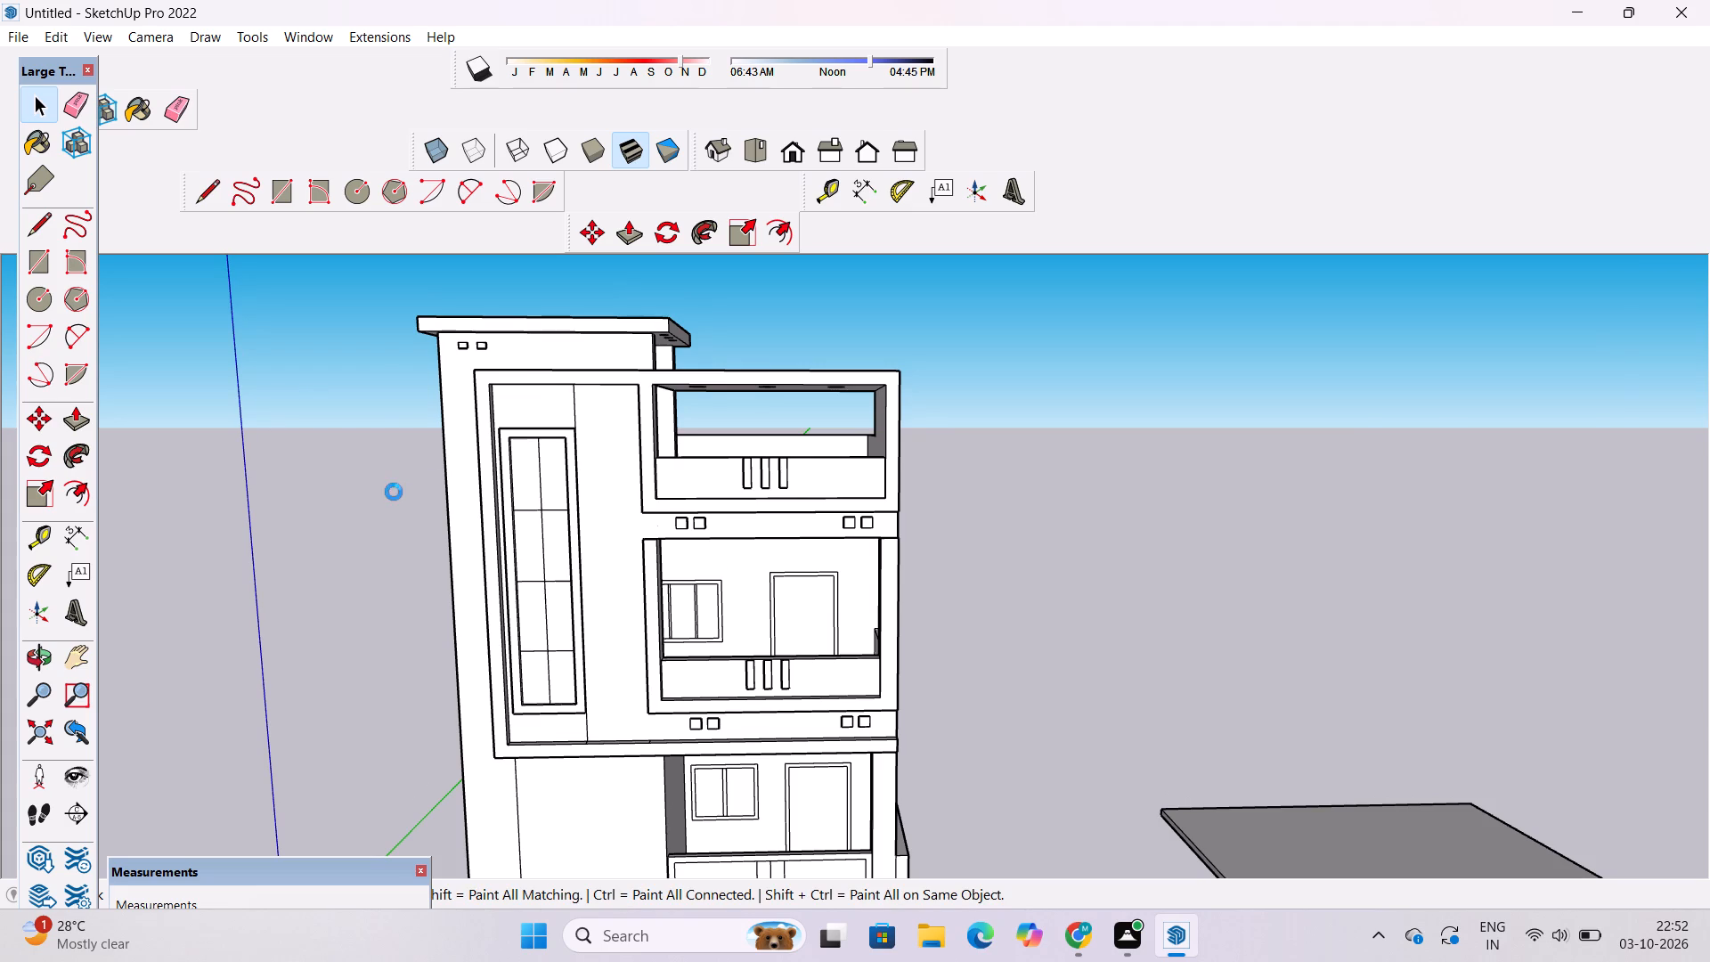
scroll(1414, 195, "down", 2)
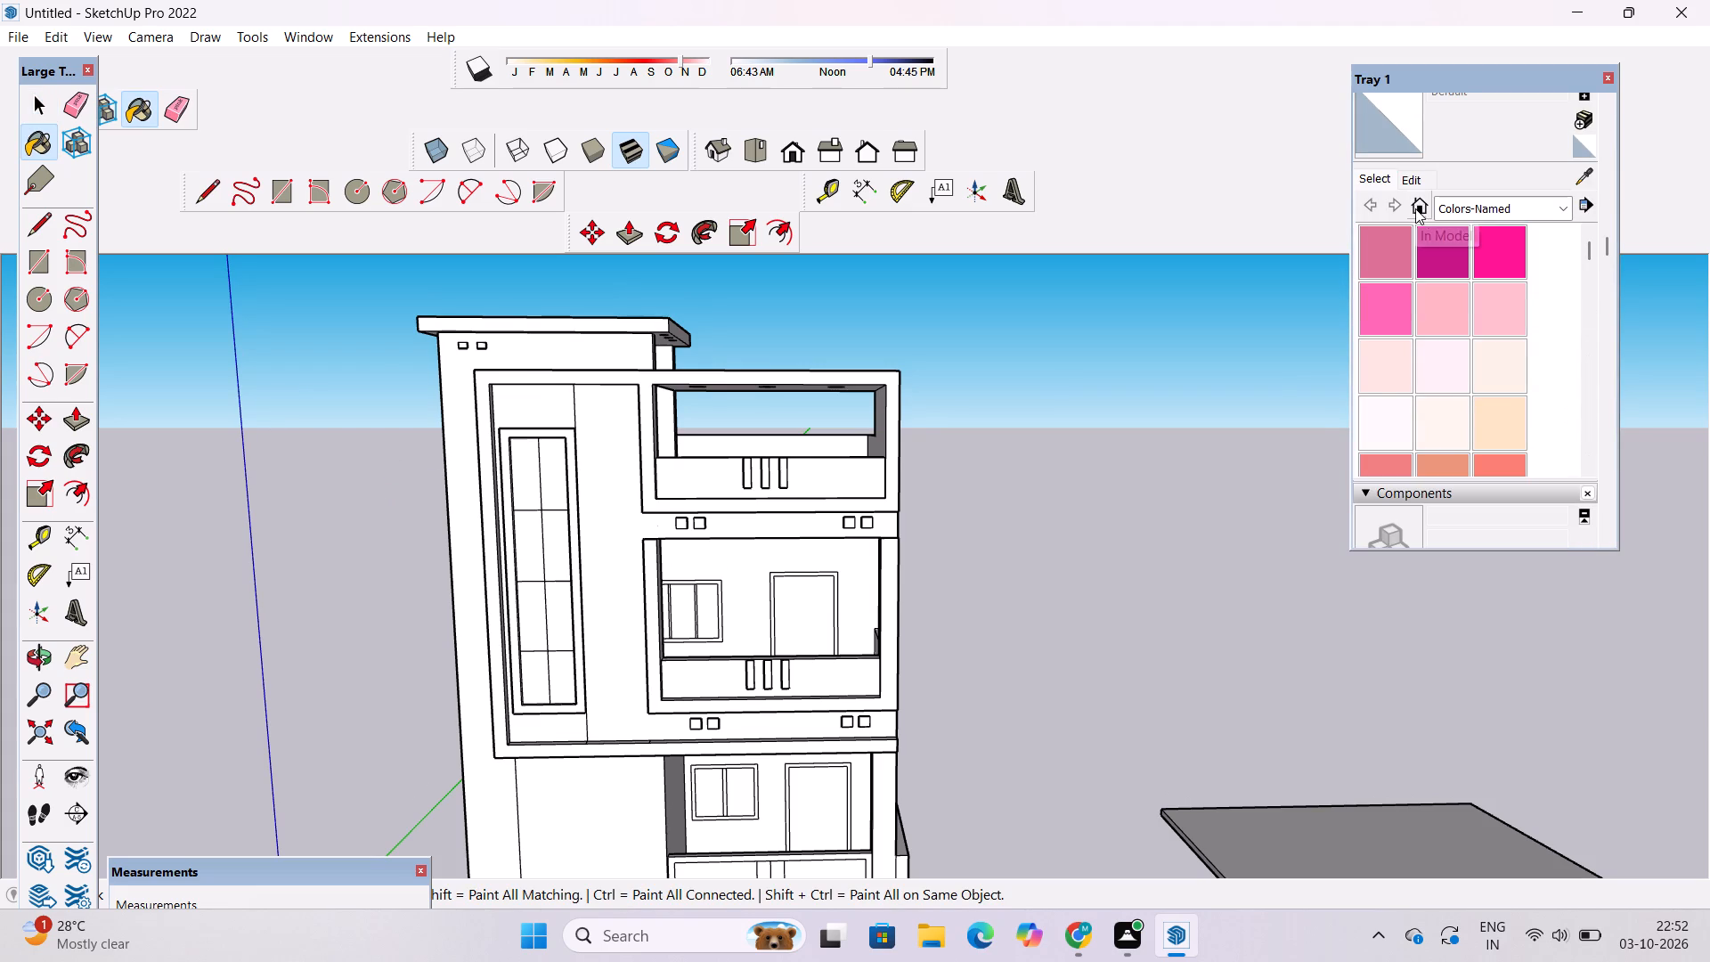
left_click(1539, 206)
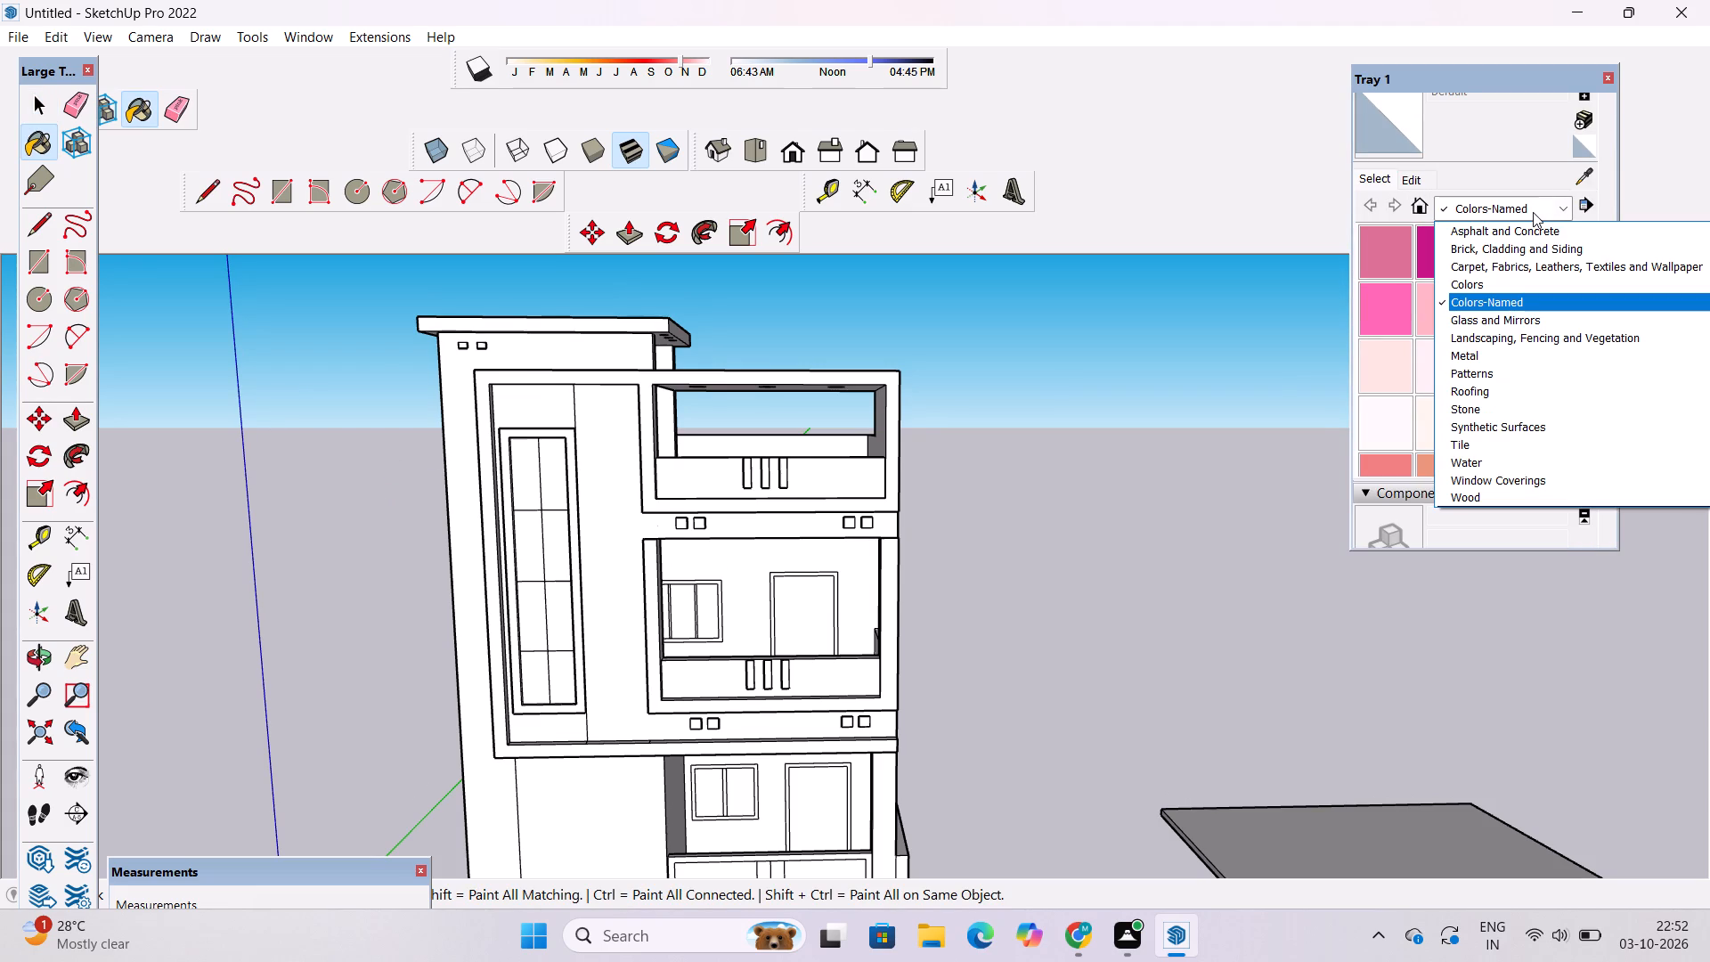
scroll(1499, 304, "down", 2)
left_click(1507, 299)
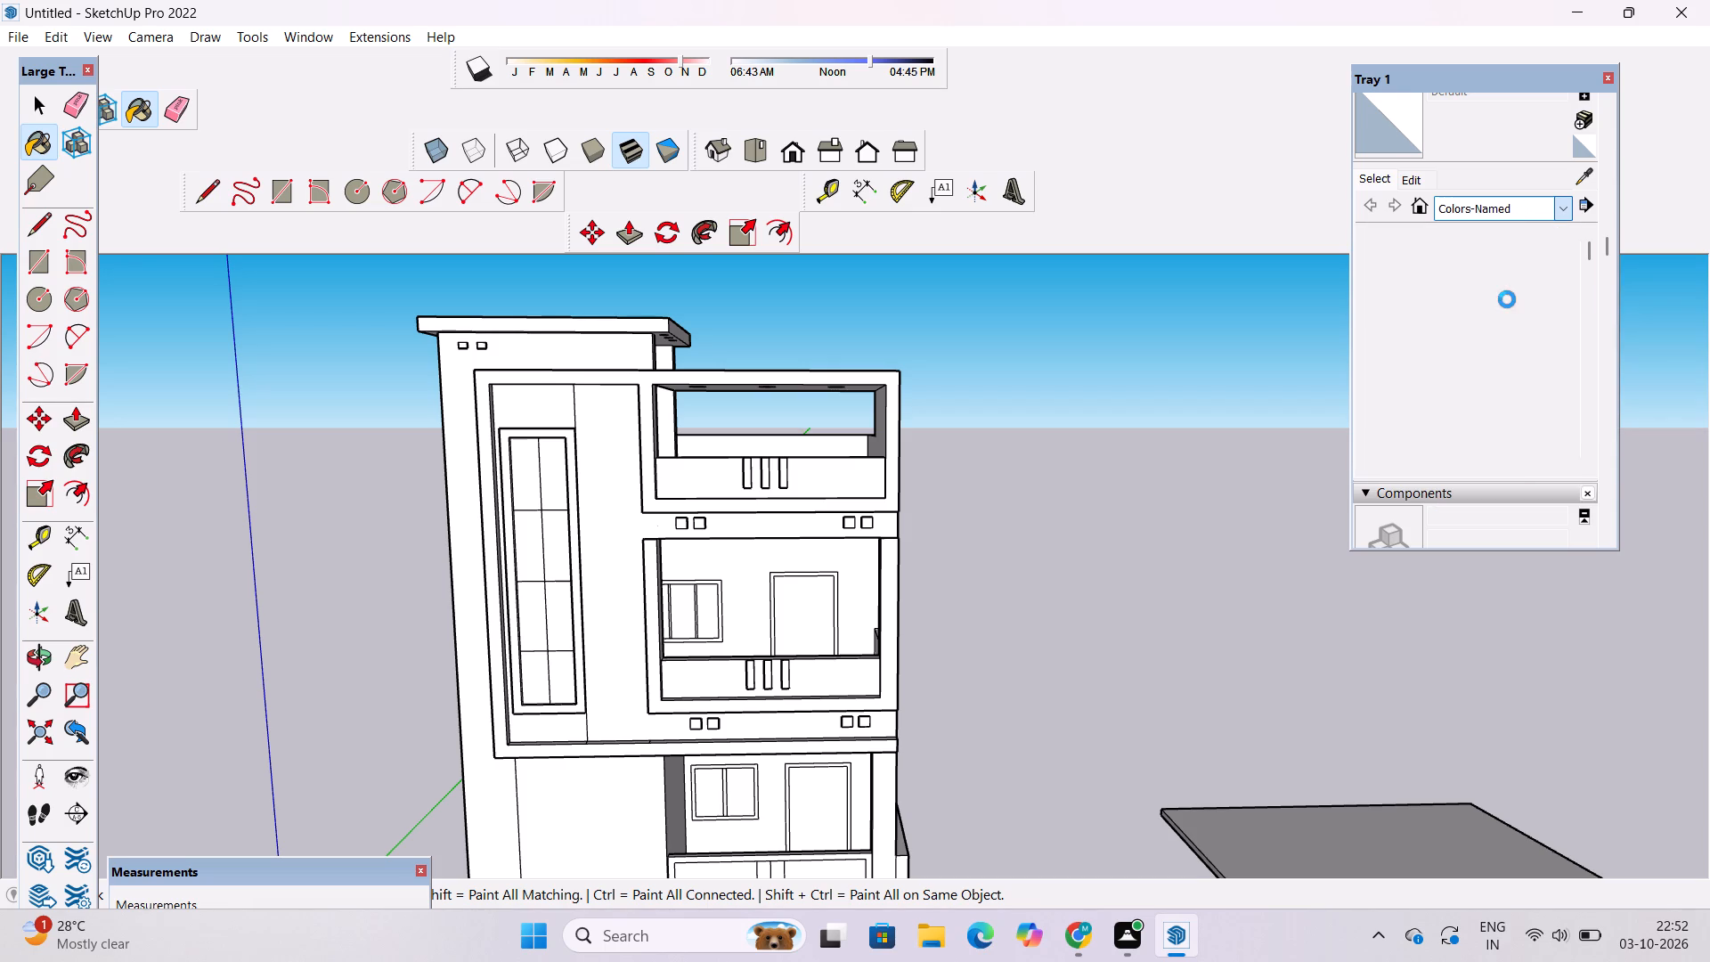
scroll(1502, 319, "down", 5)
scroll(1435, 353, "down", 3)
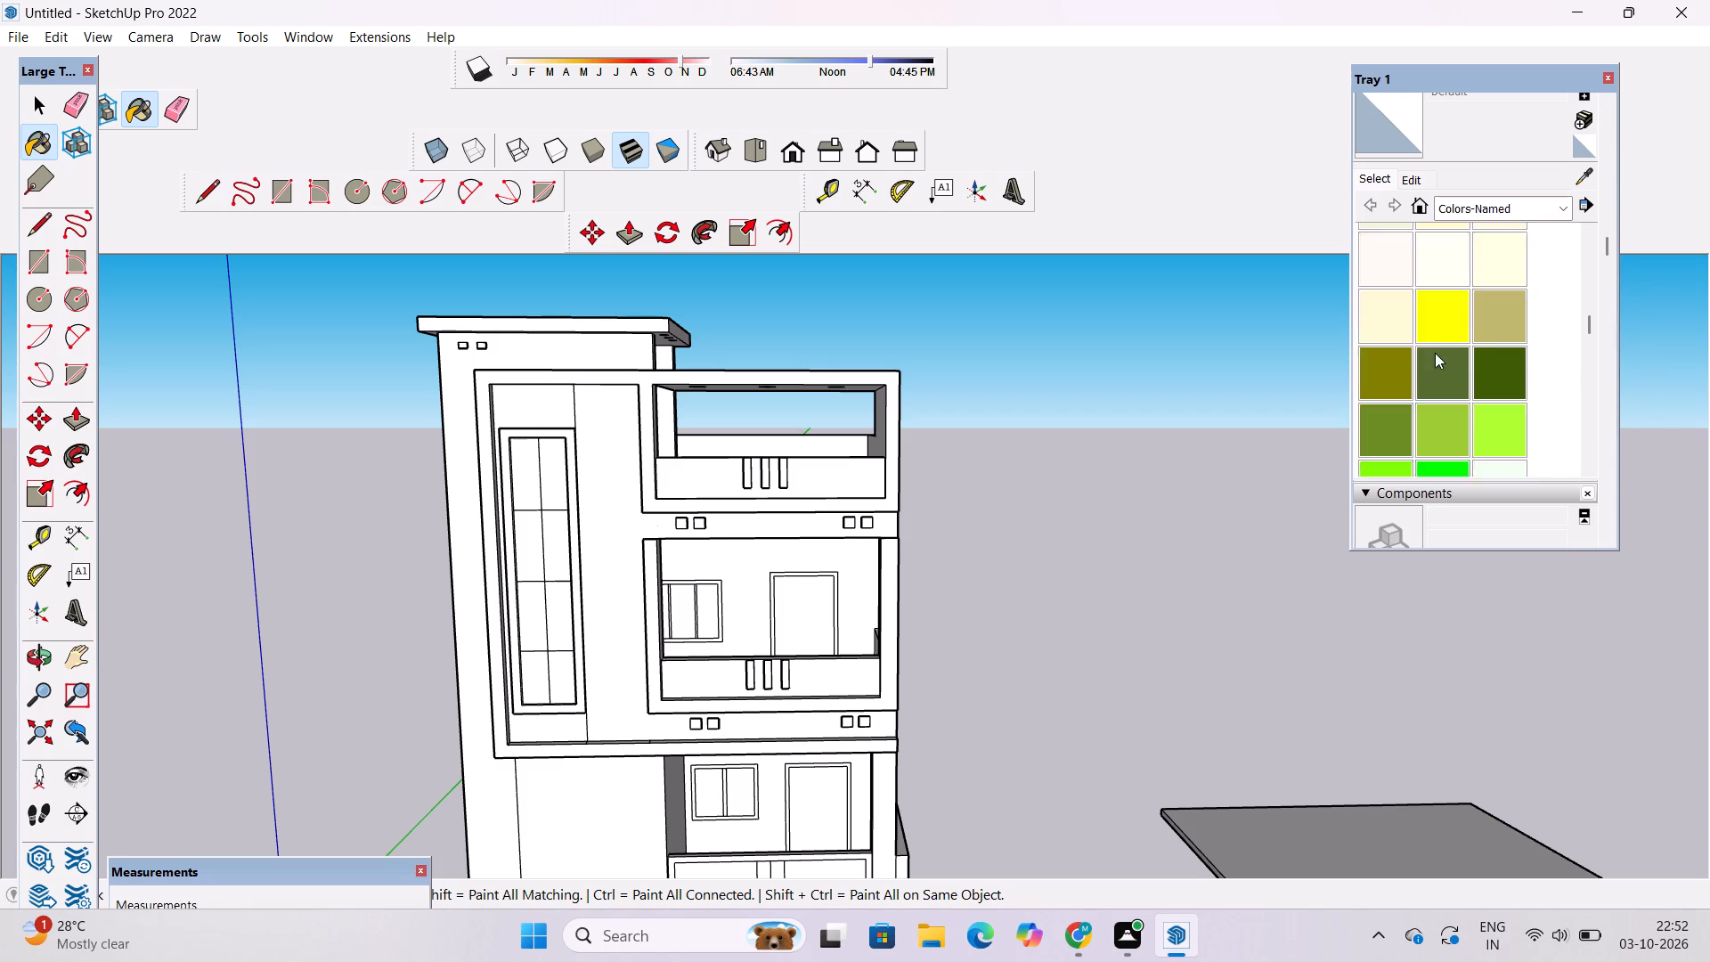
scroll(1435, 353, "down", 6)
scroll(1470, 322, "up", 2)
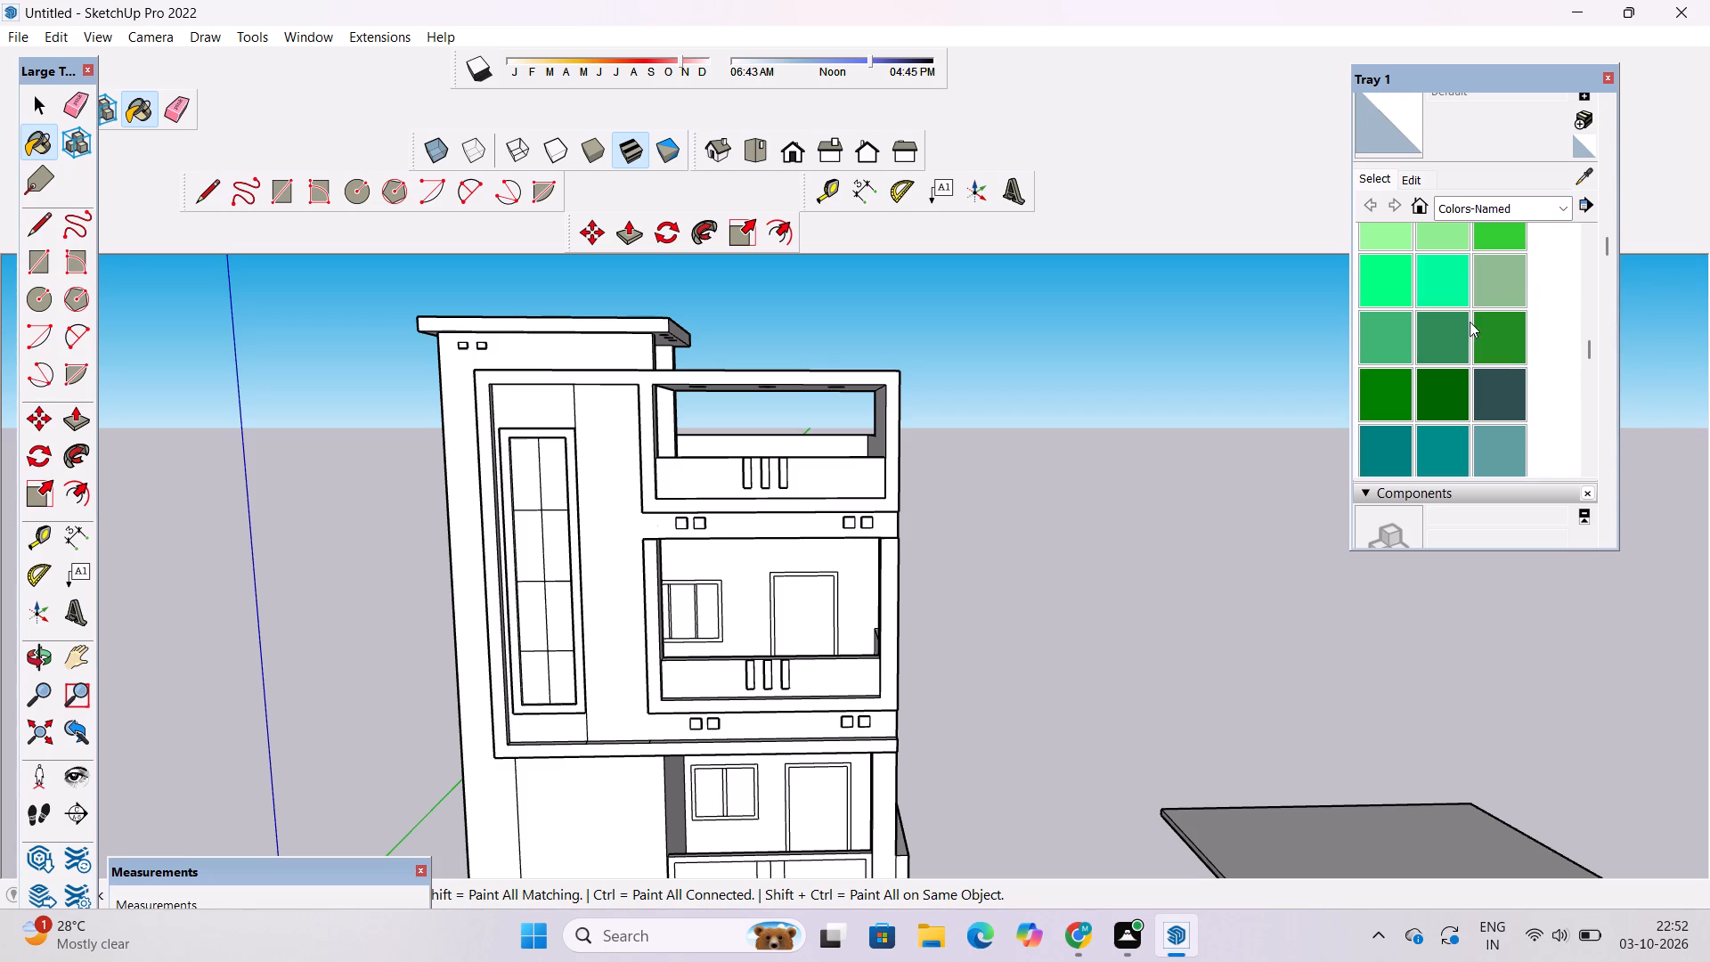
scroll(1495, 366, "down", 5)
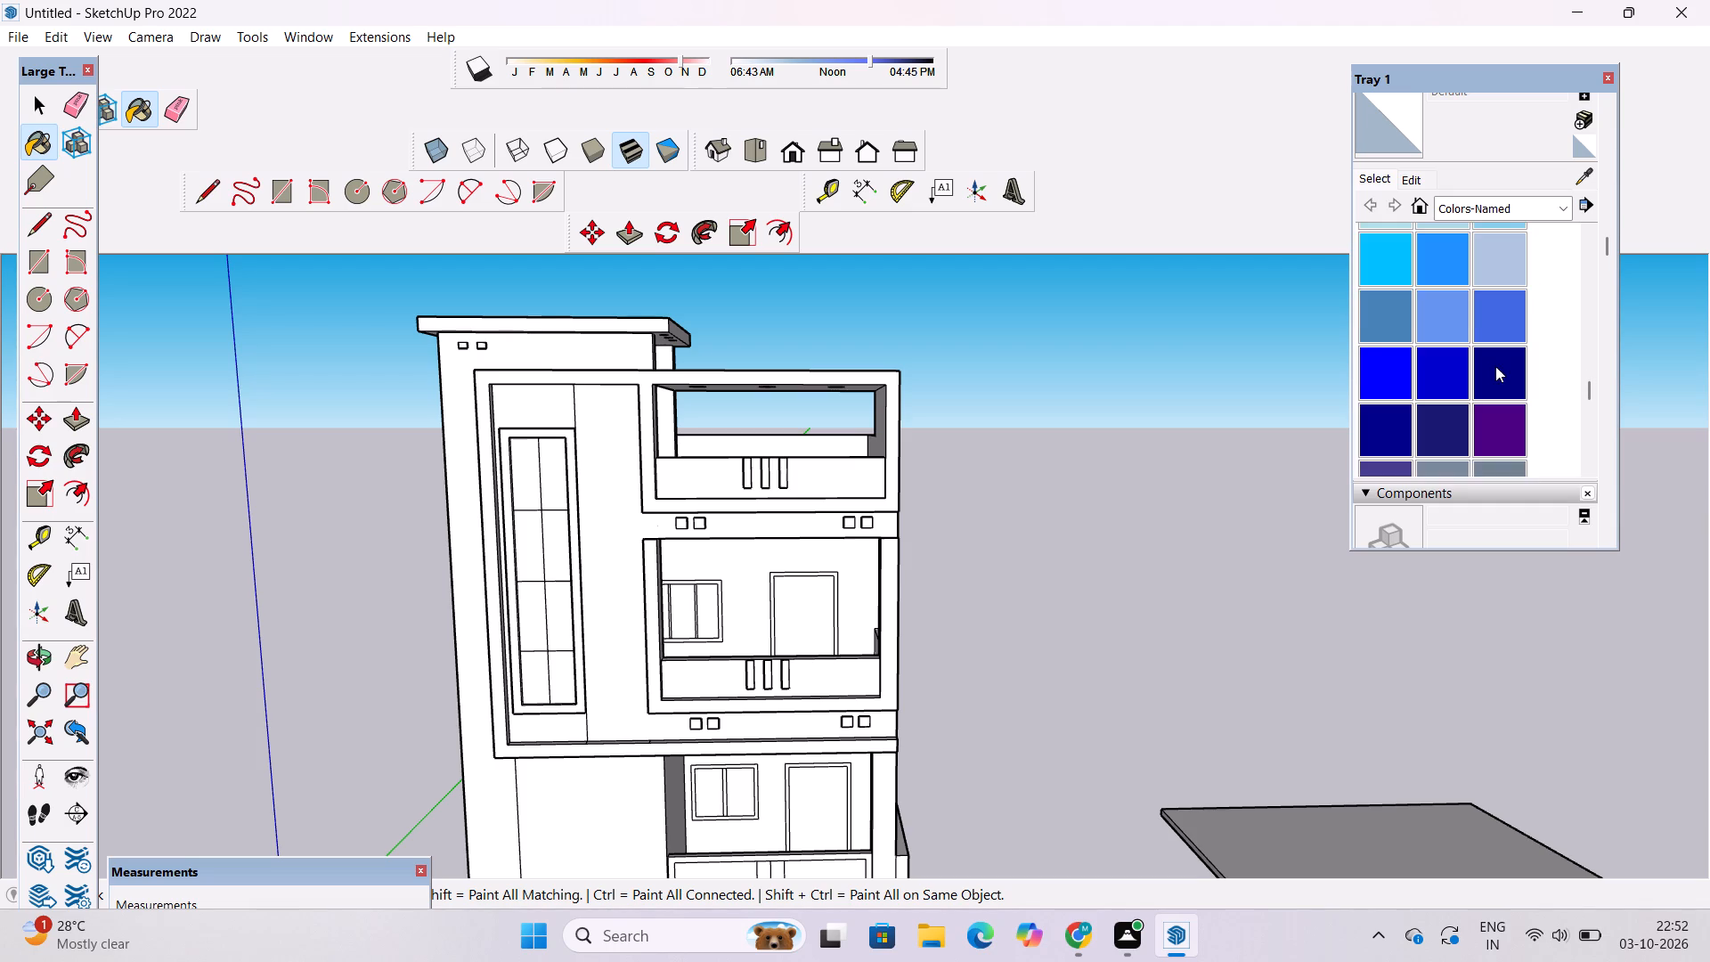
scroll(1495, 366, "down", 1)
left_click(1495, 372)
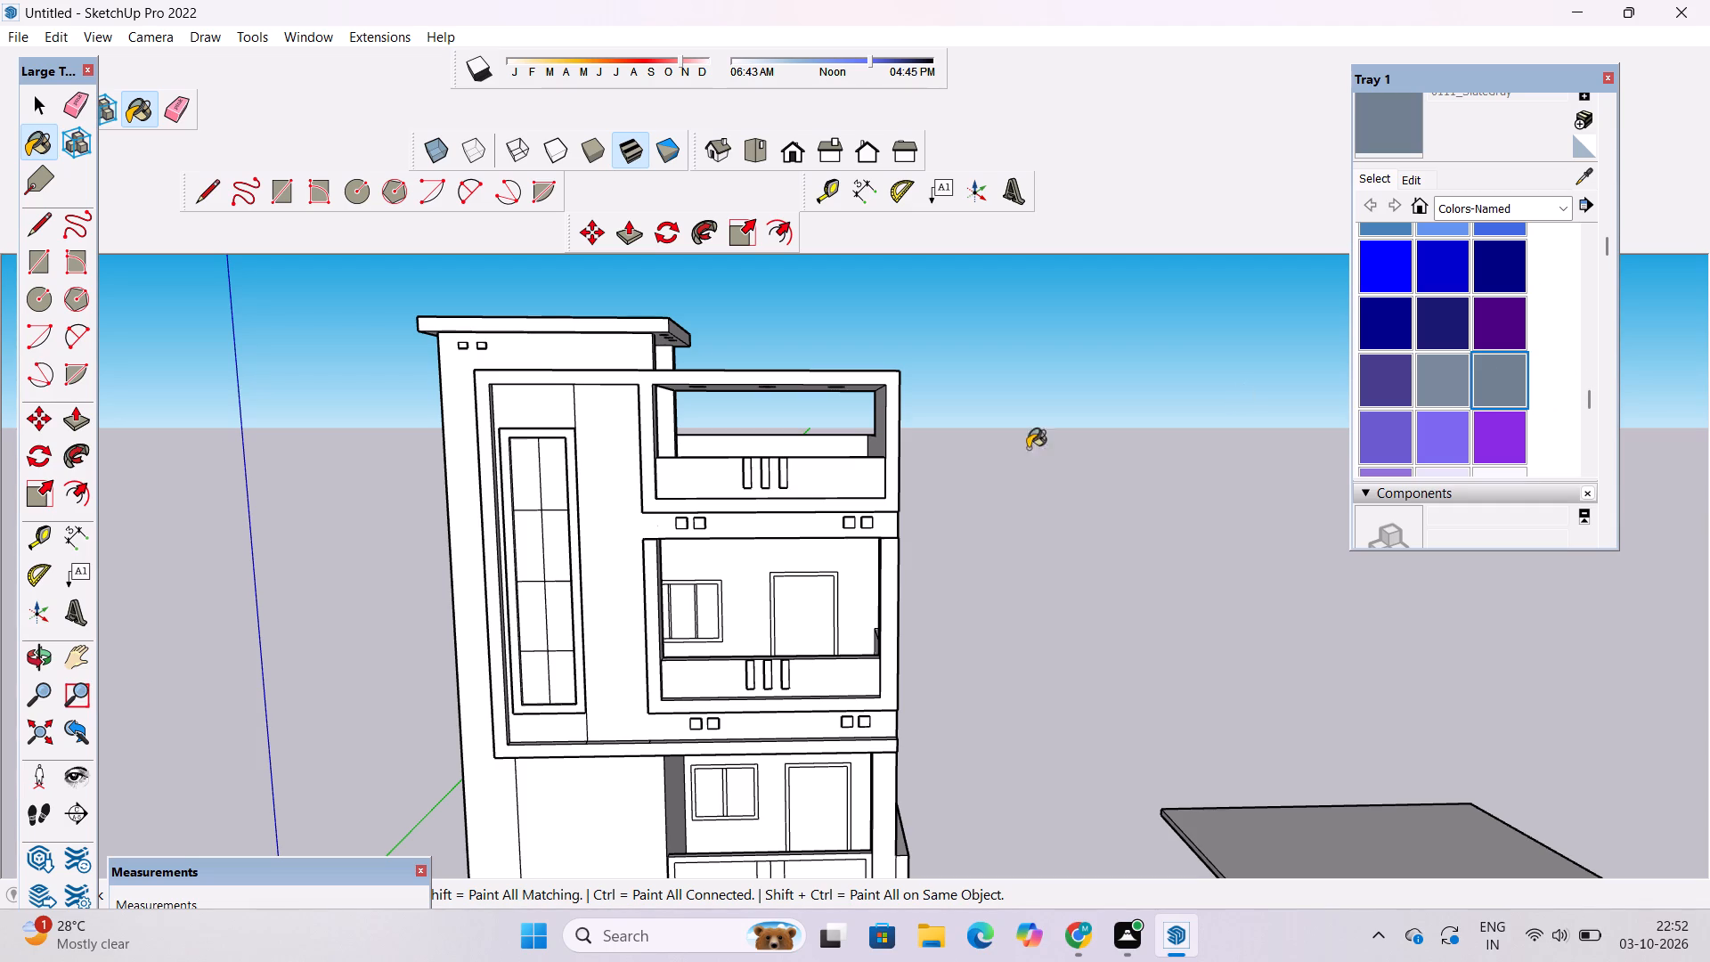
scroll(688, 493, "down", 4)
scroll(506, 450, "up", 3)
scroll(703, 415, "up", 9)
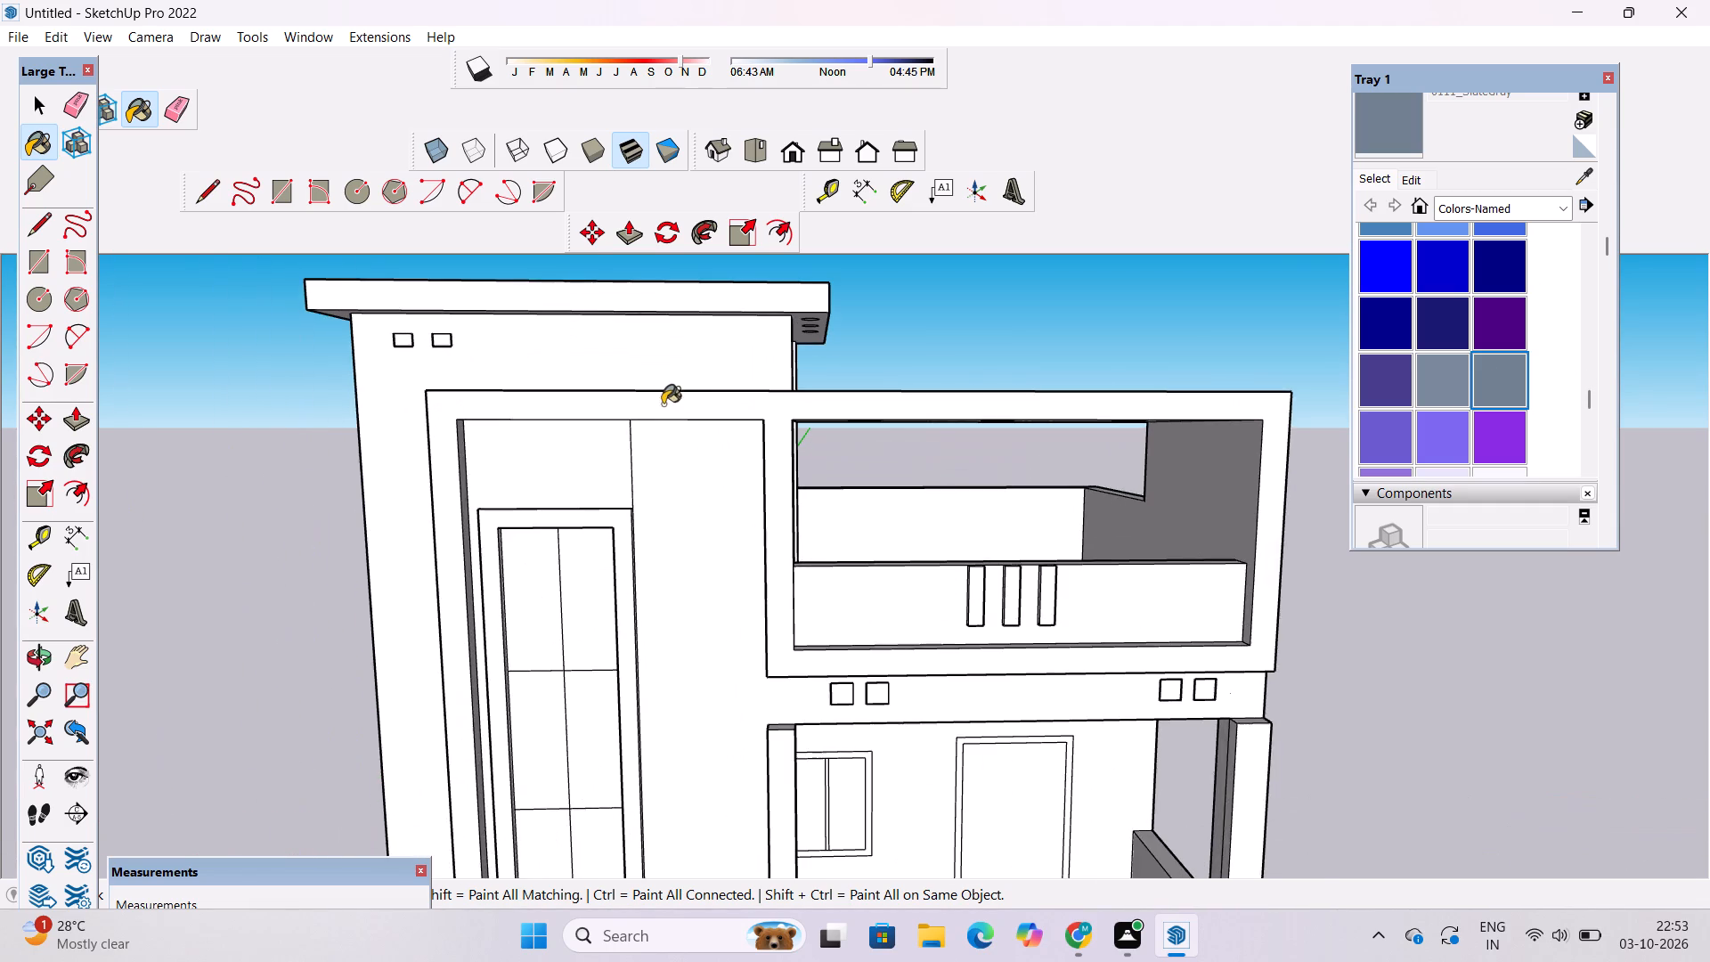
left_click(691, 404)
scroll(615, 338, "down", 14)
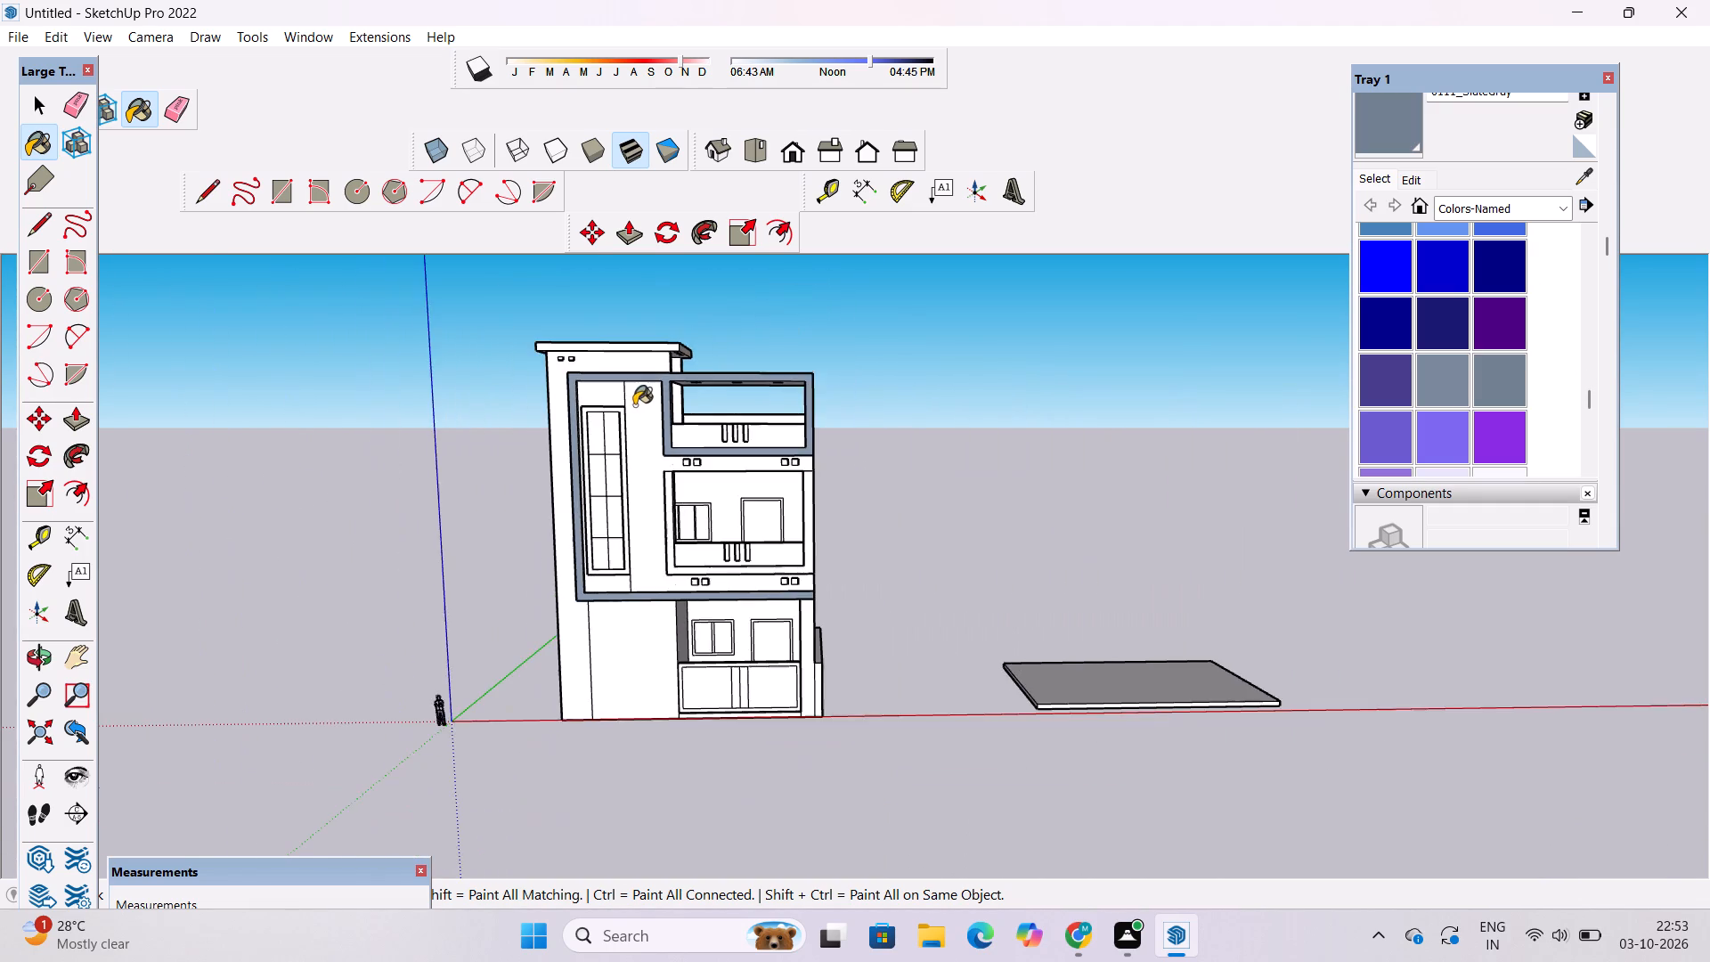
Paint the front face of the middle balcony's projecting frame with SlateGray.
scroll(634, 405, "down", 1)
scroll(710, 561, "up", 5)
scroll(602, 422, "up", 9)
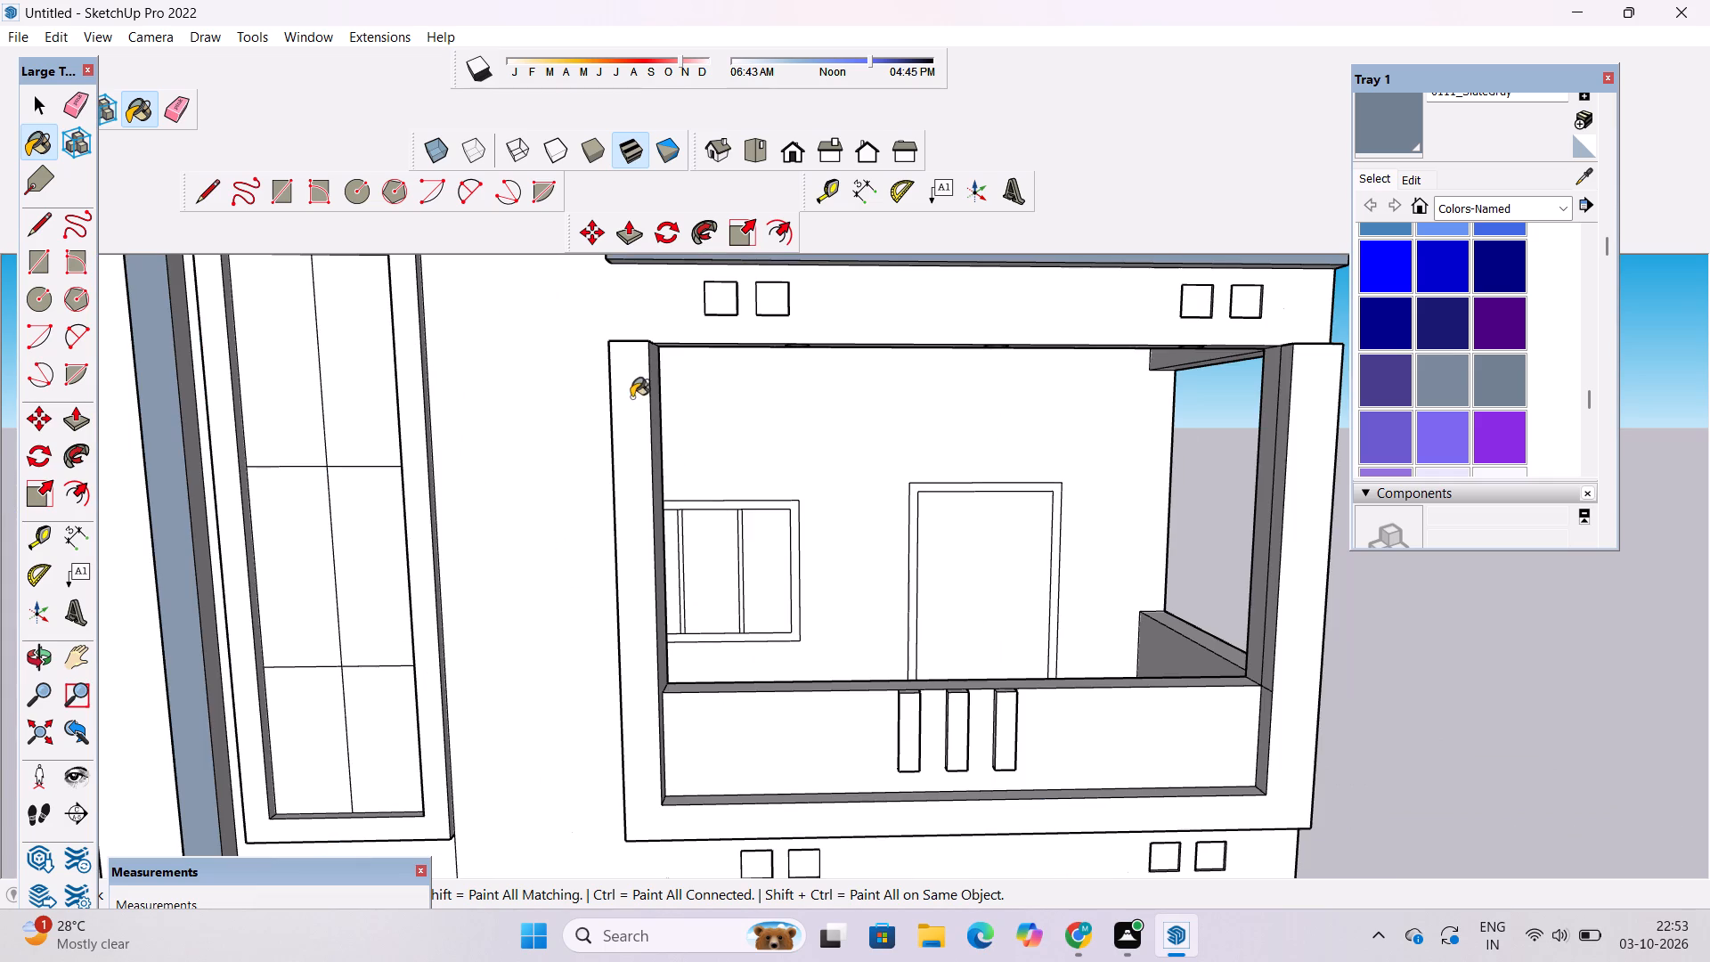
left_click(631, 397)
Edit the SlateGray material's colour to a much darker slate shade.
scroll(631, 397, "down", 6)
left_click(1419, 183)
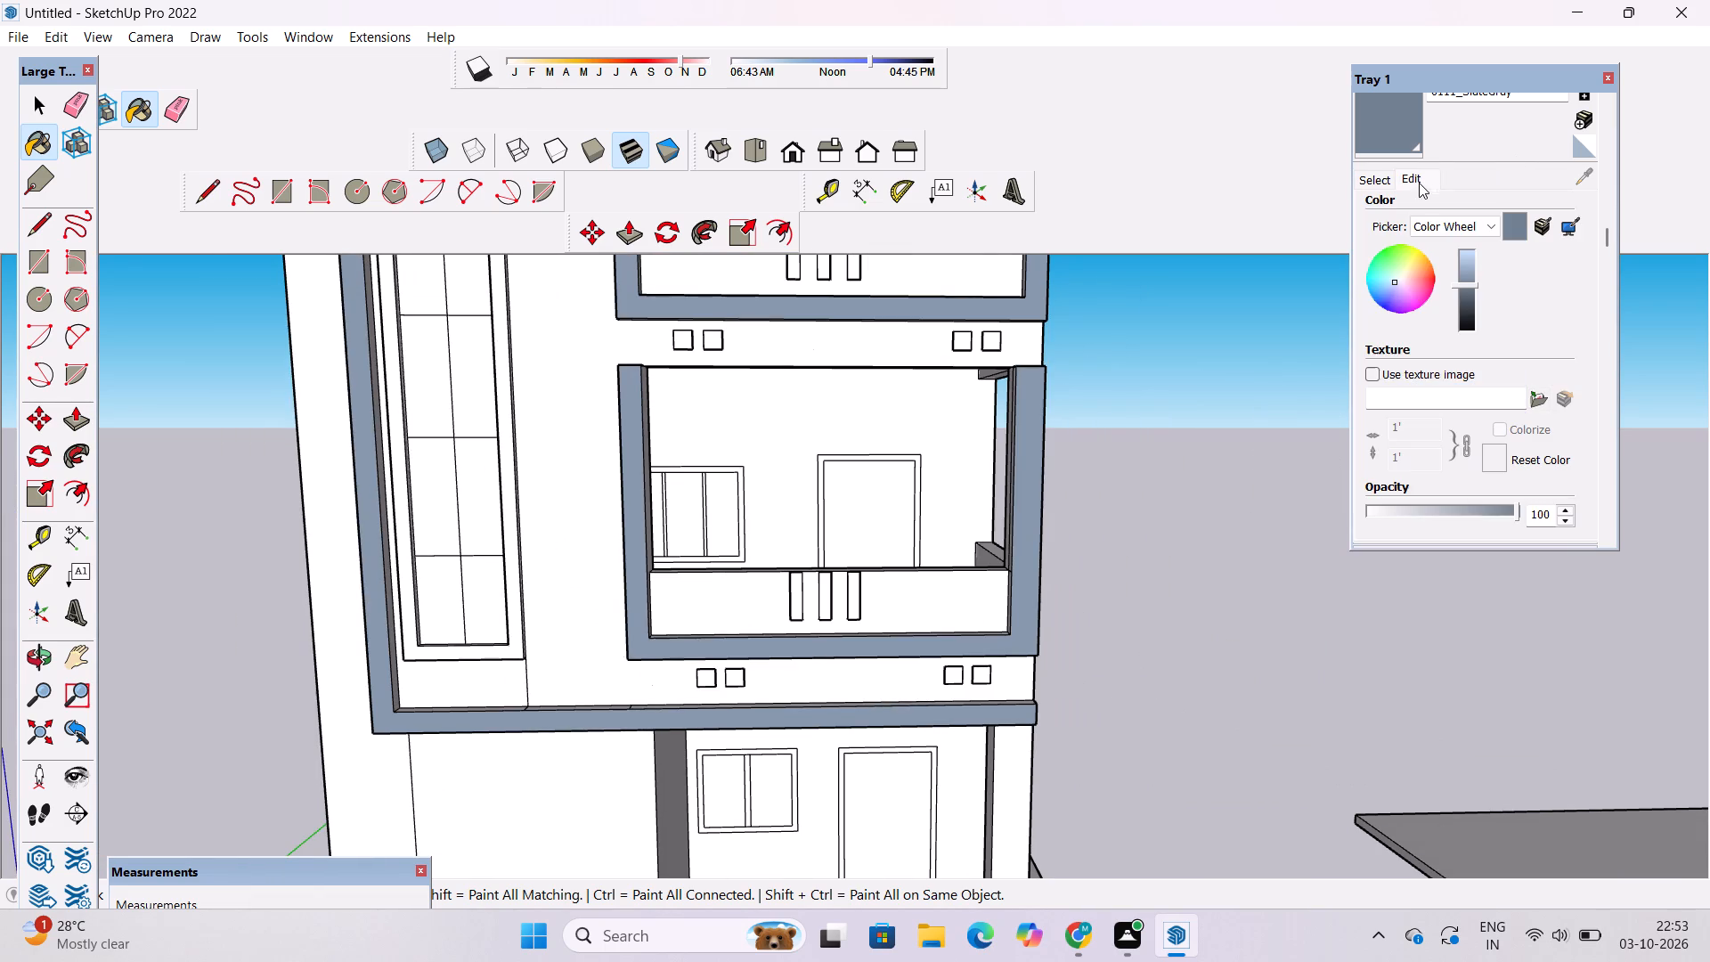
left_click(1465, 290)
left_click(1464, 300)
Paint the underside of the top balcony's projecting frame with the darkened SlateGray.
scroll(854, 543, "down", 6)
scroll(928, 433, "up", 3)
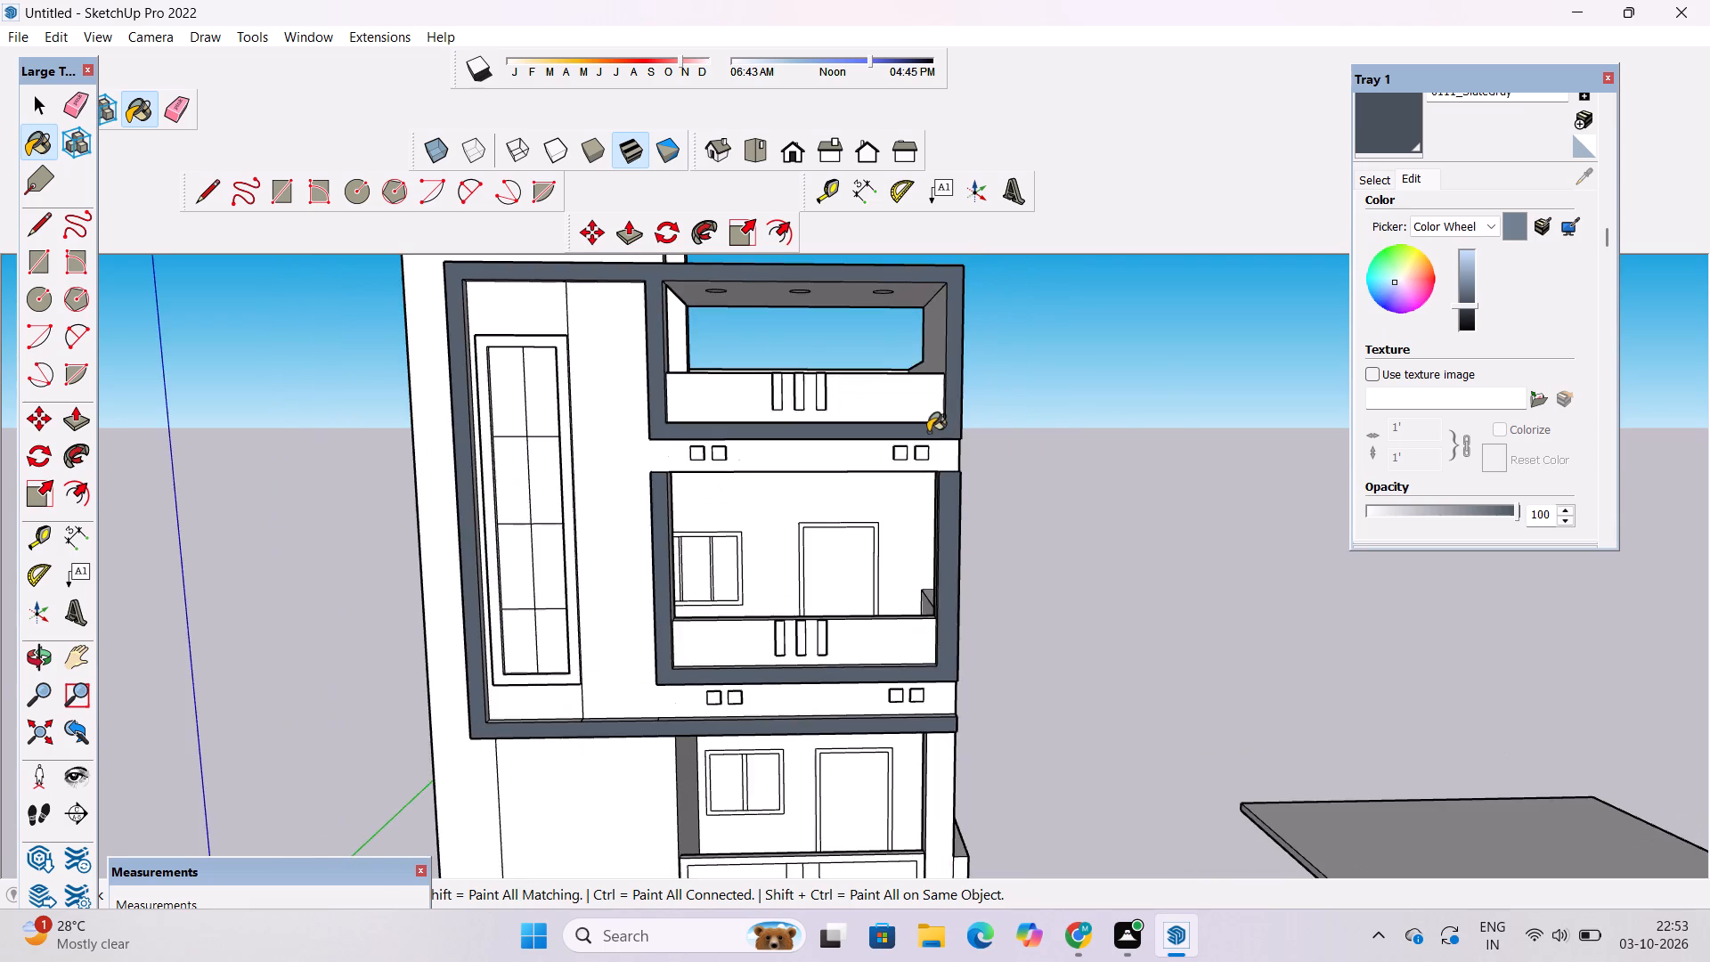
scroll(945, 403, "up", 6)
key("o")
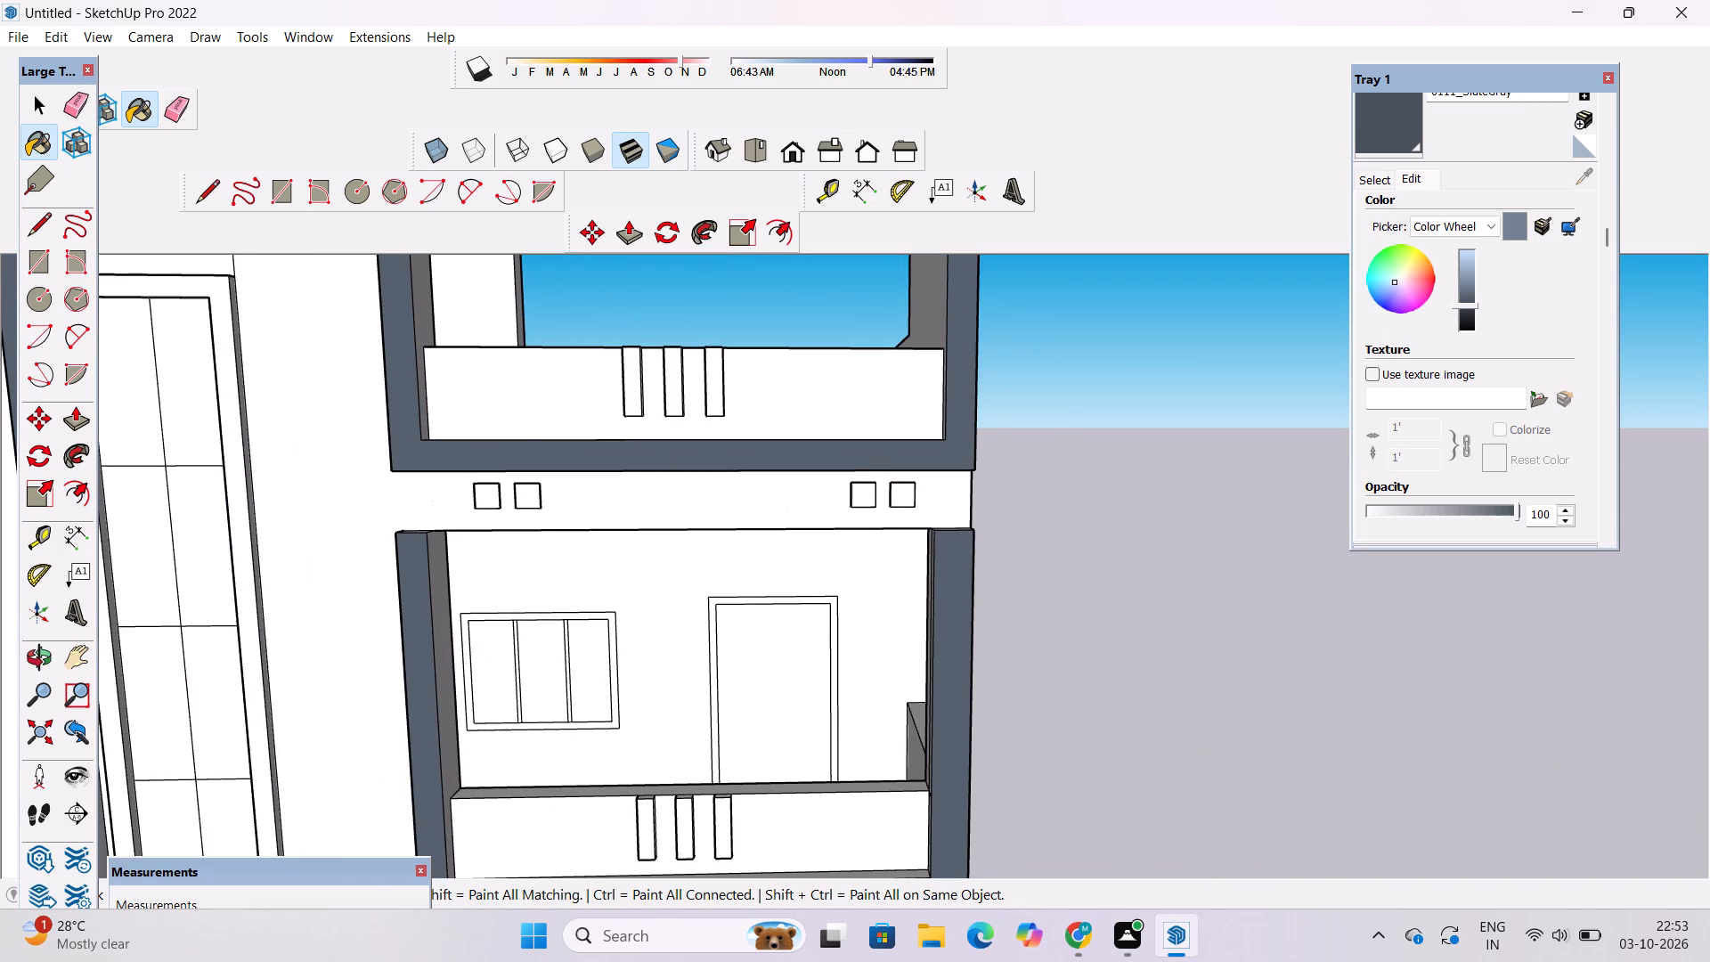
left_click(39, 649)
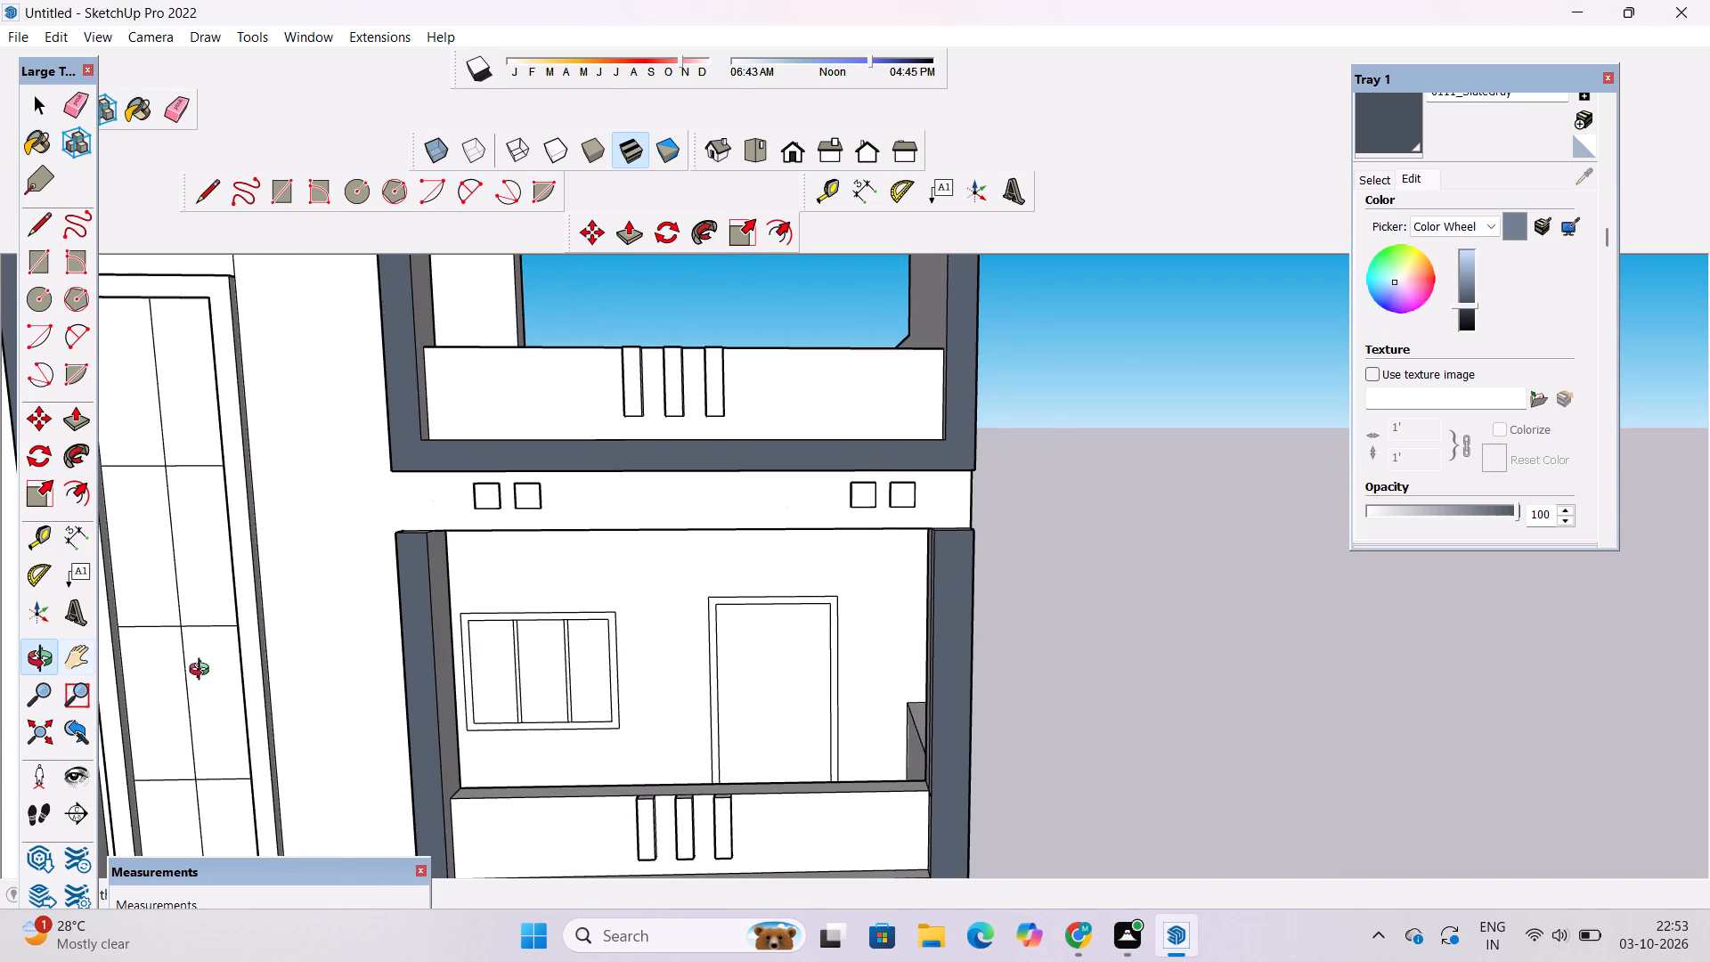
scroll(250, 678, "down", 5)
scroll(252, 682, "up", 4)
scroll(252, 682, "down", 1)
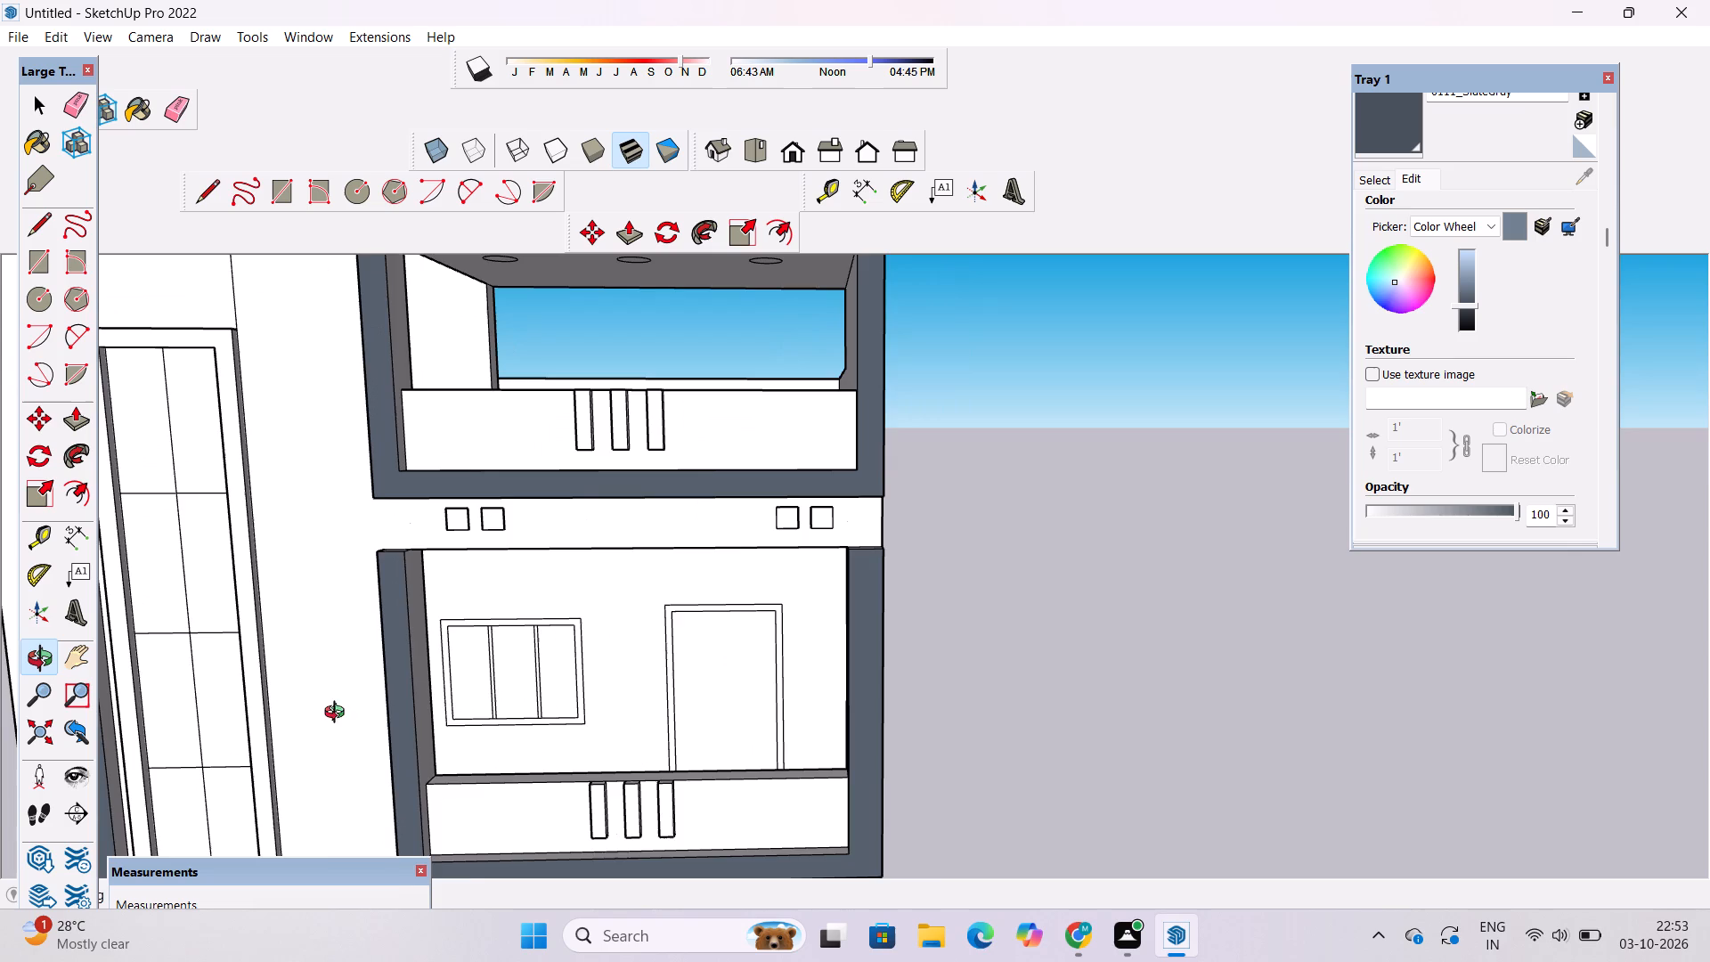
left_click_drag(597, 763, 407, 740)
left_click_drag(454, 679, 553, 850, "shift")
scroll(545, 814, "down", 2)
left_click(565, 822, "shift")
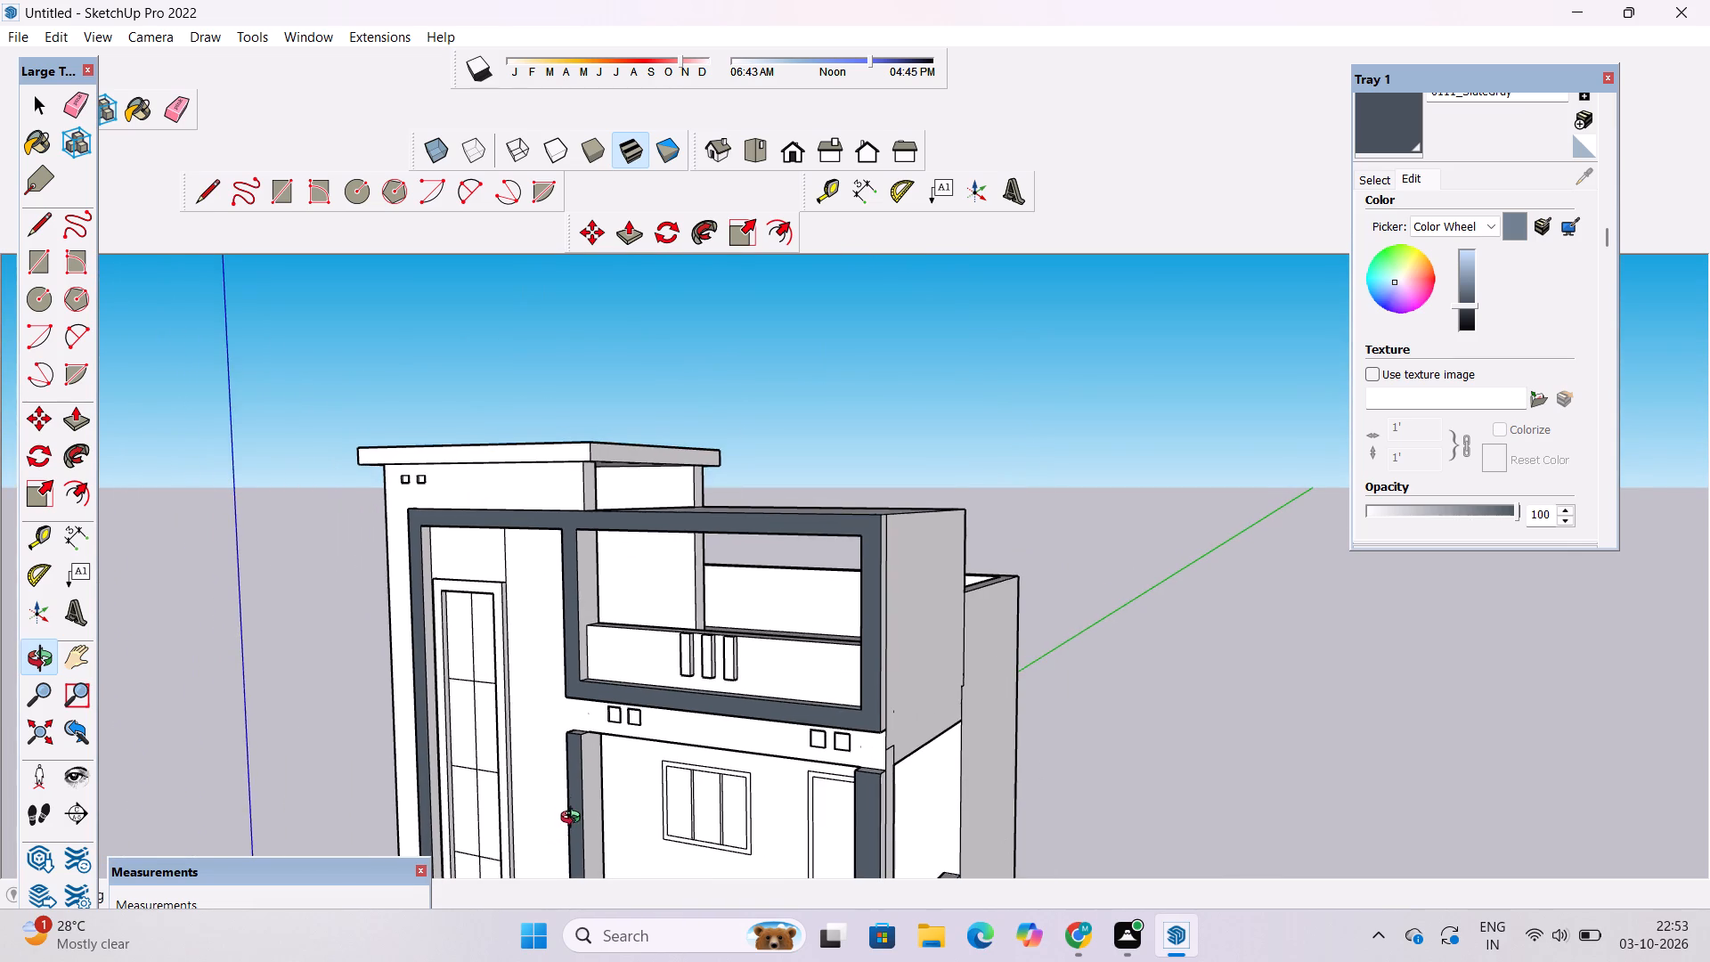
scroll(574, 810, "up", 2)
left_click_drag(582, 765, 532, 815, "shift")
scroll(532, 803, "up", 2)
left_click_drag(552, 786, 465, 648)
left_click_drag(493, 697, 615, 715)
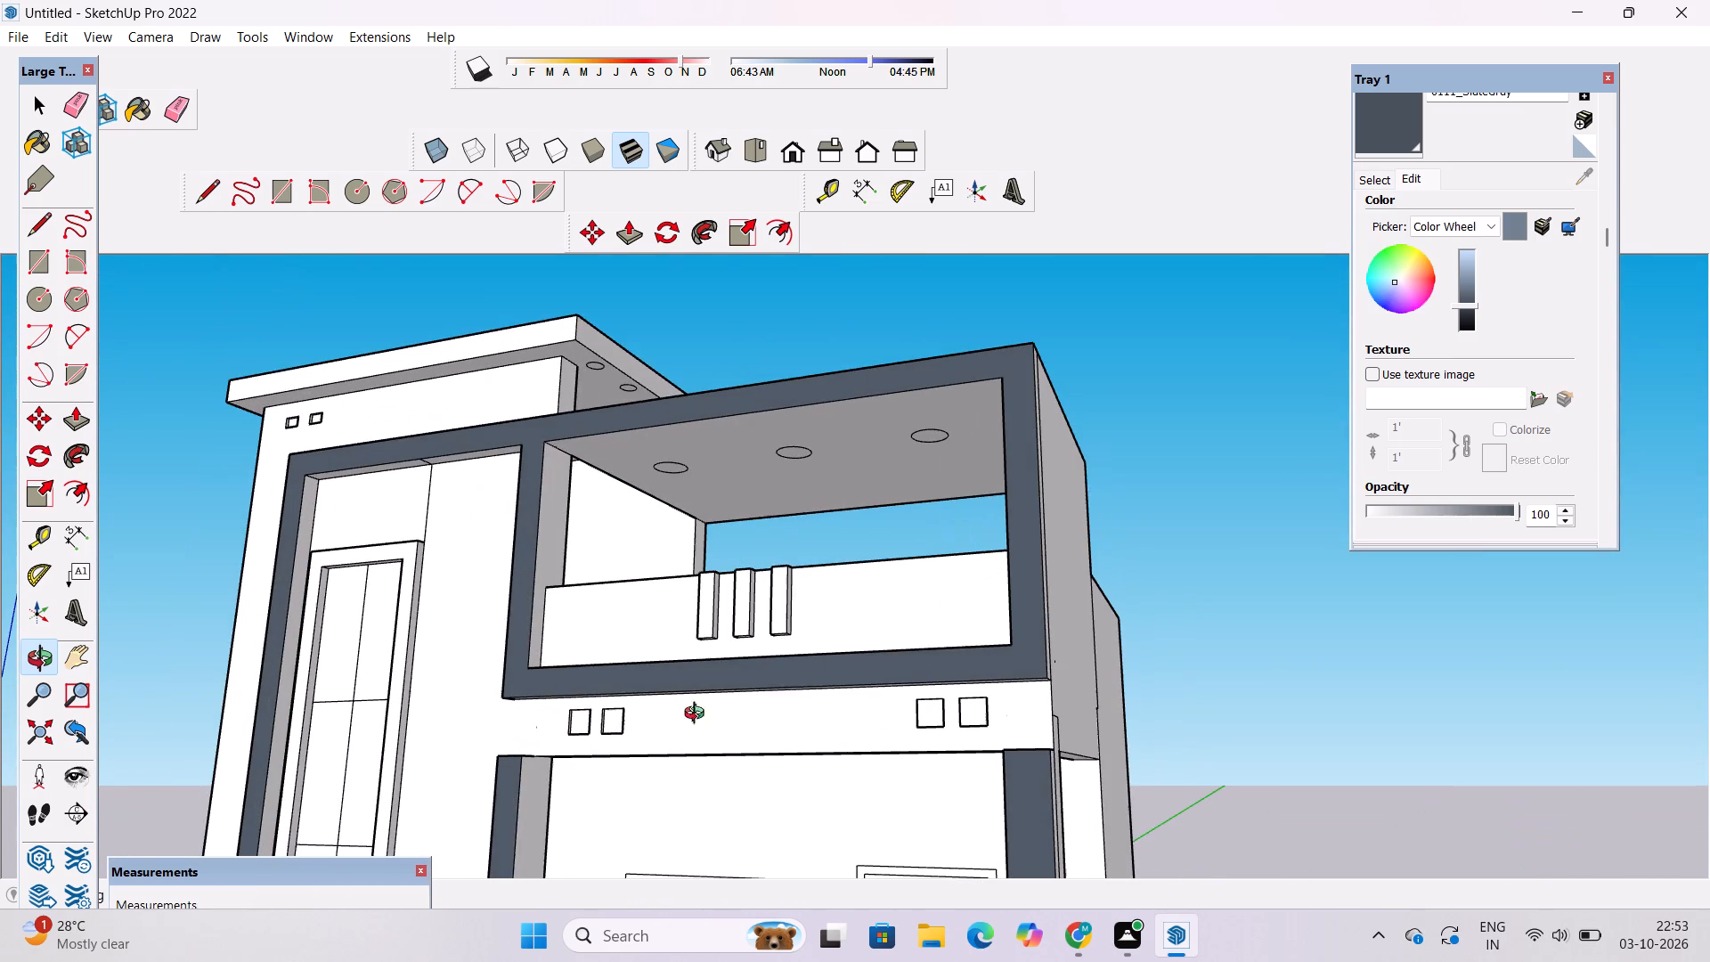
left_click_drag(765, 755, 715, 673, "shift")
left_click_drag(710, 660, 829, 506)
left_click_drag(826, 538, 795, 638, "shift")
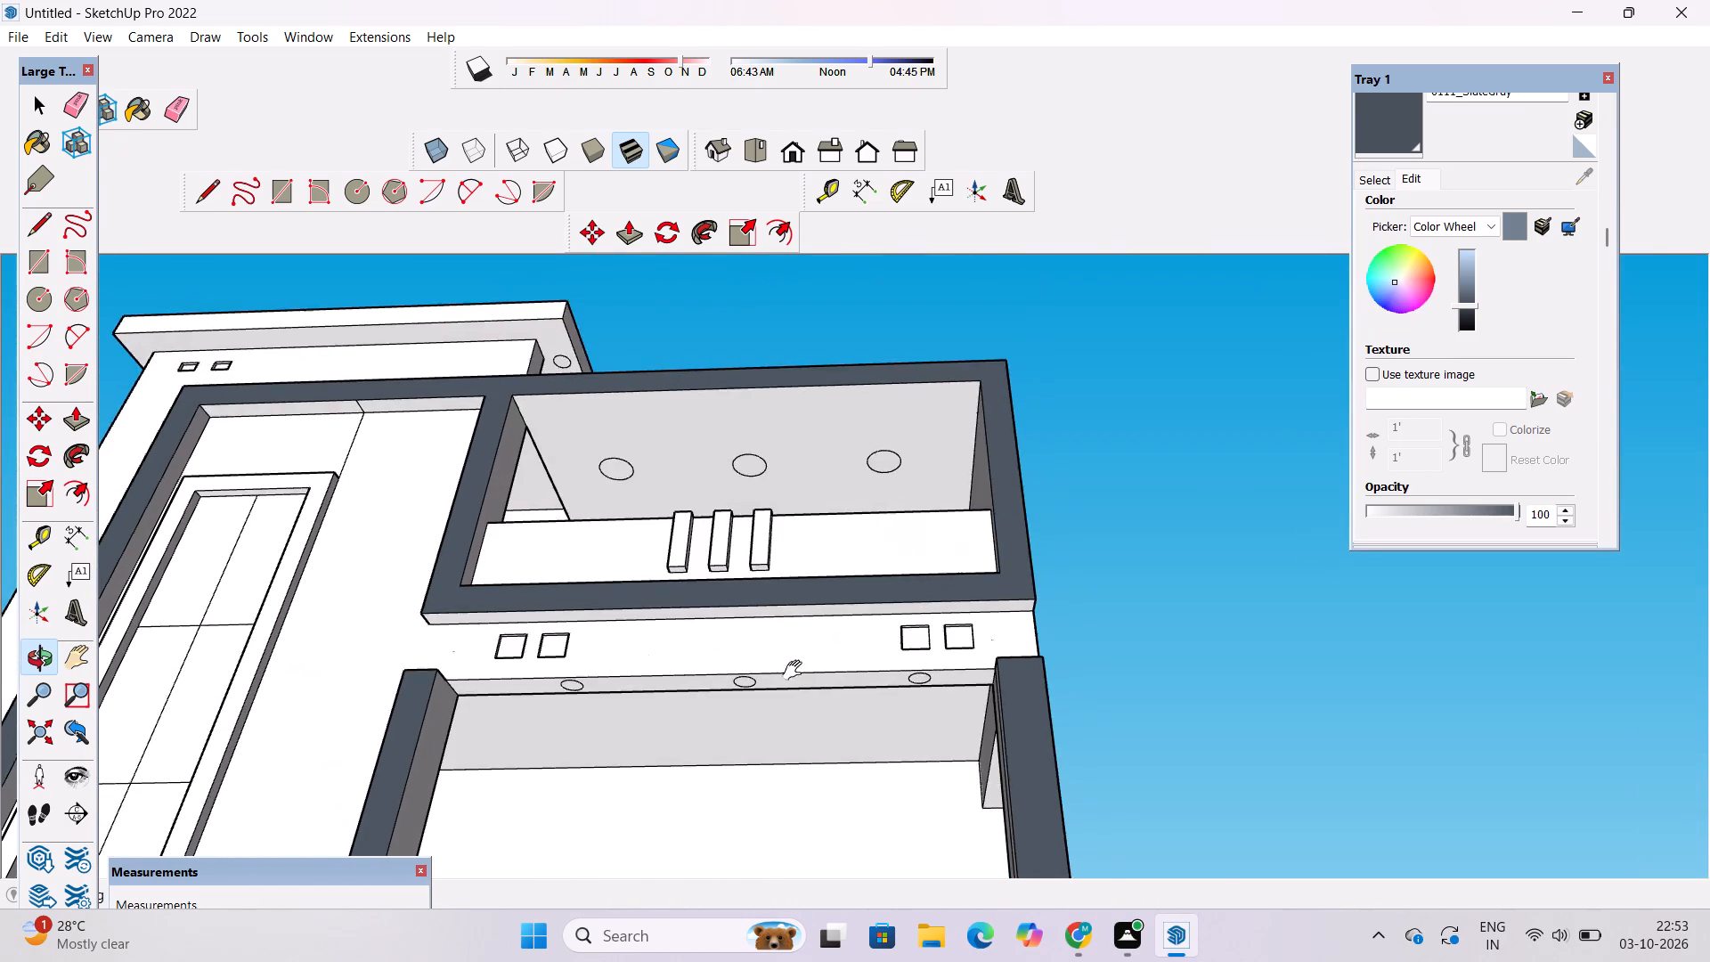
scroll(796, 673, "up", 4)
left_click_drag(798, 621, 801, 600)
left_click_drag(801, 600, 780, 673, "shift")
left_click(1409, 131)
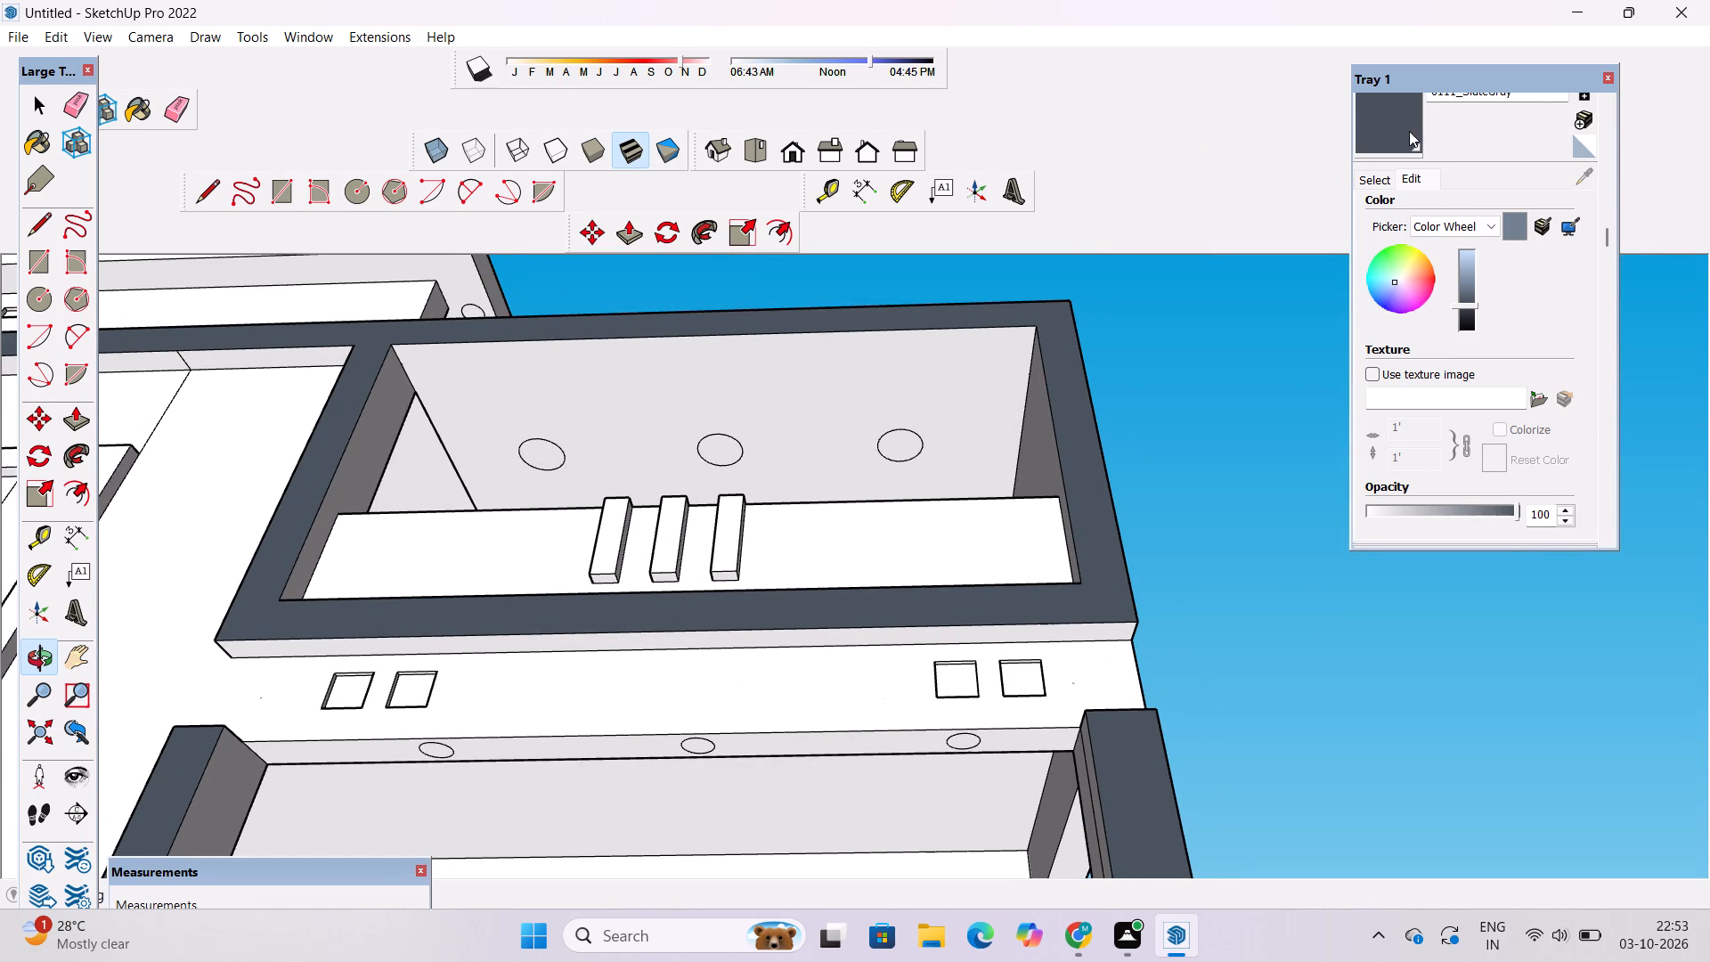
scroll(1087, 625, "up", 4)
left_click(1082, 639)
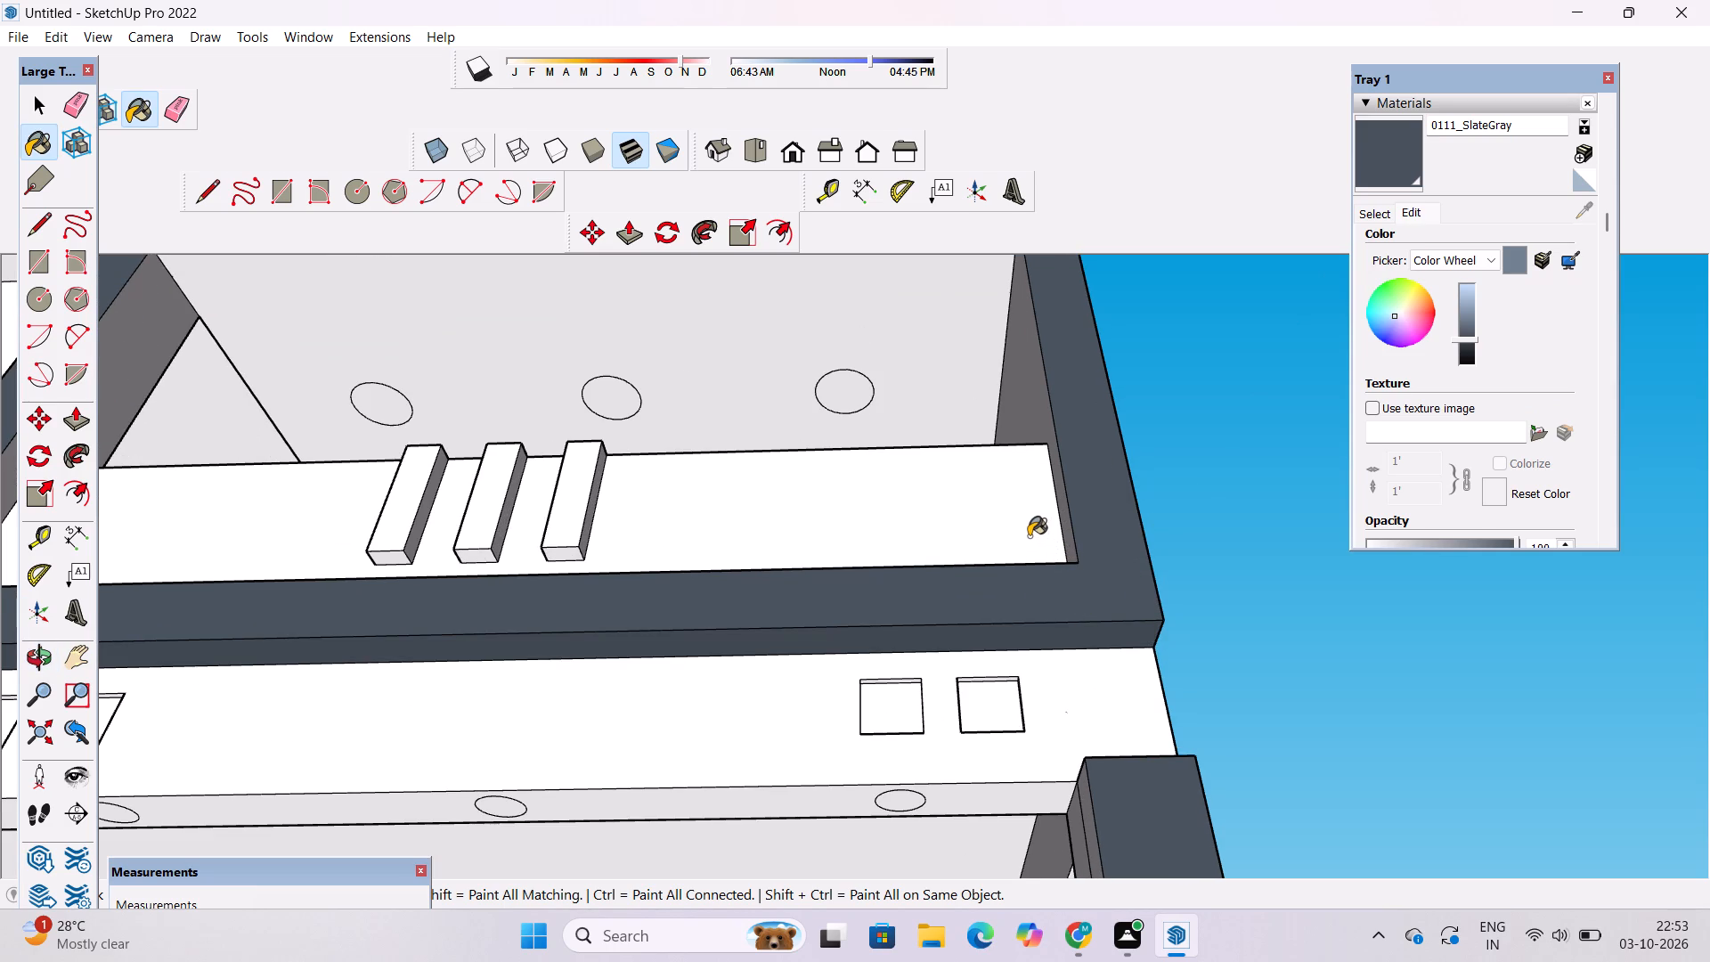
Paint the tower-side outer faces of the large bay frame, top balcony frame and middle balcony frame with the darkened SlateGray.
scroll(1025, 534, "down", 2)
key("o")
scroll(1024, 526, "down", 5)
left_click_drag(280, 671, 688, 796)
left_click_drag(702, 759, 650, 637, "shift")
scroll(659, 618, "down", 2)
left_click_drag(664, 620, 664, 743)
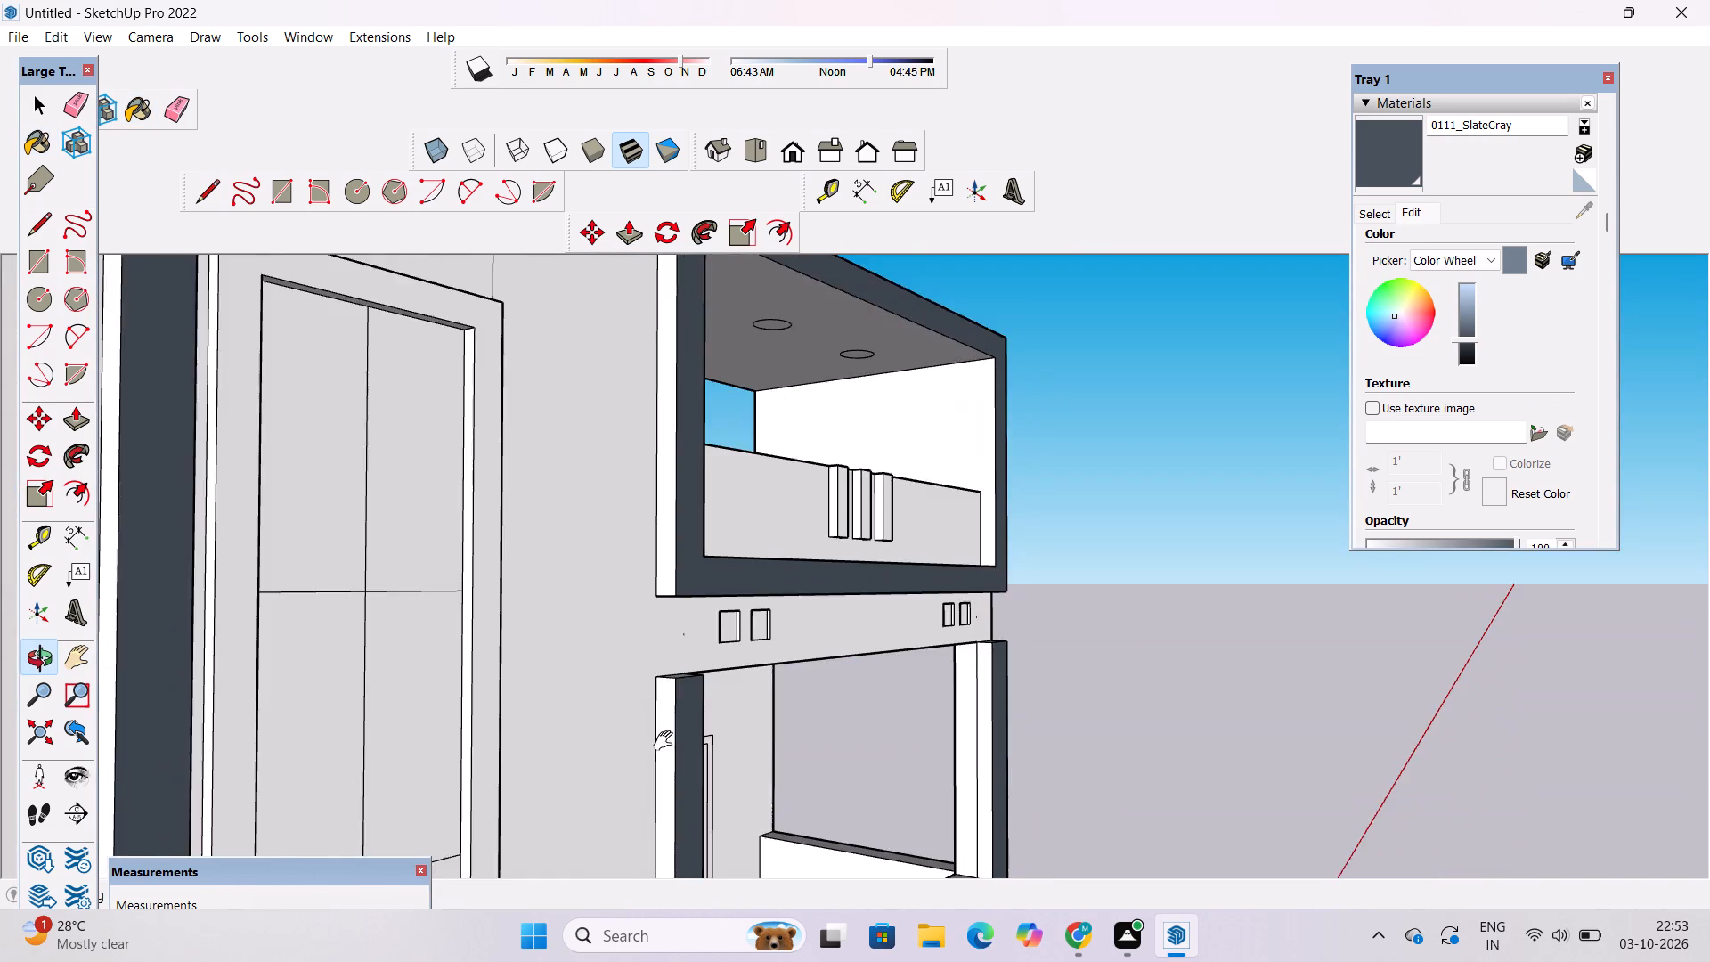
left_click_drag(666, 735, 612, 632, "shift")
left_click_drag(610, 620, 619, 685)
scroll(645, 632, "down", 6)
left_click_drag(653, 601, 575, 748, "shift")
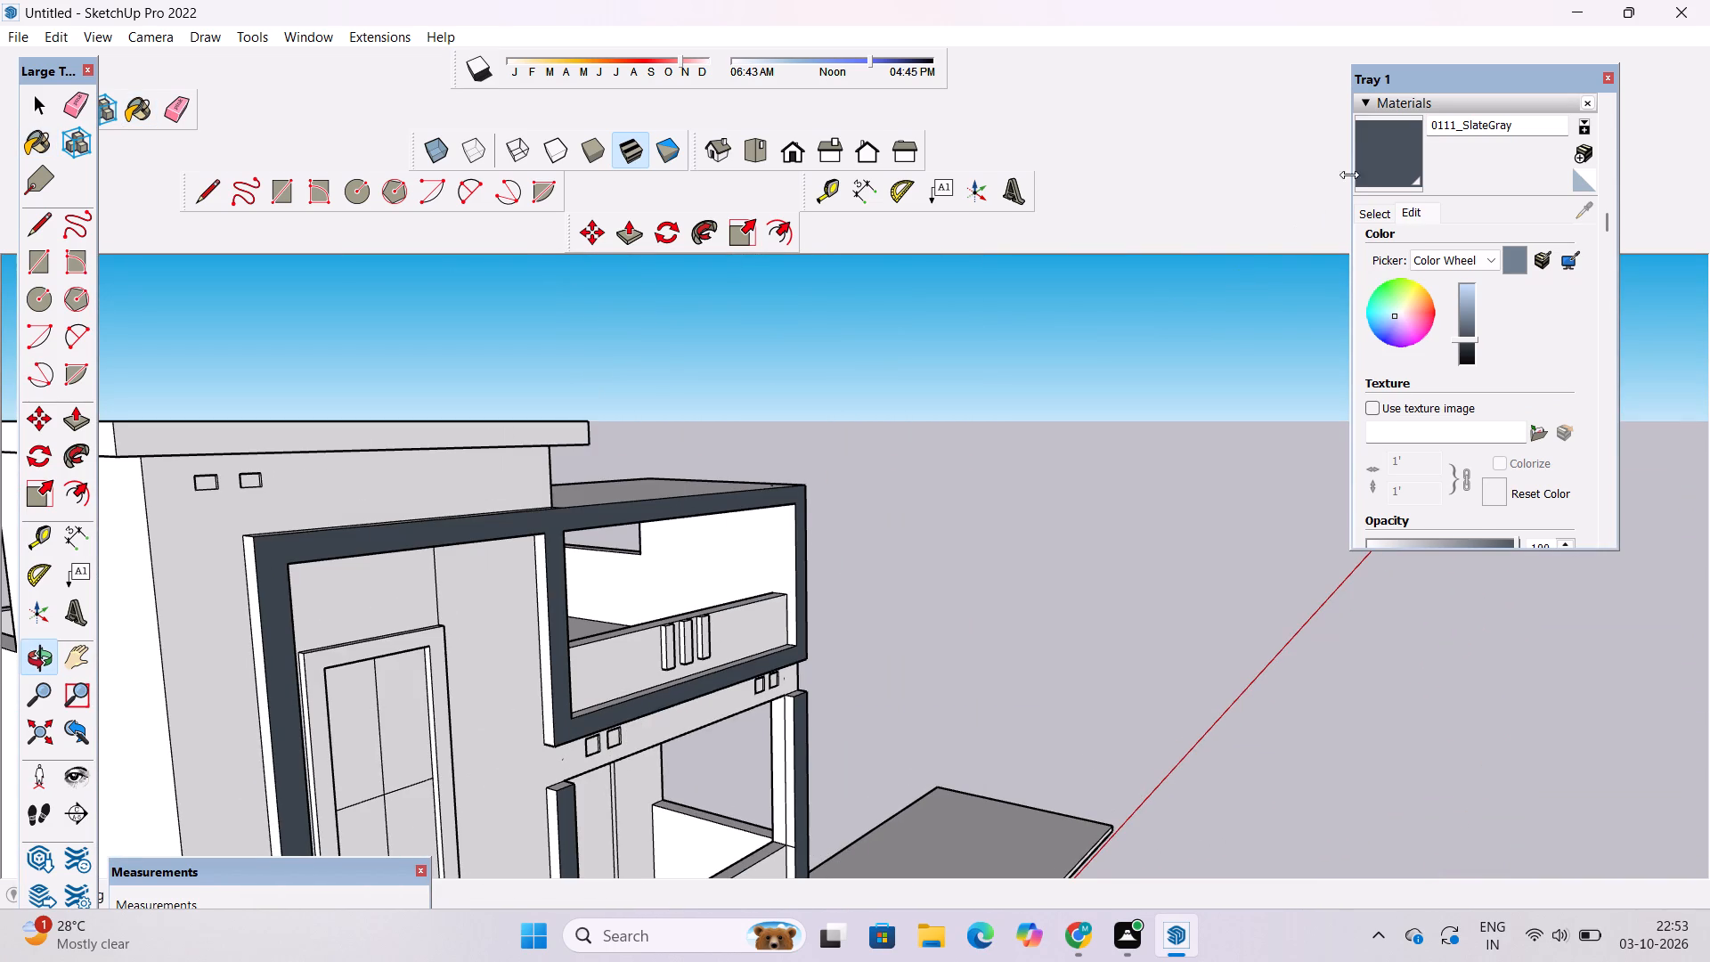
left_click(1376, 151)
scroll(839, 590, "down", 5)
scroll(521, 666, "up", 4)
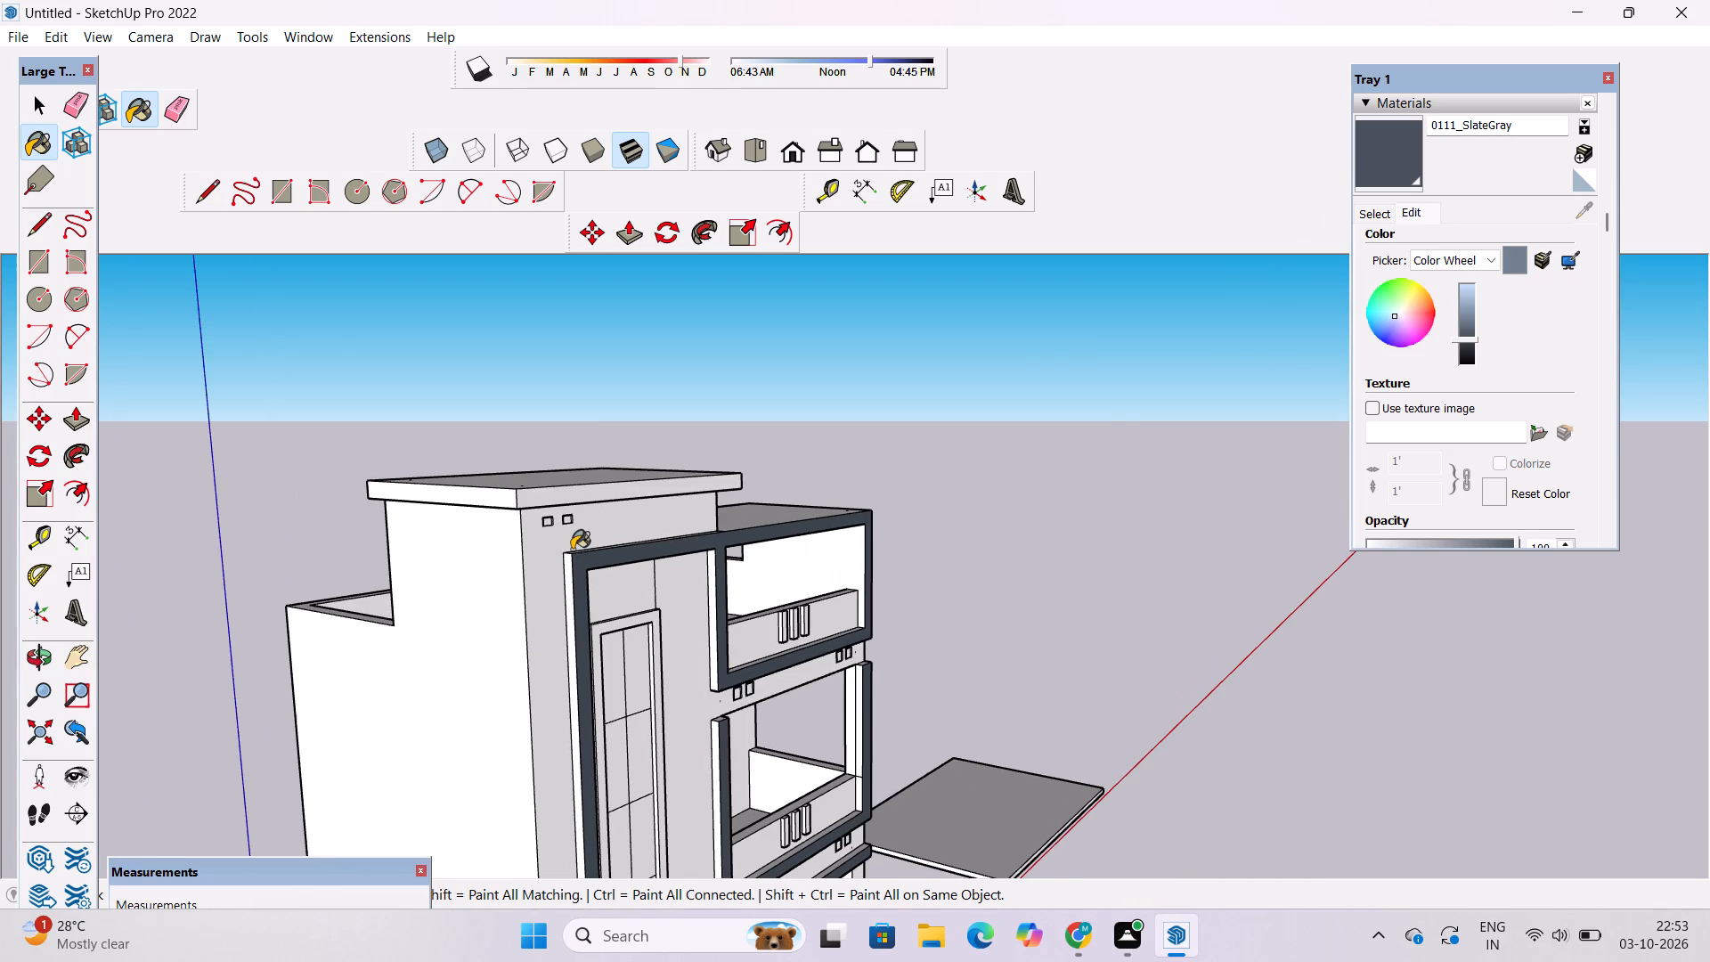
left_click(572, 550)
left_click(726, 555)
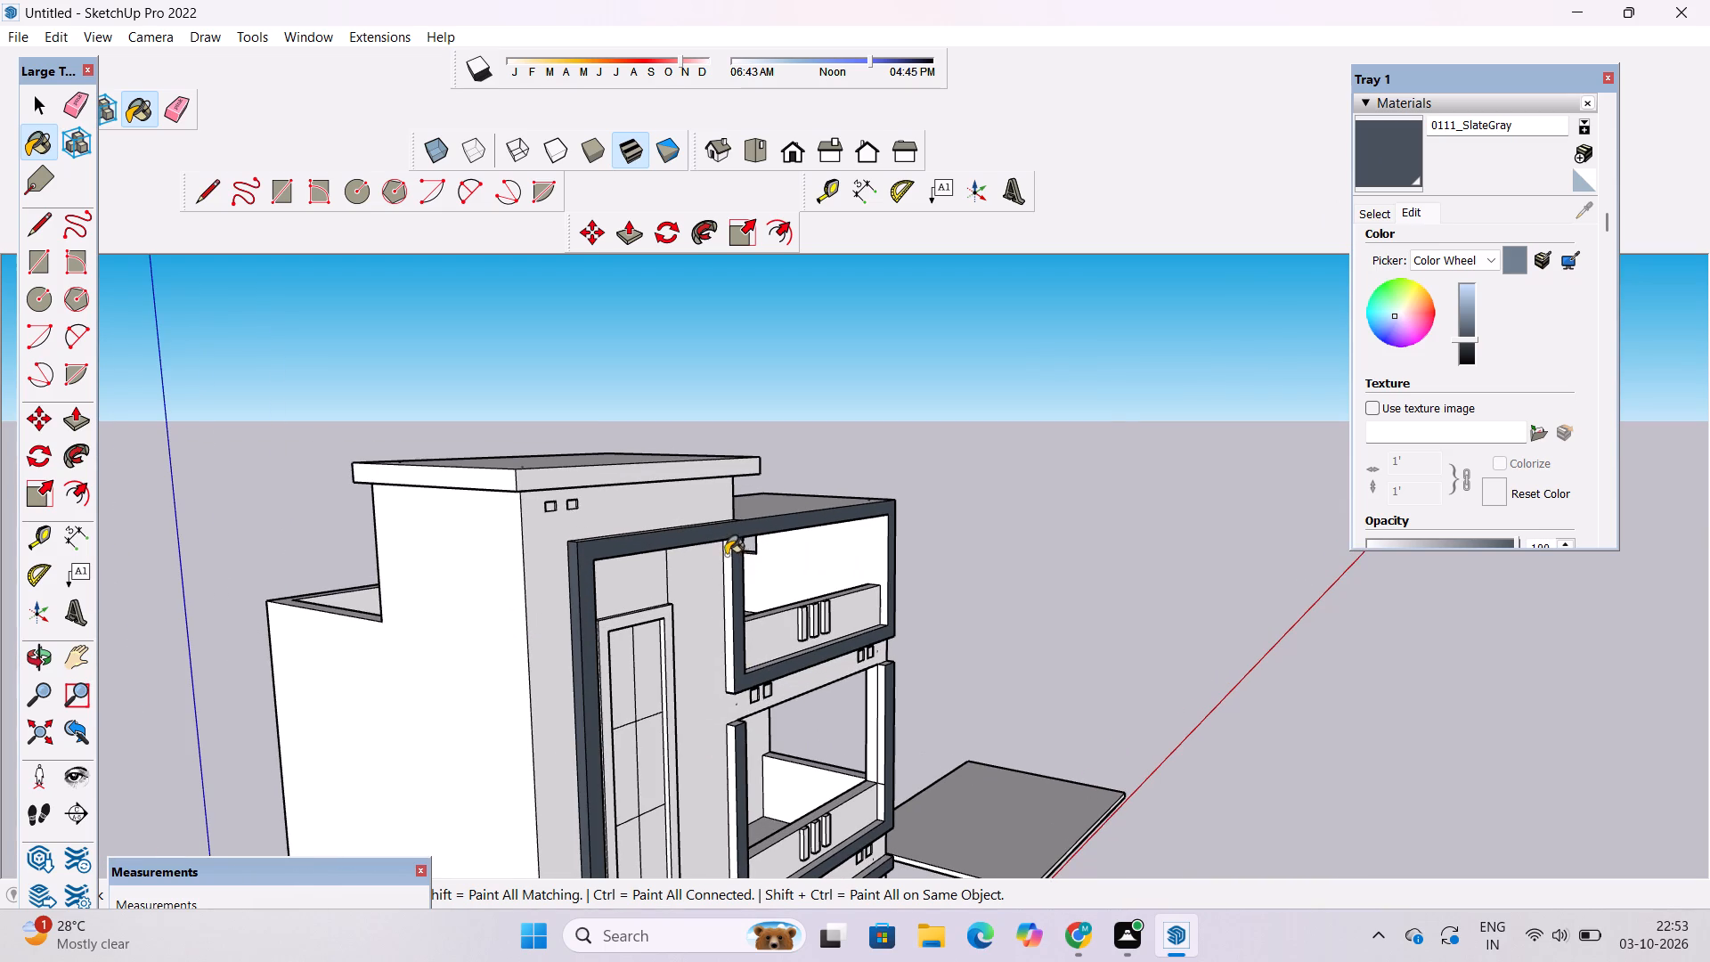
scroll(550, 571, "down", 10)
scroll(598, 694, "up", 16)
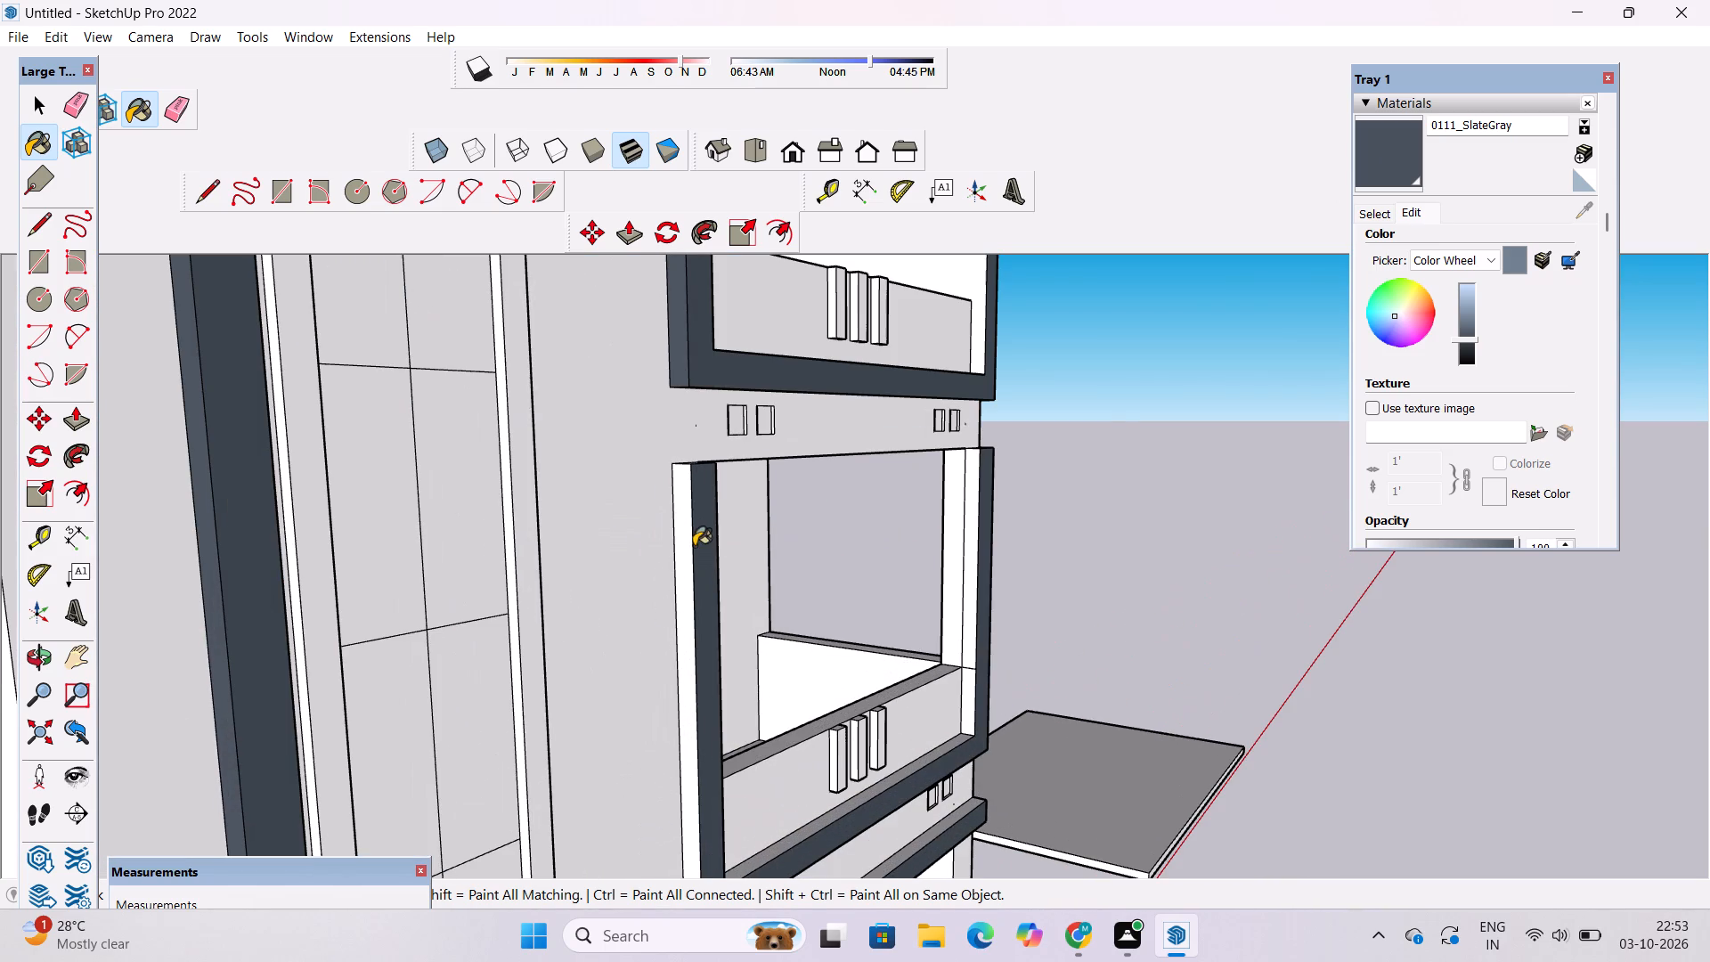
left_click(684, 529)
Erase the short stray edge crossing the inner face of the middle balcony frame's outer post at parapet height.
scroll(499, 656, "down", 6)
scroll(907, 590, "up", 7)
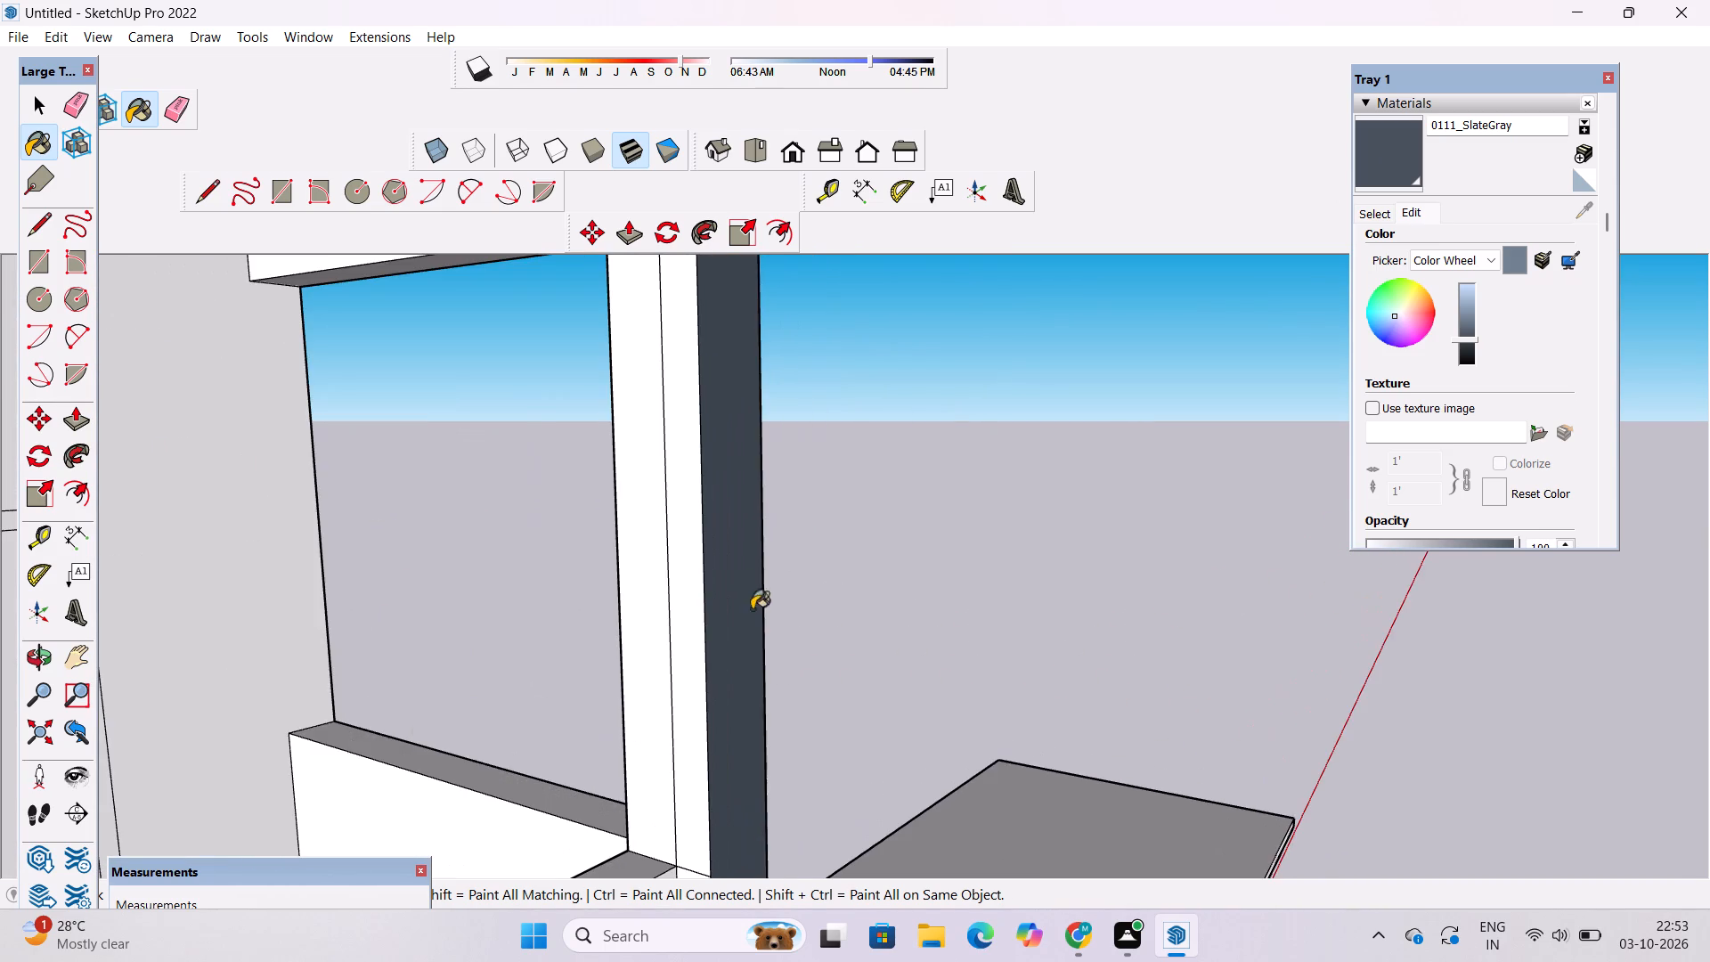
scroll(726, 635, "down", 10)
scroll(720, 738, "up", 9)
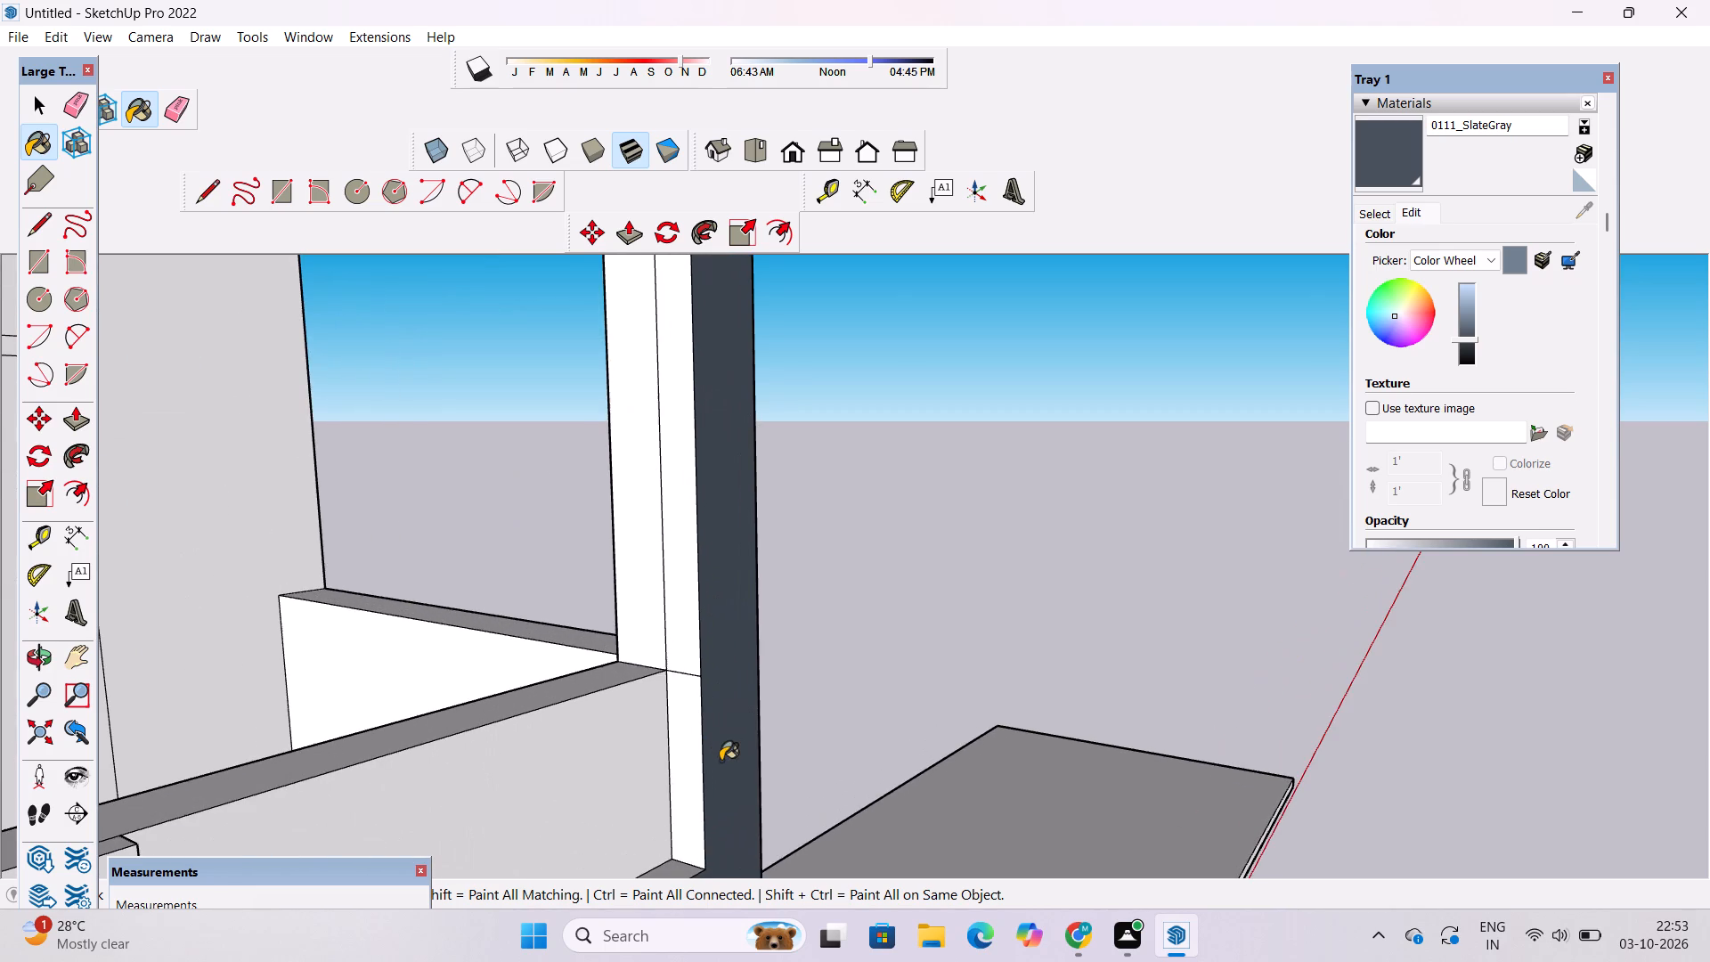
key("e")
scroll(693, 748, "up", 5)
left_click_drag(678, 599, 675, 640)
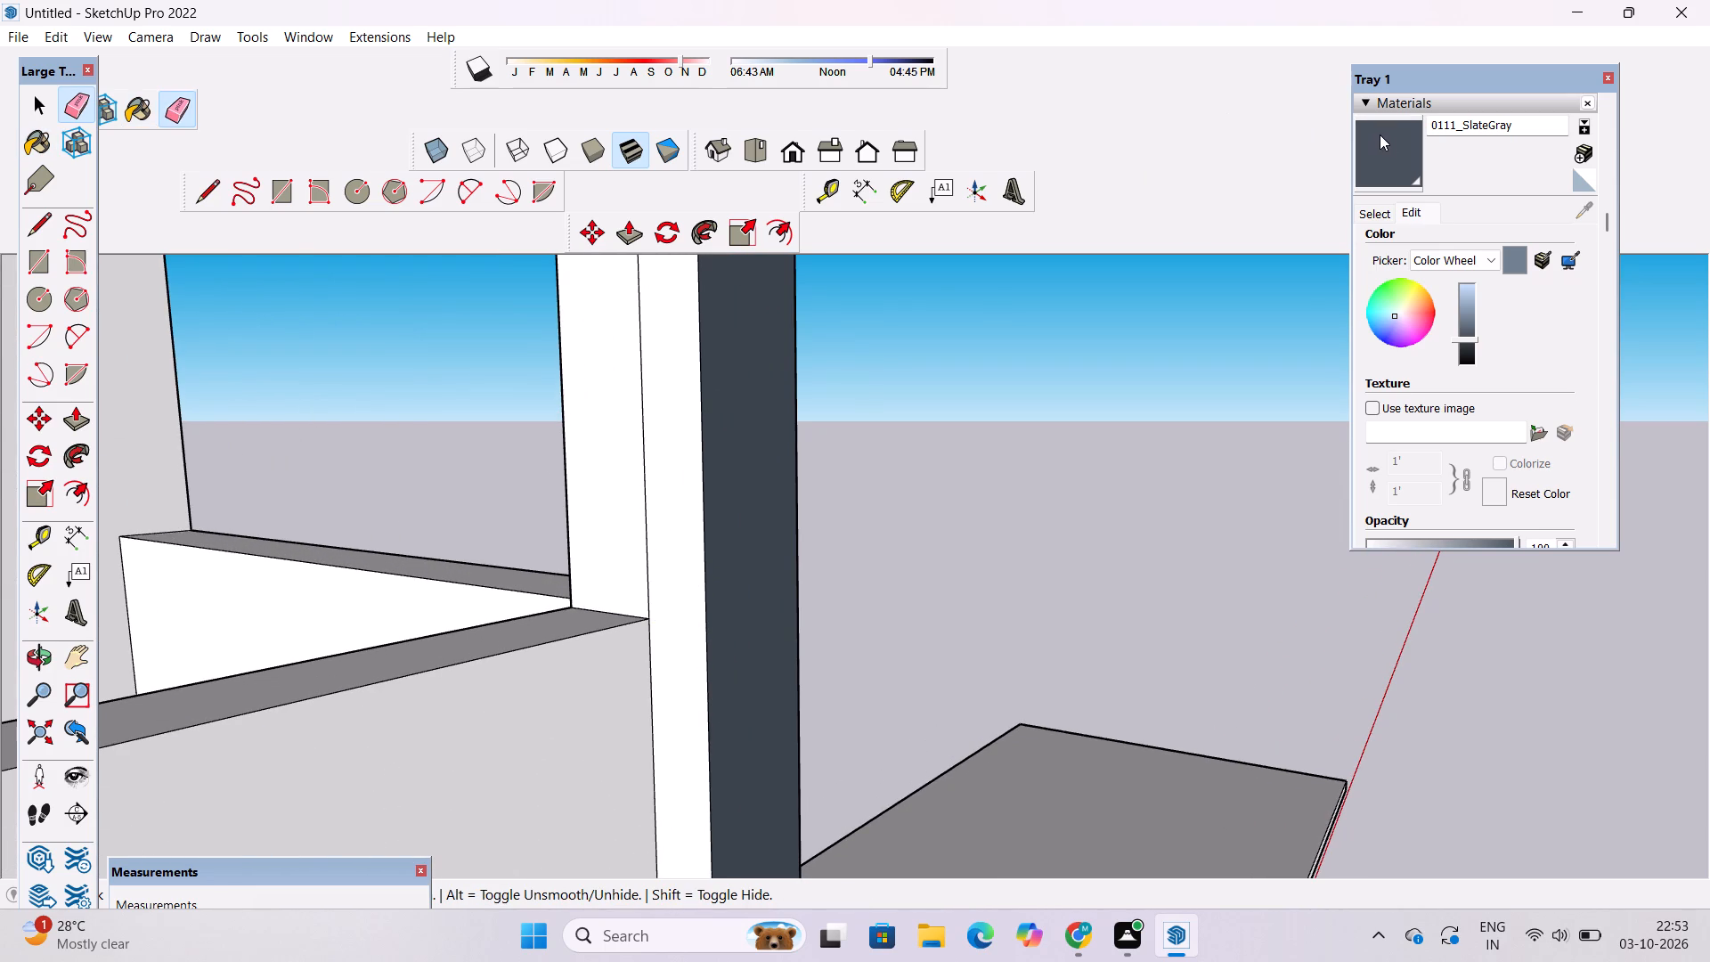
Paint the inner face of the middle balcony frame's outer post and the frame's bottom ledge with the darkened SlateGray.
left_click(1386, 136)
left_click(680, 403)
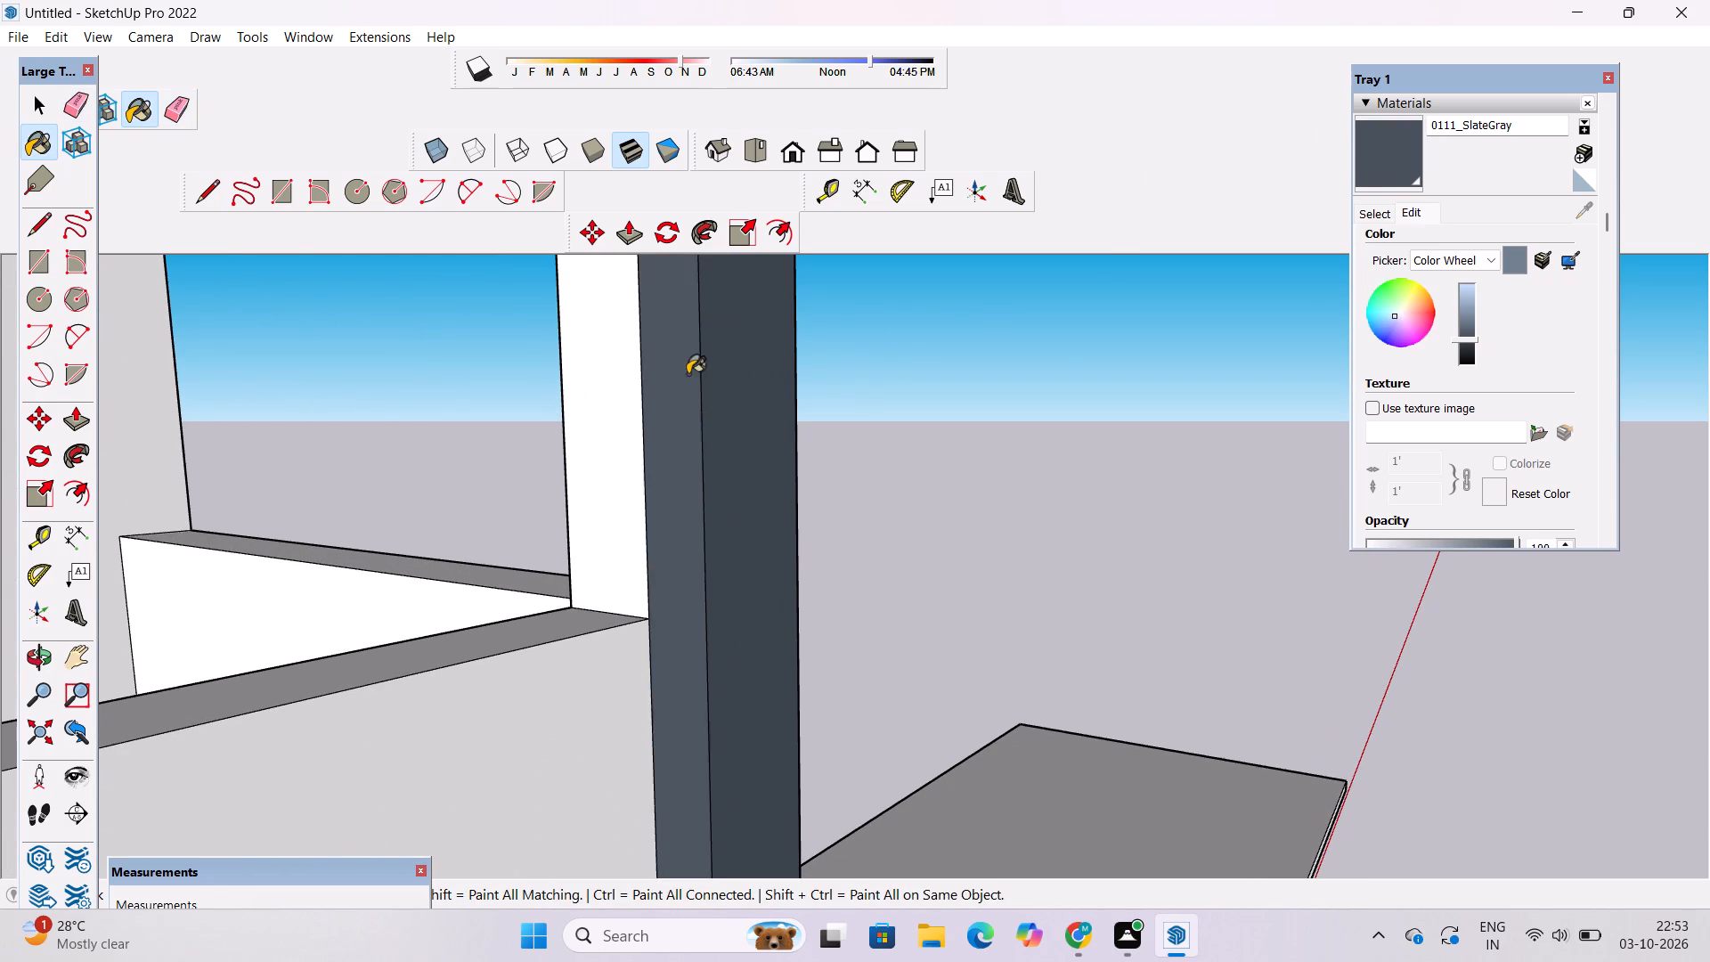
scroll(707, 321, "down", 9)
scroll(610, 705, "up", 15)
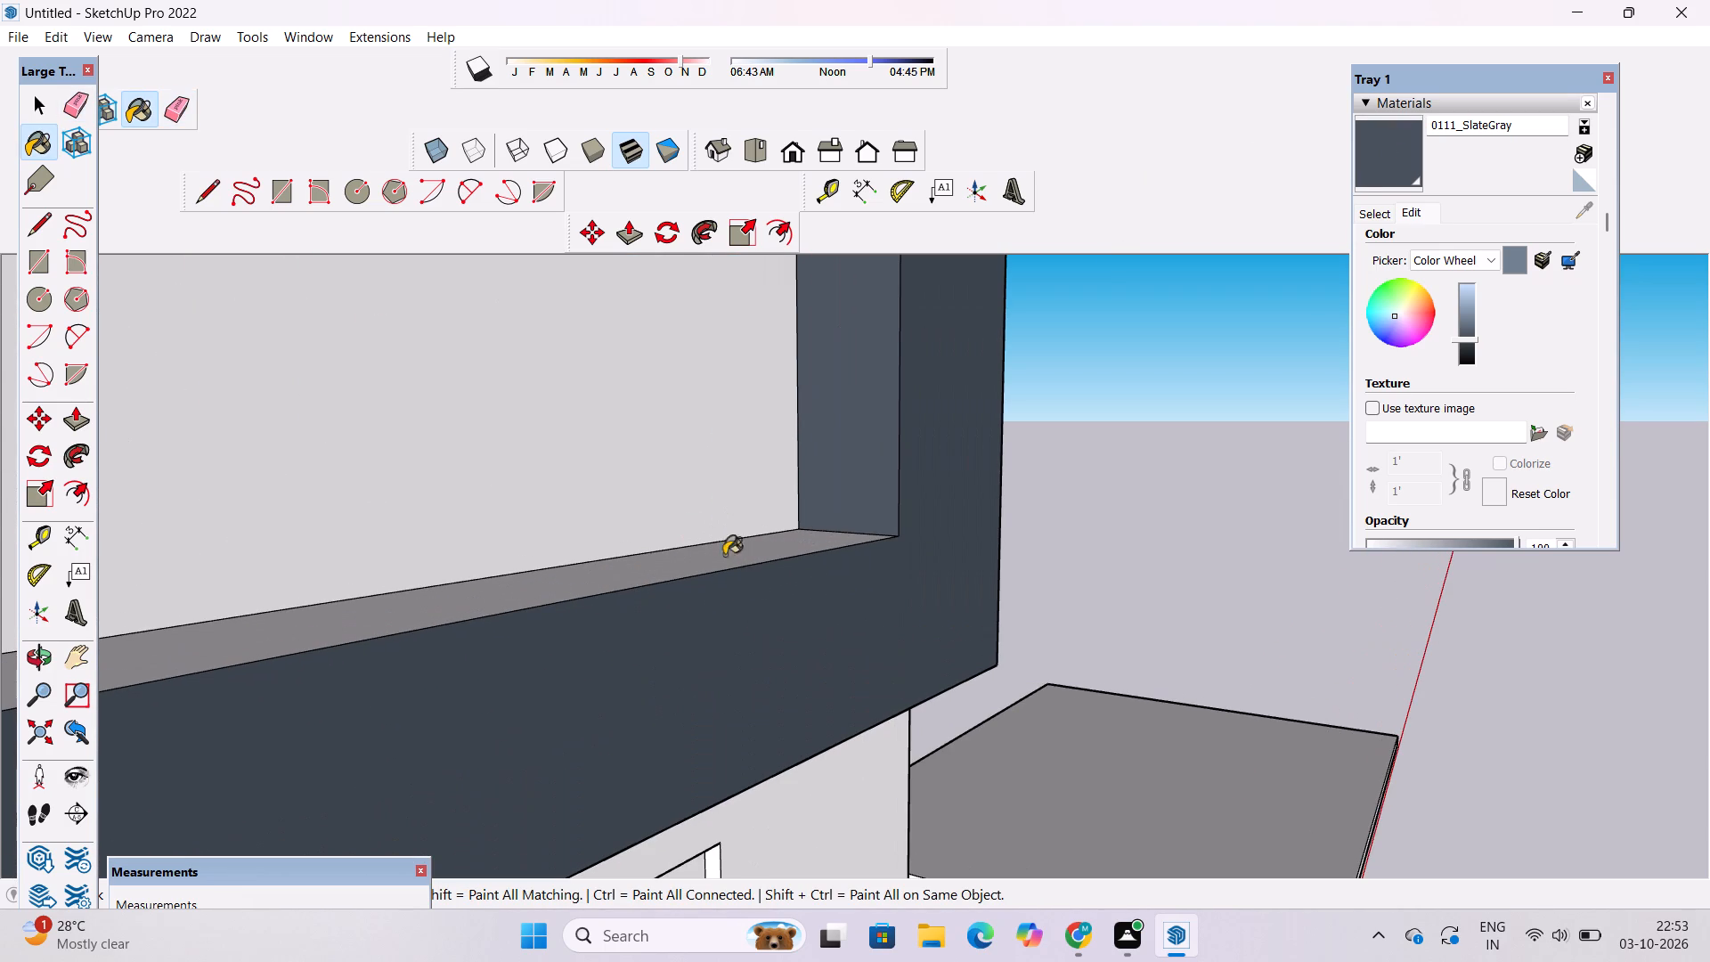
left_click(738, 563)
Paint the inner faces of the tower-side posts on the middle and top balcony frames with the darkened SlateGray.
key("o")
scroll(889, 644, "down", 6)
left_click_drag(1133, 673, 680, 721)
left_click_drag(573, 693, 1080, 772, "shift")
scroll(1086, 753, "down", 6)
left_click_drag(1191, 760, 887, 680)
left_click_drag(769, 641, 953, 904, "shift")
scroll(708, 680, "down", 4)
left_click_drag(670, 675, 704, 777, "shift")
scroll(693, 753, "up", 6)
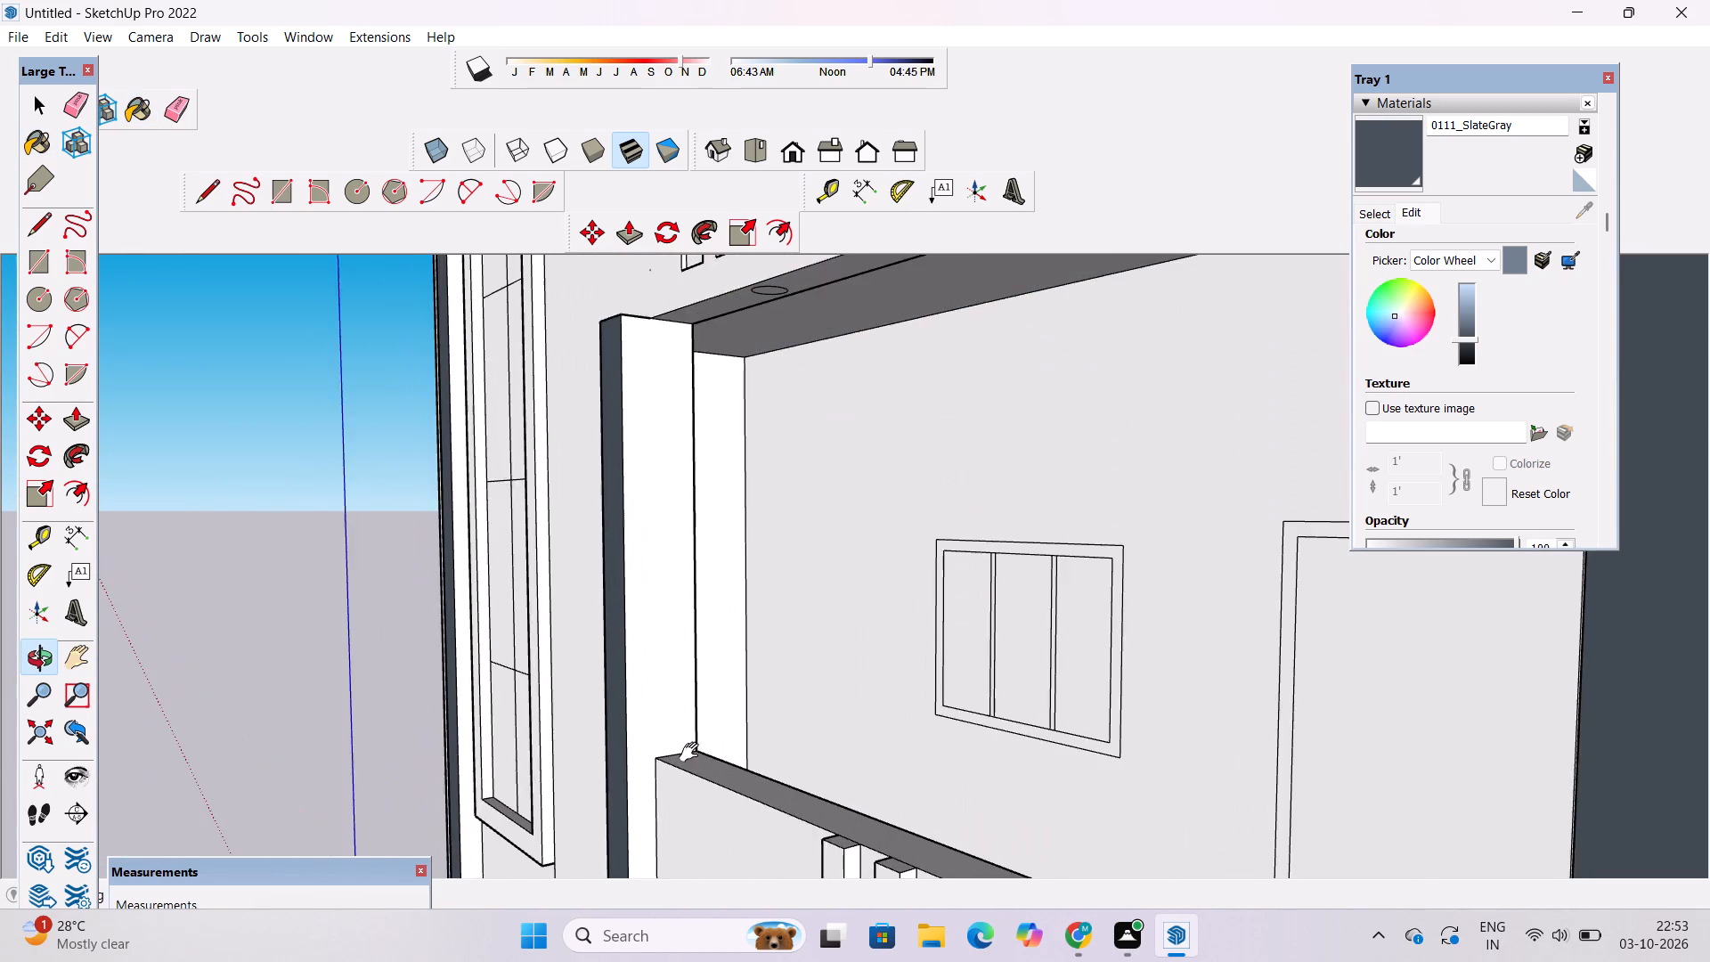
left_click_drag(693, 762, 696, 773, "shift")
scroll(698, 768, "up", 2)
left_click_drag(696, 756, 702, 781, "shift")
scroll(703, 776, "down", 4)
left_click_drag(702, 773, 1202, 742)
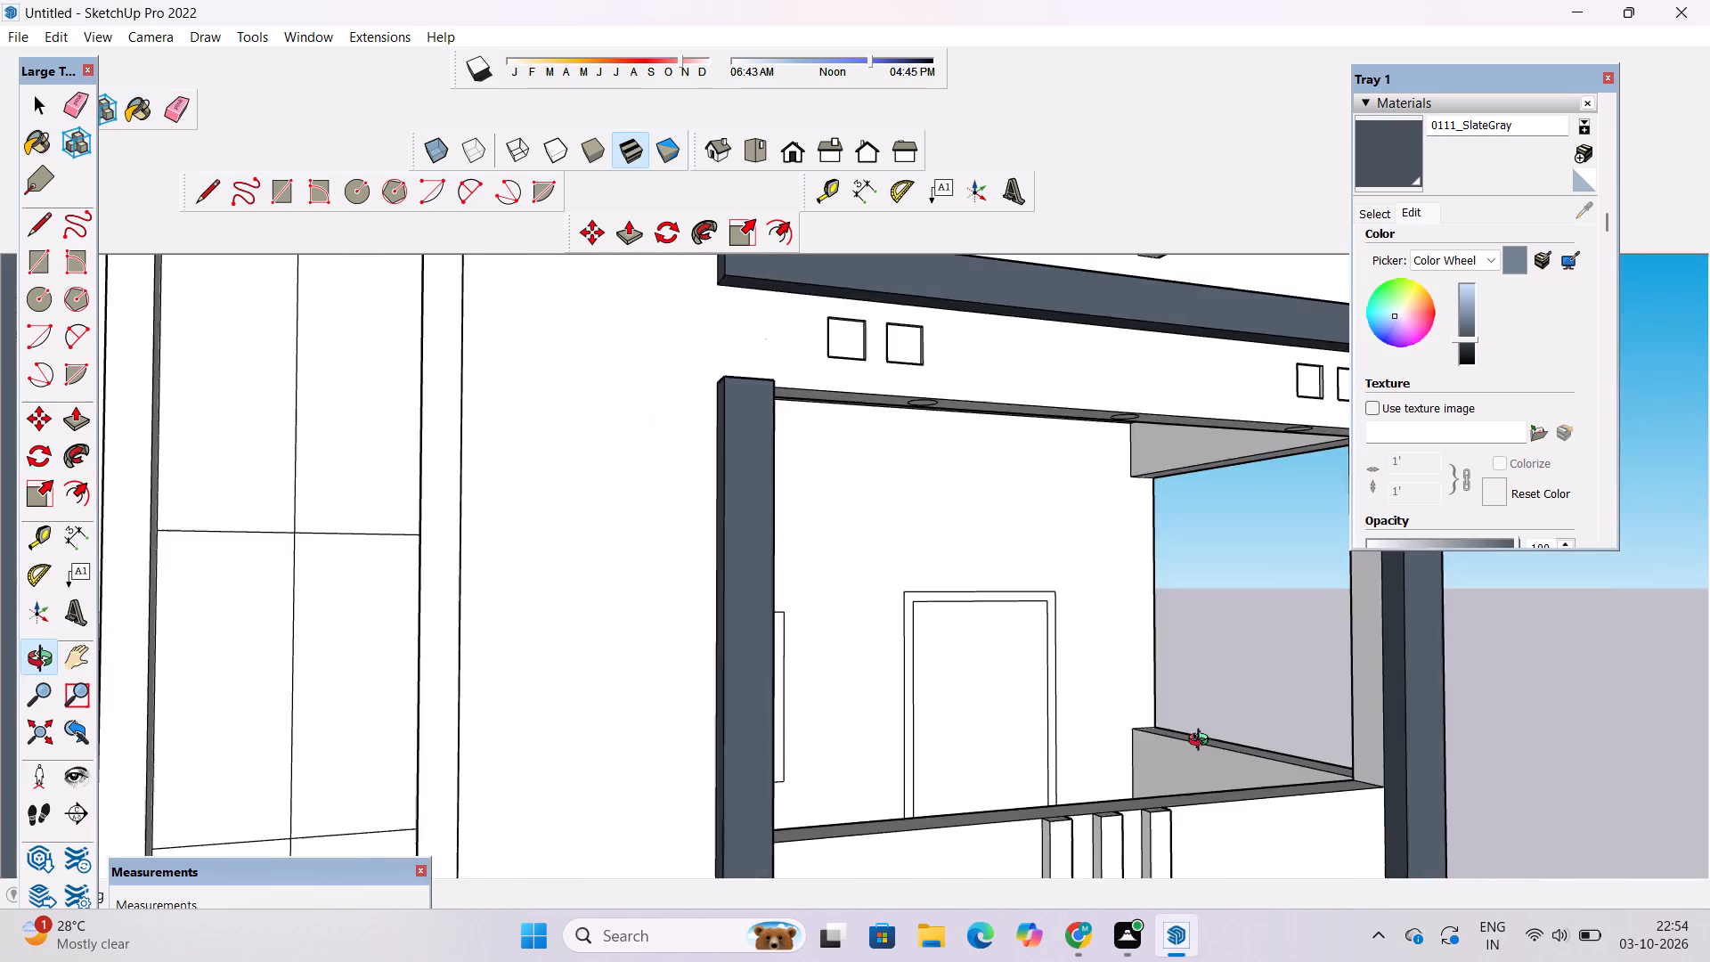
left_click_drag(1202, 742, 729, 771)
left_click_drag(729, 771, 737, 649, "shift")
left_click_drag(731, 664, 729, 689)
left_click_drag(729, 689, 731, 711, "shift")
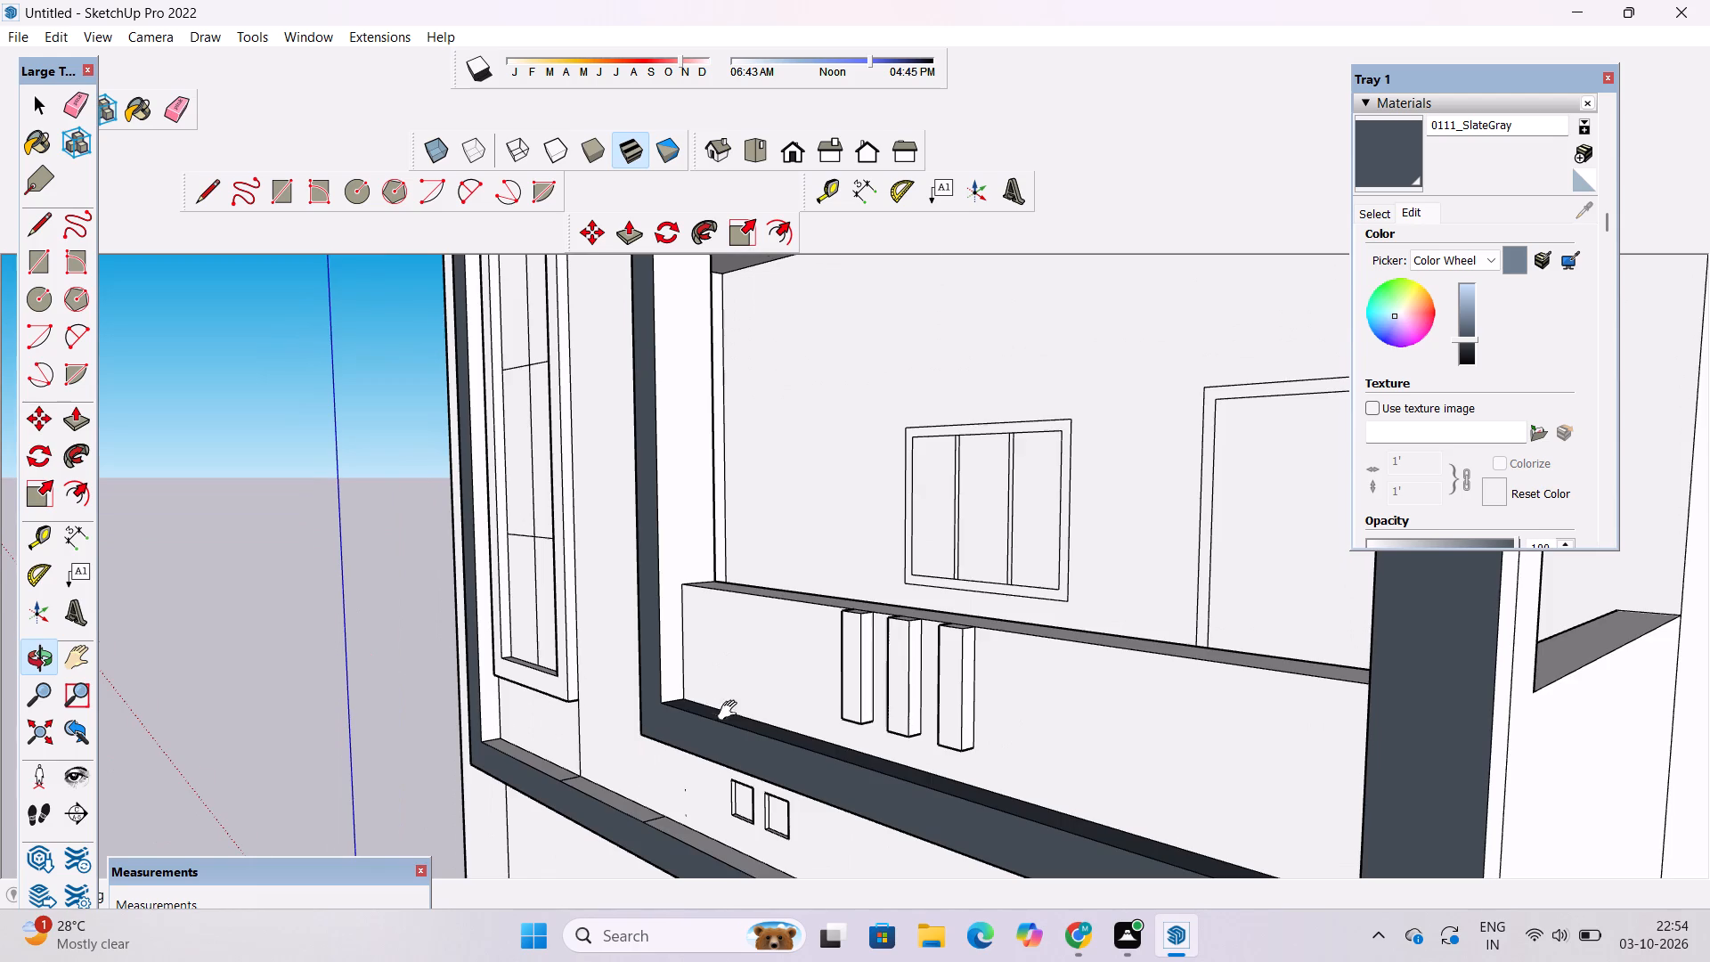
left_click_drag(731, 711, 732, 811, "shift")
scroll(818, 625, "down", 6)
left_click(1369, 166)
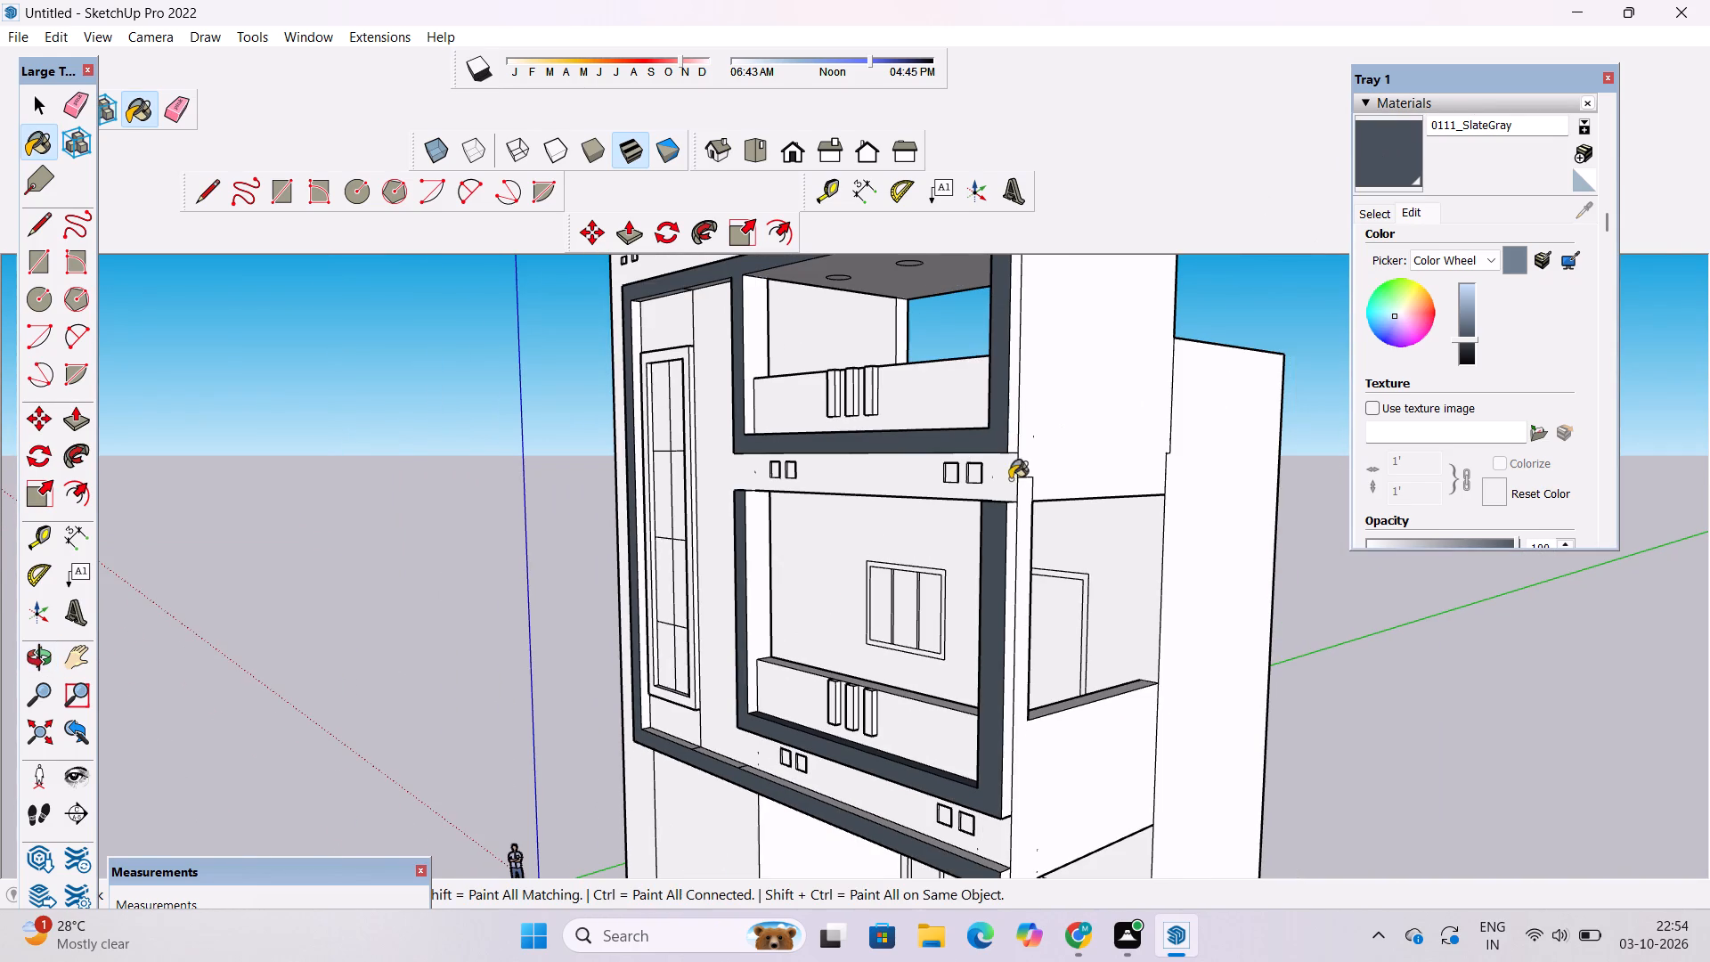
scroll(784, 559, "up", 7)
left_click(688, 568)
scroll(786, 692, "down", 10)
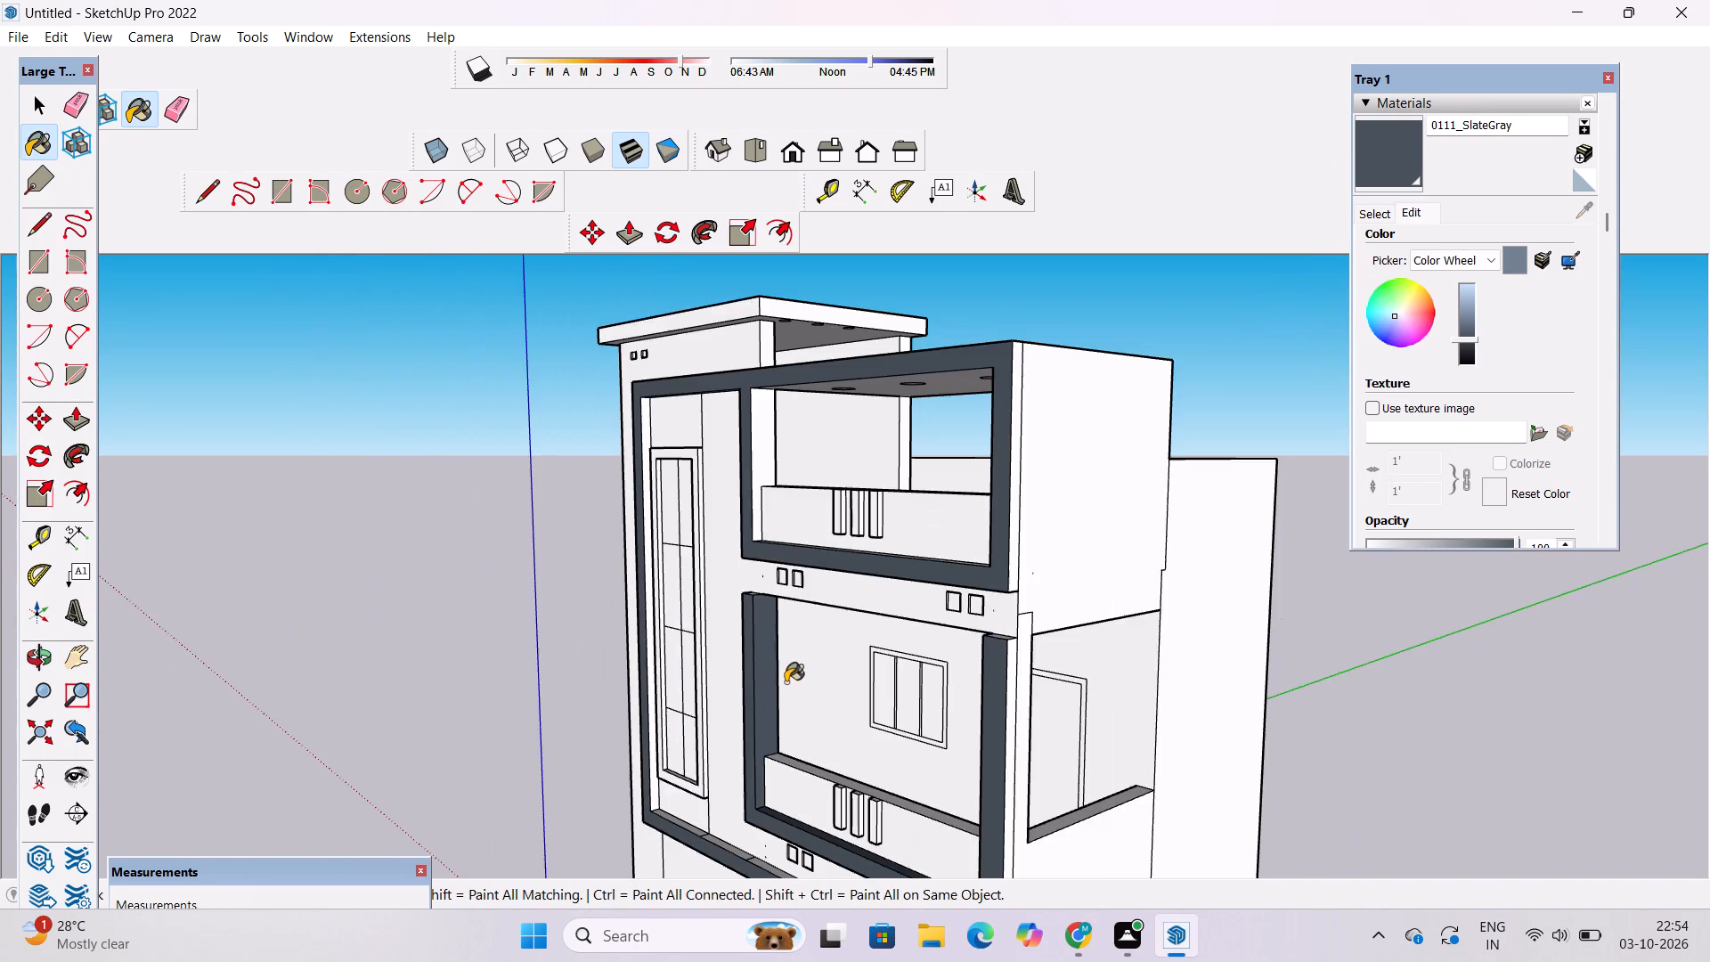
scroll(783, 505, "up", 9)
left_click(729, 474)
Draw an 8' vertical line on the top balcony's inner side wall, from the parapet's back top corner to the ceiling.
scroll(680, 584, "down", 5)
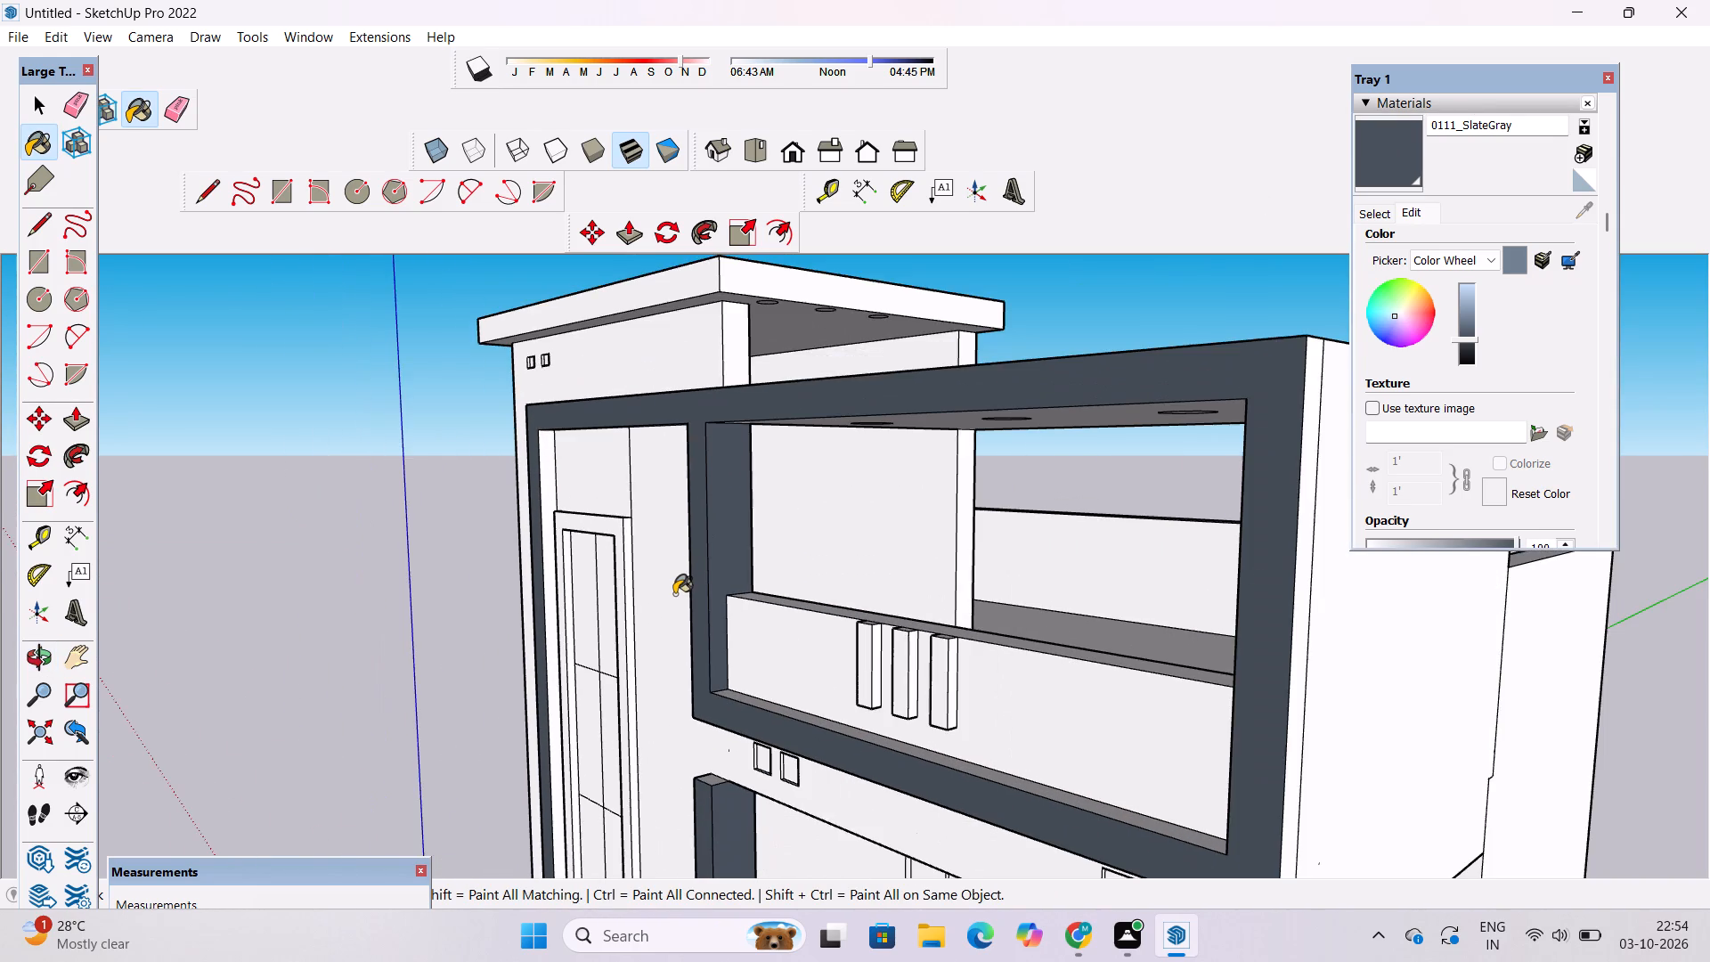
key("o")
left_click_drag(495, 634, 1160, 635)
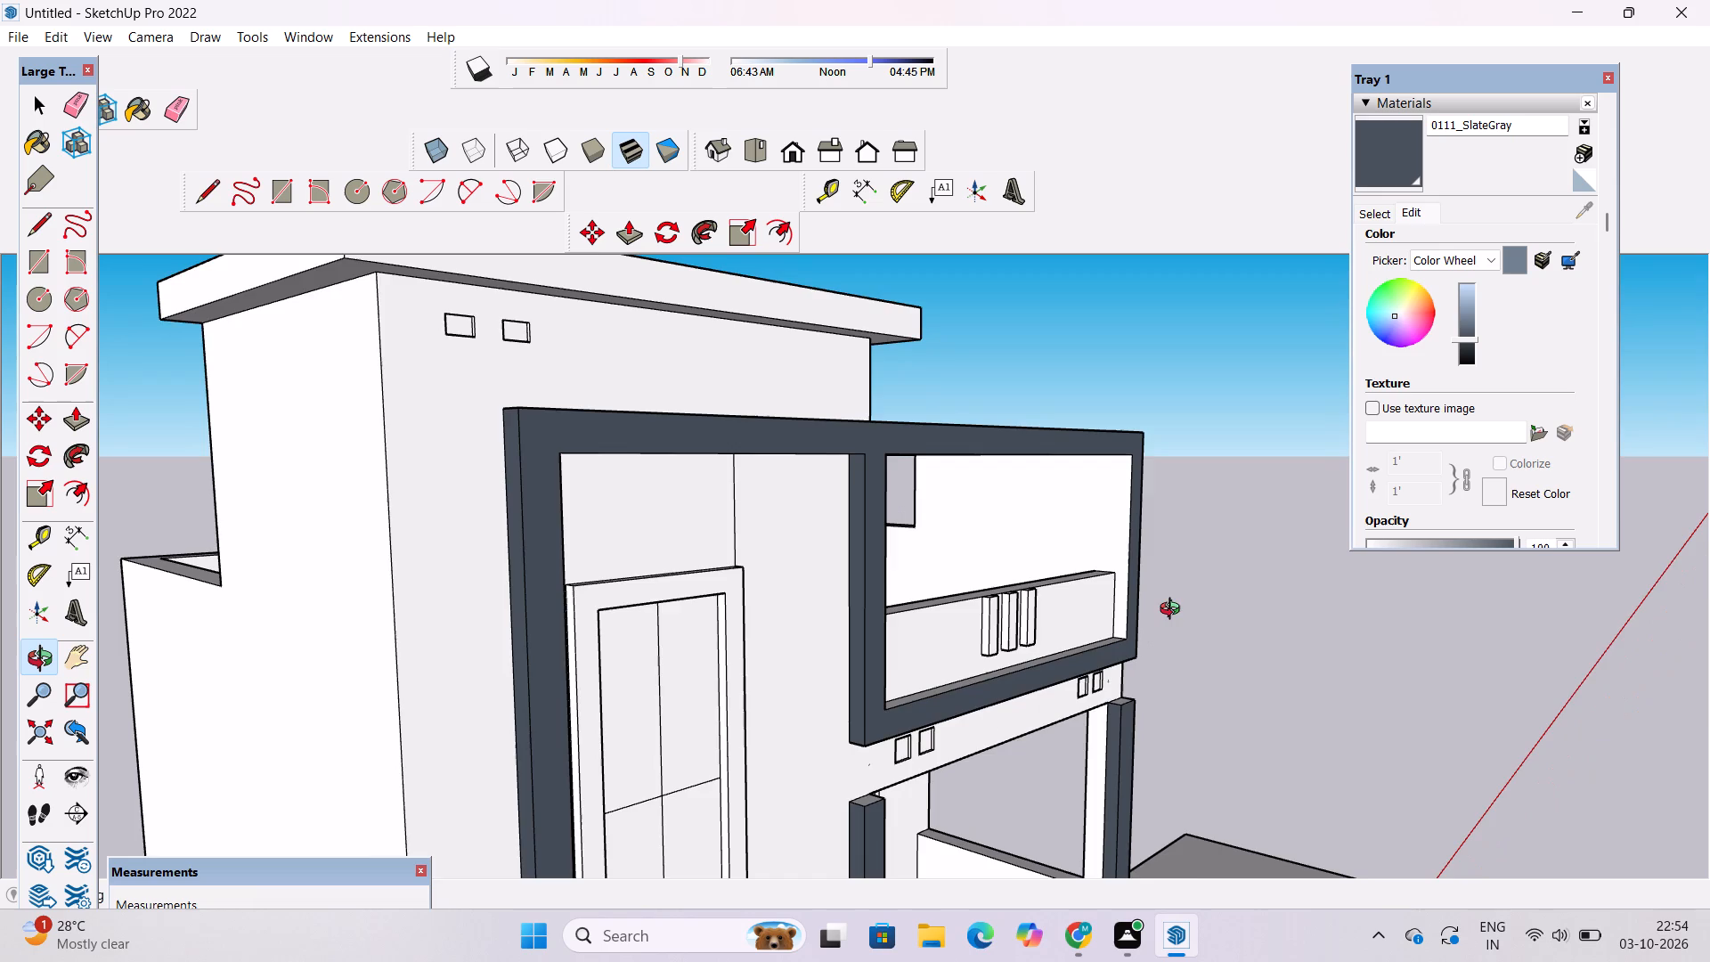
left_click_drag(1169, 610, 1129, 611)
left_click_drag(1136, 598, 932, 598, "shift")
left_click_drag(893, 601, 1000, 626)
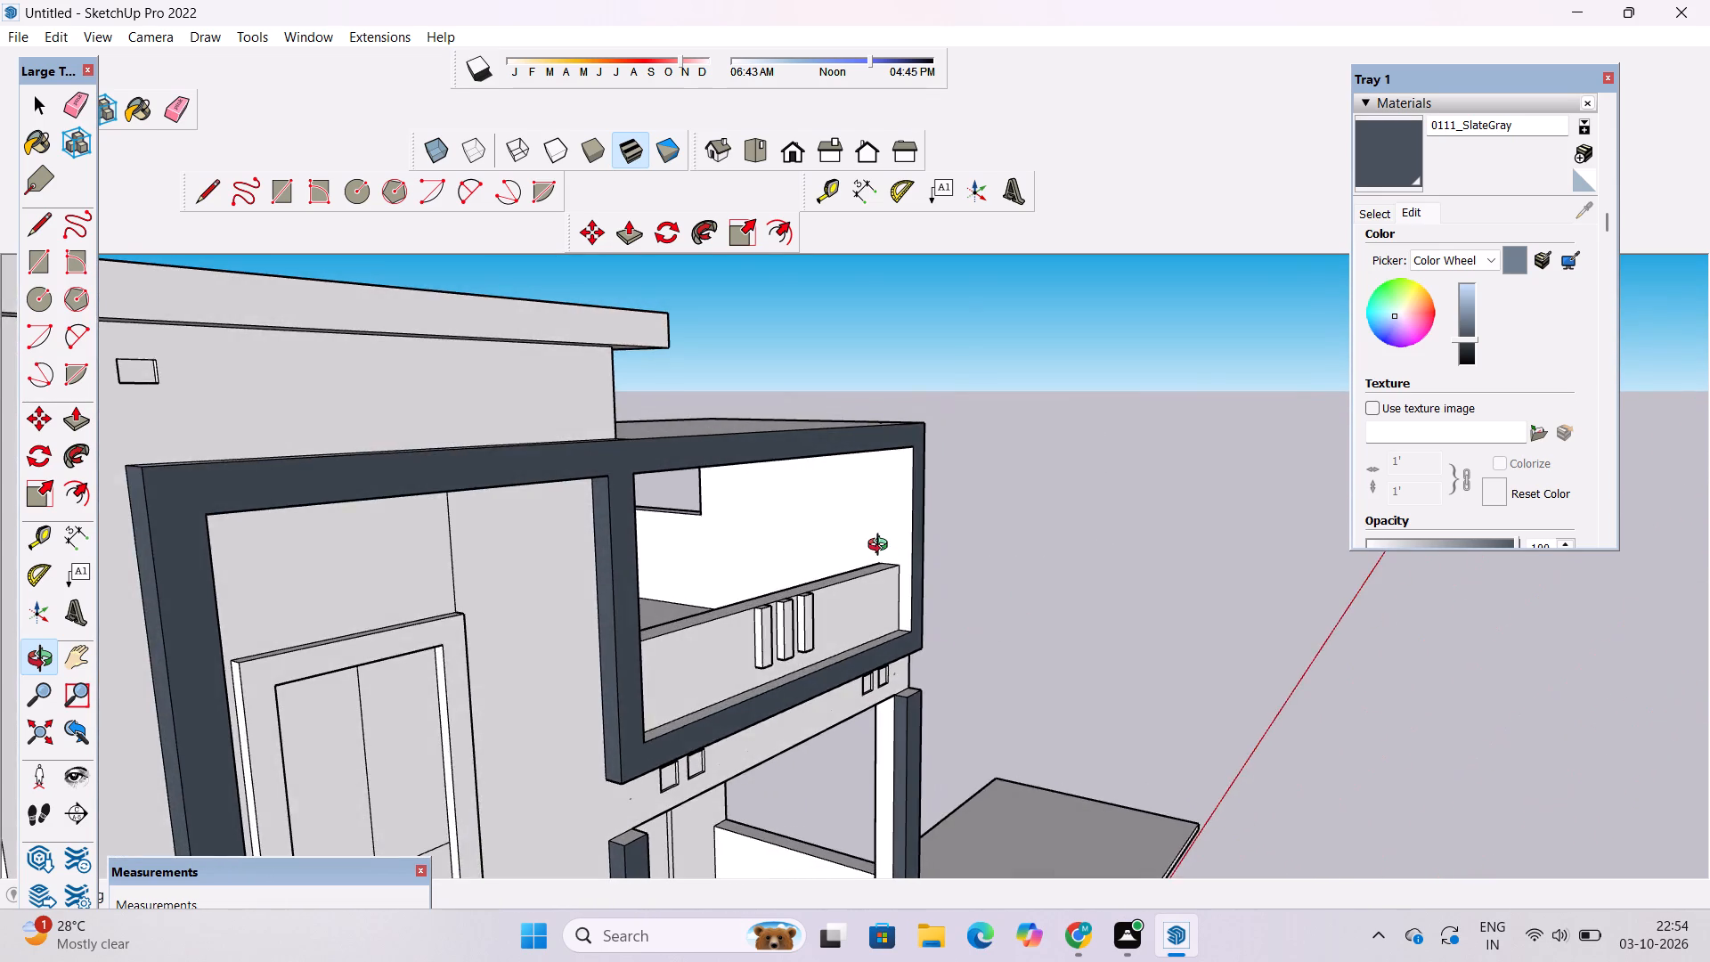
scroll(882, 547, "up", 8)
left_click_drag(882, 547, 861, 561, "shift")
left_click_drag(883, 616, 940, 593)
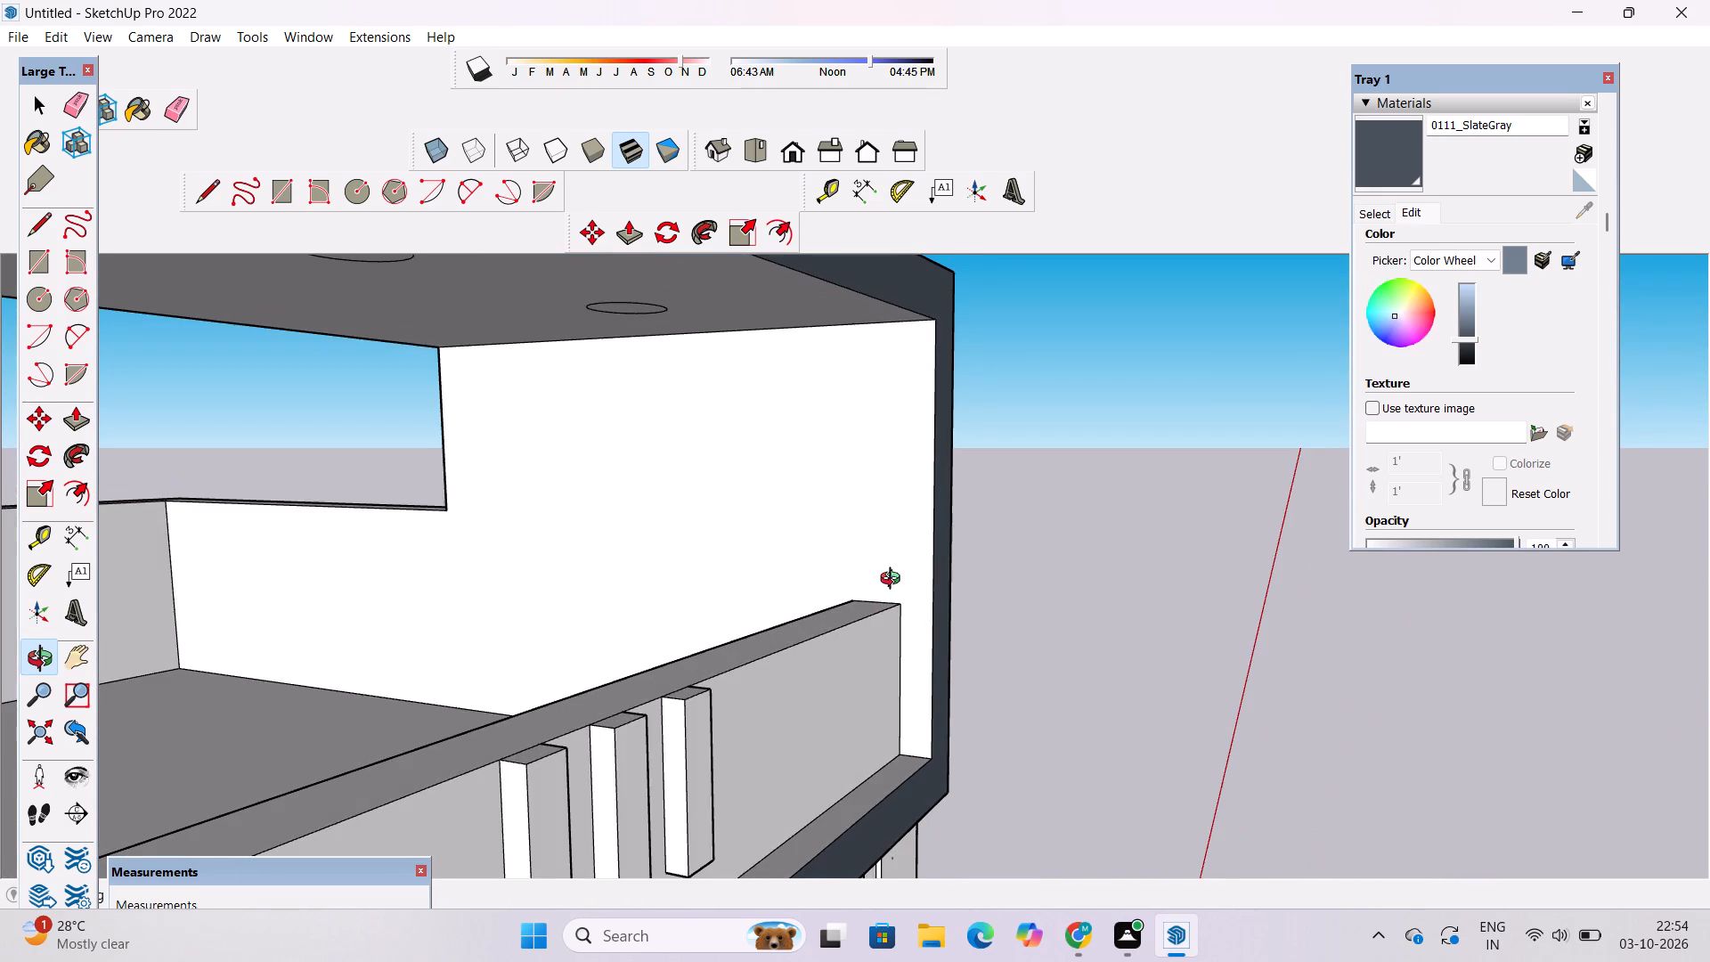
scroll(894, 581, "up", 4)
left_click_drag(892, 581, 861, 604, "shift")
left_click_drag(857, 605, 899, 599)
key("l")
scroll(843, 600, "up", 4)
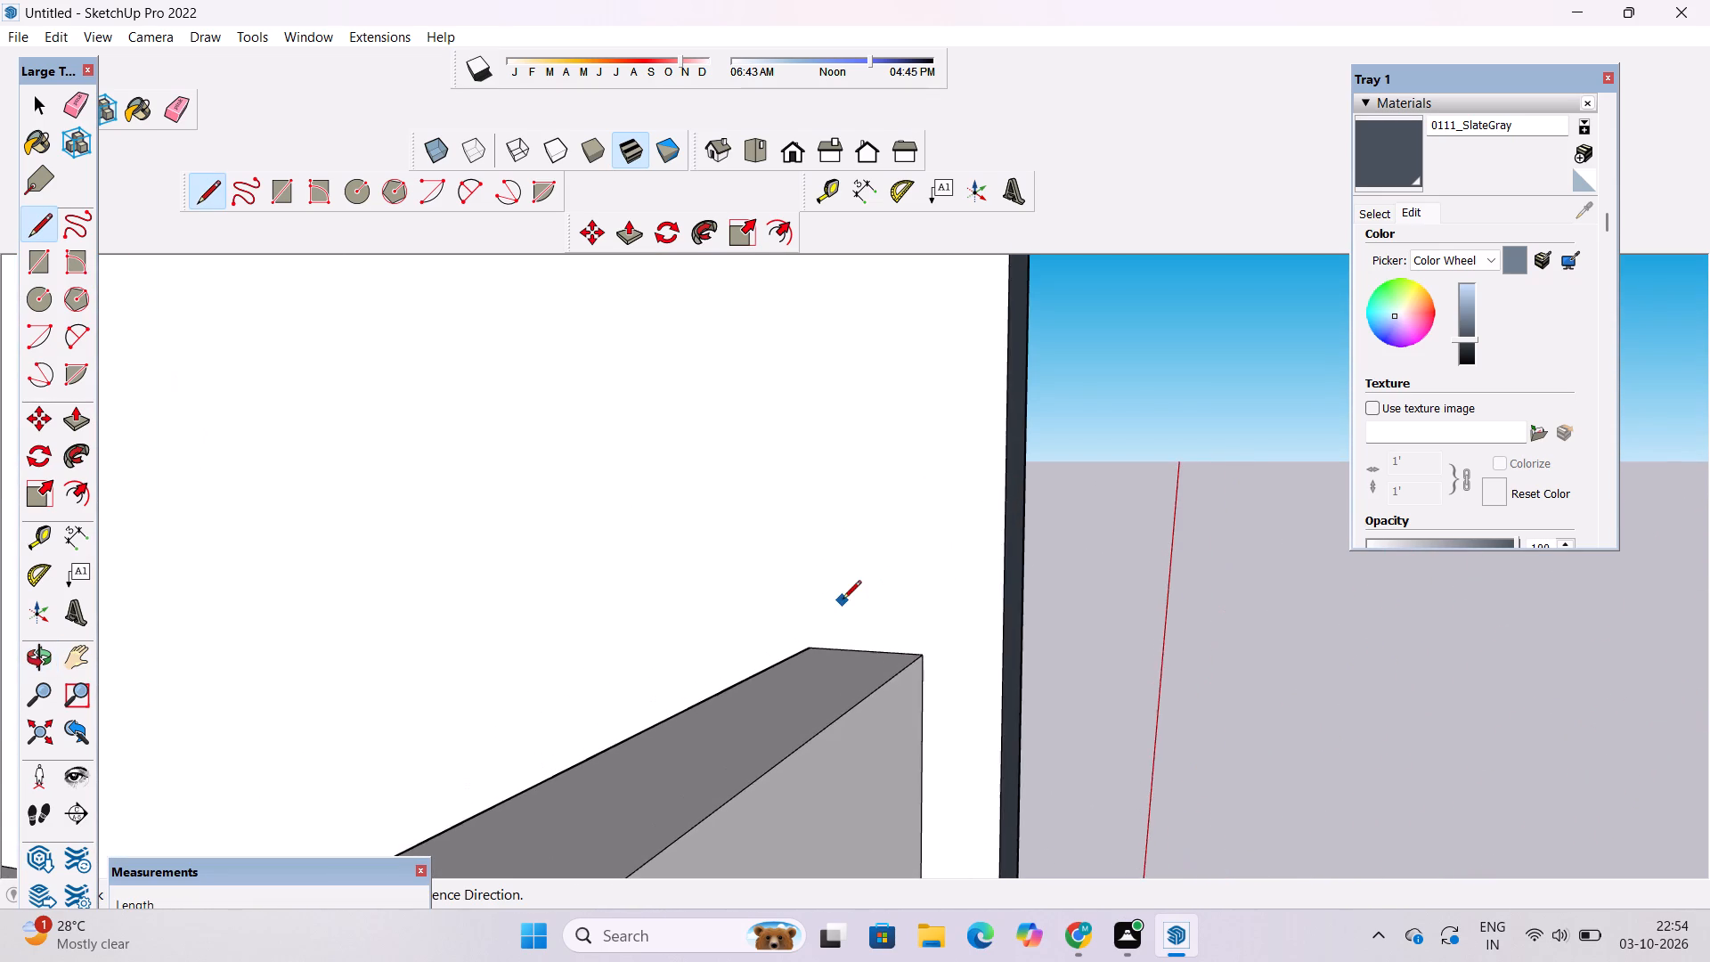
scroll(811, 632, "down", 6)
scroll(806, 648, "up", 1)
left_click(802, 643)
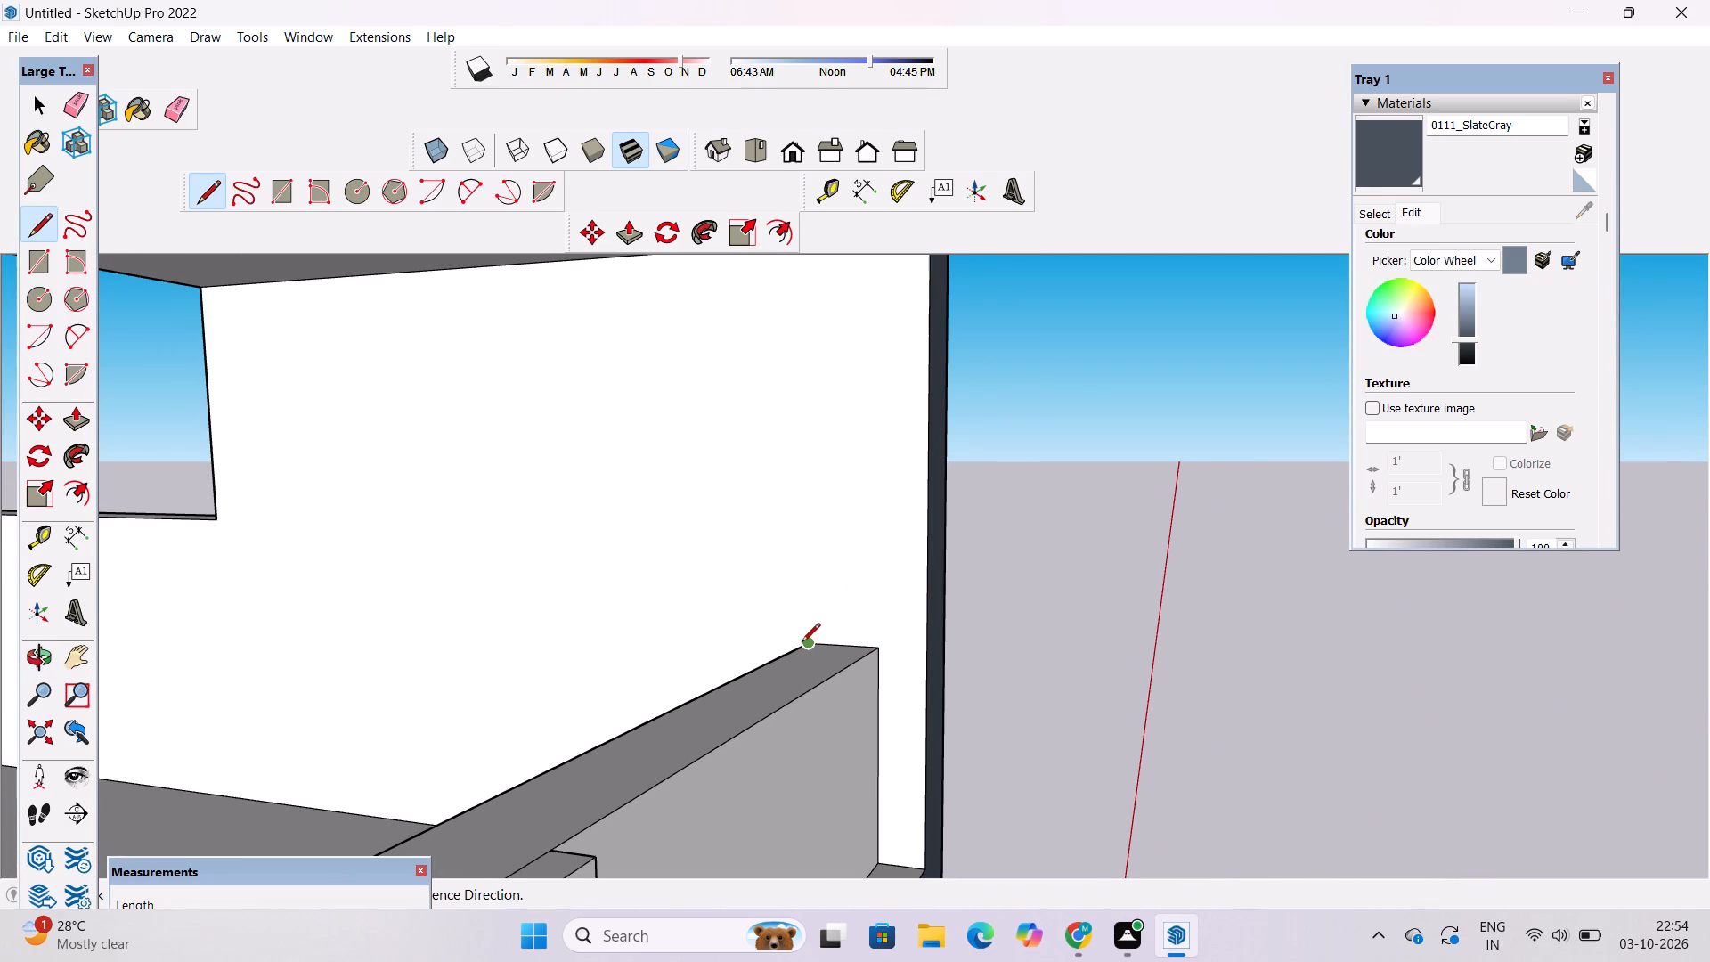
scroll(802, 643, "down", 5)
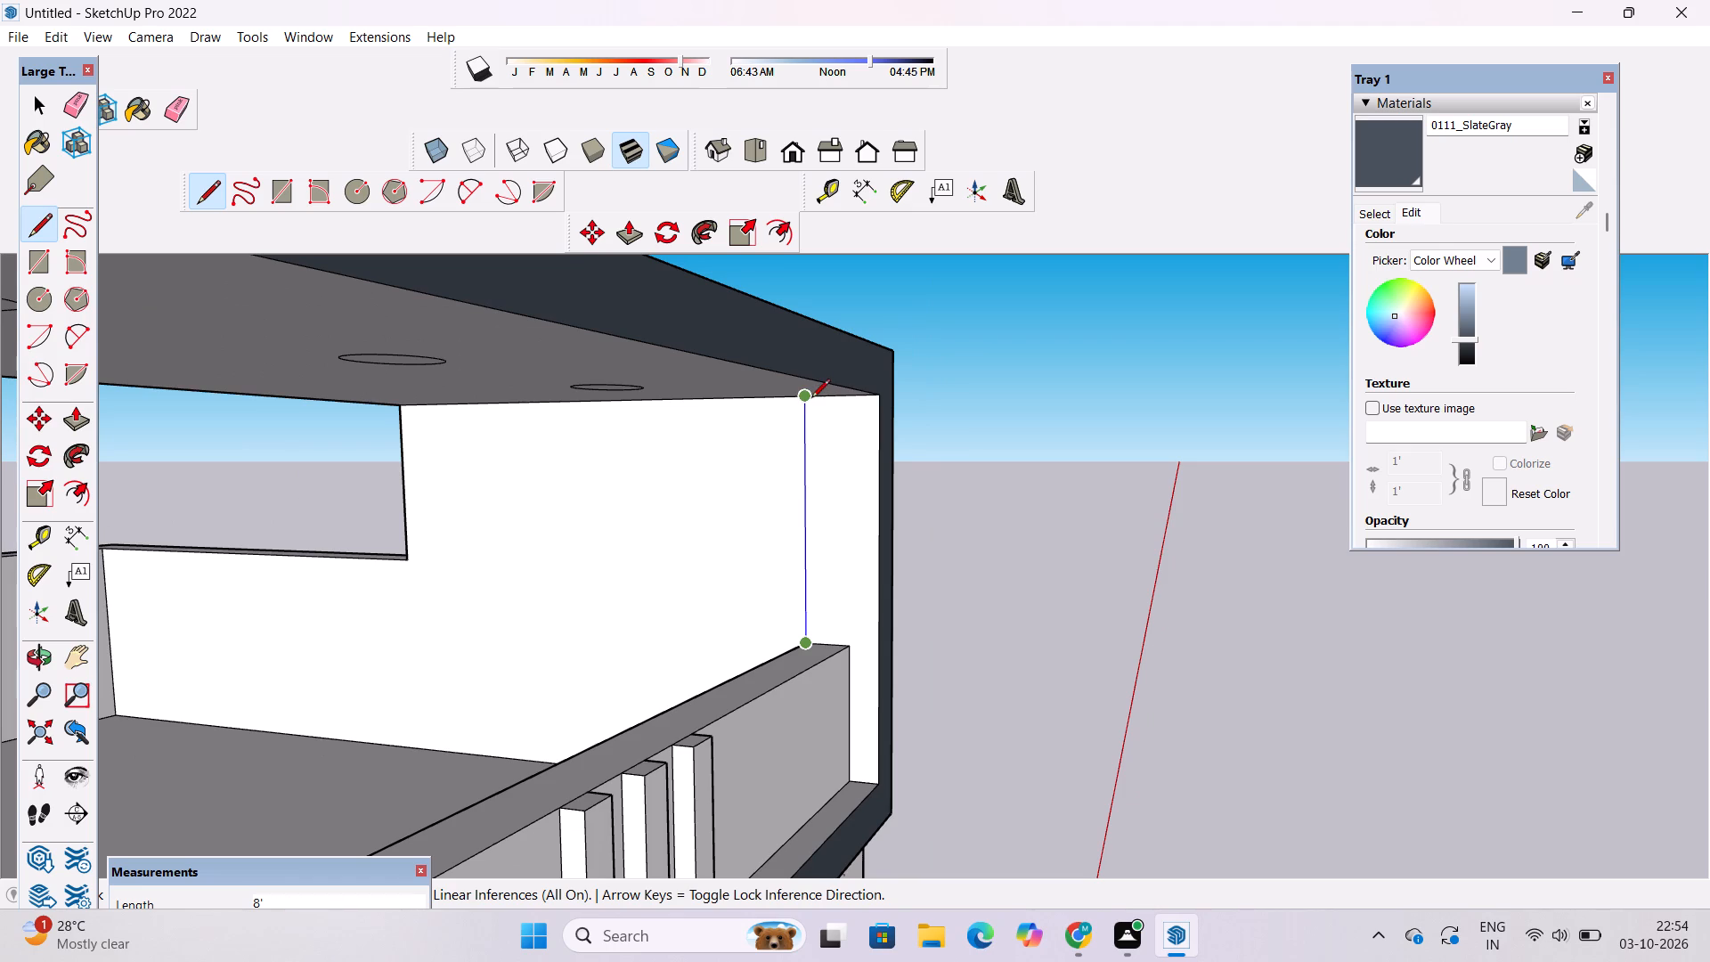
left_click(810, 400)
Paint the strip of the top balcony's inner side wall between the vertical line and the frame with the darkened SlateGray.
left_click(1413, 146)
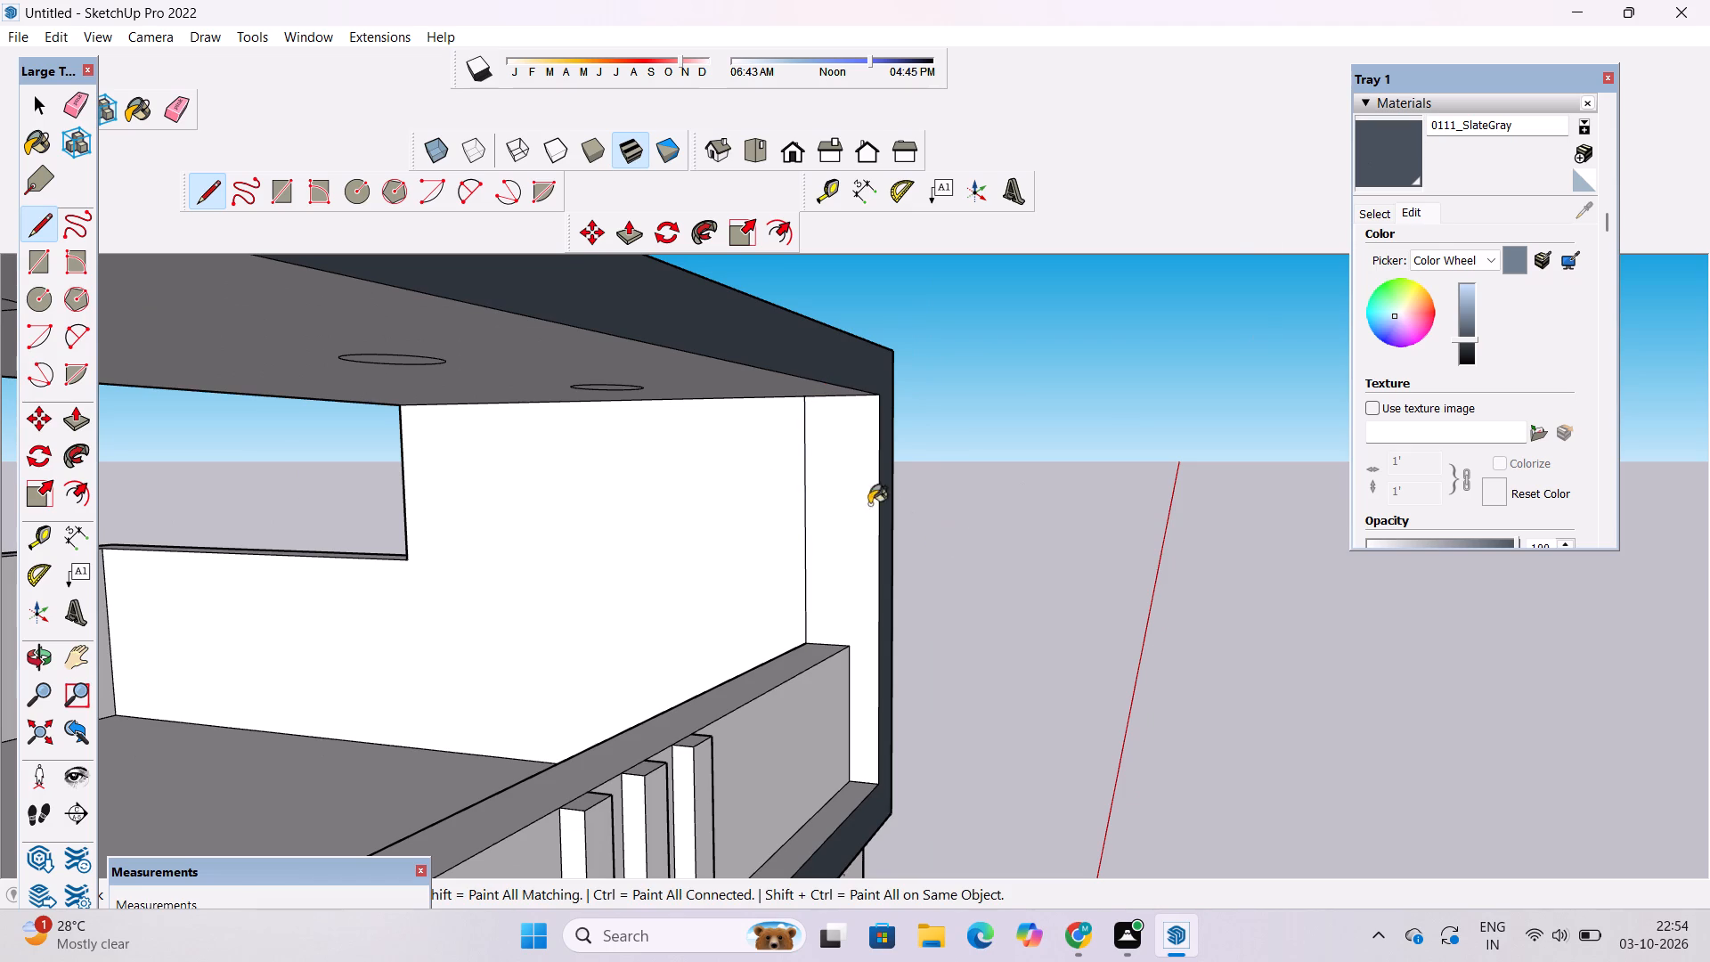
left_click(830, 489)
Paint the top balcony frame's bottom ledge and the top ends of both middle balcony frame posts with the darkened SlateGray.
key("o")
scroll(797, 630, "down", 6)
left_click_drag(1101, 642, 978, 693)
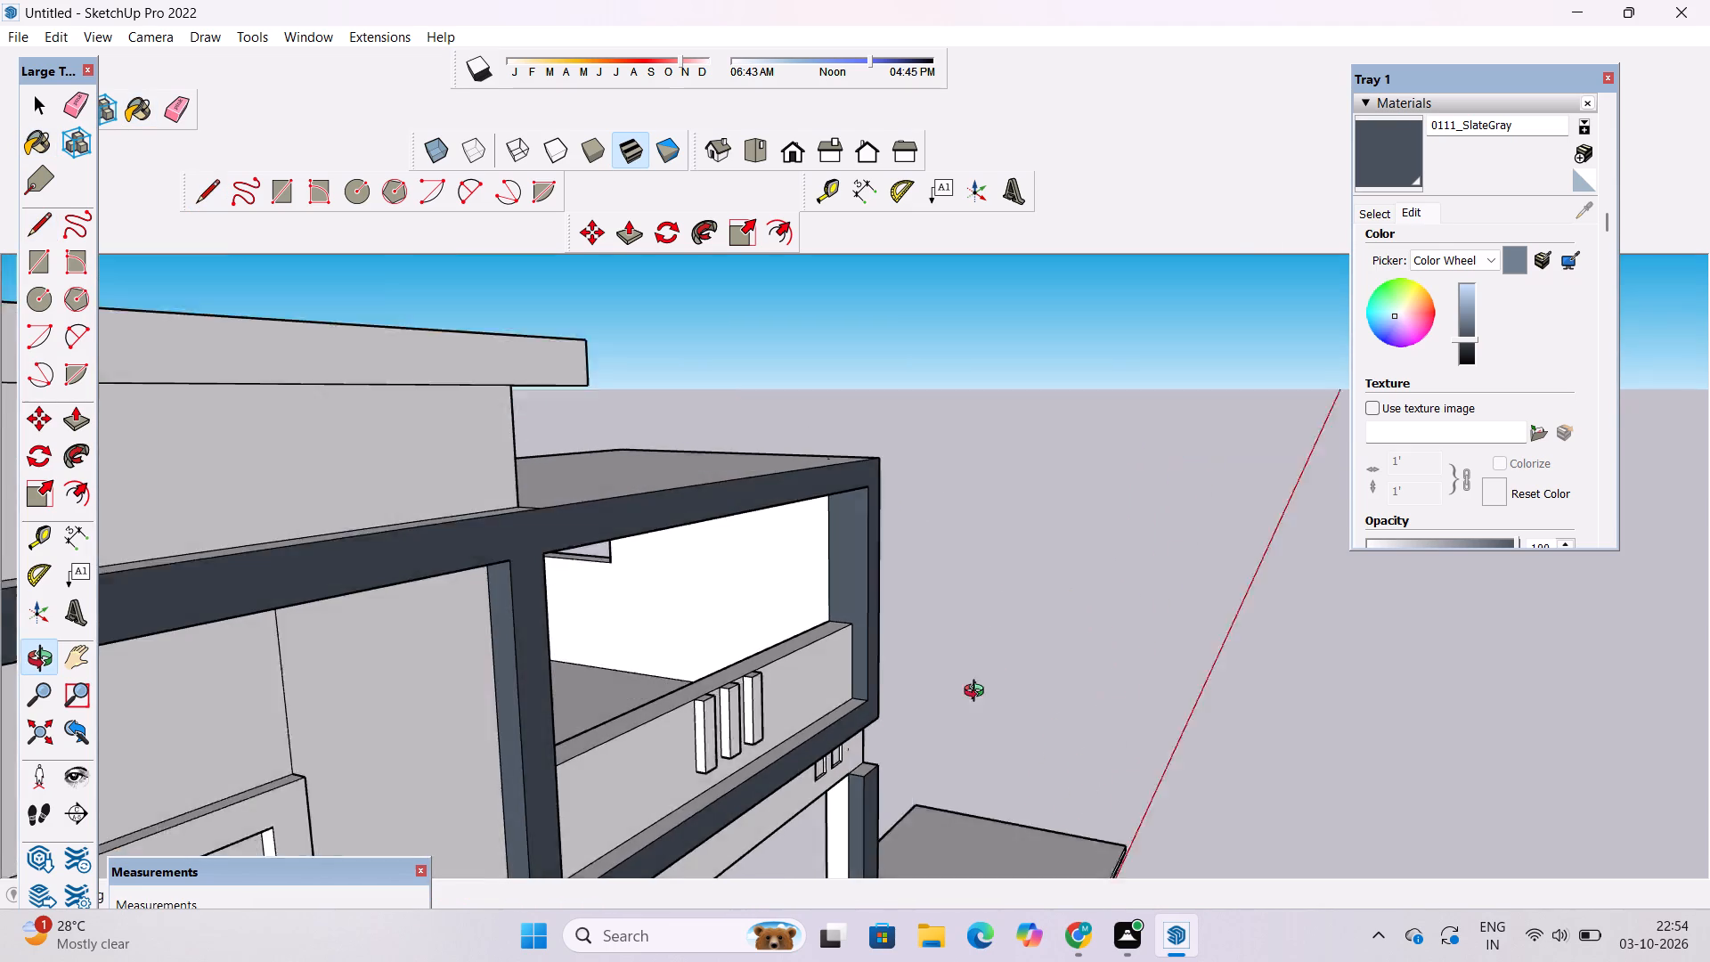
left_click_drag(978, 693, 960, 693)
left_click_drag(866, 685, 896, 579, "shift")
left_click_drag(1090, 583, 956, 619)
left_click_drag(953, 650, 930, 548)
left_click_drag(954, 556, 785, 605)
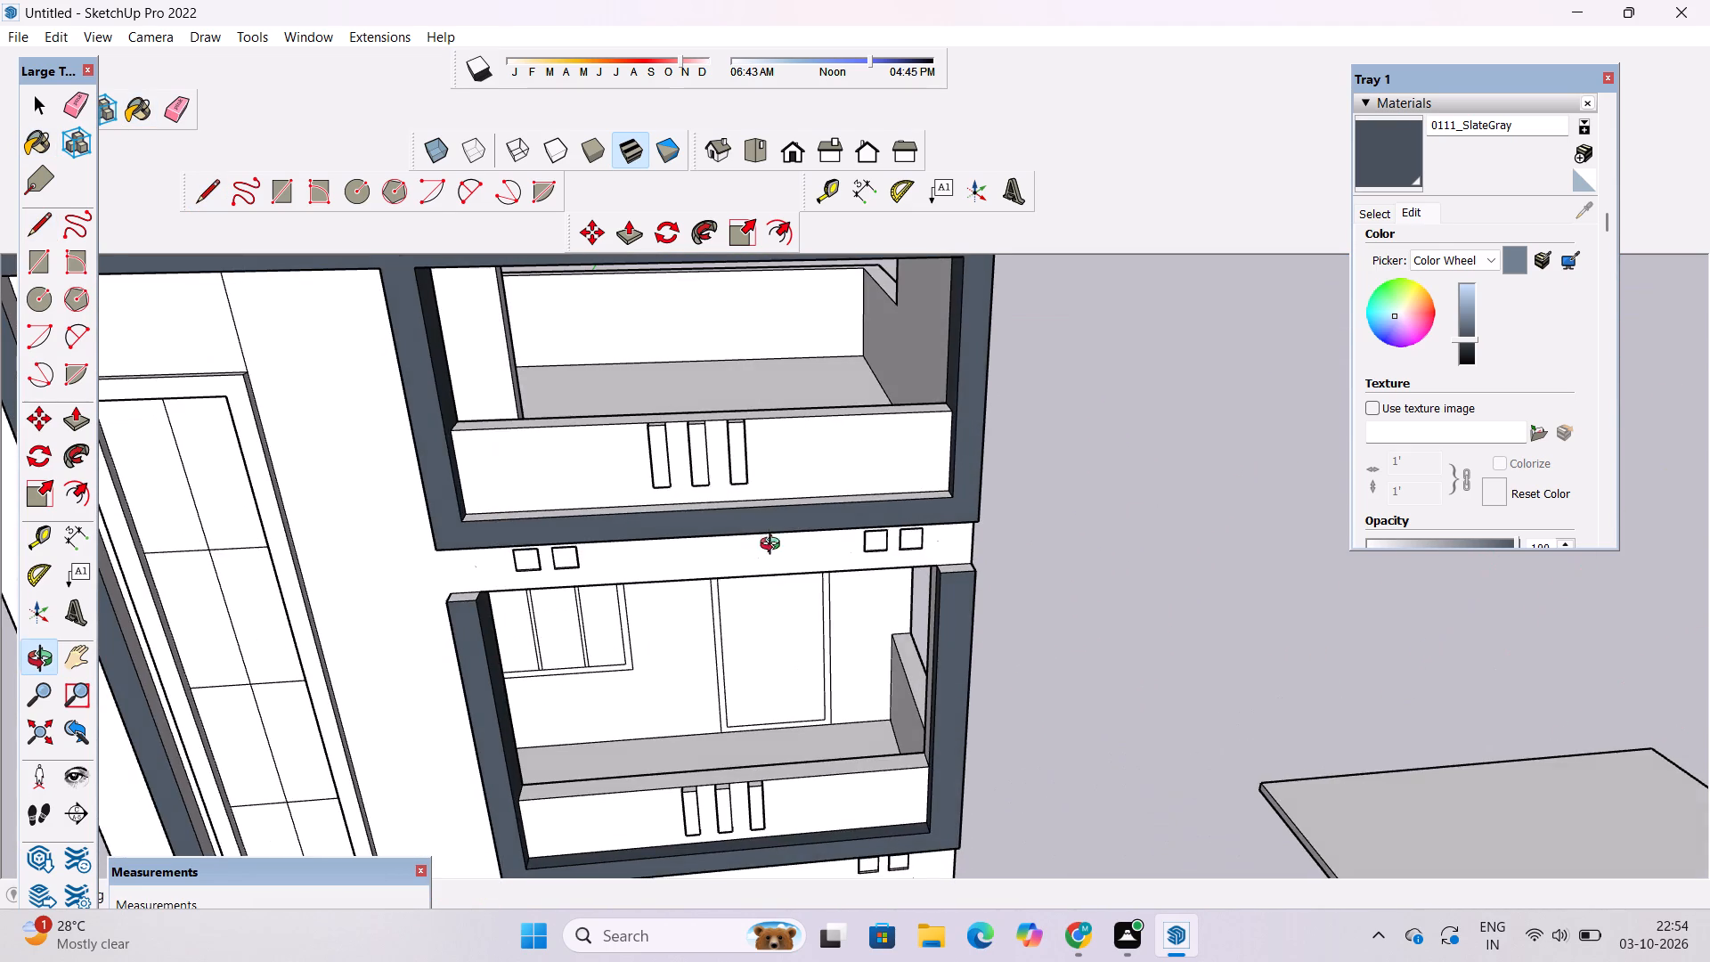
left_click_drag(774, 542, 726, 678, "shift")
left_click(1386, 159)
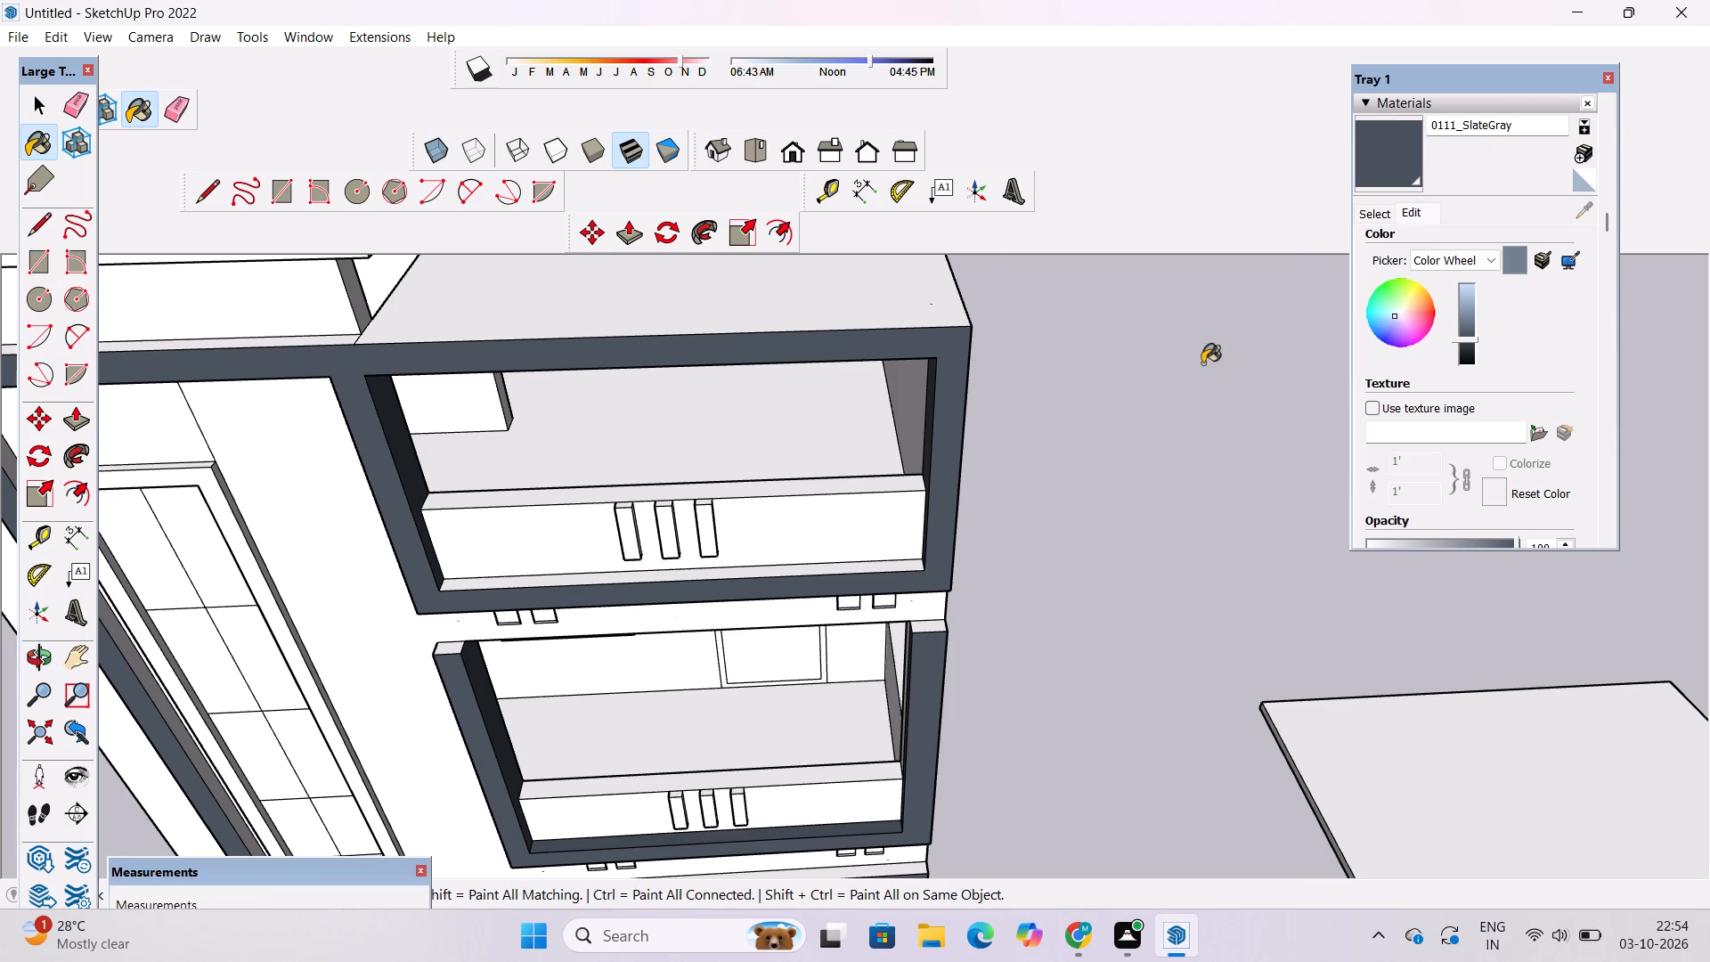
scroll(916, 532, "up", 9)
left_click(911, 583)
scroll(717, 443, "down", 10)
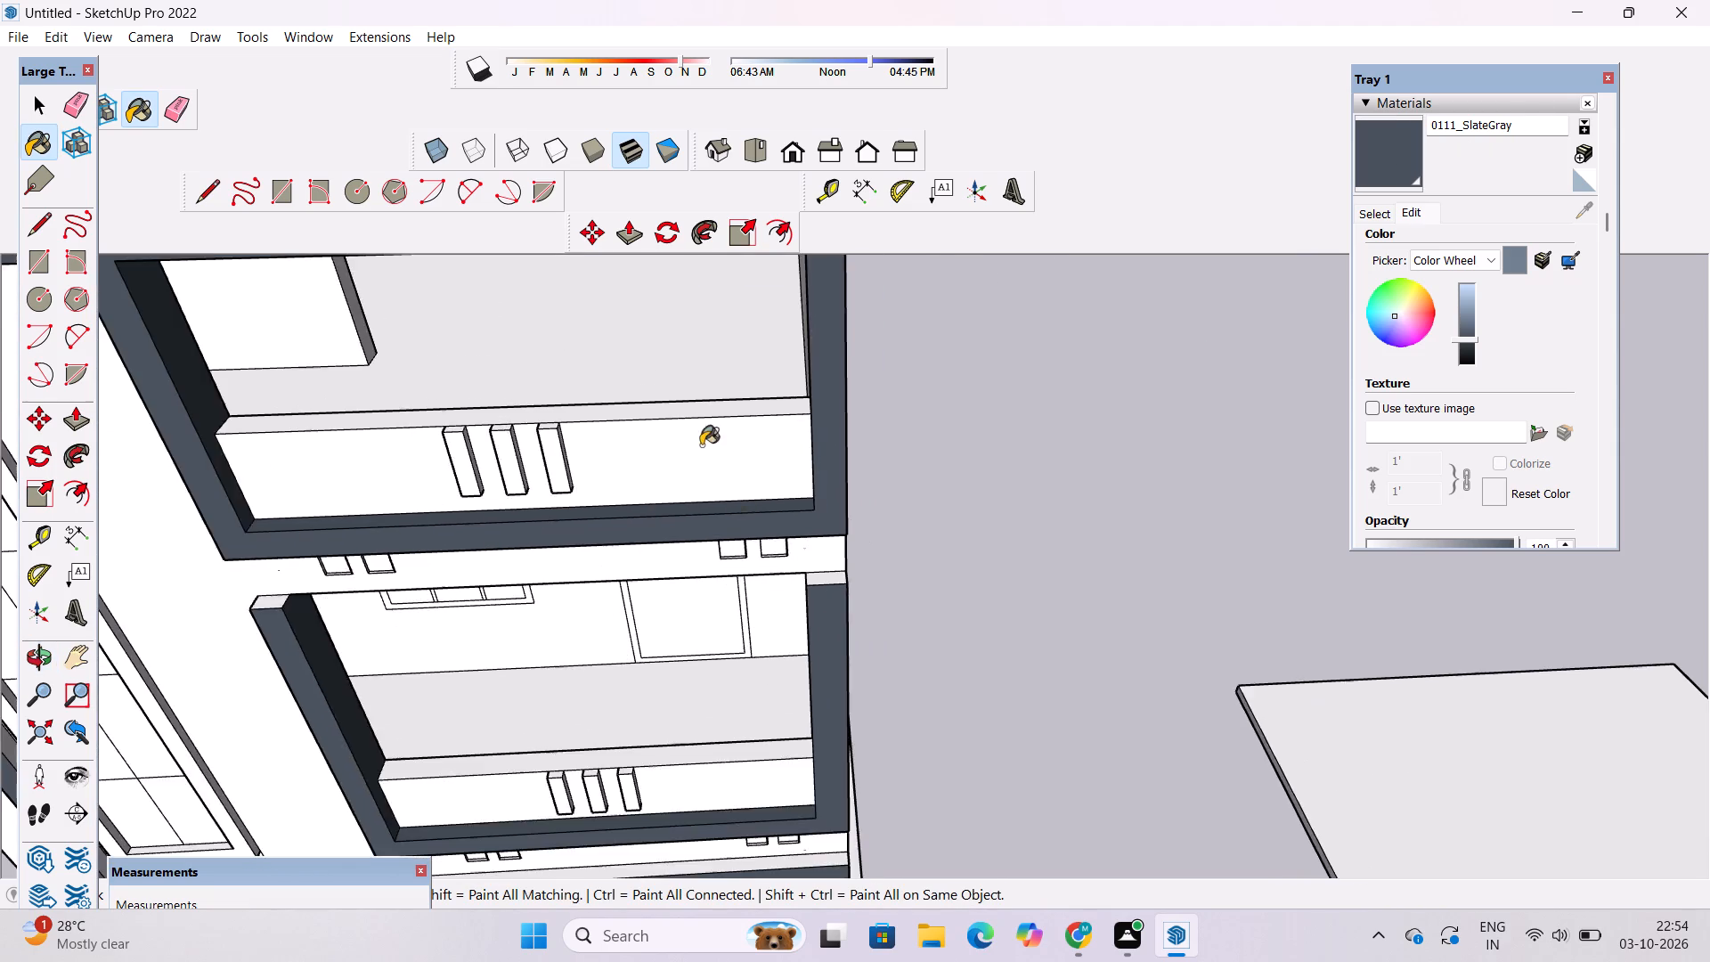
scroll(782, 563, "up", 9)
left_click(861, 571)
scroll(1038, 490, "down", 6)
scroll(405, 576, "up", 9)
left_click(562, 528)
scroll(447, 632, "down", 4)
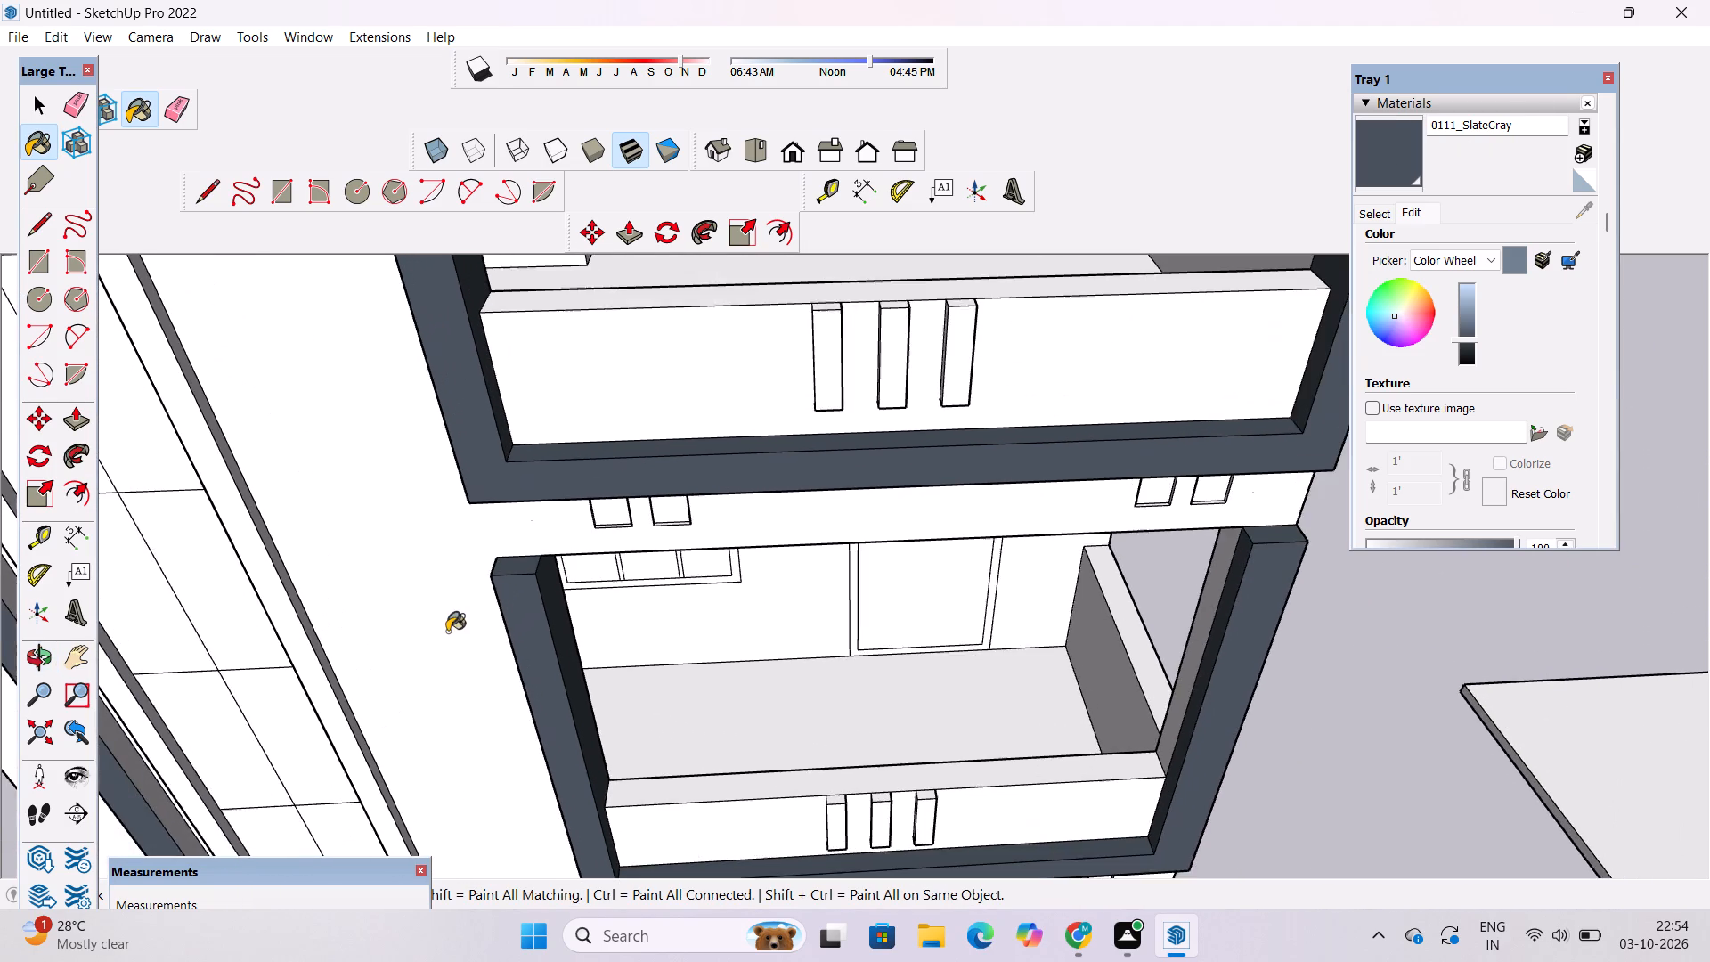
Paint the outward-facing side of the middle balcony frame's outer post with the darkened SlateGray.
key("o")
scroll(451, 548, "down", 6)
left_click_drag(731, 762, 702, 452)
left_click_drag(767, 676, 660, 466, "shift")
left_click_drag(658, 608, 672, 529)
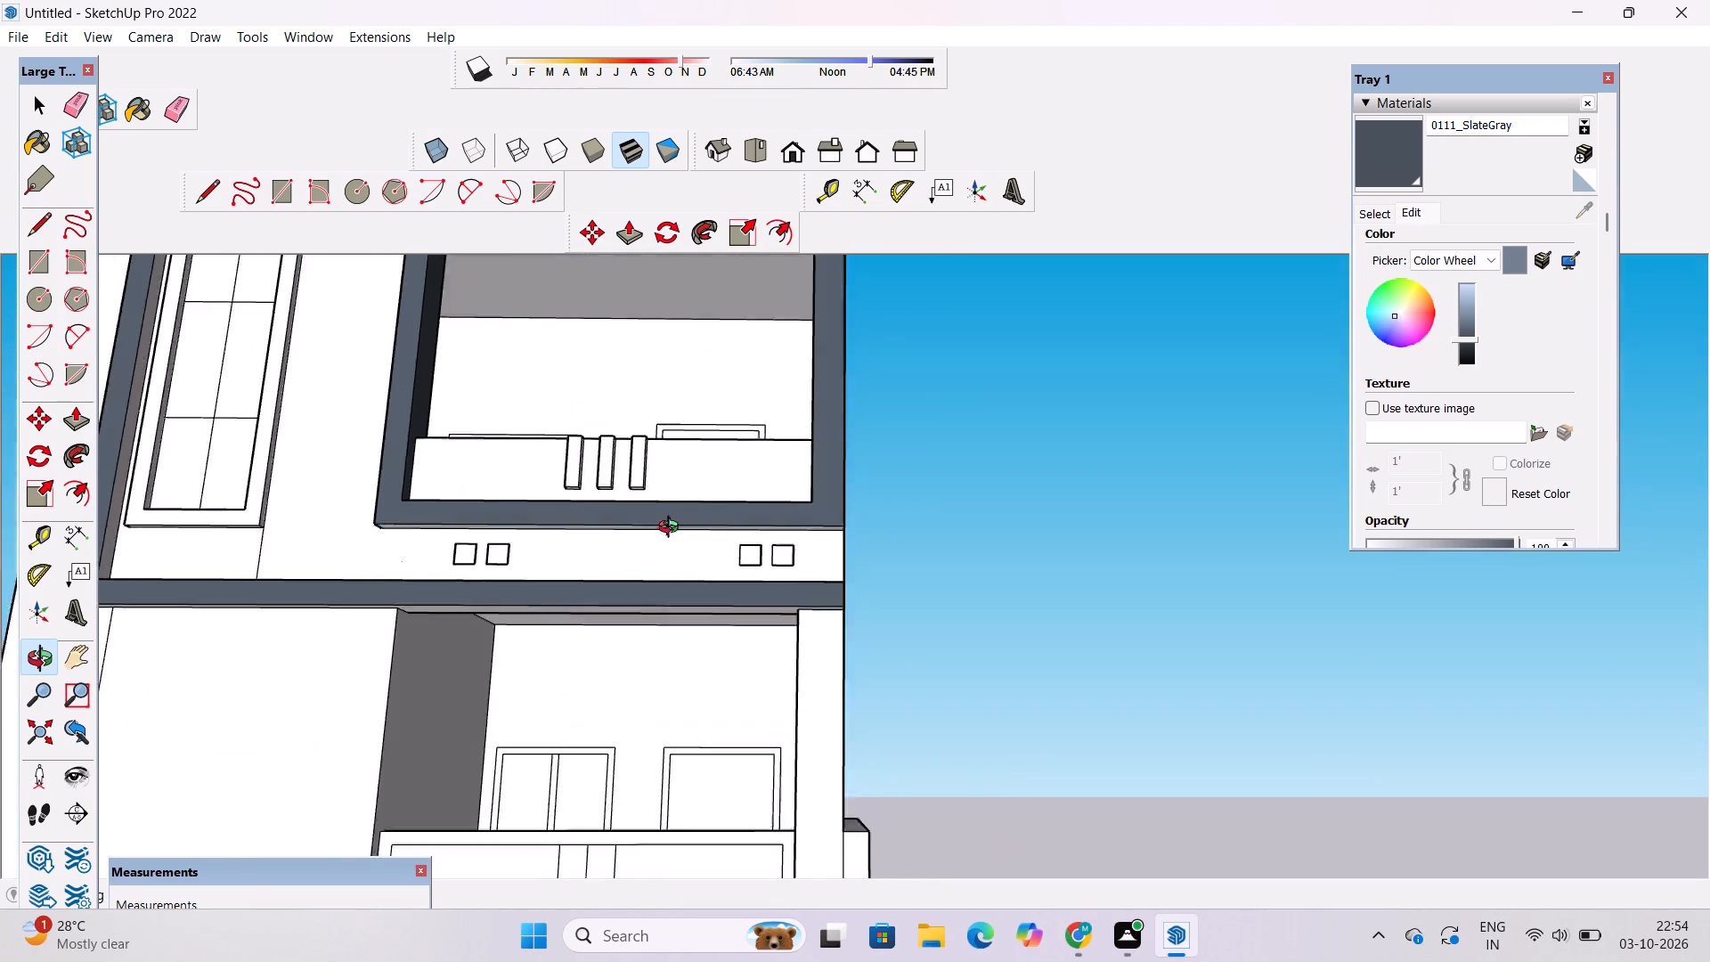
left_click_drag(672, 529, 700, 420)
scroll(700, 422, "up", 5)
left_click_drag(670, 496, 991, 719)
scroll(894, 567, "down", 6)
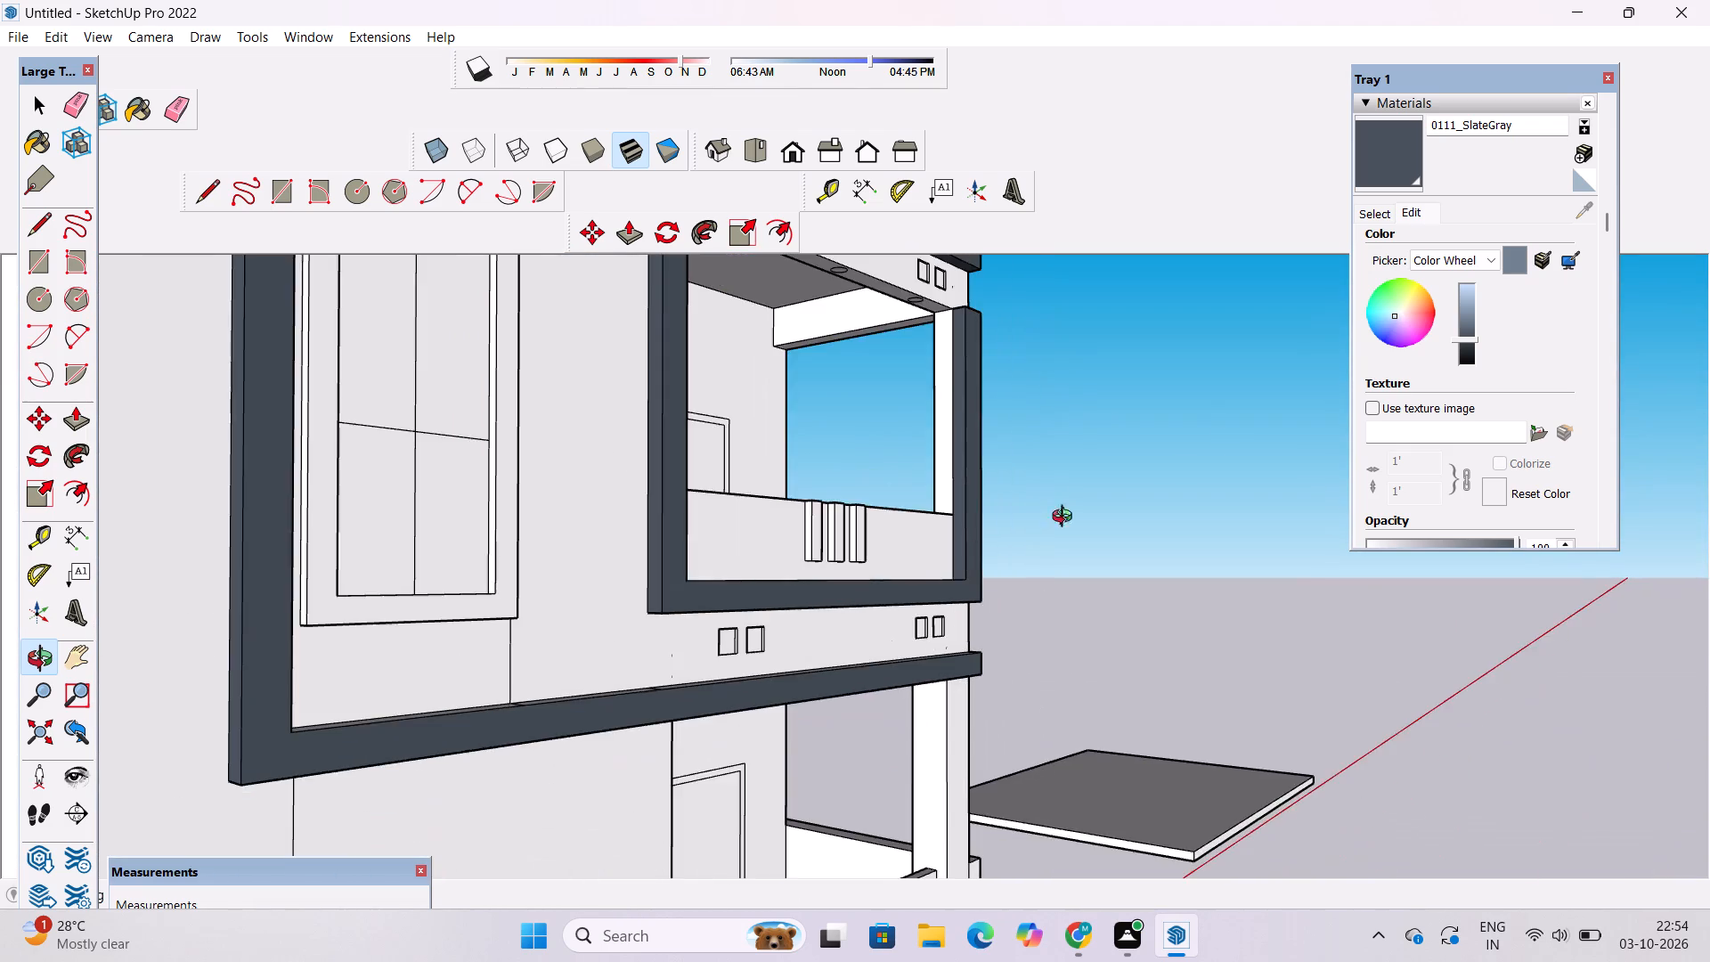
left_click_drag(1218, 444, 540, 479)
left_click_drag(1060, 444, 1030, 577, "shift")
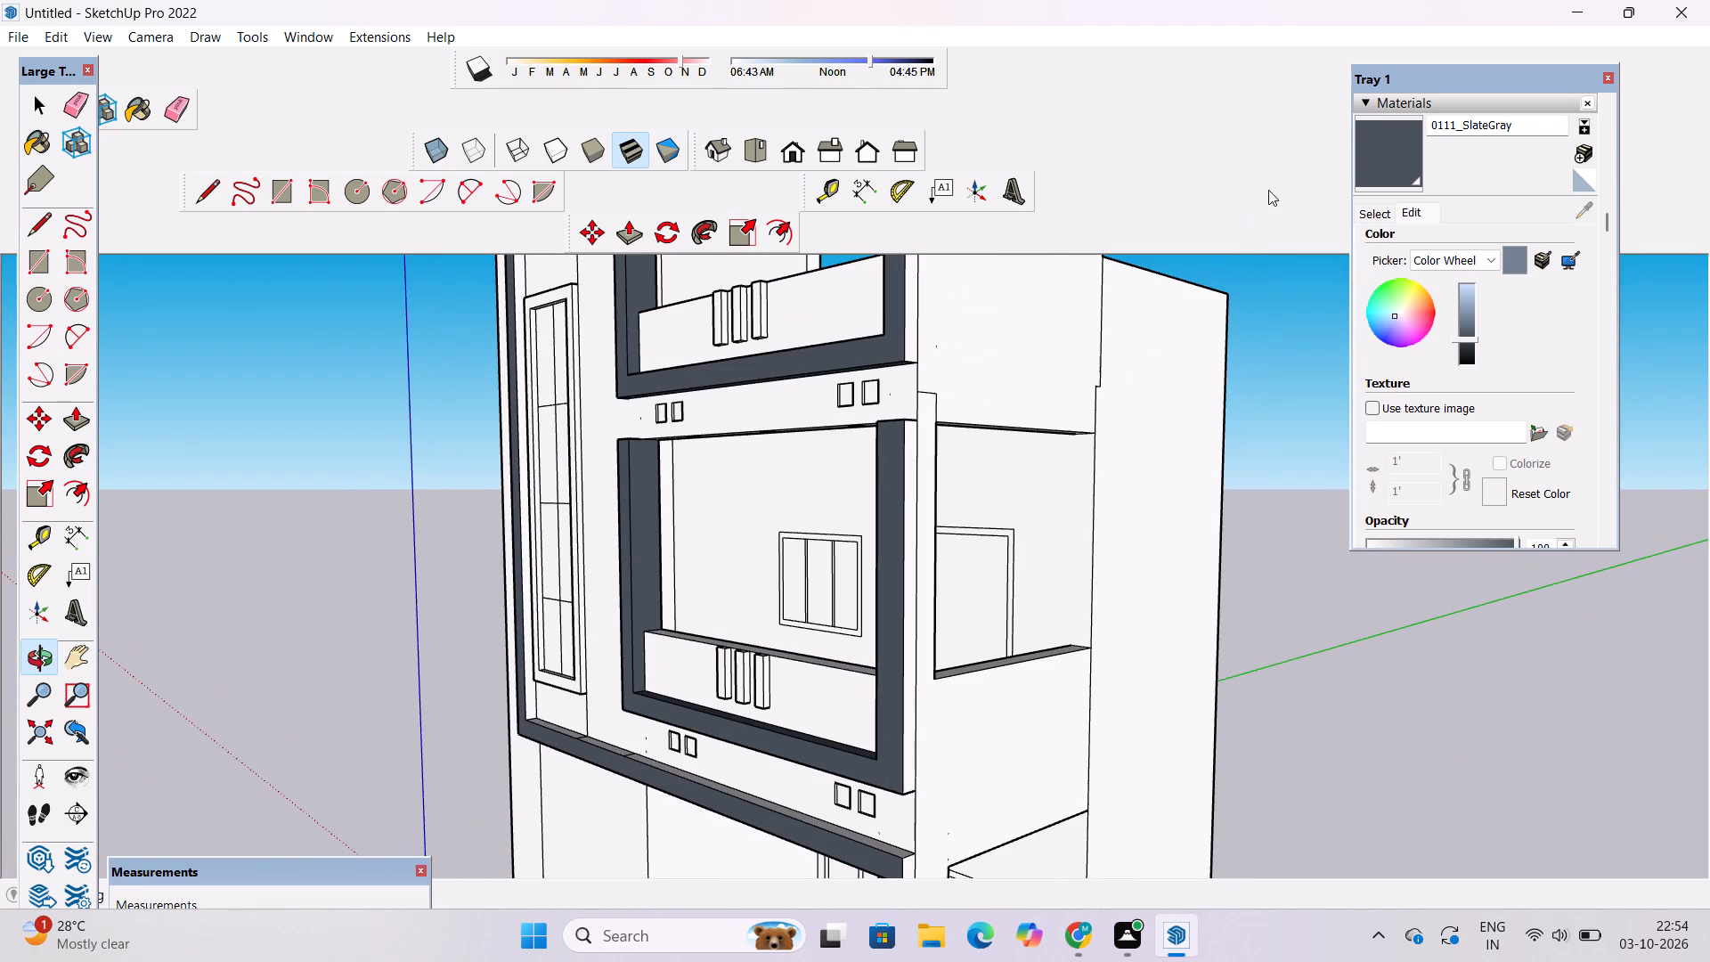
left_click(1378, 140)
scroll(1121, 378, "up", 4)
scroll(1008, 285, "down", 3)
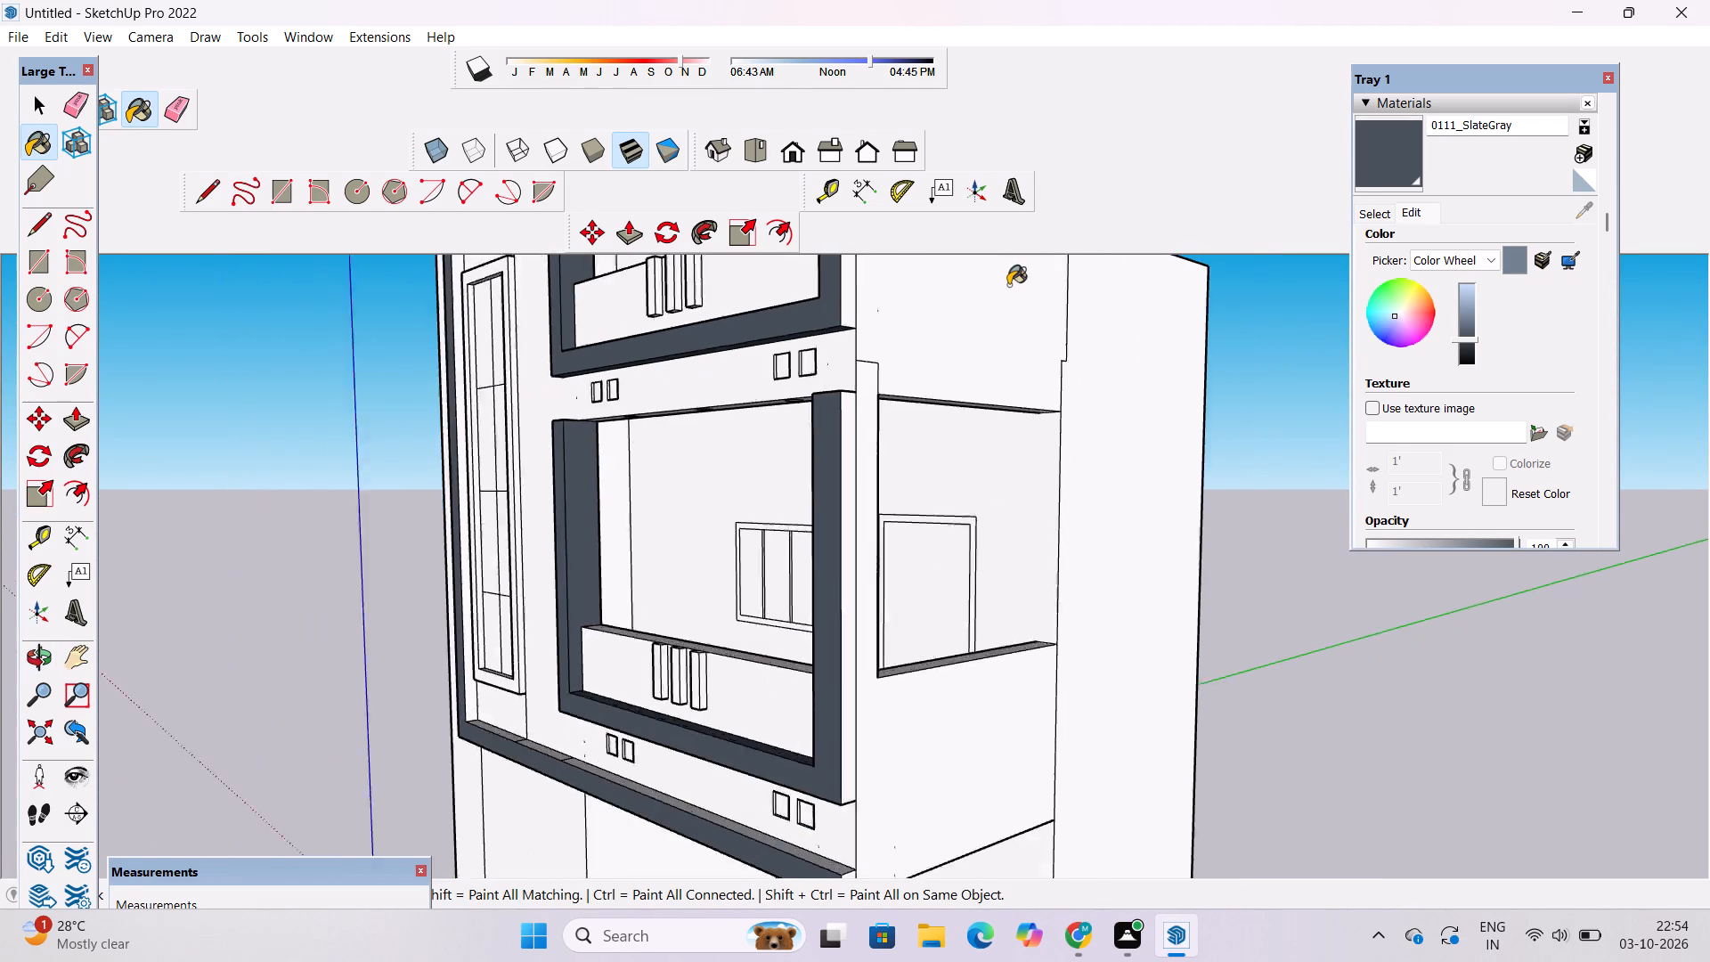
scroll(1008, 285, "down", 2)
scroll(1038, 469, "up", 4)
scroll(794, 372, "down", 2)
scroll(784, 545, "down", 2)
scroll(782, 552, "up", 2)
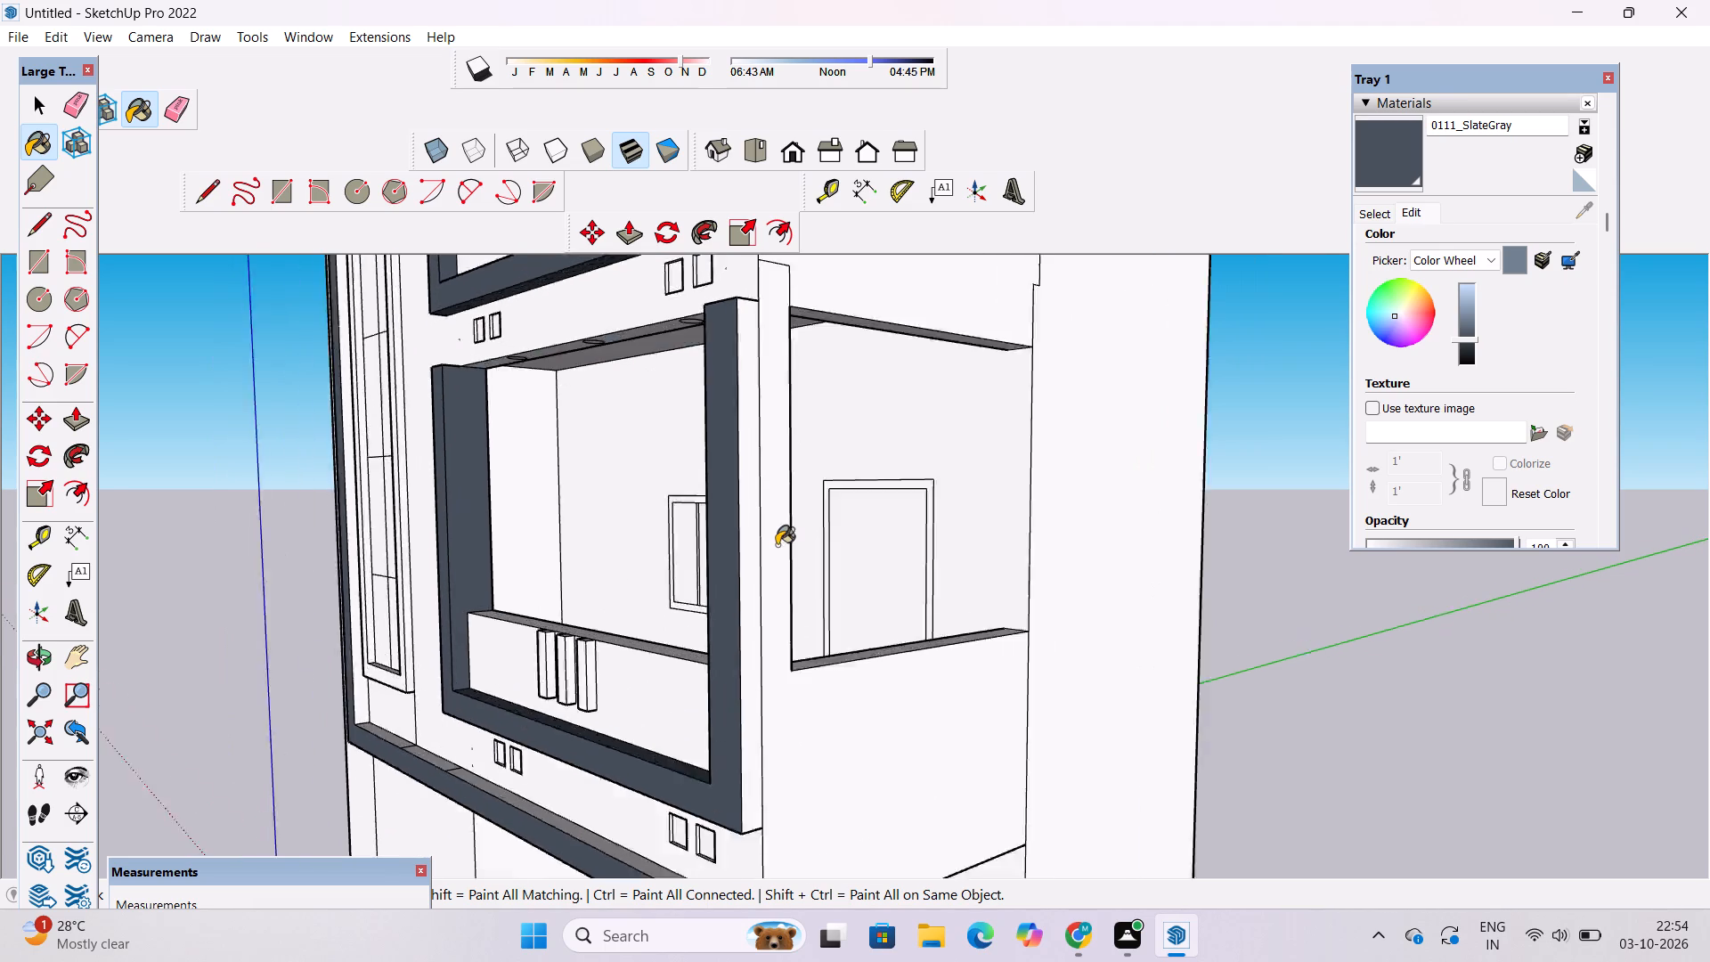
scroll(777, 545, "up", 7)
left_click(714, 406)
scroll(861, 437, "down", 6)
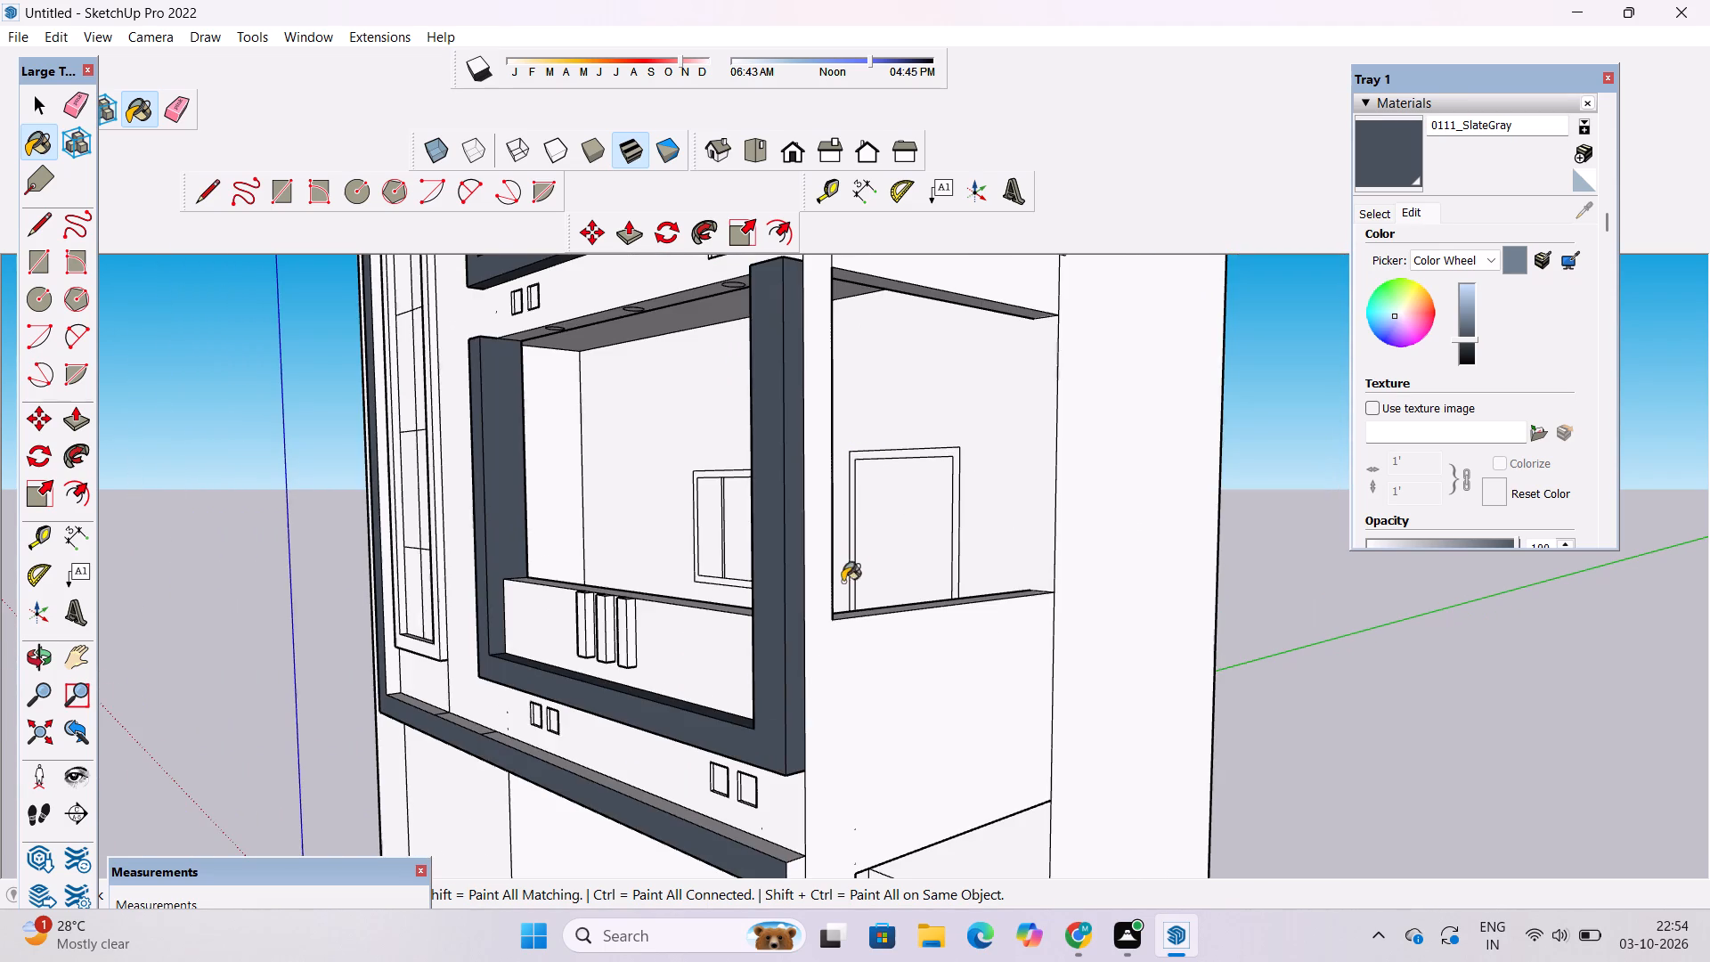
Paint the underside of the middle balcony frame's bottom member with the darkened SlateGray.
key("o")
left_click_drag(756, 718, 838, 416)
scroll(693, 510, "up", 3)
left_click_drag(632, 506, 811, 492)
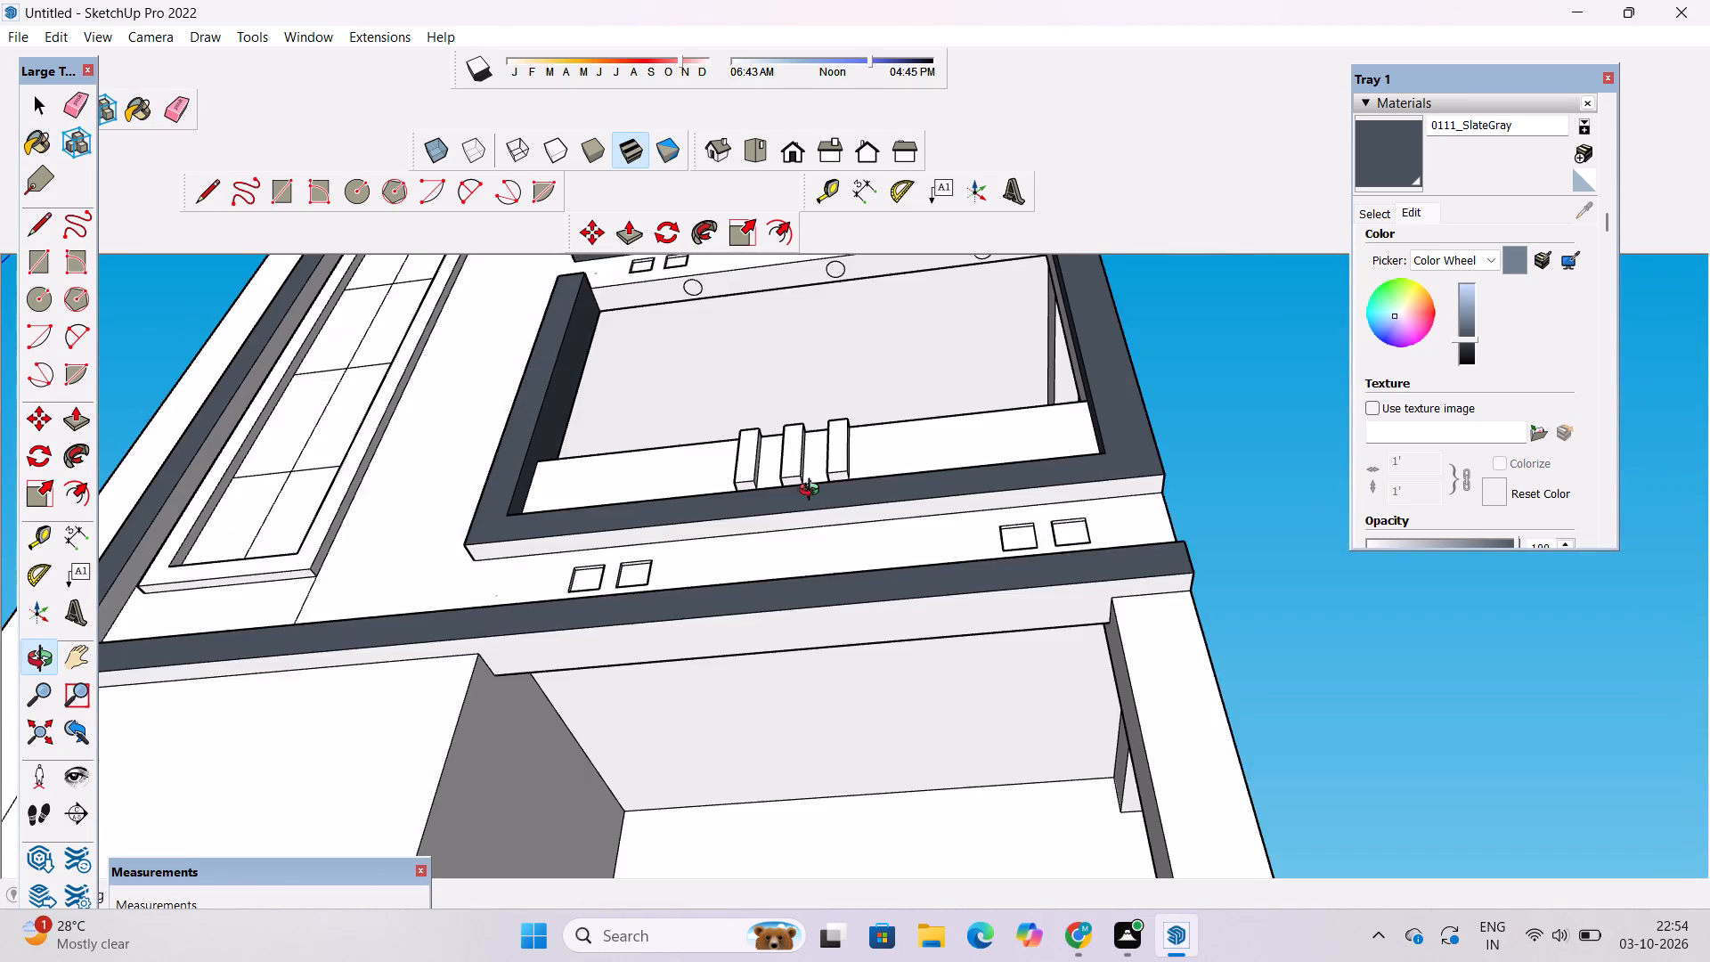
left_click_drag(808, 525, 783, 567, "shift")
left_click_drag(780, 571, 810, 482, "shift")
left_click(1379, 154)
scroll(1089, 459, "up", 2)
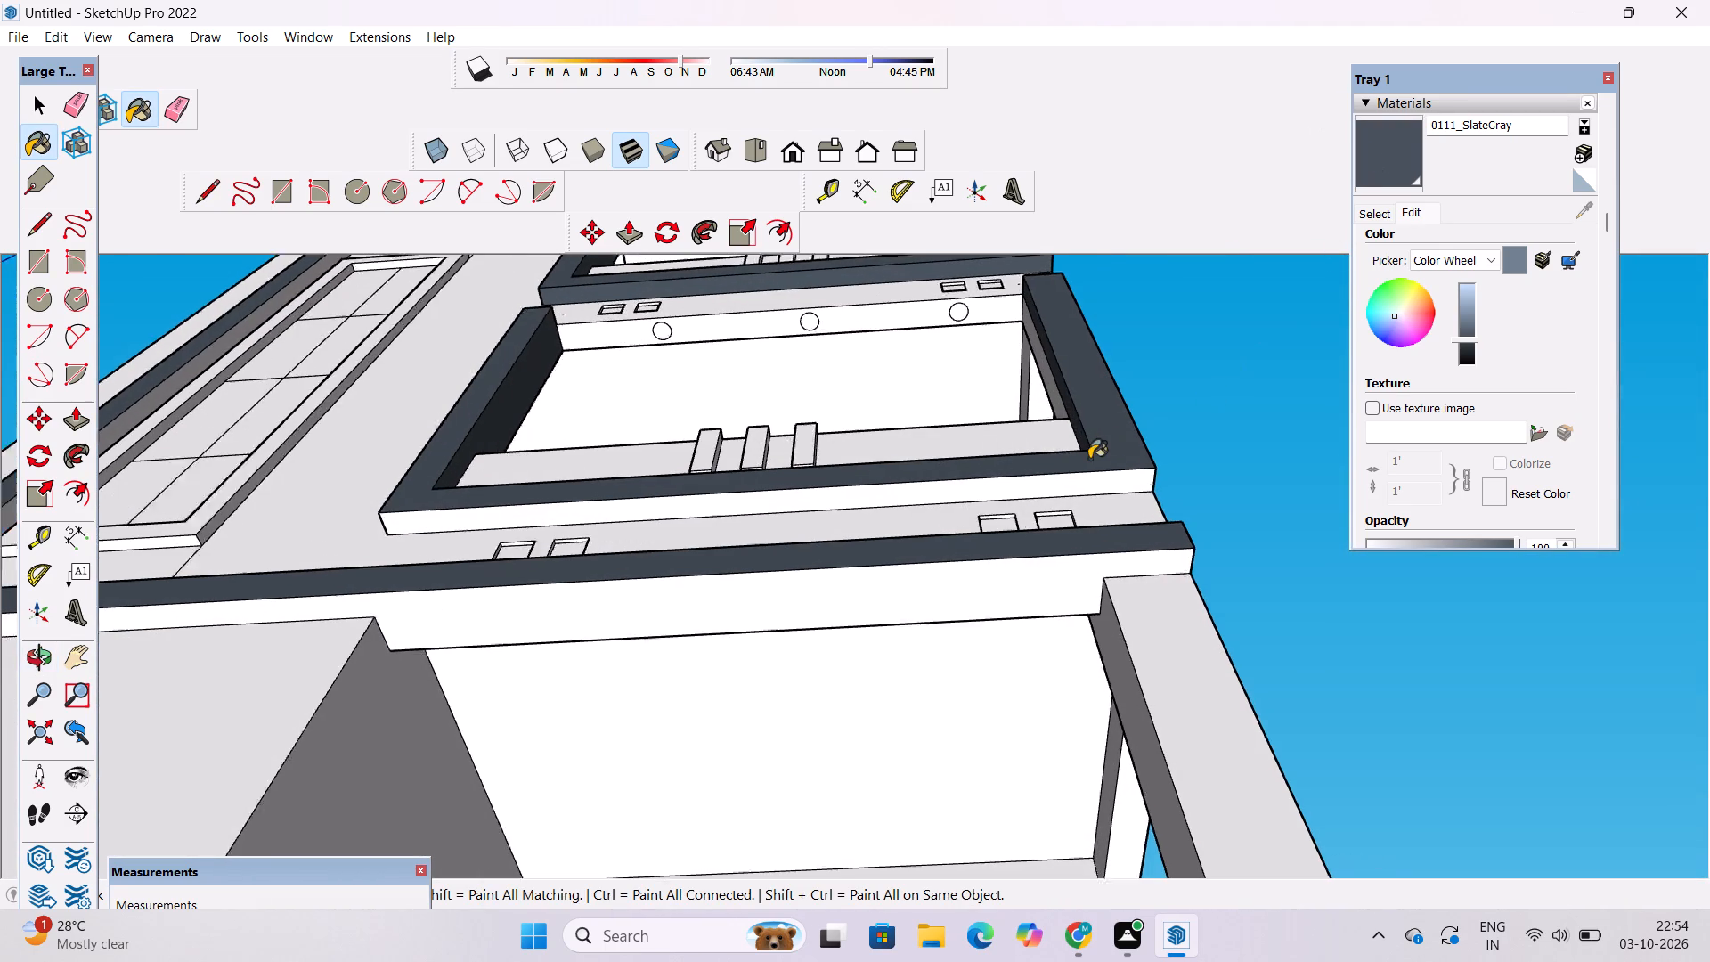
scroll(1089, 459, "up", 2)
left_click(1083, 484)
Paint the upper face of the window-bay frame's top member, in front of the tower wall, with the darkened SlateGray.
key("o")
scroll(904, 367, "down", 5)
left_click_drag(905, 396, 1054, 689)
scroll(854, 431, "down", 7)
left_click_drag(1016, 465, 840, 355)
left_click_drag(801, 424, 771, 490)
scroll(752, 465, "down", 4)
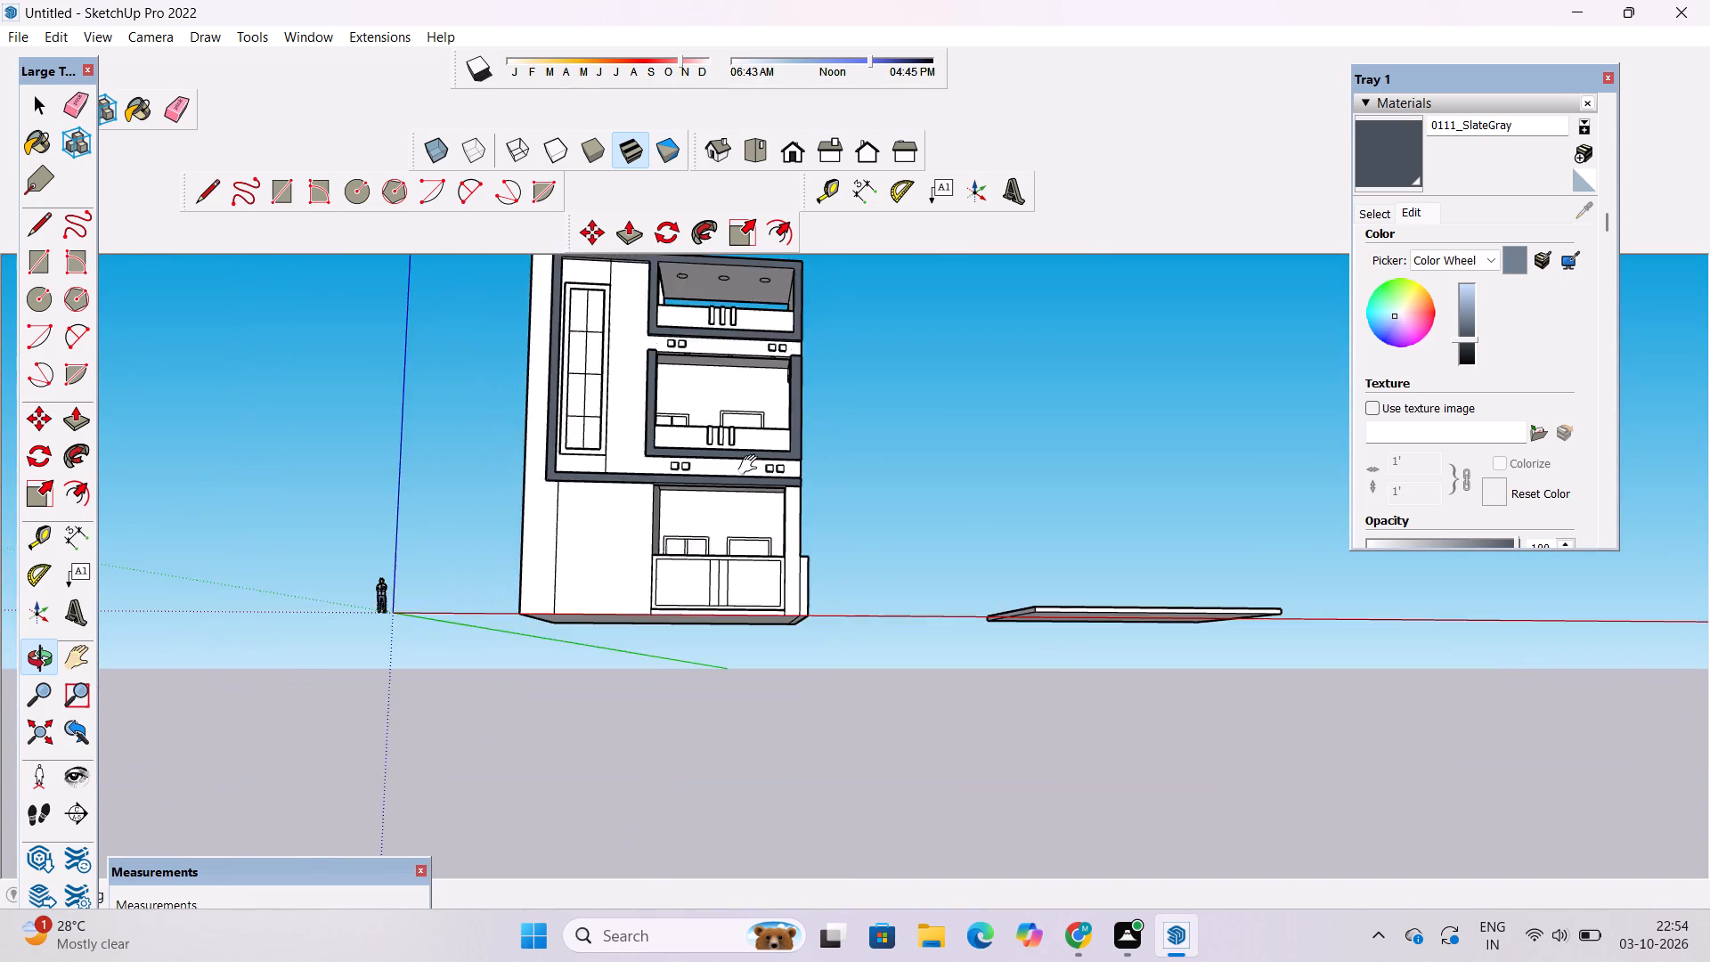
left_click_drag(755, 484, 836, 579, "shift")
scroll(490, 516, "up", 5)
left_click_drag(927, 397, 884, 592, "shift")
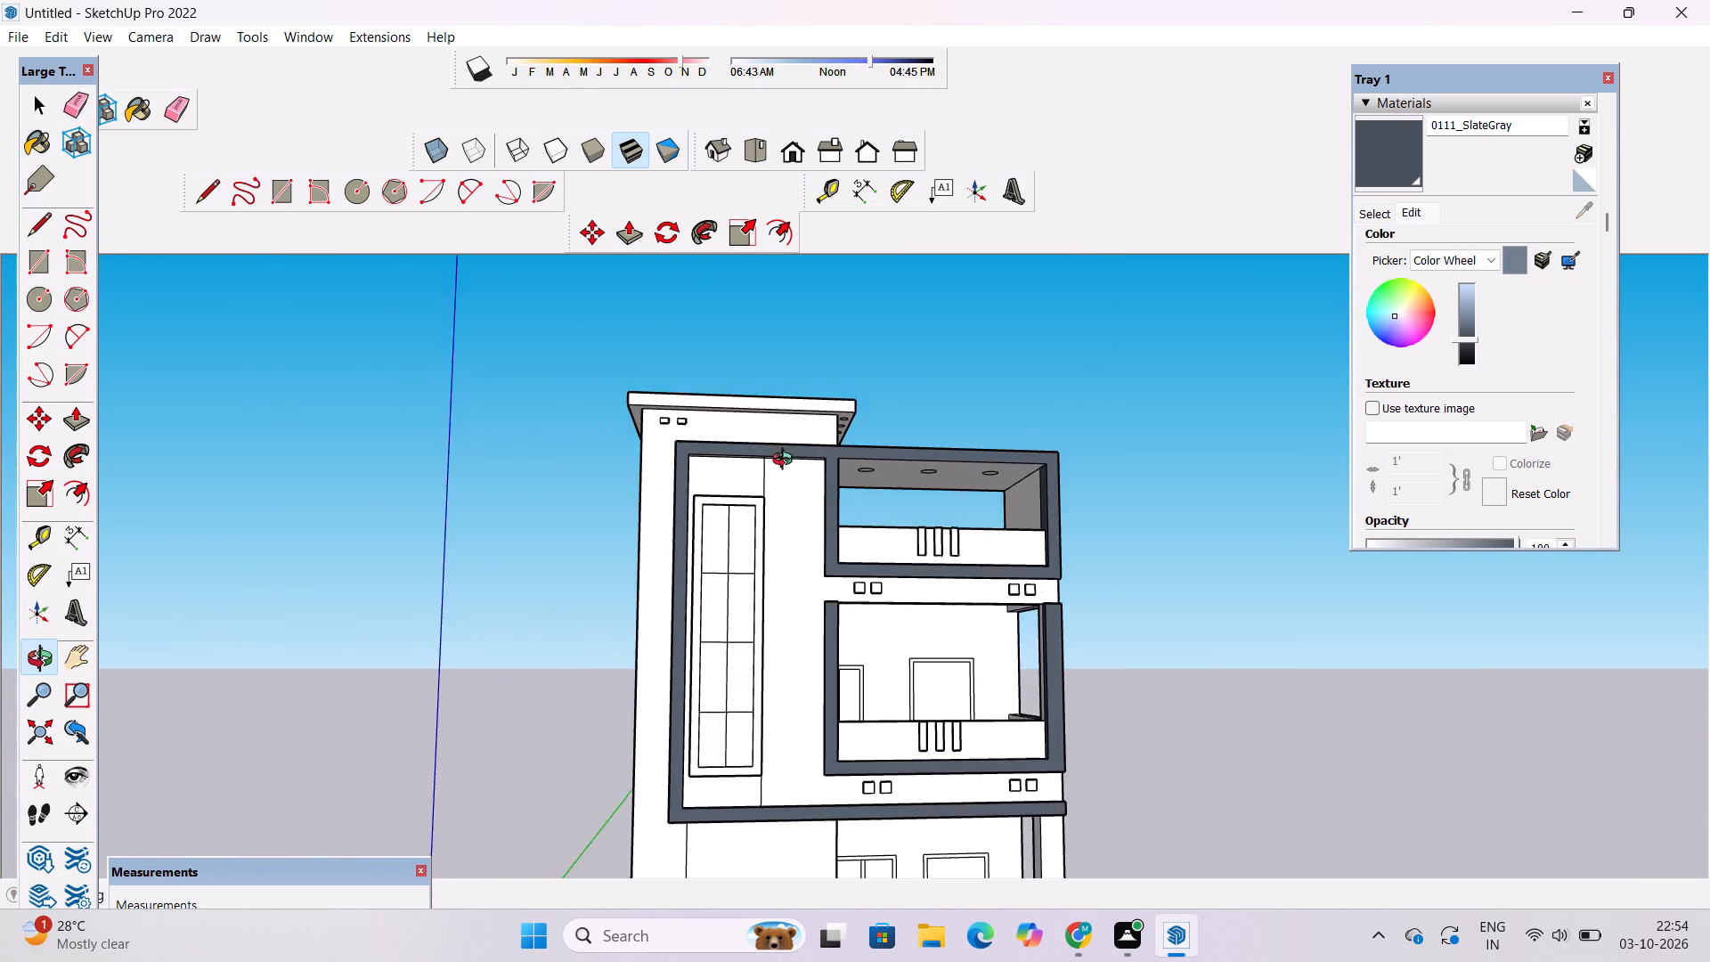
scroll(765, 420, "up", 4)
left_click_drag(803, 482, 883, 763)
scroll(839, 552, "up", 5)
left_click(1381, 133)
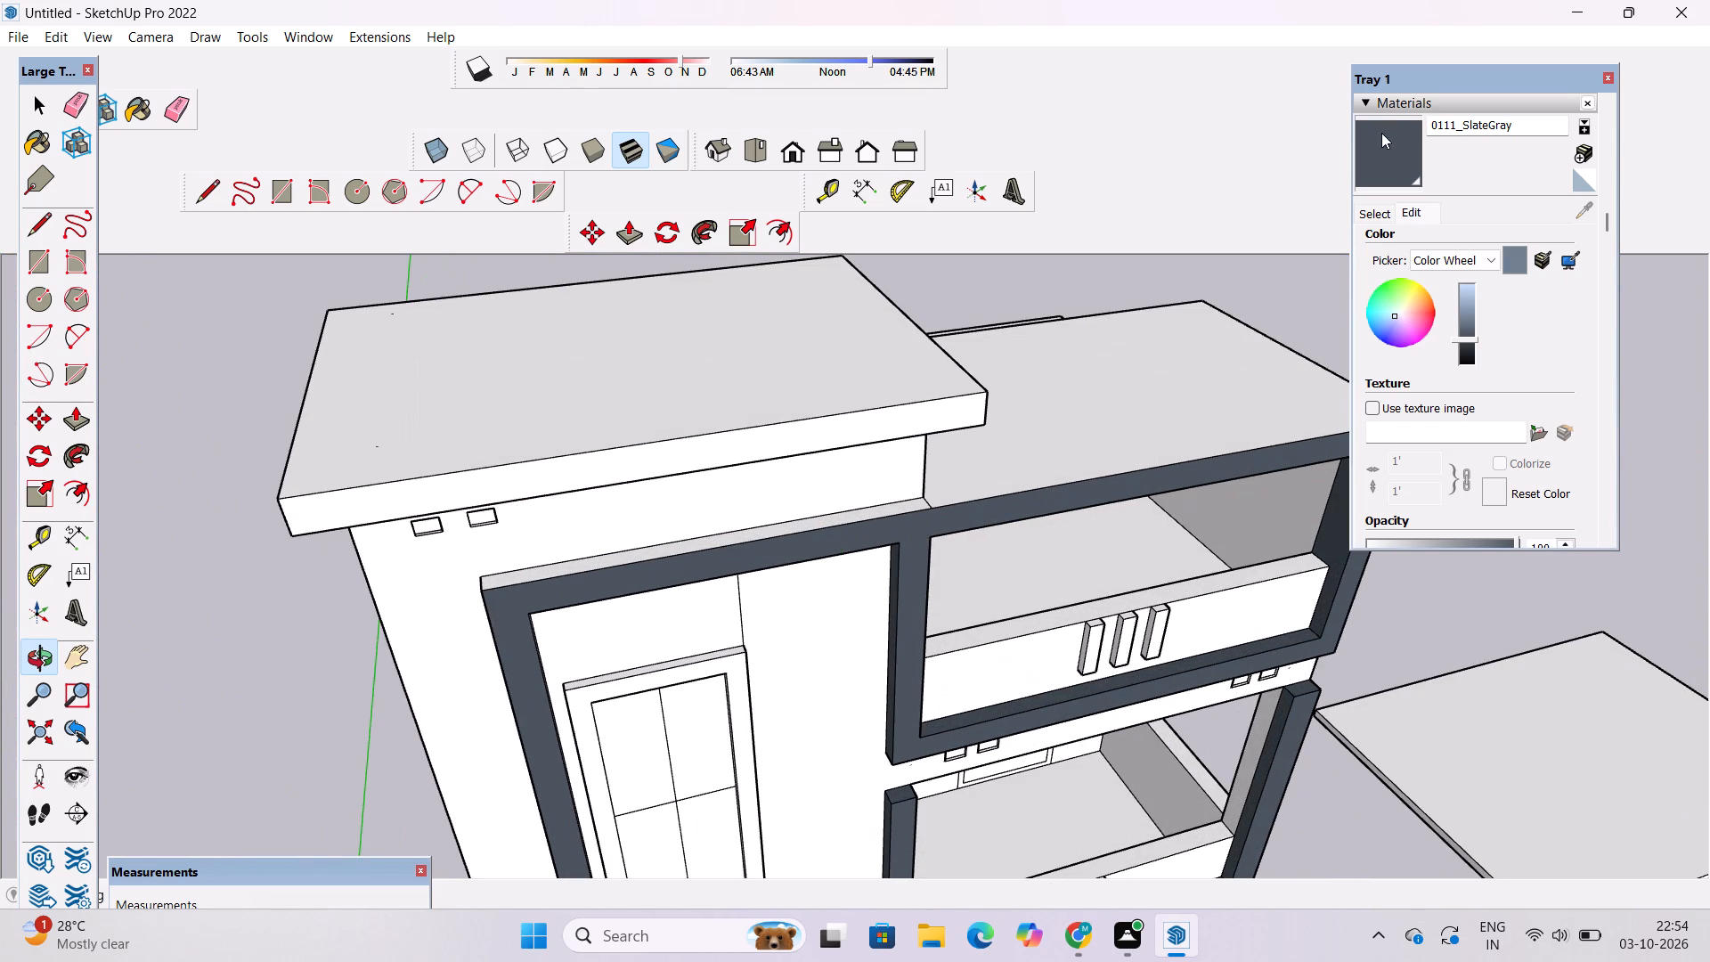
scroll(921, 503, "up", 5)
left_click(911, 495)
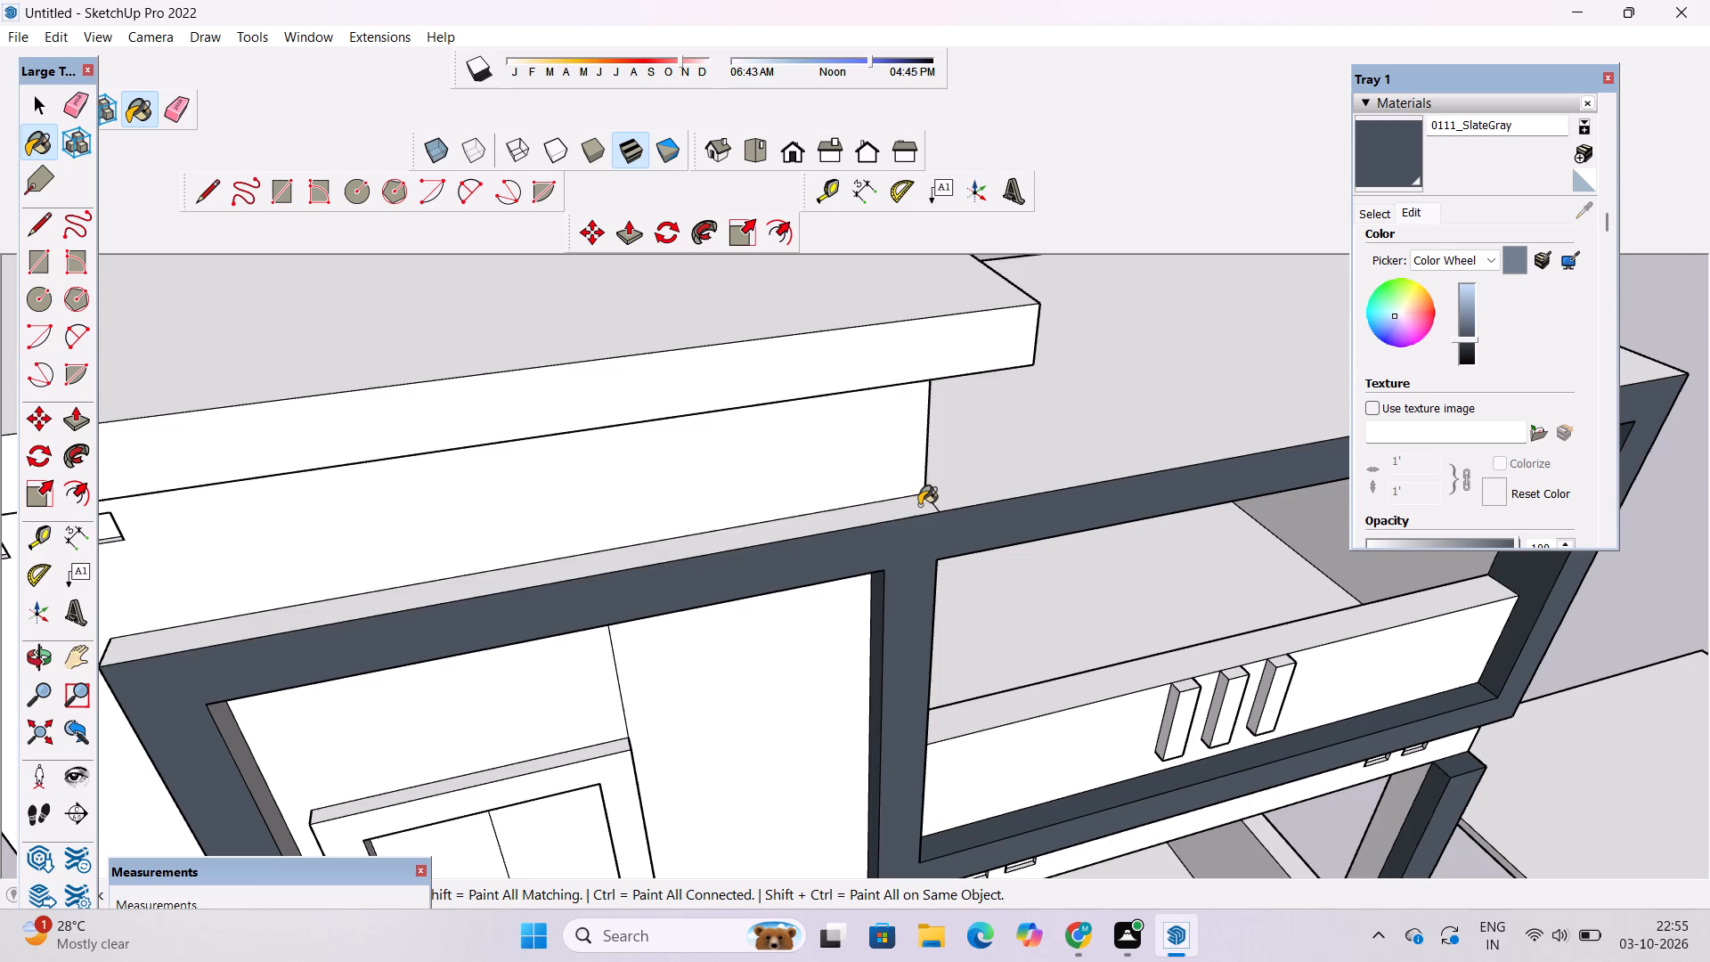
left_click(919, 505)
Paint the underside of the window-bay frame's long bottom beam above the ground floor with the darkened SlateGray.
key("o")
scroll(1071, 360, "down", 10)
left_click_drag(803, 658, 973, 442)
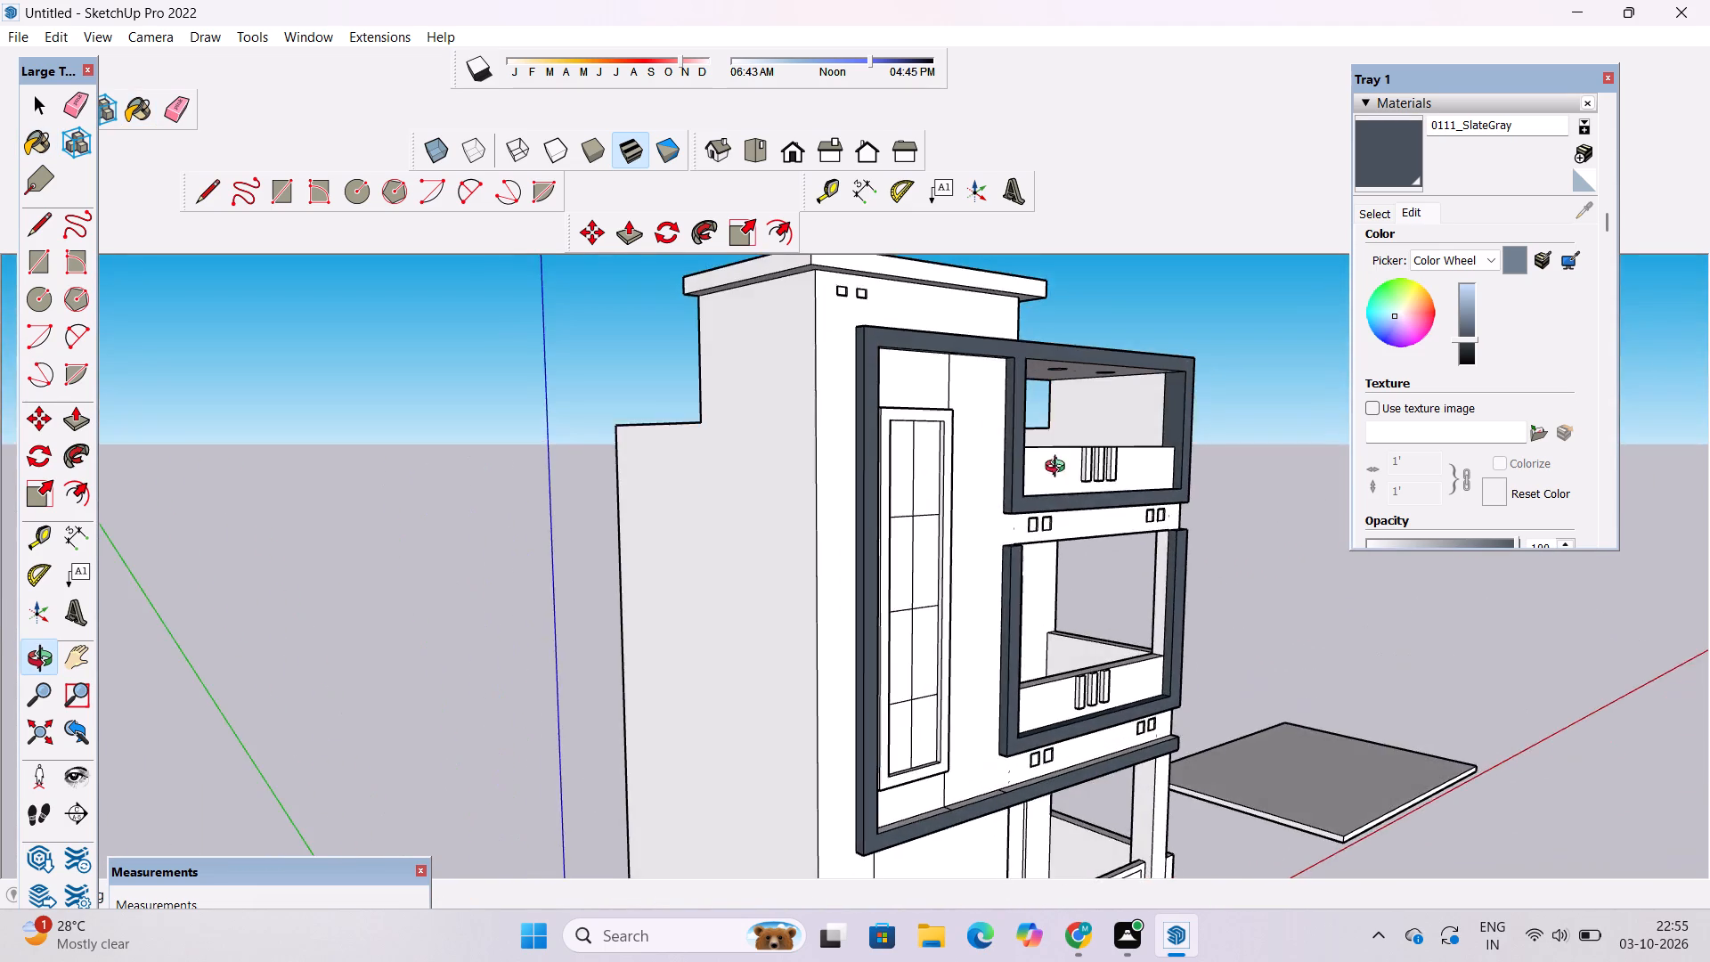
left_click_drag(1164, 730, 880, 448)
left_click_drag(979, 774, 921, 595)
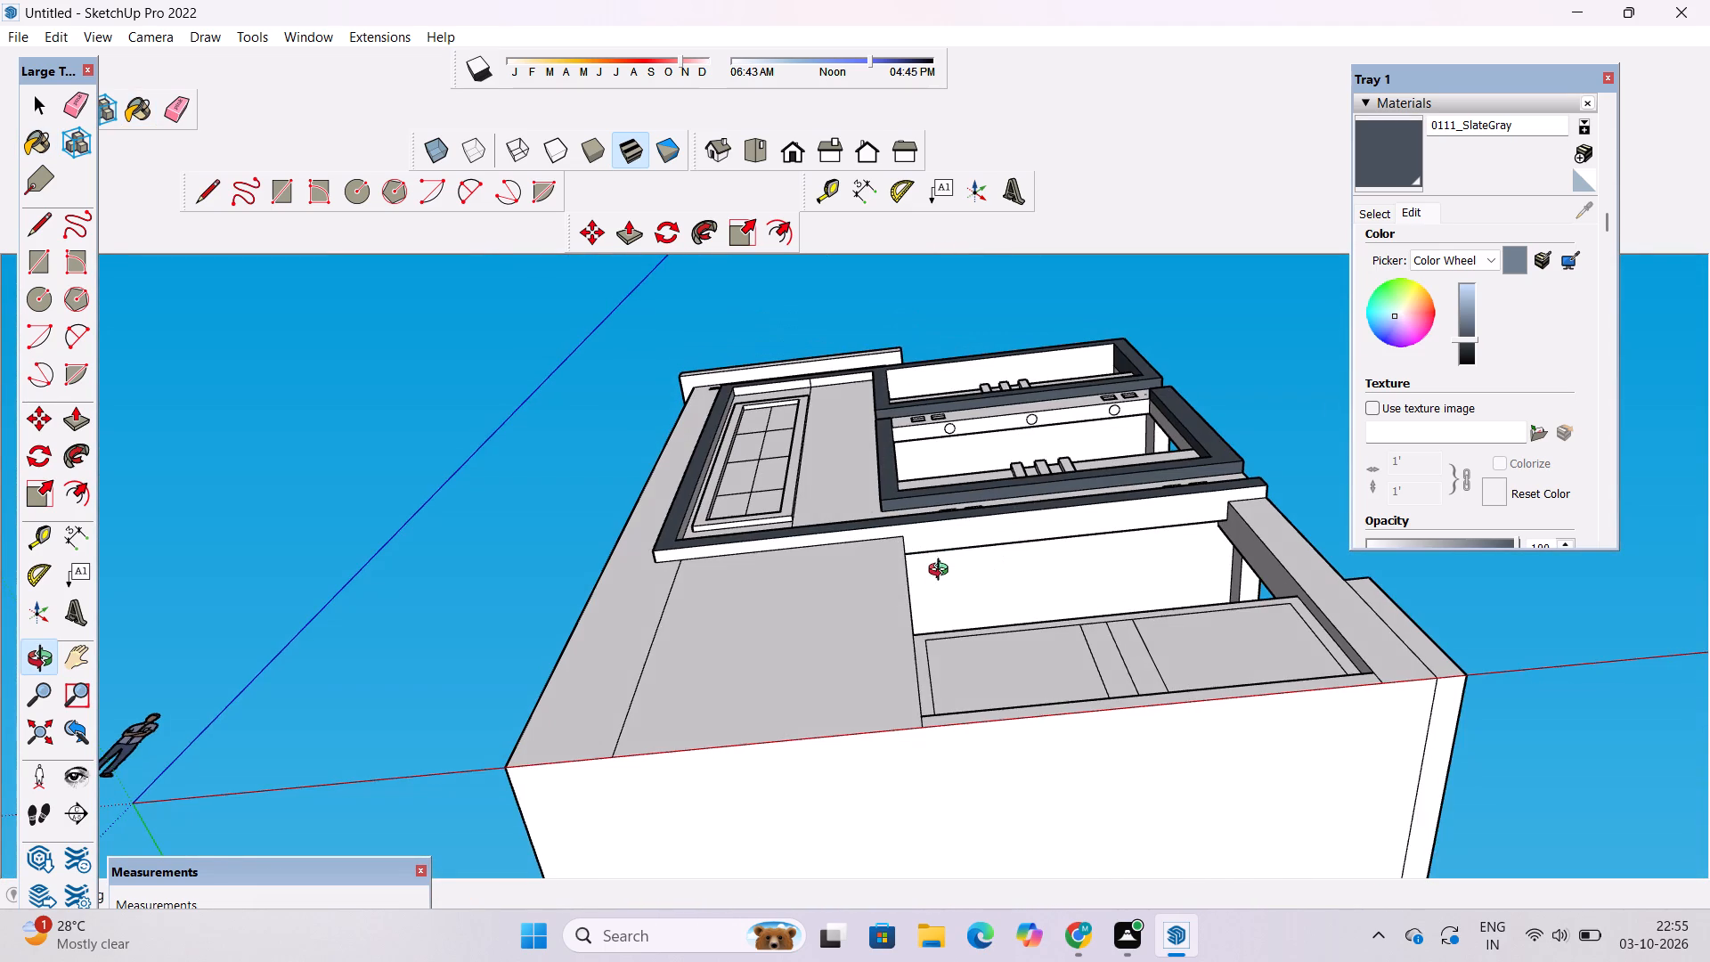
left_click_drag(943, 571, 819, 627, "shift")
scroll(862, 568, "up", 6)
left_click_drag(920, 614, 894, 601, "shift")
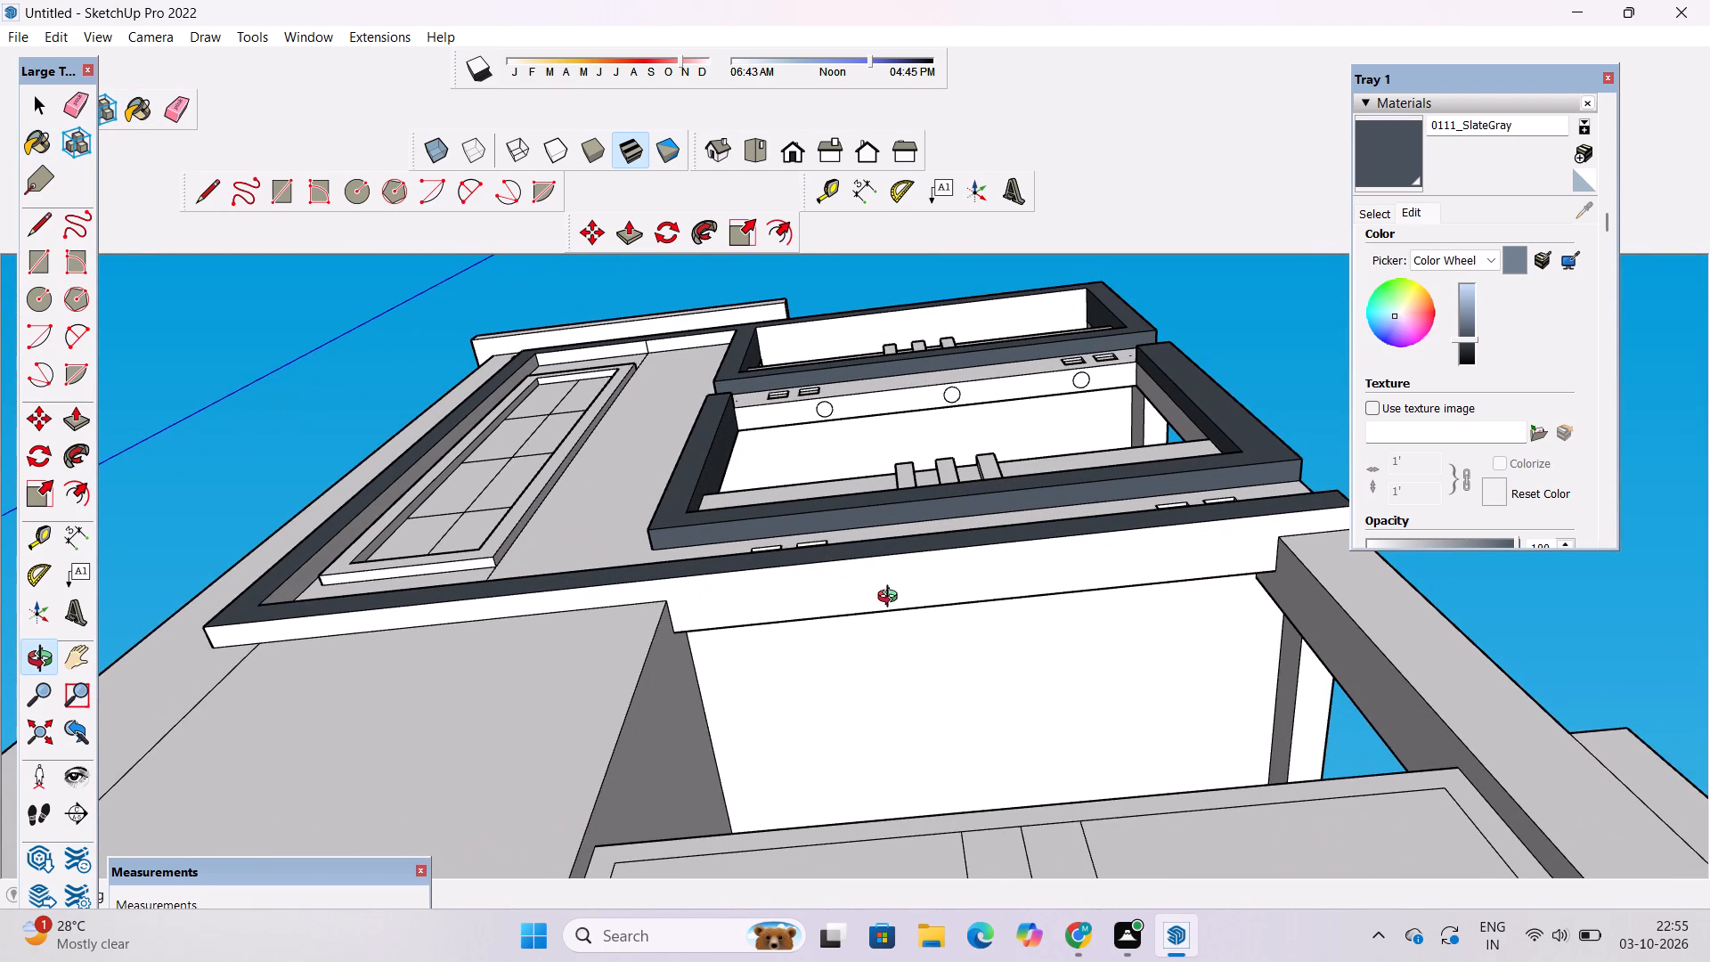
left_click_drag(902, 561, 894, 613, "shift")
scroll(895, 613, "down", 4)
left_click_drag(904, 680, 948, 554, "shift")
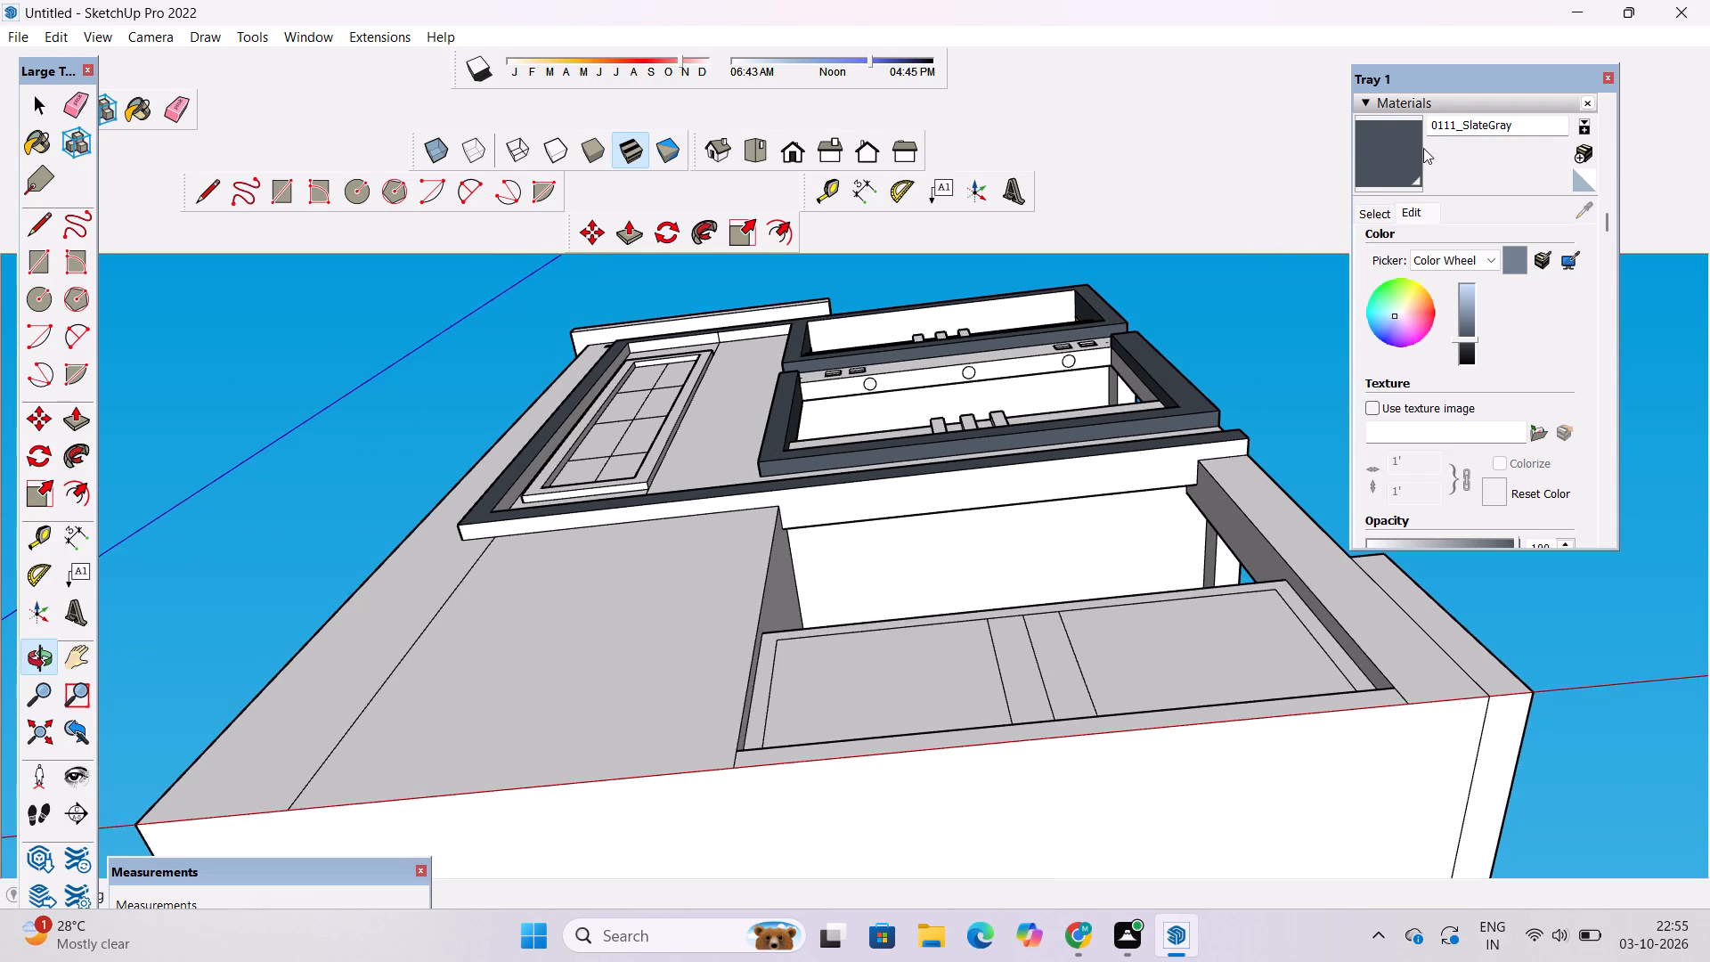
left_click(1383, 151)
left_click(1111, 469)
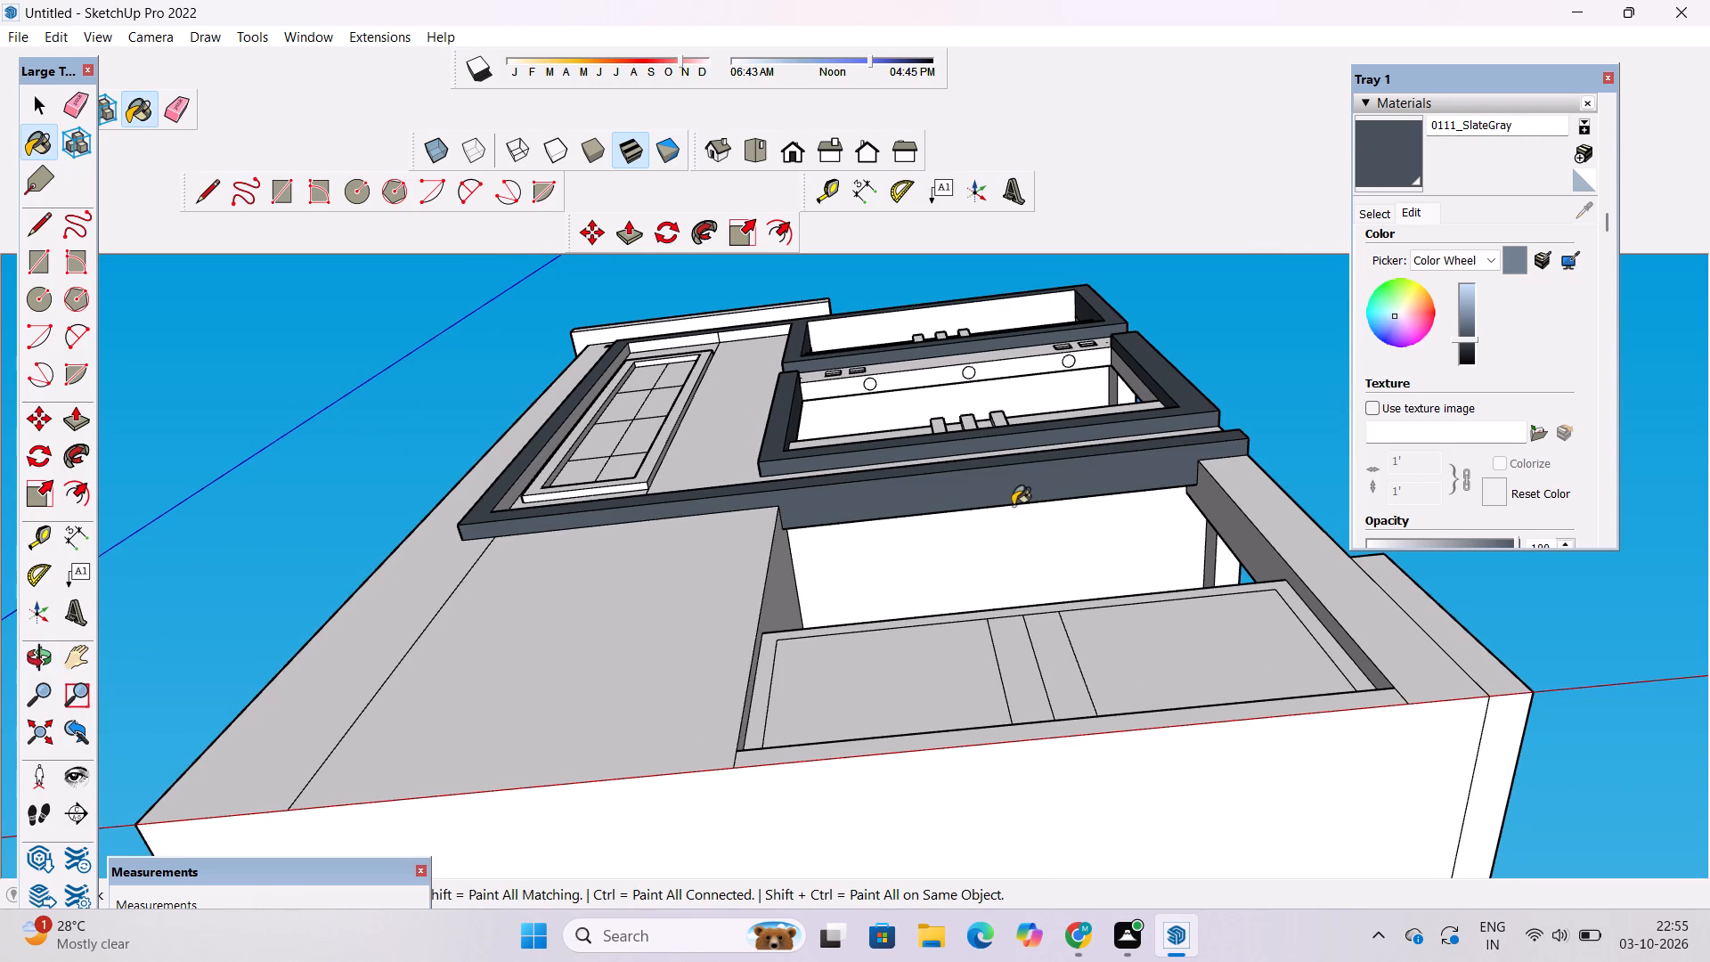
Paint the outer end face of the window-bay frame's bottom beam with the darkened SlateGray.
key("o")
scroll(1006, 505, "down", 4)
left_click_drag(1205, 528, 784, 624)
scroll(868, 473, "up", 3)
left_click_drag(876, 383, 838, 544)
left_click(1405, 163)
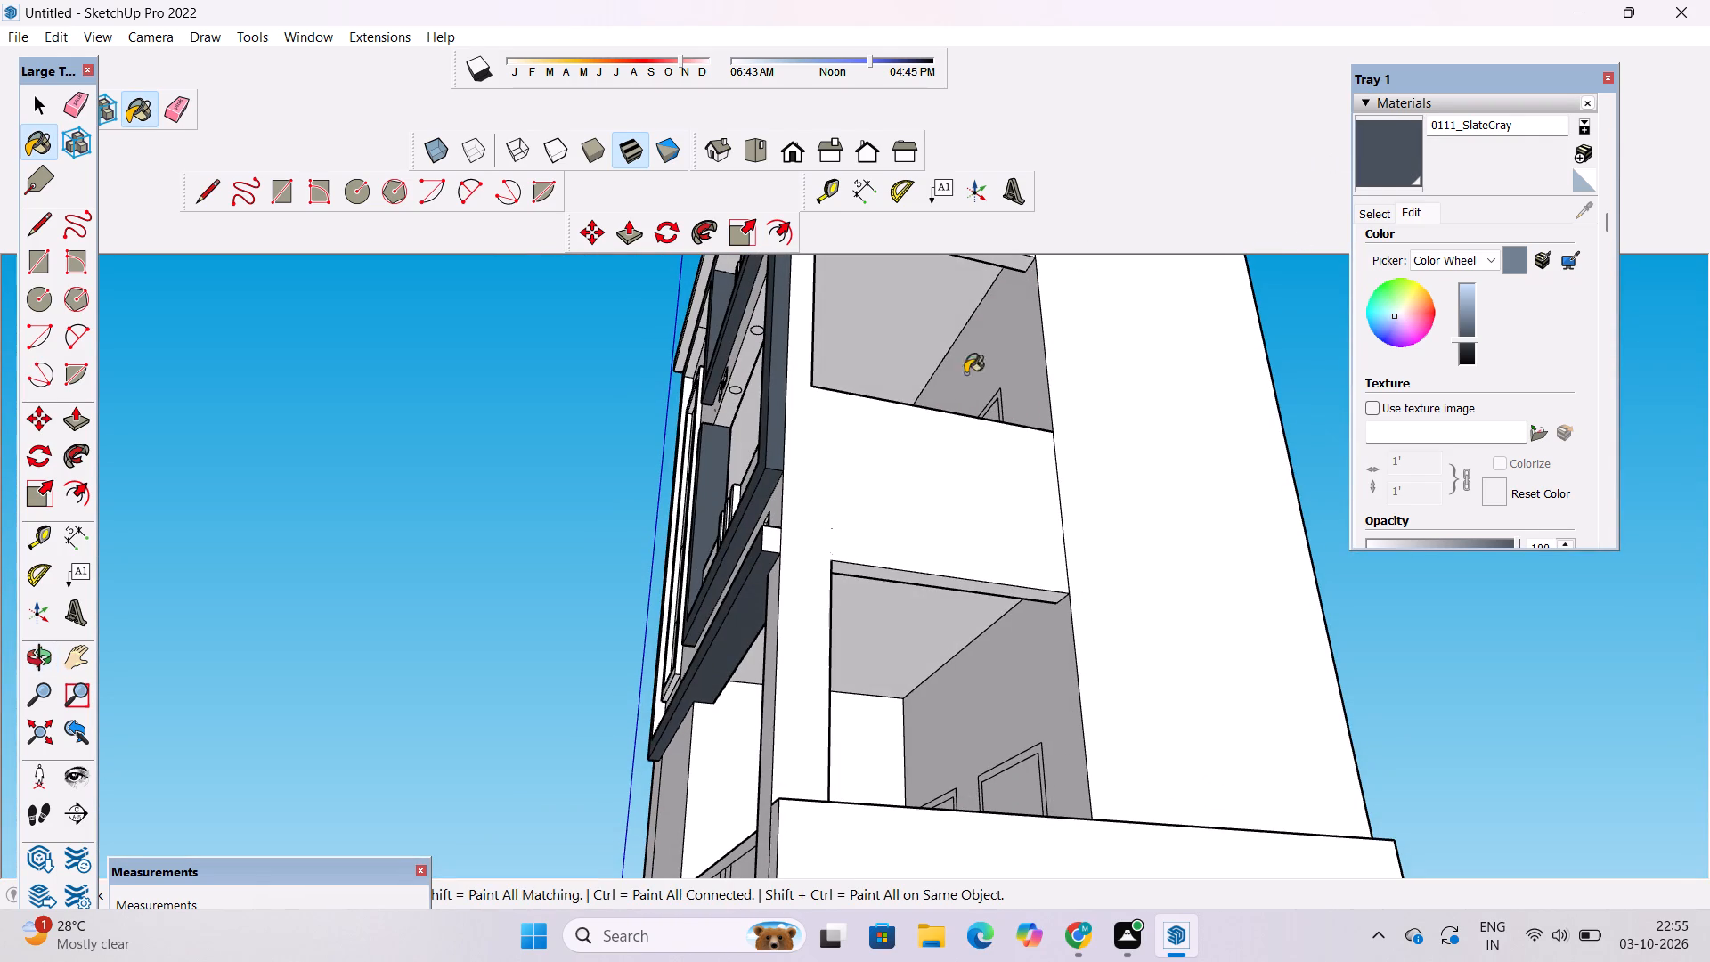
scroll(792, 539, "up", 5)
left_click(764, 536)
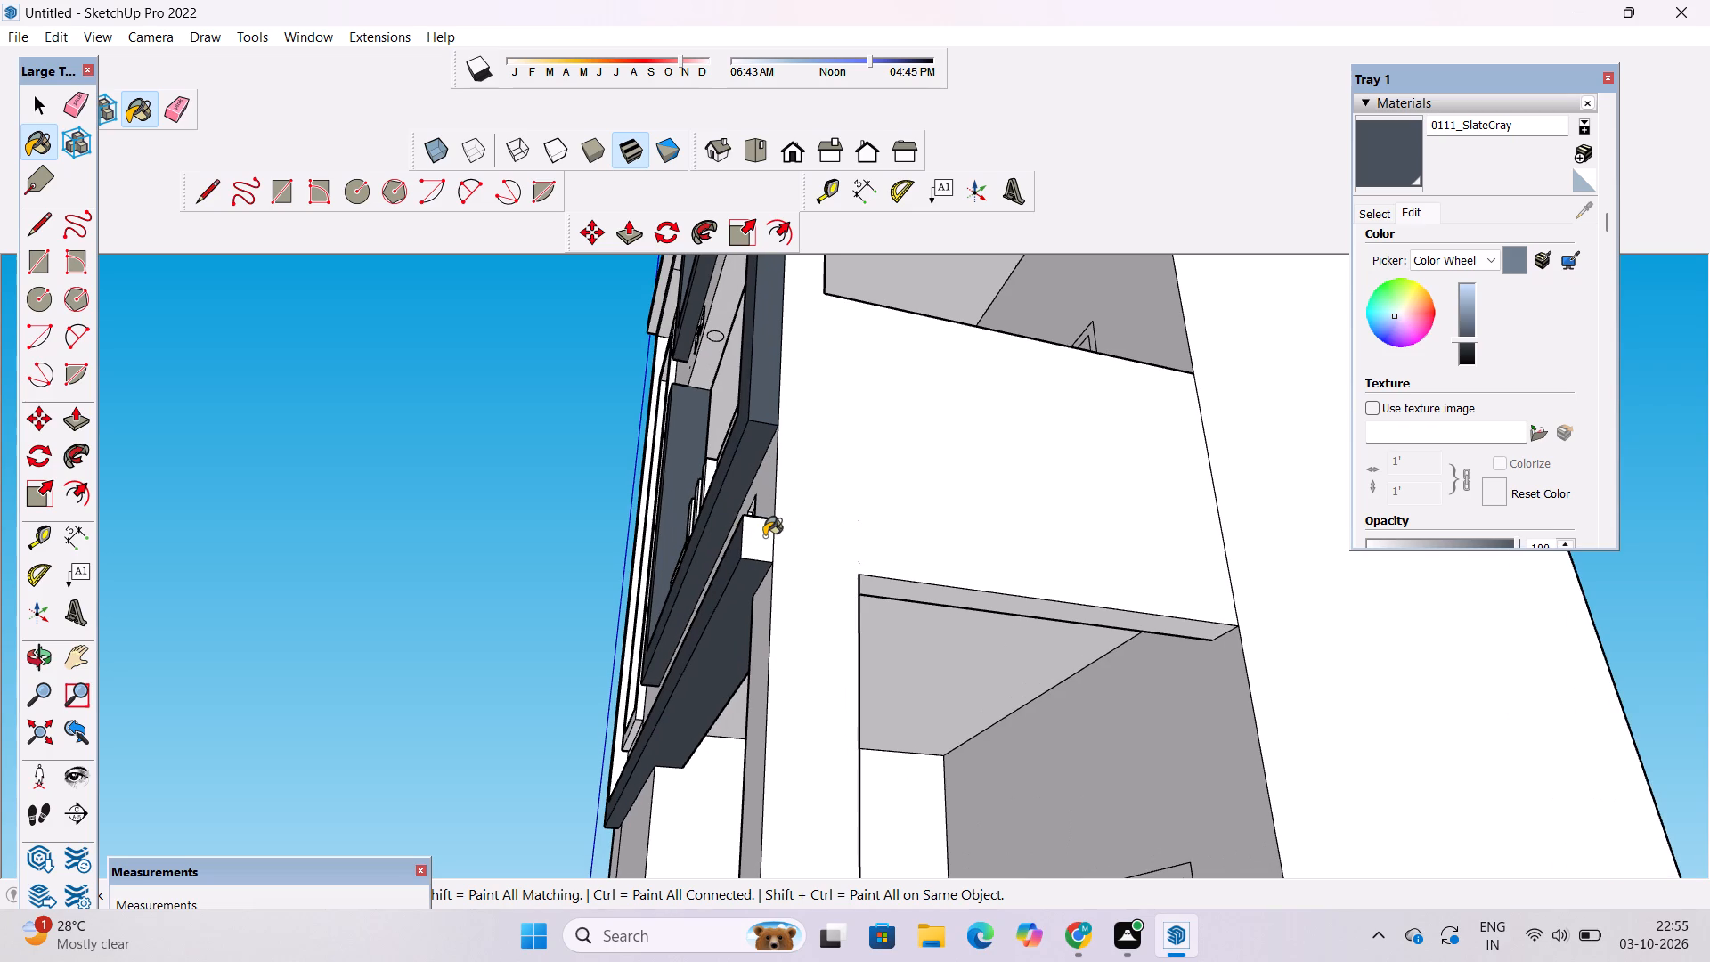
Examine the painted balcony and window-bay frames from the front, side and above for remaining unpainted faces.
key("o")
scroll(809, 452, "down", 11)
left_click_drag(773, 560, 1038, 752)
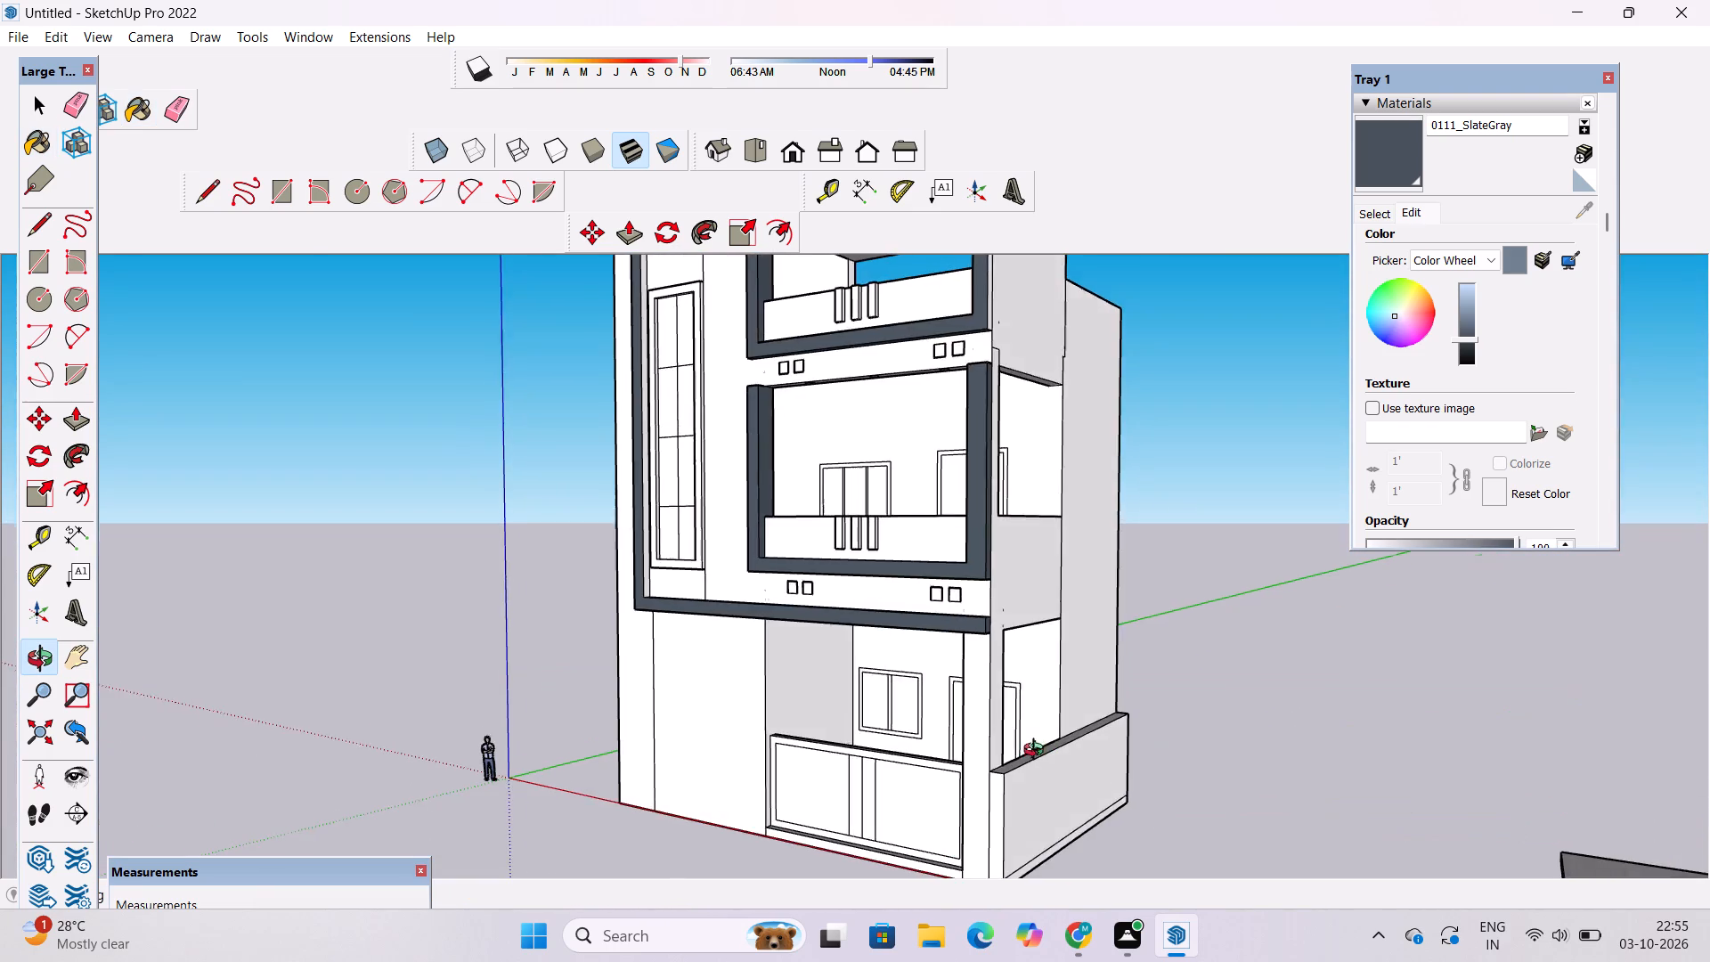
left_click_drag(1038, 752, 1038, 753)
scroll(1038, 606, "up", 3)
left_click_drag(1177, 641, 946, 607)
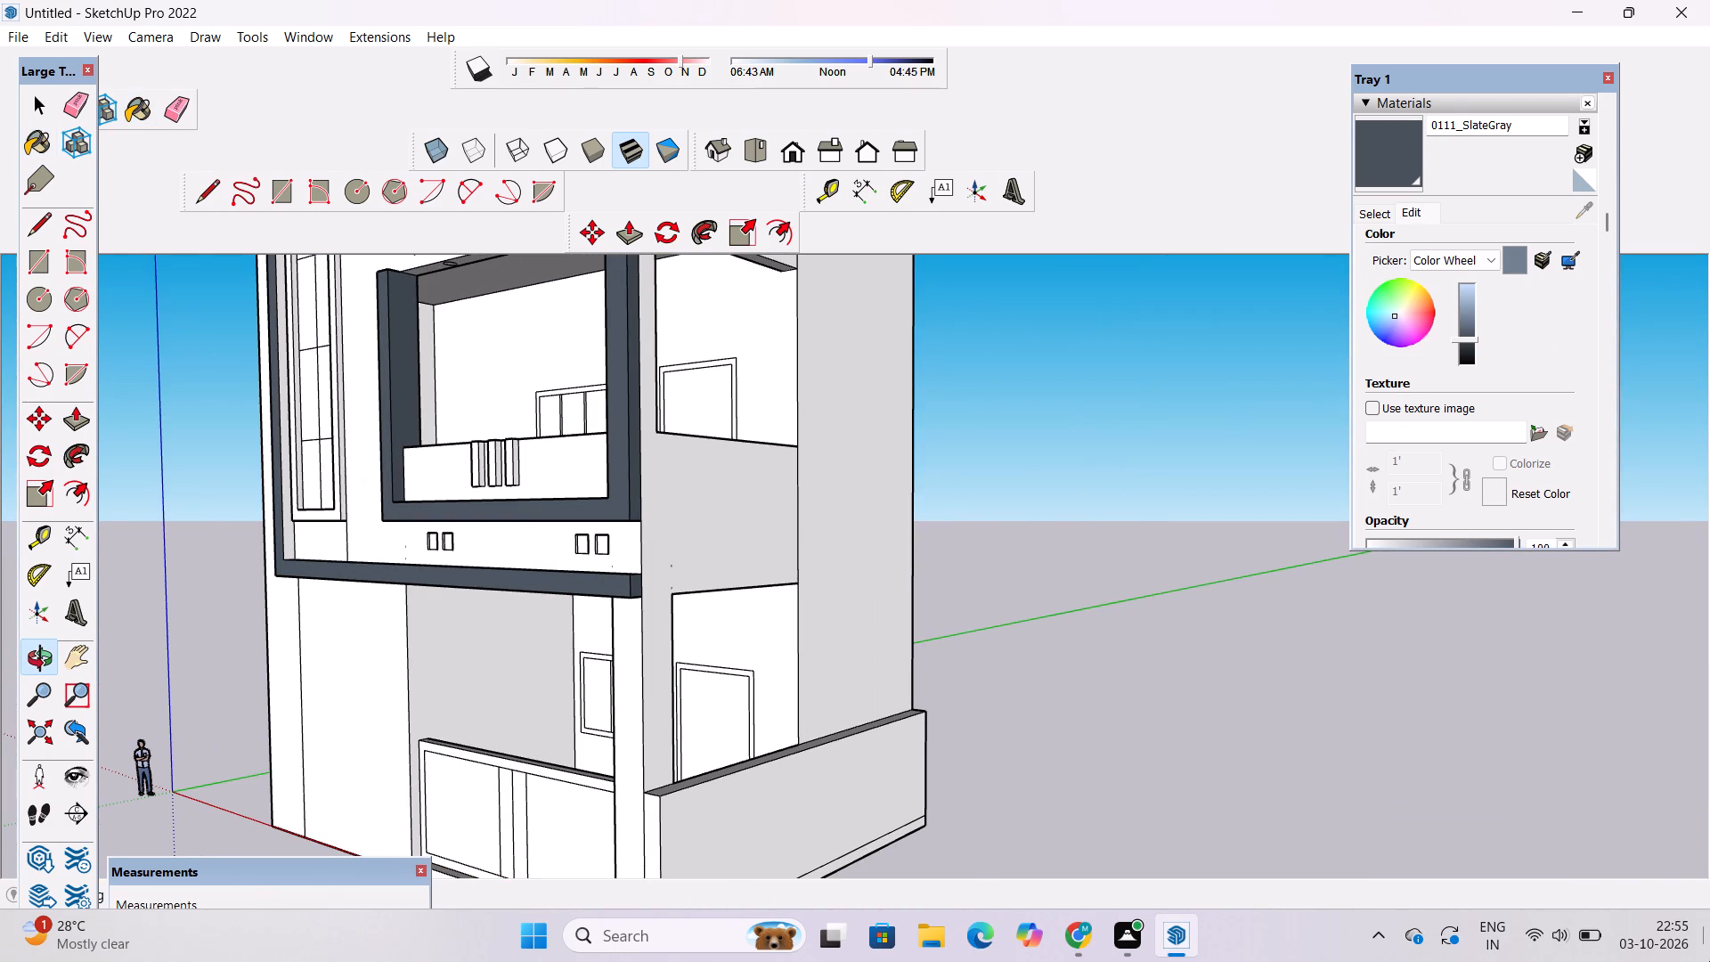
scroll(477, 407, "down", 8)
left_click_drag(514, 727, 916, 656)
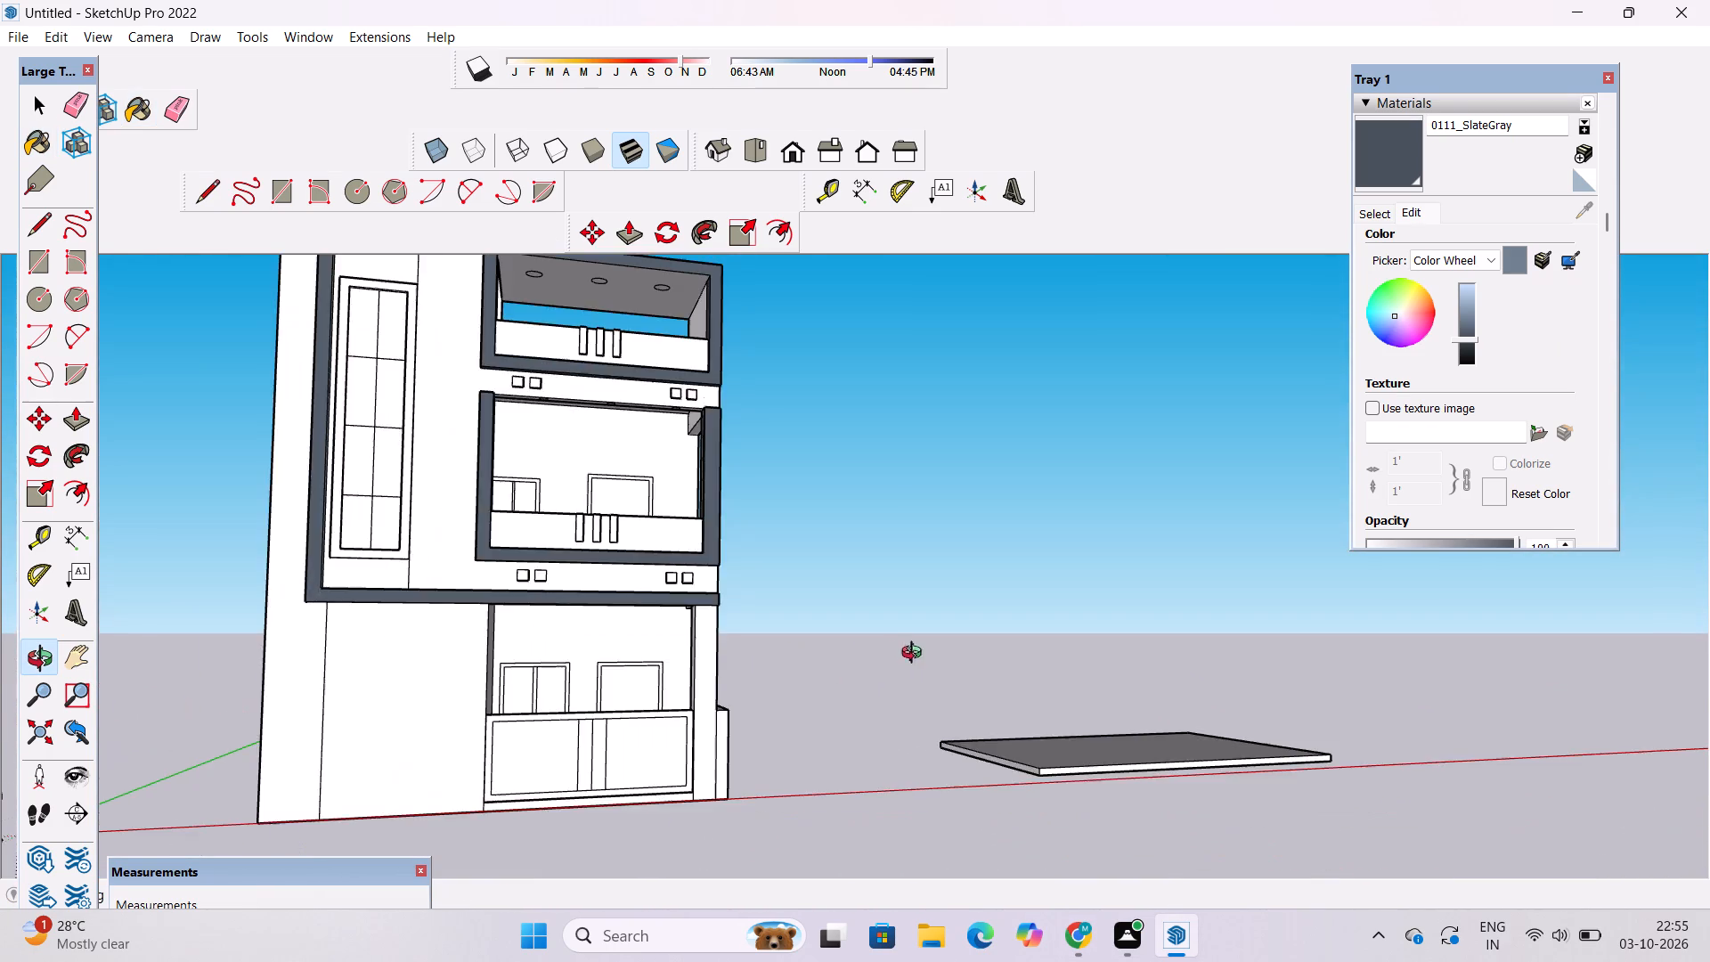
scroll(678, 671, "up", 4)
left_click_drag(705, 666, 532, 774)
left_click_drag(525, 800, 587, 718)
scroll(588, 718, "down", 4)
left_click_drag(580, 673, 624, 826, "shift")
scroll(625, 767, "down", 4)
left_click_drag(636, 702, 631, 824, "shift")
scroll(685, 632, "up", 13)
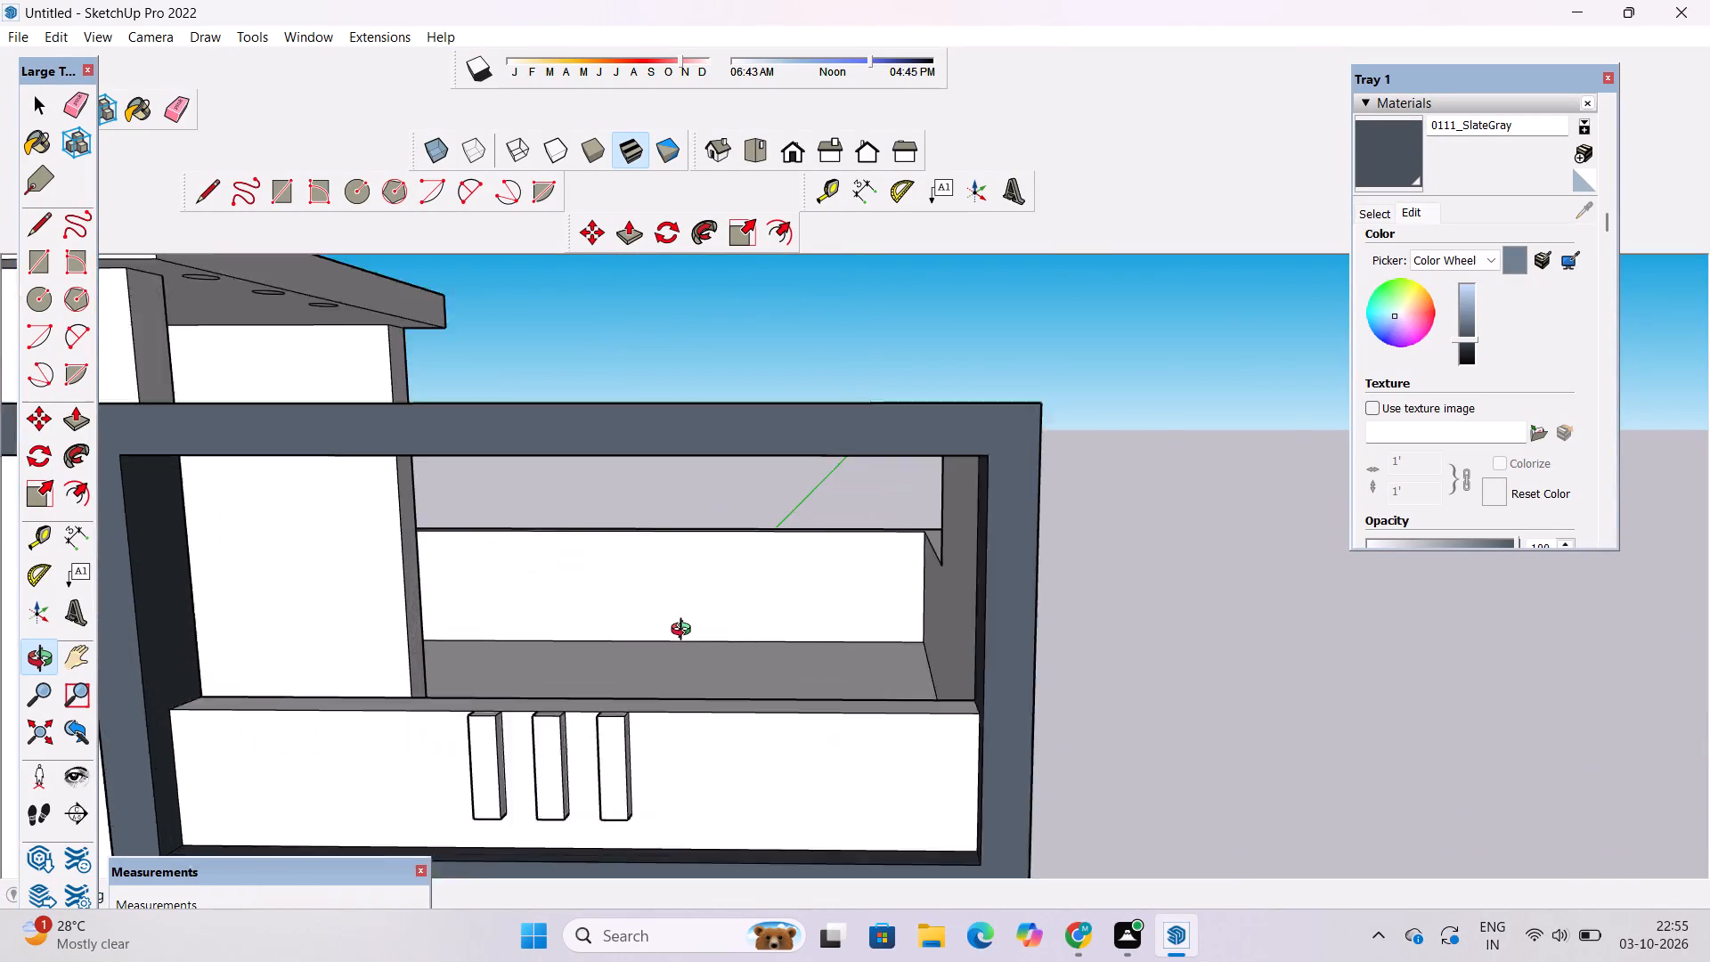
scroll(685, 632, "up", 2)
scroll(685, 632, "down", 9)
left_click_drag(704, 785, 704, 654, "shift")
scroll(704, 637, "down", 6)
left_click_drag(789, 887, 789, 827)
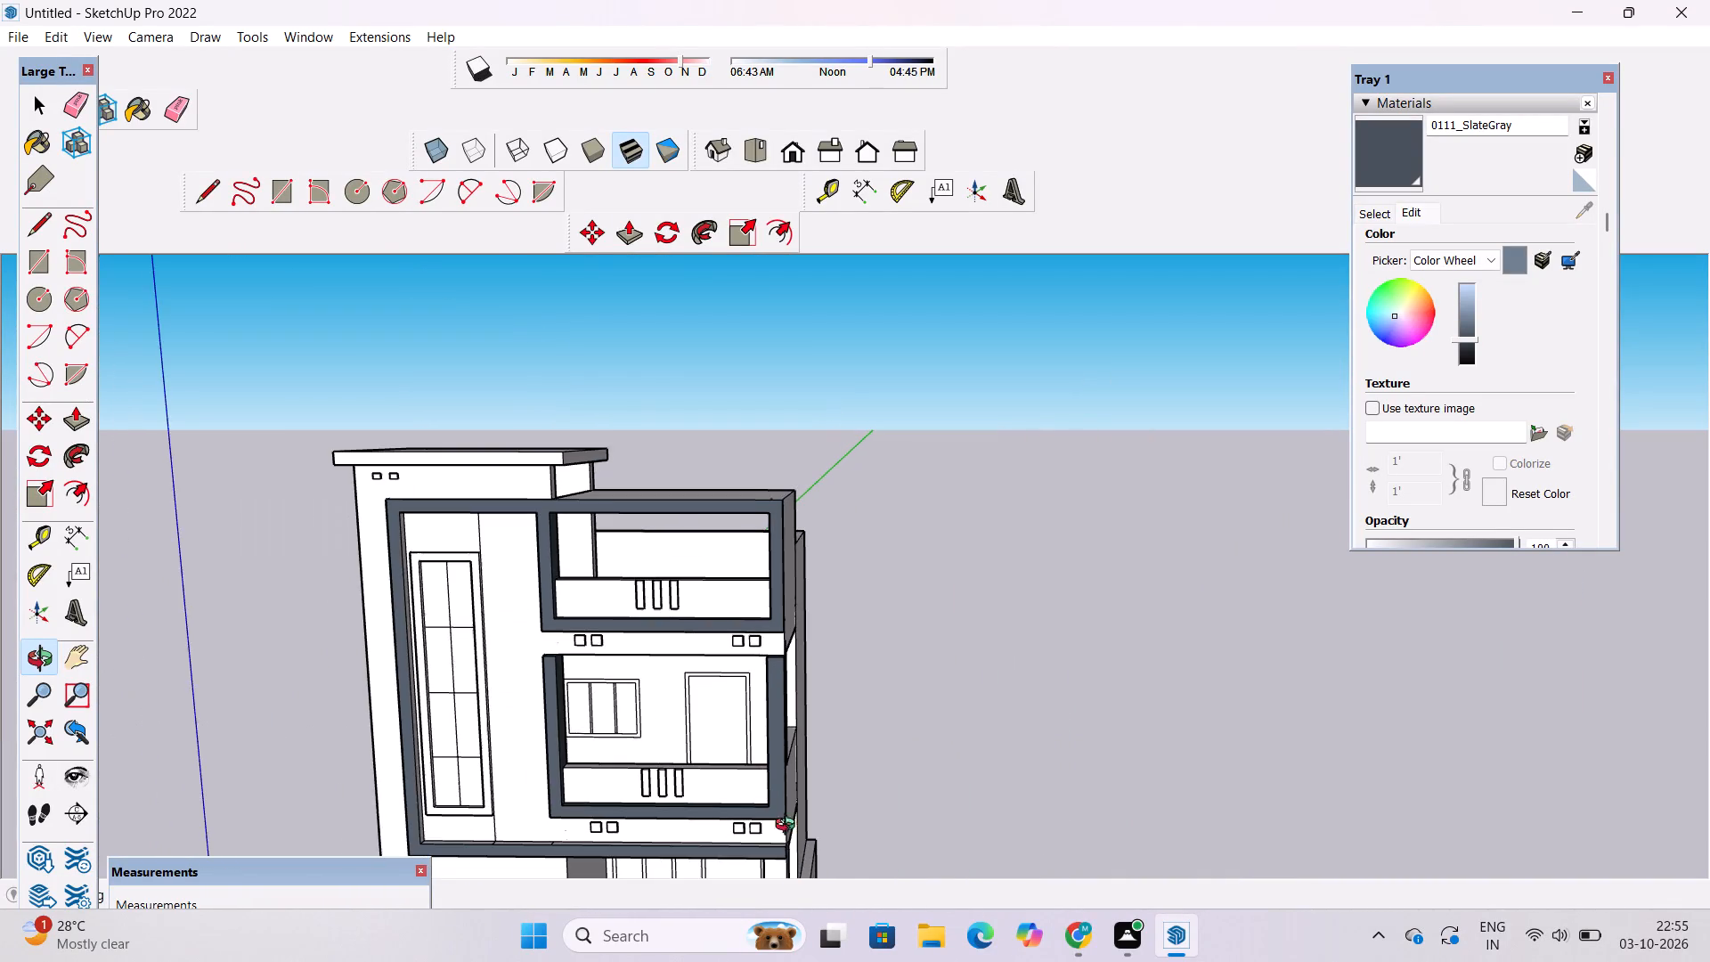
left_click_drag(789, 827, 761, 726)
scroll(742, 708, "down", 5)
left_click_drag(824, 738, 811, 643)
left_click_drag(744, 794, 850, 530, "shift")
left_click_drag(506, 644, 615, 817)
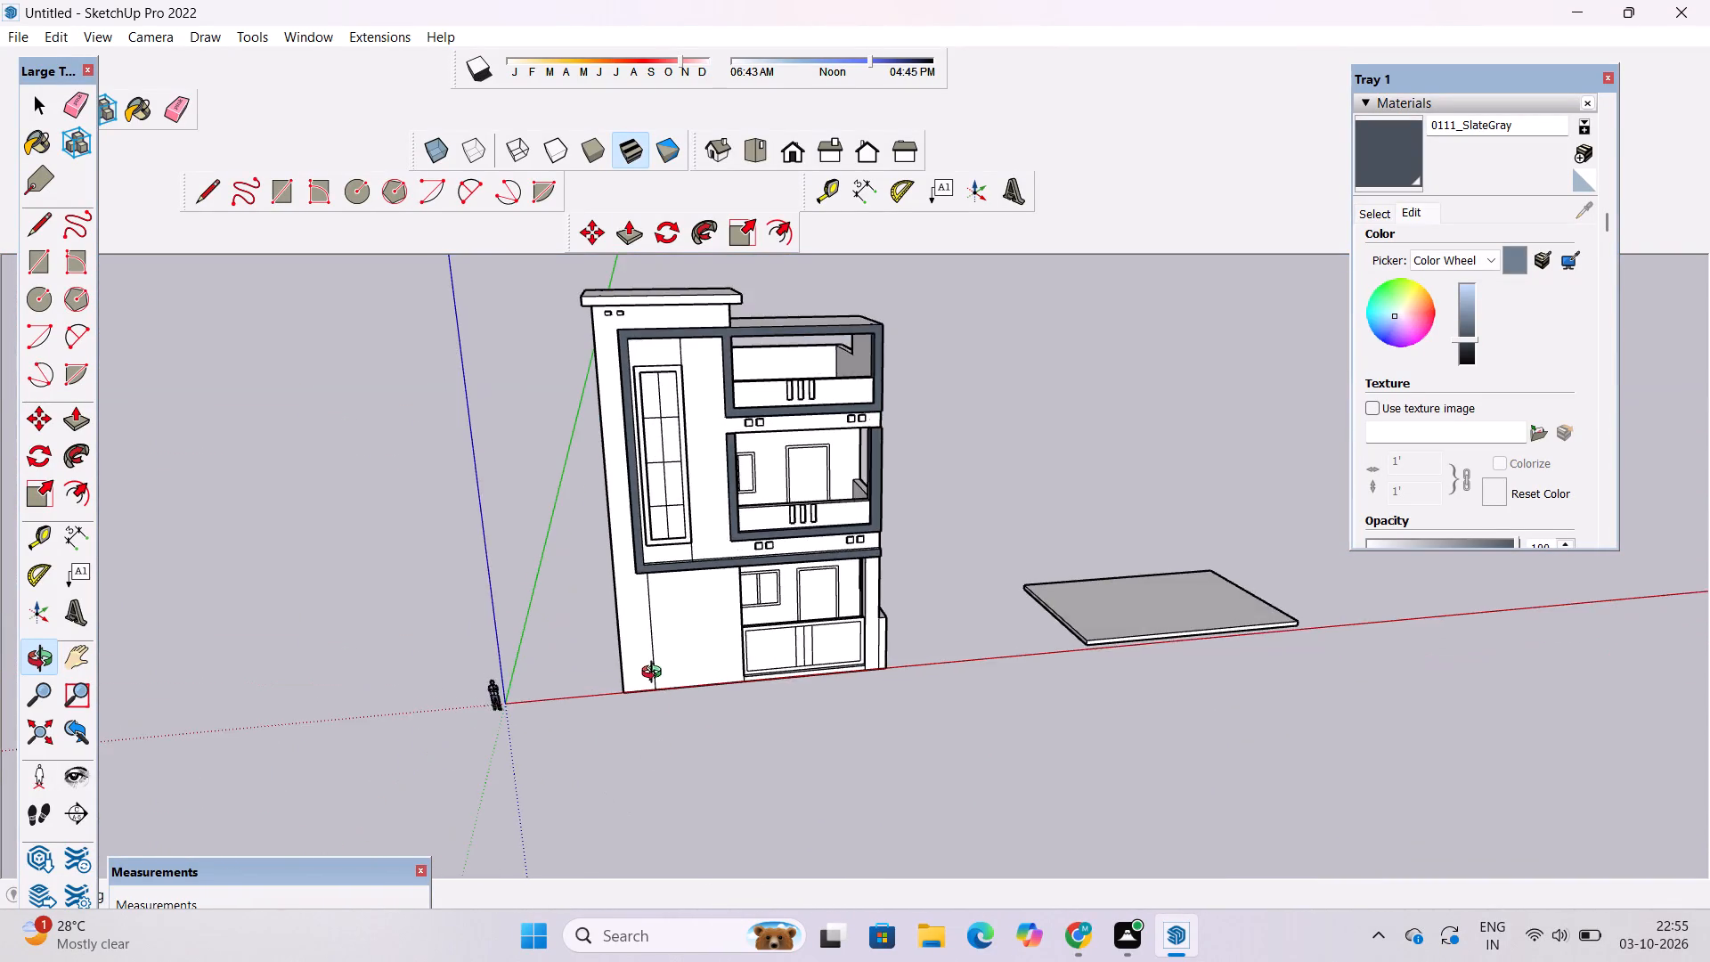
scroll(655, 665, "up", 3)
left_click_drag(652, 644, 598, 832, "shift")
scroll(598, 807, "down", 5)
left_click_drag(647, 841, 691, 738, "shift")
left_click_drag(655, 738, 812, 779)
scroll(756, 689, "up", 3)
left_click_drag(751, 722, 743, 772, "shift")
left_click_drag(757, 780, 720, 734)
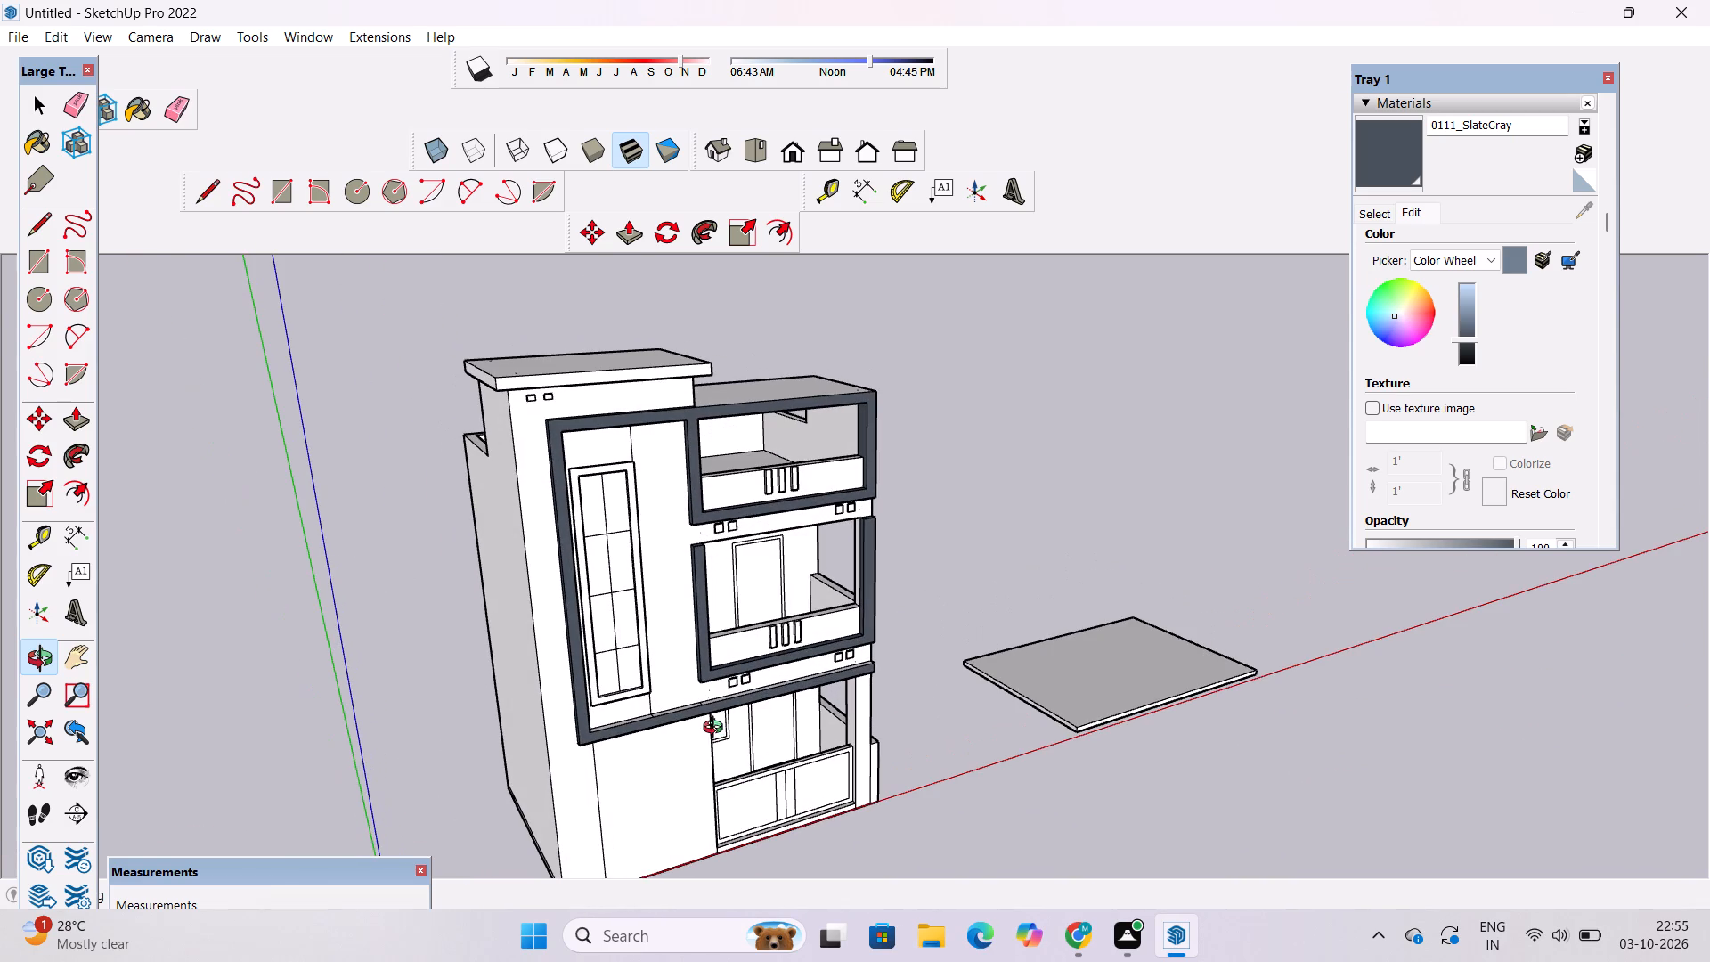
scroll(717, 730, "down", 4)
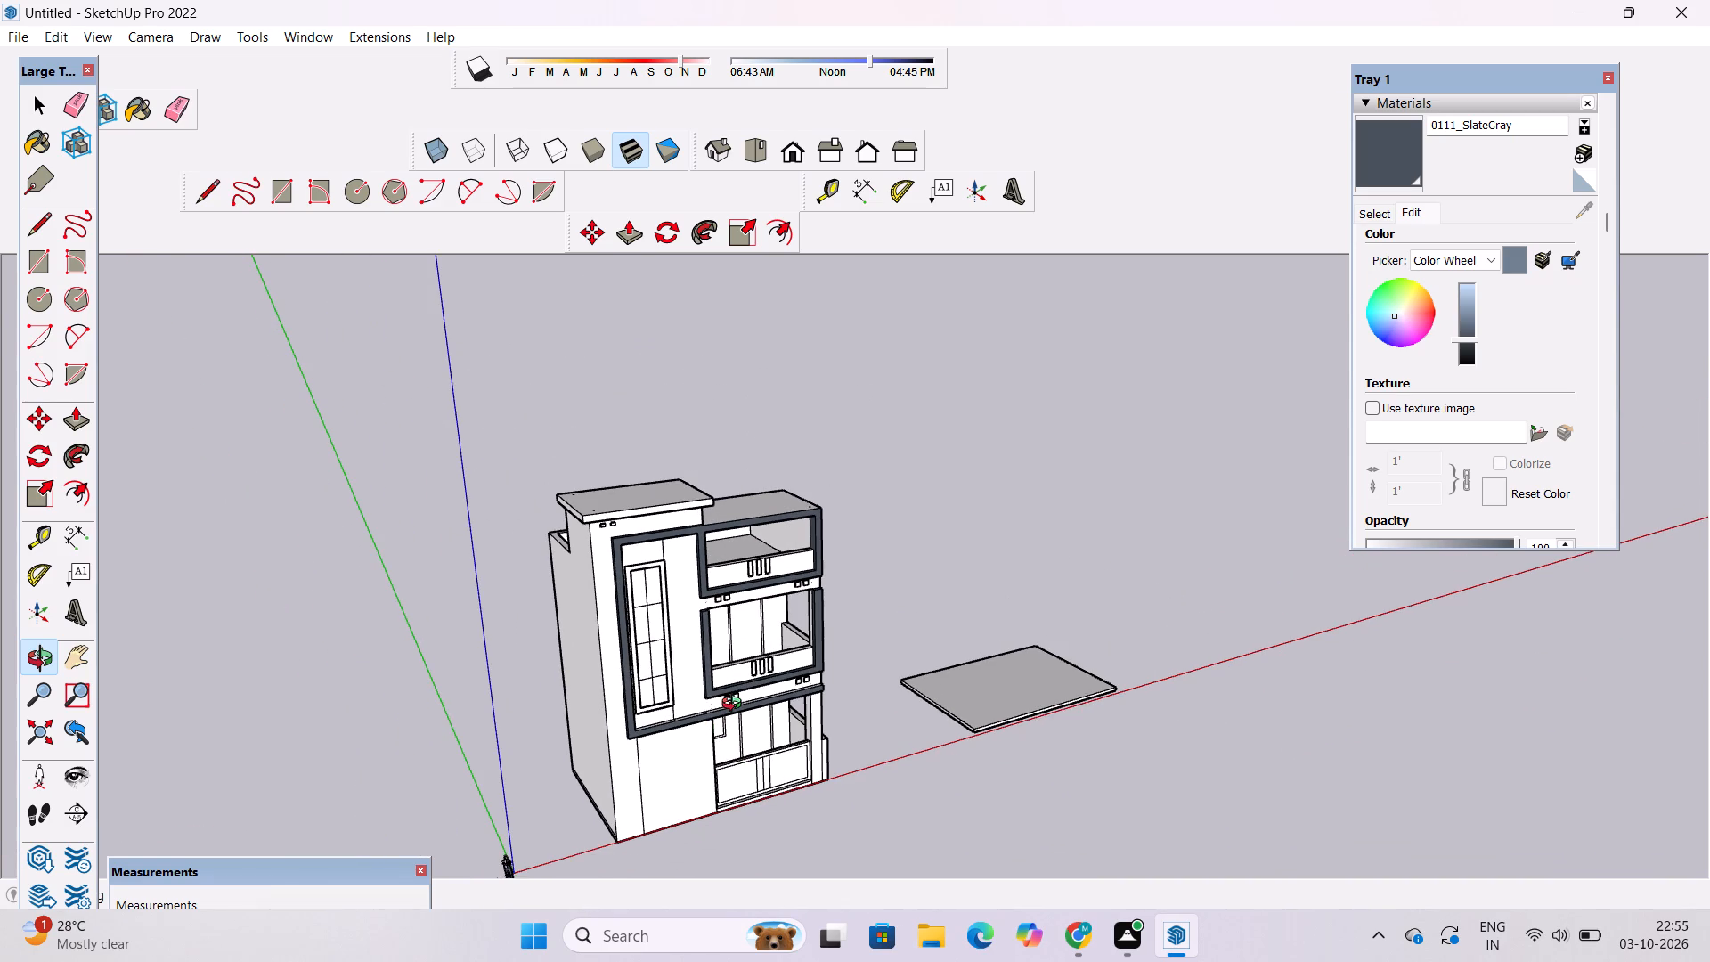
scroll(730, 710, "up", 1)
scroll(714, 717, "down", 4)
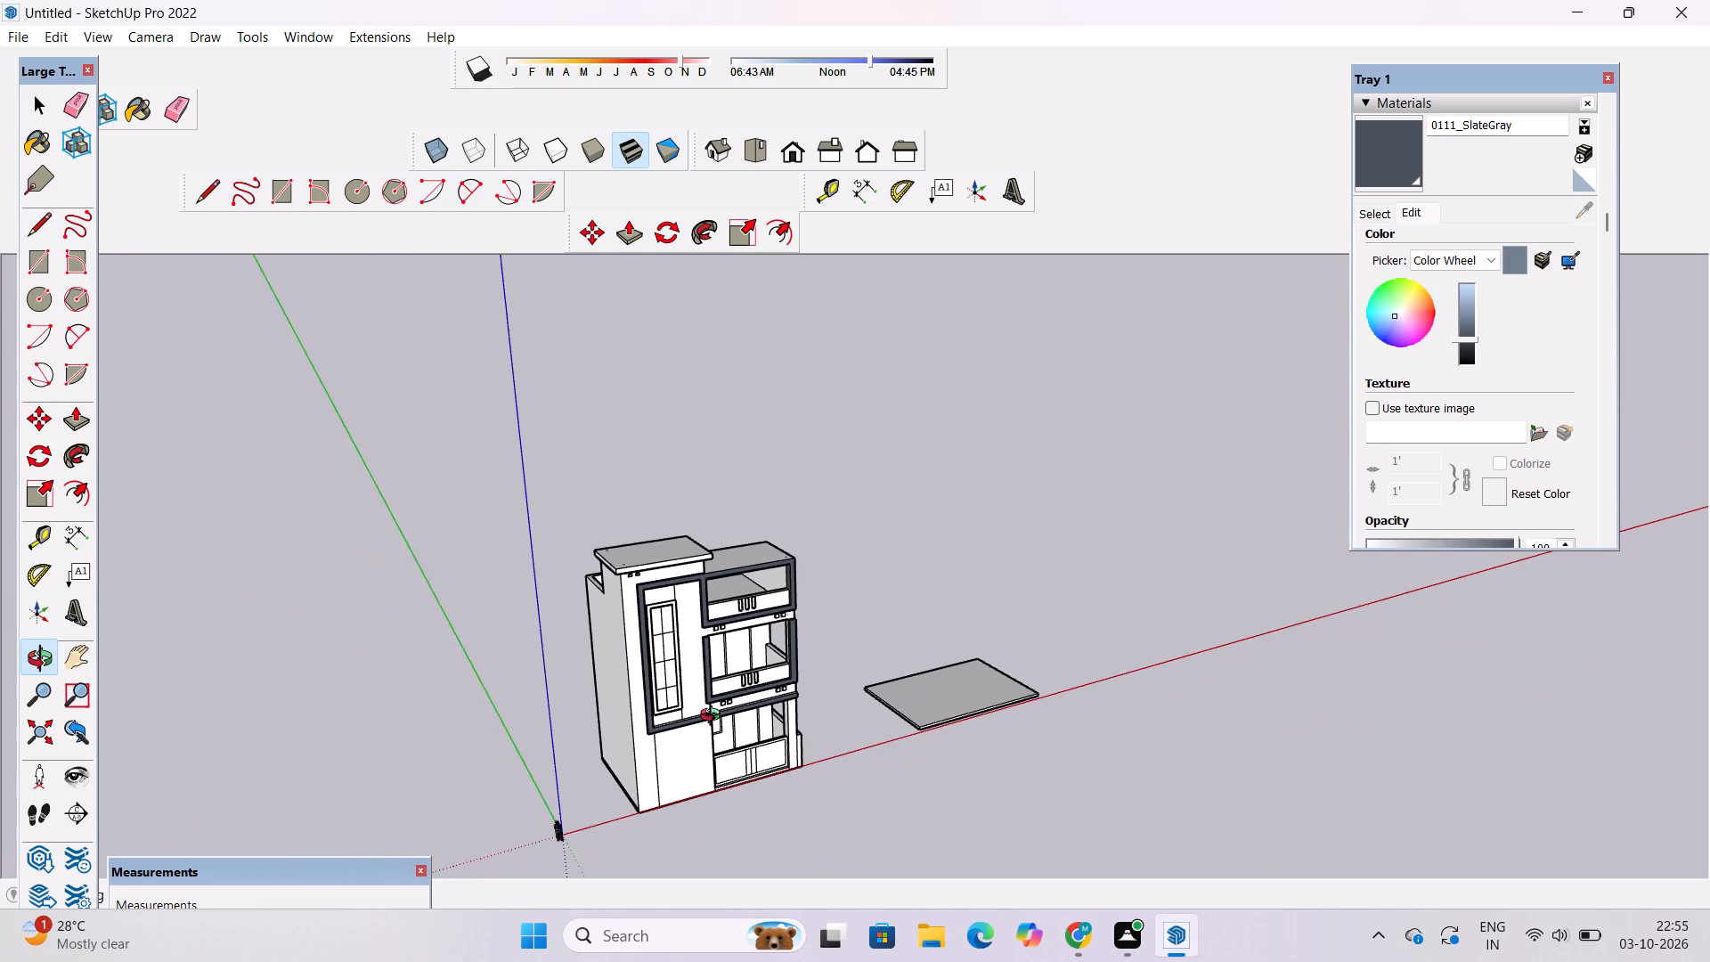
left_click_drag(793, 724, 748, 747, "shift")
left_click_drag(761, 771, 650, 759)
scroll(669, 726, "up", 4)
left_click_drag(685, 712, 684, 754, "shift")
left_click_drag(695, 765, 696, 707)
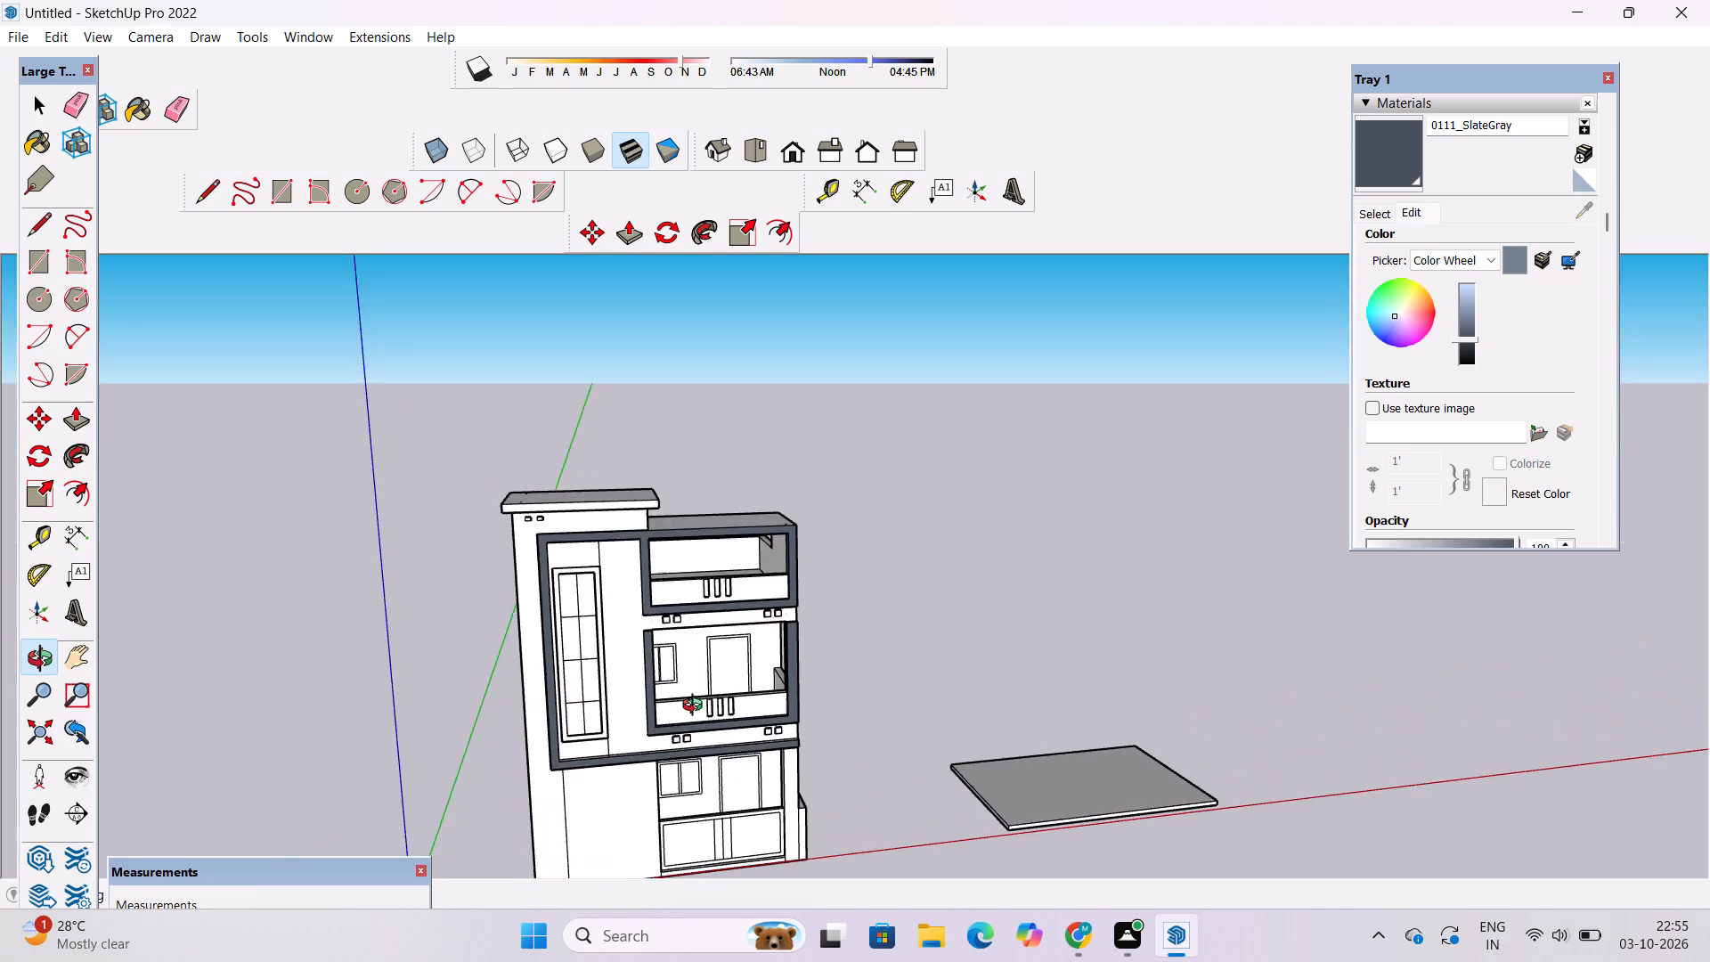
Examine the balcony and window-bay frames from the front, side and close up for leftover edges and unpainted faces.
left_click_drag(696, 707, 696, 661)
scroll(713, 731, "down", 6)
left_click_drag(737, 764, 737, 662, "shift")
left_click_drag(738, 646, 666, 708)
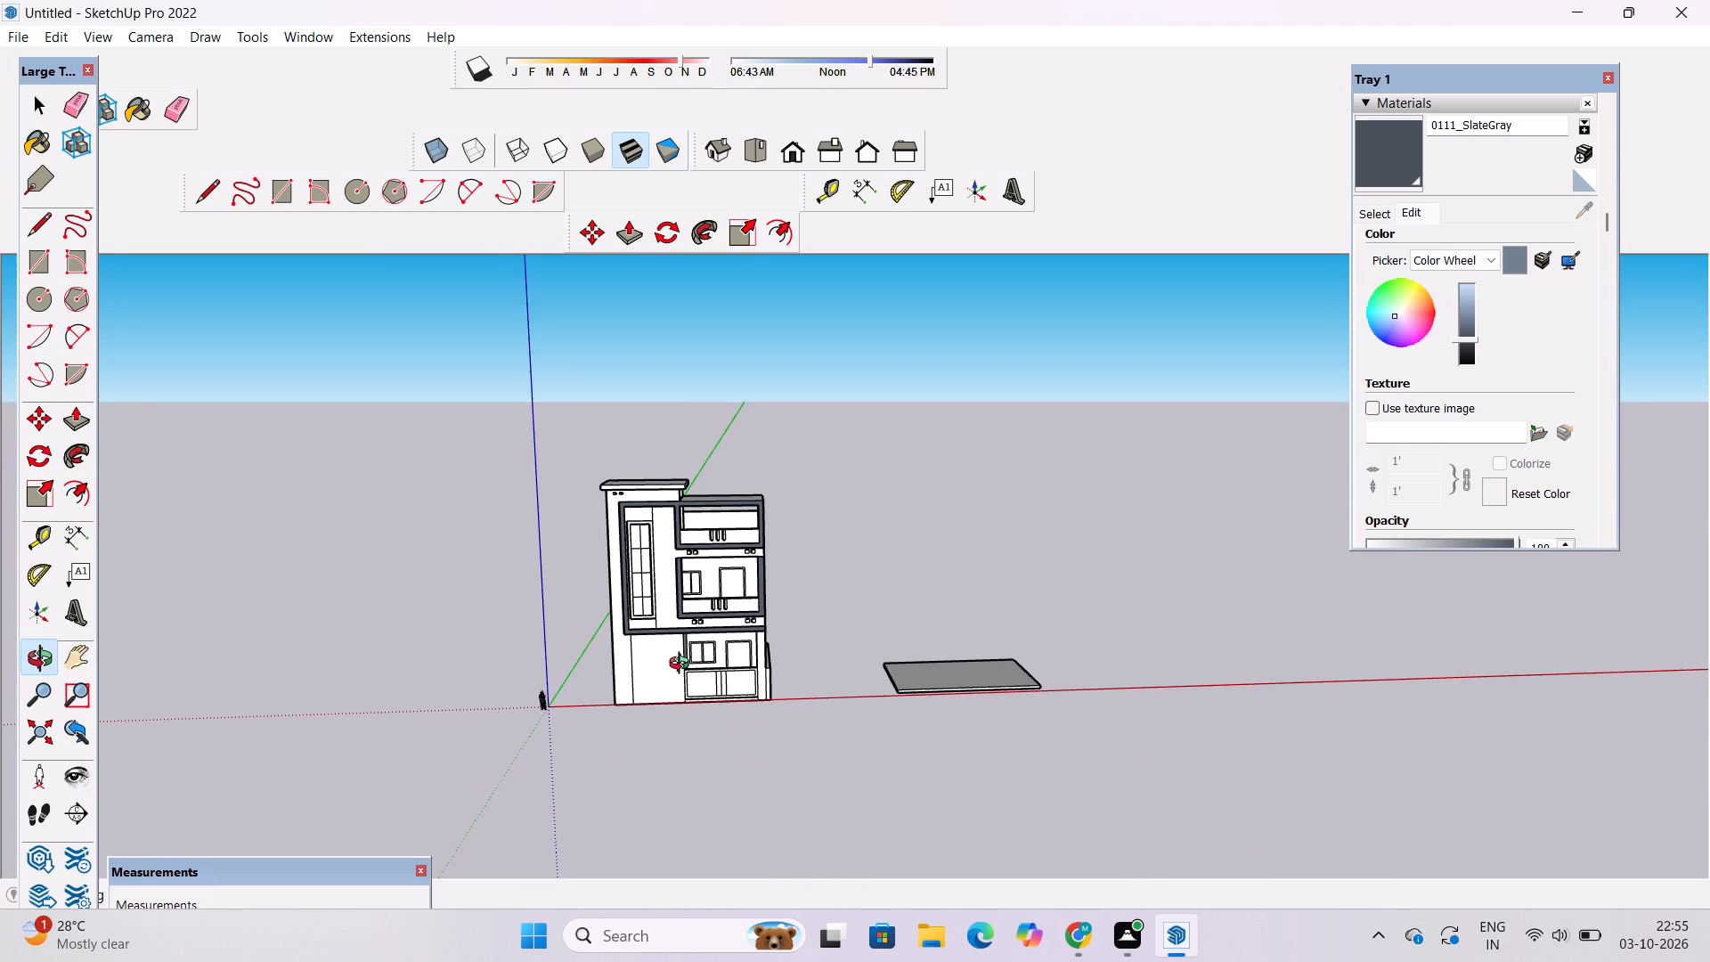
scroll(683, 665, "up", 8)
left_click_drag(661, 673, 603, 692, "shift")
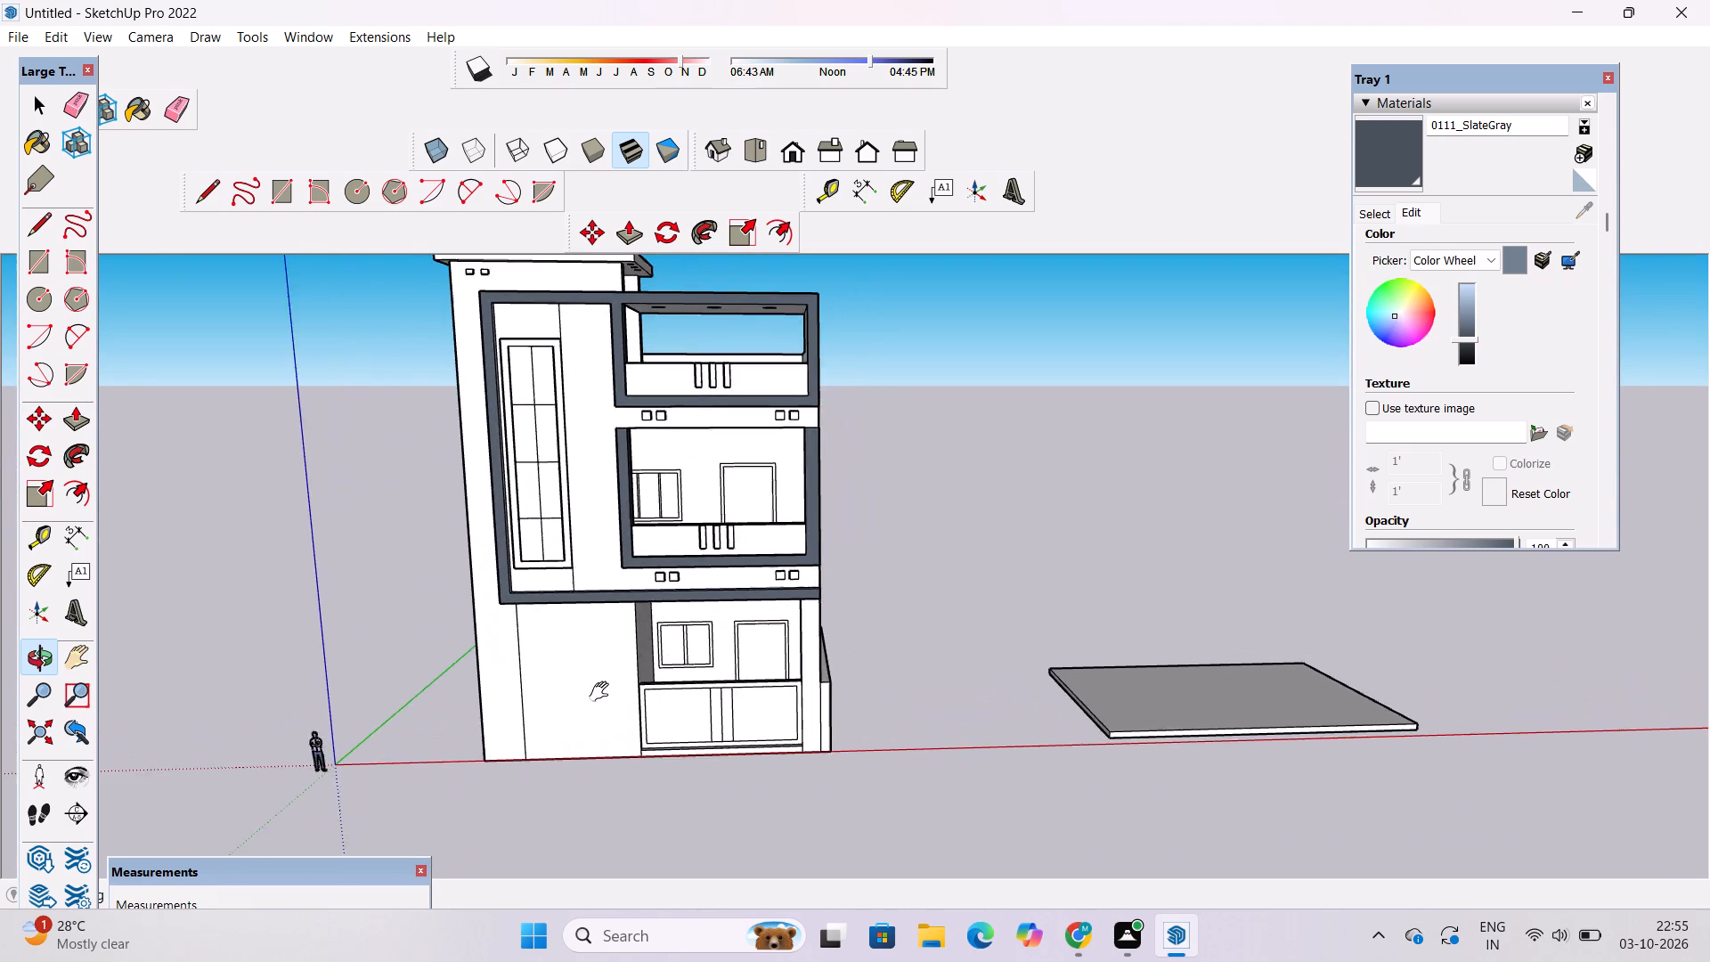
scroll(603, 692, "down", 4, "shift")
left_click_drag(597, 708, 855, 690)
scroll(859, 677, "down", 5)
left_click_drag(729, 713, 729, 664, "shift")
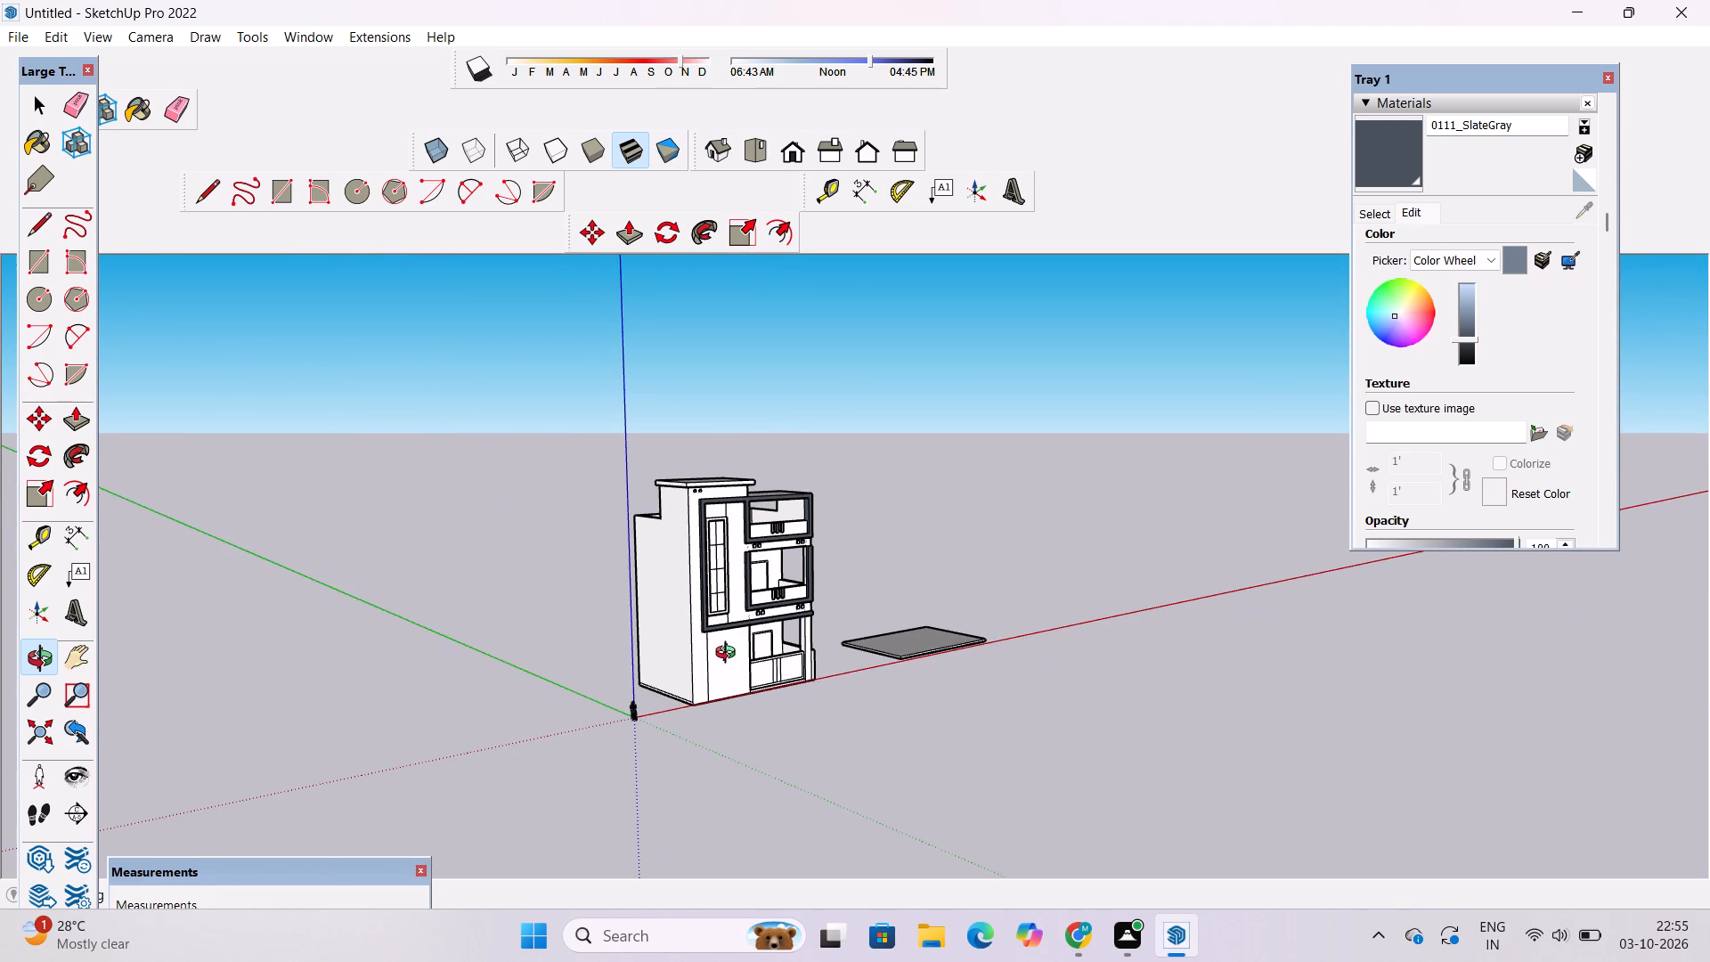
scroll(729, 655, "down", 6)
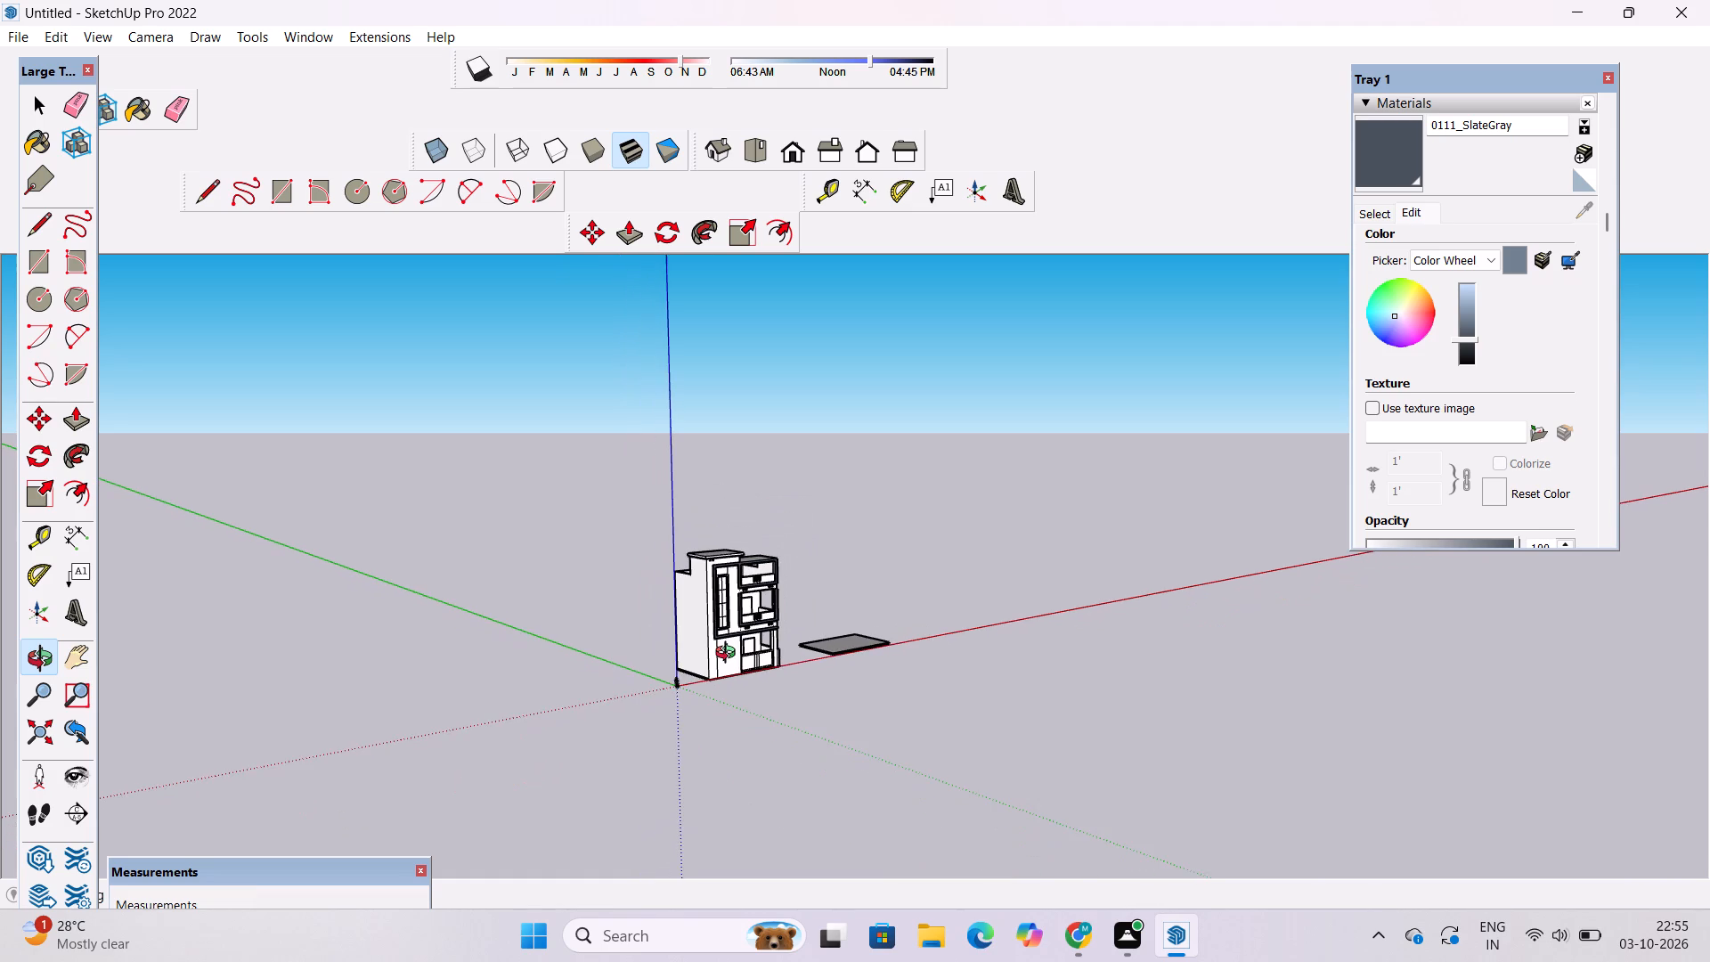
scroll(716, 627, "down", 8)
scroll(721, 626, "up", 11)
scroll(810, 688, "up", 6)
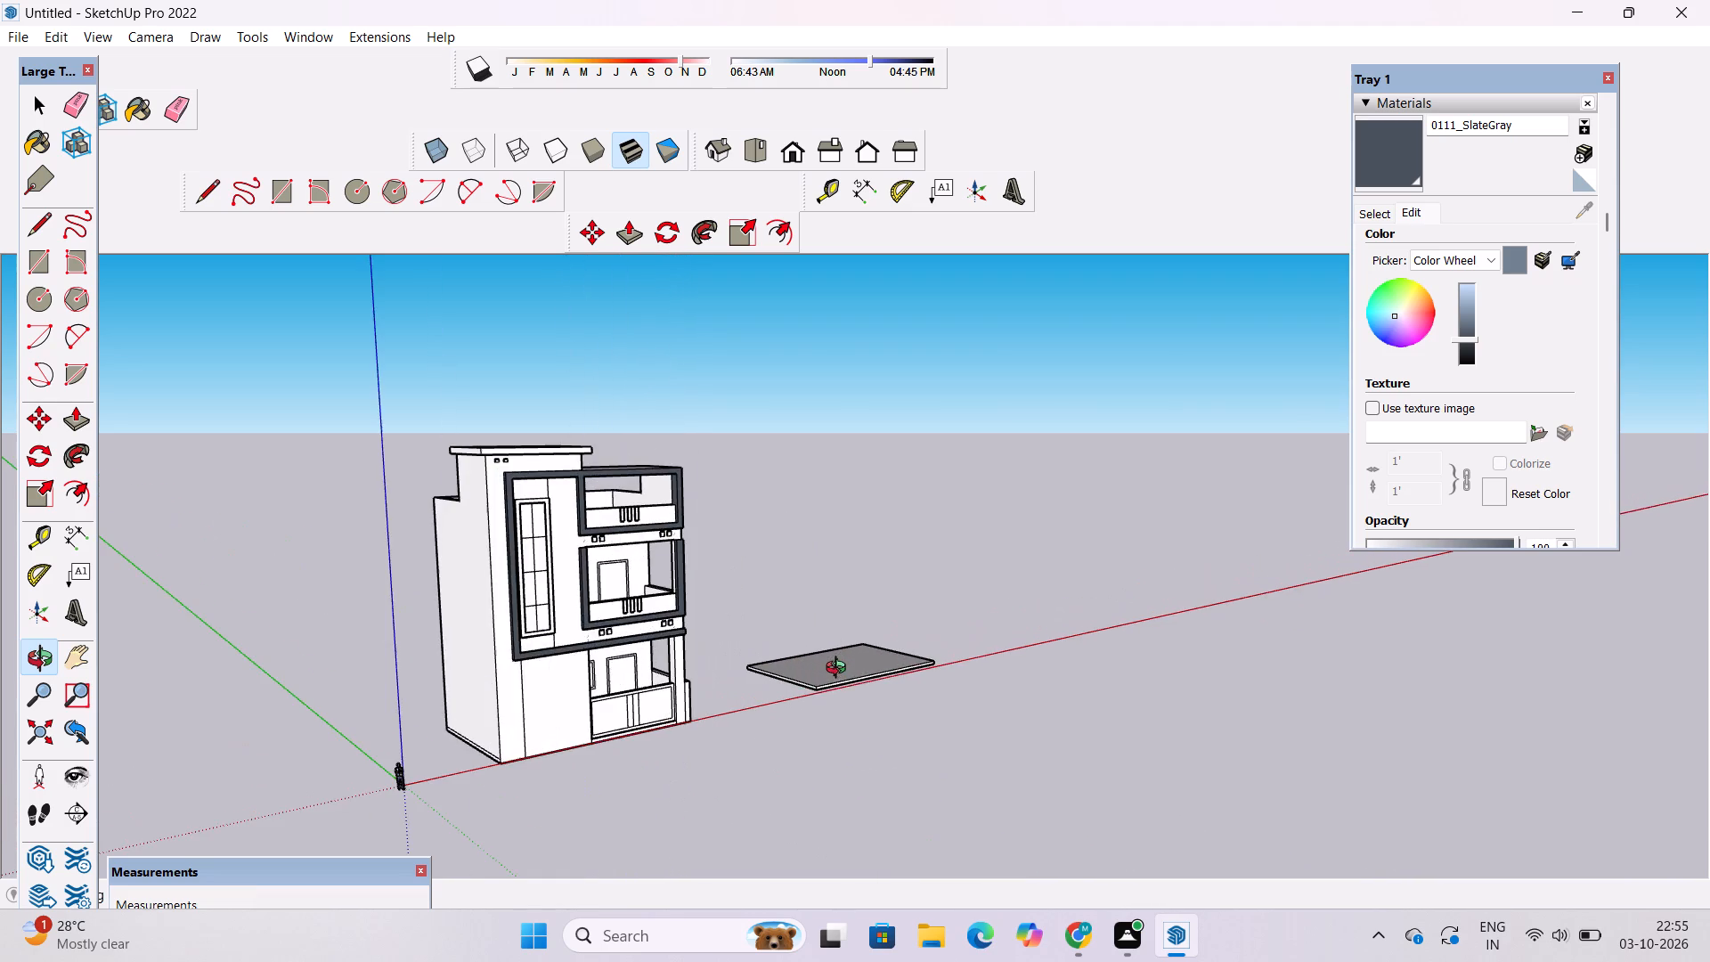
scroll(616, 536, "up", 3)
scroll(642, 381, "up", 5)
scroll(631, 444, "down", 3)
left_click_drag(679, 493, 610, 507)
left_click_drag(591, 526, 595, 501, "shift")
left_click_drag(547, 448, 548, 481, "shift")
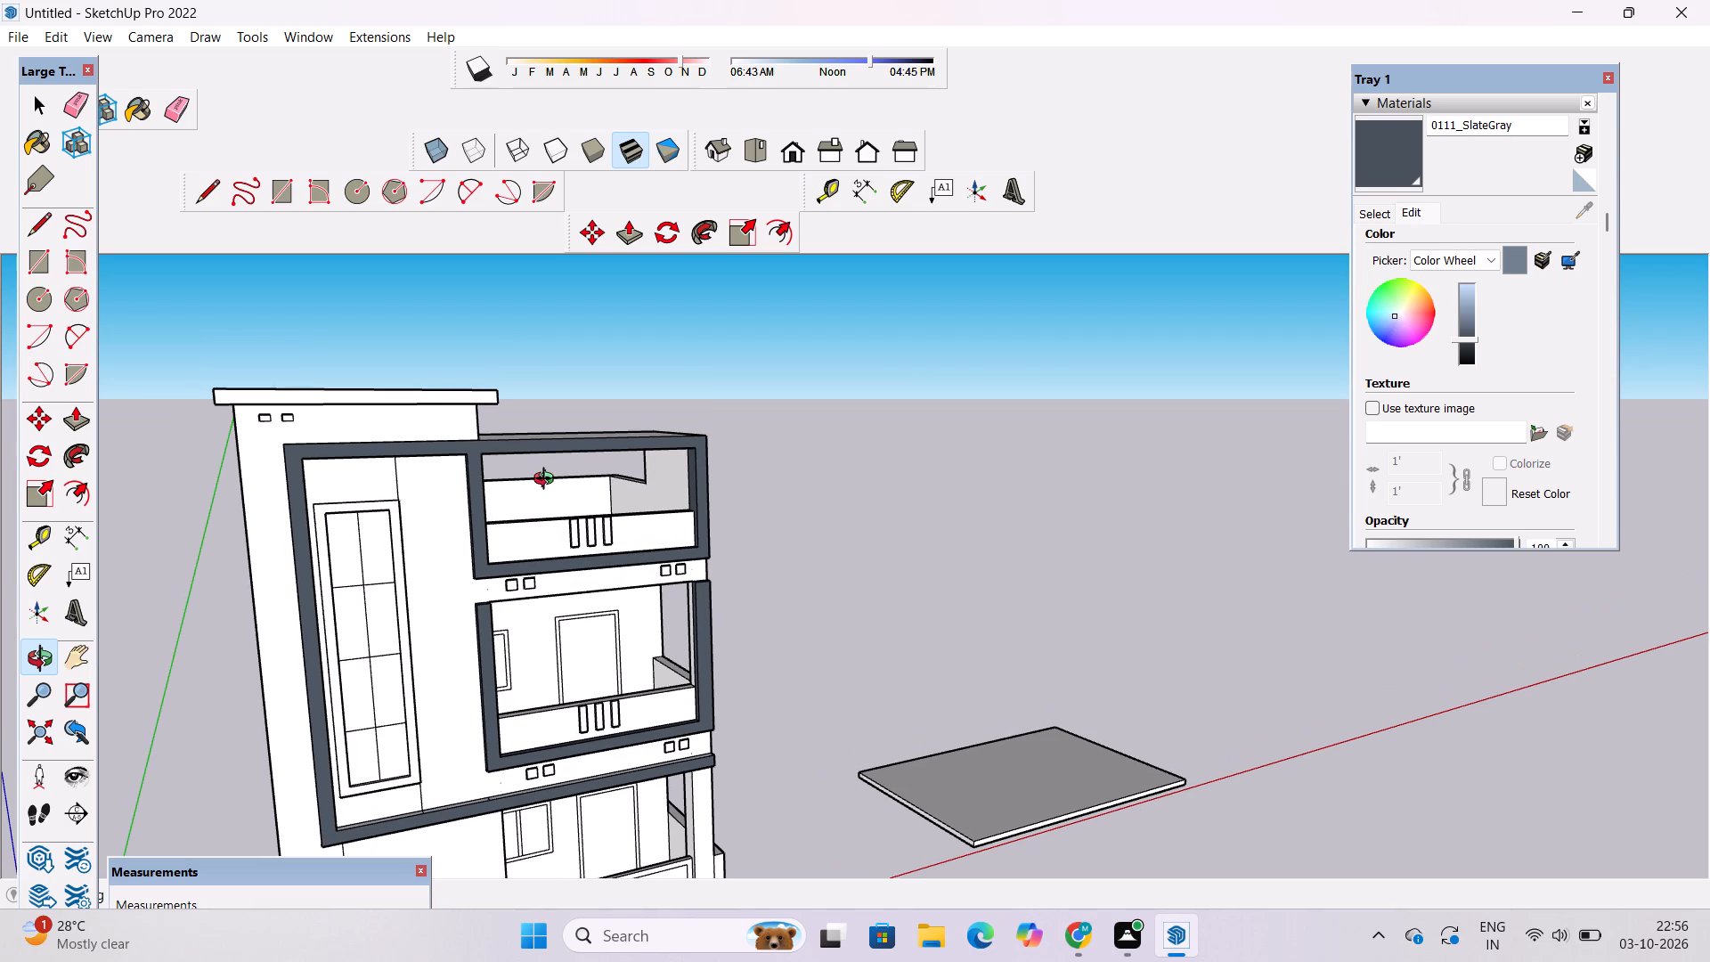
scroll(769, 449, "down", 5)
scroll(782, 583, "up", 4)
left_click_drag(782, 583, 703, 604)
left_click_drag(643, 602, 712, 587)
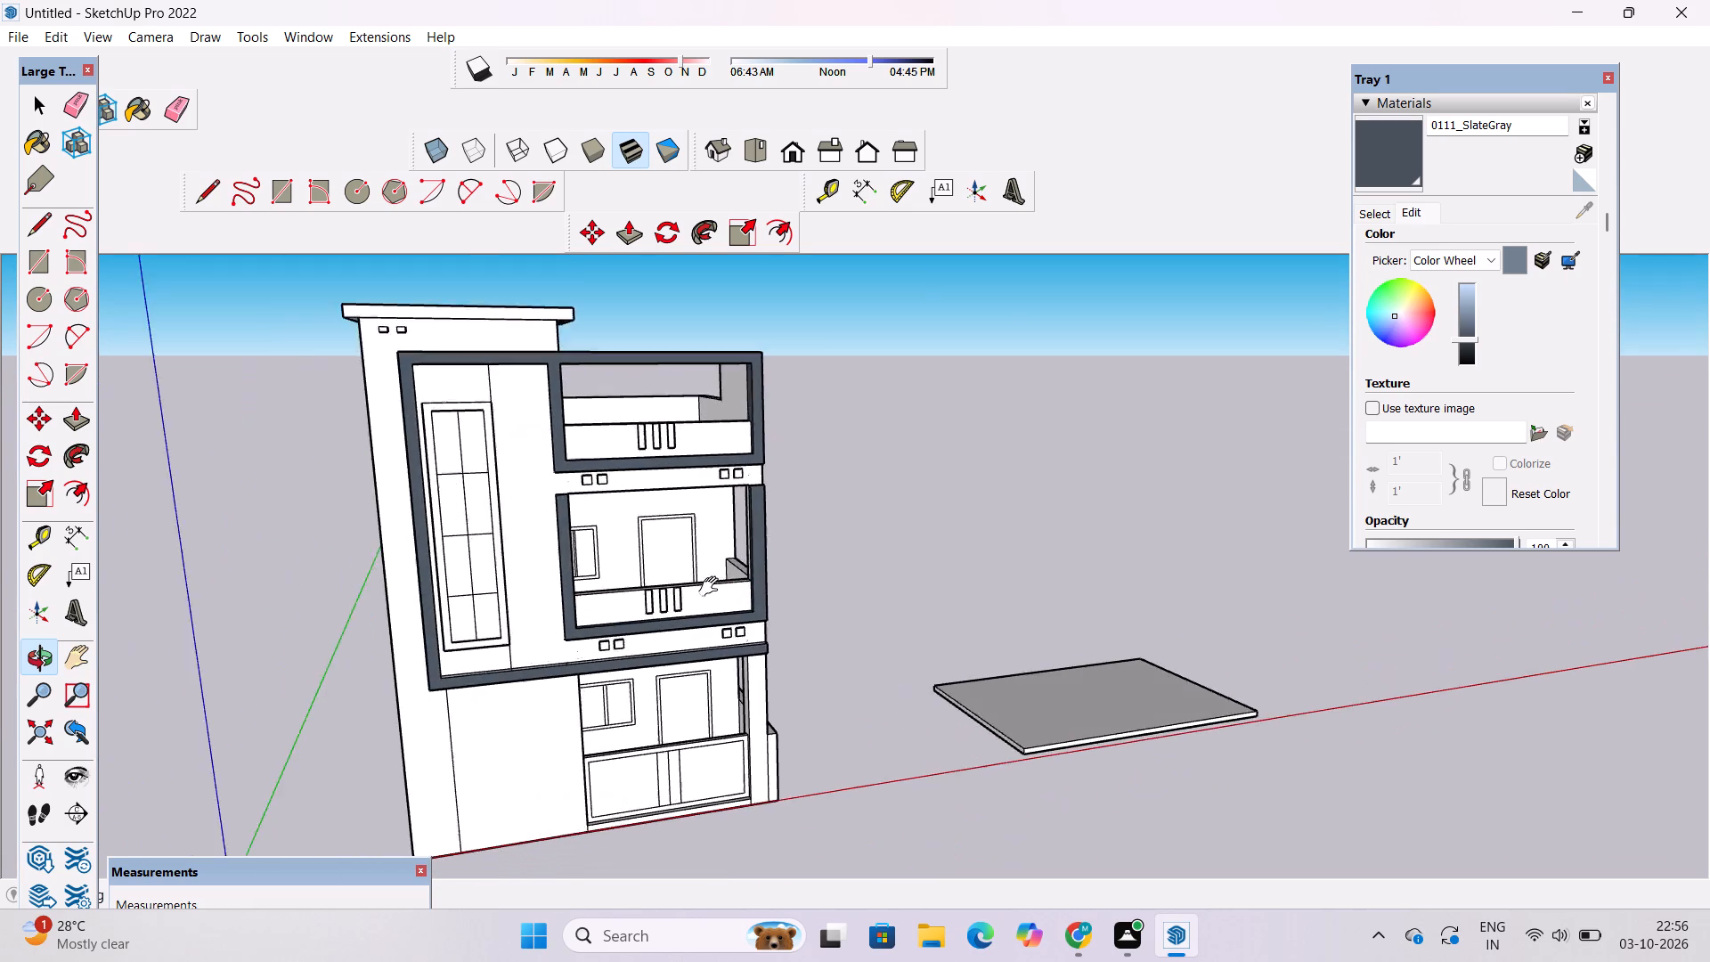
left_click_drag(712, 587, 949, 550)
scroll(1032, 469, "up", 9)
left_click_drag(846, 582, 1225, 541)
left_click_drag(1191, 565, 1004, 574)
scroll(1003, 575, "down", 4)
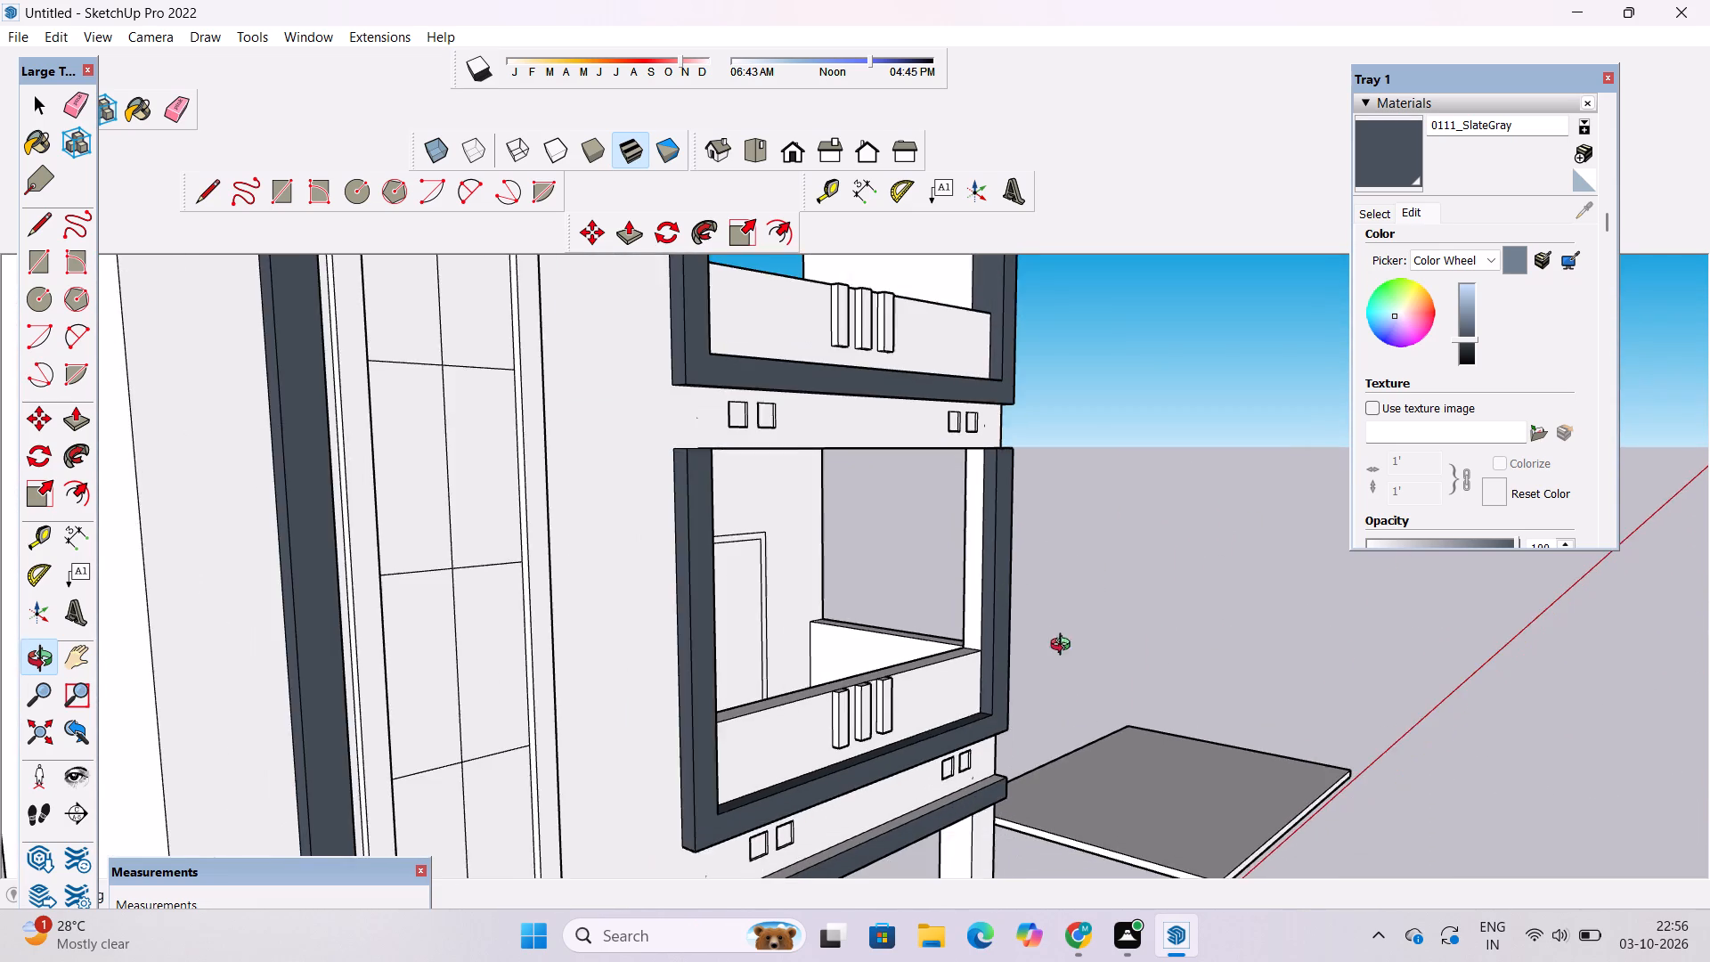
left_click_drag(1064, 658, 1005, 617, "shift")
left_click_drag(991, 687, 884, 670)
scroll(884, 645, "down", 4)
left_click_drag(998, 765, 934, 871)
Erase the two short edges dividing the upper face of the window-bay frame's long bottom beam.
scroll(659, 748, "up", 4)
left_click_drag(633, 776, 778, 690, "shift")
left_click_drag(721, 747, 625, 771)
scroll(638, 729, "up", 5)
key("e")
scroll(676, 691, "up", 4)
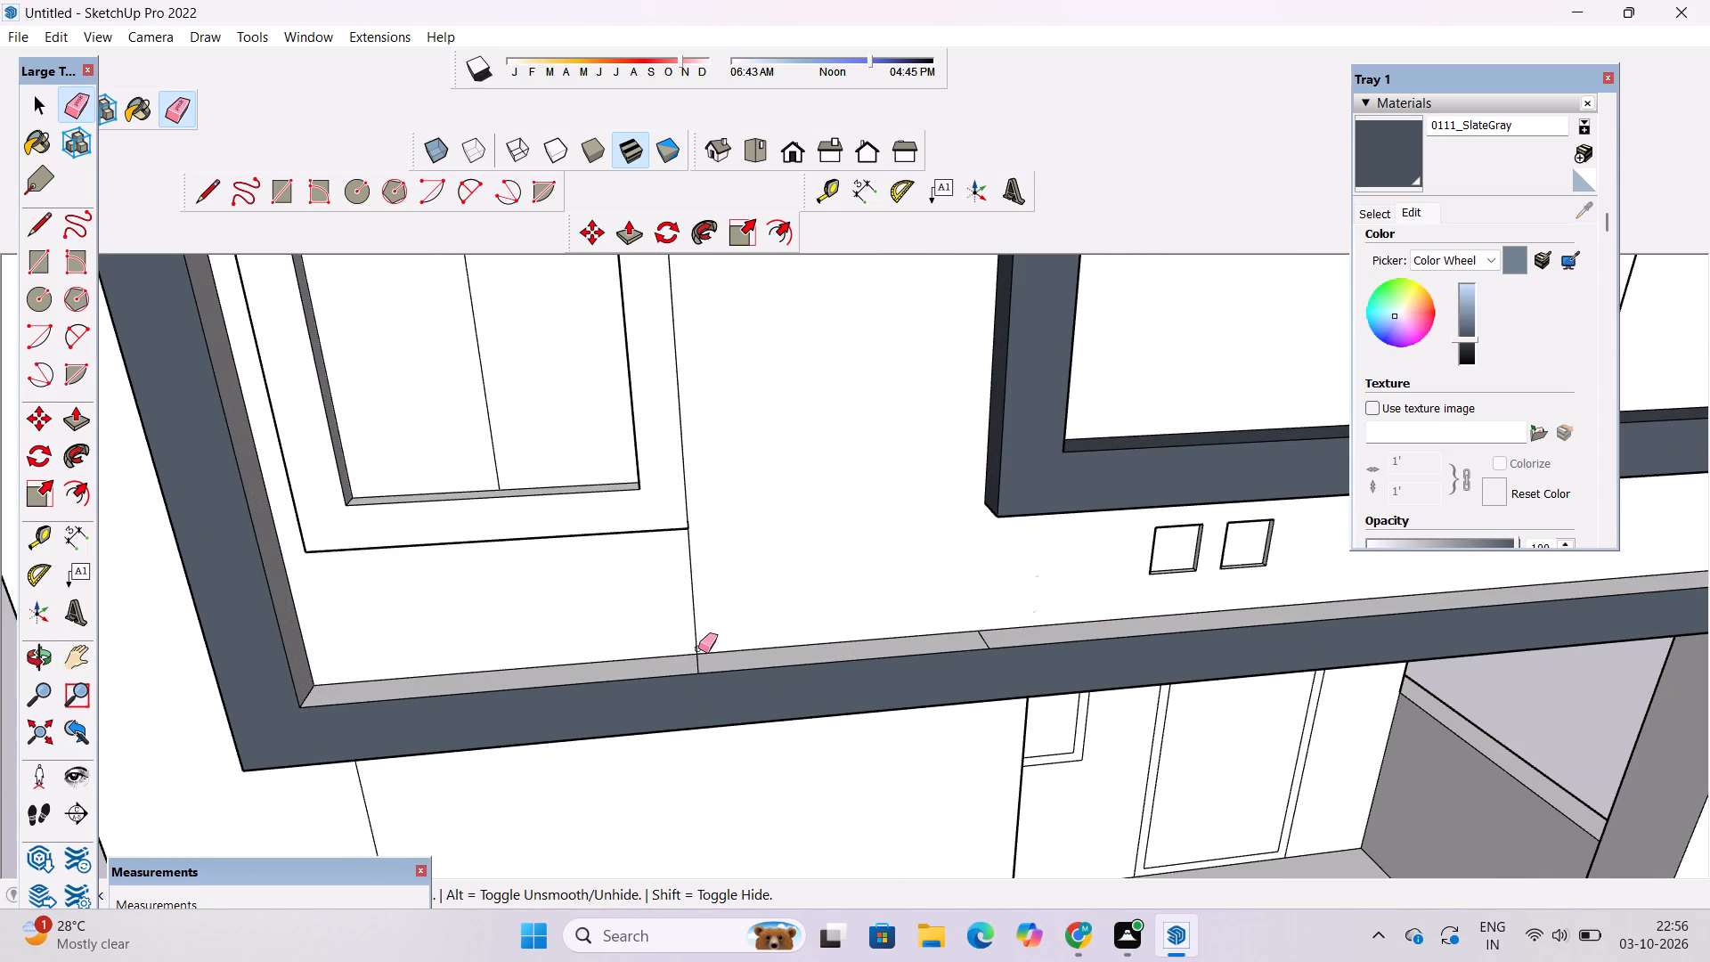
left_click(695, 665)
left_click(696, 664)
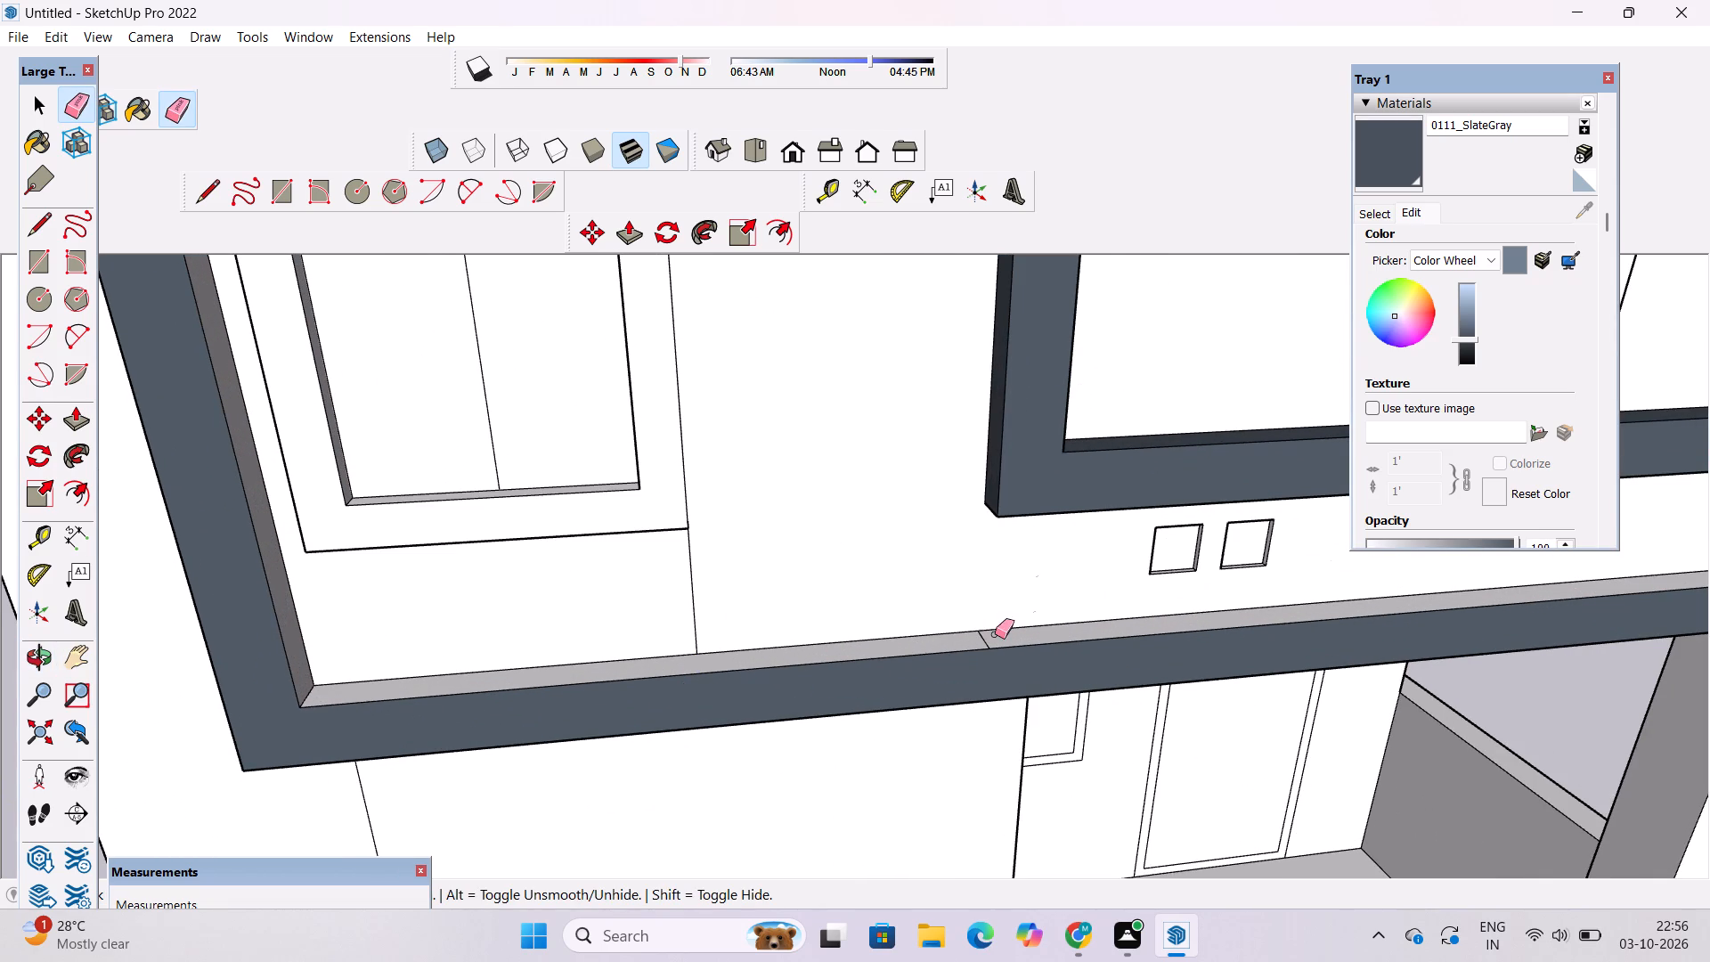
left_click(990, 639)
Paint the upper face of the window-bay frame's long bottom beam with the darkened SlateGray.
left_click(1393, 153)
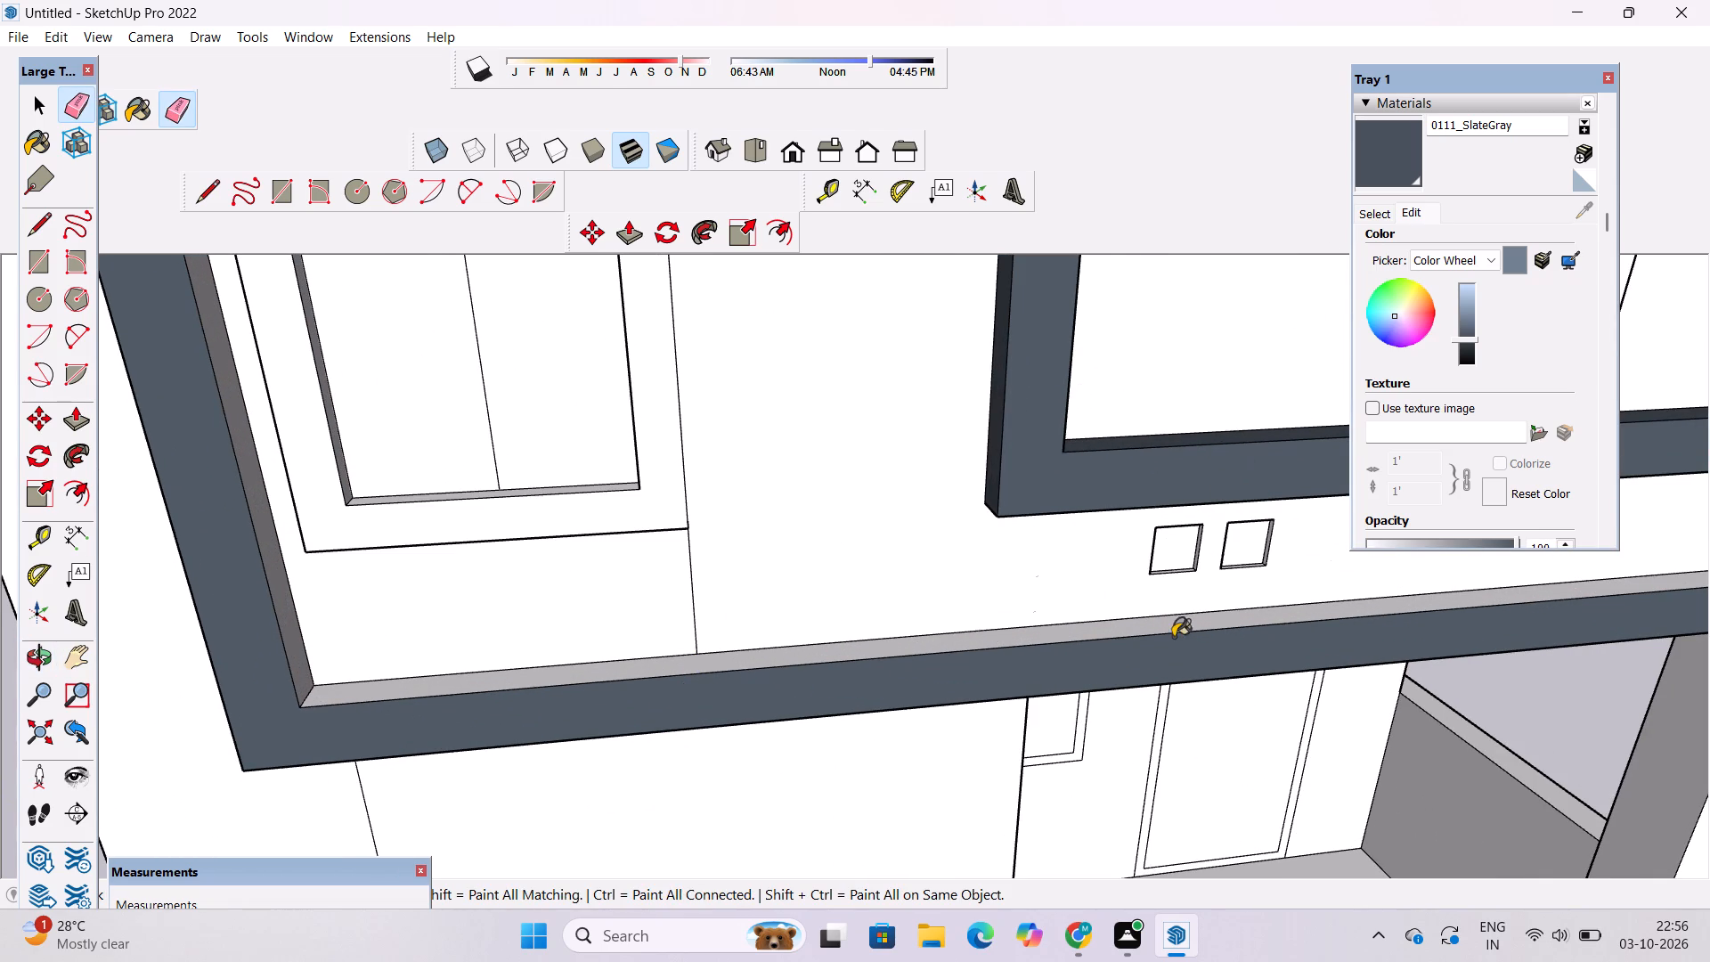
left_click(1161, 623)
Examine the house front from below and from a distance for parts still lacking the slate-gray finish.
key("o")
scroll(1000, 606, "down", 7)
scroll(1000, 606, "up", 1)
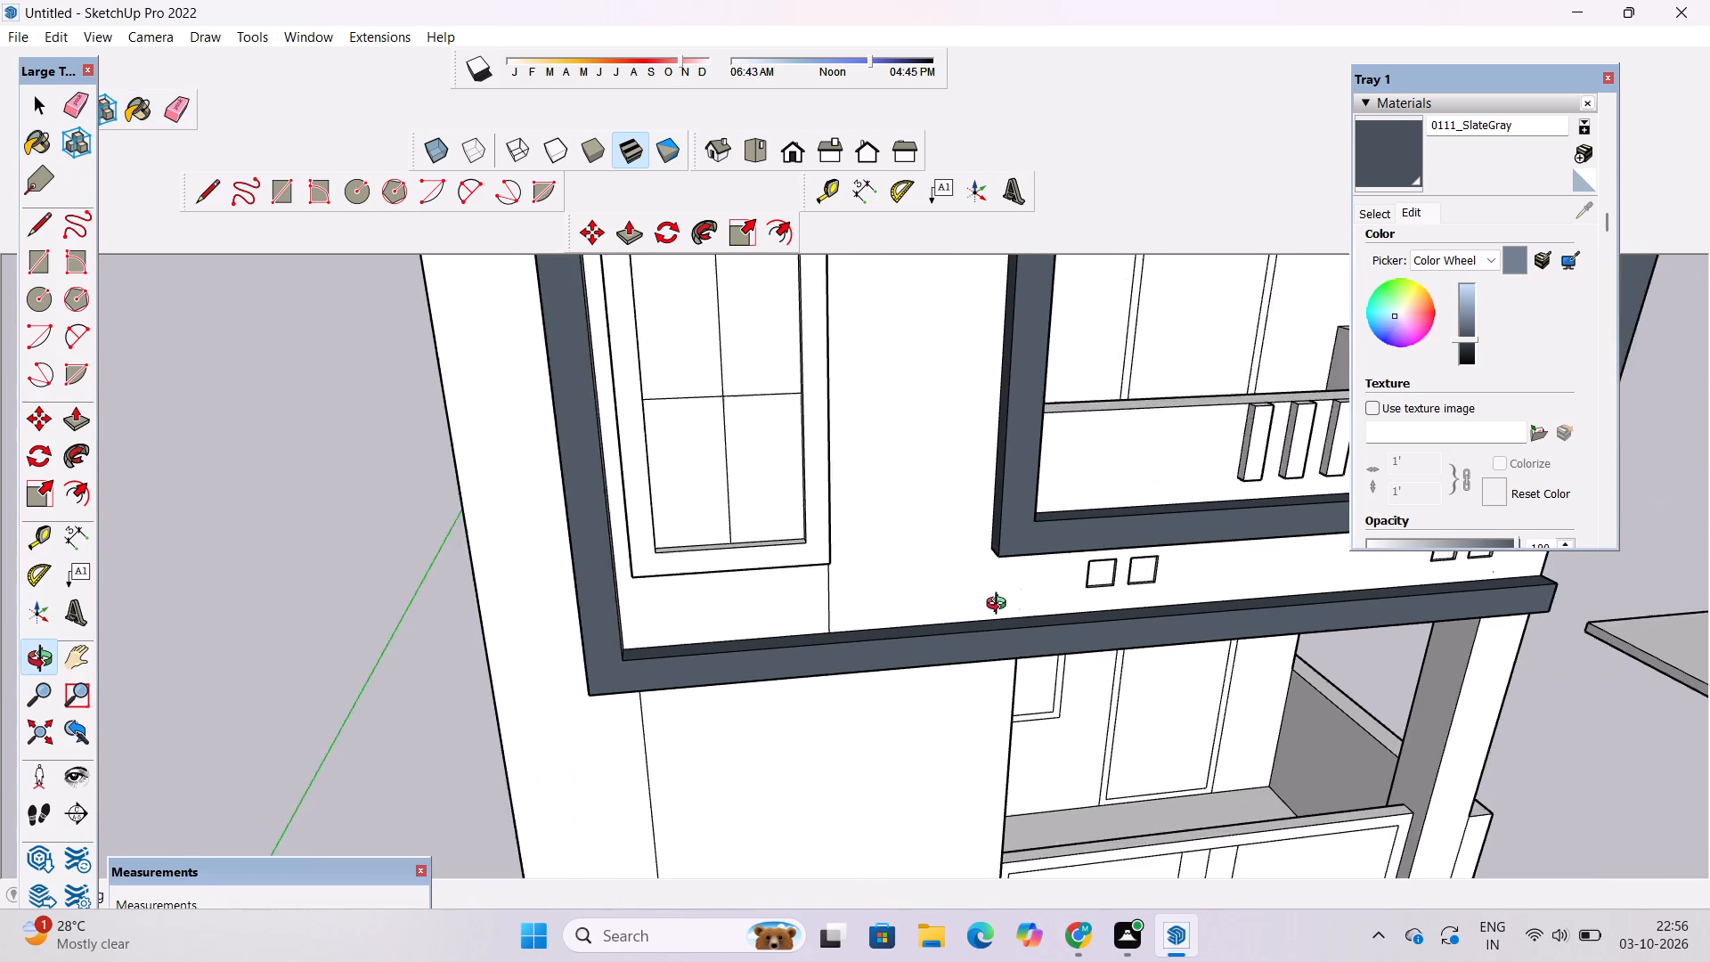
scroll(1000, 606, "down", 4)
left_click_drag(940, 788, 936, 605)
scroll(936, 587, "down", 3)
left_click_drag(946, 619, 922, 741, "shift")
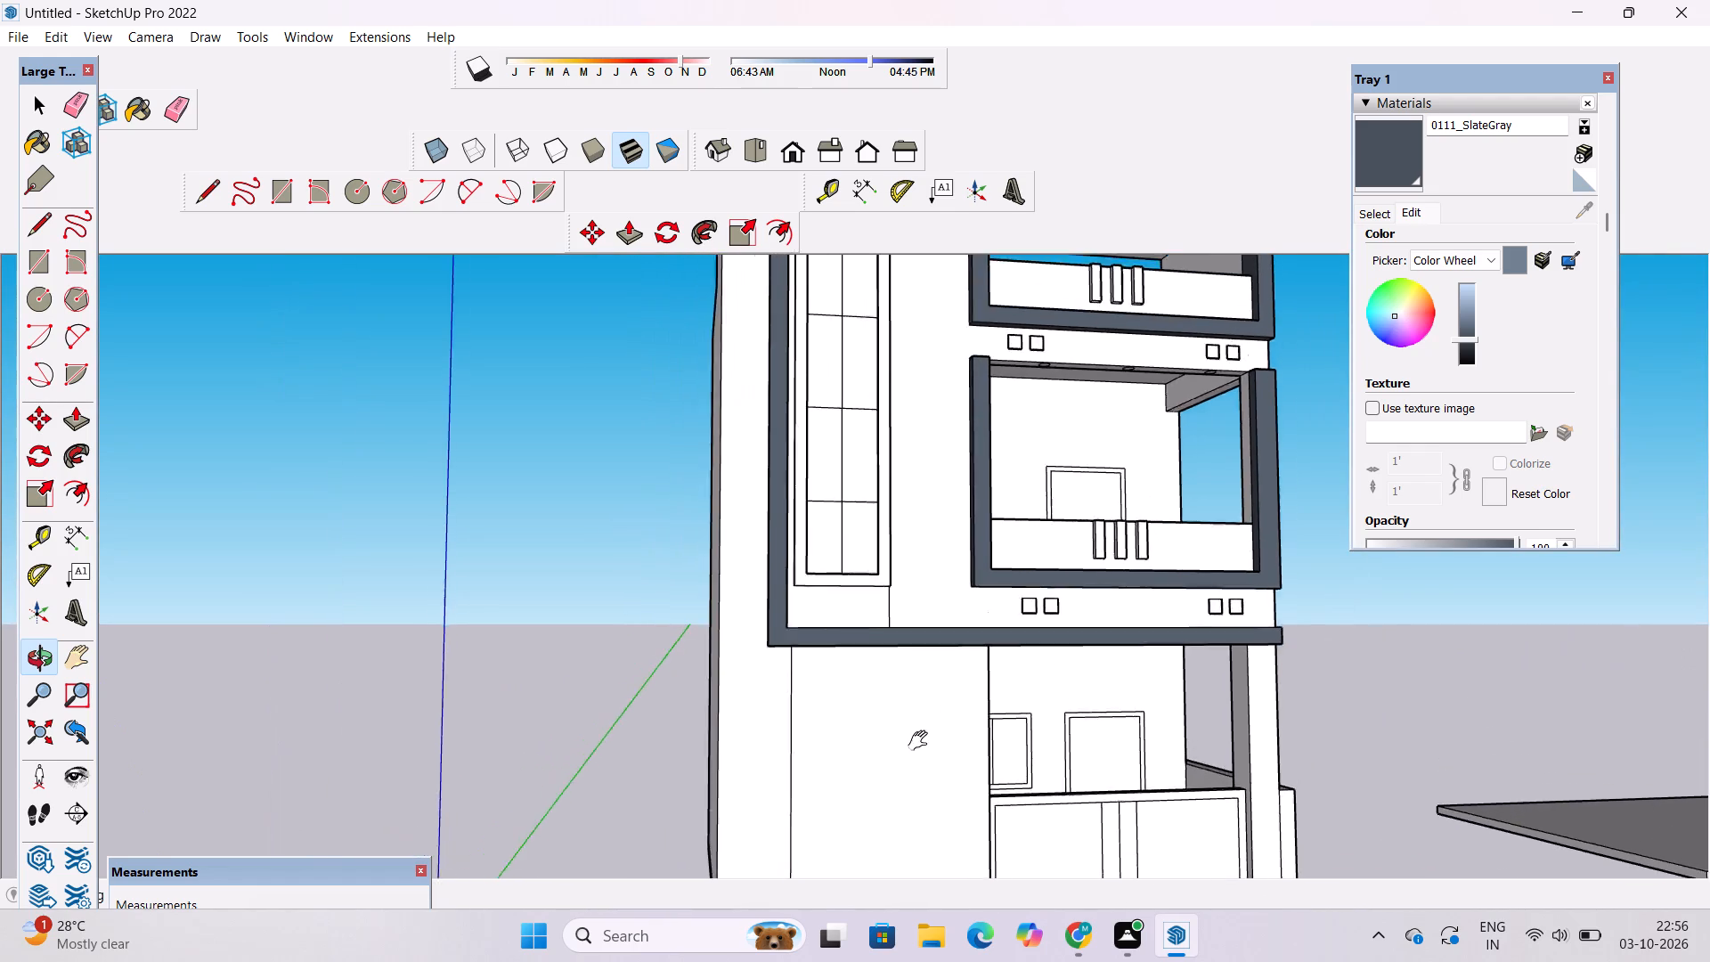
left_click_drag(922, 741, 919, 746, "shift")
scroll(913, 674, "down", 4)
left_click_drag(955, 676, 840, 623, "shift")
left_click_drag(814, 621, 807, 664, "shift")
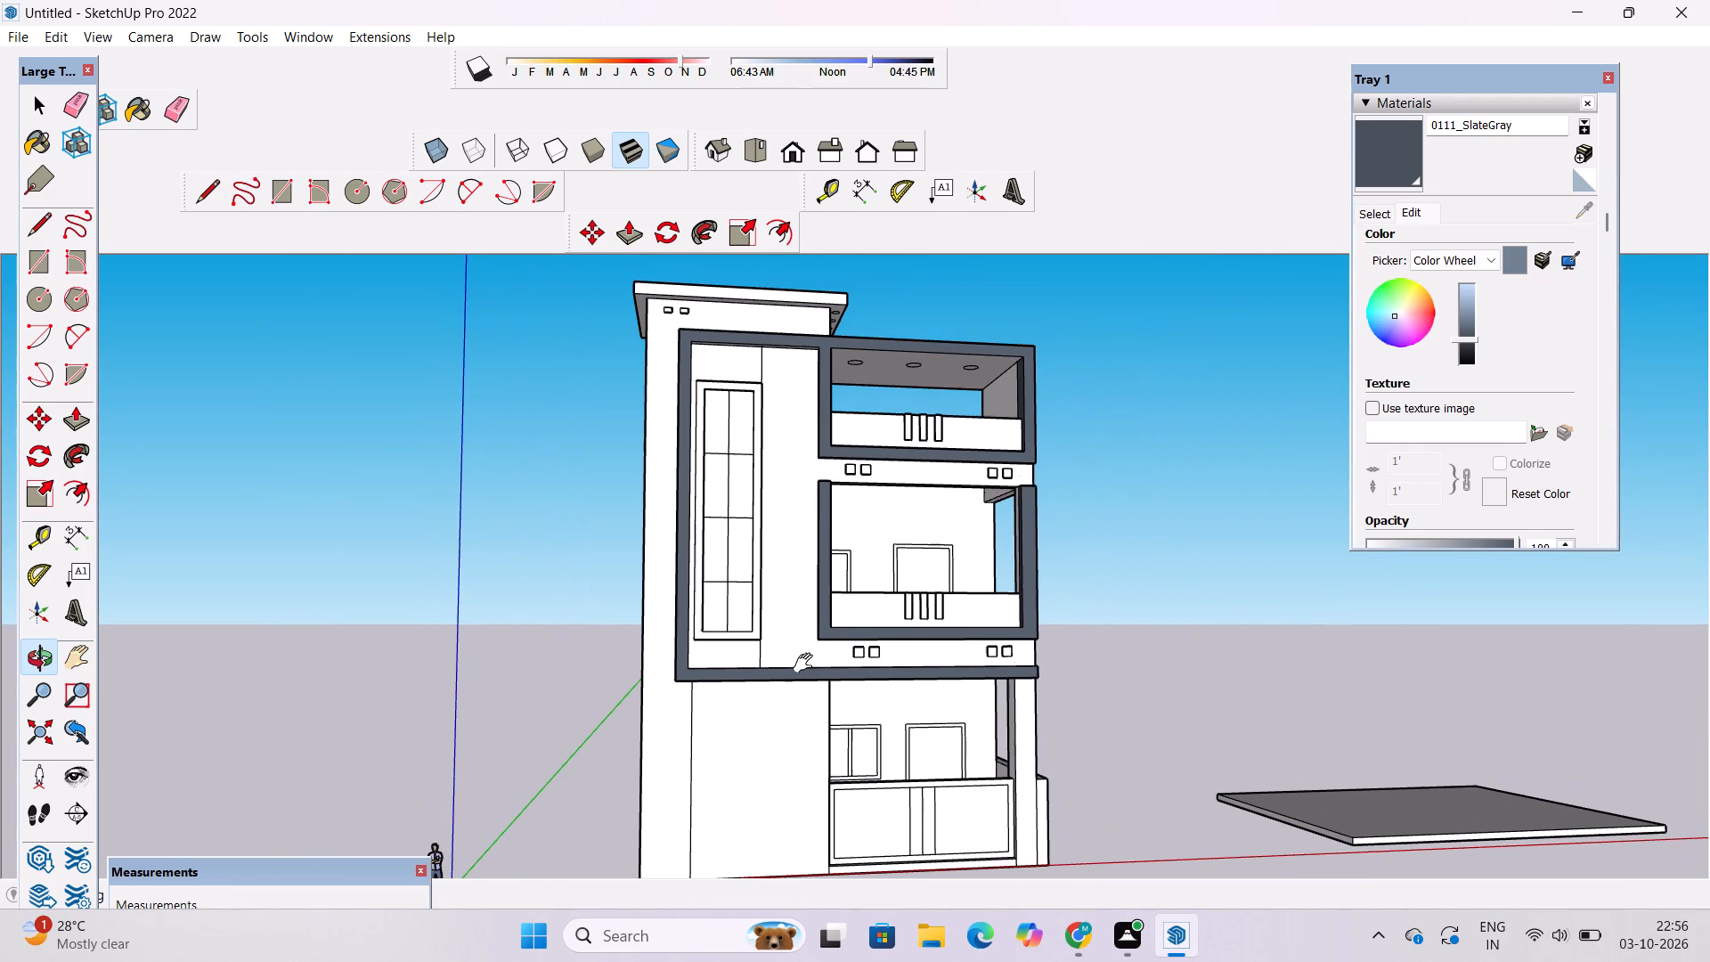
scroll(779, 640, "down", 4)
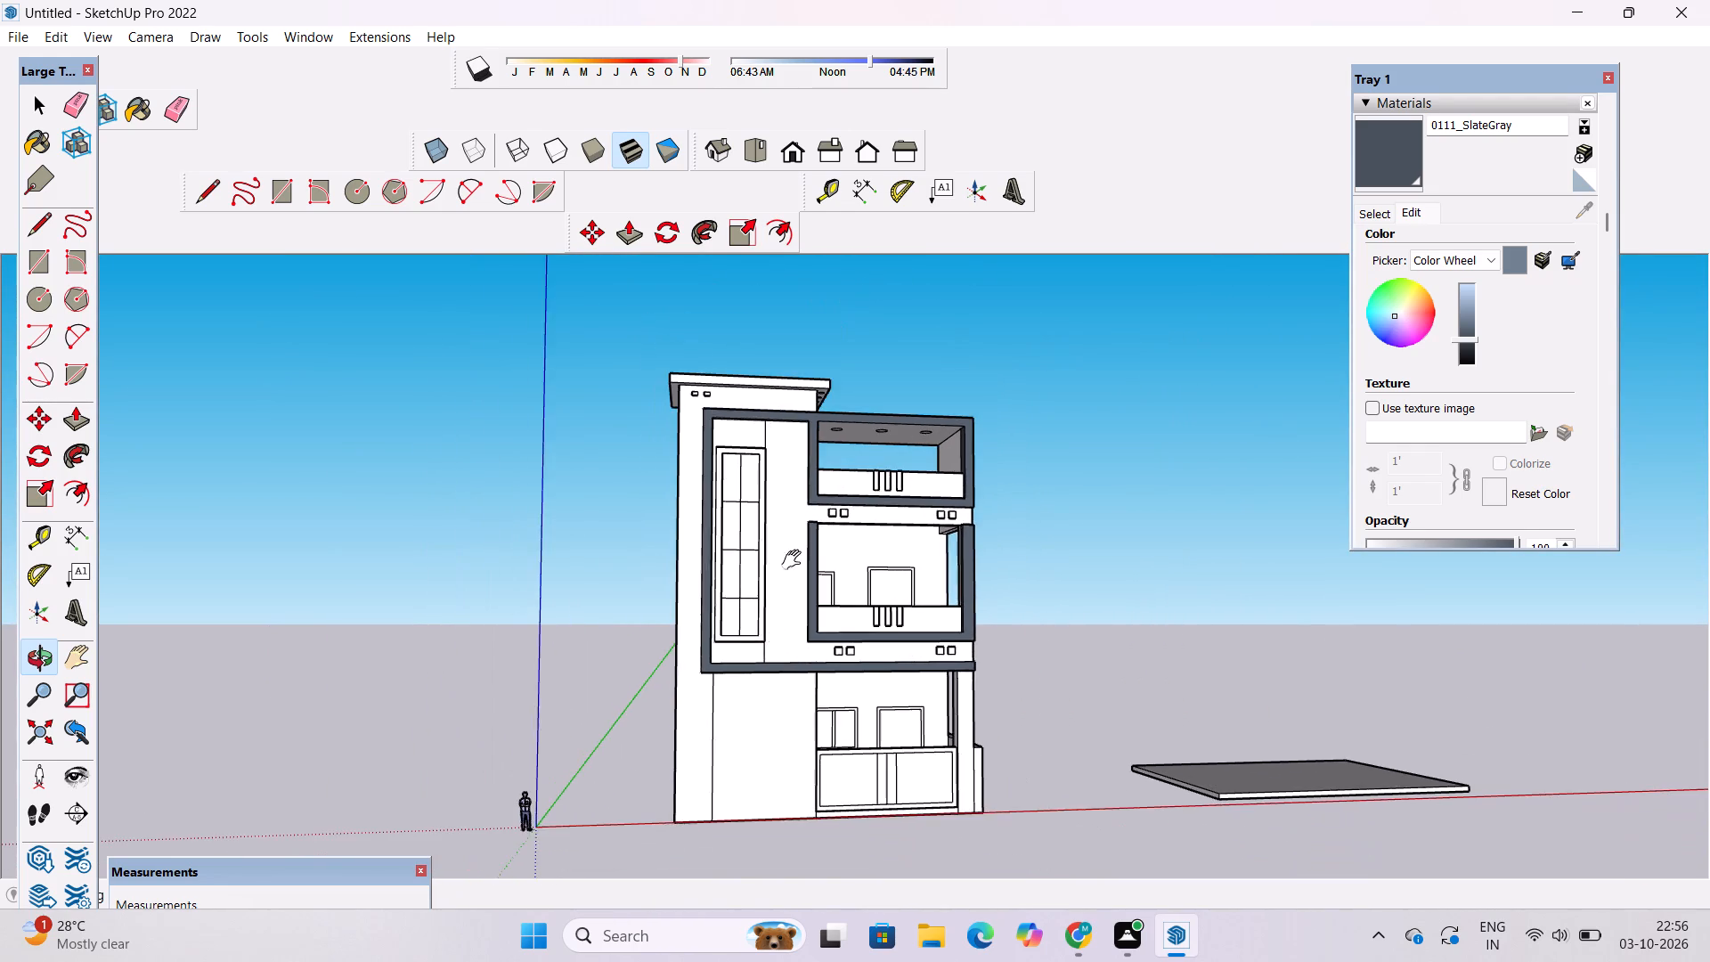
Paint the front edge of the tower's roof slab and its end face above the balconies with the darkened SlateGray.
left_click_drag(802, 597, 816, 820, "shift")
scroll(803, 623, "up", 9)
left_click_drag(901, 628, 784, 574)
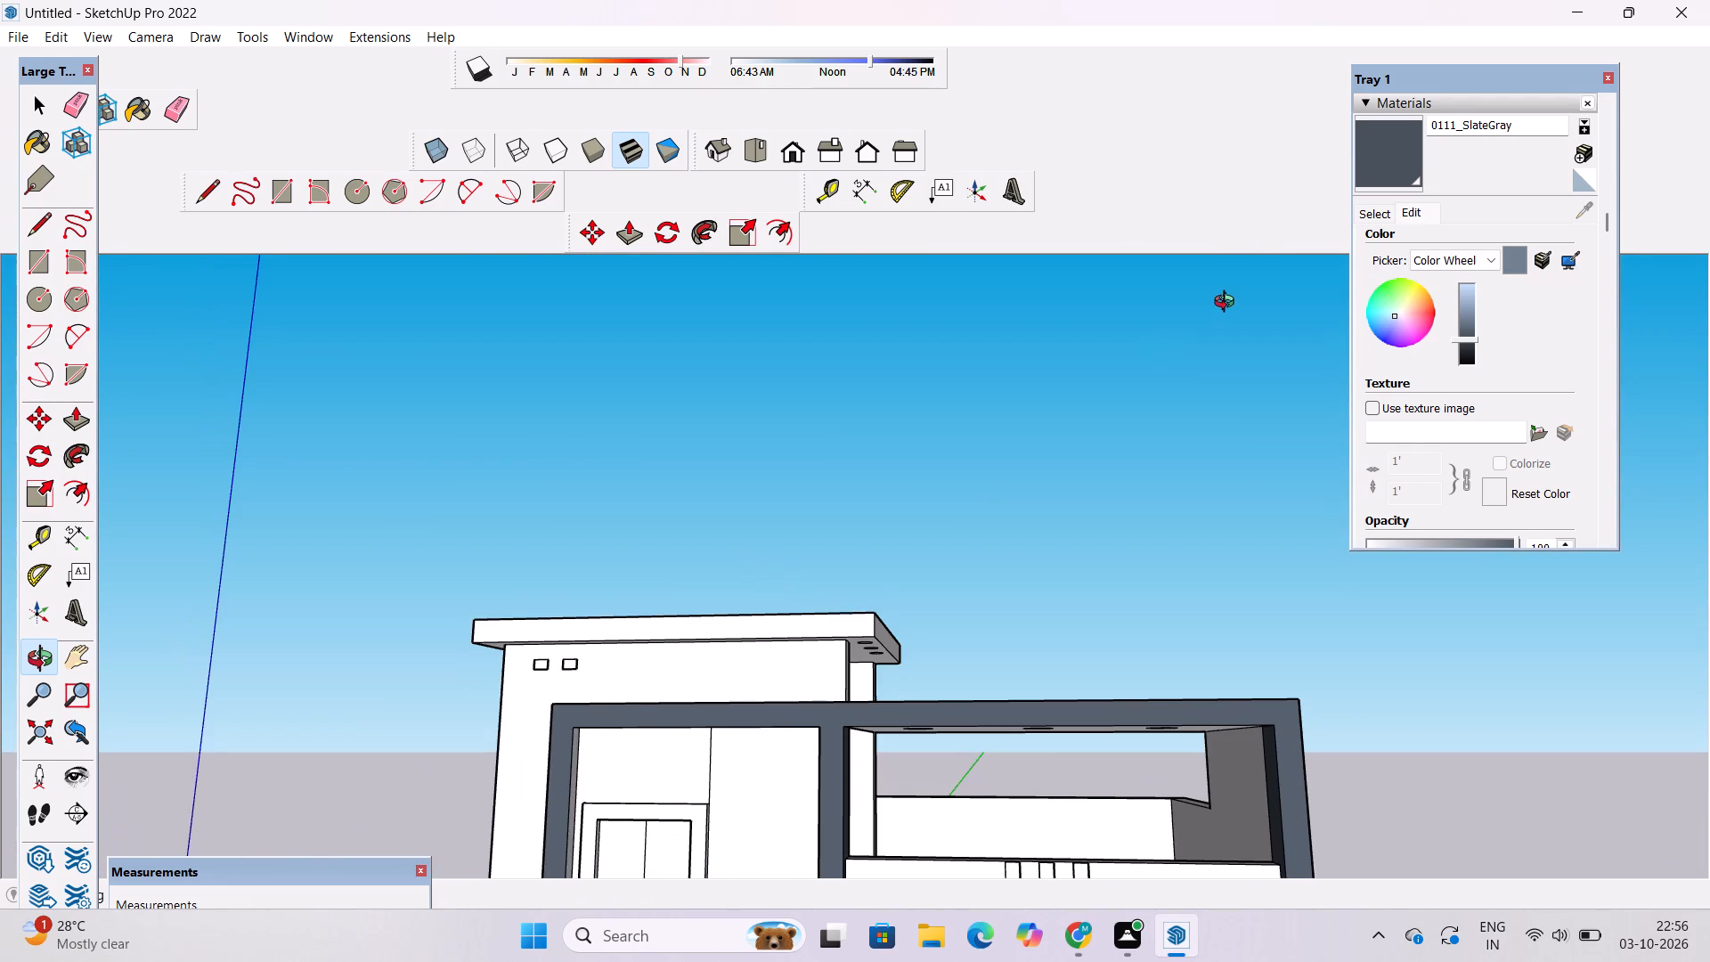
left_click(1388, 154)
scroll(906, 554, "down", 5)
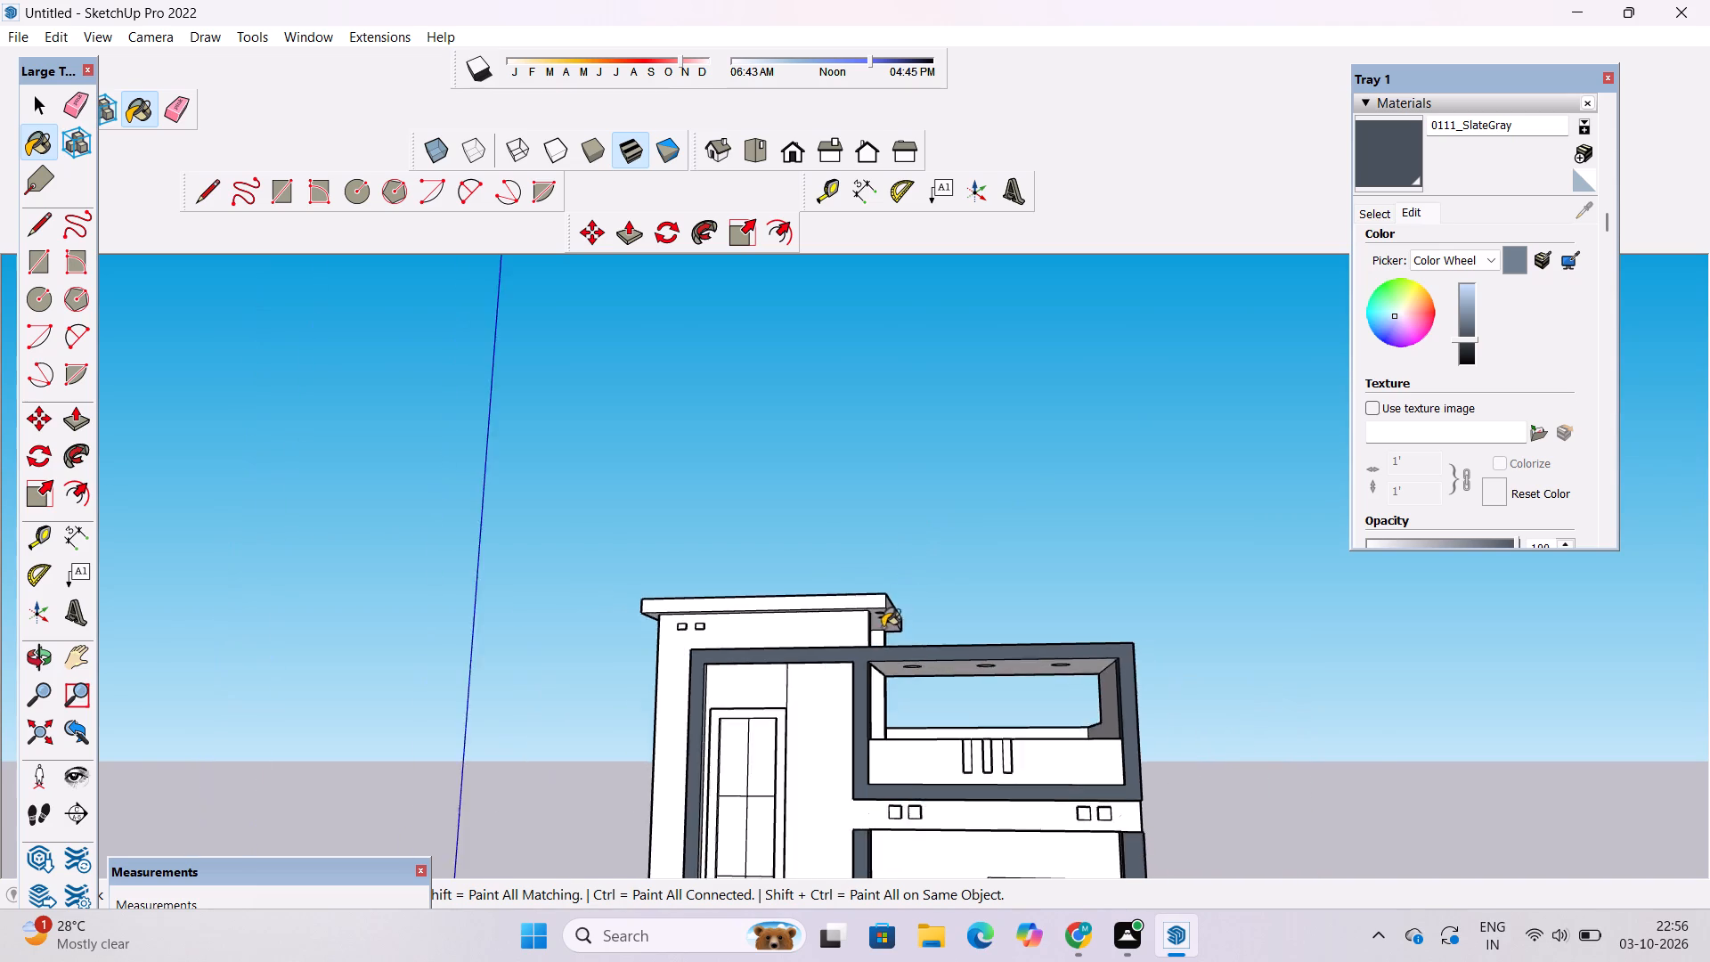
scroll(883, 627, "up", 5)
scroll(794, 585, "up", 5)
left_click(792, 581)
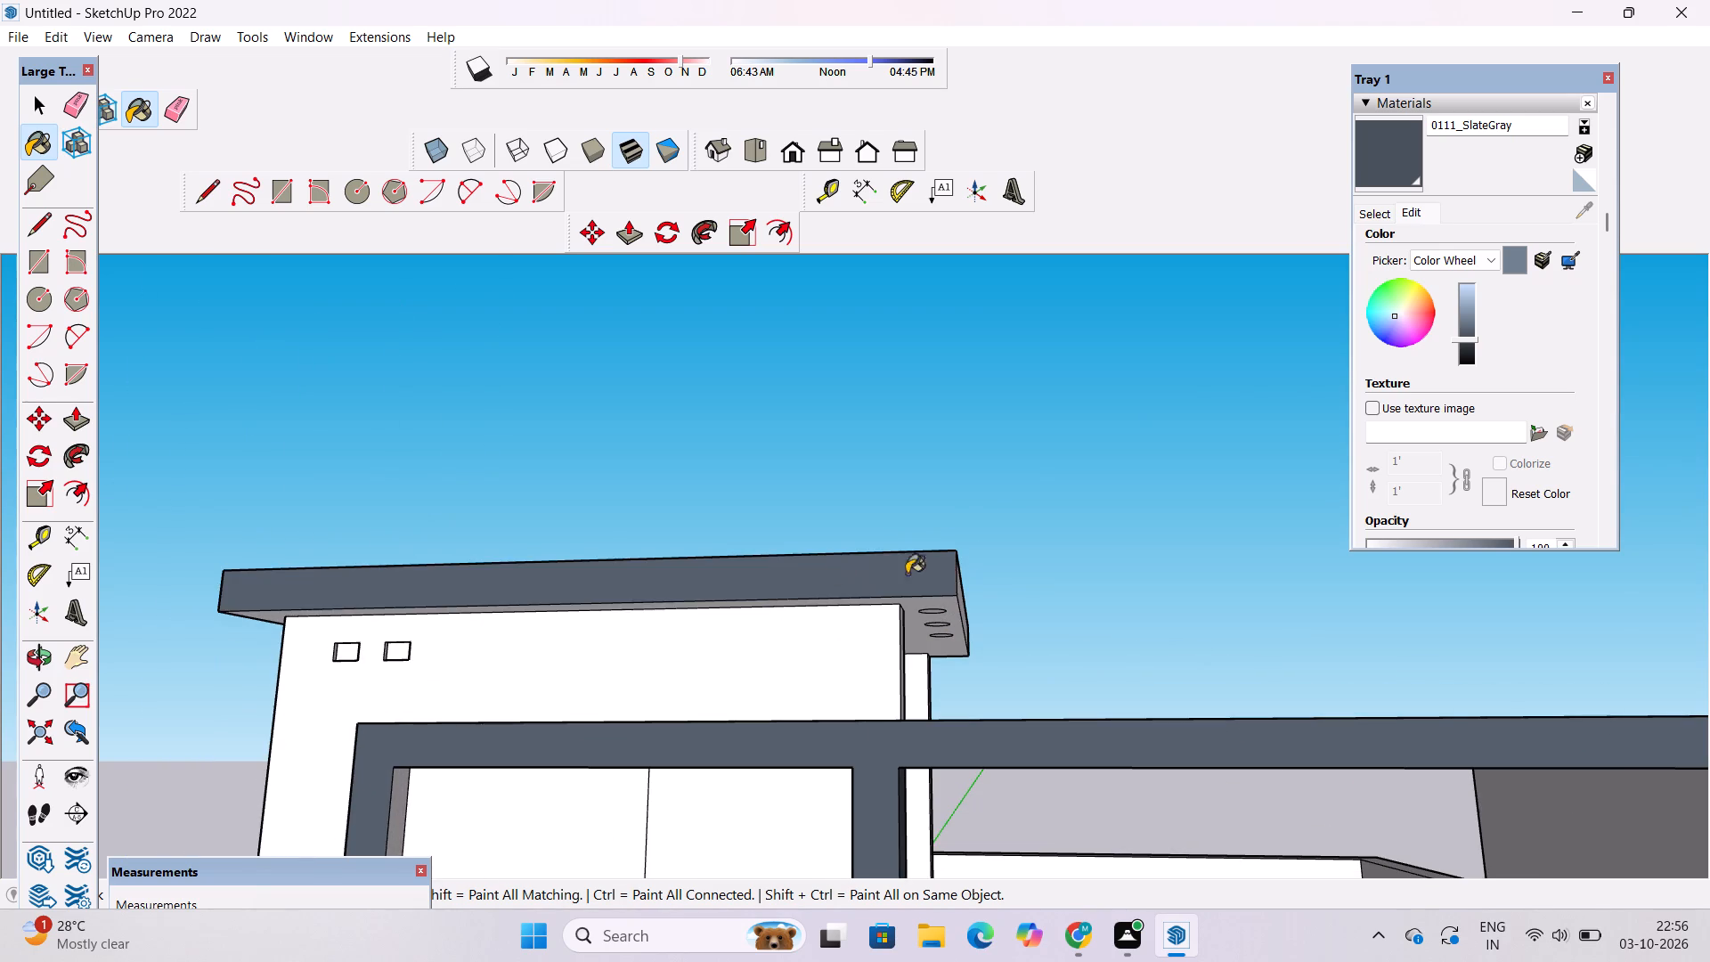
scroll(973, 564, "up", 9)
left_click(907, 631)
scroll(1101, 532, "down", 6)
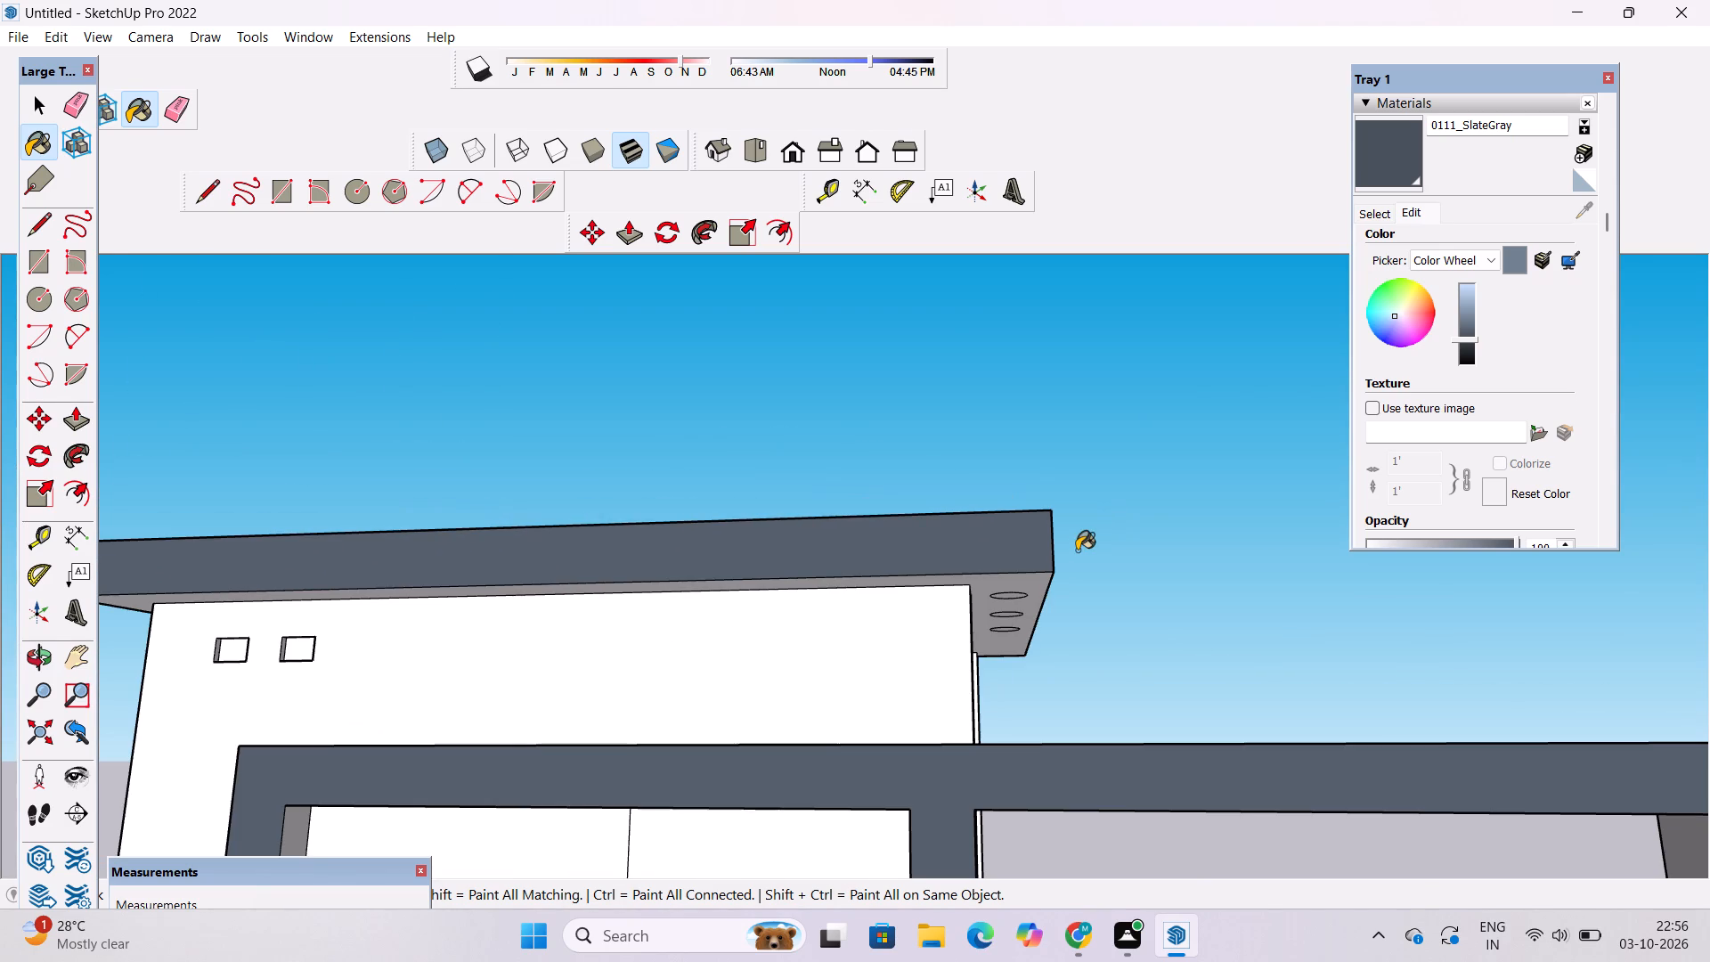
Paint the roof slab's outer side edge and the narrow rear face beside it with the darkened SlateGray.
key("o")
left_click_drag(533, 616, 935, 637)
scroll(1084, 540, "down", 7)
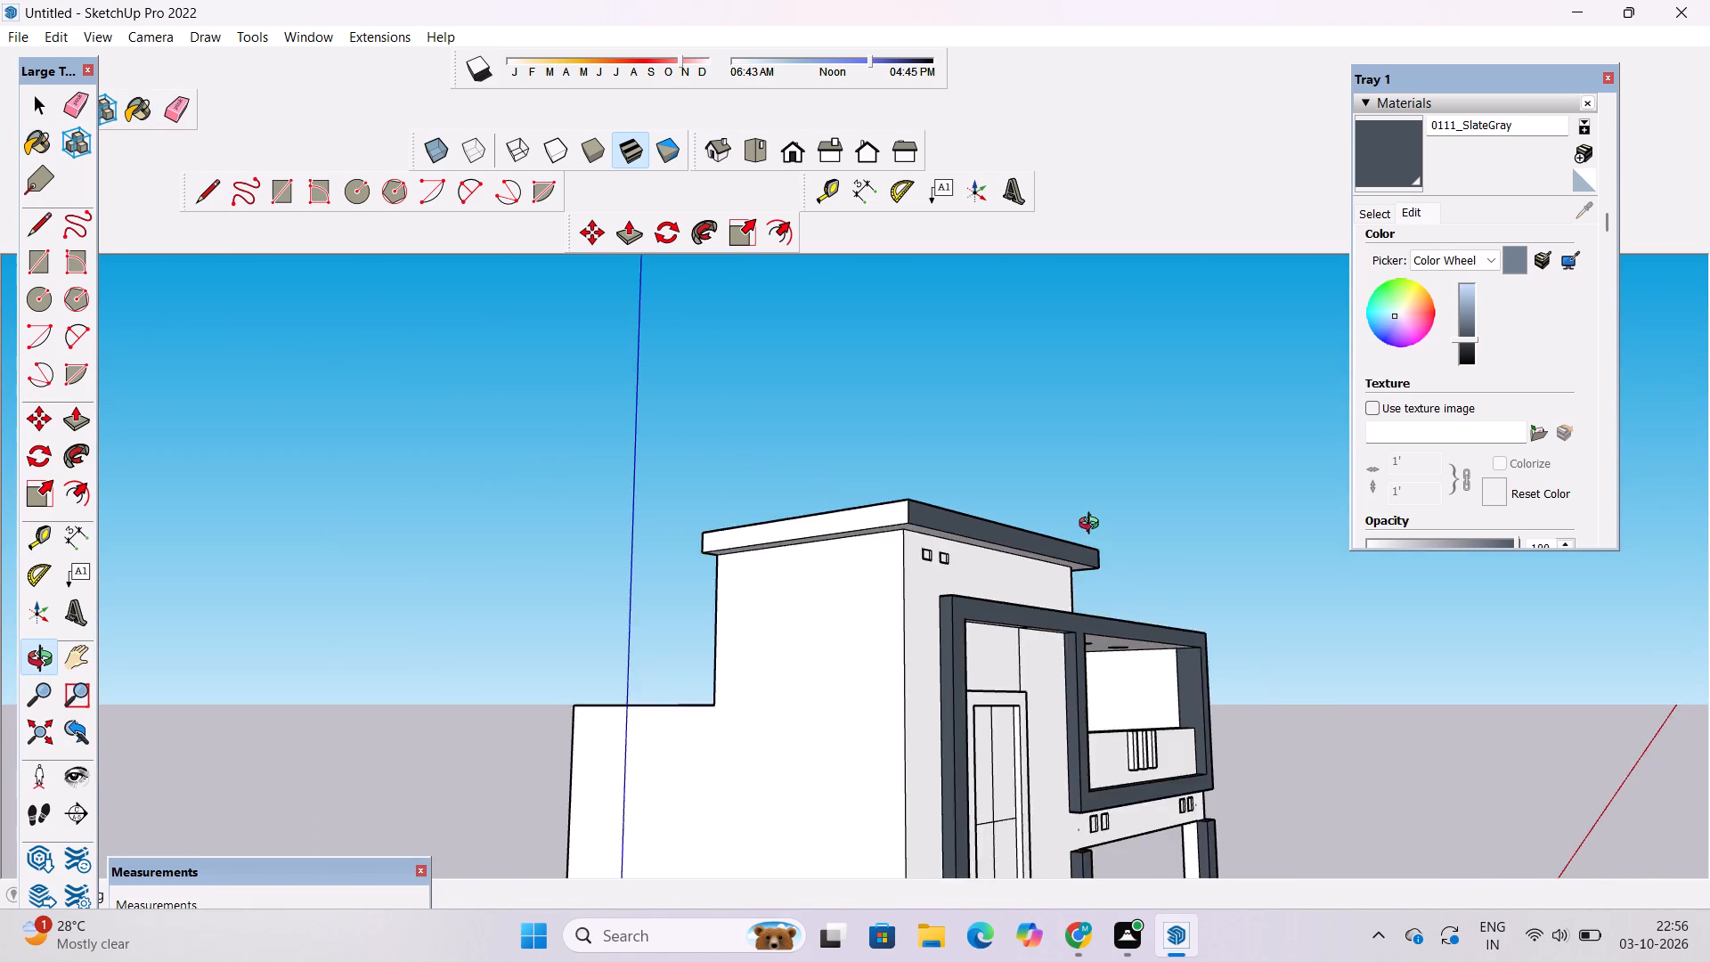
scroll(1093, 526, "down", 3)
left_click_drag(875, 583, 1253, 685)
scroll(1021, 524, "up", 4)
left_click_drag(1037, 628, 1160, 656)
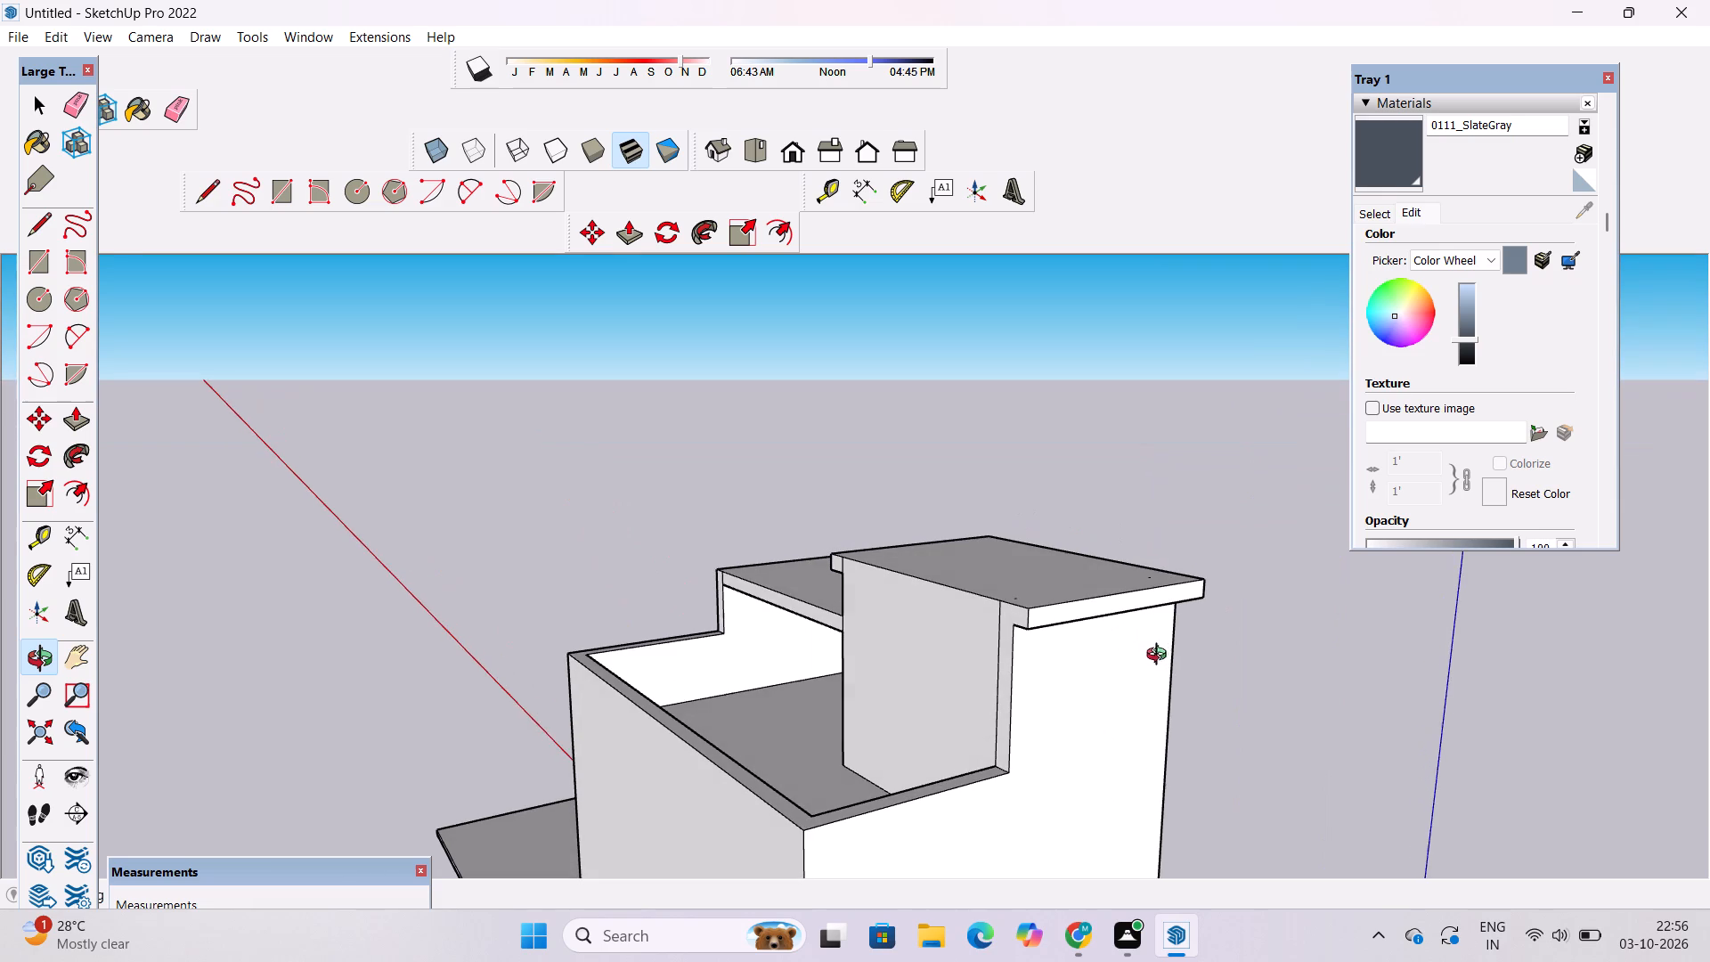
left_click(1391, 167)
scroll(1009, 659, "up", 4)
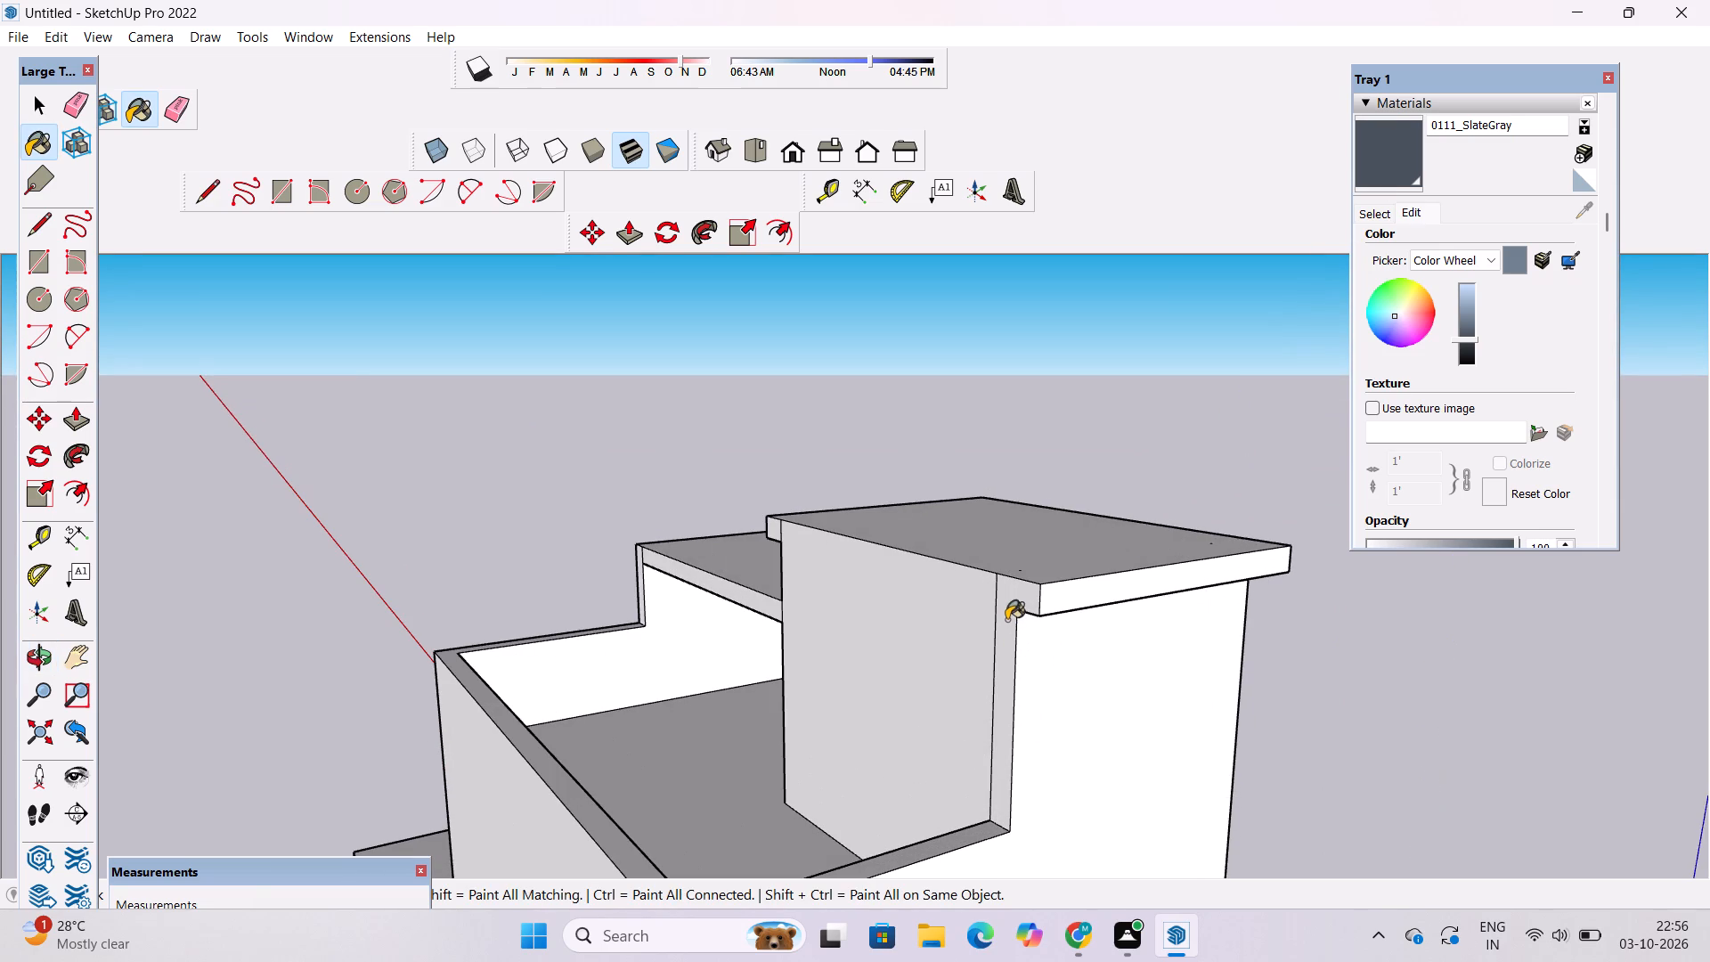
left_click(1006, 616)
left_click(1069, 591)
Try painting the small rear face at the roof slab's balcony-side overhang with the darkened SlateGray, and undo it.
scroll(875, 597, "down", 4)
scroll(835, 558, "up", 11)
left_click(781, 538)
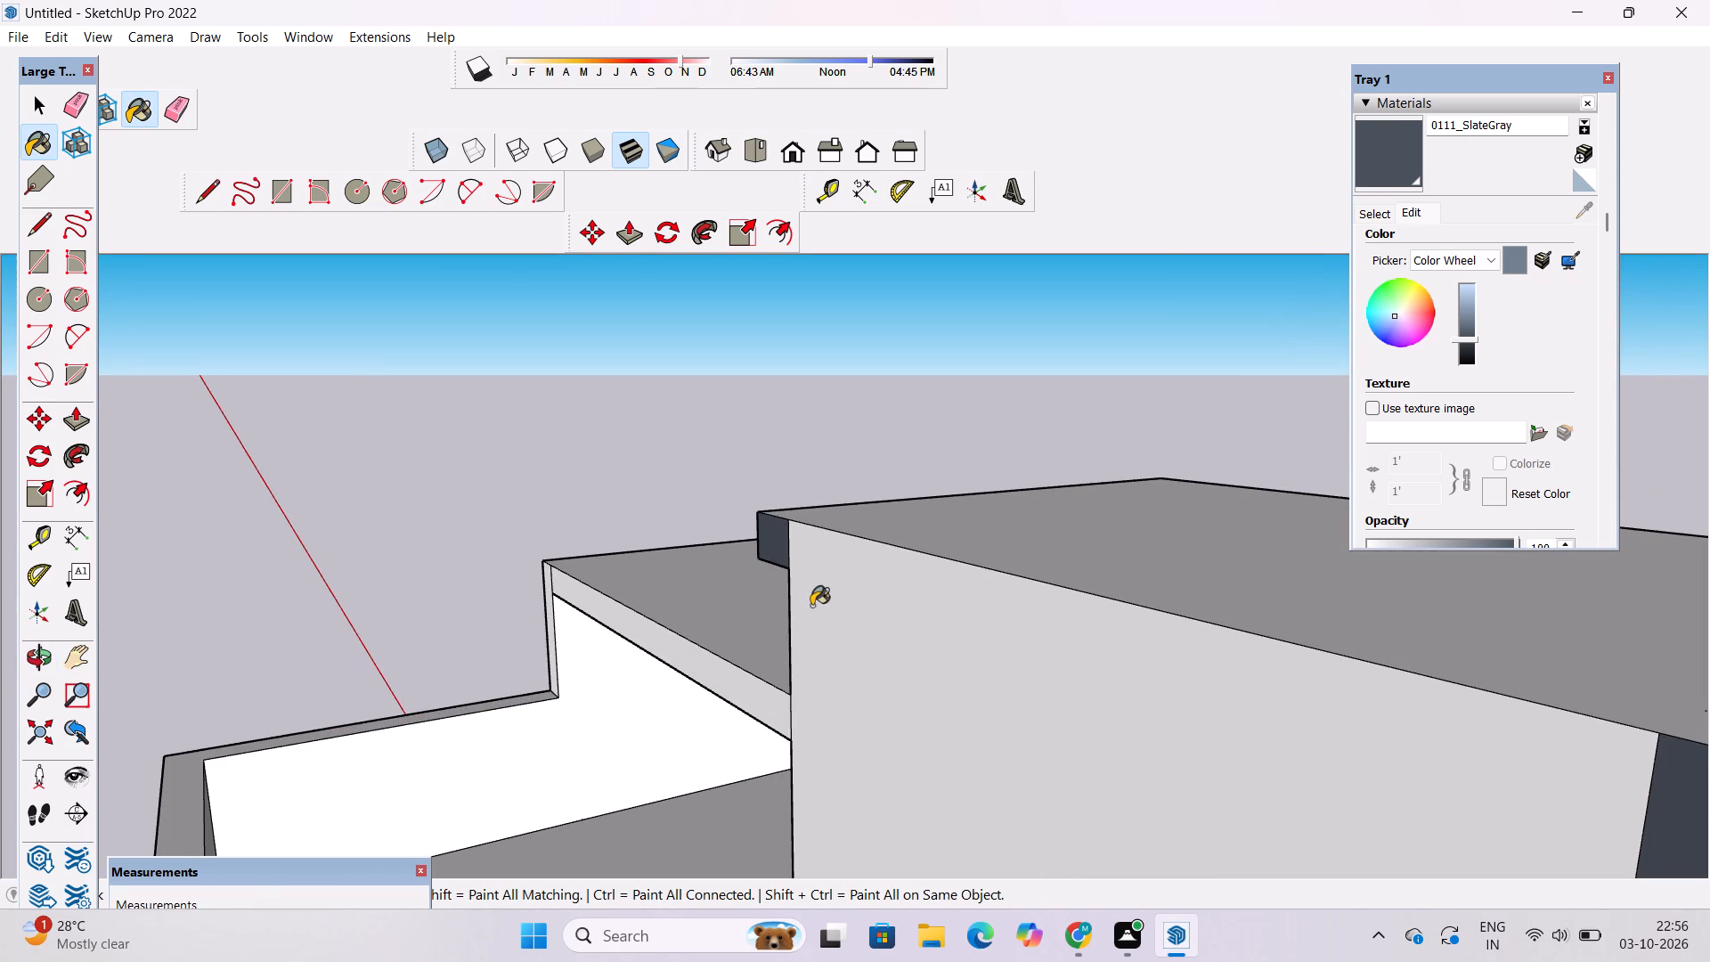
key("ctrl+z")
Examine the painted roof slab, upper balcony and whole front elevation from several angles.
key("o")
scroll(814, 617, "down", 6)
left_click_drag(1183, 756, 557, 779)
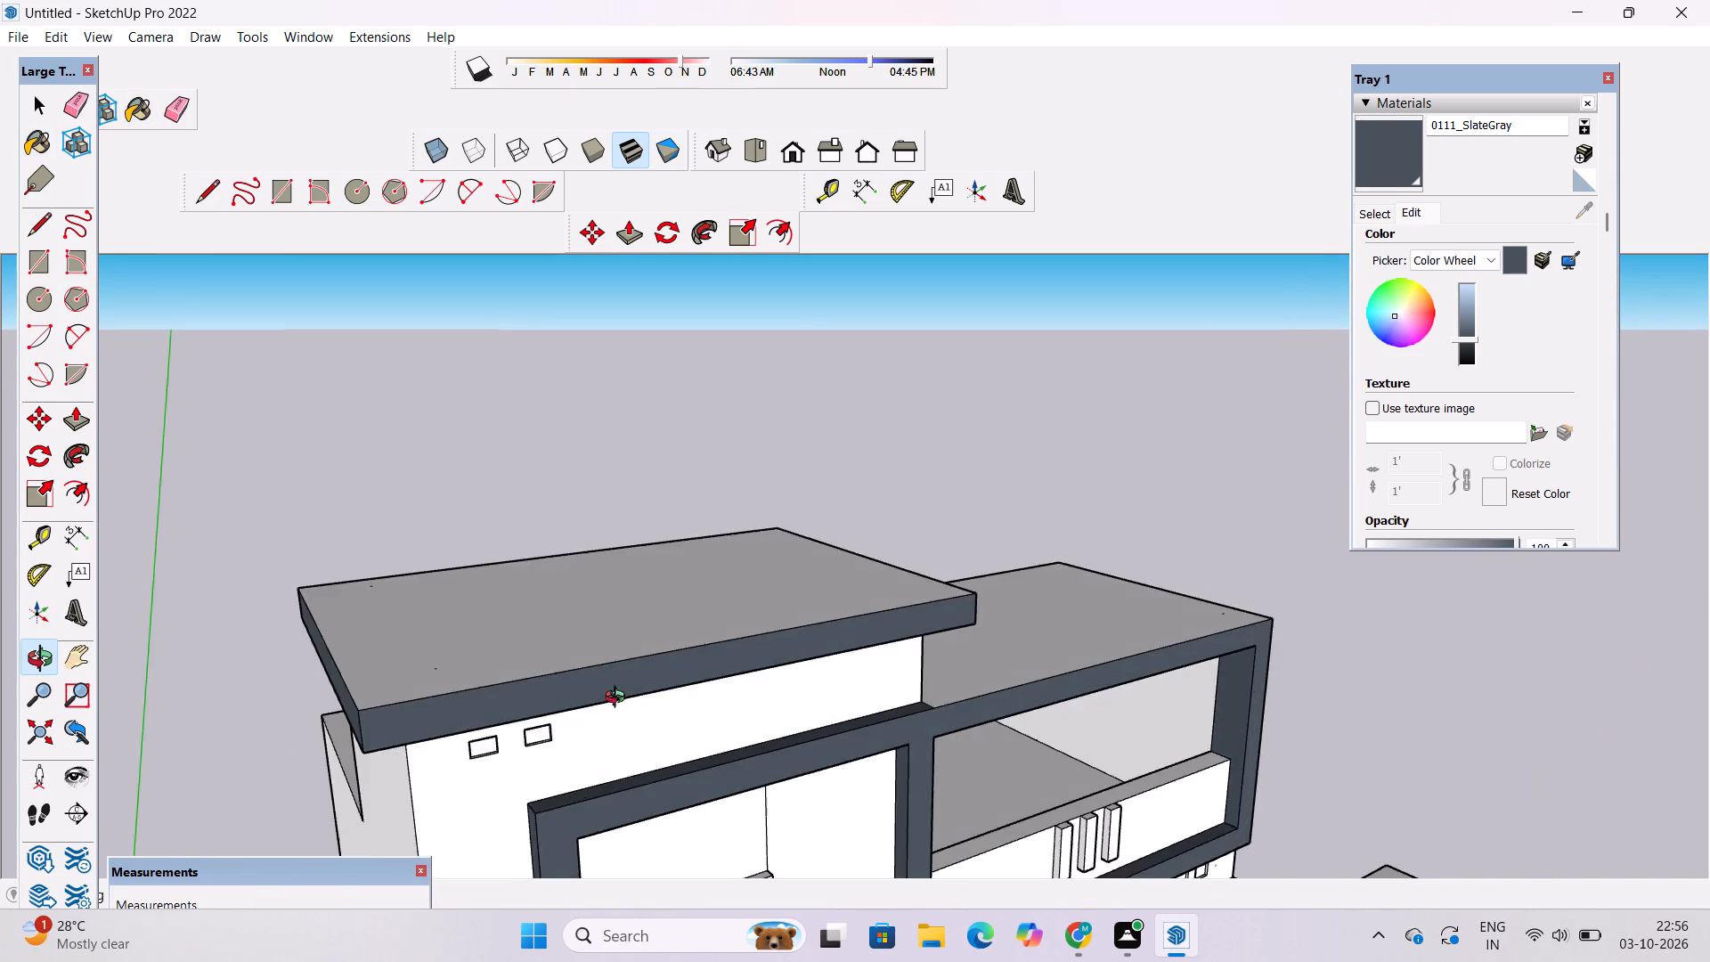
scroll(706, 656, "down", 5)
left_click_drag(1120, 624, 610, 681)
scroll(771, 504, "up", 5)
left_click_drag(997, 627, 1014, 512)
scroll(822, 761, "up", 4)
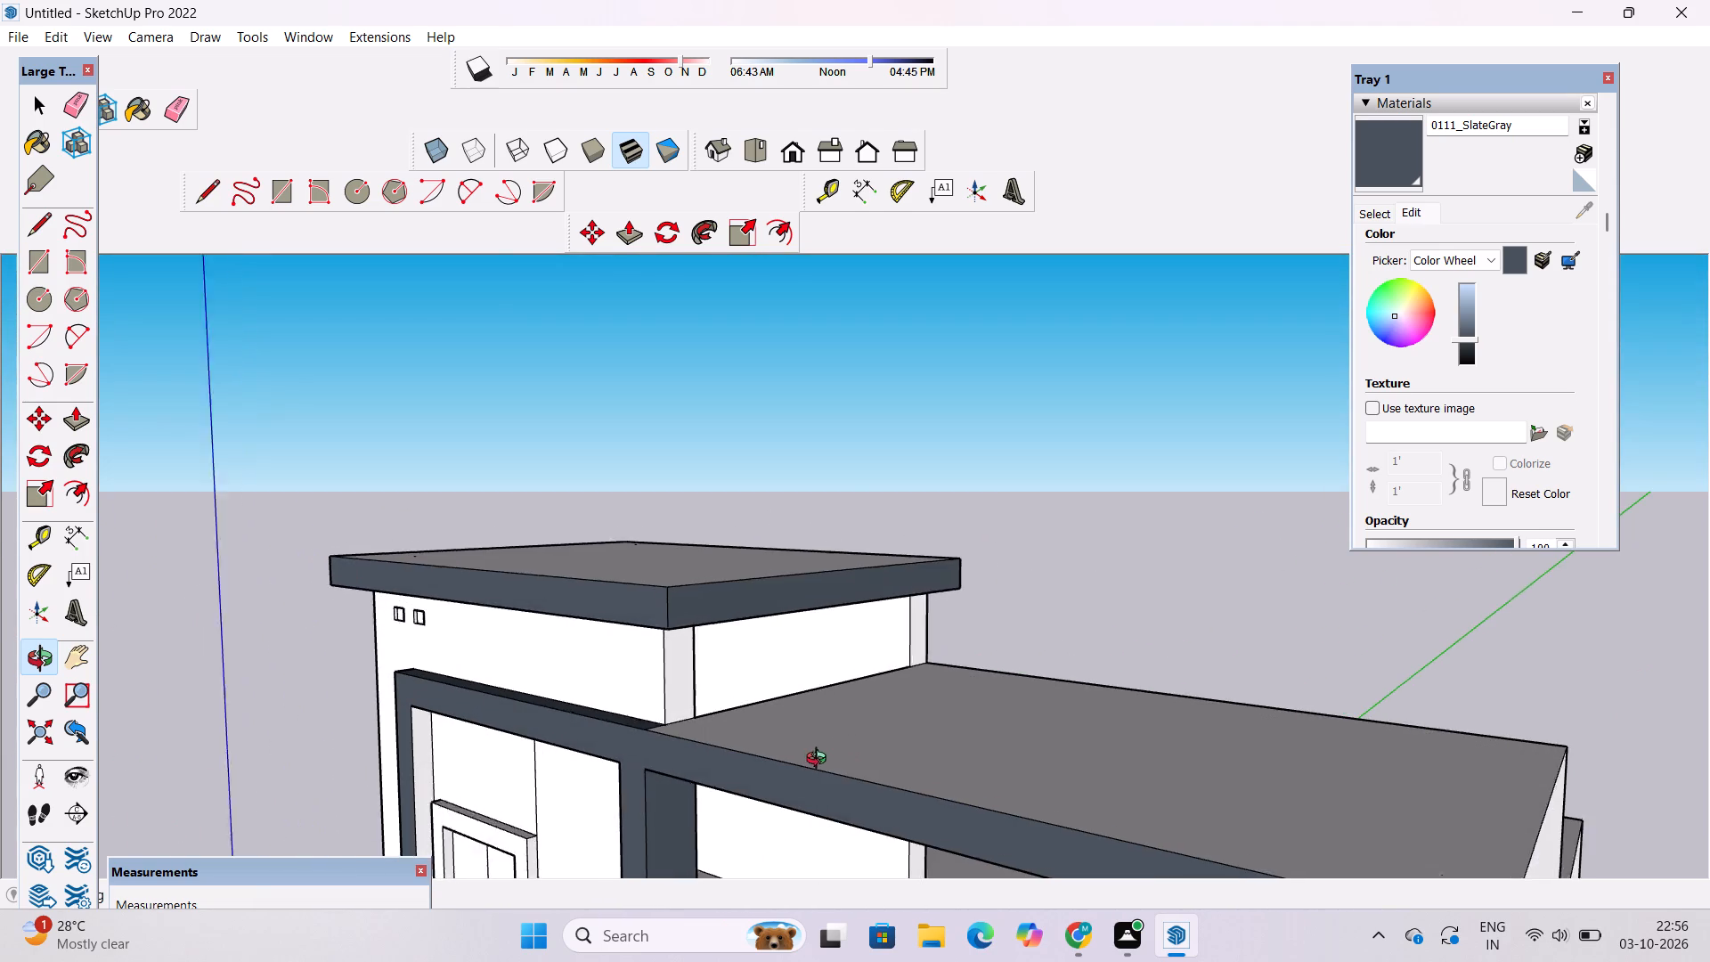
scroll(820, 761, "up", 1)
left_click_drag(685, 773, 889, 777)
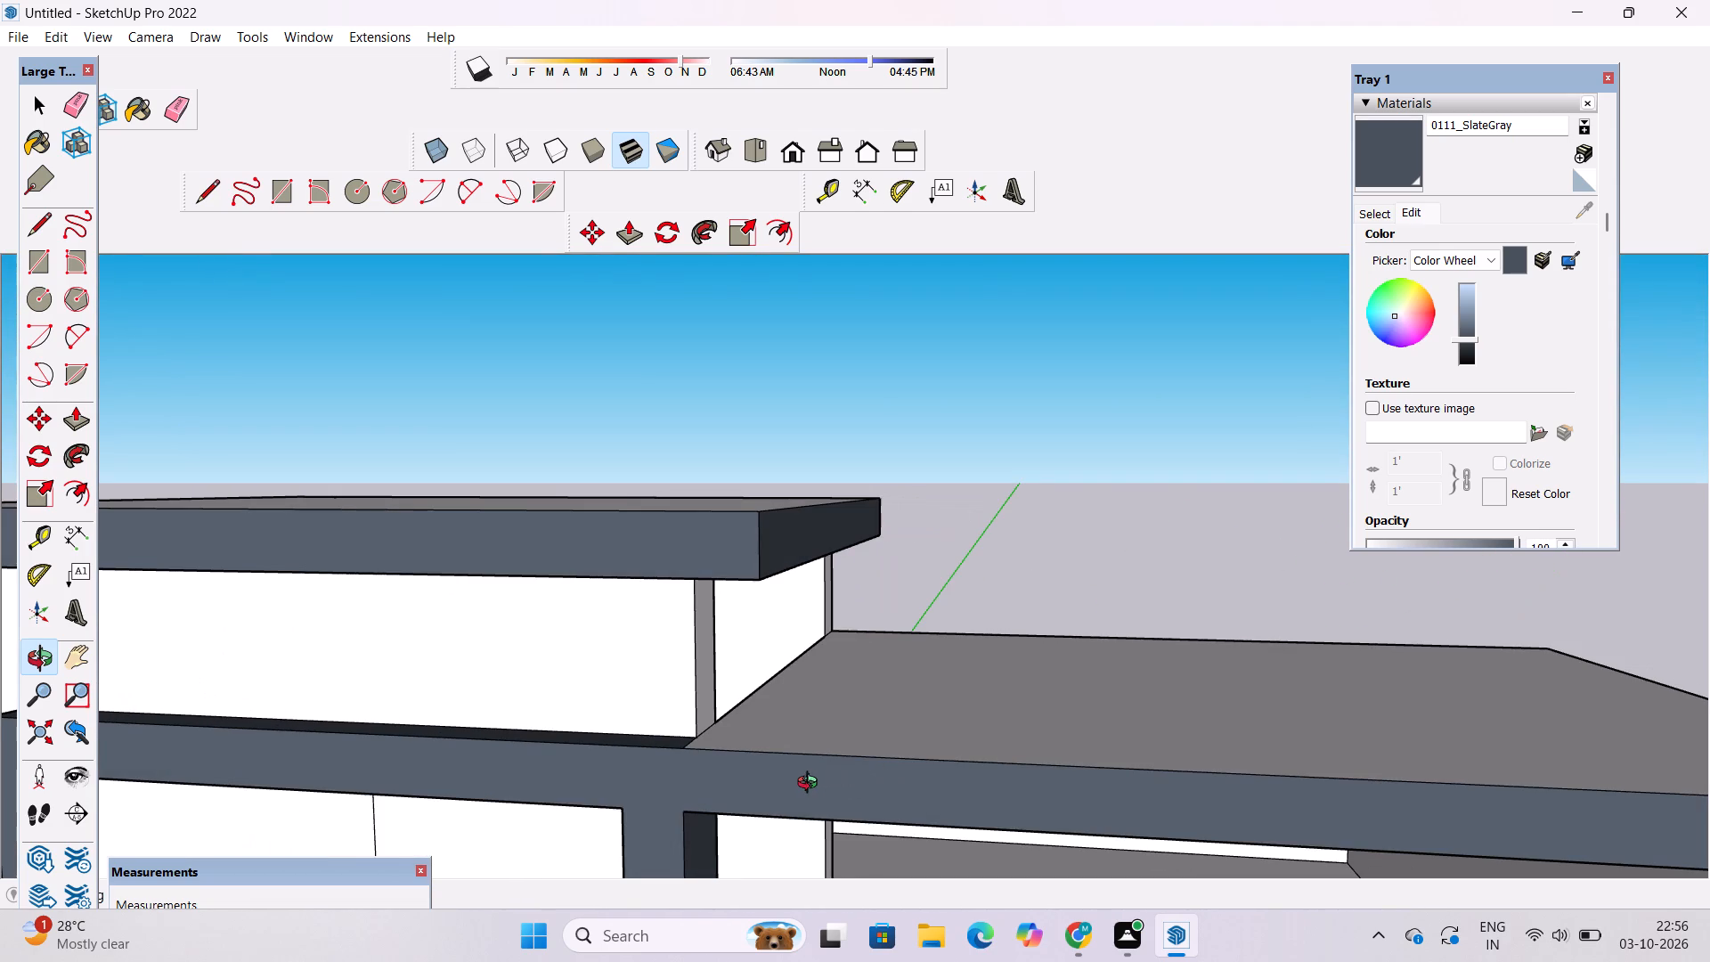
left_click_drag(811, 785, 809, 699, "shift")
scroll(809, 694, "down", 3)
left_click_drag(839, 777, 833, 637, "shift")
left_click_drag(765, 704, 875, 720)
scroll(876, 717, "down", 6)
left_click_drag(923, 729, 864, 627, "shift")
left_click_drag(951, 536, 1046, 378)
scroll(1115, 433, "up", 3)
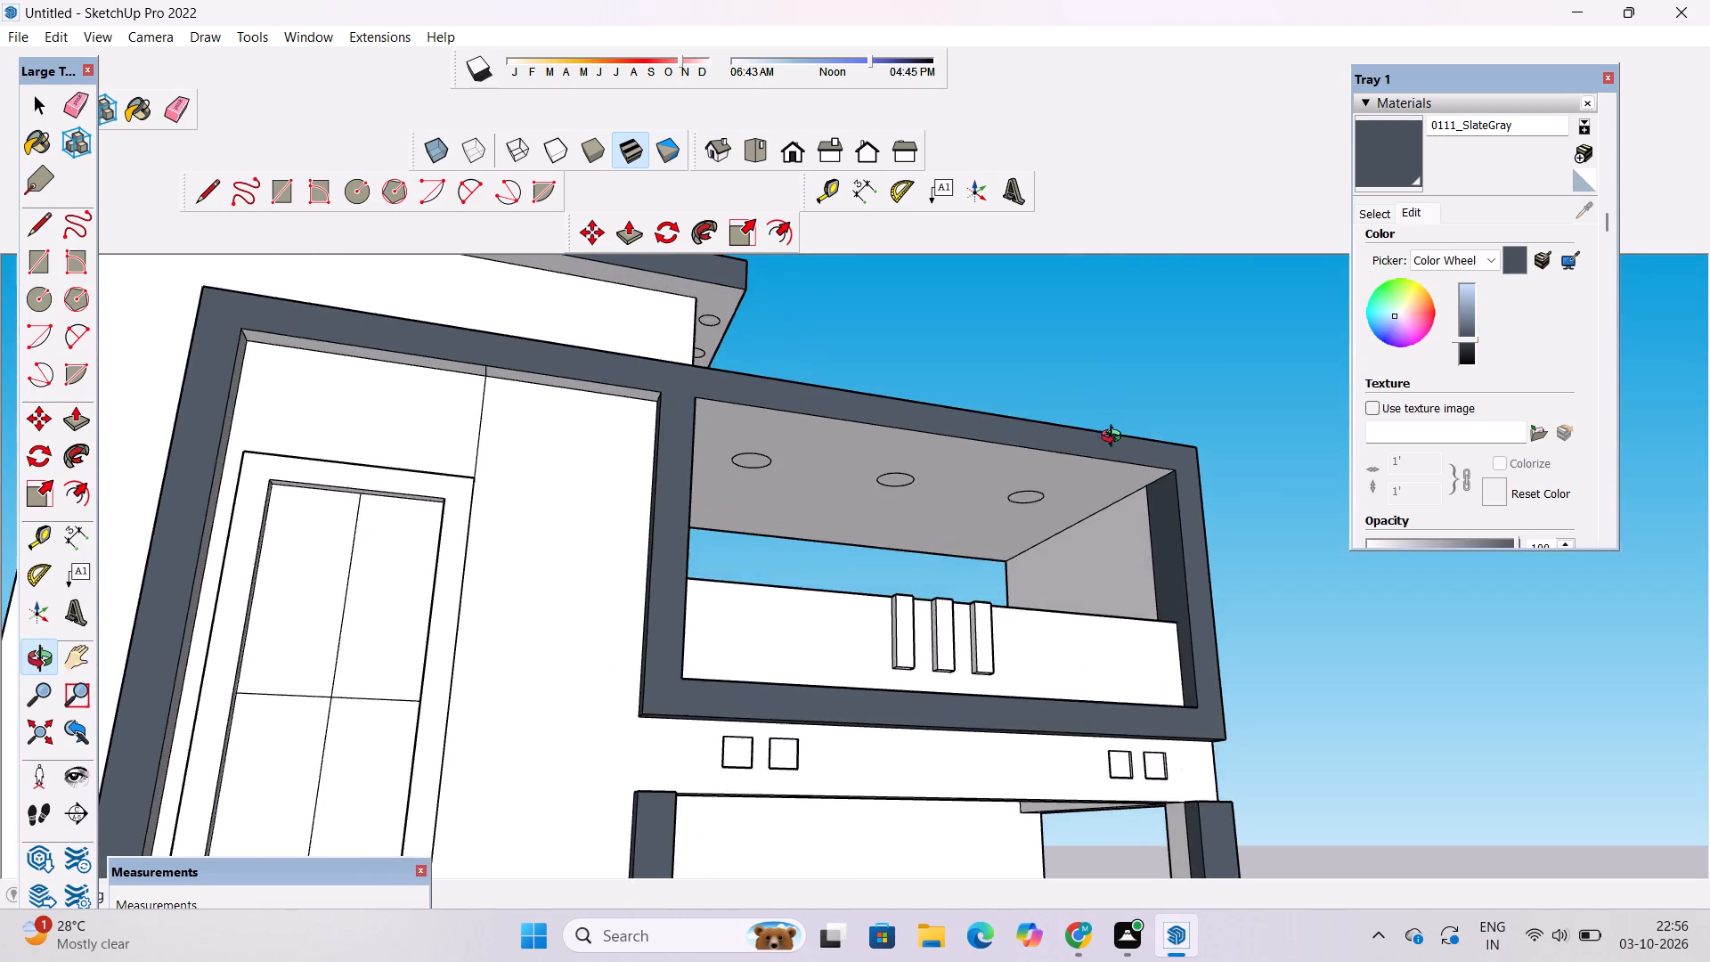
left_click_drag(1123, 564, 1003, 640)
left_click_drag(987, 673, 974, 577, "shift")
left_click_drag(971, 594, 949, 642, "shift")
scroll(920, 642, "down", 4, "shift")
left_click_drag(918, 673, 898, 758)
scroll(860, 687, "up", 2)
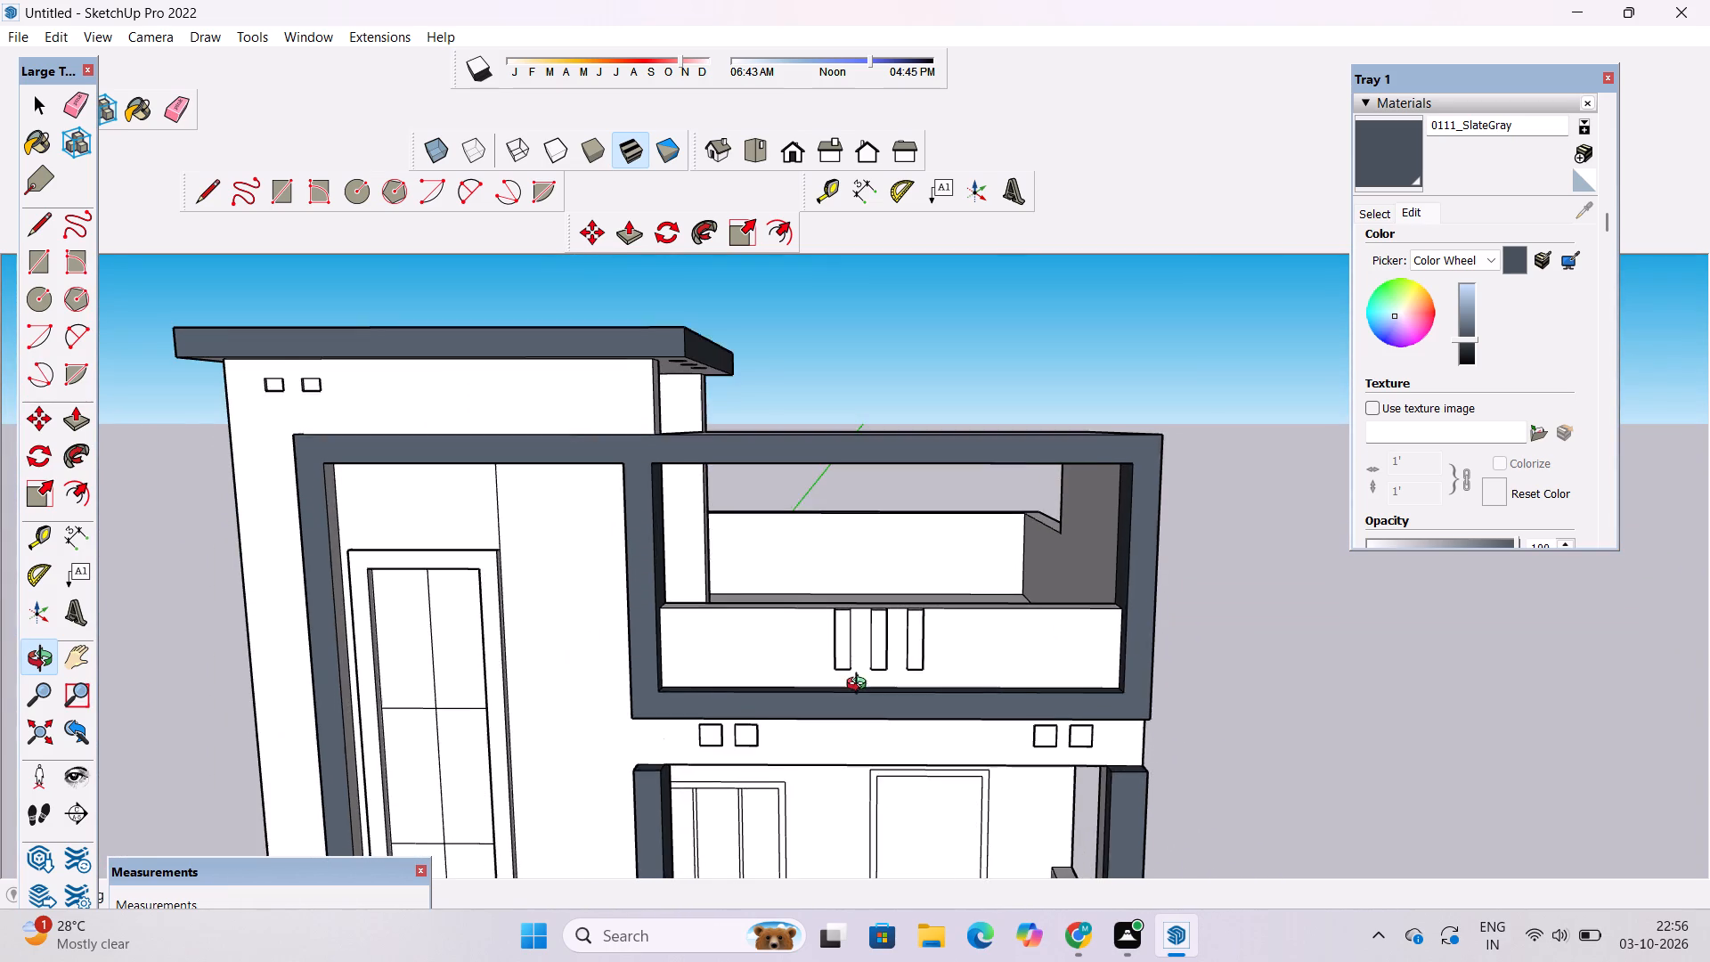
left_click_drag(872, 689, 926, 715, "shift")
scroll(886, 676, "down", 8)
left_click_drag(891, 681, 892, 728)
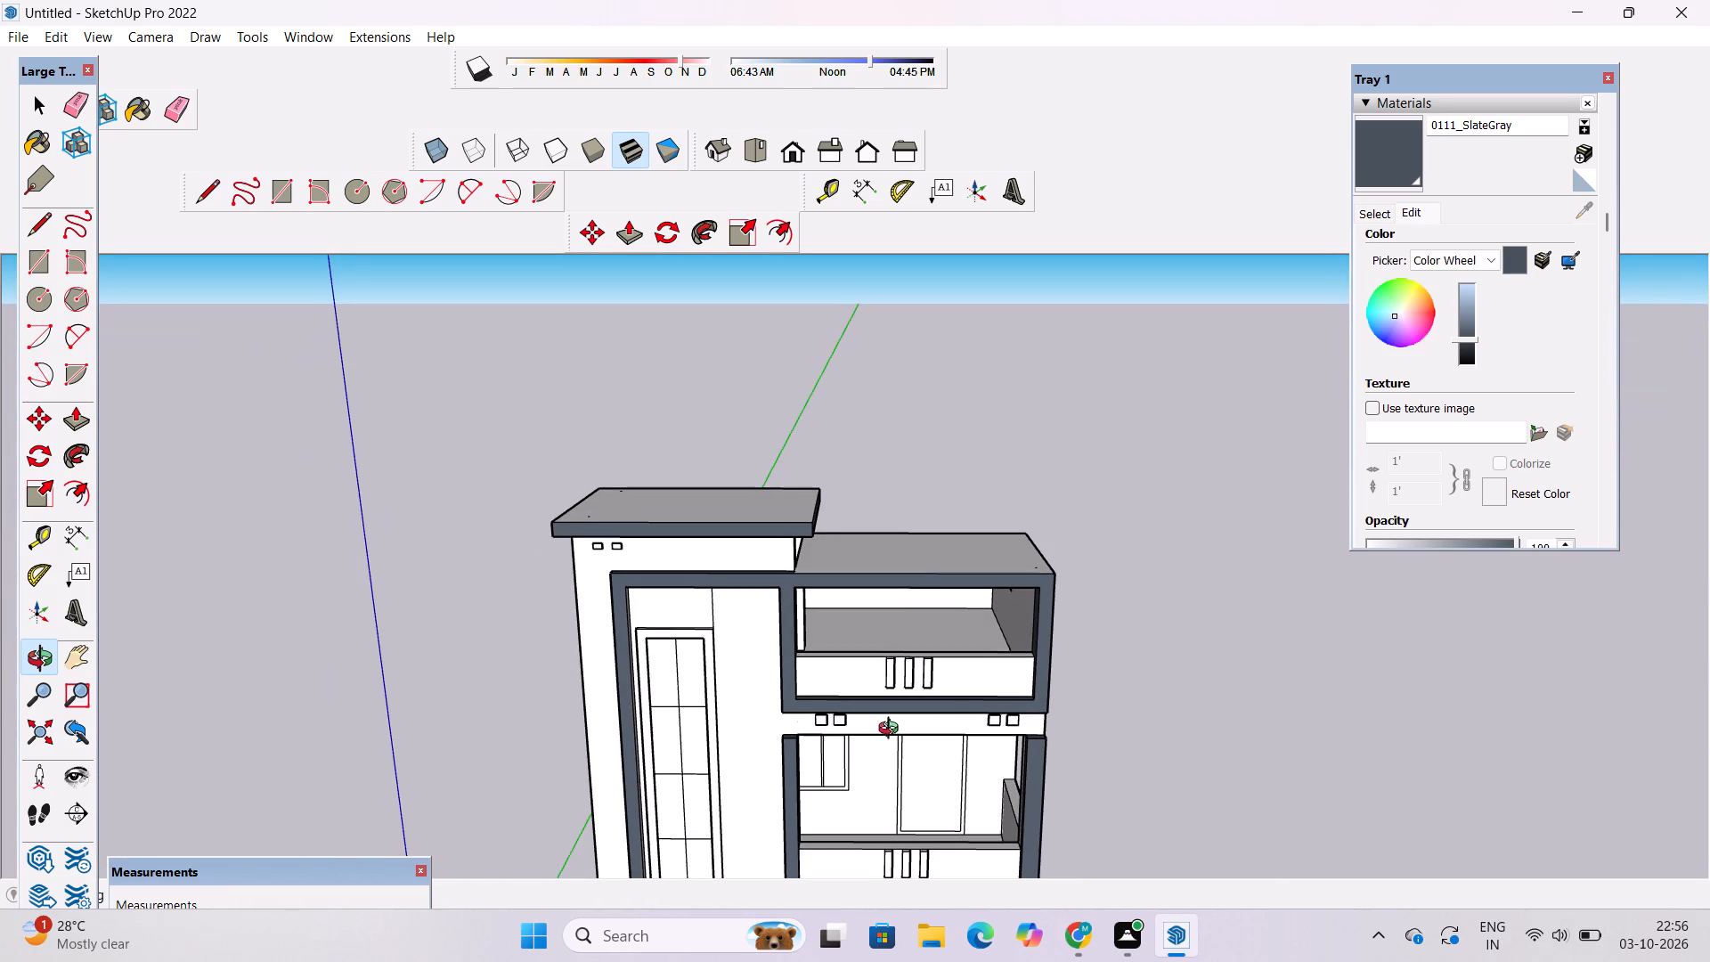
left_click_drag(891, 729, 912, 746, "shift")
left_click_drag(912, 749, 916, 721, "shift")
scroll(917, 718, "down", 4, "shift")
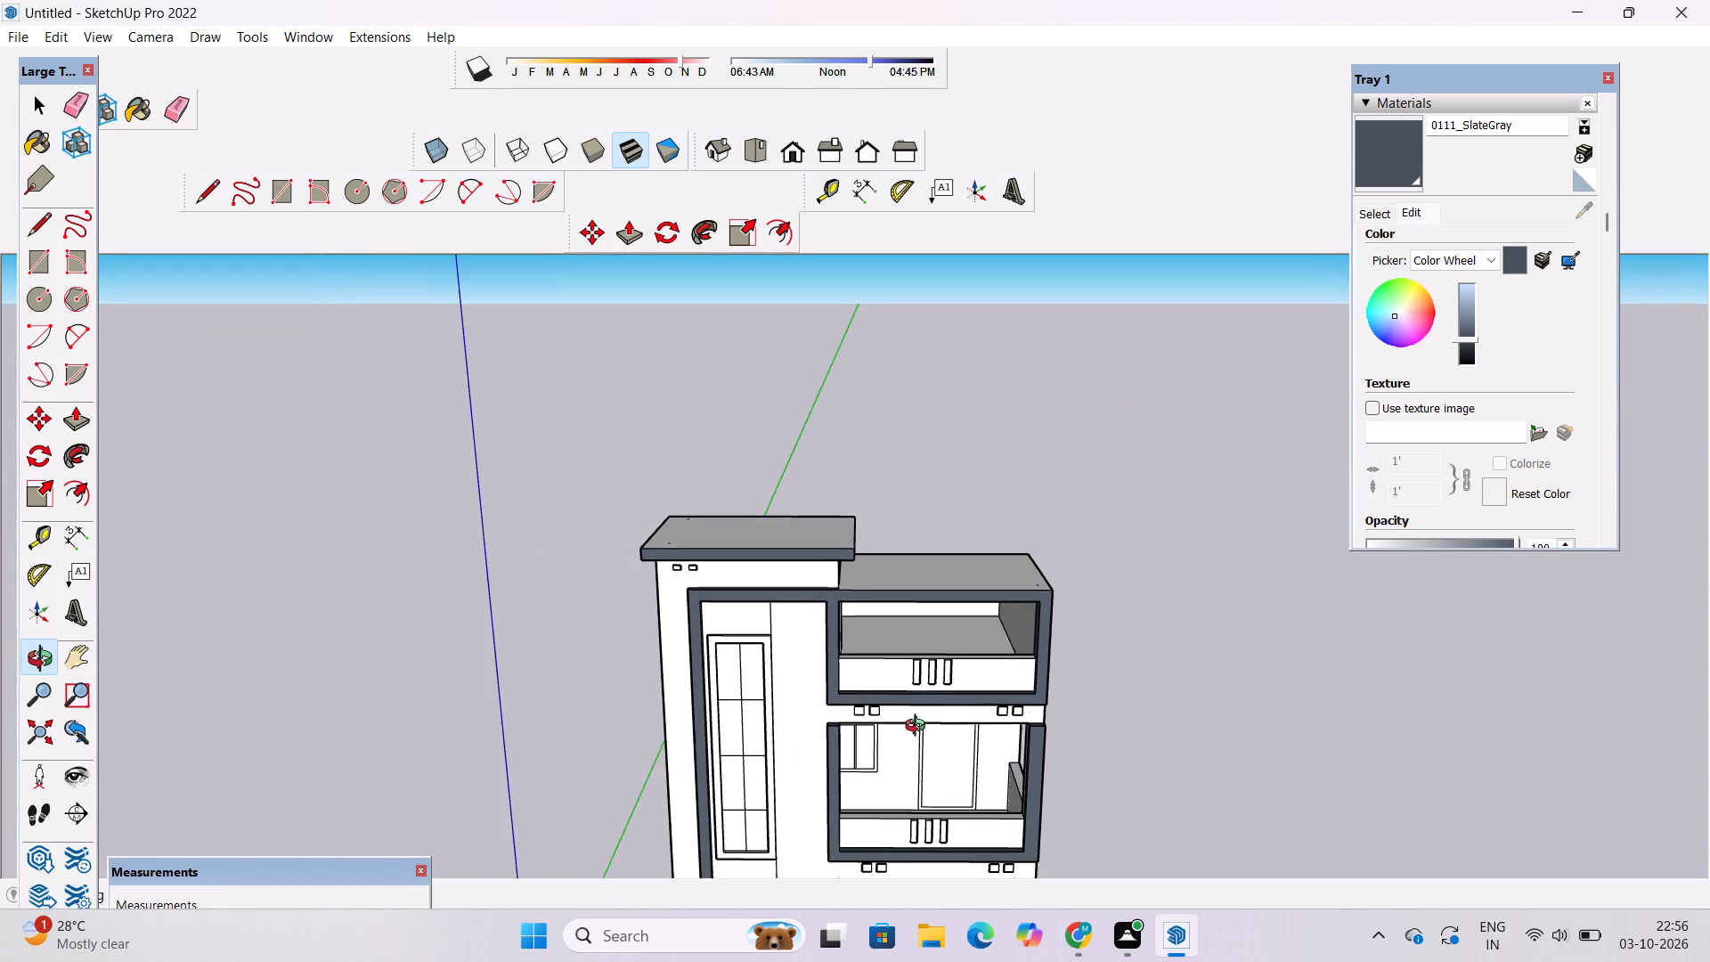
left_click_drag(920, 749, 908, 681)
left_click_drag(960, 857, 924, 744)
left_click_drag(916, 721, 923, 781, "shift")
left_click_drag(930, 744, 930, 640, "shift")
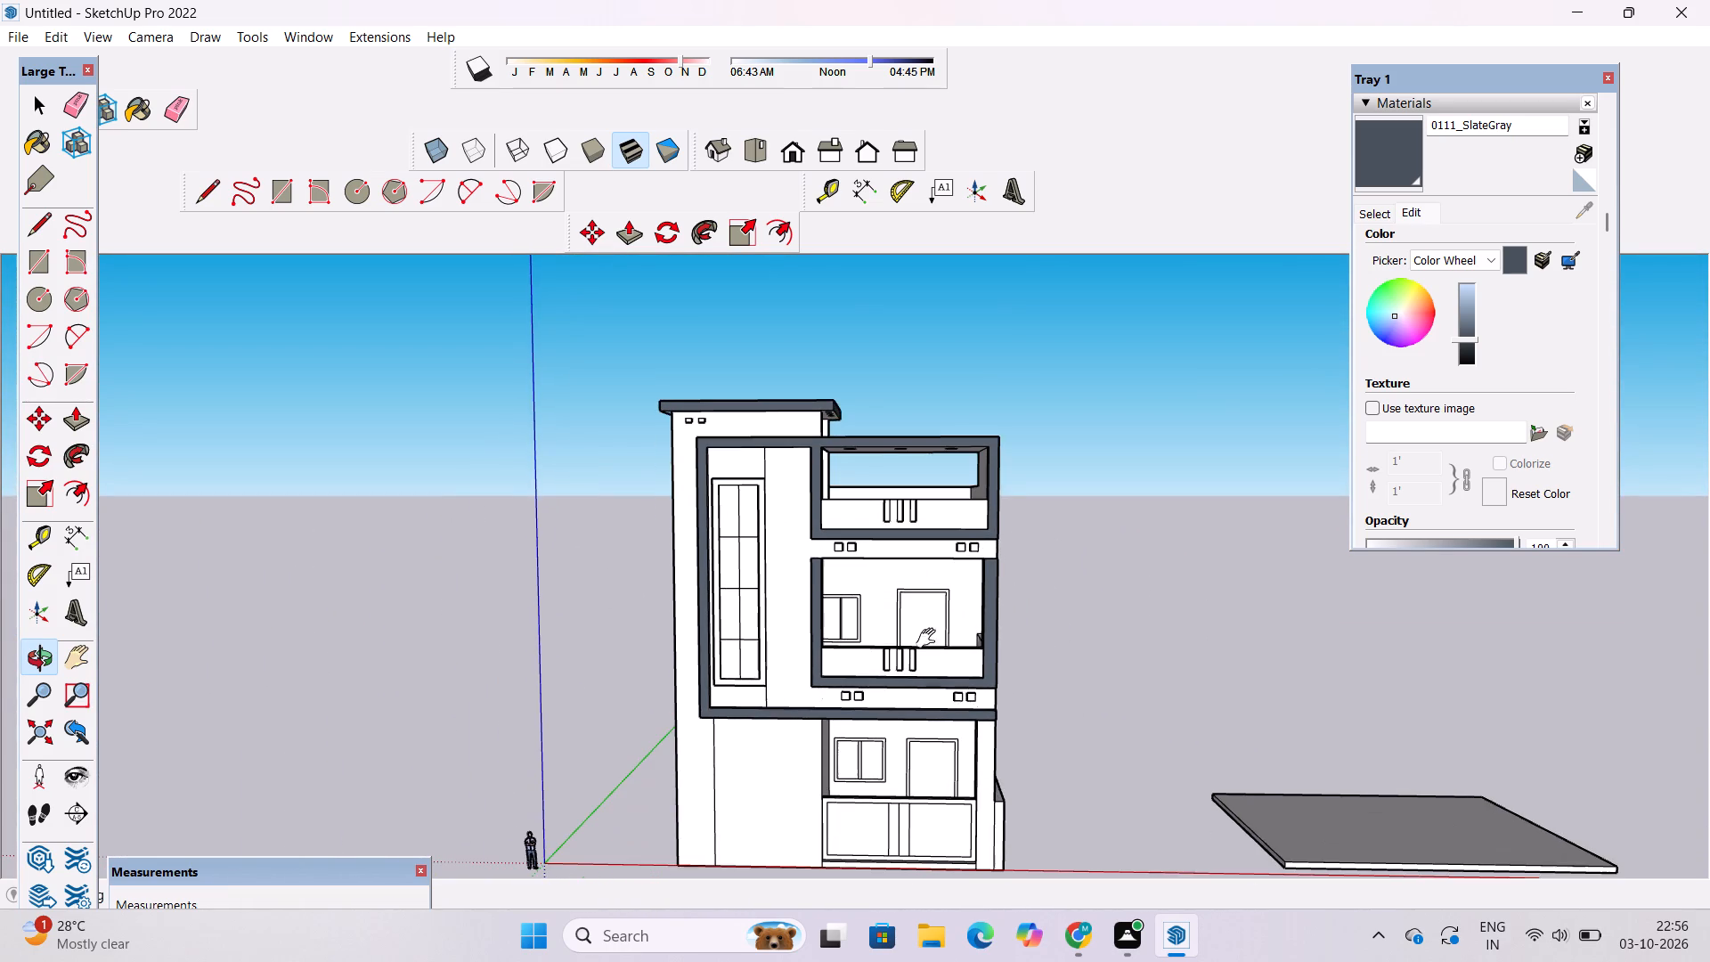
left_click_drag(924, 681, 934, 749)
scroll(938, 601, "up", 3)
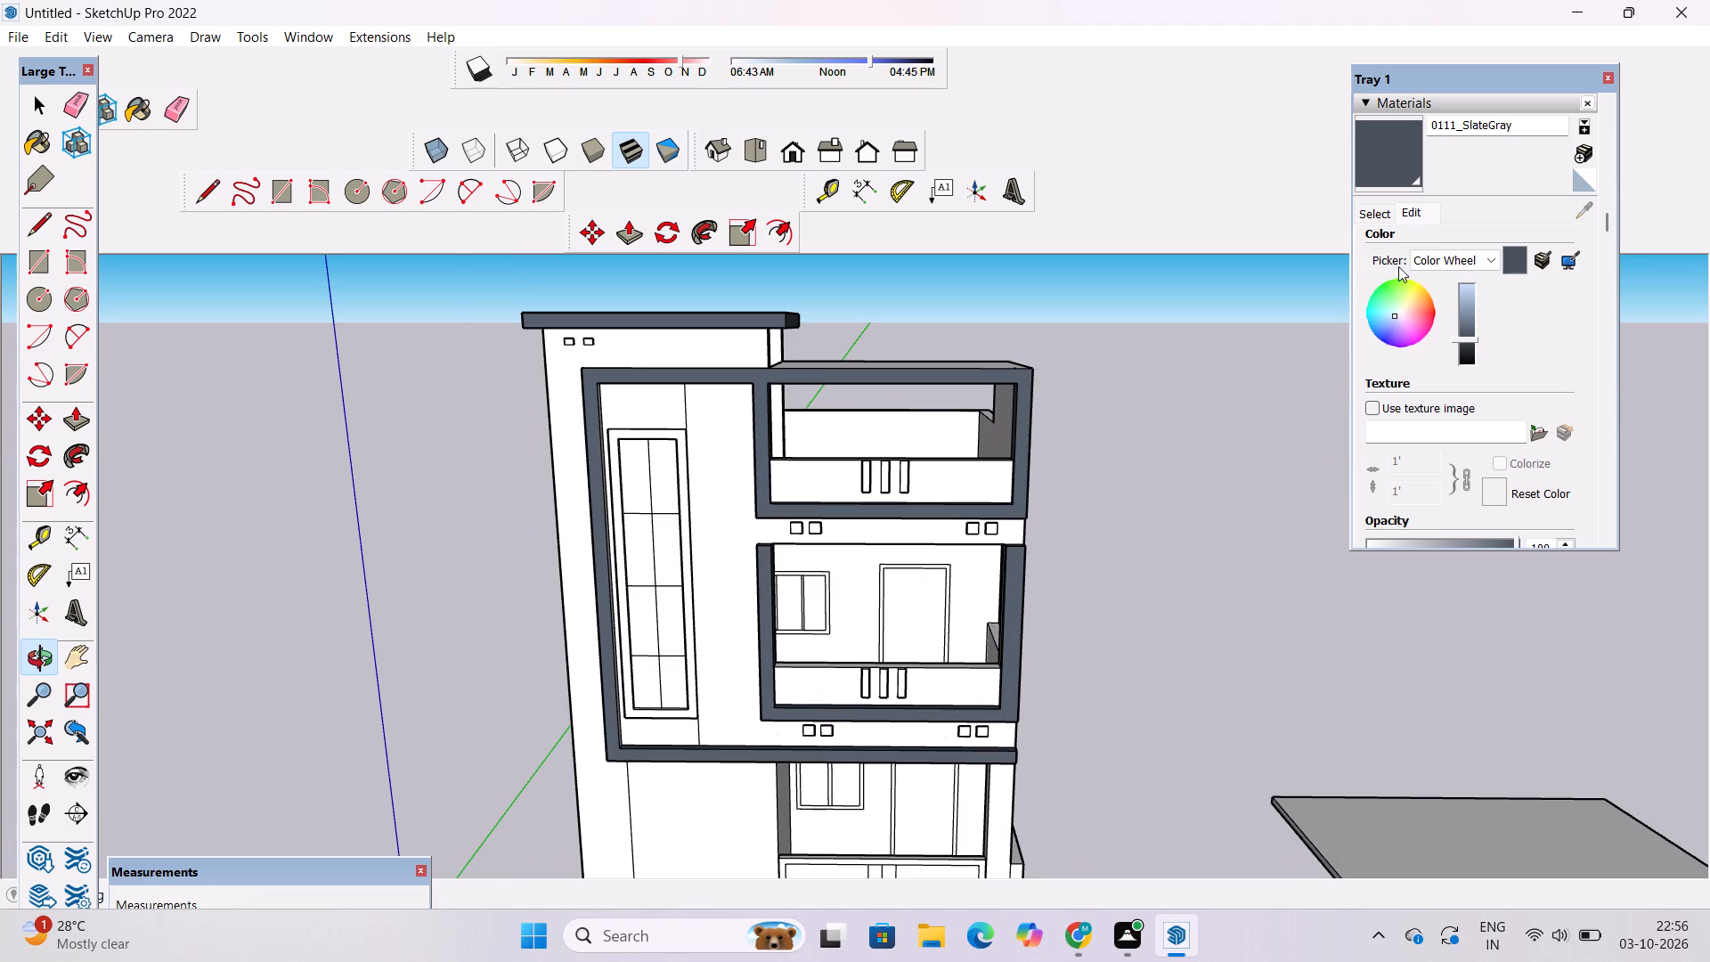
Choose the Wood Veneer 01 material from the Wood collection.
left_click(1366, 216)
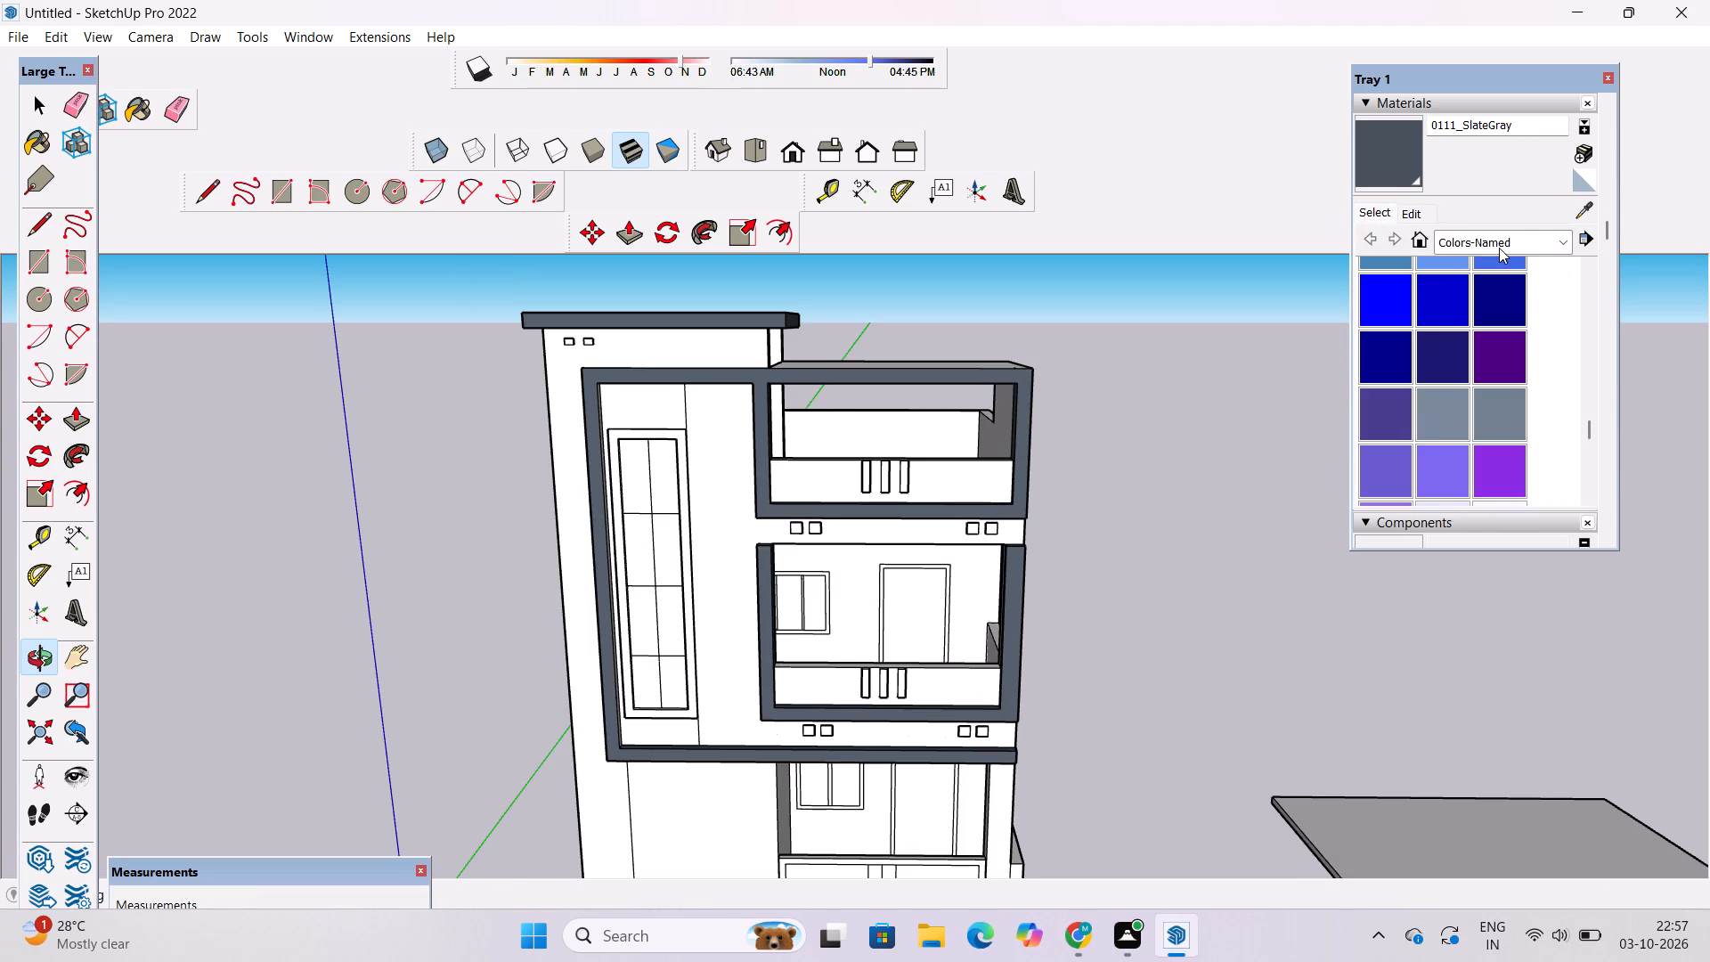
left_click(1499, 248)
left_click(1454, 533)
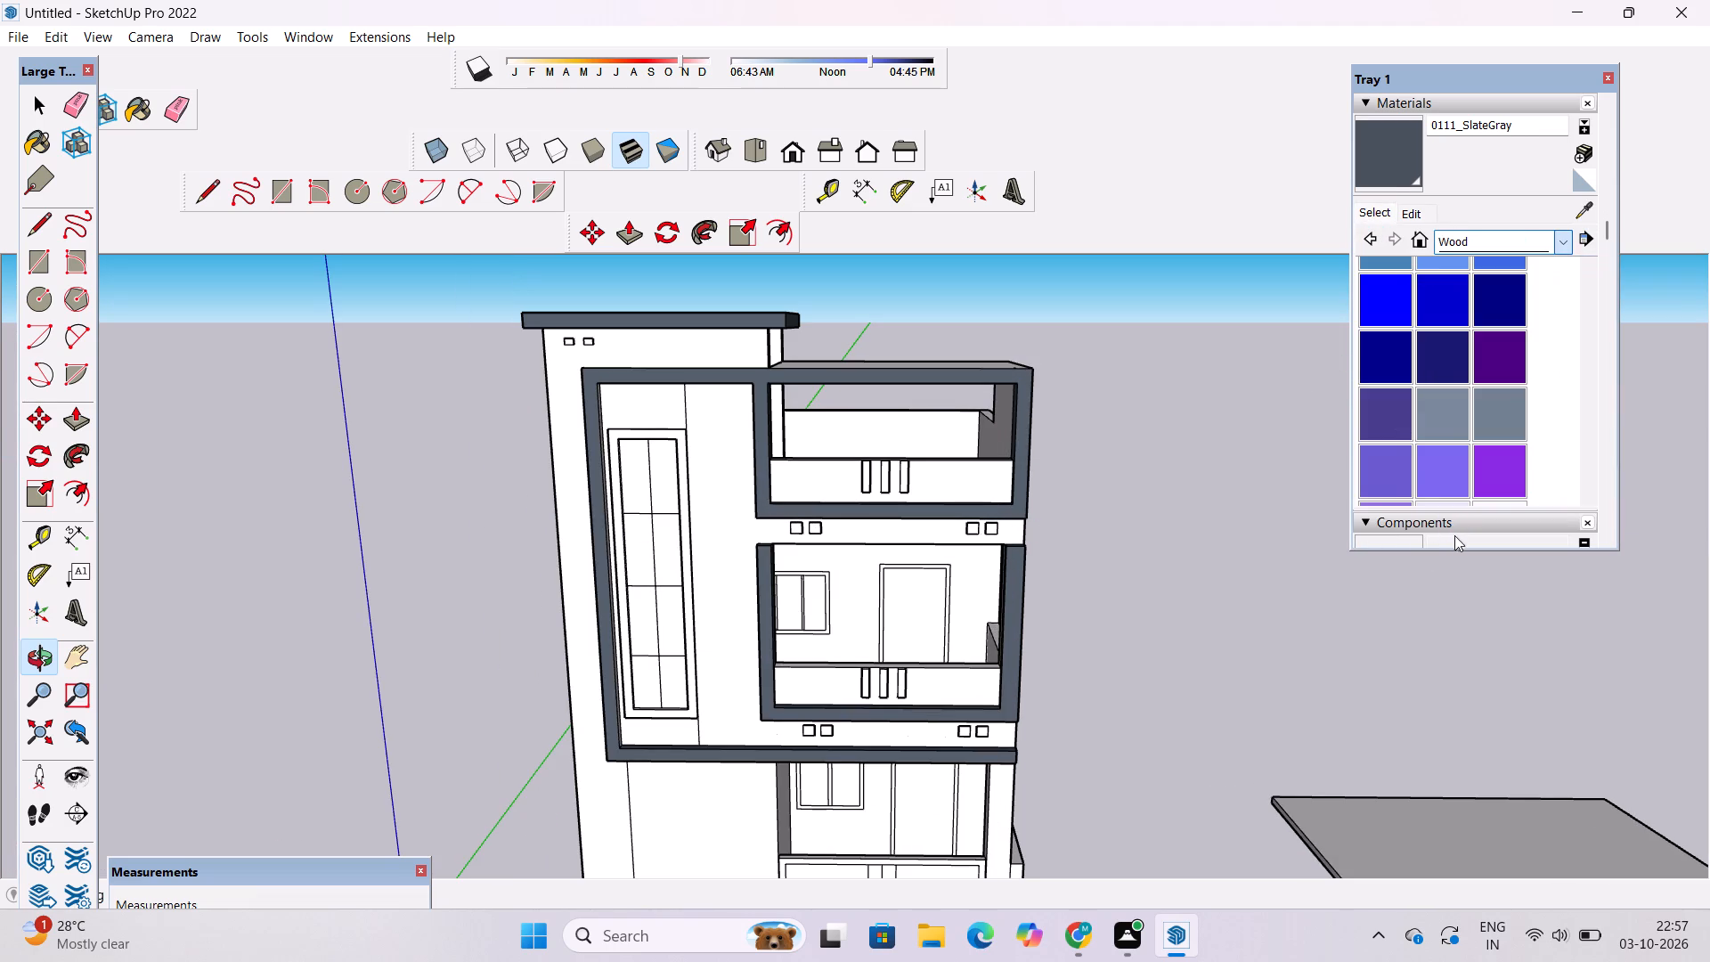
left_click(1484, 391)
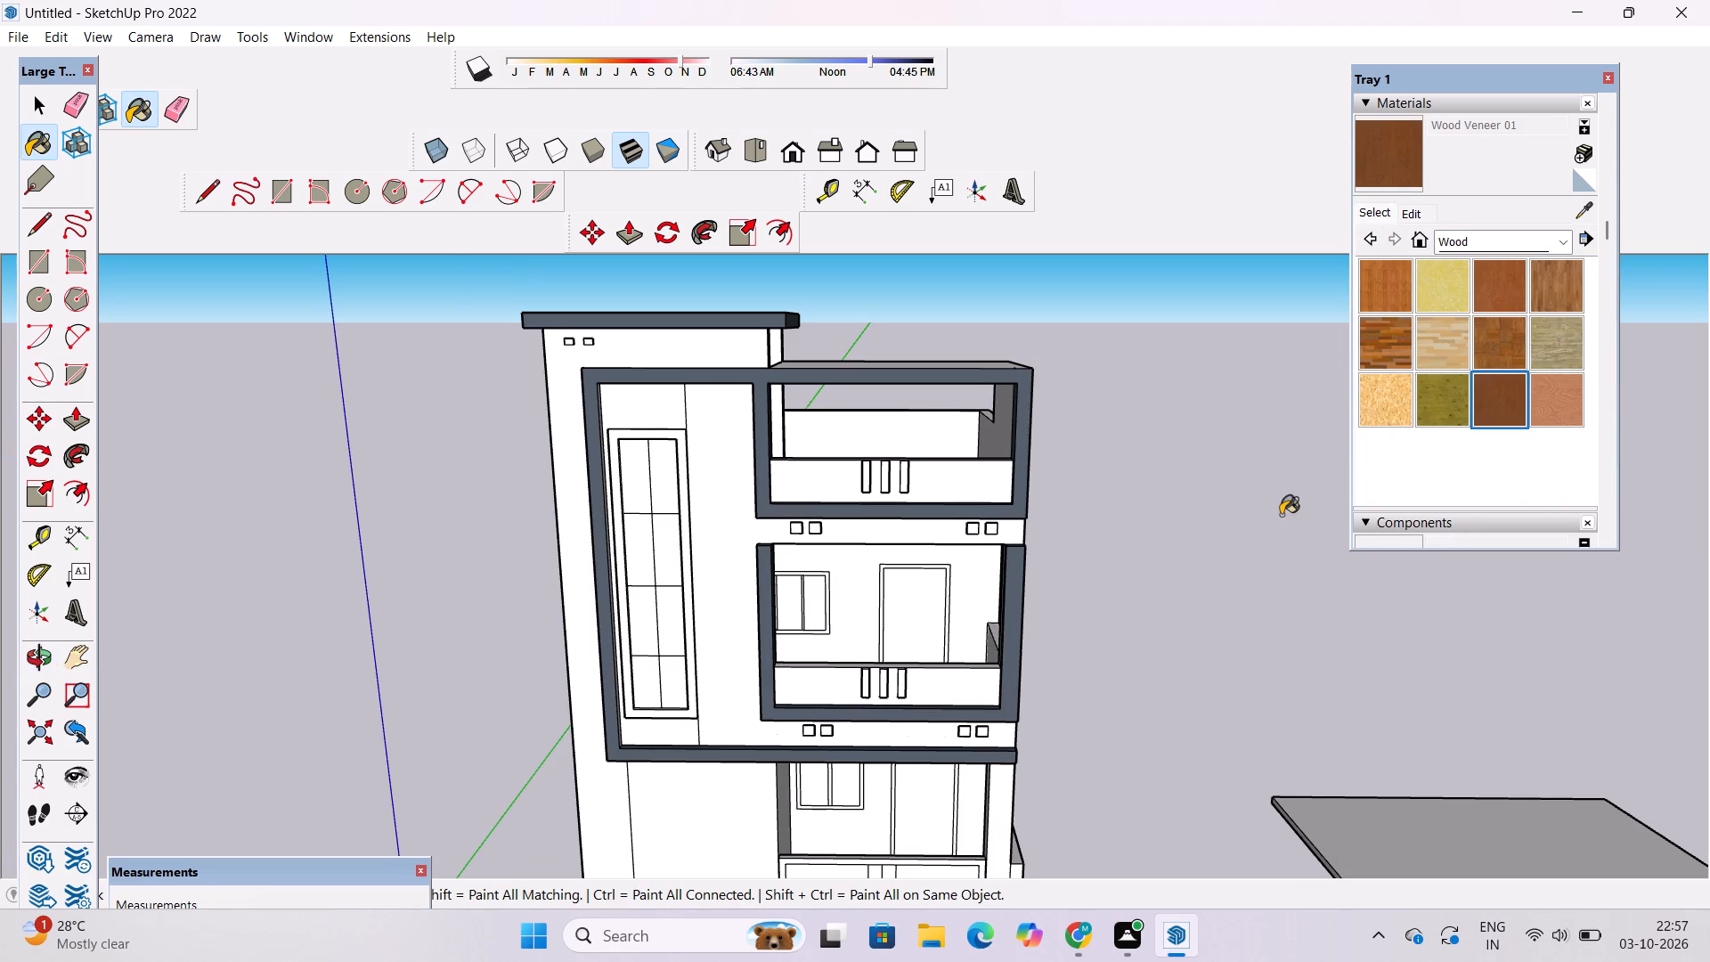
Recess the door panel behind the middle balcony by 2" with Push/Pull.
scroll(955, 635, "up", 13)
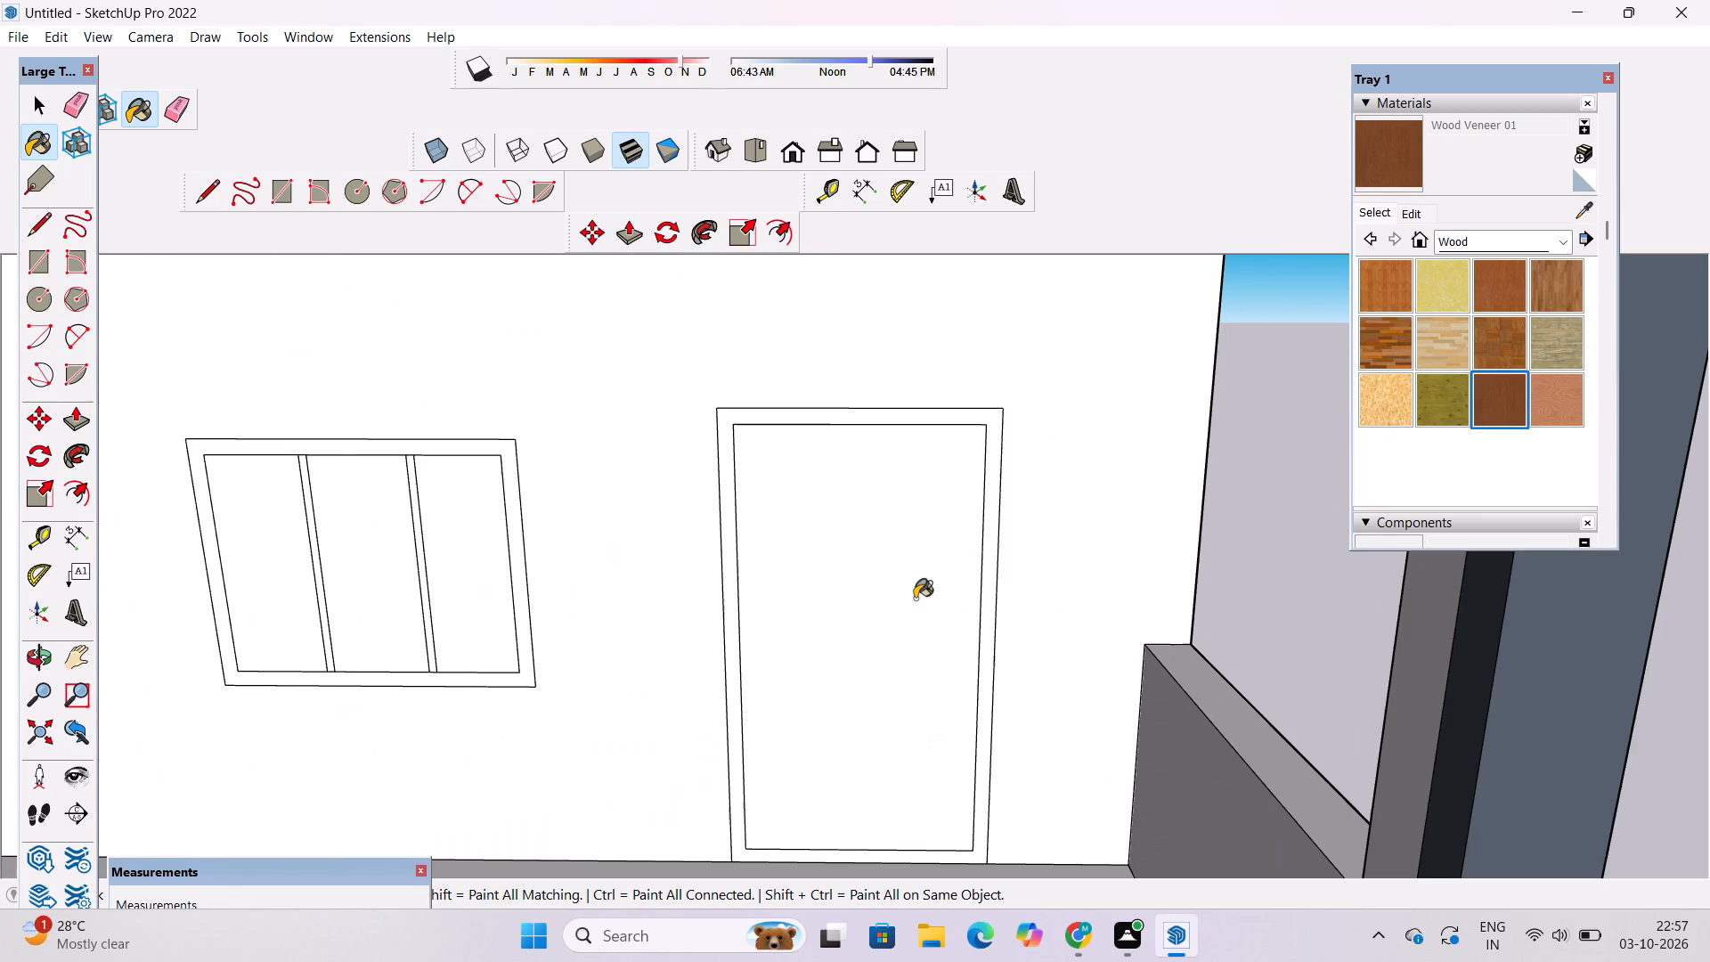
key("space")
left_click(914, 596)
key("p")
left_click(915, 596)
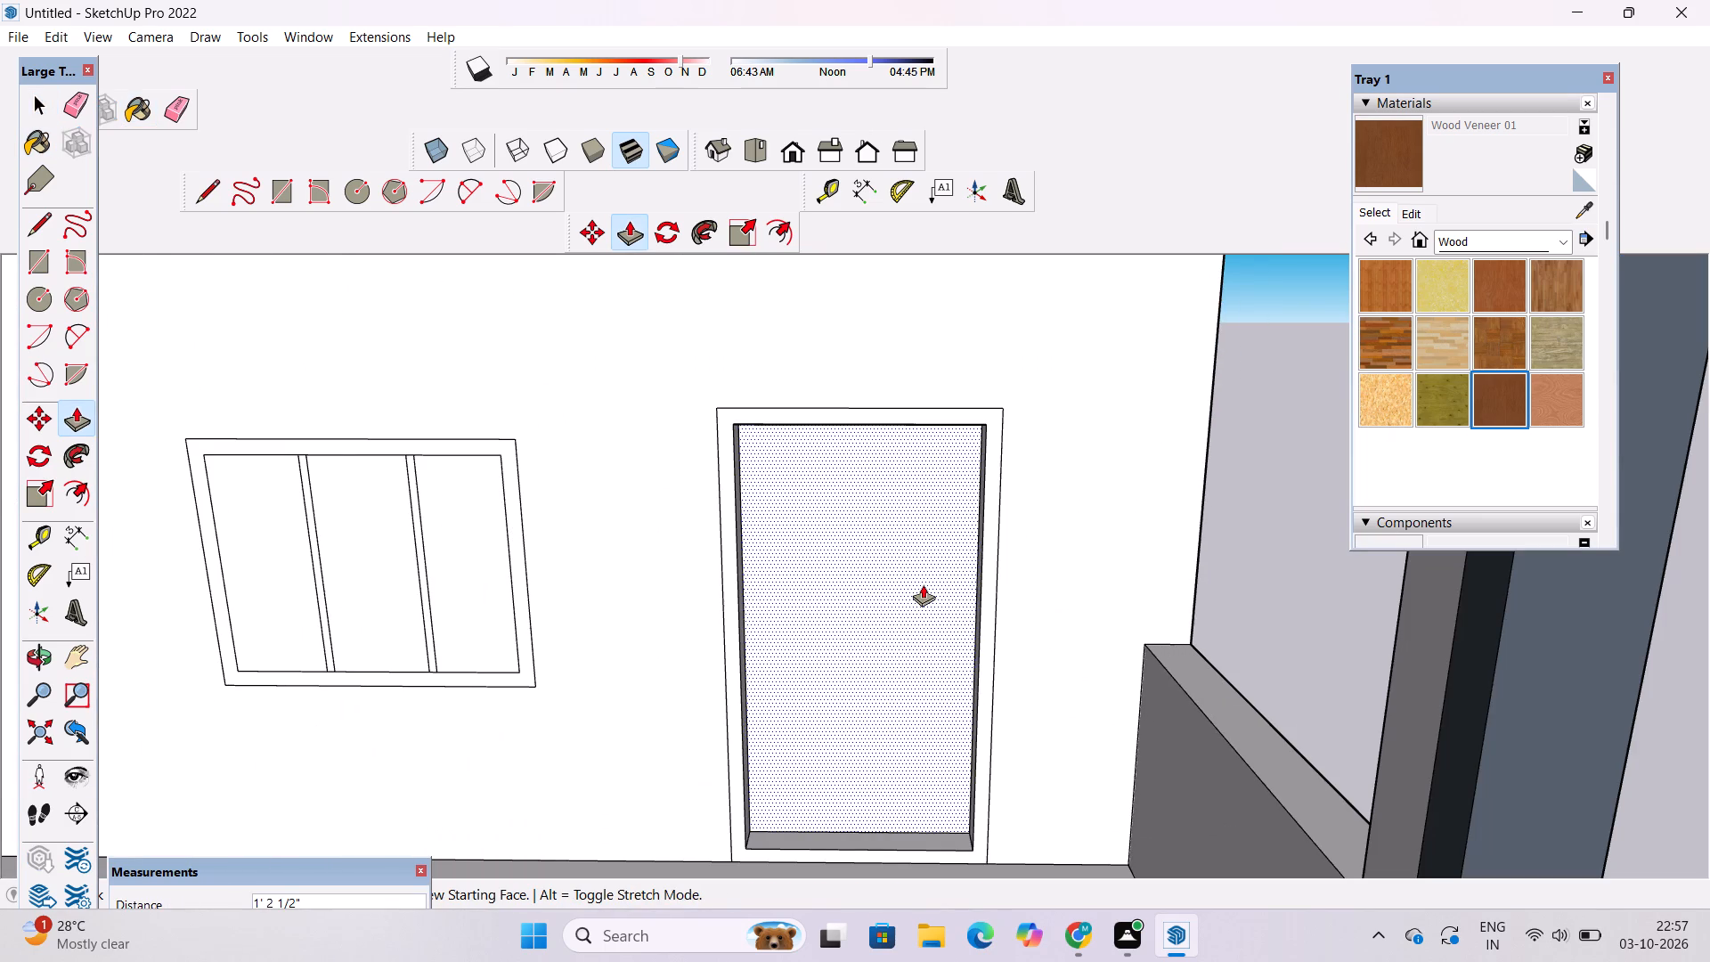
type("2\"")
key("Return")
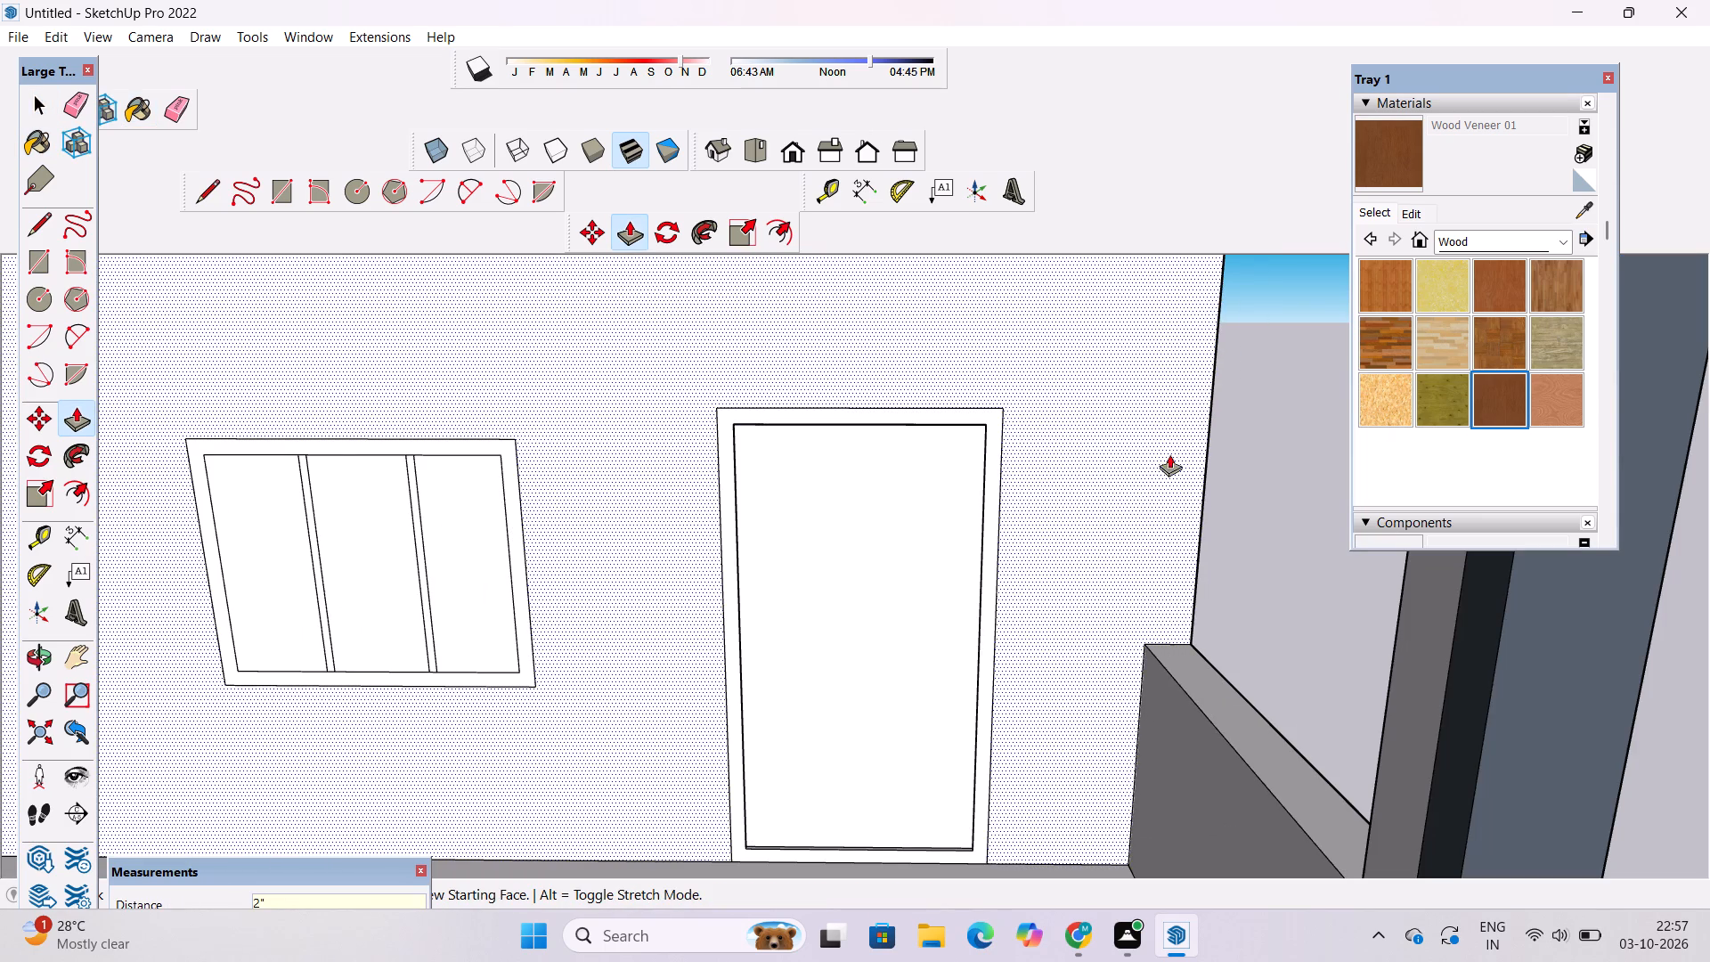
Recess the door panel on the floor below by 2" with Push/Pull.
scroll(835, 336, "down", 10)
scroll(844, 410, "down", 3)
scroll(878, 624, "up", 4)
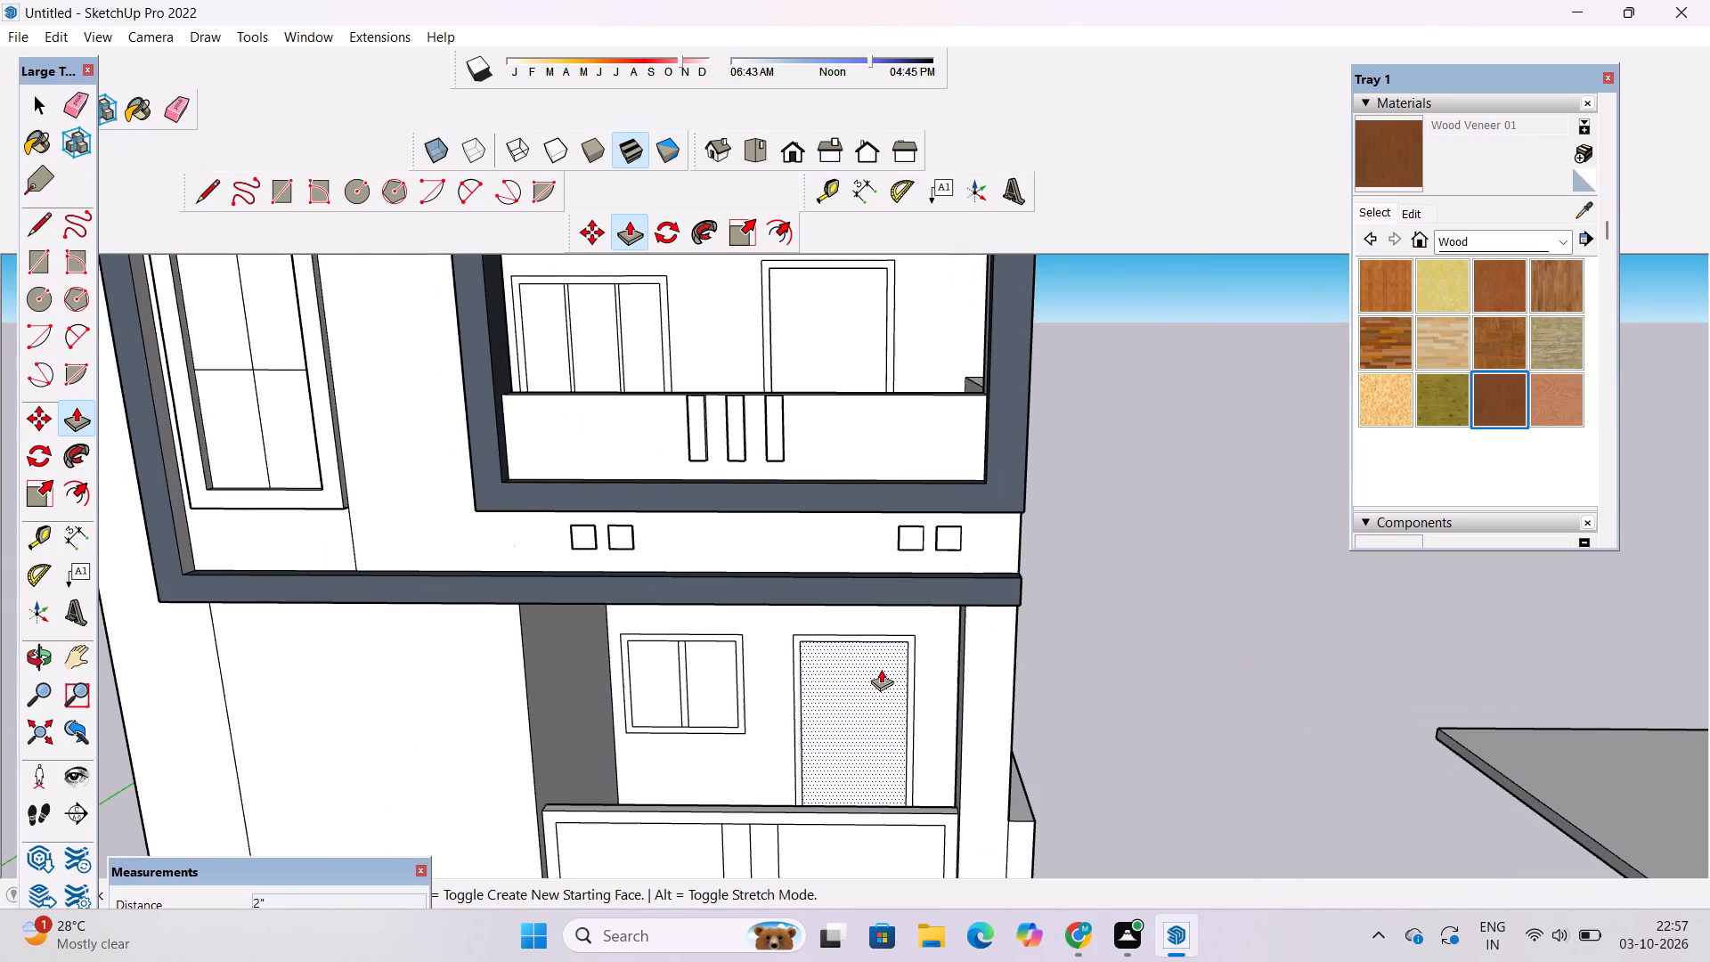
left_click(878, 670)
type("2\"")
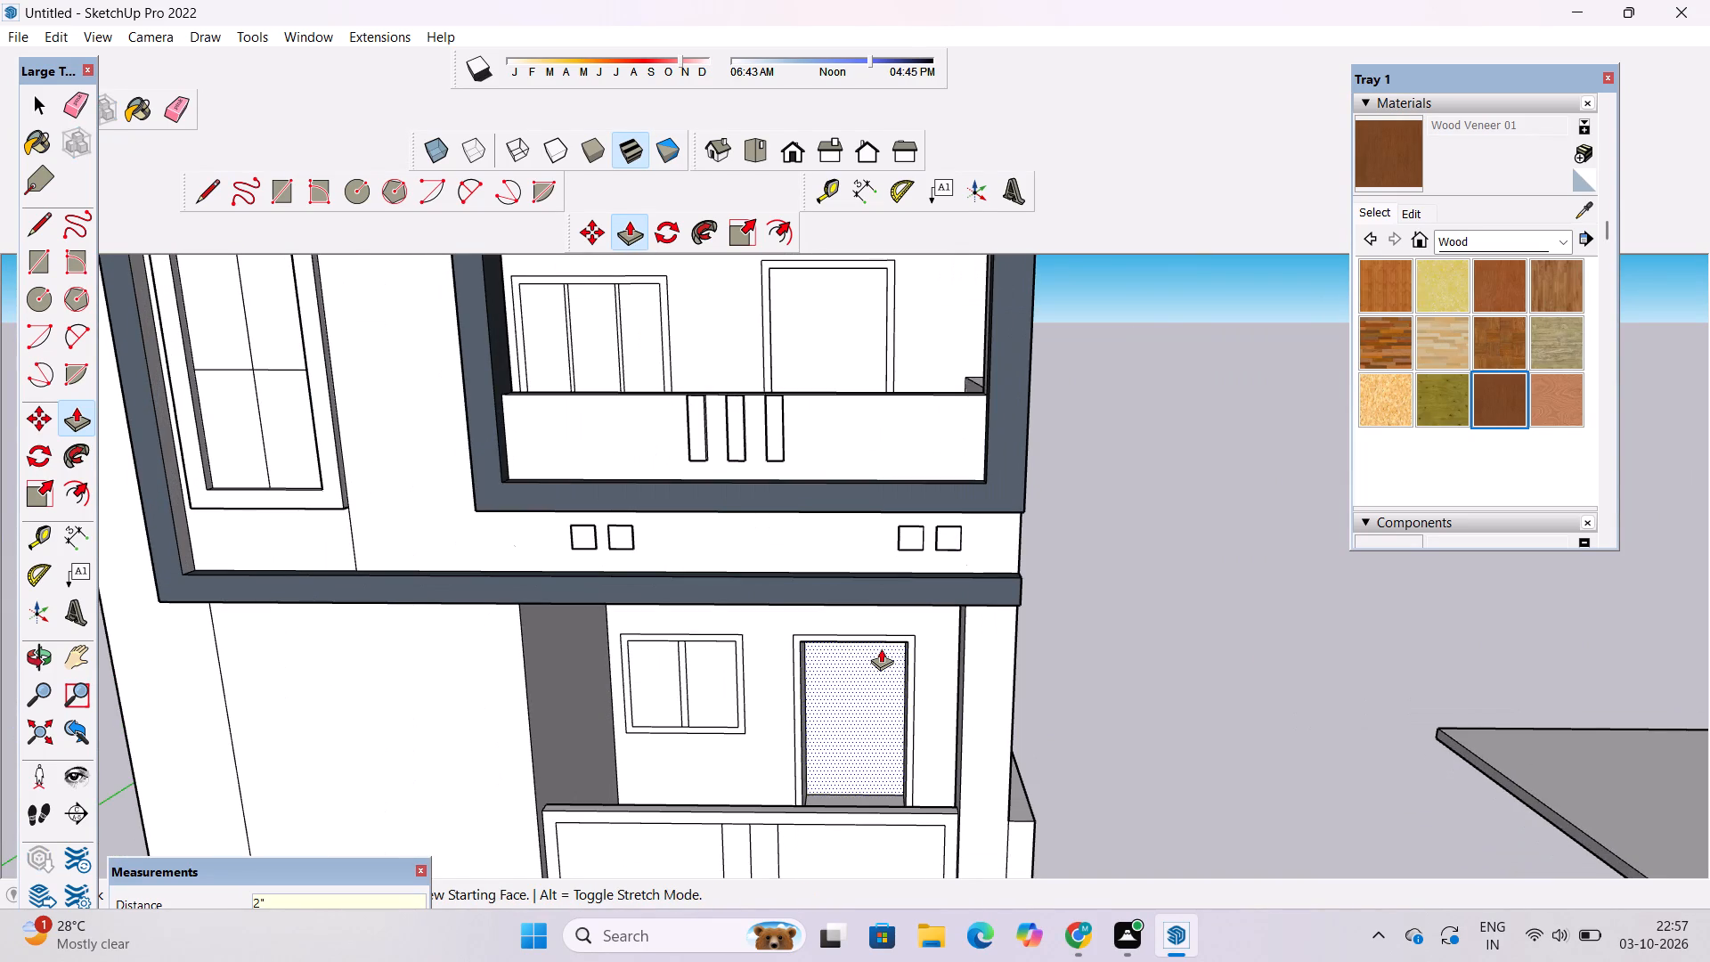
key("Return")
key("space")
Paint the middle-floor door panel and its surrounding frame with Wood Veneer 01.
key("o")
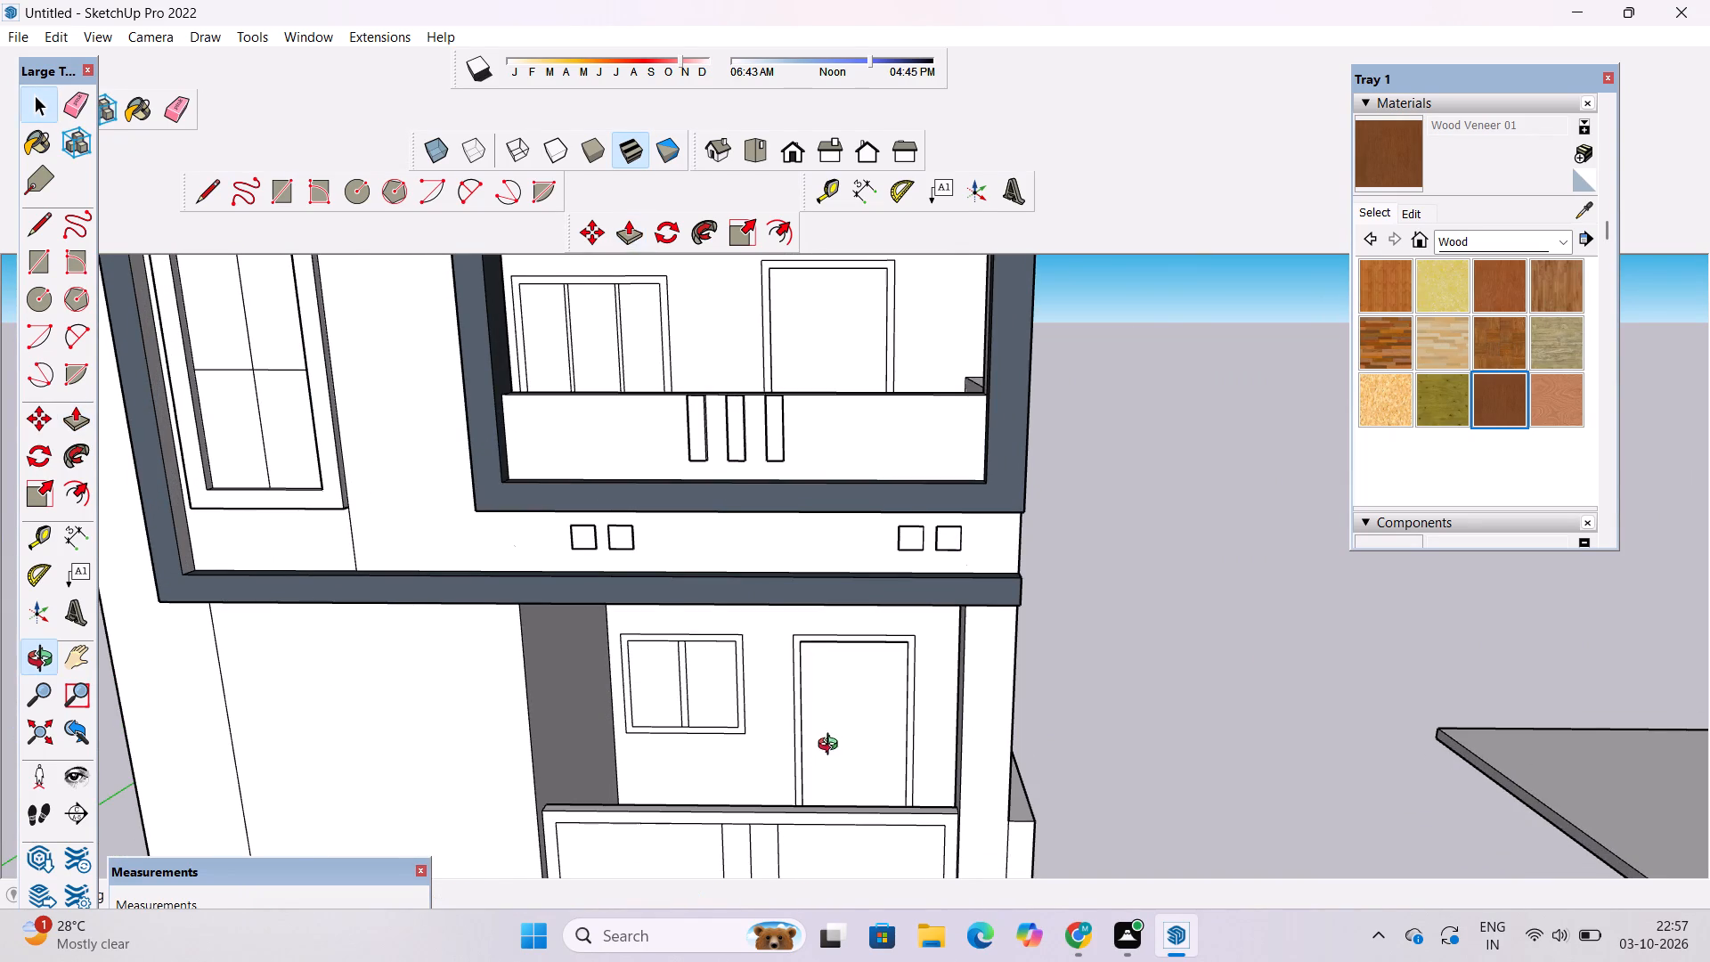
scroll(839, 742, "down", 4)
left_click_drag(851, 678, 863, 783, "shift")
left_click_drag(863, 790, 864, 726)
left_click_drag(862, 751, 895, 733)
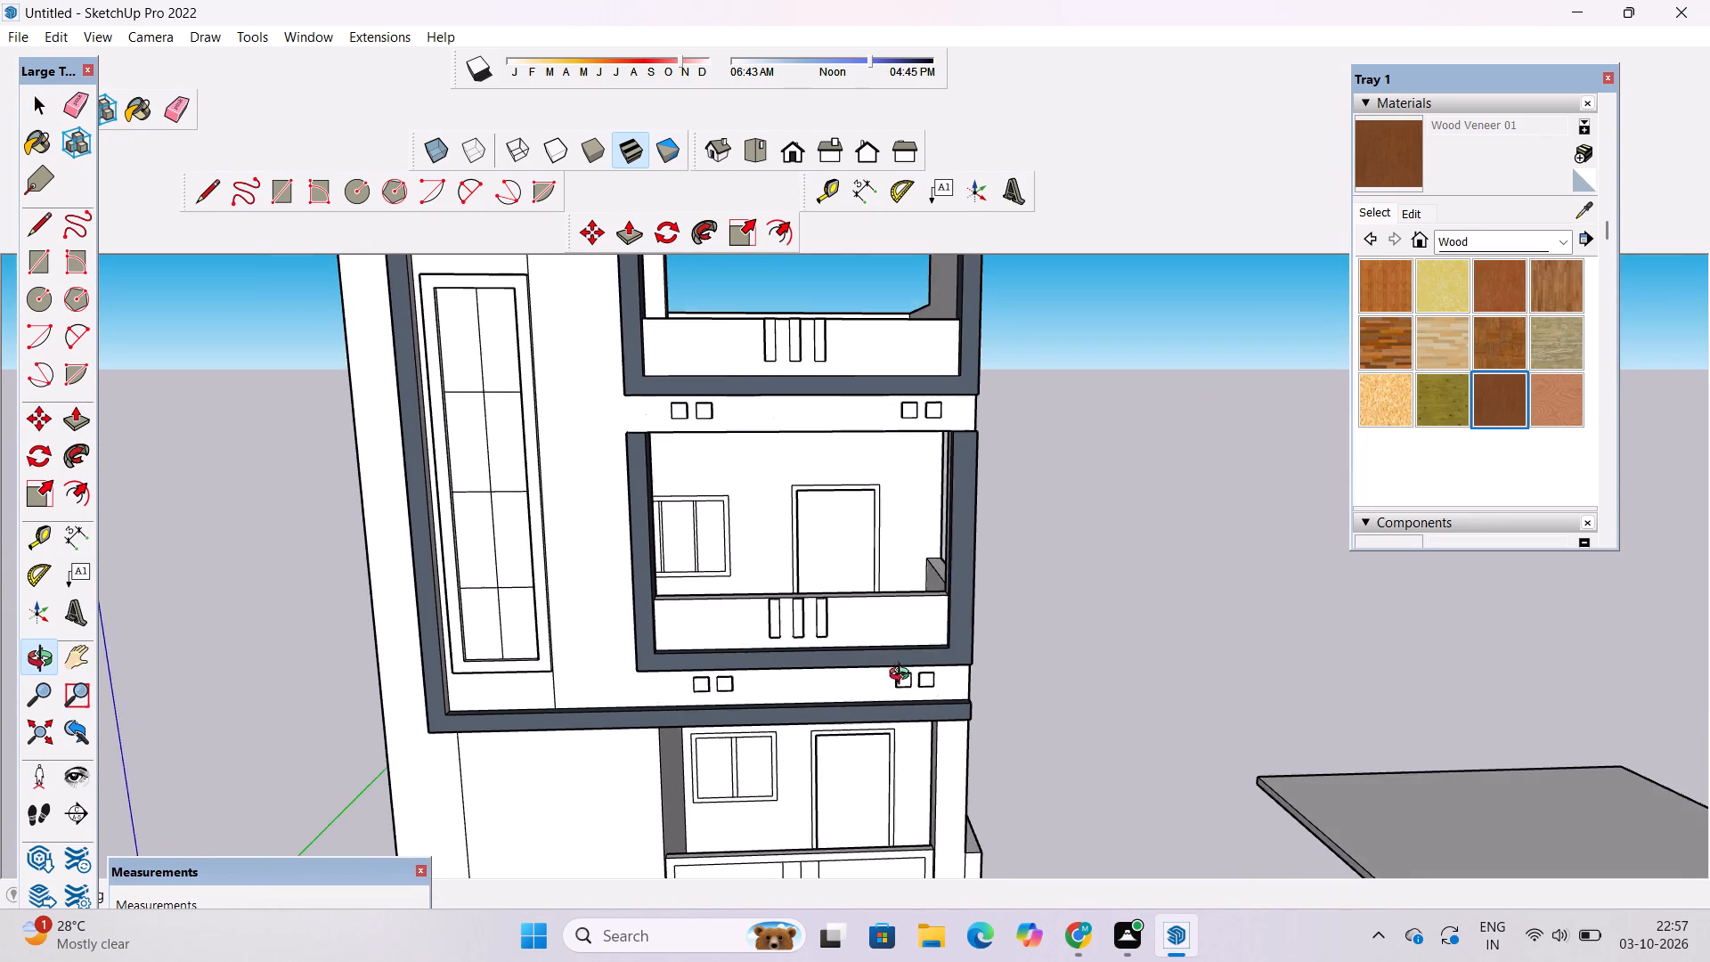
scroll(900, 673, "up", 1)
left_click_drag(876, 717, 873, 731, "shift")
key("space")
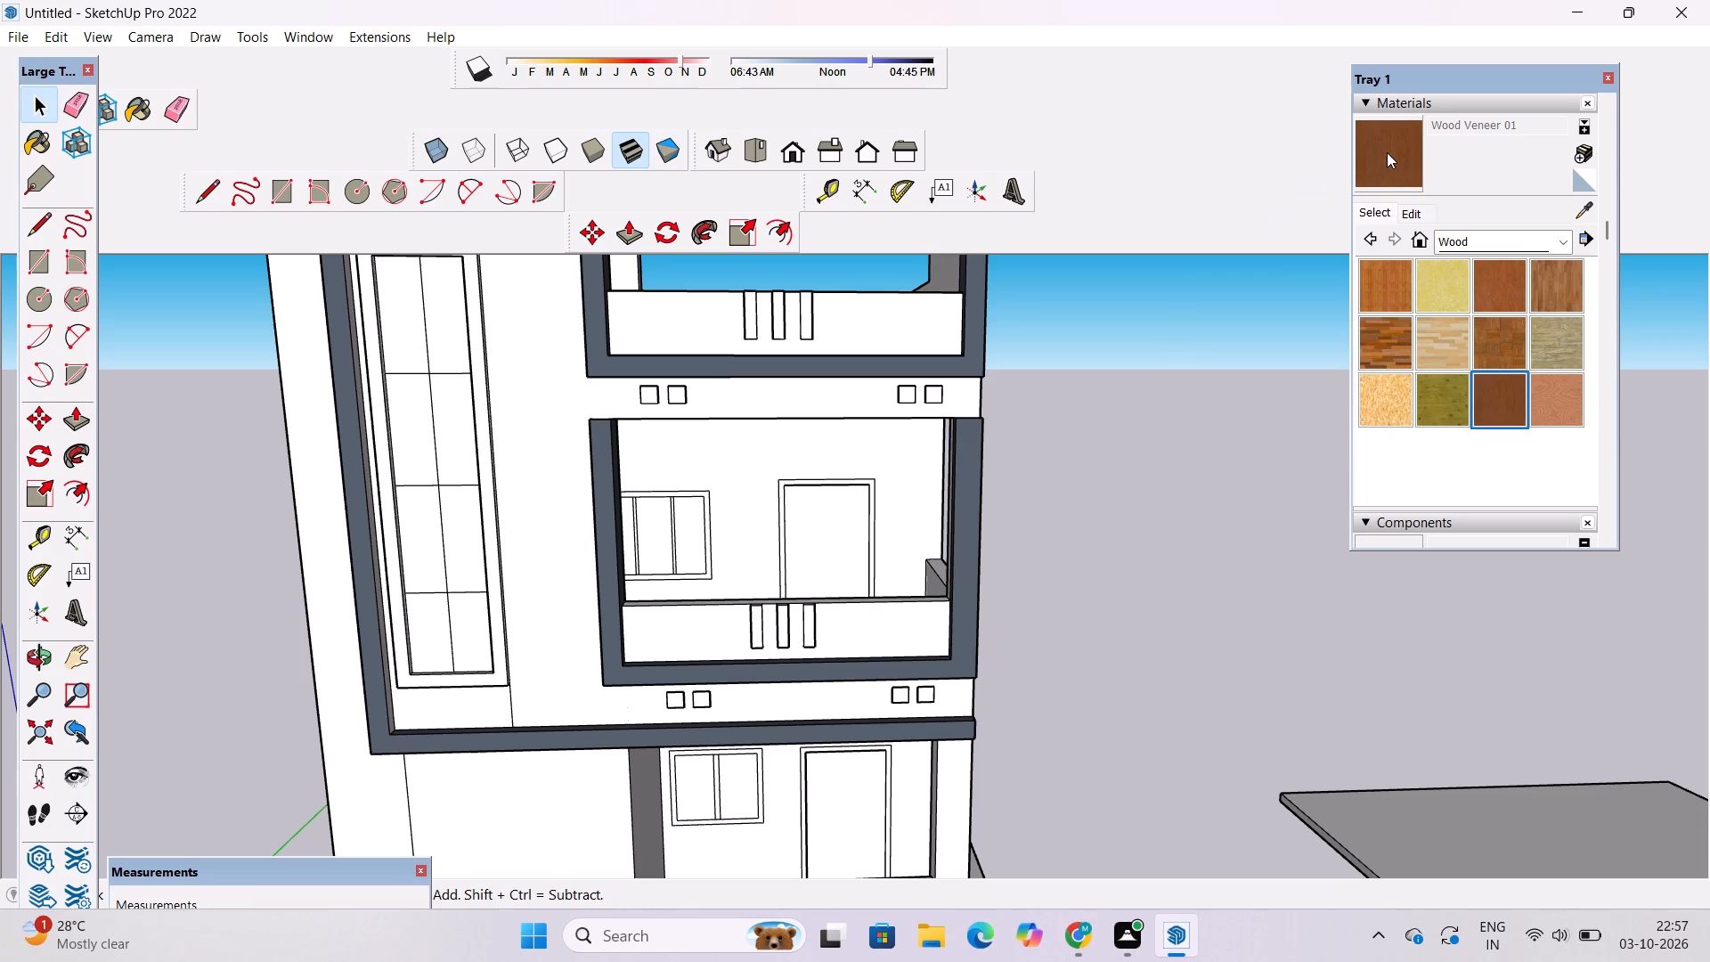
left_click(1387, 152)
scroll(825, 532, "up", 9)
left_click(845, 478)
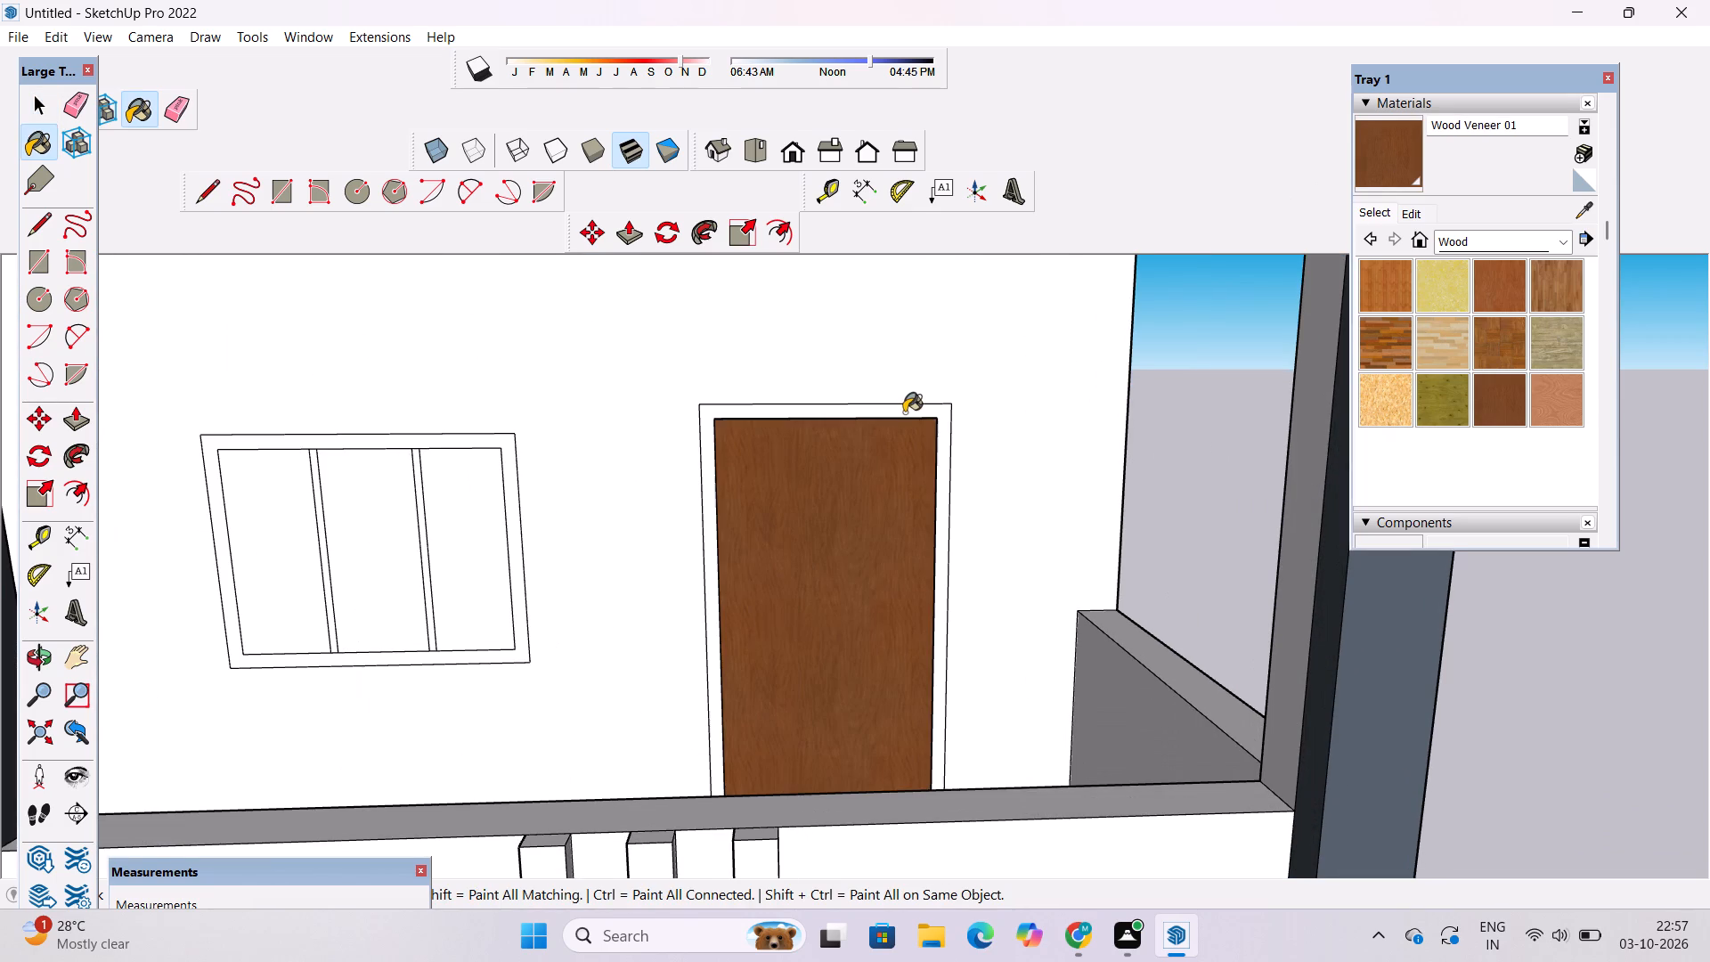
left_click(923, 412)
Paint the lower-floor door panel and its surrounding frame with Wood Veneer 01.
scroll(863, 374, "down", 14)
scroll(859, 659, "up", 4)
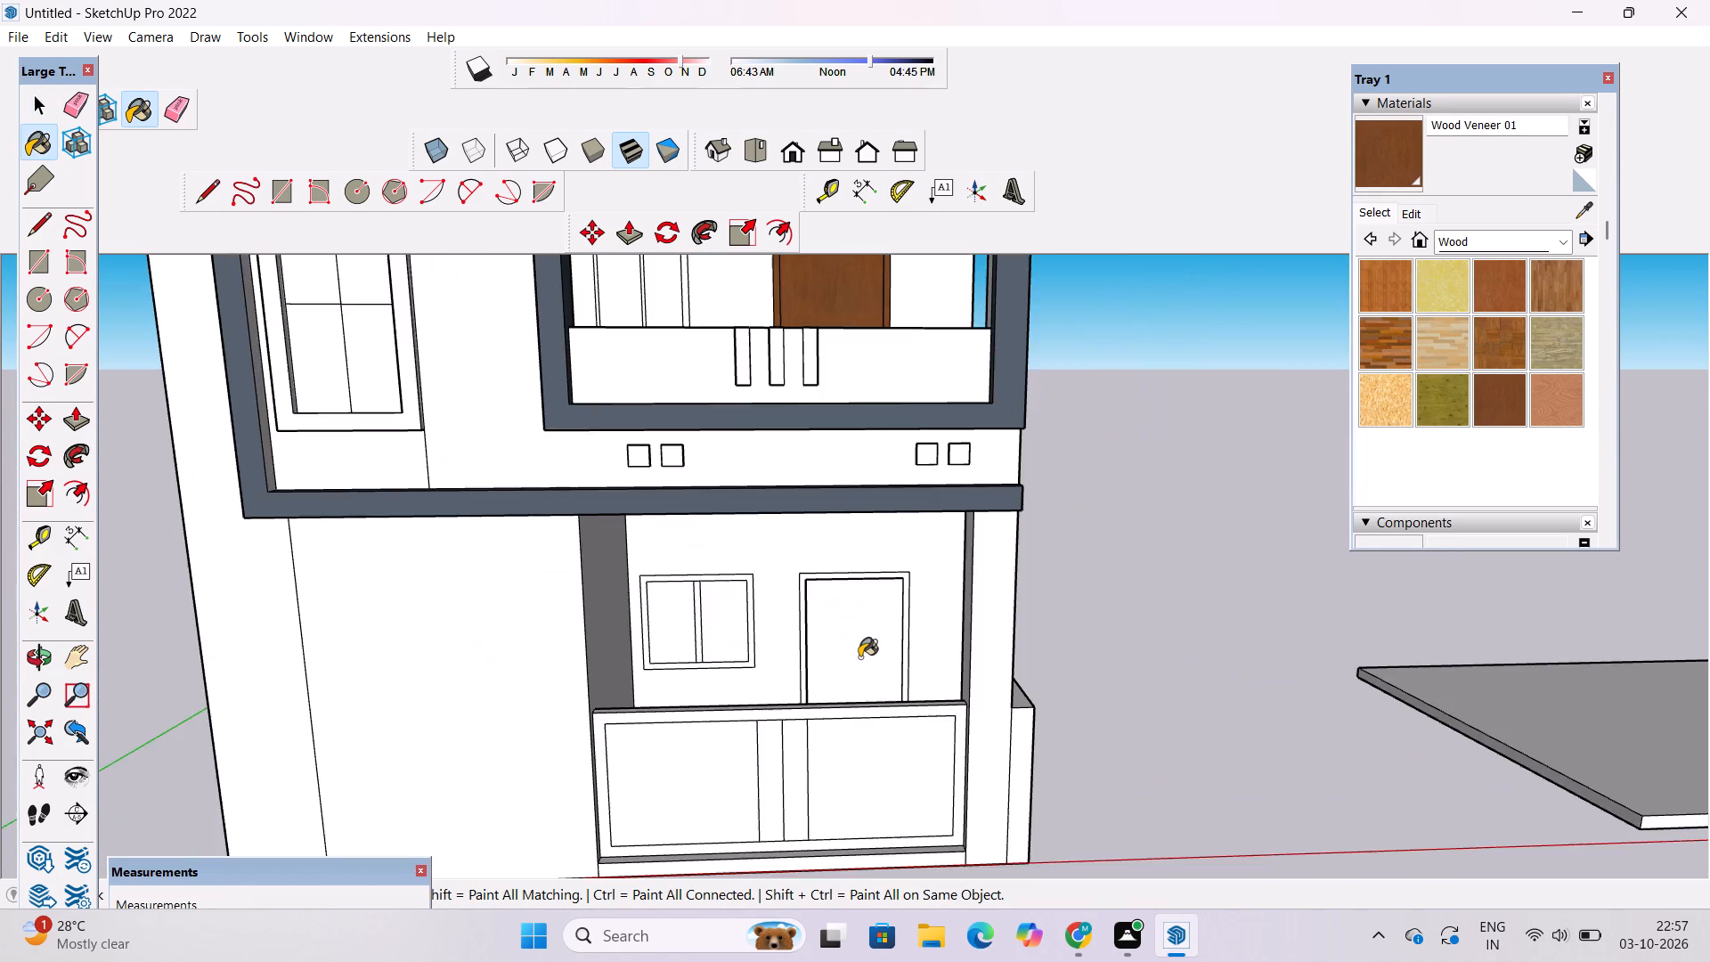
scroll(859, 657, "up", 6)
left_click(862, 632)
left_click(936, 534)
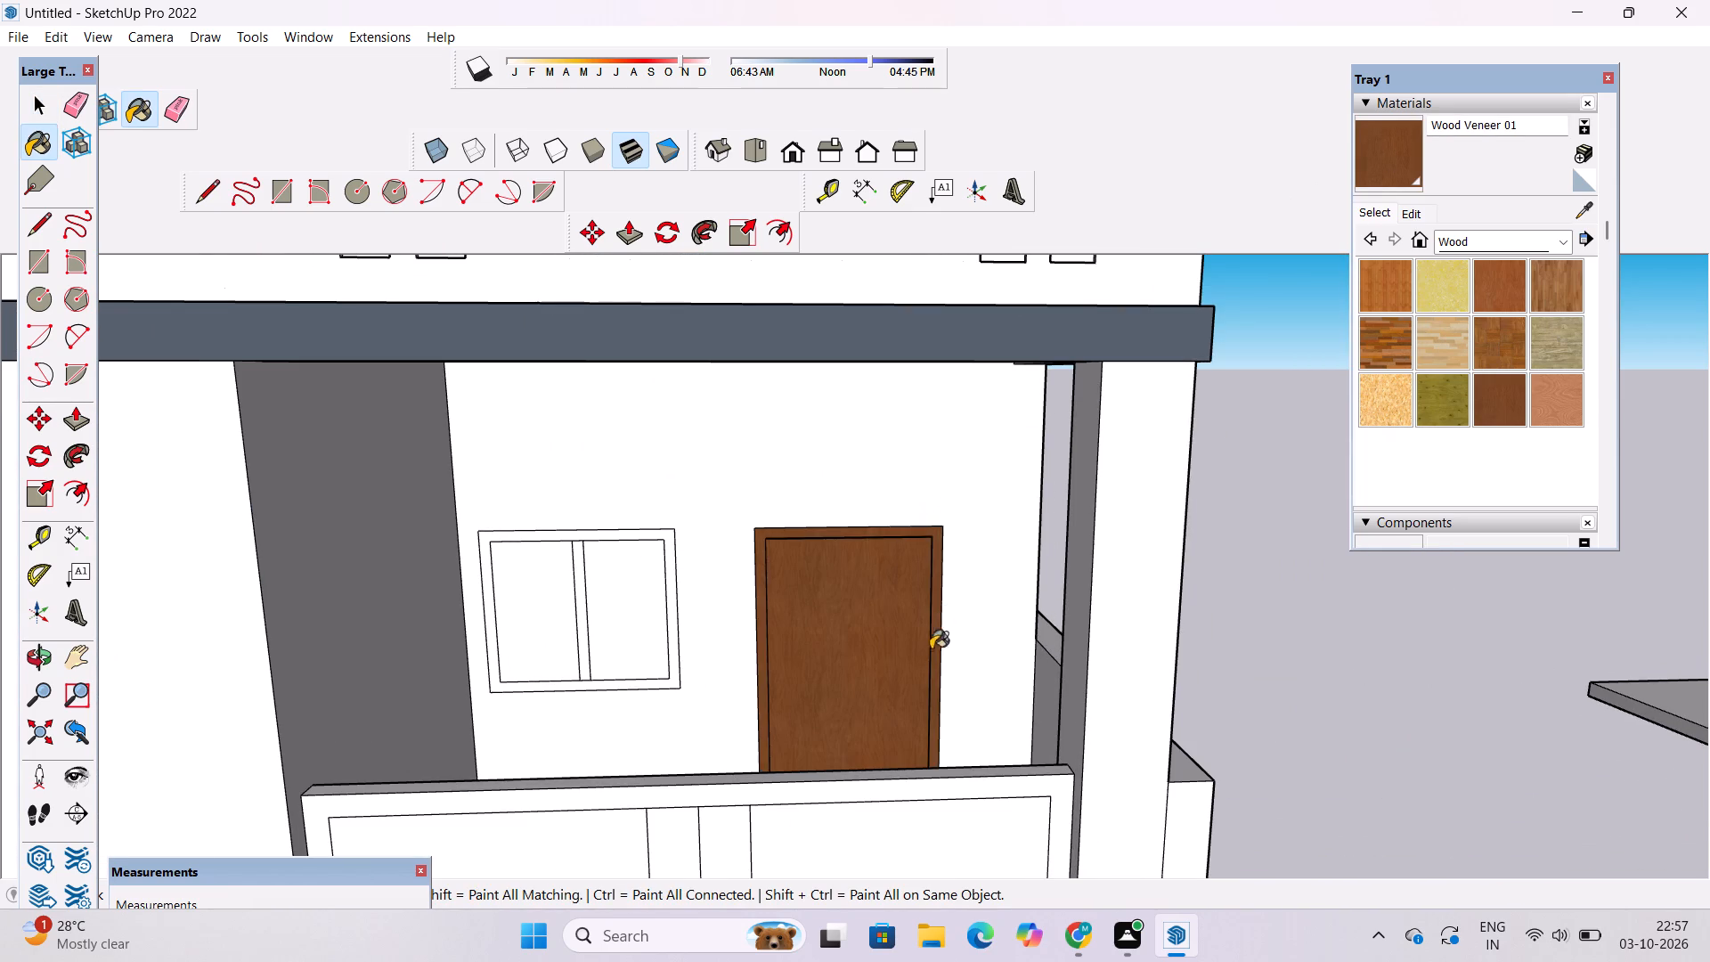
Paint the underside of the tower's overhanging roof slab with Wood Veneer 01.
scroll(921, 708, "down", 10)
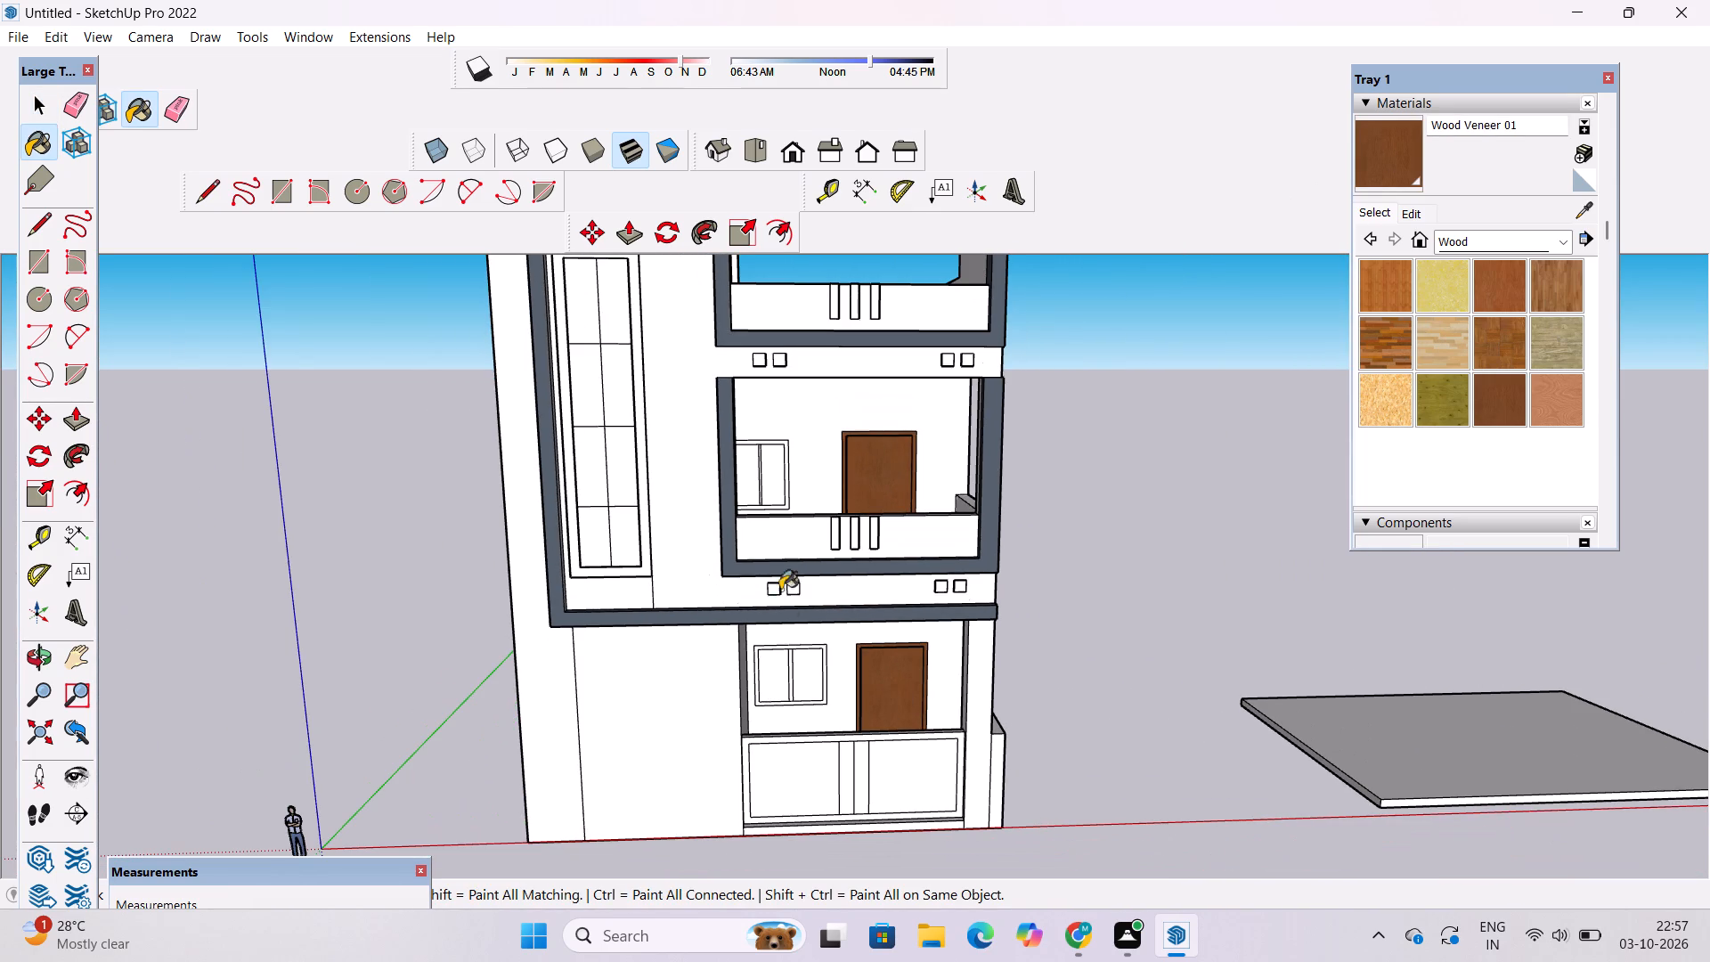
scroll(811, 489, "up", 5)
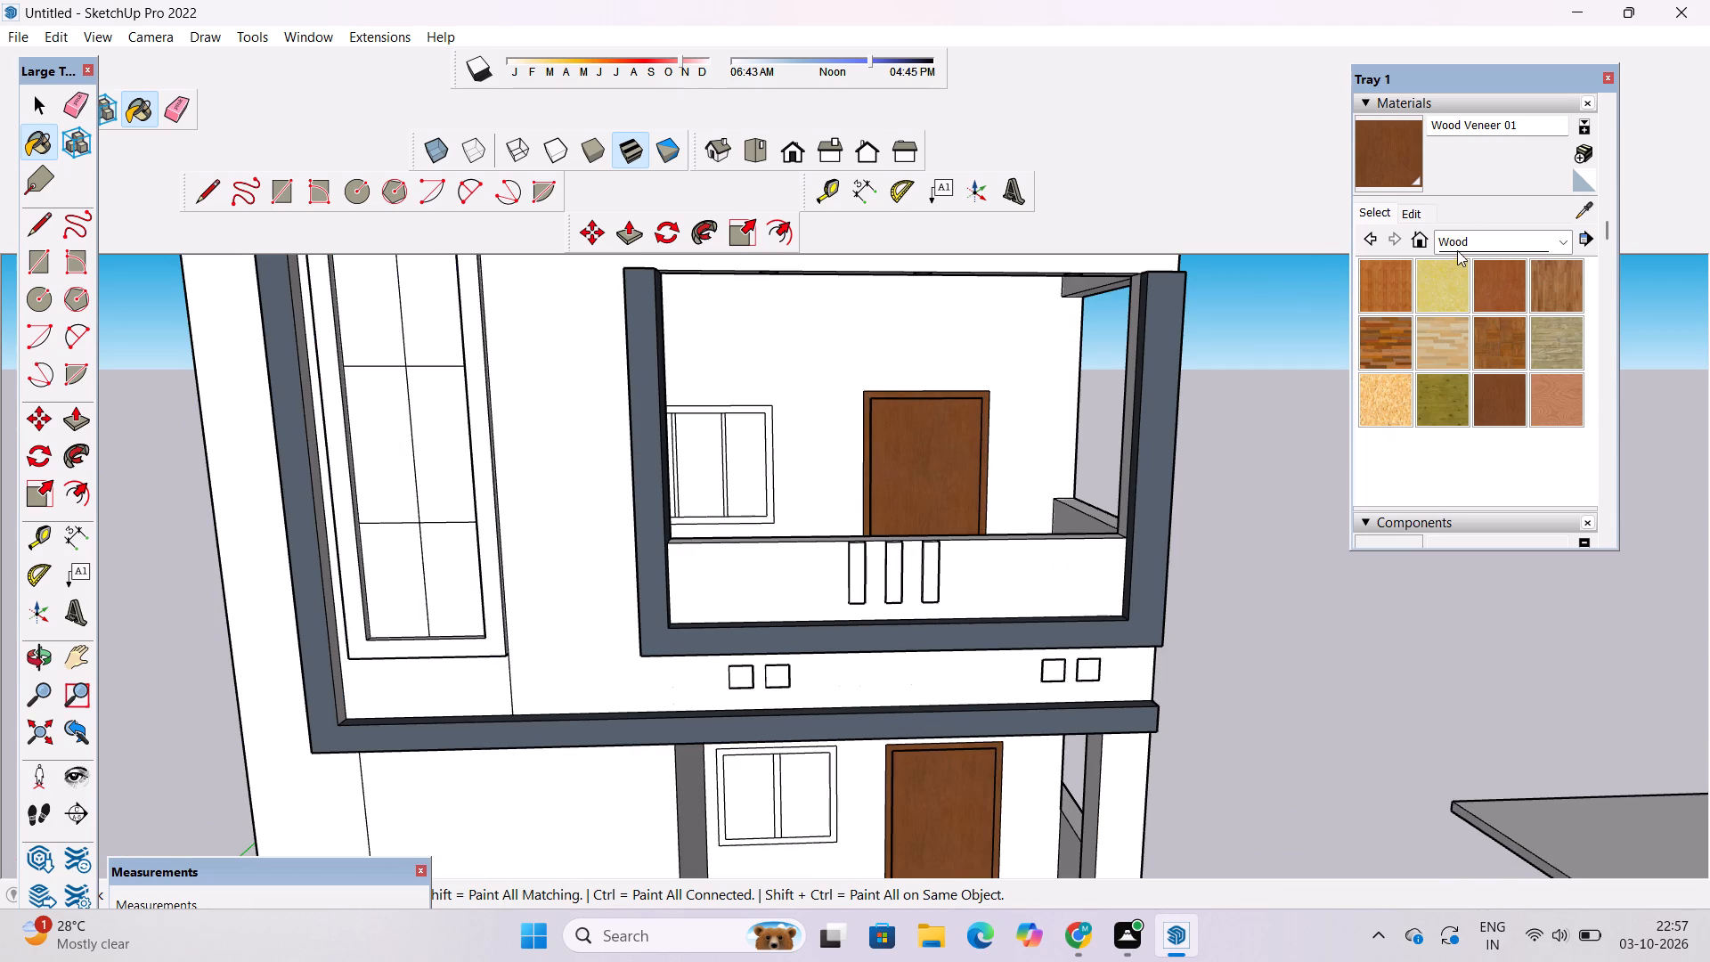
scroll(1207, 506, "down", 5)
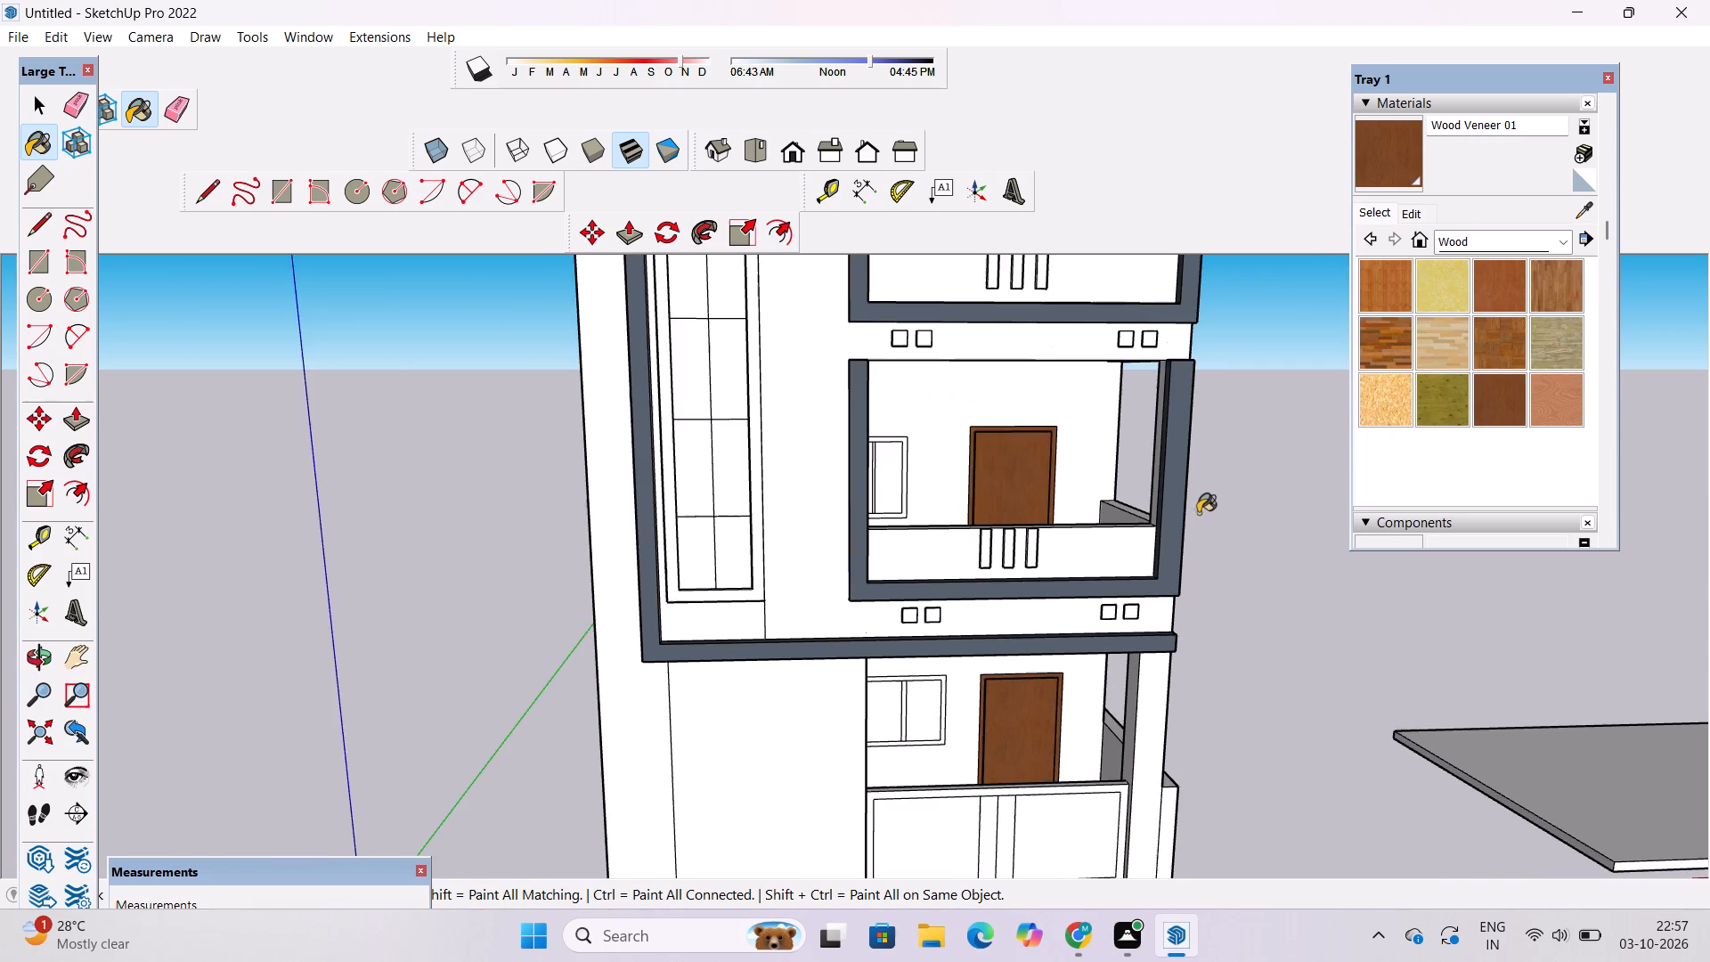
scroll(962, 587, "down", 5)
scroll(988, 295, "up", 11)
scroll(867, 339, "up", 4)
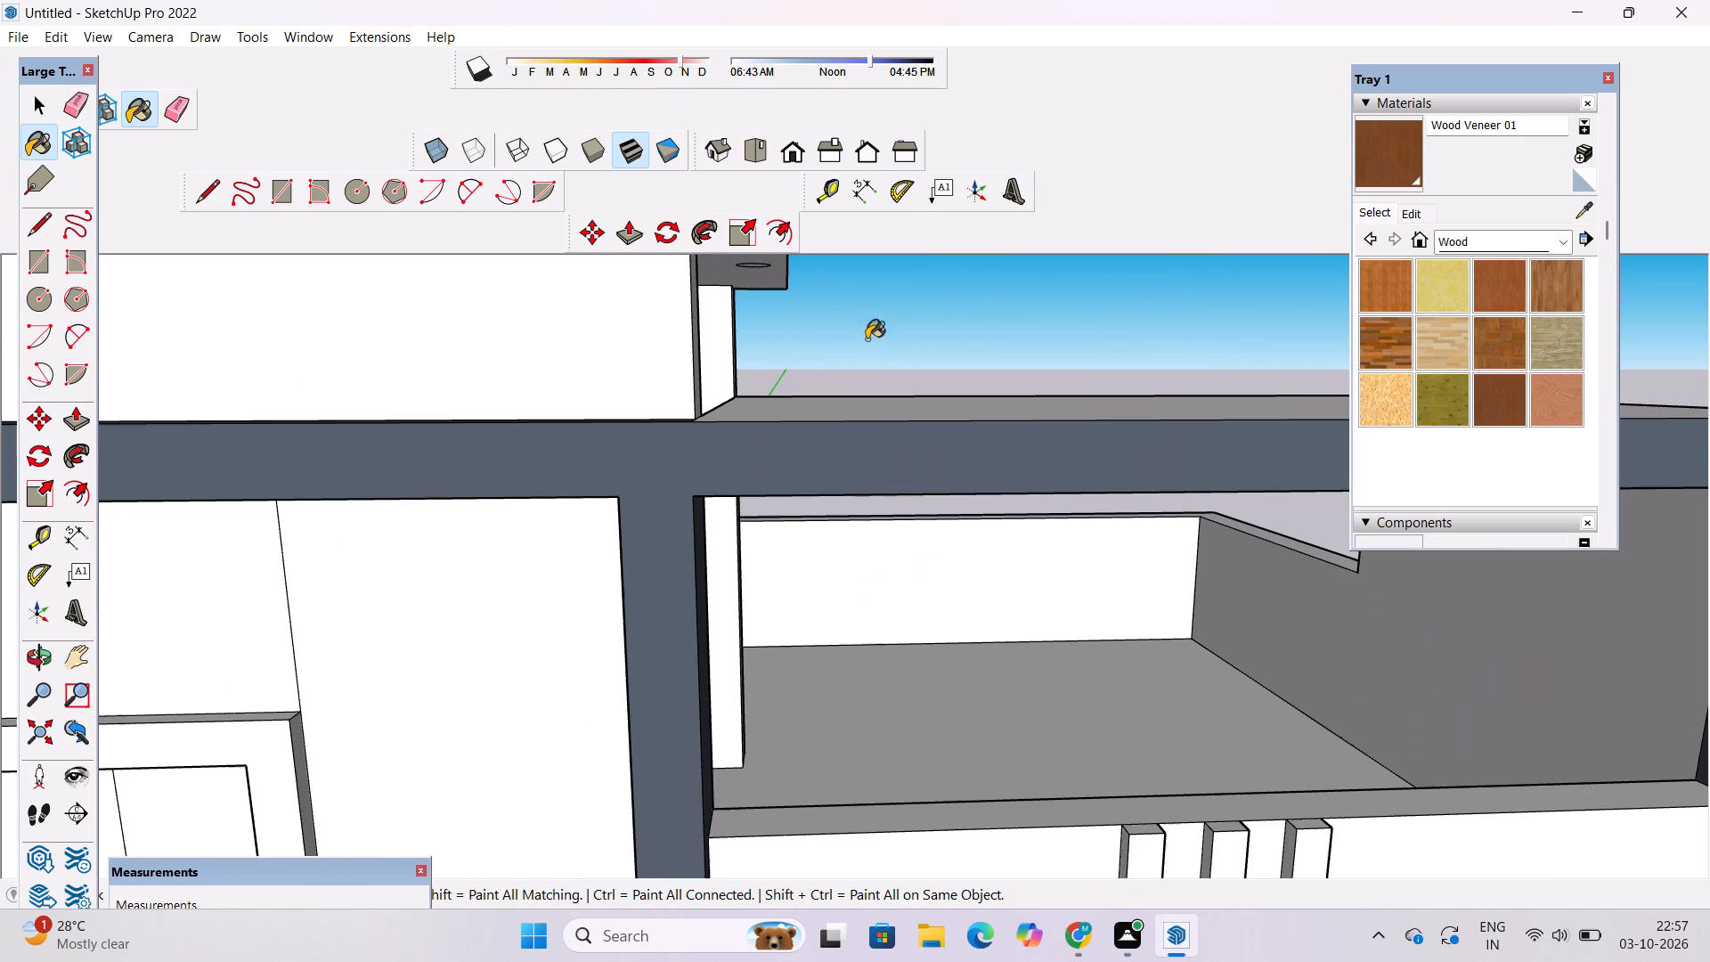
left_click(745, 268)
Paint the upper balcony's ceiling around its round light recesses with Wood Veneer 01.
scroll(808, 517, "down", 5)
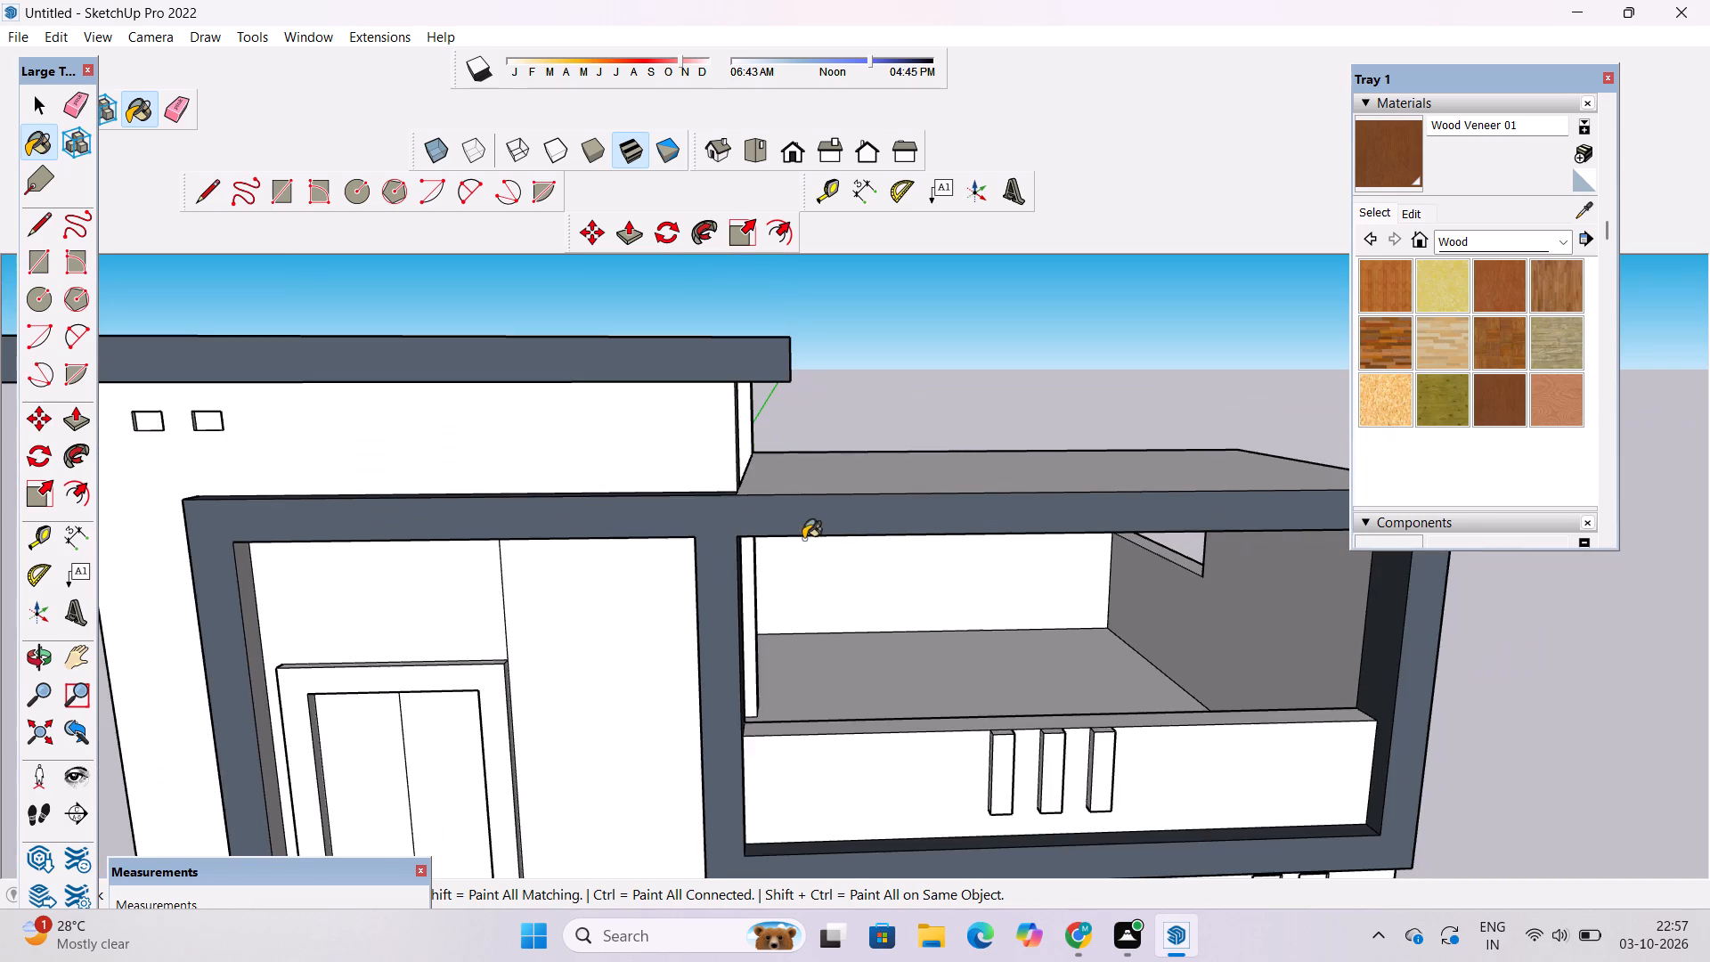
key("o")
left_click_drag(941, 586, 931, 380)
left_click_drag(907, 430, 922, 496, "shift")
left_click_drag(949, 560, 938, 471)
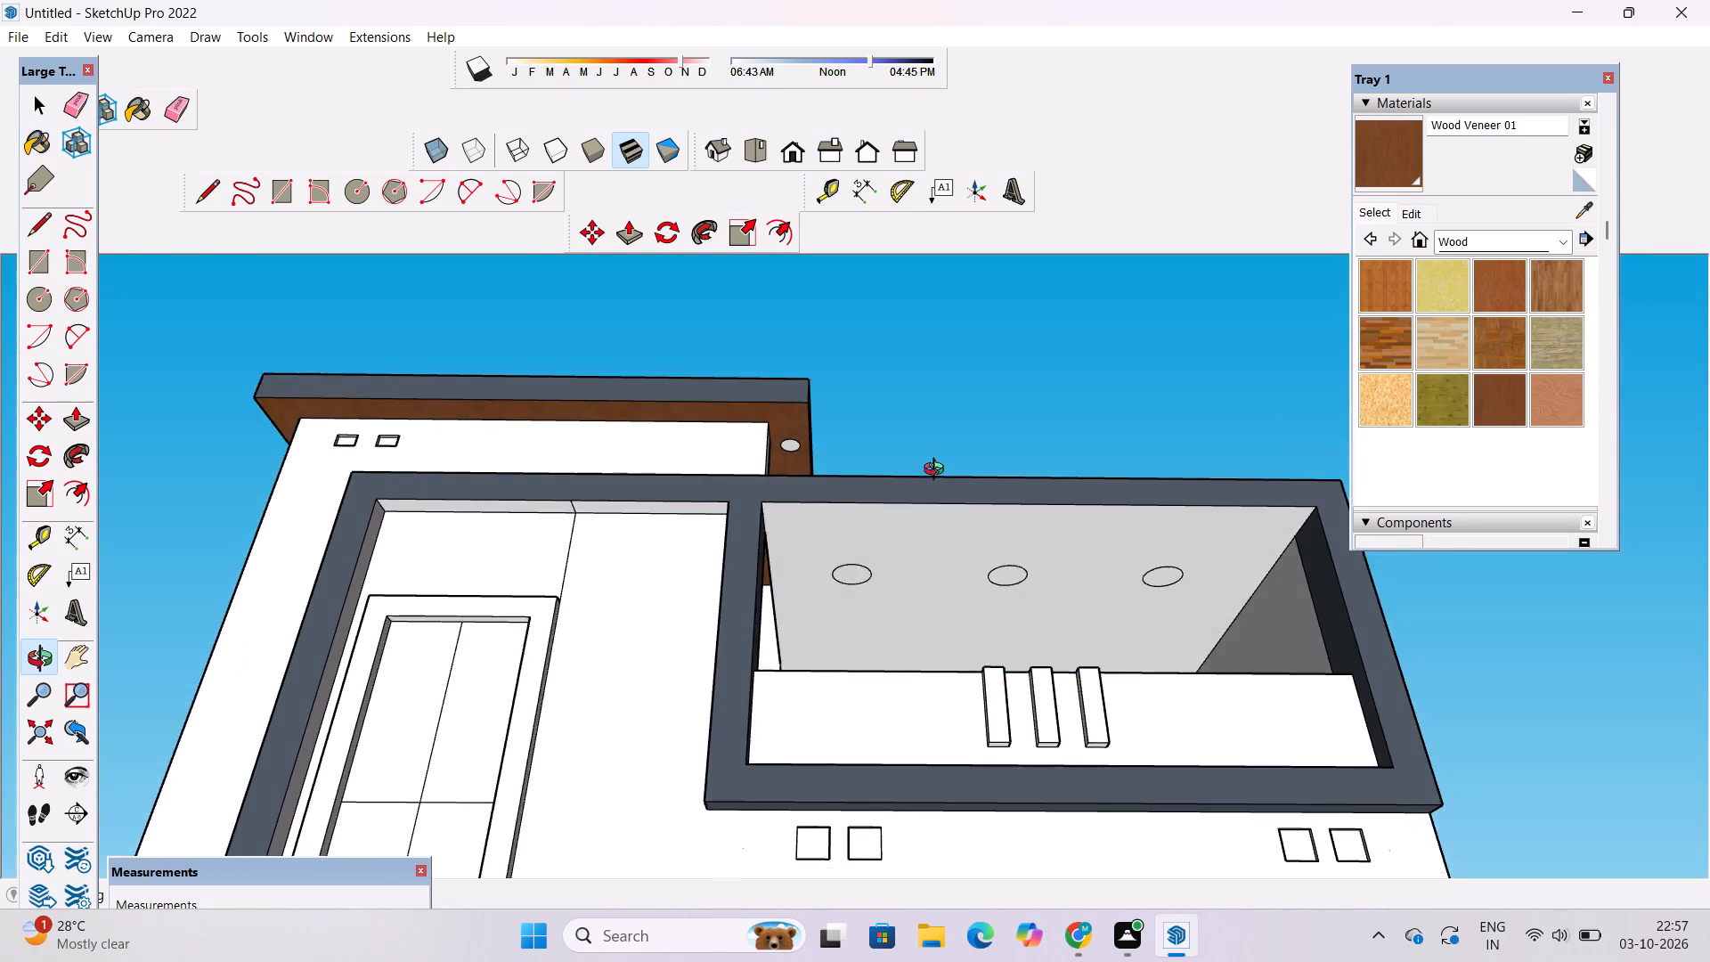
left_click_drag(960, 493, 877, 456, "shift")
left_click(1376, 151)
left_click(1039, 510)
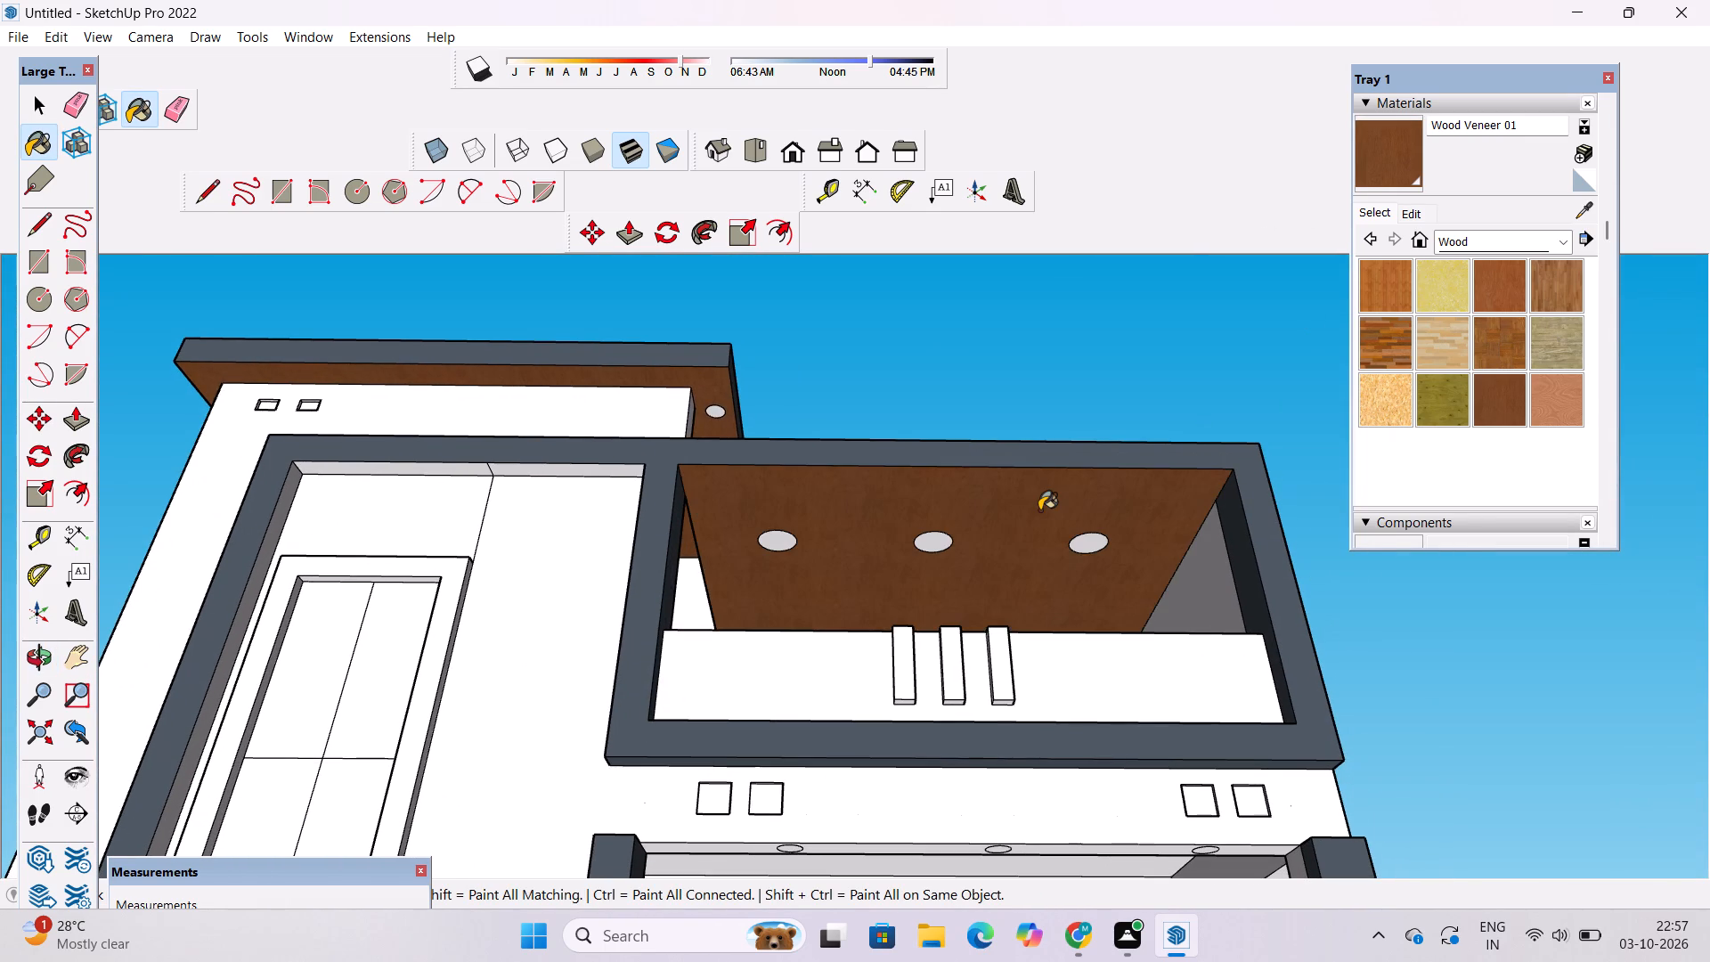
Examine the balcony ceilings, the slab undersides and the front elevation from below and from several angles.
key("o")
scroll(1039, 510, "down", 3)
left_click_drag(1039, 510, 1075, 648)
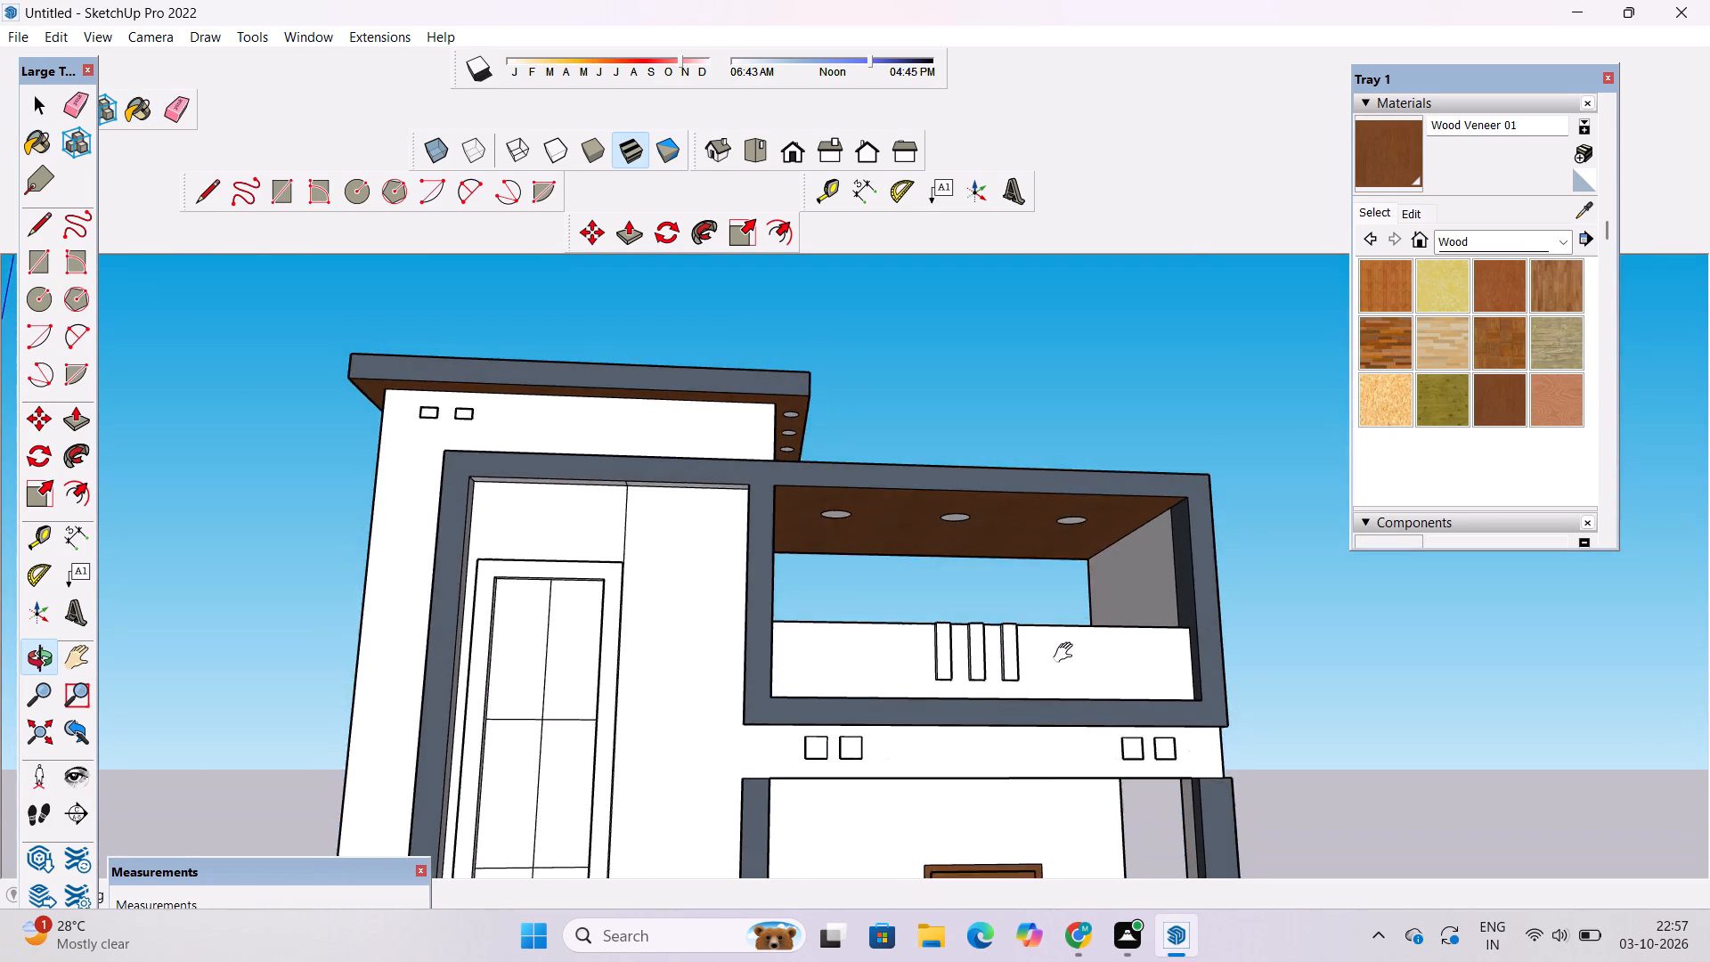
left_click_drag(1067, 653, 1064, 560, "shift")
left_click_drag(1065, 574, 1088, 664)
scroll(1011, 563, "up", 2)
left_click_drag(1060, 567, 916, 569)
left_click_drag(971, 673, 991, 518, "shift")
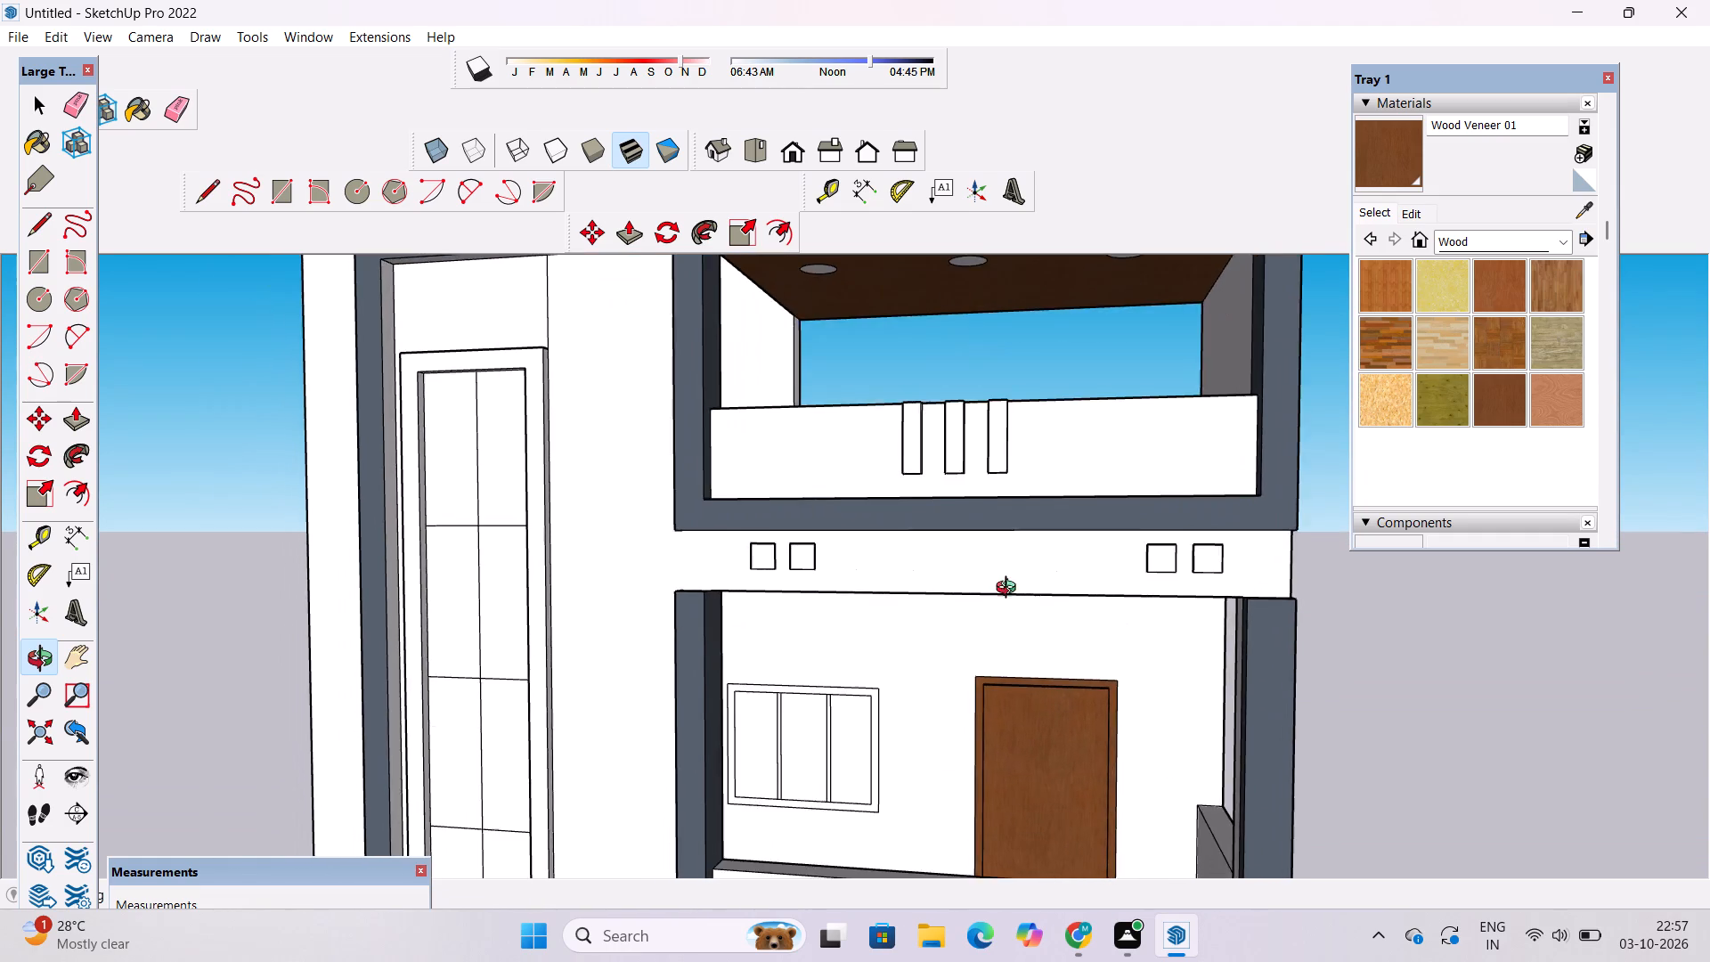
left_click_drag(1010, 590, 1026, 471)
left_click_drag(1002, 493, 970, 524, "shift")
left_click_drag(998, 551, 1022, 571)
left_click_drag(1034, 598, 1043, 624)
left_click_drag(1024, 629, 1023, 490)
scroll(1026, 494, "up", 4)
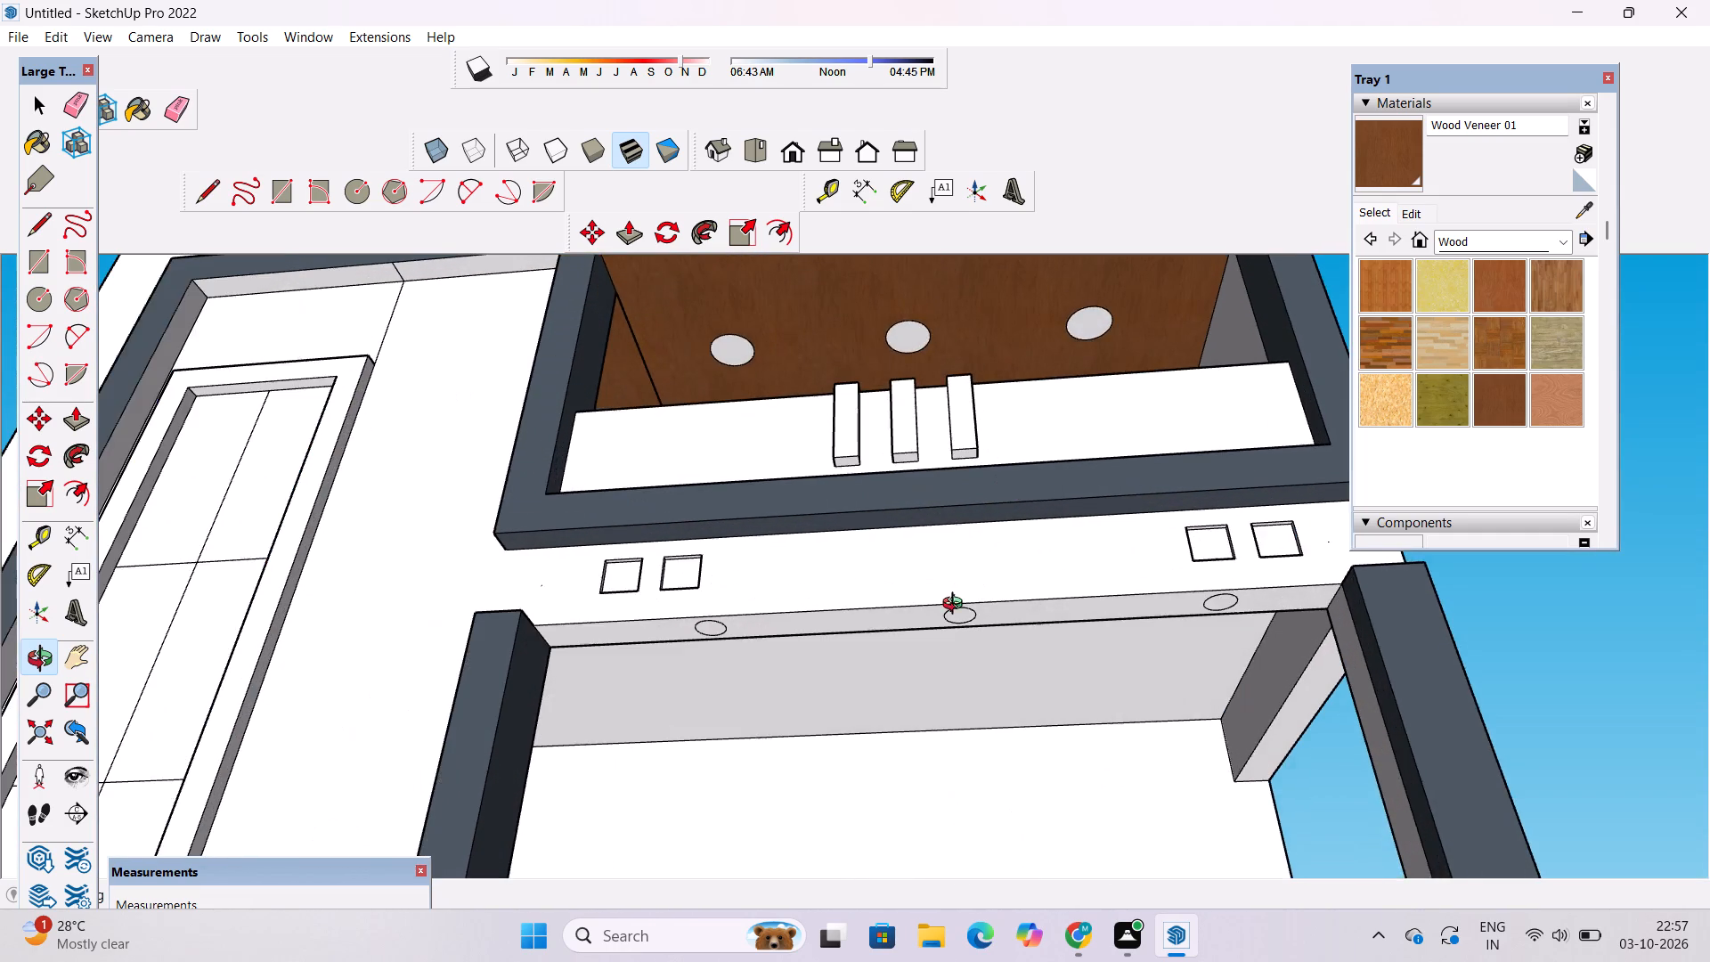
left_click_drag(952, 606, 1030, 516)
left_click_drag(1016, 566, 1004, 489, "shift")
left_click_drag(1003, 484, 982, 459, "shift")
scroll(981, 453, "down", 2)
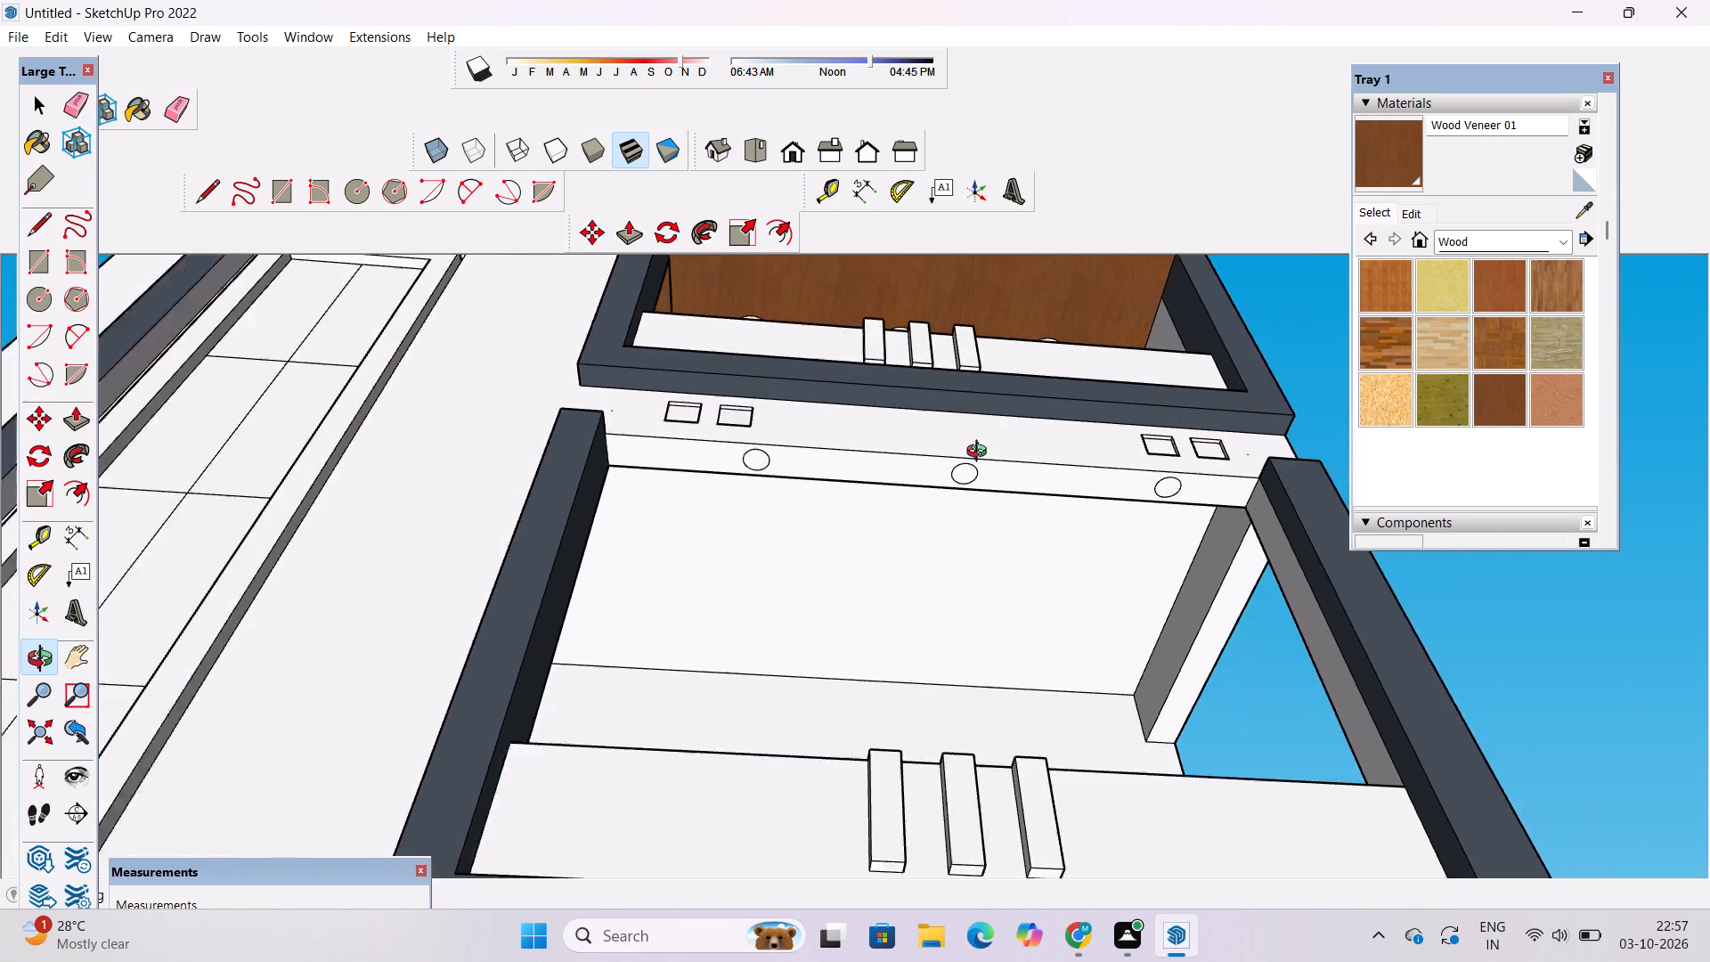
scroll(981, 453, "down", 1)
left_click_drag(1038, 541, 965, 442)
left_click(959, 443)
left_click_drag(959, 470, 963, 502)
scroll(968, 474, "down", 4)
left_click_drag(975, 440, 982, 464)
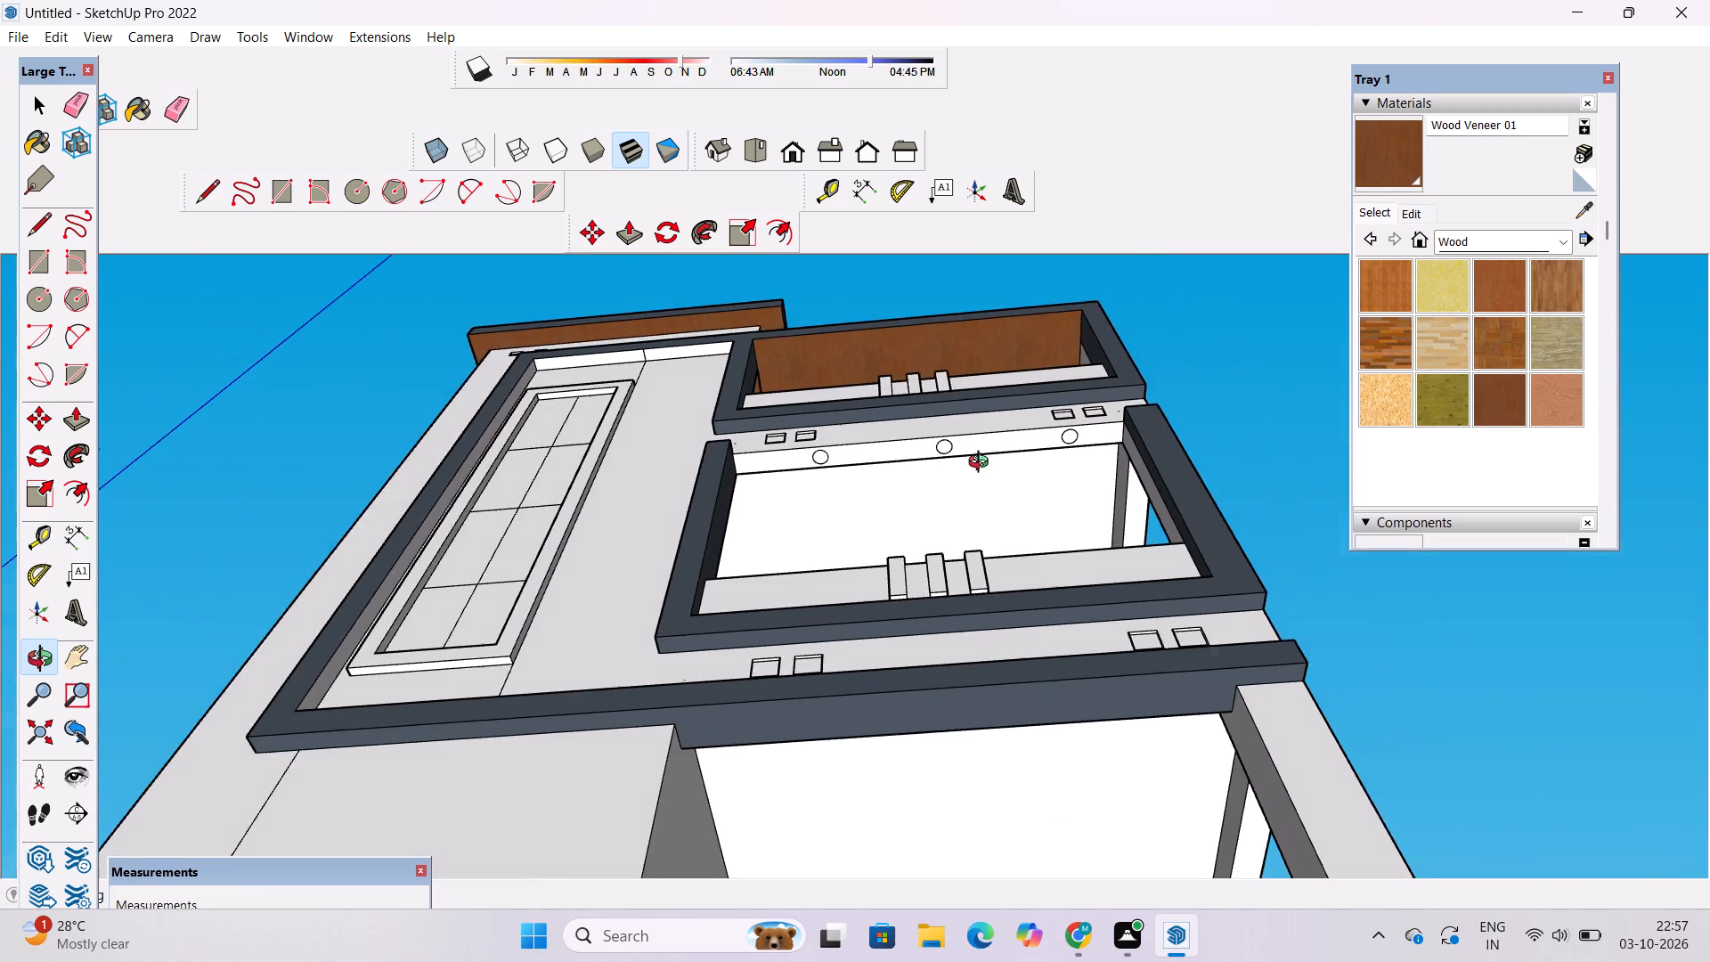
left_click_drag(982, 464, 1022, 630)
left_click_drag(997, 630, 984, 507, "shift")
left_click_drag(988, 526, 1018, 635)
left_click_drag(1016, 650, 1000, 526, "shift")
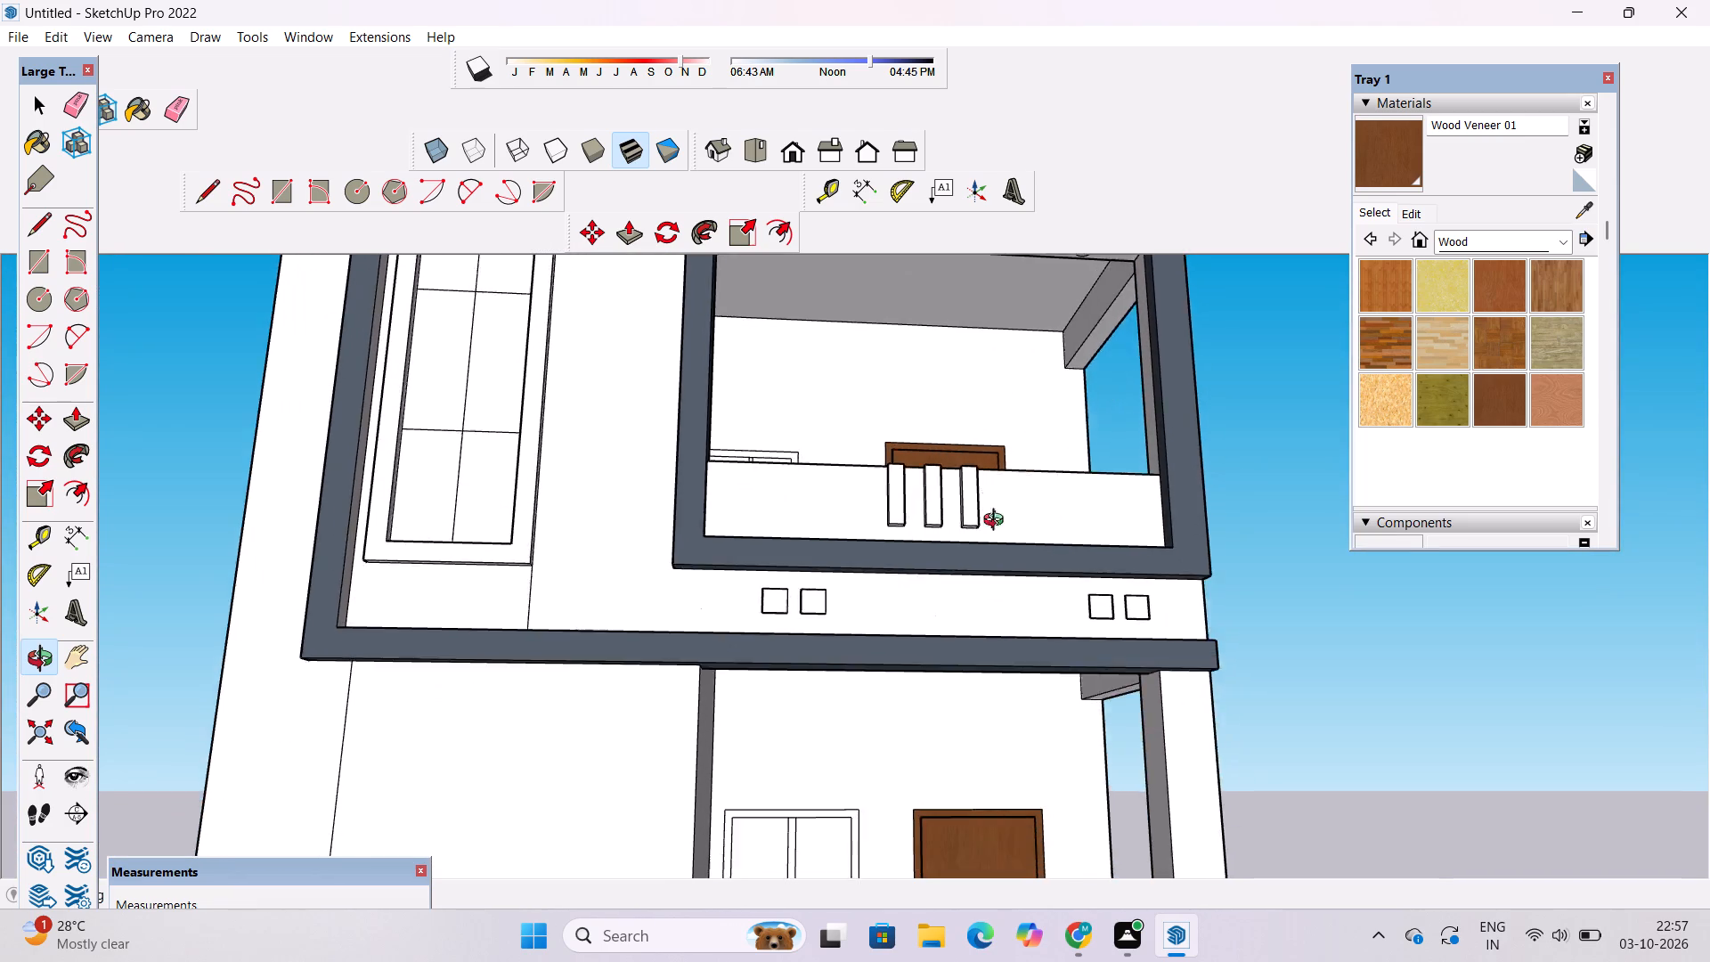
left_click_drag(997, 554, 1021, 651)
Paint the middle balcony's back wall around the door and window with PeachPuff from the Colors-Named collection.
left_click(1502, 244)
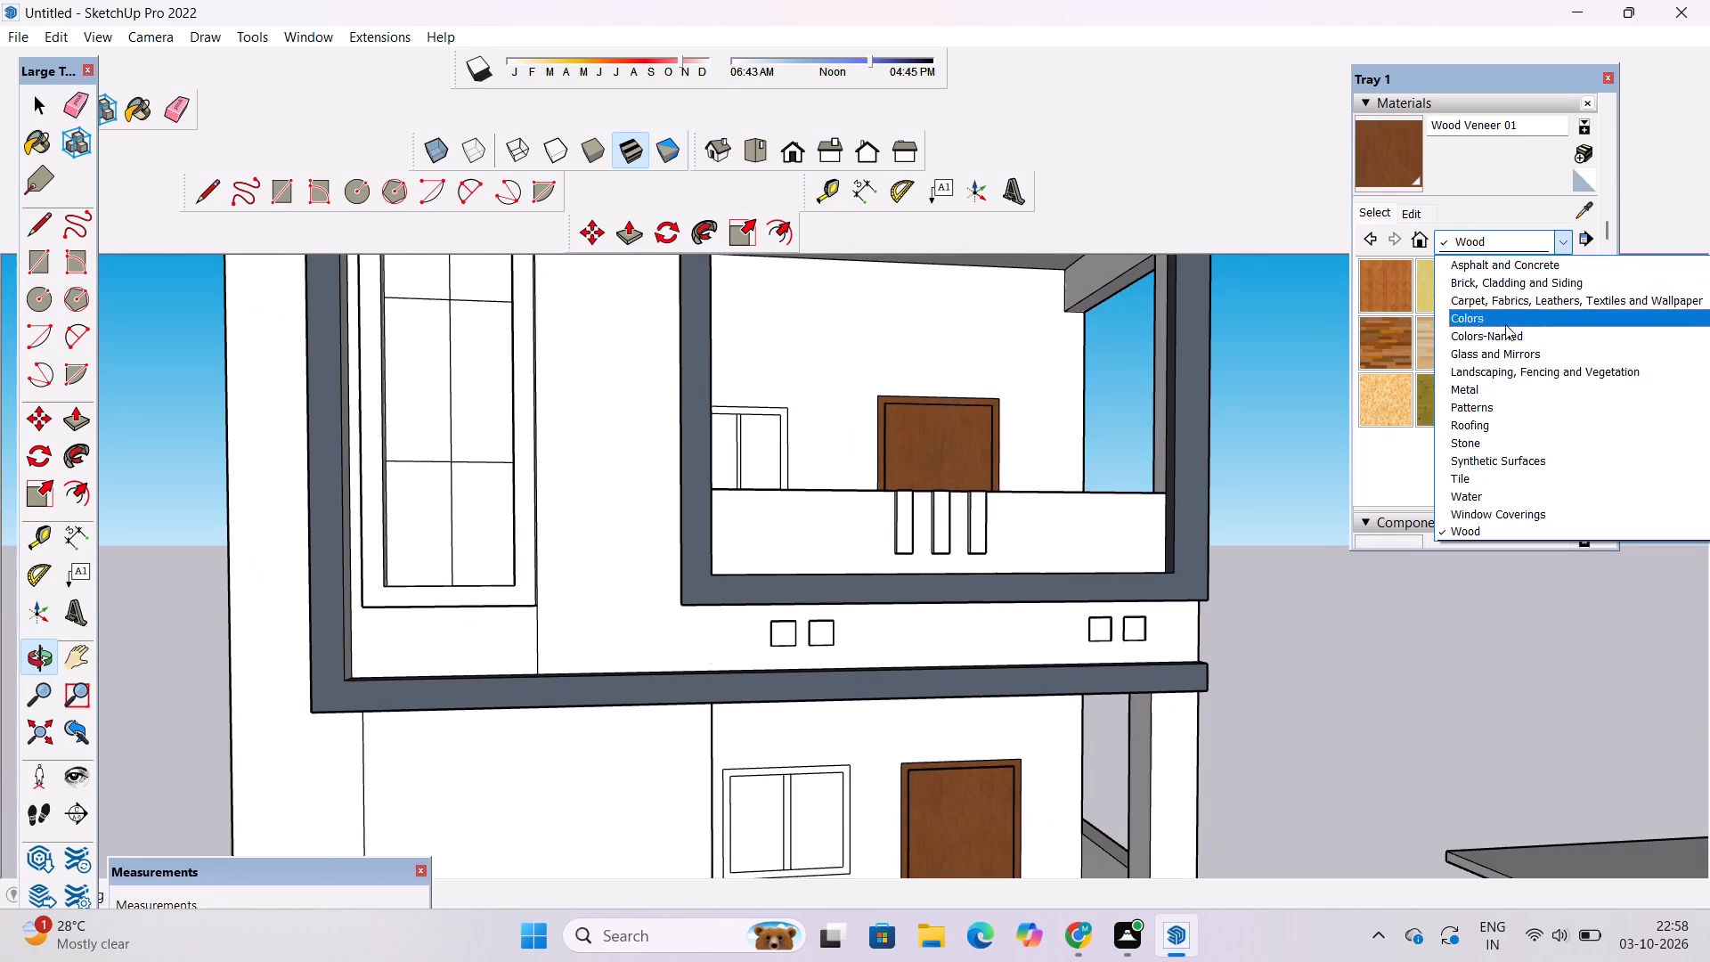
left_click(1504, 338)
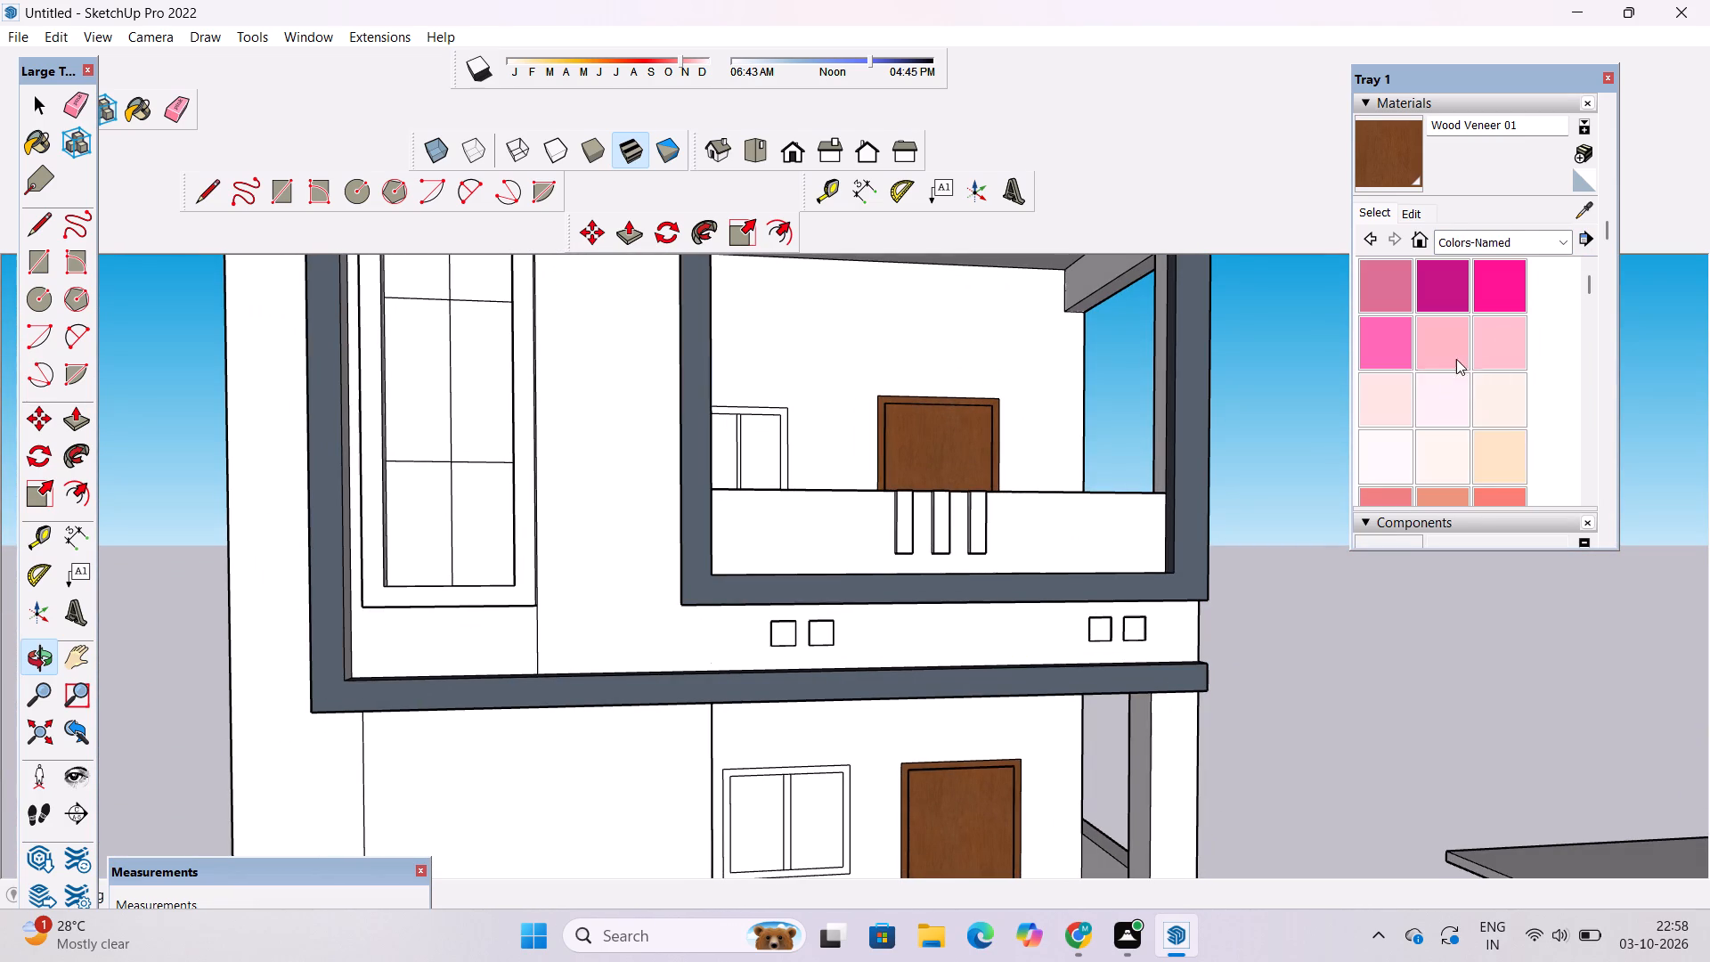
scroll(1456, 359, "down", 4)
left_click(1496, 311)
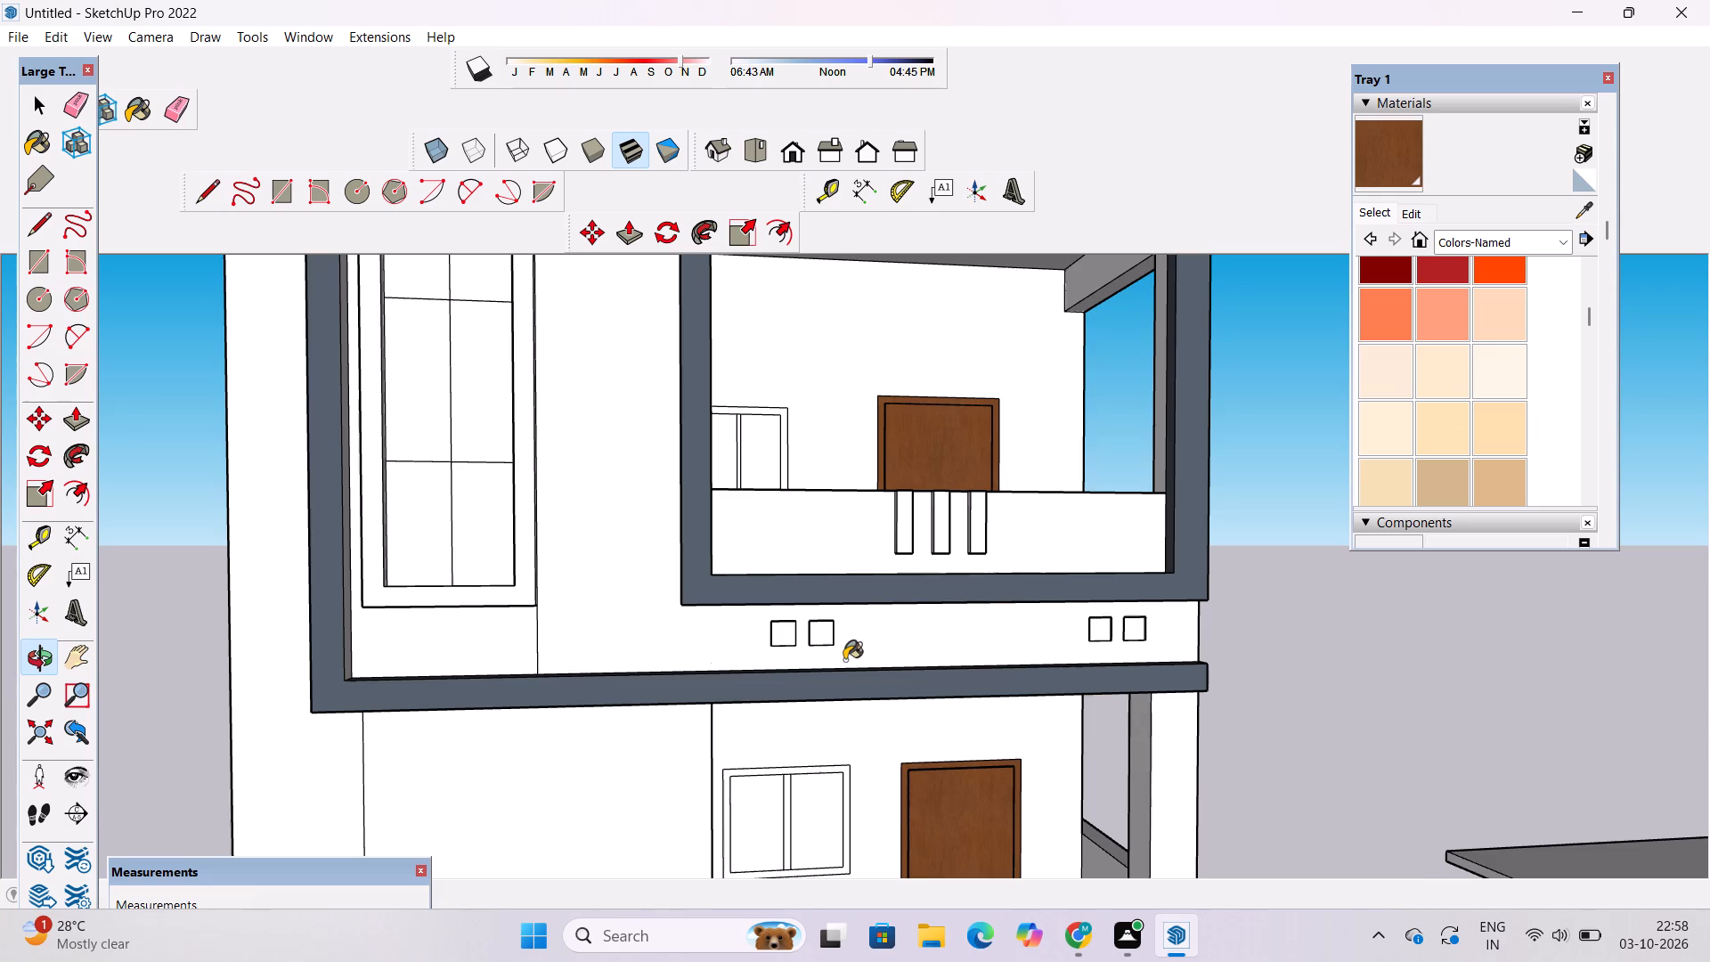
scroll(844, 660, "down", 4)
scroll(892, 526, "up", 2)
left_click(910, 375)
Paint the tower's front wall outside the slate-gray frame with PeachPuff.
scroll(662, 572, "down", 4)
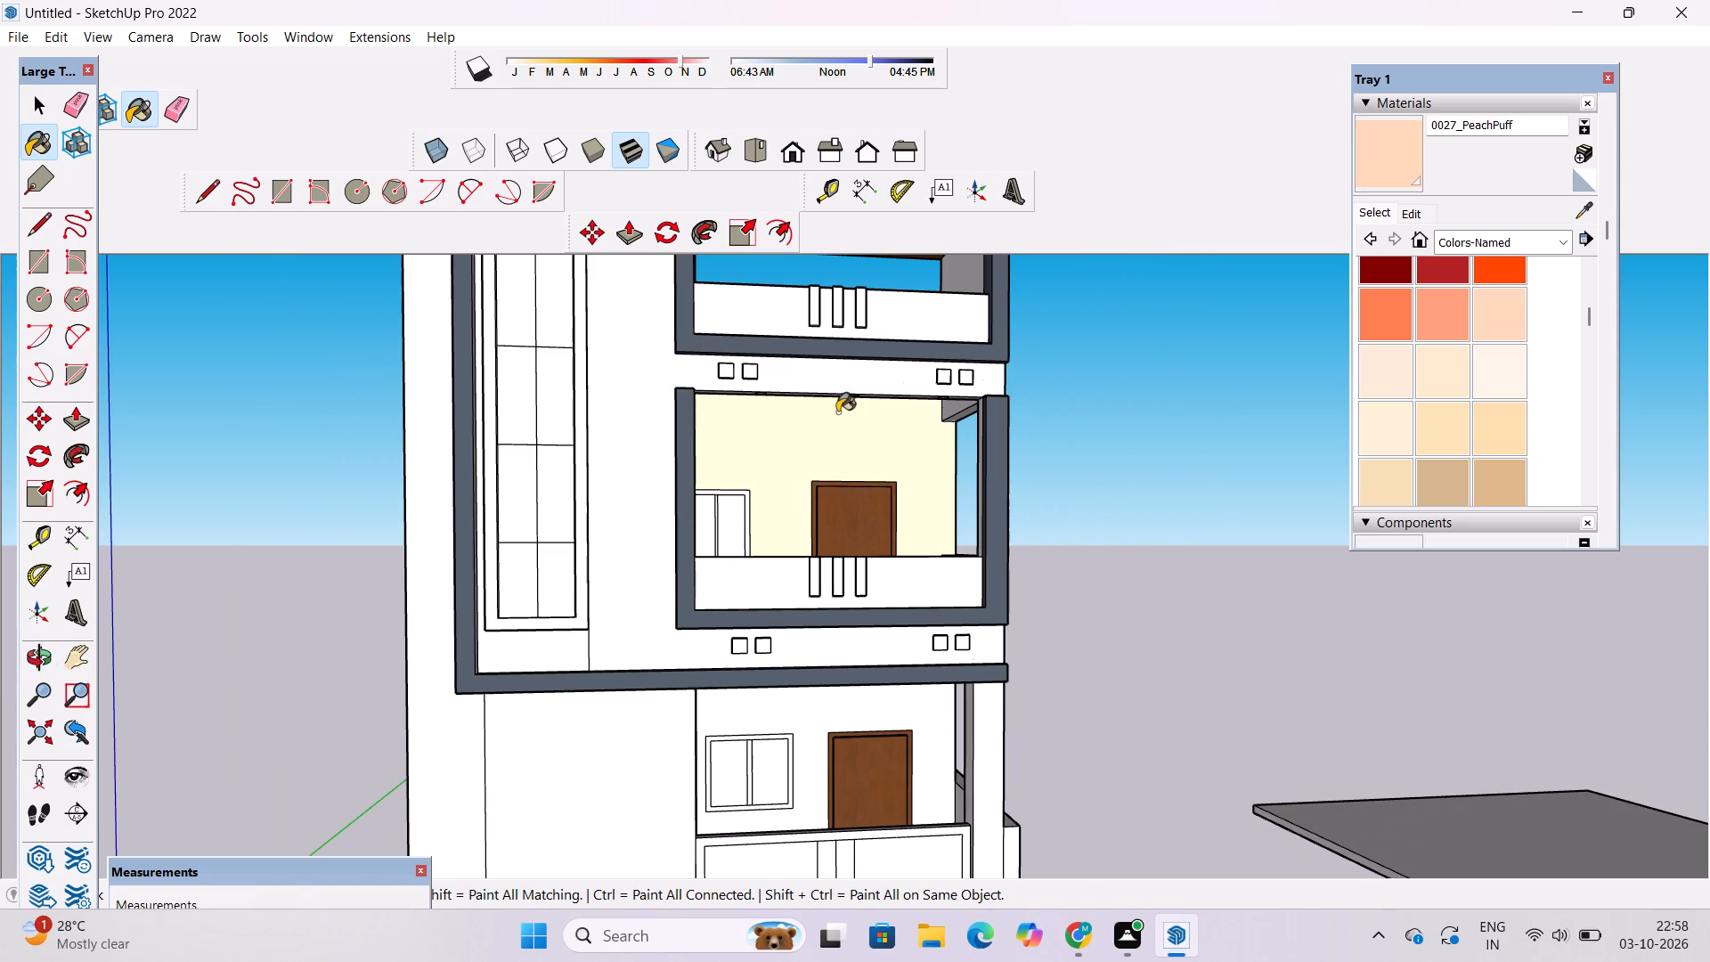
scroll(681, 613, "down", 2)
scroll(654, 478, "down", 5)
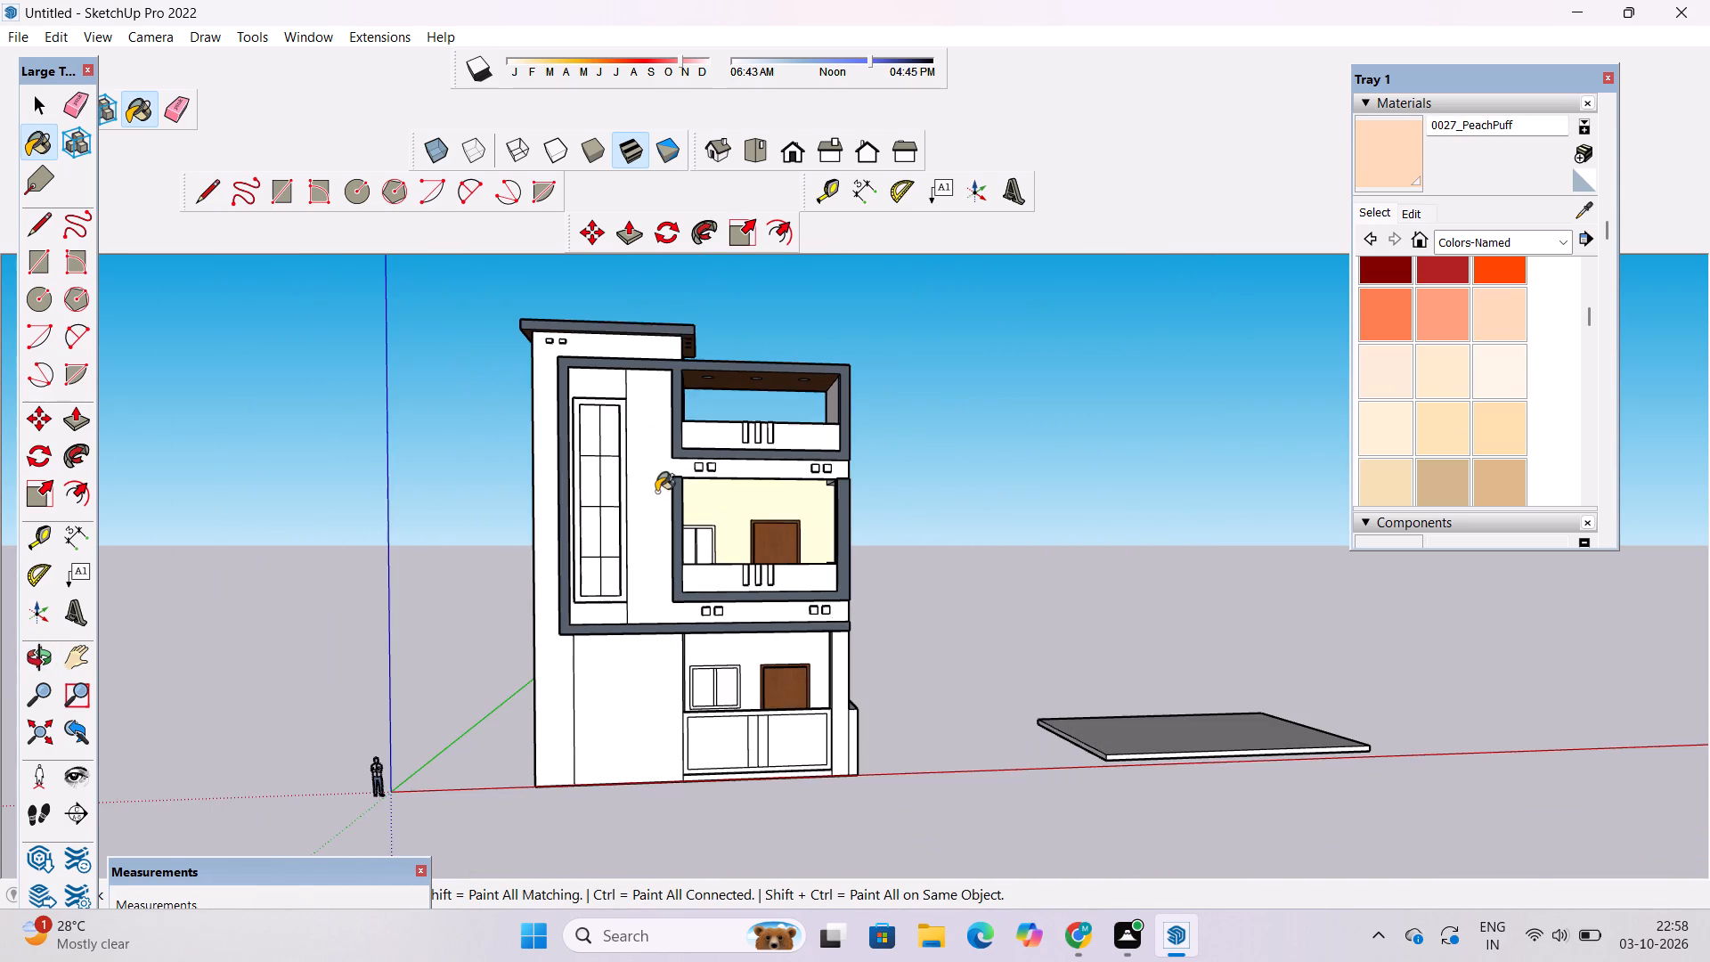
scroll(671, 332, "up", 7)
left_click(650, 359)
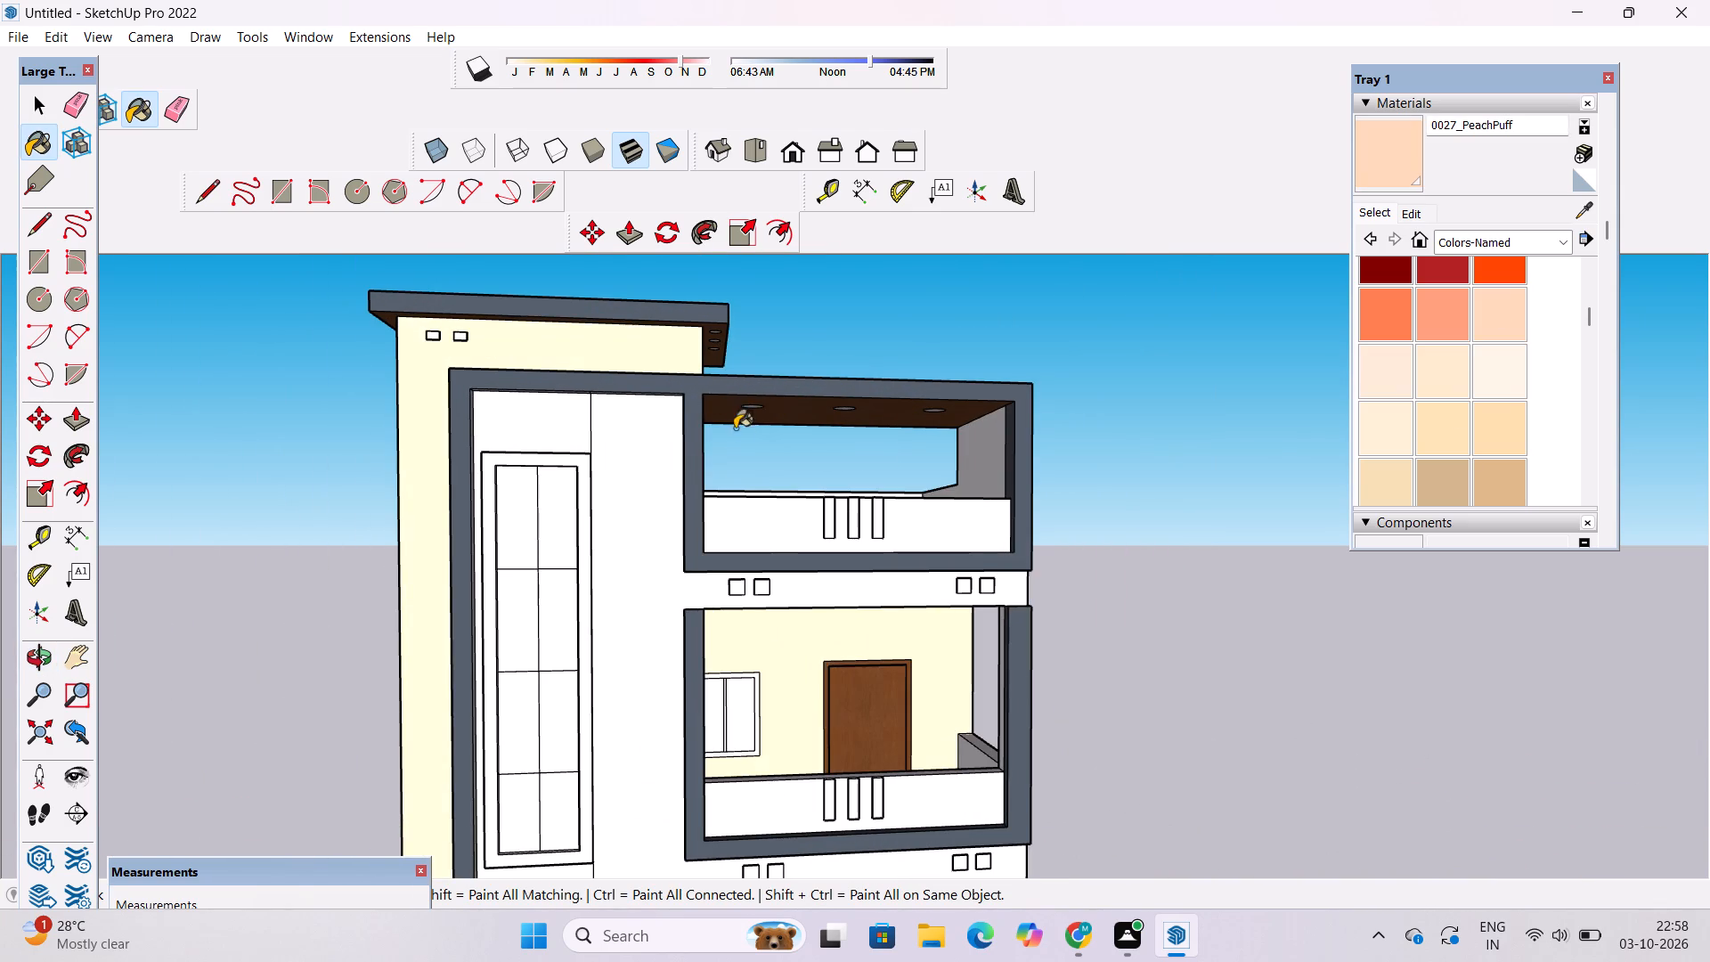
Paint the inner face of the upper balcony's outer side wall with PeachPuff.
scroll(681, 477, "down", 3)
scroll(761, 418, "up", 3)
scroll(890, 406, "up", 4)
left_click(1005, 514)
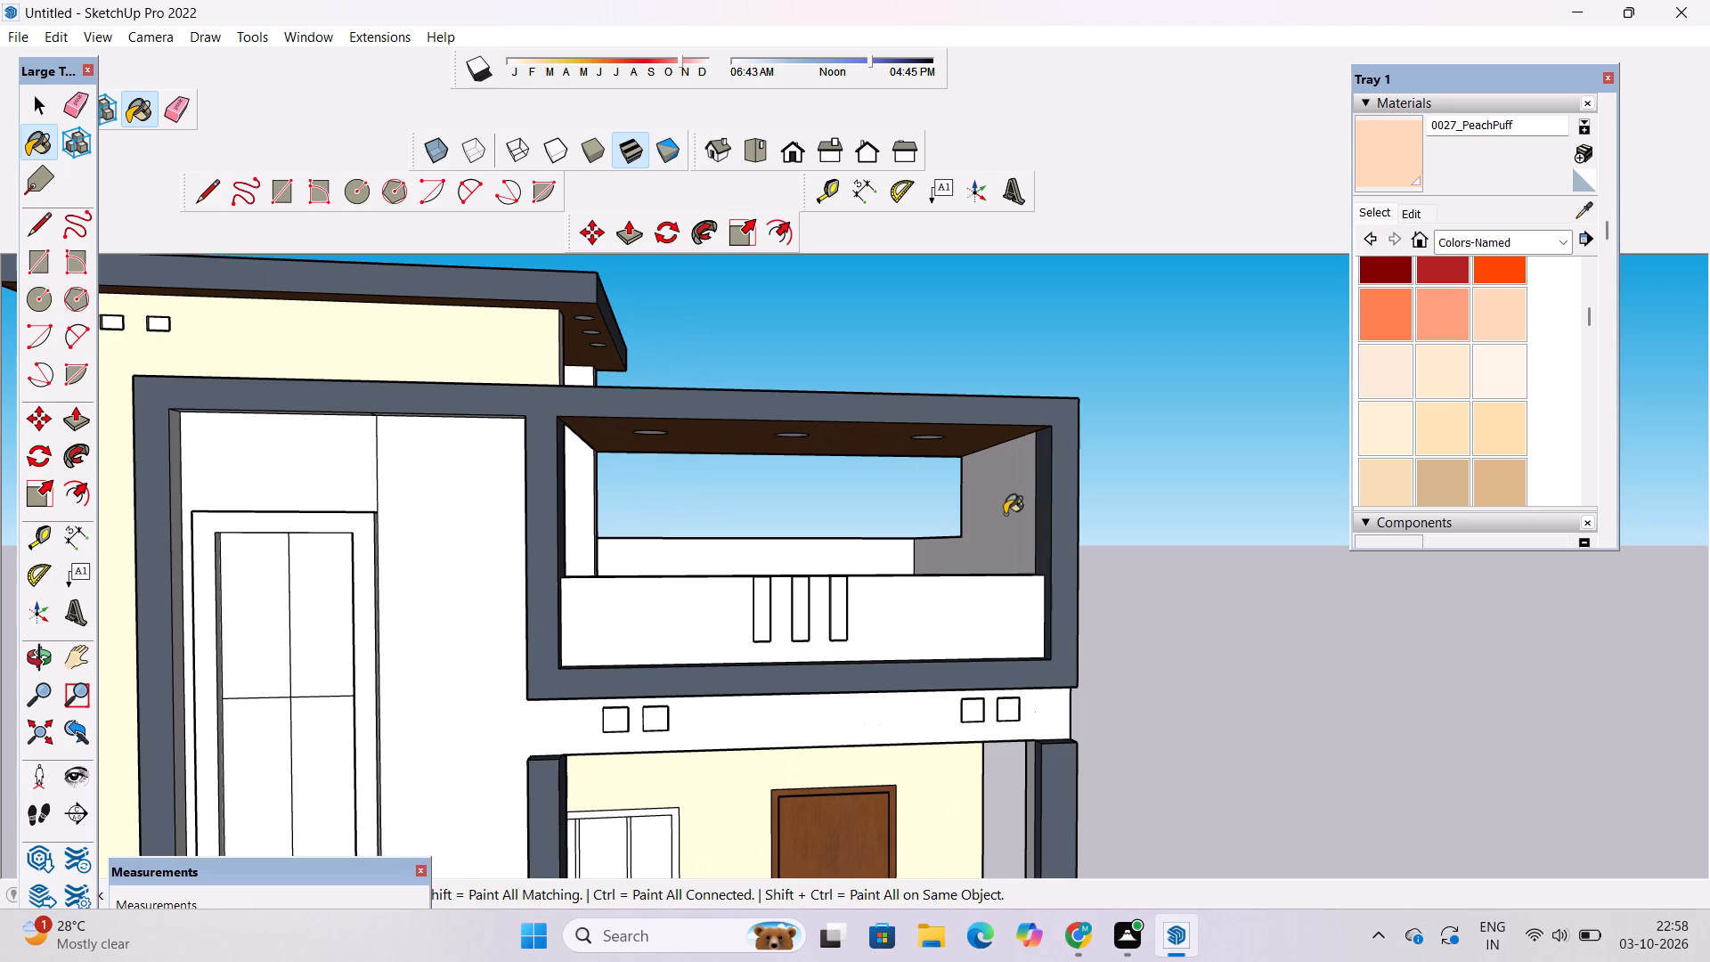
scroll(672, 459, "down", 5)
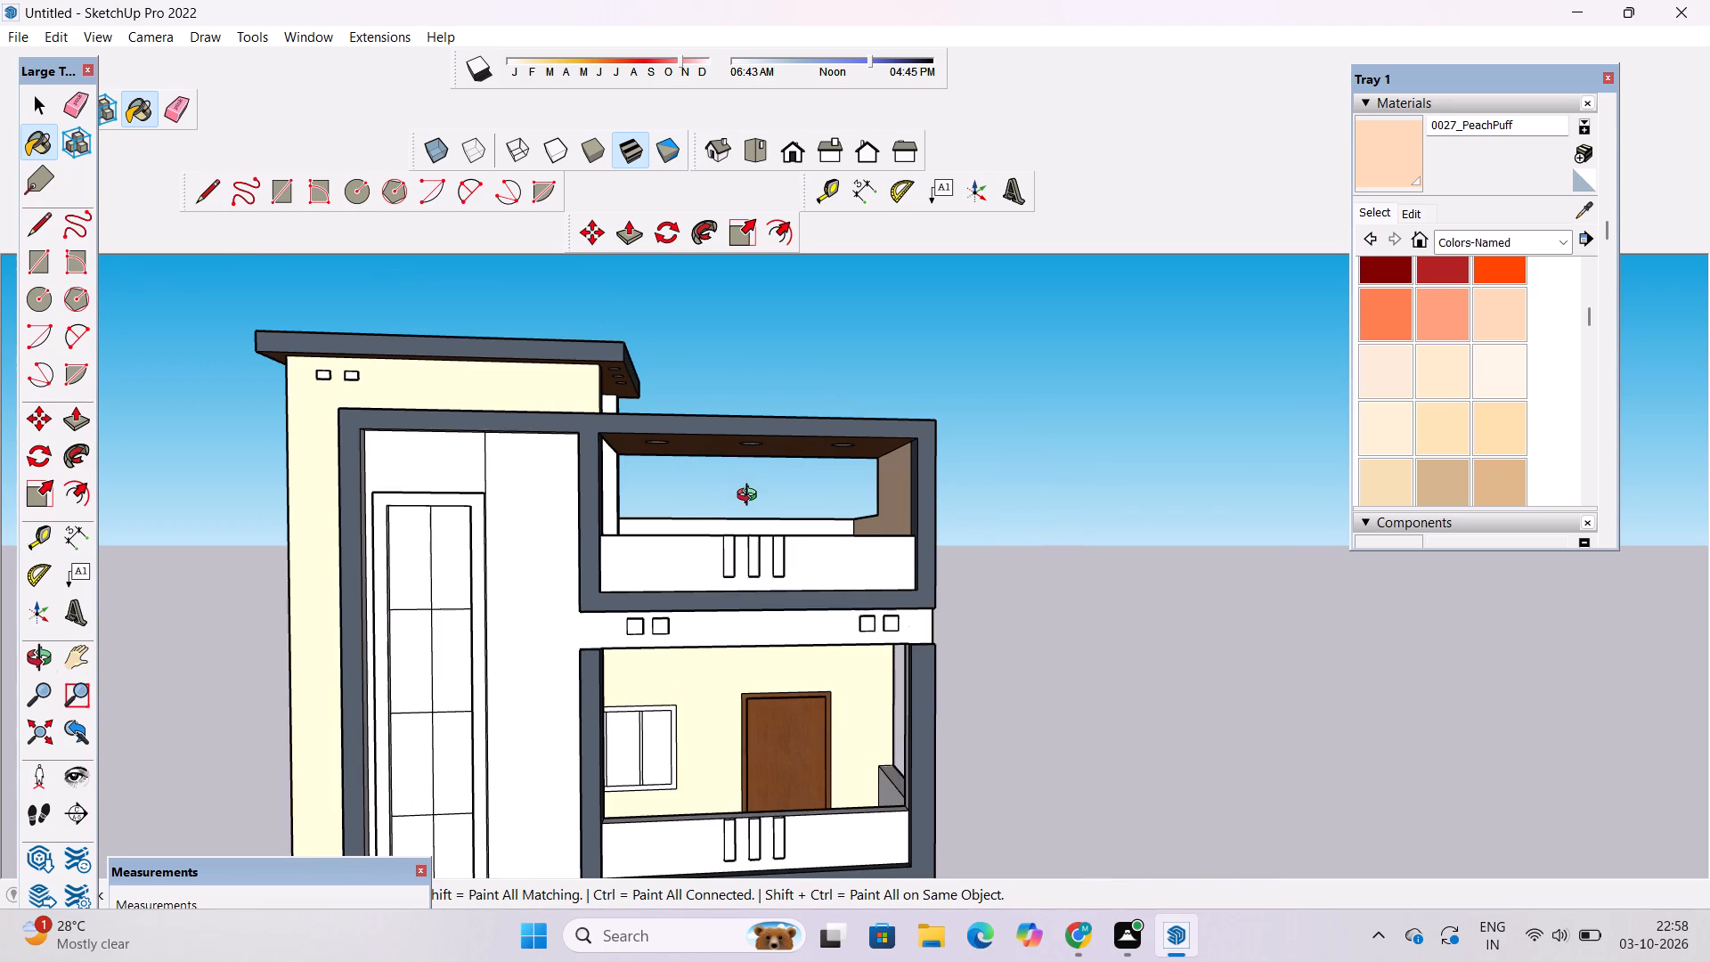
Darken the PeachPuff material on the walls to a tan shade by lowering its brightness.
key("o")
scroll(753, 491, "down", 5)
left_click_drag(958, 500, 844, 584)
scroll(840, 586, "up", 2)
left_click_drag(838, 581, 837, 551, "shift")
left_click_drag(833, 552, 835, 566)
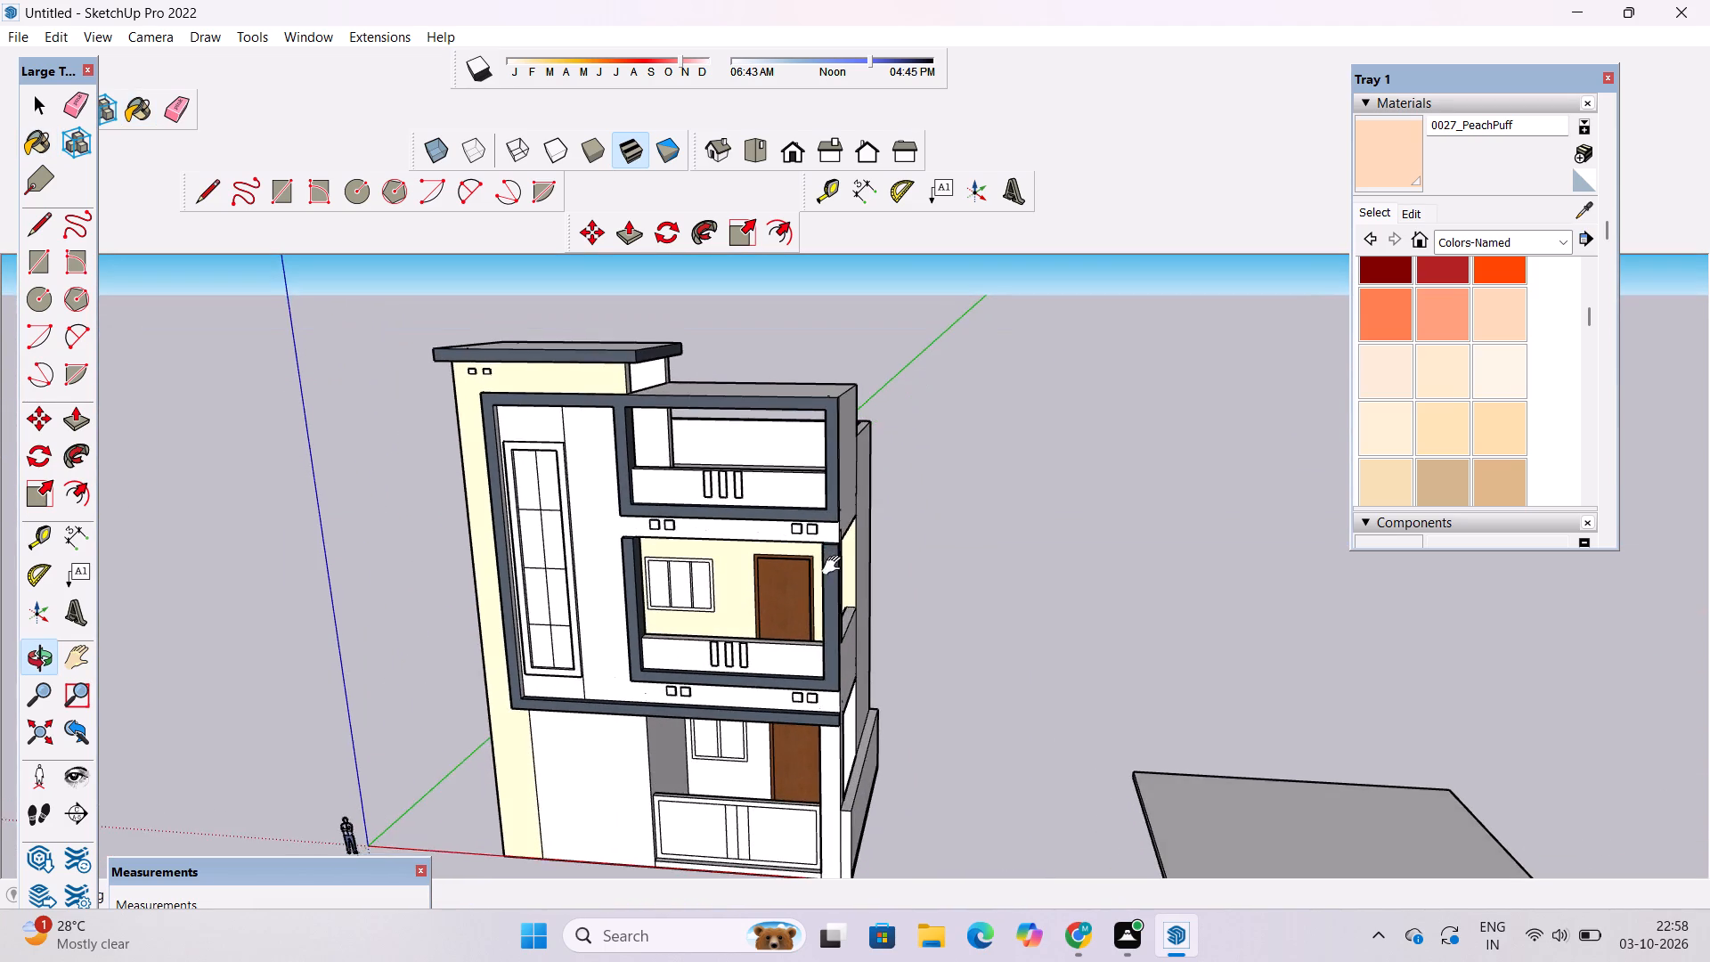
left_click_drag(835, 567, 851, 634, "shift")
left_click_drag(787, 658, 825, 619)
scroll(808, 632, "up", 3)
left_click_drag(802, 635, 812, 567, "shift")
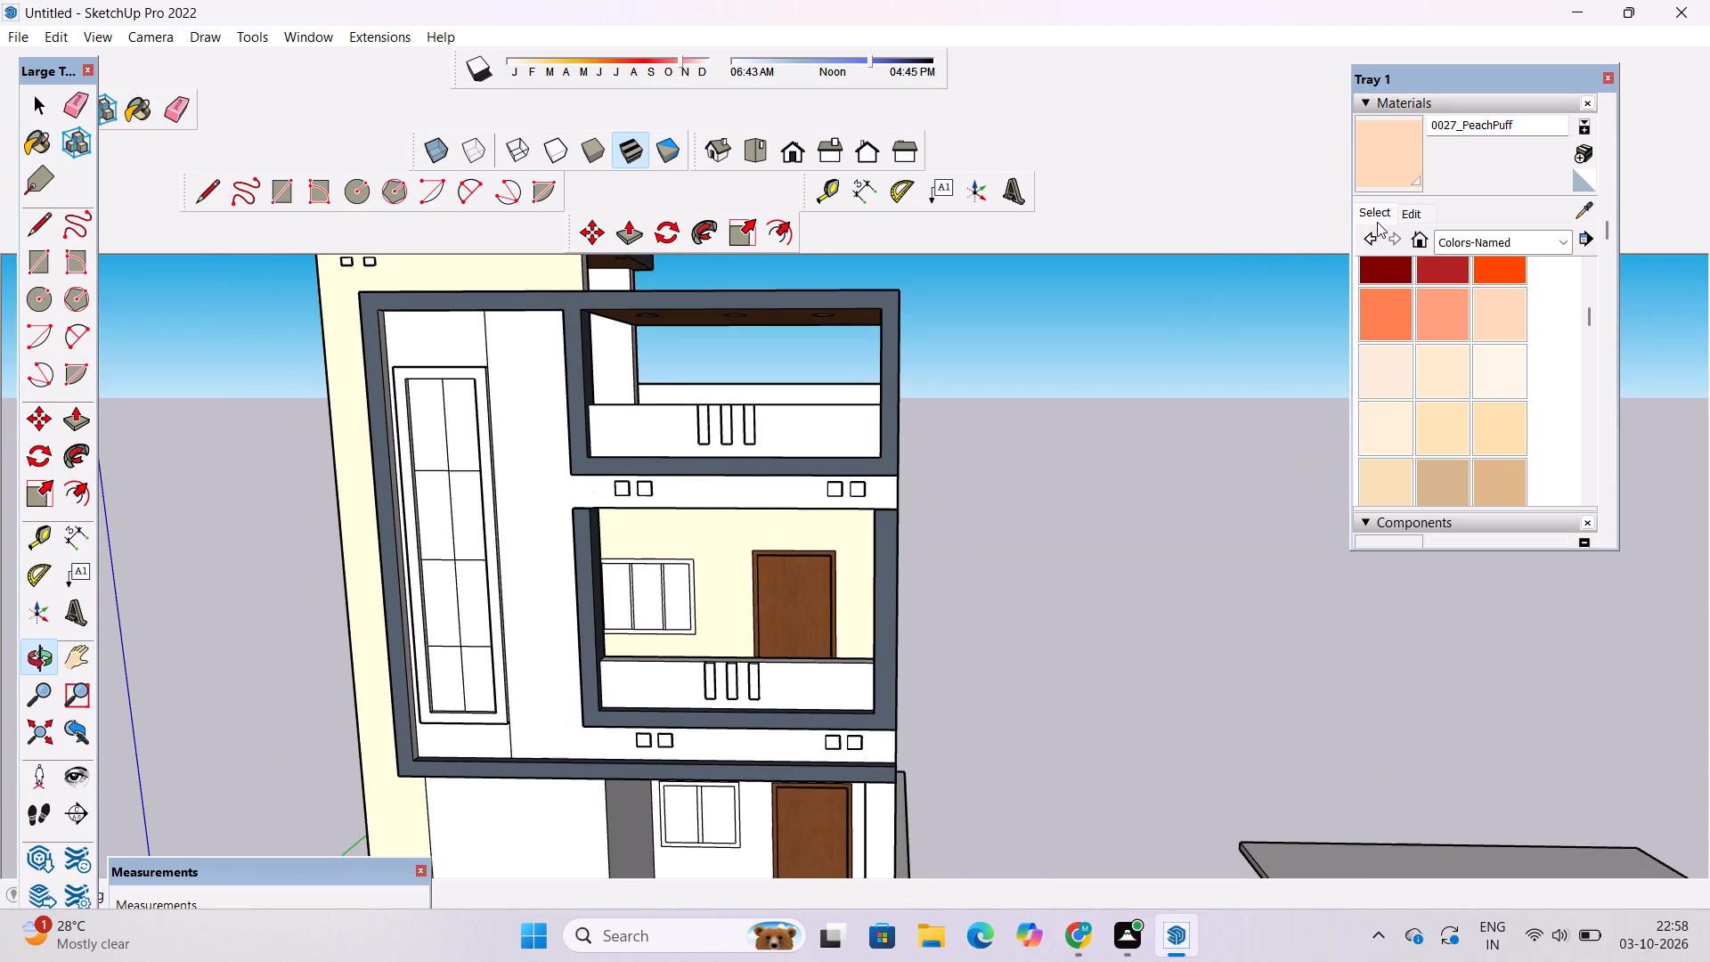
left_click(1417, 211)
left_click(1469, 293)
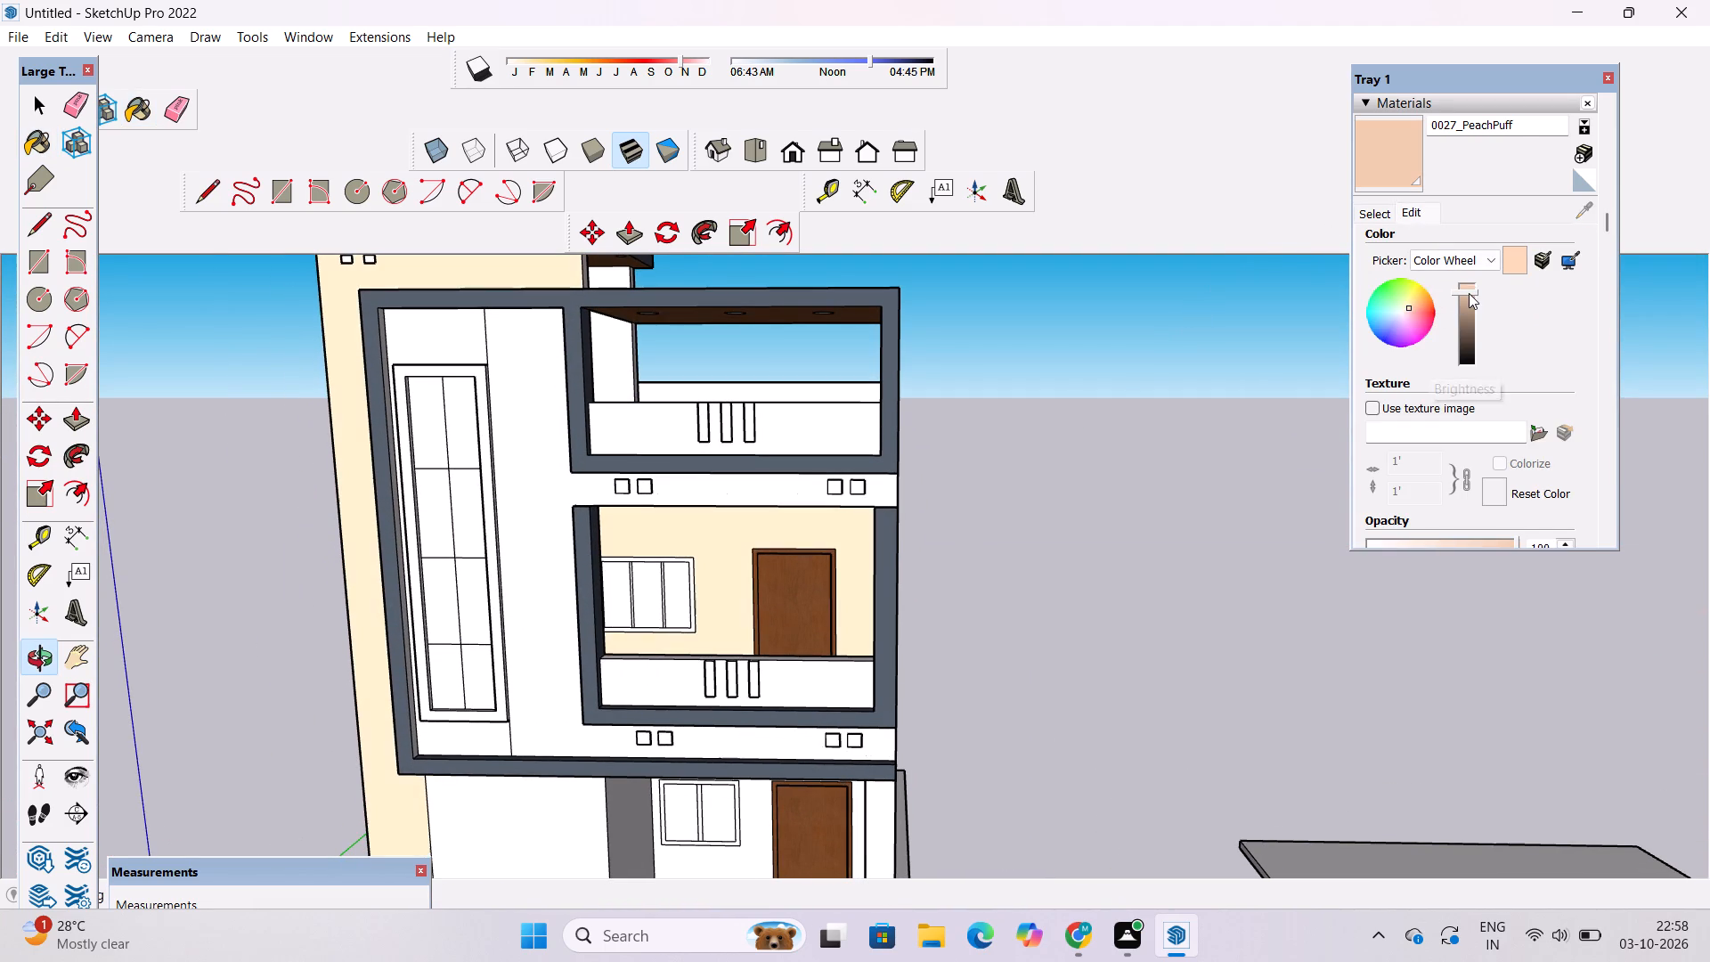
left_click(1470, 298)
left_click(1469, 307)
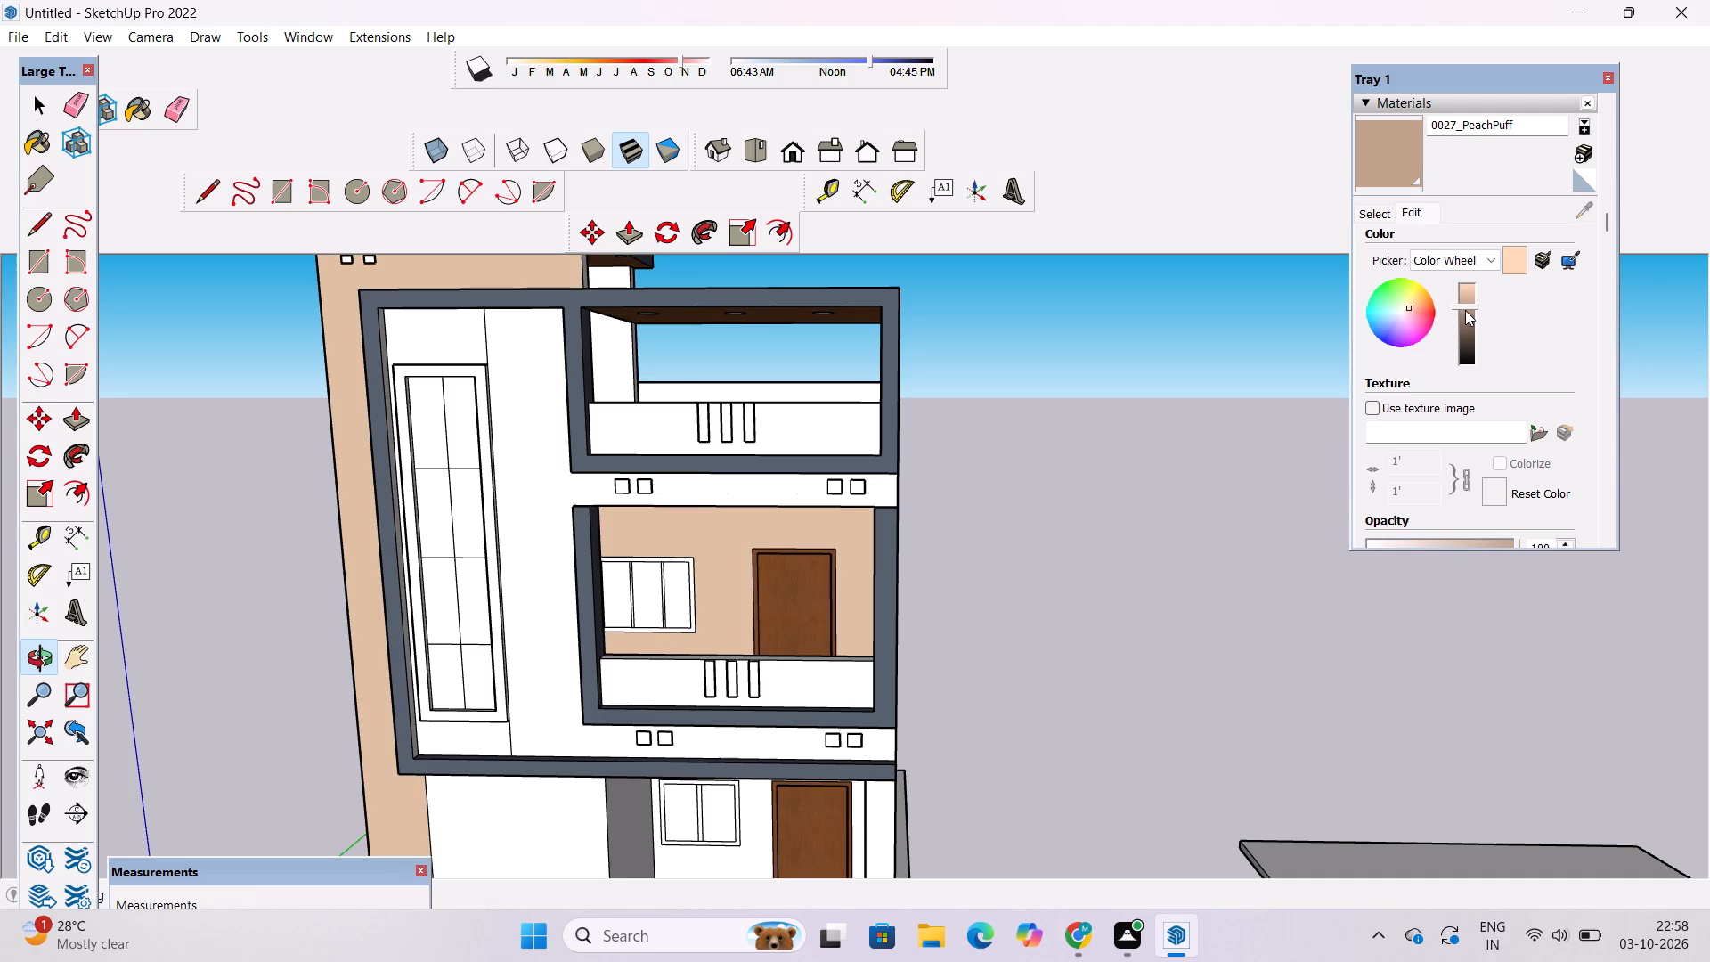
Examine the darkened wall colour on the front elevation from near, from far and from several angles.
key("o")
scroll(927, 444, "down", 3)
left_click_drag(853, 529, 913, 452, "shift")
left_click_drag(865, 483, 944, 427)
scroll(940, 444, "up", 3)
left_click_drag(940, 439, 859, 484)
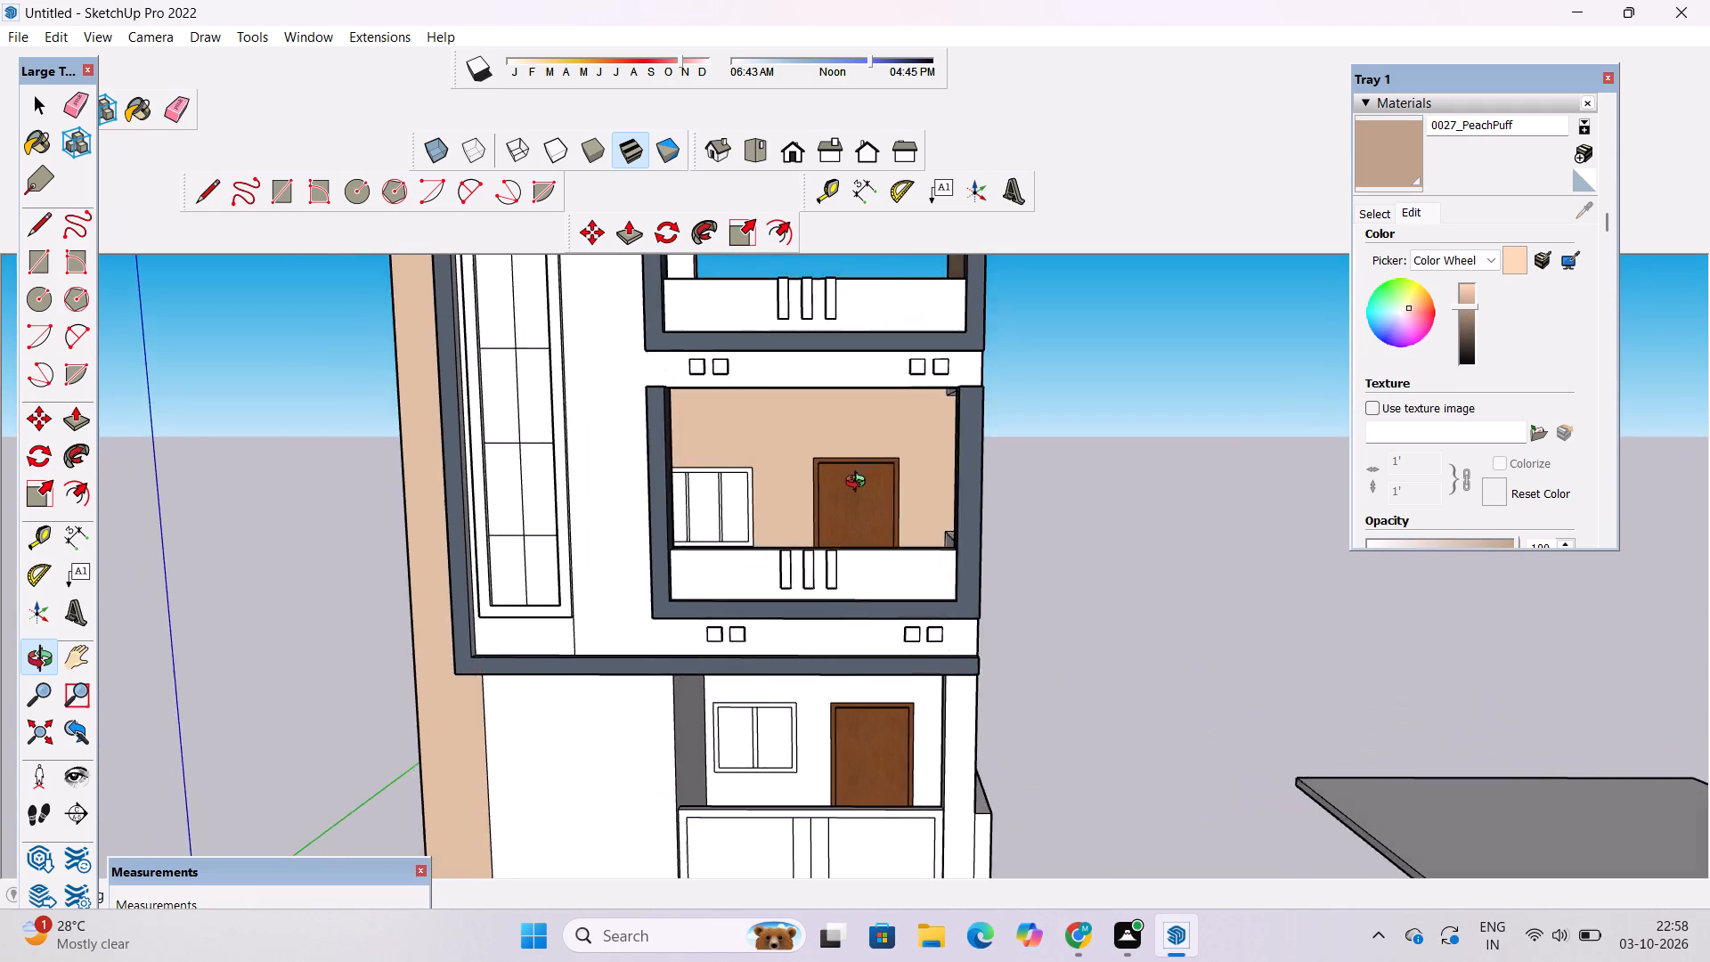
left_click_drag(859, 484, 850, 488)
scroll(838, 472, "down", 4)
left_click_drag(844, 541, 851, 555, "shift")
scroll(851, 532, "down", 5, "shift")
left_click_drag(829, 514, 850, 534, "shift")
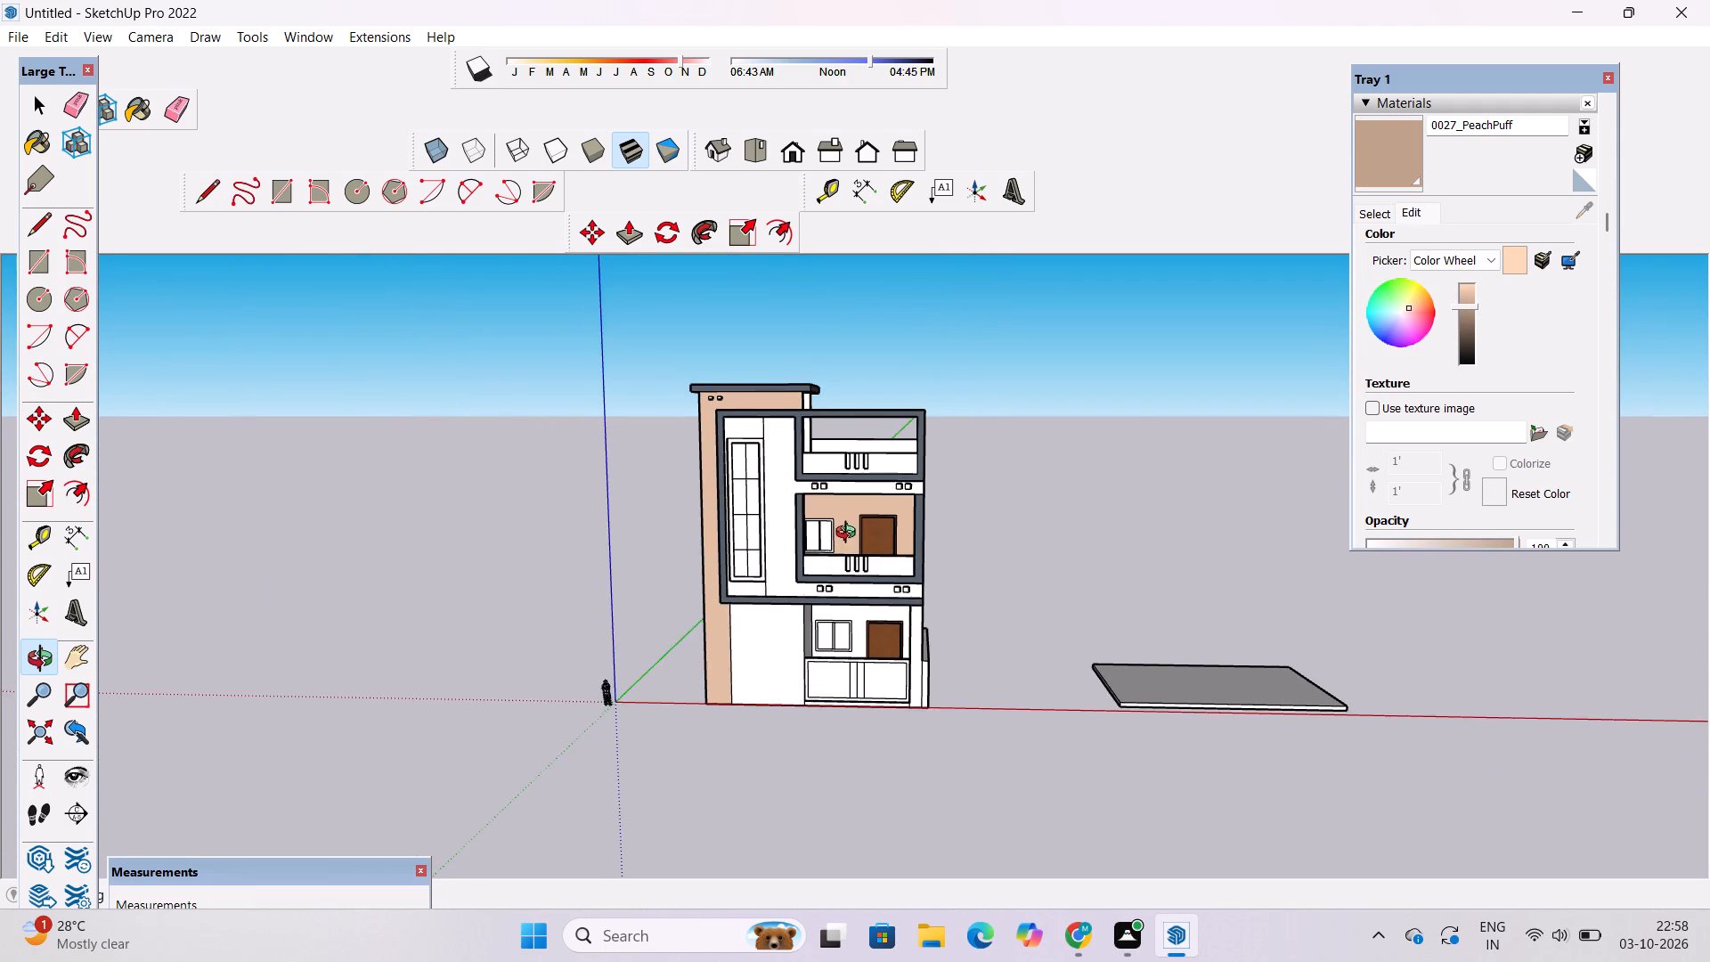
left_click_drag(851, 534, 950, 531)
scroll(903, 512, "up", 2)
left_click_drag(898, 501, 905, 517, "shift")
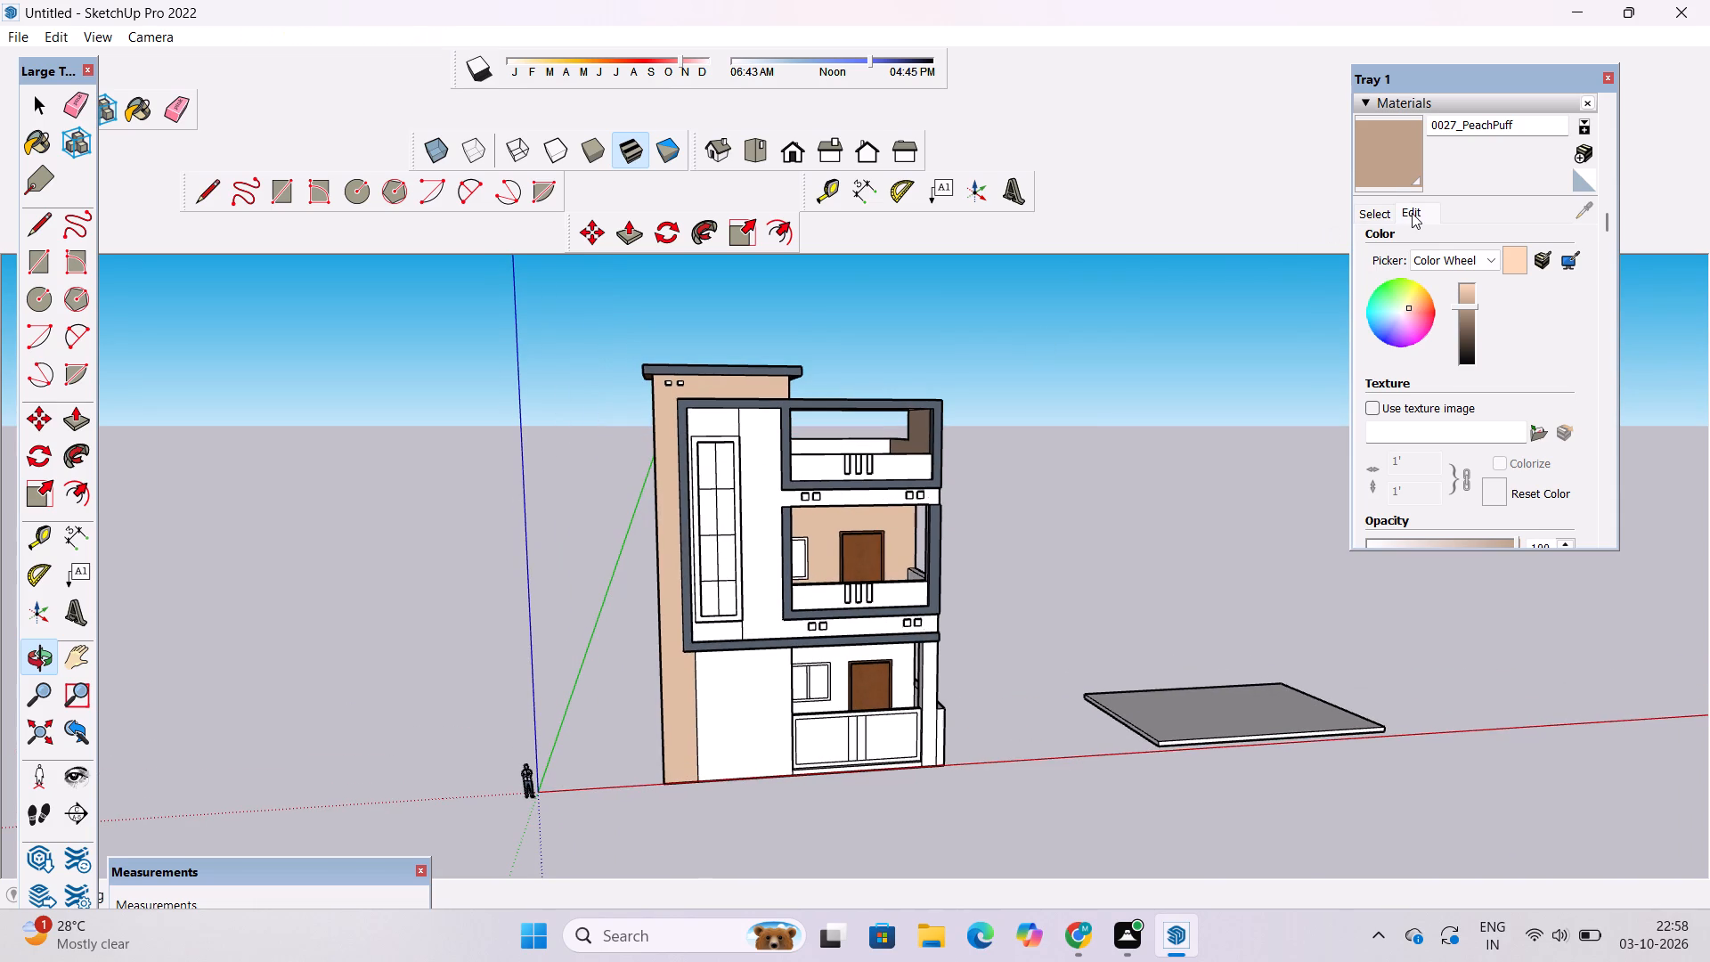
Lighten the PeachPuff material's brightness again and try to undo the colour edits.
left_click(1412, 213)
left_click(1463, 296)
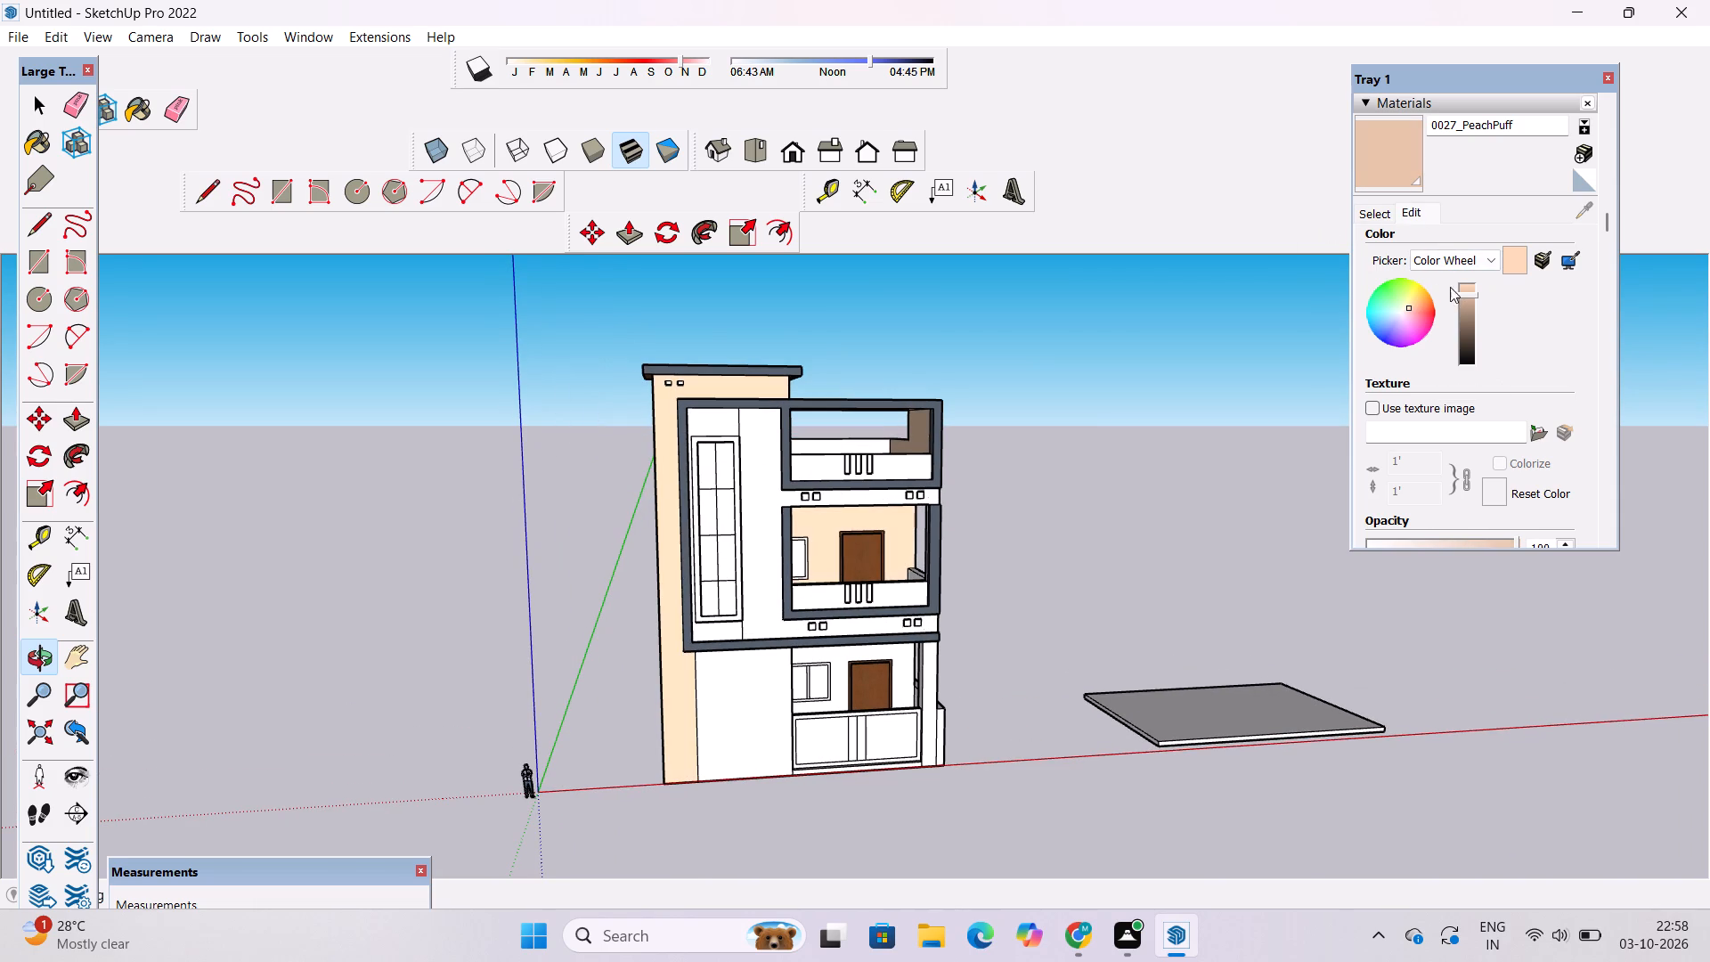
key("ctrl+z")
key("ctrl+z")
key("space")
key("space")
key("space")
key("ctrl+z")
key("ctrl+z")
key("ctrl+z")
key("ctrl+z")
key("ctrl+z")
Paint the tower's front wall outside the slate-gray frame with NavajoWhite from the Colors-Named collection.
left_click(1380, 221)
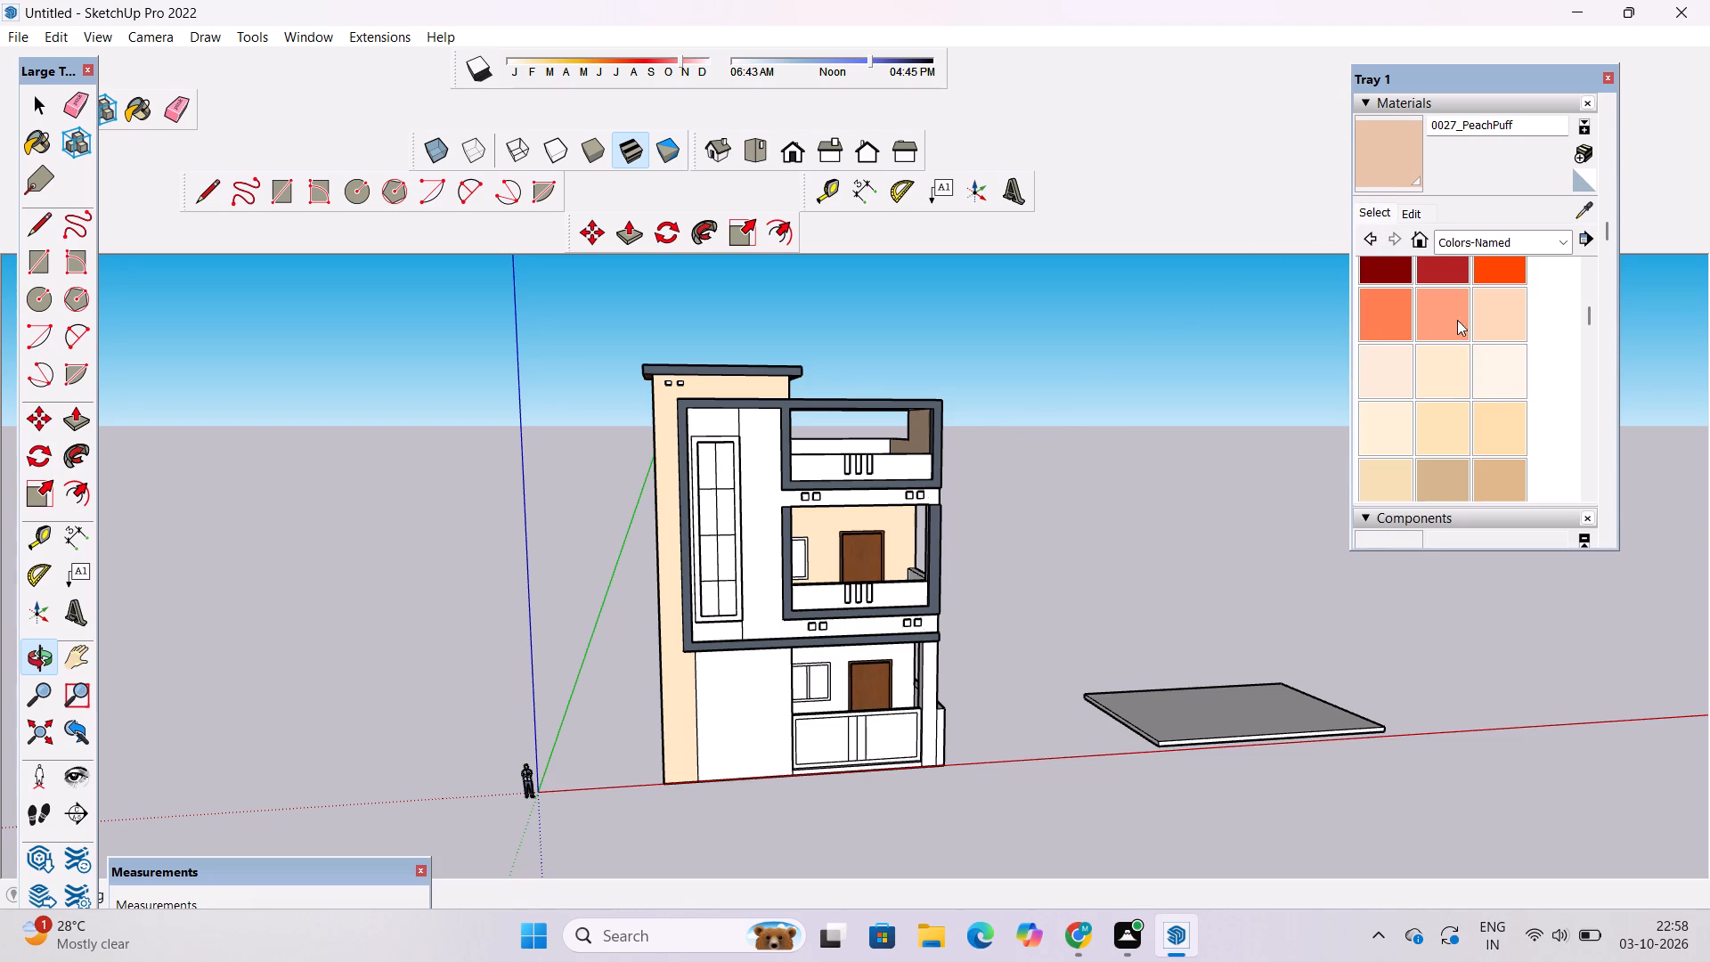
left_click(1493, 421)
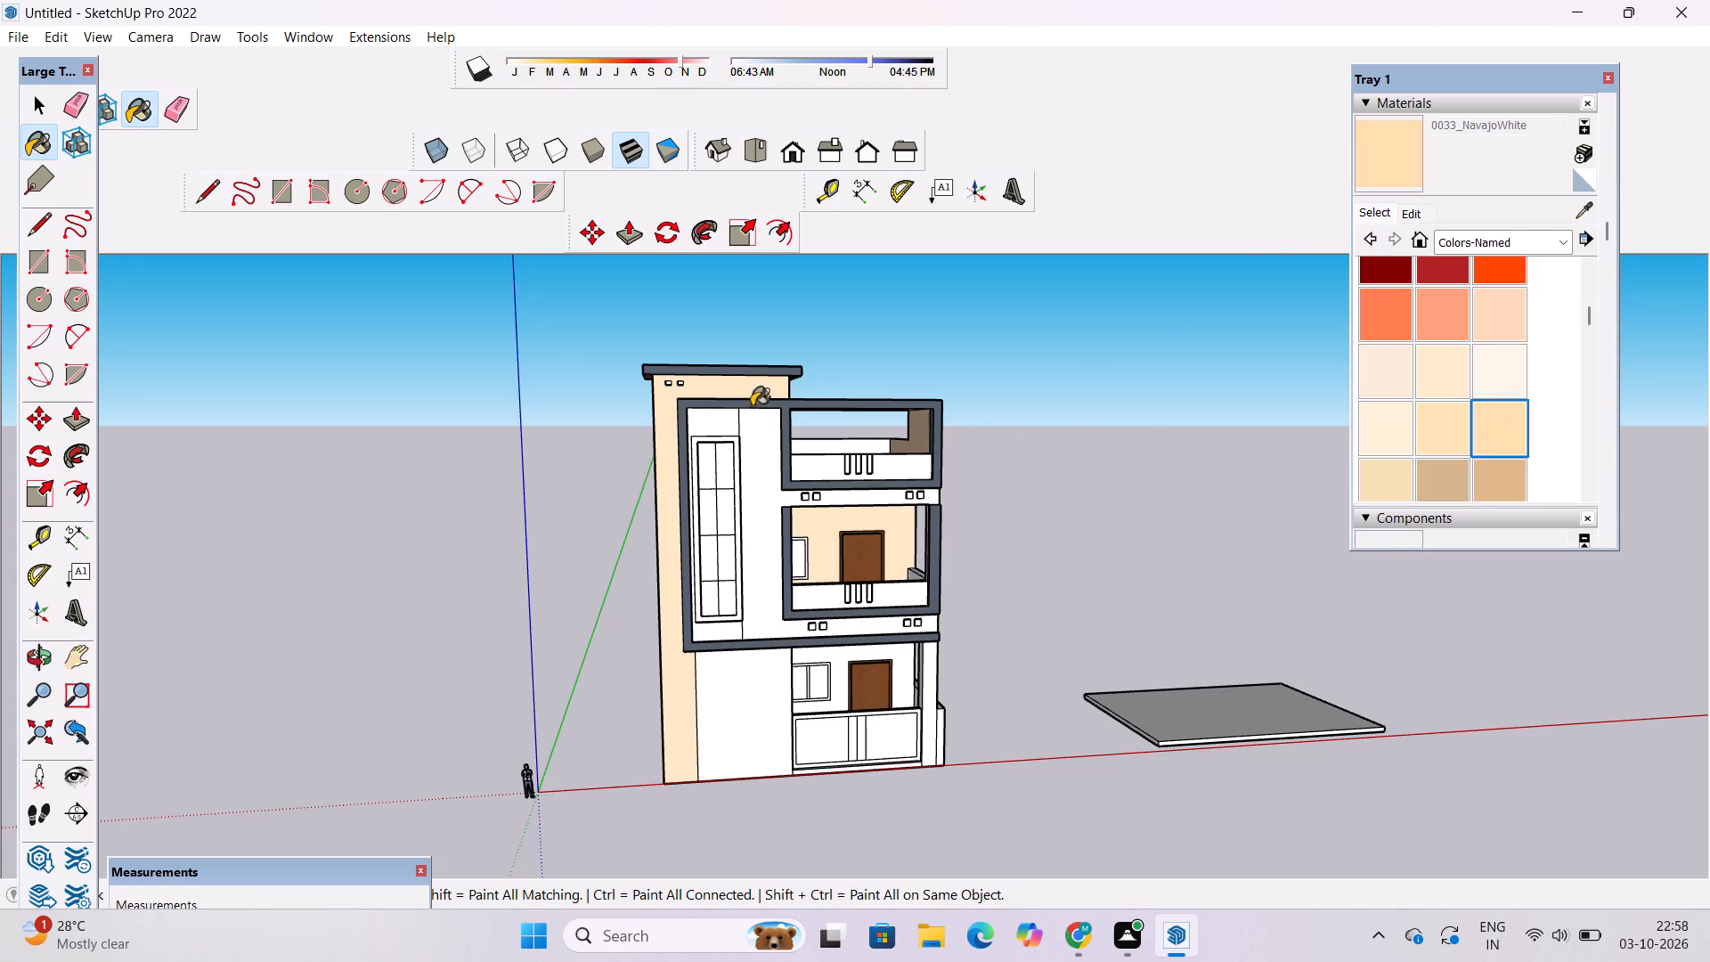
left_click(752, 386)
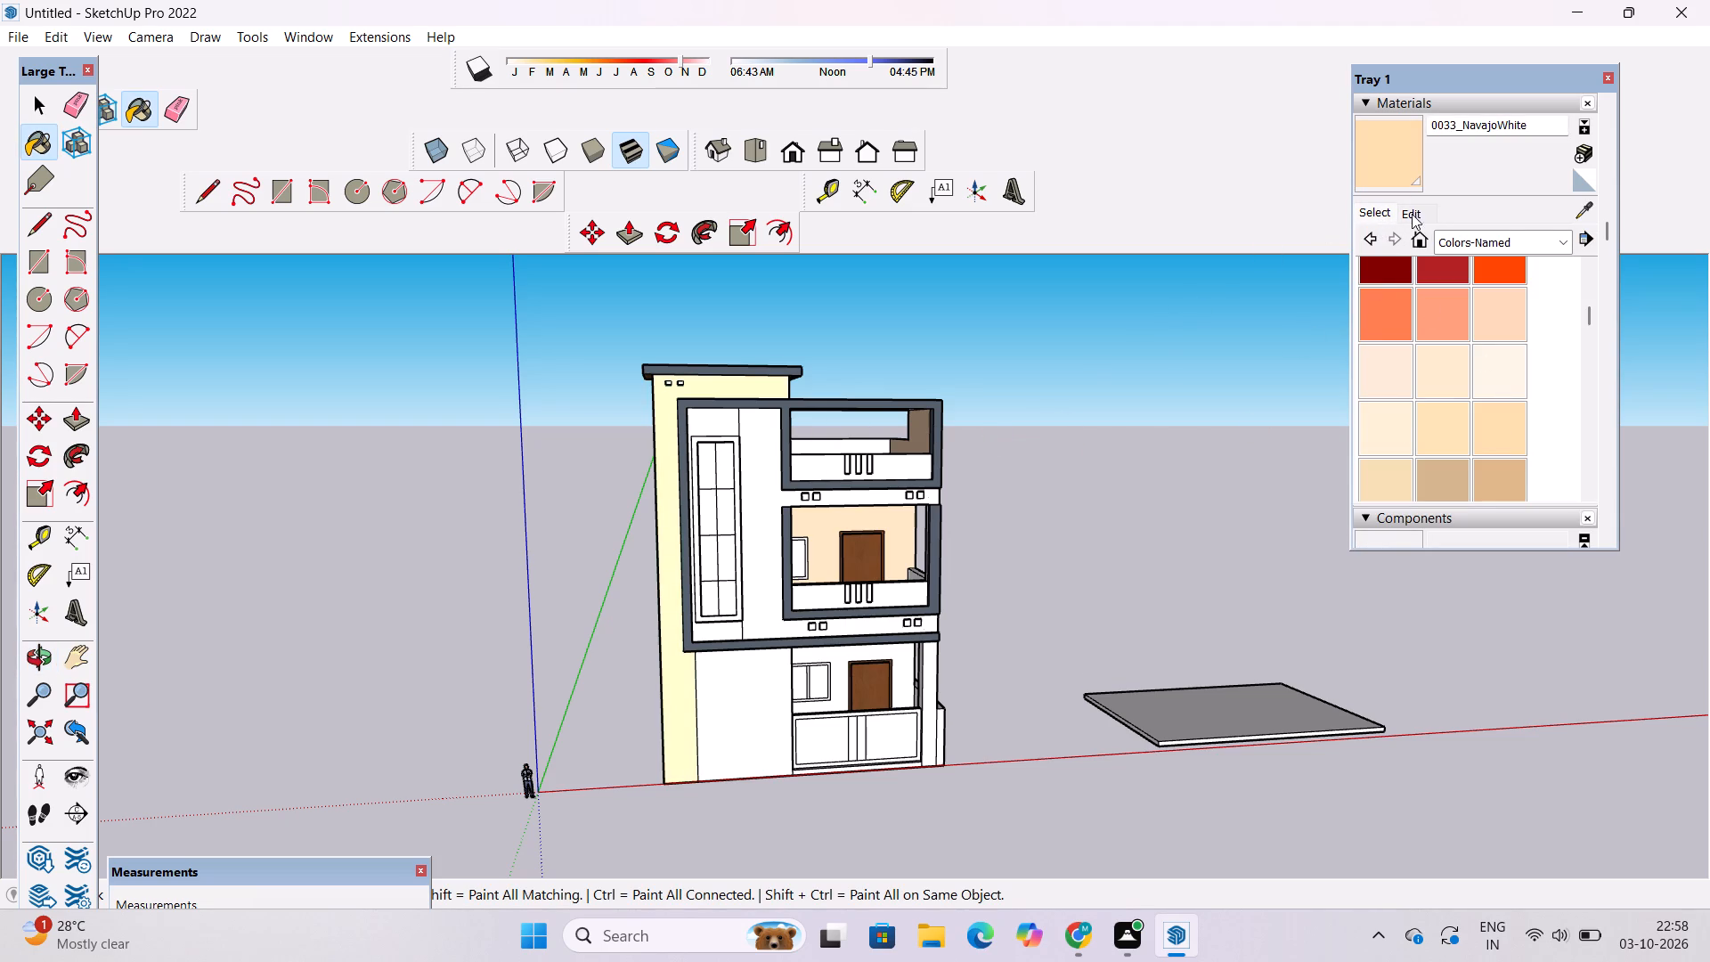
Darken the NavajoWhite material to a light tan by lowering its brightness.
left_click(1412, 218)
left_click(1466, 296)
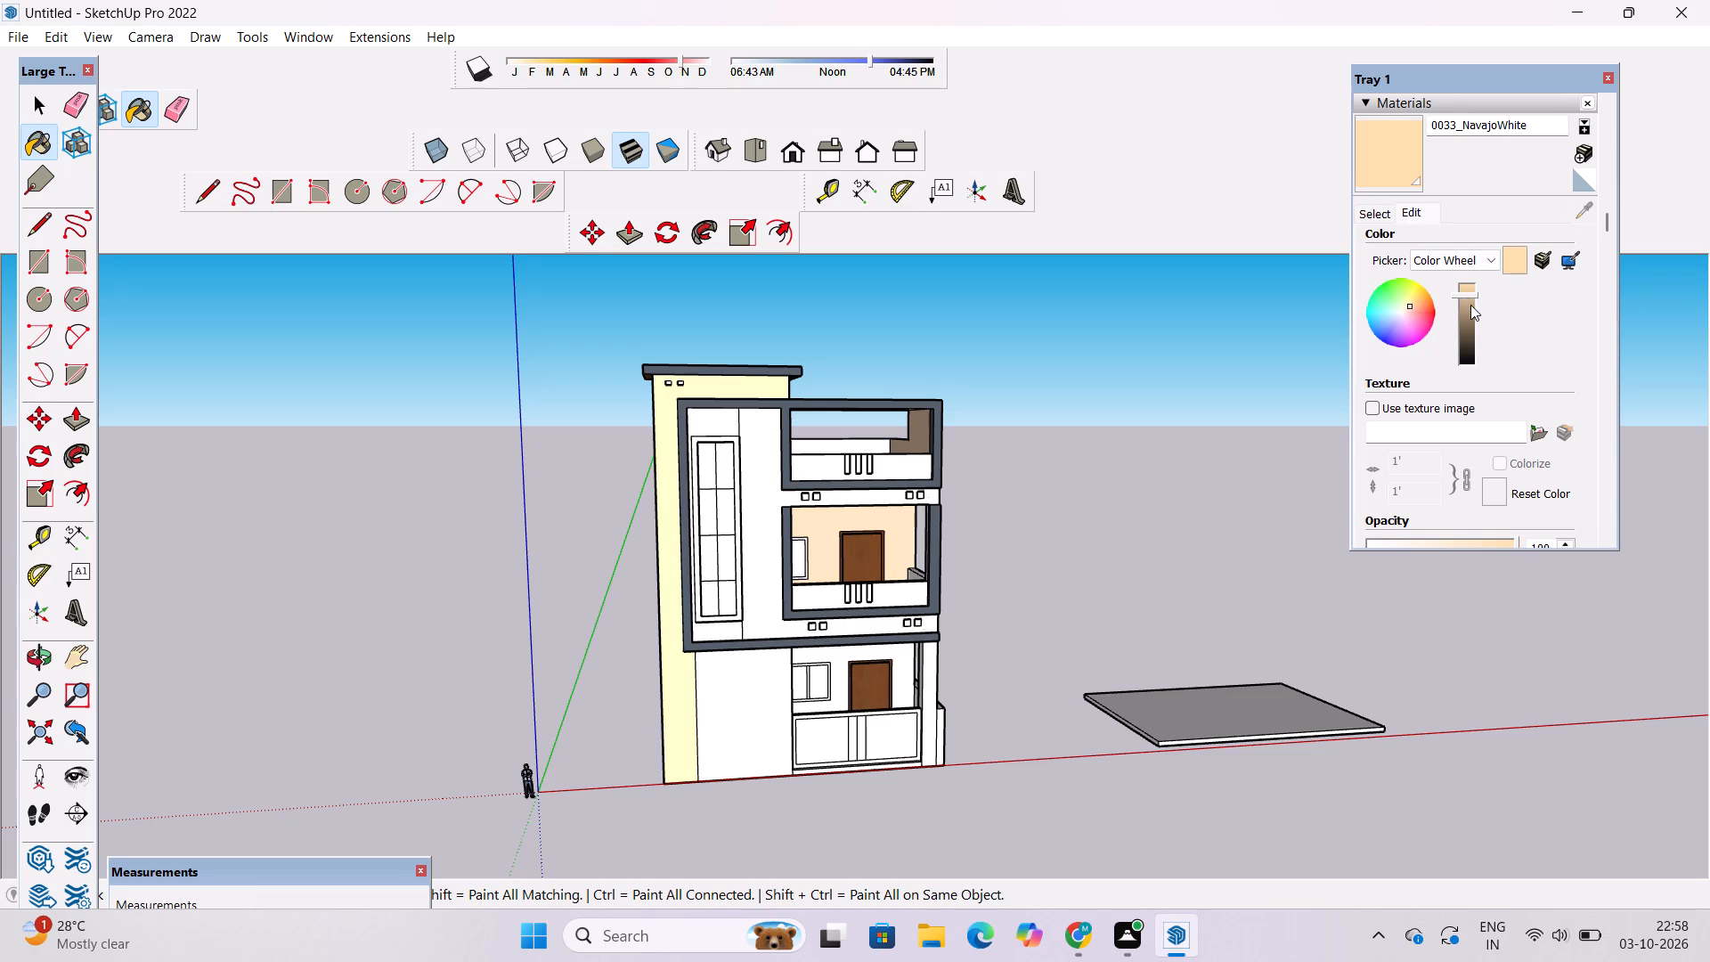
left_click(1470, 305)
Repaint the middle balcony's back wall and the upper balcony's outer side wall with the darkened NavajoWhite.
scroll(890, 511, "up", 2)
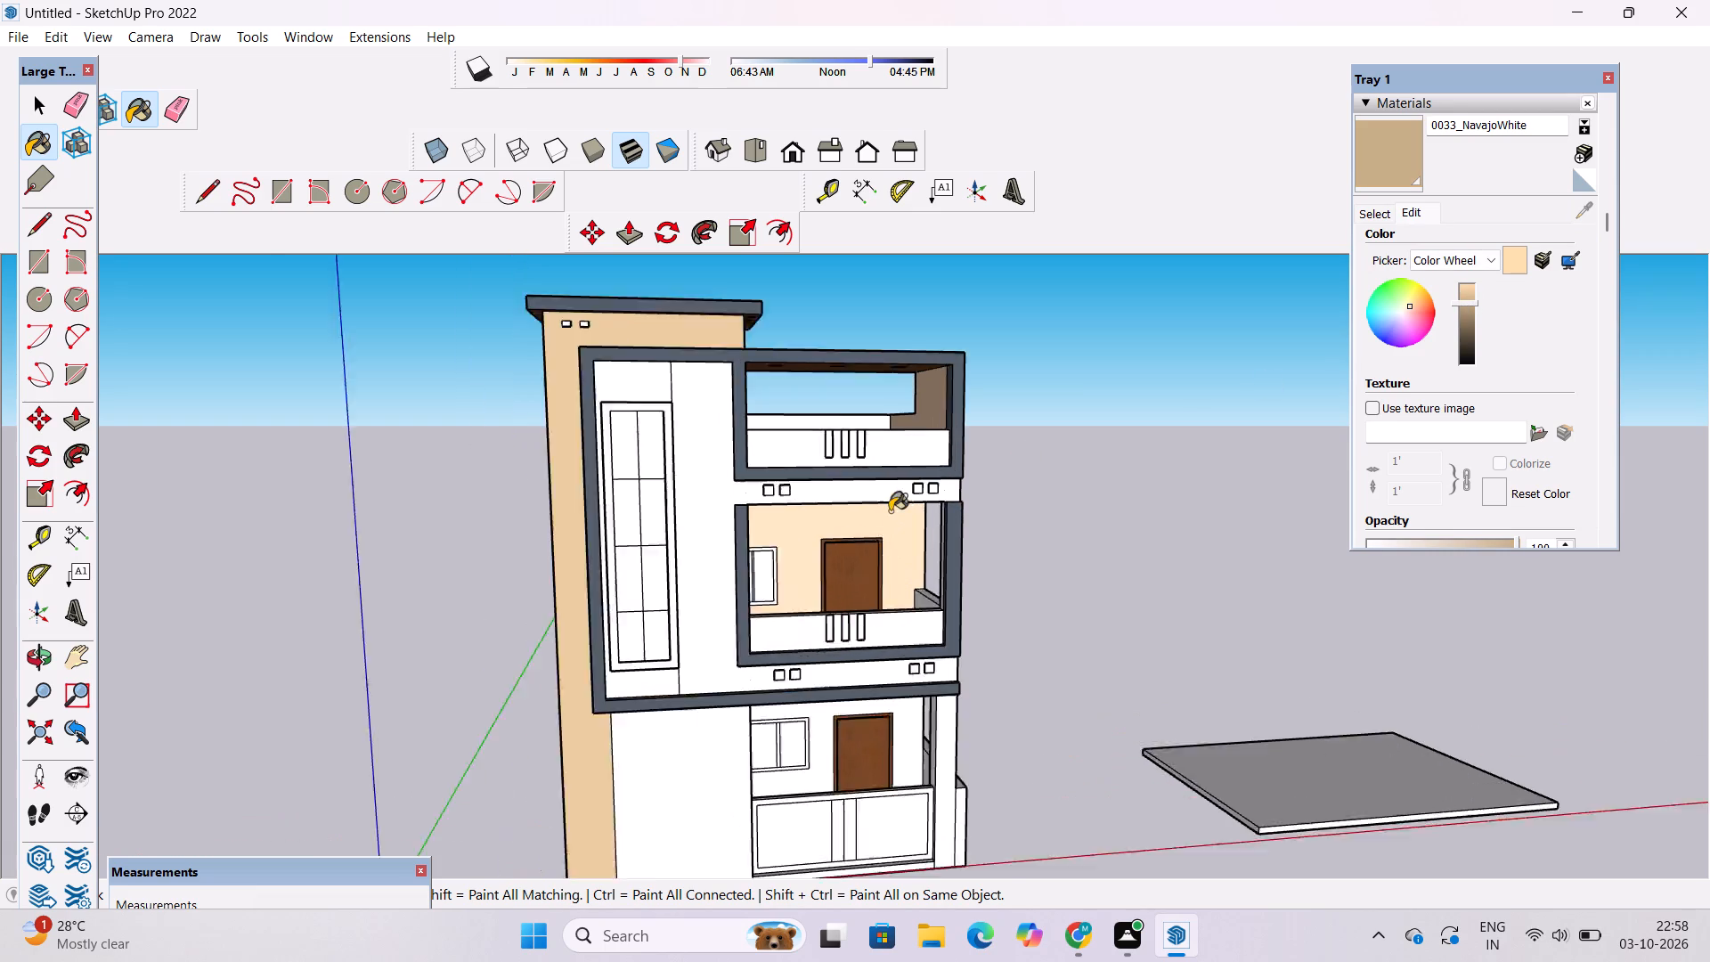
scroll(890, 511, "up", 6)
left_click(895, 529)
scroll(912, 517, "down", 5)
scroll(915, 412, "up", 4)
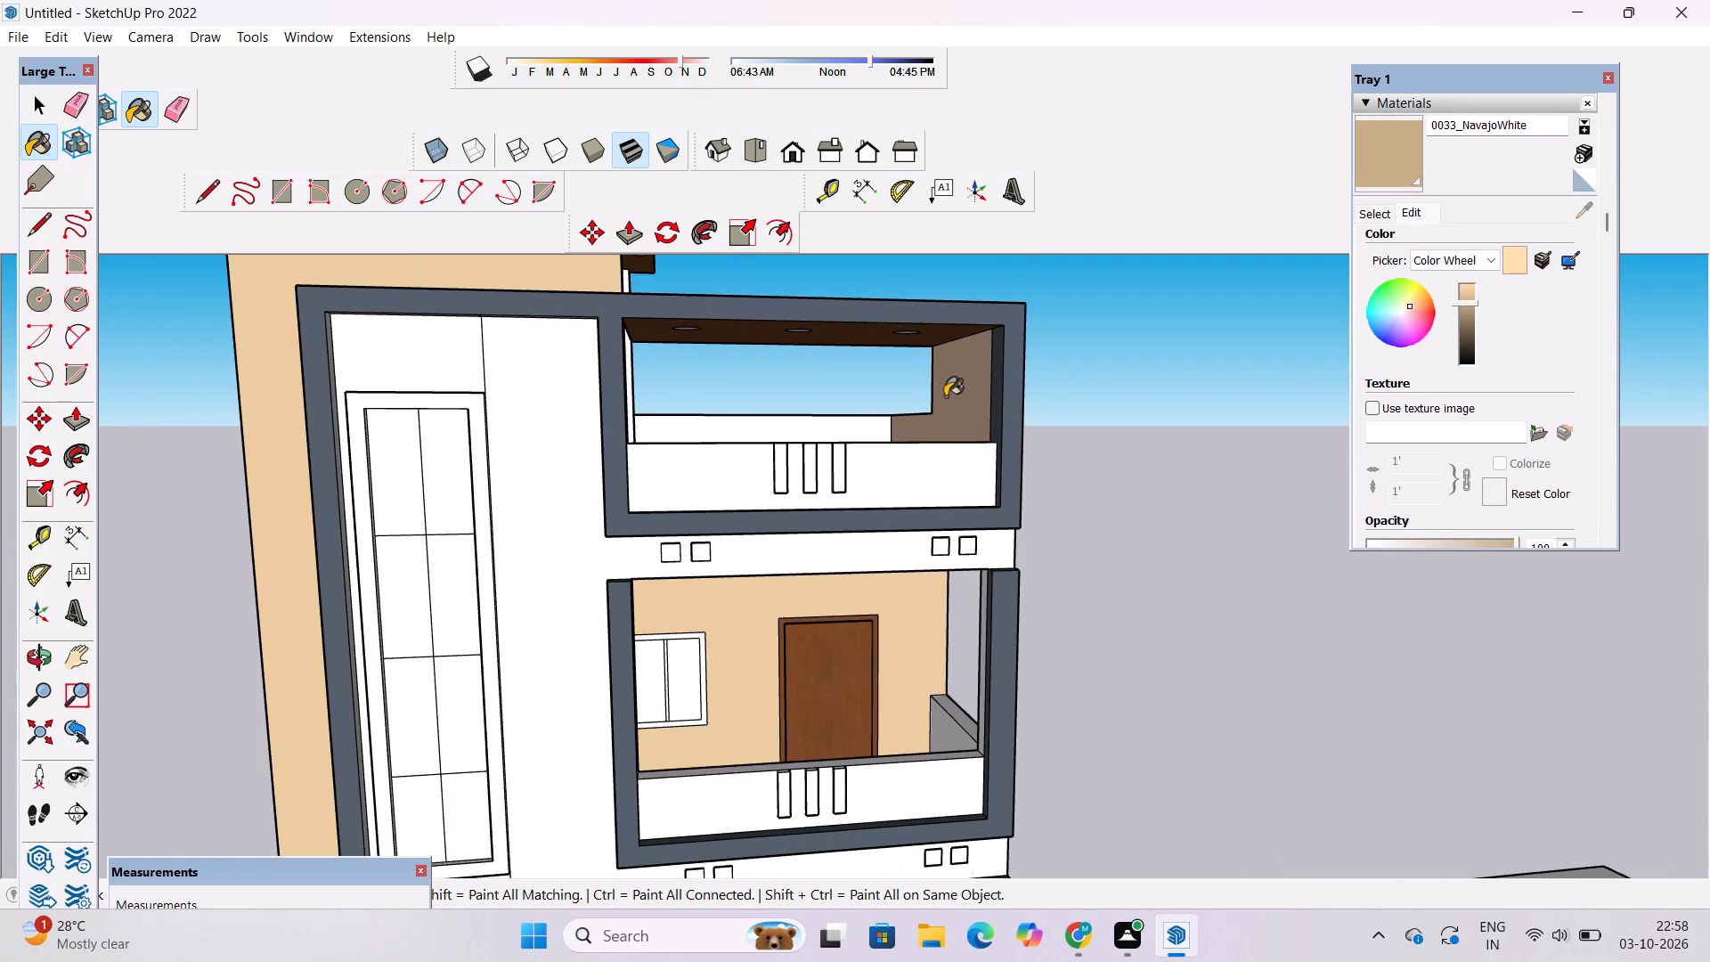
left_click(957, 395)
scroll(654, 463, "down", 5)
scroll(876, 437, "up", 1)
Erase the stray edges dividing the middle balcony's inner front face along the top beam and down the end pillars.
key("o")
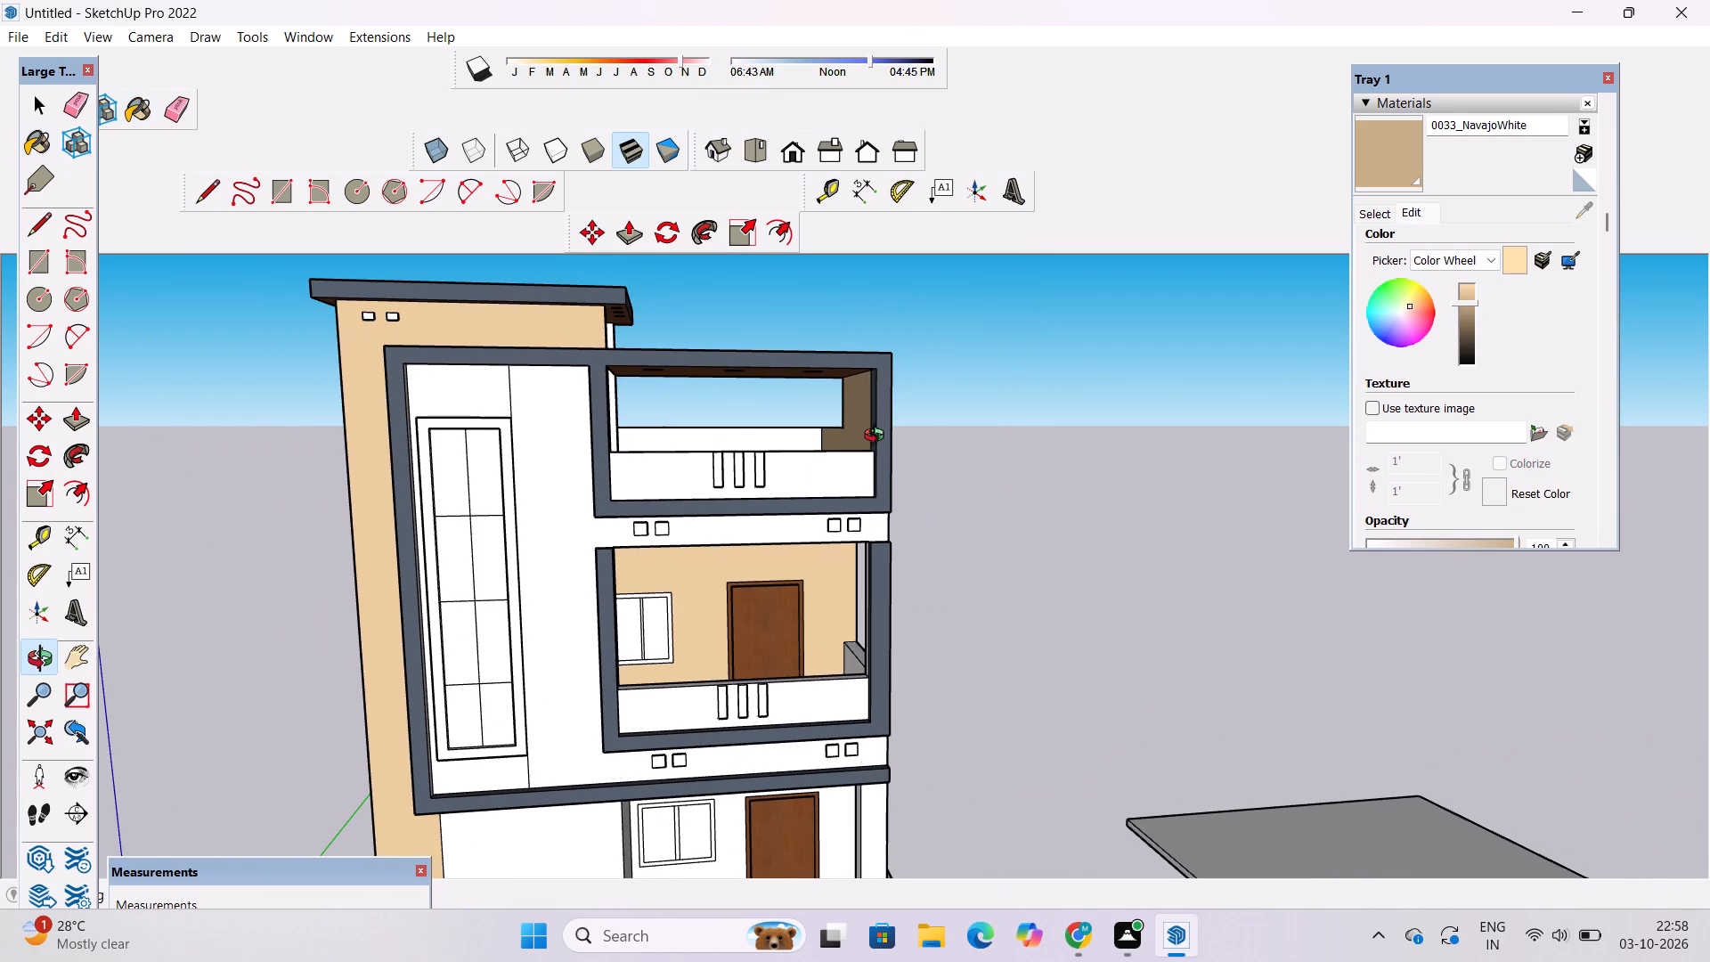
left_click_drag(932, 461, 838, 489)
scroll(838, 509, "up", 3)
left_click_drag(845, 538, 868, 412, "shift")
left_click_drag(918, 492, 523, 456)
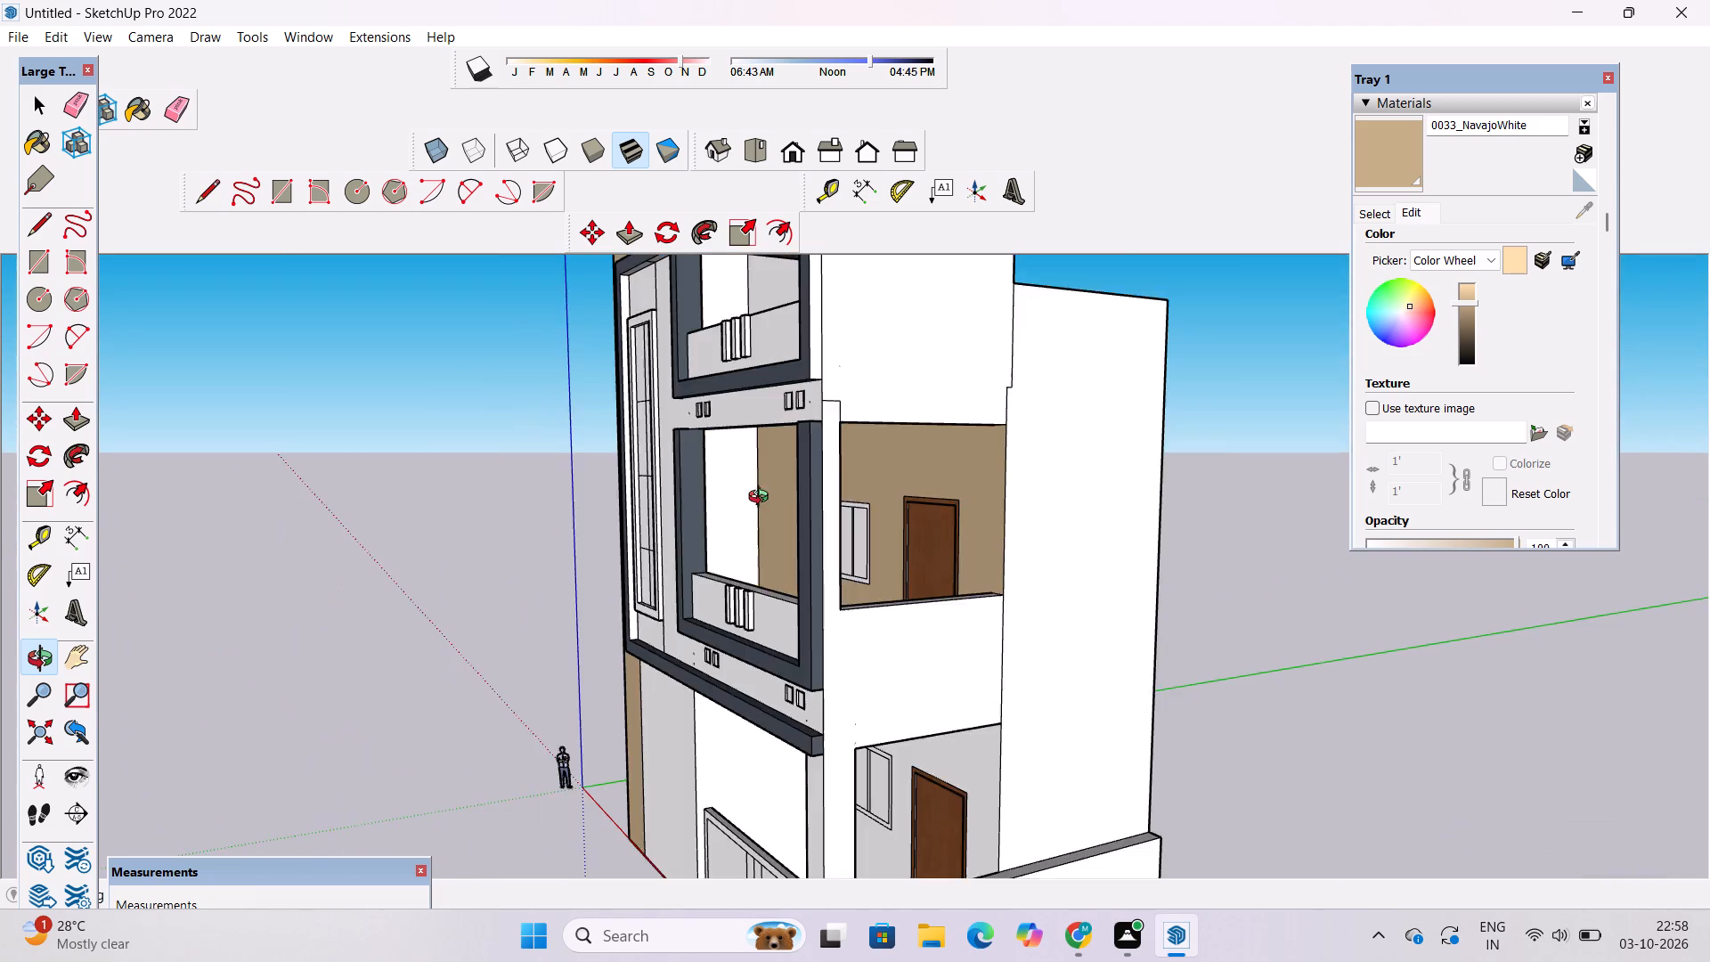
scroll(762, 499, "up", 4)
left_click_drag(838, 518, 682, 422)
left_click_drag(705, 443, 658, 488)
left_click_drag(785, 576, 789, 629)
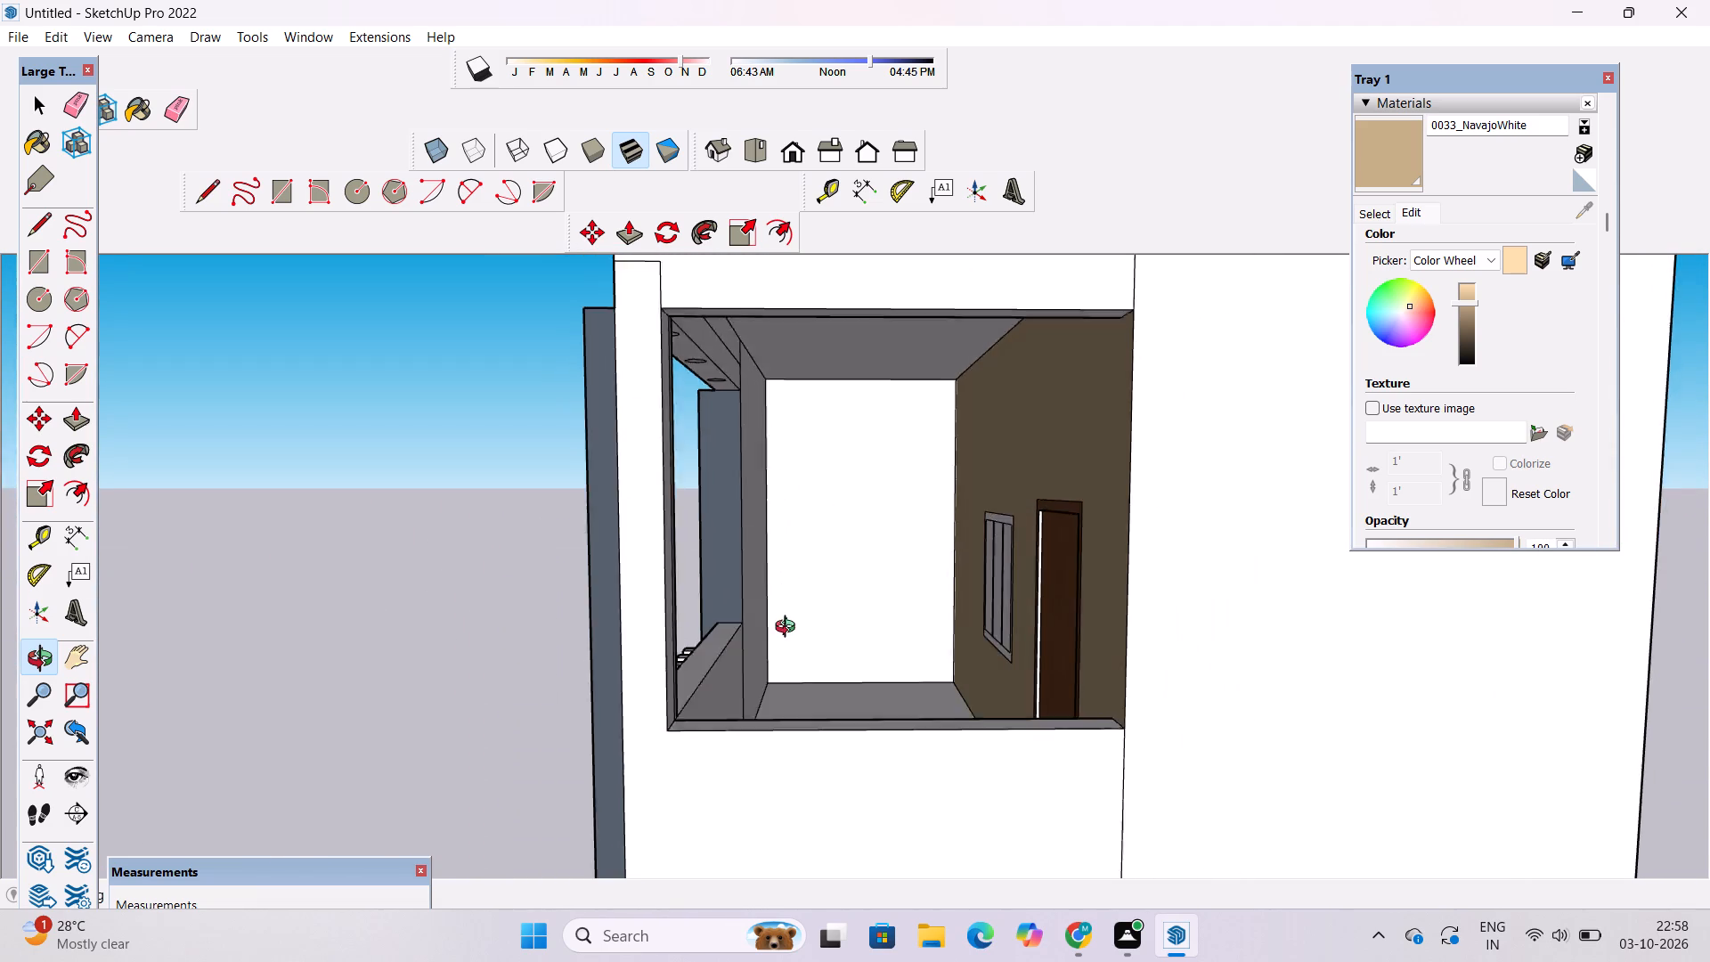
left_click_drag(789, 629, 789, 632)
left_click_drag(788, 634, 763, 540, "shift")
left_click_drag(763, 516, 749, 545)
scroll(746, 538, "down", 4)
left_click_drag(750, 518, 800, 639, "shift")
left_click_drag(800, 624, 765, 526)
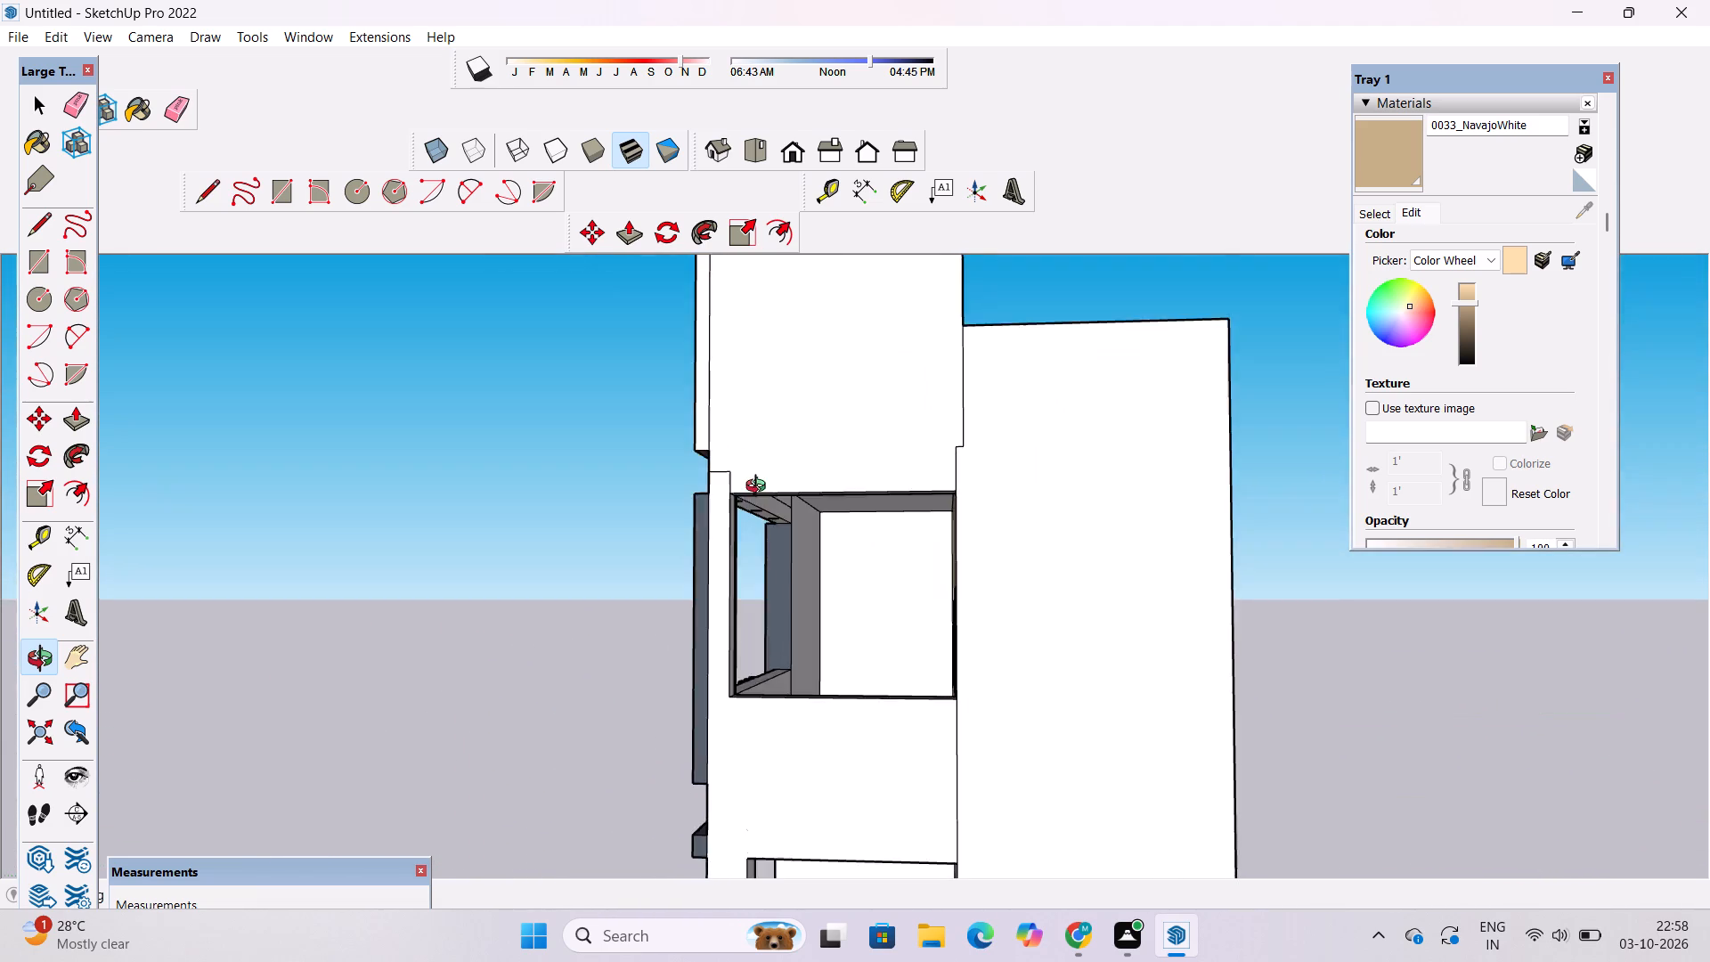
scroll(761, 485, "up", 9)
left_click_drag(810, 521, 779, 483)
scroll(778, 484, "up", 3)
key("e")
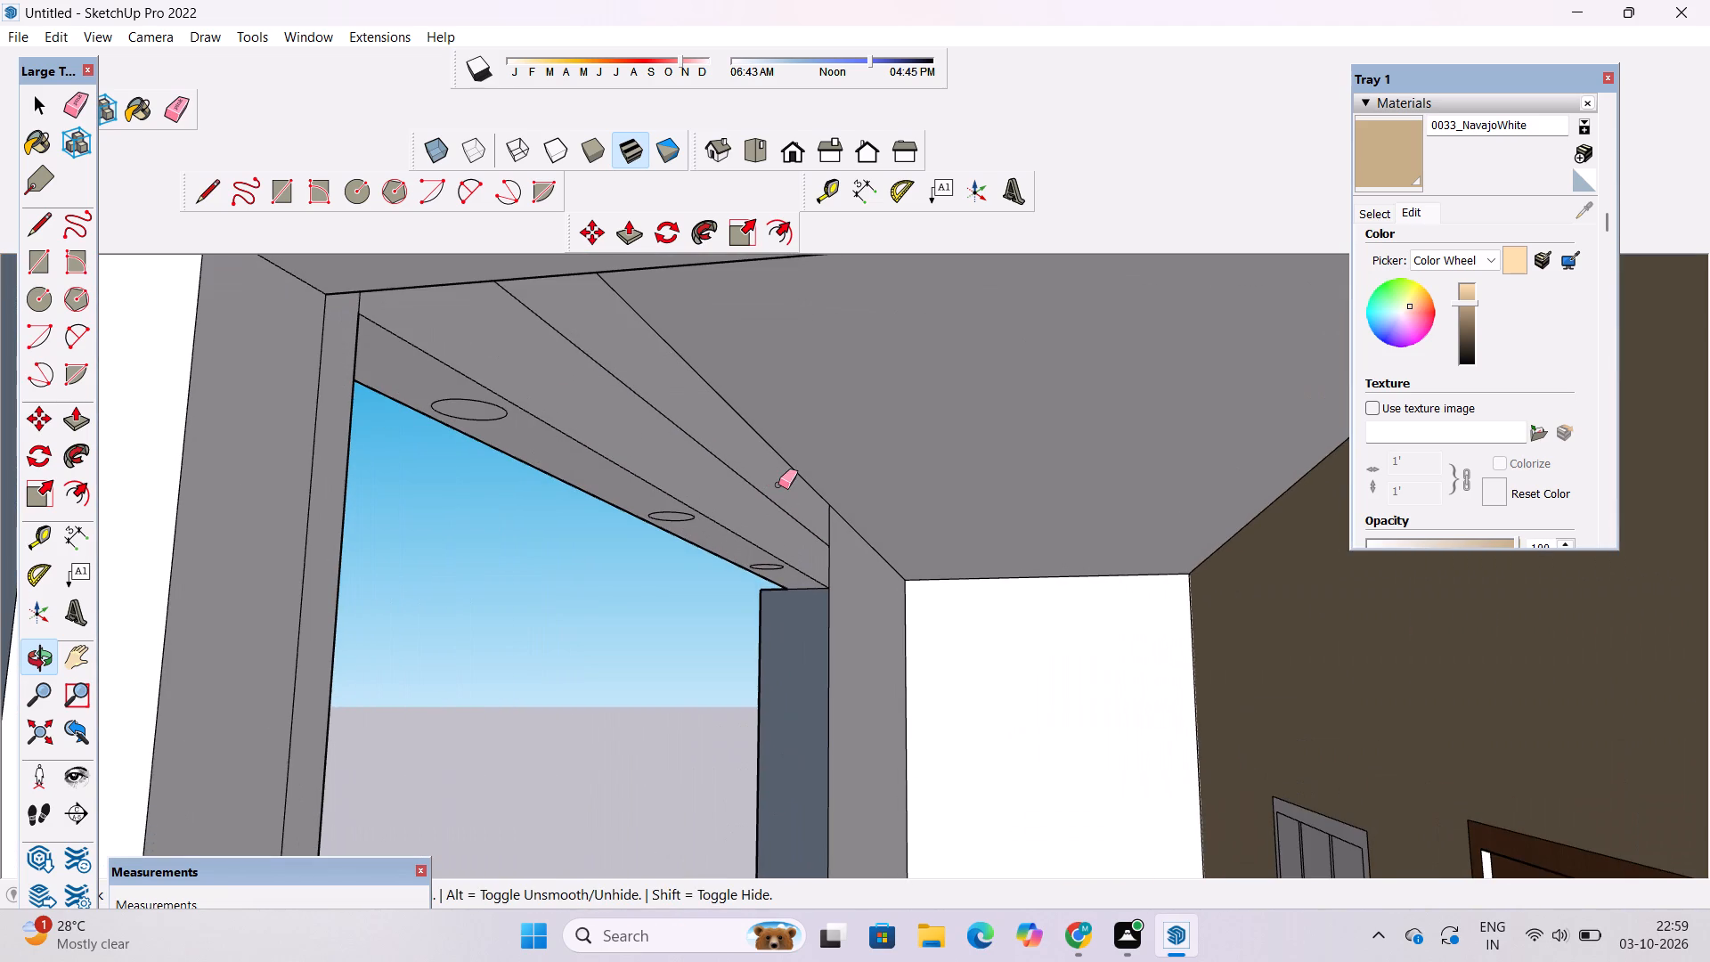
left_click_drag(778, 482, 778, 505)
left_click_drag(835, 522, 830, 537)
left_click_drag(295, 428, 304, 488)
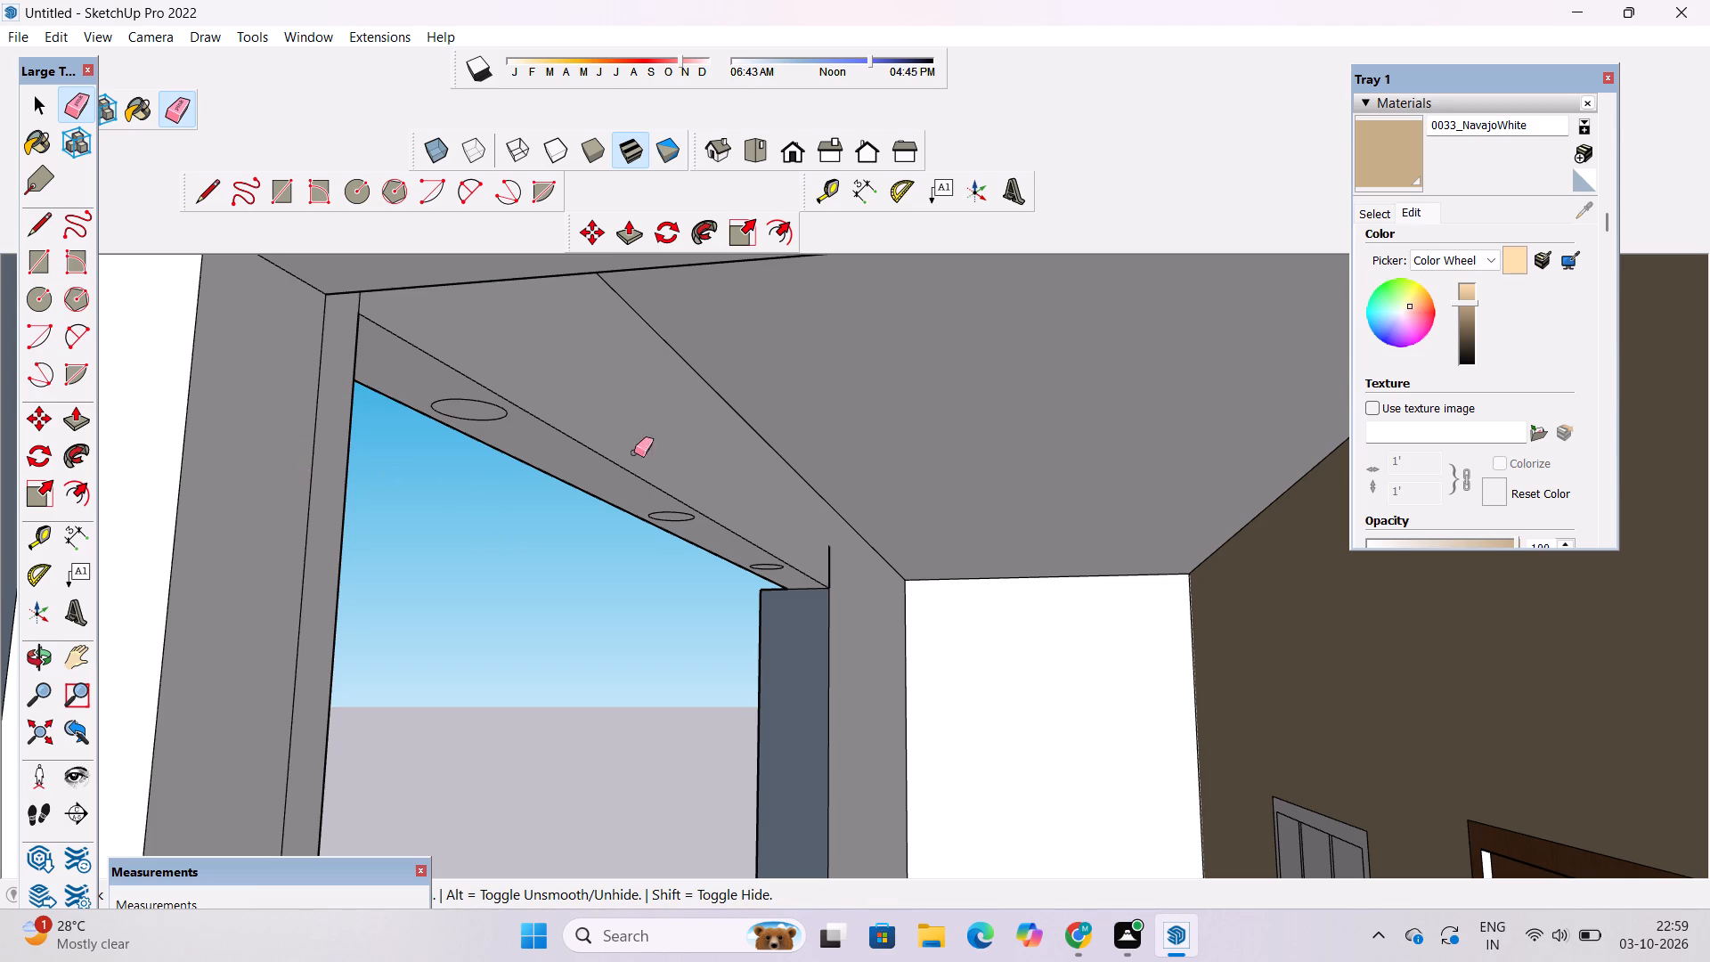
left_click_drag(862, 549, 821, 563)
left_click_drag(284, 375, 321, 442)
scroll(348, 405, "down", 3)
Erase the vertical edge between the middle balcony's parapet and the far pillar on the inner front face.
key("o")
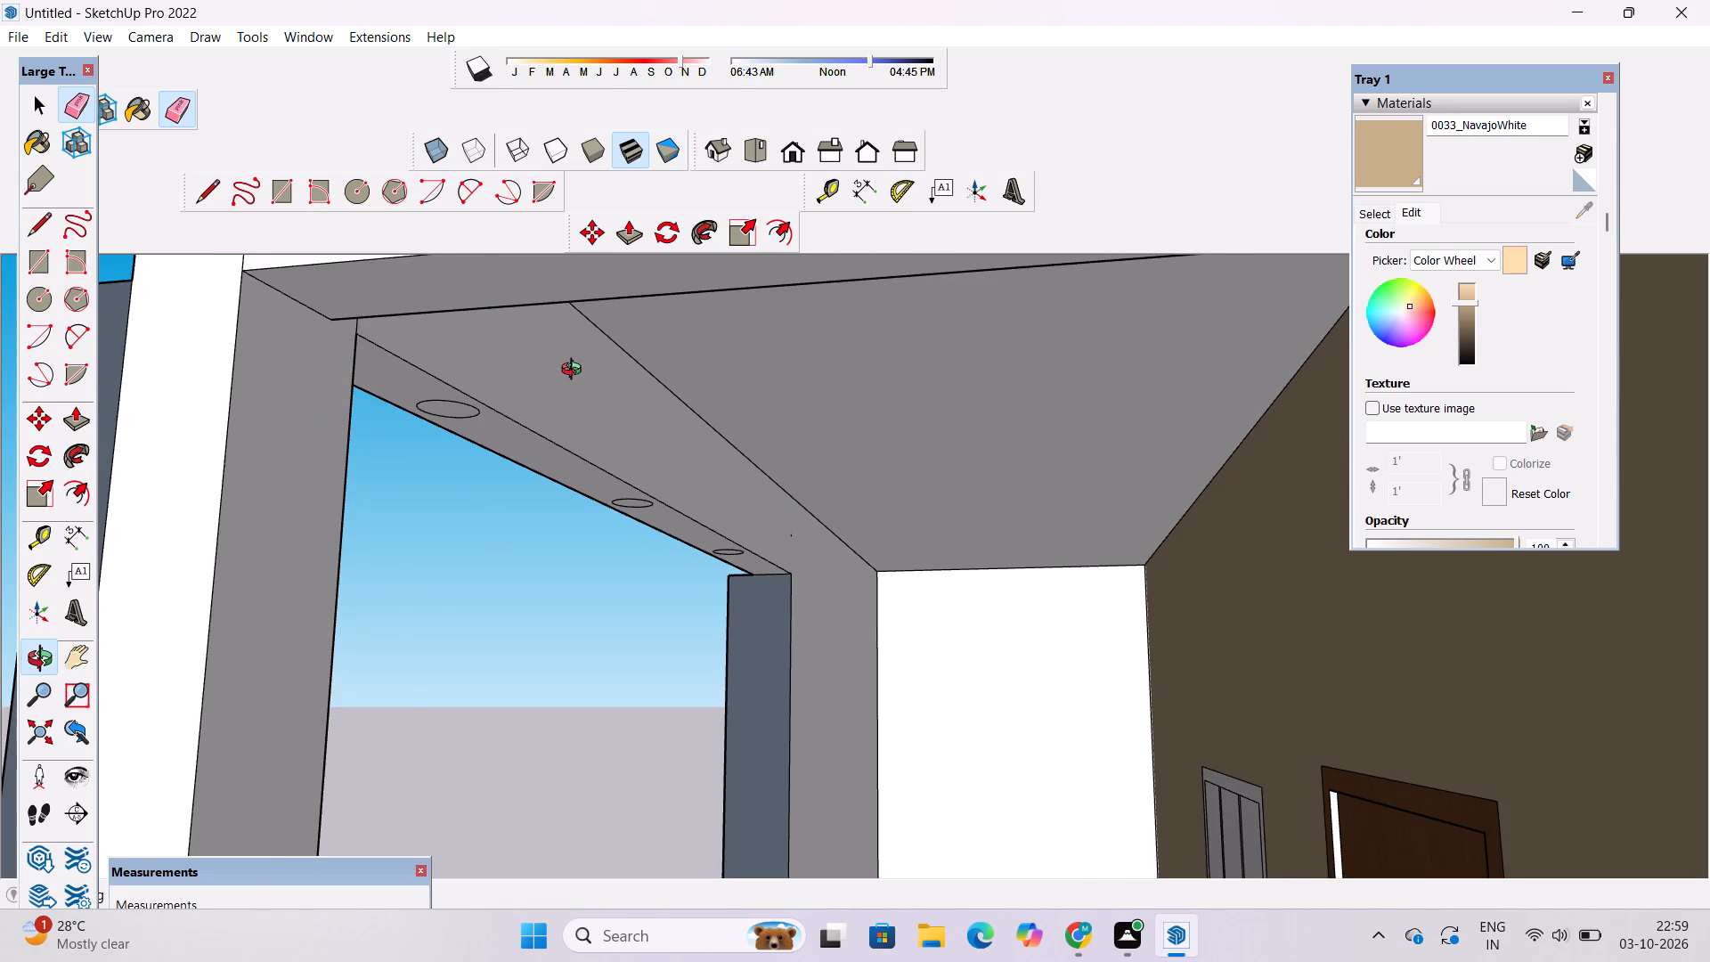
scroll(587, 372, "down", 4)
left_click_drag(618, 452, 643, 545)
left_click_drag(646, 575, 643, 419, "shift")
left_click_drag(700, 564, 718, 676)
left_click_drag(718, 679, 699, 519)
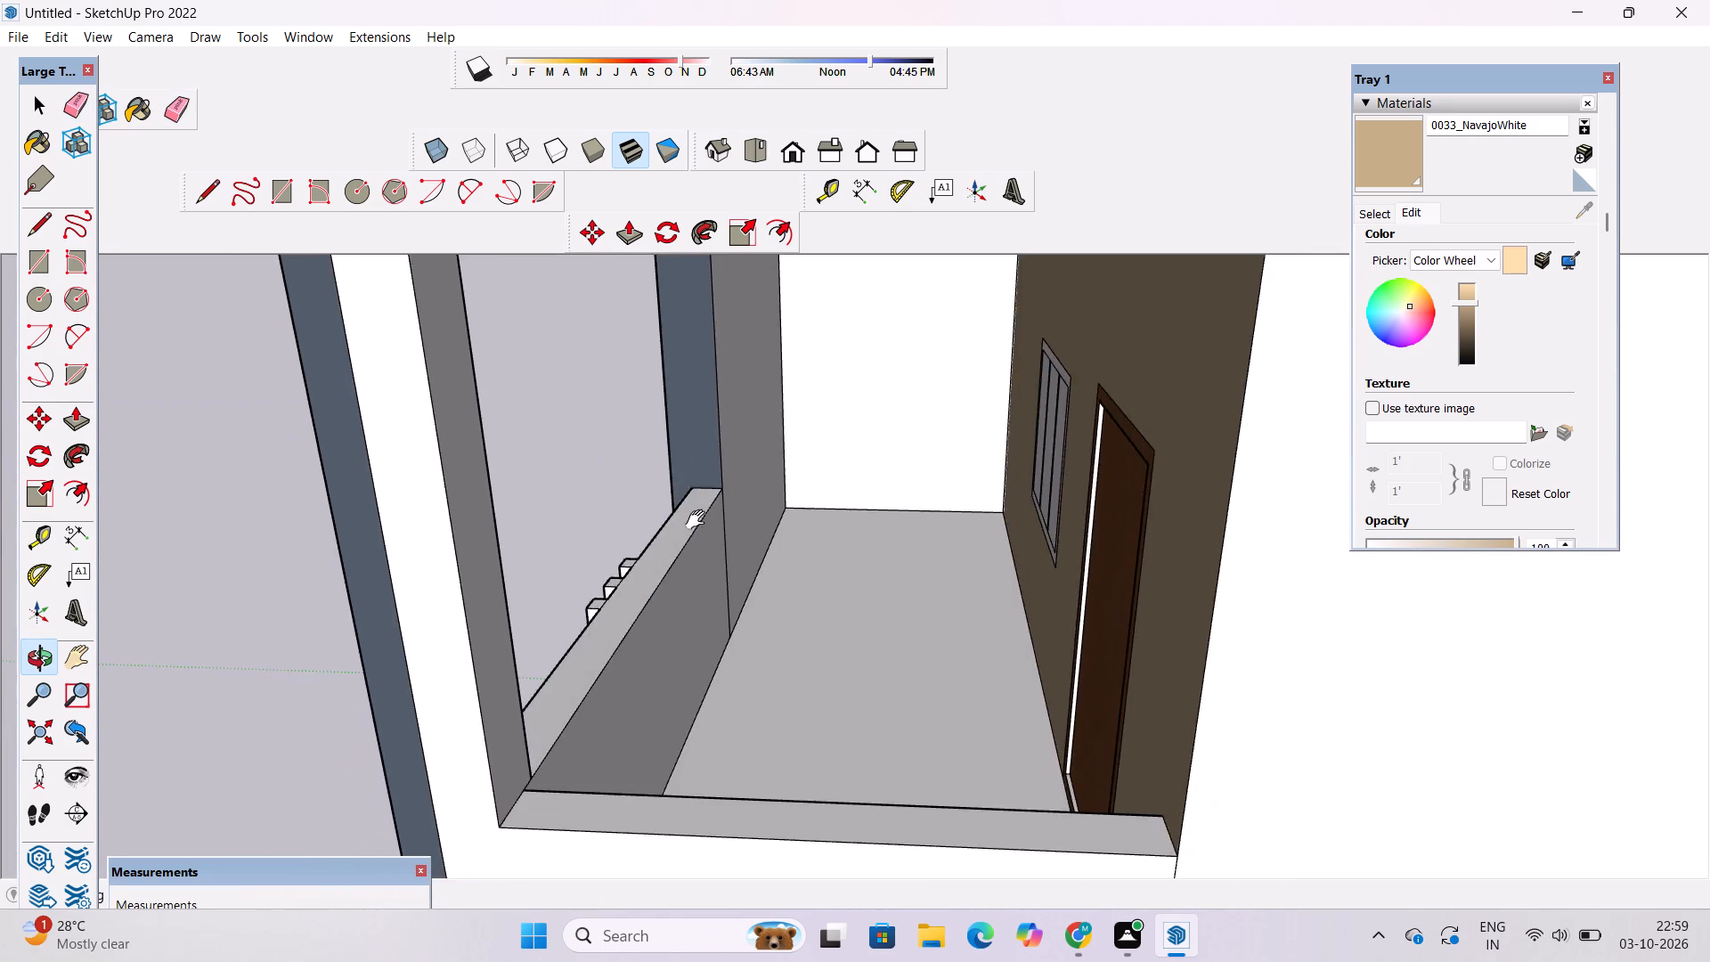
left_click_drag(712, 557, 635, 534)
scroll(721, 534, "up", 3)
left_click_drag(721, 530, 672, 515)
left_click_drag(675, 519, 694, 519)
key("e")
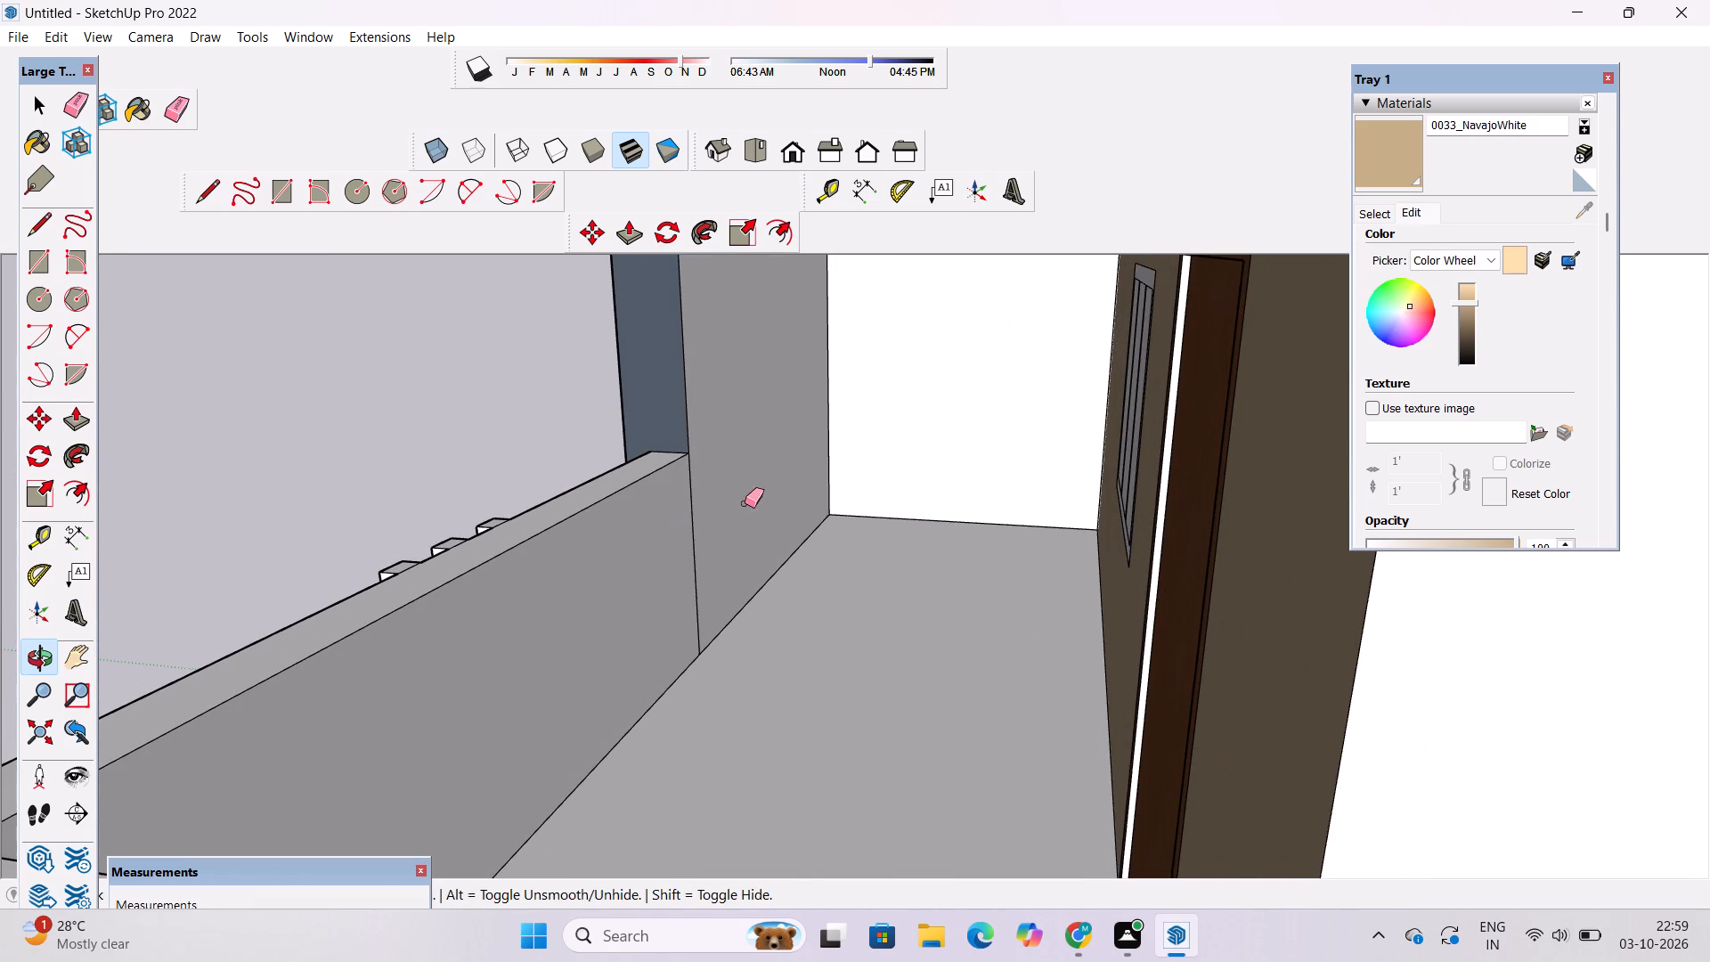
left_click_drag(745, 486, 694, 534)
Paint the middle balcony's inner front face and its far end wall with the darkened NavajoWhite.
key("o")
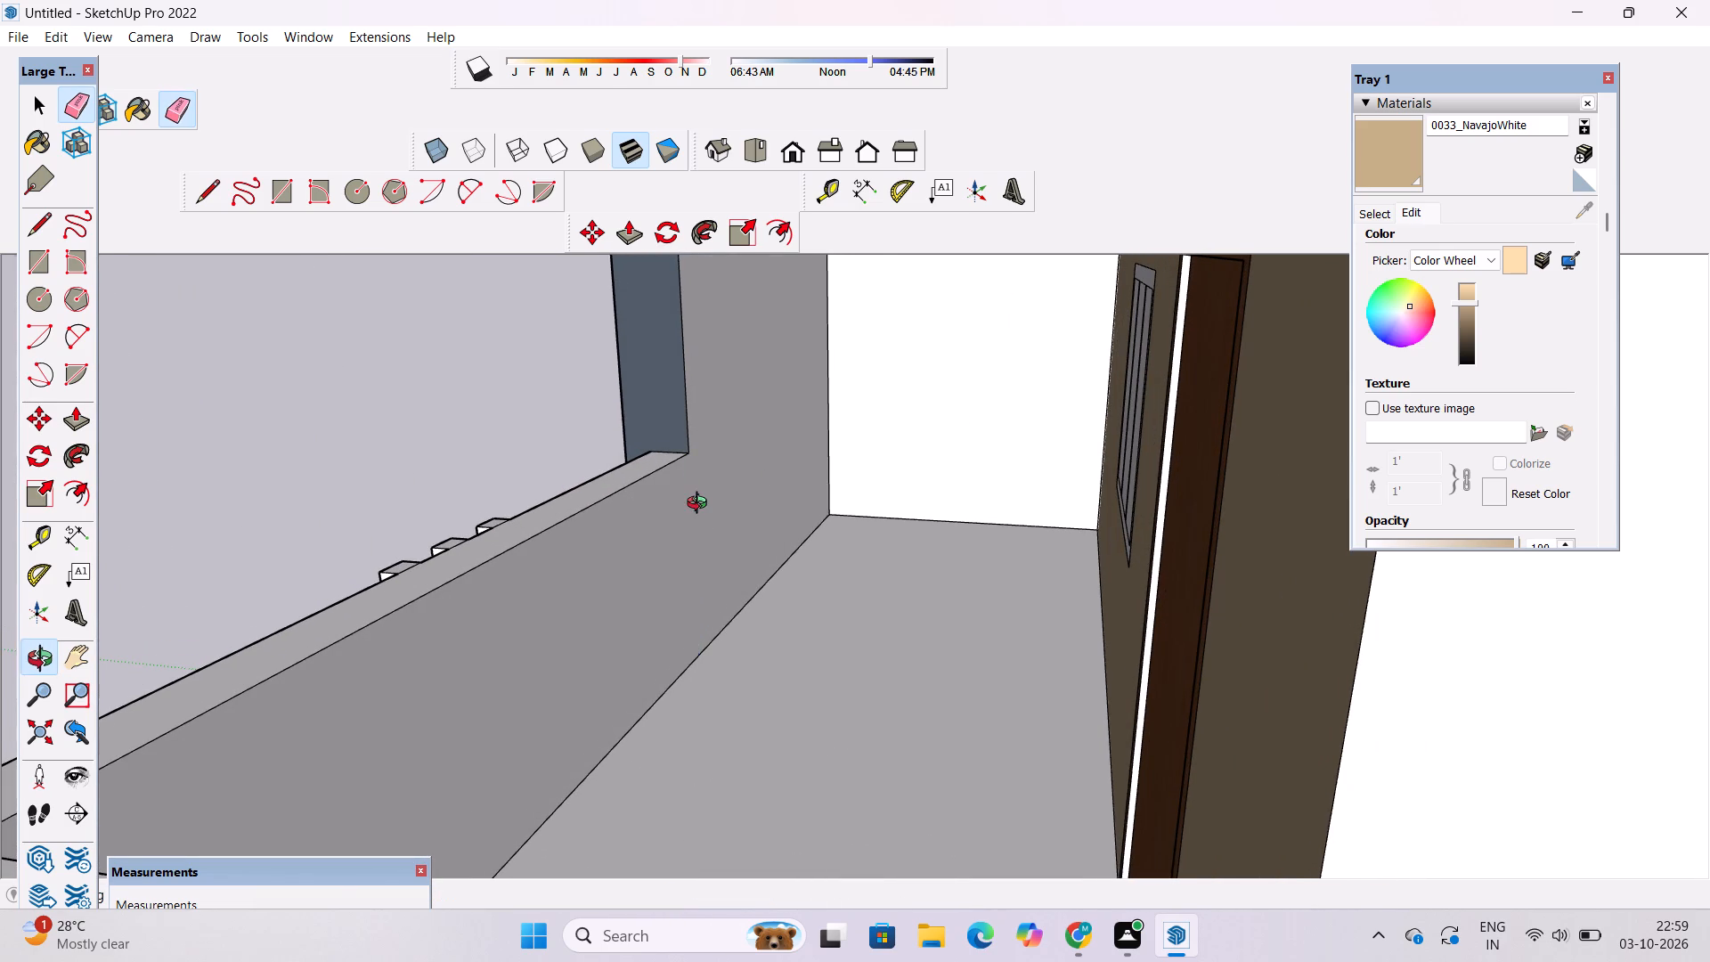
scroll(701, 505, "down", 5)
left_click(1379, 155)
scroll(559, 639, "down", 5)
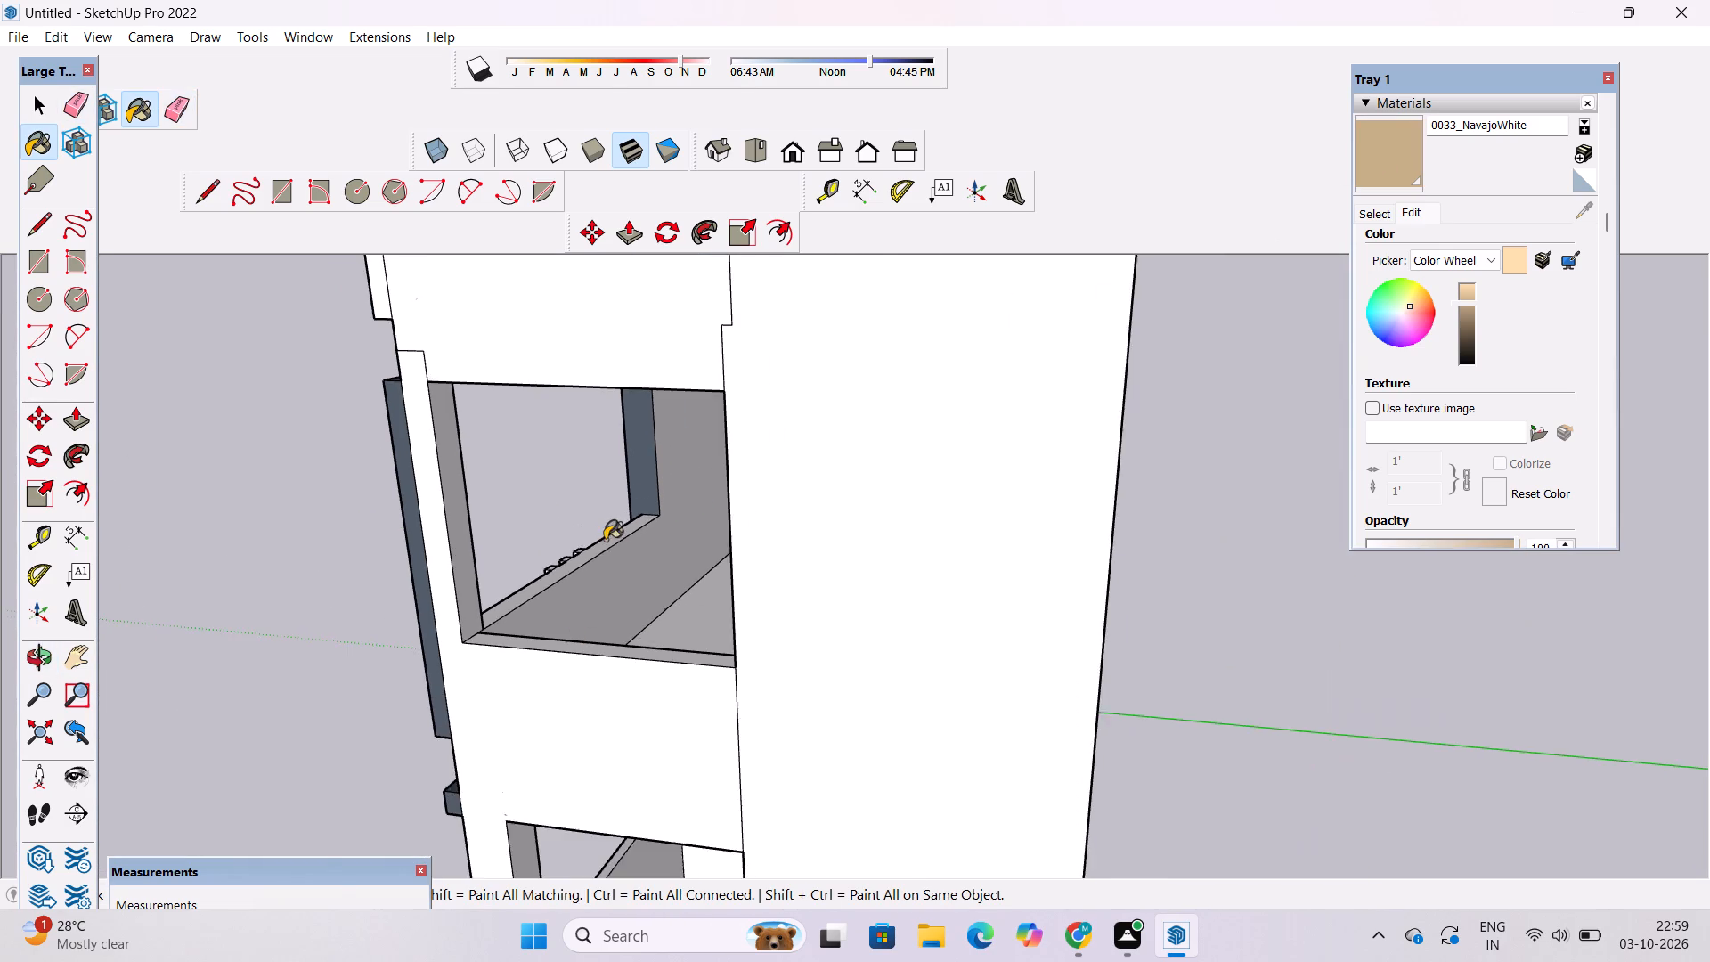
scroll(605, 540, "up", 4)
left_click(695, 503)
scroll(753, 512, "up", 4)
left_click(891, 452)
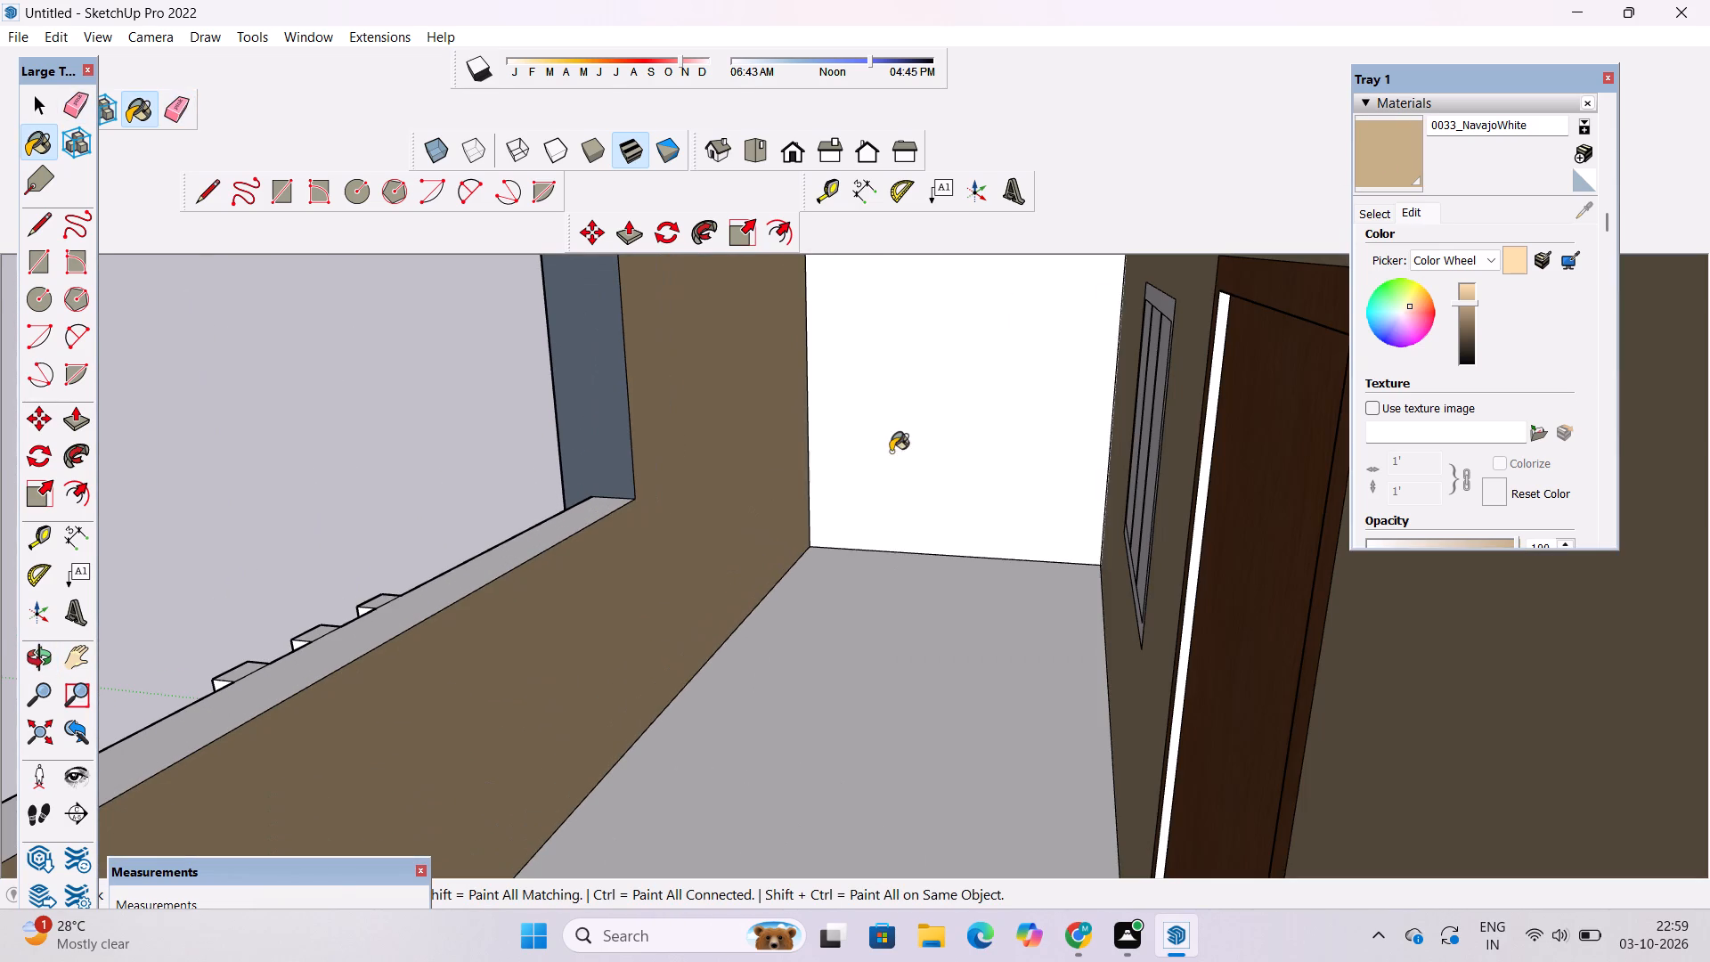
Paint the outer side wall around the middle balcony's side opening with the darkened NavajoWhite.
key("o")
scroll(873, 556, "down", 5)
left_click_drag(827, 578, 831, 685, "shift")
left_click_drag(831, 704, 826, 681)
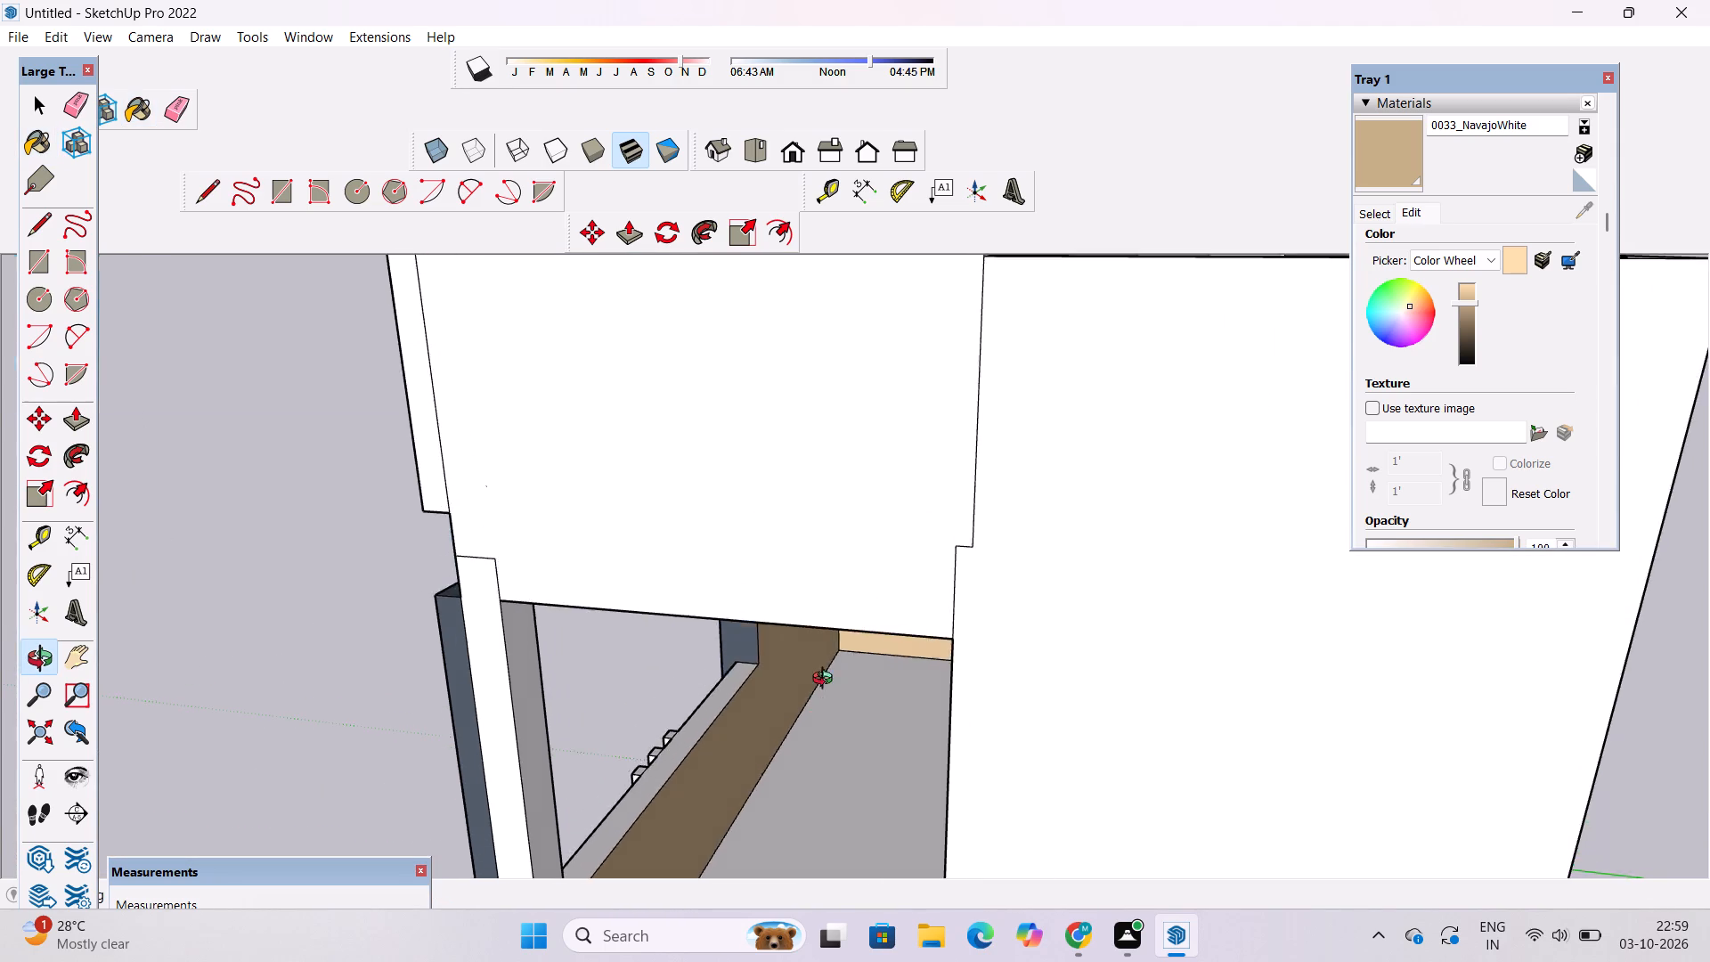
left_click_drag(826, 681, 883, 448)
left_click_drag(771, 479, 785, 539)
scroll(773, 534, "down", 3)
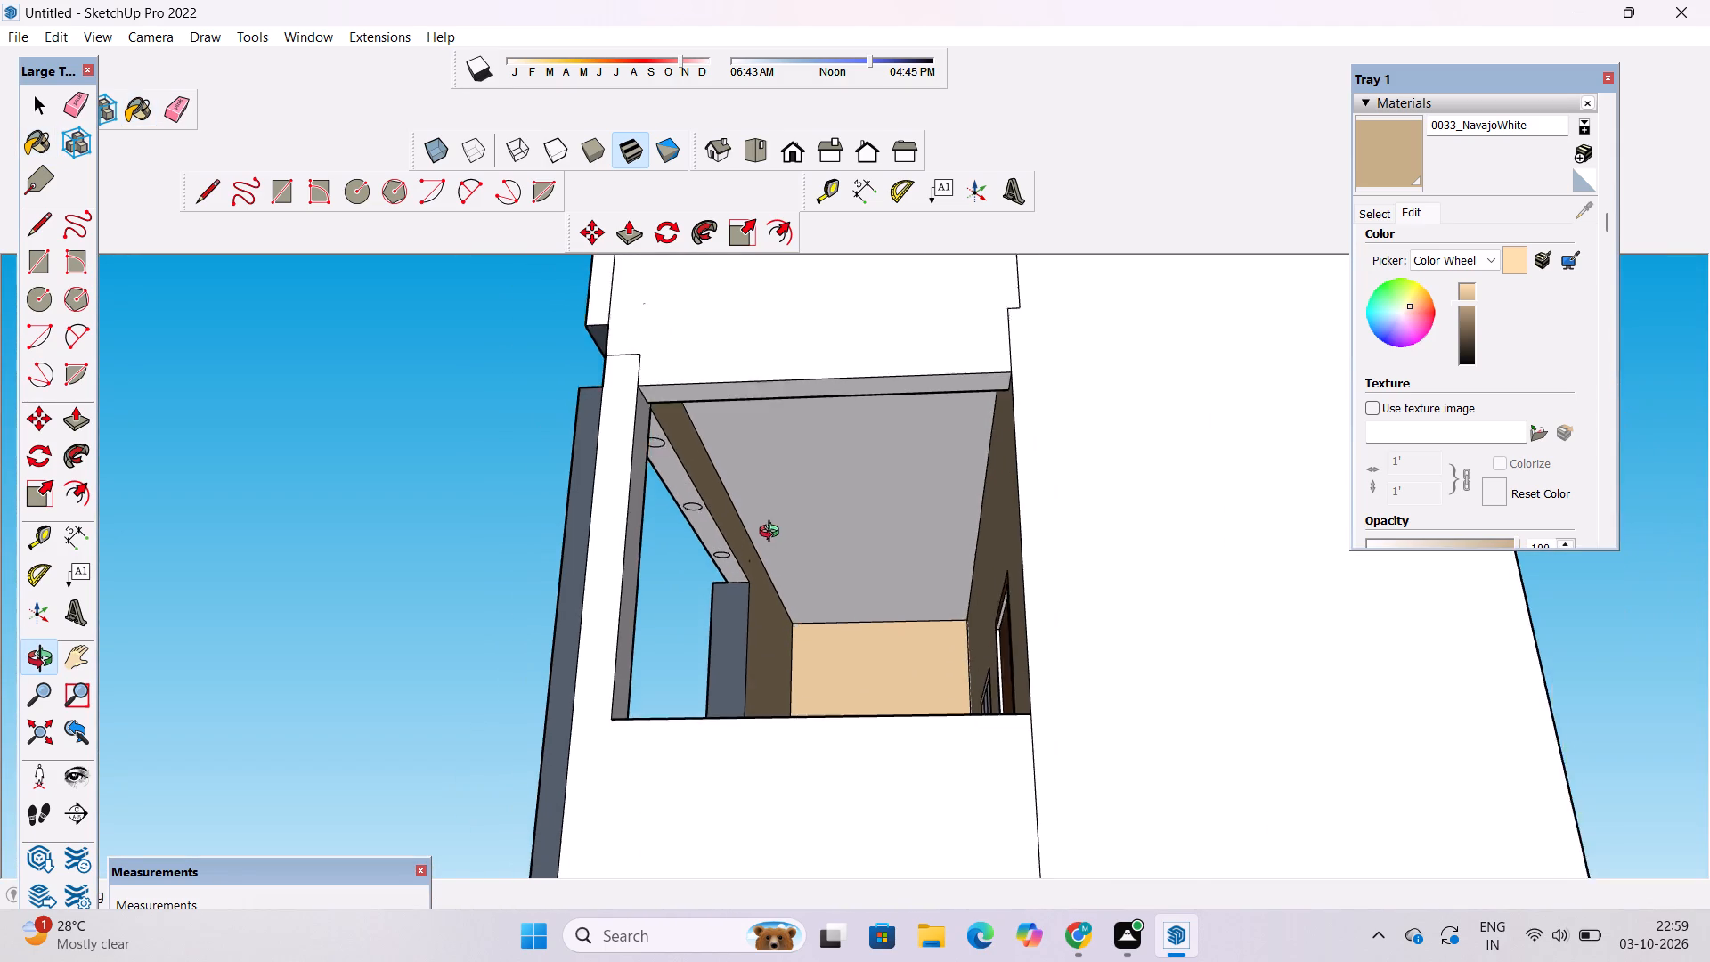
scroll(773, 534, "down", 2)
left_click_drag(748, 608, 875, 717)
left_click_drag(863, 717, 781, 434, "shift")
left_click_drag(780, 457, 801, 547)
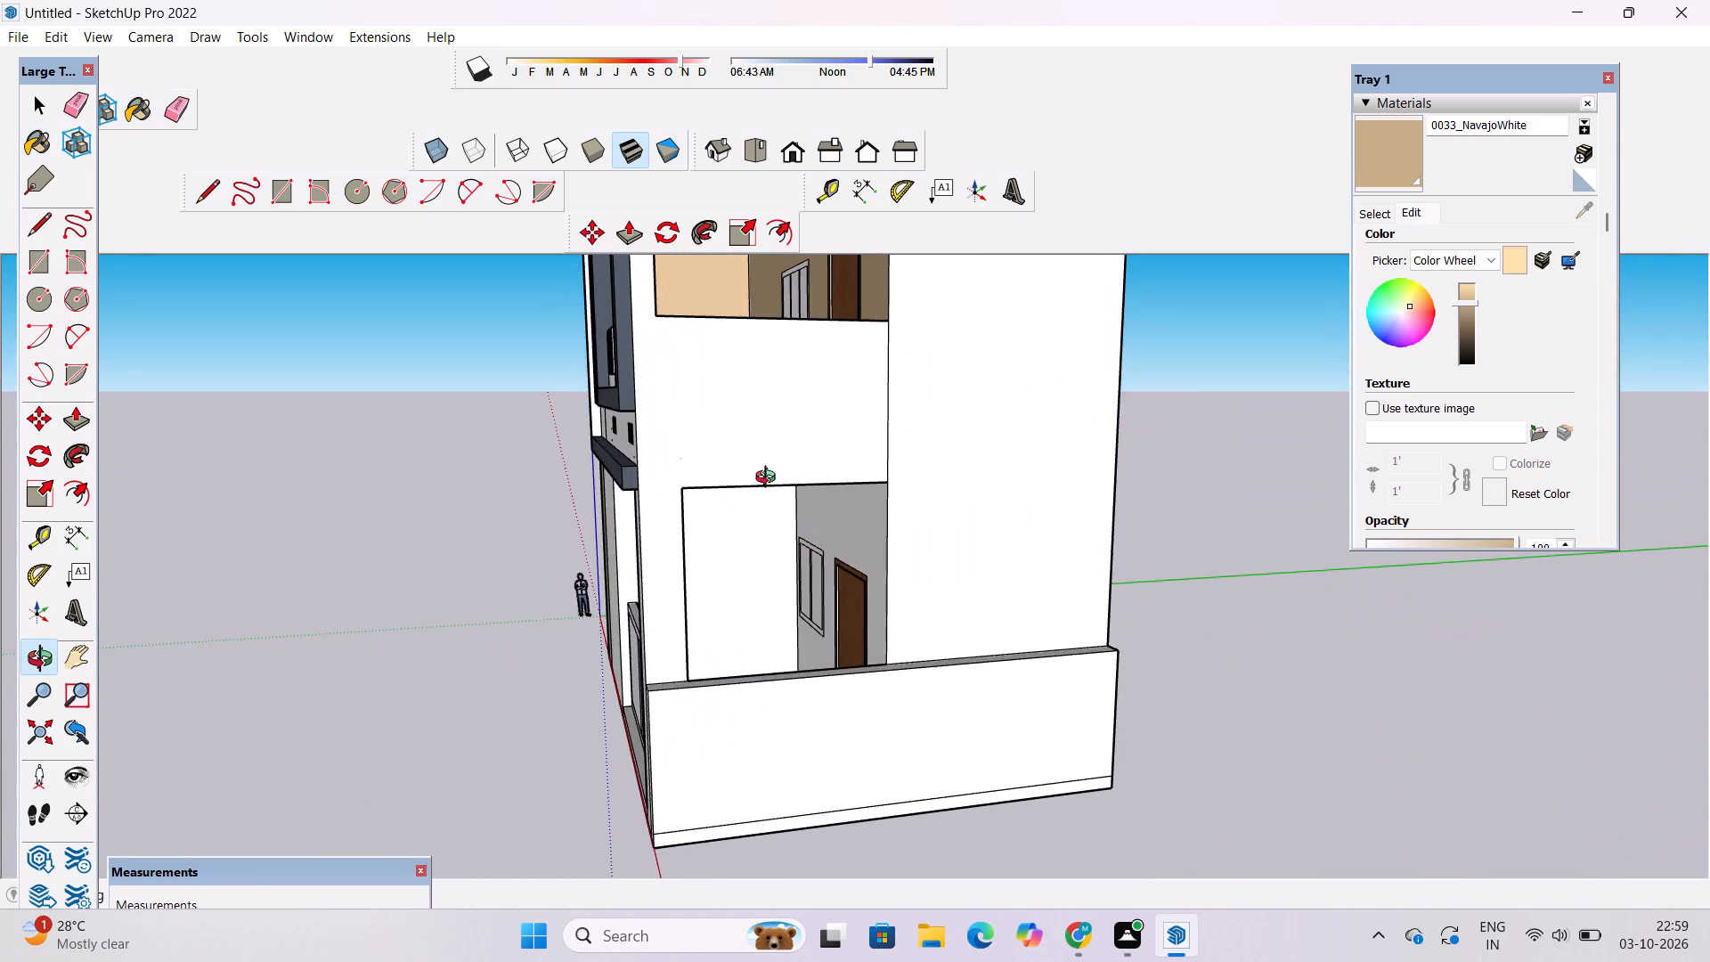
scroll(769, 479, "down", 5)
left_click_drag(767, 469, 755, 558)
scroll(740, 522, "down", 4)
left_click_drag(739, 532, 740, 607, "shift")
left_click_drag(740, 607, 726, 534)
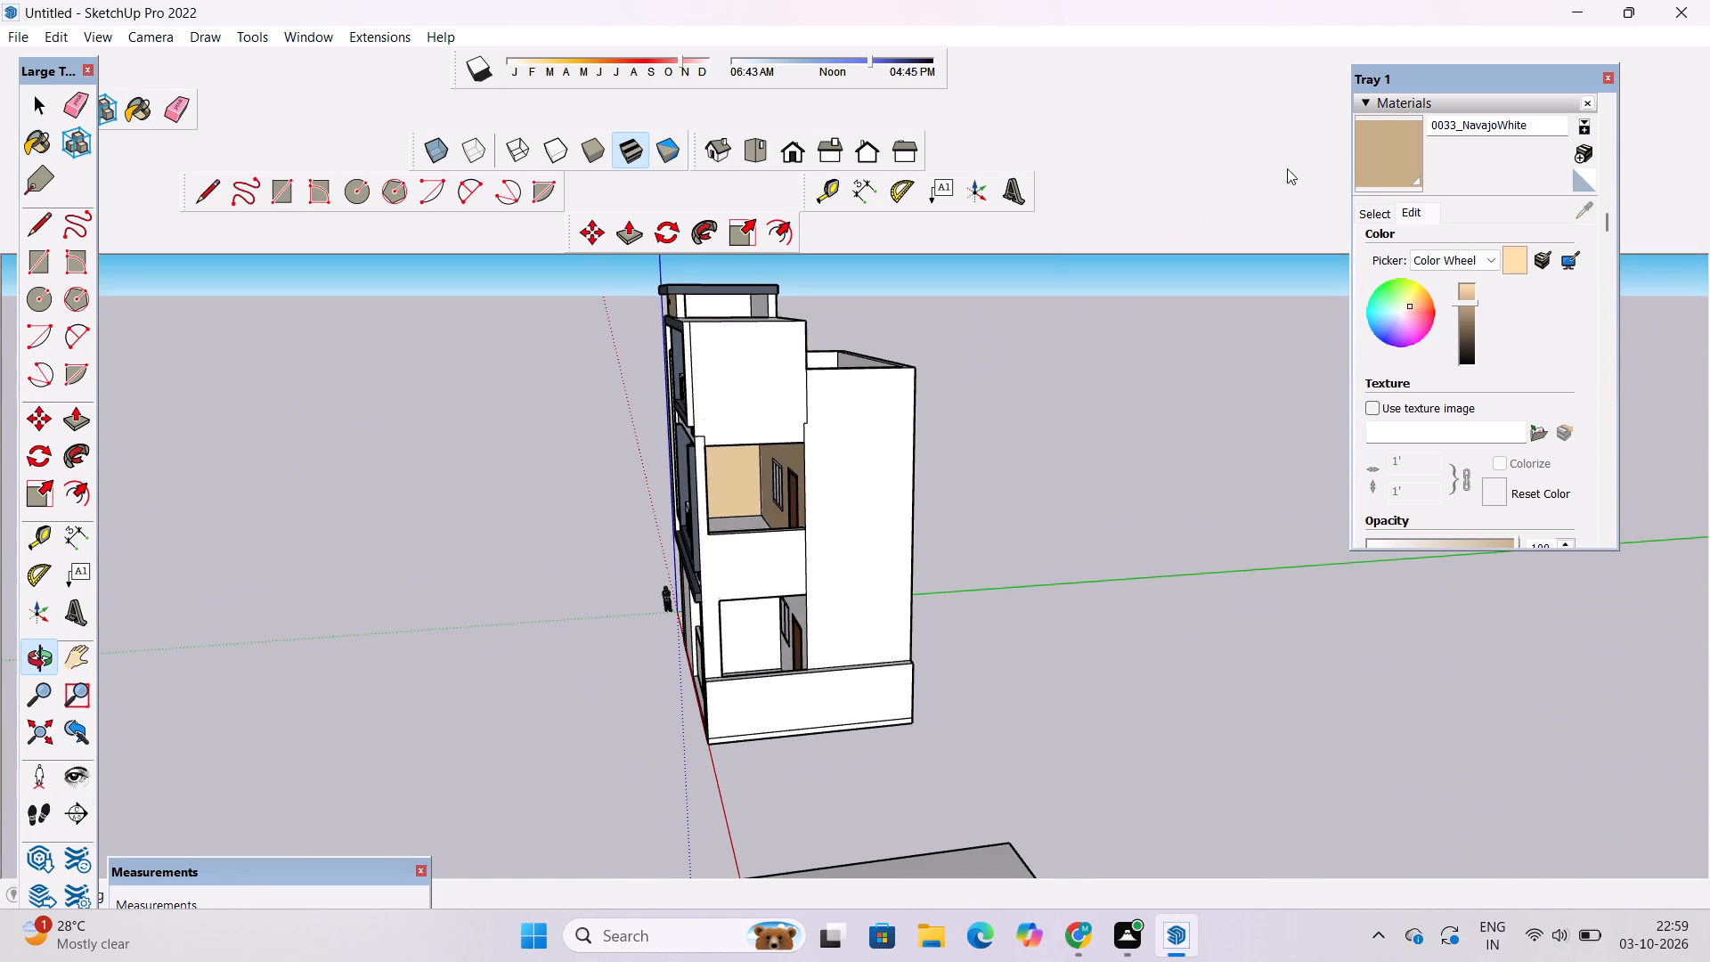
left_click(1387, 156)
left_click(729, 558)
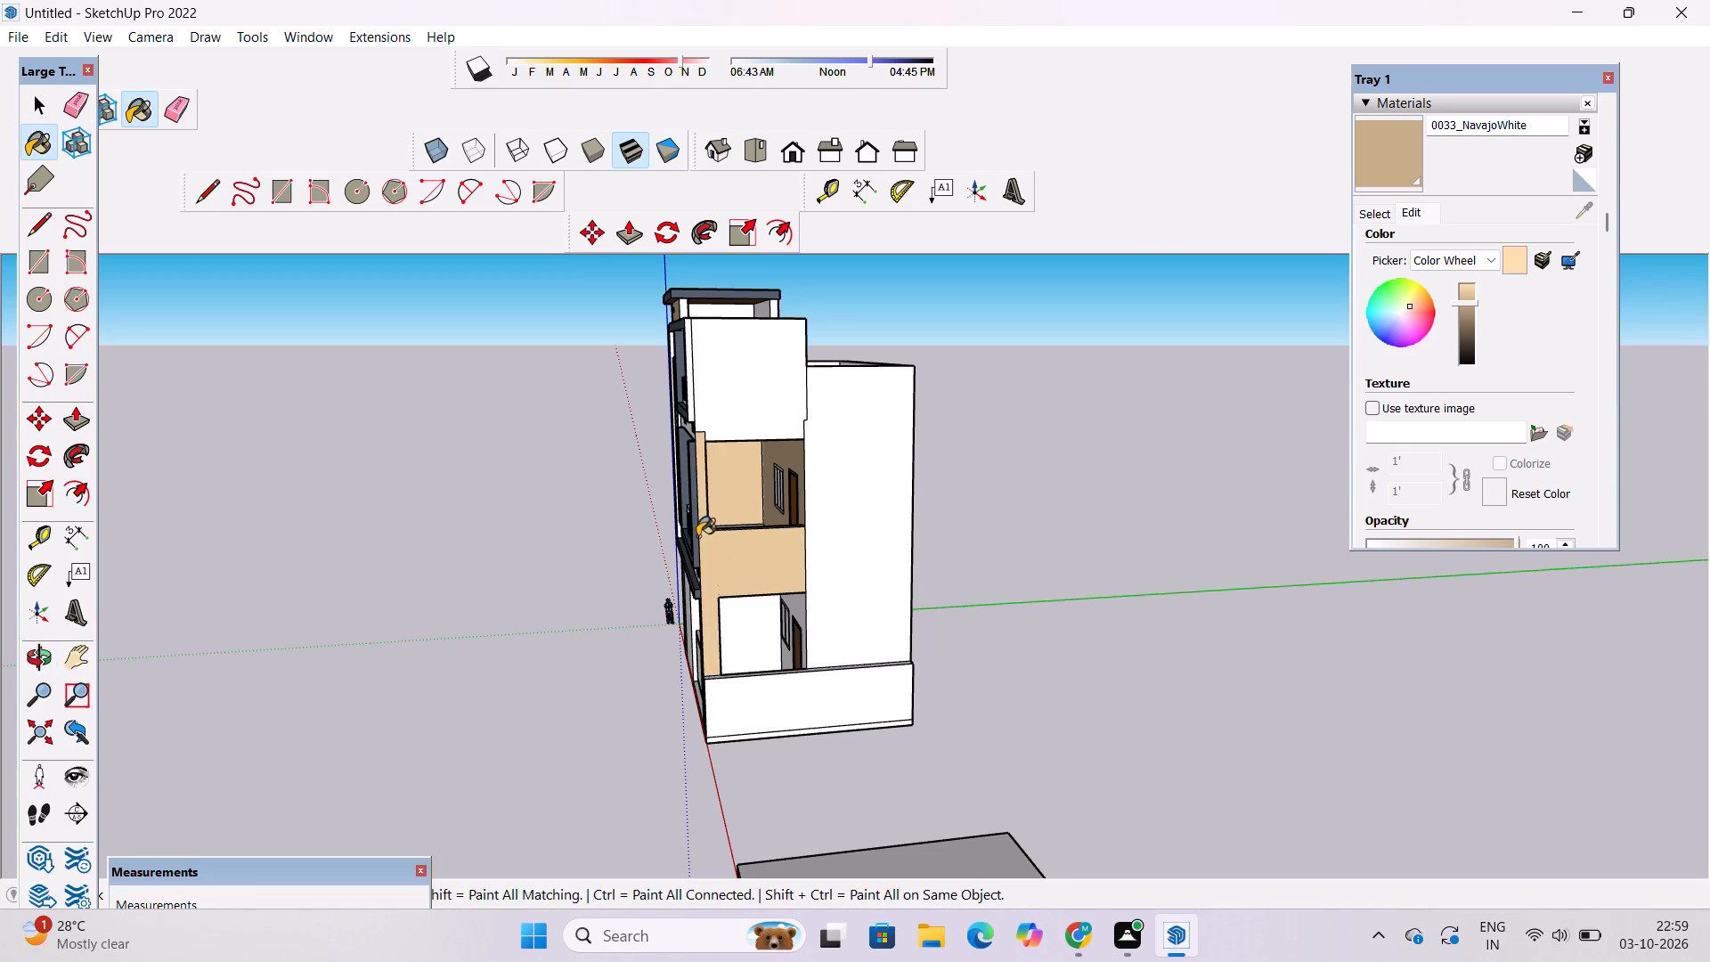
Paint the middle balcony's far pillar inner face and the side parapet's inner face with the darkened NavajoWhite.
key("o")
left_click_drag(587, 639, 1006, 598)
scroll(756, 573, "up", 3)
left_click_drag(771, 582, 986, 621)
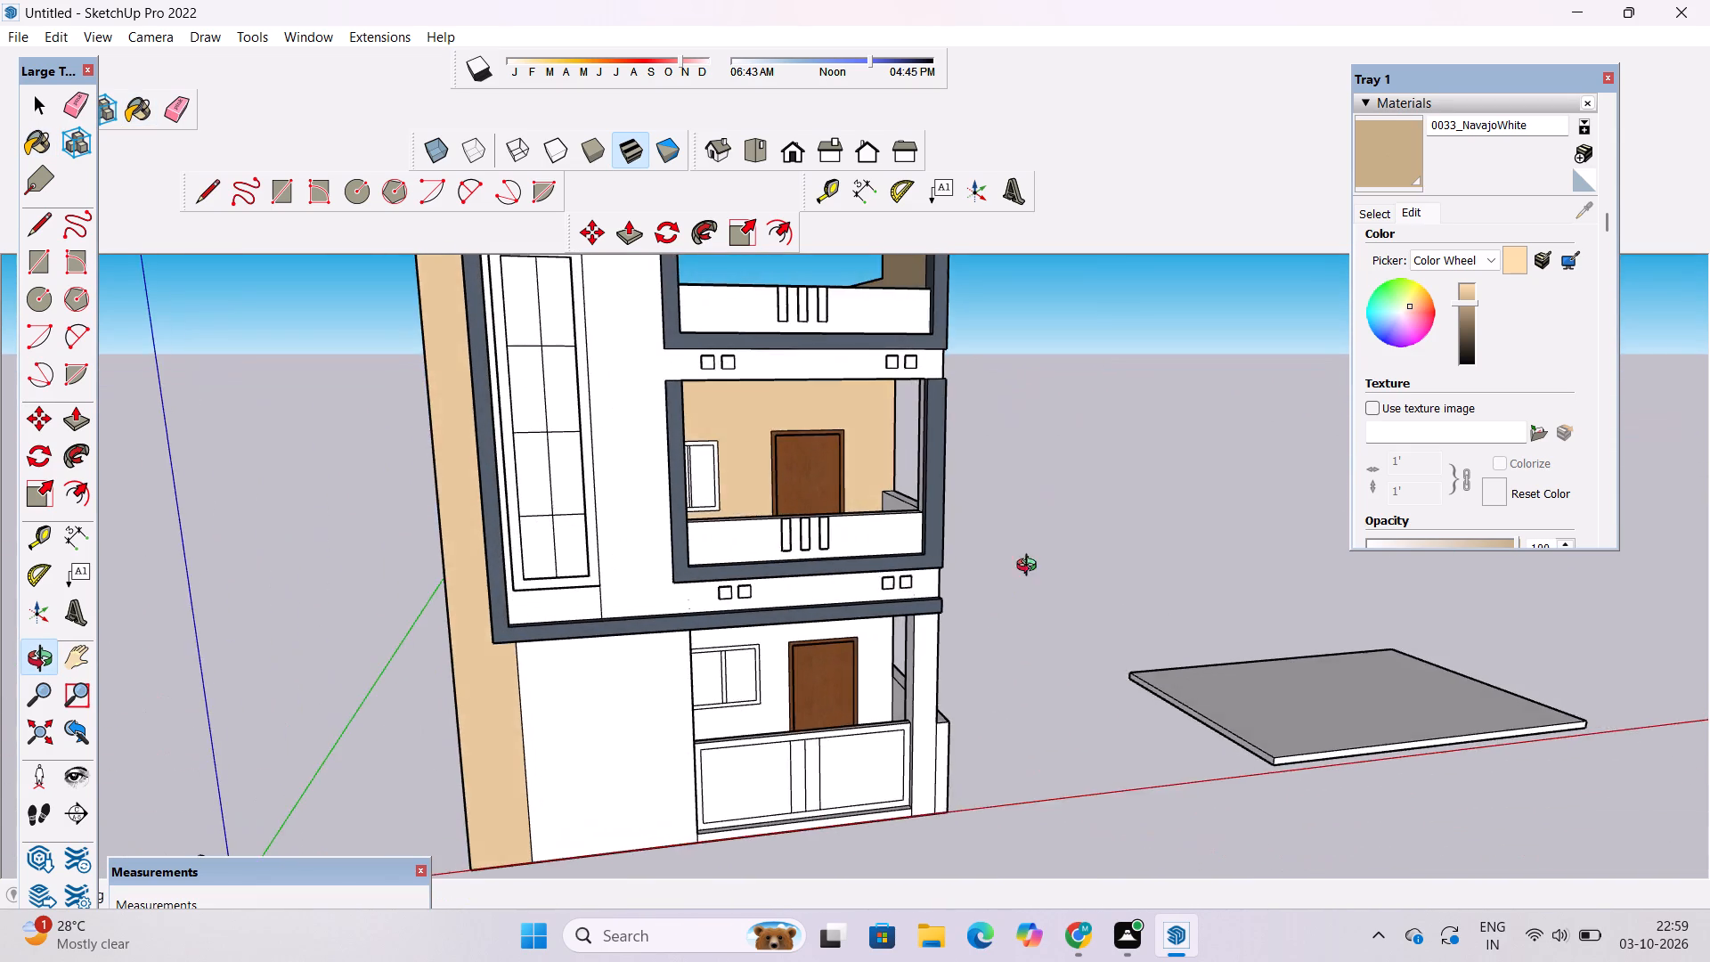
scroll(932, 510, "up", 4)
left_click_drag(794, 551, 929, 559)
left_click_drag(903, 509, 810, 625, "shift")
left_click_drag(753, 629, 791, 663)
scroll(772, 601, "up", 4)
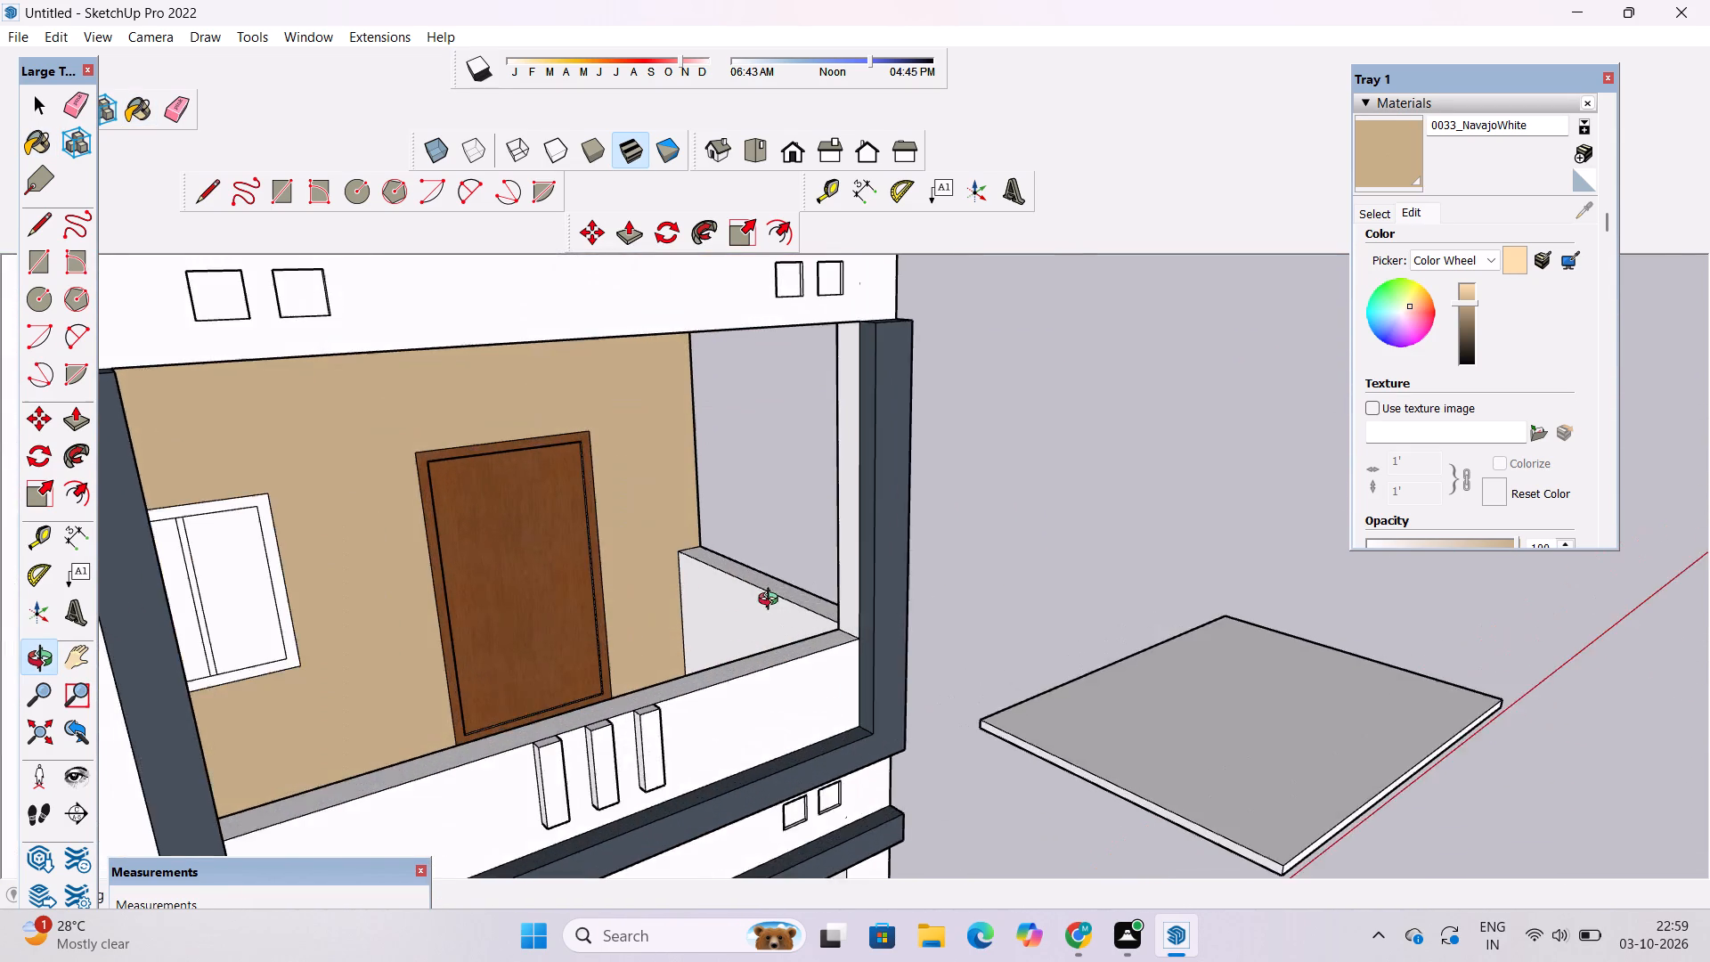
left_click_drag(753, 625, 734, 678, "shift")
left_click_drag(716, 683, 841, 544)
scroll(732, 572, "up", 4)
scroll(682, 583, "down", 4)
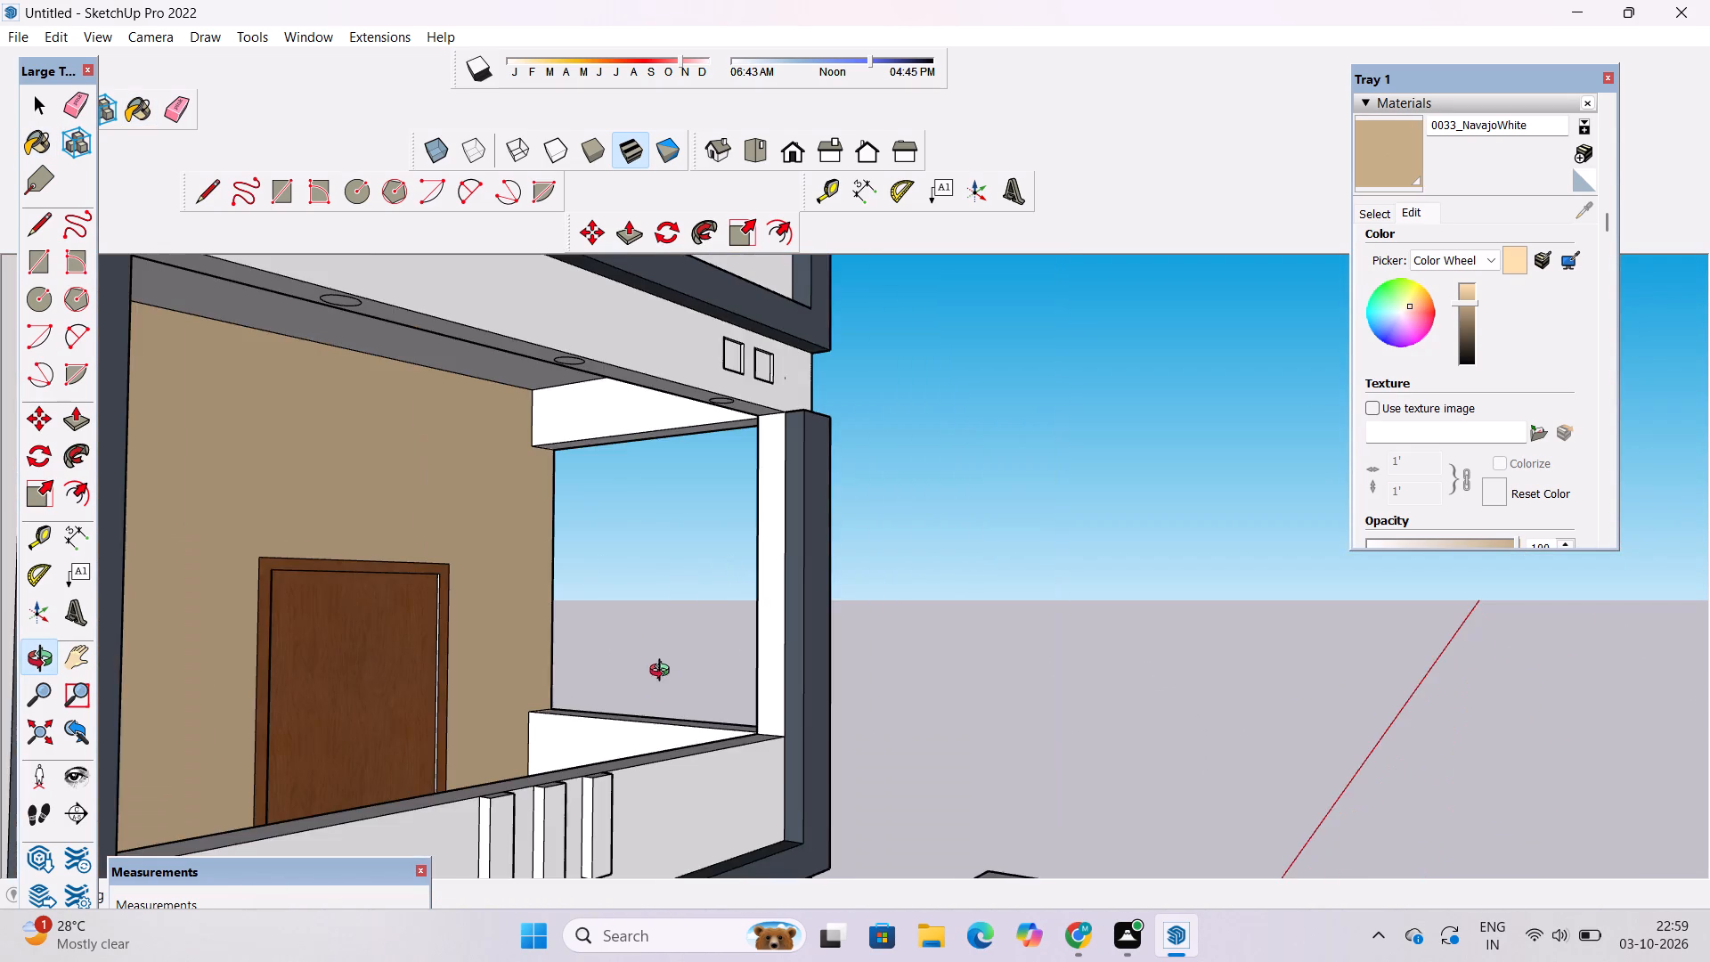
left_click_drag(664, 683, 702, 526)
left_click_drag(706, 606, 718, 748)
scroll(675, 529, "up", 3)
left_click_drag(675, 576, 668, 635, "shift")
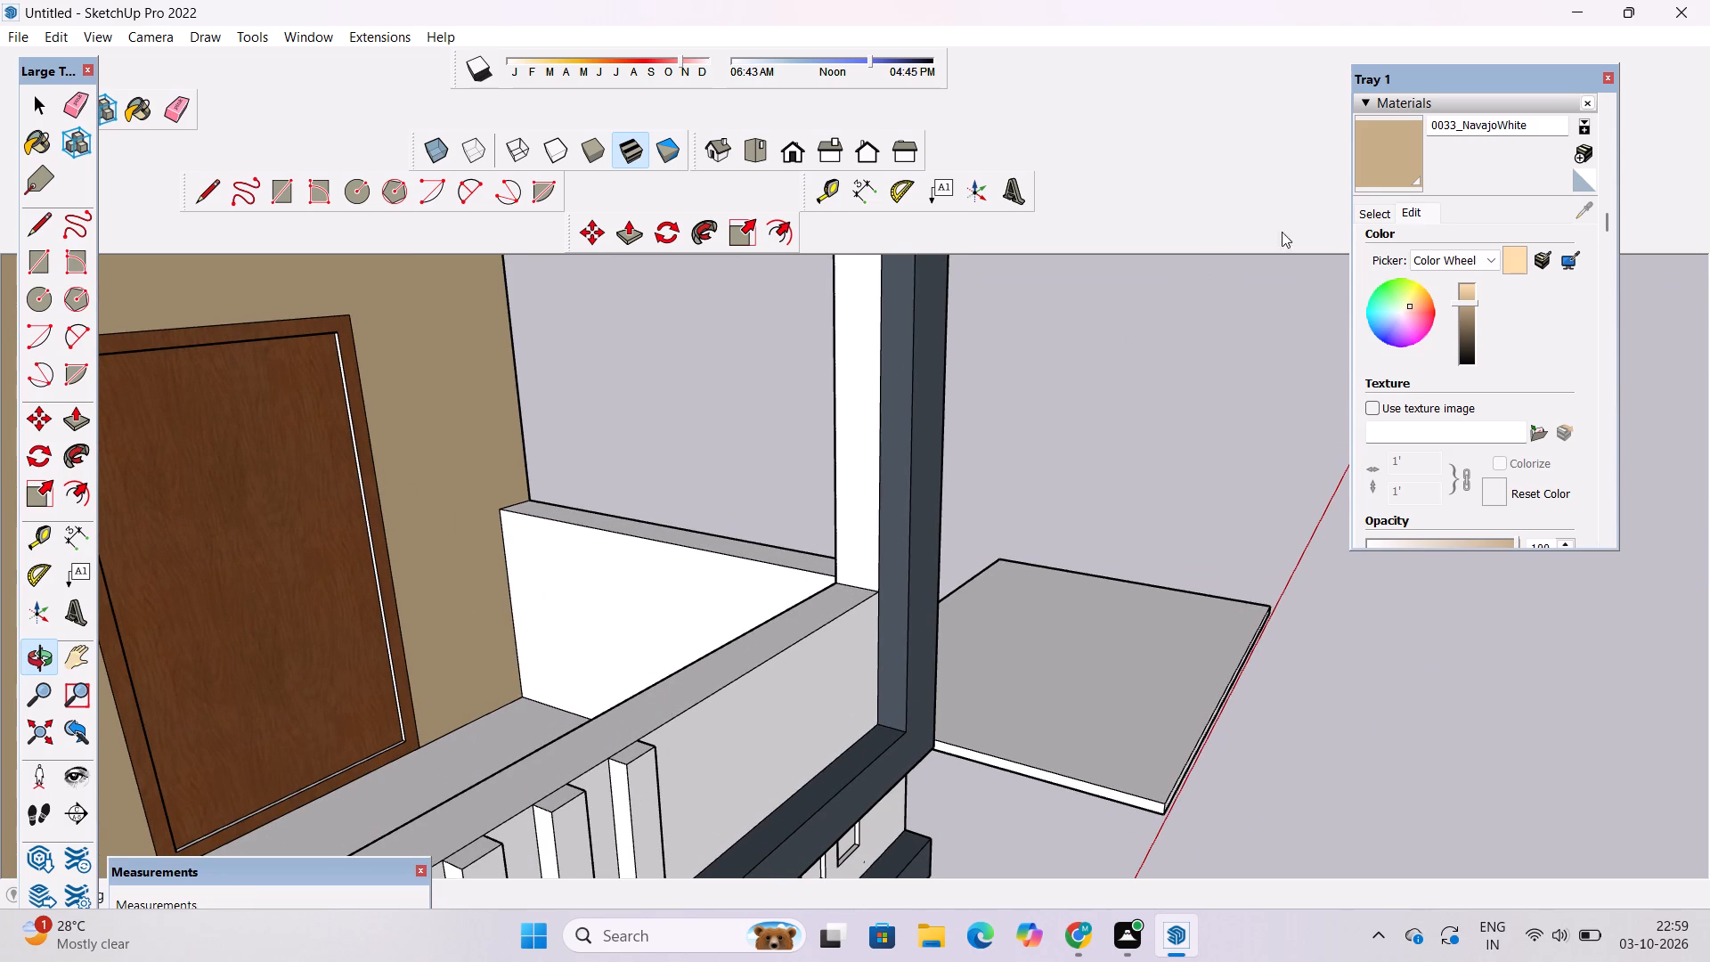
left_click(1396, 161)
left_click(859, 479)
left_click(678, 612)
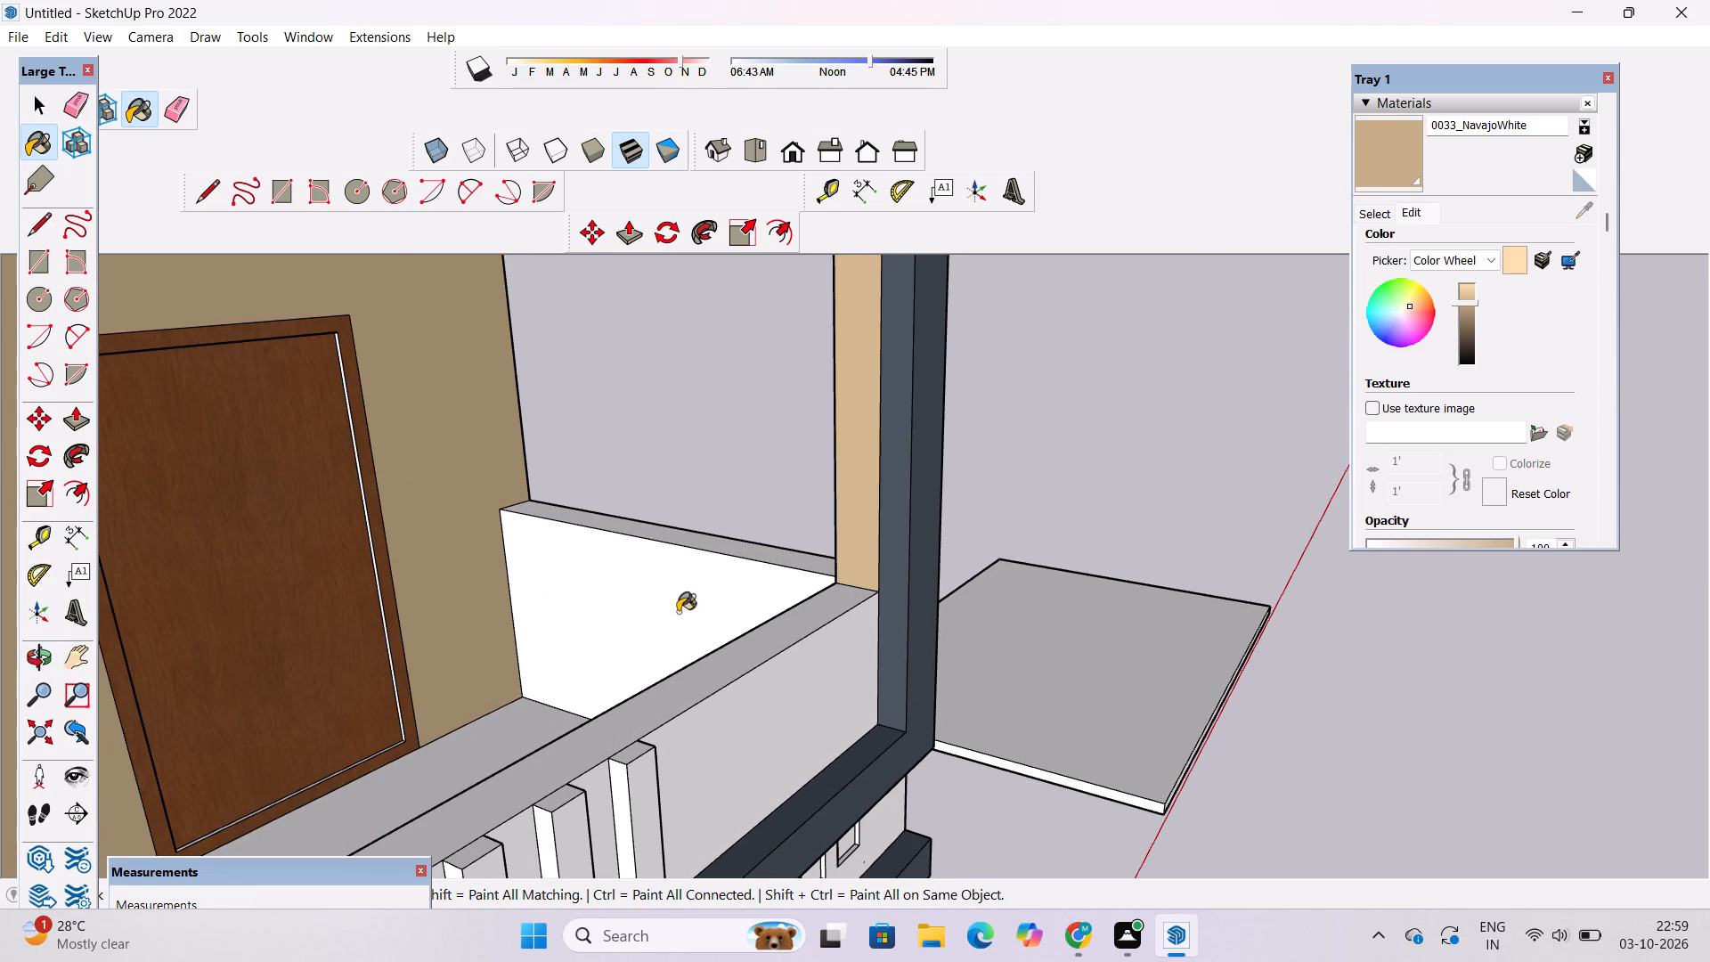
Paint the top face of the middle balcony's side parapet with the darkened NavajoWhite.
key("o")
scroll(680, 591, "down", 7)
left_click_drag(1035, 706, 812, 660)
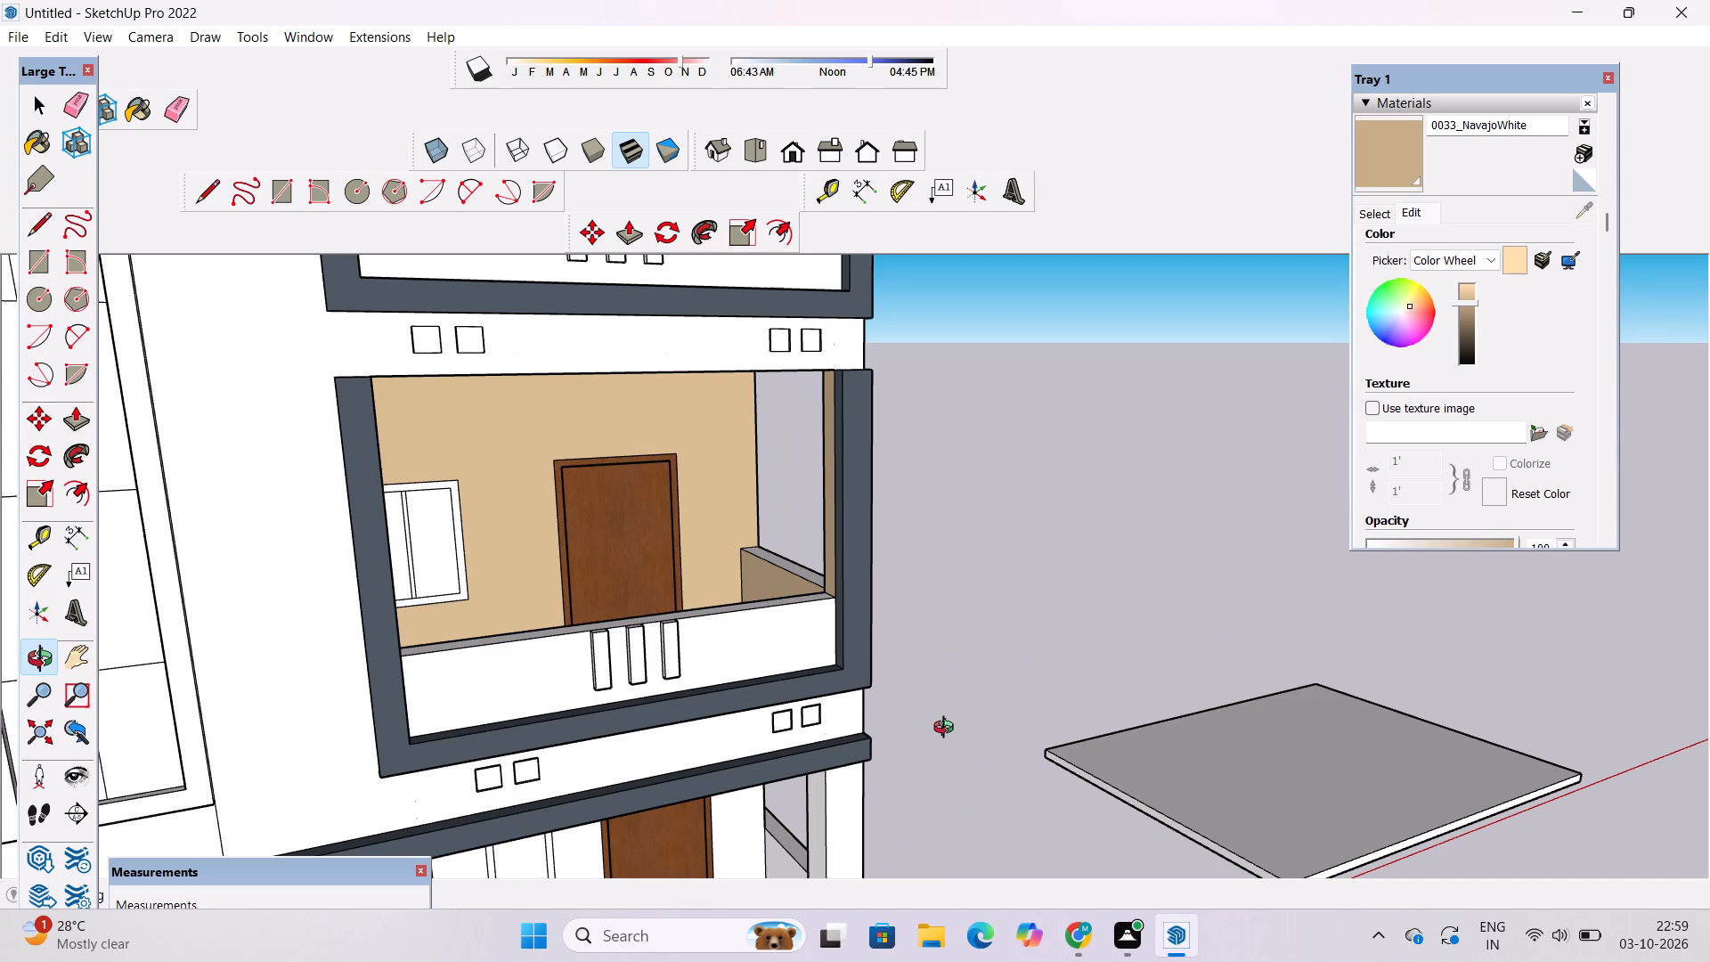
scroll(945, 778, "down", 5)
left_click_drag(833, 778, 1042, 686, "shift")
left_click_drag(1128, 685, 812, 807)
scroll(1030, 640, "up", 4)
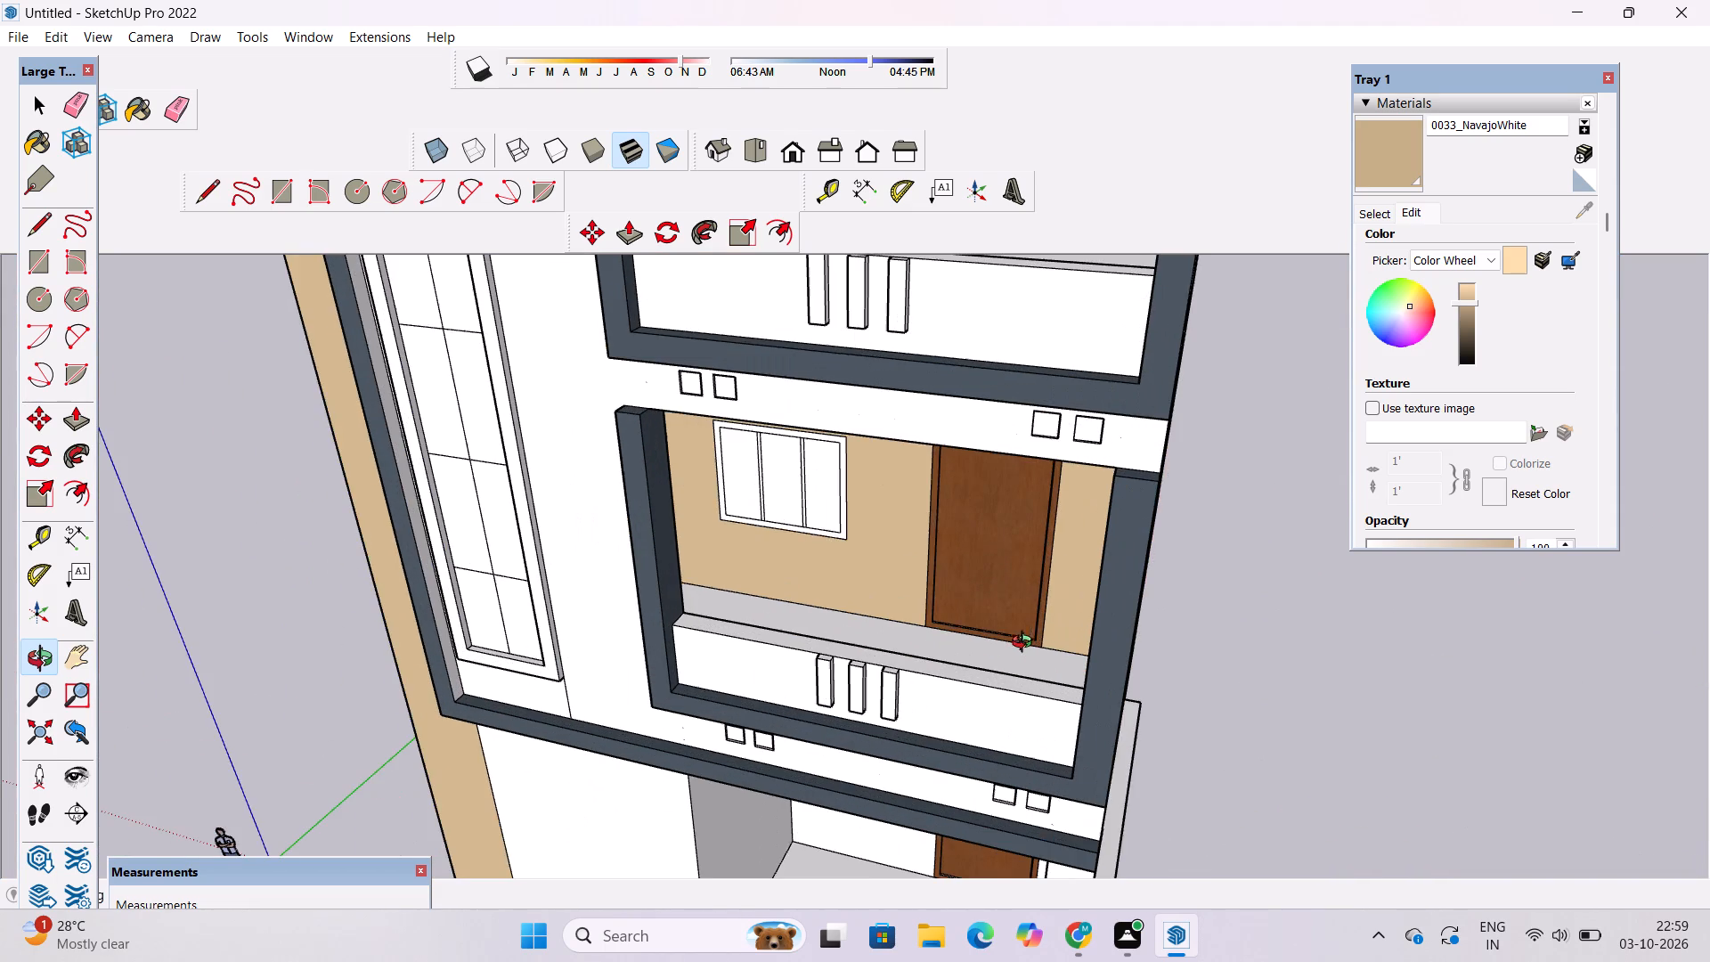
left_click_drag(920, 733, 956, 795)
left_click_drag(917, 755, 1148, 588)
scroll(1148, 588, "down", 5)
left_click_drag(1204, 627, 1110, 660, "shift")
left_click_drag(1089, 672, 858, 676)
scroll(1015, 617, "up", 2)
scroll(1042, 579, "down", 4)
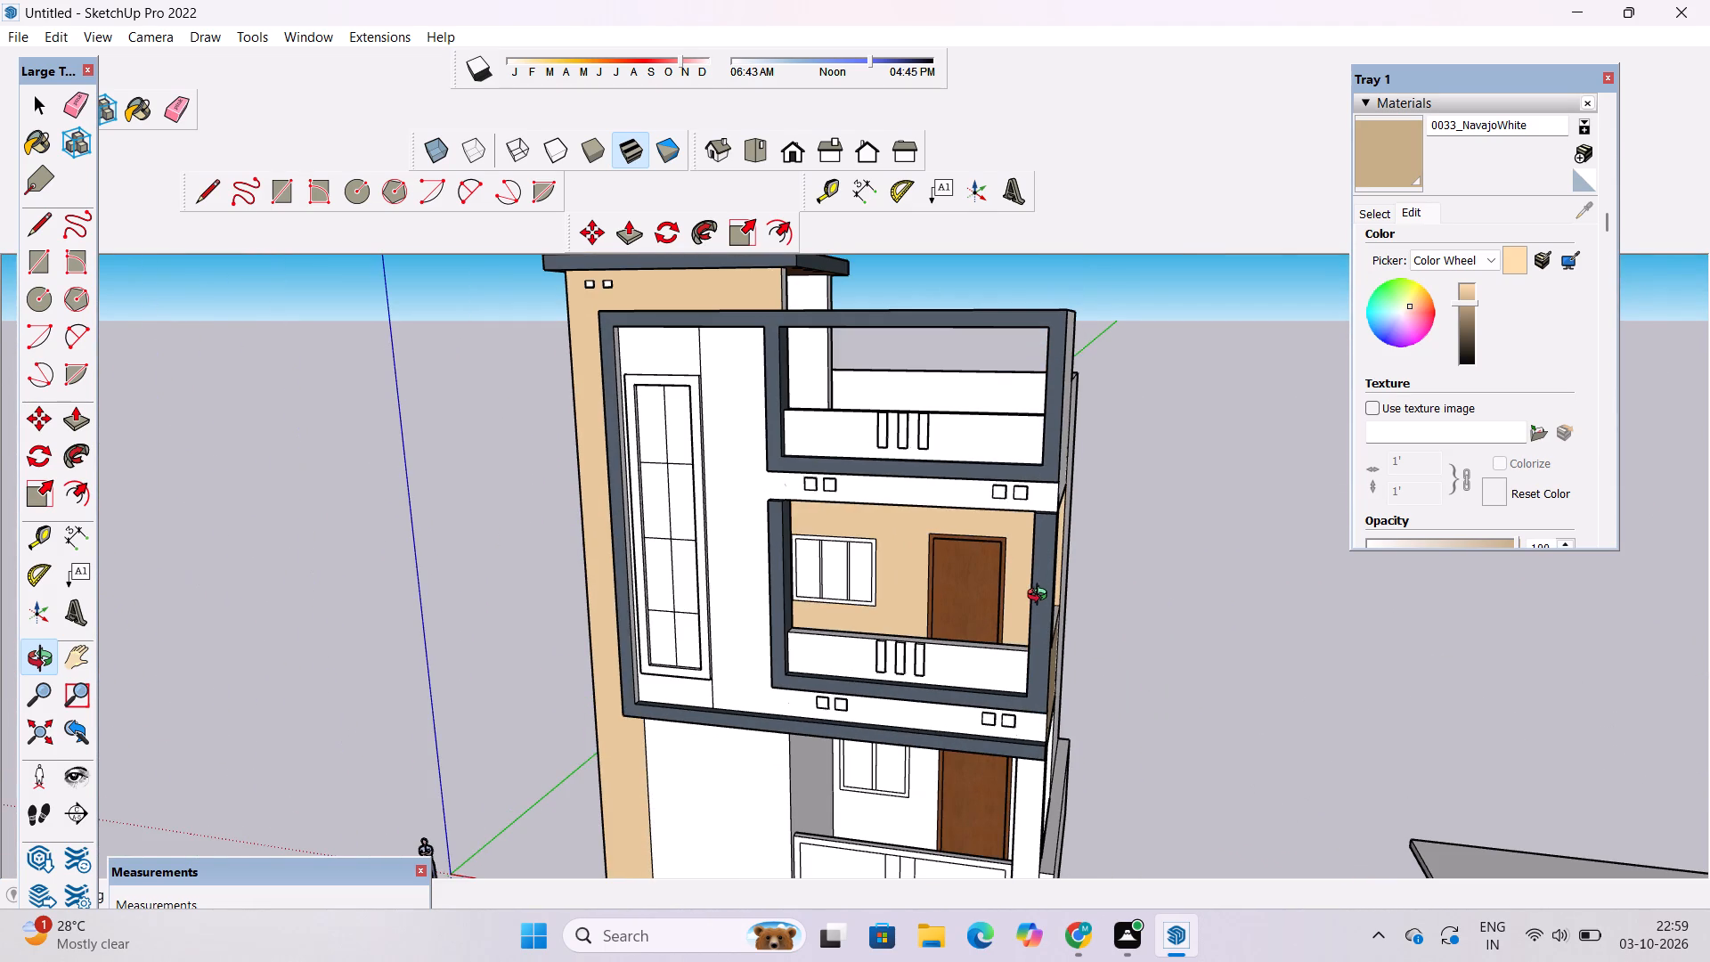
scroll(1007, 595, "down", 5)
scroll(1030, 625, "up", 14)
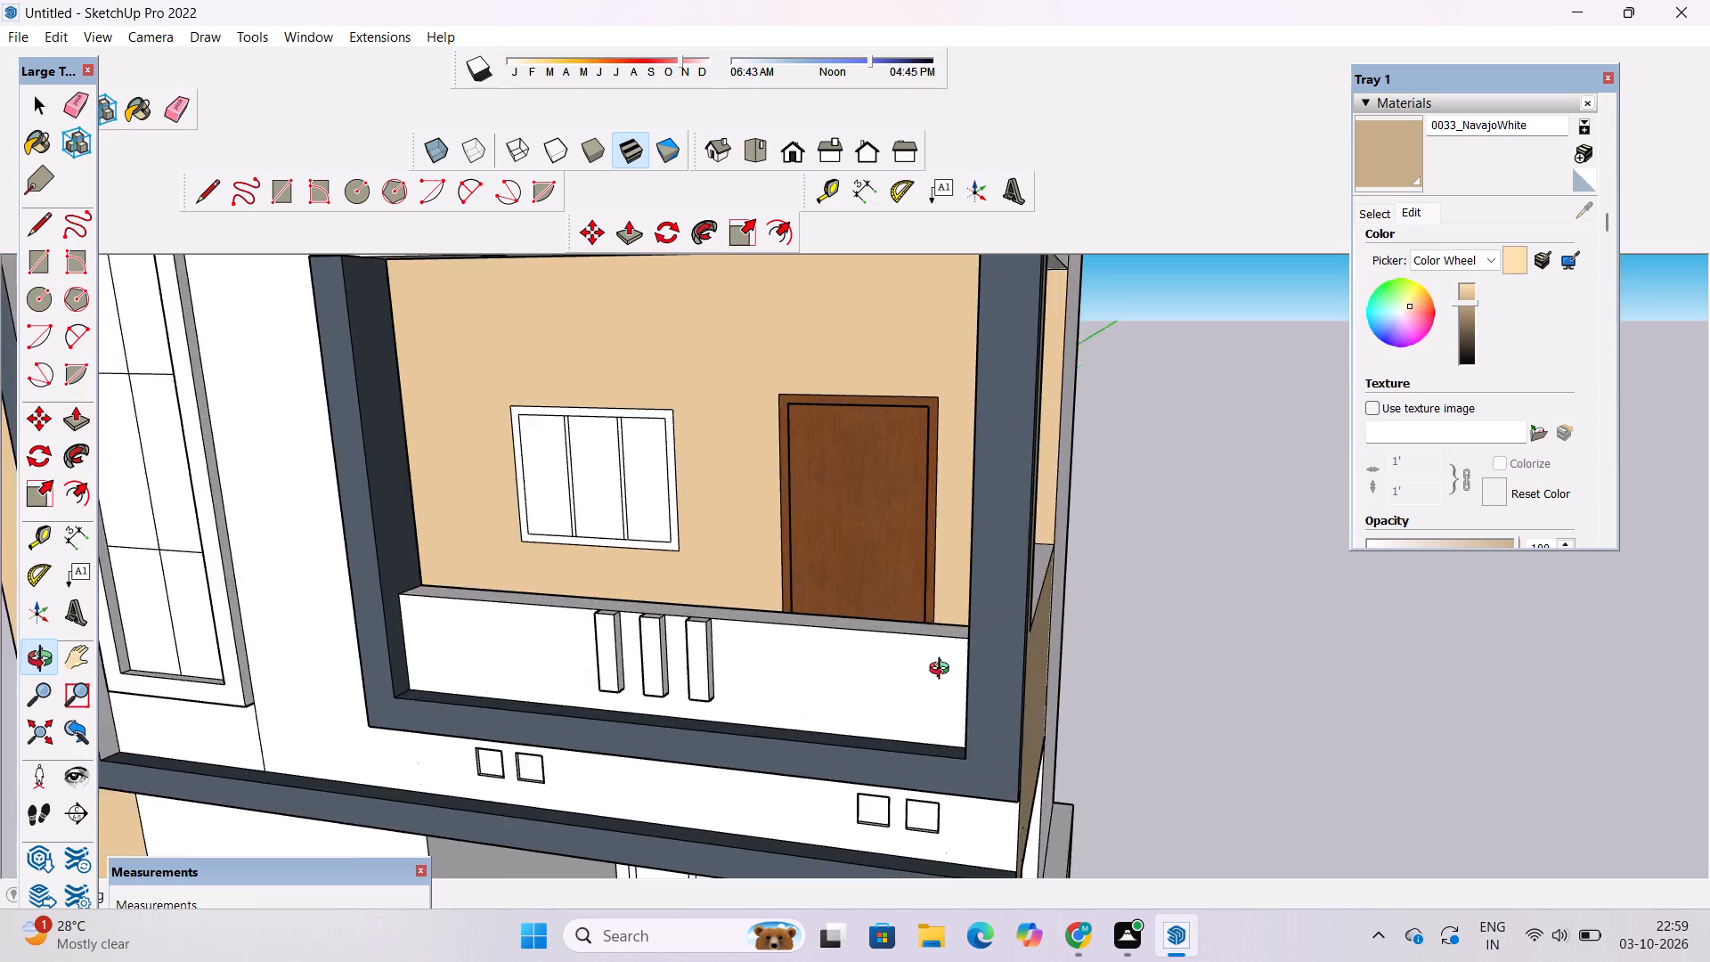
left_click_drag(943, 671, 1136, 662)
left_click_drag(1173, 651, 864, 711)
scroll(1160, 580, "up", 4)
left_click_drag(1160, 642, 1044, 657)
left_click_drag(993, 656, 1090, 624)
left_click_drag(1092, 635, 1081, 653)
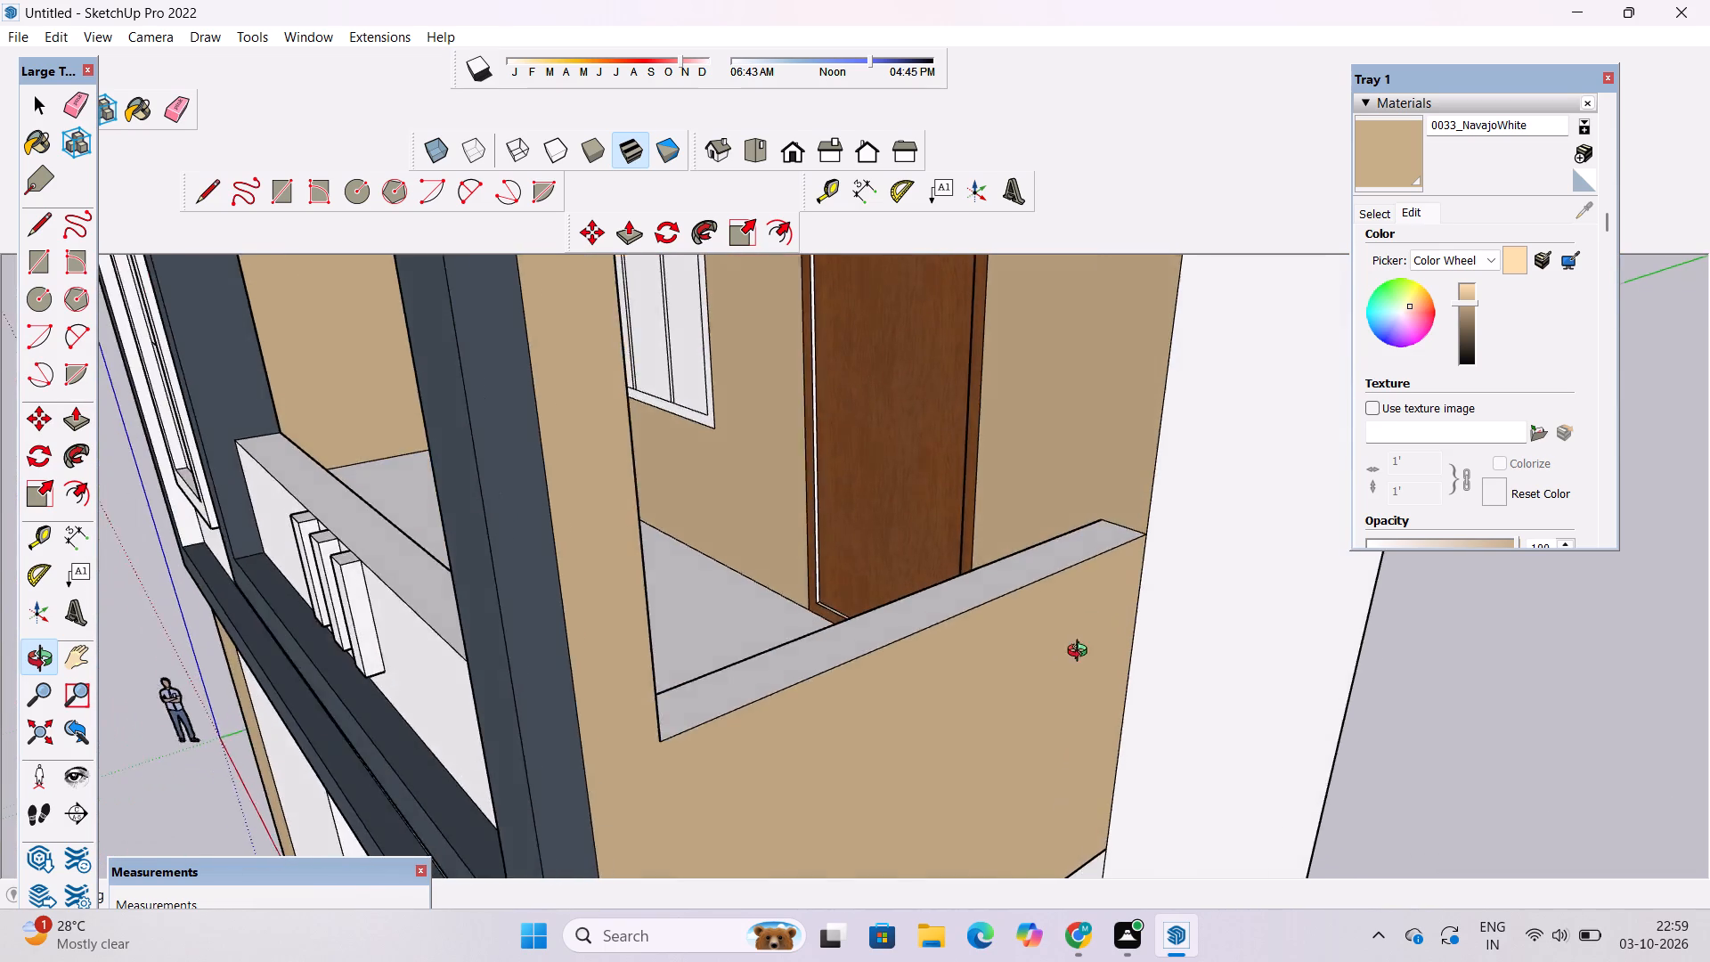
left_click_drag(1081, 653, 1057, 687)
scroll(1004, 632, "down", 5)
left_click_drag(998, 632, 1106, 556, "shift")
left_click_drag(1105, 568, 1061, 646)
left_click(1400, 134)
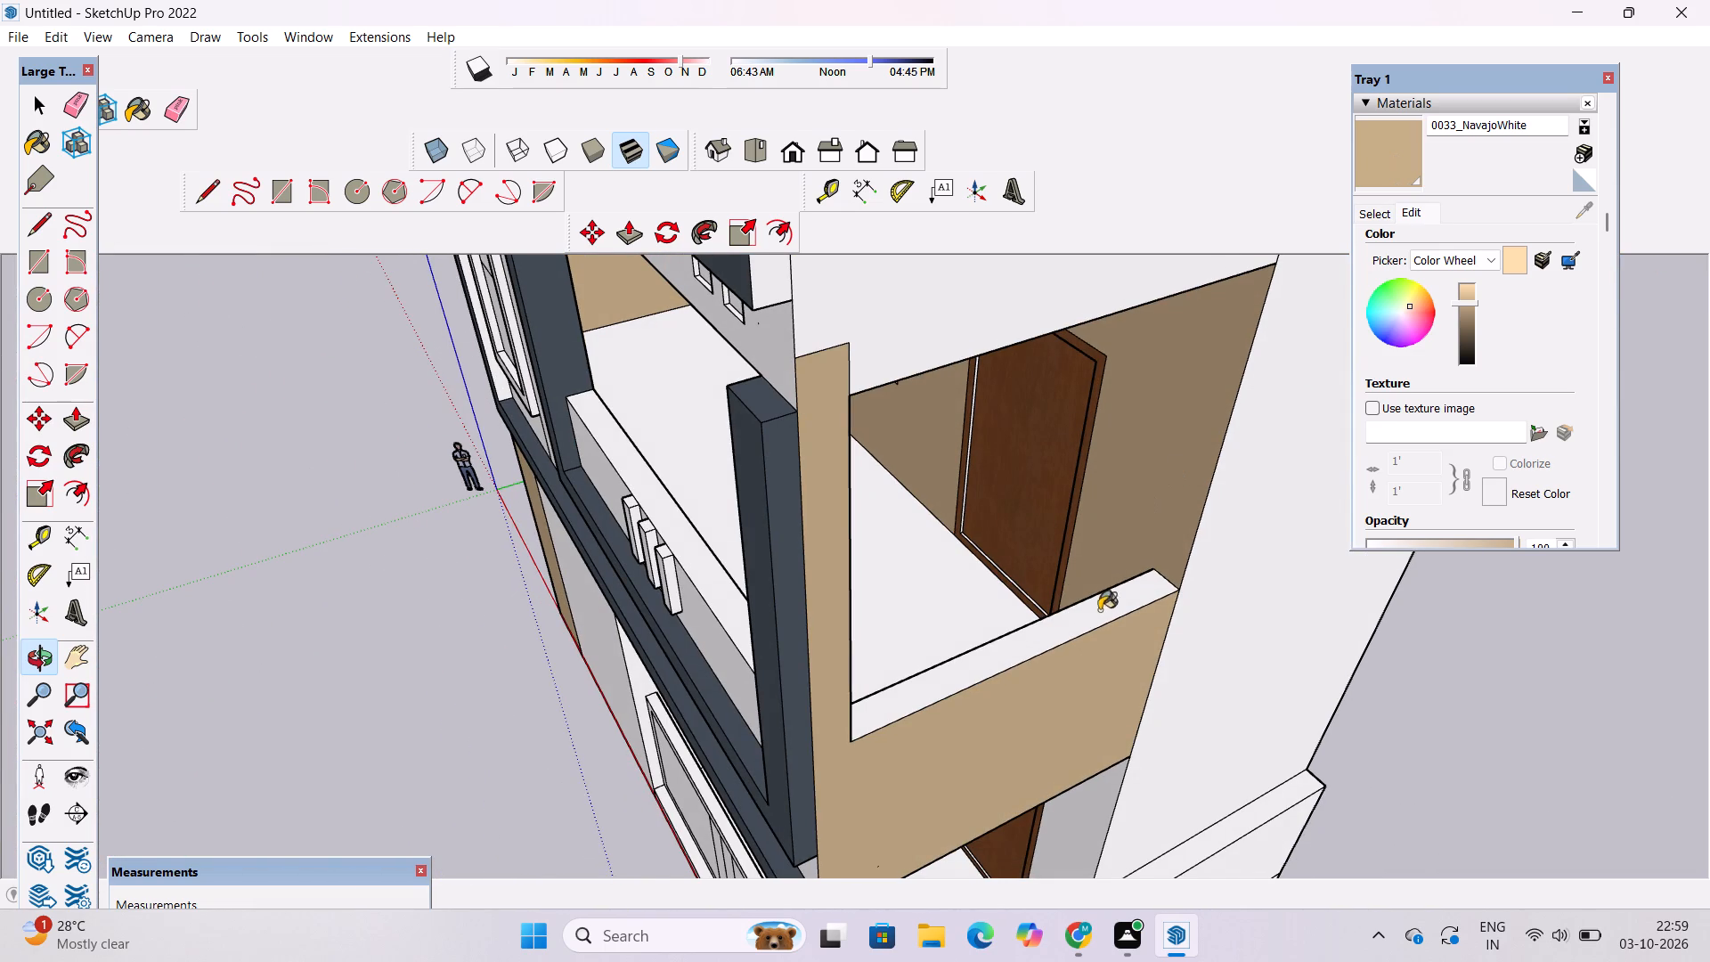
left_click_drag(1086, 606, 1088, 619)
Examine the middle balcony's side opening, the ground-floor porch and the front elevation from several angles.
scroll(987, 508, "up", 5)
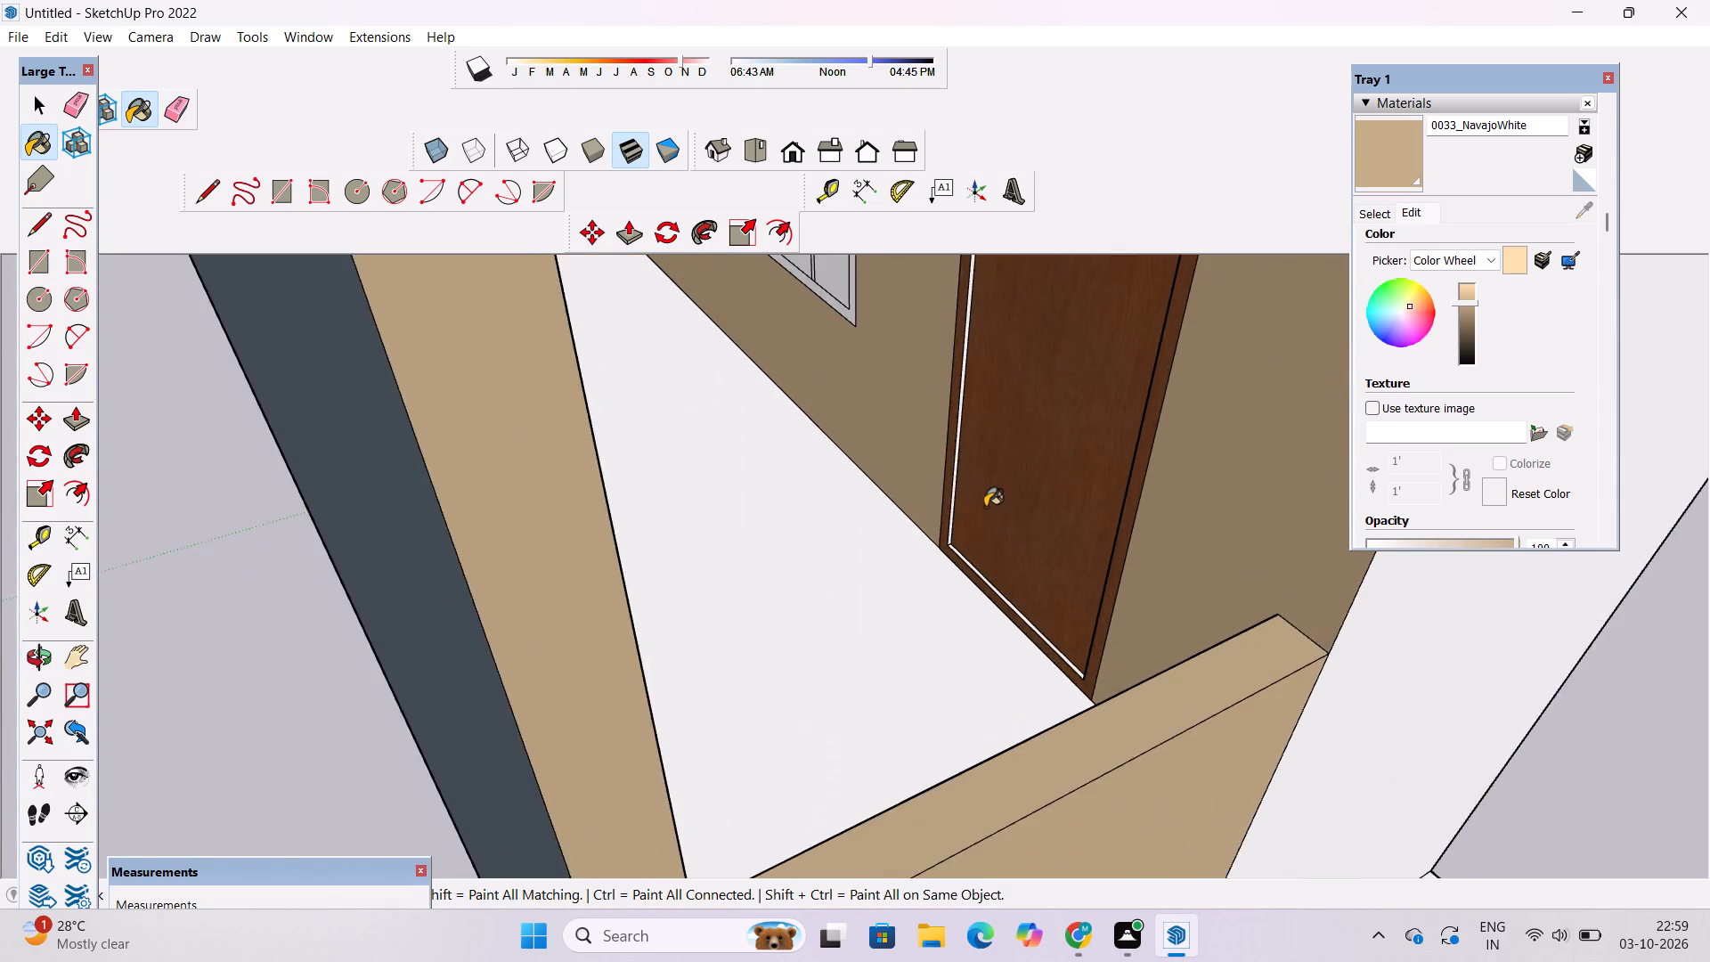
scroll(985, 507, "up", 11)
scroll(966, 554, "down", 10)
key("o")
scroll(998, 522, "down", 13)
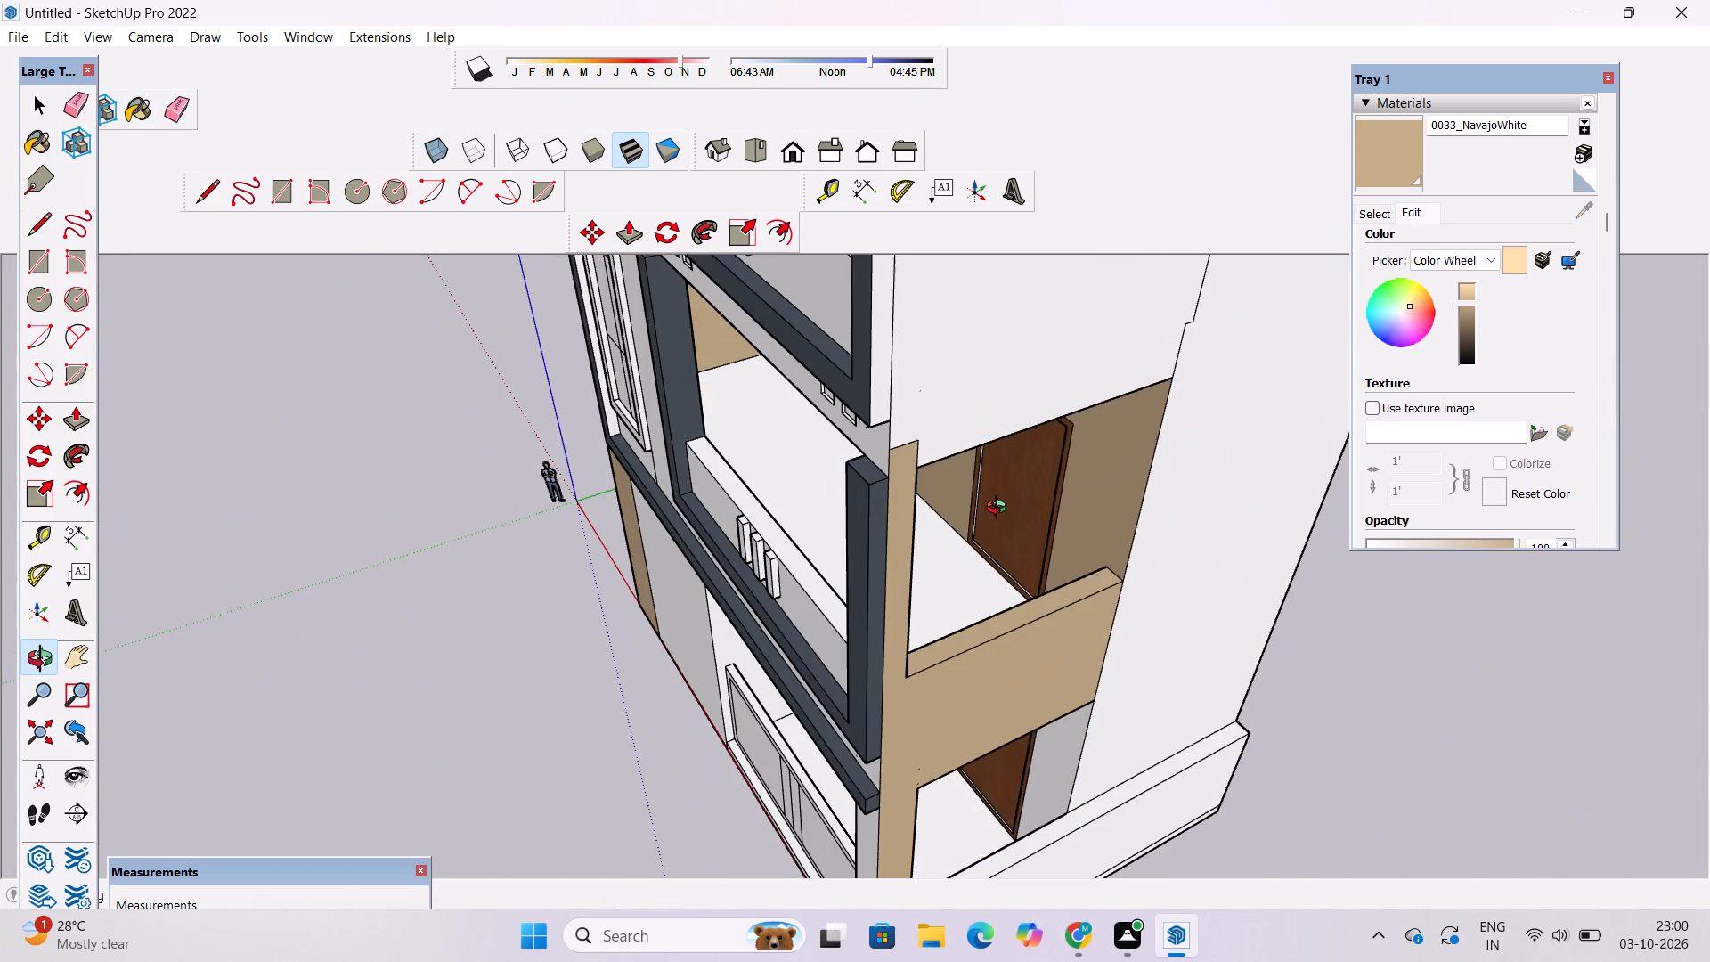
left_click_drag(990, 664, 1093, 510)
scroll(1058, 553, "down", 5)
left_click_drag(981, 616, 1109, 459, "shift")
scroll(1089, 493, "up", 4)
left_click_drag(1058, 536, 1105, 545)
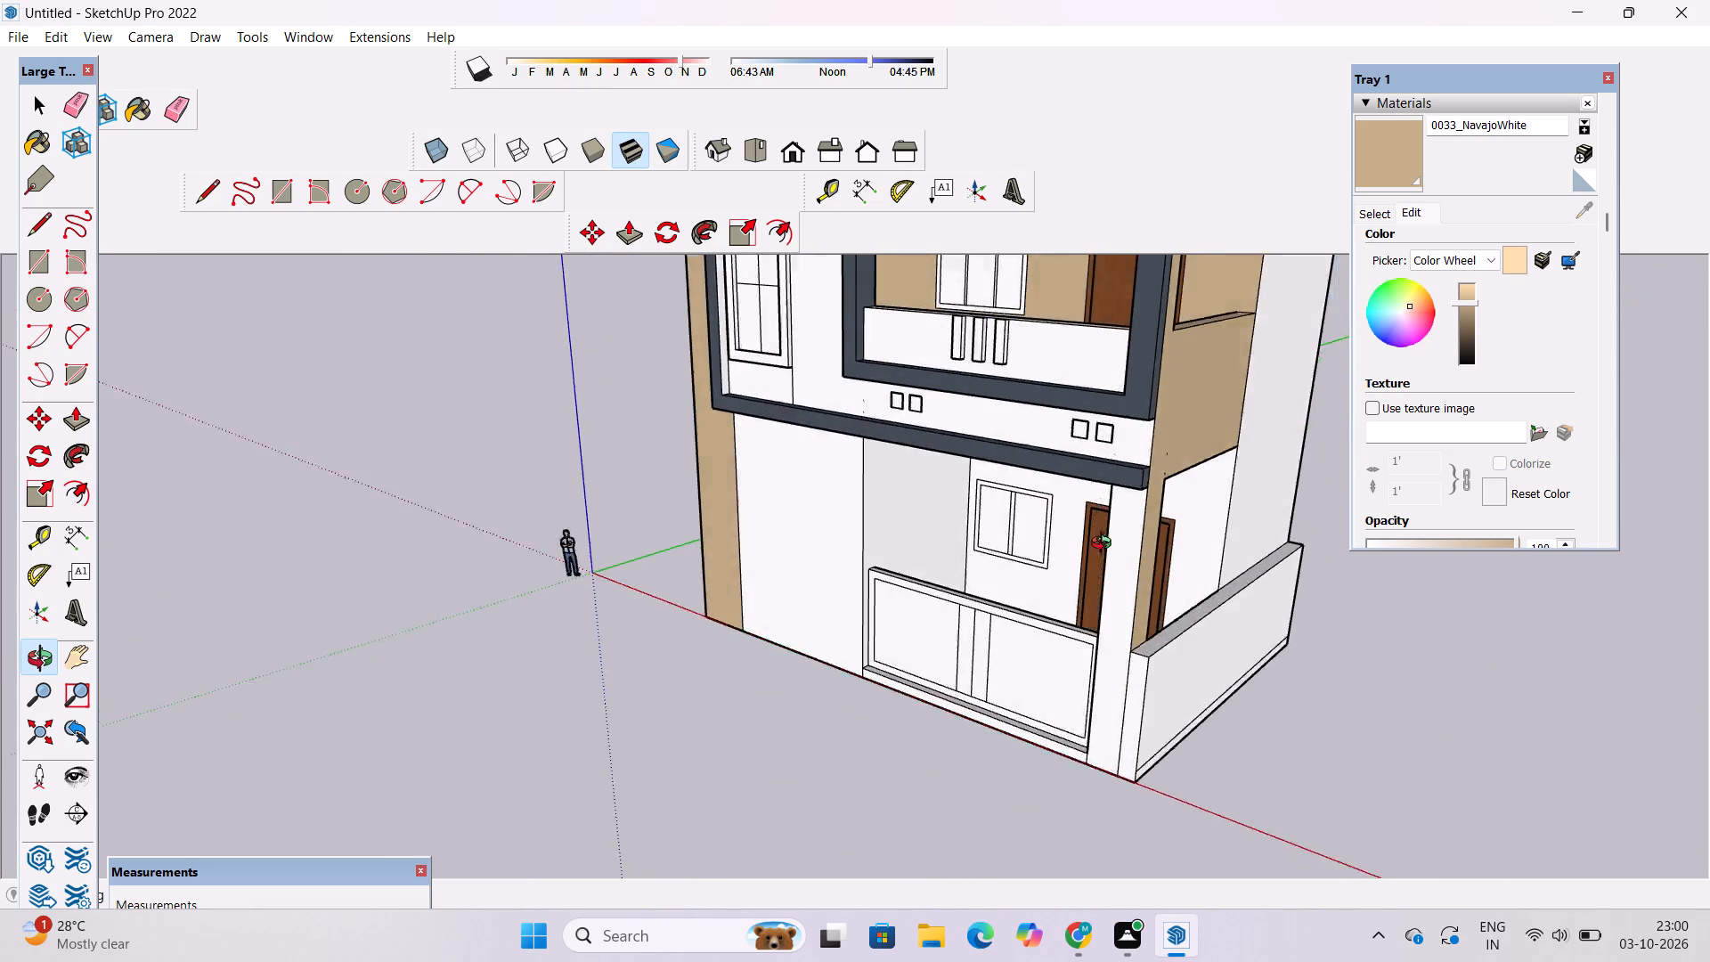
left_click_drag(1105, 545, 1227, 527)
left_click_drag(1203, 480, 1141, 535, "shift")
left_click_drag(1085, 564, 1189, 549)
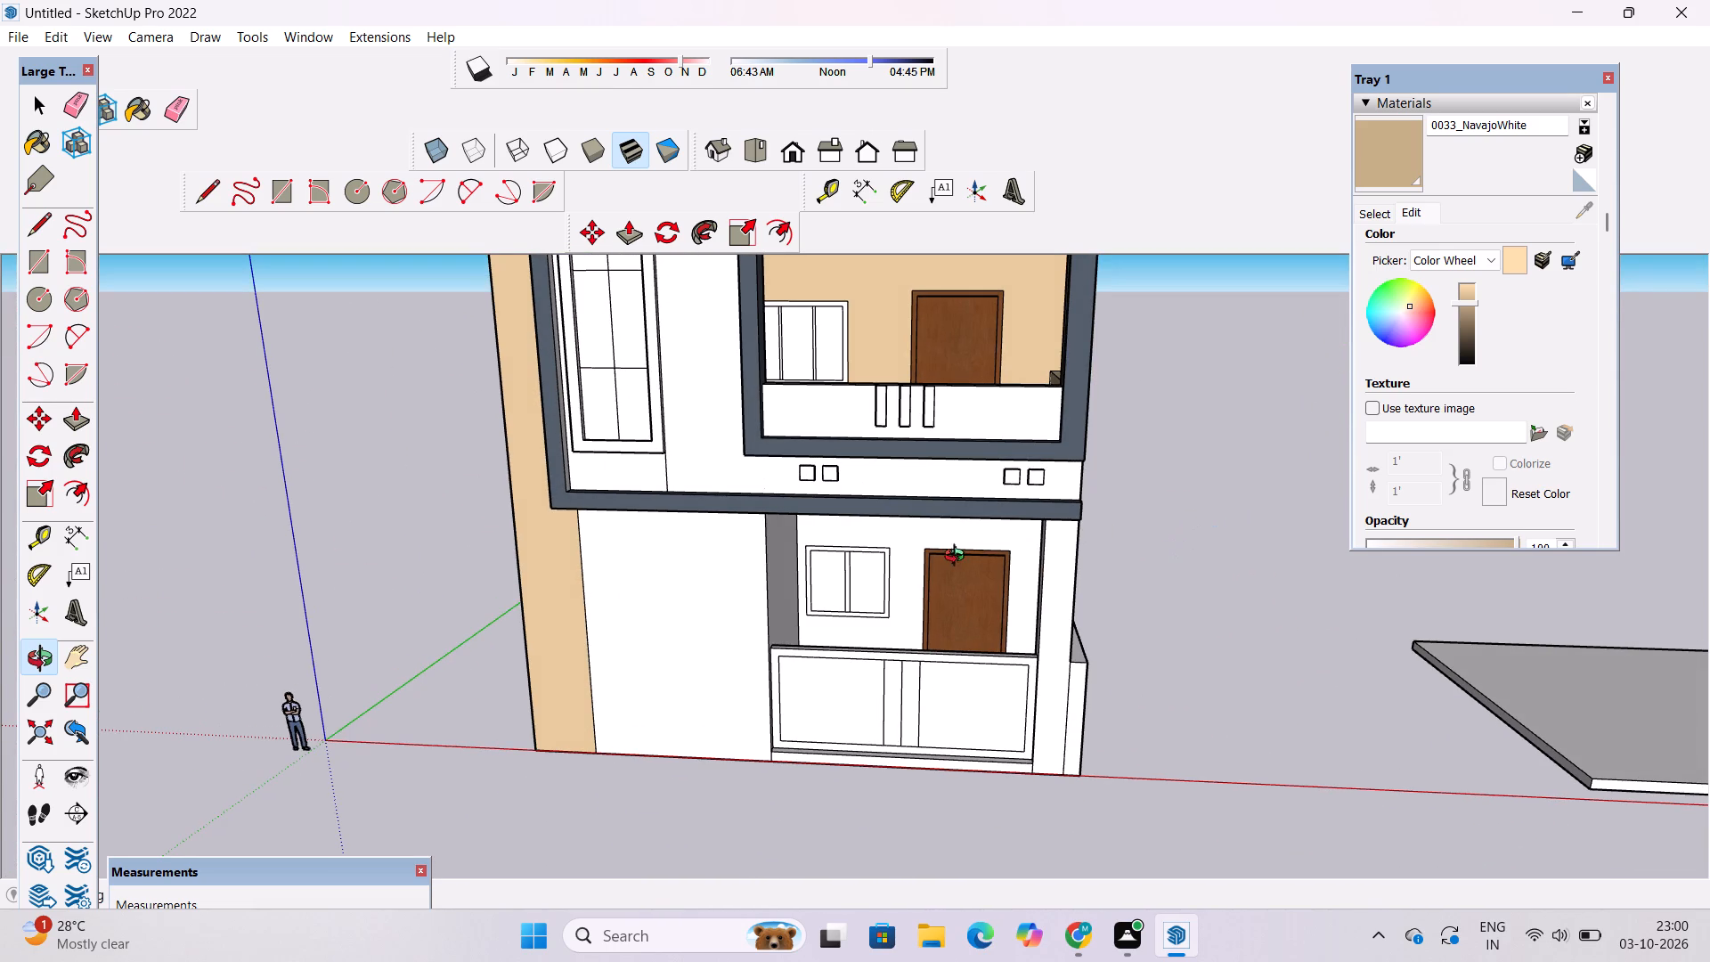
scroll(870, 533, "down", 5)
left_click_drag(677, 578, 802, 524)
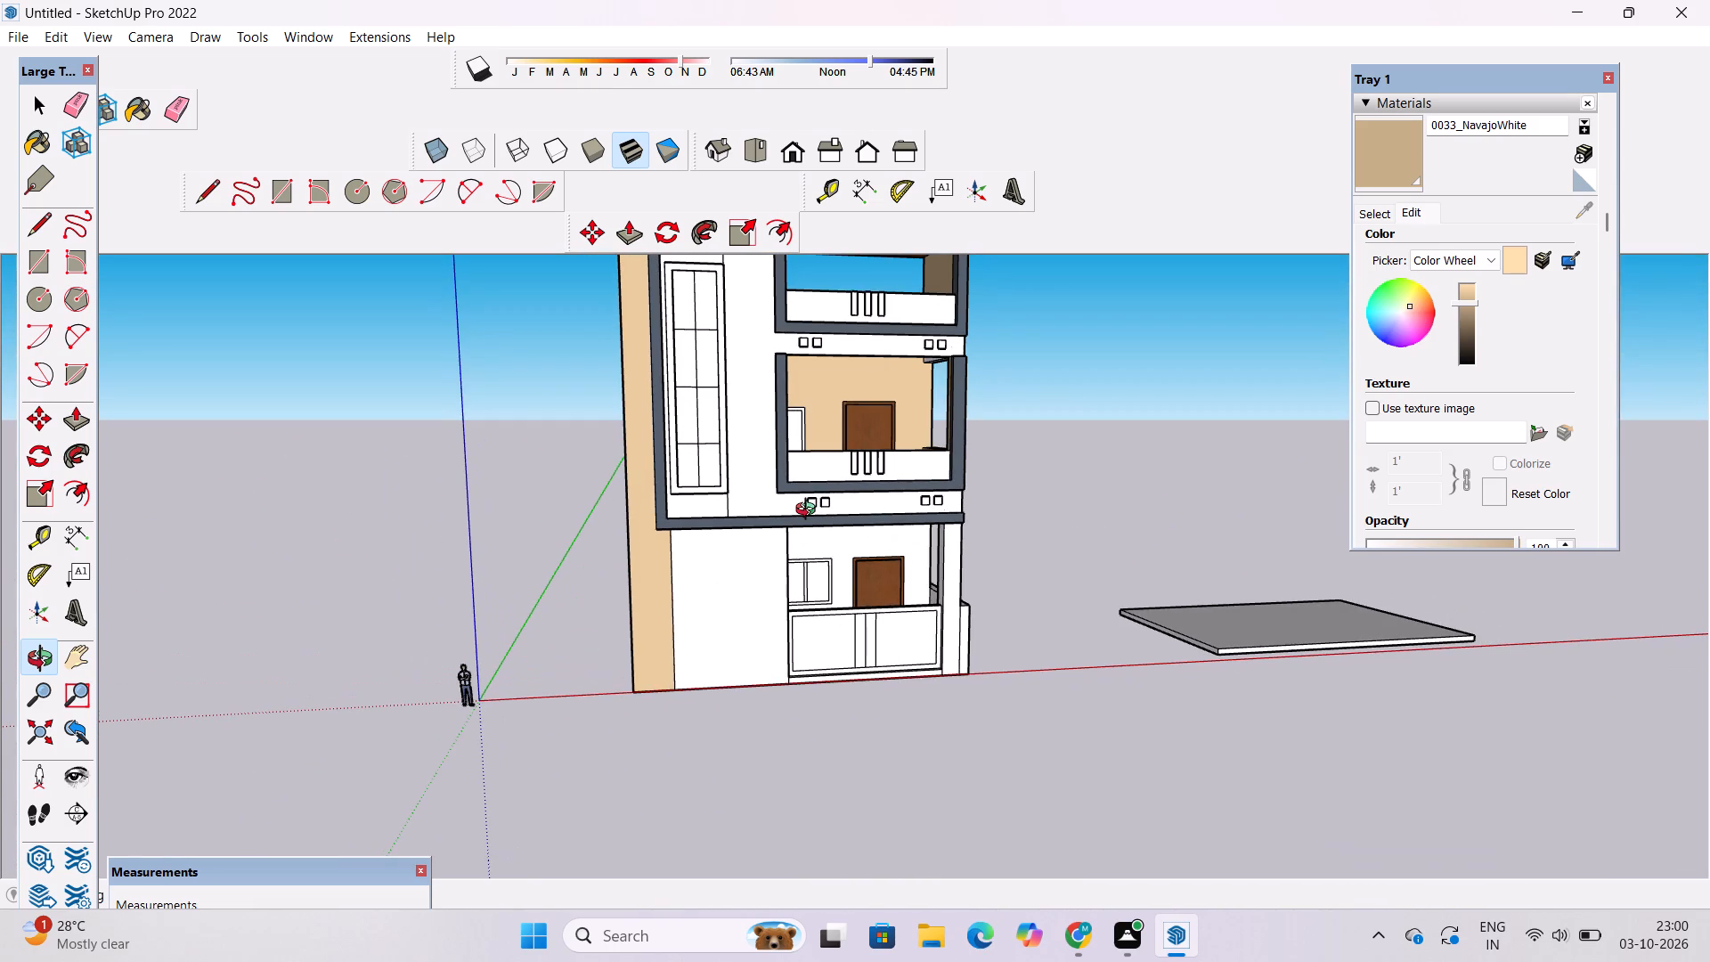
left_click_drag(867, 527, 574, 515, "shift")
Paint the frame and both mullions of the middle balcony's window with Wood Cherry Original from the Wood materials.
scroll(530, 477, "up", 5)
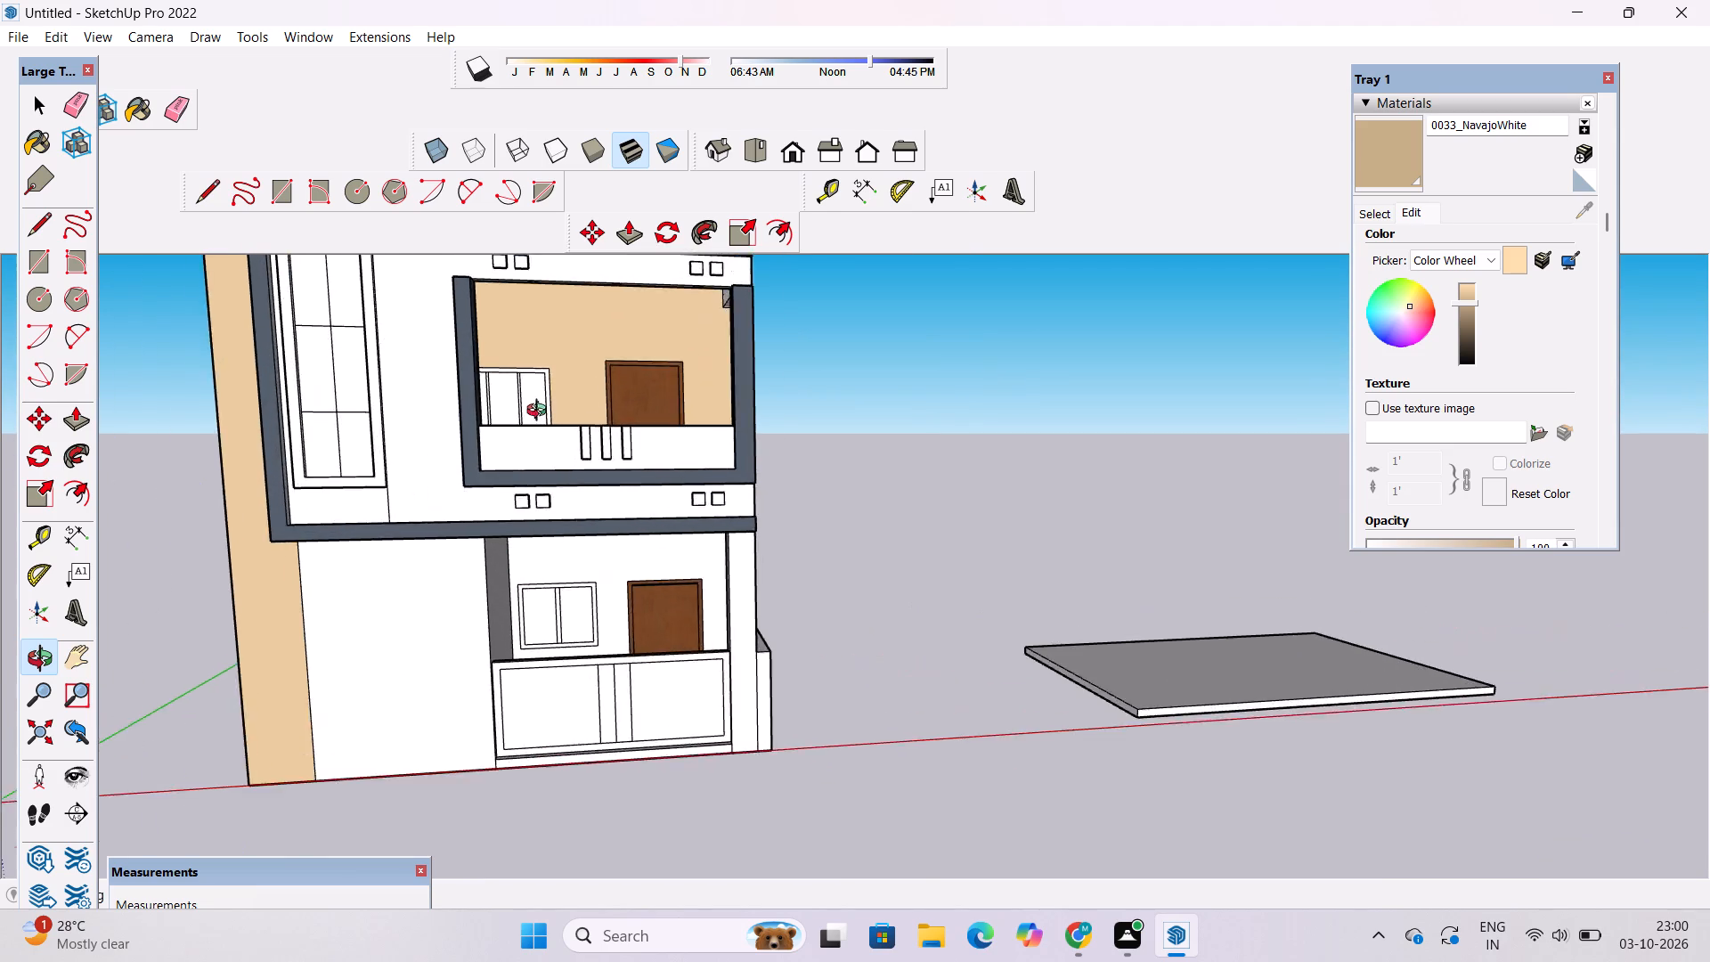
scroll(541, 412, "up", 3)
left_click_drag(541, 412, 509, 493, "shift")
scroll(510, 484, "up", 5)
left_click_drag(597, 427, 517, 459)
left_click_drag(506, 485, 489, 564, "shift")
left_click_drag(488, 565, 501, 509, "shift")
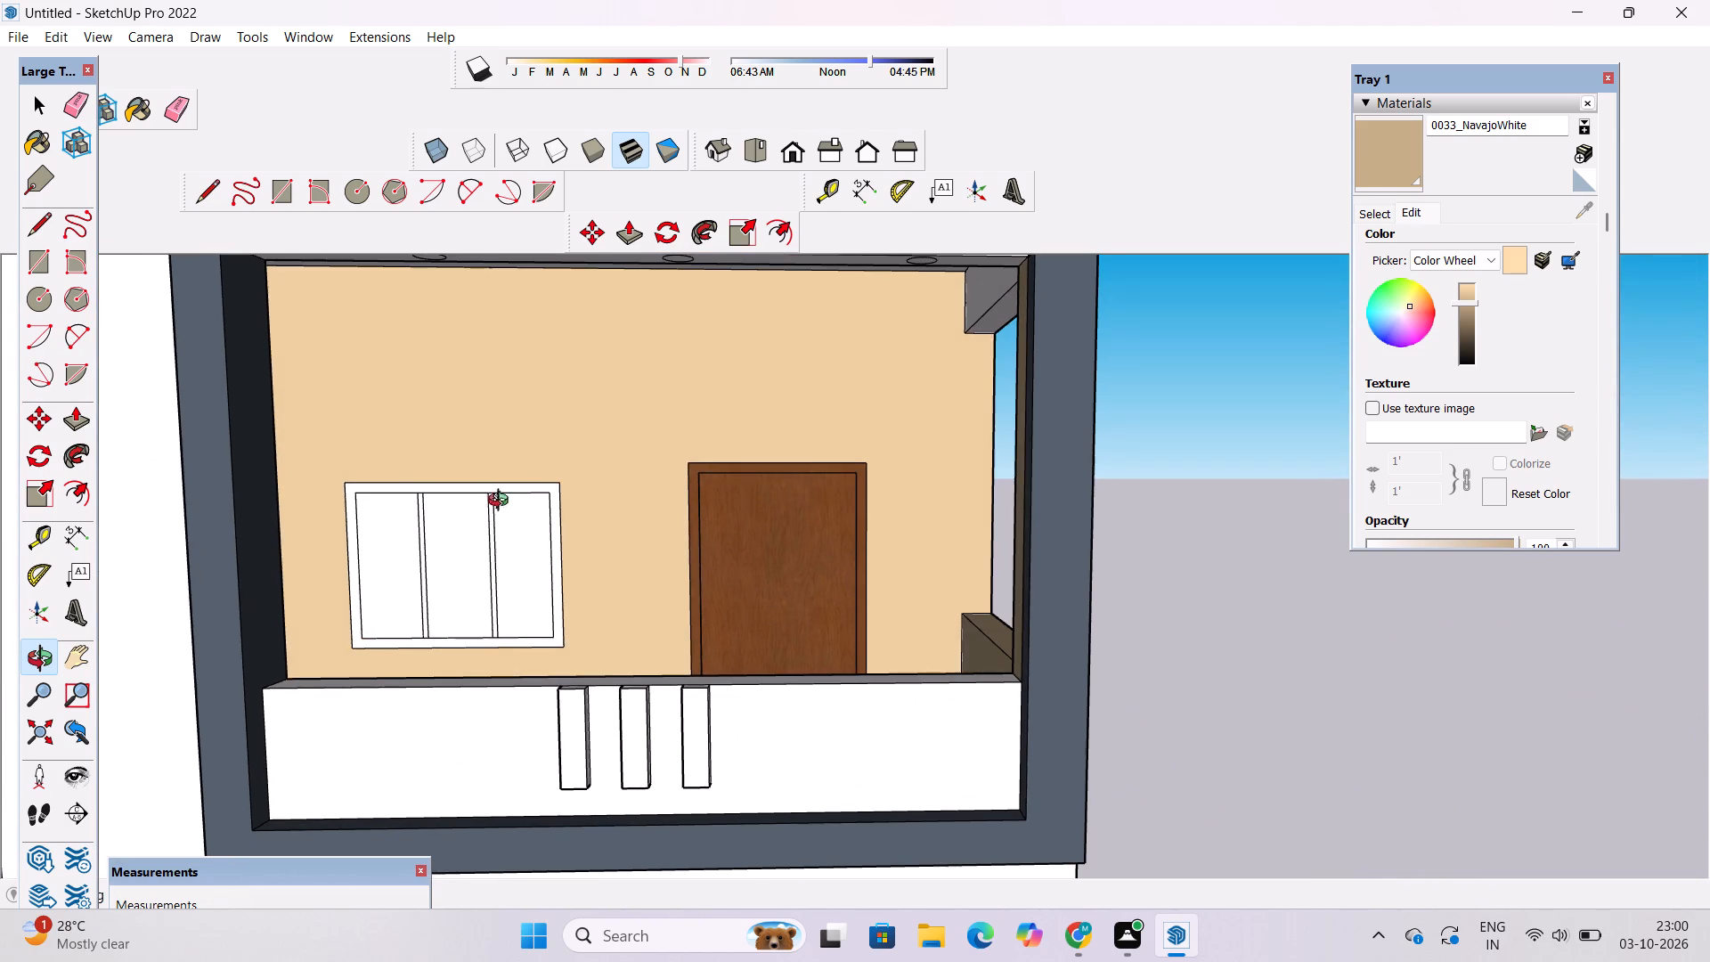
left_click(1390, 215)
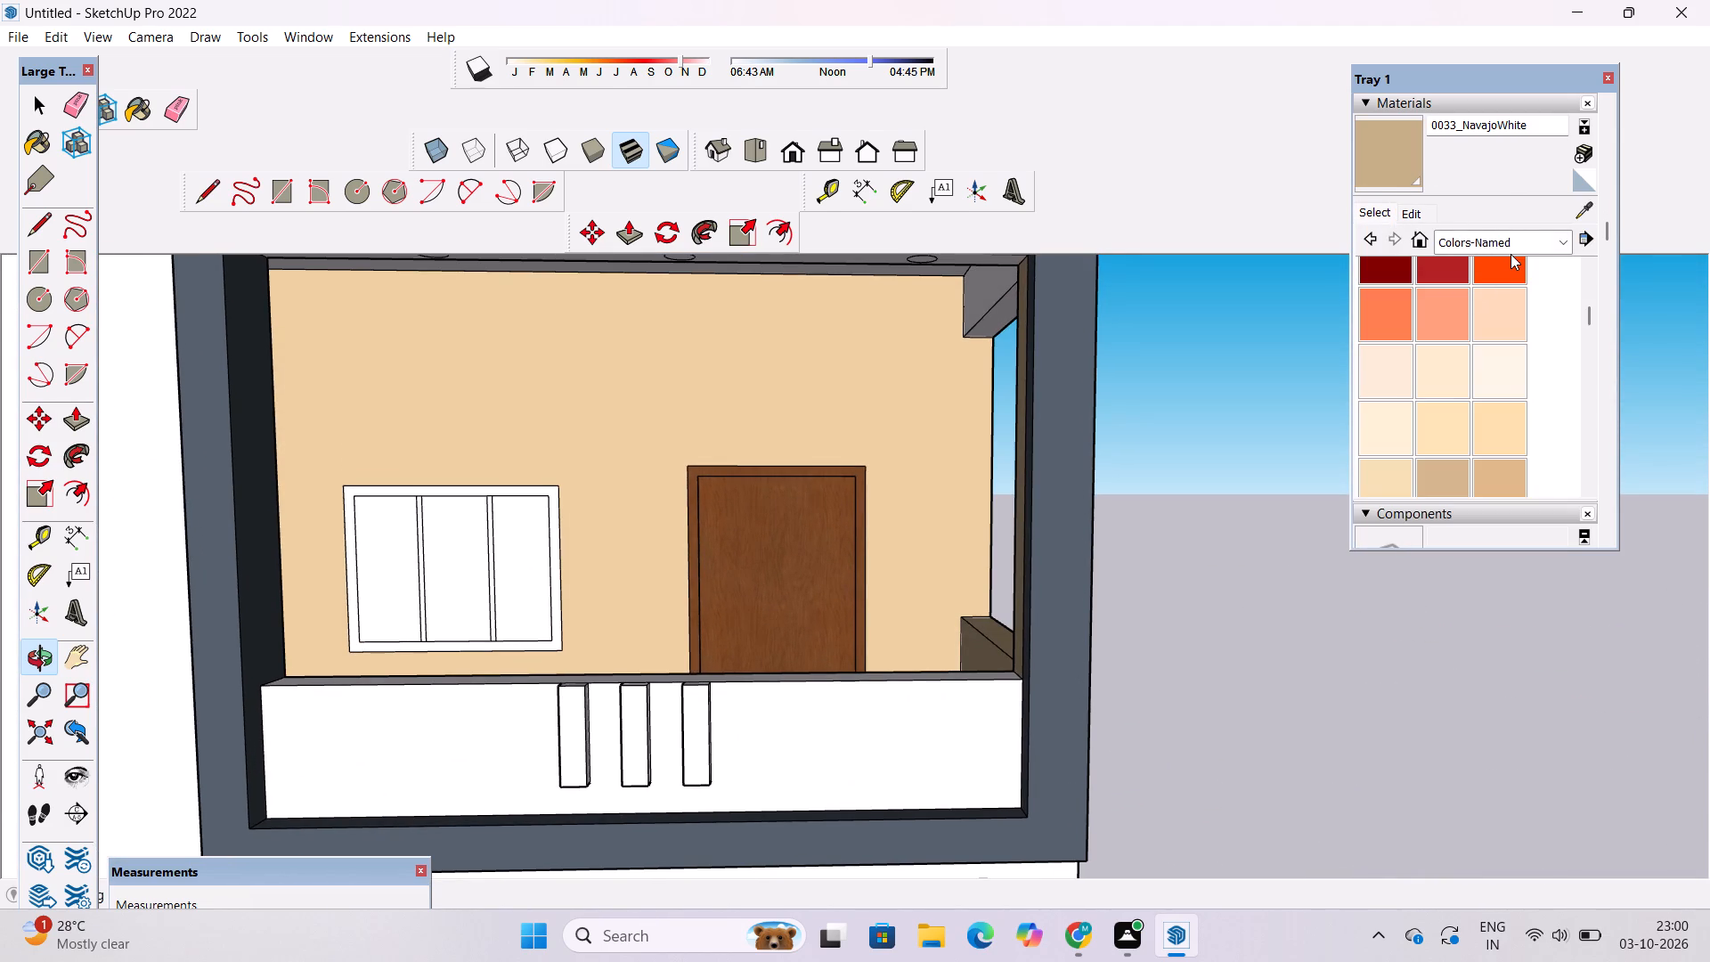
left_click(1511, 248)
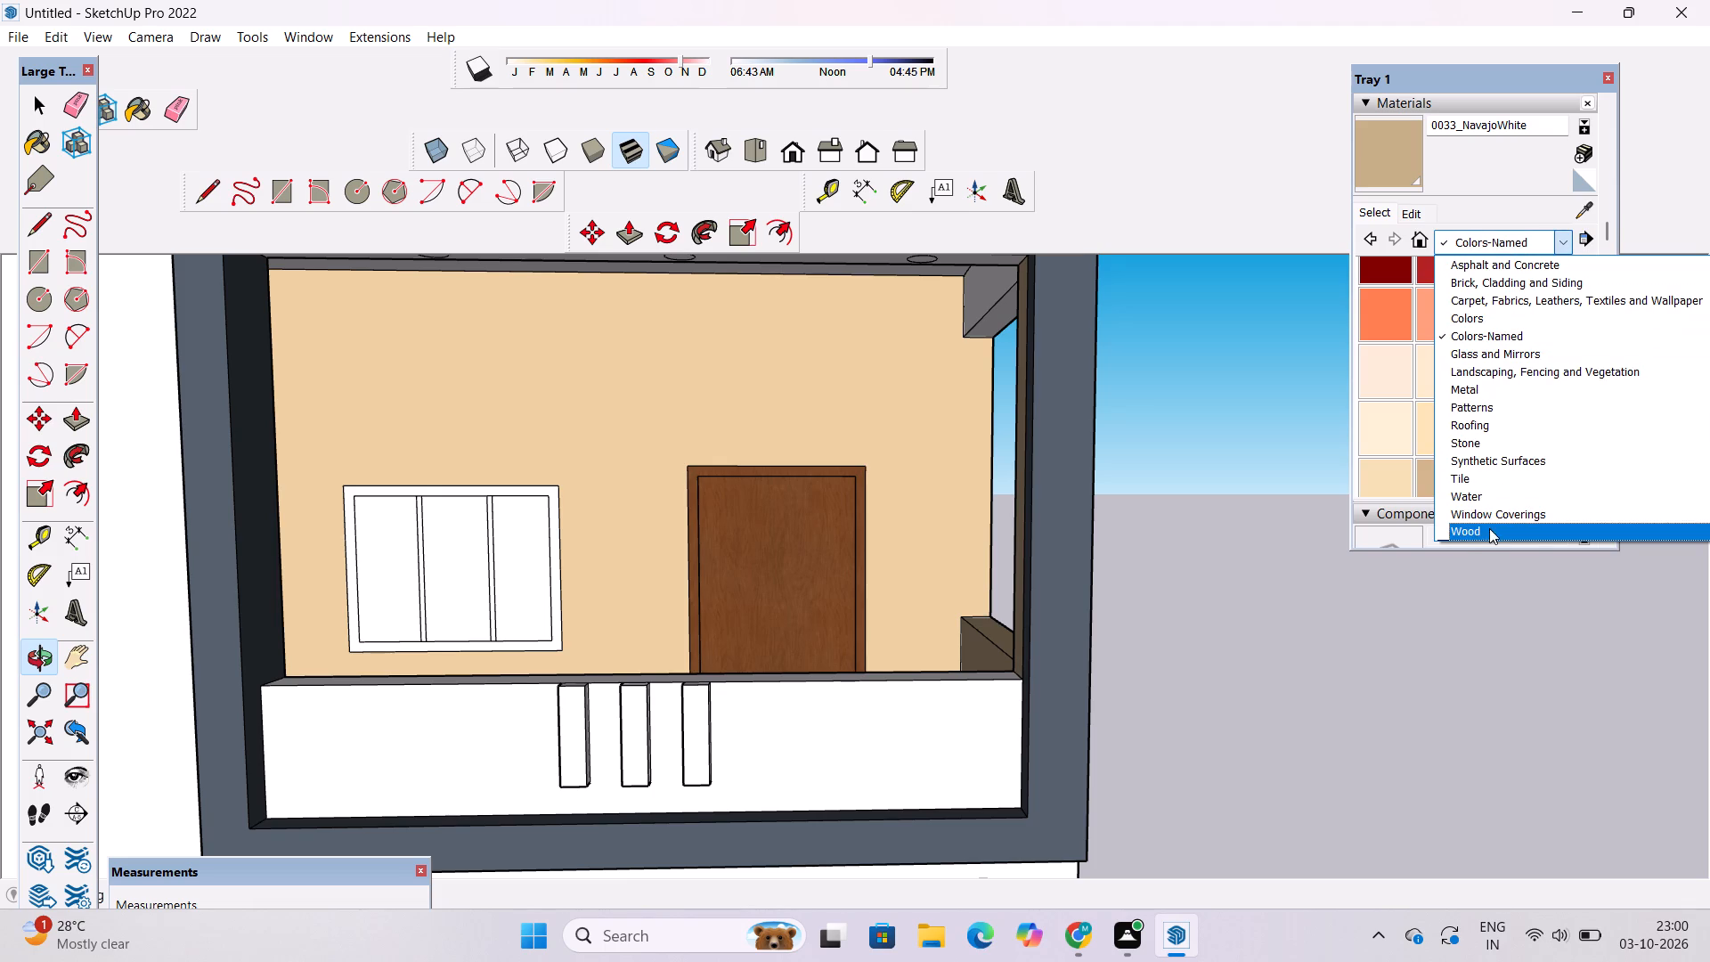
left_click(1468, 534)
left_click(1507, 290)
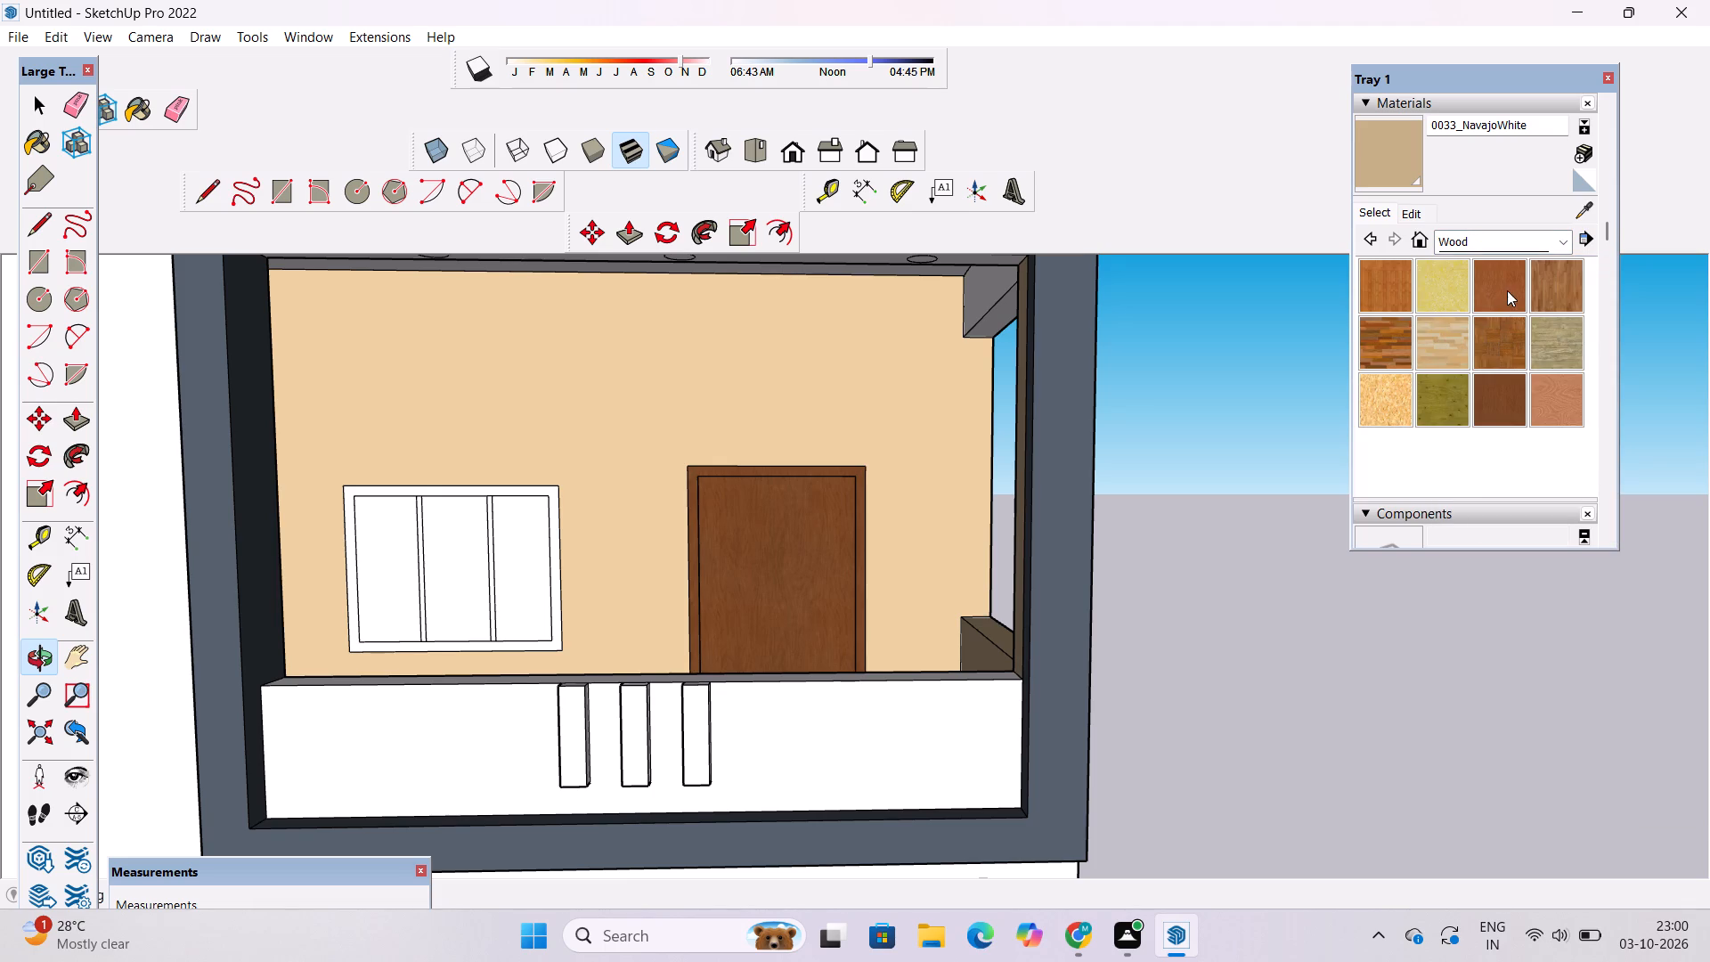
left_click(541, 490)
scroll(474, 383, "down", 5)
scroll(477, 486, "up", 1)
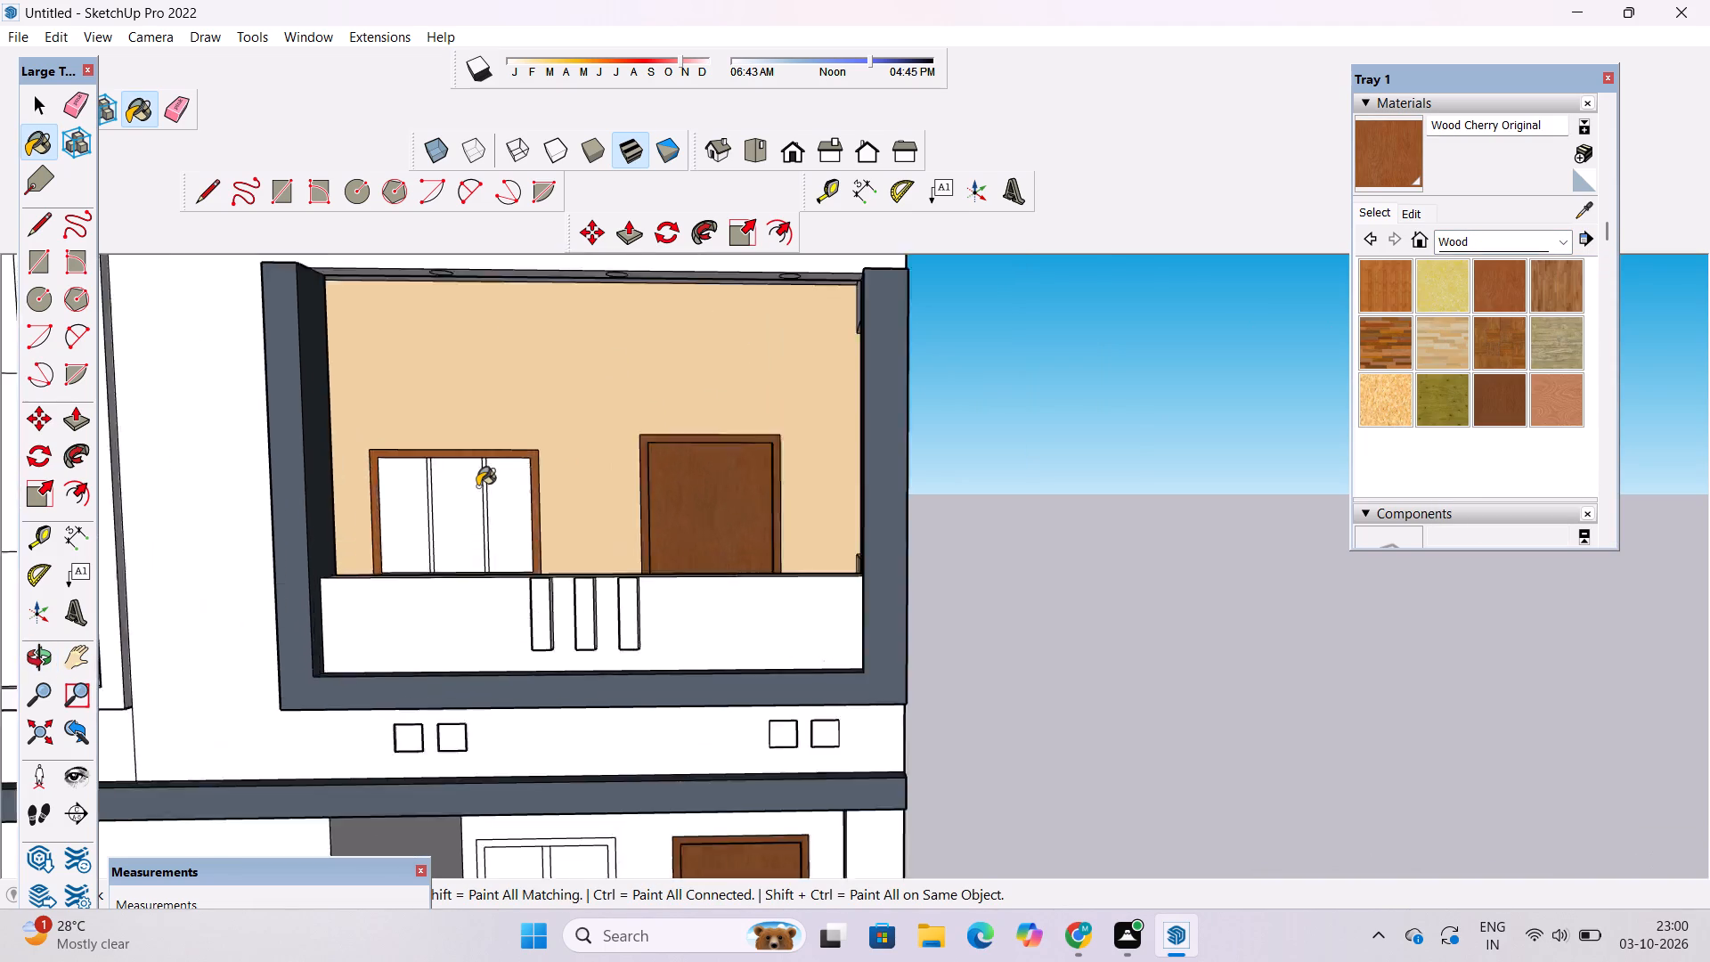
scroll(477, 486, "up", 13)
left_click(491, 424)
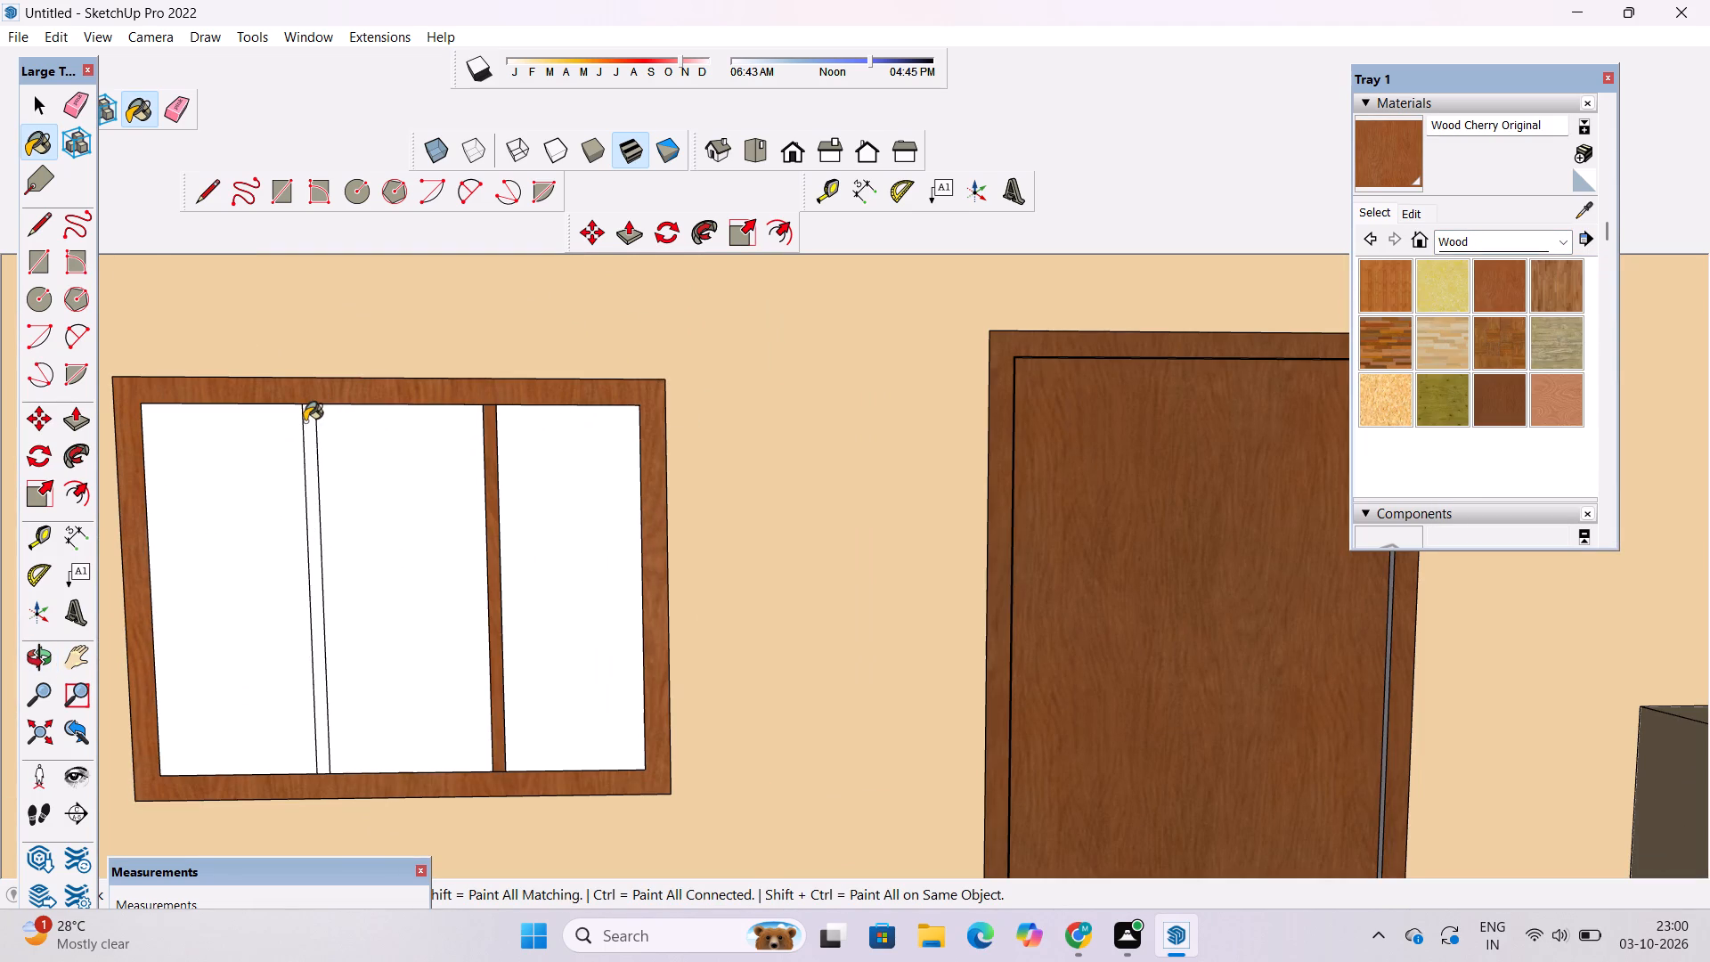
left_click(305, 420)
Paint the frame and mullion of the ground-floor window with Wood Cherry Original.
scroll(330, 331, "down", 15)
scroll(347, 441, "down", 5)
scroll(416, 599, "up", 3)
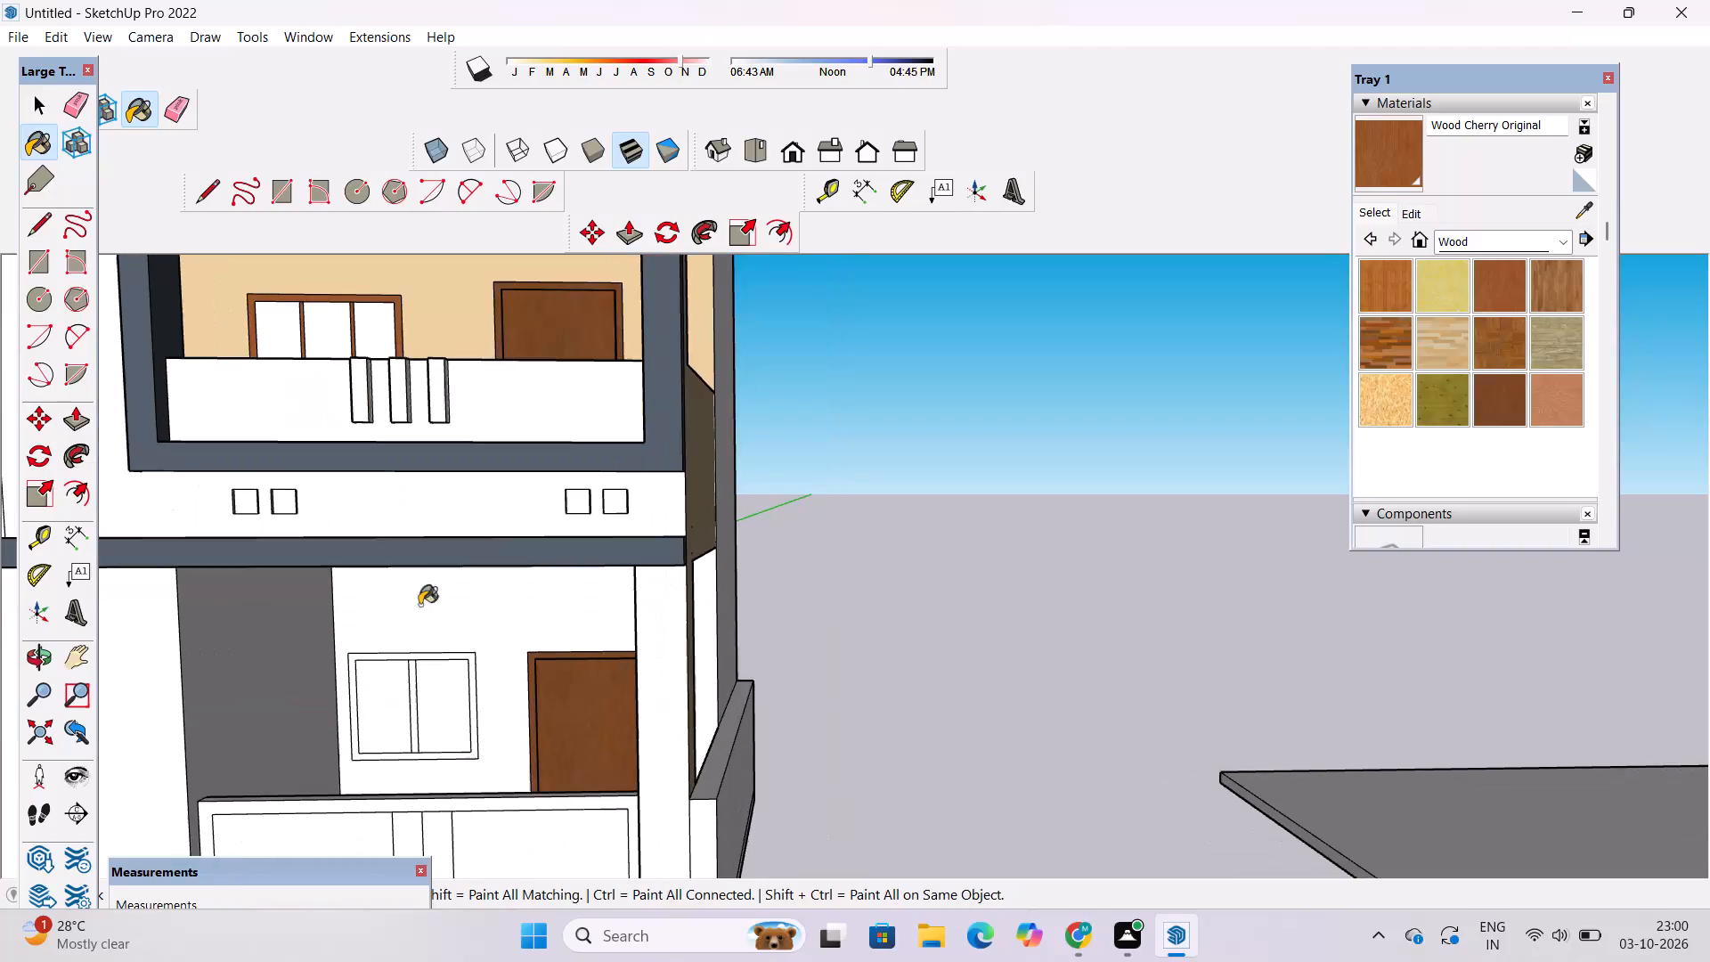
scroll(419, 605, "up", 1)
scroll(445, 730, "up", 10)
left_click(378, 550)
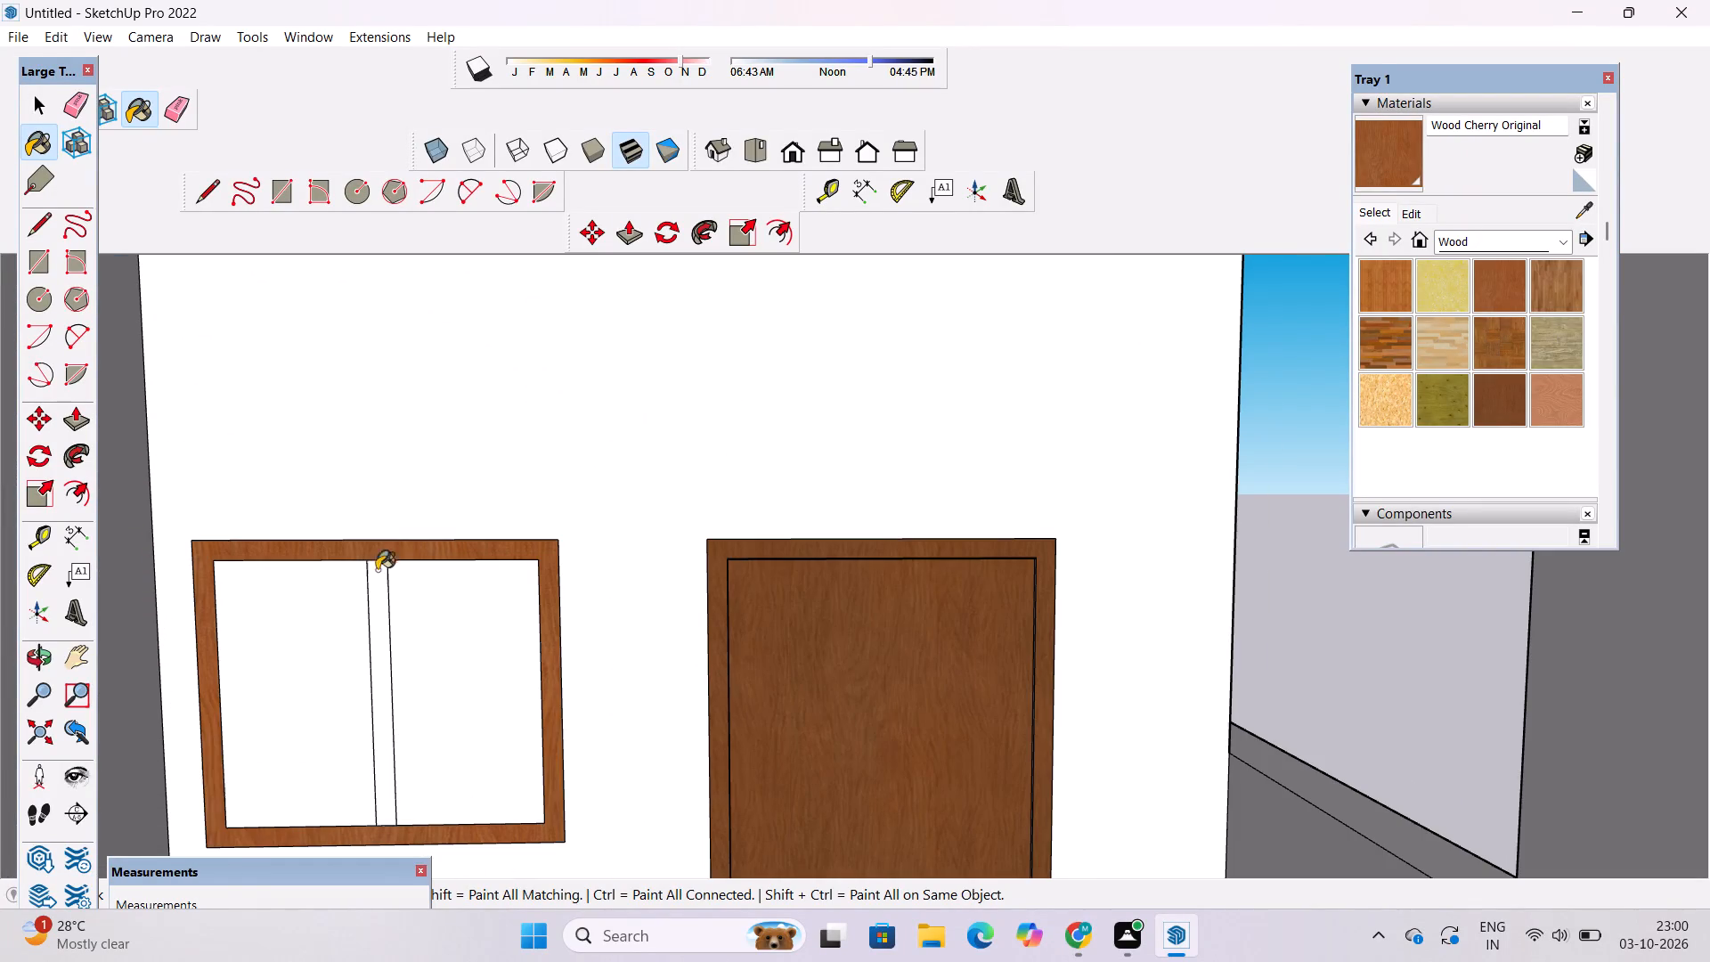
left_click(370, 591)
scroll(333, 562, "down", 11)
key("space")
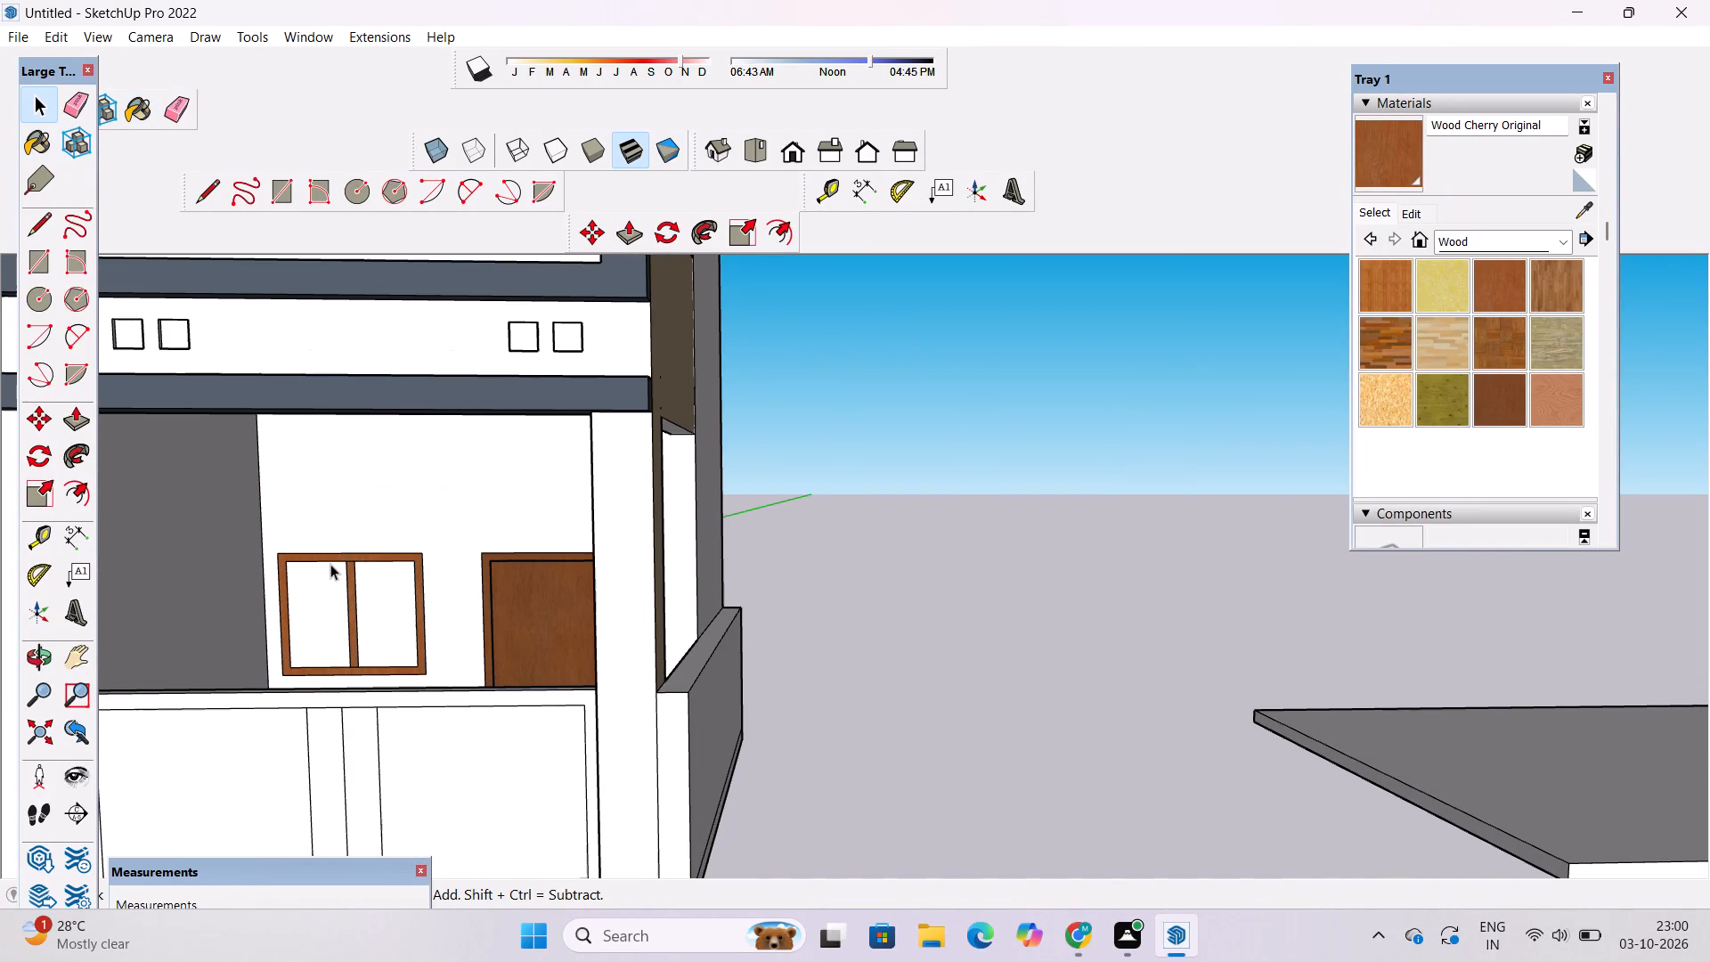
Paint the three panes of the middle balcony's window with the Translucent Resin Crush material from Glass and Mirrors.
scroll(377, 620, "down", 7)
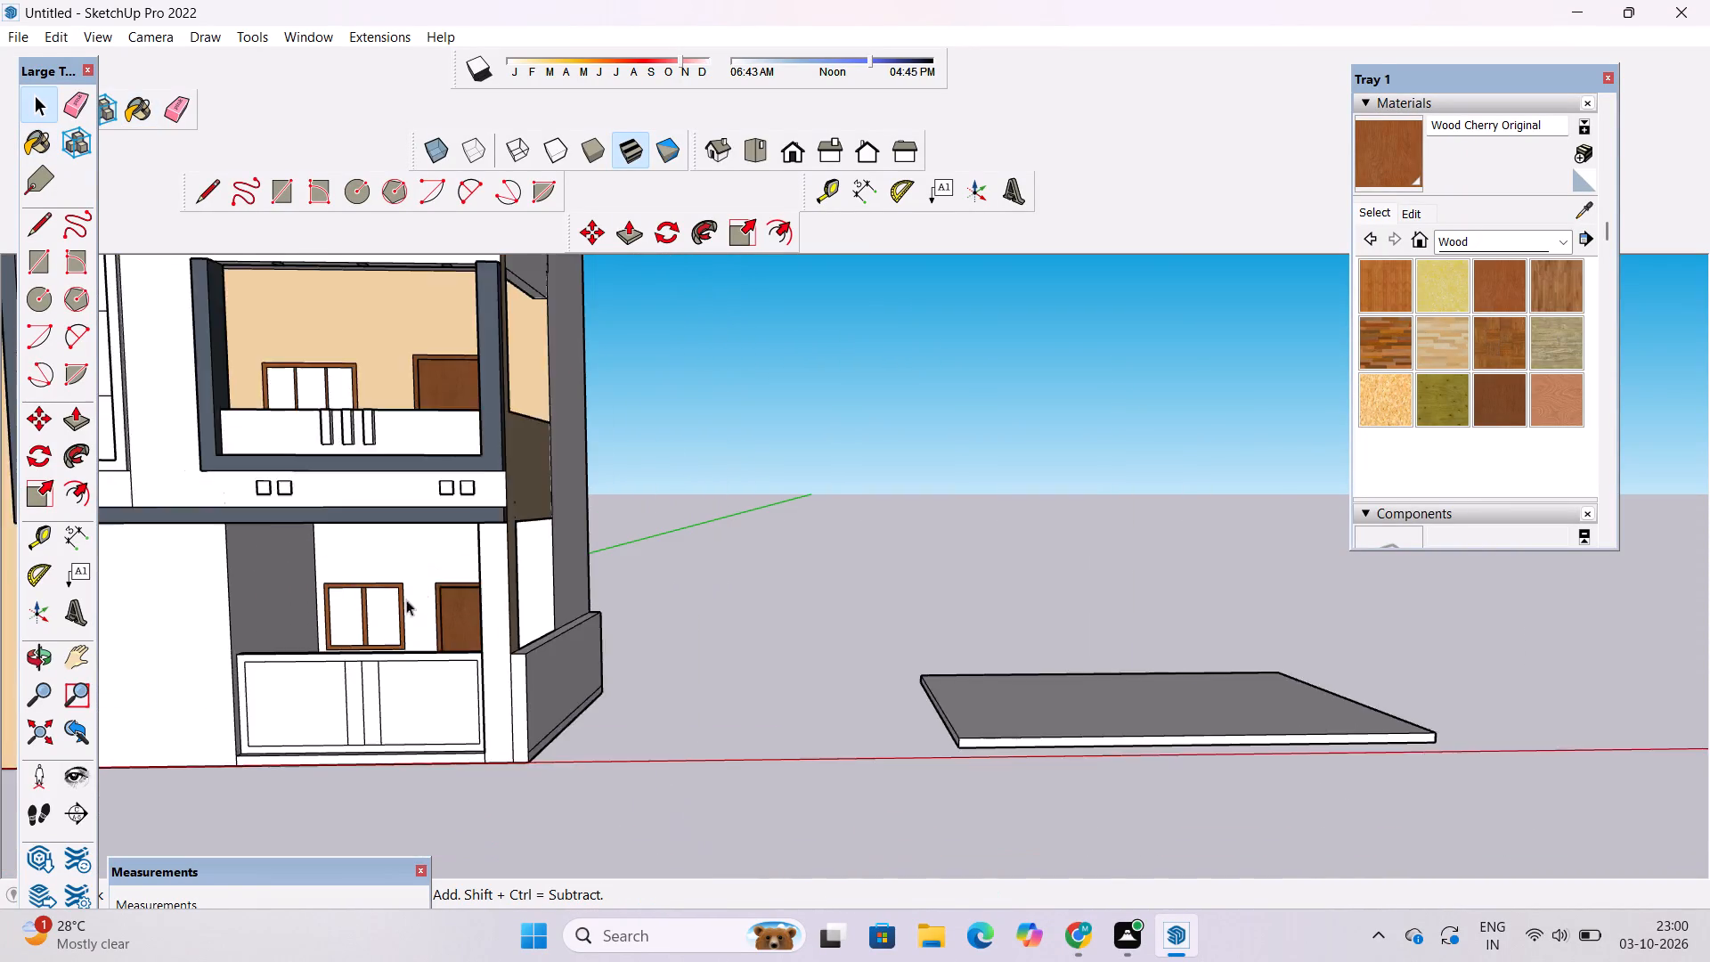
scroll(406, 599, "down", 5)
left_click(32, 654)
scroll(482, 620, "down", 4)
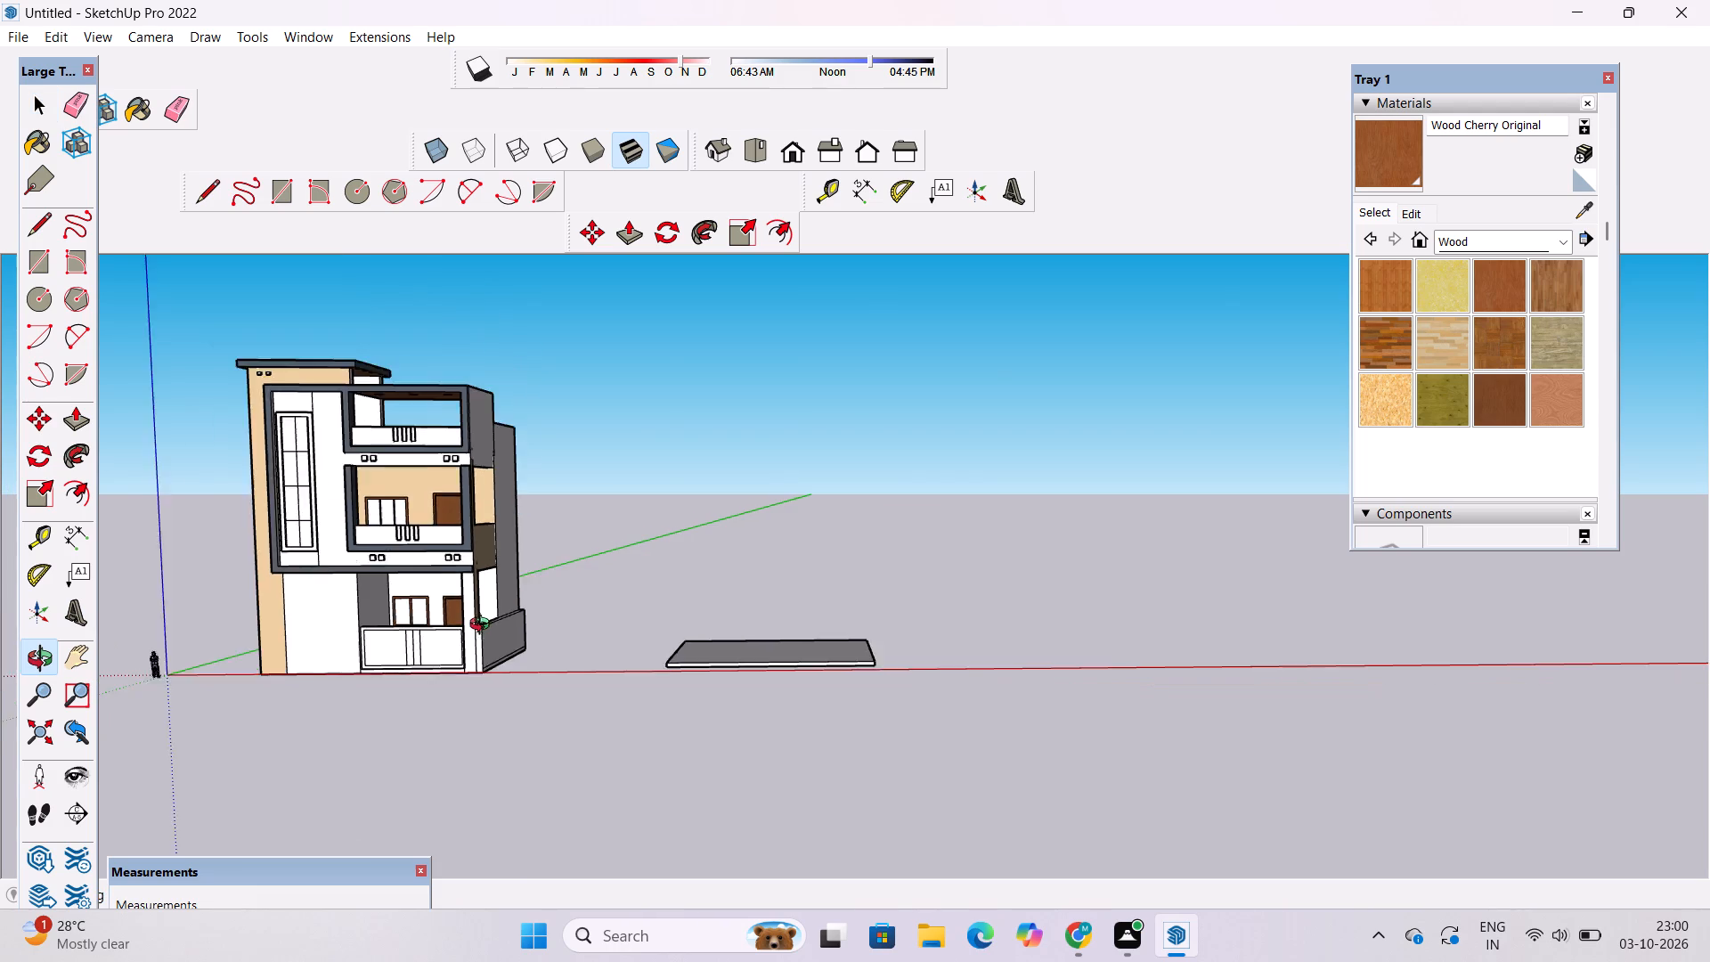
scroll(484, 626, "down", 3)
scroll(485, 423, "up", 10)
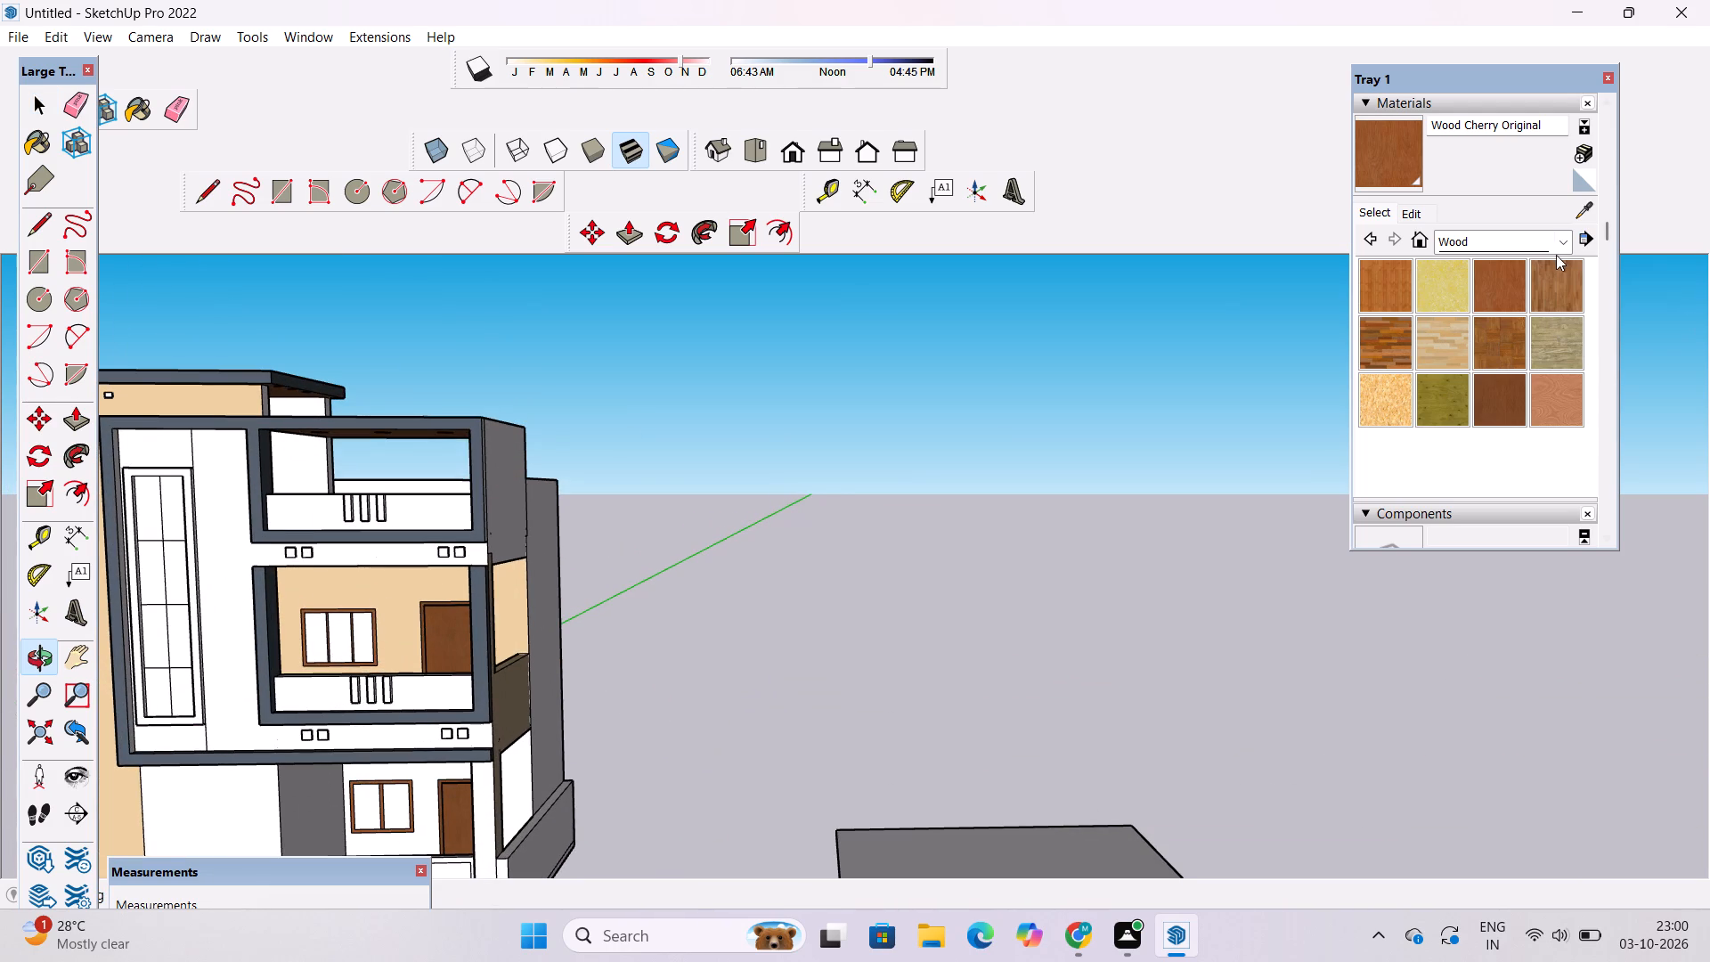
left_click(1527, 240)
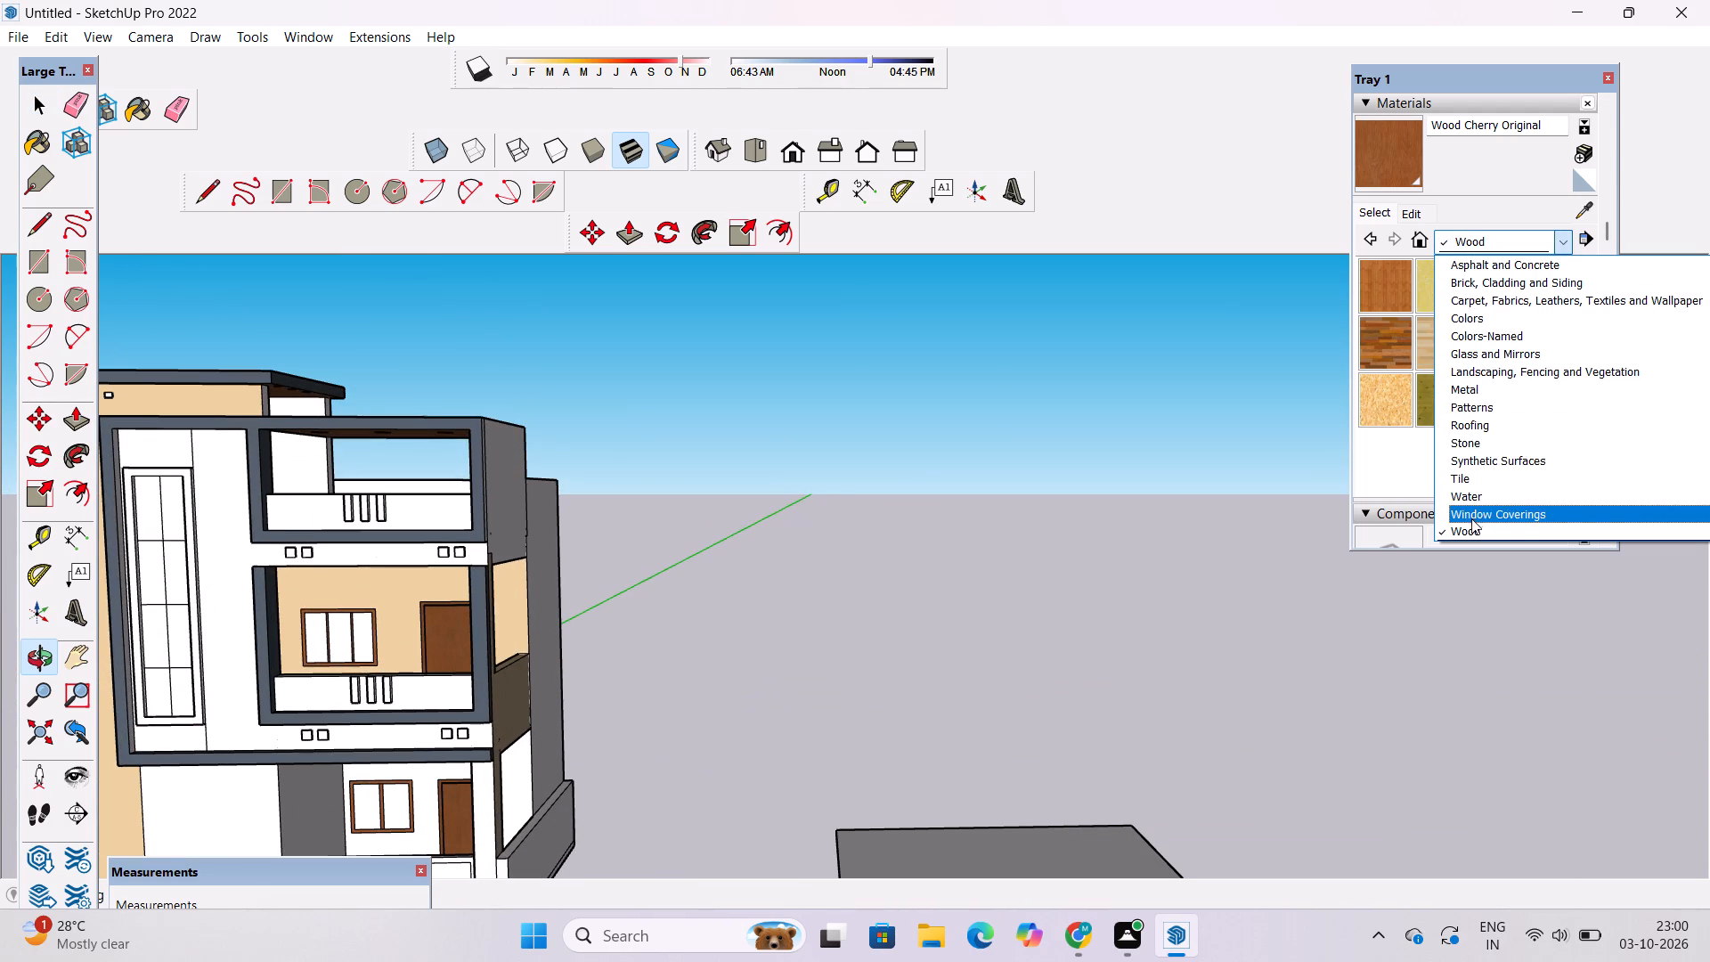
left_click(1500, 351)
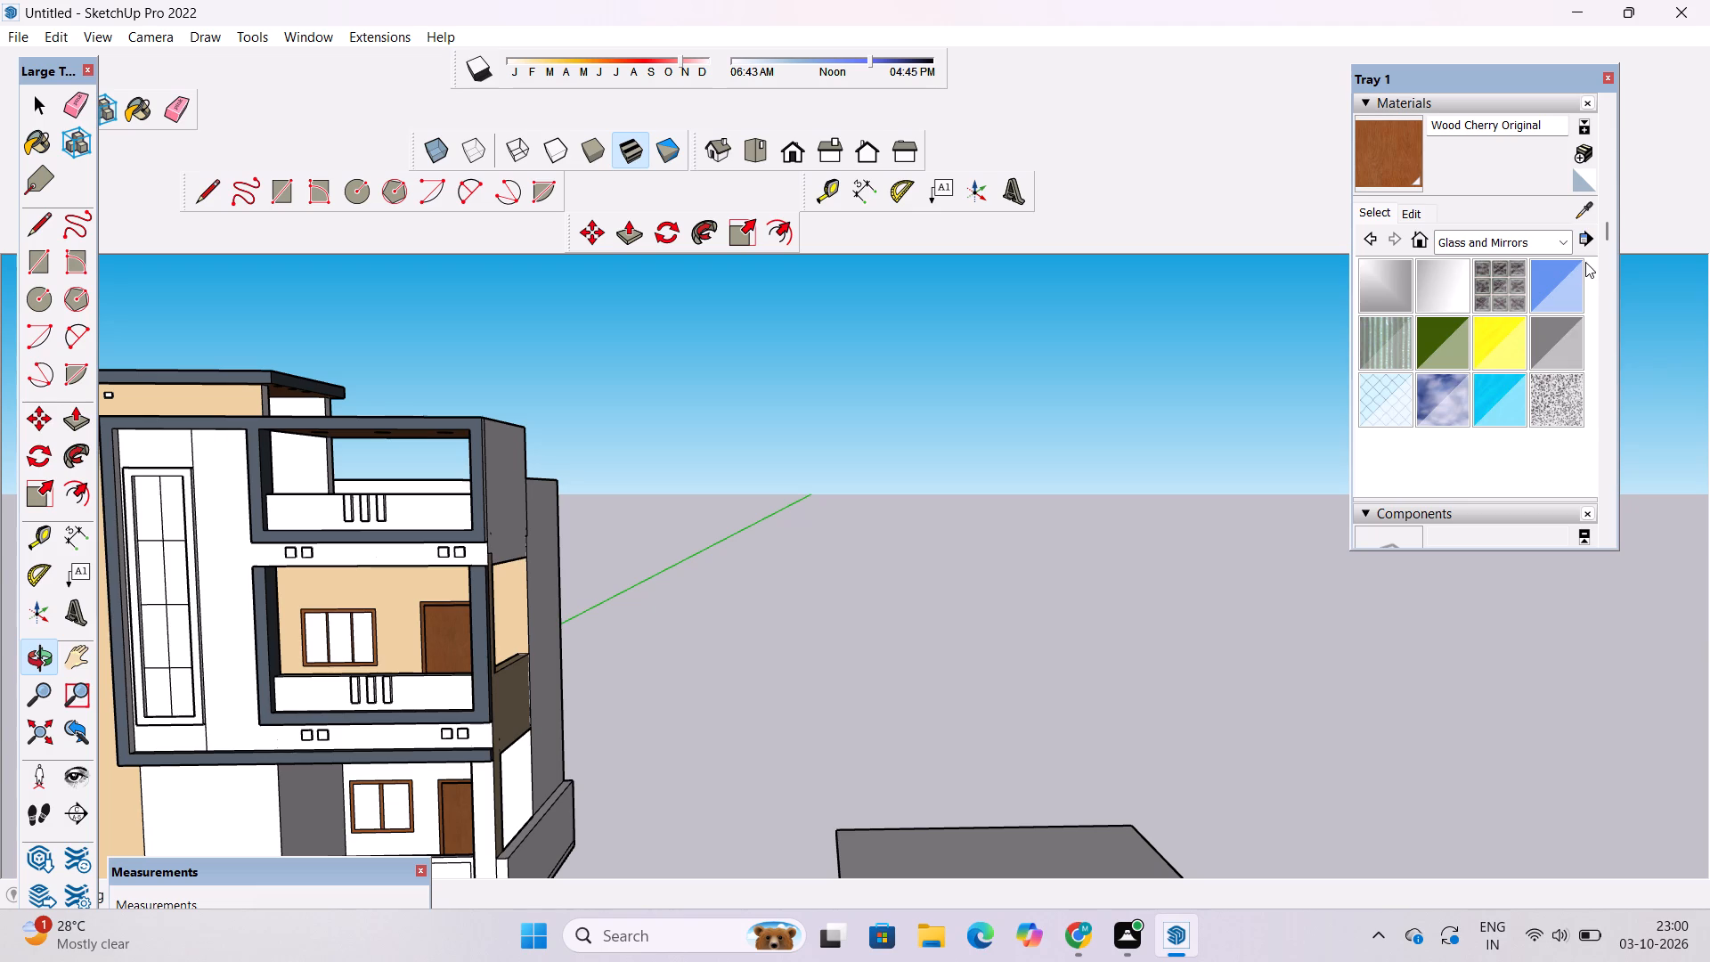
left_click(1564, 402)
scroll(1666, 344, "down", 2)
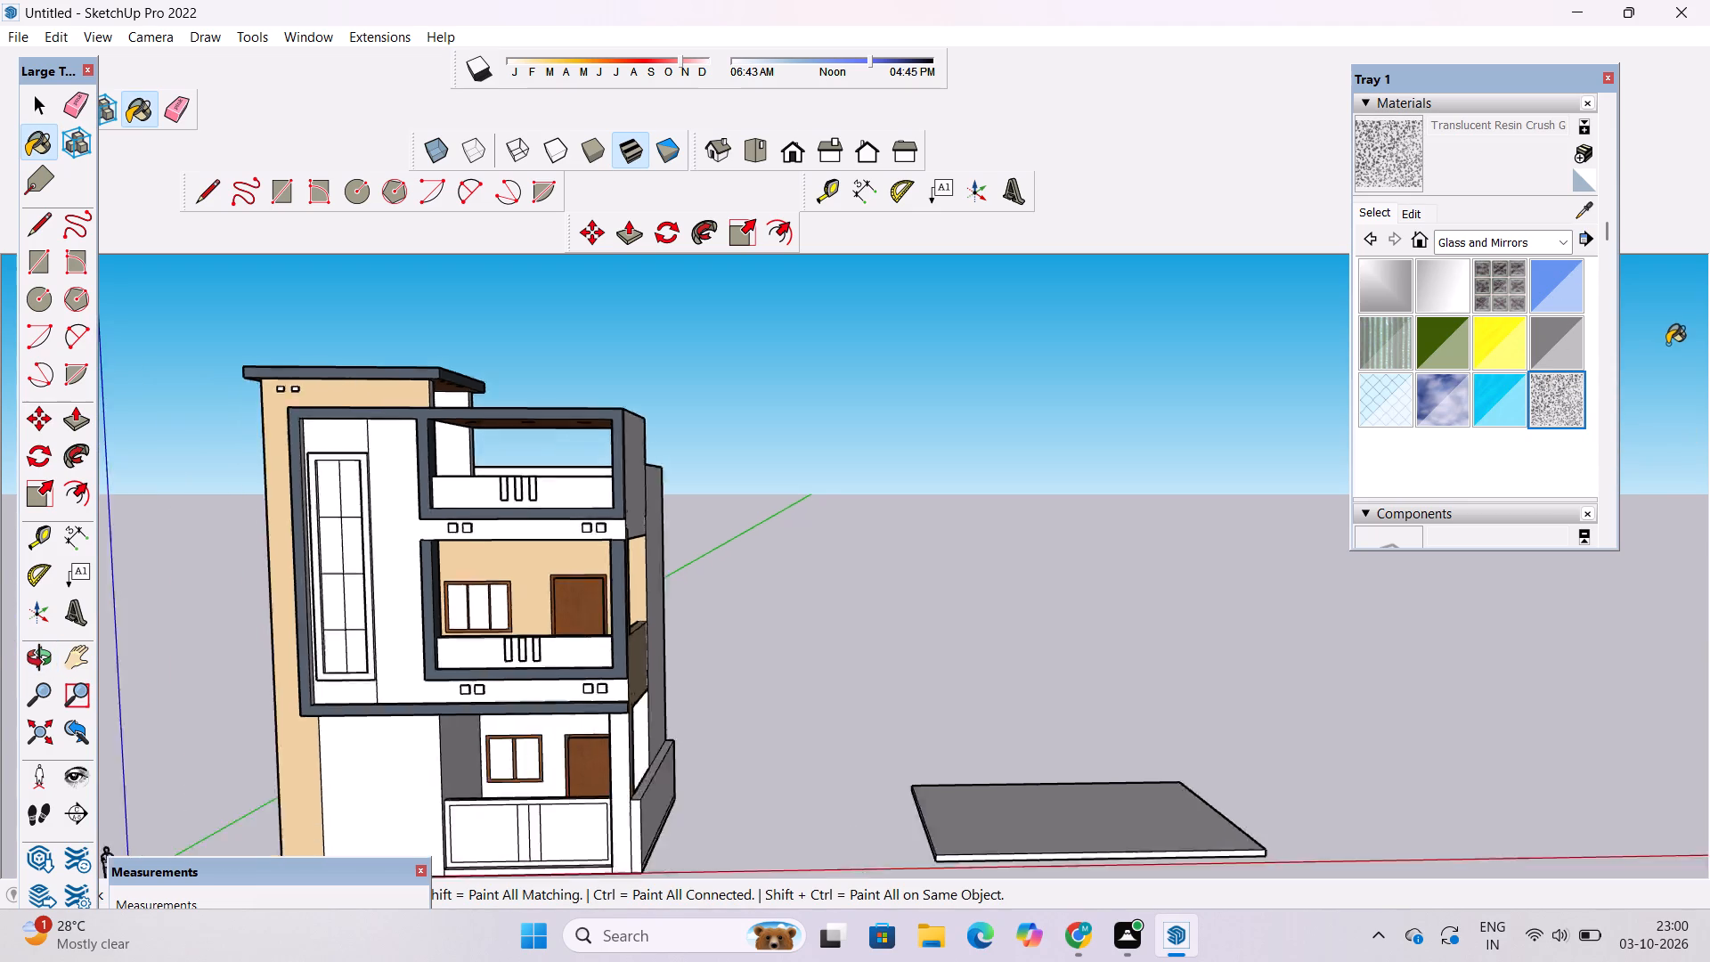
scroll(1667, 344, "down", 3)
scroll(729, 532, "up", 4)
scroll(696, 599, "up", 11)
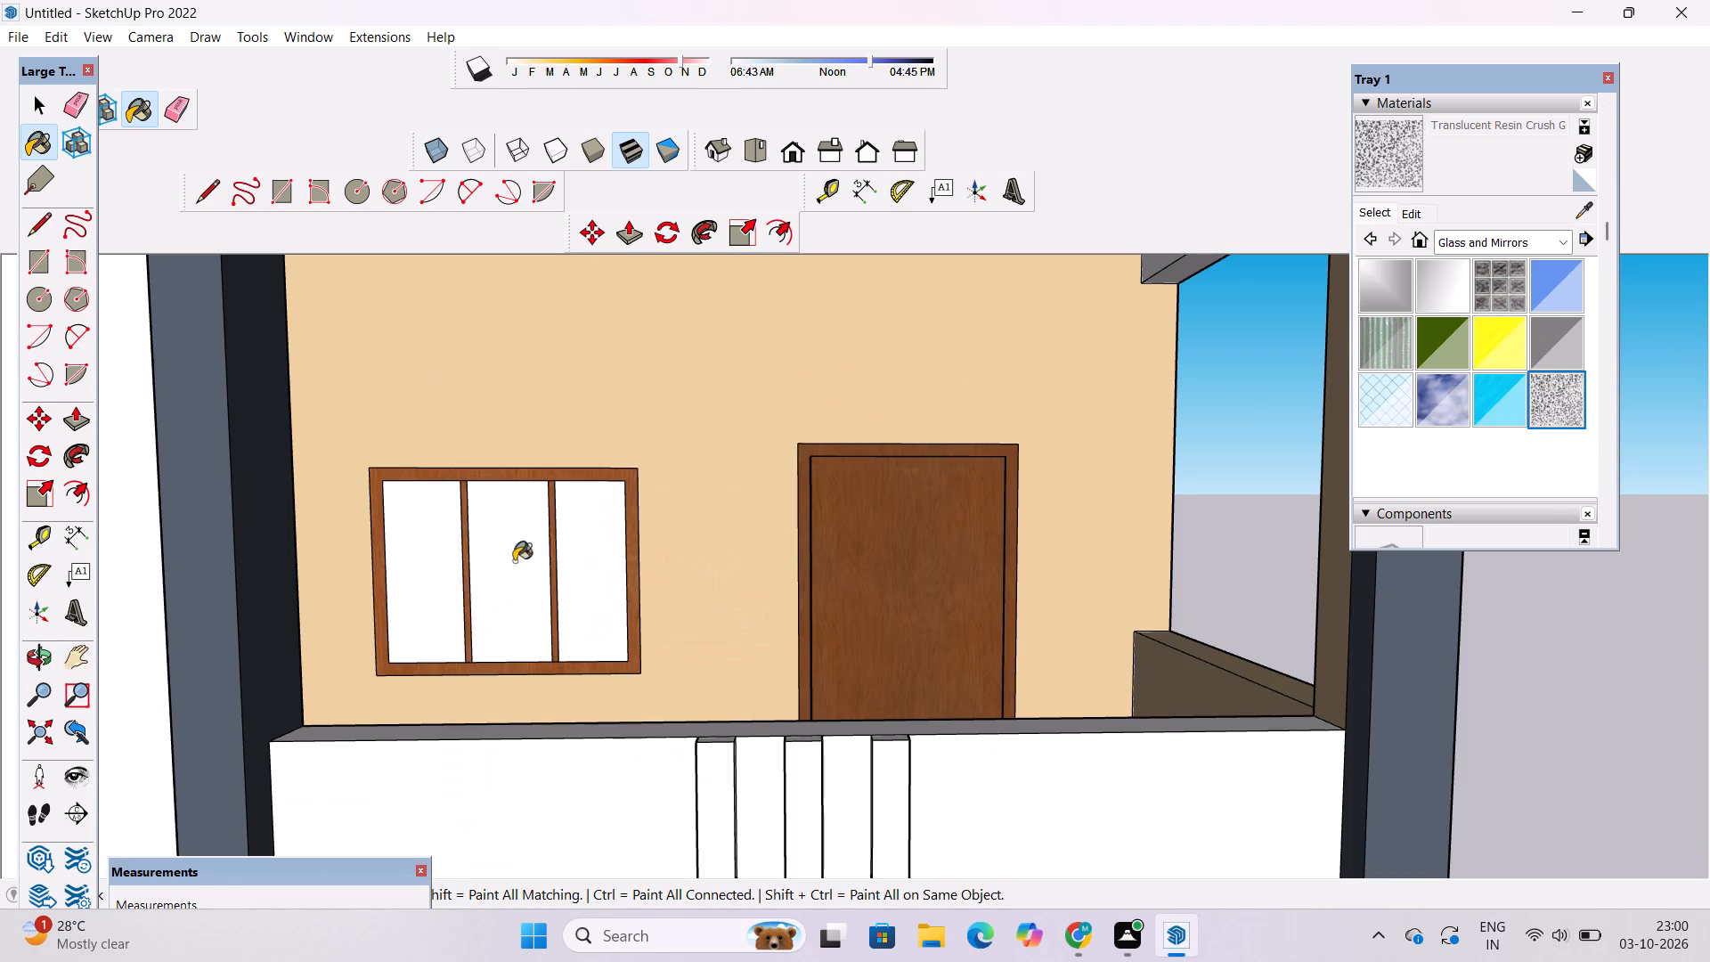
left_click(578, 559)
left_click(512, 559)
left_click(411, 534)
Paint both panes of the ground-floor window with the Translucent Resin Crush material.
scroll(511, 368, "down", 6)
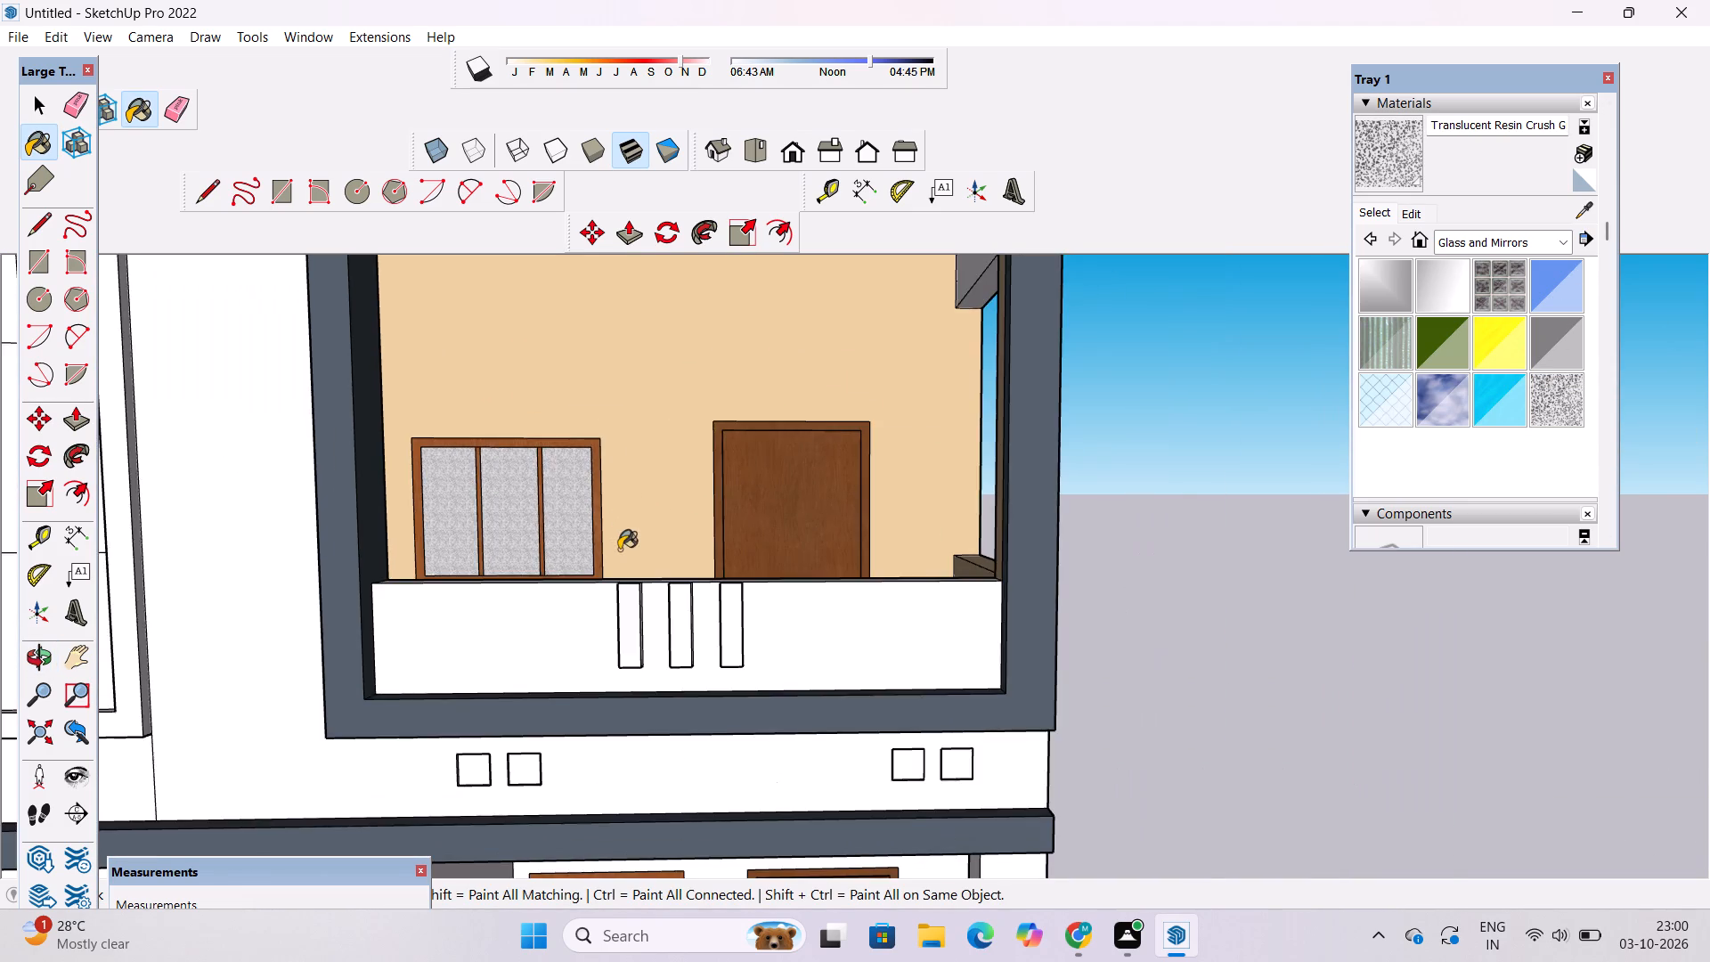
scroll(619, 550, "down", 5)
scroll(623, 700, "up", 7)
scroll(583, 650, "down", 6)
scroll(615, 766, "up", 5)
left_click(615, 744)
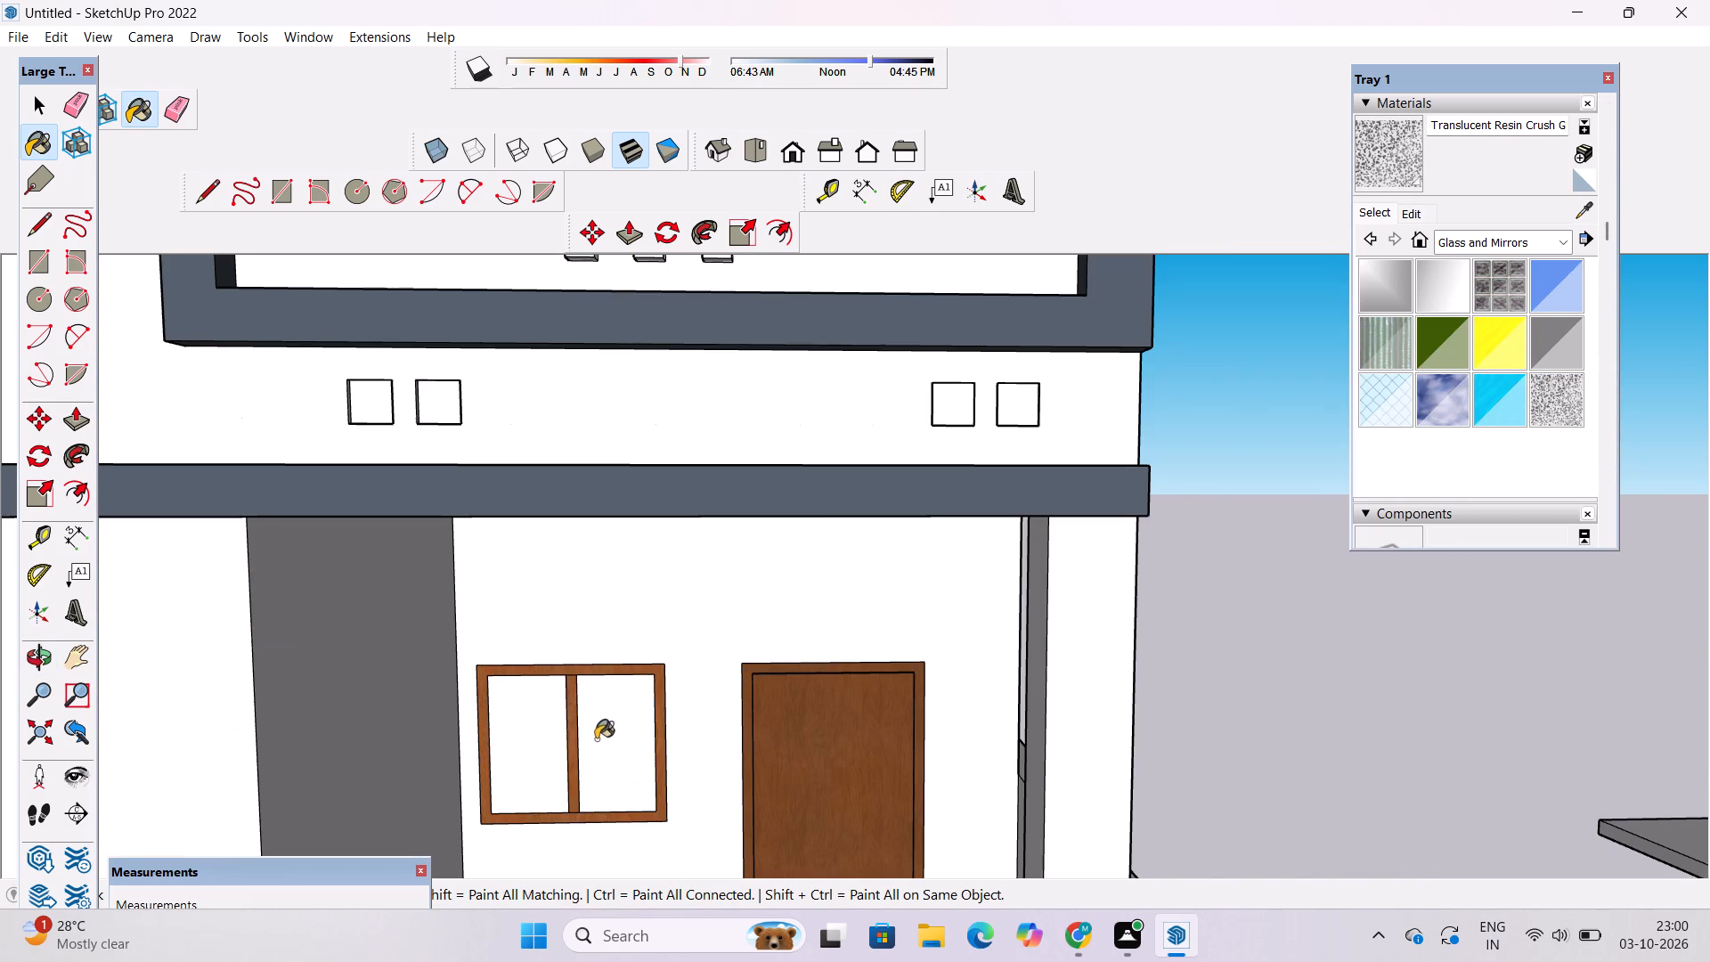
left_click(493, 716)
Set the Translucent Resin Crush material's texture size to 3'.
scroll(593, 700, "down", 6)
scroll(631, 507, "down", 5)
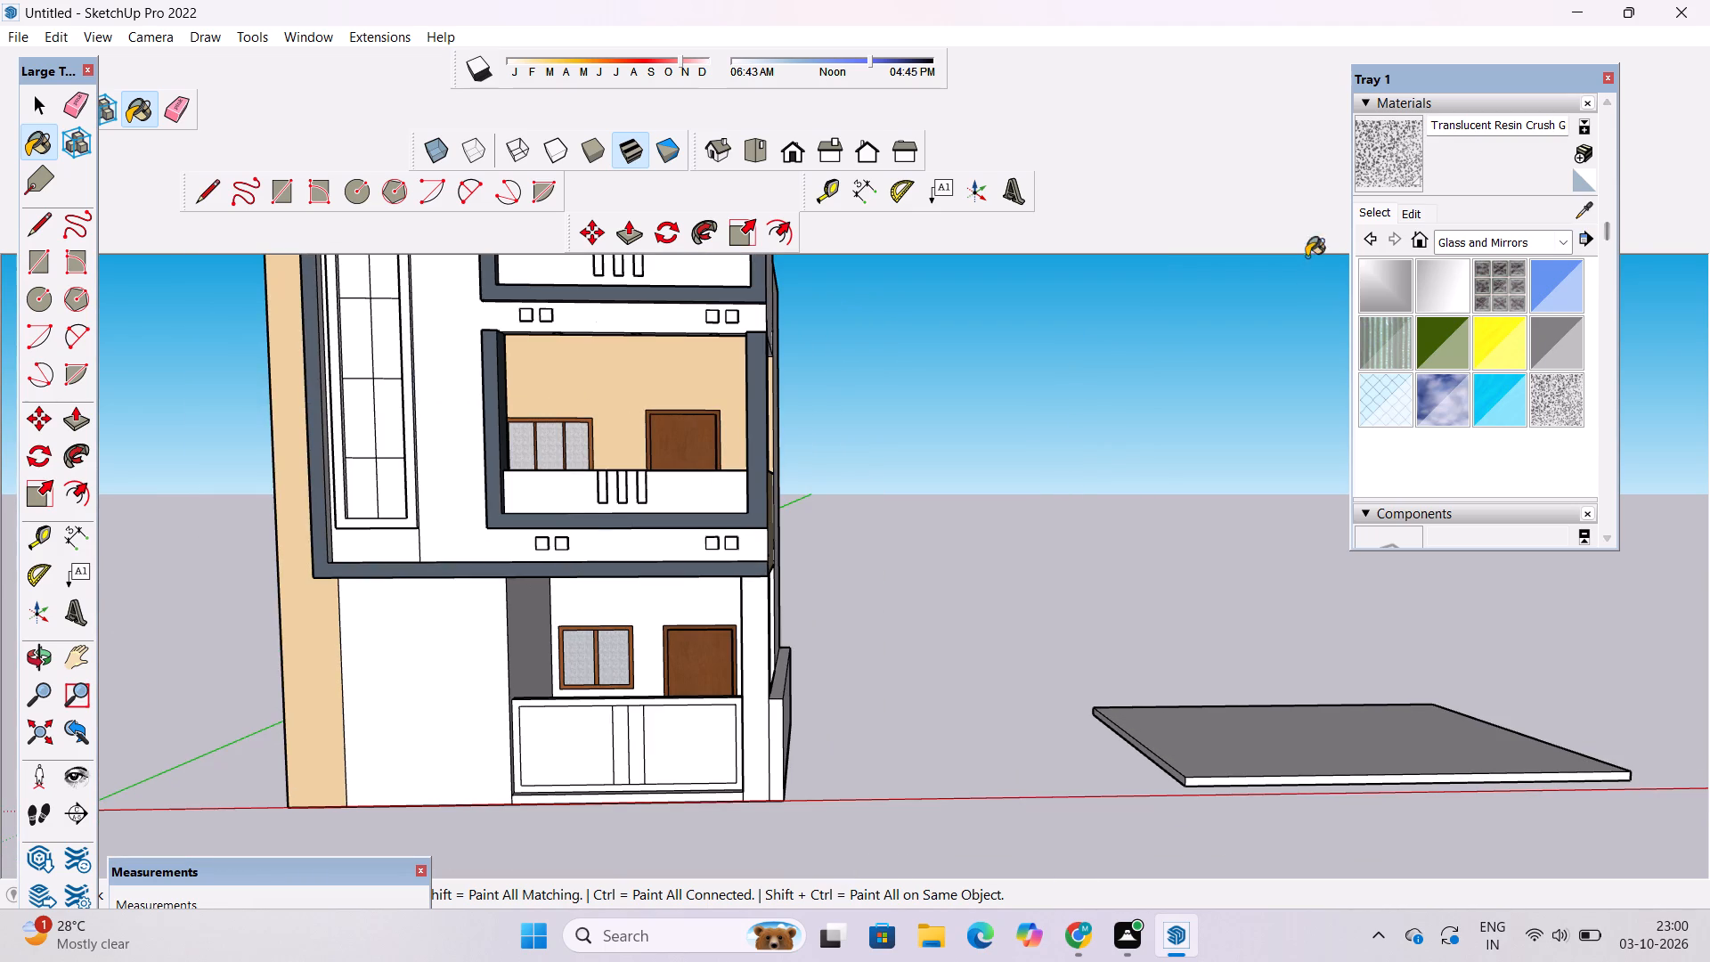
left_click(1413, 206)
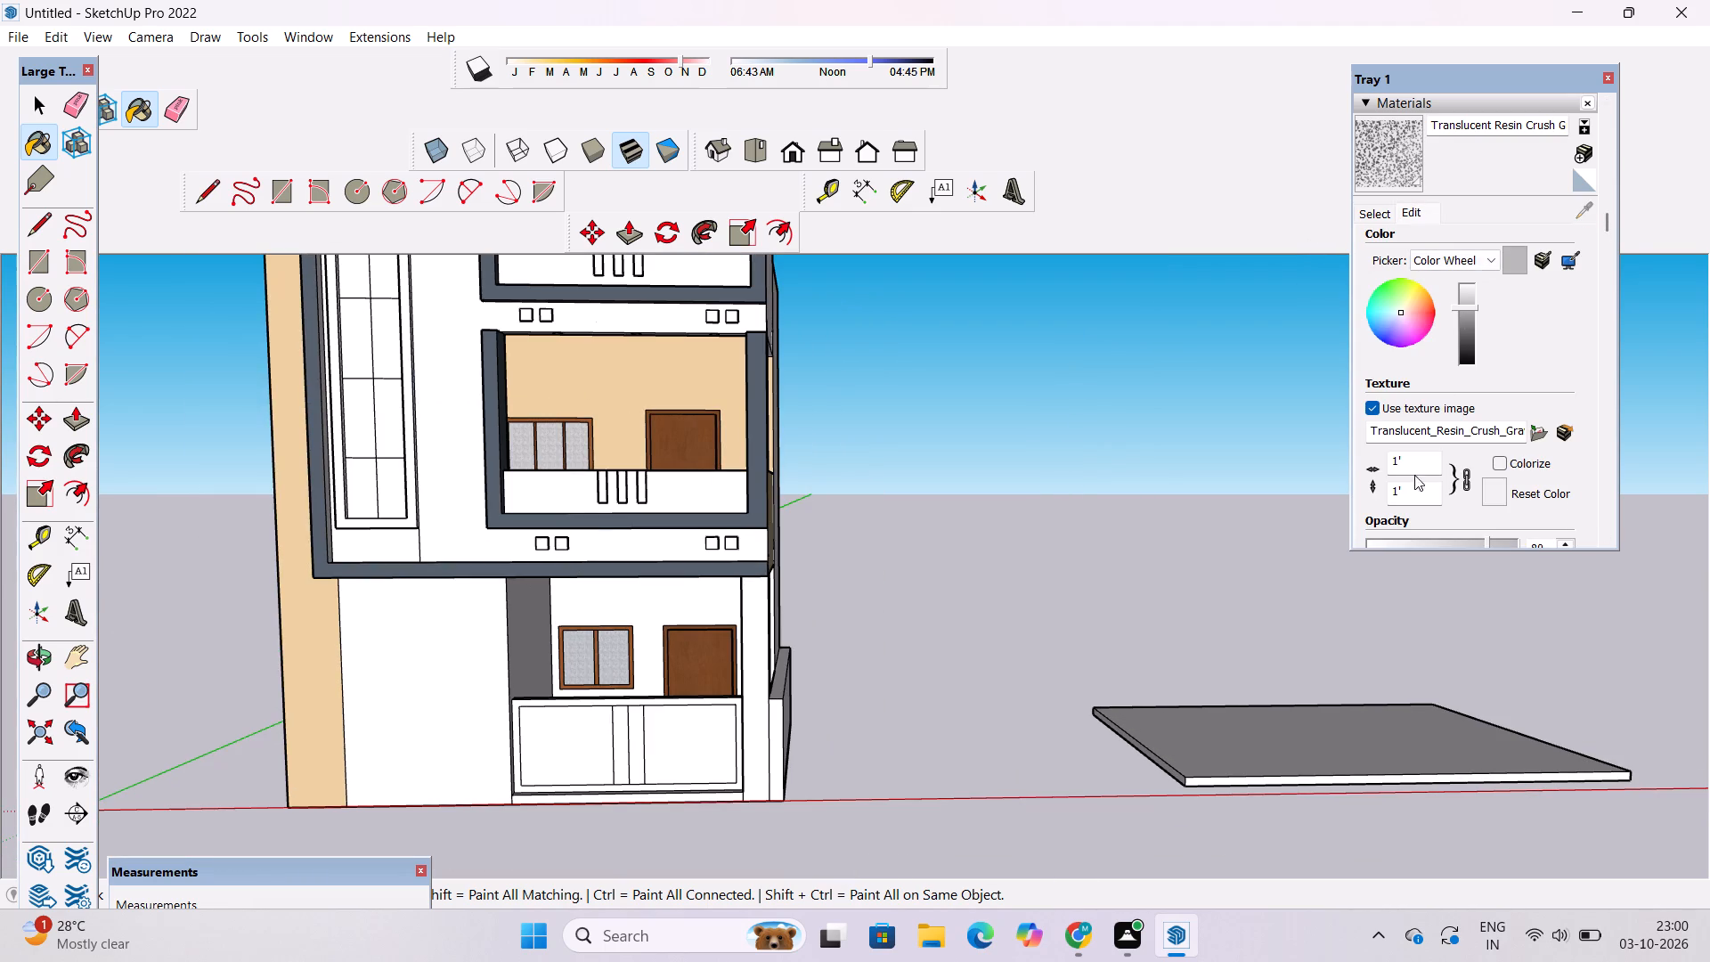
left_click(1411, 484)
key("BackSpace")
key("BackSpace")
type("3'")
key("Return")
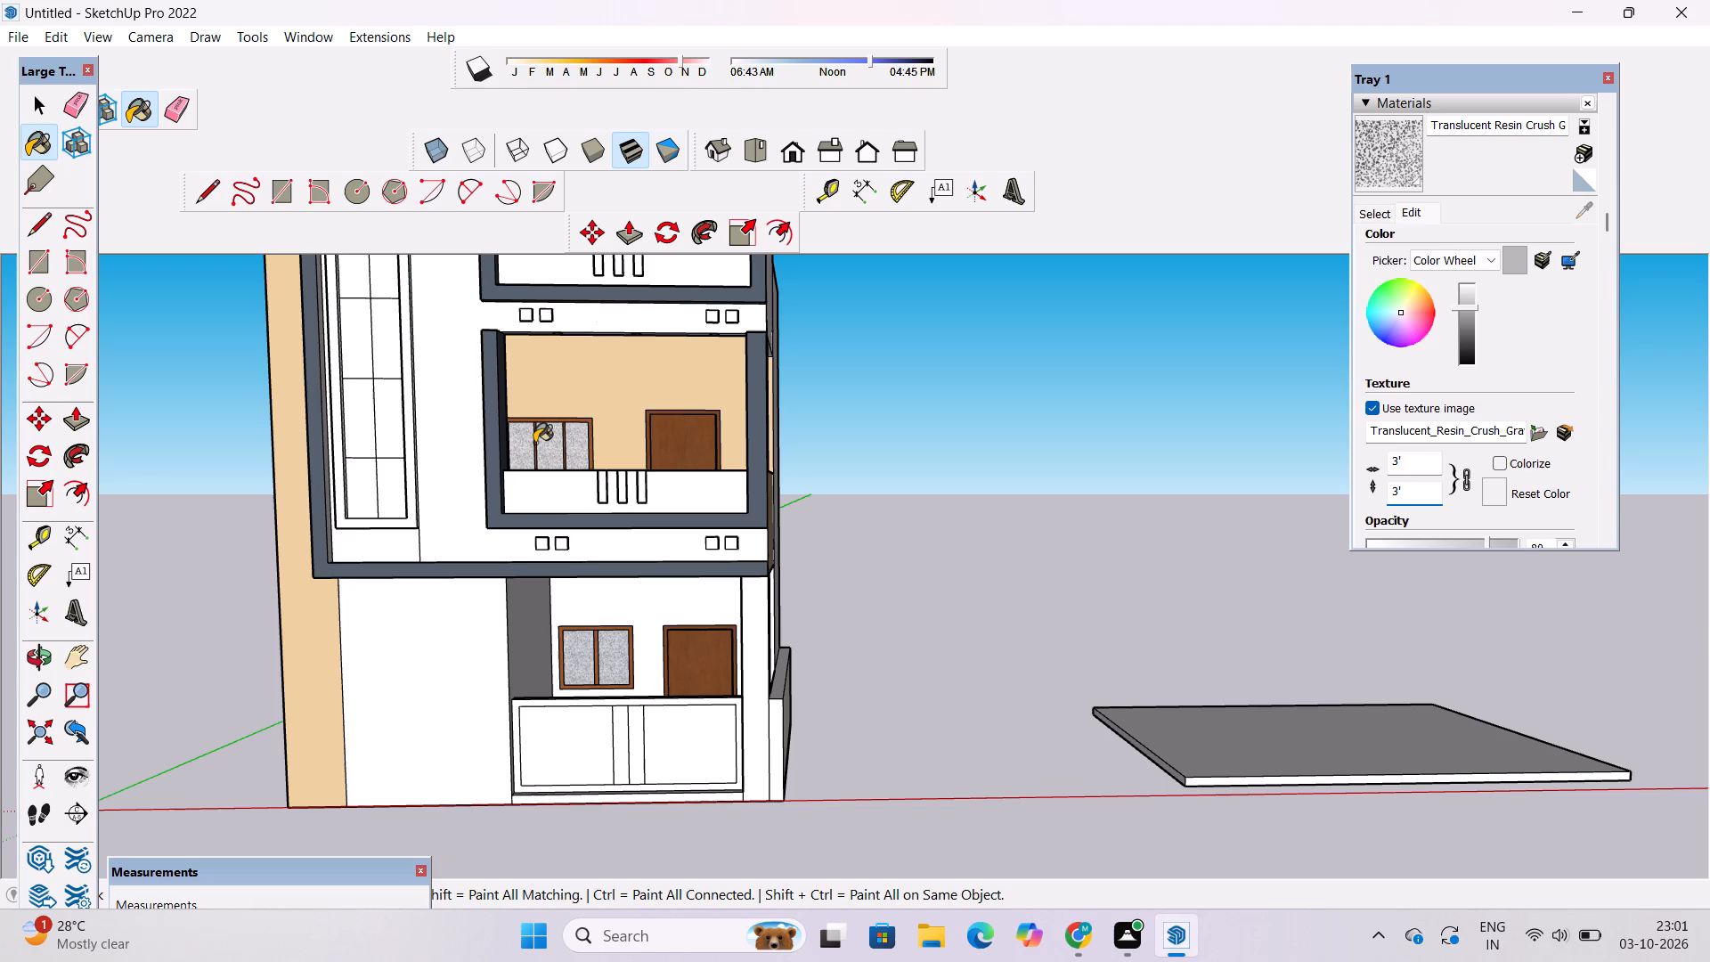
key("space")
Examine the window panes and the whole front elevation from several angles.
left_click(32, 673)
scroll(362, 441, "down", 7)
scroll(386, 540, "up", 5)
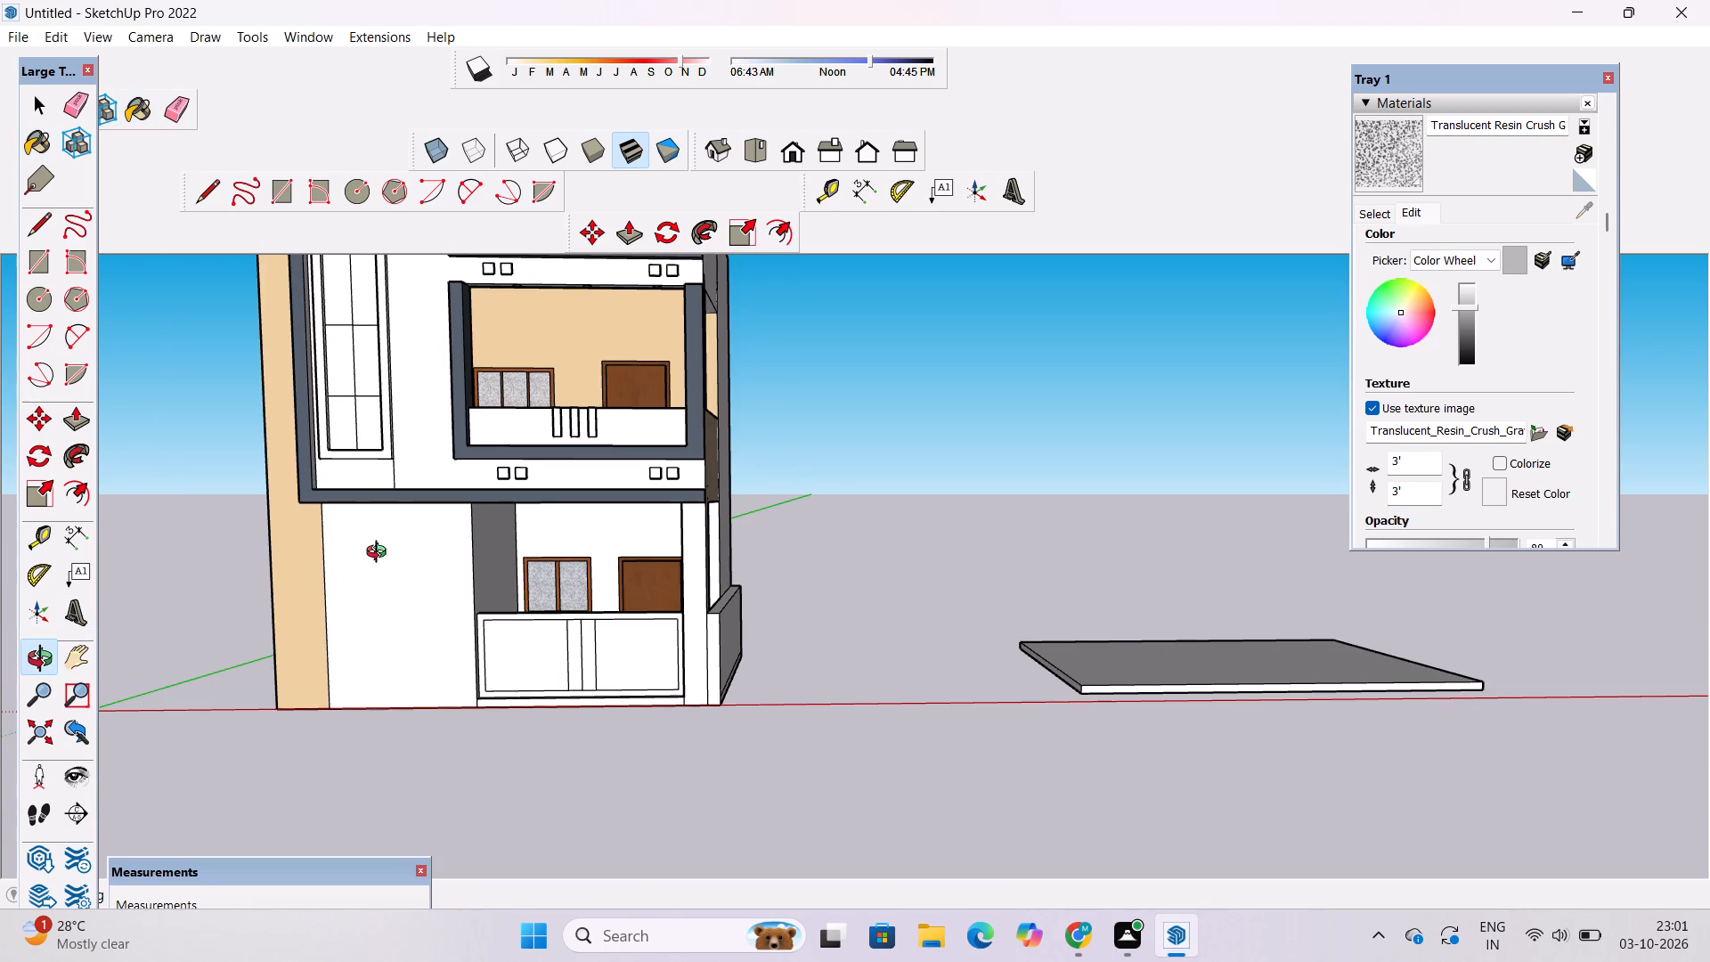
left_click_drag(388, 544, 414, 575, "shift")
left_click_drag(421, 584, 528, 620)
scroll(486, 532, "down", 4)
left_click_drag(484, 516, 511, 607, "shift")
scroll(512, 583, "up", 3)
left_click_drag(589, 534, 484, 533, "shift")
left_click_drag(495, 536, 437, 524)
scroll(436, 524, "down", 6)
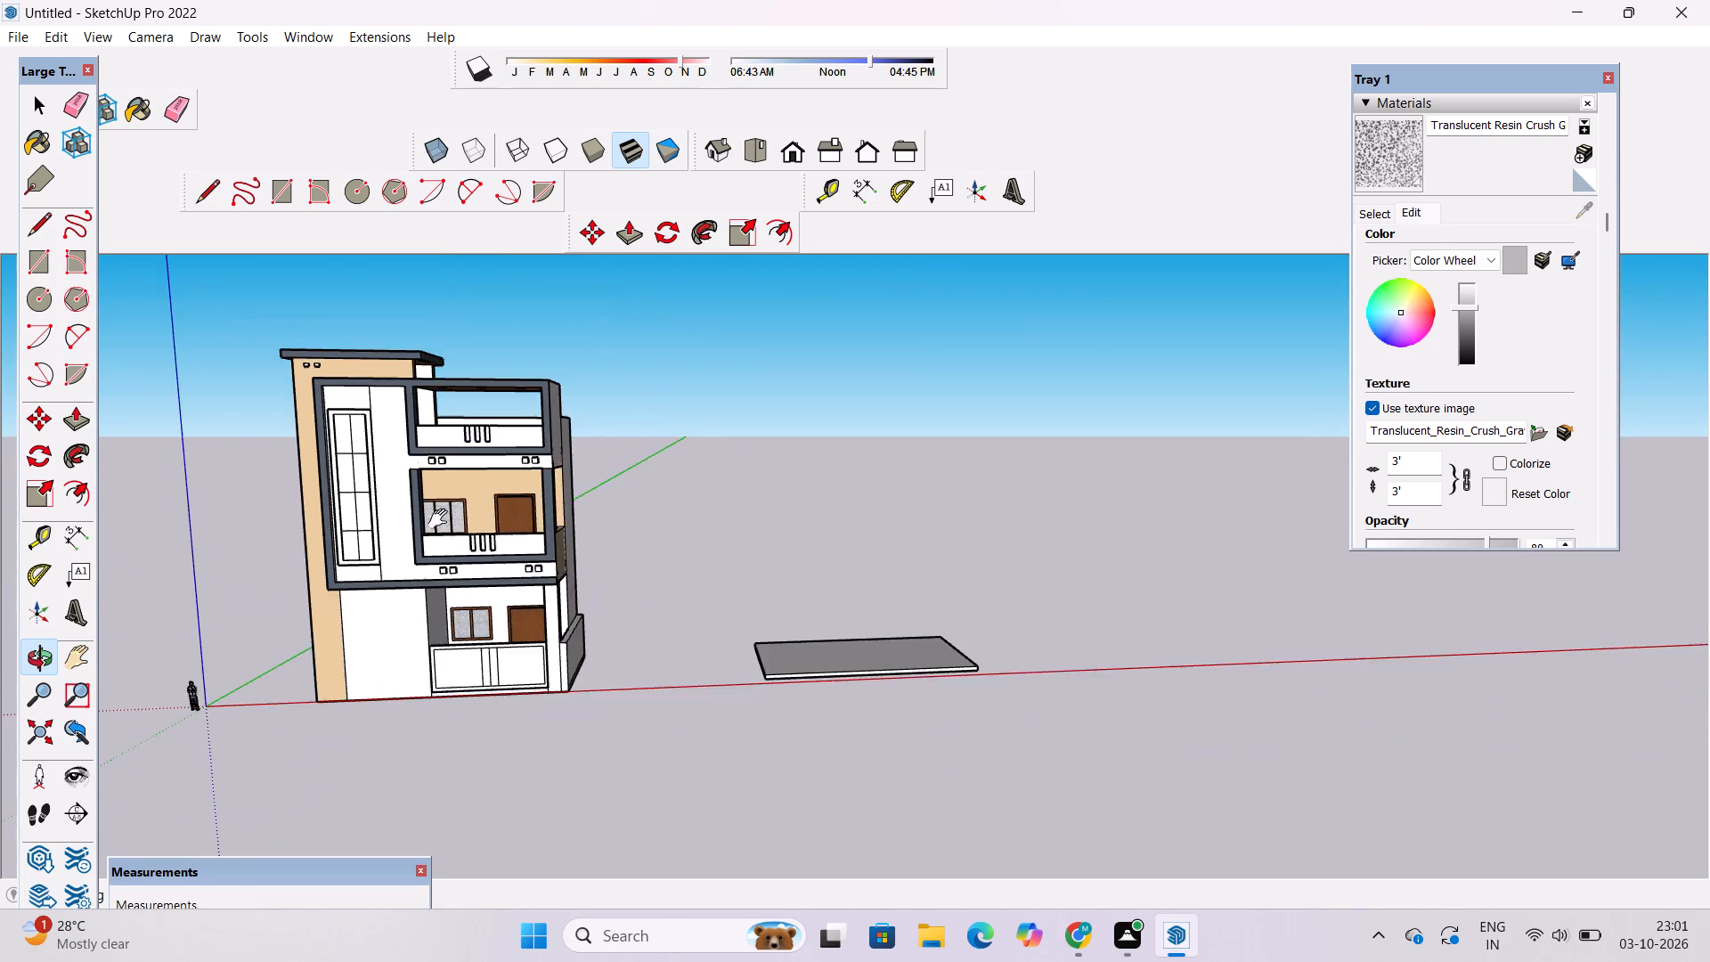
left_click_drag(442, 519, 490, 597, "shift")
scroll(491, 527, "up", 3)
left_click(491, 527, "shift")
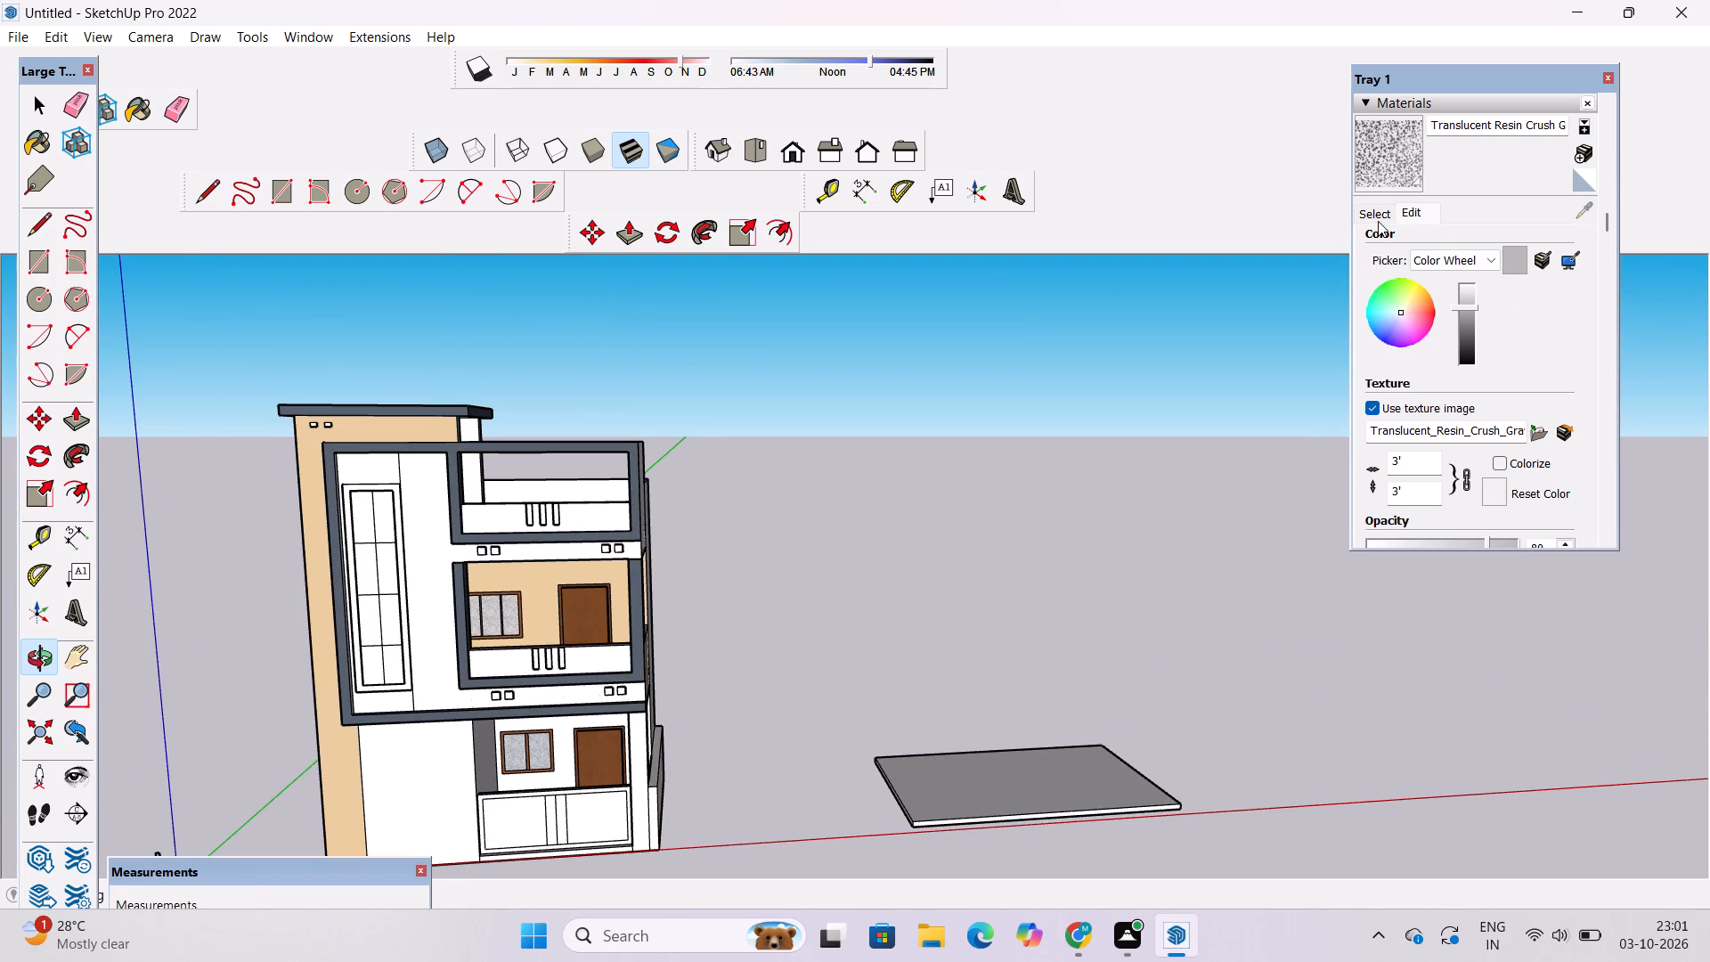
Paint the front wall inside the slate-gray frame, beside the tall window and balconies, with 0012_Bisque from Colors-Named.
left_click(1378, 221)
left_click(1535, 248)
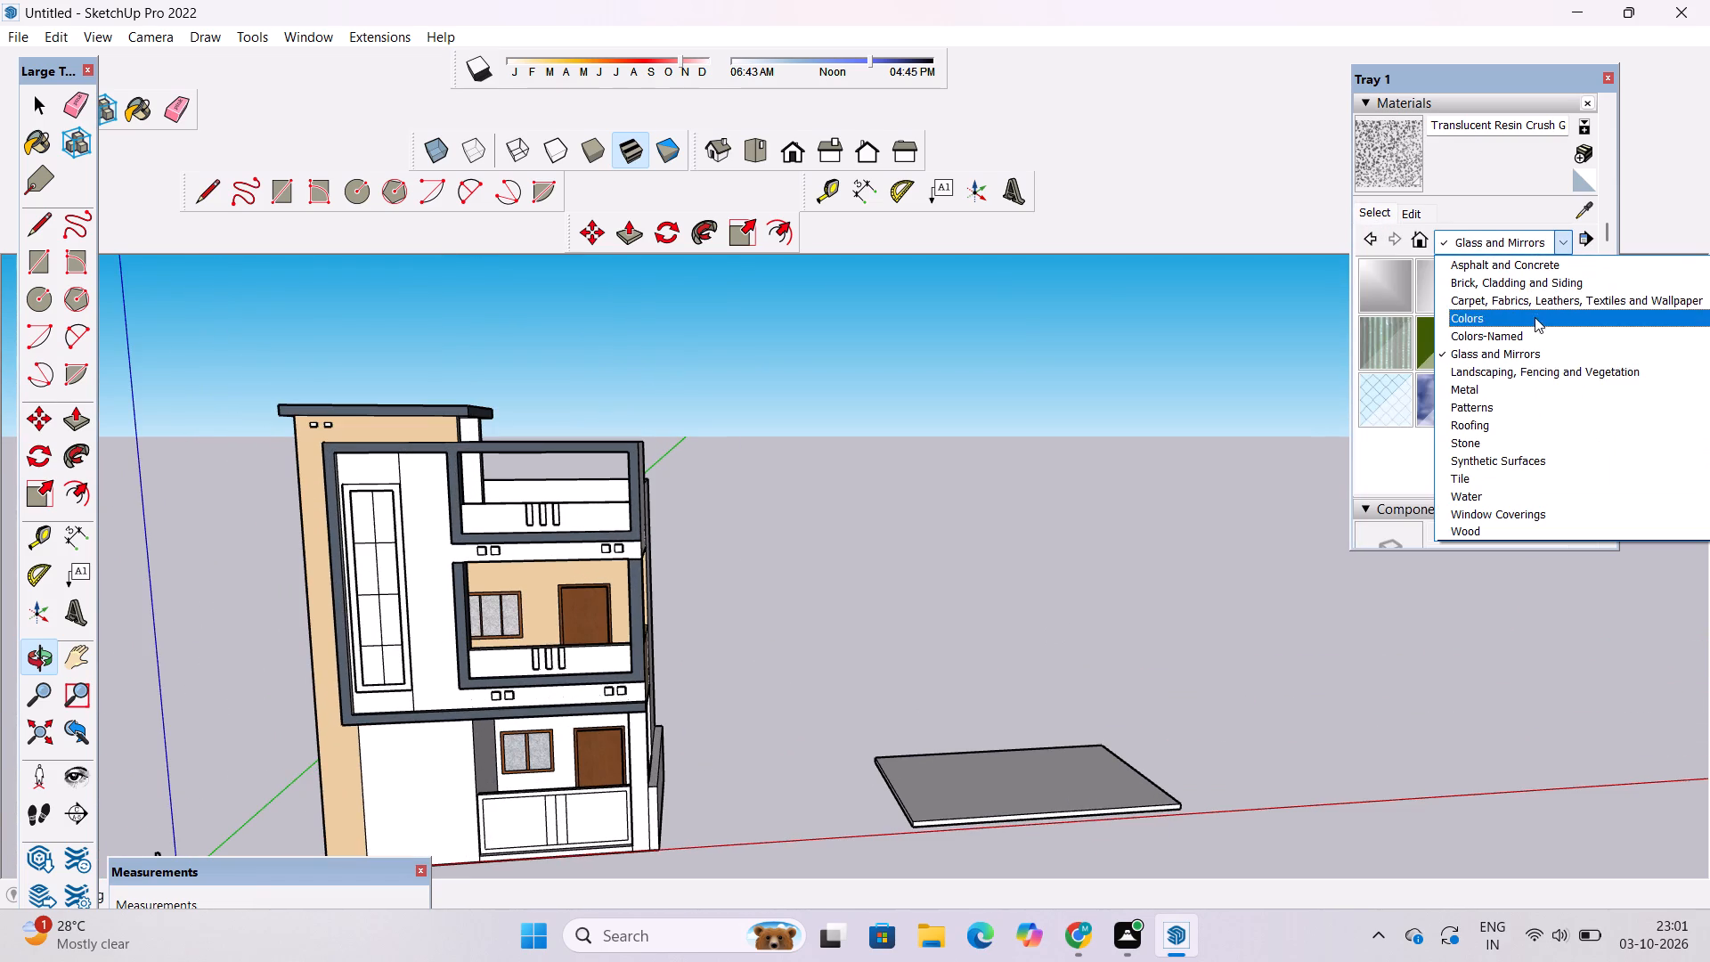
left_click(1494, 334)
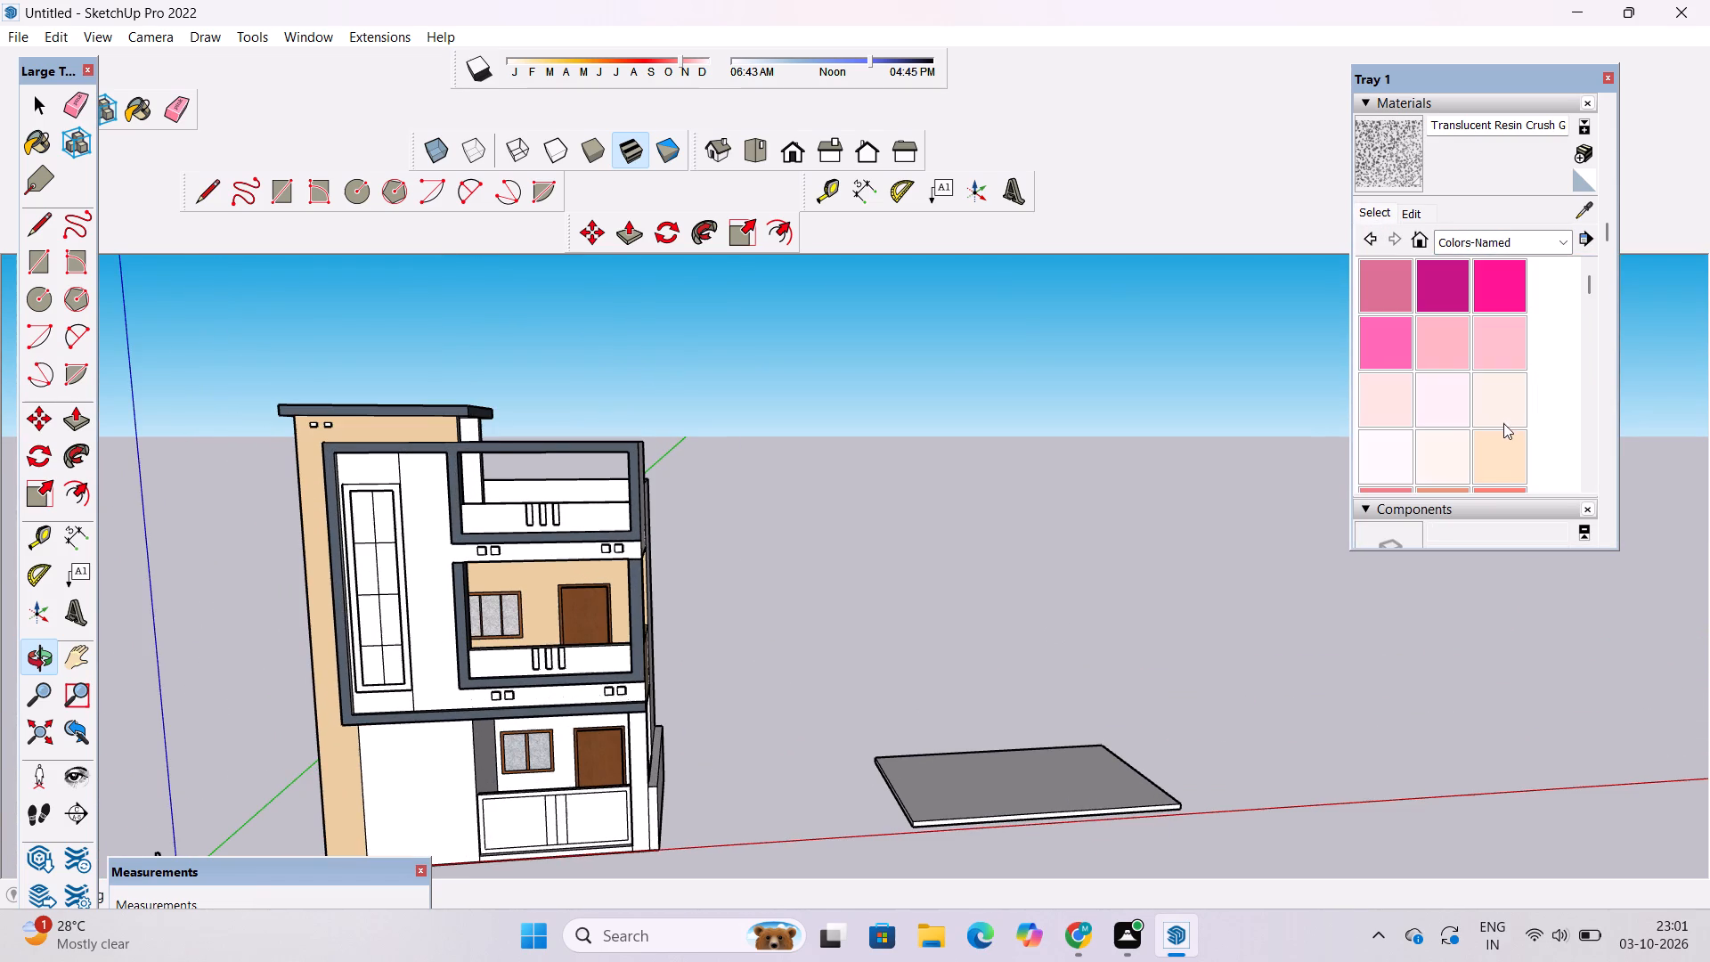
left_click(1503, 451)
left_click(434, 534)
scroll(429, 531, "down", 2)
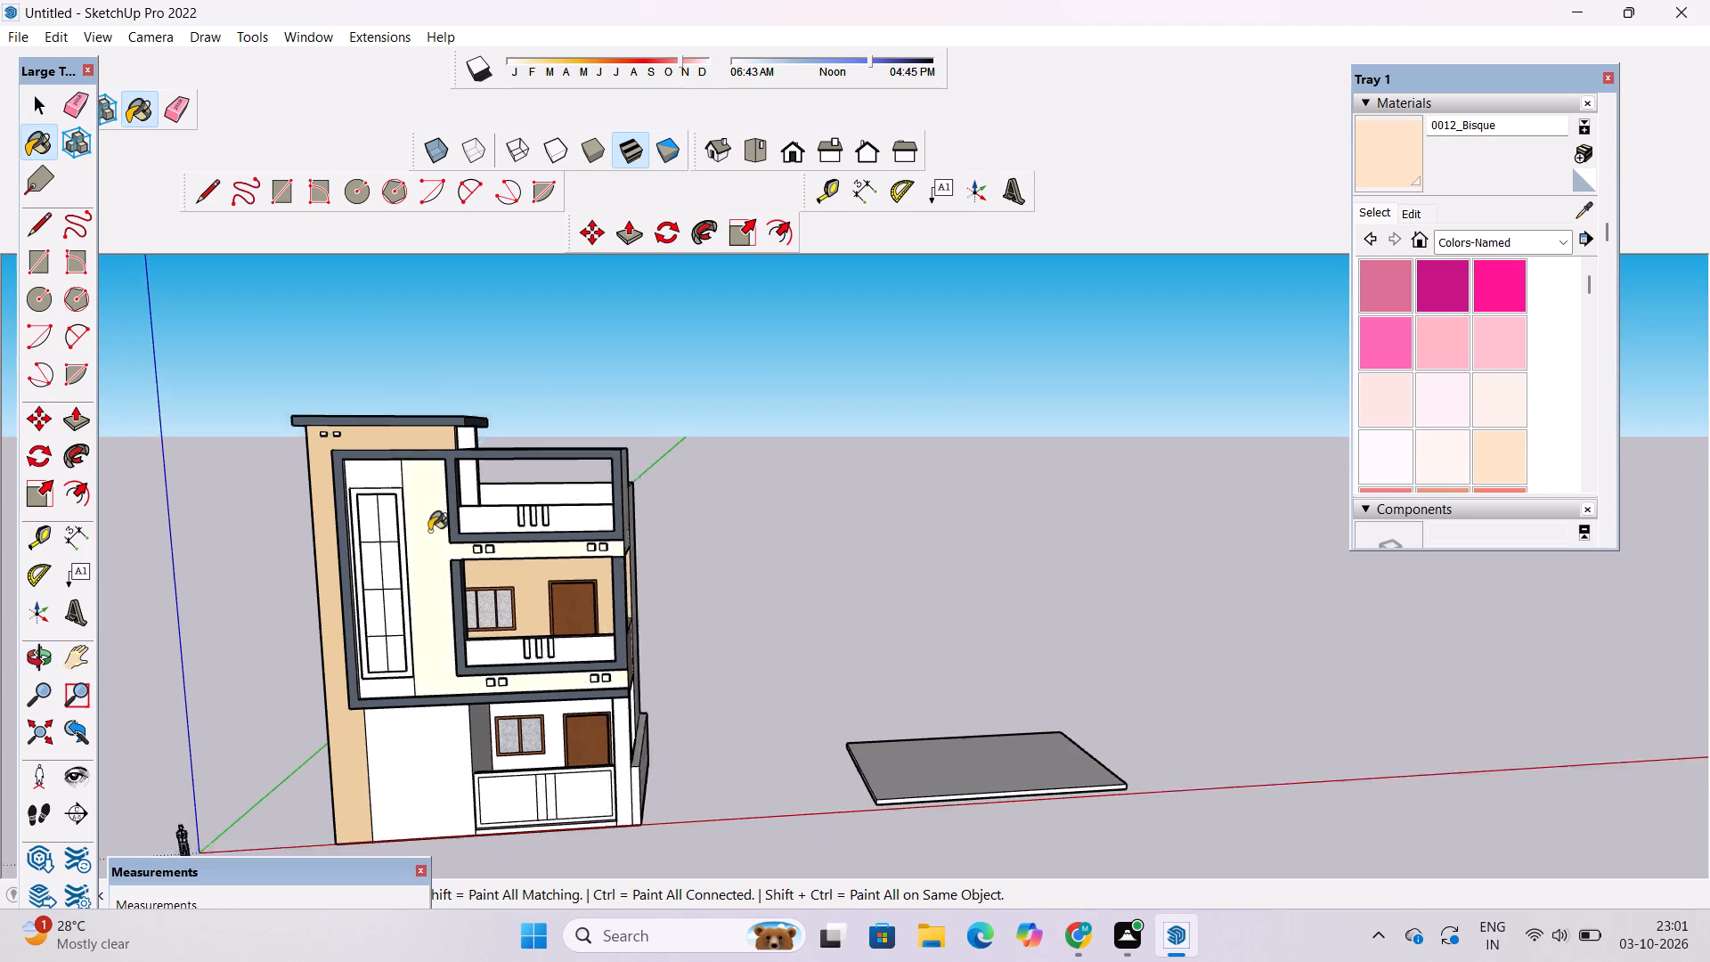
scroll(429, 531, "down", 2)
Darken the 0012_Bisque material slightly by lowering its colour brightness.
left_click(1424, 219)
left_click(1469, 297)
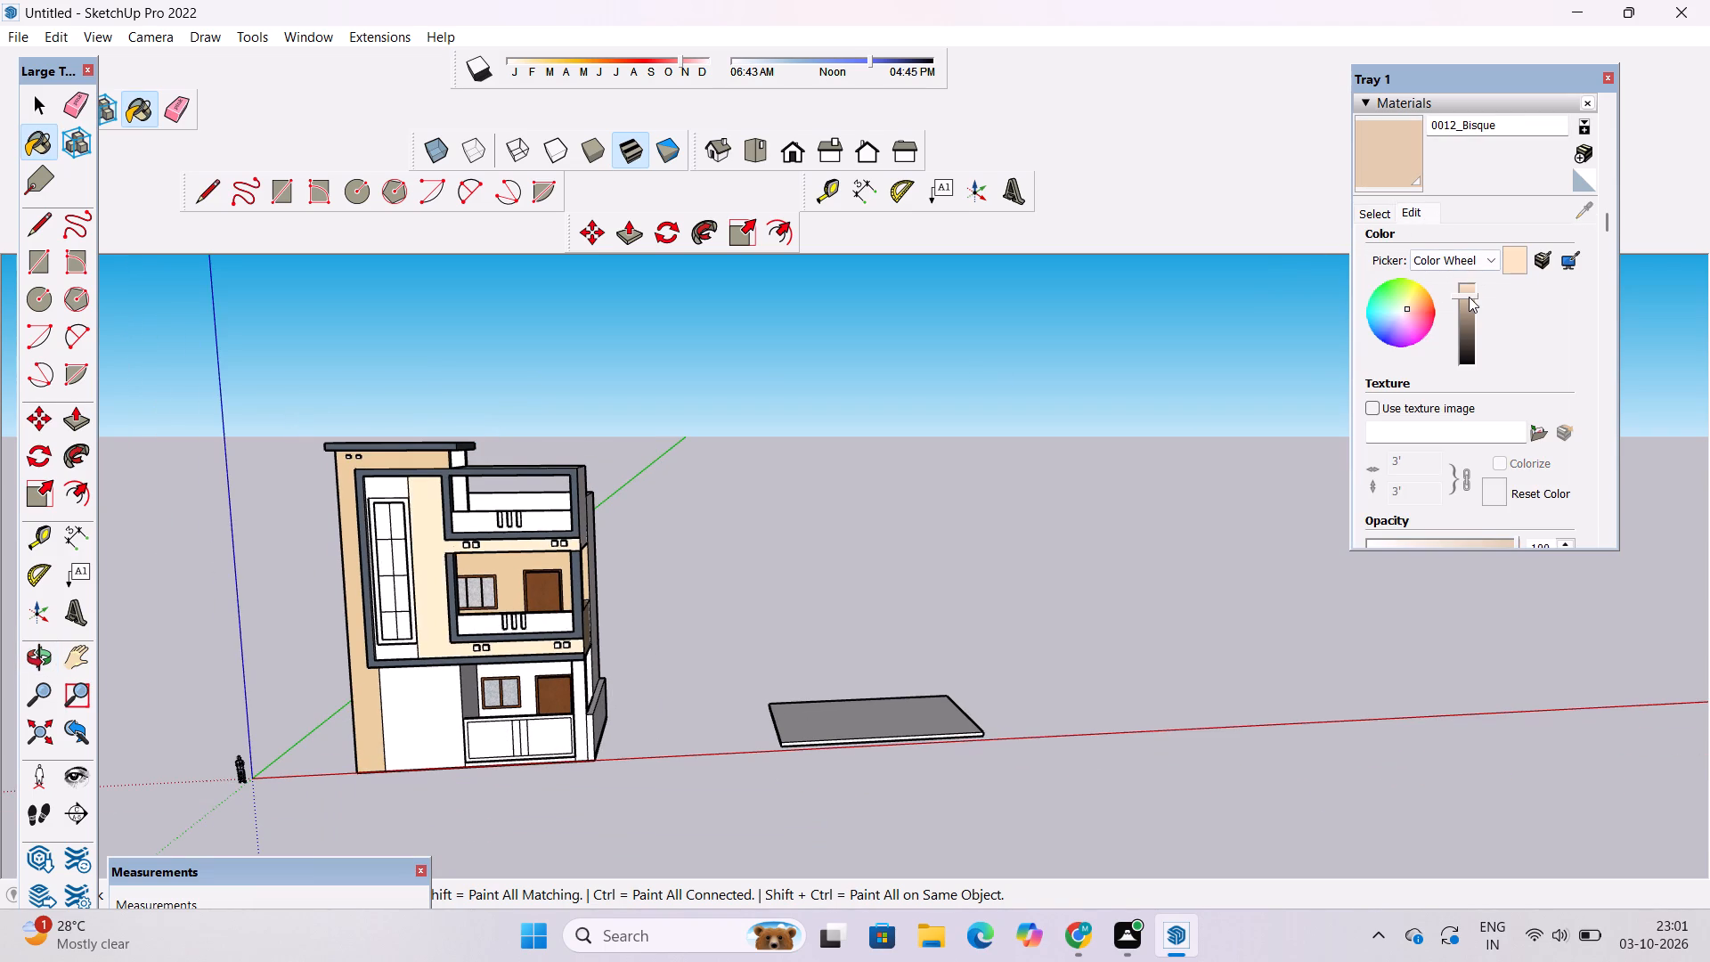
left_click(1469, 299)
left_click(1469, 301)
Paint the wall section around the tall window with the darkened Bisque.
scroll(500, 629, "up", 5)
scroll(351, 717, "down", 5)
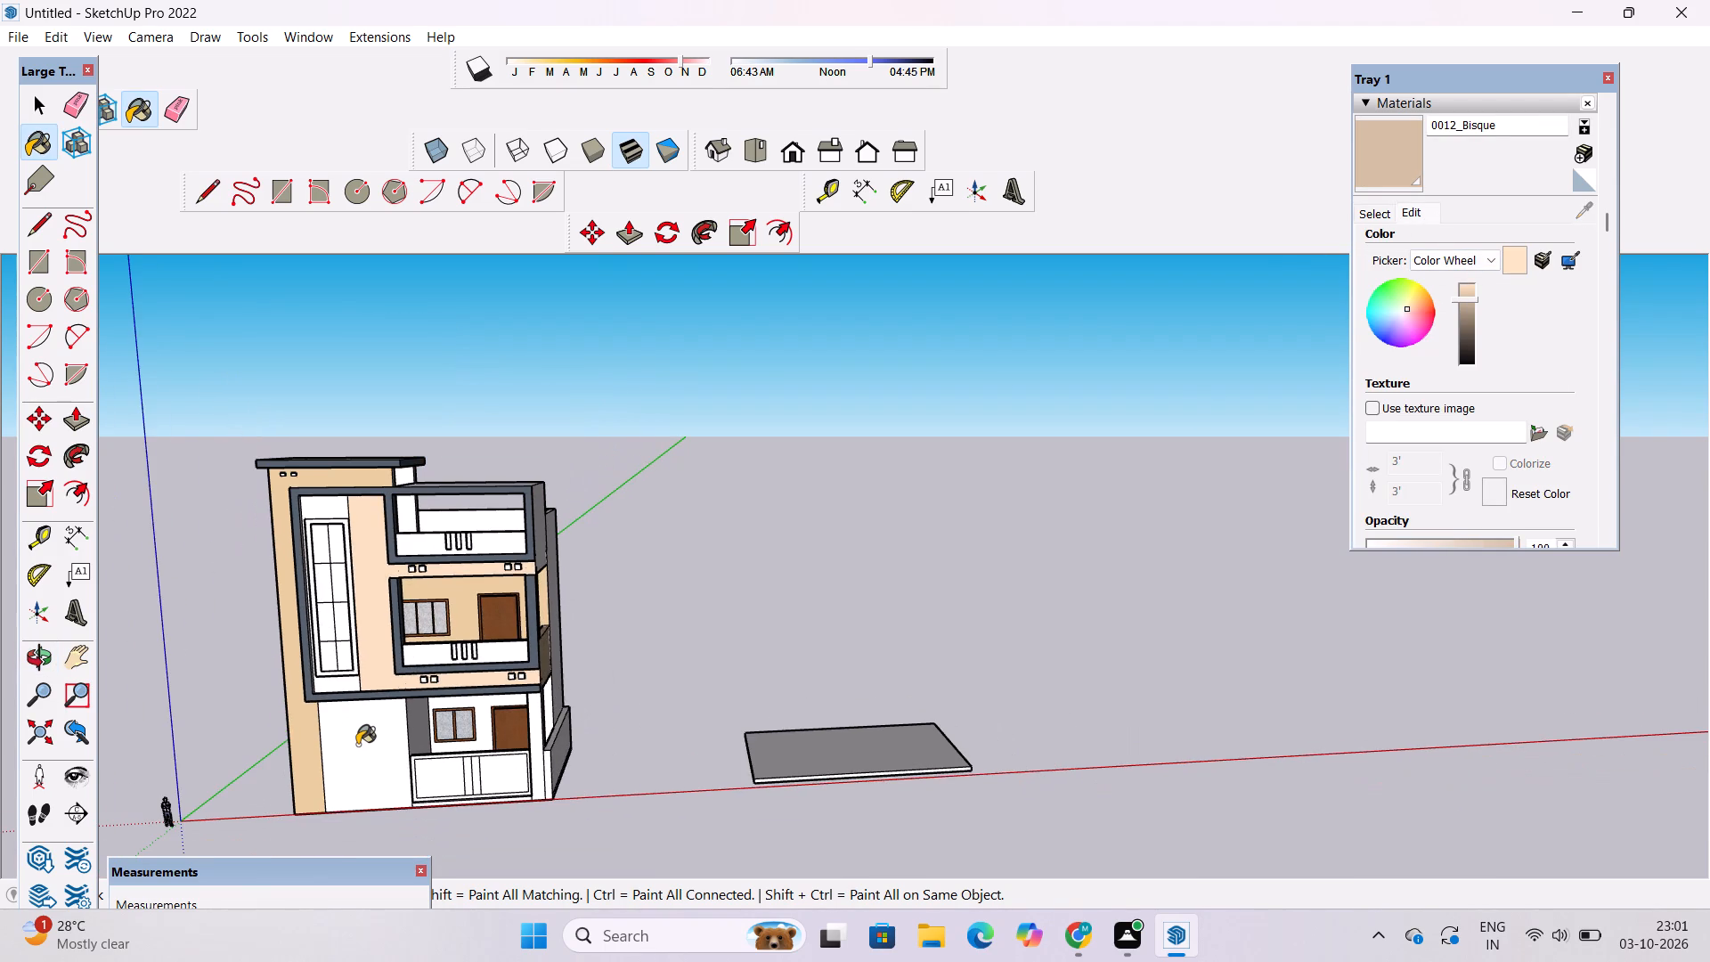
scroll(326, 743, "down", 4)
scroll(328, 637, "up", 5)
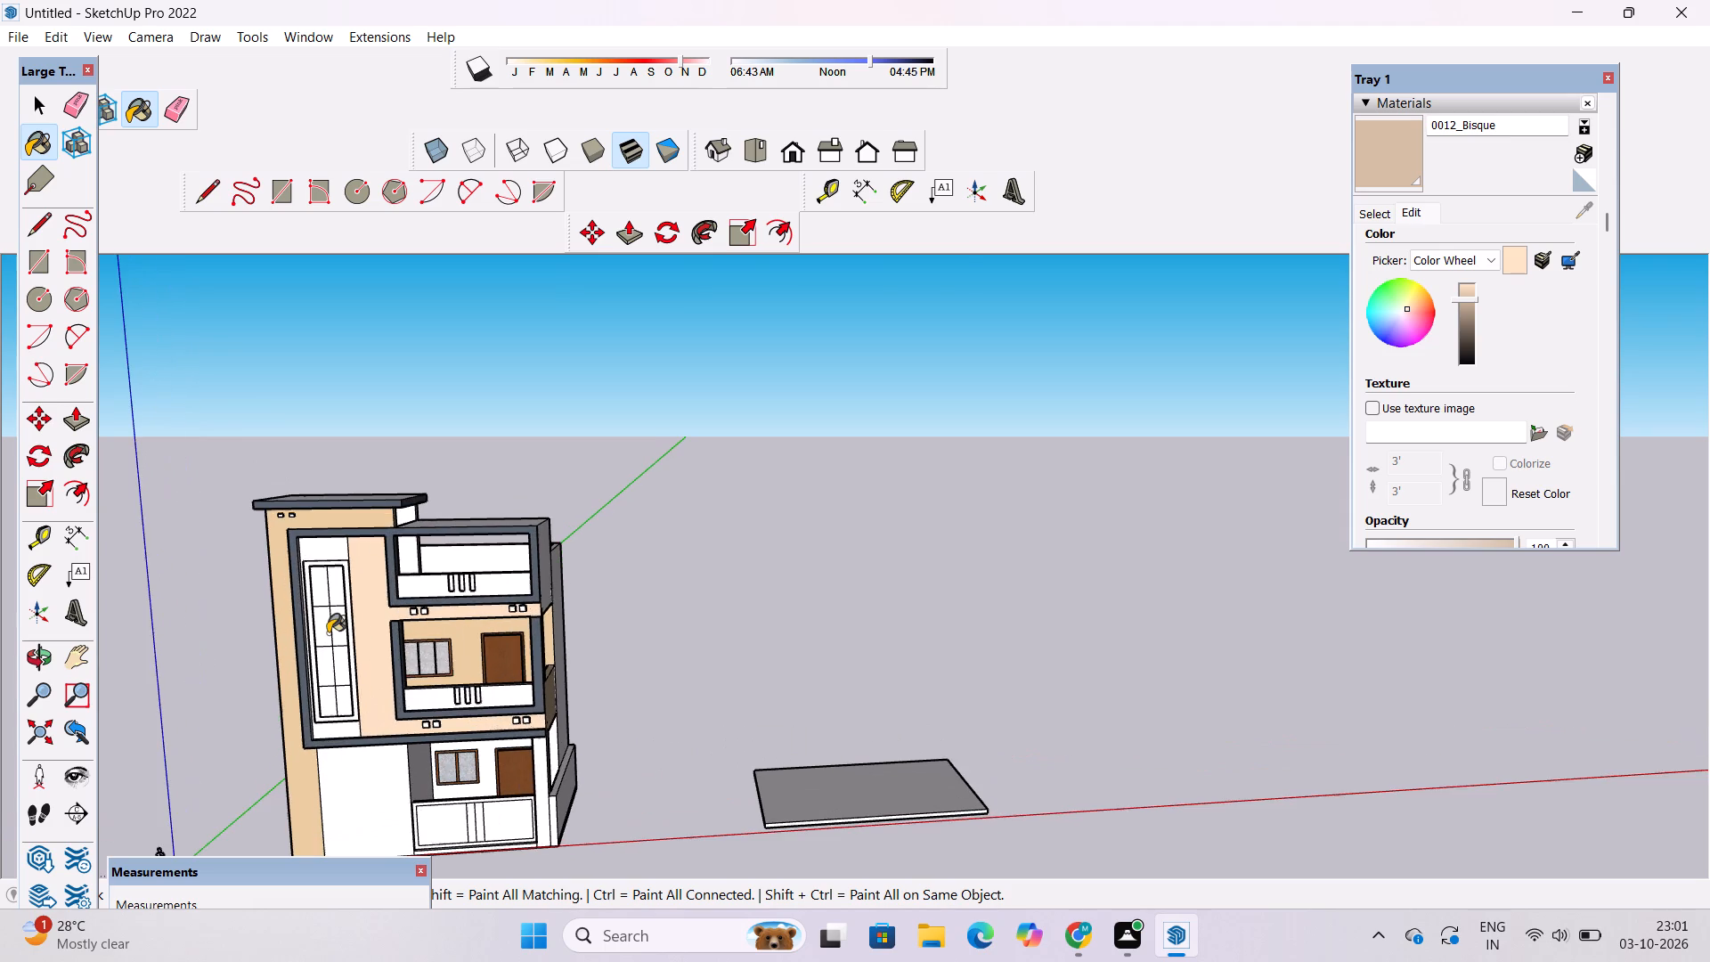
scroll(324, 633, "up", 11)
left_click(367, 399)
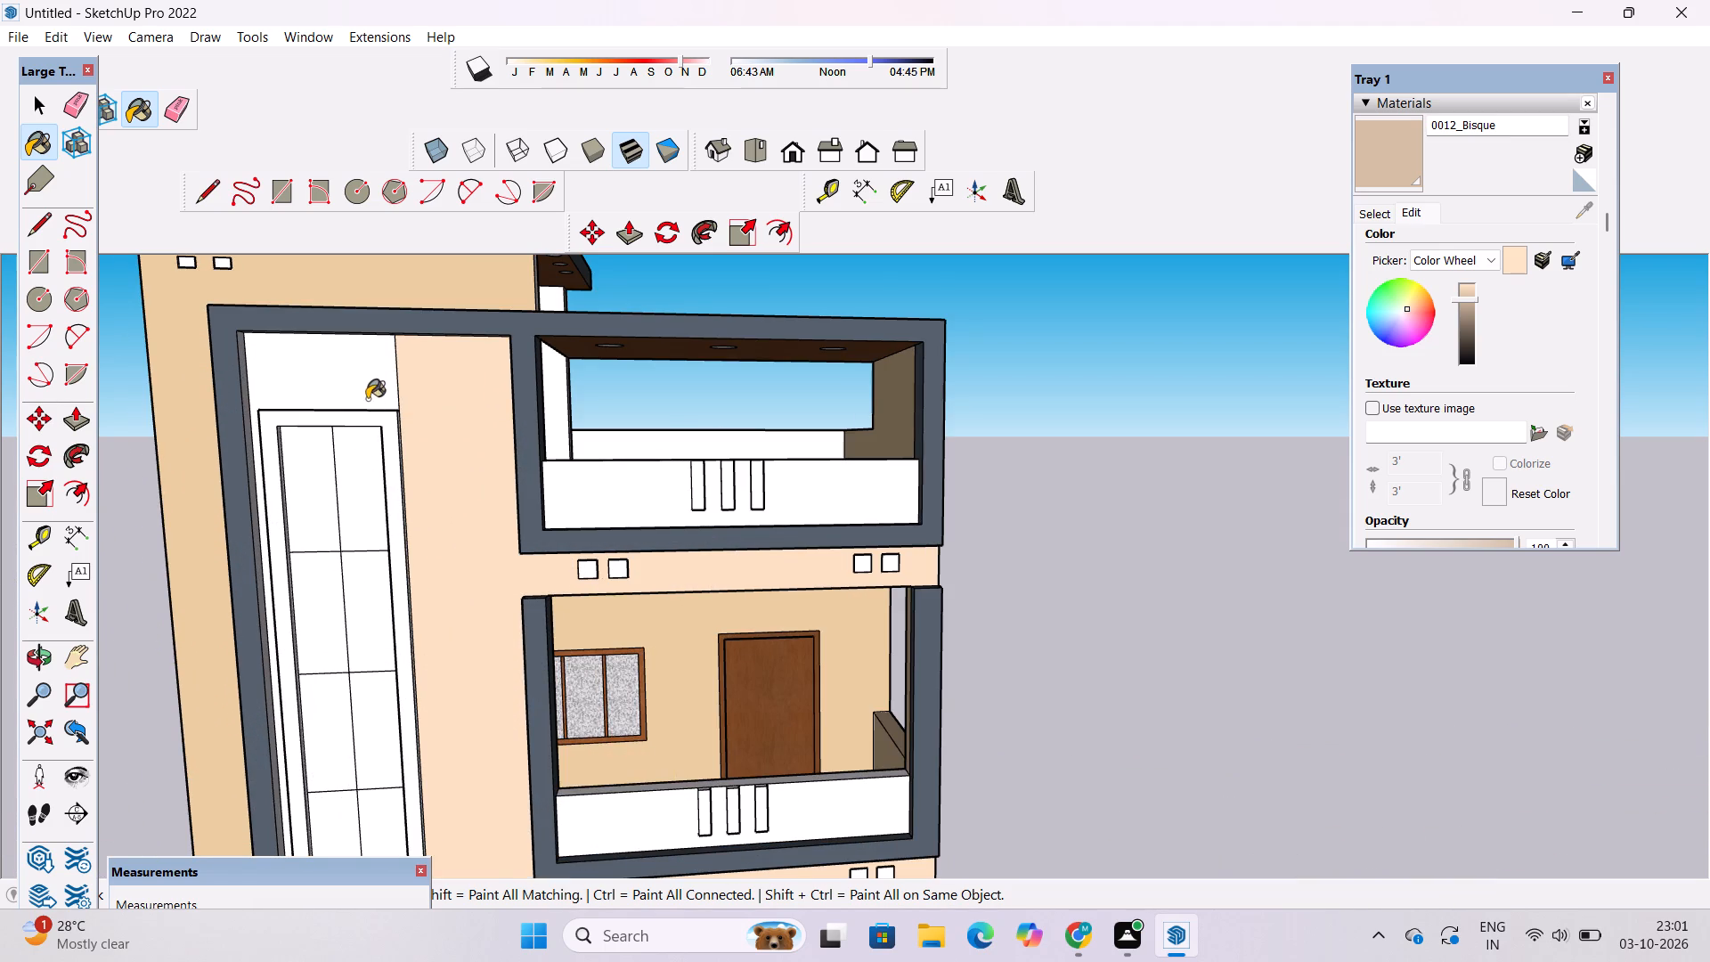
Examine the painted front elevation, its balconies and the side of the building from several angles and distances.
scroll(331, 530, "down", 5)
scroll(319, 605, "down", 3)
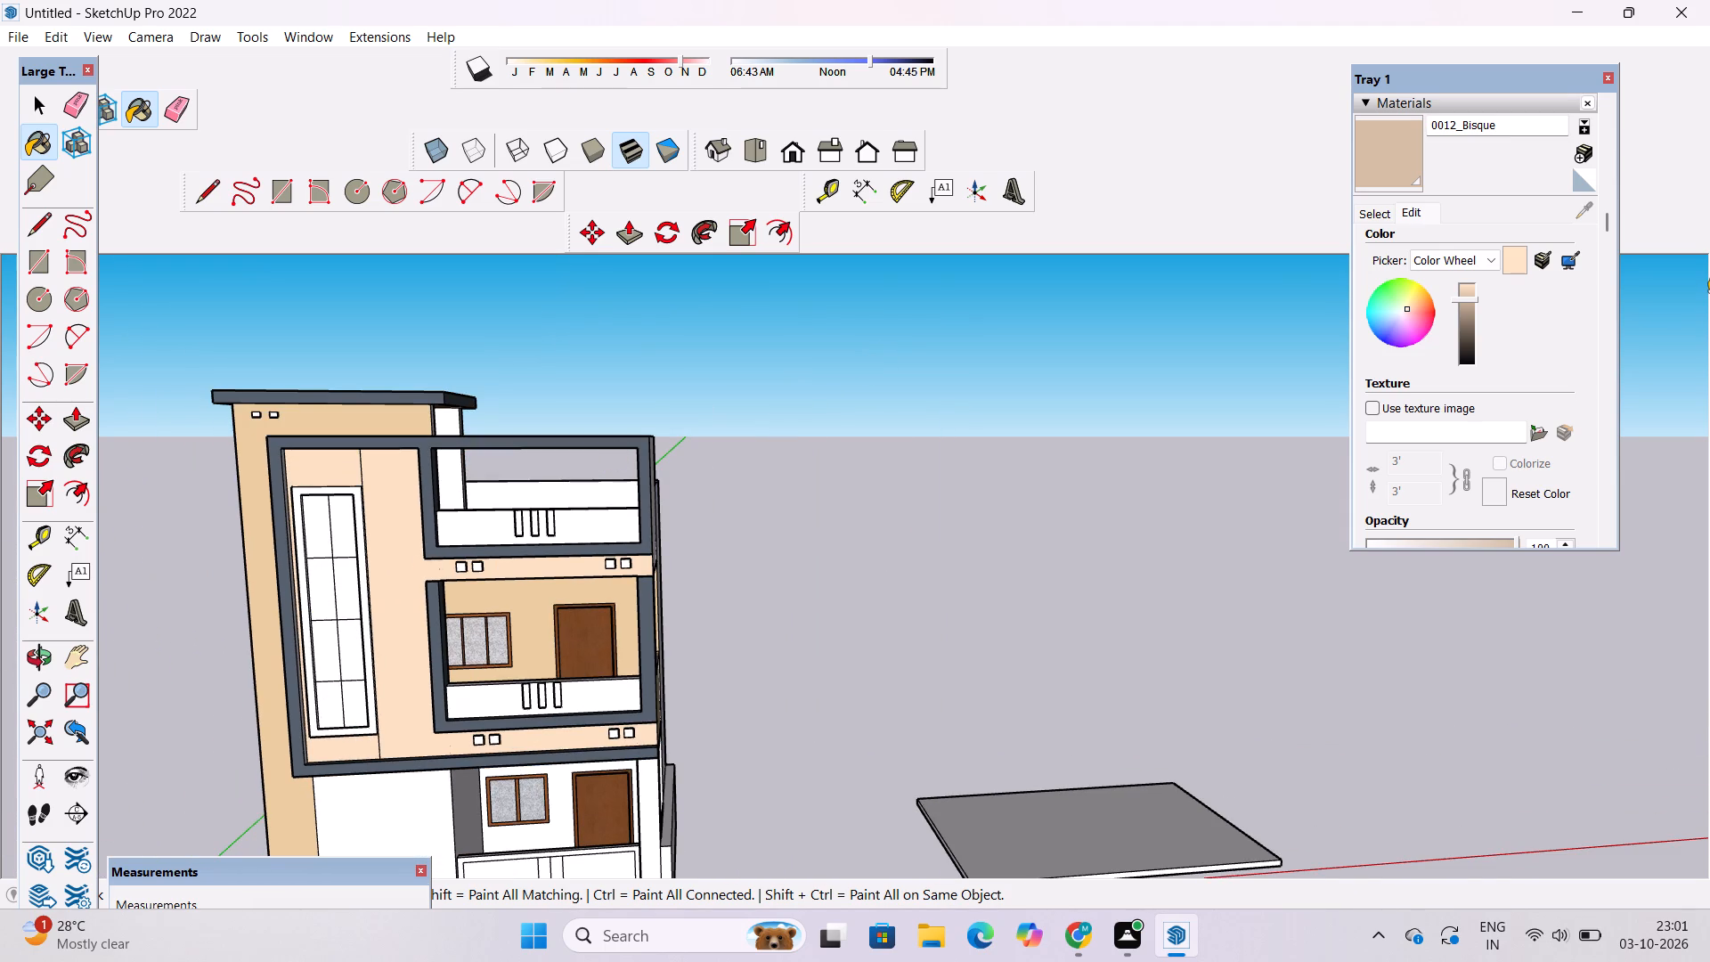
scroll(380, 668, "down", 5)
scroll(294, 734, "up", 10)
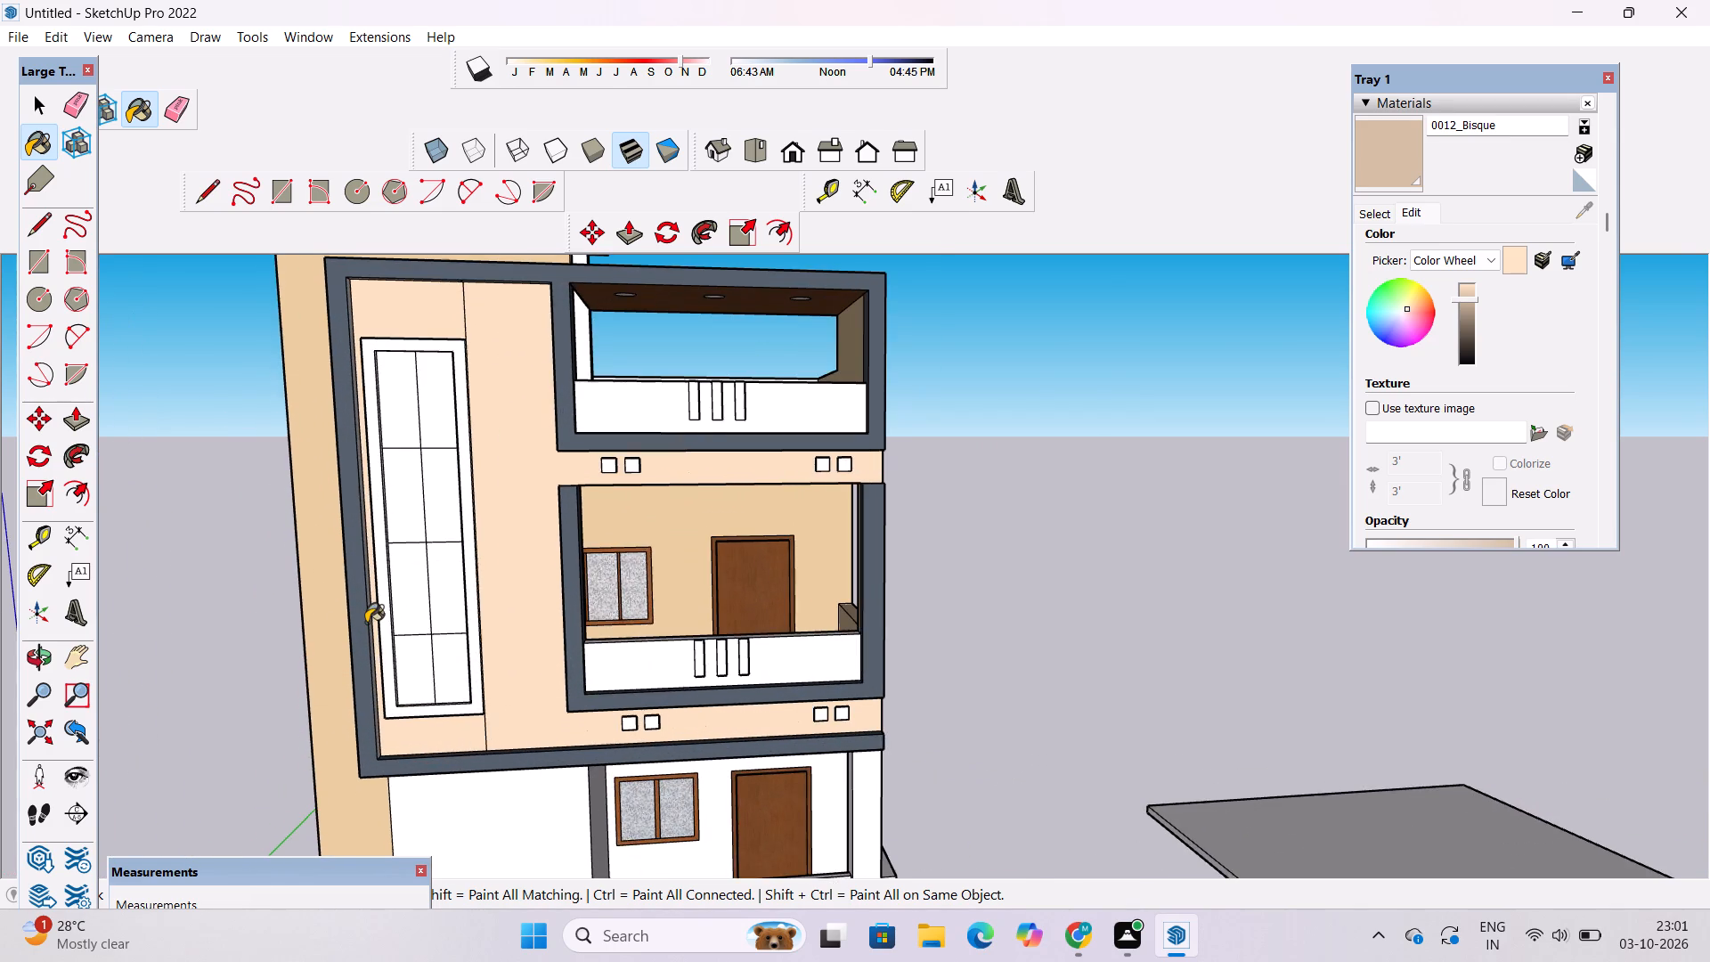
scroll(366, 623, "up", 4)
key("o")
left_click_drag(397, 627, 860, 599)
left_click_drag(923, 591, 679, 583)
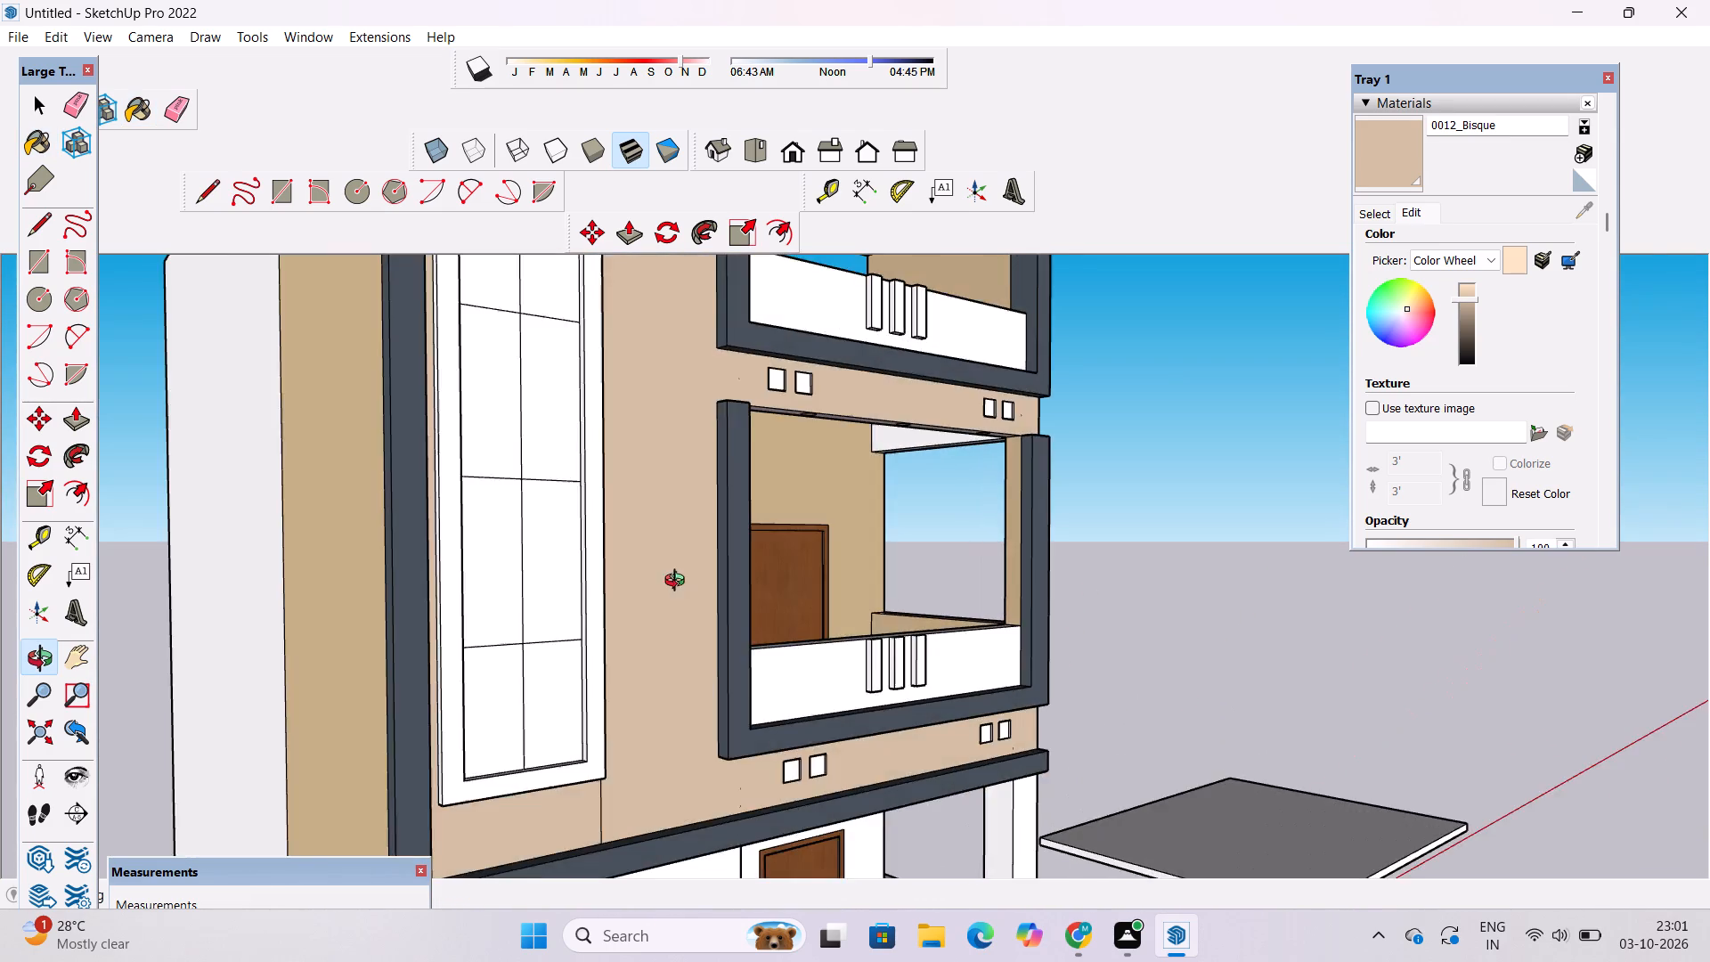
scroll(679, 583, "down", 4)
left_click_drag(974, 640, 902, 623)
scroll(899, 623, "down", 5)
left_click_drag(949, 613, 870, 565, "shift")
left_click_drag(874, 571, 433, 526)
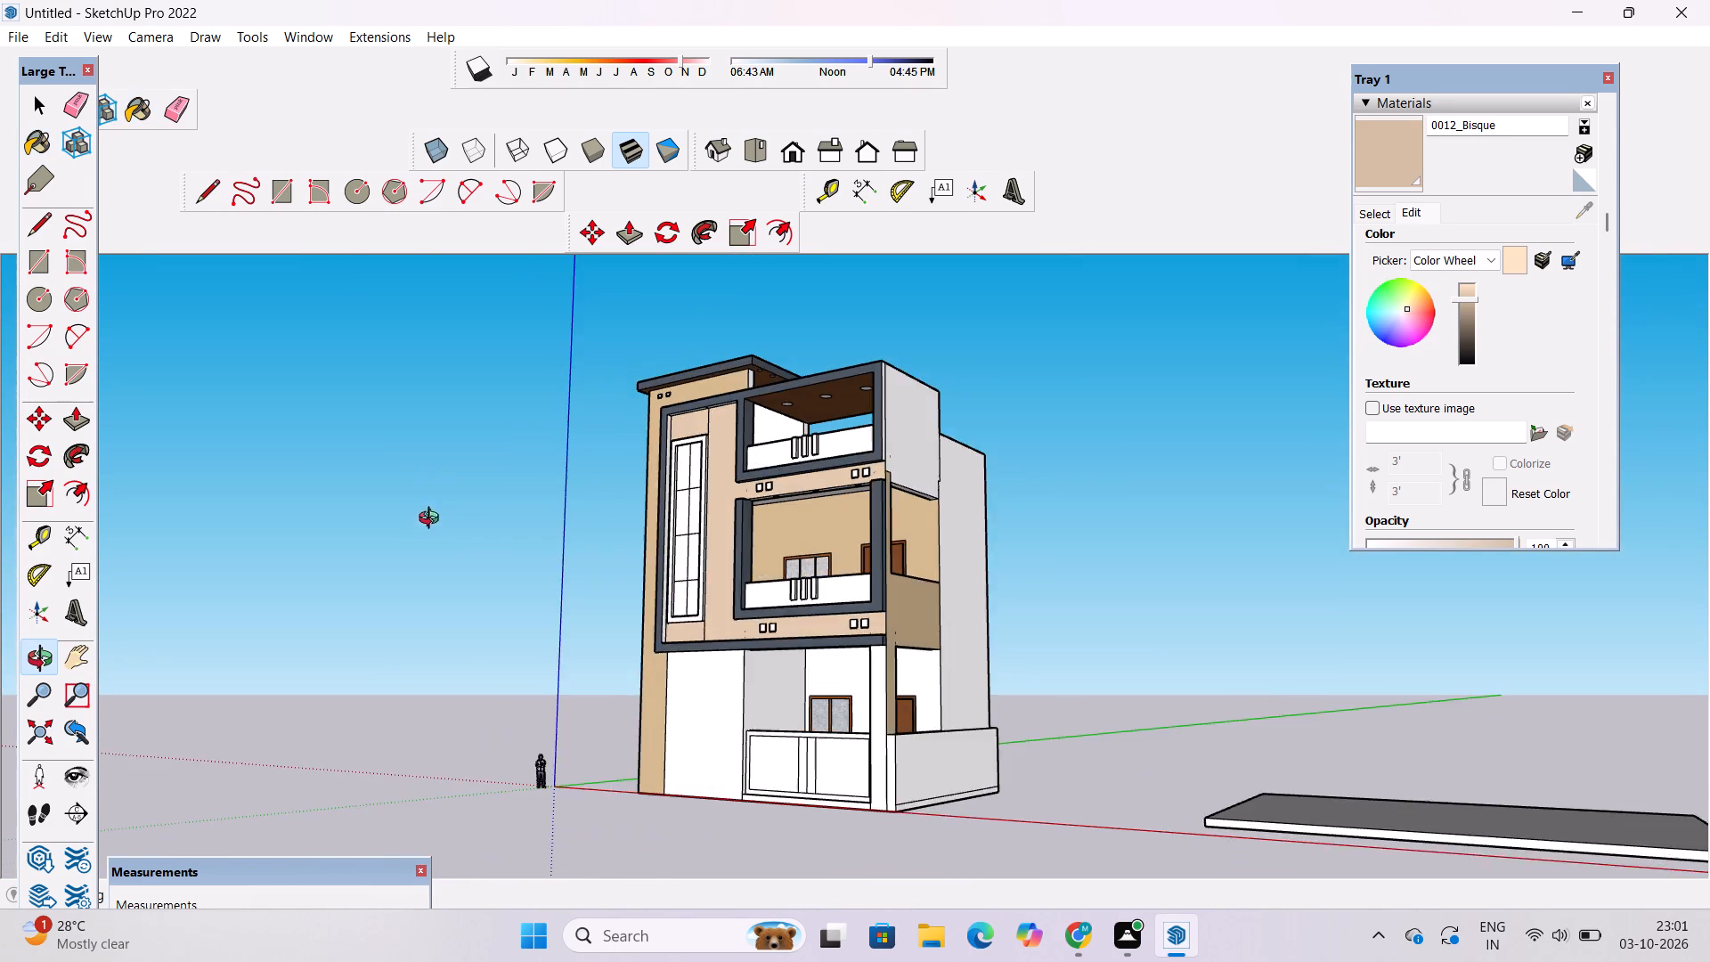
scroll(598, 510, "up", 4)
left_click_drag(653, 508, 611, 509, "shift")
left_click_drag(652, 520, 696, 593)
scroll(713, 577, "down", 6)
left_click_drag(673, 619, 737, 684)
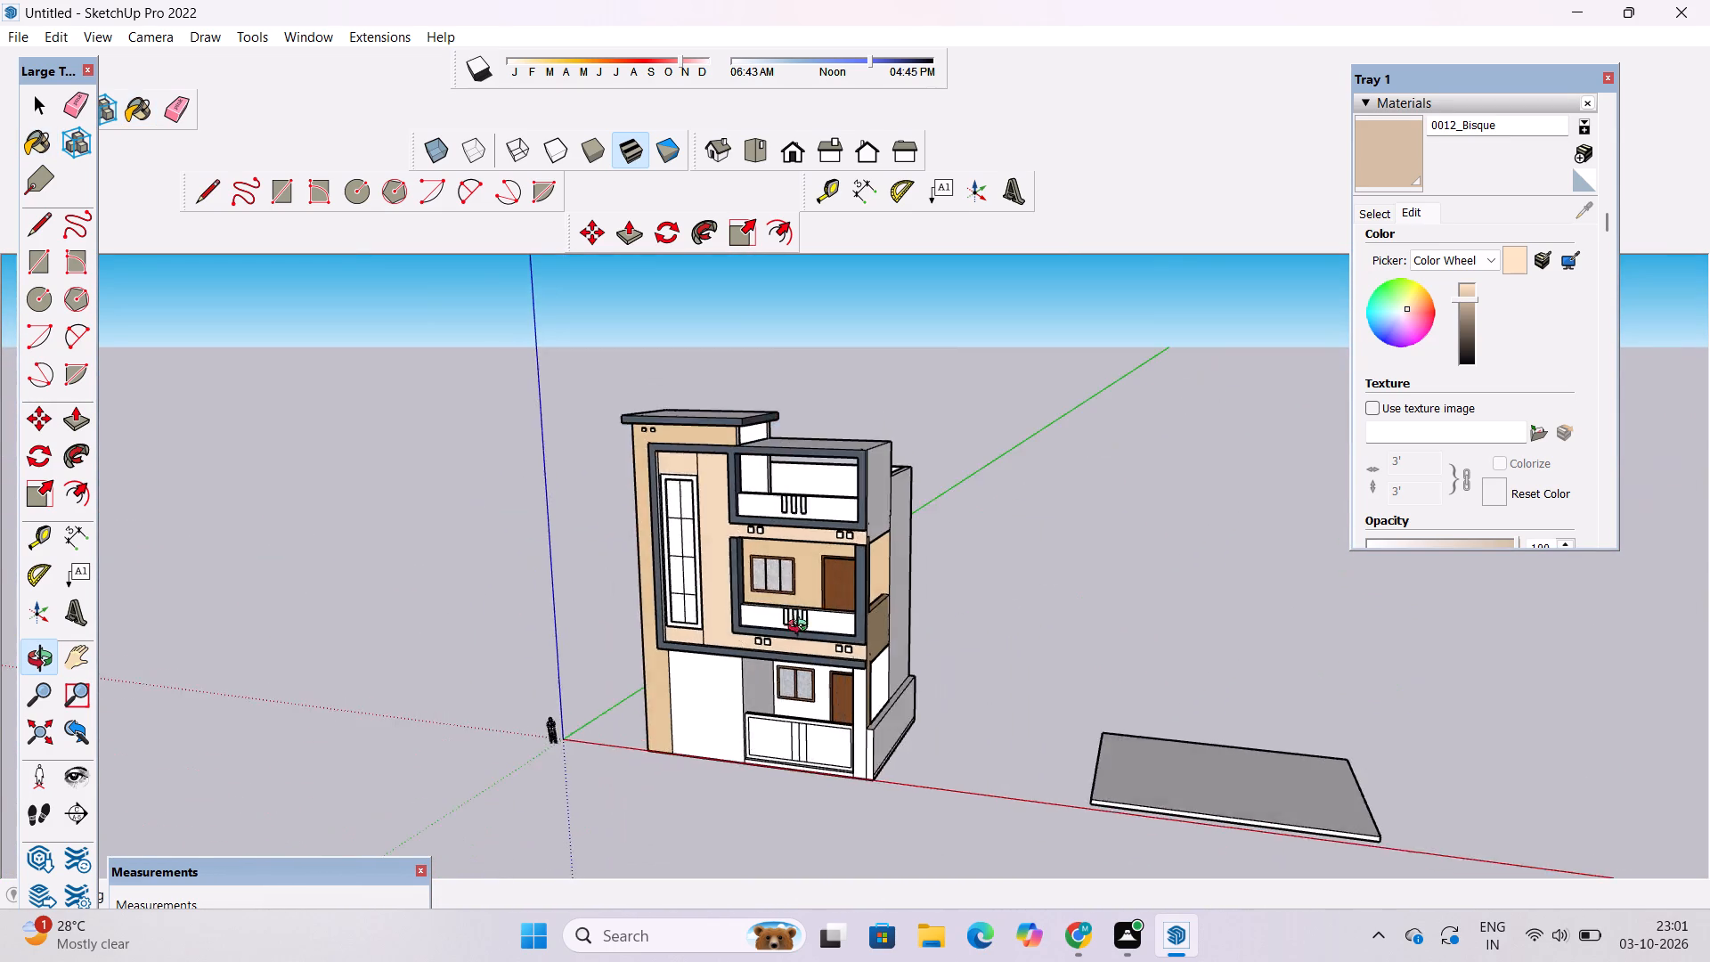
scroll(802, 615, "up", 4)
left_click_drag(807, 608, 775, 529, "shift")
left_click_drag(687, 632, 899, 779)
scroll(810, 546, "up", 10)
left_click_drag(810, 546, 775, 565)
scroll(778, 559, "down", 5)
left_click_drag(778, 558, 764, 532, "shift")
scroll(764, 532, "down", 12)
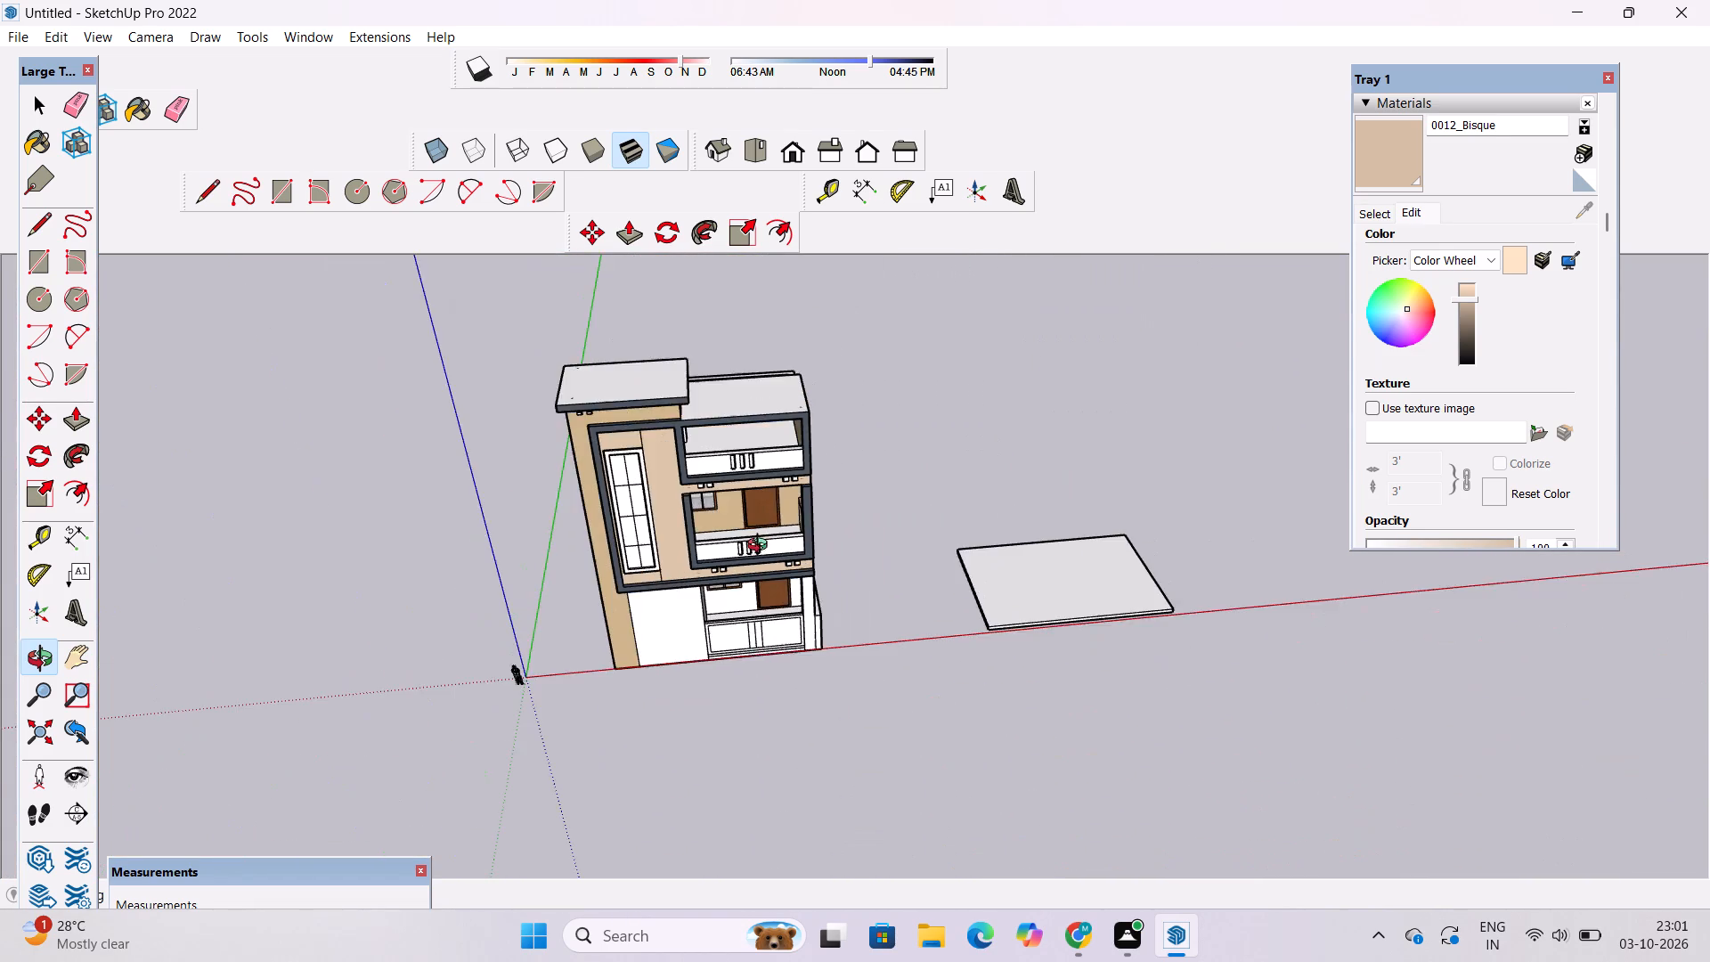
left_click_drag(761, 640, 766, 523)
scroll(765, 511, "up", 5)
left_click_drag(765, 511, 727, 598, "shift")
left_click_drag(768, 616, 761, 568)
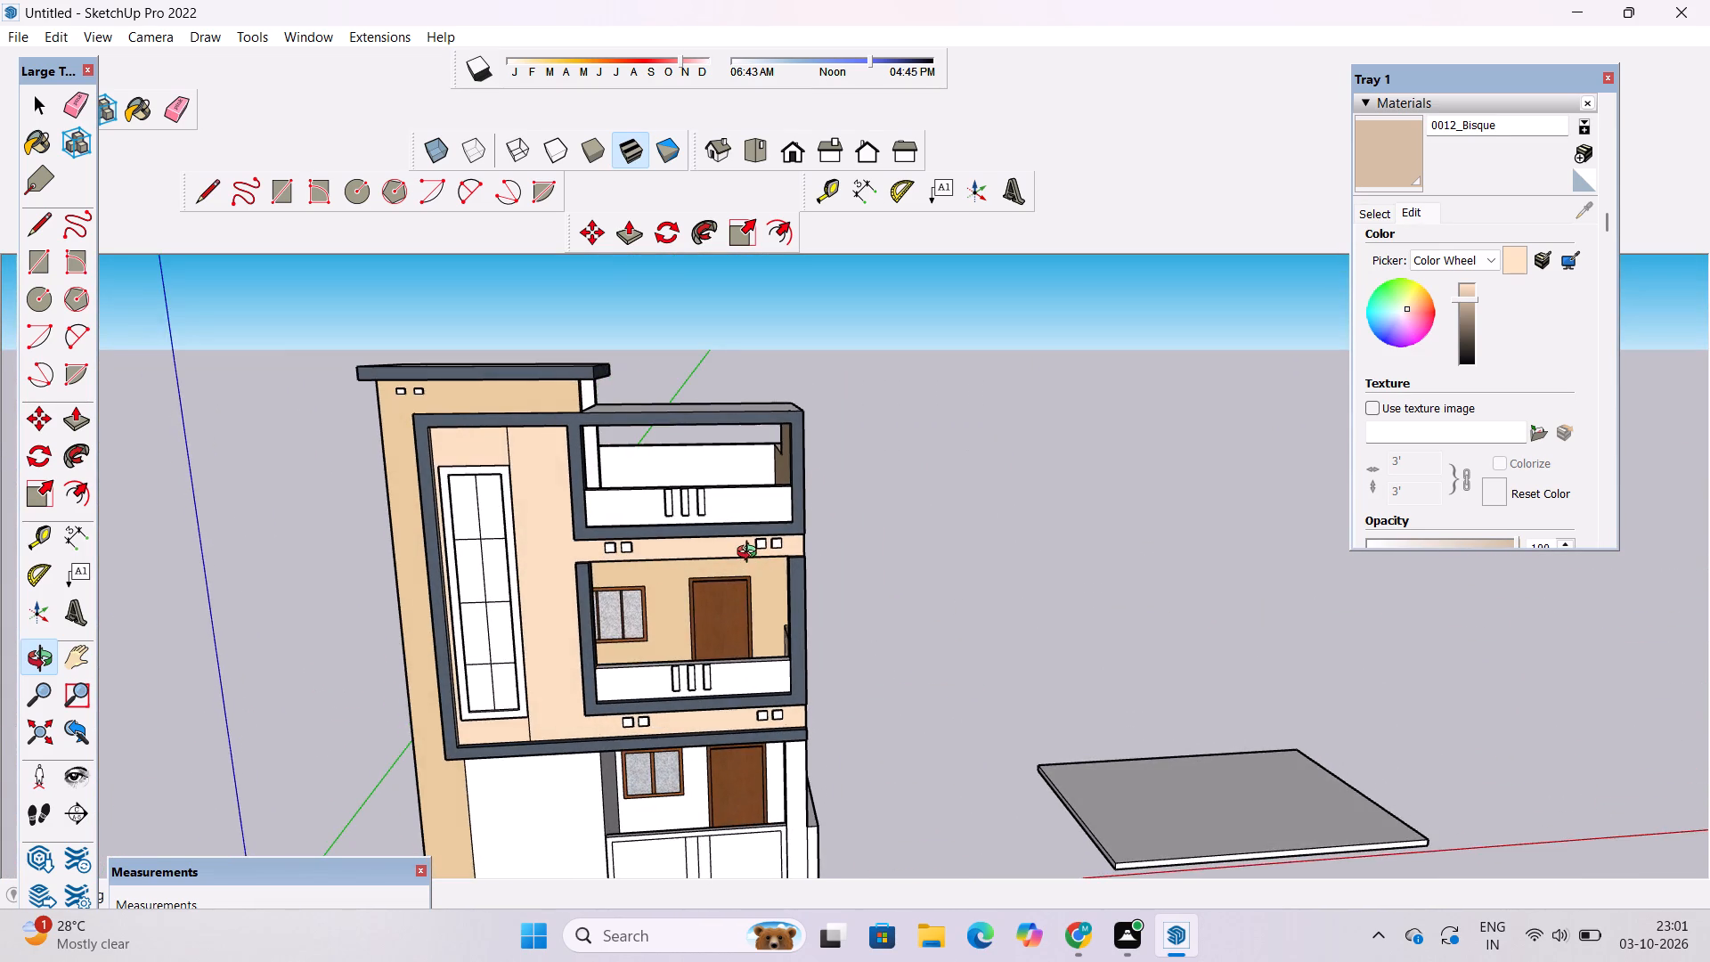
scroll(751, 553, "up", 3)
Paint the front of the right-hand vertical slat on the top balcony's parapet with 0111_SlateGray from Colors-Named.
left_click(1374, 219)
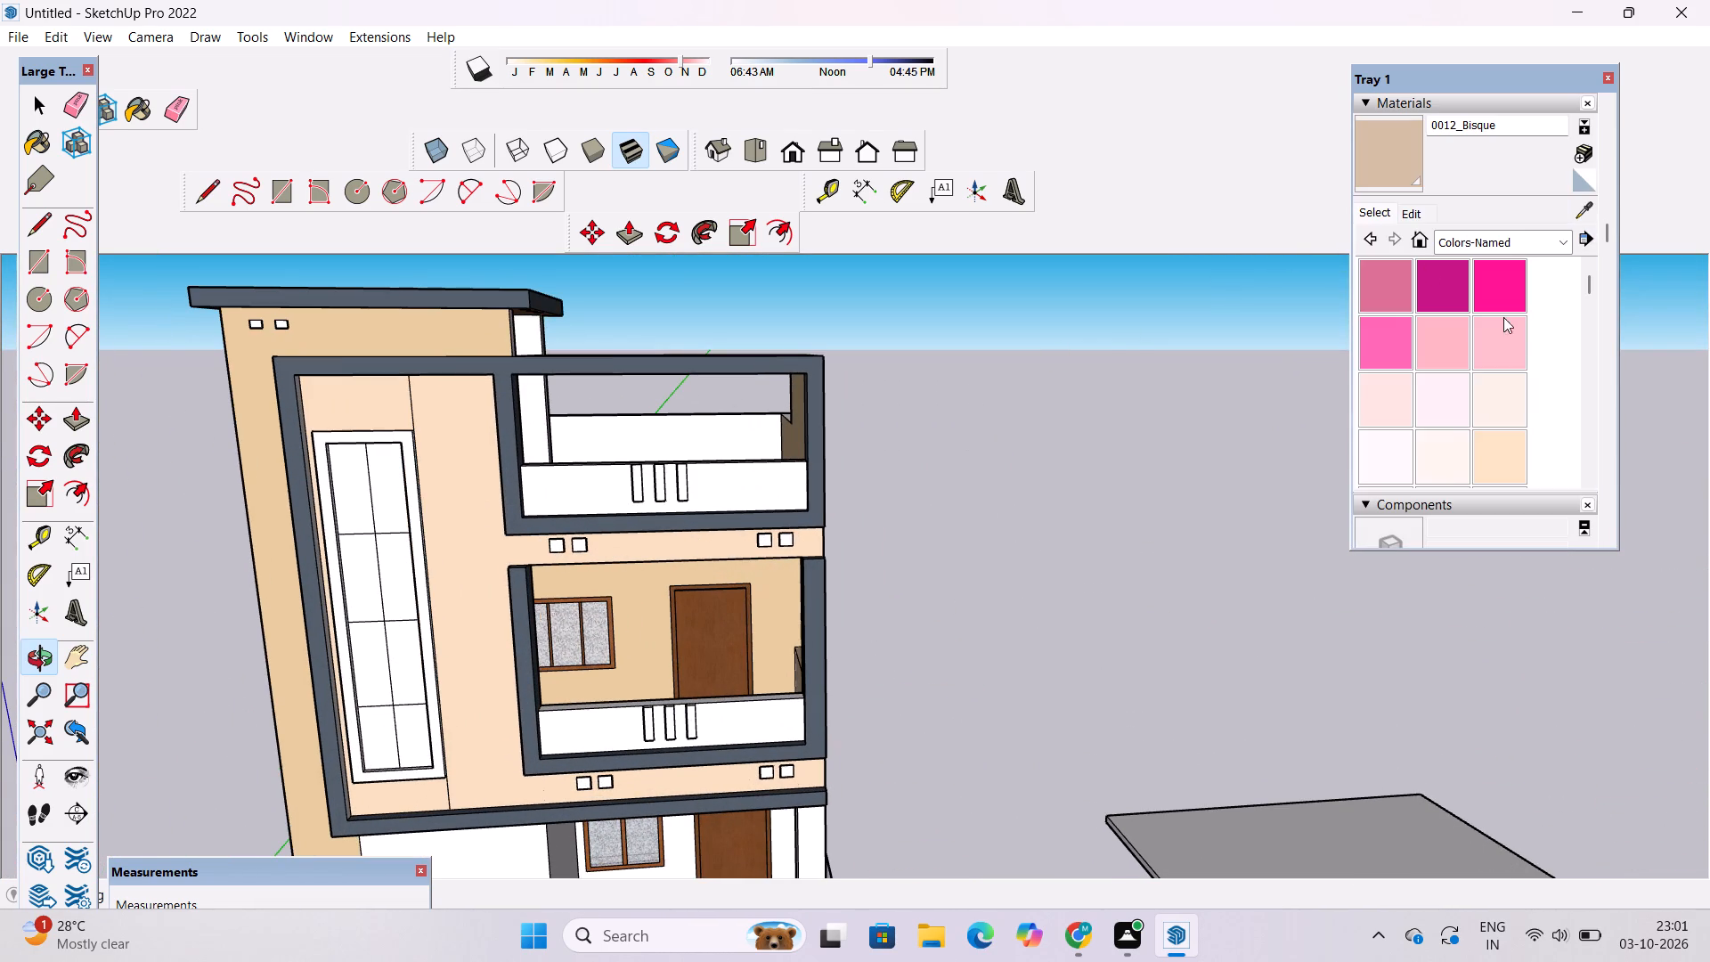
scroll(1470, 371, "down", 15)
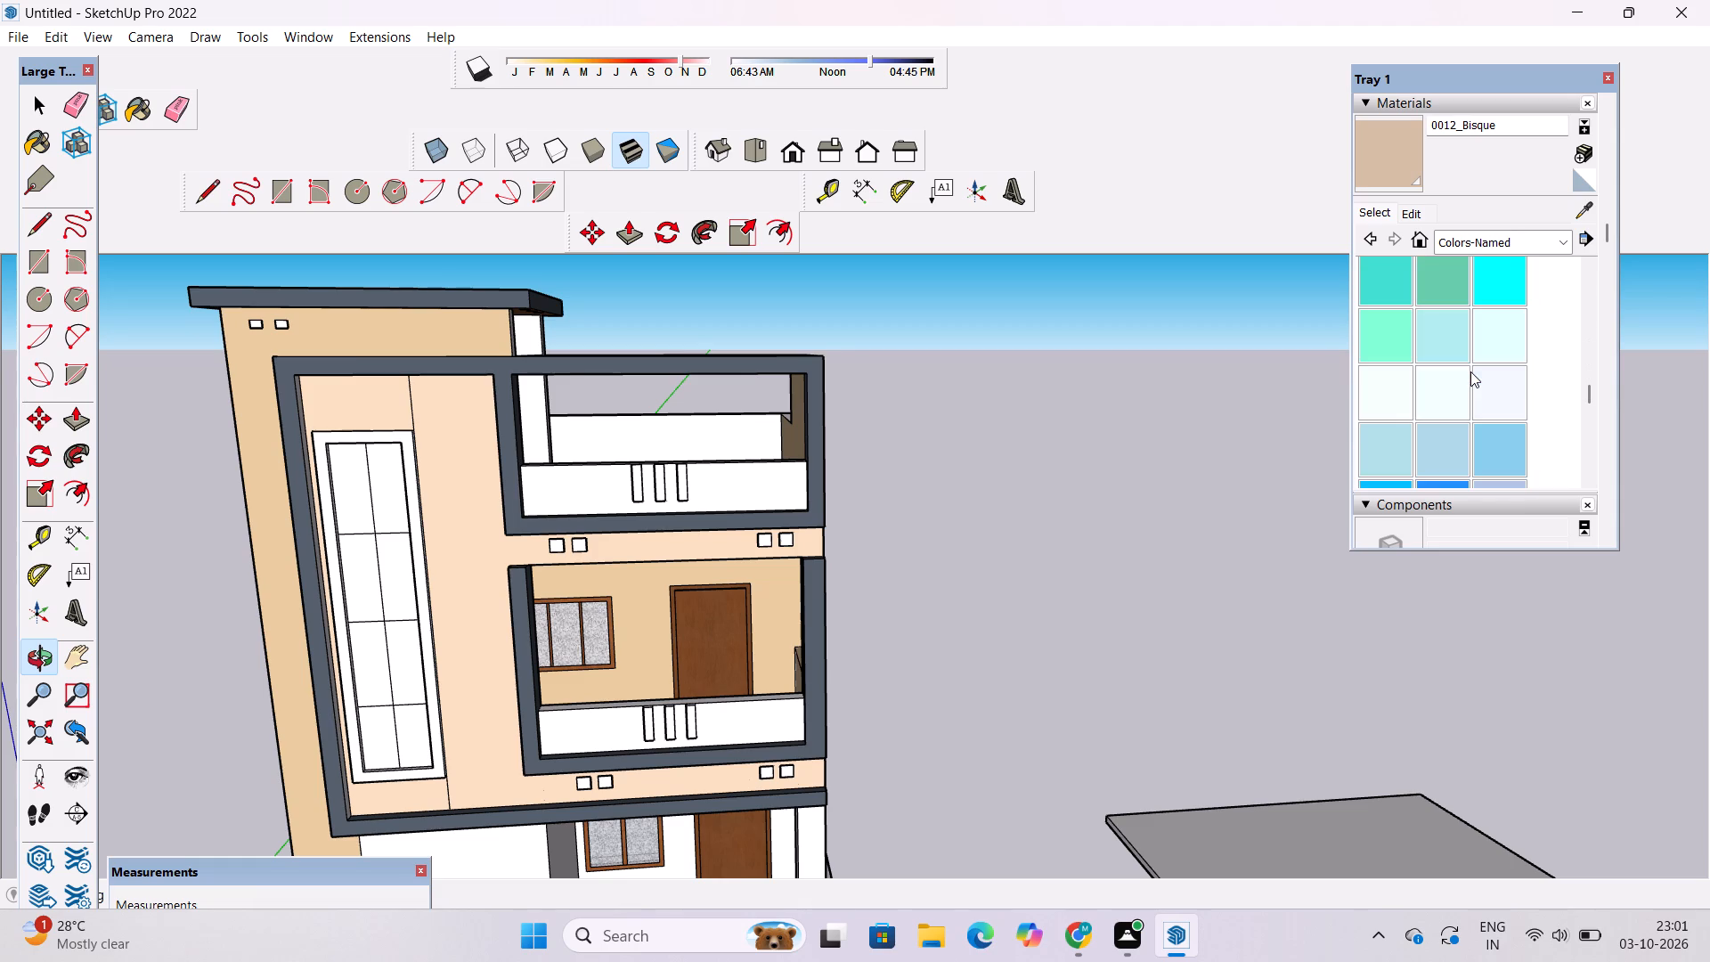
scroll(1470, 371, "up", 2)
scroll(1470, 371, "down", 6)
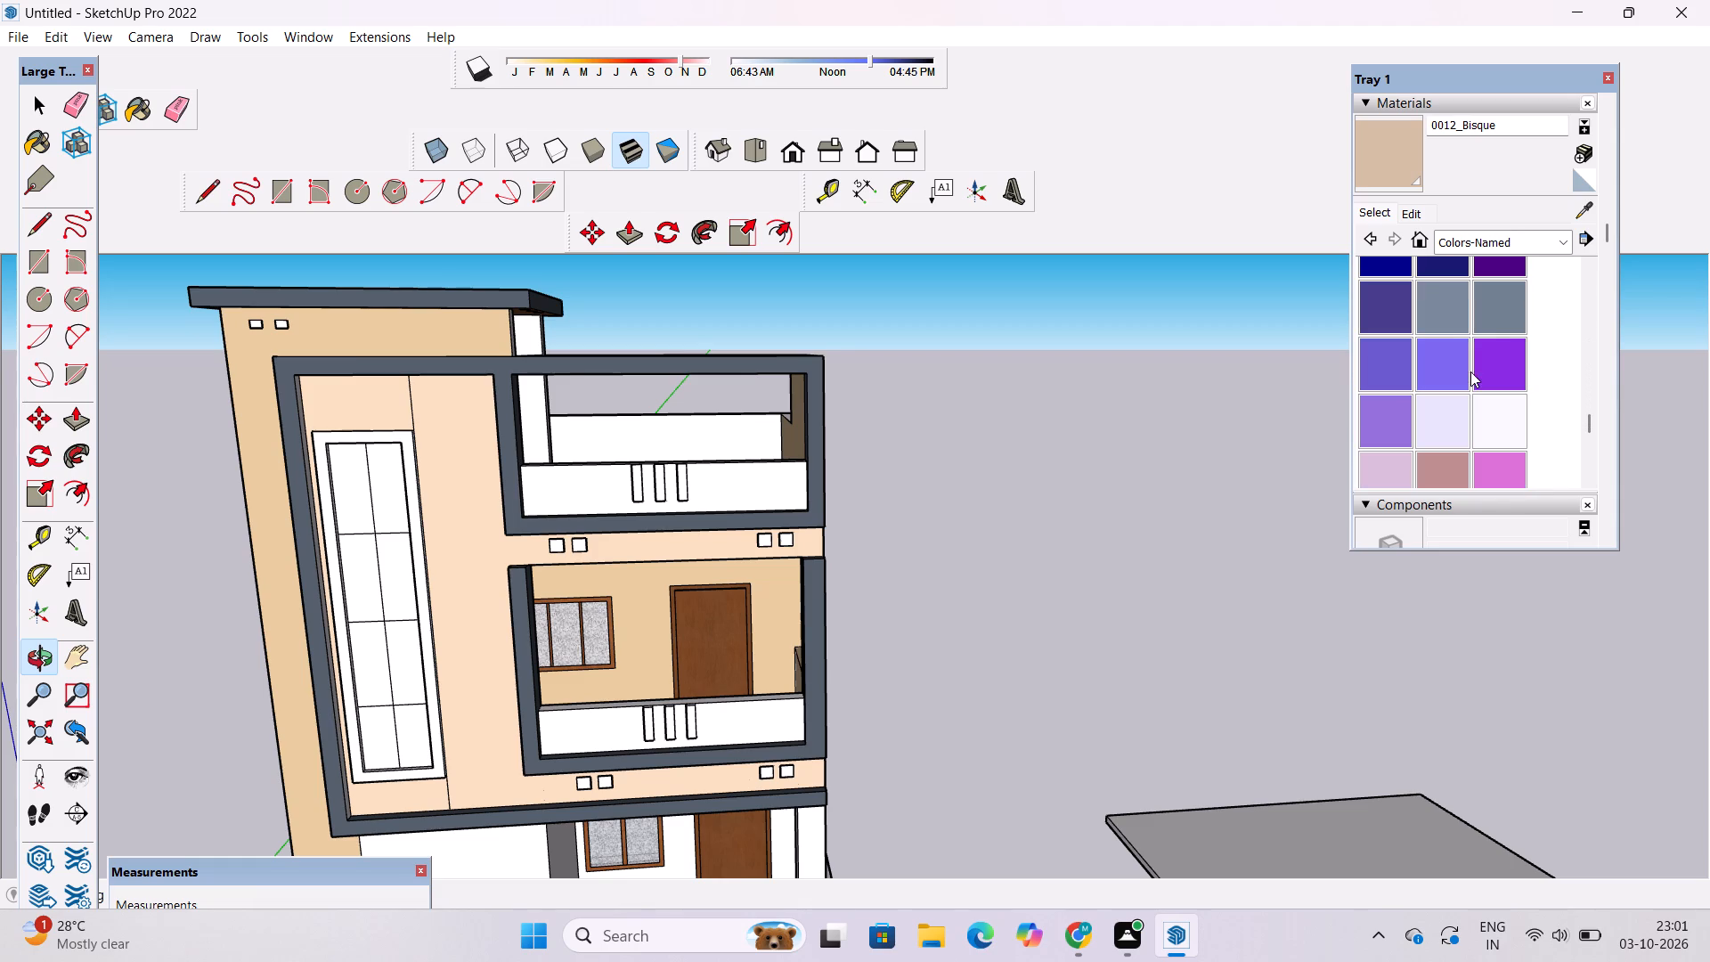
left_click(1498, 321)
scroll(643, 591, "down", 4)
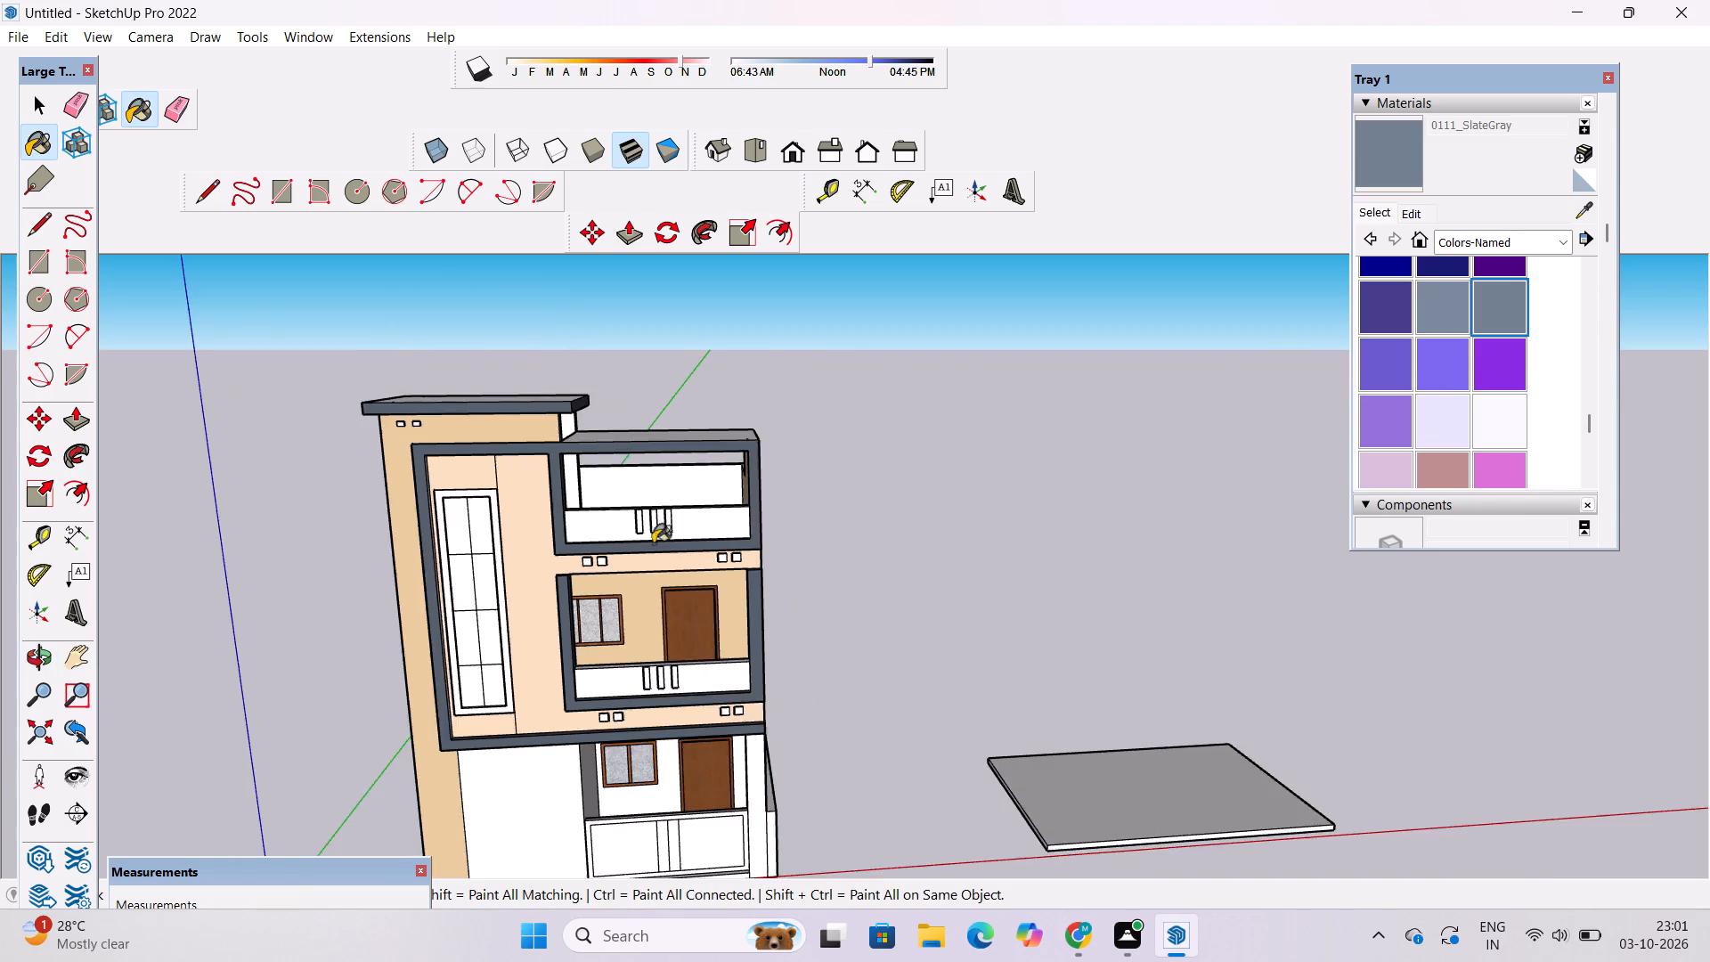
scroll(670, 474, "up", 14)
left_click(672, 580)
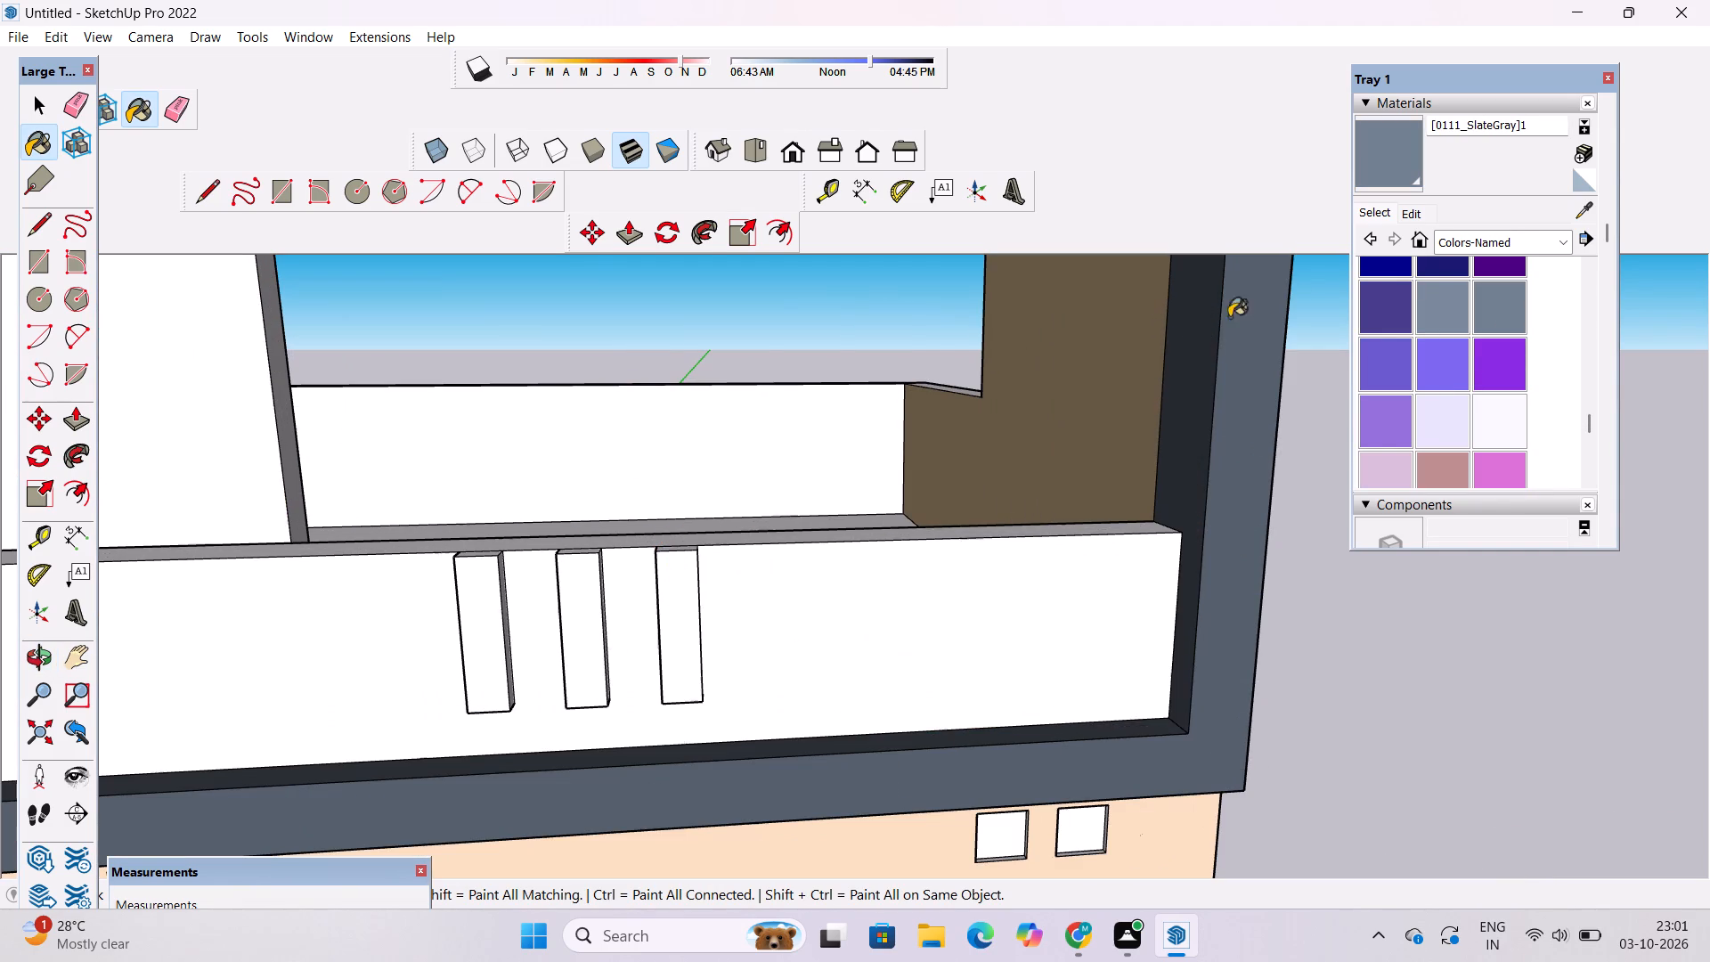
Darken the SlateGray material used on the slat by lowering its colour brightness.
left_click(1405, 217)
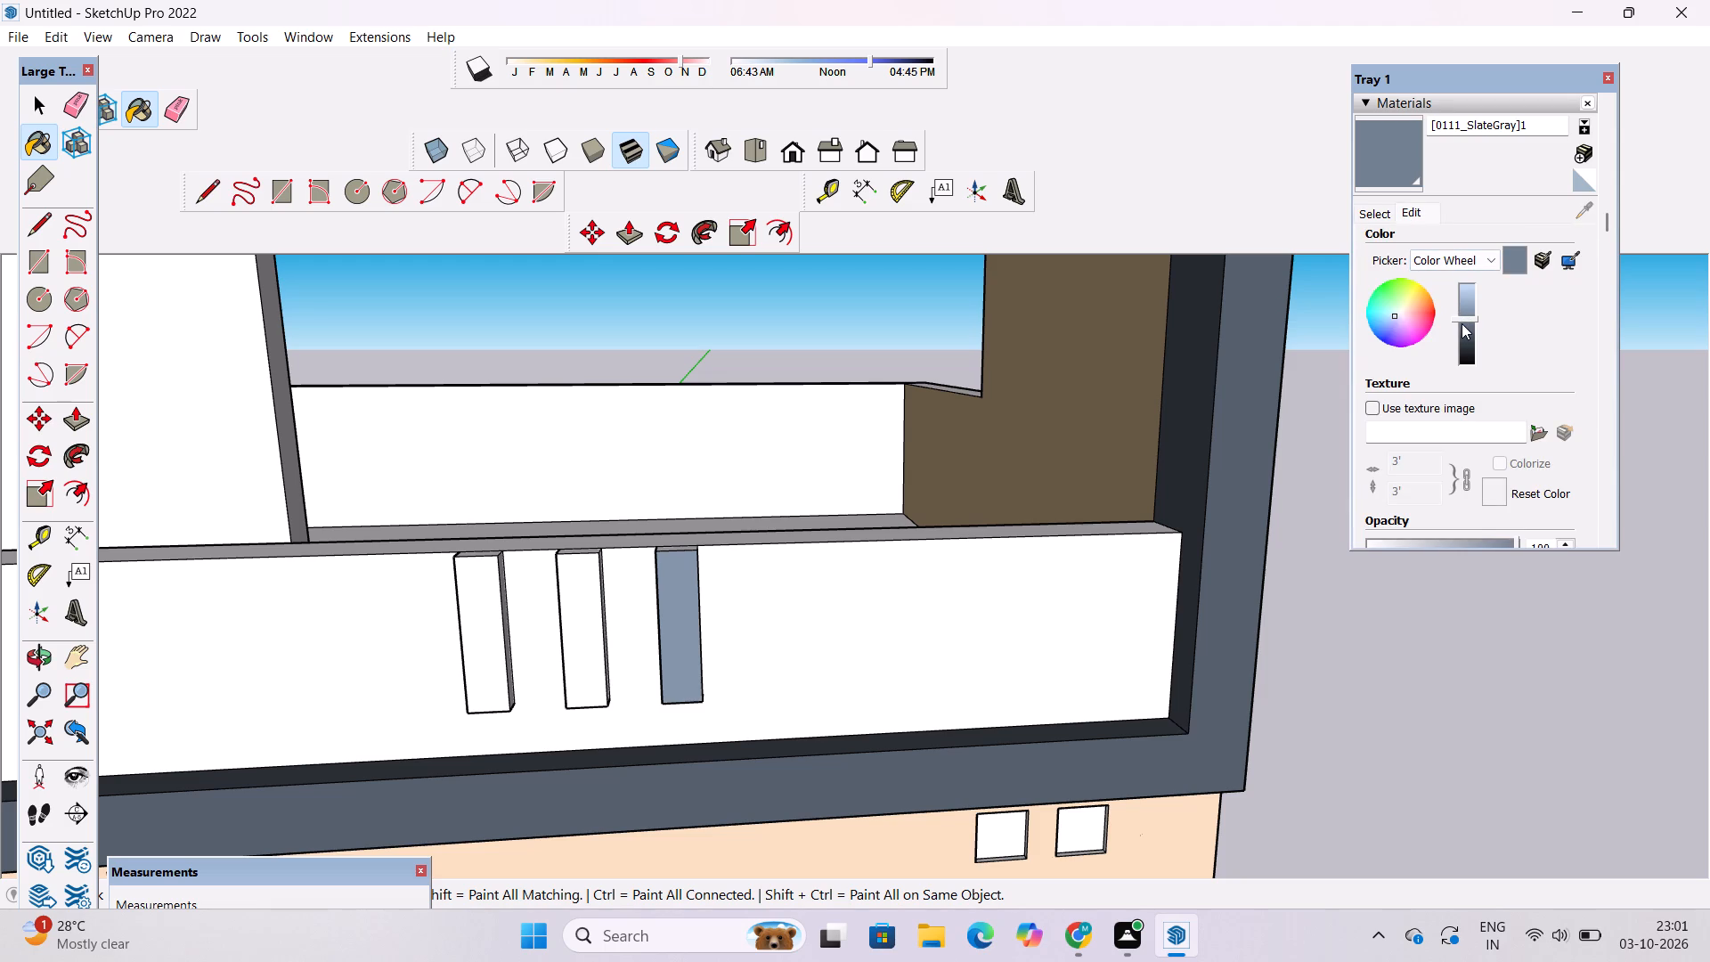
left_click(1462, 323)
left_click(1462, 330)
Paint the middle slat's front, top and side, and the right-hand slat's top and side, with the darkened SlateGray.
scroll(724, 537, "down", 3)
scroll(630, 546, "up", 6)
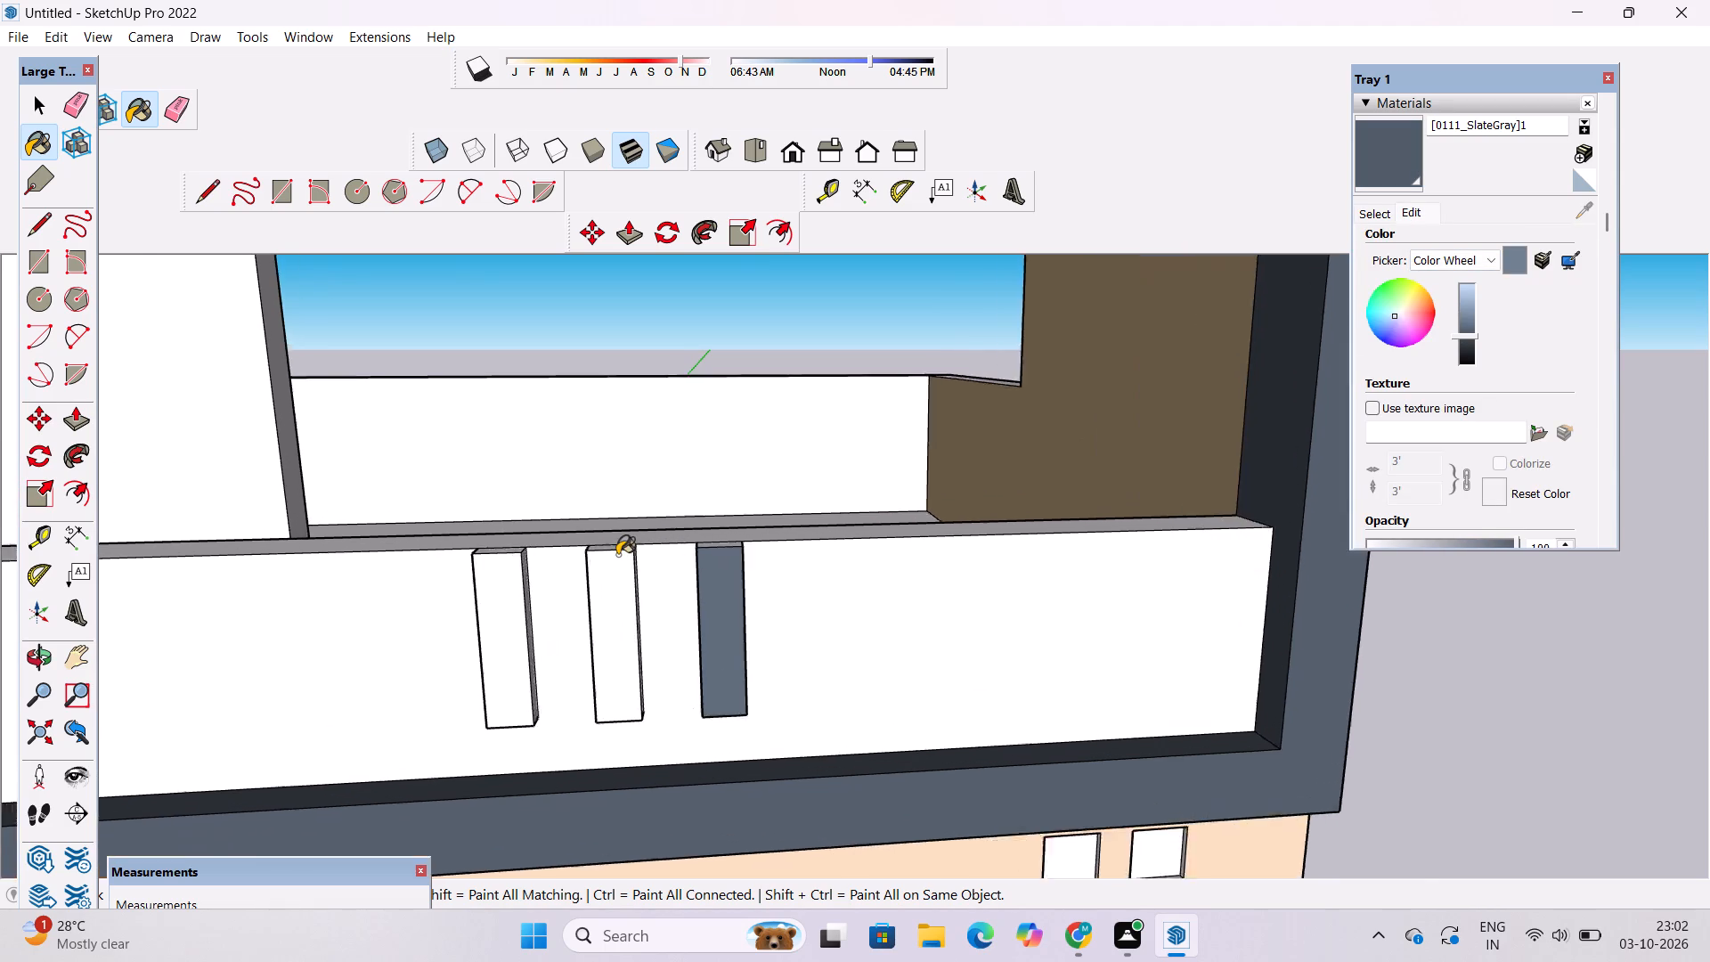
scroll(617, 555, "up", 7)
left_click(616, 539)
left_click(607, 575)
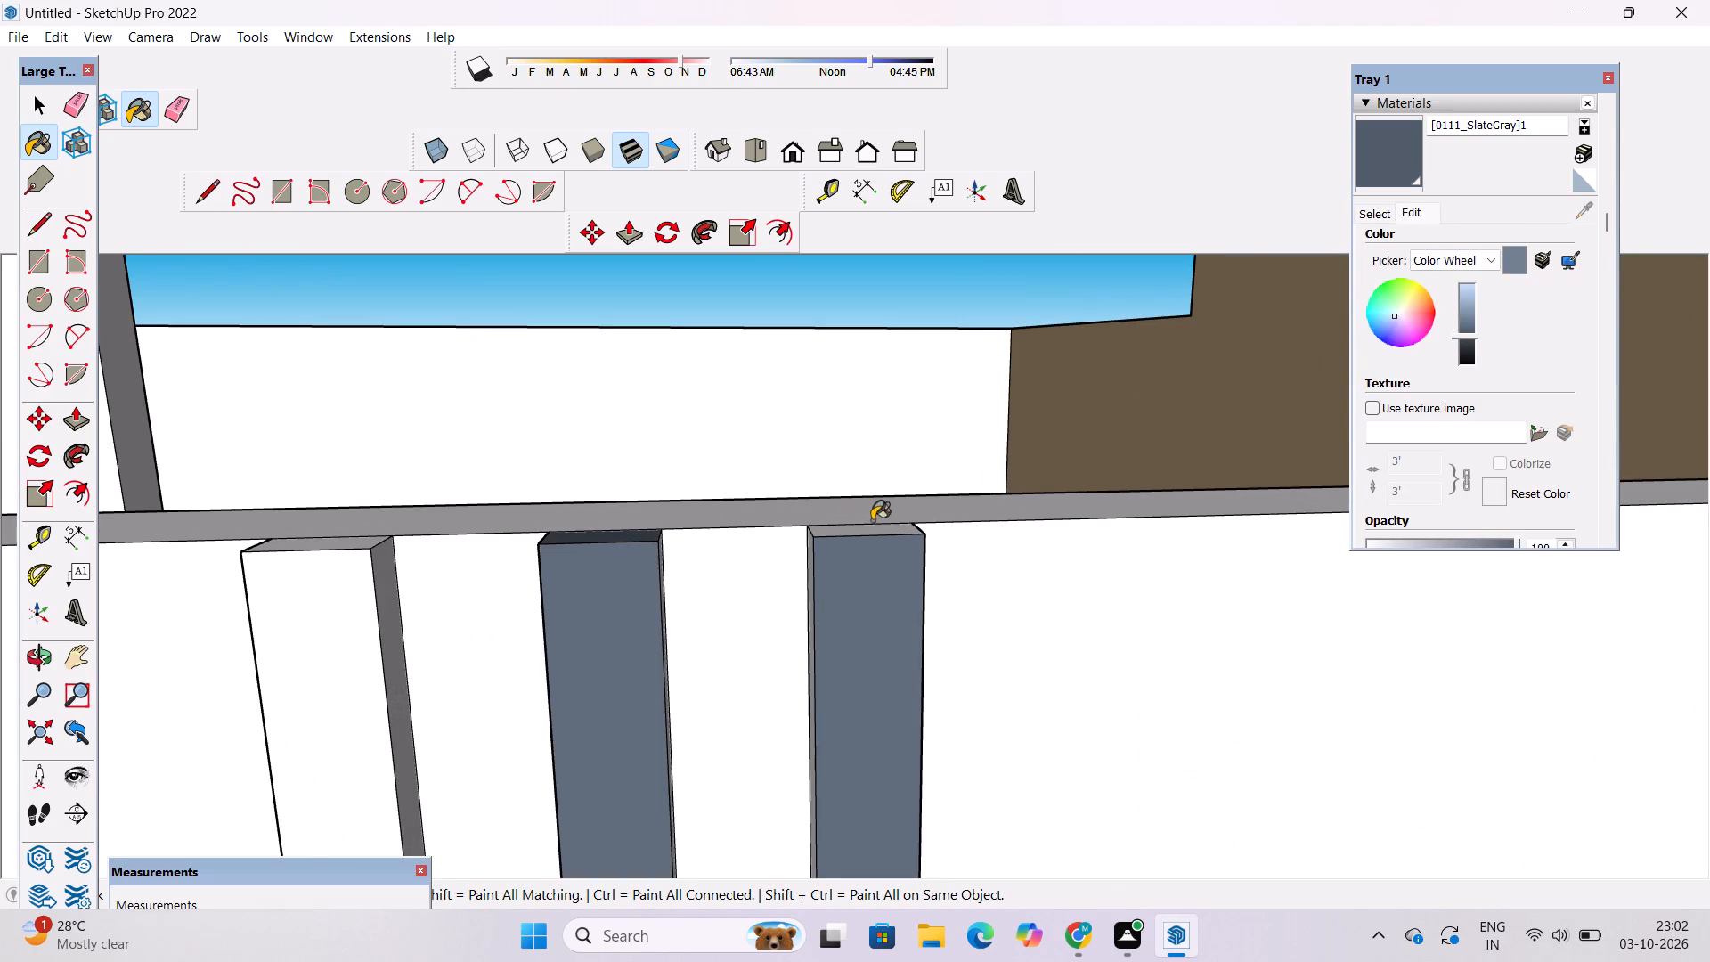
scroll(875, 526, "up", 5)
left_click(874, 533)
scroll(501, 591, "up", 4)
left_click(490, 588)
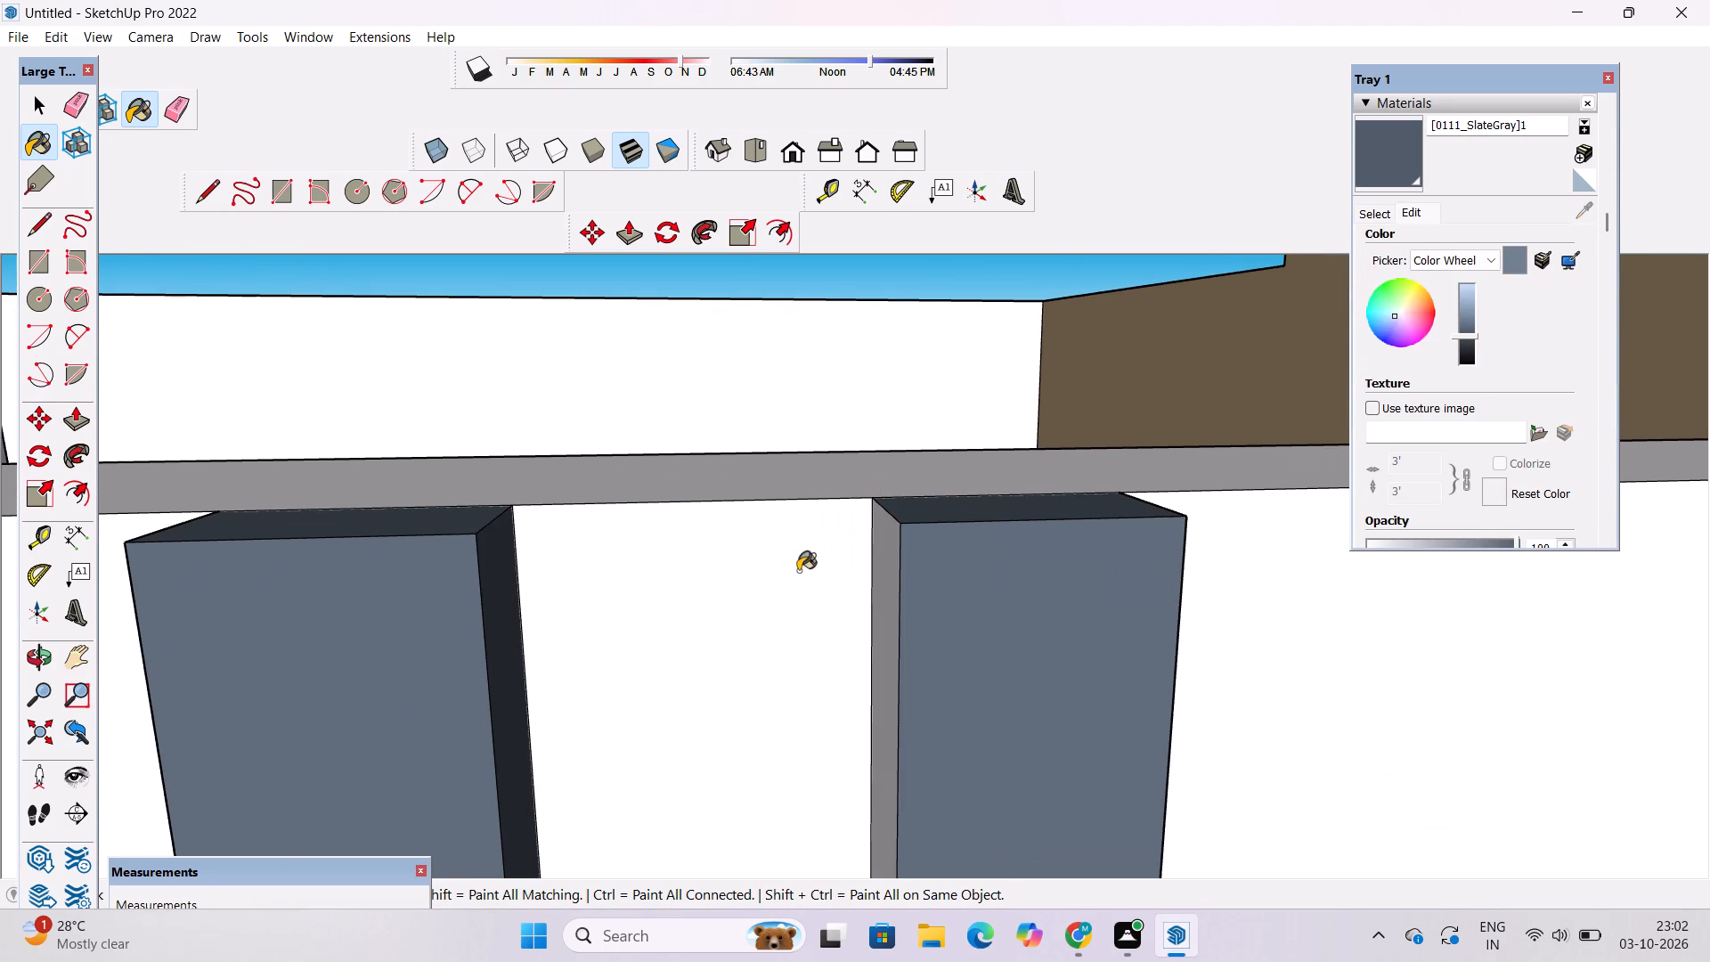
left_click(898, 550)
Paint the left-hand slat's front, top and sides, and the middle slat's left side, on the top balcony's parapet with the darkened SlateGray.
scroll(893, 485, "down", 11)
scroll(822, 506, "up", 4)
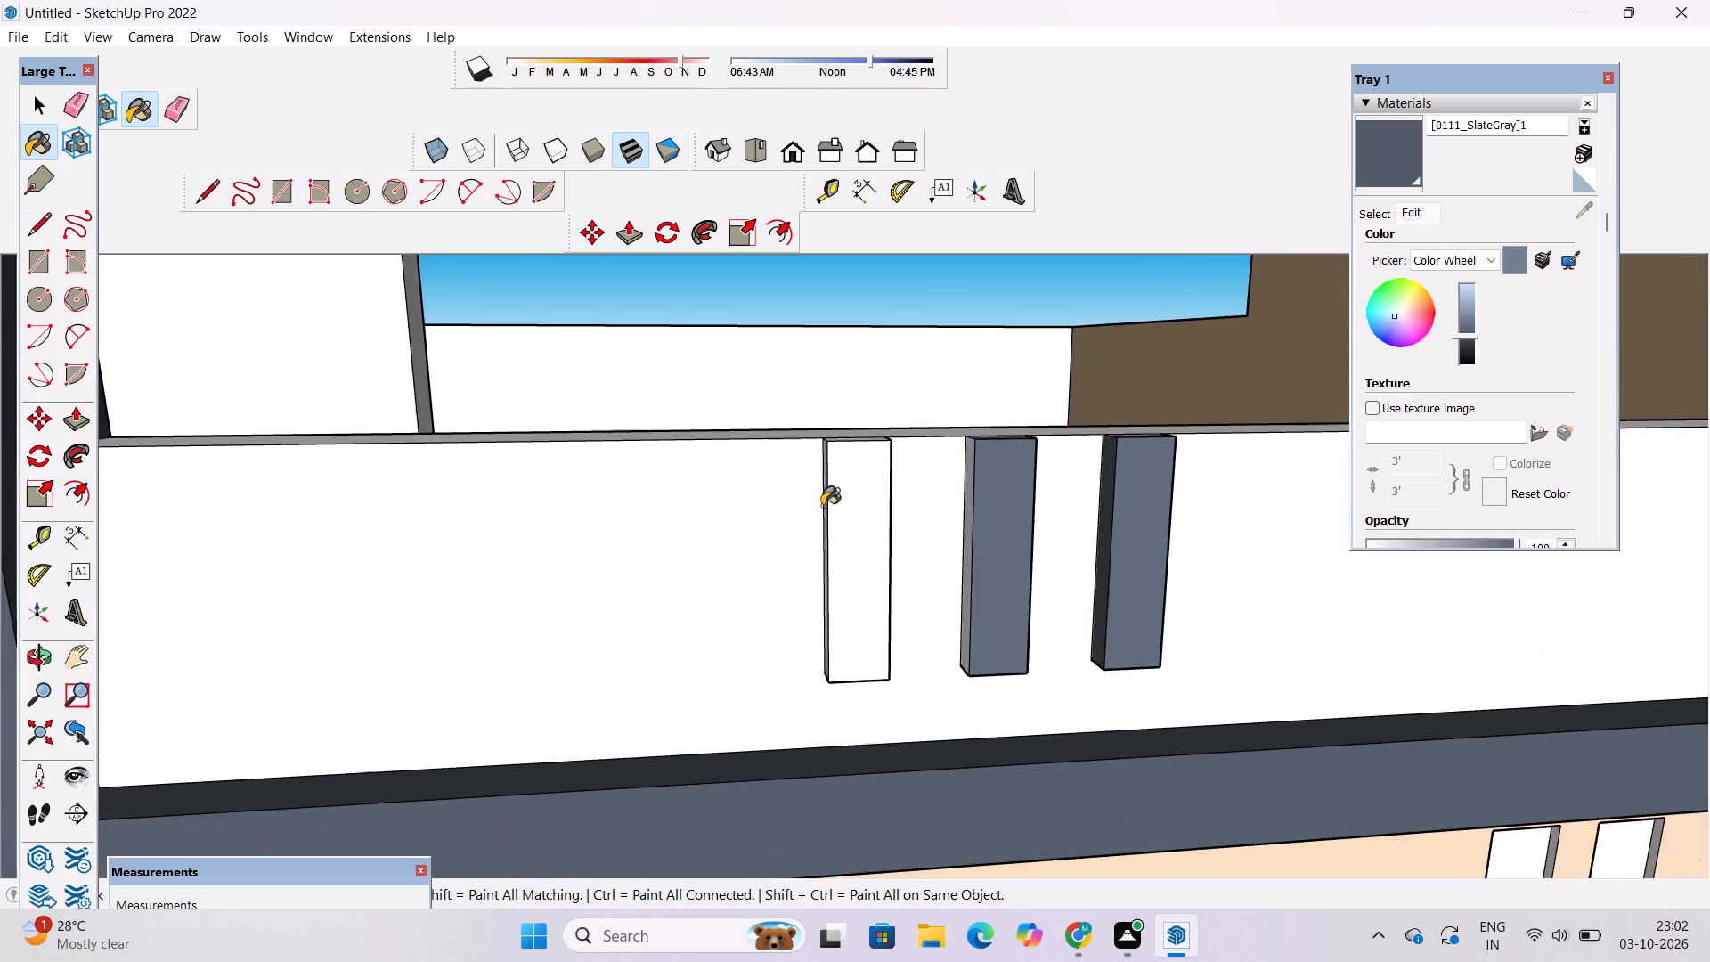
scroll(822, 506, "up", 12)
scroll(849, 414, "up", 5)
double_click(827, 429)
left_click(860, 431)
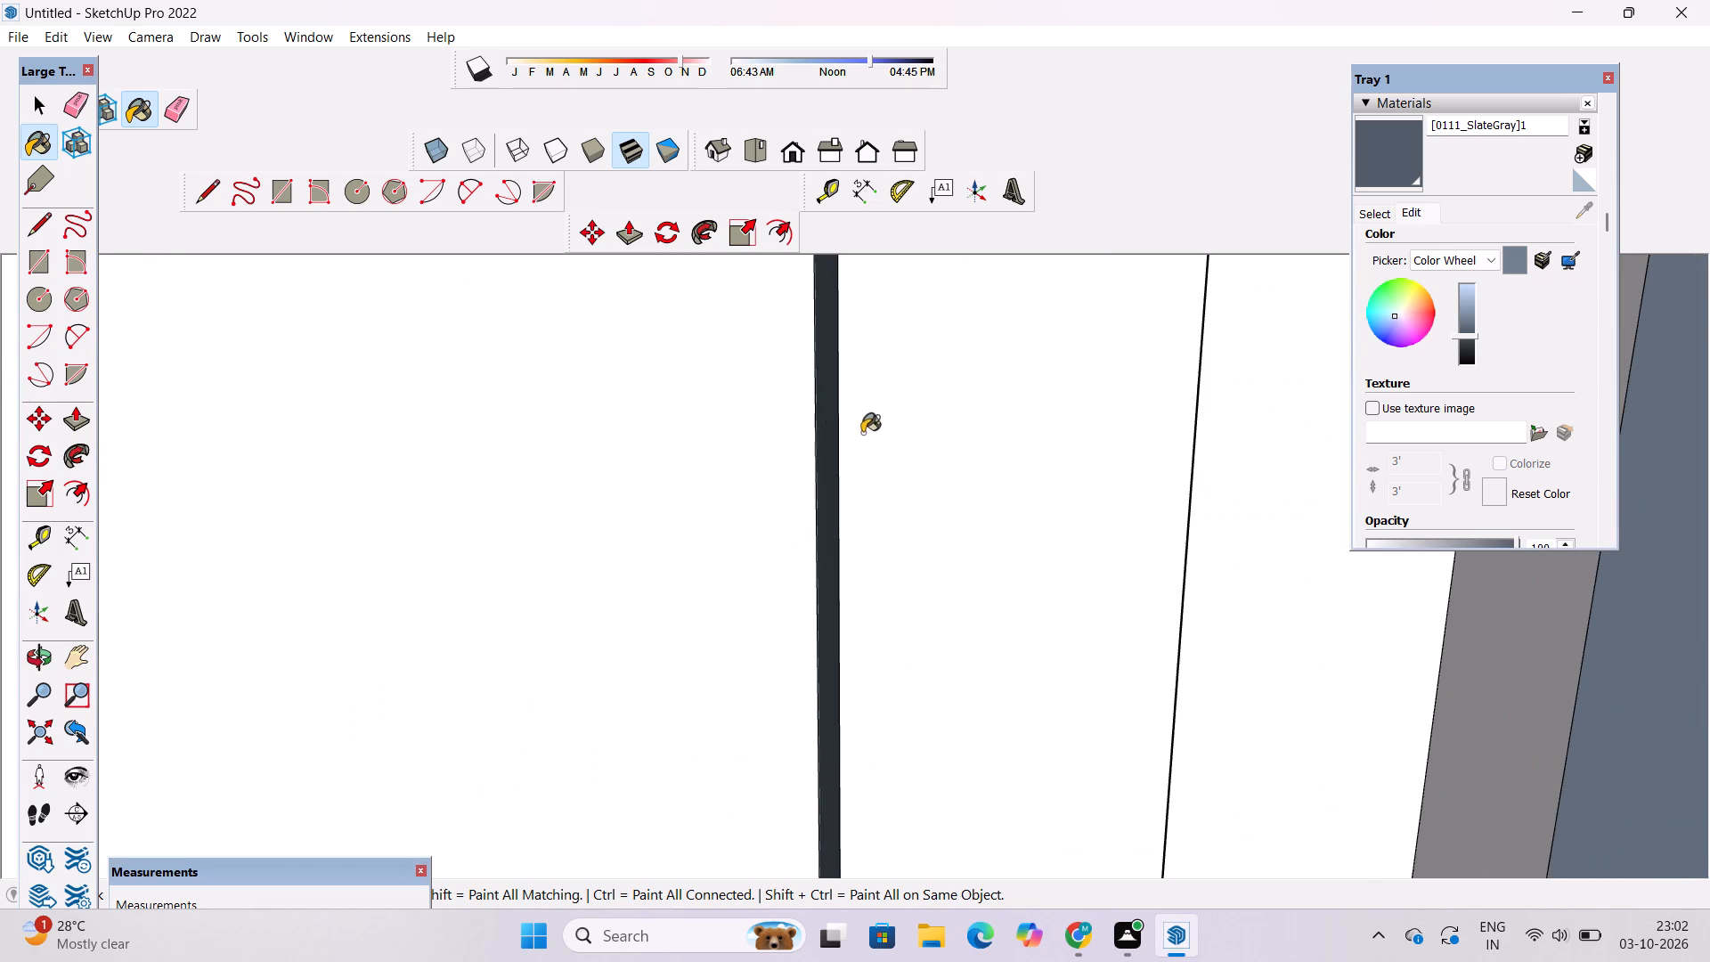
scroll(670, 638, "down", 10)
scroll(848, 445, "up", 5)
scroll(782, 512, "down", 4)
scroll(767, 571, "up", 1)
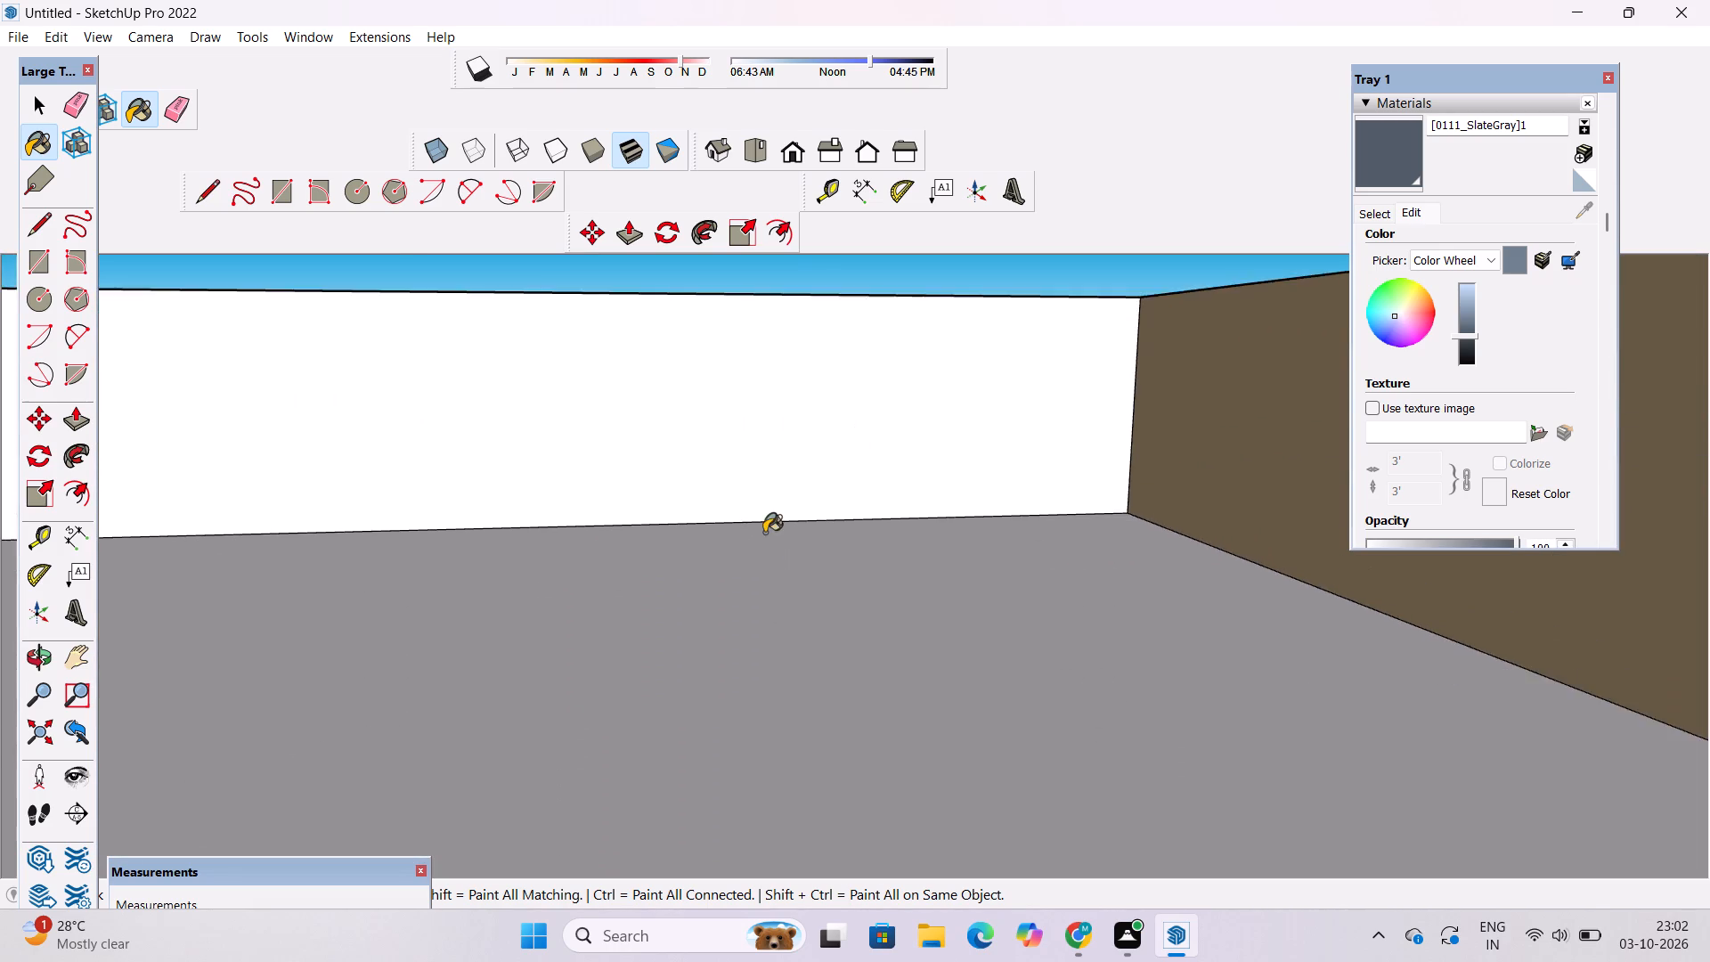
scroll(764, 533, "down", 5)
scroll(711, 587, "up", 15)
left_click(704, 567)
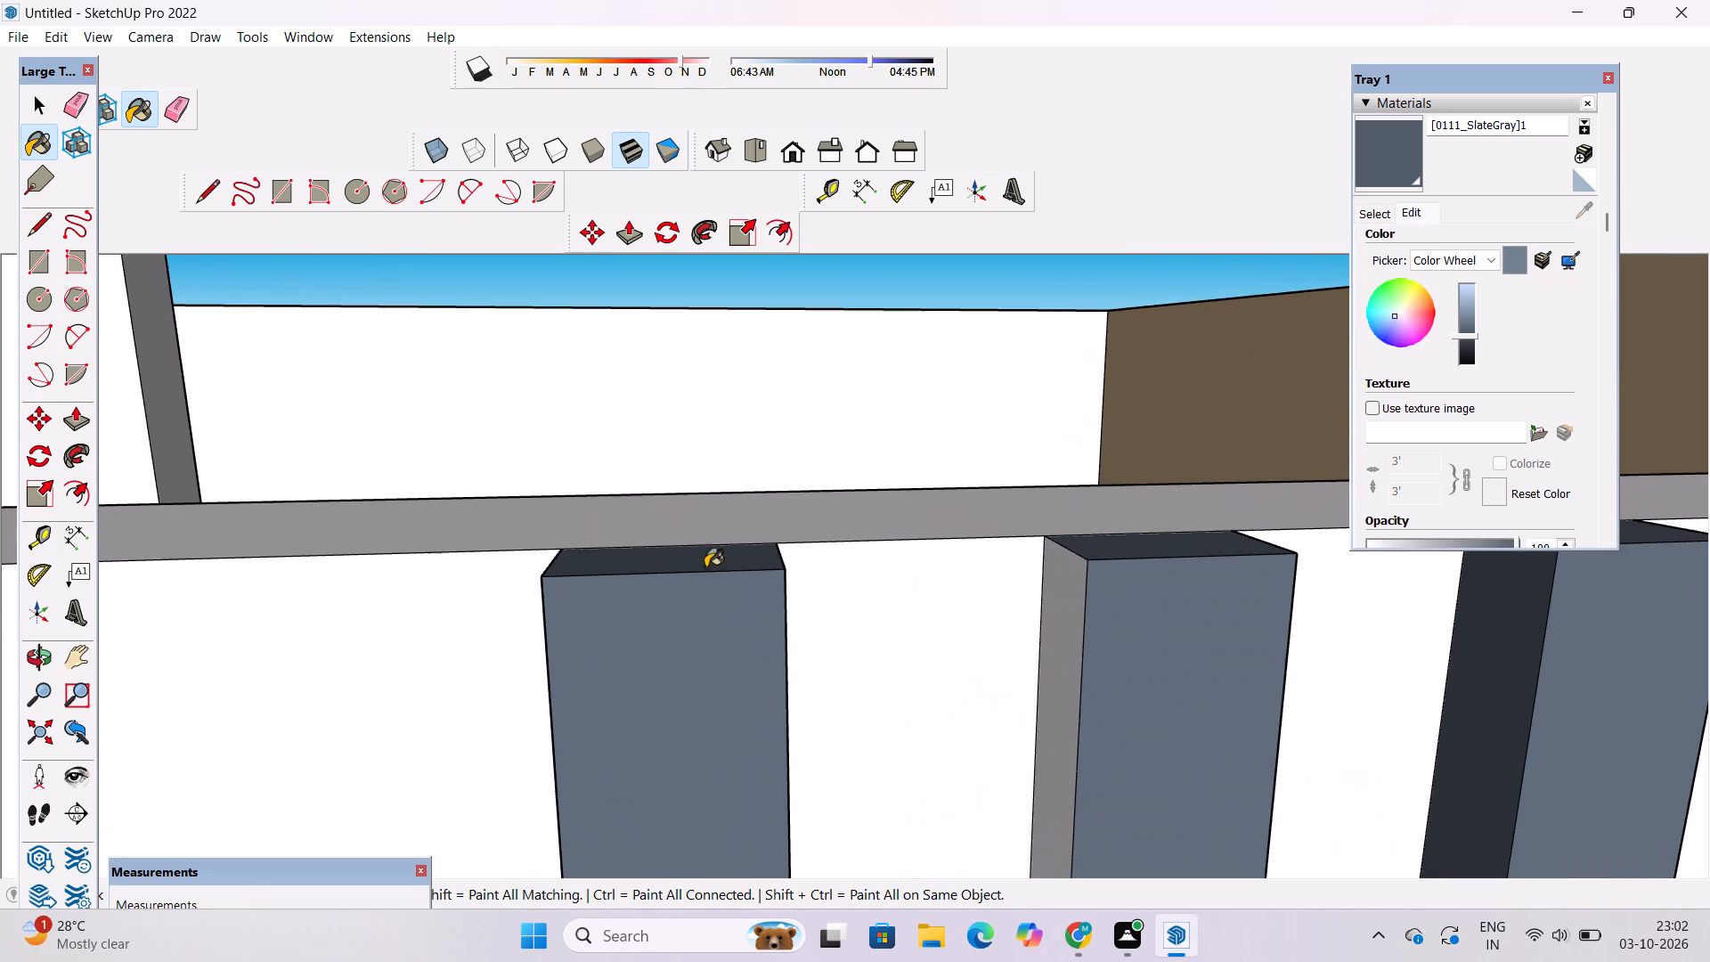
left_click(1060, 578)
key("o")
left_click_drag(933, 634, 841, 626)
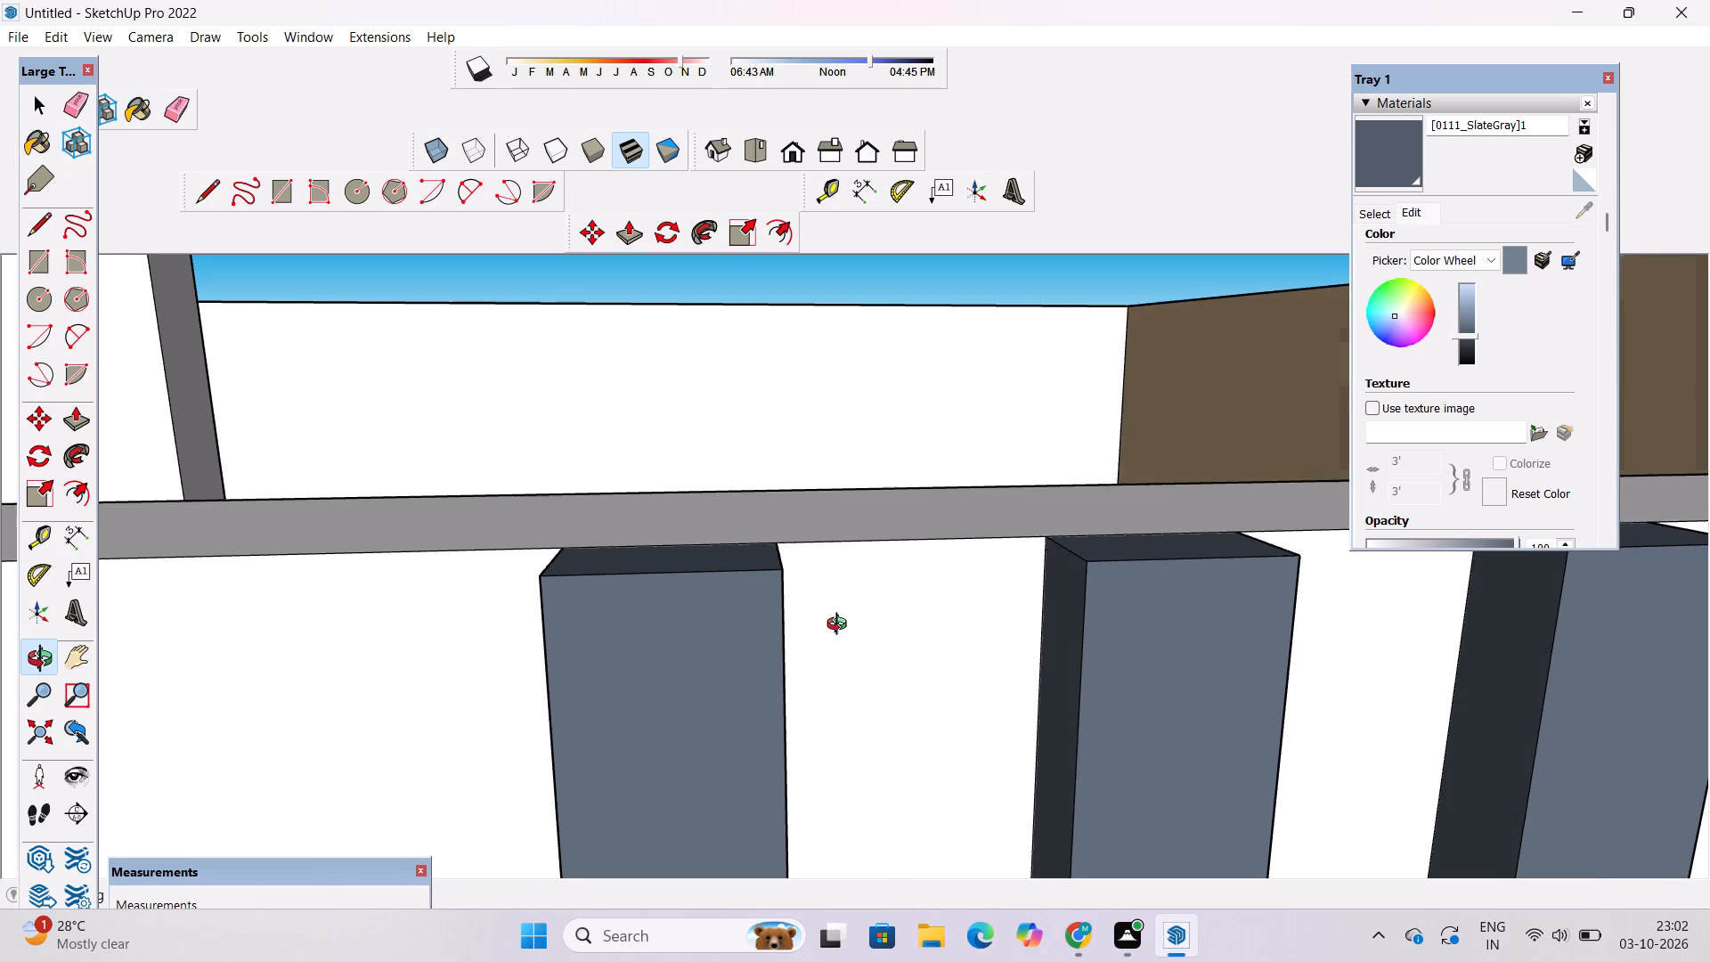
left_click_drag(841, 626, 744, 586)
left_click(1382, 163)
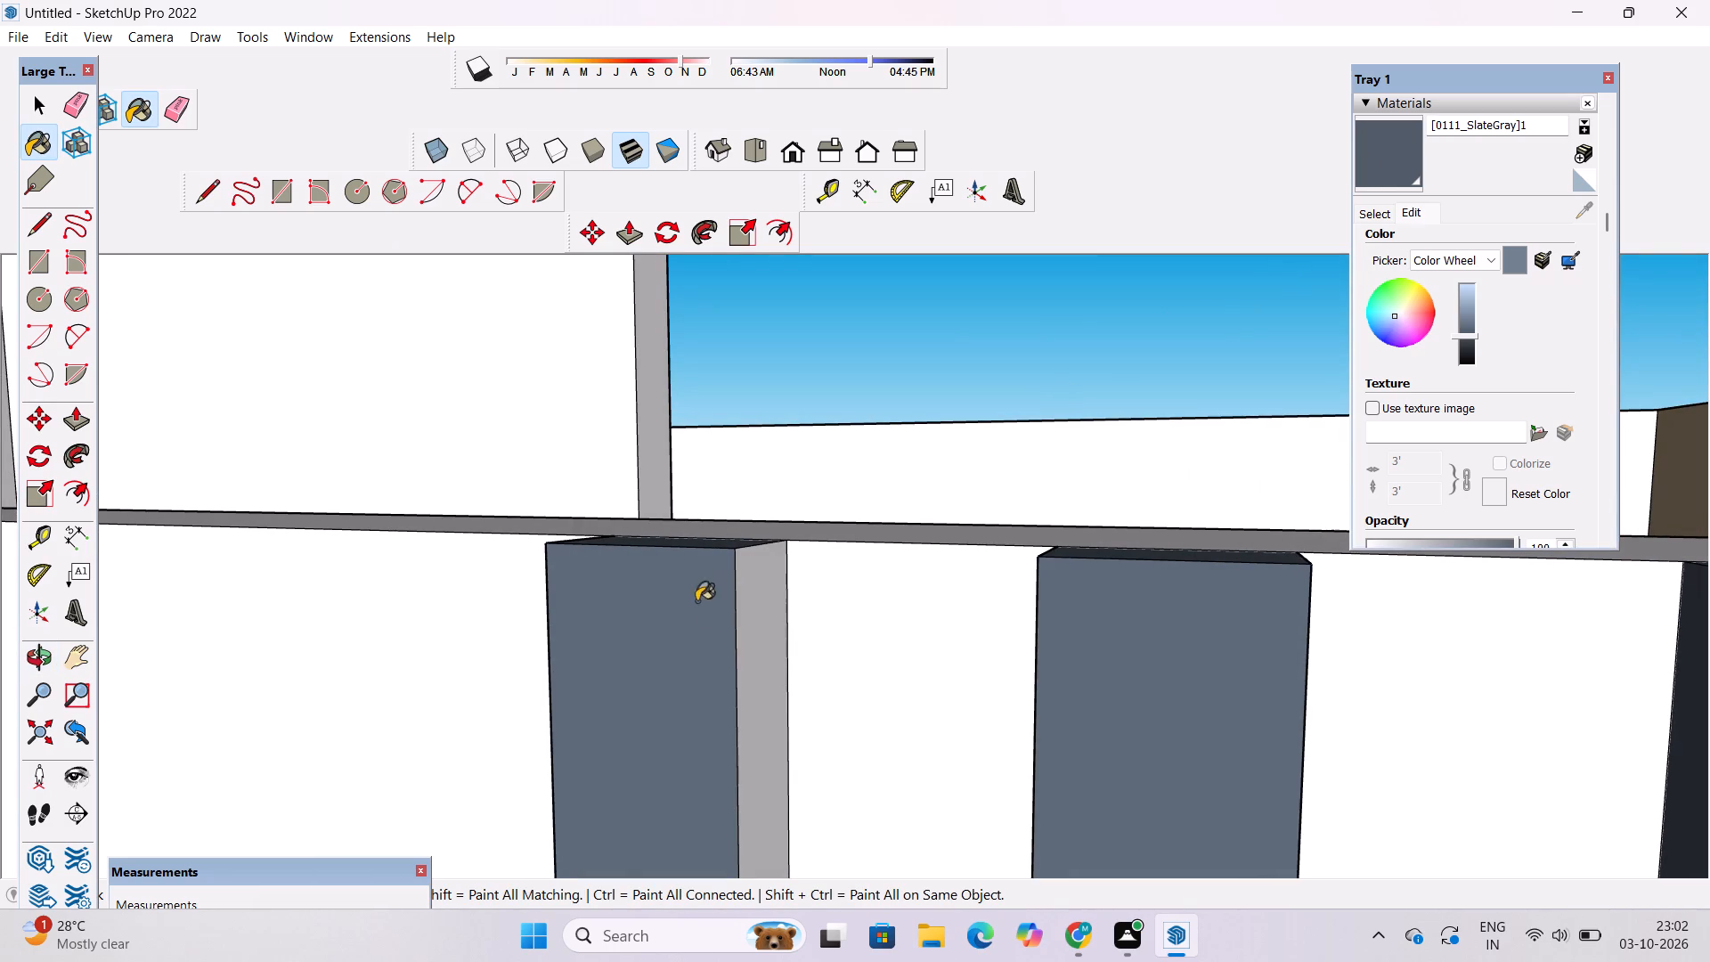
left_click(774, 599)
Paint the undersides of the middle and left-hand slats on the top balcony's parapet with the darkened SlateGray.
key("o")
scroll(796, 534, "down", 13)
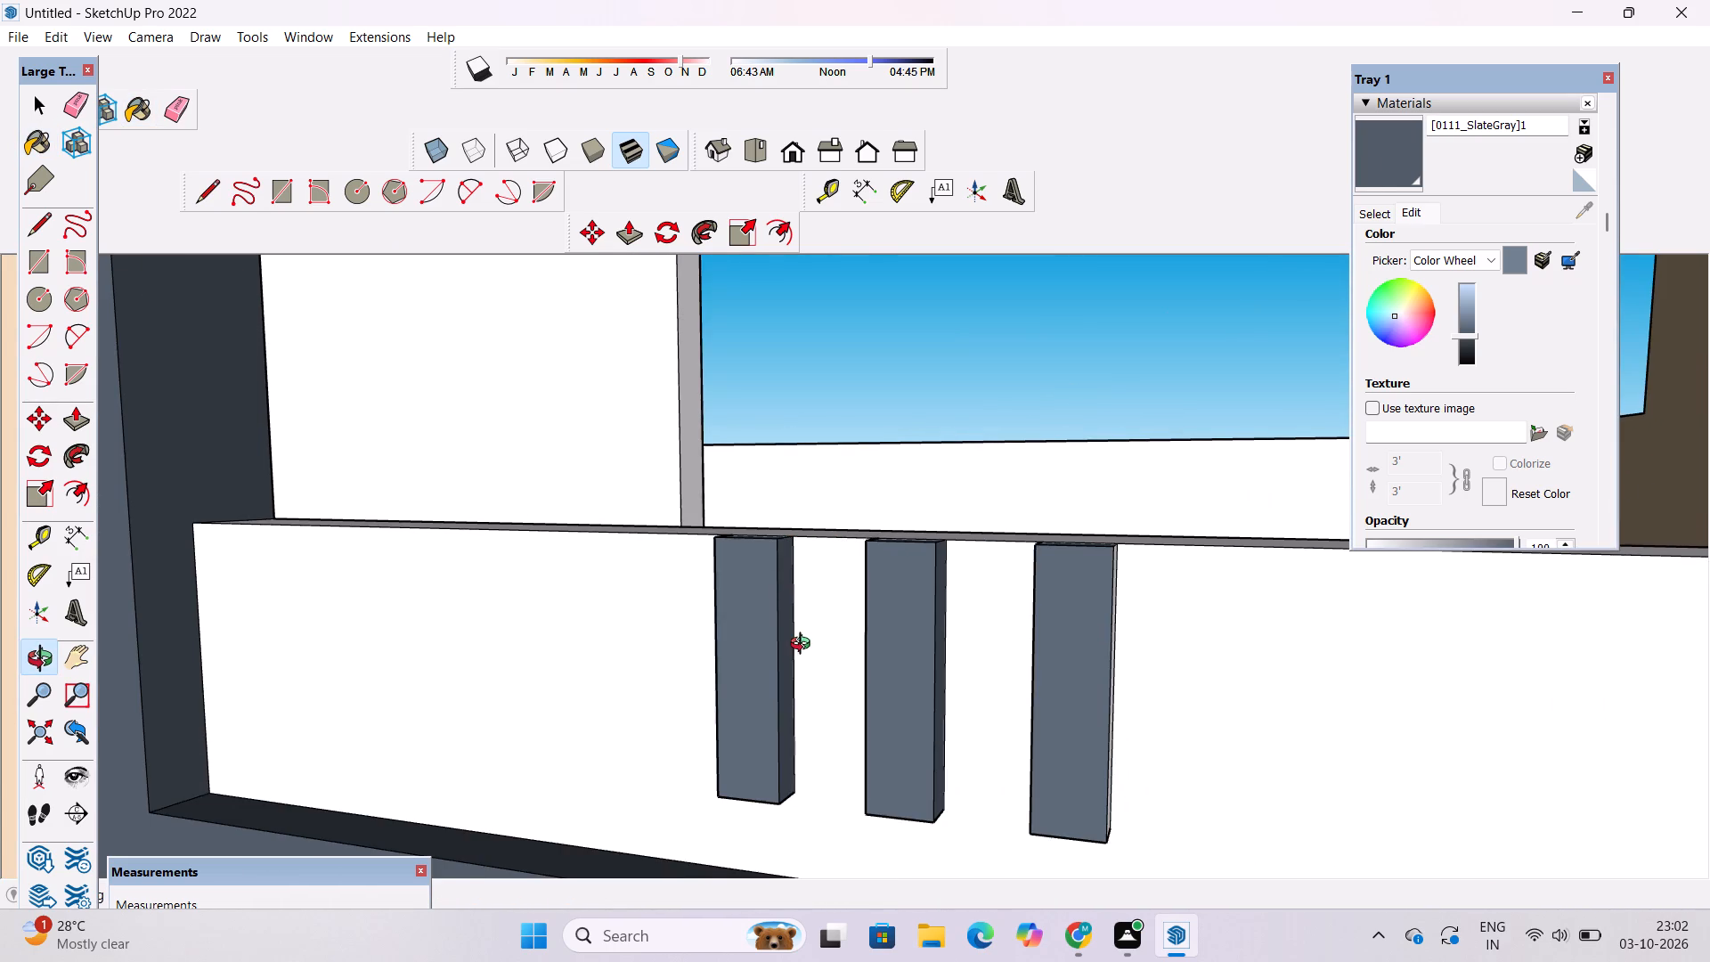
left_click_drag(802, 681, 801, 601, "shift")
left_click_drag(826, 714, 853, 632)
scroll(835, 632, "up", 11)
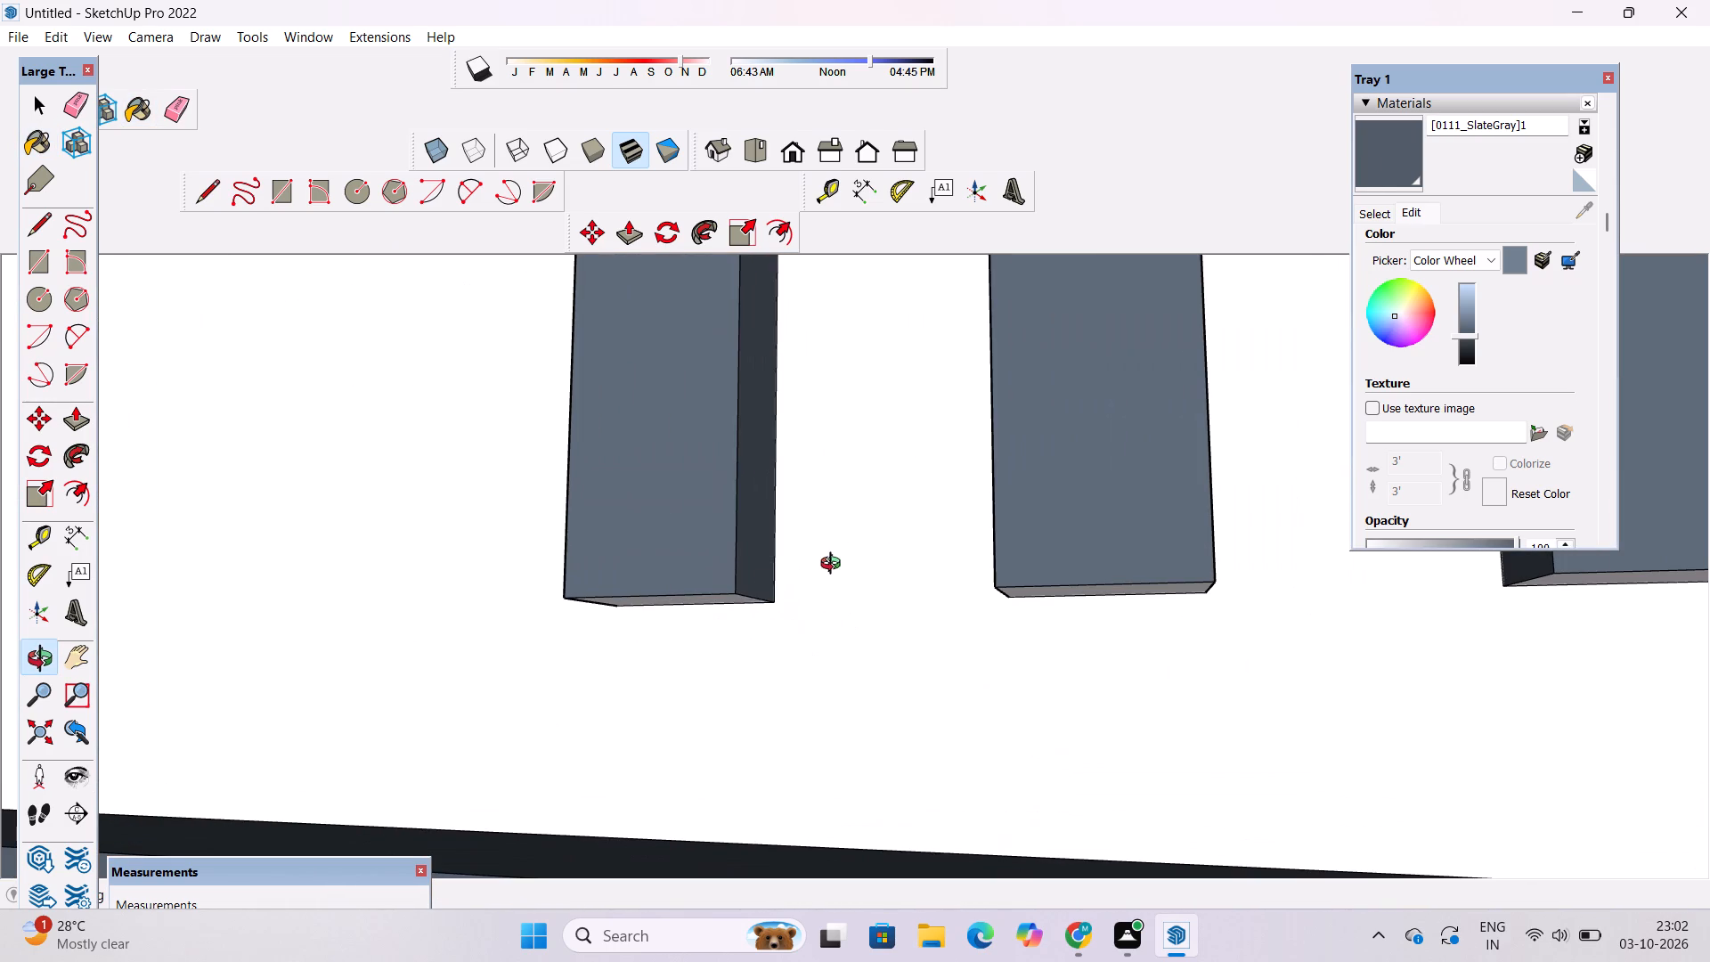
left_click(1370, 161)
scroll(1154, 643, "up", 4)
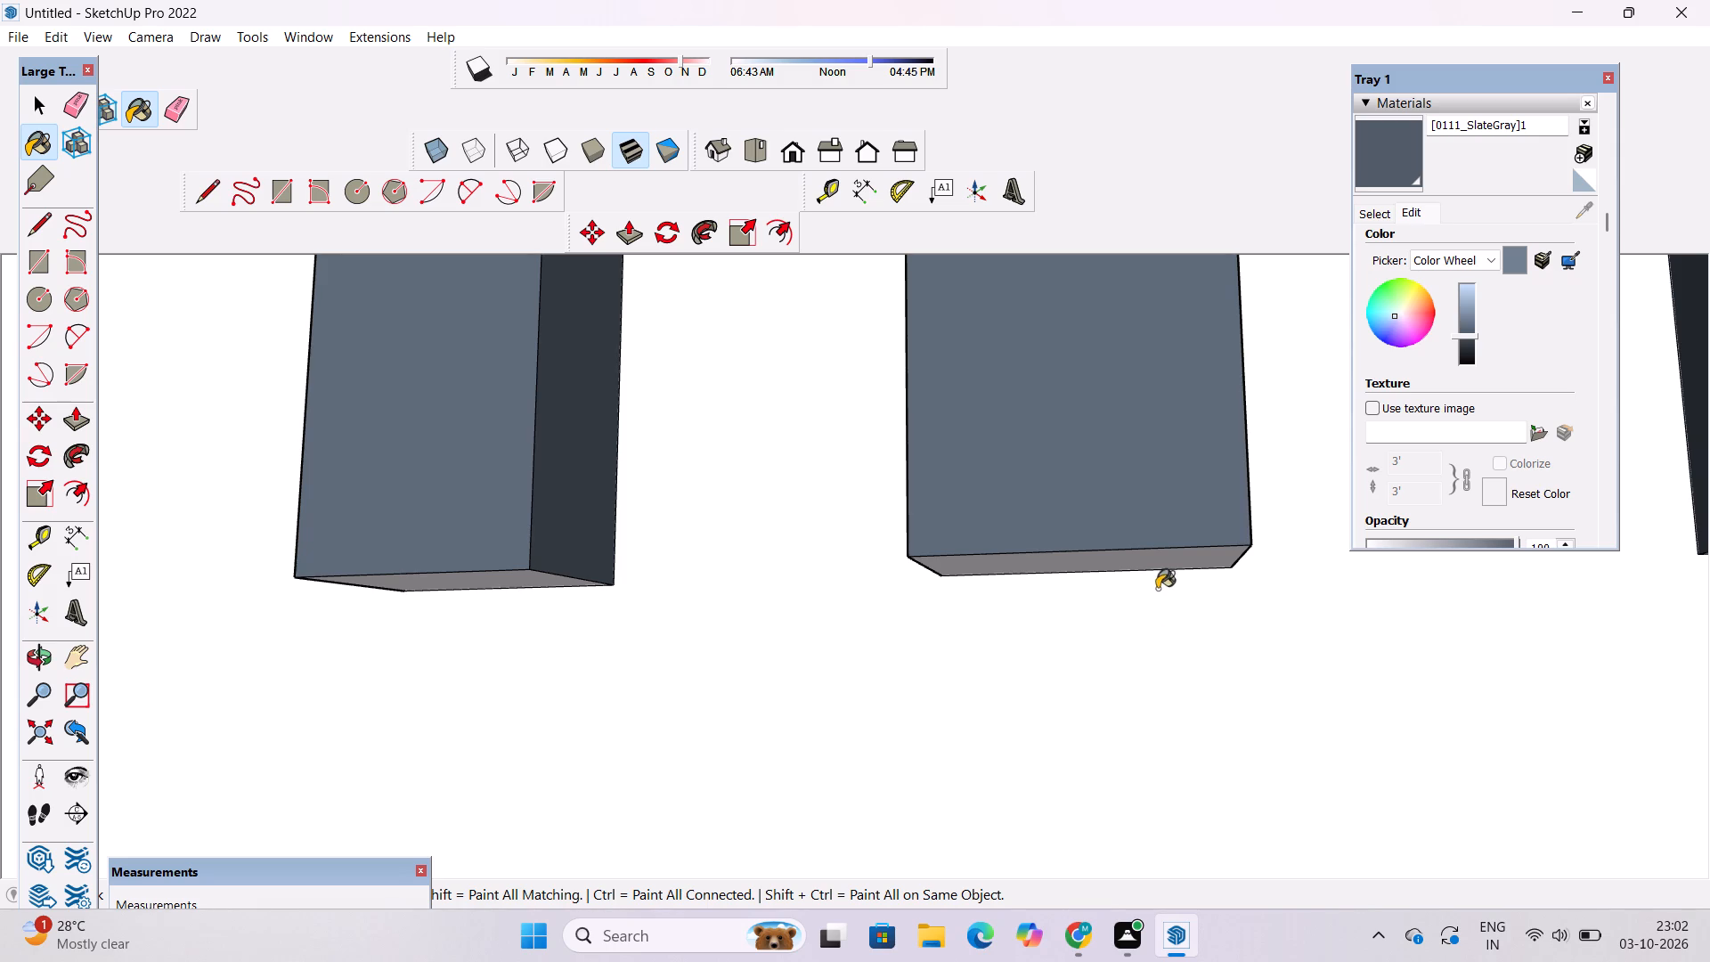
left_click(1171, 556)
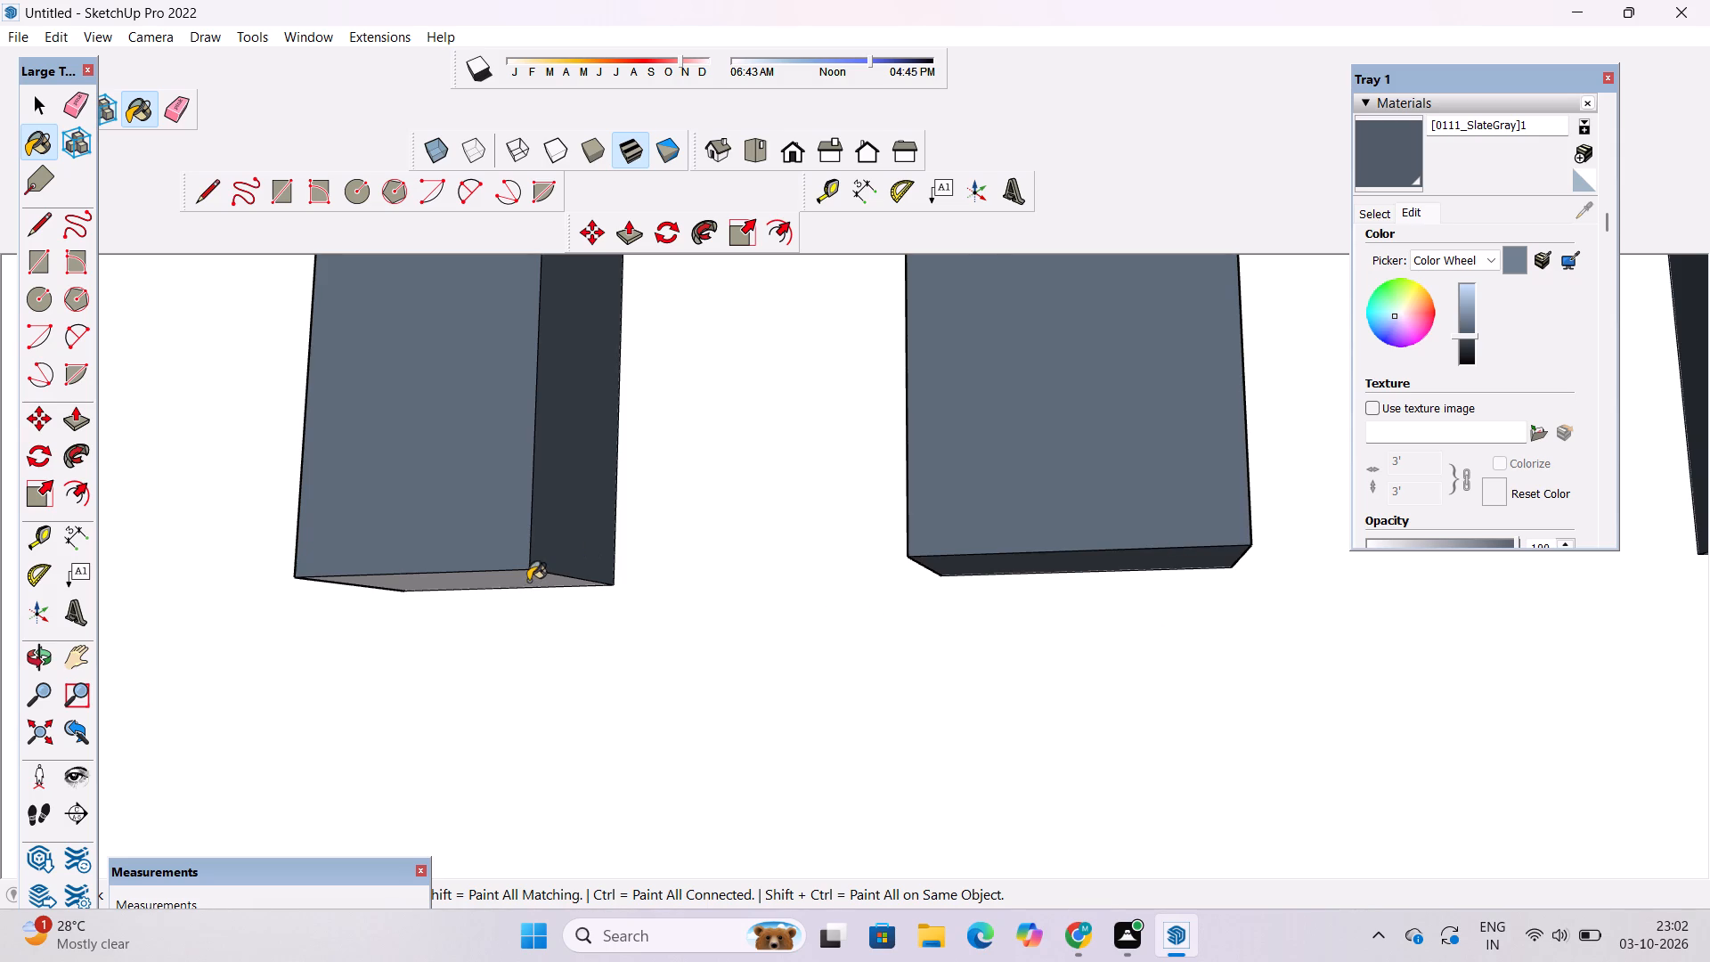
left_click(528, 581)
Paint the right side and underside of the top balcony's right-hand slat with the darkened SlateGray.
scroll(136, 745, "down", 14)
scroll(630, 500, "up", 5)
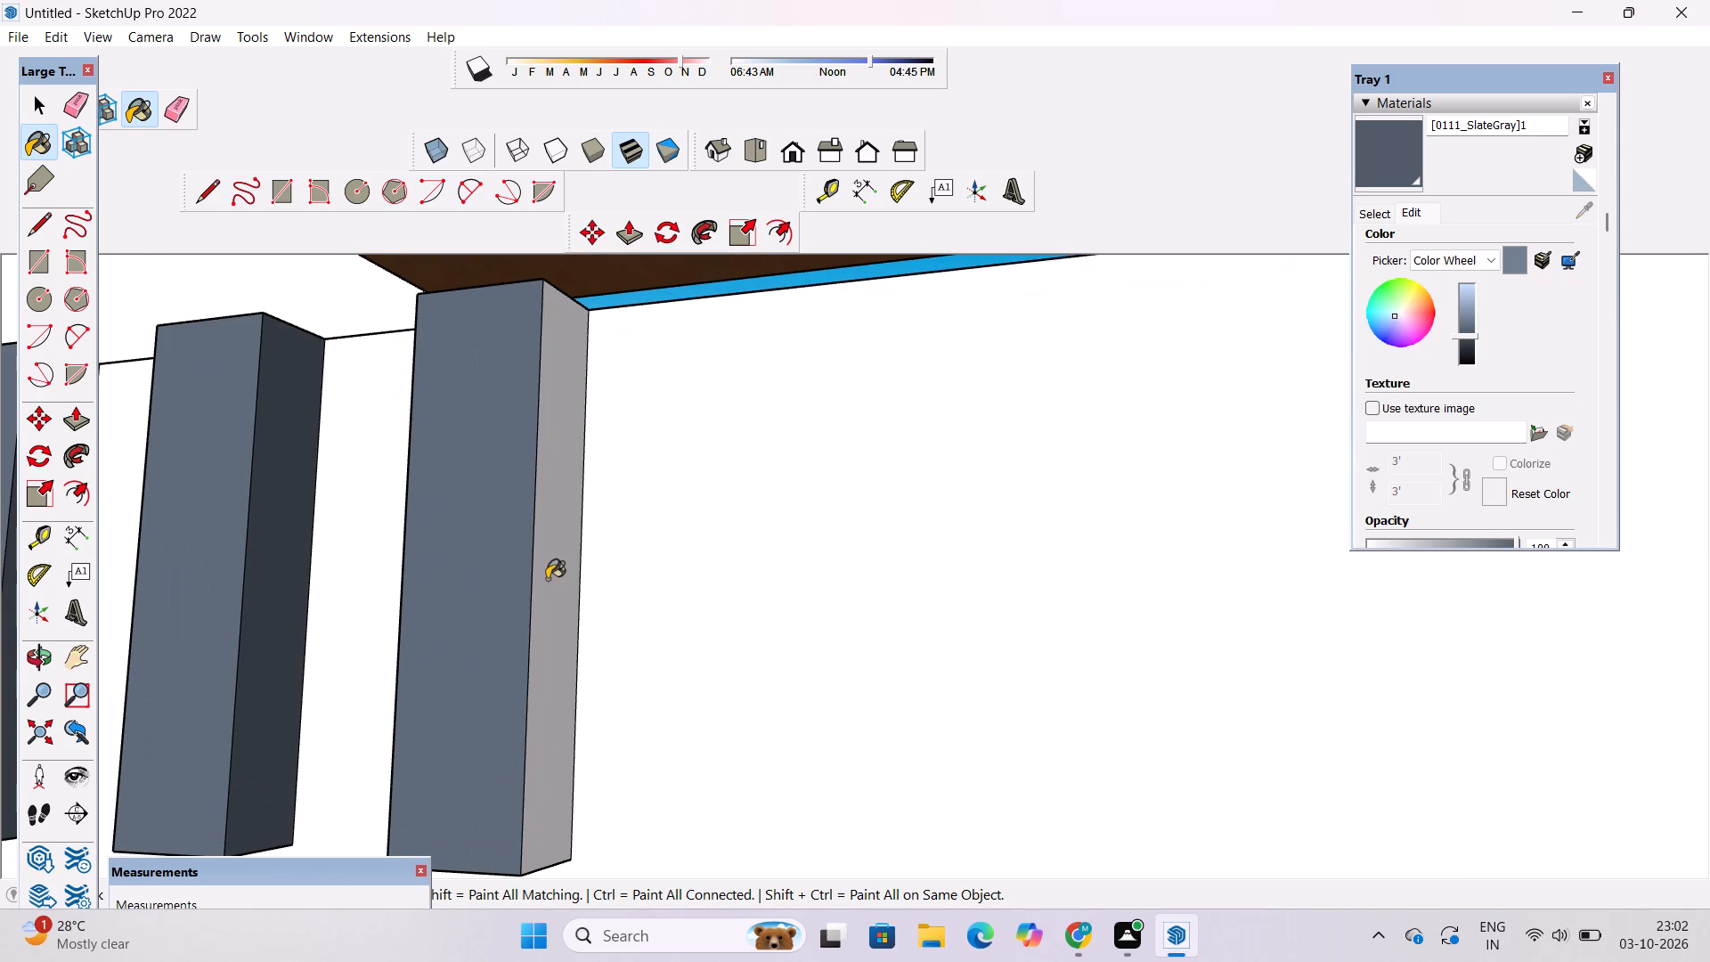
left_click(547, 580)
key("o")
scroll(512, 762, "down", 5)
left_click_drag(529, 816, 558, 767)
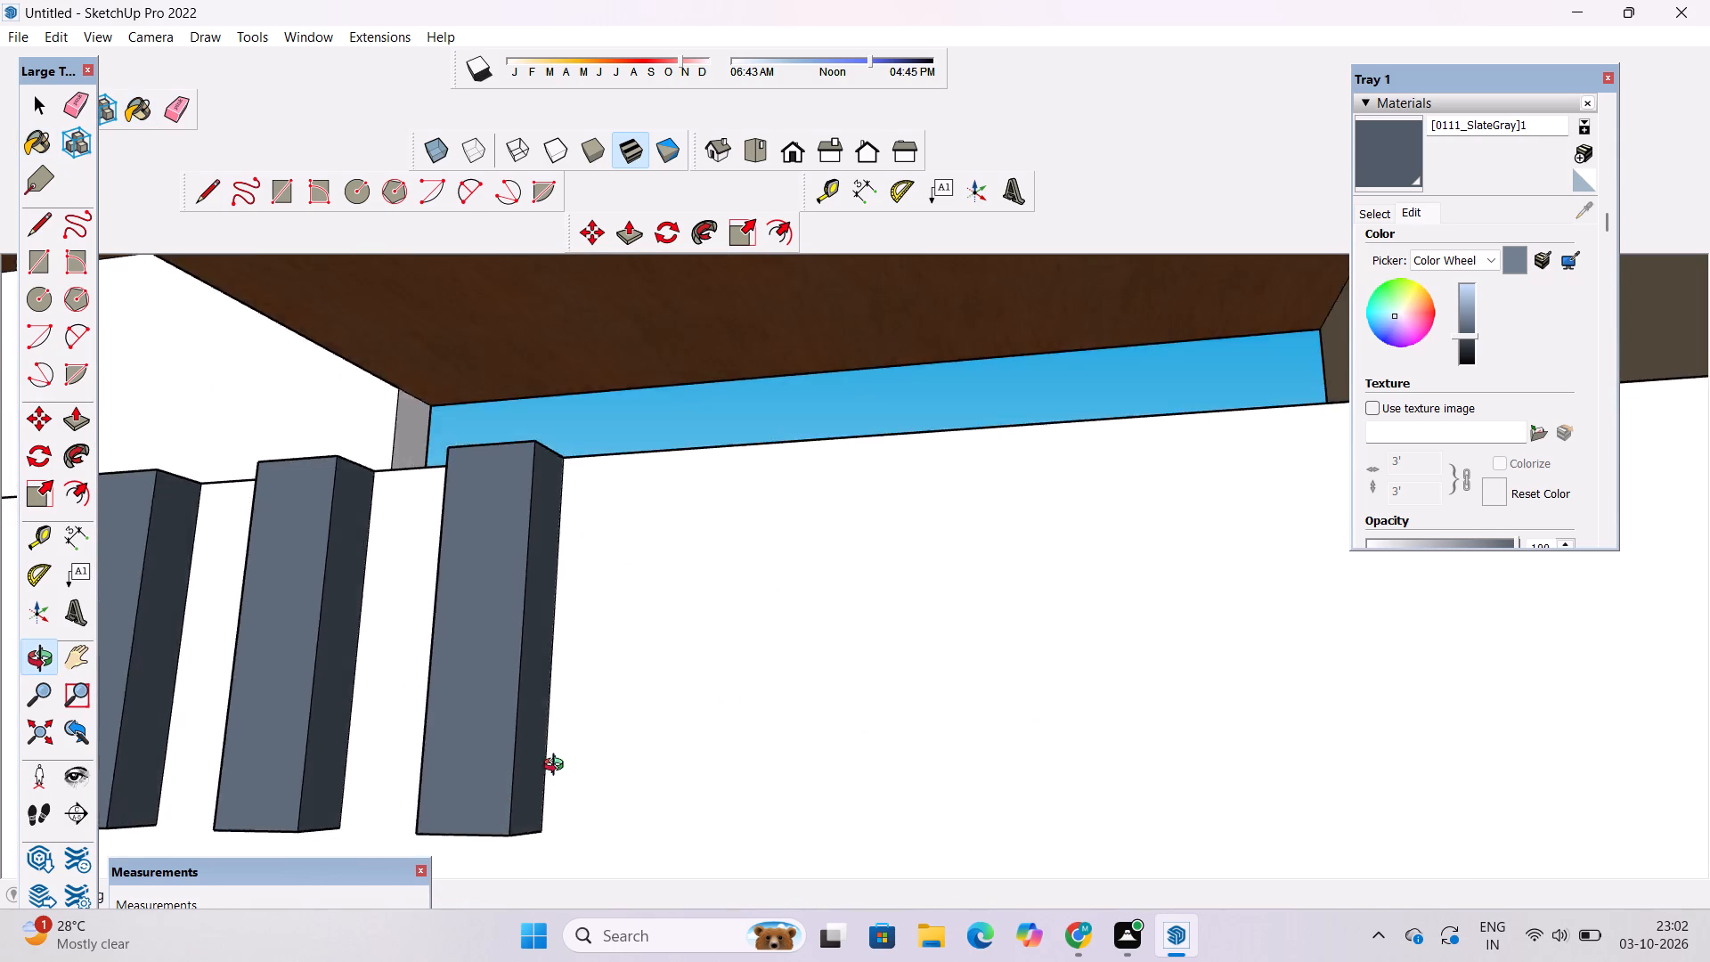
left_click_drag(558, 767, 600, 664)
scroll(478, 768, "up", 2)
left_click_drag(426, 784, 583, 793, "shift")
left_click_drag(528, 771, 566, 803)
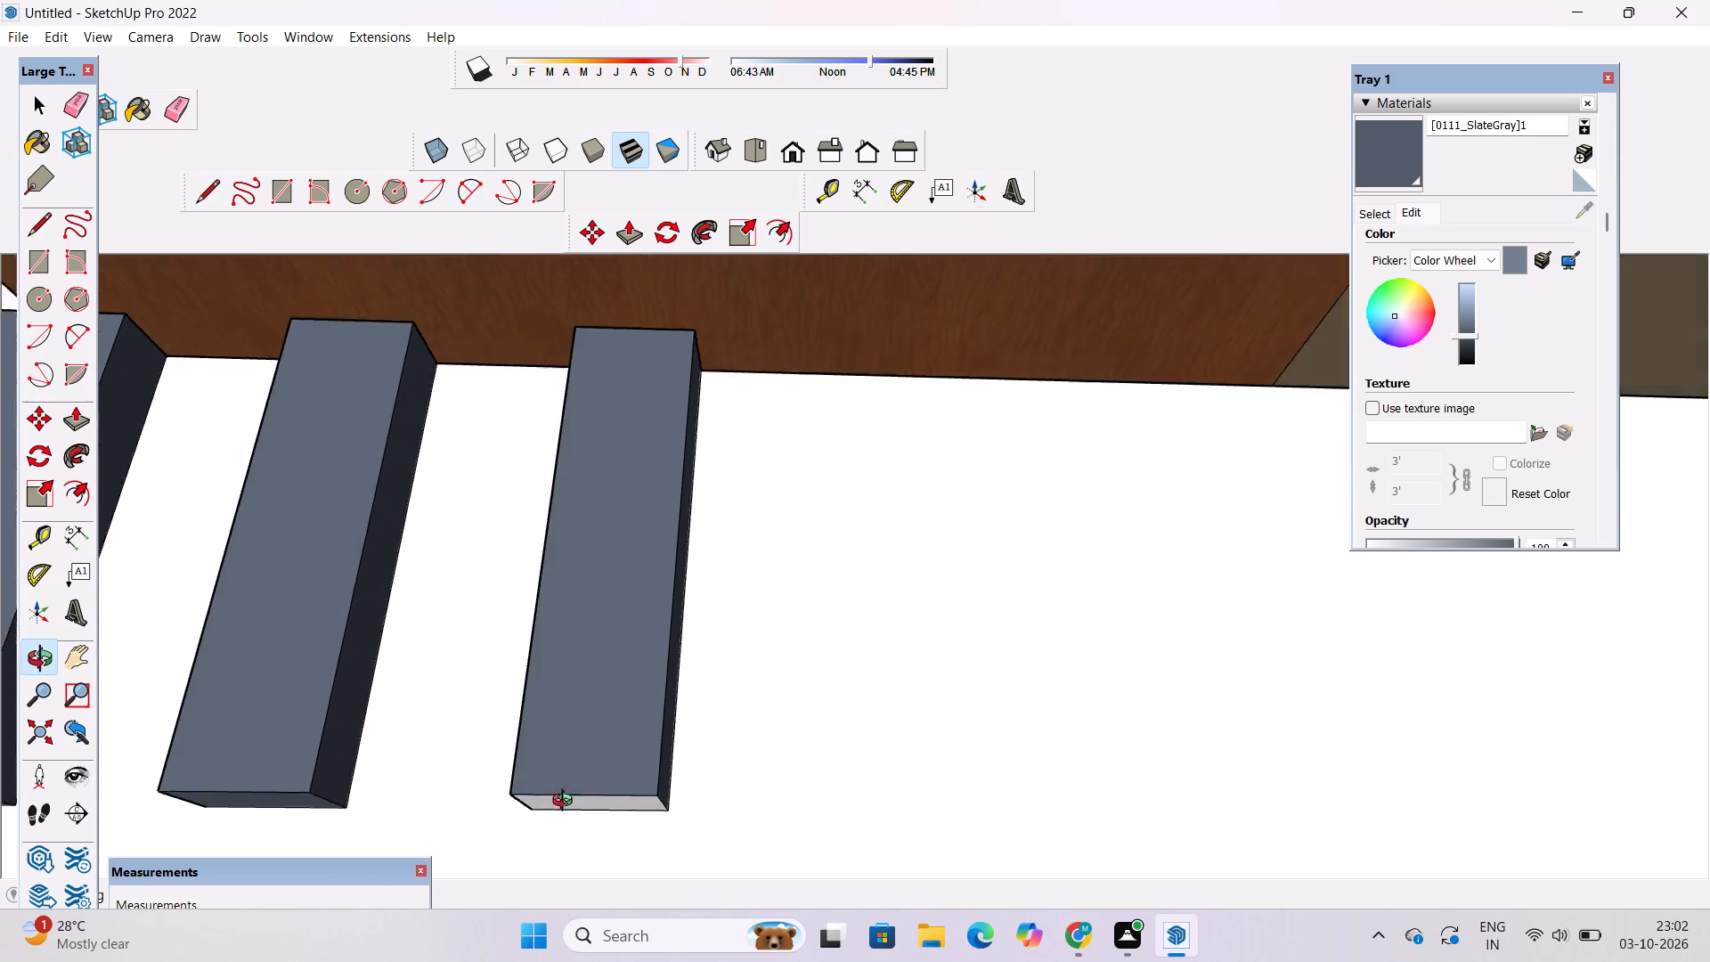
left_click_drag(566, 803, 582, 784)
left_click(1391, 148)
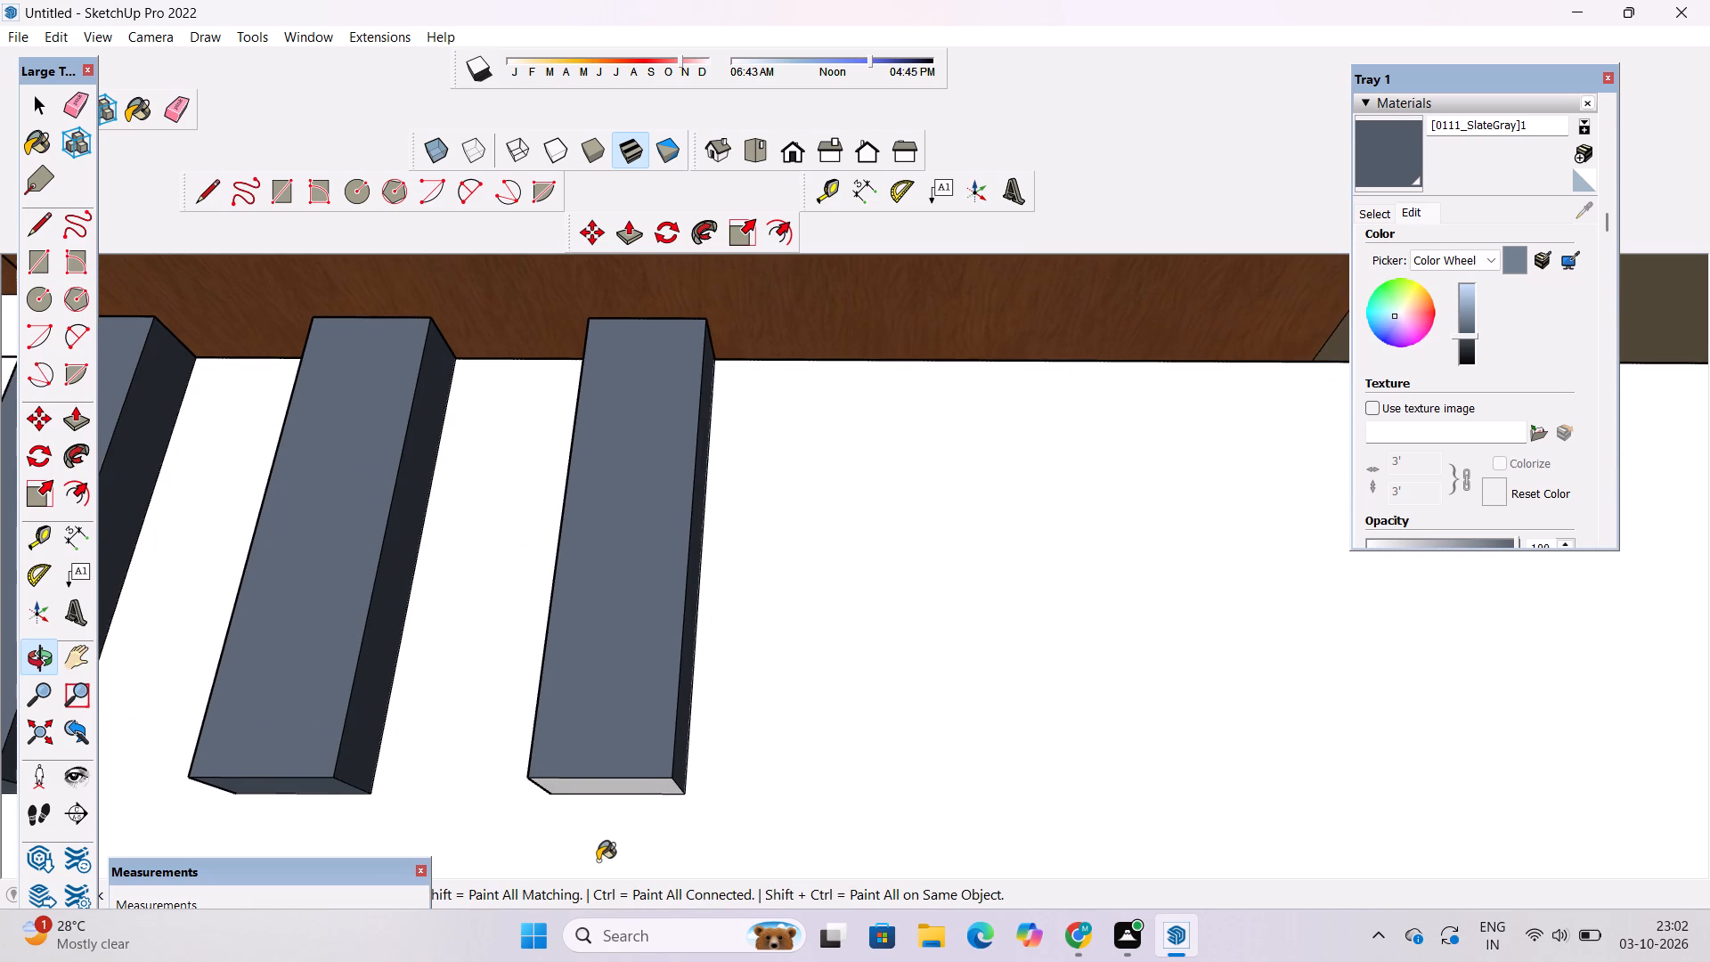
scroll(598, 860, "up", 3)
left_click(607, 766)
Paint the front and one side of the middle and right-hand slats on the next balcony down with the darkened SlateGray.
key("o")
scroll(607, 763, "down", 7)
scroll(607, 763, "up", 1)
scroll(607, 763, "down", 6)
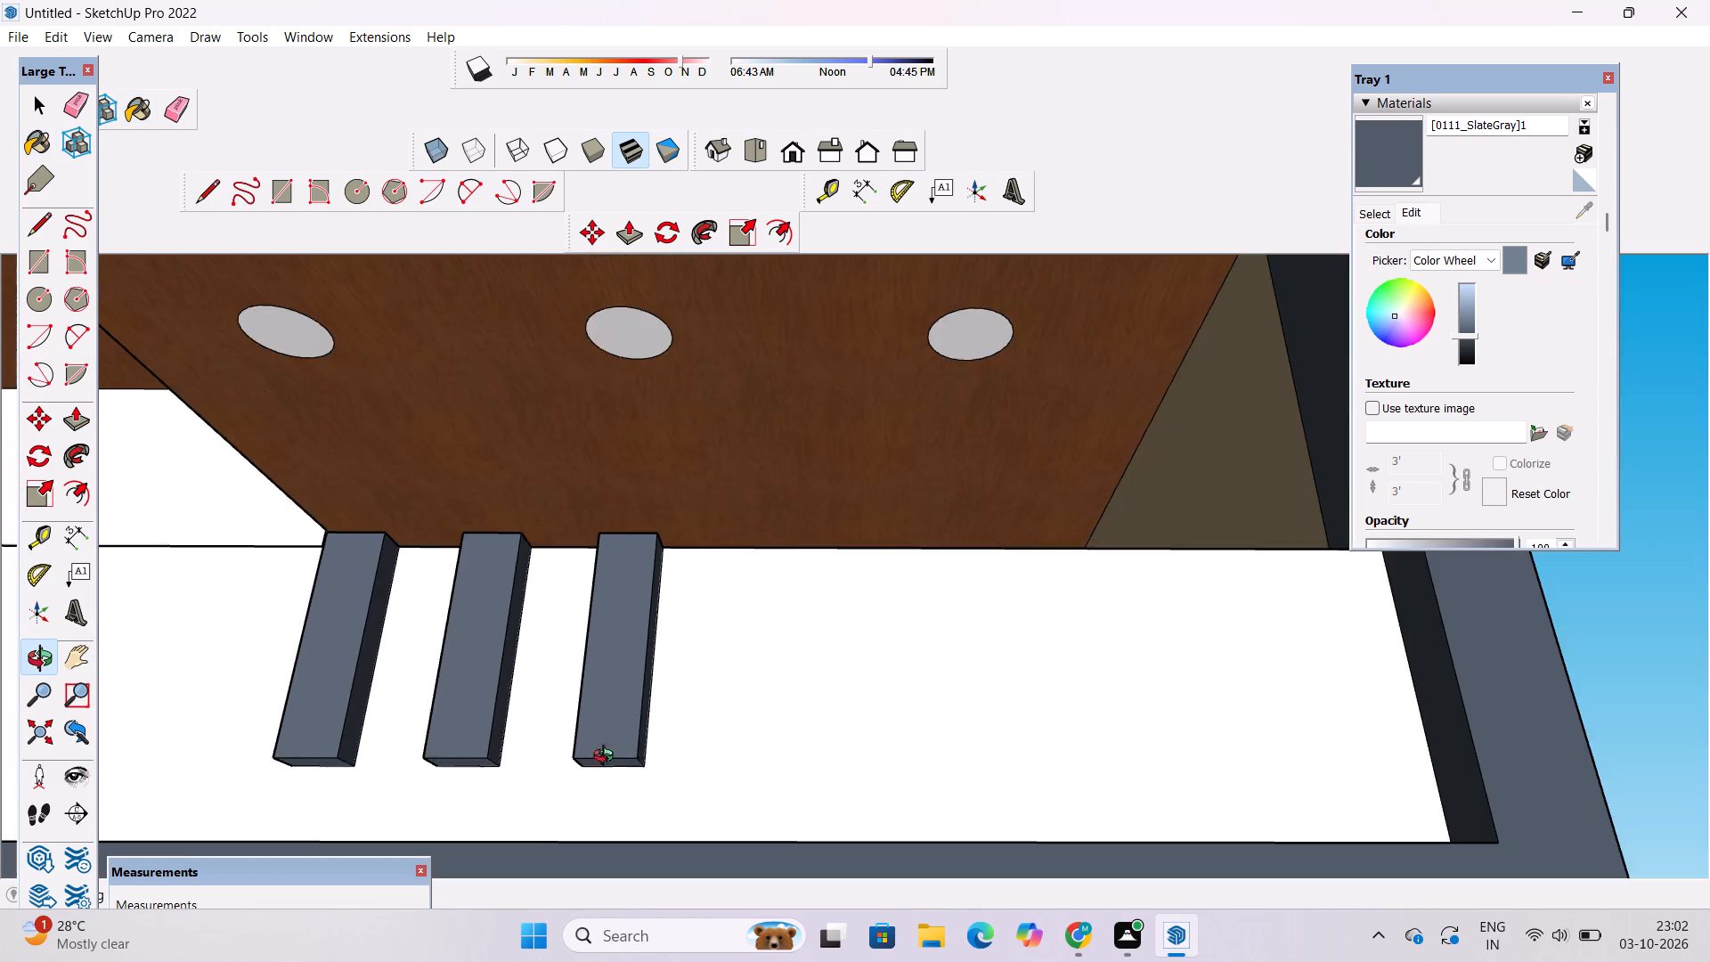
left_click_drag(713, 649, 716, 816)
scroll(716, 774, "down", 12)
left_click_drag(726, 799, 735, 618, "shift")
left_click_drag(691, 654, 702, 714)
left_click_drag(756, 826, 746, 734)
left_click(743, 729)
left_click_drag(743, 732, 744, 660, "shift")
scroll(732, 674, "down", 6)
left_click_drag(701, 825, 720, 861, "shift")
scroll(729, 803, "up", 4)
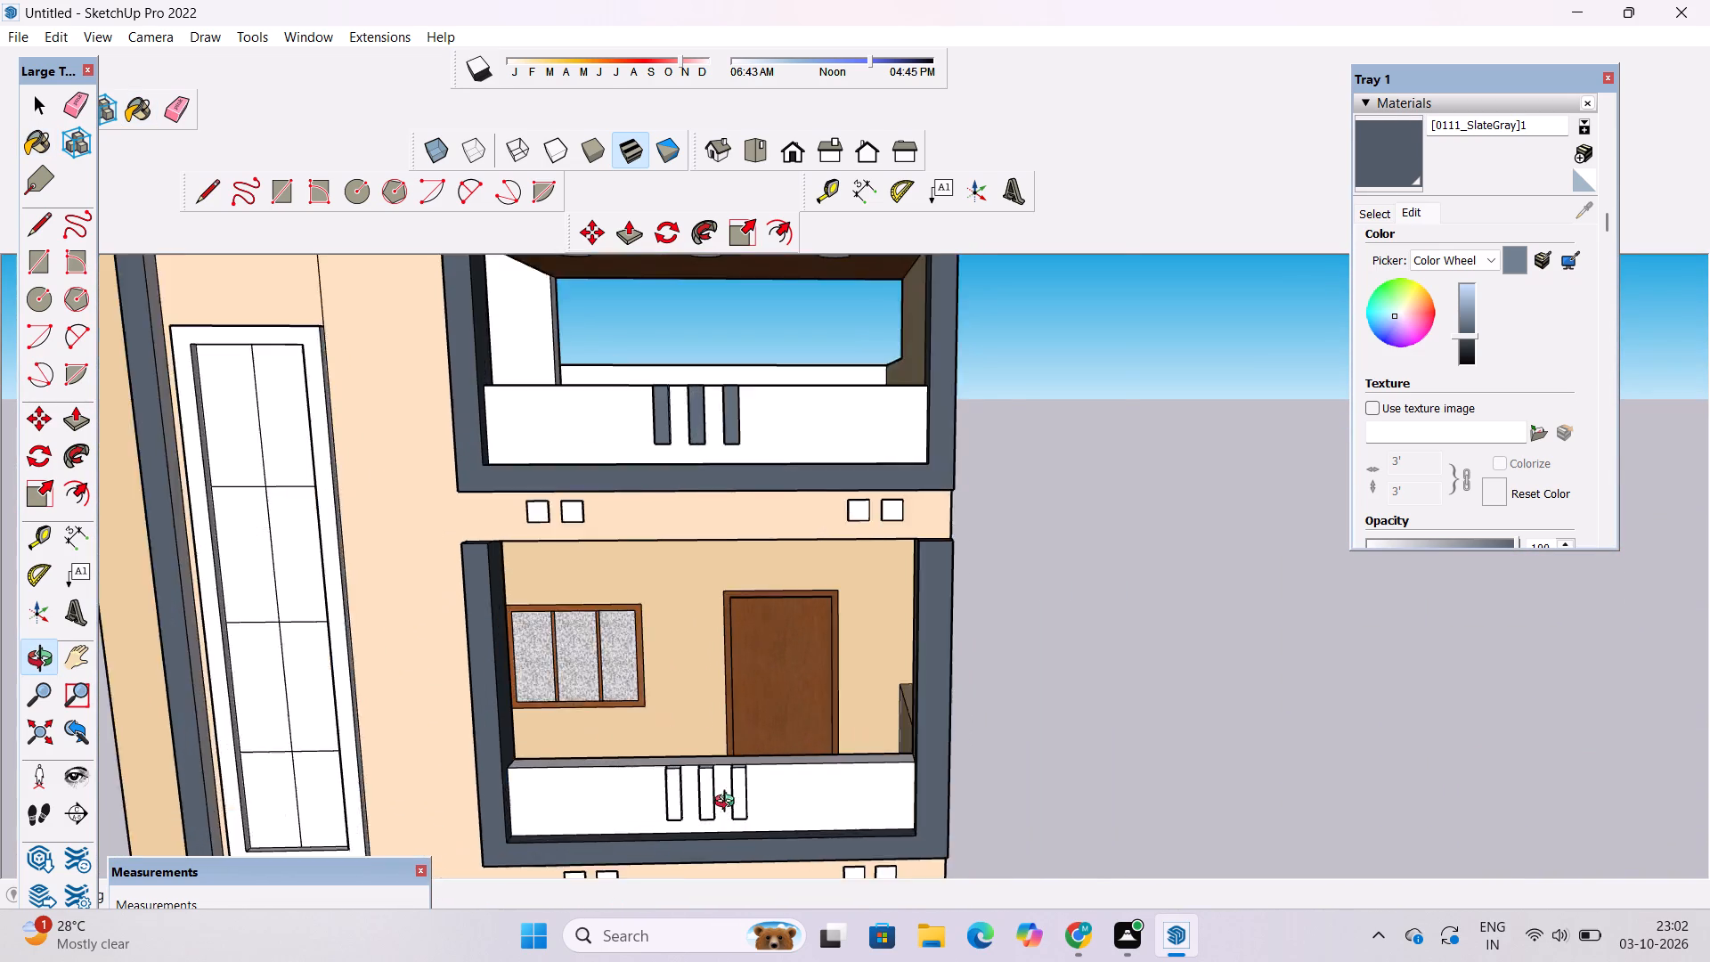
scroll(729, 803, "up", 6)
left_click(1377, 160)
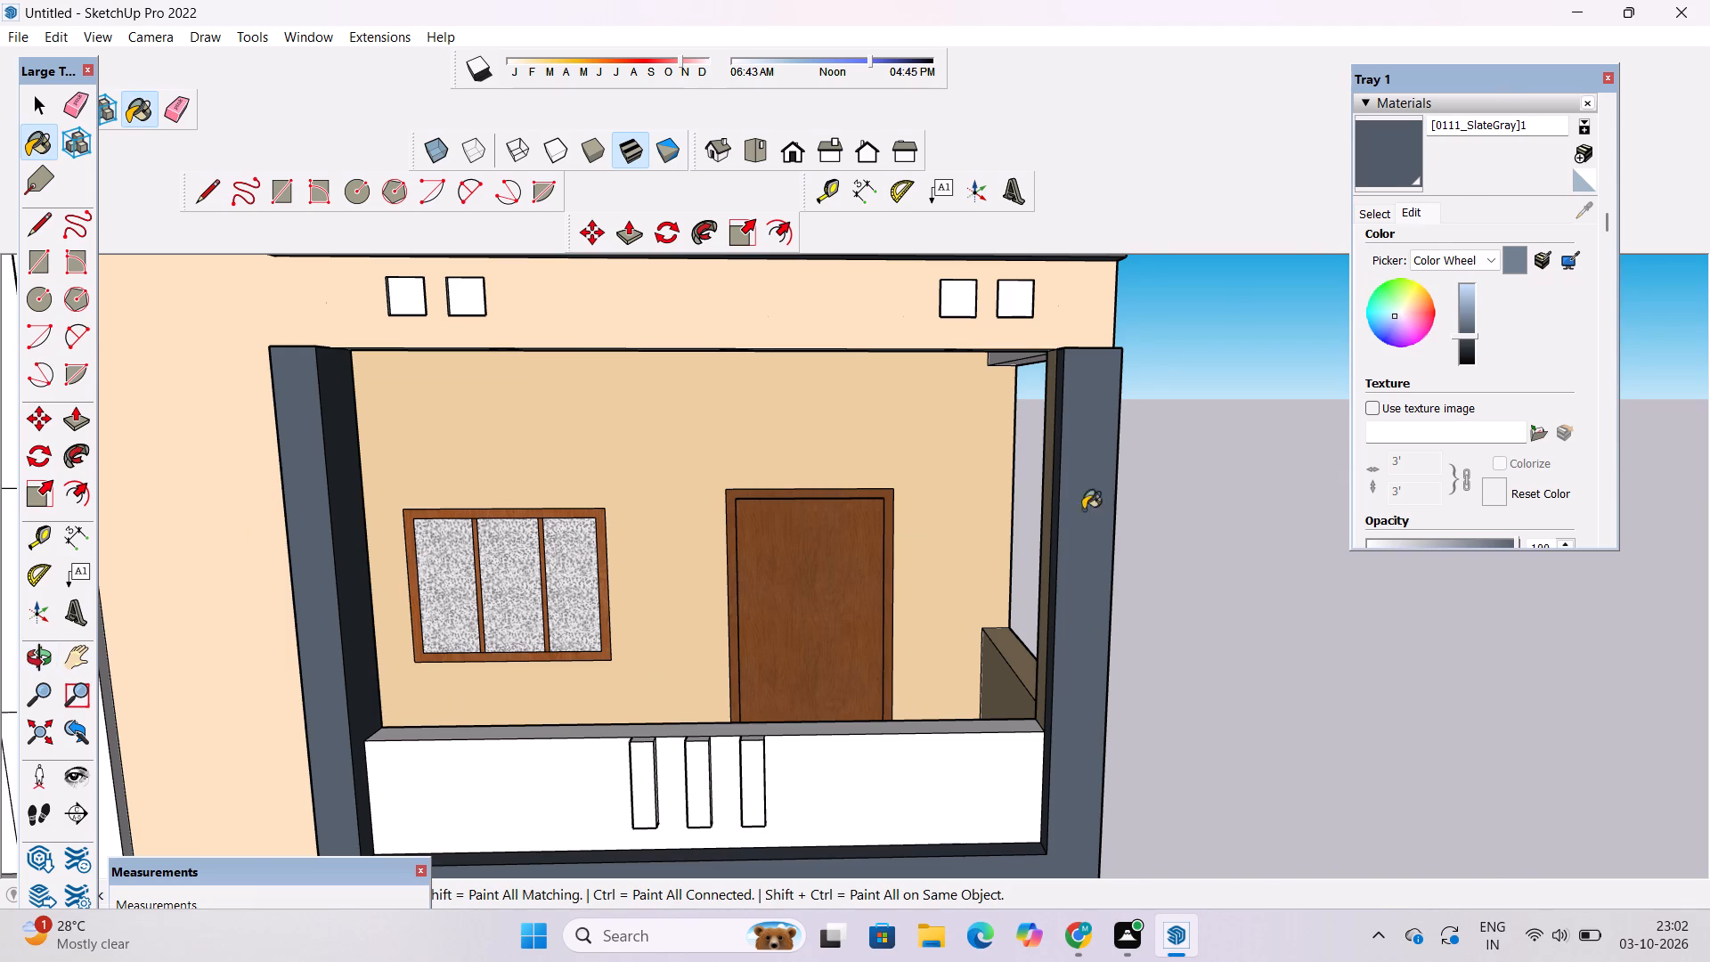
scroll(810, 719, "up", 6)
scroll(667, 761, "up", 4)
scroll(644, 648, "down", 6)
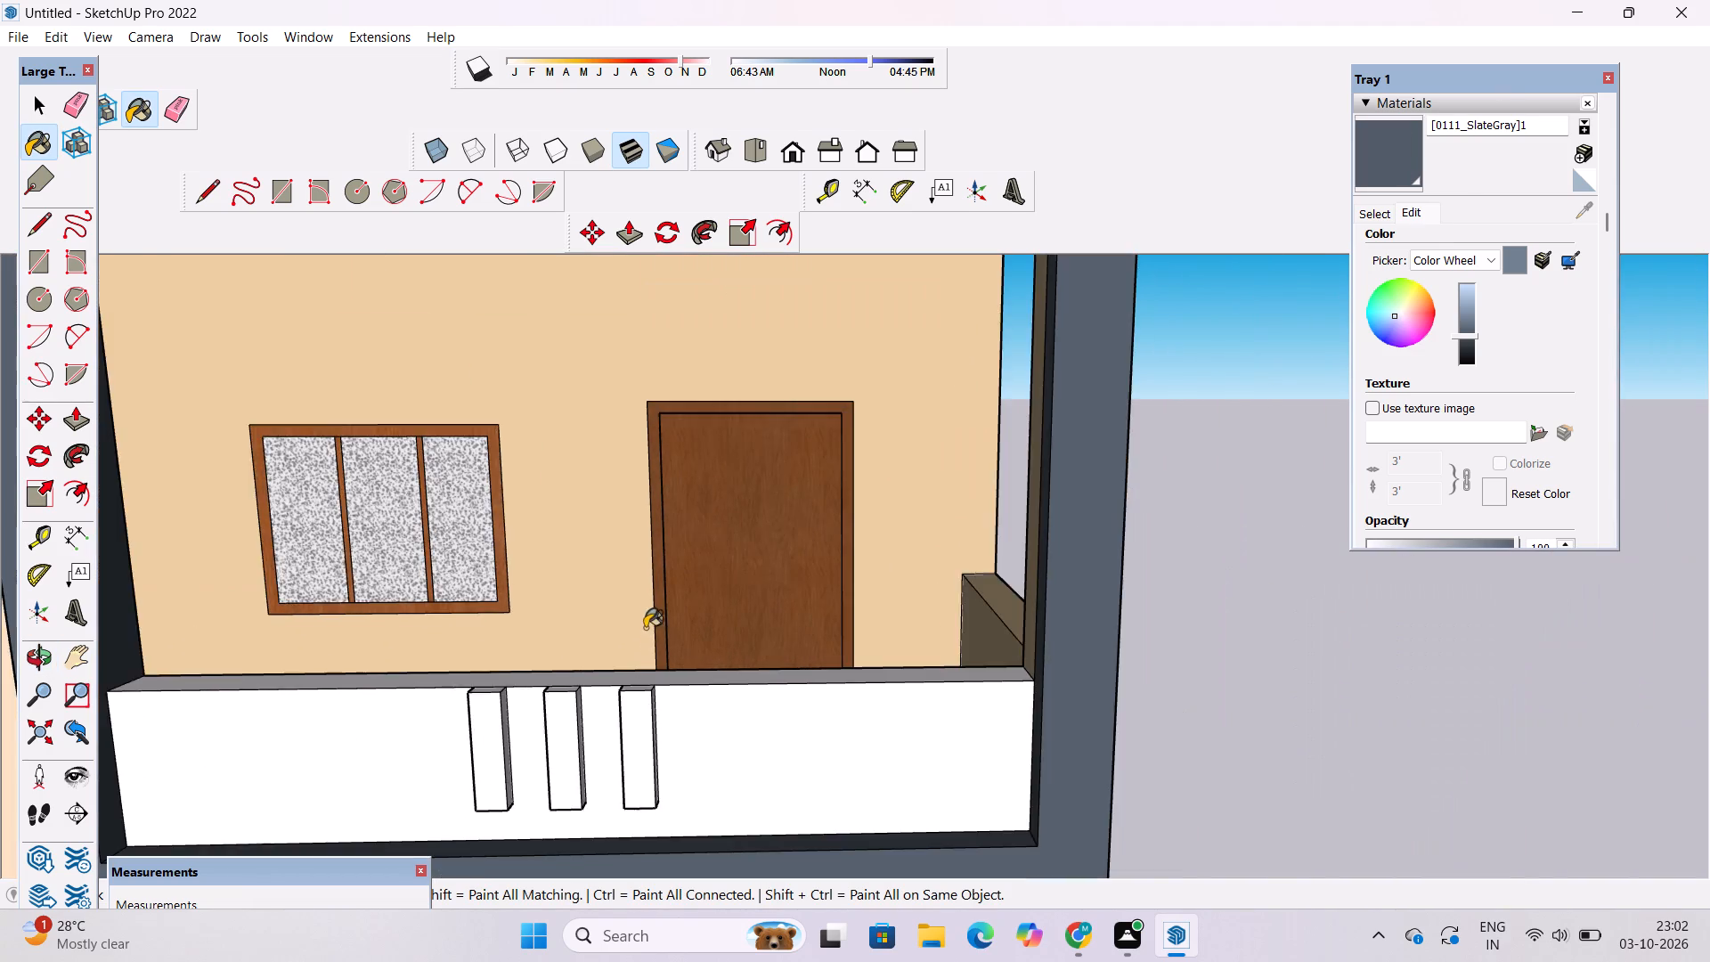
scroll(645, 628, "down", 5)
scroll(609, 741, "up", 20)
scroll(609, 741, "up", 1)
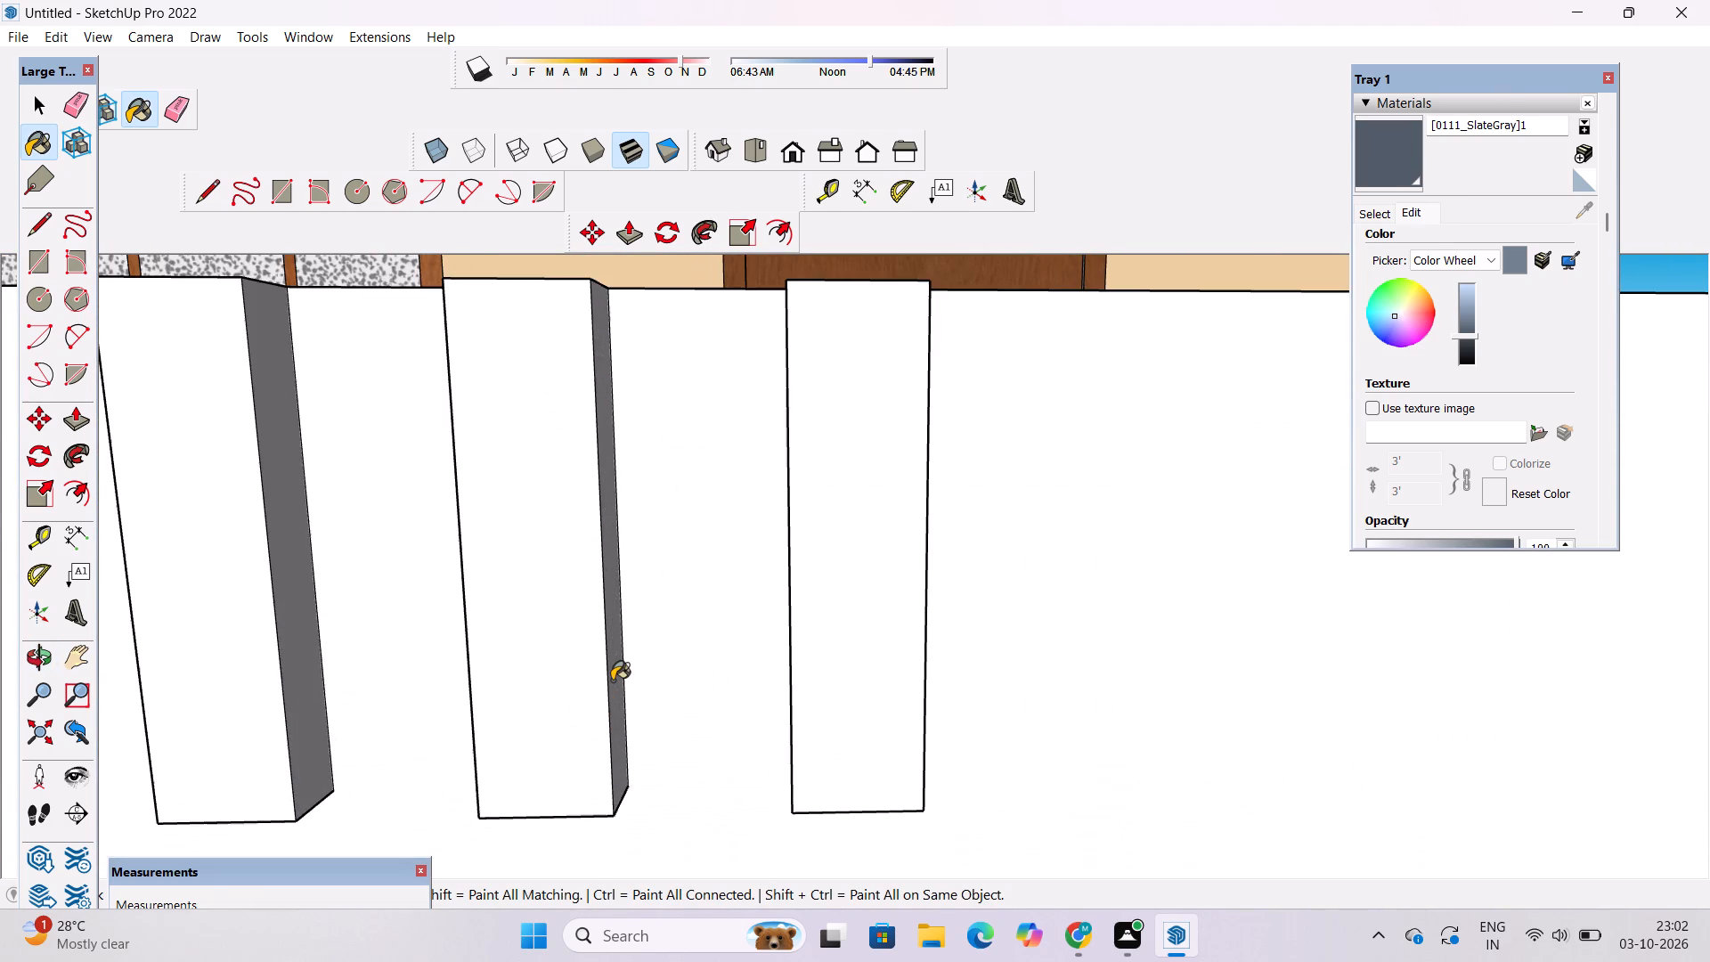
scroll(612, 681, "up", 6)
left_click(575, 667)
left_click(618, 664)
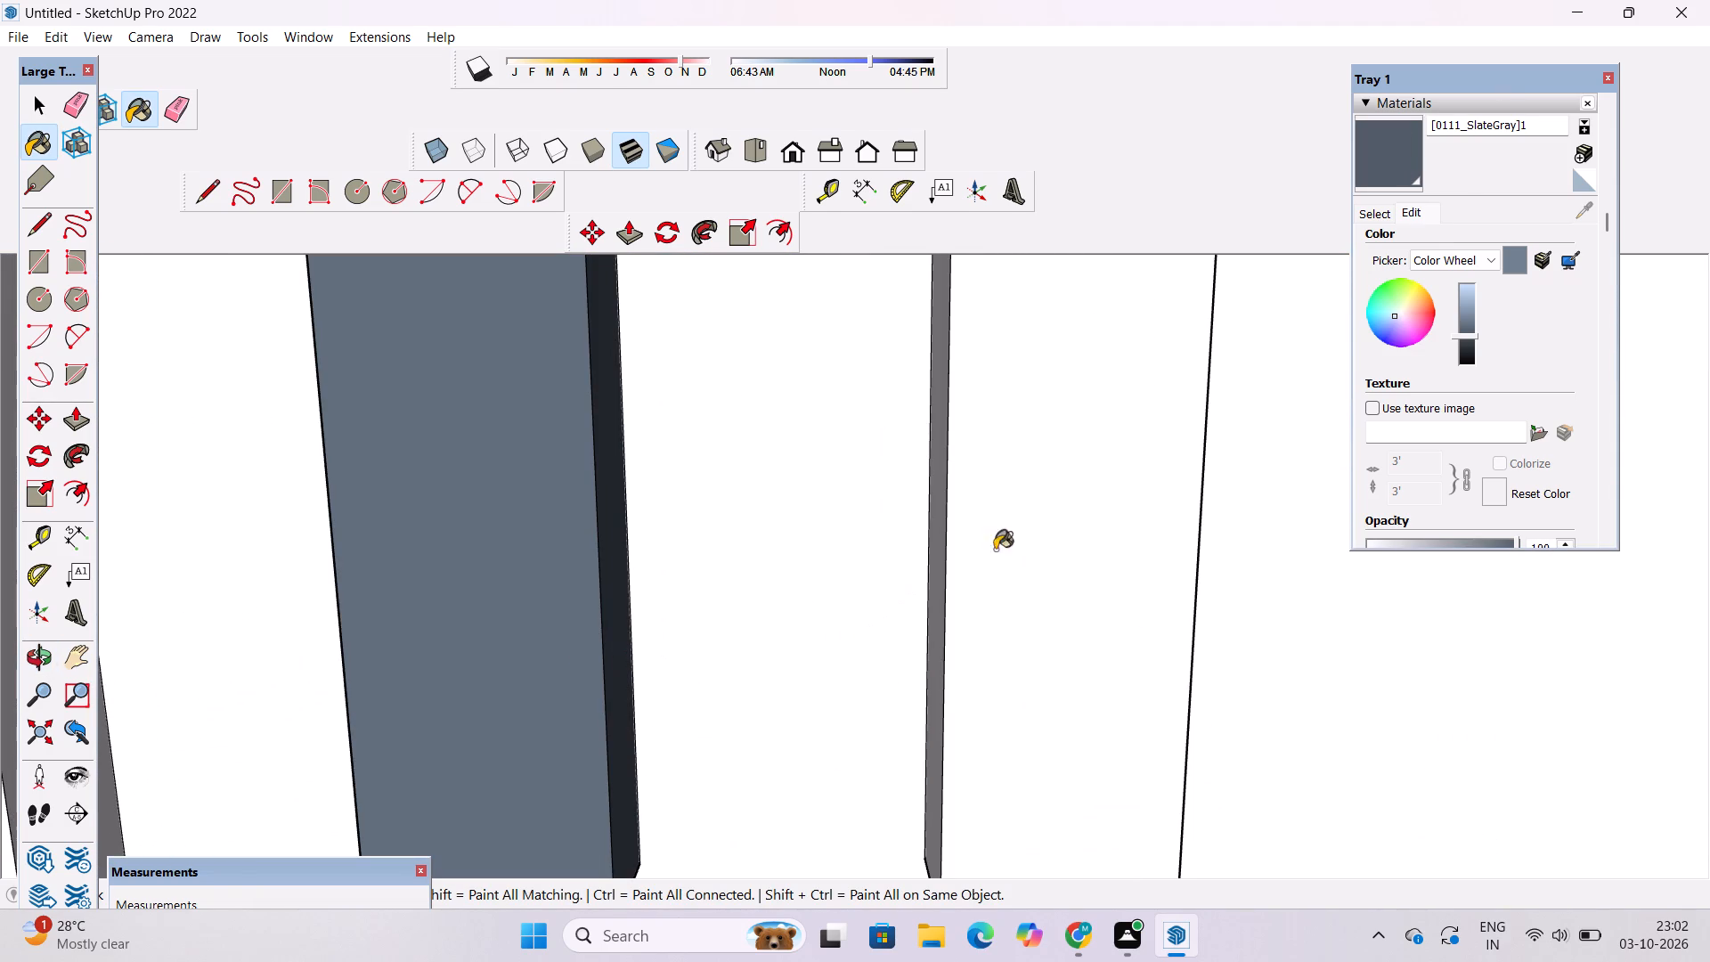
left_click(1038, 533)
left_click(932, 531)
Paint the left-hand slat's front and right side, and the middle slat's left side, on the same balcony's parapet with the darkened SlateGray.
scroll(953, 529, "down", 11)
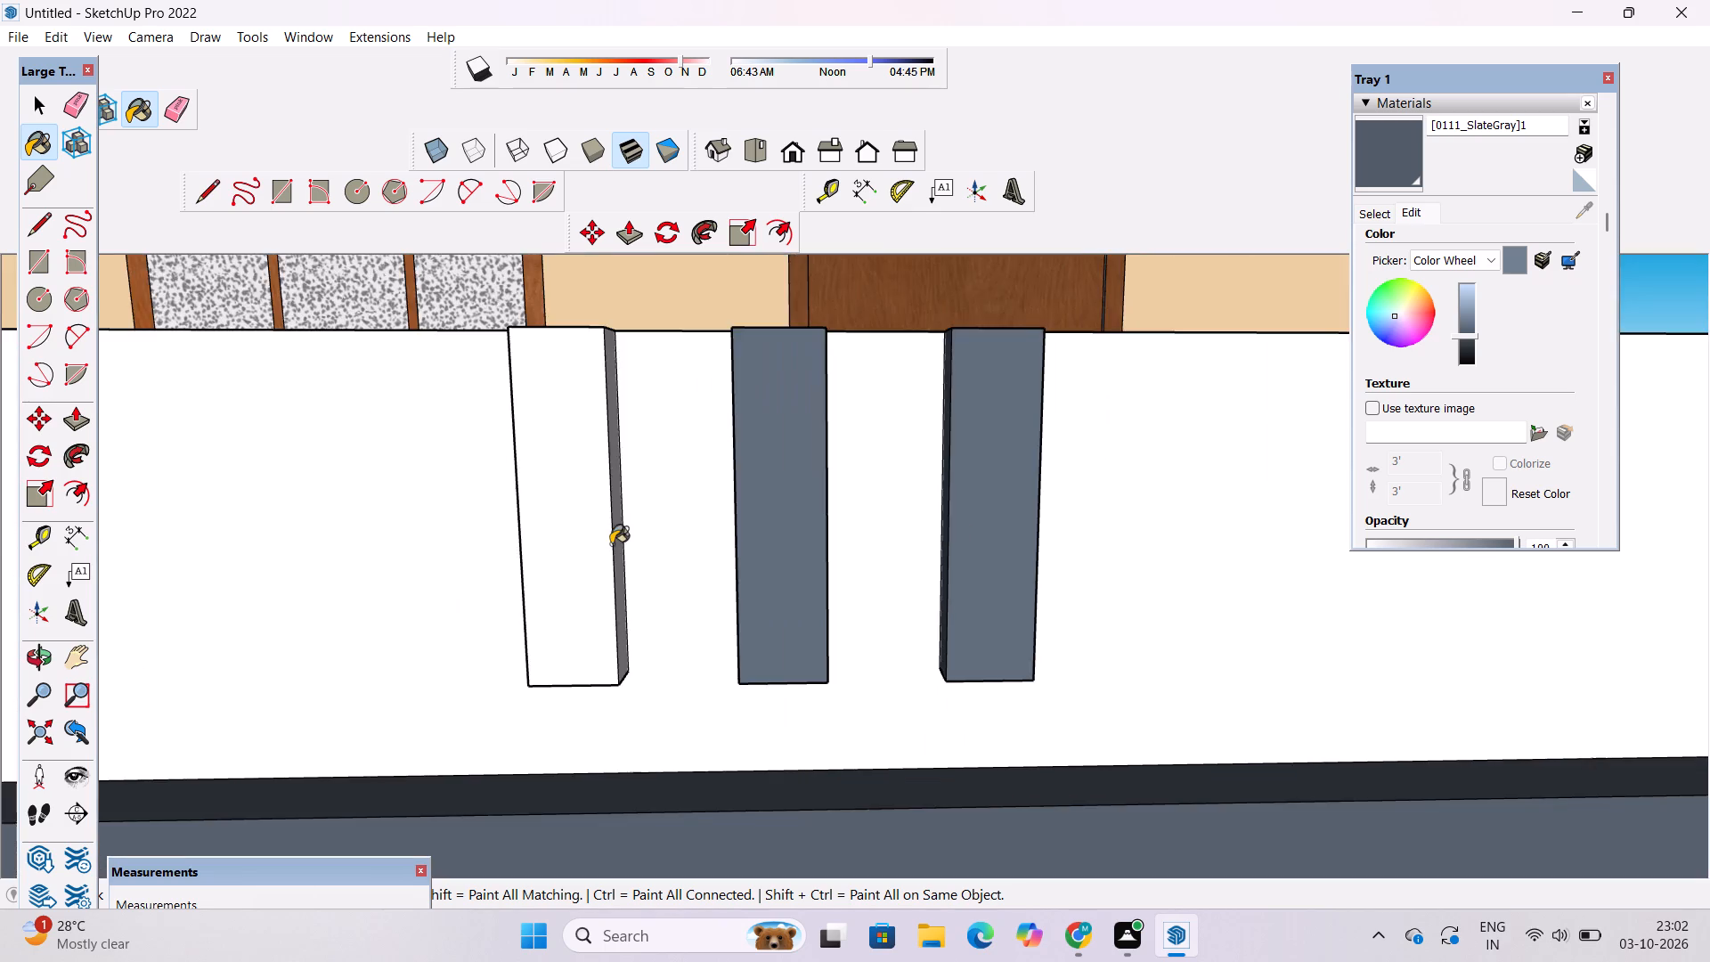
scroll(611, 544, "up", 5)
left_click(551, 536)
scroll(627, 499, "up", 5)
left_click(600, 512)
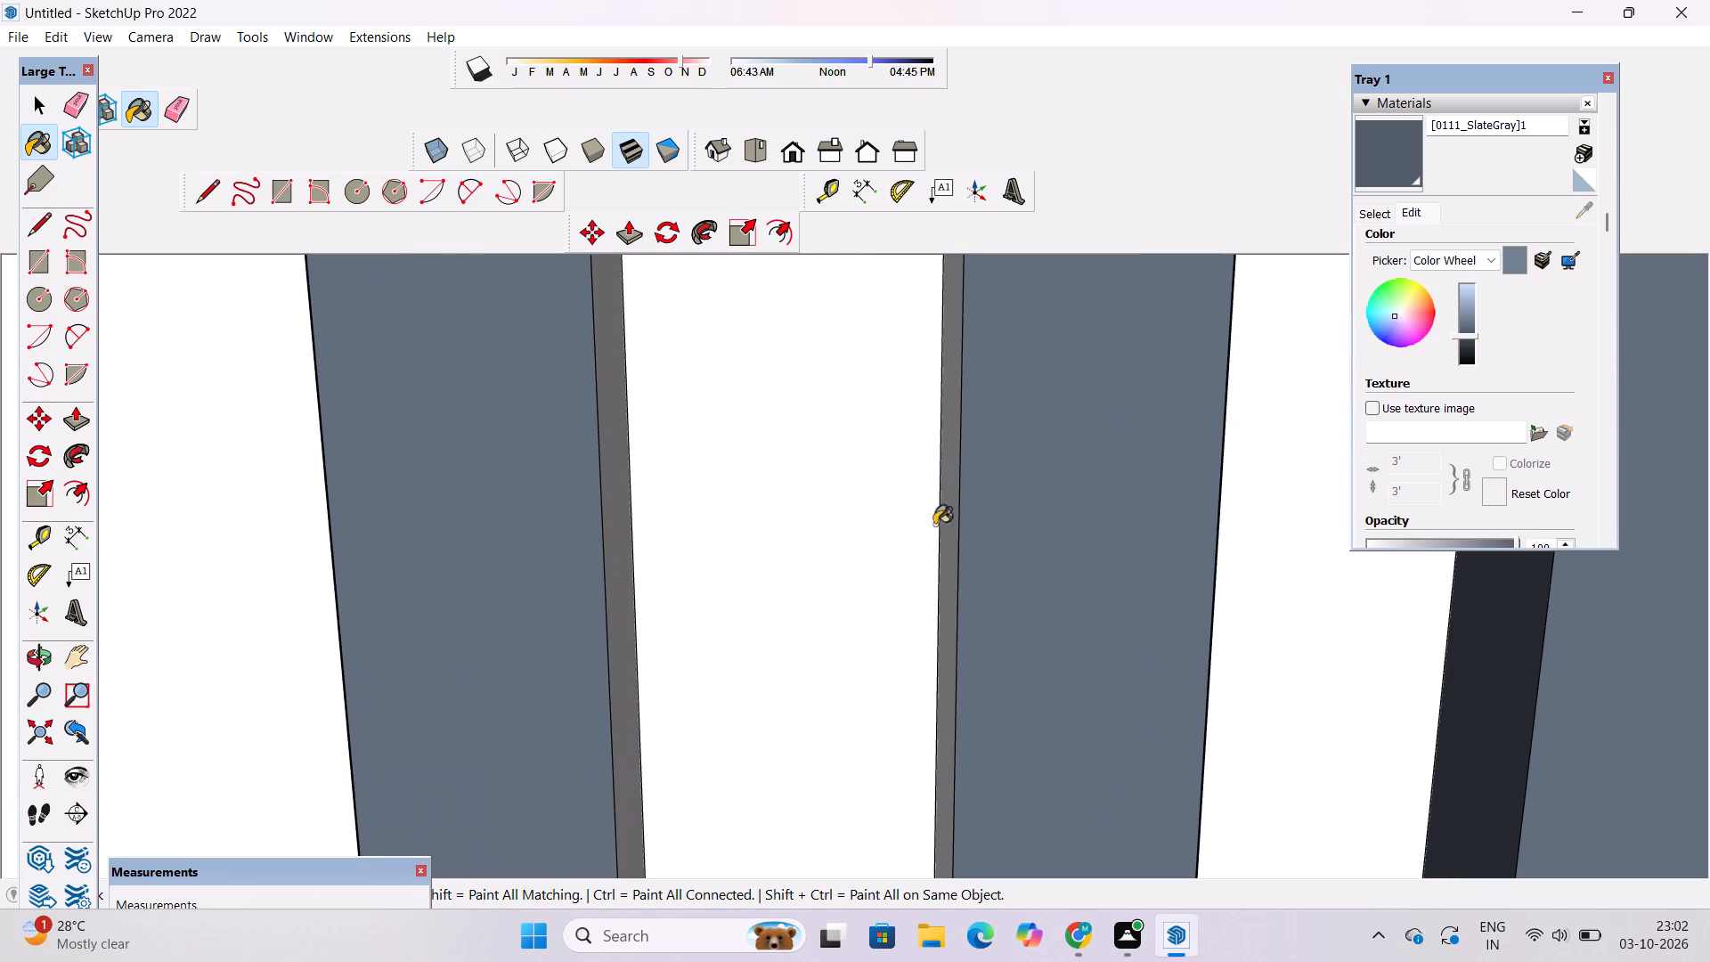
left_click(948, 516)
left_click(608, 512)
scroll(623, 702, "down", 12)
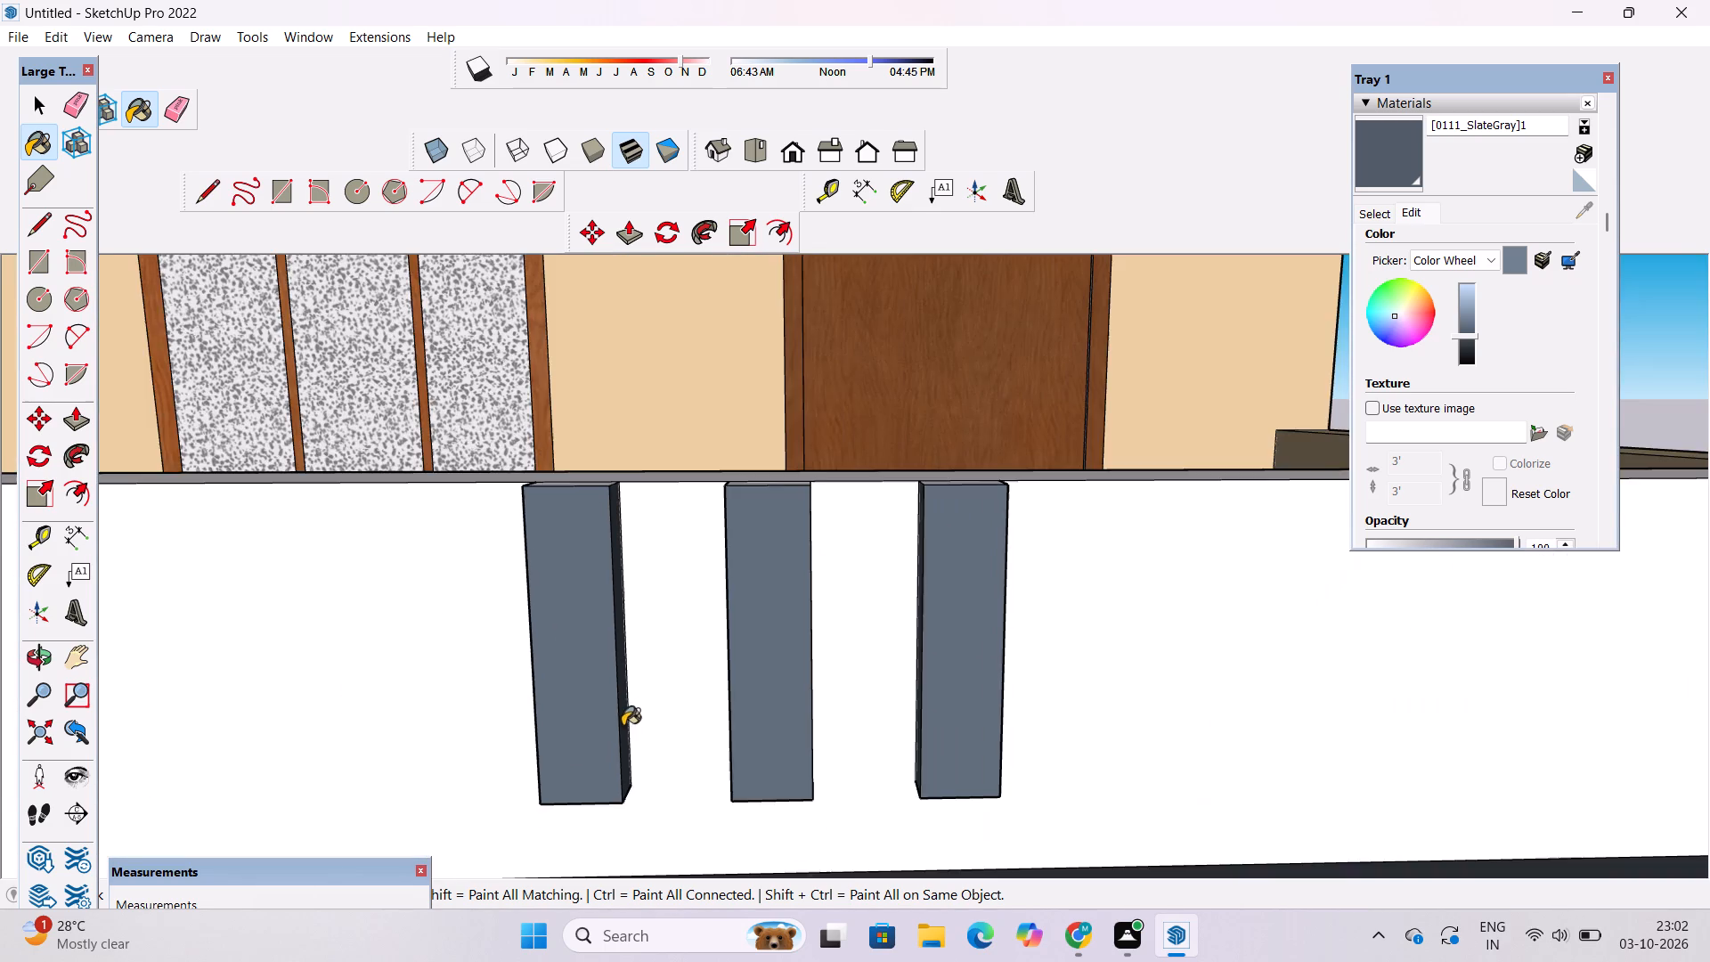
Paint the tops of all three slats on the lower balcony's parapet with the darkened SlateGray.
scroll(835, 384, "up", 6)
scroll(834, 419, "down", 5)
scroll(463, 583, "up", 3)
left_click(462, 597)
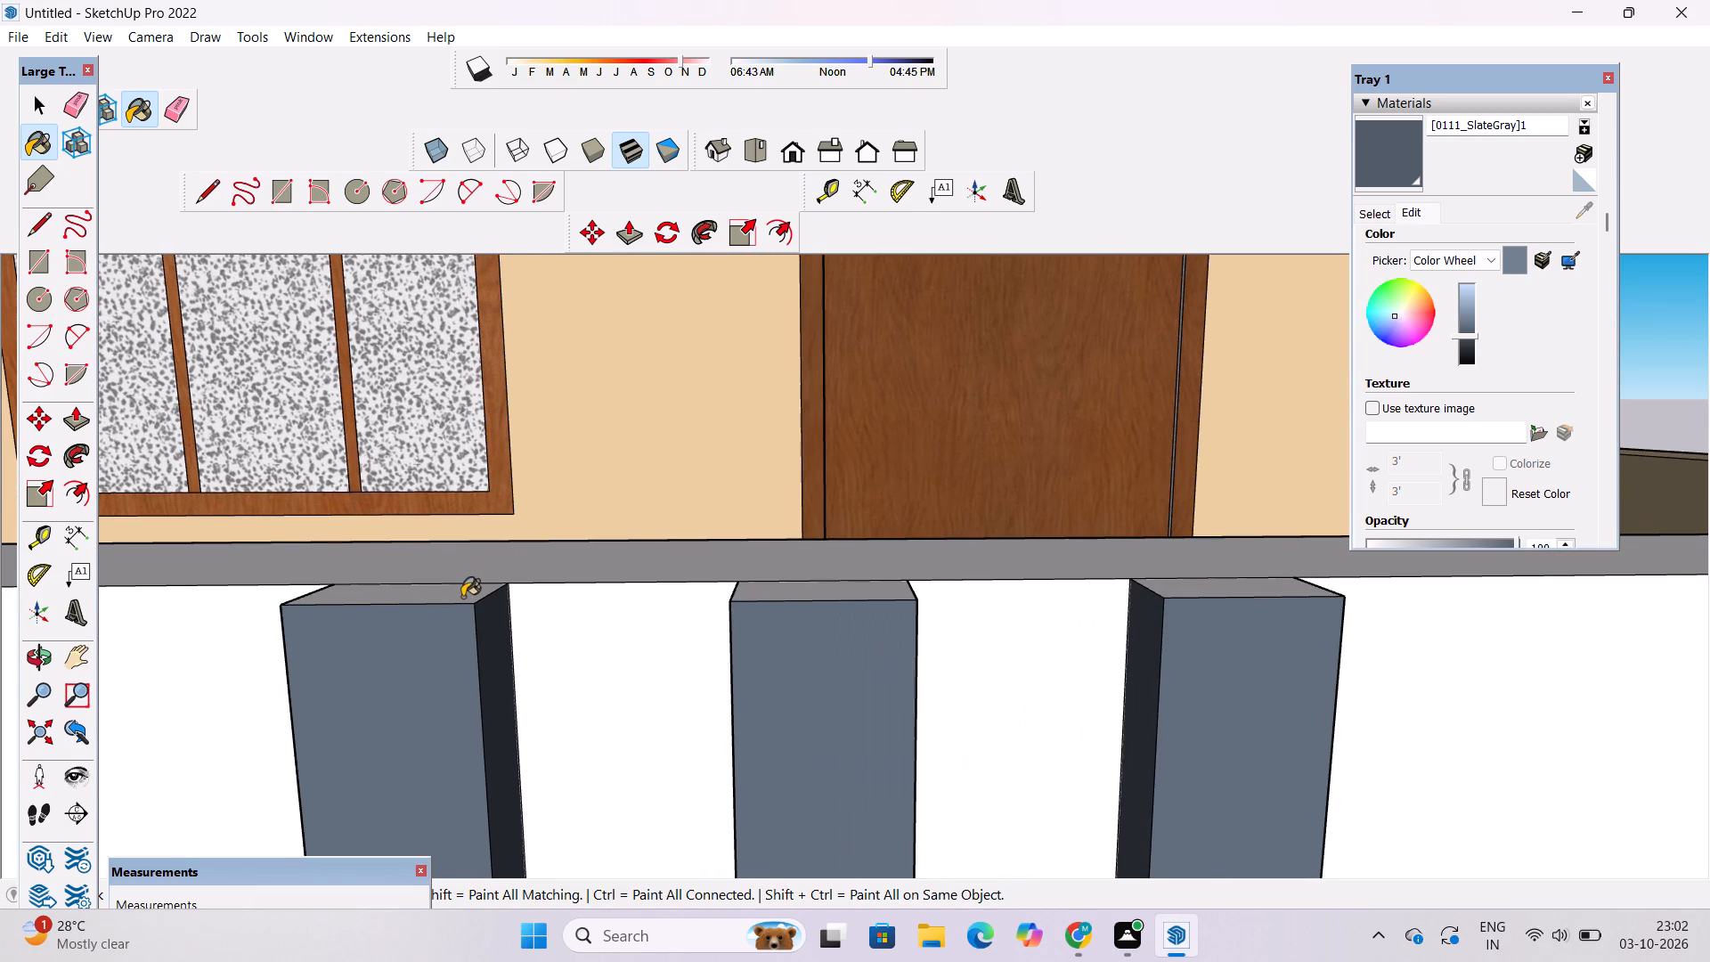
left_click(831, 599)
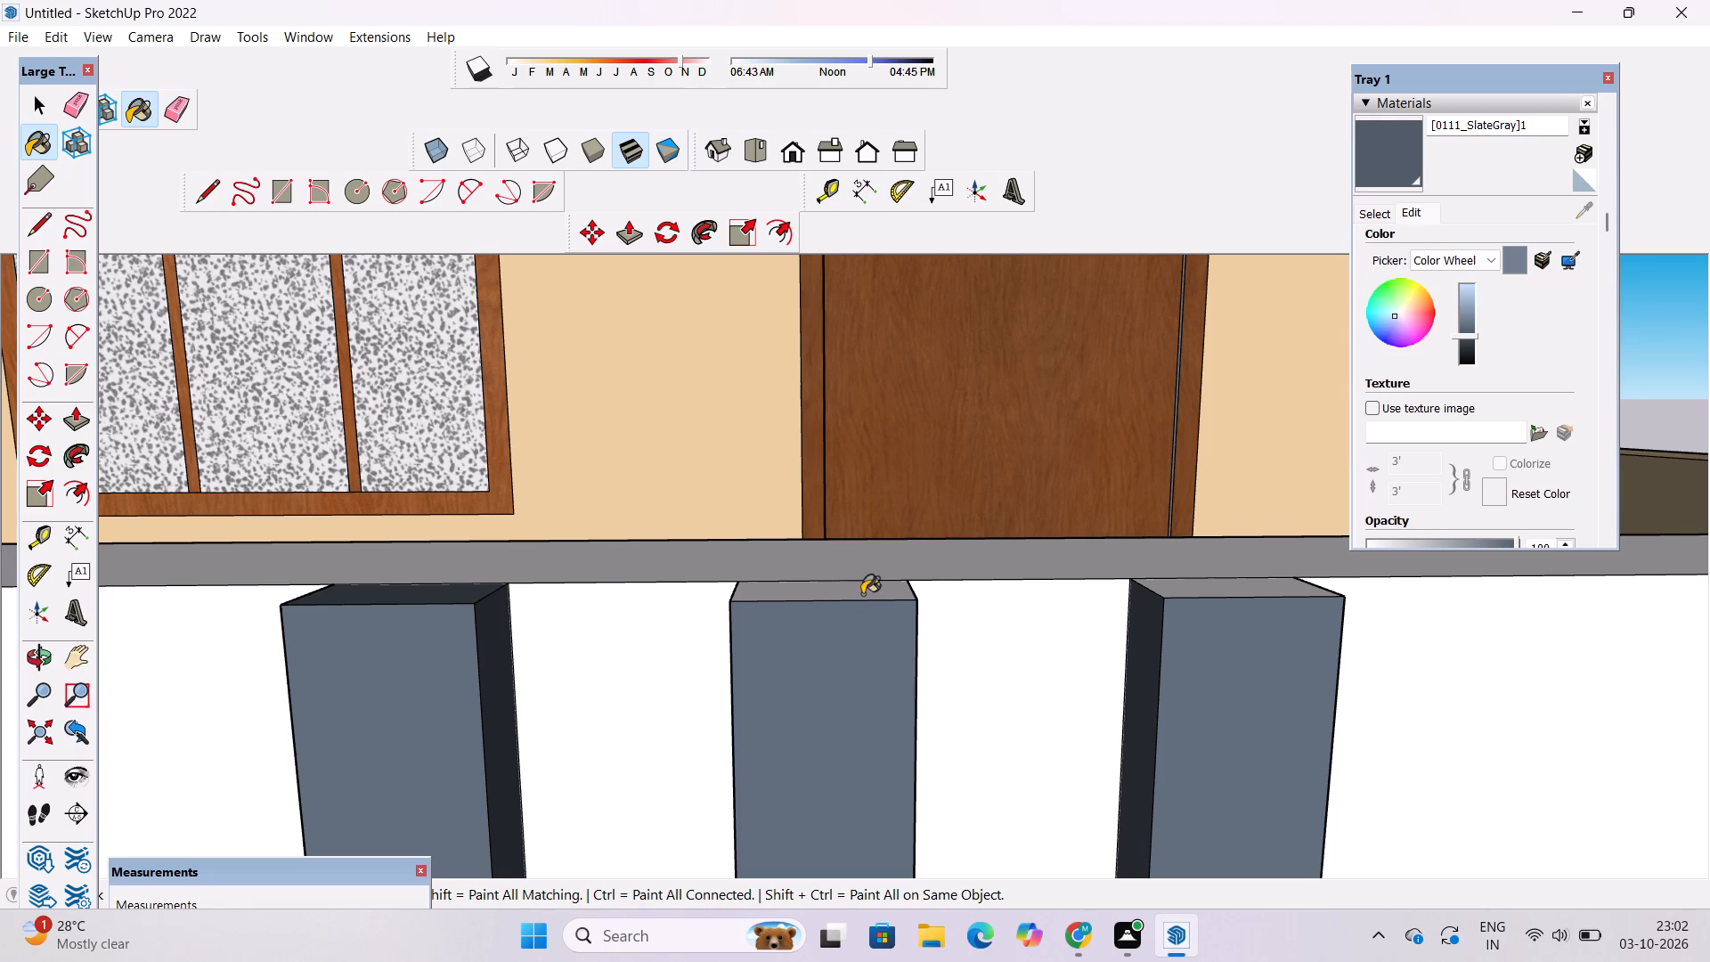
left_click(862, 594)
left_click(1188, 583)
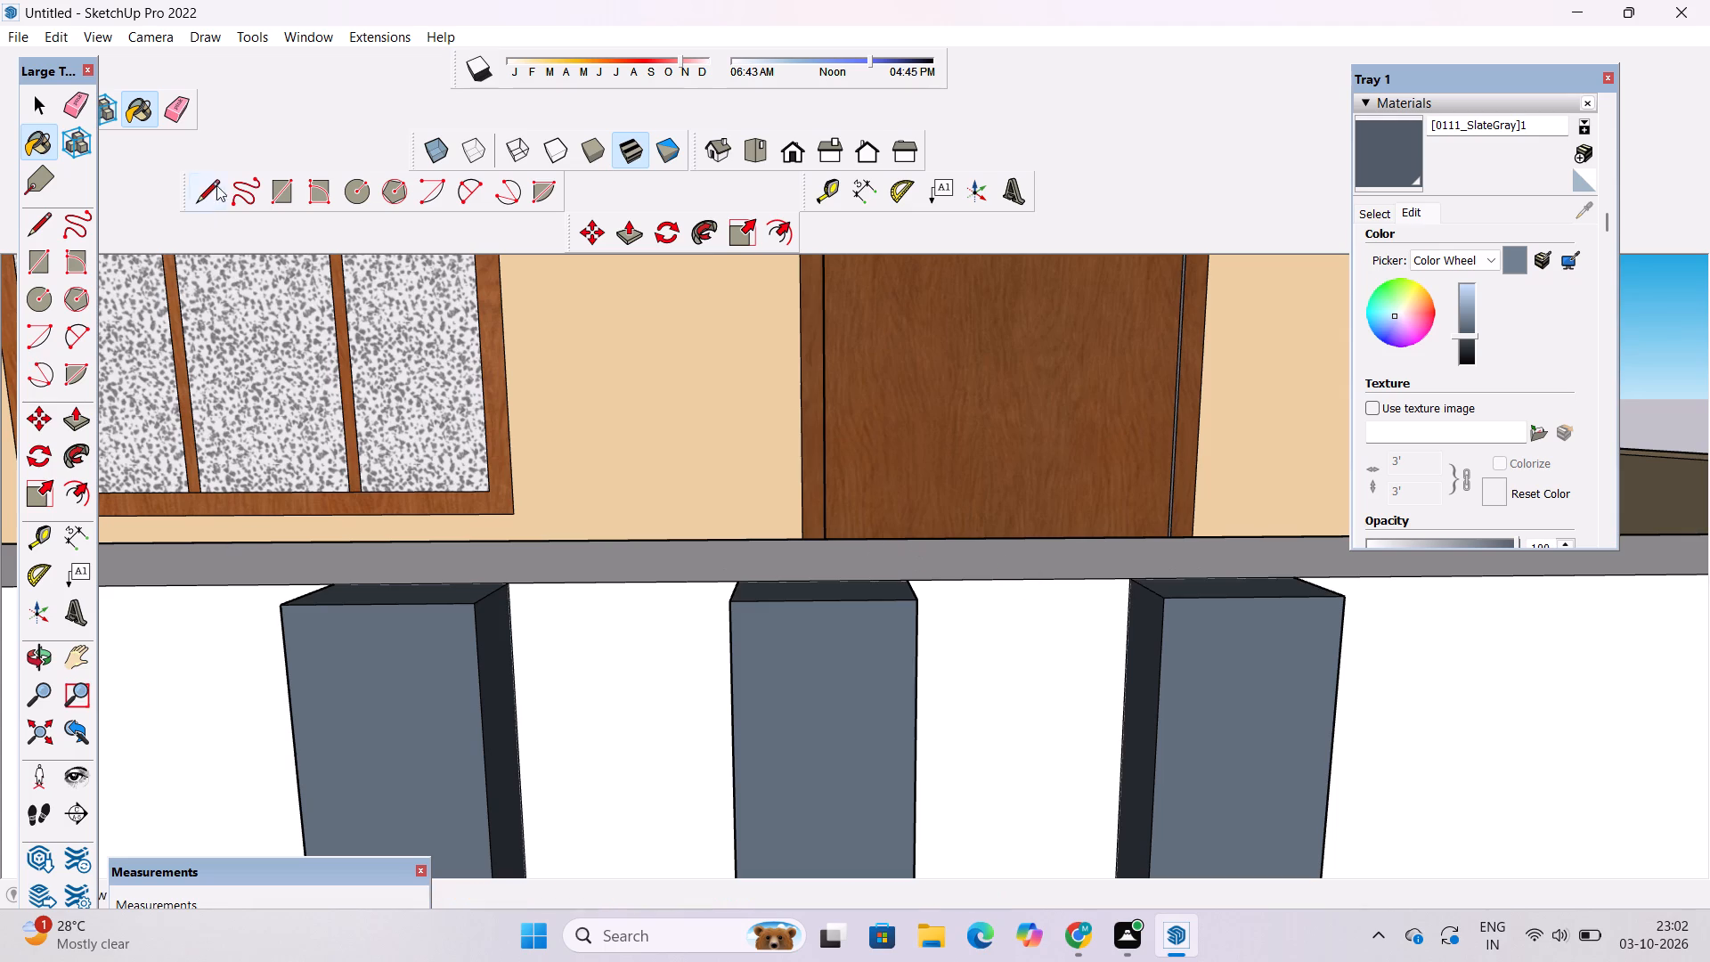
Paint the remaining outer sides of the right-hand and left-hand slats on the lower balcony's parapet with the darkened SlateGray.
left_click(48, 657)
scroll(445, 495, "down", 7)
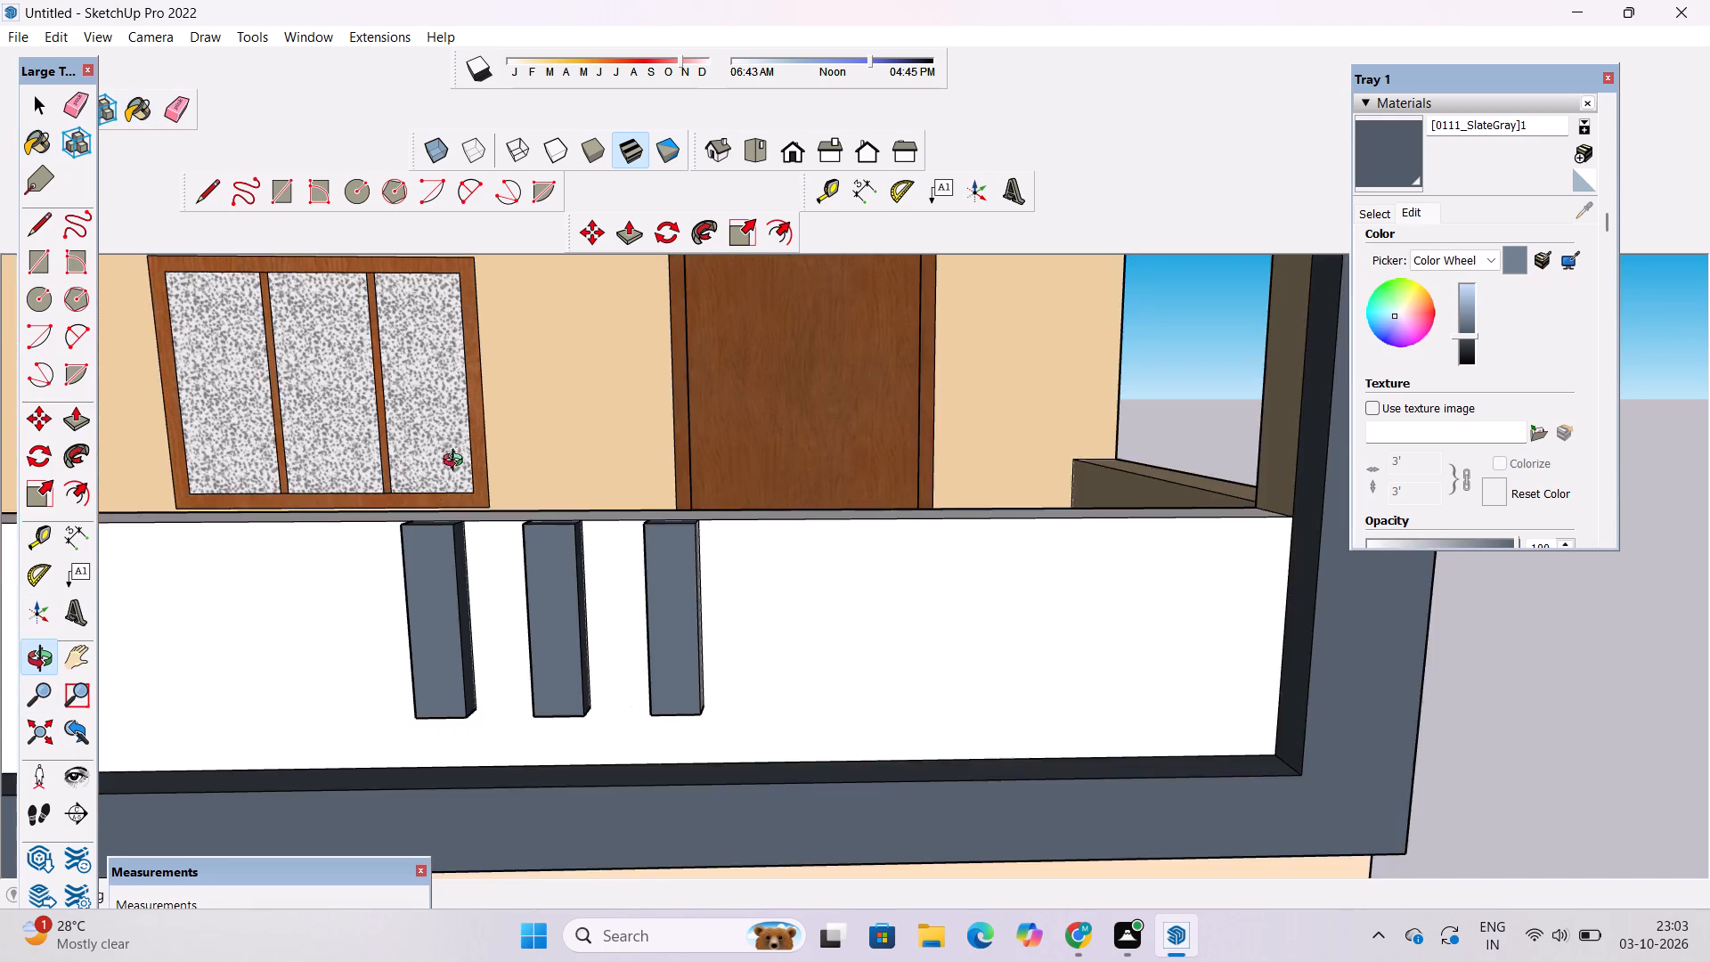
scroll(457, 462, "down", 4)
left_click_drag(600, 645, 583, 549)
scroll(577, 501, "up", 8)
left_click_drag(587, 485, 471, 522)
scroll(457, 459, "up", 5)
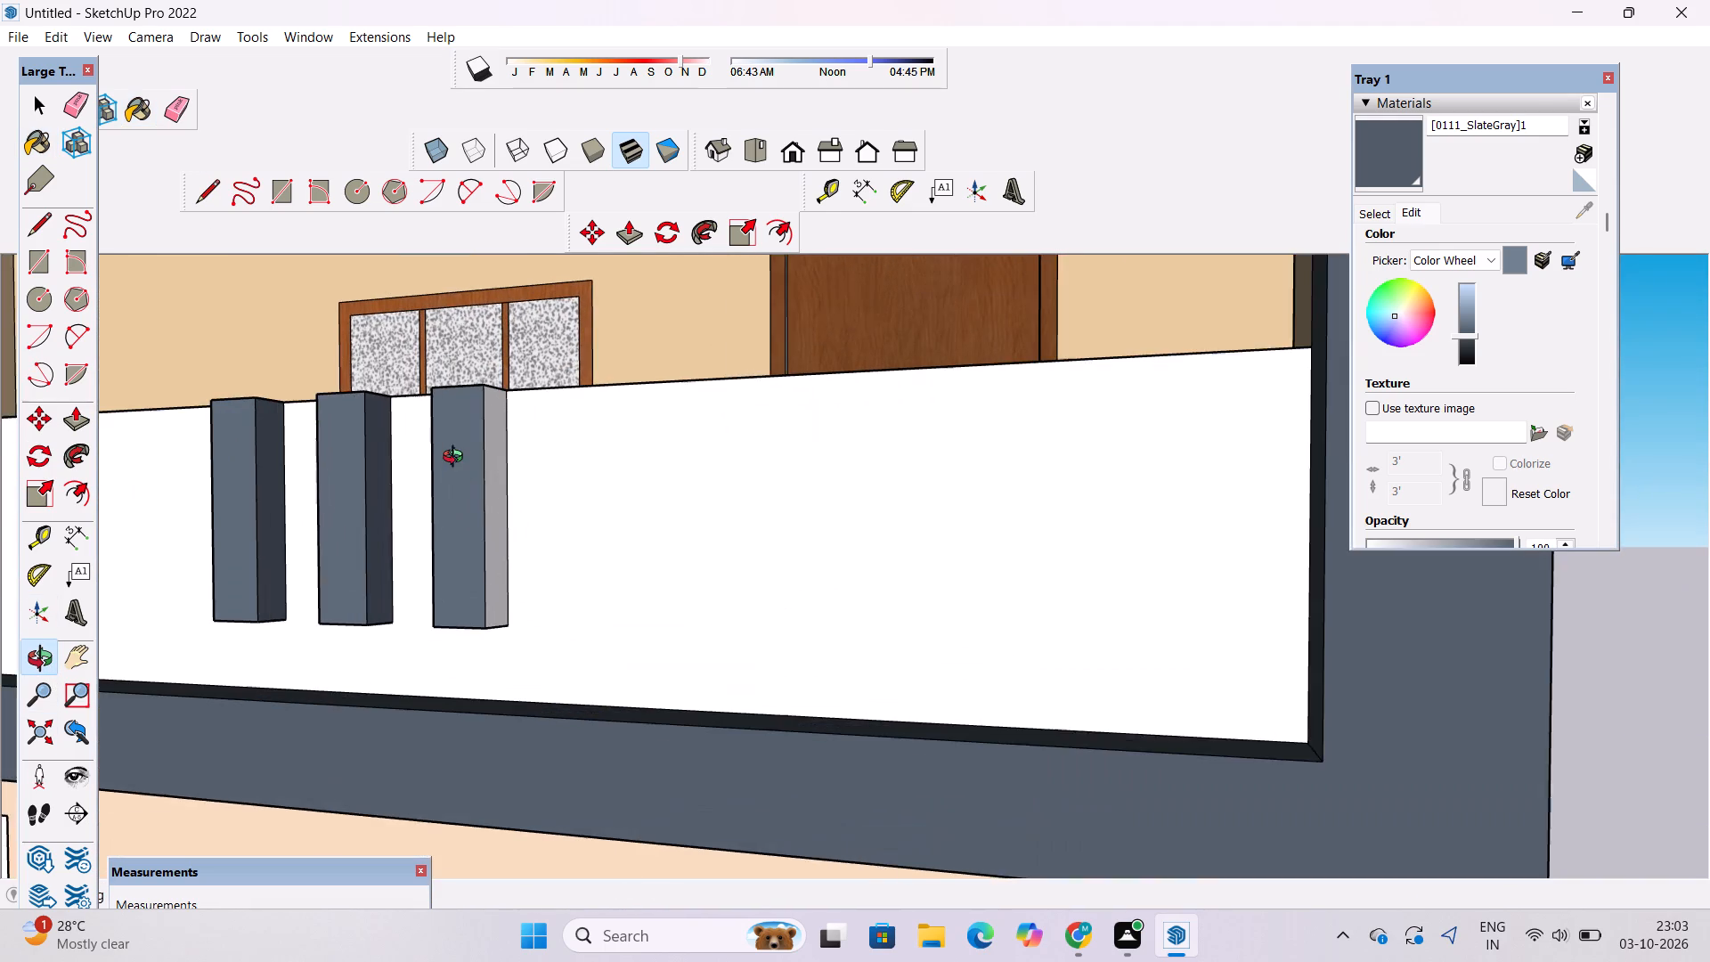
left_click(1379, 161)
scroll(525, 513, "up", 5)
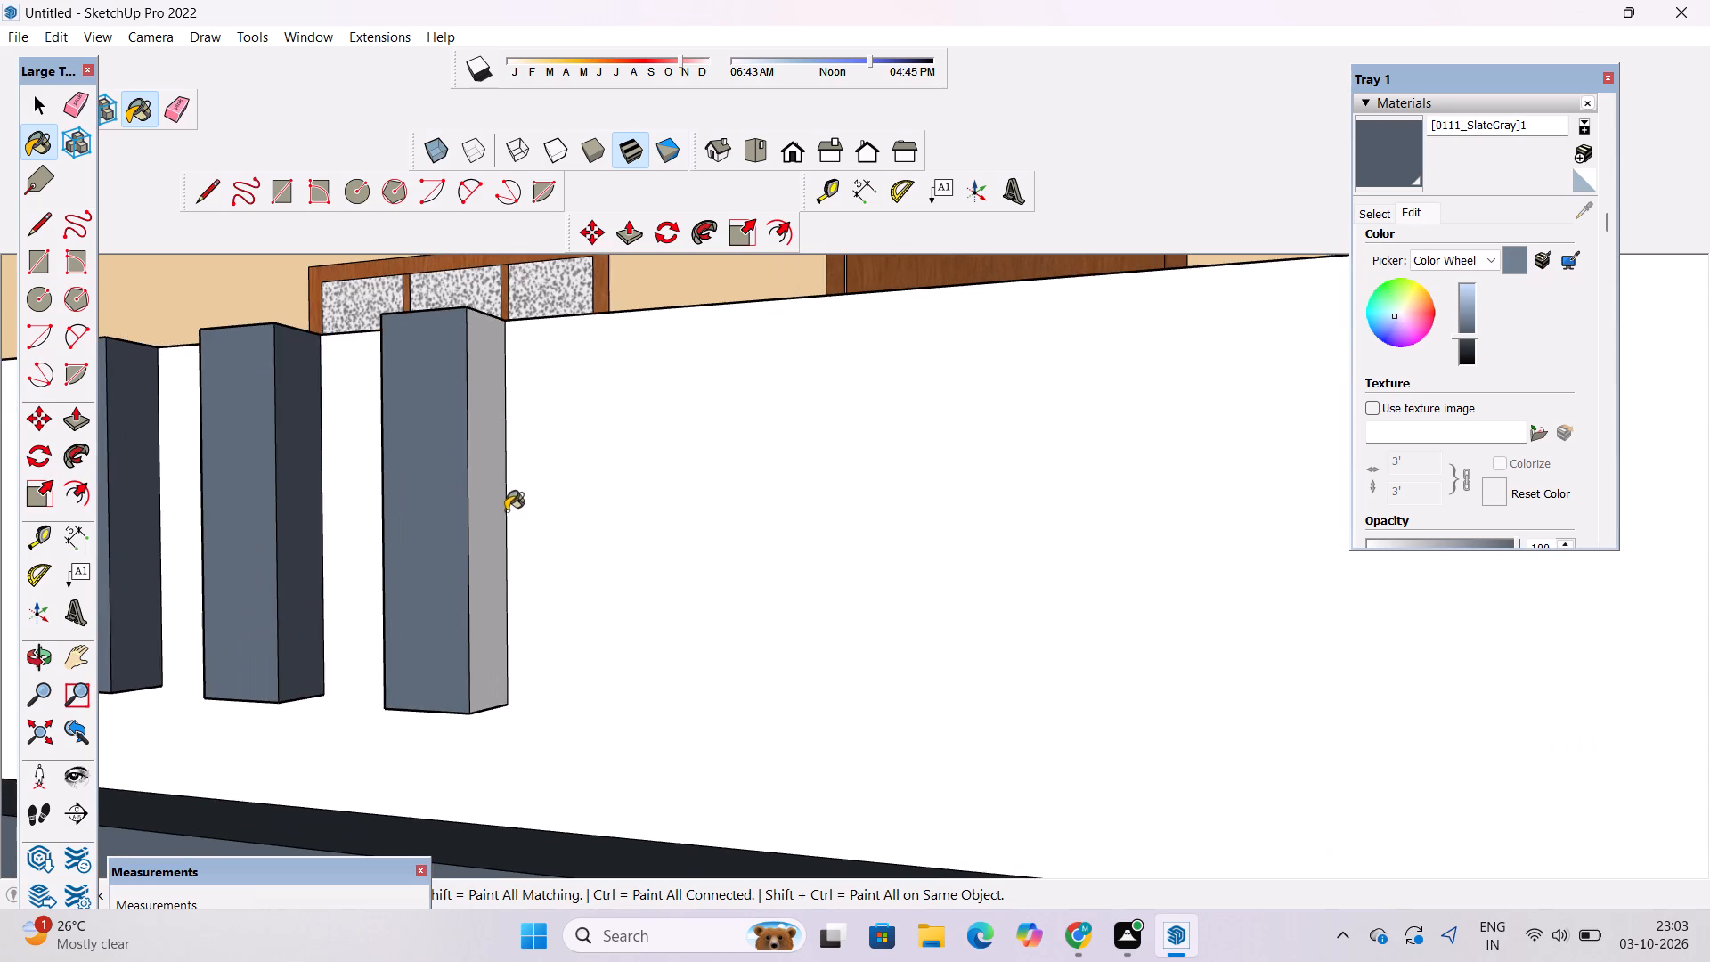
left_click(484, 508)
left_click(31, 662)
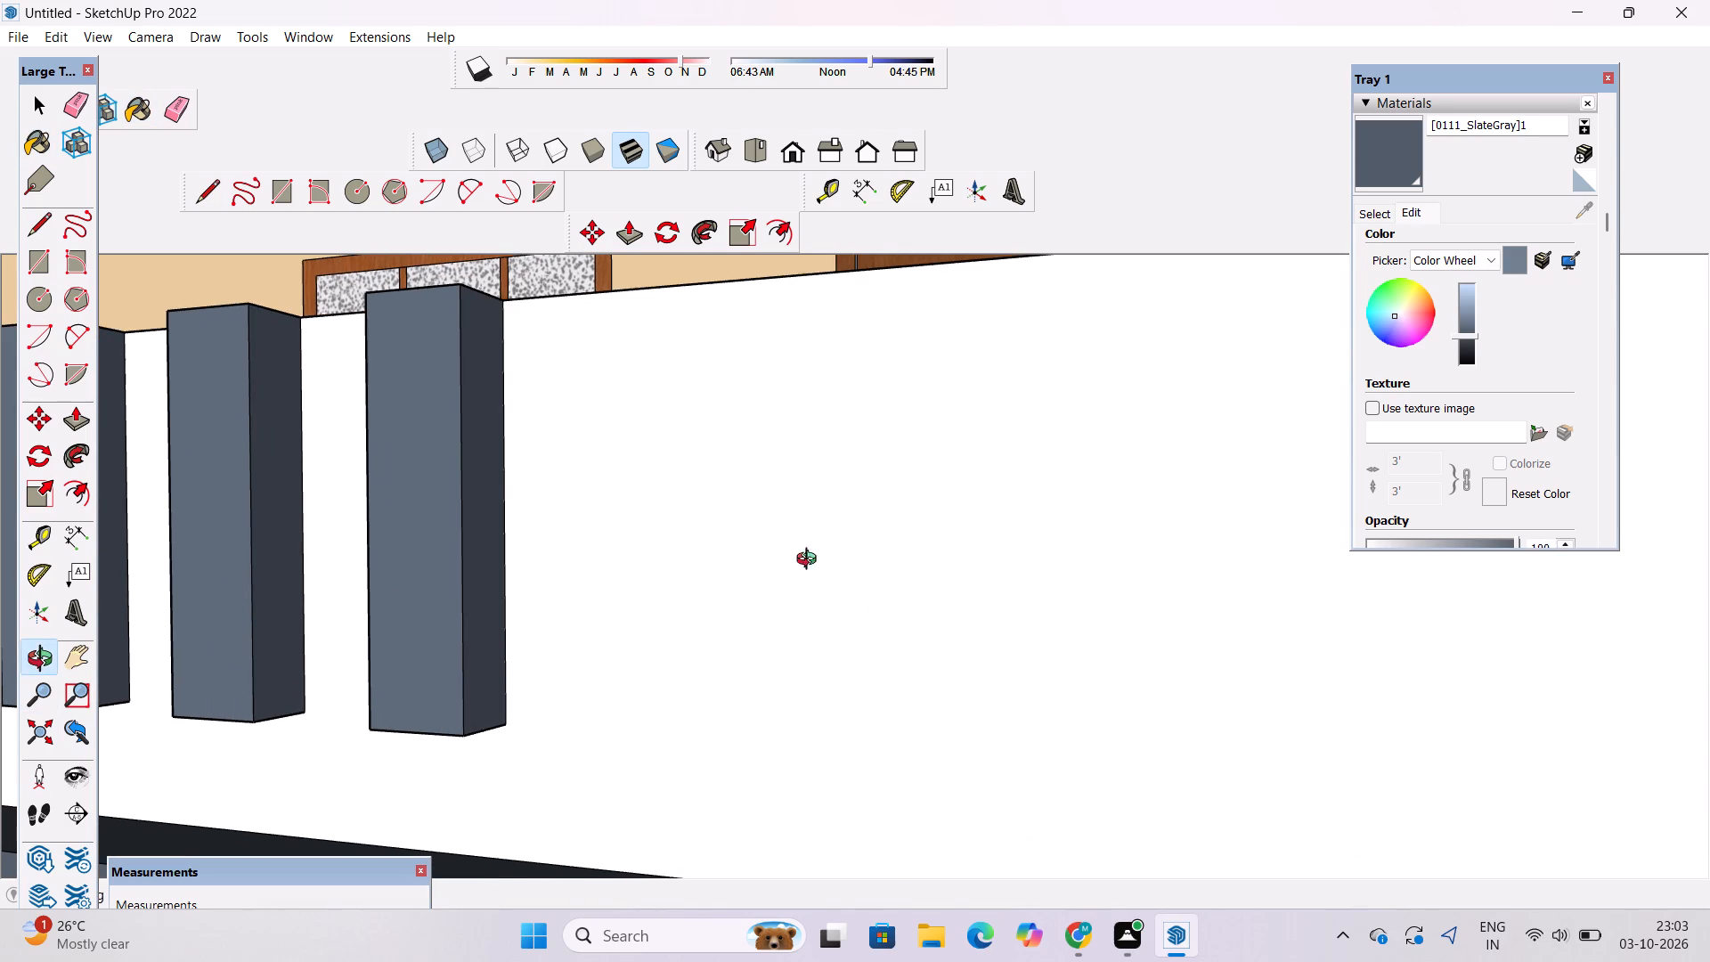
scroll(912, 622, "down", 10)
scroll(558, 592, "up", 6)
left_click_drag(507, 599, 1012, 624)
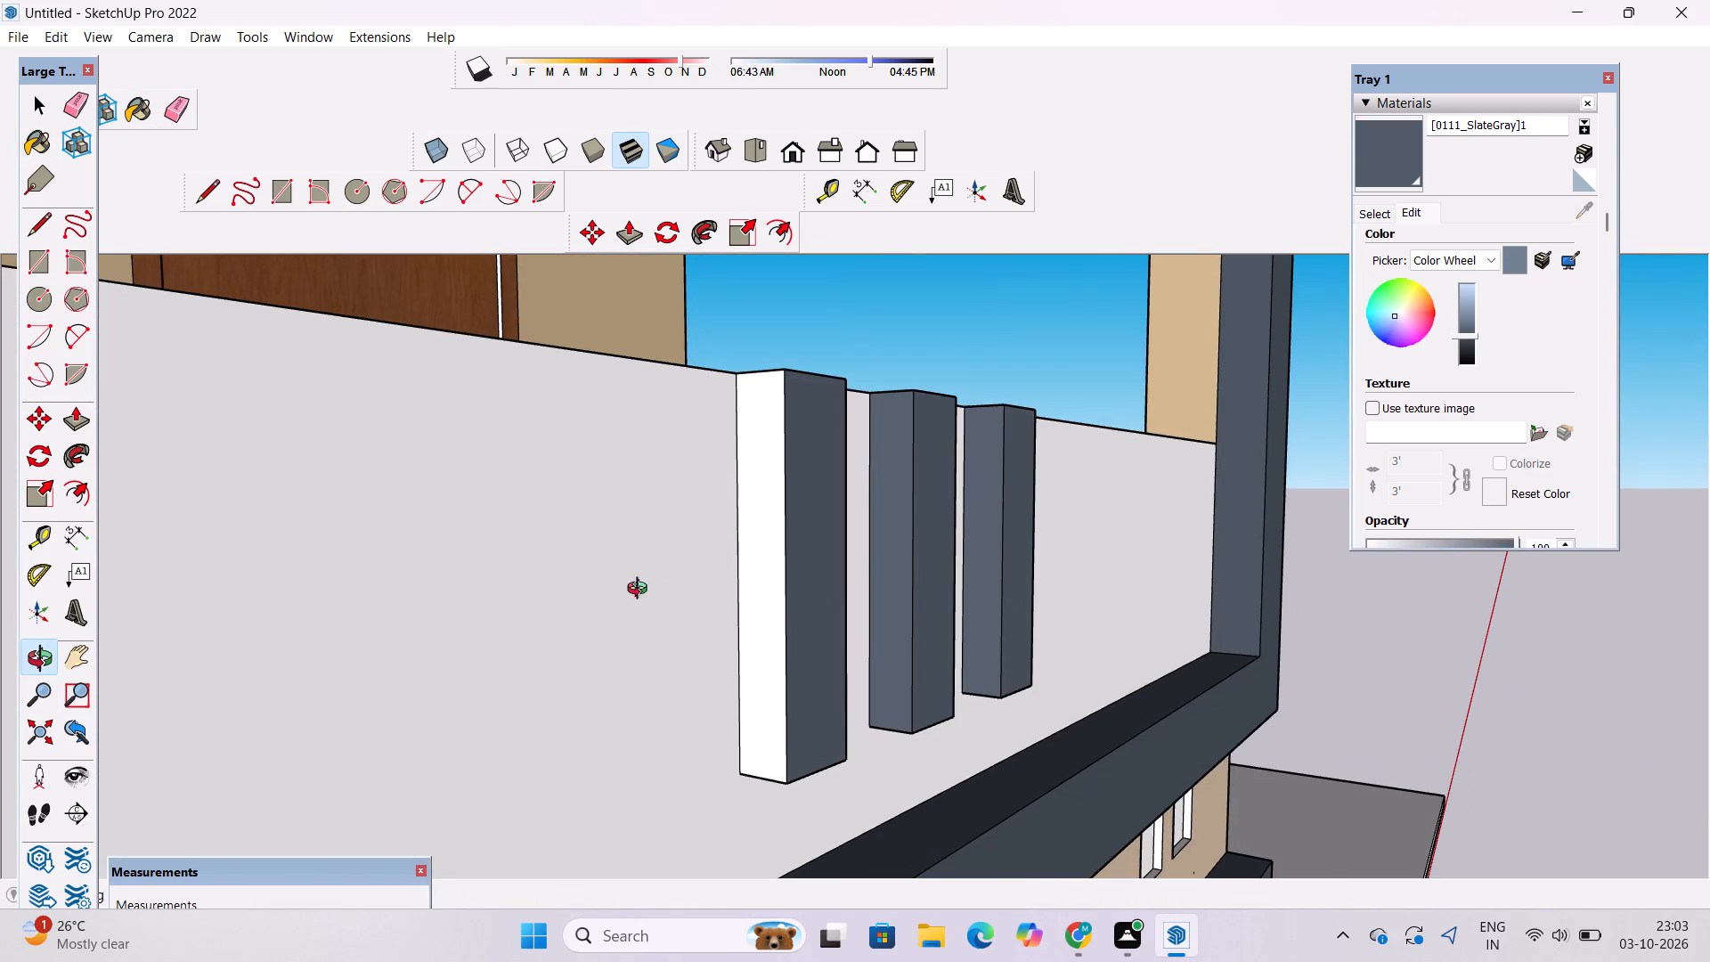
left_click_drag(1395, 168, 1383, 179)
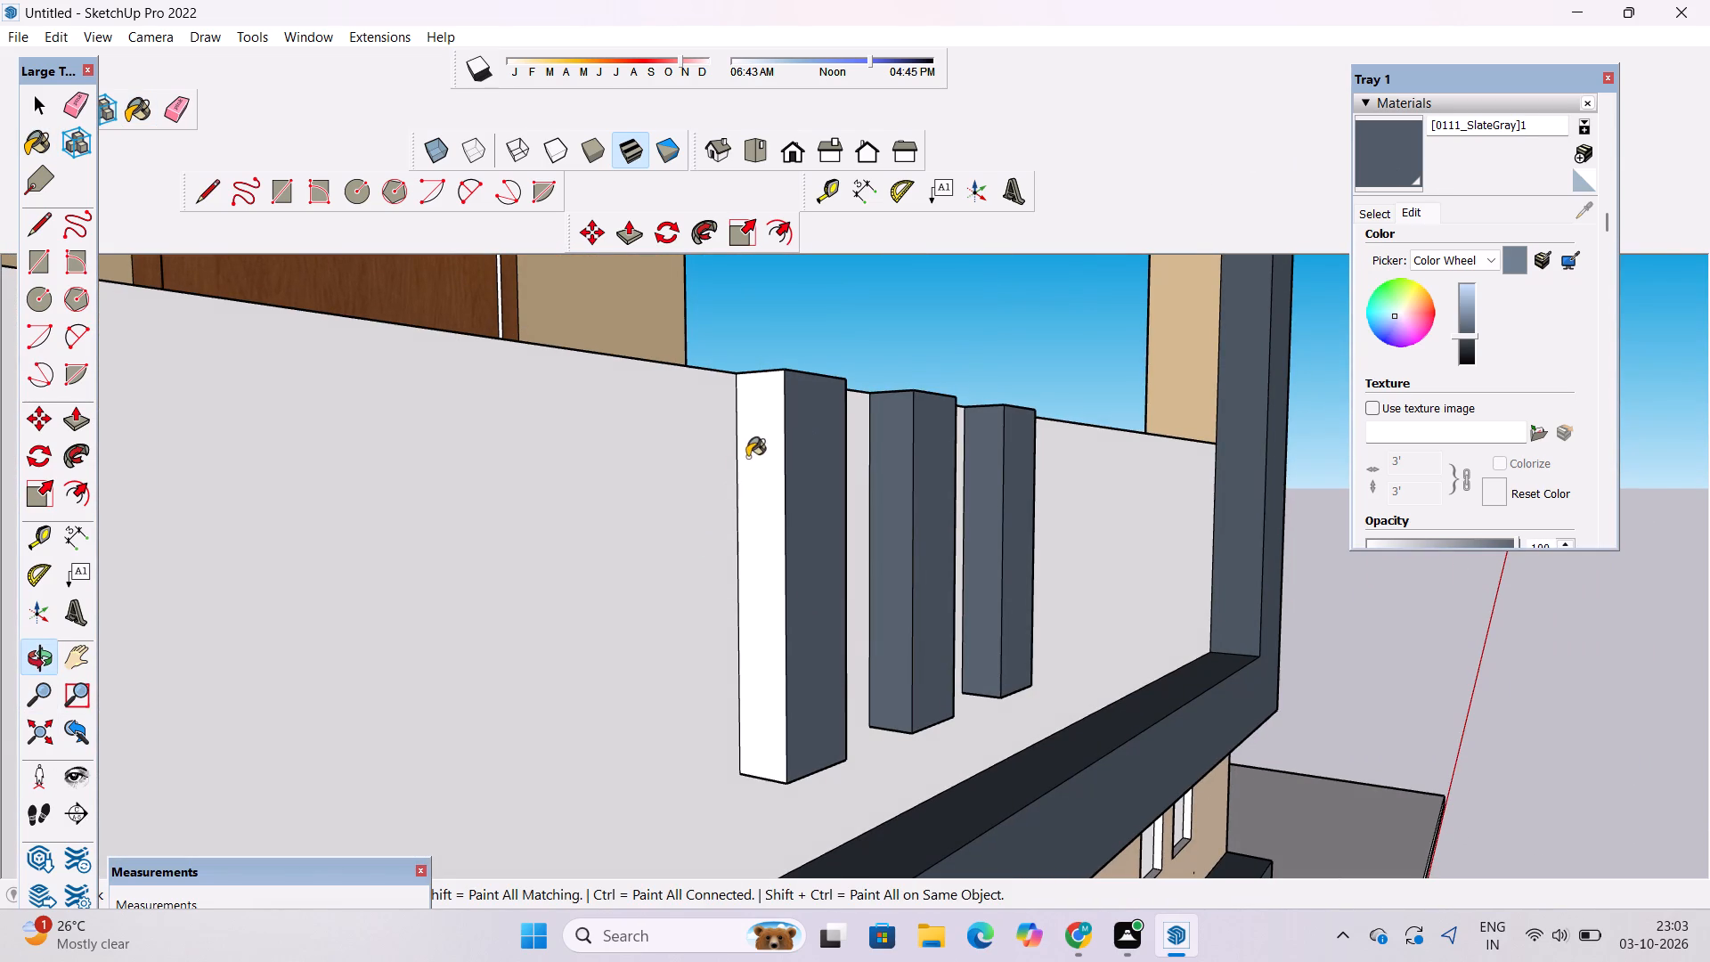
left_click(753, 457)
Paint the undersides of all three slats on the lower balcony's parapet with the darkened SlateGray.
left_click(53, 664)
scroll(704, 504, "down", 6)
left_click_drag(1081, 542, 1034, 544)
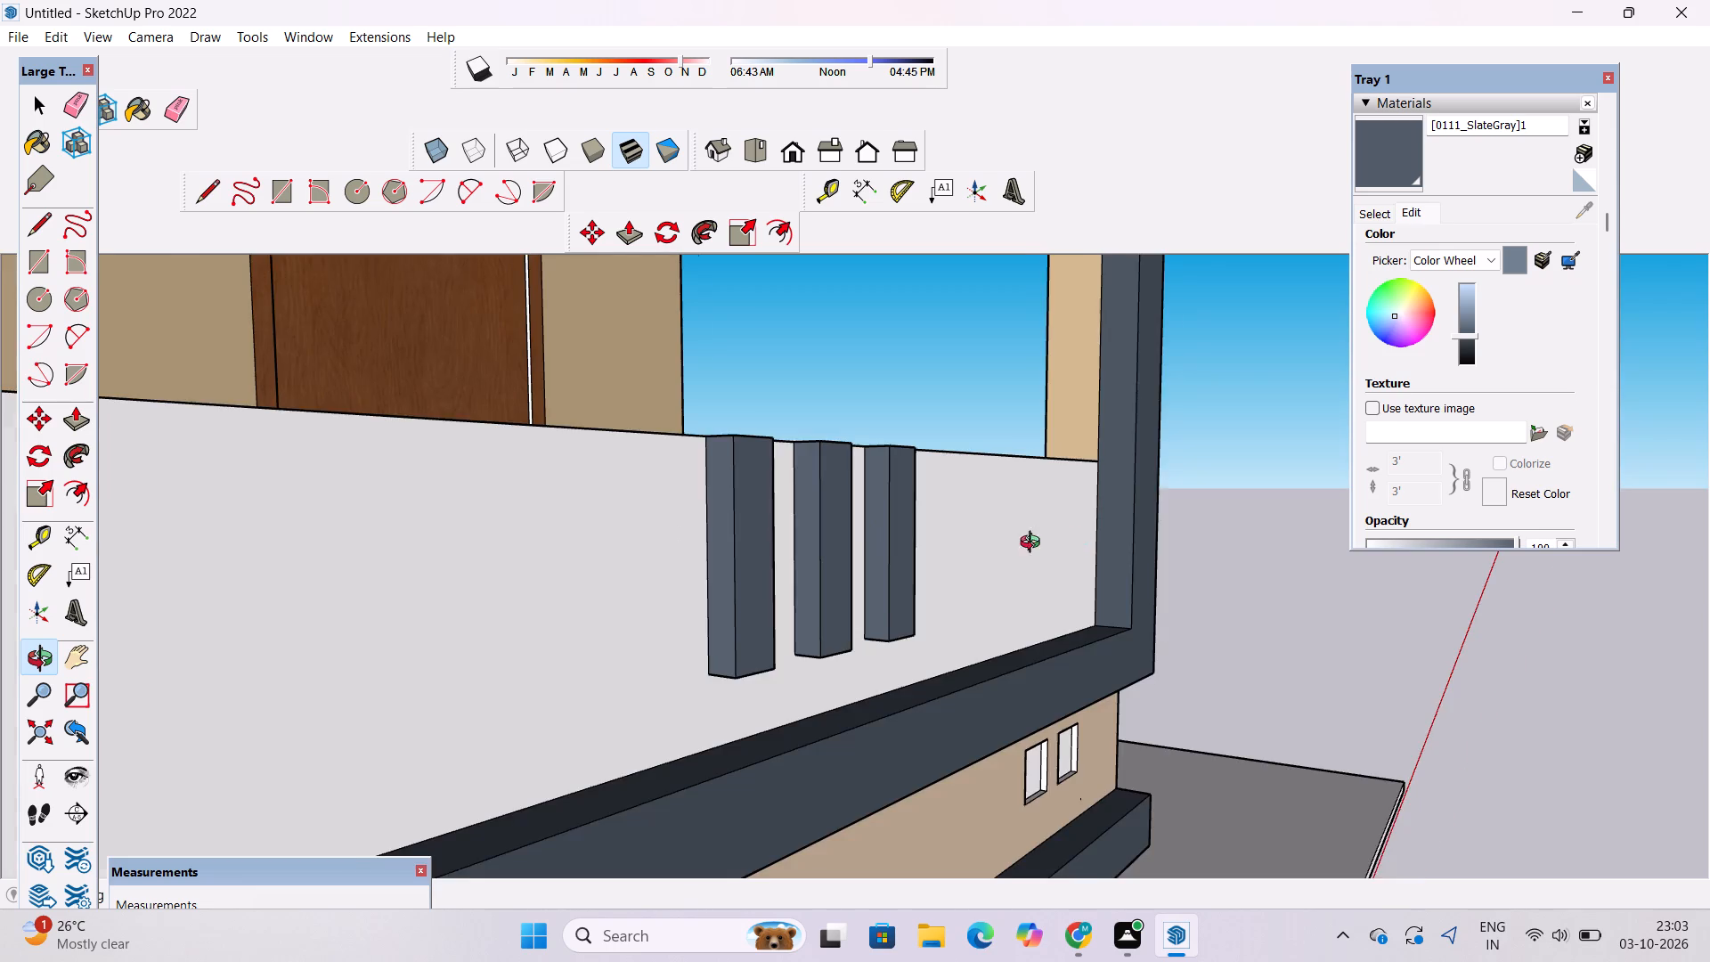
left_click_drag(1034, 544, 722, 539)
scroll(567, 594, "up", 5)
left_click_drag(424, 665, 429, 578)
scroll(339, 649, "up", 5)
left_click_drag(329, 652, 443, 616)
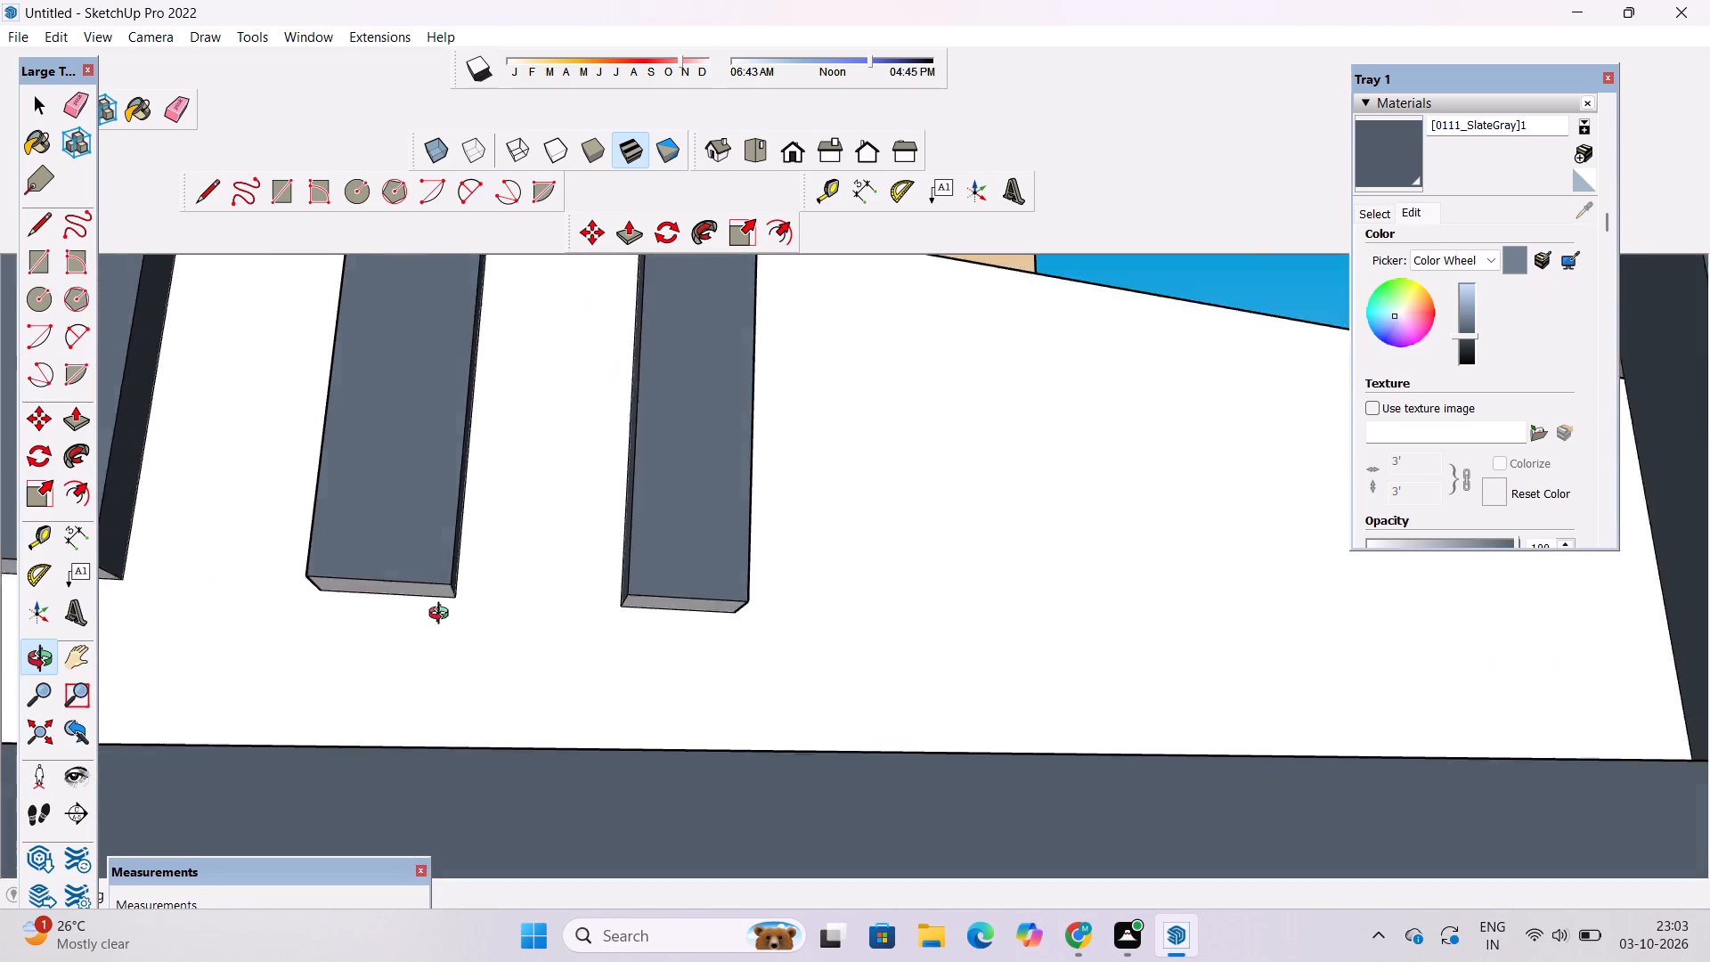
left_click_drag(443, 616, 476, 581)
scroll(479, 577, "down", 6)
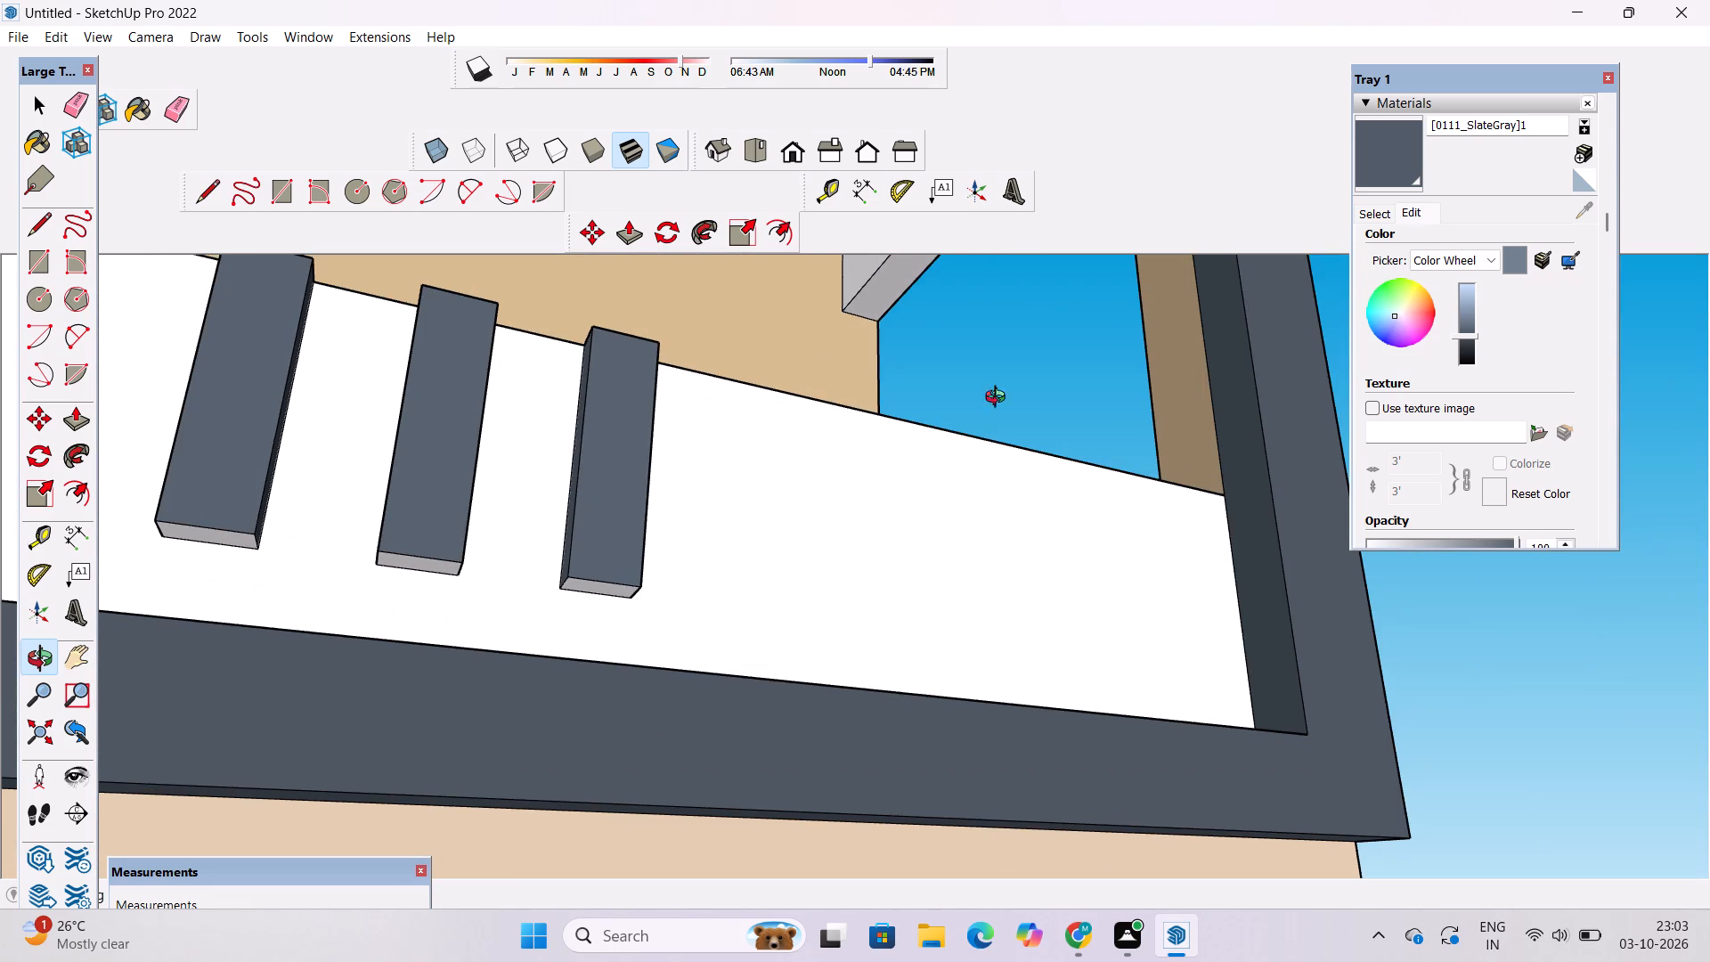
left_click(1405, 149)
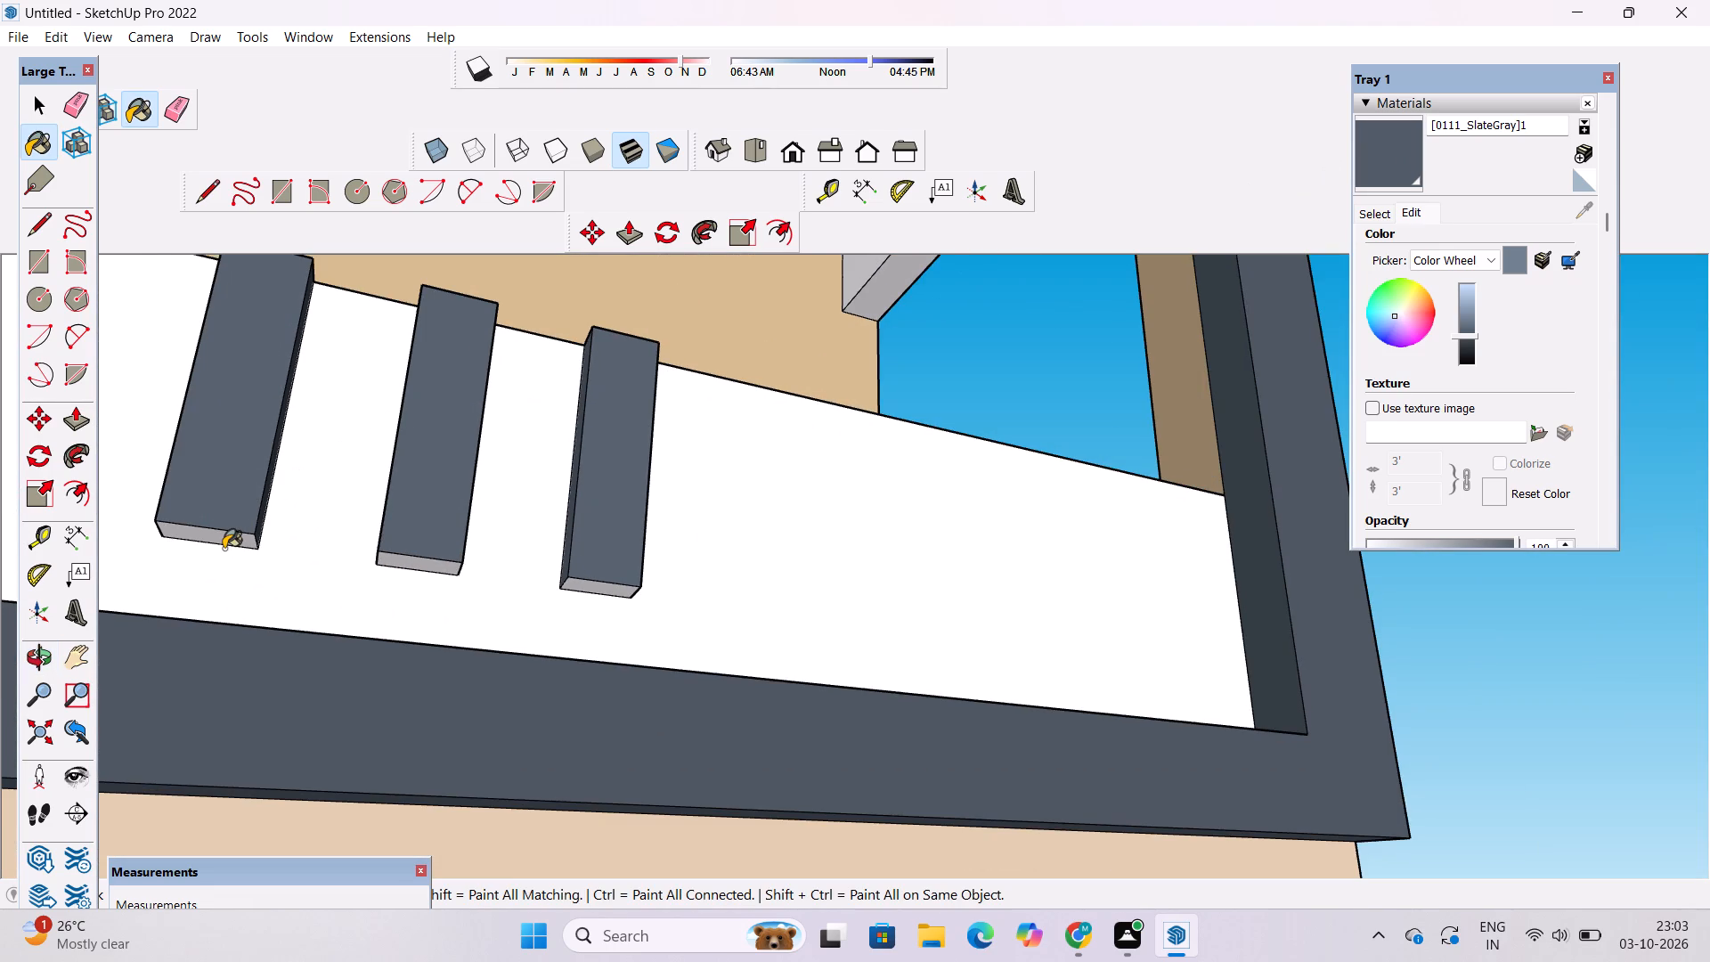
left_click(228, 534)
left_click(425, 558)
left_click(425, 565)
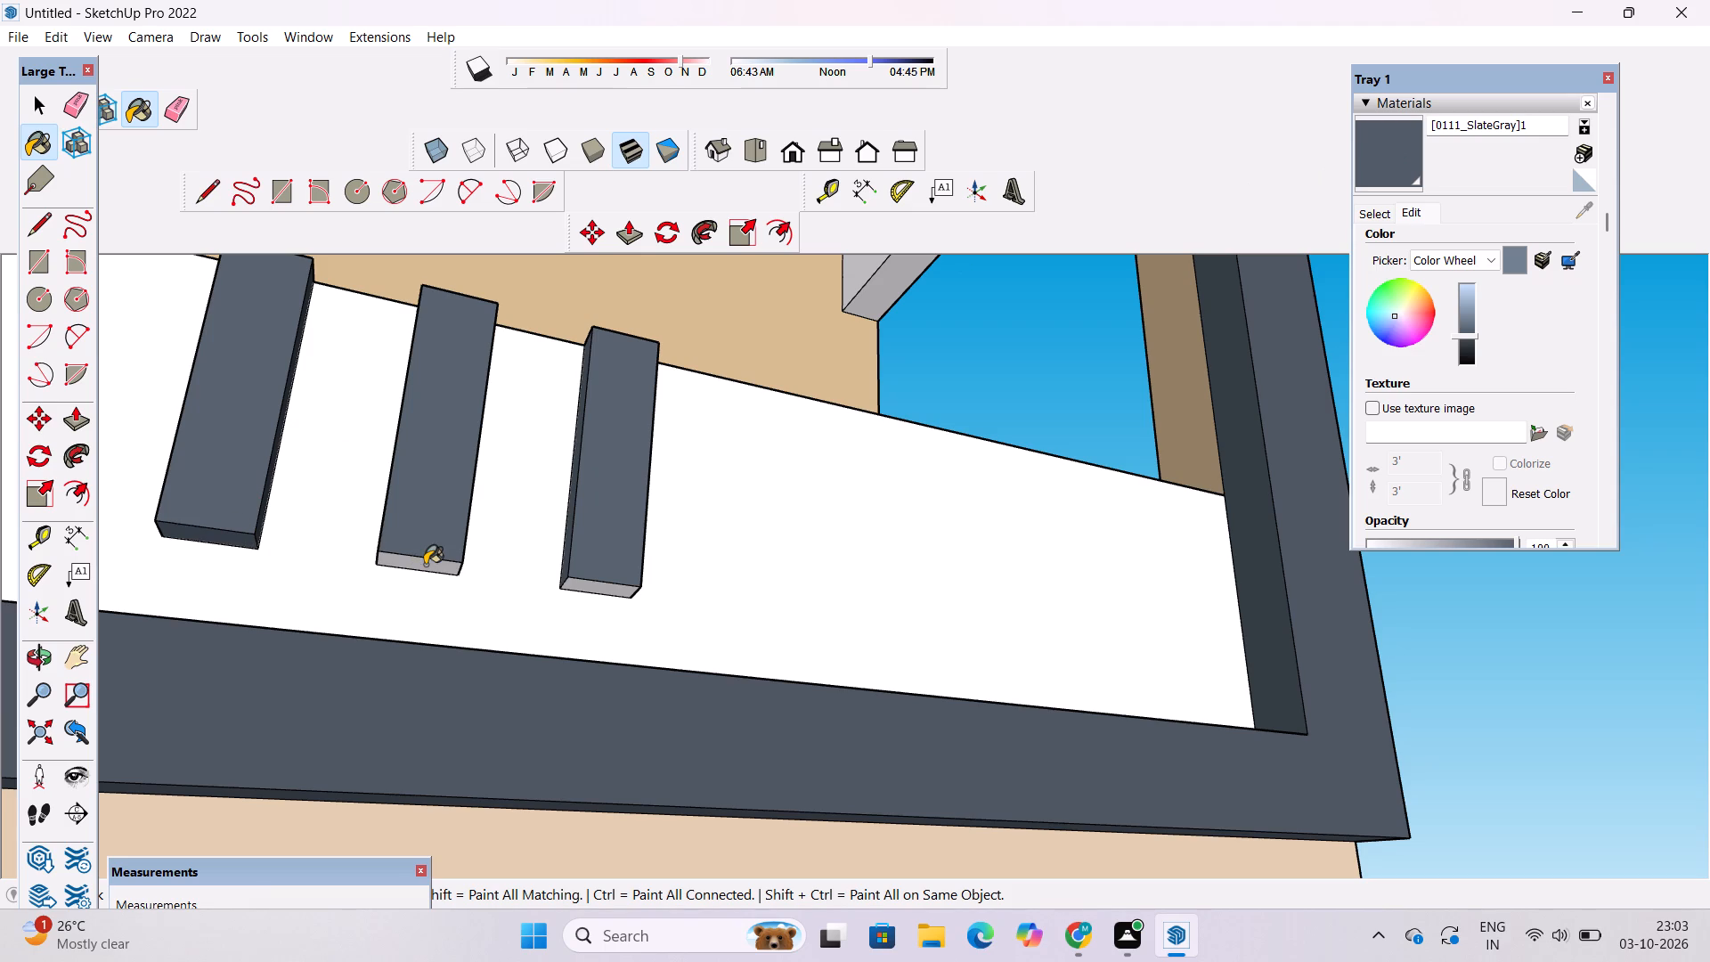
left_click(598, 585)
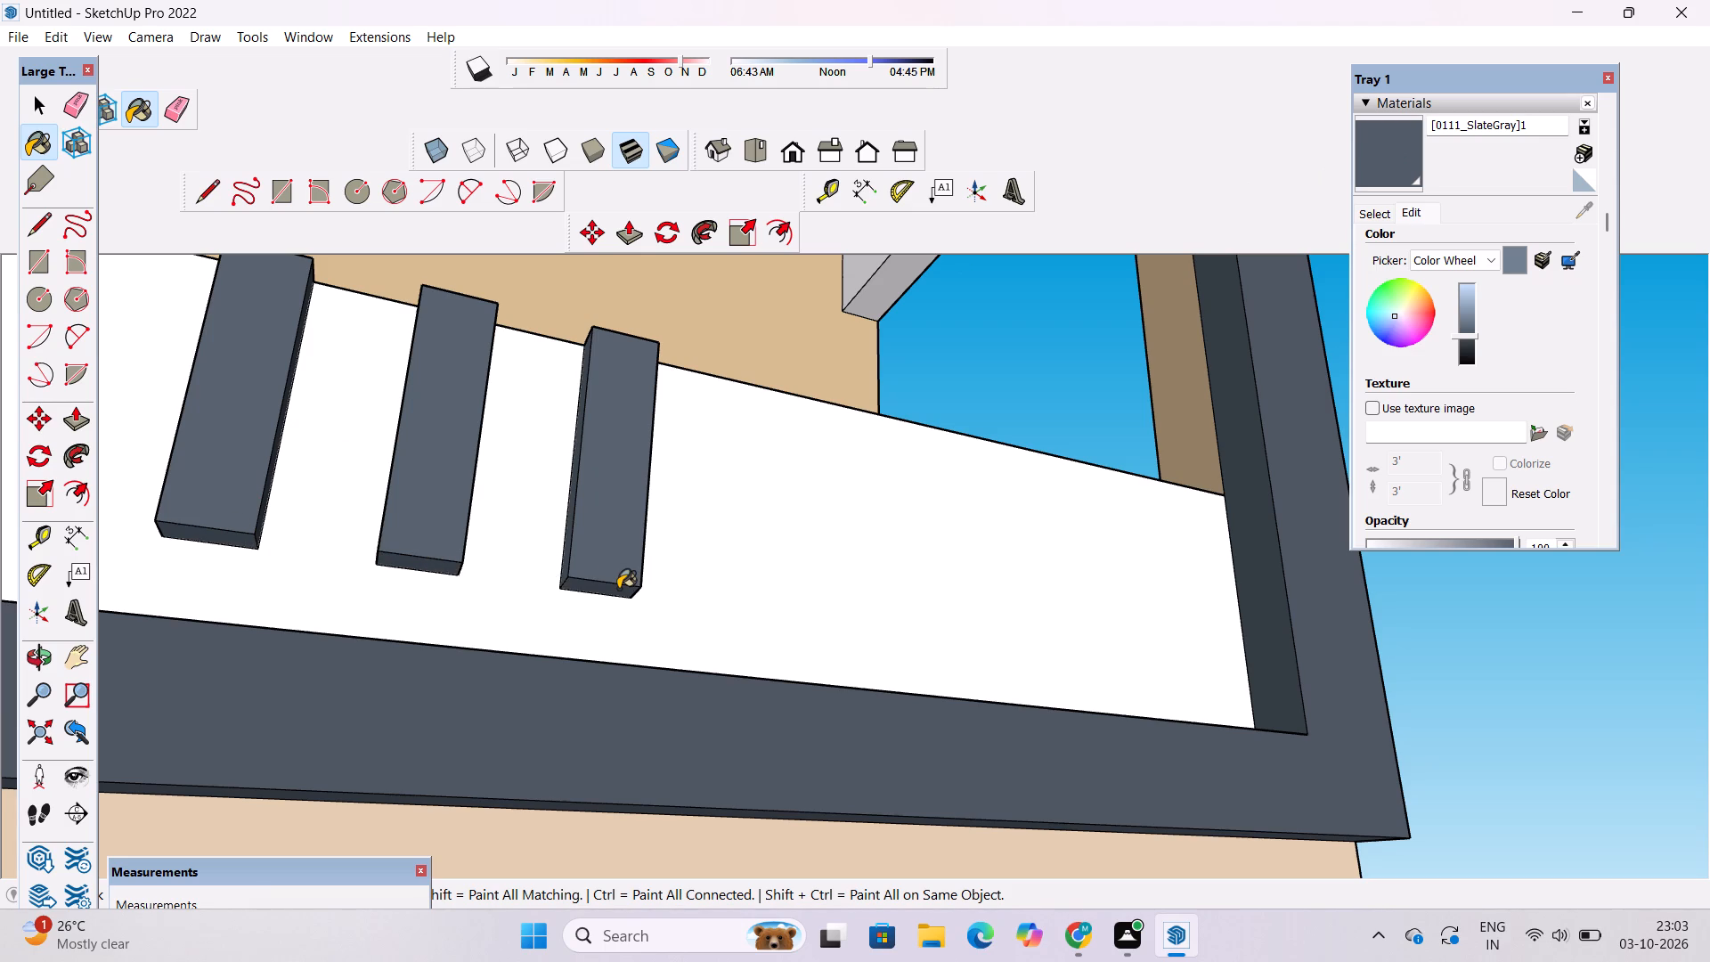
key("space")
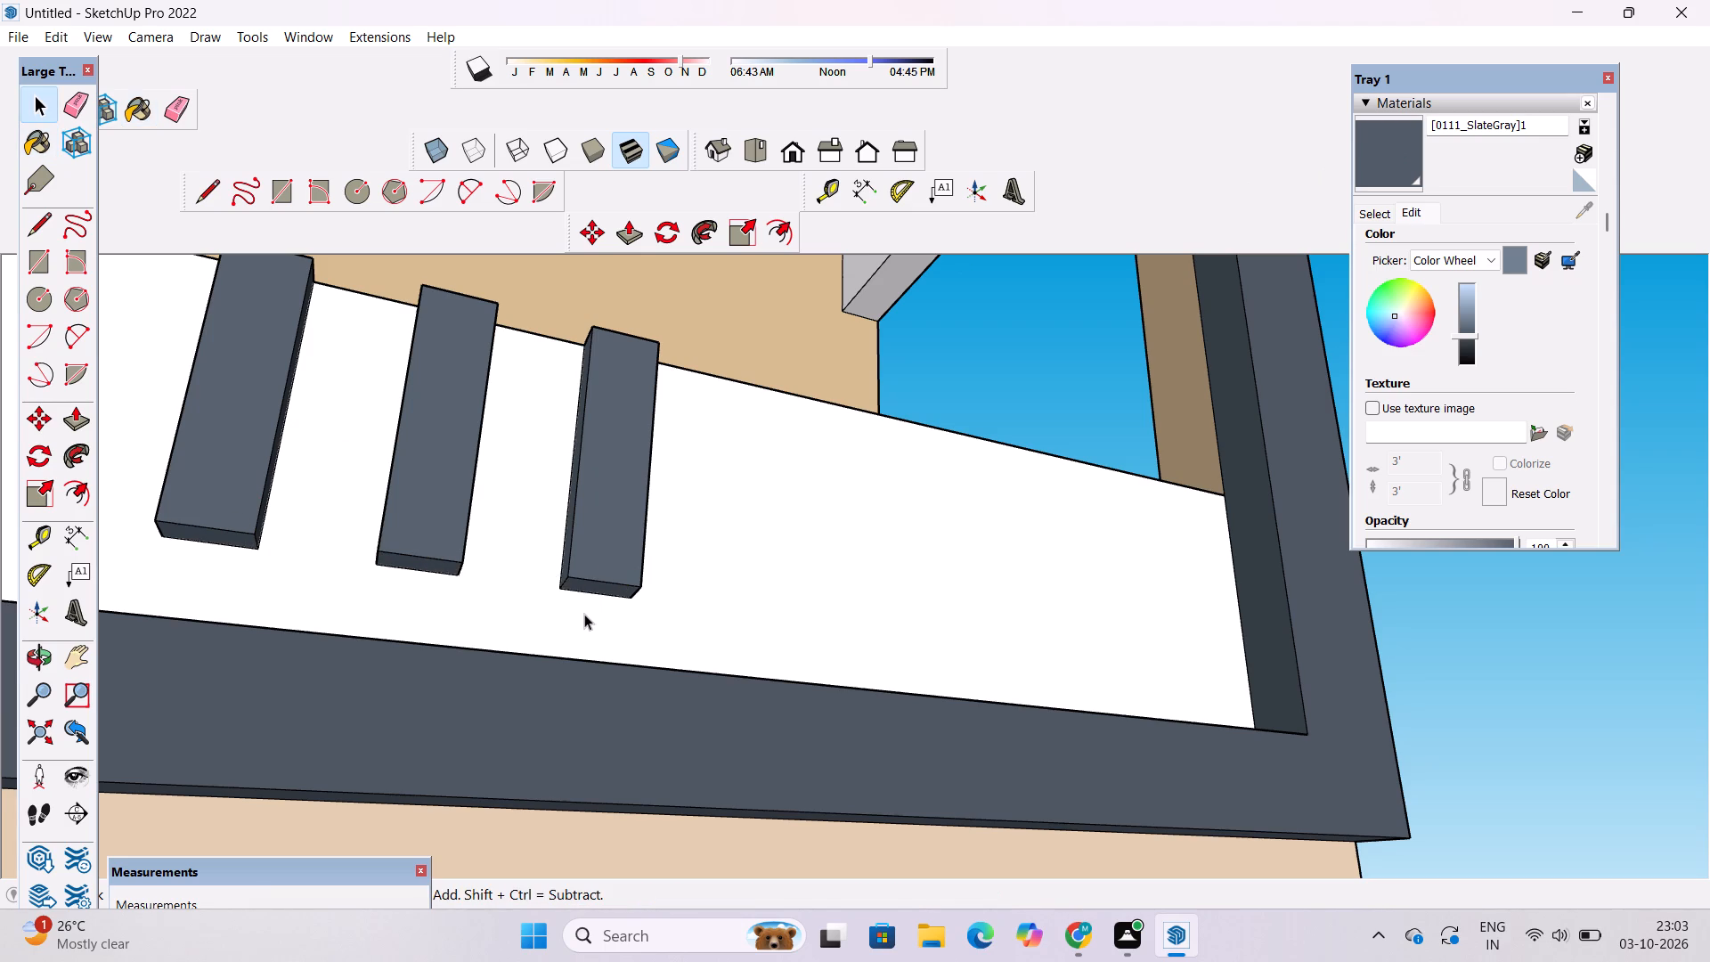
Examine the painted slats, the balconies and the whole front elevation from several angles for unpainted faces.
type("o")
scroll(584, 614, "down", 7)
left_click_drag(908, 608, 728, 642)
left_click_drag(604, 674, 765, 658, "shift")
scroll(765, 629, "down", 6)
left_click_drag(764, 629, 778, 696)
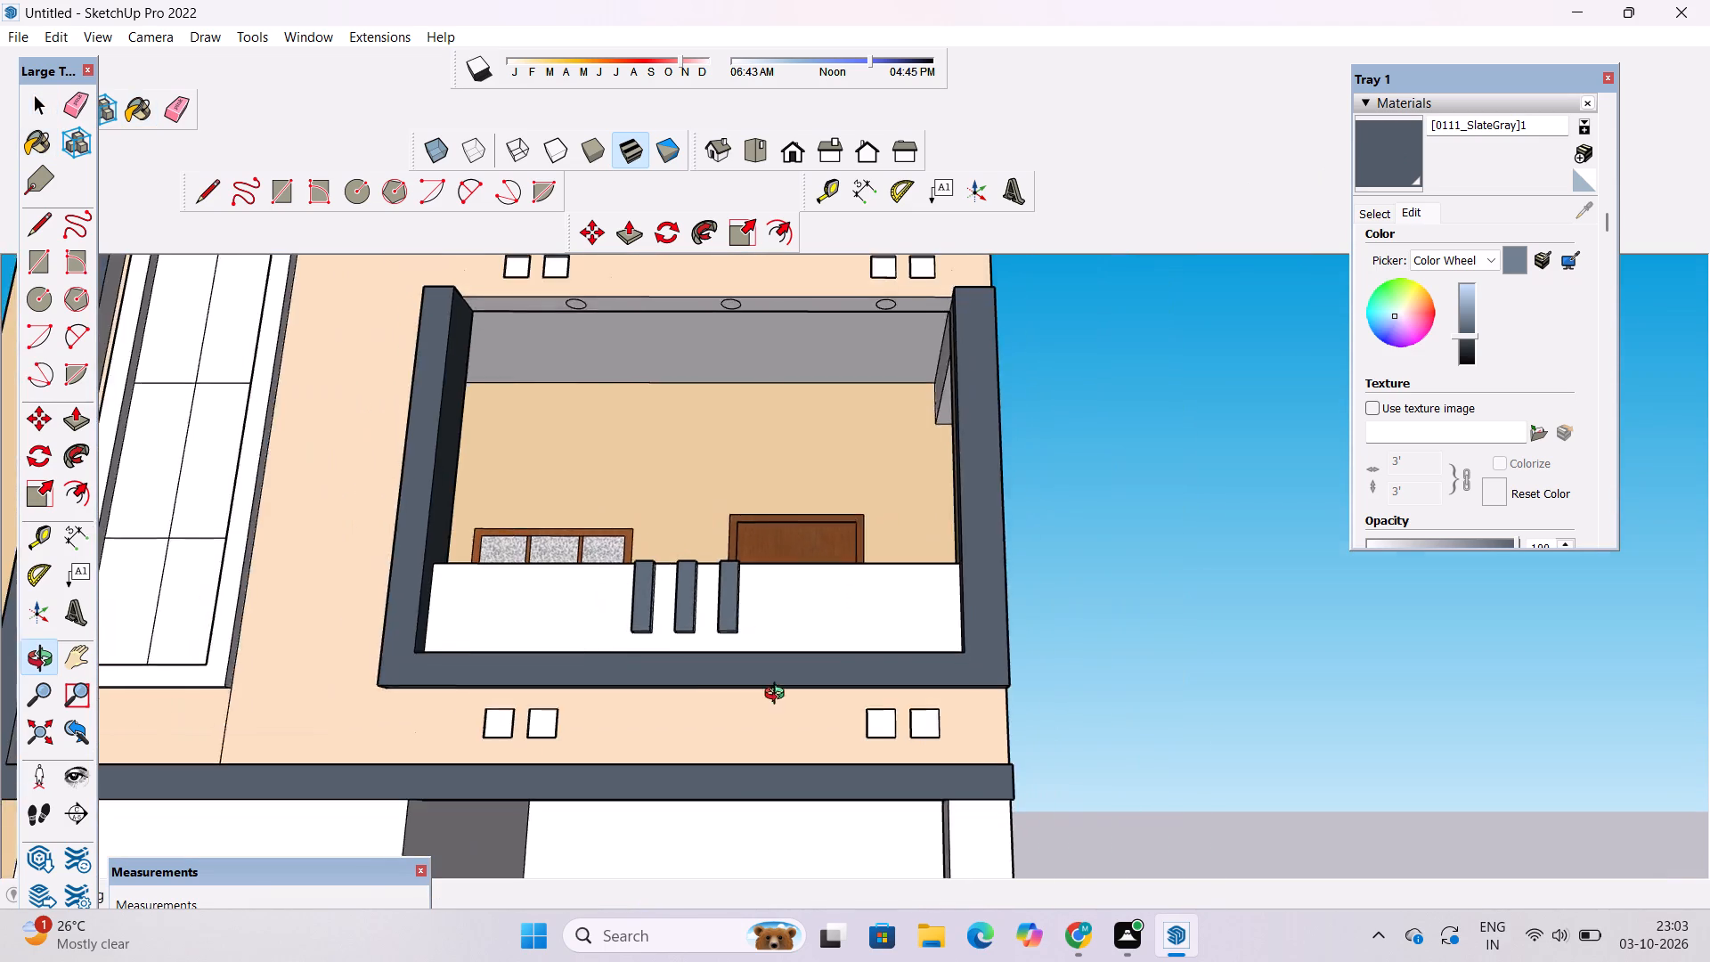
left_click_drag(778, 696, 794, 750)
scroll(718, 682, "up", 5)
left_click_drag(713, 702, 745, 548)
left_click_drag(745, 550, 748, 692)
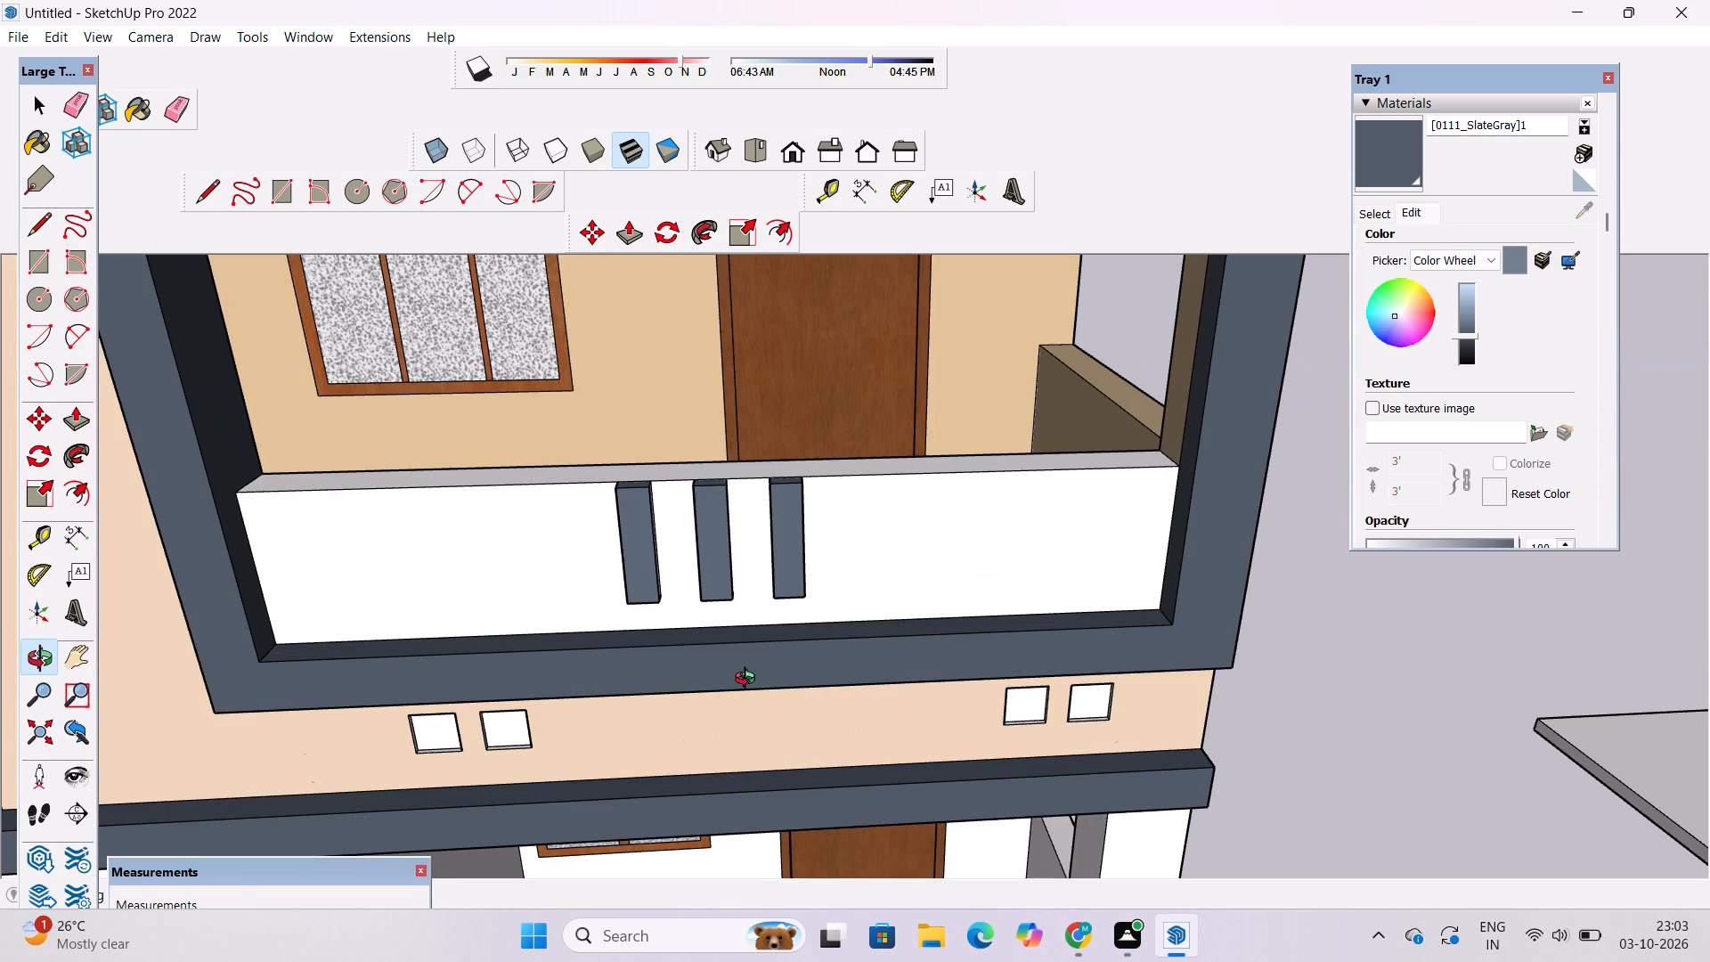
scroll(749, 681, "down", 6)
left_click_drag(783, 629, 760, 693, "shift")
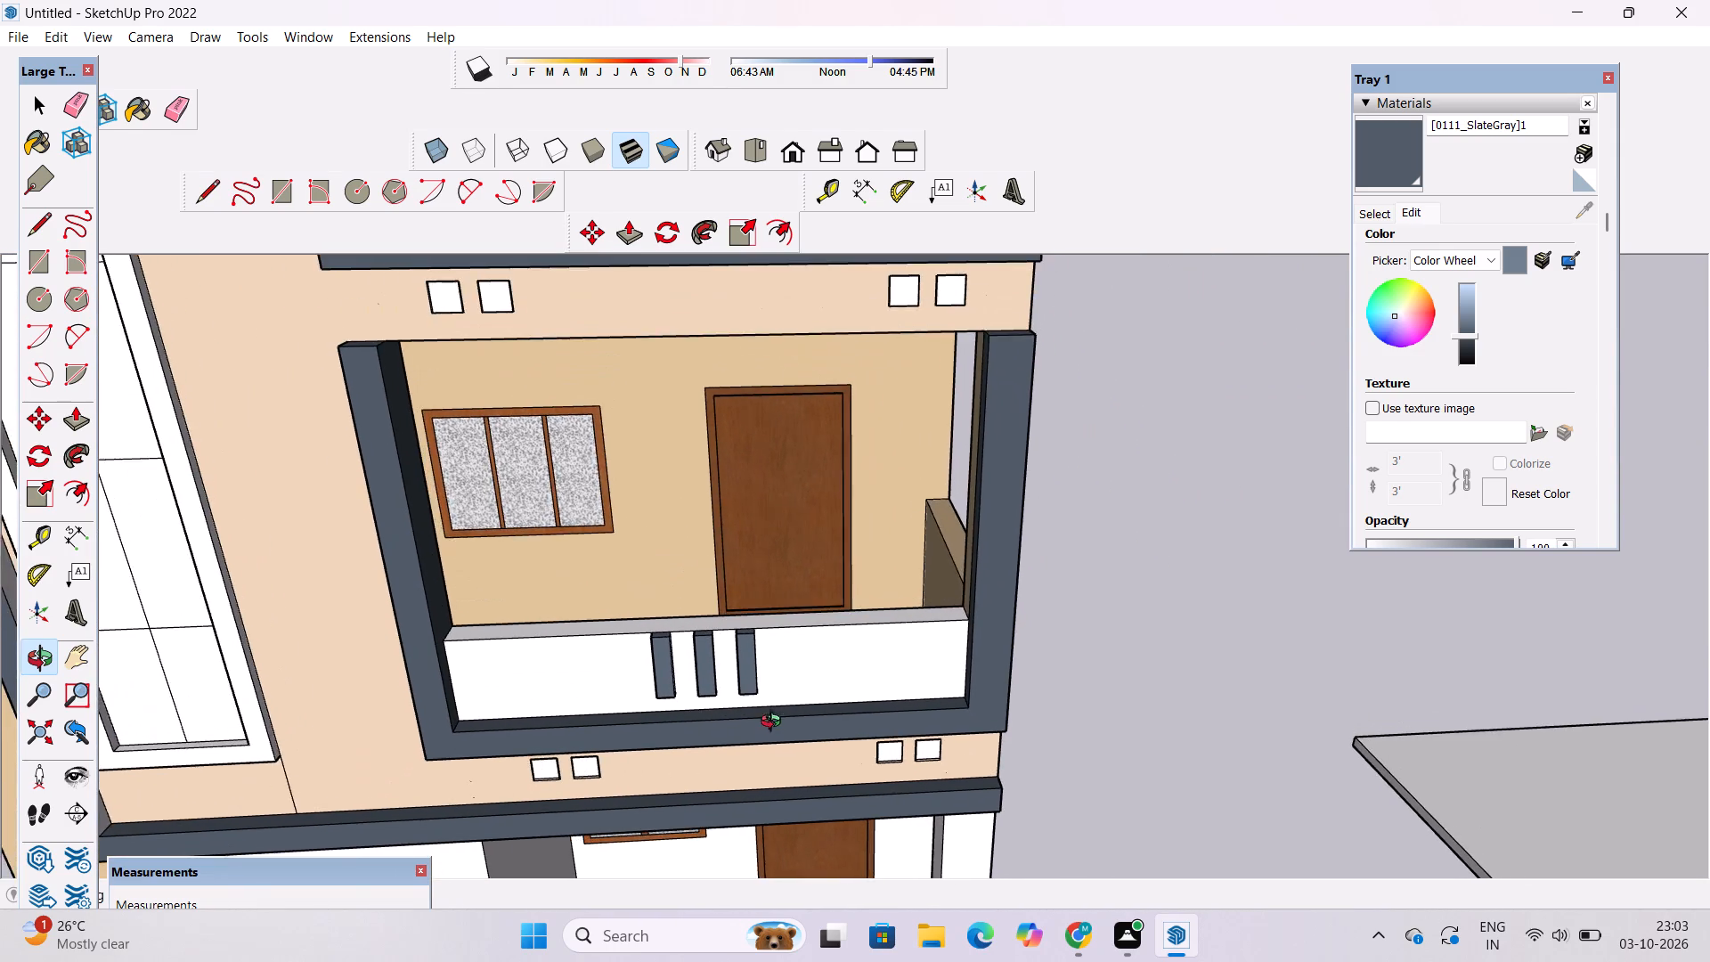
left_click_drag(778, 730, 799, 654)
scroll(707, 701, "up", 3)
left_click_drag(744, 752, 759, 564, "shift")
left_click_drag(434, 697, 671, 708)
scroll(672, 695, "down", 6)
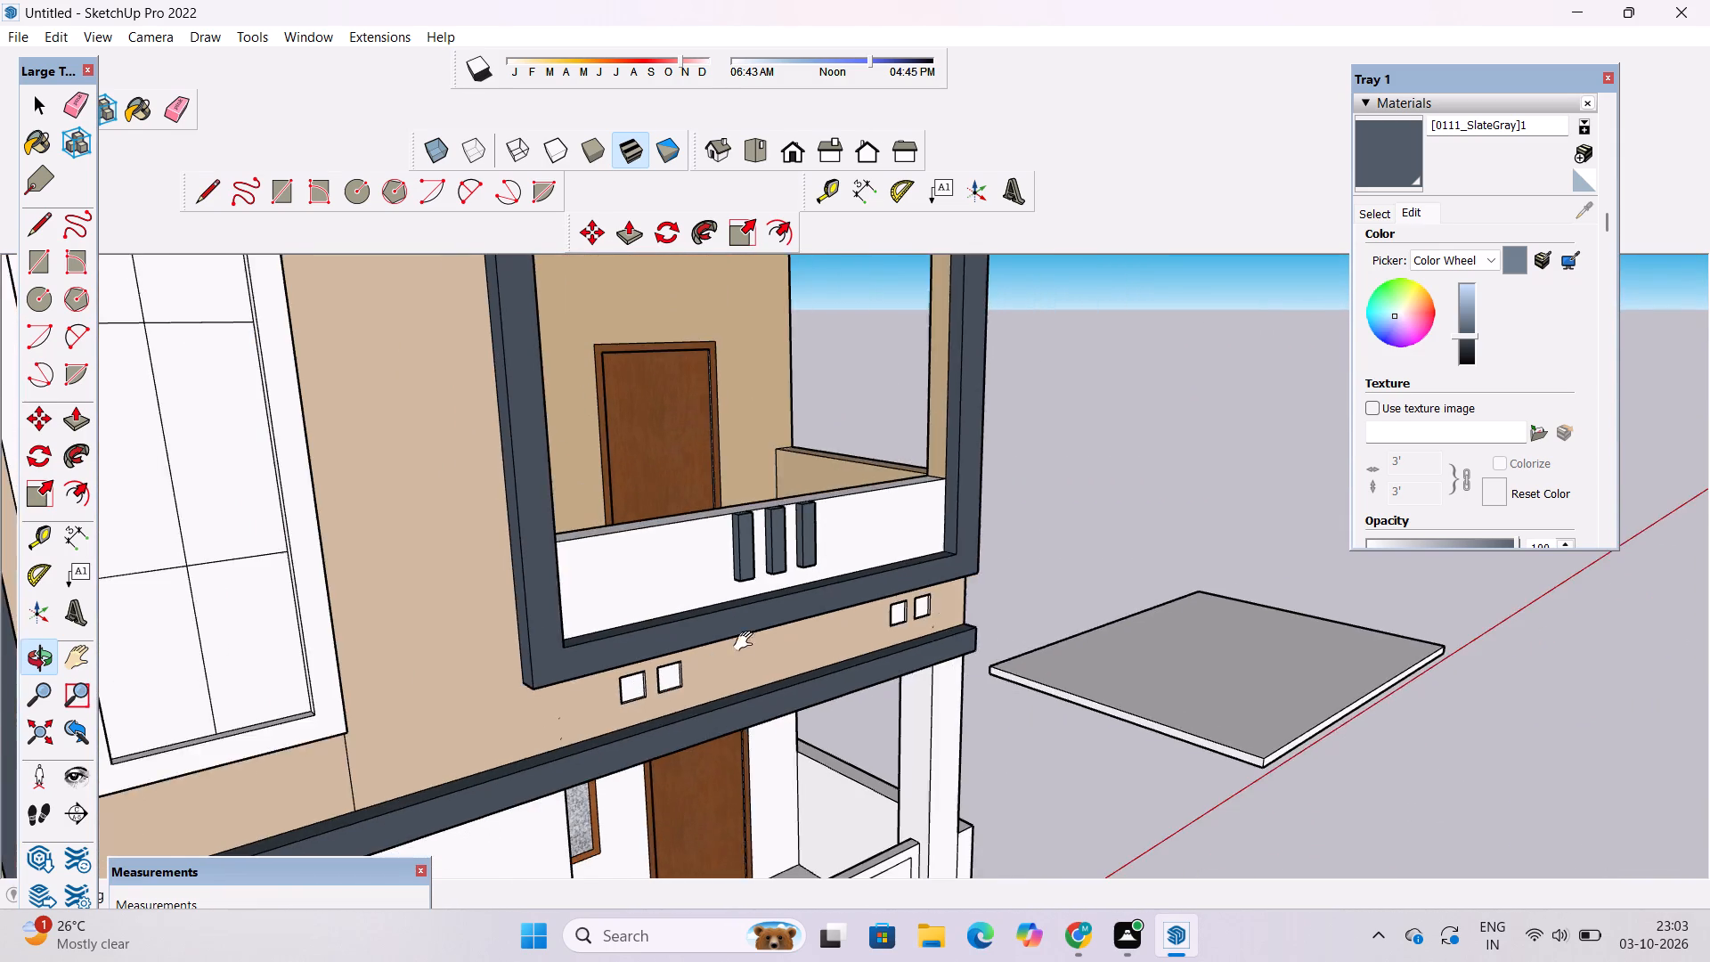
left_click_drag(747, 641, 709, 701, "shift")
left_click_drag(833, 673, 666, 706)
scroll(653, 689, "down", 6)
left_click_drag(723, 691, 627, 695, "shift")
left_click_drag(699, 694, 567, 673)
left_click_drag(568, 664, 683, 745, "shift")
scroll(687, 642, "down", 4)
left_click_drag(721, 599, 697, 695, "shift")
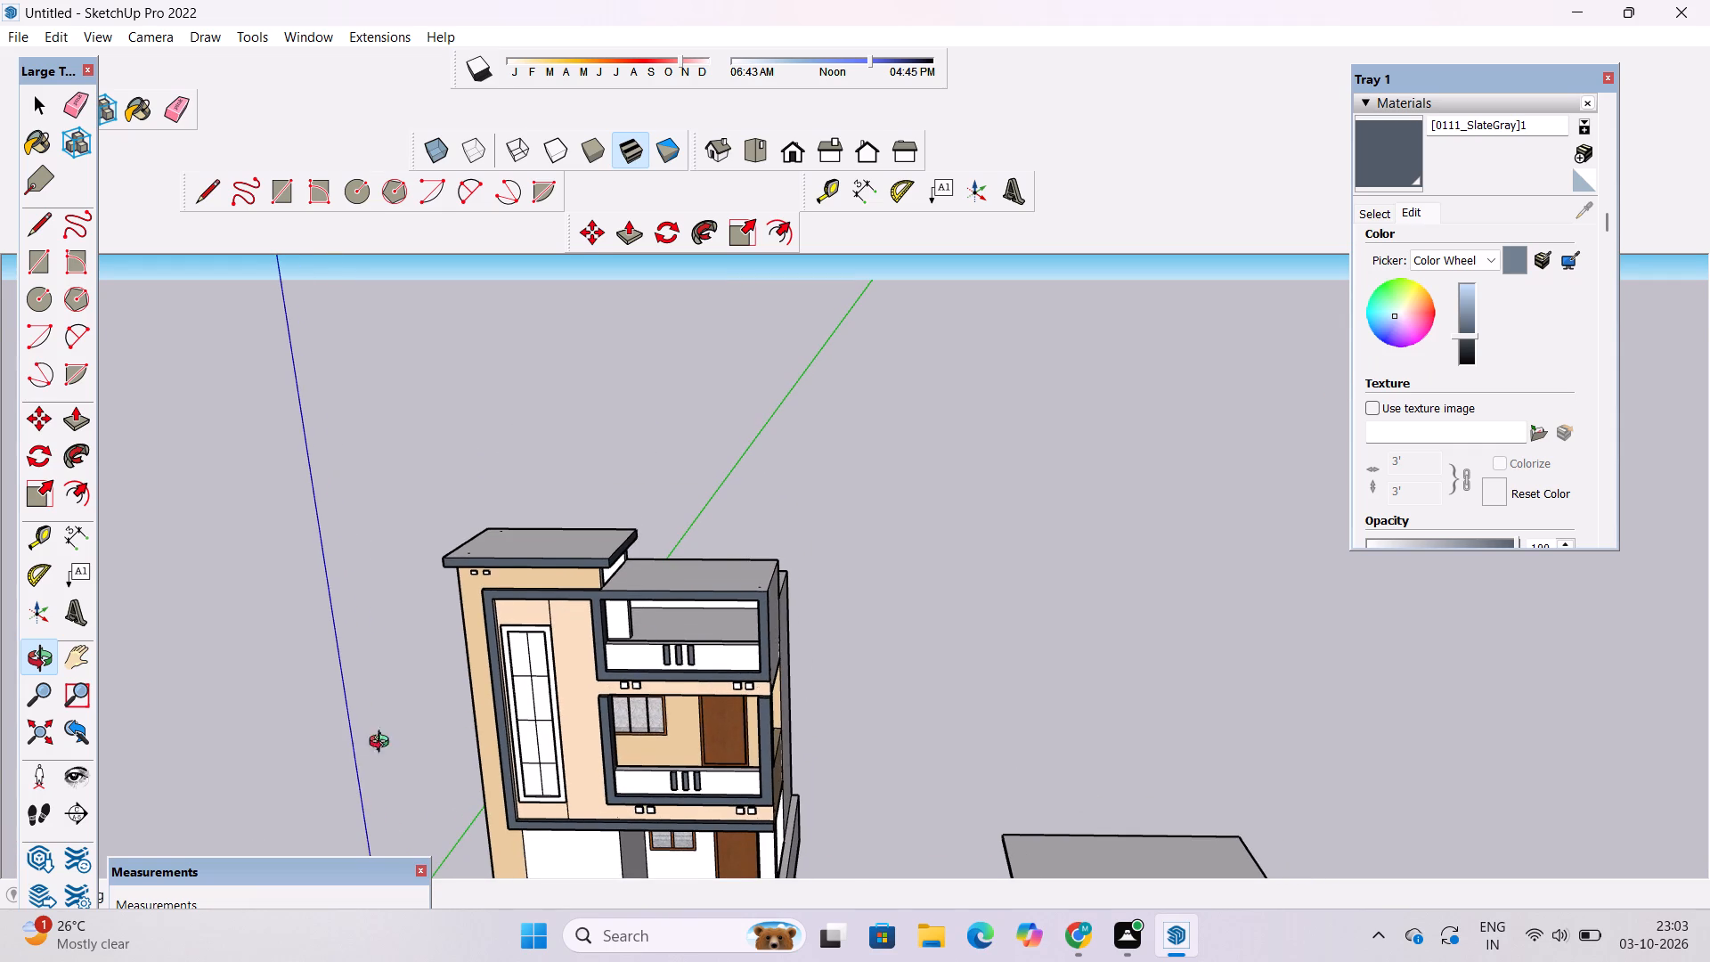
left_click_drag(387, 746, 761, 728)
scroll(751, 810, "up", 2)
left_click_drag(703, 778, 702, 604, "shift")
left_click_drag(842, 608, 419, 648)
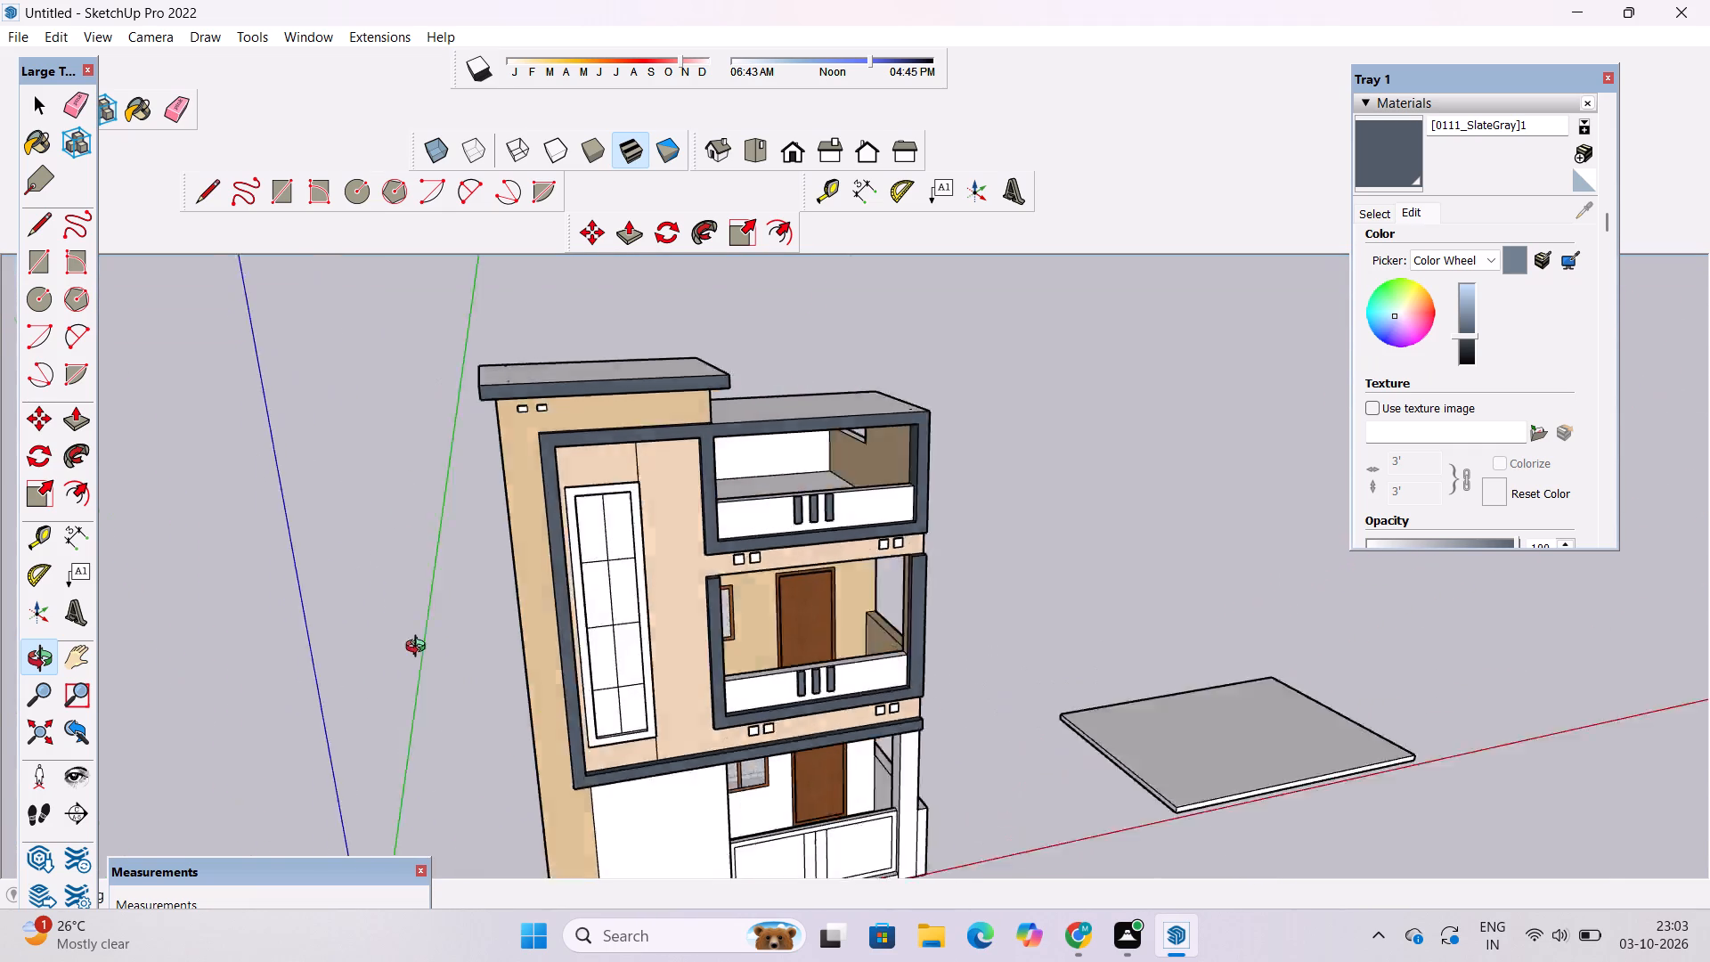
left_click_drag(419, 648, 415, 649)
Erase the short stray edge crossing the underside of the frame above the tall window panel.
scroll(661, 510, "up", 5)
left_click_drag(713, 546, 593, 542)
left_click_drag(598, 484, 658, 689, "shift")
left_click_drag(662, 684, 685, 429)
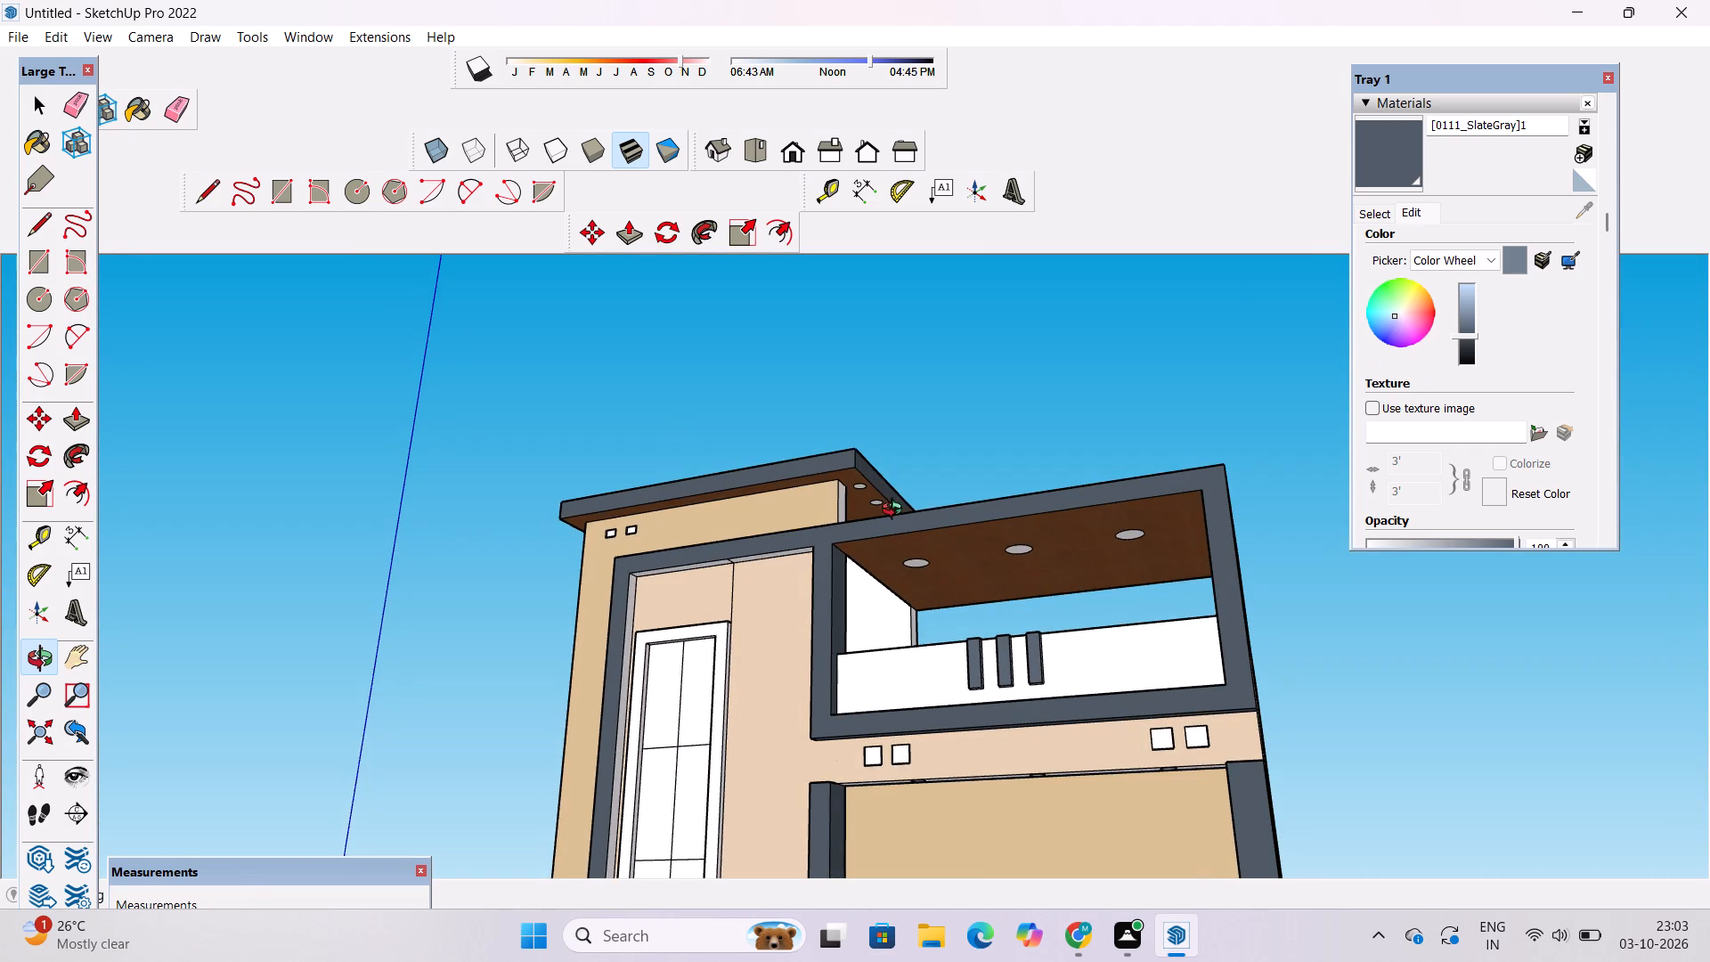
scroll(762, 599, "up", 5)
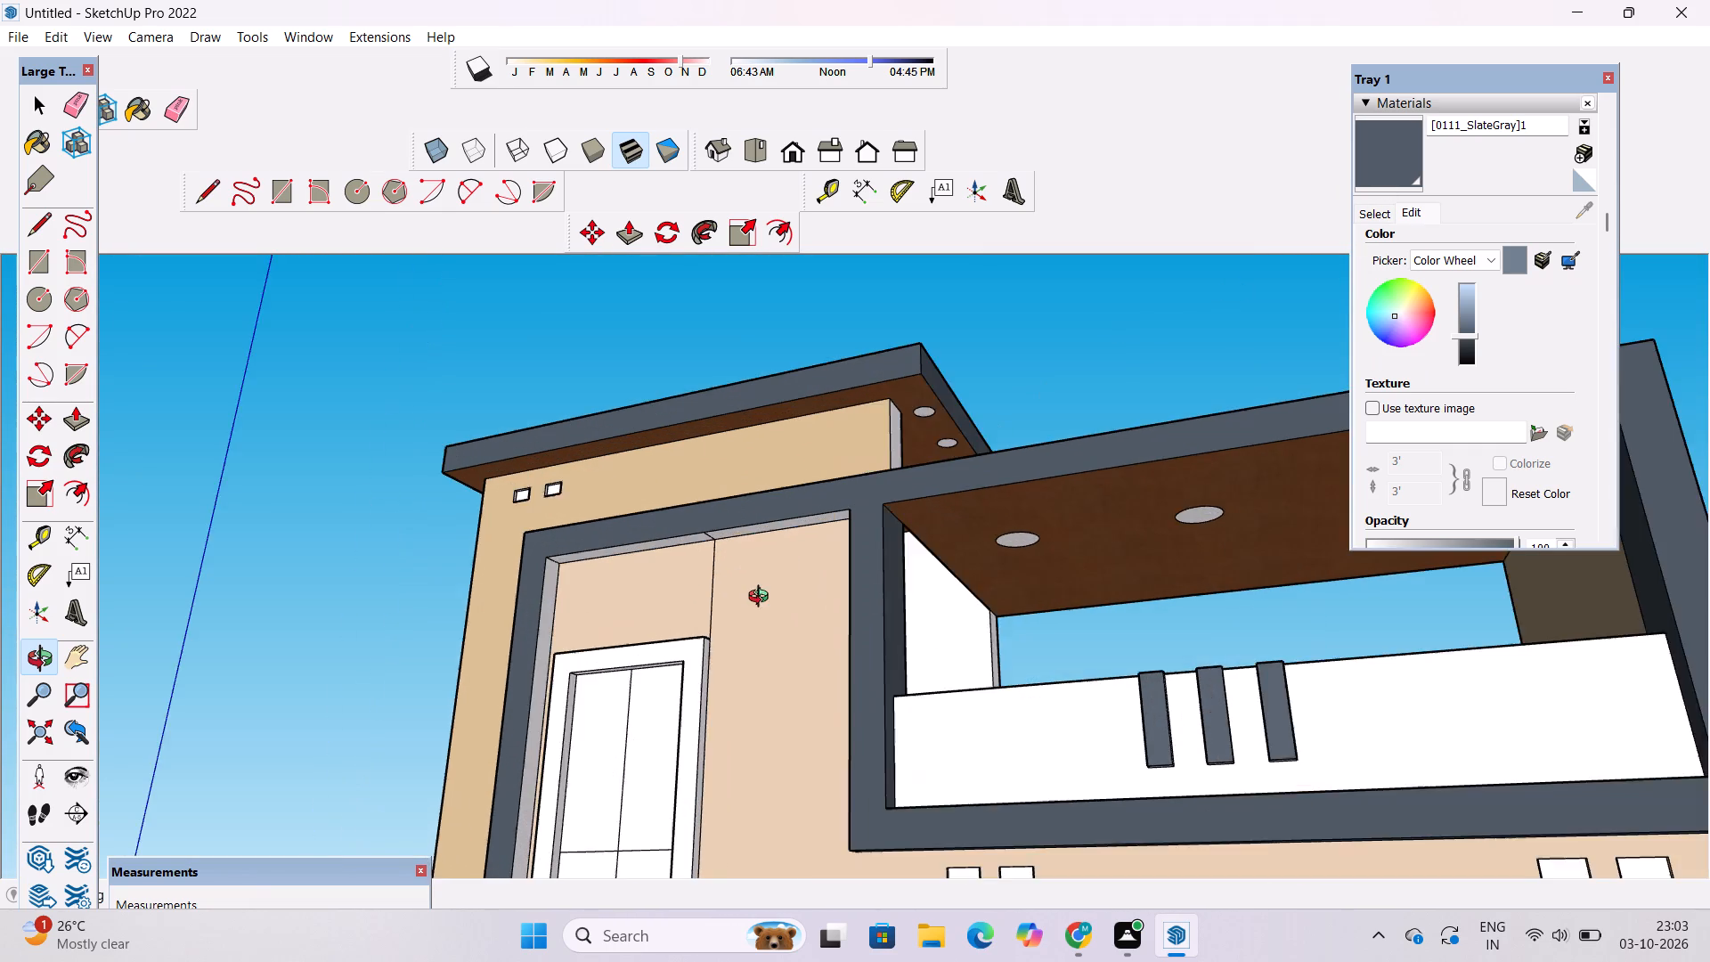
key("e")
scroll(729, 543, "up", 13)
left_click_drag(686, 506, 684, 521)
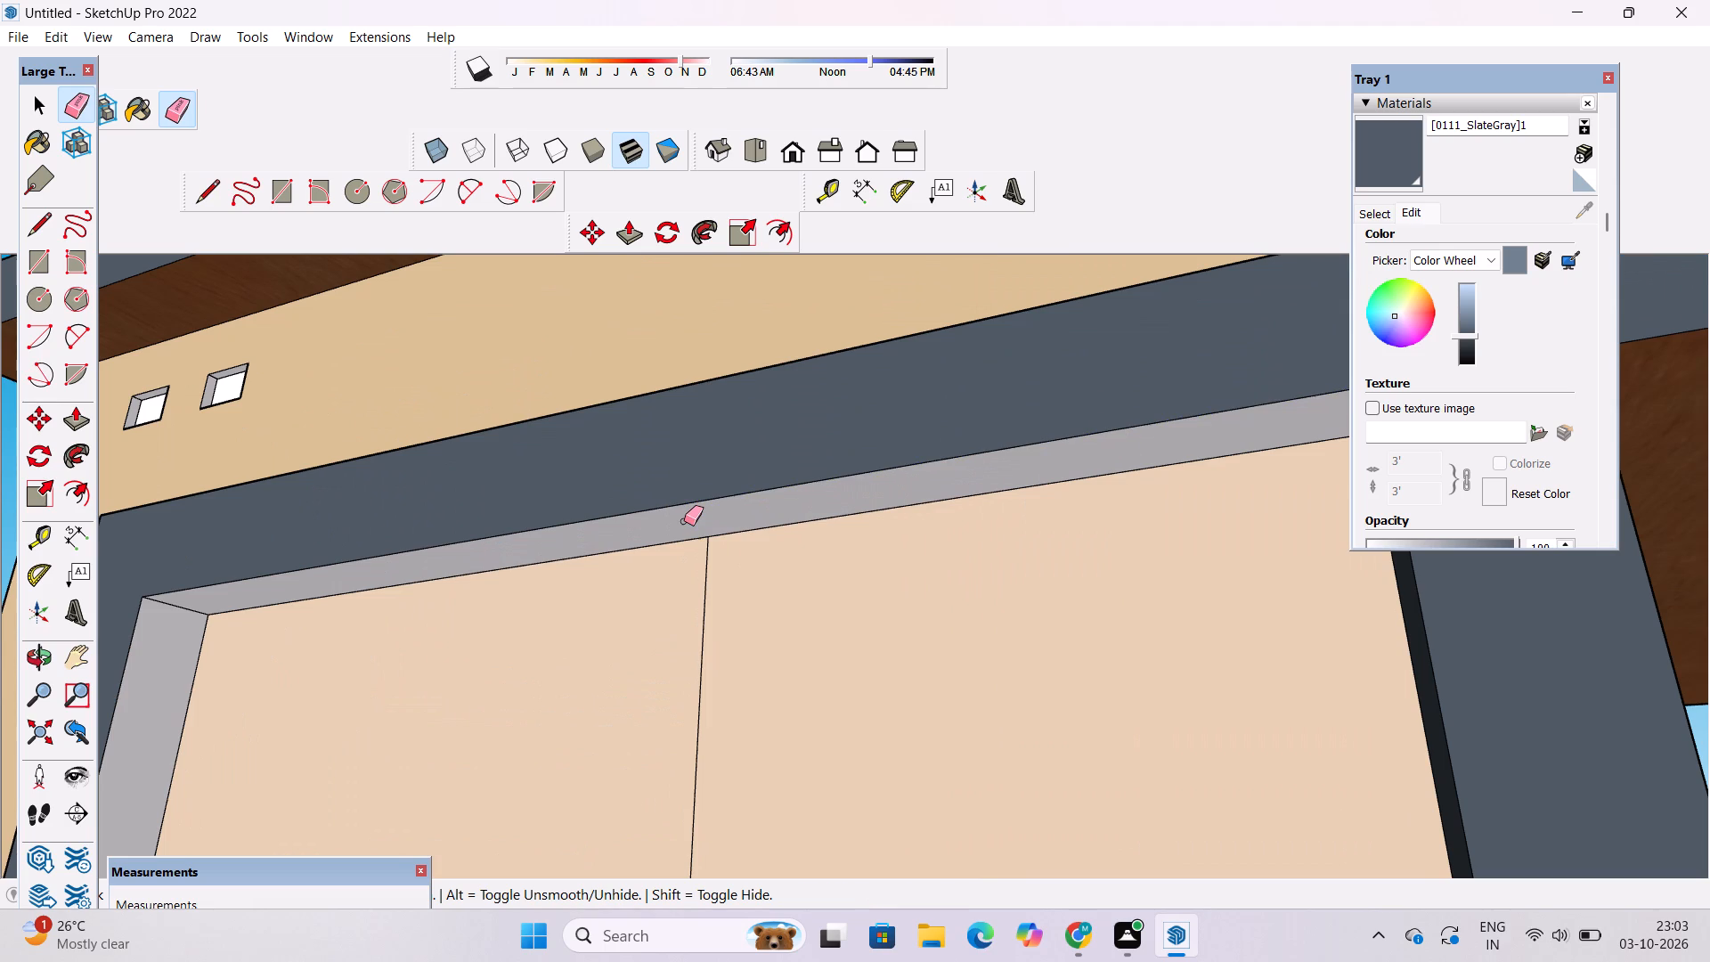
scroll(656, 505, "down", 16)
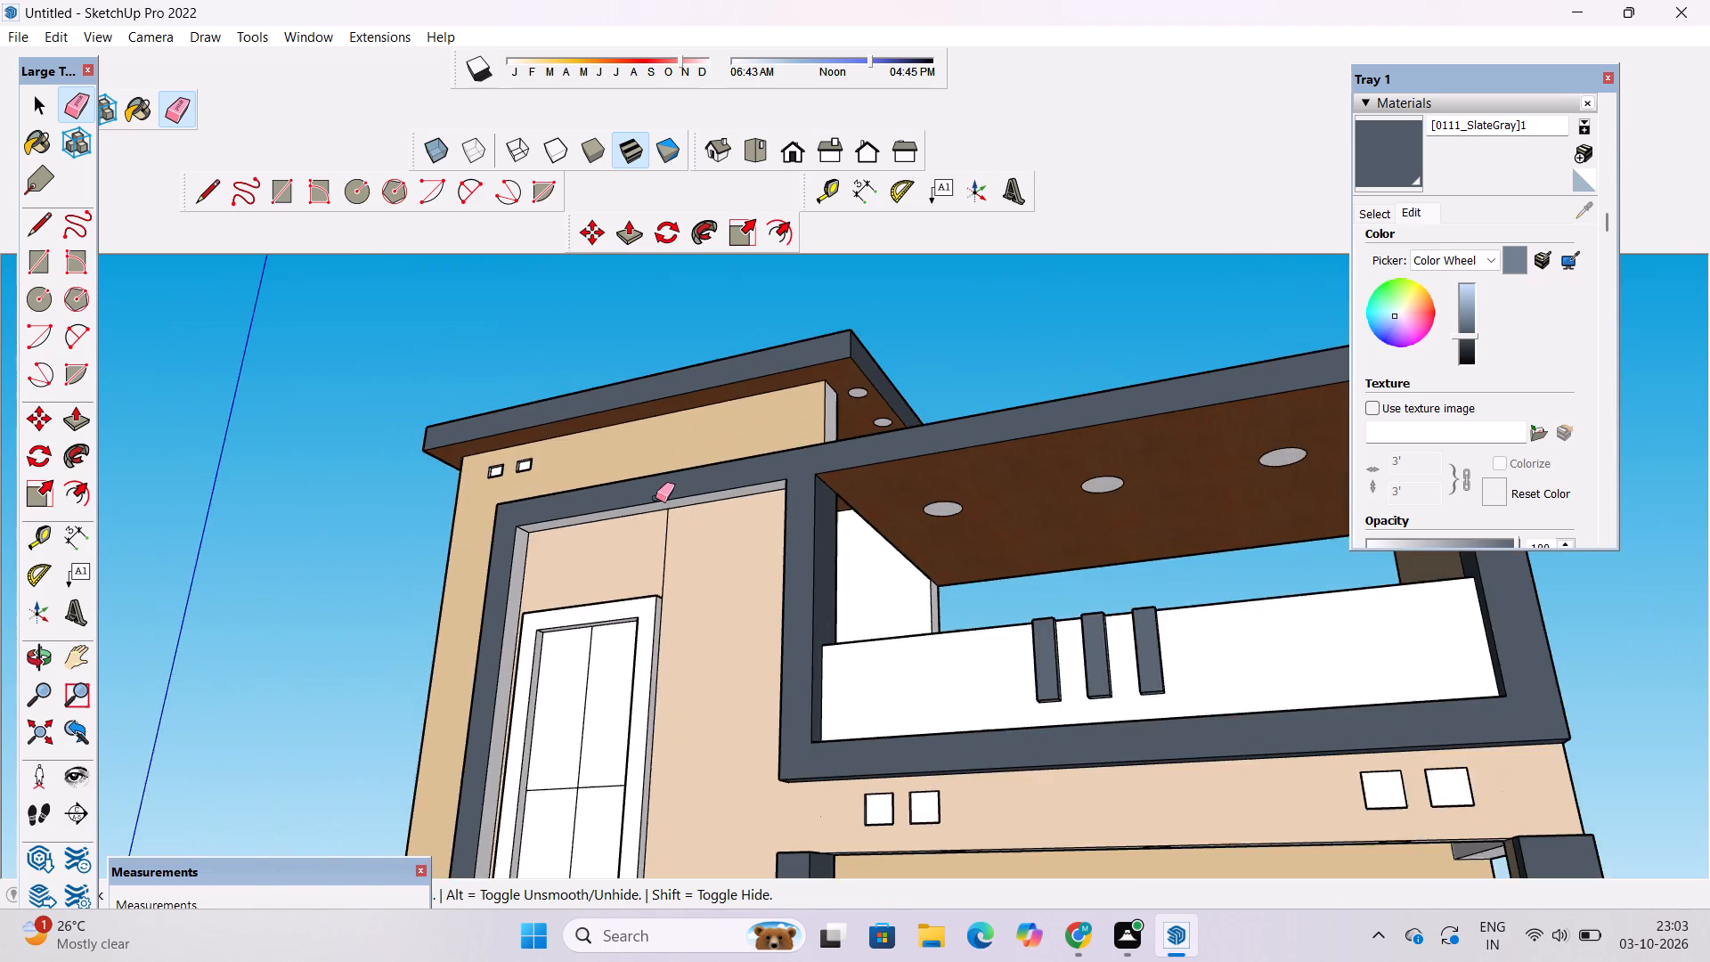
Paint the left inner side of the large frame beside the tall window with the darkened SlateGray.
scroll(655, 498, "down", 4)
key("o")
left_click_drag(690, 518, 640, 597)
left_click_drag(630, 633, 704, 365)
left_click_drag(678, 510, 647, 686)
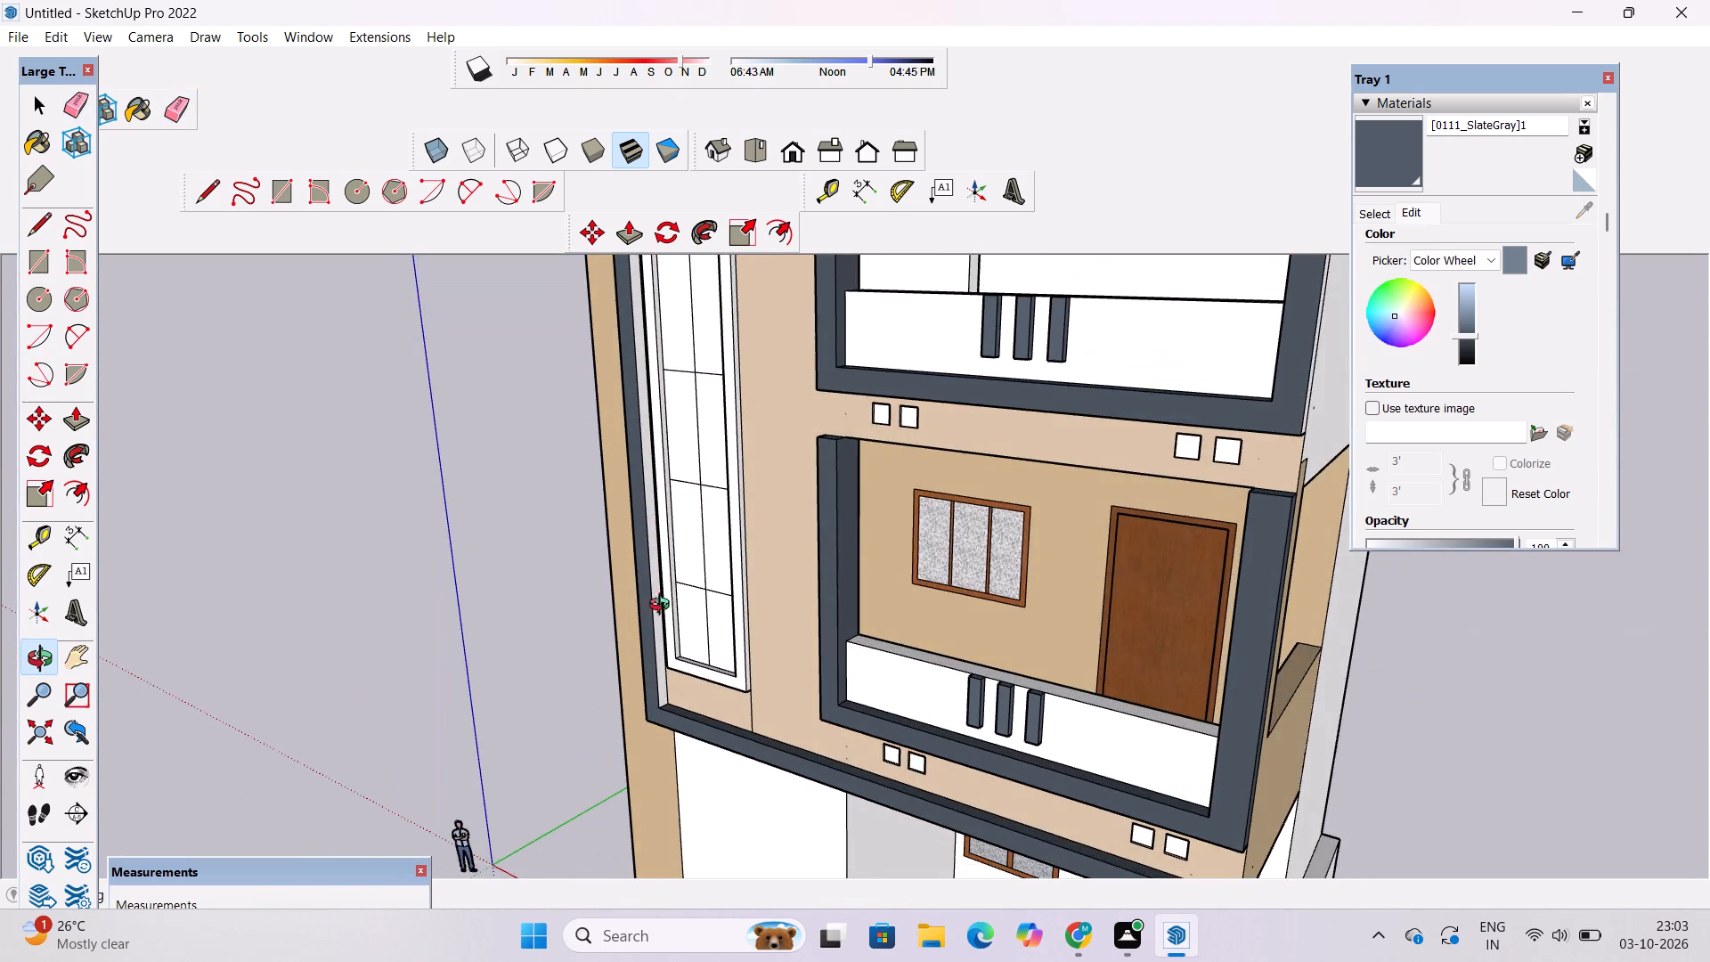
scroll(664, 585, "up", 3)
left_click_drag(664, 563, 637, 644, "shift")
left_click(1385, 166)
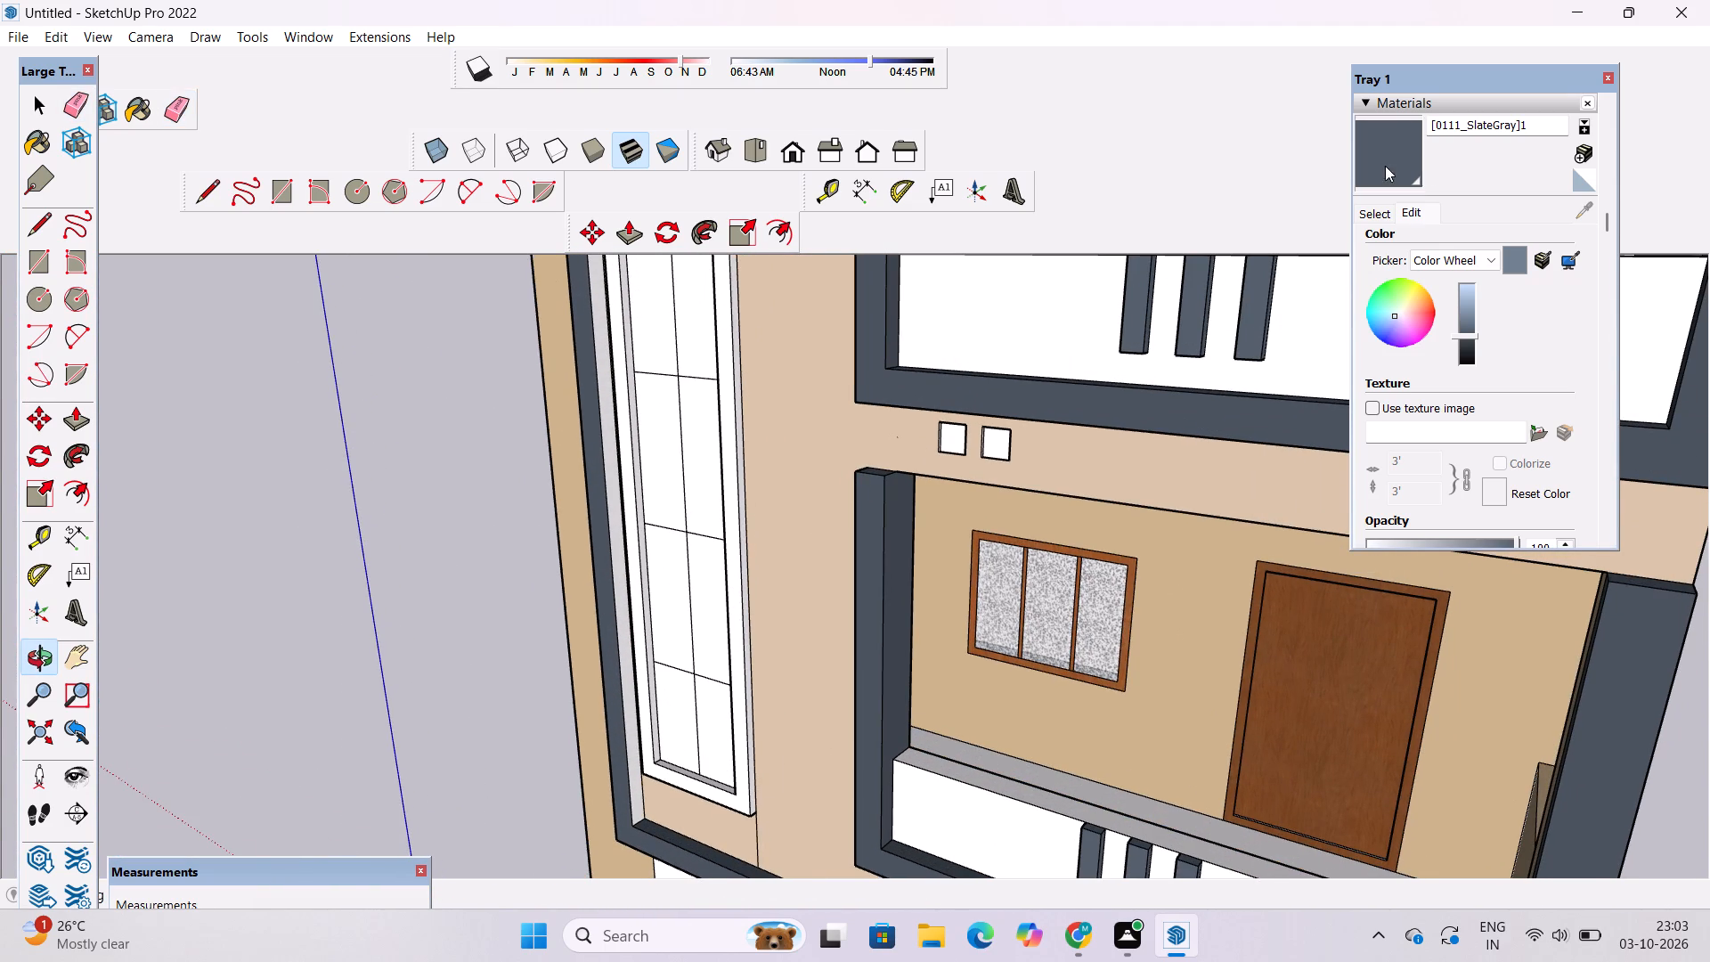
scroll(677, 740, "down", 5)
scroll(677, 522, "up", 10)
left_click(621, 448)
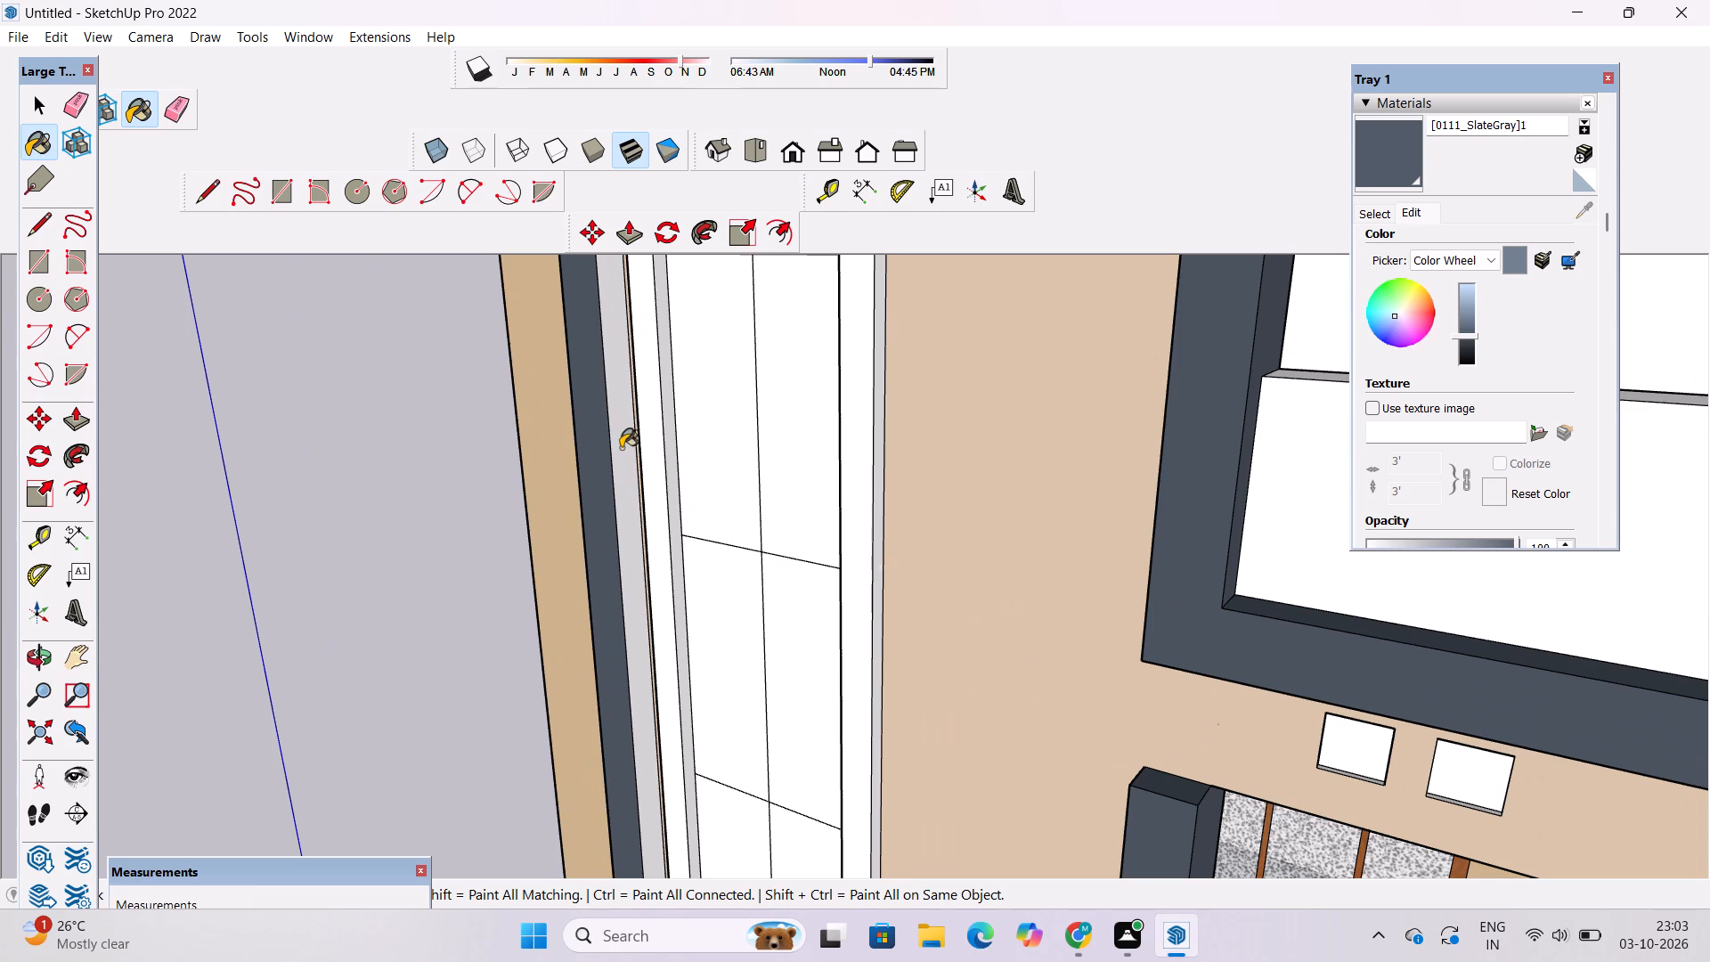
Paint the underside of the large frame's top member above the tall window with the darkened SlateGray.
key("o")
scroll(622, 644, "down", 5)
left_click_drag(616, 768, 746, 497)
left_click_drag(750, 485, 746, 516, "shift")
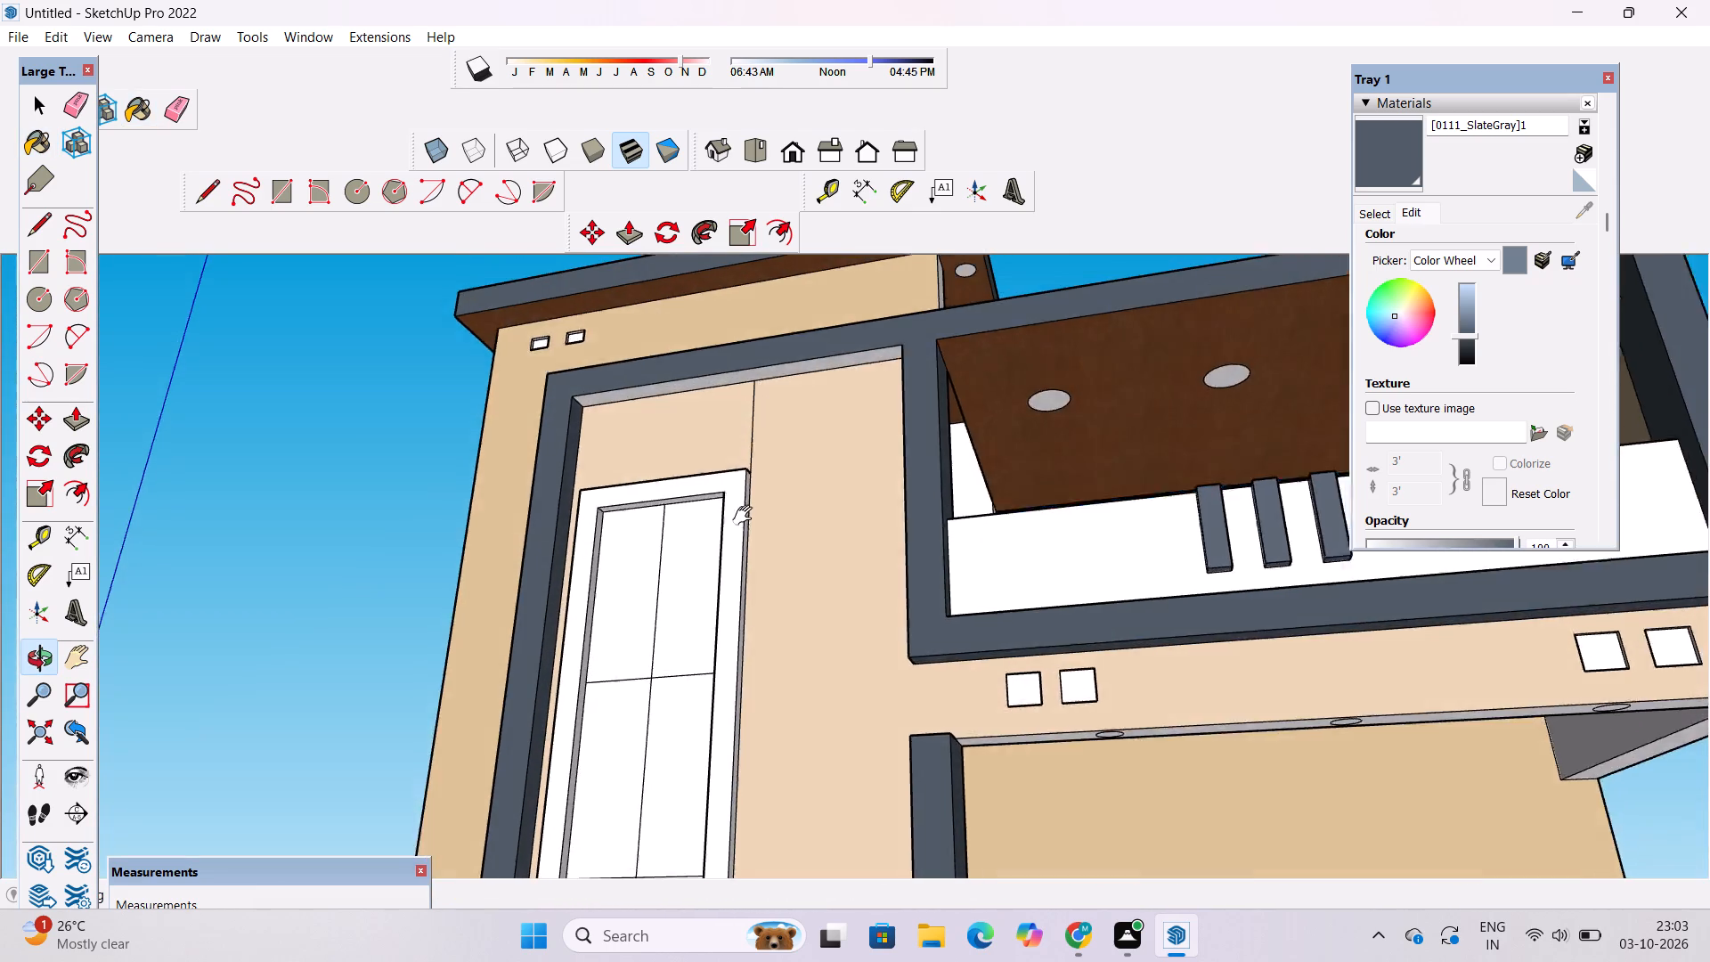
left_click_drag(746, 516, 732, 665, "shift")
left_click_drag(730, 650, 754, 518)
scroll(755, 513, "up", 4)
left_click_drag(1399, 159, 1350, 197)
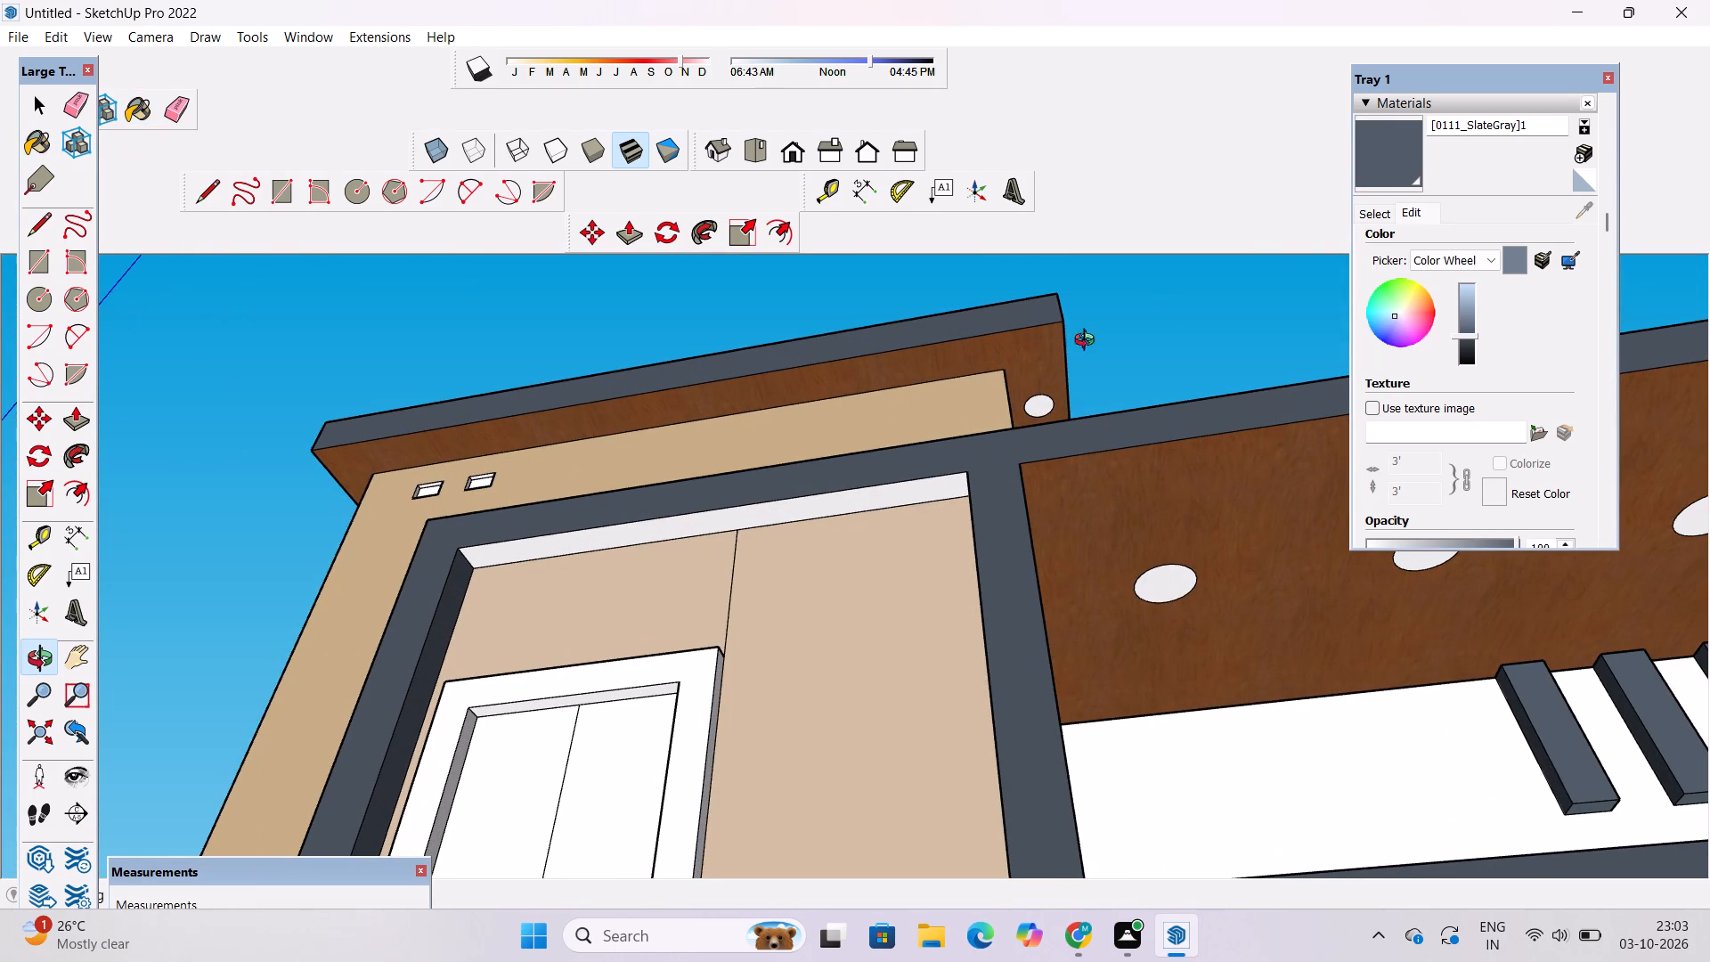
left_click(1379, 152)
left_click(919, 491)
Review the front elevation around the tall window and the wall strip beside the balconies.
key("o")
left_click_drag(910, 579, 1097, 676)
scroll(936, 517, "down", 6)
left_click_drag(926, 524, 821, 688)
left_click_drag(829, 702, 737, 407, "shift")
left_click_drag(750, 412, 712, 501)
scroll(718, 502, "down", 5)
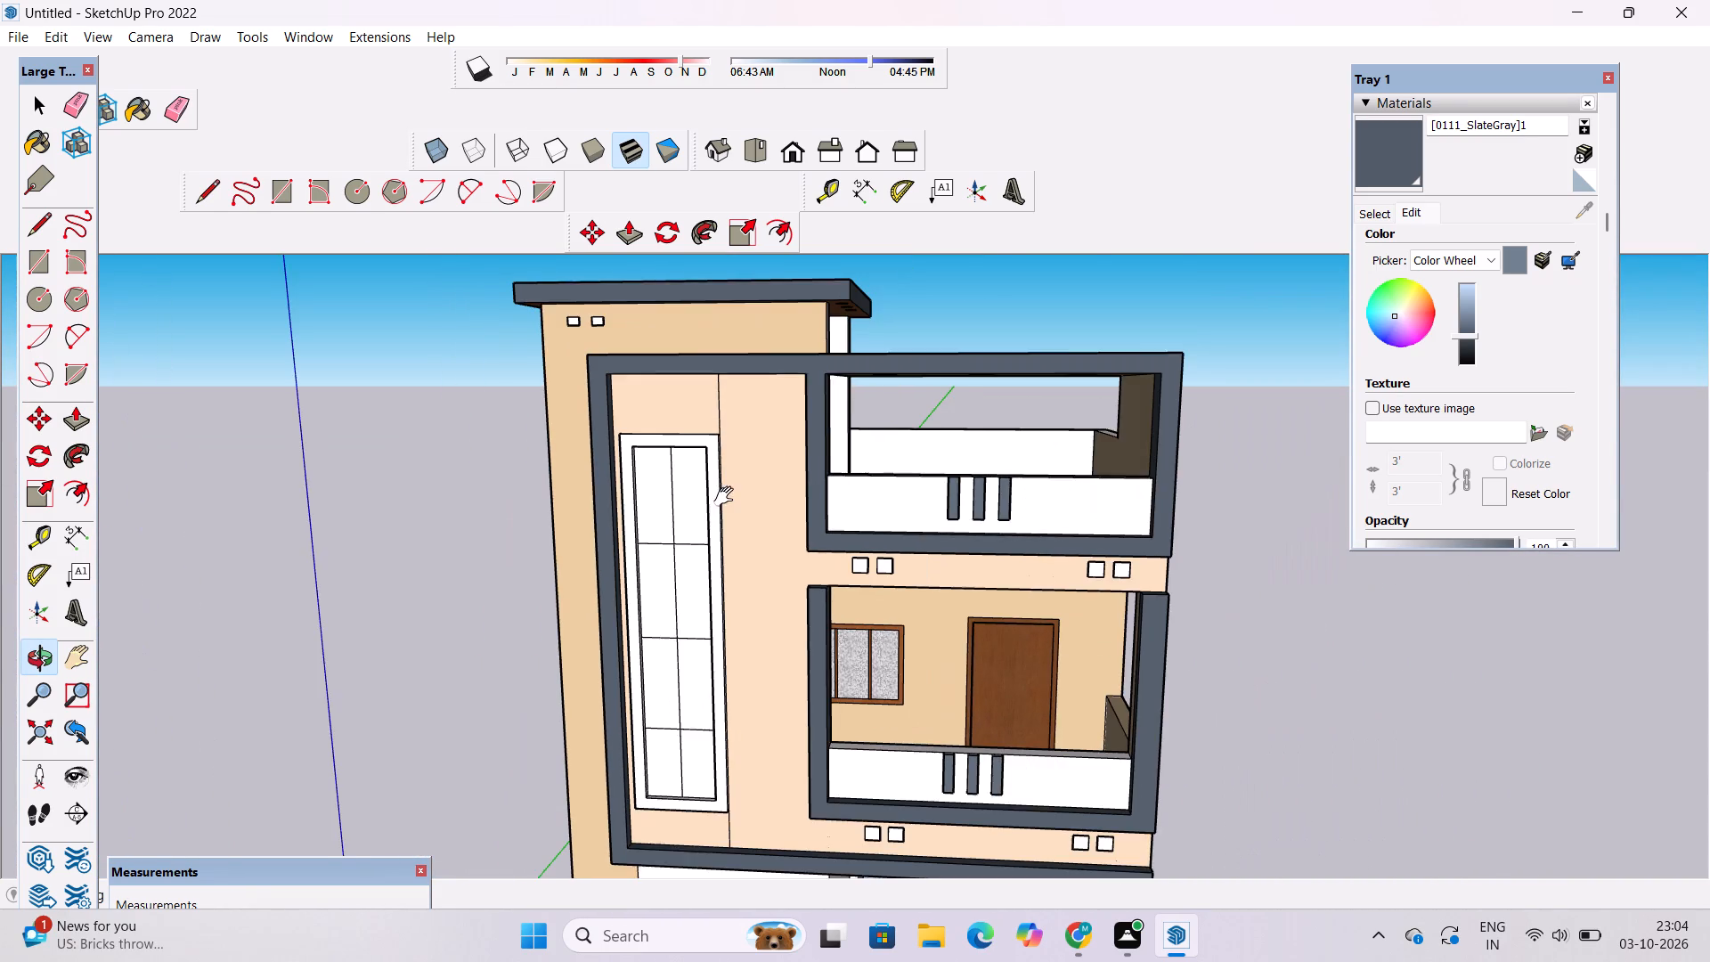
left_click(728, 497, "shift")
scroll(738, 456, "up", 2)
left_click_drag(747, 443, 740, 458, "shift")
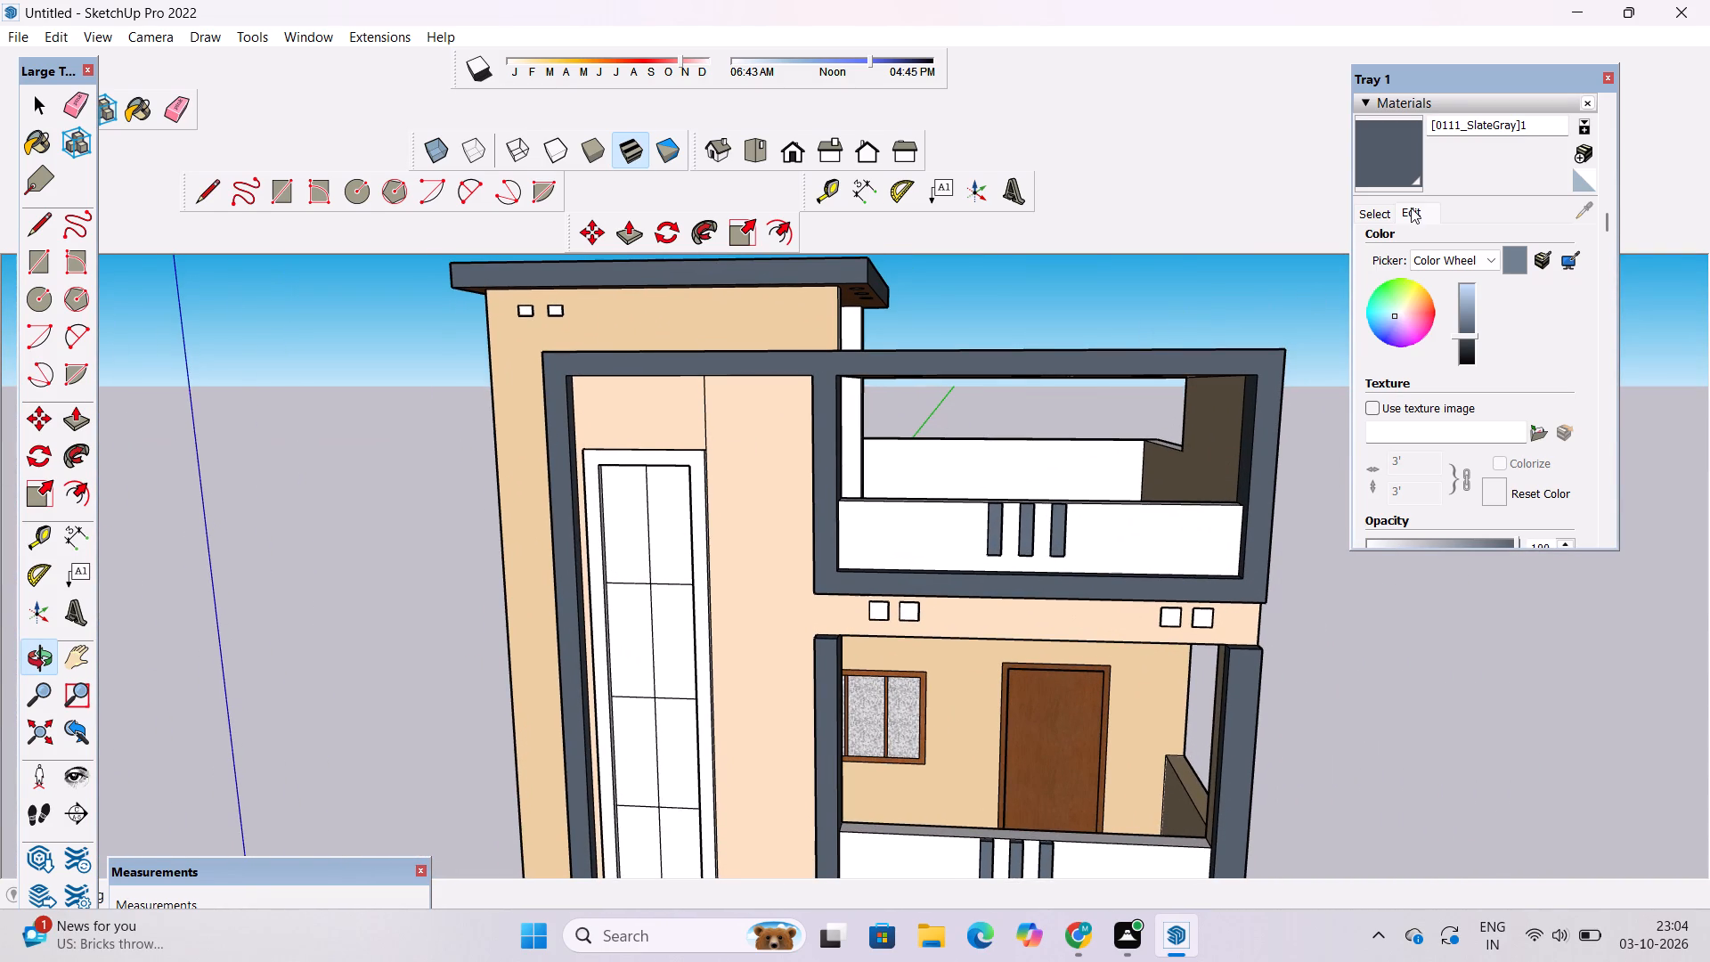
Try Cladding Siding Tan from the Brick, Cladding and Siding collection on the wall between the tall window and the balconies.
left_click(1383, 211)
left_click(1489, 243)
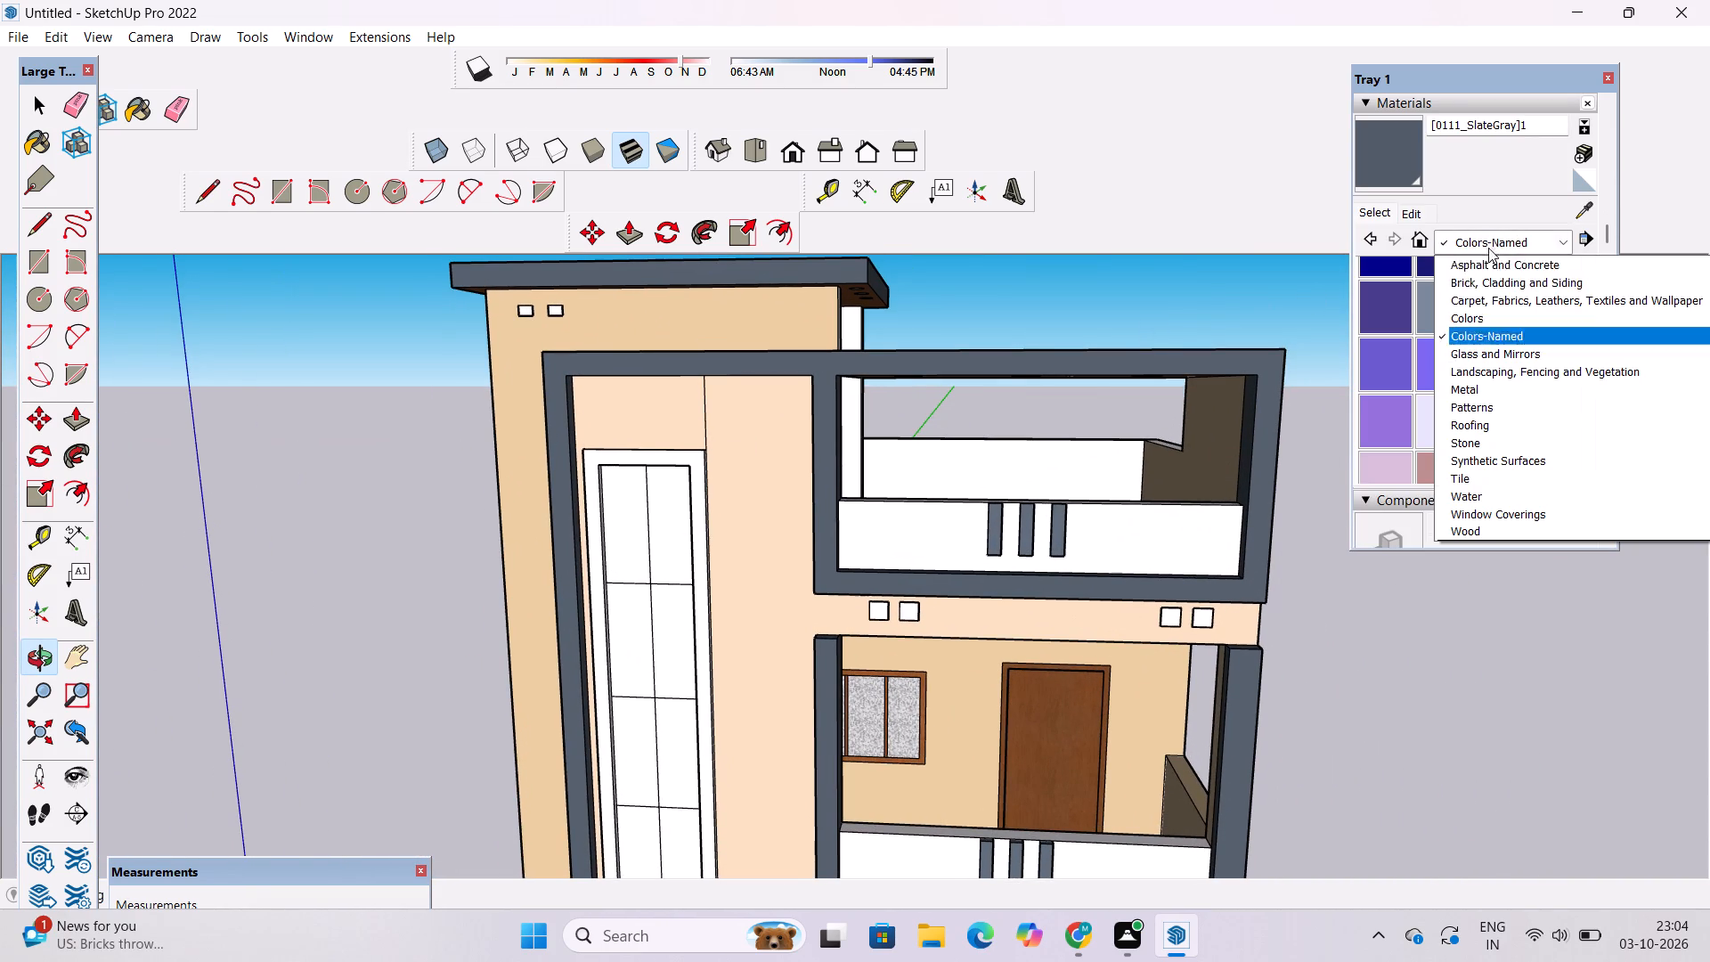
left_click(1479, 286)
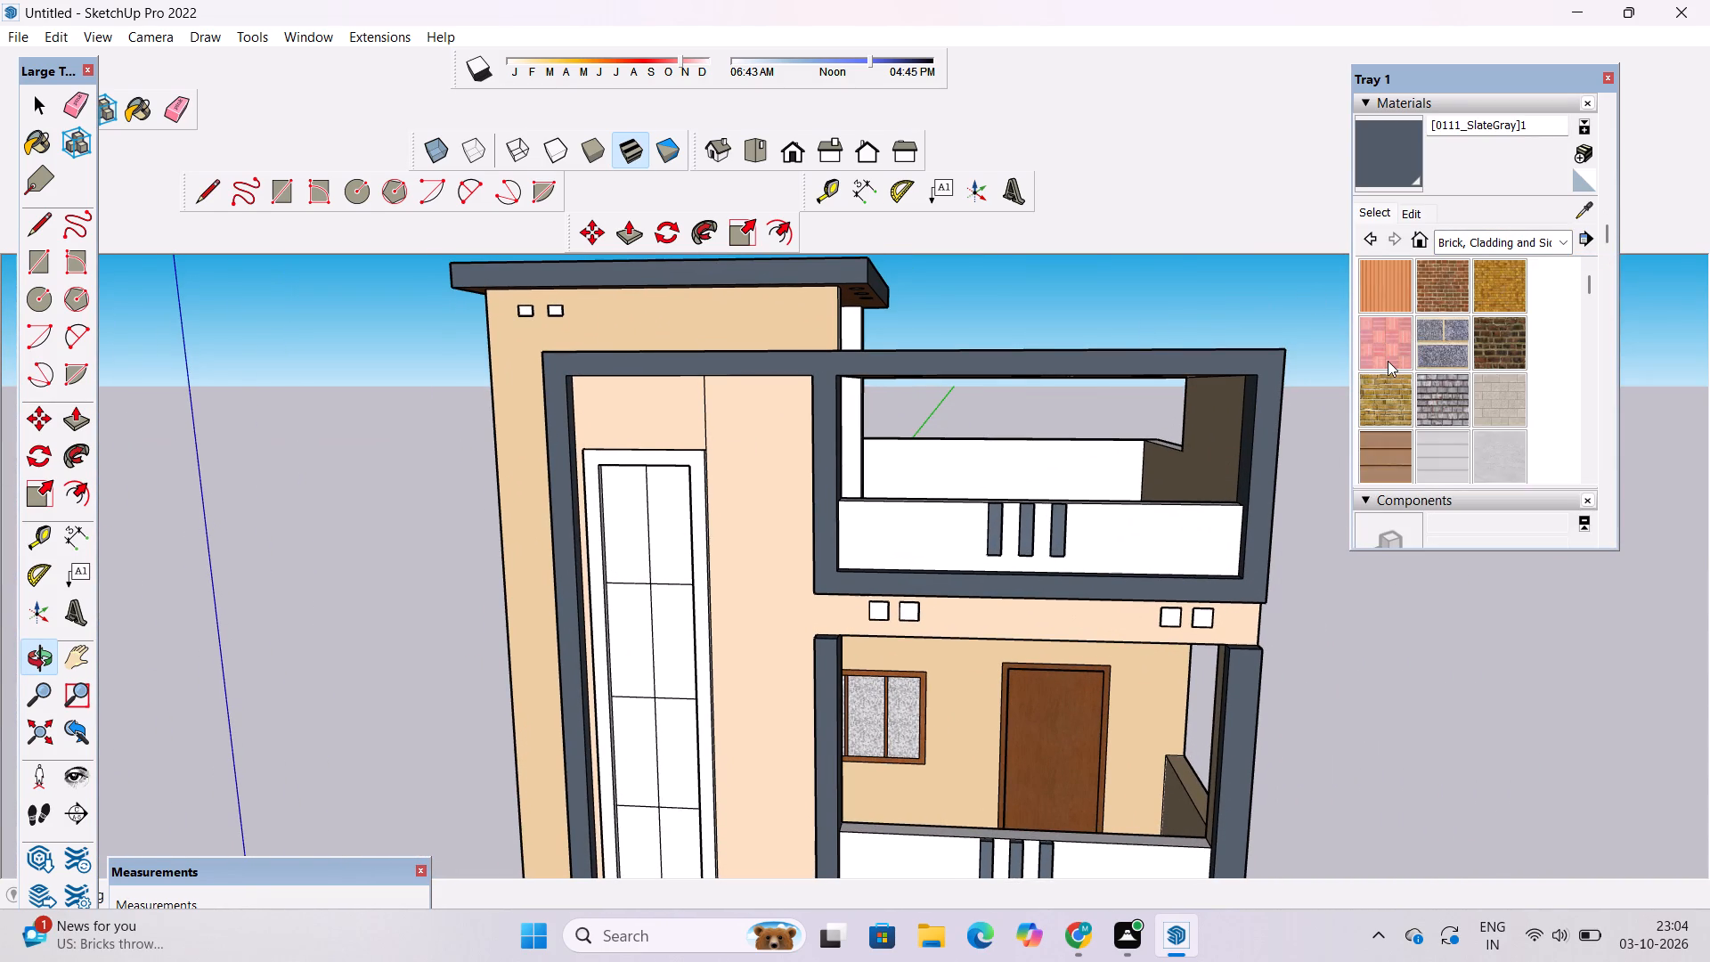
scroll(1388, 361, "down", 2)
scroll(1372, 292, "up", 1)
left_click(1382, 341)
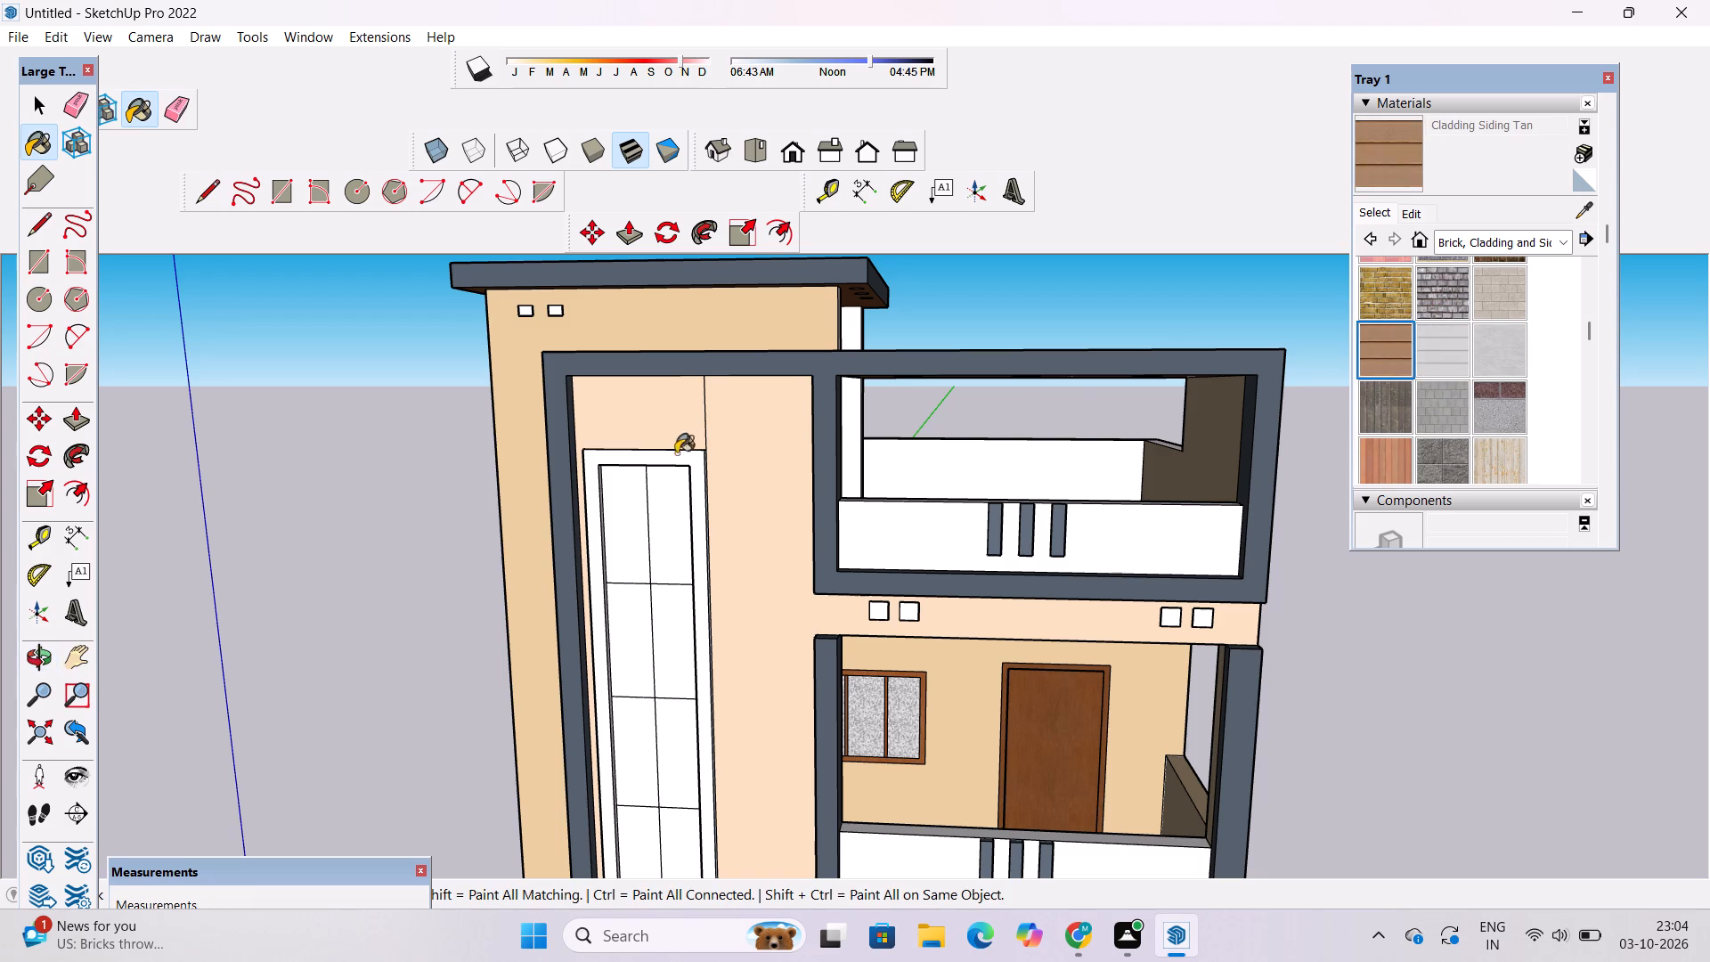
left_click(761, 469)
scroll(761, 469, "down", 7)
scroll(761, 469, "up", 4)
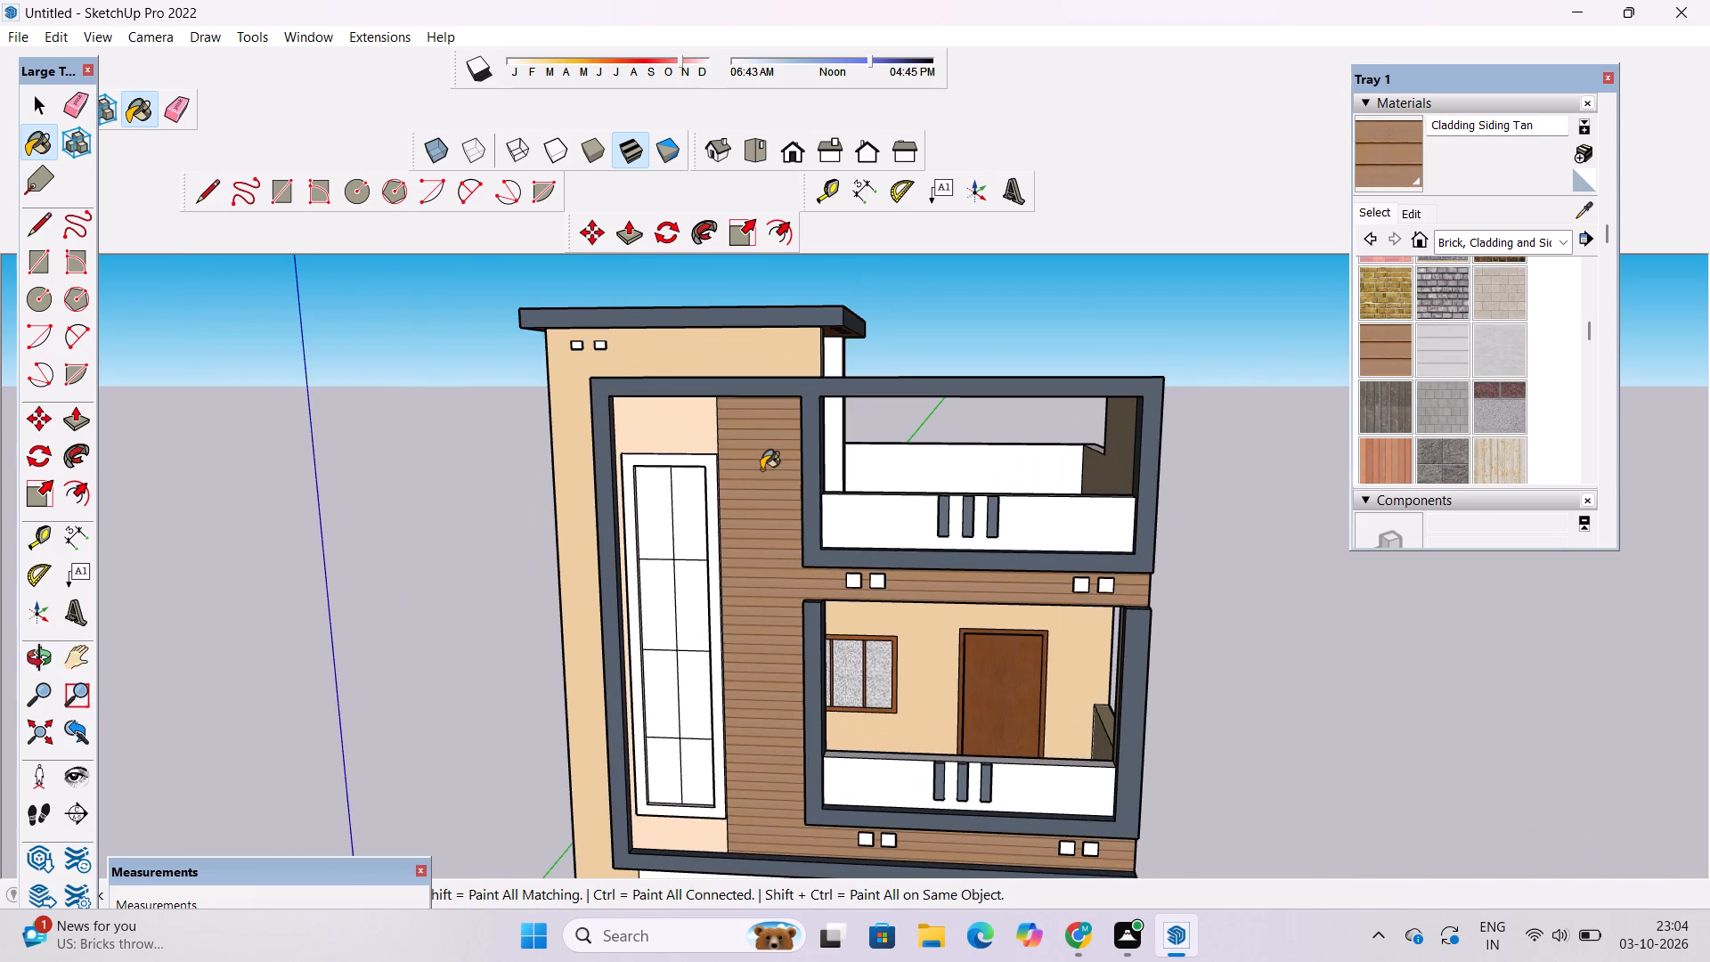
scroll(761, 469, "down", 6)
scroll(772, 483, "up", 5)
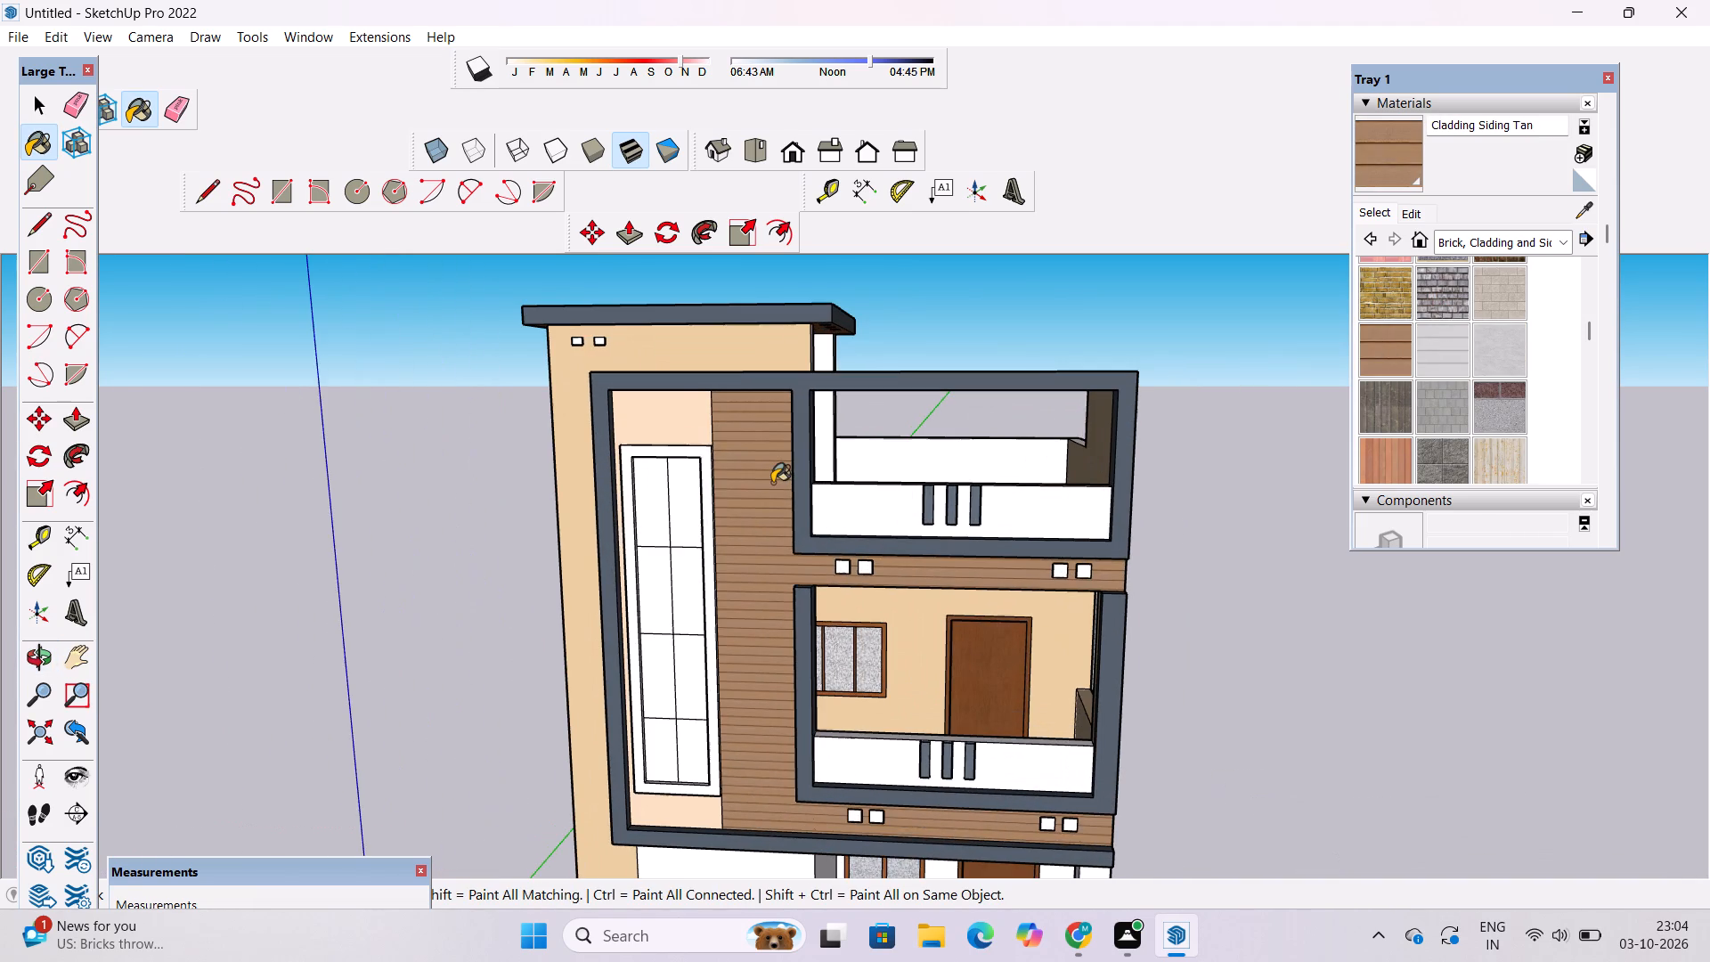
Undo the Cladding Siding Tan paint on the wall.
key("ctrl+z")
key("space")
Draw a vertical edge on the wall from the lower balcony frame's top left corner to the upper frame's bottom left corner.
key("o")
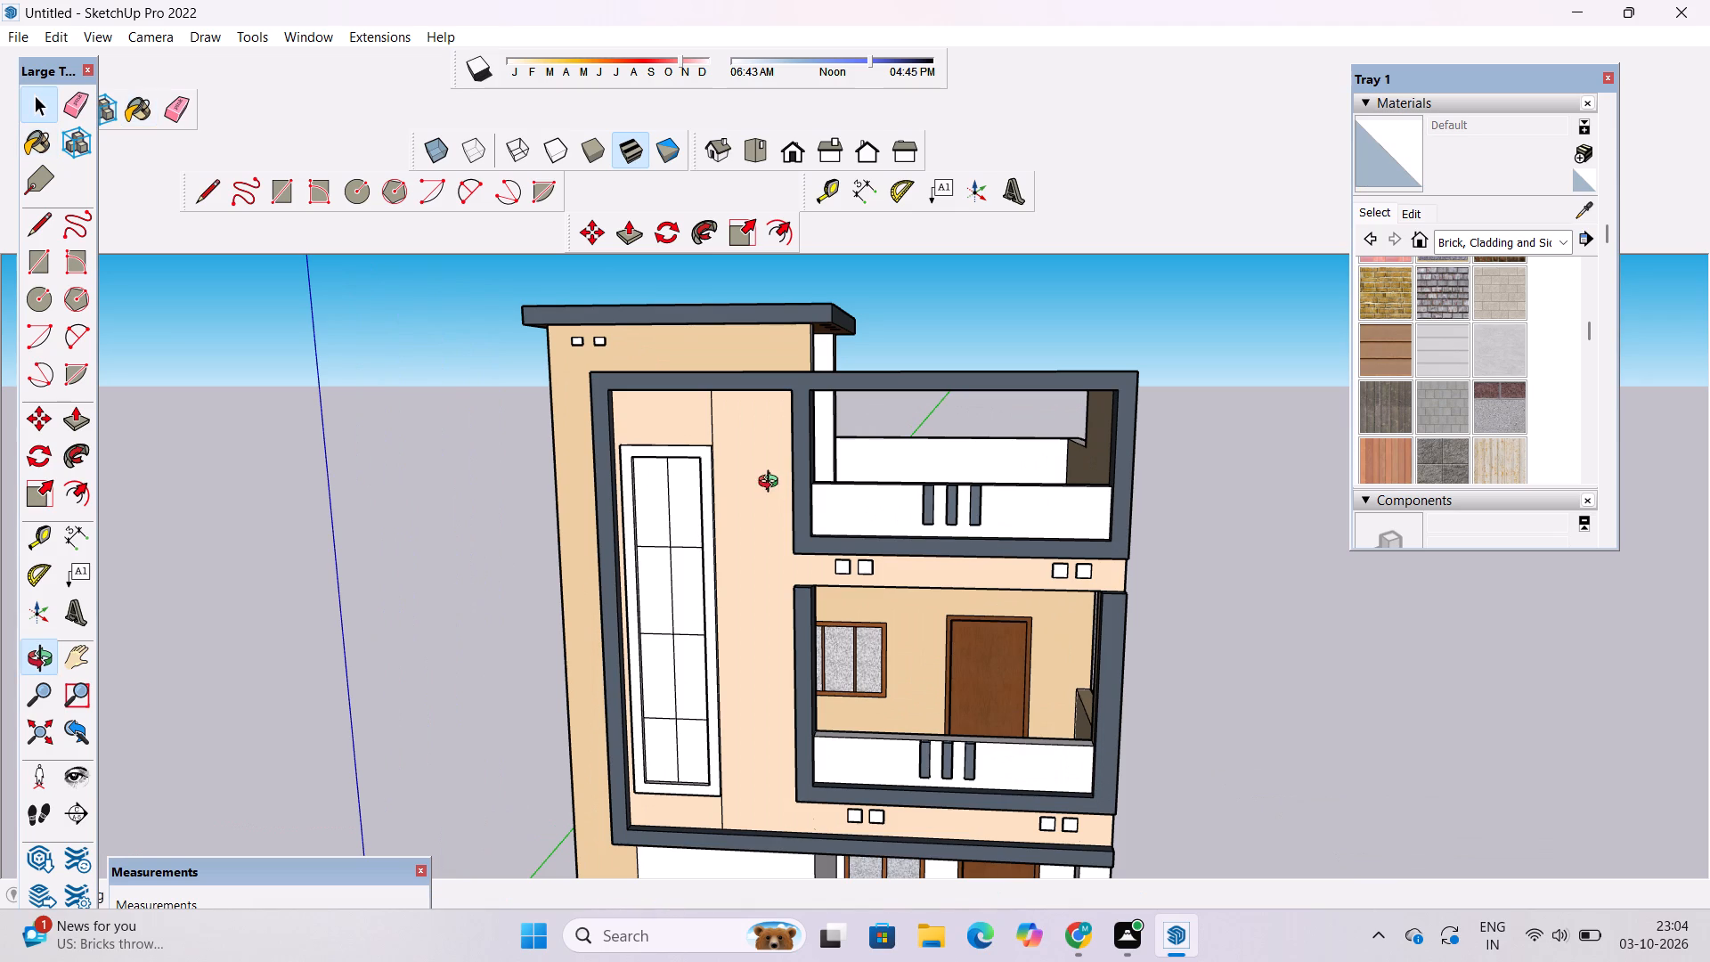
scroll(771, 523, "up", 5)
left_click_drag(791, 624, 973, 624)
scroll(918, 635, "up", 5)
left_click_drag(853, 656, 830, 516, "shift")
left_click_drag(793, 537, 835, 579)
scroll(836, 578, "down", 5)
left_click_drag(833, 532, 843, 613, "shift")
scroll(840, 594, "up", 4)
left_click_drag(829, 578, 838, 607, "shift")
key("l")
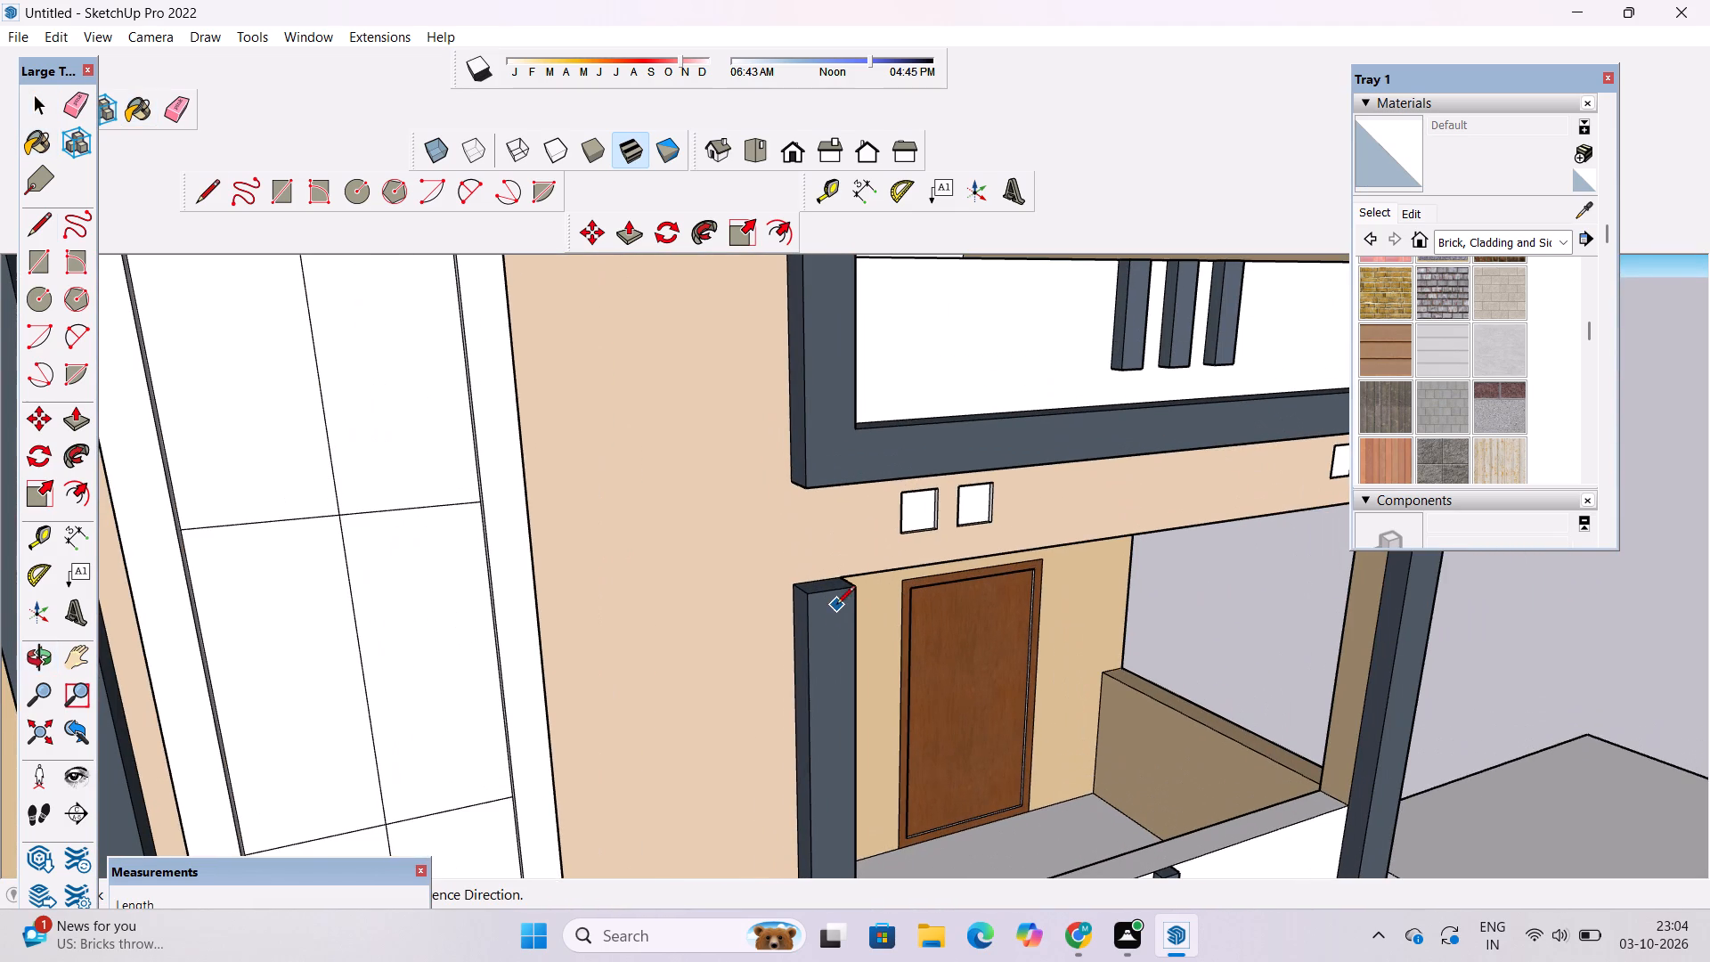
scroll(833, 607, "up", 13)
left_click(743, 548)
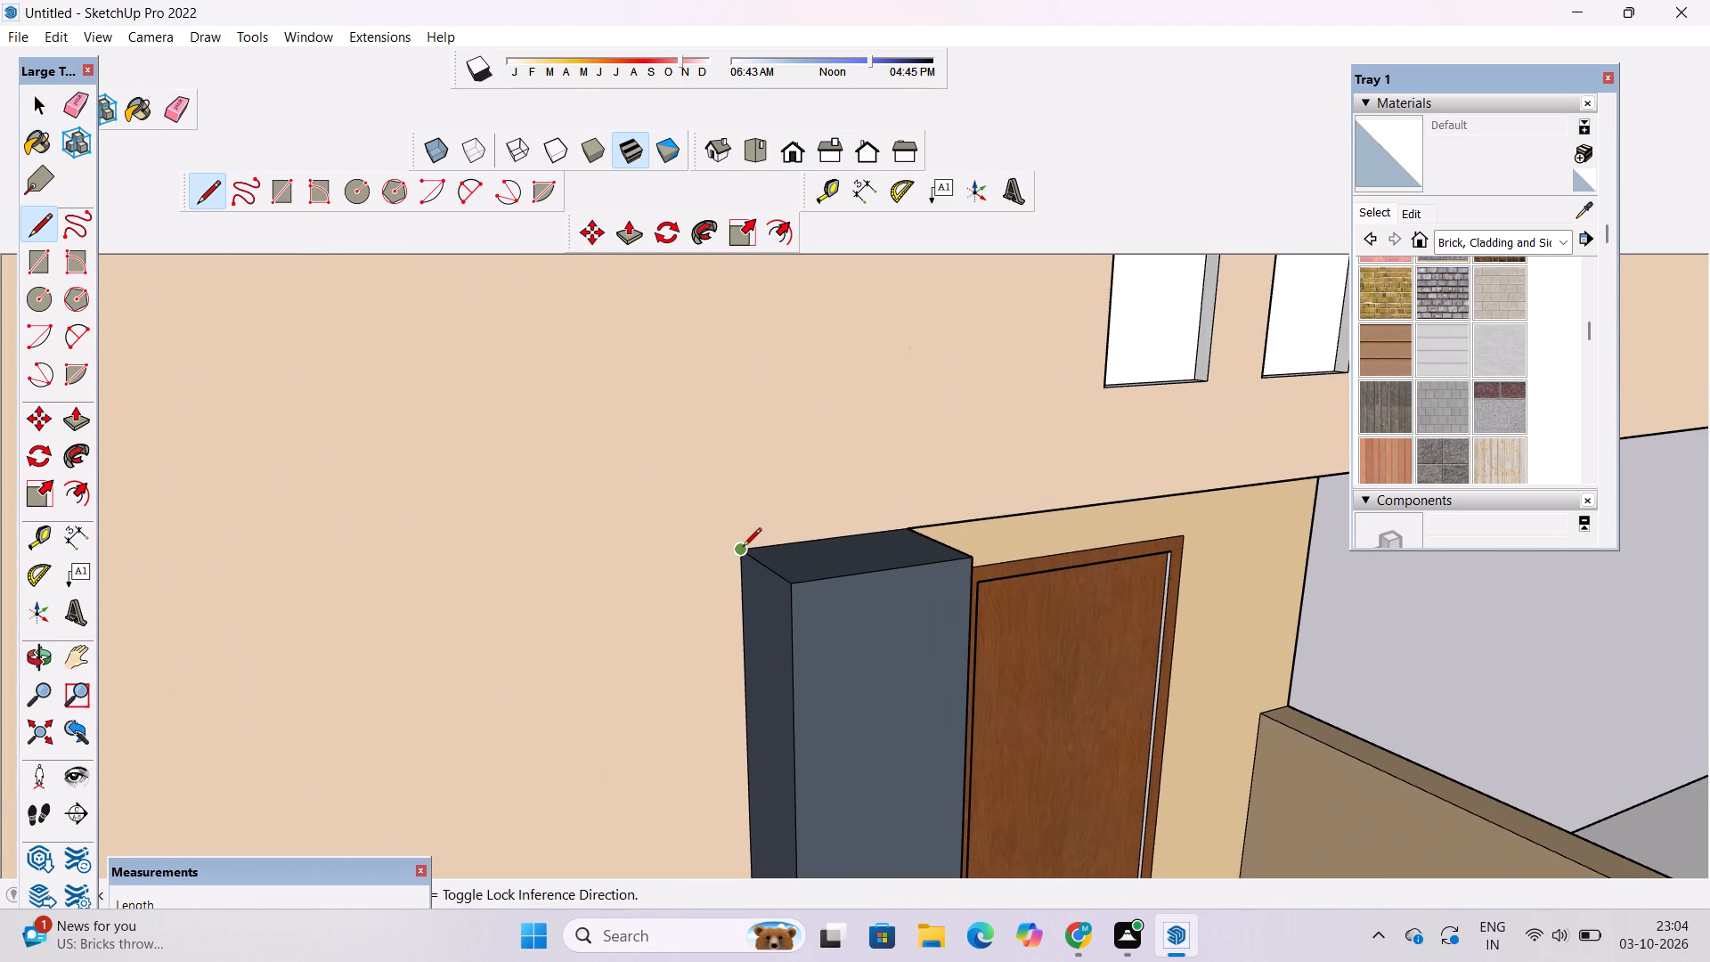
scroll(743, 548, "down", 6)
left_click(733, 318)
Draw a vertical edge from the lower balcony frame's bottom left corner down to the horizontal frame beneath it.
scroll(708, 322, "down", 4)
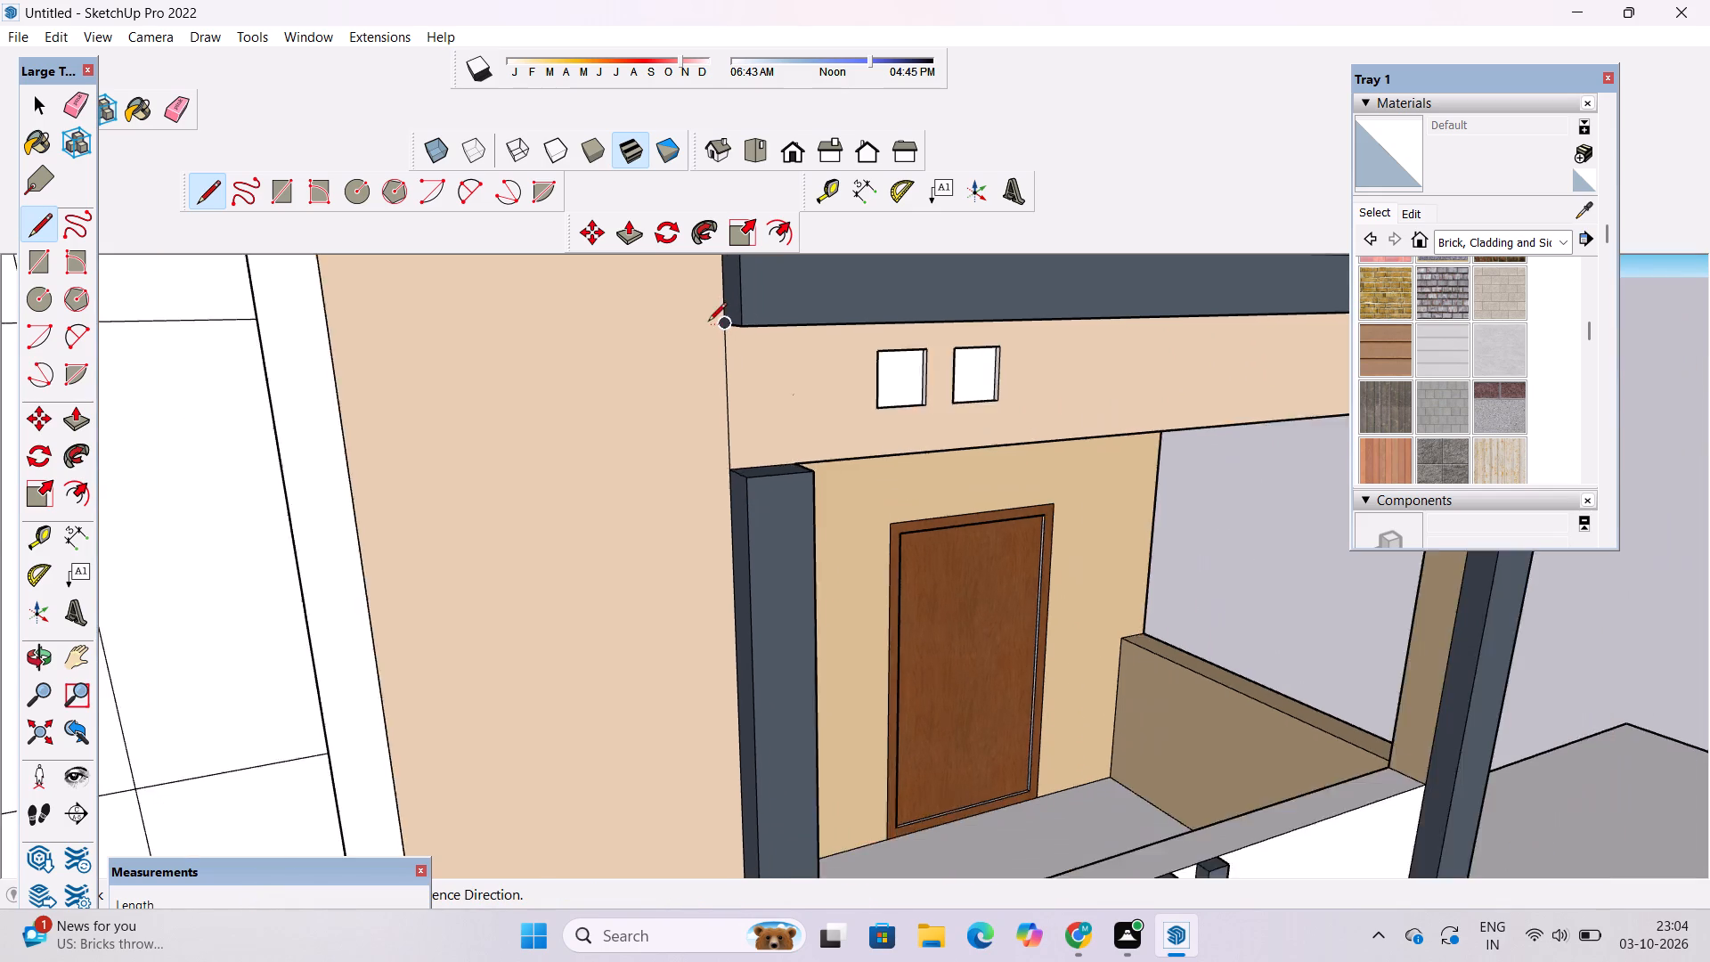
scroll(708, 322, "down", 16)
scroll(698, 622, "up", 5)
scroll(768, 728, "up", 10)
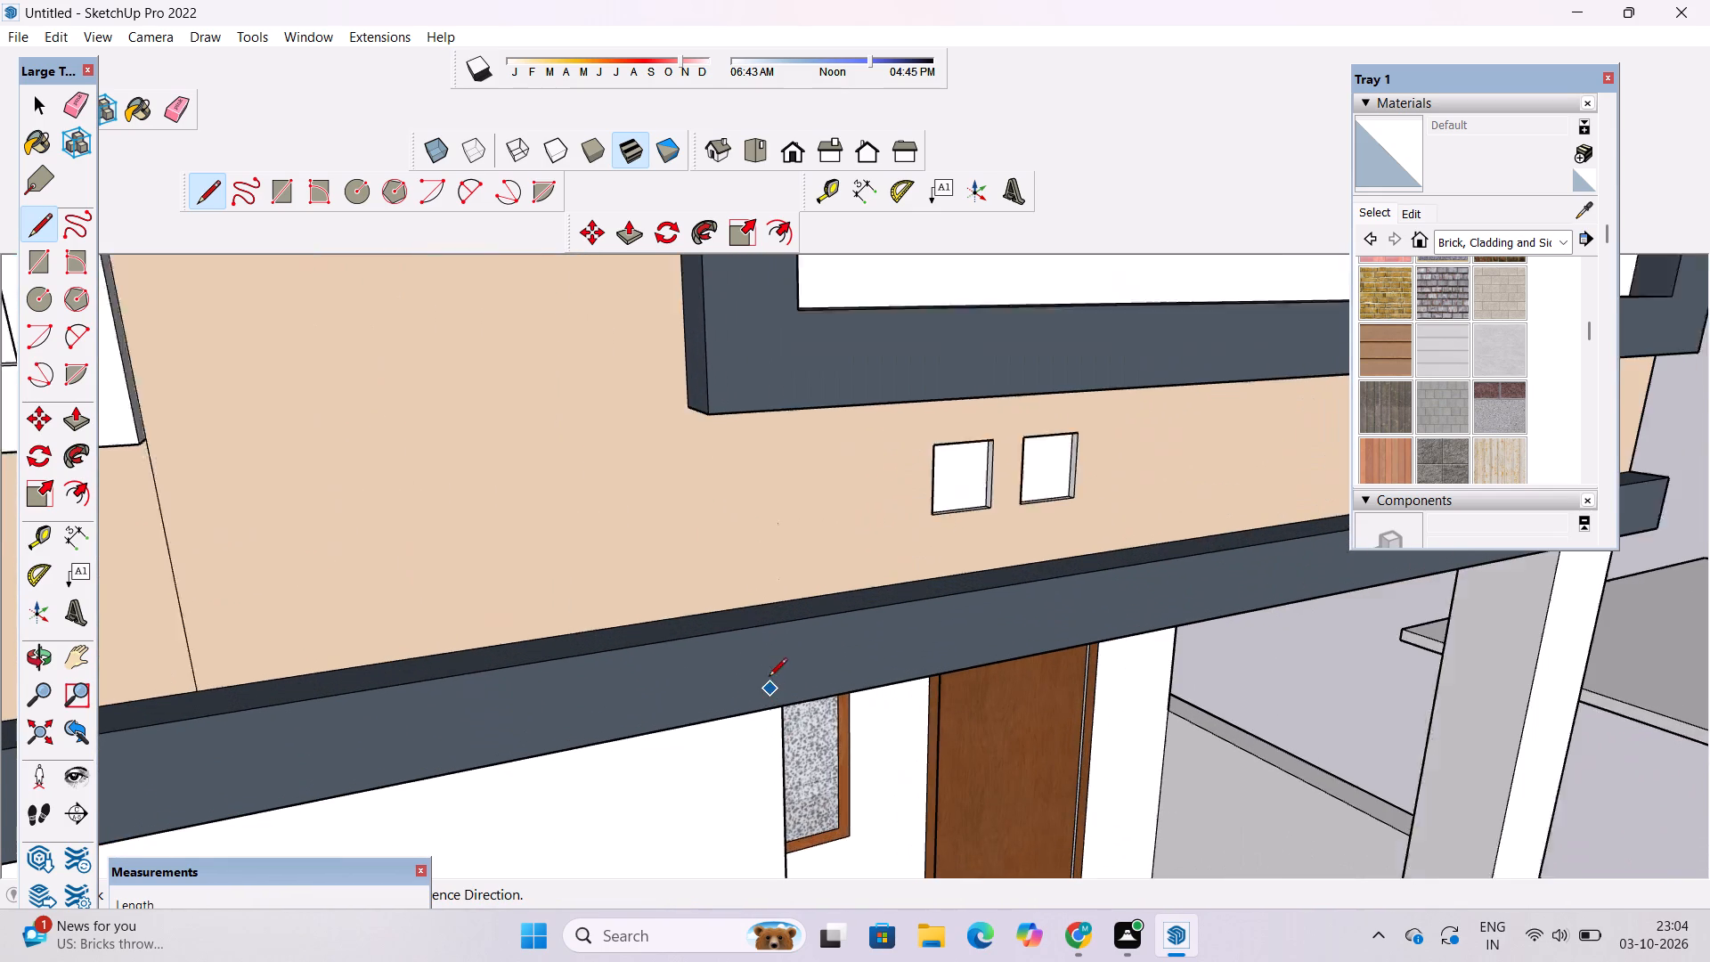
scroll(769, 678, "up", 1)
left_click(683, 375)
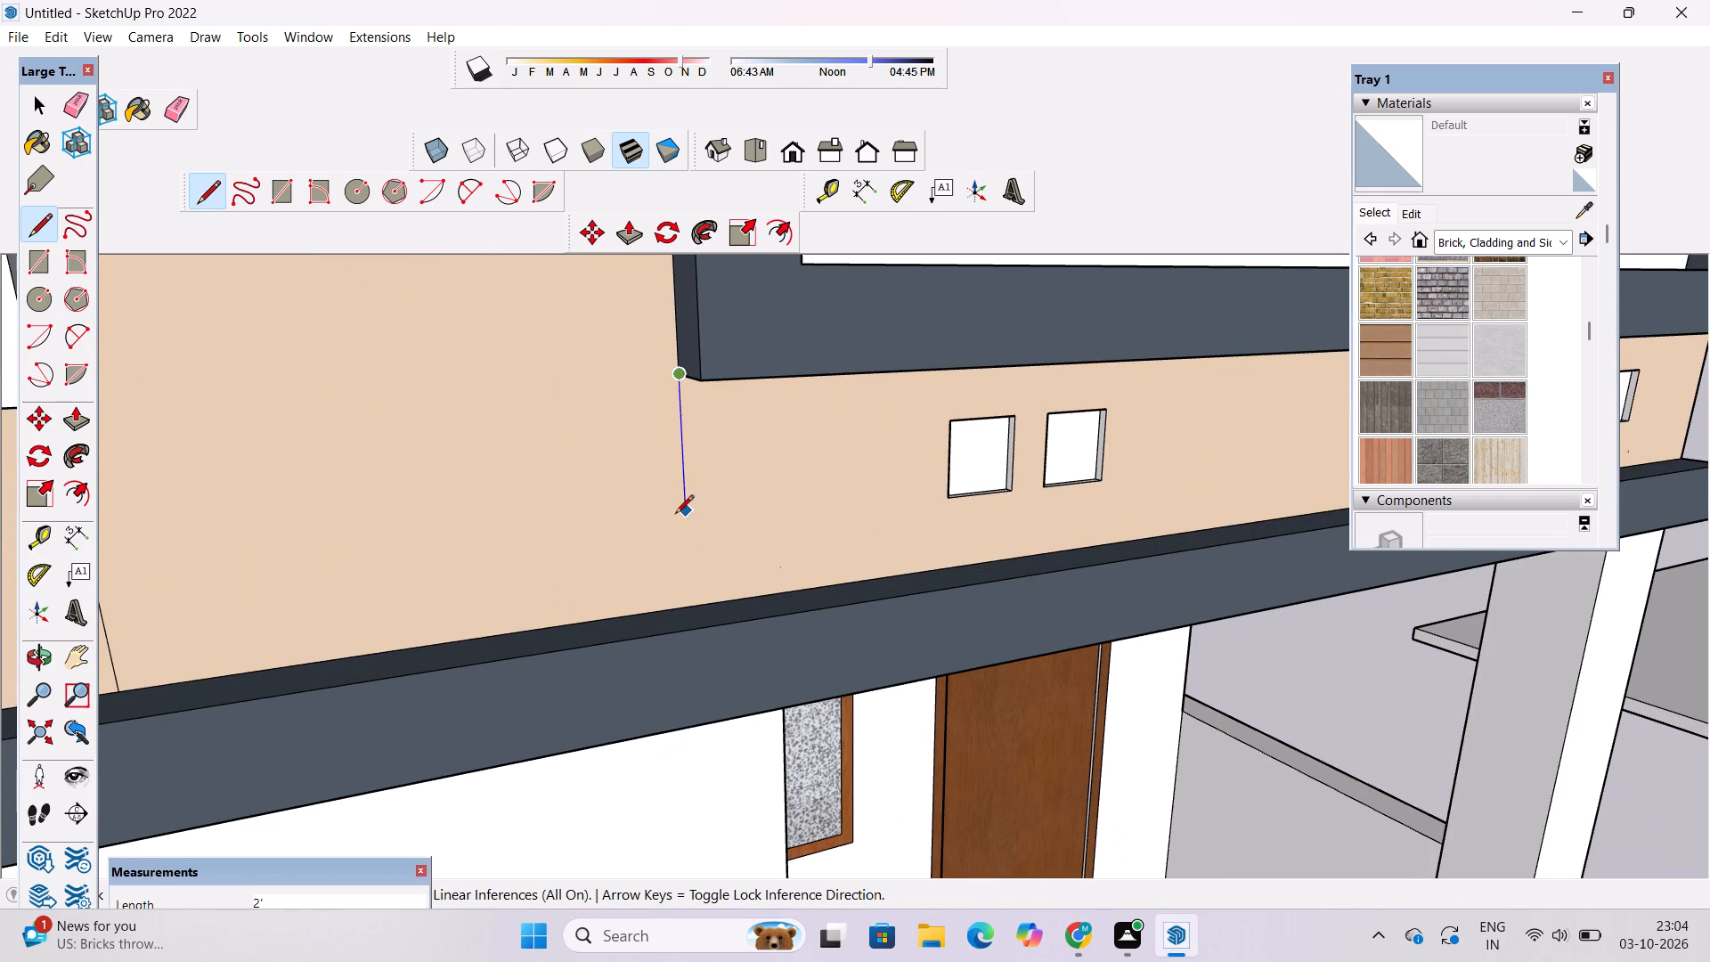
left_click(696, 605)
key("space")
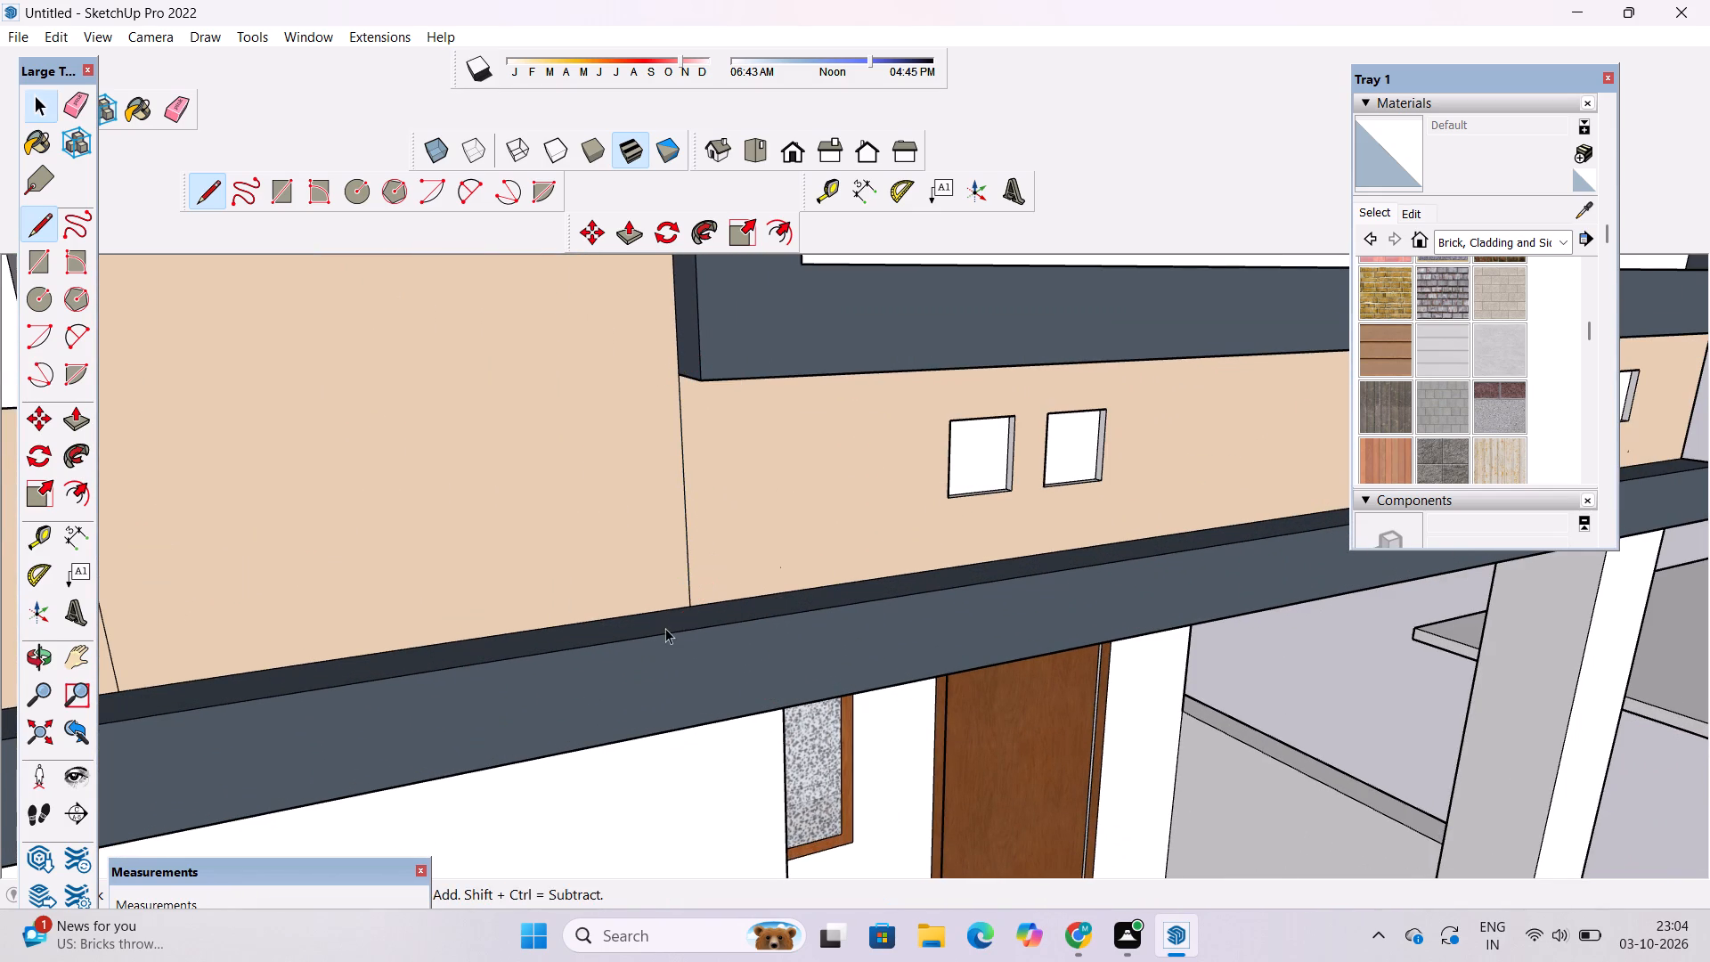
Paint the wall strip between the tall window and the balconies with Cladding Siding Tan.
type("o")
scroll(665, 628, "down", 6)
left_click_drag(693, 609, 721, 684, "shift")
left_click_drag(803, 682, 680, 583)
scroll(678, 576, "down", 5)
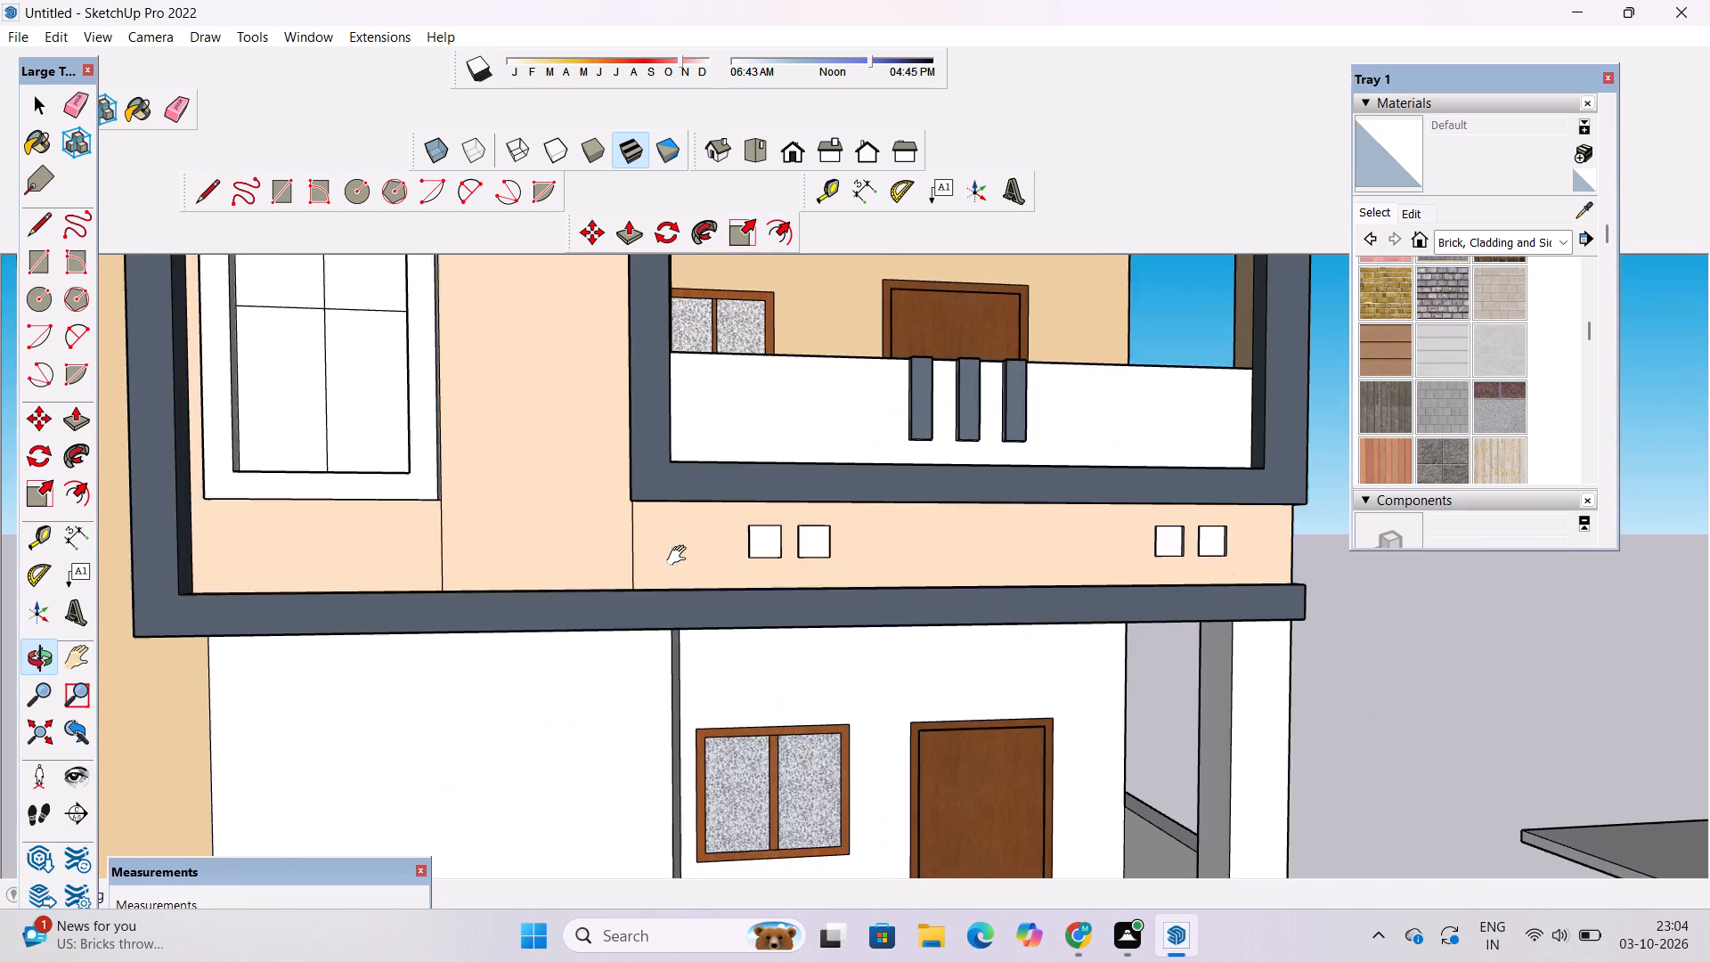
left_click_drag(680, 556, 708, 667, "shift")
scroll(710, 656, "down", 5)
left_click_drag(703, 578, 688, 651, "shift")
left_click_drag(674, 677, 696, 720)
scroll(675, 602, "down", 4)
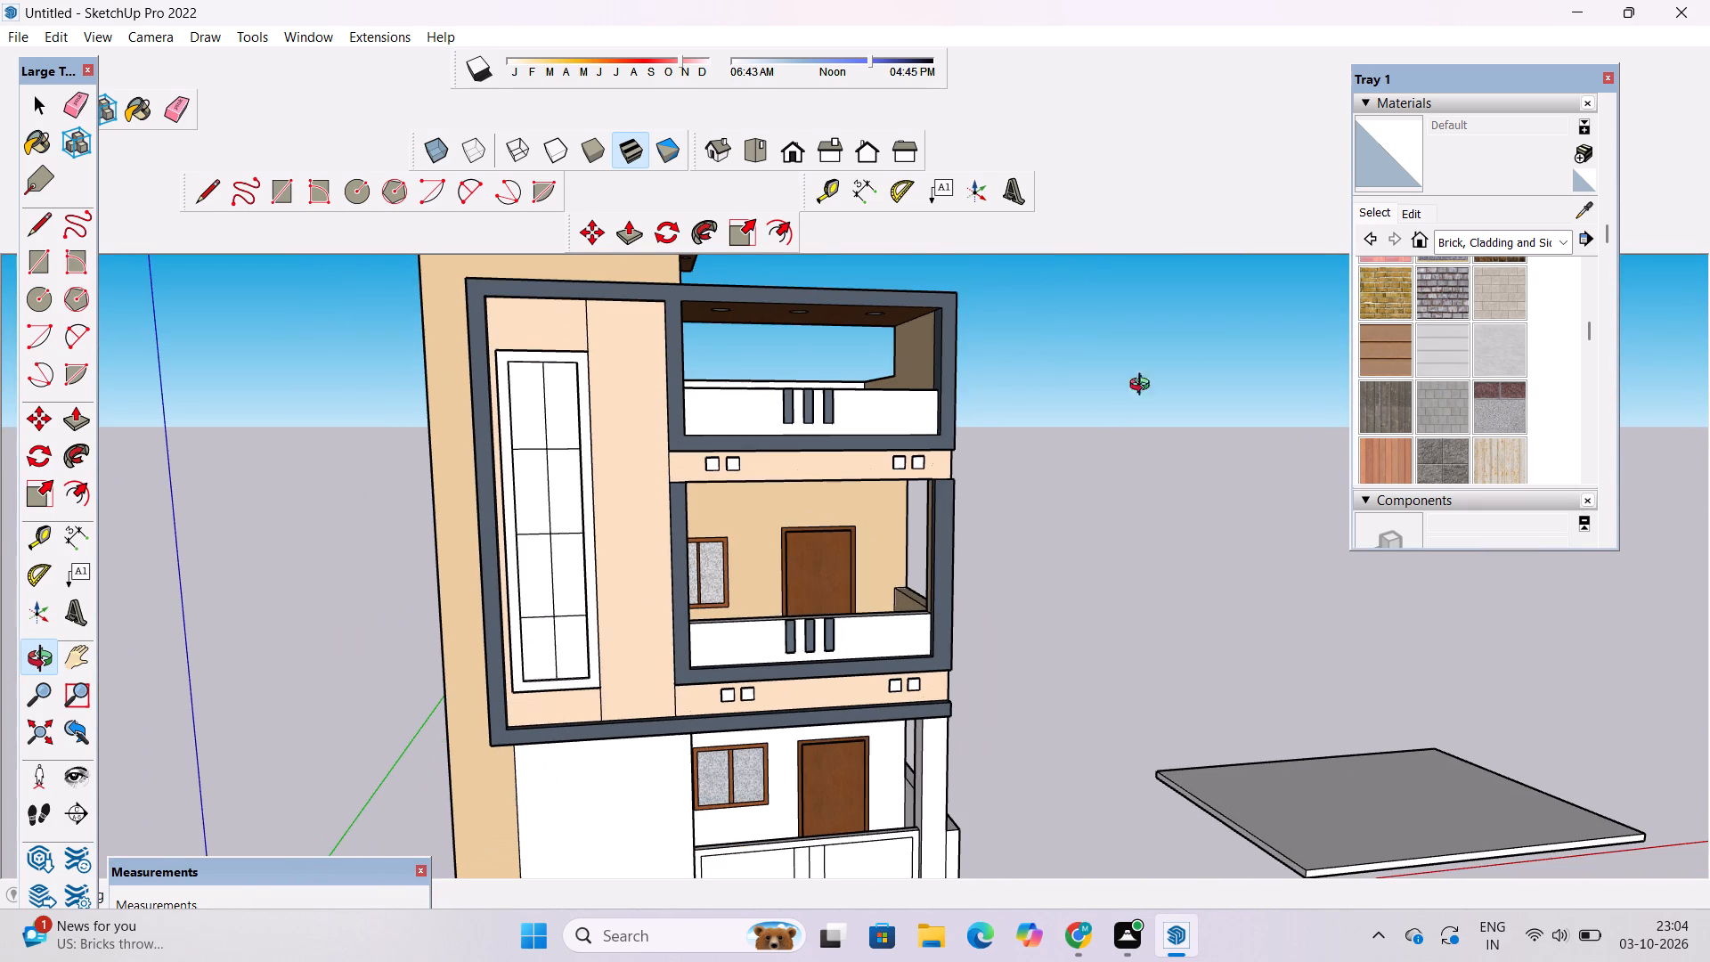
left_click_drag(1381, 357, 1368, 367)
left_click(1383, 339)
left_click(1383, 346)
left_click(634, 461)
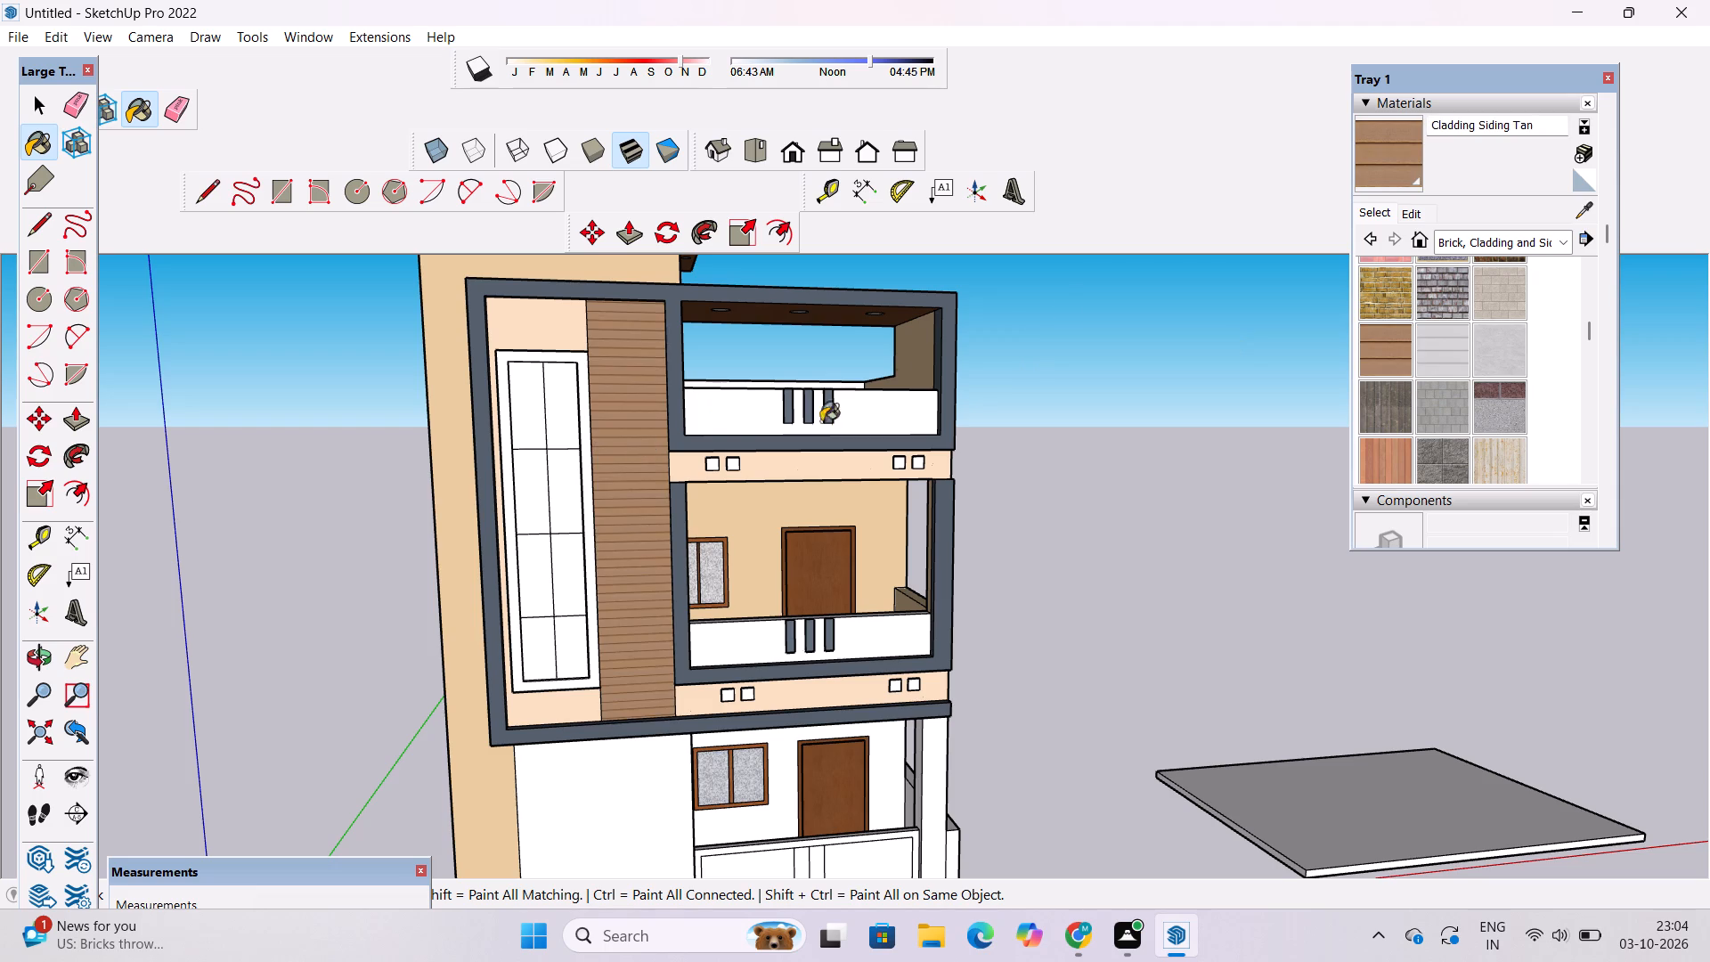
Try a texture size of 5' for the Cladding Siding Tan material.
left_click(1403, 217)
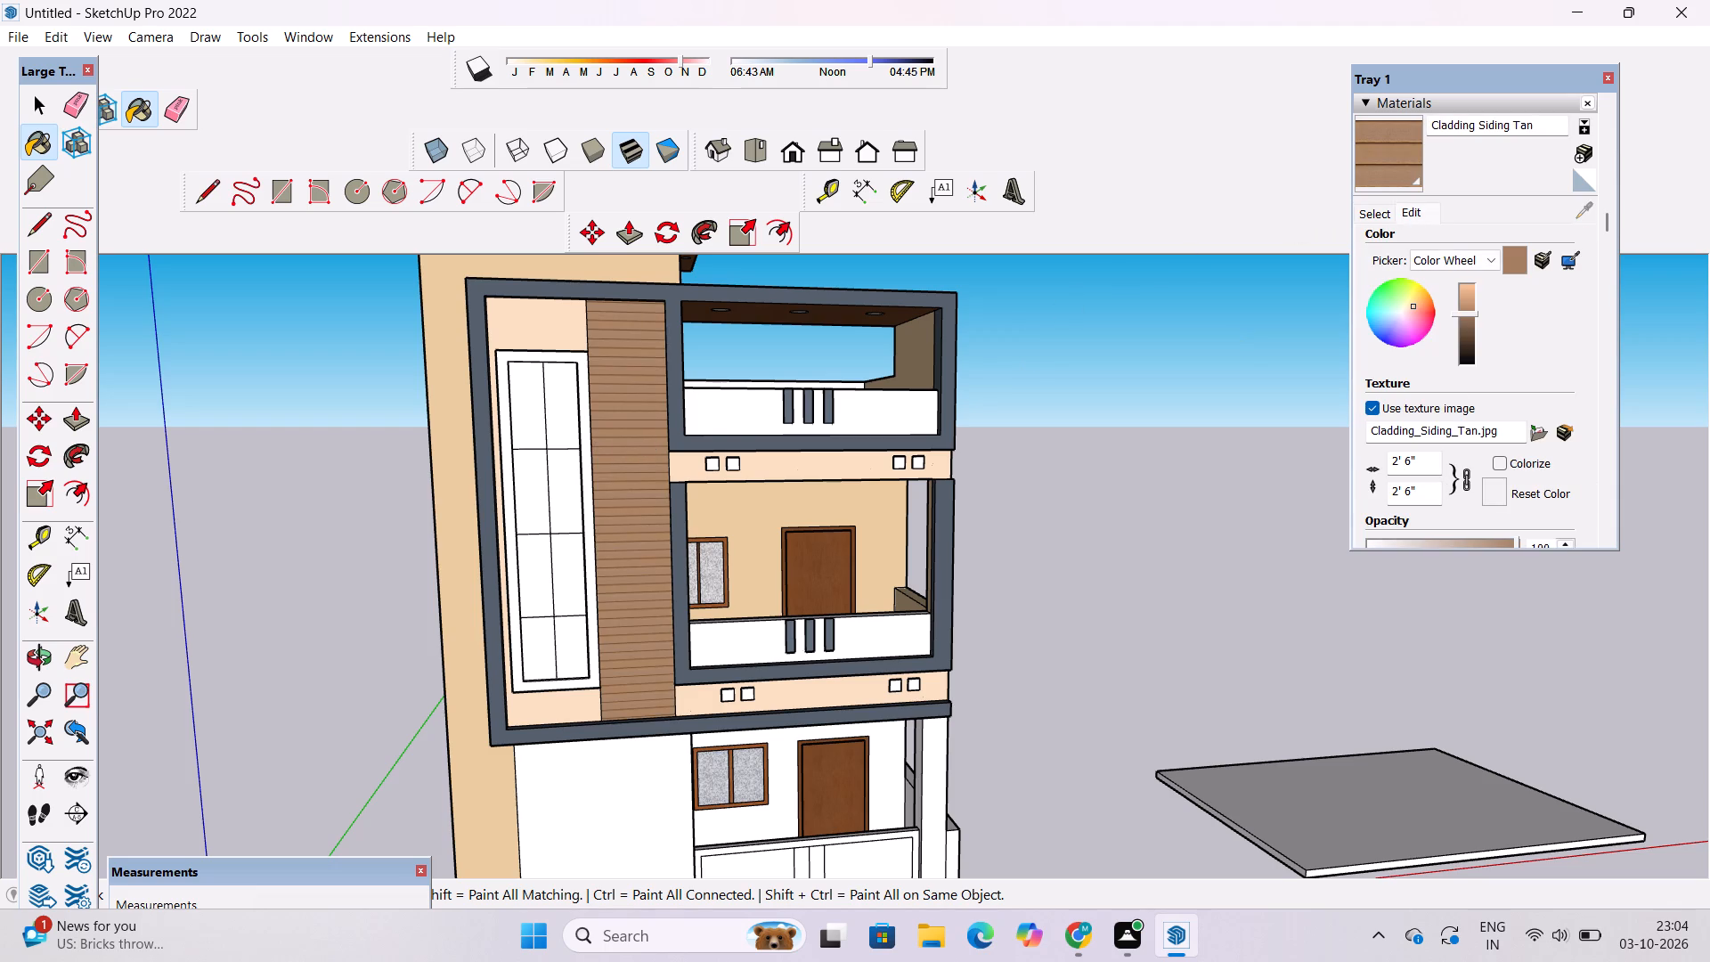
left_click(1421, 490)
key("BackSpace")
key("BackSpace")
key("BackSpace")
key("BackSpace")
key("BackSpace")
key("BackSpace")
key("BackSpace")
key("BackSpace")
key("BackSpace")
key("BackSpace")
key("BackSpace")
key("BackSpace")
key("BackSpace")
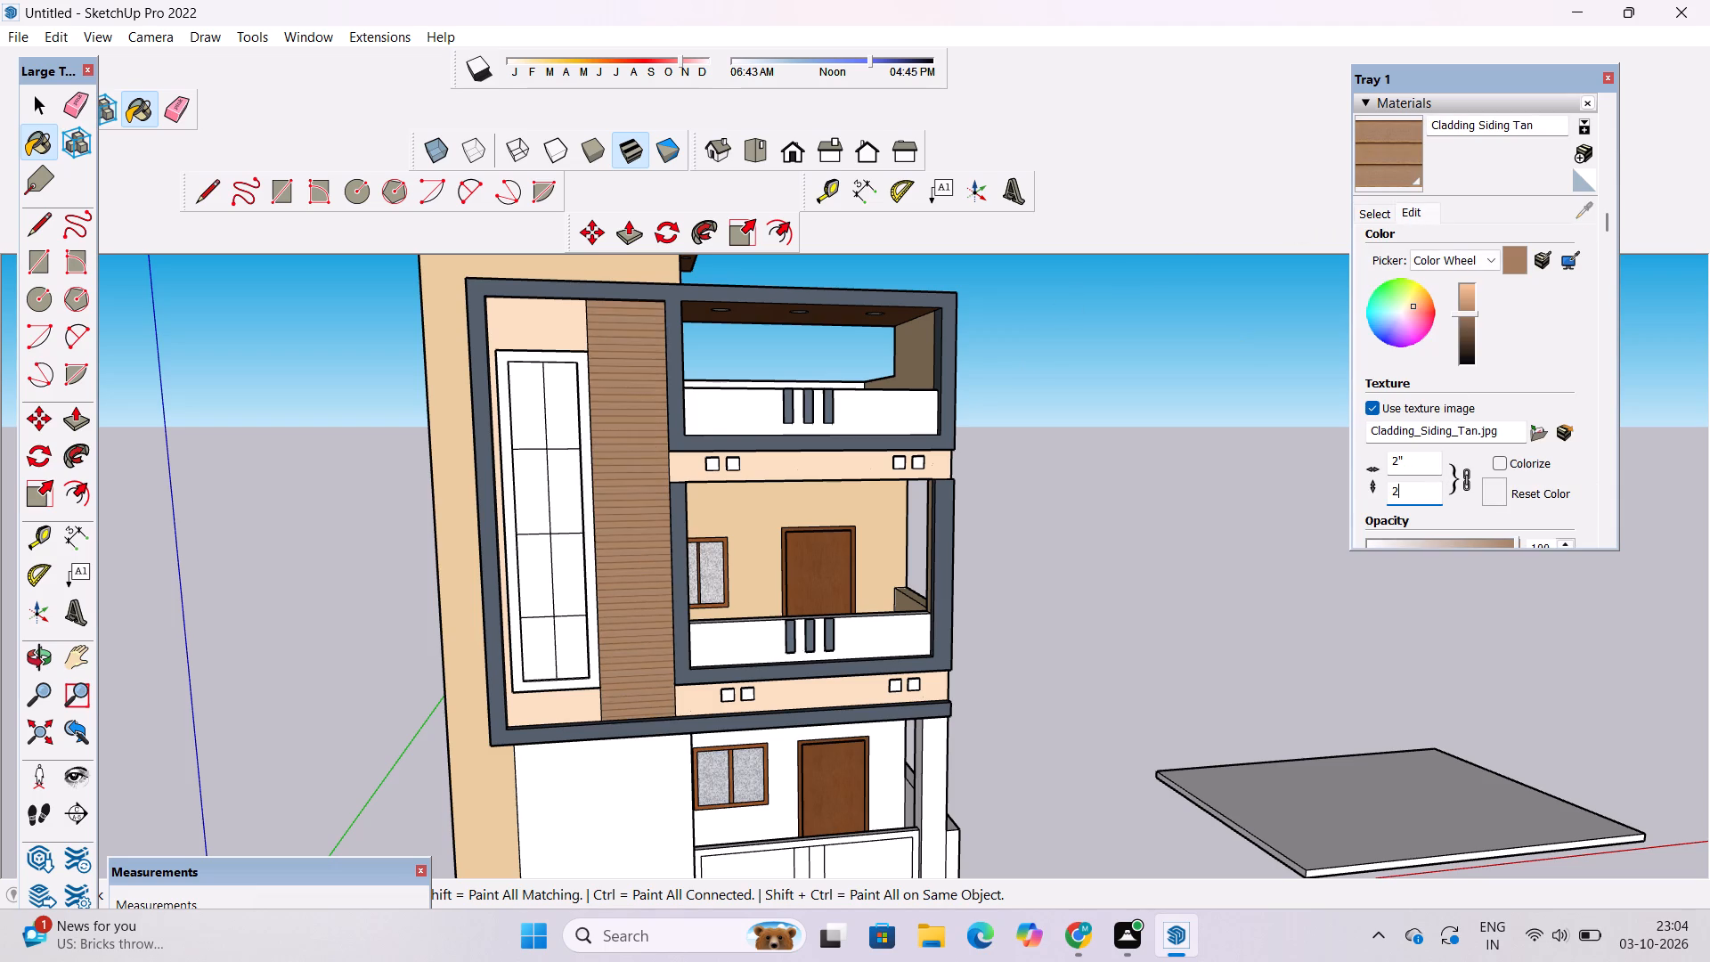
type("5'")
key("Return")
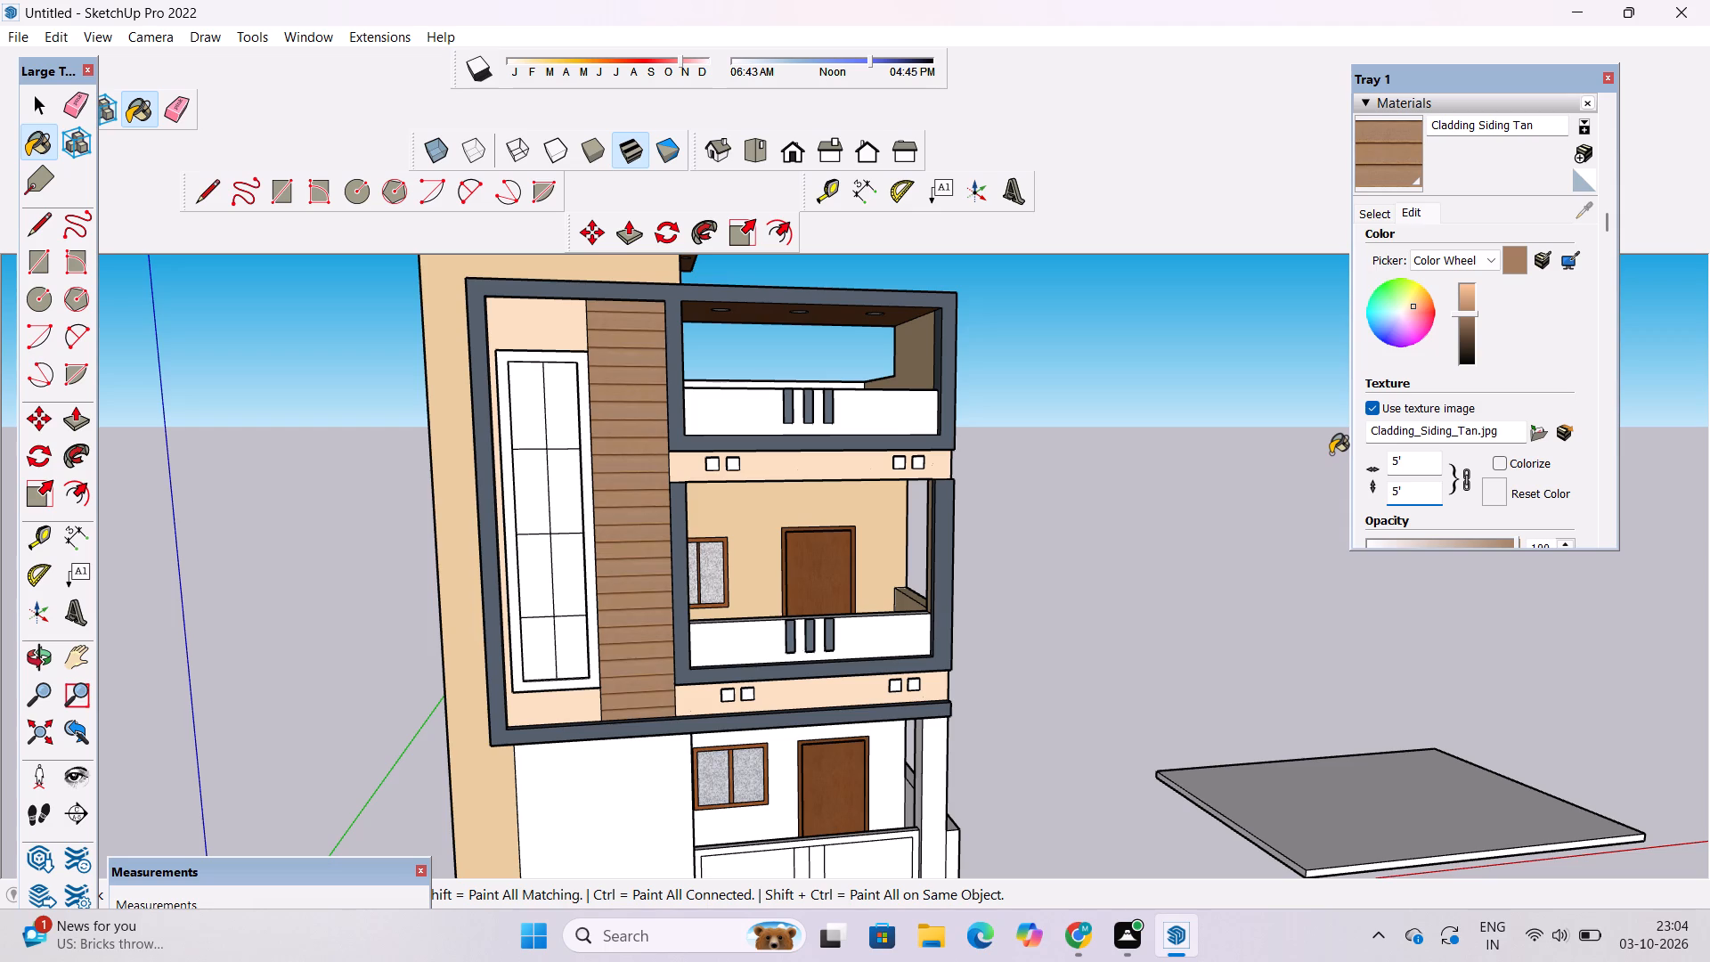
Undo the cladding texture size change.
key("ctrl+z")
Set the Cladding Siding Tan texture size to 20'.
left_click(1430, 491)
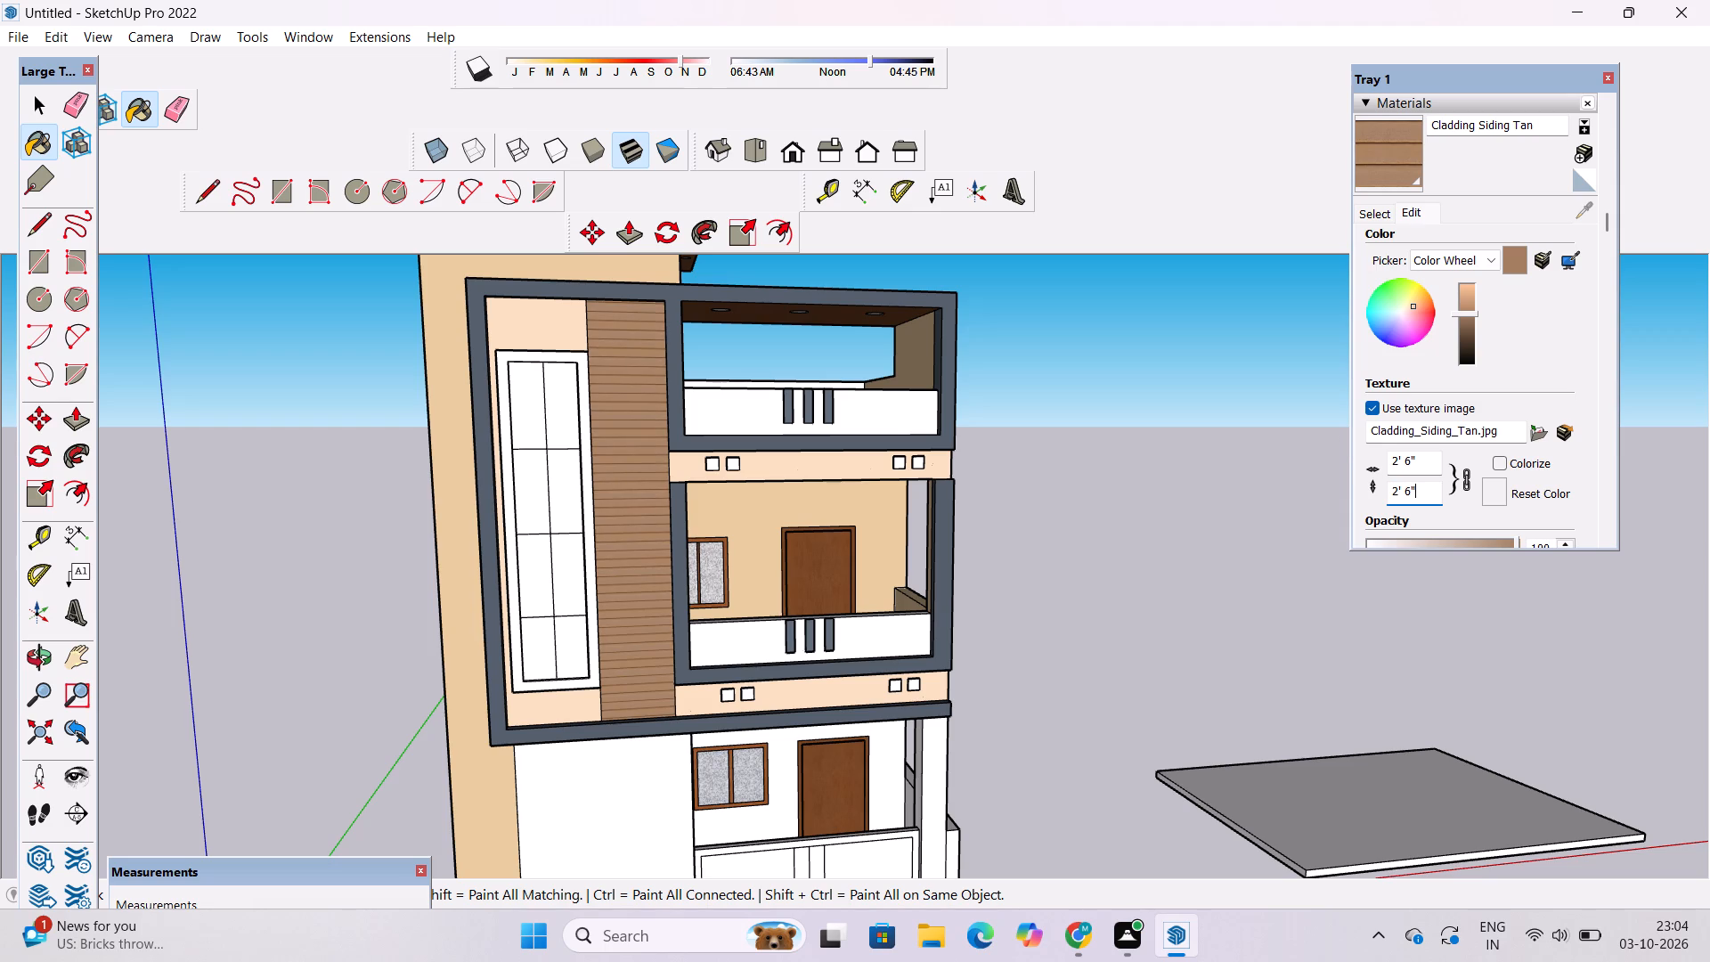
left_click(1419, 492)
key("BackSpace")
key("BackSpace")
key("BackSpace")
key("BackSpace")
key("BackSpace")
key("BackSpace")
key("BackSpace")
key("BackSpace")
key("BackSpace")
key("BackSpace")
key("BackSpace")
key("BackSpace")
key("BackSpace")
key("BackSpace")
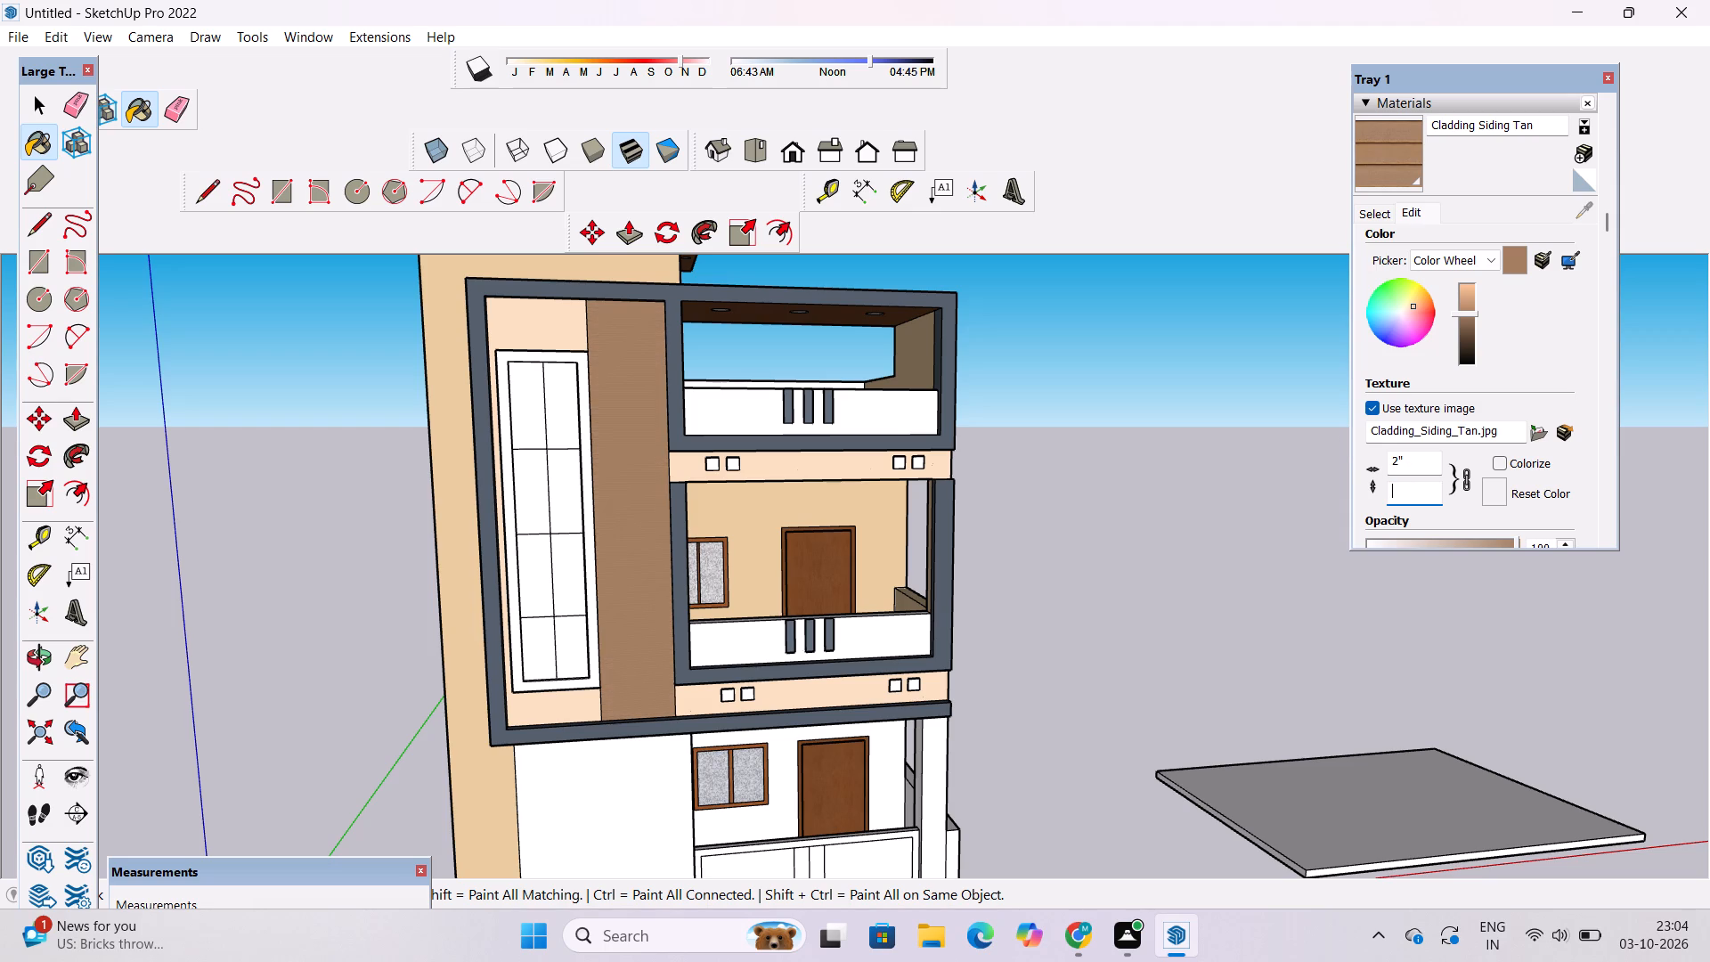
type("20'")
key("Return")
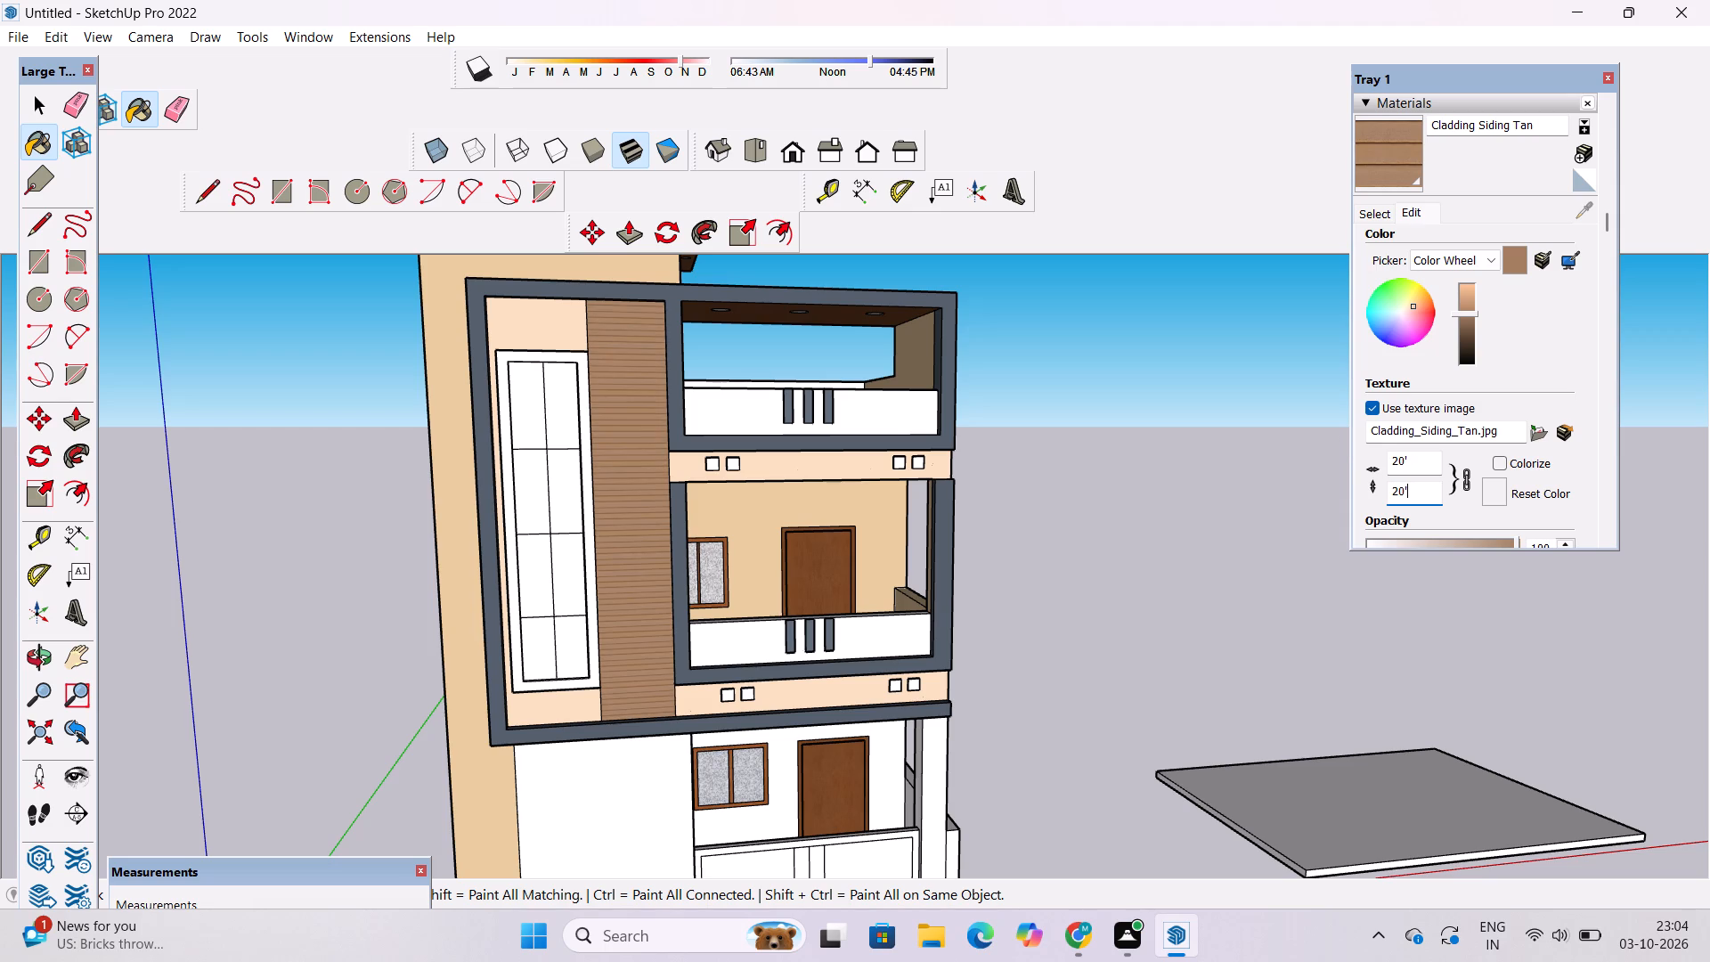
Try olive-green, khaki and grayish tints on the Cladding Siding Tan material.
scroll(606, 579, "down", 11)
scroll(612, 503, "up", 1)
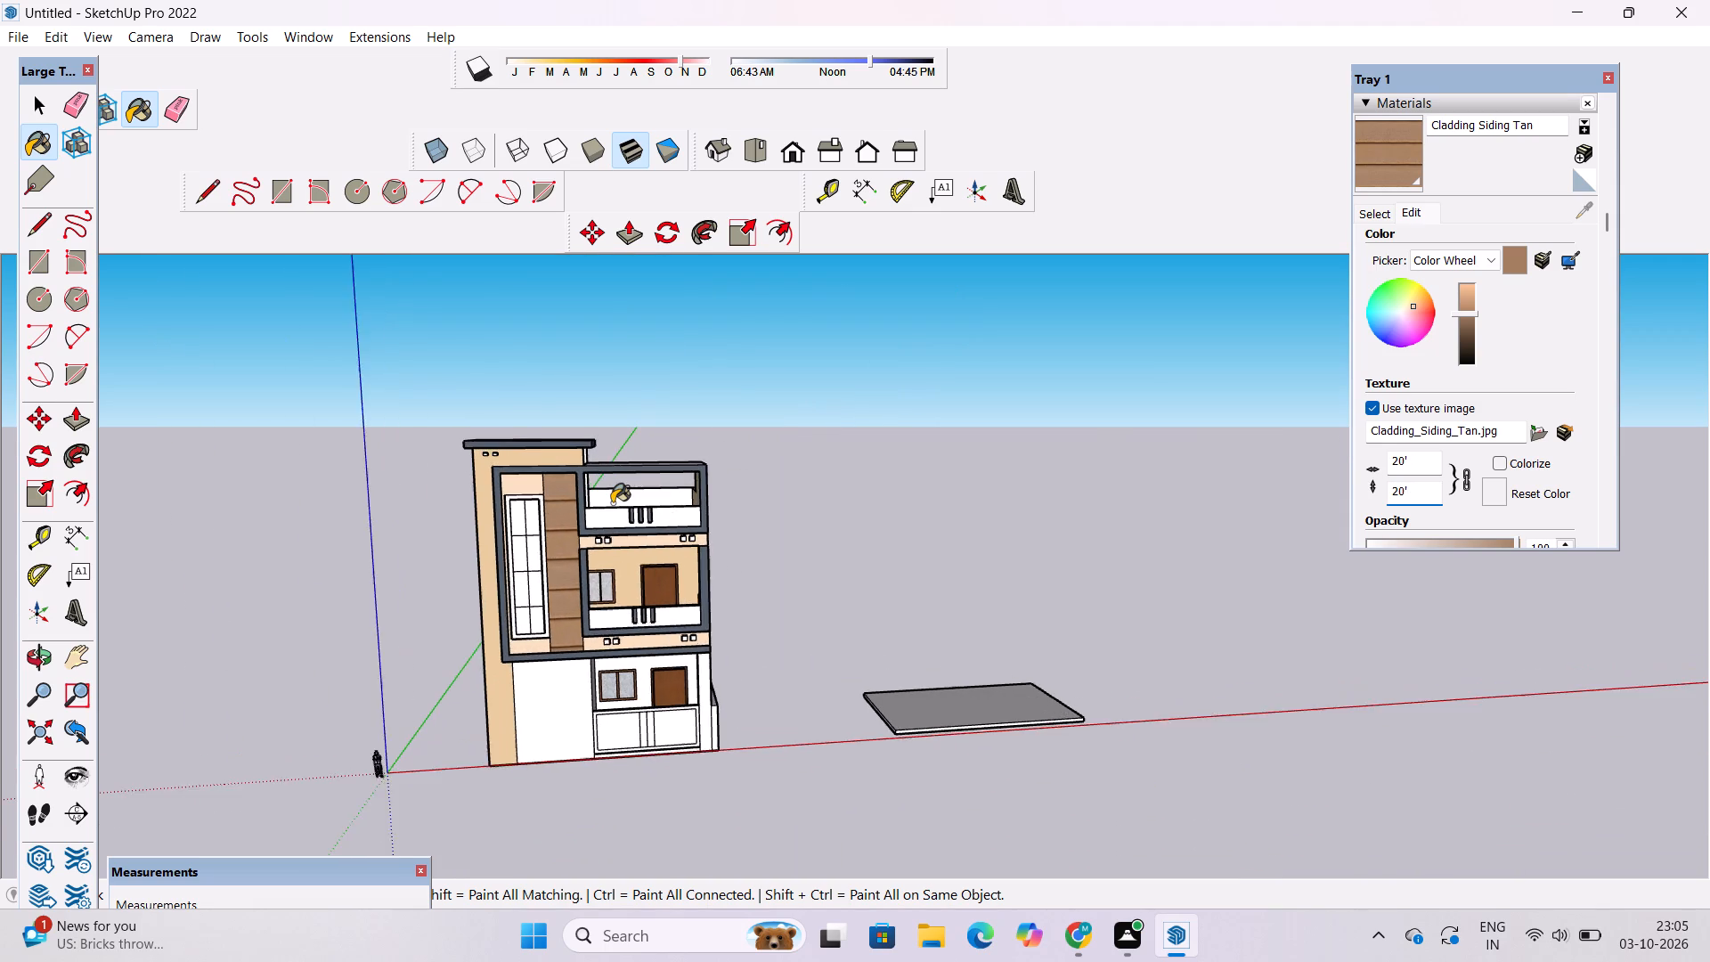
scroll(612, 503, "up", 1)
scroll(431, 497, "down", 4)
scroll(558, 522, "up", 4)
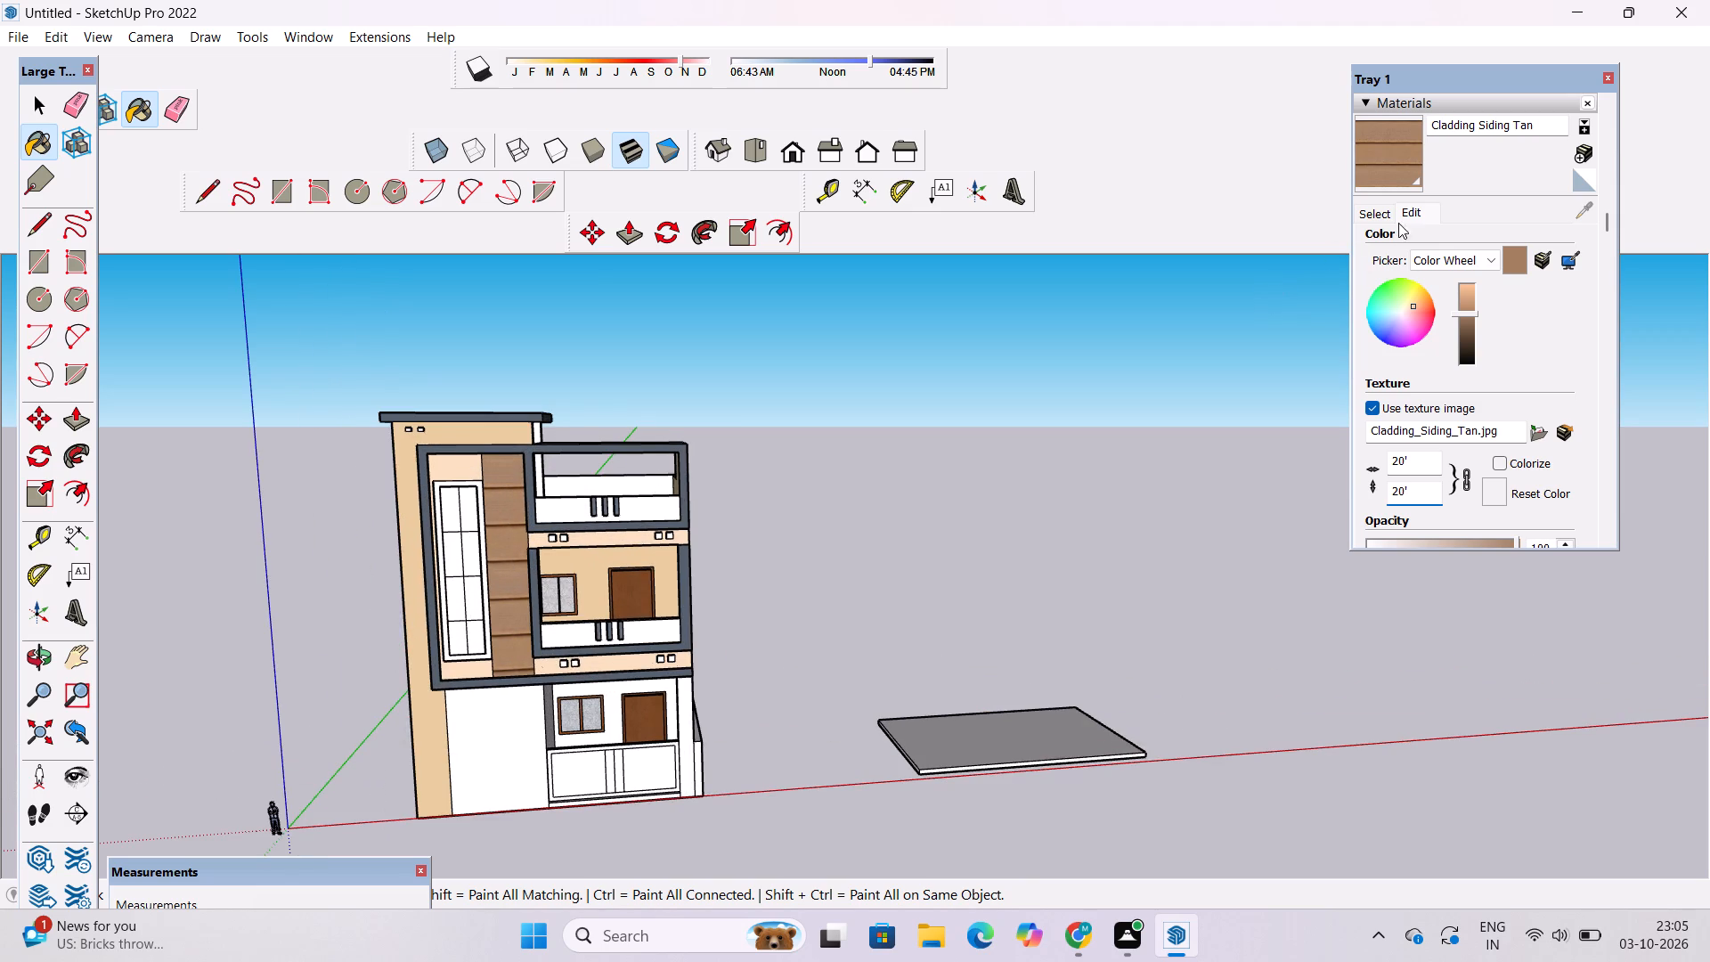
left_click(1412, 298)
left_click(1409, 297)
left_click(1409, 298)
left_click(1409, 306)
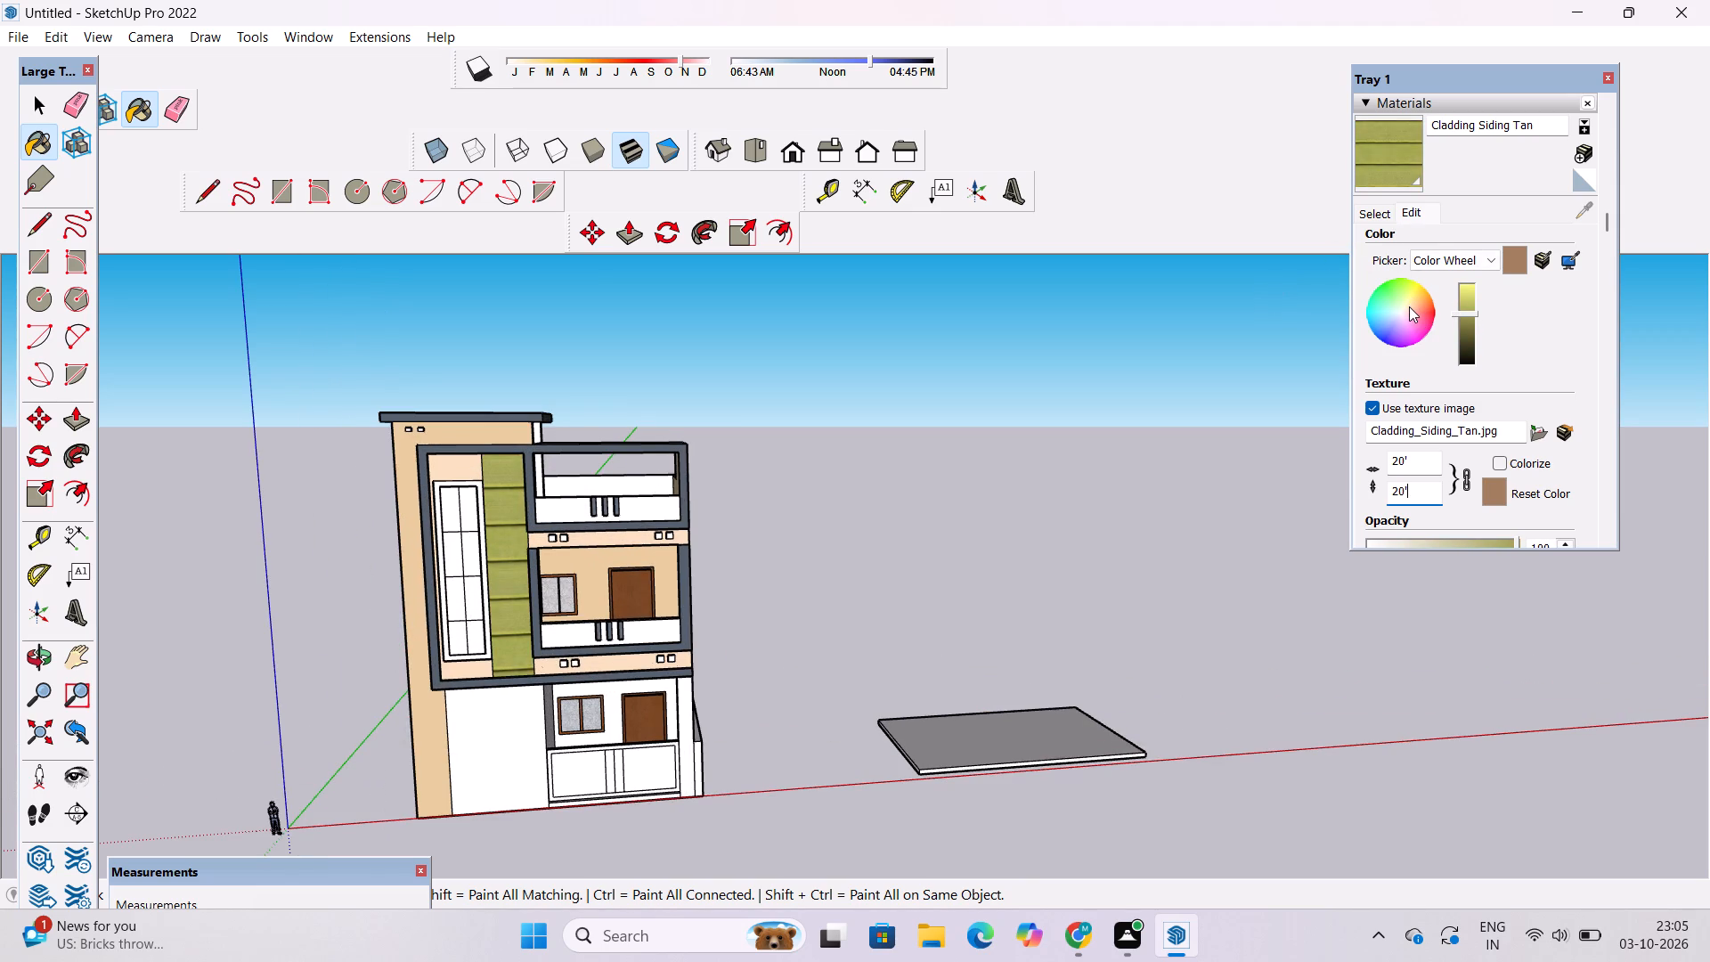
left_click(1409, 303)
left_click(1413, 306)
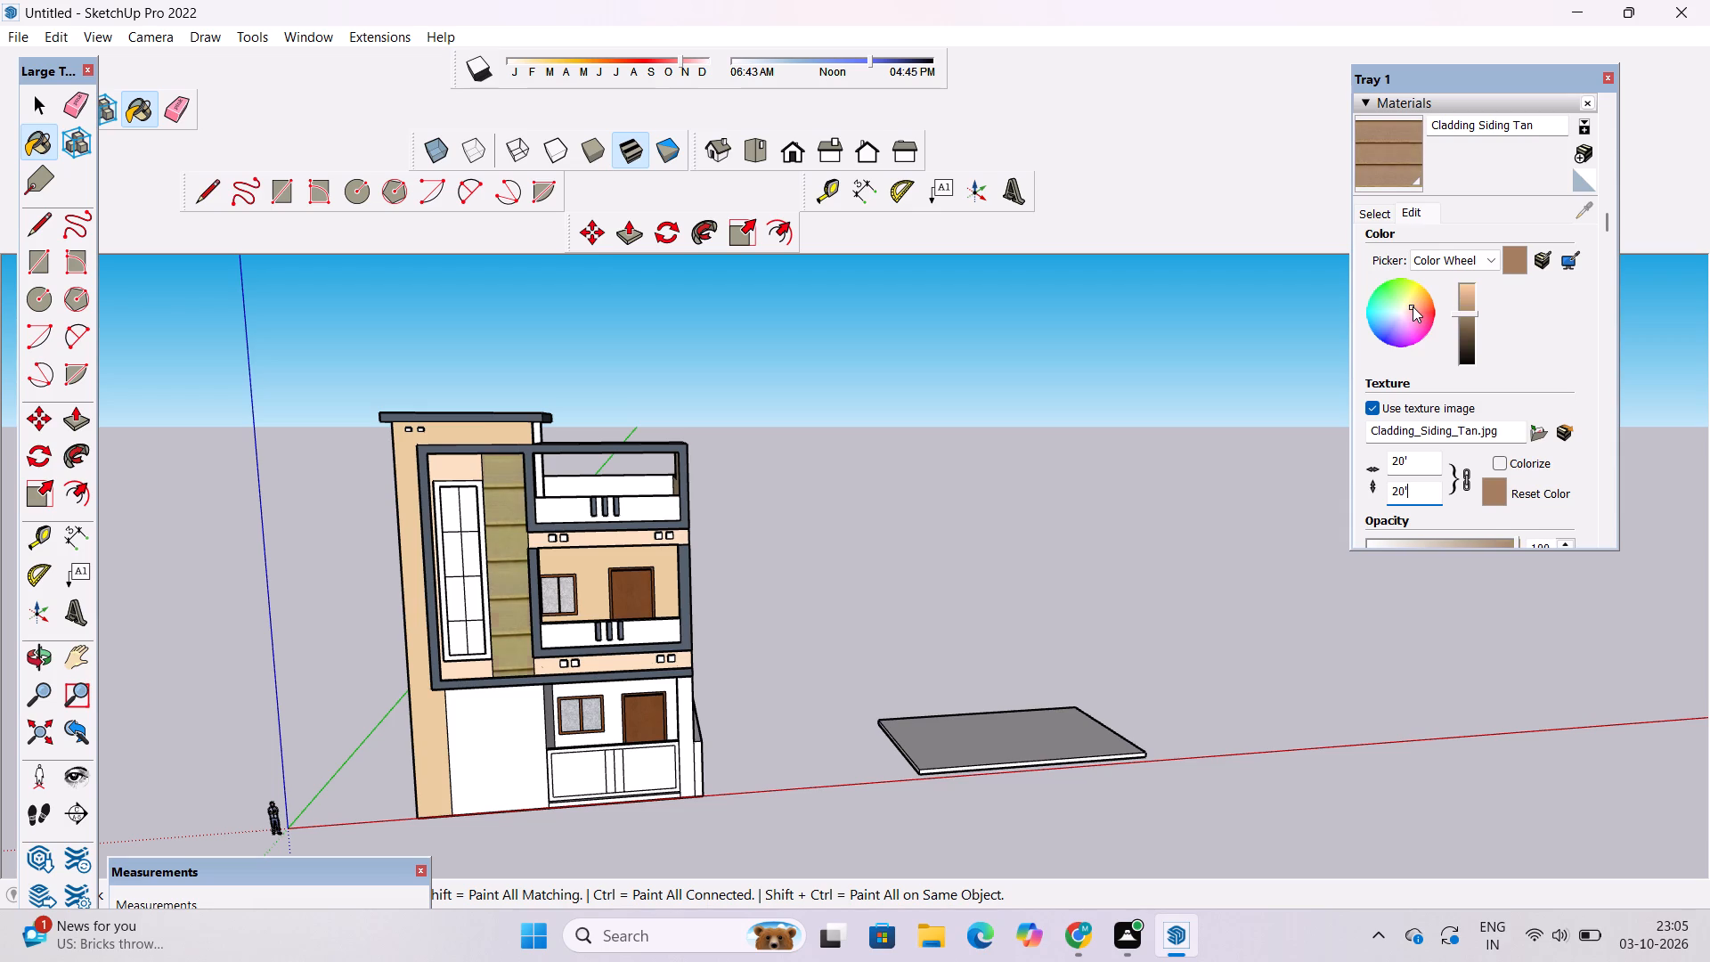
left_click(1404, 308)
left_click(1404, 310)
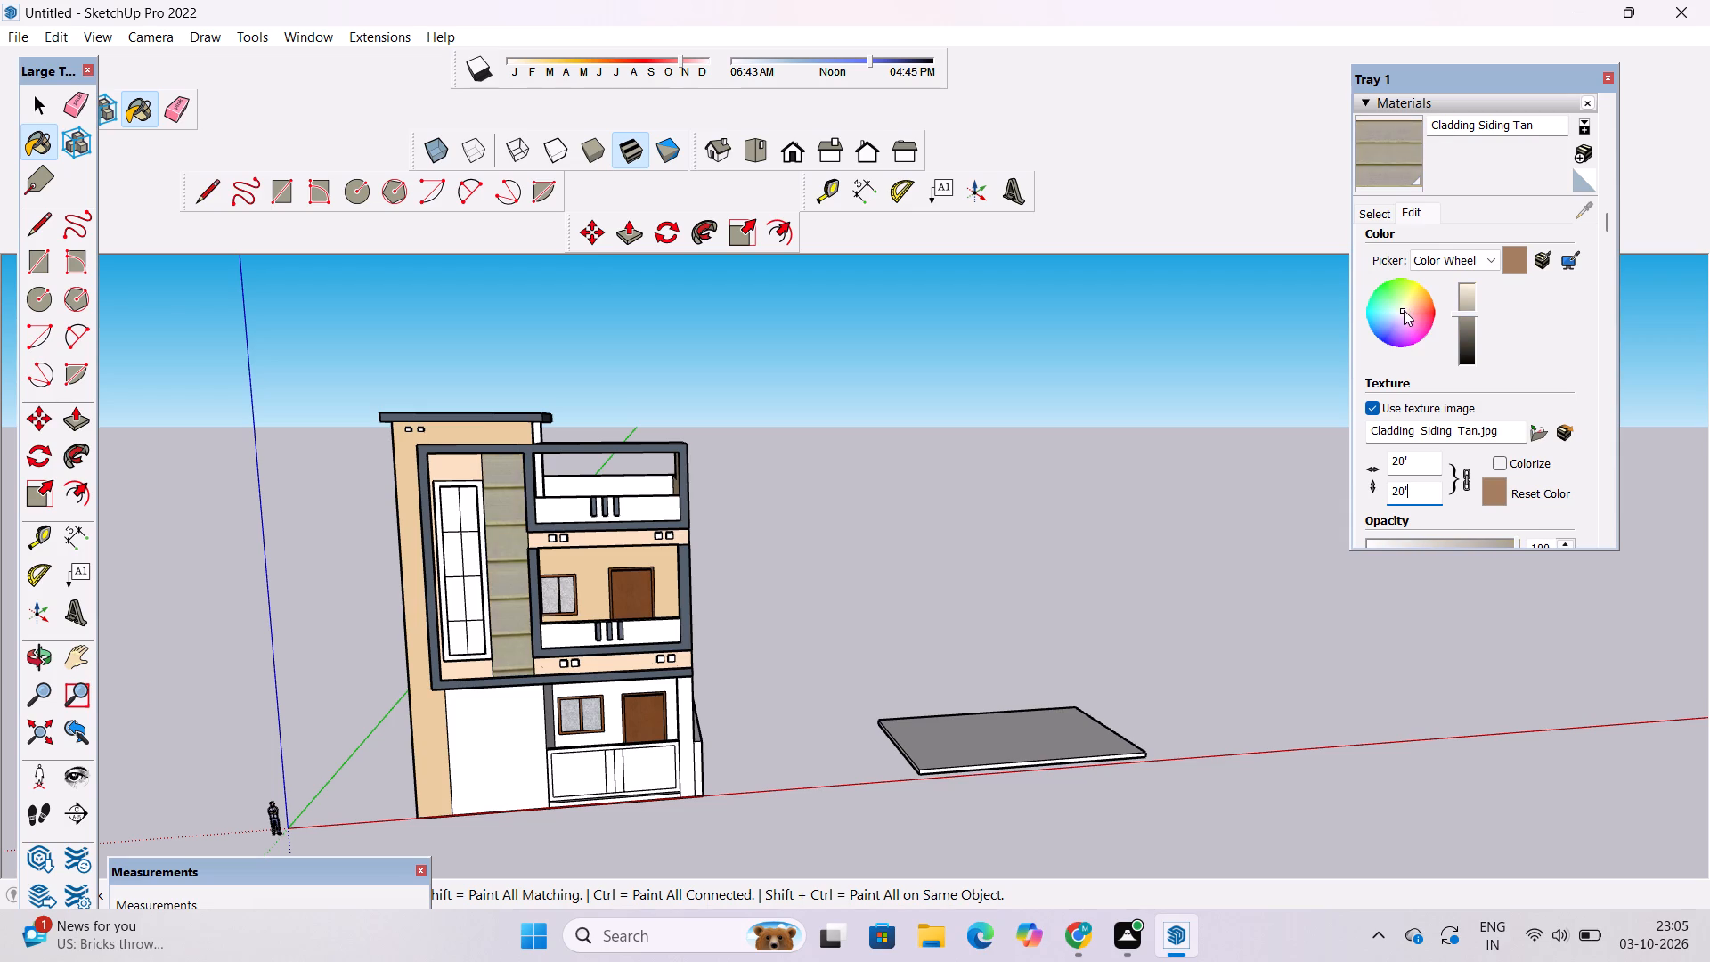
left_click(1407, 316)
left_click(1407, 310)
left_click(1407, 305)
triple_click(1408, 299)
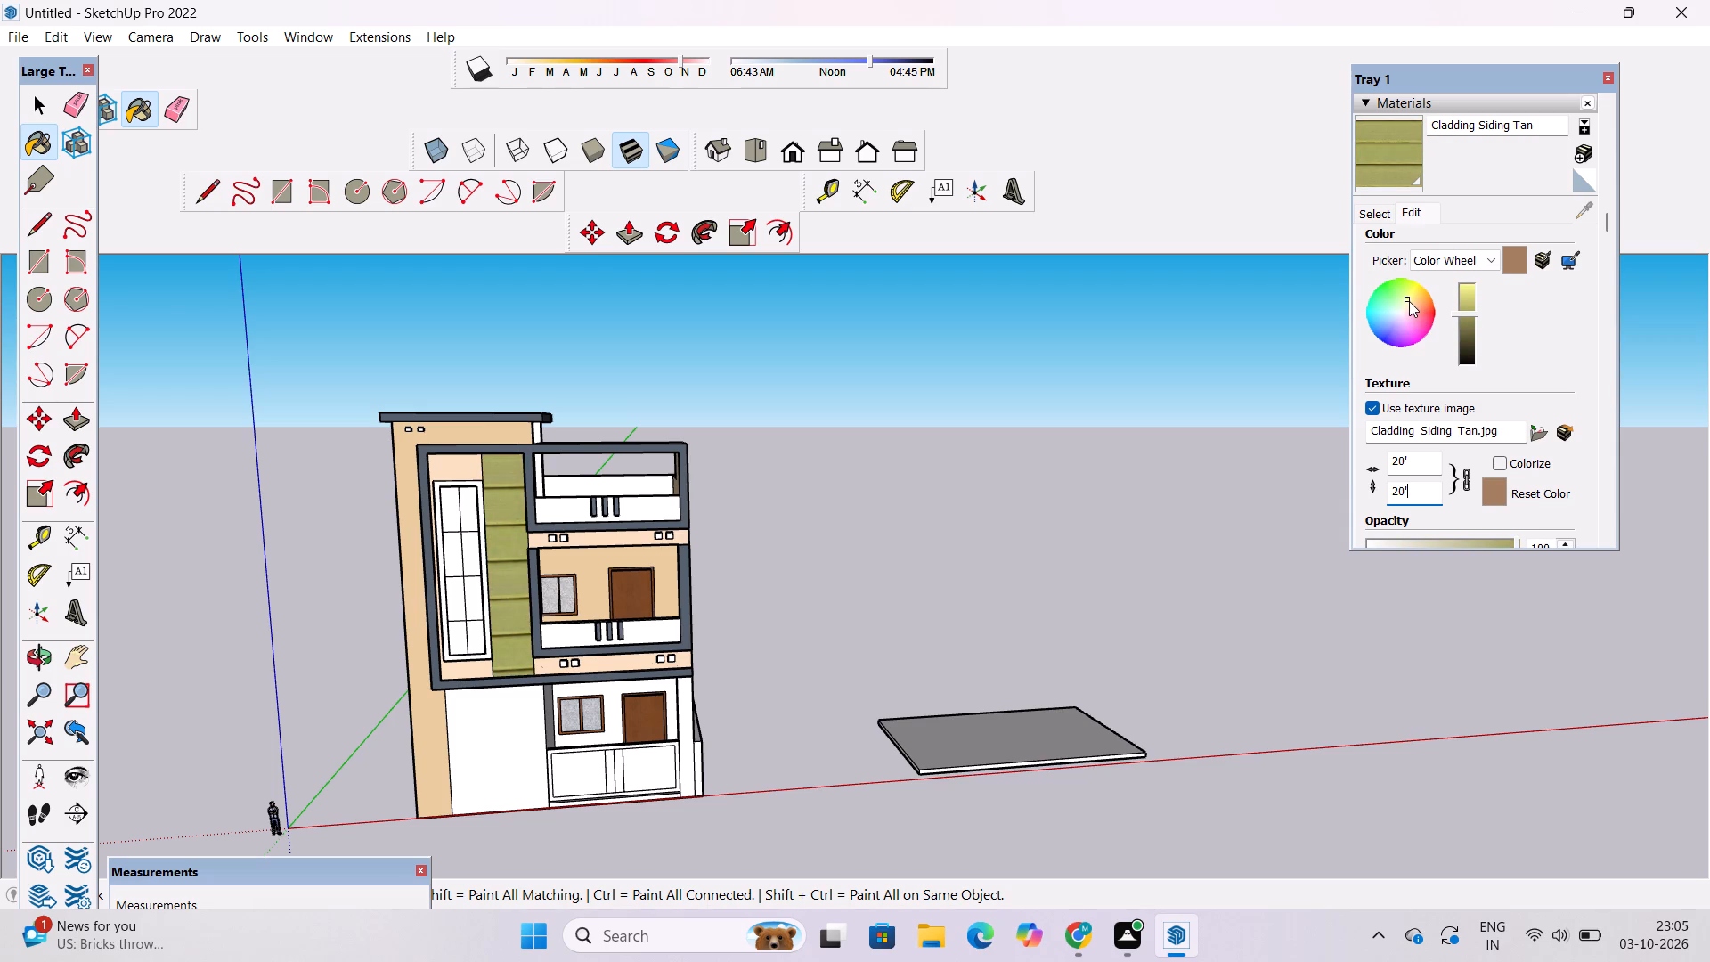
Recolour the Cladding Siding Tan material on the wall strip to a golden-brown tan.
scroll(1087, 426, "down", 5)
scroll(860, 516, "up", 6)
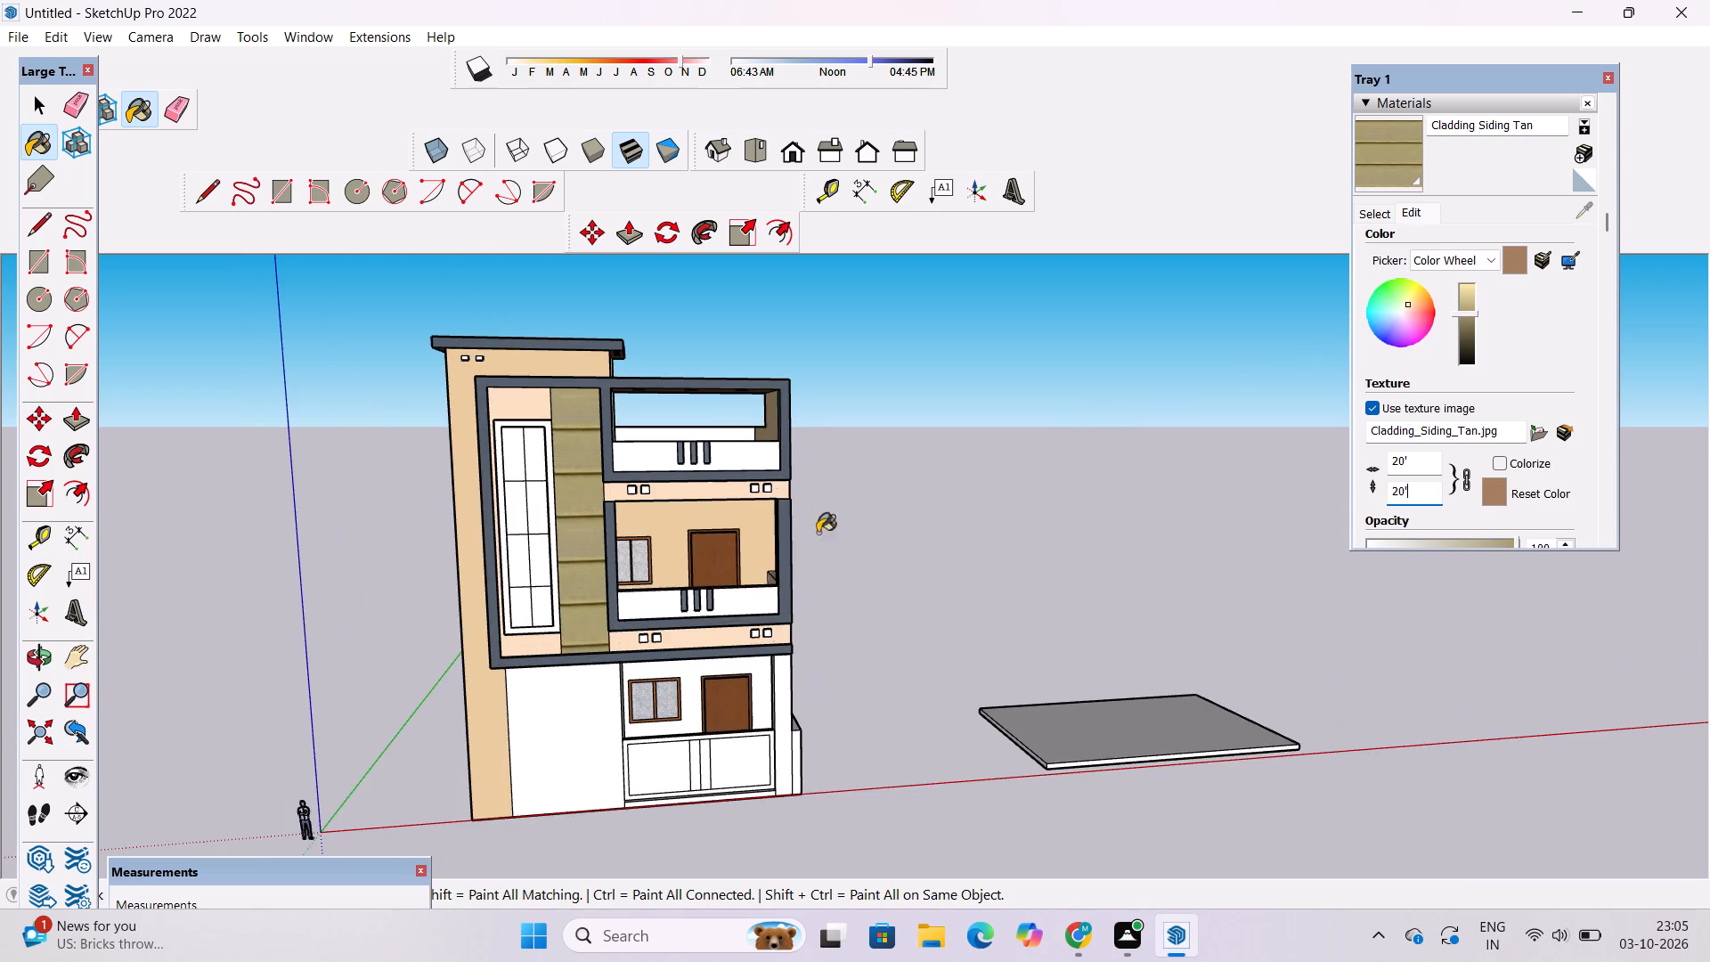
scroll(611, 577, "up", 6)
scroll(611, 577, "down", 5)
scroll(1341, 350, "up", 3)
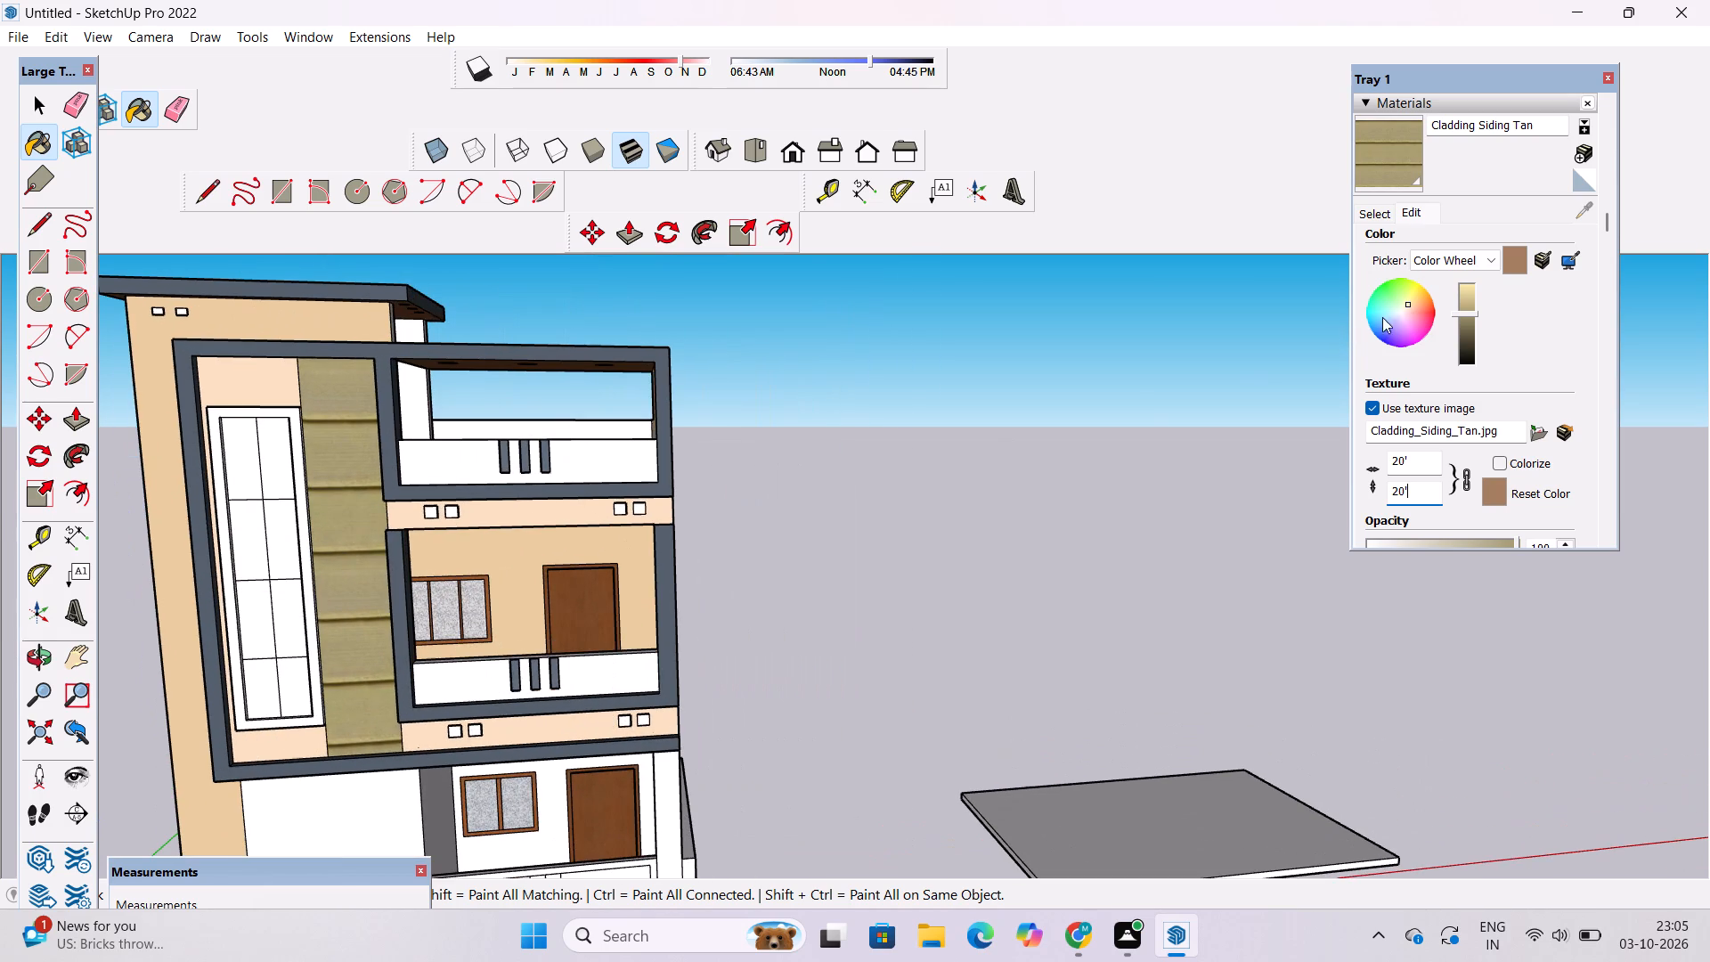
left_click(1413, 297)
left_click(1413, 297)
left_click(1413, 303)
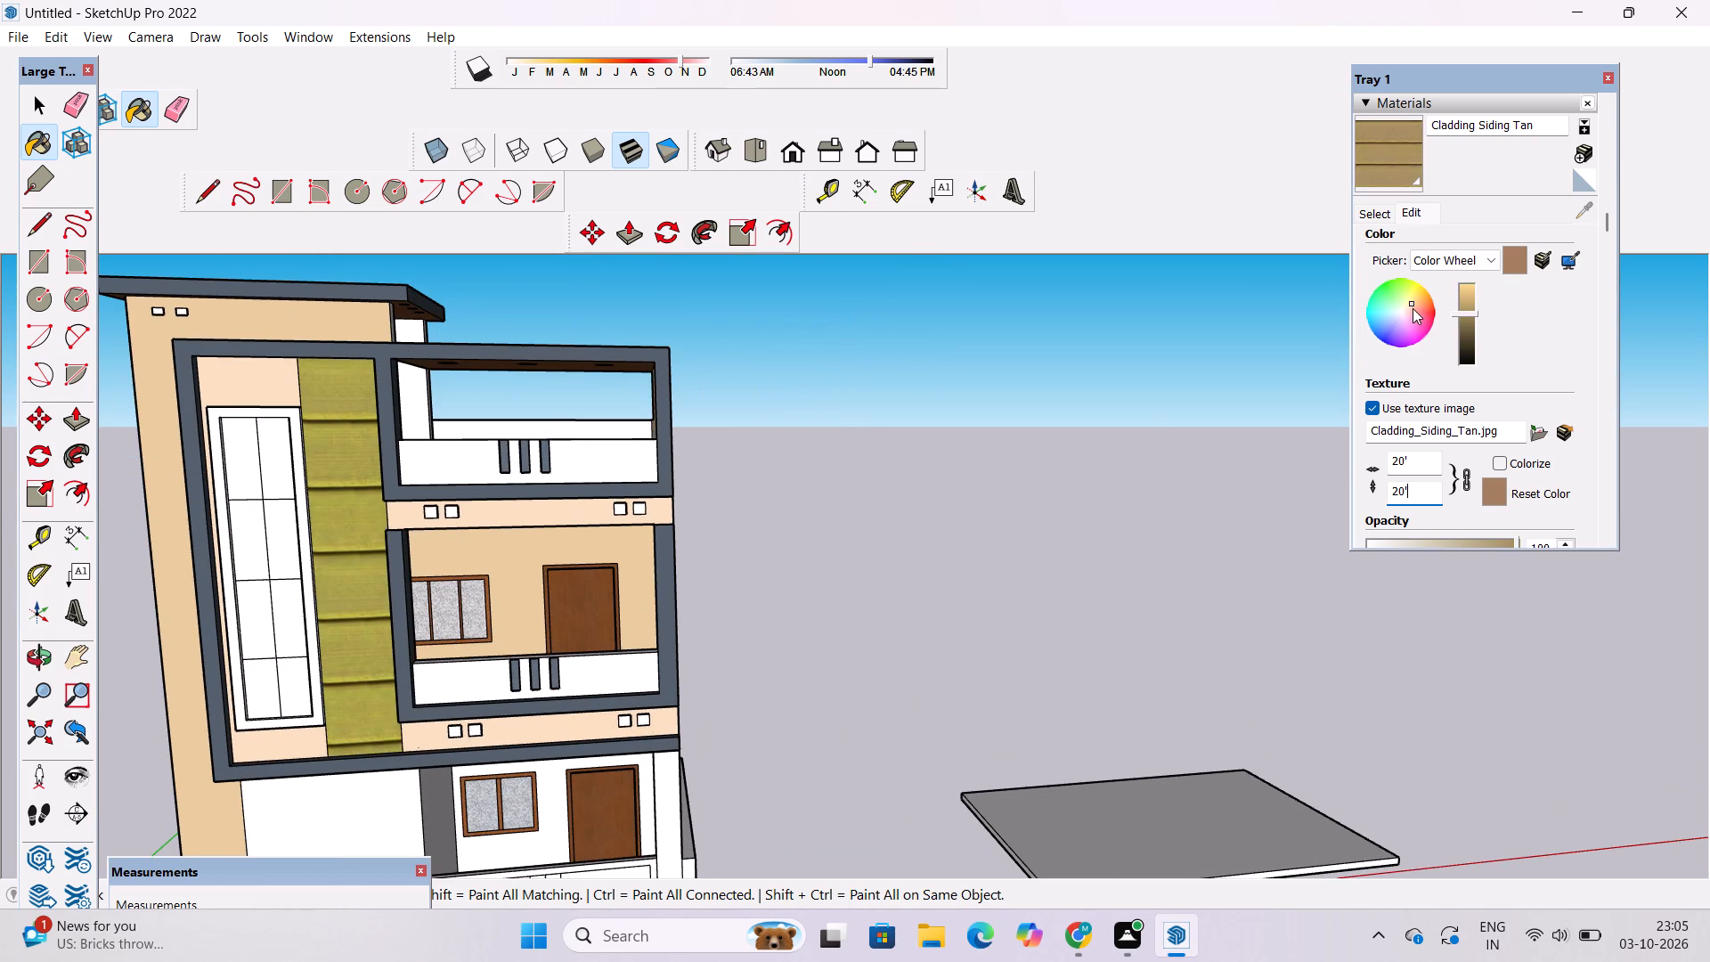
scroll(465, 480, "down", 5)
key("space")
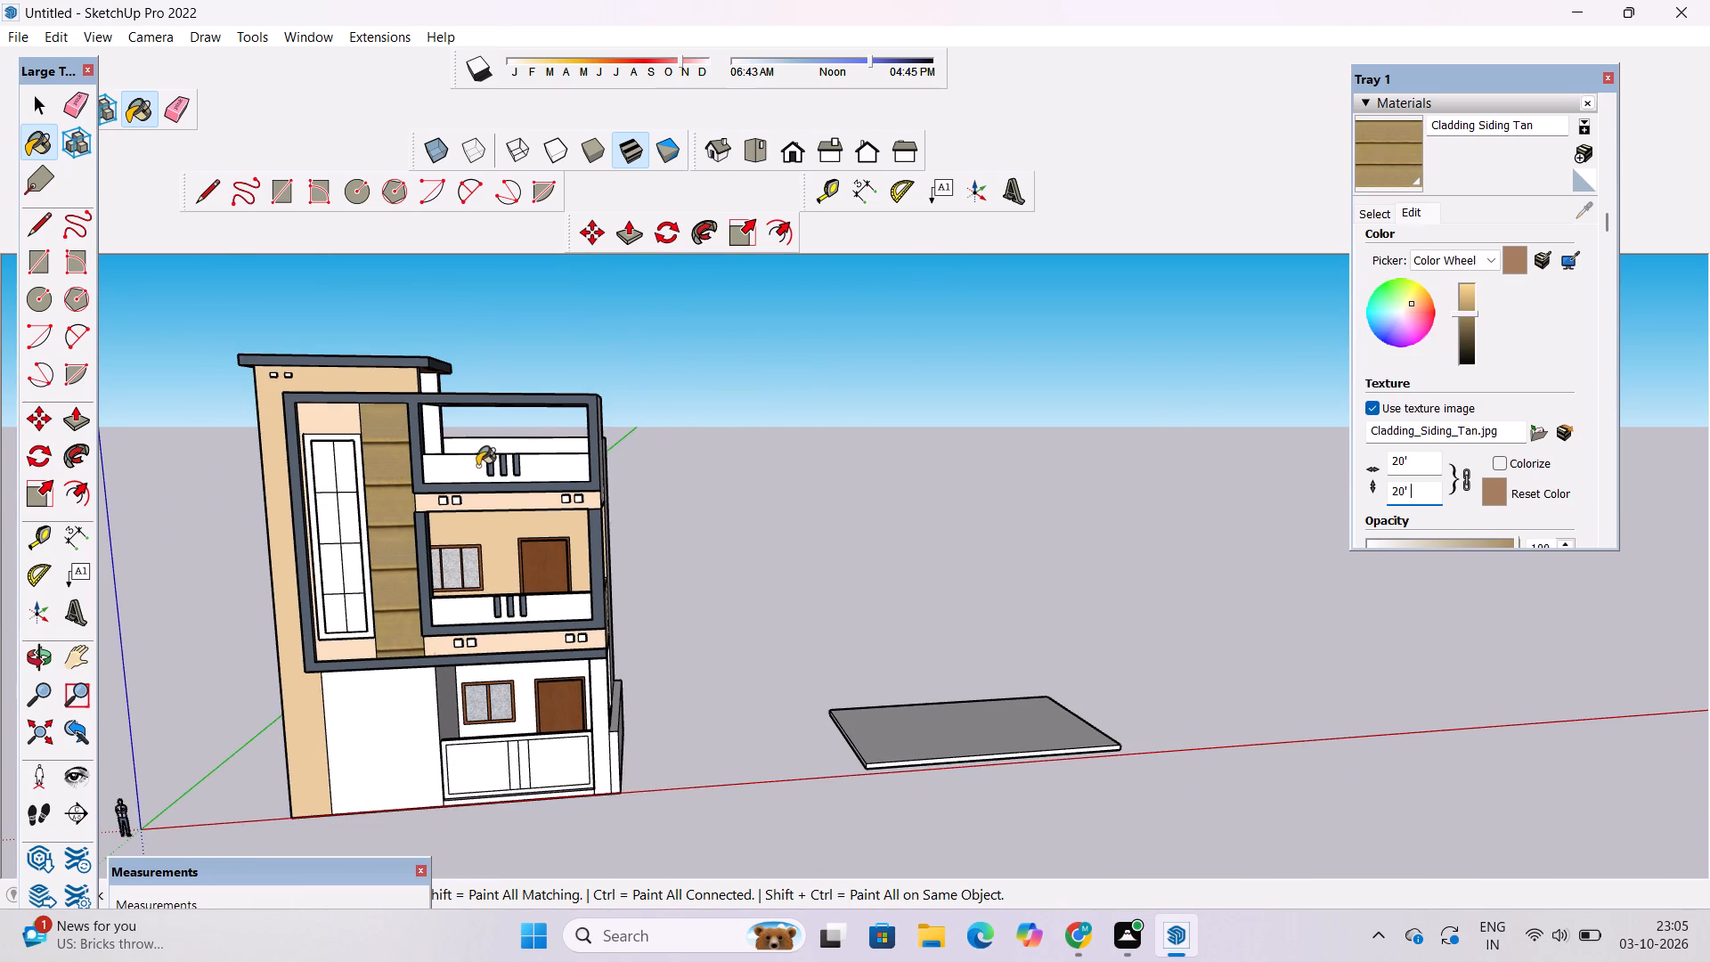
Examine the front elevation with the recoloured cladding strip from several angles and distances.
left_click(47, 649)
scroll(440, 536, "down", 5)
left_click_drag(879, 559, 662, 553)
left_click_drag(575, 550, 731, 559, "shift")
scroll(724, 559, "up", 4)
left_click_drag(630, 587, 750, 624)
scroll(746, 567, "up", 3)
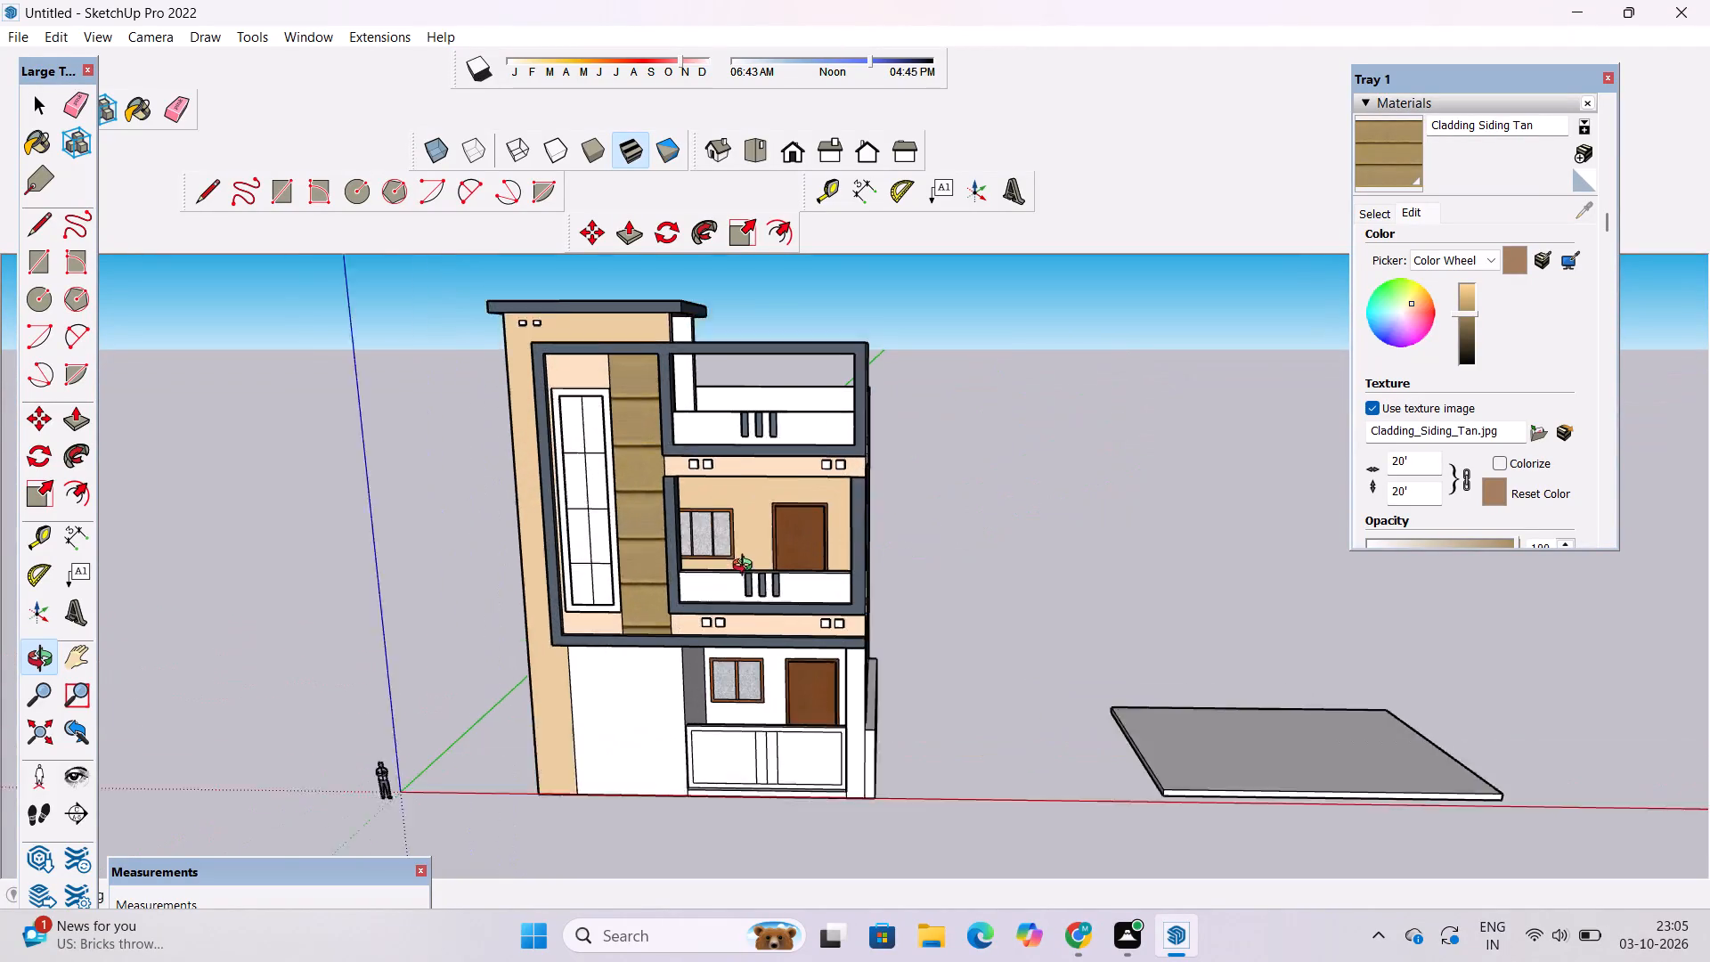
scroll(746, 567, "up", 1)
left_click_drag(725, 552, 704, 593, "shift")
left_click_drag(695, 598, 780, 584)
scroll(781, 579, "down", 4)
left_click_drag(794, 601, 755, 511, "shift")
scroll(775, 526, "up", 3)
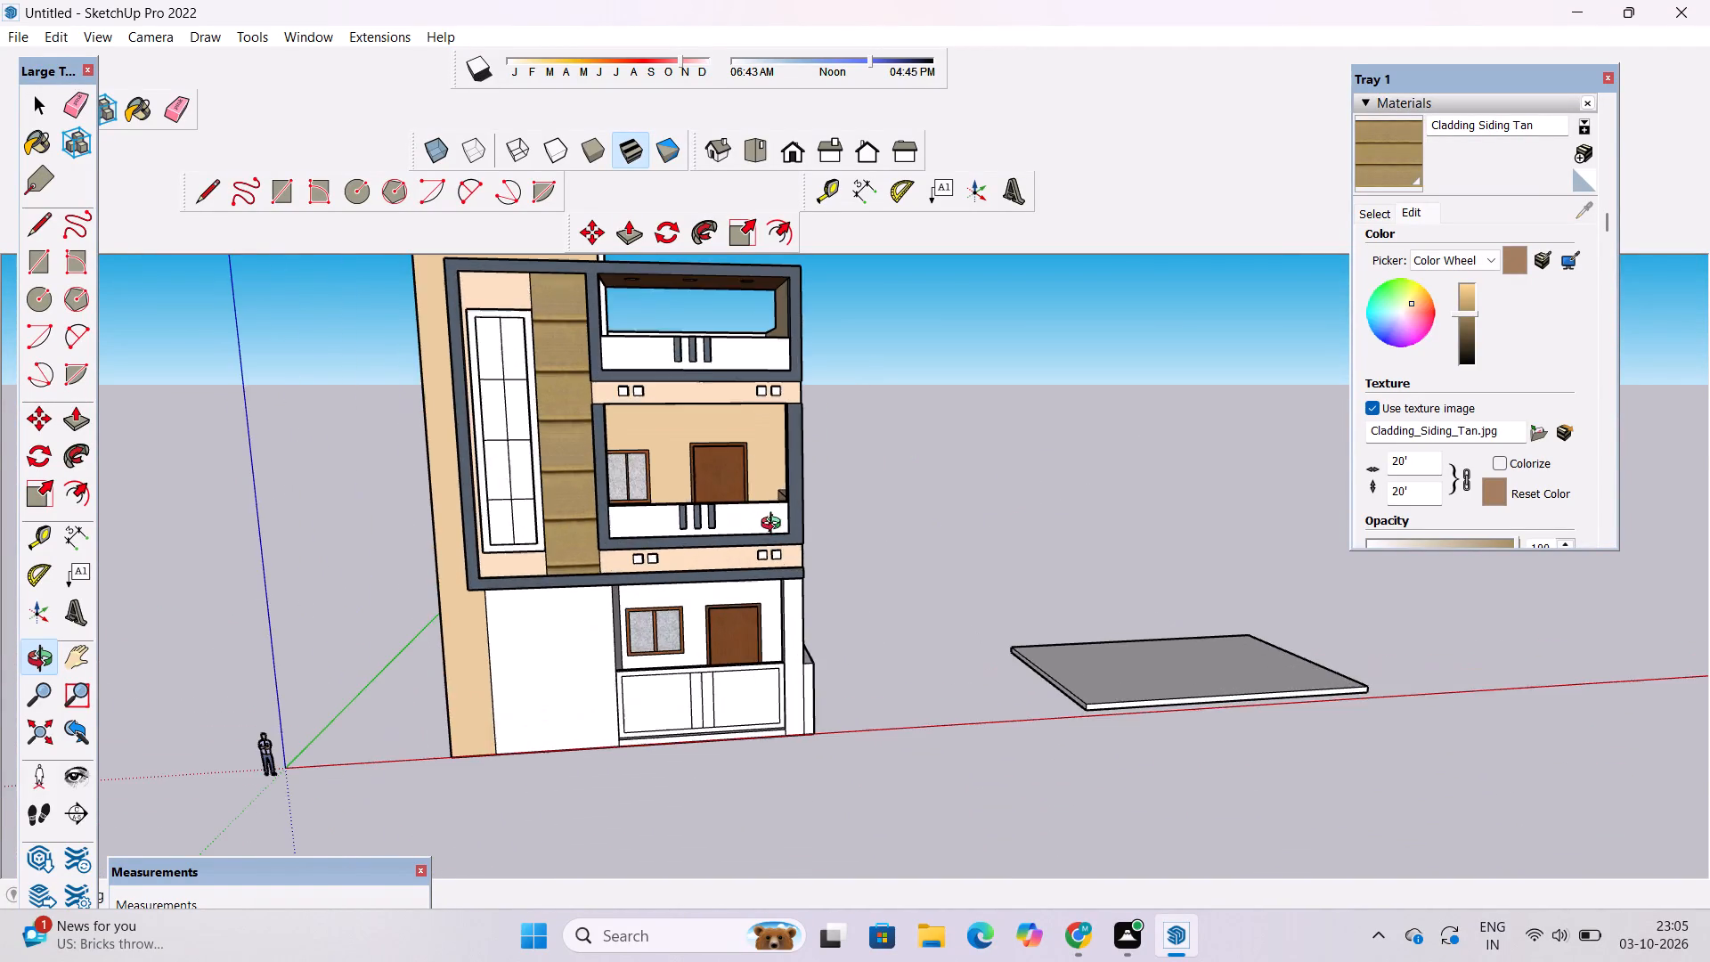
left_click_drag(806, 545, 638, 518)
left_click_drag(637, 516, 683, 570, "shift")
scroll(716, 532, "down", 4)
left_click_drag(715, 513, 761, 570, "shift")
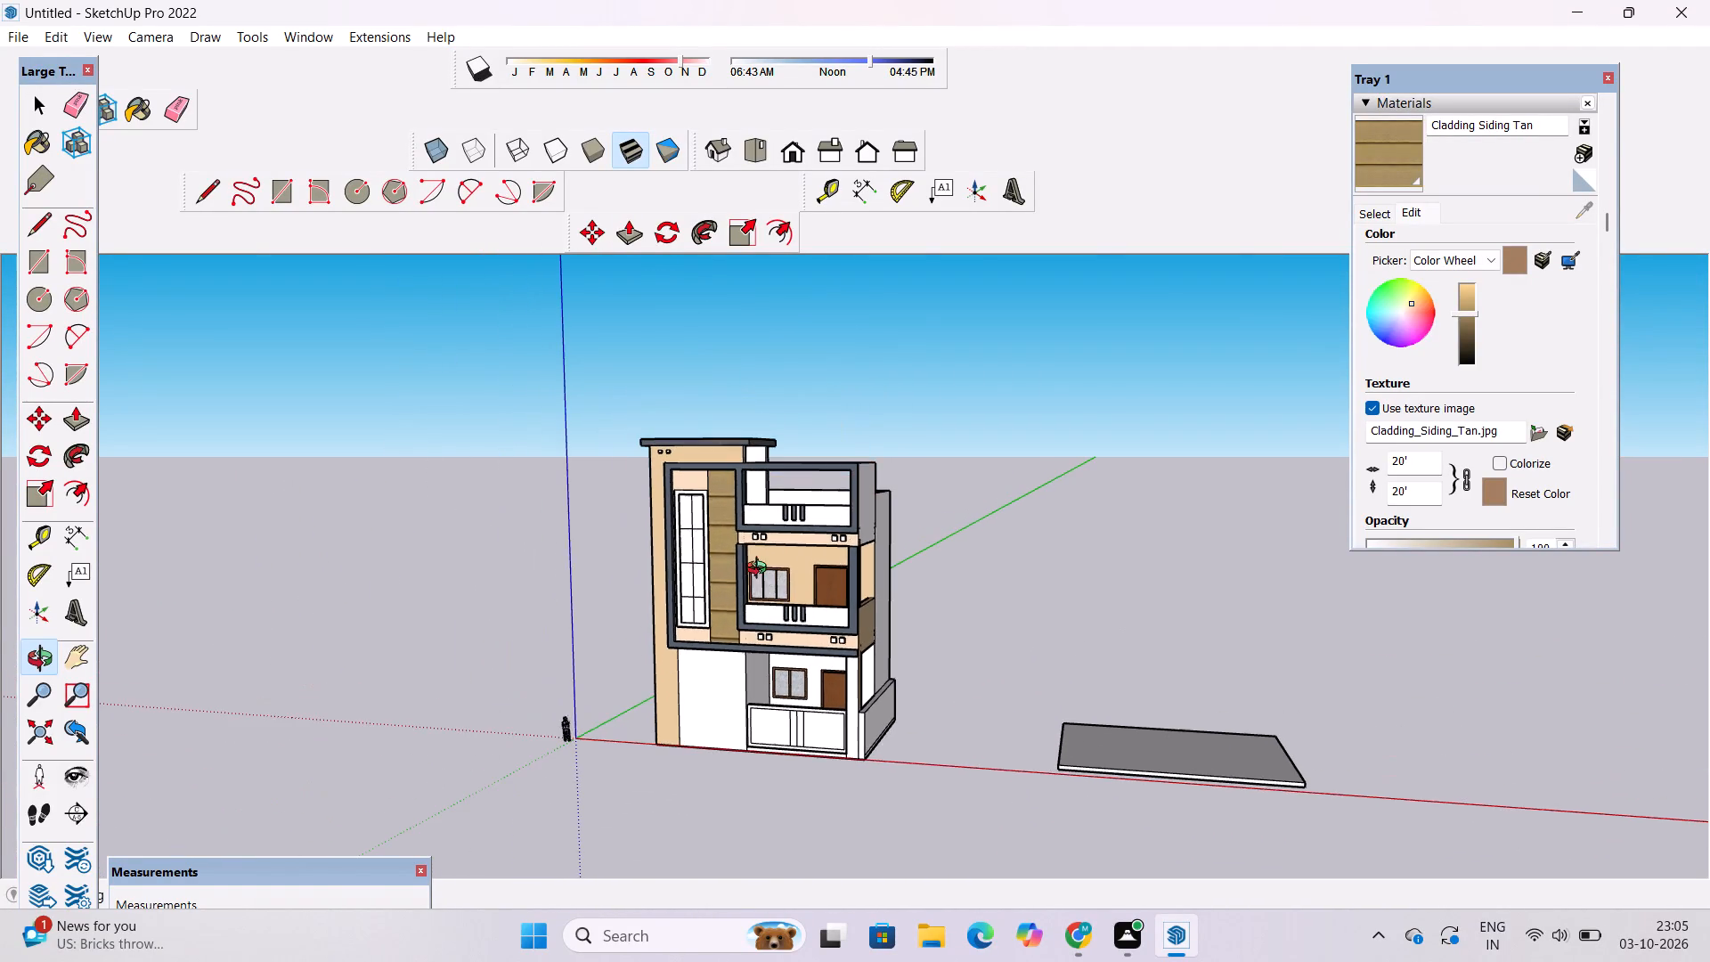
scroll(736, 542, "down", 6)
scroll(729, 561, "up", 12)
left_click_drag(844, 632, 753, 531, "shift")
scroll(644, 600, "up", 2)
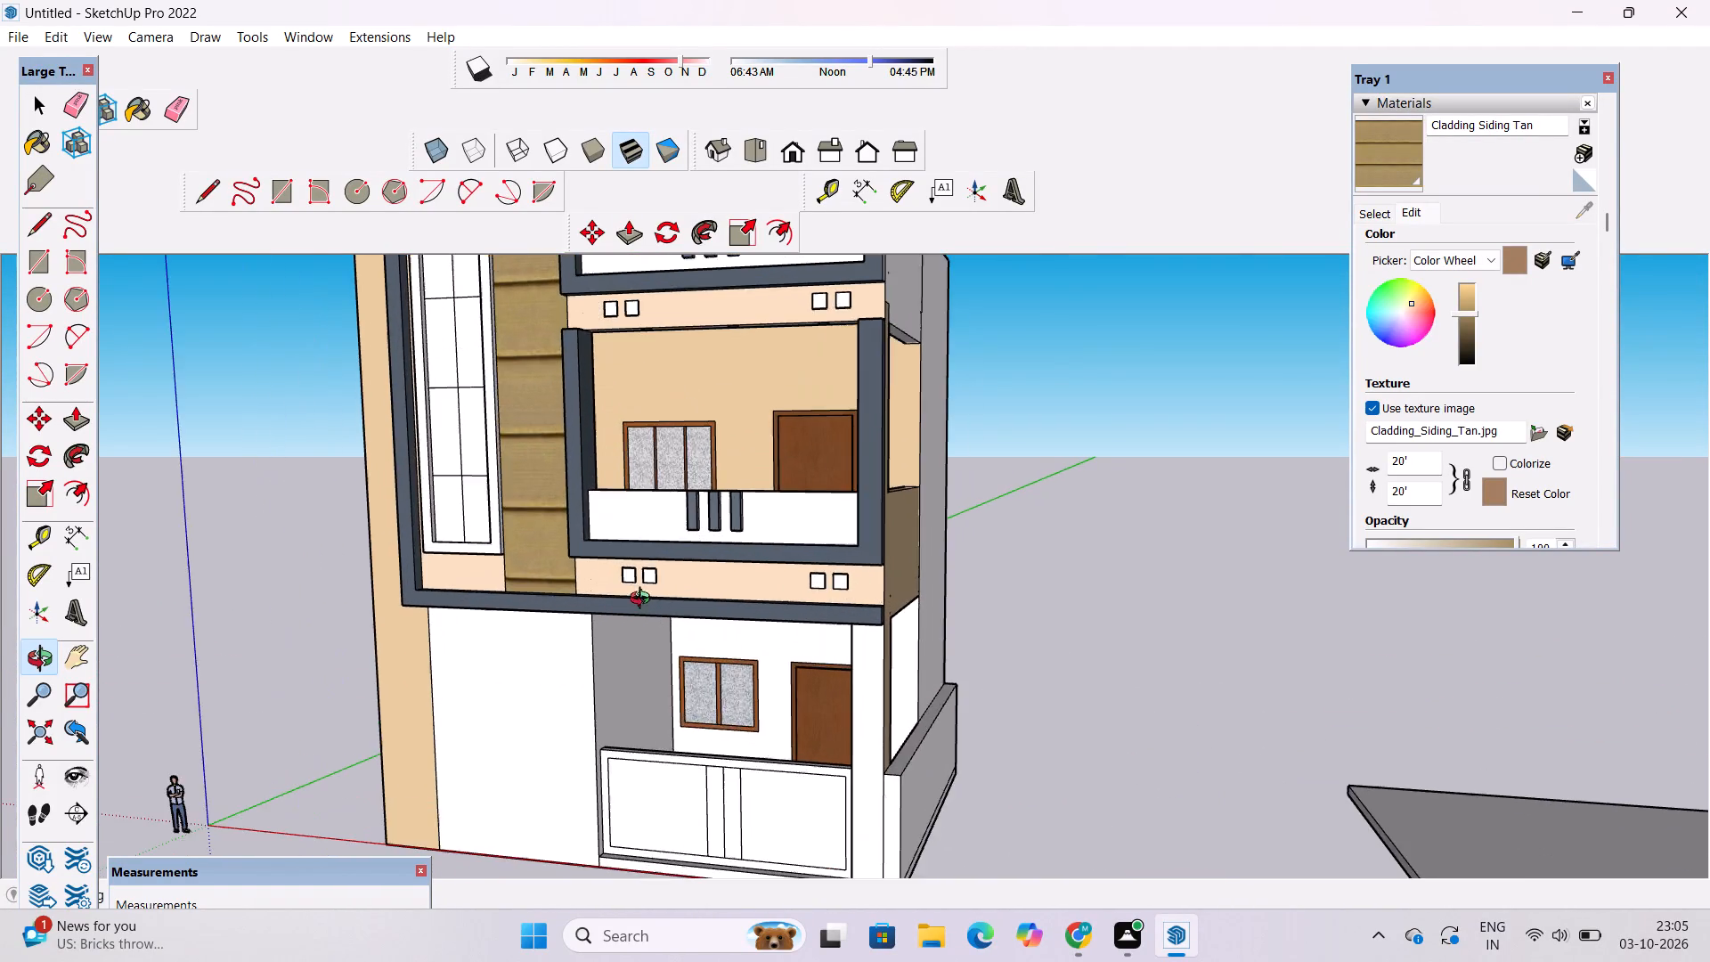
scroll(644, 600, "up", 6)
left_click_drag(657, 565, 647, 591, "shift")
scroll(644, 580, "down", 3)
left_click_drag(675, 538, 683, 618, "shift")
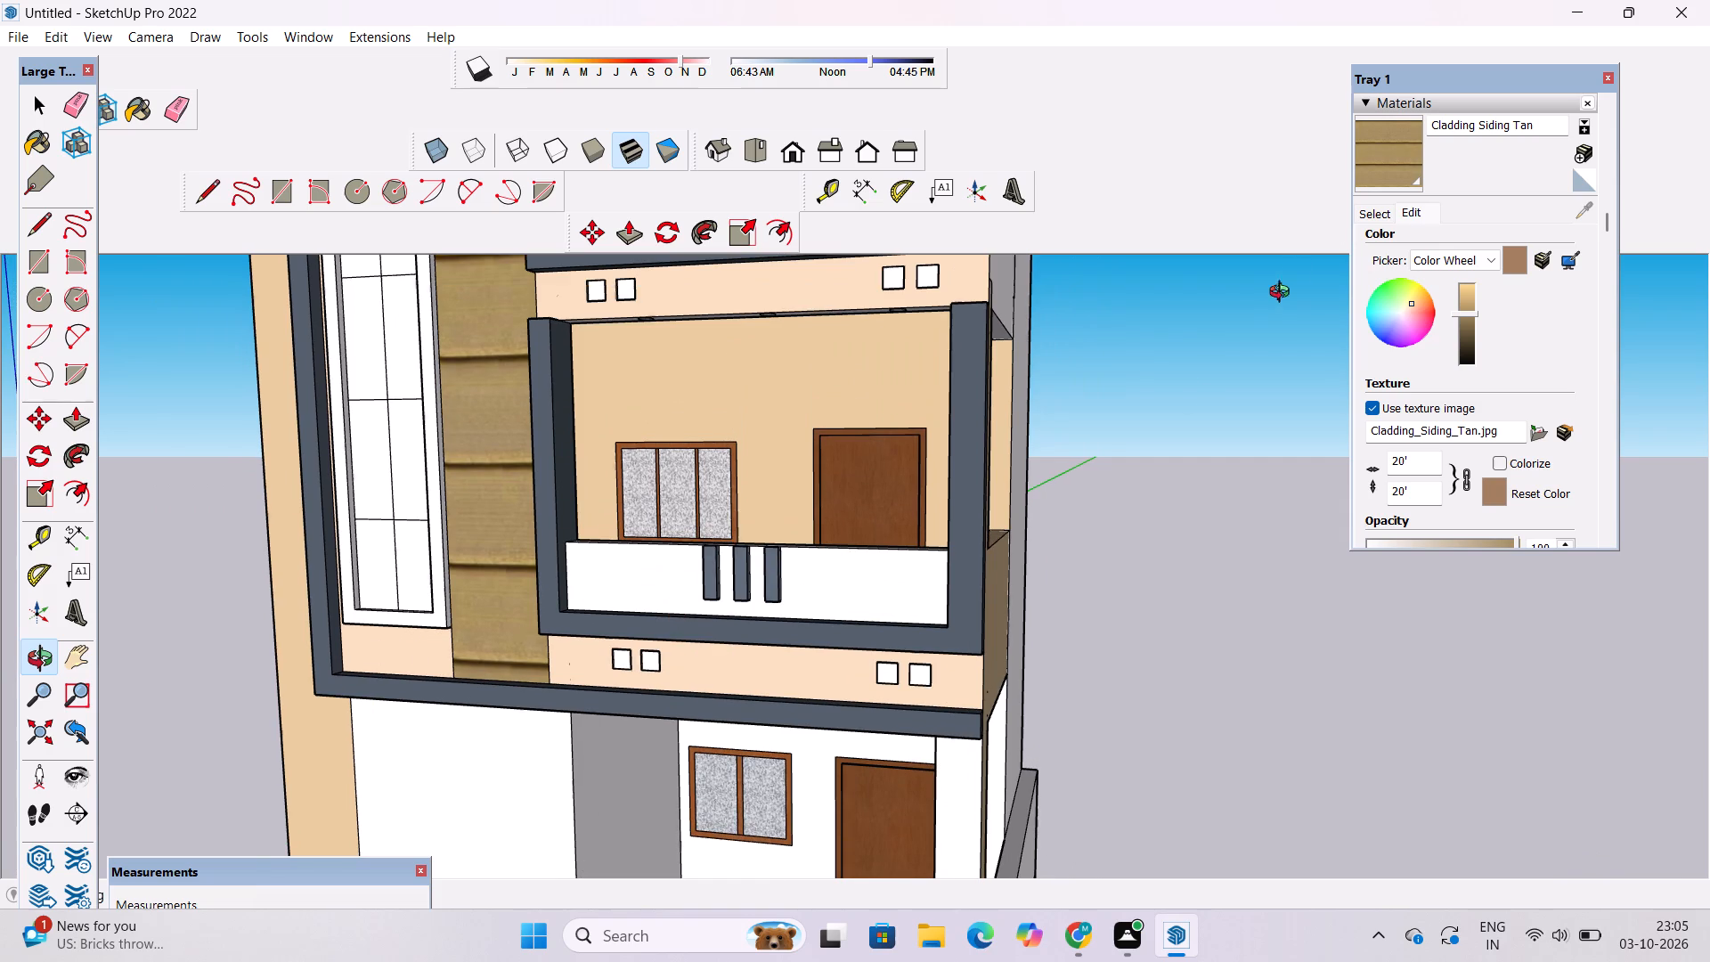
Paint the lower and upper balcony parapet walls with 0012_Bisque from the Colors-Named collection.
left_click(1360, 210)
left_click(1515, 247)
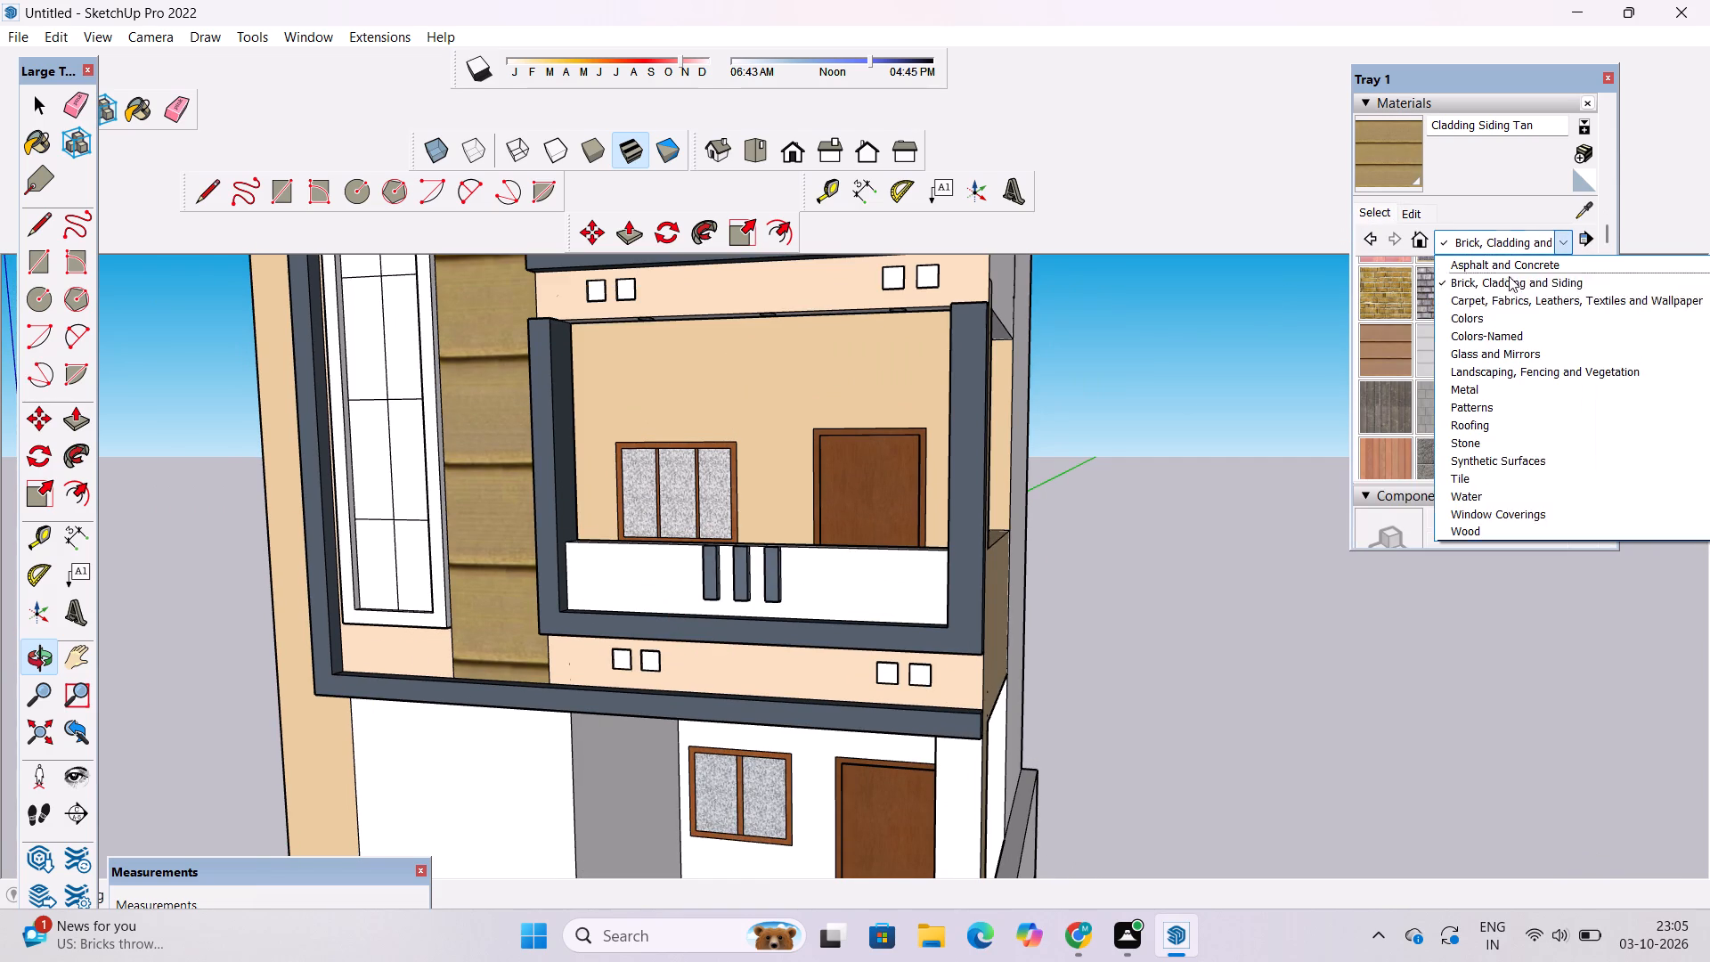
left_click(1499, 338)
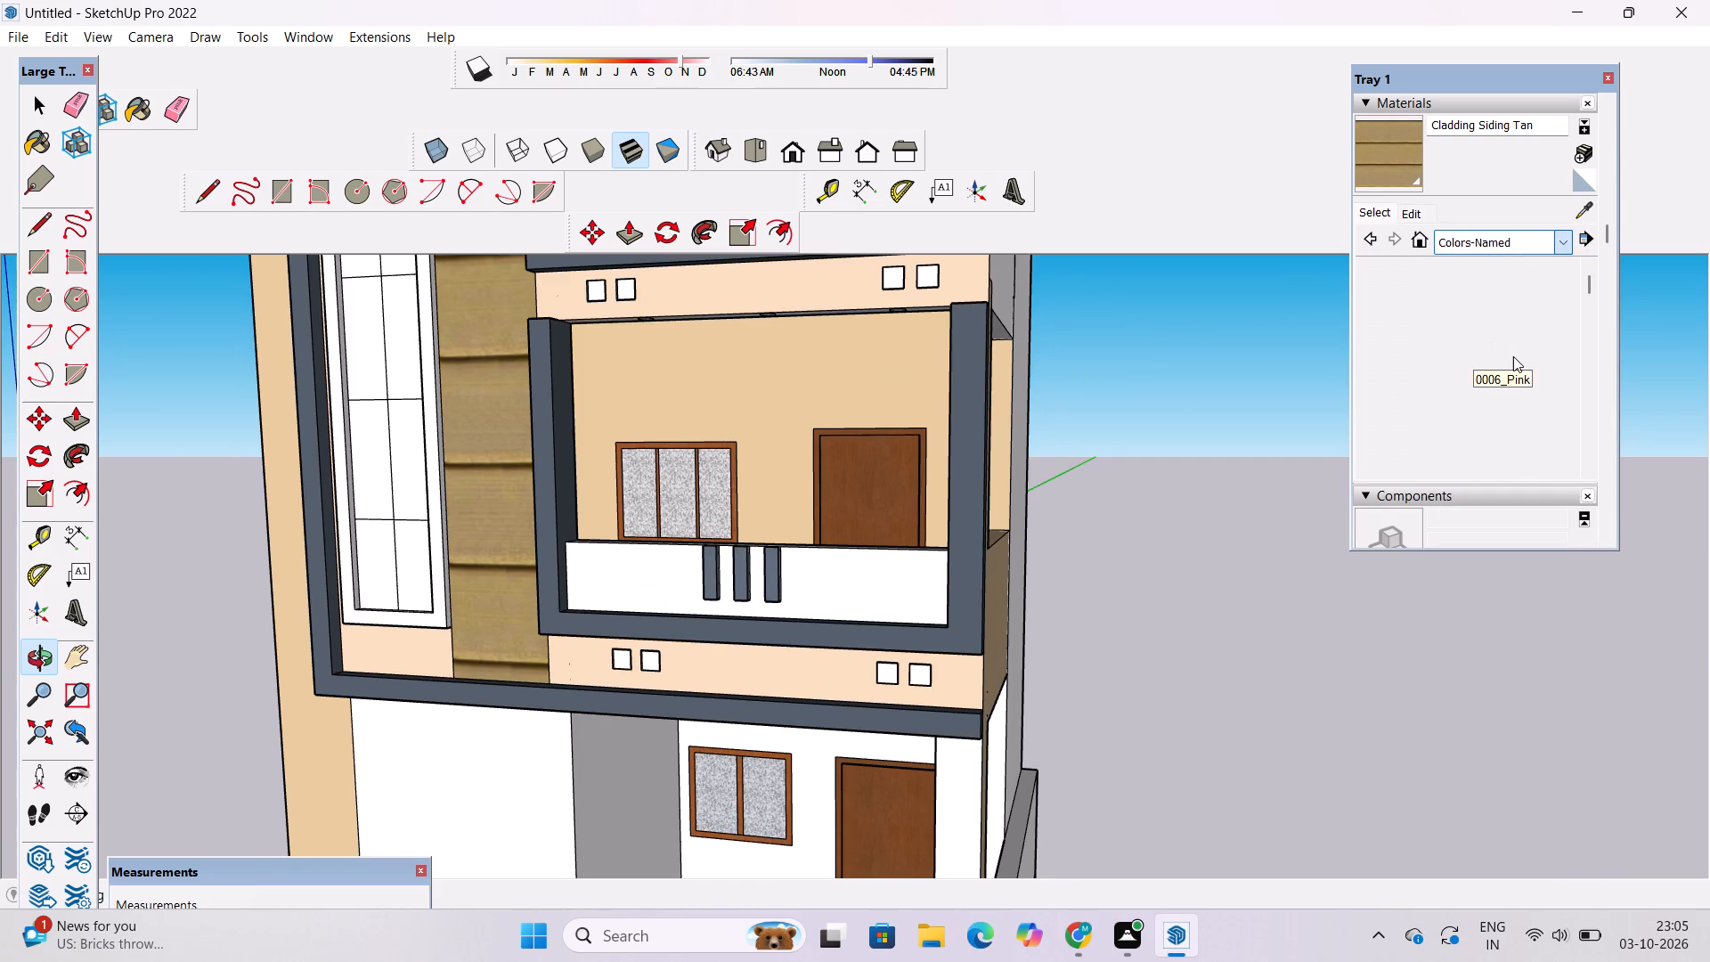
scroll(1513, 356, "down", 1)
left_click(1506, 346)
scroll(632, 601, "down", 5)
scroll(635, 600, "up", 6)
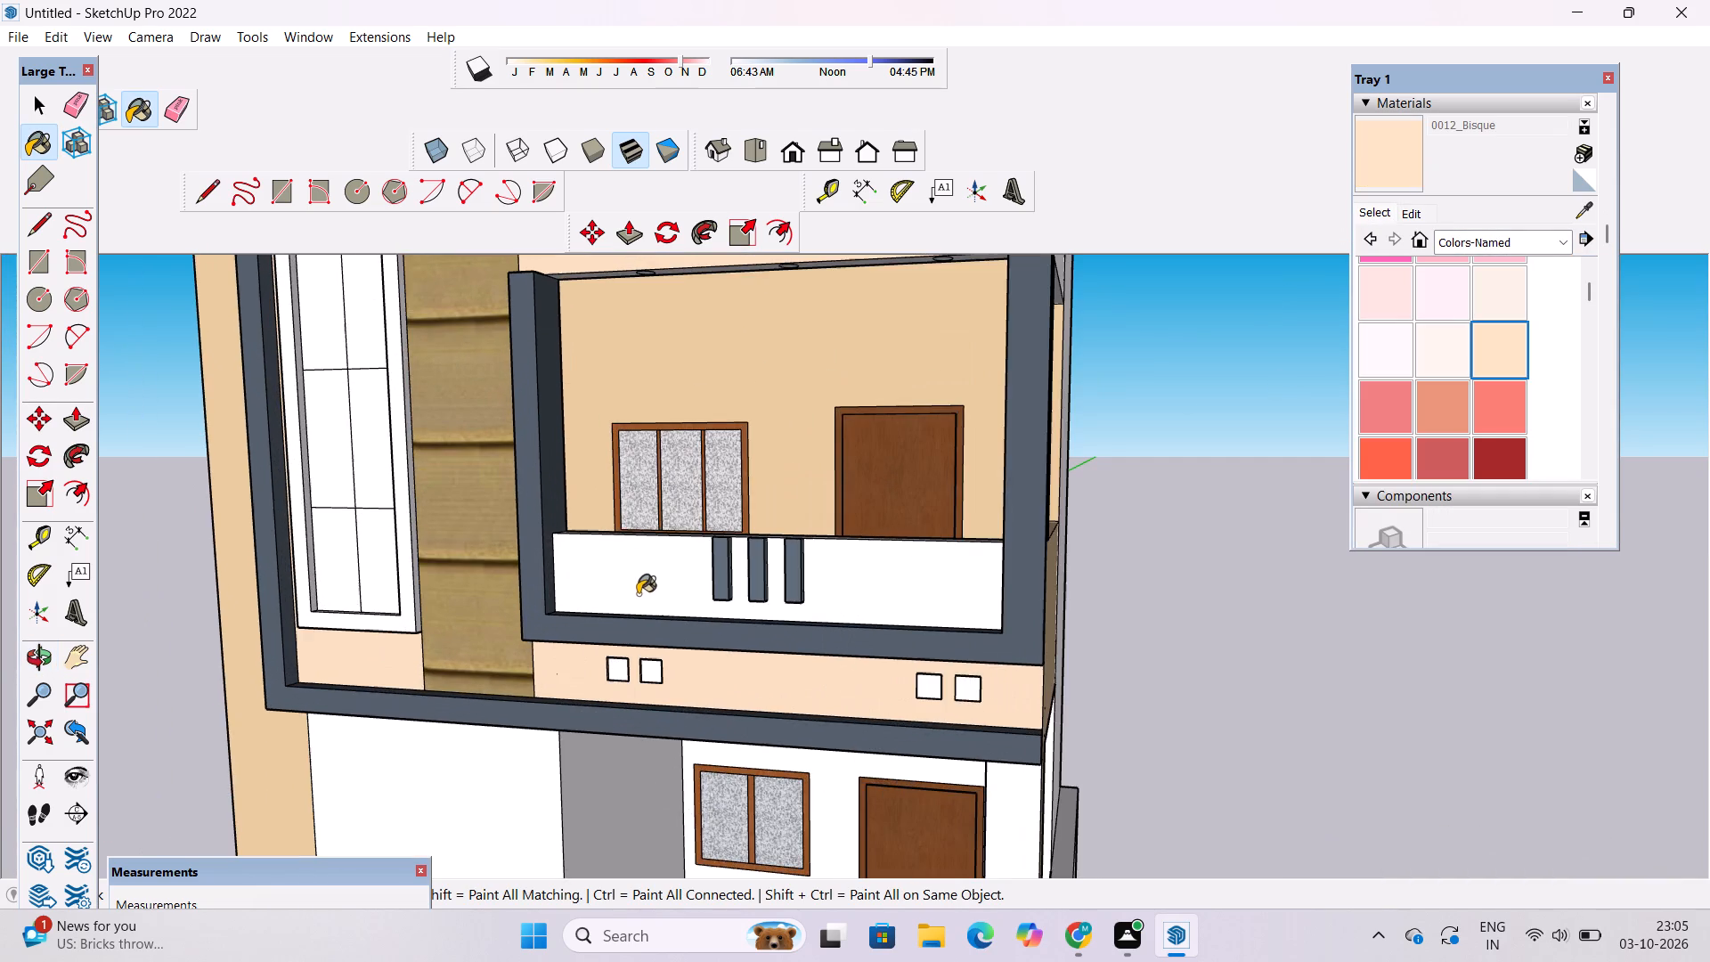
left_click(639, 583)
scroll(636, 609, "down", 6)
left_click(756, 344)
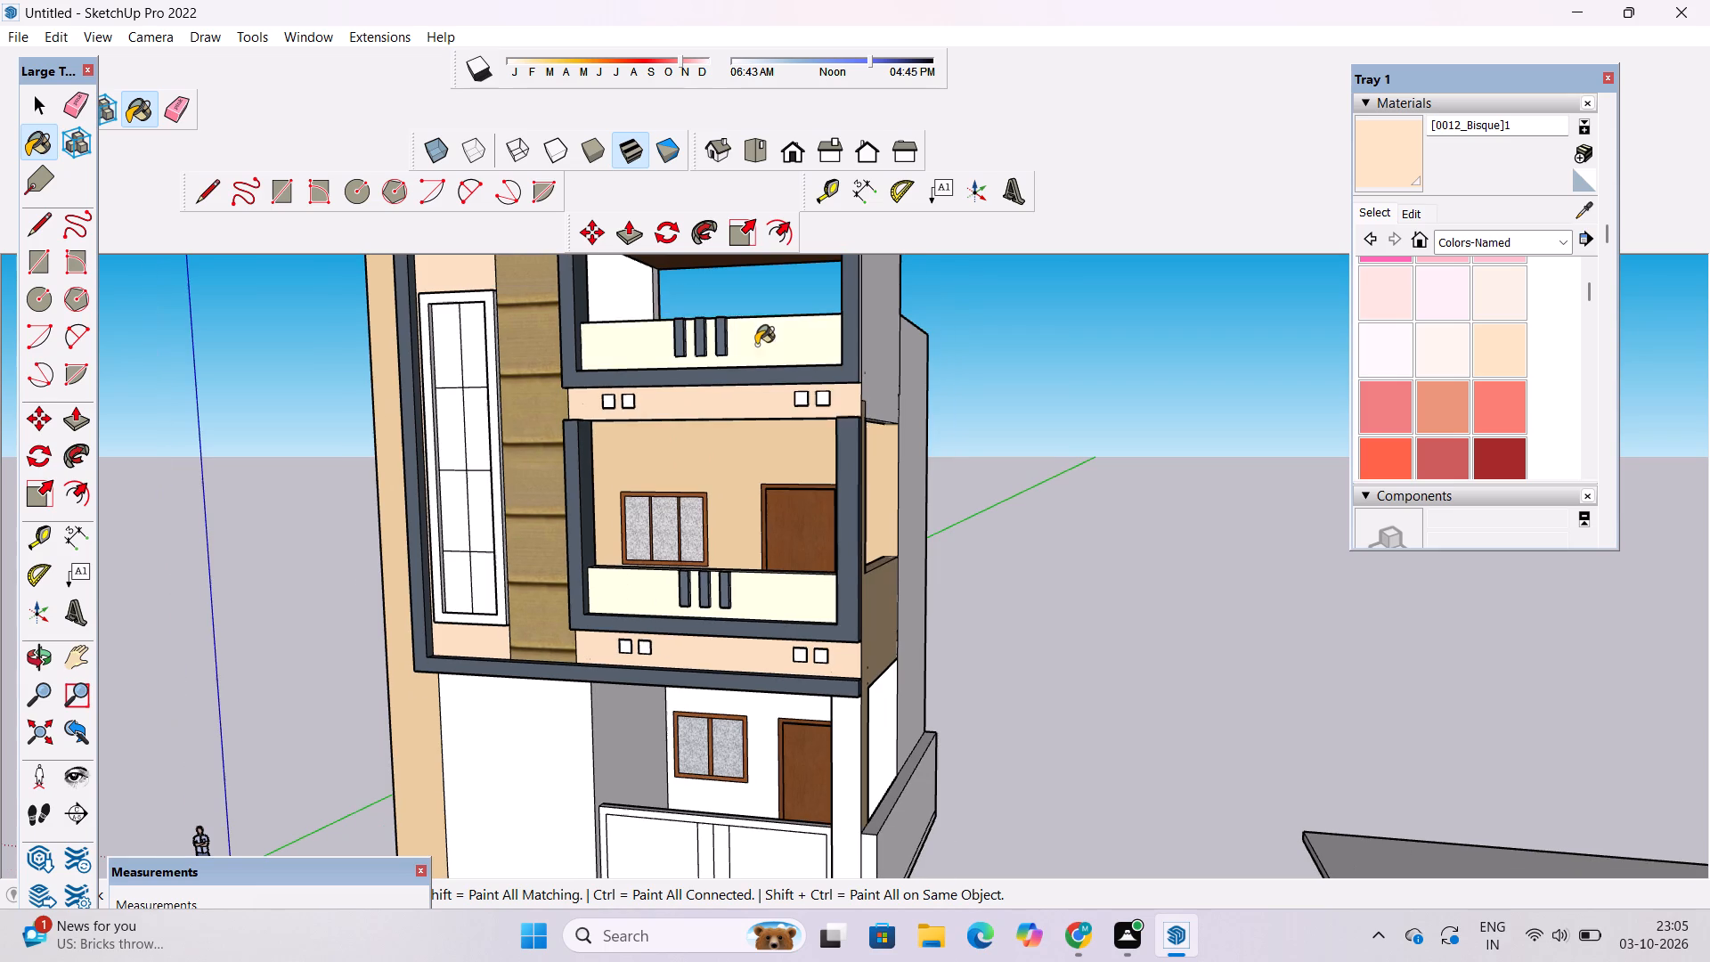
Edit the [0012_Bisque]1 material to a slightly darker shade with the Color Wheel picker's brightness.
left_click(1404, 206)
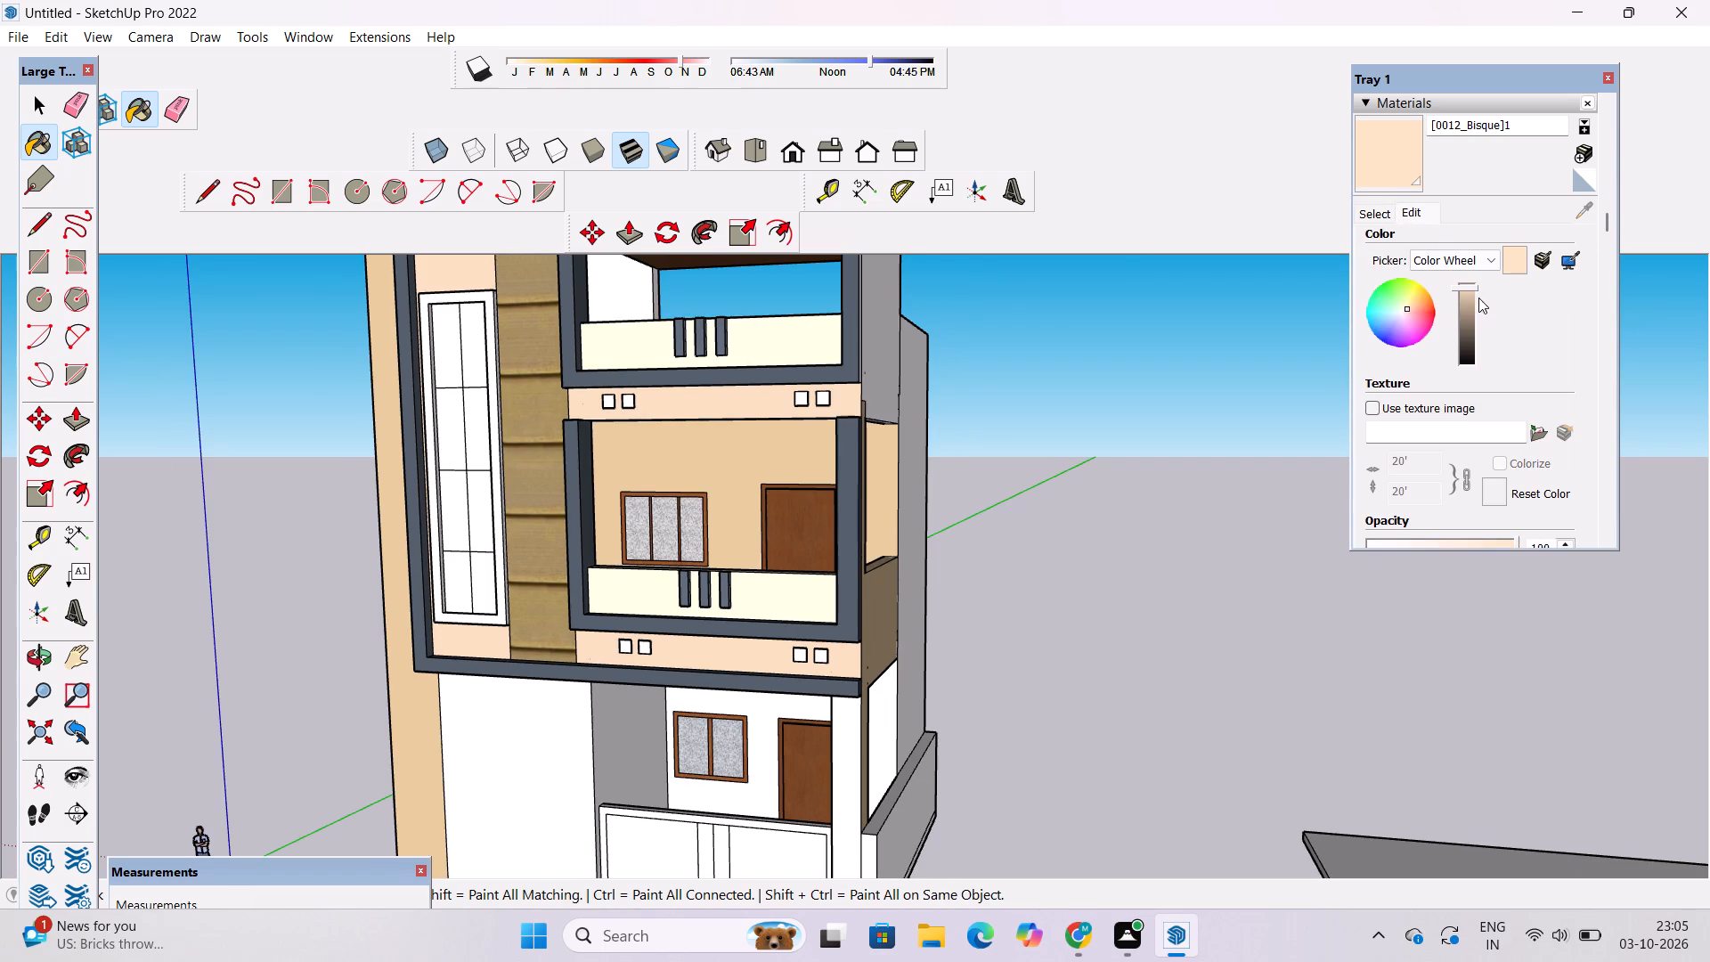
left_click(1466, 293)
left_click(1464, 296)
left_click(1464, 298)
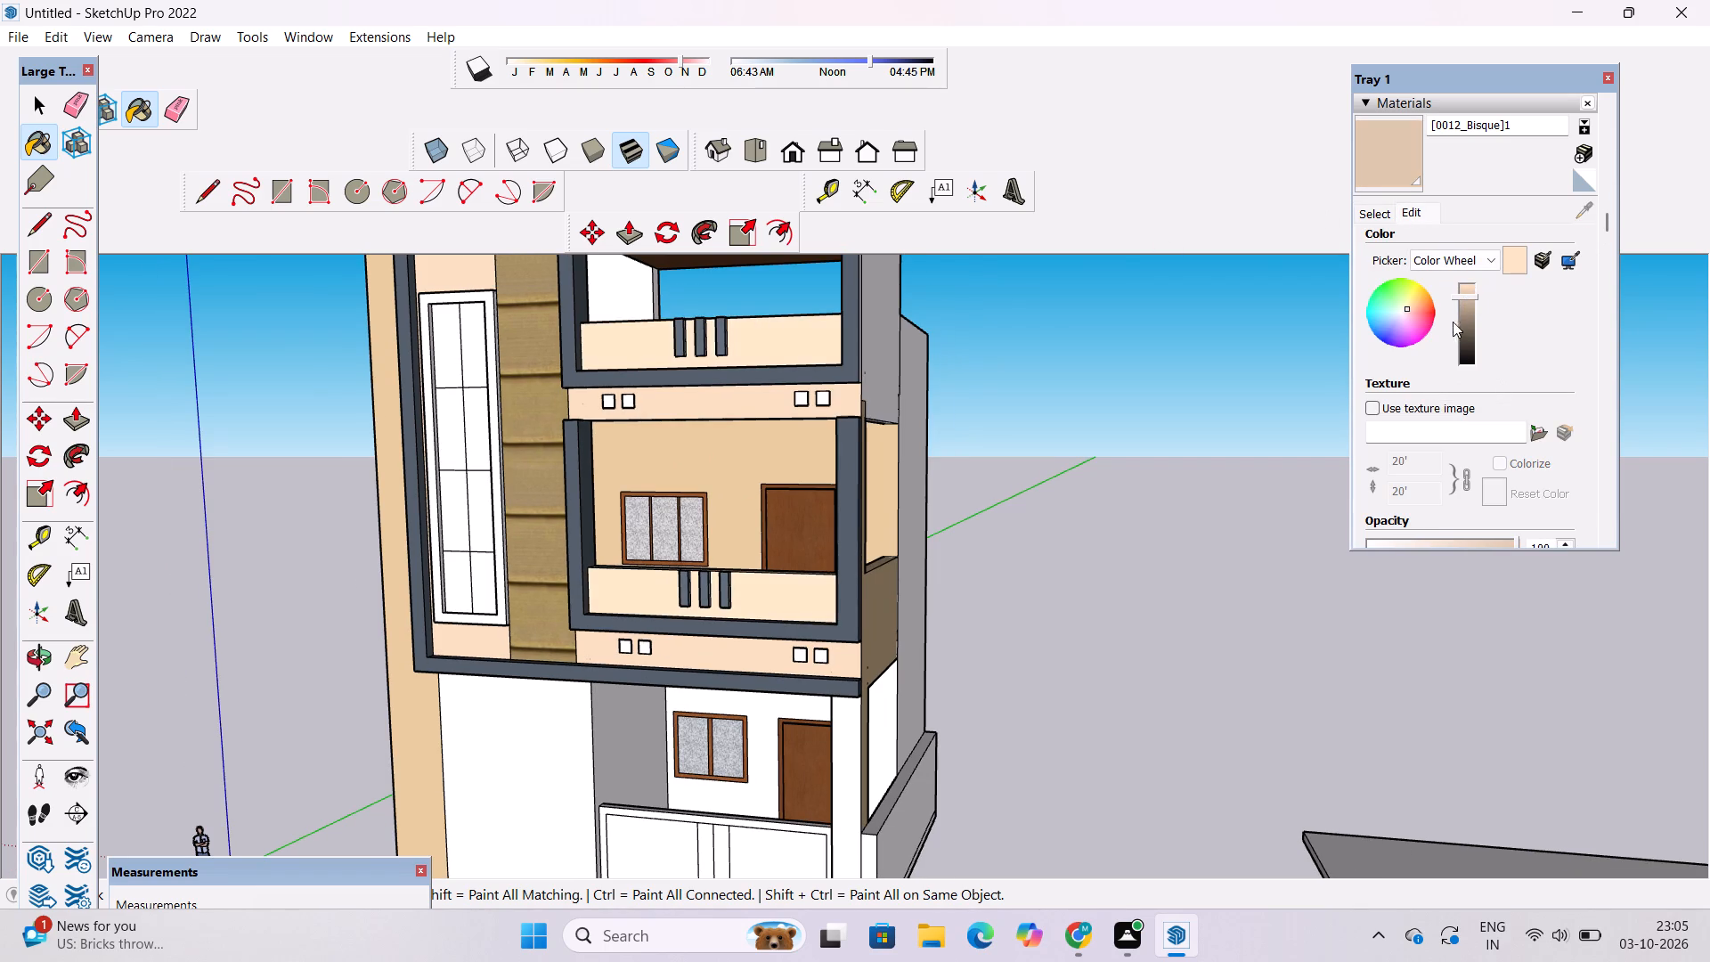
Paint the ground-floor corner pillar and the plain front wall beside the gate with the [0012_Bisque]1 material.
scroll(802, 537, "down", 4)
scroll(791, 598, "up", 5)
key("o")
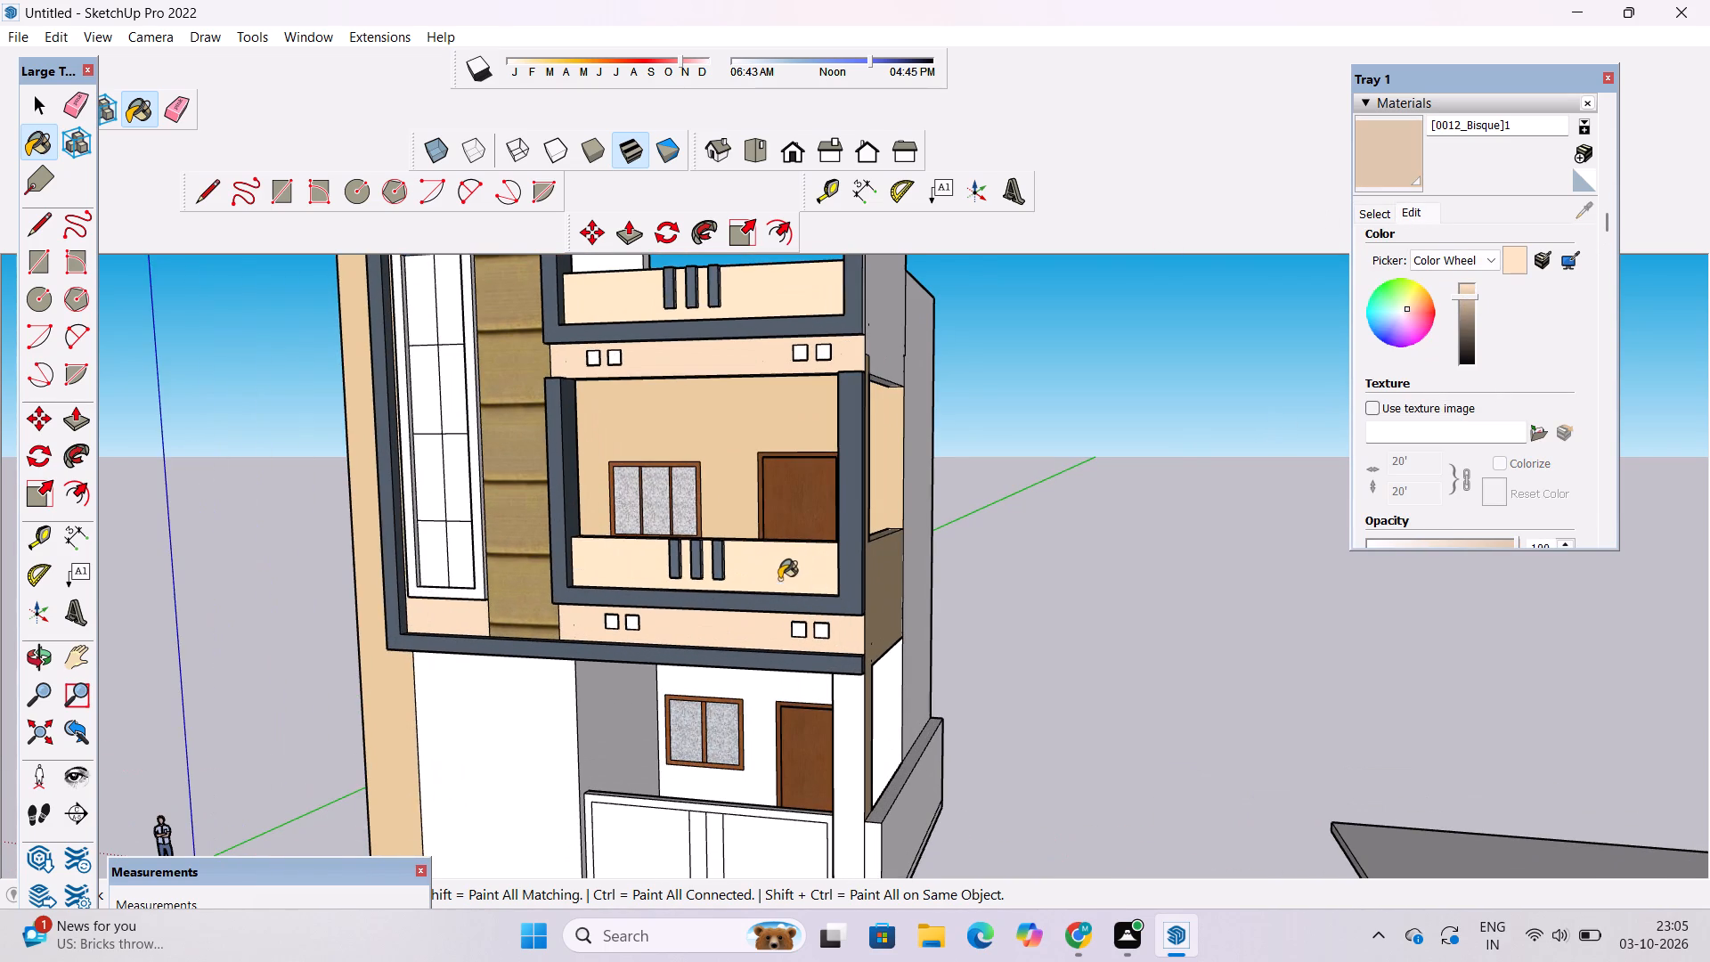
left_click_drag(779, 579, 835, 737)
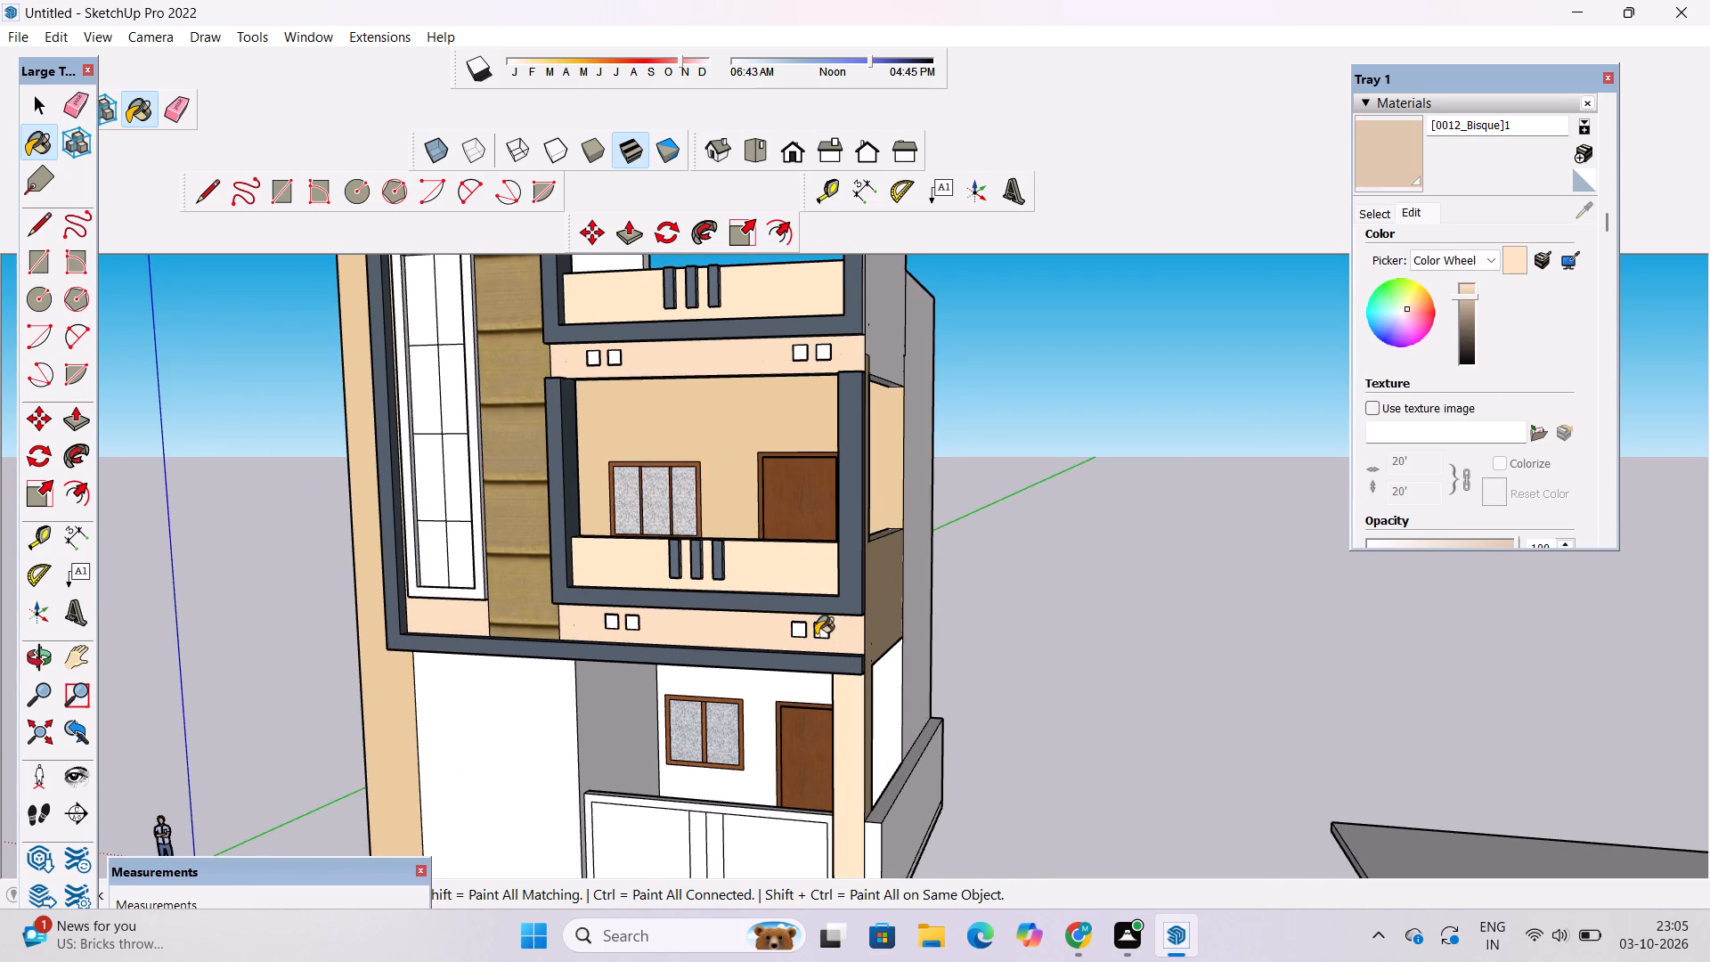
scroll(682, 543, "down", 8)
scroll(623, 692, "up", 4)
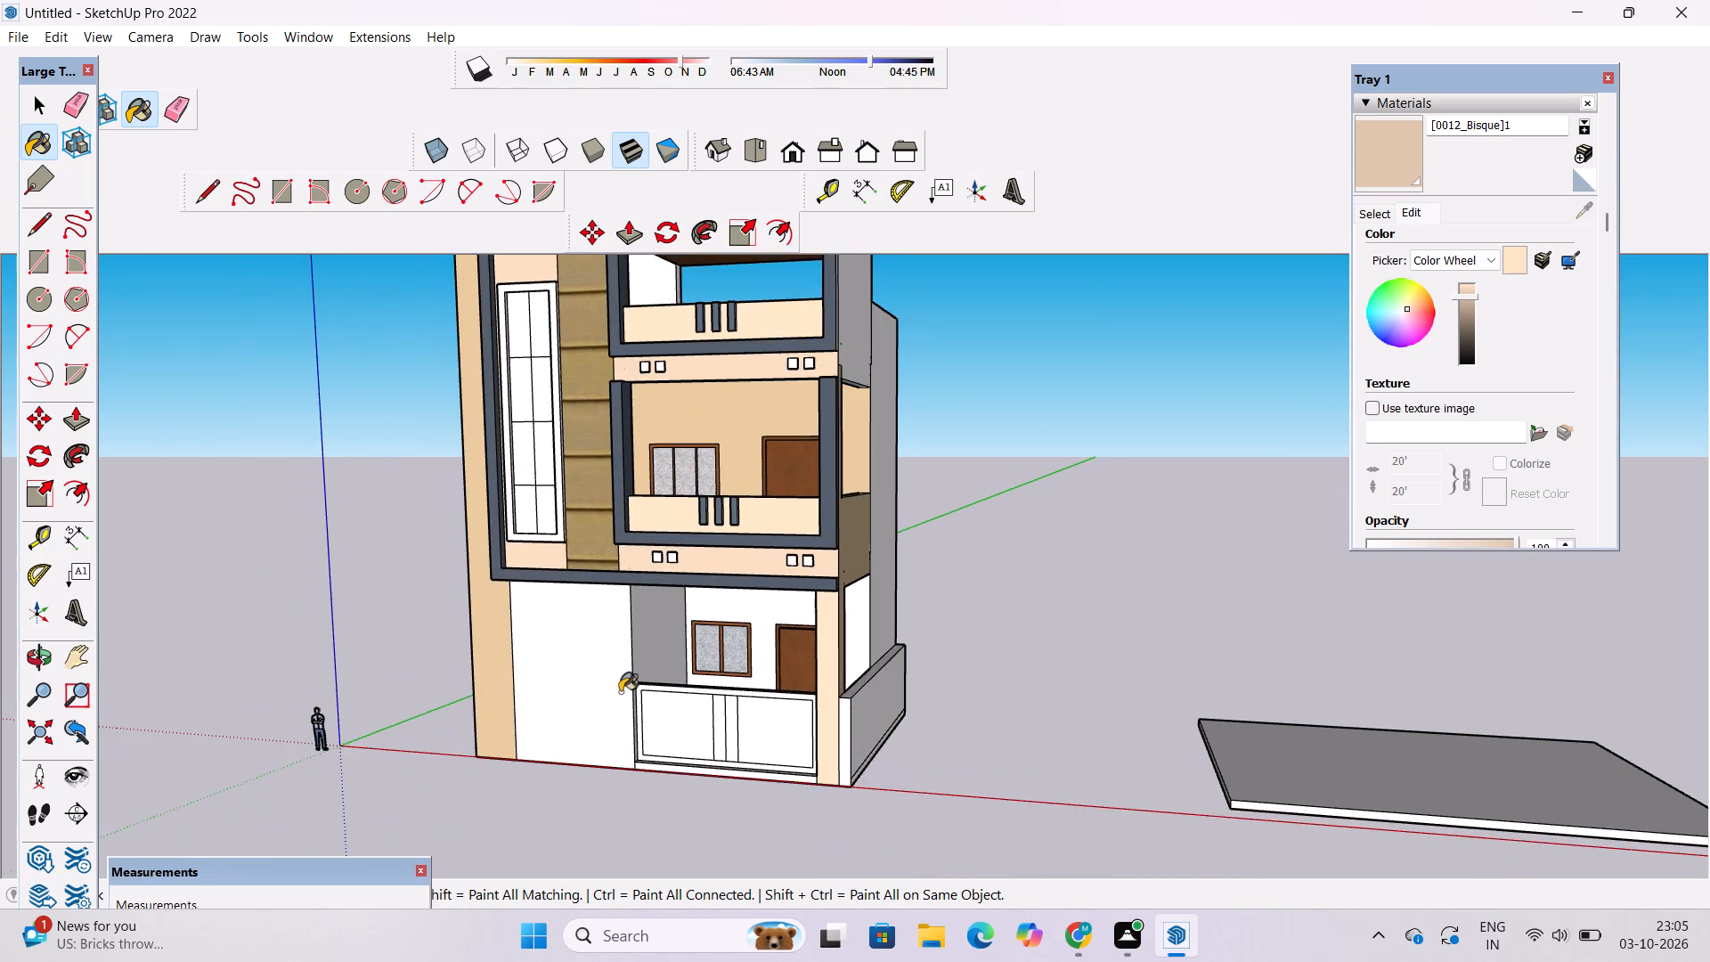
scroll(612, 692, "up", 4)
left_click(600, 672)
scroll(600, 712, "down", 5)
scroll(707, 504, "up", 4)
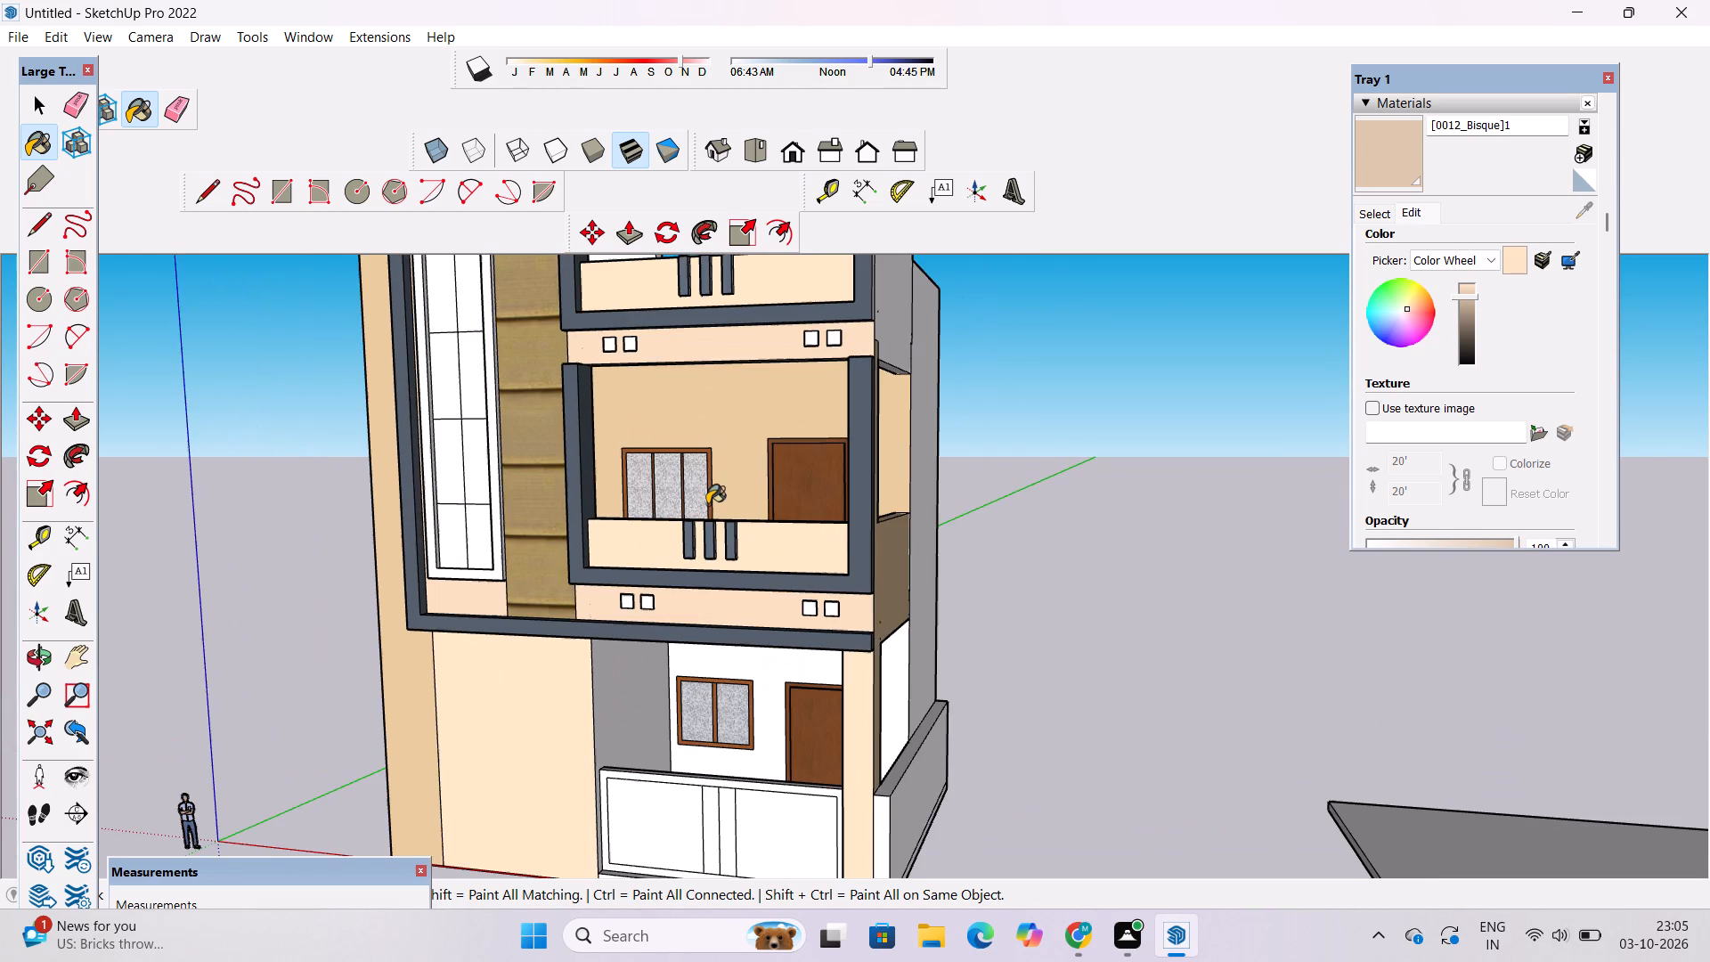
Paint the top faces of the upper and lower balcony parapets with the [0012_Bisque]1 material.
key("o")
left_click_drag(703, 495, 853, 743)
left_click_drag(773, 688, 905, 692)
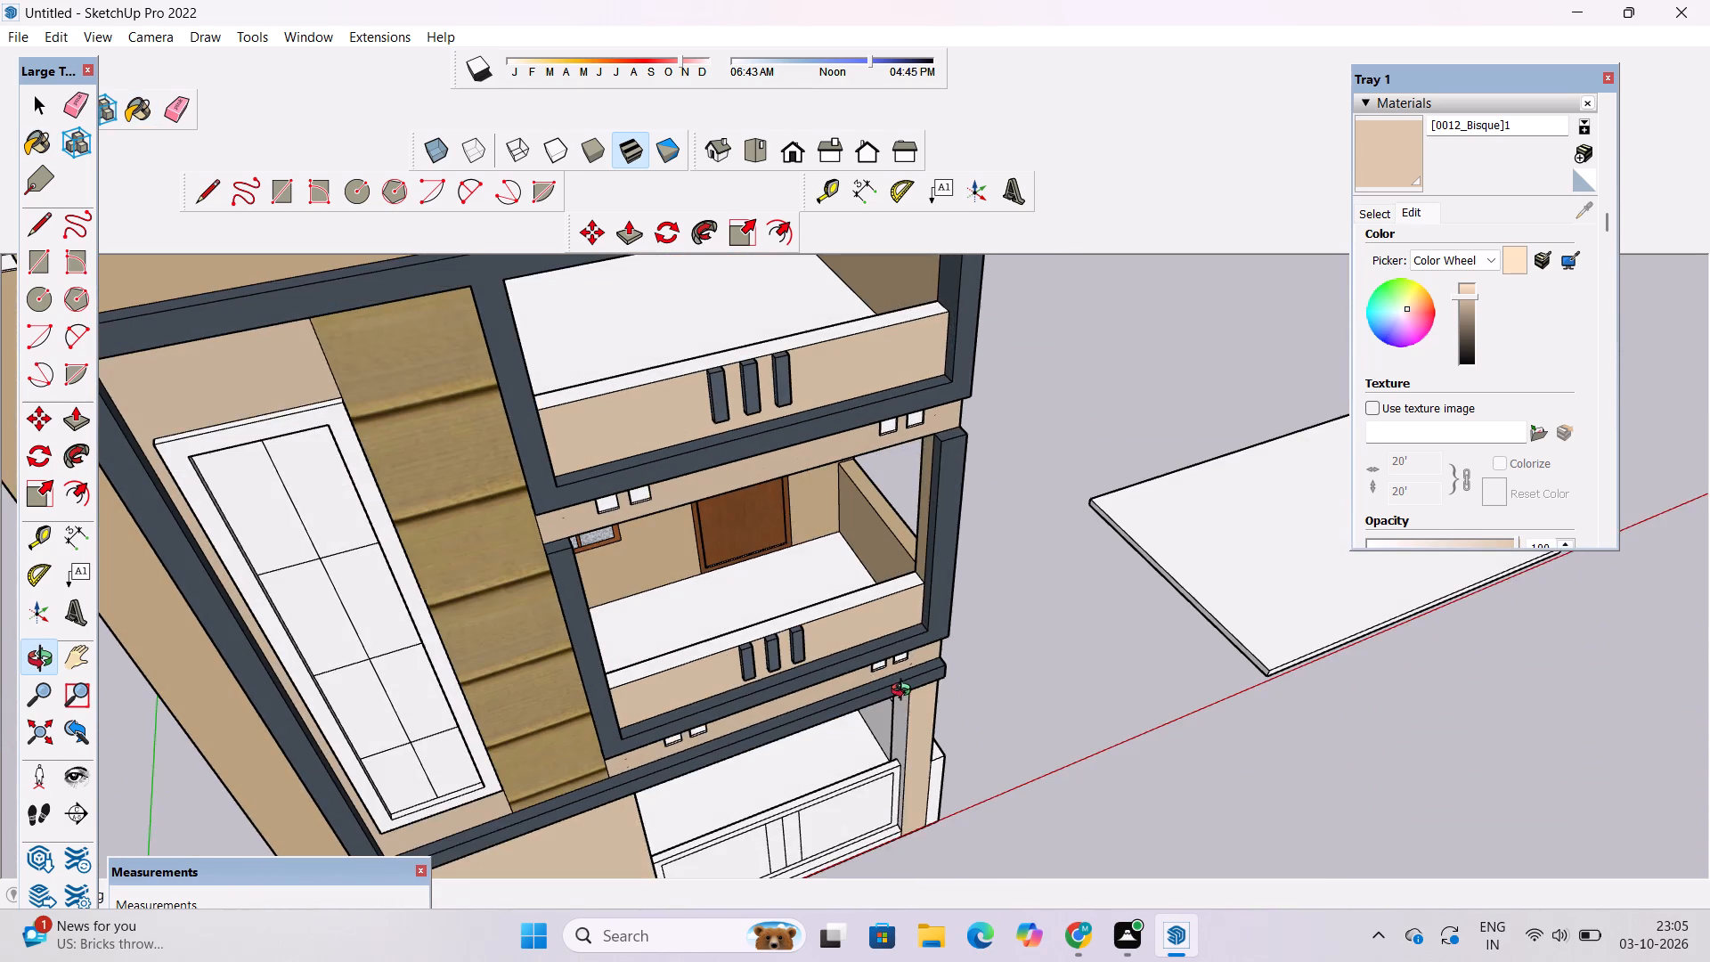
left_click_drag(832, 652, 806, 680, "shift")
left_click_drag(1393, 163, 1381, 173)
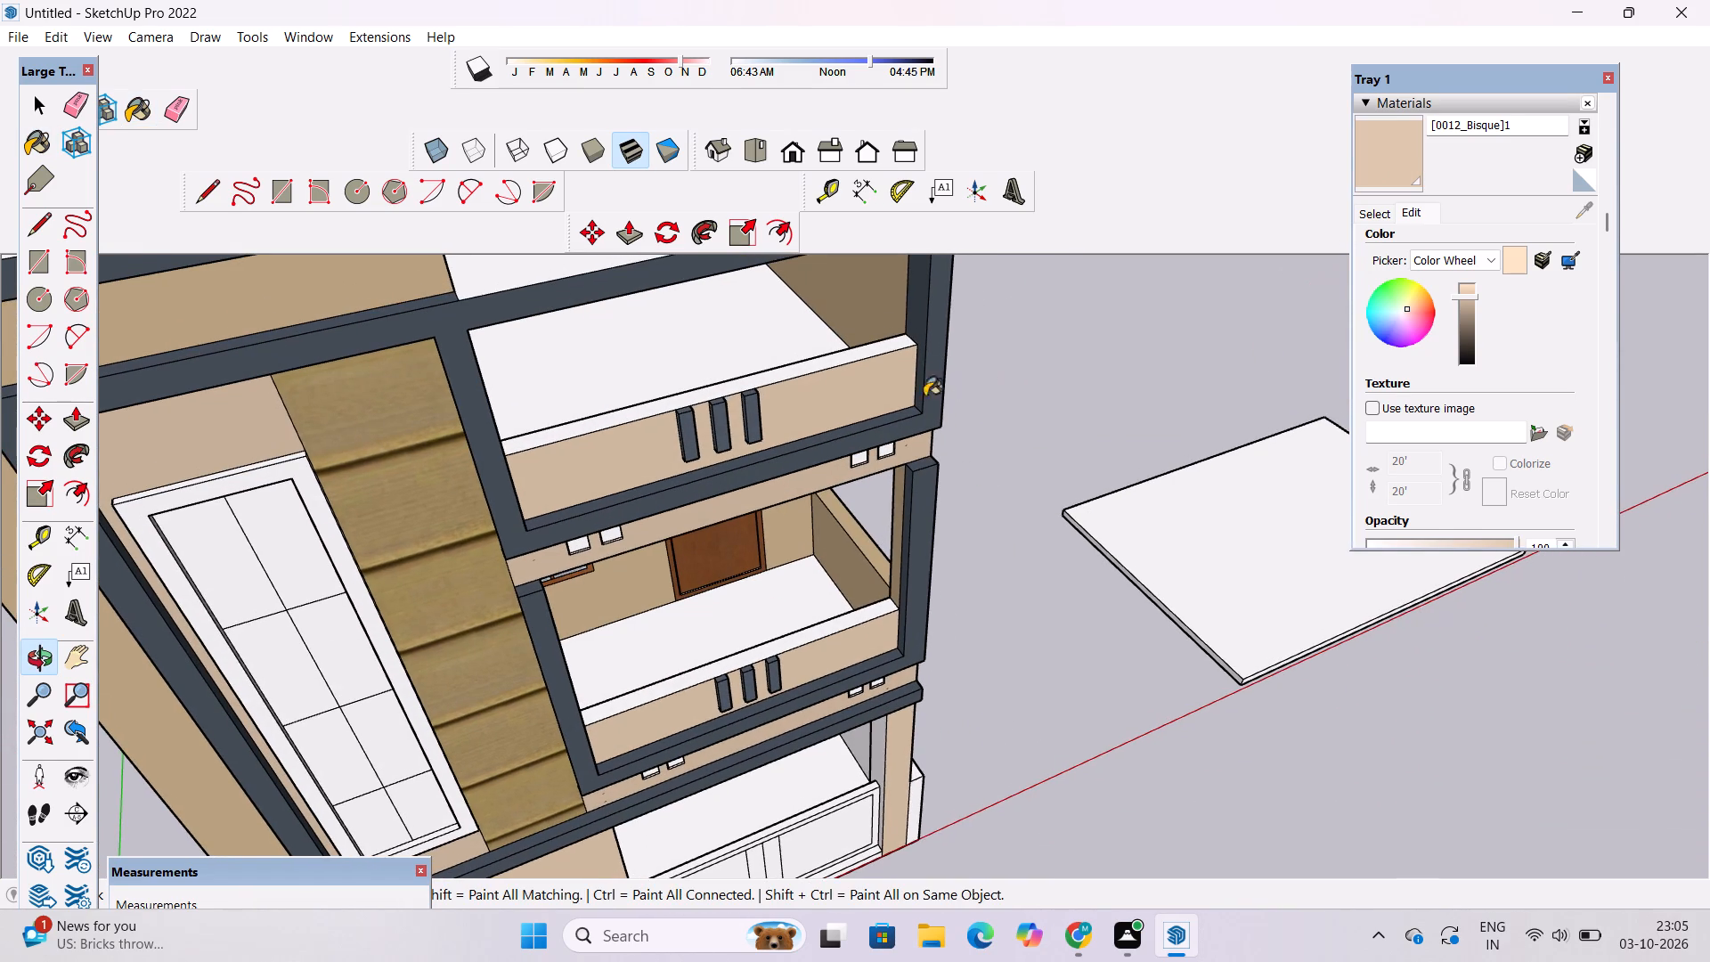
scroll(837, 357, "up", 8)
left_click(837, 356)
scroll(824, 364, "down", 7)
scroll(829, 561, "up", 4)
scroll(826, 571, "down", 6)
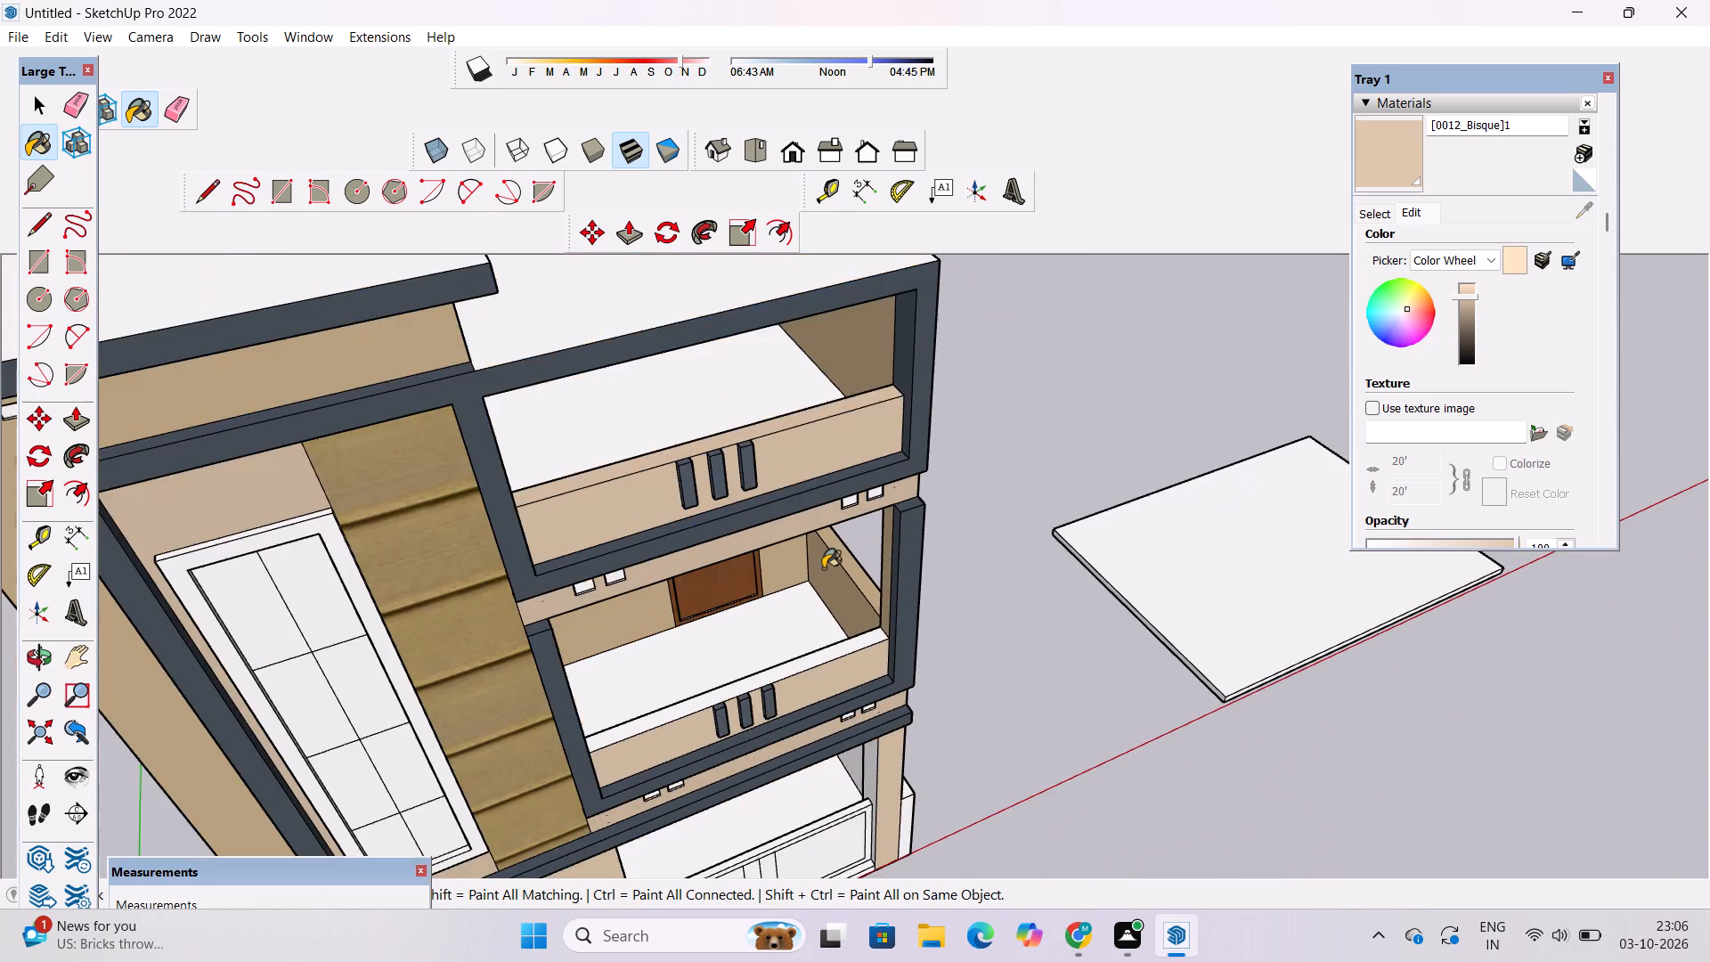
scroll(827, 647, "up", 5)
left_click(849, 653)
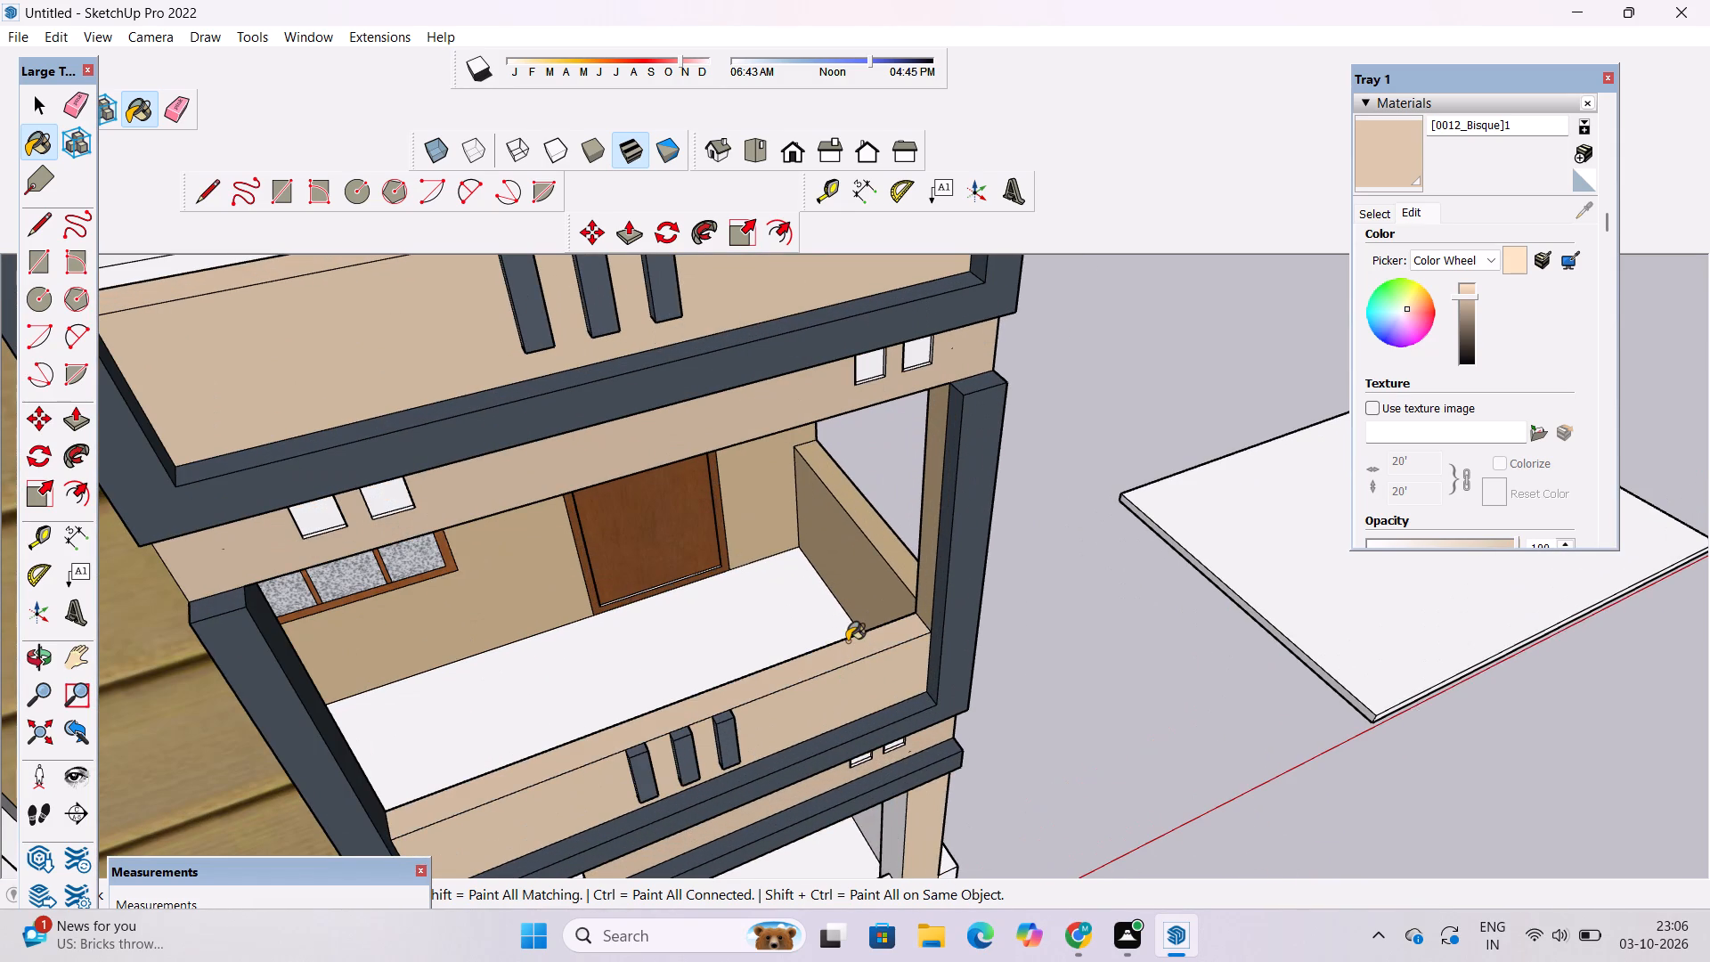
Examine the balcony parapets, floors and side walls from above, close up and from several angles.
key("o")
left_click_drag(631, 721, 977, 717)
scroll(872, 707, "up", 15)
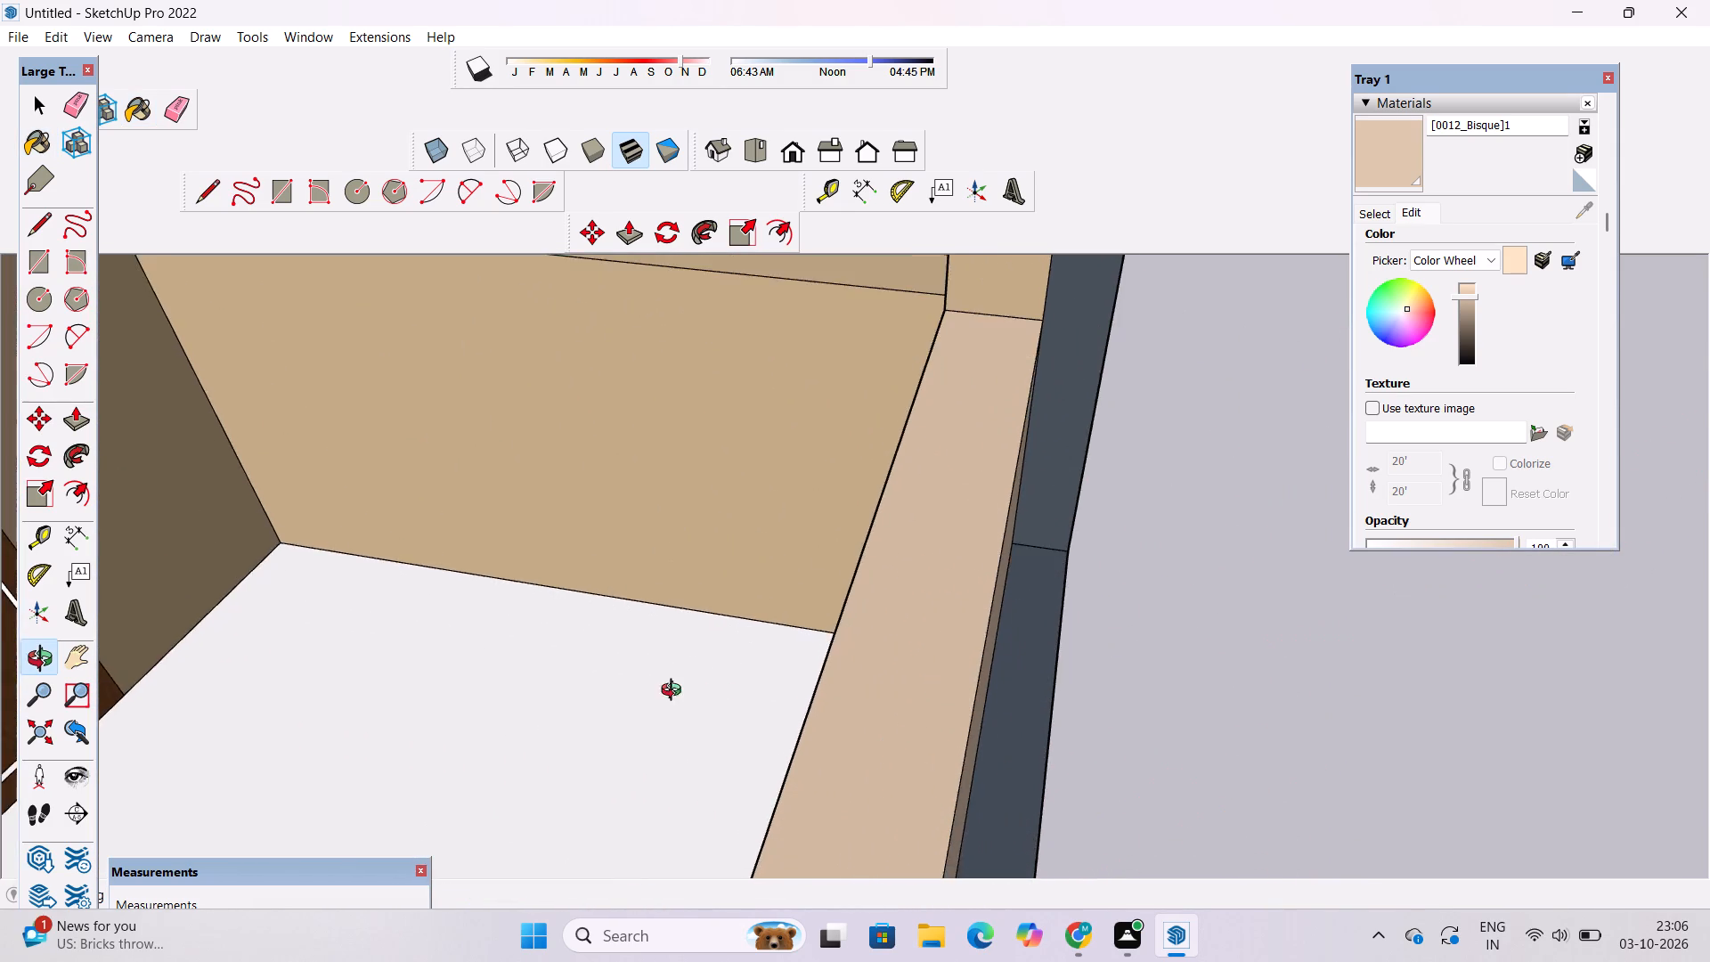
left_click_drag(675, 692, 775, 662)
scroll(753, 625, "down", 16)
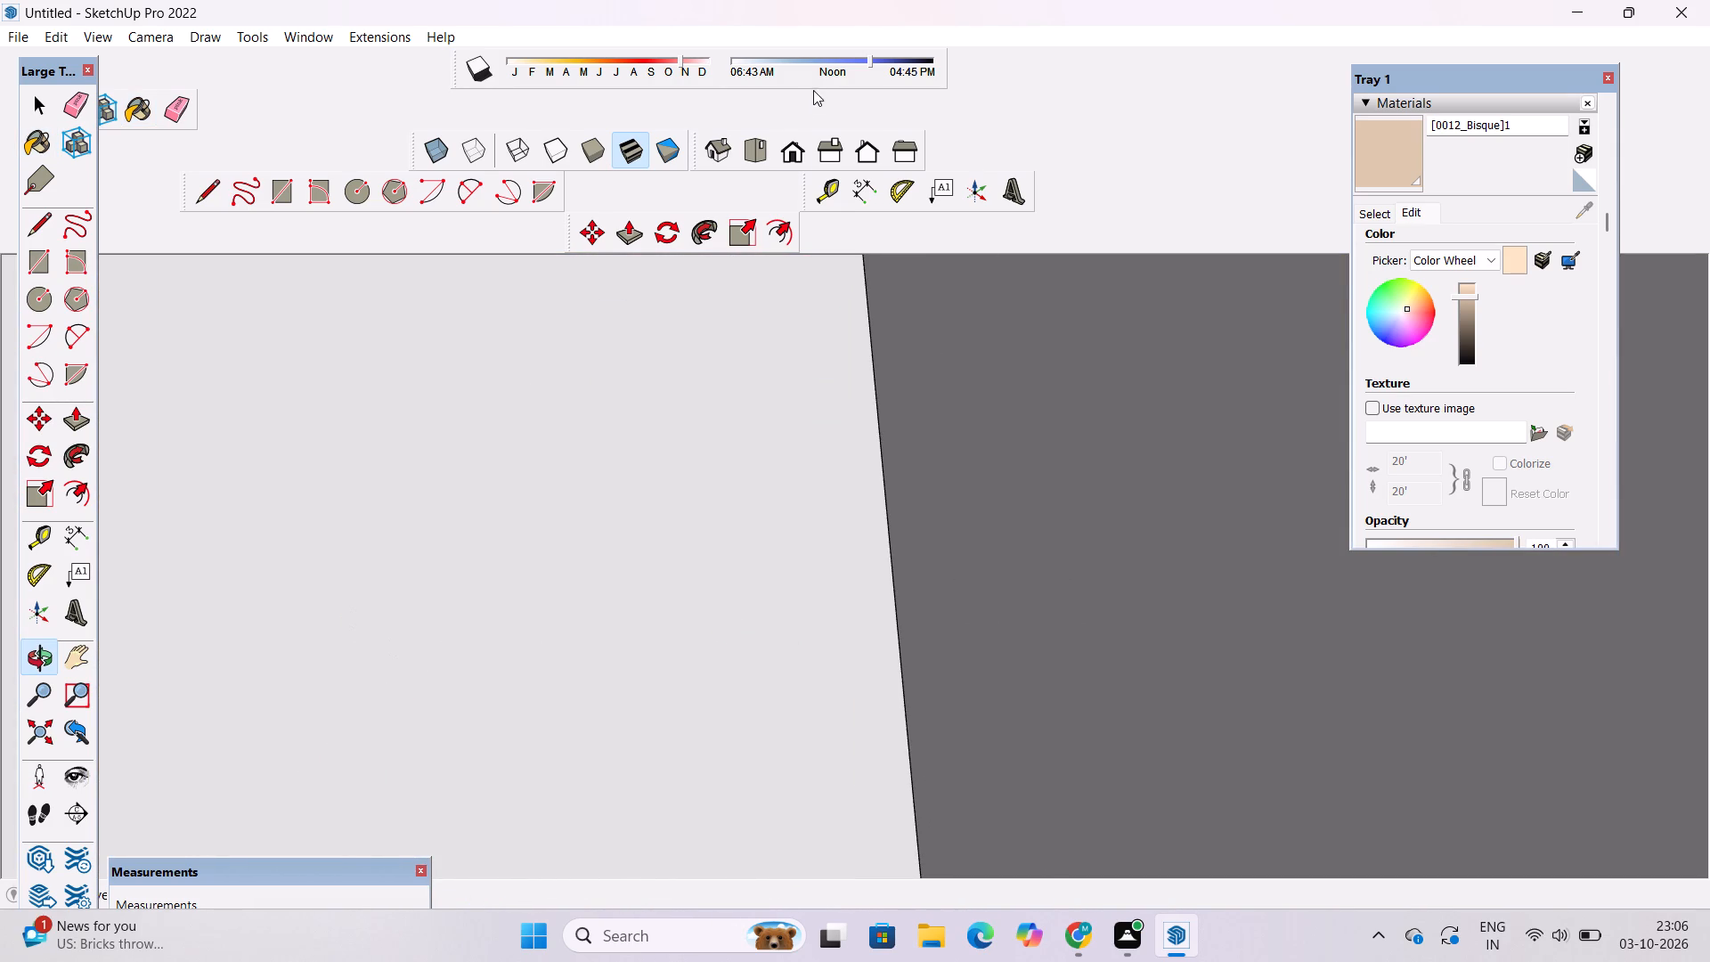
left_click_drag(799, 159, 797, 177)
scroll(586, 444, "down", 17)
scroll(576, 462, "up", 1)
scroll(578, 454, "down", 3)
left_click_drag(1026, 565, 492, 387)
scroll(490, 379, "down", 14)
left_click_drag(1043, 470, 948, 493)
scroll(944, 493, "down", 6)
left_click_drag(948, 472, 745, 469, "shift")
left_click_drag(753, 464, 808, 678)
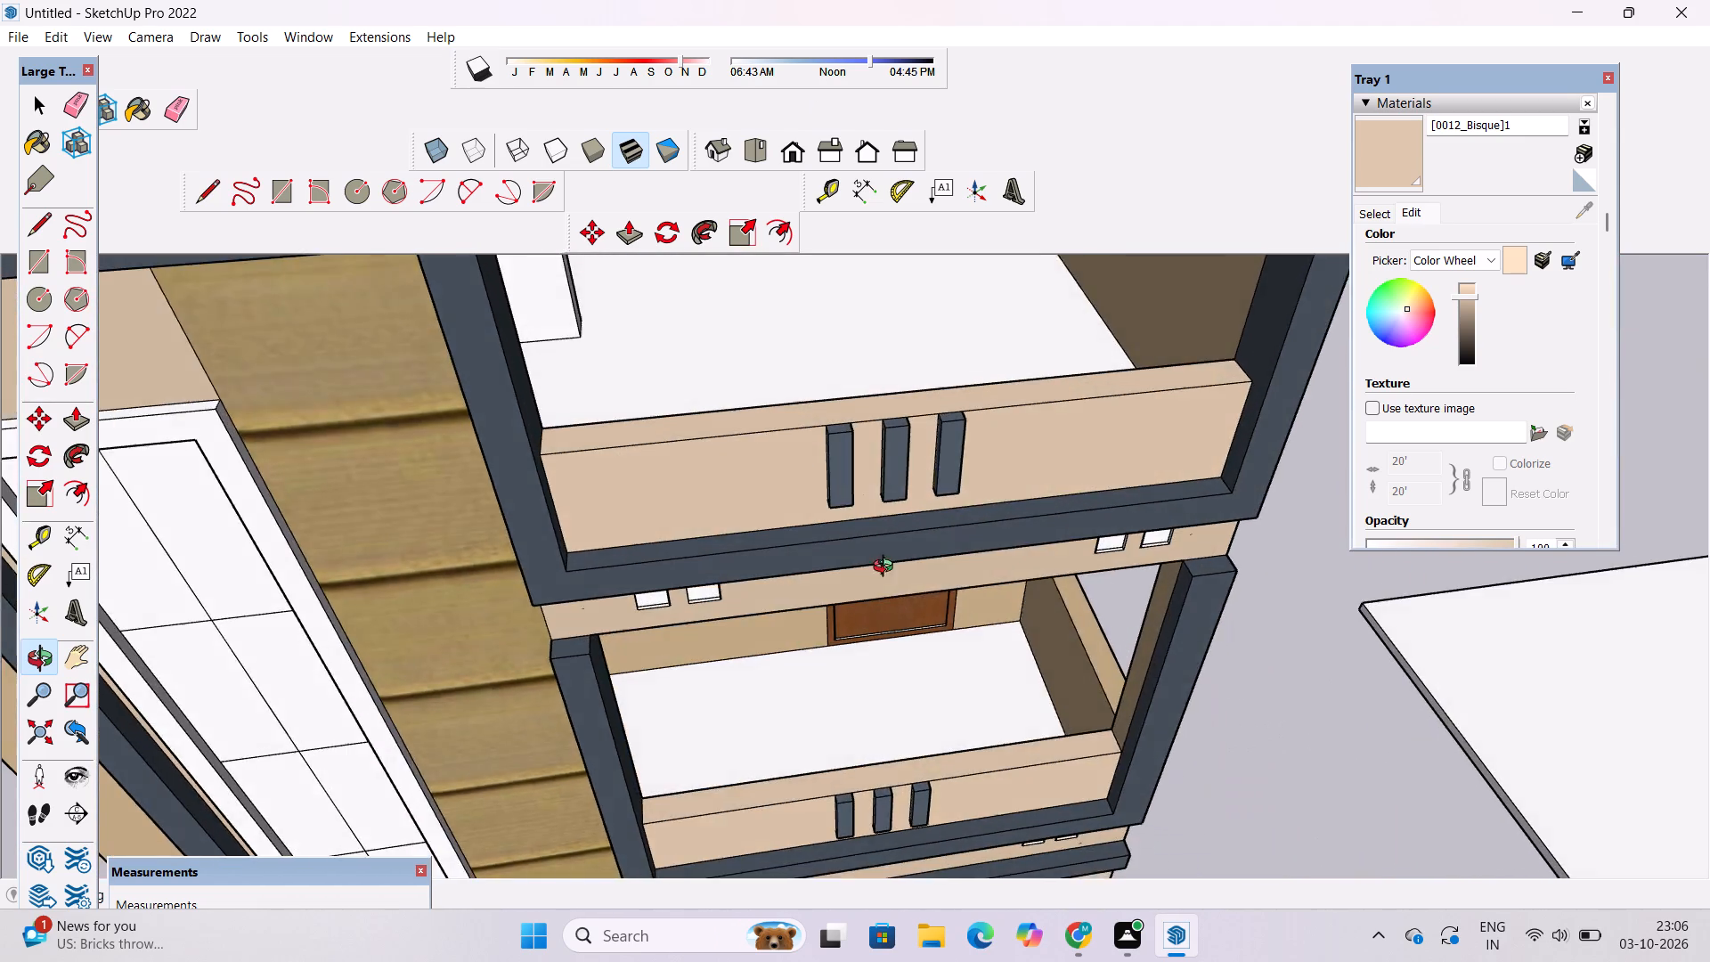
scroll(916, 403, "up", 10)
left_click_drag(908, 397, 487, 463)
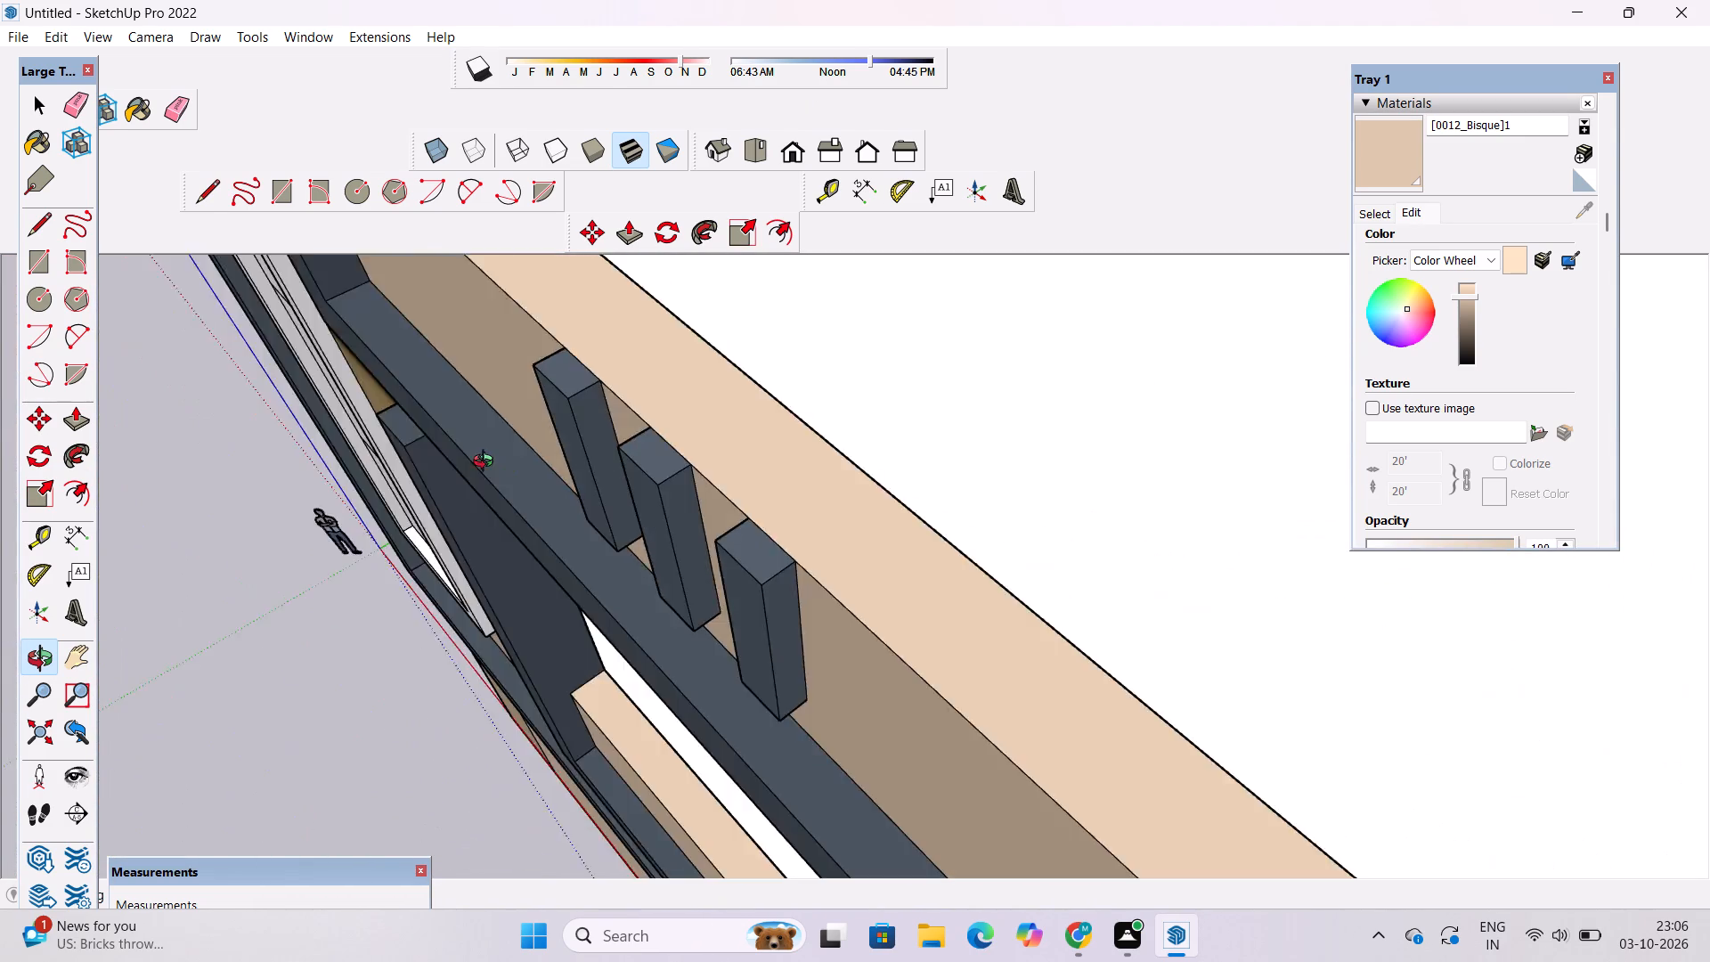
left_click_drag(487, 463, 287, 352)
scroll(934, 475, "down", 11)
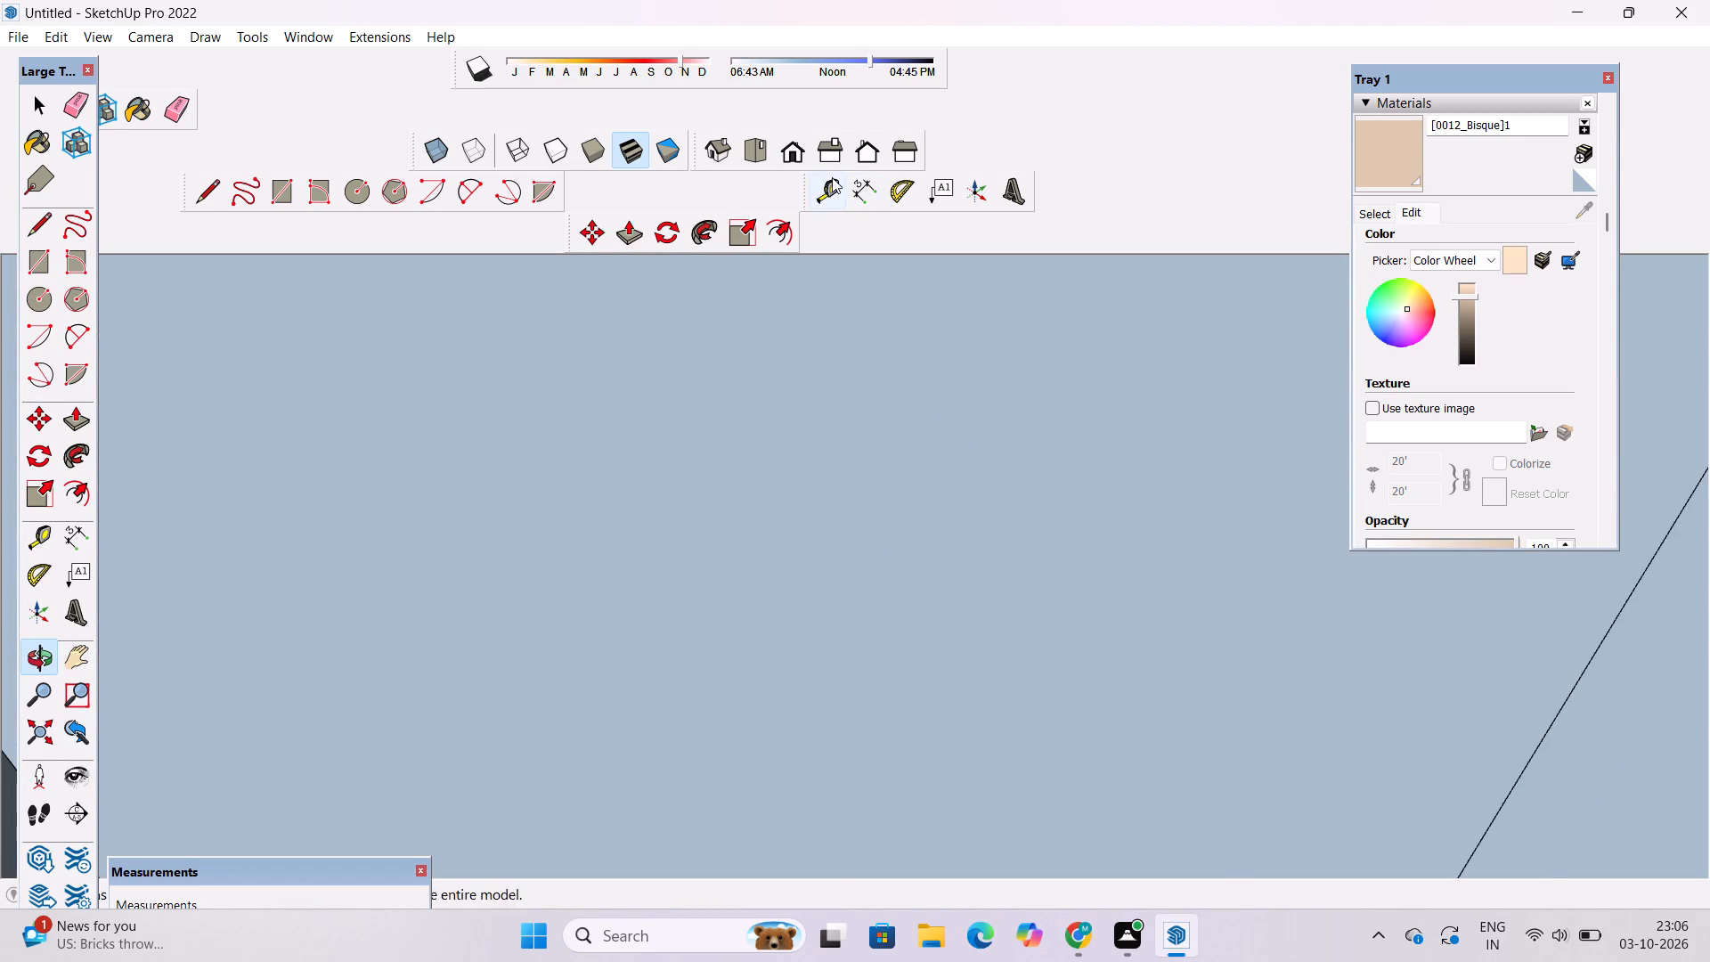
left_click(797, 157)
scroll(1010, 394, "down", 12)
left_click_drag(1063, 455, 771, 425, "shift")
left_click_drag(861, 434, 819, 567)
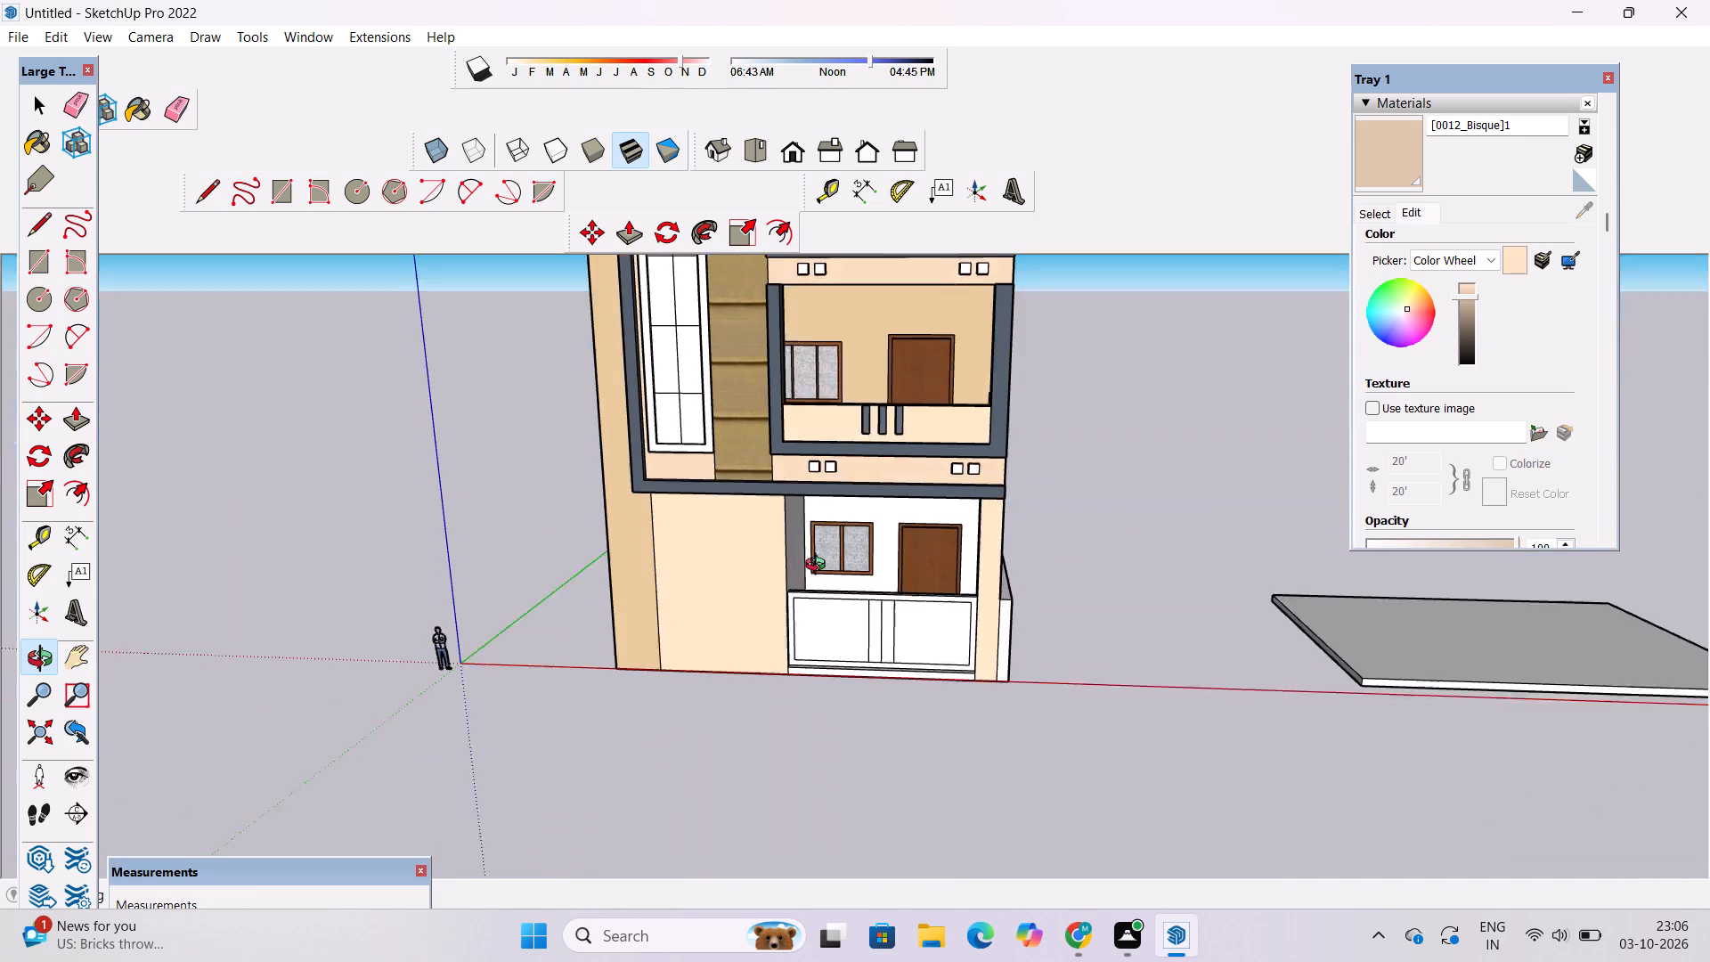
left_click_drag(819, 567, 818, 577)
scroll(952, 307, "up", 5)
left_click_drag(965, 316, 945, 469)
scroll(1001, 238, "up", 8)
scroll(981, 445, "down", 6, "shift")
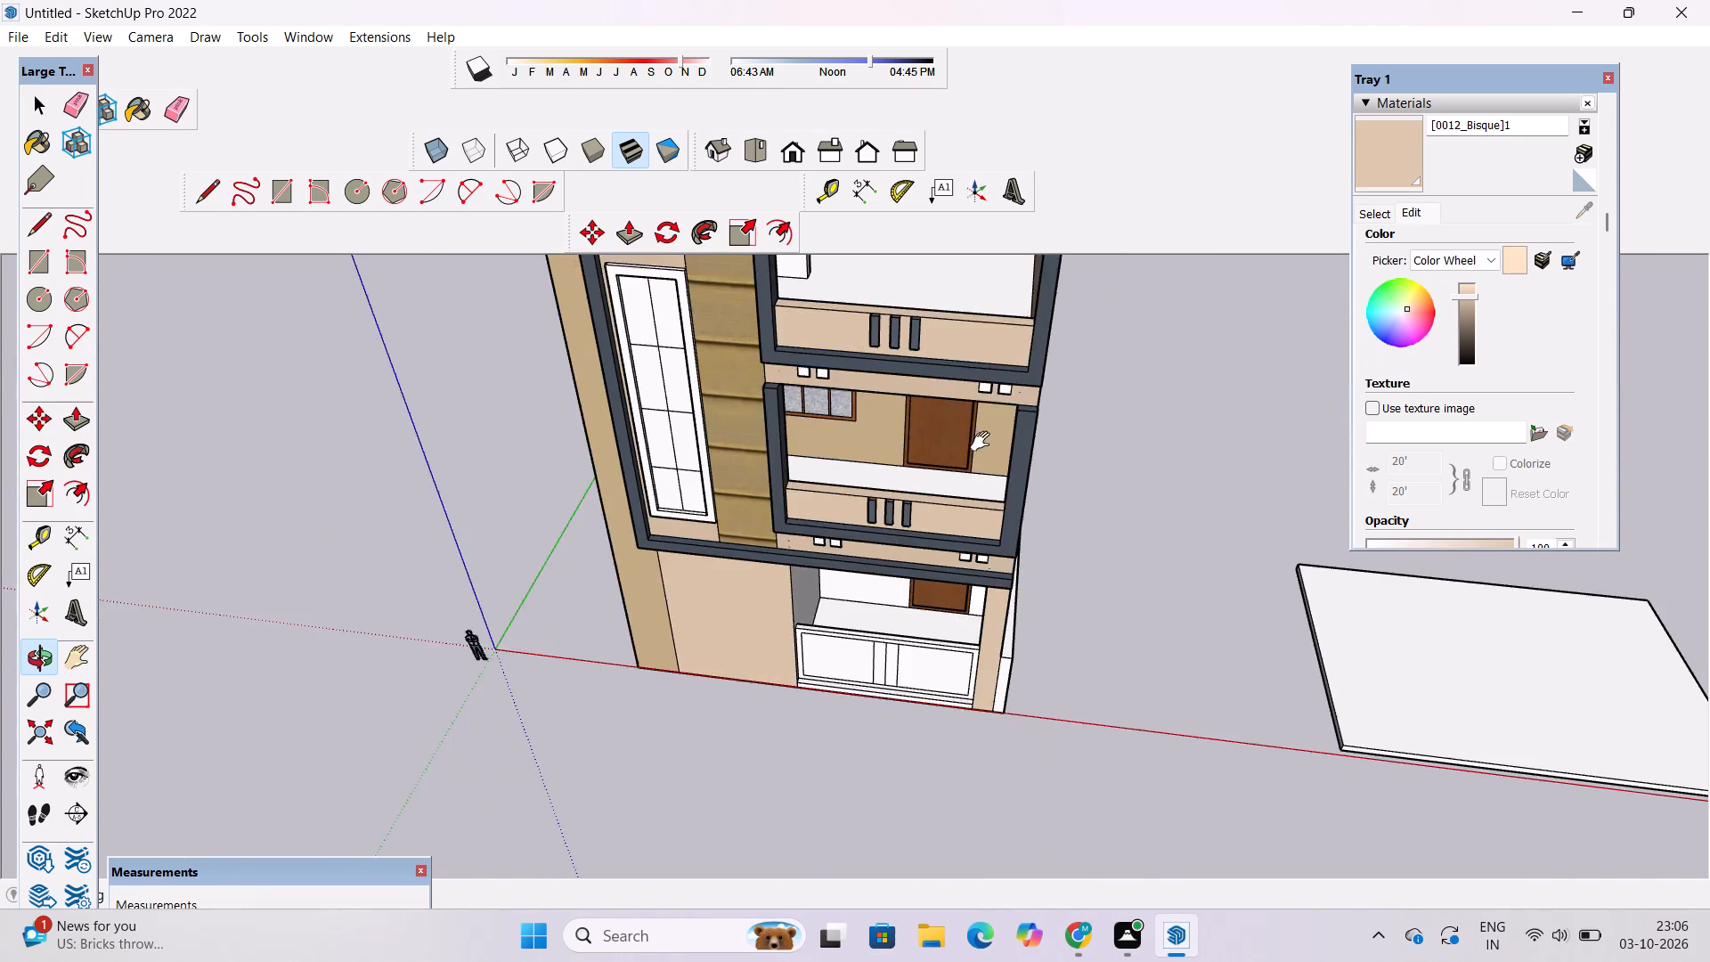
left_click_drag(997, 418, 997, 547, "shift")
scroll(981, 433, "up", 12)
scroll(1018, 518, "up", 10)
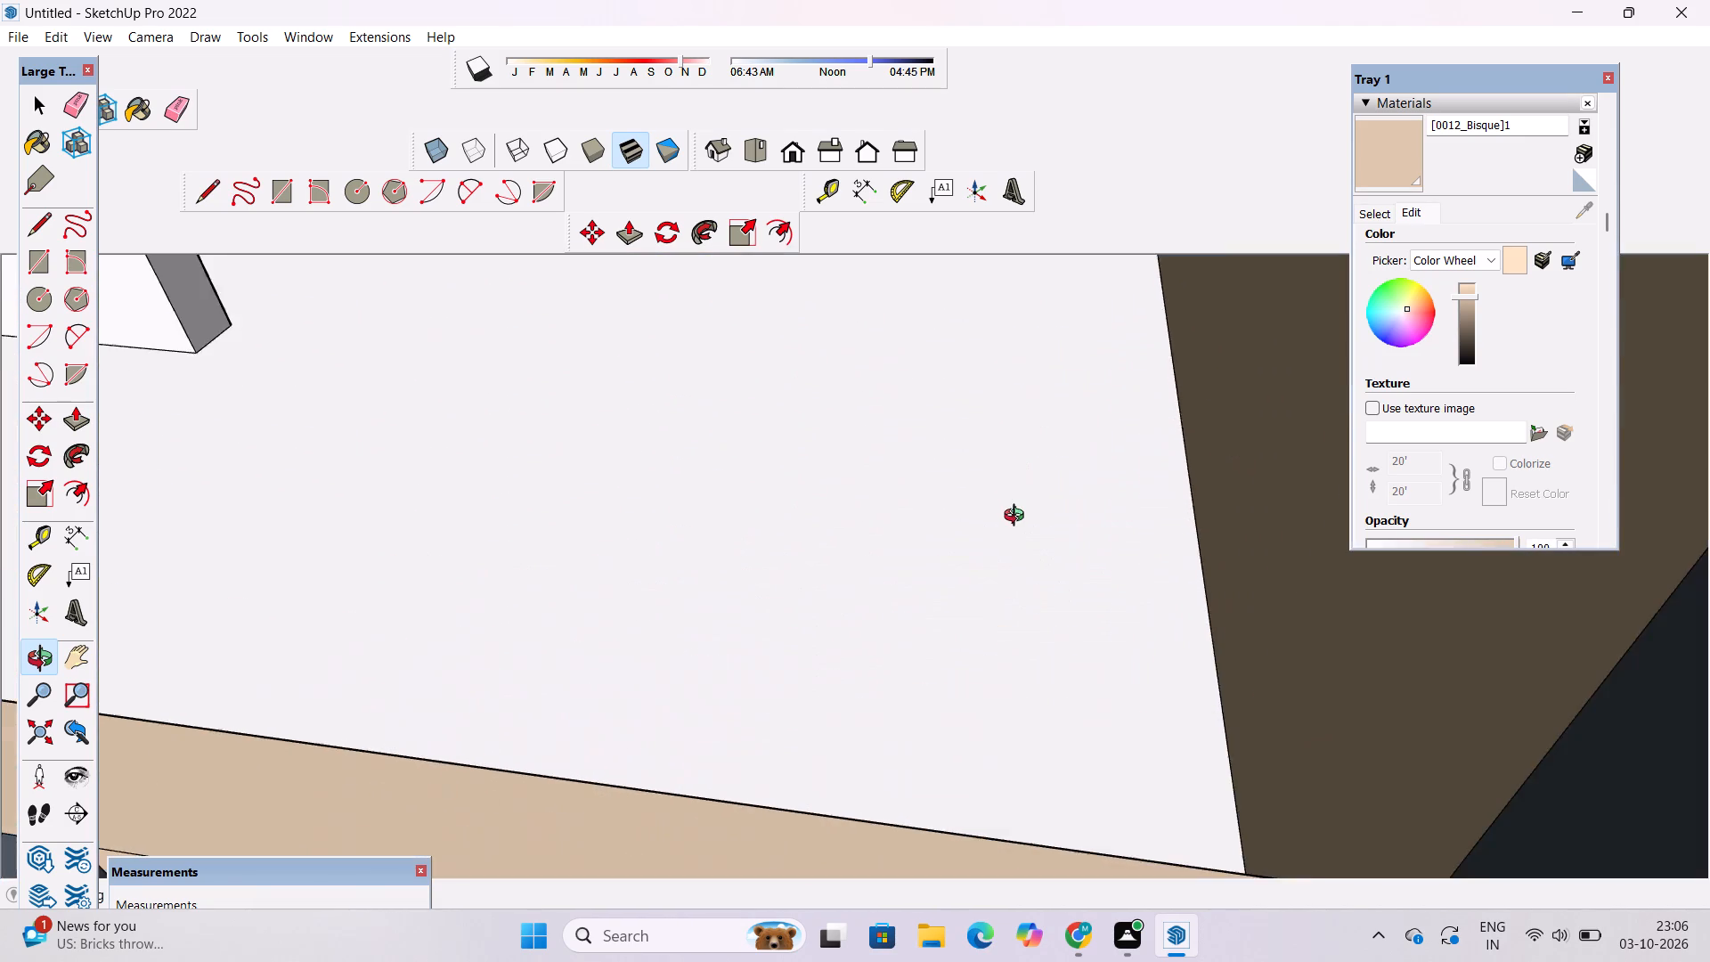
scroll(1019, 516, "down", 5)
left_click_drag(1049, 516, 910, 476)
scroll(835, 509, "up", 6)
scroll(835, 509, "down", 2)
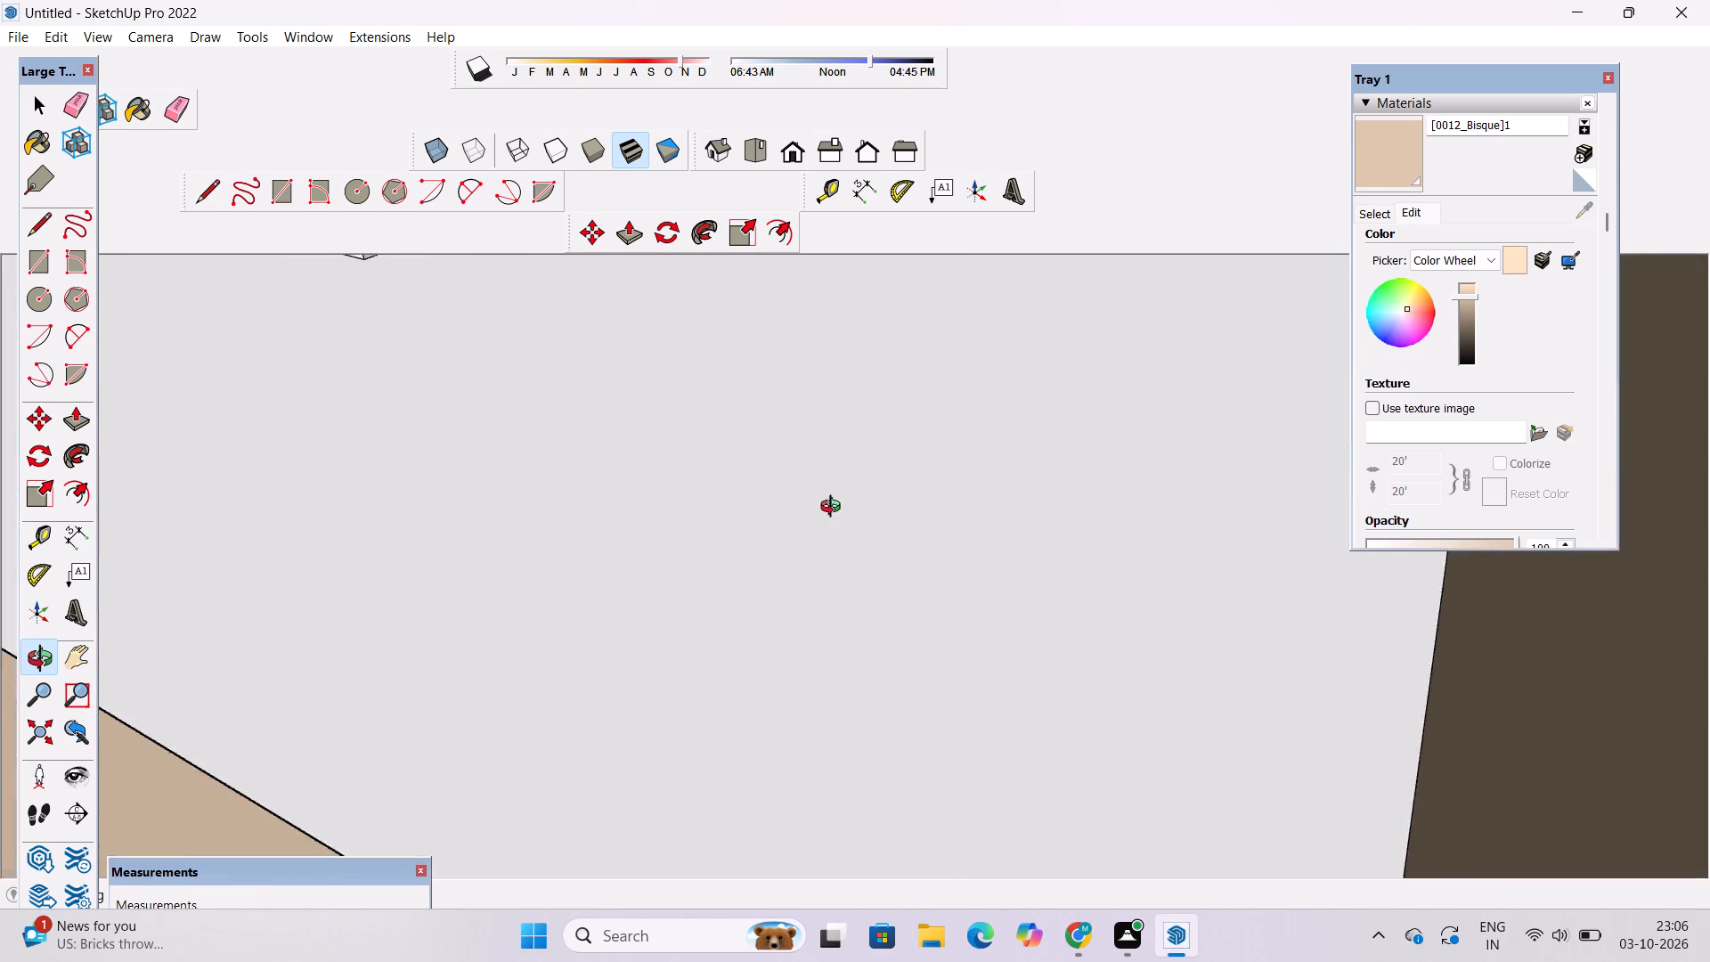
scroll(835, 509, "down", 4)
left_click_drag(839, 508, 819, 517)
scroll(443, 437, "up", 6)
scroll(443, 437, "down", 5)
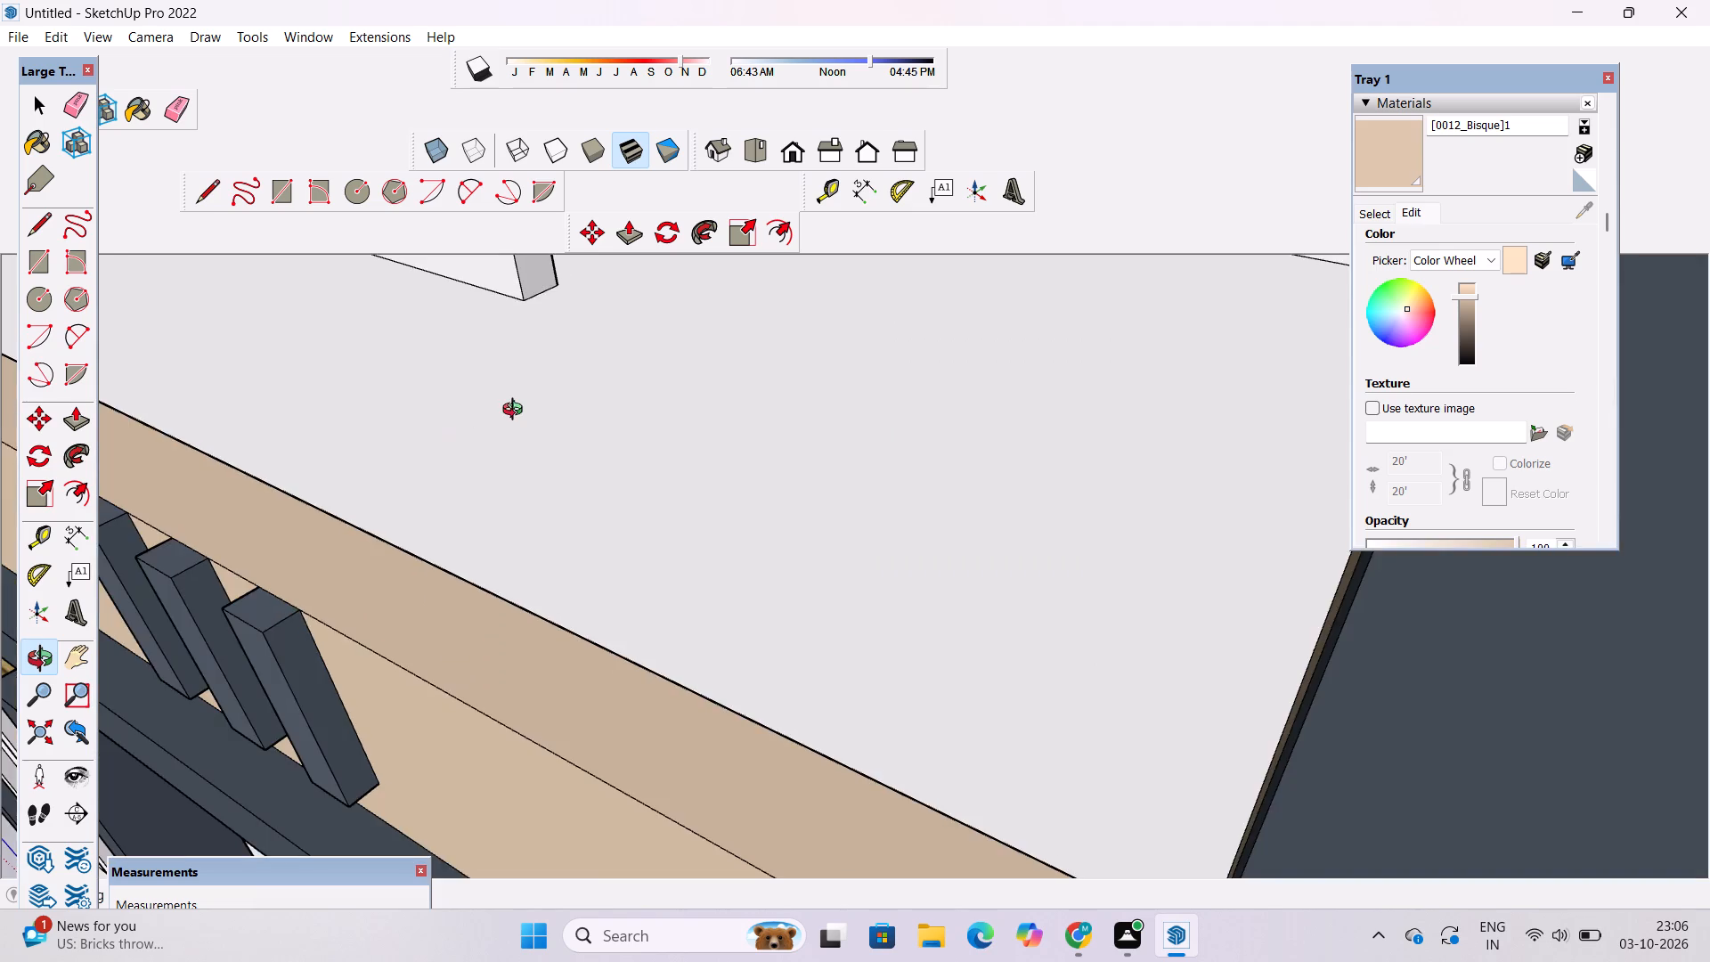
scroll(517, 412, "up", 5)
scroll(517, 412, "down", 19)
scroll(778, 384, "up", 1)
scroll(790, 385, "down", 5)
Paint the upper balcony parapet's inner face and the adjoining wall face with [0012_Bisque]1 from the rear.
left_click_drag(998, 311, 685, 356)
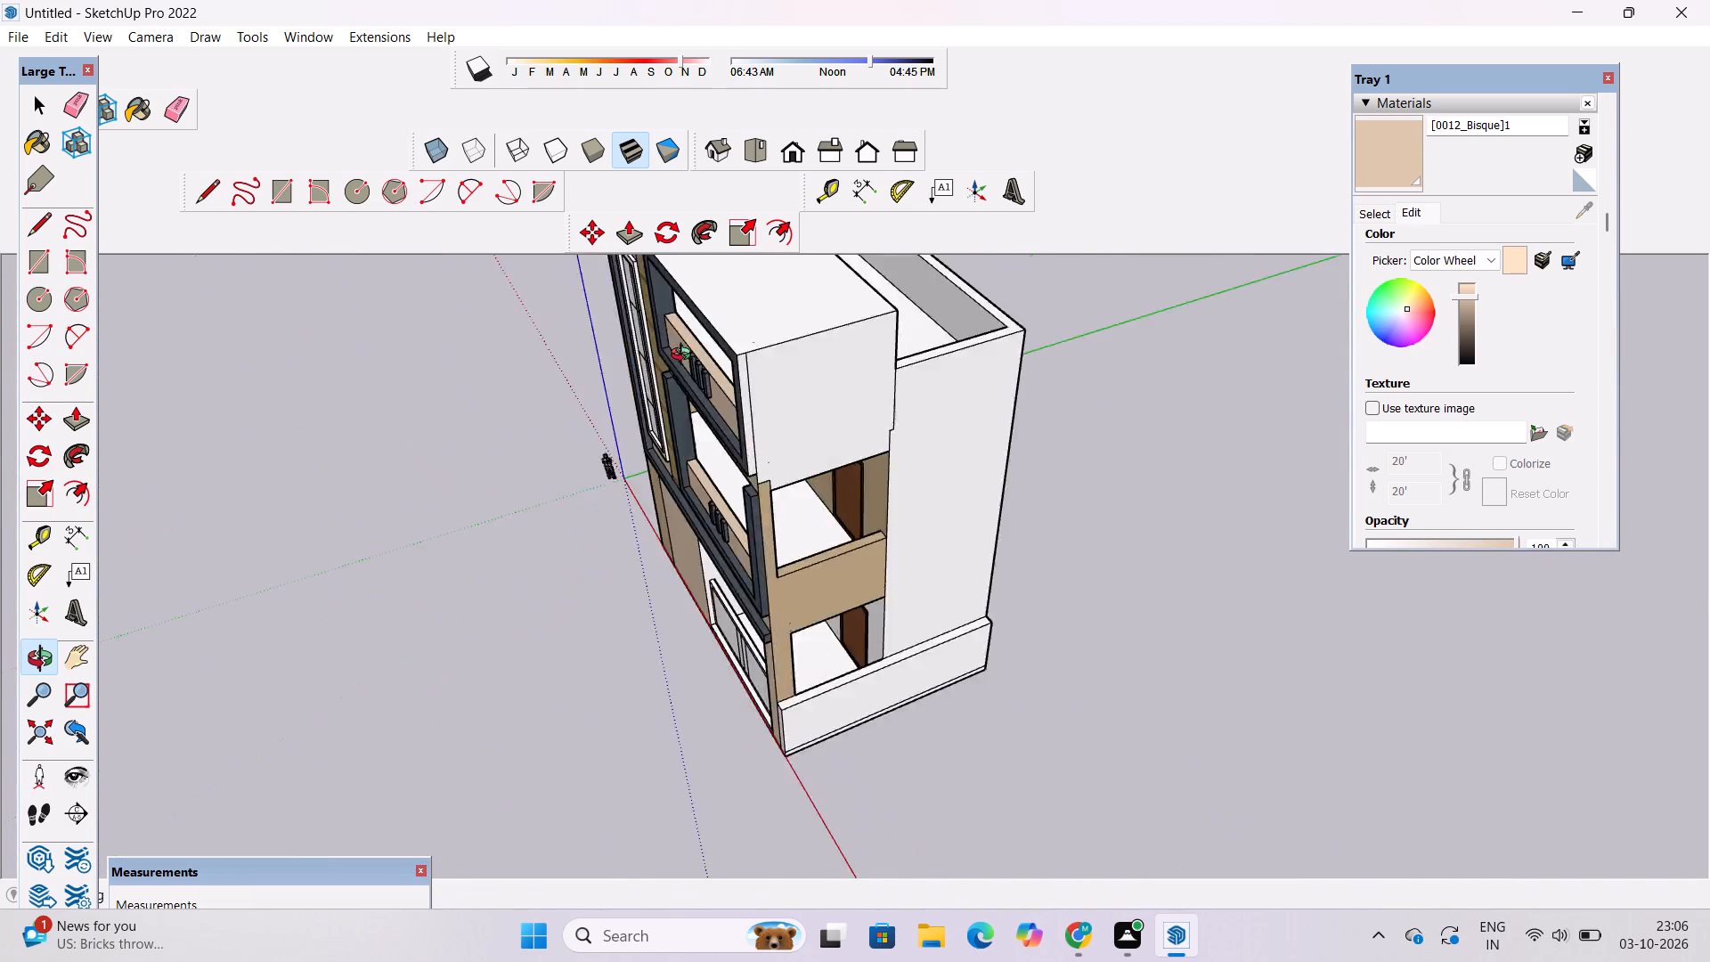
left_click_drag(685, 356, 430, 366)
scroll(876, 289, "up", 3)
left_click_drag(1278, 460, 941, 380)
left_click(1403, 152)
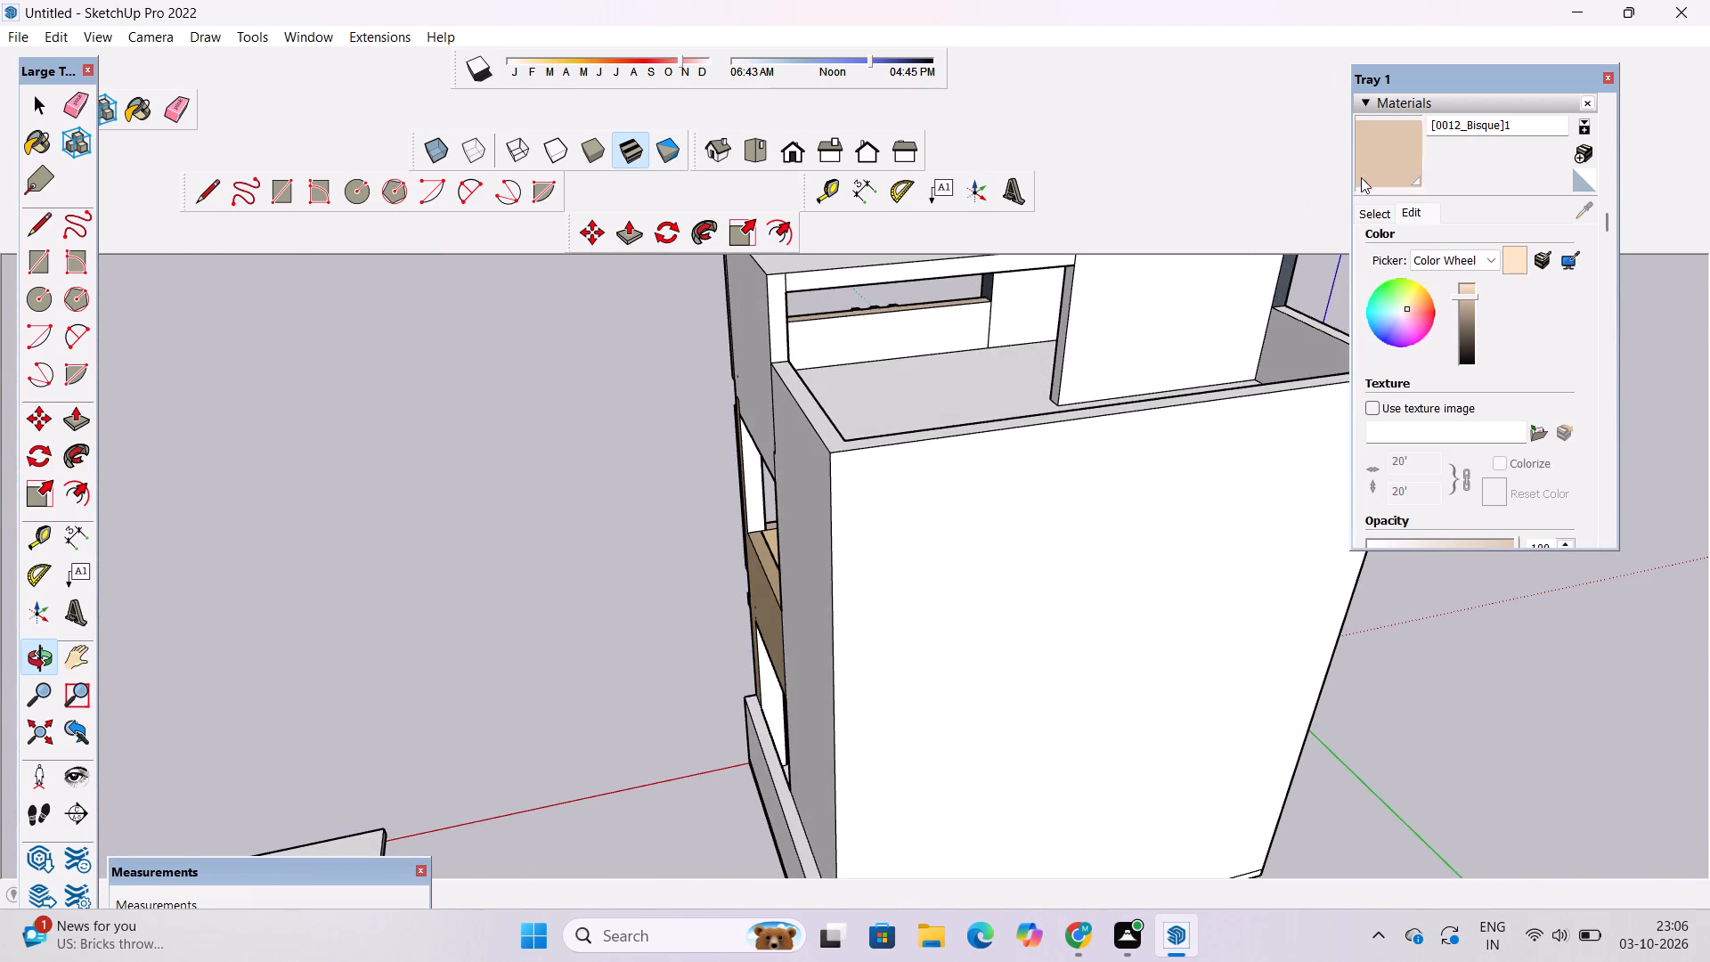
scroll(1009, 352, "up", 4)
left_click(965, 318)
left_click(993, 294)
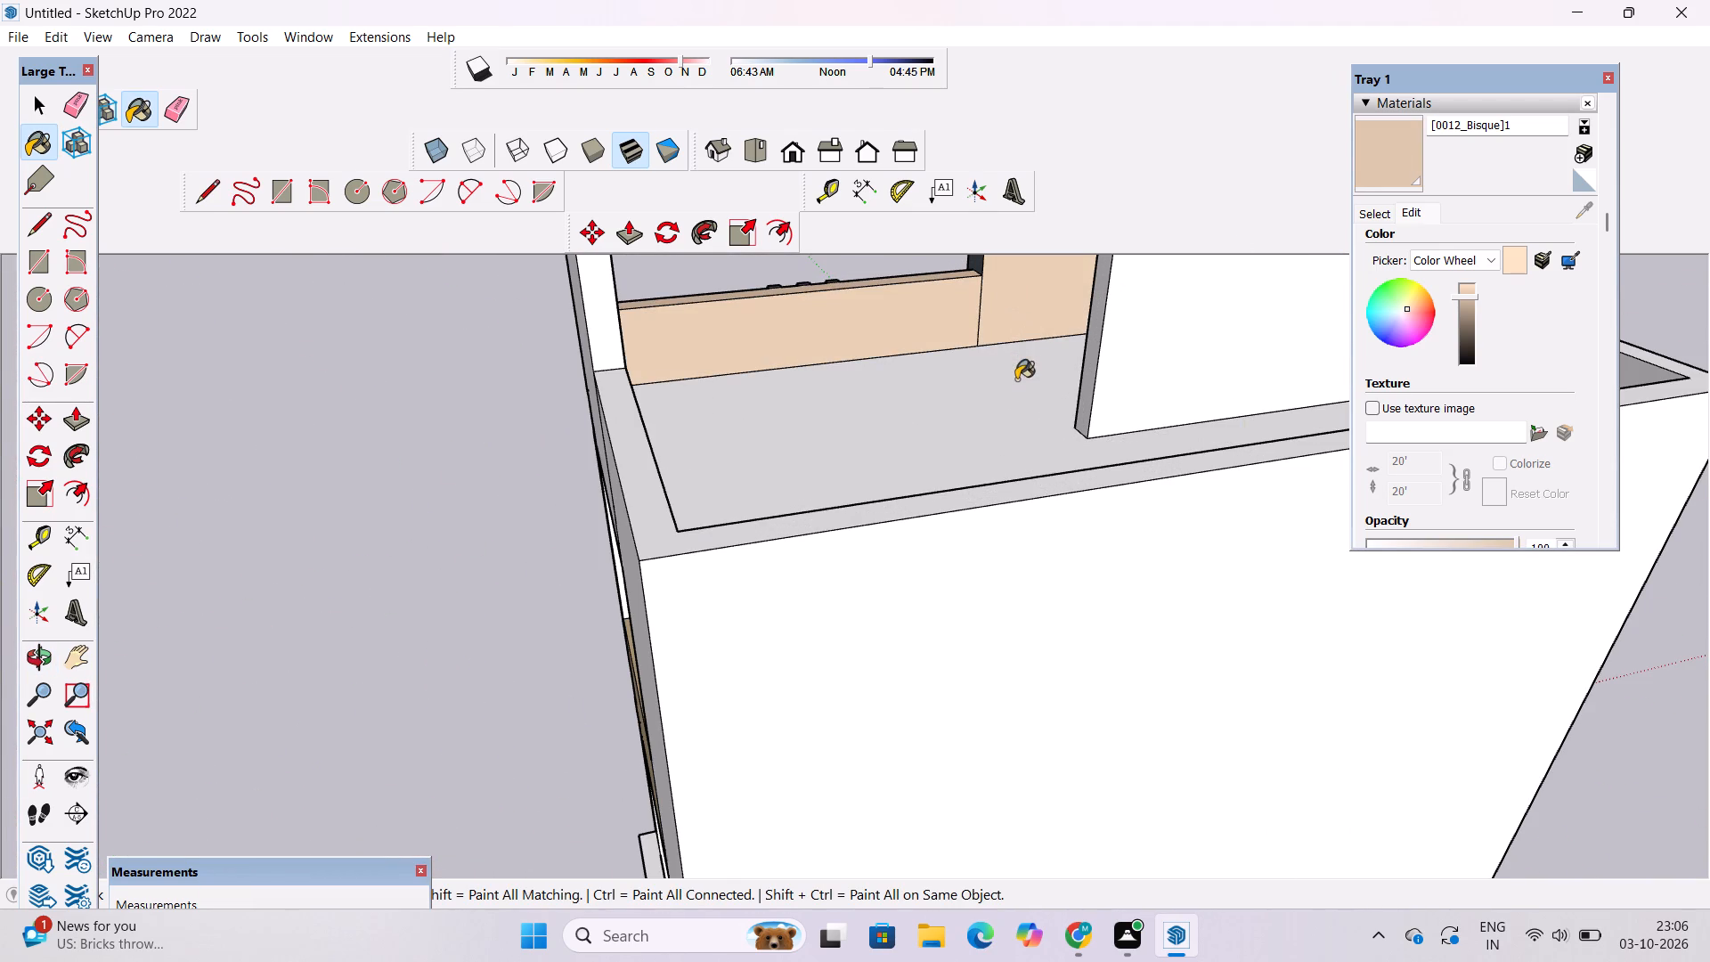
Paint the wall faces beneath the topmost roof slab, above the upper balcony's roof, with [0012_Bisque]1.
type("po")
left_click_drag(913, 420, 1266, 391)
left_click_drag(1076, 406, 1108, 495, "shift")
left_click_drag(1002, 471, 1217, 399)
scroll(844, 330, "down", 6)
left_click_drag(844, 330, 1063, 718, "shift")
scroll(943, 664, "up", 7)
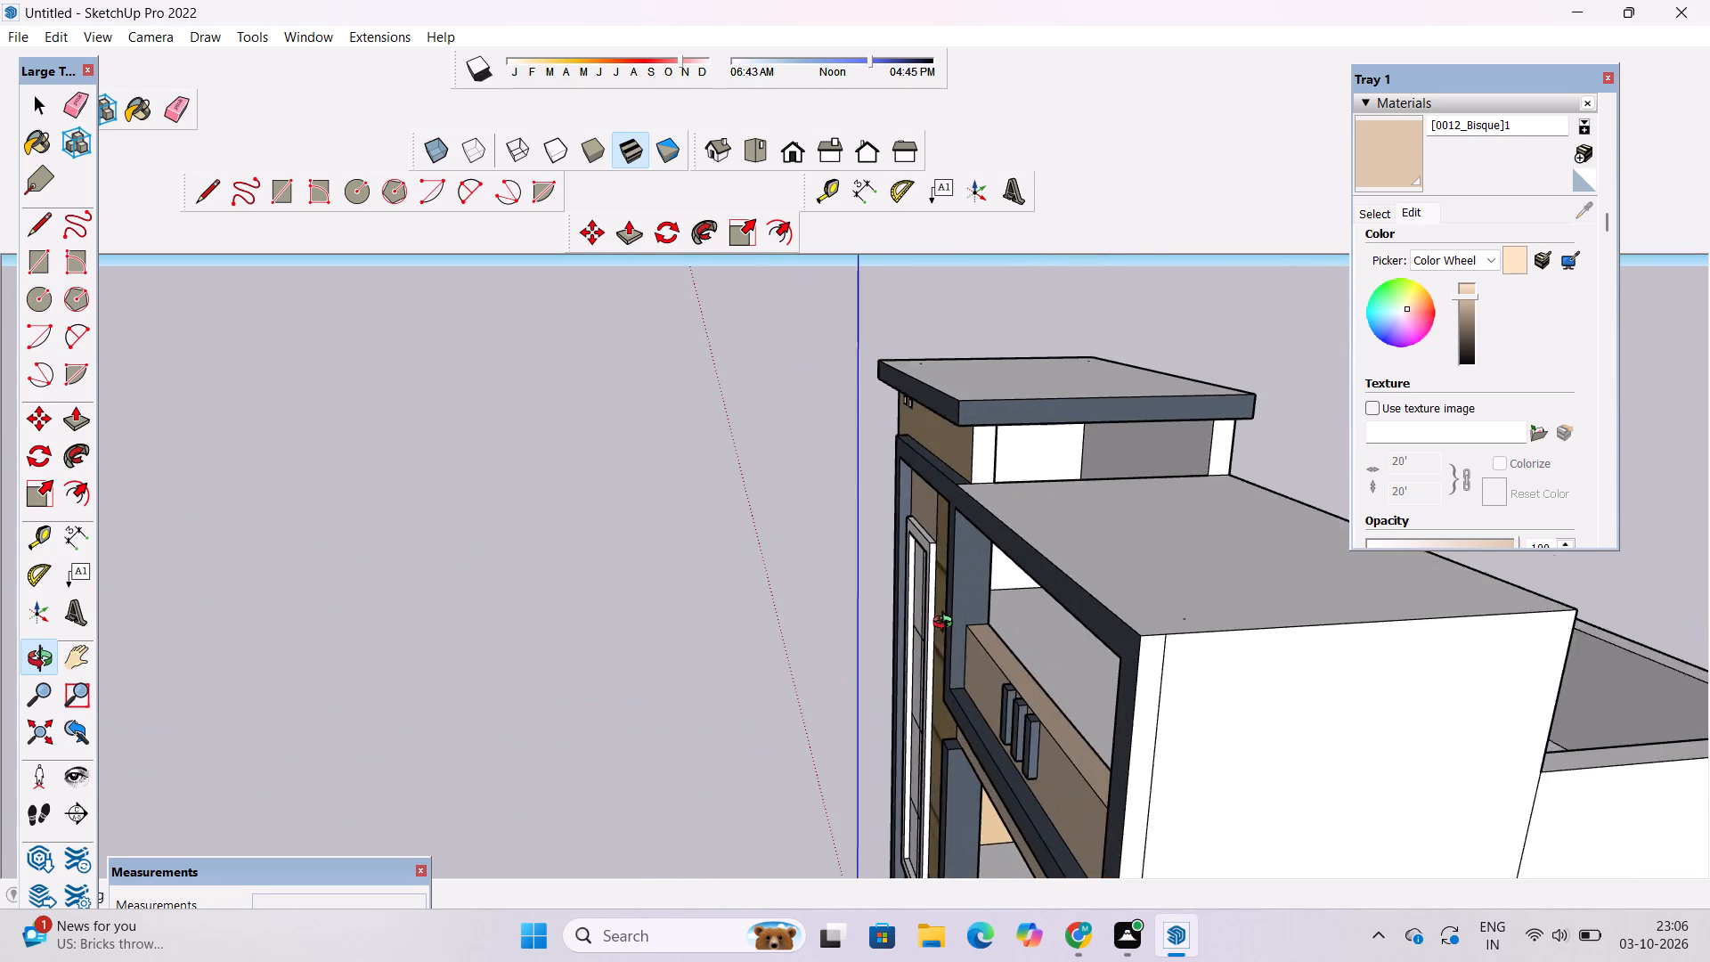
scroll(947, 624, "up", 2)
left_click_drag(1013, 497, 972, 717, "shift")
scroll(1039, 584, "up", 4)
left_click_drag(1030, 583, 1014, 610)
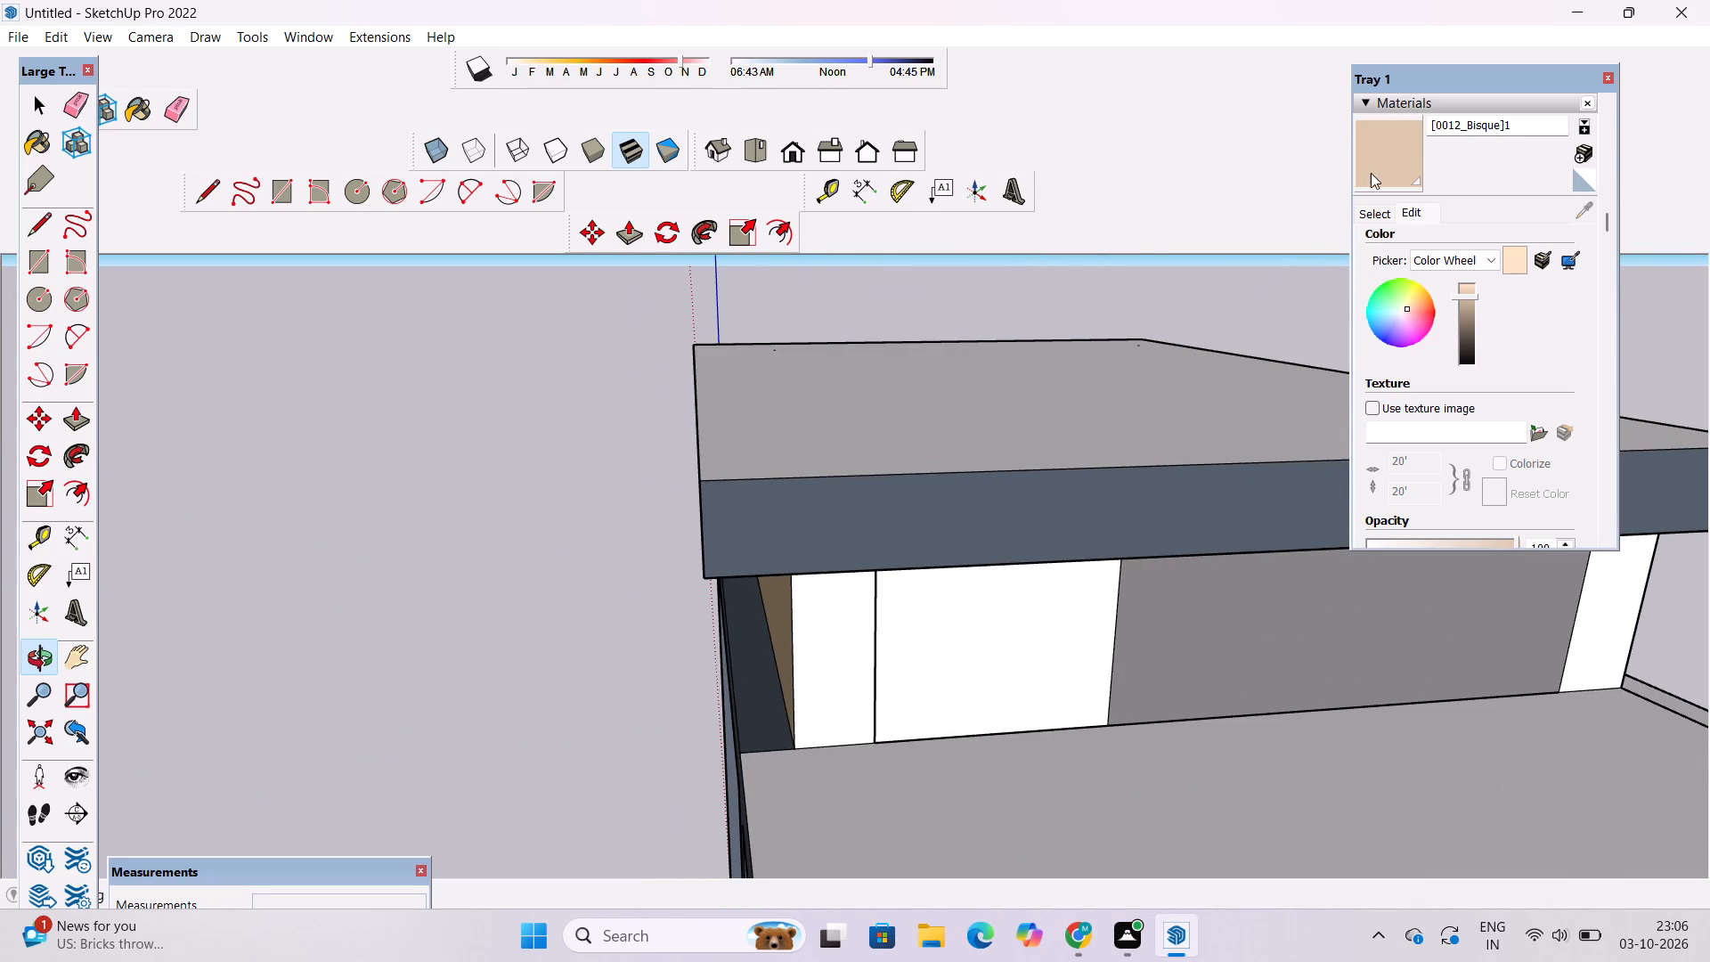
left_click(1371, 172)
left_click(1225, 628)
left_click(1076, 624)
left_click(851, 640)
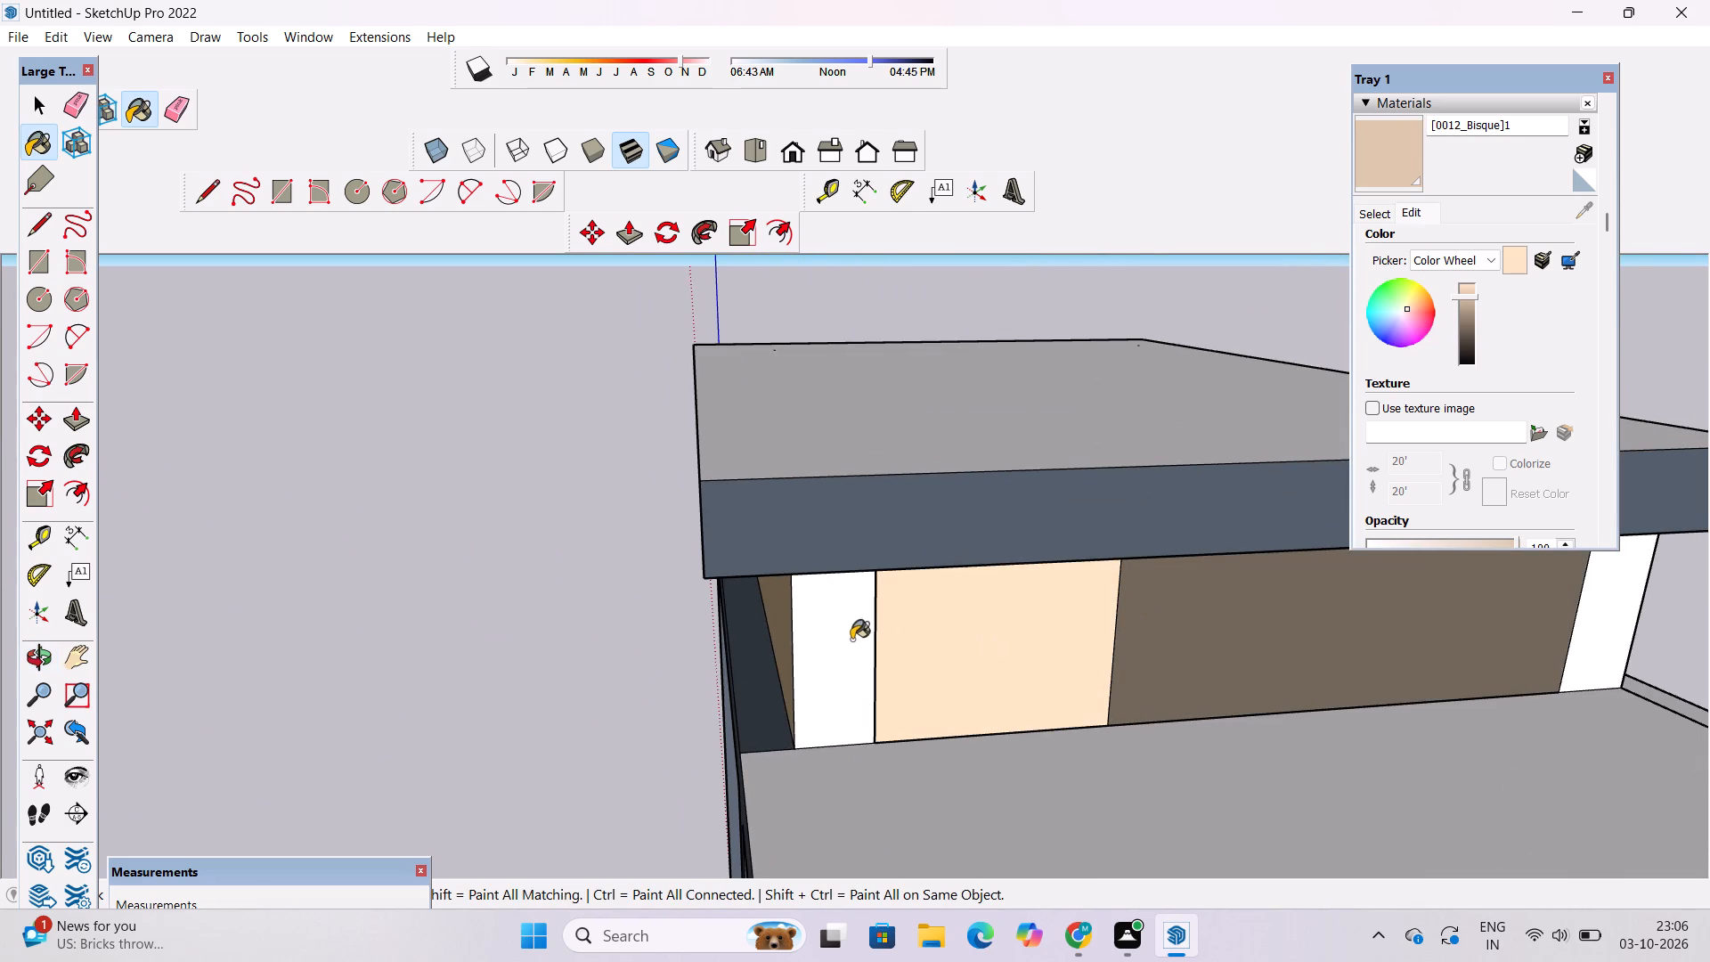
Examine the painted elevation from the top storey down to the ground floor, including the side walls.
scroll(875, 640, "down", 4)
key("o")
left_click_drag(1016, 668, 1014, 471)
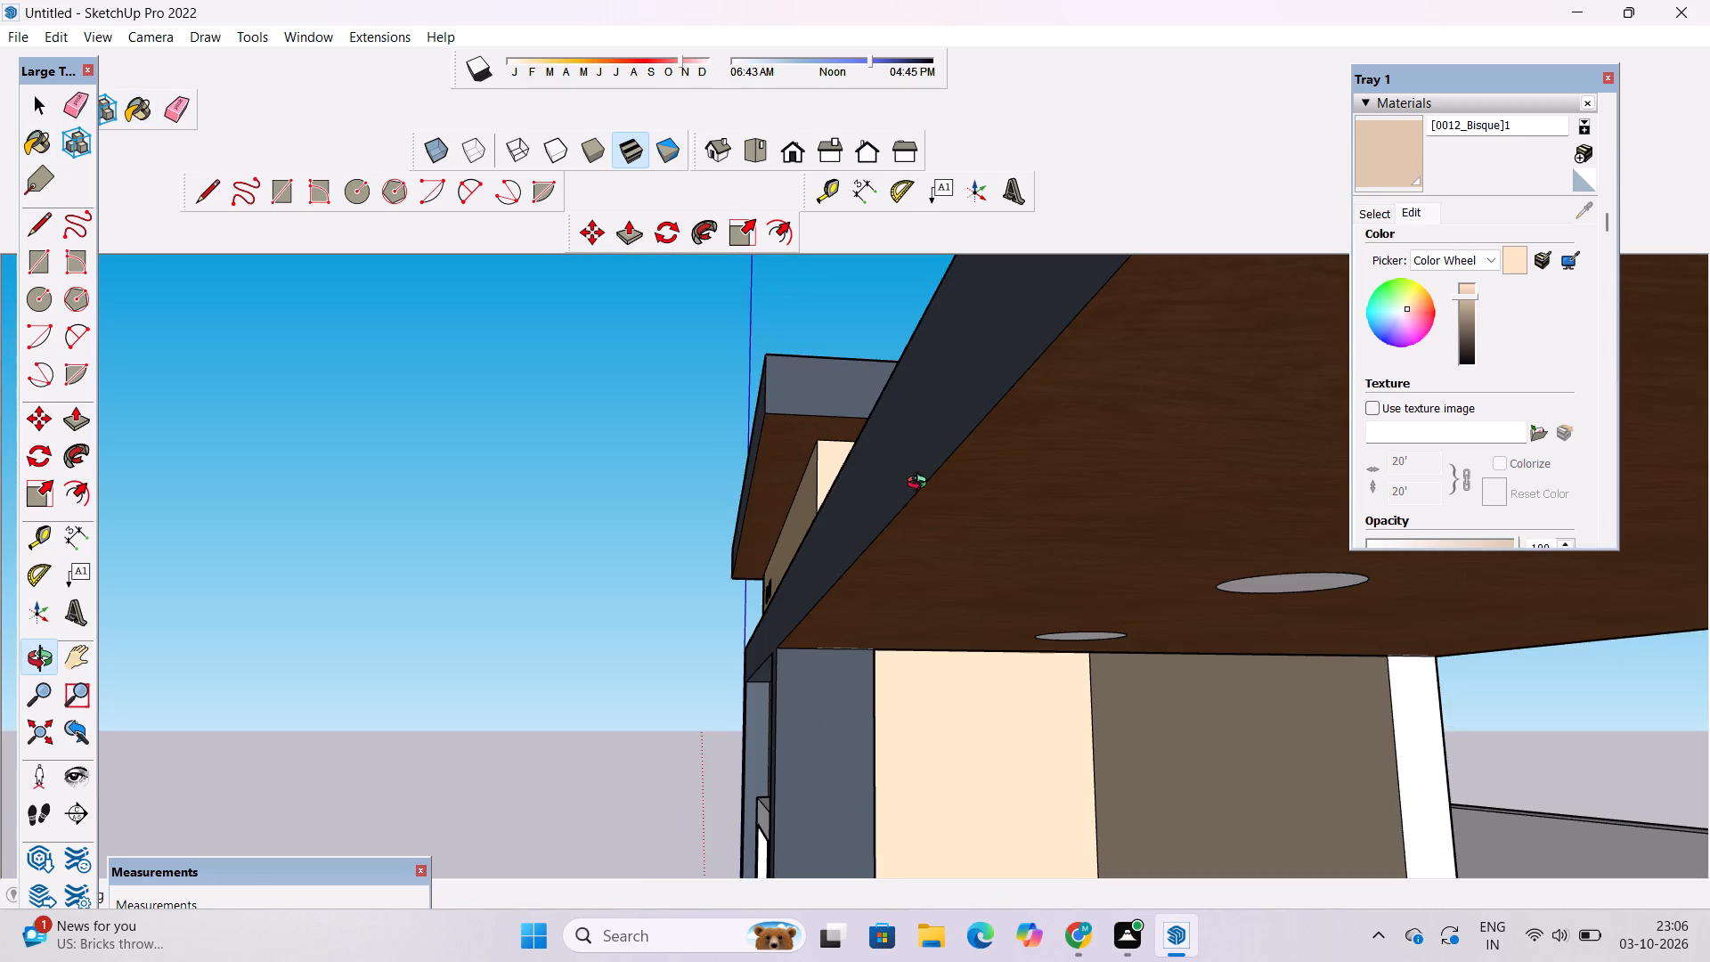
left_click_drag(948, 531, 1076, 582)
scroll(915, 516, "down", 6)
left_click_drag(815, 539, 991, 529)
scroll(991, 529, "down", 5)
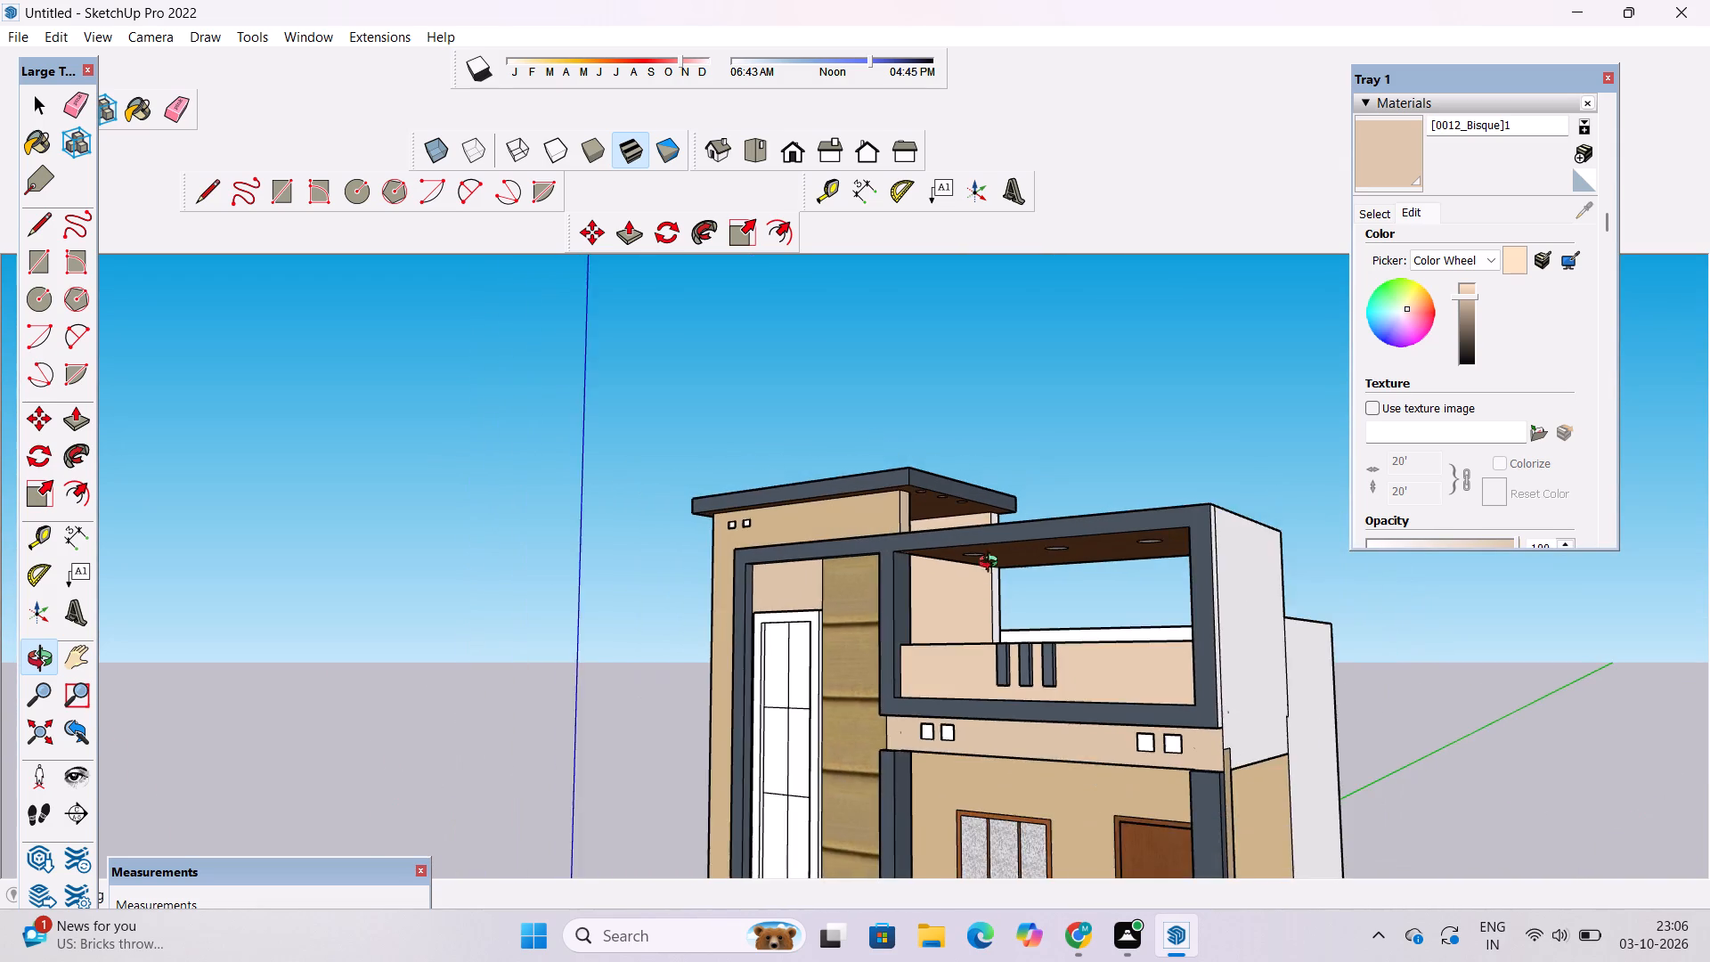
left_click_drag(1006, 607, 970, 503)
left_click_drag(948, 529, 1214, 518)
scroll(1213, 516, "down", 5)
left_click_drag(1171, 499, 1123, 571, "shift")
left_click_drag(1087, 583, 1105, 666)
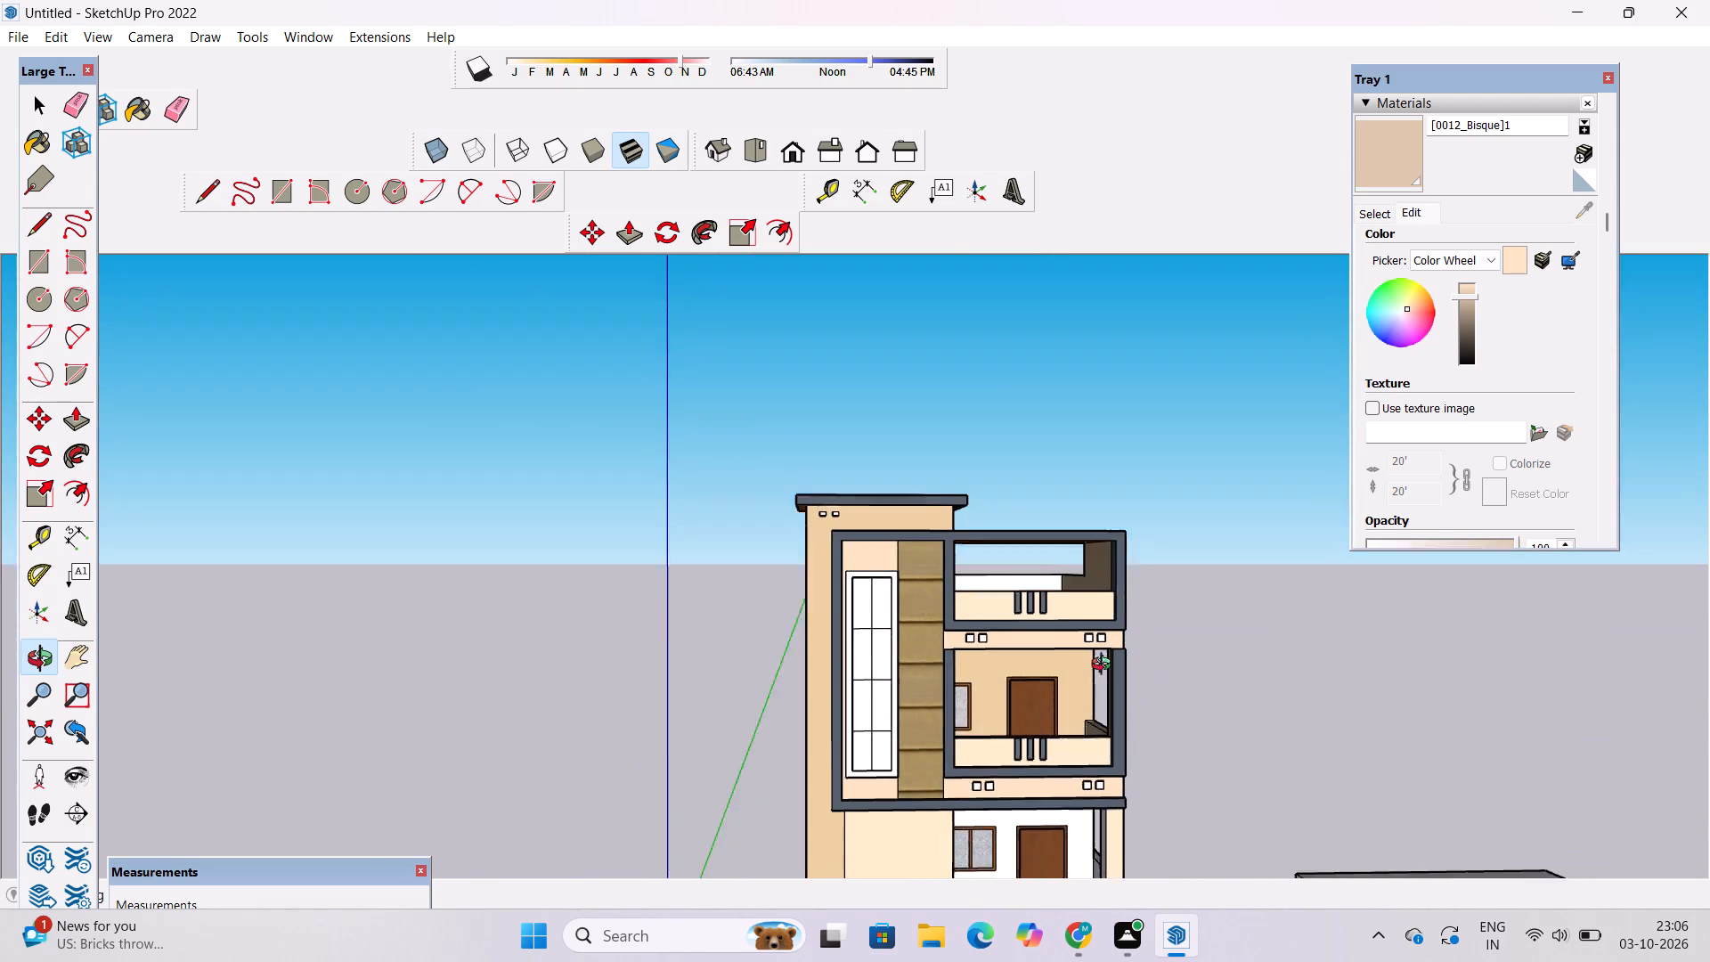
left_click_drag(1105, 666, 1114, 702)
scroll(1120, 529, "up", 5)
left_click_drag(1144, 573, 838, 519)
scroll(1116, 583, "up", 3)
left_click_drag(1116, 606, 1101, 522)
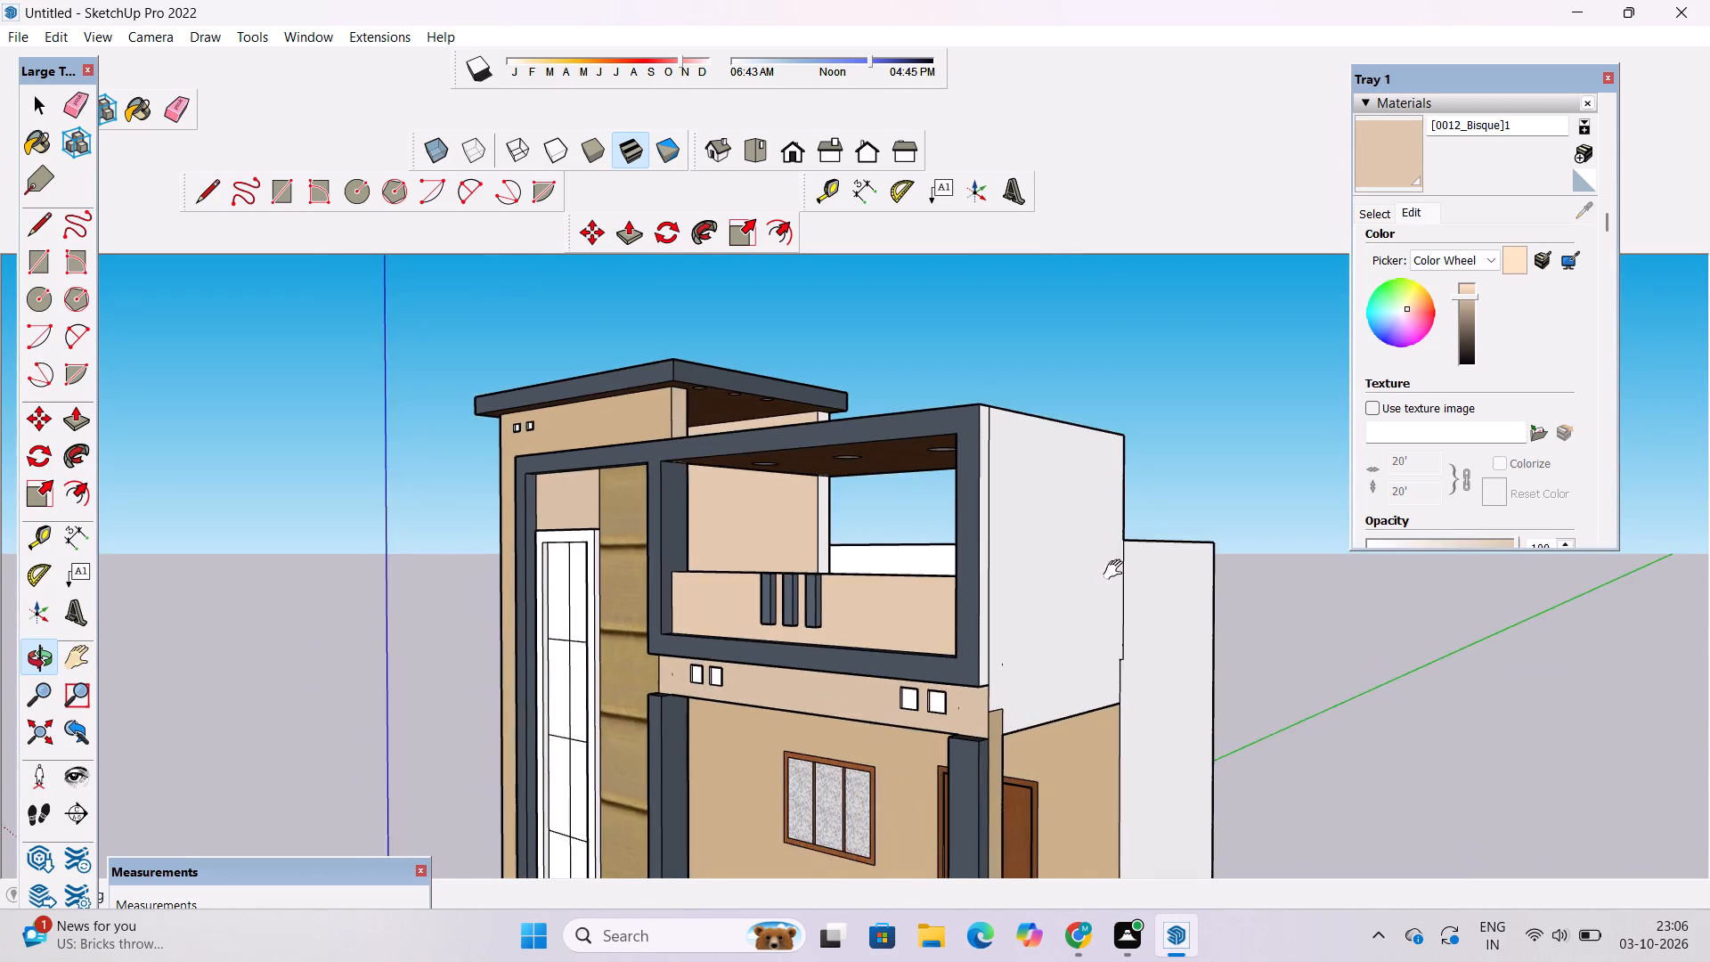
left_click_drag(1117, 576, 1028, 570)
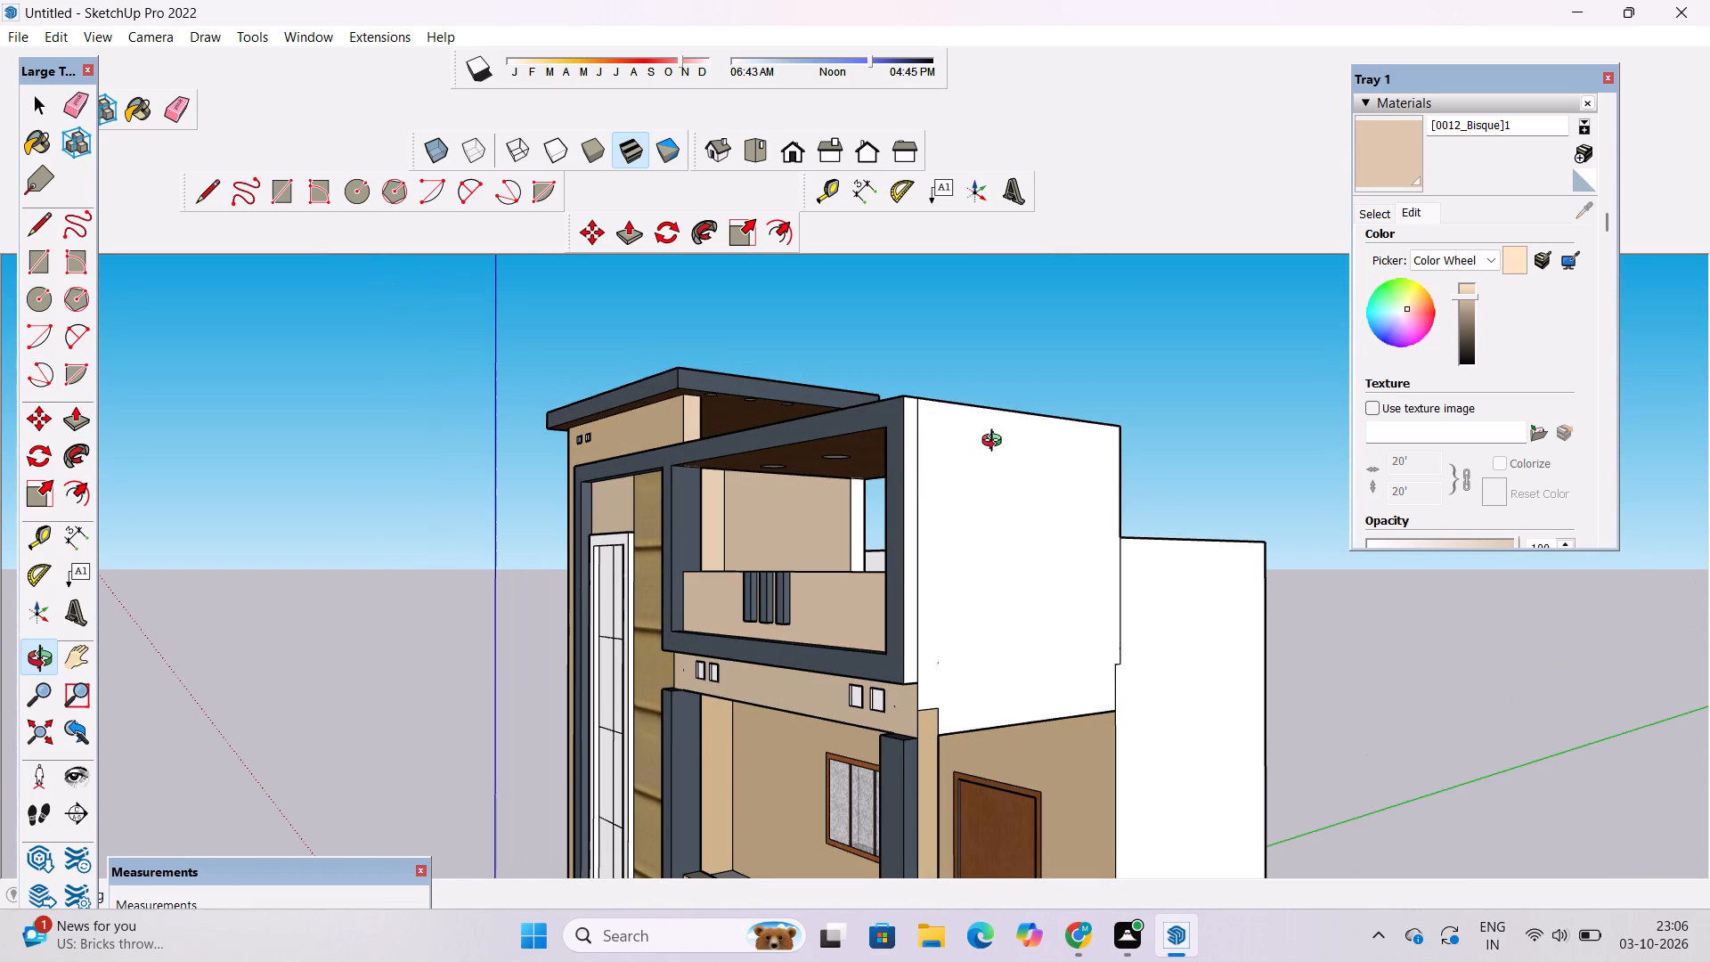
scroll(992, 445, "down", 7)
scroll(1006, 532, "down", 1)
left_click_drag(1001, 683, 1021, 444, "shift")
scroll(1031, 624, "up", 4, "shift")
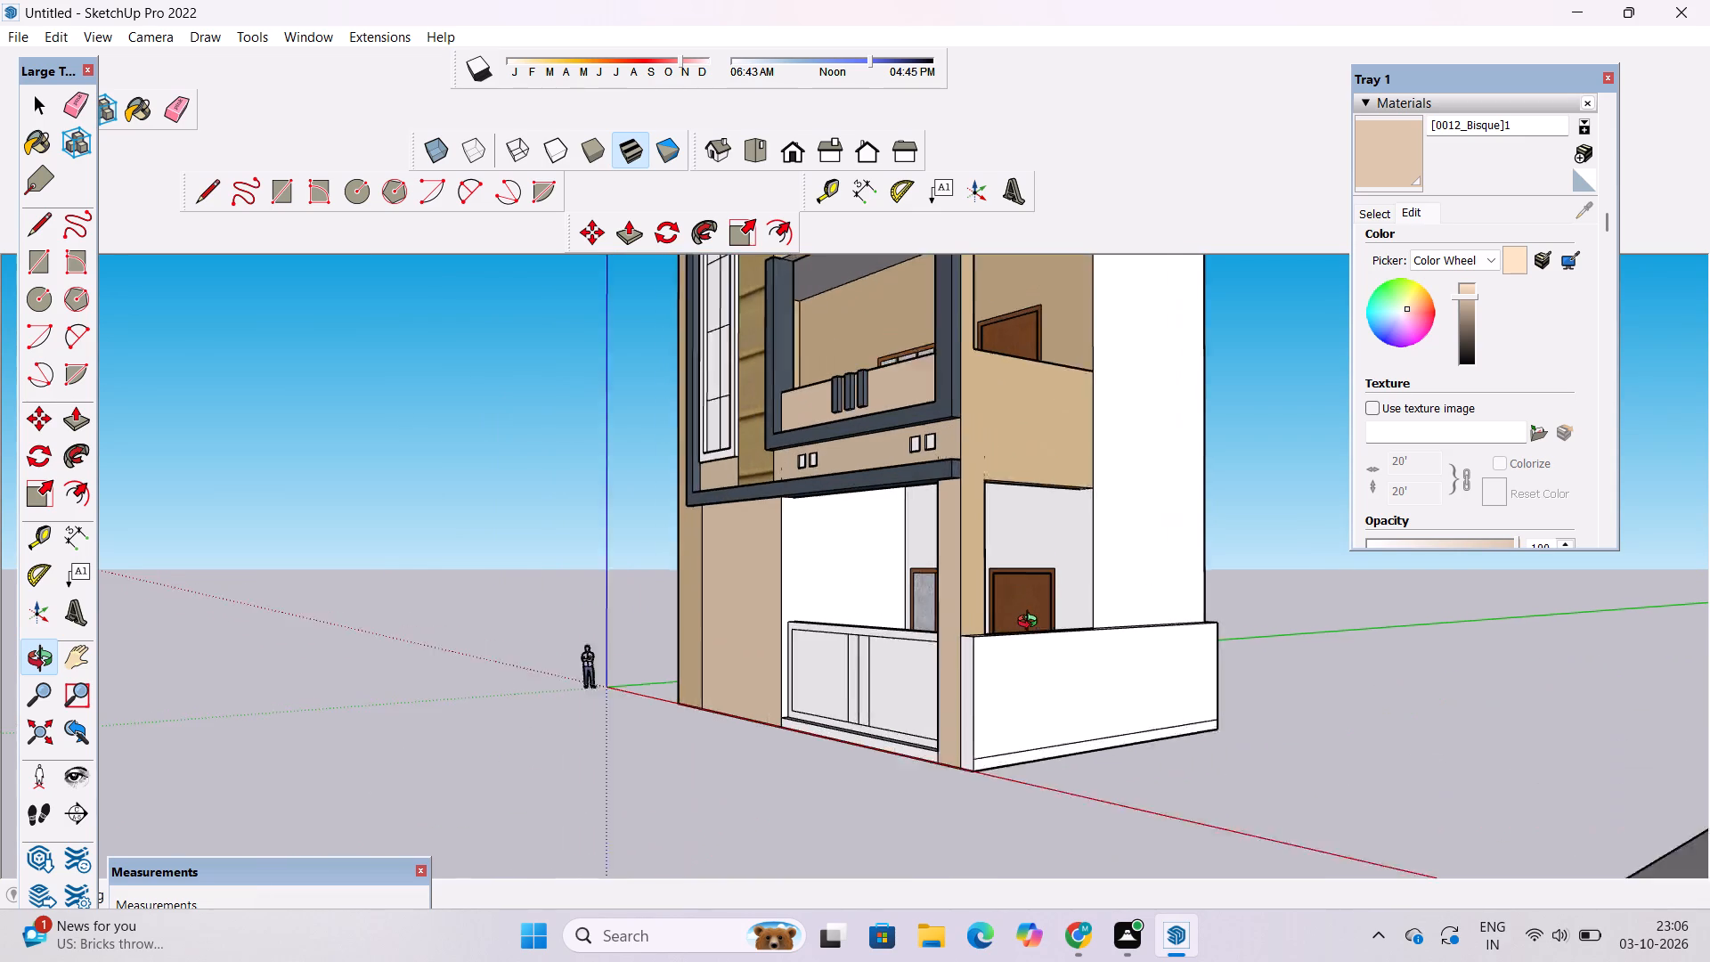
left_click_drag(949, 600, 1233, 585)
scroll(1232, 581, "down", 5)
left_click_drag(1032, 648, 1249, 738)
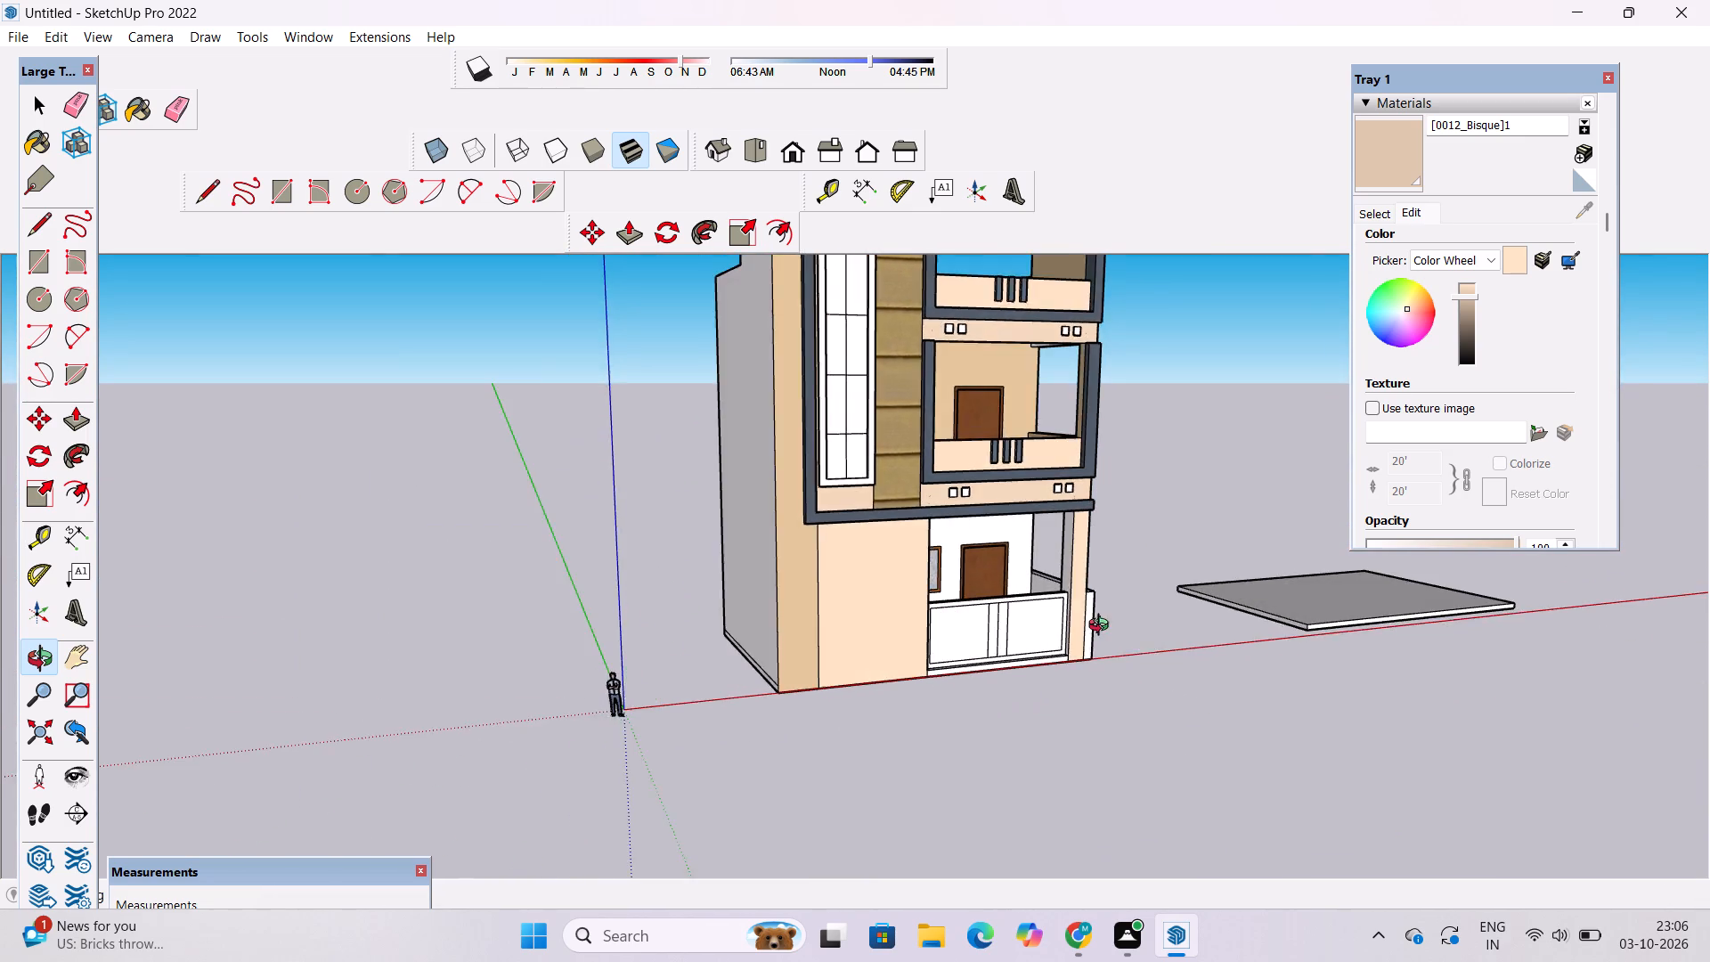
Paint the ground-floor porch's back wall, inner side wall and the beam face above its side opening with [0012_Bisque]1.
scroll(1103, 627, "up", 3)
left_click_drag(1168, 622, 1040, 607)
left_click_drag(1043, 618, 1110, 672)
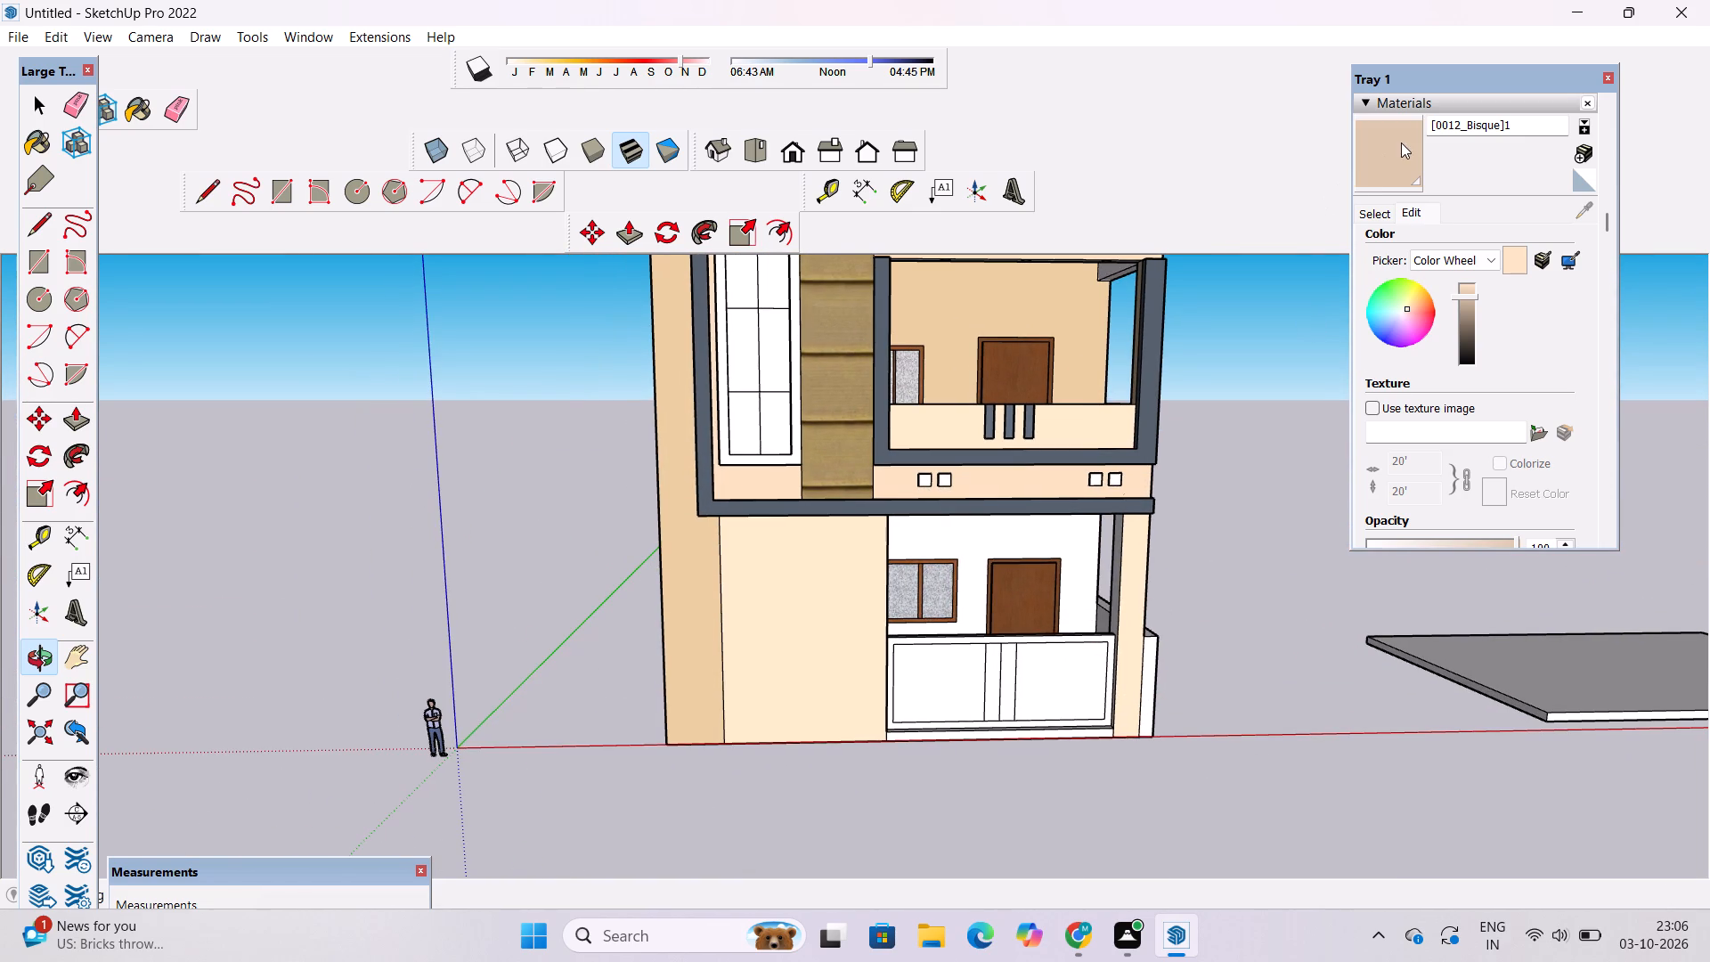
left_click(1395, 169)
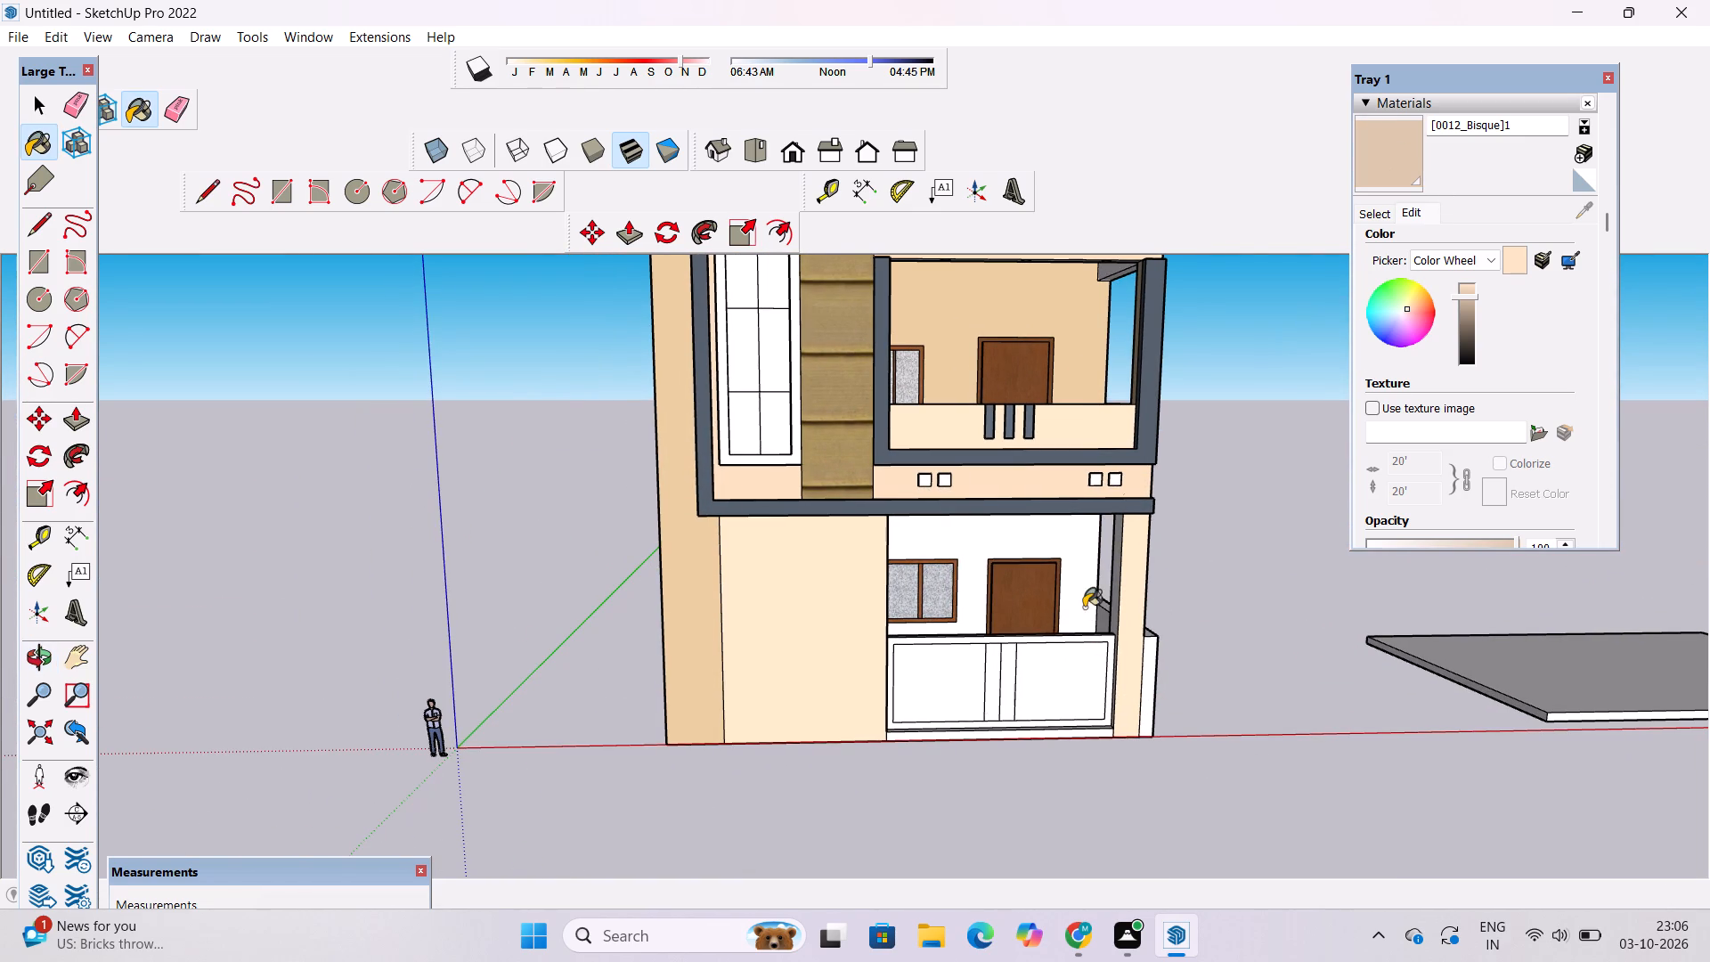
scroll(1084, 607, "up", 12)
left_click(1053, 521)
left_click(137, 585)
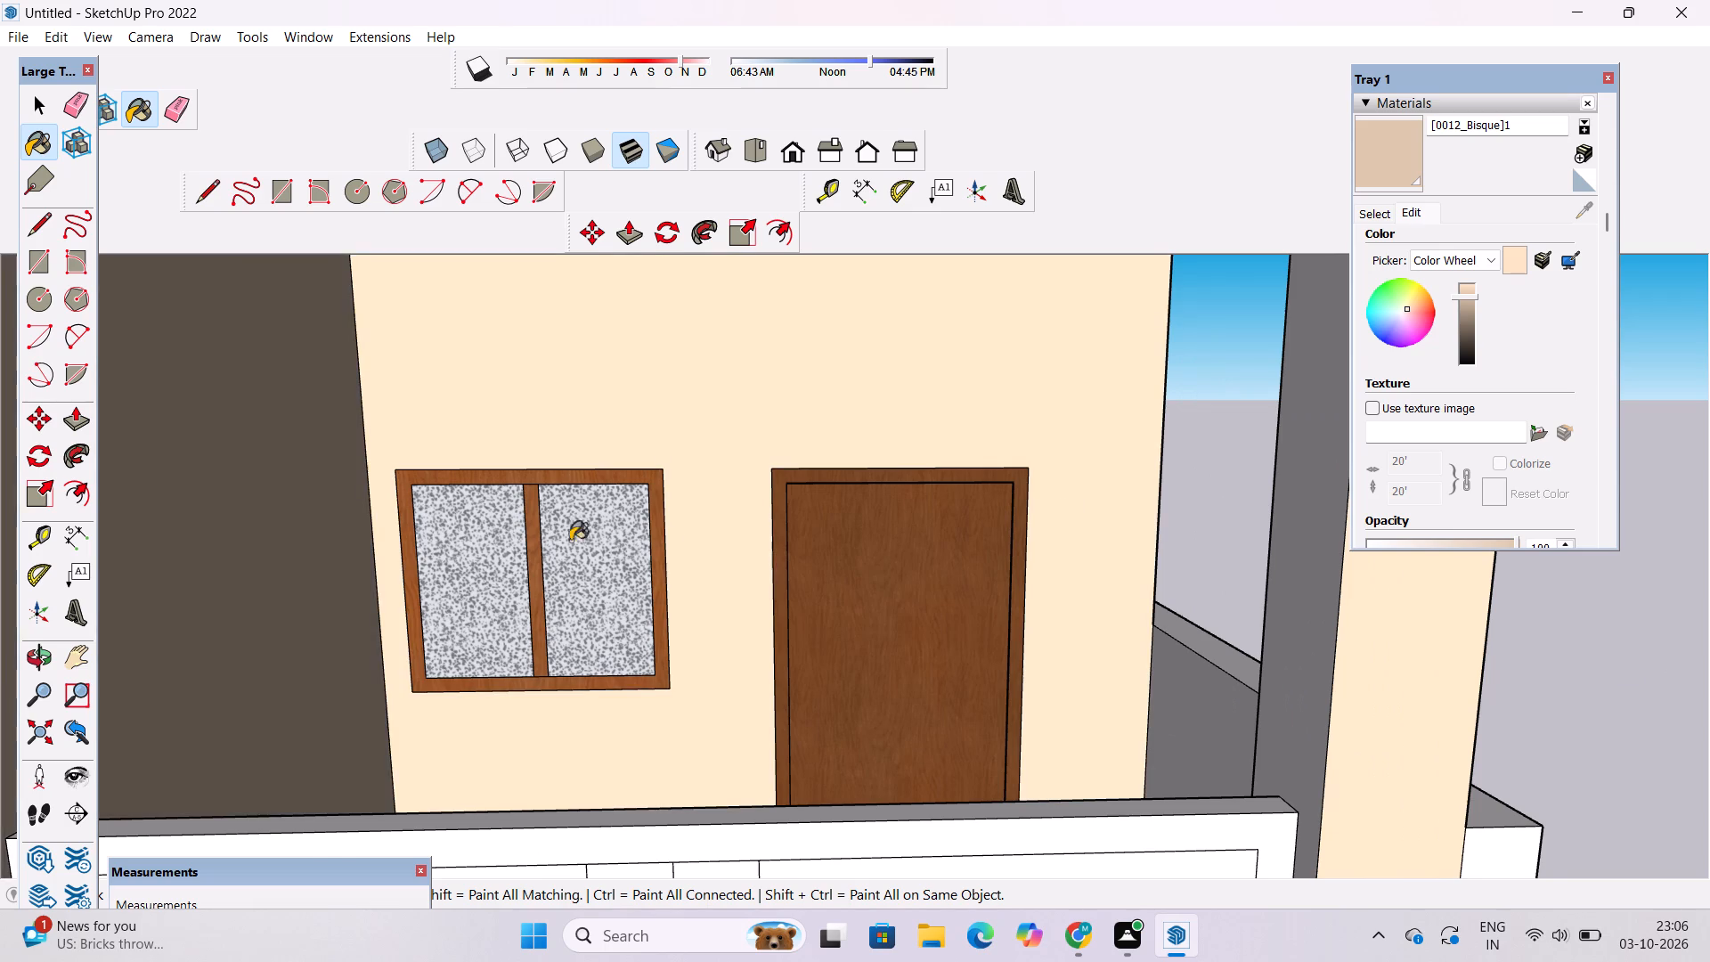
scroll(714, 568, "down", 3)
left_click(1112, 444)
scroll(1053, 622, "down", 3)
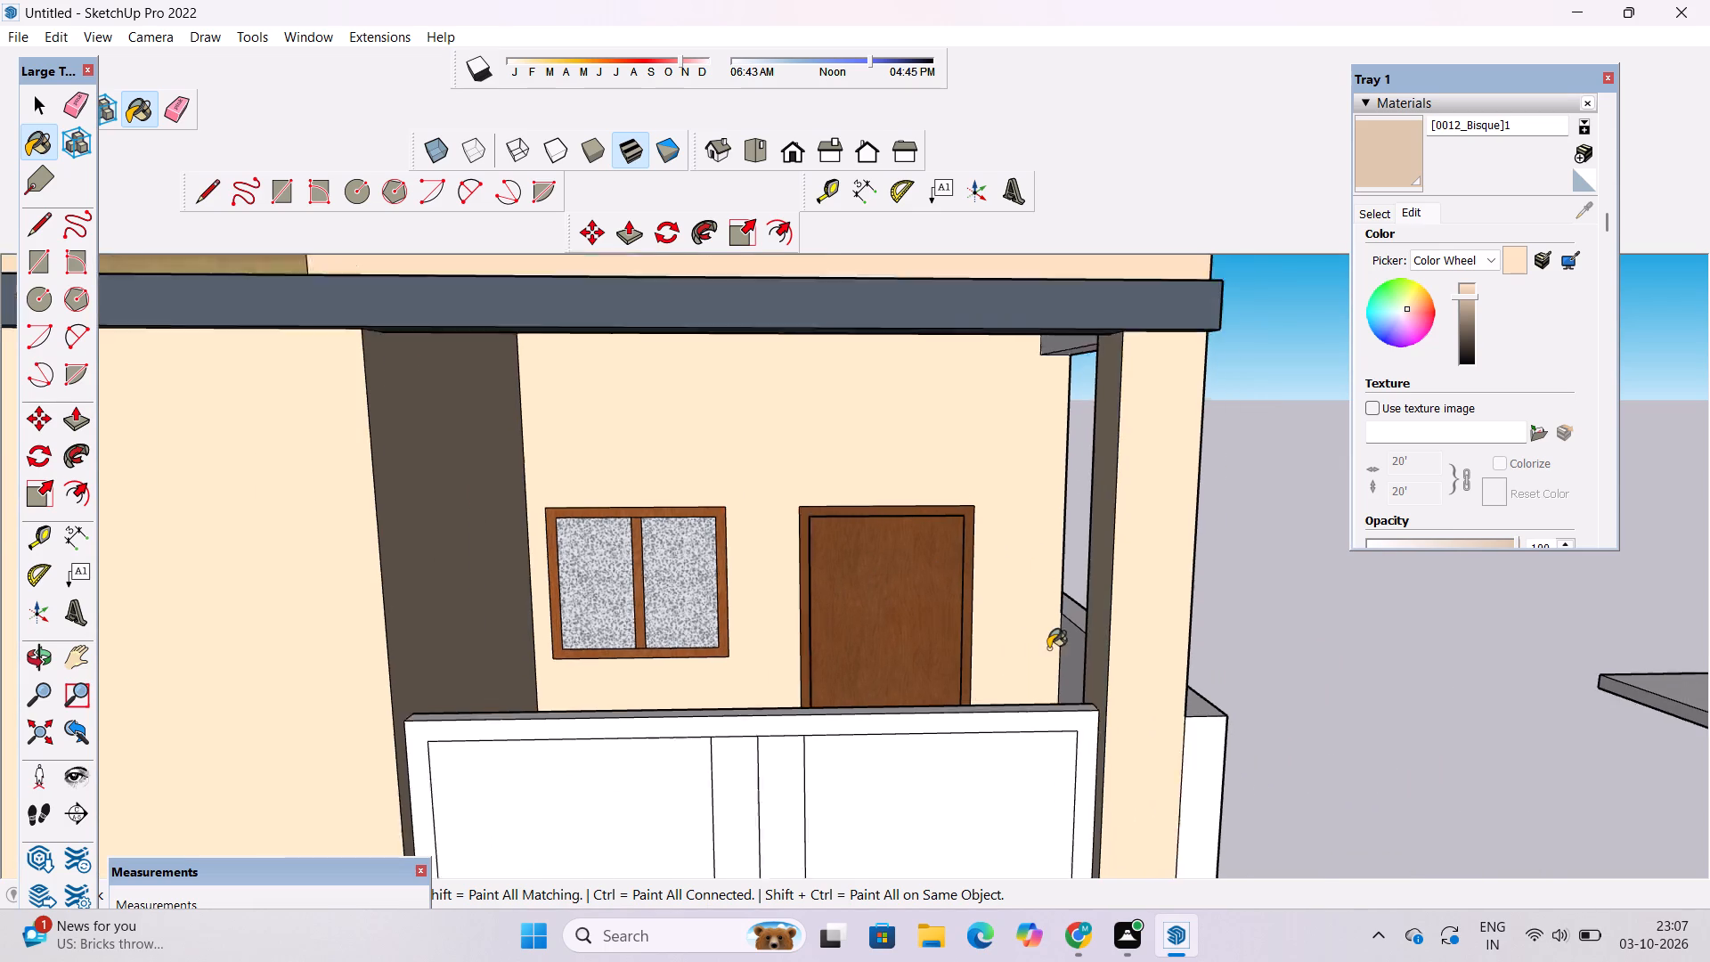
scroll(1048, 648, "down", 2)
scroll(995, 518, "up", 10)
left_click_drag(1203, 287, 1206, 298)
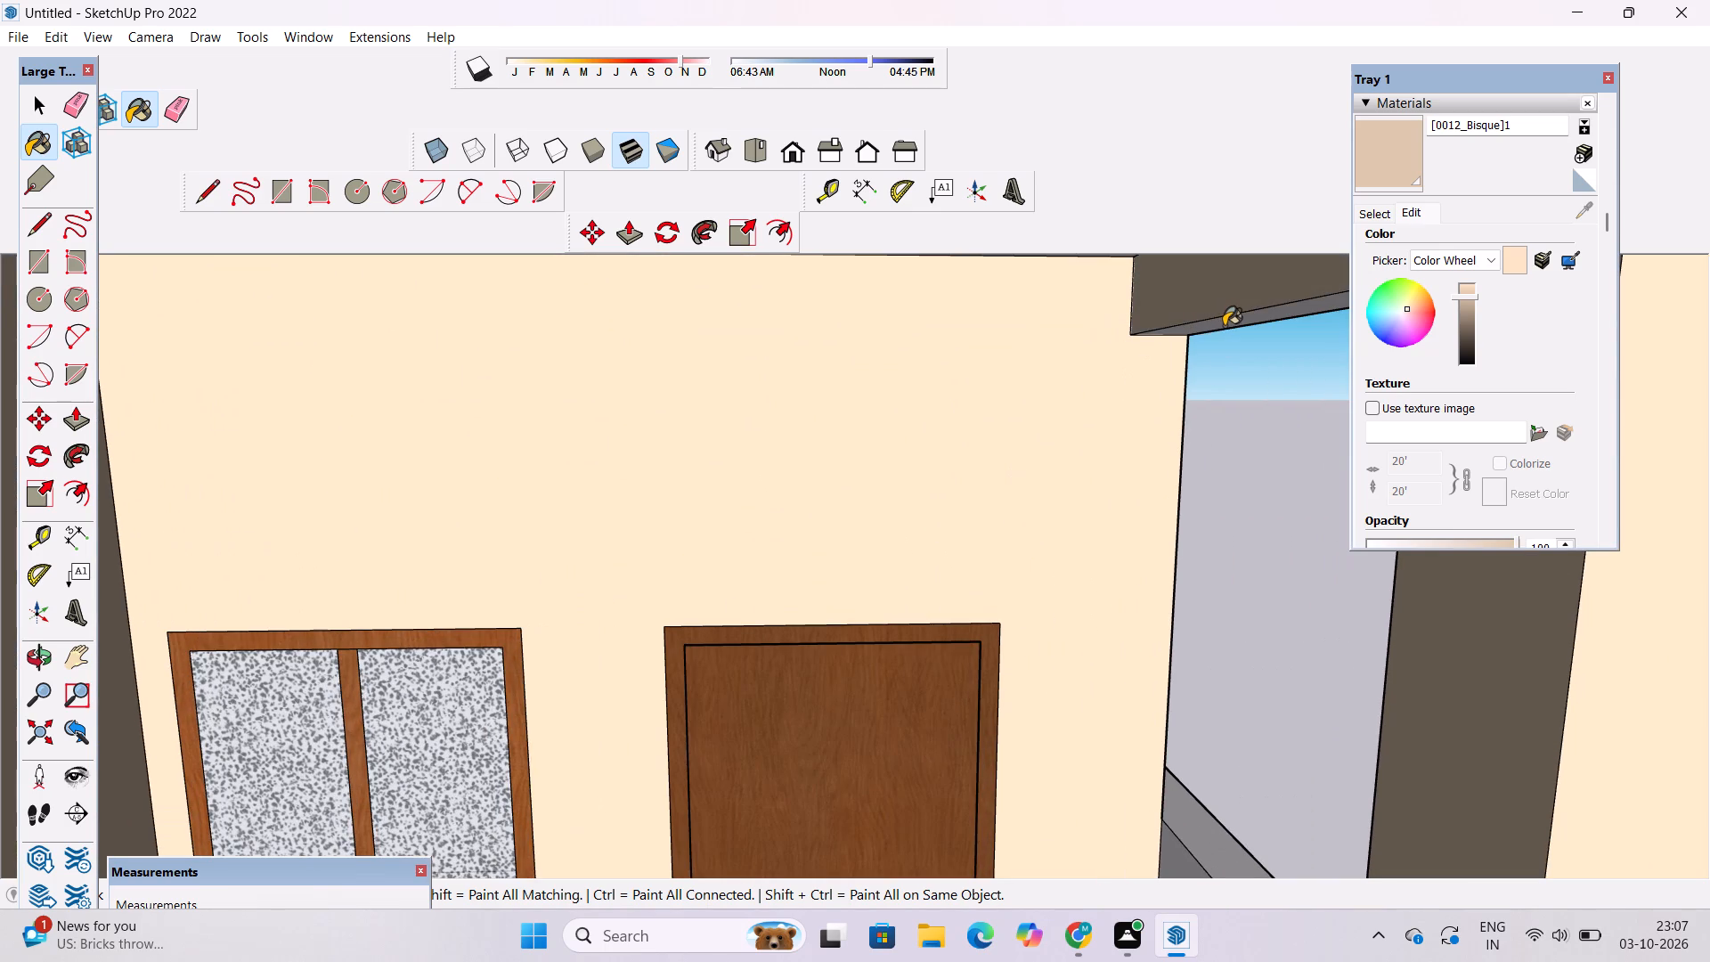
left_click(1224, 326)
Paint the inner face of the ground-floor porch's corner pillar with [0012_Bisque]1, working from the open side.
key("o")
scroll(835, 640, "down", 6)
left_click_drag(899, 739, 848, 510)
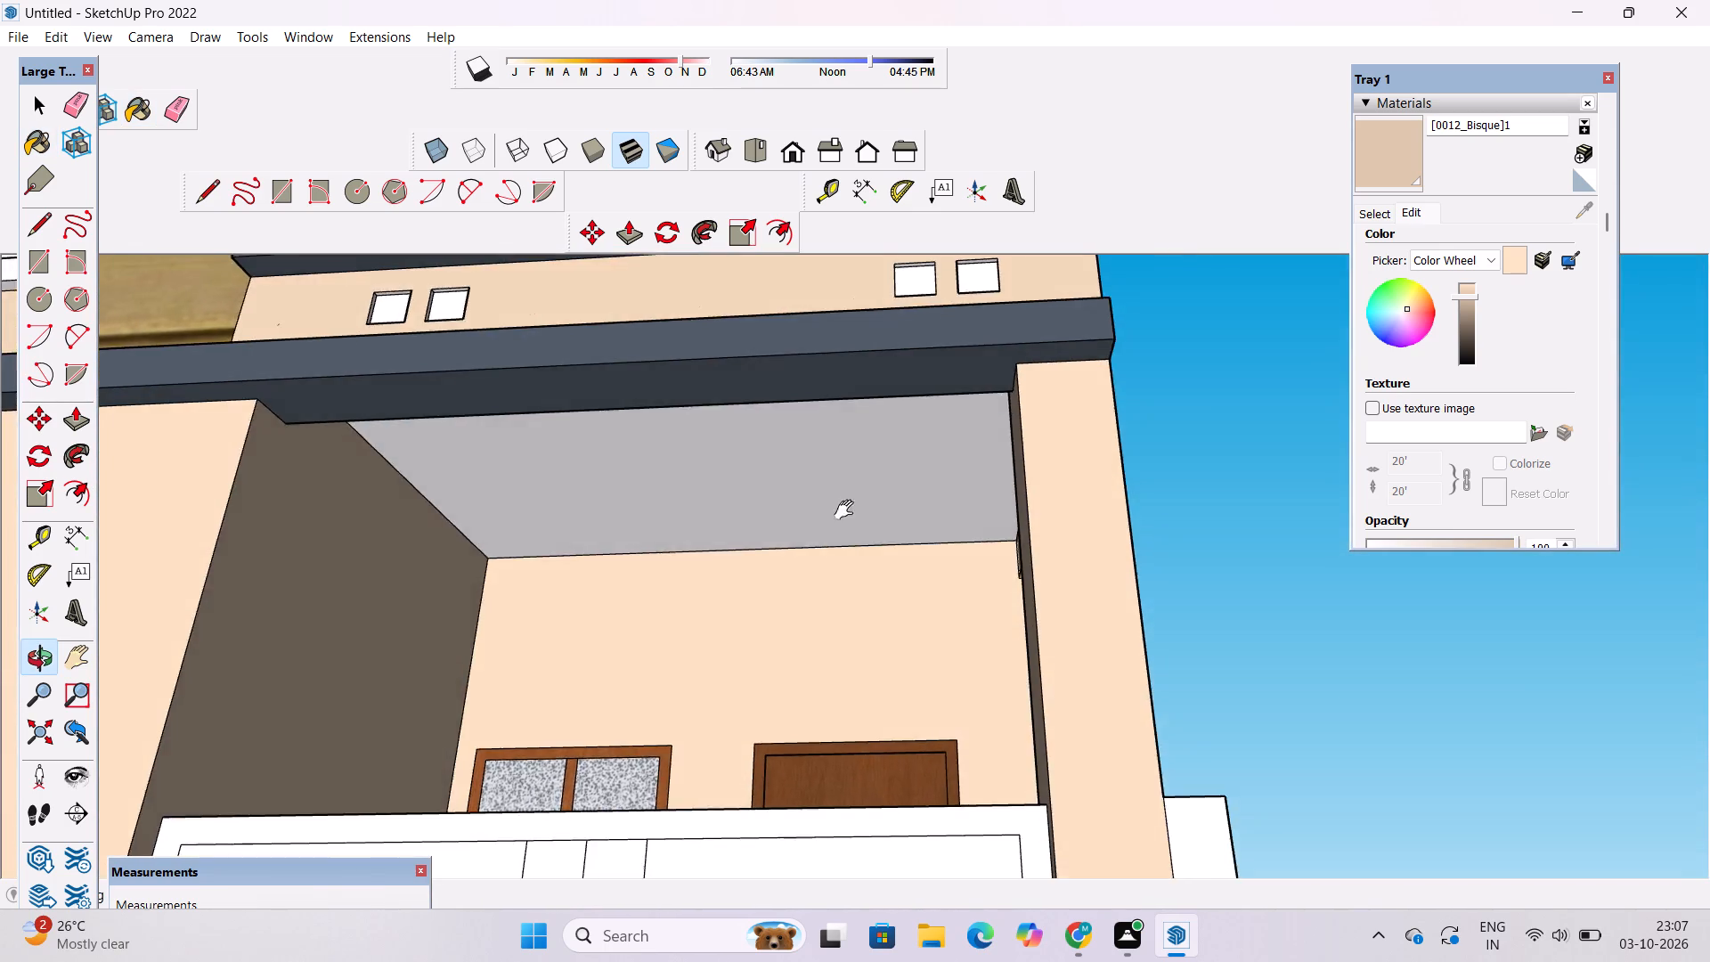
left_click_drag(848, 510, 873, 691, "shift")
left_click_drag(875, 694, 872, 569, "shift")
scroll(802, 647, "up", 5)
left_click_drag(887, 681, 861, 646)
scroll(656, 746, "down", 8)
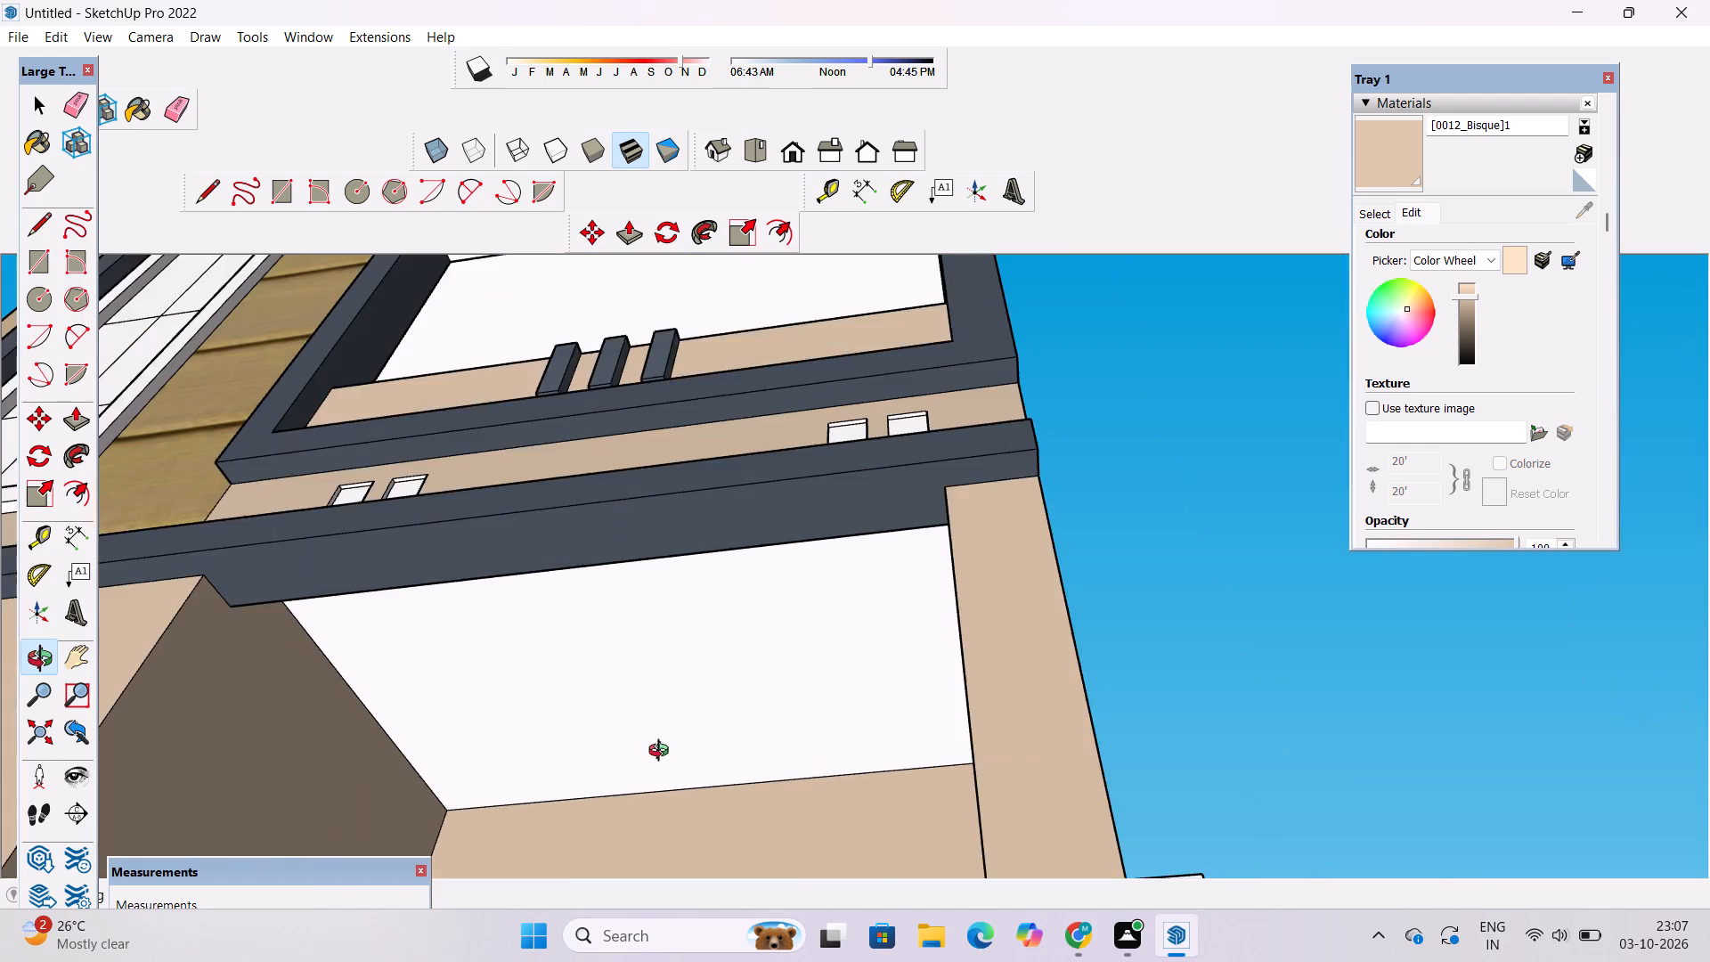
scroll(663, 753, "down", 3)
left_click_drag(857, 730, 558, 841)
left_click_drag(871, 849, 701, 832)
left_click_drag(701, 832, 737, 713, "shift")
left_click_drag(741, 717, 791, 961, "shift")
scroll(753, 700, "down", 5, "shift")
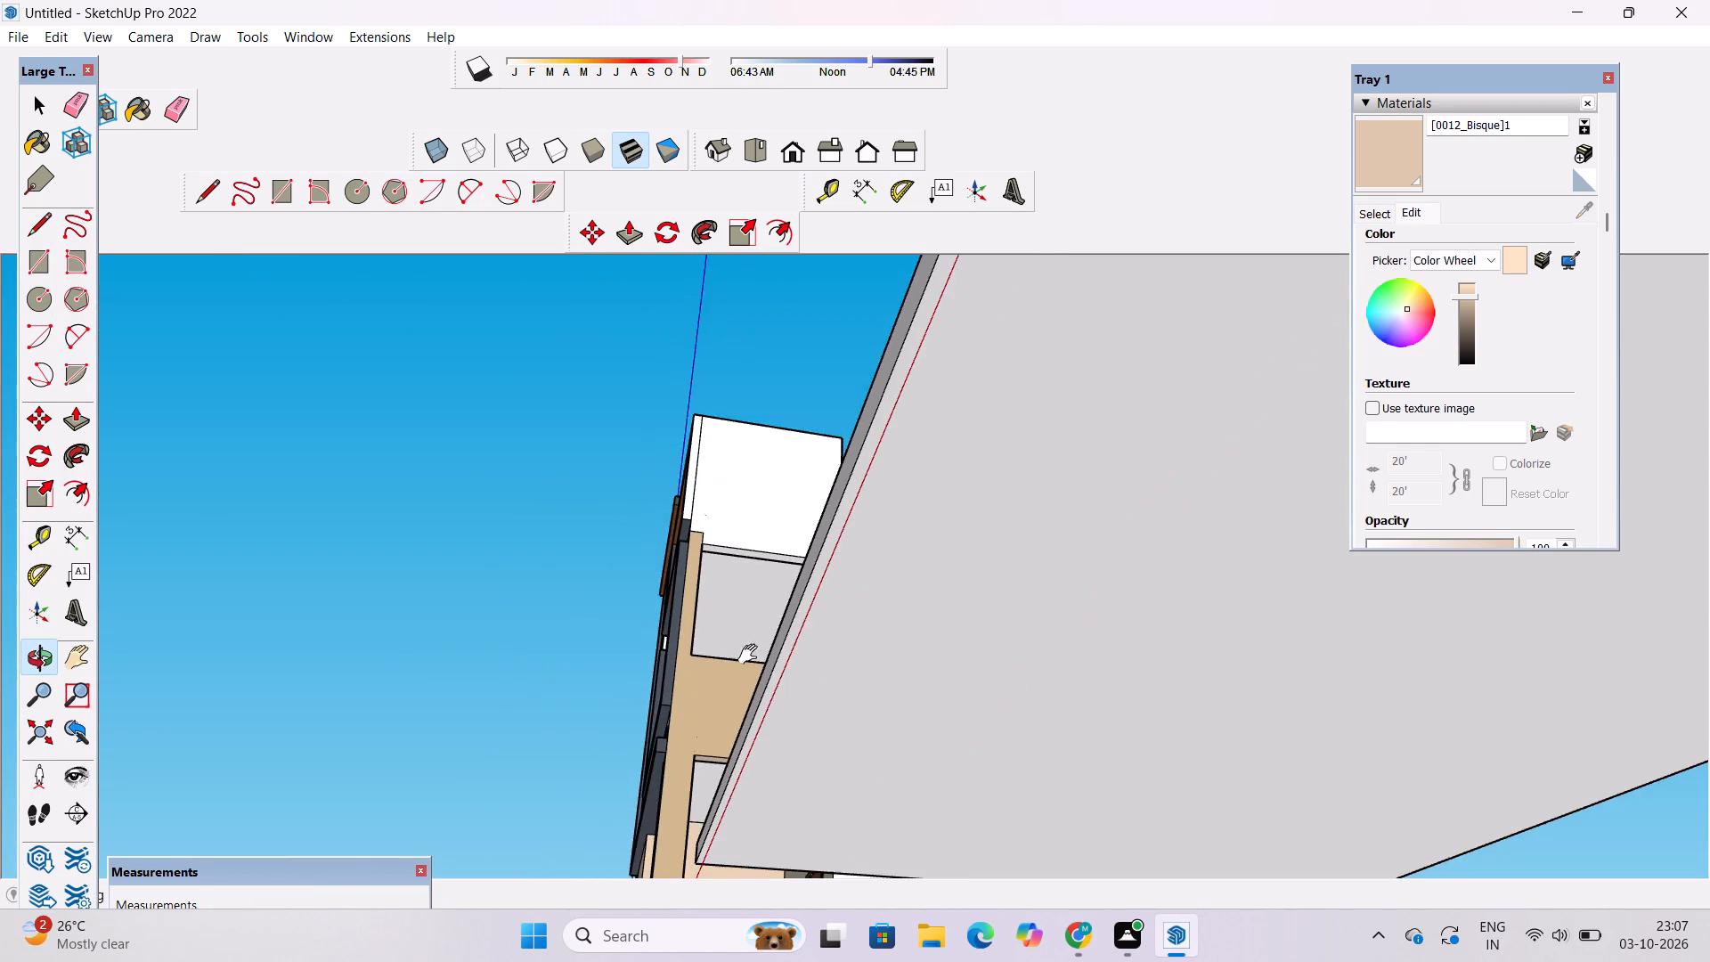
scroll(752, 655, "down", 1, "shift")
left_click_drag(840, 516, 903, 876)
left_click_drag(818, 689, 882, 858, "shift")
scroll(743, 564, "up", 5, "shift")
left_click_drag(890, 541, 737, 553)
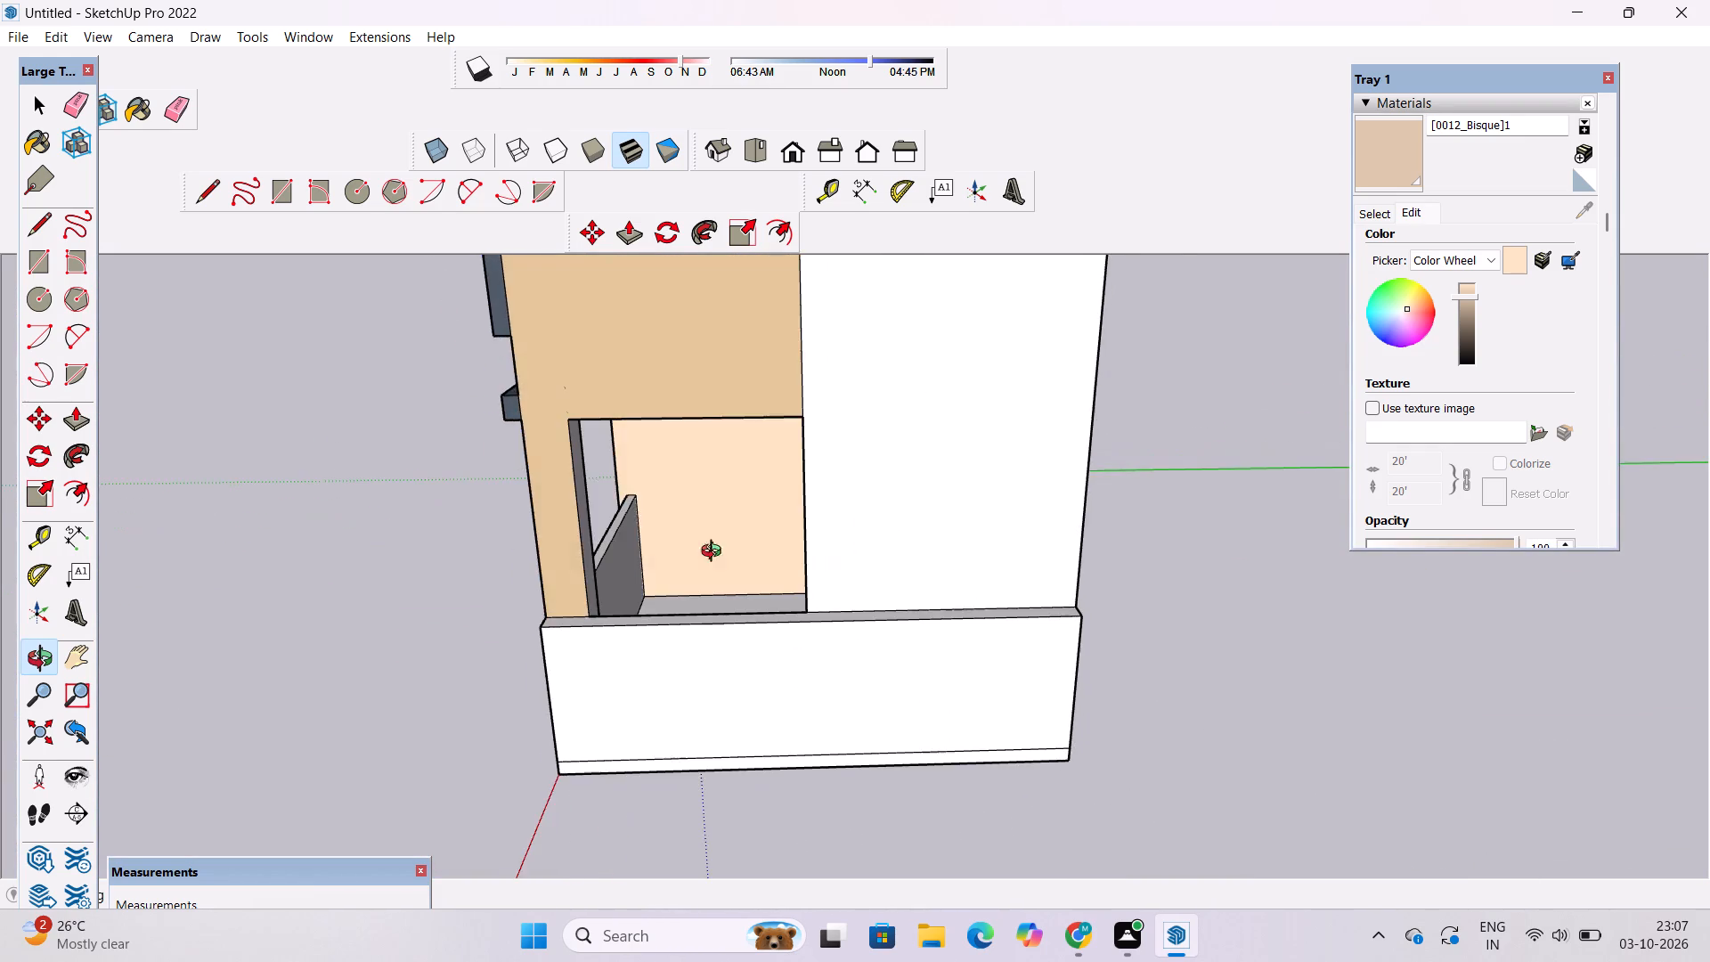
scroll(640, 523, "up", 5)
left_click_drag(842, 563, 688, 583)
left_click_drag(683, 589, 950, 626)
left_click_drag(903, 626, 859, 616)
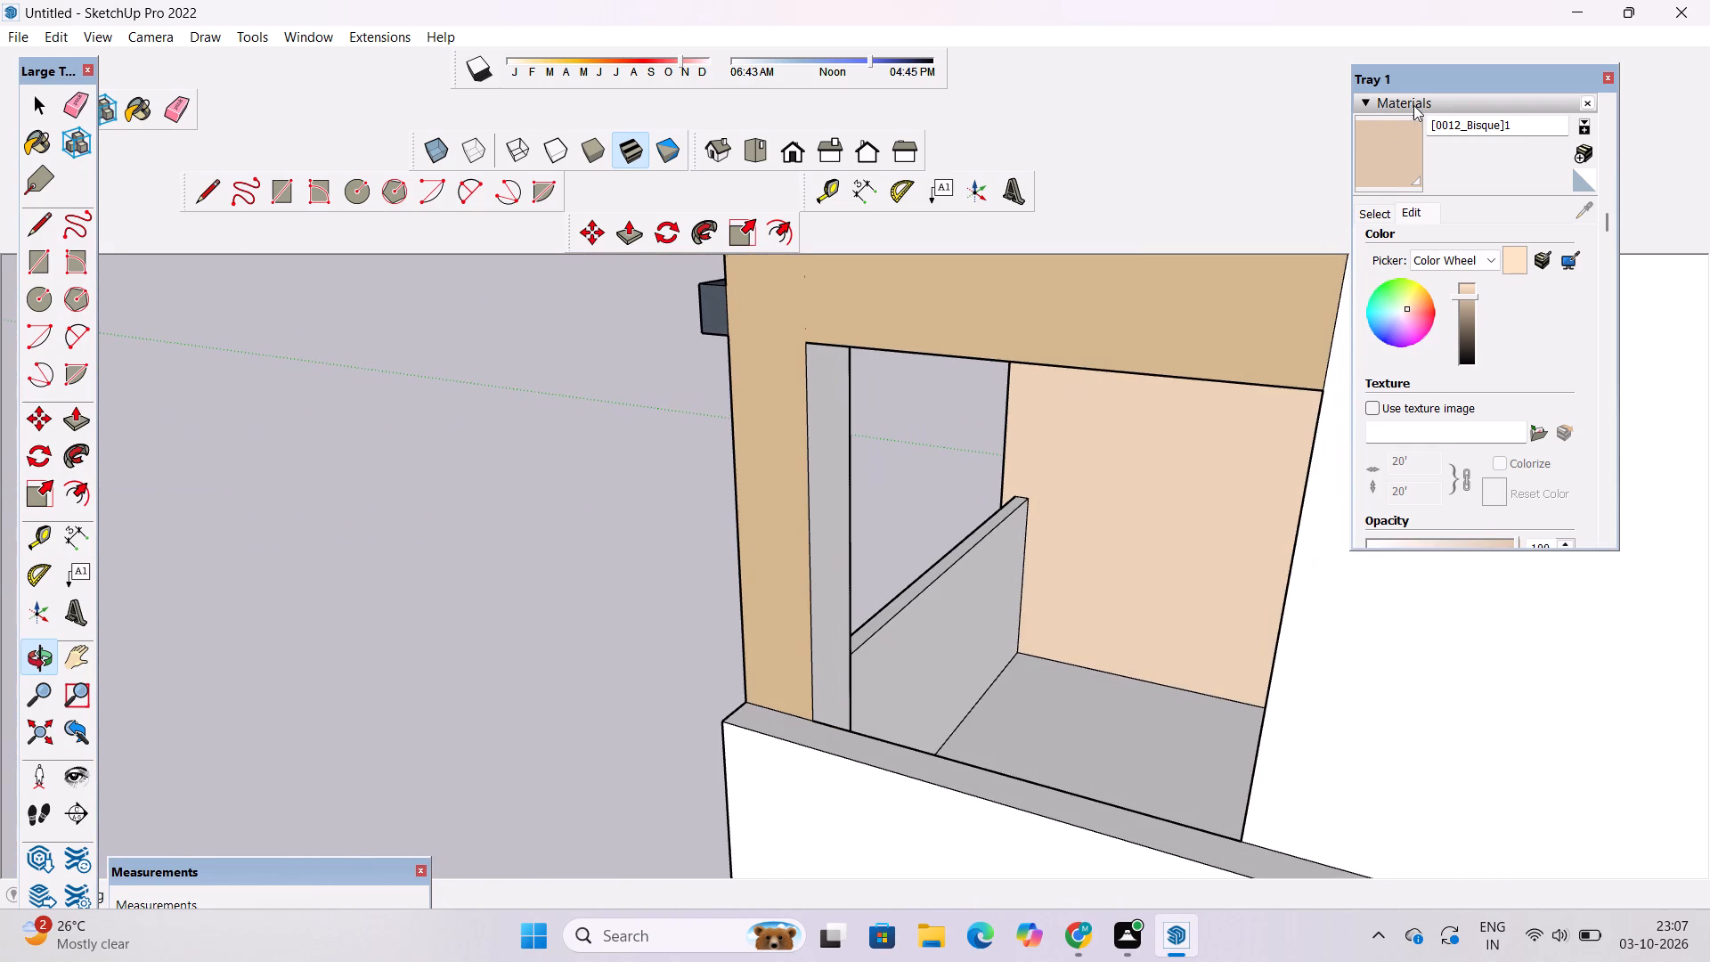
left_click(1389, 171)
left_click(817, 522)
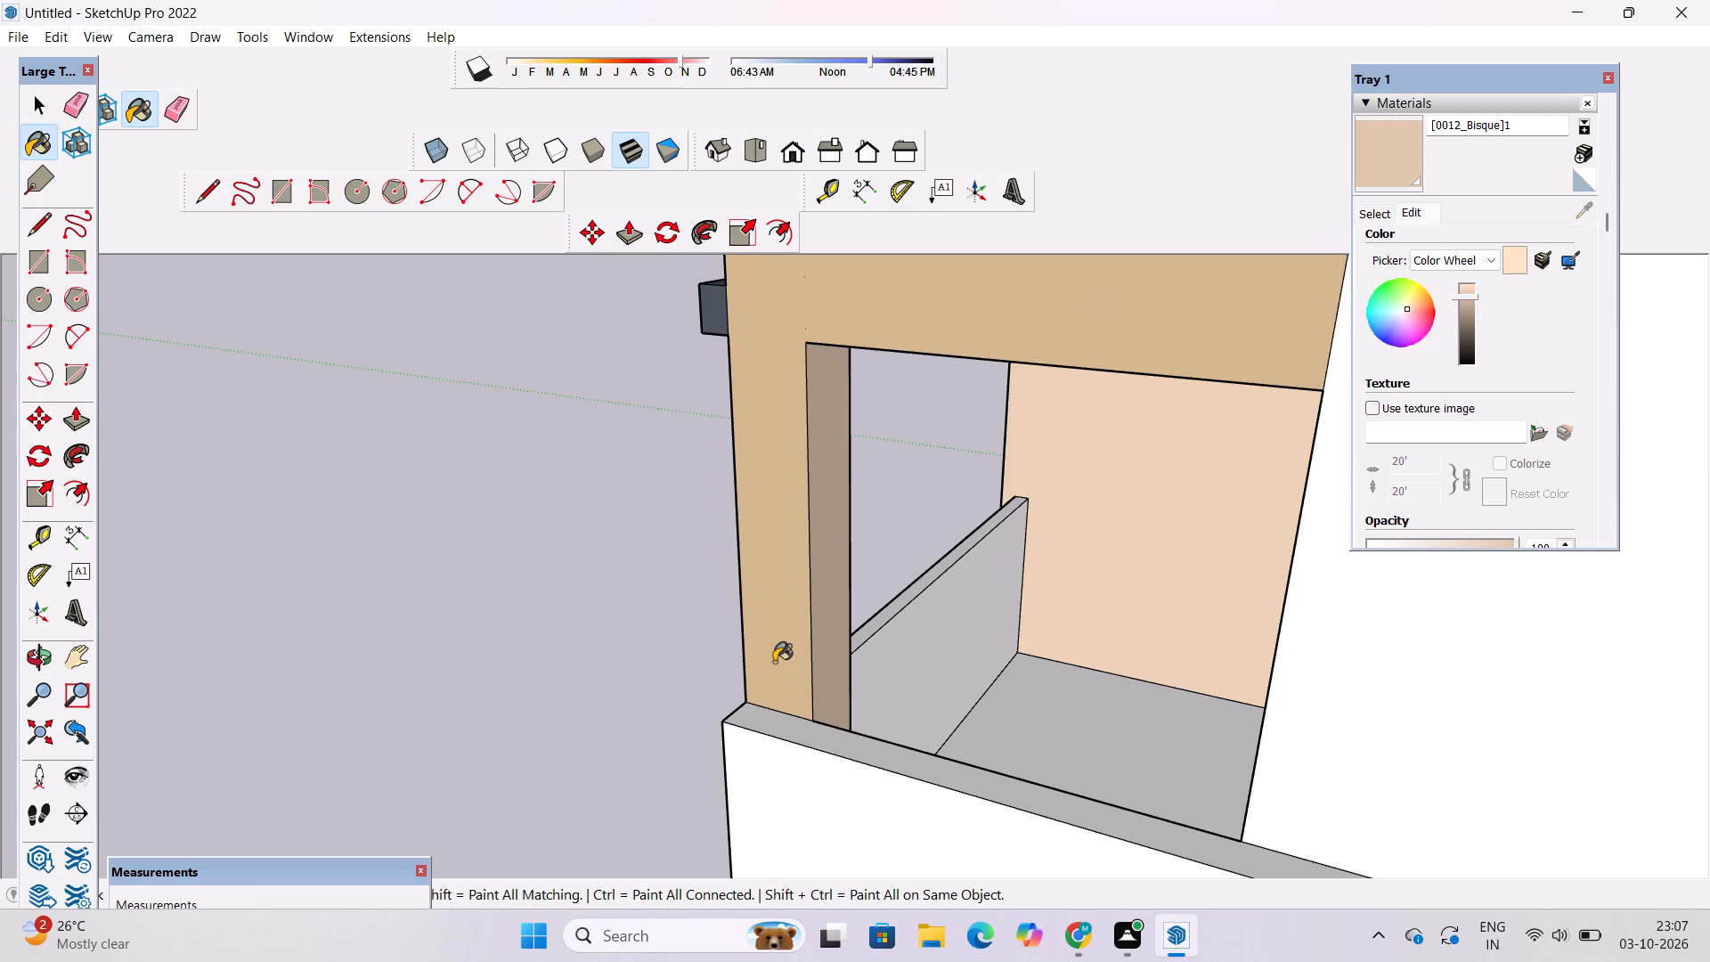
Examine the painted ground-floor porch and the whole front elevation for surfaces still left uncoloured.
key("o")
scroll(770, 637, "down", 6)
left_click_drag(517, 713, 1180, 710)
left_click_drag(871, 693, 1077, 667)
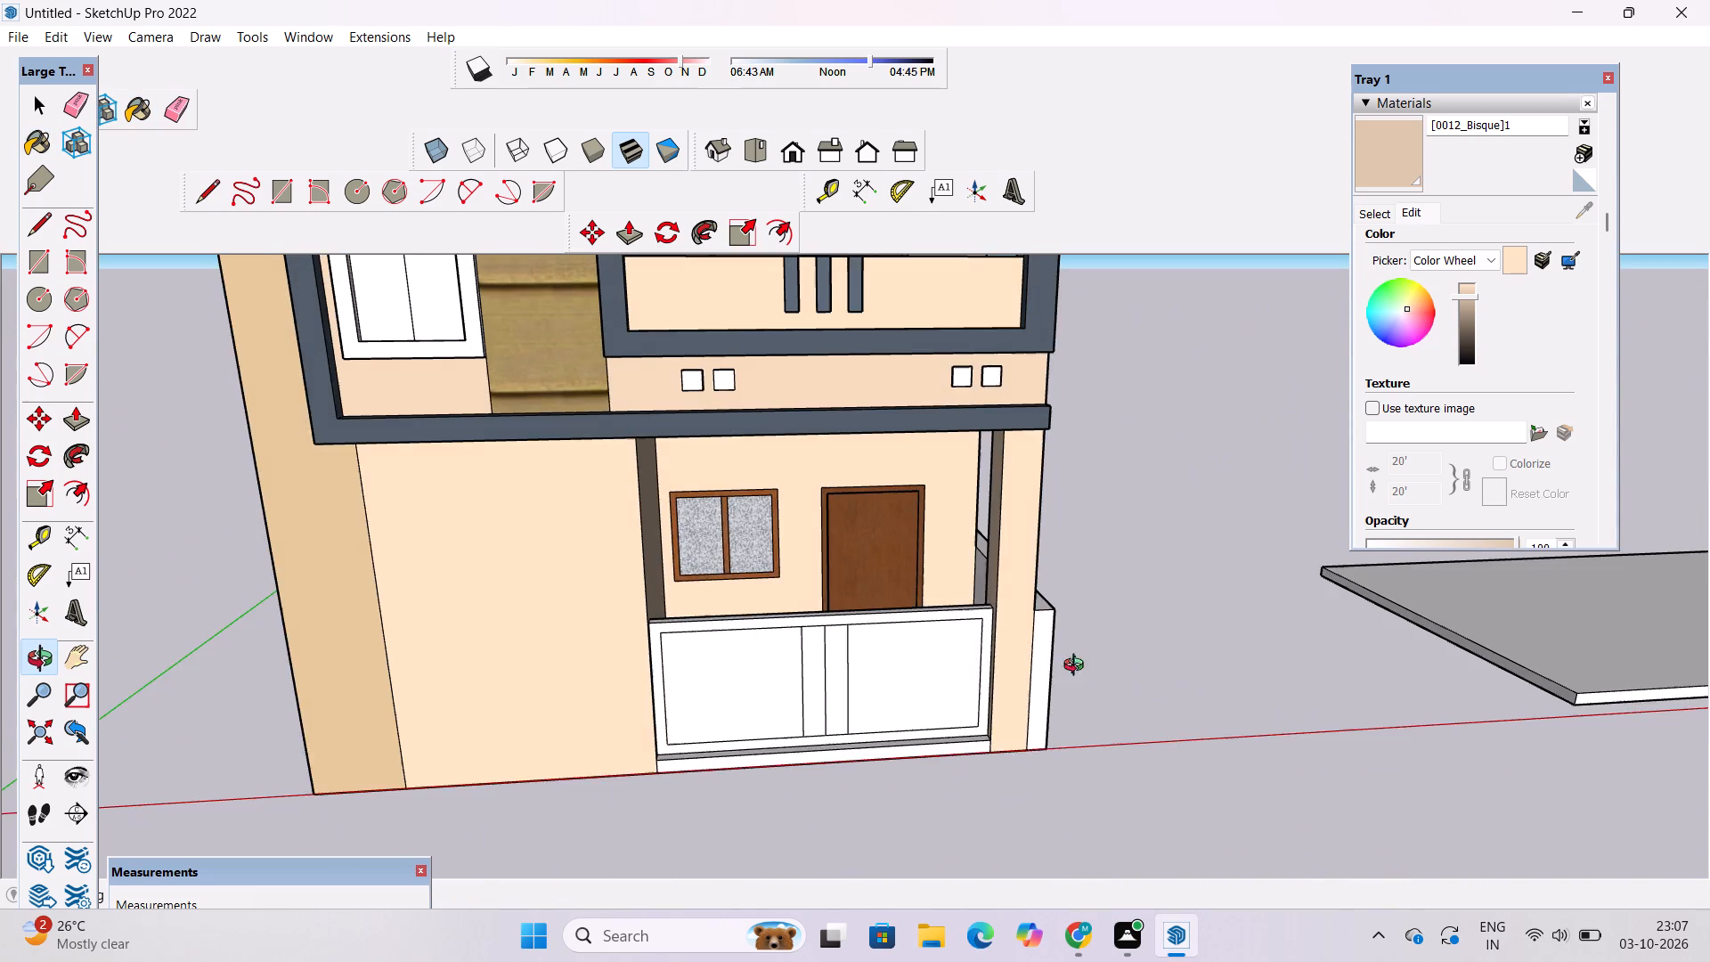
left_click_drag(985, 639, 995, 705, "shift")
scroll(917, 639, "down", 3)
left_click_drag(919, 626, 928, 667, "shift")
left_click_drag(930, 689, 986, 688)
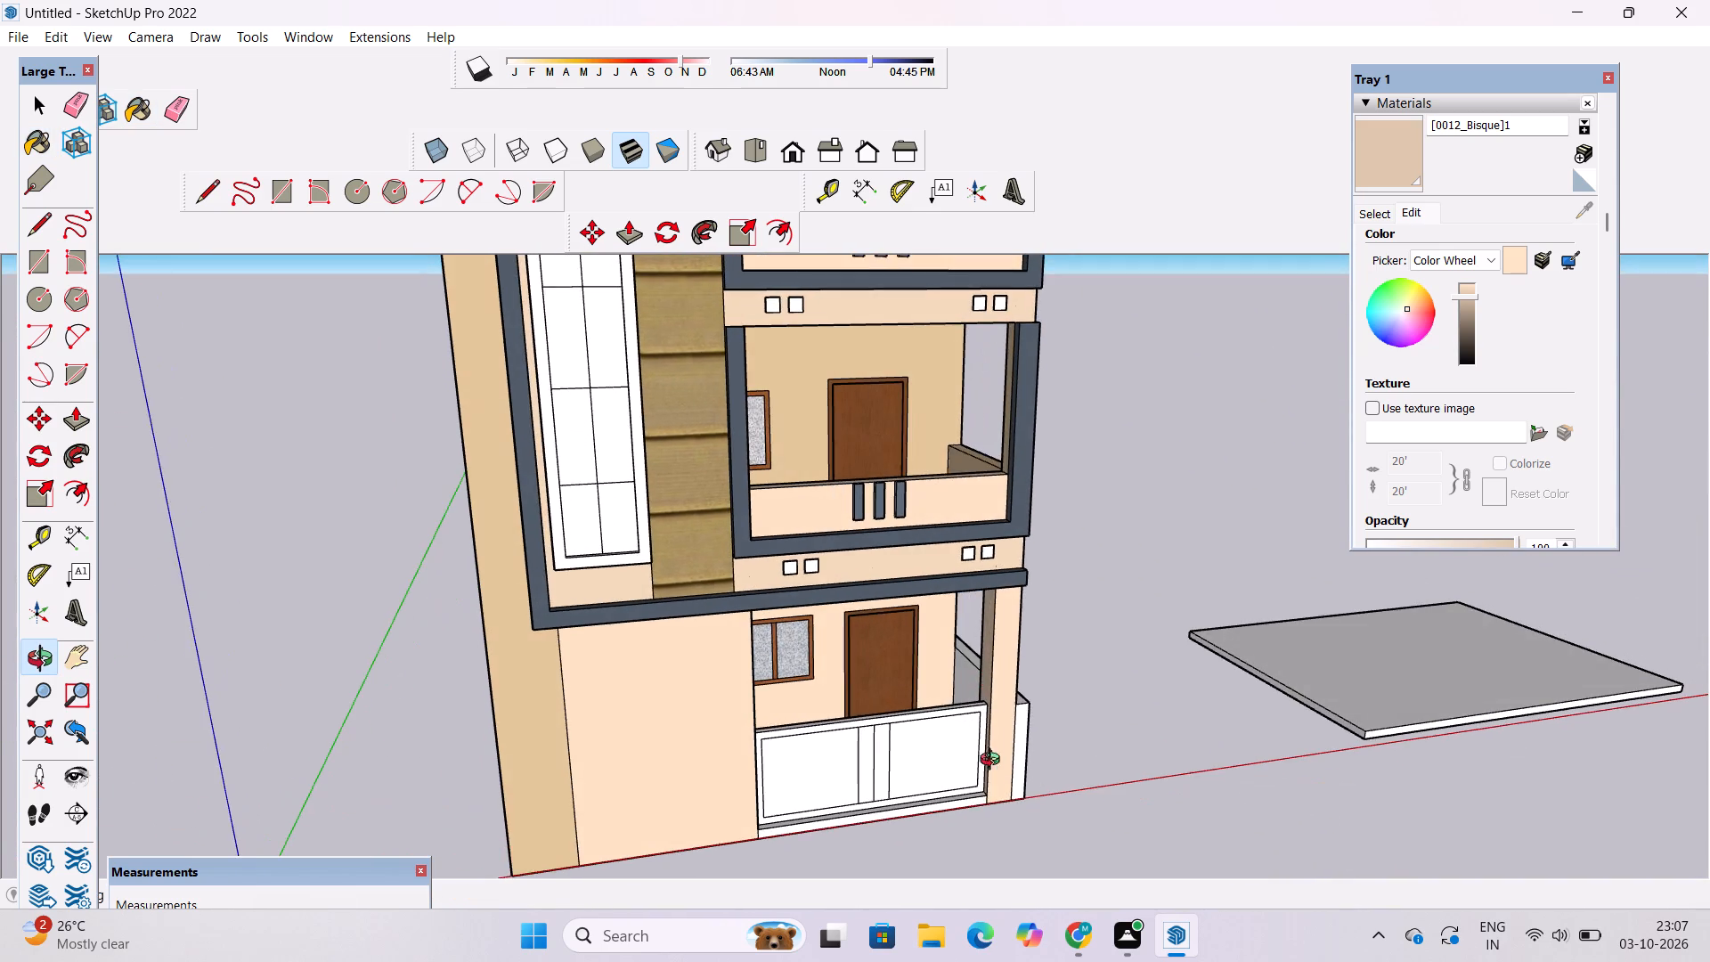
left_click_drag(978, 775, 858, 740)
left_click_drag(858, 740, 837, 728, "shift")
left_click_drag(902, 705, 894, 782, "shift")
left_click_drag(894, 786, 911, 720)
scroll(913, 714, "down", 4)
left_click_drag(815, 721, 860, 728, "shift")
left_click_drag(862, 738, 883, 746)
scroll(865, 680, "down", 3)
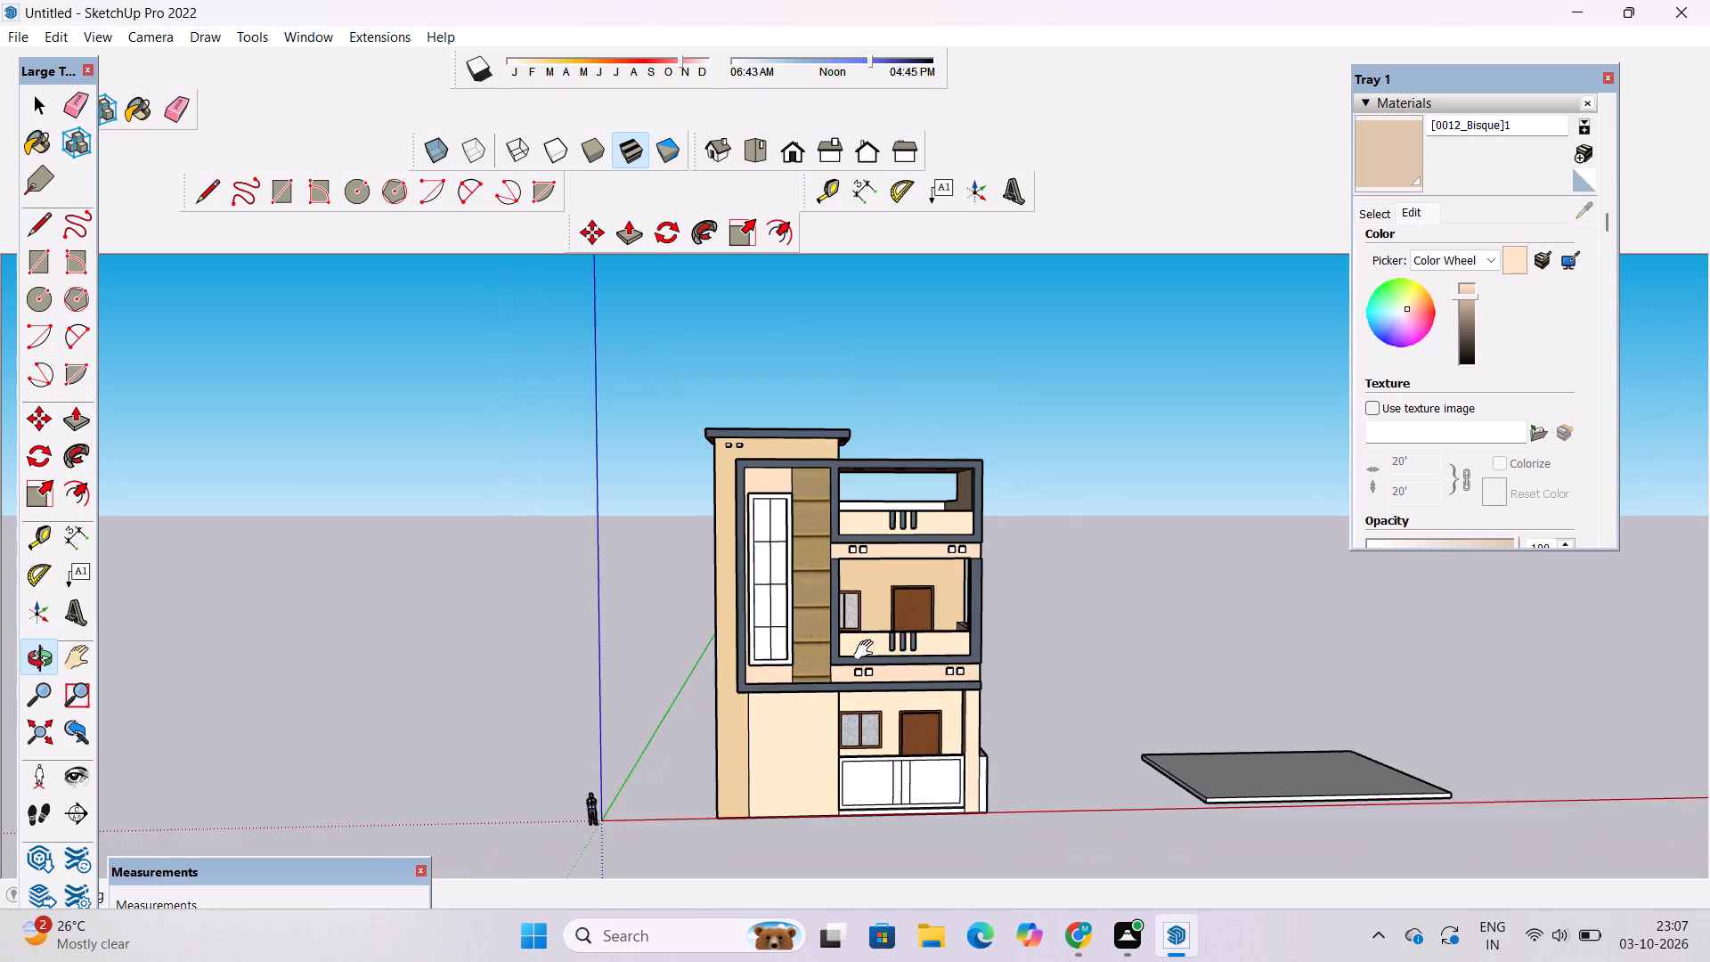
left_click_drag(867, 650, 828, 701, "shift")
Paint the front face of the tall window's frame with 0111_SlateGray from the Colors-Named collection.
left_click(1391, 218)
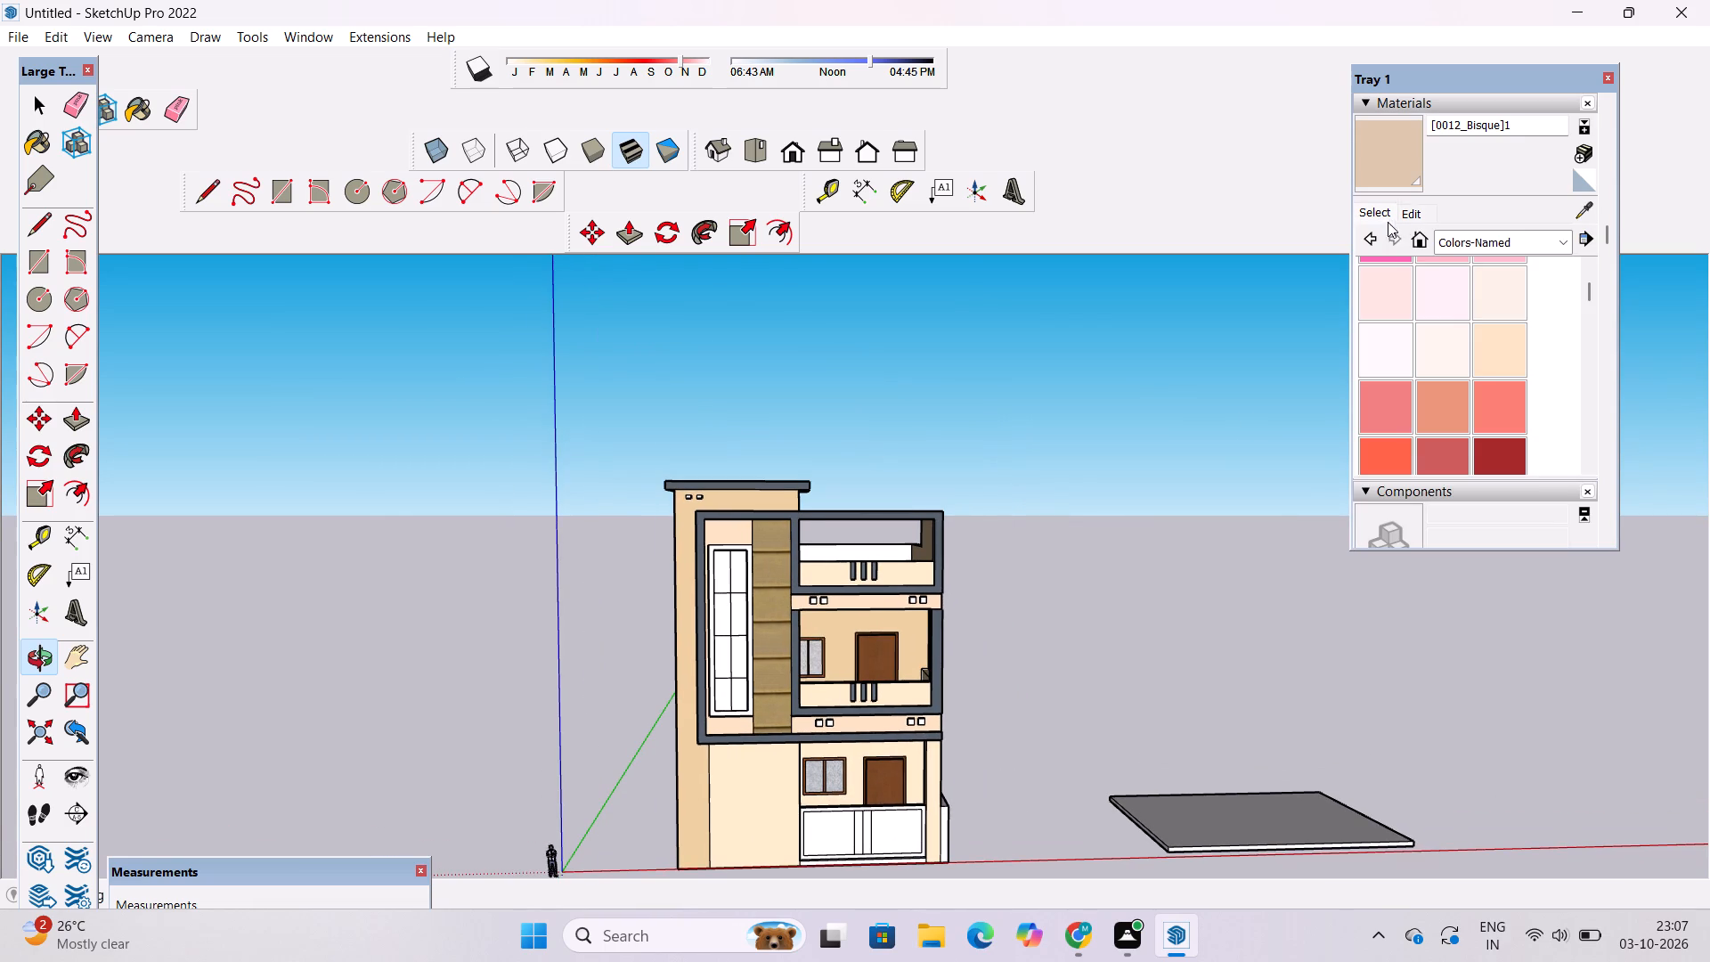
scroll(1420, 325, "down", 10)
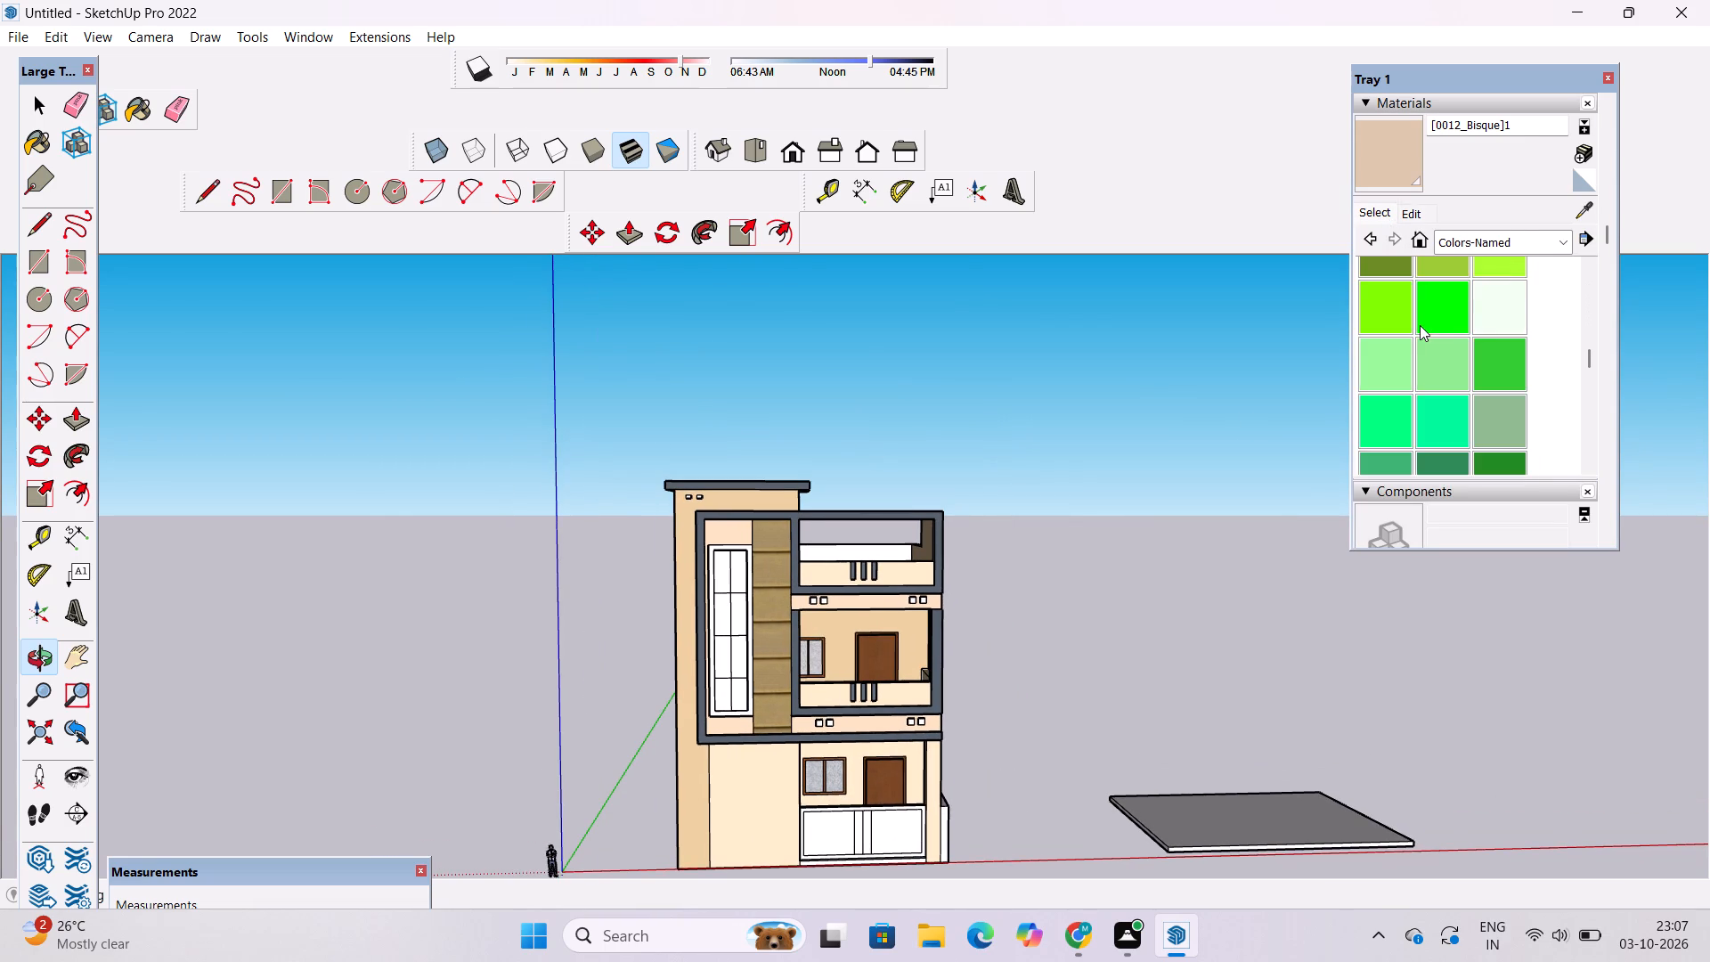
scroll(1420, 325, "down", 7)
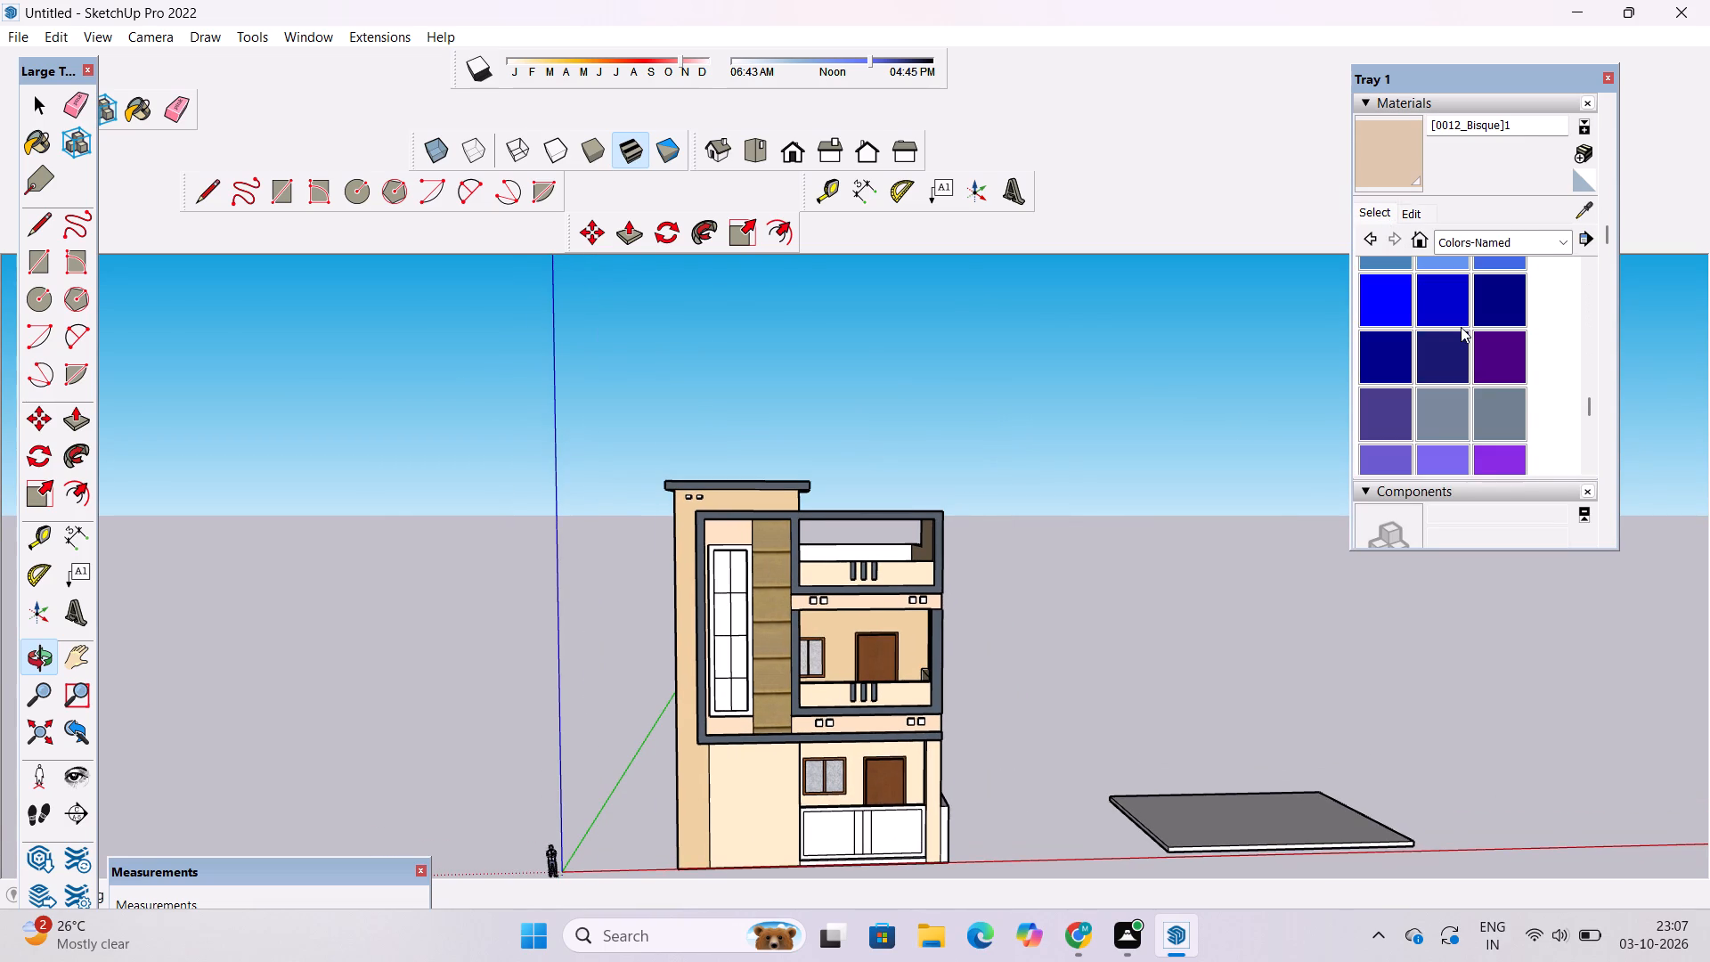
left_click(1491, 399)
scroll(706, 601, "up", 8)
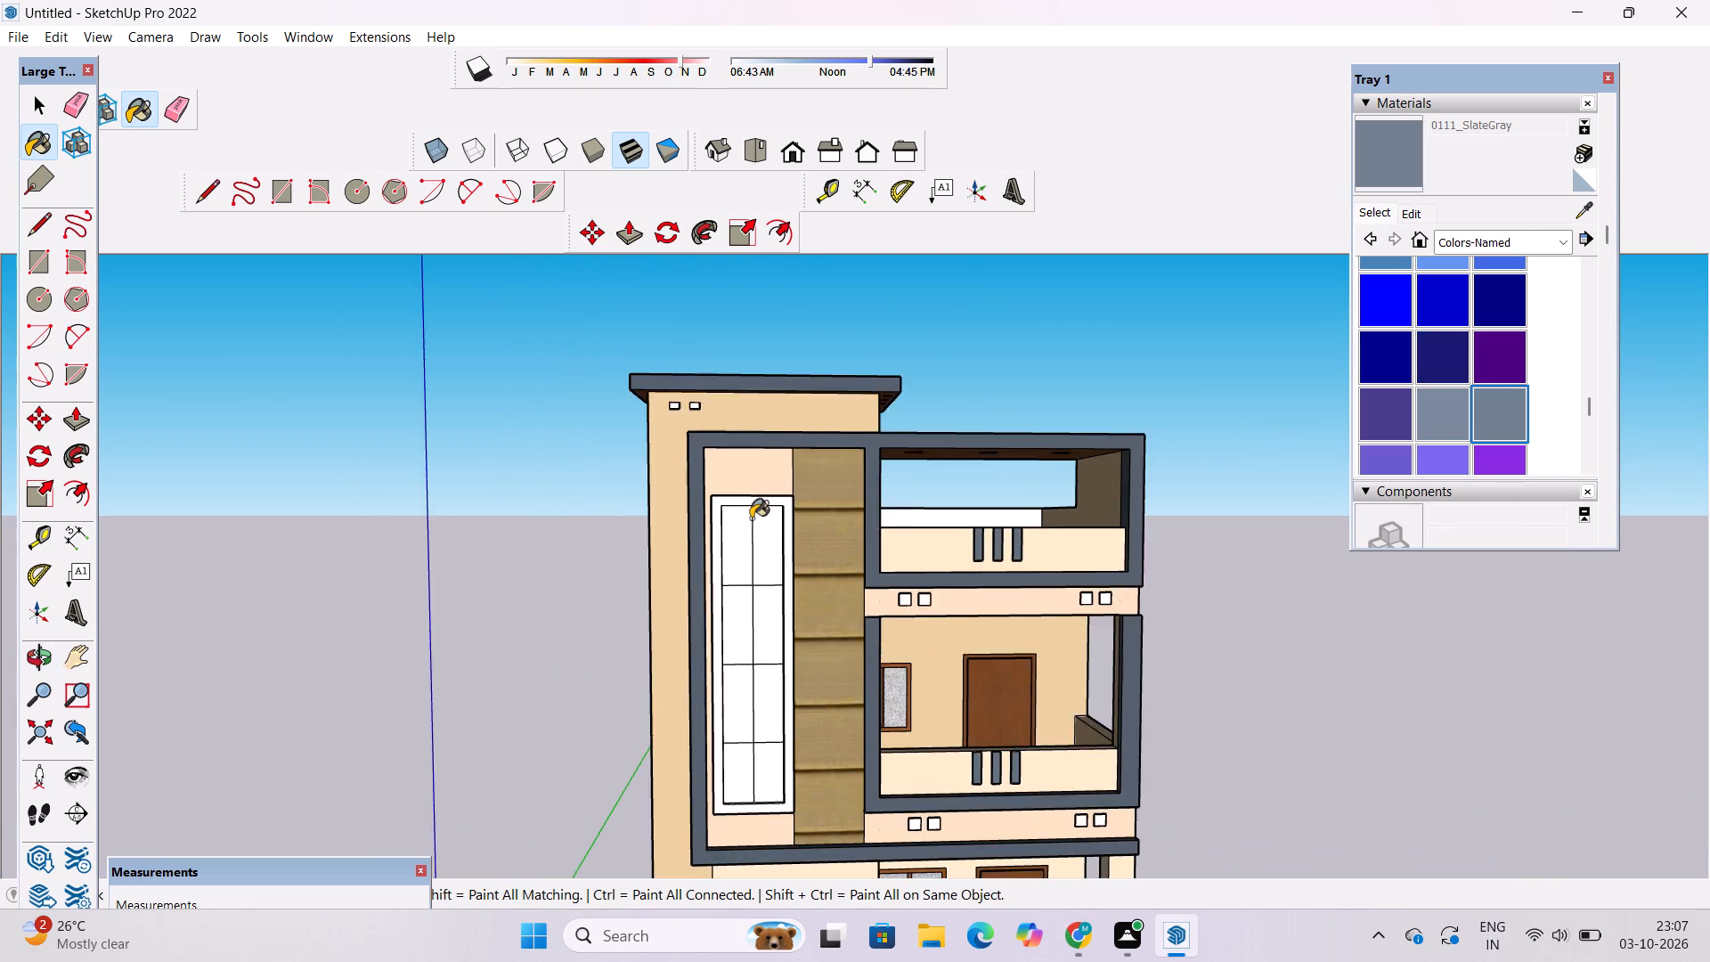
scroll(751, 518, "up", 9)
left_click(788, 469)
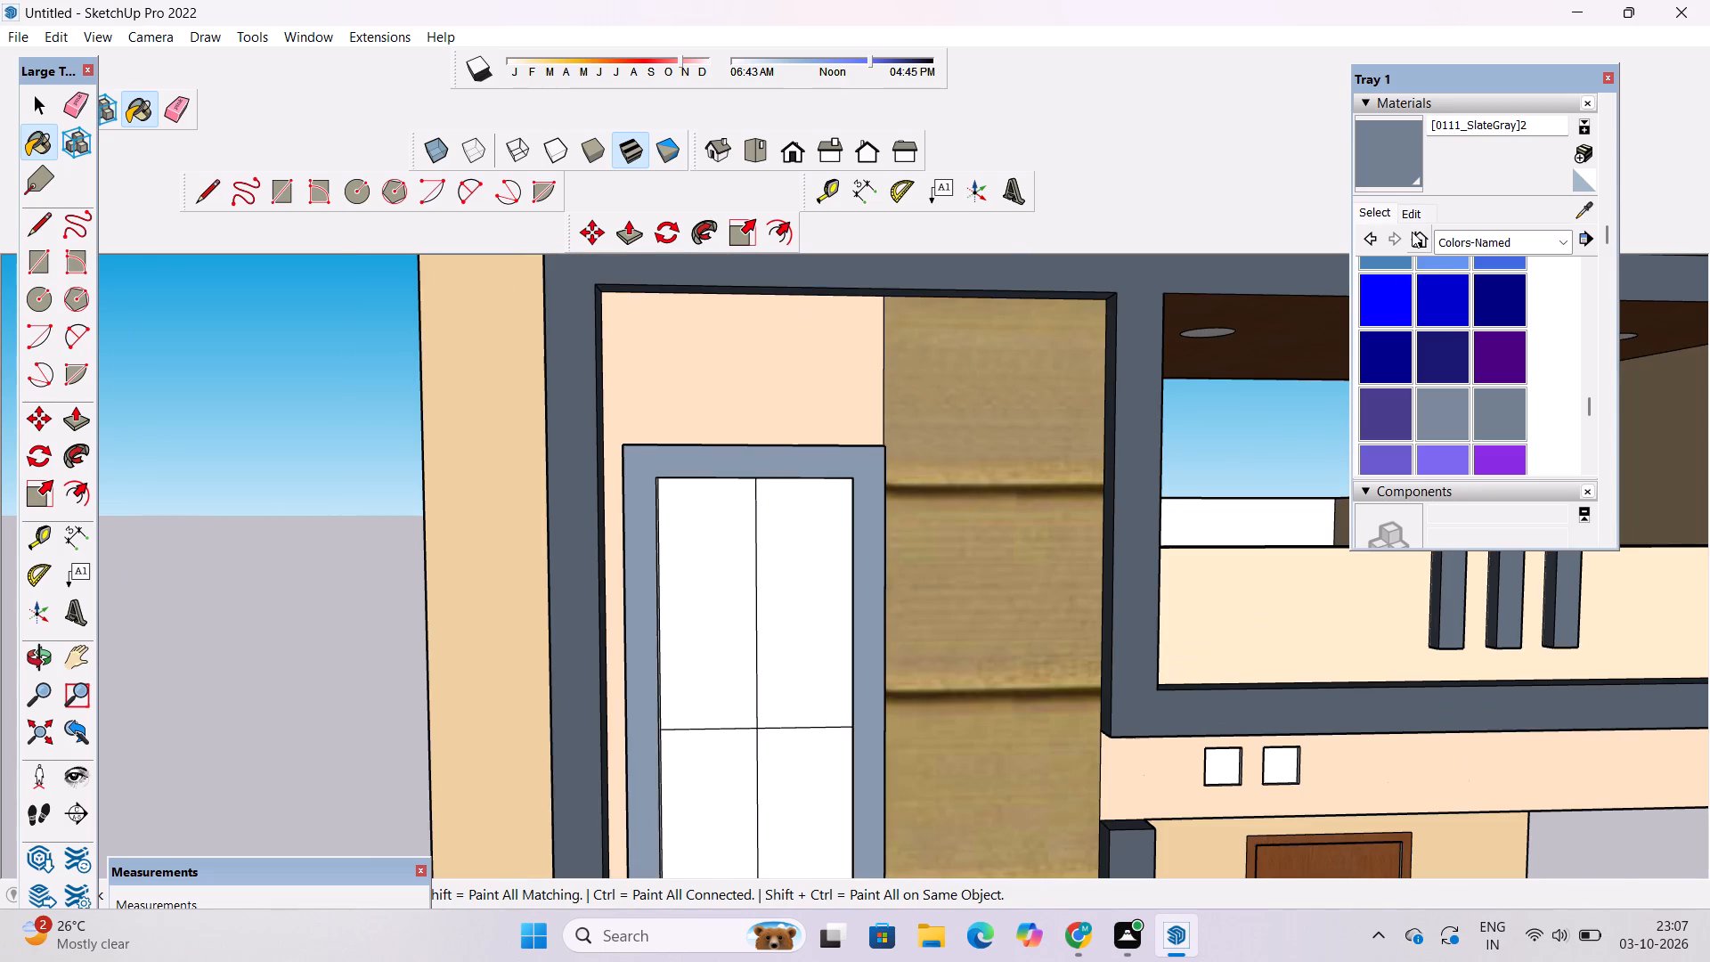
Darken the [0111_SlateGray]2 material to match the dark slate of the surrounding elevation frames.
left_click(1410, 211)
left_click(1469, 323)
left_click(1467, 325)
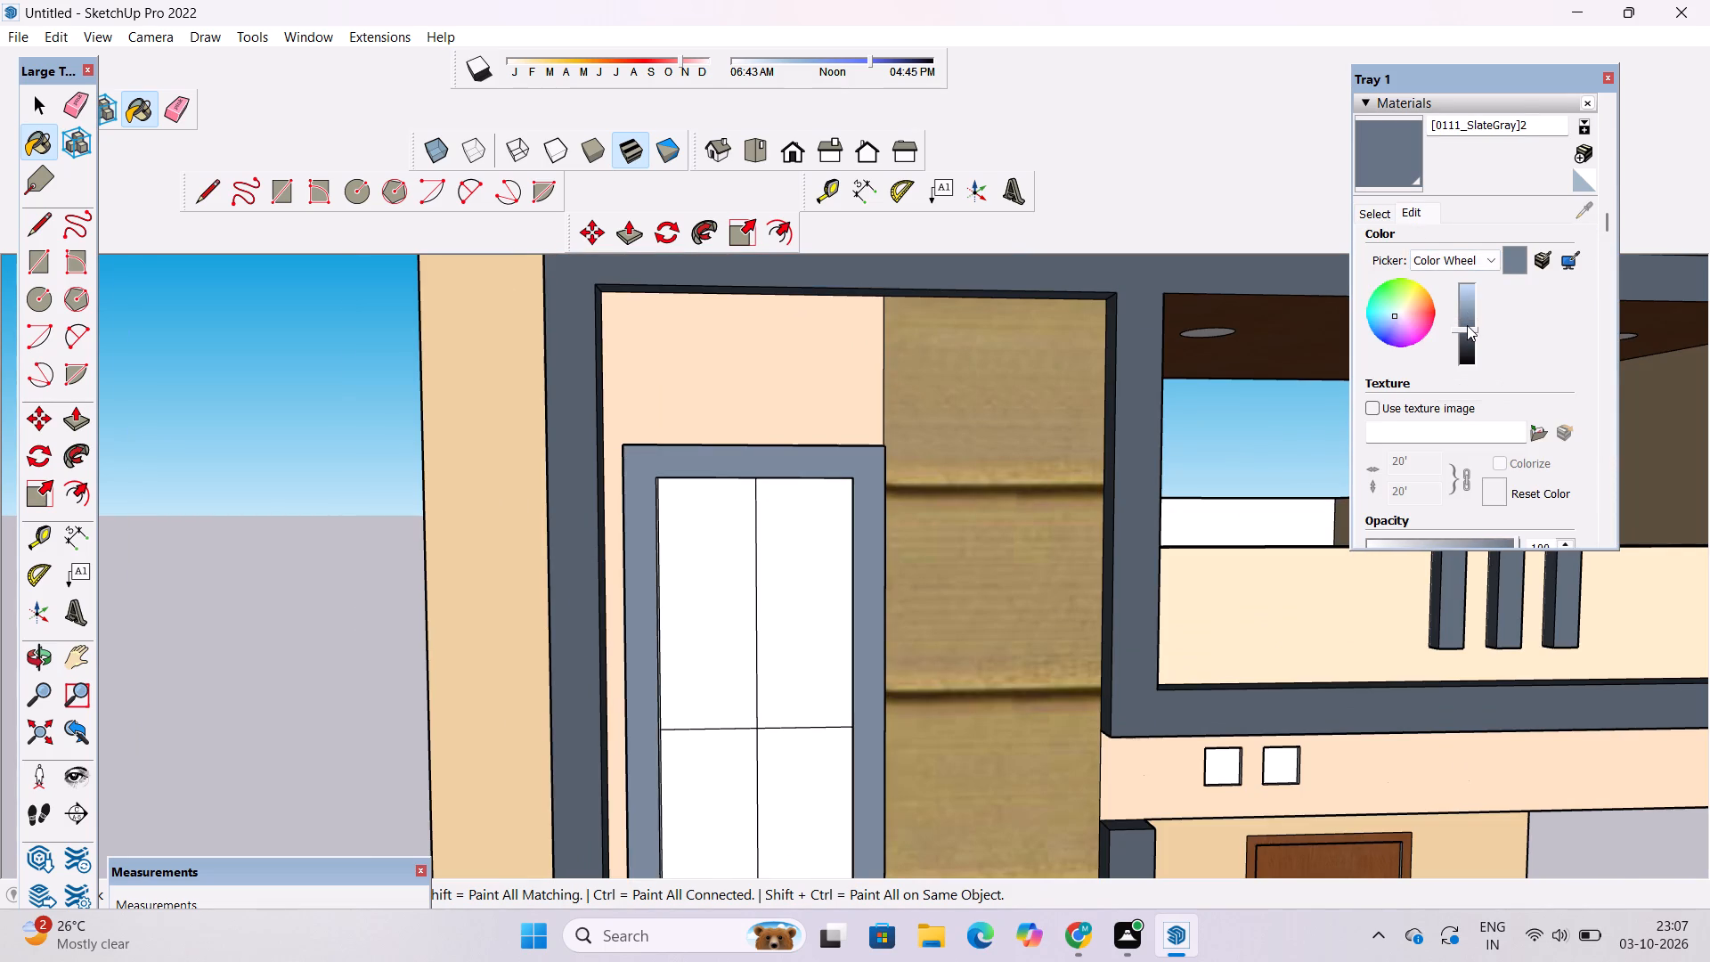
left_click(1466, 325)
double_click(1465, 325)
left_click(1465, 331)
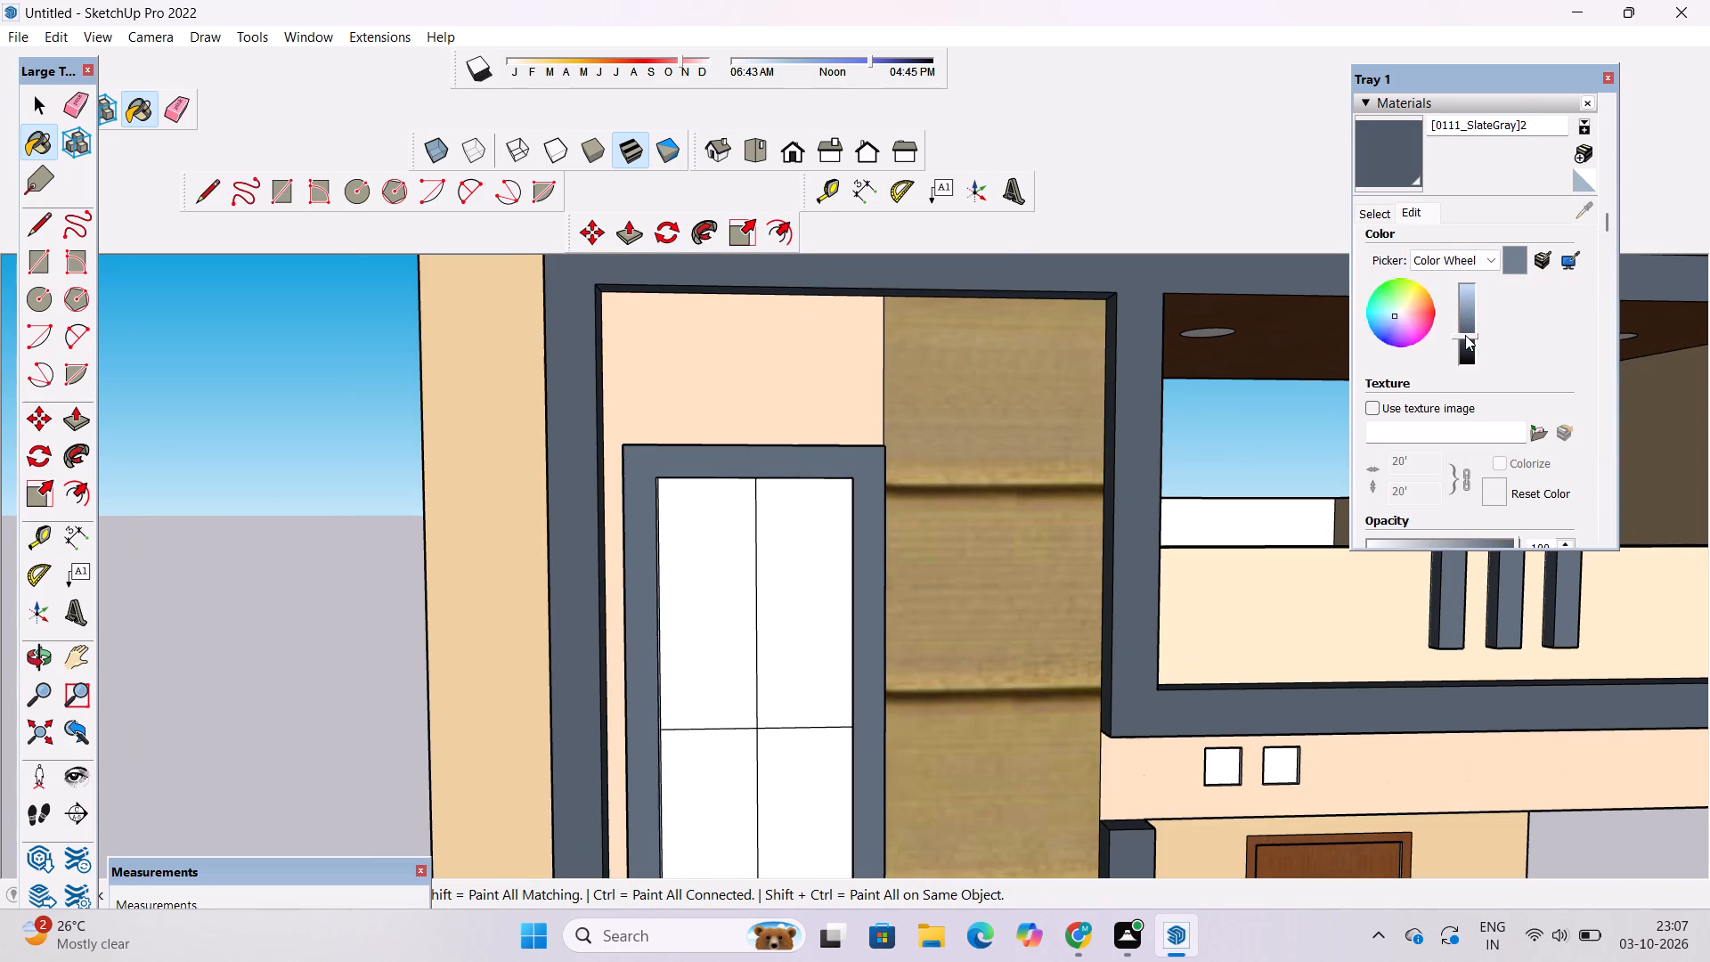
left_click(1465, 336)
Paint the tall window frame's outer side next to the tan cladding and its top edge with [0111_SlateGray]2.
key("o")
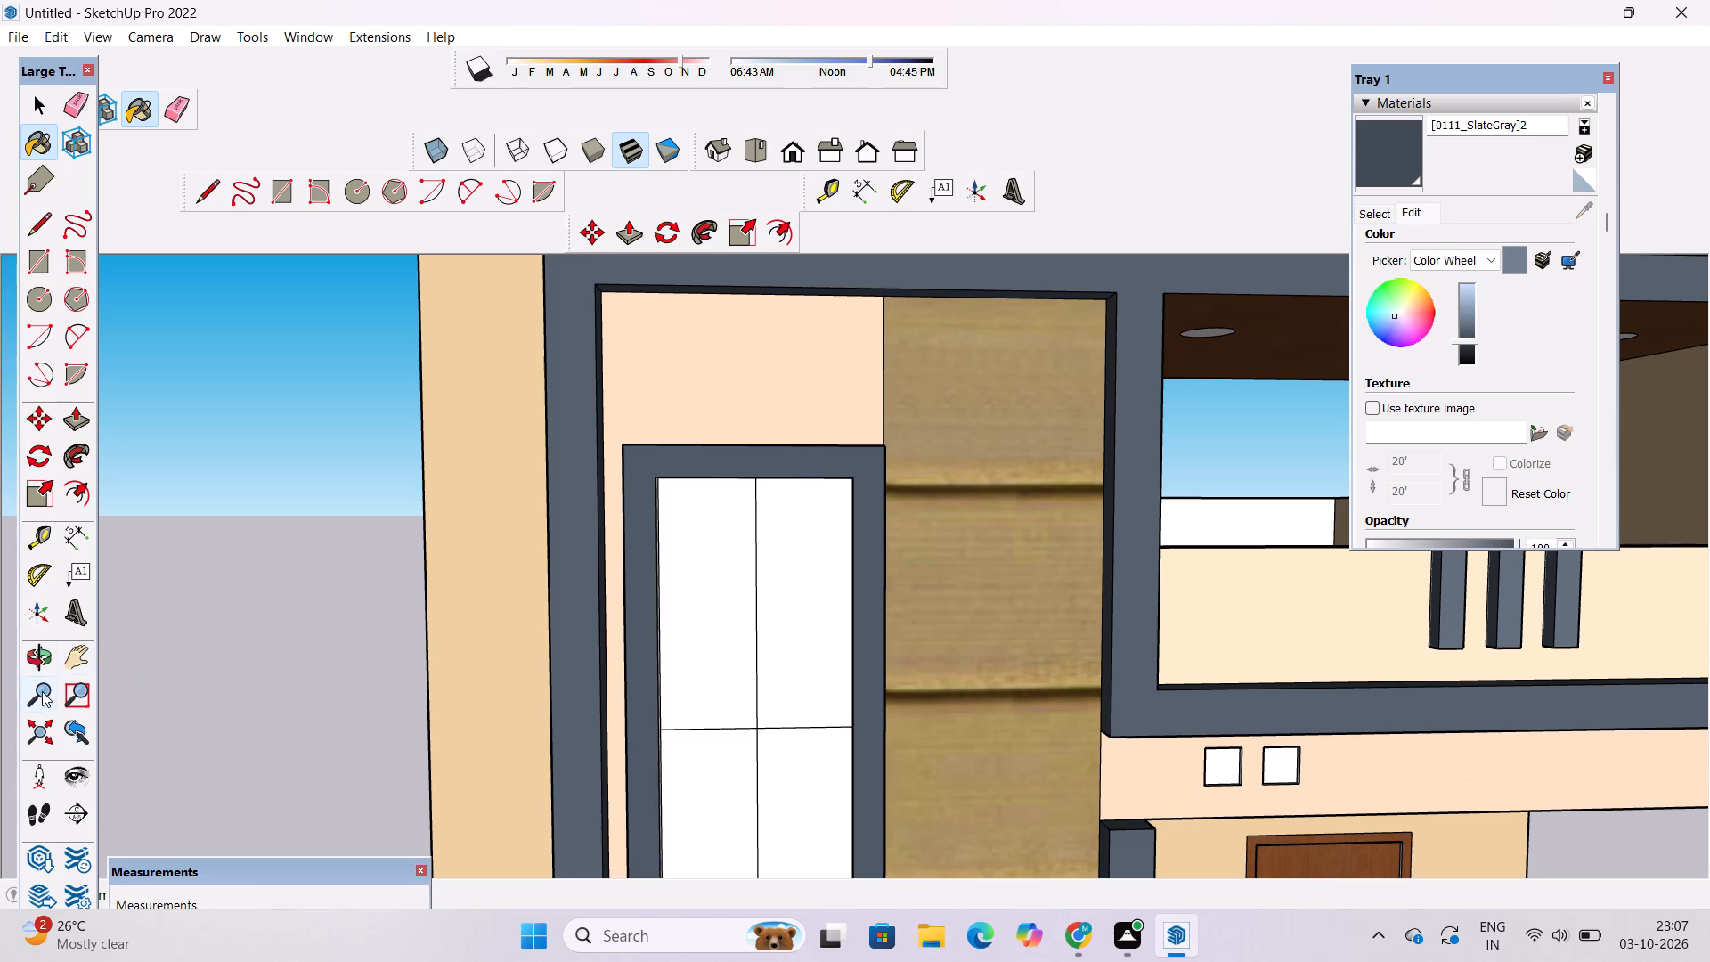
left_click(37, 658)
scroll(782, 432, "down", 5)
left_click_drag(883, 488, 738, 684)
scroll(780, 511, "up", 4)
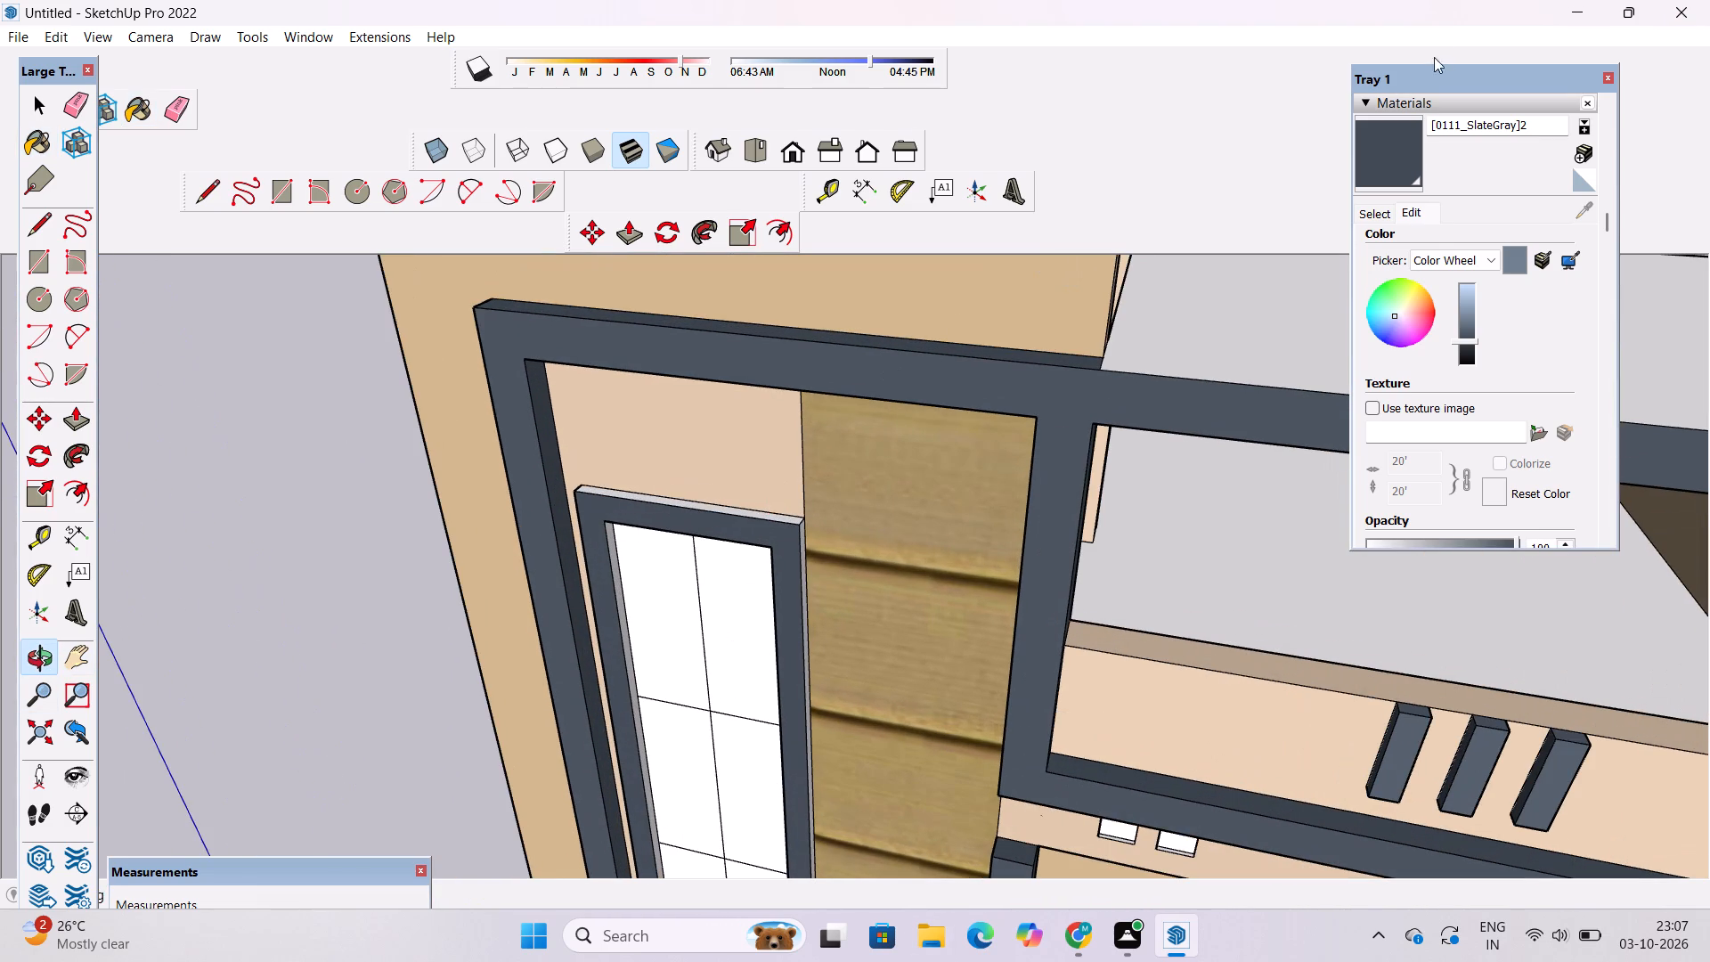
left_click(1399, 158)
scroll(970, 564, "down", 5)
scroll(884, 672, "up", 9)
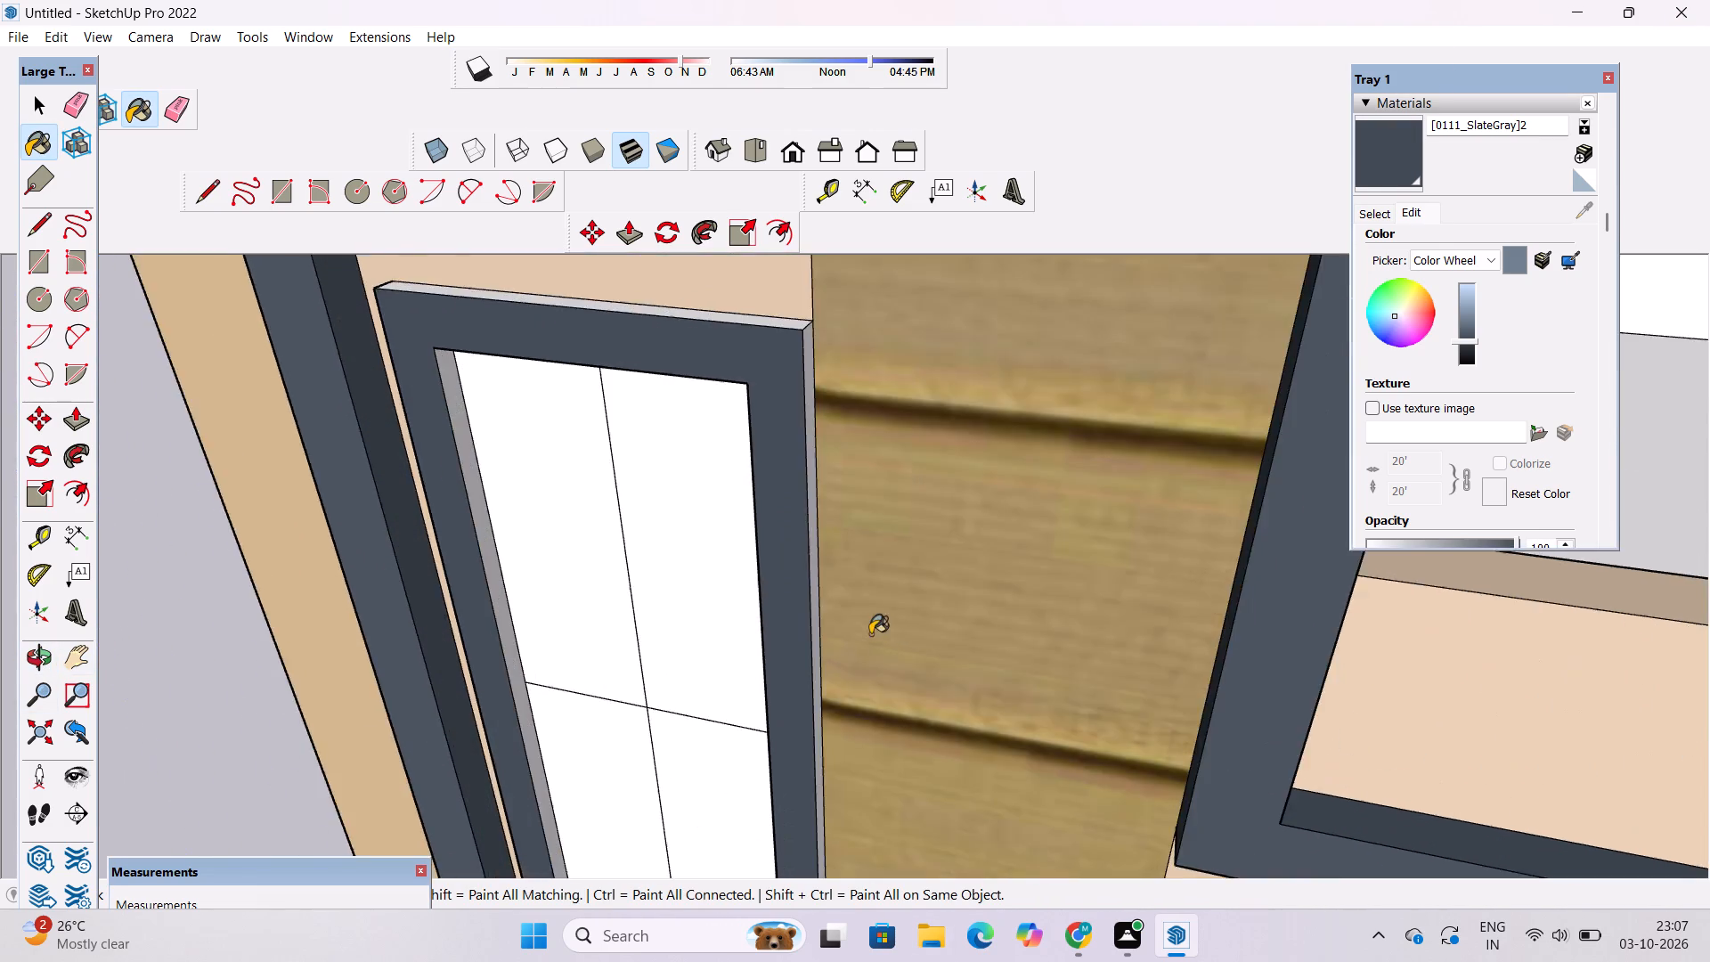
scroll(870, 634, "up", 8)
left_click(790, 483)
scroll(1073, 691, "down", 6)
scroll(930, 349, "up", 2)
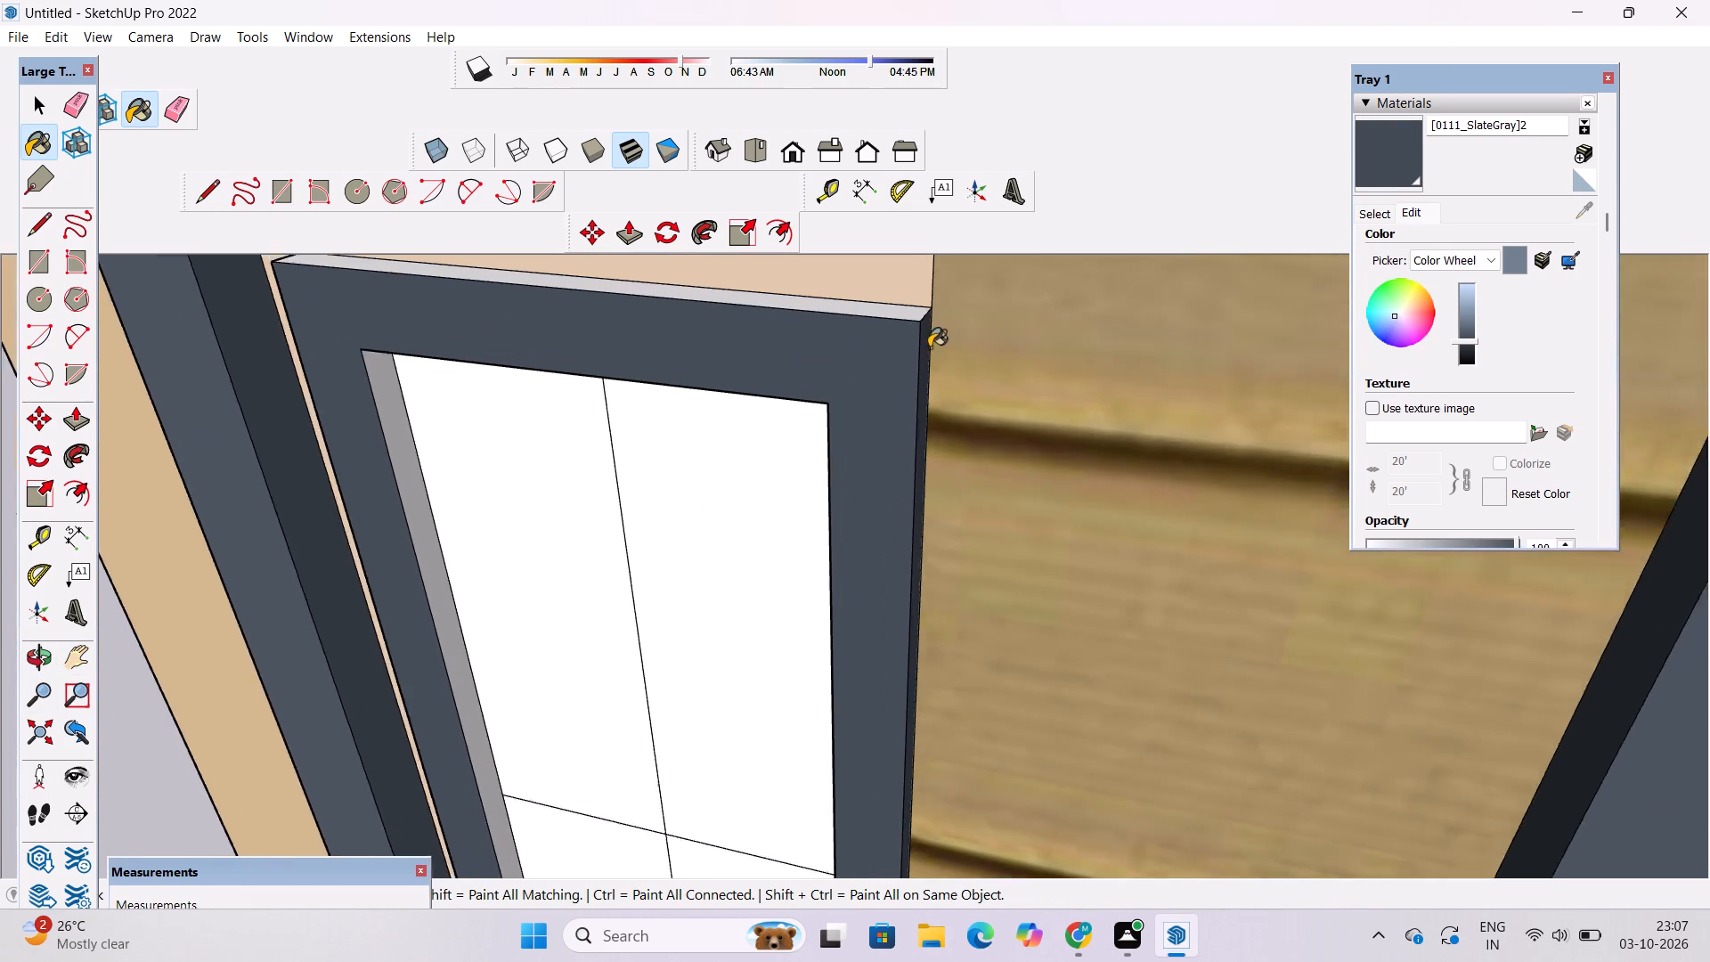
scroll(929, 347, "up", 3)
left_click(896, 312)
Paint both vertical inner reveals of the tall window's frame with [0111_SlateGray]2.
scroll(1106, 323, "down", 13)
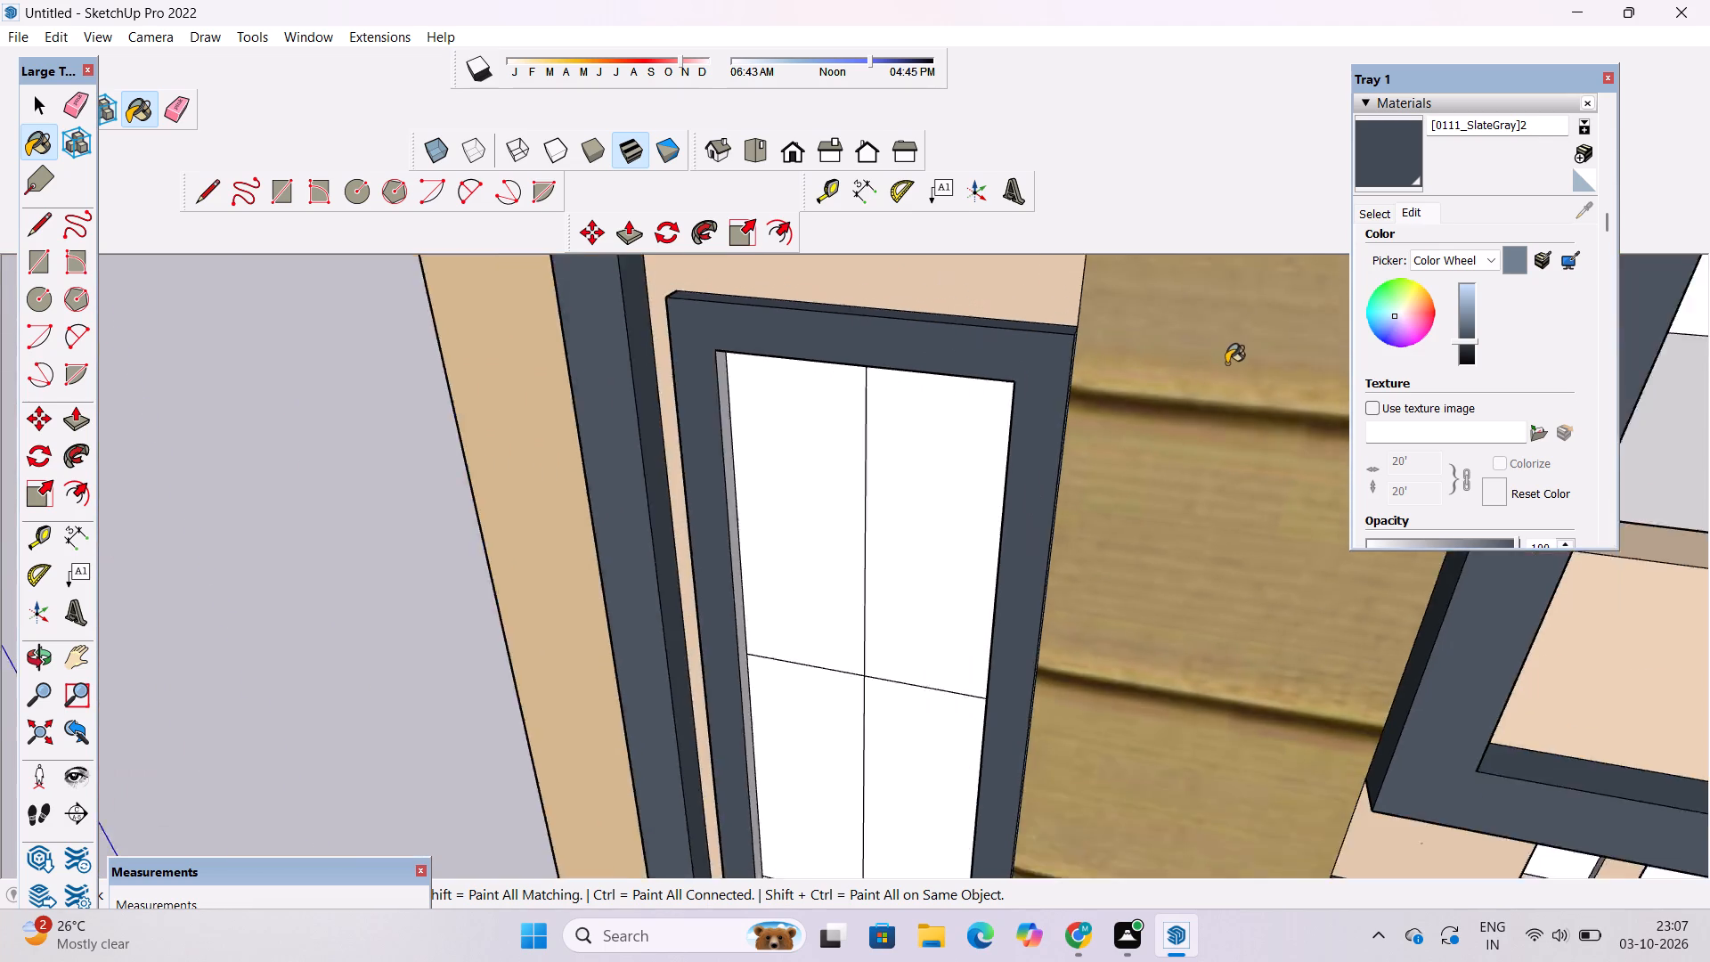
scroll(1226, 363, "down", 1)
scroll(1226, 364, "up", 1)
scroll(1160, 387, "down", 4)
scroll(986, 461, "up", 17)
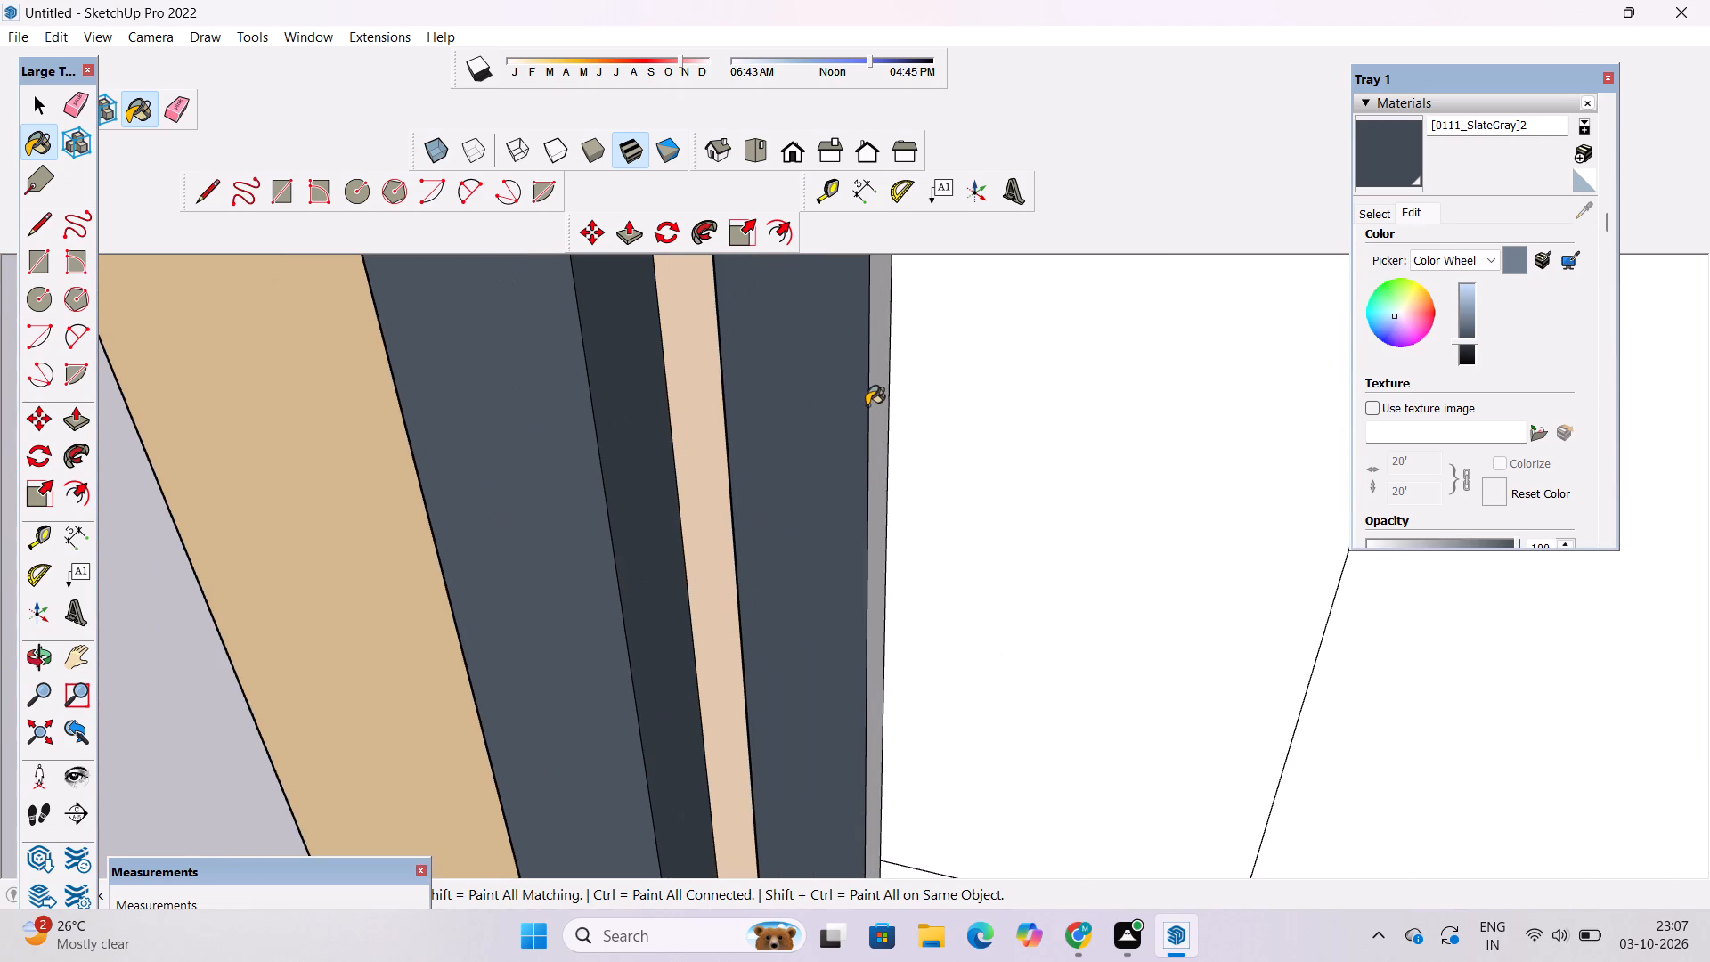
left_click(867, 405)
left_click(888, 395)
scroll(891, 412, "down", 13)
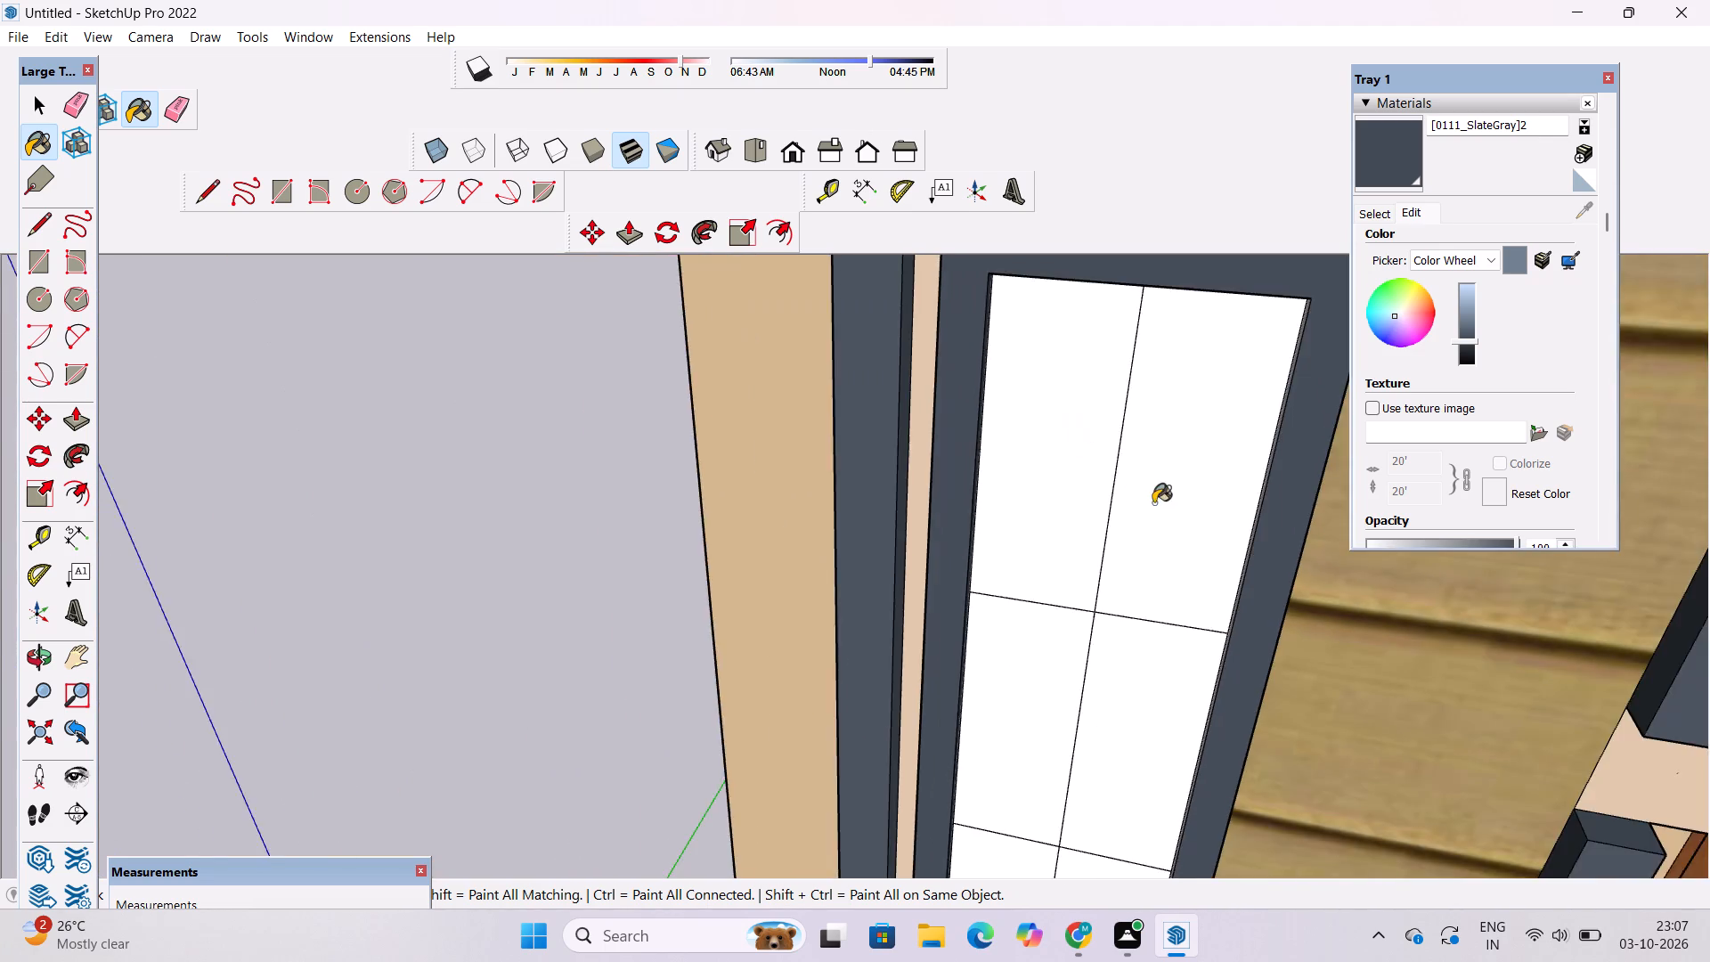
scroll(1169, 529, "up", 14)
left_click(1295, 575)
Paint the tall window frame's outer side away from the cladding and its bottom inner reveal with [0111_SlateGray]2.
scroll(1297, 578, "down", 4)
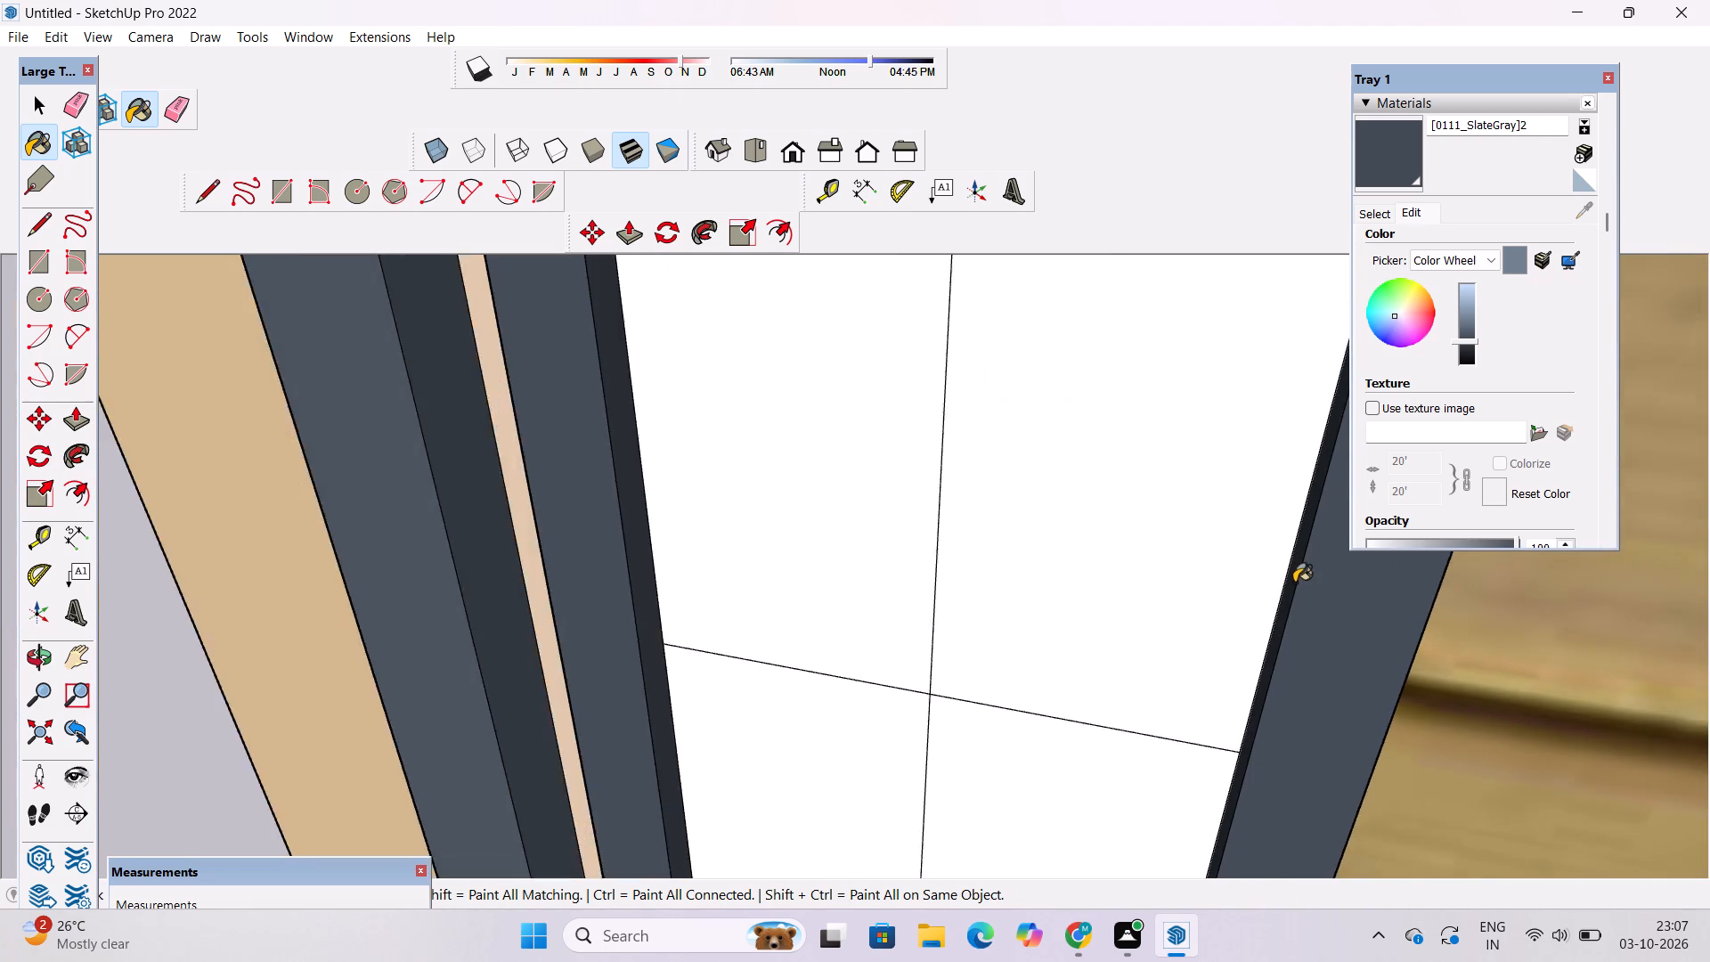
scroll(1294, 583, "down", 6)
scroll(707, 433, "up", 20)
scroll(707, 433, "up", 3)
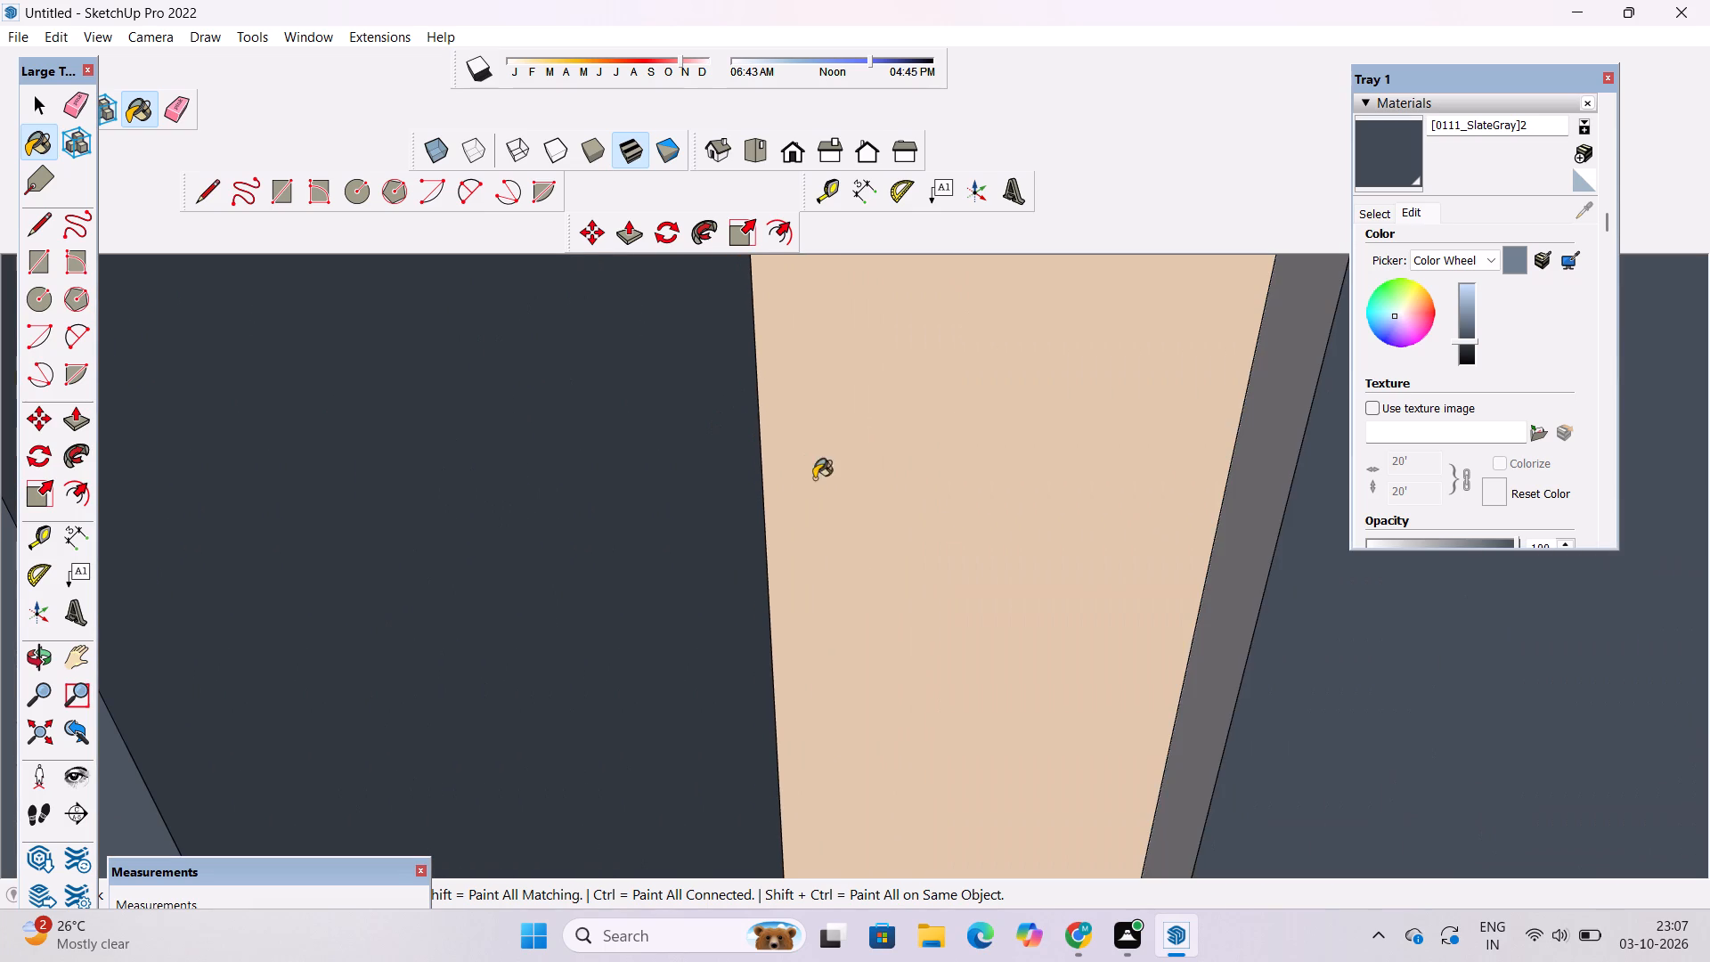
left_click(1256, 549)
scroll(393, 286, "down", 18)
scroll(491, 426, "up", 1)
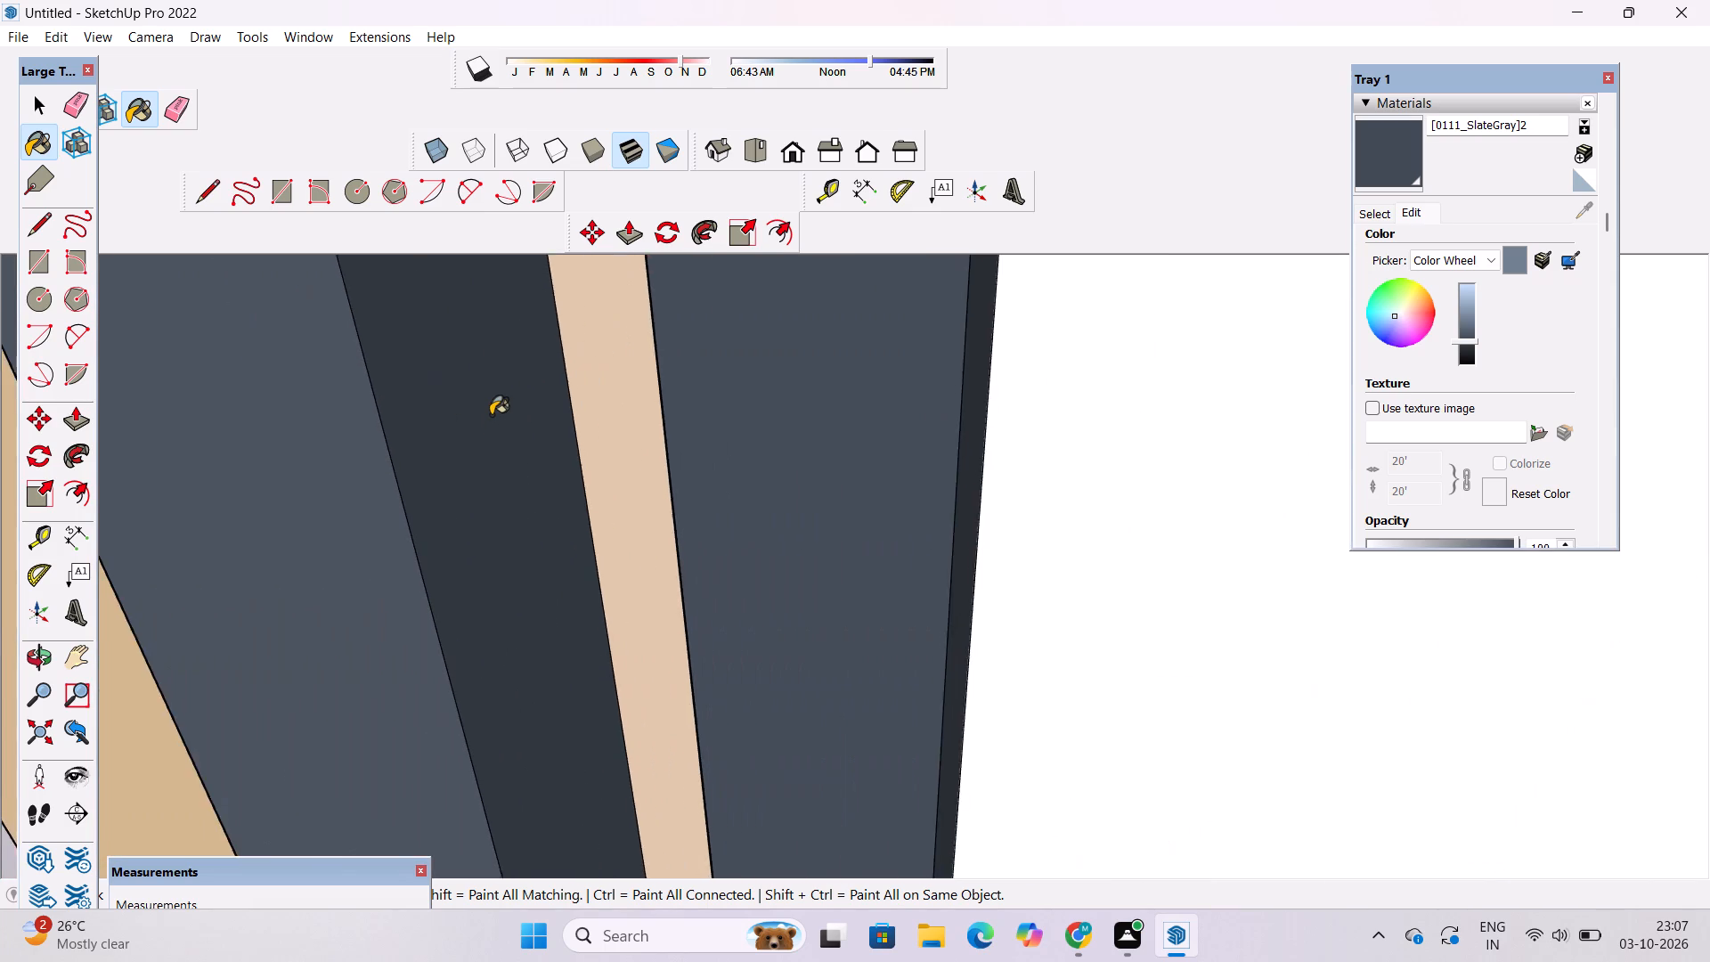
scroll(491, 404, "down", 6)
scroll(491, 406, "up", 1)
scroll(491, 404, "down", 5)
scroll(500, 421, "down", 20)
scroll(500, 421, "down", 5)
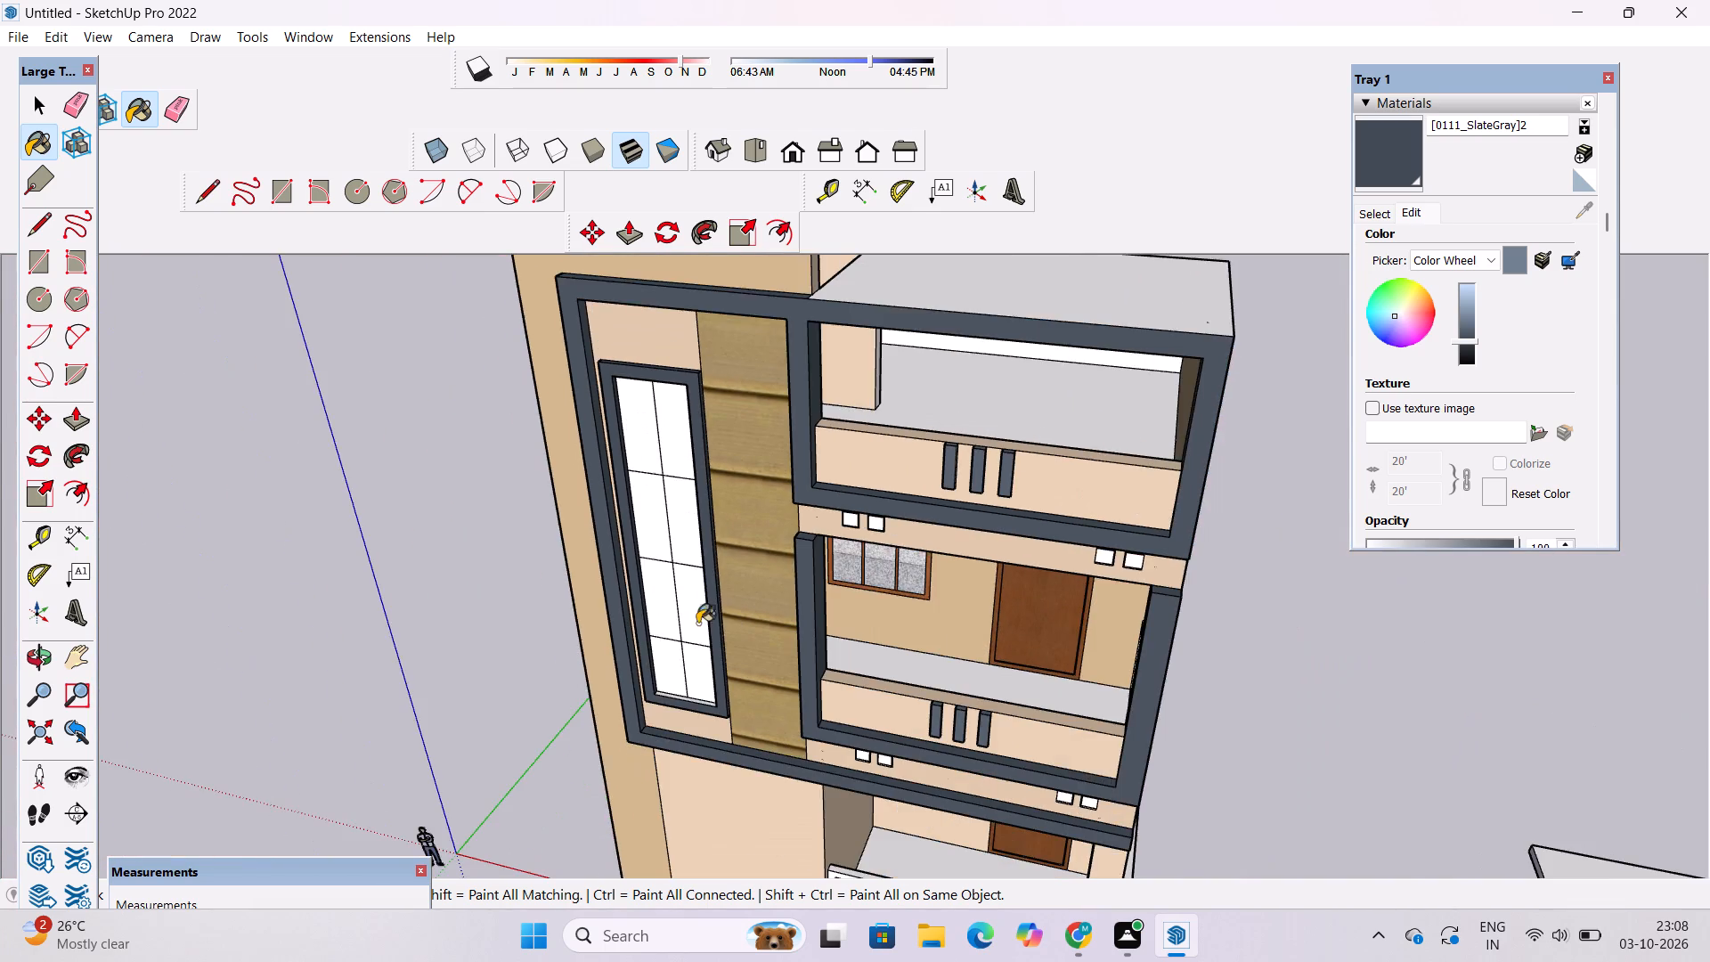
scroll(688, 696, "up", 19)
left_click(758, 640)
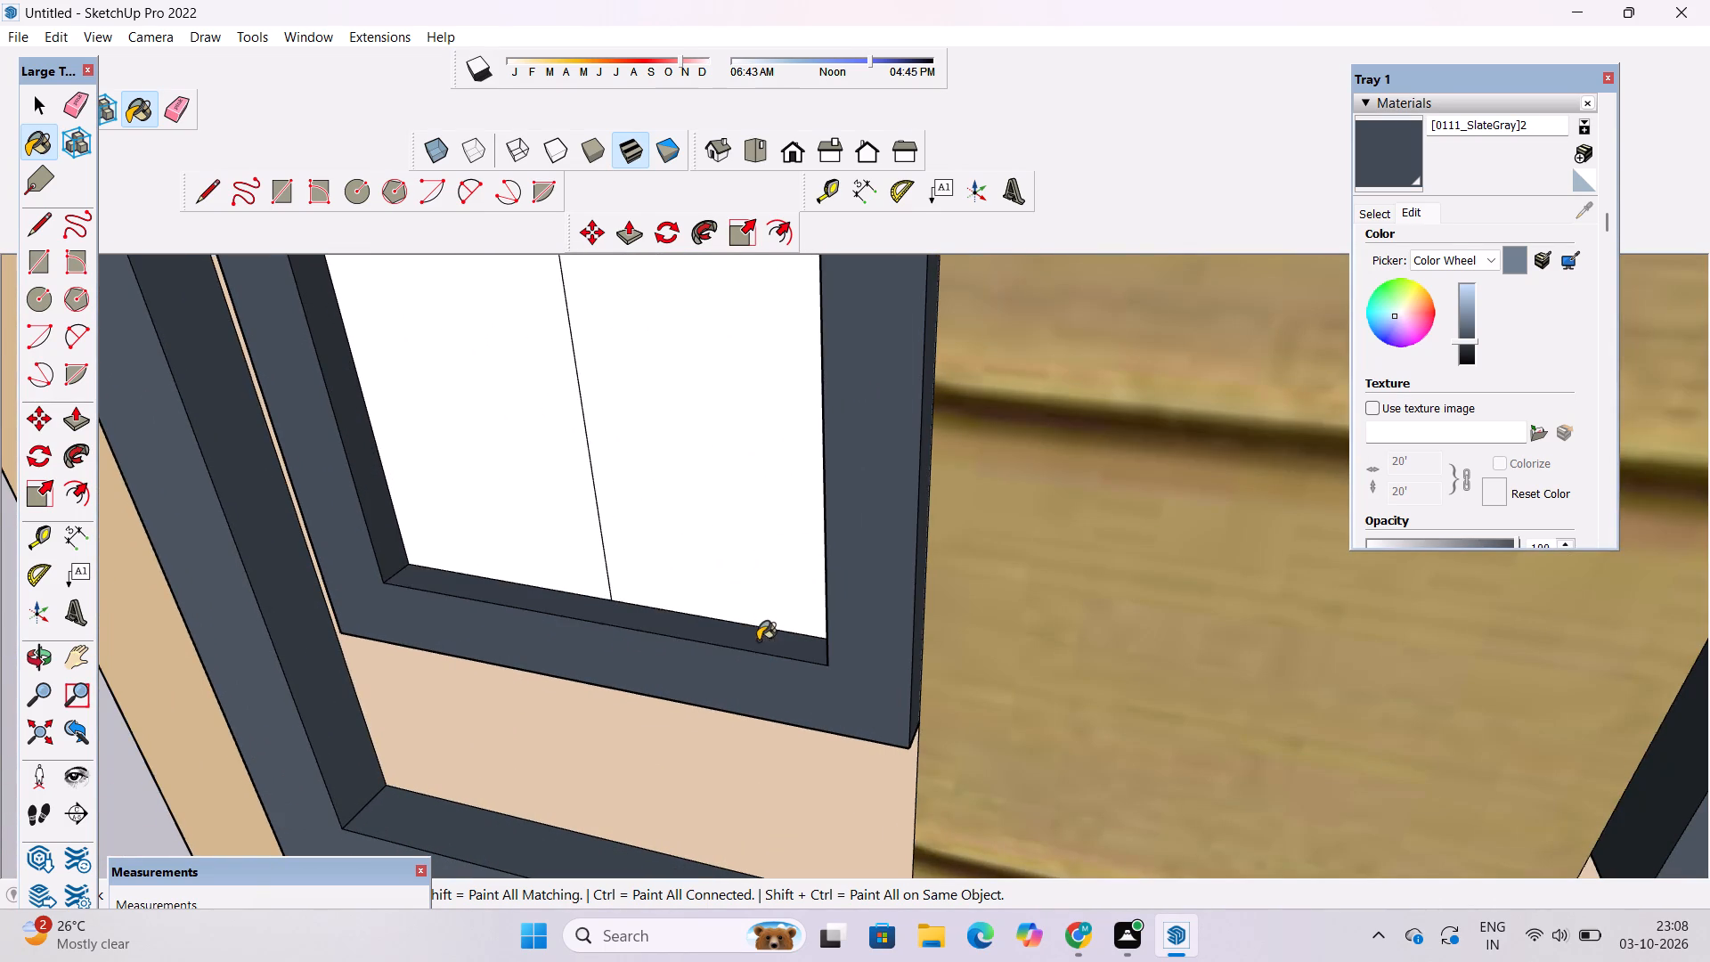
Paint the top inner reveal of the tall window's frame with [0111_SlateGray]2.
key("o")
scroll(735, 702, "down", 6)
left_click_drag(749, 740, 771, 501)
left_click_drag(728, 546, 766, 830, "shift")
scroll(738, 757, "down", 7)
left_click_drag(745, 688, 764, 913, "shift")
left_click_drag(764, 677, 780, 792, "shift")
scroll(786, 458, "up", 5)
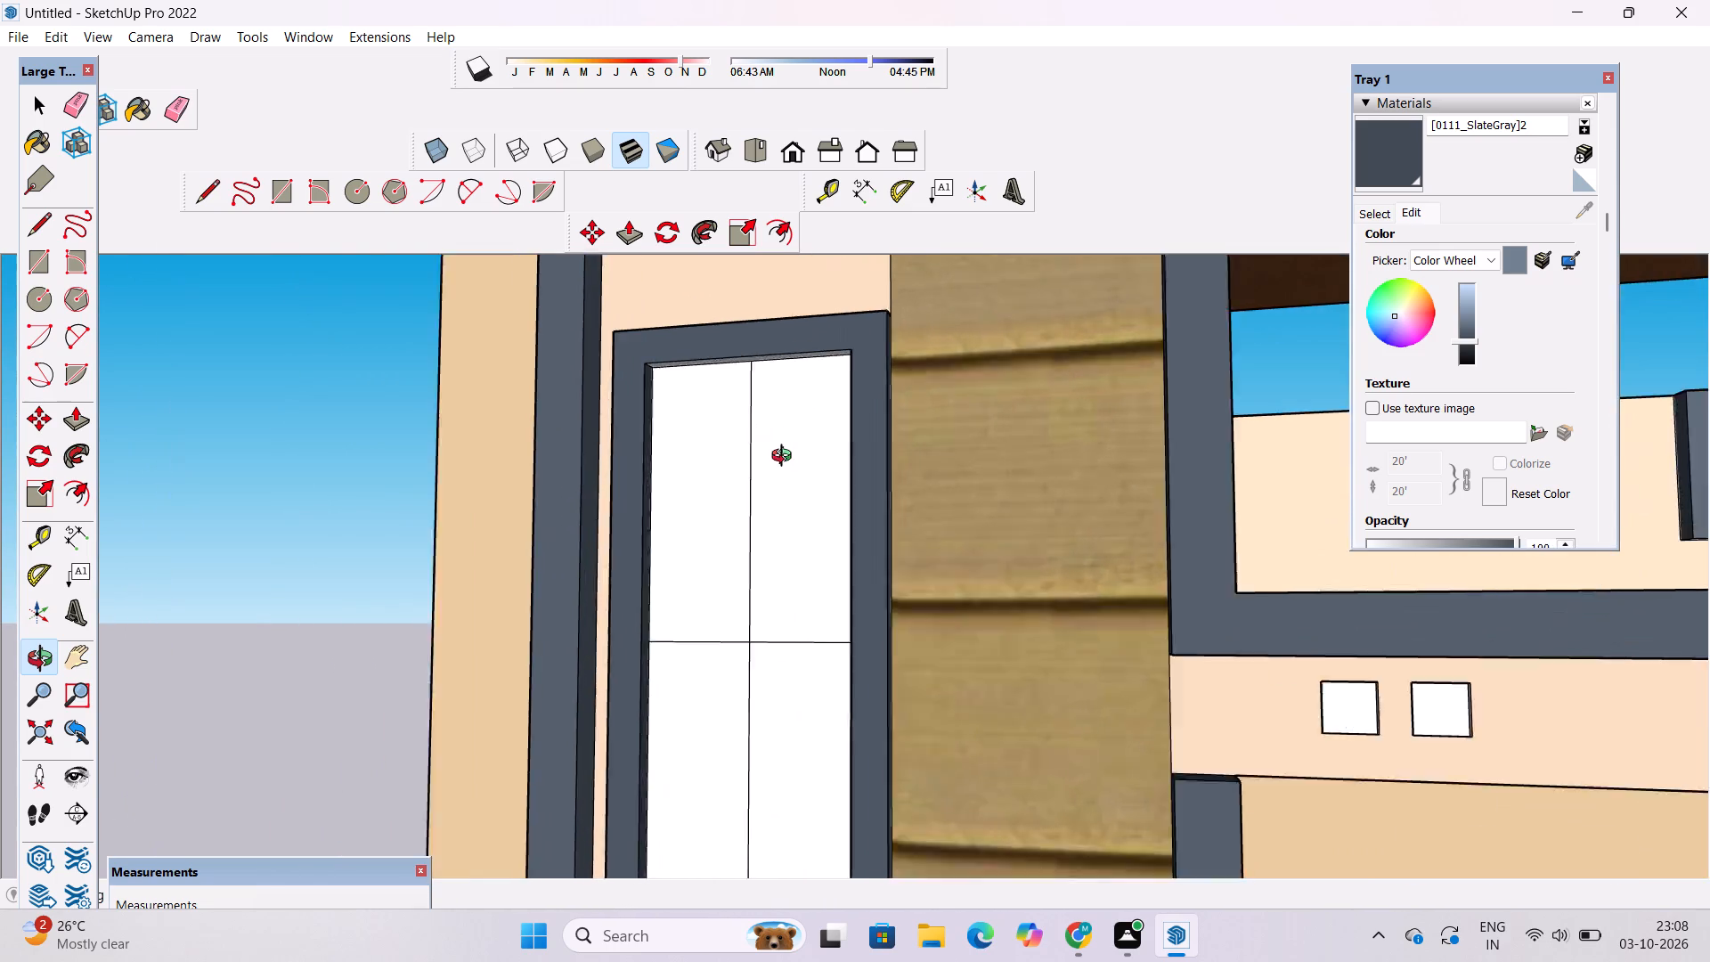
scroll(786, 458, "up", 1)
left_click_drag(766, 599, 778, 488)
left_click_drag(793, 463, 789, 665, "shift")
scroll(774, 584, "up", 4)
left_click_drag(773, 578, 828, 523)
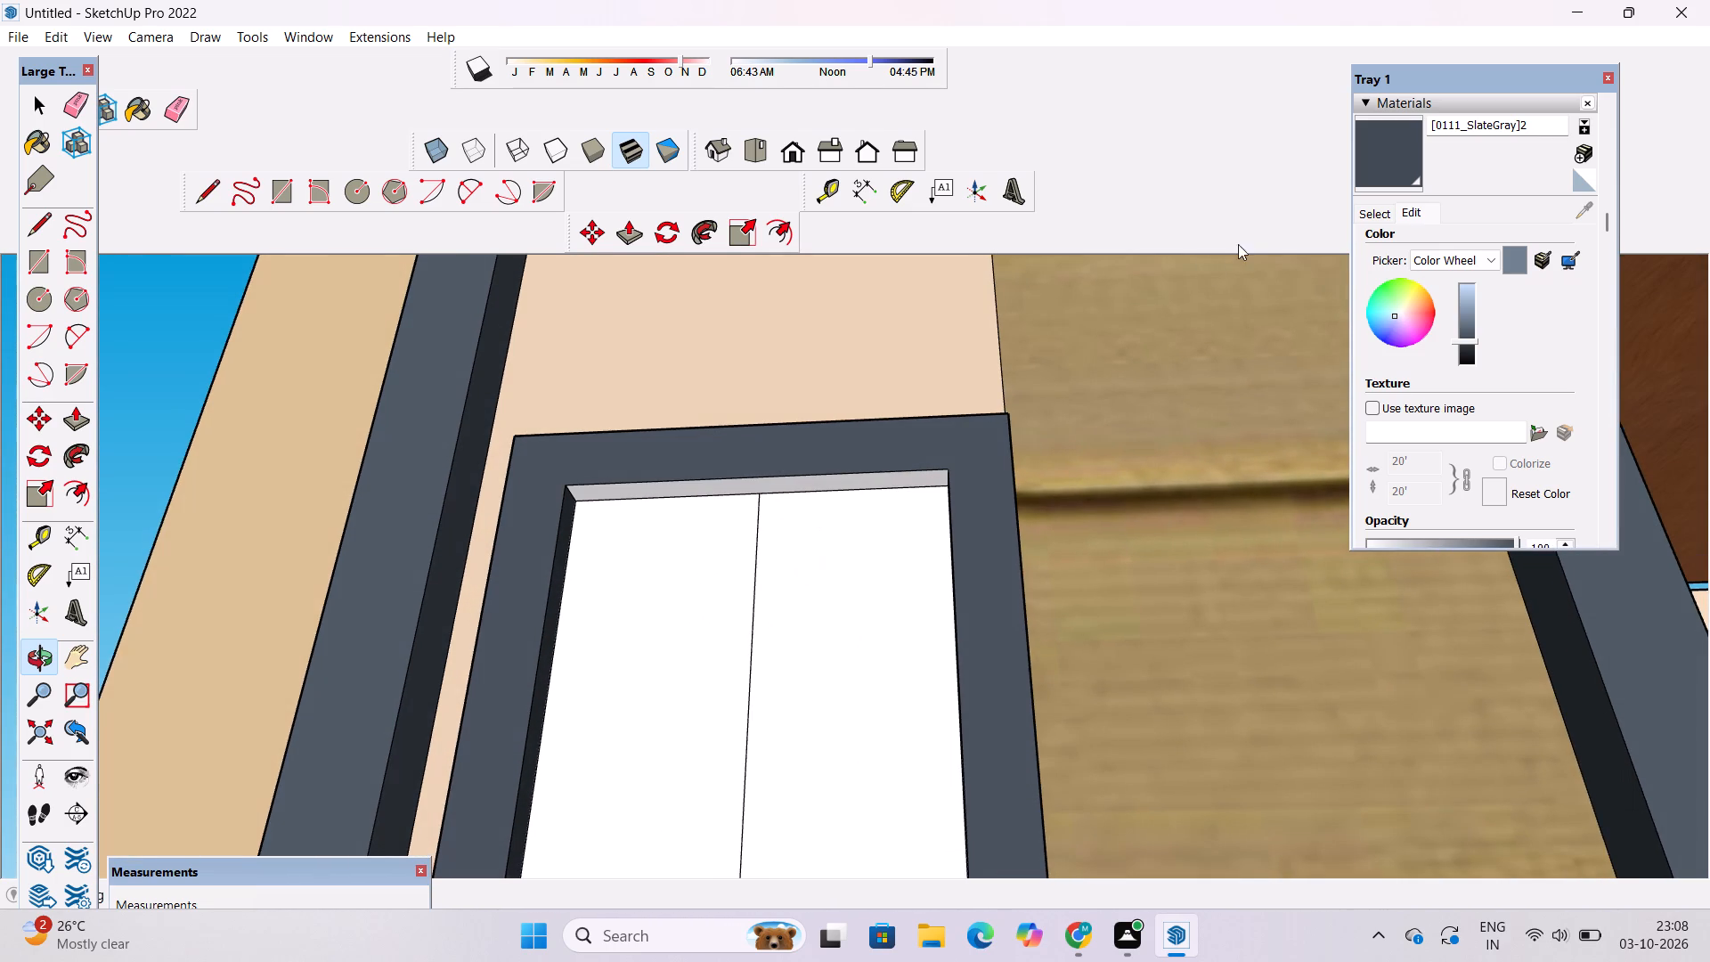
left_click(1381, 156)
left_click(911, 477)
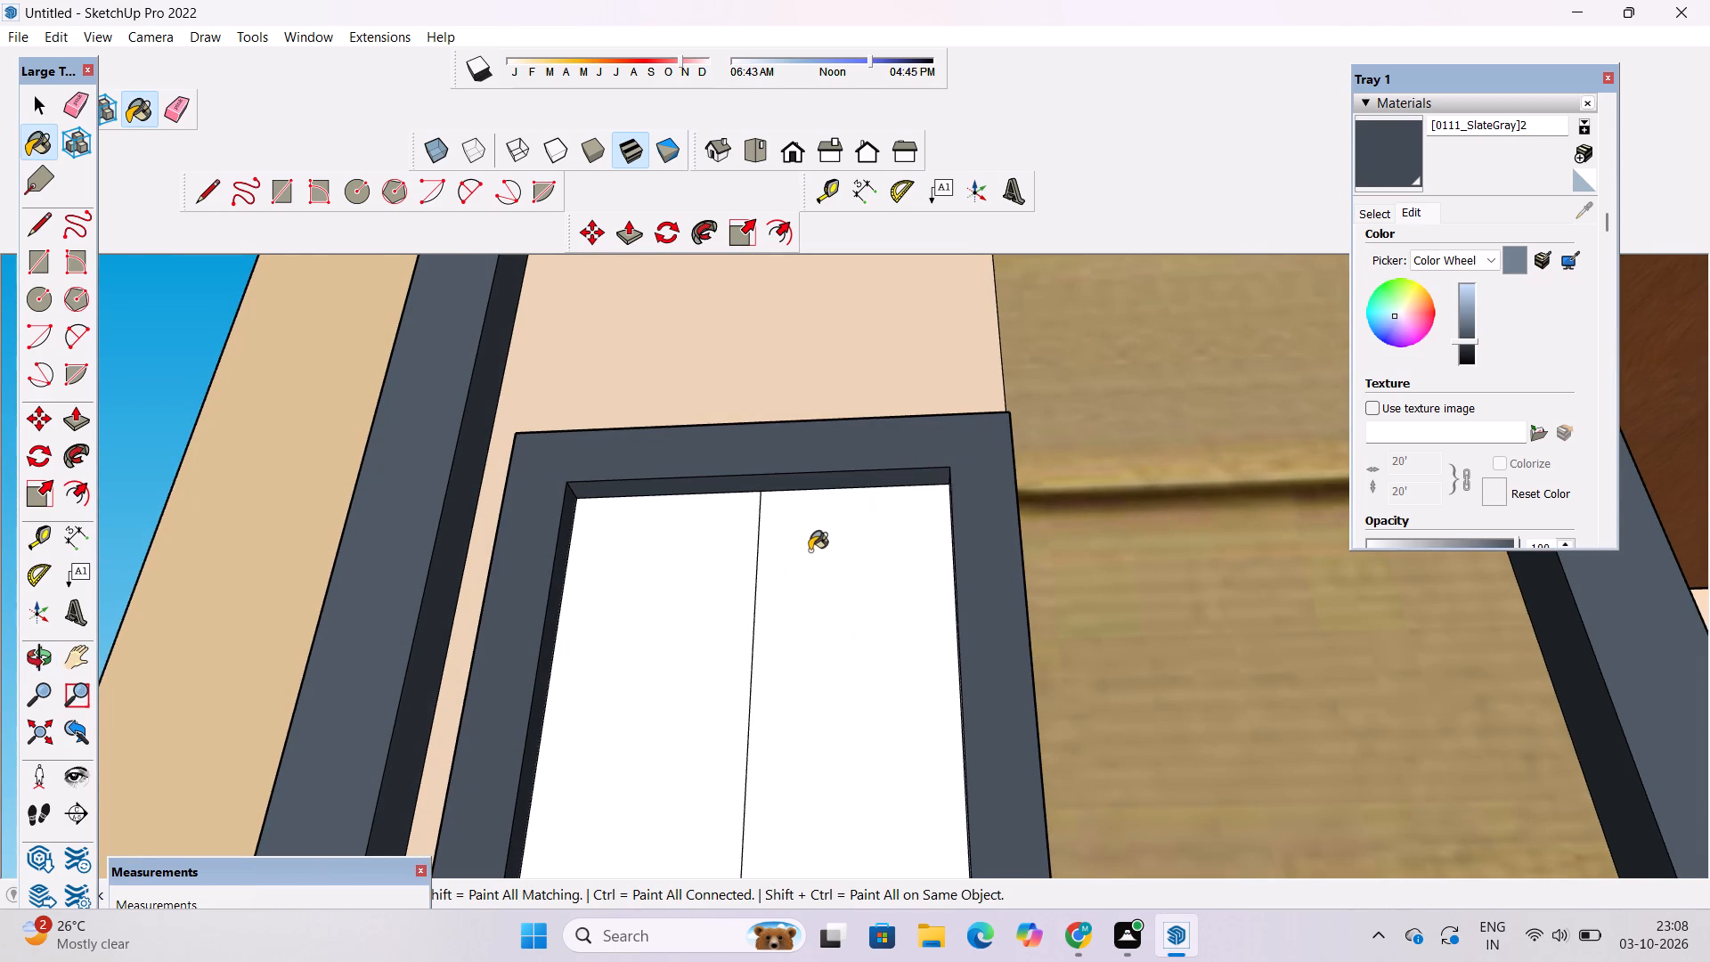
Paint the back faces of the two square recesses nearest the cladding, on the band between the balconies, with Wood Bamboo.
key("o")
scroll(734, 481, "down", 7)
left_click_drag(746, 469, 735, 628)
scroll(735, 616, "down", 5)
left_click_drag(797, 611, 671, 509, "shift")
left_click_drag(676, 520, 740, 560)
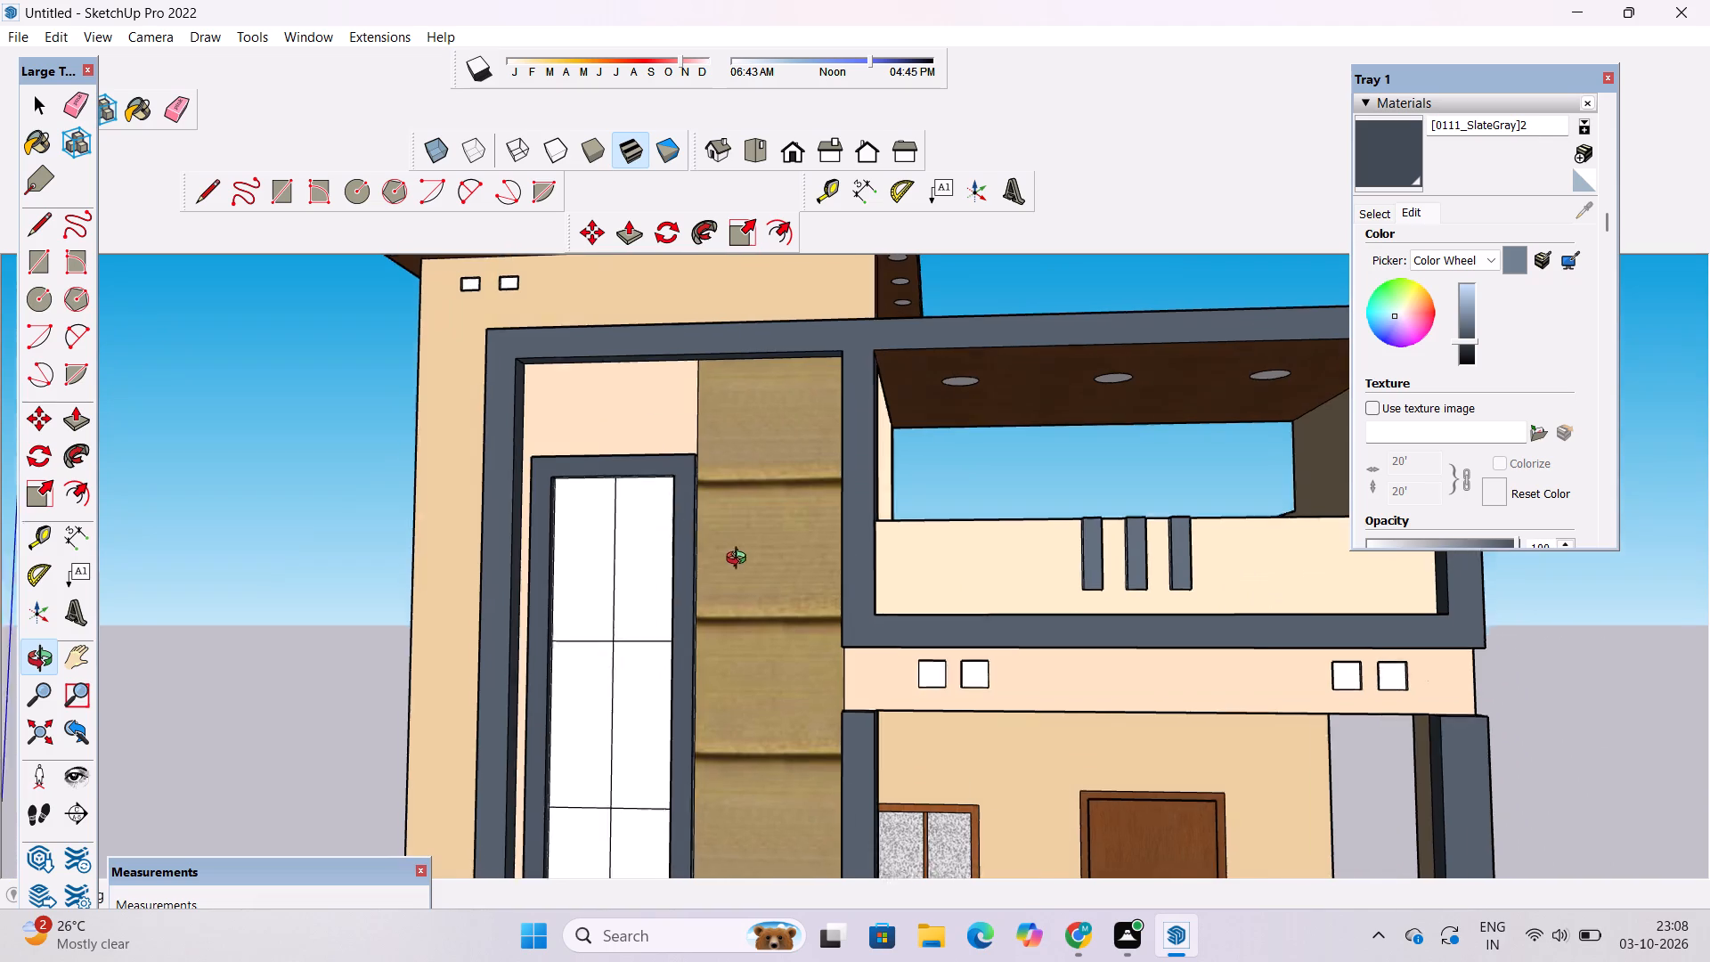
left_click_drag(740, 560, 779, 569)
scroll(801, 564, "down", 3)
left_click(794, 163)
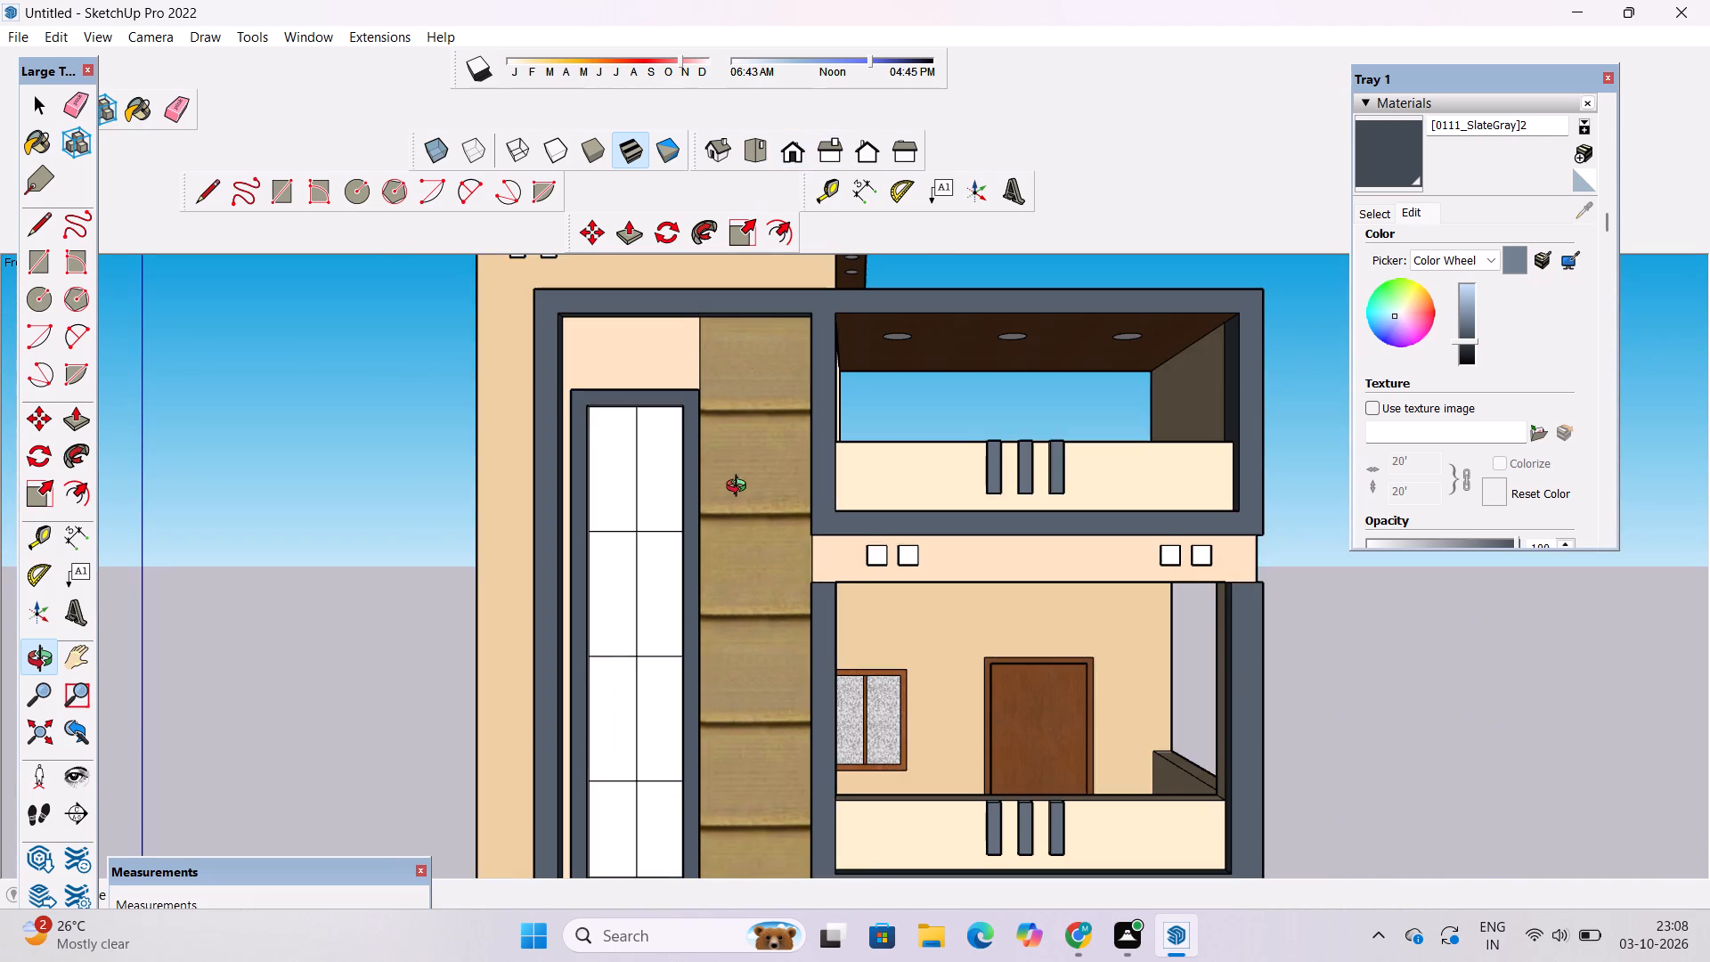
scroll(740, 488, "down", 6)
left_click_drag(740, 526, 751, 588, "shift")
left_click_drag(739, 628, 746, 673)
scroll(745, 665, "up", 3)
left_click_drag(752, 649, 674, 530, "shift")
left_click_drag(679, 527, 804, 532)
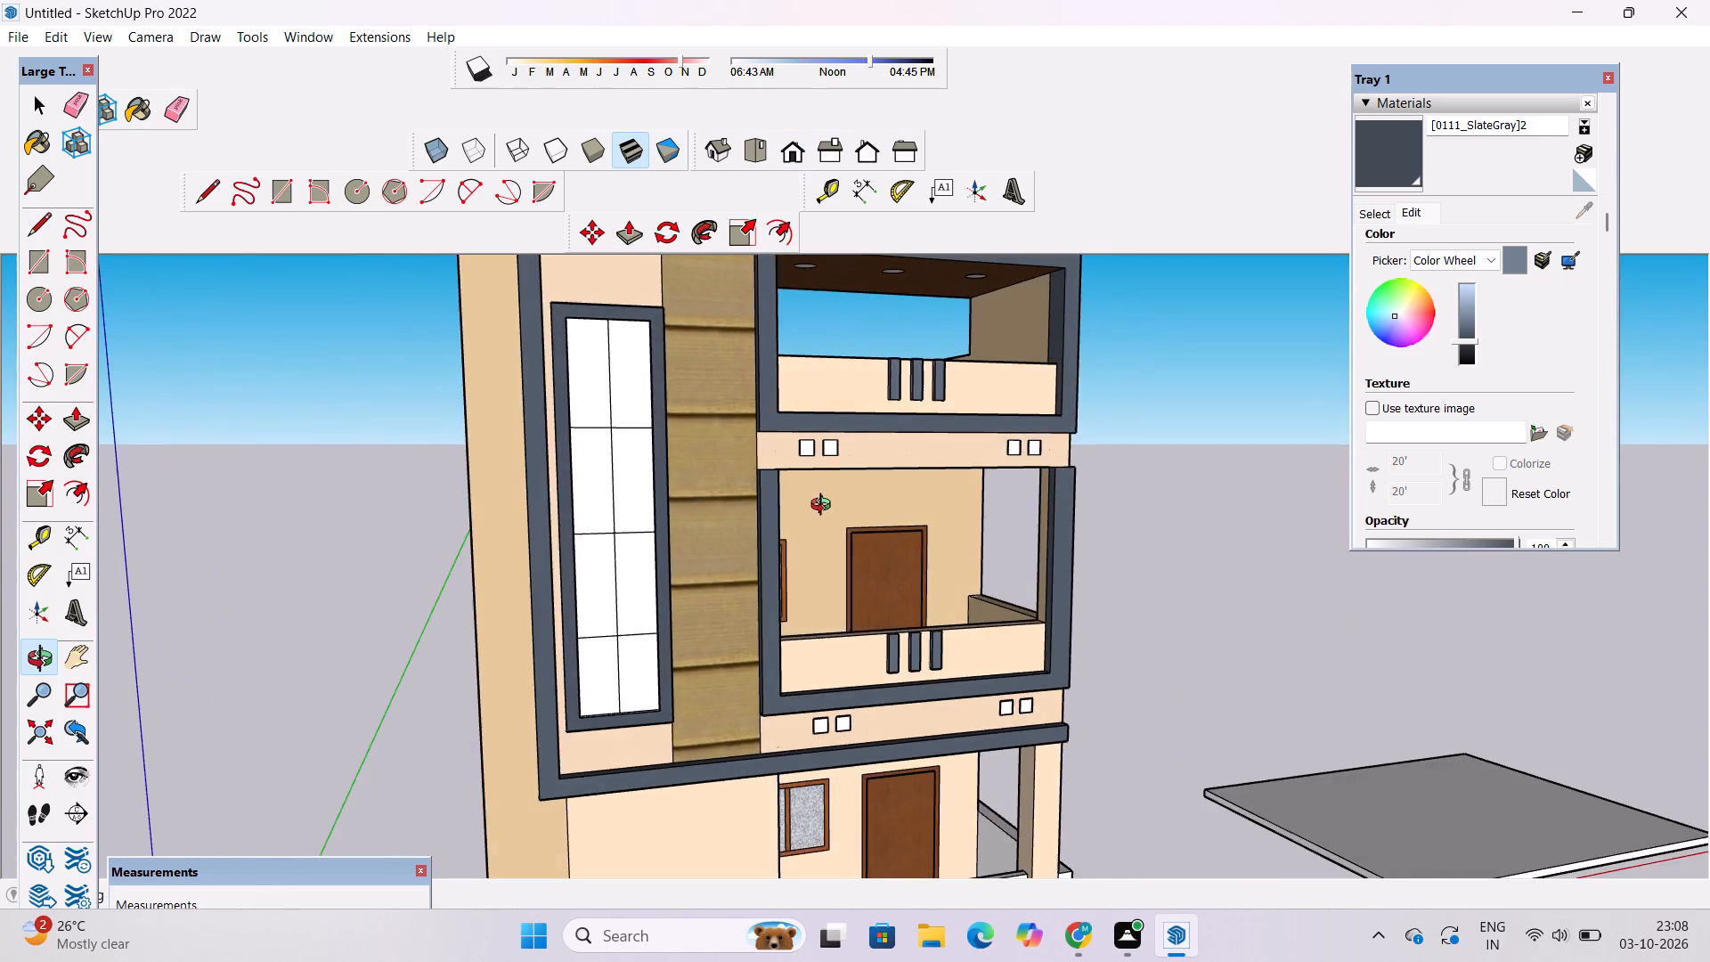
scroll(830, 486, "up", 3)
left_click_drag(838, 449, 705, 550, "shift")
scroll(709, 551, "up", 4)
left_click_drag(717, 539, 692, 581, "shift")
left_click(1376, 214)
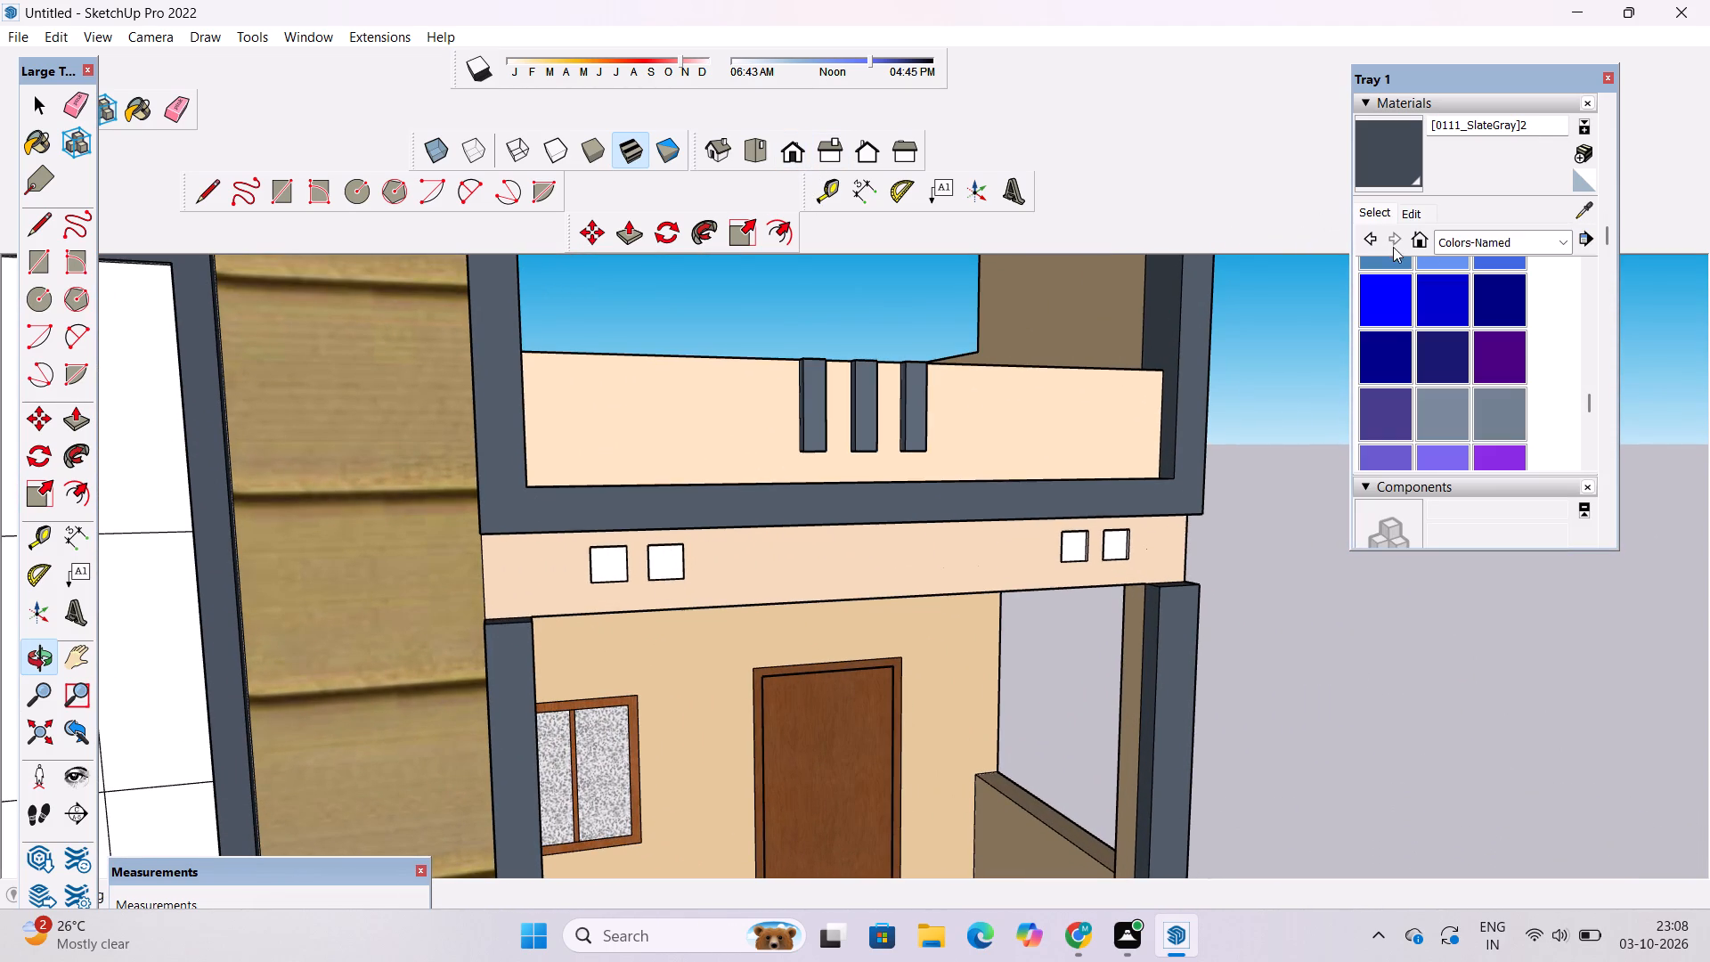
left_click(1507, 240)
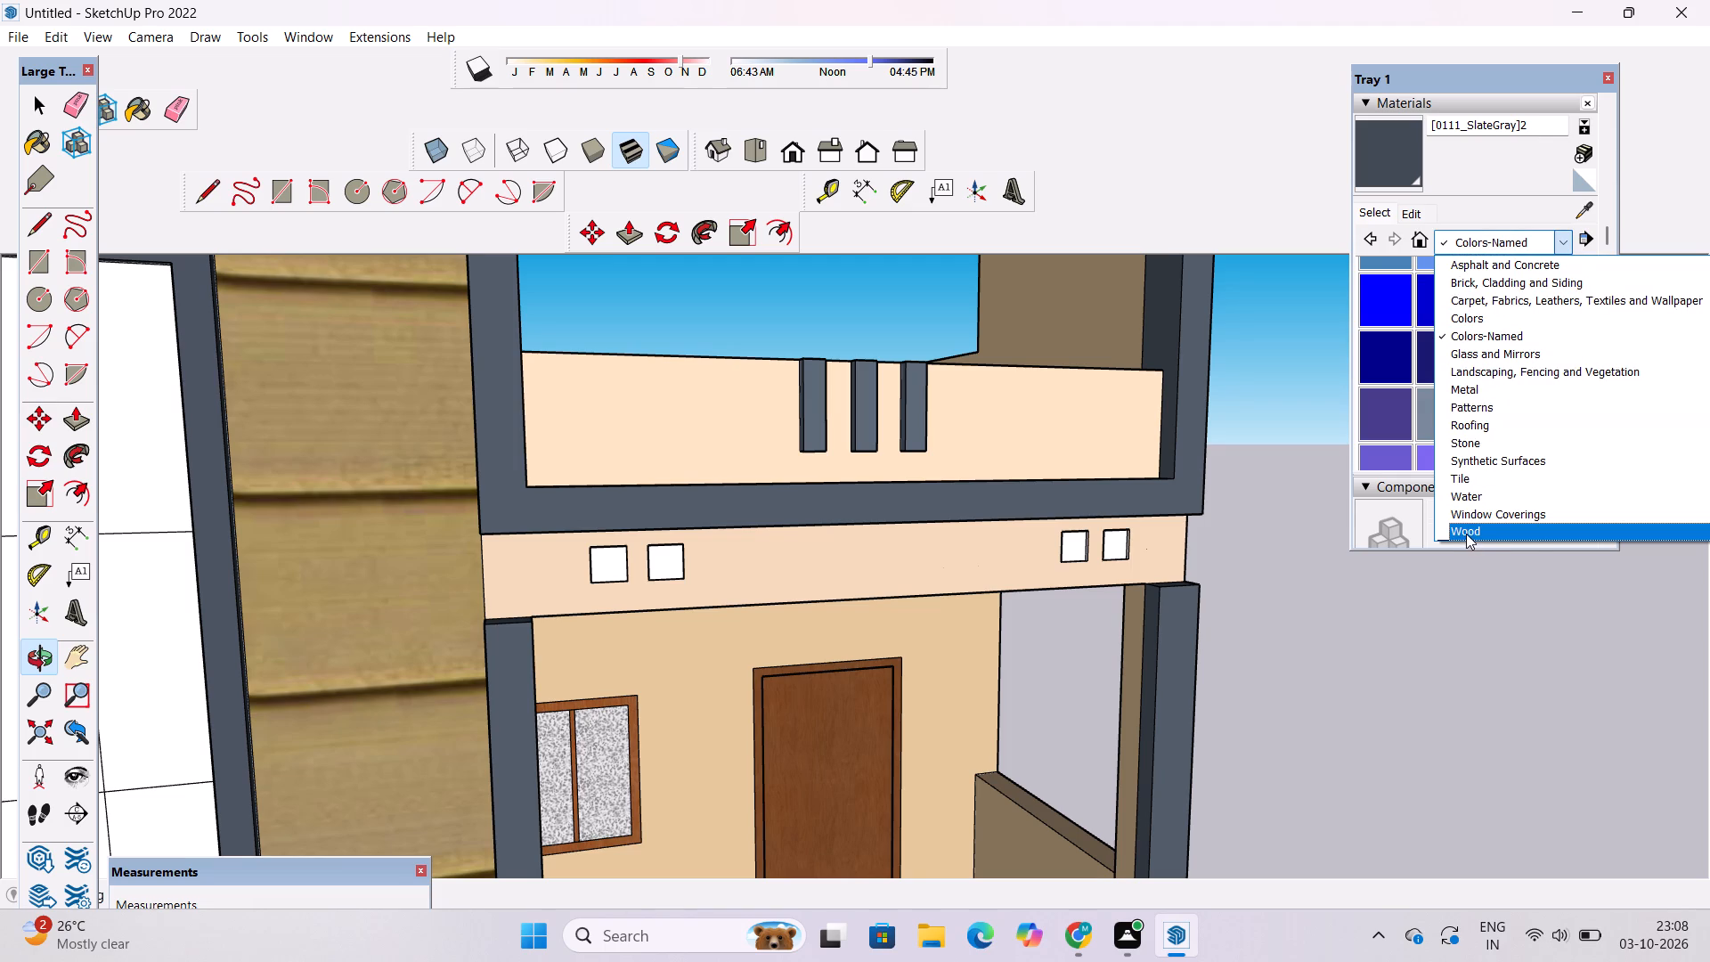
left_click(1466, 534)
left_click(1380, 289)
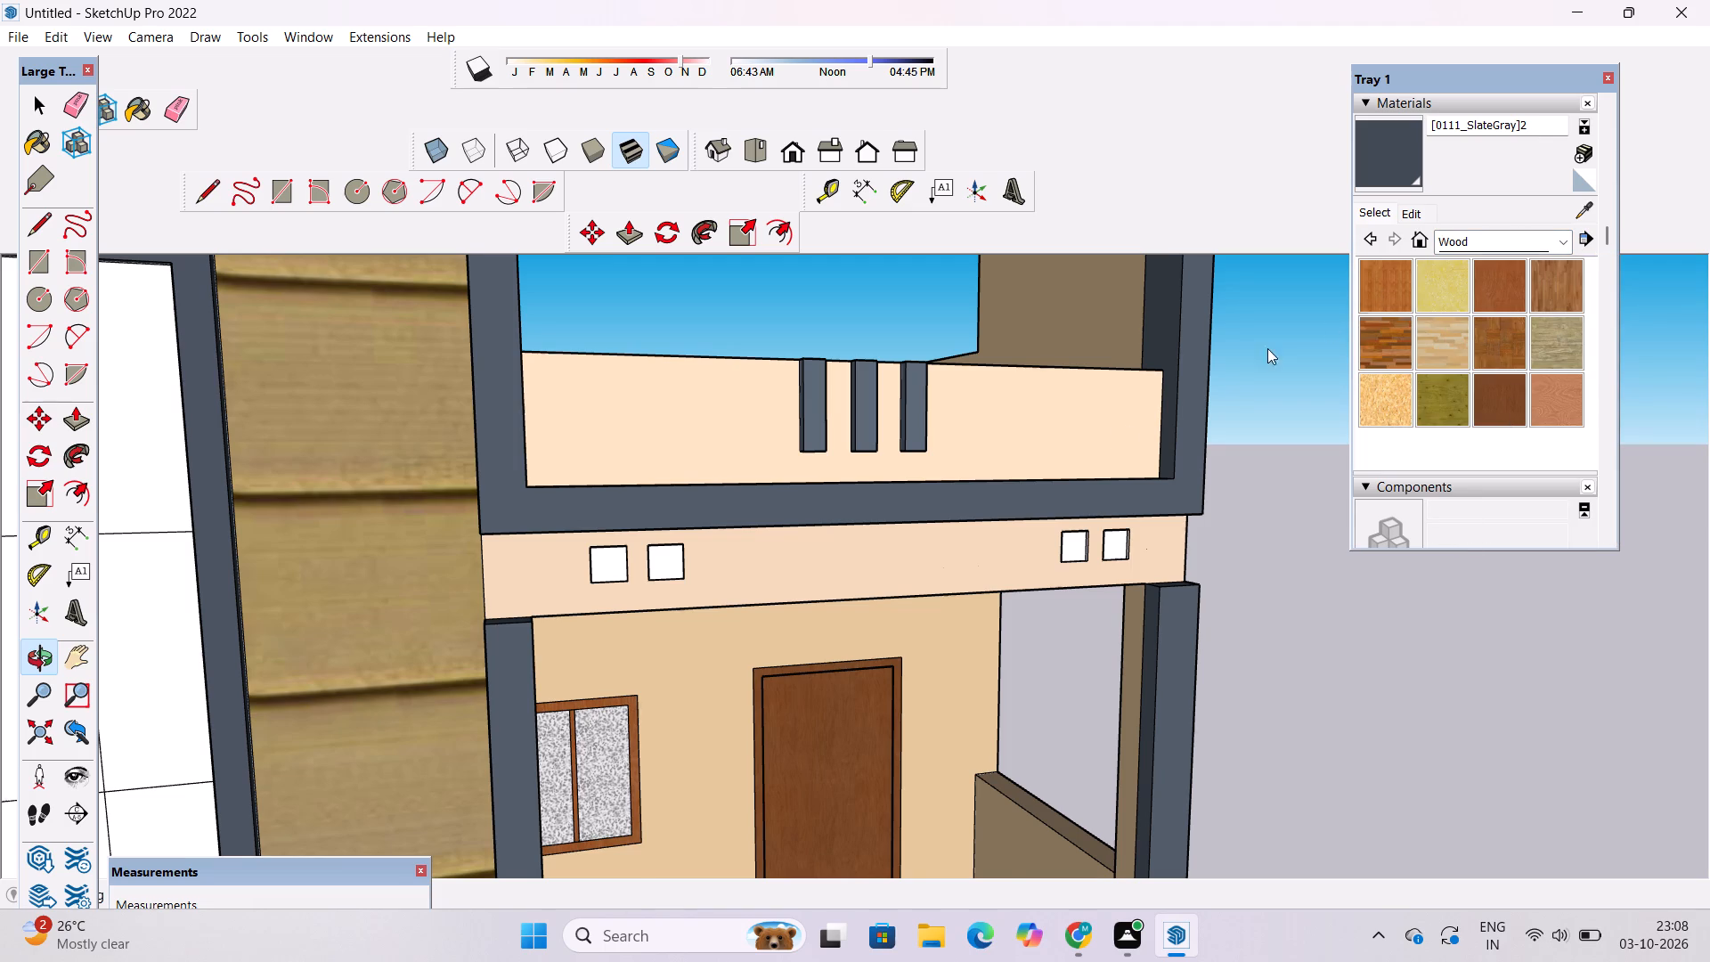
scroll(629, 593, "up", 9)
left_click(607, 528)
left_click(747, 548)
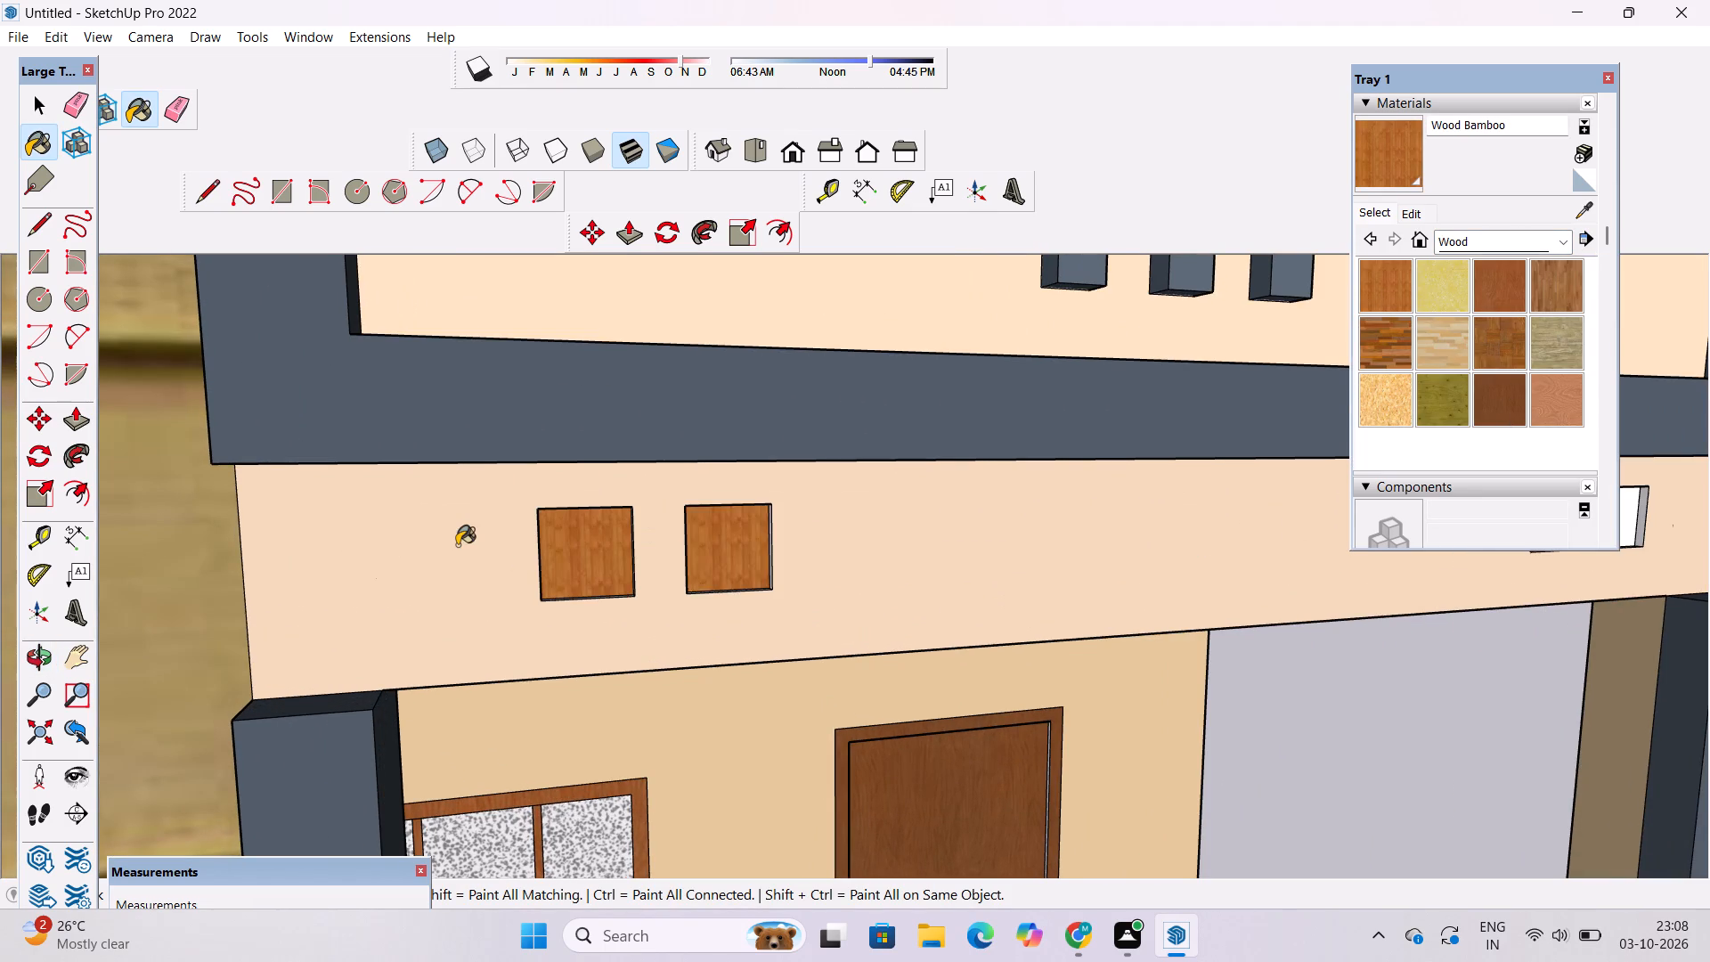
Paint the outermost square recess at the band's far end from the cladding with Wood Bamboo, covering its back face and all reveals.
scroll(457, 545, "down", 15)
scroll(876, 575, "up", 10)
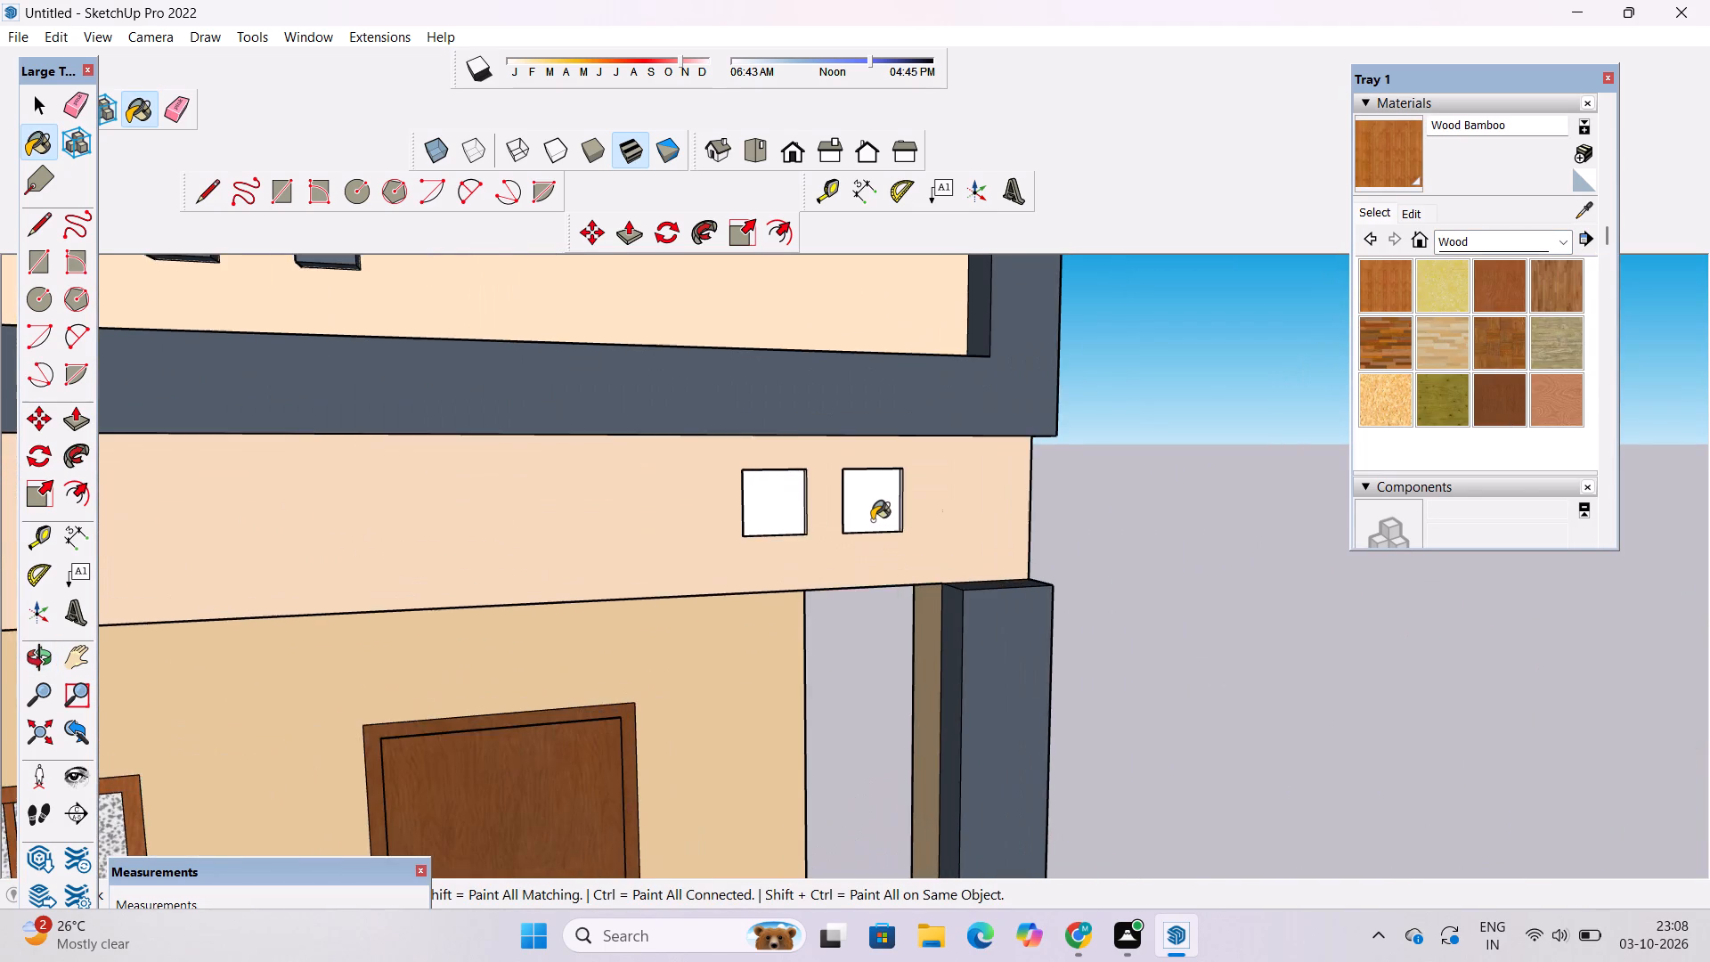
left_click(872, 520)
scroll(880, 477, "up", 16)
left_click(938, 733)
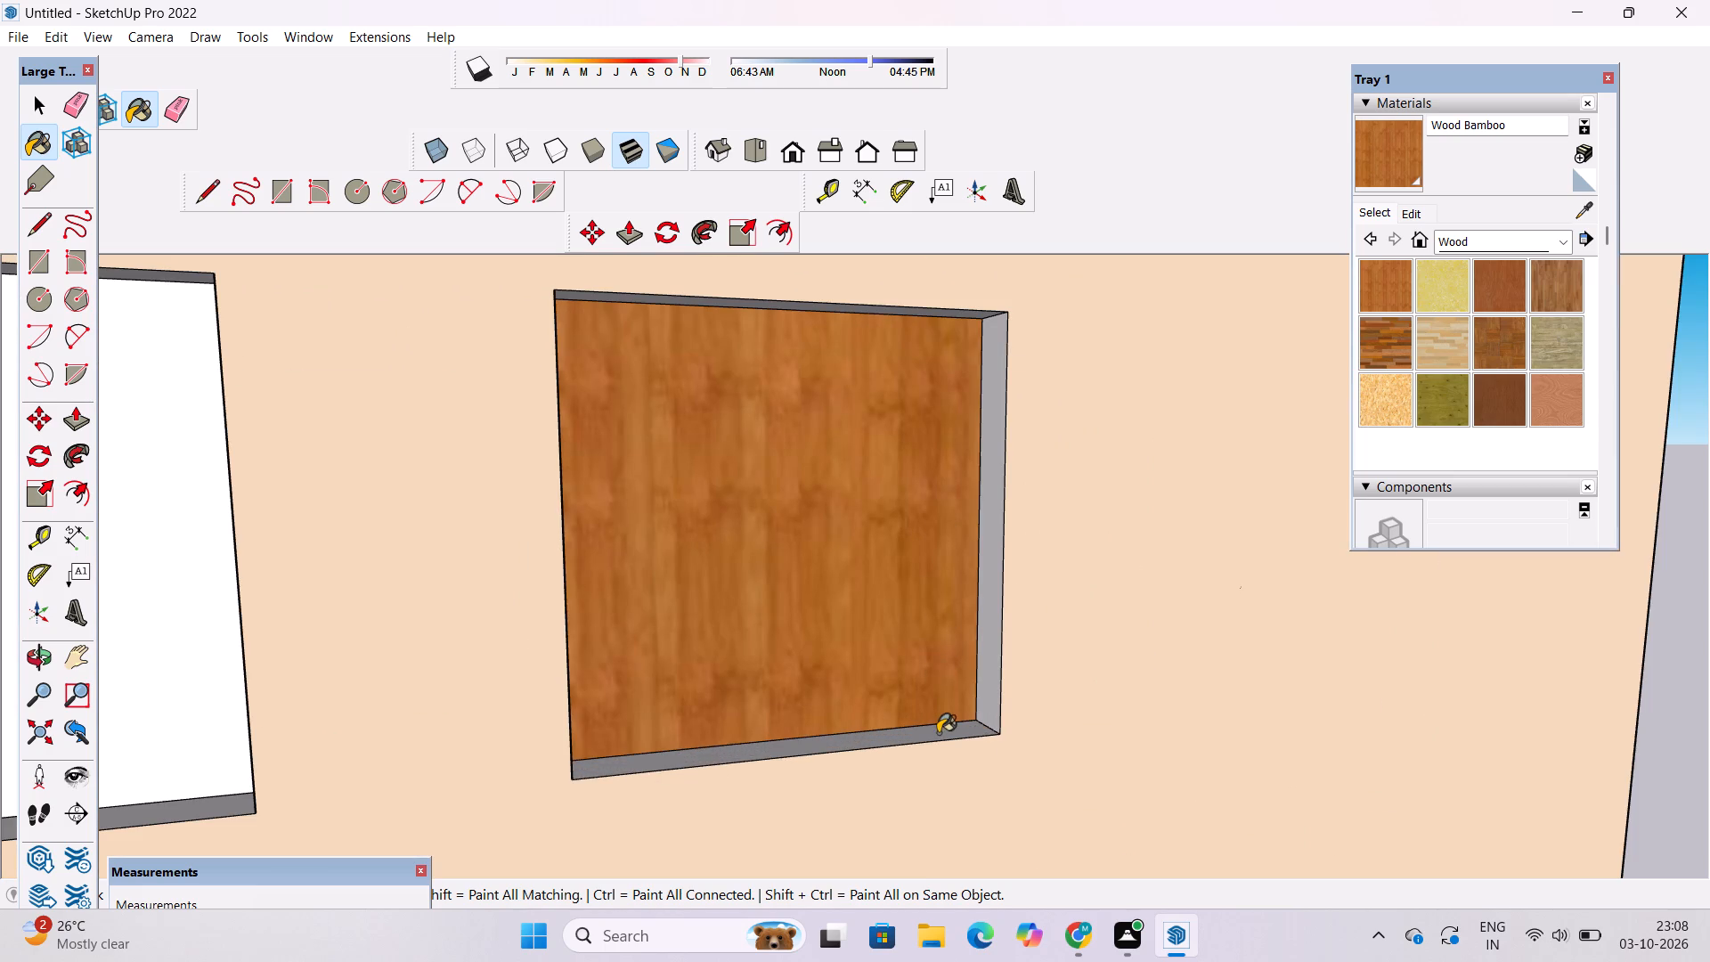
left_click(990, 622)
scroll(900, 366, "up", 4)
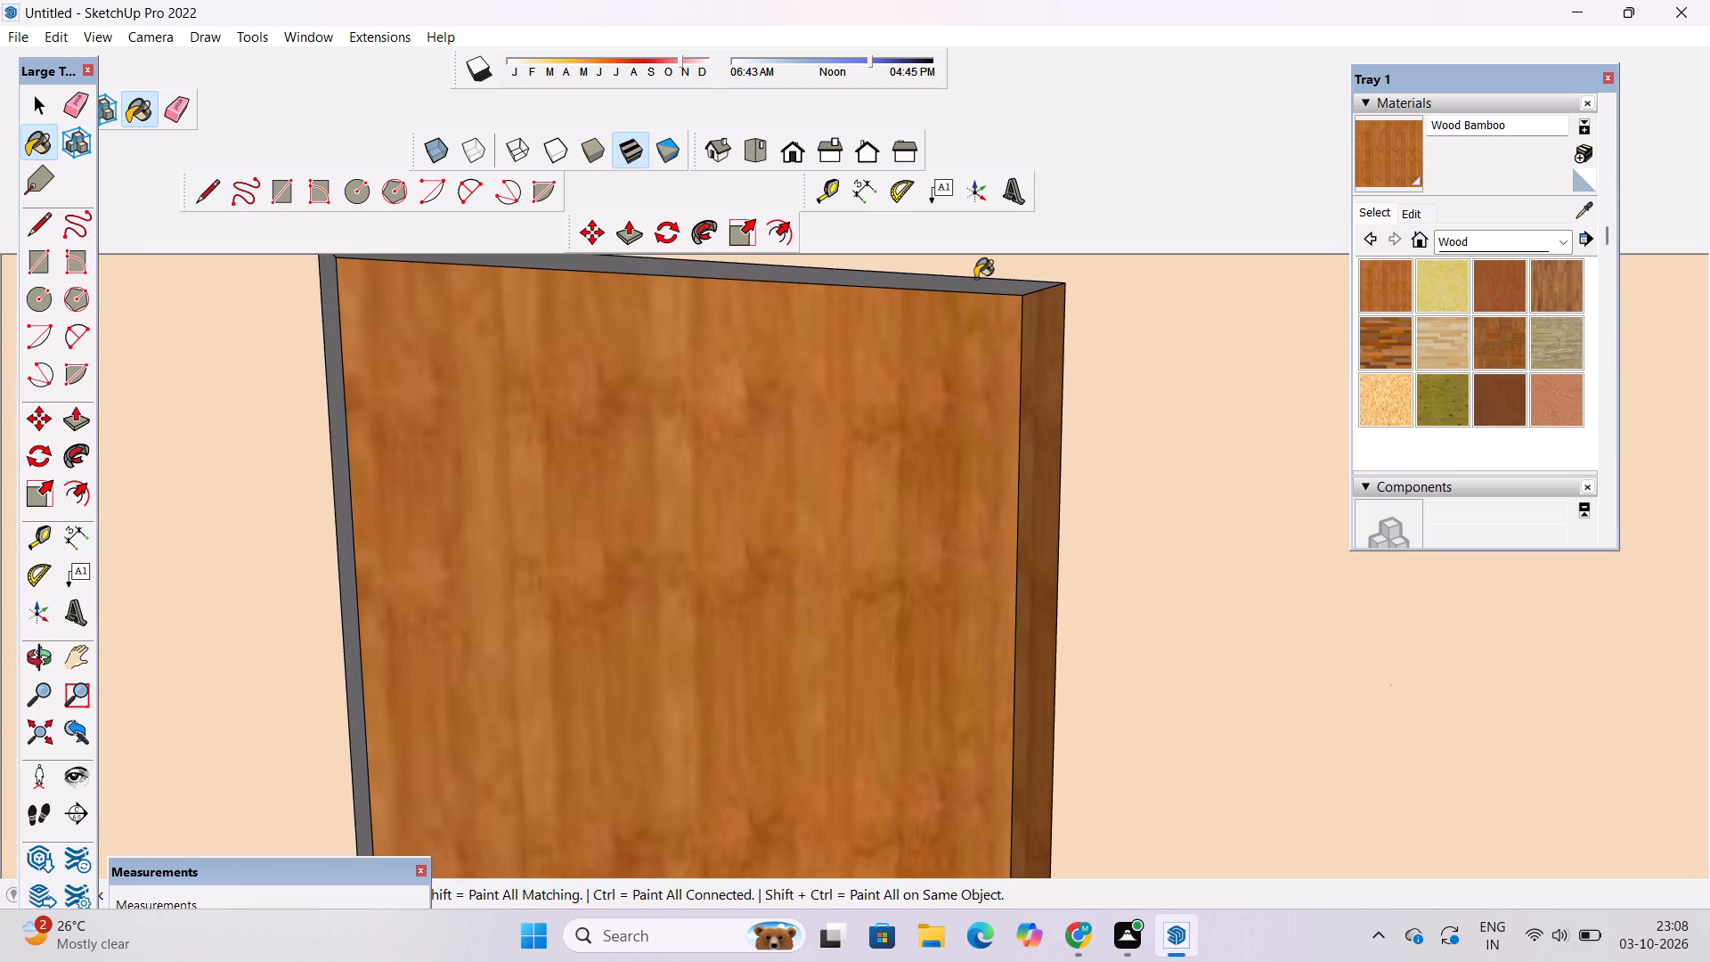
left_click(975, 278)
left_click(975, 278)
scroll(352, 495, "up", 3)
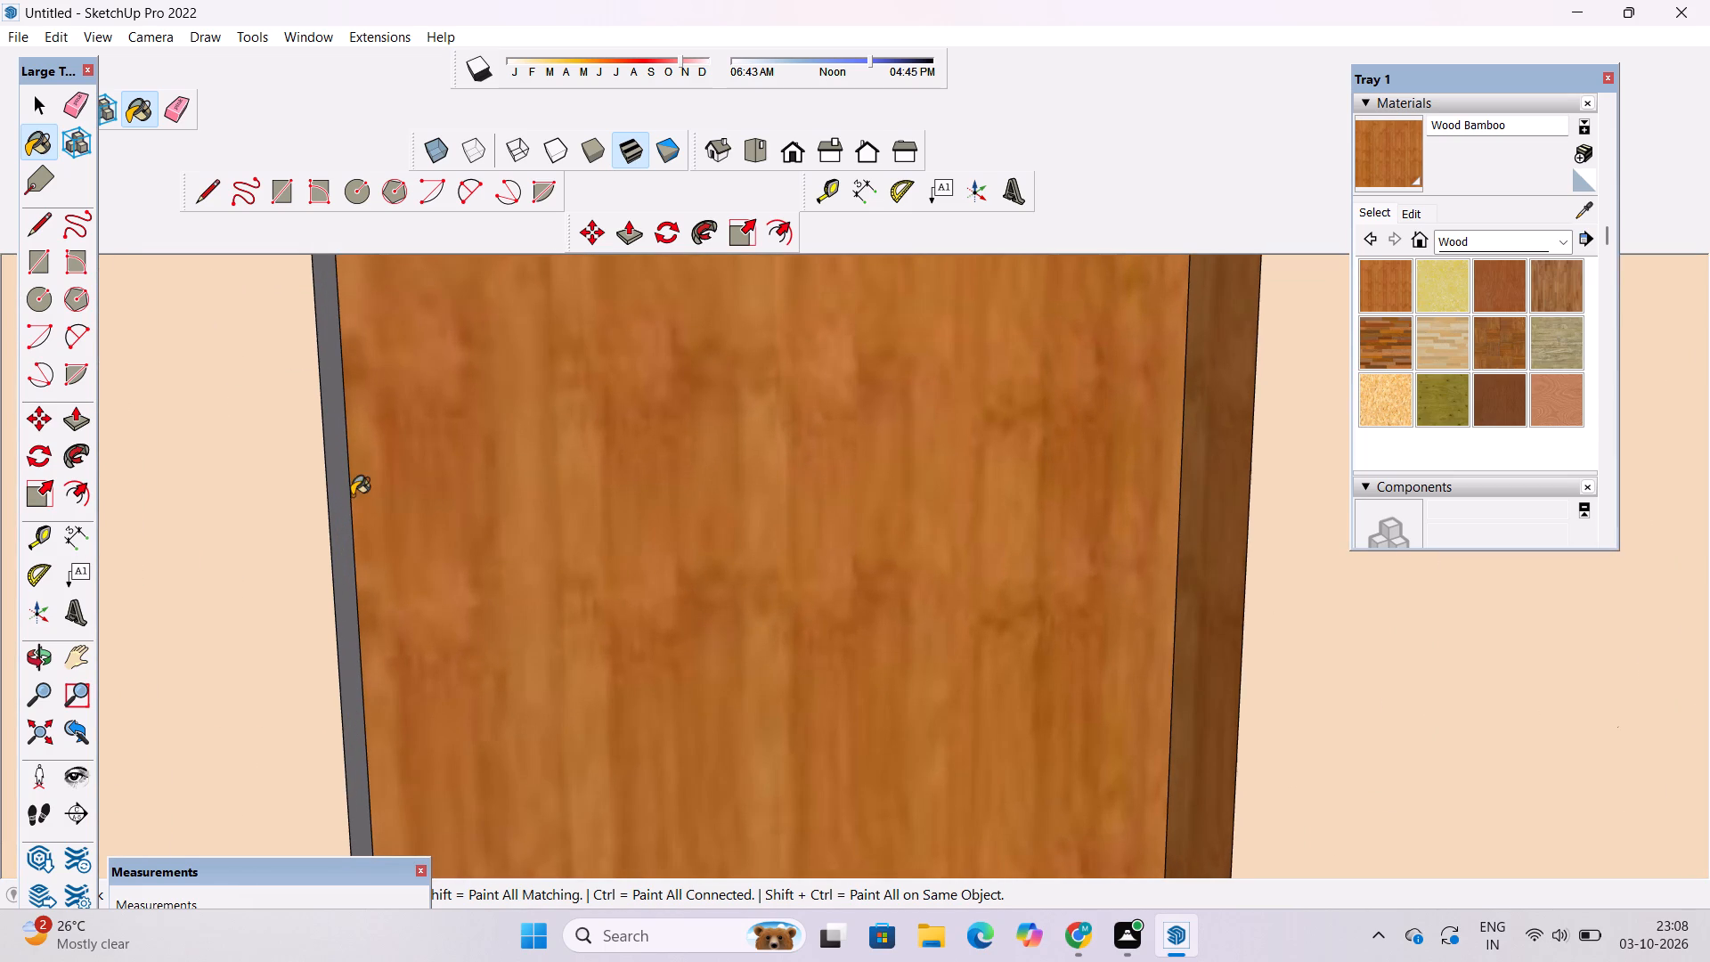
left_click(340, 477)
scroll(812, 539, "down", 12)
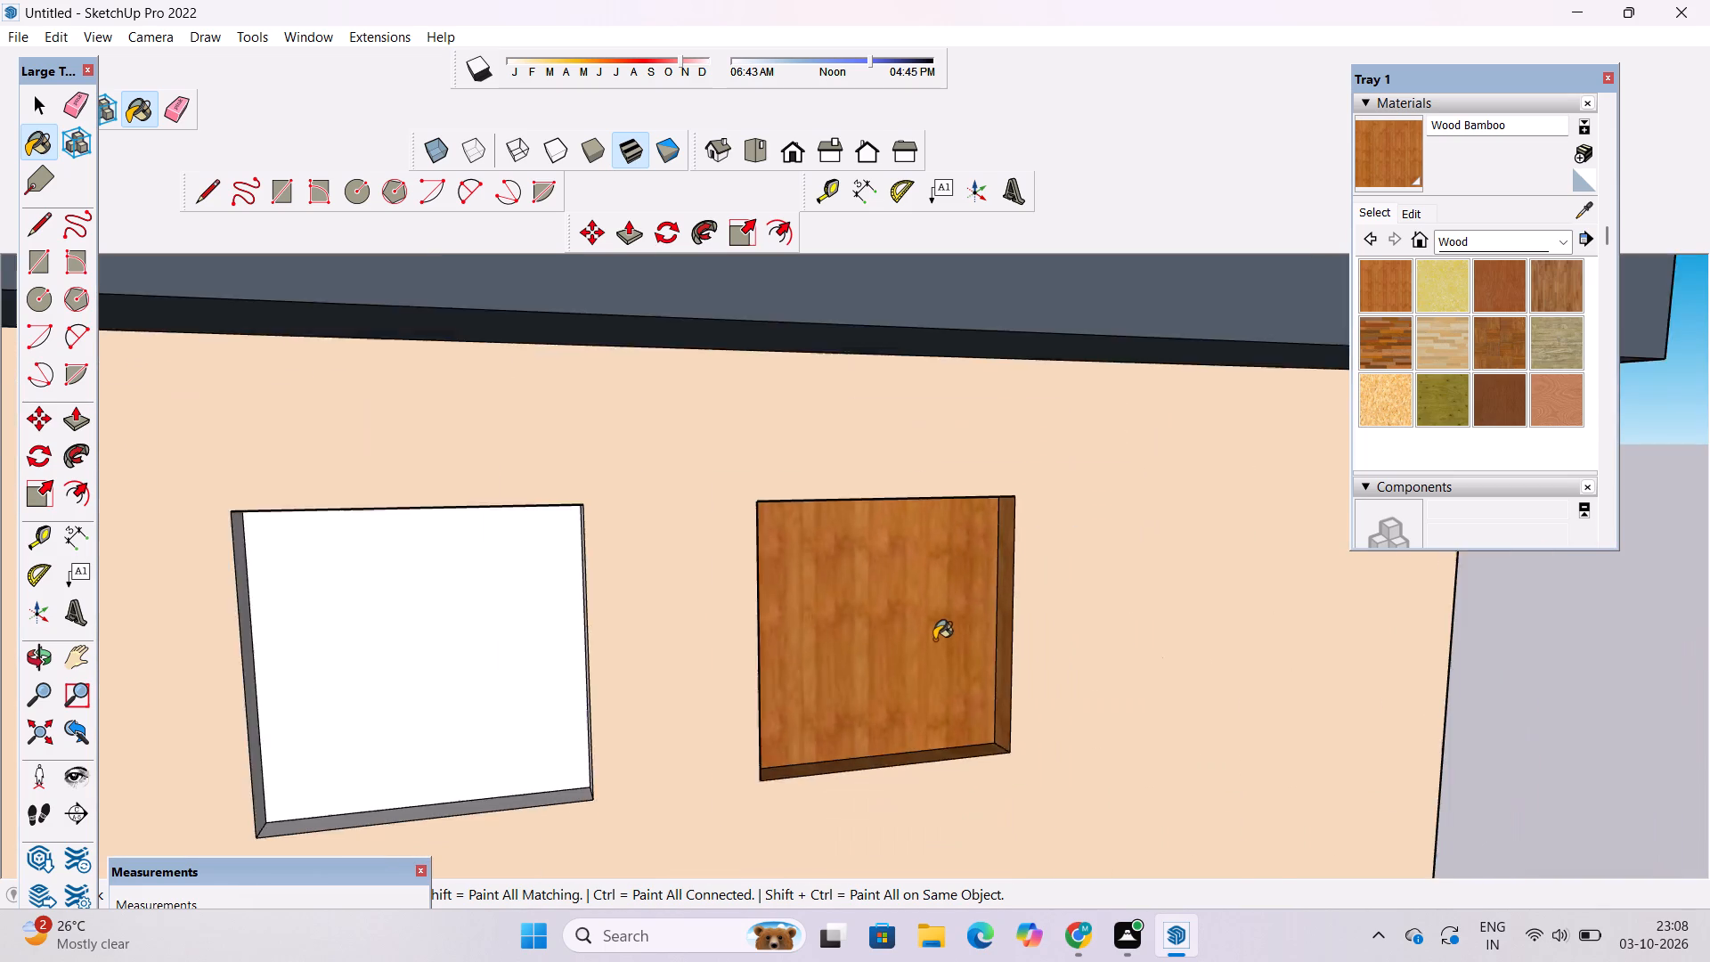
Paint the neighbouring square recess in the far pair with Wood Bamboo, including its back face and all four reveals.
scroll(934, 640, "down", 5)
scroll(574, 717, "up", 16)
scroll(509, 750, "up", 10)
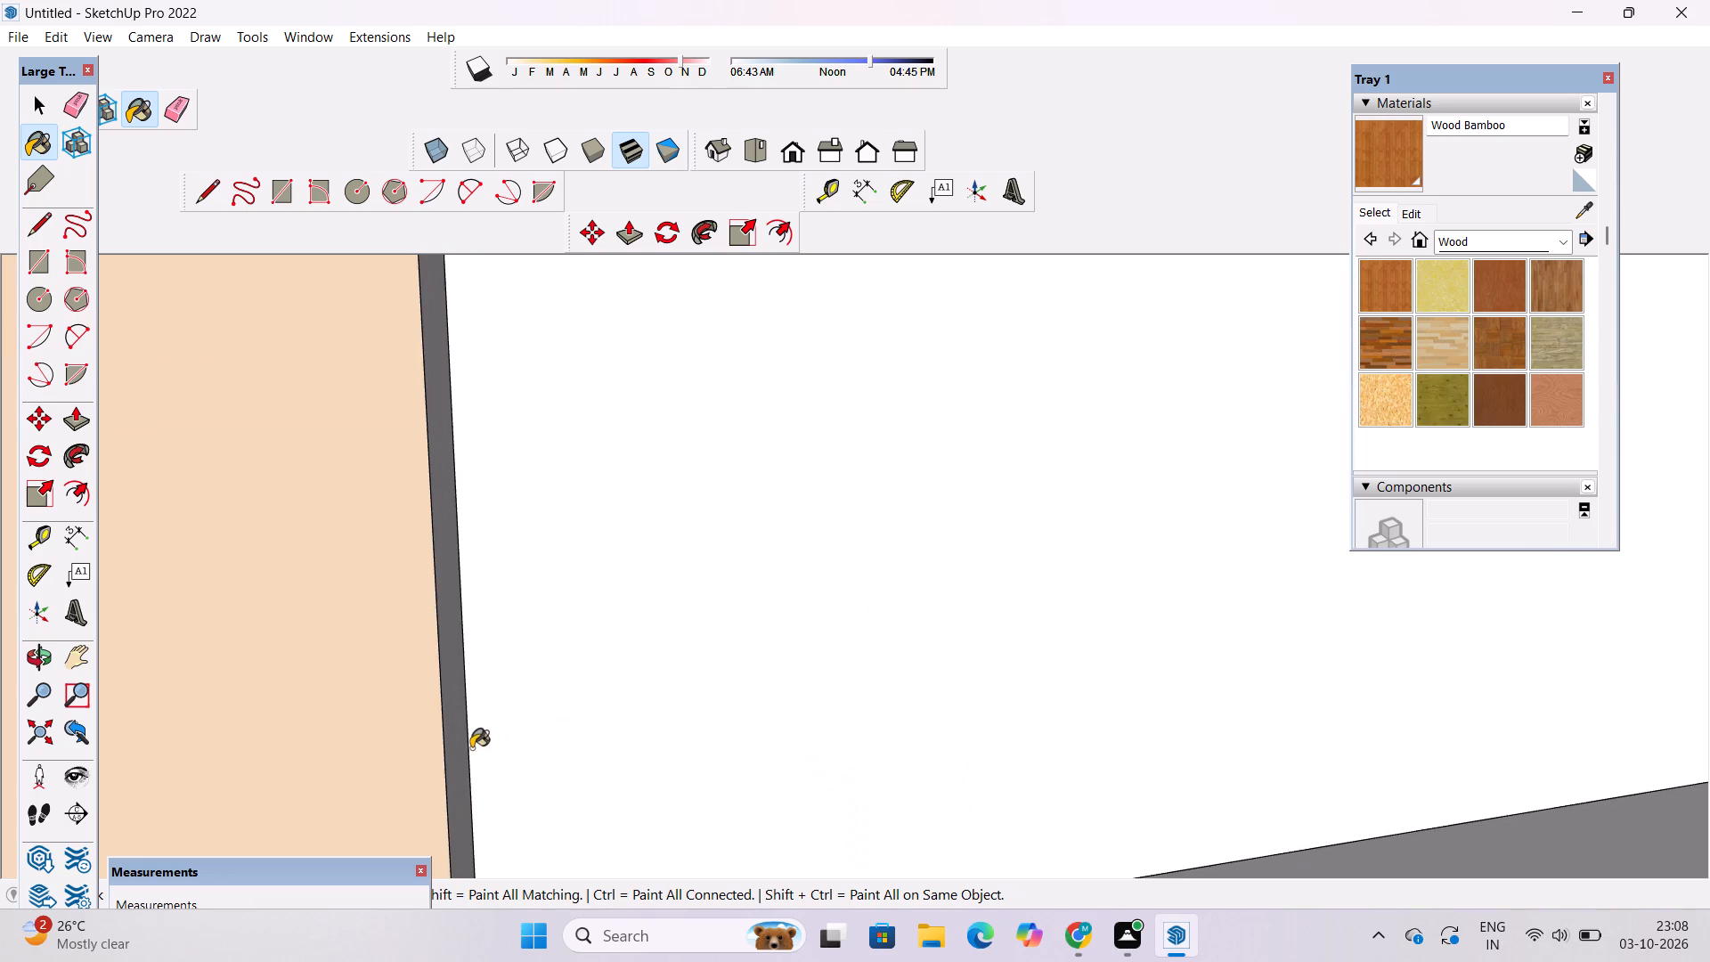
left_click(444, 708)
left_click(590, 664)
scroll(624, 632, "down", 11)
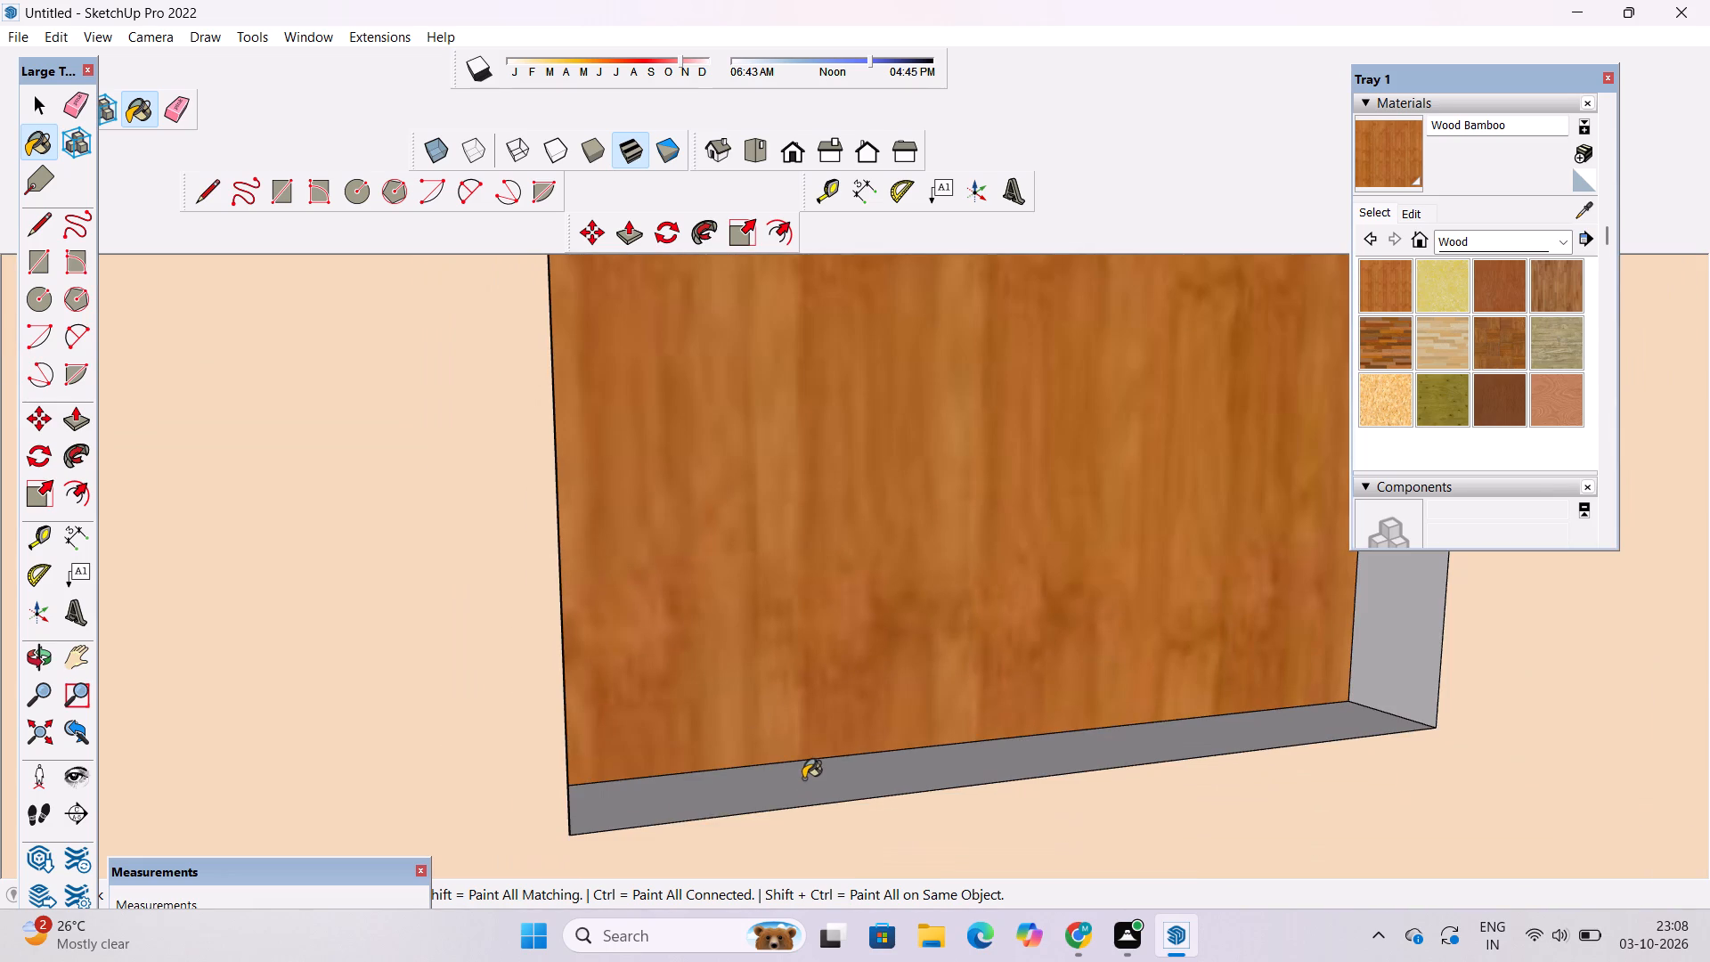
left_click(803, 779)
scroll(634, 710, "down", 6)
left_click(1065, 587)
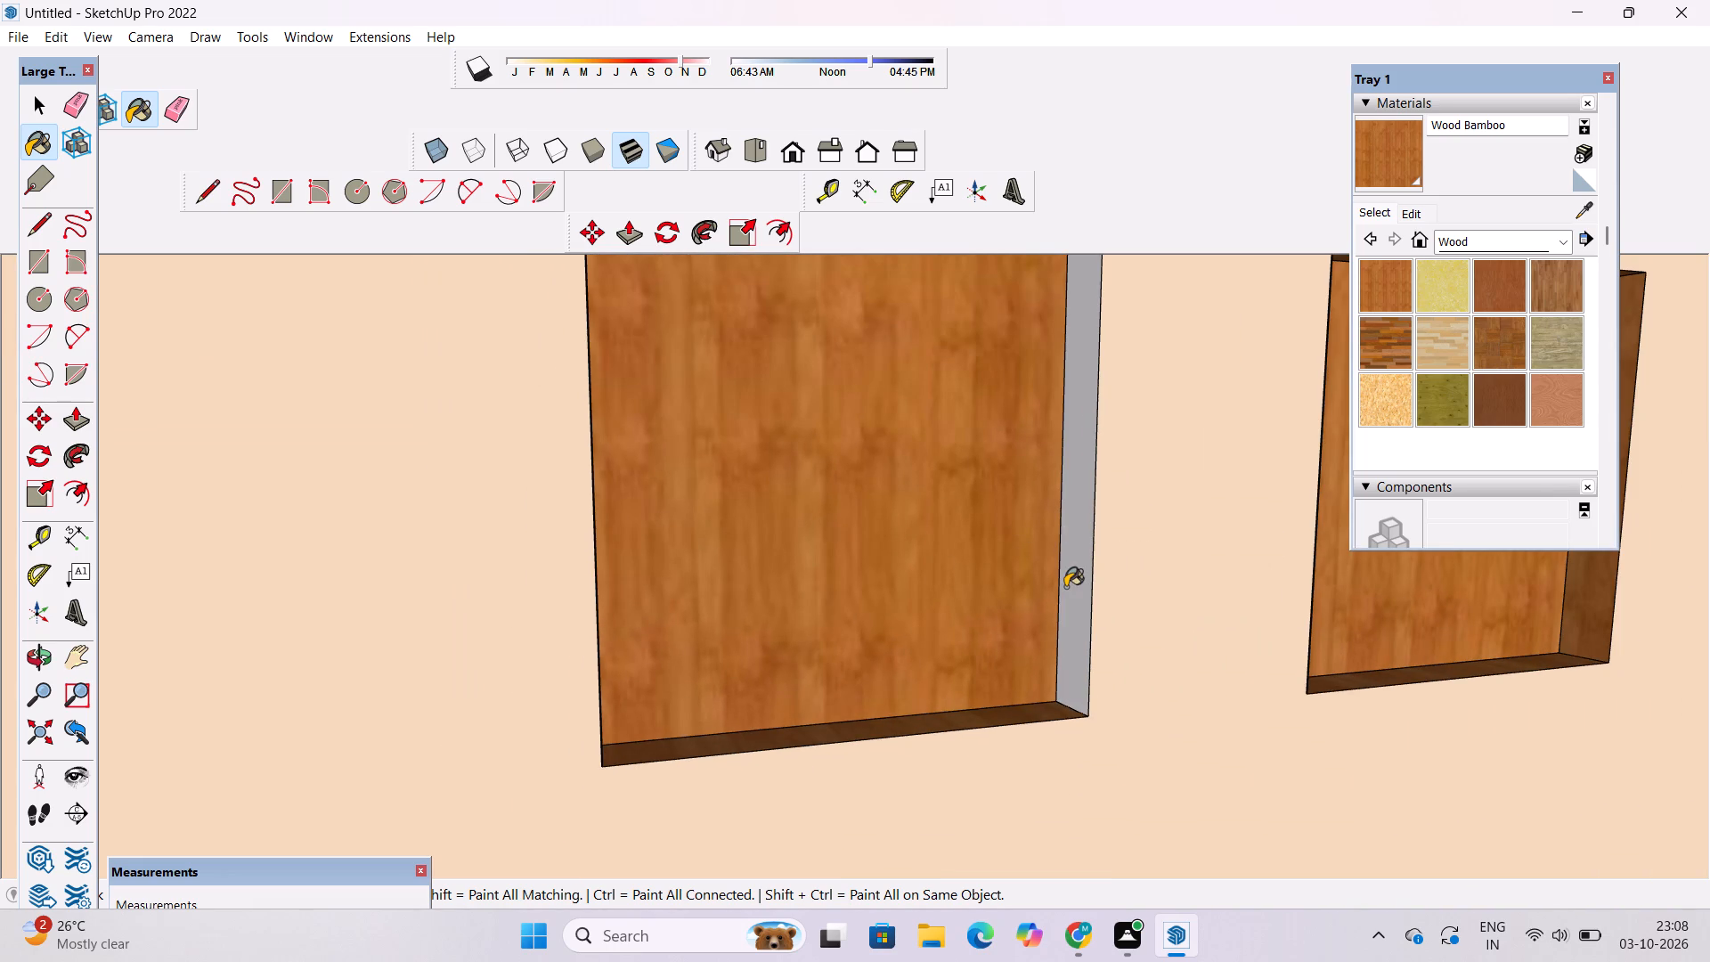
scroll(938, 787, "down", 5)
scroll(907, 531, "up", 7)
scroll(911, 384, "up", 4)
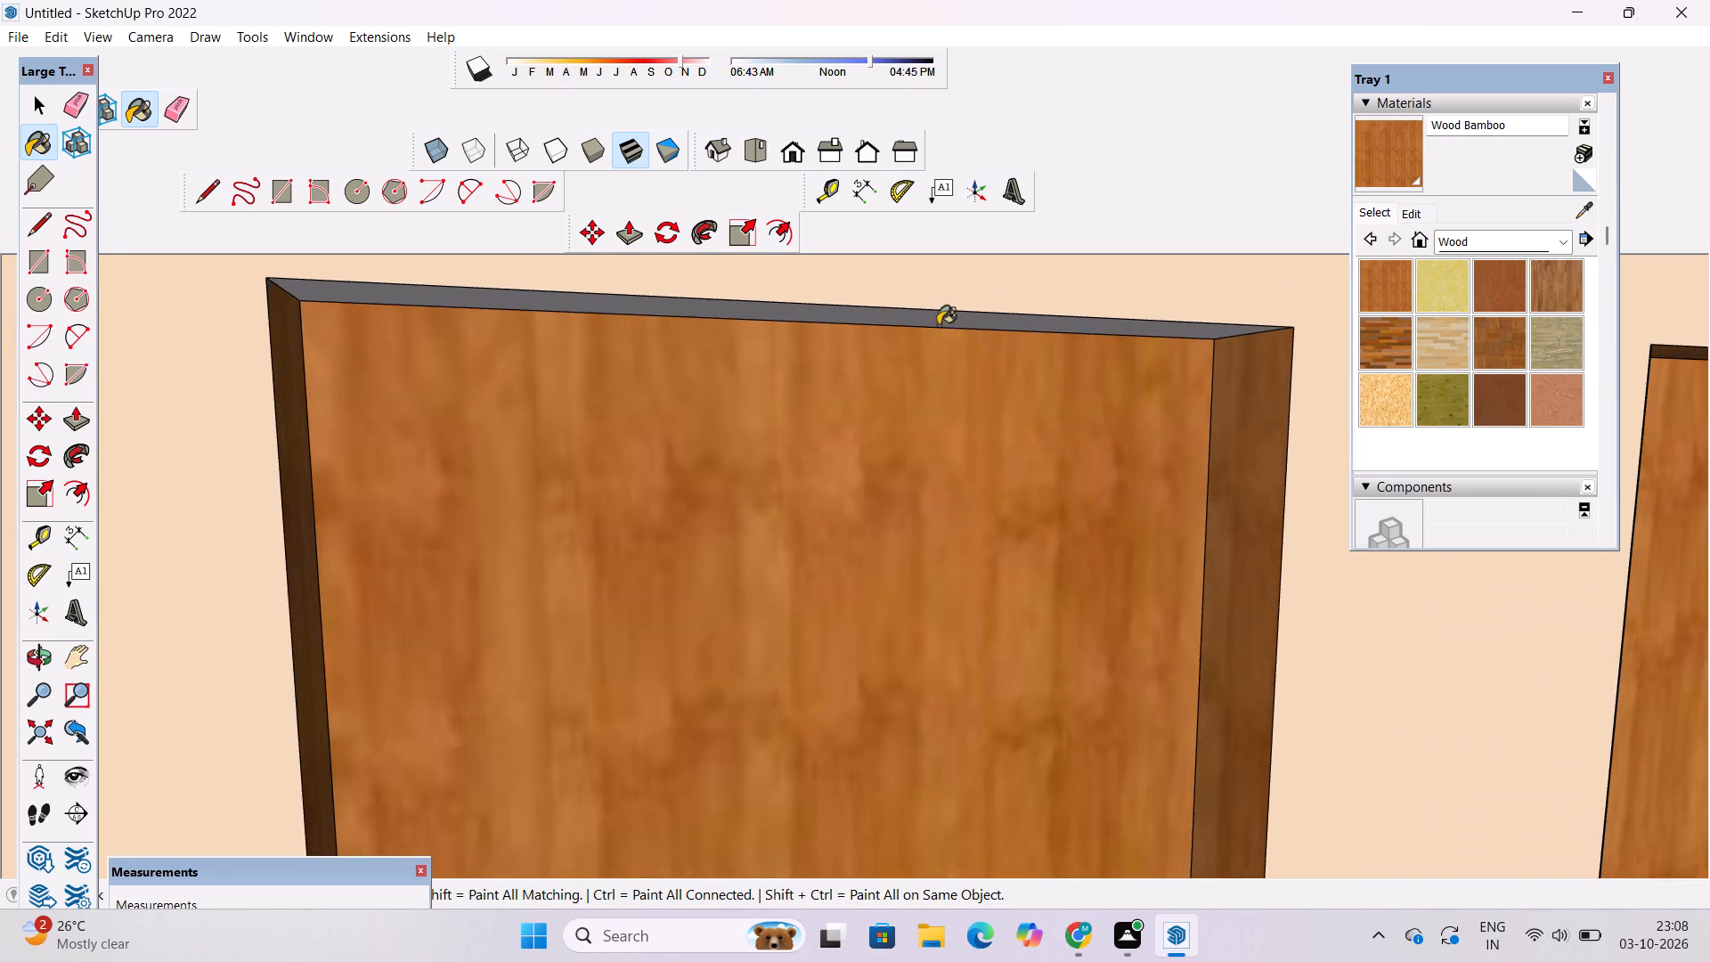
scroll(955, 295, "up", 4)
left_click(955, 321)
scroll(928, 506, "down", 18)
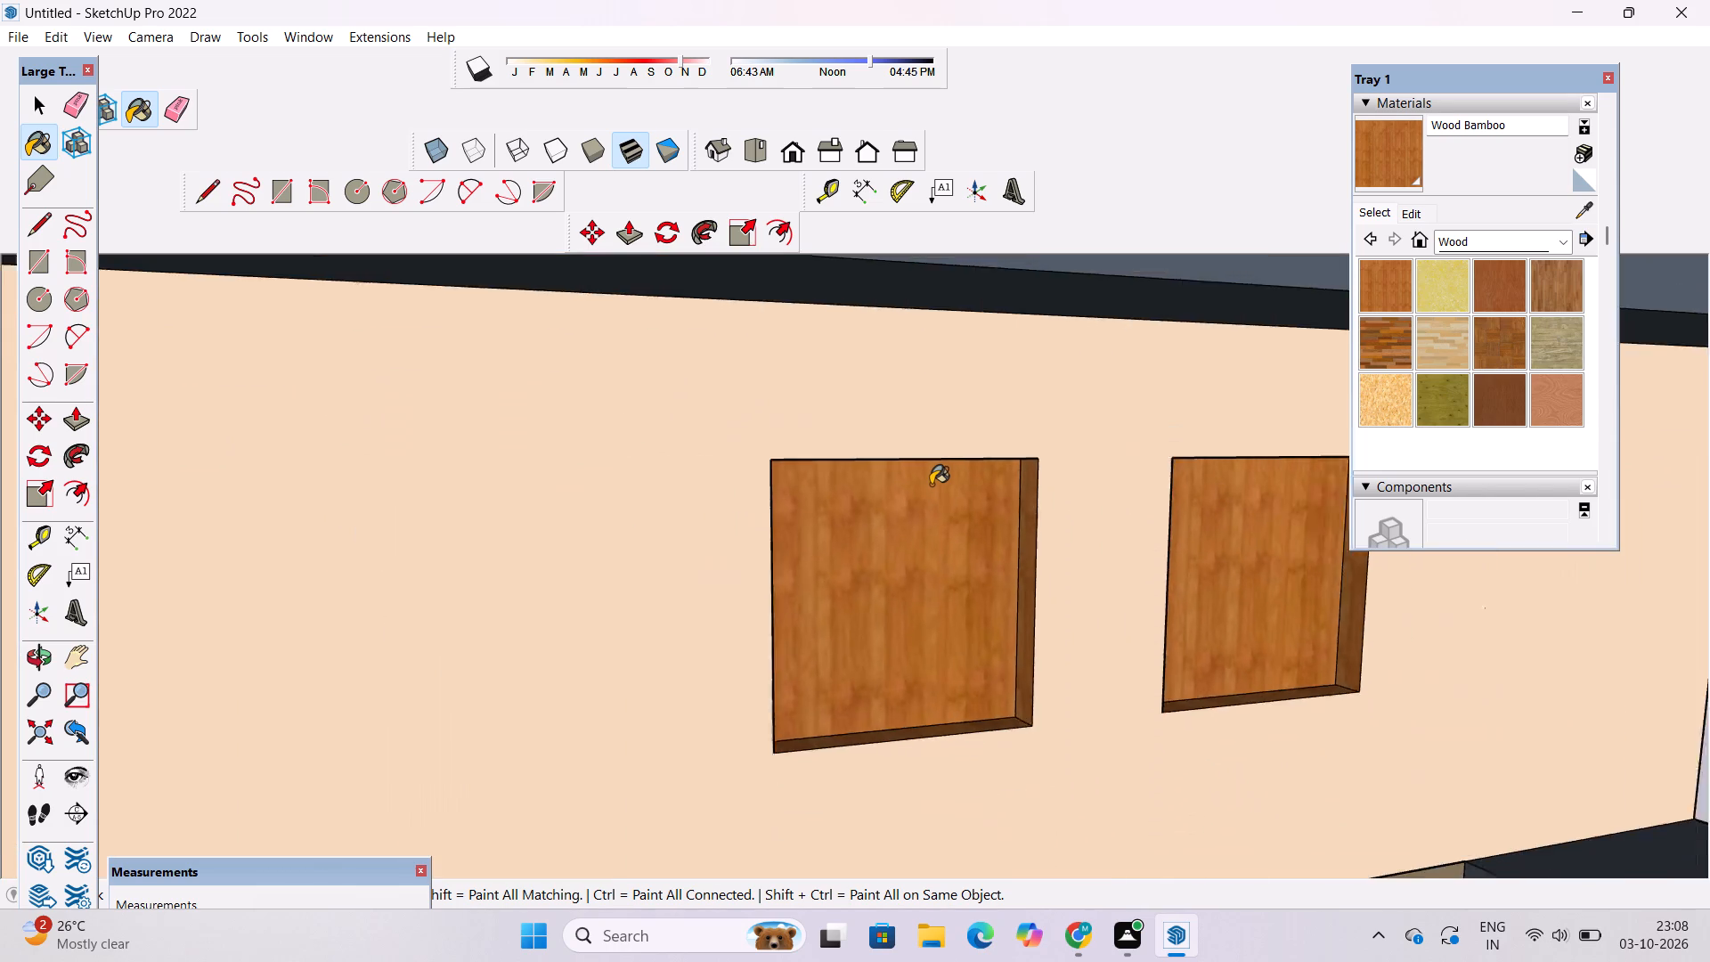
Paint all four reveals of the inner recess in the cladding-side pair with Wood Bamboo.
scroll(931, 485, "down", 20)
scroll(931, 485, "down", 8)
scroll(668, 486, "up", 7)
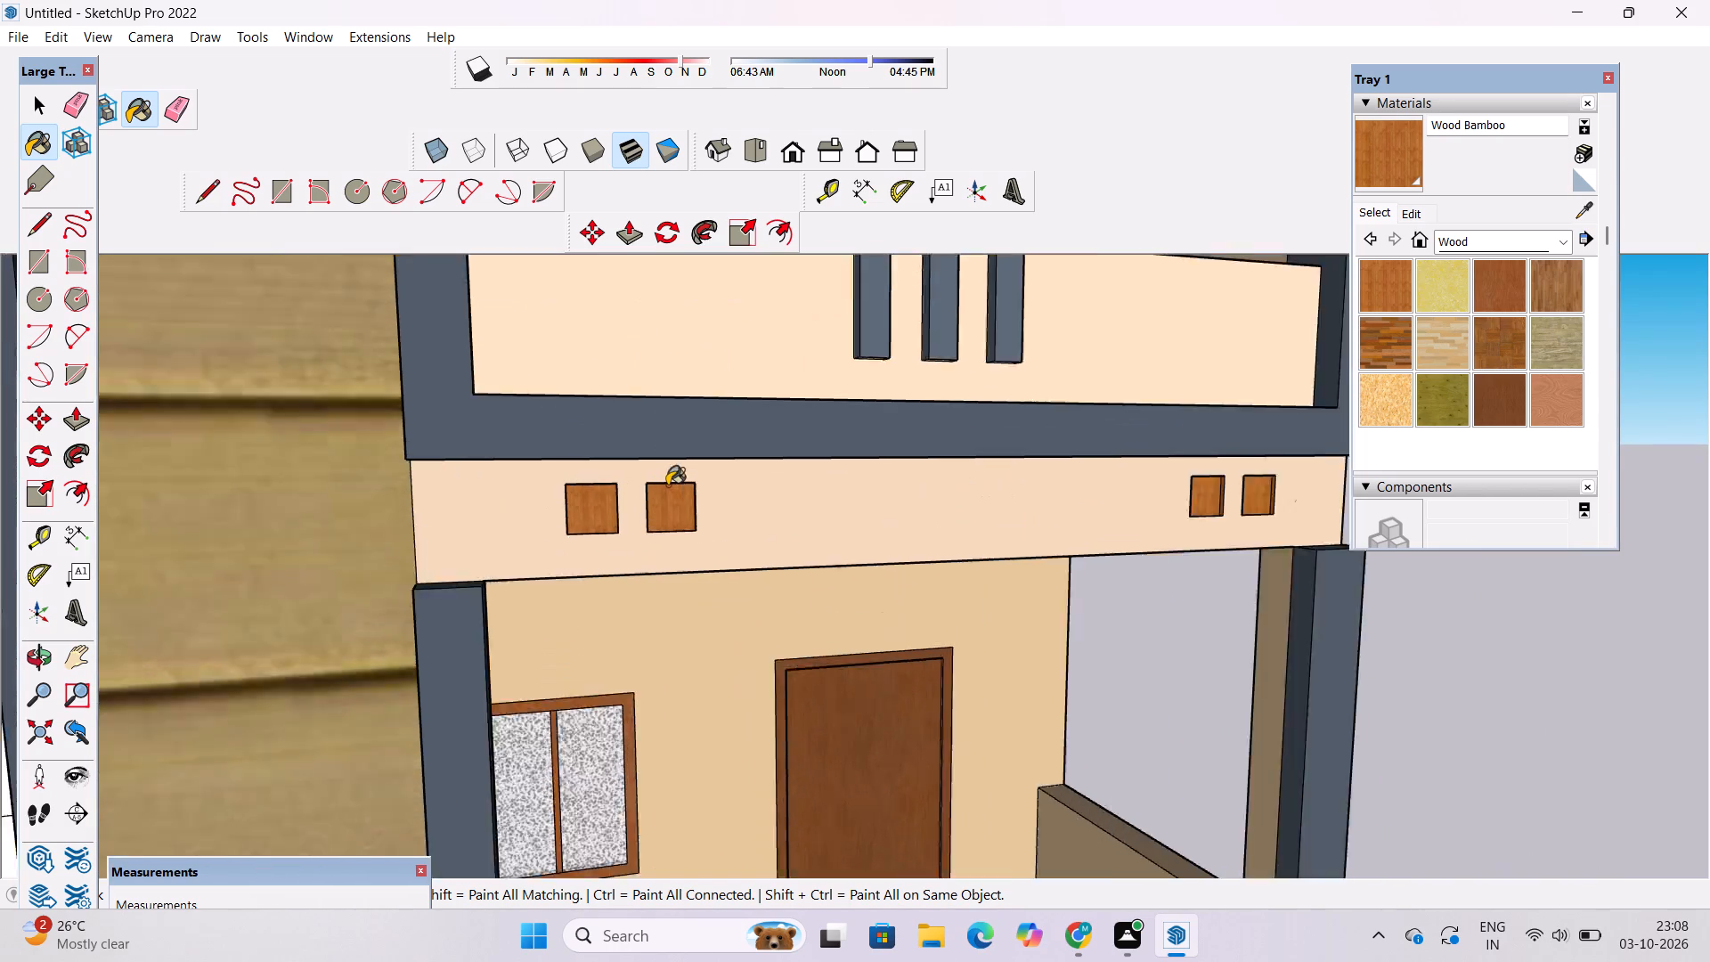
scroll(667, 485, "up", 20)
scroll(667, 485, "up", 15)
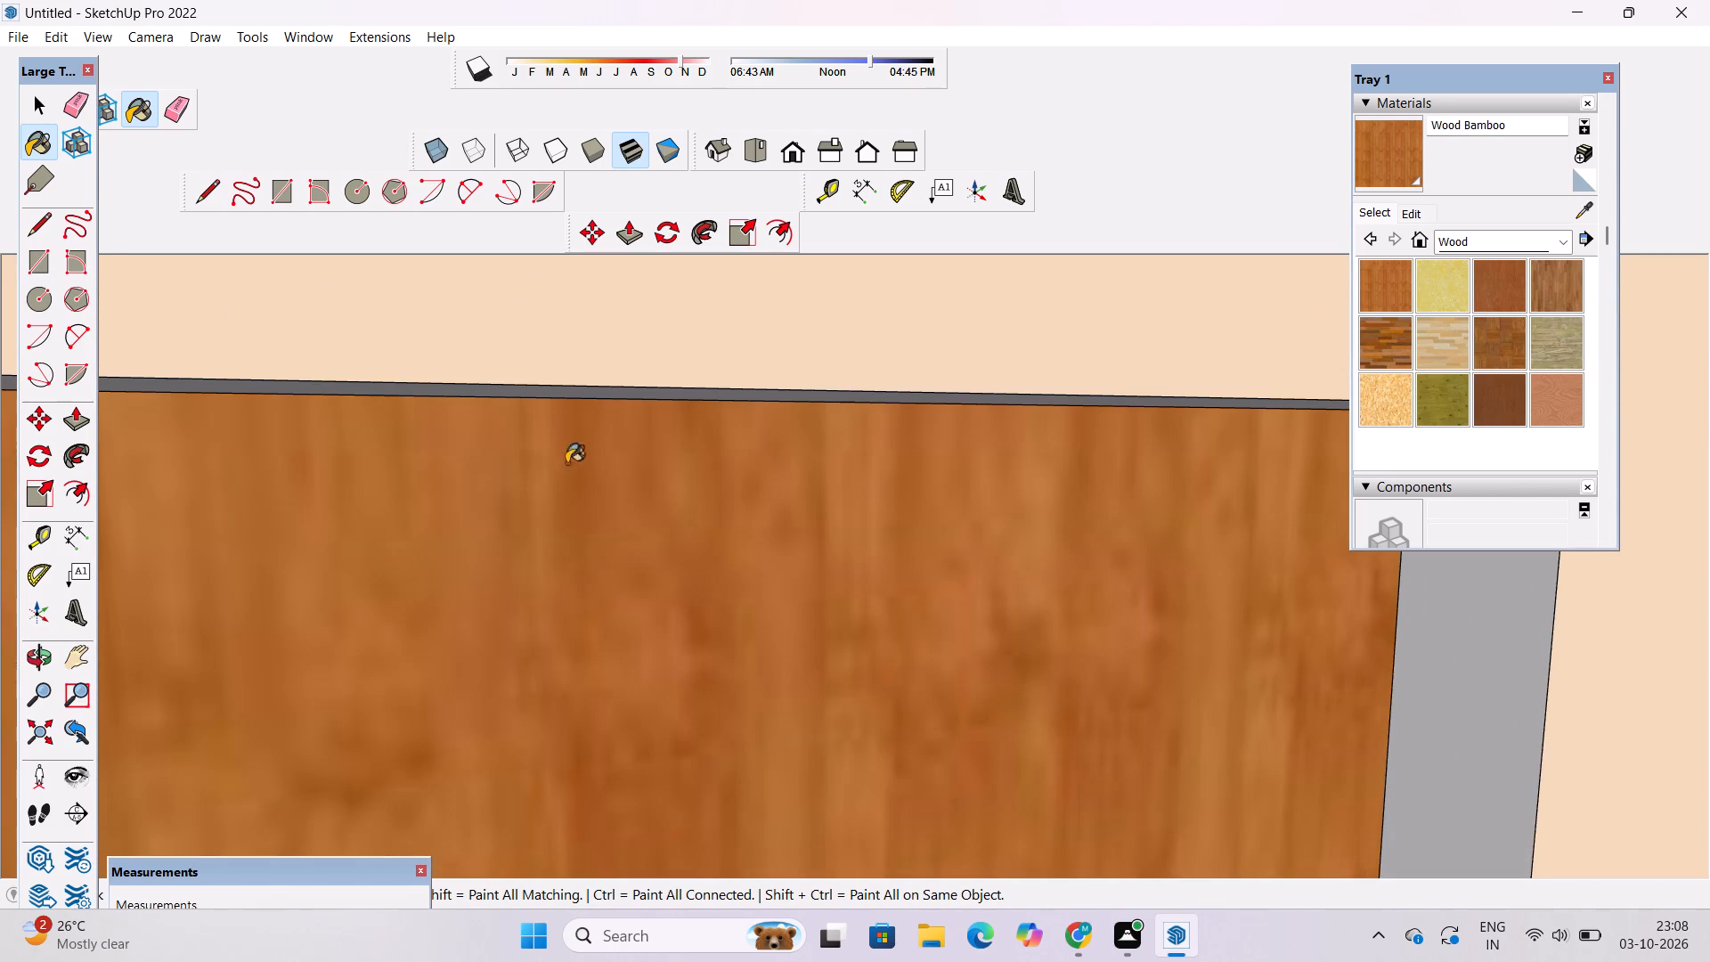
left_click(600, 391)
scroll(600, 392, "down", 5)
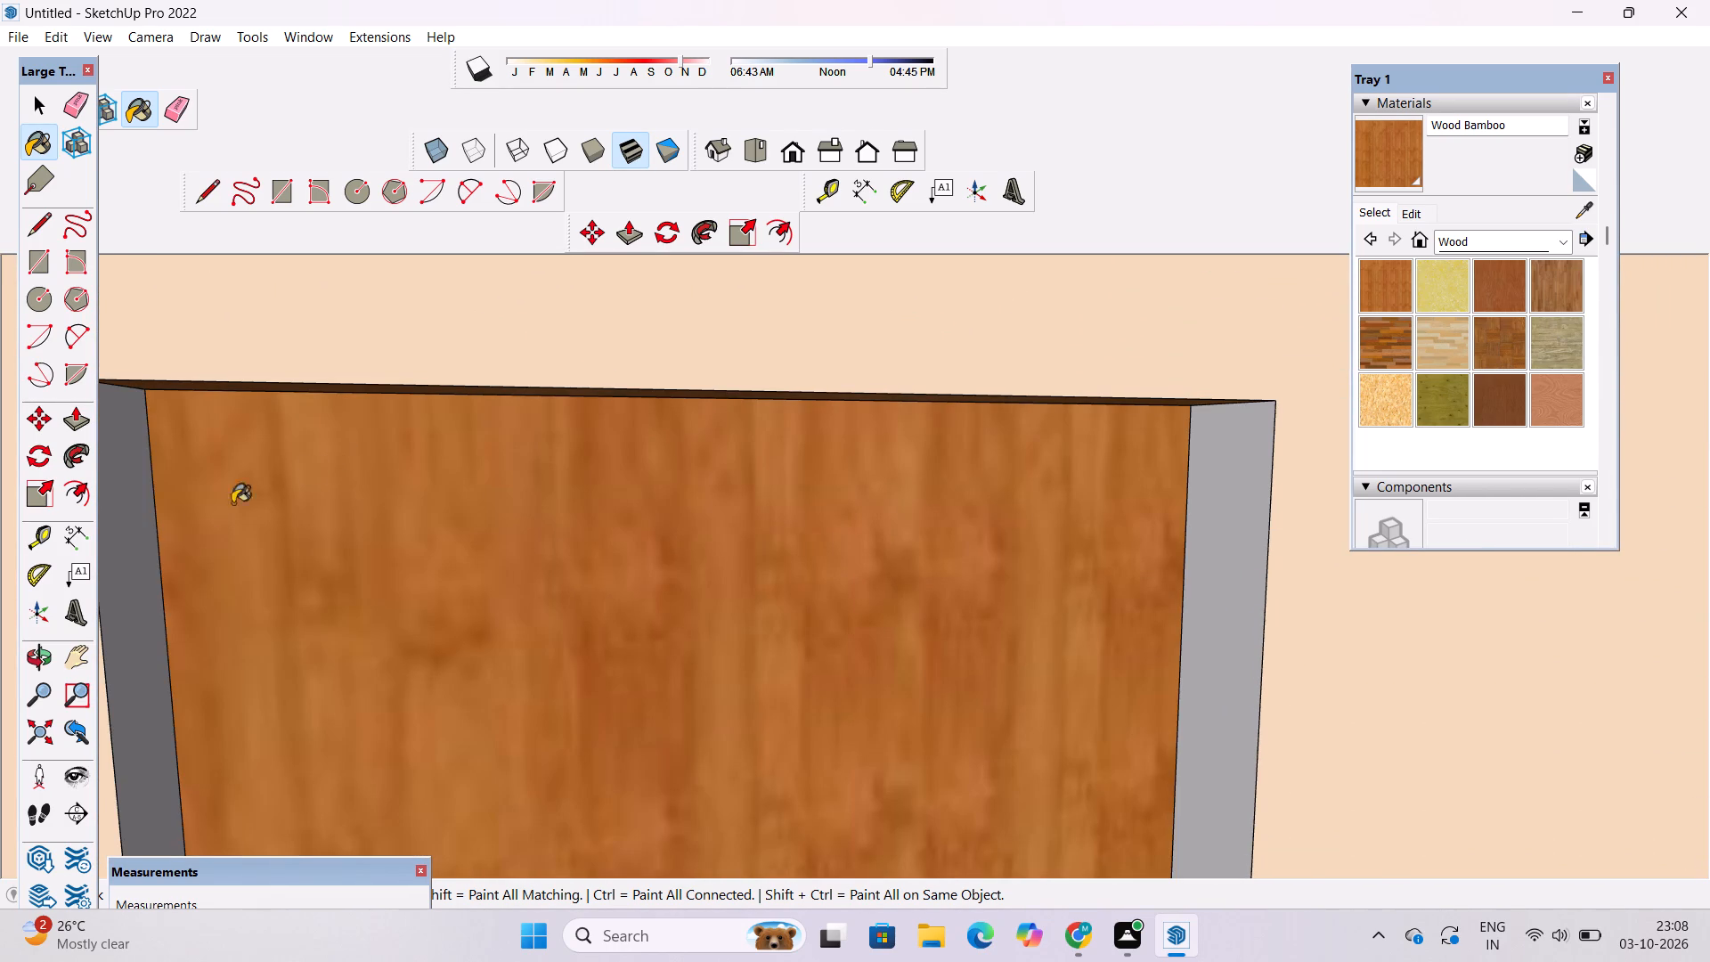
left_click(133, 547)
left_click(1229, 527)
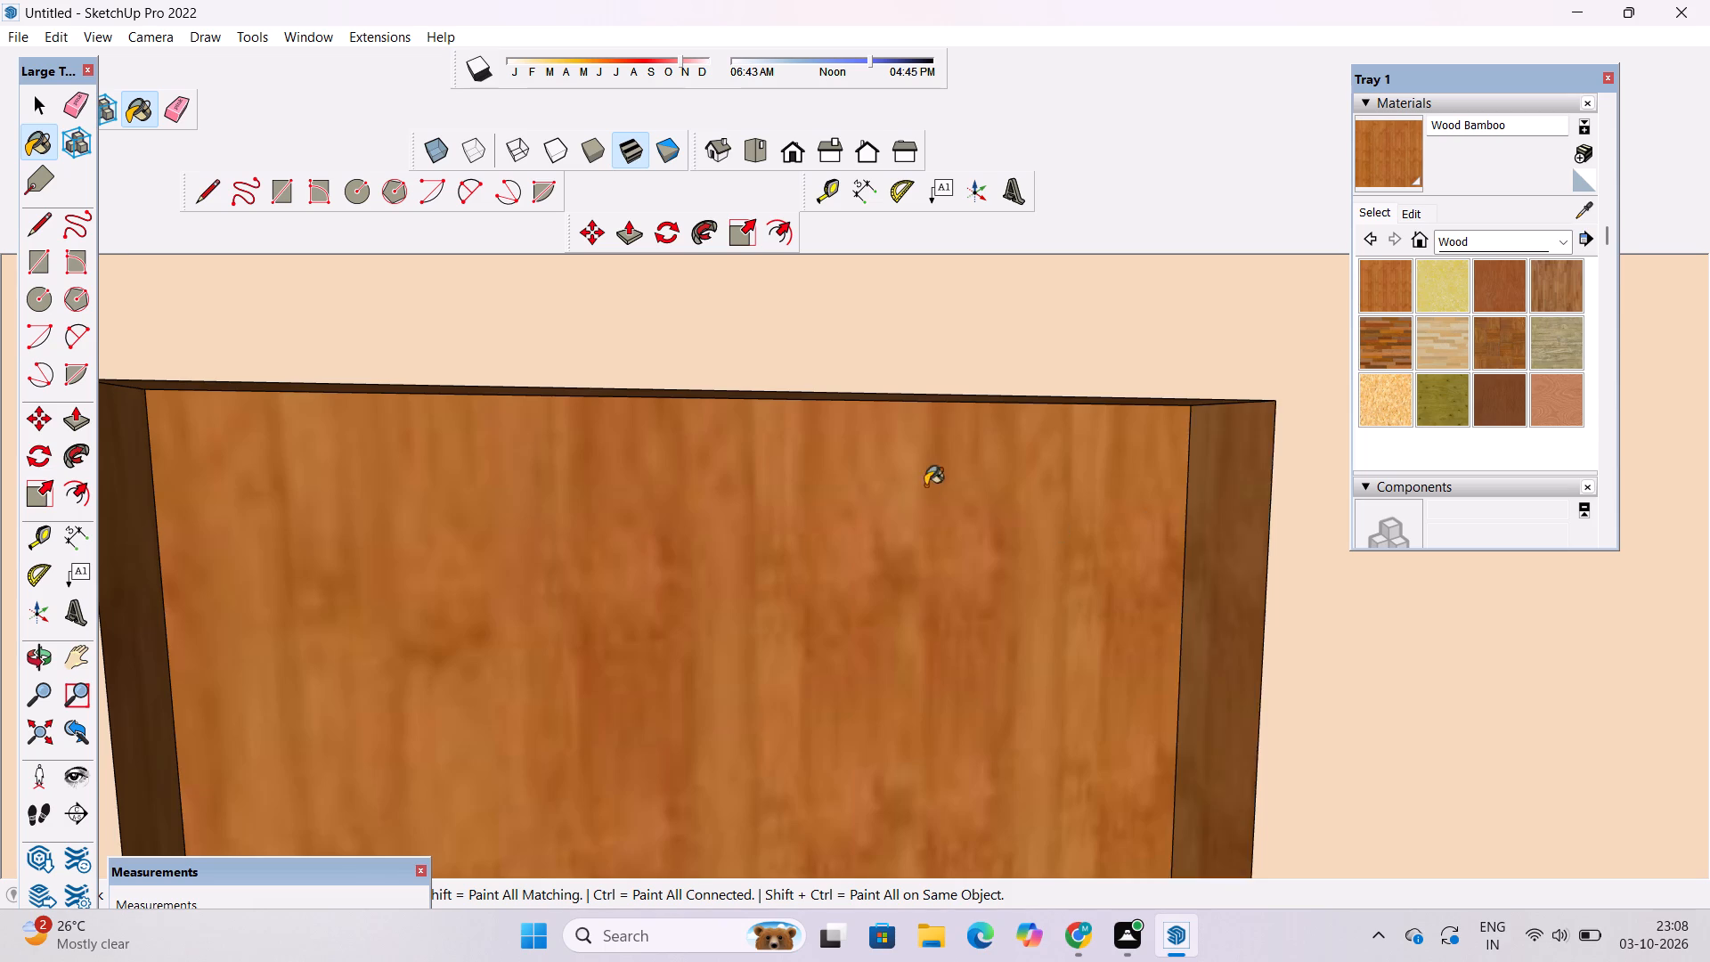
scroll(912, 484, "down", 16)
scroll(940, 608, "up", 10)
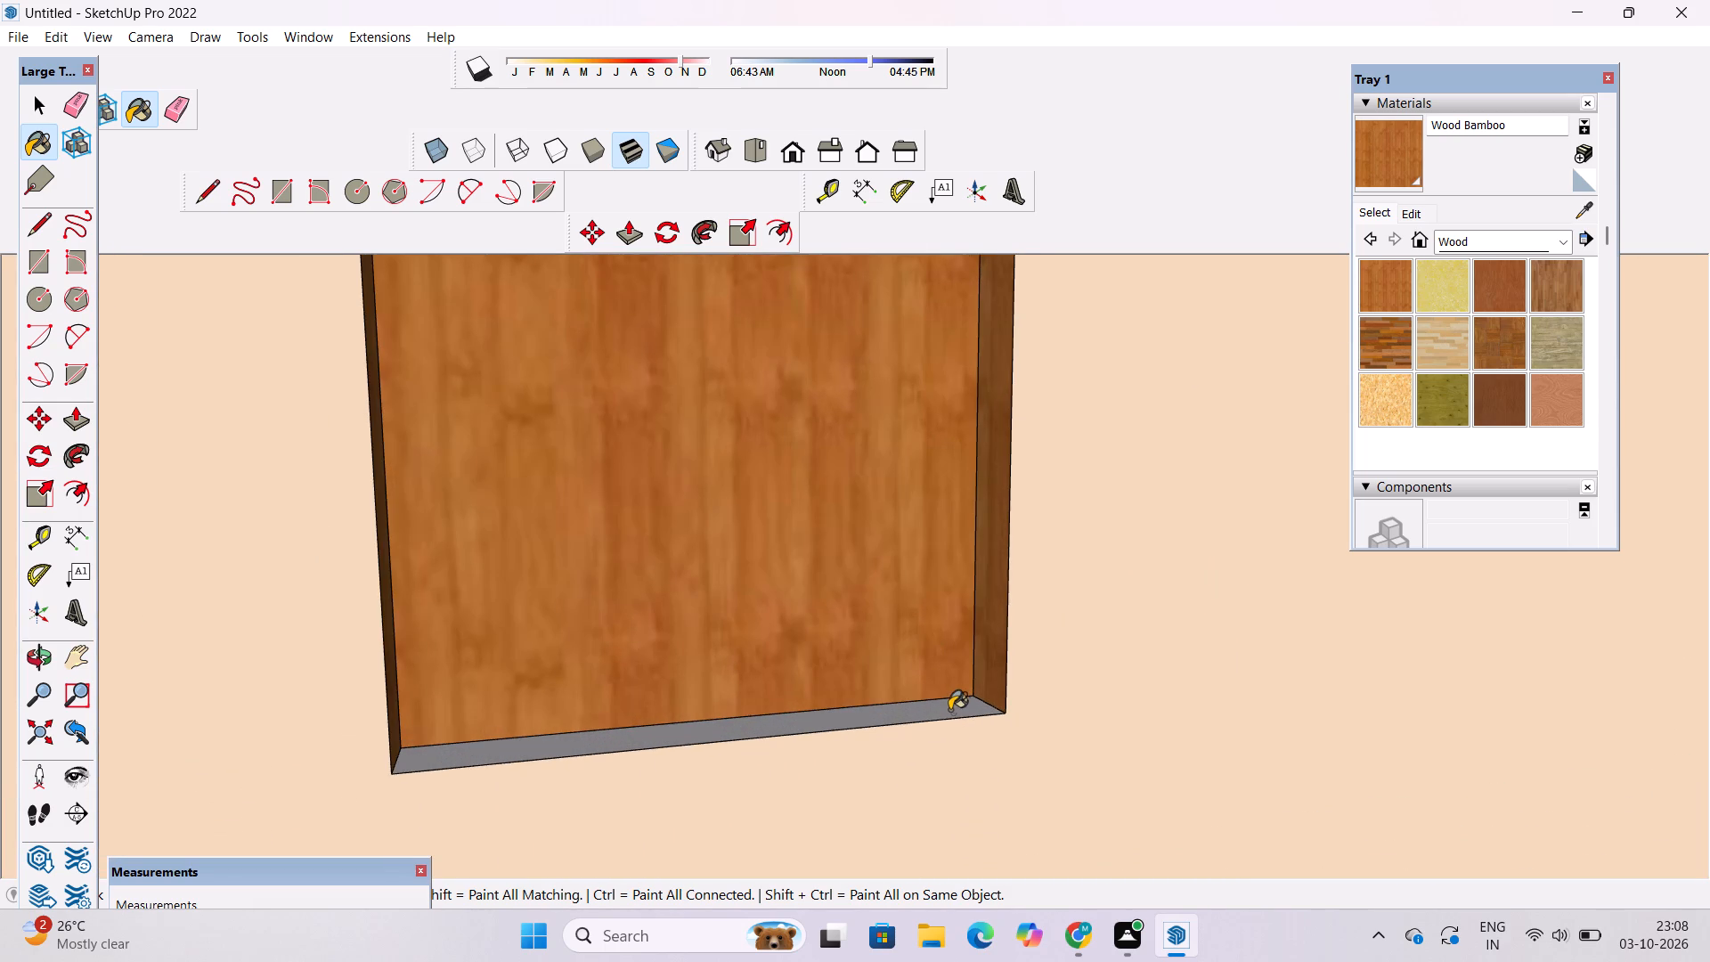
left_click(952, 713)
Paint all four reveals of the square recess closest to the cladding with Wood Bamboo.
scroll(1071, 600, "down", 15)
scroll(820, 572, "up", 16)
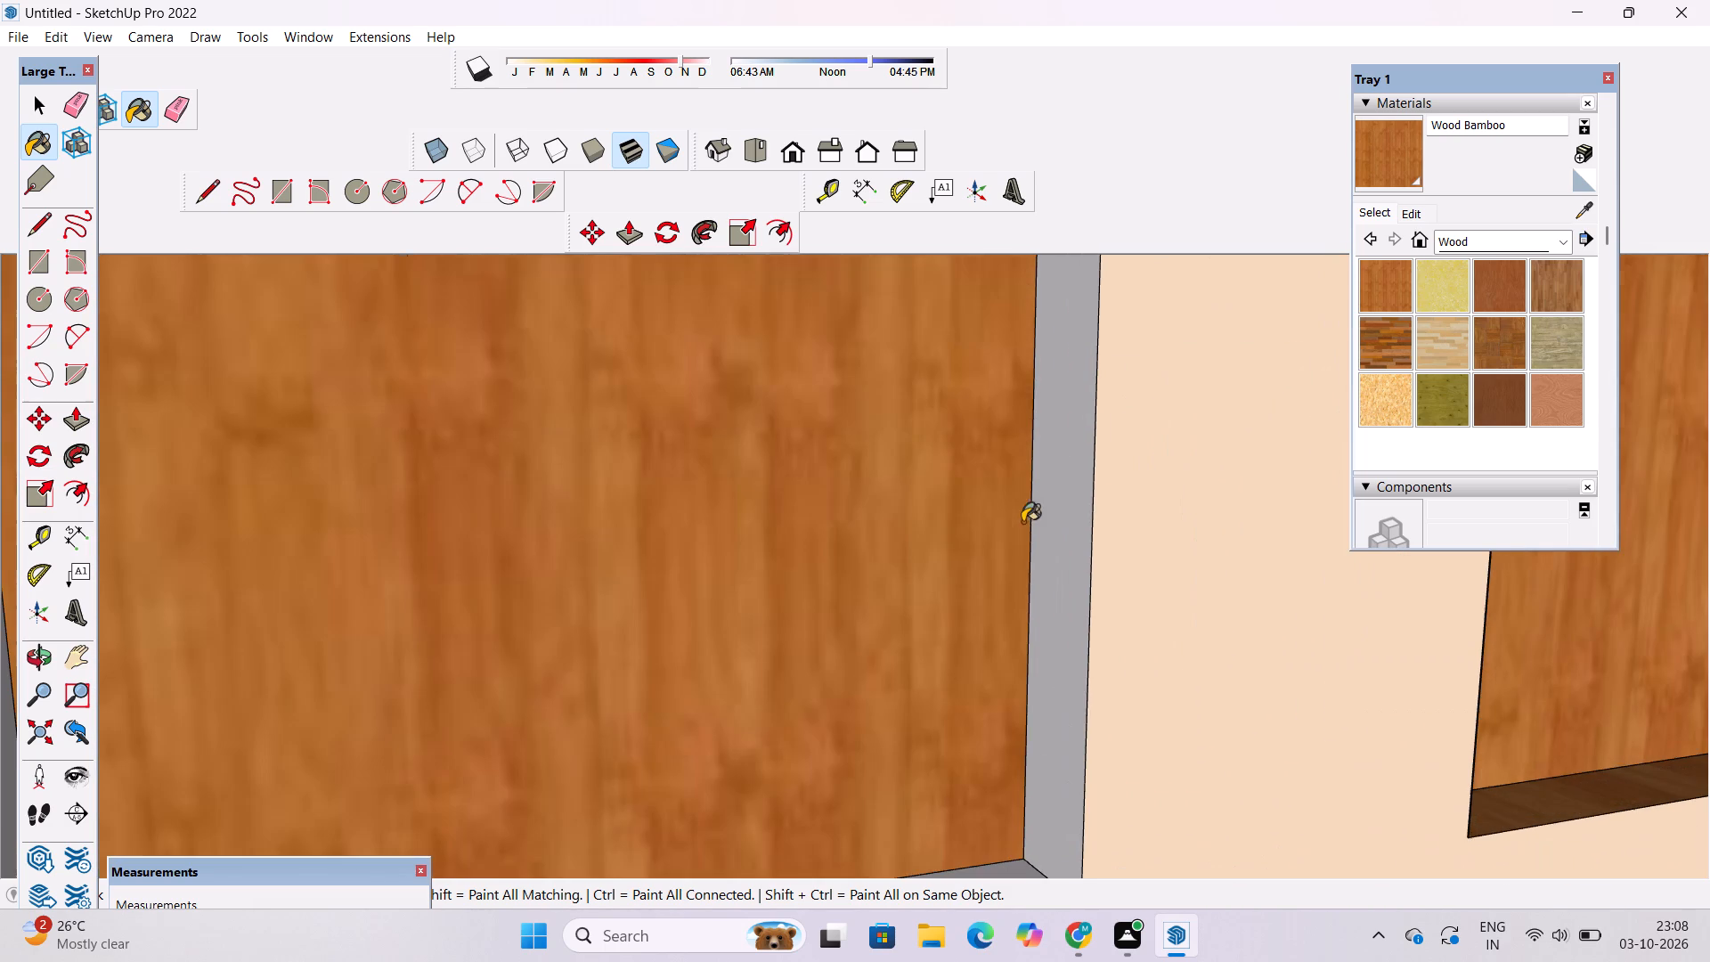
left_click(1051, 477)
scroll(804, 521, "down", 6)
scroll(910, 746, "up", 5)
left_click(912, 746)
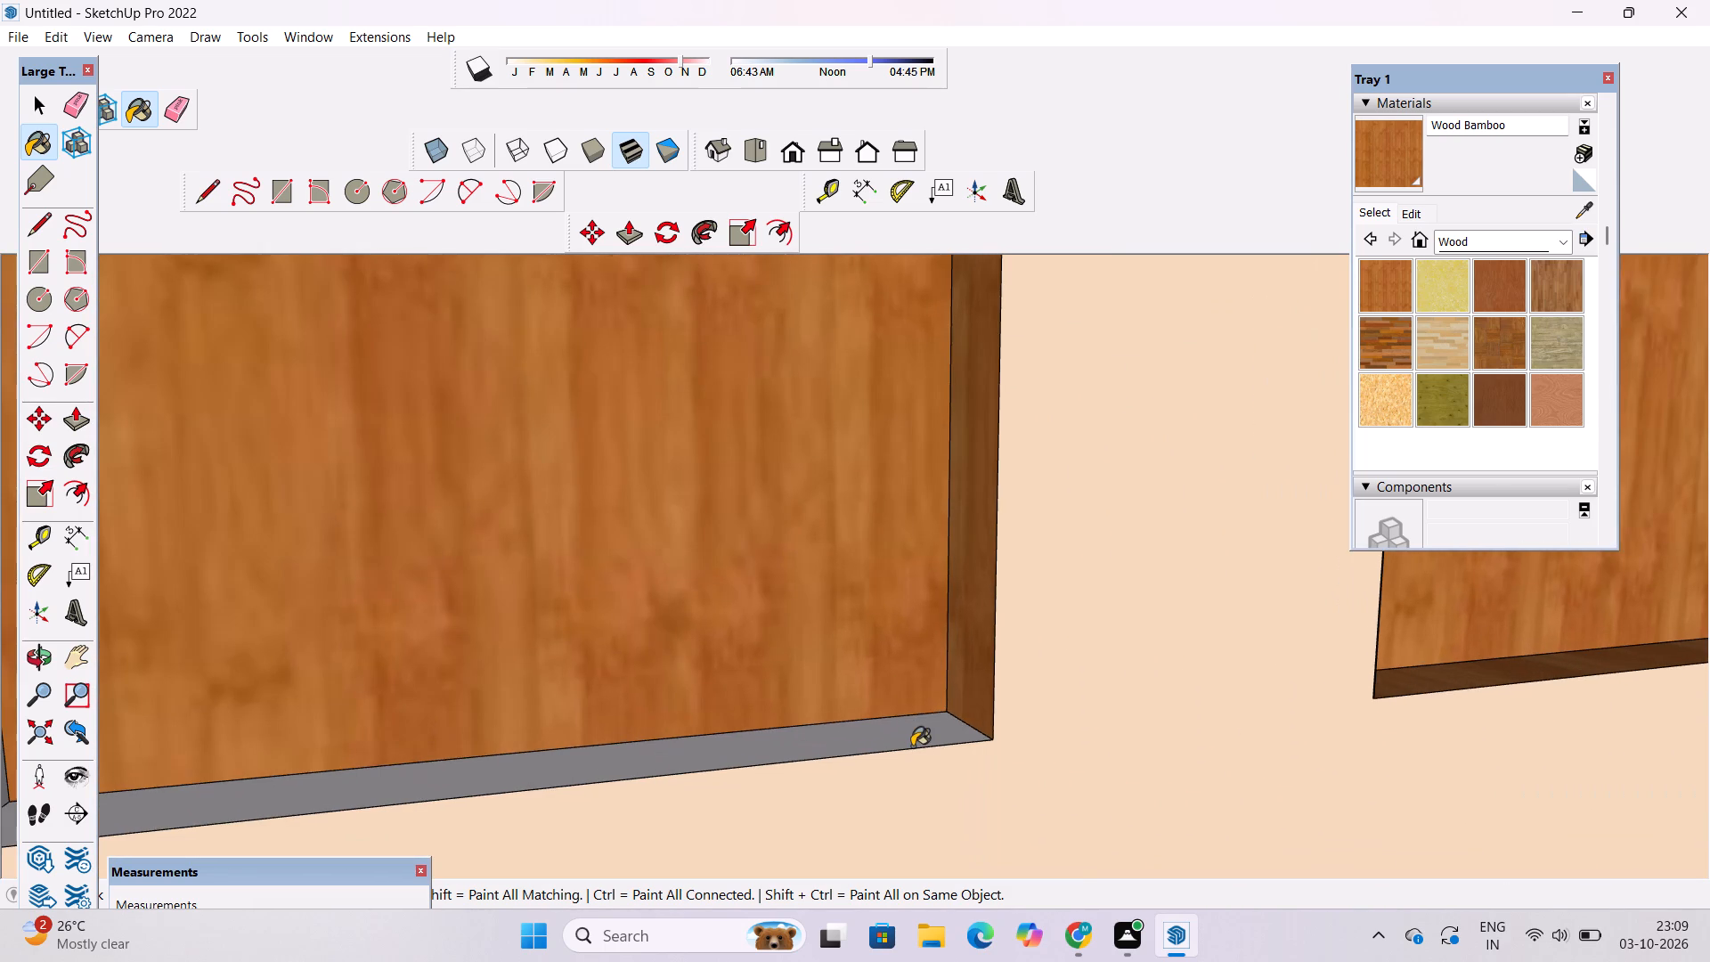
scroll(942, 682, "down", 7)
scroll(463, 660, "up", 20)
scroll(463, 660, "up", 1)
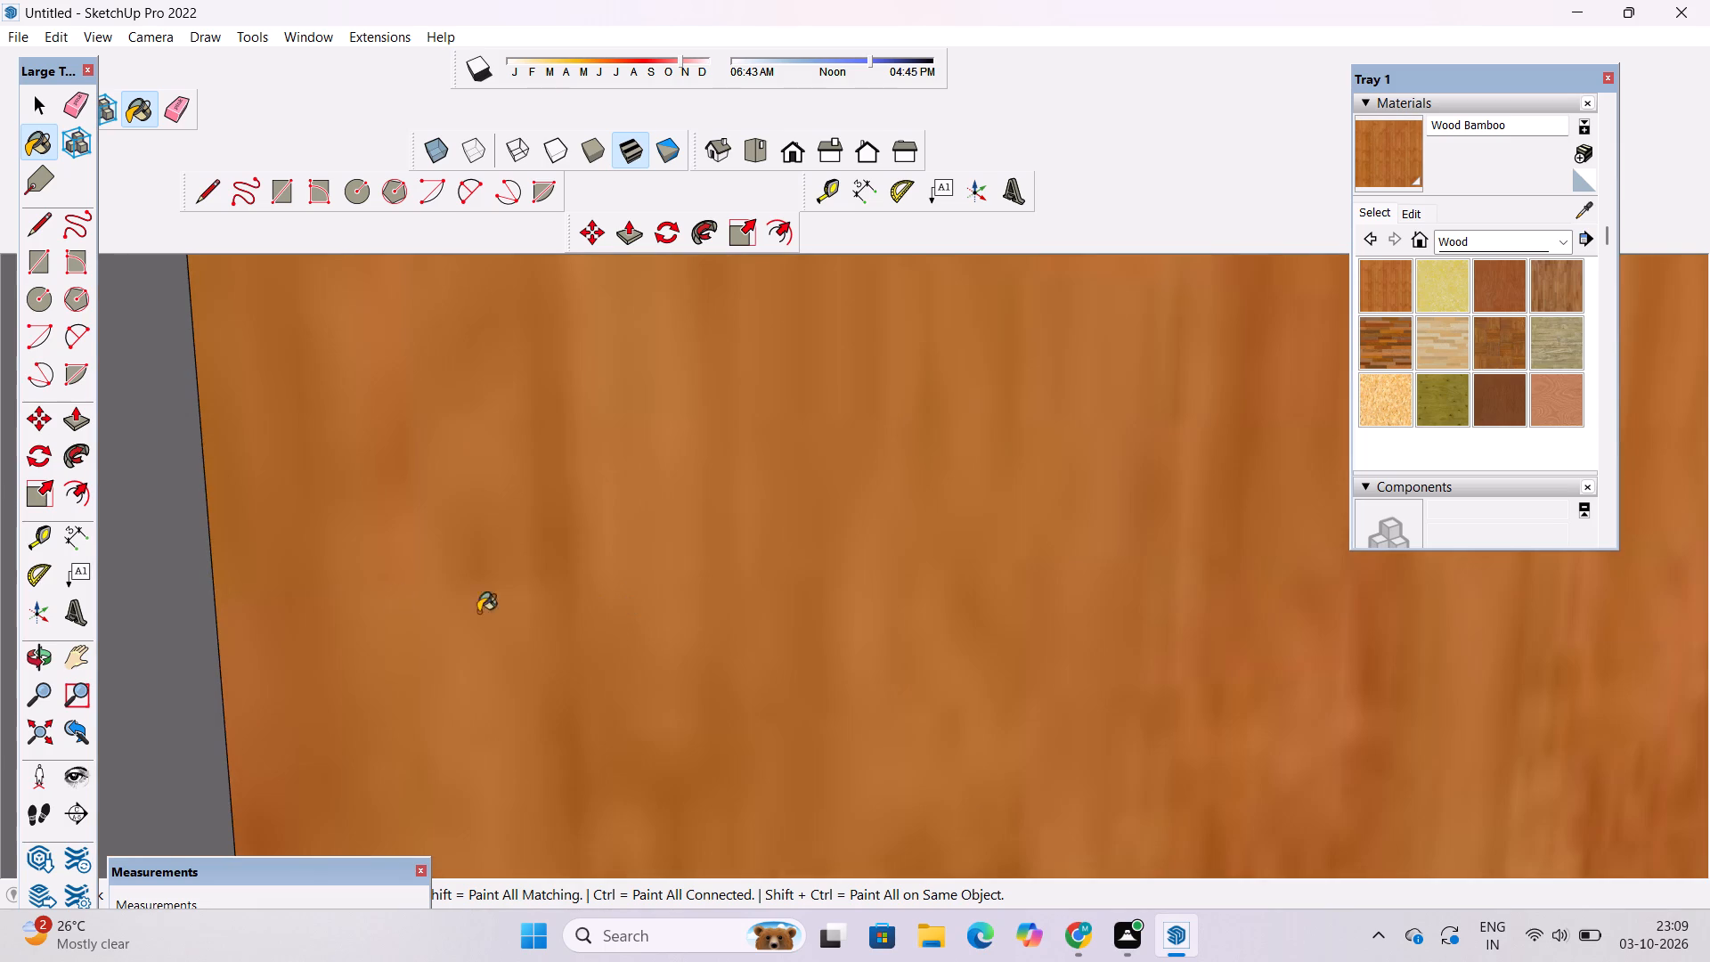
left_click(142, 630)
scroll(670, 722, "down", 18)
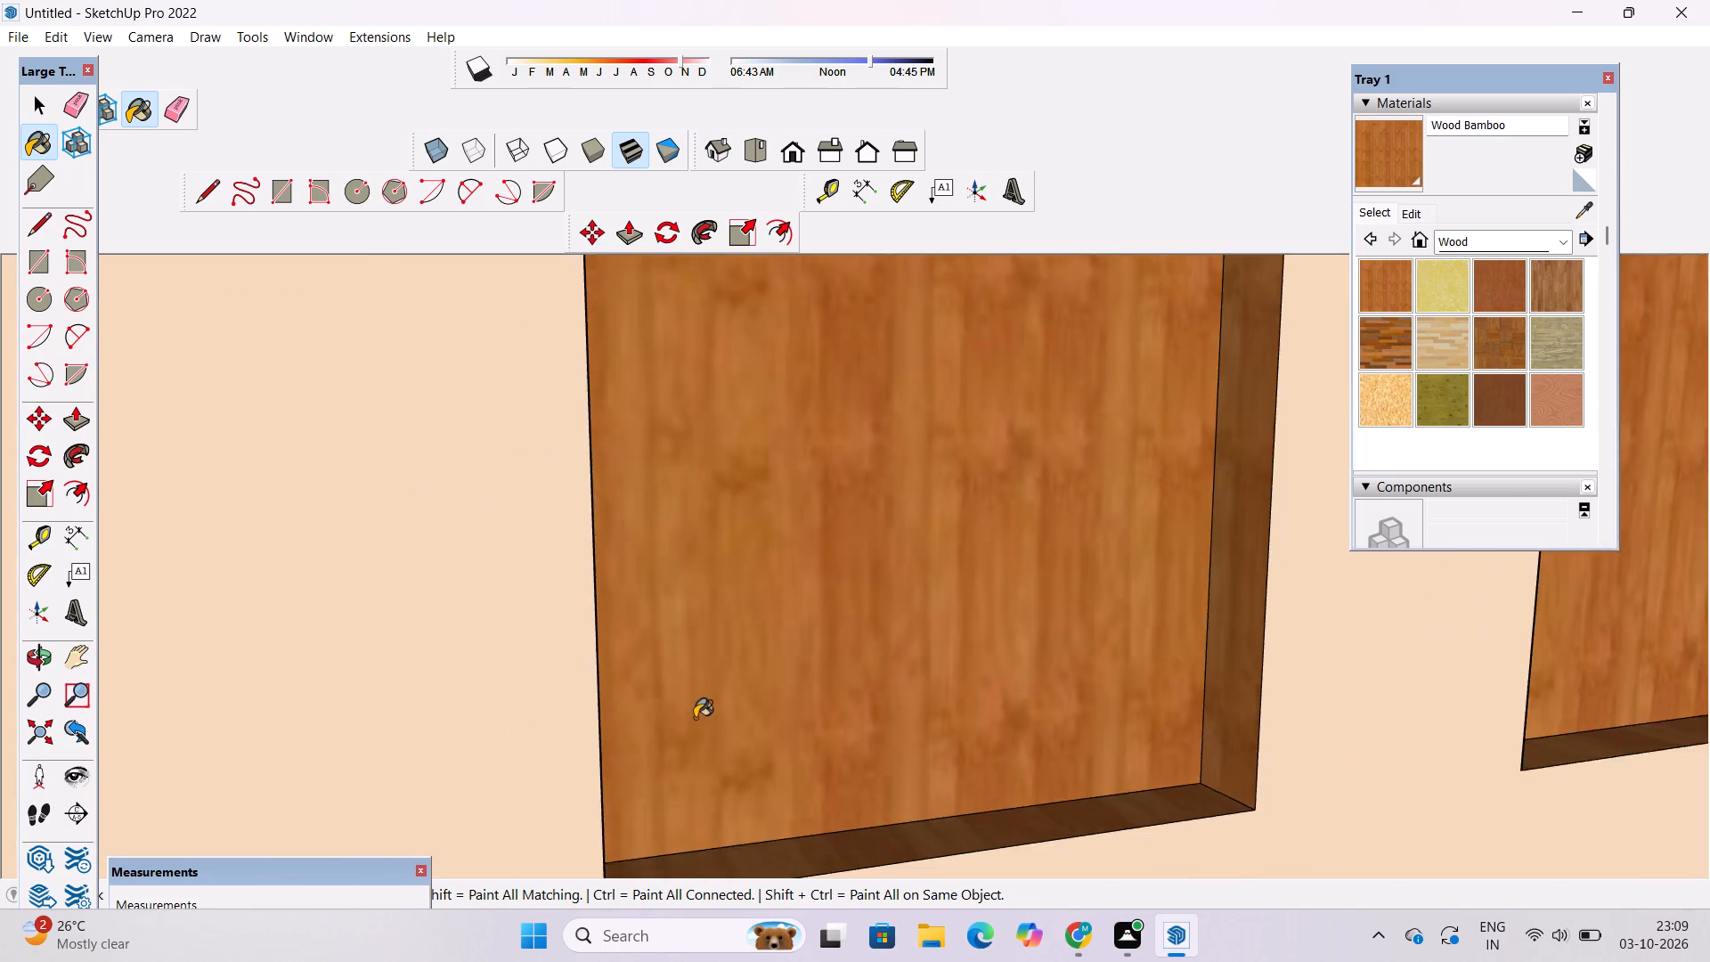
scroll(695, 718, "down", 4)
scroll(871, 639, "down", 3)
scroll(891, 527, "up", 5)
scroll(938, 350, "up", 17)
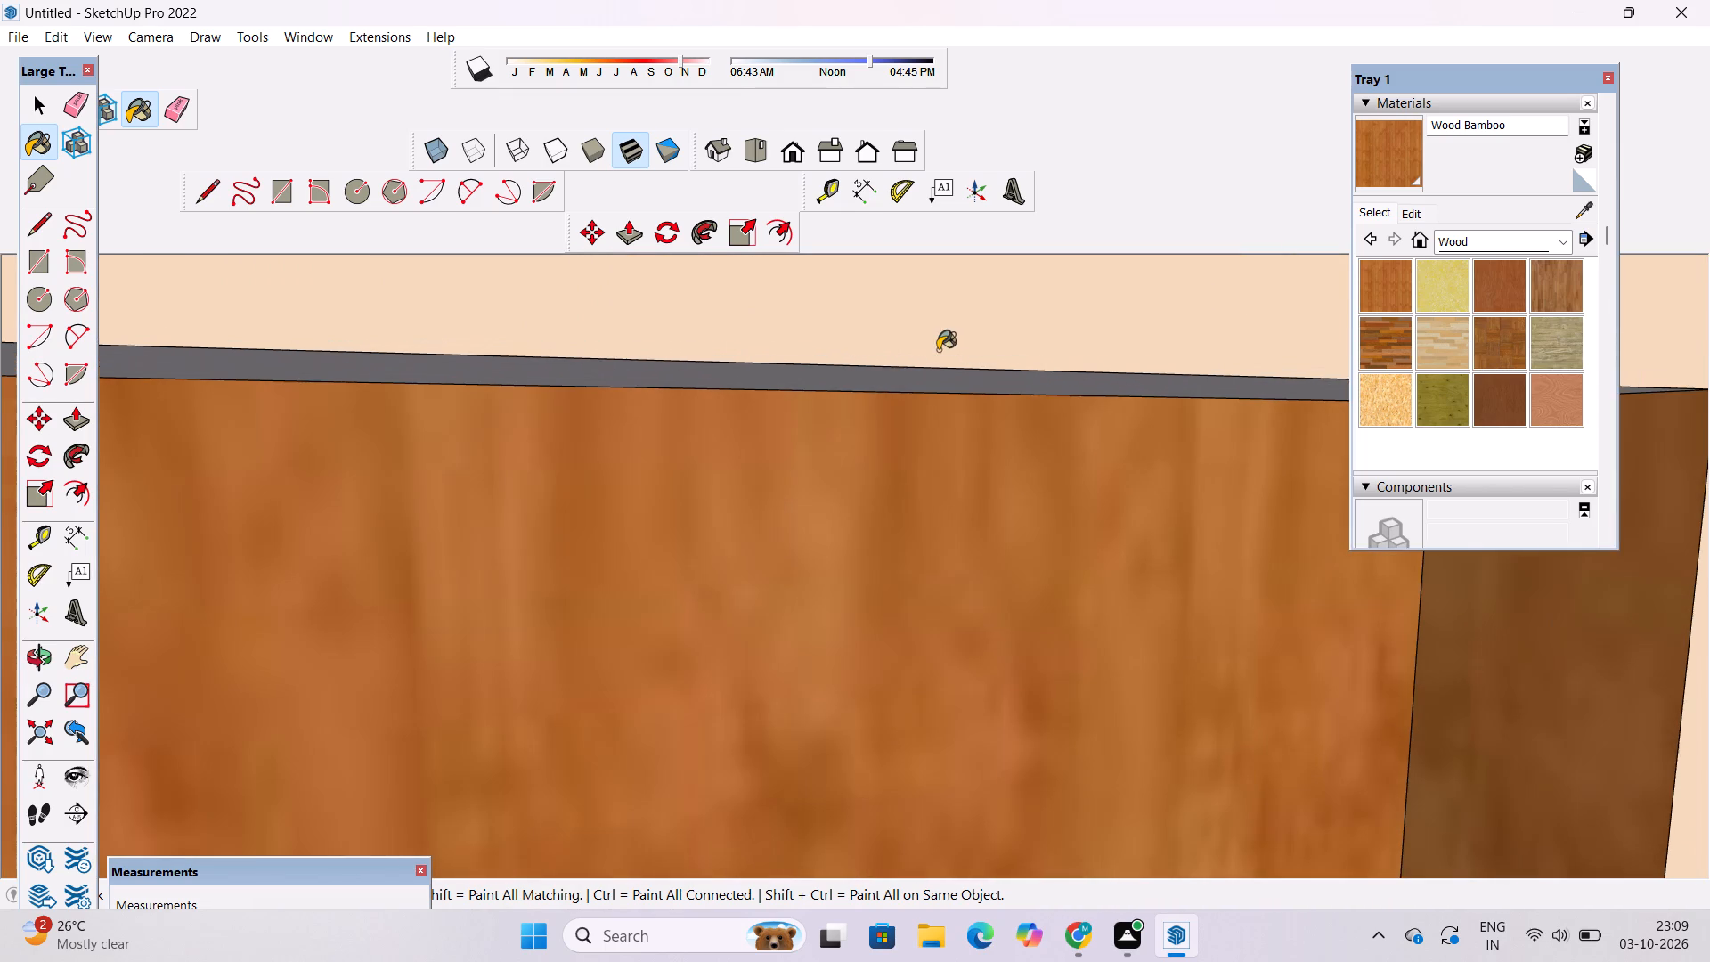
left_click(938, 379)
Paint the lower band's square recess nearest the cladding with Wood Bamboo, covering its back face, top reveal and both side reveals.
scroll(548, 491, "down", 10)
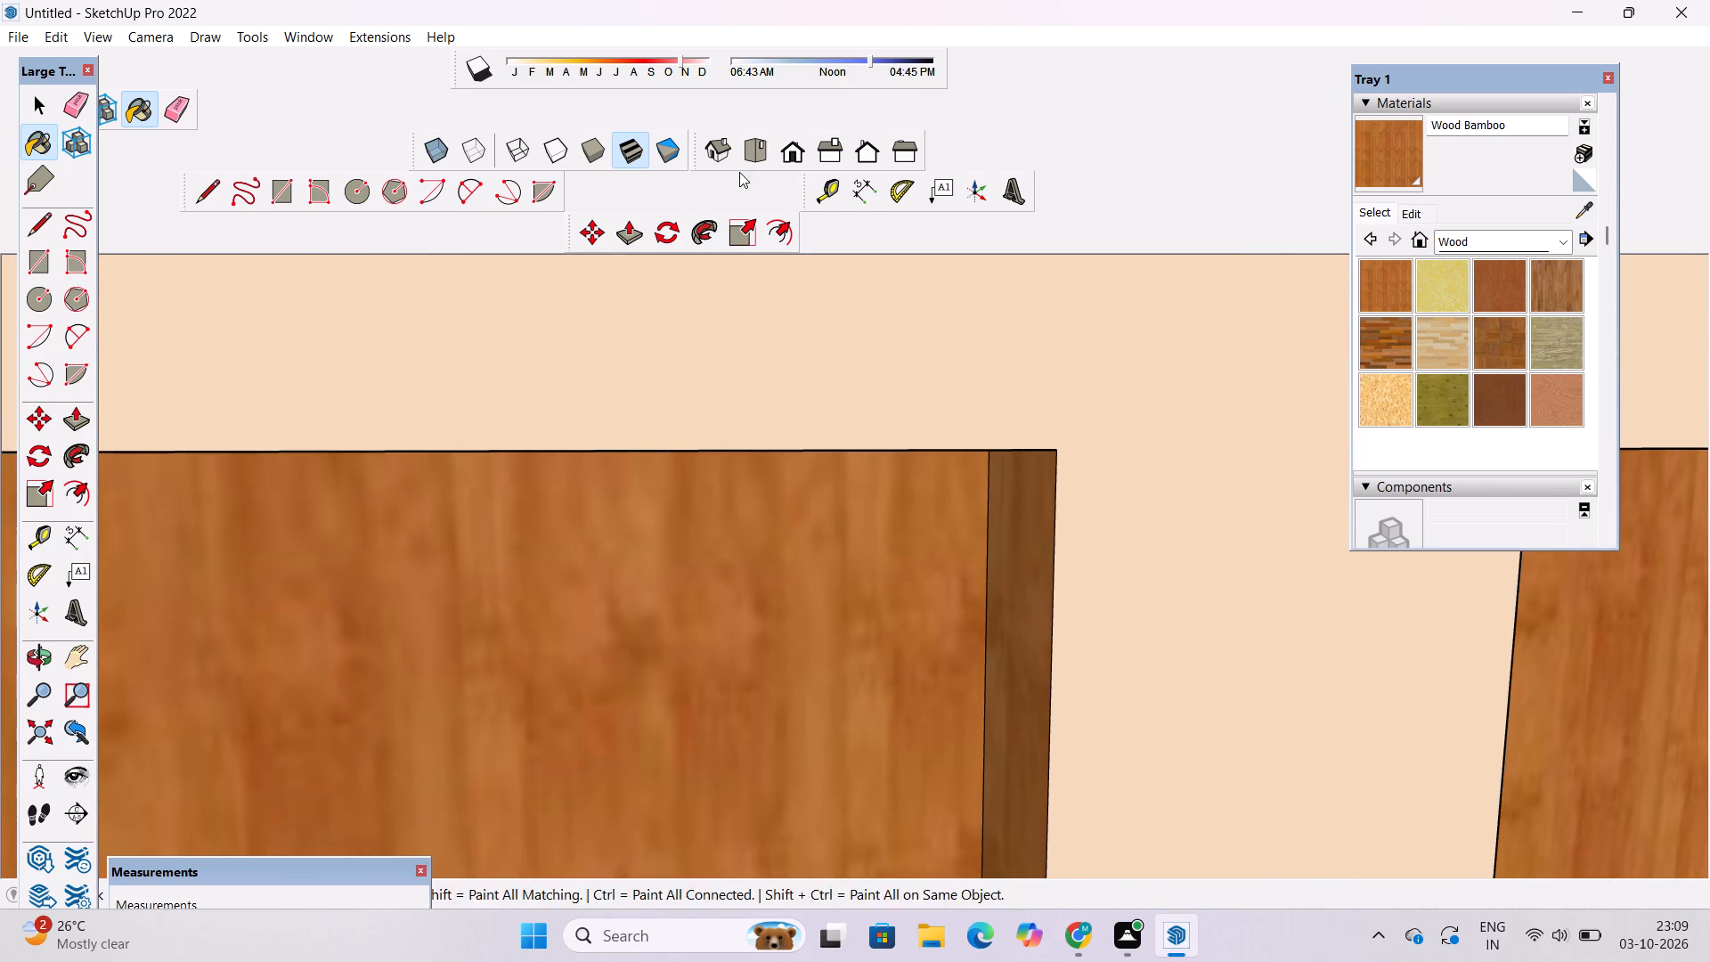
left_click_drag(784, 153, 782, 163)
scroll(516, 485, "down", 11)
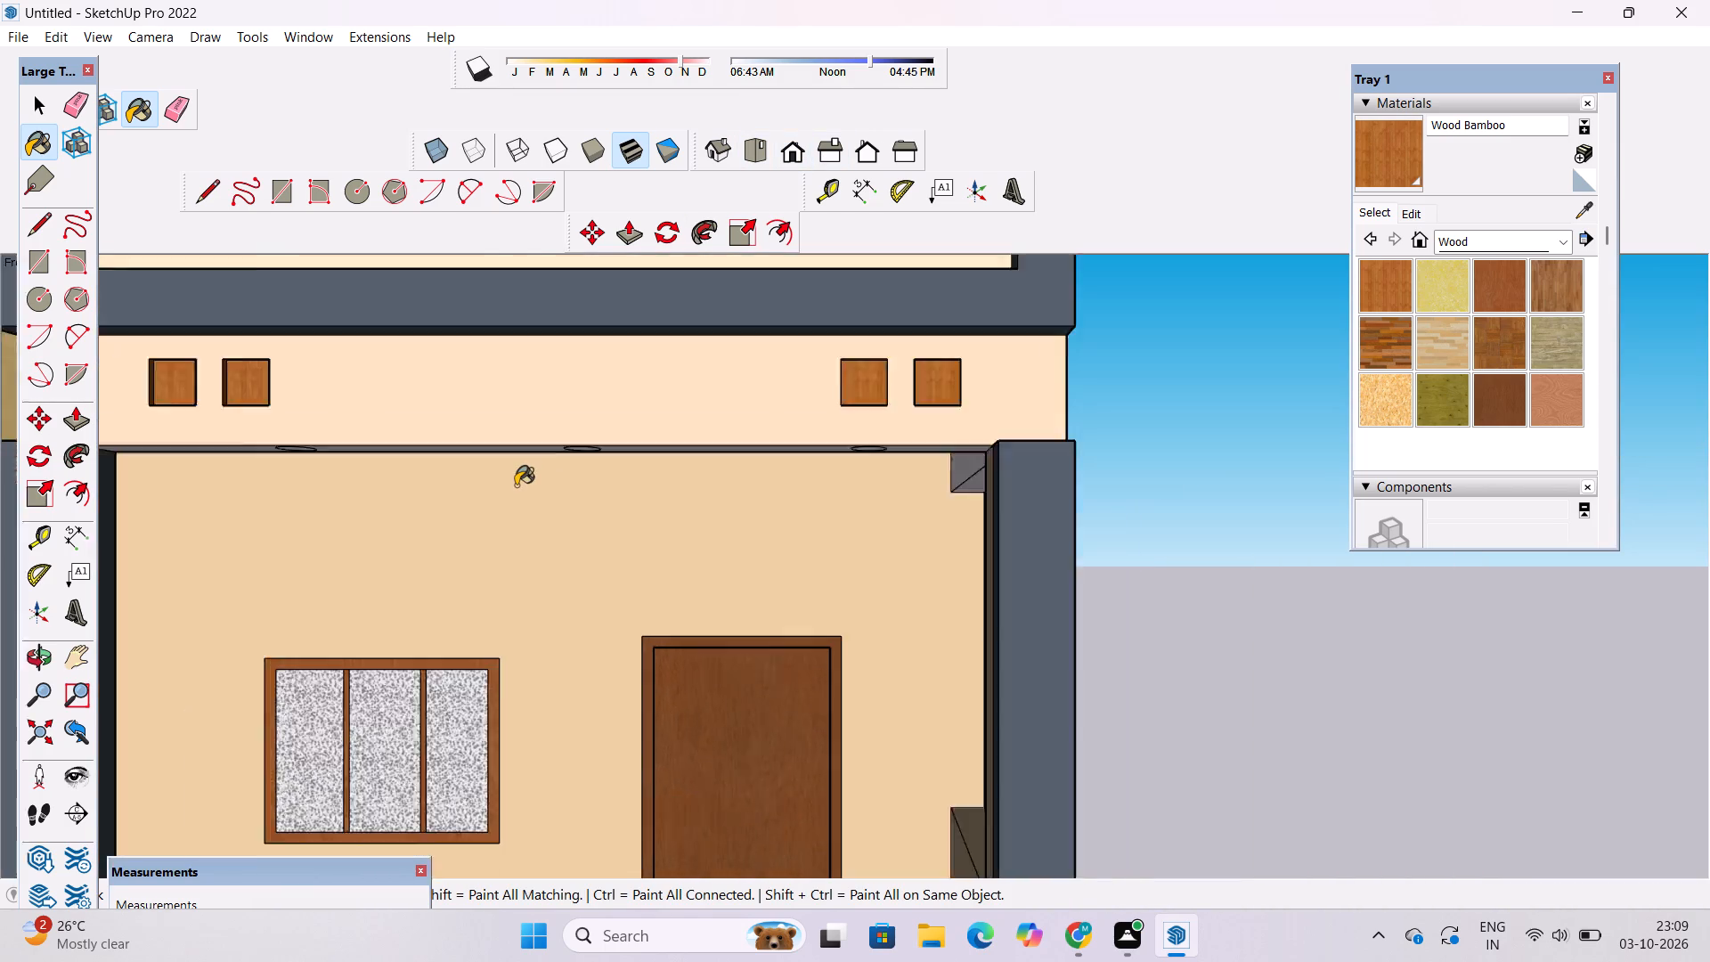
scroll(516, 485, "down", 1)
key("o")
left_click_drag(553, 492, 573, 525)
left_click_drag(483, 624, 524, 571)
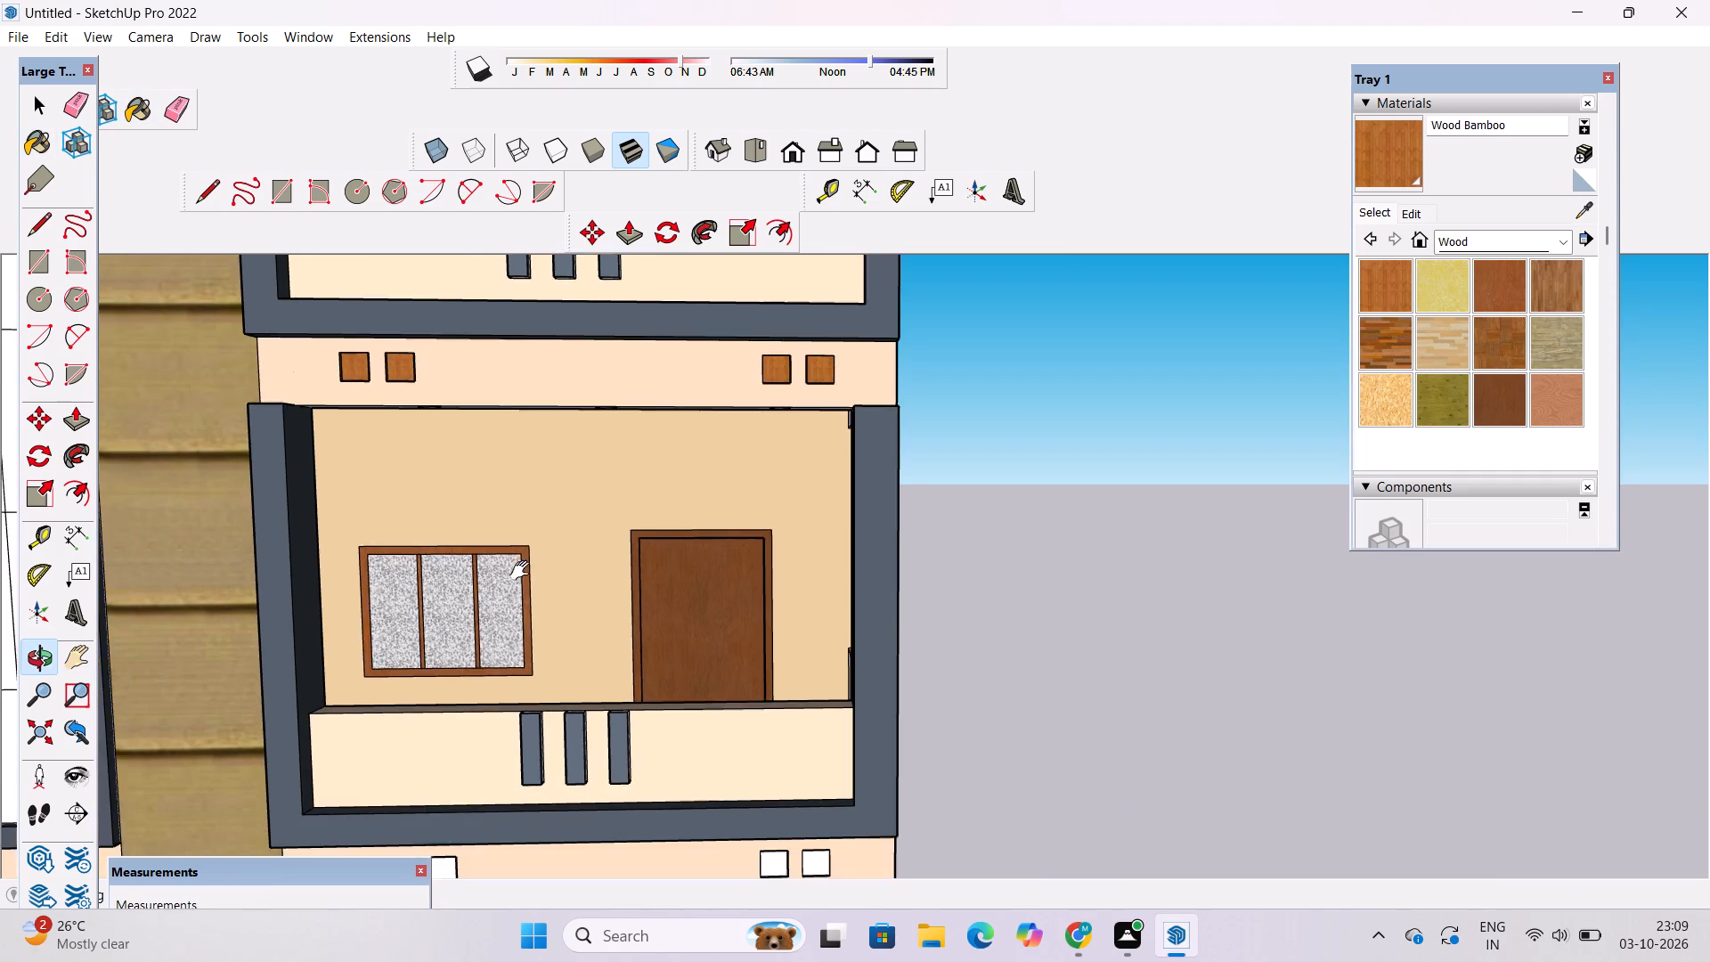
scroll(524, 571, "down", 5)
left_click_drag(533, 836, 570, 901, "shift")
scroll(574, 866, "up", 4)
left_click_drag(574, 814, 582, 721, "shift")
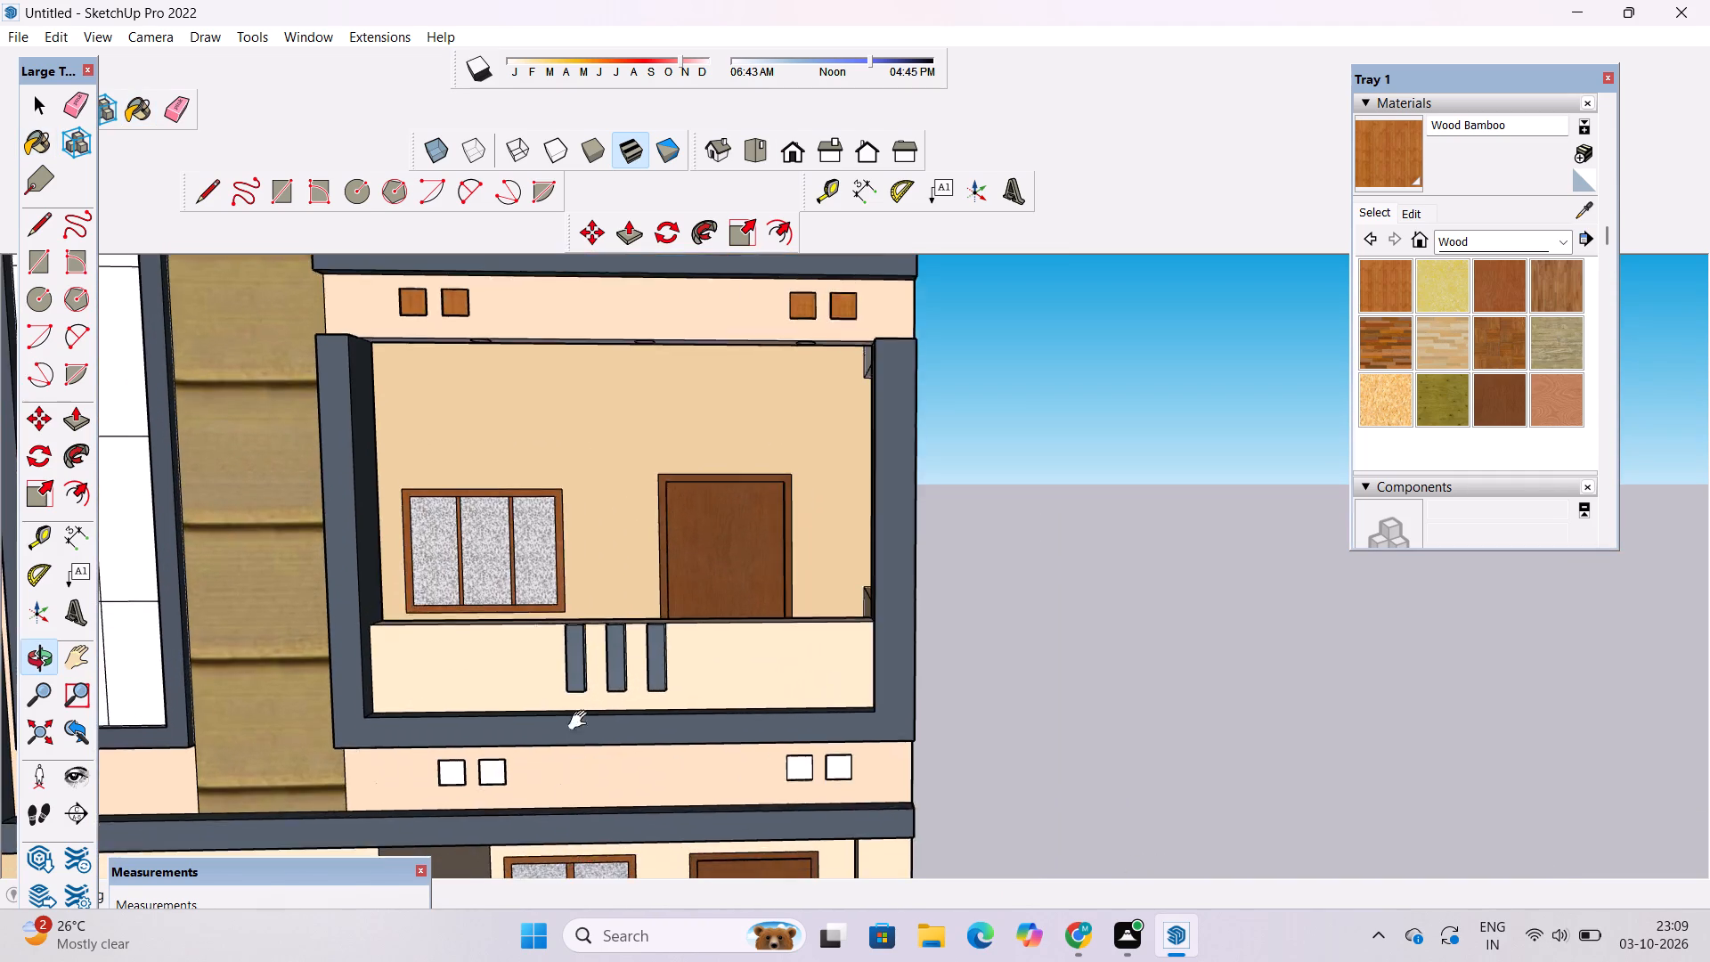
left_click_drag(582, 721, 582, 709, "shift")
left_click_drag(366, 697, 481, 669)
scroll(481, 669, "up", 12)
left_click_drag(615, 702, 526, 705)
scroll(381, 712, "up", 5)
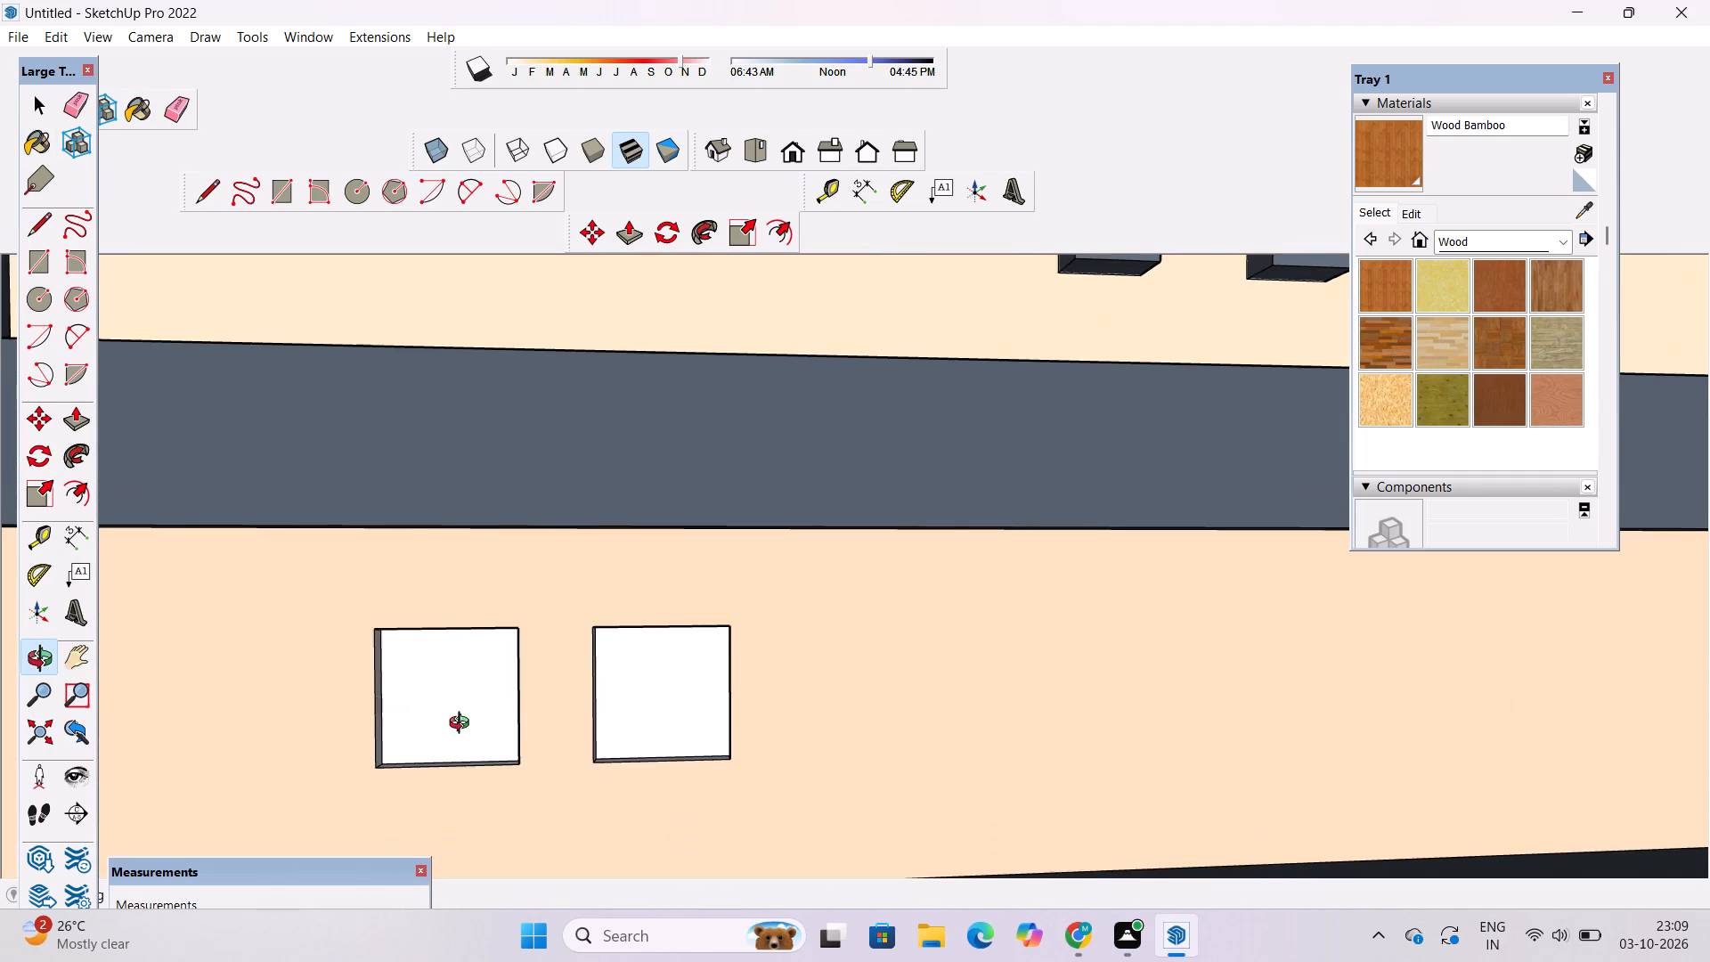
left_click_drag(463, 725, 428, 674)
scroll(424, 657, "up", 4)
left_click_drag(405, 678, 464, 734)
scroll(465, 727, "up", 3)
left_click_drag(465, 715, 467, 791, "shift")
left_click_drag(467, 791, 500, 668)
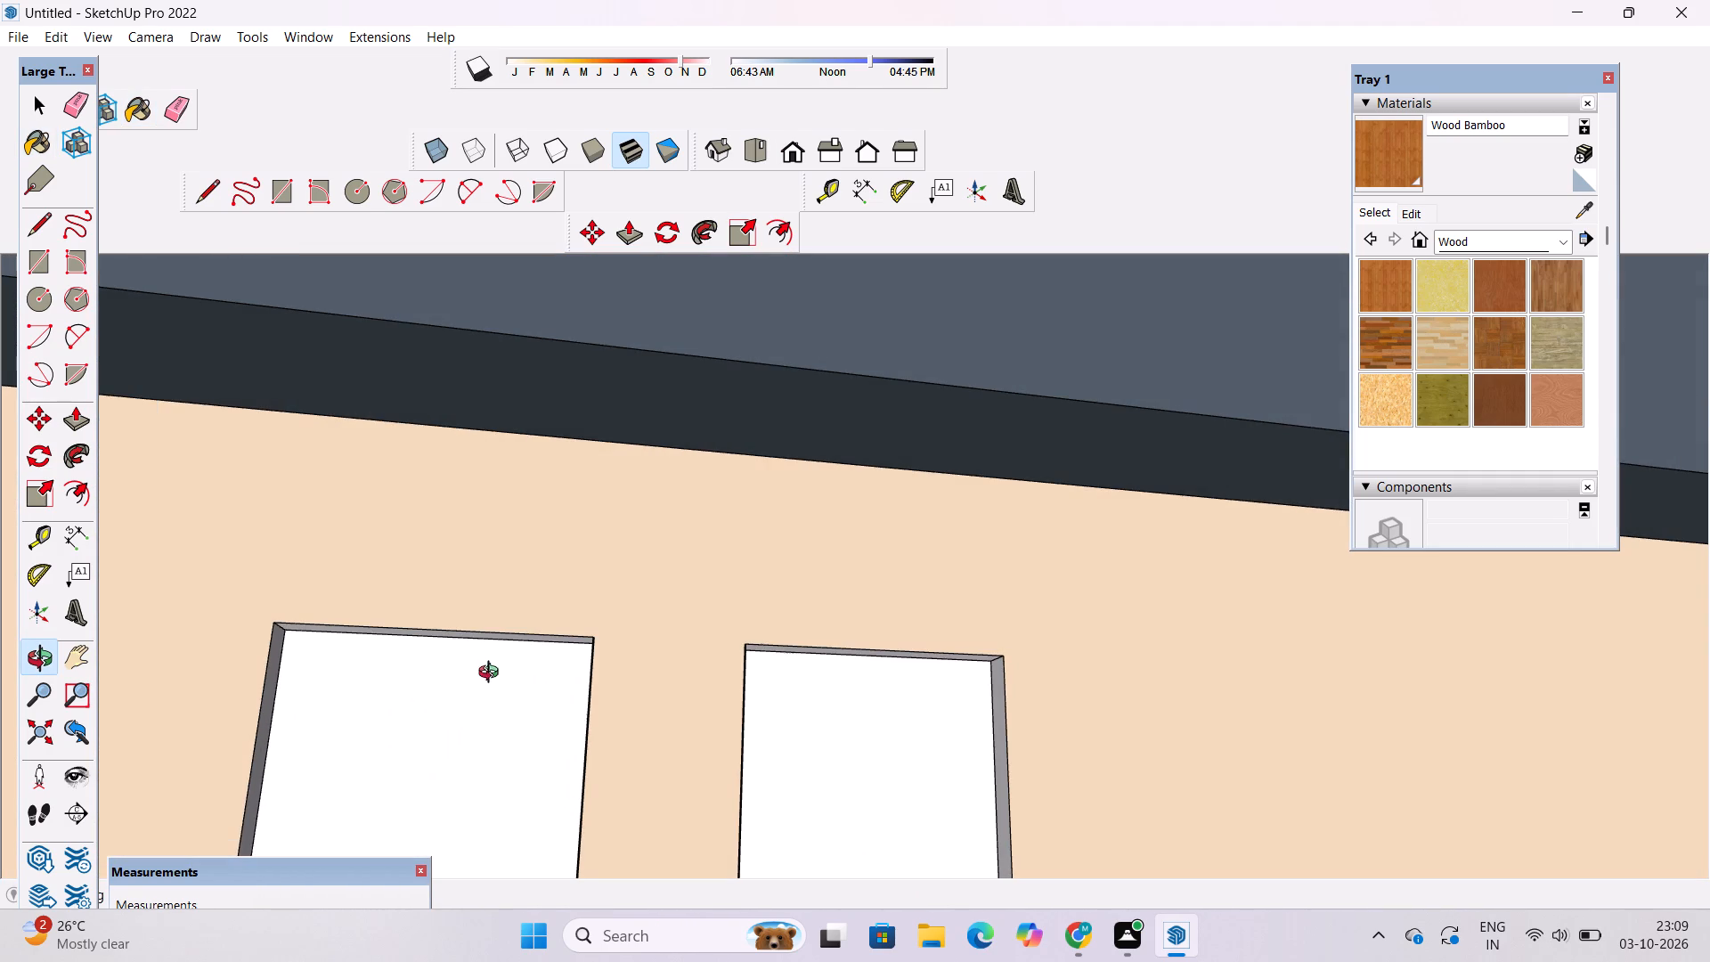
left_click(1394, 157)
scroll(482, 679, "down", 5)
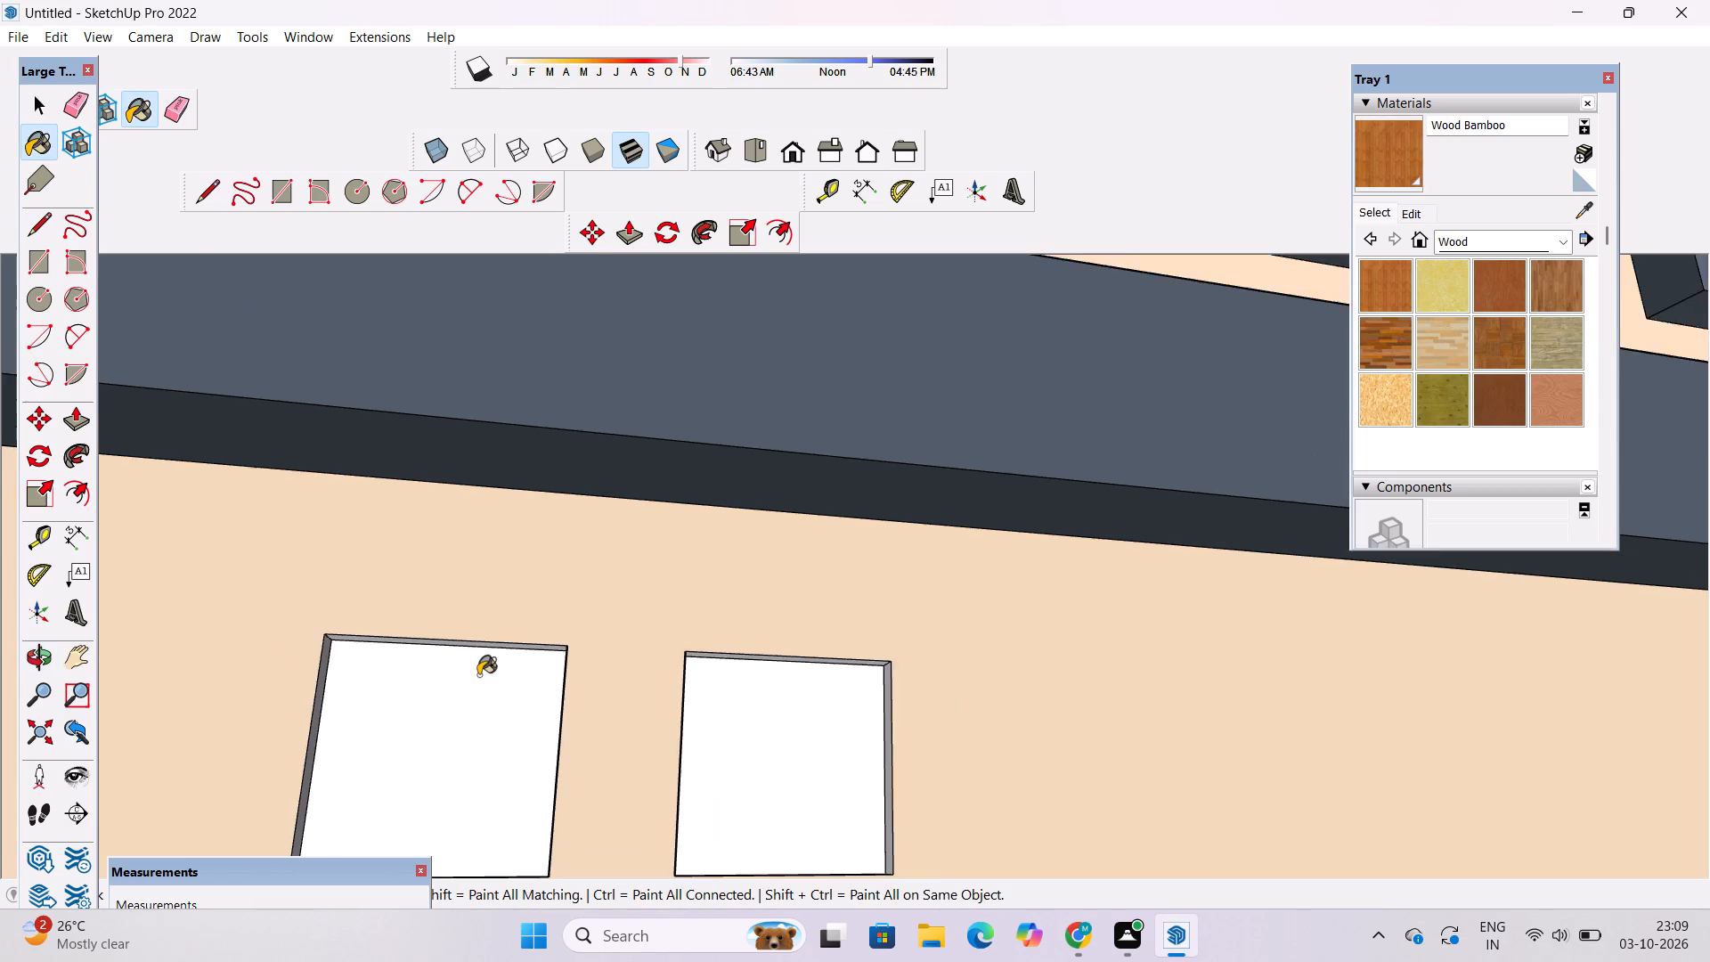
scroll(472, 710, "up", 5)
left_click(469, 733)
scroll(476, 655, "up", 10)
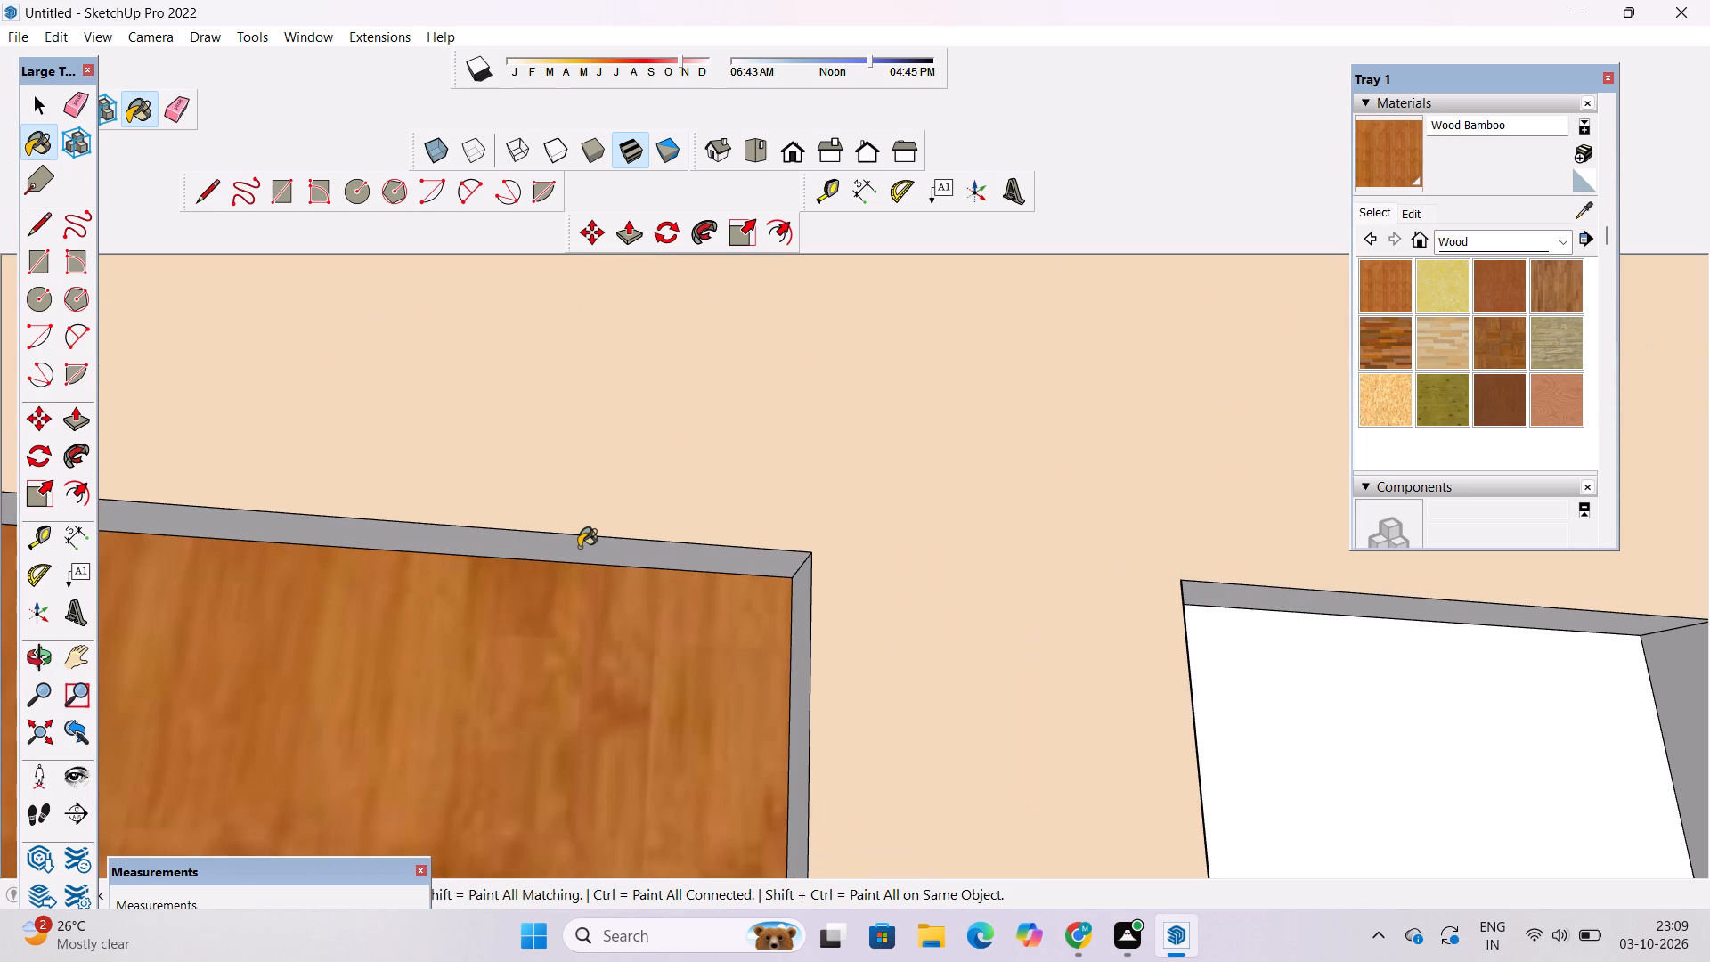
left_click(579, 547)
left_click(802, 602)
scroll(830, 535, "down", 9)
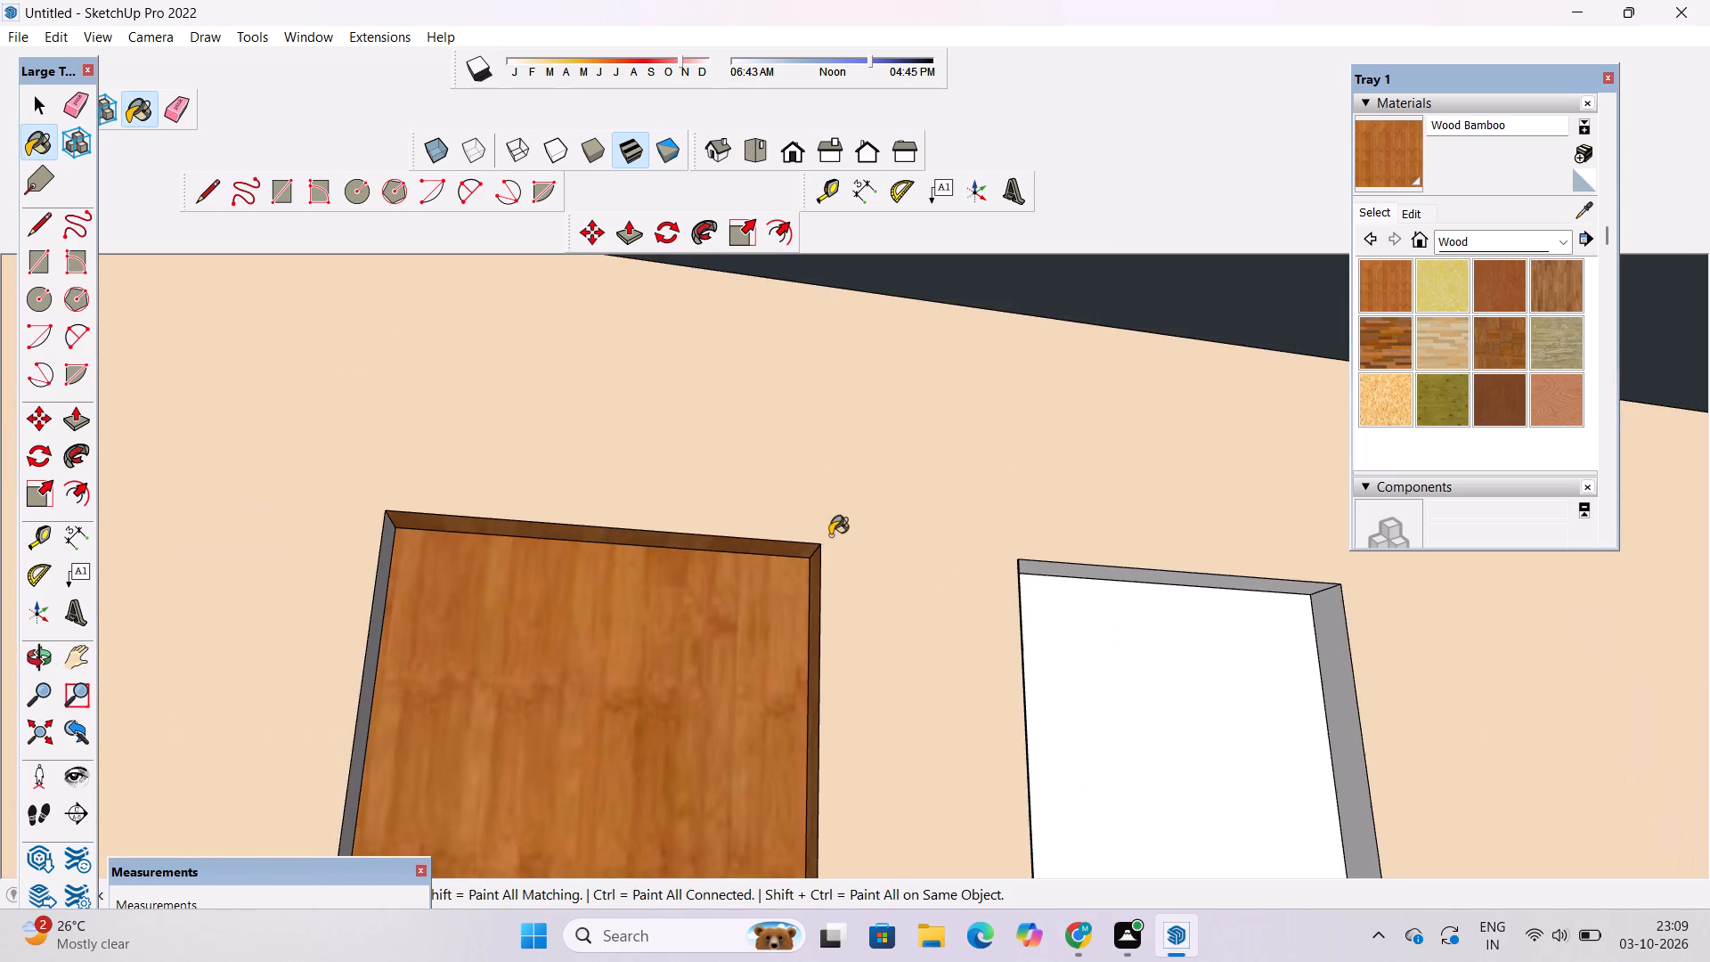
scroll(501, 632, "up", 10)
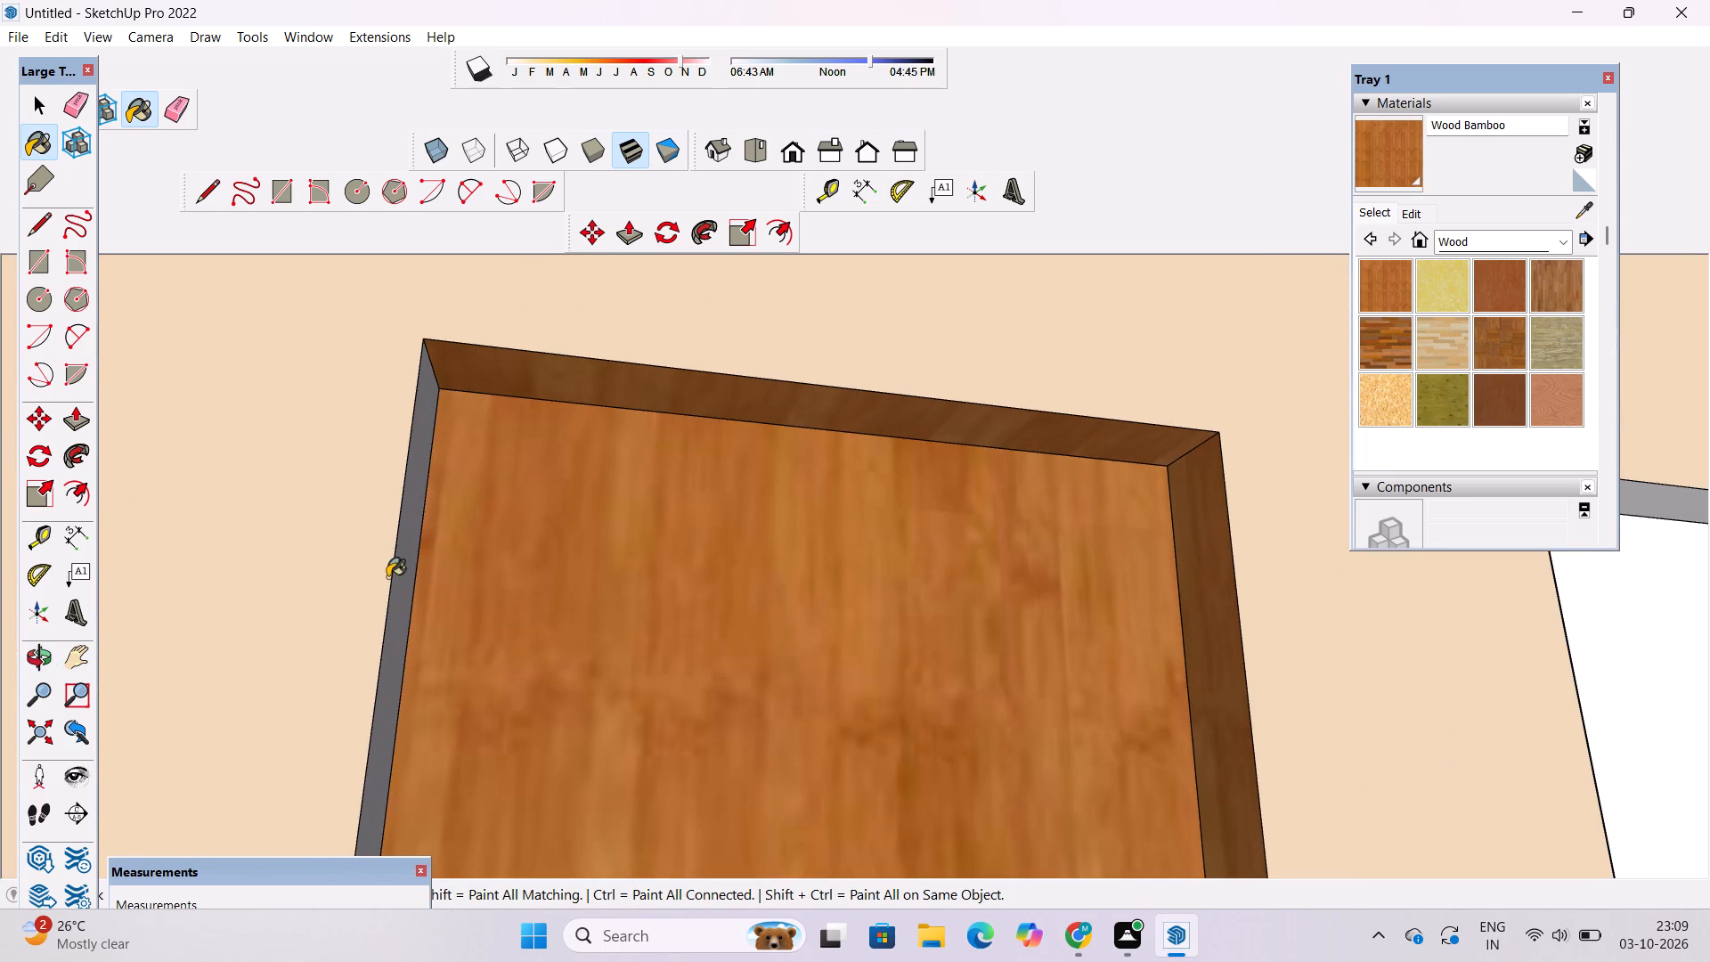
left_click(387, 577)
Paint the neighbouring recess in the lower band's cladding-side pair with Wood Bamboo, covering its back face, top and side reveals.
scroll(231, 619, "down", 19)
scroll(682, 705, "up", 3)
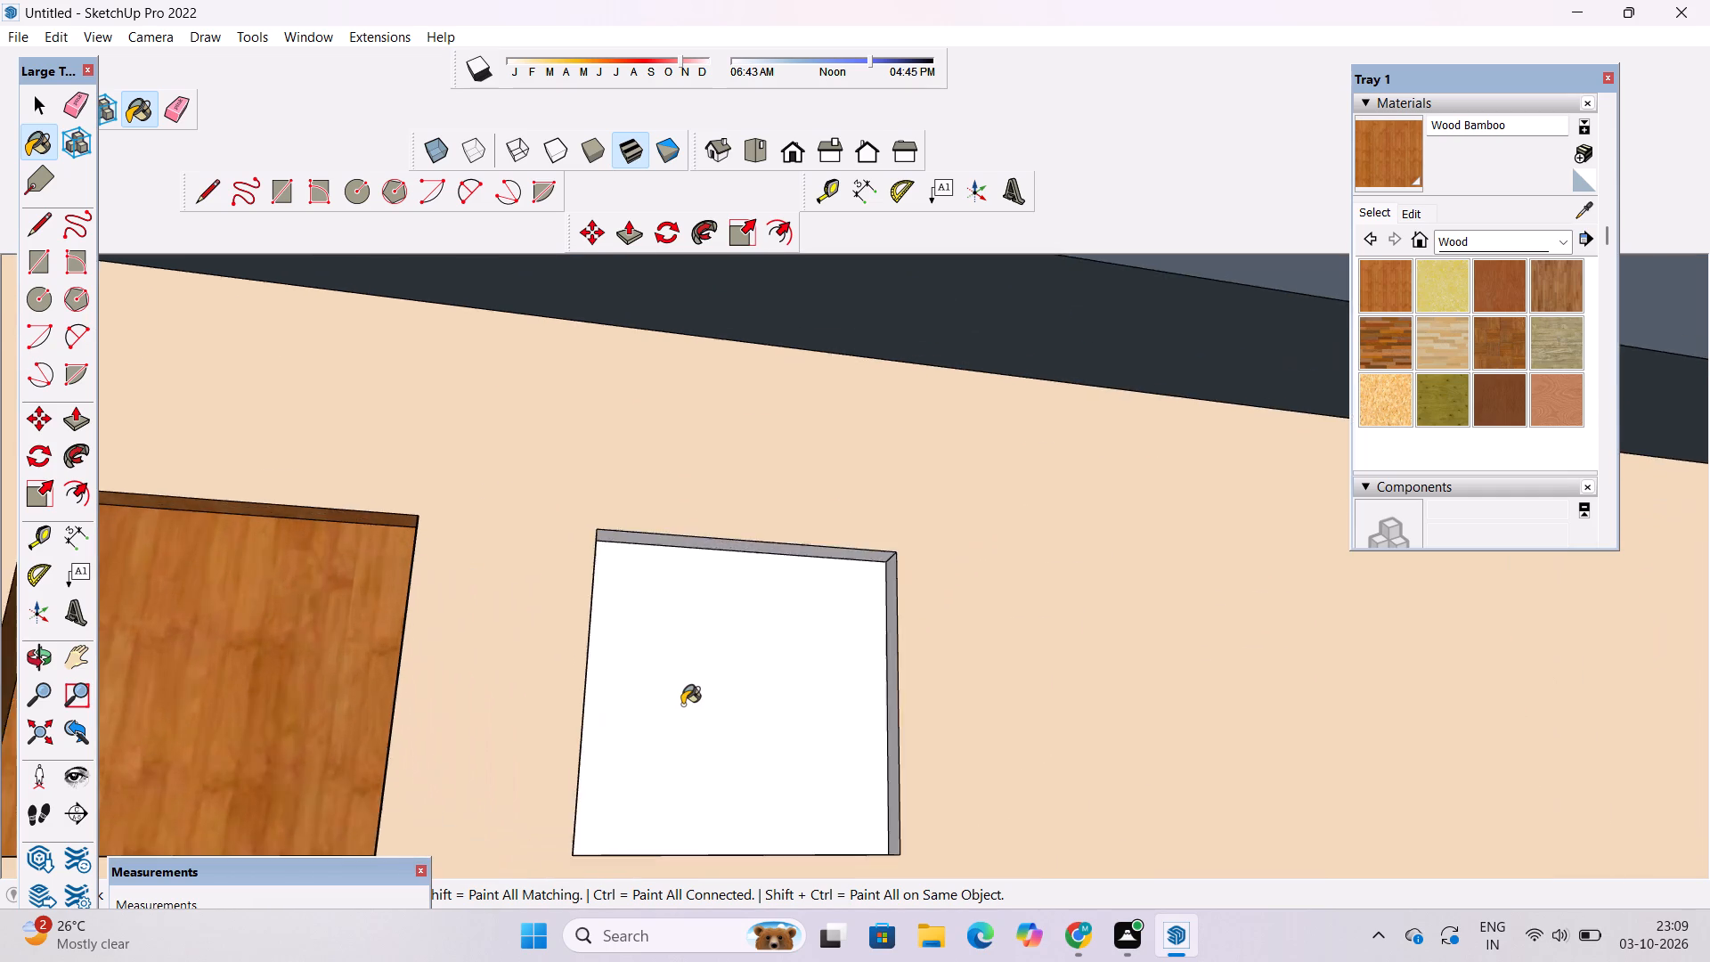
scroll(682, 705, "up", 6)
left_click(676, 696)
scroll(558, 632, "up", 8)
scroll(444, 636, "up", 4)
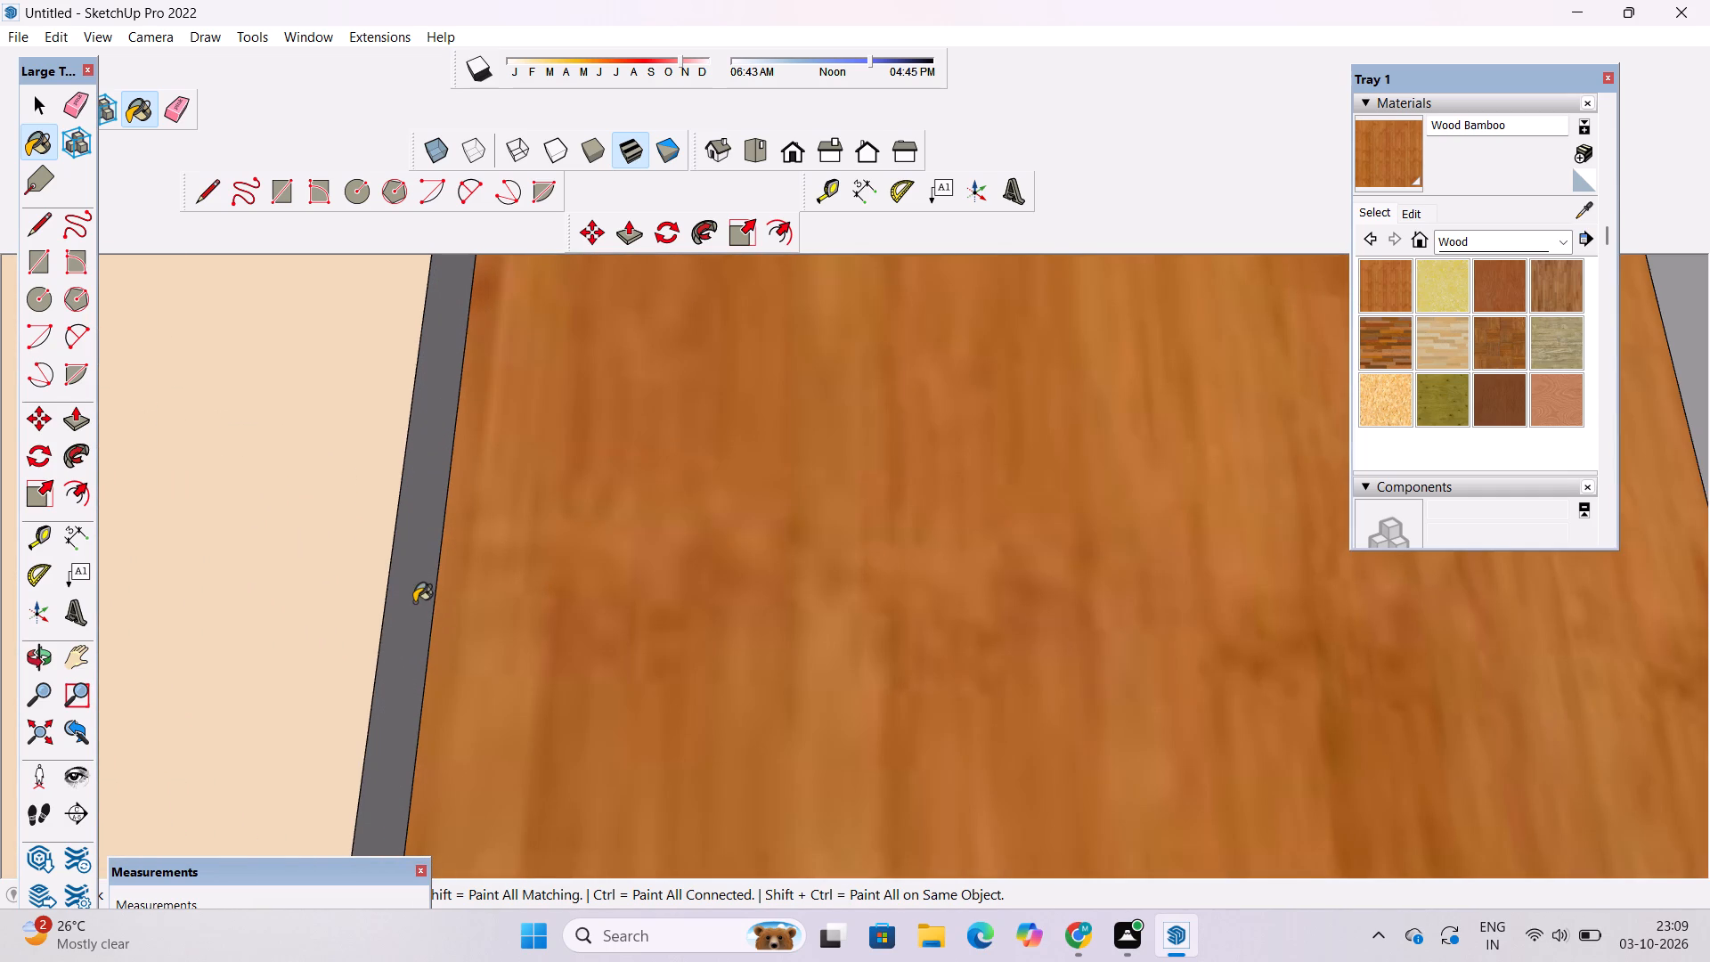
left_click(411, 602)
scroll(507, 681, "down", 15)
scroll(969, 452, "up", 10)
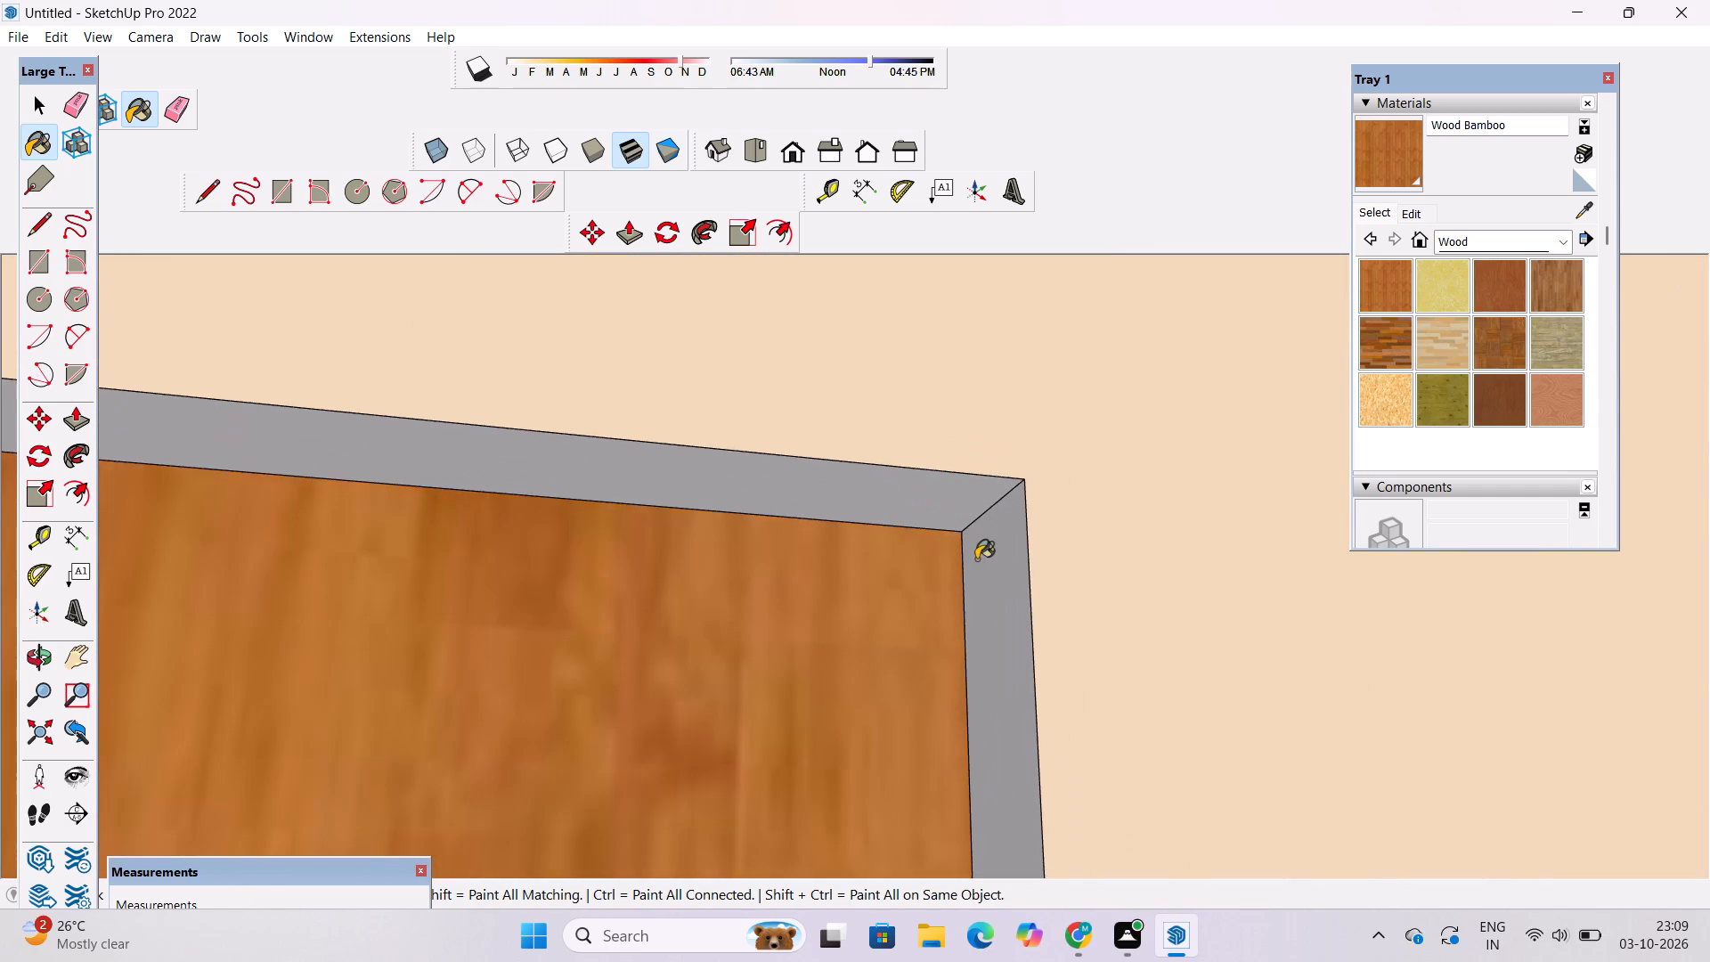
left_click(978, 569)
left_click(914, 508)
Paint the bottom reveals of both recesses in the lower band's cladding-side pair with Wood Bamboo.
key("o")
scroll(874, 514, "down", 5)
left_click_drag(888, 487, 864, 546)
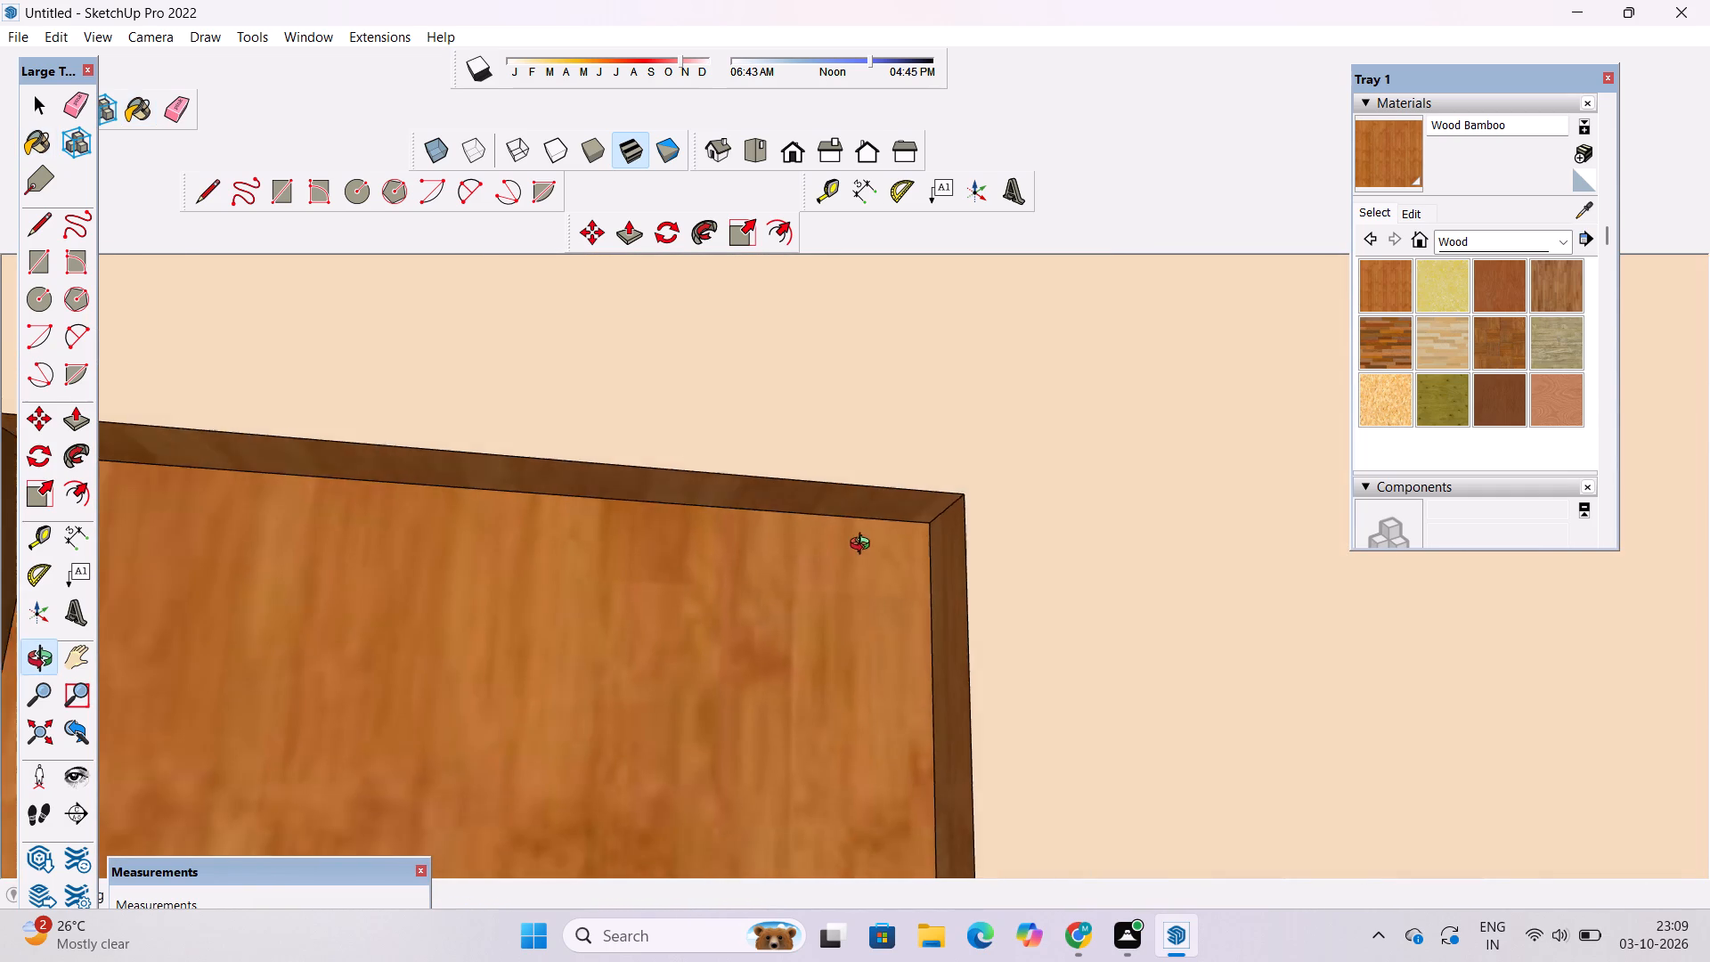
left_click_drag(864, 546, 850, 581)
left_click_drag(847, 591, 855, 550, "shift")
left_click_drag(838, 571, 807, 689)
scroll(794, 686, "down", 5)
left_click_drag(794, 683, 857, 558, "shift")
left_click_drag(818, 683, 817, 714)
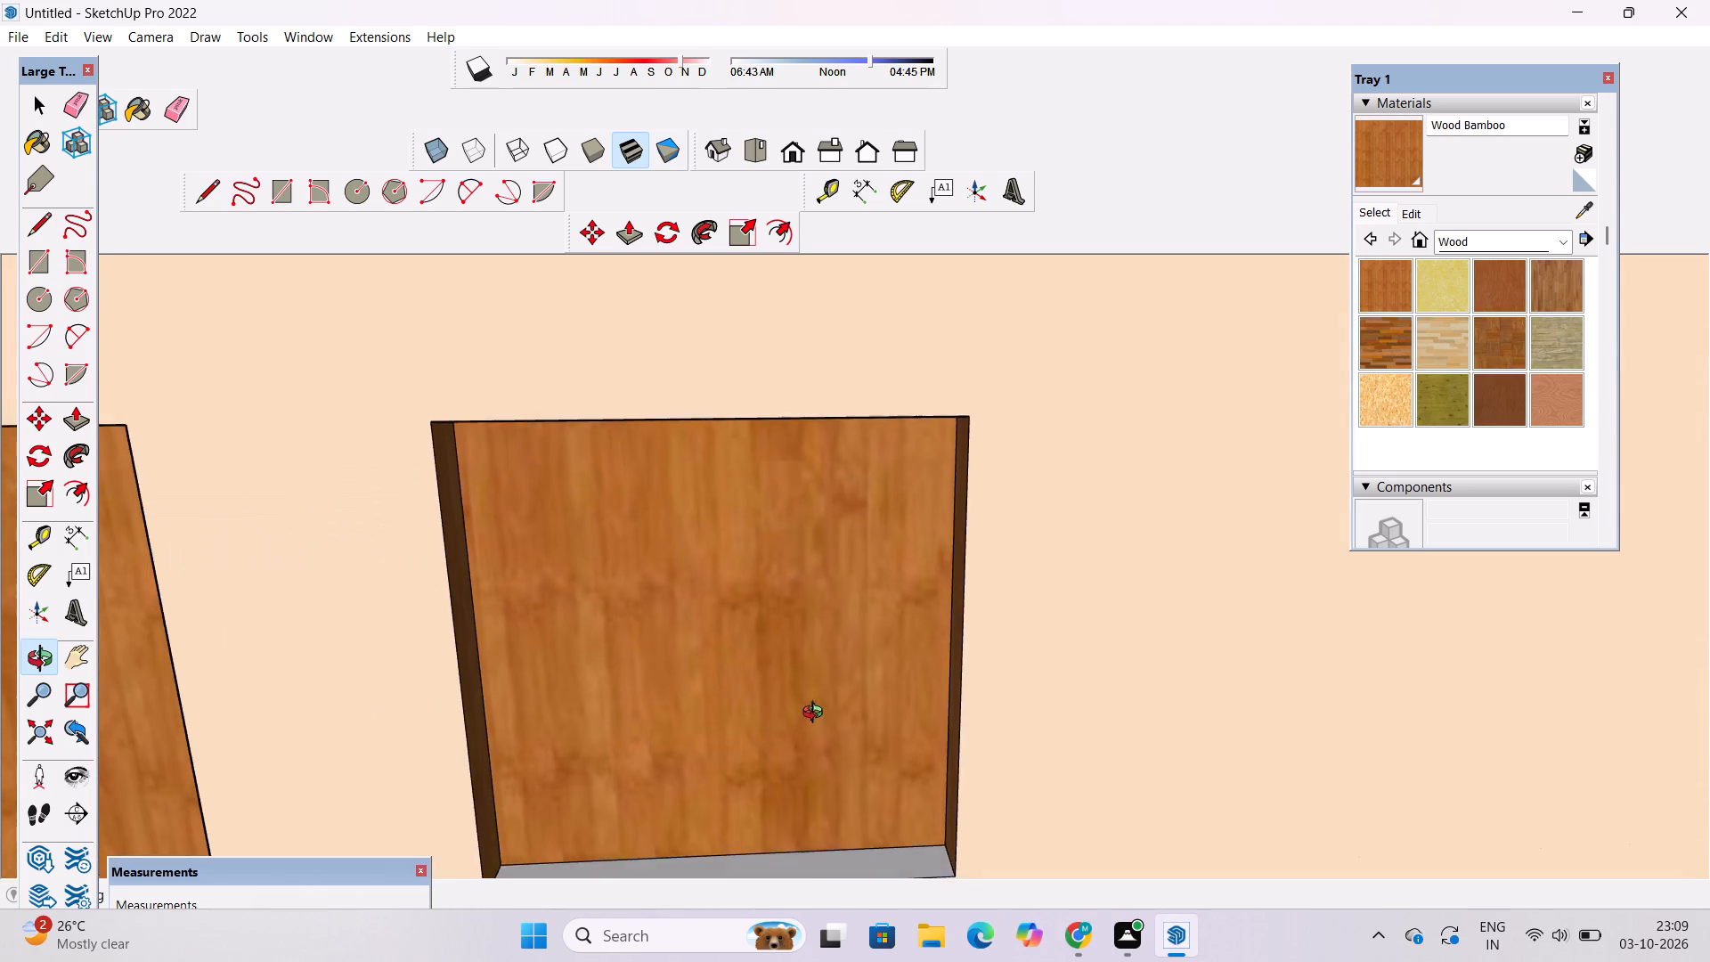
left_click_drag(817, 714, 813, 730)
left_click_drag(794, 754, 848, 648, "shift")
left_click_drag(1397, 170, 1368, 196)
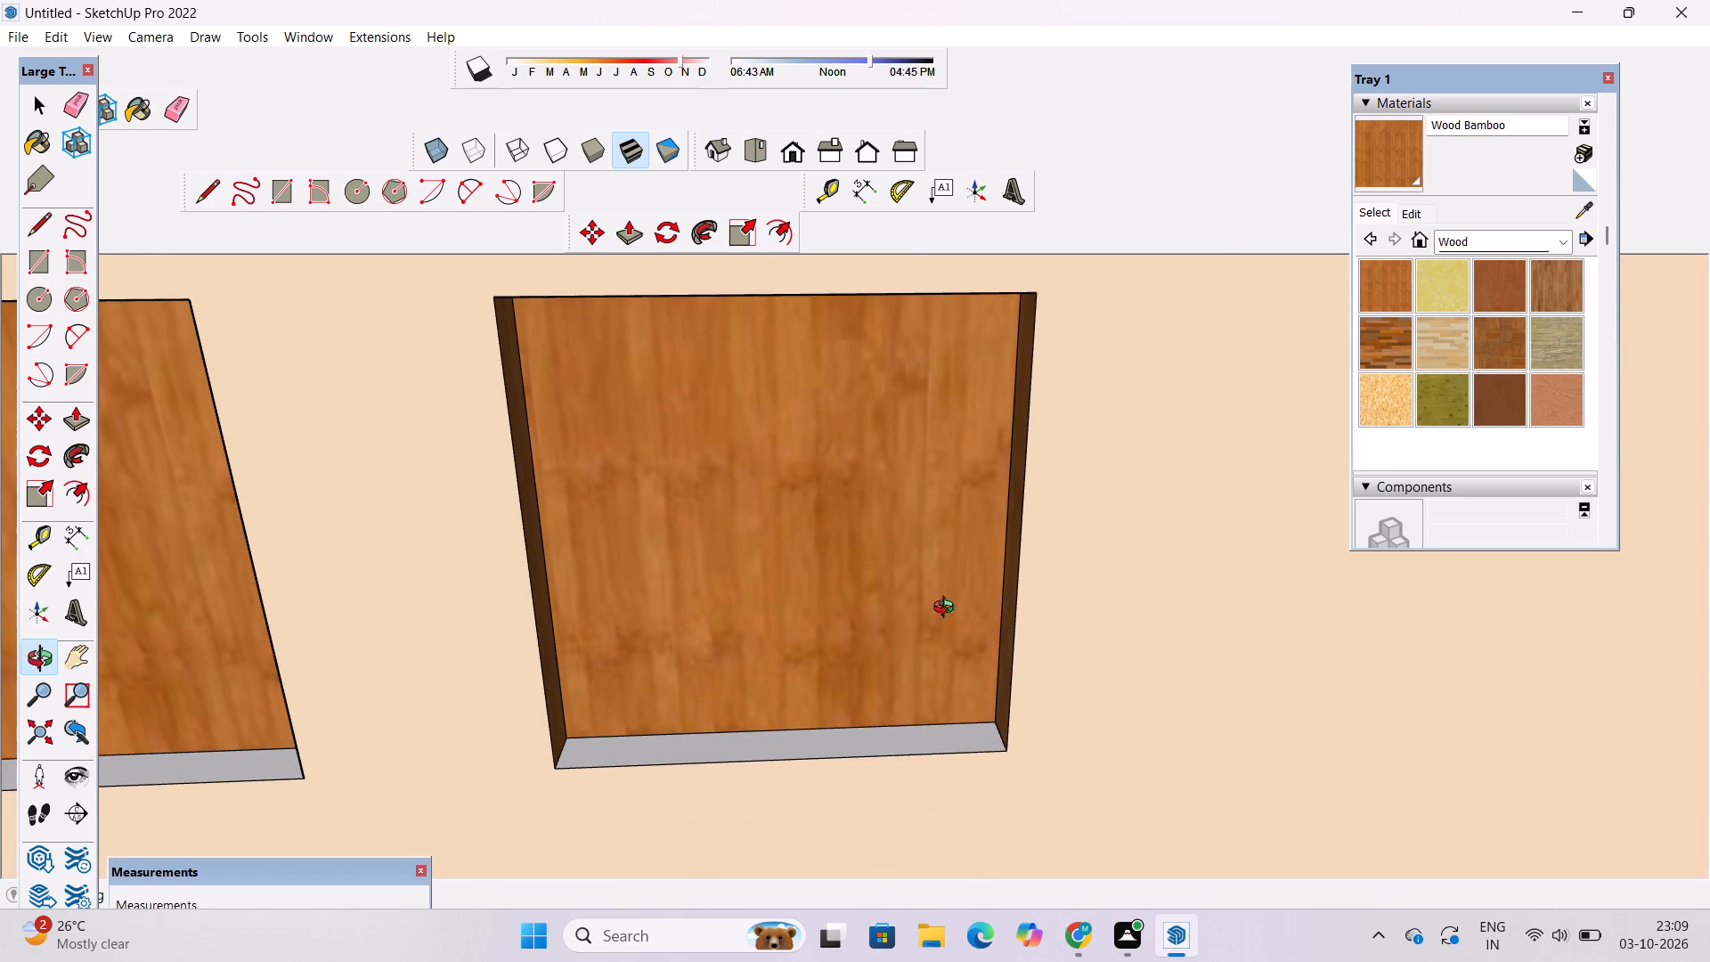
scroll(896, 744, "up", 3)
left_click(911, 743)
left_click(1390, 155)
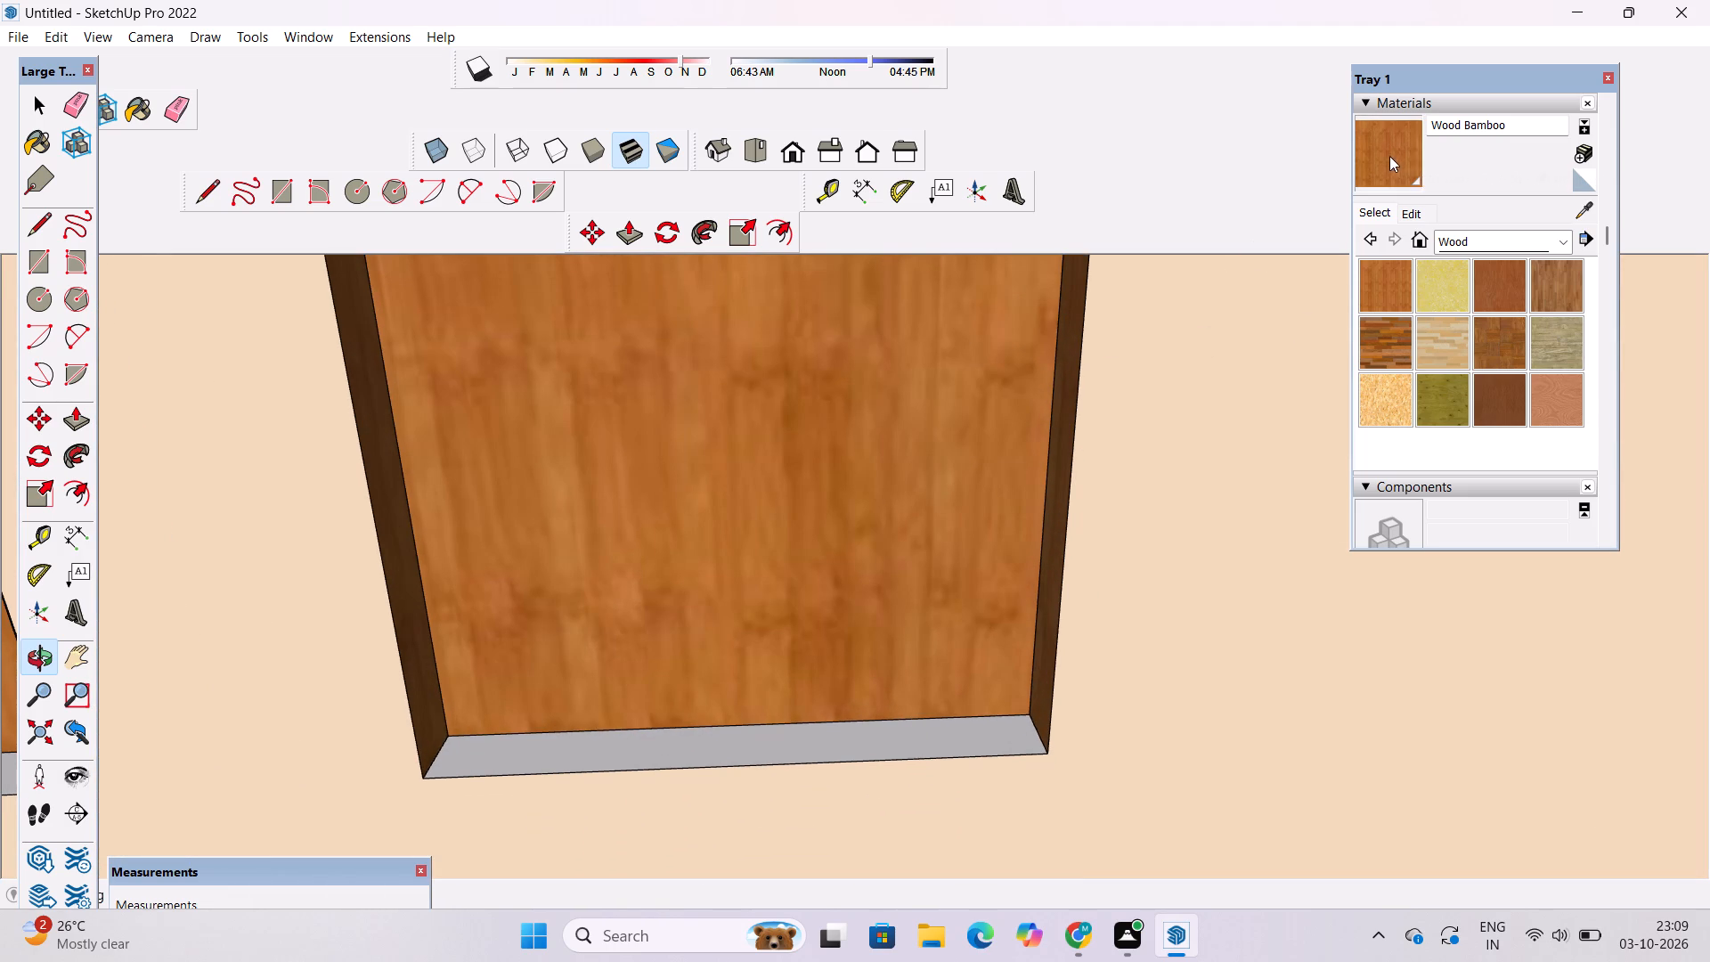
scroll(1084, 637, "down", 6)
scroll(1250, 665, "up", 2)
left_click(1010, 708)
scroll(1295, 685, "down", 9)
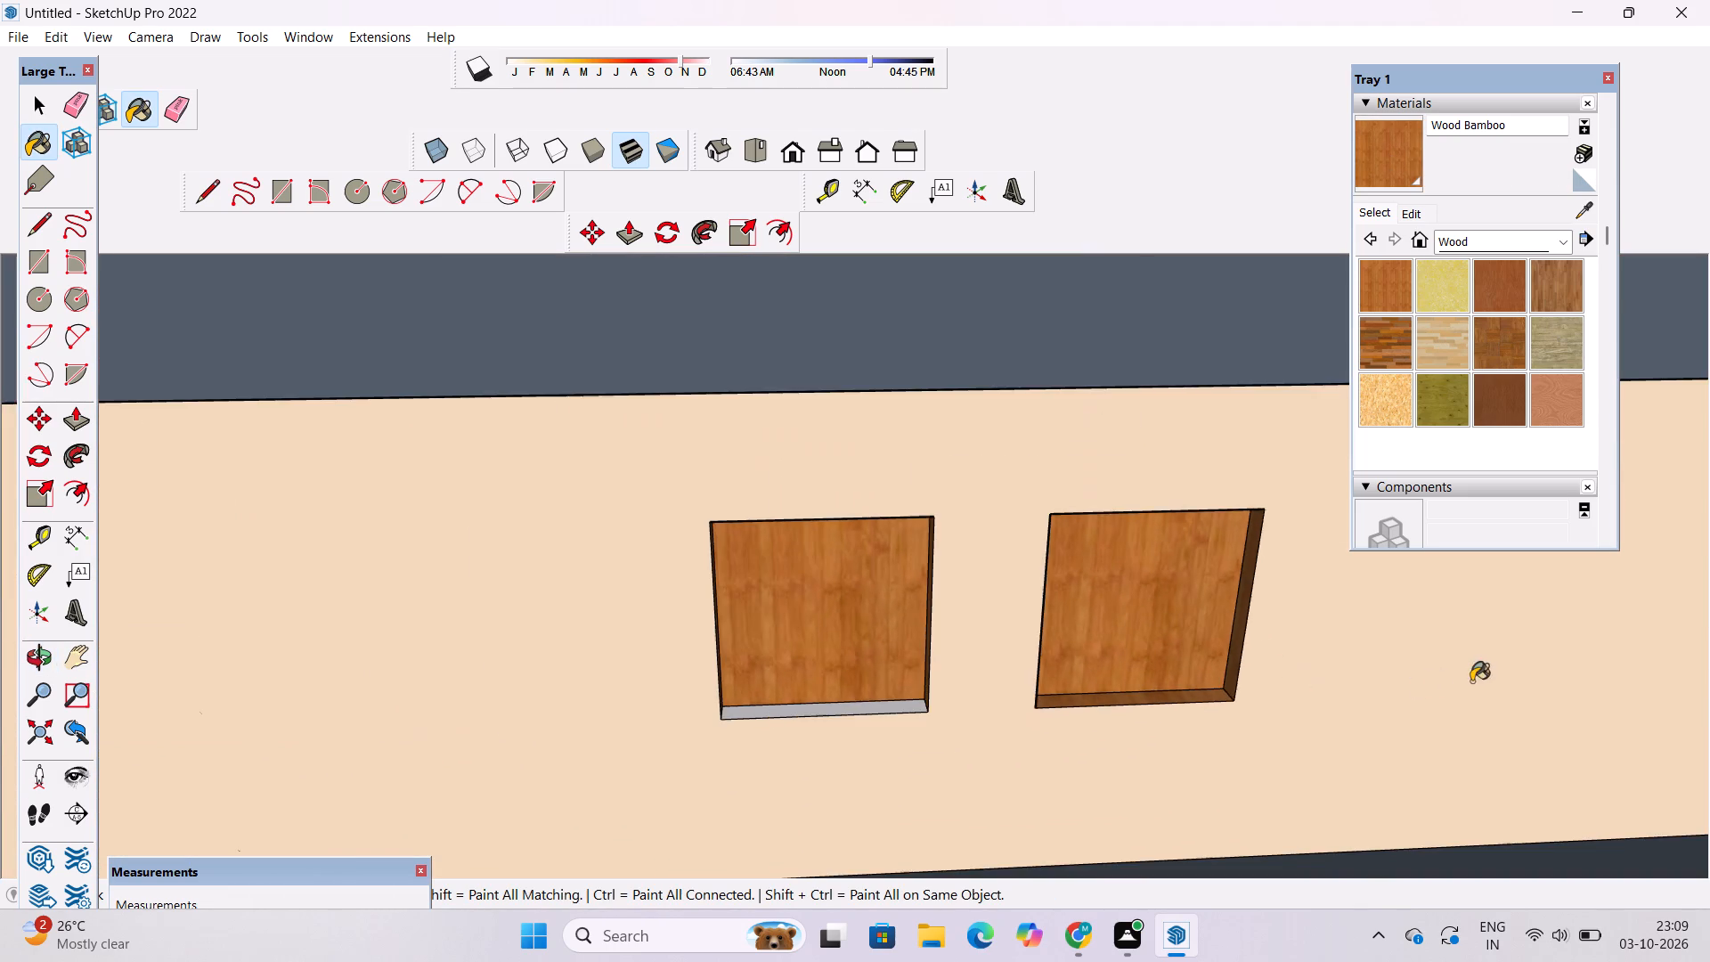
scroll(836, 681, "up", 11)
left_click(844, 770)
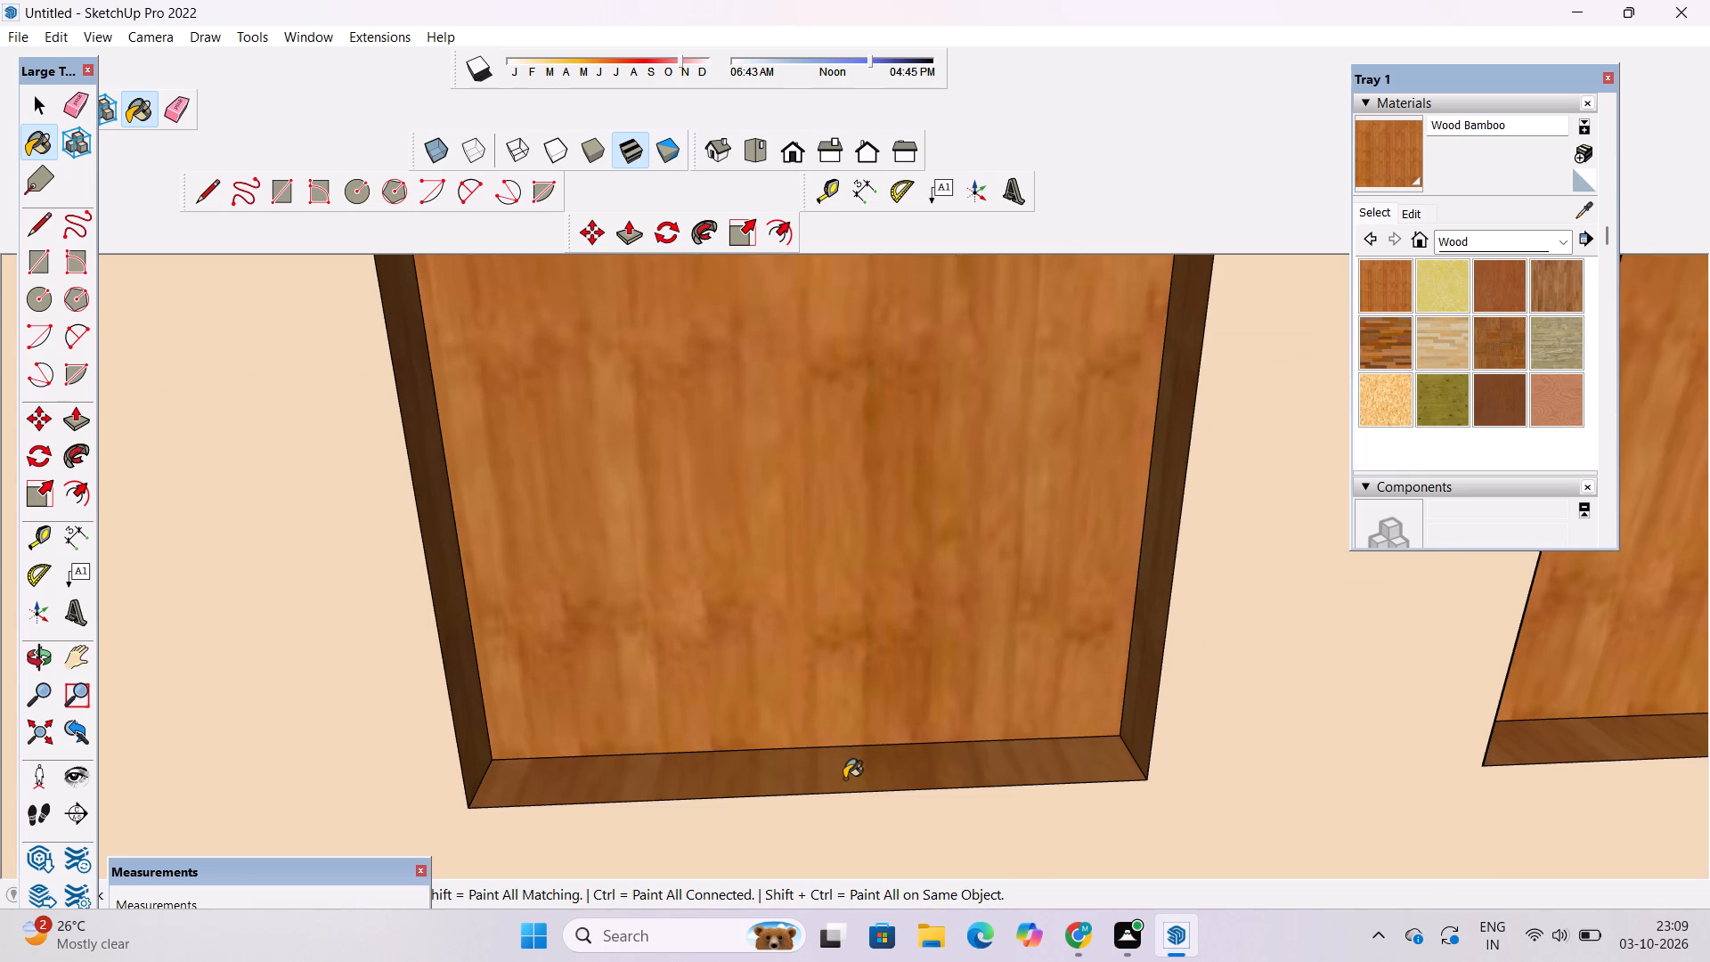
Paint the back faces of both square recesses in the lower band's far pair with Wood Bamboo.
key("o")
scroll(843, 784, "down", 4)
left_click_drag(858, 824, 868, 631)
scroll(794, 724, "down", 17)
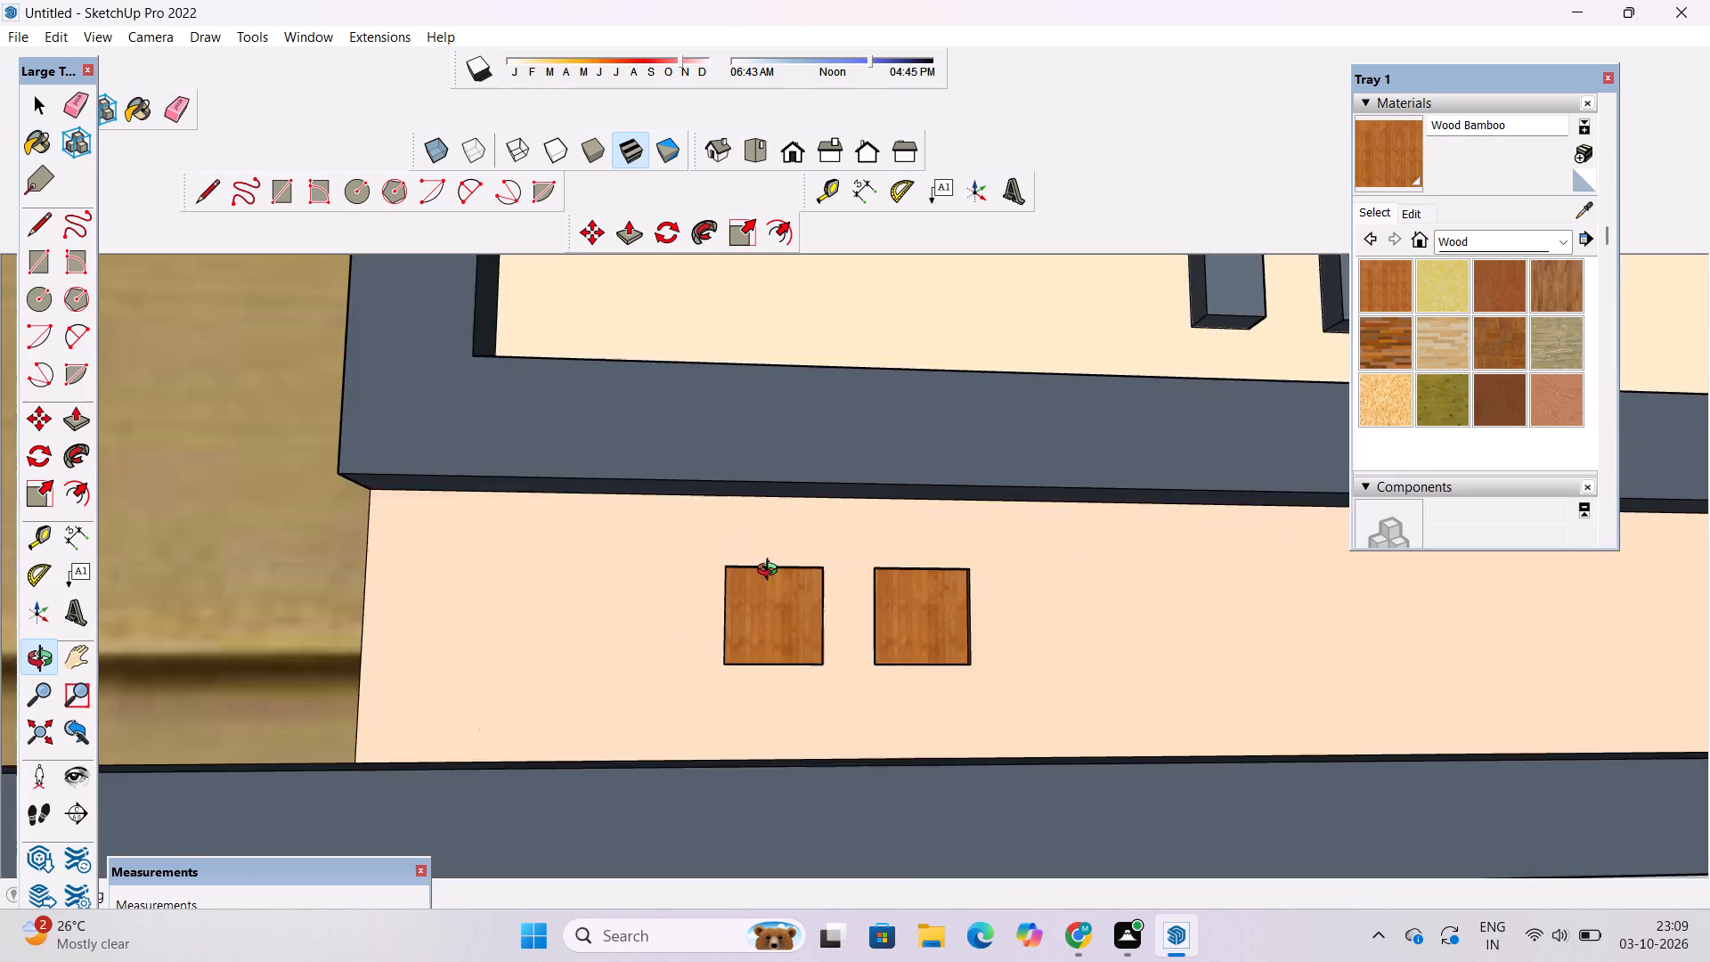
left_click_drag(772, 575, 769, 738)
scroll(767, 691, "down", 7)
left_click_drag(841, 713, 724, 570, "shift")
scroll(651, 599, "down", 6, "shift")
left_click_drag(1036, 628, 719, 713, "shift")
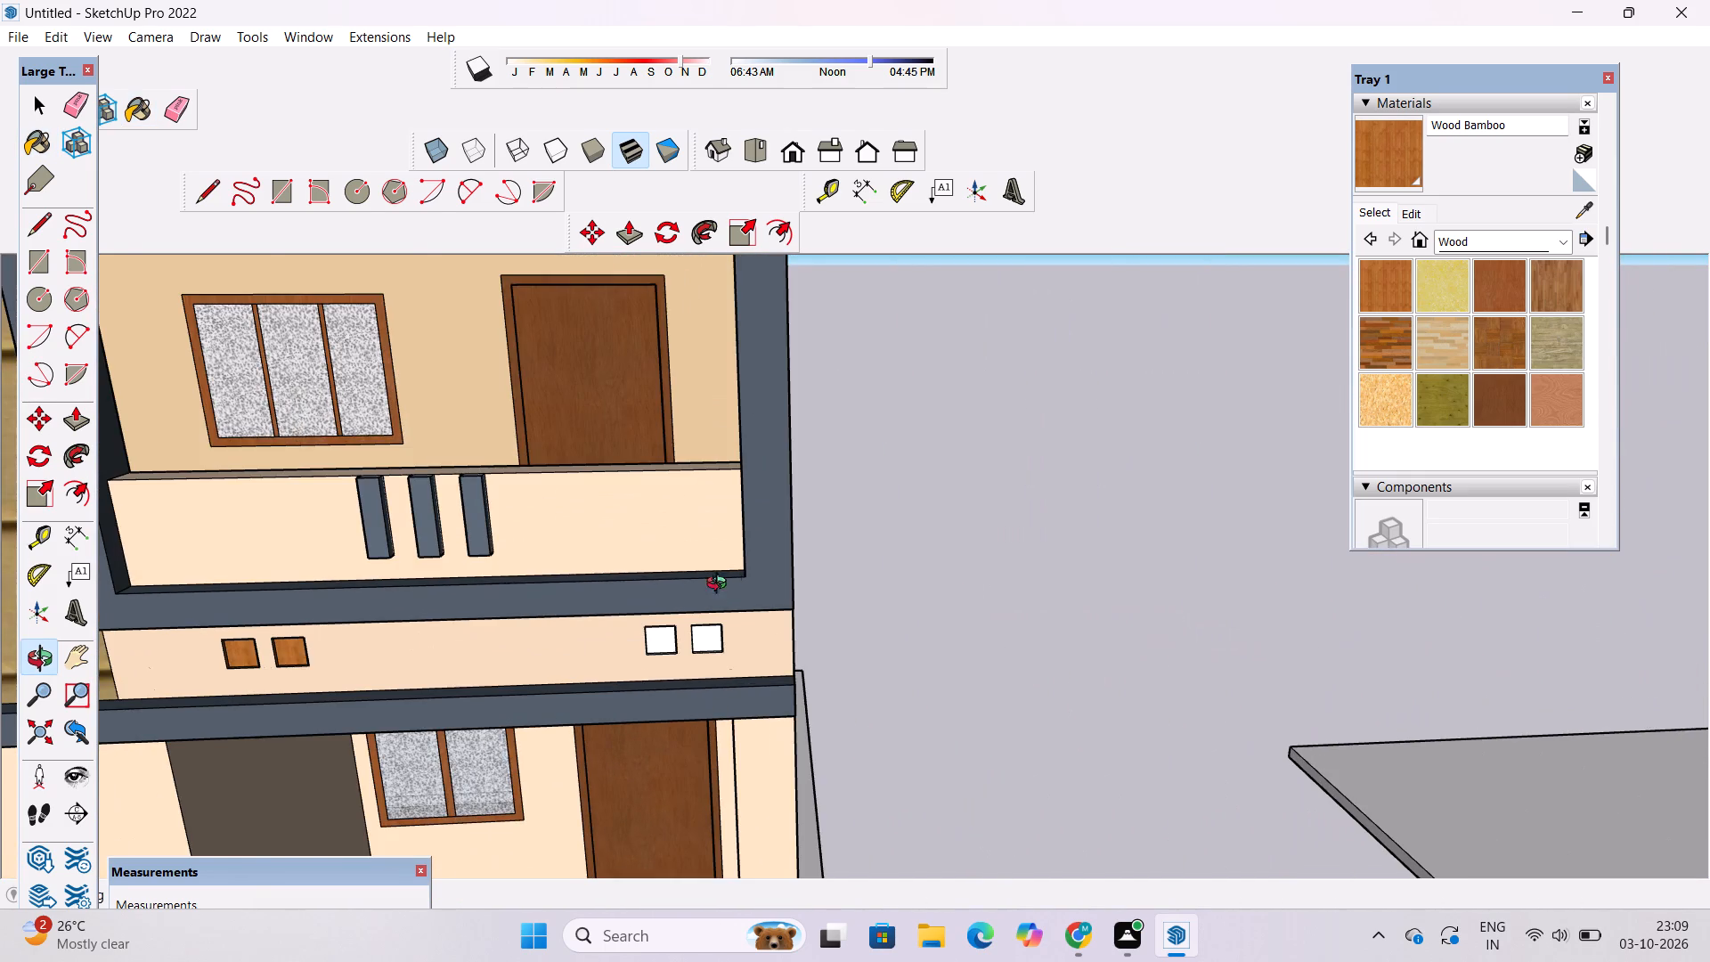
scroll(647, 686, "up", 4)
left_click_drag(646, 685, 664, 636)
left_click_drag(664, 636, 798, 687, "shift")
left_click(1394, 160)
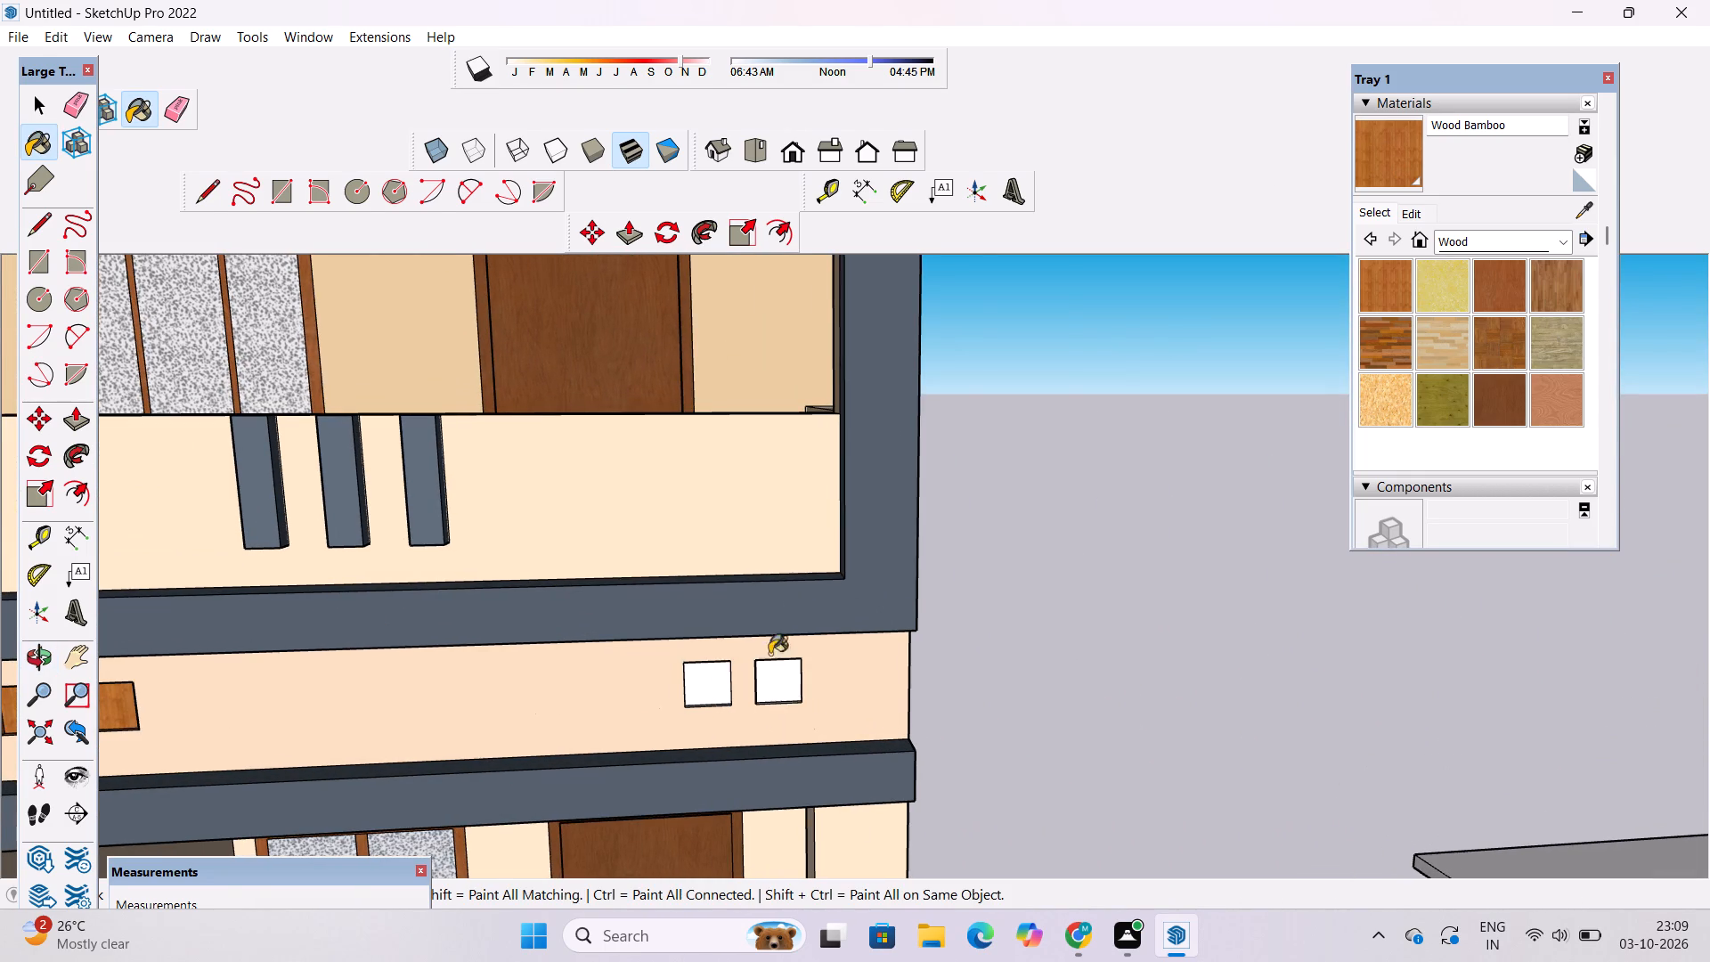
scroll(719, 688, "up", 5)
left_click(719, 688)
scroll(815, 680, "up", 5)
left_click(815, 680)
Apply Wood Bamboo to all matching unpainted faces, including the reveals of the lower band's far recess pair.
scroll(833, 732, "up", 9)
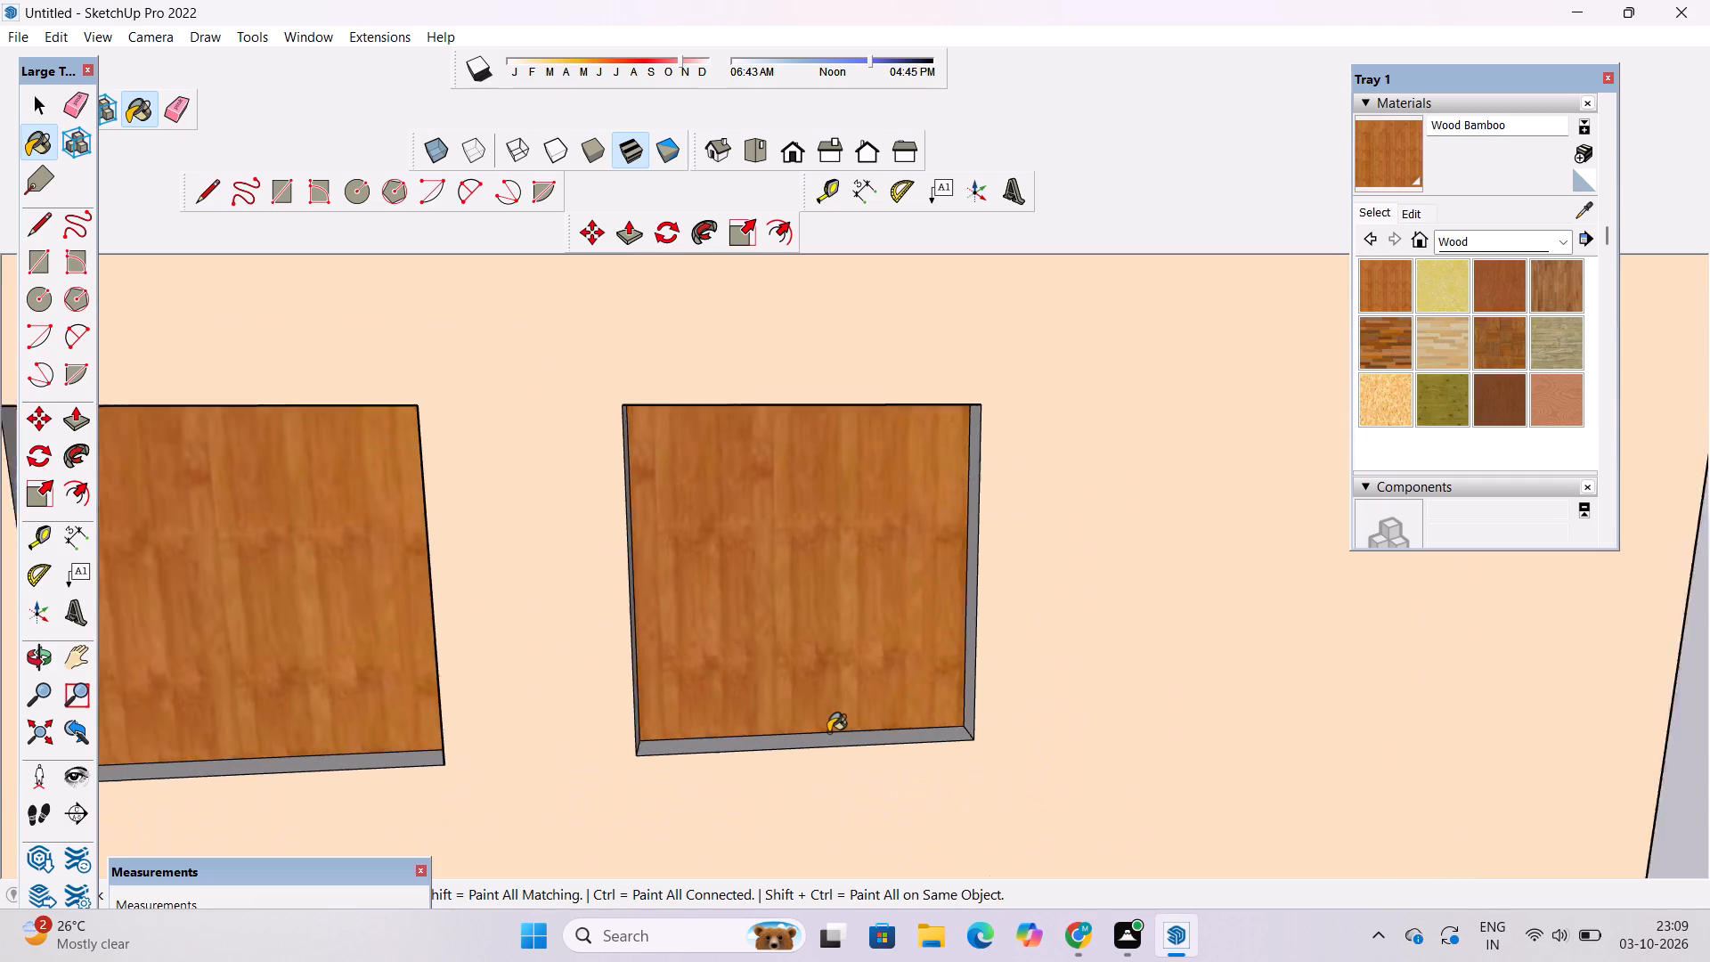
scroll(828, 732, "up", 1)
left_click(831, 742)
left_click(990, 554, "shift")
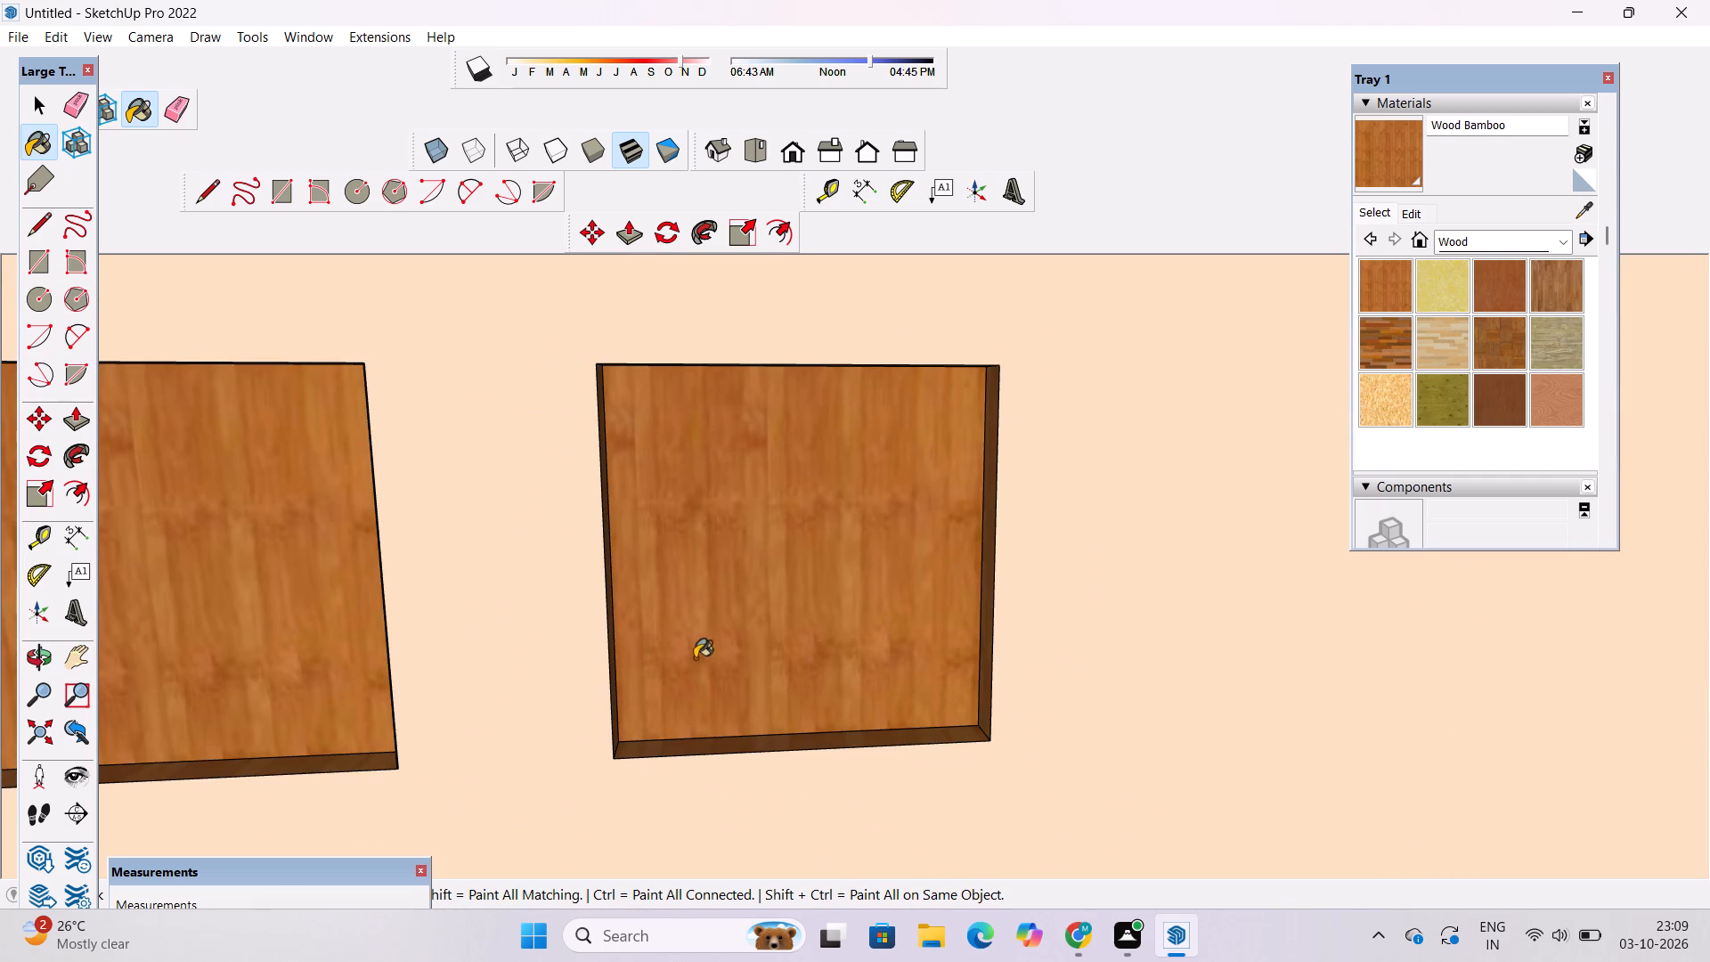
Examine the whole front elevation, its balconies and both recess bands from several angles to check the applied materials.
scroll(992, 563, "down", 17)
scroll(957, 656, "up", 1)
scroll(874, 644, "down", 6)
scroll(870, 648, "up", 1)
scroll(849, 640, "down", 5)
scroll(849, 640, "up", 1)
scroll(844, 628, "down", 6)
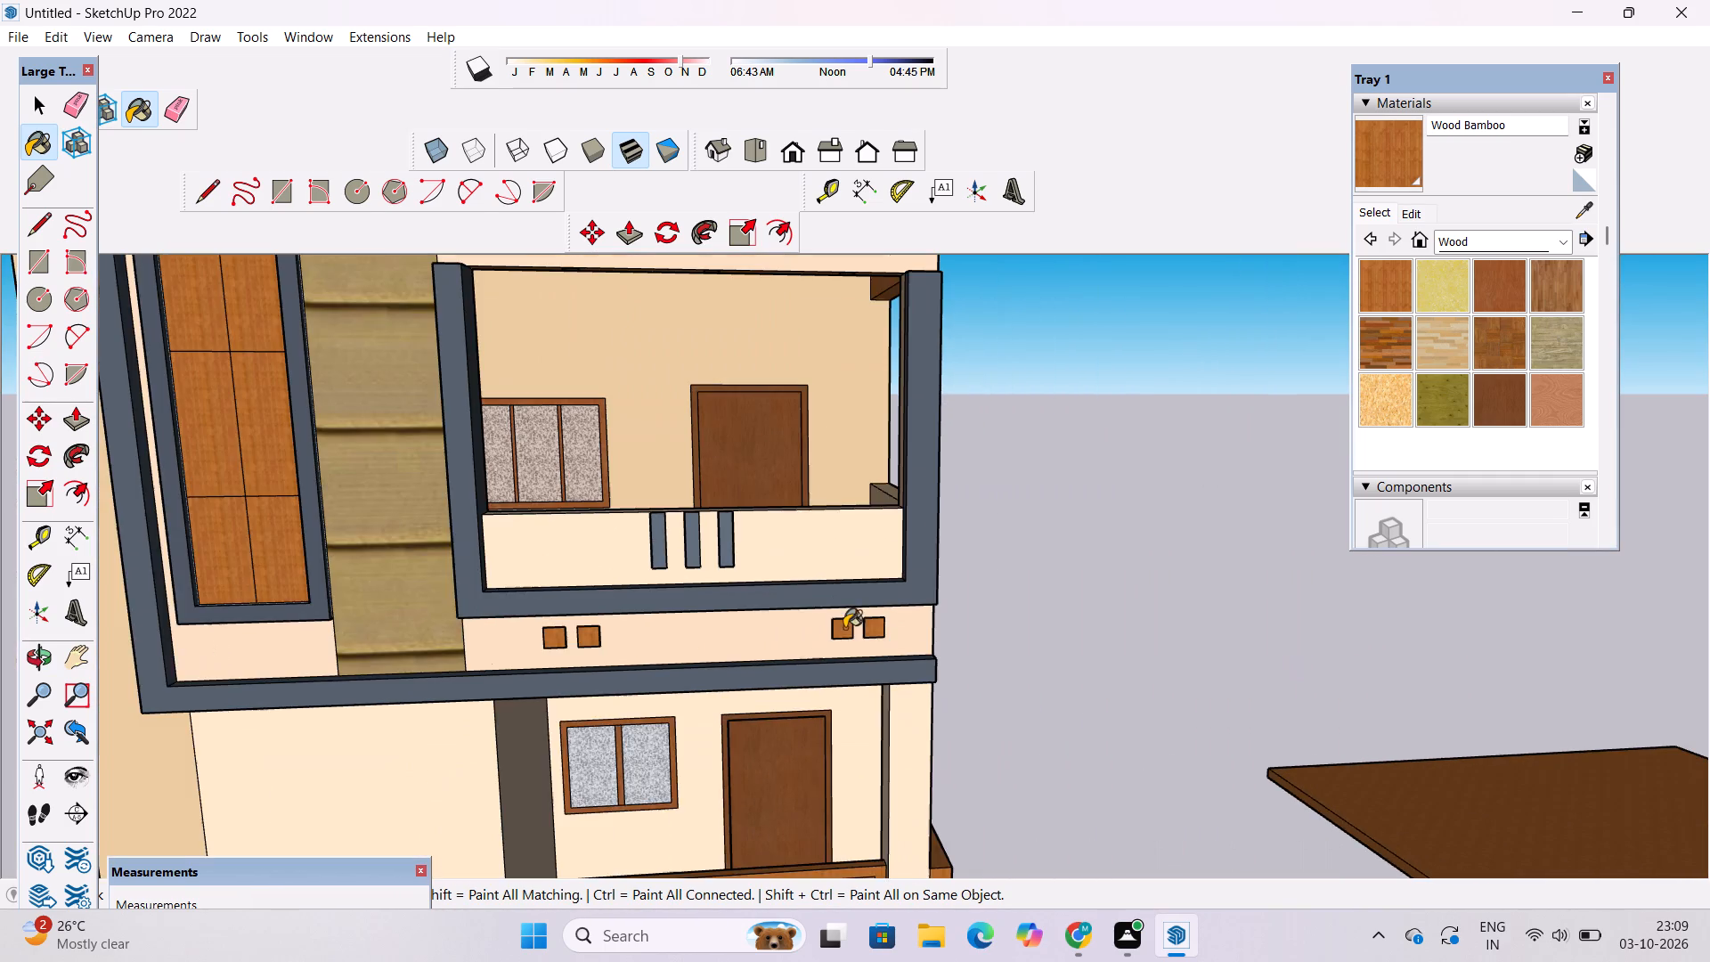
key("o")
scroll(729, 594, "down", 7)
left_click_drag(912, 676, 825, 640)
left_click_drag(778, 681, 897, 526, "shift")
scroll(897, 525, "down", 4)
left_click_drag(892, 542, 901, 668)
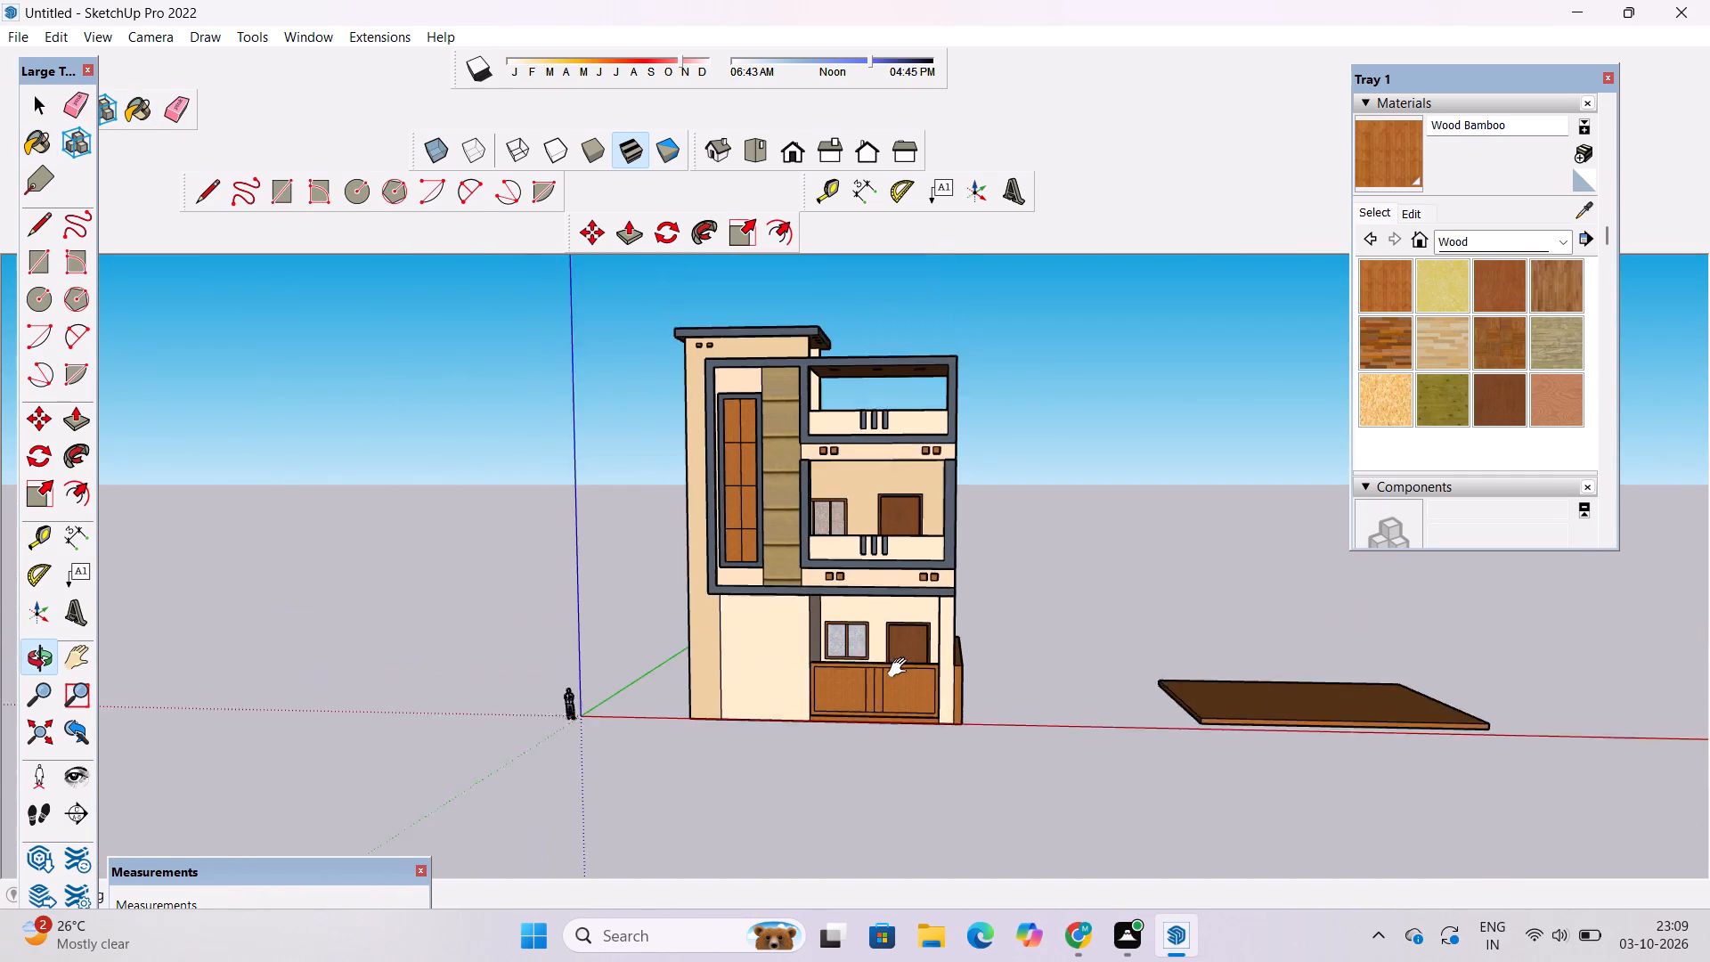
left_click_drag(901, 668, 900, 673)
left_click_drag(879, 638, 894, 700)
scroll(875, 564, "up", 3)
left_click_drag(847, 586, 833, 623, "shift")
left_click_drag(844, 635, 866, 493)
scroll(867, 481, "up", 10)
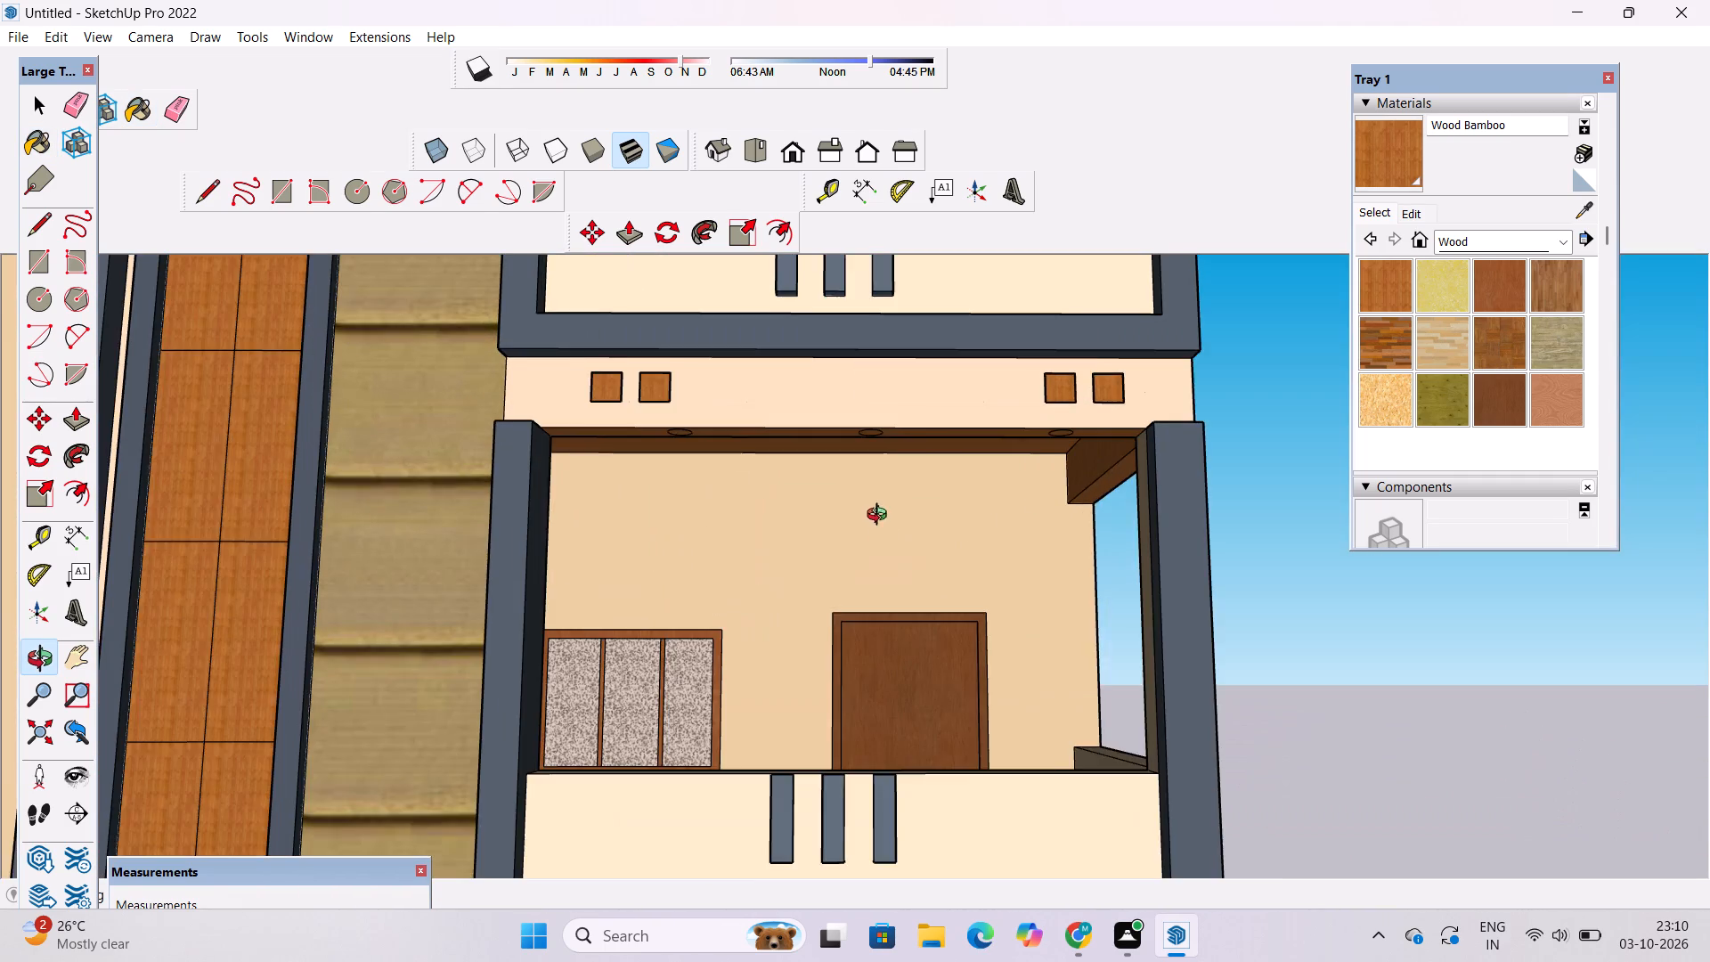
left_click_drag(891, 541, 891, 493)
scroll(883, 481, "down", 6)
scroll(938, 559, "up", 6)
left_click_drag(942, 567, 932, 477)
scroll(928, 456, "down", 11)
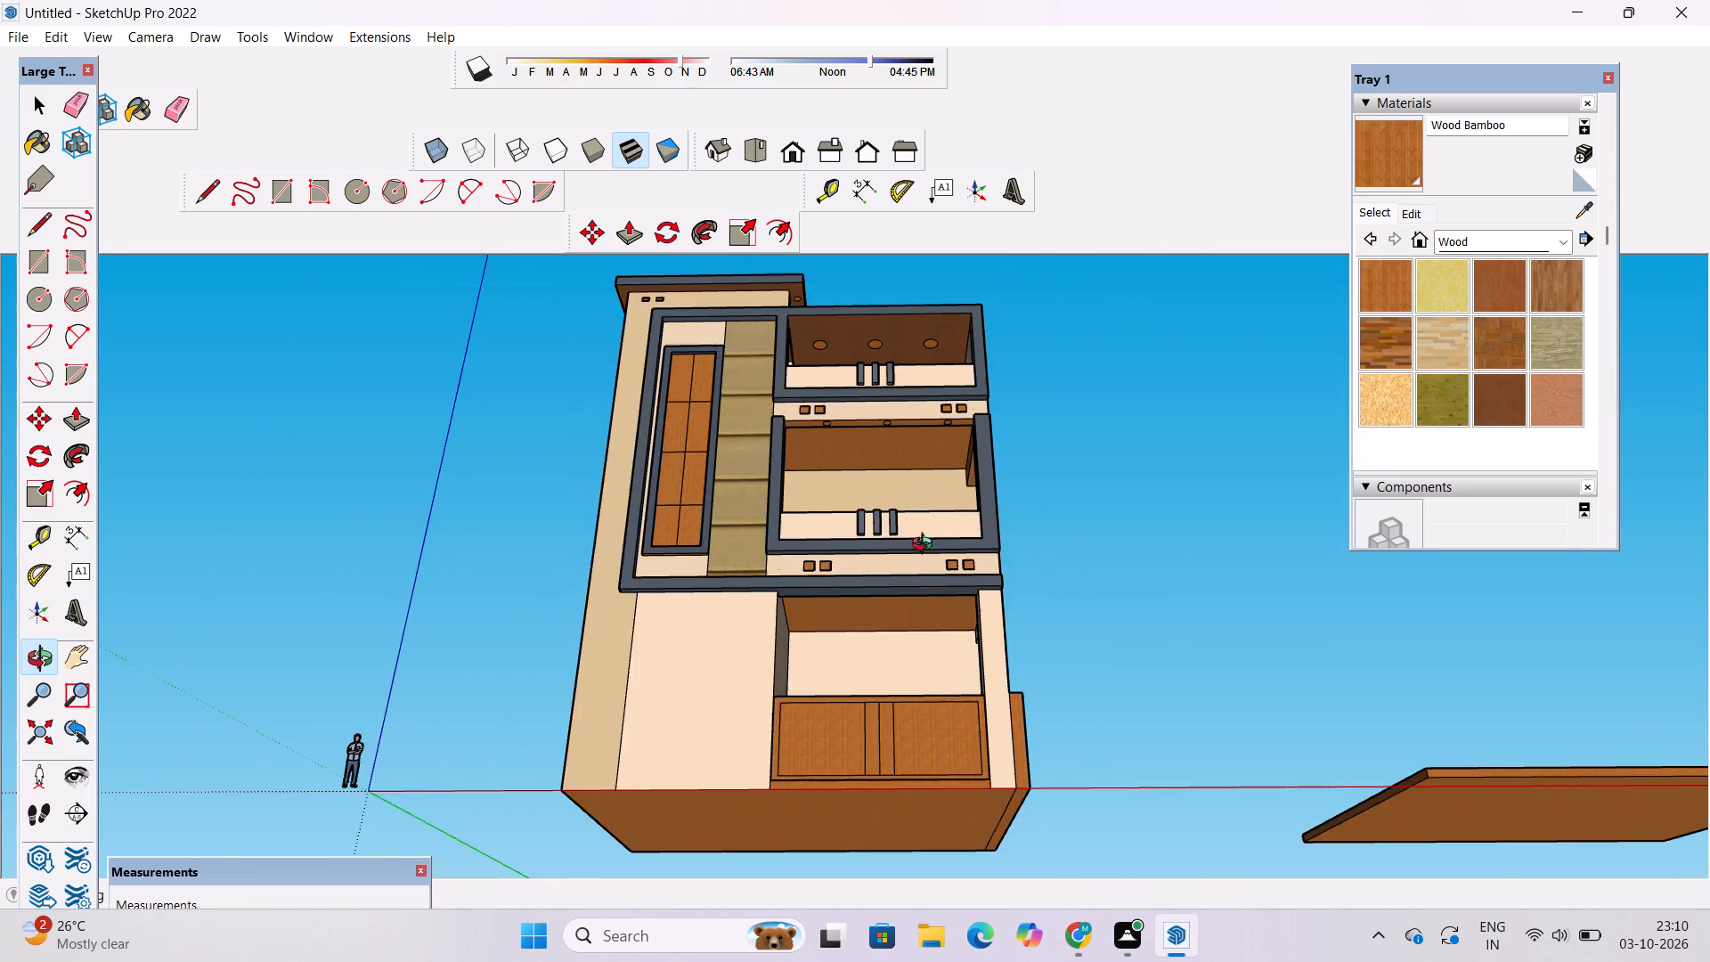
left_click_drag(896, 577, 941, 733)
scroll(914, 671, "down", 5)
left_click_drag(883, 658, 875, 738)
scroll(910, 664, "up", 3)
left_click_drag(926, 656, 786, 607, "shift")
left_click_drag(809, 632, 771, 639)
scroll(770, 633, "up", 2)
left_click_drag(760, 637, 747, 710, "shift")
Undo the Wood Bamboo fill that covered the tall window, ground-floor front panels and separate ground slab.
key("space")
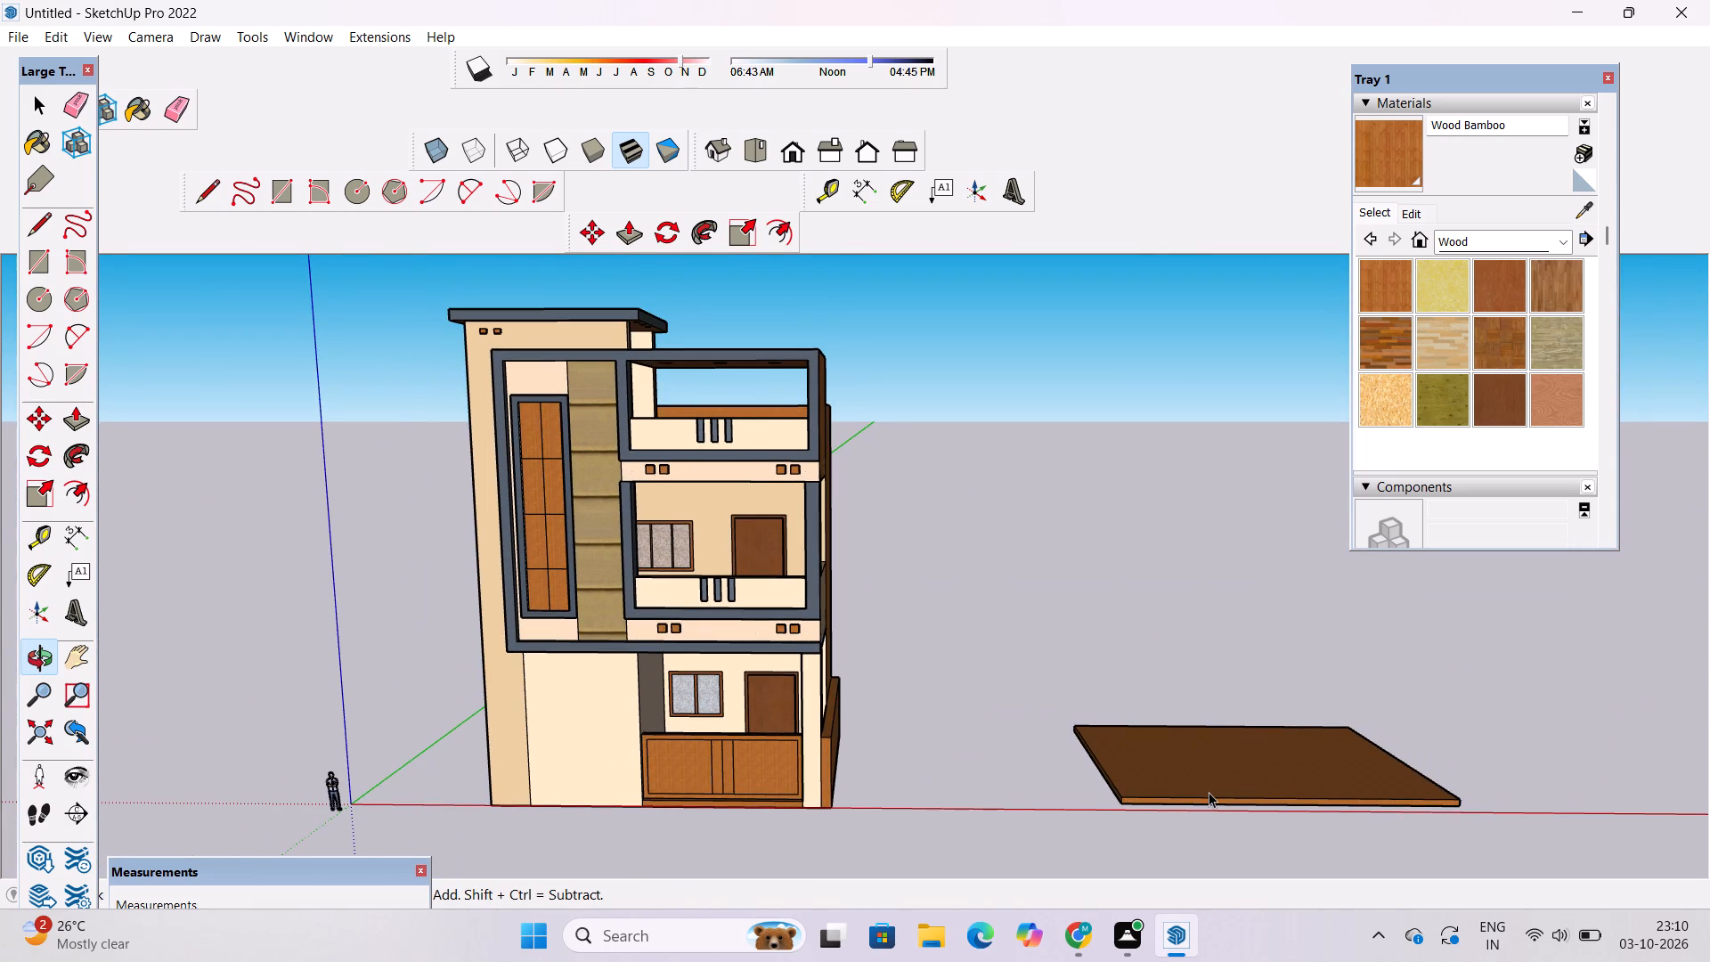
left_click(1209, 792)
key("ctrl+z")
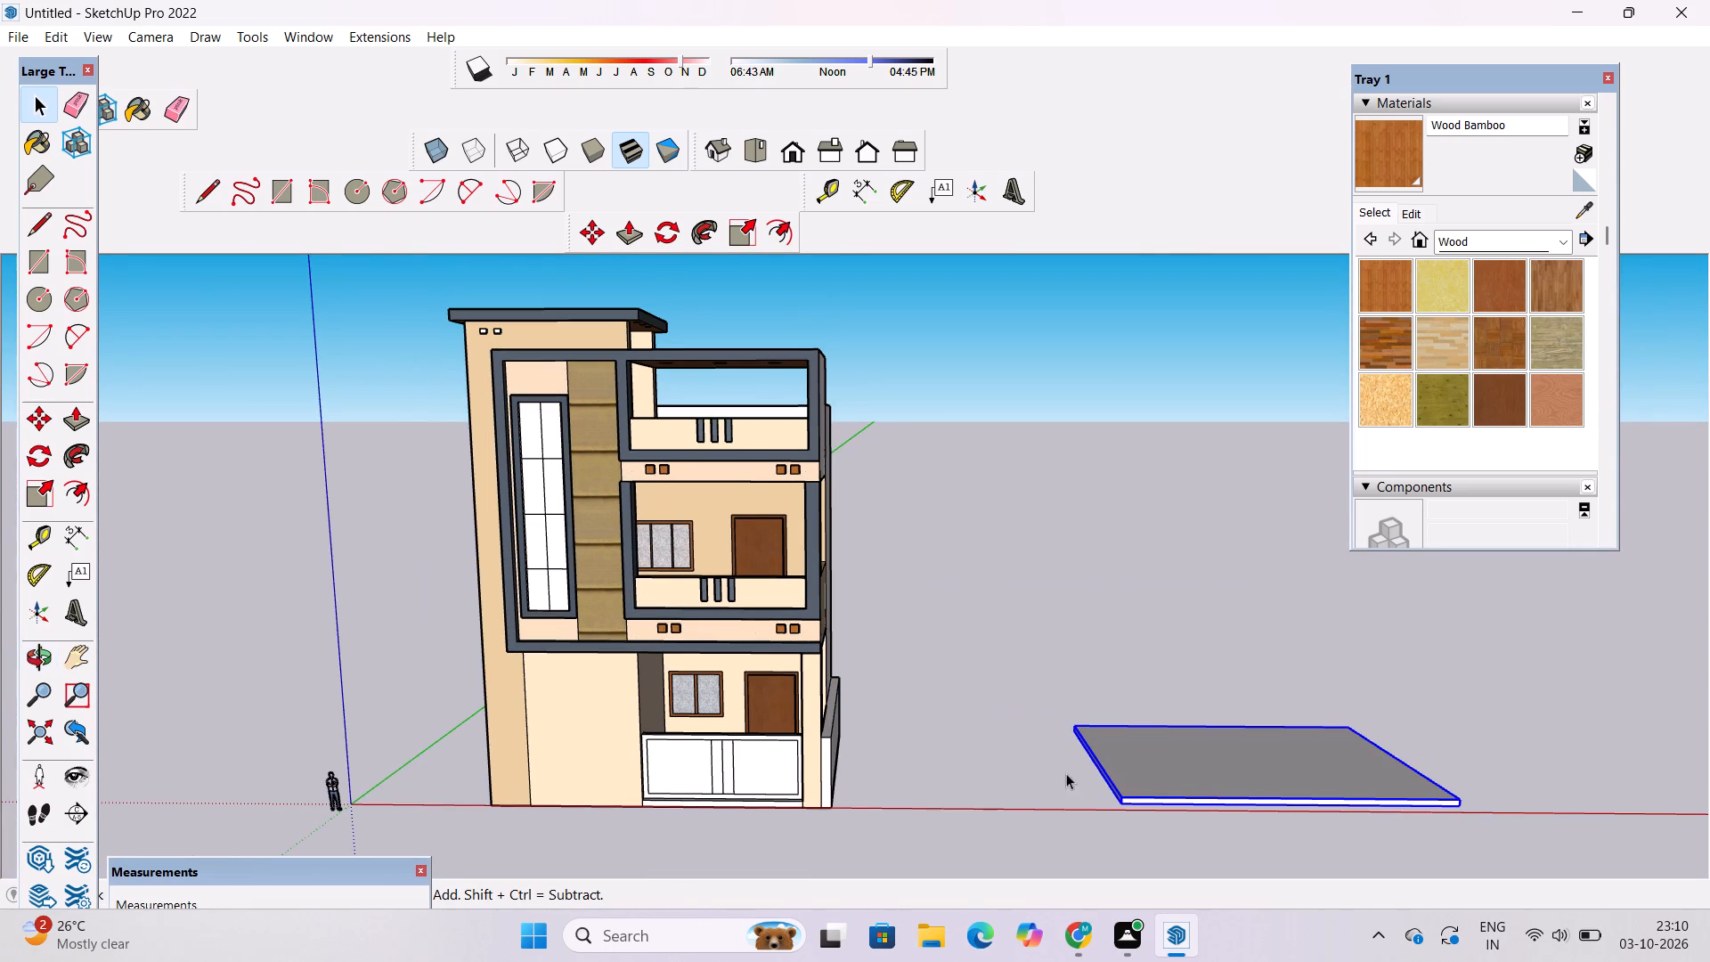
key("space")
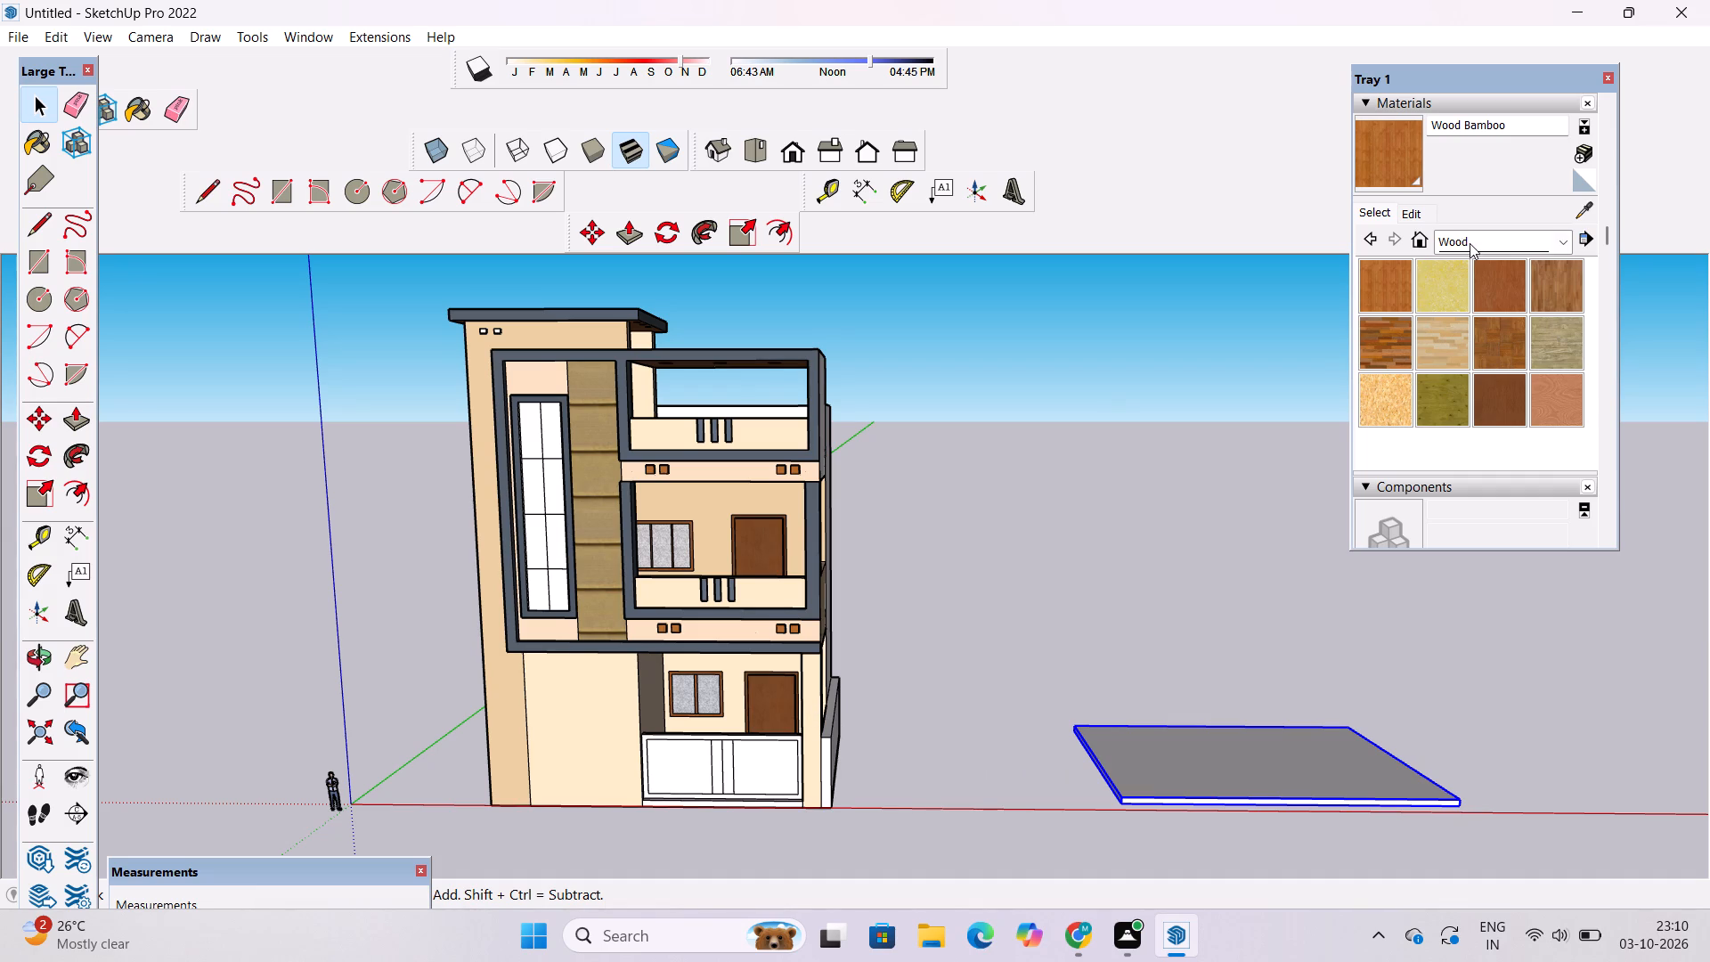
Paint the tall front window's glass panes with the Translucent Resin Crush material from the Glass and Mirrors collection.
left_click(1470, 243)
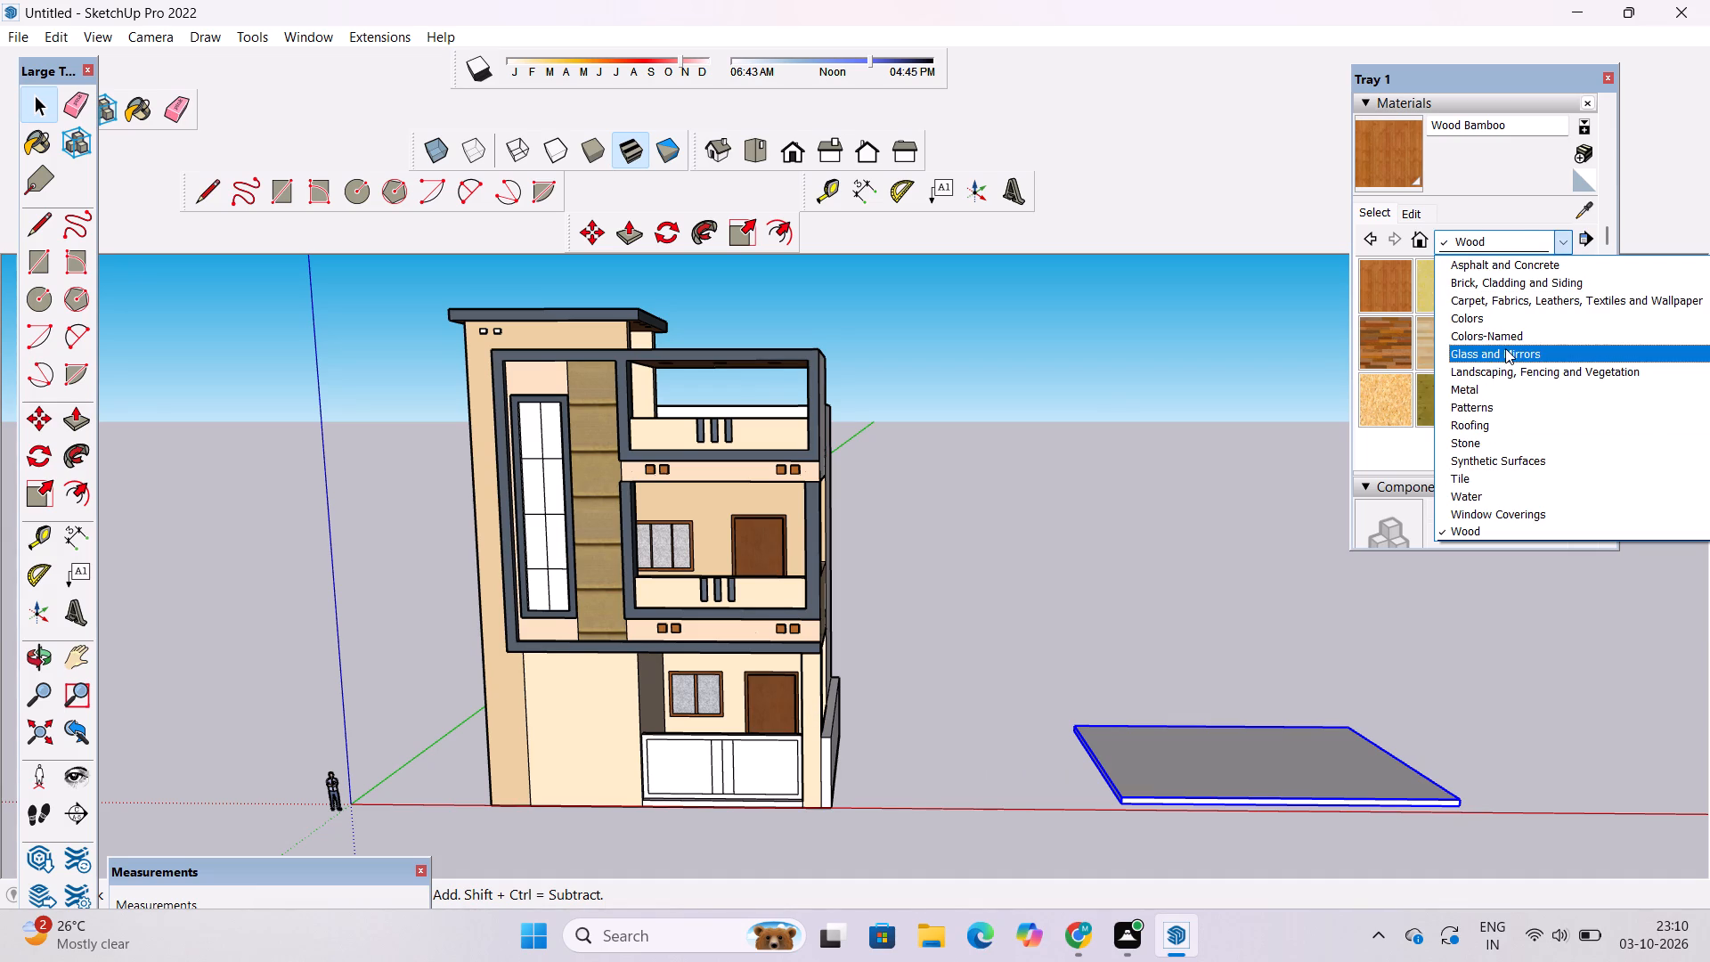
left_click(1505, 348)
left_click(1574, 408)
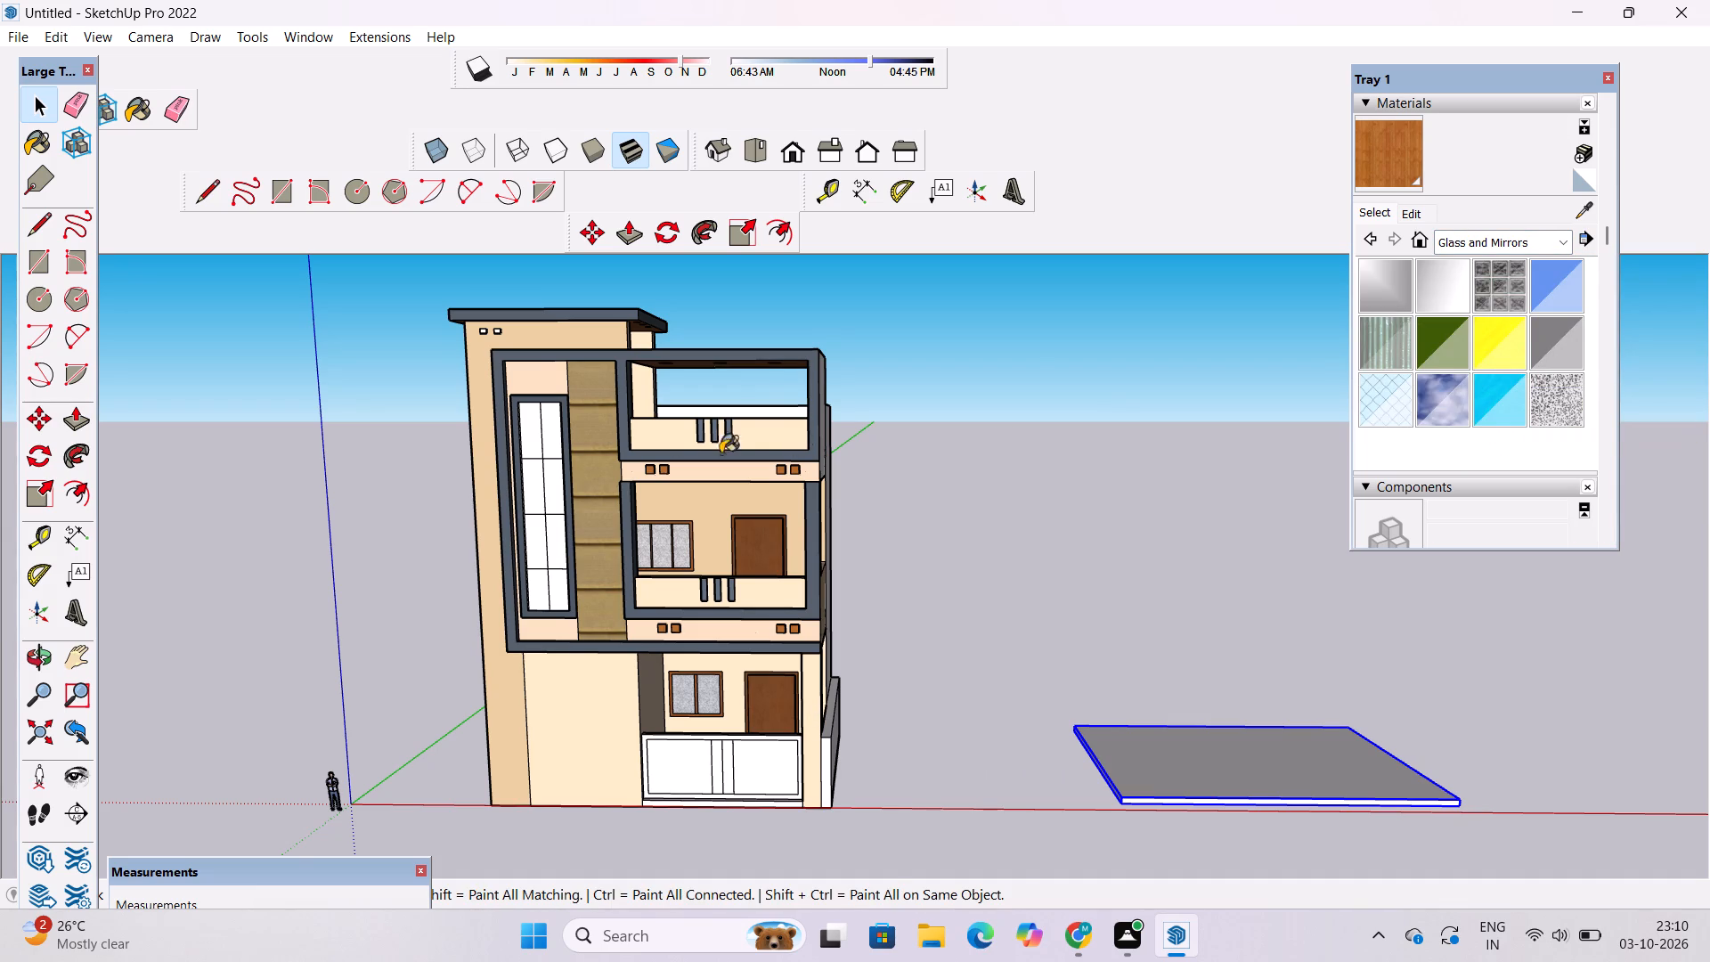
scroll(646, 463, "up", 8)
scroll(273, 398, "up", 4)
left_click(436, 395)
left_click(506, 374)
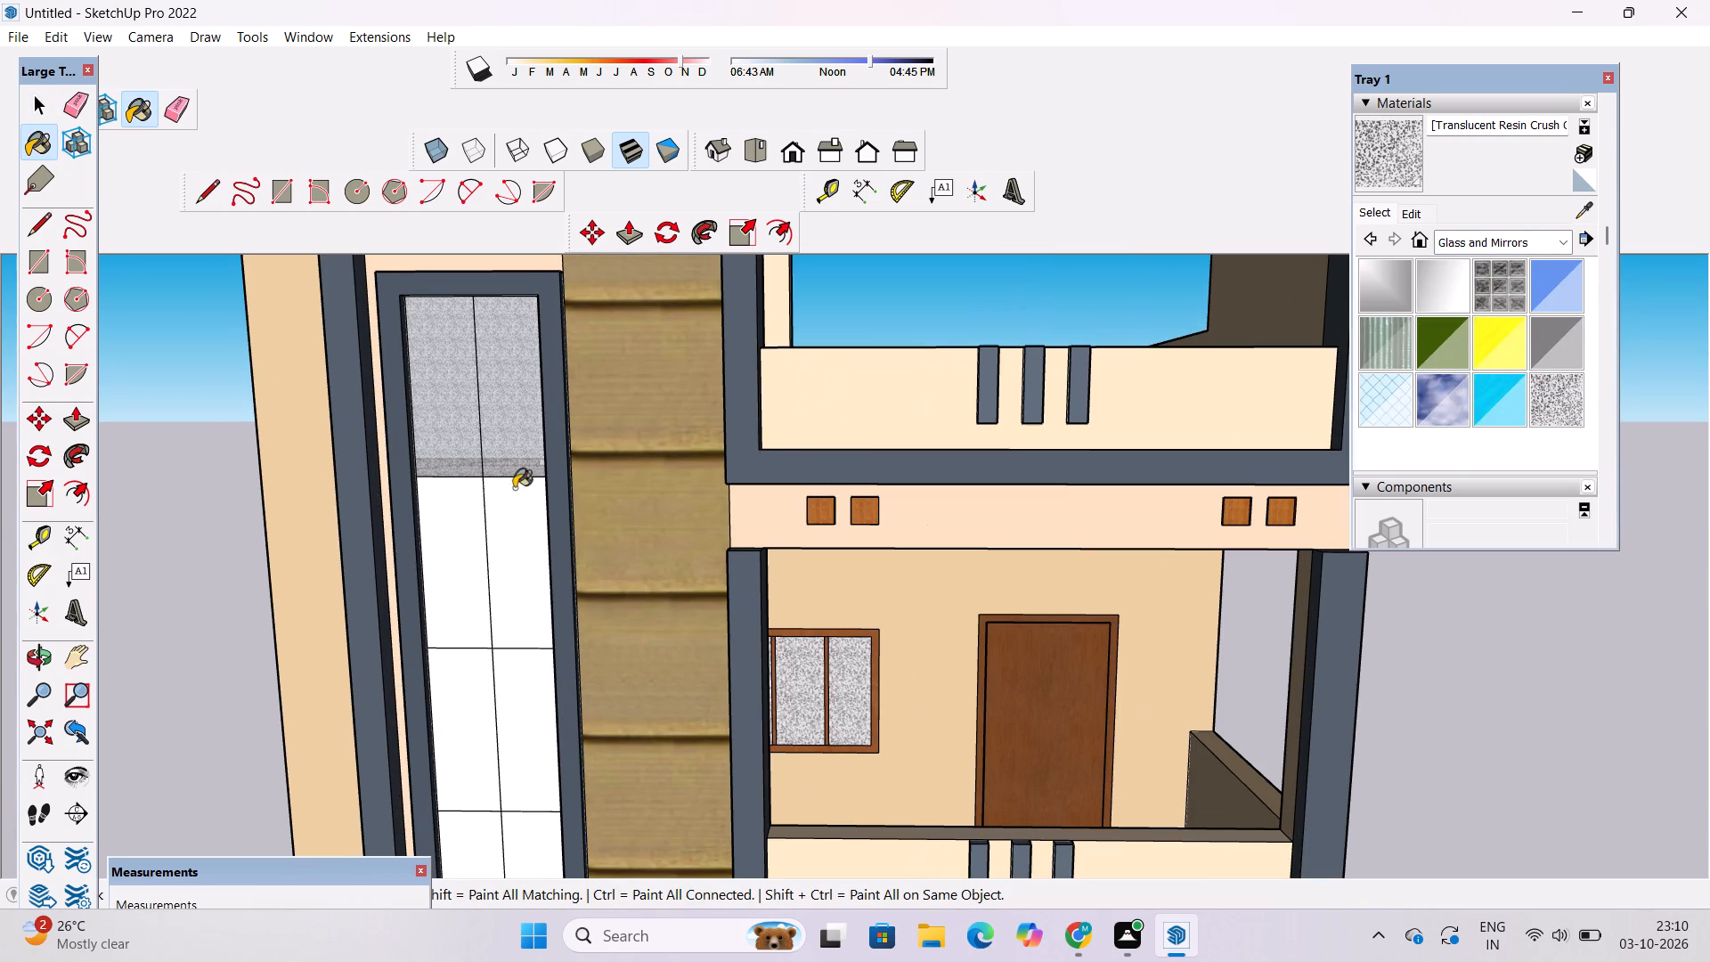
left_click(517, 535)
left_click(473, 542)
left_click(466, 716)
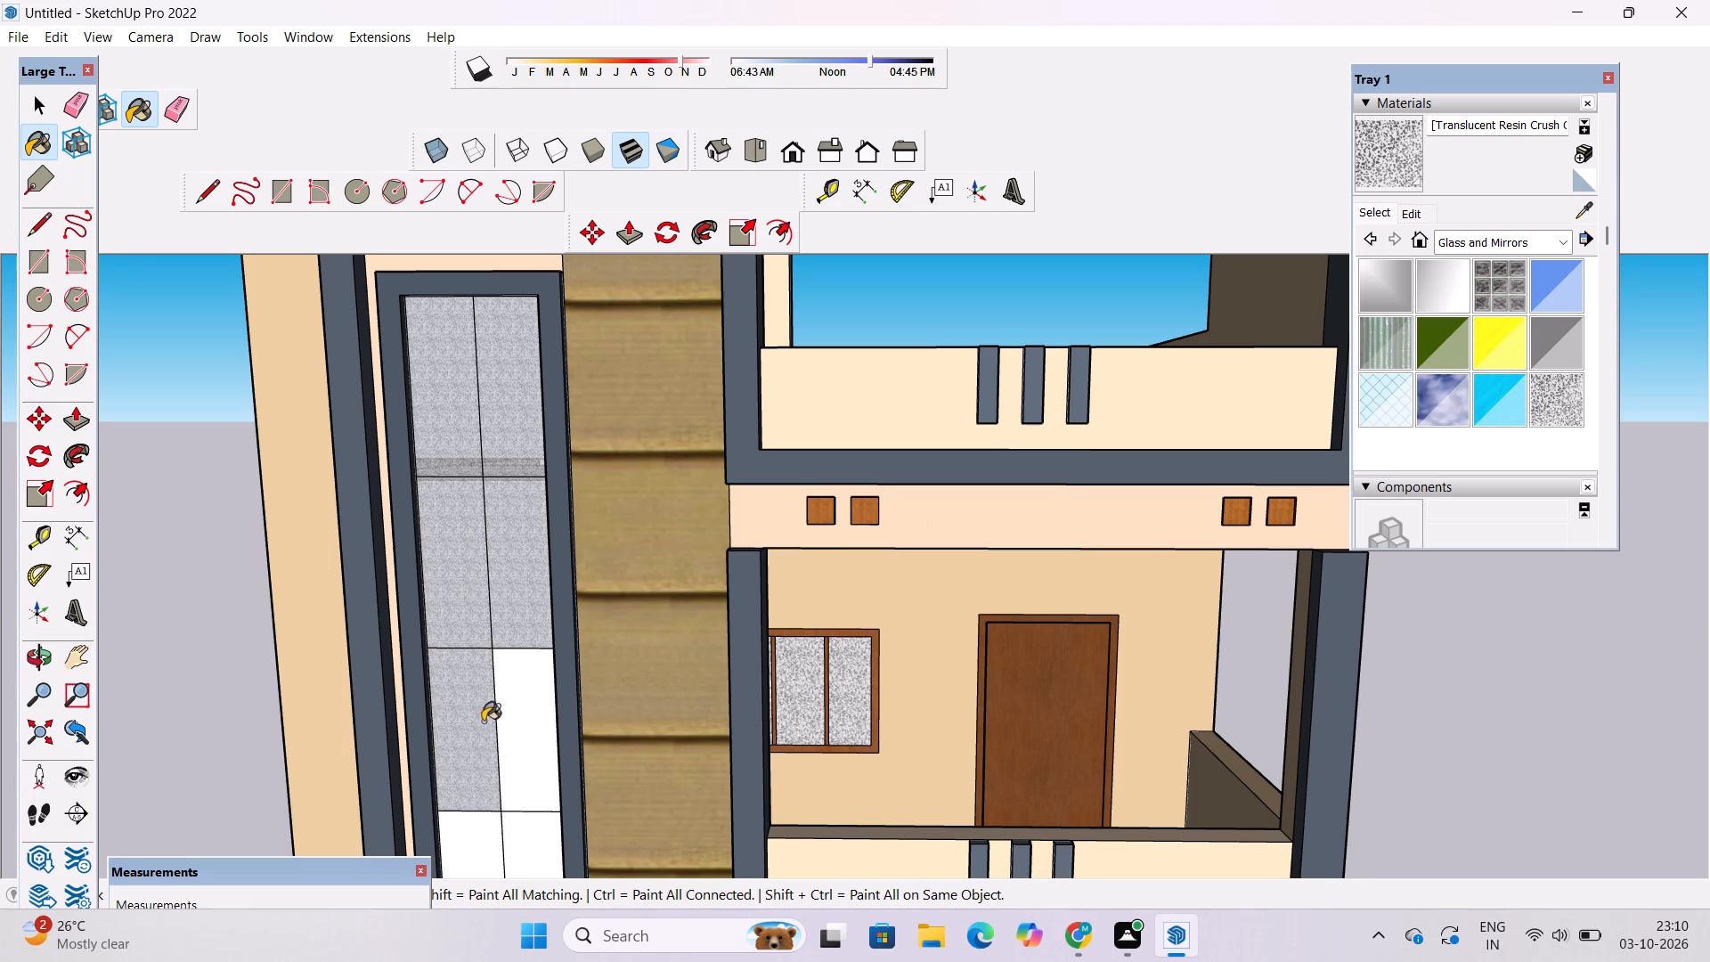
left_click_drag(511, 718, 512, 707)
scroll(503, 443, "down", 10)
scroll(469, 641, "up", 5)
left_click(502, 616)
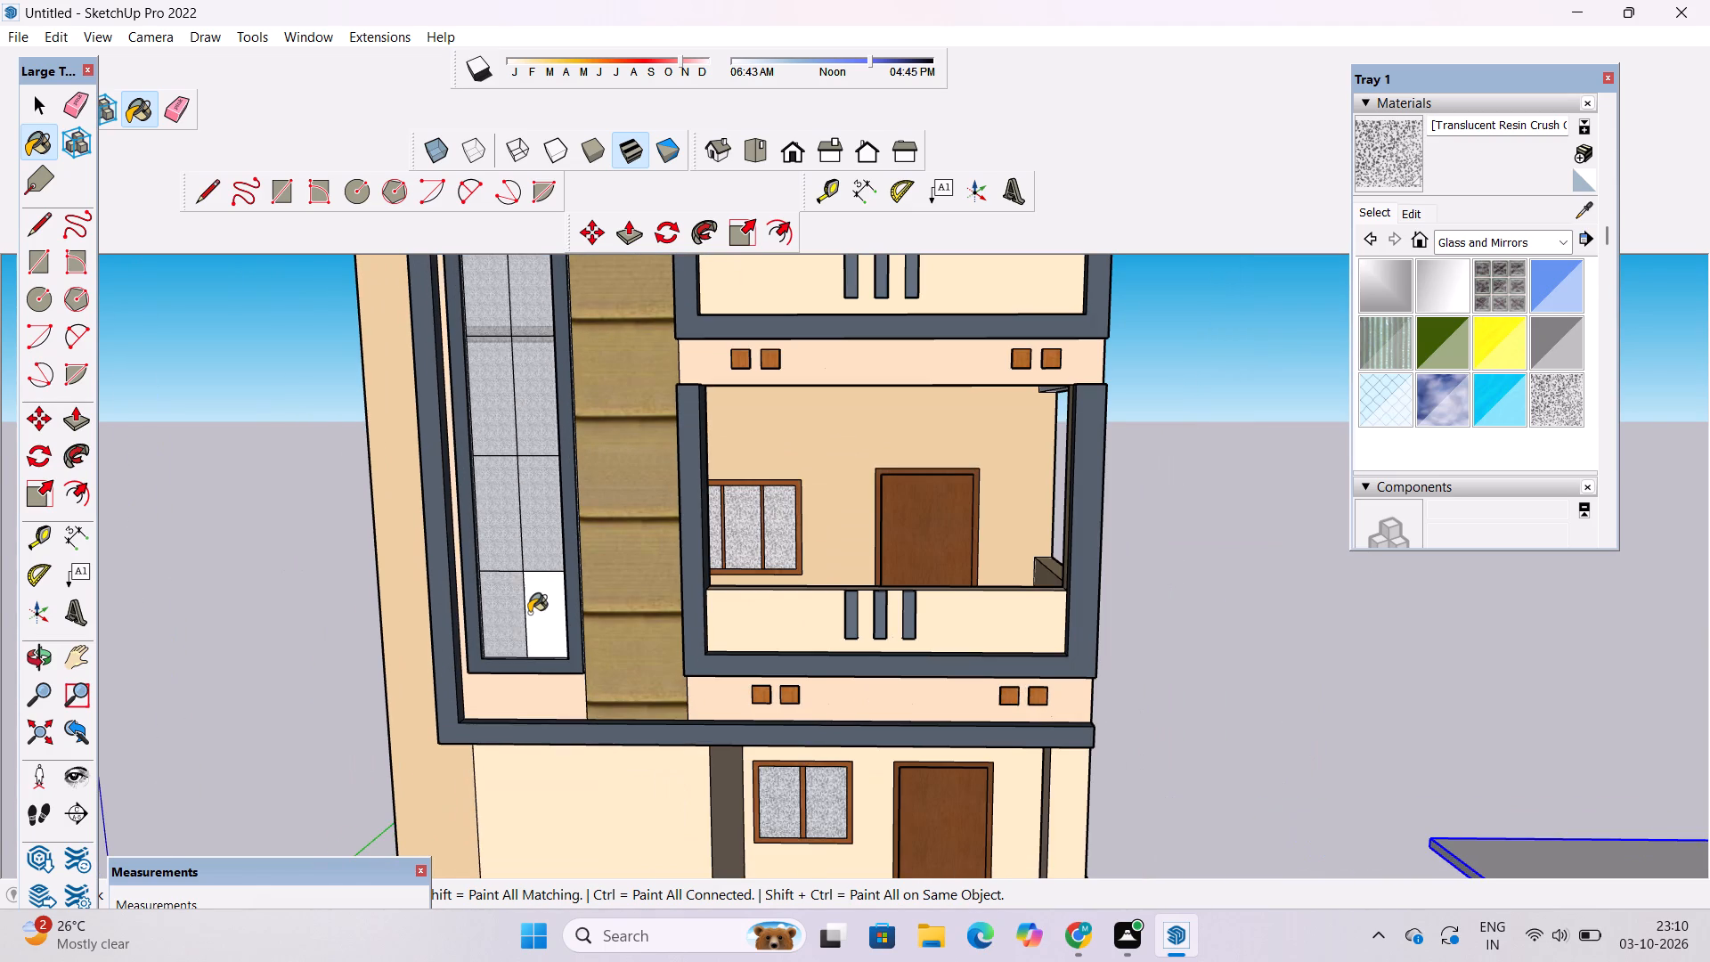
left_click(529, 613)
Paint both large panels of the ground-floor front gate with Cladding Siding Tan.
scroll(482, 540, "down", 6)
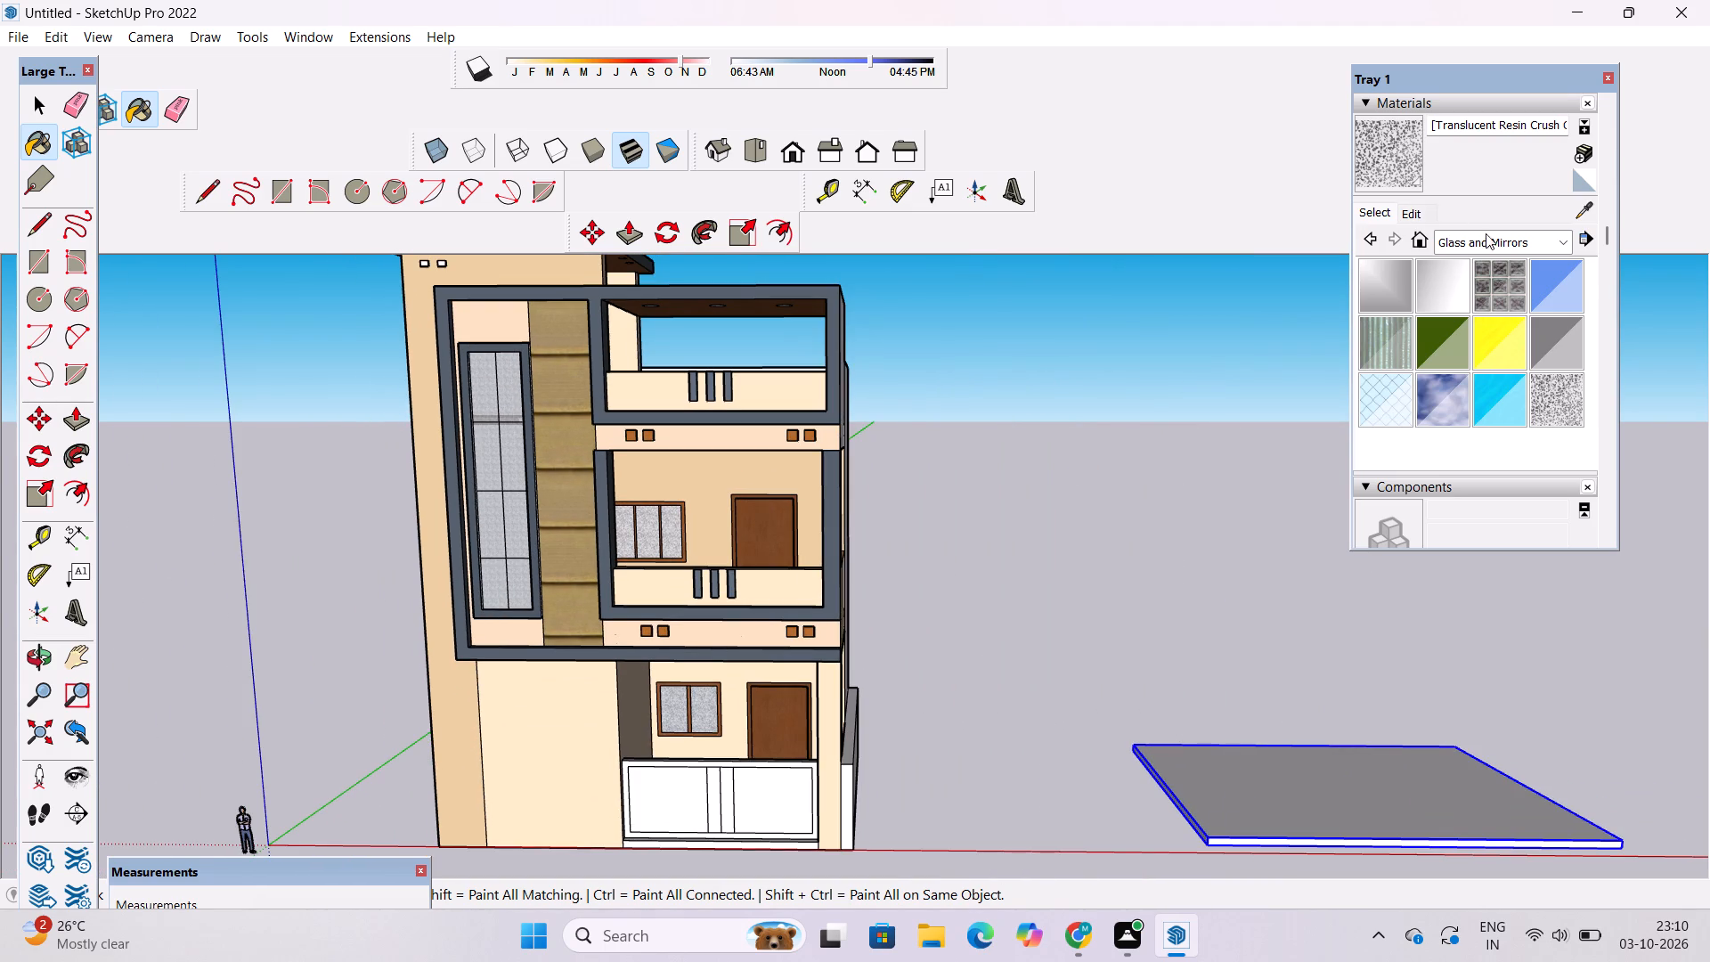
left_click(1489, 239)
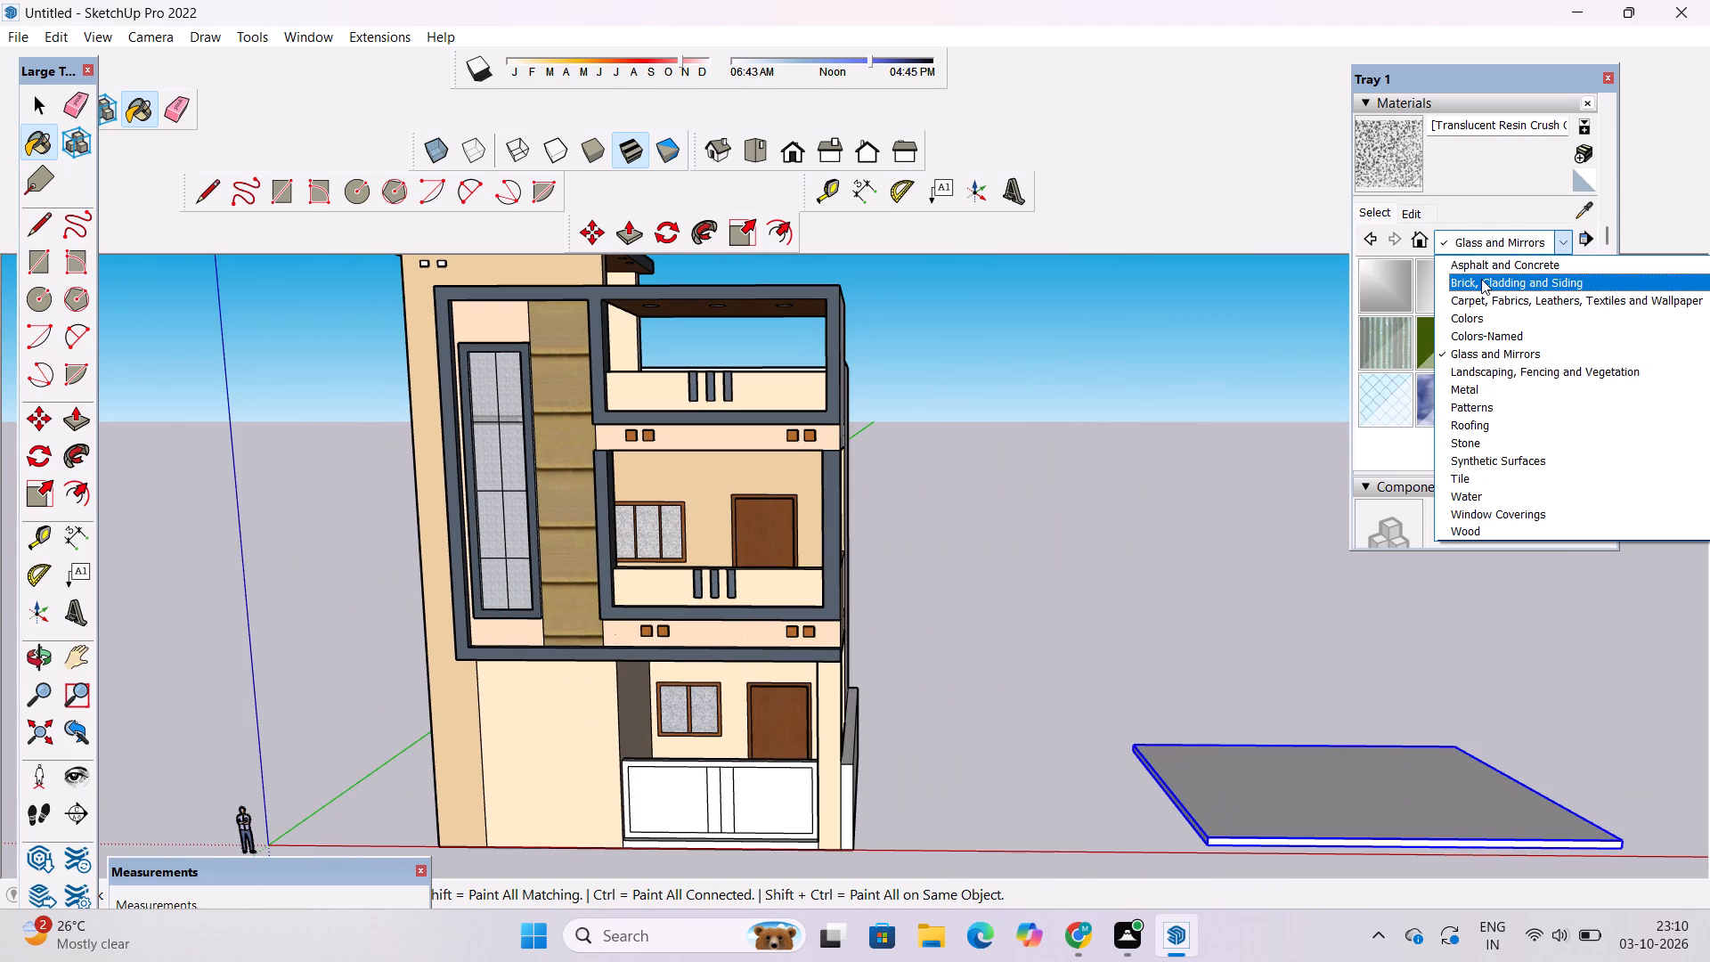
left_click(1481, 279)
left_click(1380, 442)
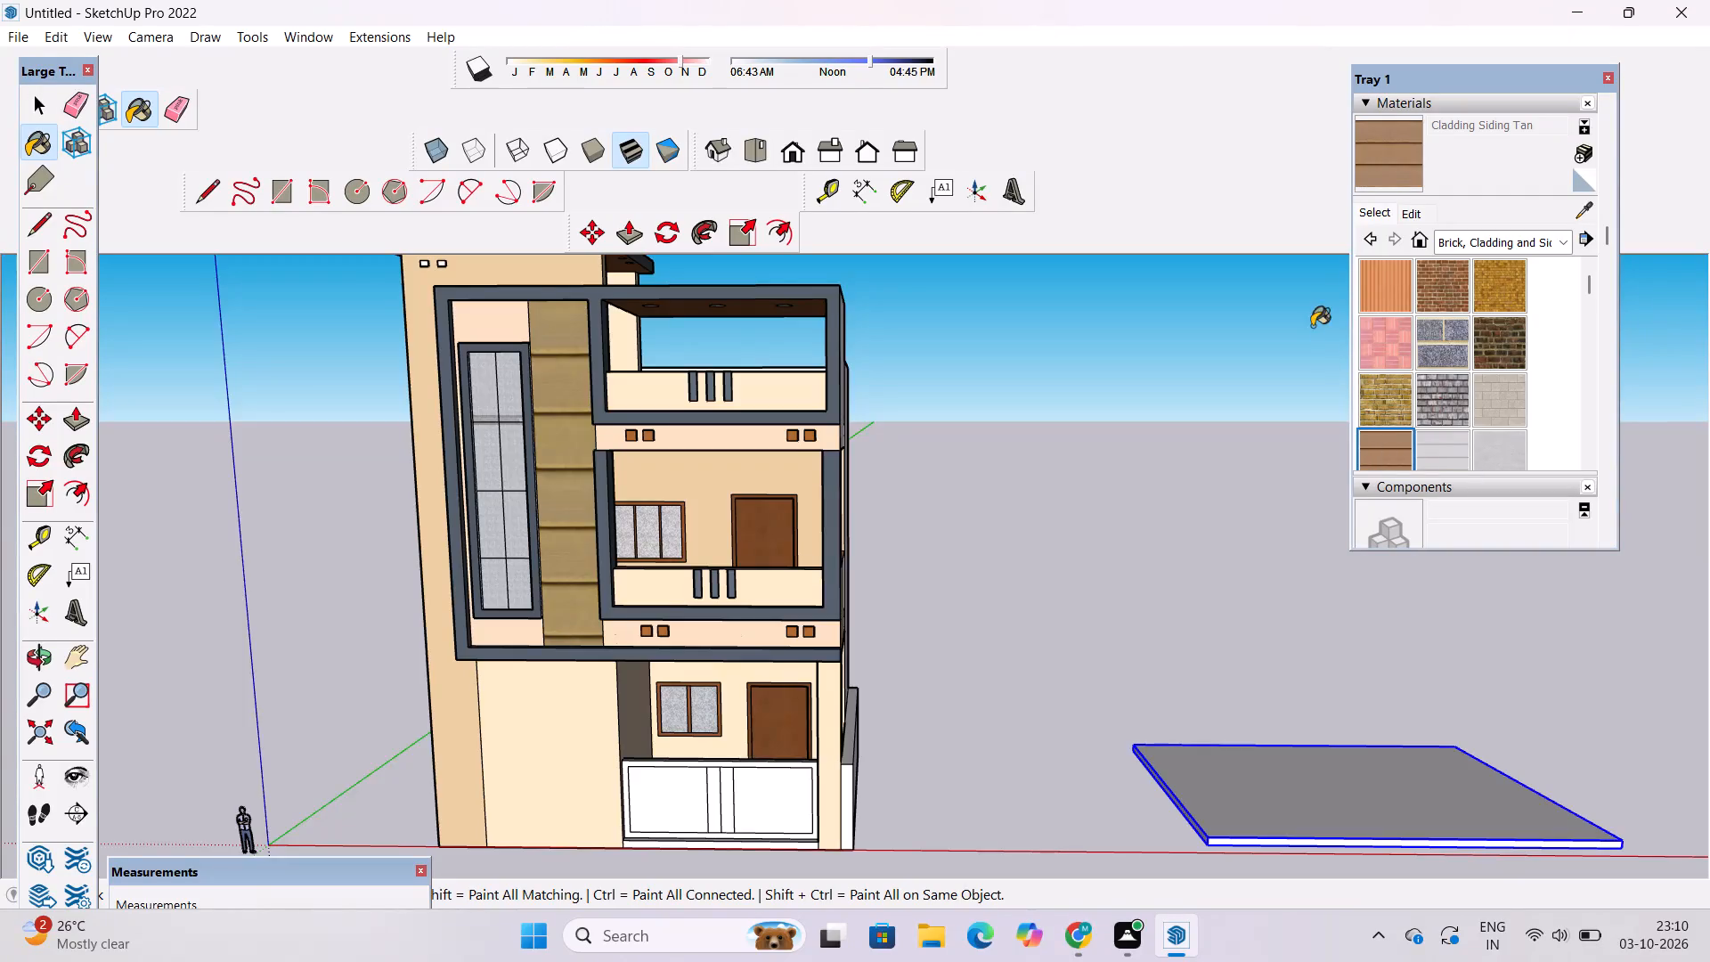
scroll(1309, 326, "down", 3)
left_click(759, 714)
left_click(832, 735)
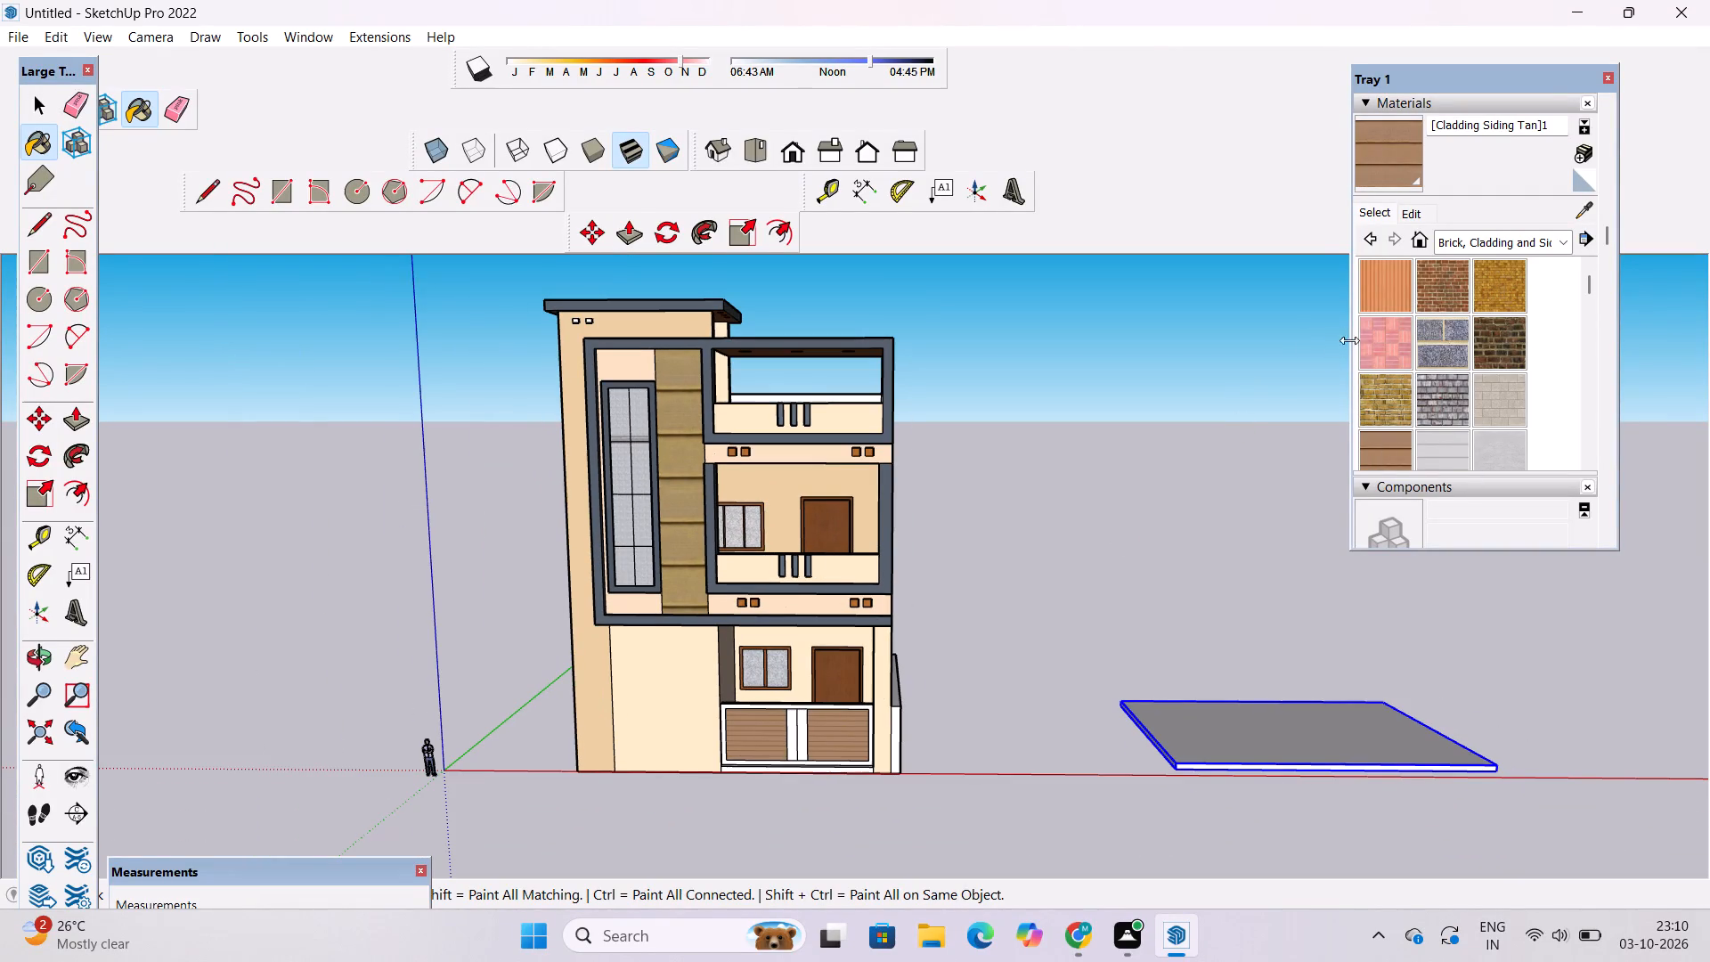
Paint the ground-floor gate's outer frame and both central uprights with 0137_Black from Colors-Named.
left_click(1445, 247)
left_click(1498, 338)
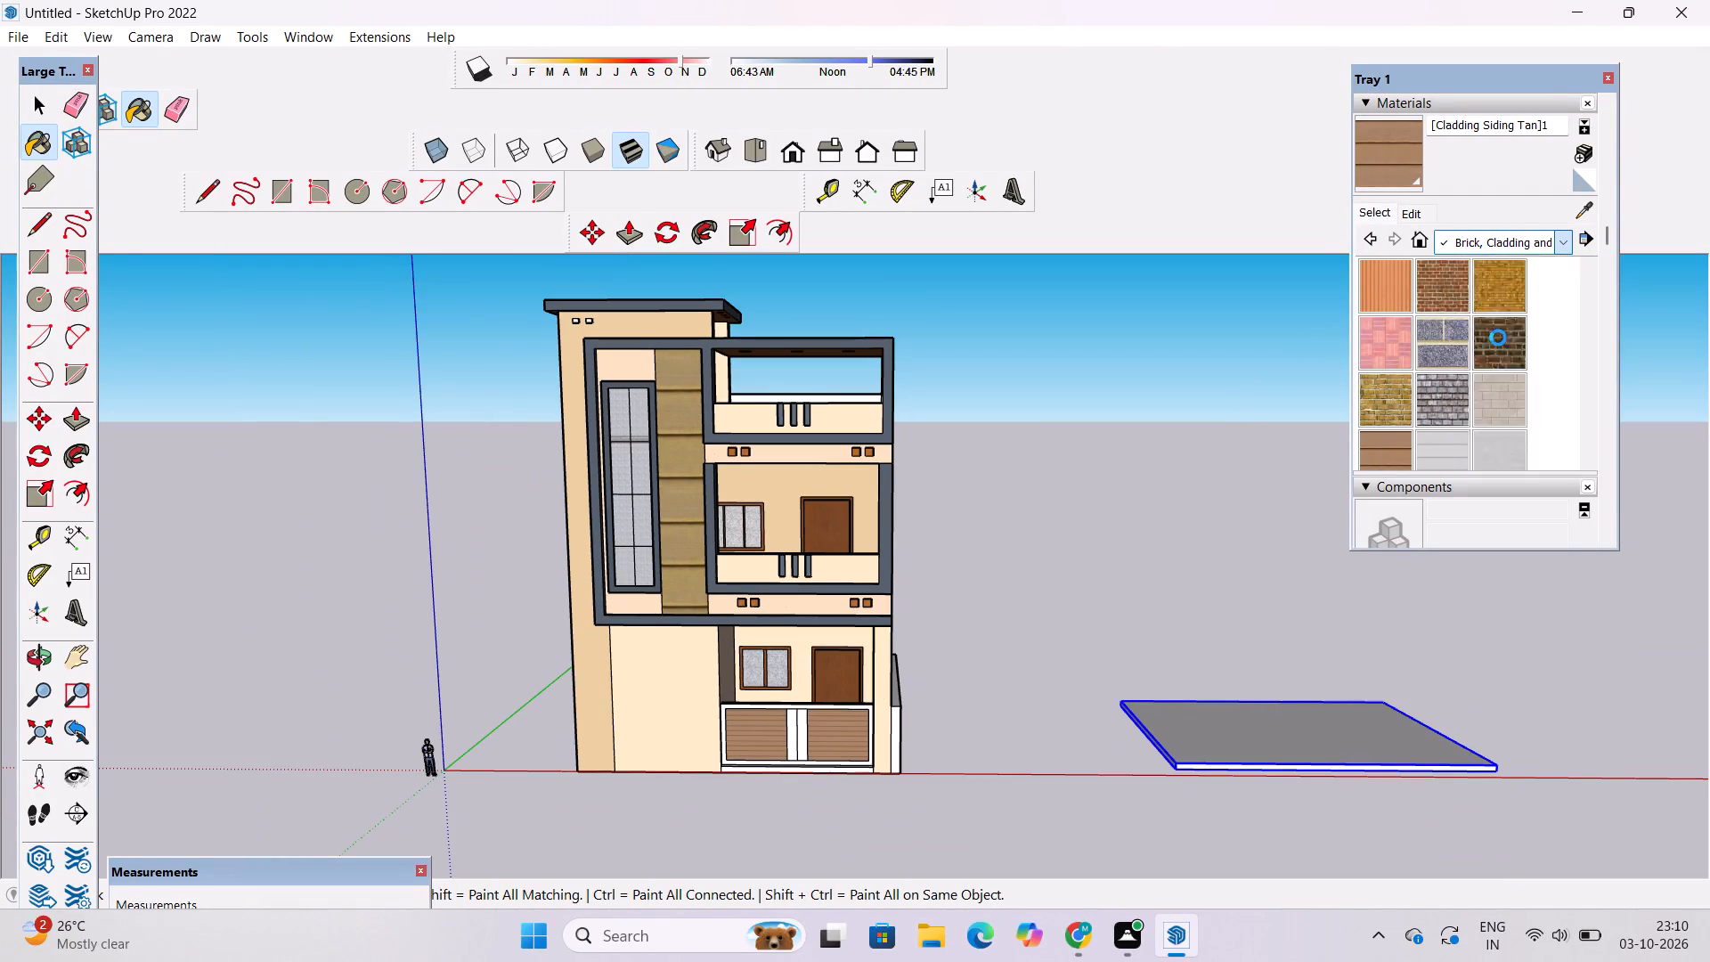
scroll(1445, 419, "down", 20)
scroll(1445, 419, "down", 9)
scroll(1446, 379, "up", 8)
scroll(1458, 382, "down", 3)
left_click(1450, 299)
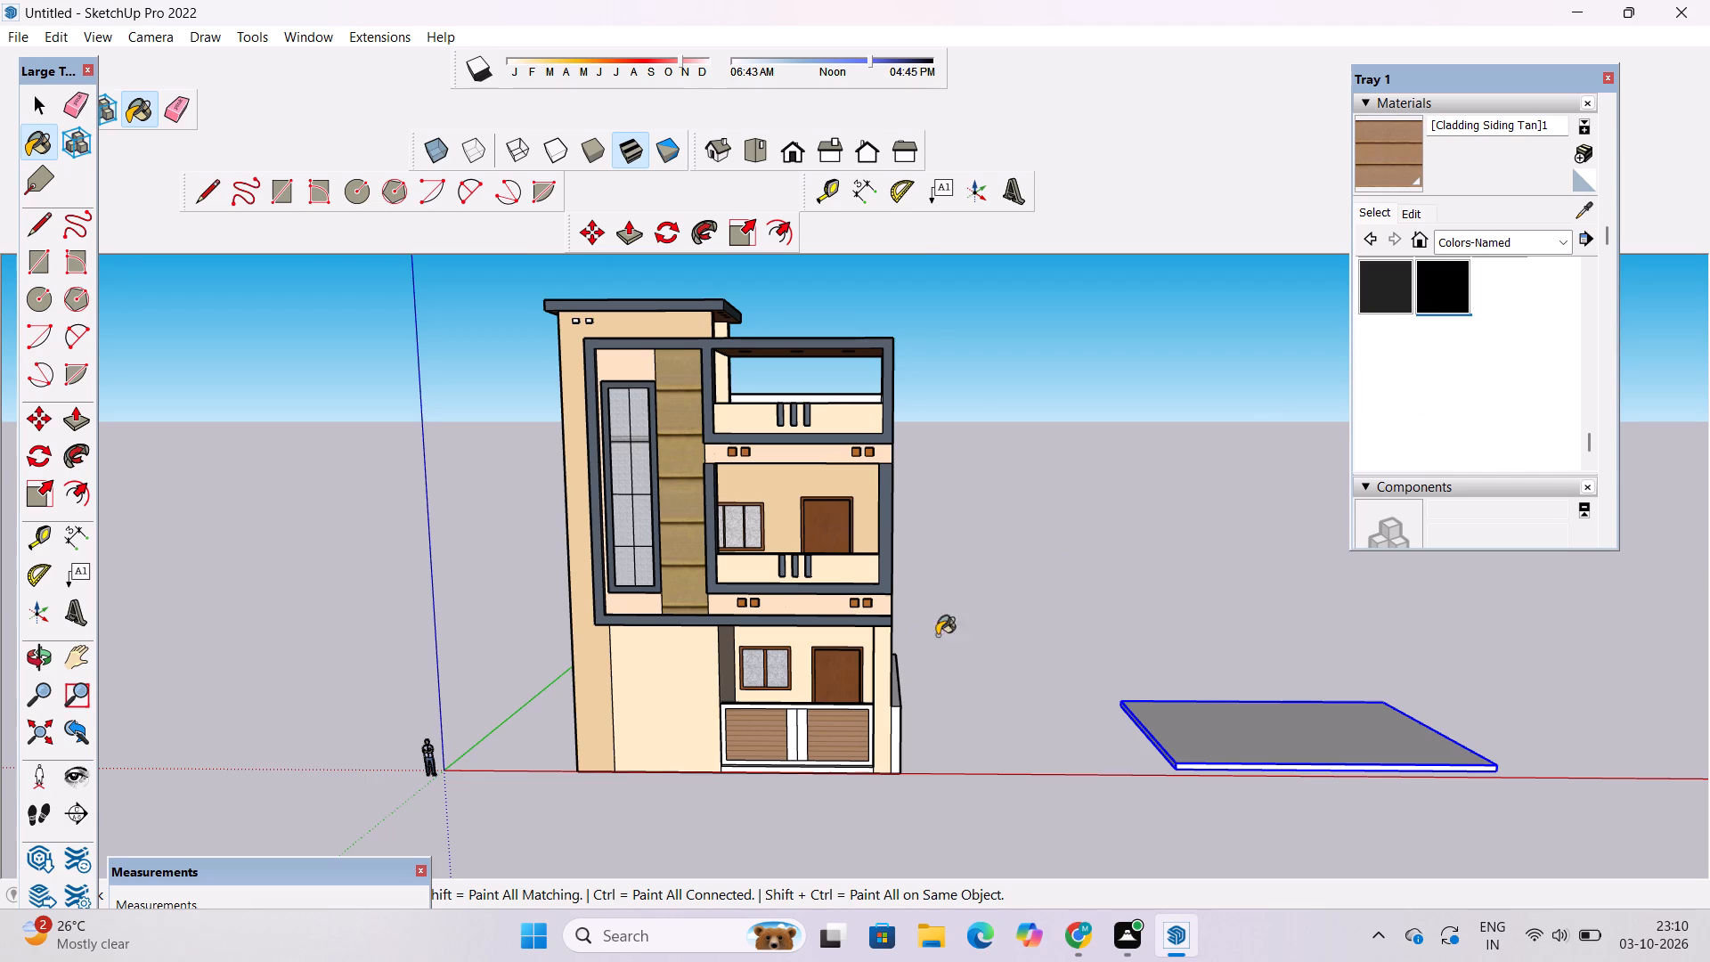
scroll(848, 735, "up", 15)
left_click(966, 610)
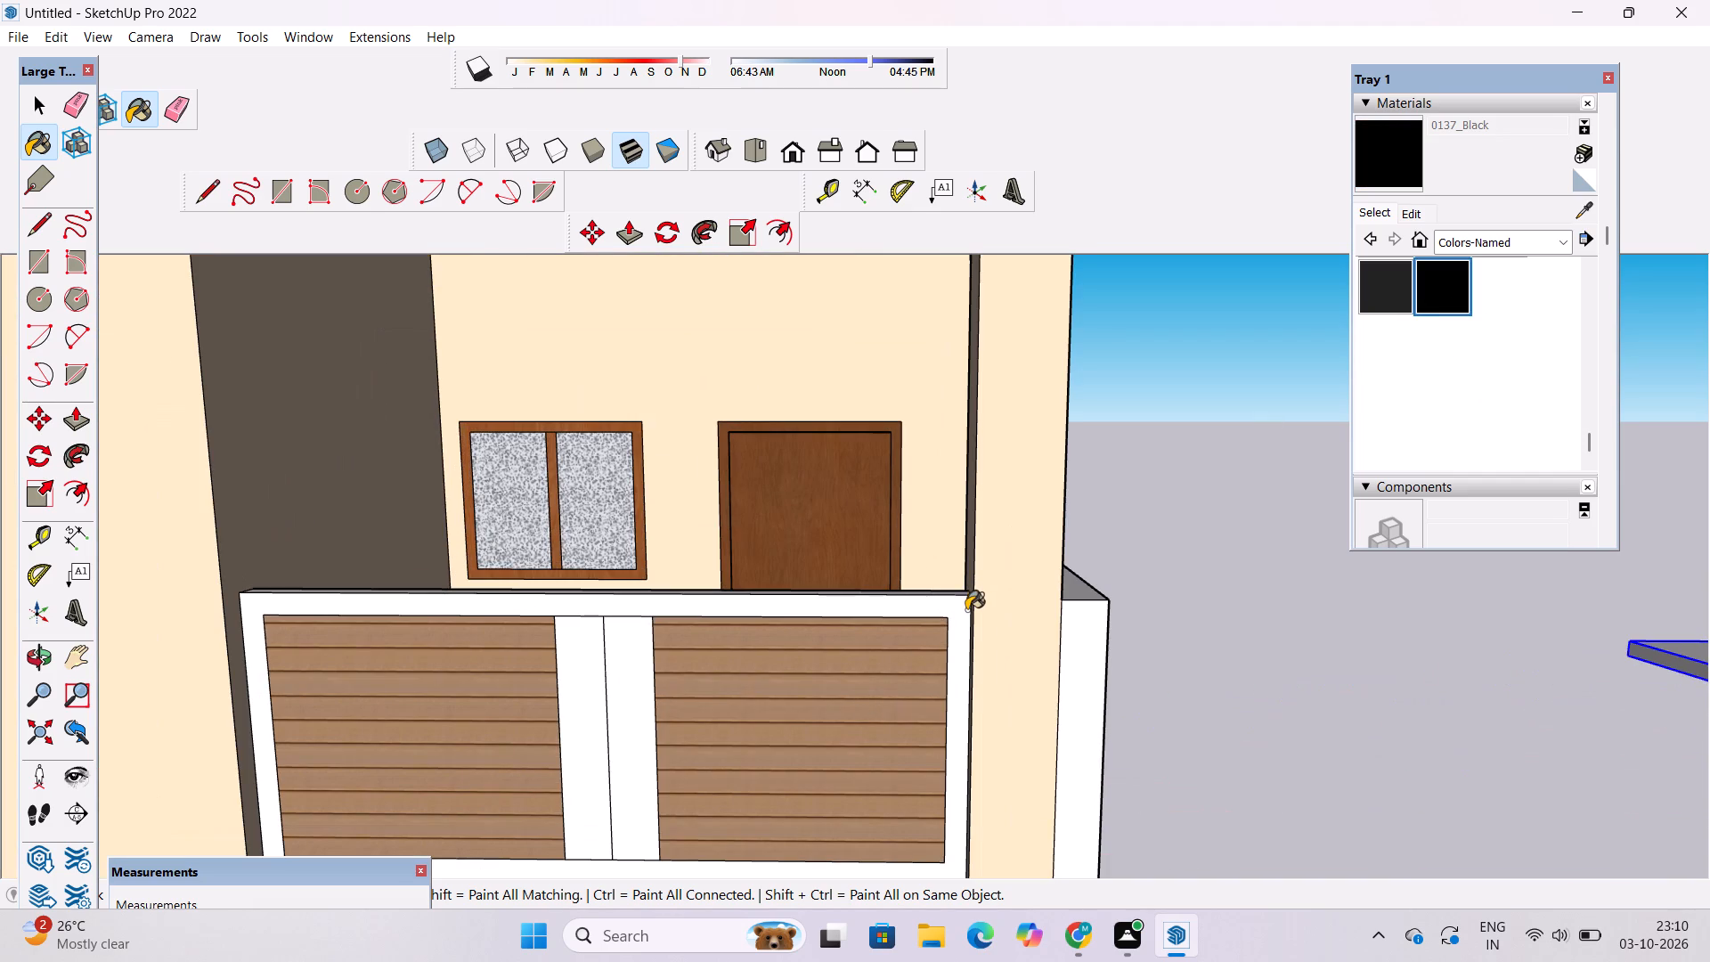
left_click(600, 655)
left_click(625, 658)
Paint the top face of the ground-floor gate with 0137_Black.
scroll(626, 663, "down", 5)
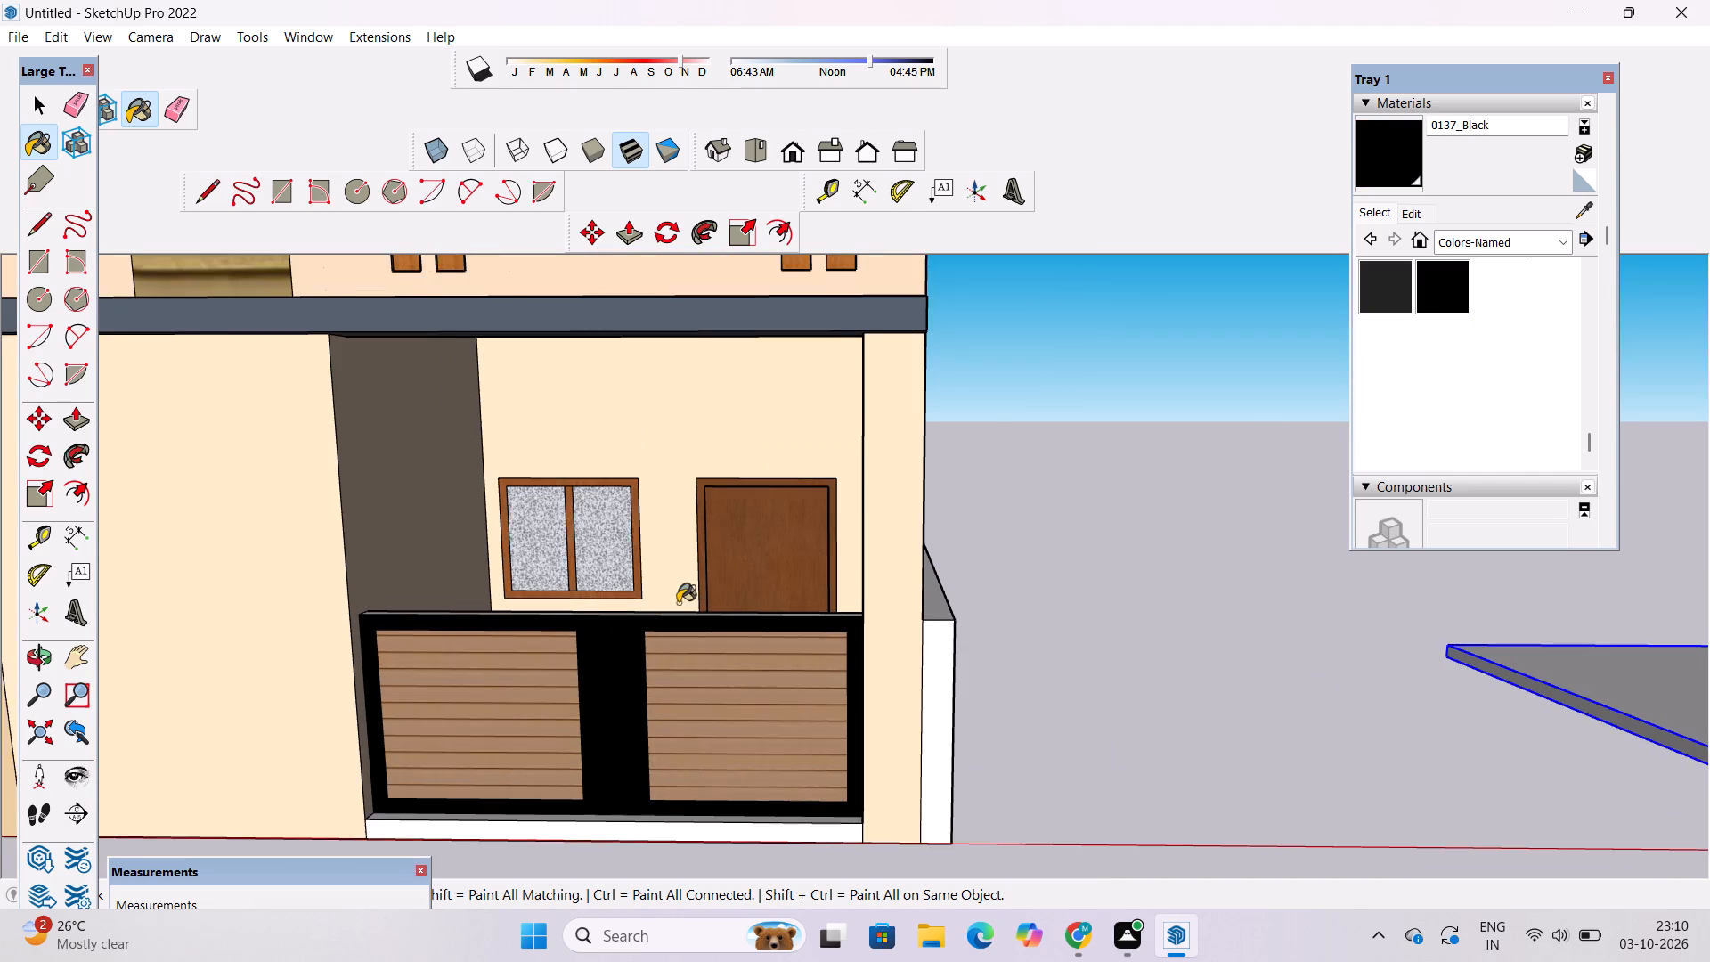
scroll(678, 603, "up", 1)
key("o")
left_click_drag(727, 584, 652, 732)
left_click_drag(647, 738, 717, 618)
left_click_drag(725, 603, 701, 700)
scroll(729, 565, "up", 9)
left_click(1387, 164)
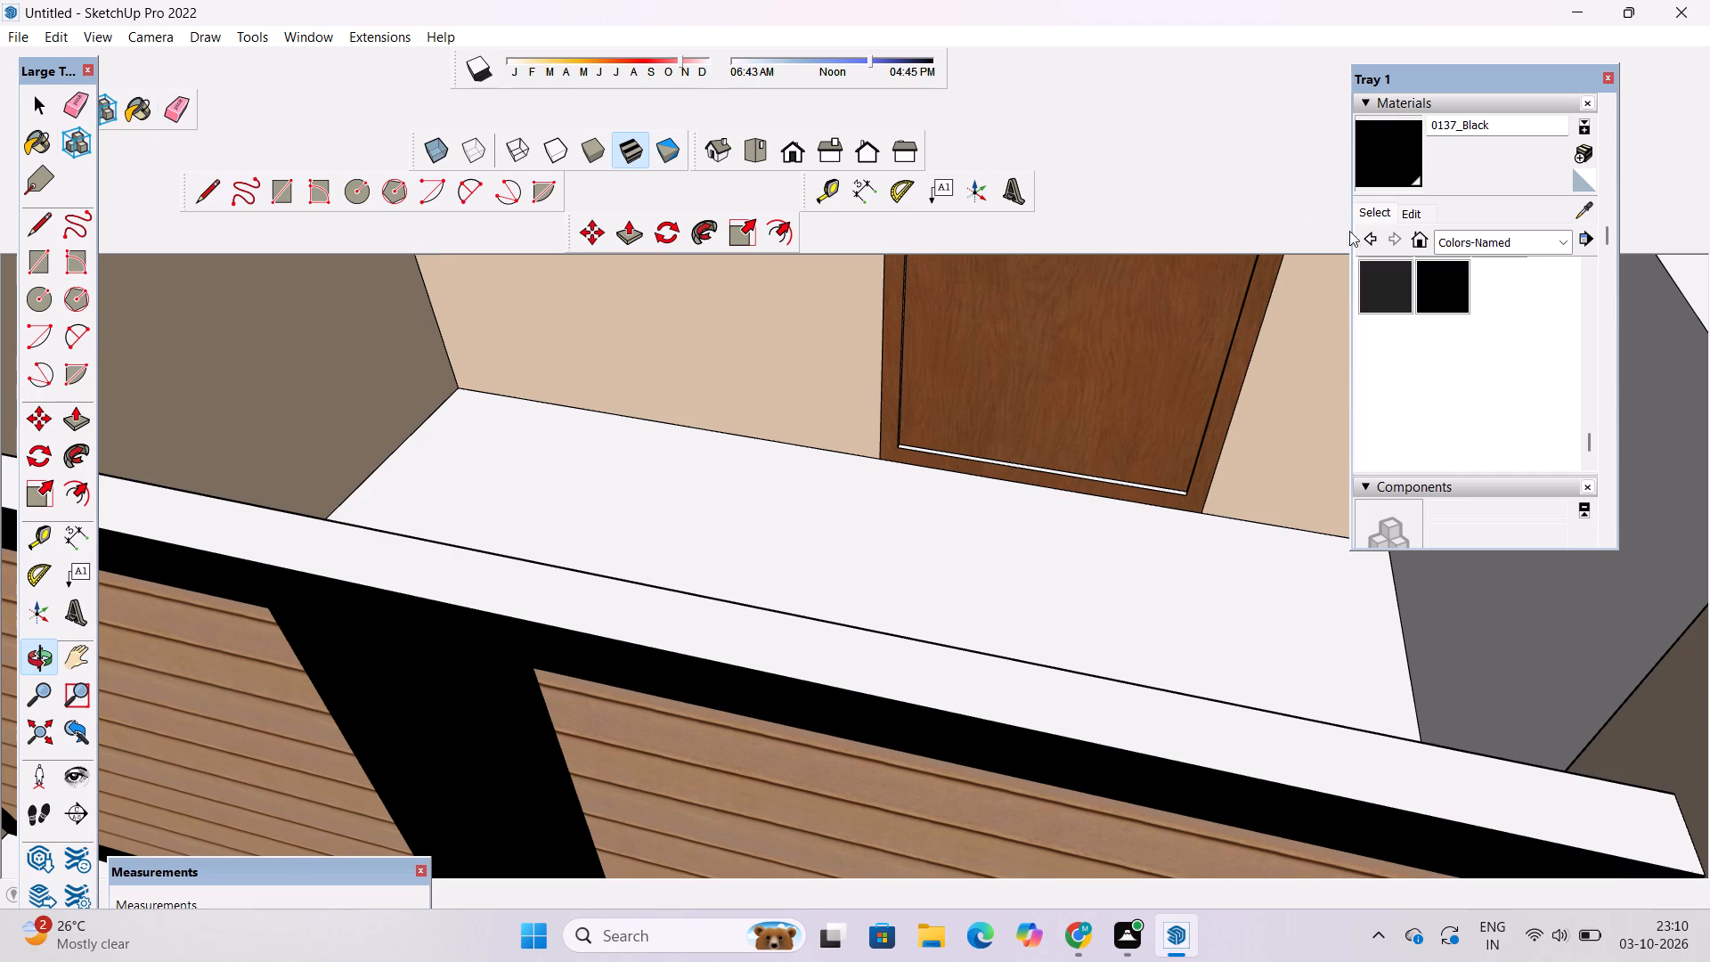
left_click(875, 663)
Paint the front and top faces of the plinth step below the gate with Stone Marble.
scroll(803, 710, "down", 5)
key("o")
left_click_drag(802, 744, 802, 645)
scroll(788, 597, "down", 5)
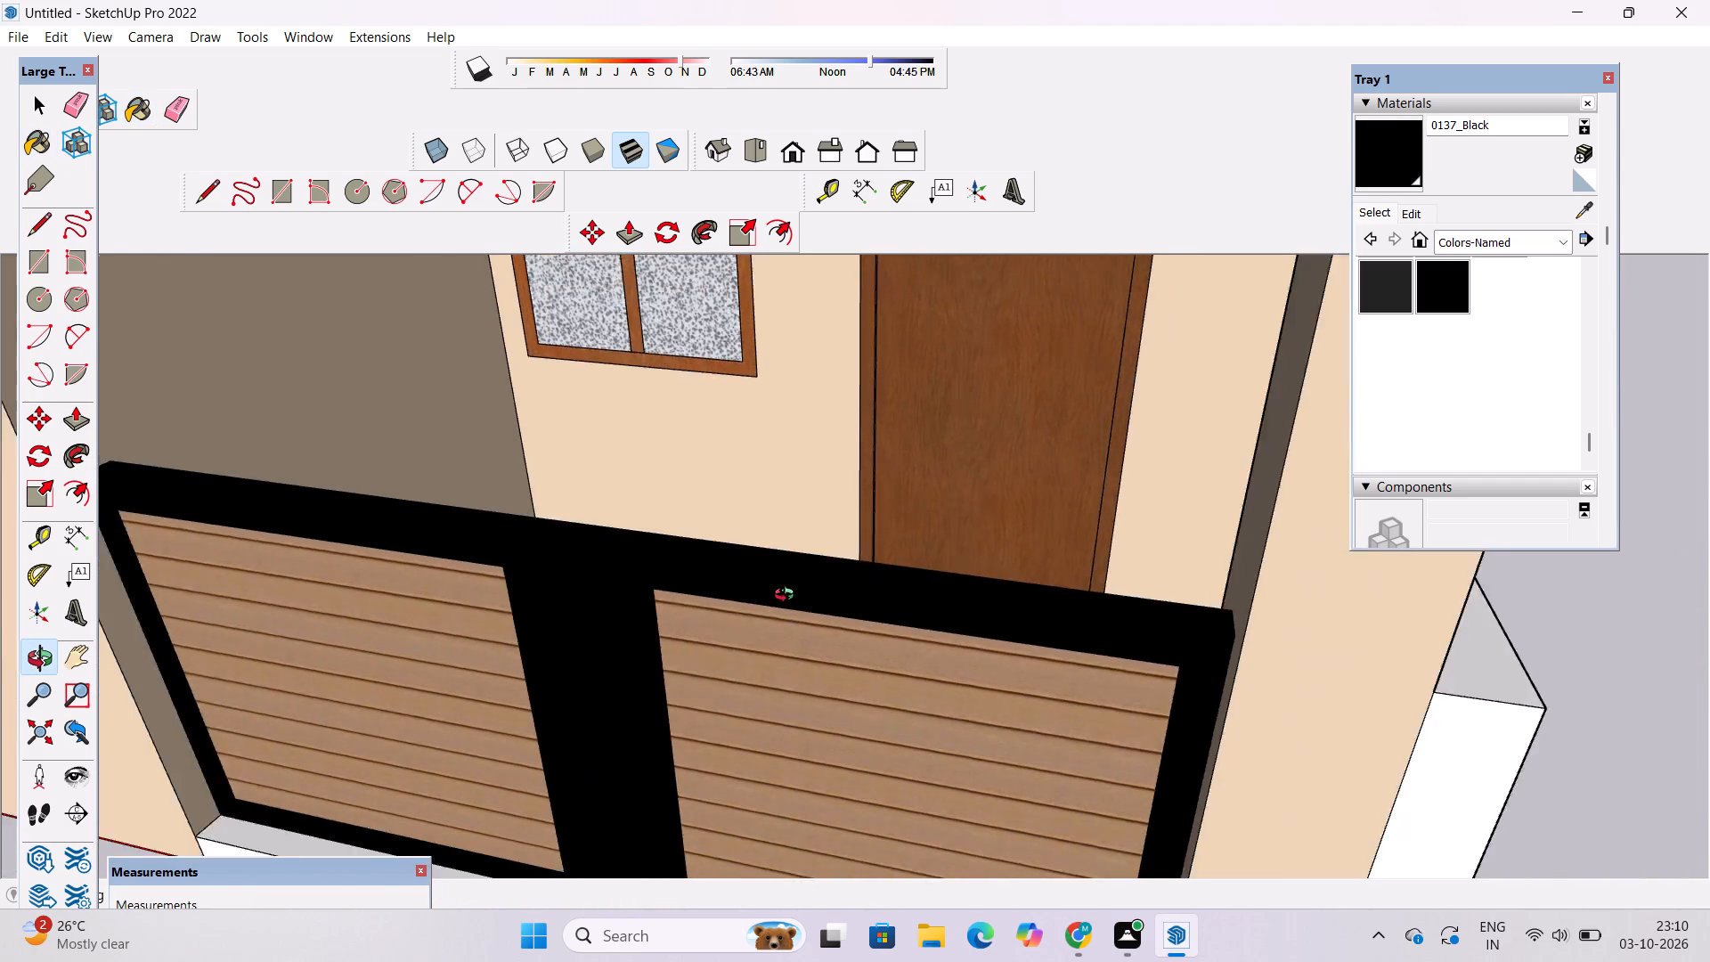
scroll(788, 597, "down", 2)
left_click_drag(610, 713, 694, 694)
left_click(1486, 249)
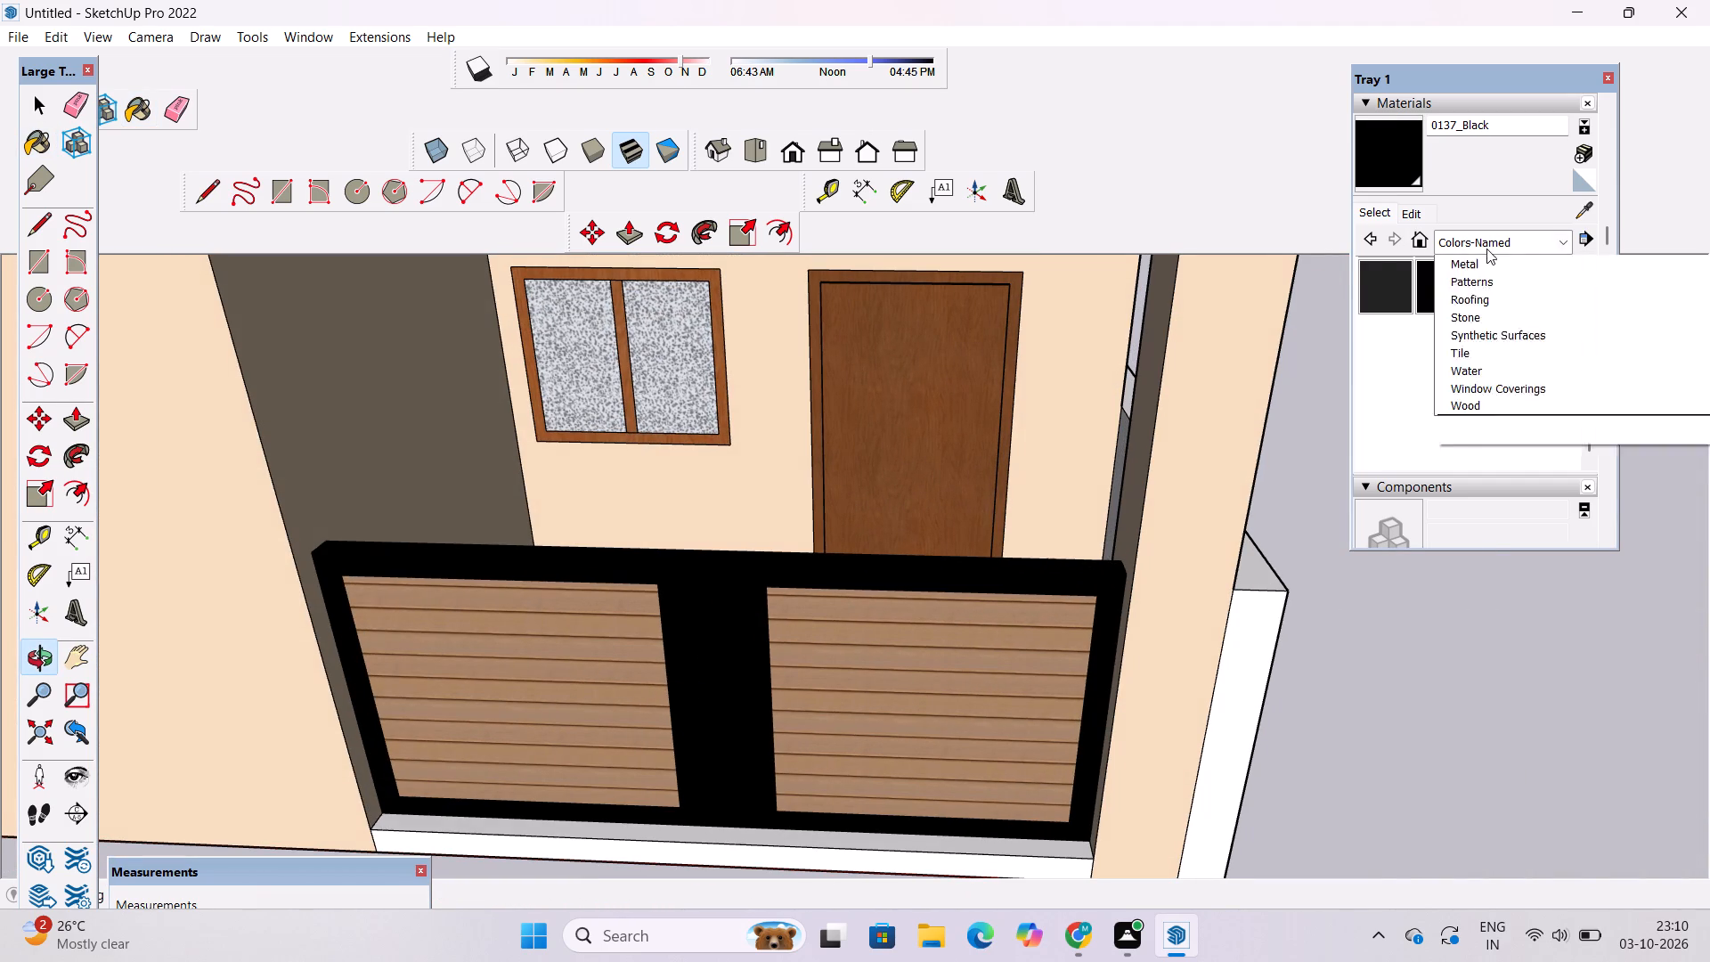
left_click(1469, 446)
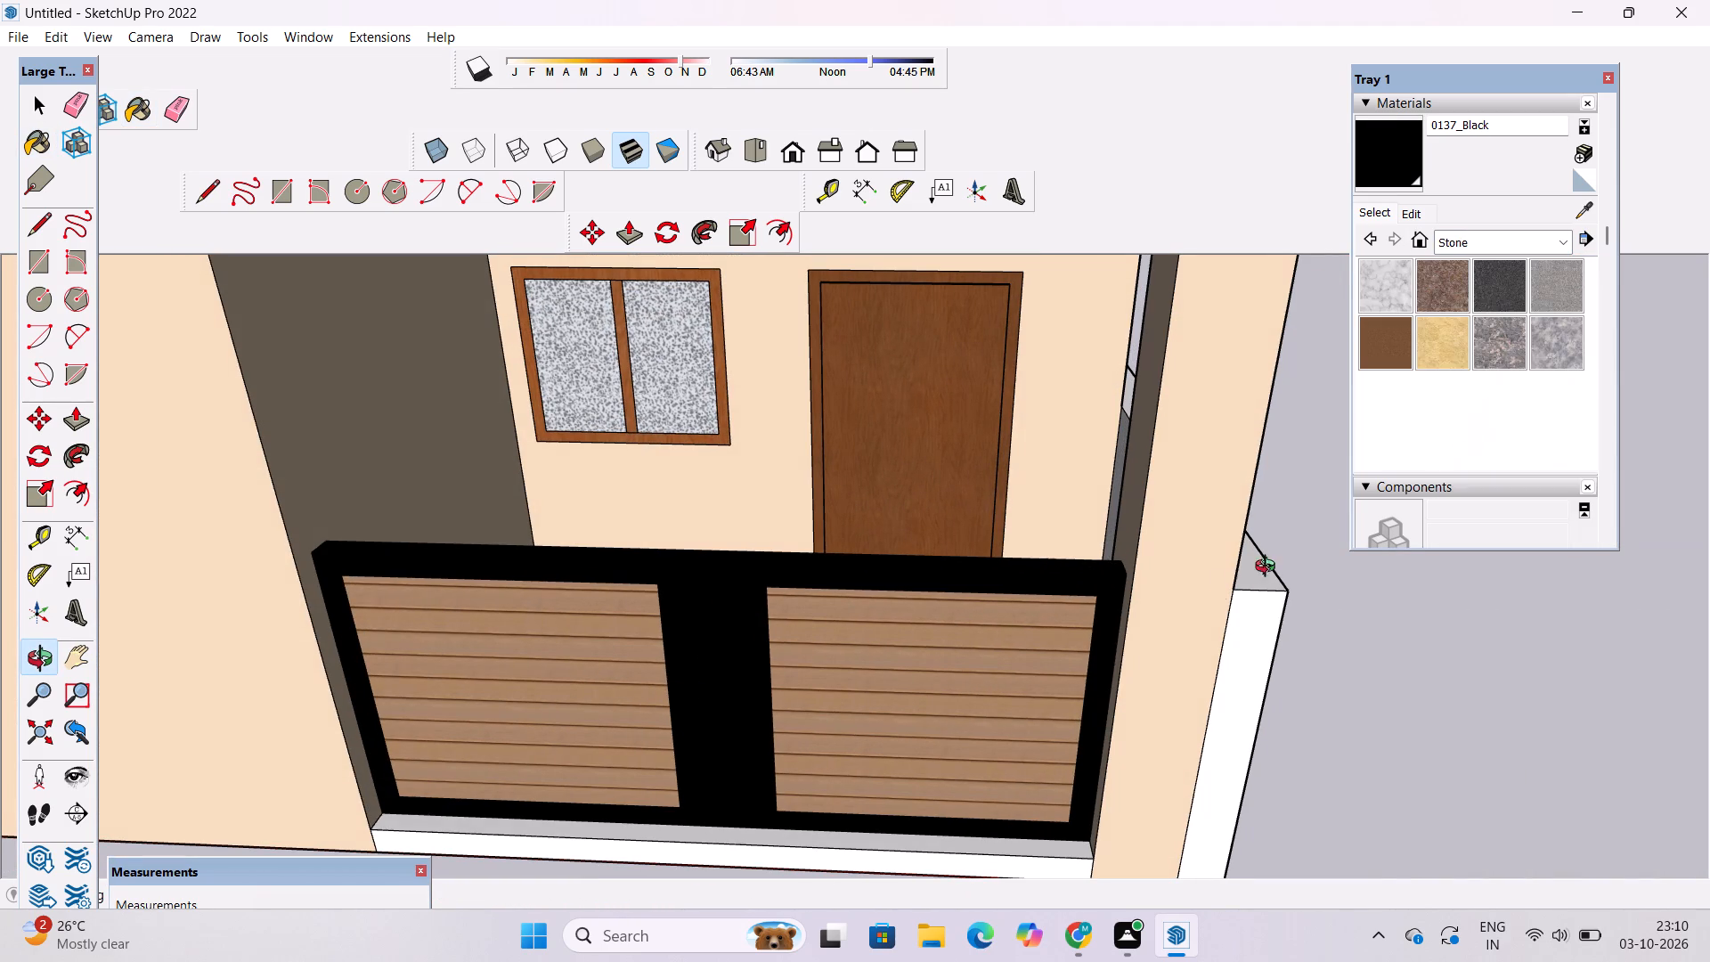
left_click(1502, 349)
scroll(1024, 724, "down", 4)
scroll(1000, 811, "up", 4)
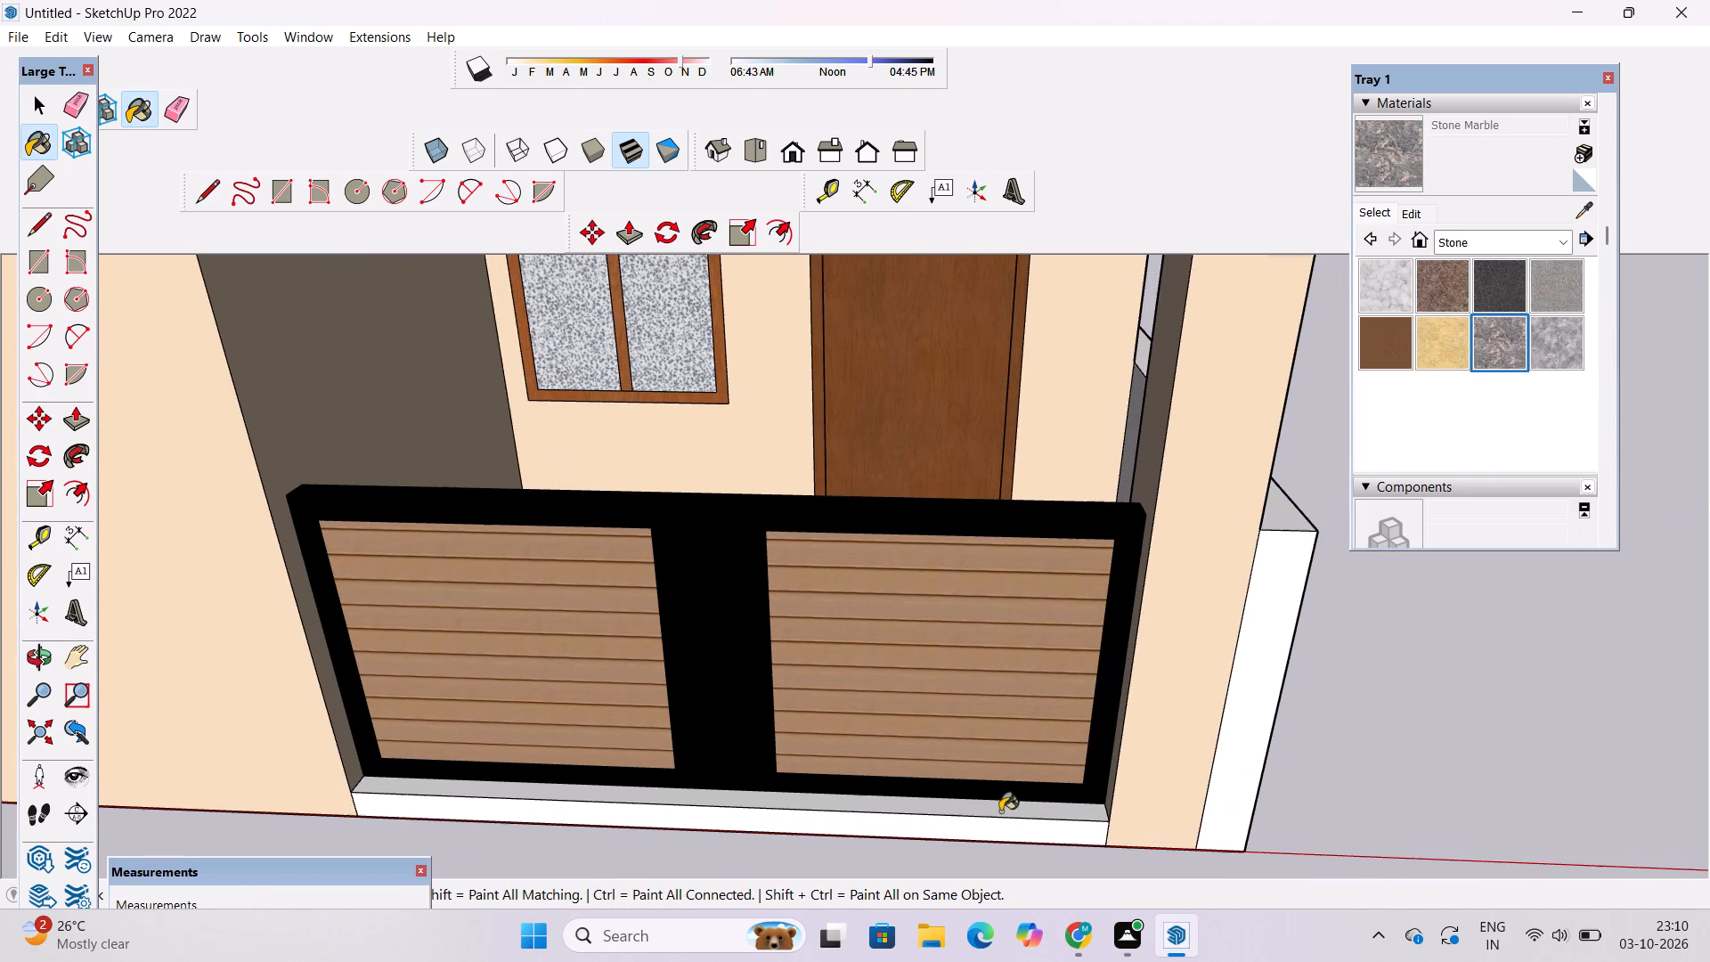
left_click(995, 839)
left_click(1005, 810)
Paint the ground-floor porch floor behind the gate with Stone Marble.
key("o")
left_click_drag(1043, 725, 986, 876)
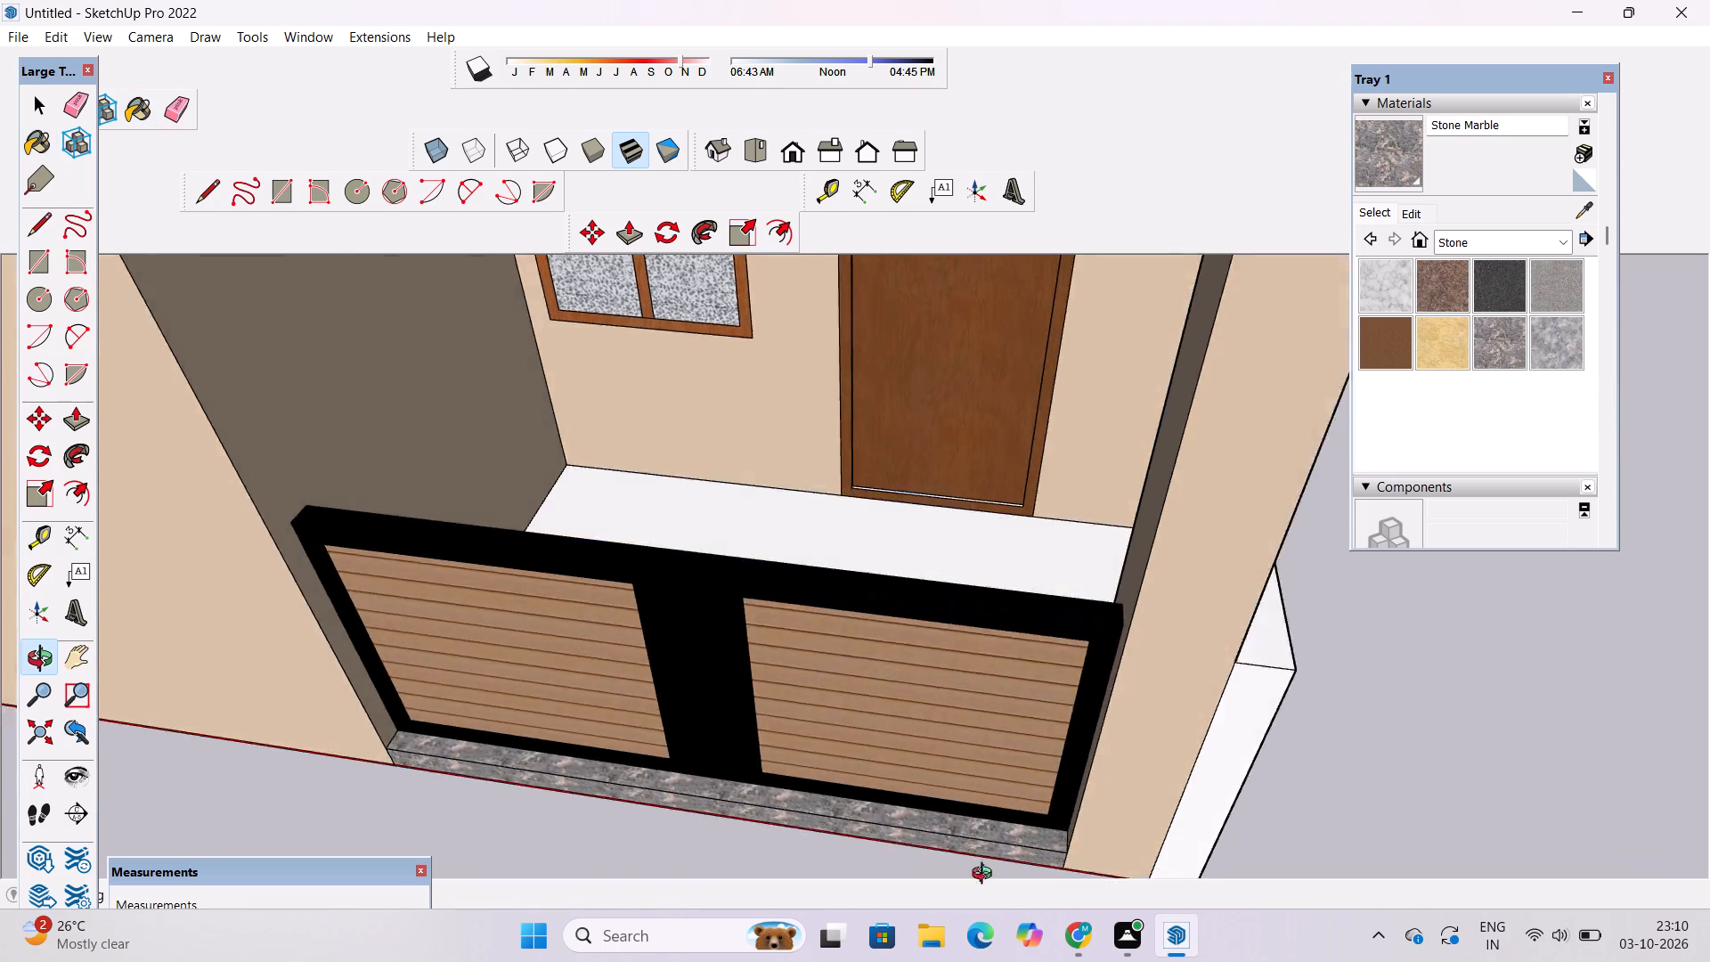
left_click_drag(986, 876, 966, 902)
scroll(963, 521, "up", 4)
left_click(1387, 152)
left_click(1017, 729)
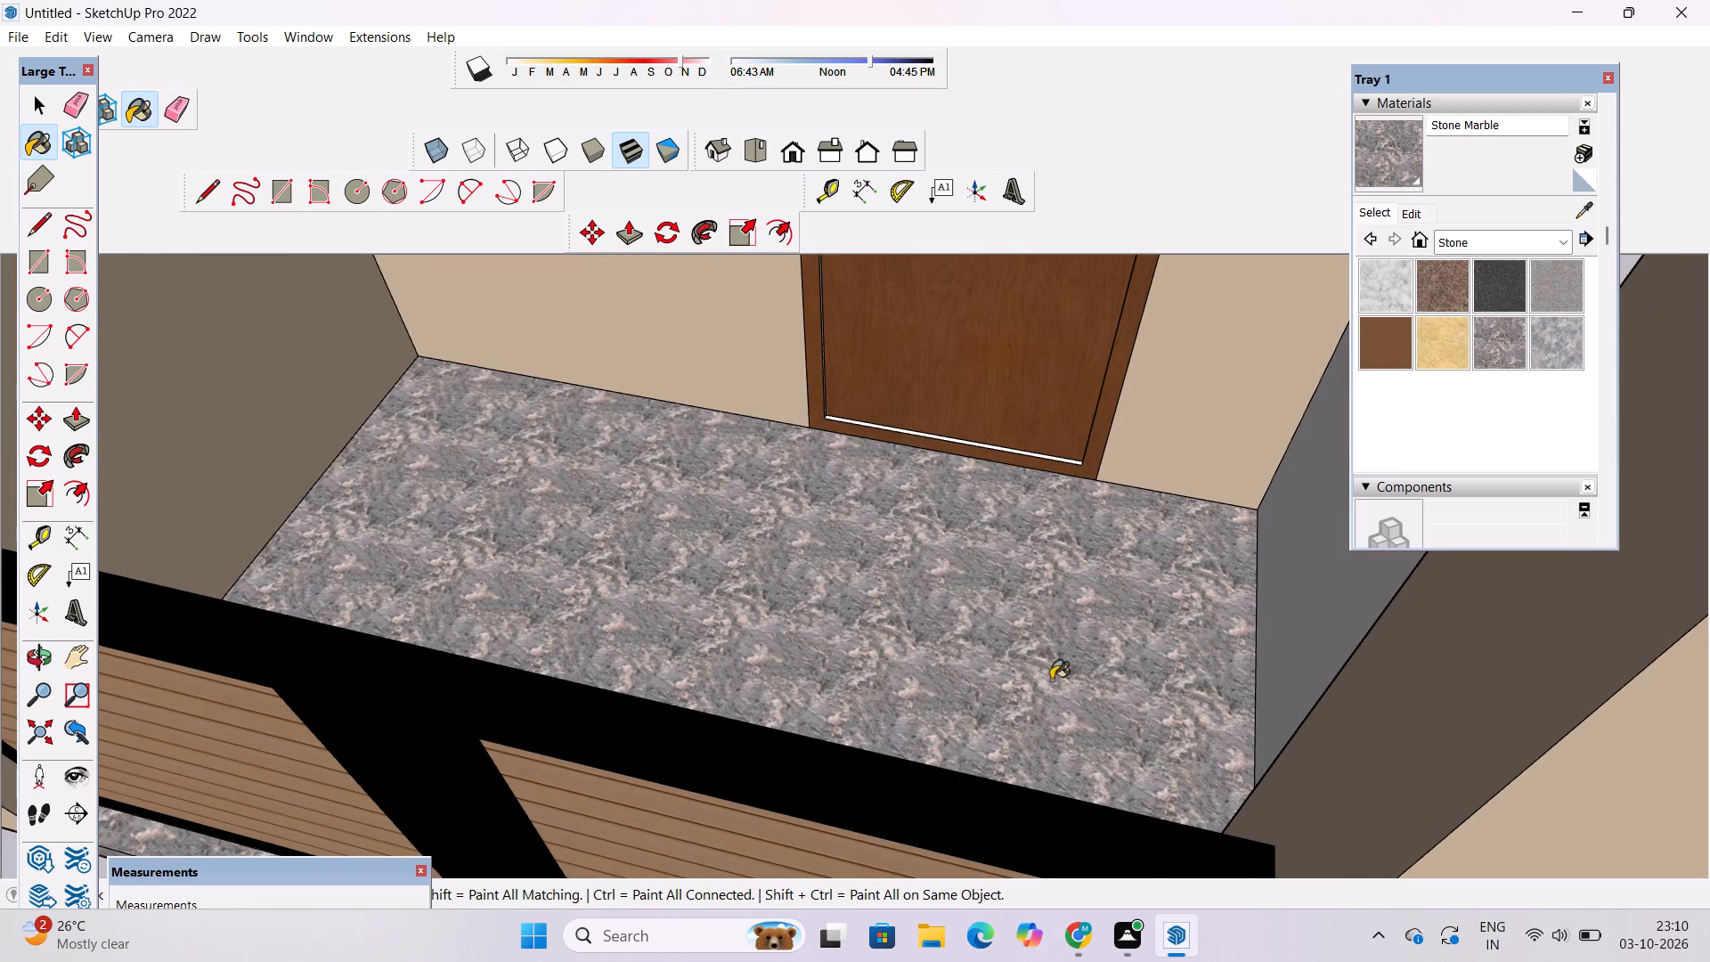
Paint the middle-storey balcony floor with Grass Dark Green from the landscaping materials.
scroll(1051, 669, "down", 10)
scroll(993, 743, "down", 8)
key("o")
left_click_drag(973, 669, 964, 701, "shift")
left_click_drag(953, 729, 1047, 650)
scroll(1039, 575, "up", 4)
left_click_drag(1023, 583, 965, 715, "shift")
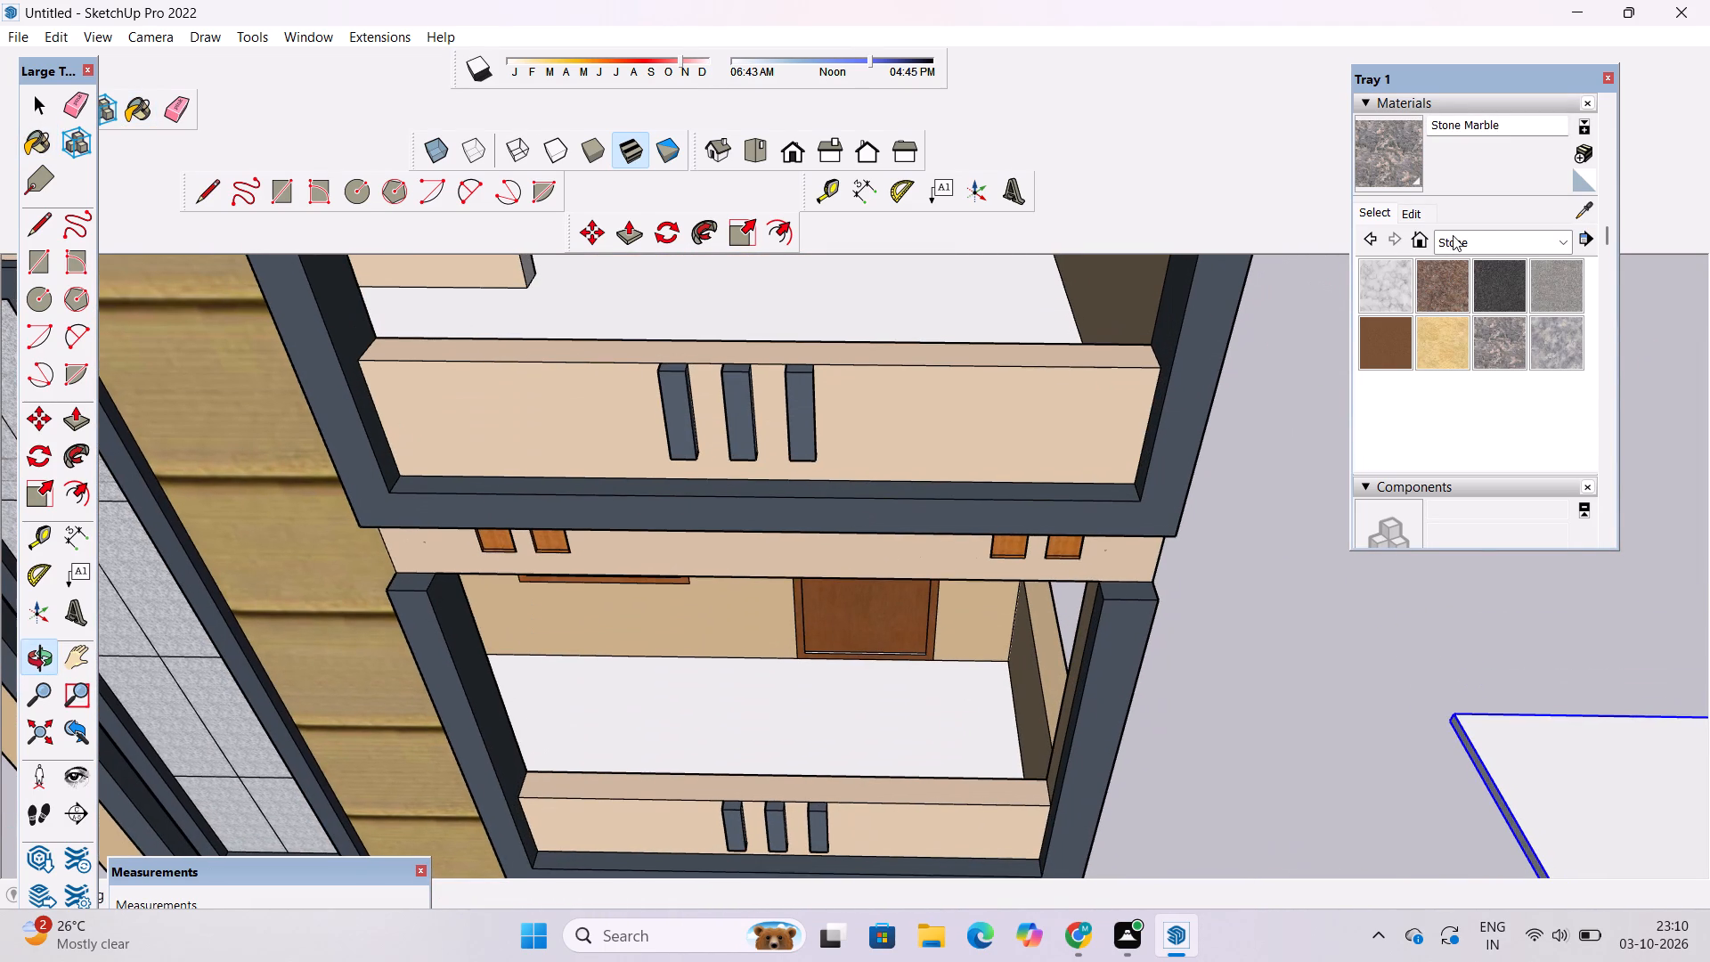
left_click(1453, 235)
left_click(1518, 369)
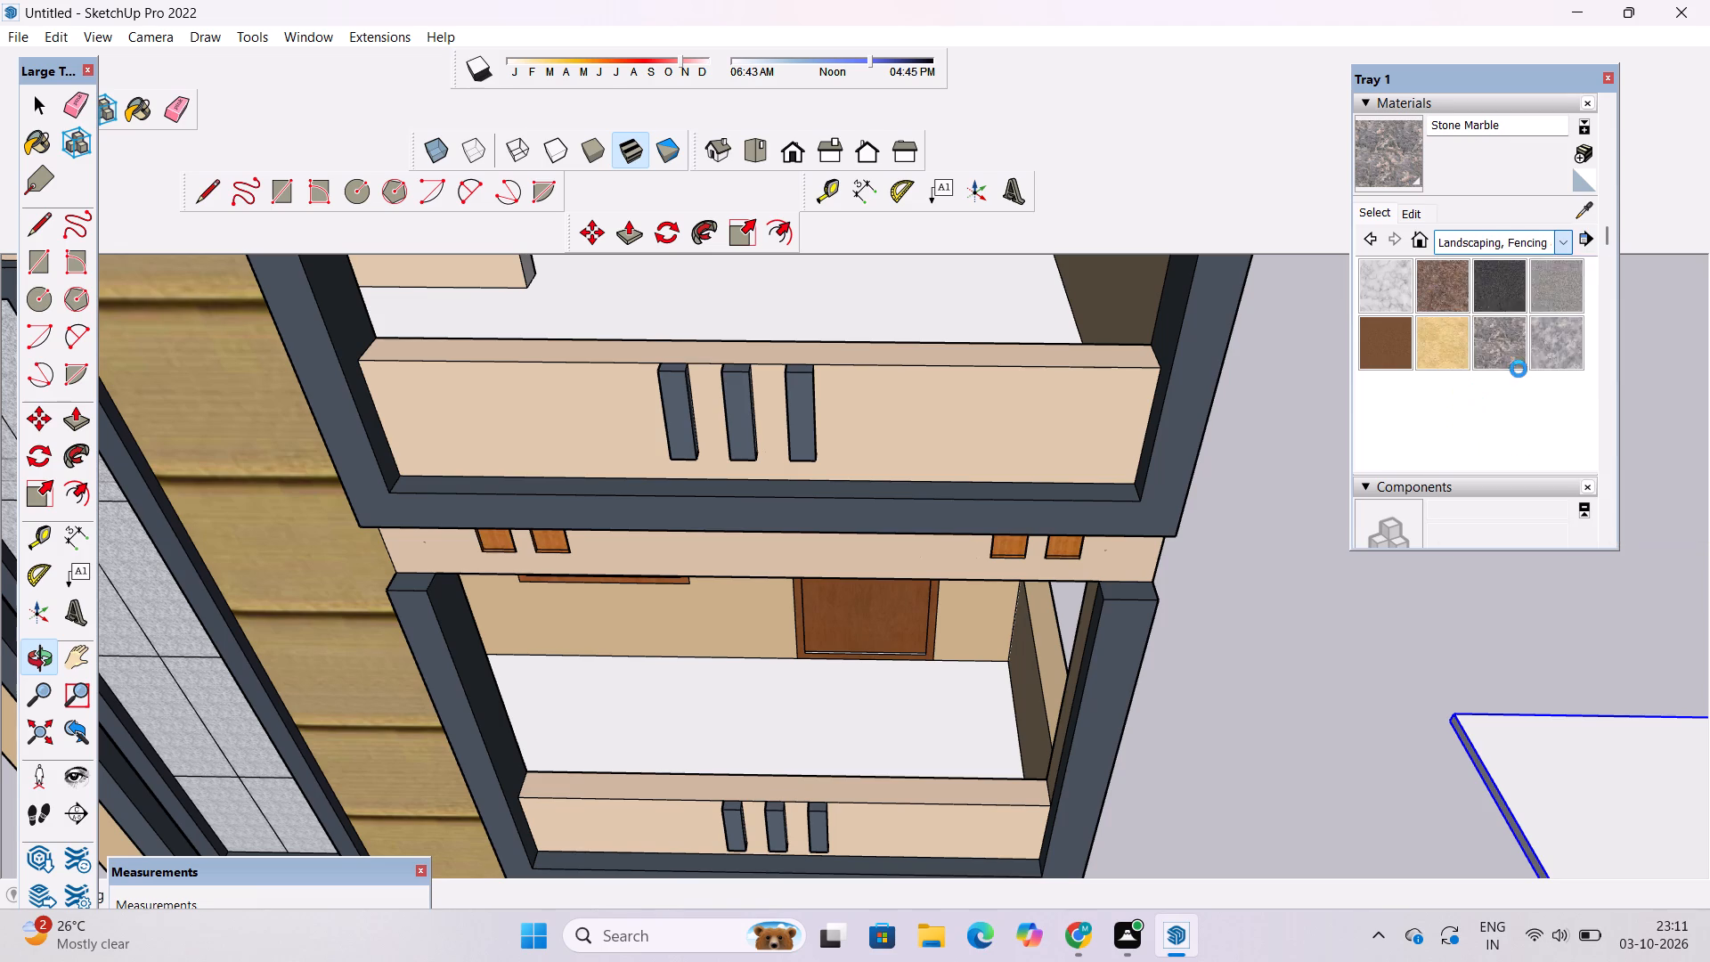
scroll(1474, 426, "down", 5)
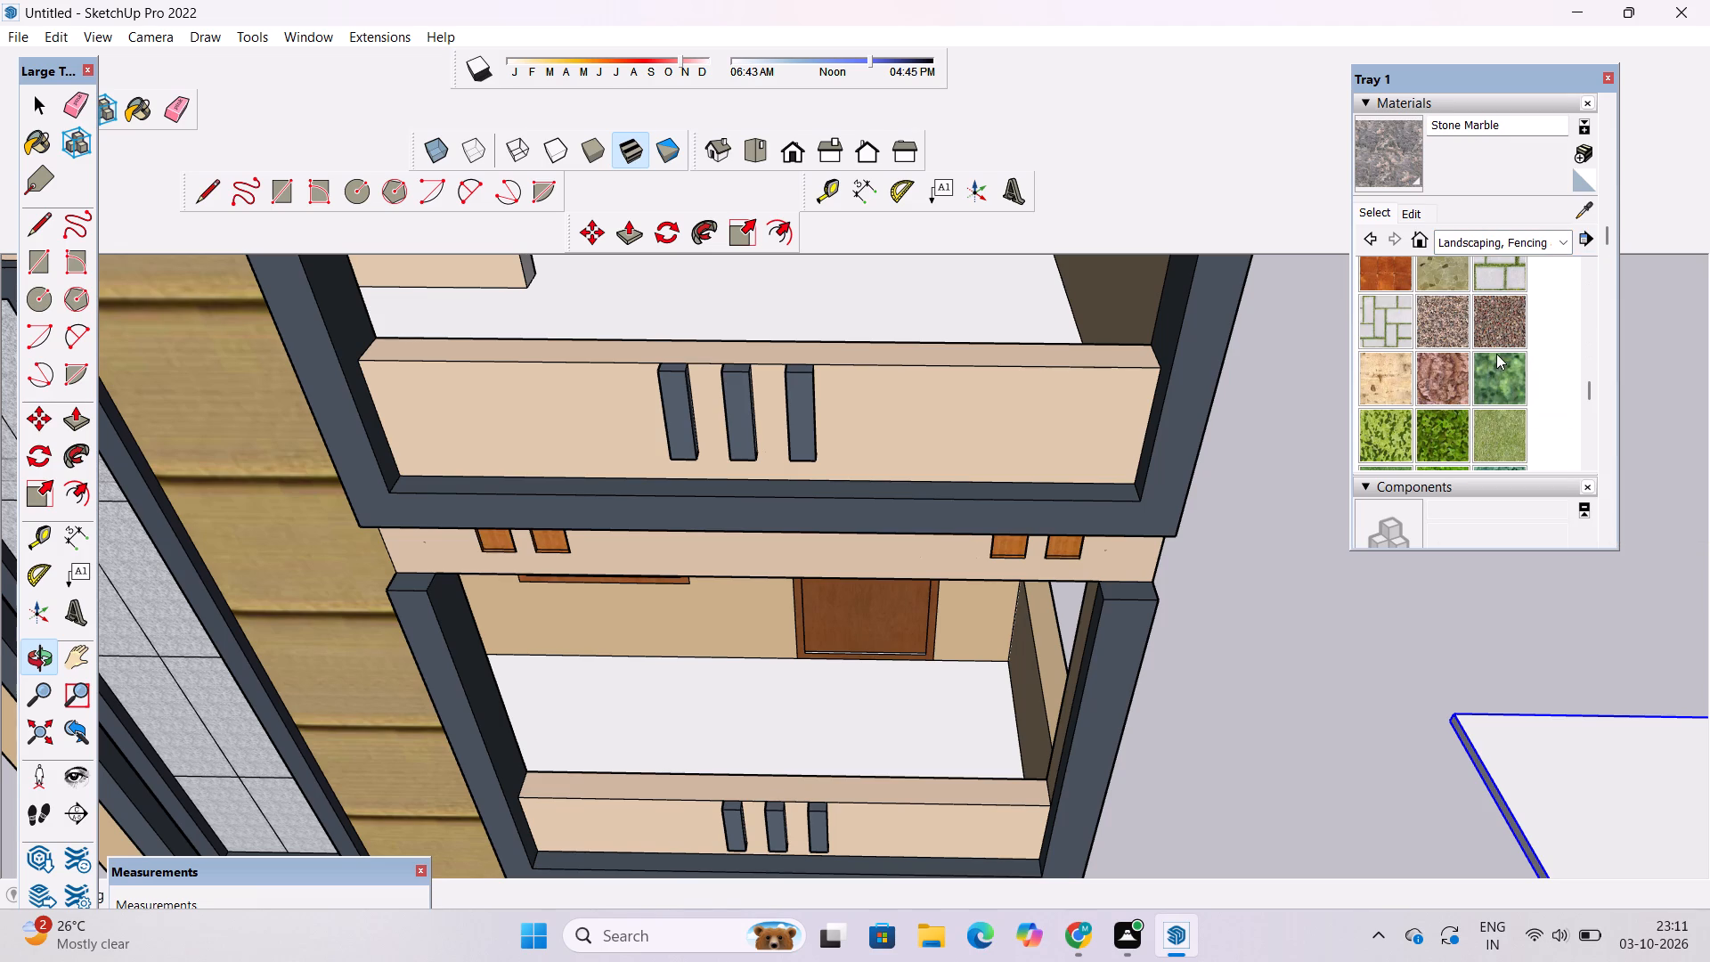
scroll(1489, 385, "down", 2)
scroll(1489, 385, "up", 6)
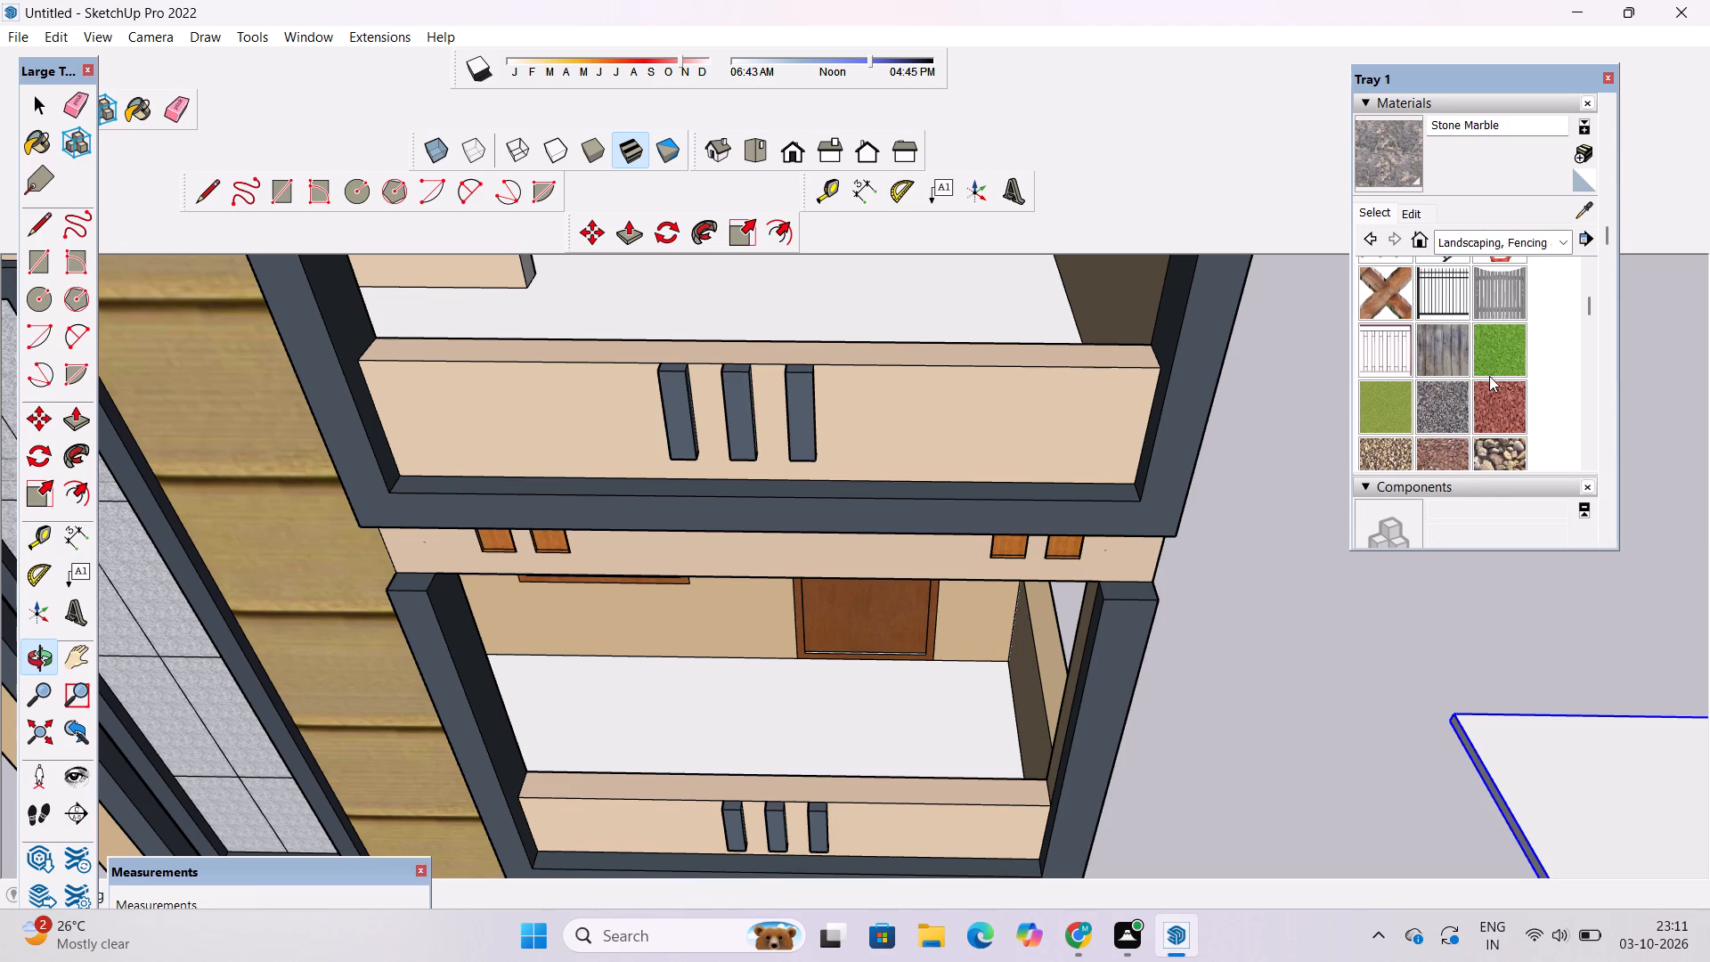
left_click(1489, 362)
left_click(947, 705)
Examine the painted front elevation and the building's open side with its boundary wall from several angles.
scroll(767, 724, "down", 2)
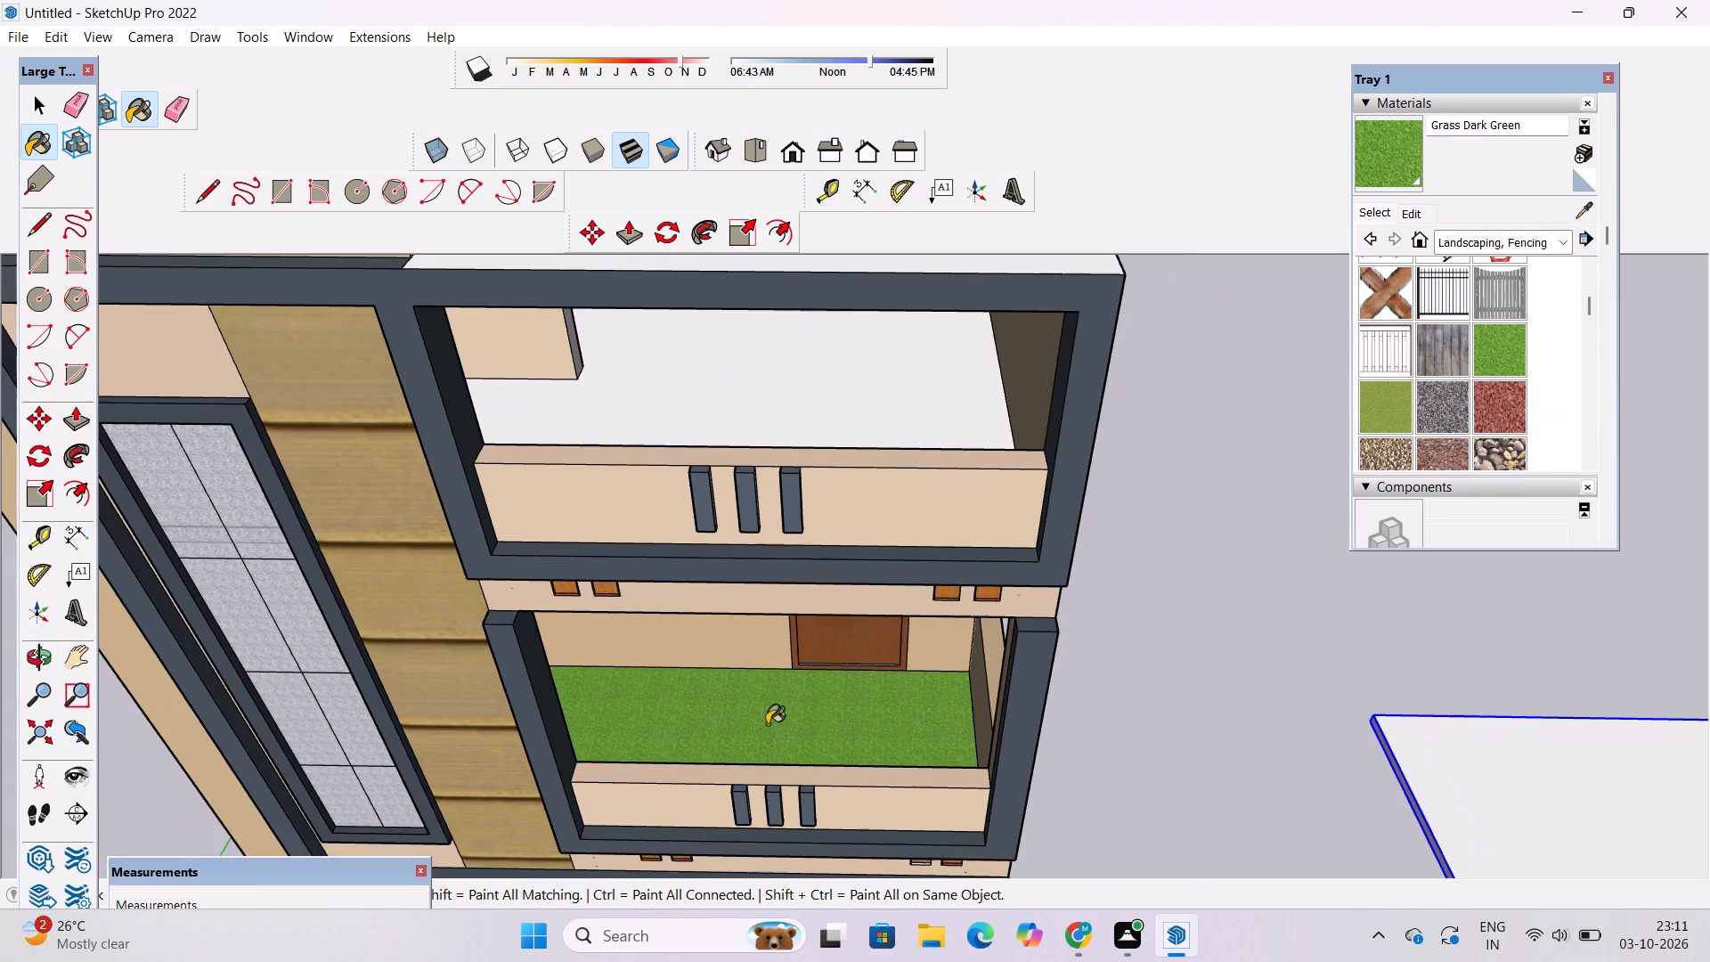
key("o")
scroll(766, 705, "down", 7)
left_click_drag(805, 767, 859, 664)
scroll(779, 731, "up", 2)
left_click_drag(774, 763, 855, 599, "shift")
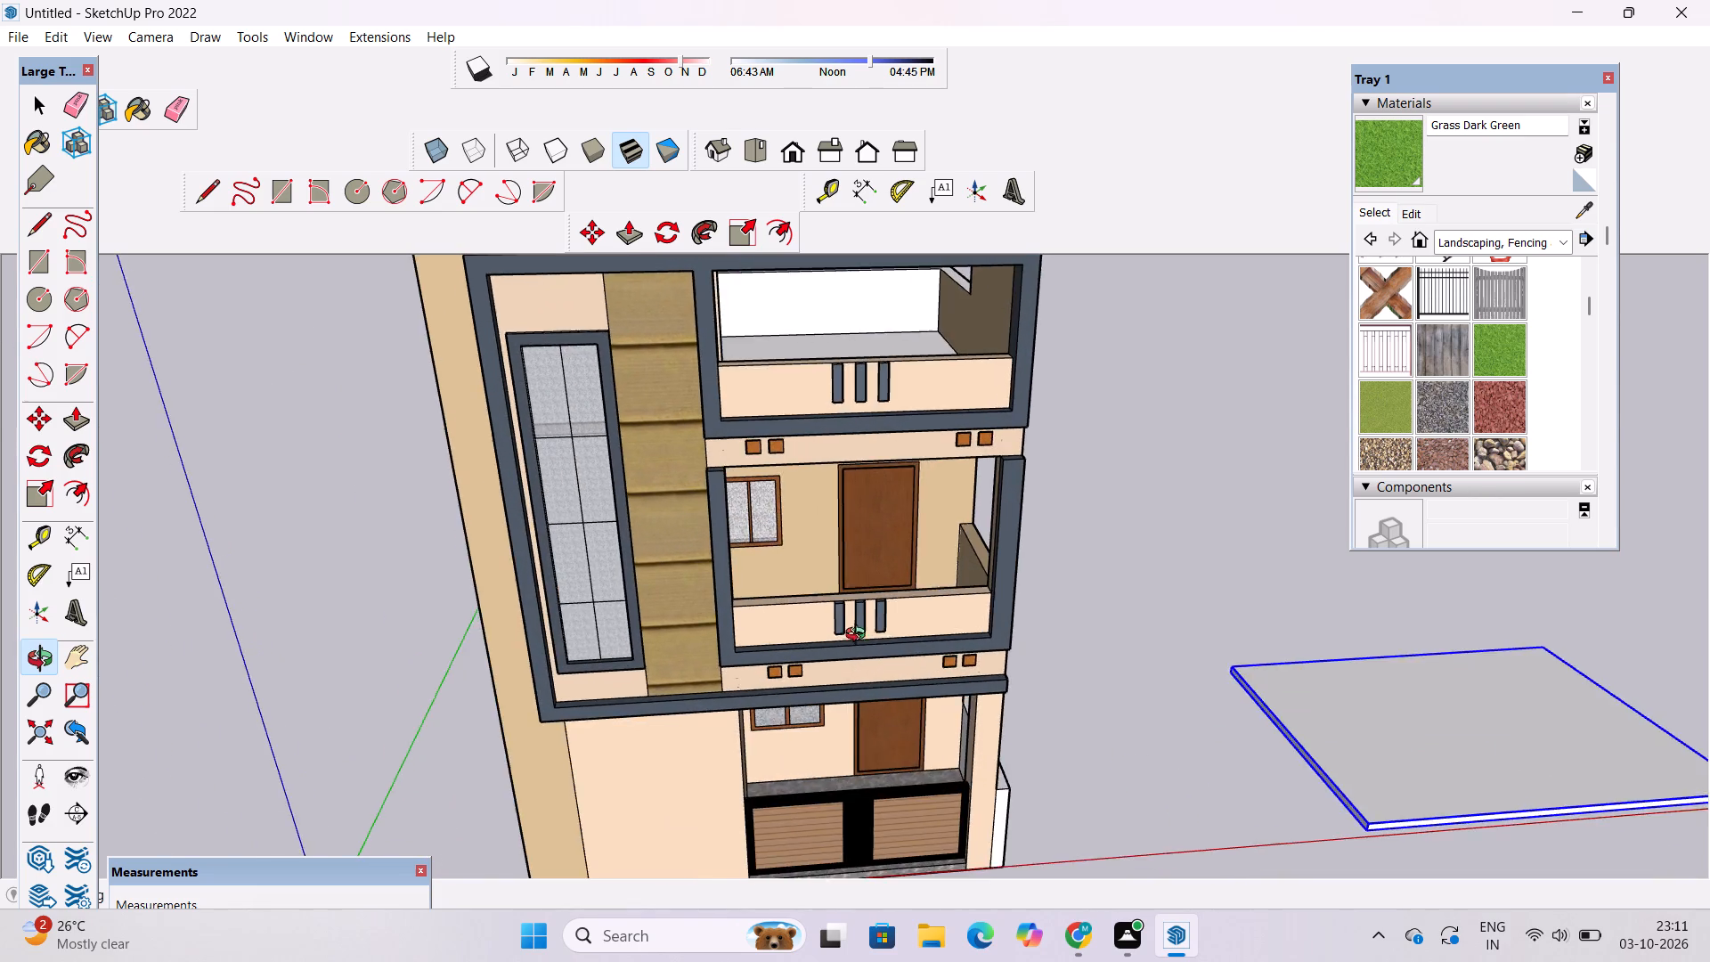
left_click_drag(869, 645, 859, 522)
scroll(854, 499, "down", 6)
left_click_drag(992, 545, 883, 500, "shift")
scroll(886, 626, "up", 4)
left_click_drag(973, 655, 738, 657)
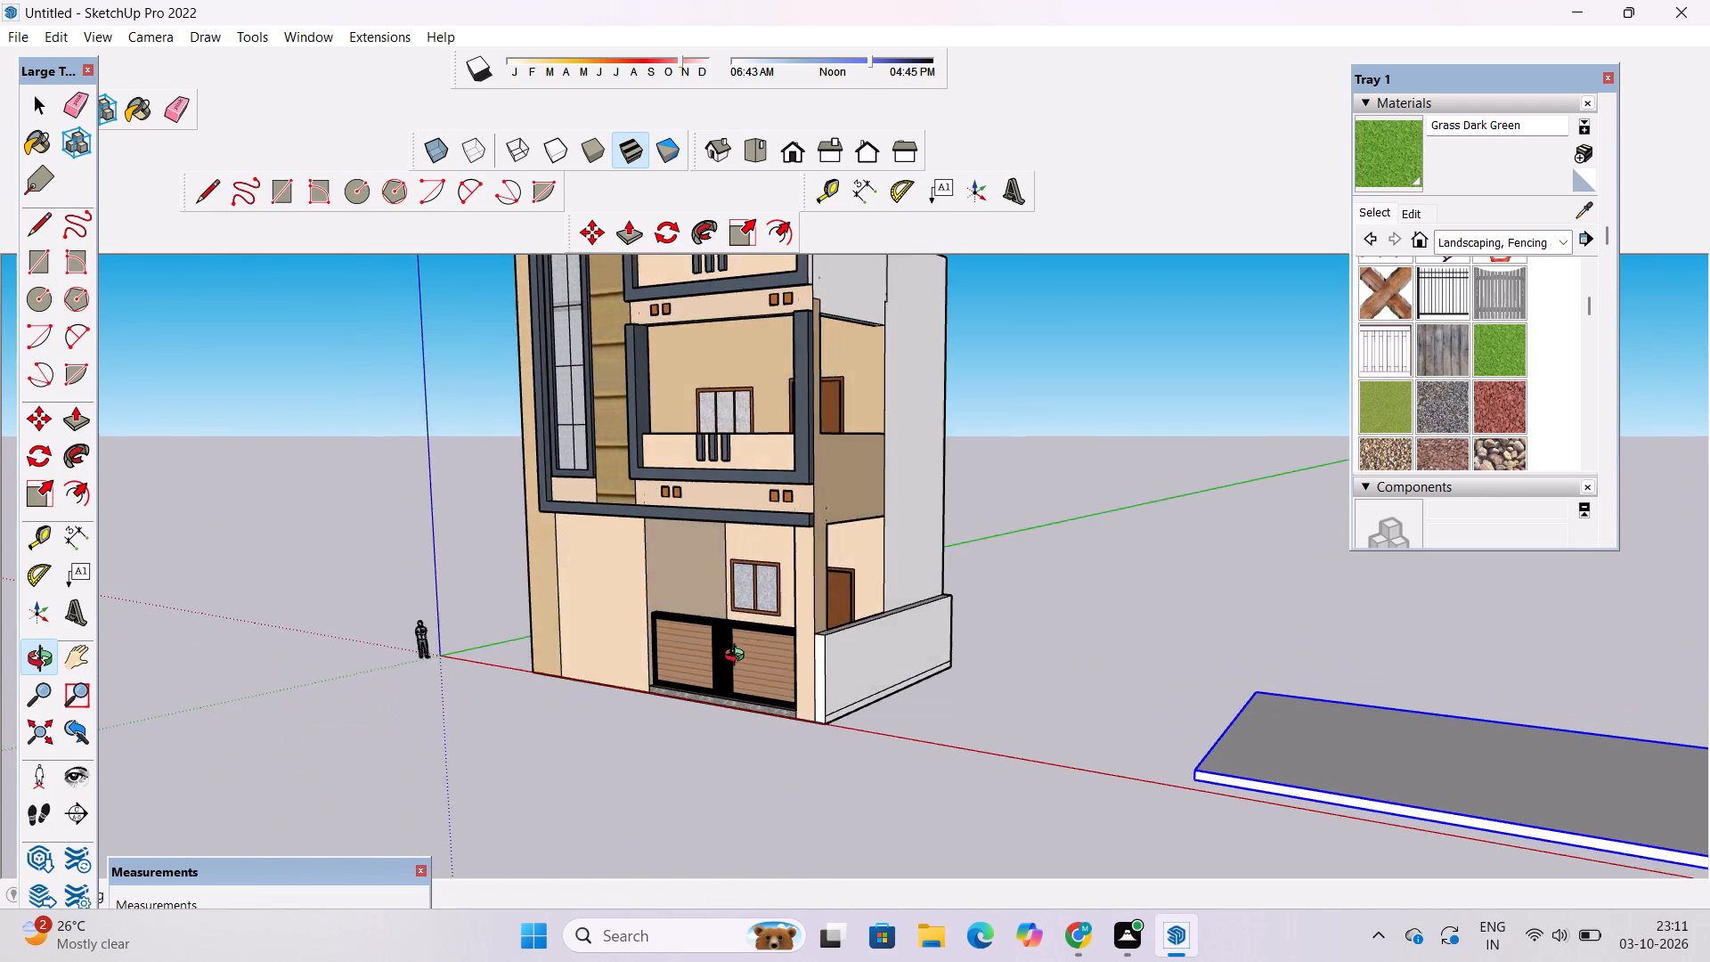
left_click_drag(738, 657, 829, 659)
left_click_drag(908, 601, 867, 656)
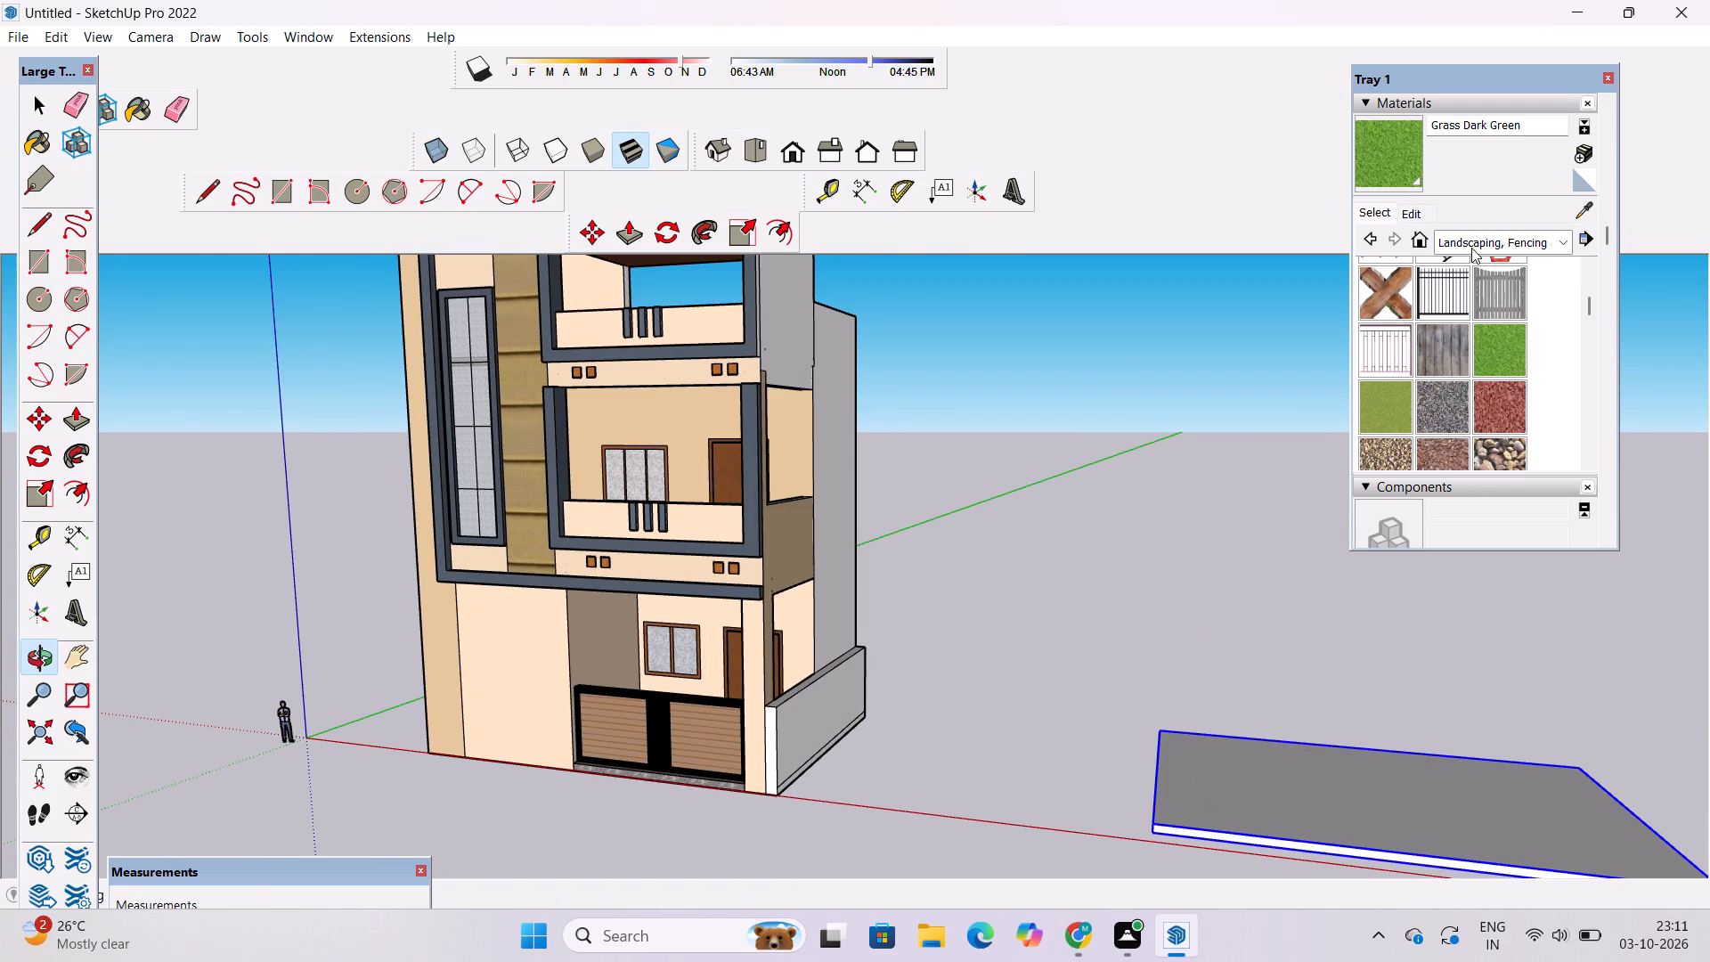
Paint the ground-floor side boundary wall's outer face, front end, top and base strip with 0009_Linen.
left_click(1471, 248)
left_click(1510, 330)
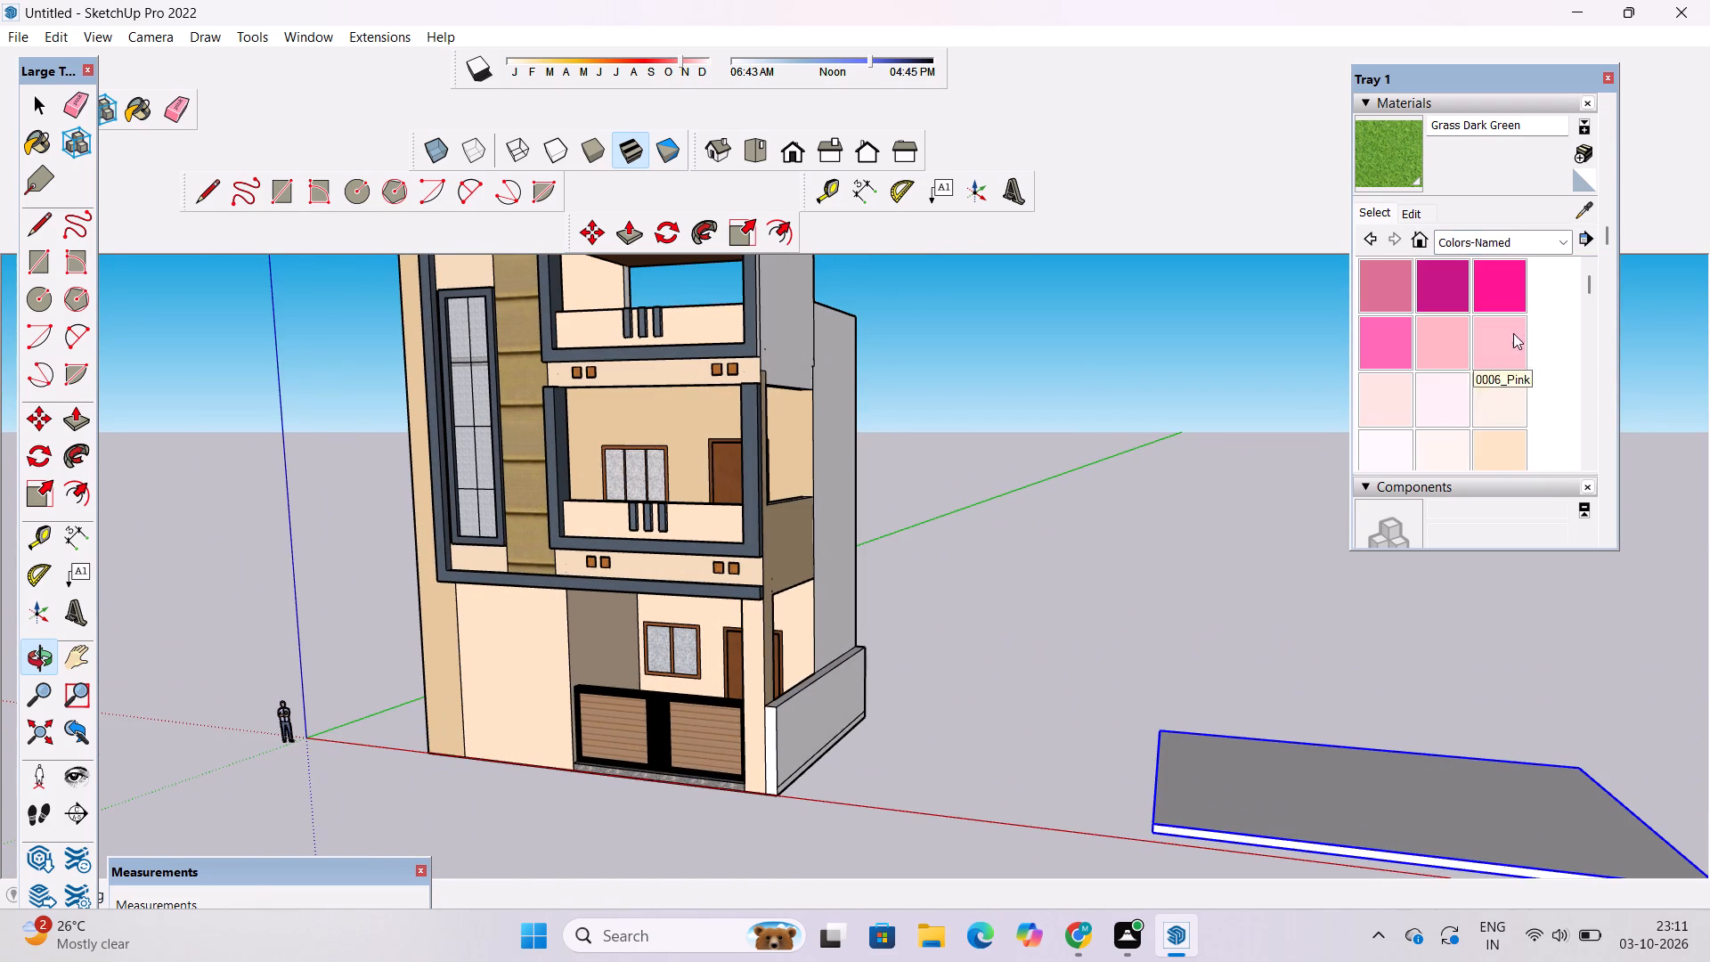
left_click(1482, 407)
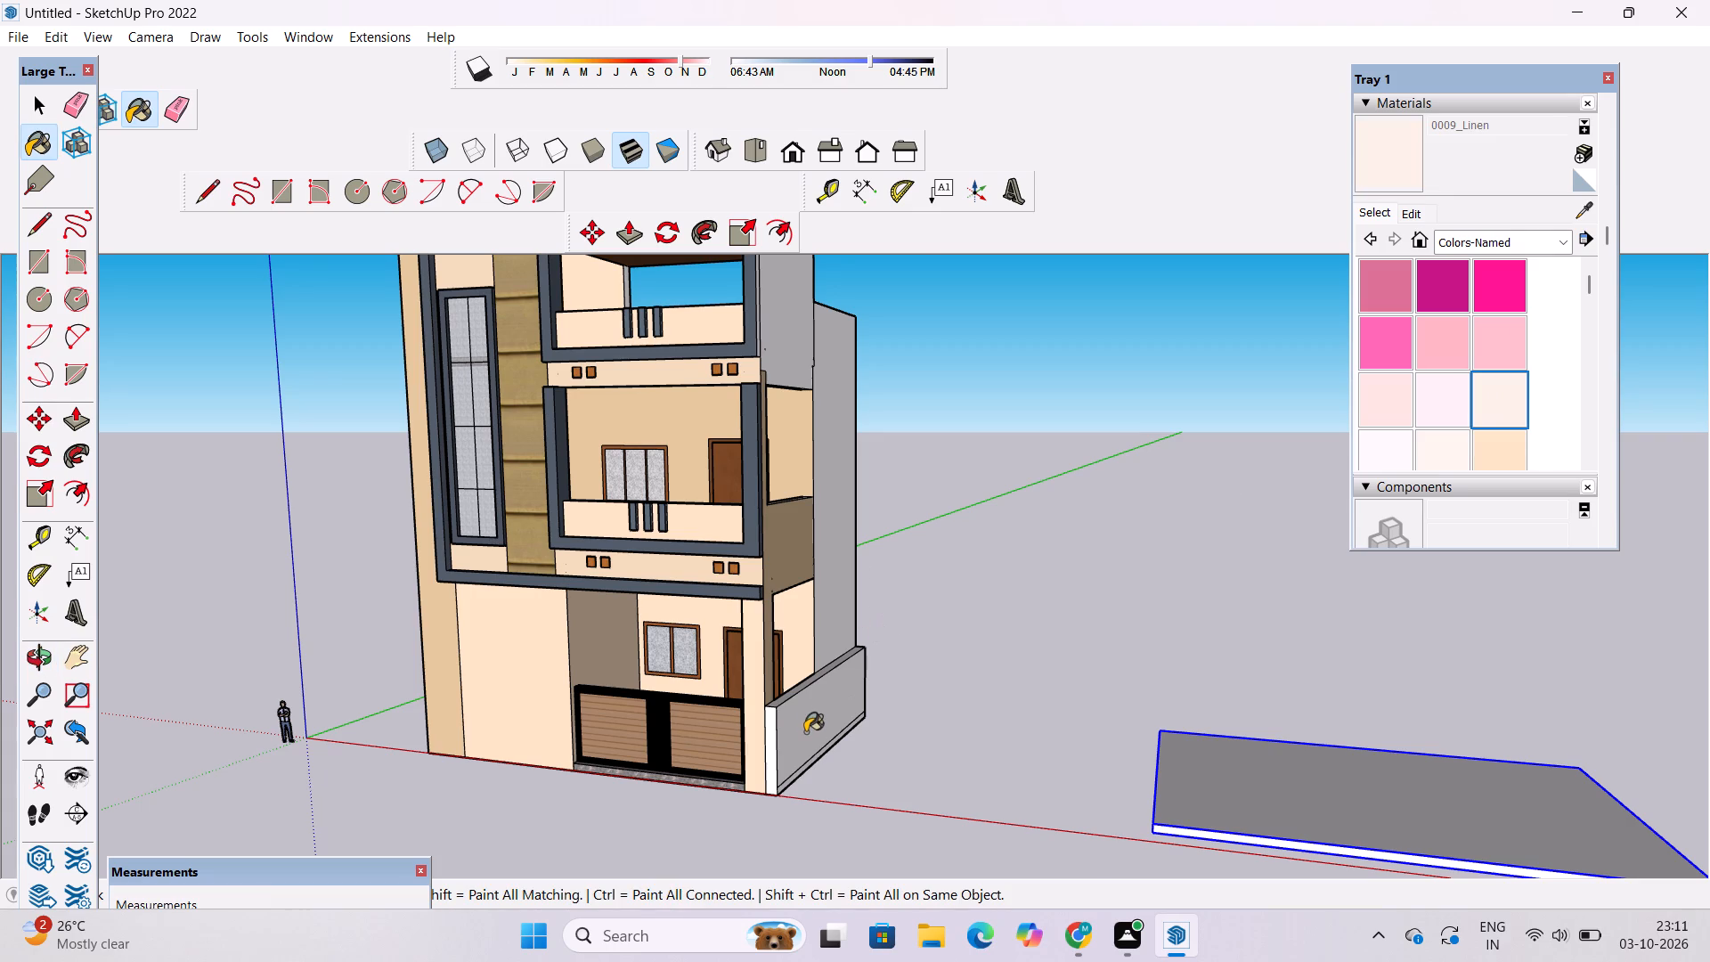
left_click(805, 733)
scroll(710, 730, "up", 10)
scroll(821, 697, "up", 4)
left_click(828, 684)
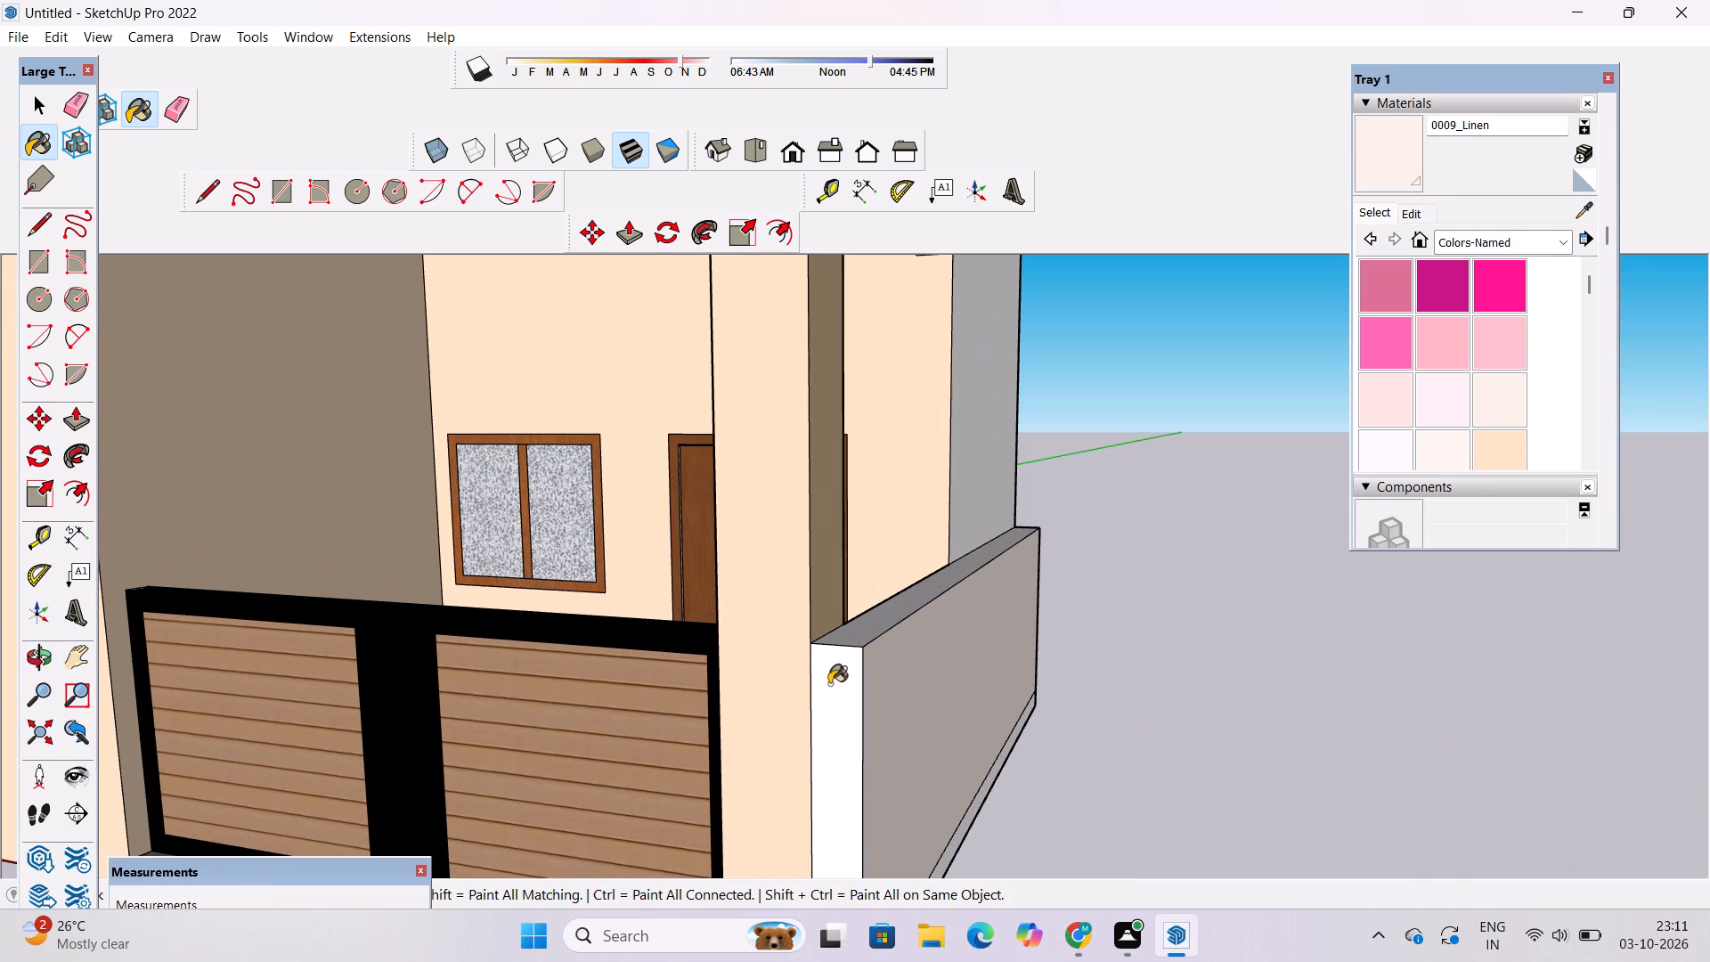
left_click(894, 624)
left_click(894, 616)
scroll(764, 538, "down", 6)
scroll(865, 705, "up", 2)
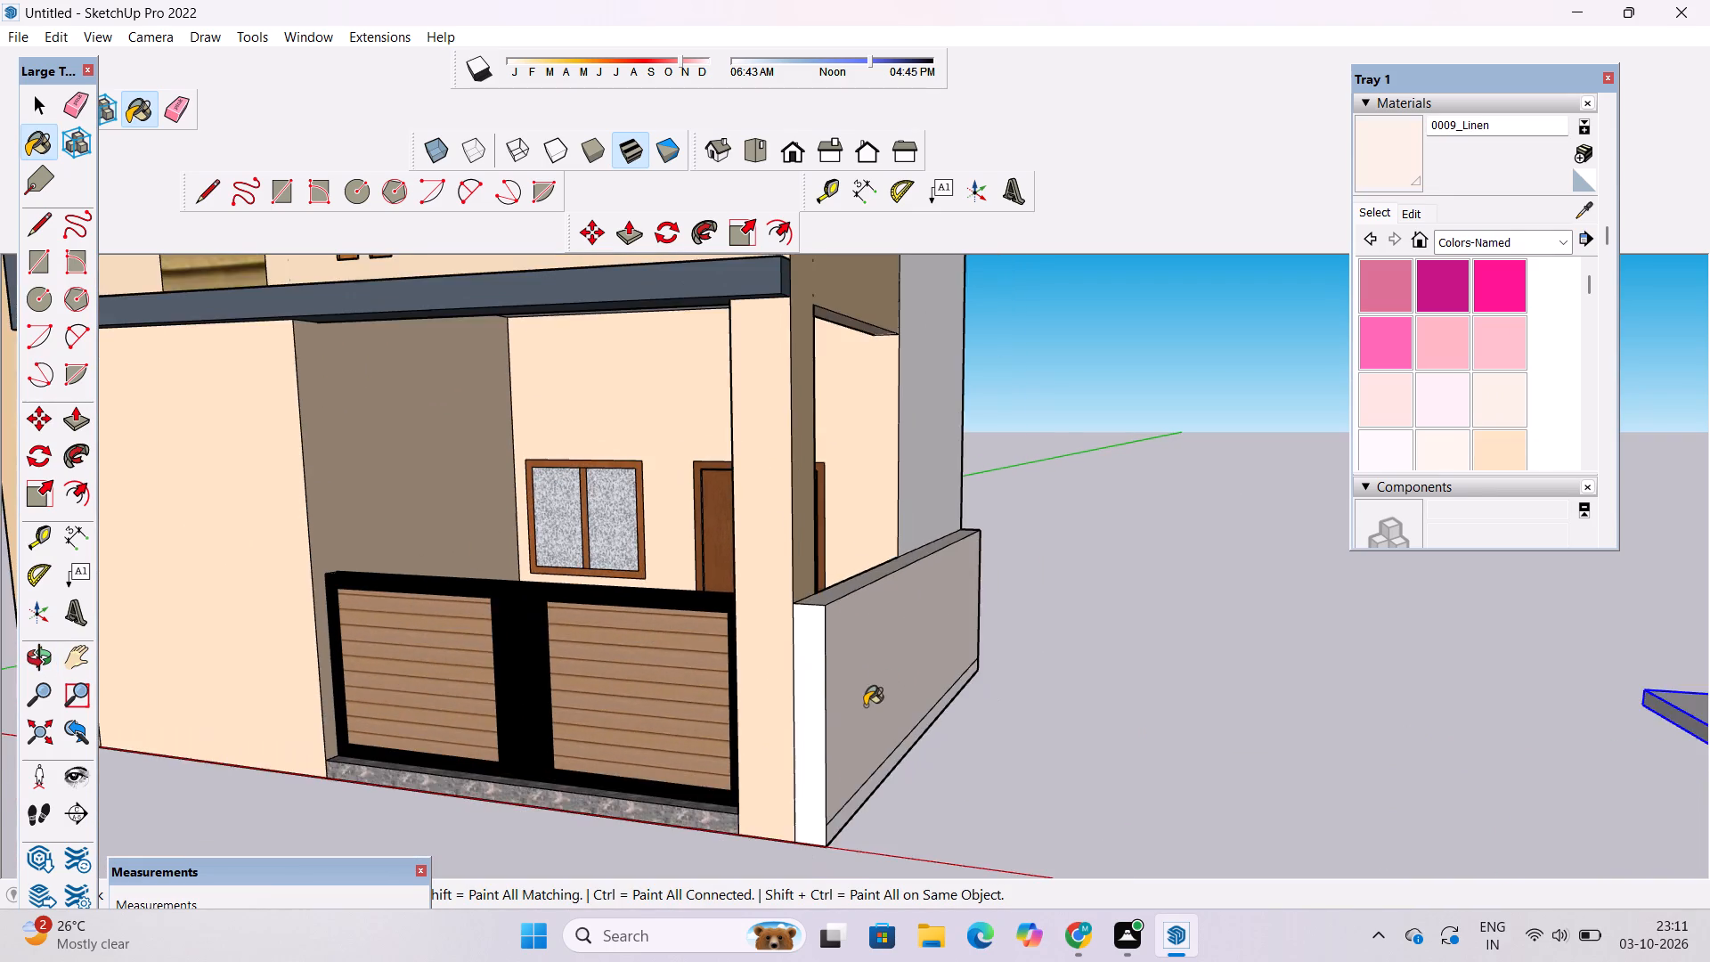
scroll(865, 705, "up", 4)
left_click(731, 640)
scroll(760, 562, "down", 6)
scroll(815, 702, "up", 9)
left_click(822, 741)
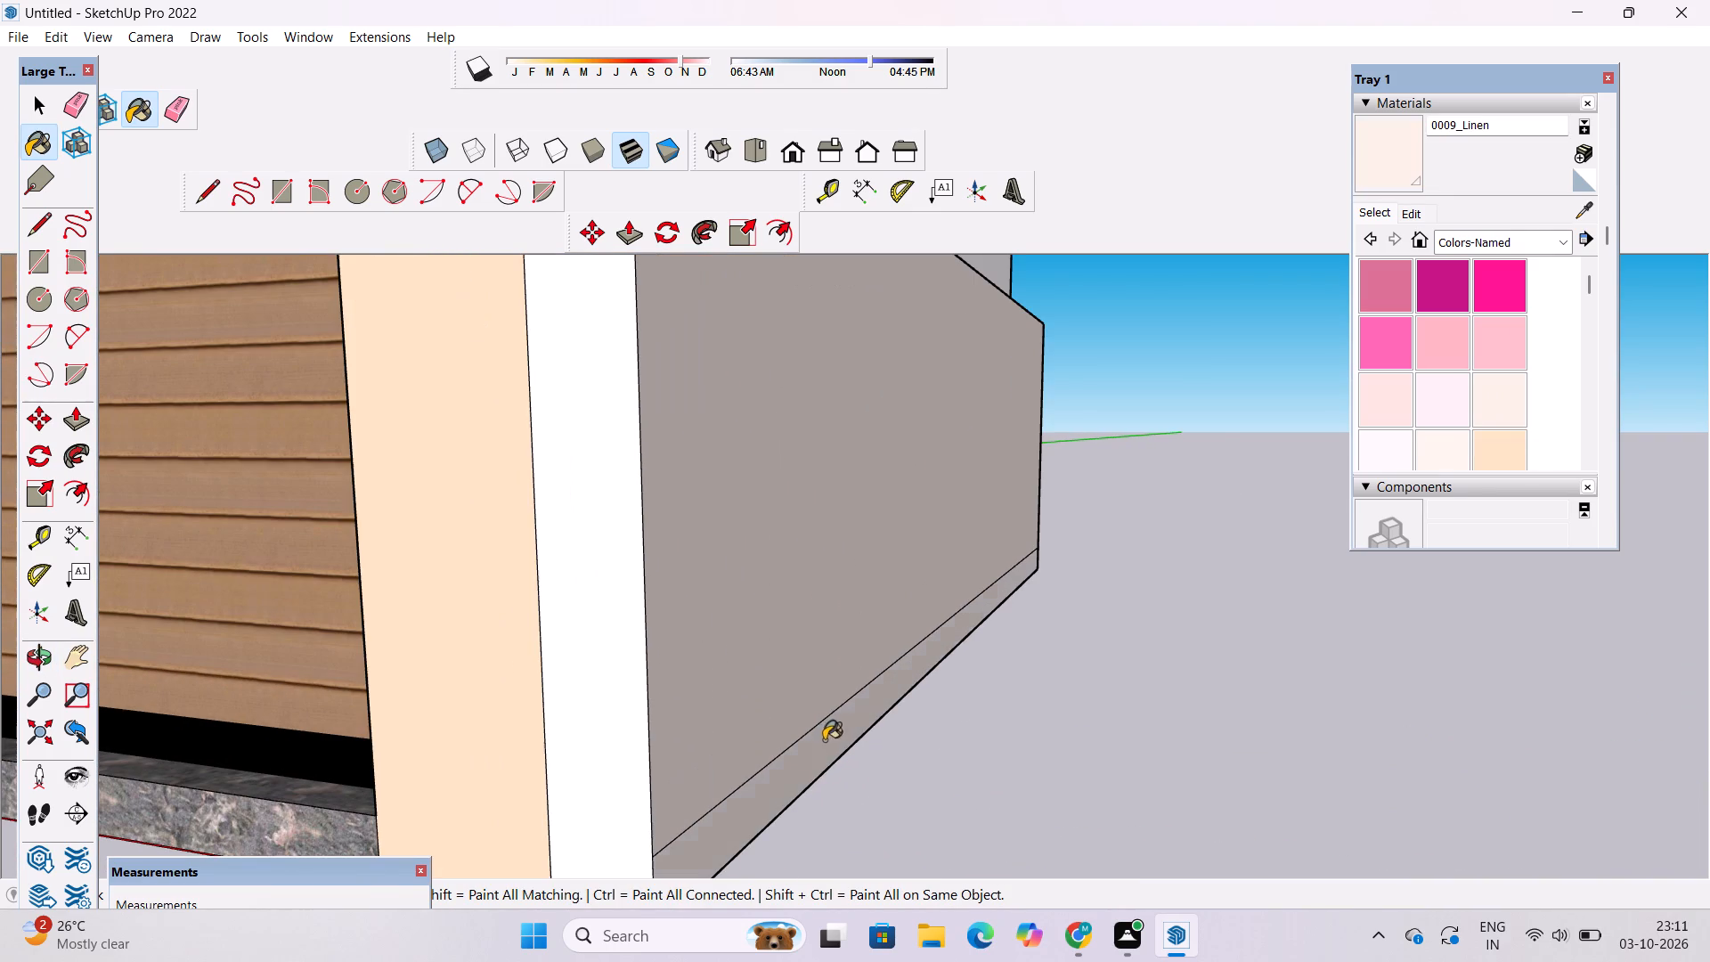
Paint the side boundary wall's inner face, seen through the porch beside the gate, with 0009_Linen.
key("o")
scroll(867, 696, "down", 7)
left_click_drag(516, 762, 746, 792)
scroll(837, 767, "down", 6)
left_click_drag(835, 627, 860, 705)
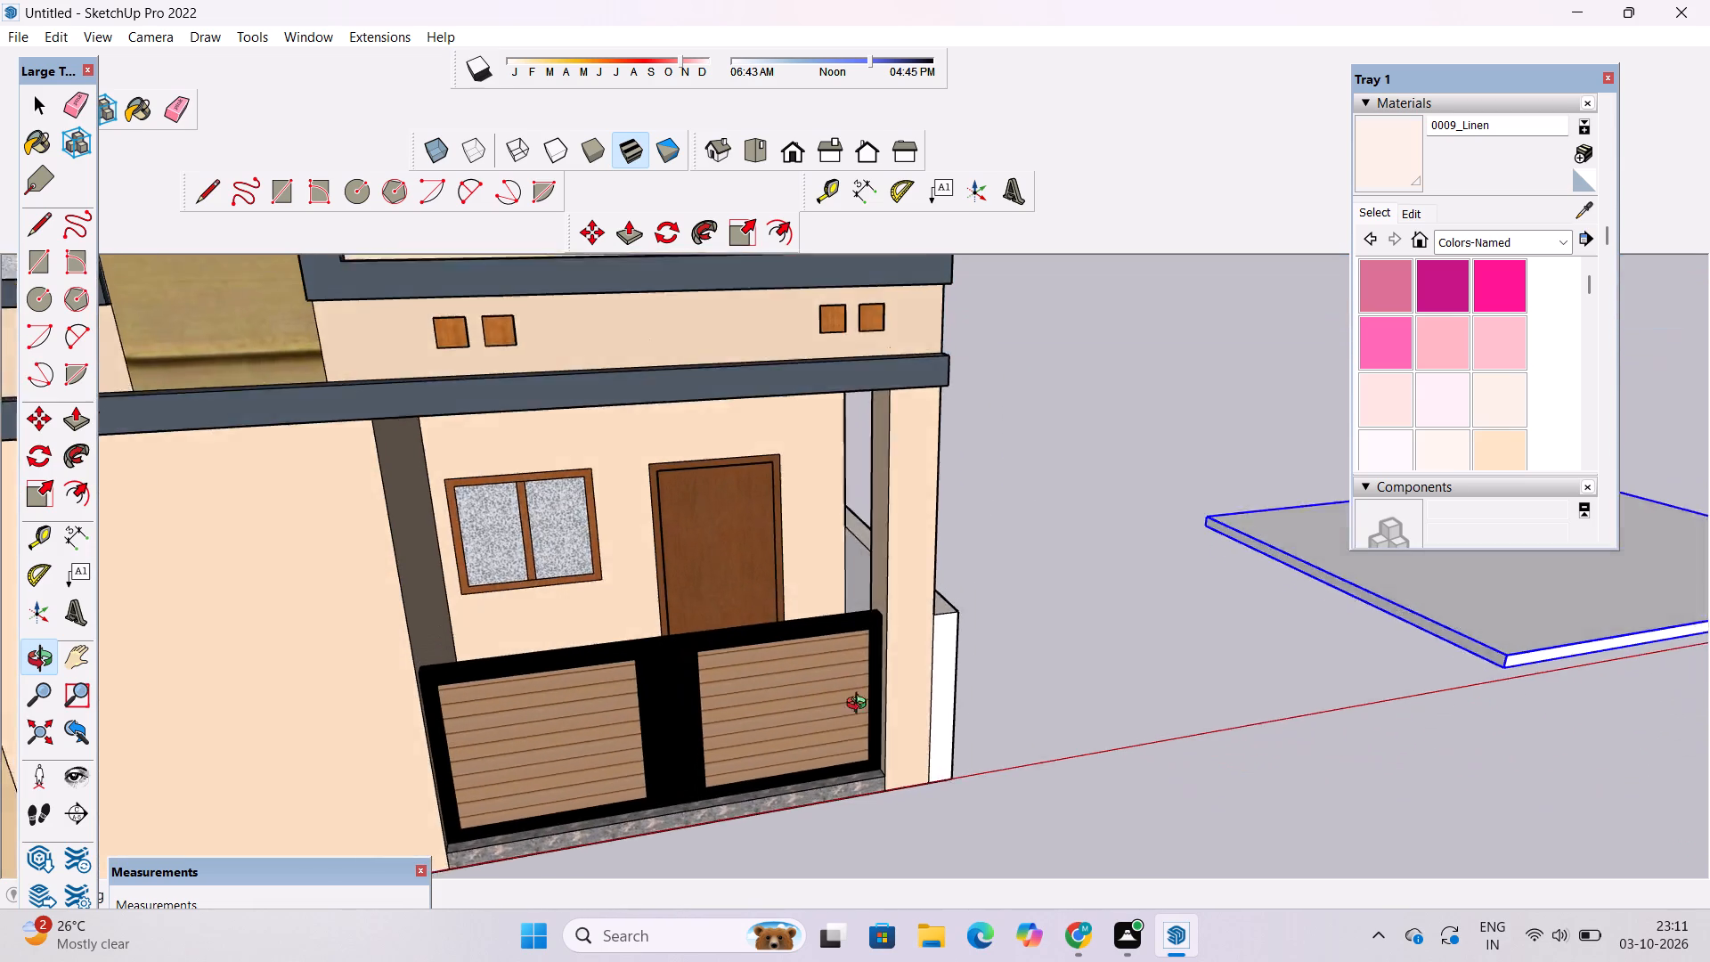
left_click_drag(860, 705, 878, 736)
scroll(827, 573, "up", 4)
left_click(1404, 159)
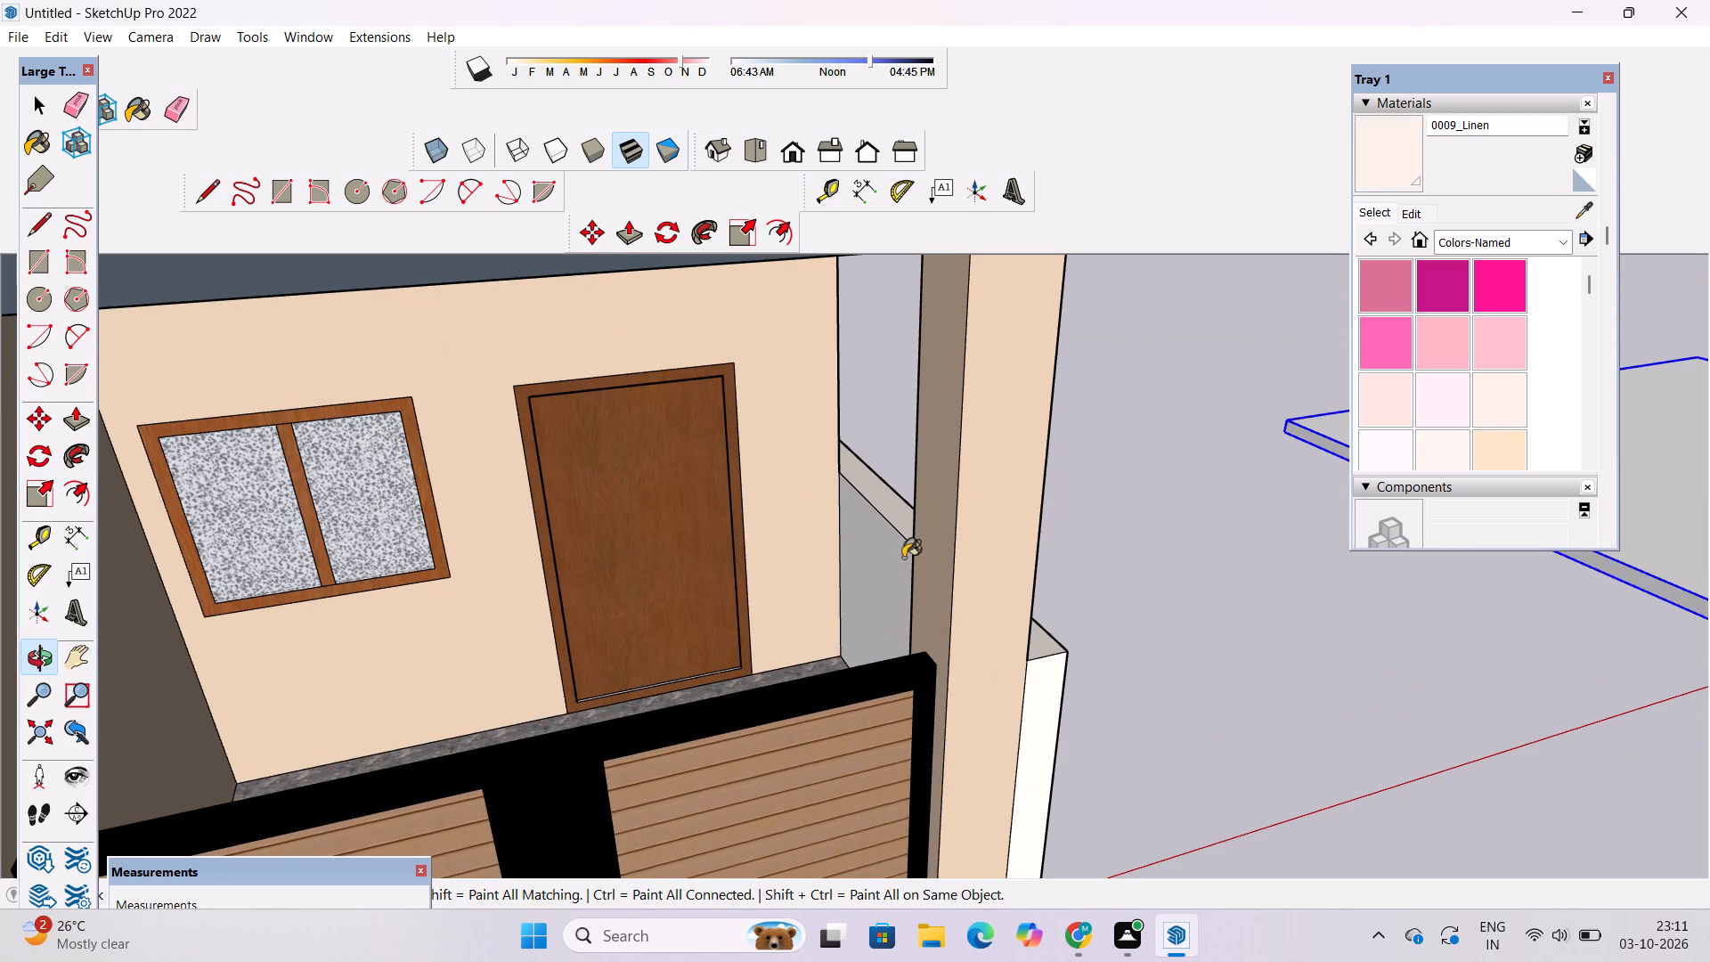
left_click(871, 572)
scroll(871, 572, "down", 4)
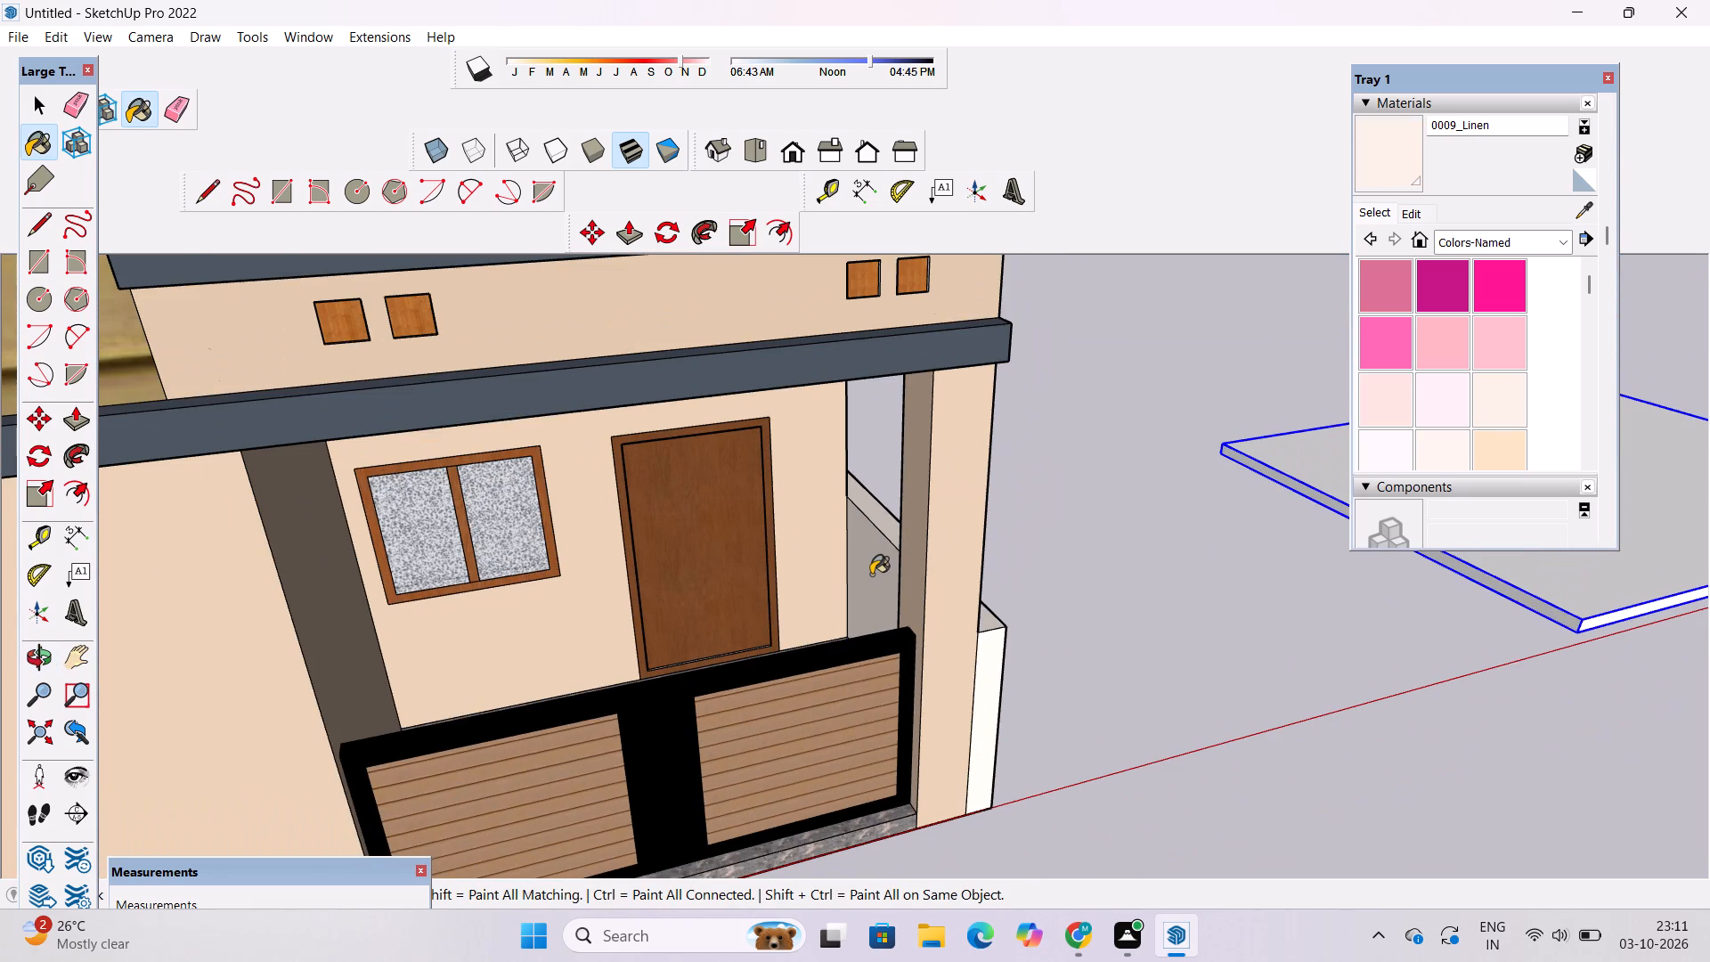
Paint the top storey's open-side wall with its front strip, the balcony roof top and the rear block's side wall with 0009_Linen.
key("o")
scroll(871, 574, "down", 13)
left_click_drag(1084, 738, 794, 564)
scroll(792, 542, "up", 4)
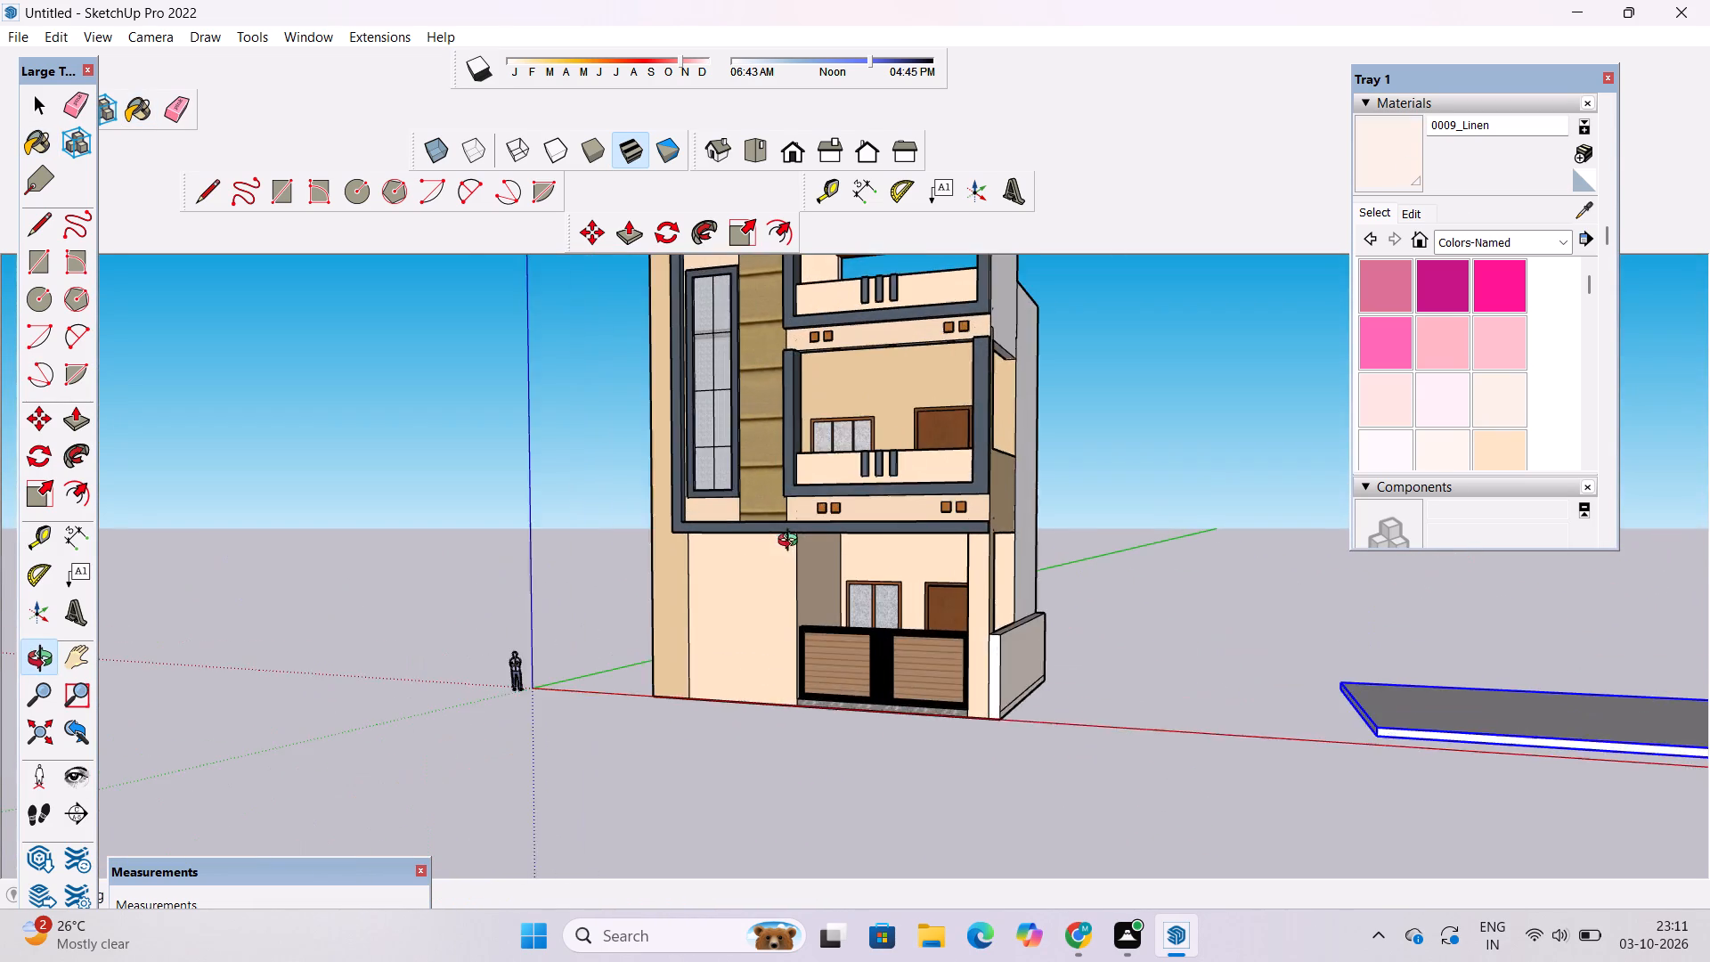
left_click_drag(826, 550, 724, 518, "shift")
left_click_drag(721, 517, 808, 728, "shift")
scroll(865, 572, "down", 6)
left_click_drag(888, 467, 831, 759, "shift")
scroll(754, 638, "up", 11)
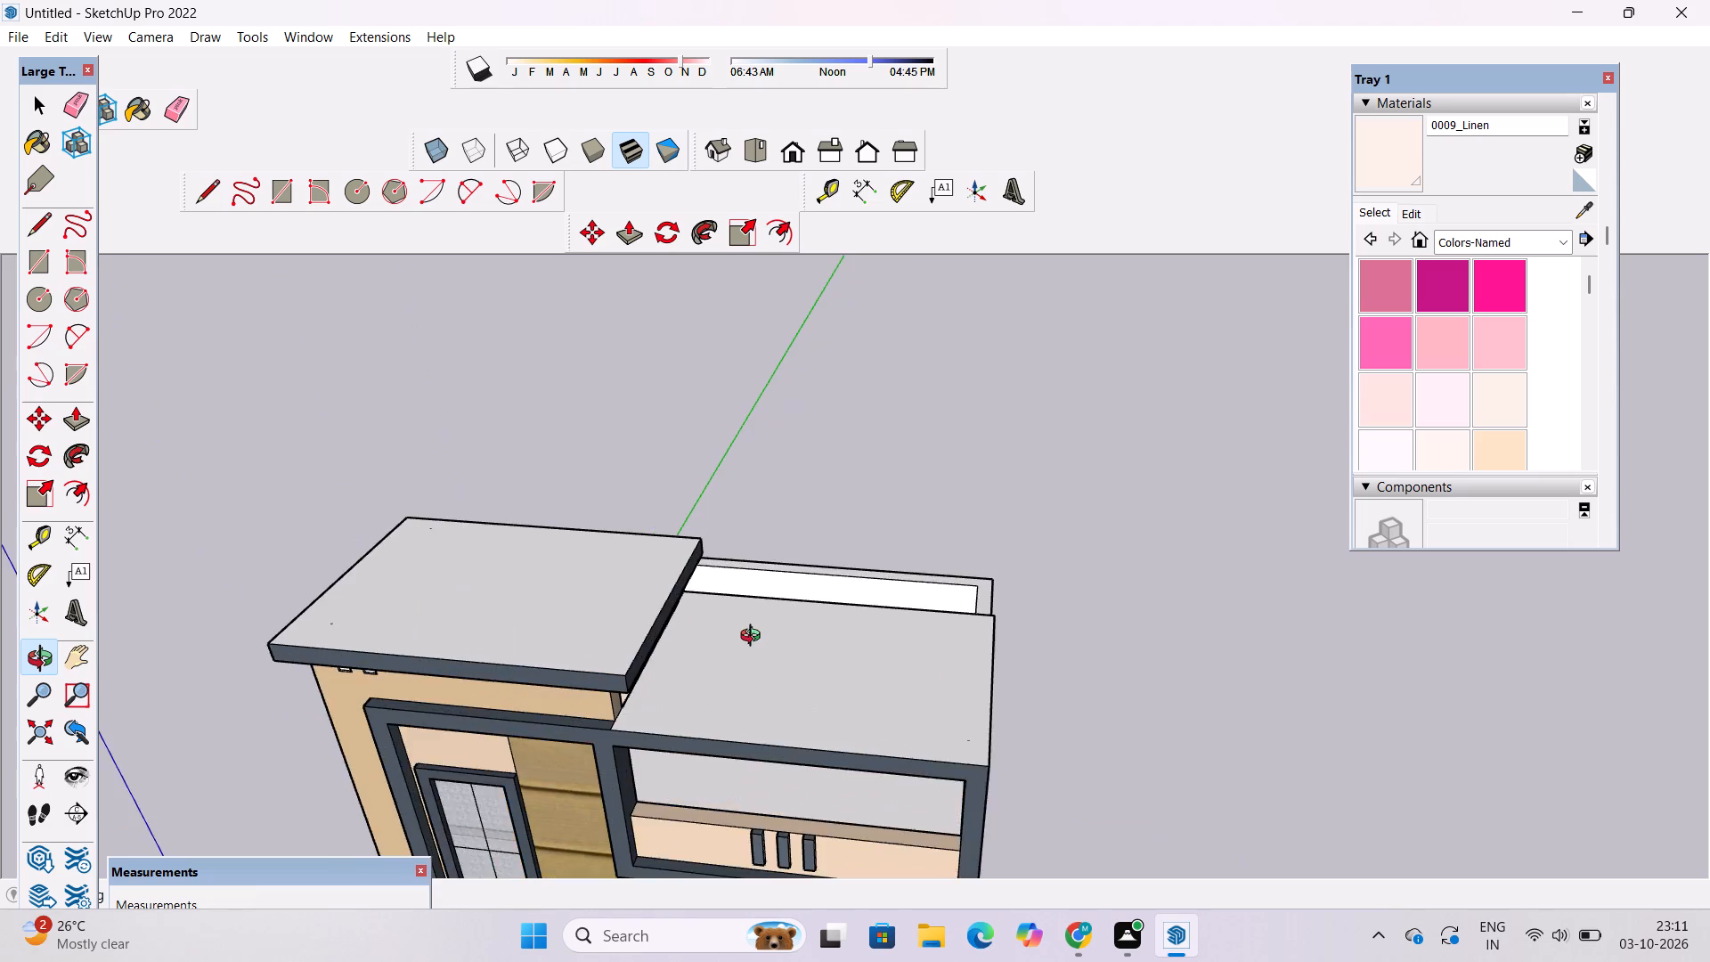
left_click_drag(999, 703, 490, 515)
scroll(488, 506, "down", 6)
left_click_drag(801, 754, 801, 641)
left_click_drag(804, 661, 842, 744)
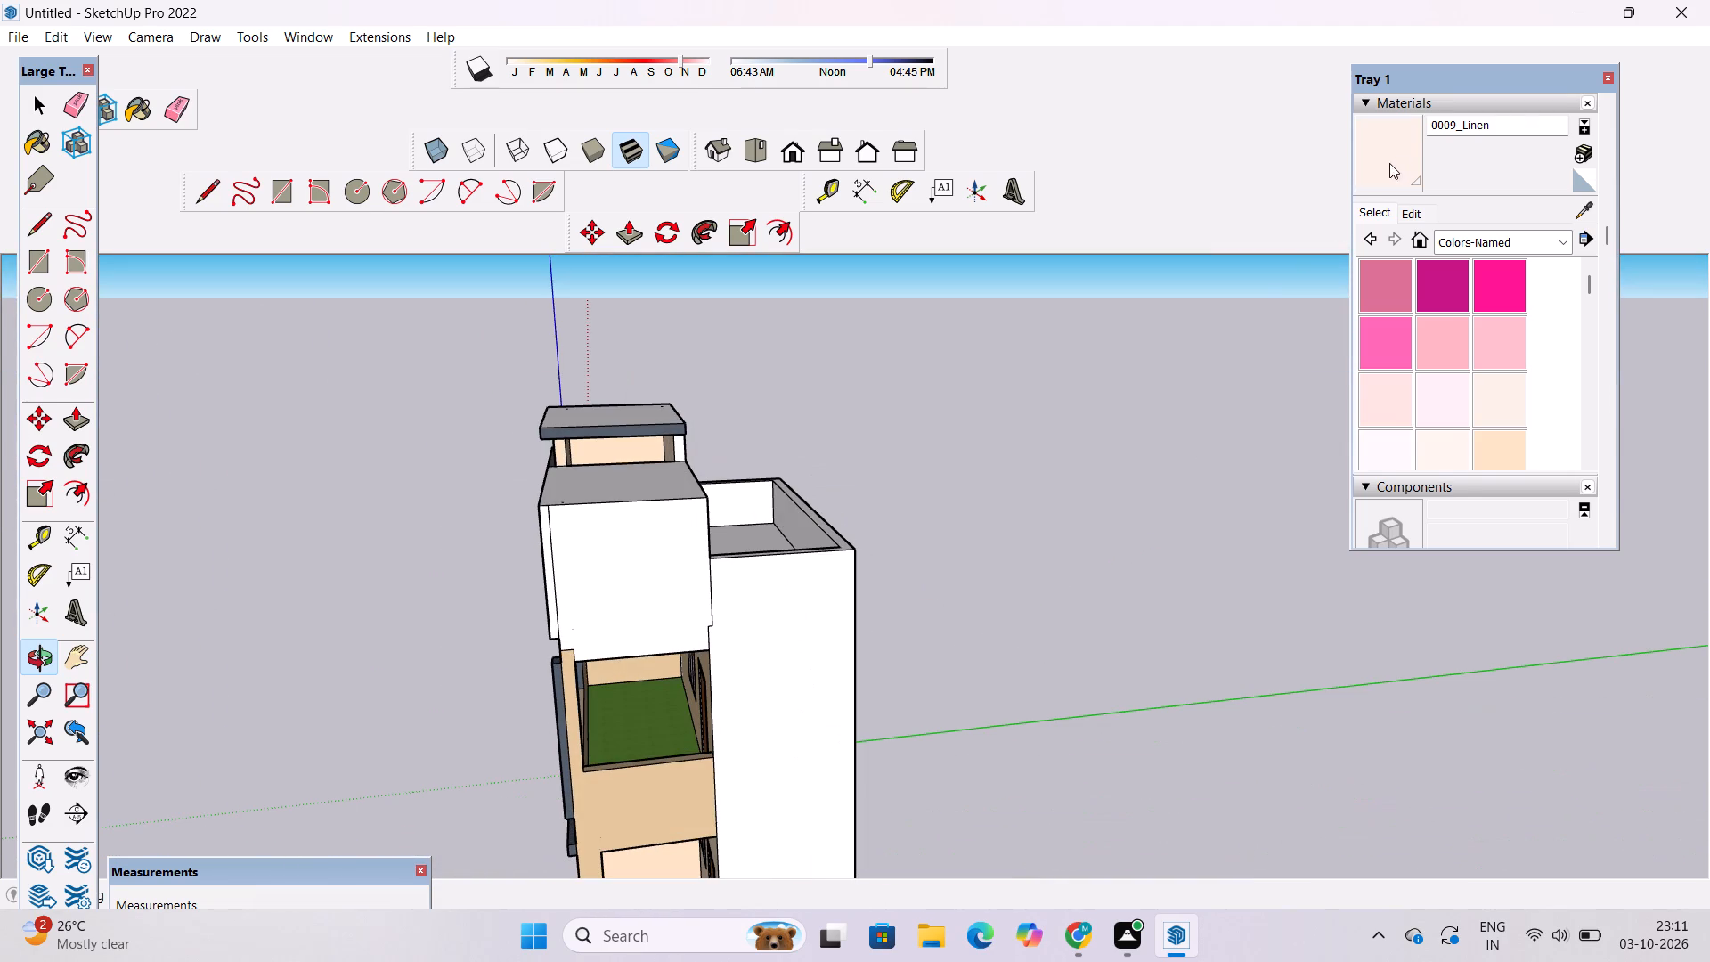
left_click(1396, 154)
scroll(517, 577, "up", 5)
left_click(562, 515)
left_click(619, 507)
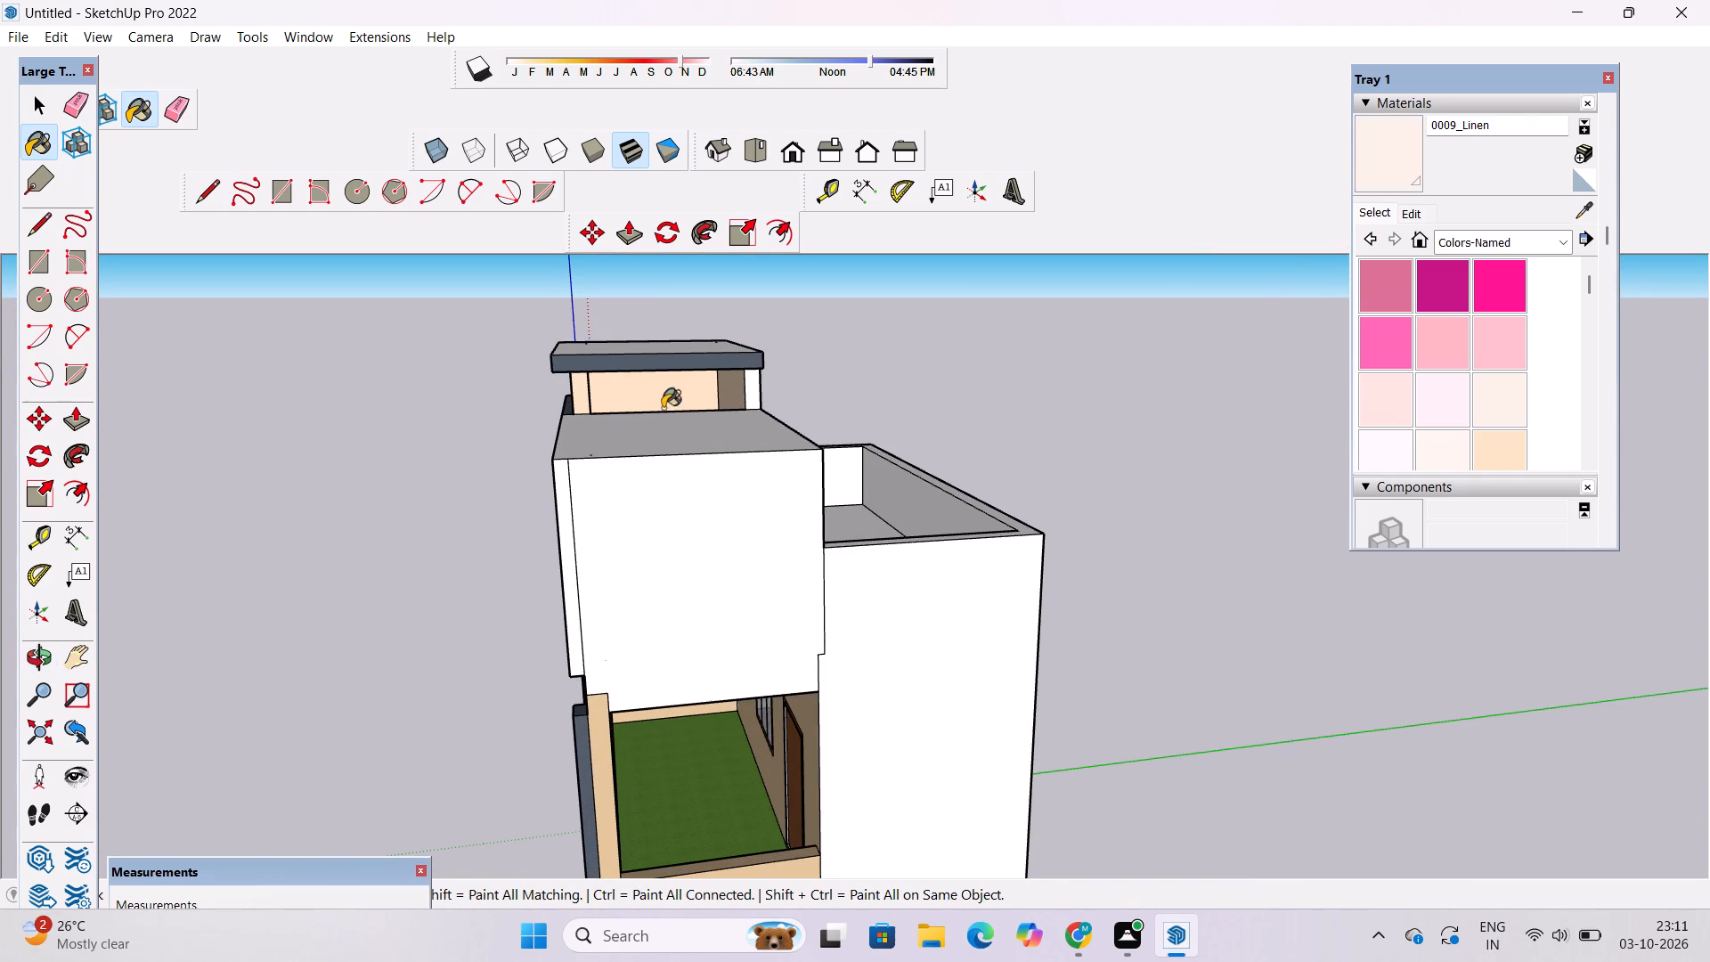
left_click(668, 422)
left_click(857, 576)
Paint the building's full-height back wall and the roof tower's rear wall with 0009_Linen.
scroll(480, 540, "down", 7)
scroll(825, 604, "up", 5)
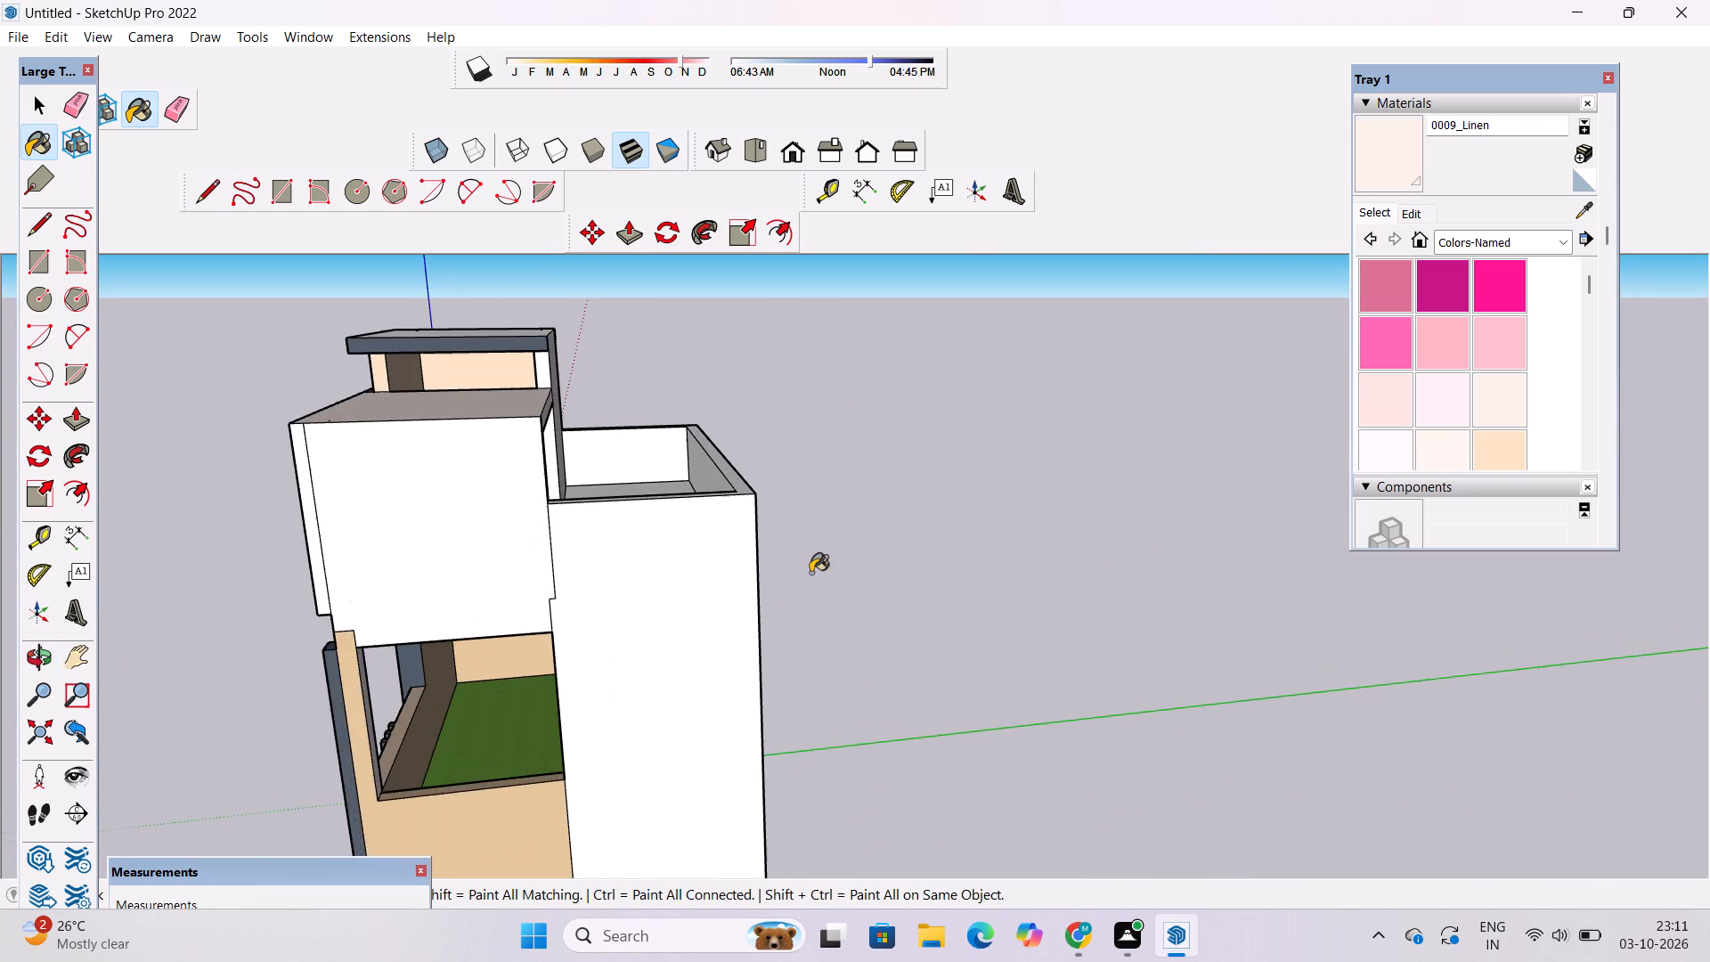
scroll(794, 560, "up", 1)
key("o")
left_click_drag(1046, 623, 380, 586)
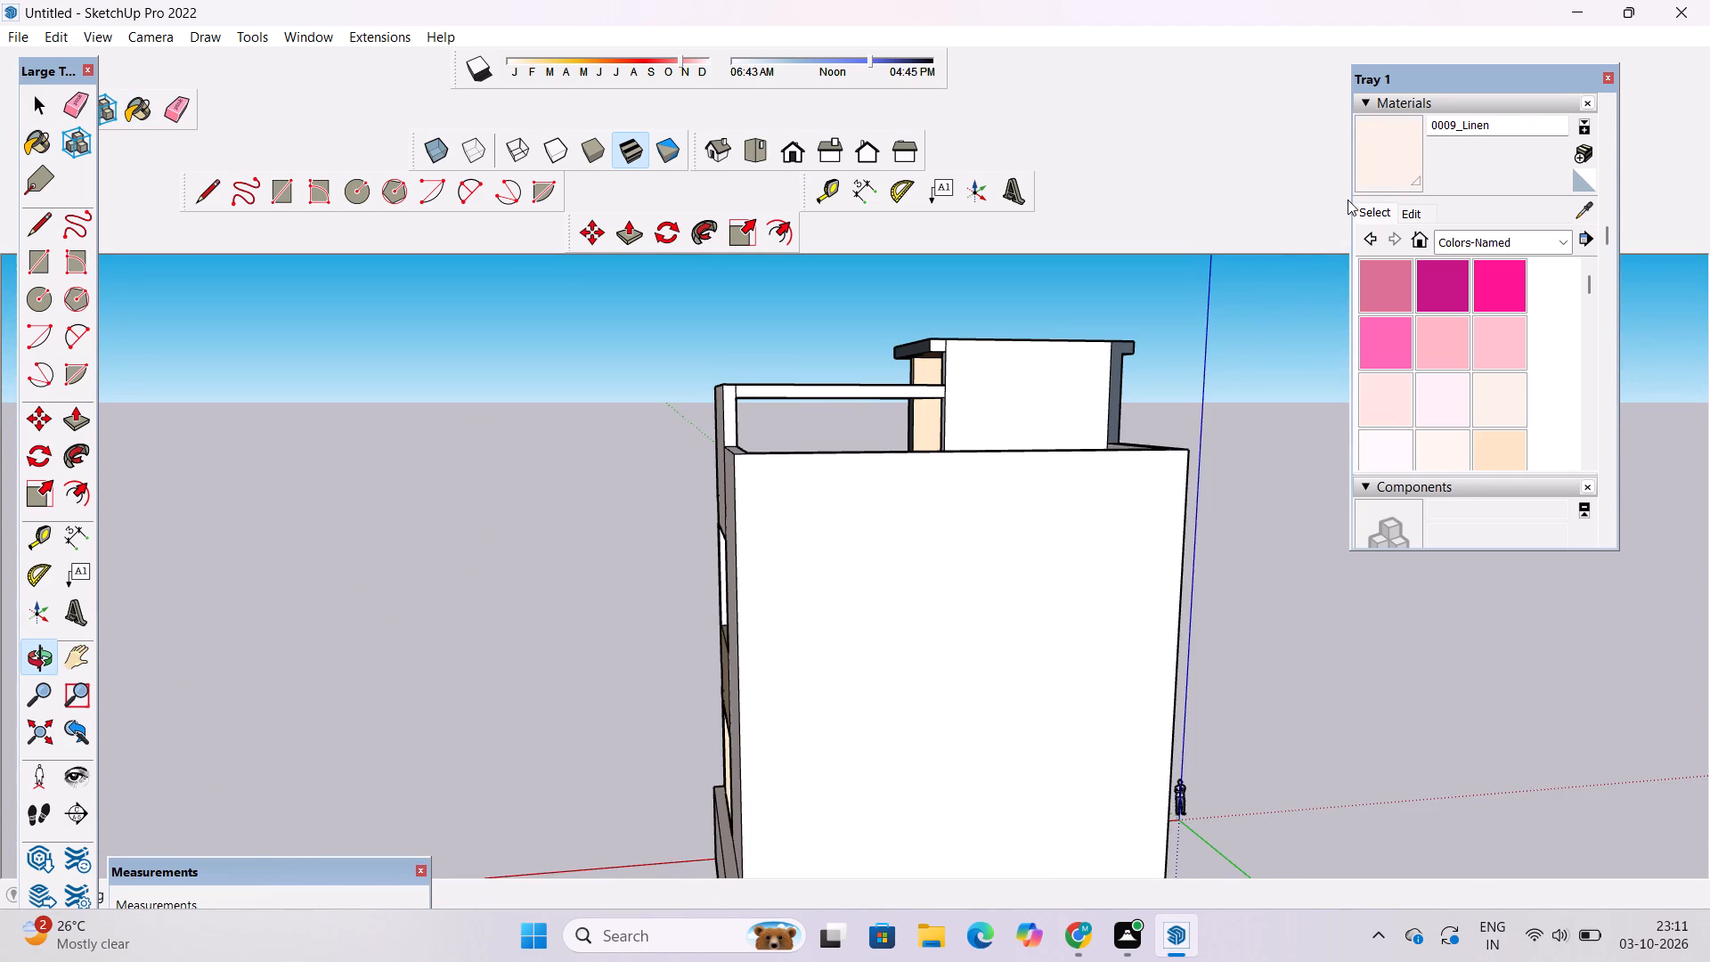
left_click(1400, 158)
left_click(990, 640)
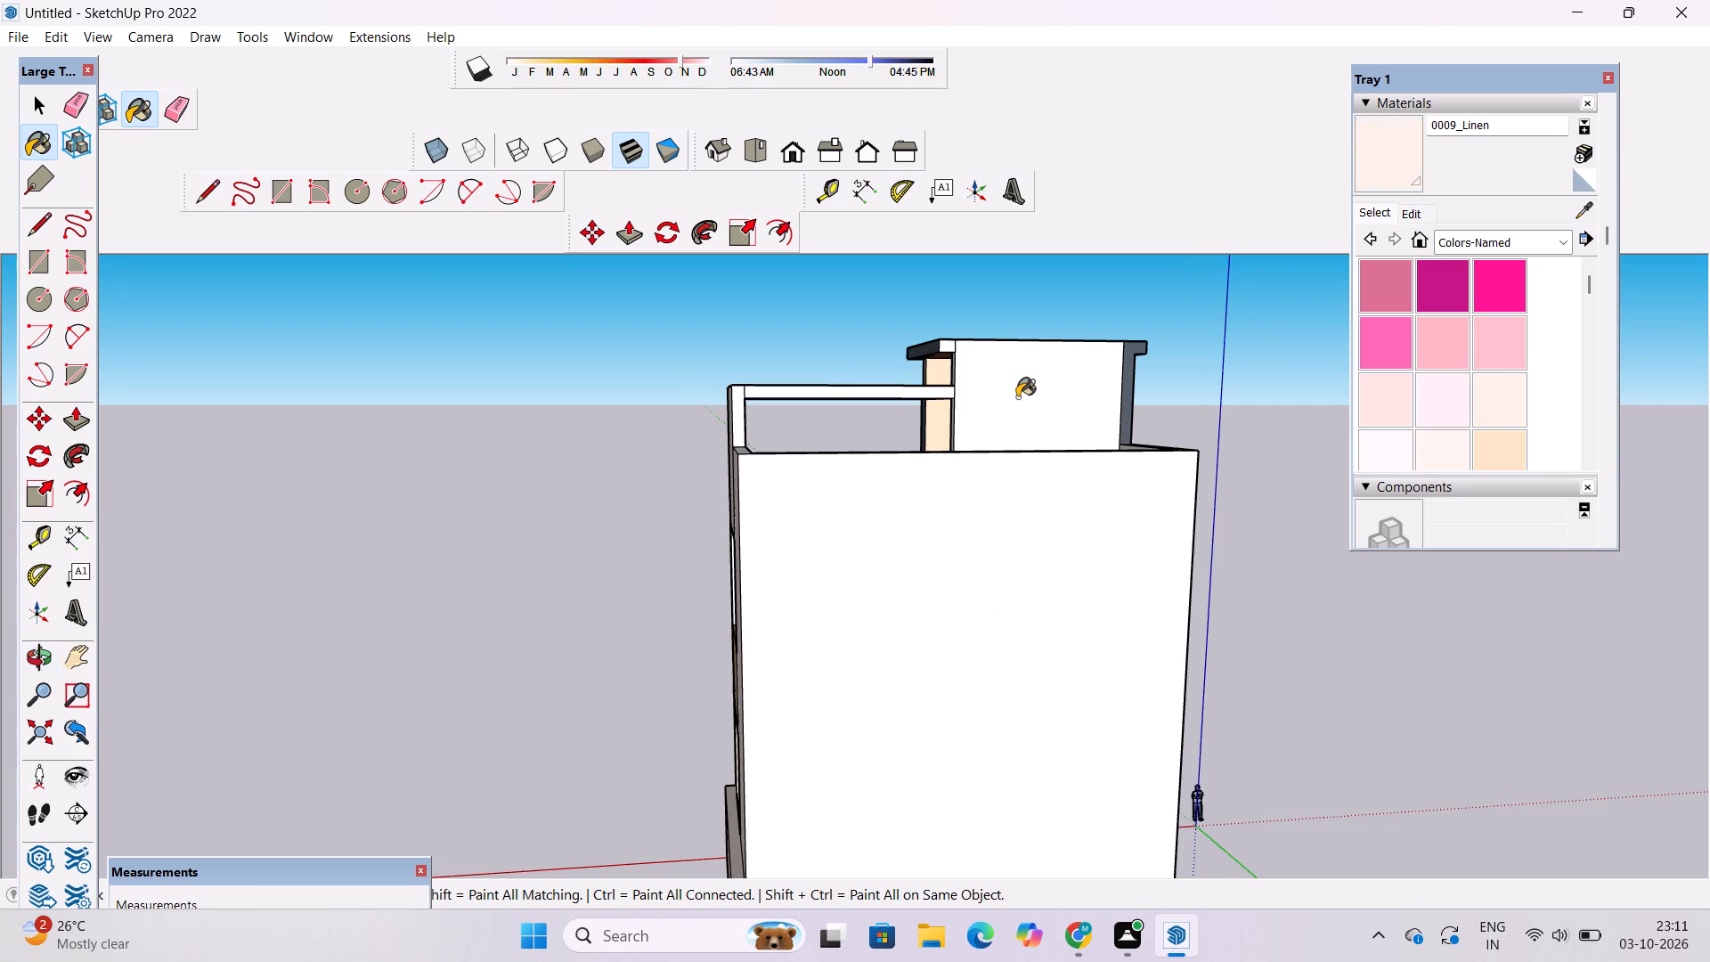
left_click(1018, 397)
Paint the closed side wall, the terrace floor, the parapet top and the tower roof top with 0009_Linen.
key("o")
left_click_drag(1209, 637, 400, 953)
scroll(477, 807, "down", 6)
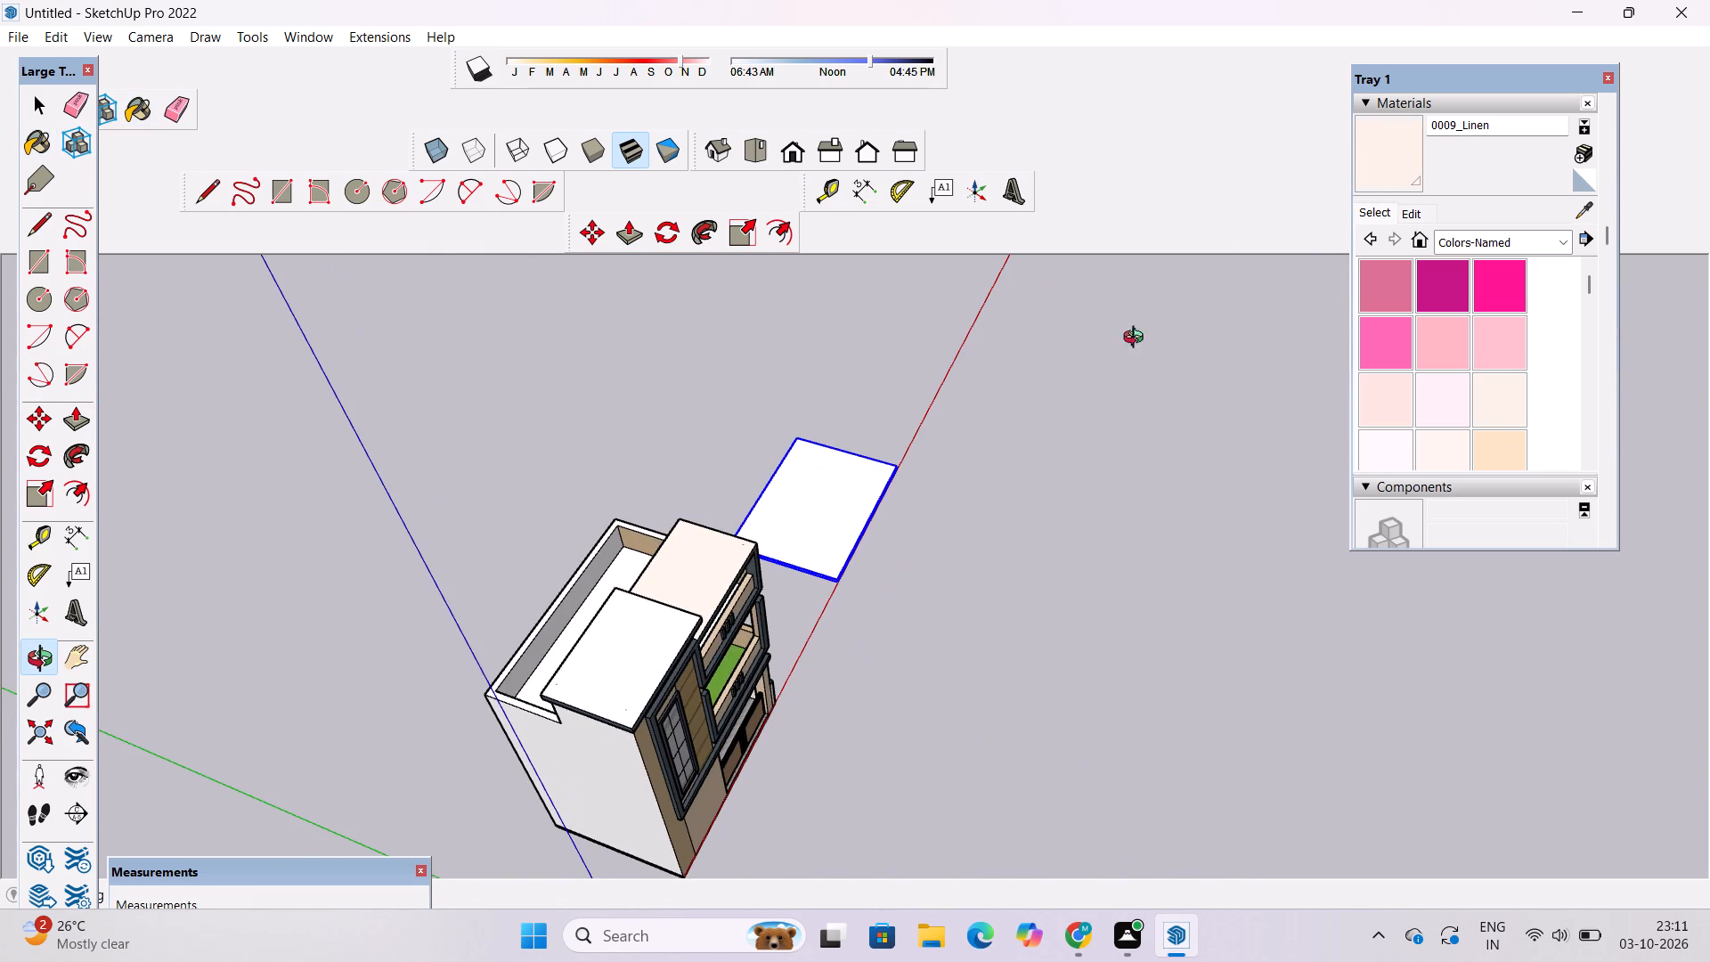
left_click(1388, 166)
scroll(521, 780, "up", 4)
left_click(598, 731)
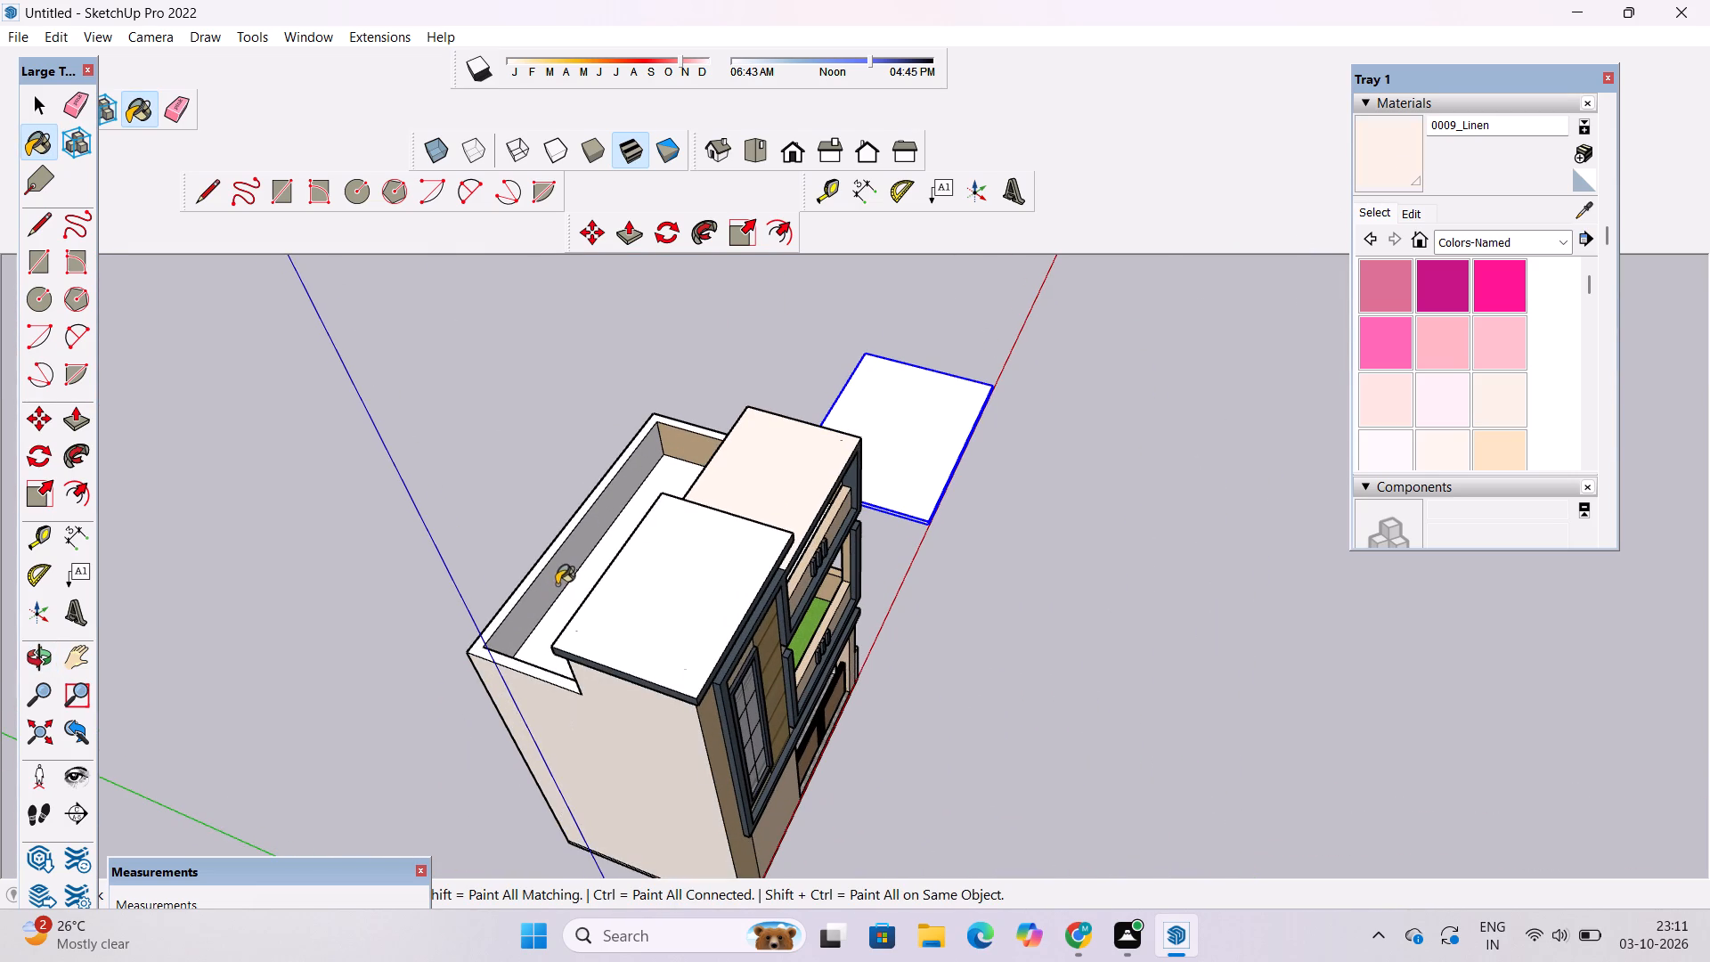
left_click(575, 584)
scroll(561, 571, "up", 9)
left_click(559, 496)
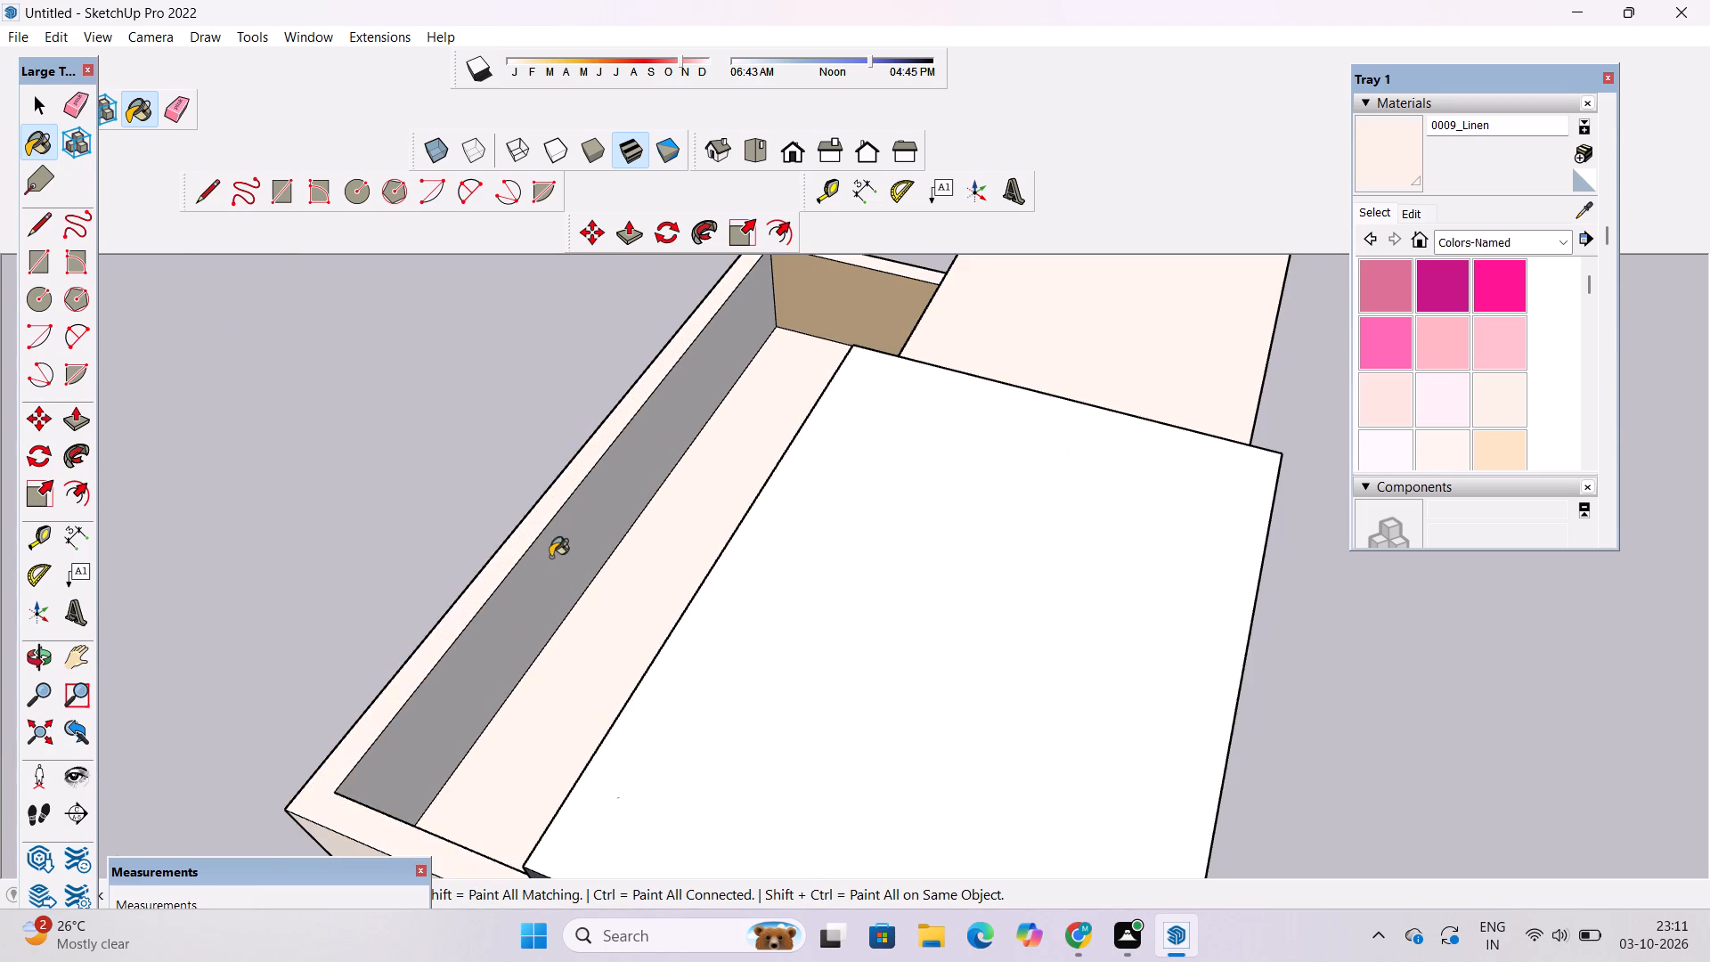
scroll(550, 557, "down", 5)
left_click(738, 658)
Paint the rear edges of the tower roof slab and the balcony roof slab with 0009_Linen.
key("o")
scroll(764, 591, "down", 5)
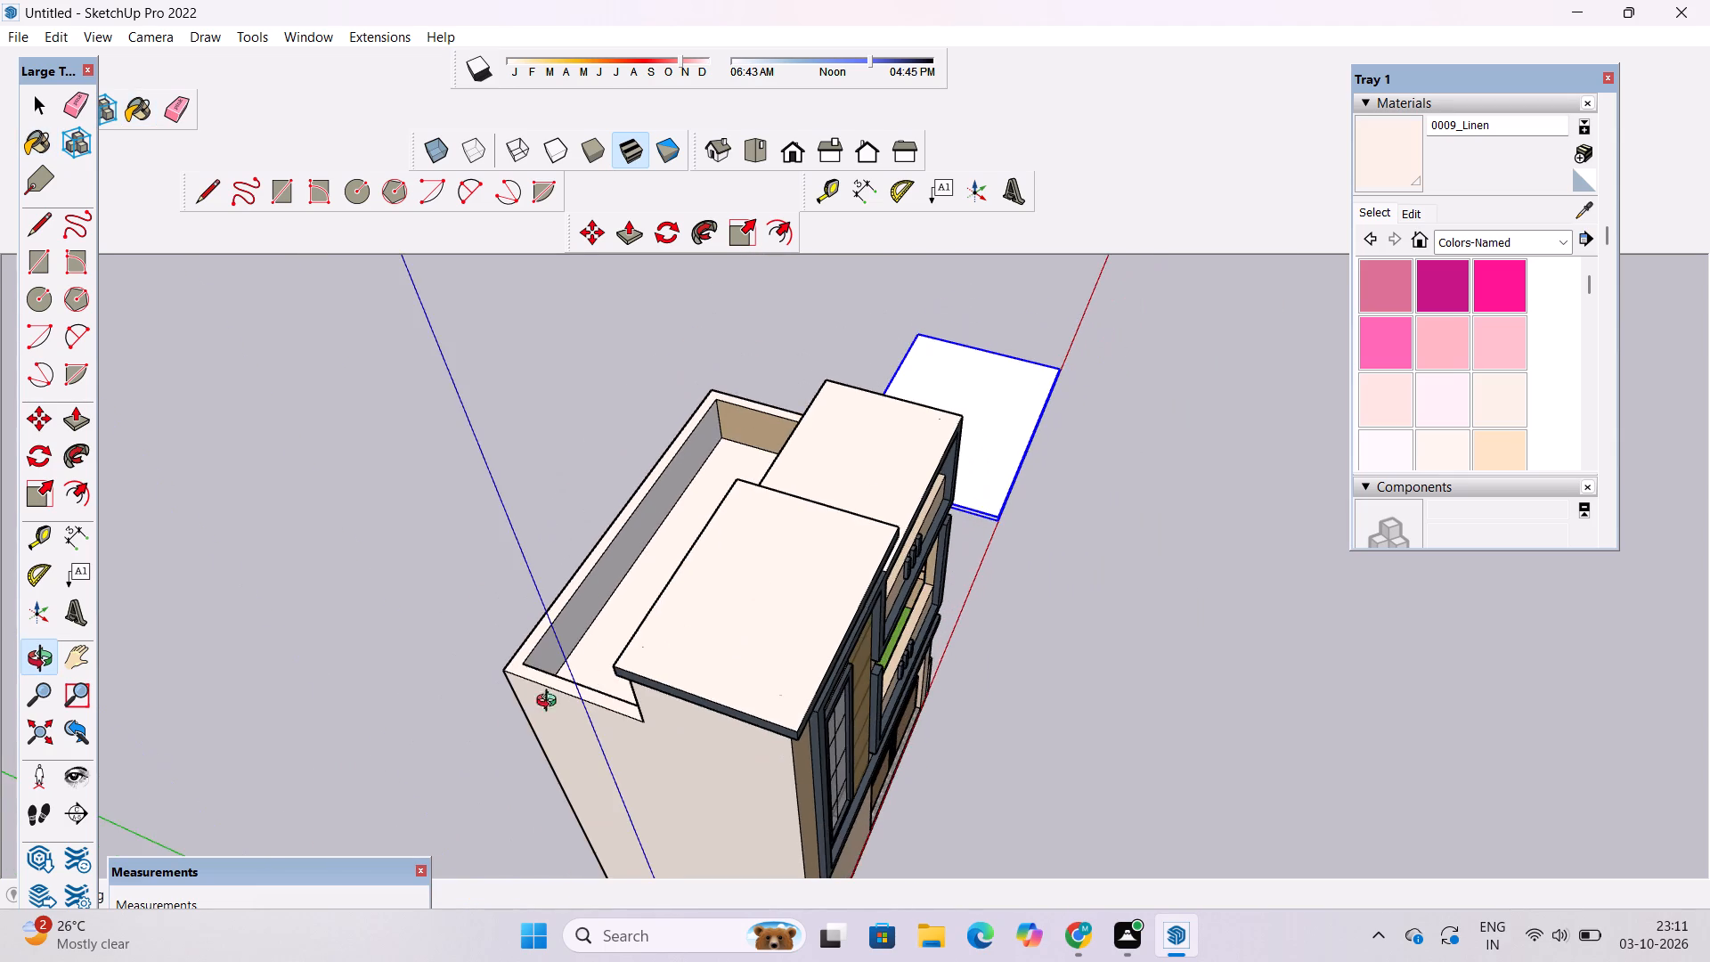
left_click_drag(514, 718, 763, 645)
scroll(750, 650, "up", 3)
left_click_drag(641, 685, 818, 637)
scroll(880, 579, "up", 3)
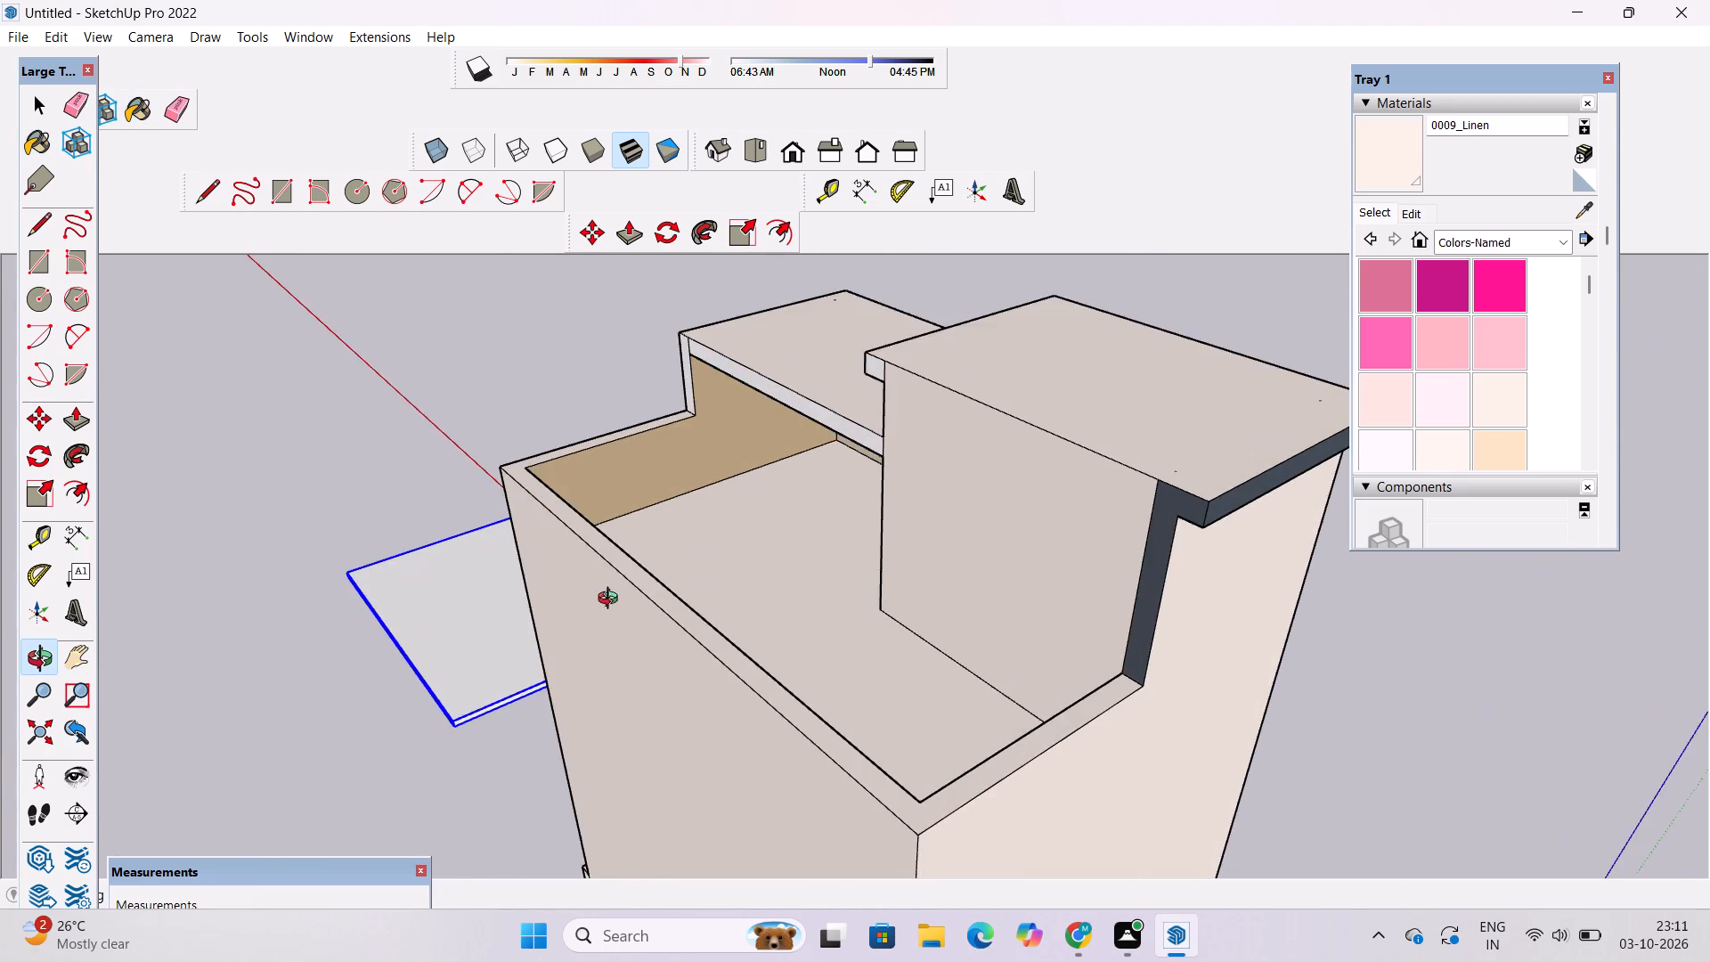
left_click_drag(848, 569, 915, 558)
scroll(947, 529, "down", 5)
left_click_drag(890, 454, 701, 655, "shift")
left_click_drag(694, 661, 816, 607)
scroll(749, 656, "up", 5)
left_click_drag(753, 668, 964, 616)
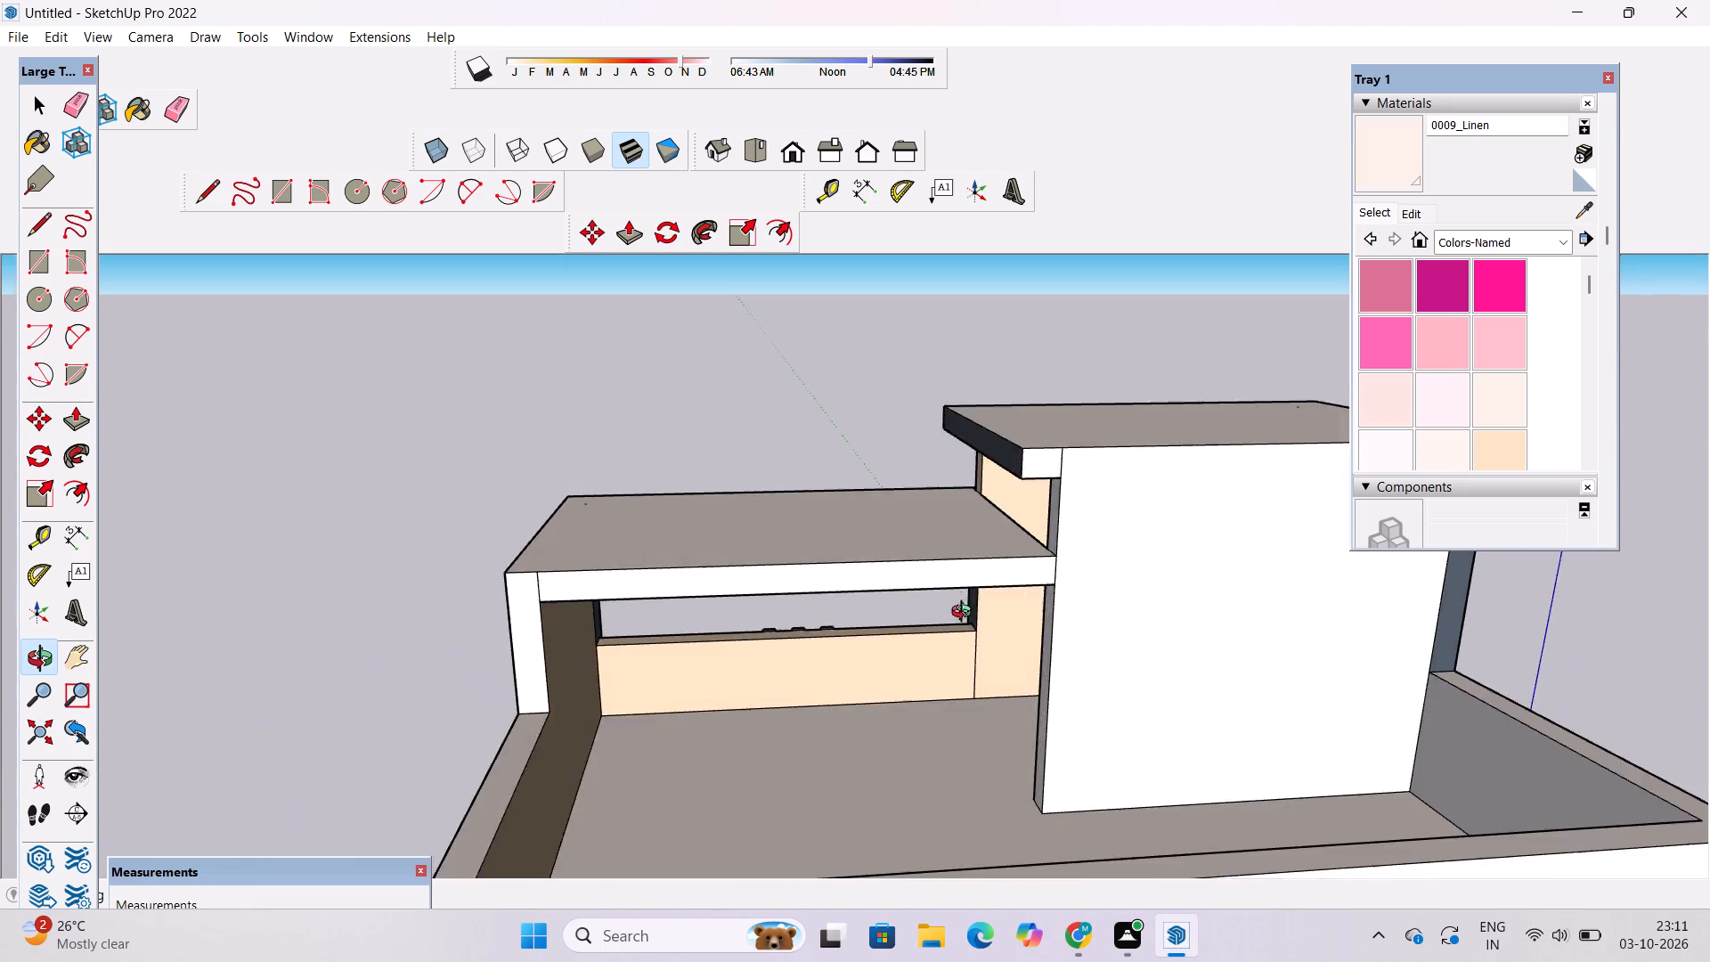
left_click_drag(965, 614, 778, 679, "shift")
left_click(1369, 155)
scroll(765, 545, "up", 5)
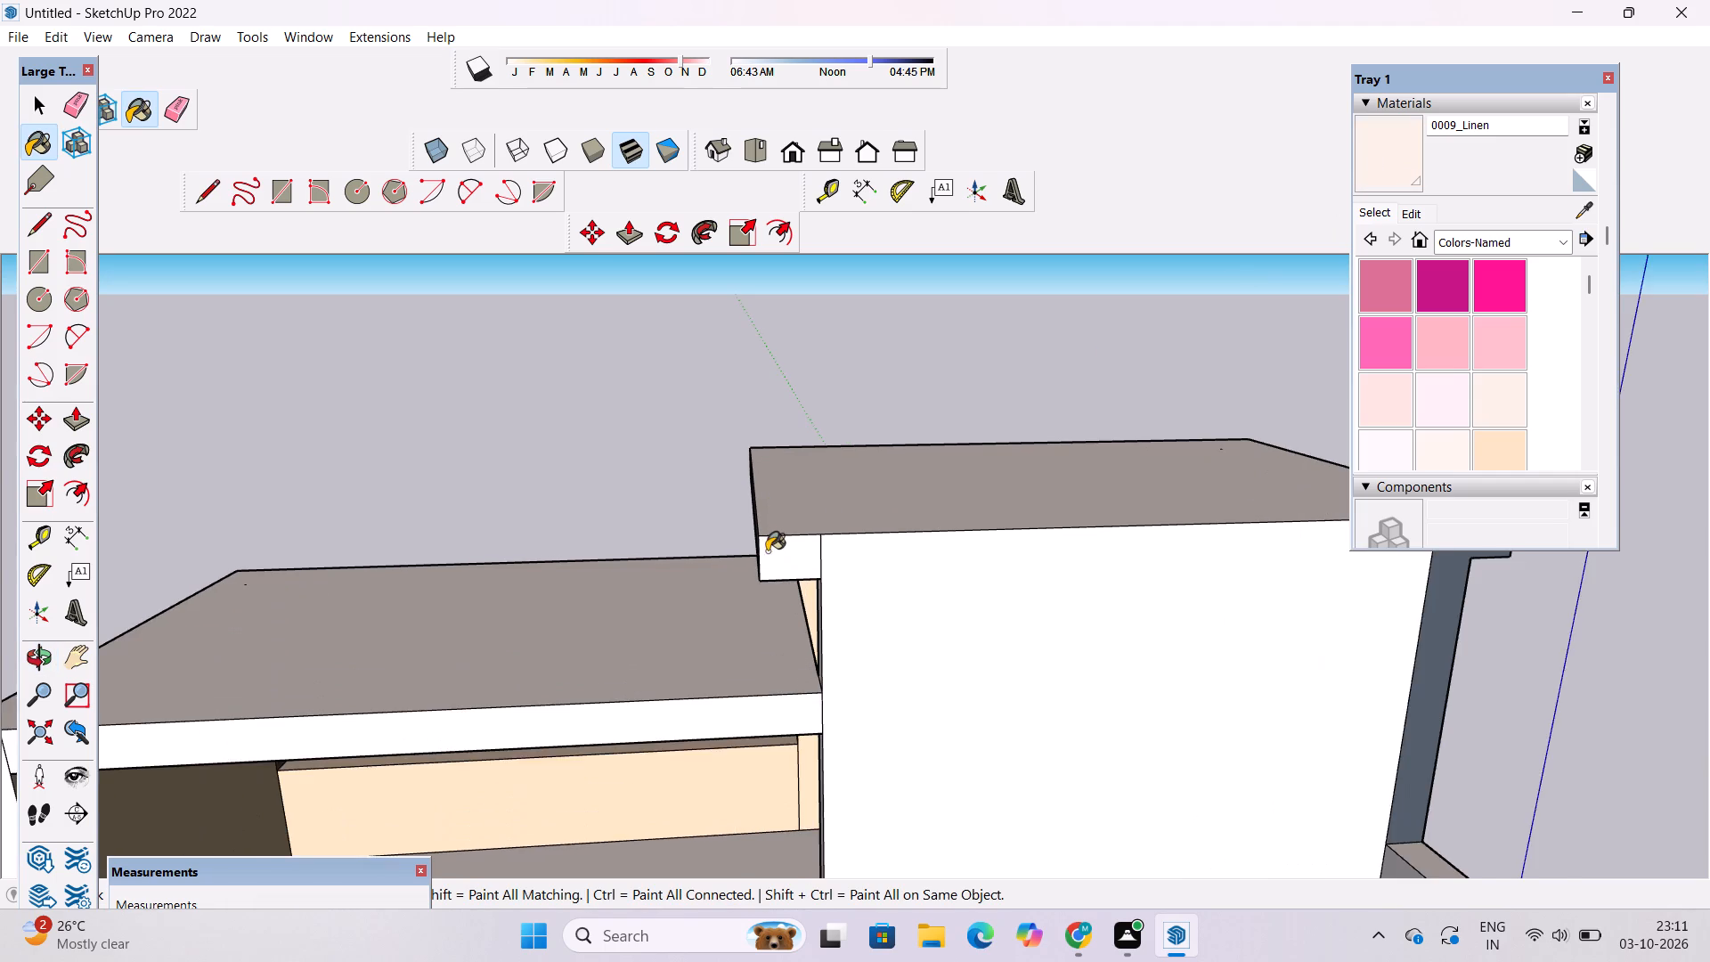
left_click(767, 551)
left_click_drag(744, 738, 746, 721)
Examine the painted roof, upper storeys and full front elevation for faces that still lack a material.
key("o")
scroll(872, 546, "down", 8)
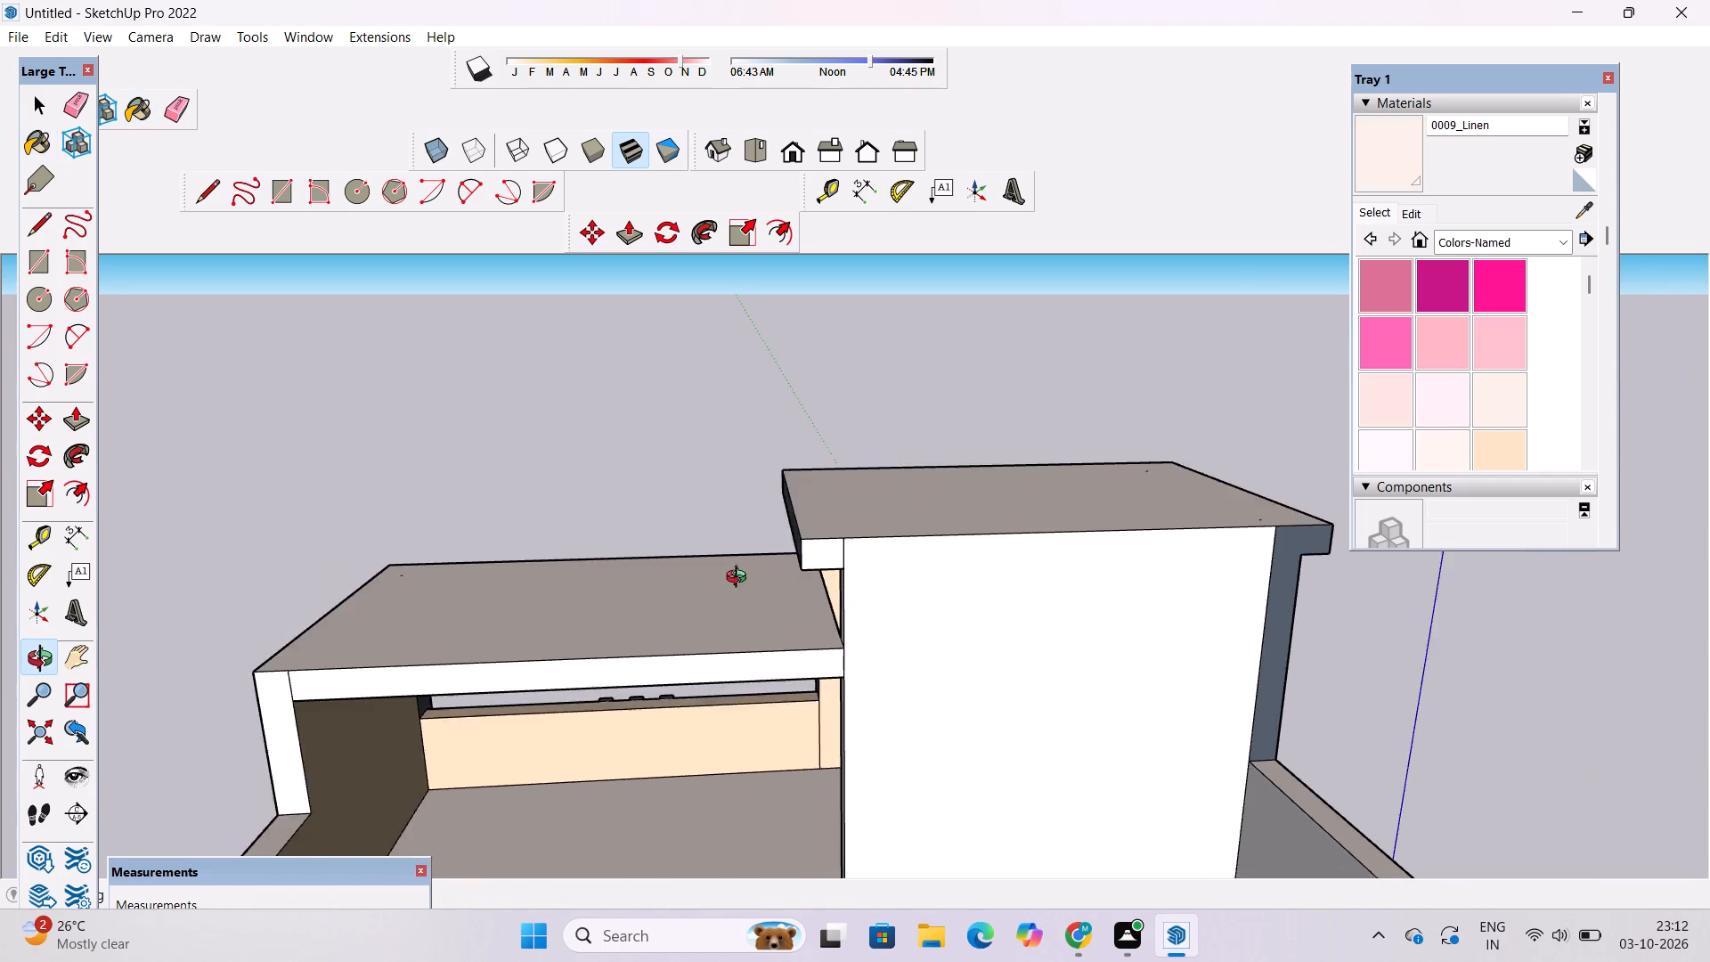
scroll(740, 579, "down", 4)
left_click_drag(525, 791, 1224, 718)
scroll(751, 648, "down", 6)
left_click_drag(547, 773, 877, 801)
scroll(868, 605, "up", 11)
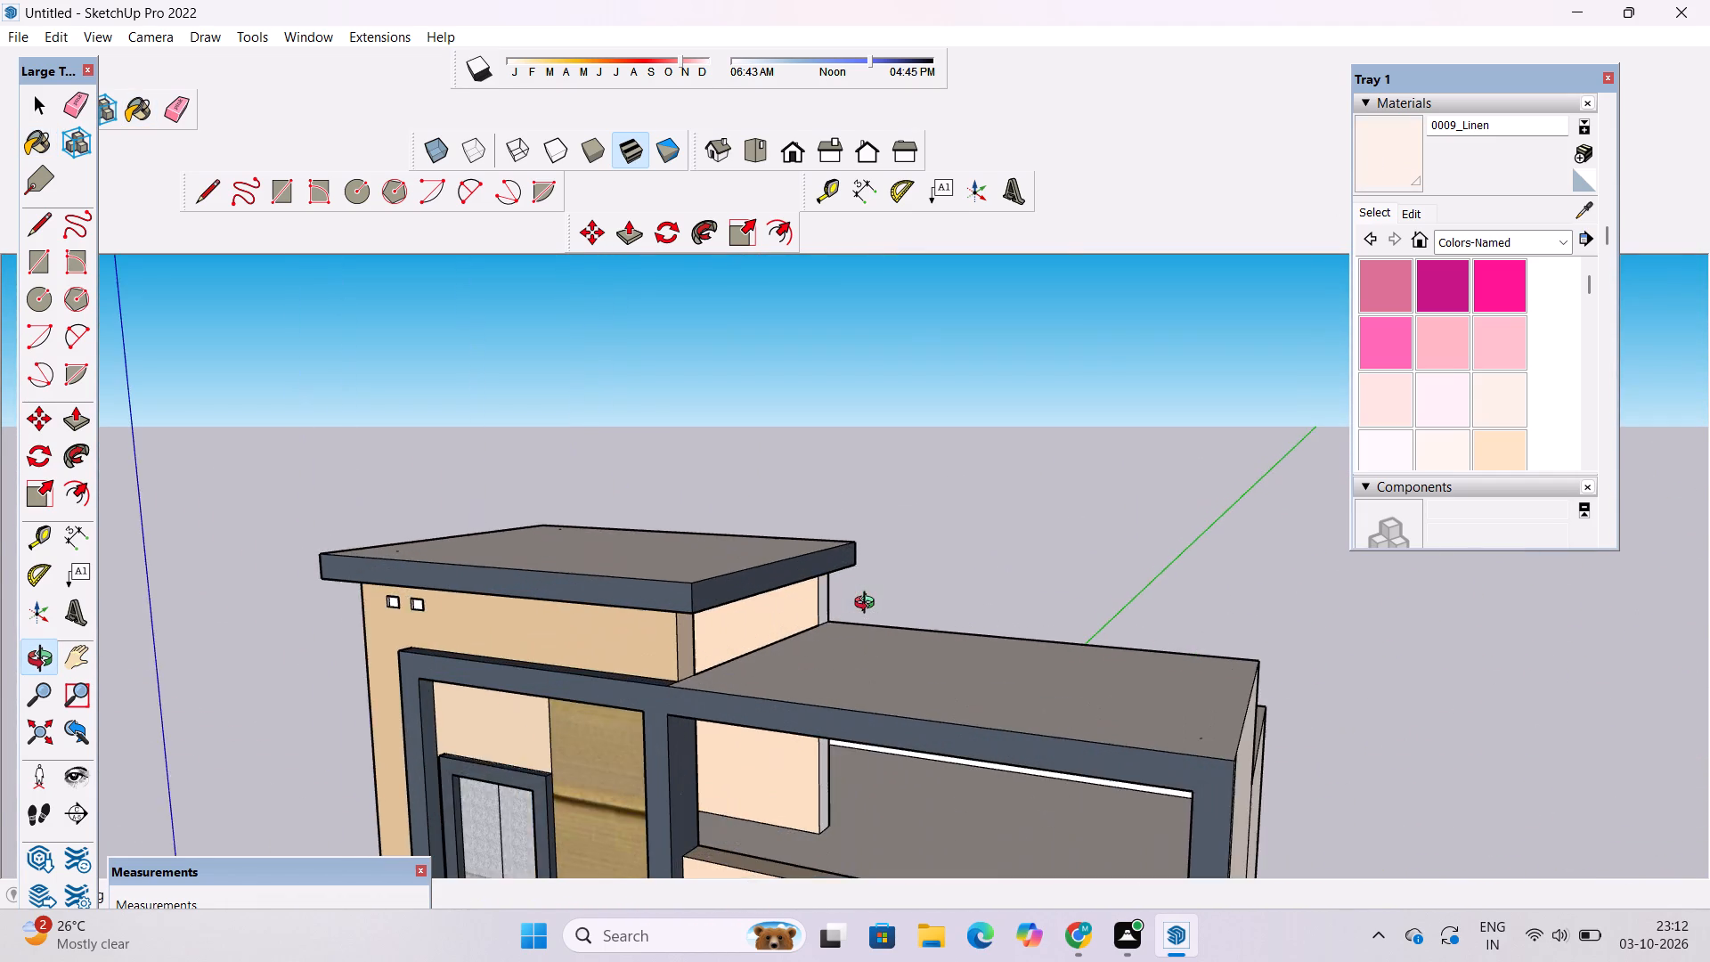
scroll(868, 605, "up", 1)
left_click_drag(893, 839, 1036, 779)
left_click_drag(988, 812, 875, 590, "shift")
scroll(873, 581, "down", 7)
left_click_drag(850, 634, 887, 783)
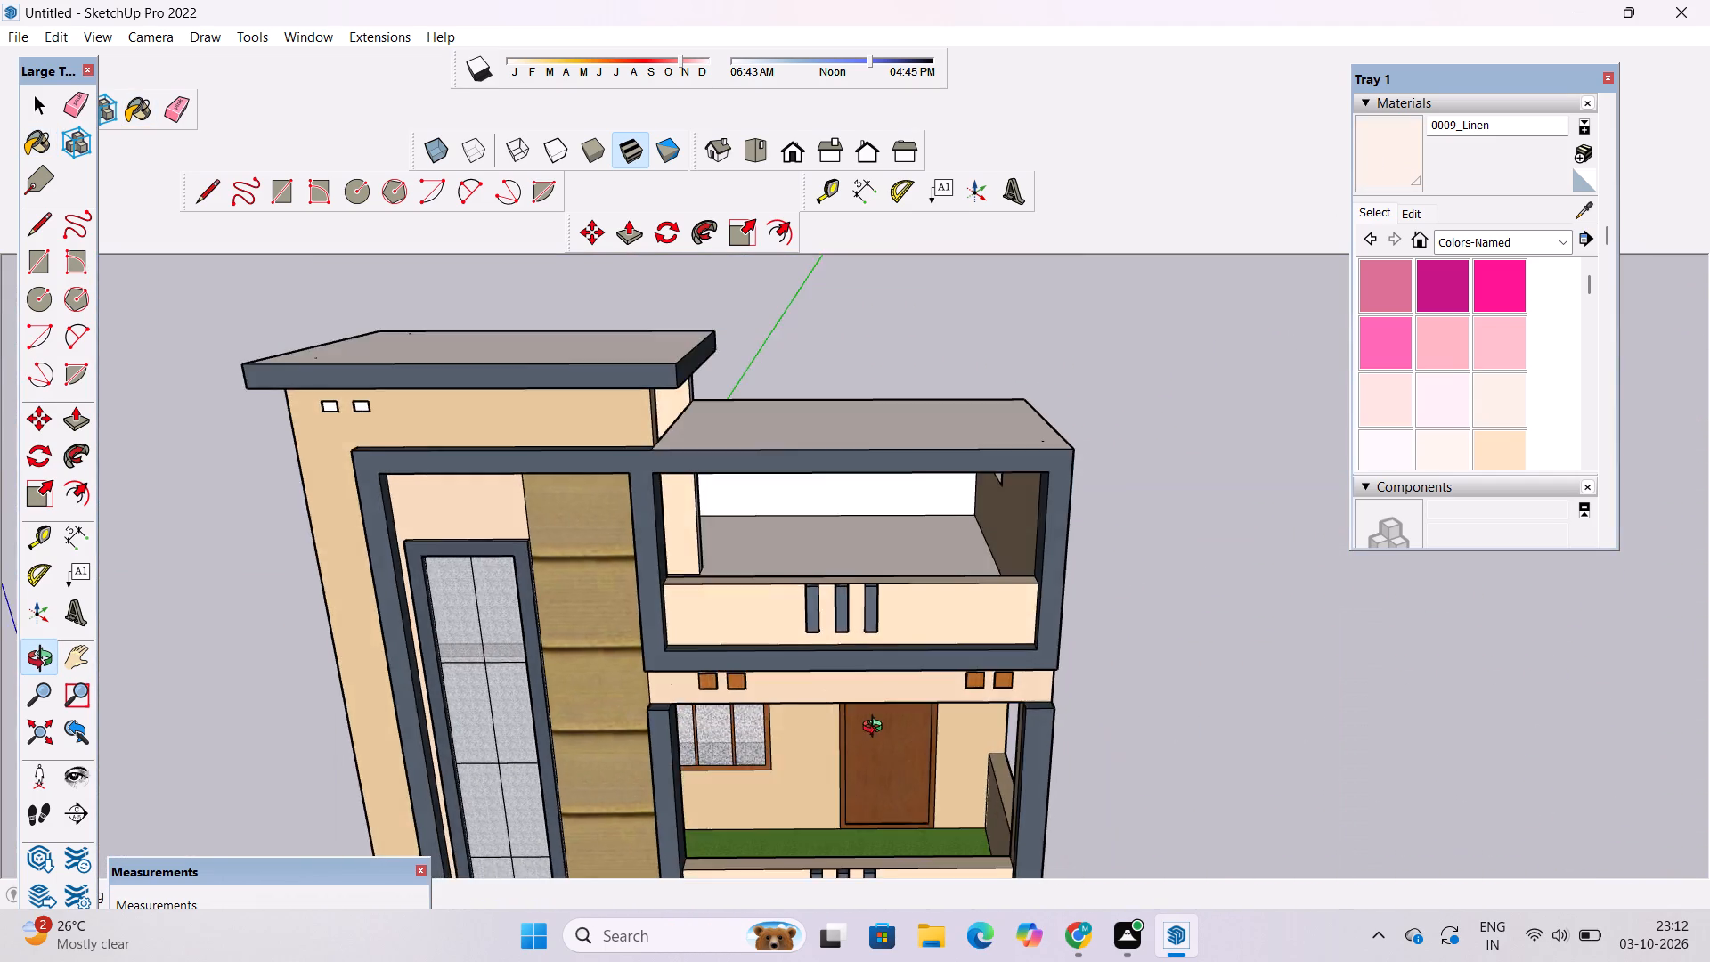
scroll(876, 729, "down", 6)
left_click_drag(854, 826, 883, 452, "shift")
left_click_drag(916, 591, 914, 474)
scroll(914, 471, "down", 5)
left_click_drag(915, 476, 862, 550, "shift")
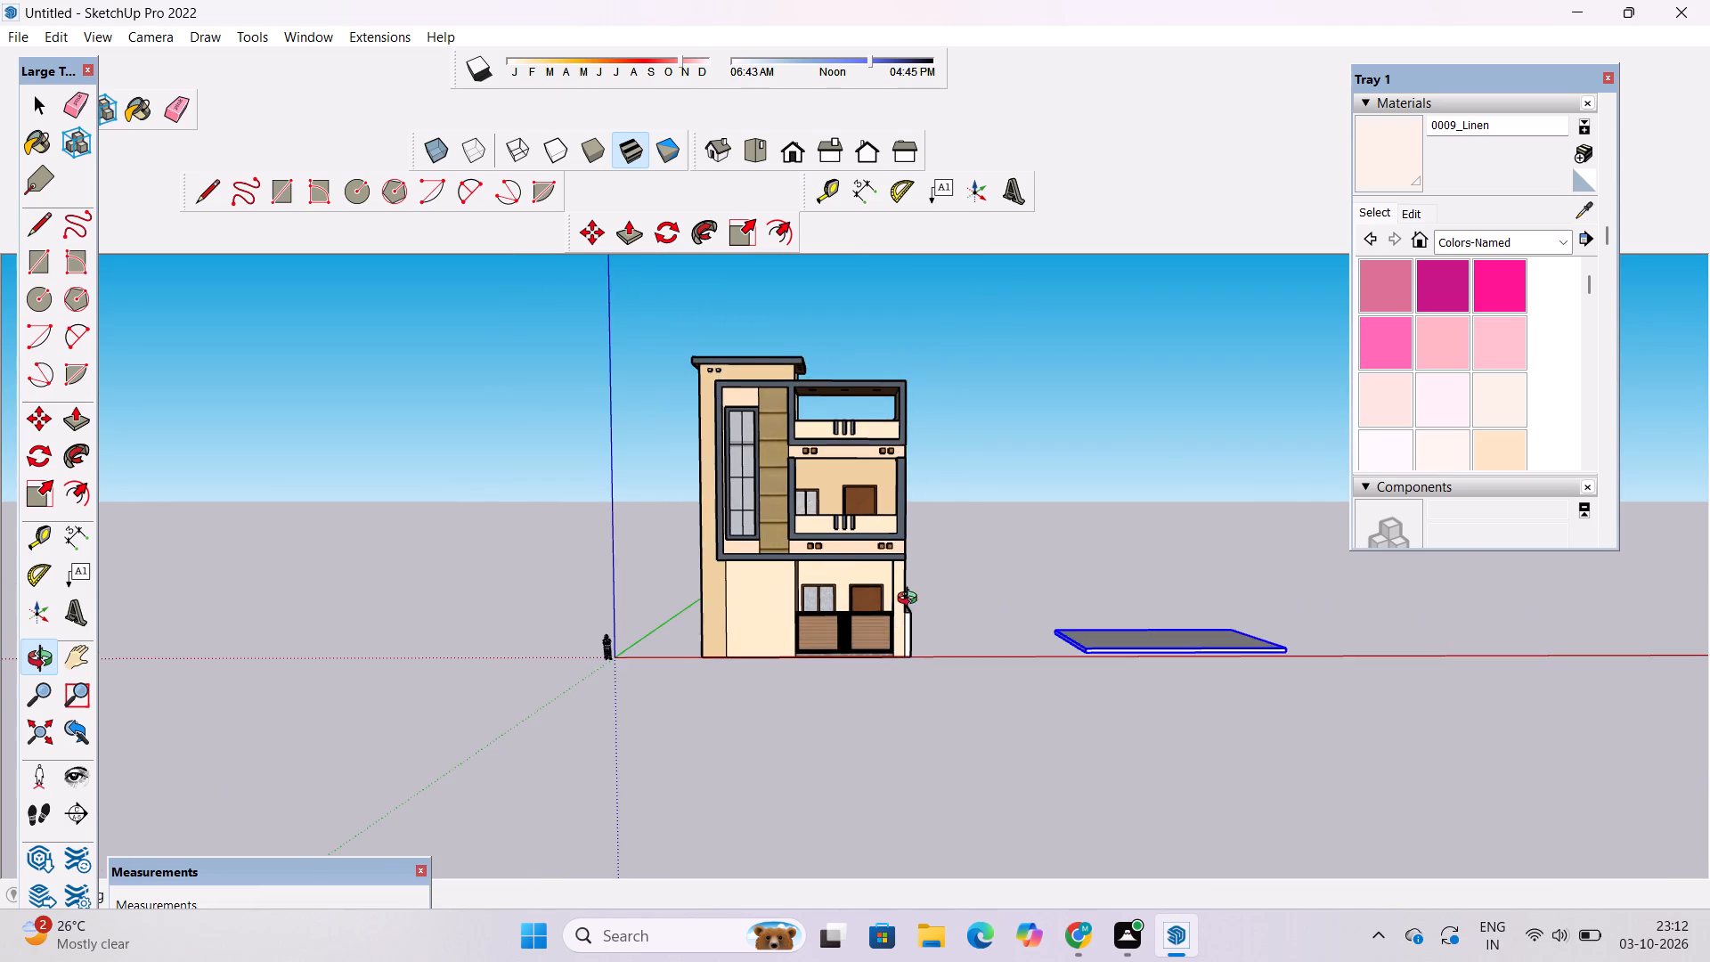
scroll(890, 607, "up", 10)
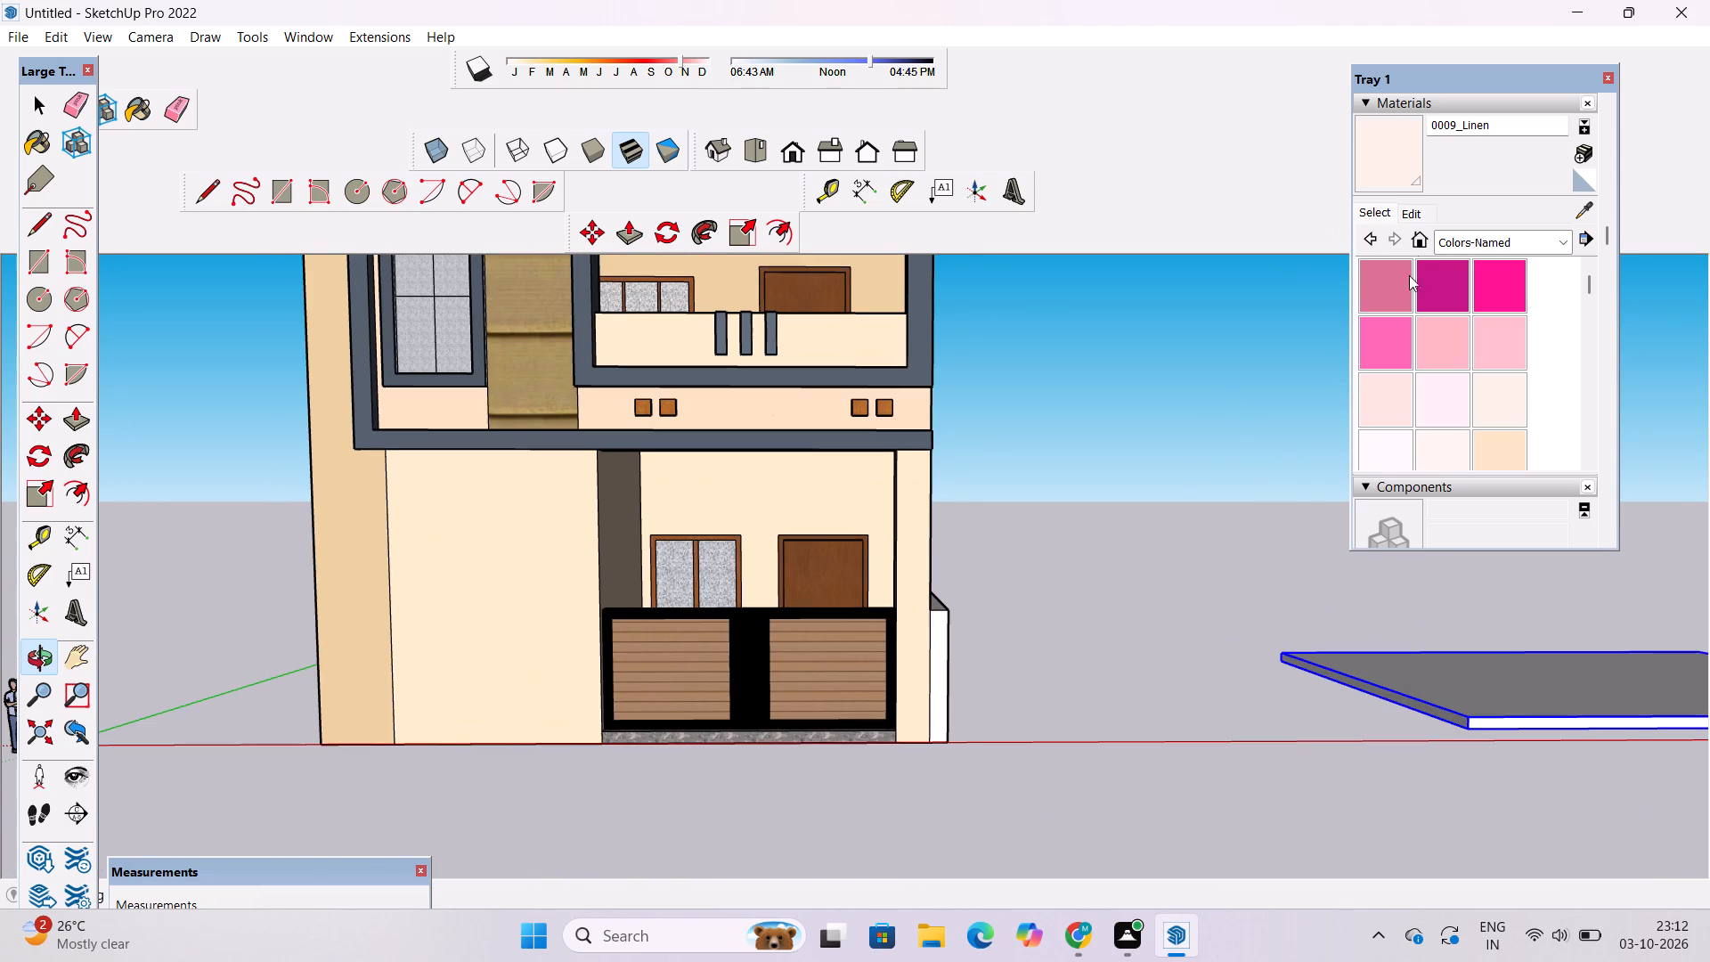
Paint the side boundary wall's front end with [0012_Bisque]2 and darken that material's colour to tan.
left_click(1505, 451)
left_click(941, 625)
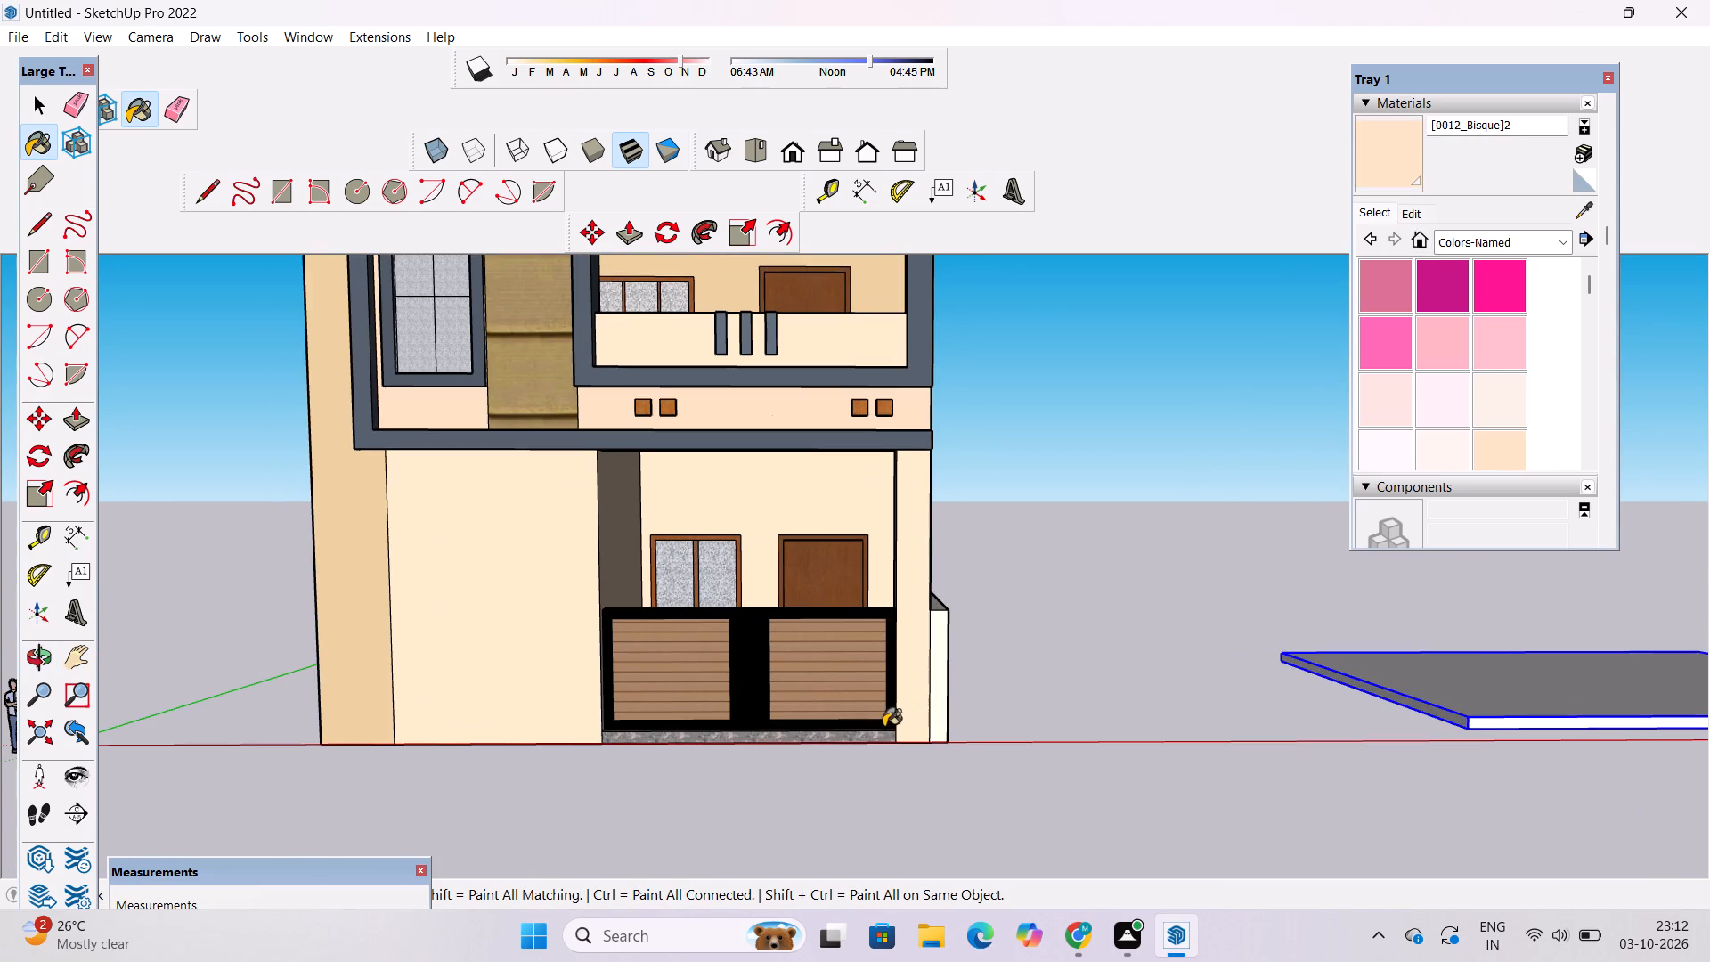
left_click(1410, 213)
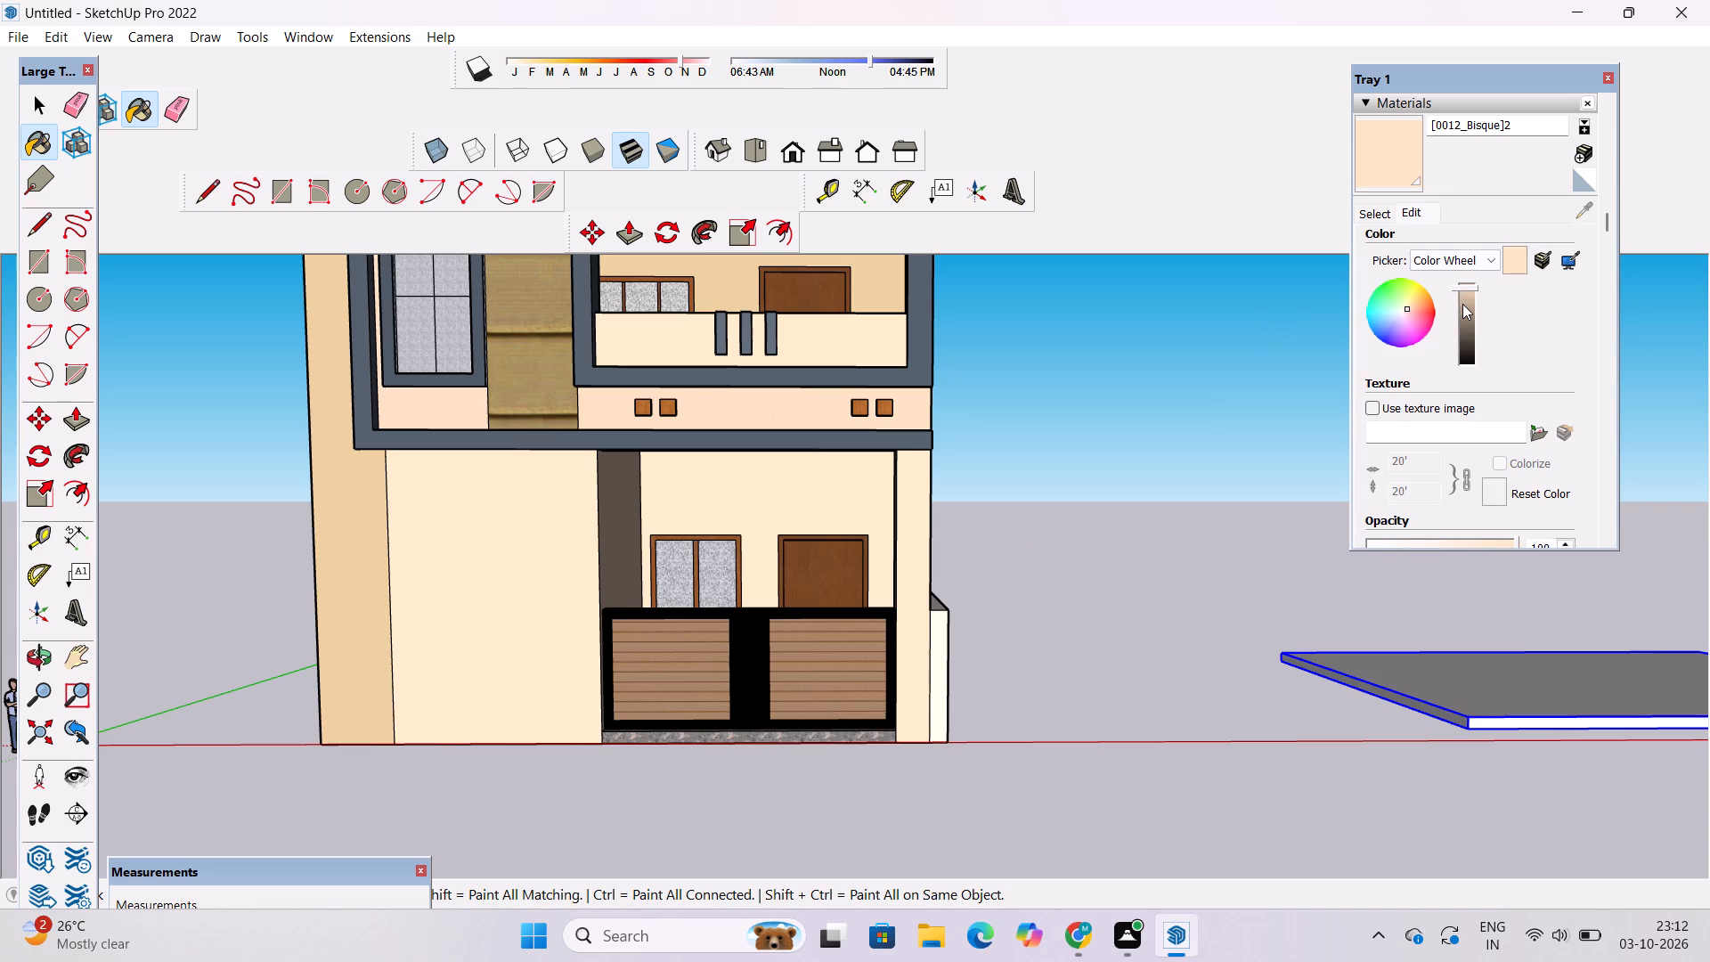
left_click(1463, 304)
Delete the loose flat slab lying on the ground beside the building.
key("o")
scroll(669, 659, "down", 5)
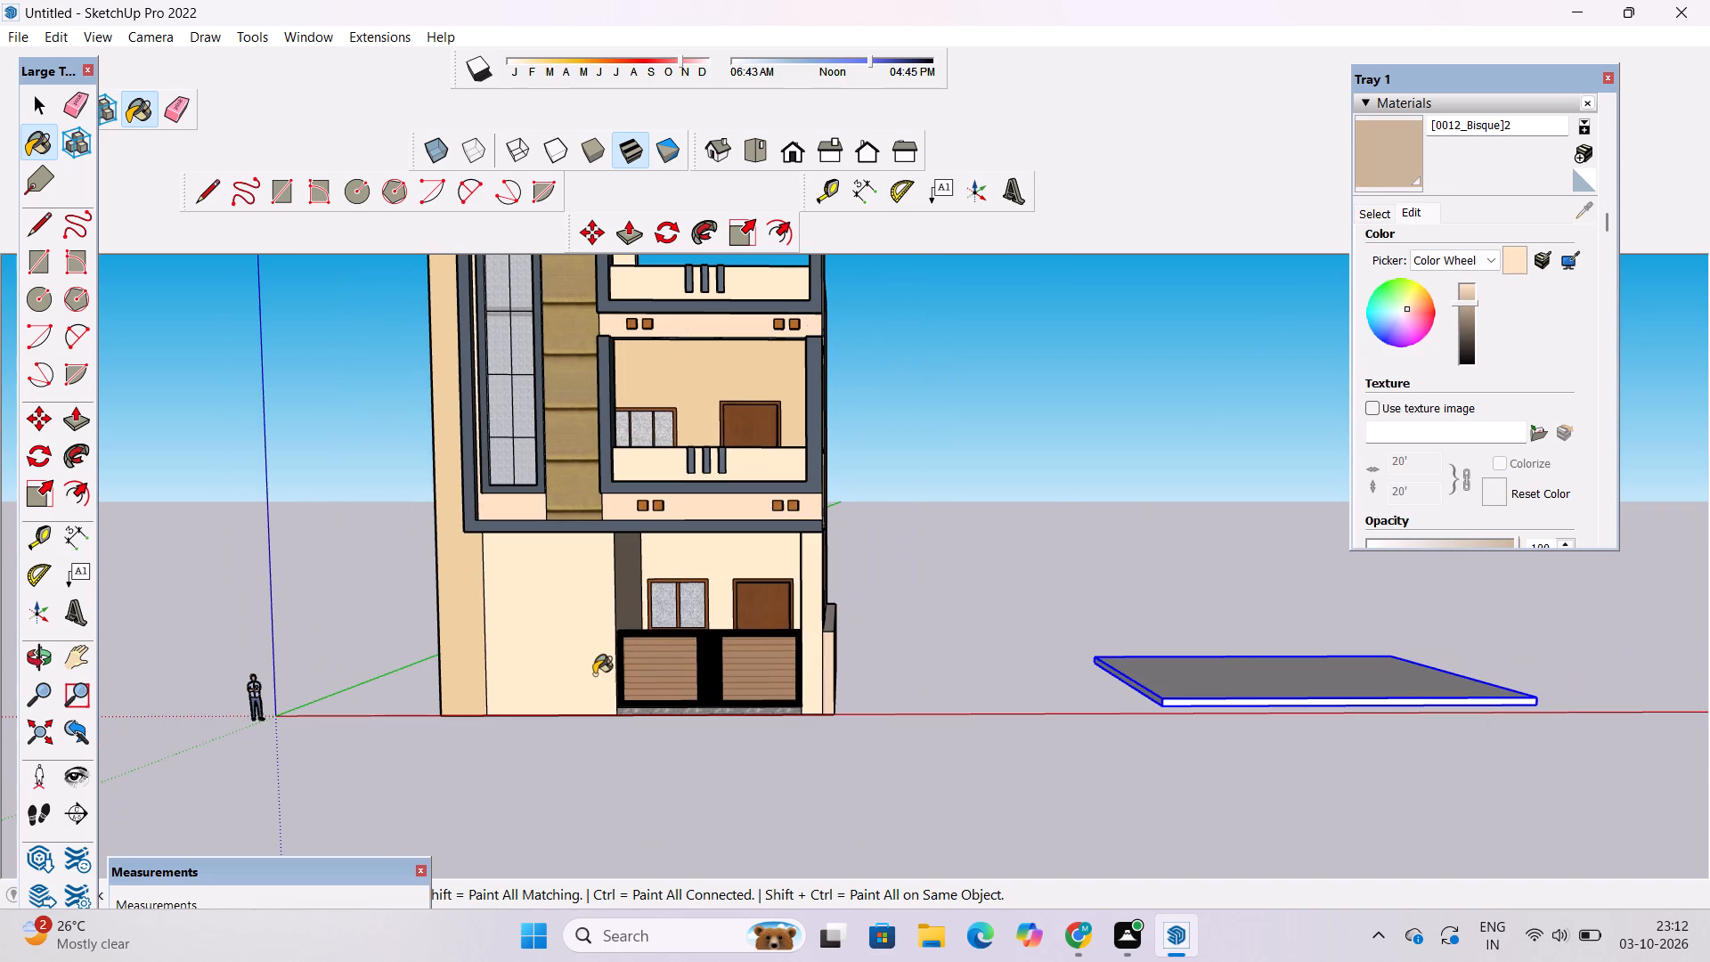
key("space")
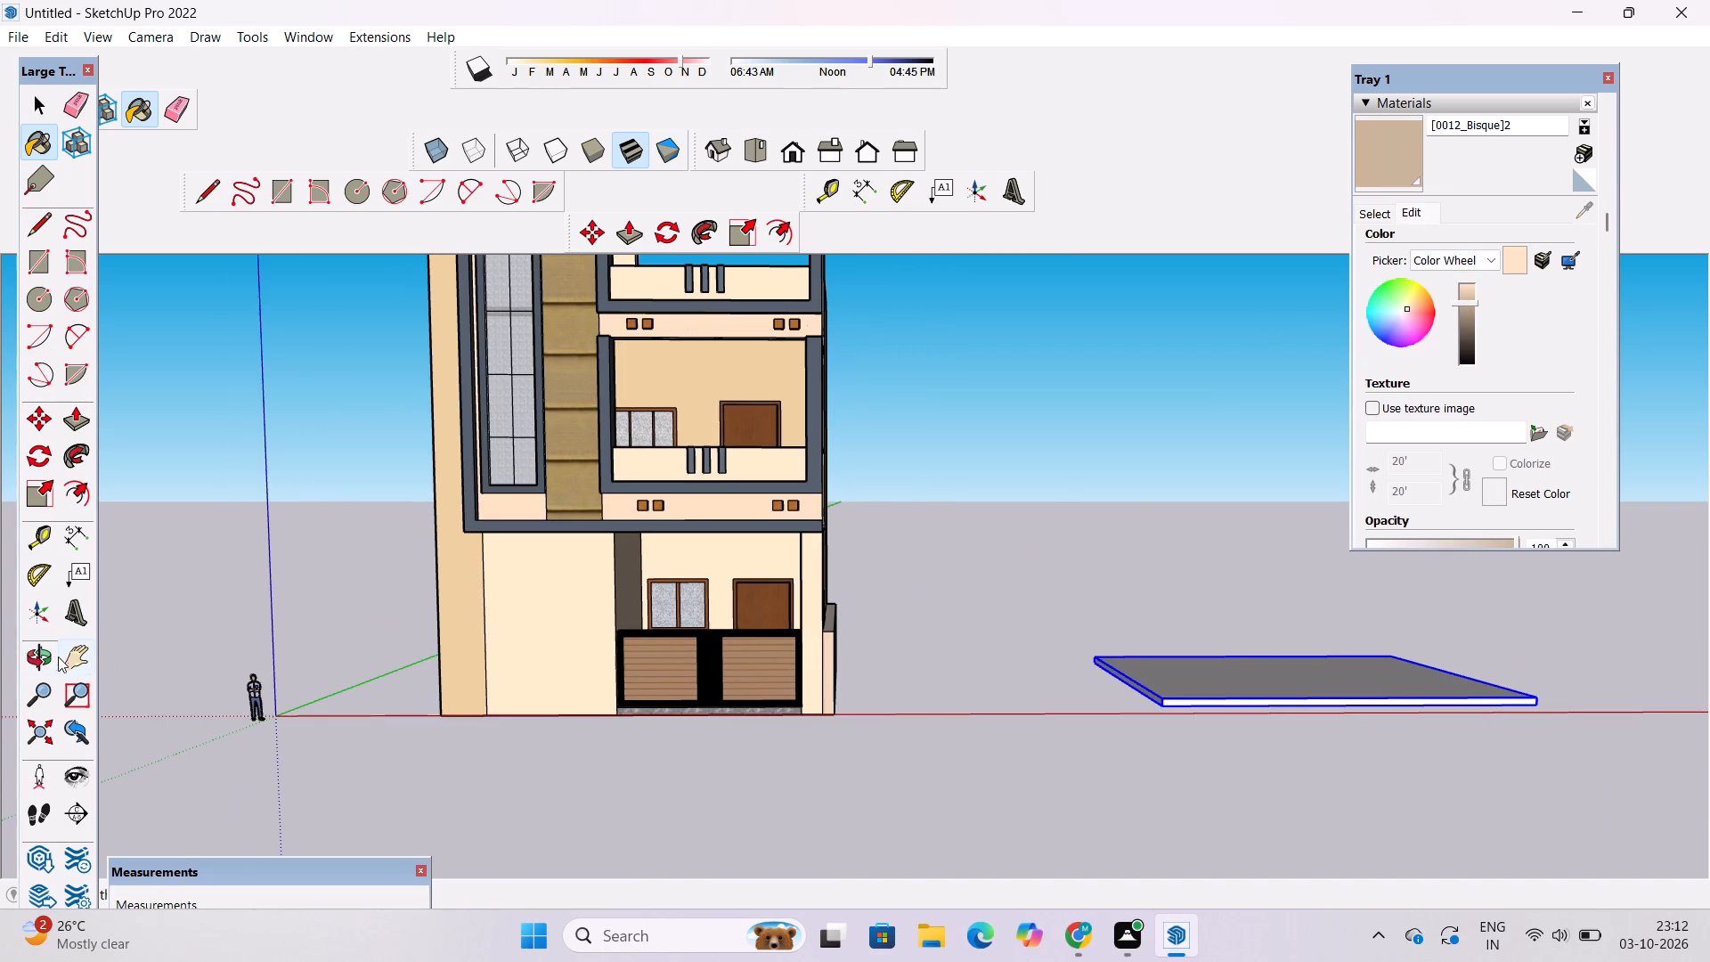
left_click(45, 651)
key("space")
left_click(1223, 693)
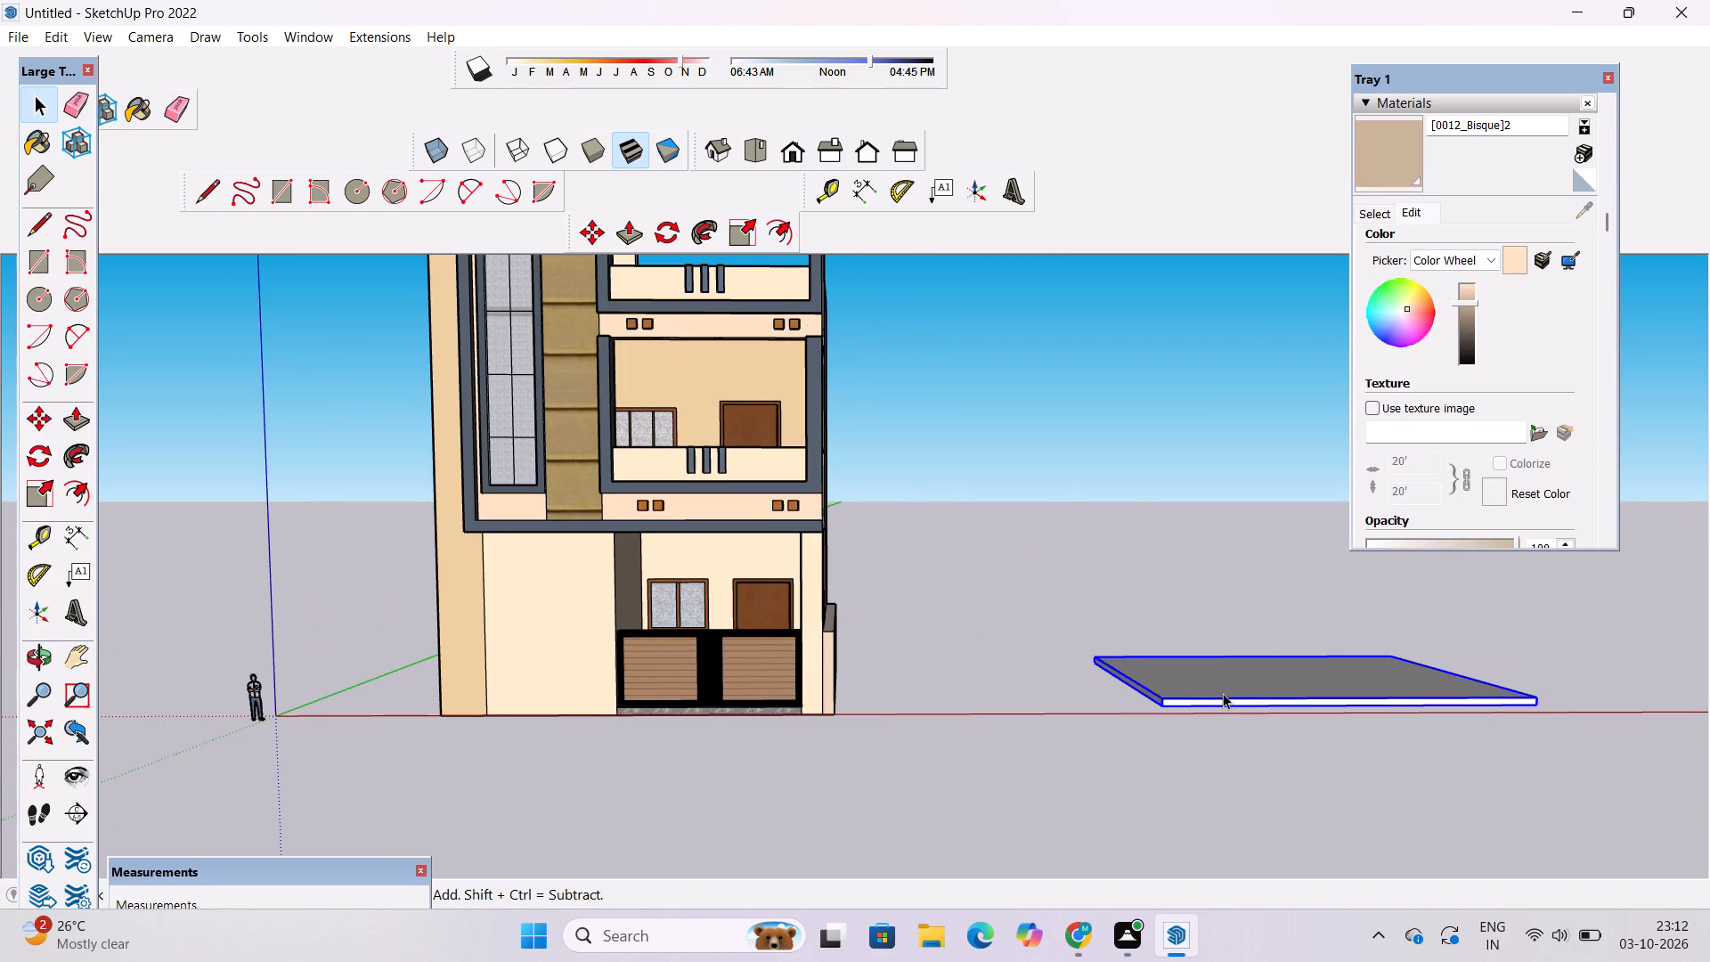
key("Delete")
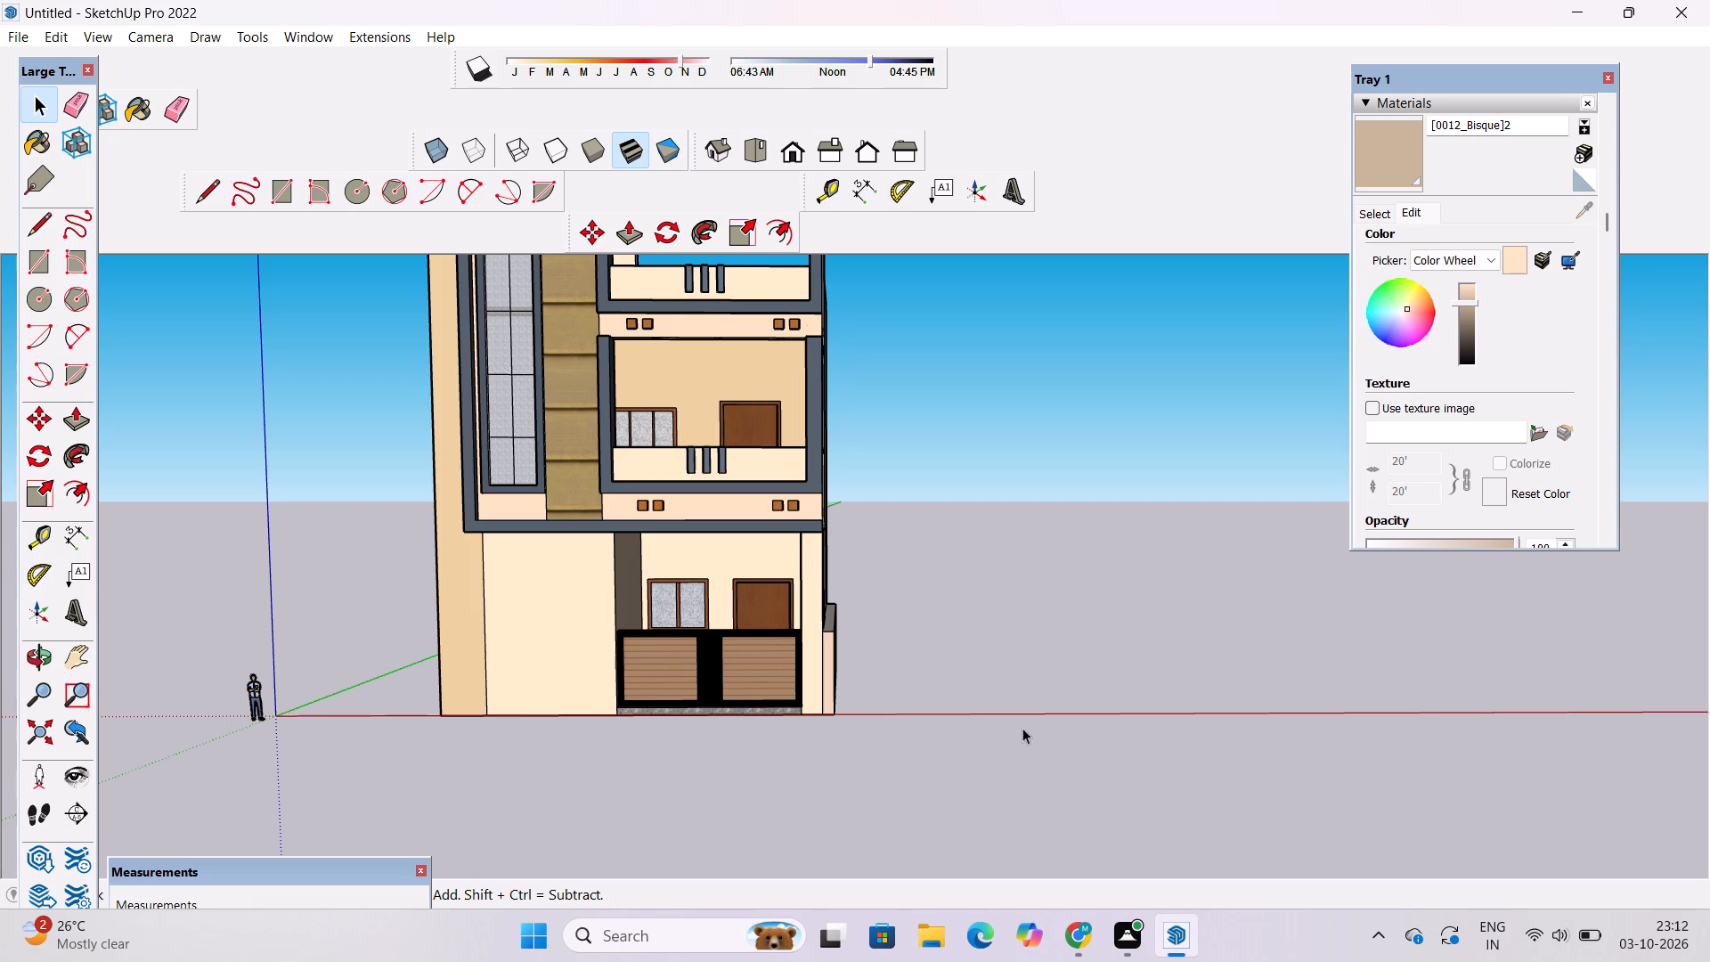
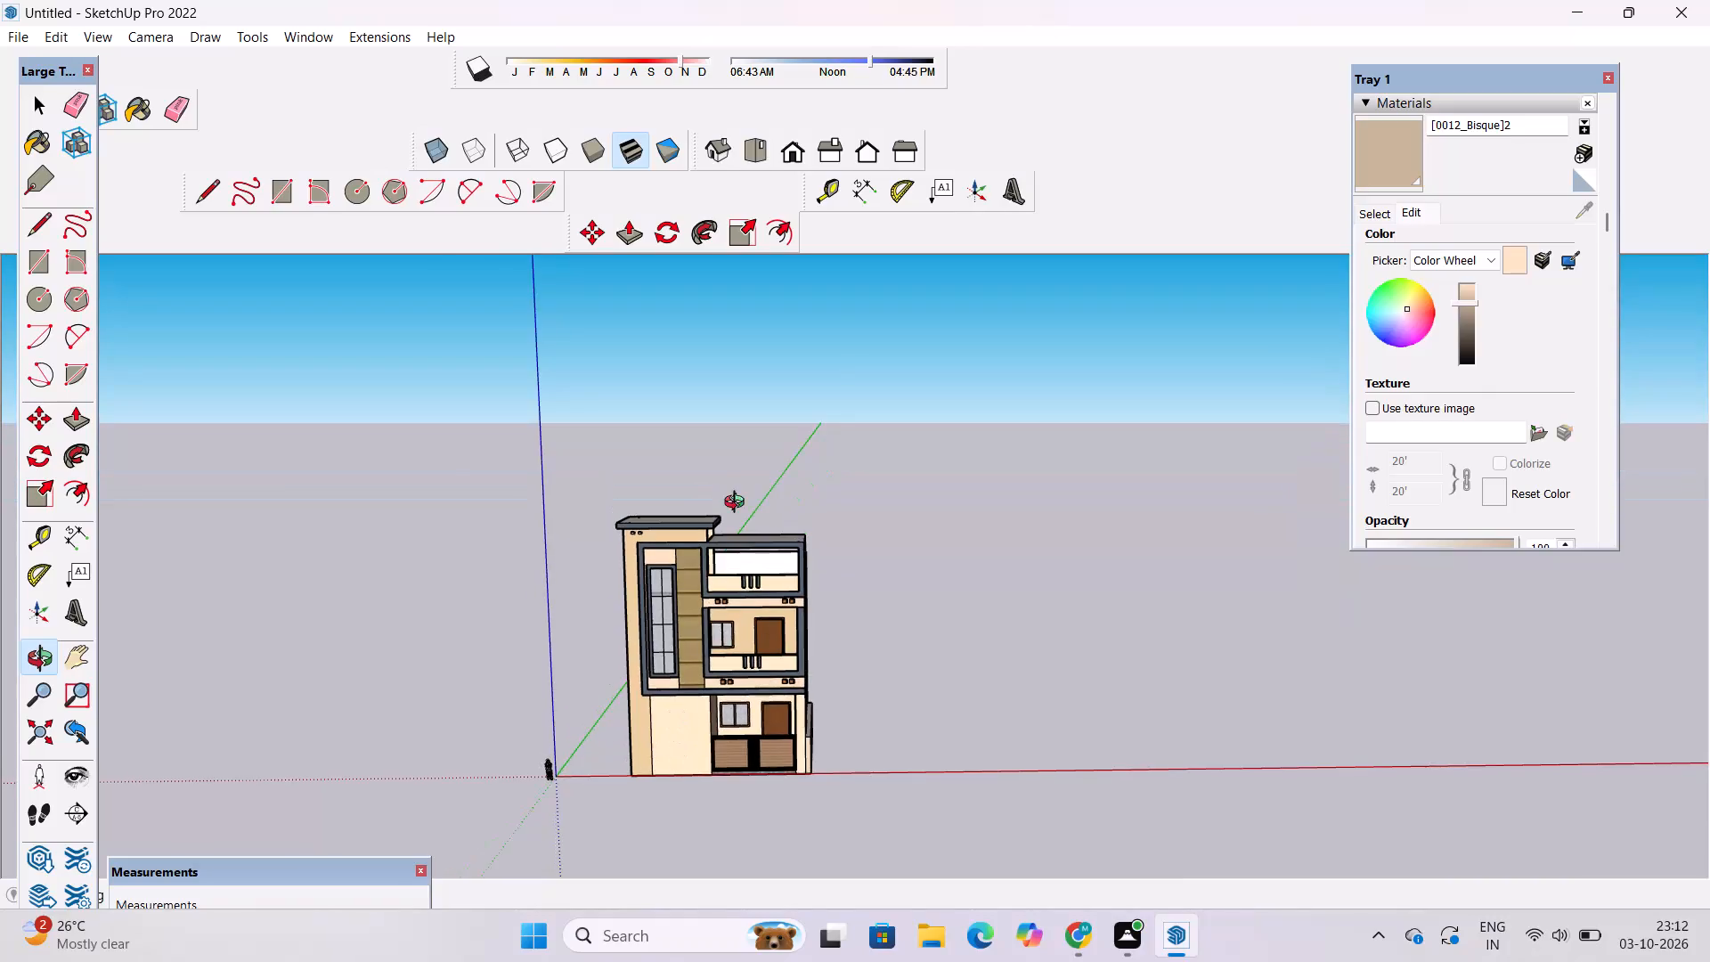
Paint the white parapet wall behind the top-floor balcony with the [0012_Bisque]2 material.
scroll(738, 504, "up", 11)
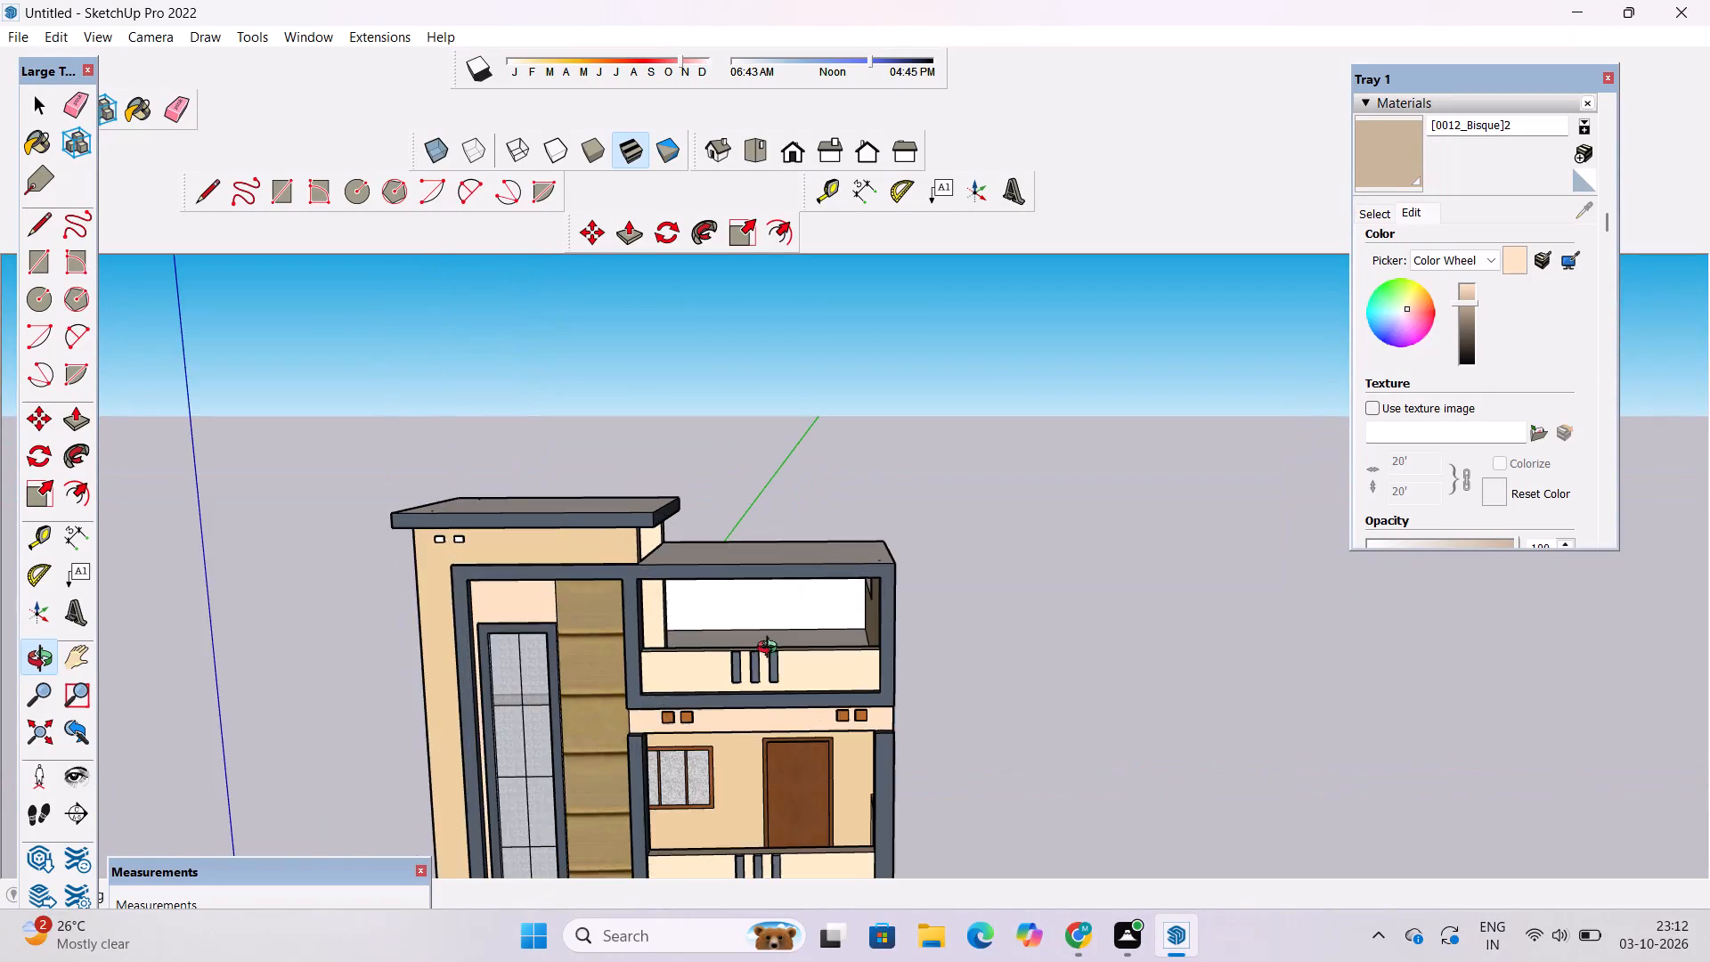
scroll(771, 649, "up", 4)
left_click_drag(761, 657, 753, 554)
left_click_drag(760, 599, 745, 712)
scroll(842, 577, "up", 9)
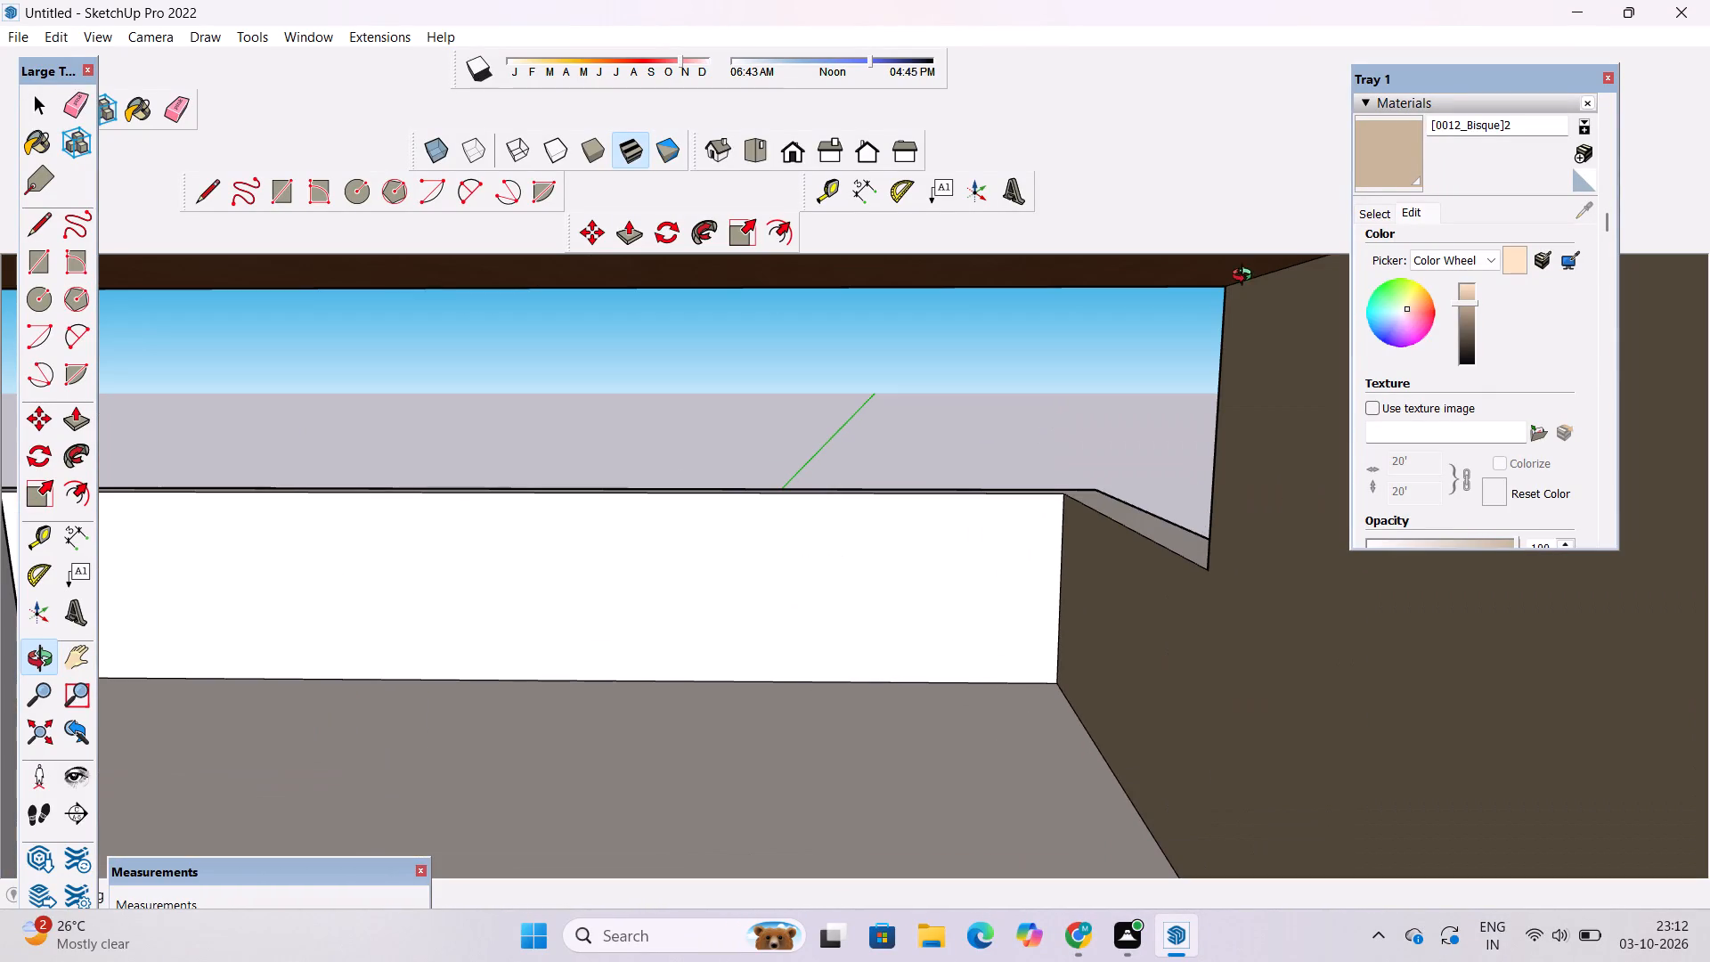
left_click(1417, 135)
left_click(939, 607)
scroll(826, 602, "down", 5)
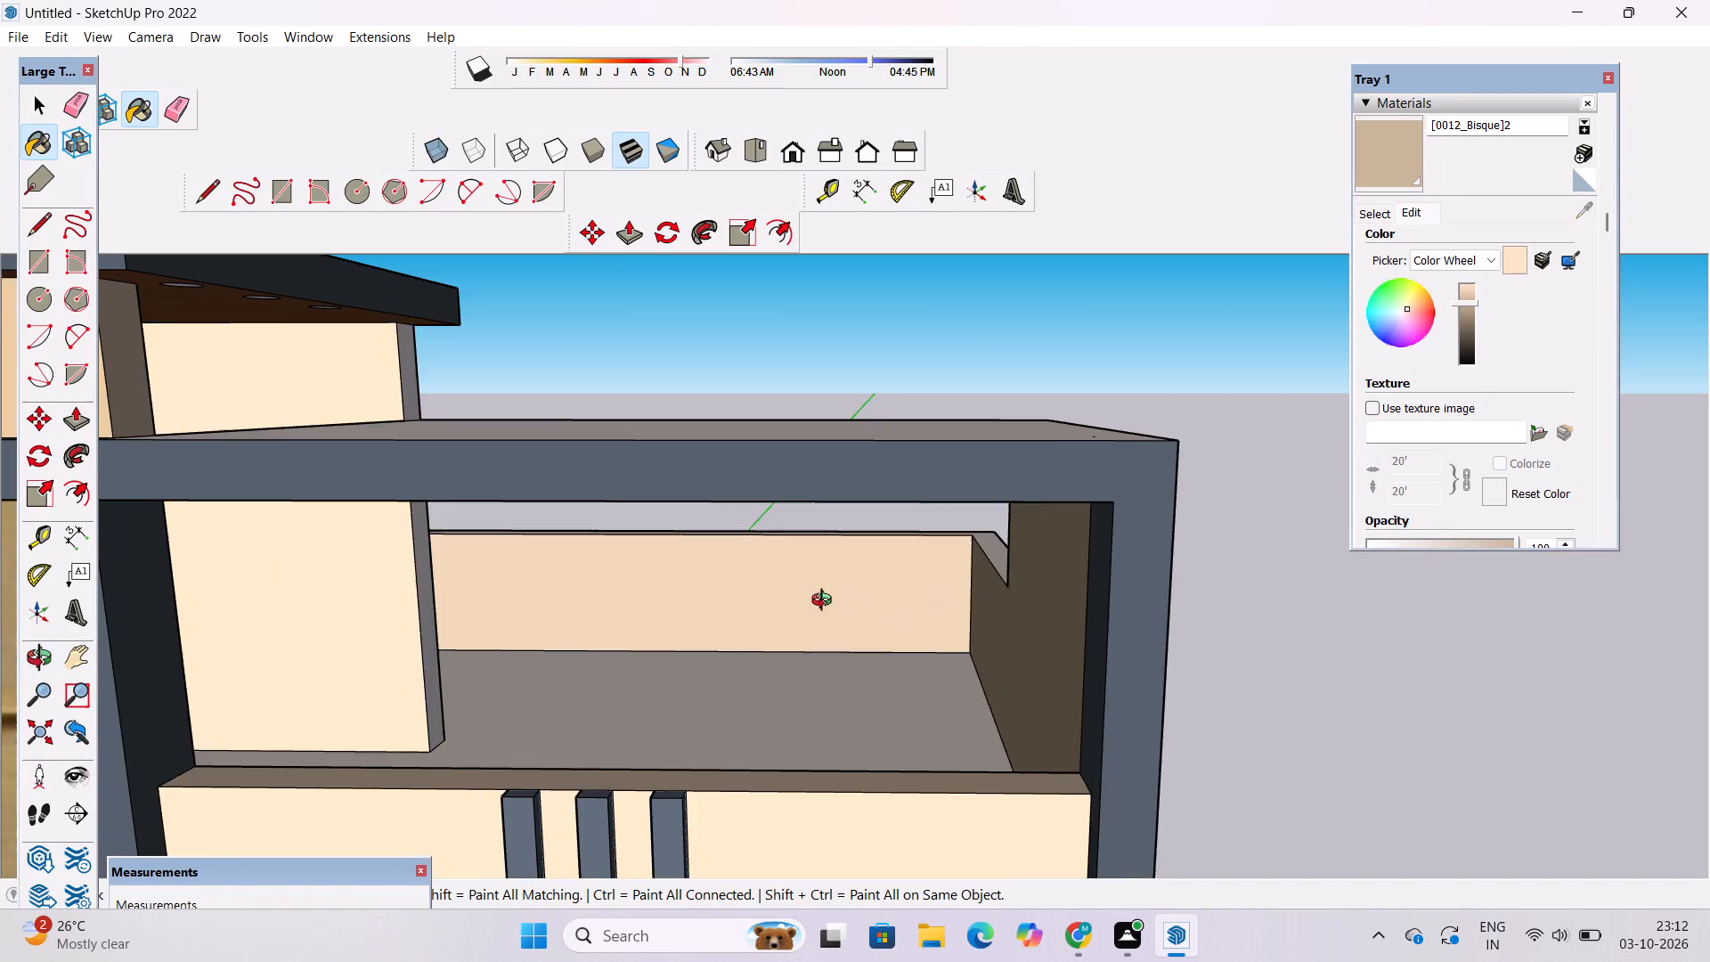
Paint the stair tower wall's narrow white end faces, above and below the top-floor roof frame, with [0012_Bisque]2.
key("o")
left_click_drag(915, 609, 506, 620)
left_click_drag(661, 603, 704, 677, "shift")
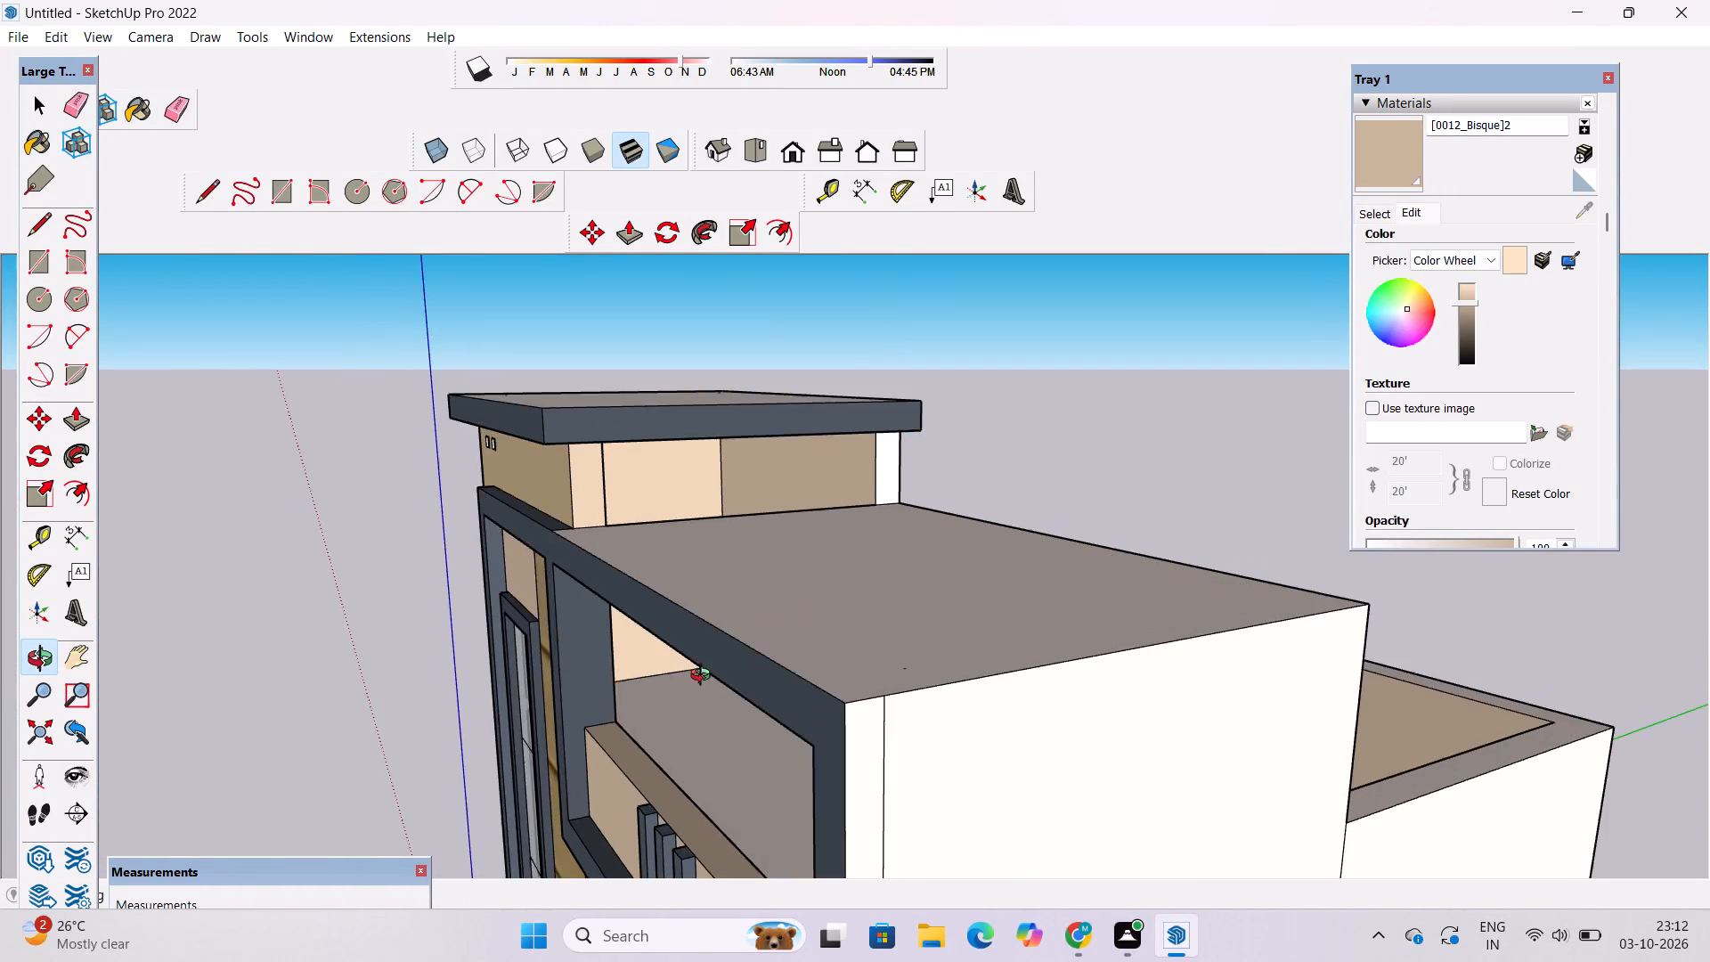
left_click_drag(704, 677, 763, 607)
left_click(1395, 160)
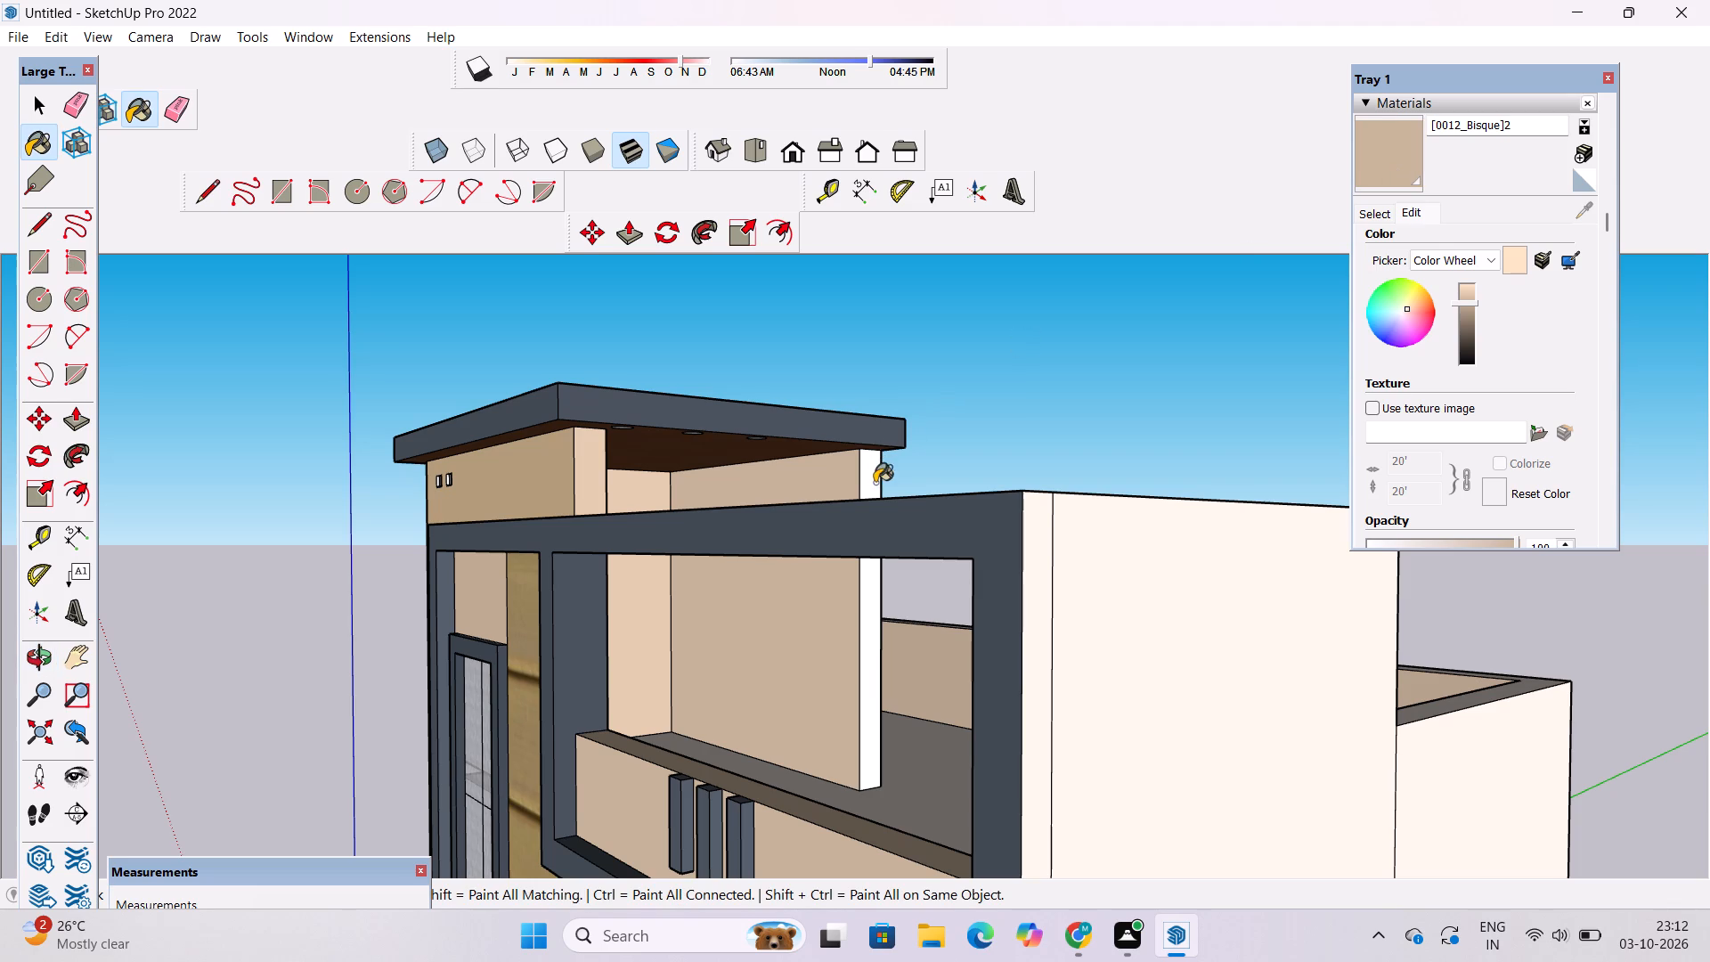
left_click(875, 483)
left_click(874, 658)
Examine the painted house from its side and from low and high angles, finishing on a view of the full front facade.
key("o")
scroll(680, 538, "down", 7)
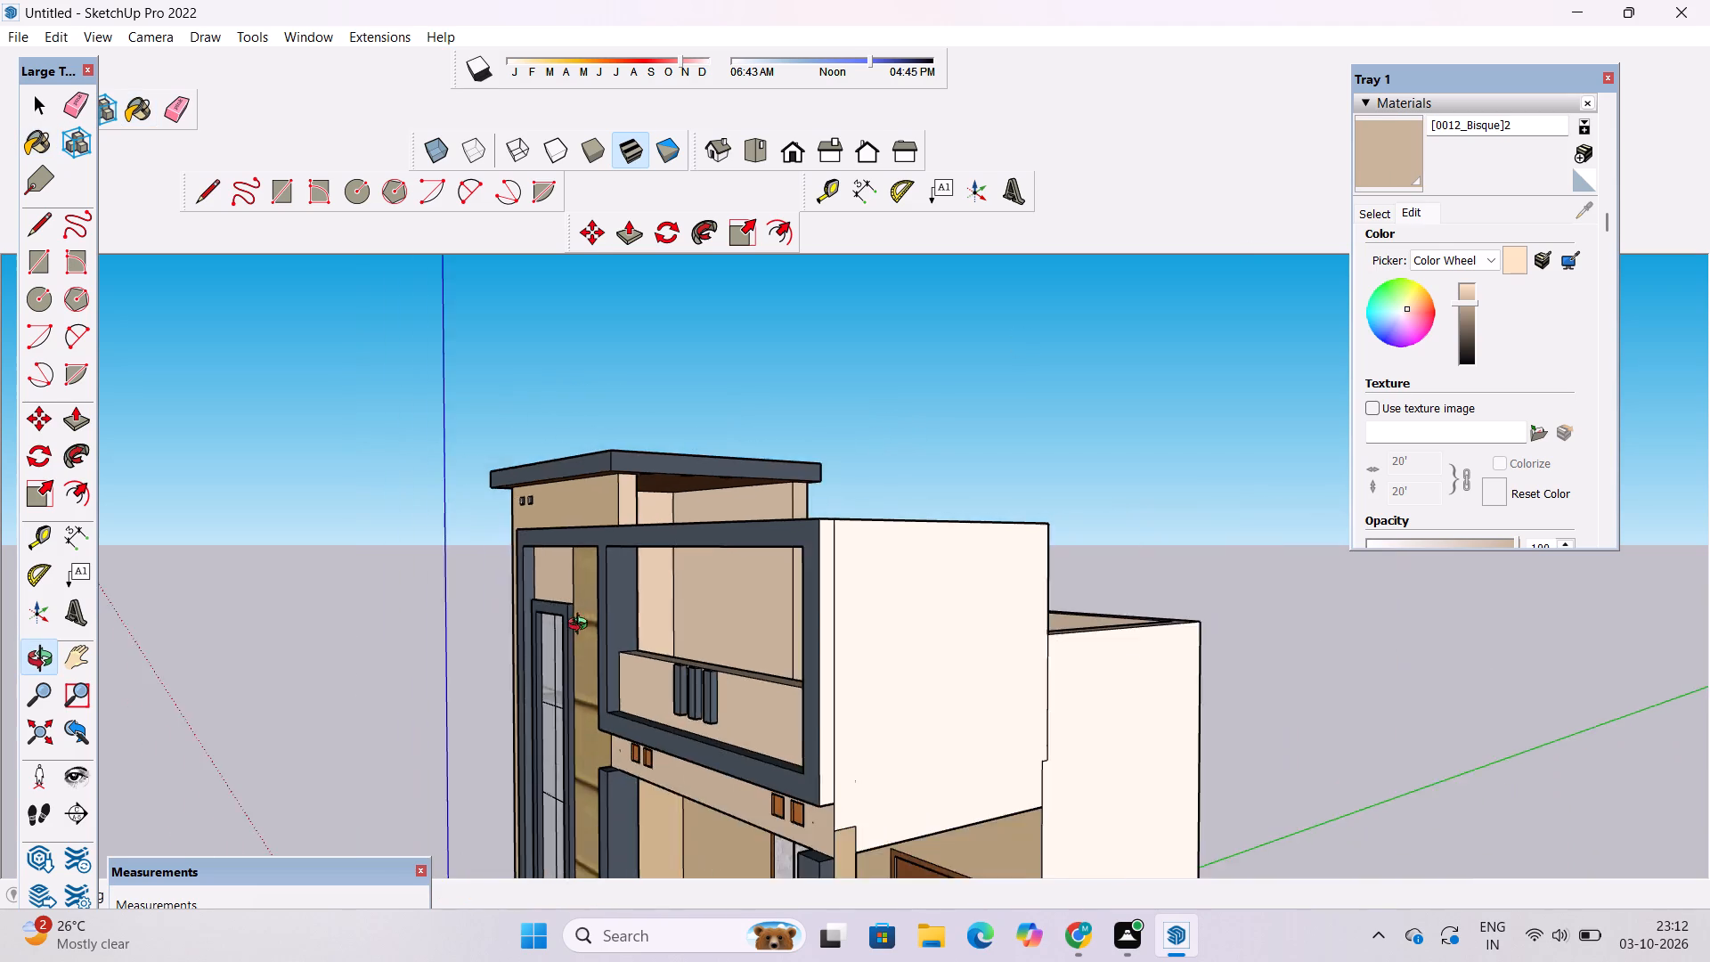
left_click_drag(599, 640, 751, 643)
scroll(754, 641, "down", 5)
left_click_drag(711, 734, 768, 461)
left_click_drag(600, 582, 977, 534)
scroll(786, 495, "down", 6)
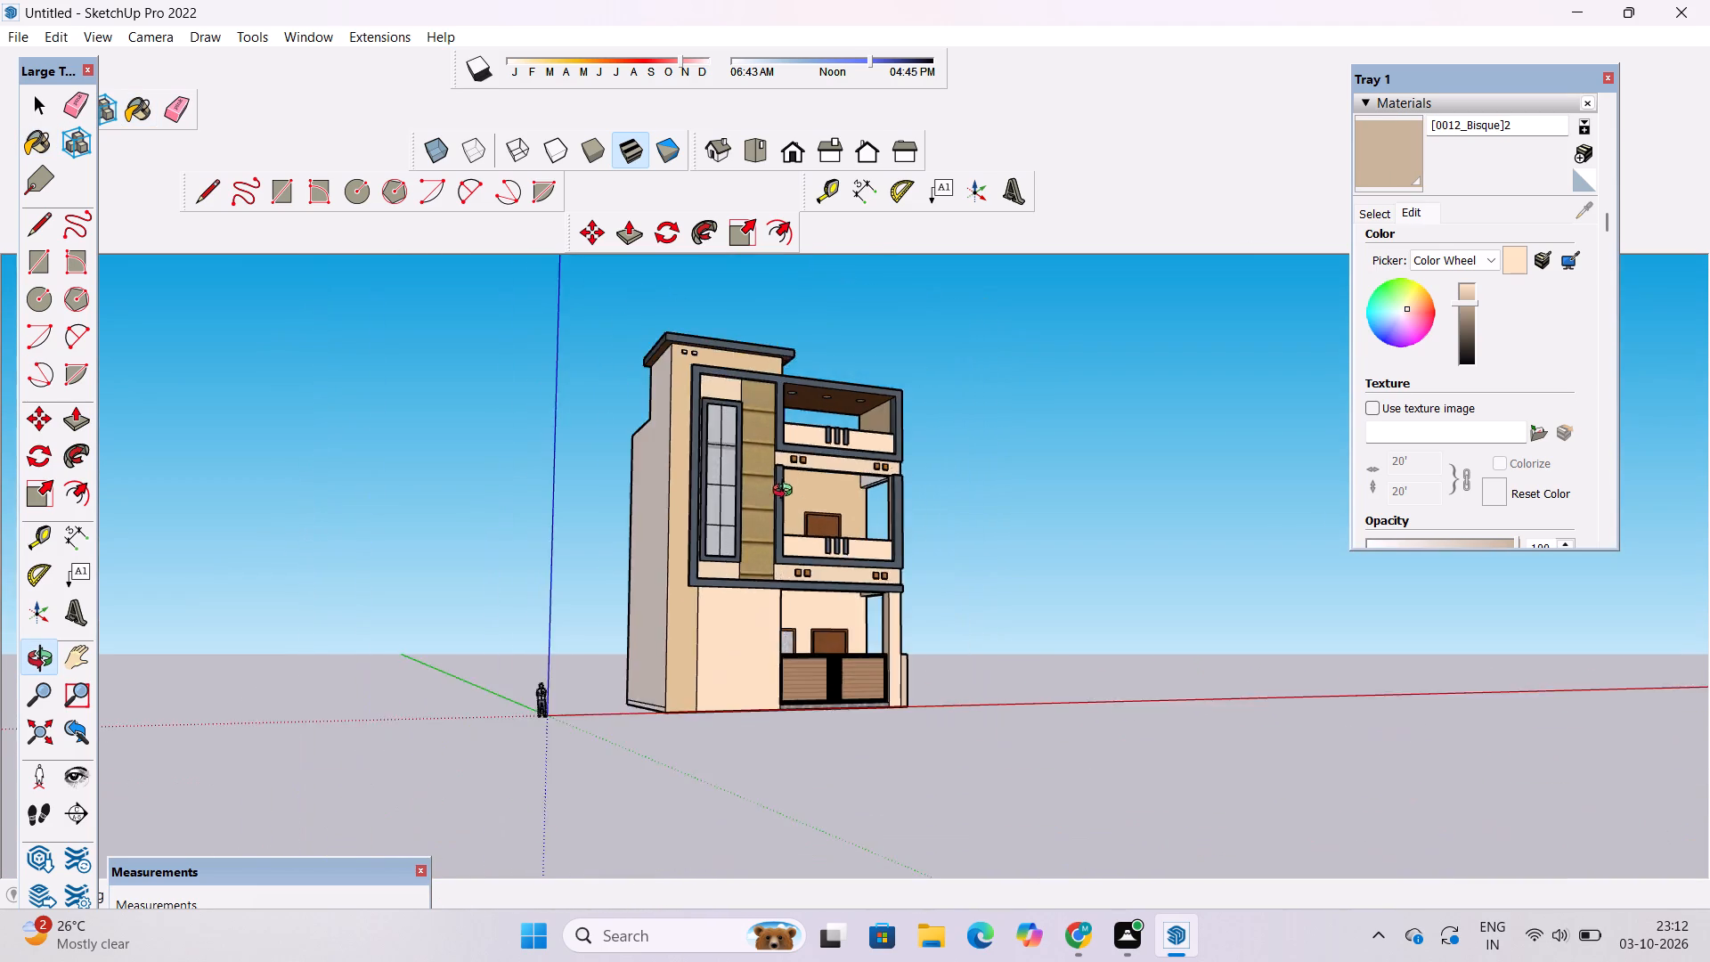
left_click_drag(789, 486, 676, 638)
scroll(740, 592, "up", 3)
left_click_drag(796, 556, 638, 633, "shift")
left_click_drag(656, 629, 636, 667, "shift")
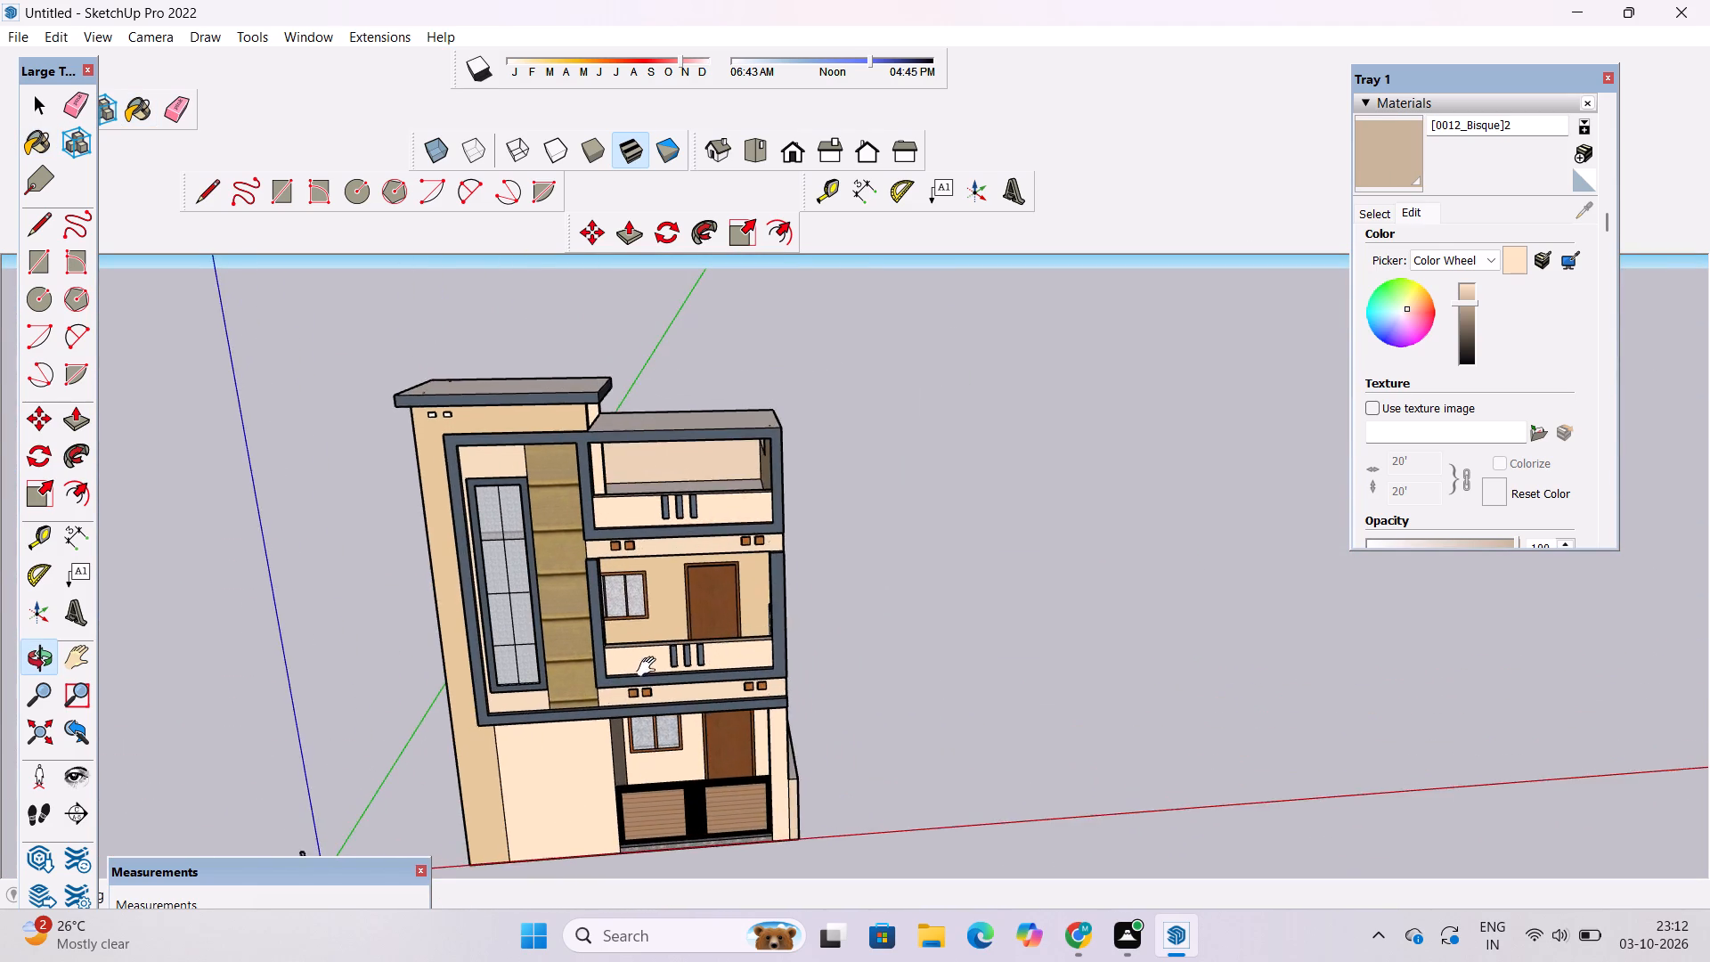
left_click_drag(650, 667, 613, 600, "shift")
left_click_drag(613, 600, 608, 615, "shift")
key("space")
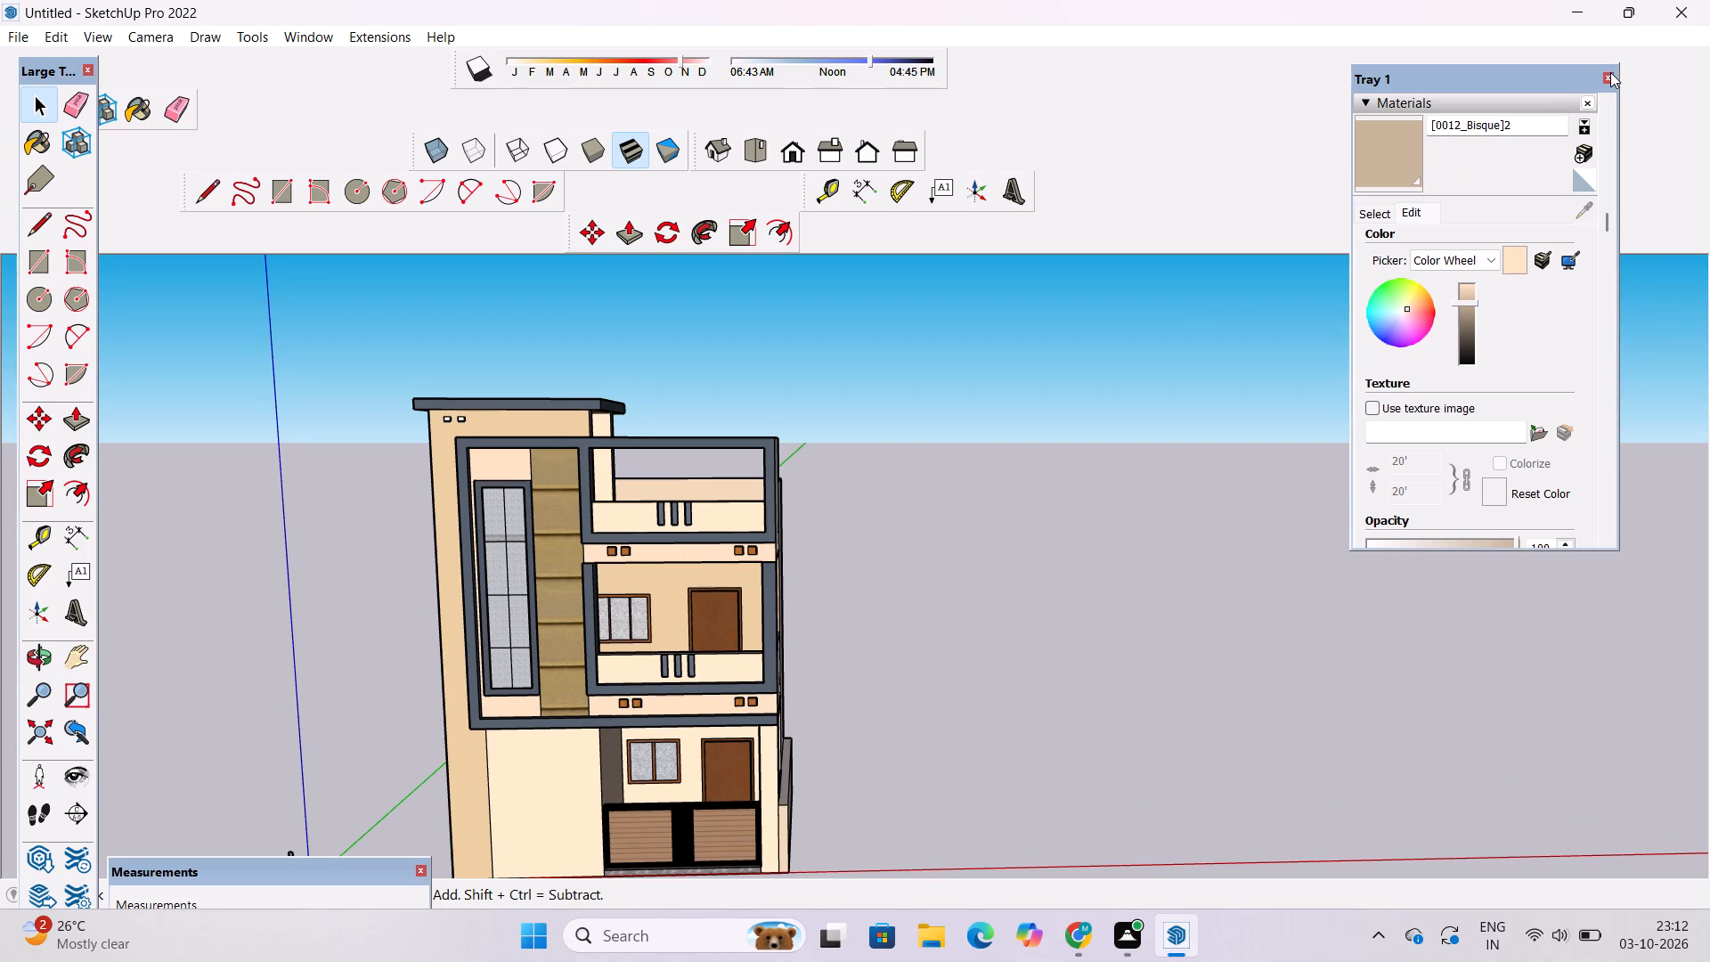
Close the tray containing the material settings.
left_click(1609, 72)
Save the model in the Downloads folder as a SketchUp file named HOUSE DESIGN 0.
key("ctrl+s")
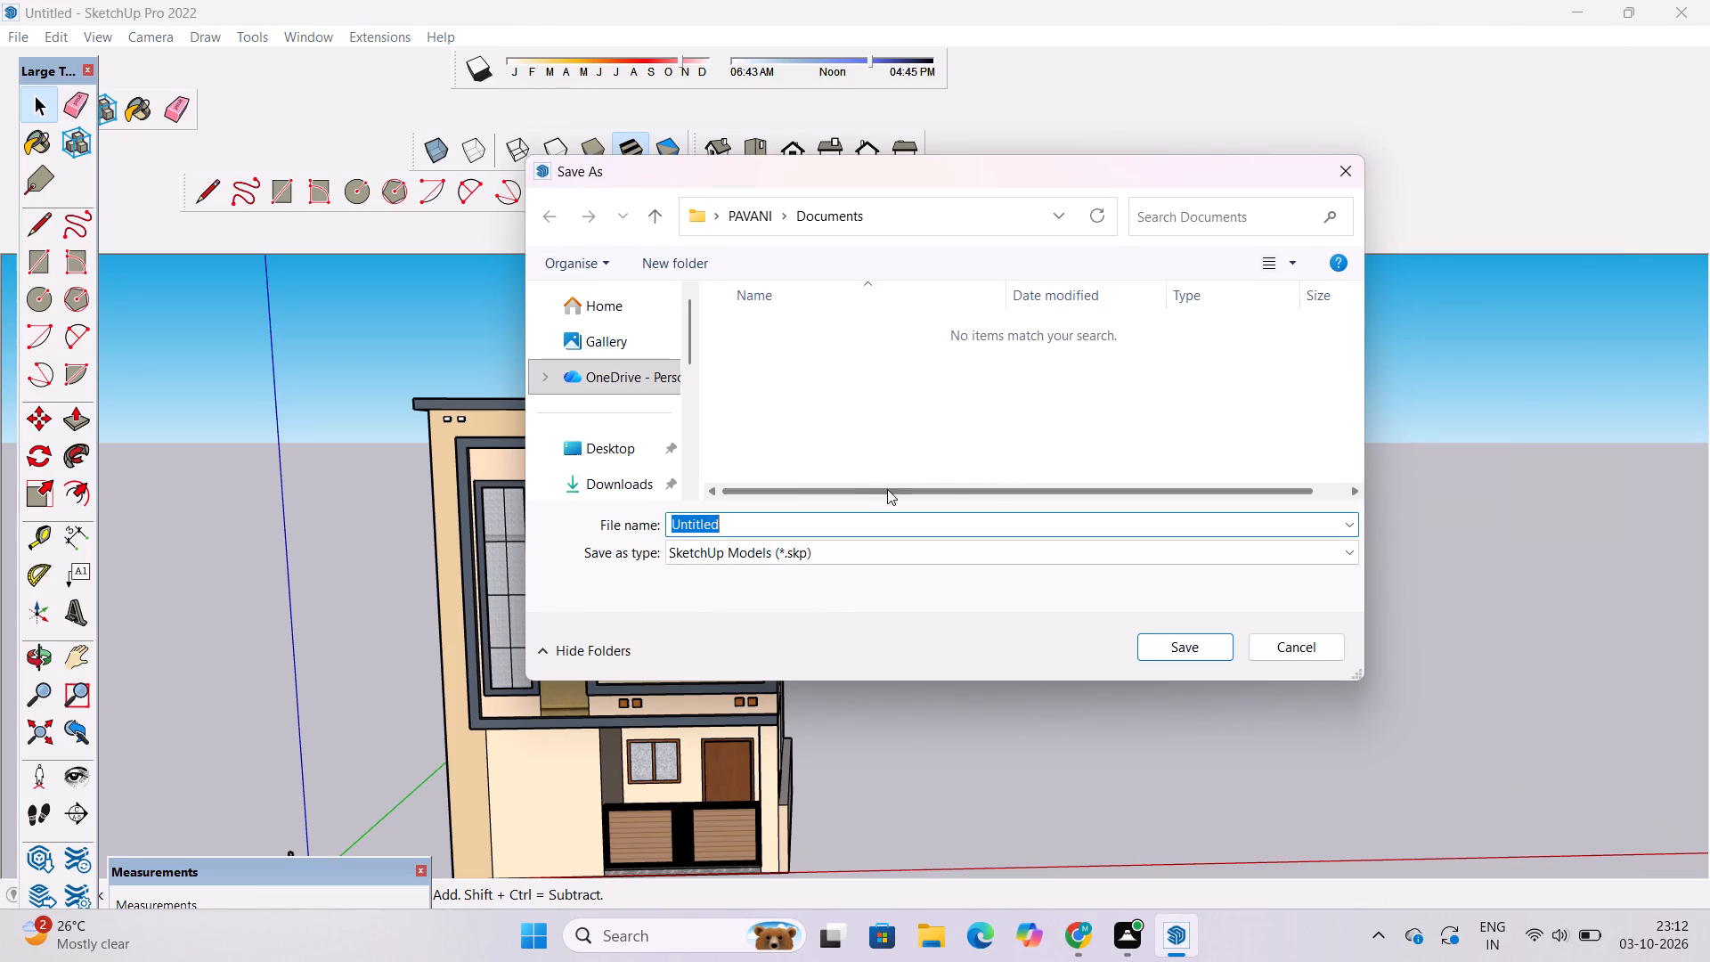
left_click(634, 490)
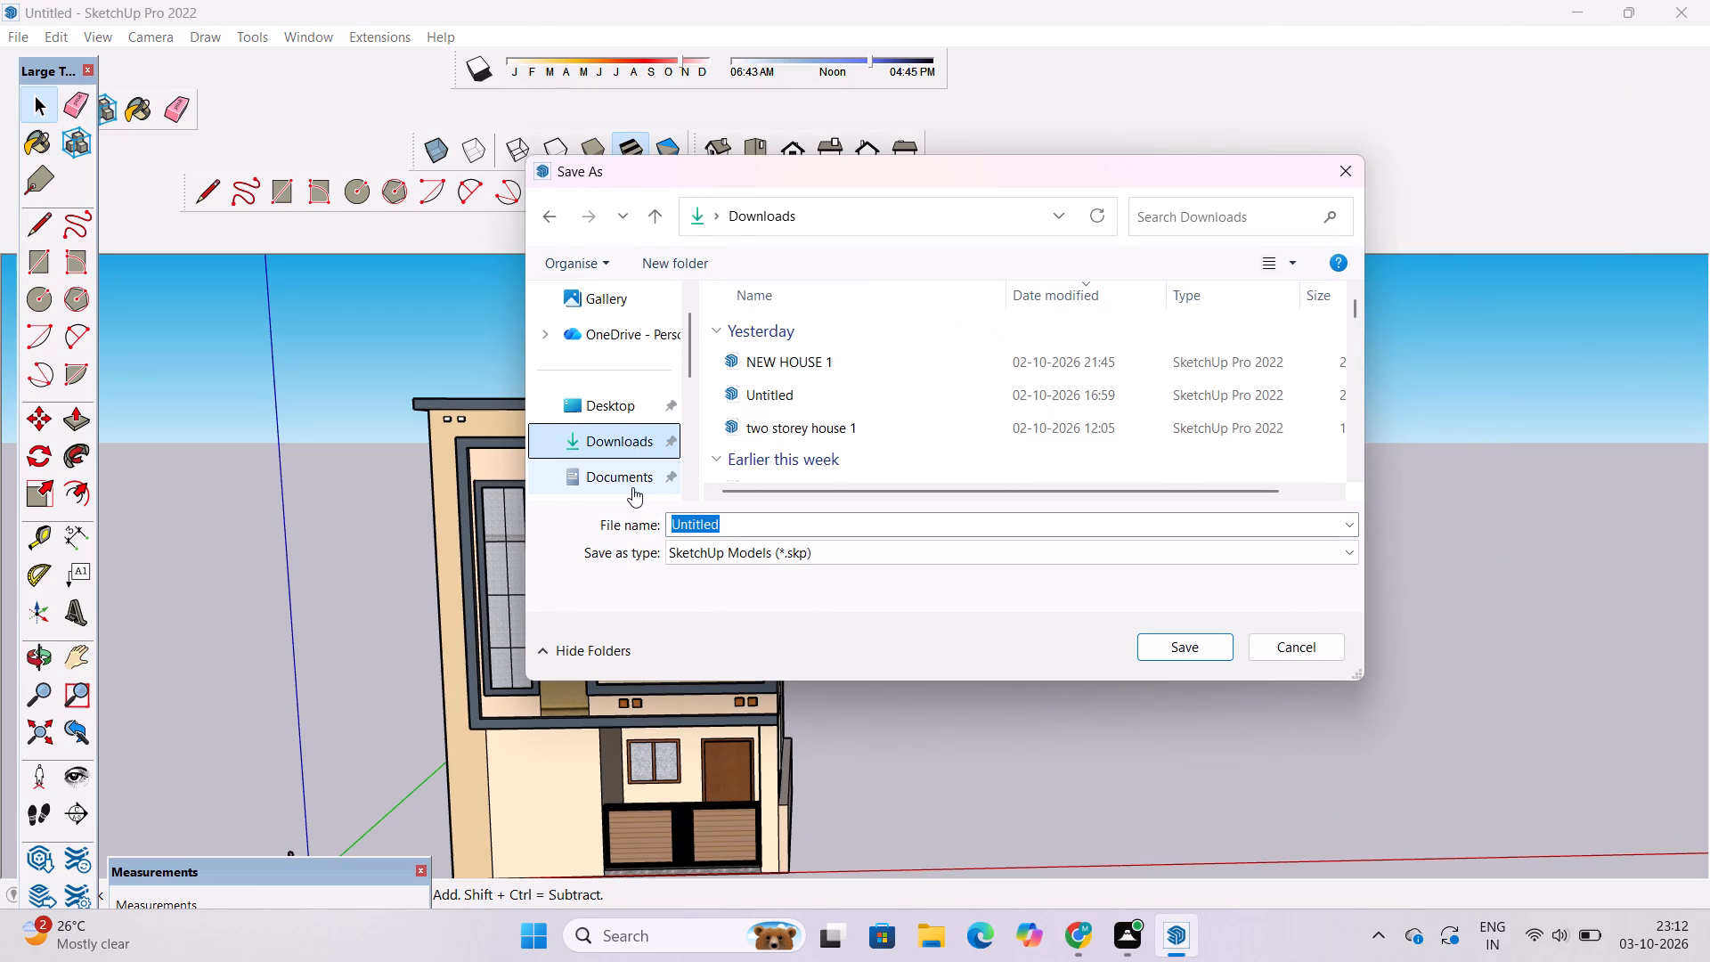
left_click(749, 526)
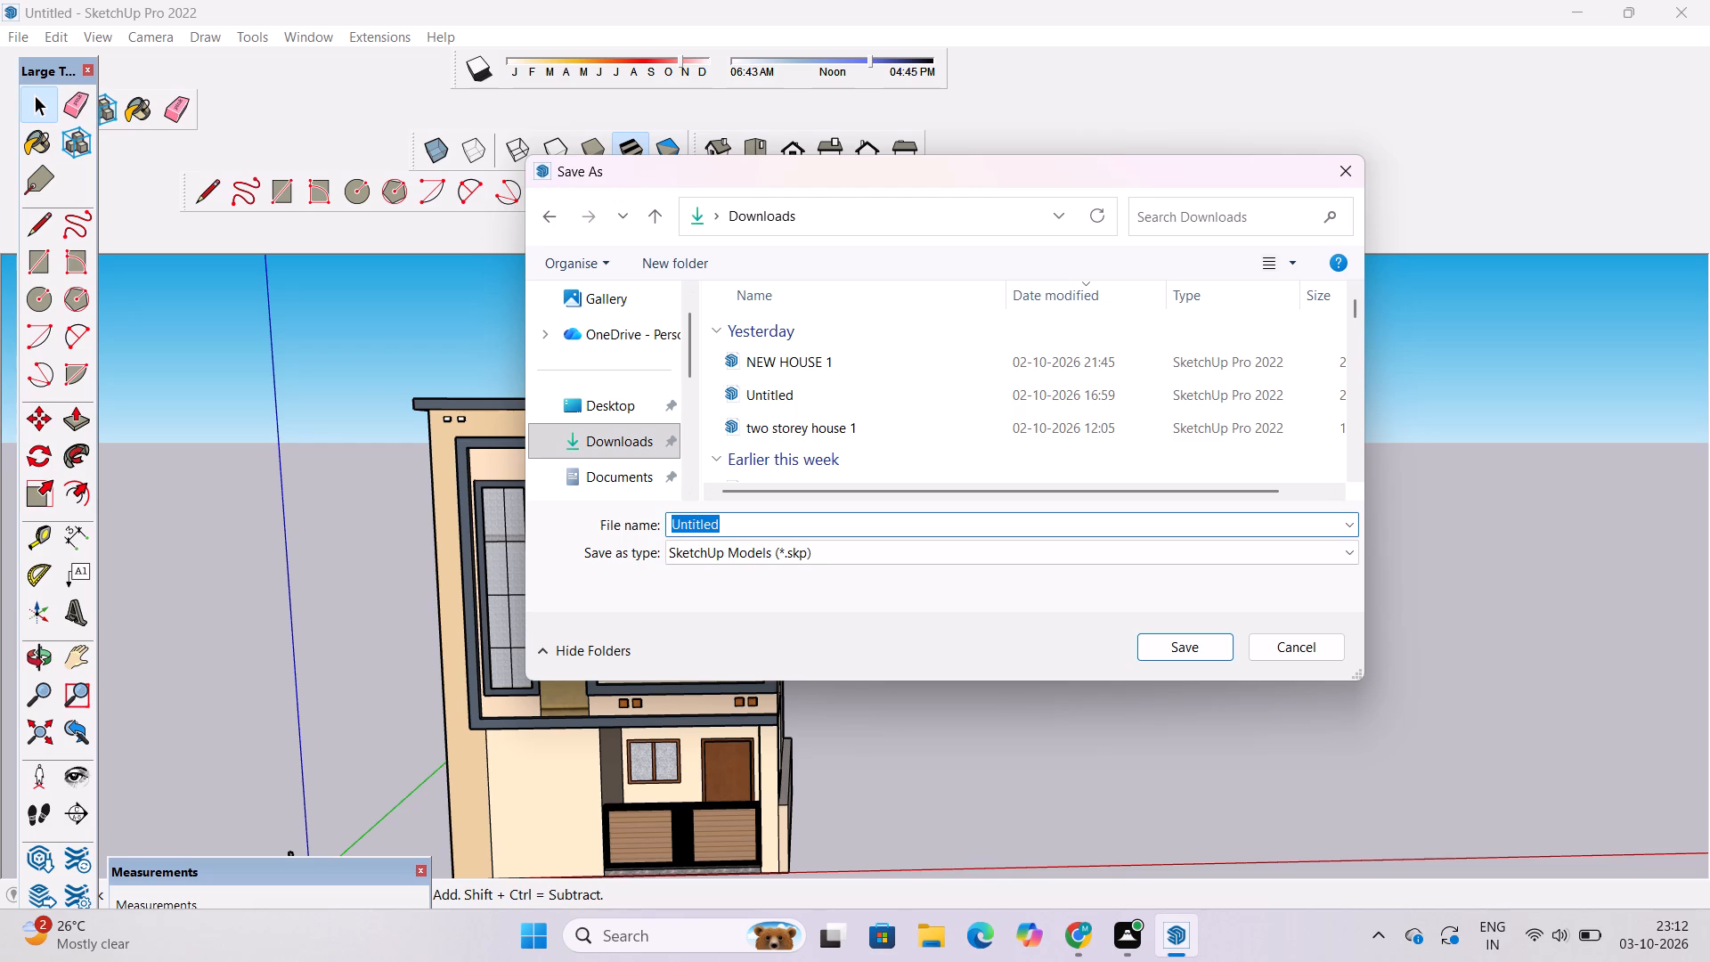
key("BackSpace")
type("HO")
type("USE DESIGN")
key("space")
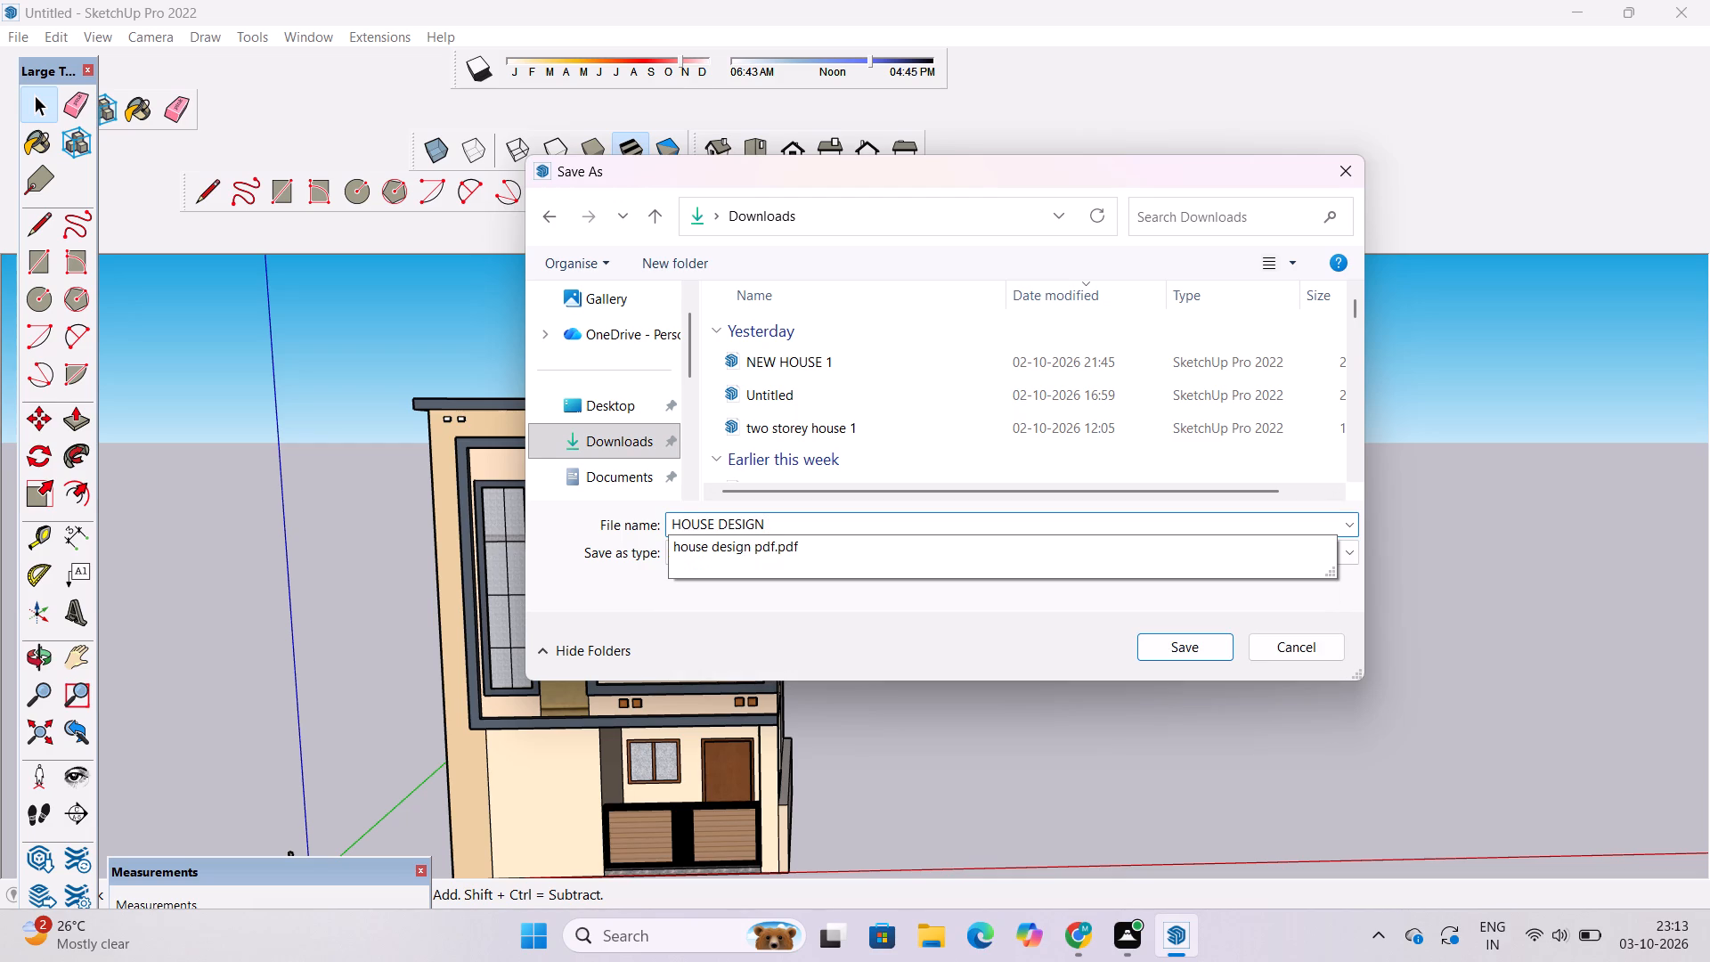
left_click(1078, 518)
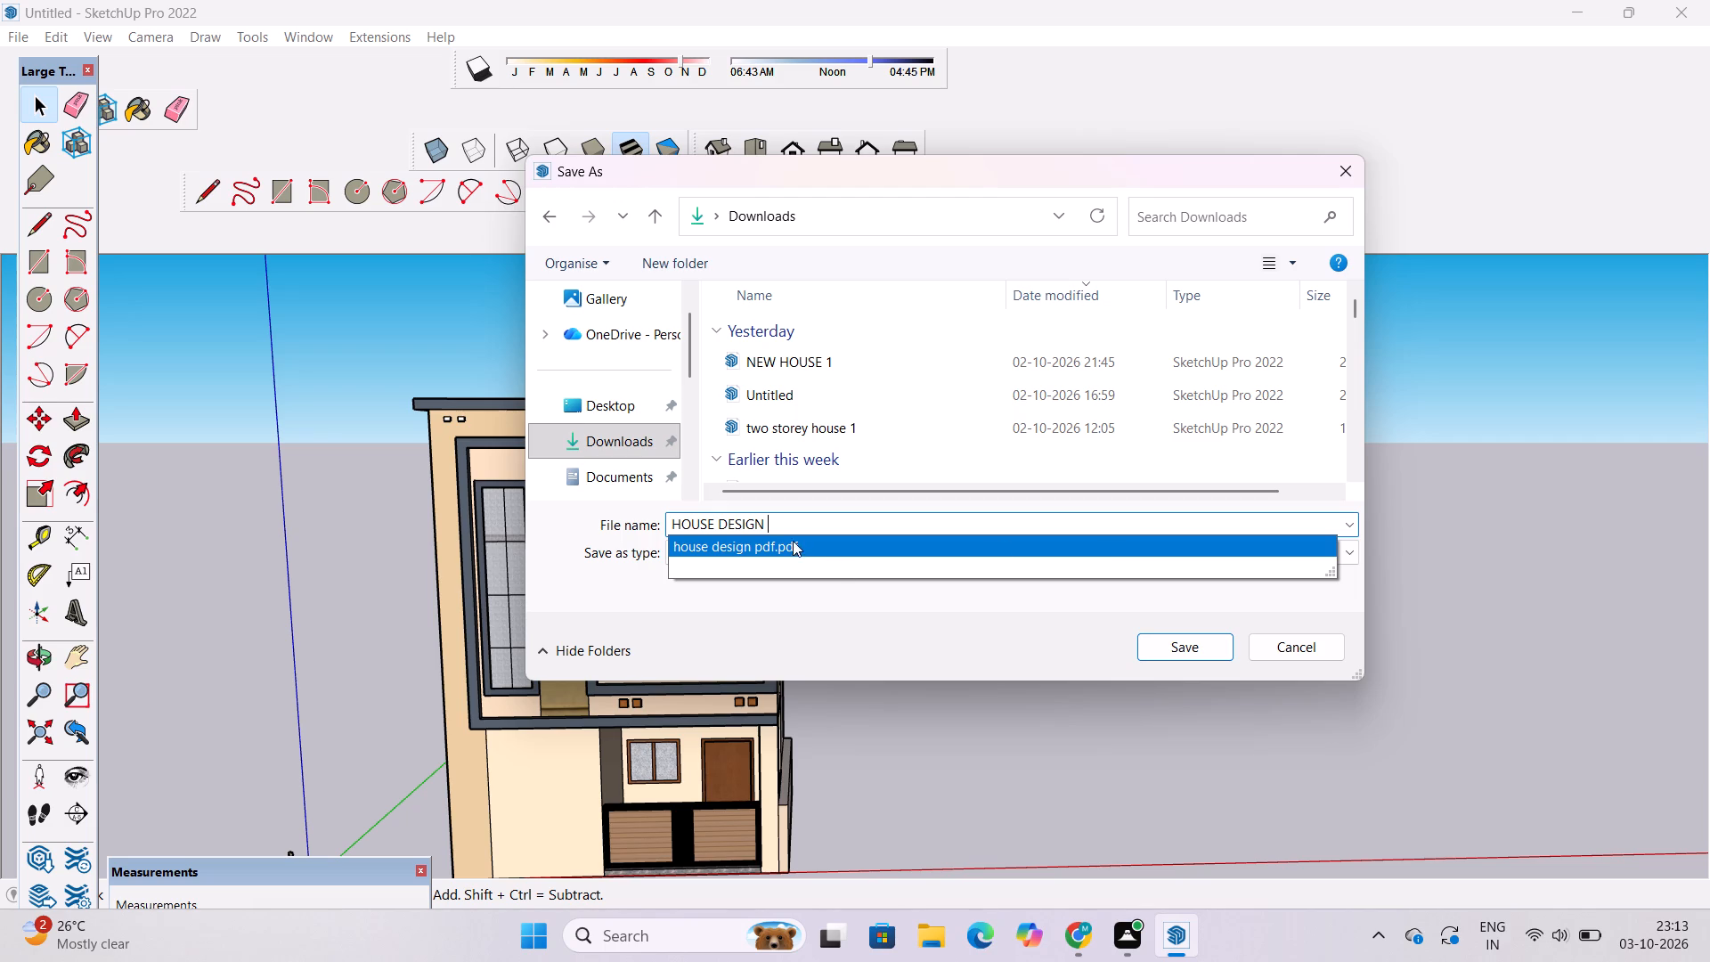
key("0")
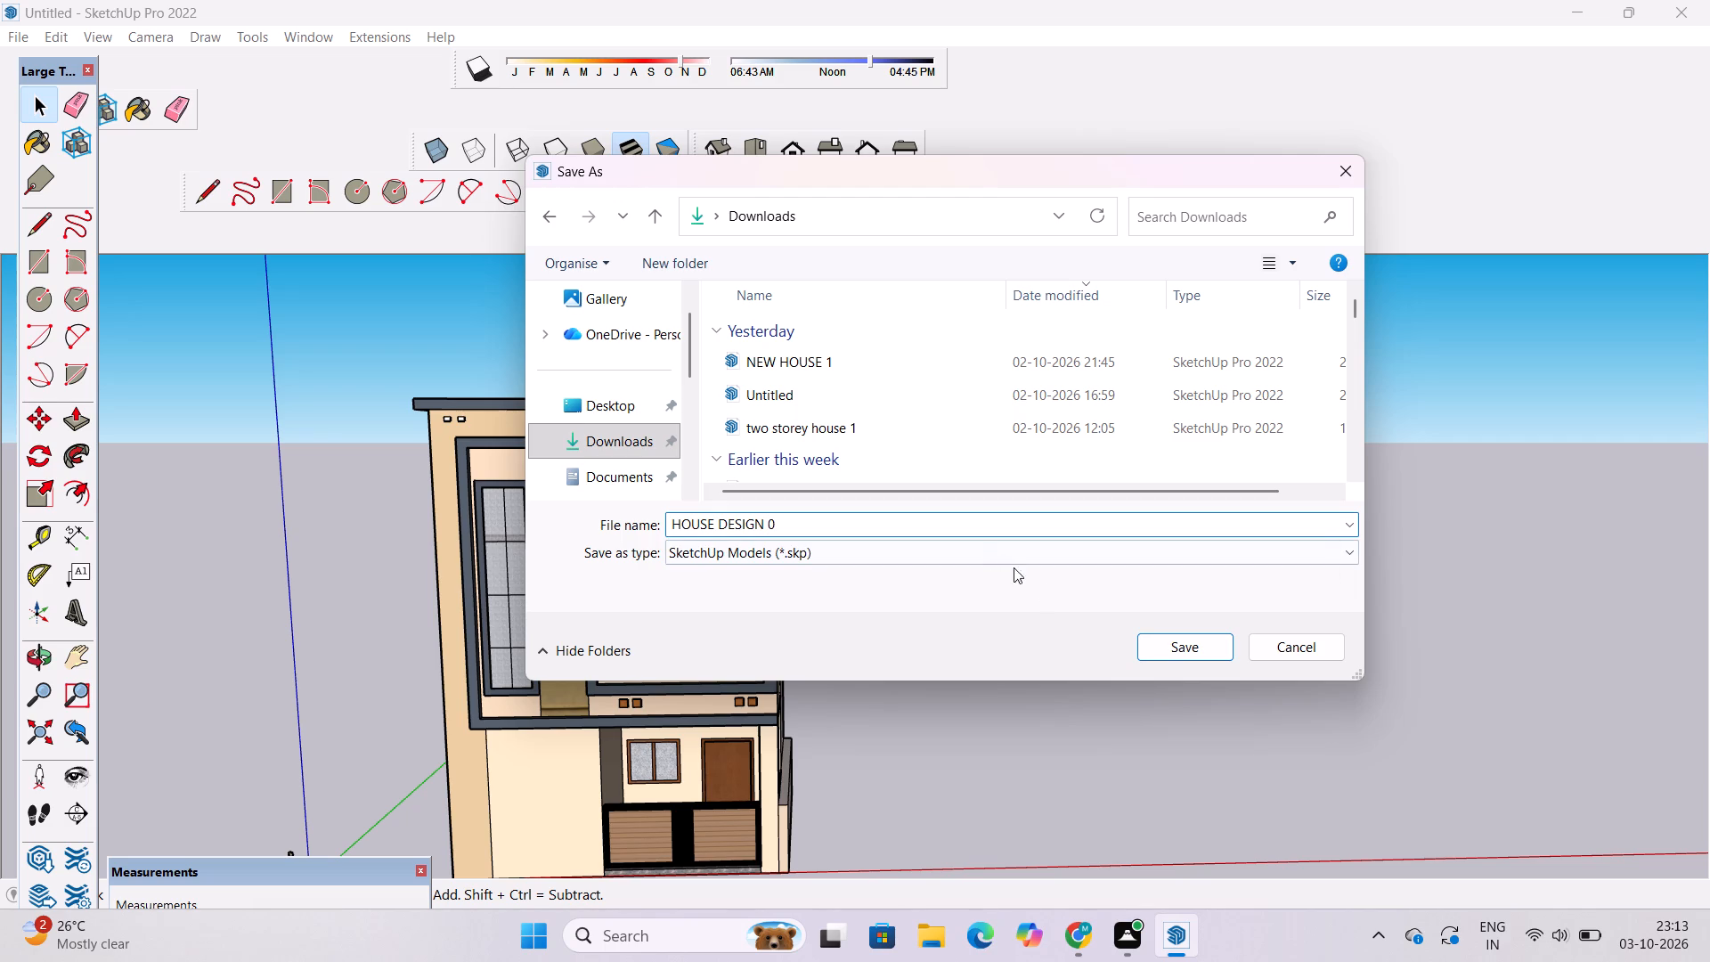
left_click(1167, 656)
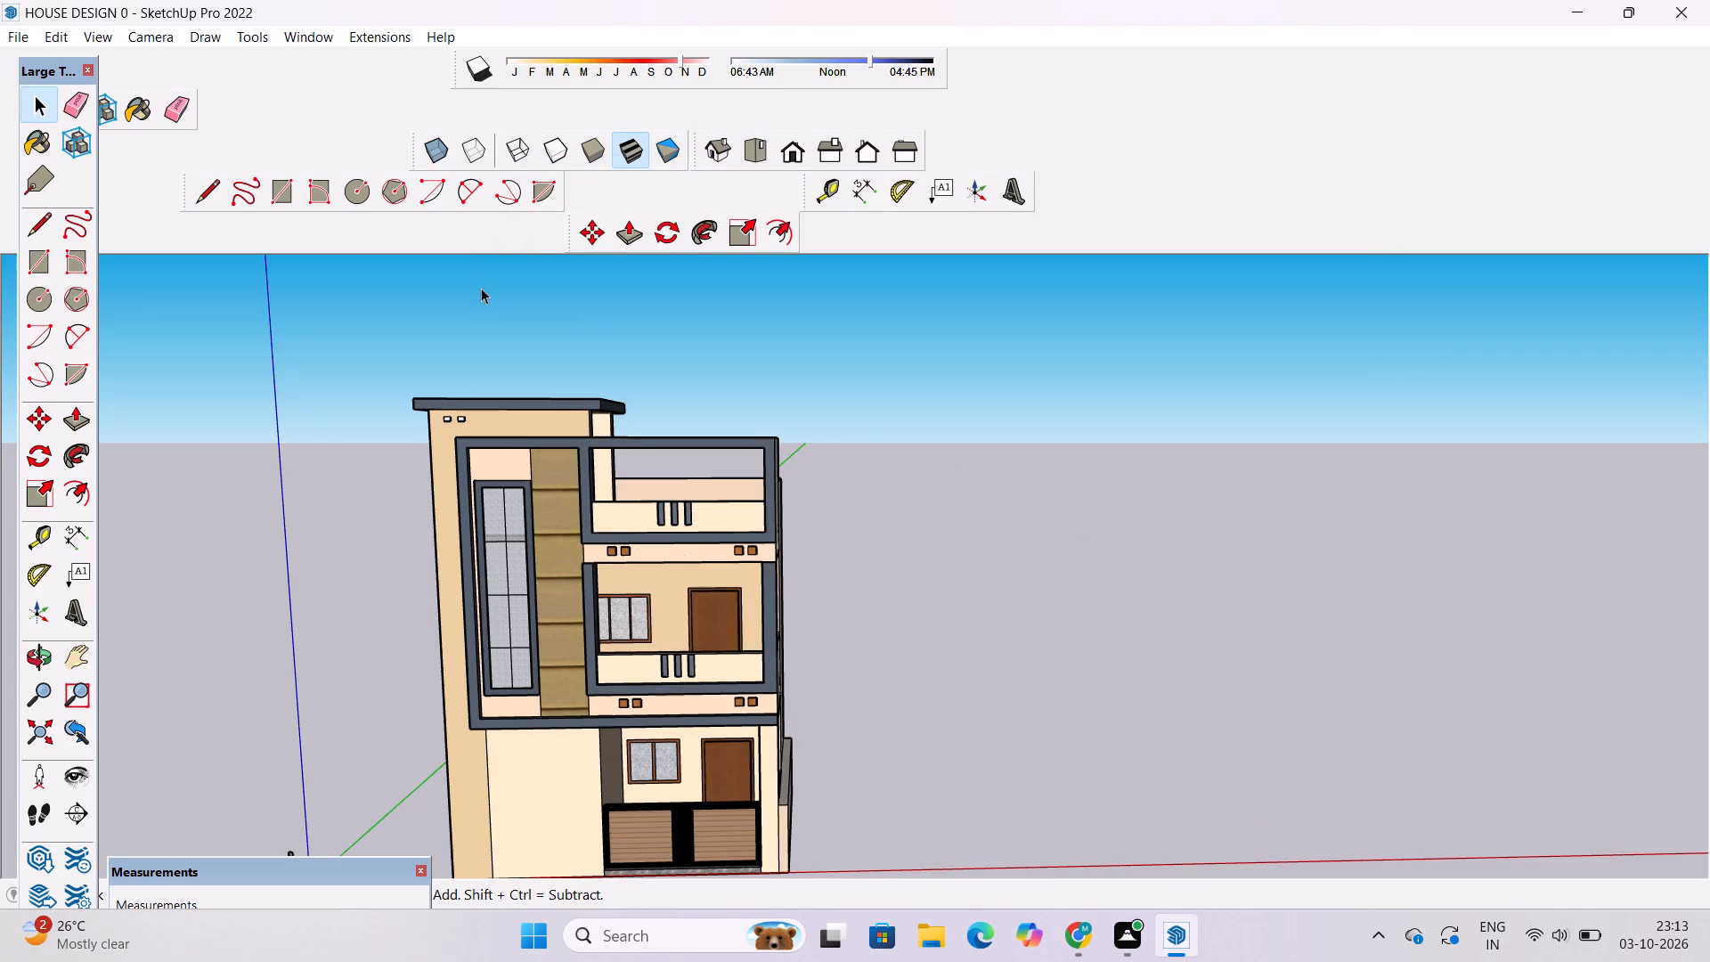
Export the current view as a 2D graphic in PDF format to Downloads, named HOUSE DESIGN 0 PDF.
left_click(20, 30)
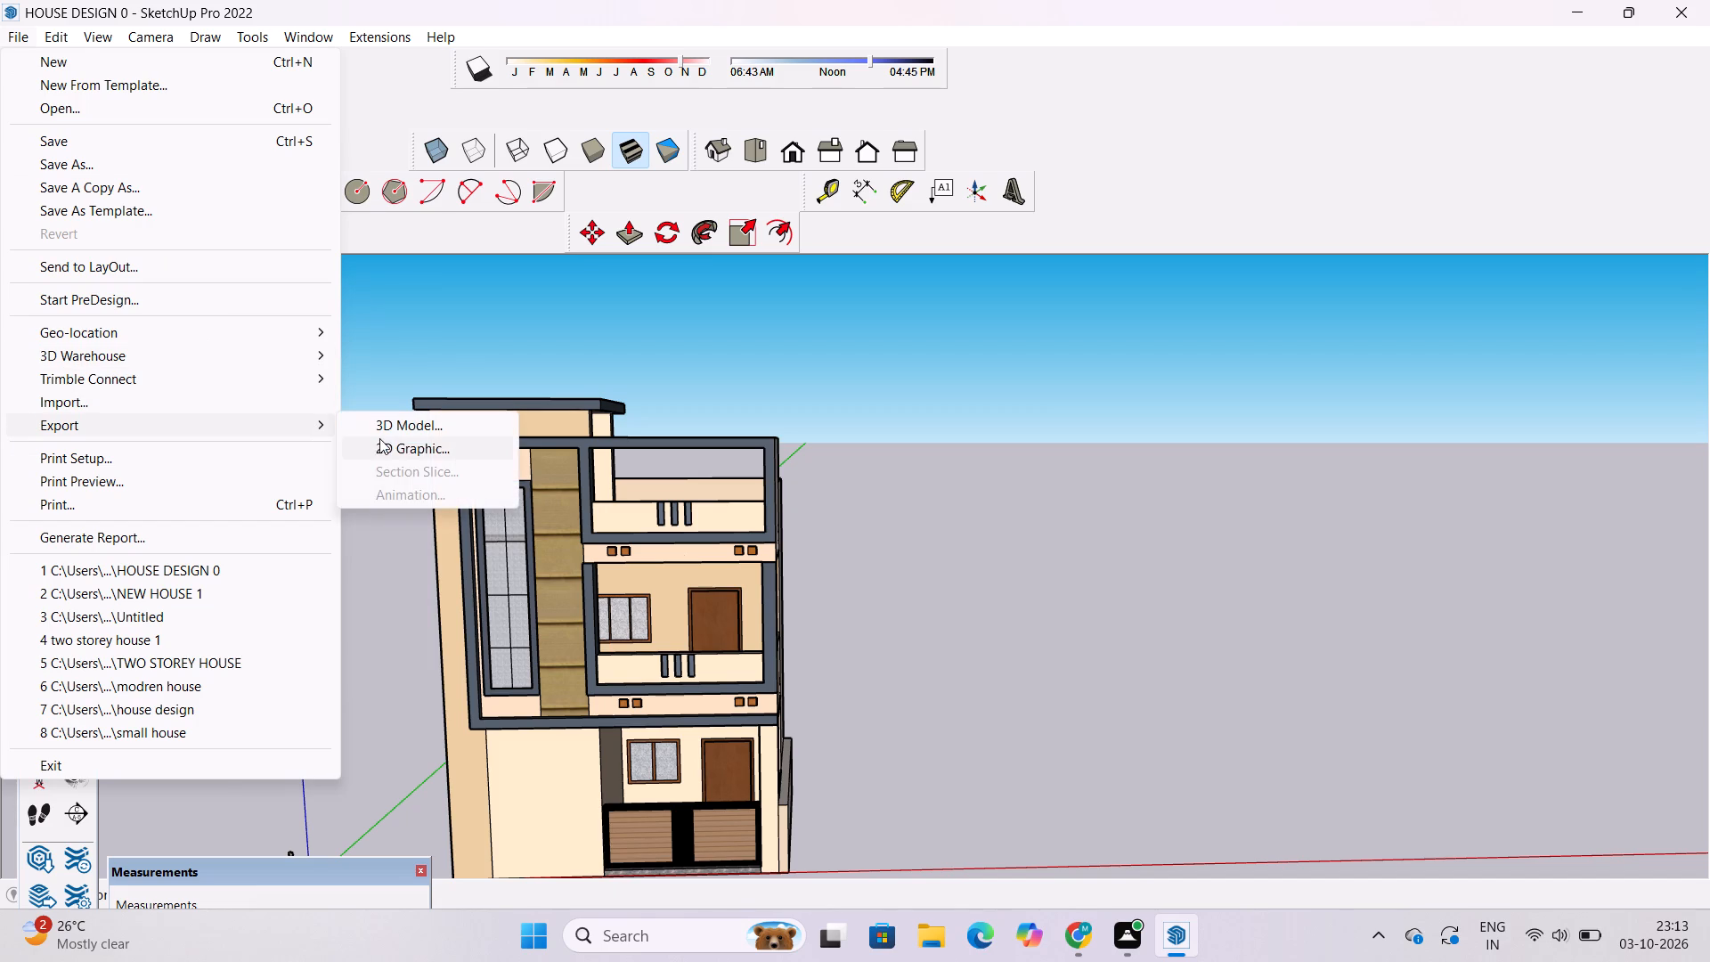
left_click(381, 440)
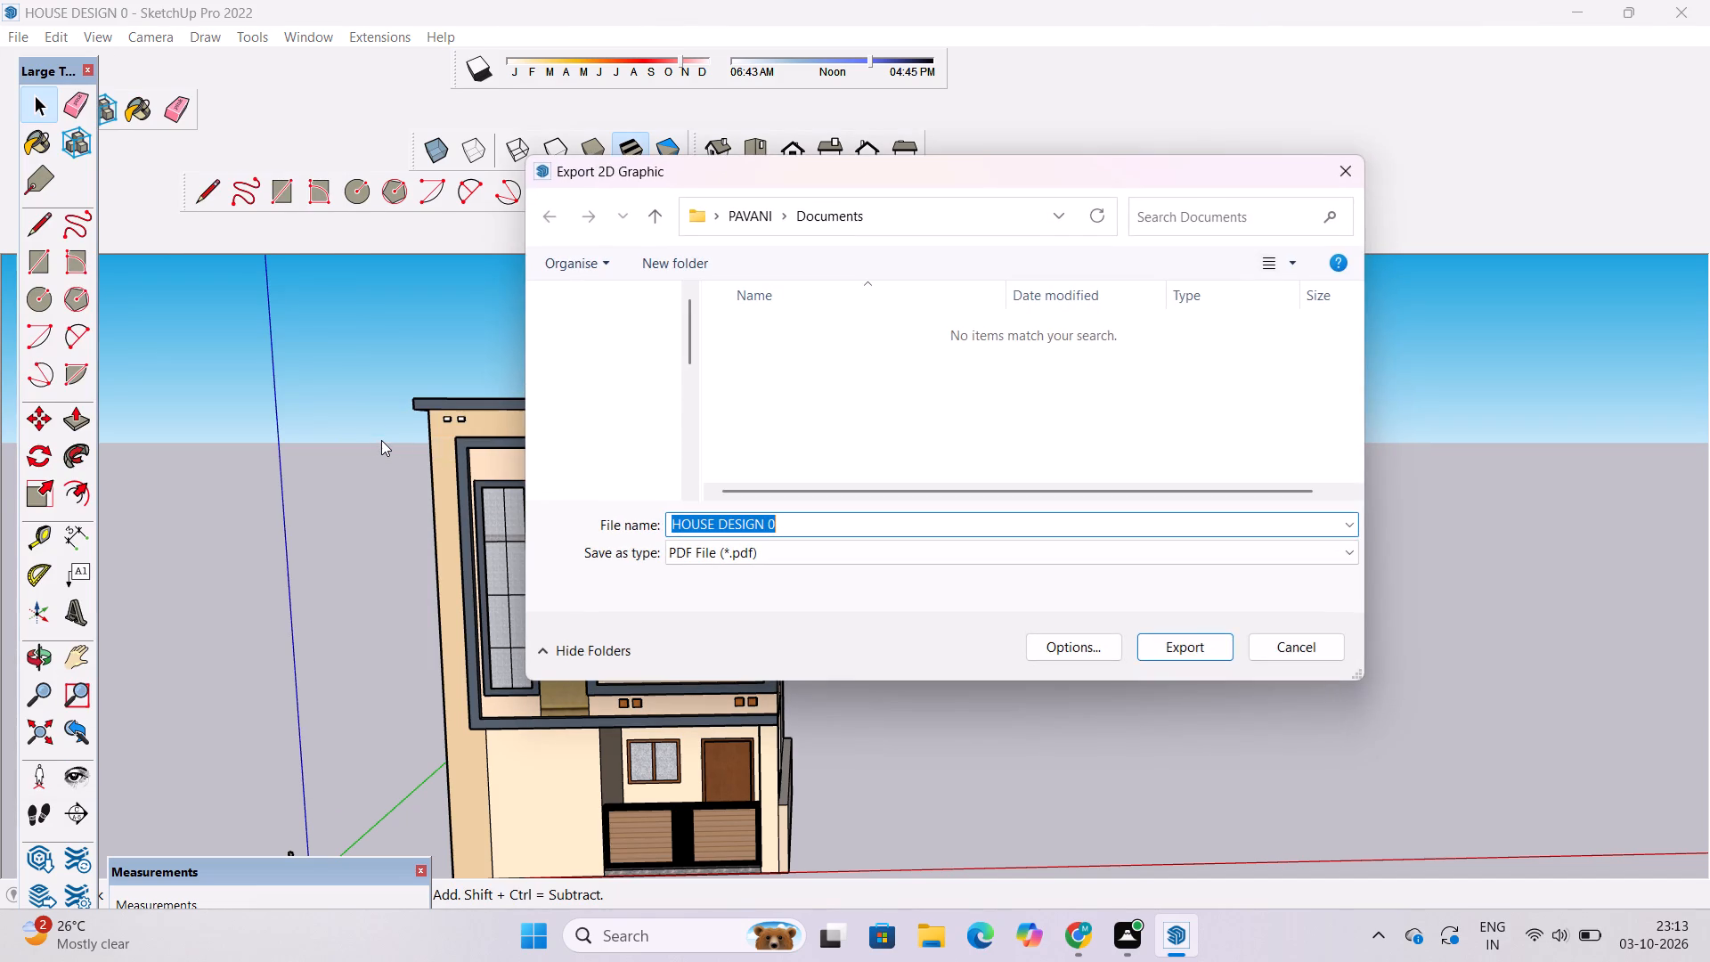
left_click(590, 480)
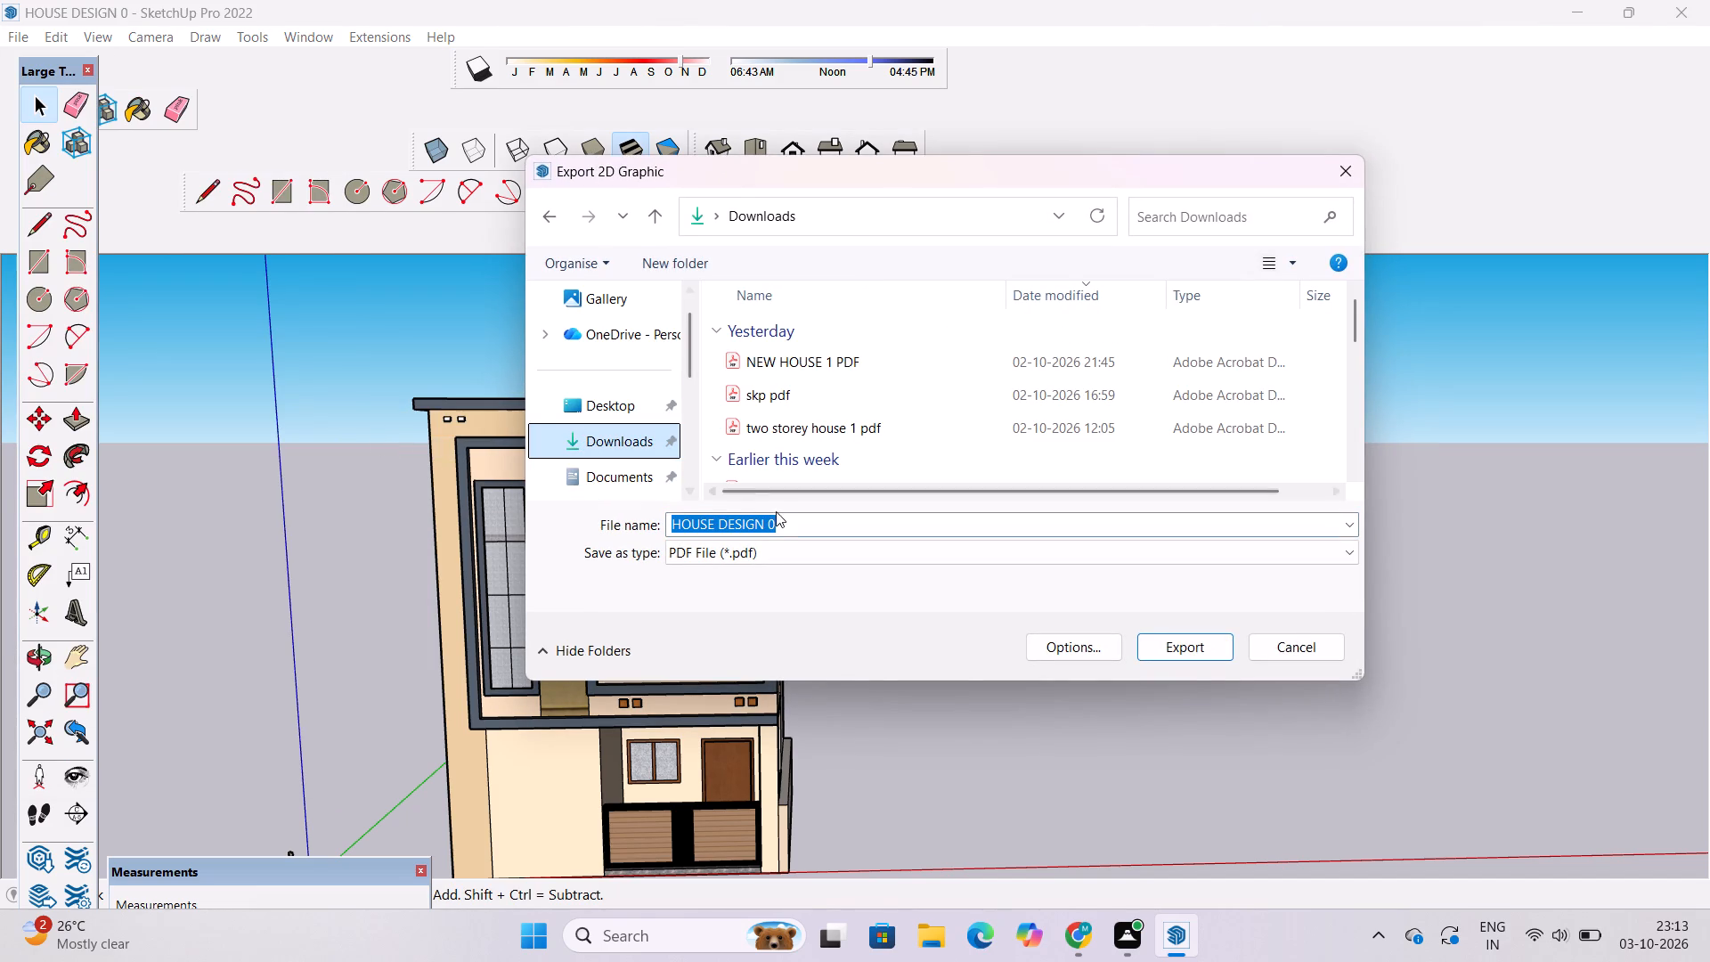
left_click(785, 518)
left_click(785, 521)
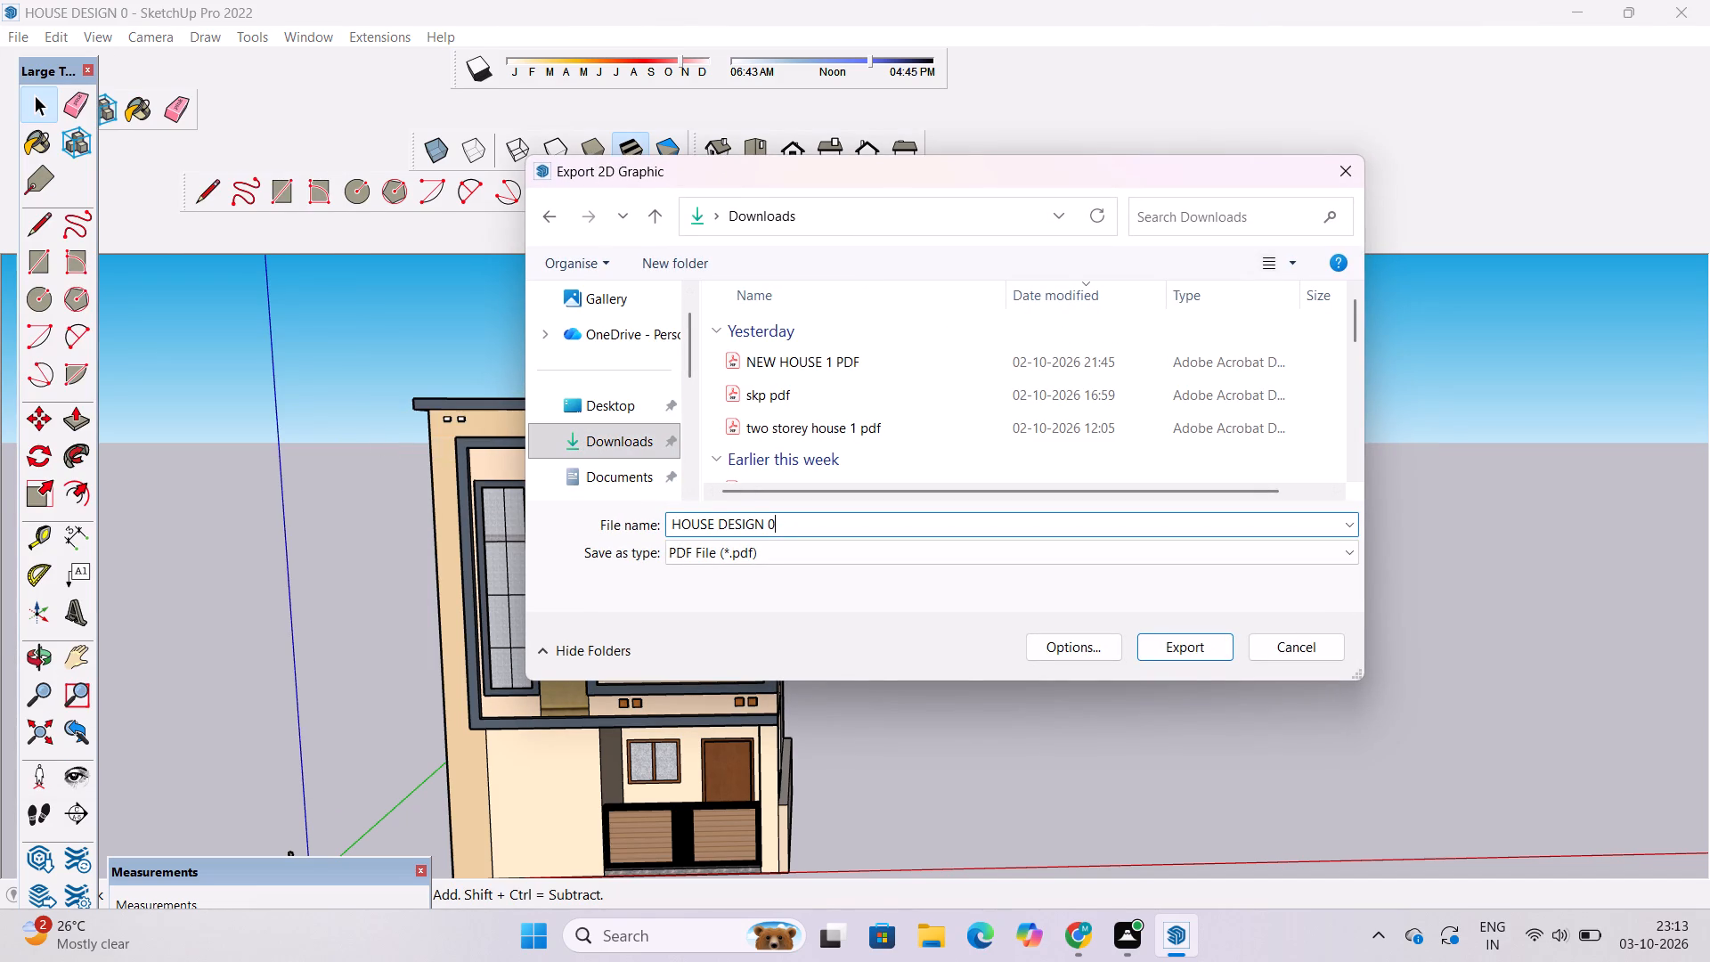
left_click(785, 521)
key("space")
type("PDF")
left_click(1174, 638)
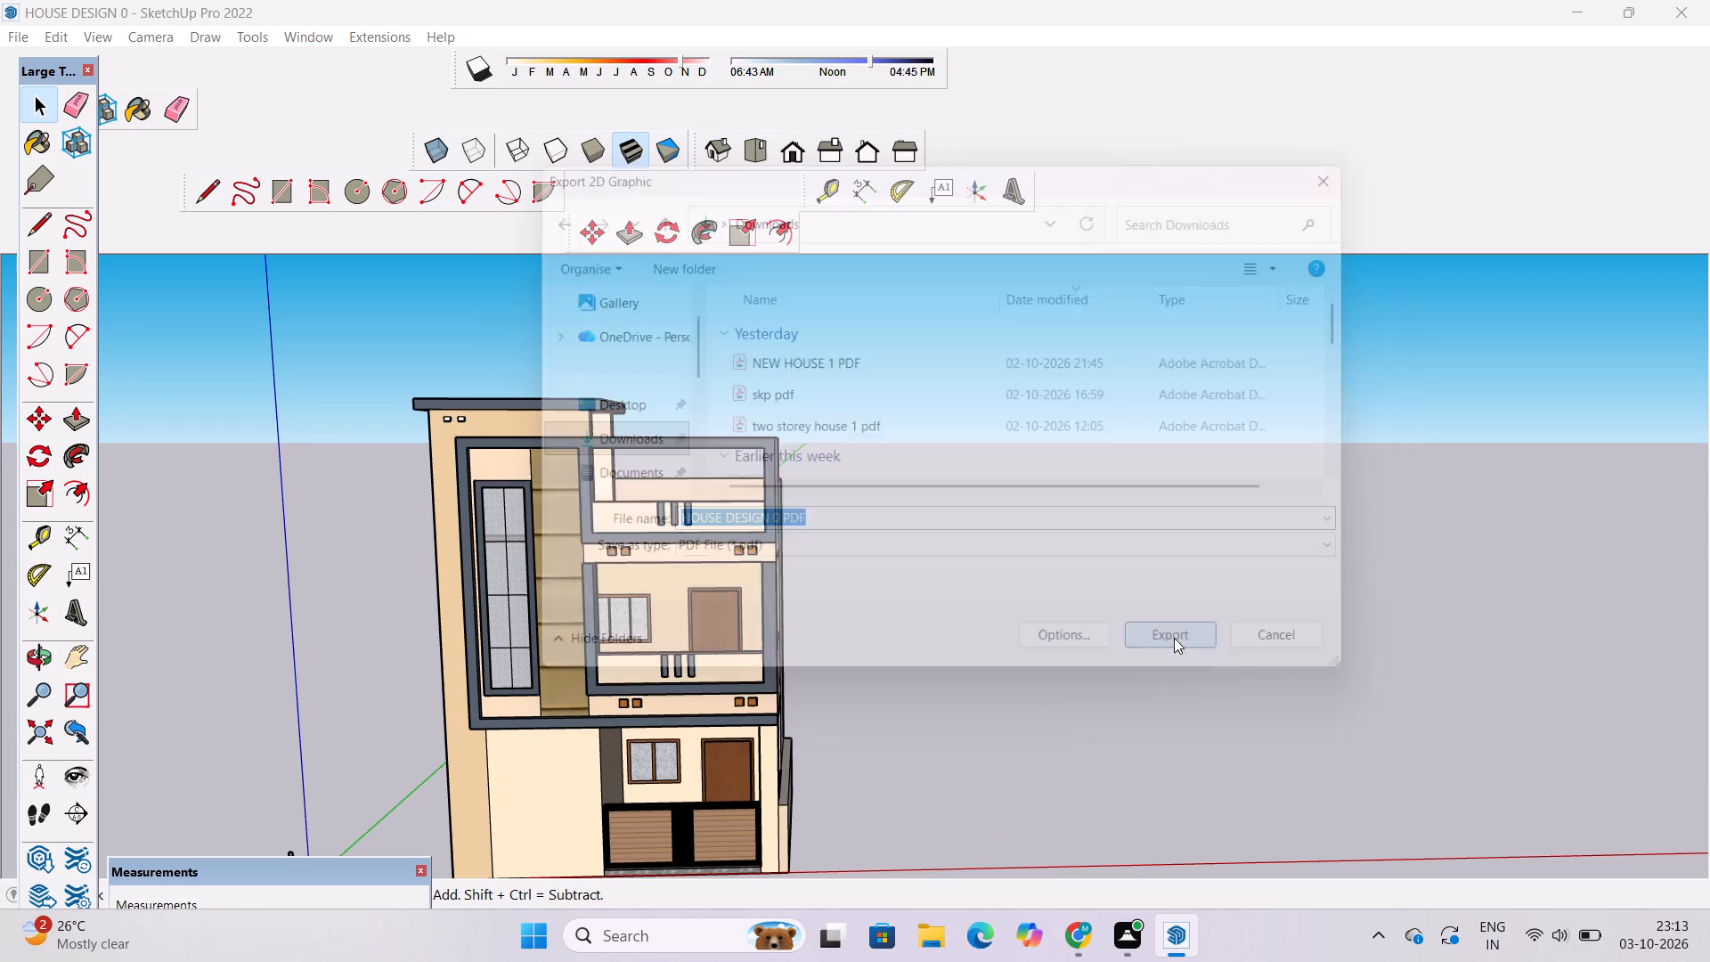